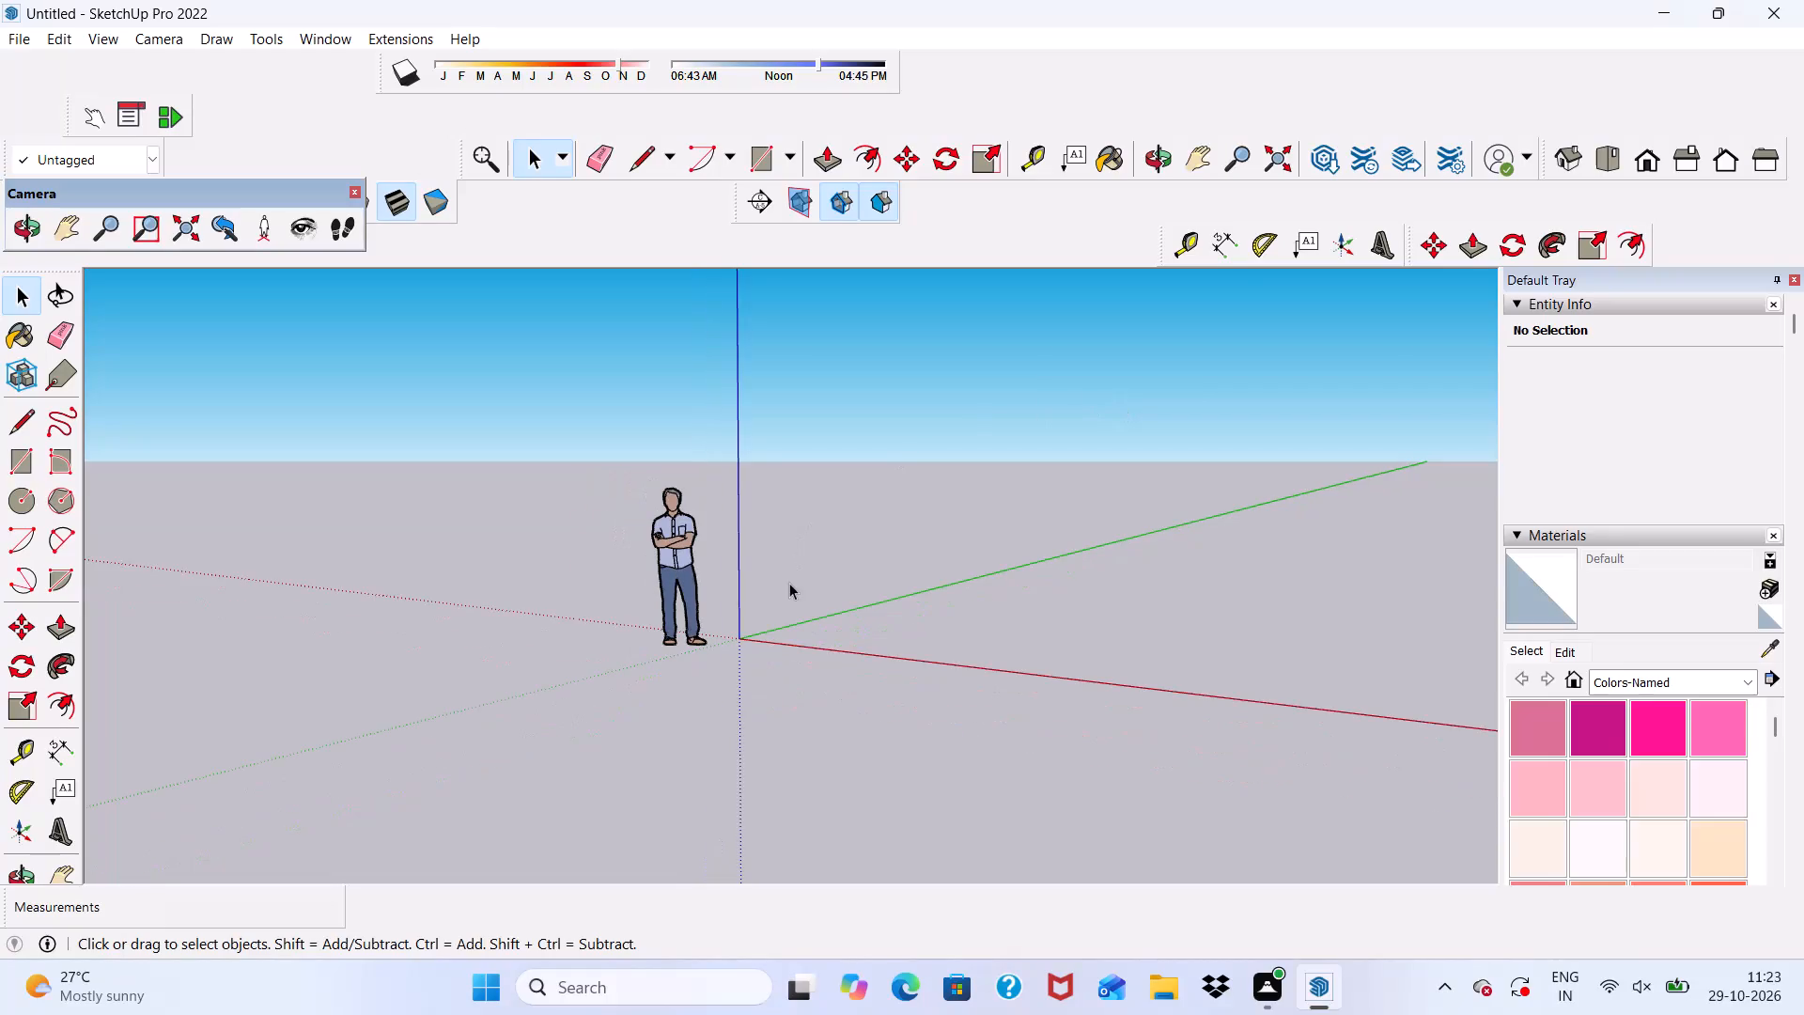
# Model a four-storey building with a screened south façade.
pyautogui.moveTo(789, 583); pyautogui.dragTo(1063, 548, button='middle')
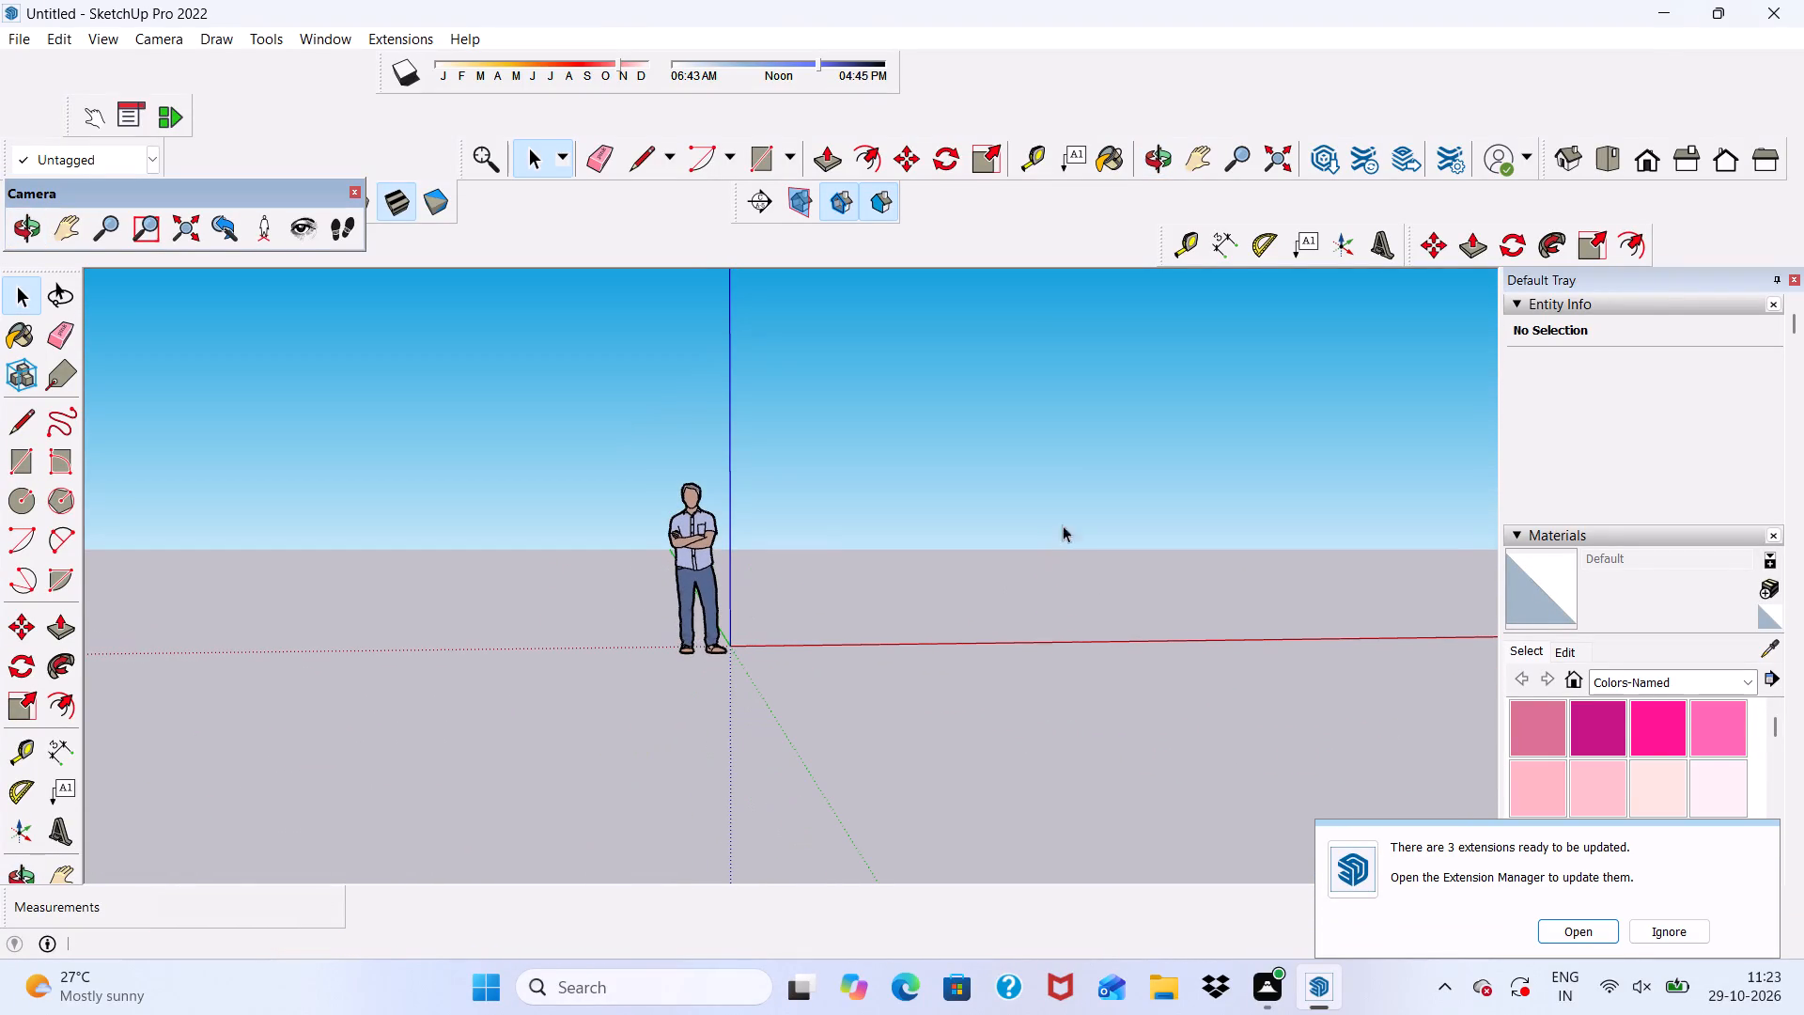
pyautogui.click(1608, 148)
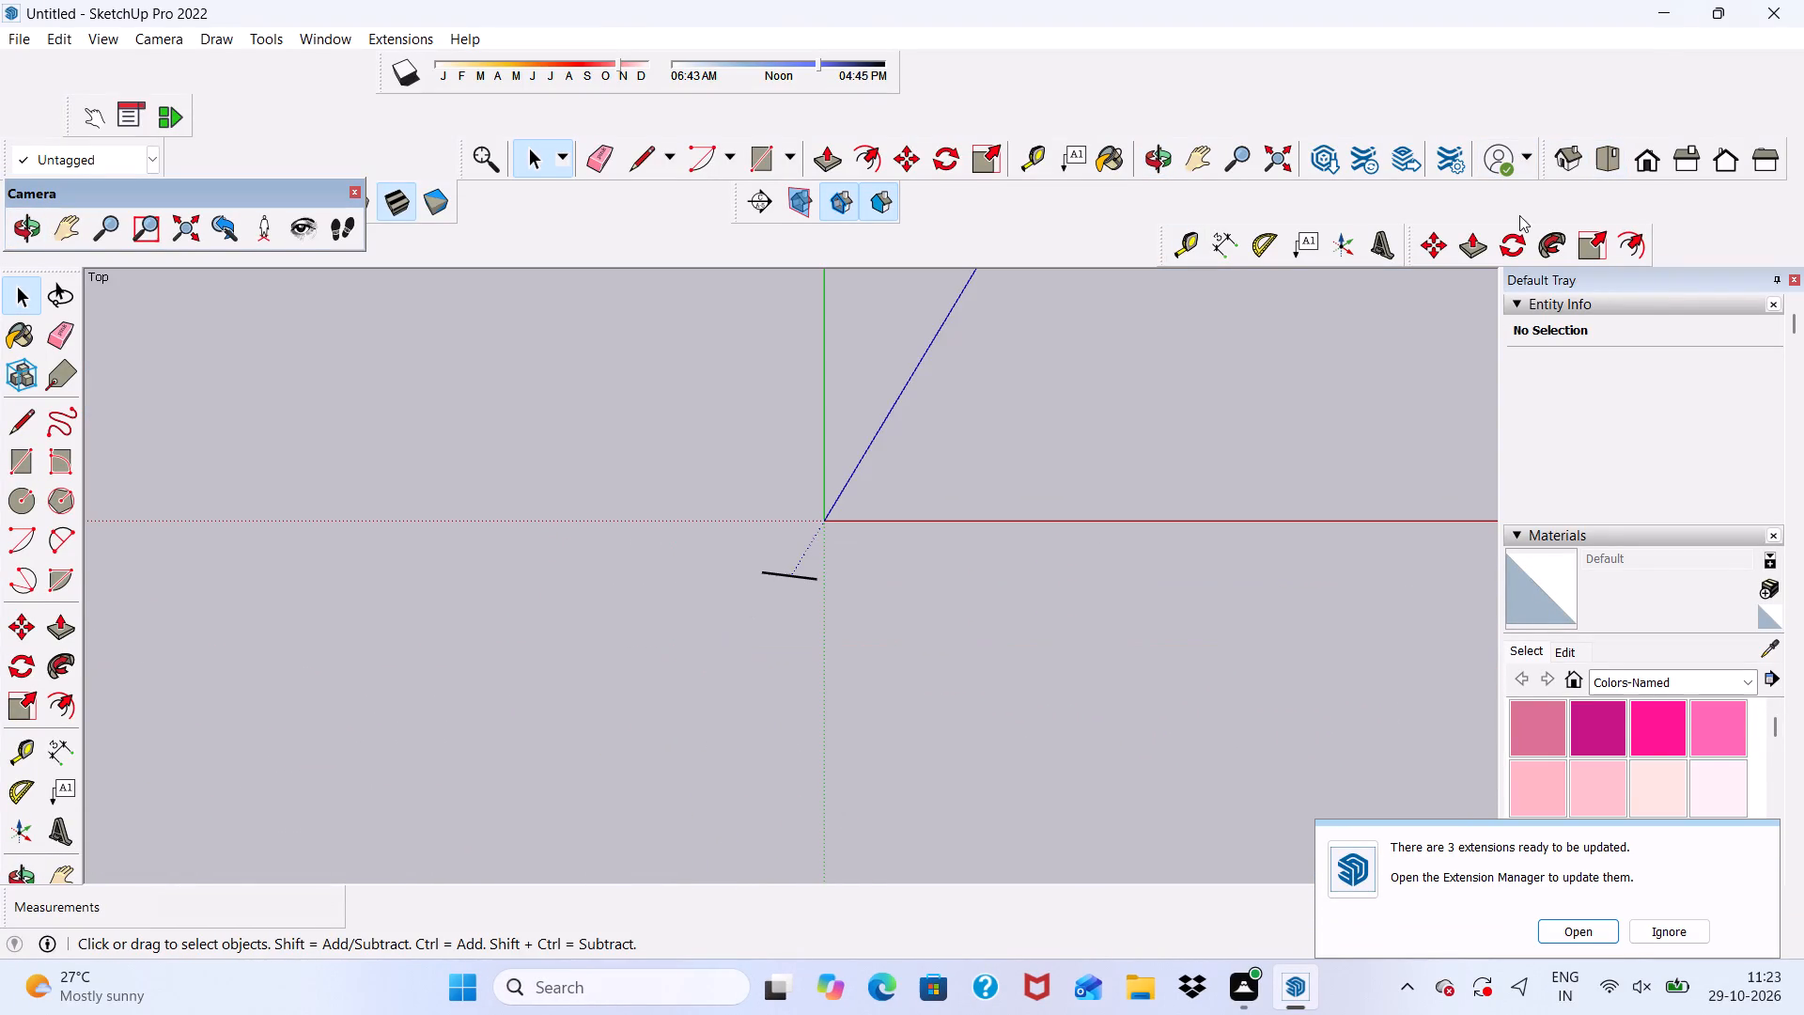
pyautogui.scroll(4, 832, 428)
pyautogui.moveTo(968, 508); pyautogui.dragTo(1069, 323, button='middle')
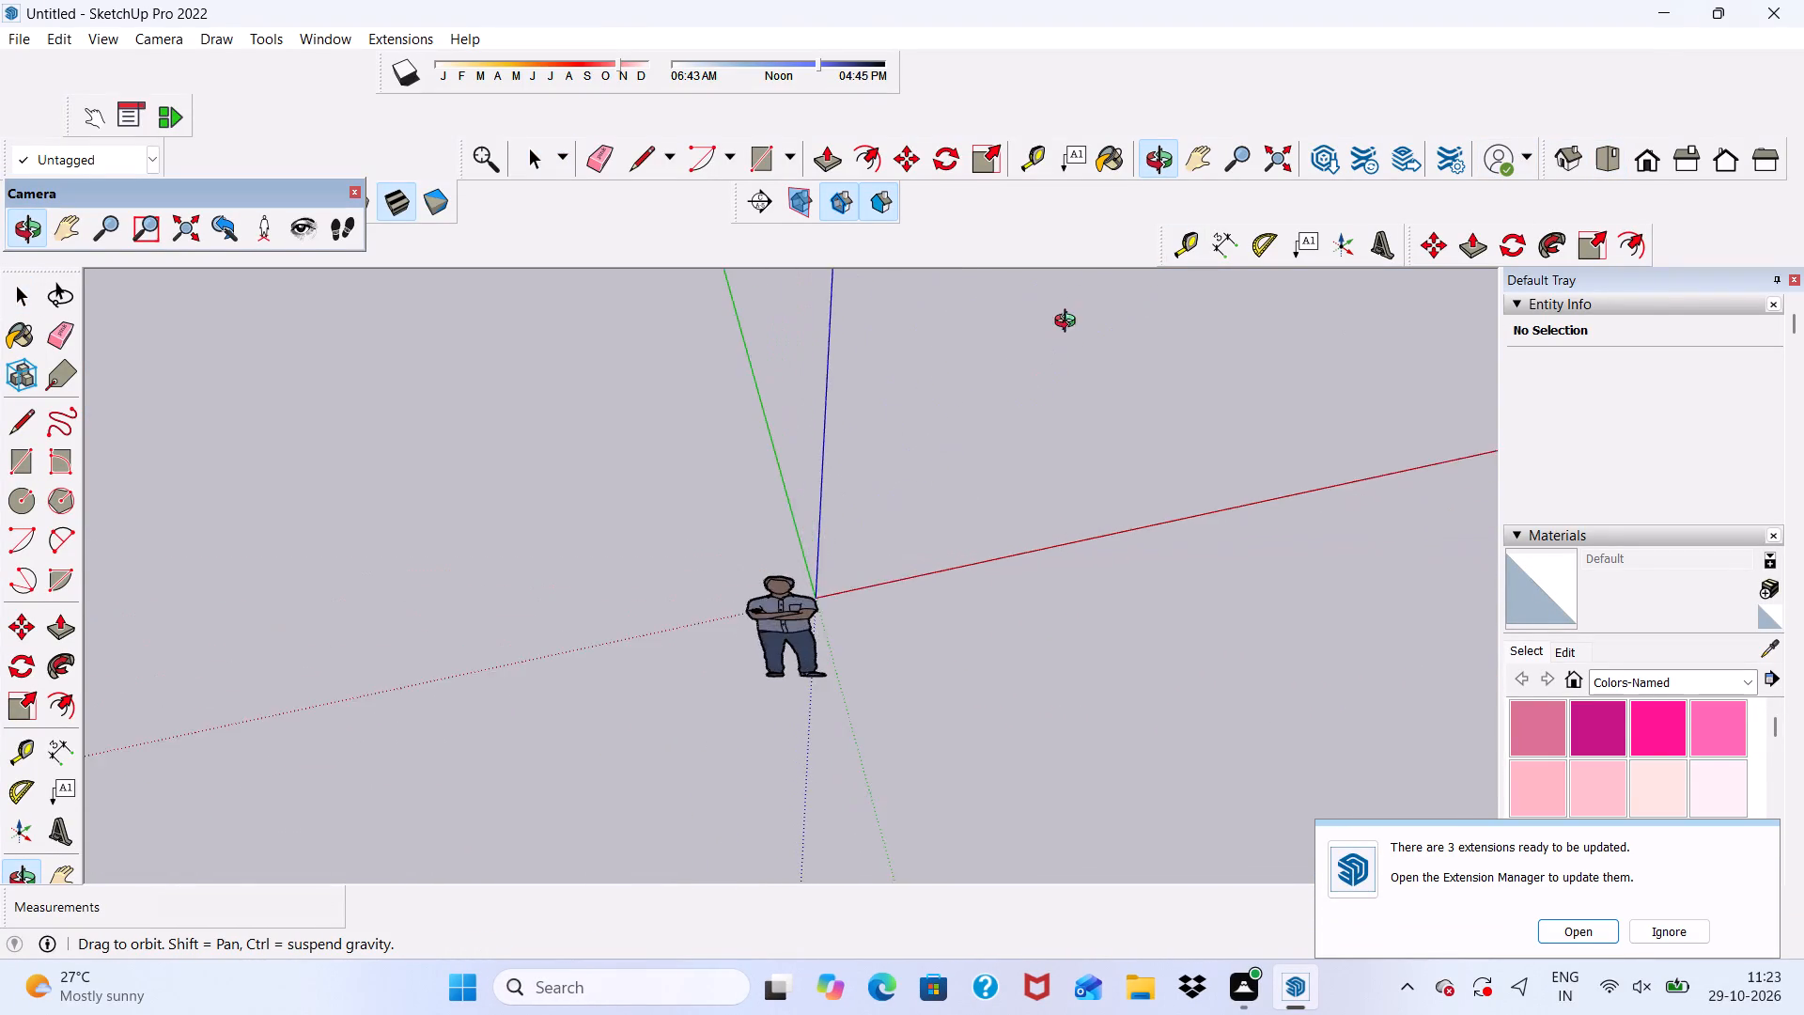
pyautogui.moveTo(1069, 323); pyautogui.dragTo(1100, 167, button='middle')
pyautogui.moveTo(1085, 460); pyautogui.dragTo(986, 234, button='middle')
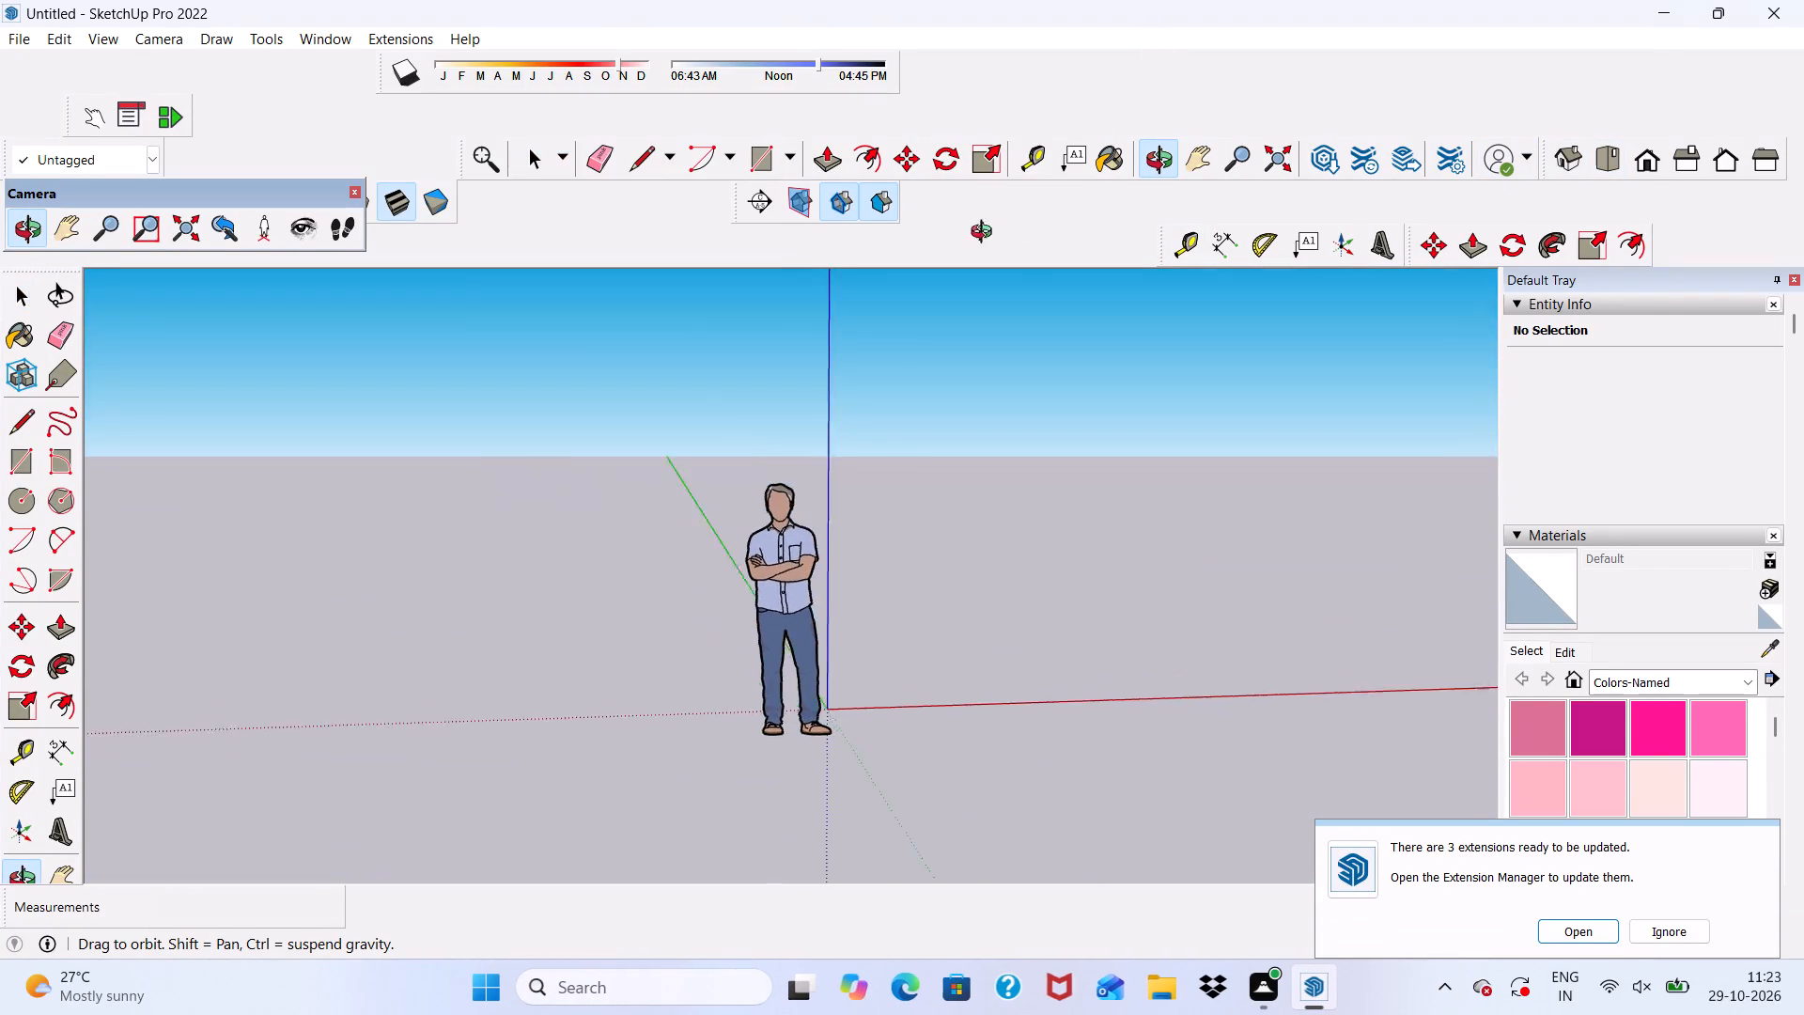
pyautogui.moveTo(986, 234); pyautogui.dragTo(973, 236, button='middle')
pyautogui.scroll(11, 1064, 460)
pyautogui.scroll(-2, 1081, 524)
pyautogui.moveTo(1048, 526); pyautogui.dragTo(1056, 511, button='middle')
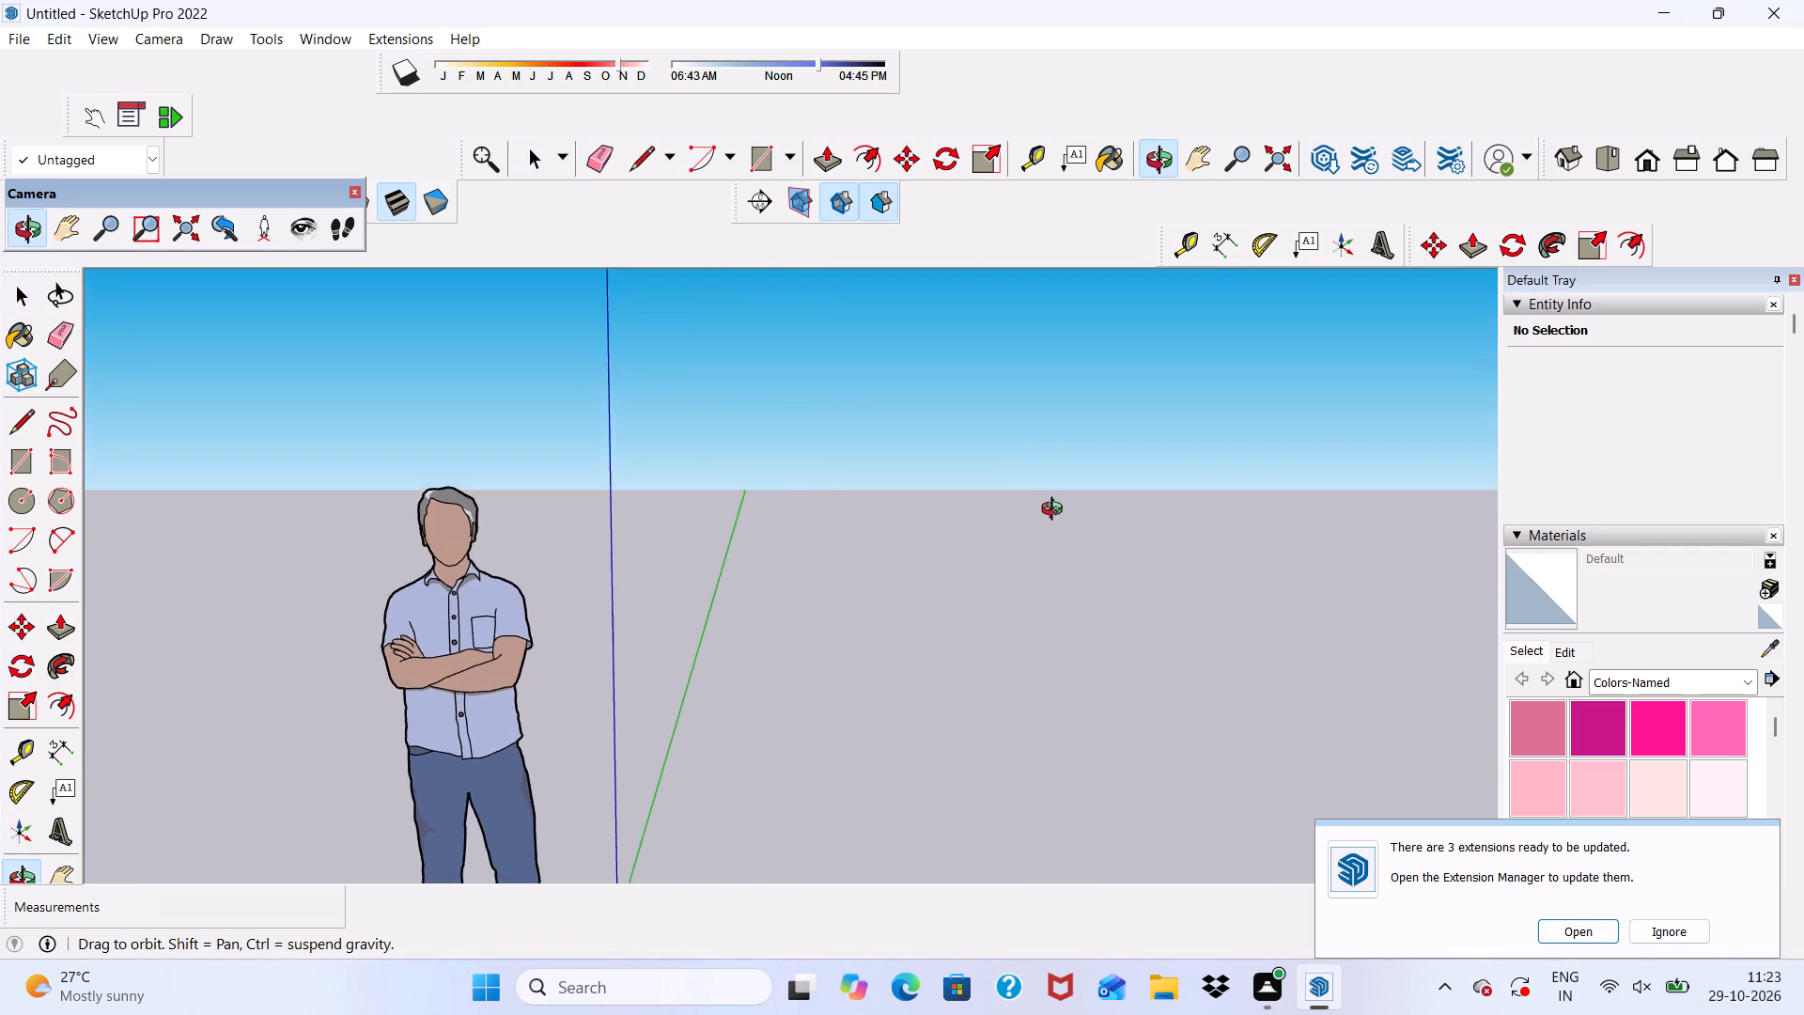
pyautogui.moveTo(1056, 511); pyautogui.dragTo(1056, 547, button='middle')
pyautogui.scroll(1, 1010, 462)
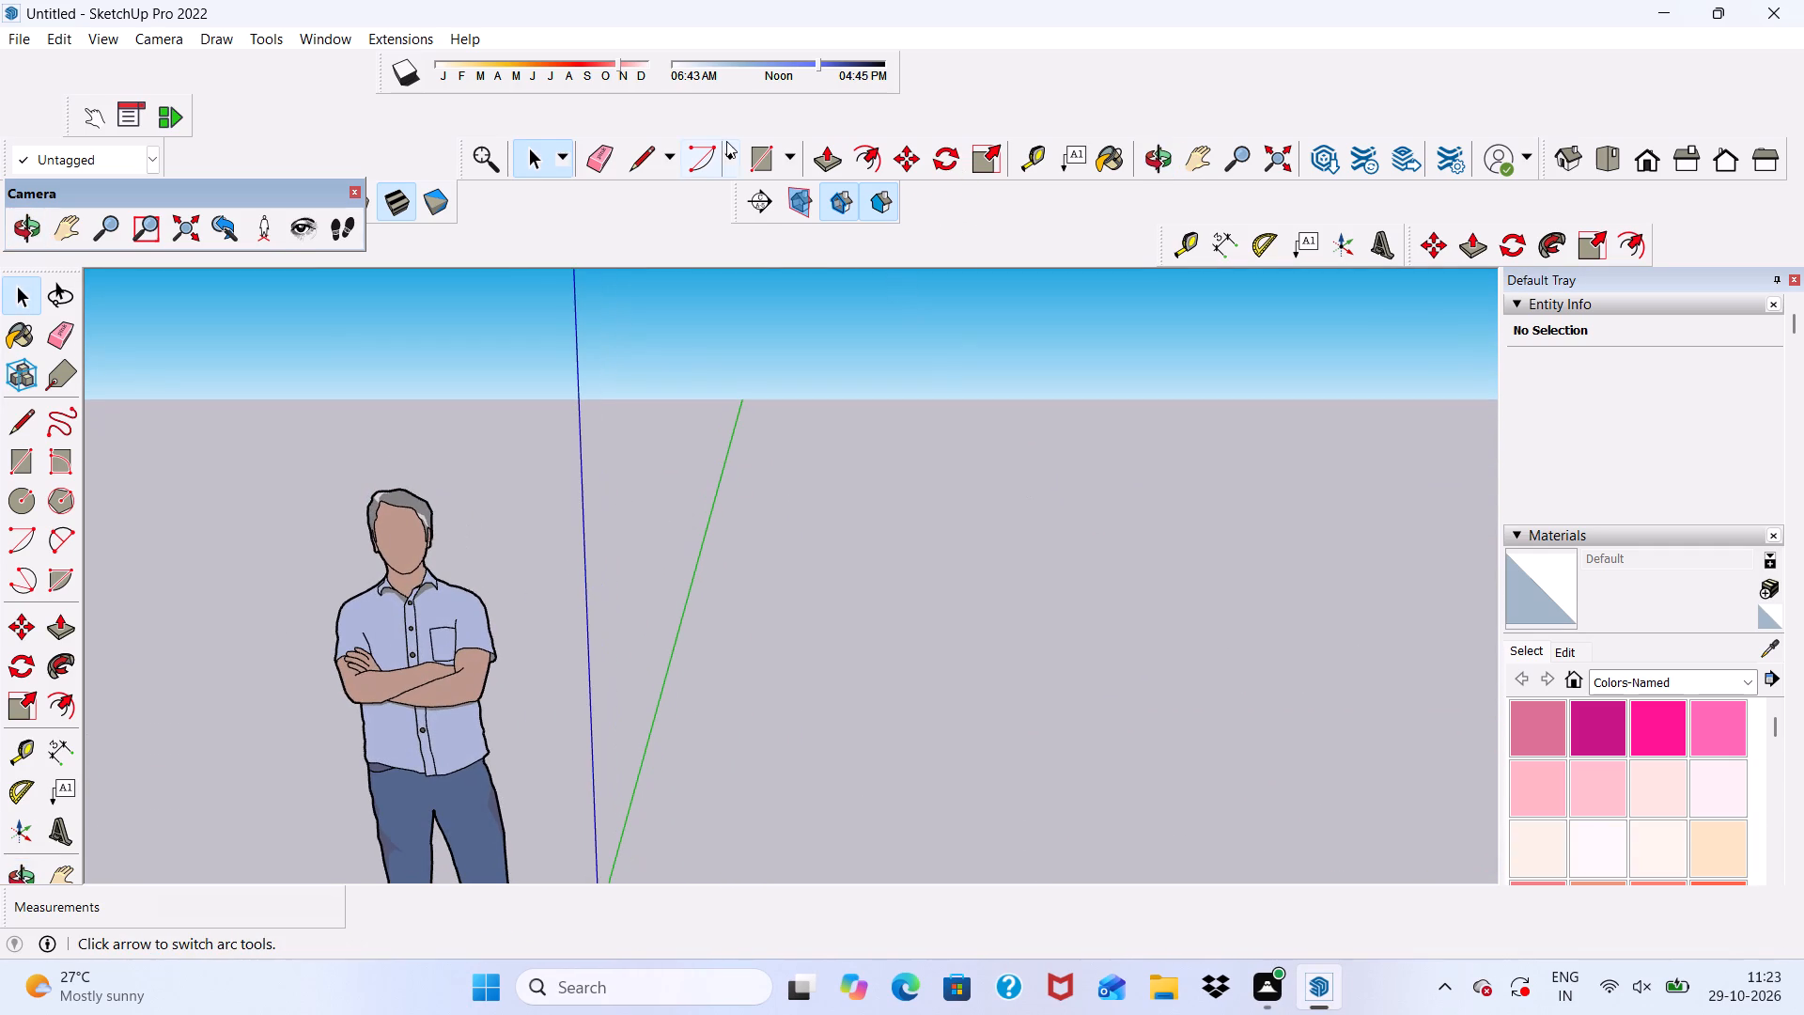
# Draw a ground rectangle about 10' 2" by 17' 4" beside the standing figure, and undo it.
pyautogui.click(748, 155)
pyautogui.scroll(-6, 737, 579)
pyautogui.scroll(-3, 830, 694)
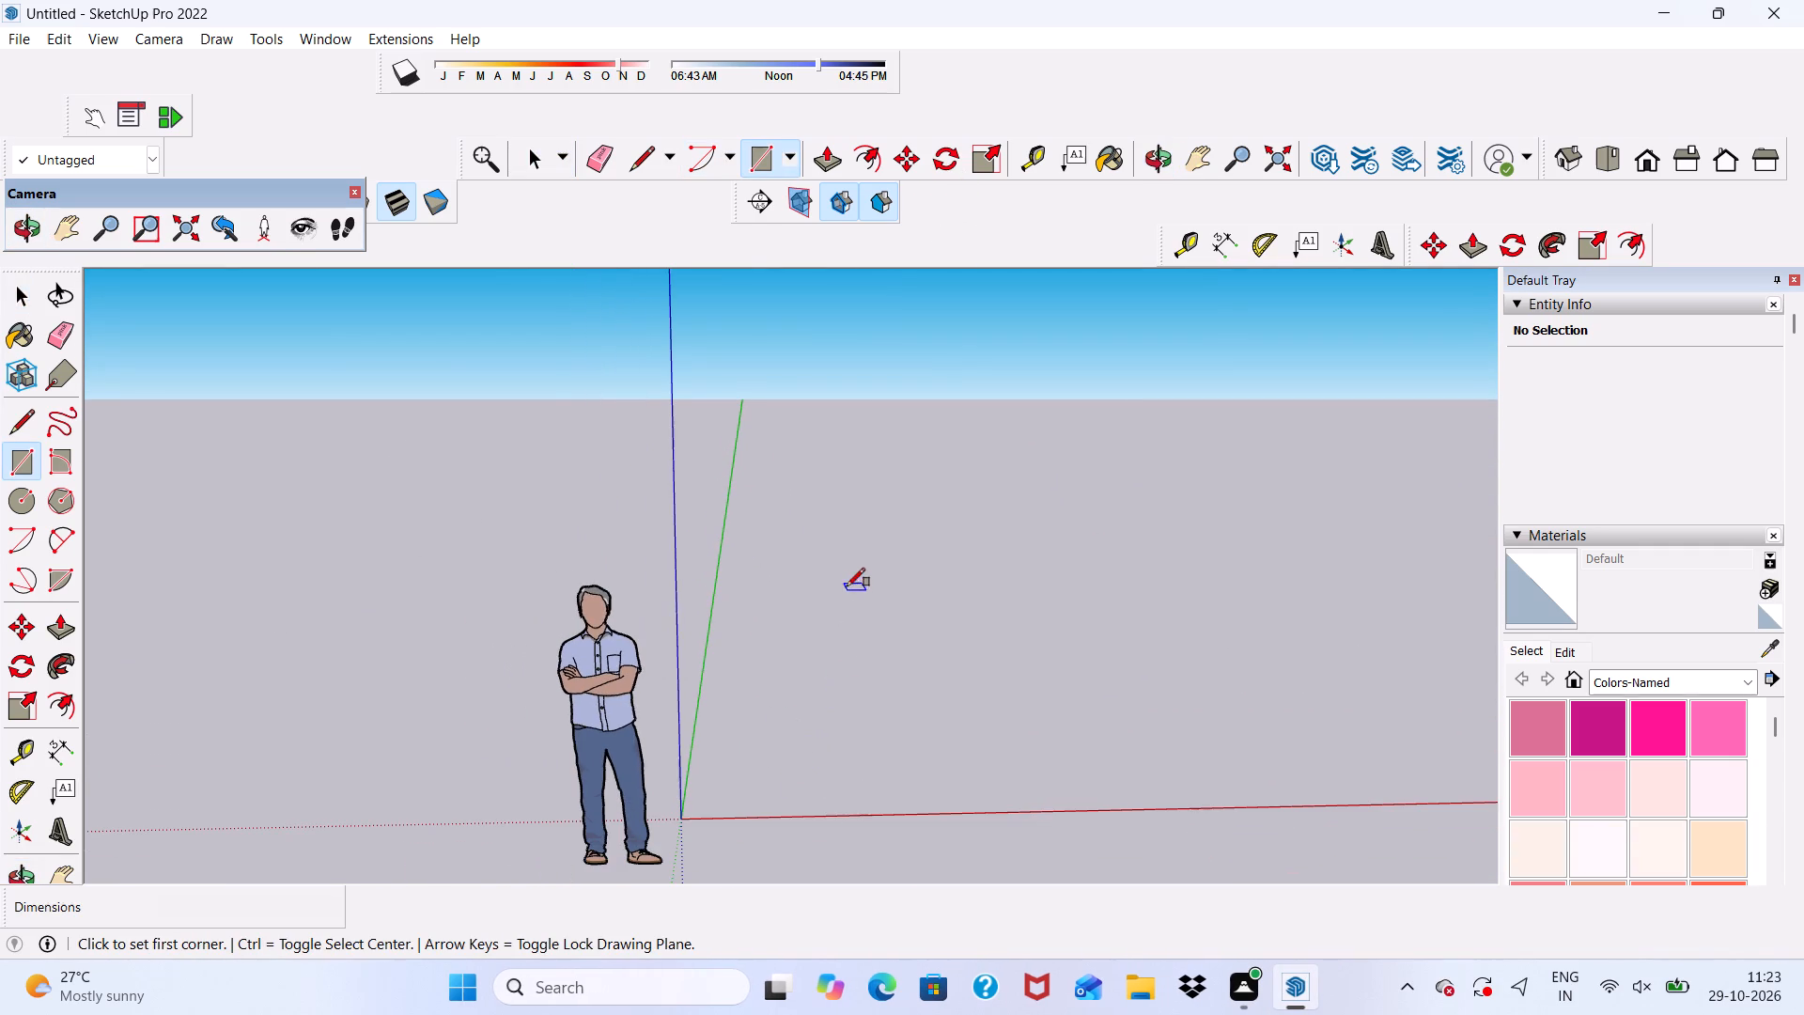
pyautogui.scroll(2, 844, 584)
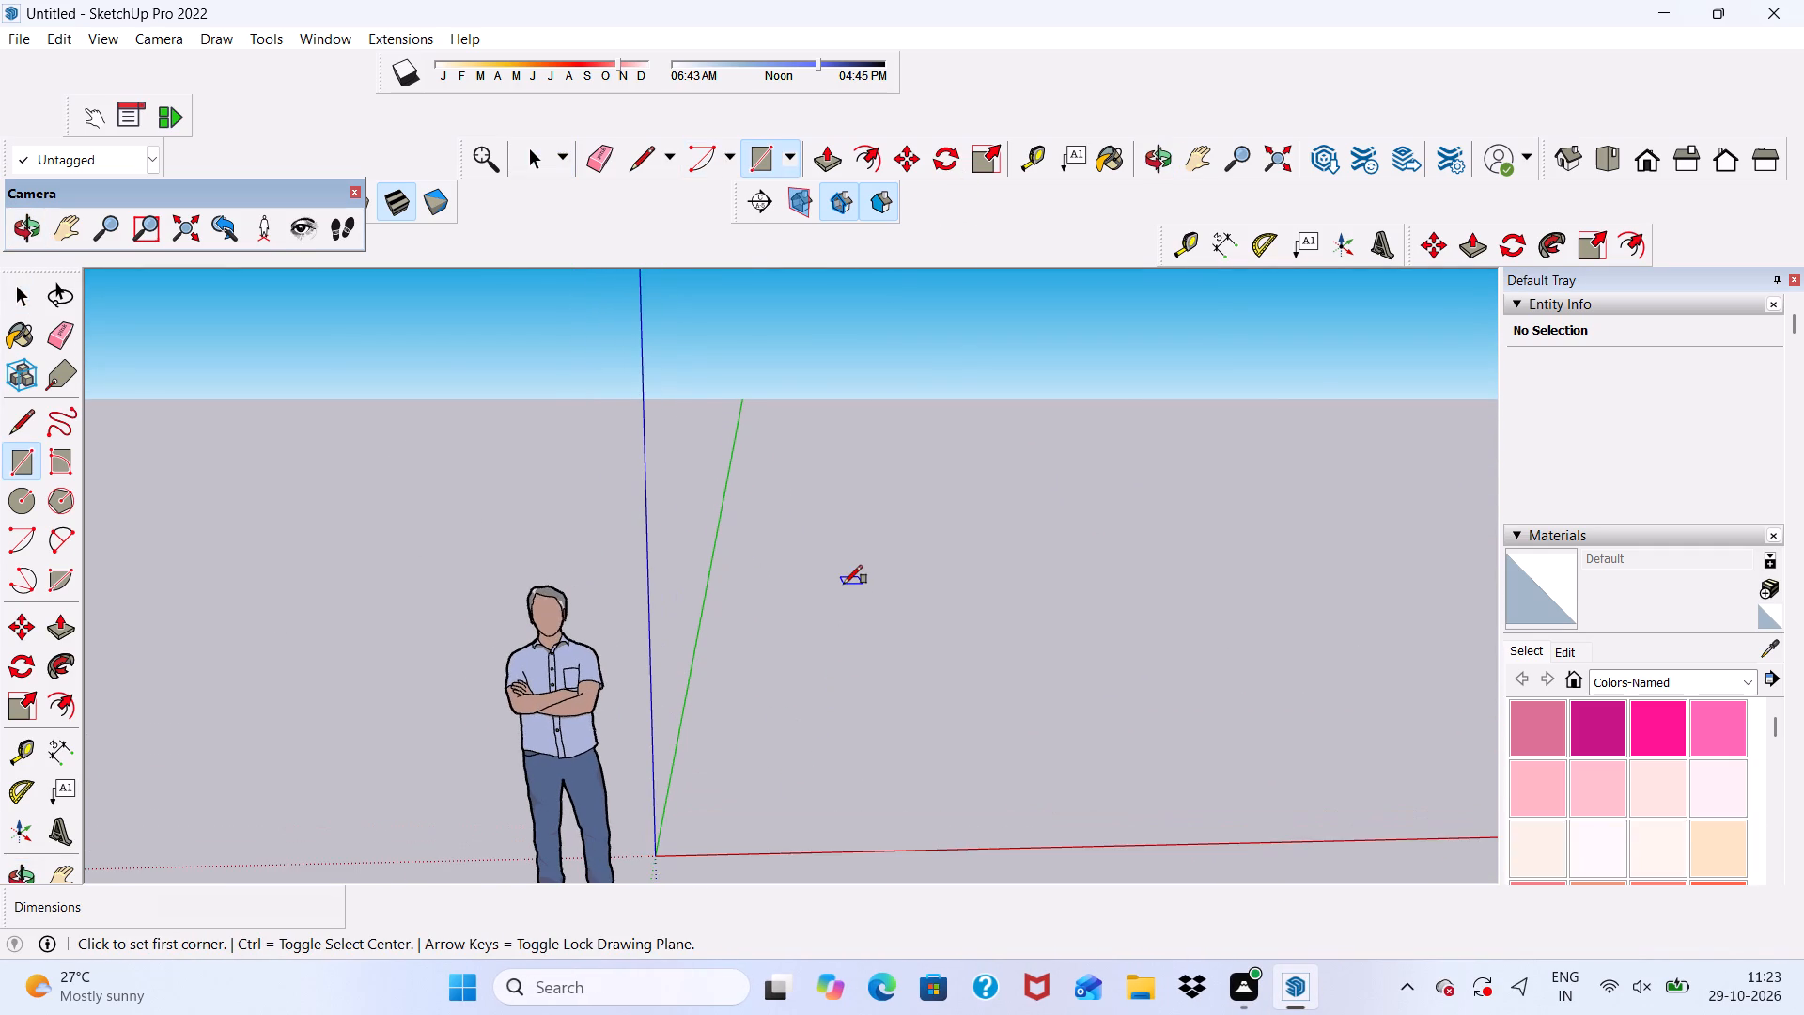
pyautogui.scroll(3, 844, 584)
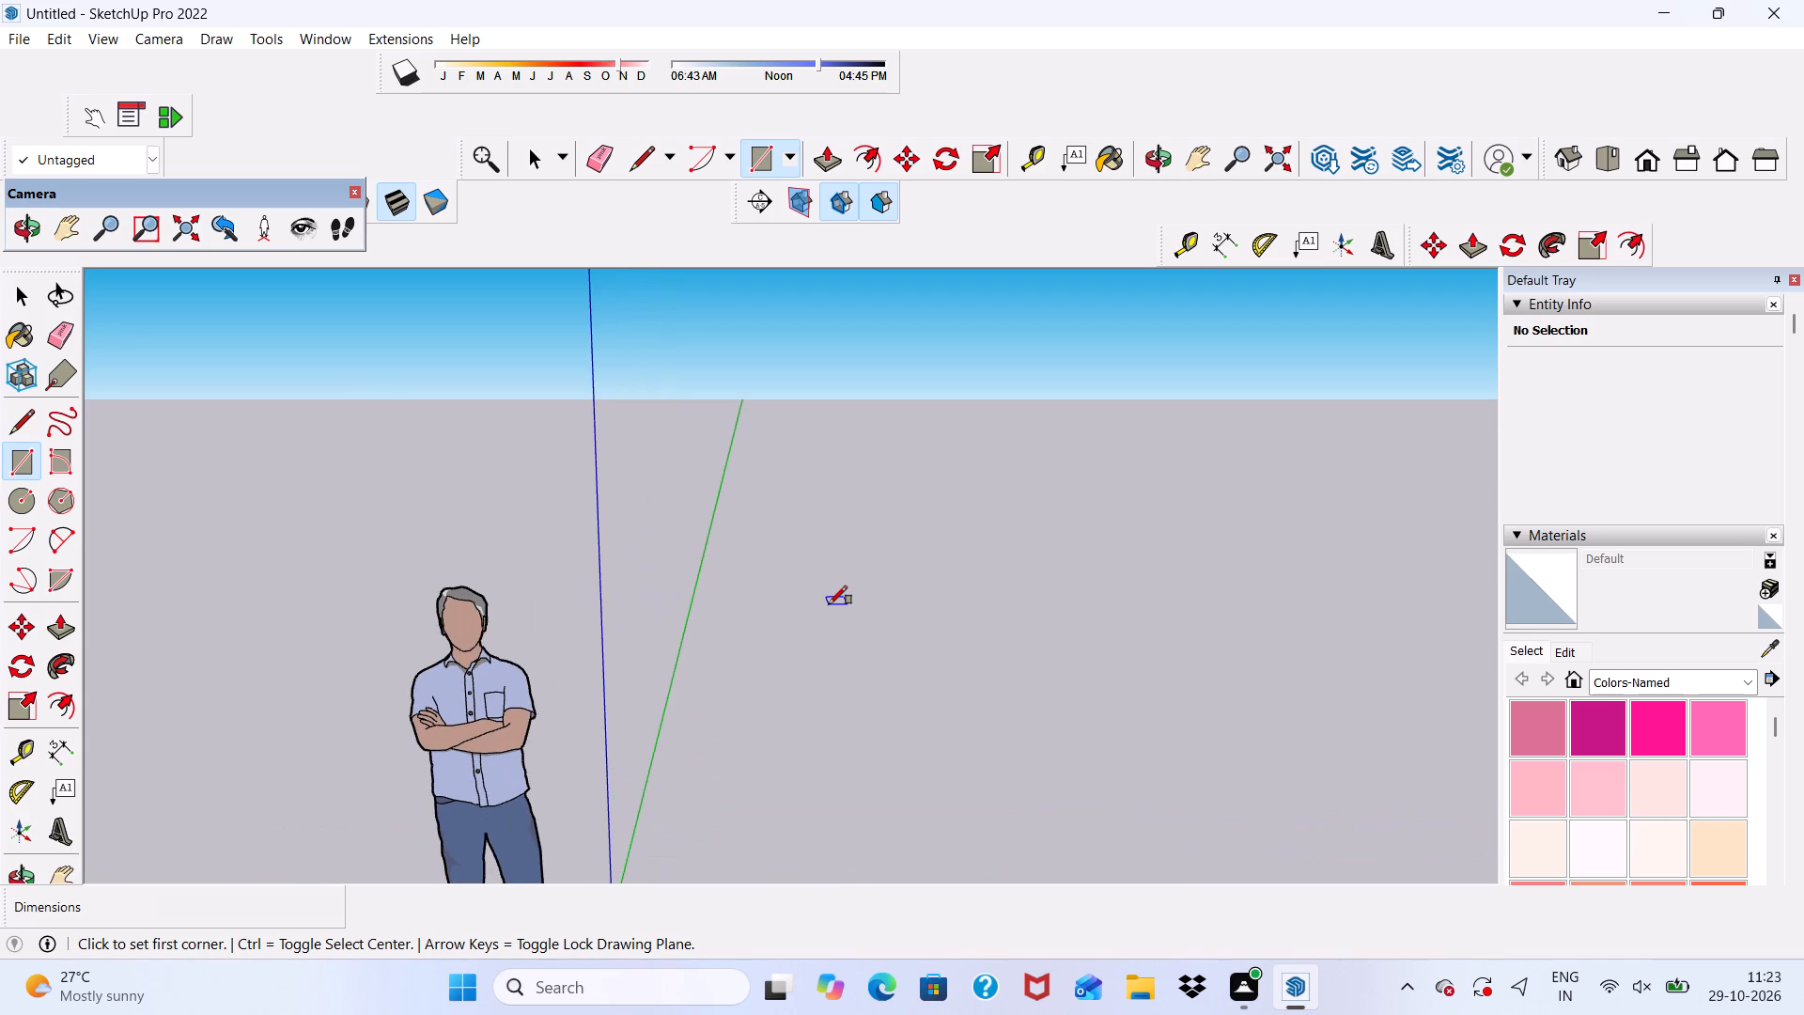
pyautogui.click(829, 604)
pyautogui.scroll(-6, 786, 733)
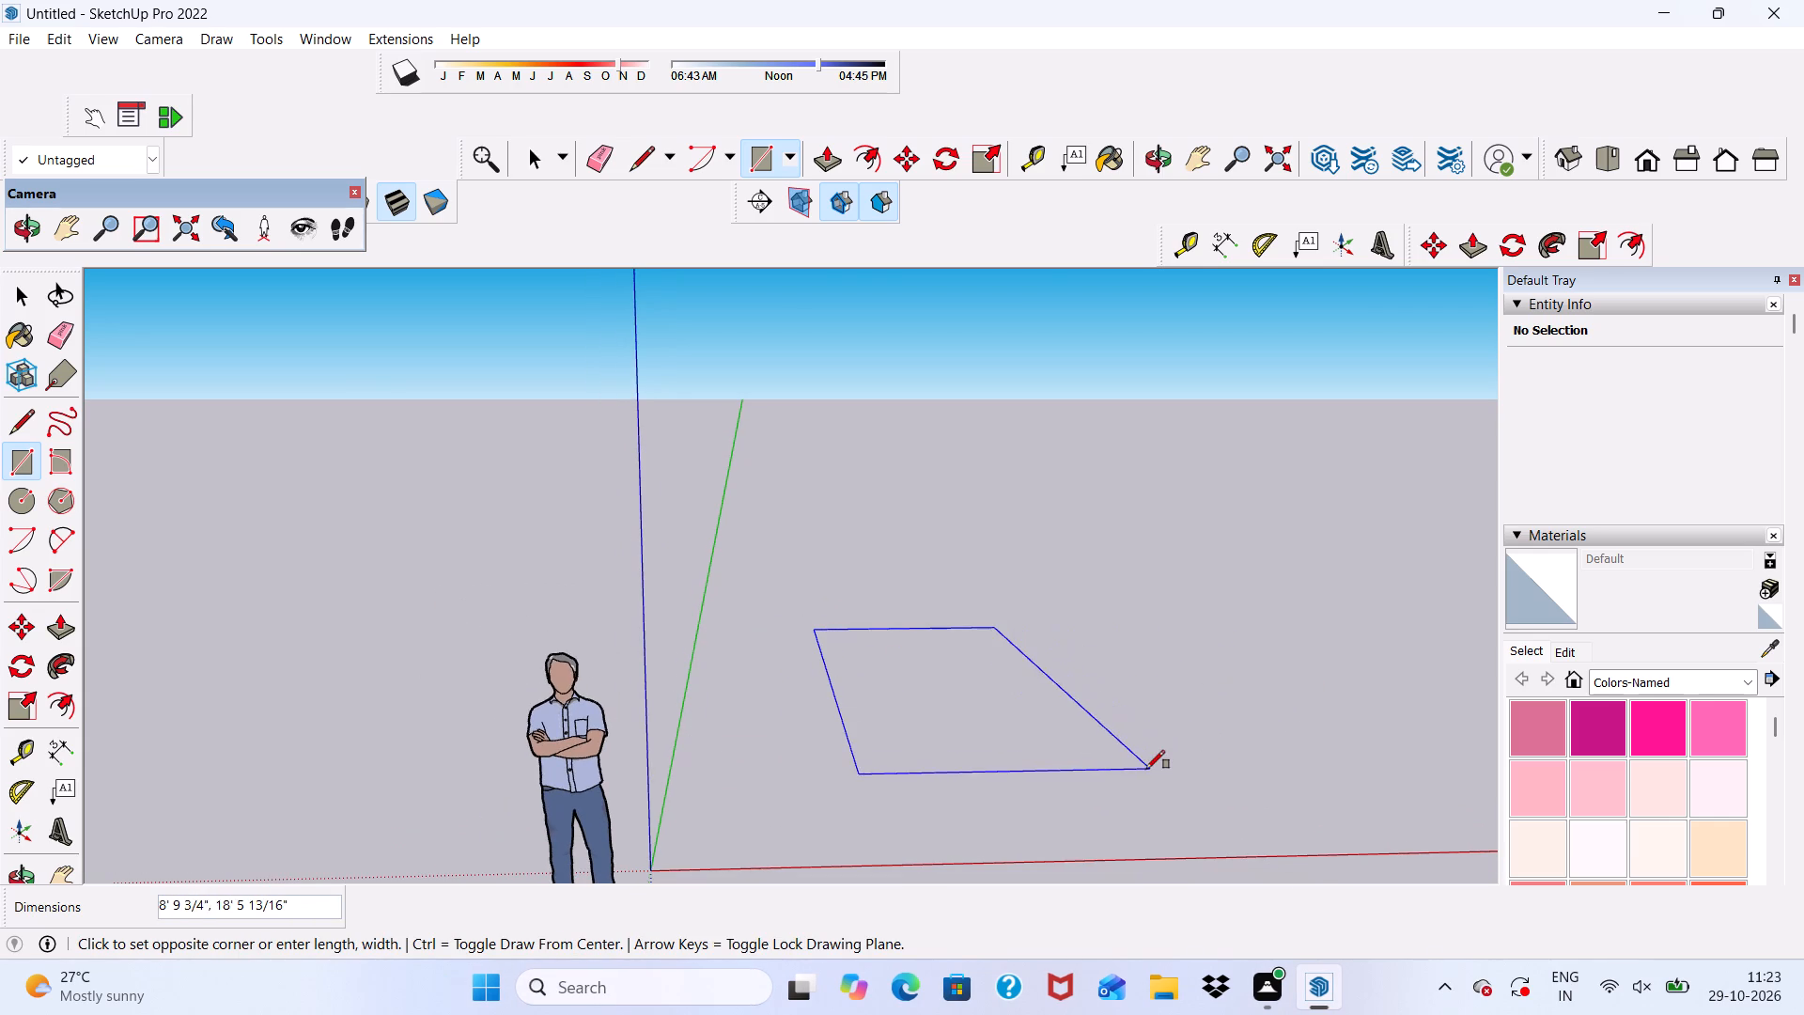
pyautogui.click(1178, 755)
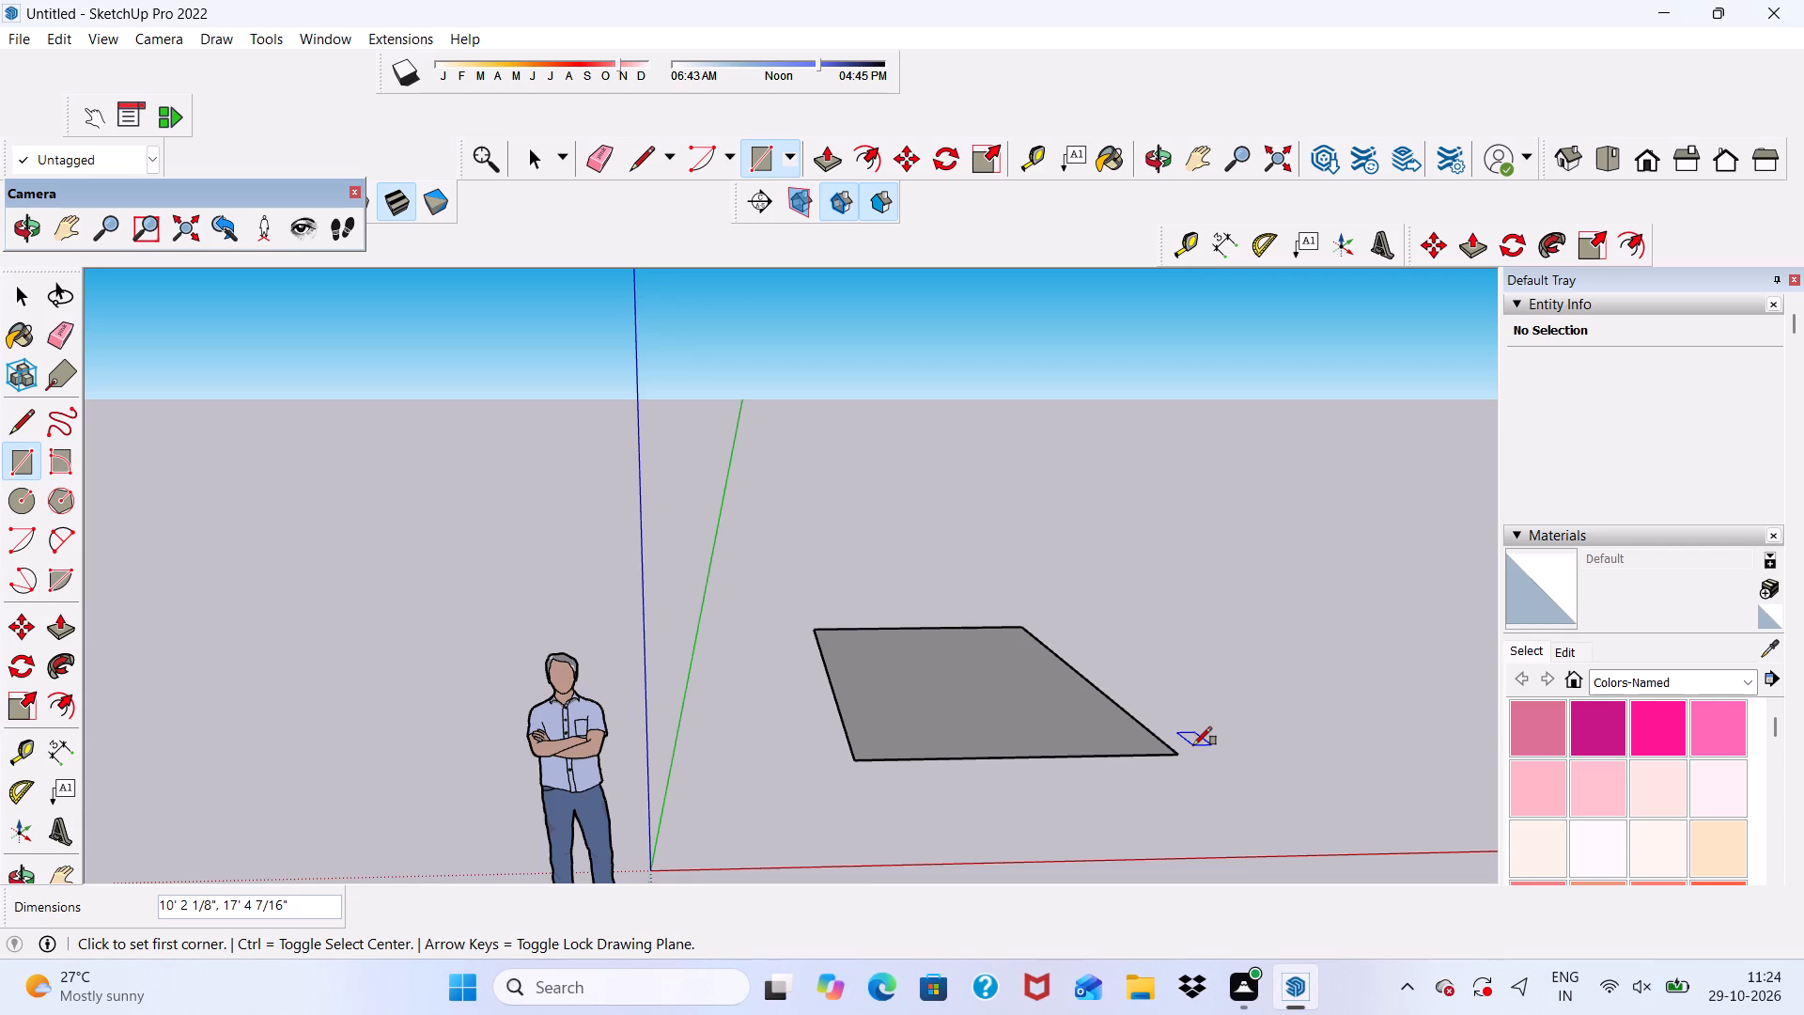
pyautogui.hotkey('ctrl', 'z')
# Draw a larger ground rectangle about 43' 6" by 39' beside the standing figure, near the red axis.
pyautogui.scroll(1, 1190, 739)
pyautogui.scroll(-4, 1180, 718)
pyautogui.scroll(1, 1081, 705)
pyautogui.moveTo(1079, 705); pyautogui.dragTo(1024, 706, button='middle')
pyautogui.scroll(-5, 1002, 688)
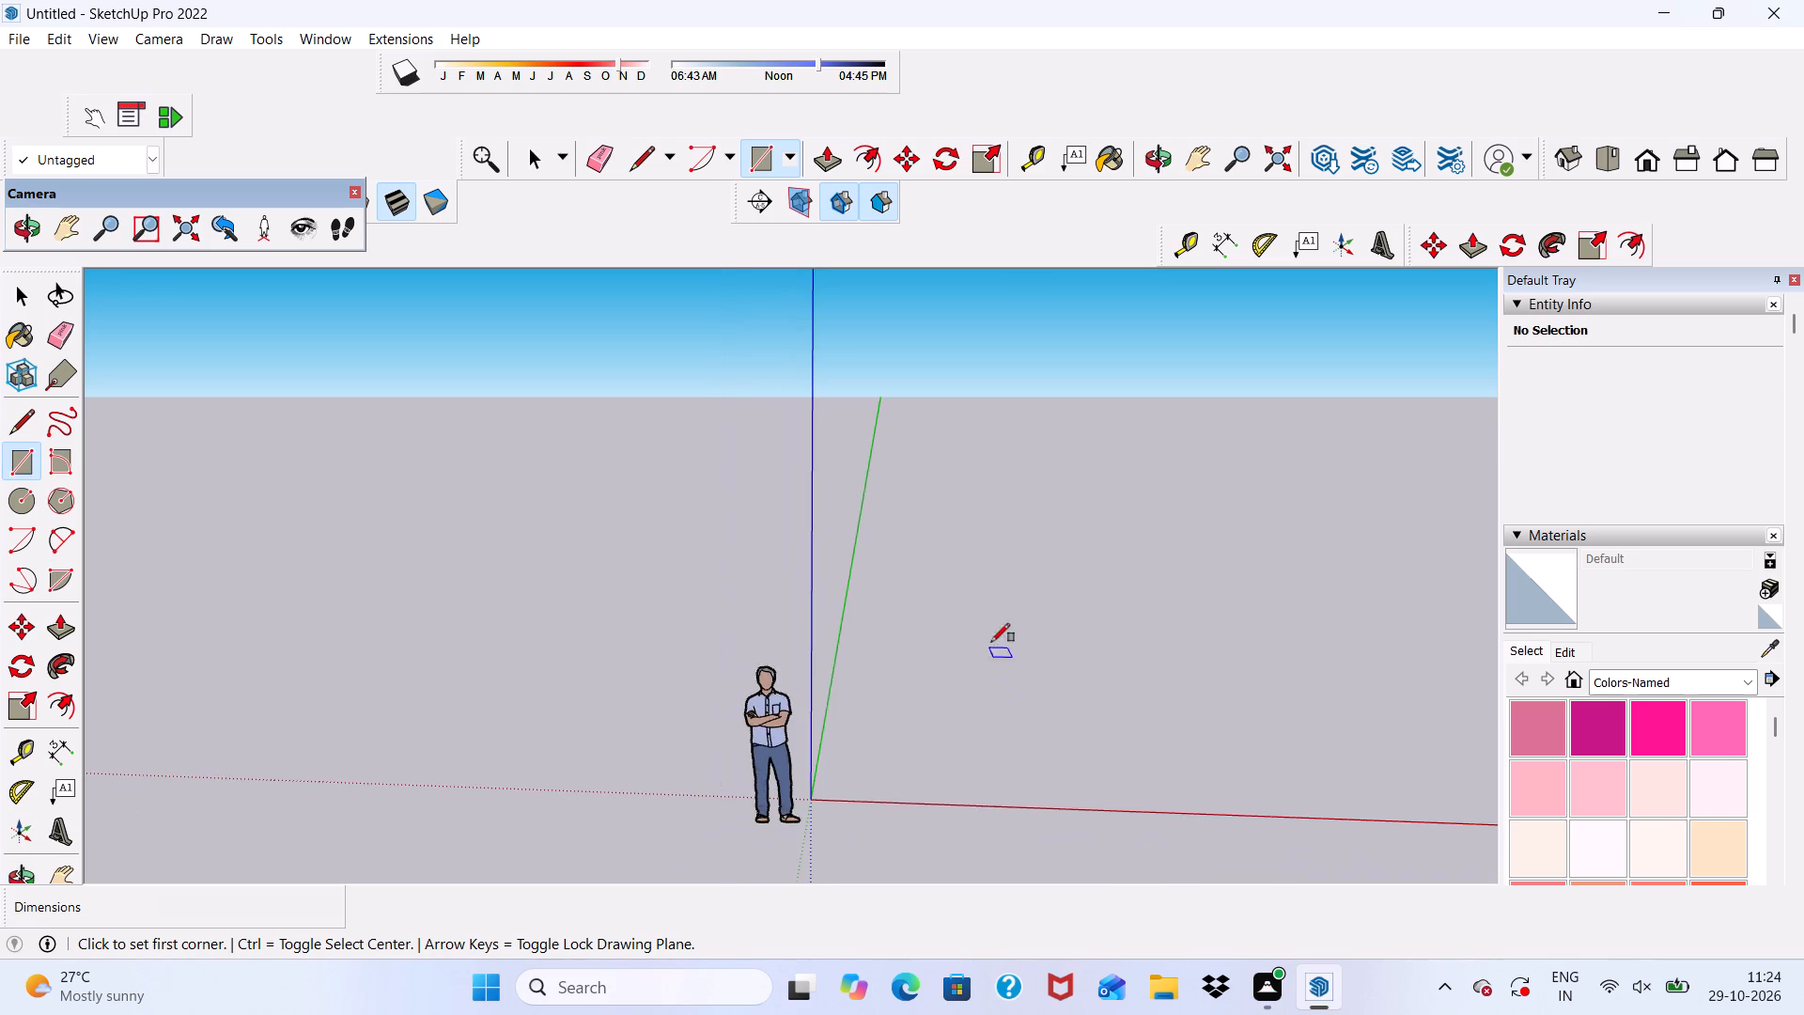
pyautogui.scroll(6, 972, 575)
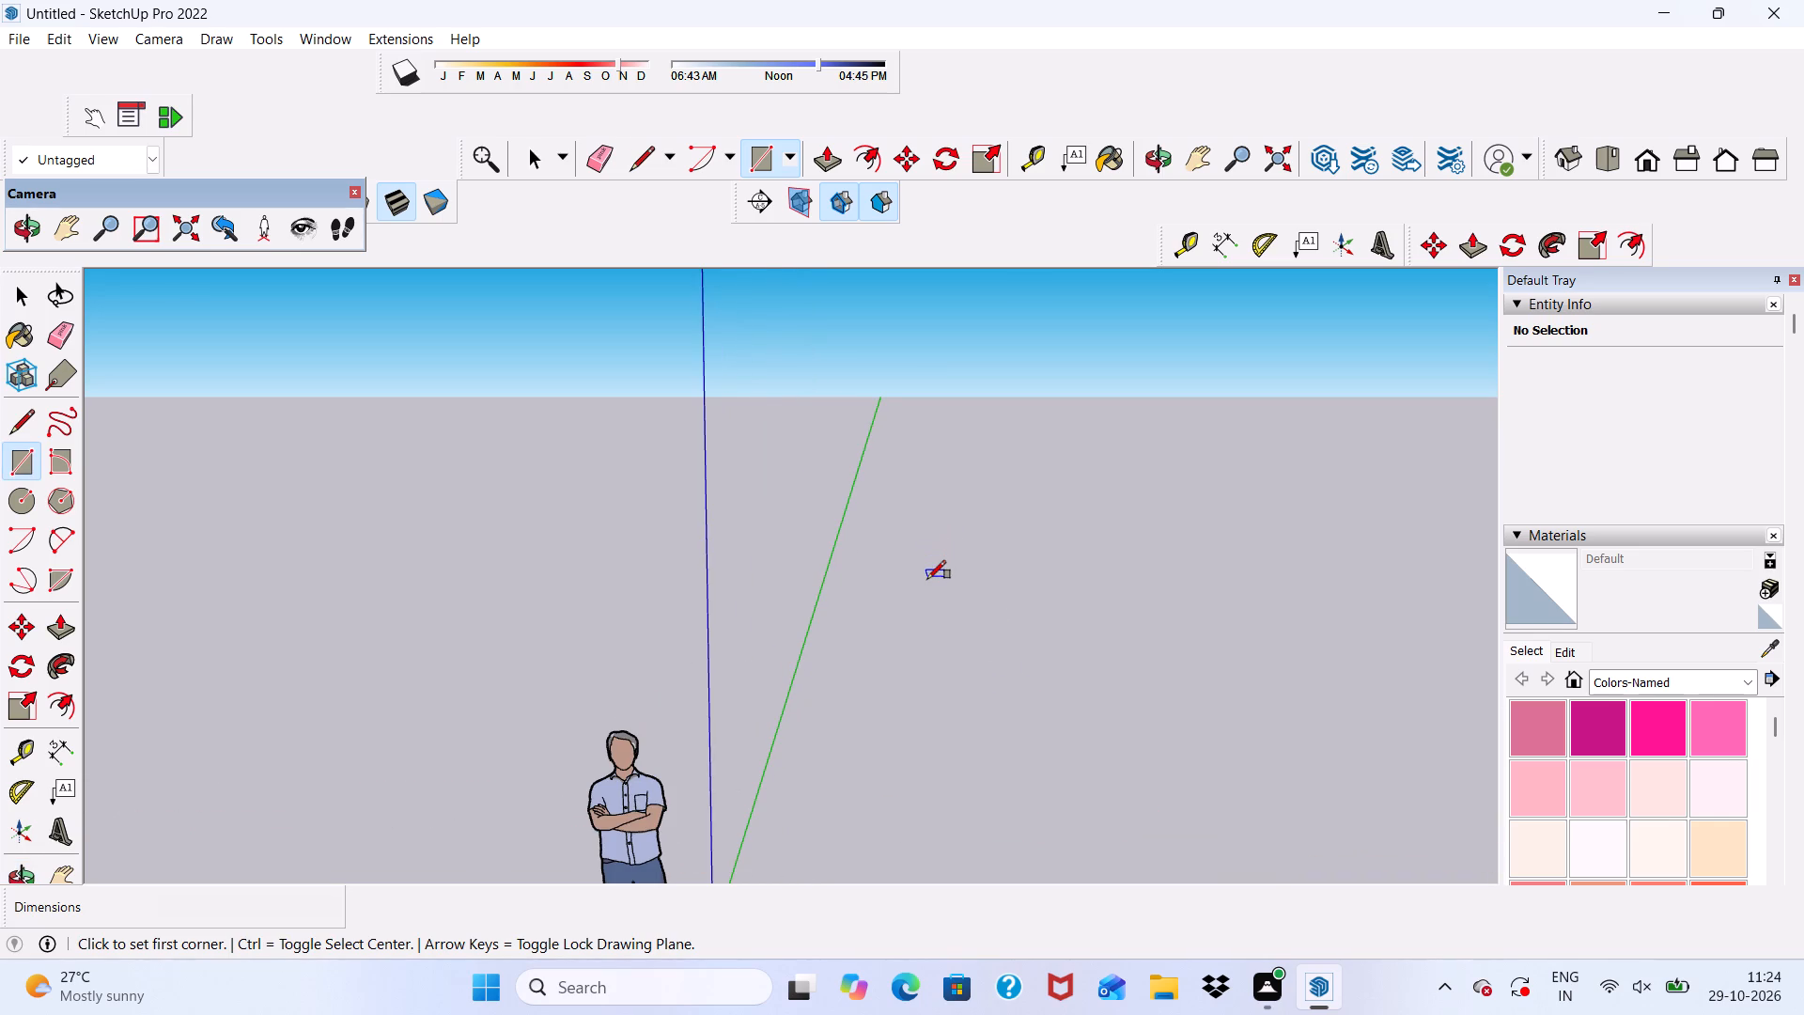
pyautogui.click(927, 579)
pyautogui.scroll(-6, 881, 643)
pyautogui.scroll(-6, 751, 651)
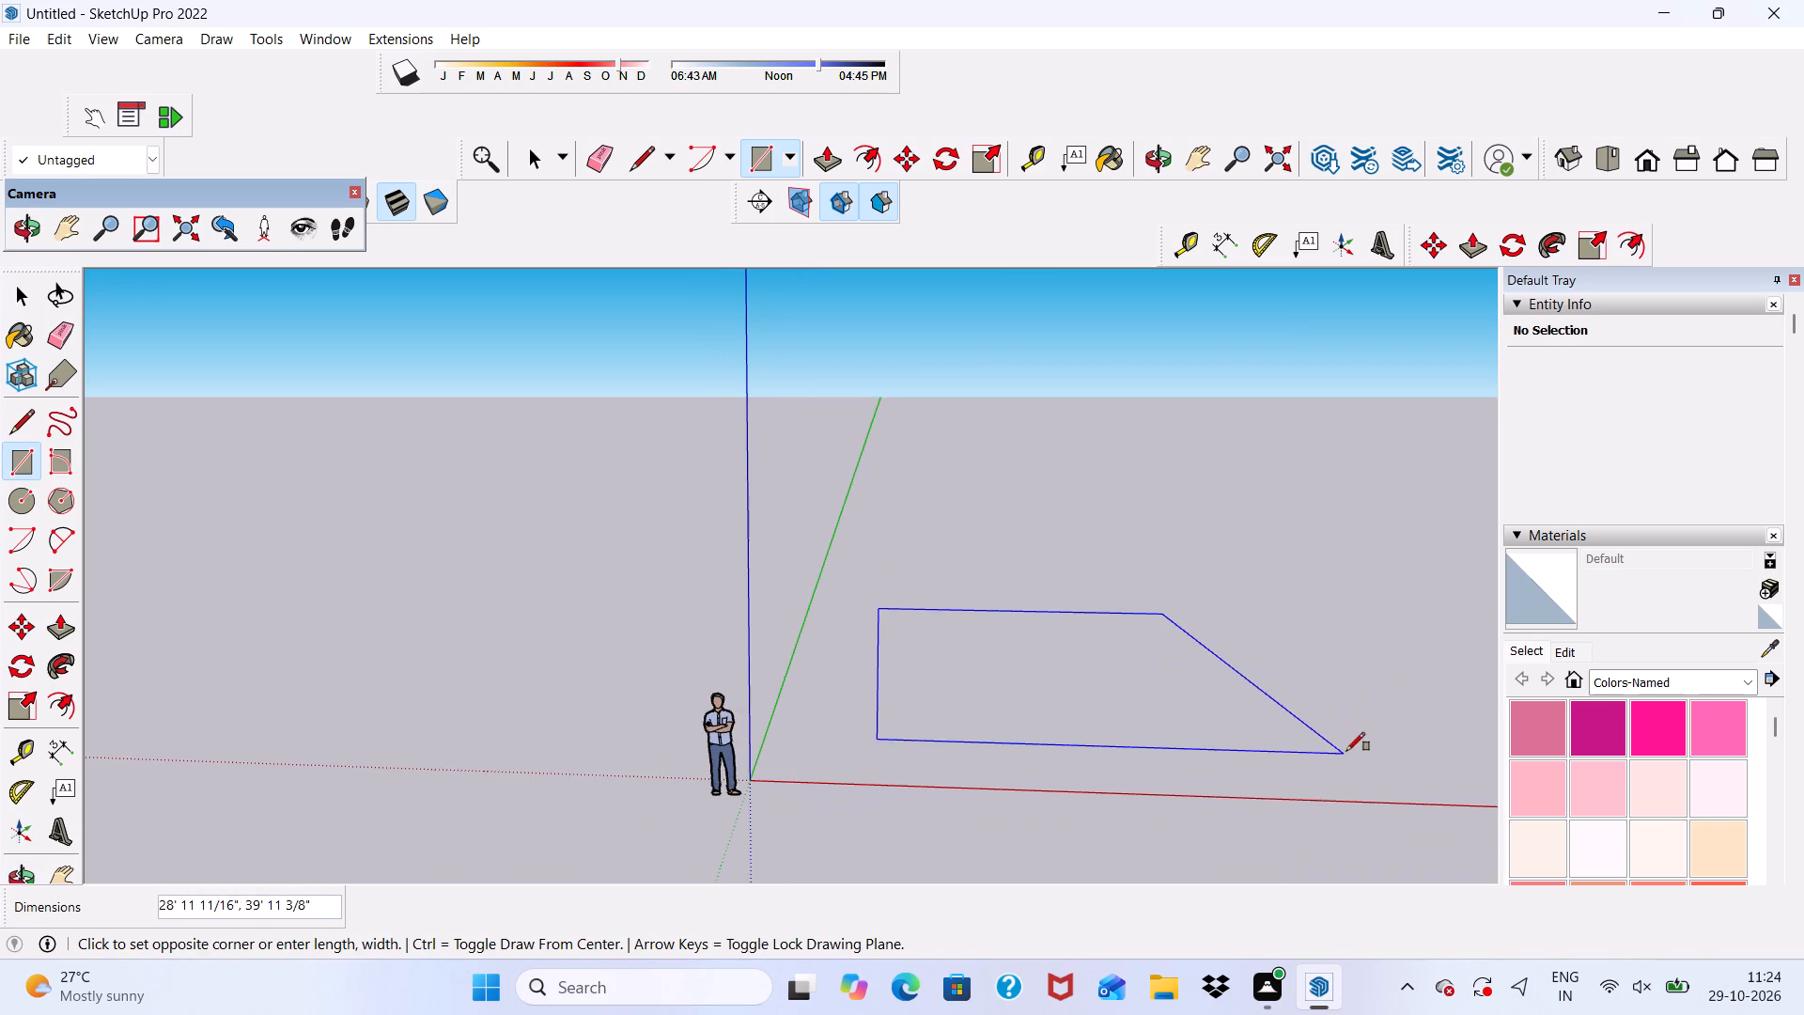
pyautogui.scroll(-6, 1359, 742)
pyautogui.scroll(6, 1014, 655)
pyautogui.scroll(3, 1391, 692)
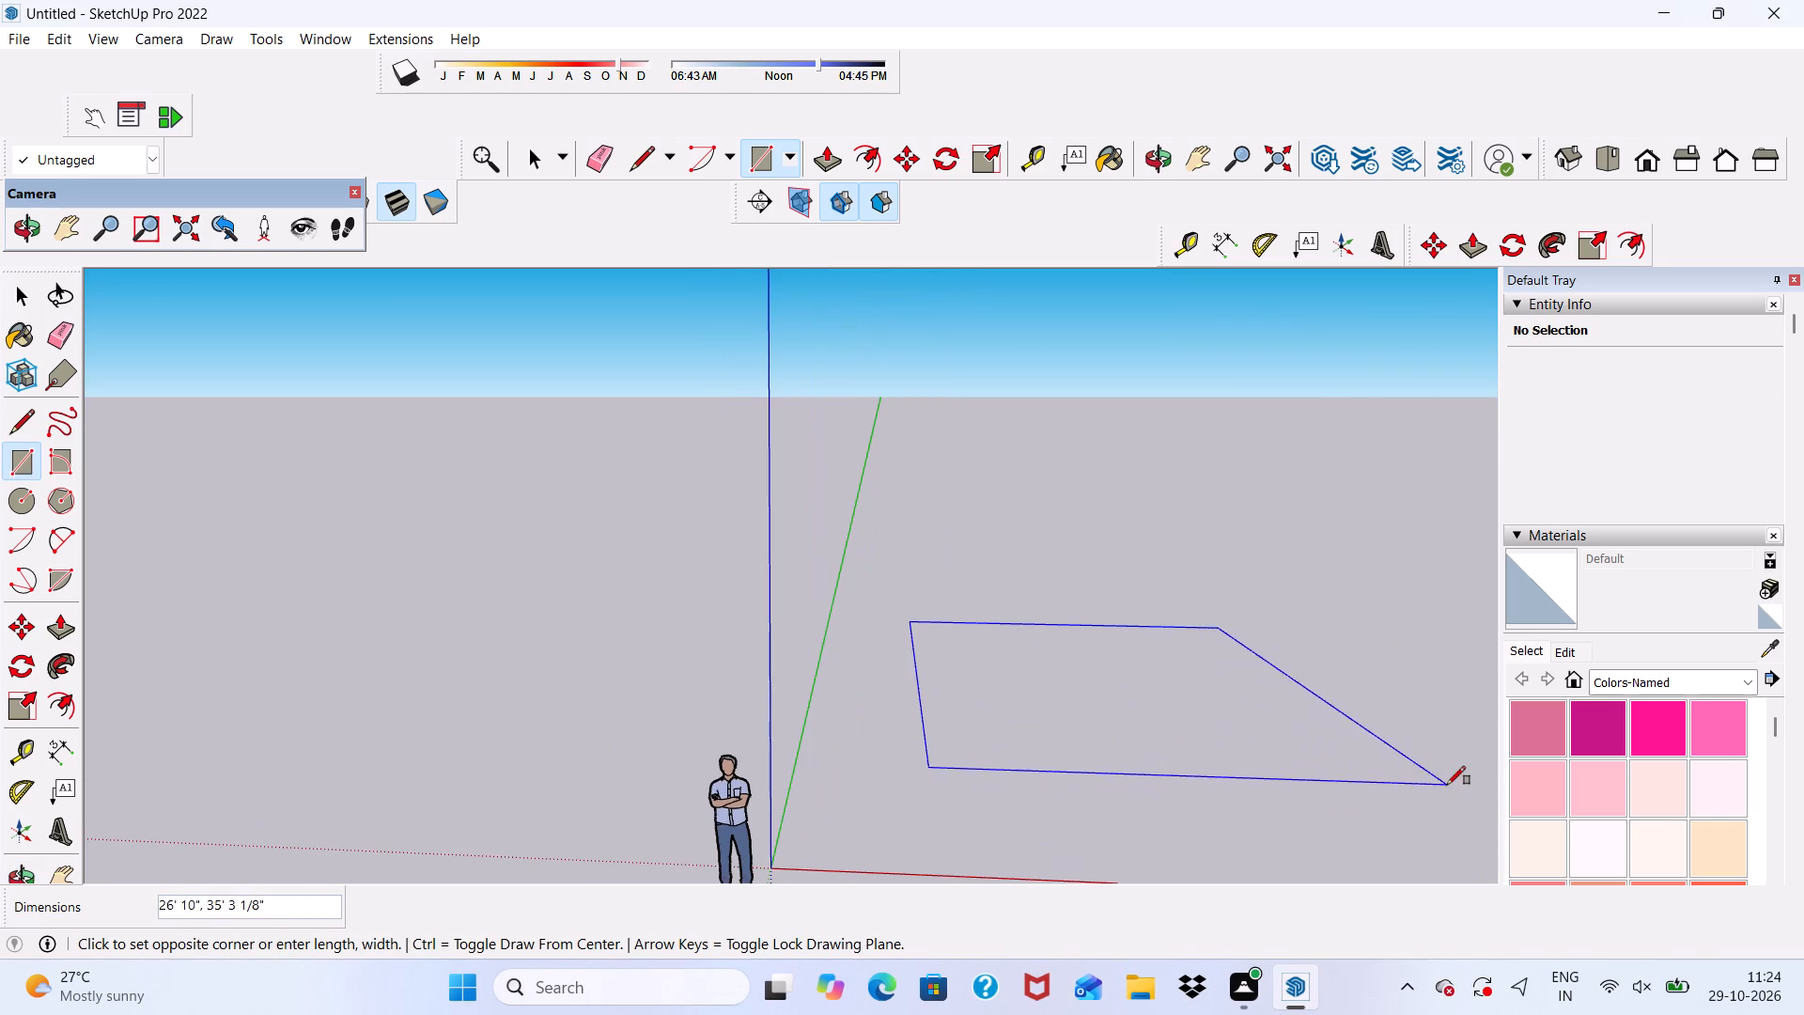
pyautogui.scroll(-5, 1447, 786)
pyautogui.scroll(-5, 1034, 640)
pyautogui.scroll(6, 1365, 684)
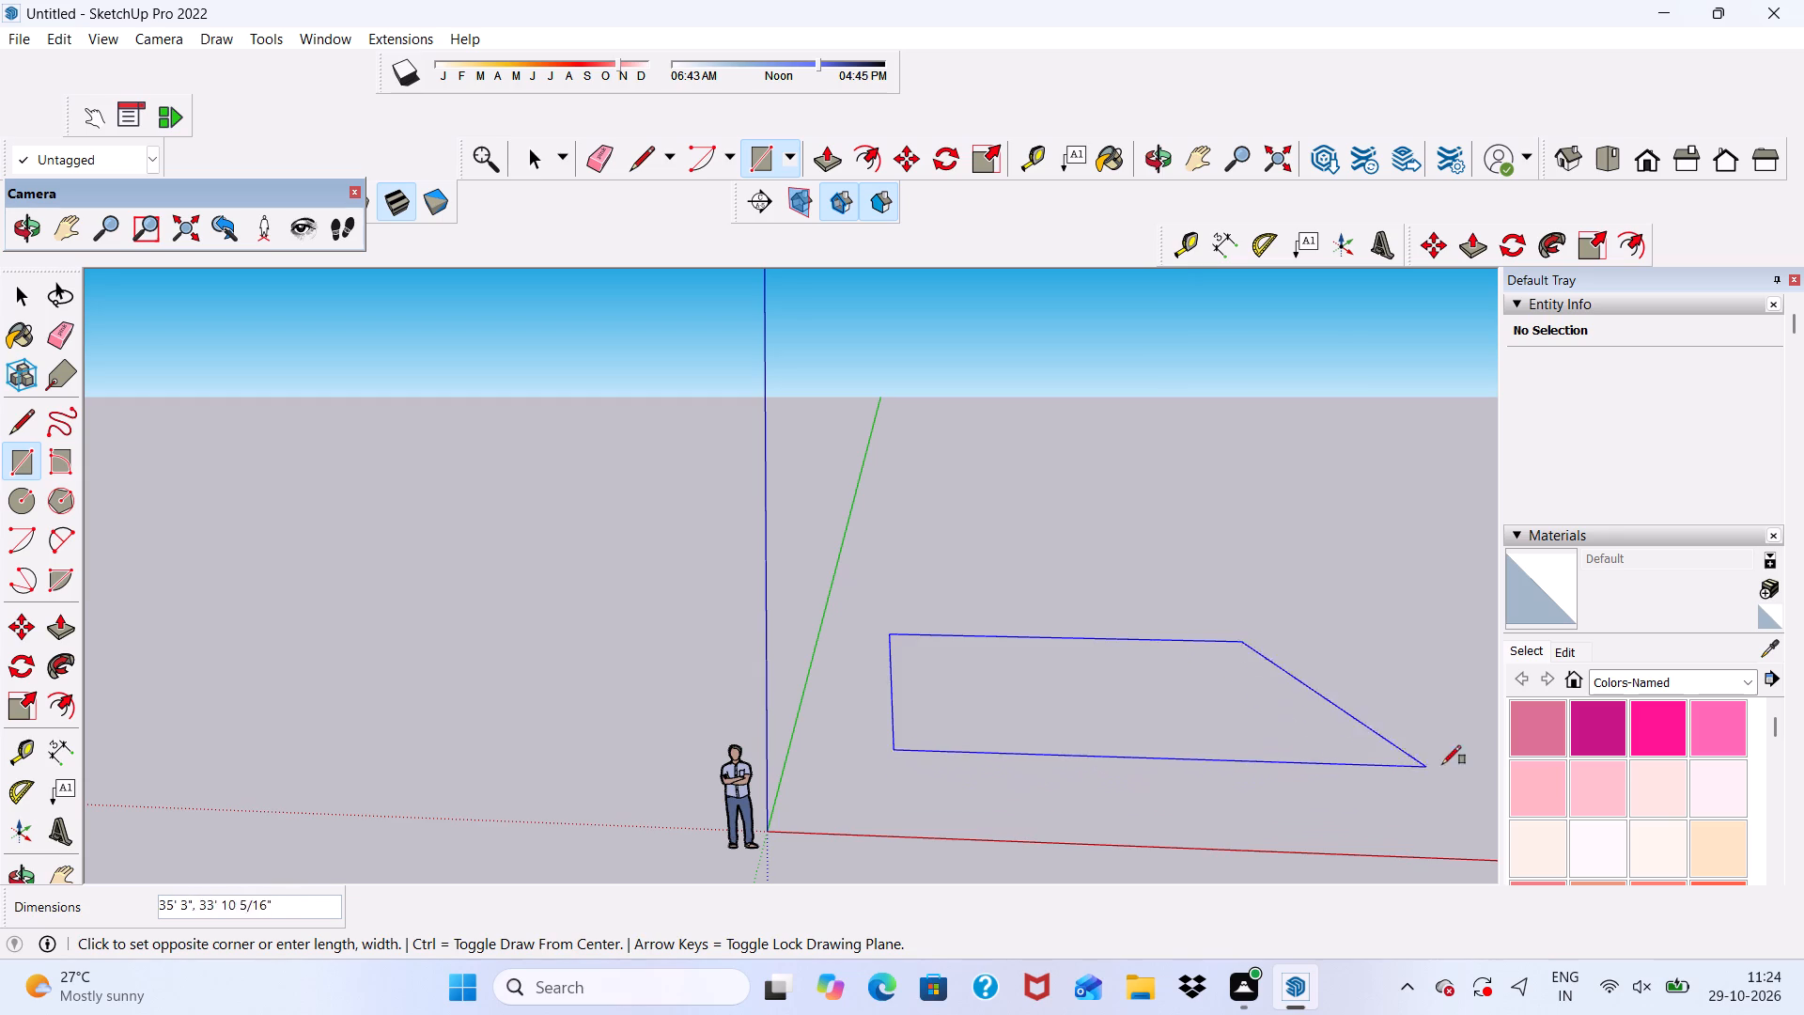
pyautogui.scroll(-10, 1239, 696)
pyautogui.scroll(7, 1463, 681)
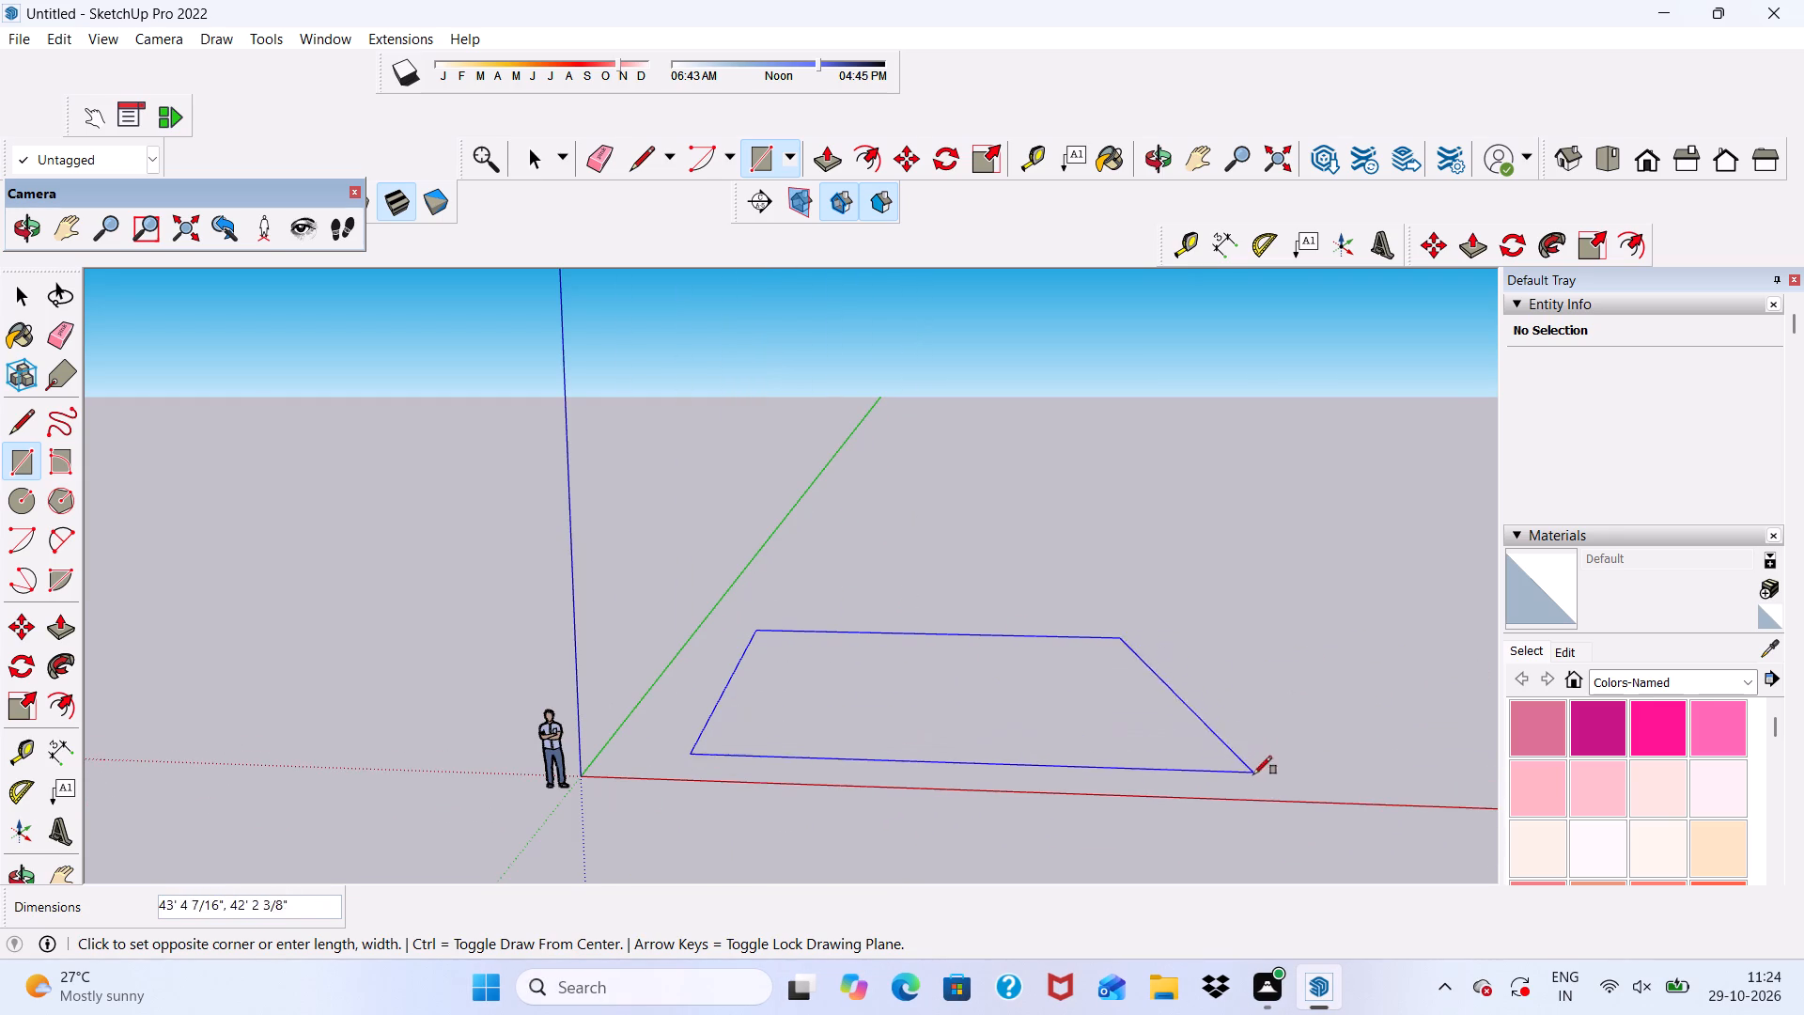
pyautogui.click(1240, 757)
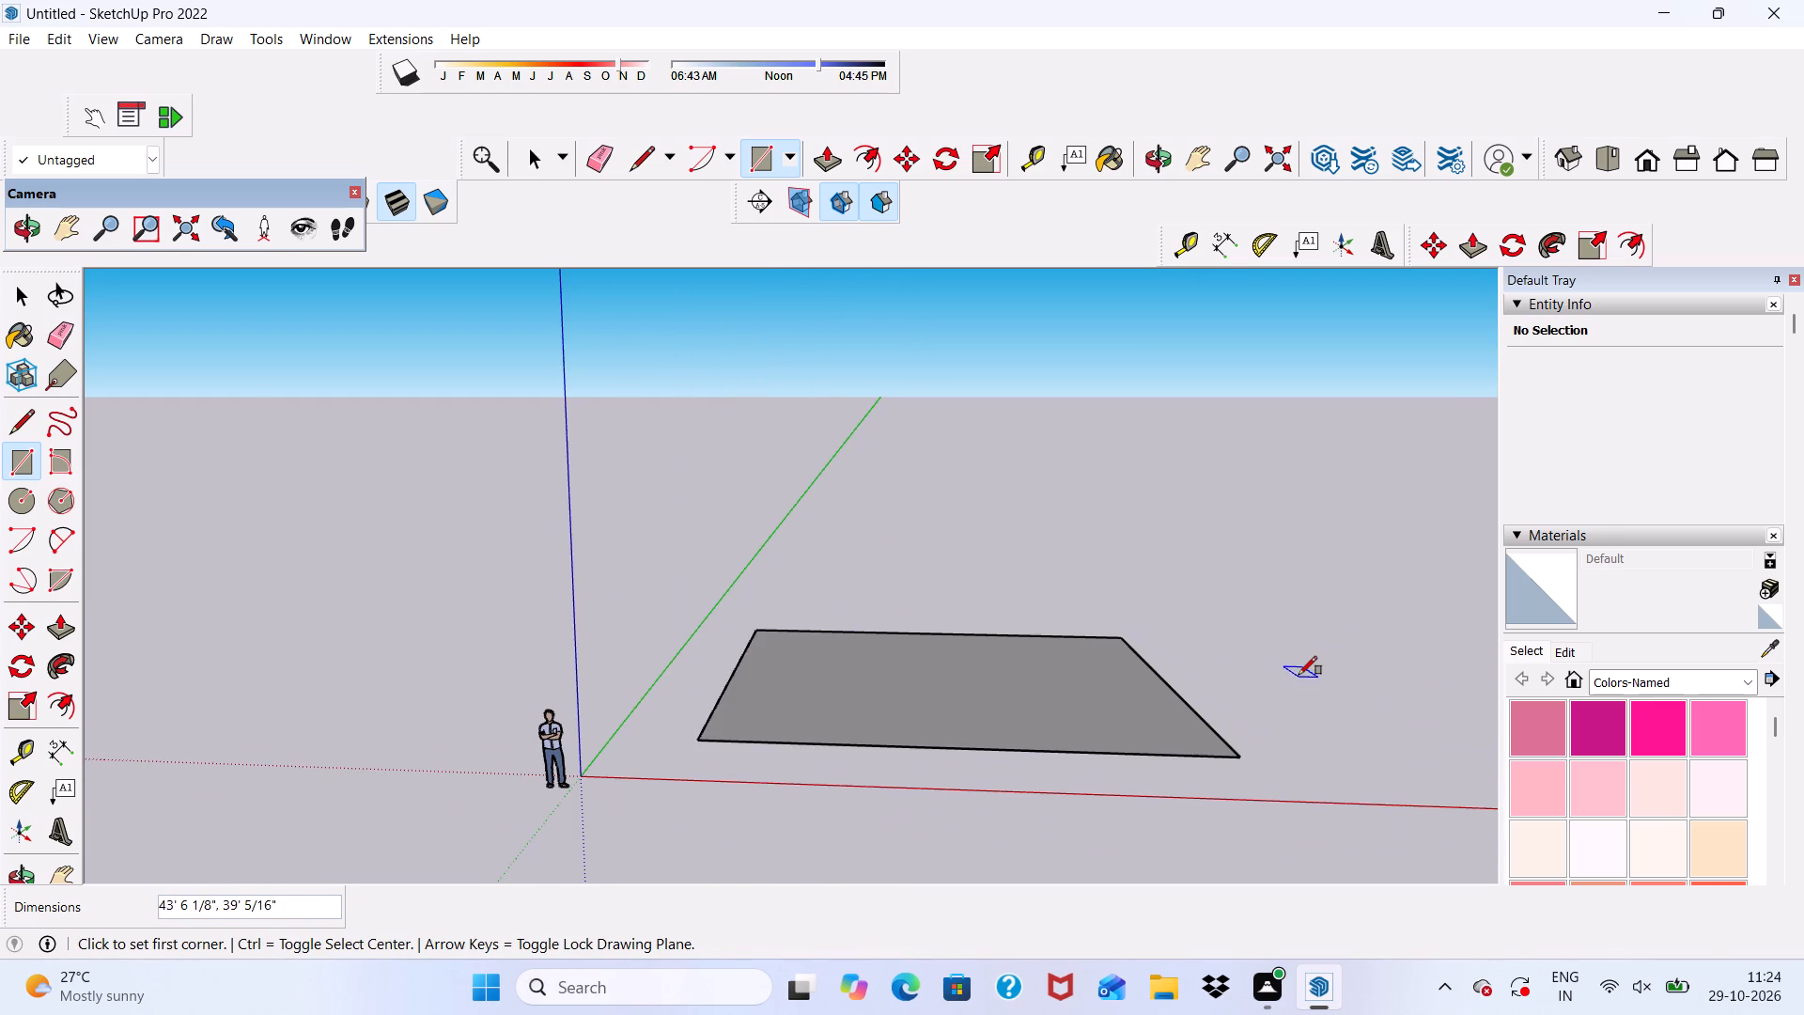
# Examine the rectangle from above and from near eye level against the standing figure.
pyautogui.scroll(-5, 1299, 675)
pyautogui.moveTo(1299, 667); pyautogui.dragTo(1093, 802, button='middle')
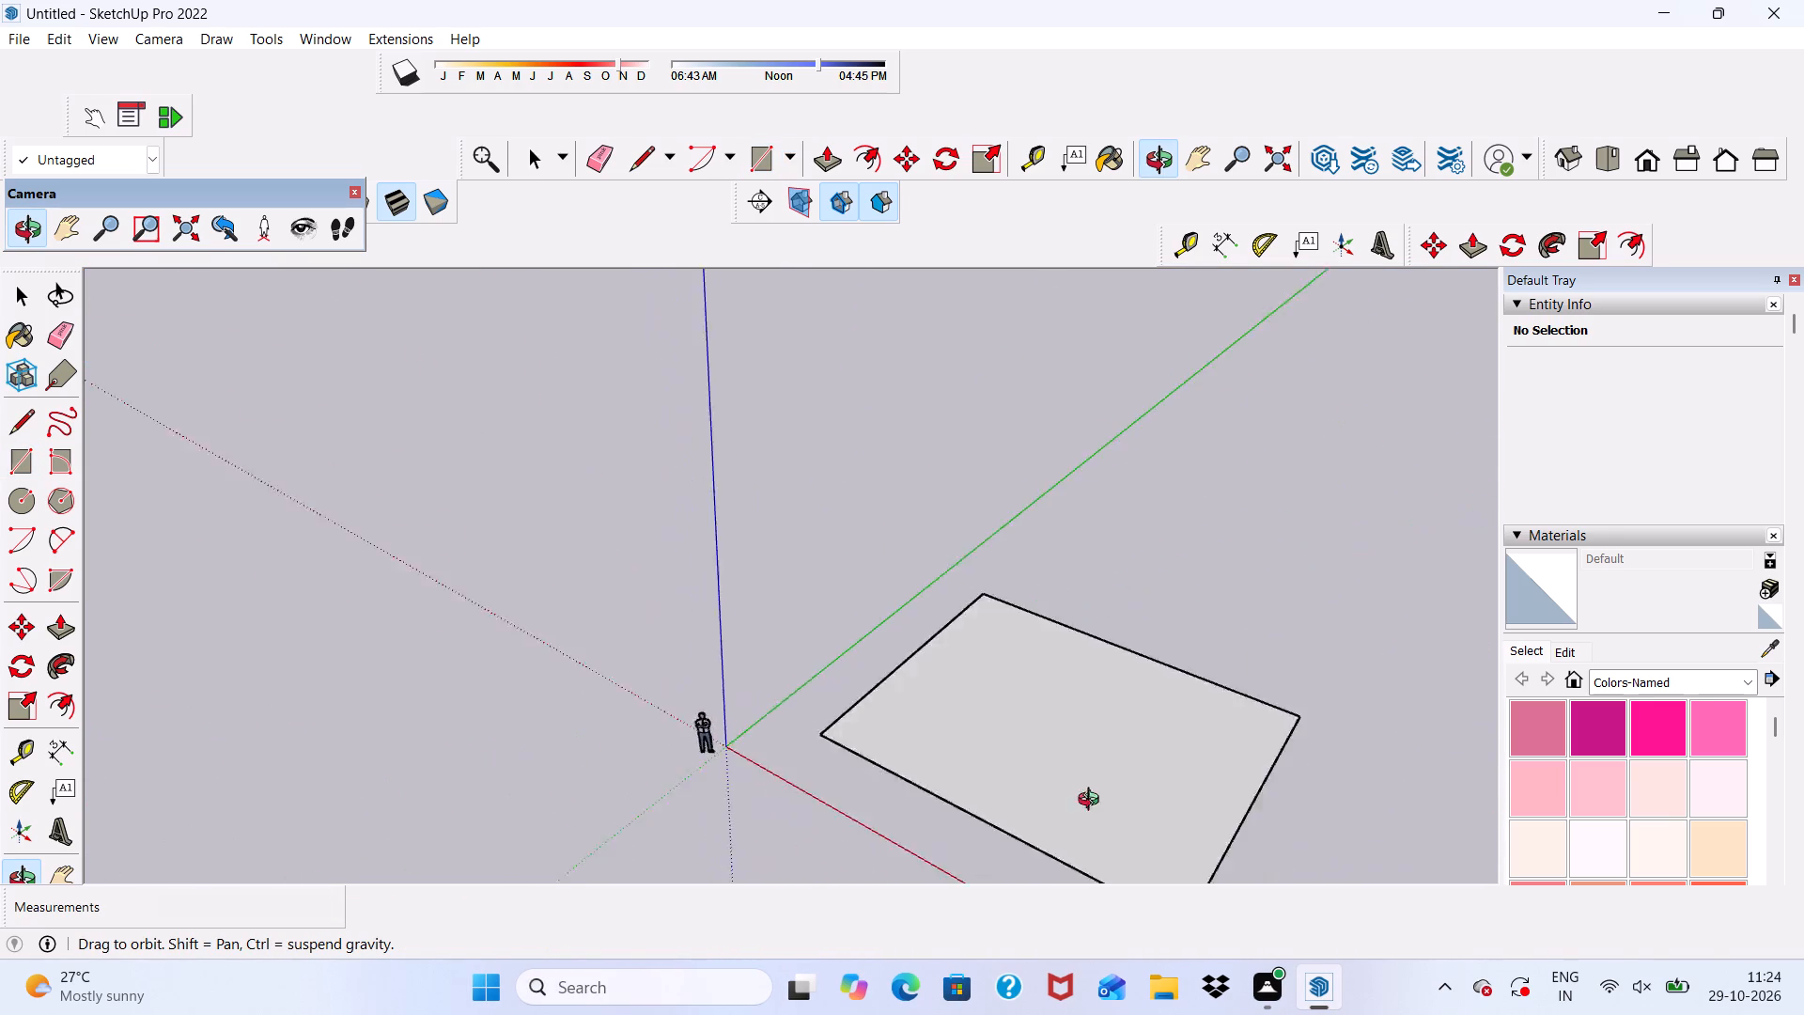
pyautogui.moveTo(1093, 802); pyautogui.dragTo(1249, 799, button='middle')
pyautogui.press('space')
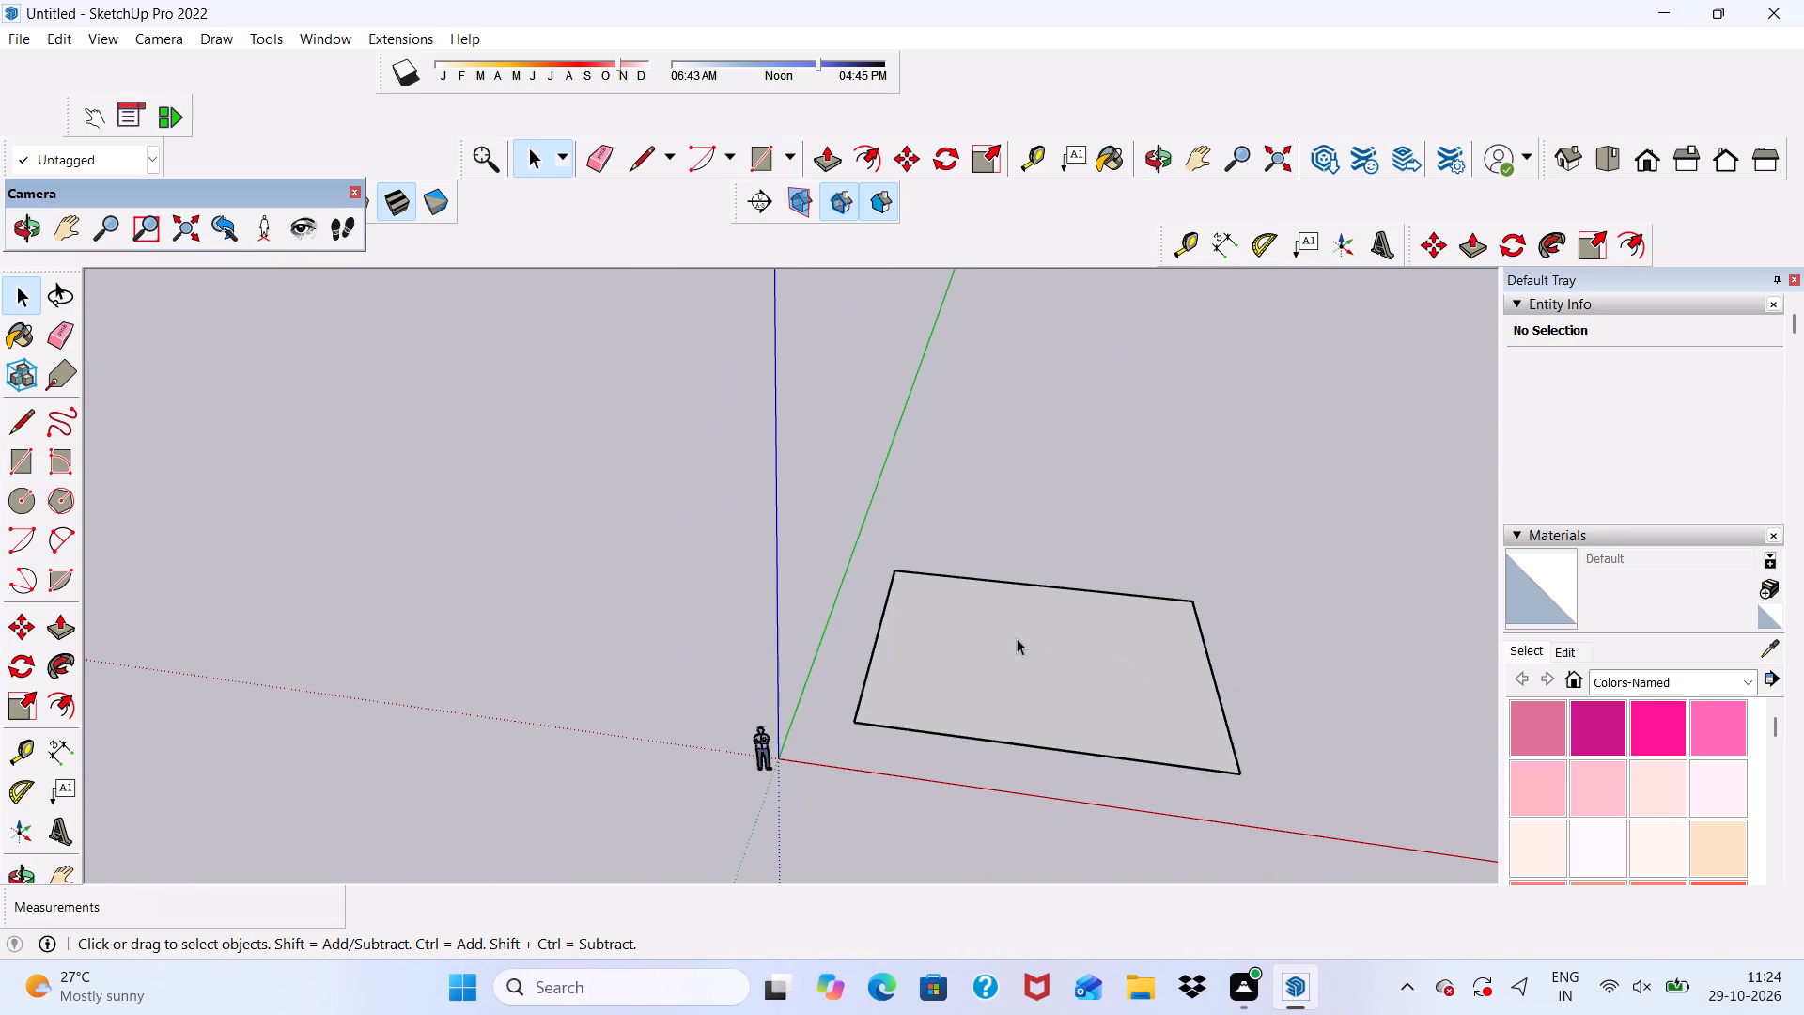
pyautogui.scroll(10, 1017, 638)
pyautogui.scroll(-6, 685, 772)
pyautogui.moveTo(677, 770); pyautogui.dragTo(687, 590, button='middle')
pyautogui.scroll(2, 687, 590)
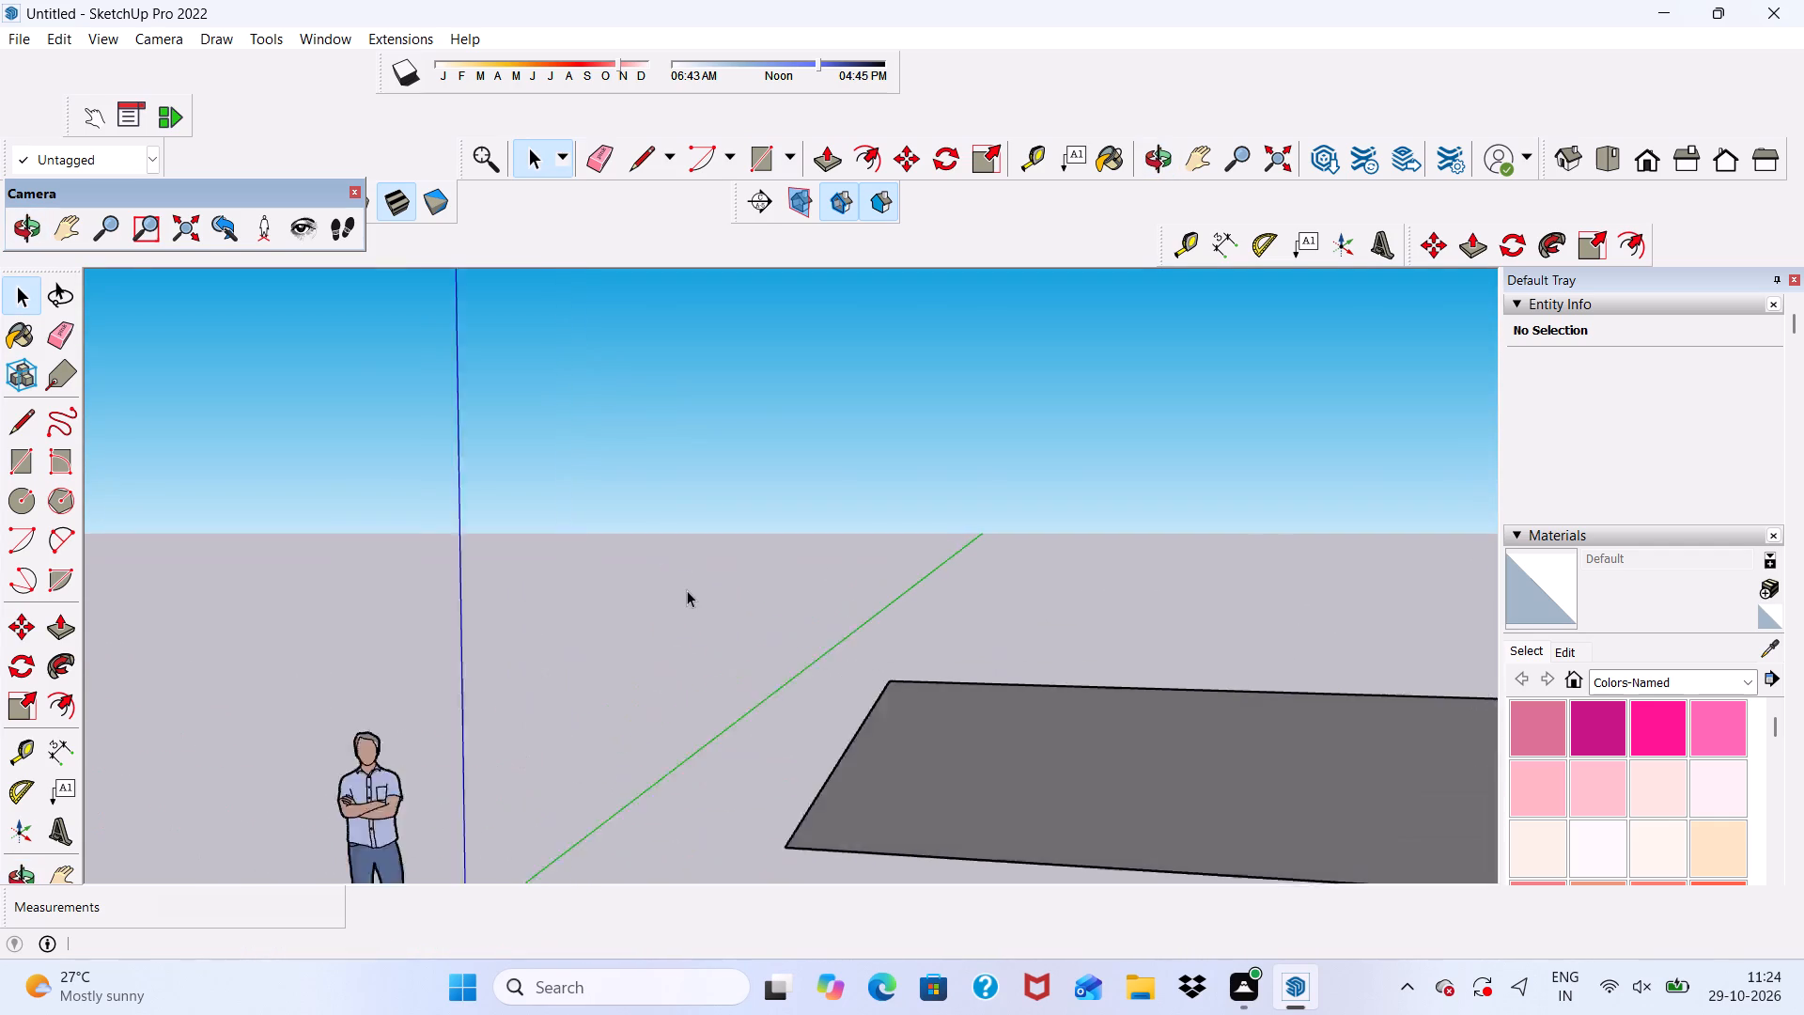
pyautogui.scroll(8, 687, 590)
pyautogui.scroll(-6, 492, 484)
pyautogui.scroll(1, 507, 731)
pyautogui.moveTo(507, 731); pyautogui.dragTo(592, 669, button='middle')
pyautogui.scroll(-4, 594, 685)
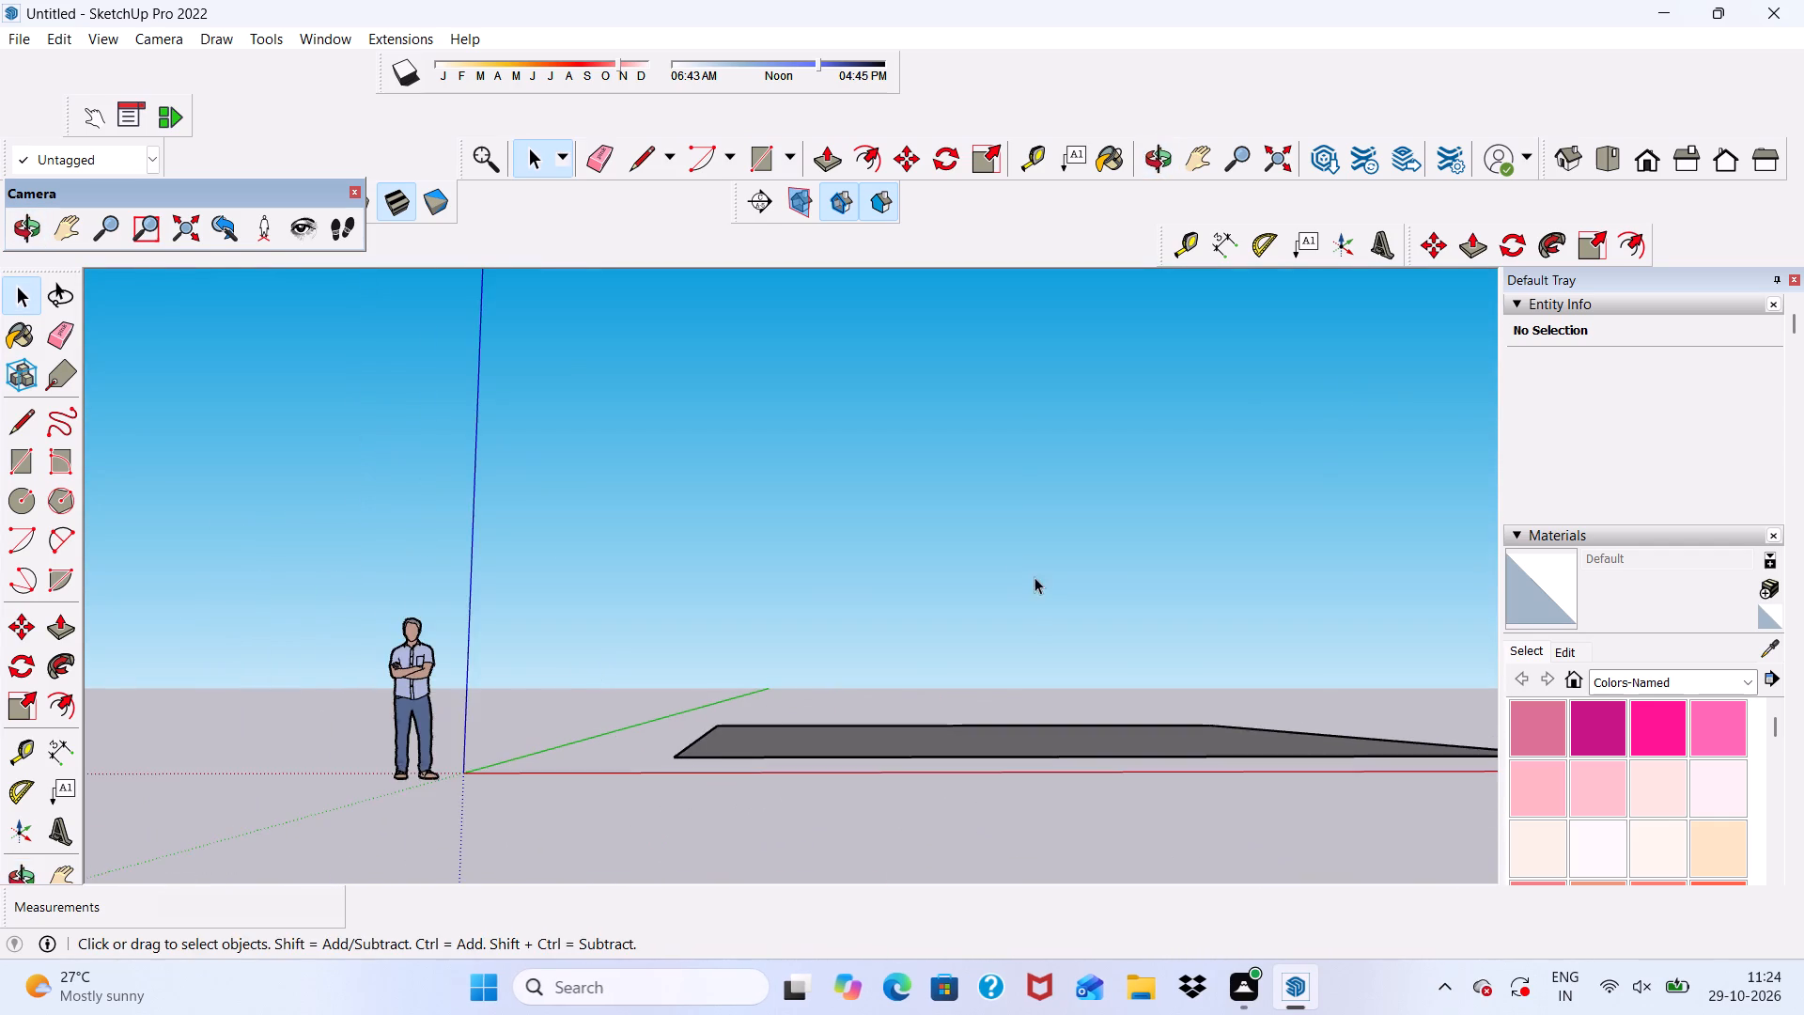
# Move the rectangle face with its edges back along the ground, farther from the red axis, and clear the selection.
pyautogui.moveTo(1034, 577); pyautogui.dragTo(1040, 703, button='middle')
pyautogui.scroll(6, 791, 789)
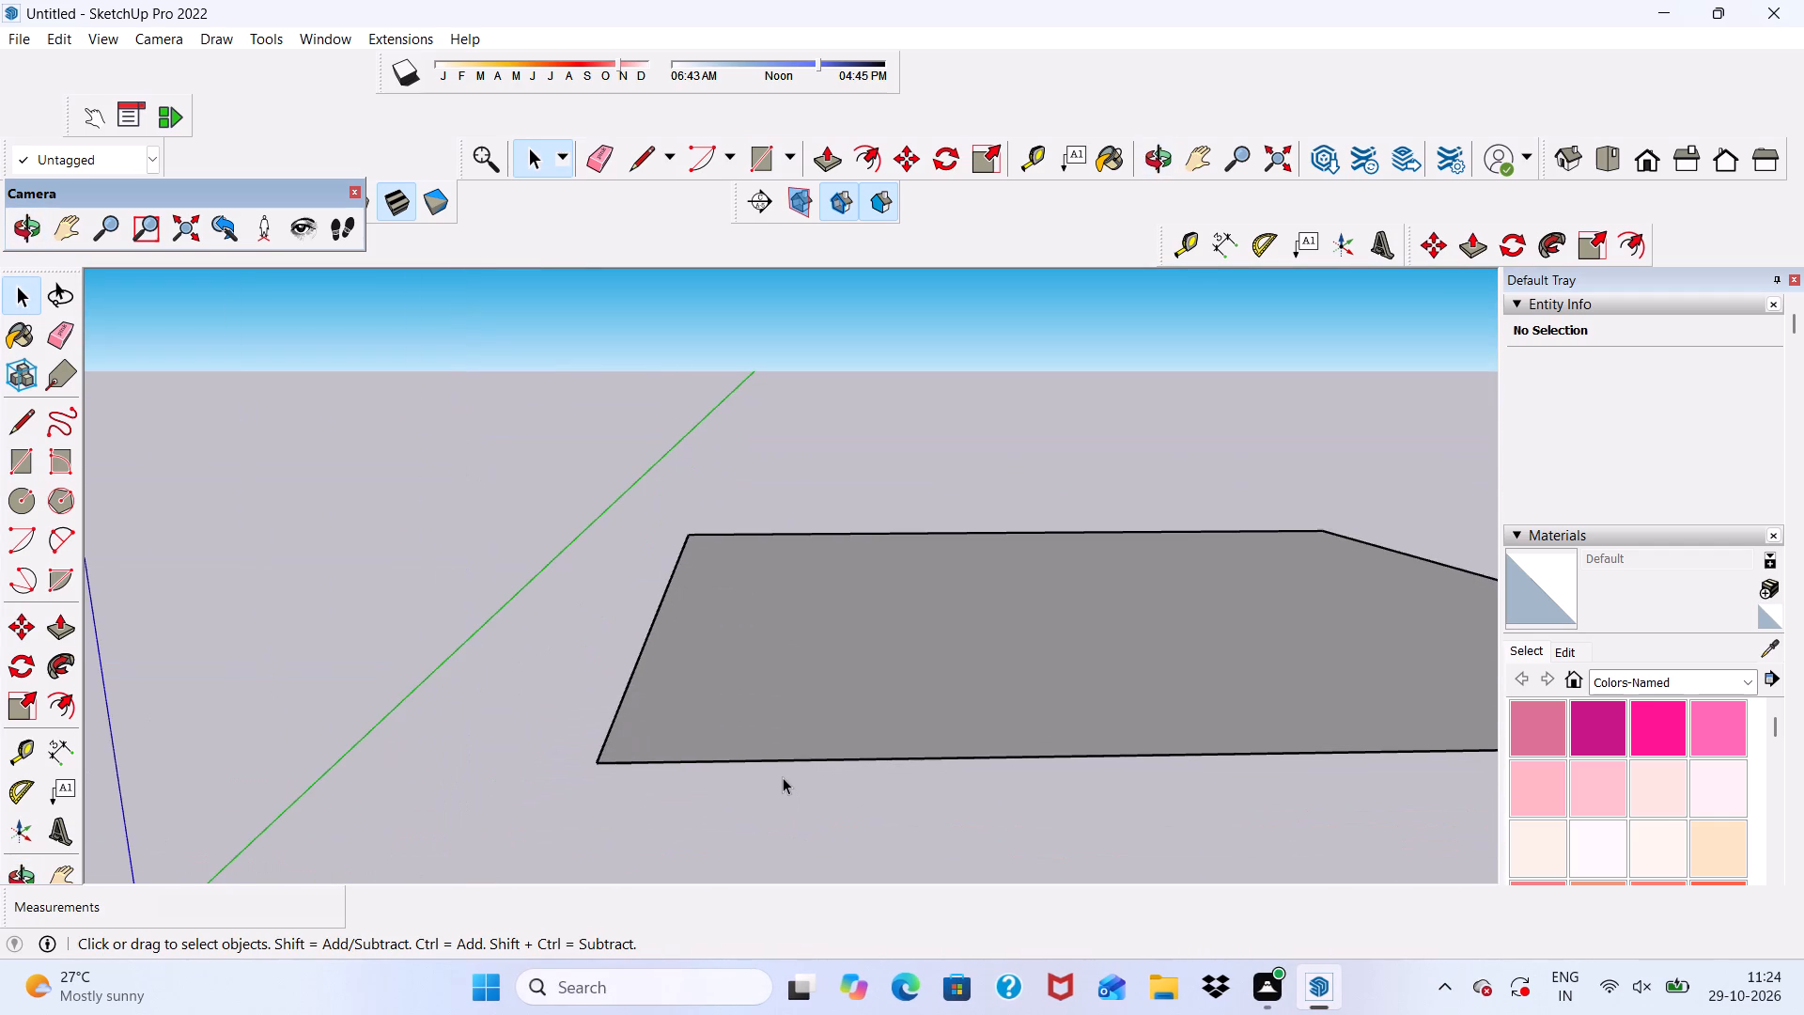
pyautogui.scroll(2, 774, 766)
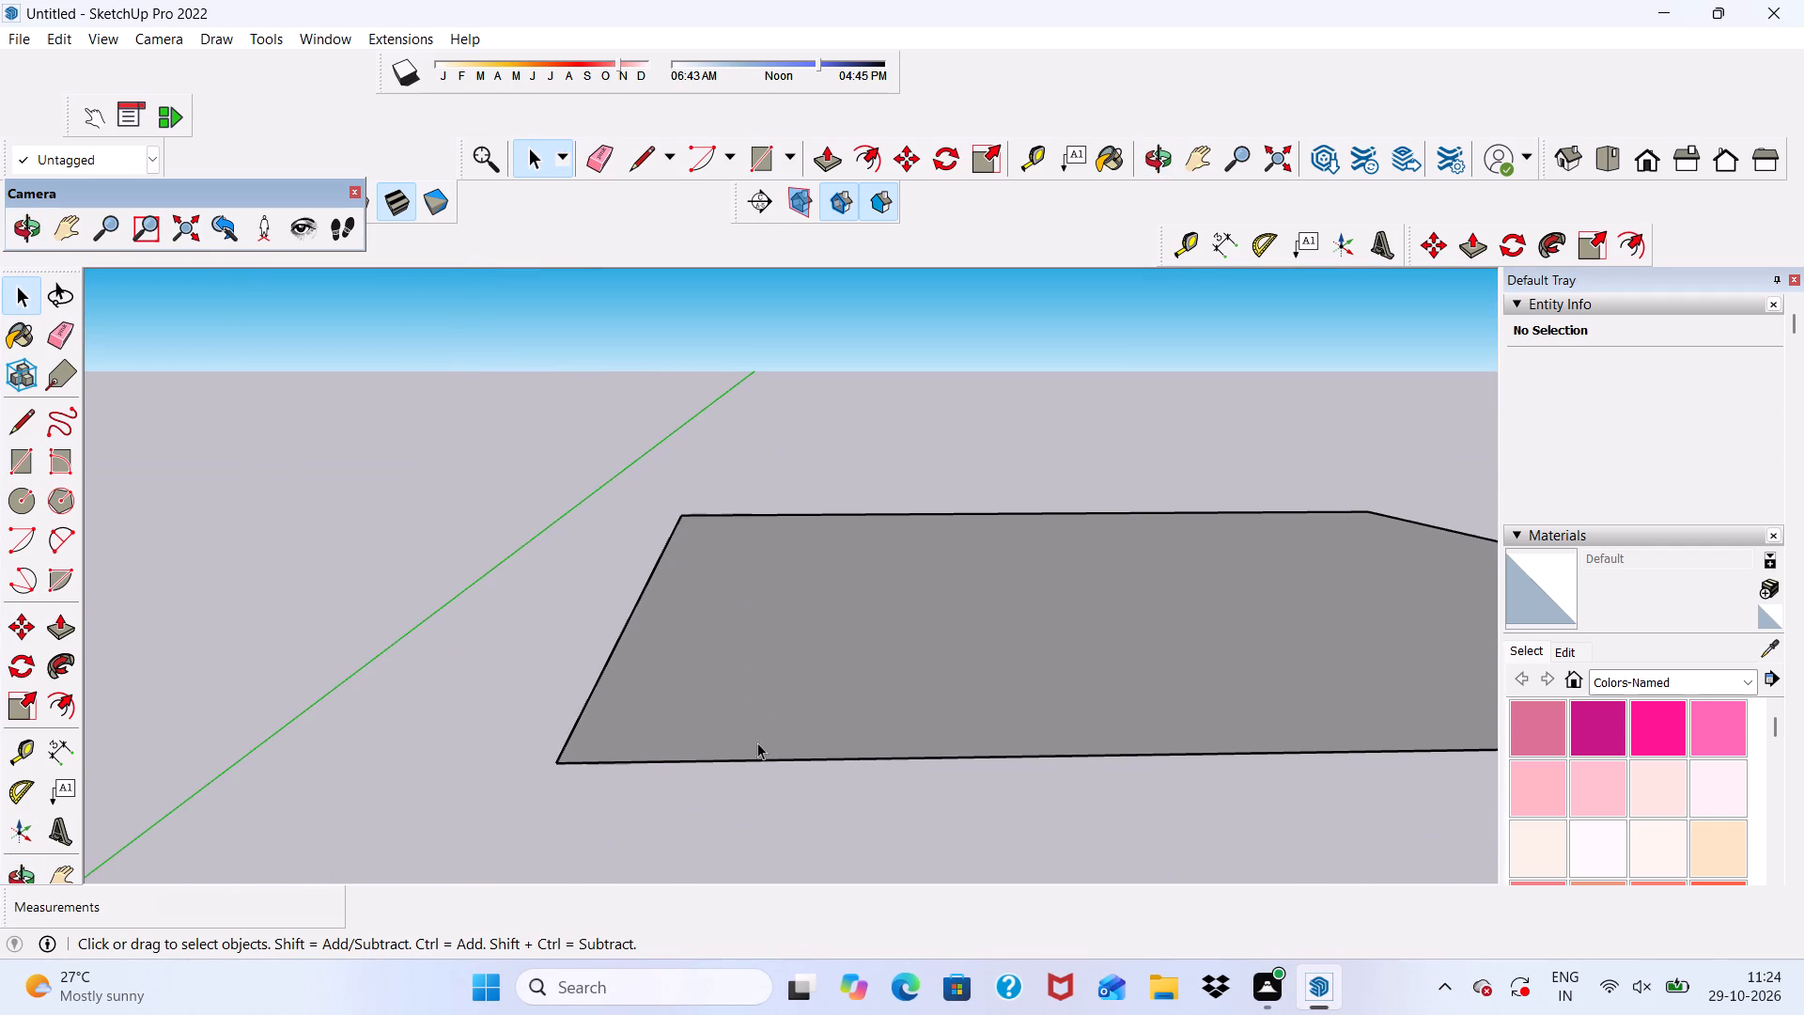
pyautogui.scroll(-2, 736, 757)
pyautogui.doubleClick(724, 736)
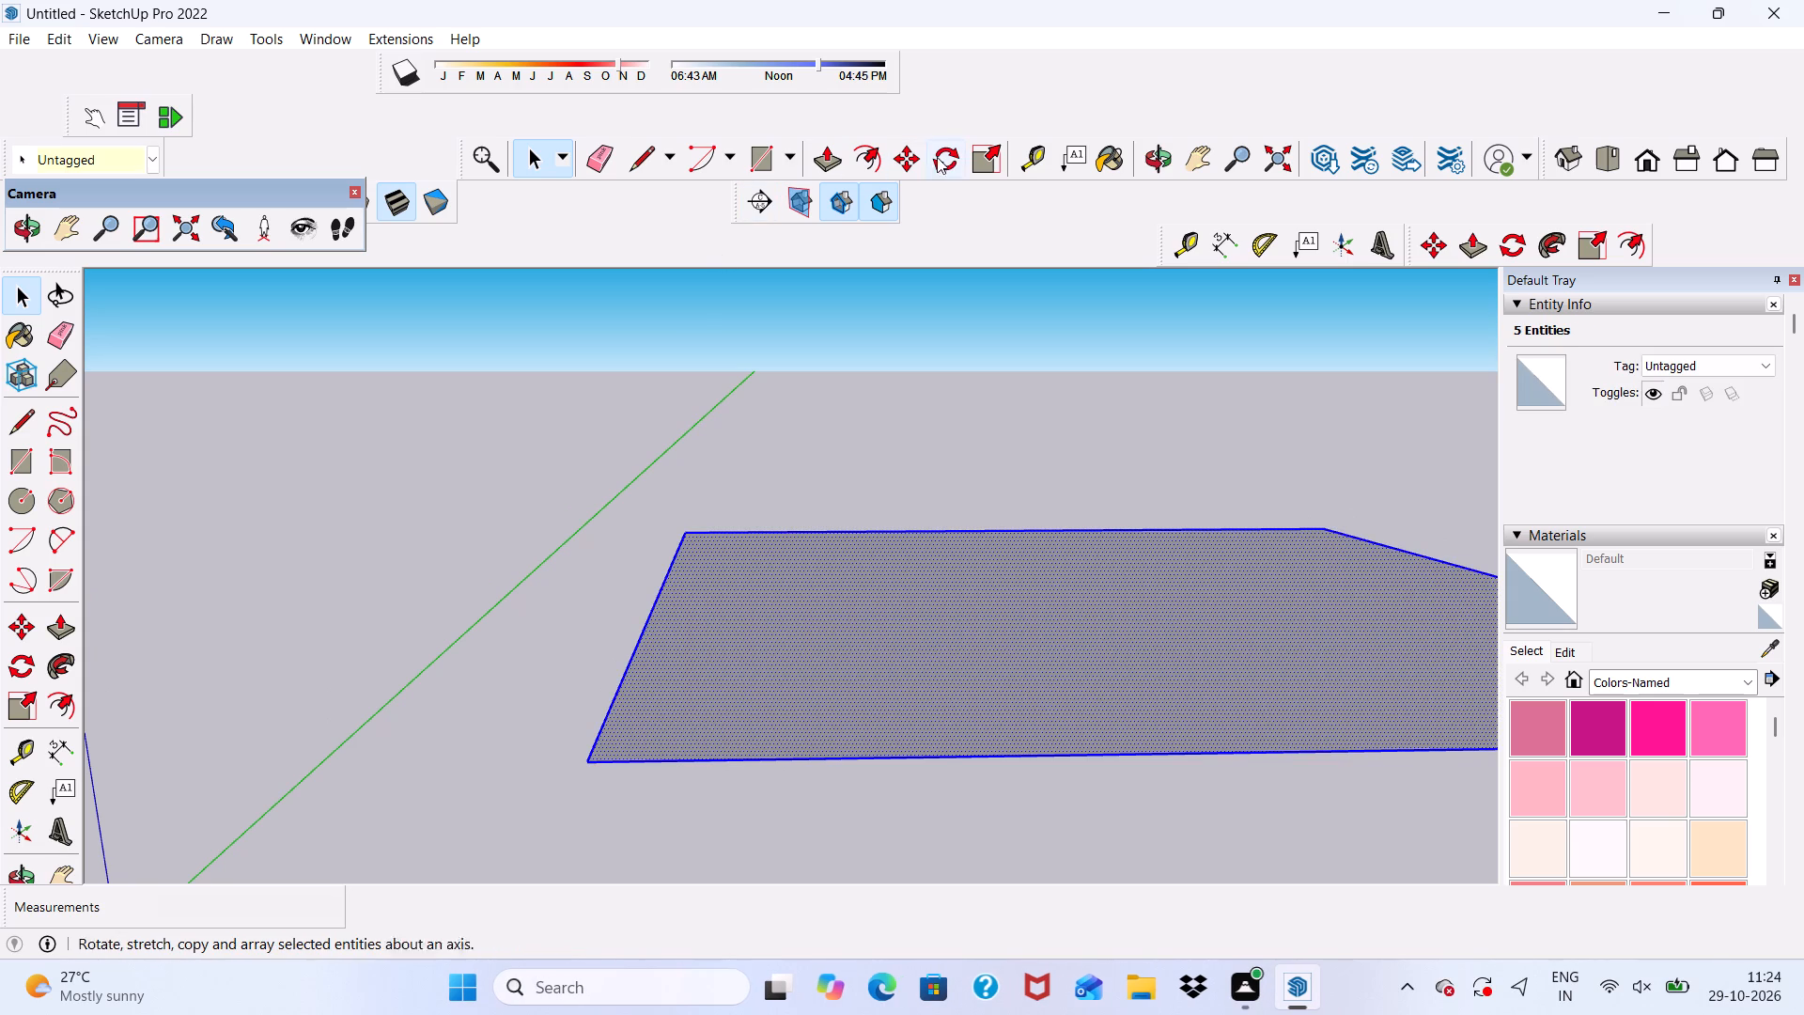
pyautogui.click(906, 156)
pyautogui.scroll(-6, 843, 422)
pyautogui.scroll(5, 733, 666)
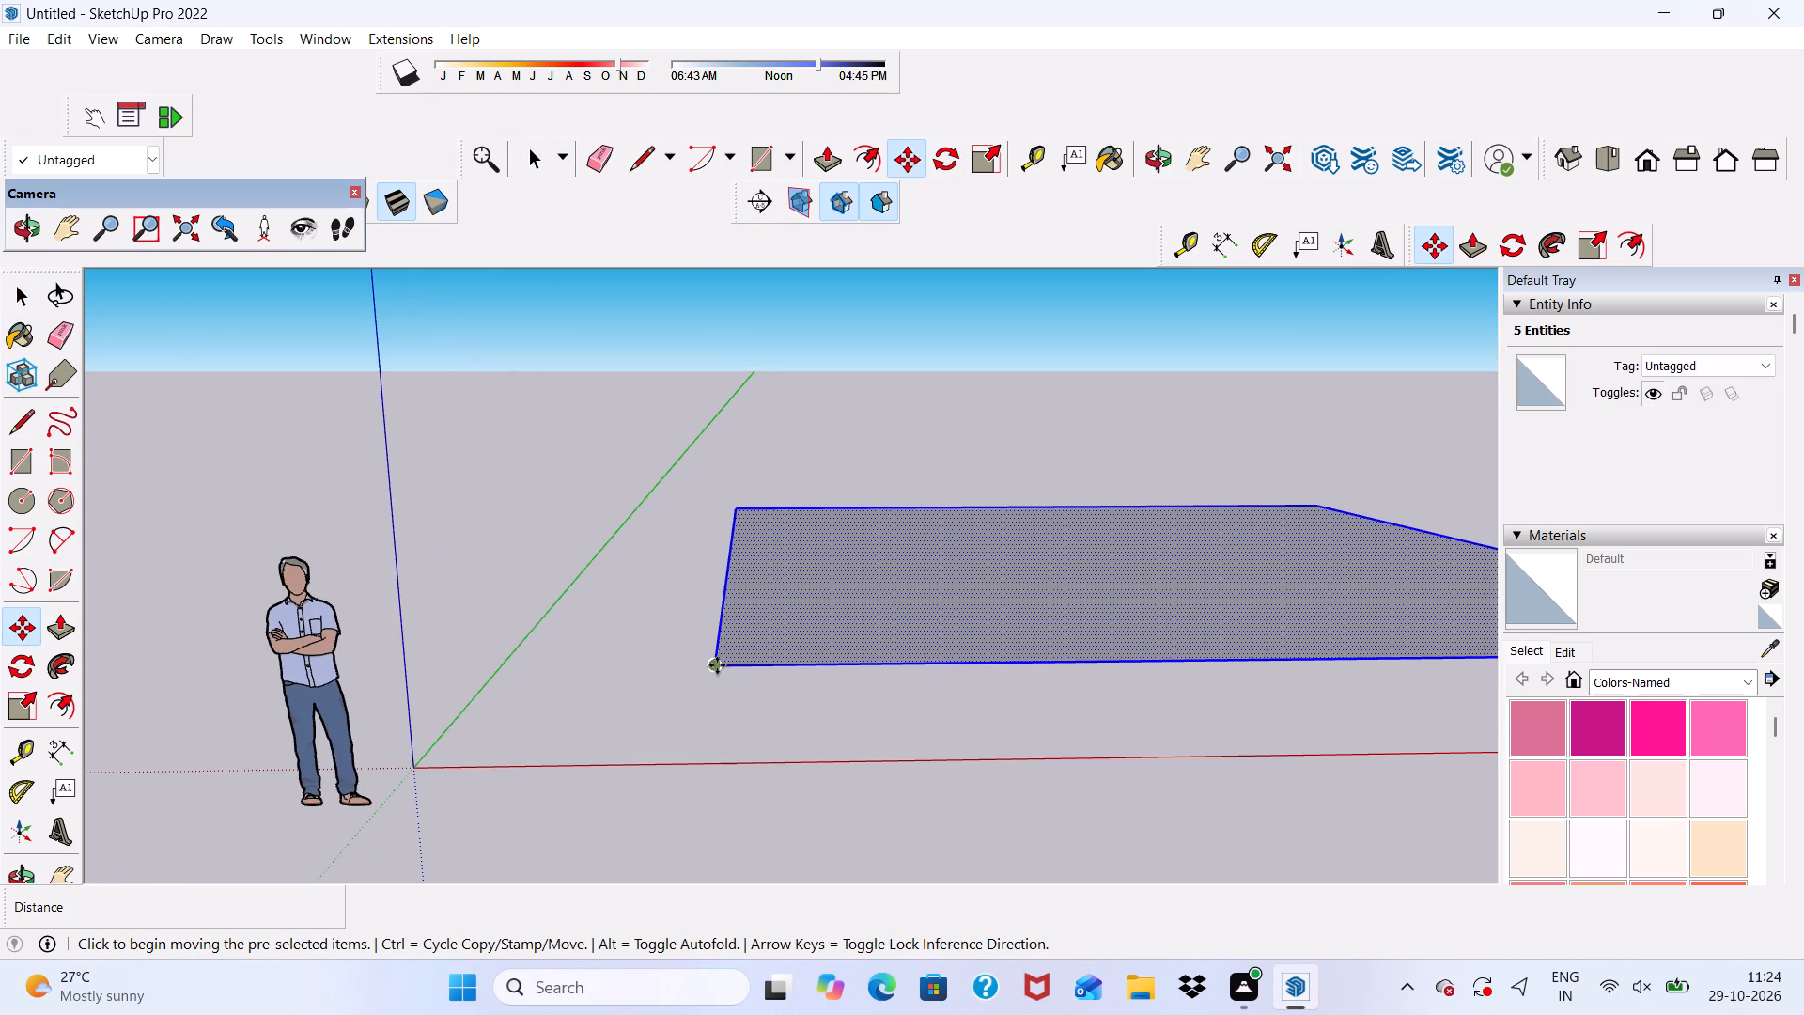
pyautogui.click(717, 665)
pyautogui.click(710, 603)
pyautogui.scroll(-5, 709, 632)
pyautogui.moveTo(909, 654); pyautogui.dragTo(914, 764, button='middle')
pyautogui.press('space')
pyautogui.click(884, 738)
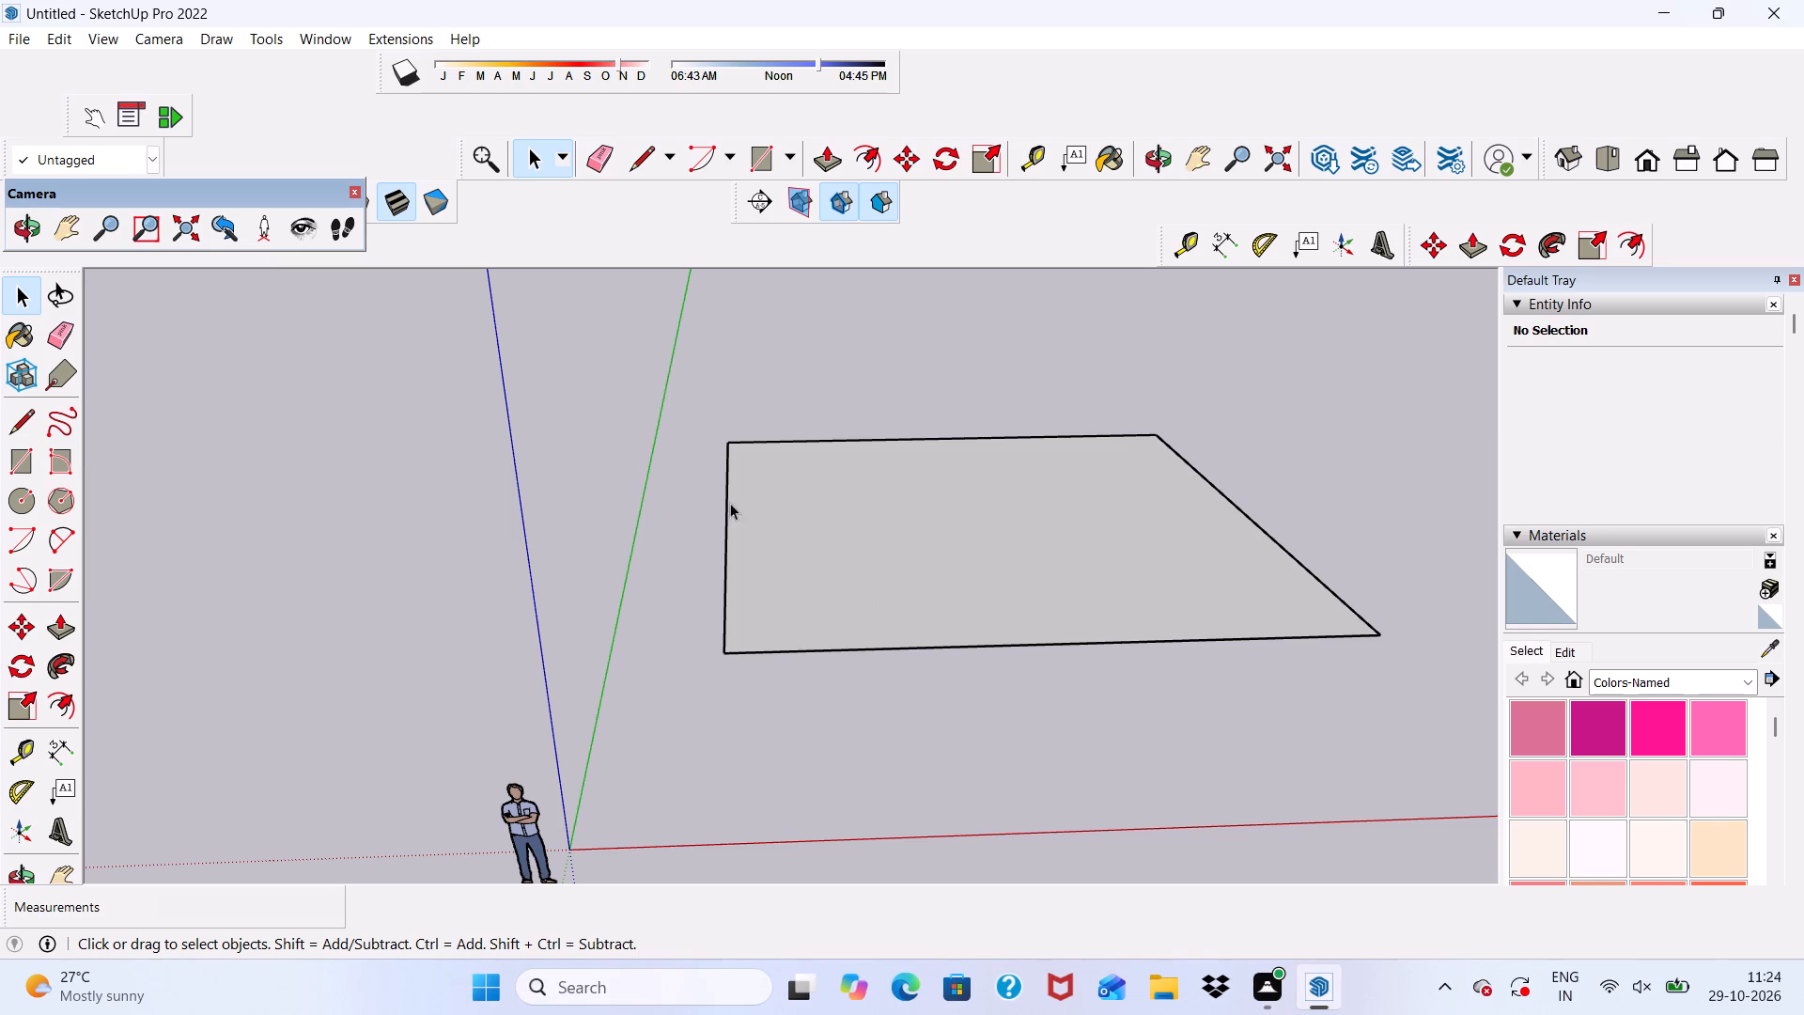
# Offset the rectangle's outline inward by 9" to form a wall-thickness border.
pyautogui.click(871, 149)
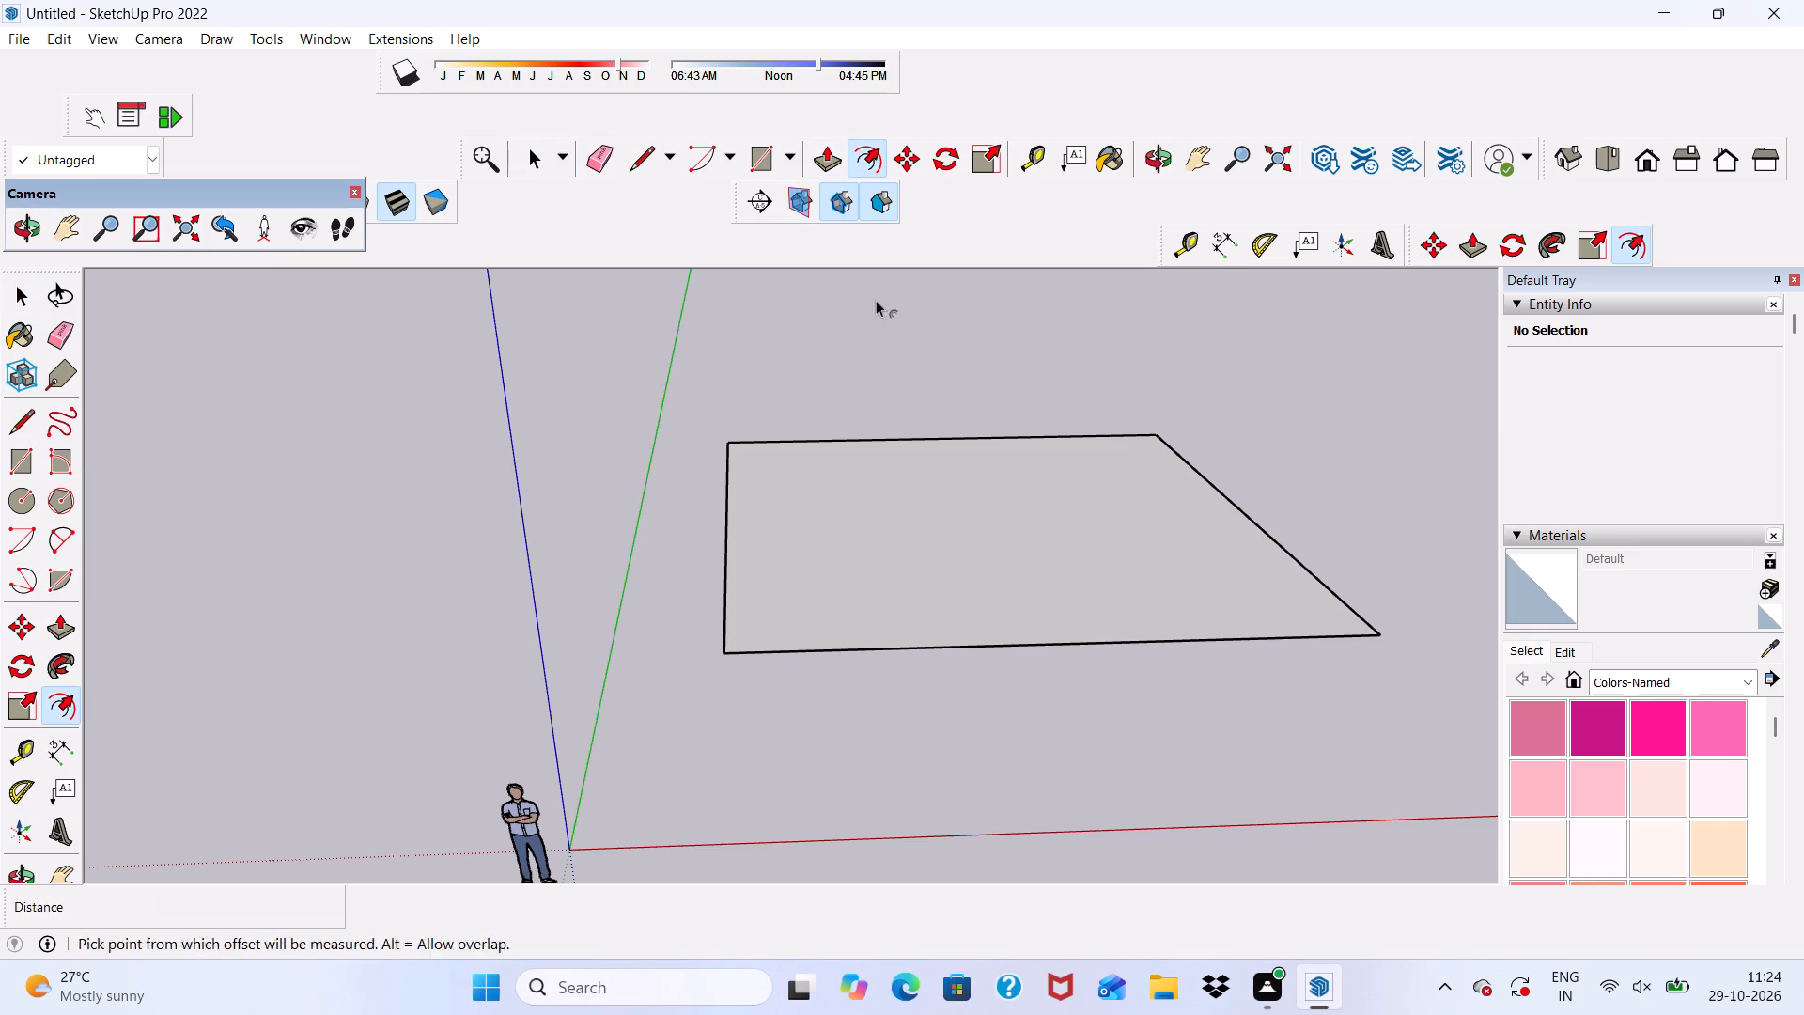
pyautogui.click(766, 586)
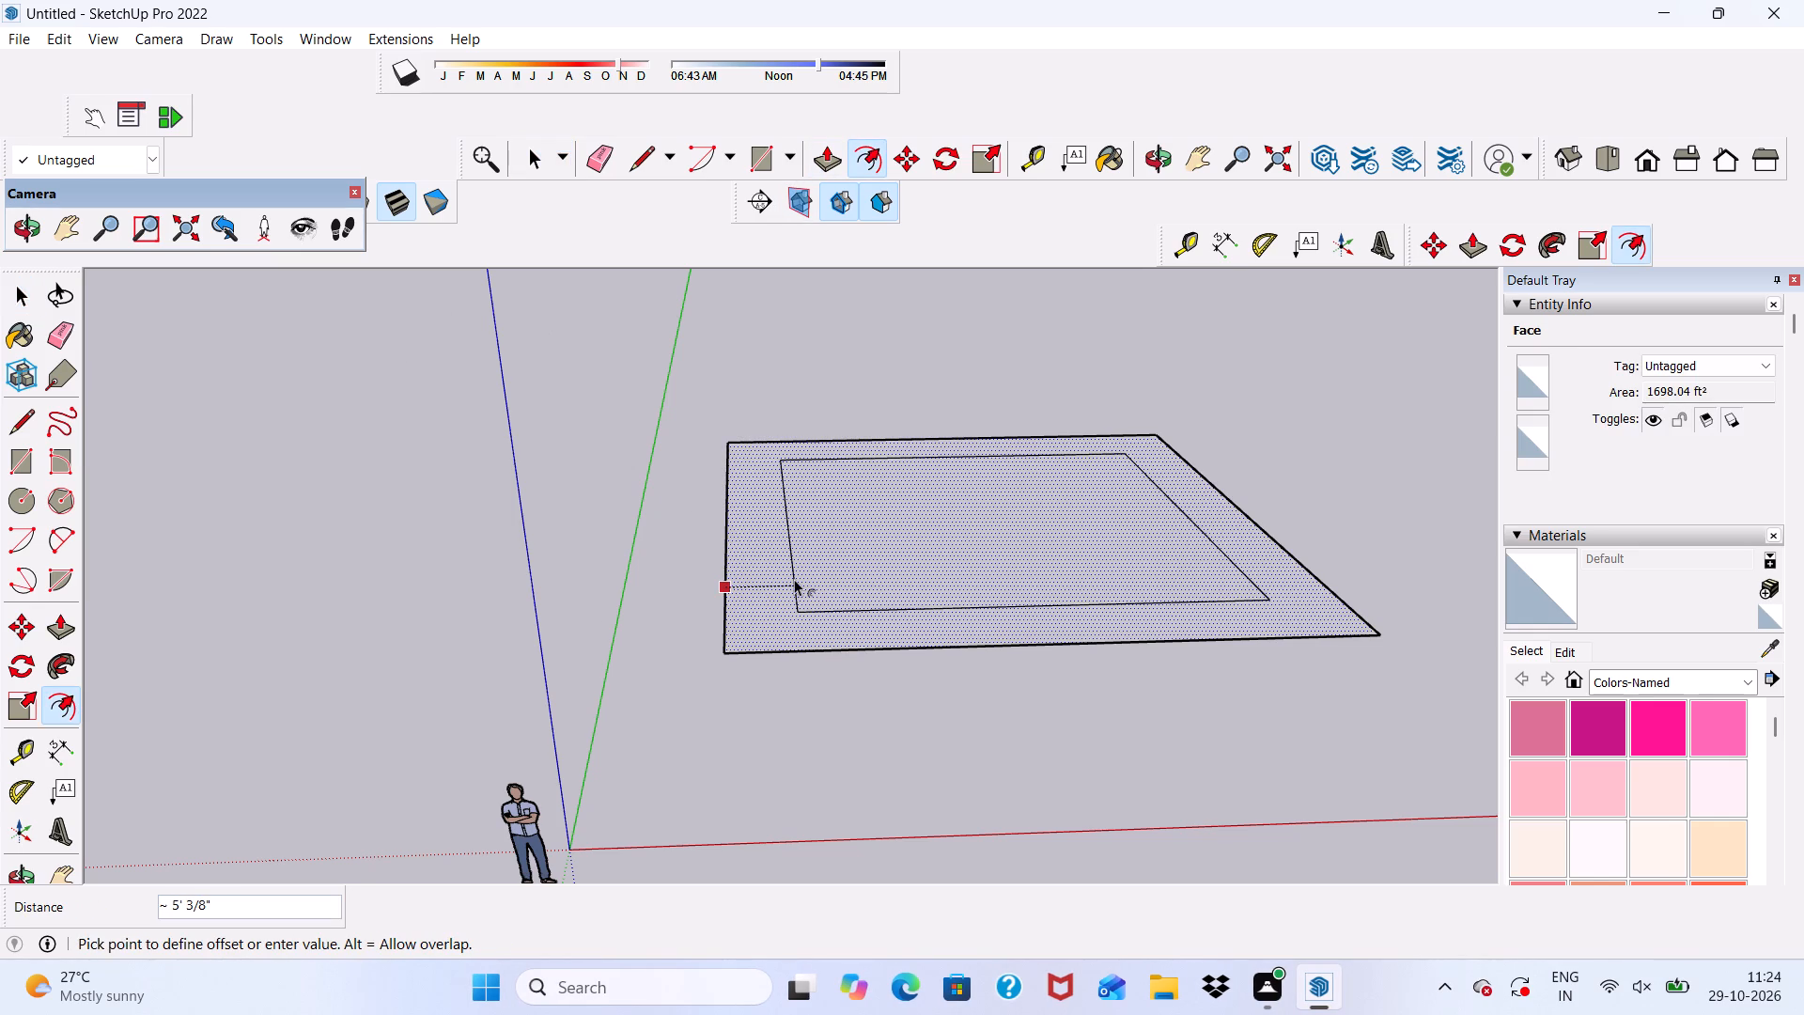
pyautogui.press('9')
pyautogui.hotkey('shift', '"')
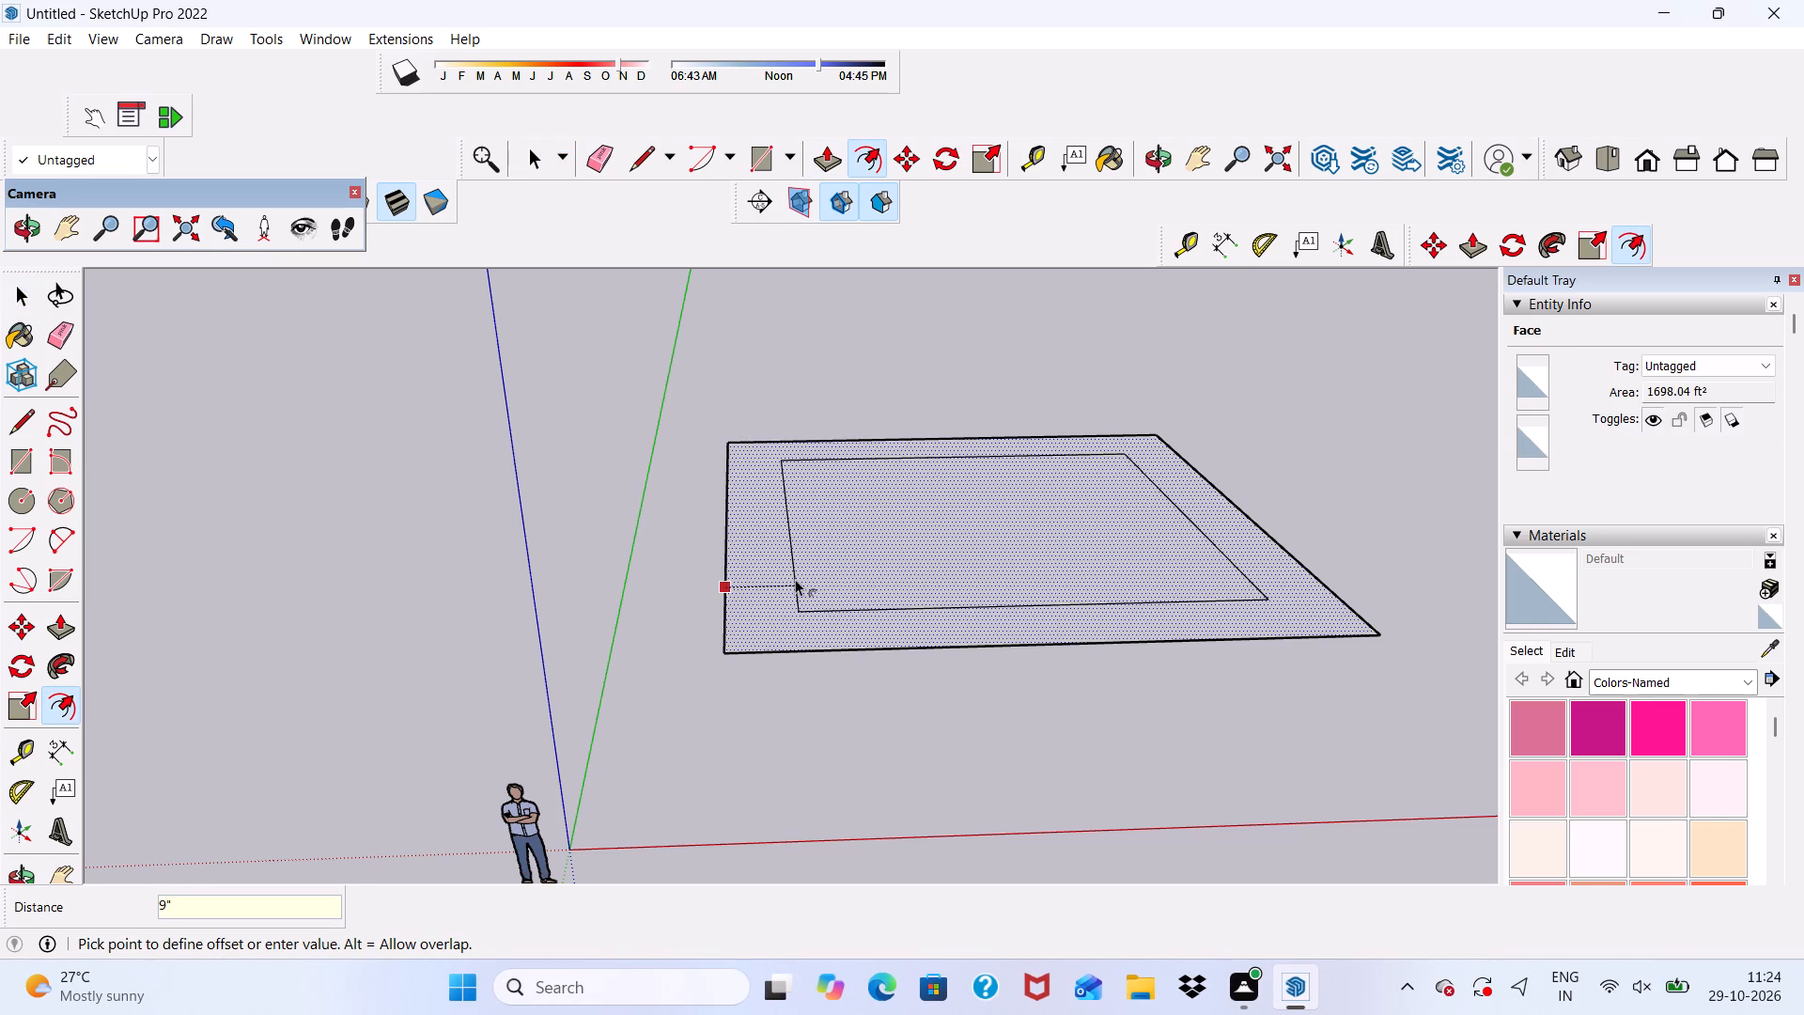
pyautogui.press('Return')
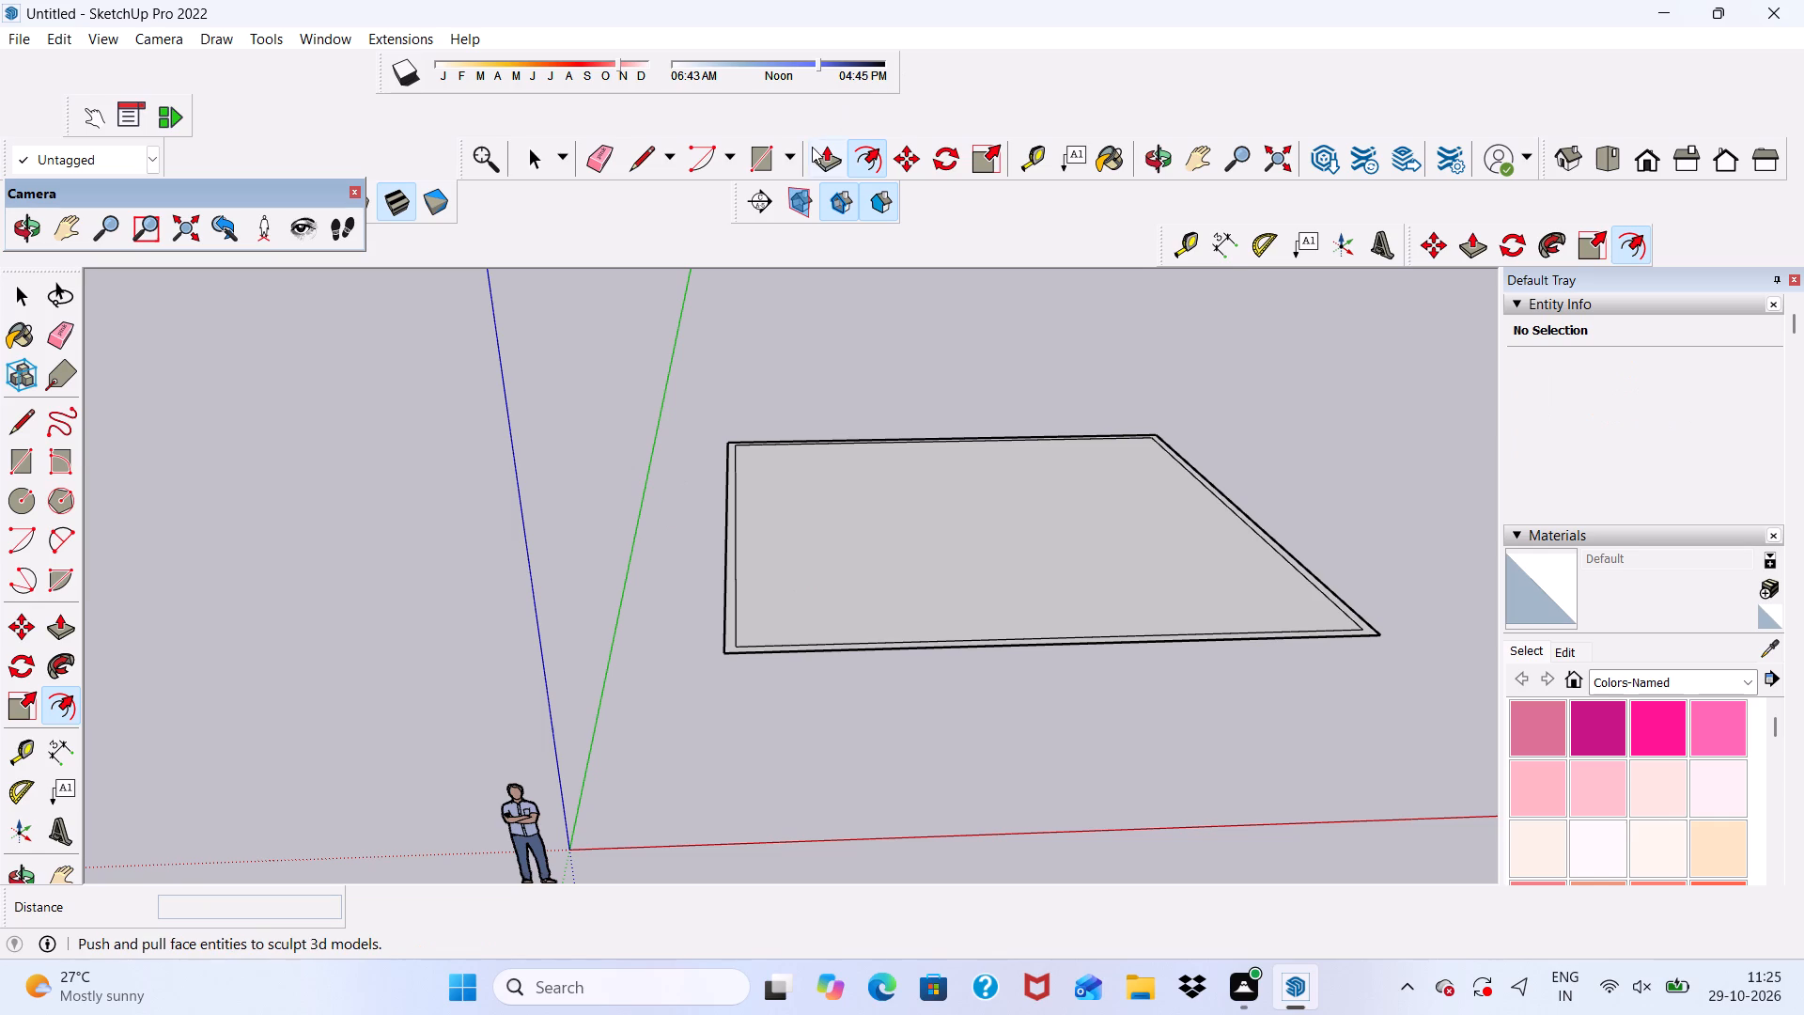
# Push/pull the narrow border face up 10' to raise the perimeter walls.
pyautogui.click(813, 150)
pyautogui.scroll(5, 789, 759)
pyautogui.scroll(6, 701, 589)
pyautogui.click(701, 586)
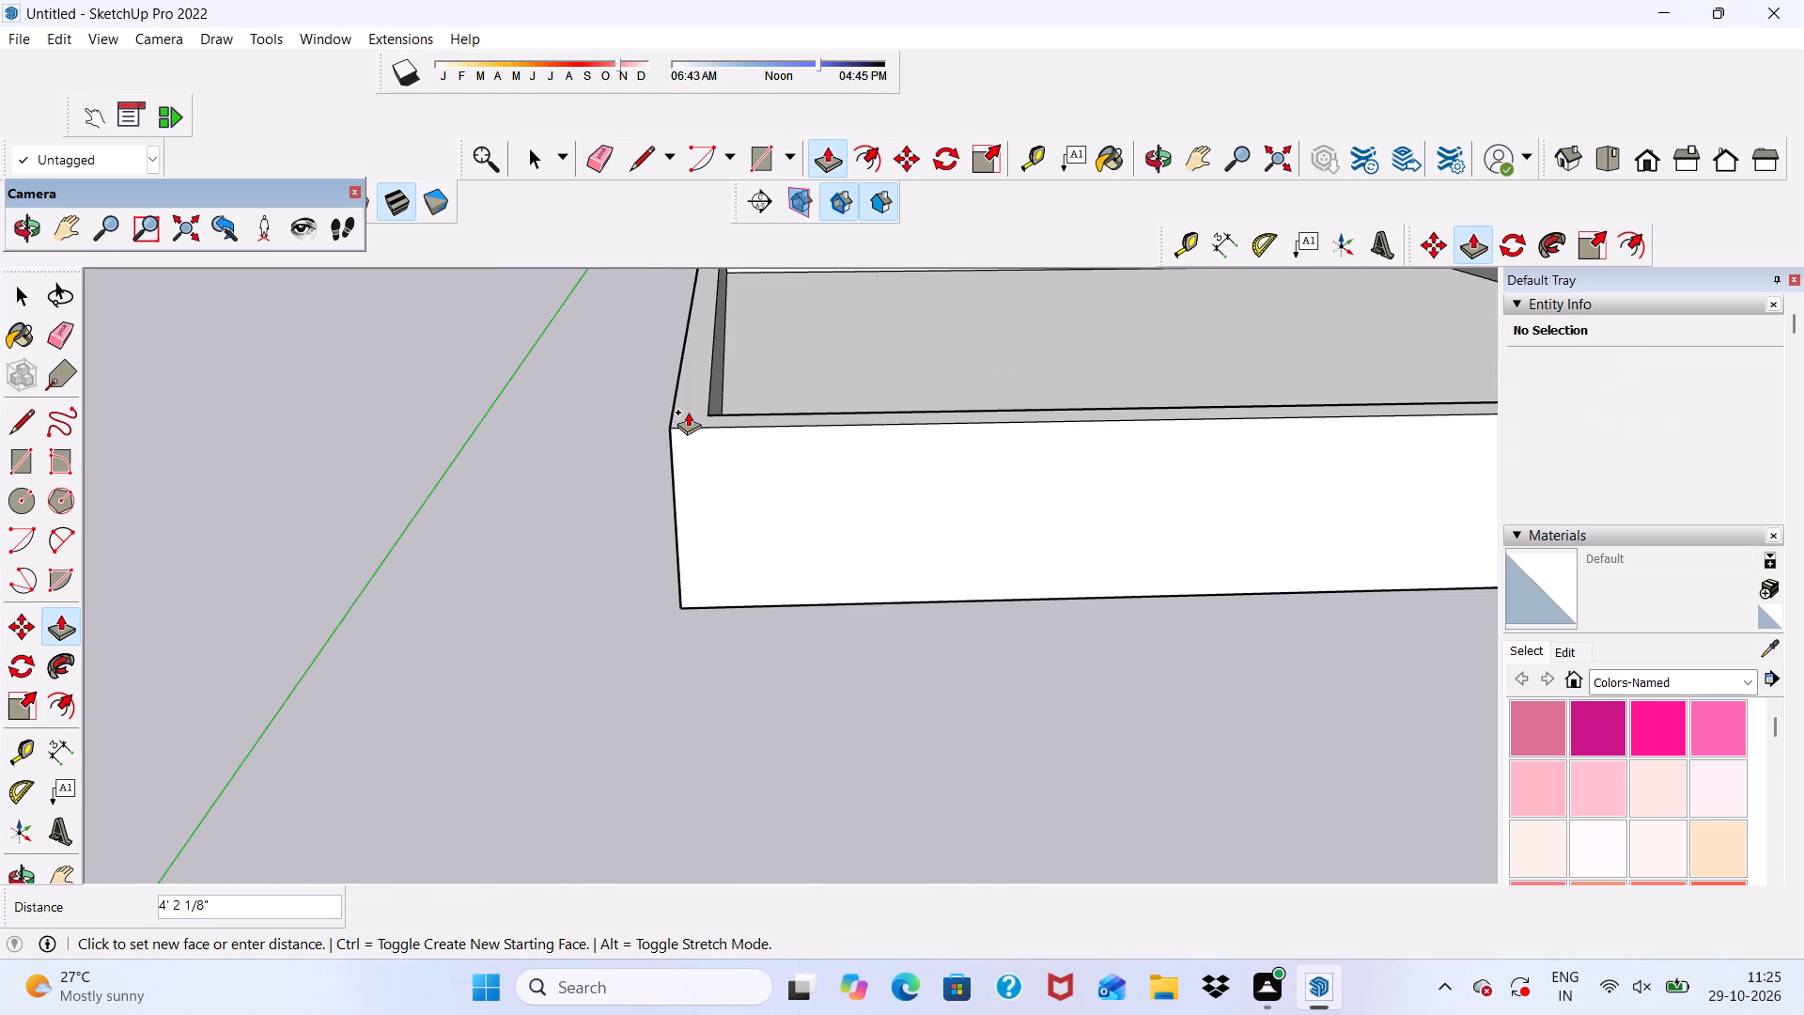
pyautogui.write("10'")
pyautogui.press('Return')
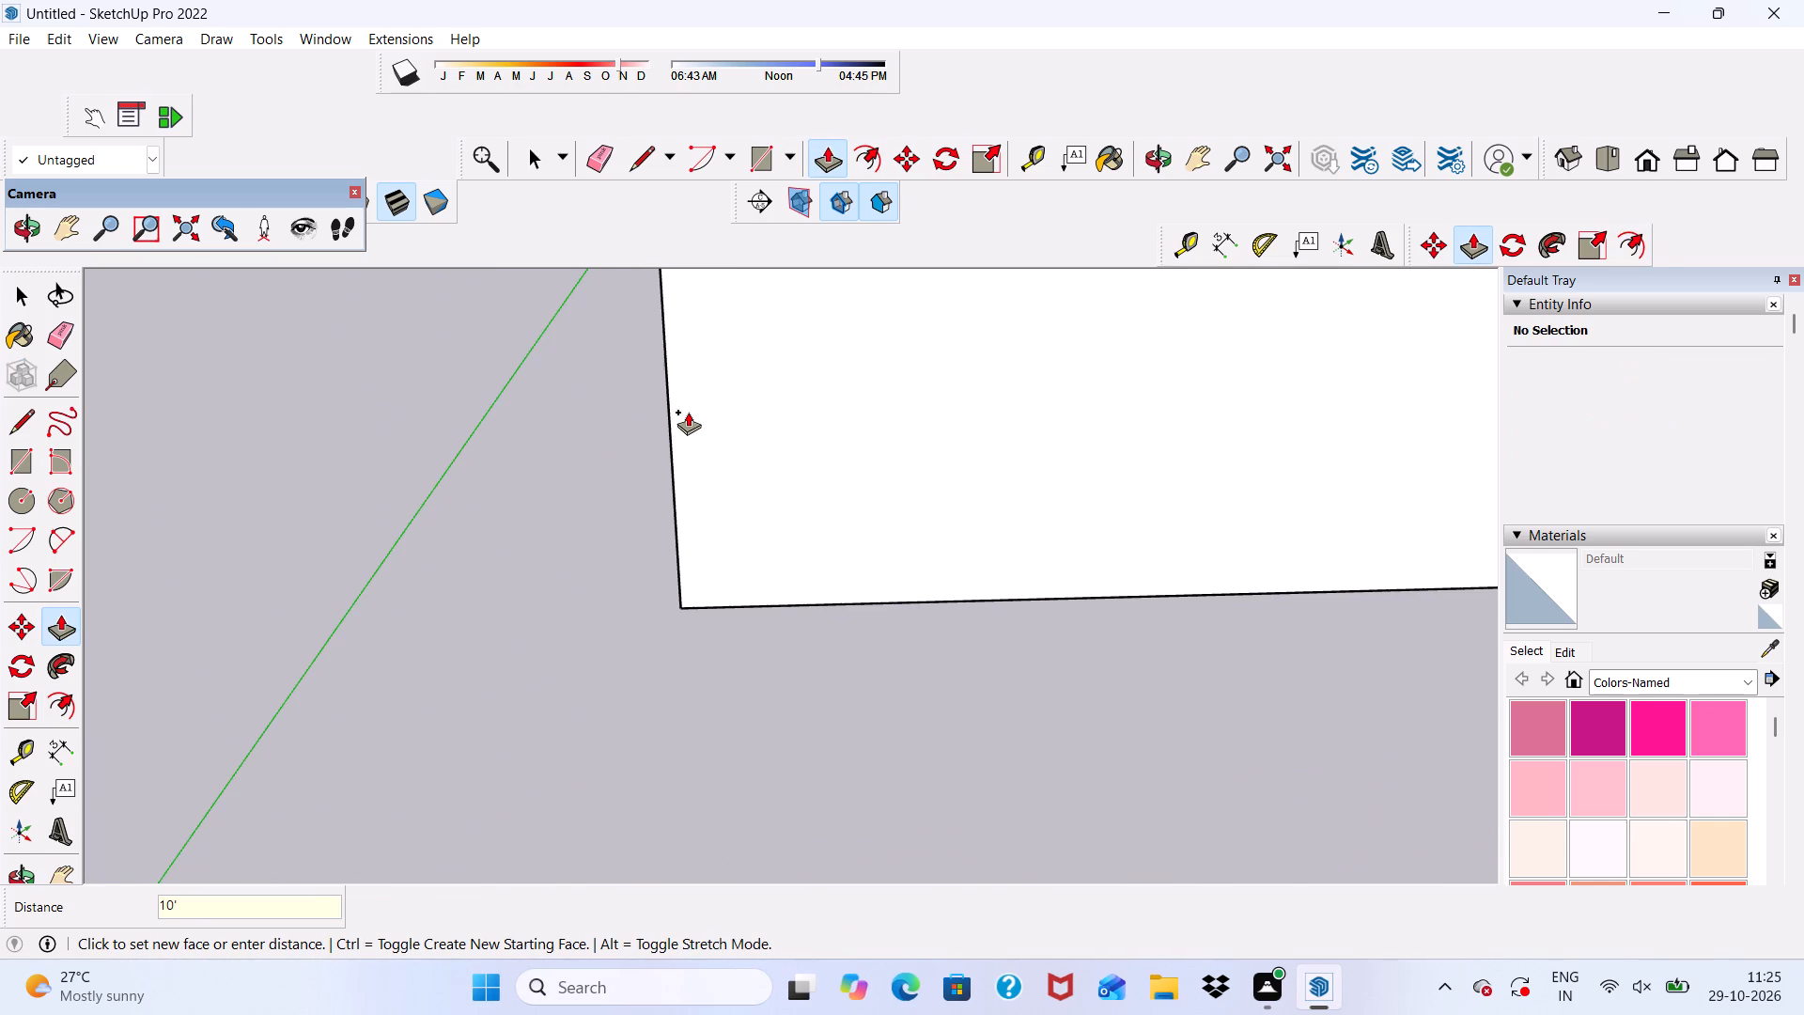
# Inspect the raised walls from the front and from above.
pyautogui.scroll(-17, 688, 412)
pyautogui.moveTo(827, 570); pyautogui.dragTo(718, 425, button='middle')
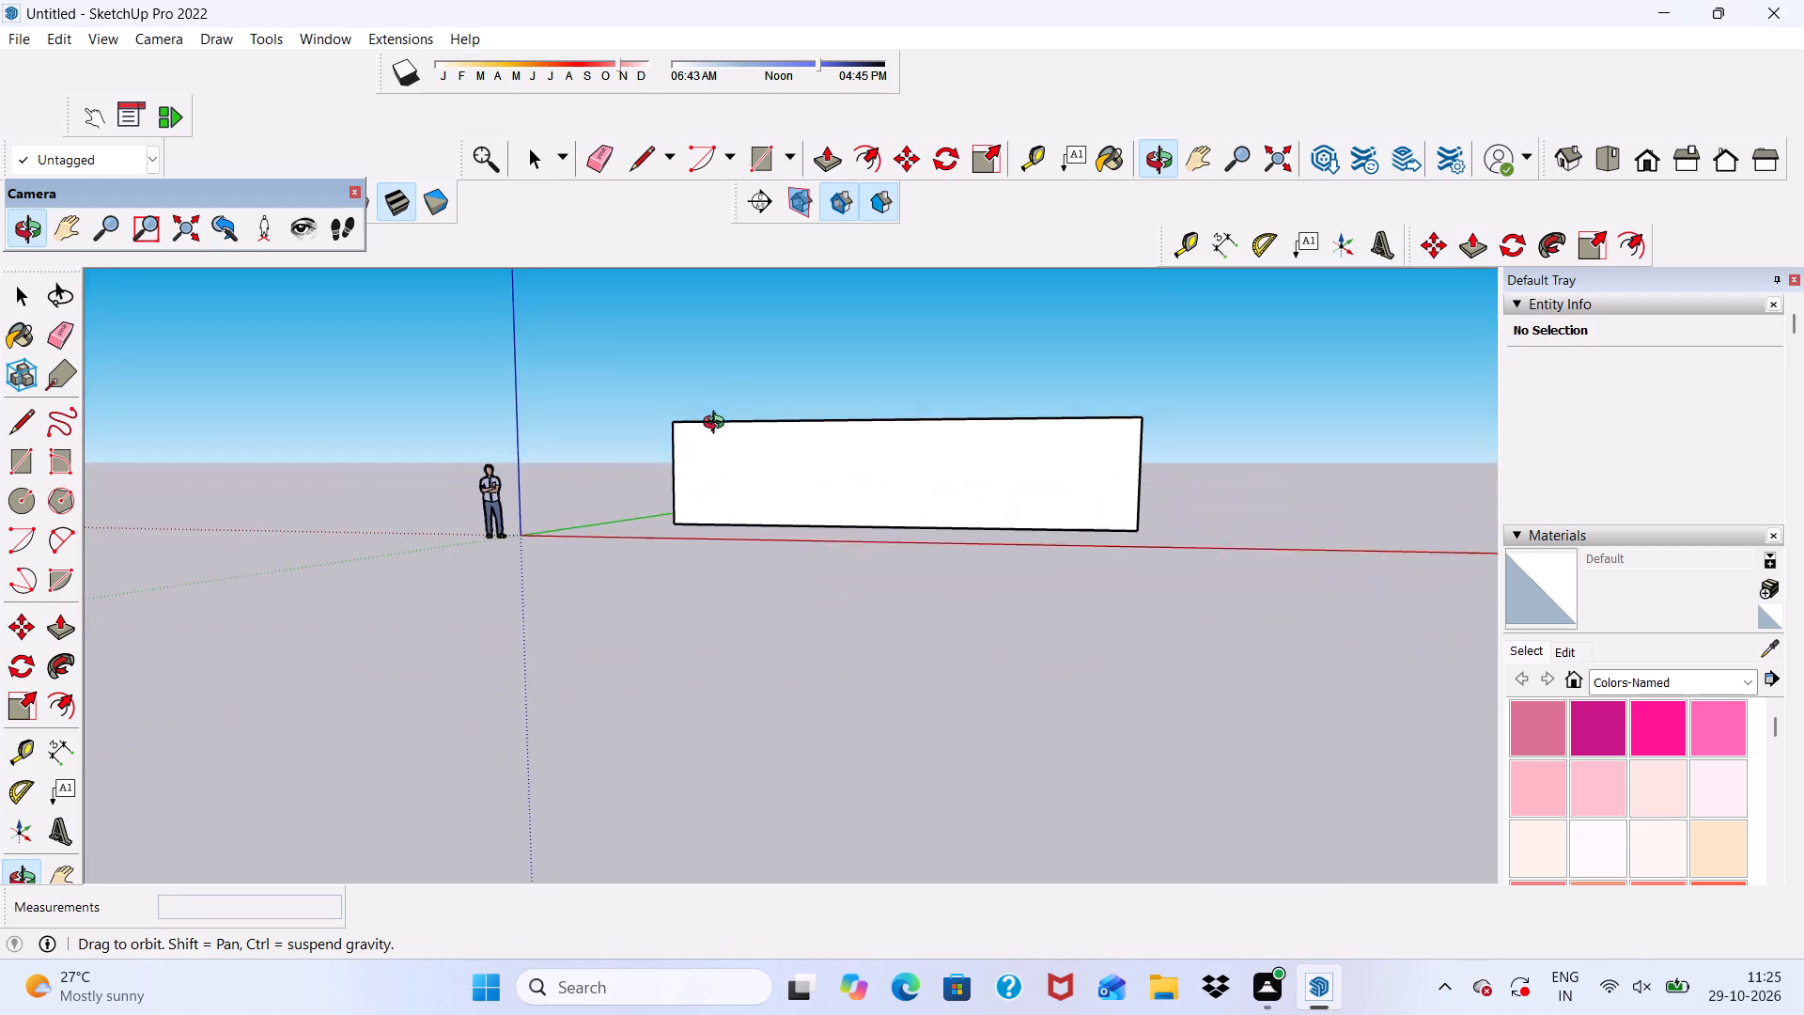
pyautogui.moveTo(718, 425); pyautogui.dragTo(714, 459, button='middle')
pyautogui.scroll(6, 712, 460)
pyautogui.scroll(-1, 697, 415)
pyautogui.moveTo(697, 415); pyautogui.dragTo(404, 588, button='middle')
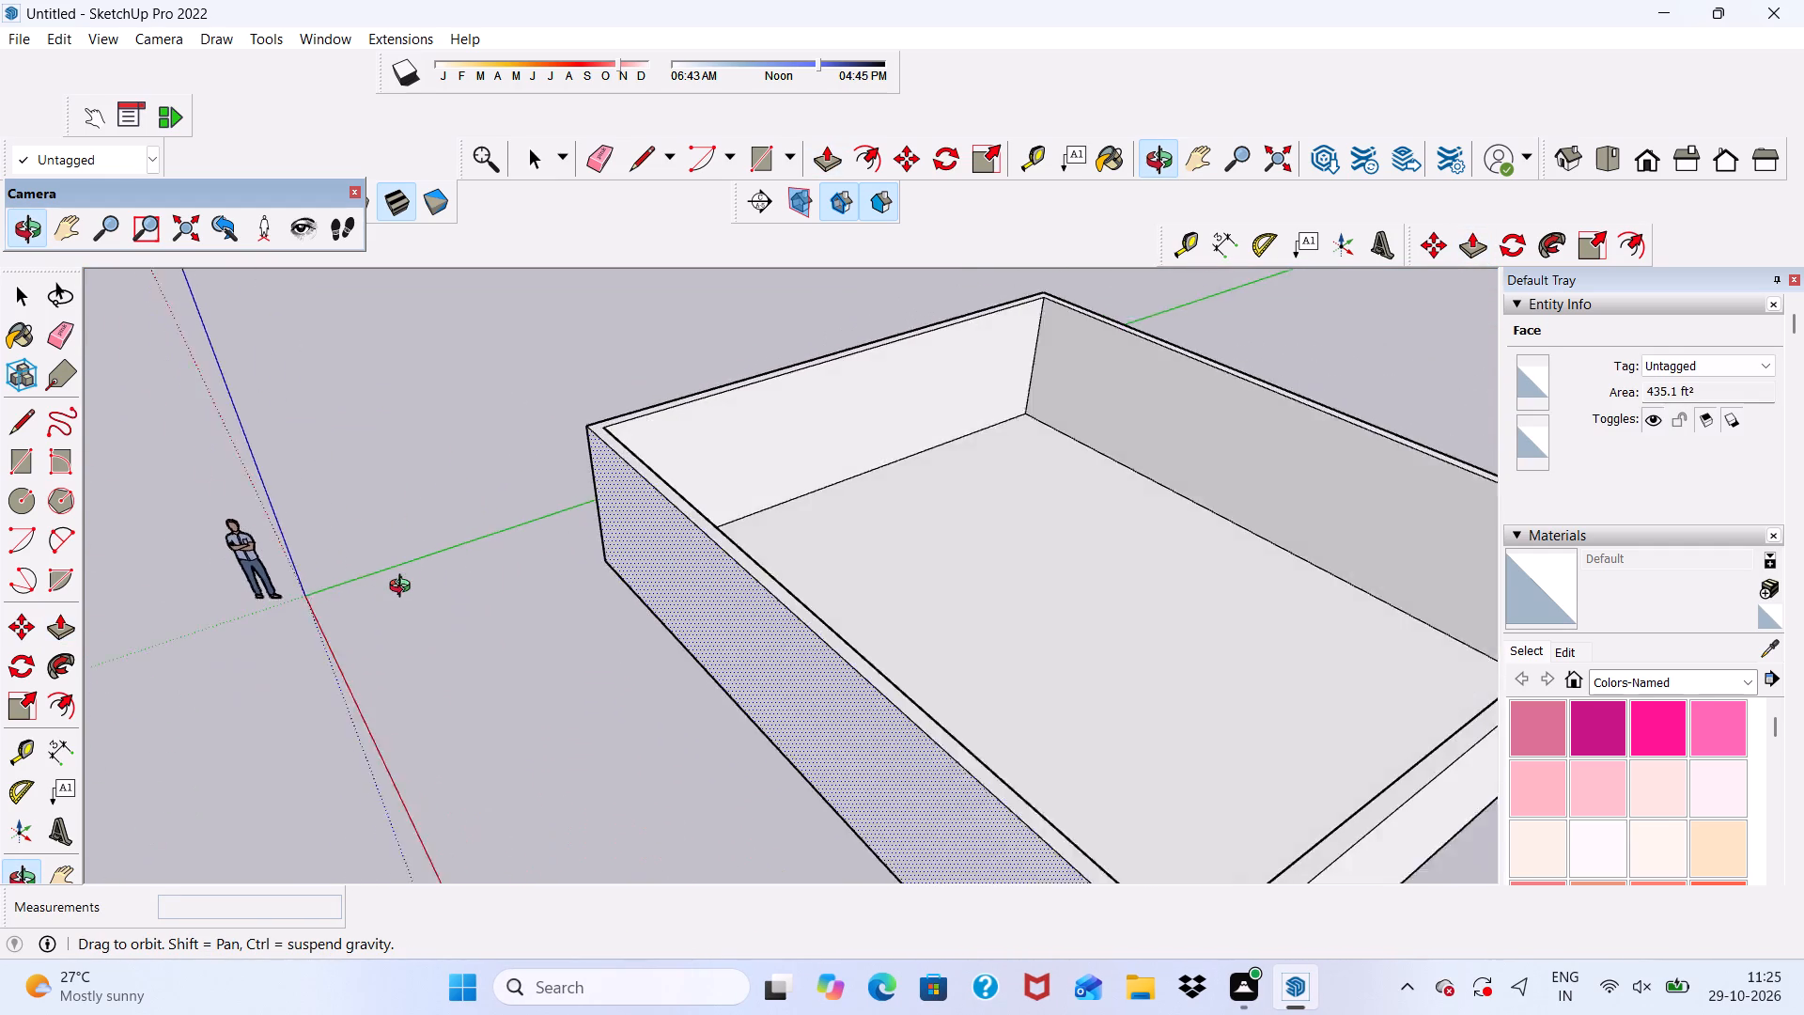
# Undo the wall extrusion, the wall-thickness offset and the last move of the rectangle.
pyautogui.moveTo(404, 588); pyautogui.dragTo(701, 615, button='middle')
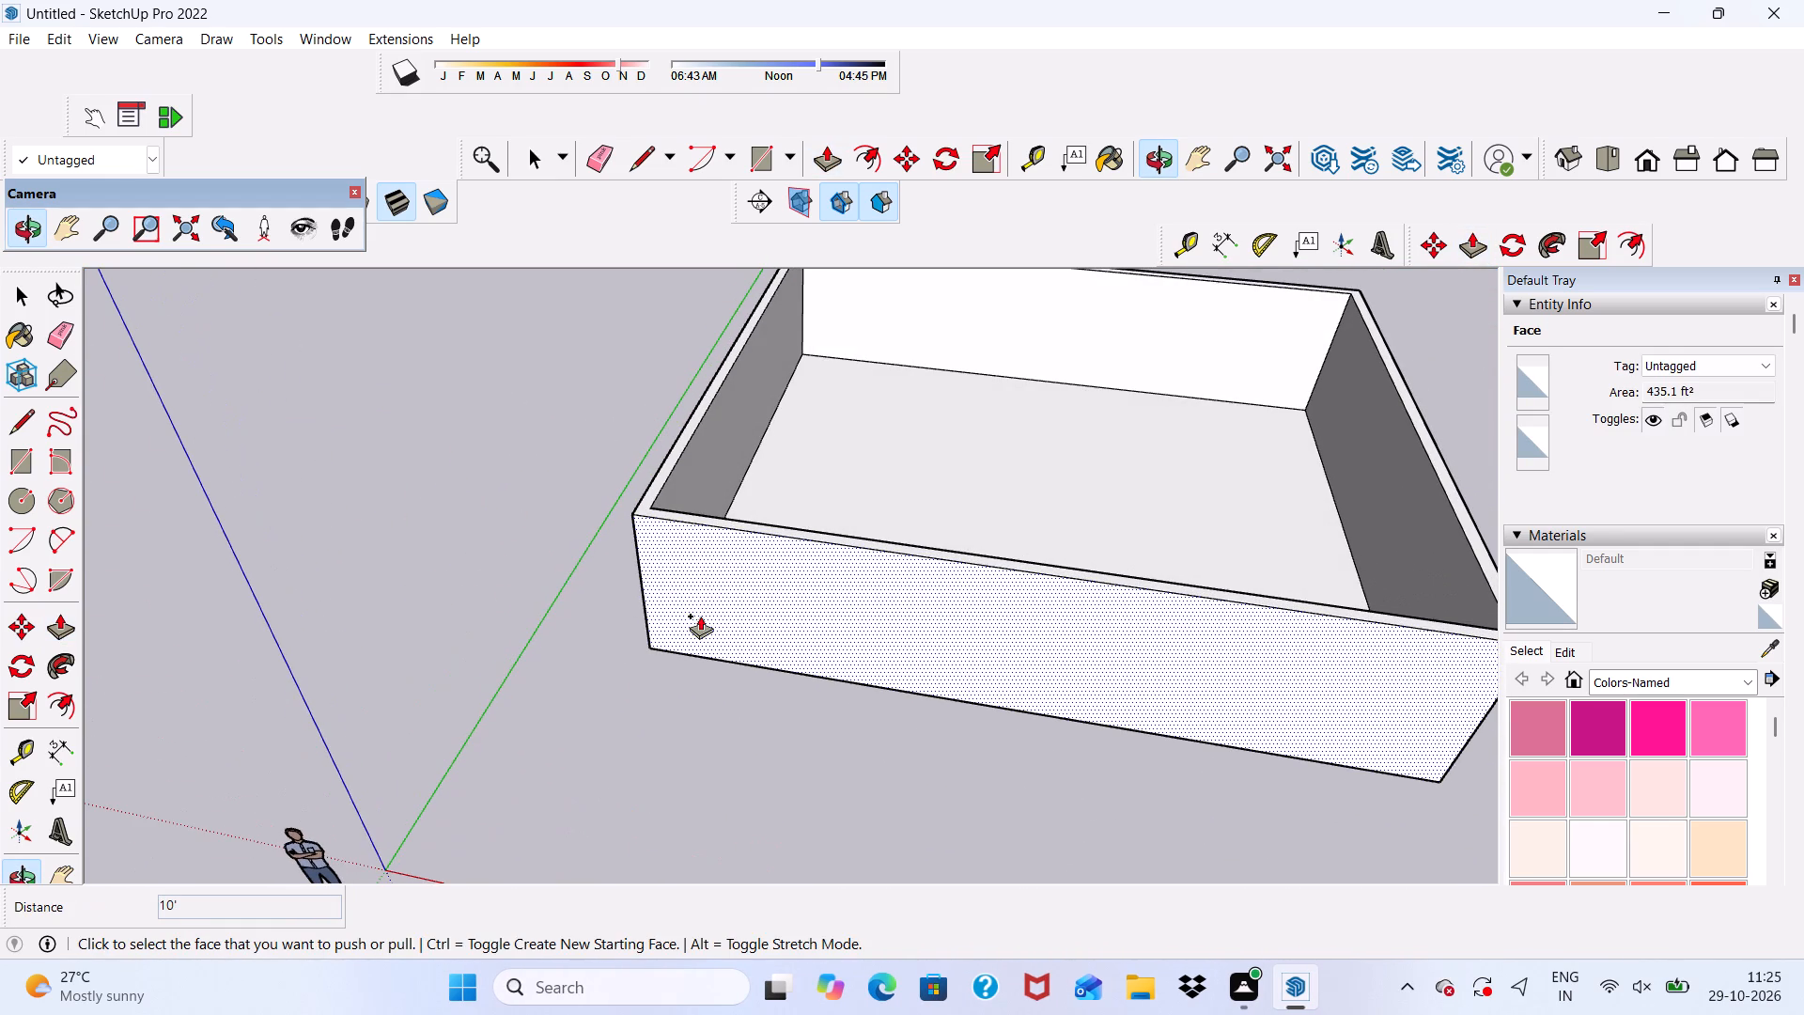
pyautogui.press('space')
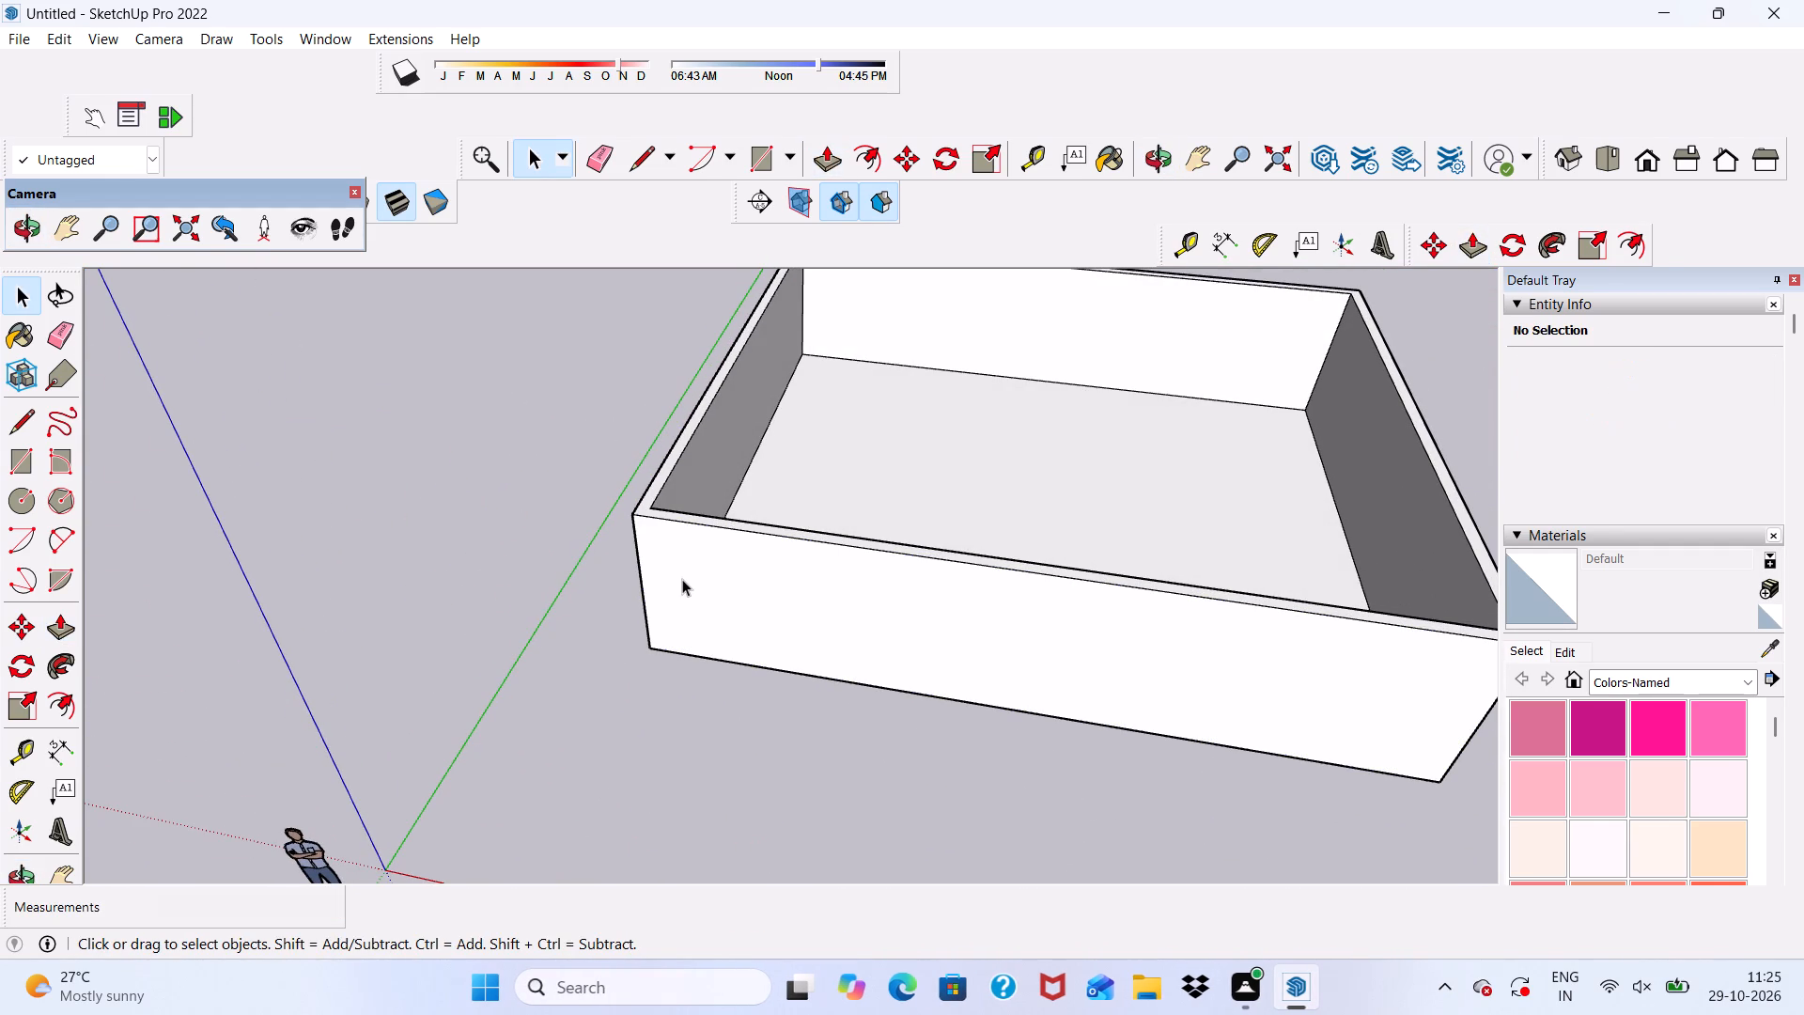
pyautogui.hotkey('ctrl', 'z')
pyautogui.keyDown('ctrl'); pyautogui.click(682, 579); pyautogui.keyUp('ctrl')
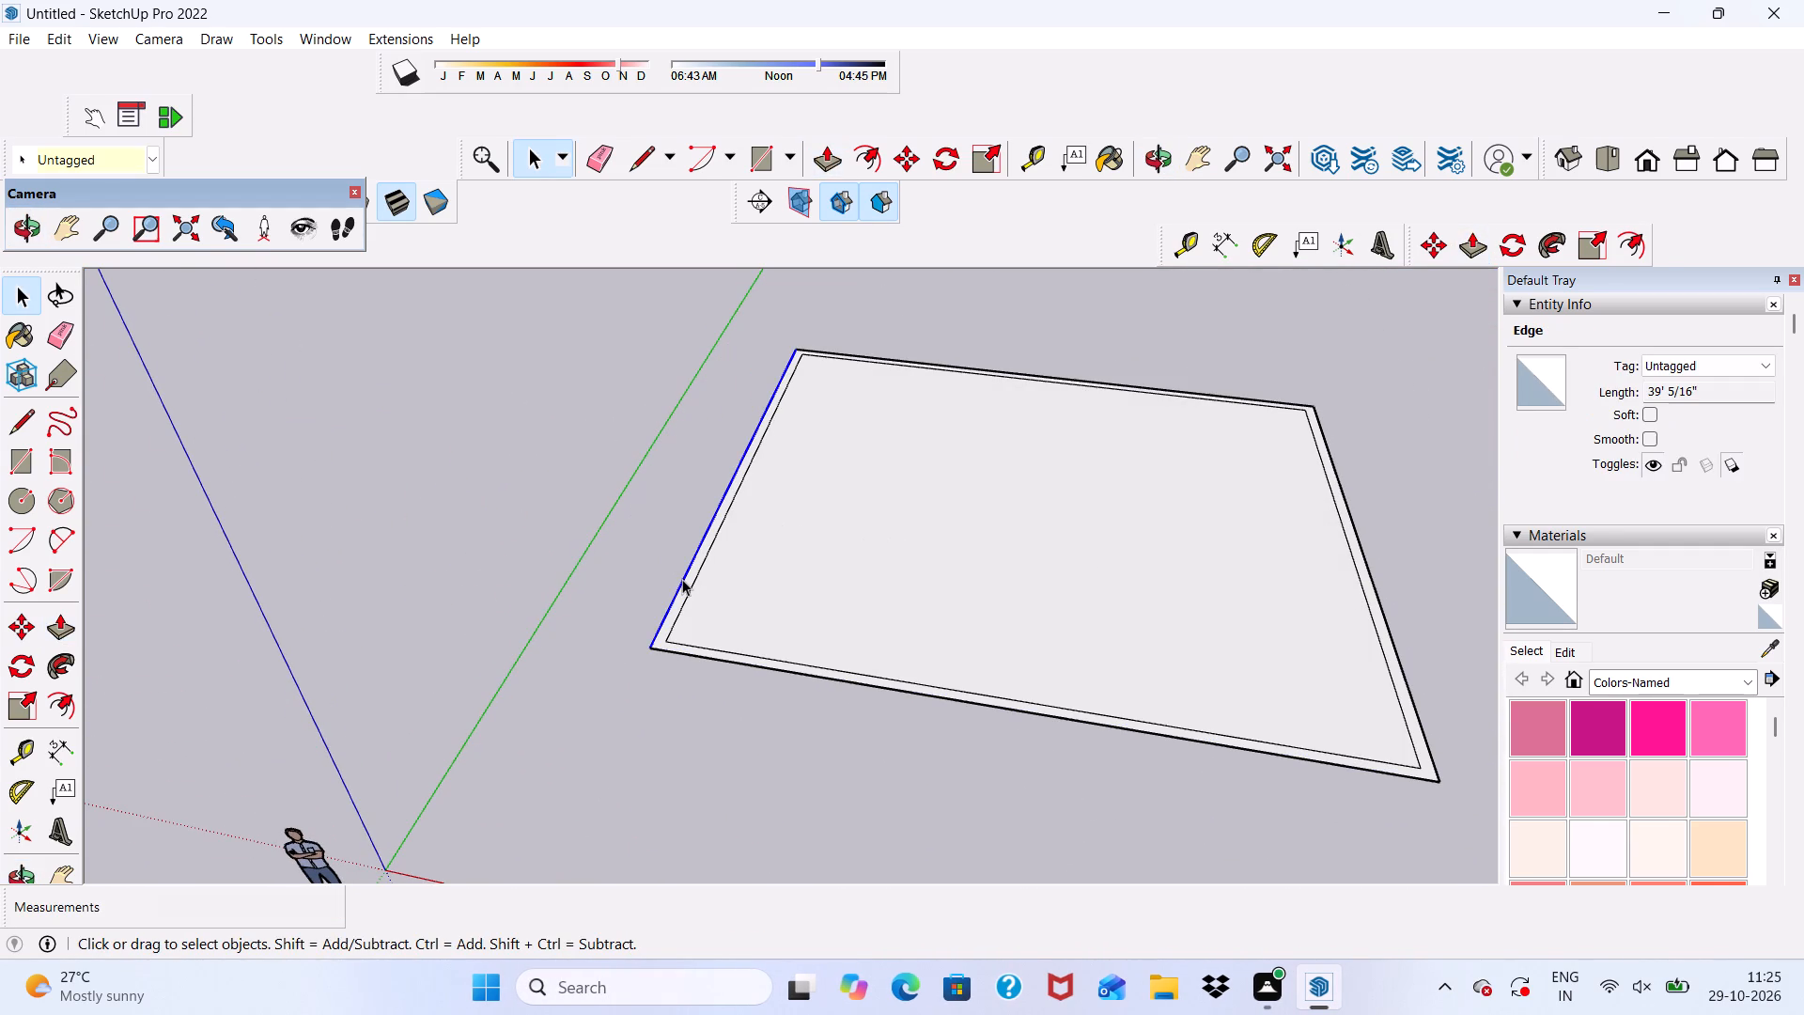
pyautogui.hscroll(1, 699, 580)
pyautogui.press('space')
pyautogui.hotkey('ctrl', 'z')
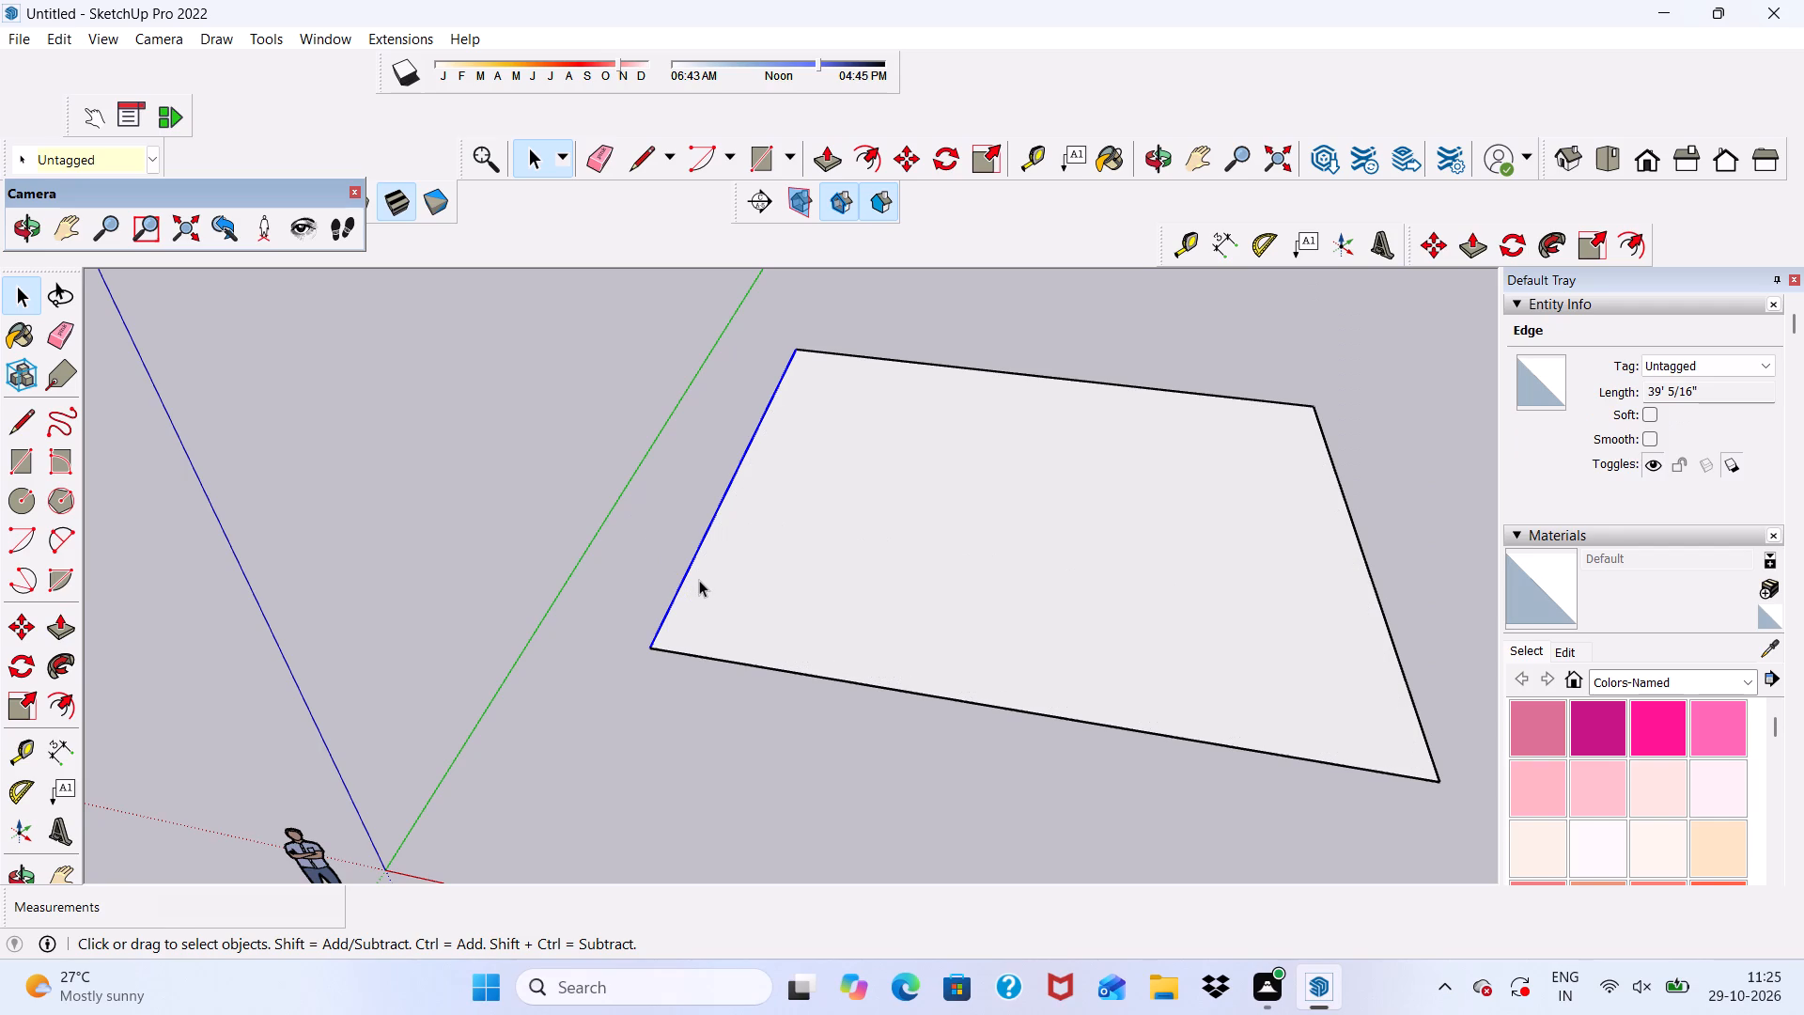
pyautogui.hotkey('ctrl', 'z')
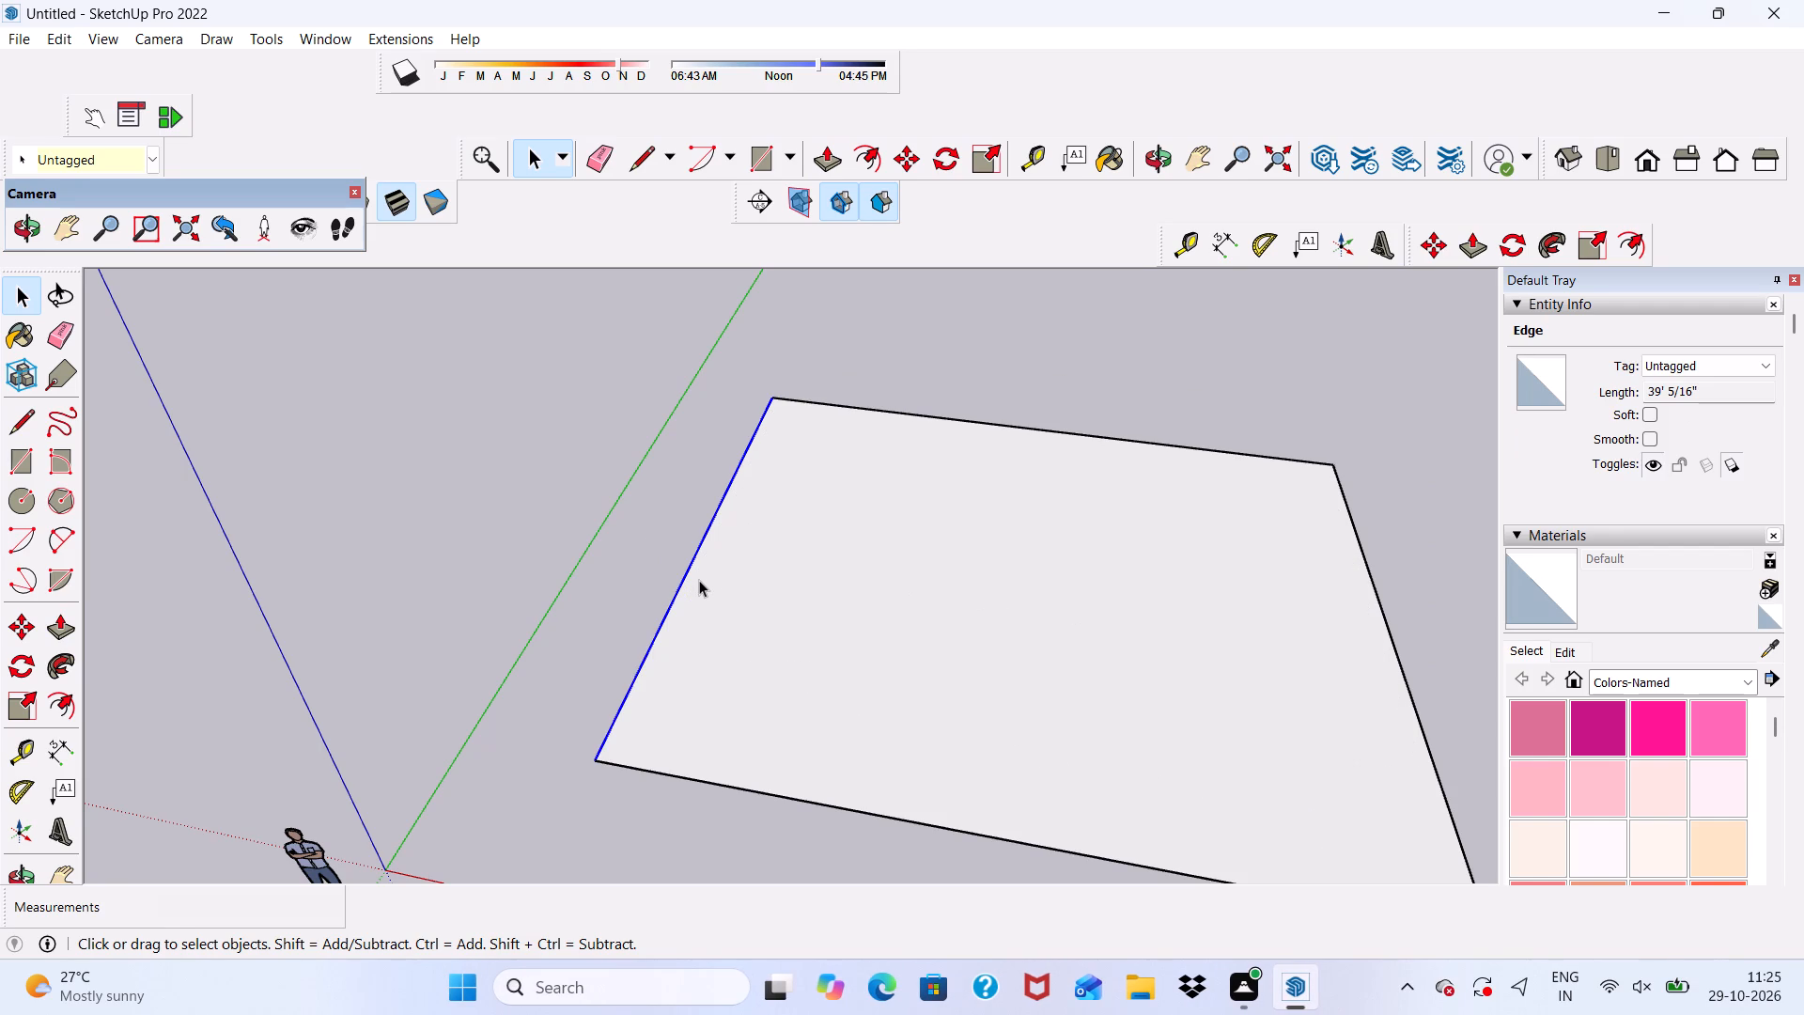
# Delete the rectangle face together with its four edges.
pyautogui.scroll(-5, 677, 674)
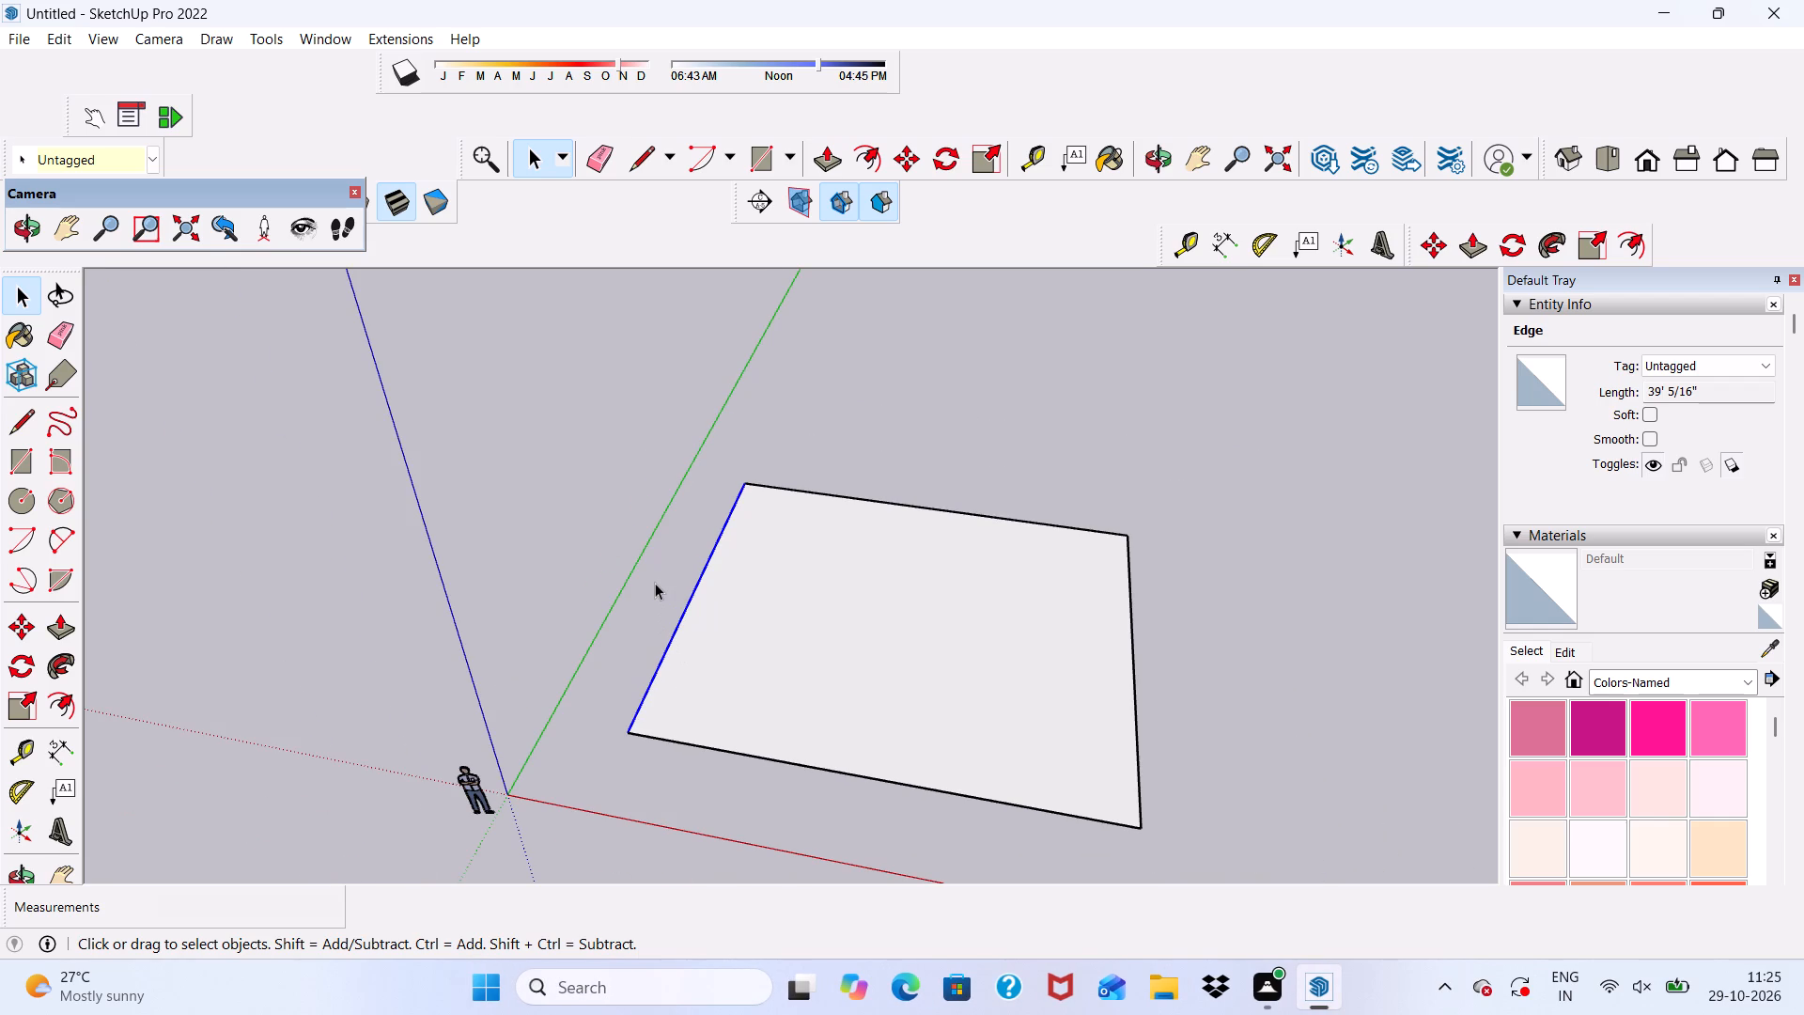
pyautogui.doubleClick(723, 647)
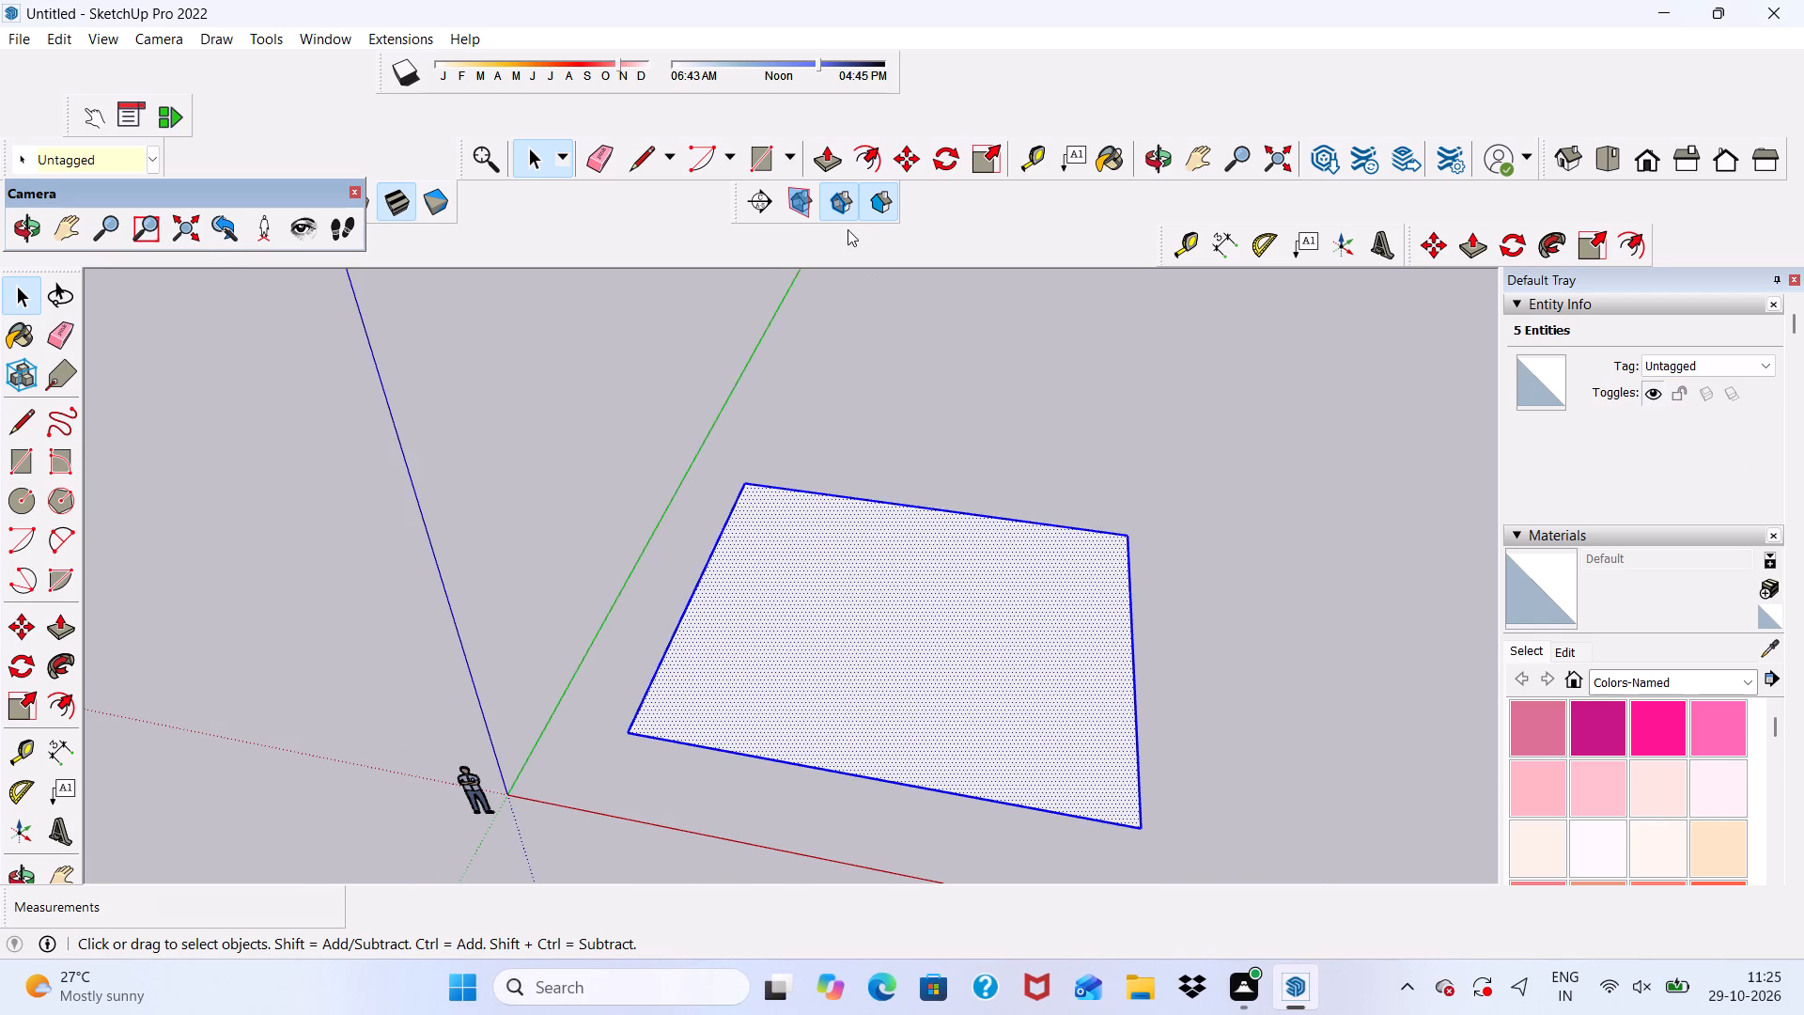
pyautogui.press('Delete')
pyautogui.scroll(4, 338, 744)
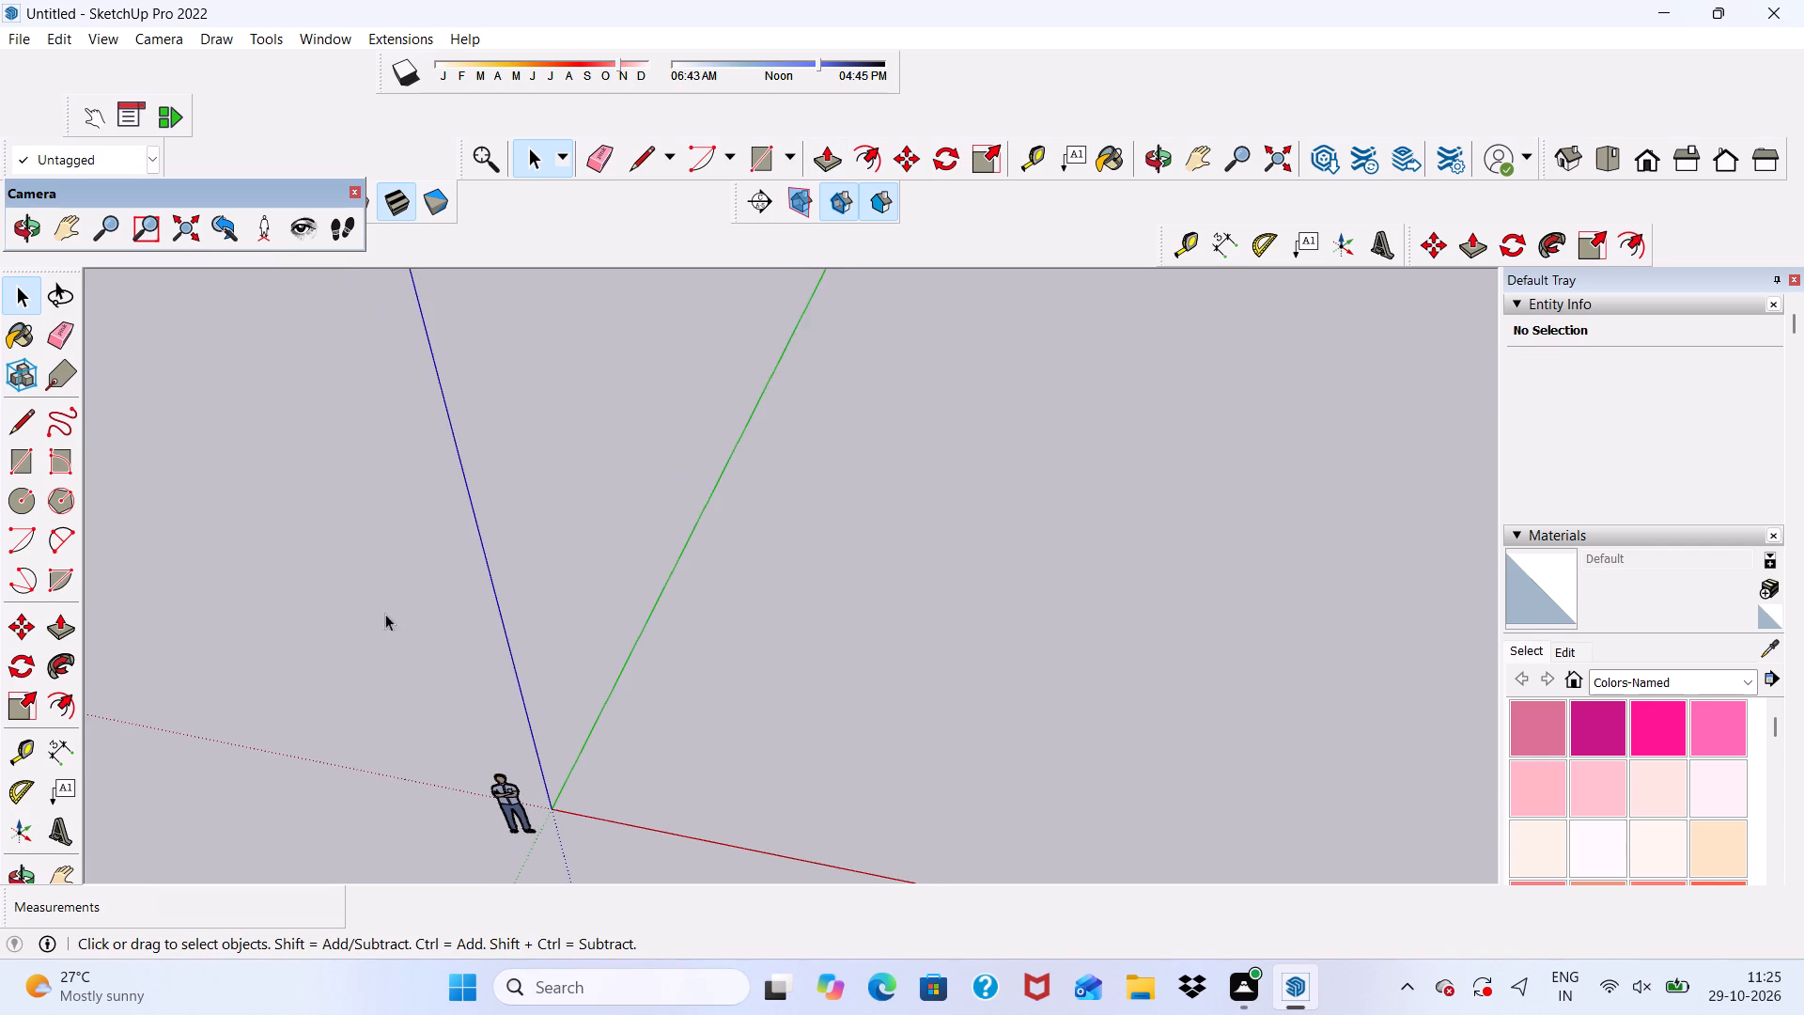
# Draw a 30' by 30' rectangle on the ground between the red and green axes, near the scale figure.
pyautogui.scroll(-1, 440, 592)
pyautogui.click(1645, 153)
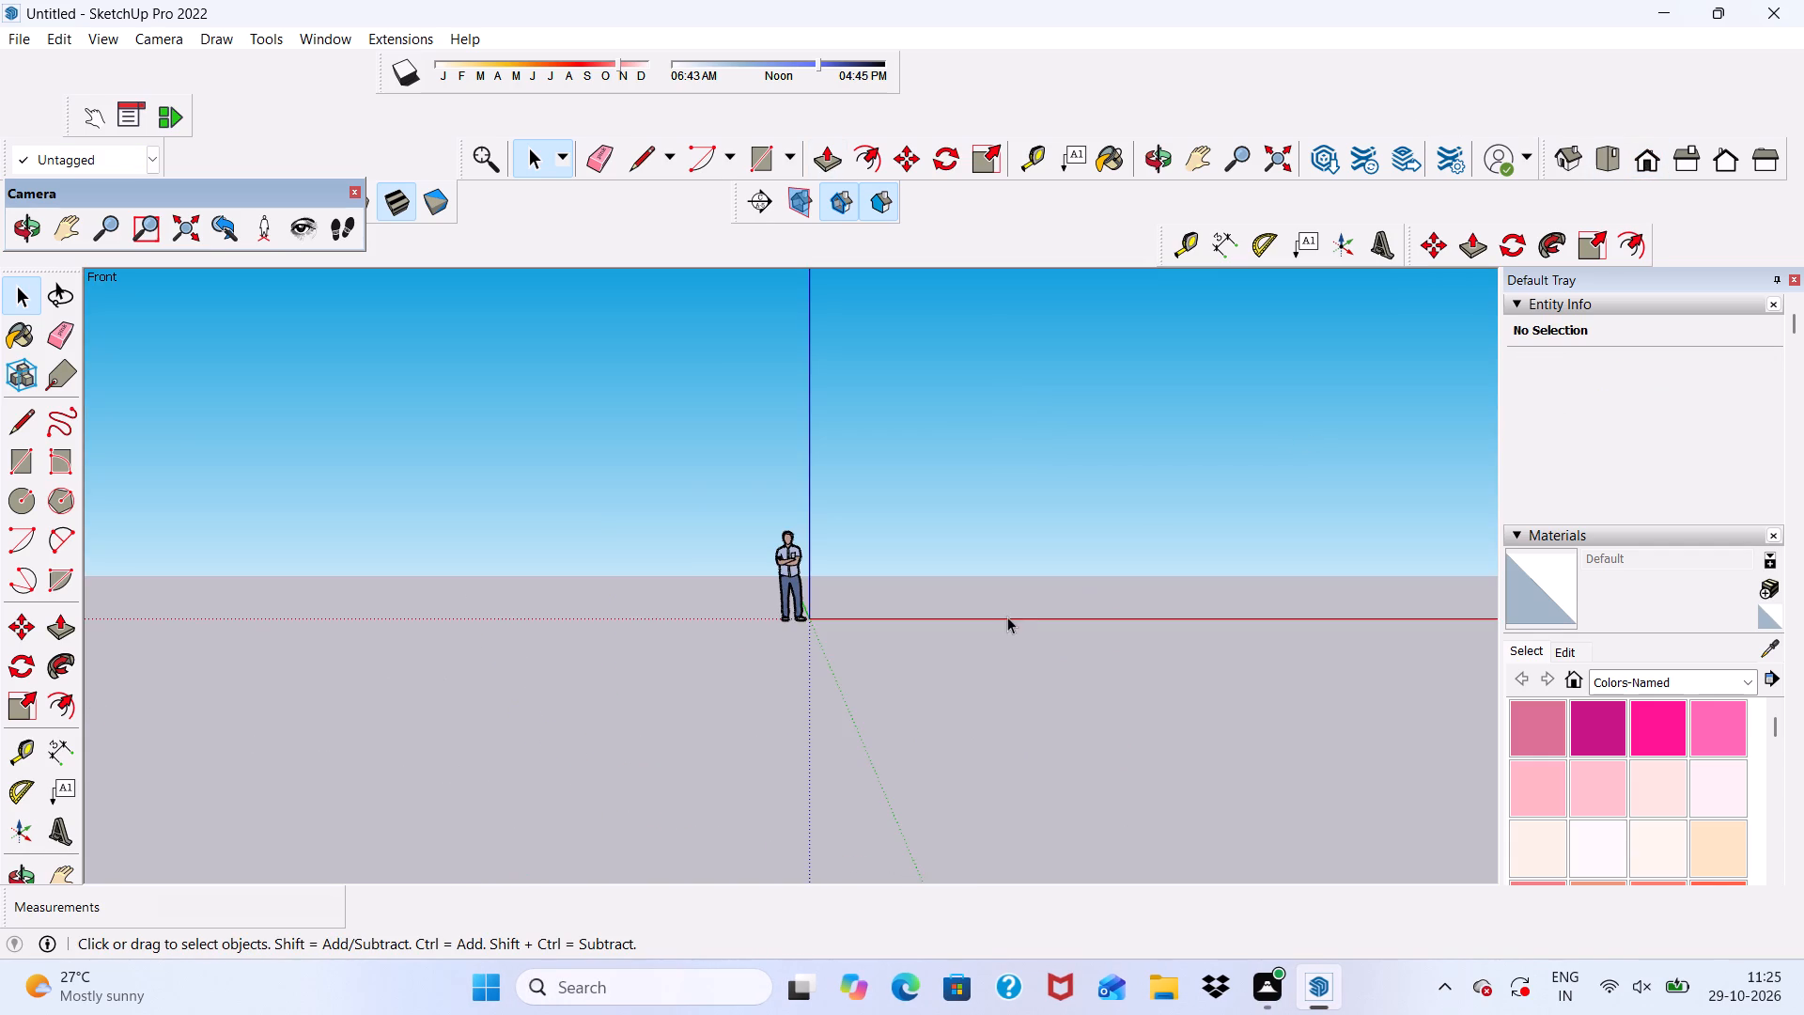
pyautogui.scroll(18, 1003, 616)
pyautogui.scroll(12, 700, 561)
pyautogui.scroll(-5, 851, 577)
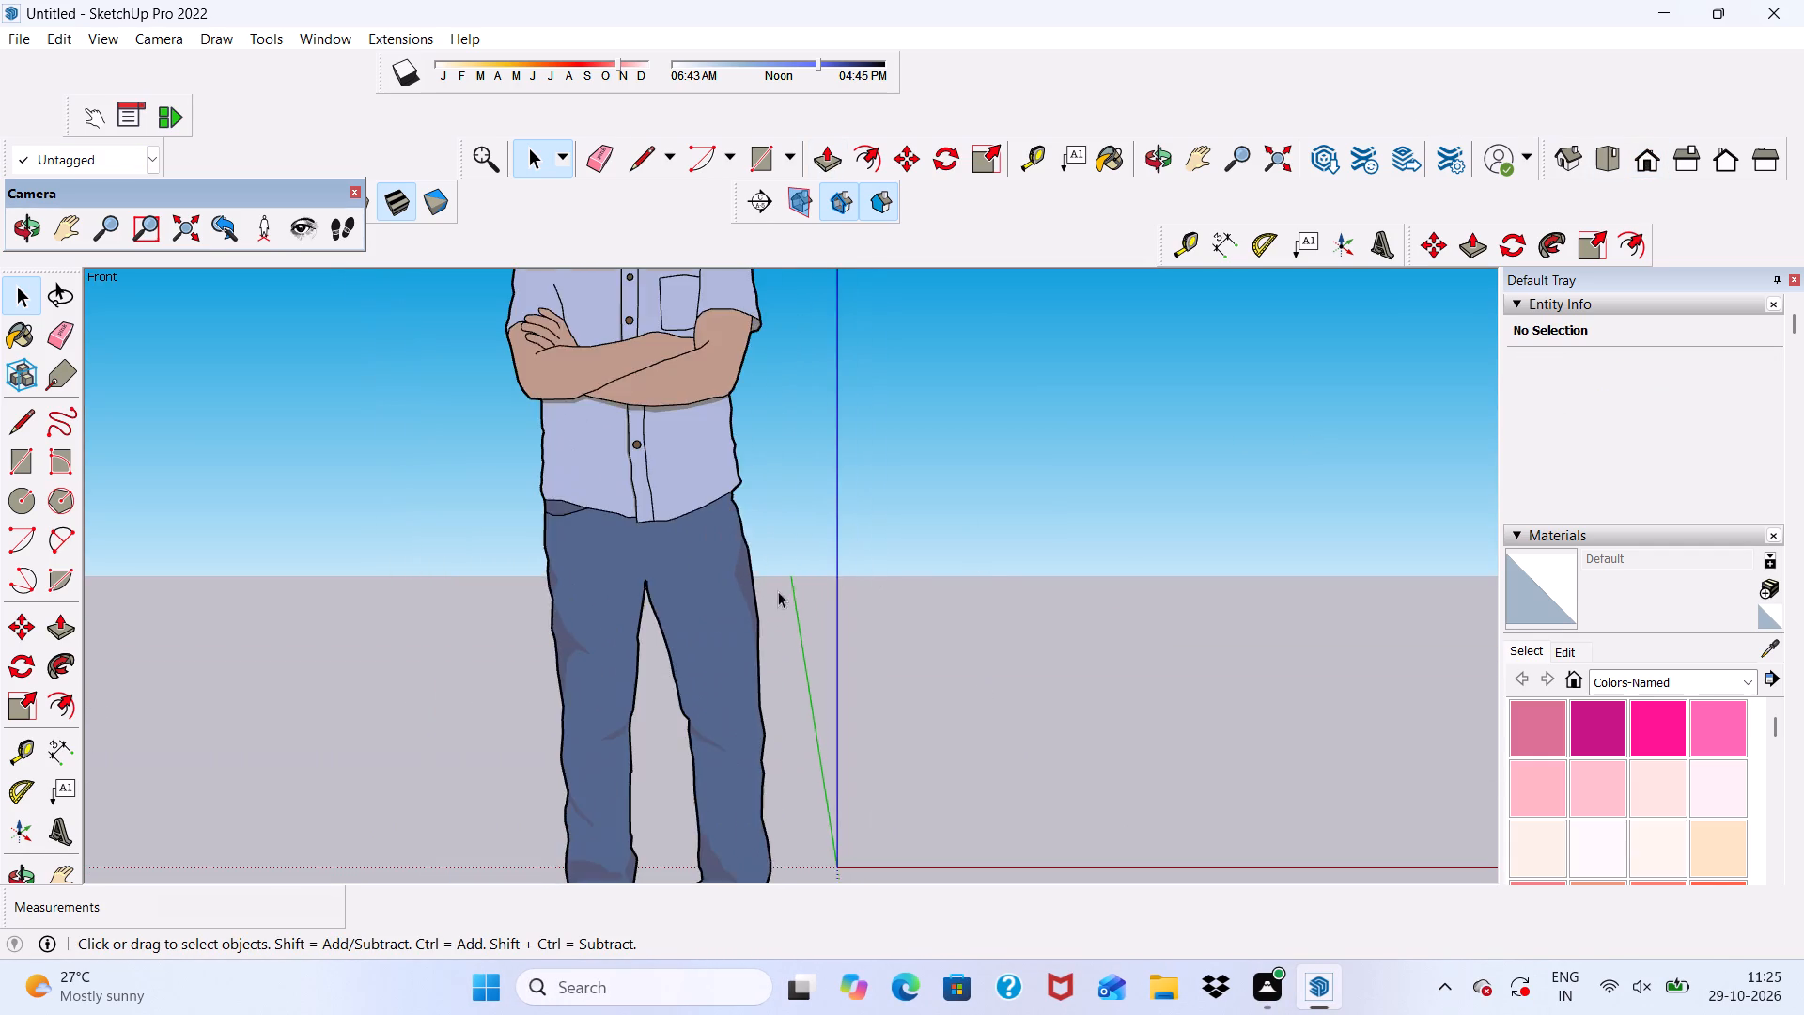
pyautogui.scroll(-1, 778, 591)
pyautogui.moveTo(991, 587); pyautogui.dragTo(1024, 690, button='middle')
pyautogui.scroll(-20, 845, 561)
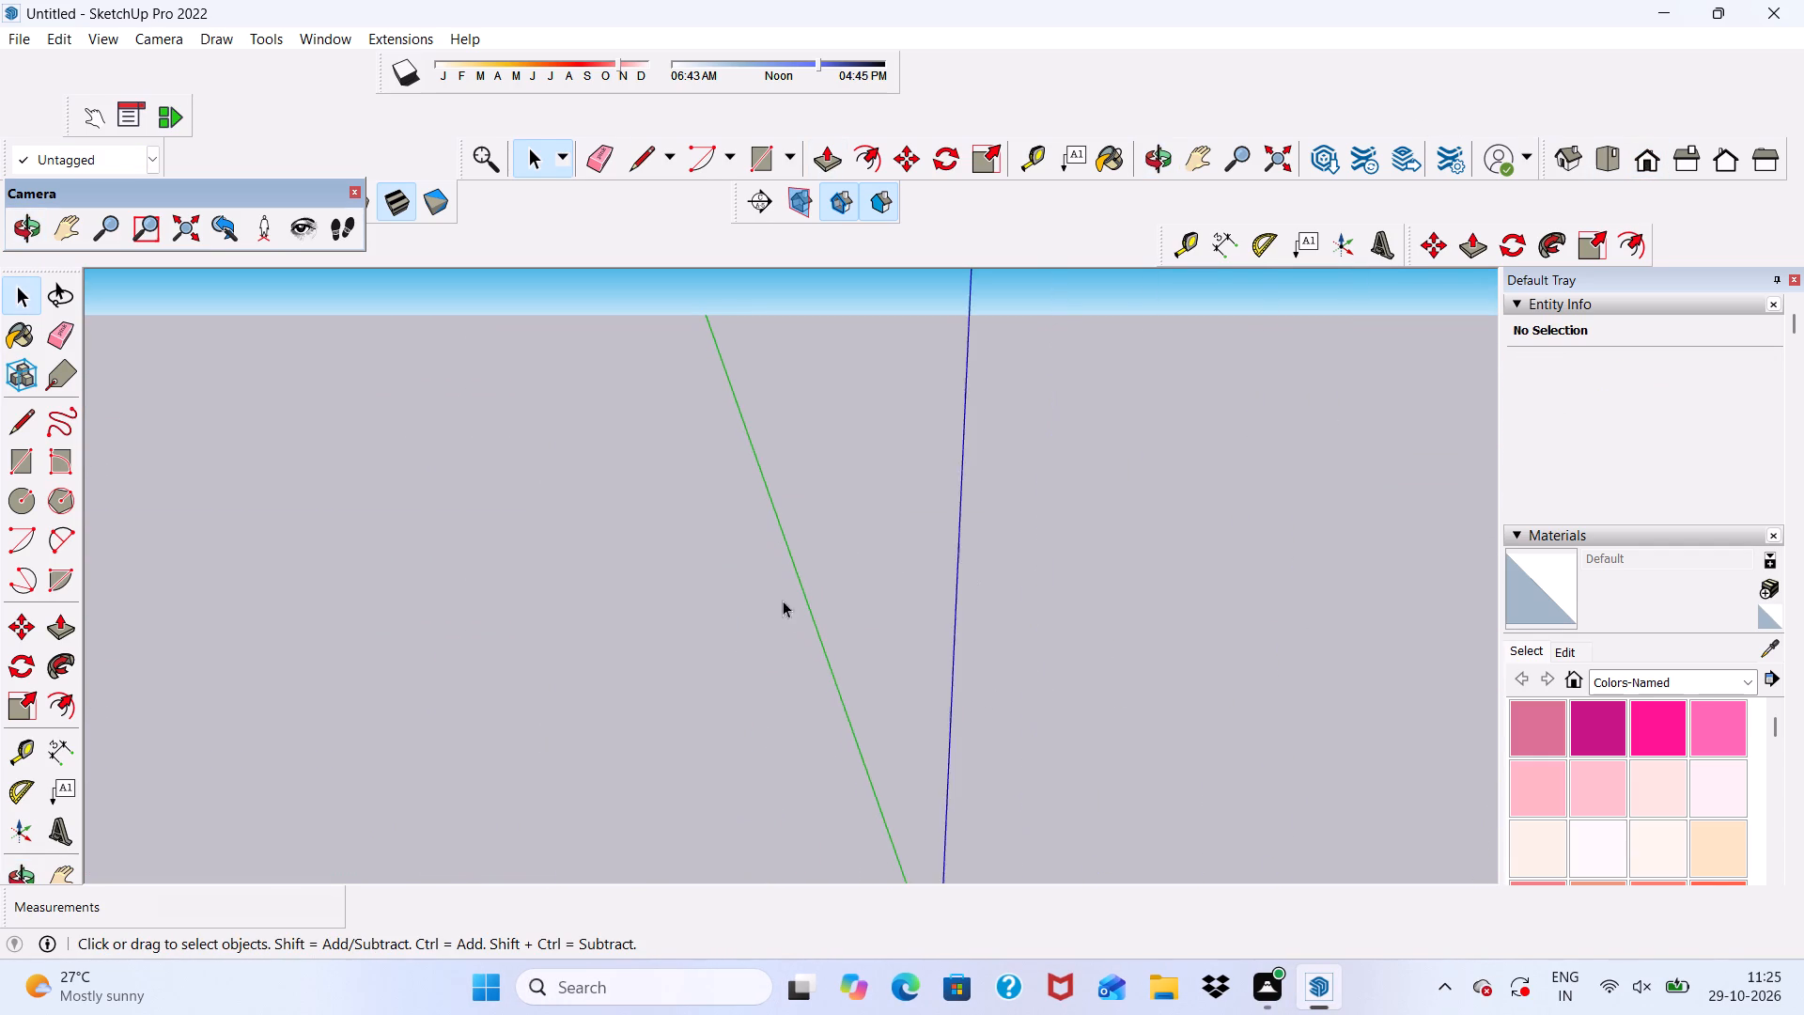
pyautogui.scroll(-8, 783, 601)
pyautogui.moveTo(1012, 701); pyautogui.dragTo(925, 613, button='middle')
pyautogui.scroll(7, 926, 614)
pyautogui.scroll(-12, 674, 285)
pyautogui.scroll(2, 789, 596)
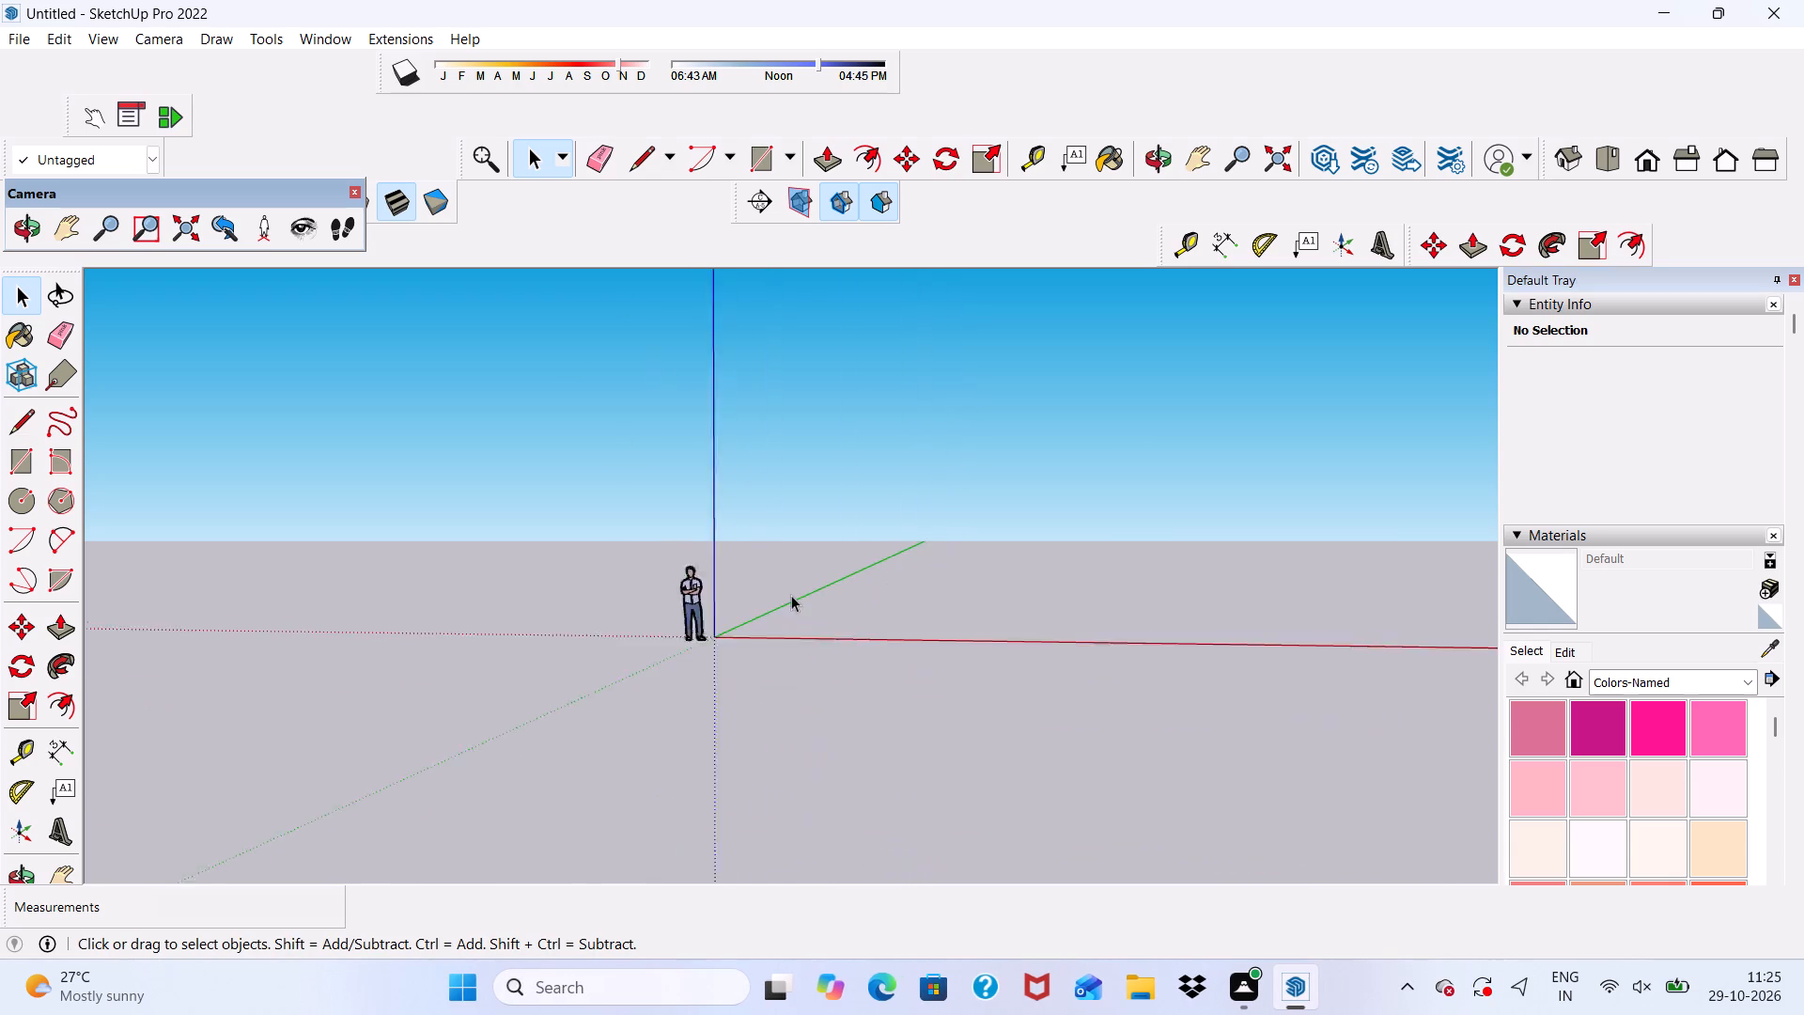
pyautogui.scroll(18, 791, 595)
pyautogui.scroll(-2, 707, 598)
pyautogui.moveTo(703, 610); pyautogui.dragTo(928, 617, button='middle')
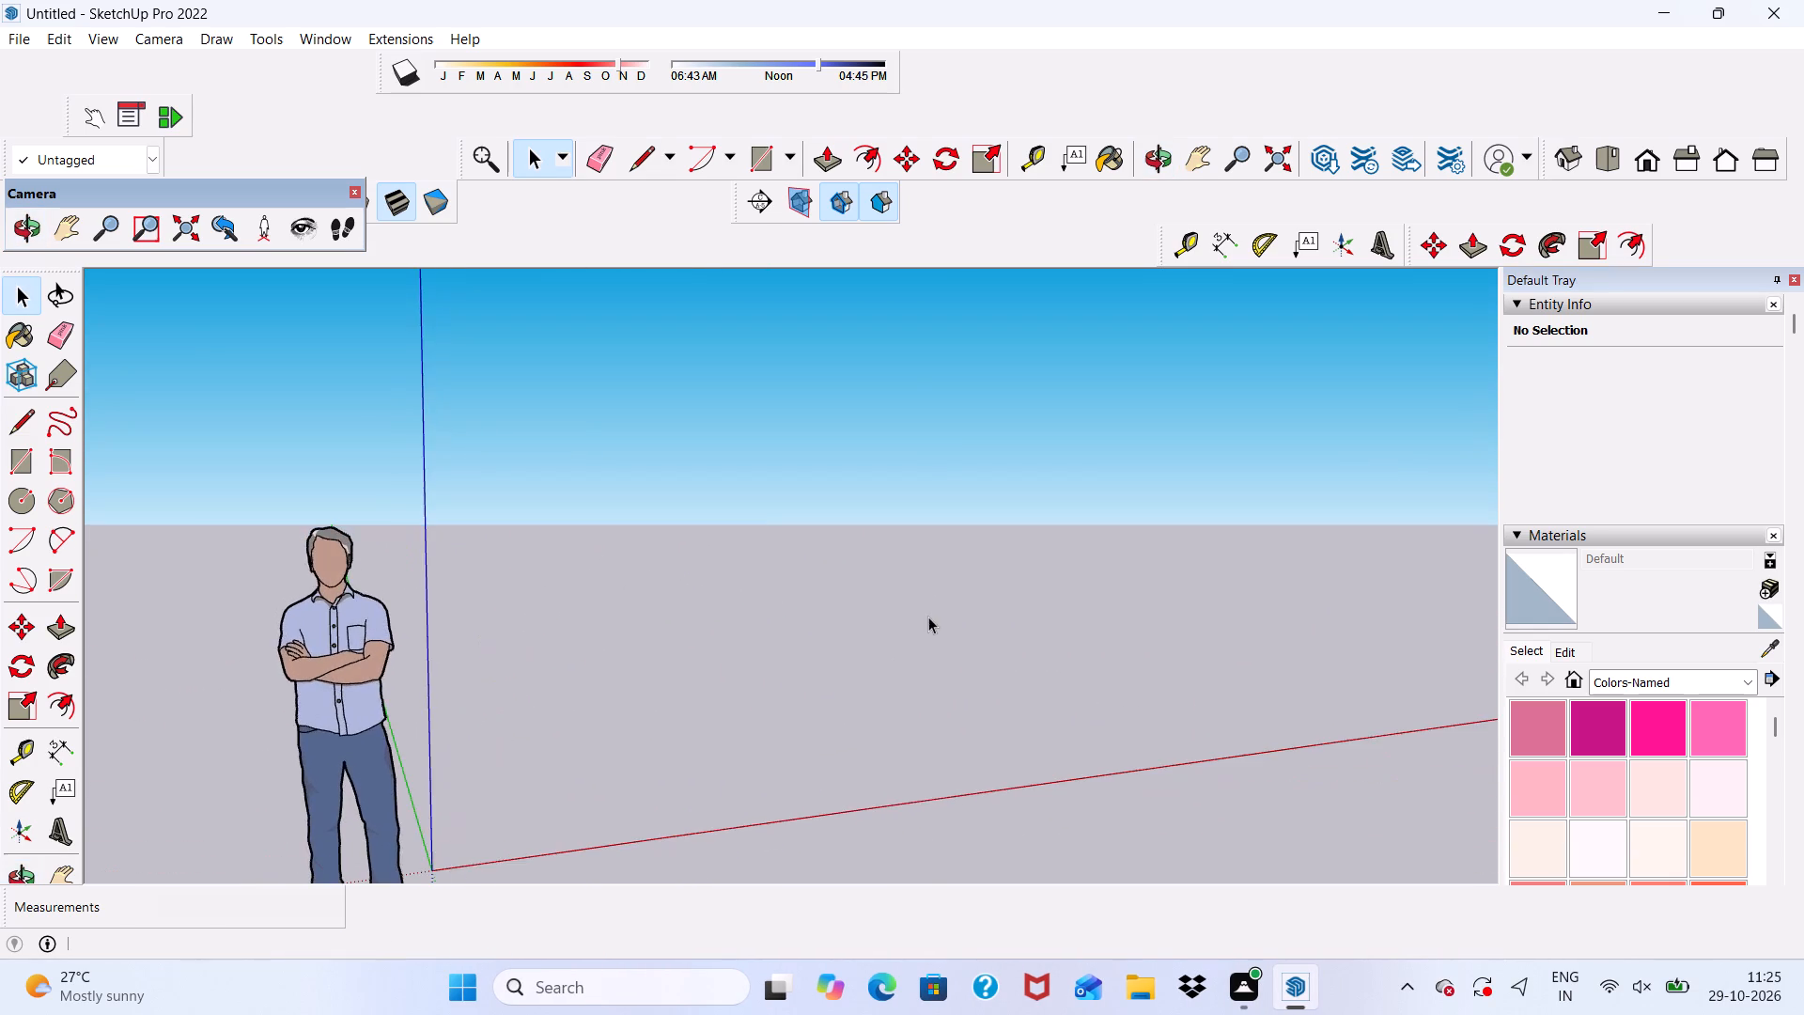
pyautogui.scroll(7, 928, 617)
pyautogui.scroll(-5, 884, 573)
pyautogui.click(757, 156)
pyautogui.moveTo(523, 632); pyautogui.dragTo(506, 665, button='middle')
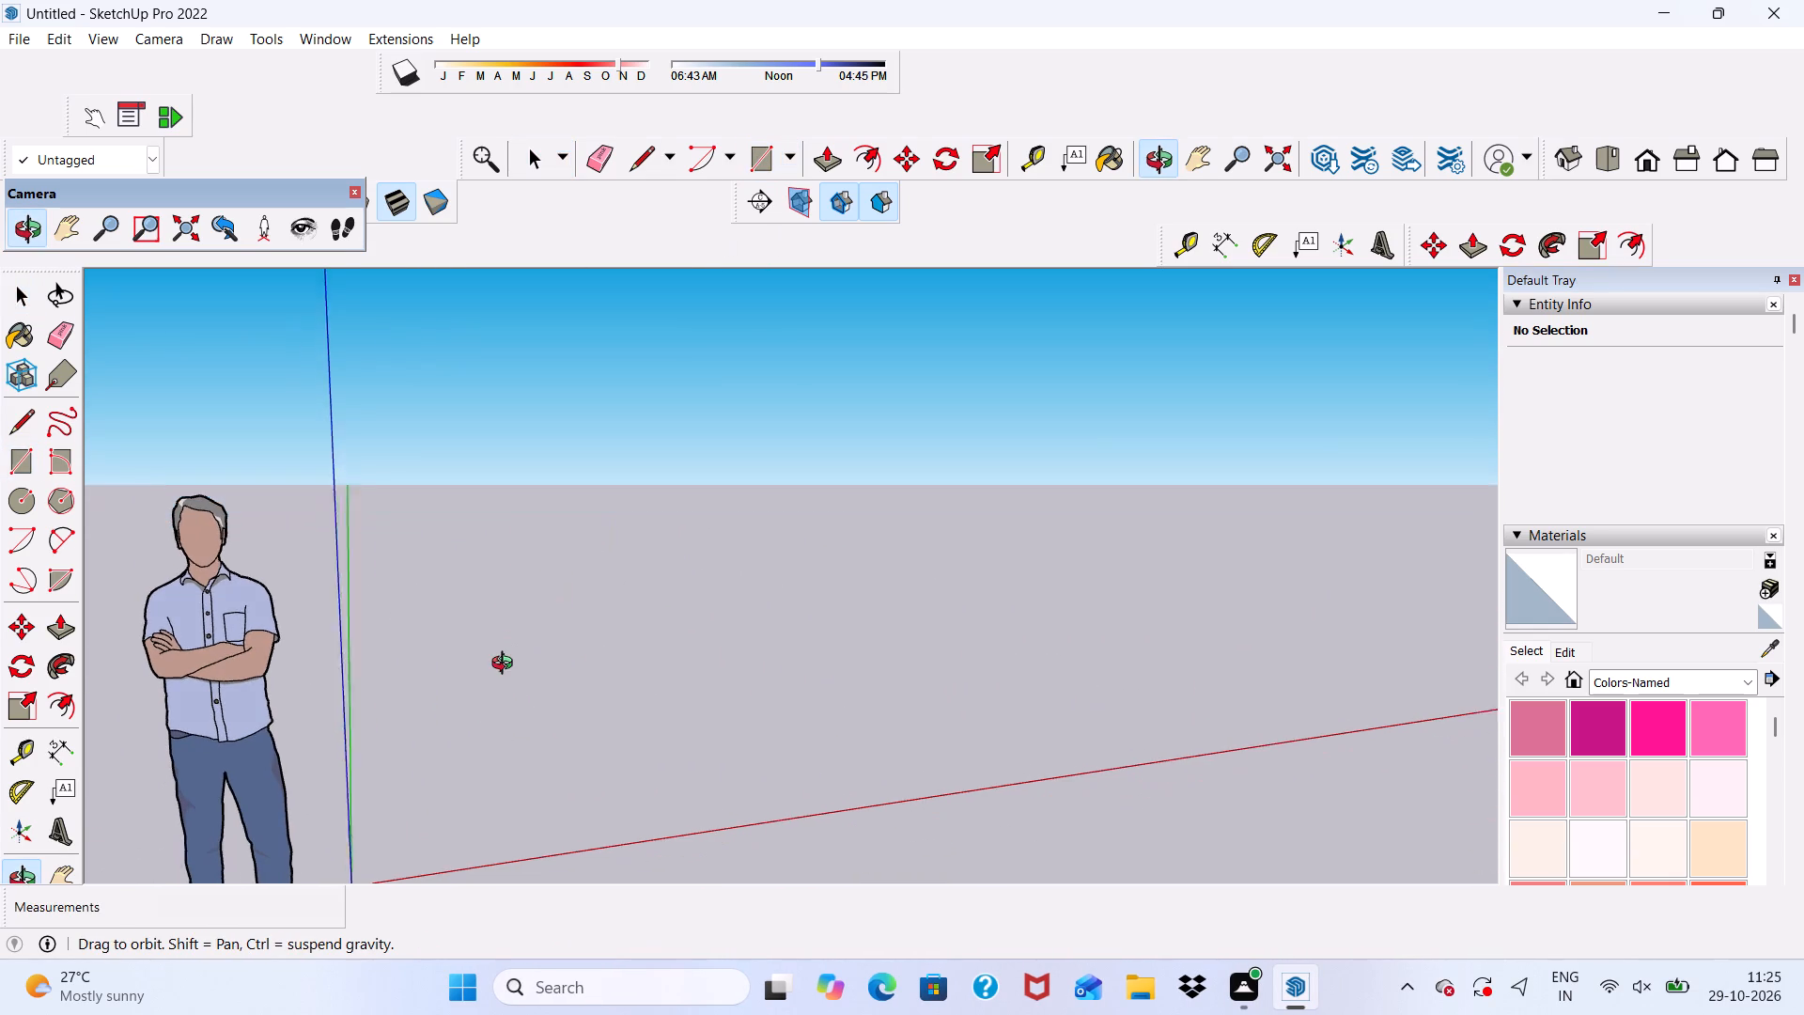
pyautogui.moveTo(506, 665); pyautogui.dragTo(505, 664, button='middle')
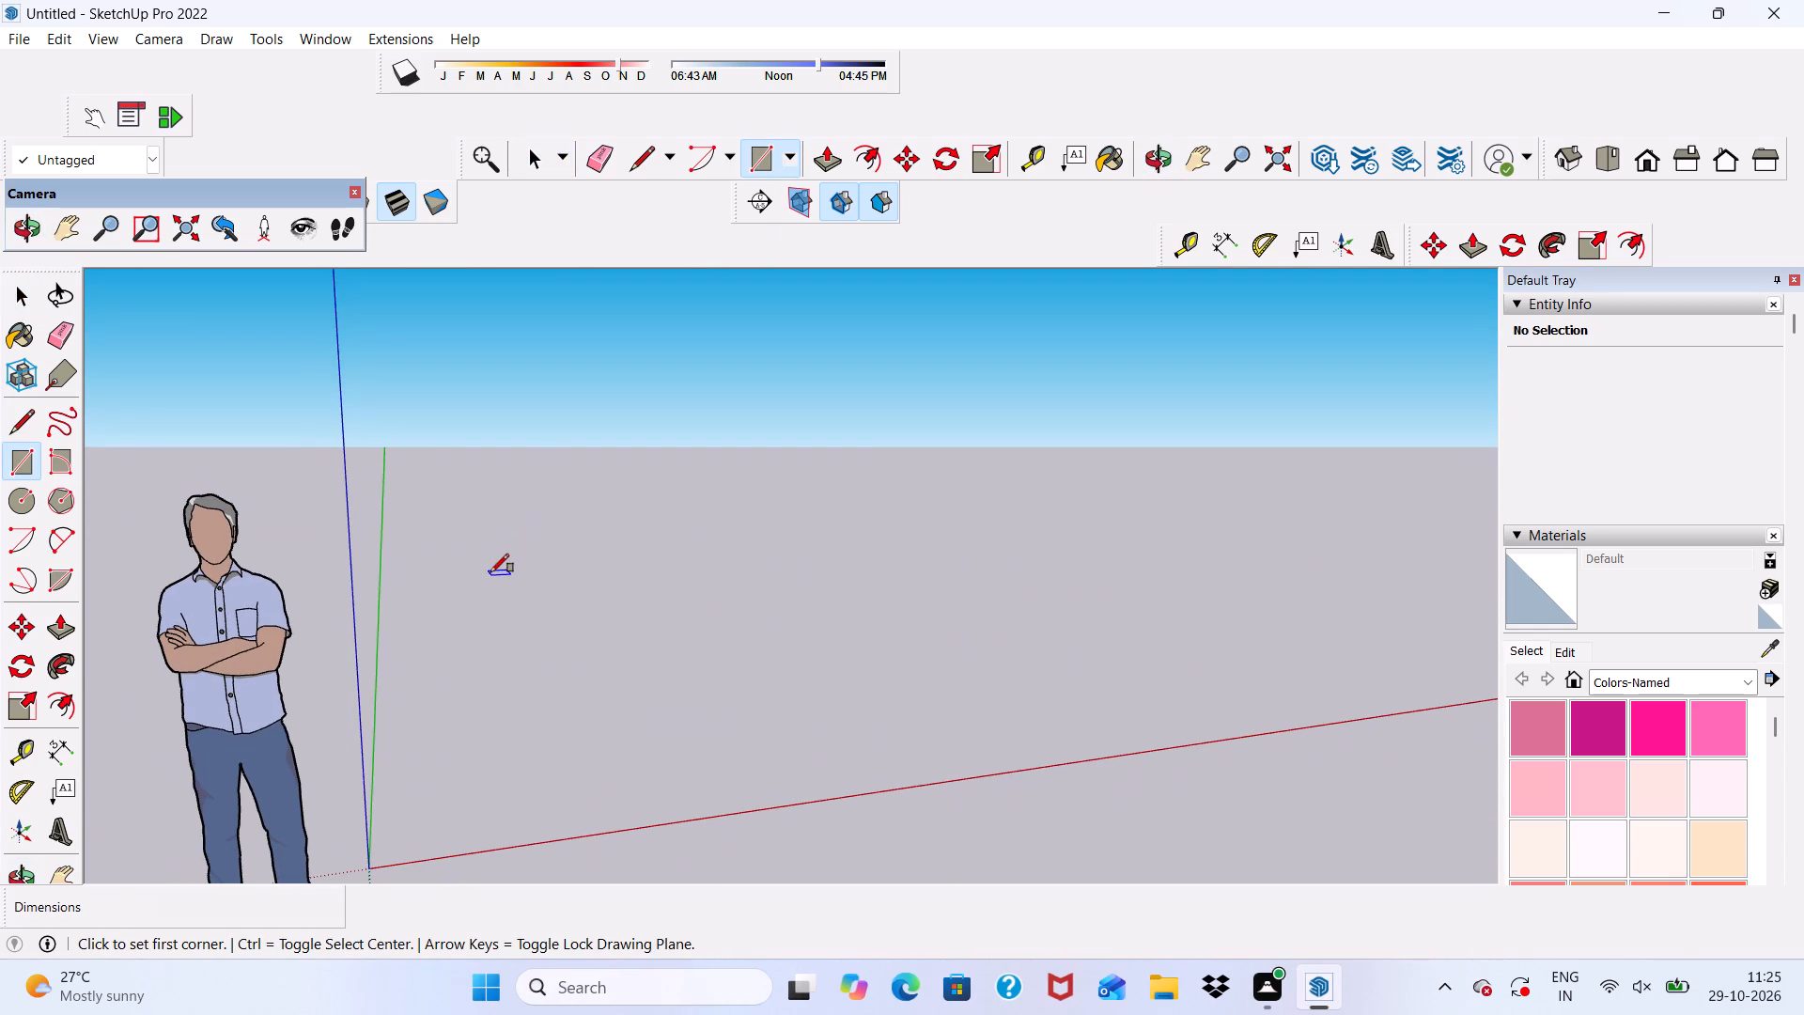
pyautogui.click(490, 572)
pyautogui.scroll(-5, 848, 621)
pyautogui.scroll(1, 833, 665)
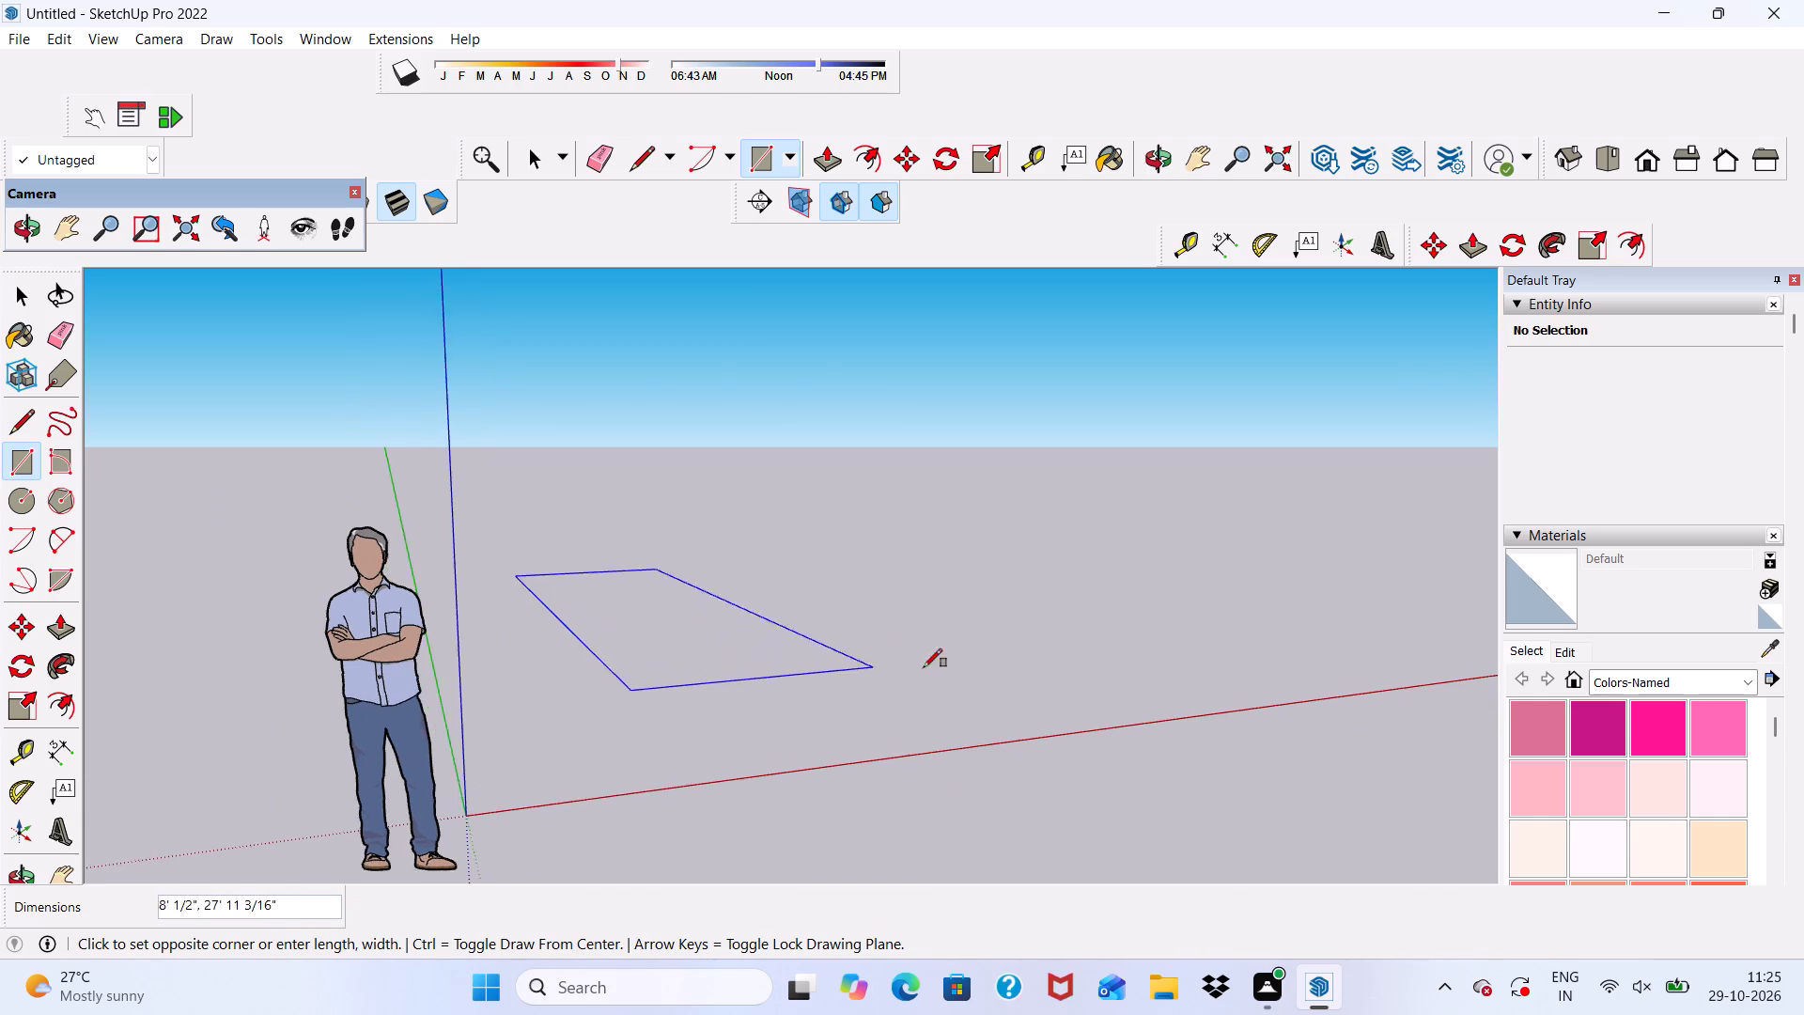
pyautogui.scroll(2, 924, 667)
pyautogui.write("30',30'")
pyautogui.press('Return')
# Offset the square's outline inward by 9" to form a wall-thickness border.
pyautogui.scroll(-7, 1109, 601)
pyautogui.moveTo(1050, 764); pyautogui.dragTo(900, 942, button='middle')
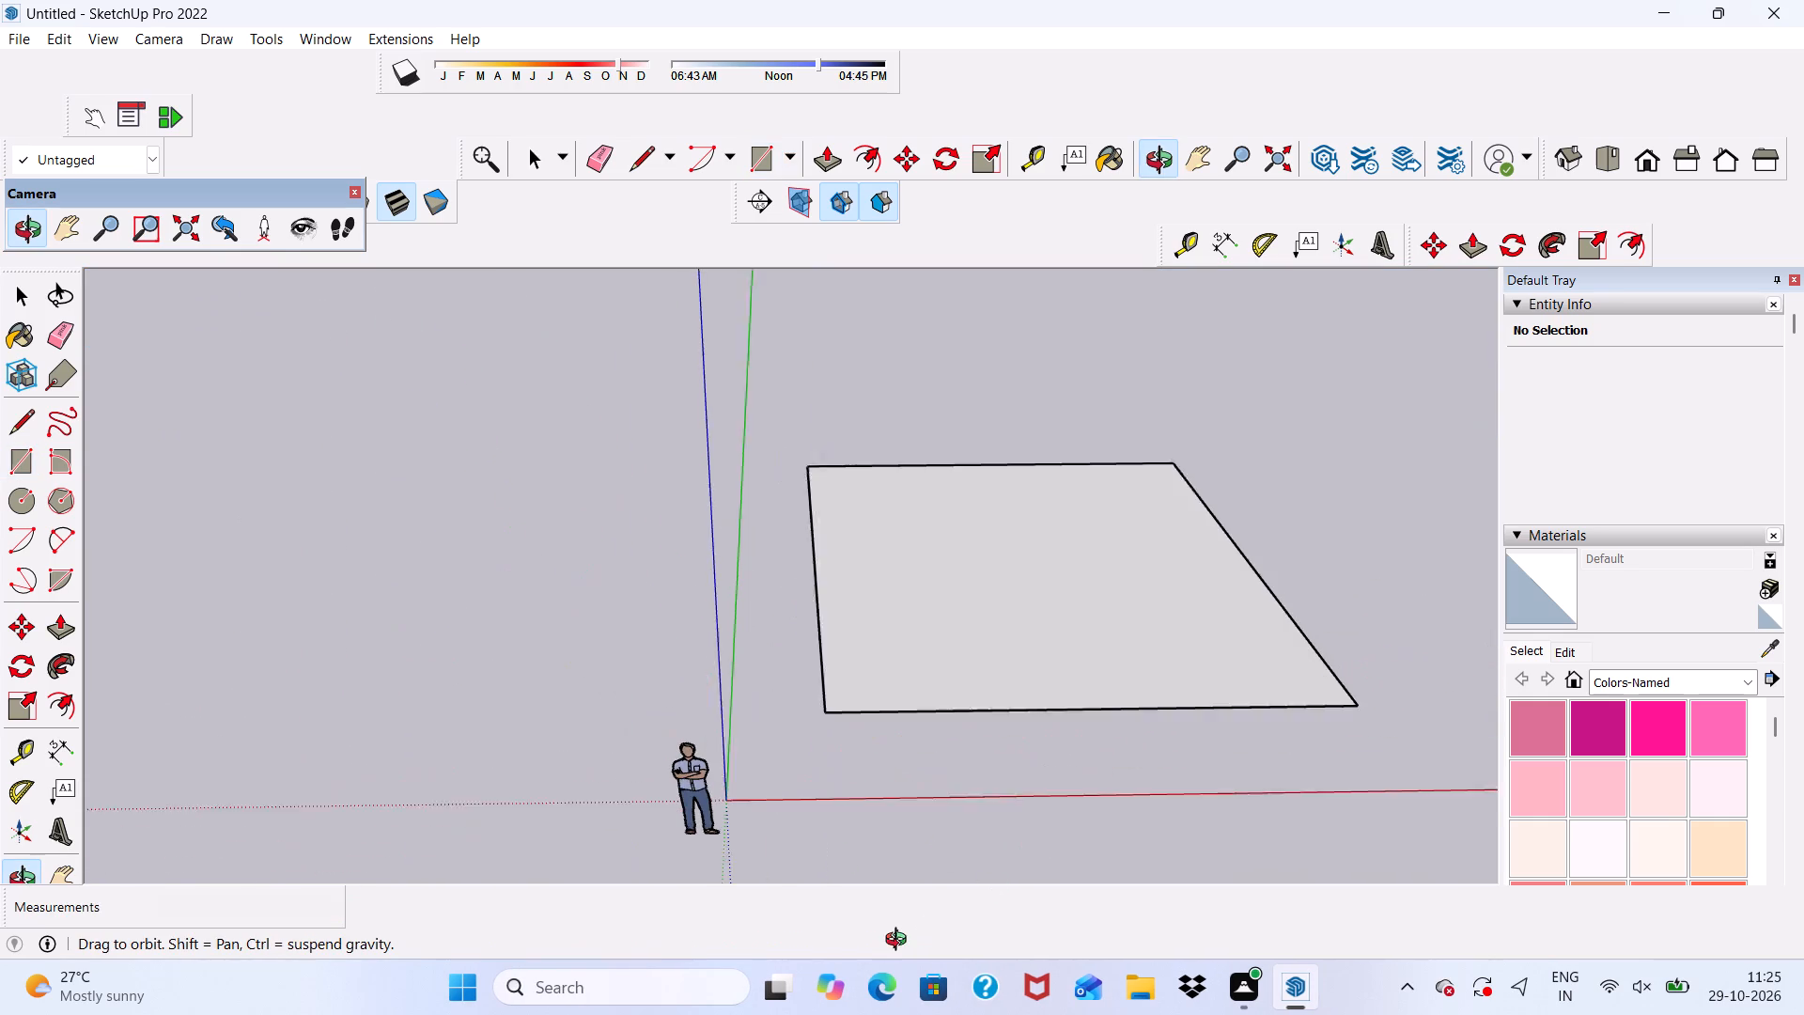
pyautogui.moveTo(900, 942); pyautogui.dragTo(882, 942, button='middle')
pyautogui.click(872, 145)
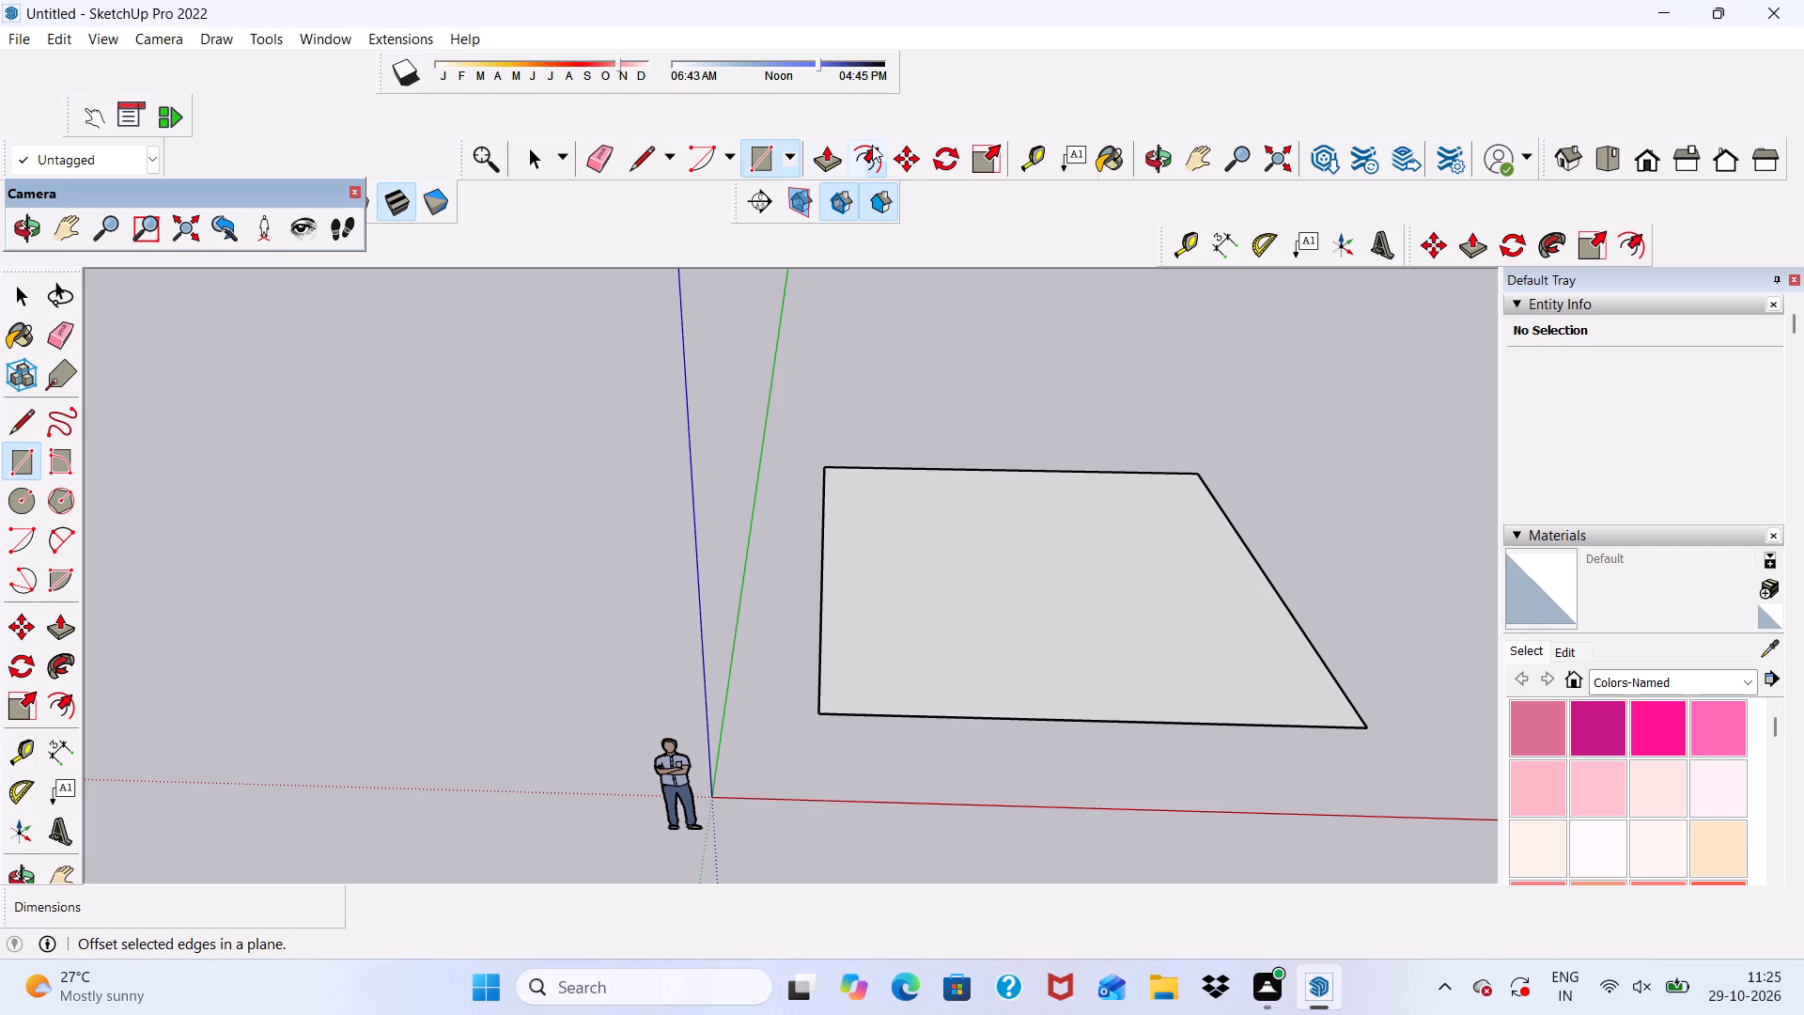
pyautogui.scroll(2, 801, 685)
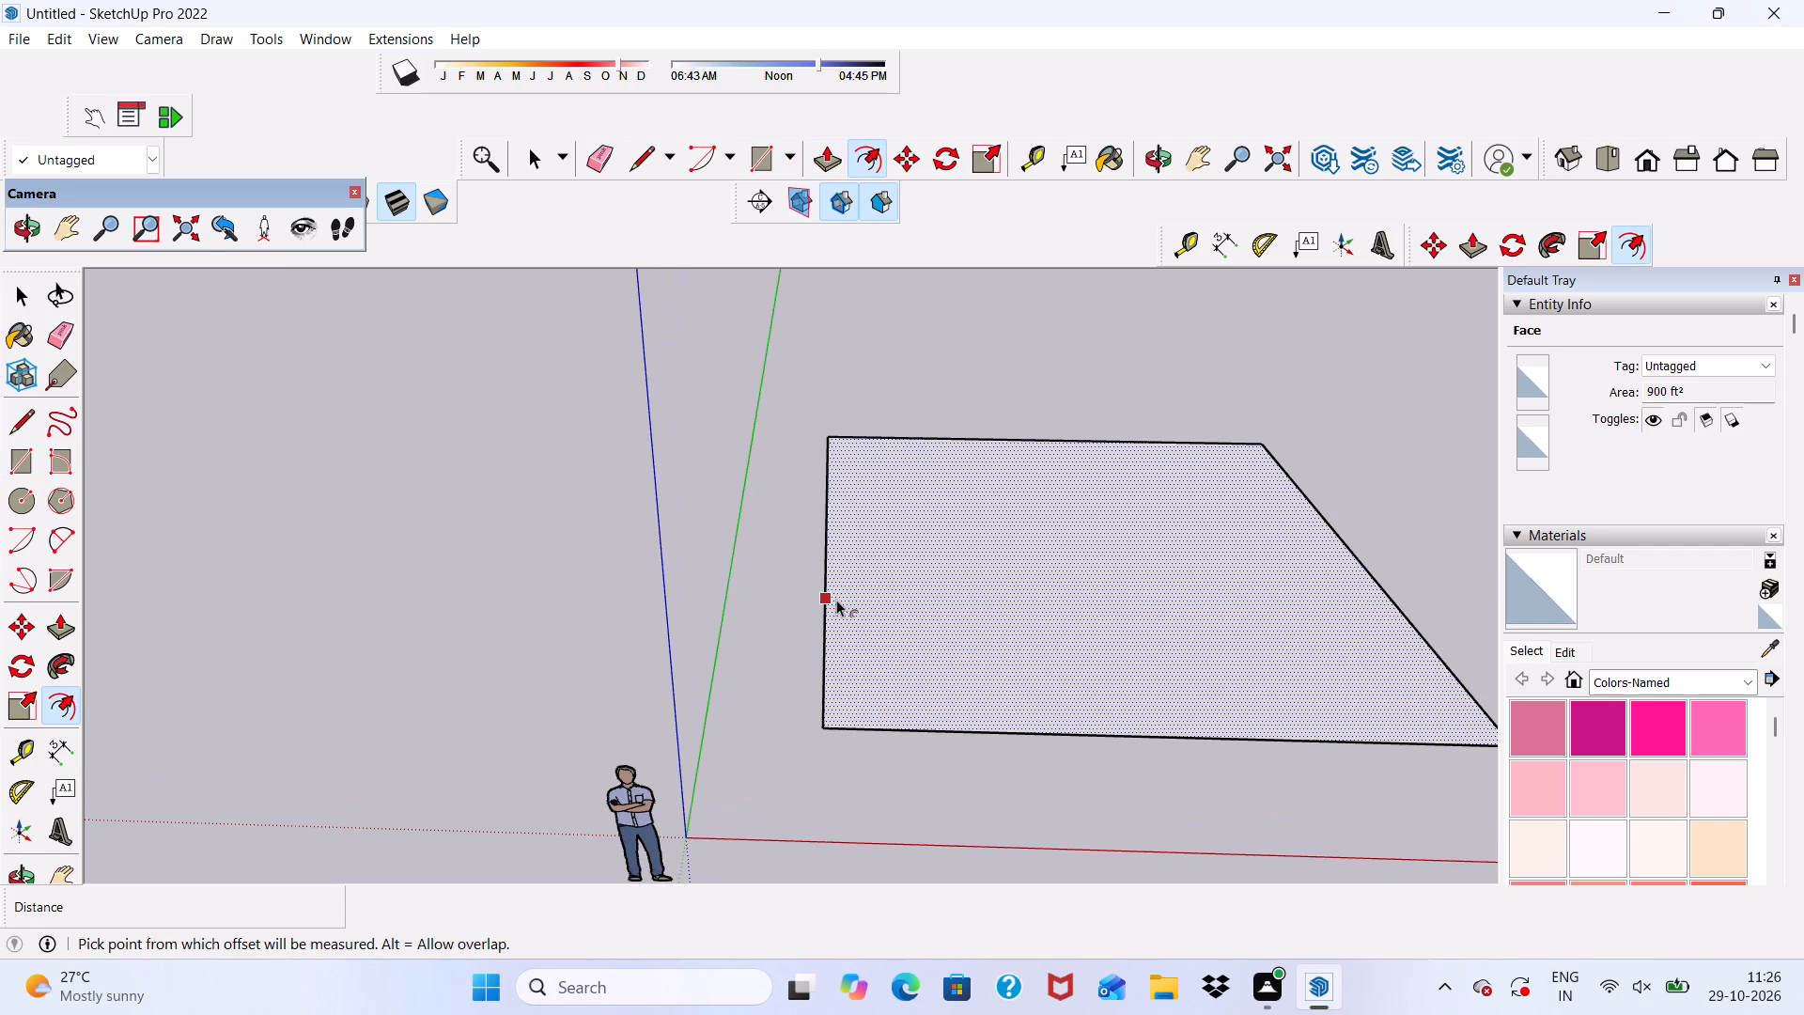
pyautogui.click(836, 600)
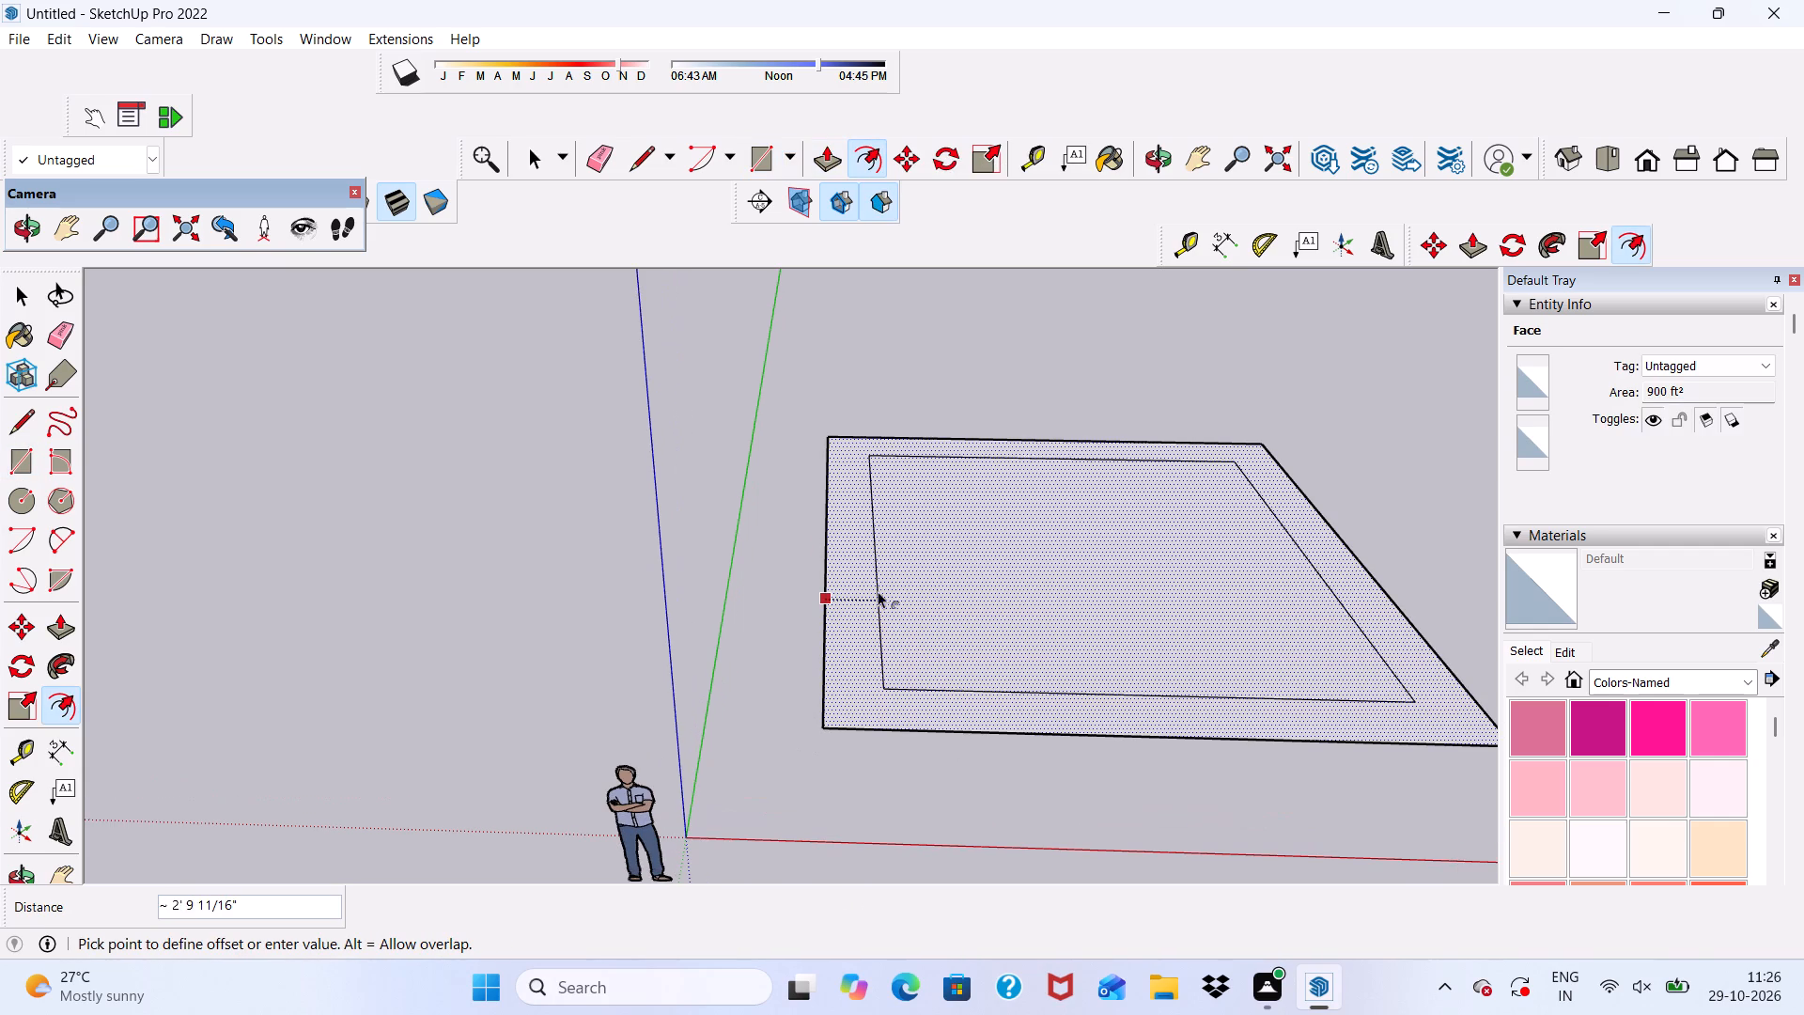
pyautogui.scroll(-5, 911, 583)
pyautogui.scroll(1, 947, 586)
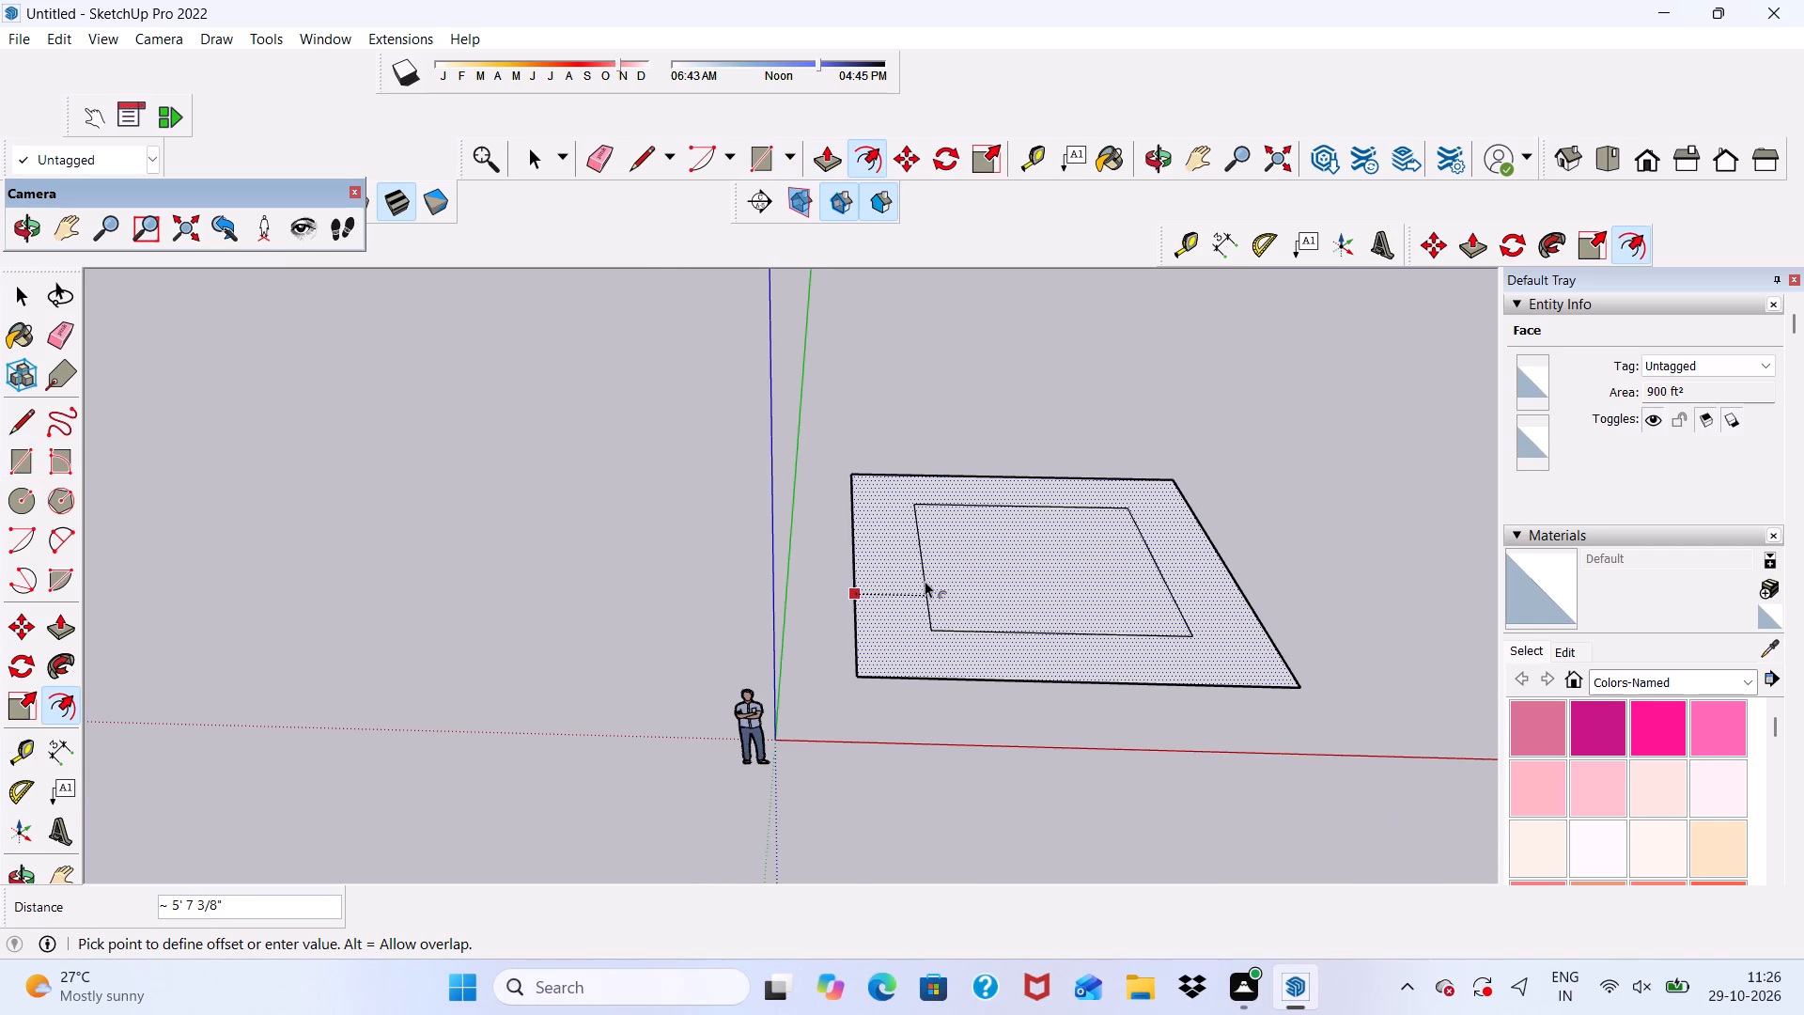
pyautogui.write('9"')
pyautogui.press('Return')
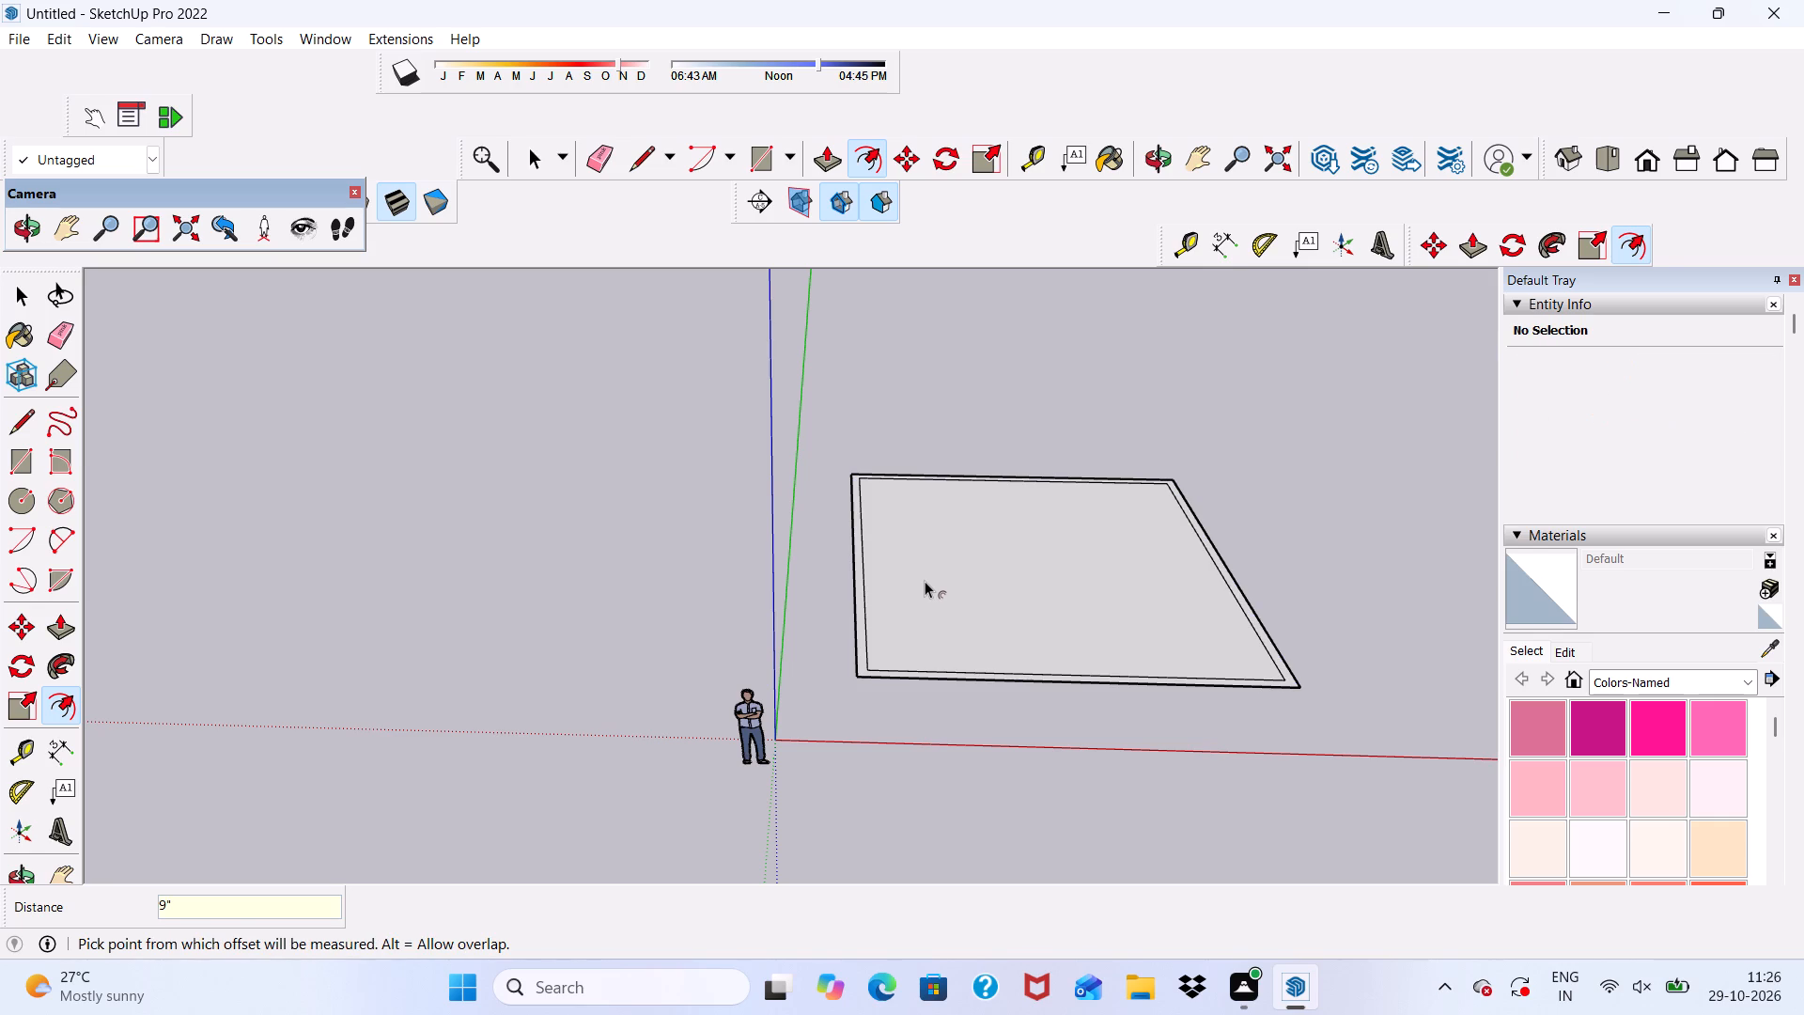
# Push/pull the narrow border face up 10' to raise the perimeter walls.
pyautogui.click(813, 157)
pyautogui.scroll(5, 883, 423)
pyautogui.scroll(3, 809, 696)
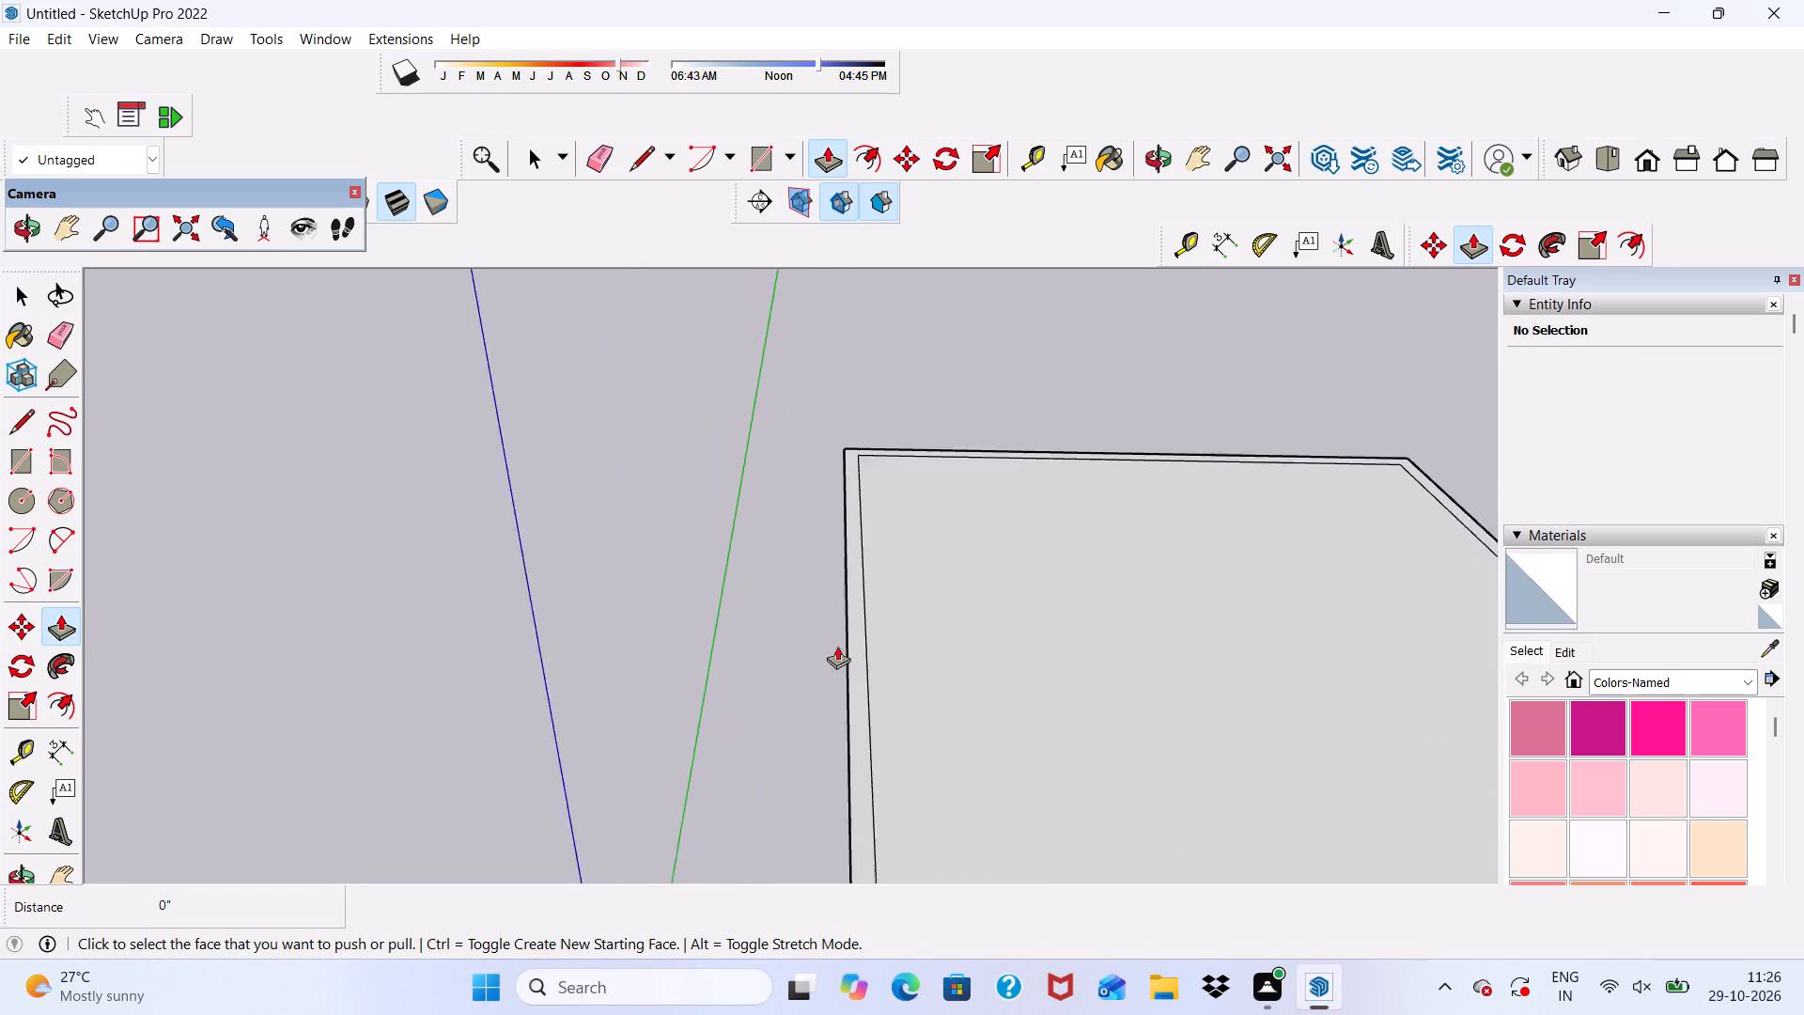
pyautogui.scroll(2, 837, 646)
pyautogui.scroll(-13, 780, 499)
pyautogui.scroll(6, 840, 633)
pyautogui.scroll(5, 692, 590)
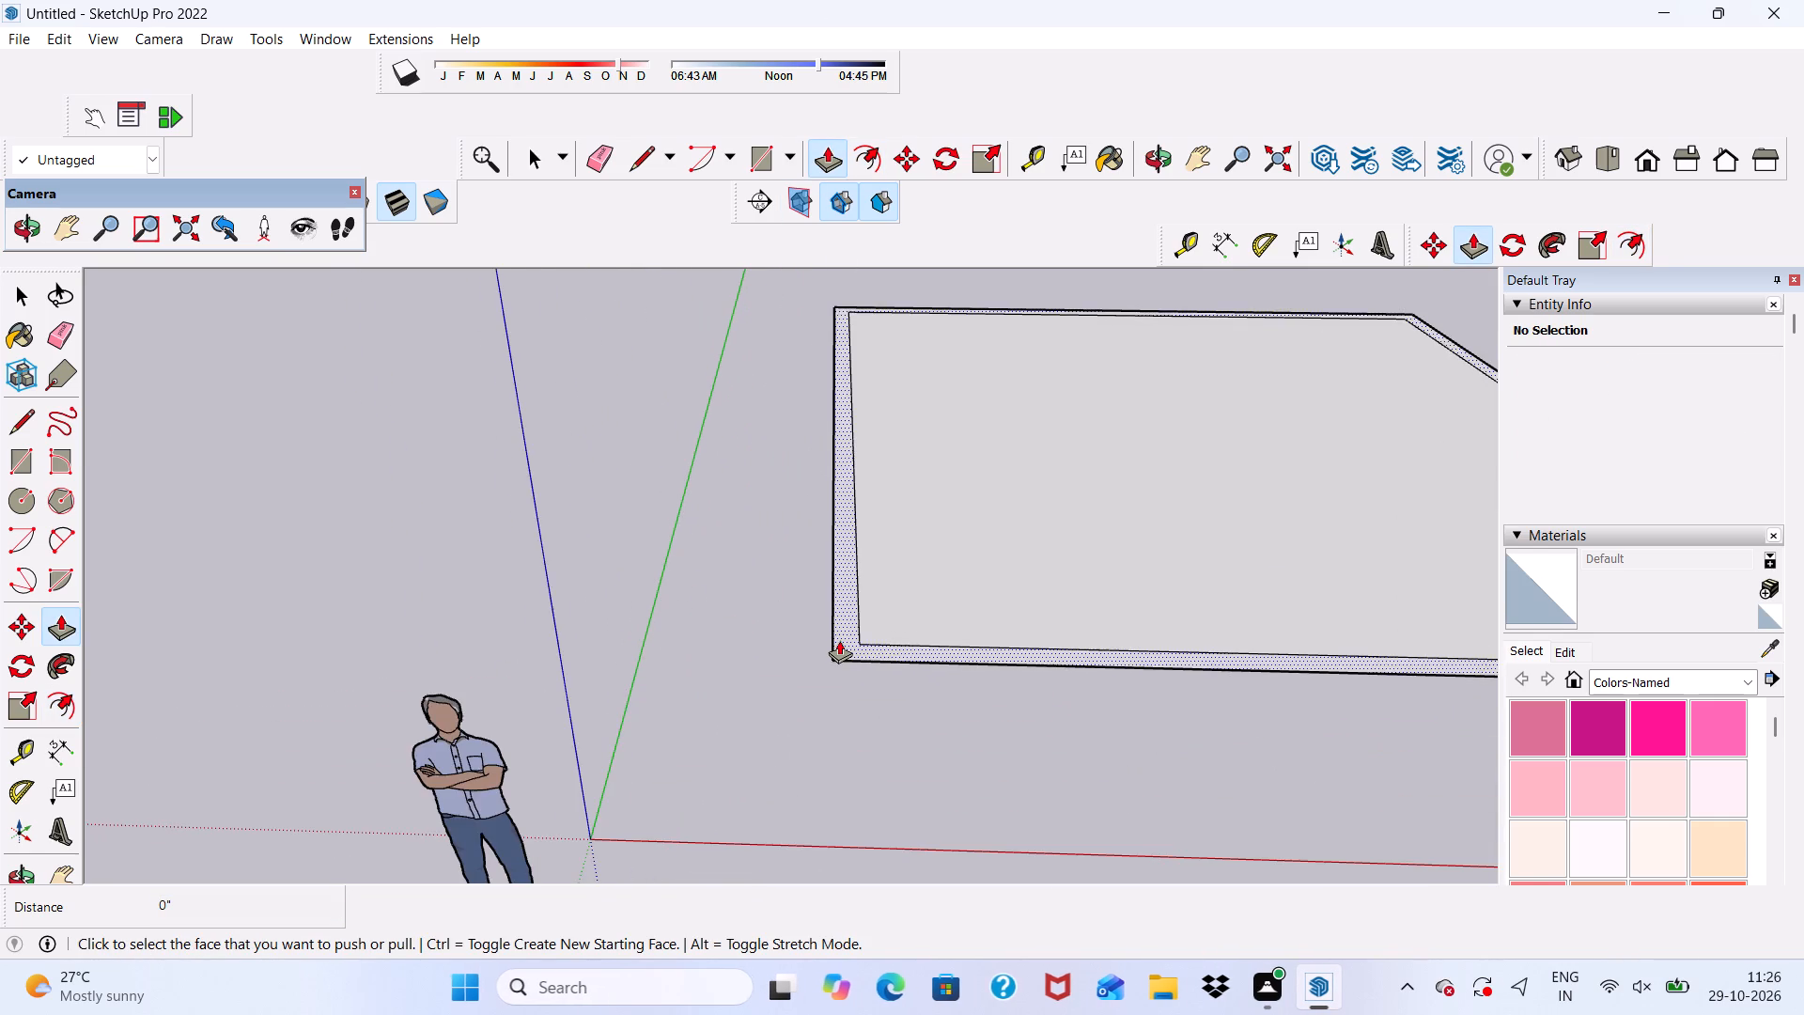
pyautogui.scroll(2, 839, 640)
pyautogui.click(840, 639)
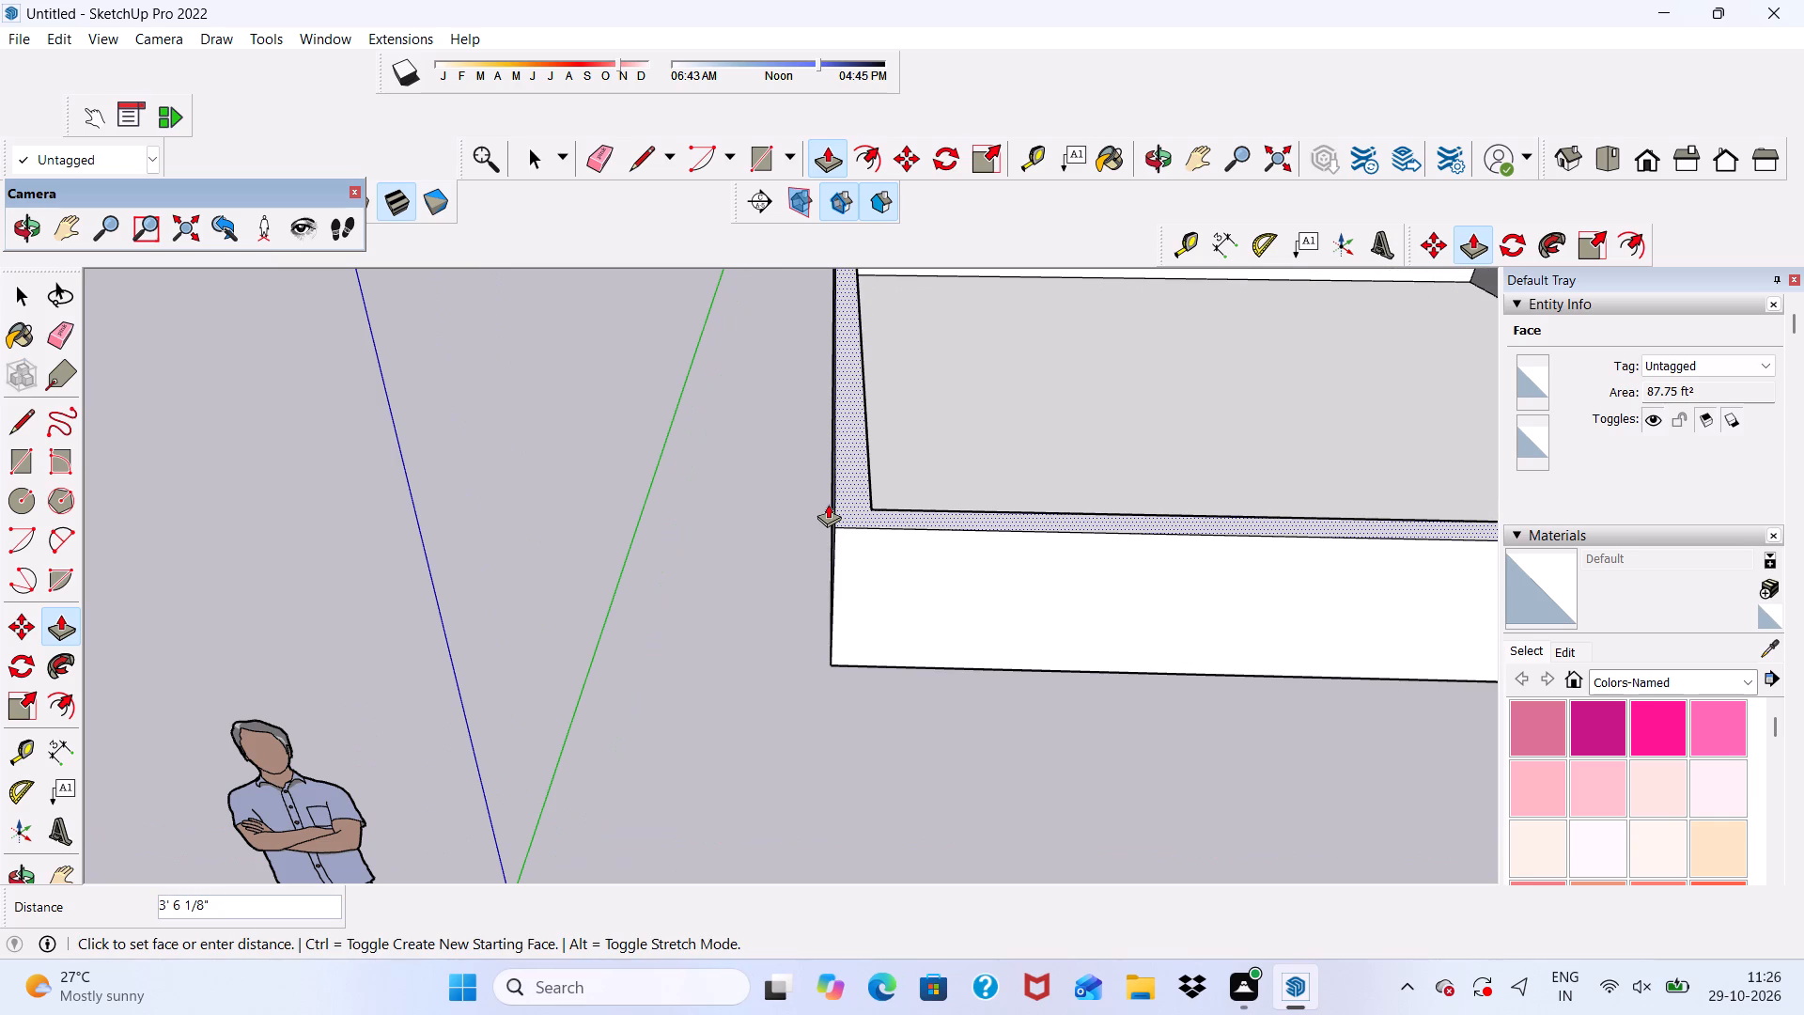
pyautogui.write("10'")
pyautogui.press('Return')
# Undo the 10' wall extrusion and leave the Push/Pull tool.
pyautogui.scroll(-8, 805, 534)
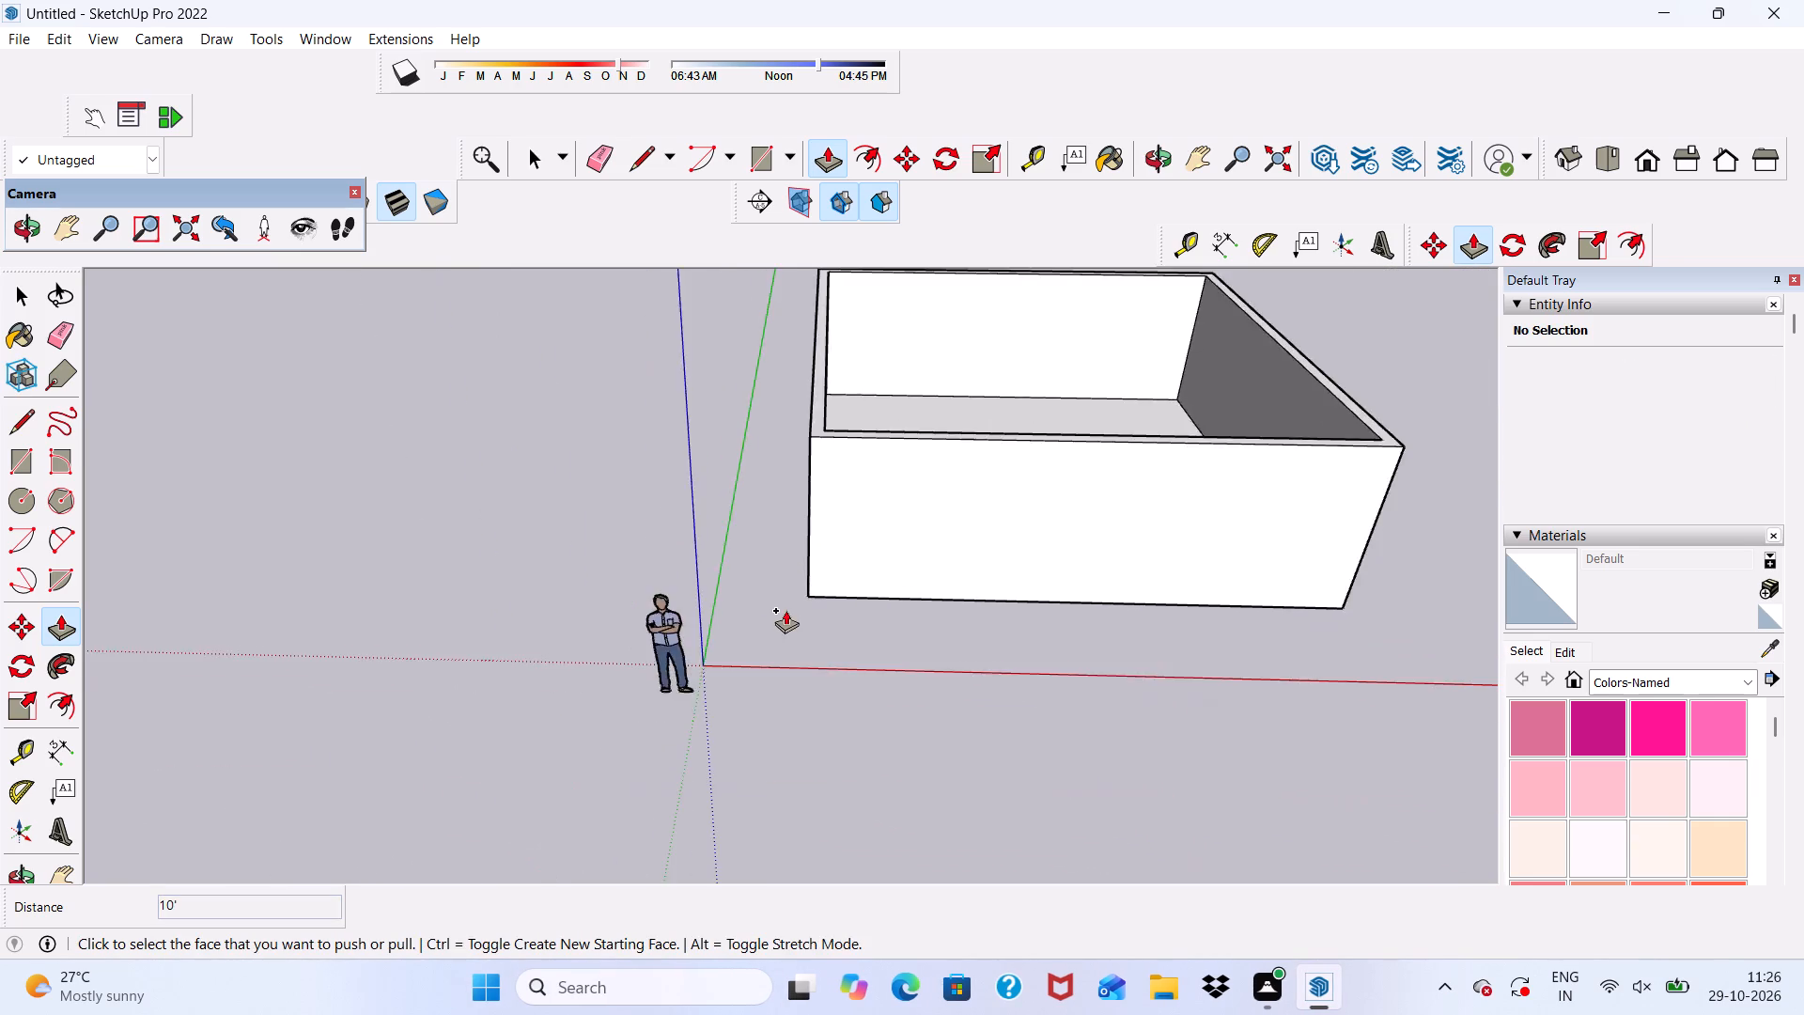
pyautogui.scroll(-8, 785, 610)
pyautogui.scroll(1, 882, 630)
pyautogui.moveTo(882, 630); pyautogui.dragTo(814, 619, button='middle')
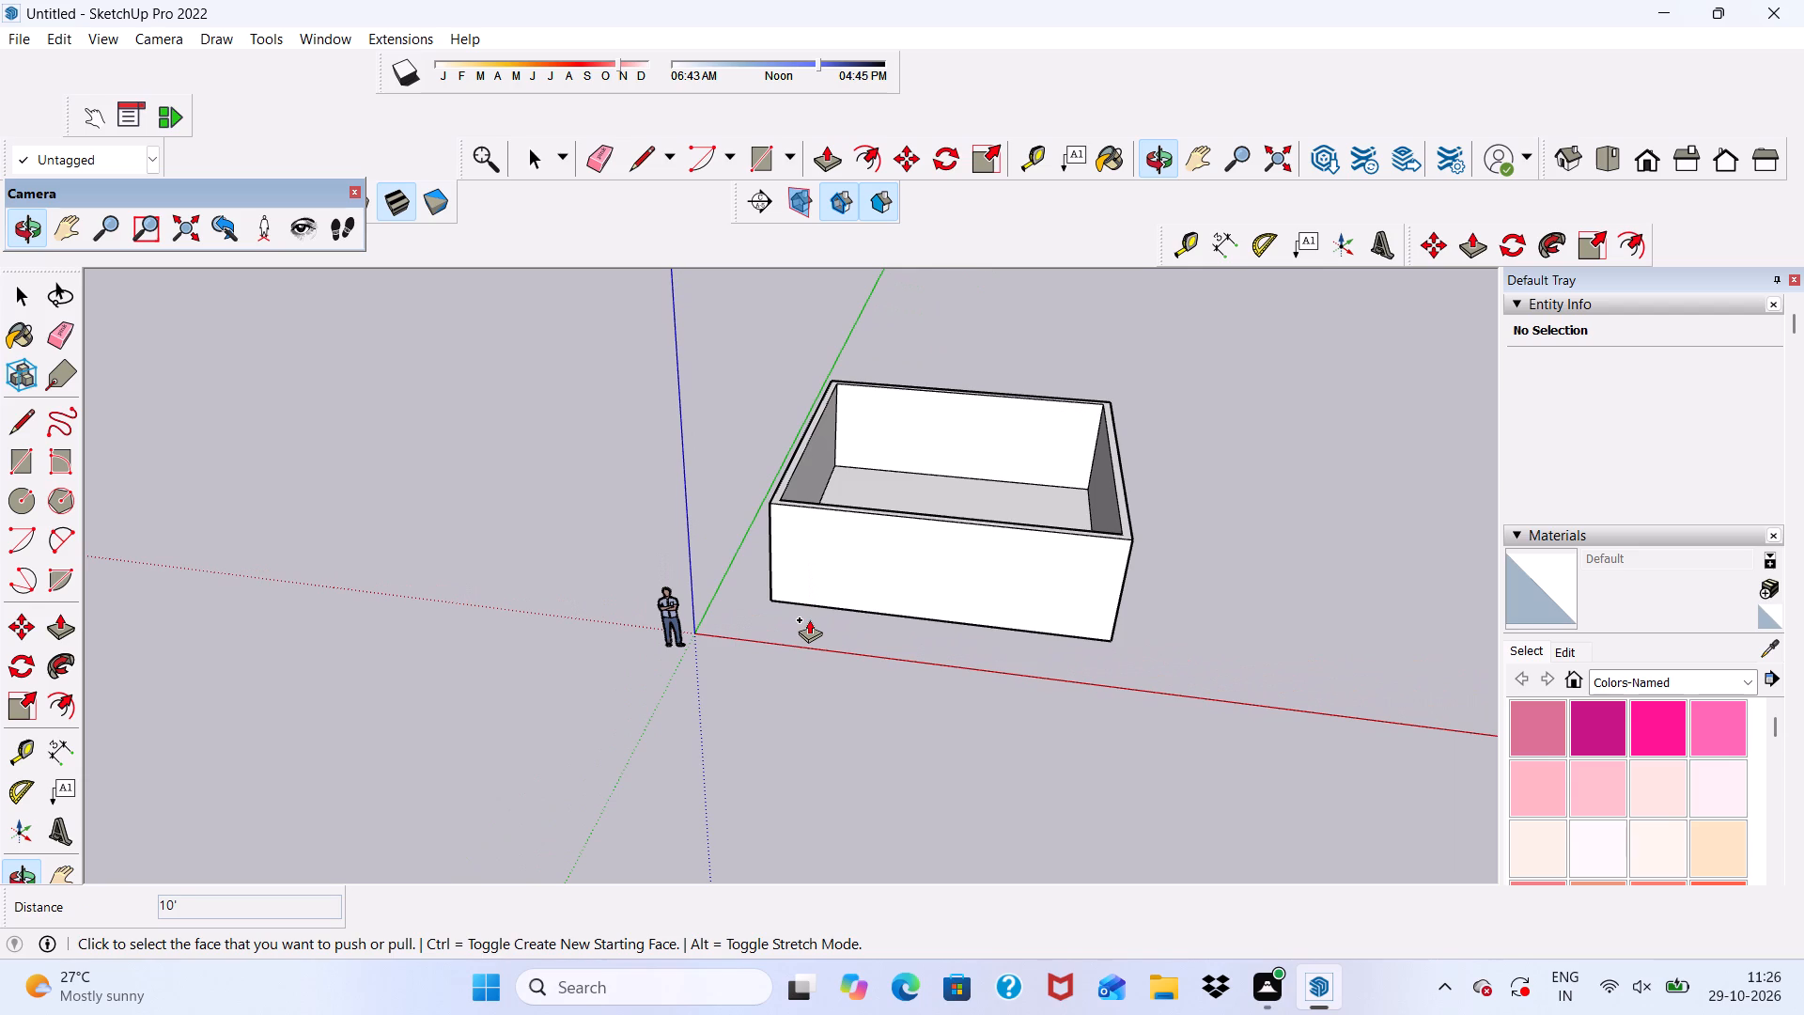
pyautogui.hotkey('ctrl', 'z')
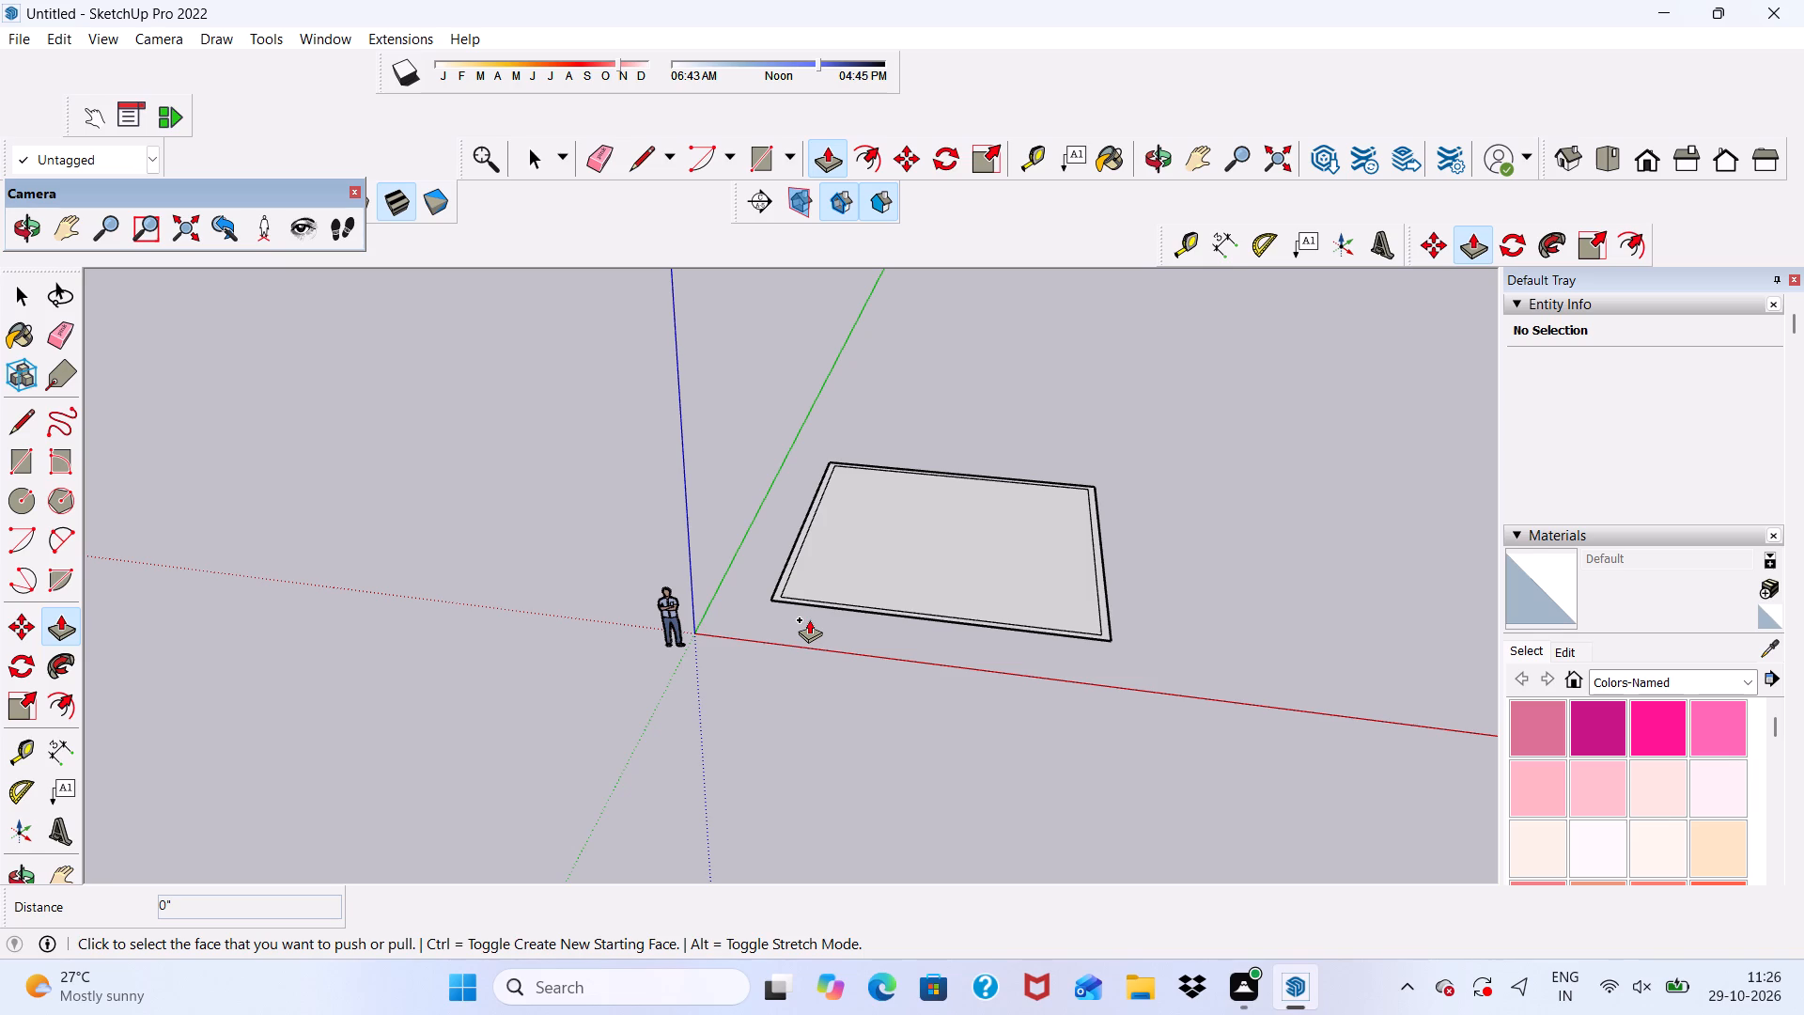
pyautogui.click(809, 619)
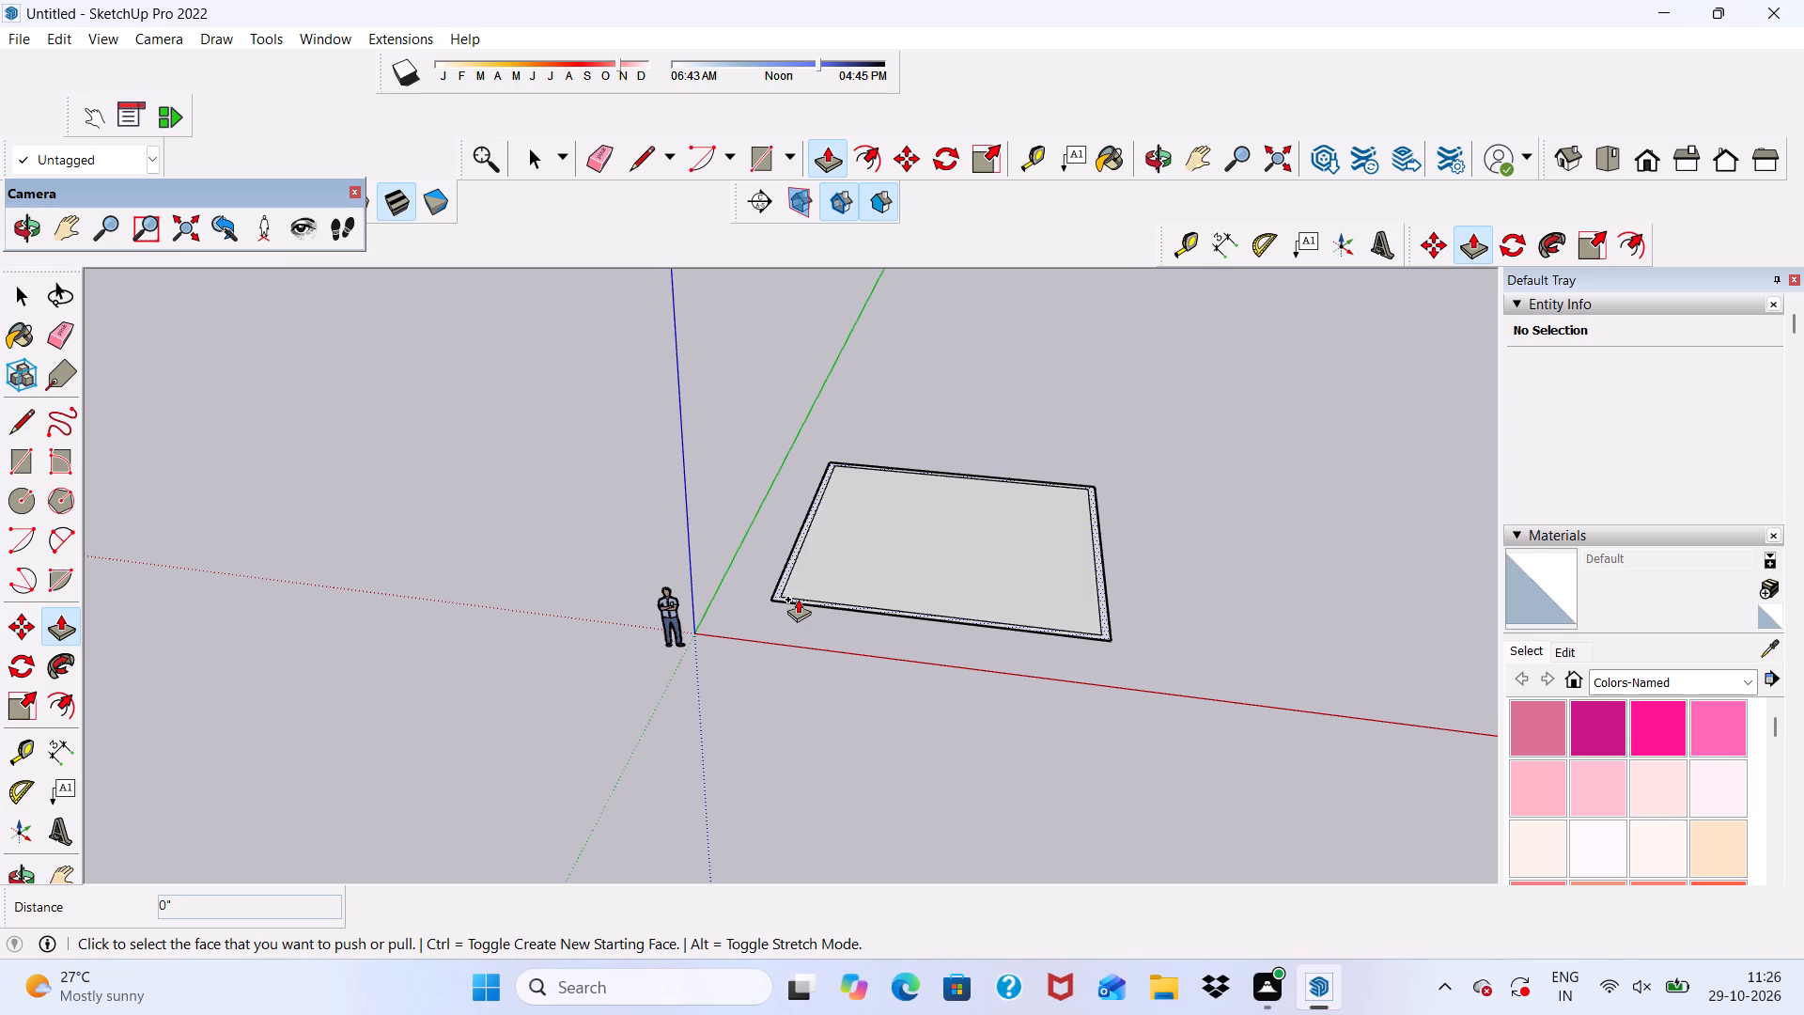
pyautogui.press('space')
# Select the floor and border faces with all their edges and move them along the ground, farther from the green axis.
pyautogui.scroll(-6, 707, 559)
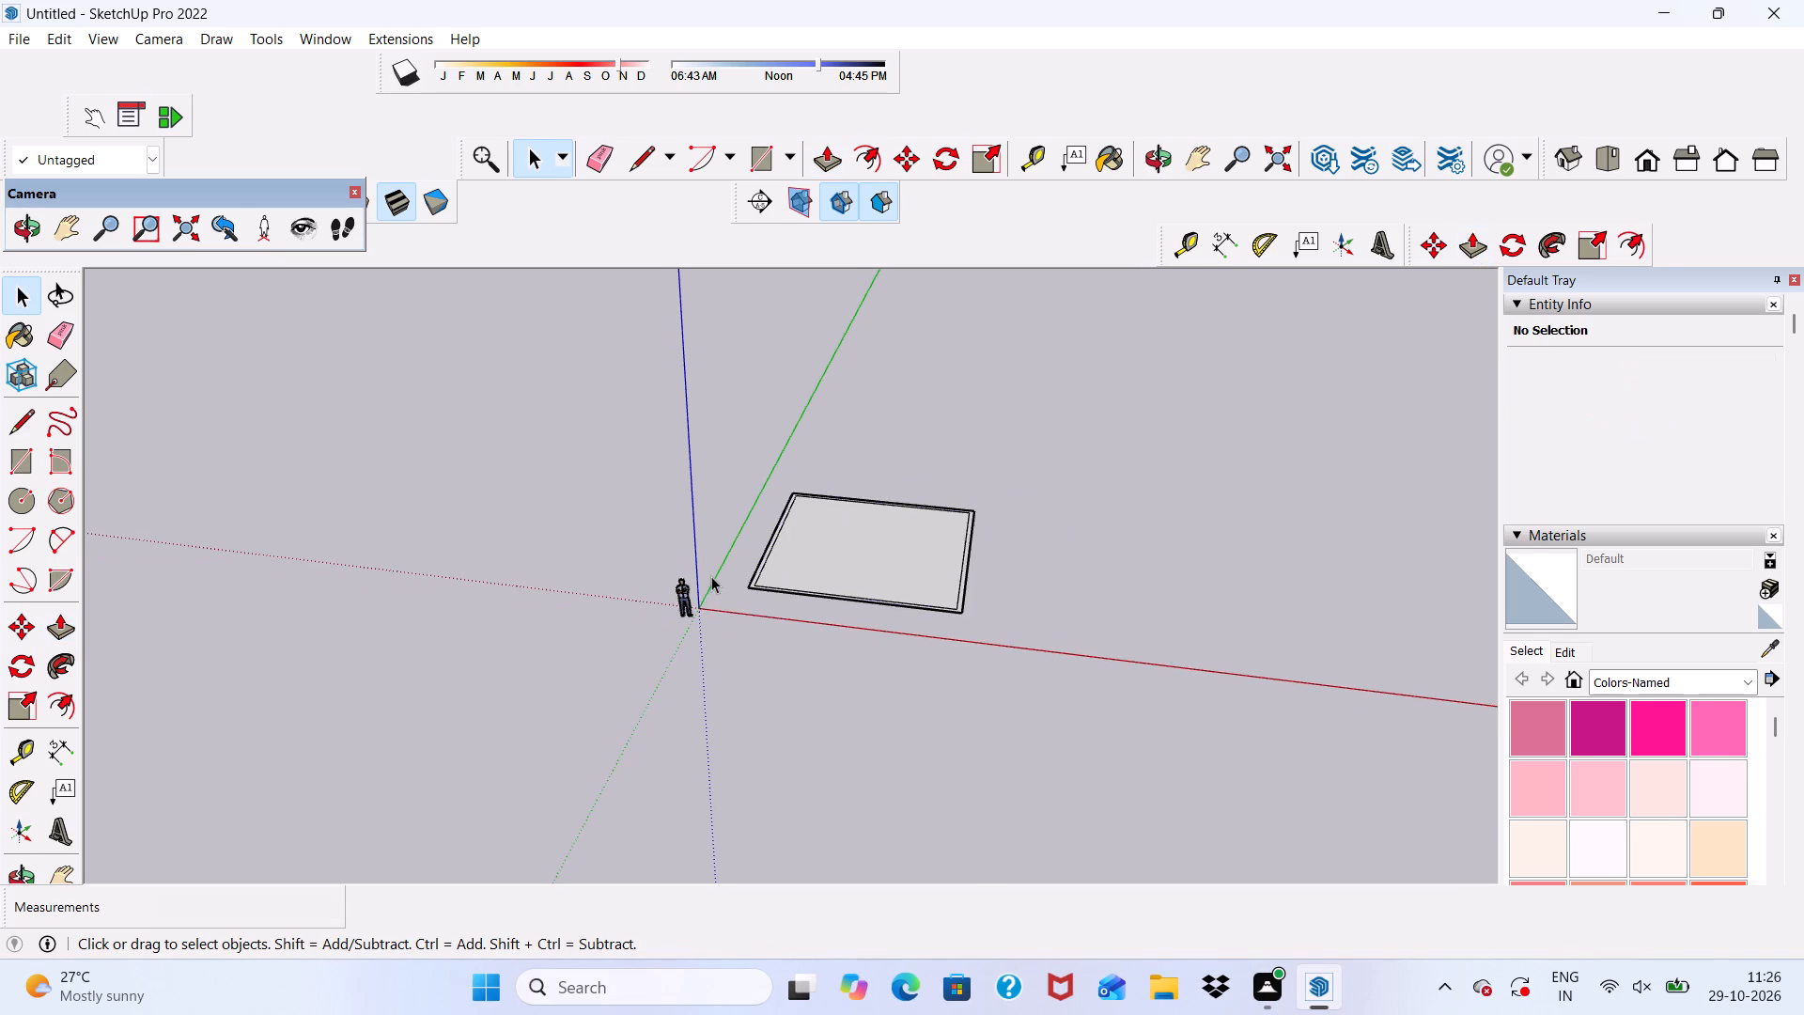
pyautogui.scroll(-7, 711, 579)
pyautogui.scroll(13, 714, 632)
pyautogui.scroll(-1, 762, 552)
pyautogui.moveTo(762, 552); pyautogui.dragTo(772, 656, button='middle')
pyautogui.scroll(-1, 816, 446)
pyautogui.scroll(9, 1039, 681)
pyautogui.doubleClick(585, 432)
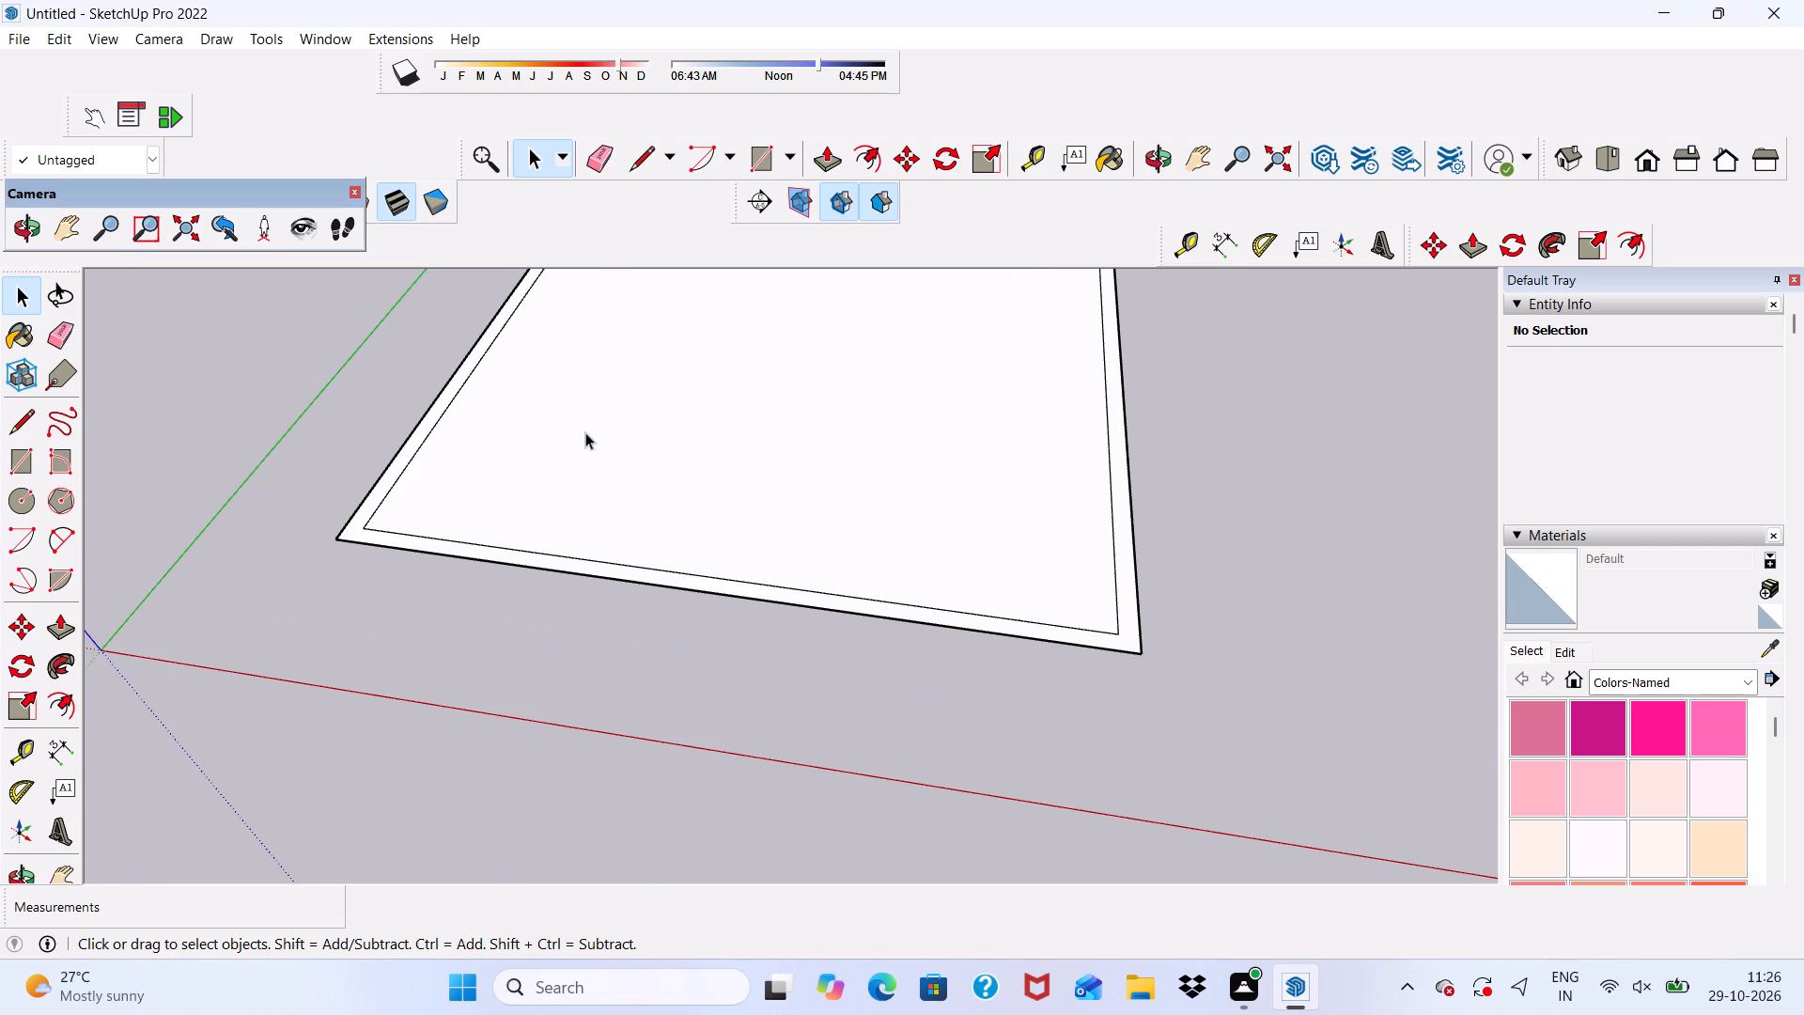
pyautogui.click(585, 432)
pyautogui.click(910, 162)
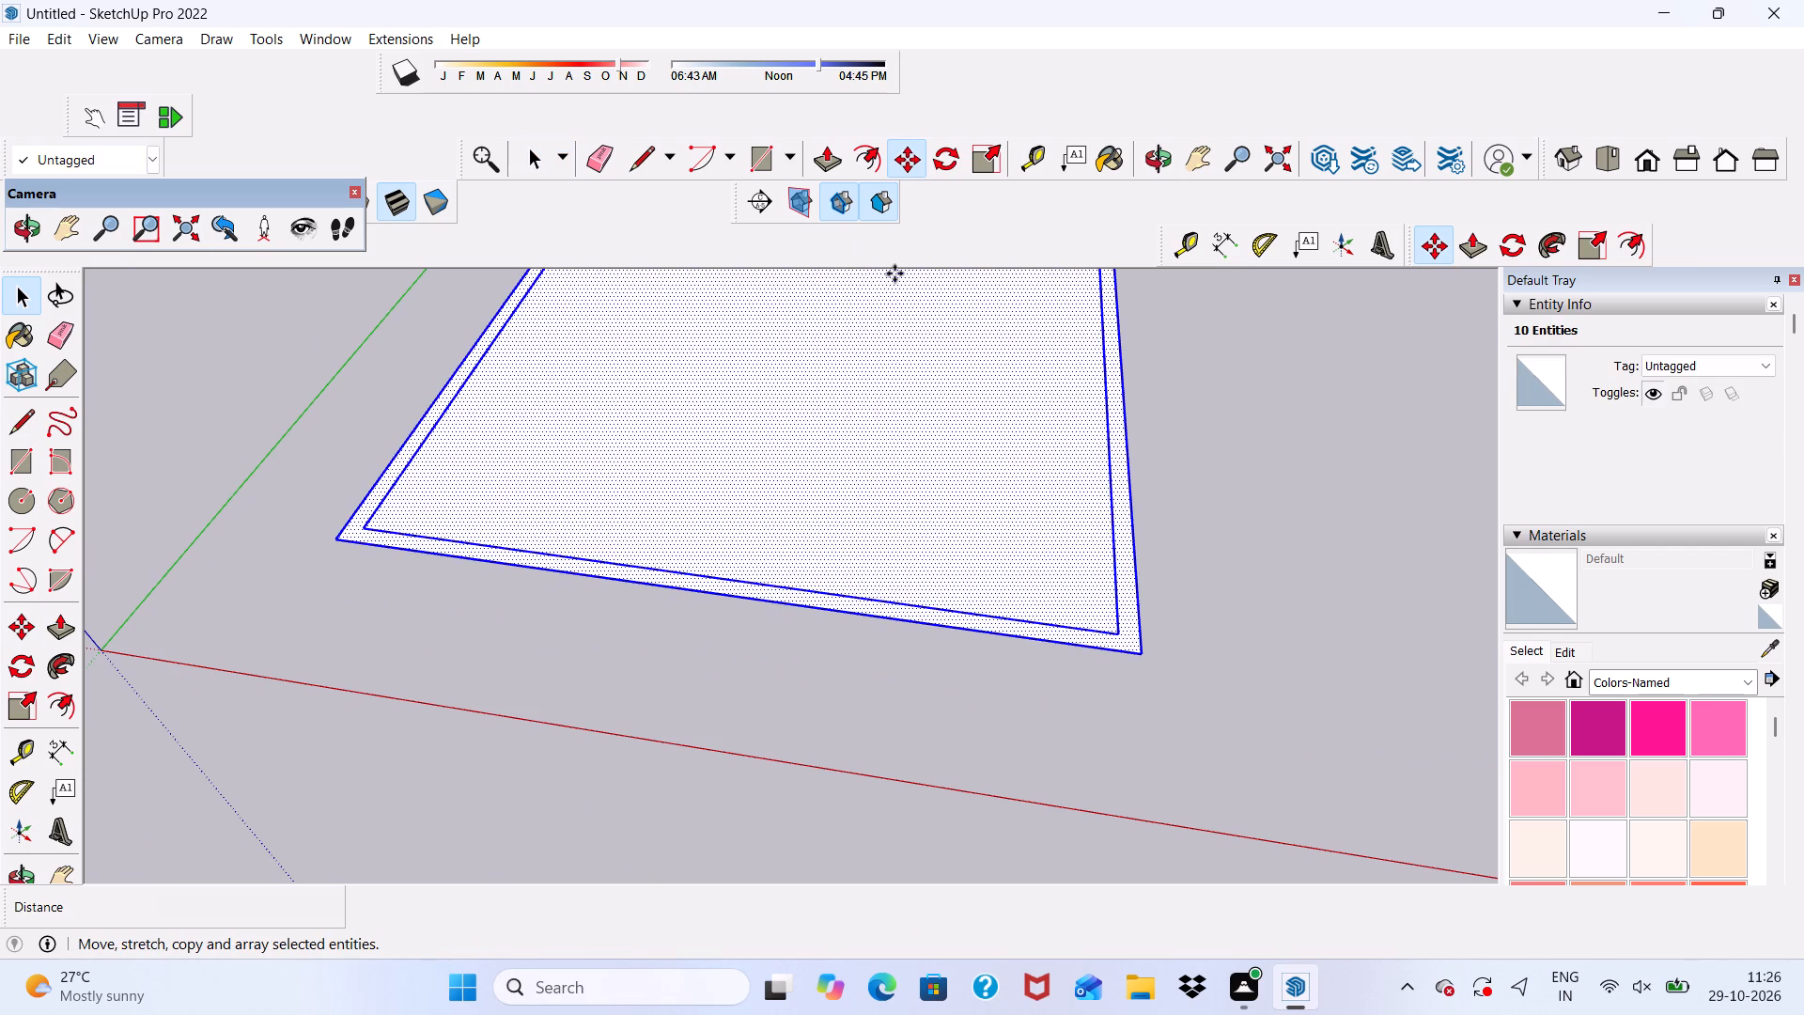
pyautogui.scroll(-12, 965, 567)
pyautogui.scroll(6, 776, 765)
pyautogui.scroll(3, 735, 625)
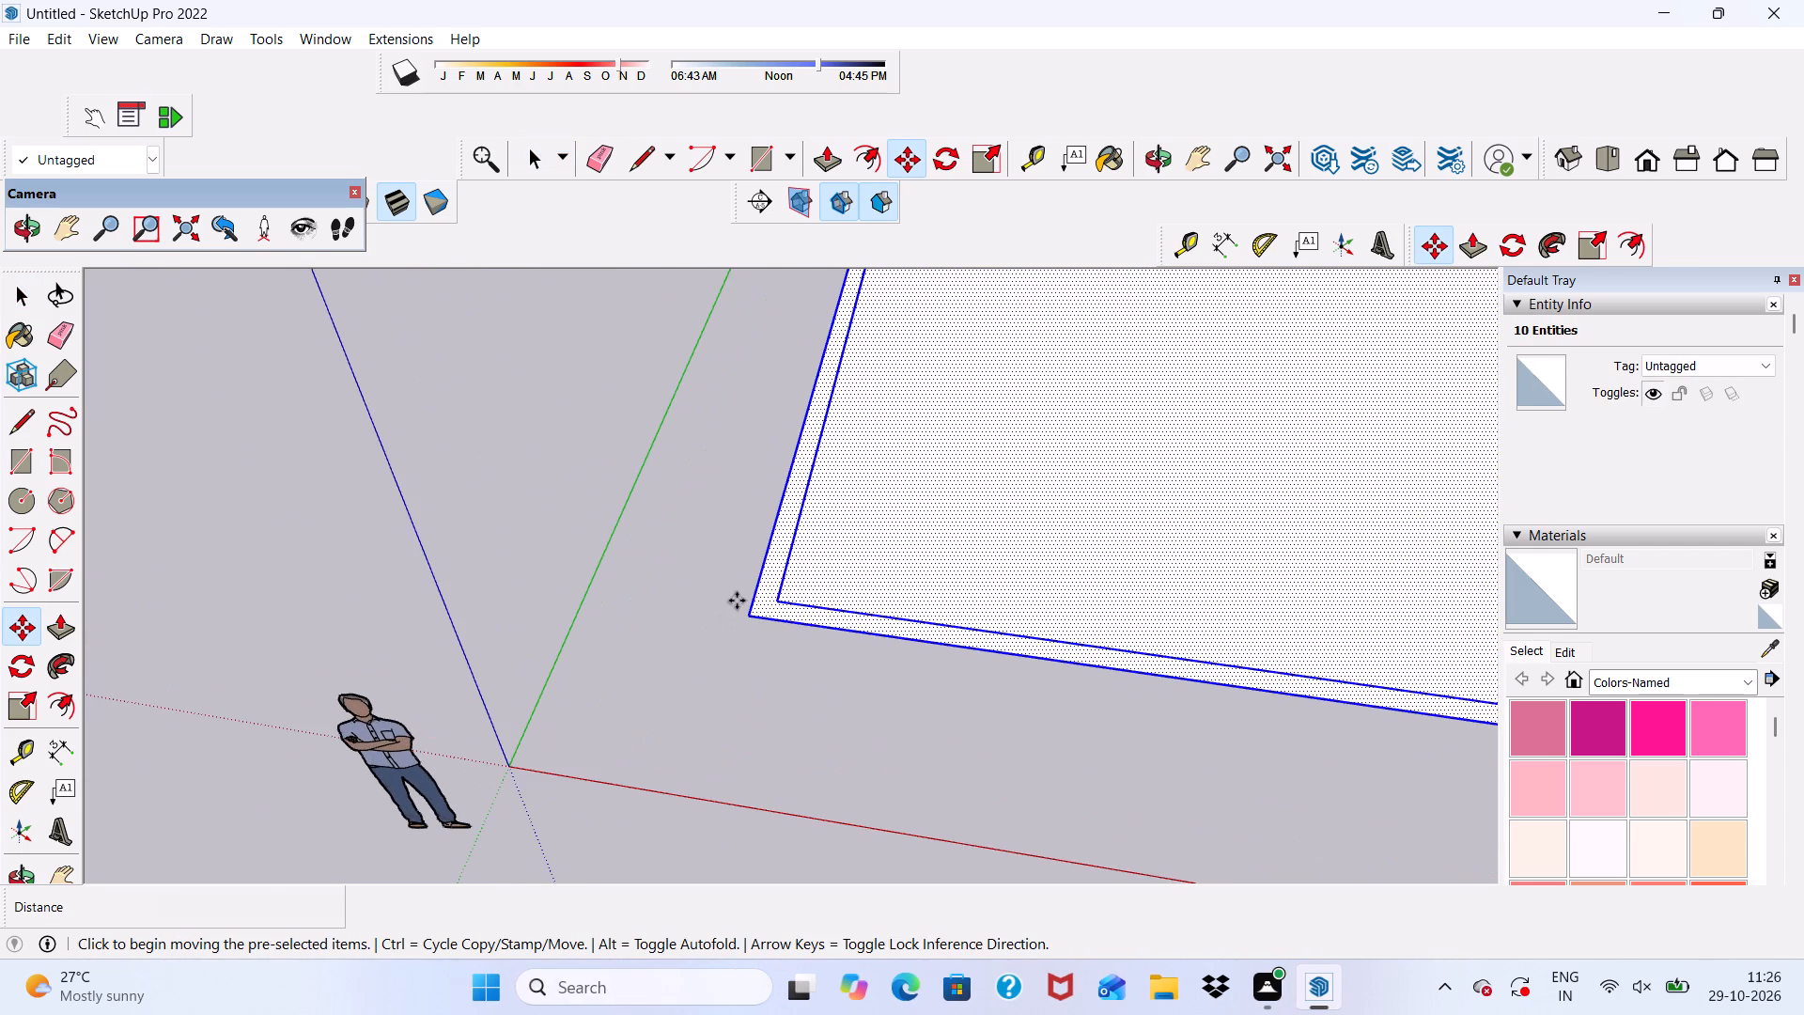
pyautogui.click(744, 612)
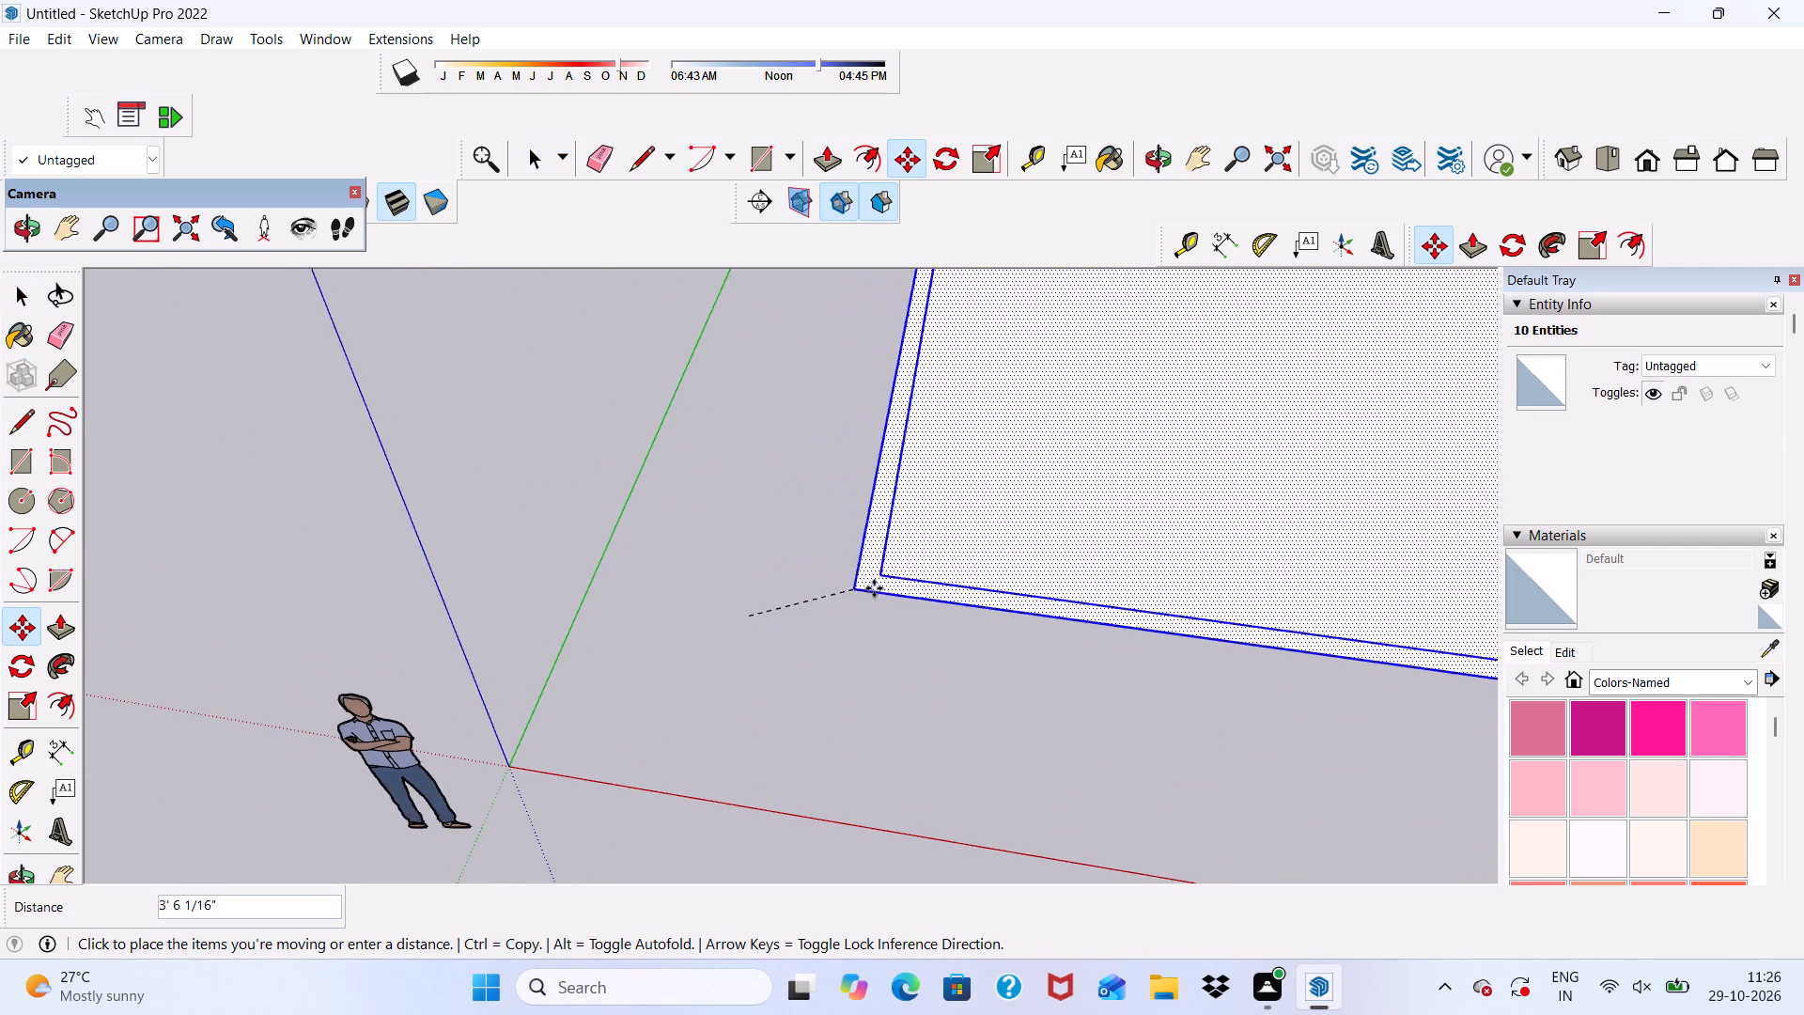
pyautogui.click(888, 603)
pyautogui.scroll(-13, 744, 588)
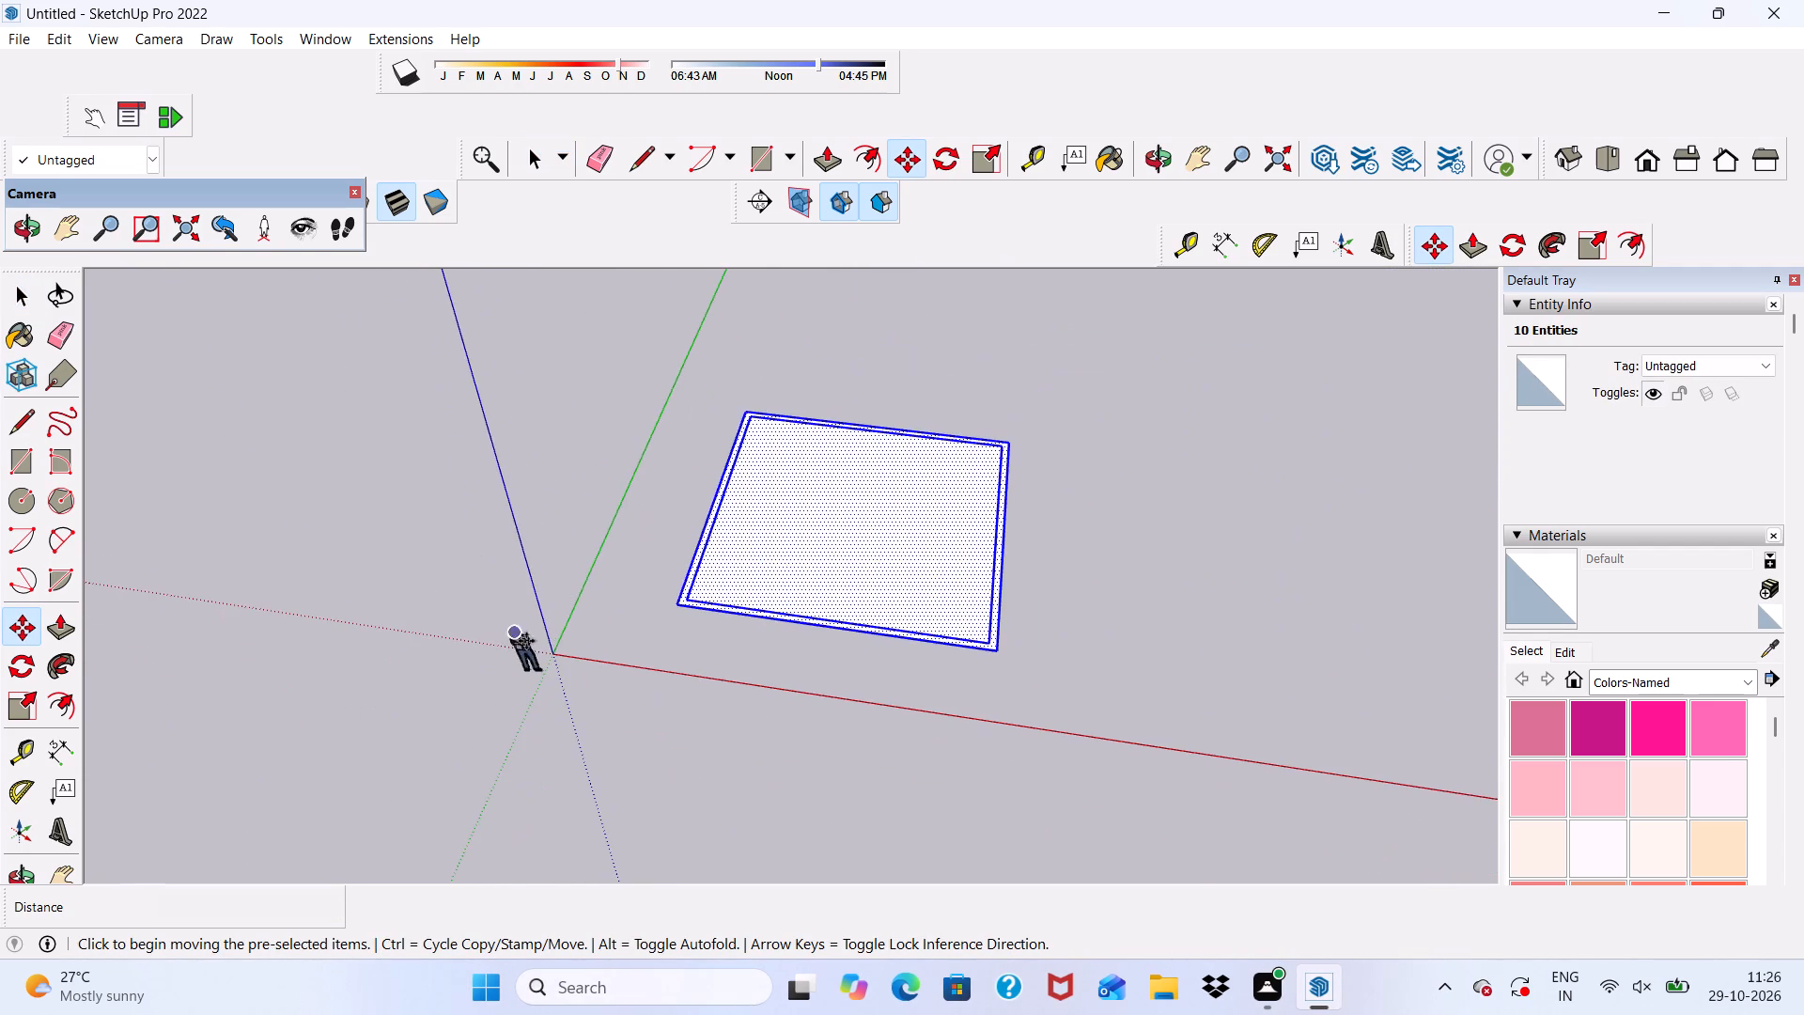
# Offset the inner floor face's outline outward by about 6' to form a wide apron around the wall border.
pyautogui.press('space')
pyautogui.scroll(1, 787, 685)
pyautogui.click(787, 685)
pyautogui.scroll(2, 757, 588)
pyautogui.click(861, 154)
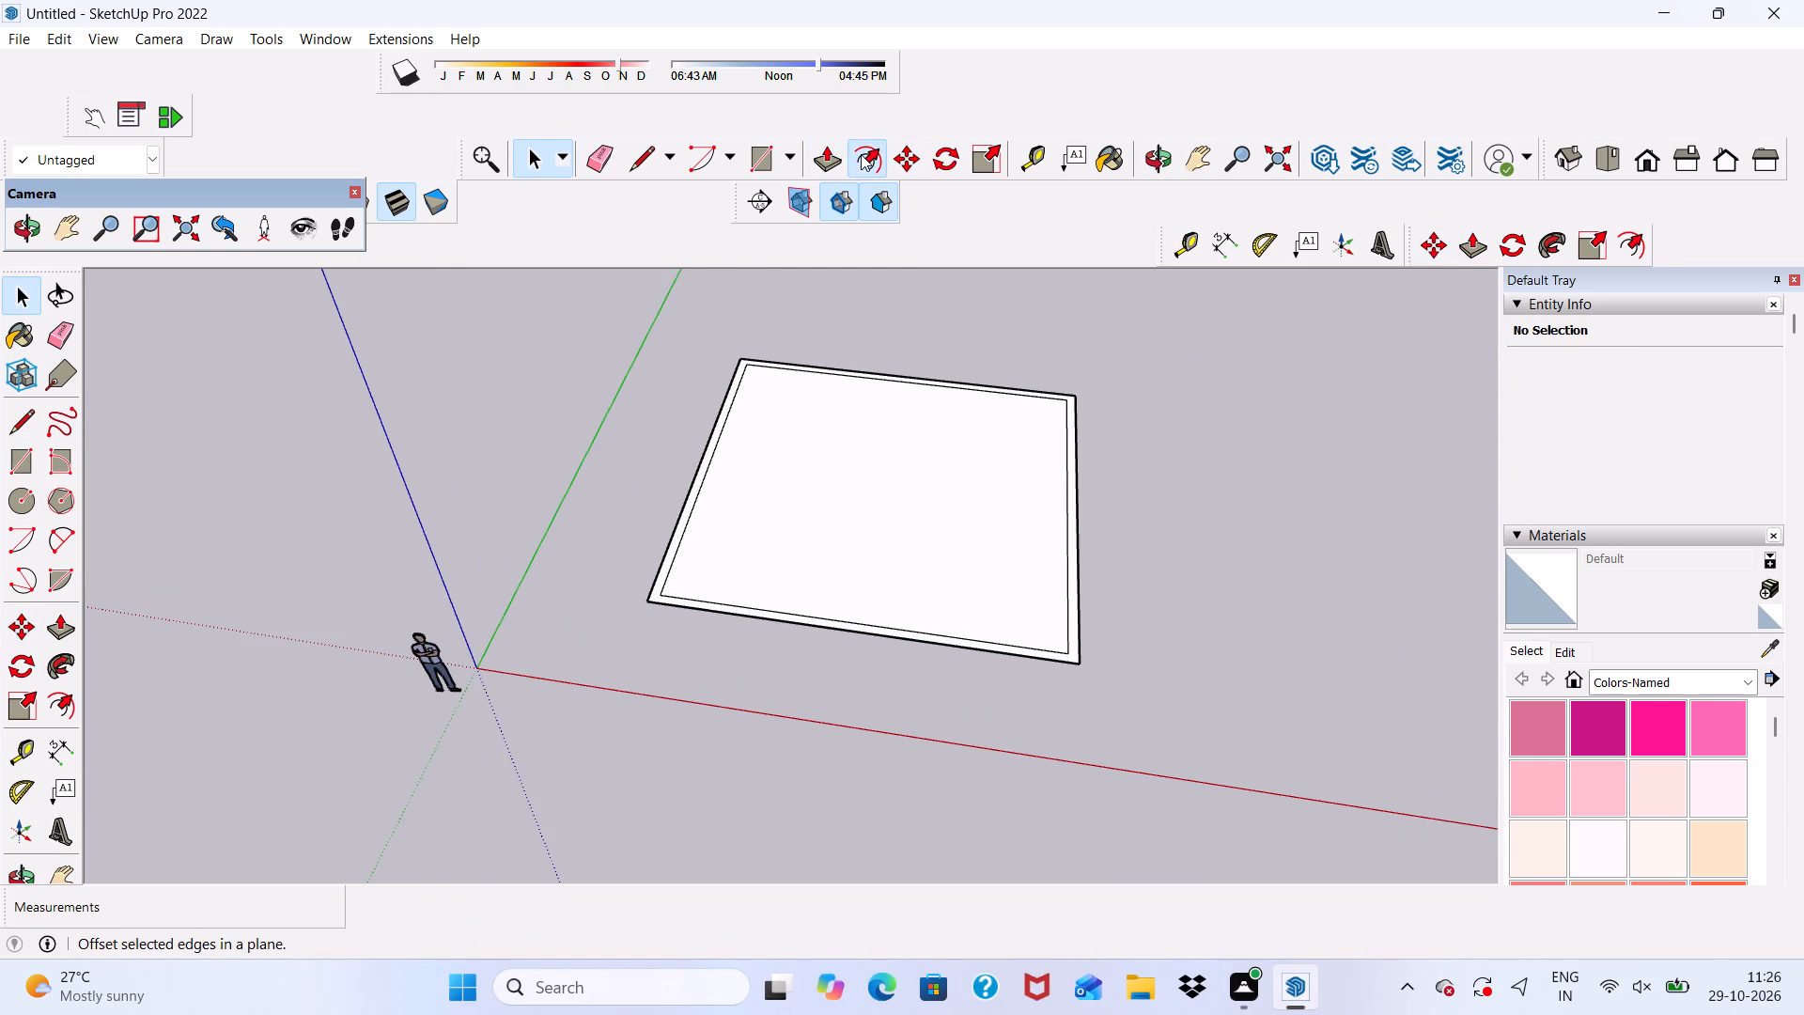
pyautogui.click(737, 515)
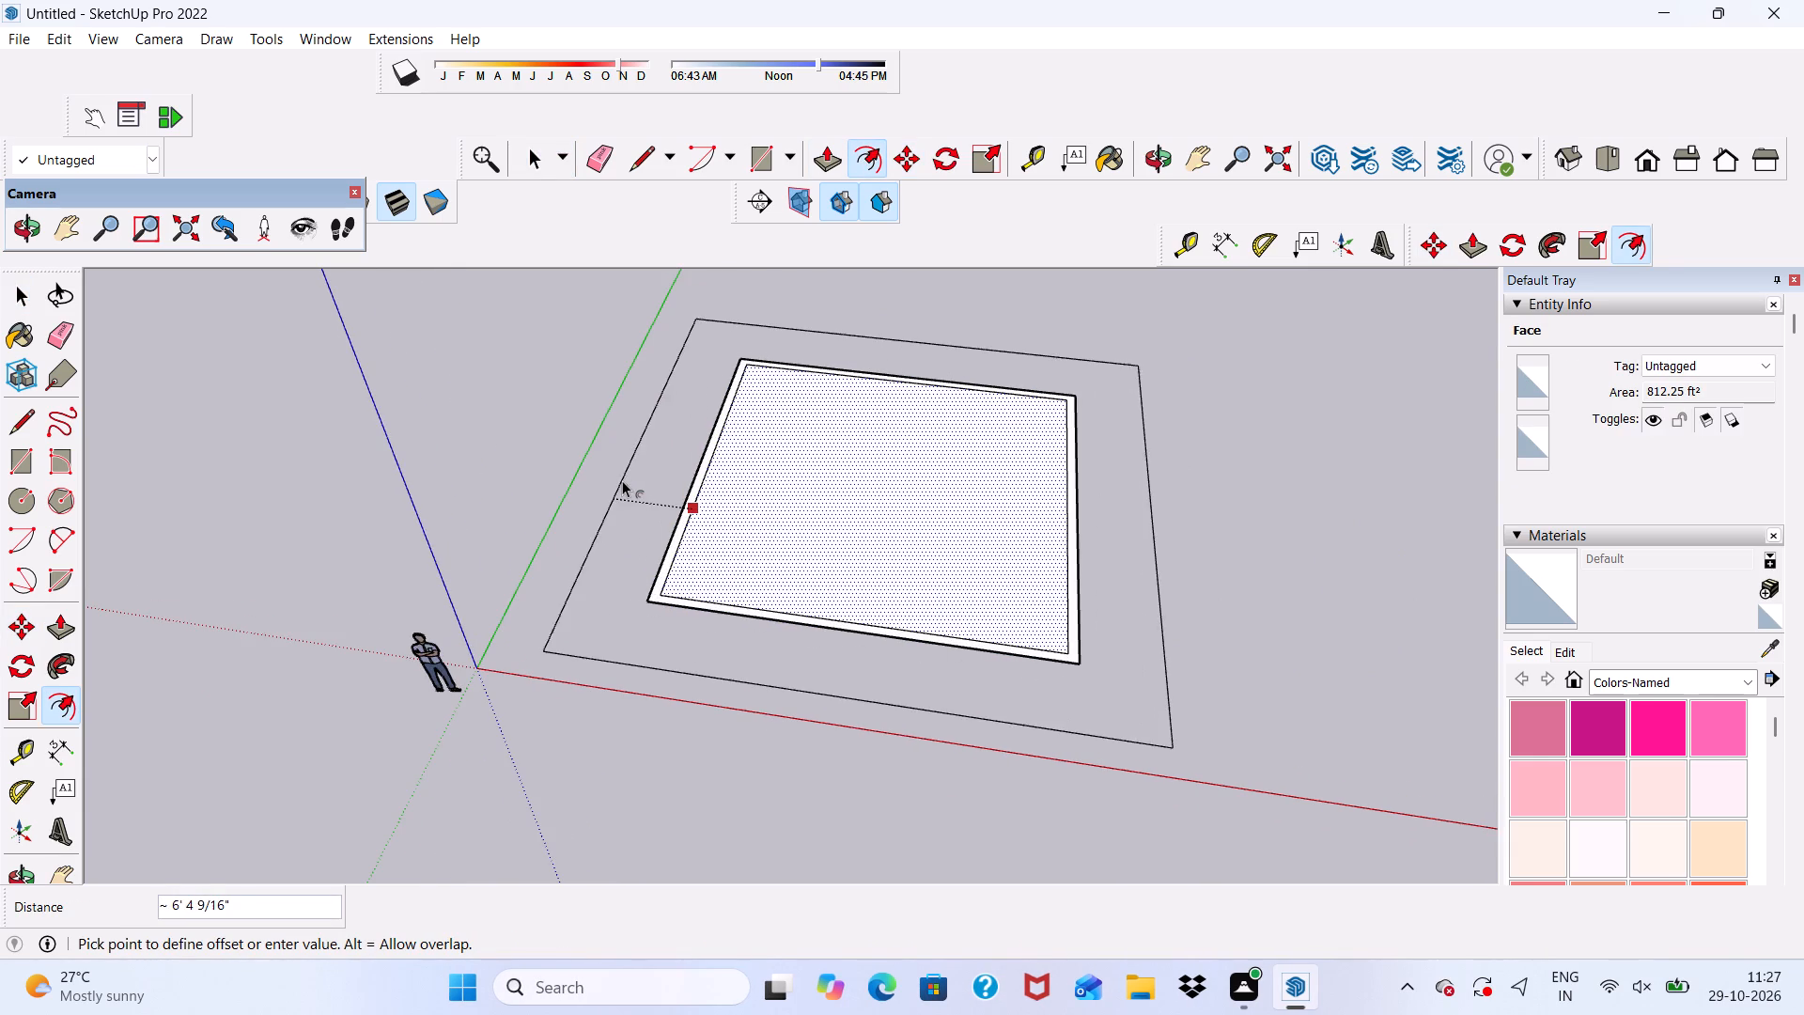
pyautogui.click(628, 471)
pyautogui.scroll(-5, 619, 401)
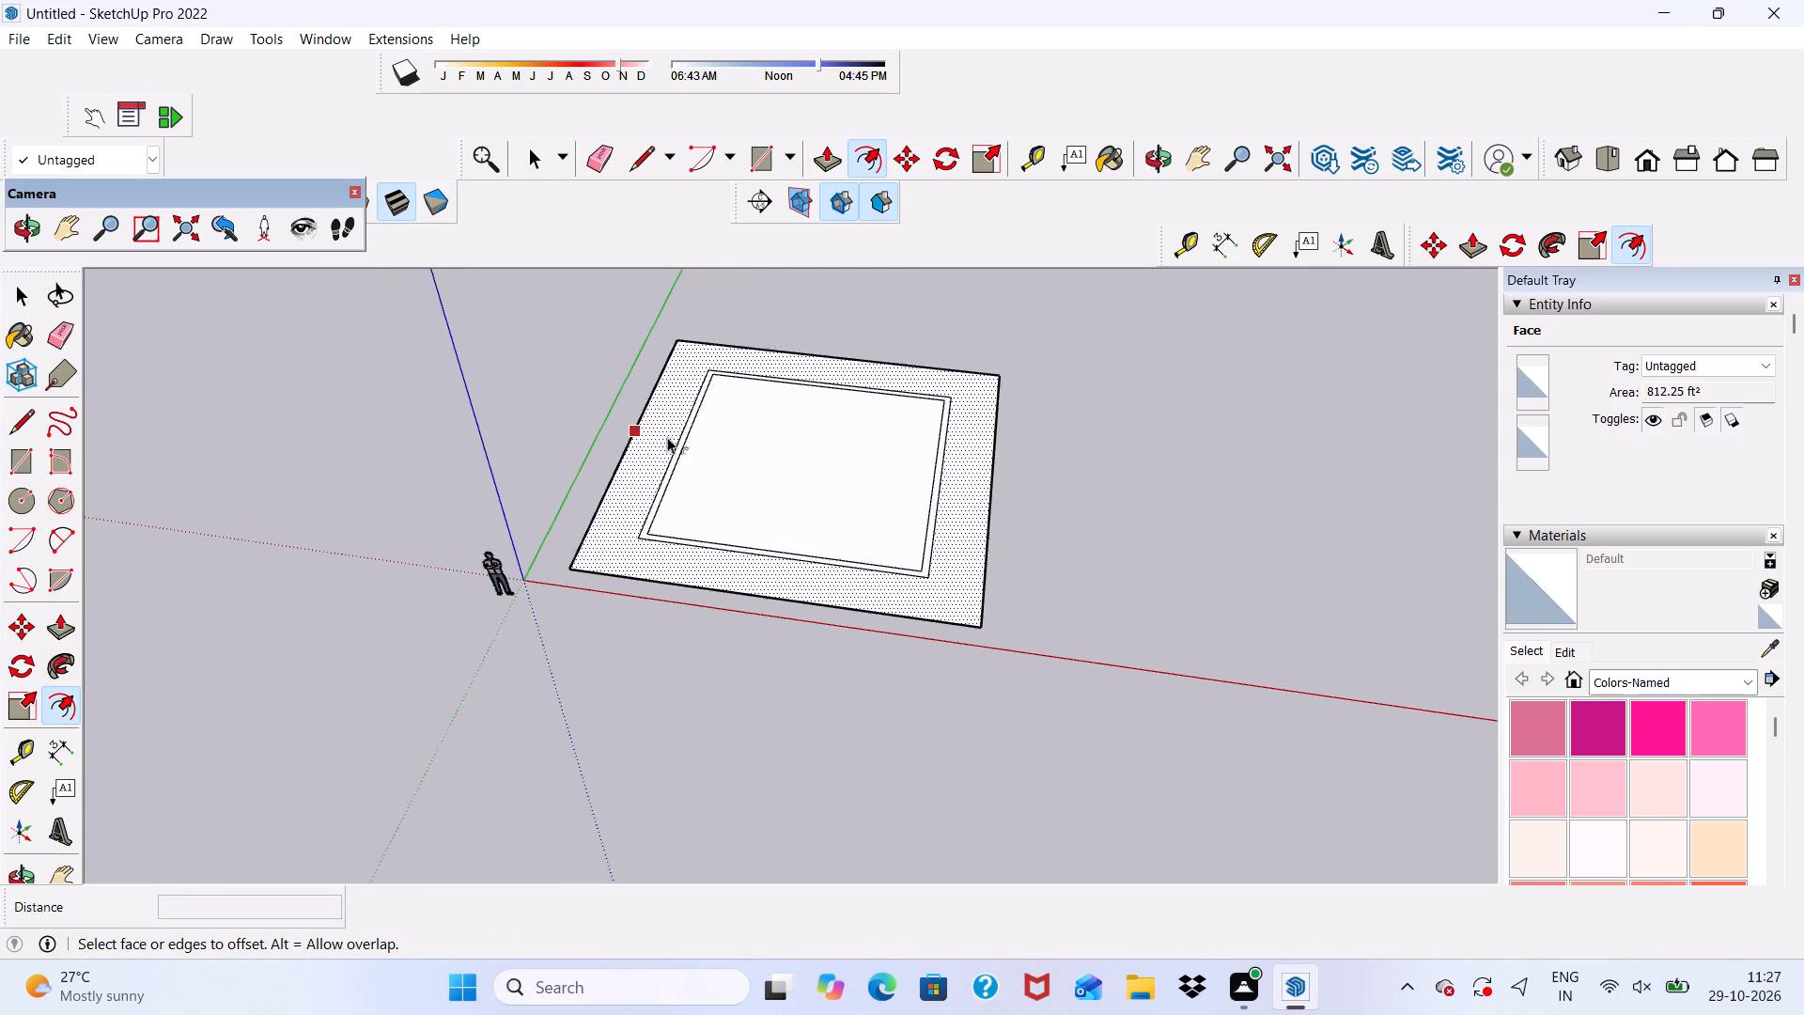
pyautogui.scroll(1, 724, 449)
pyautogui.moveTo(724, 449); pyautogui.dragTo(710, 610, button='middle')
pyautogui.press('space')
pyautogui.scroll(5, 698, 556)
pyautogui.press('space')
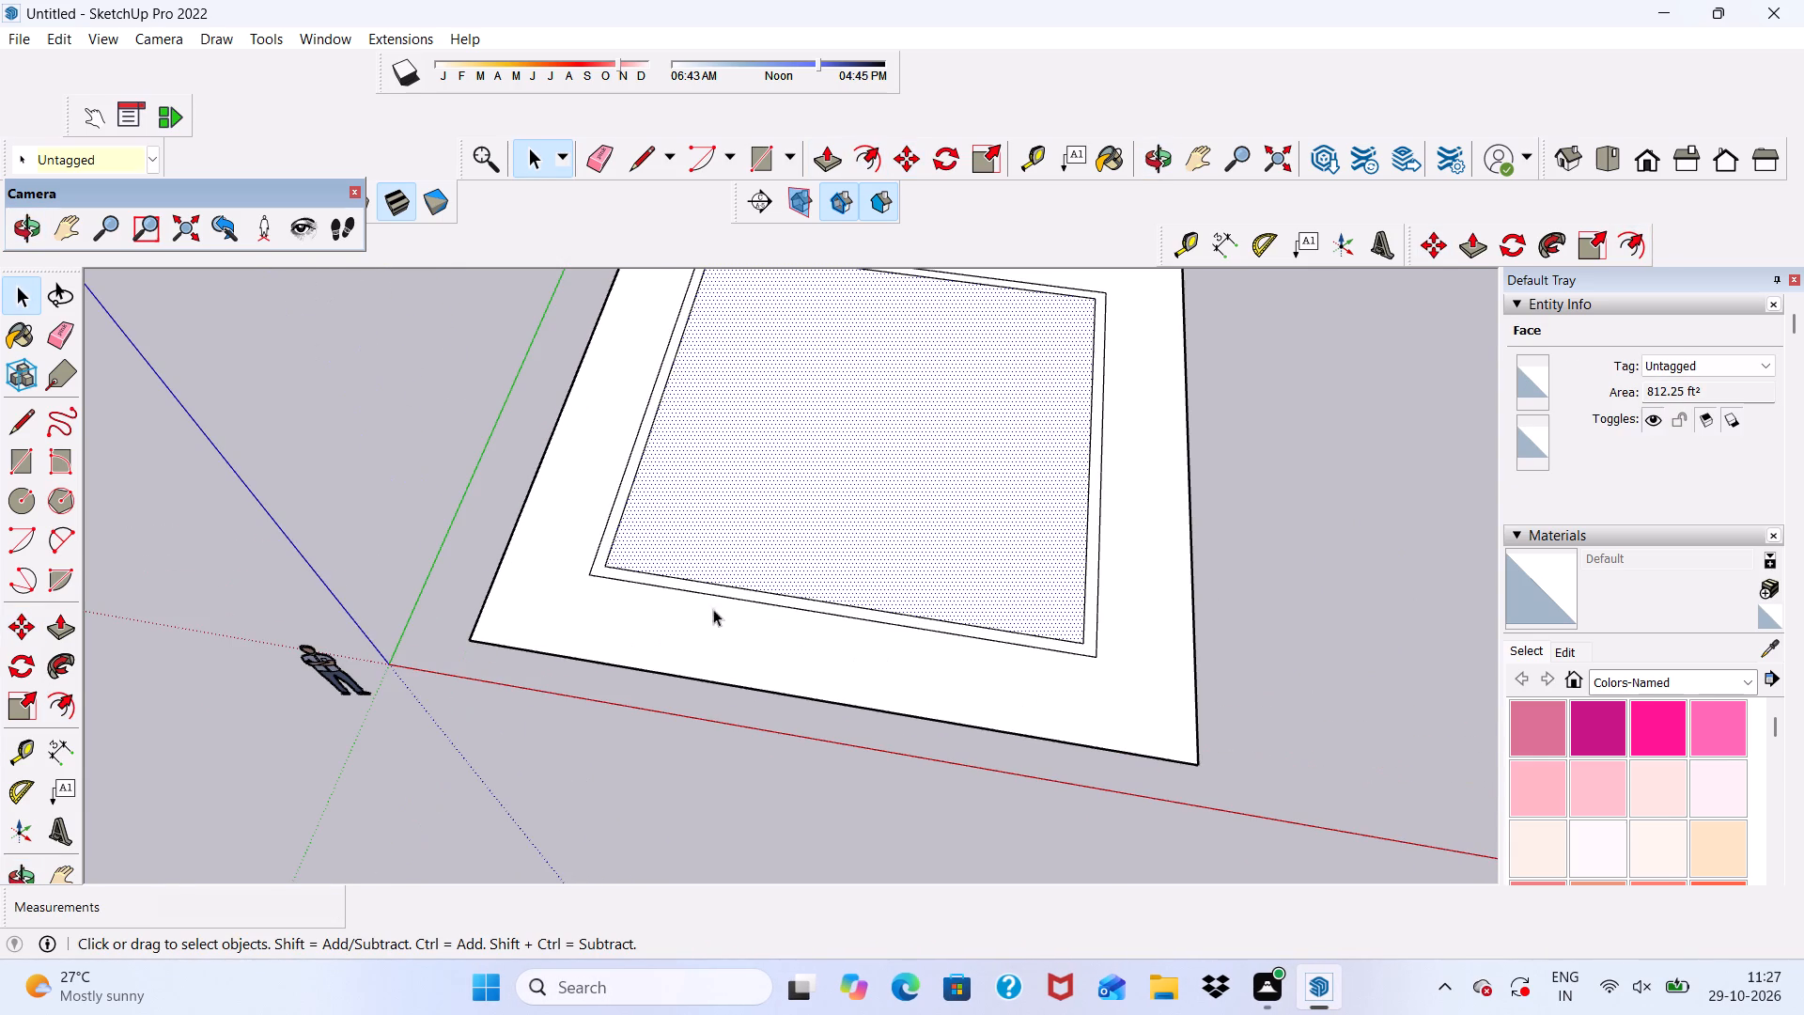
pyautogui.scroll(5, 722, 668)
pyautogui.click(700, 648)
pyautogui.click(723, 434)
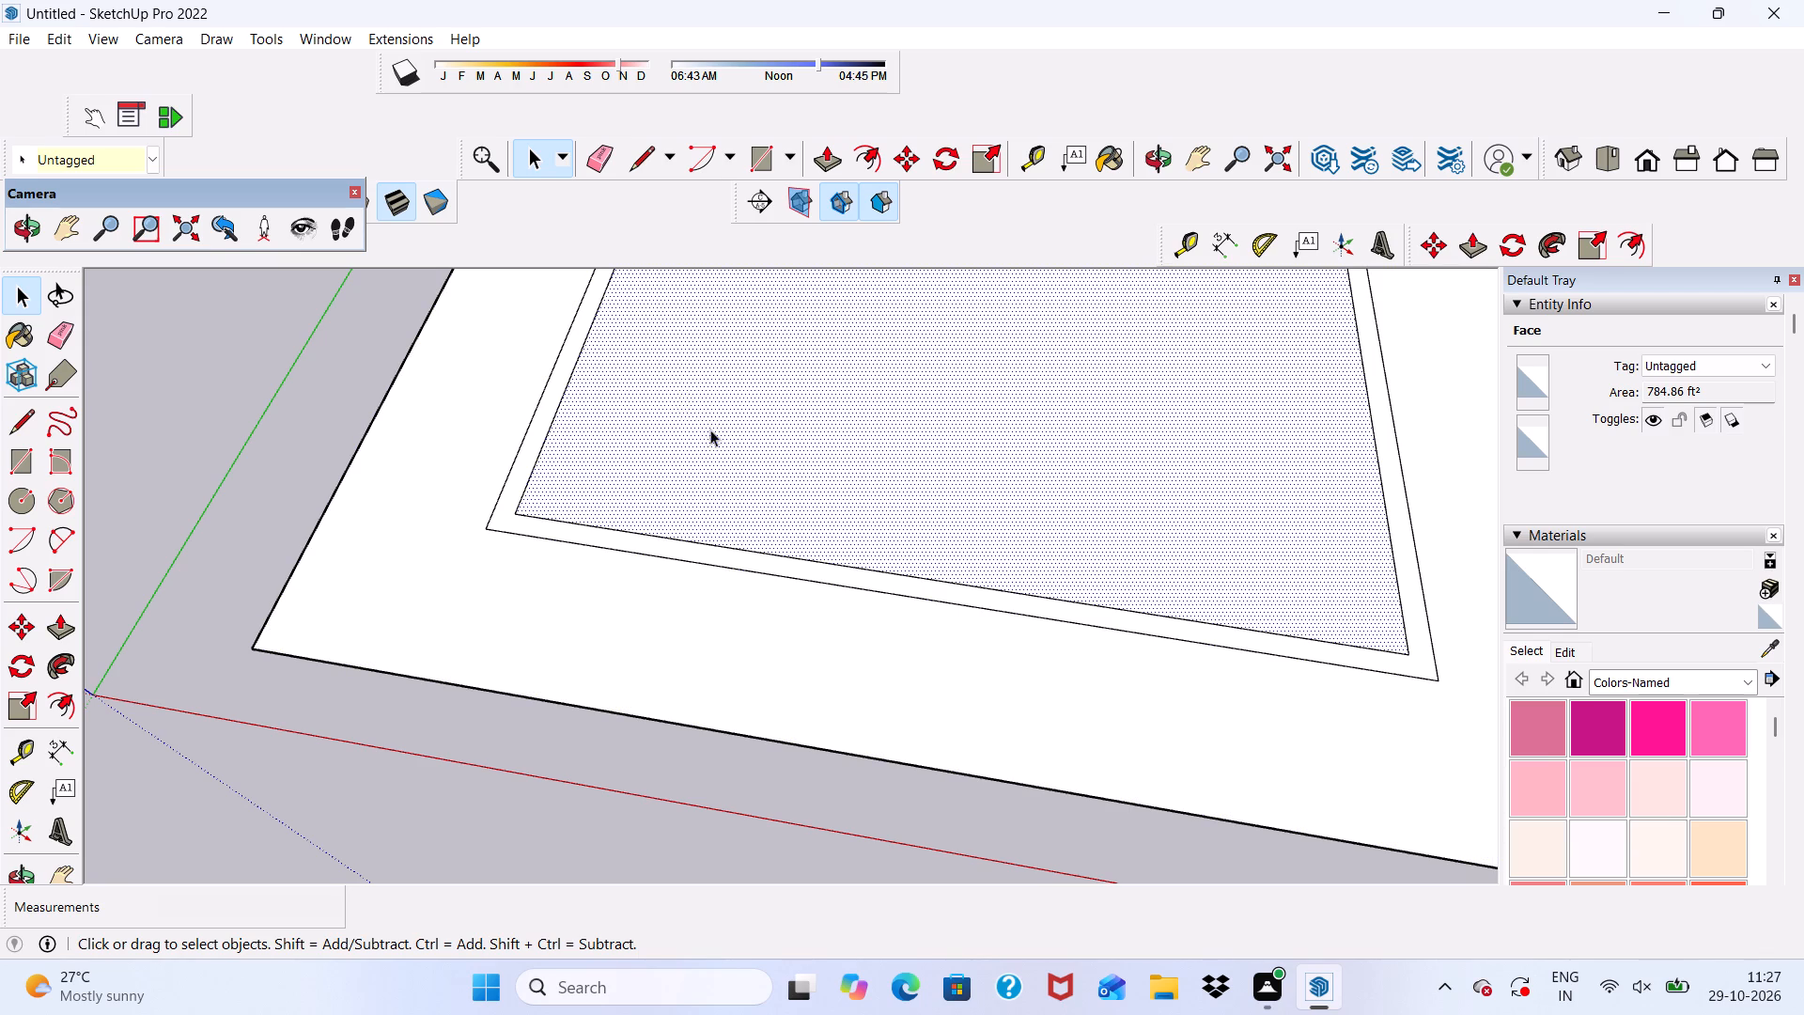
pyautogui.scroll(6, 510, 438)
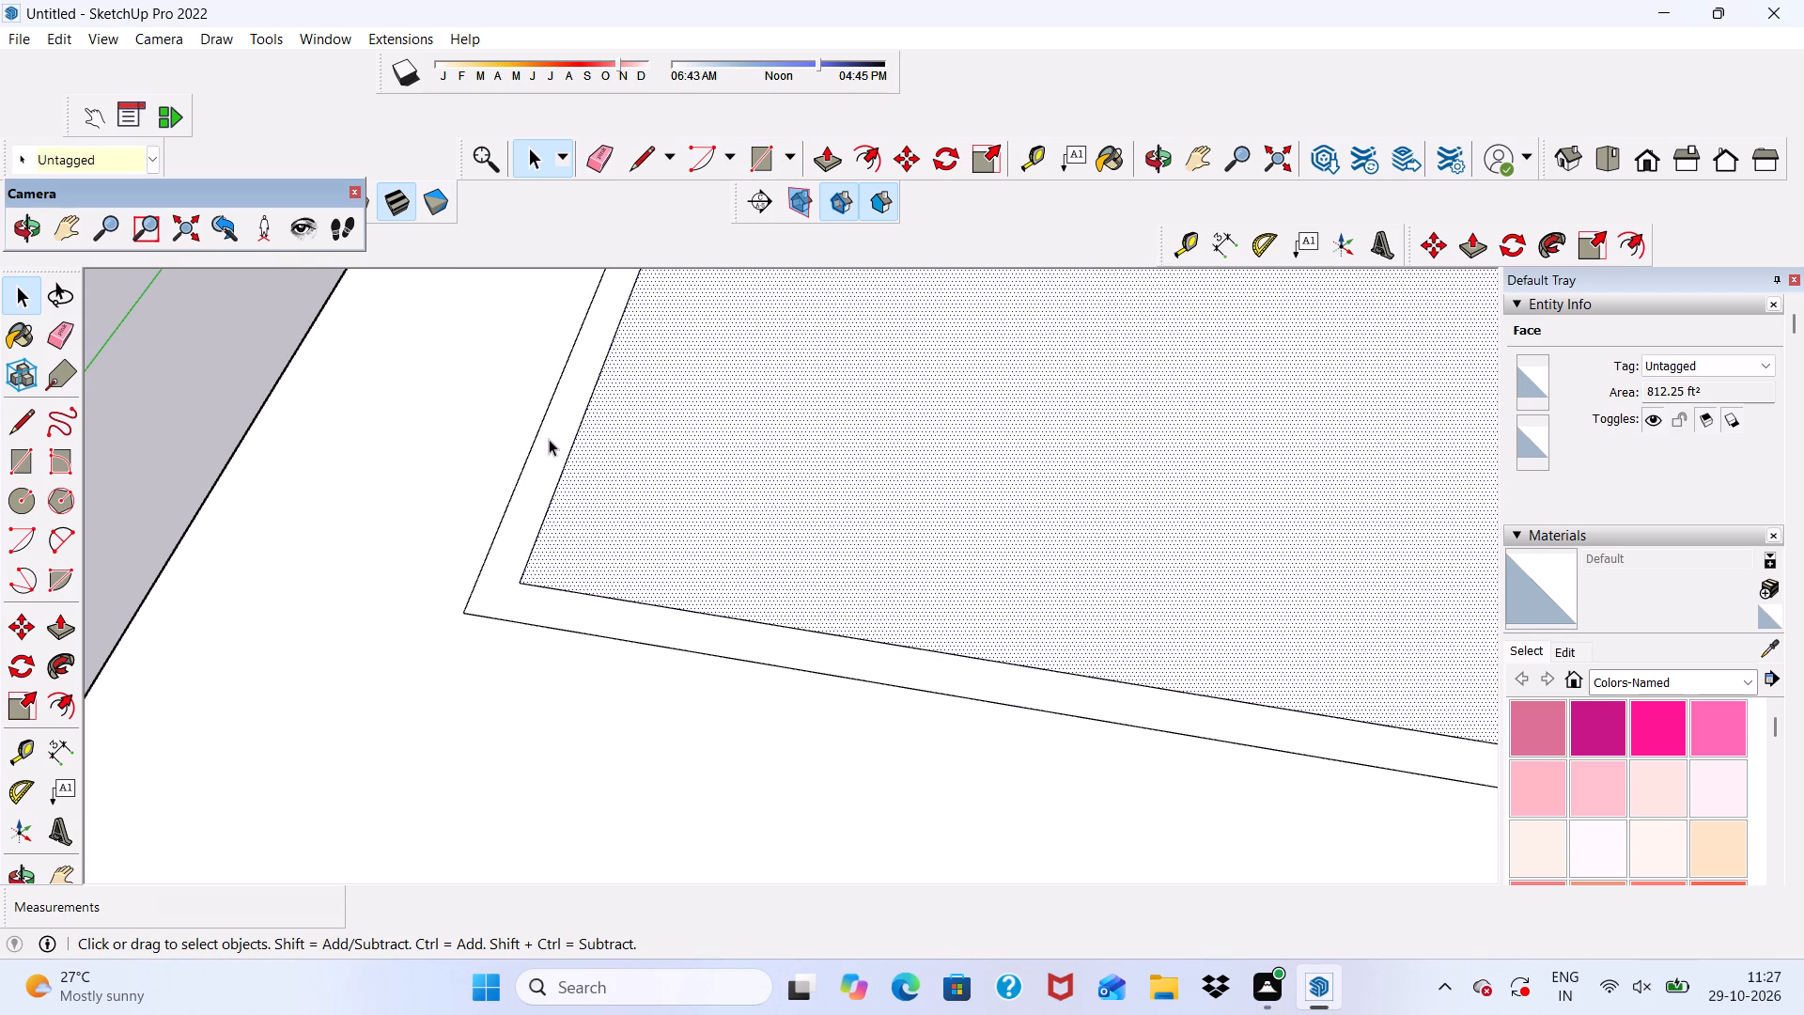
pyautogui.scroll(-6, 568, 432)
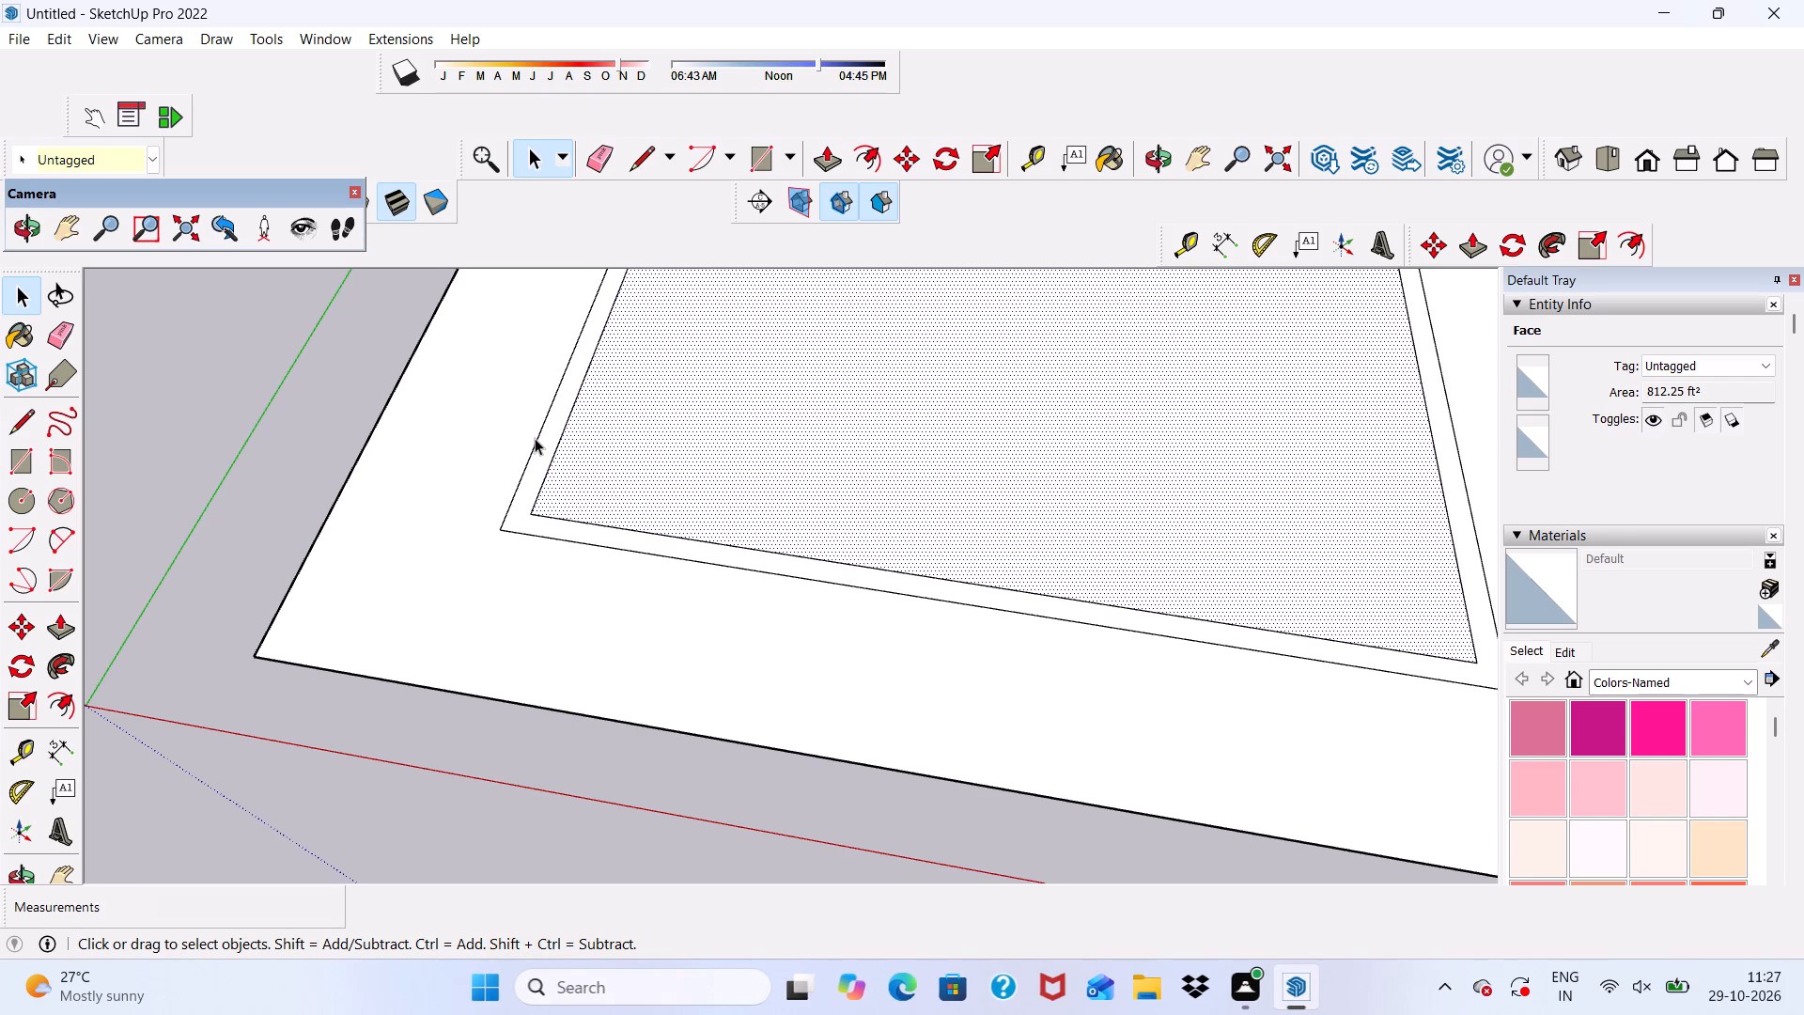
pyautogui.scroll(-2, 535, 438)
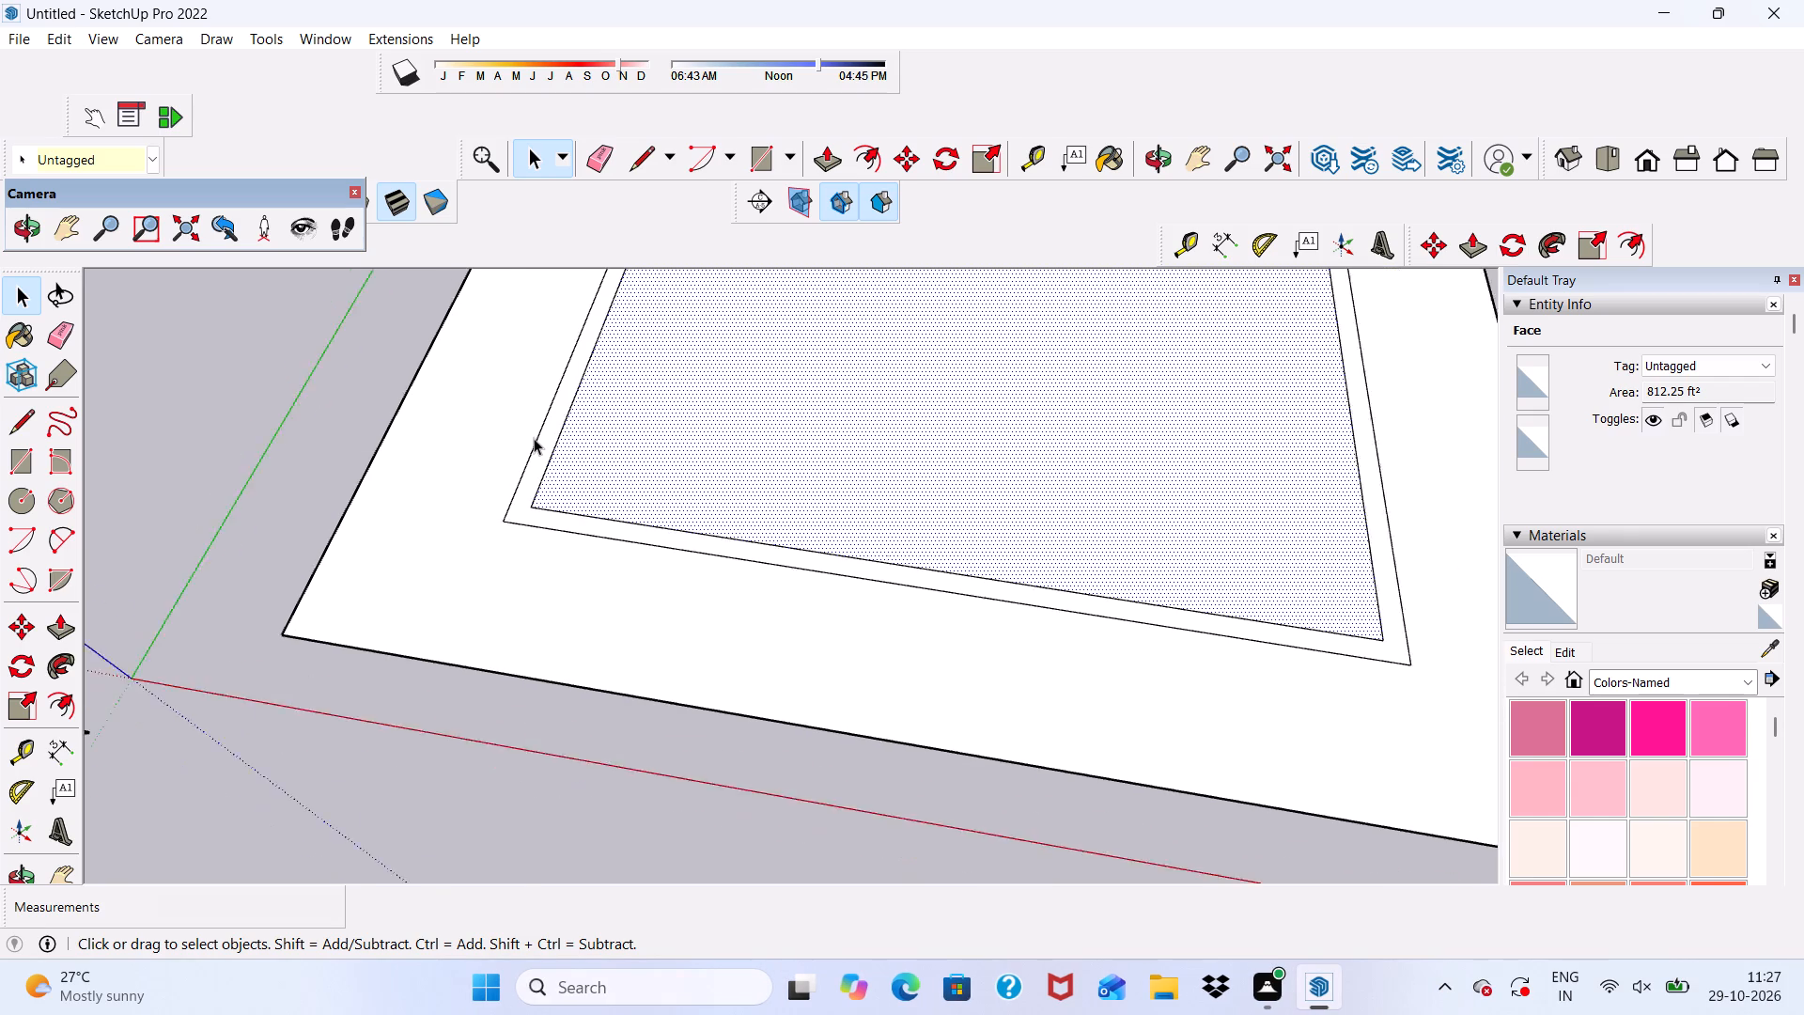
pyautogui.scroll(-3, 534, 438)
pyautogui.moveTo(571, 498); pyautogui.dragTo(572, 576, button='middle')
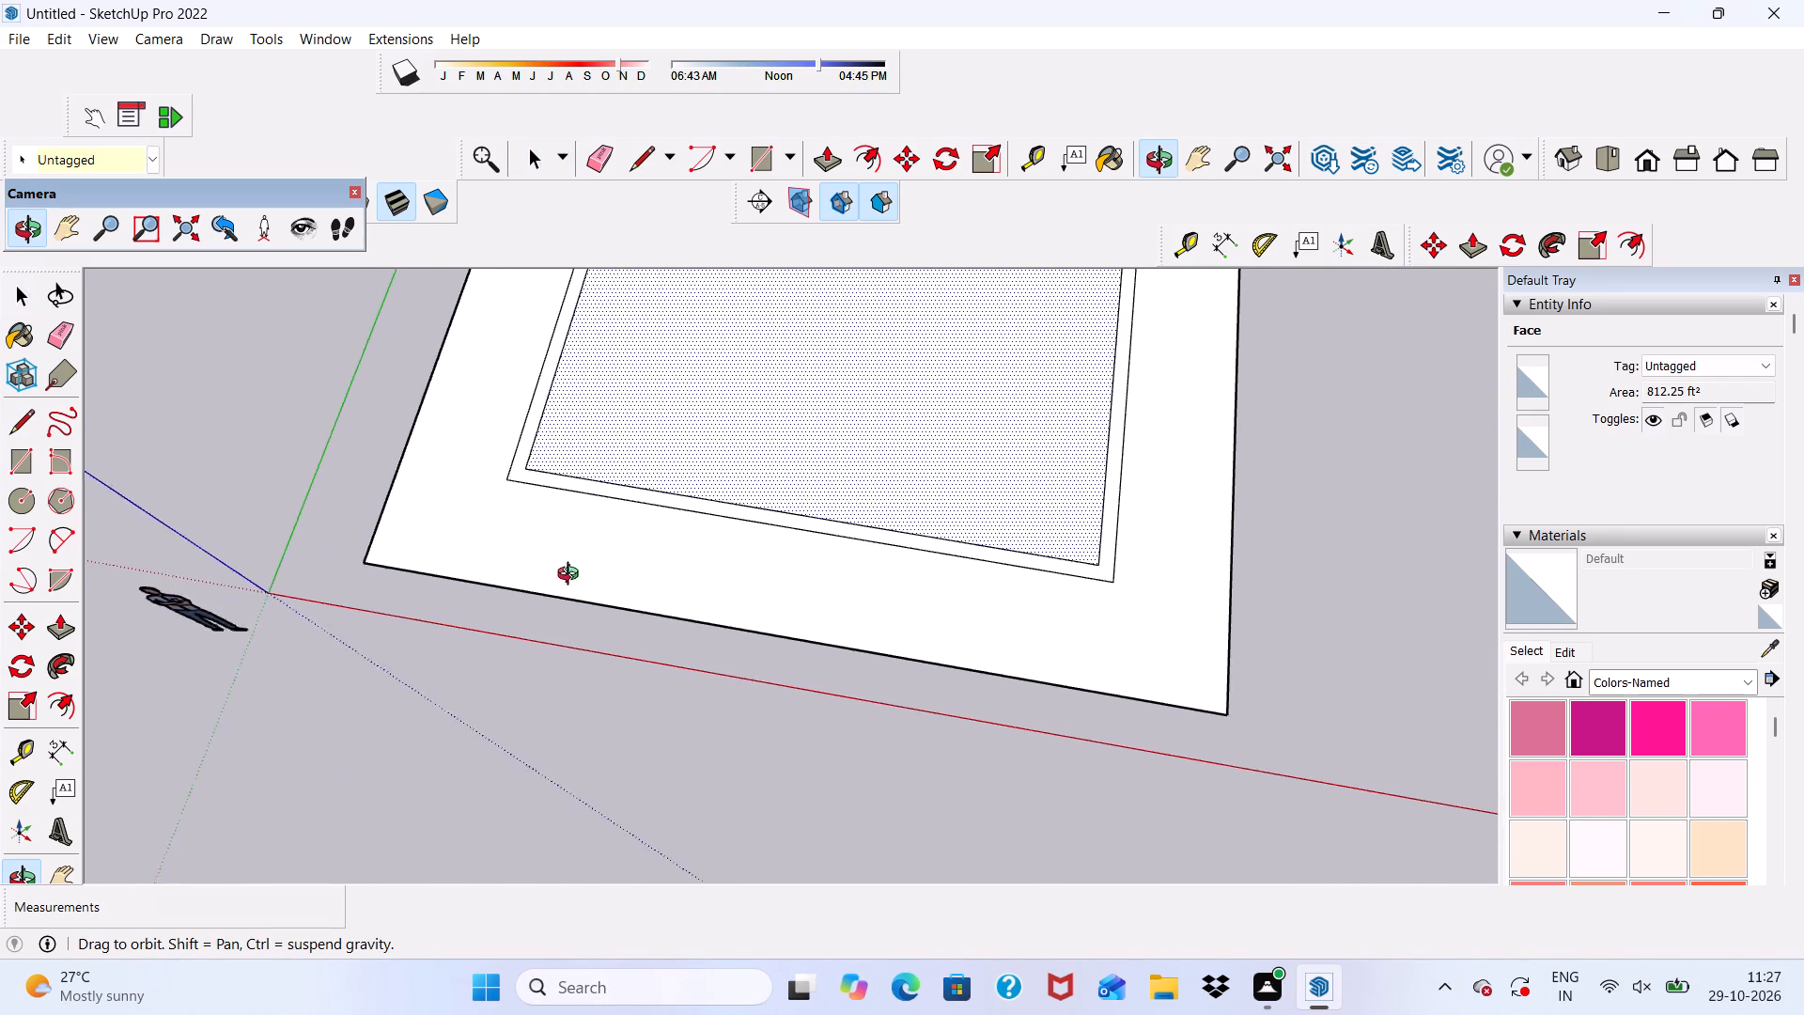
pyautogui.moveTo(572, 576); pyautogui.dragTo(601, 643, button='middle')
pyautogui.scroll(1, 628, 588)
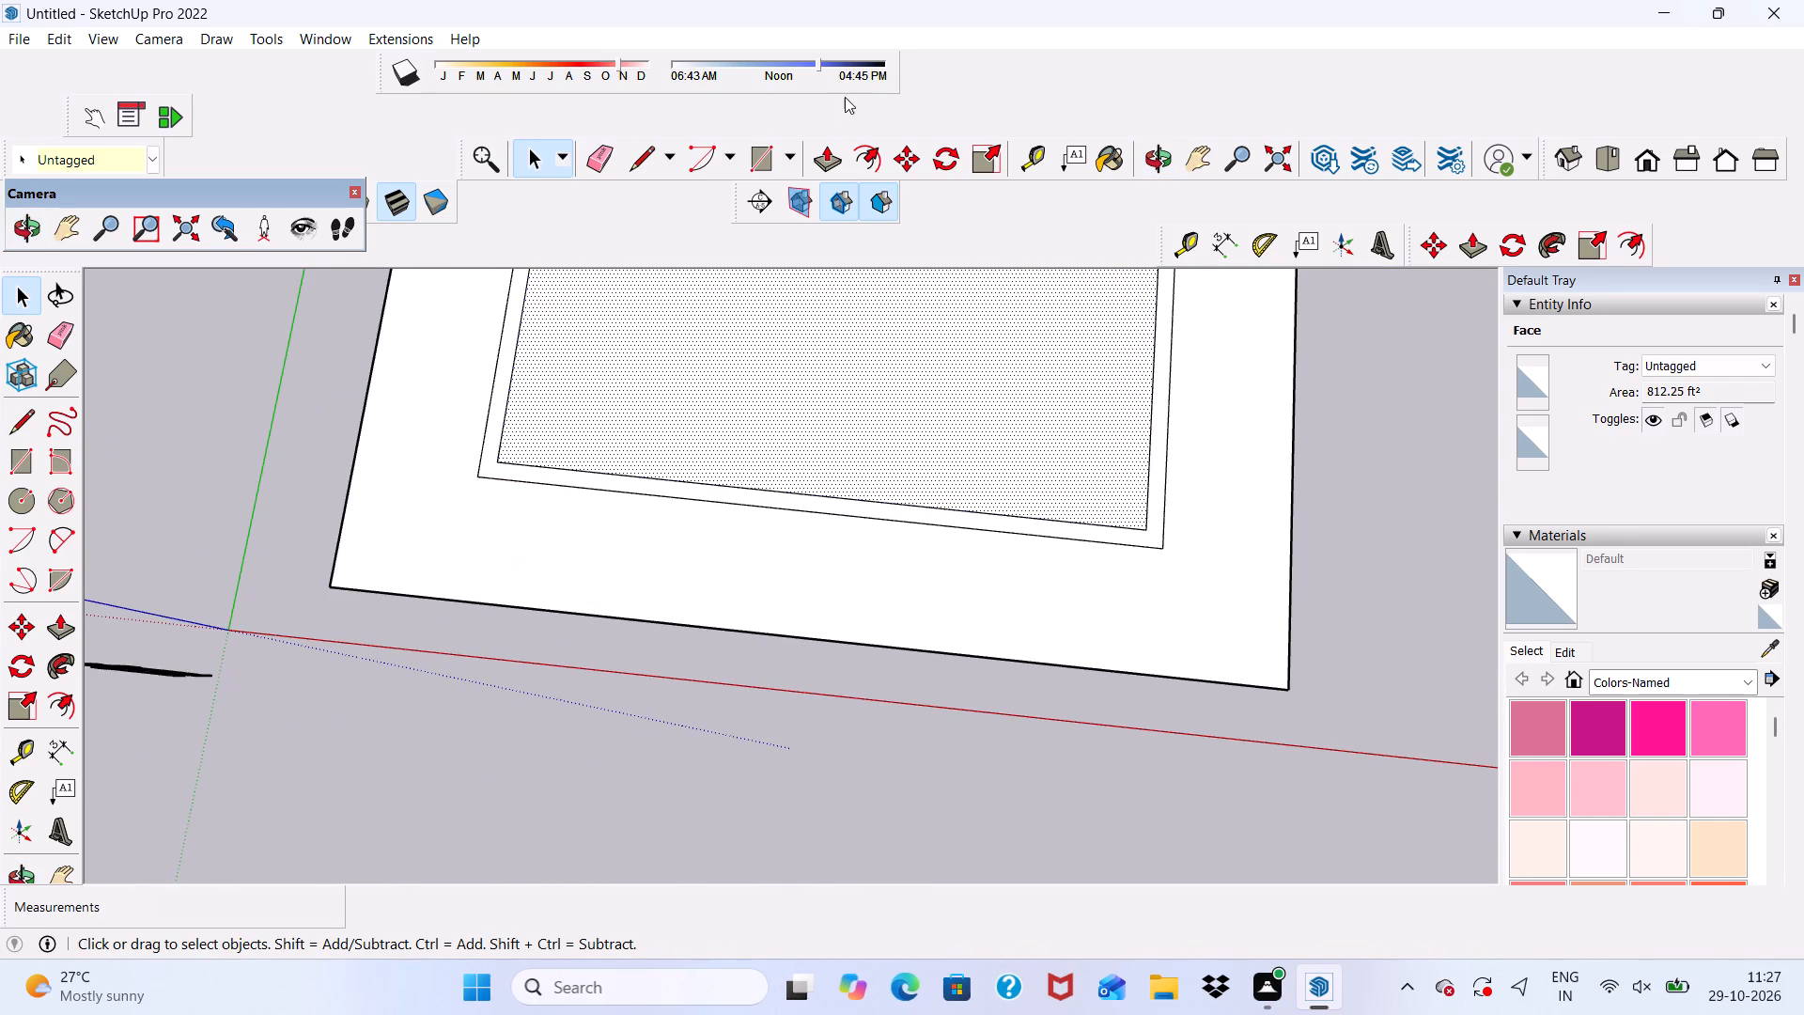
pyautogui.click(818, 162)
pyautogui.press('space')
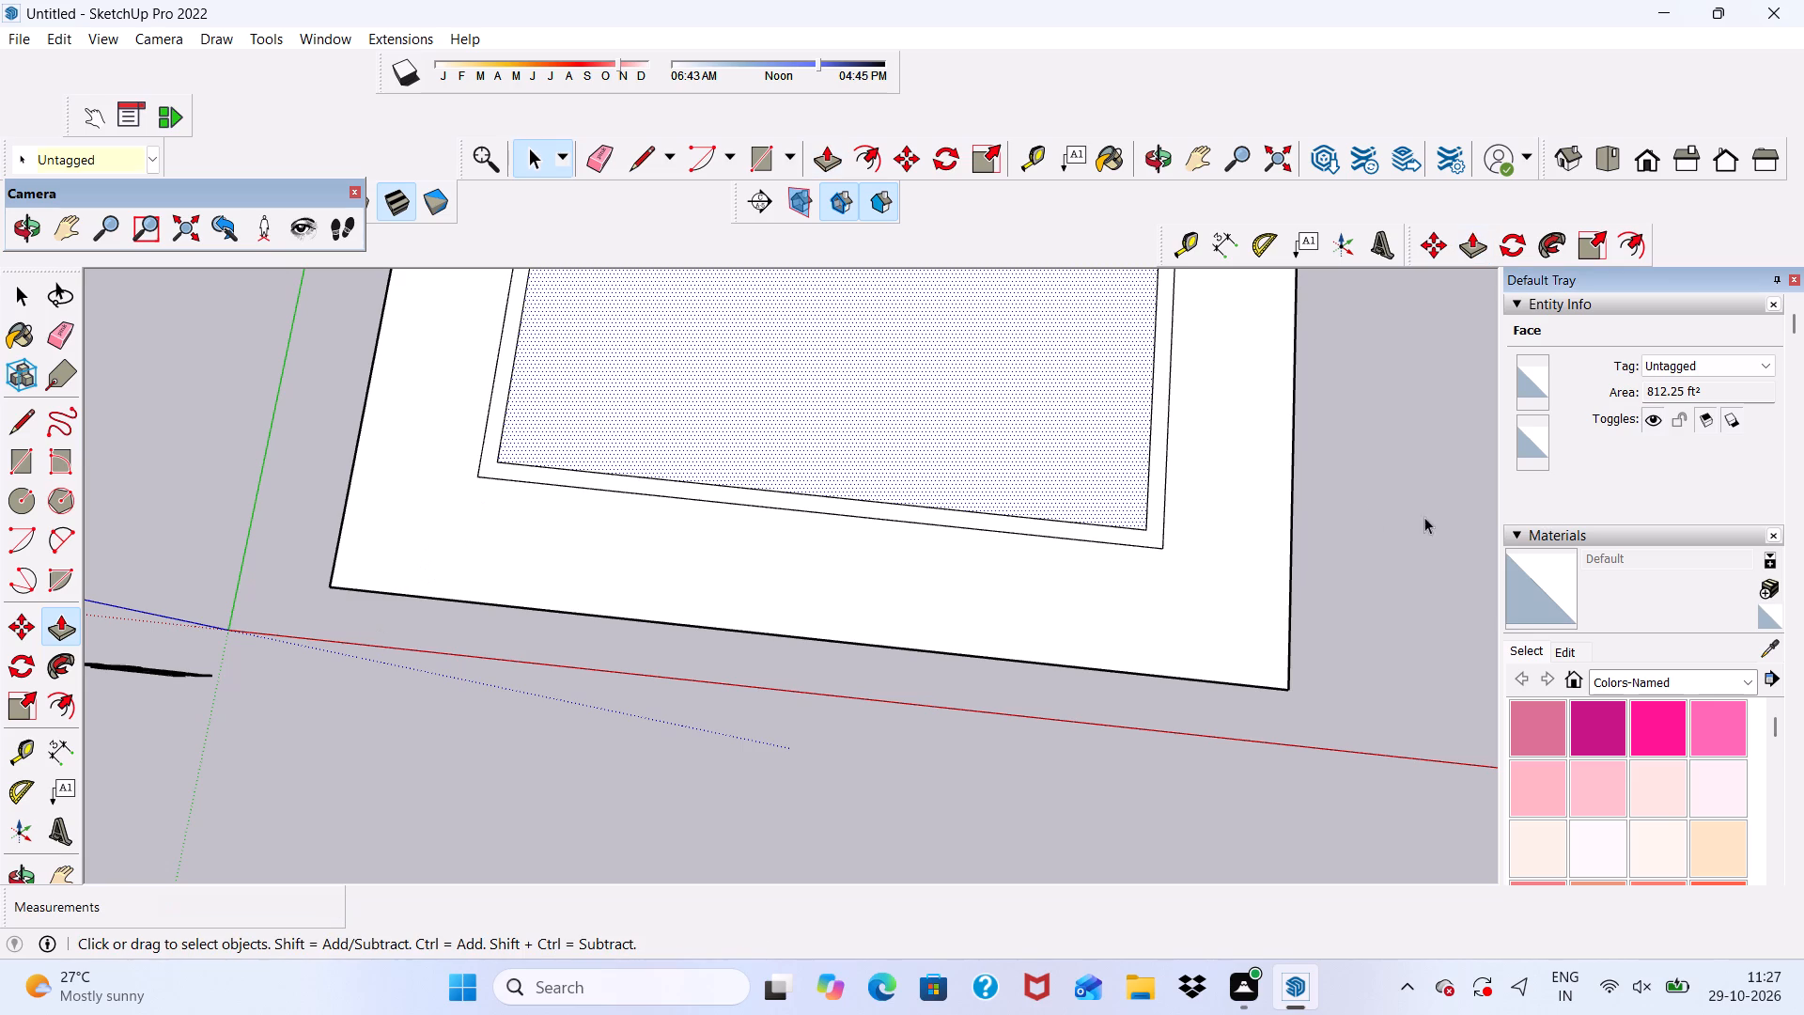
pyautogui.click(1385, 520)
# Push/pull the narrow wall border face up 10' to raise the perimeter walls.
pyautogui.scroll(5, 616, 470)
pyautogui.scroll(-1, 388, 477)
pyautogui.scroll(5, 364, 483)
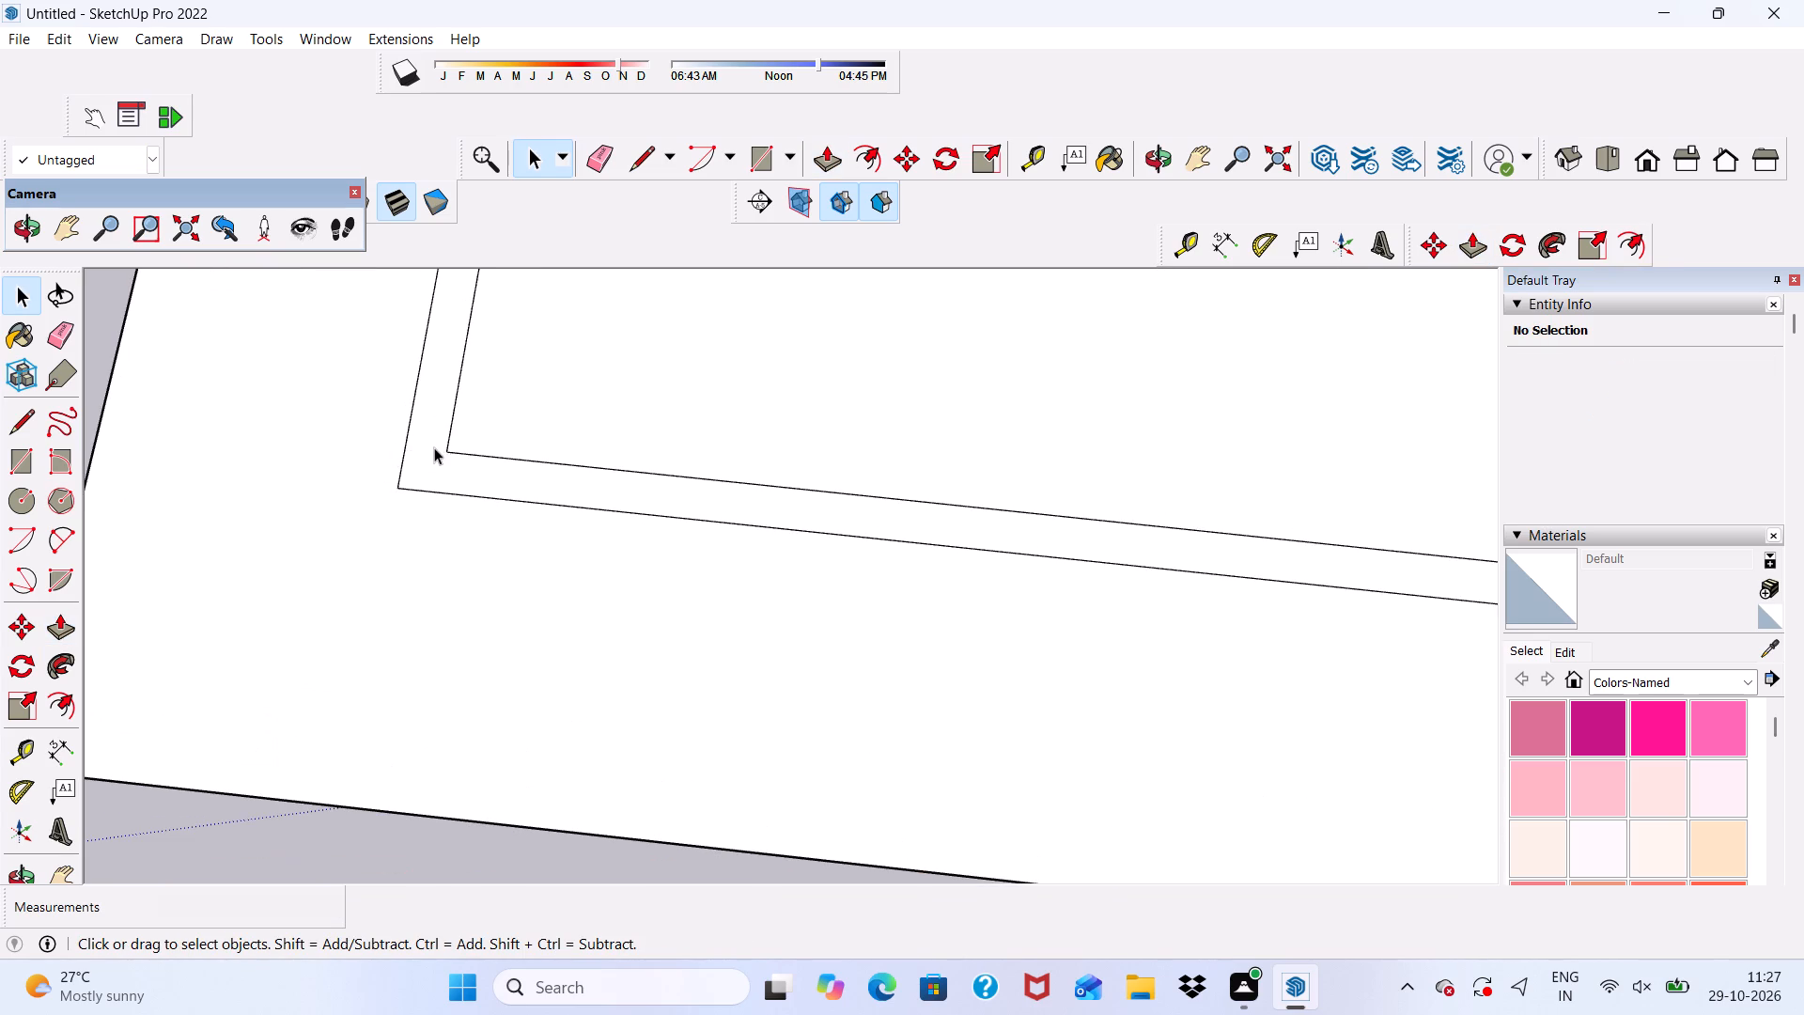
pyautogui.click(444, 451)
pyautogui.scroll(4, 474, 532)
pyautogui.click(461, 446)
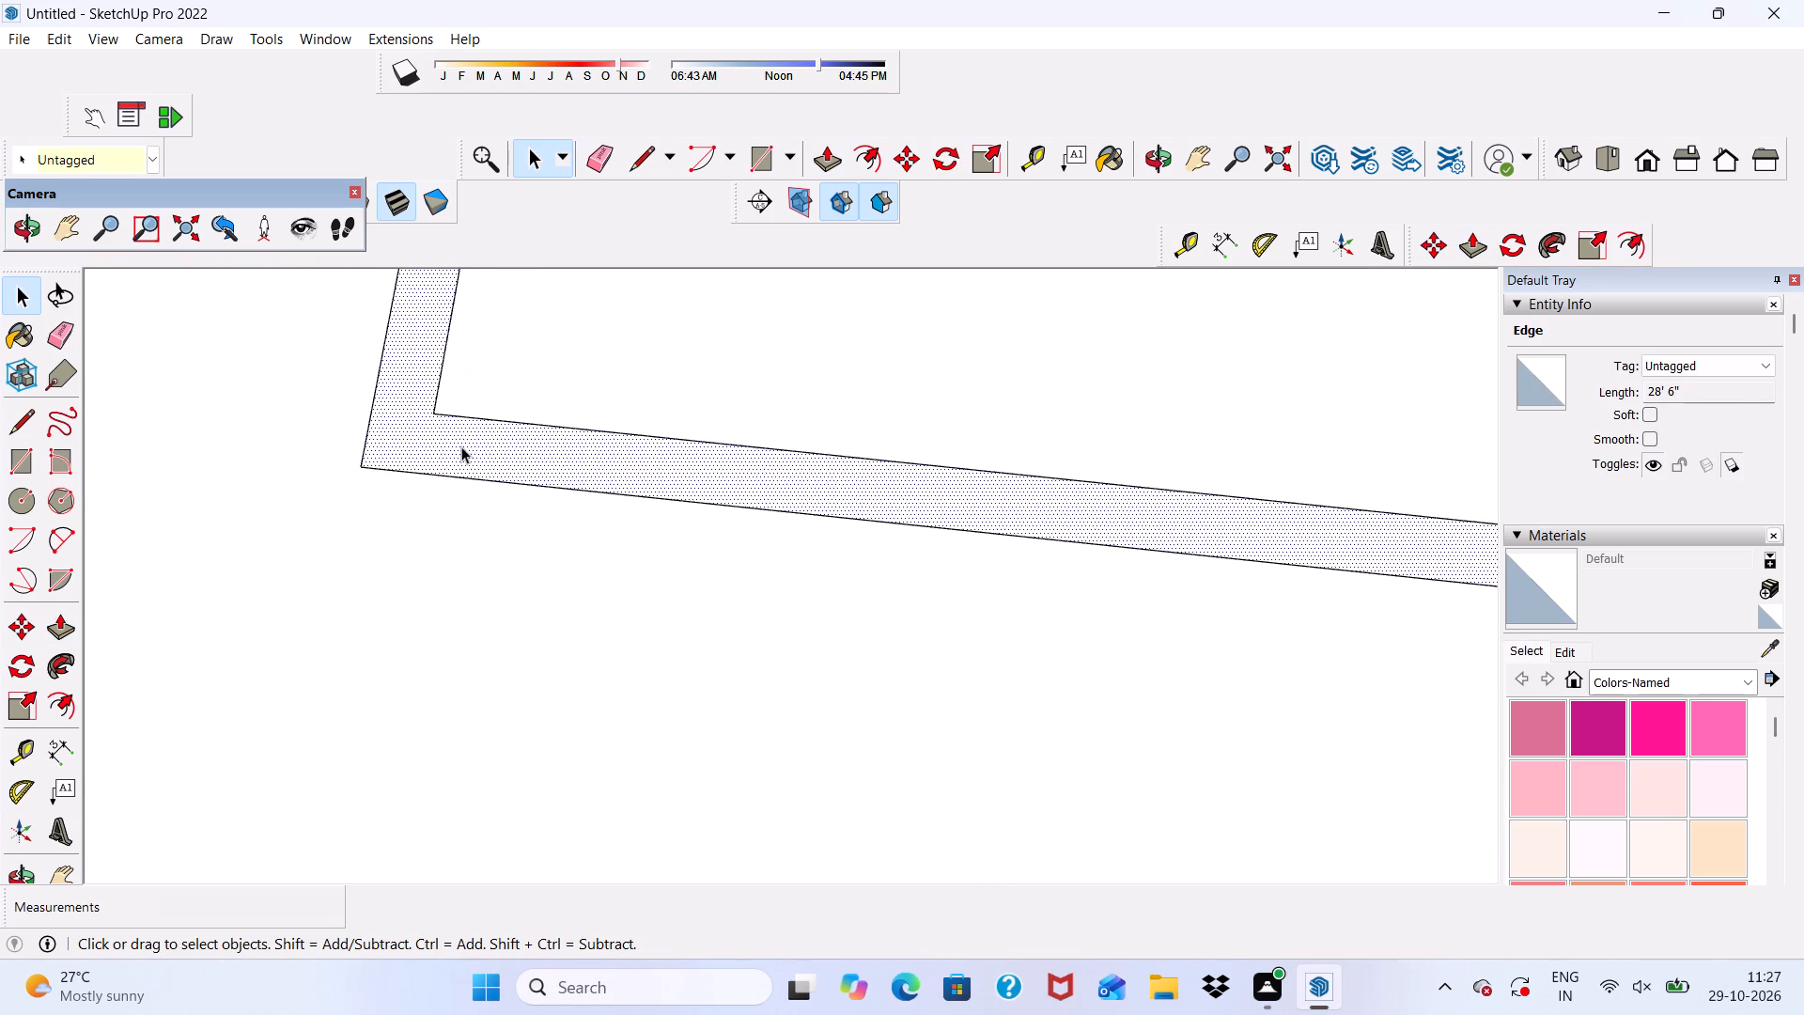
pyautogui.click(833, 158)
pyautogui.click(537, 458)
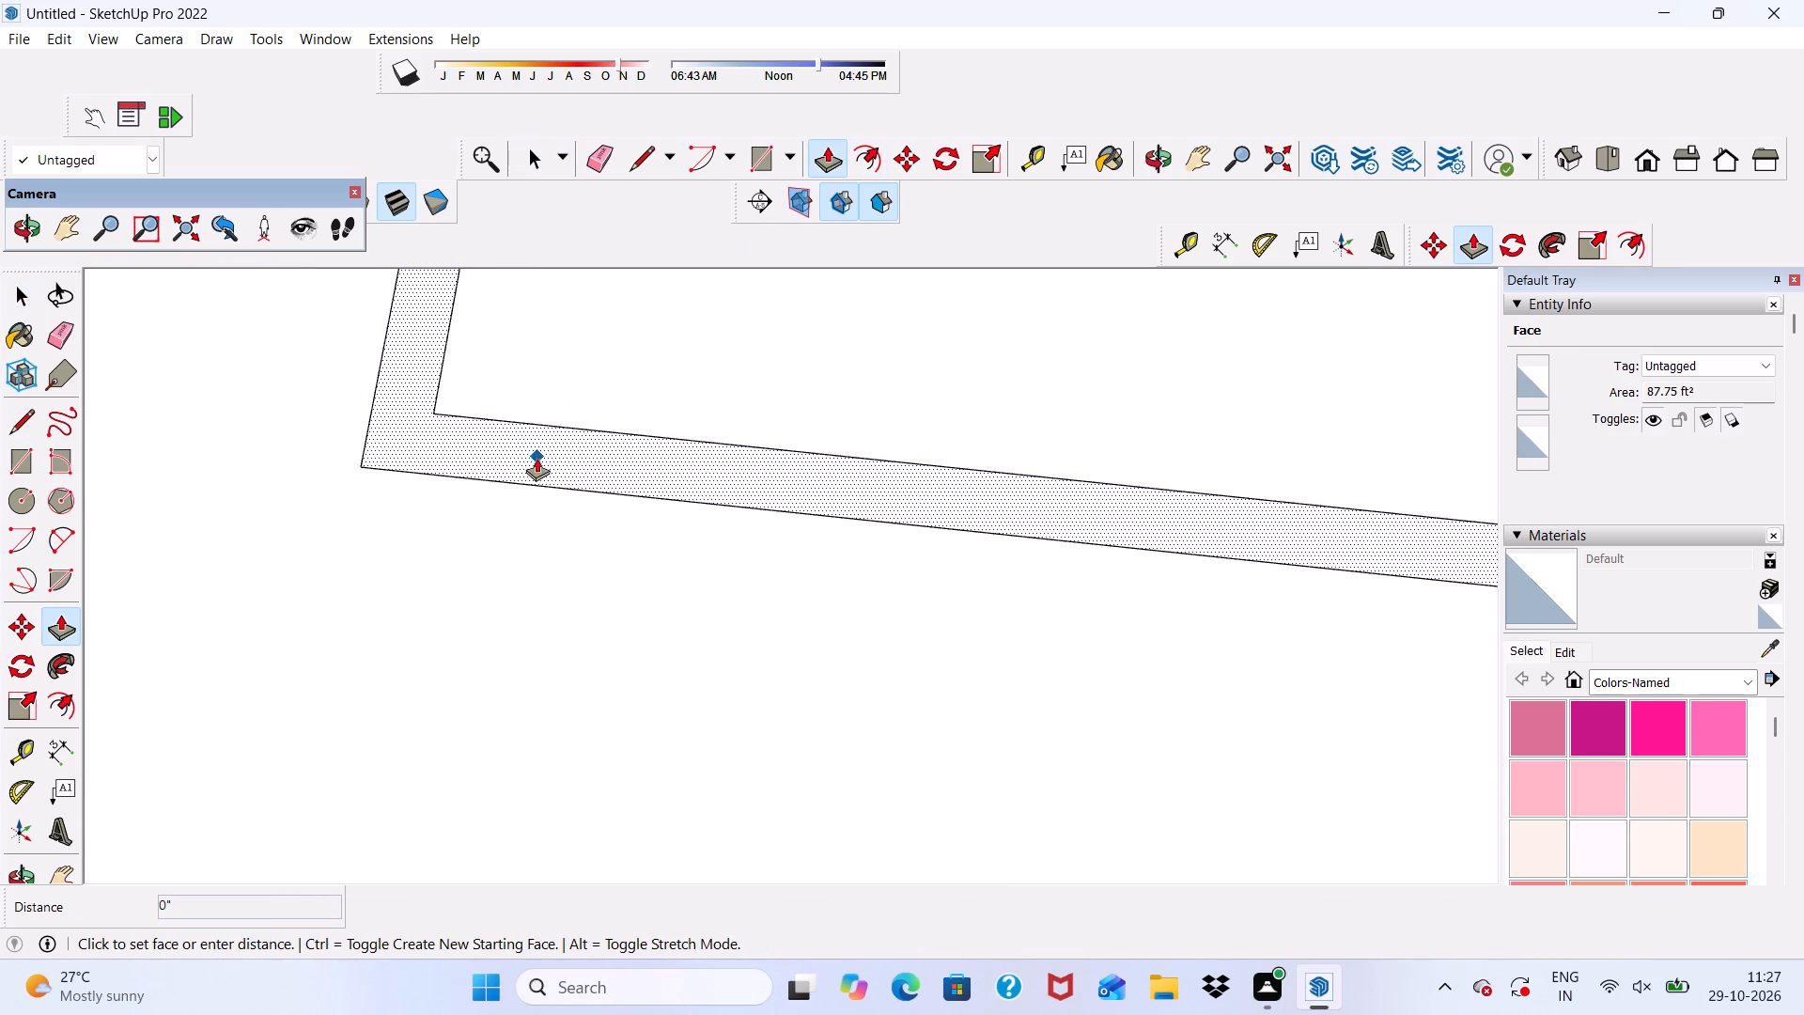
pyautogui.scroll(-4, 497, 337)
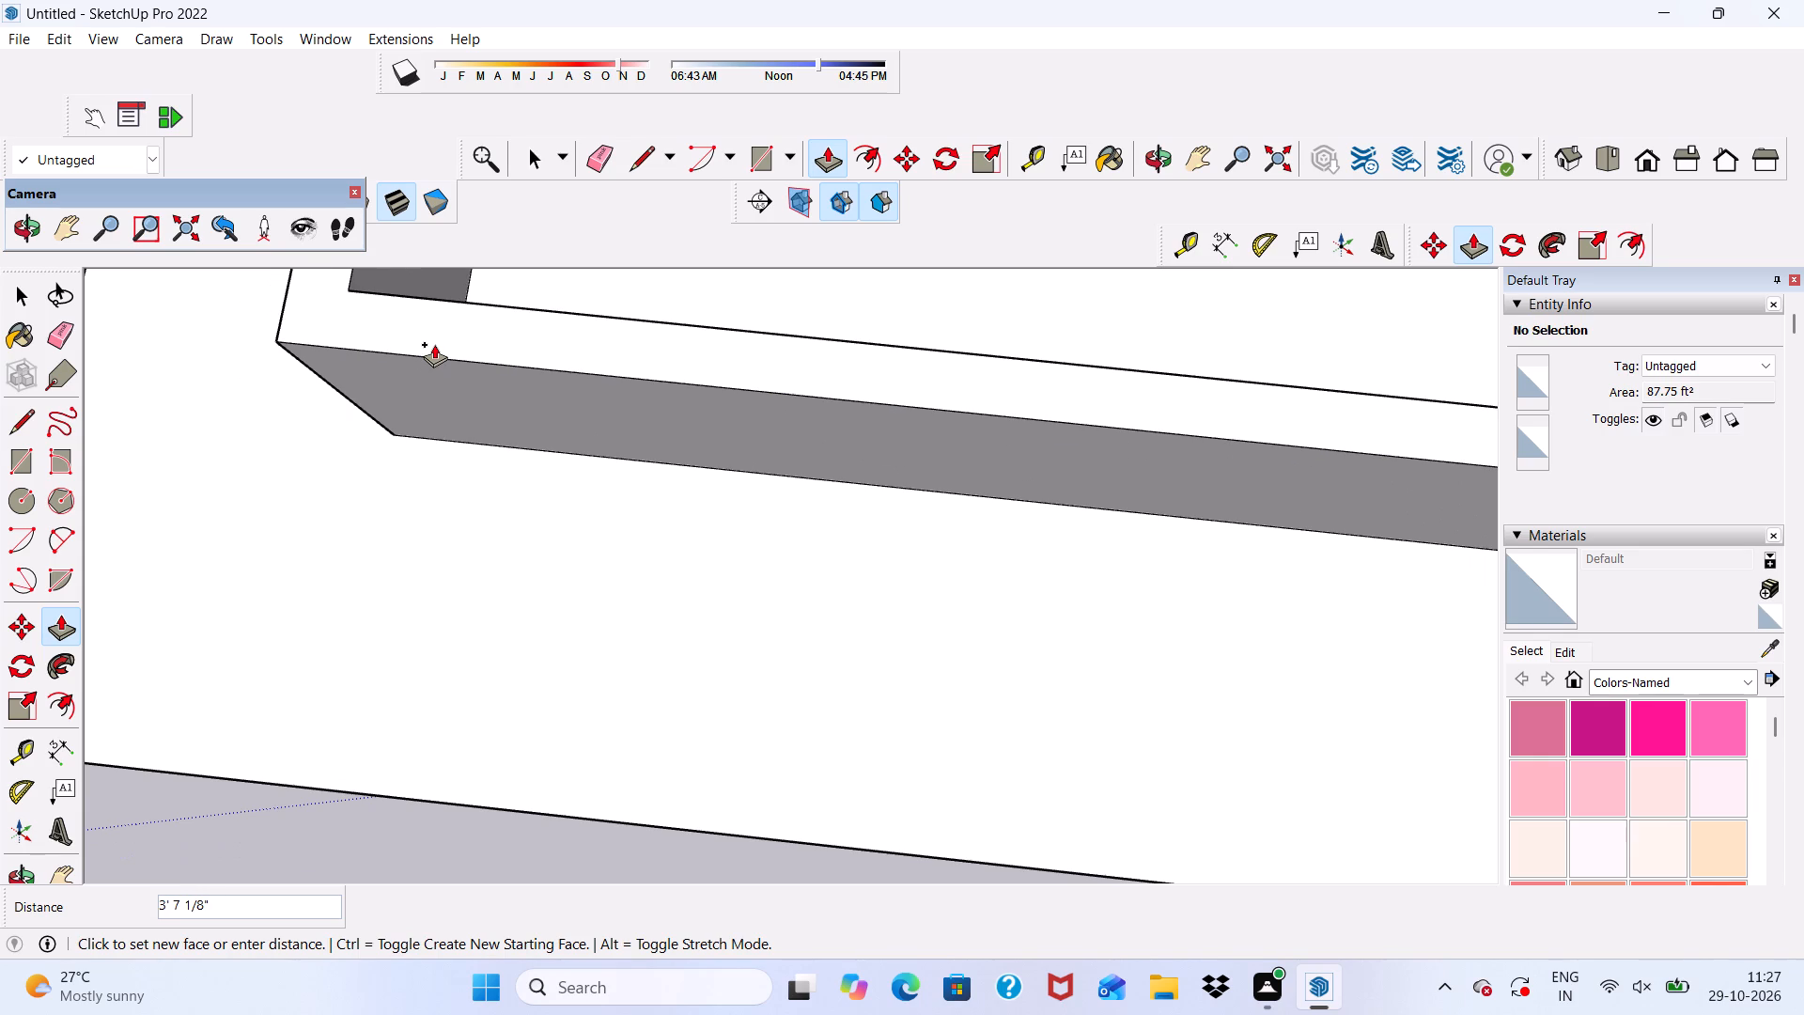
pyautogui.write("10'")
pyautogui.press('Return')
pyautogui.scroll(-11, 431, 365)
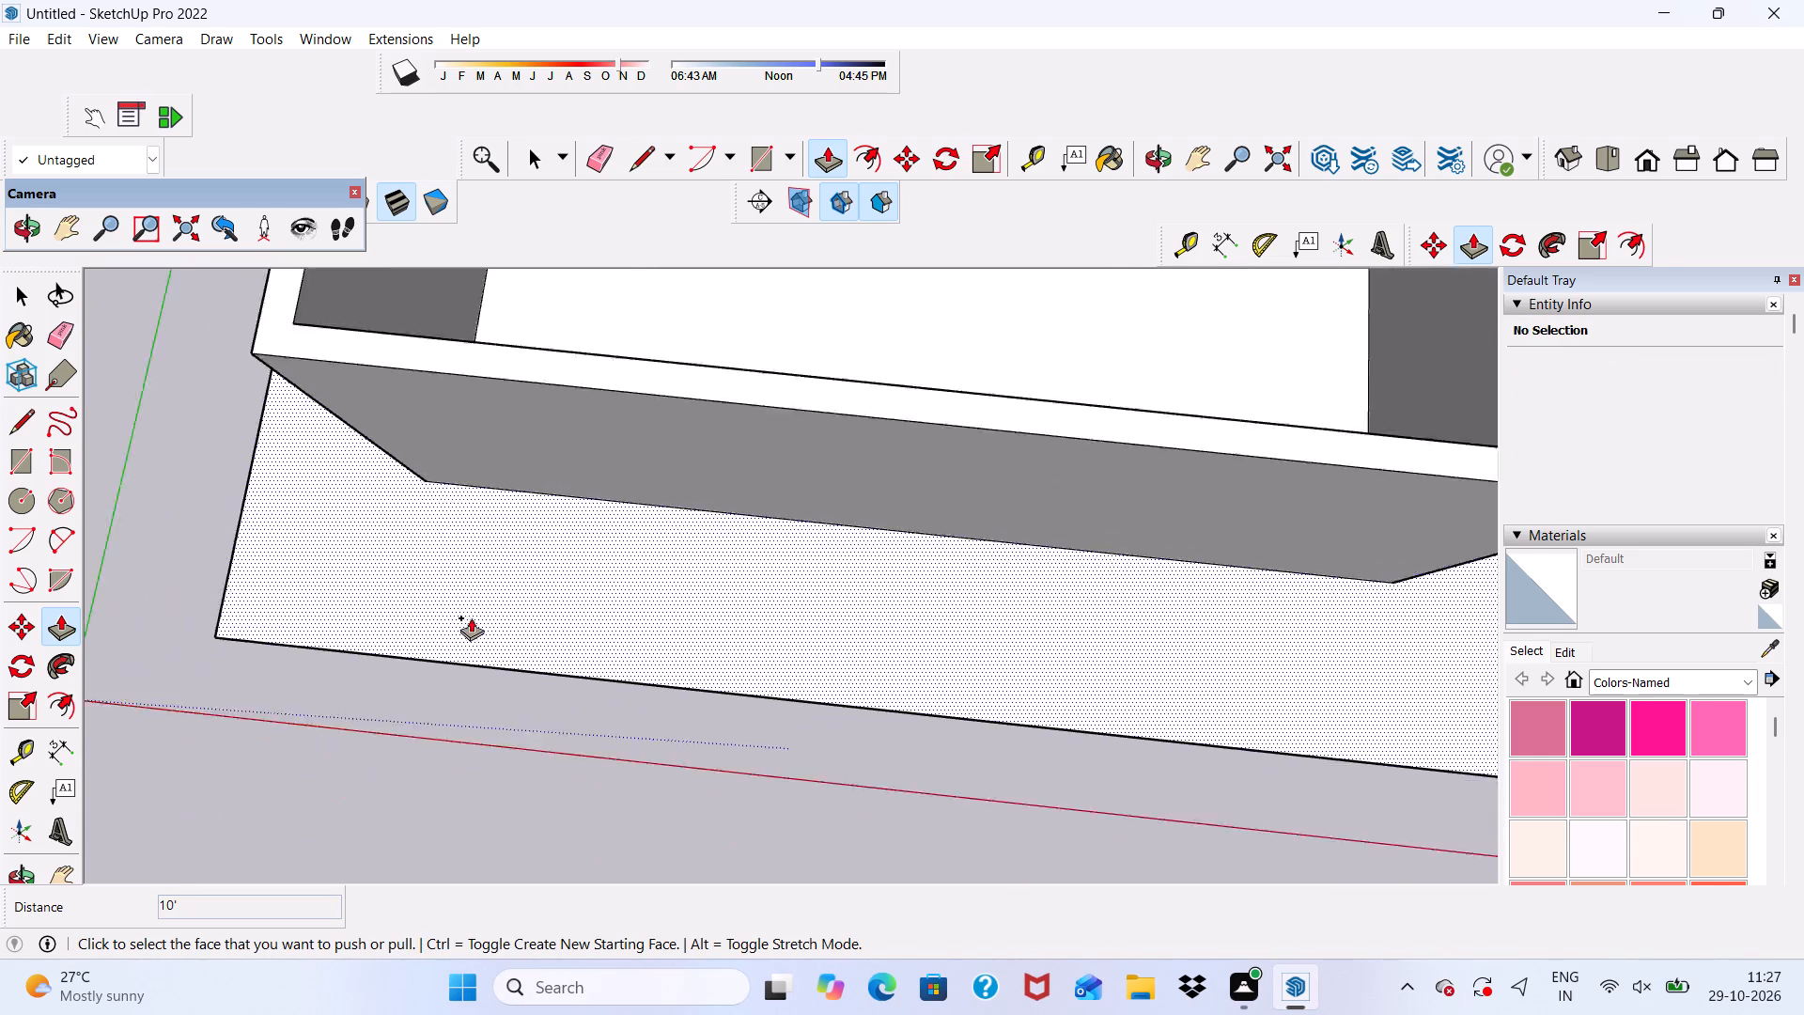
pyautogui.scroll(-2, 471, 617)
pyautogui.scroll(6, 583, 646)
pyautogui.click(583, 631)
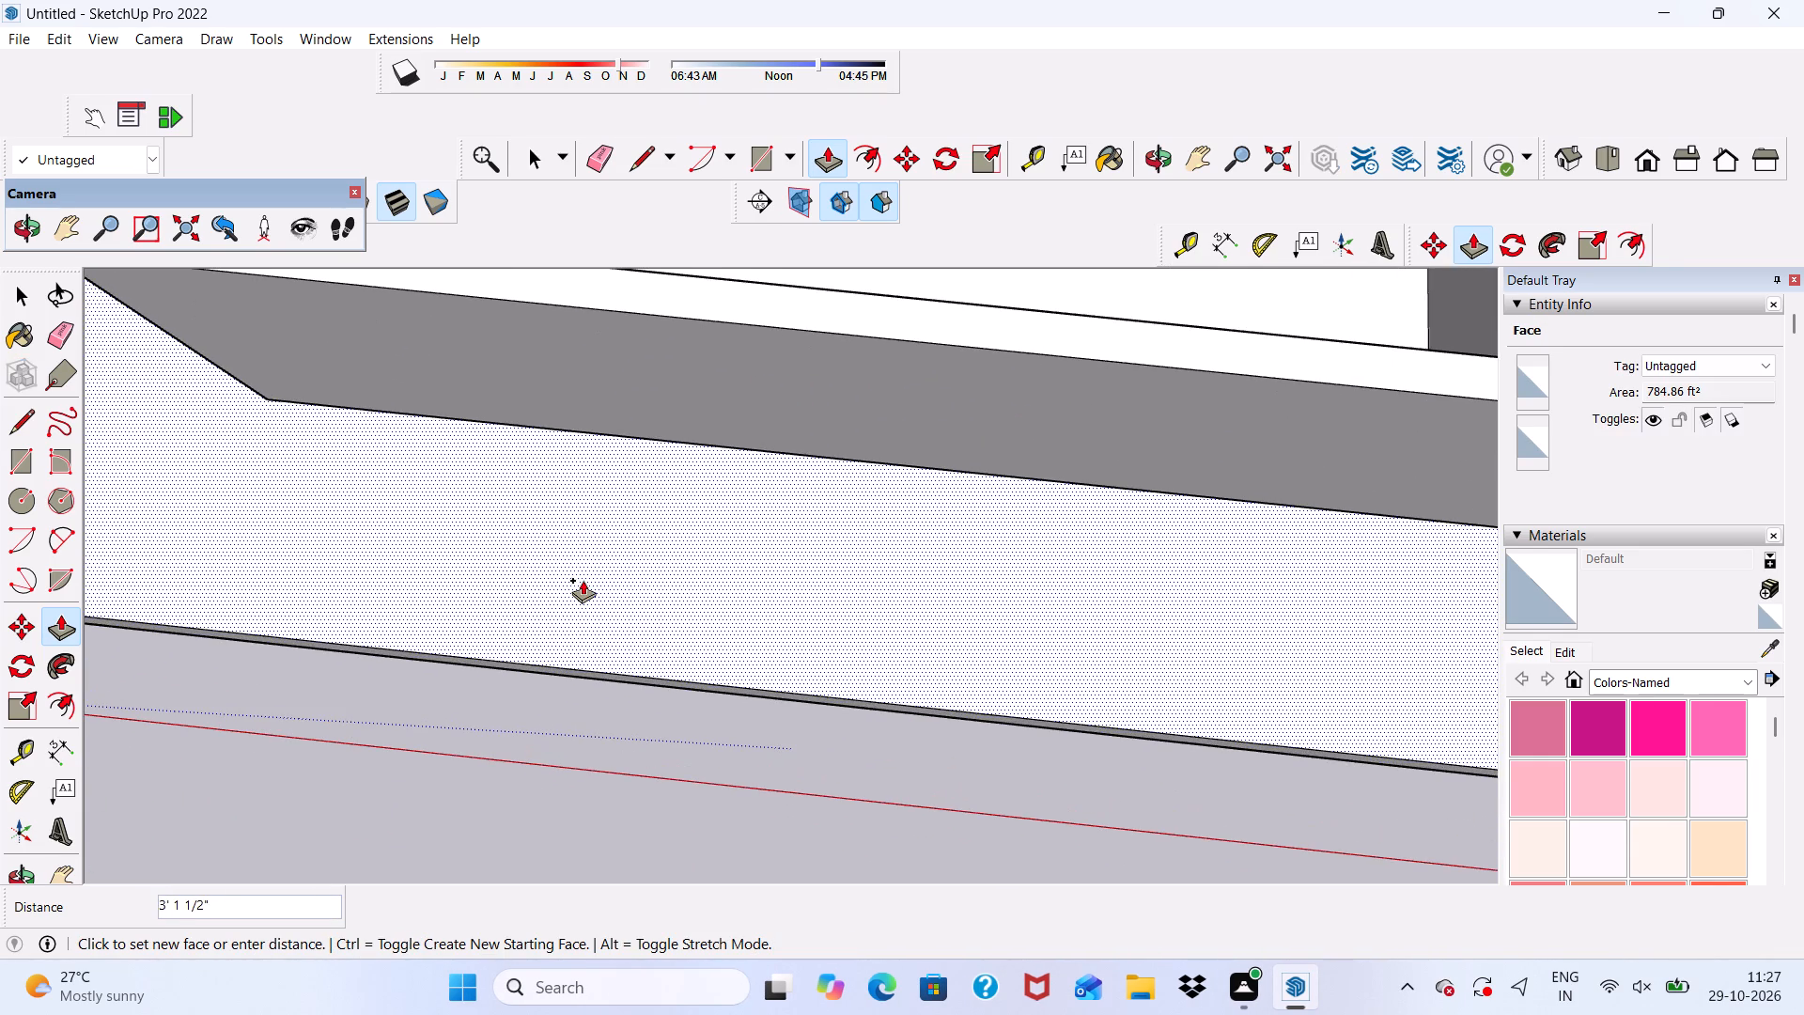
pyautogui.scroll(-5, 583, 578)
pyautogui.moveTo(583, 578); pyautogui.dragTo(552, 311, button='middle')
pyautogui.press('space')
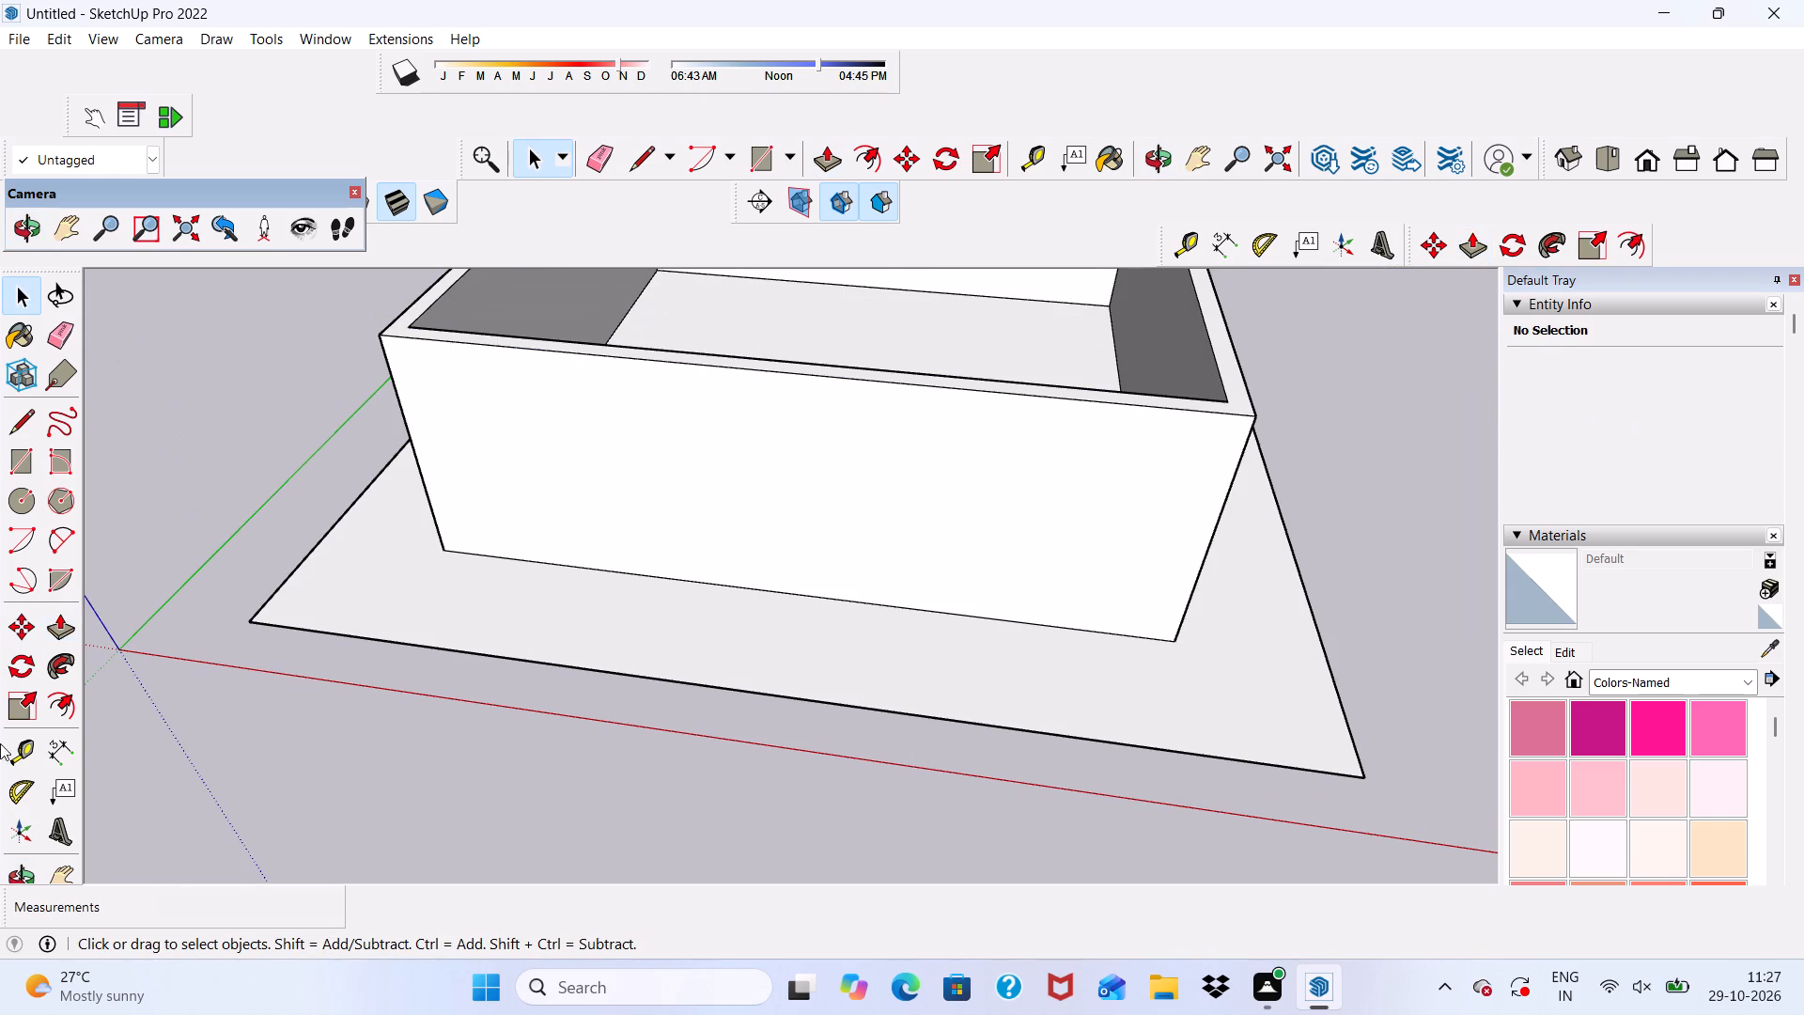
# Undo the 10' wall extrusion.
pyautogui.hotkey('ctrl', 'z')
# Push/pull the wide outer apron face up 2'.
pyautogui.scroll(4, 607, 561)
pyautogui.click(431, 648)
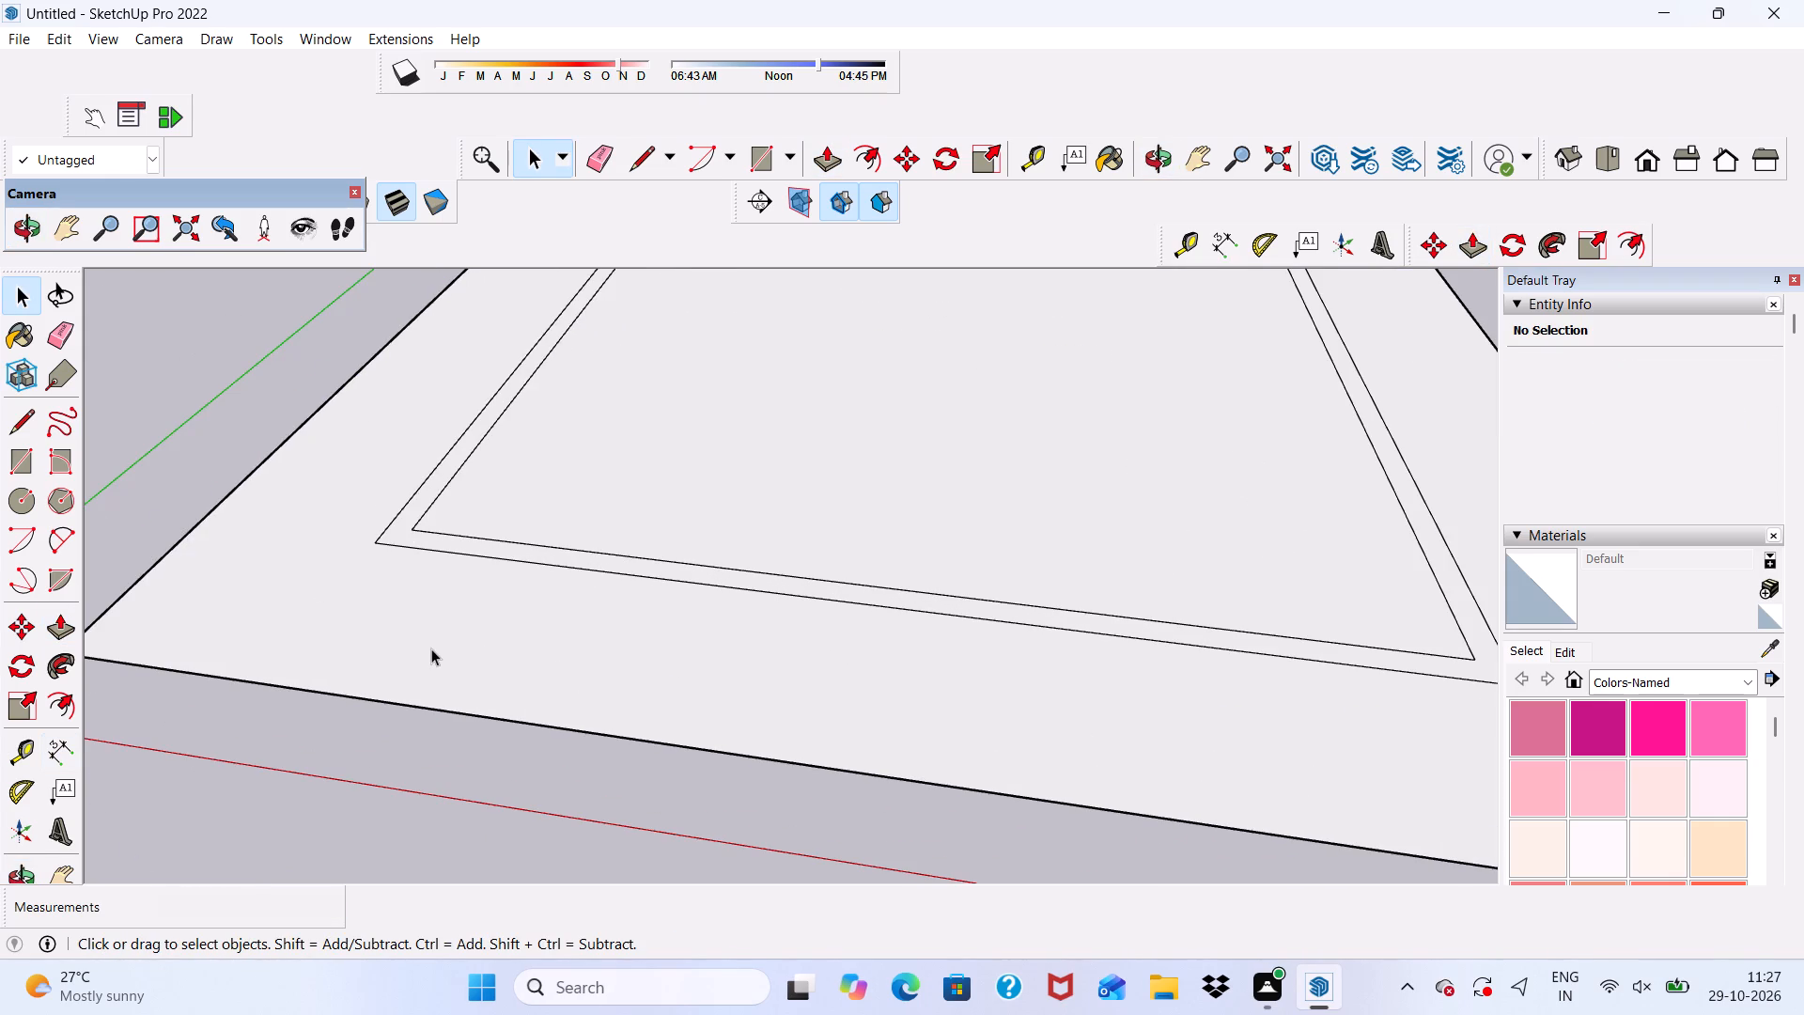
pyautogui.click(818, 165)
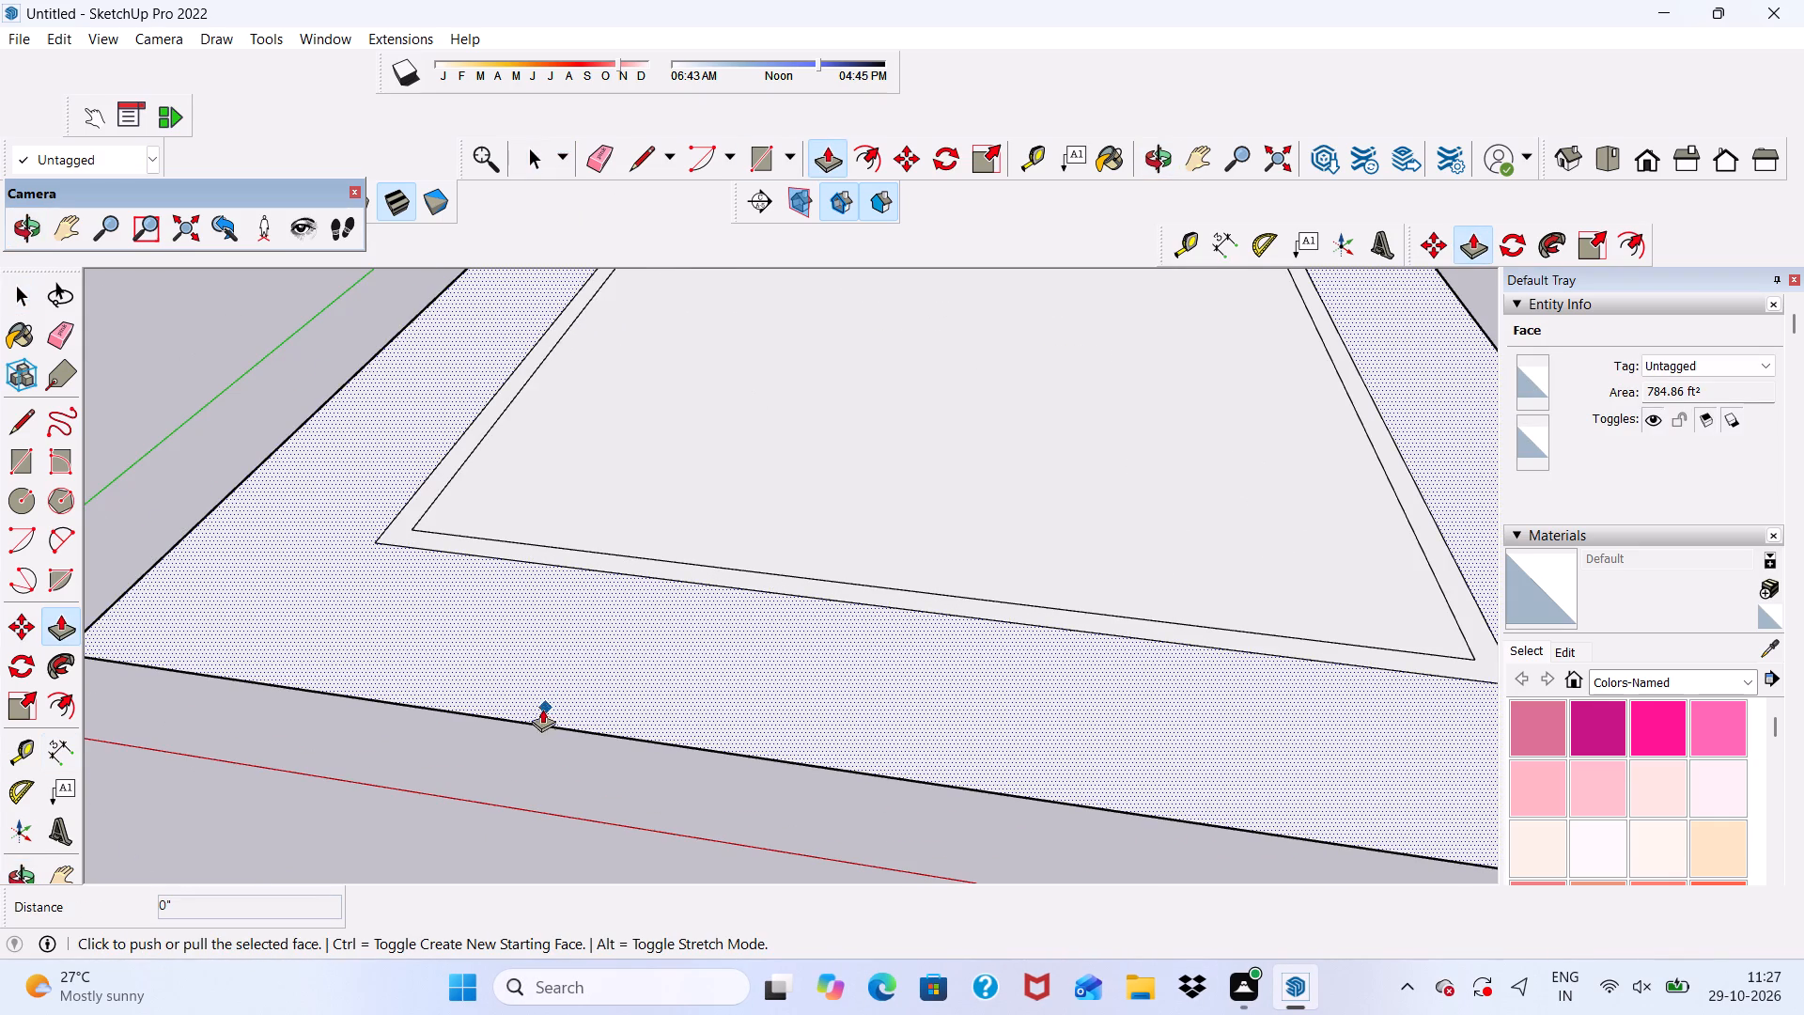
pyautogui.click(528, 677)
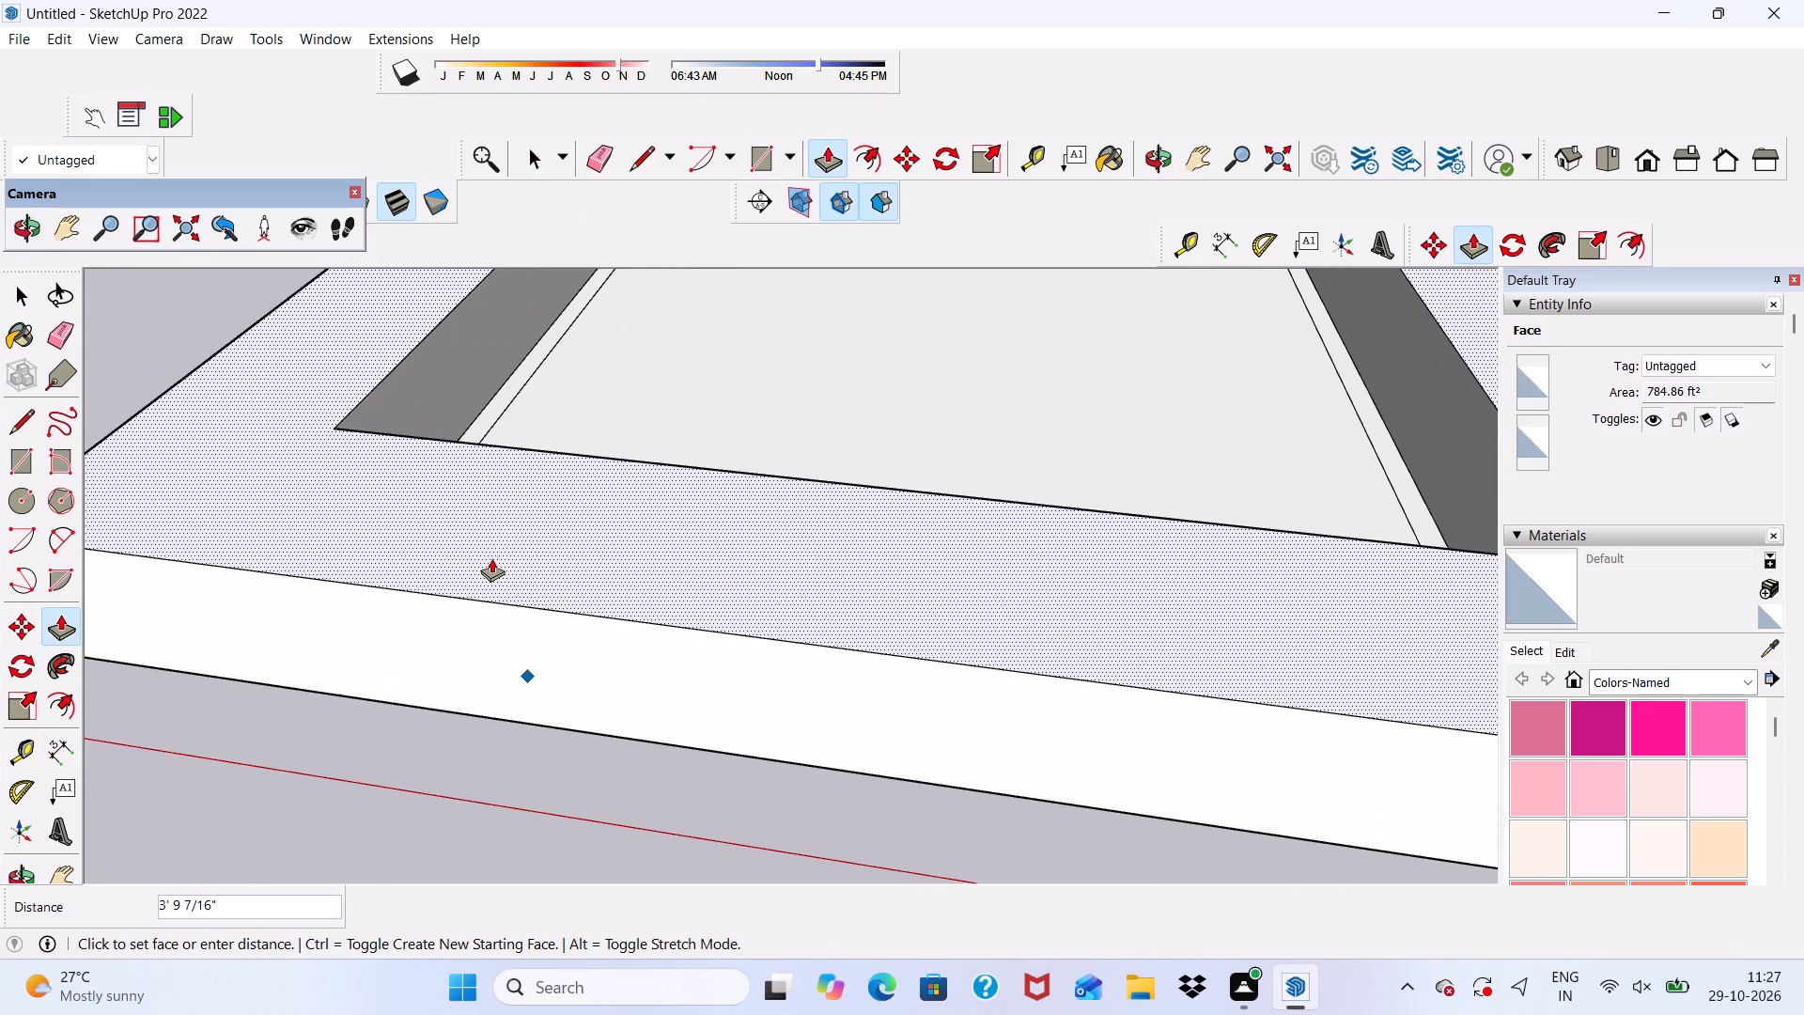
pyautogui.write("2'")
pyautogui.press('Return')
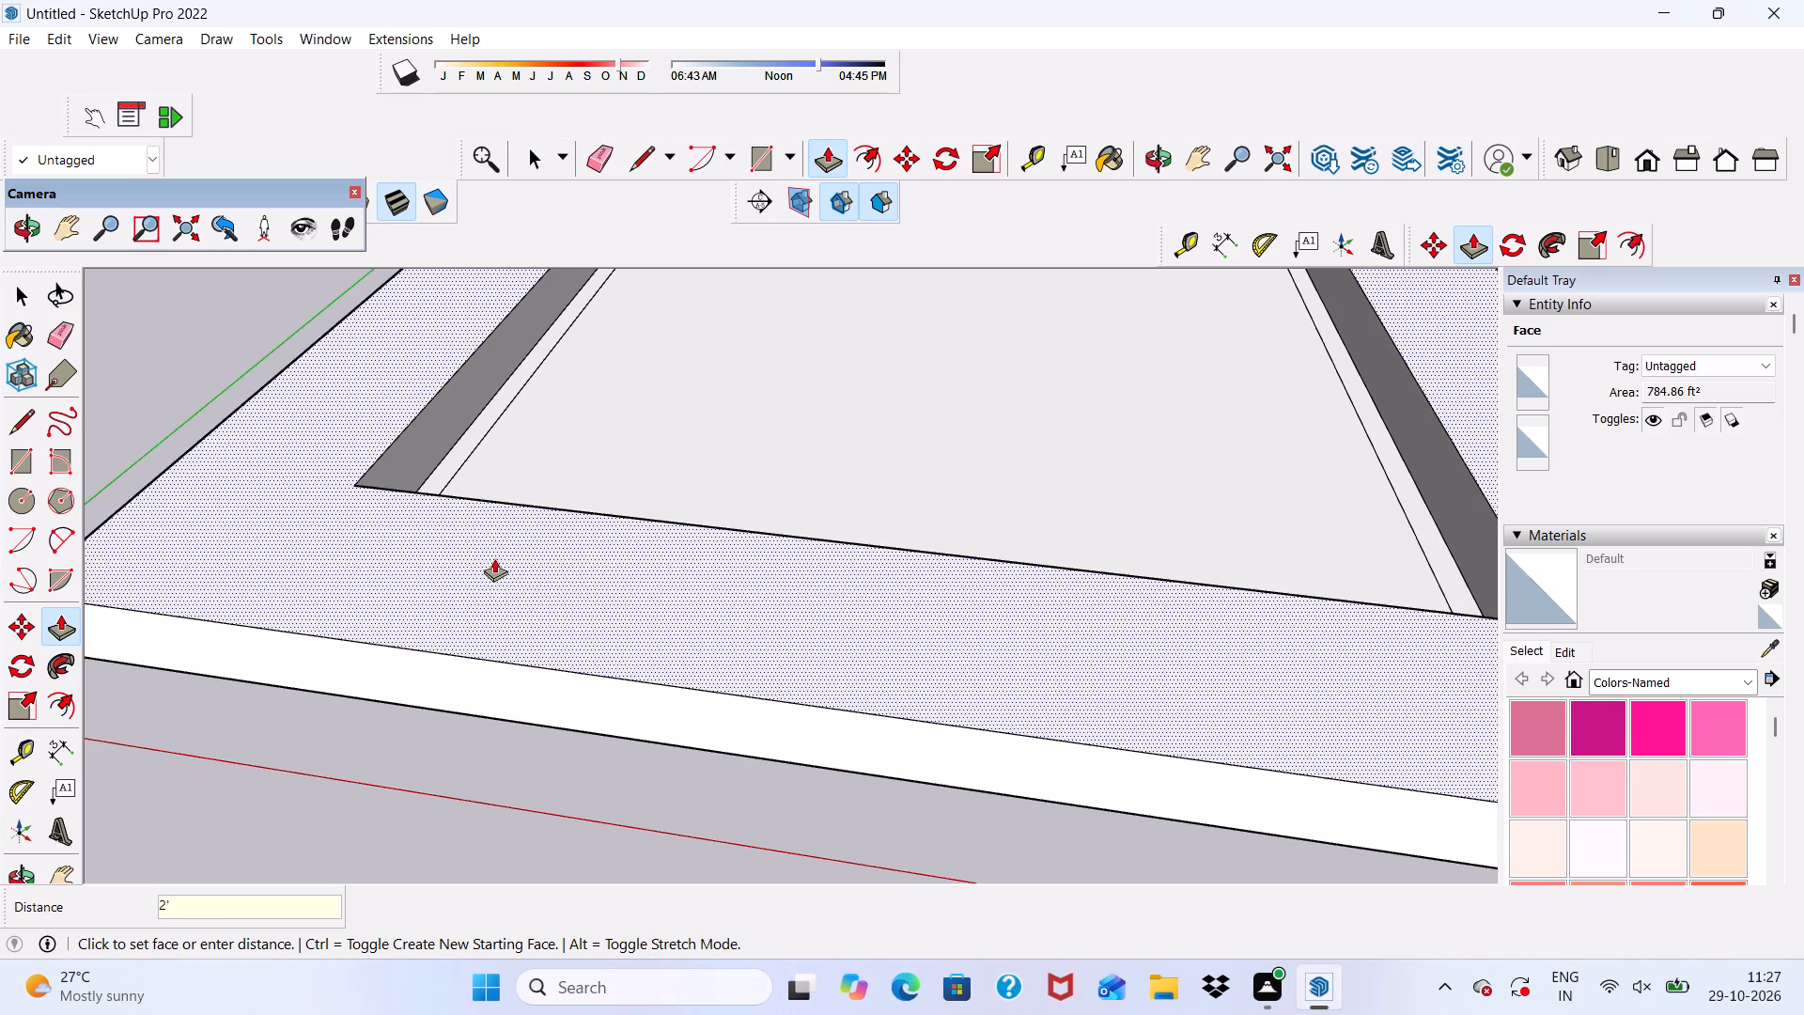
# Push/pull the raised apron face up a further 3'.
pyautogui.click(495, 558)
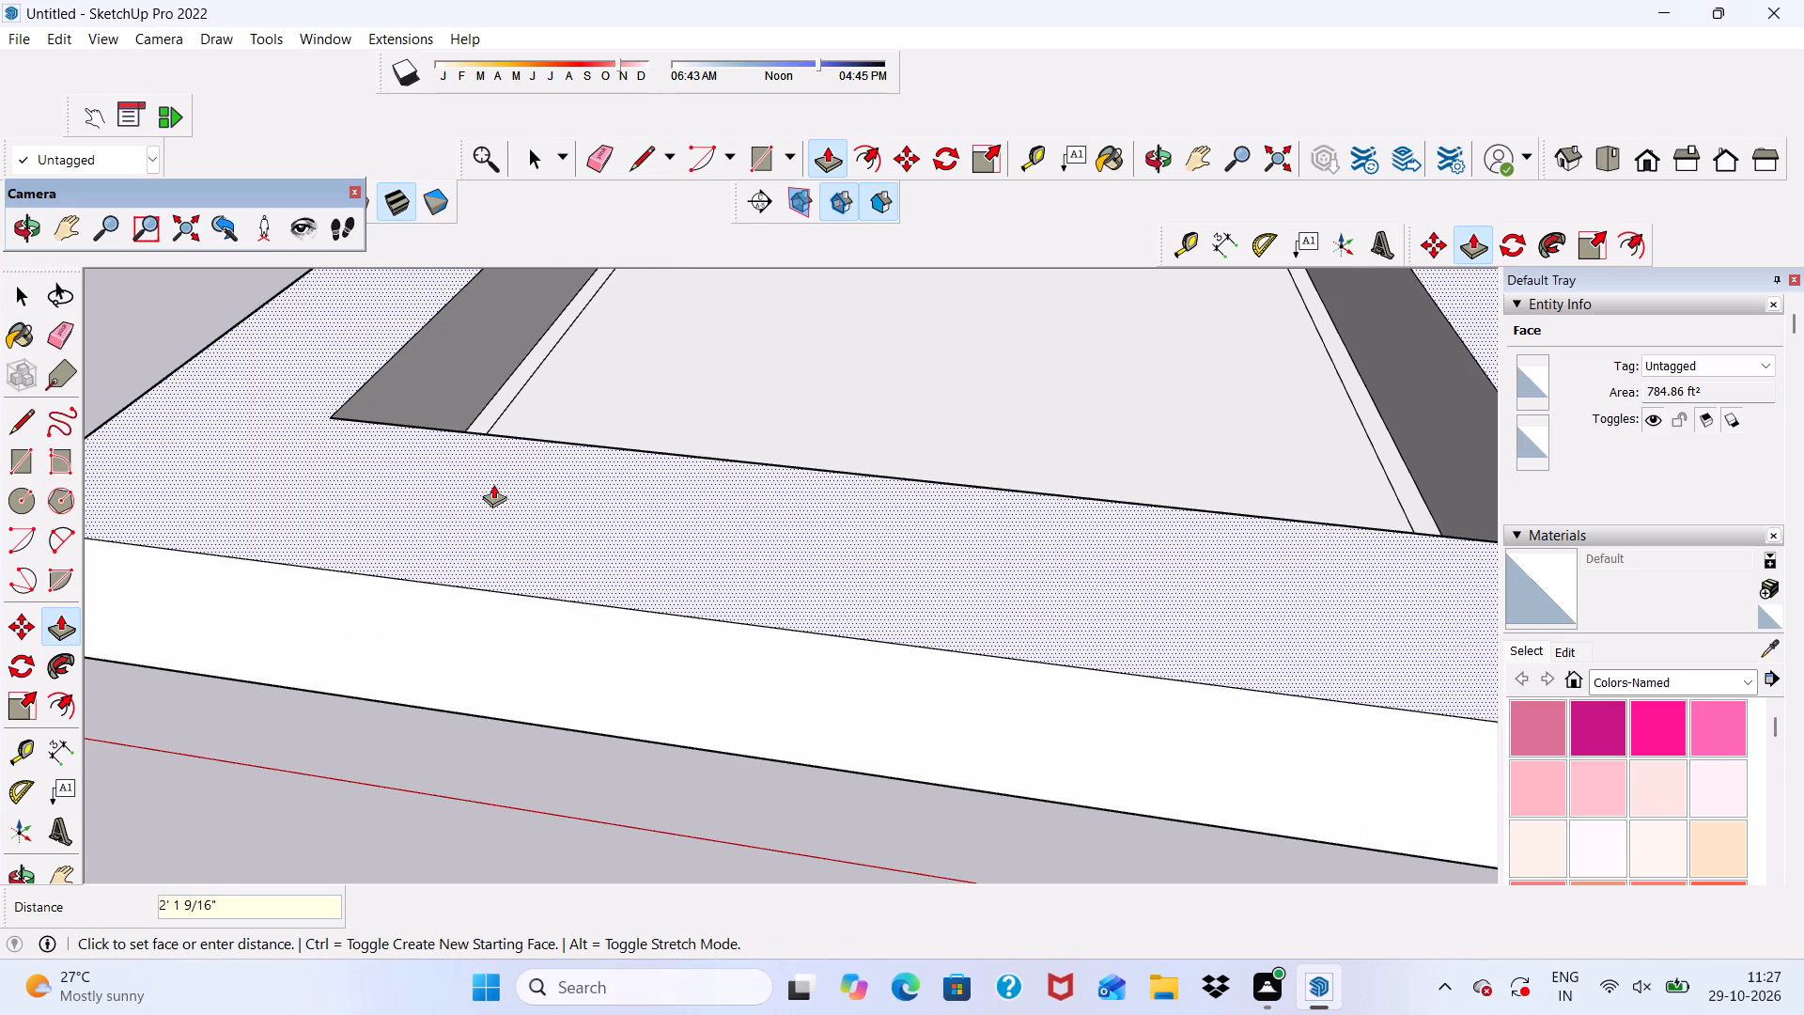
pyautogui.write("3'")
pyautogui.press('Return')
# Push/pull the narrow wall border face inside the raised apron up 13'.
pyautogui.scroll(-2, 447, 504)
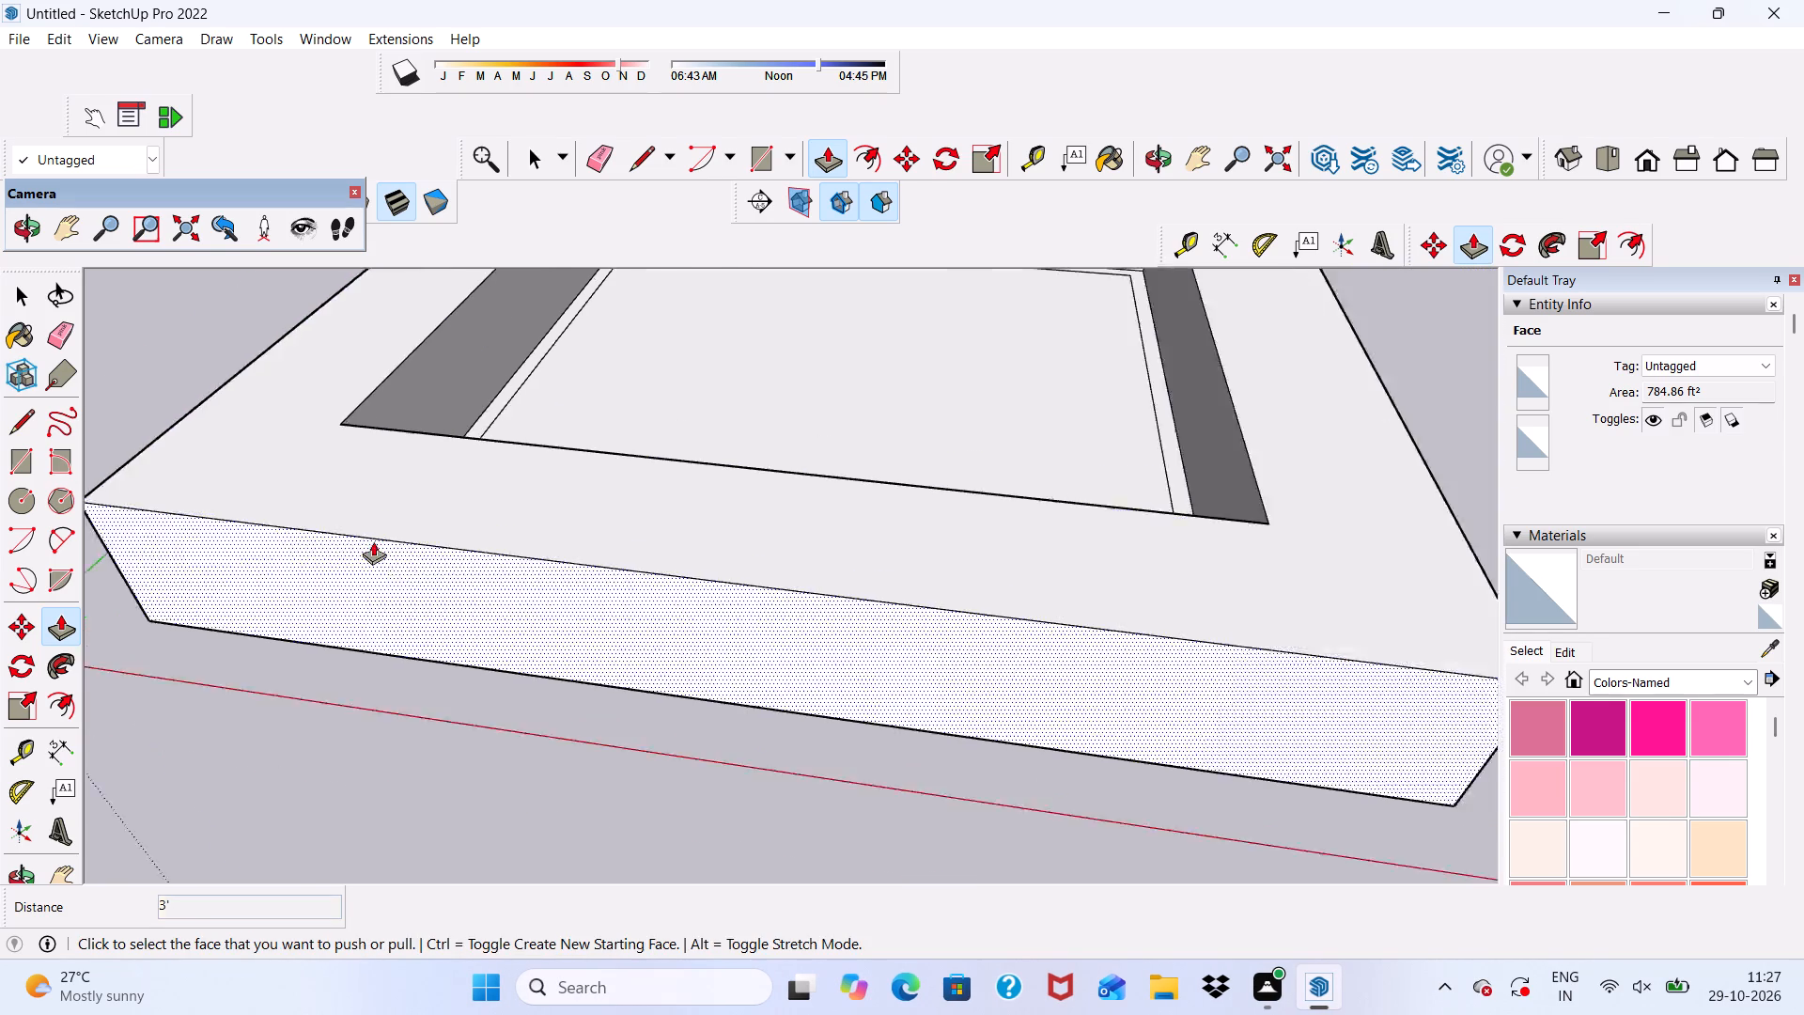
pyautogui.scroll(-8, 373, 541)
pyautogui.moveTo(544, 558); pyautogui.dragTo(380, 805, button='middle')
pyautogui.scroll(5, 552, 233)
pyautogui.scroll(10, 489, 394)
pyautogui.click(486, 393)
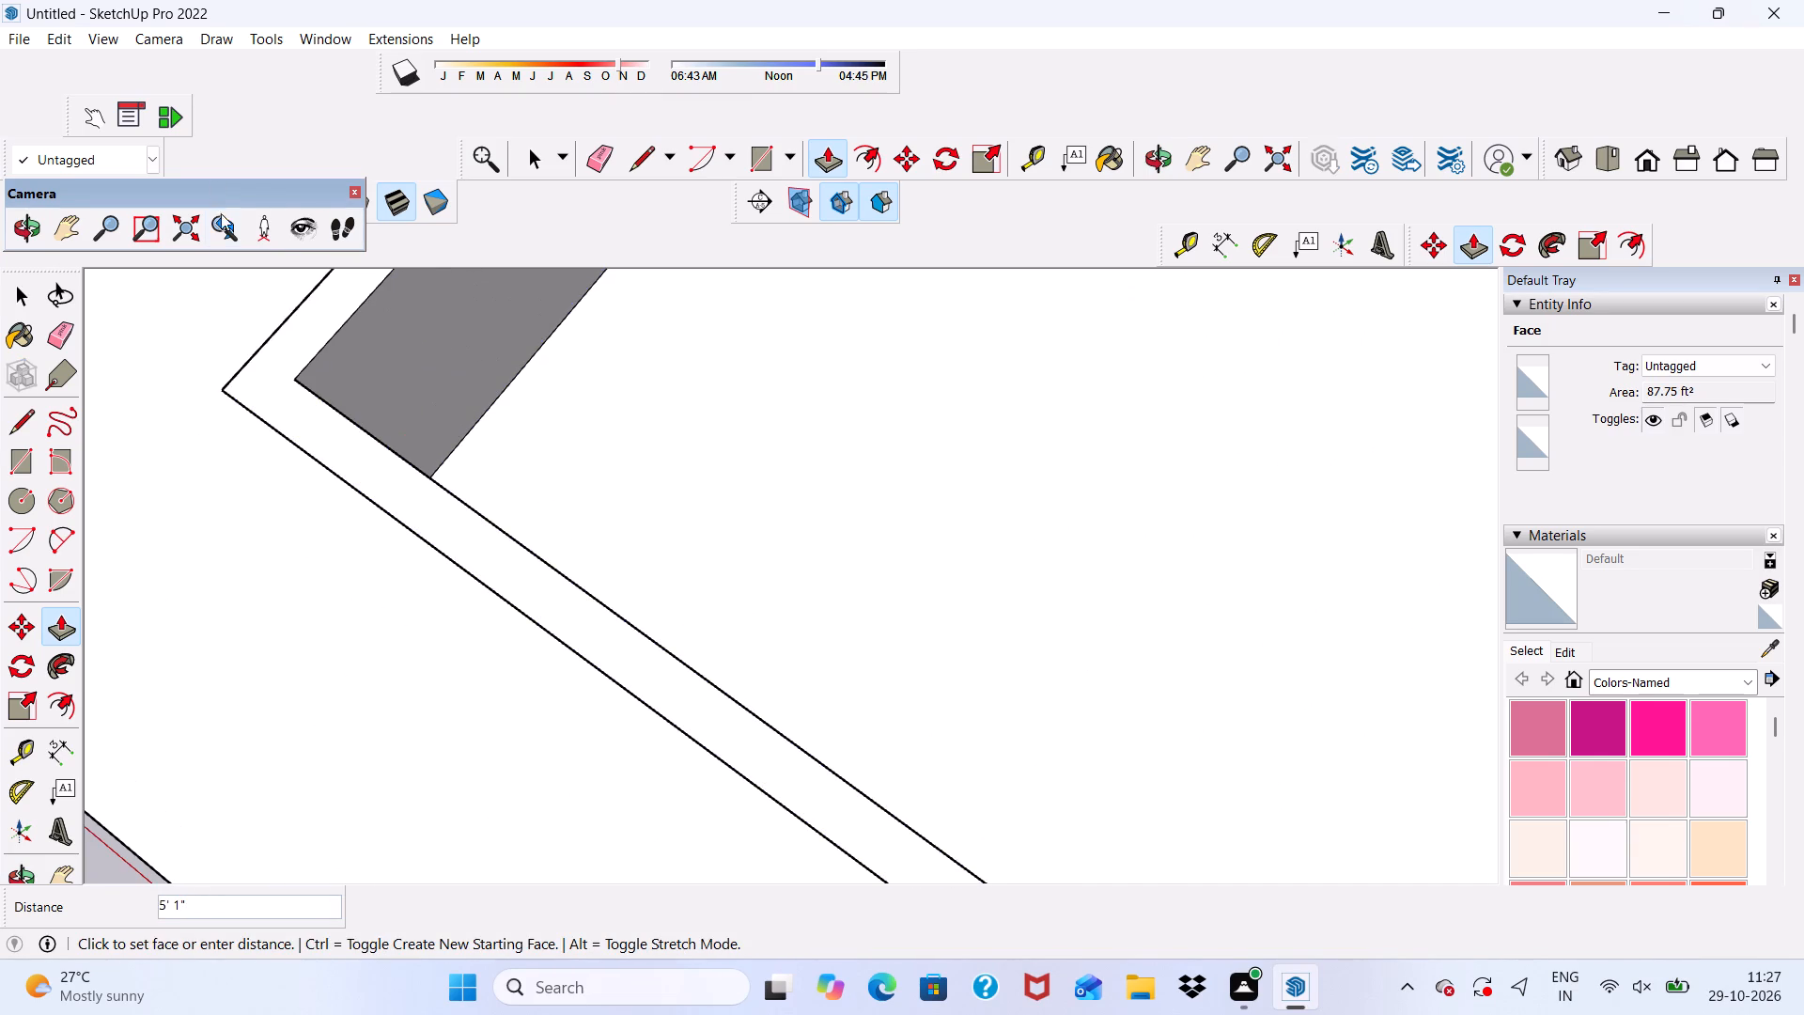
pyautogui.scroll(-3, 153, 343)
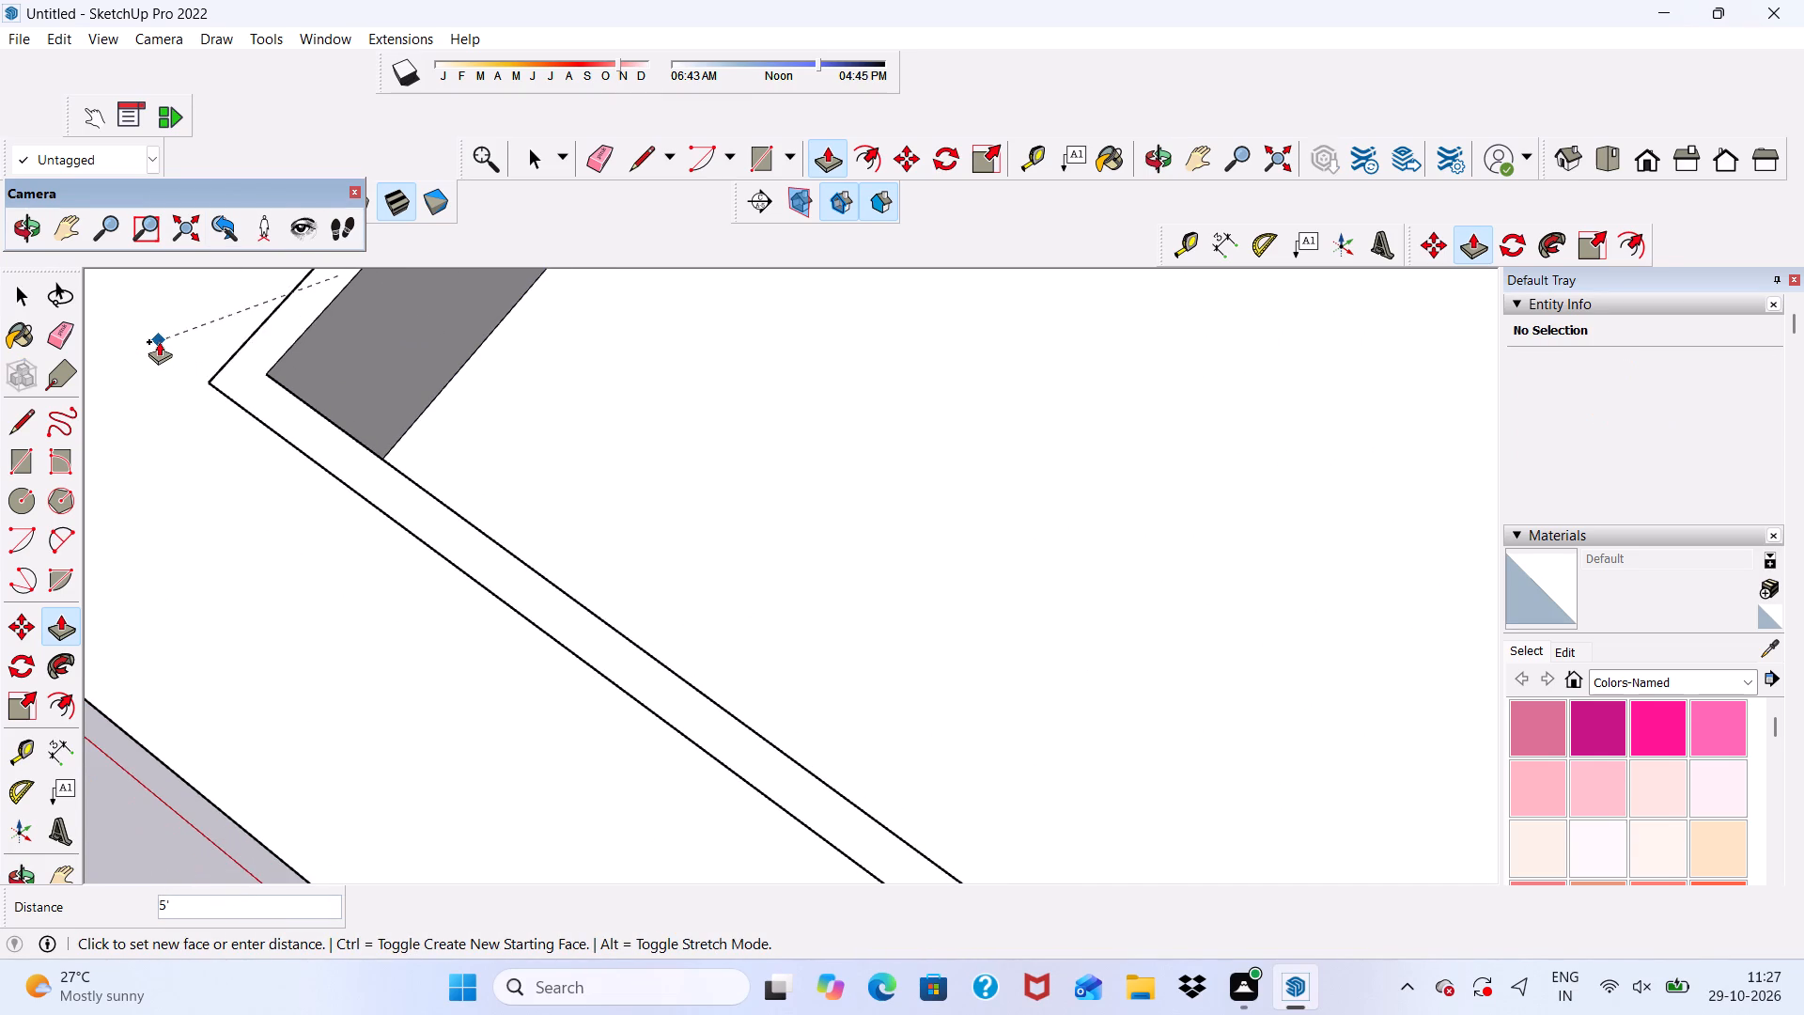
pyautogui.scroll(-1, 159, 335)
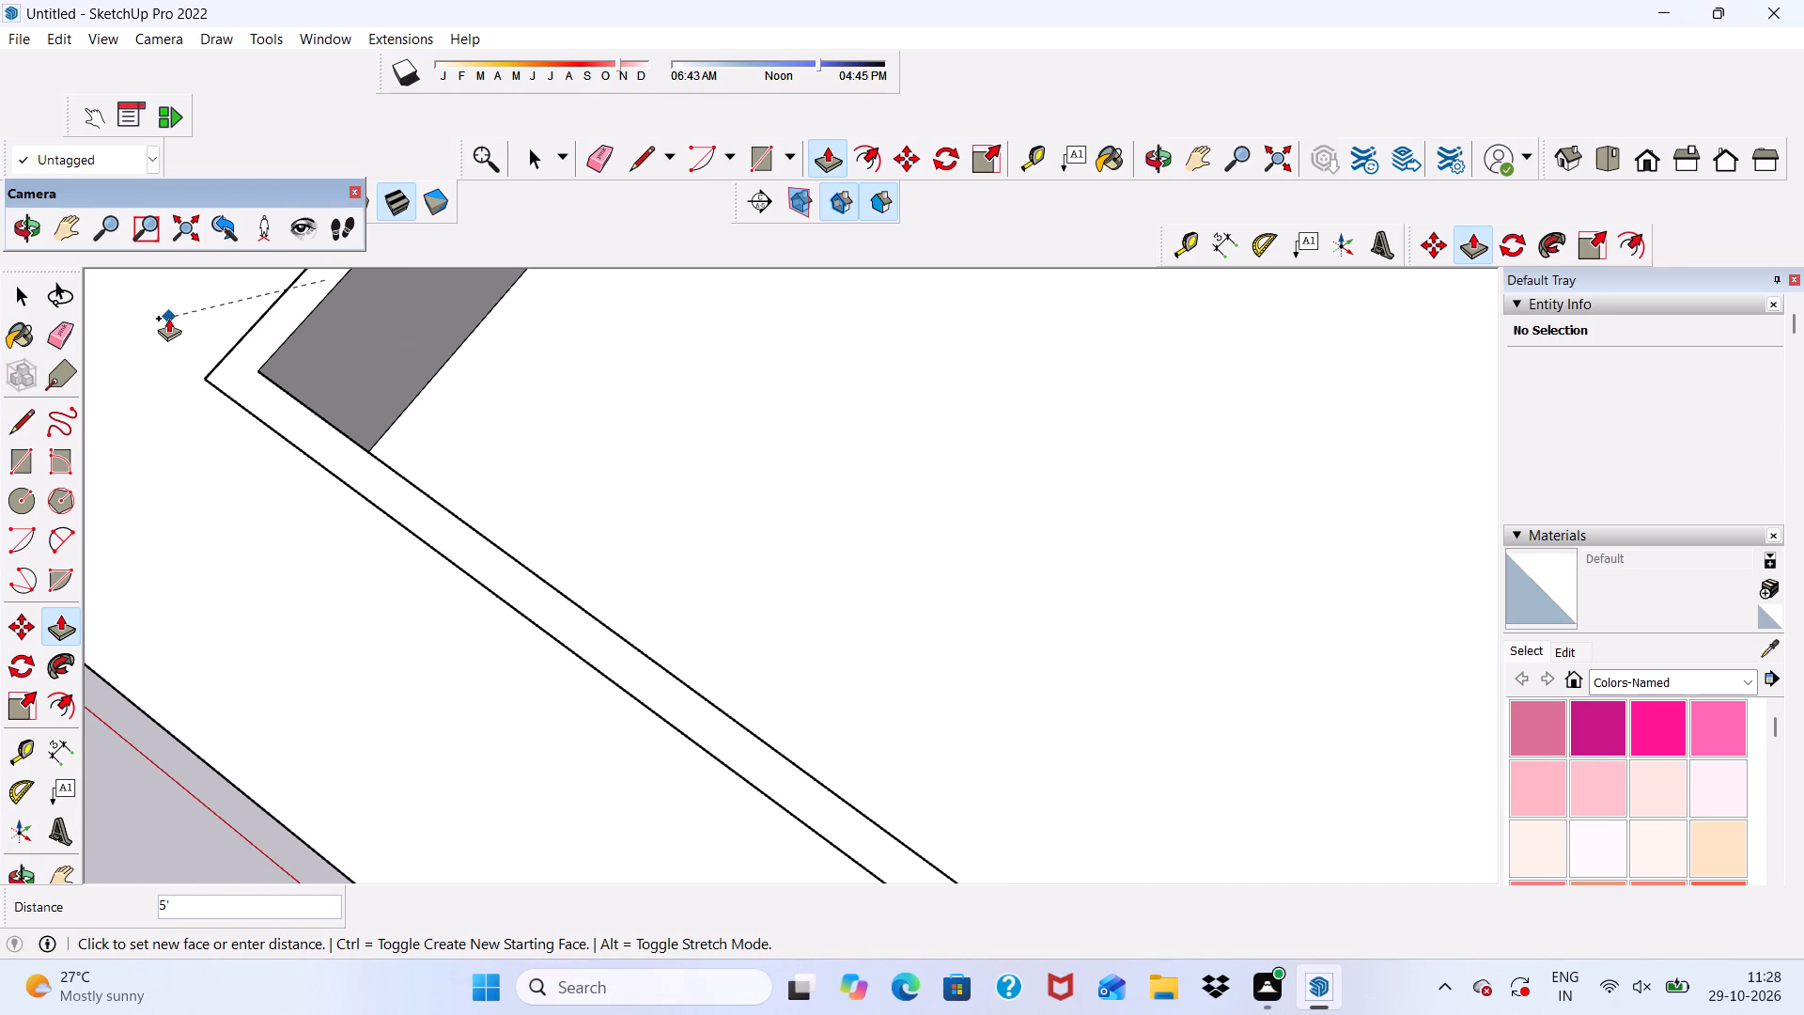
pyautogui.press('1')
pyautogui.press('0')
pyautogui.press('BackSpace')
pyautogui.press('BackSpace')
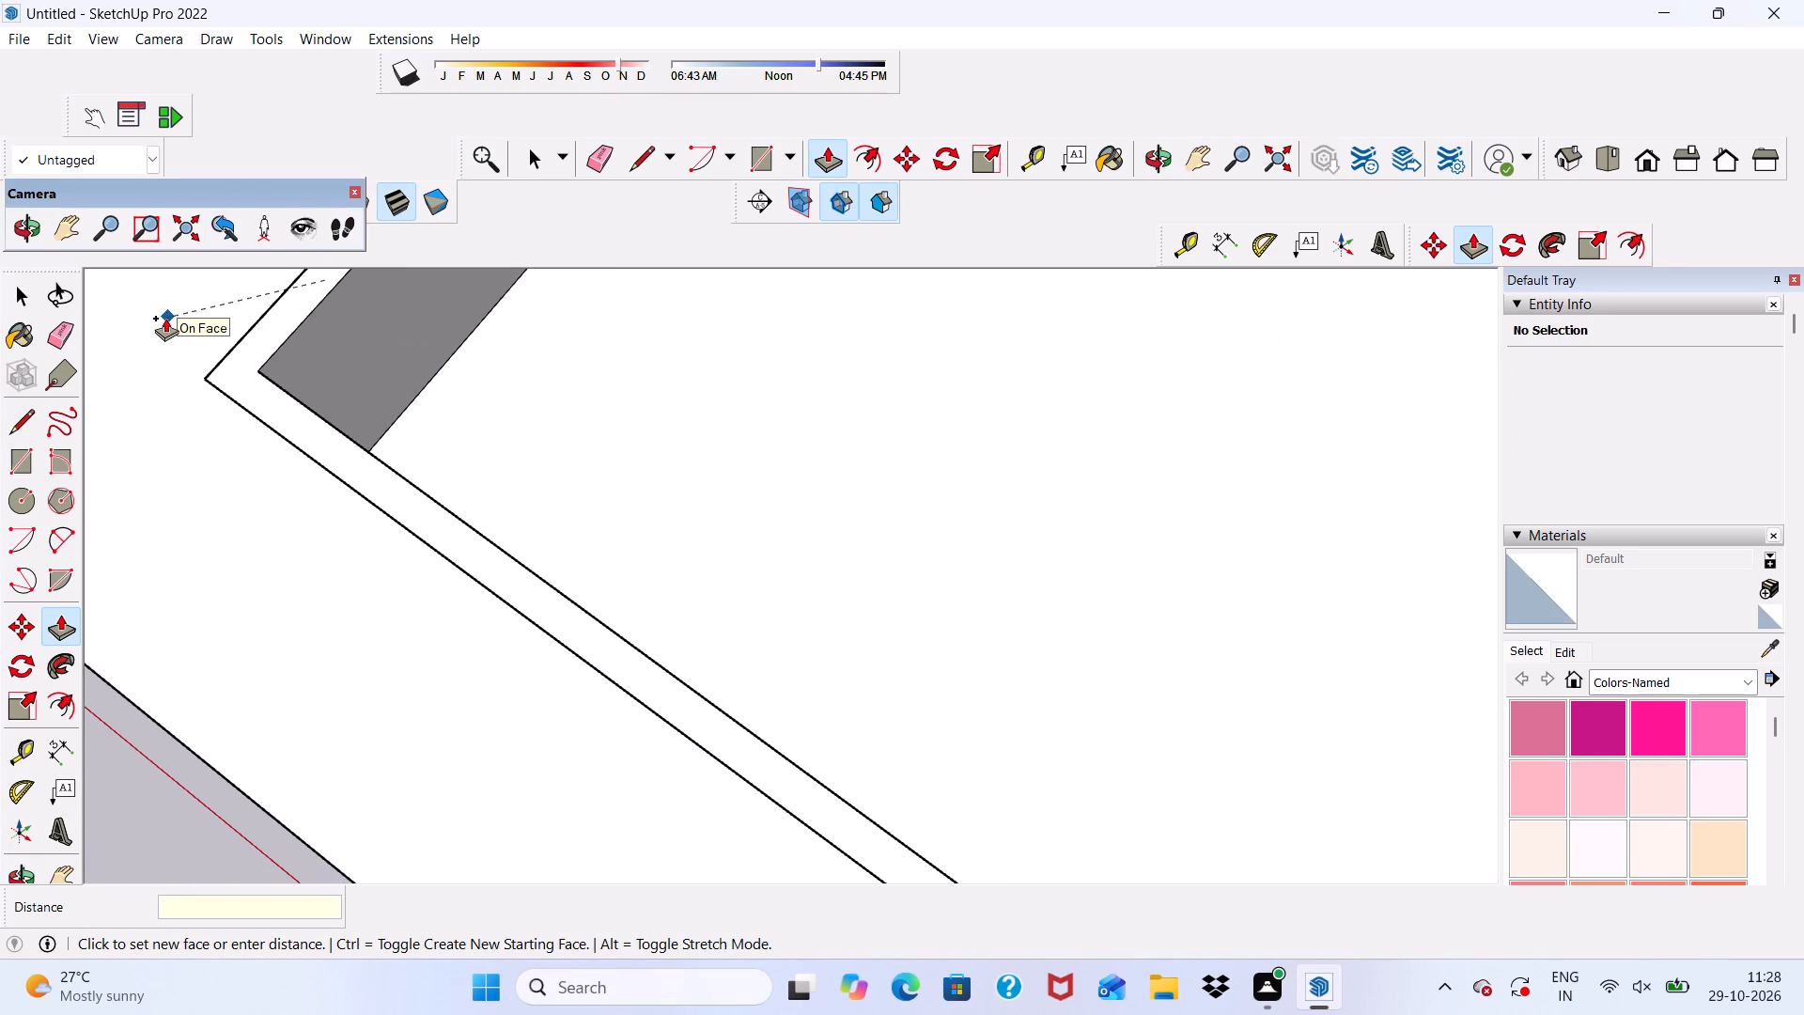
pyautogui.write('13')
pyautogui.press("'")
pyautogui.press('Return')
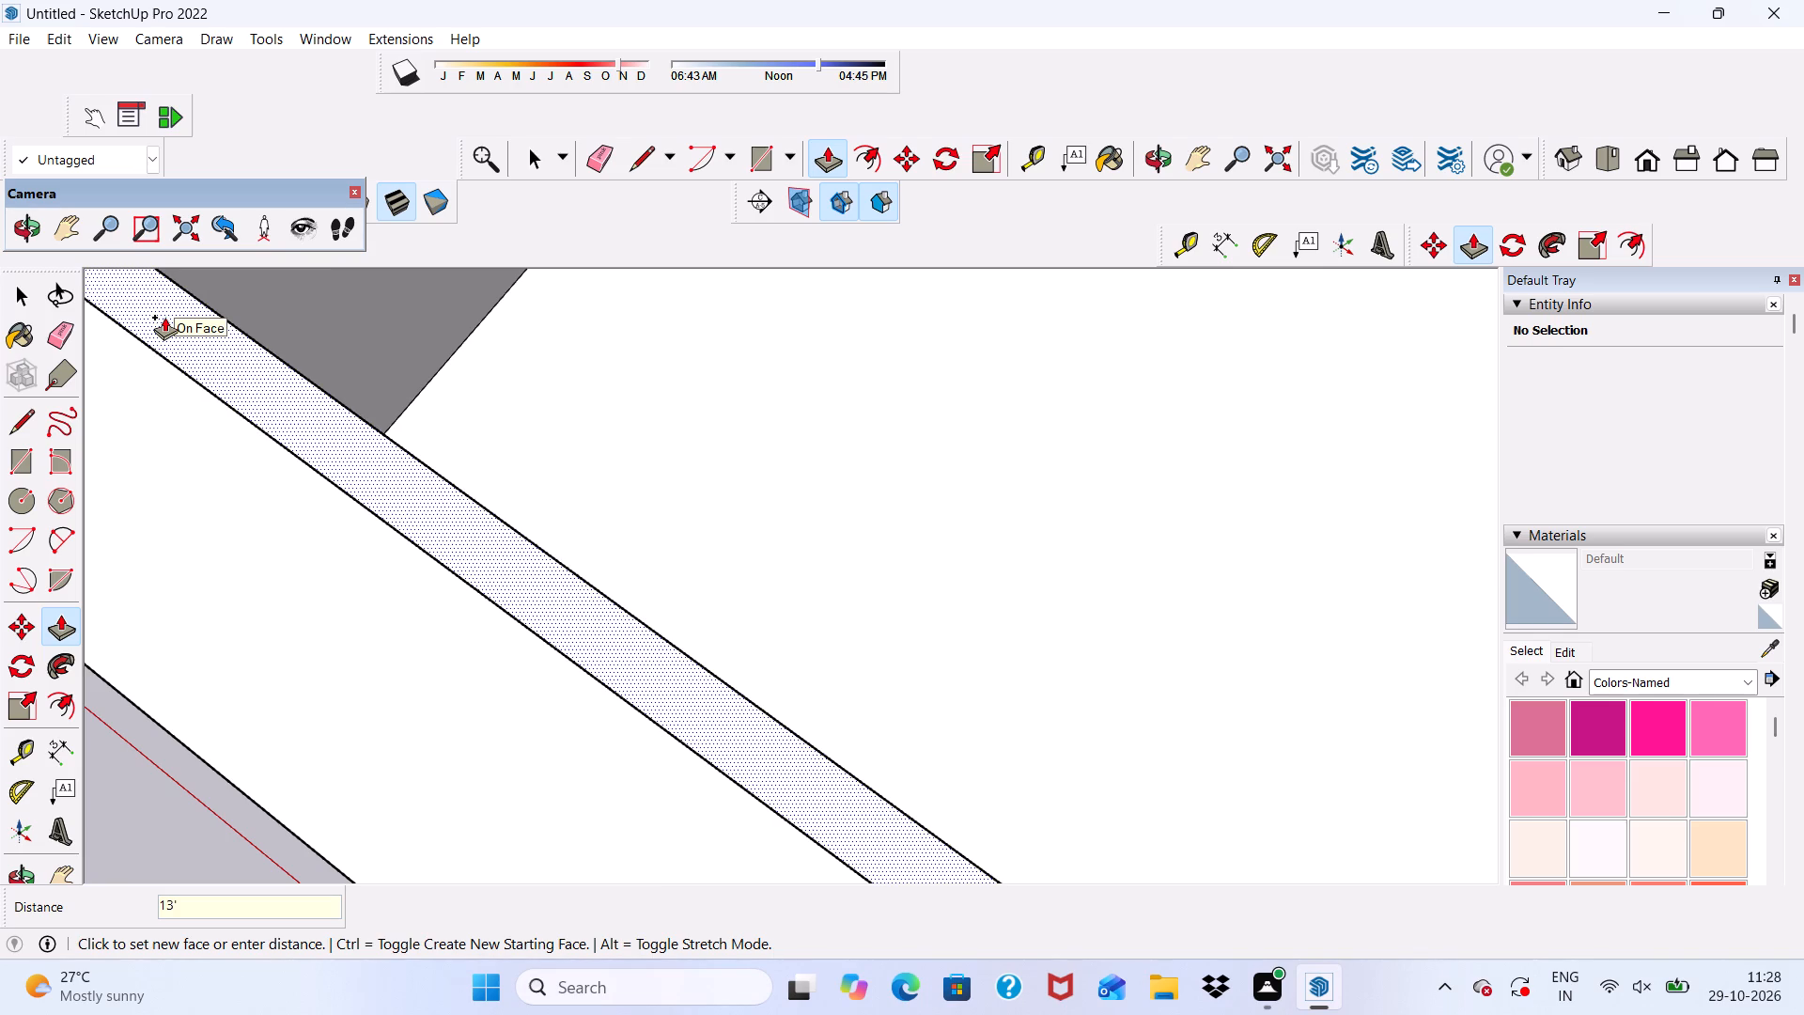
# Examine the raised walls and surrounding plinth from several angles and from farther away.
pyautogui.scroll(-15, 166, 317)
pyautogui.moveTo(281, 533); pyautogui.dragTo(492, 199, button='middle')
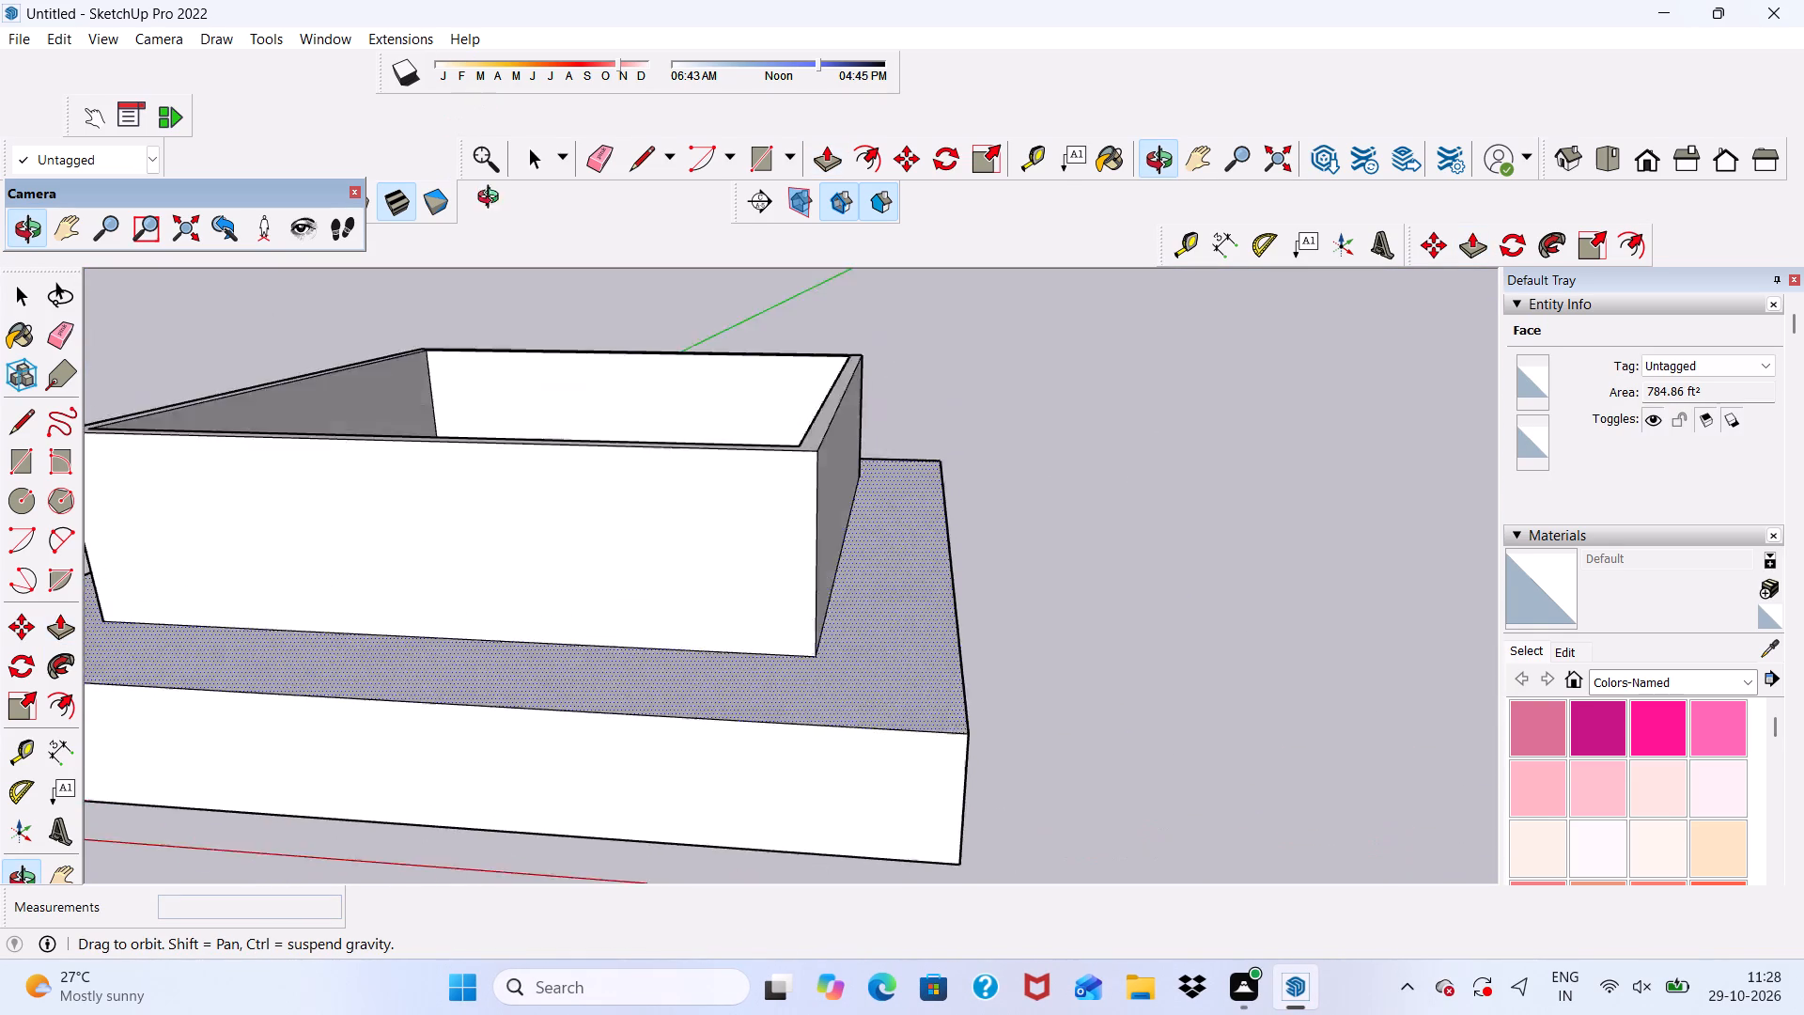
pyautogui.moveTo(492, 199); pyautogui.dragTo(502, 284, button='middle')
pyautogui.scroll(1, 545, 352)
pyautogui.scroll(-12, 567, 330)
pyautogui.moveTo(842, 500); pyautogui.dragTo(864, 424, button='middle')
pyautogui.moveTo(862, 344); pyautogui.dragTo(864, 424)
pyautogui.click(864, 424)
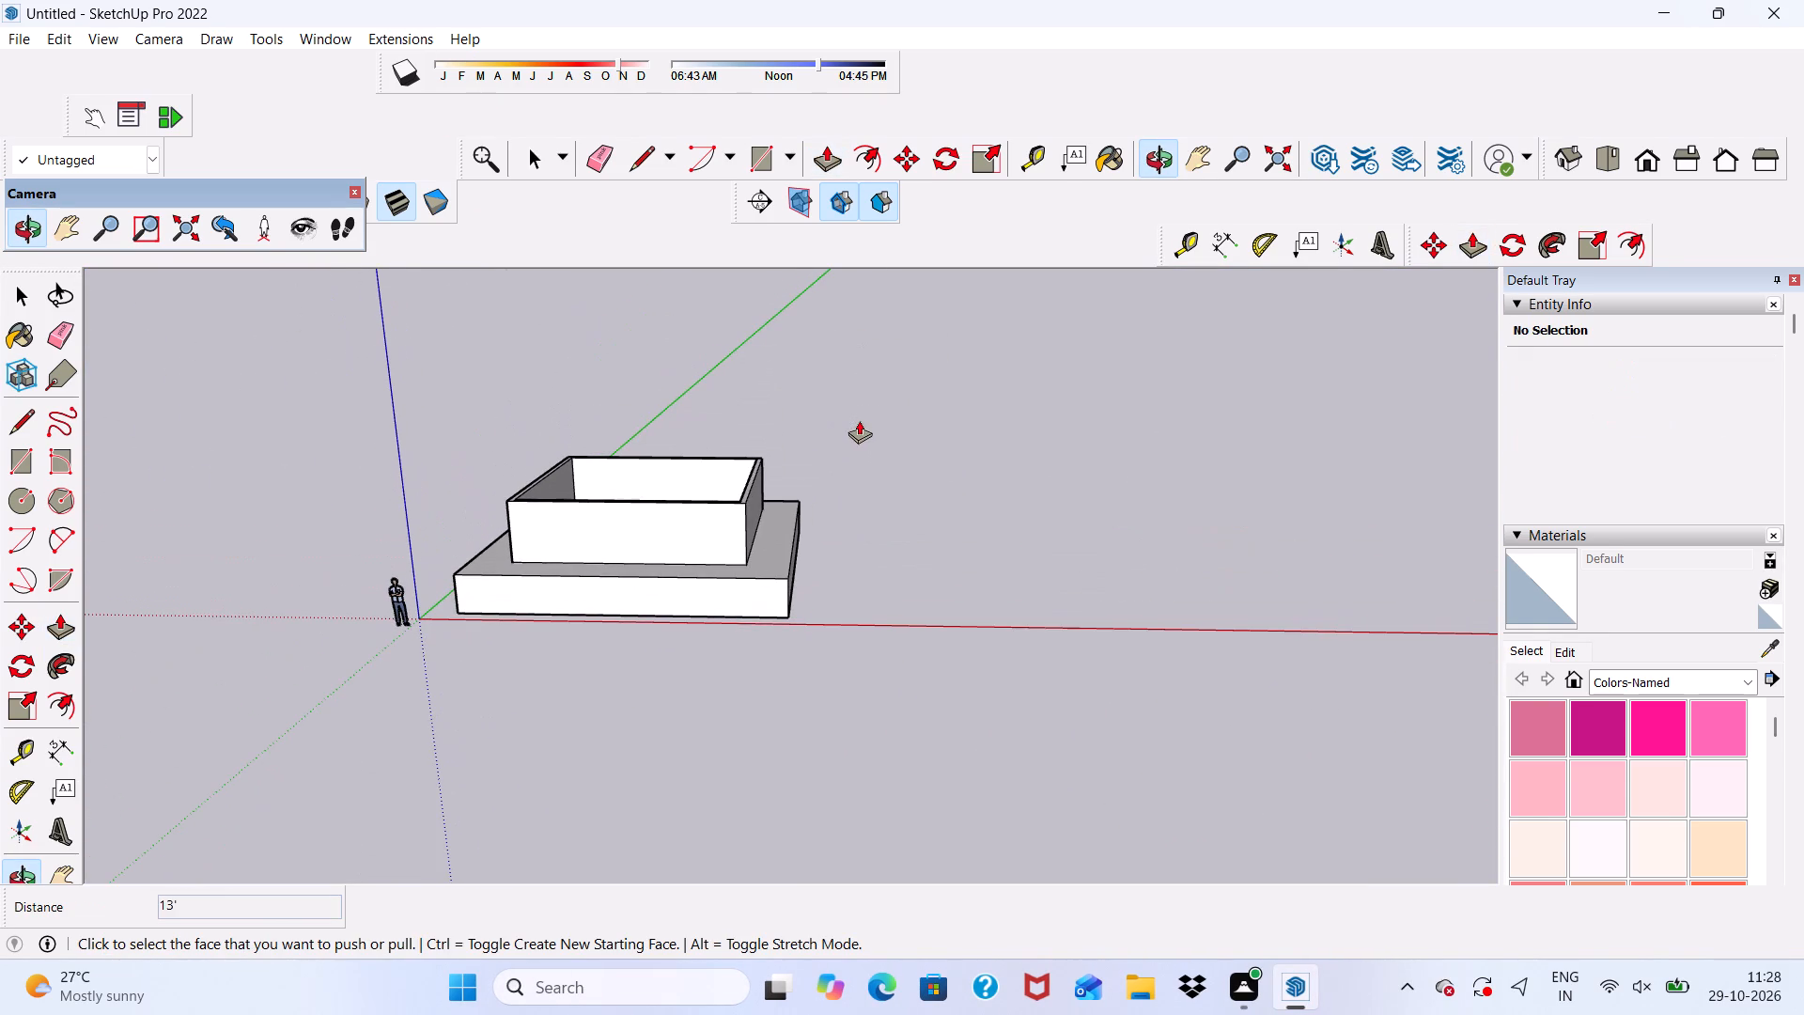
pyautogui.moveTo(854, 439); pyautogui.dragTo(762, 516, button='middle')
pyautogui.moveTo(797, 495); pyautogui.dragTo(779, 506)
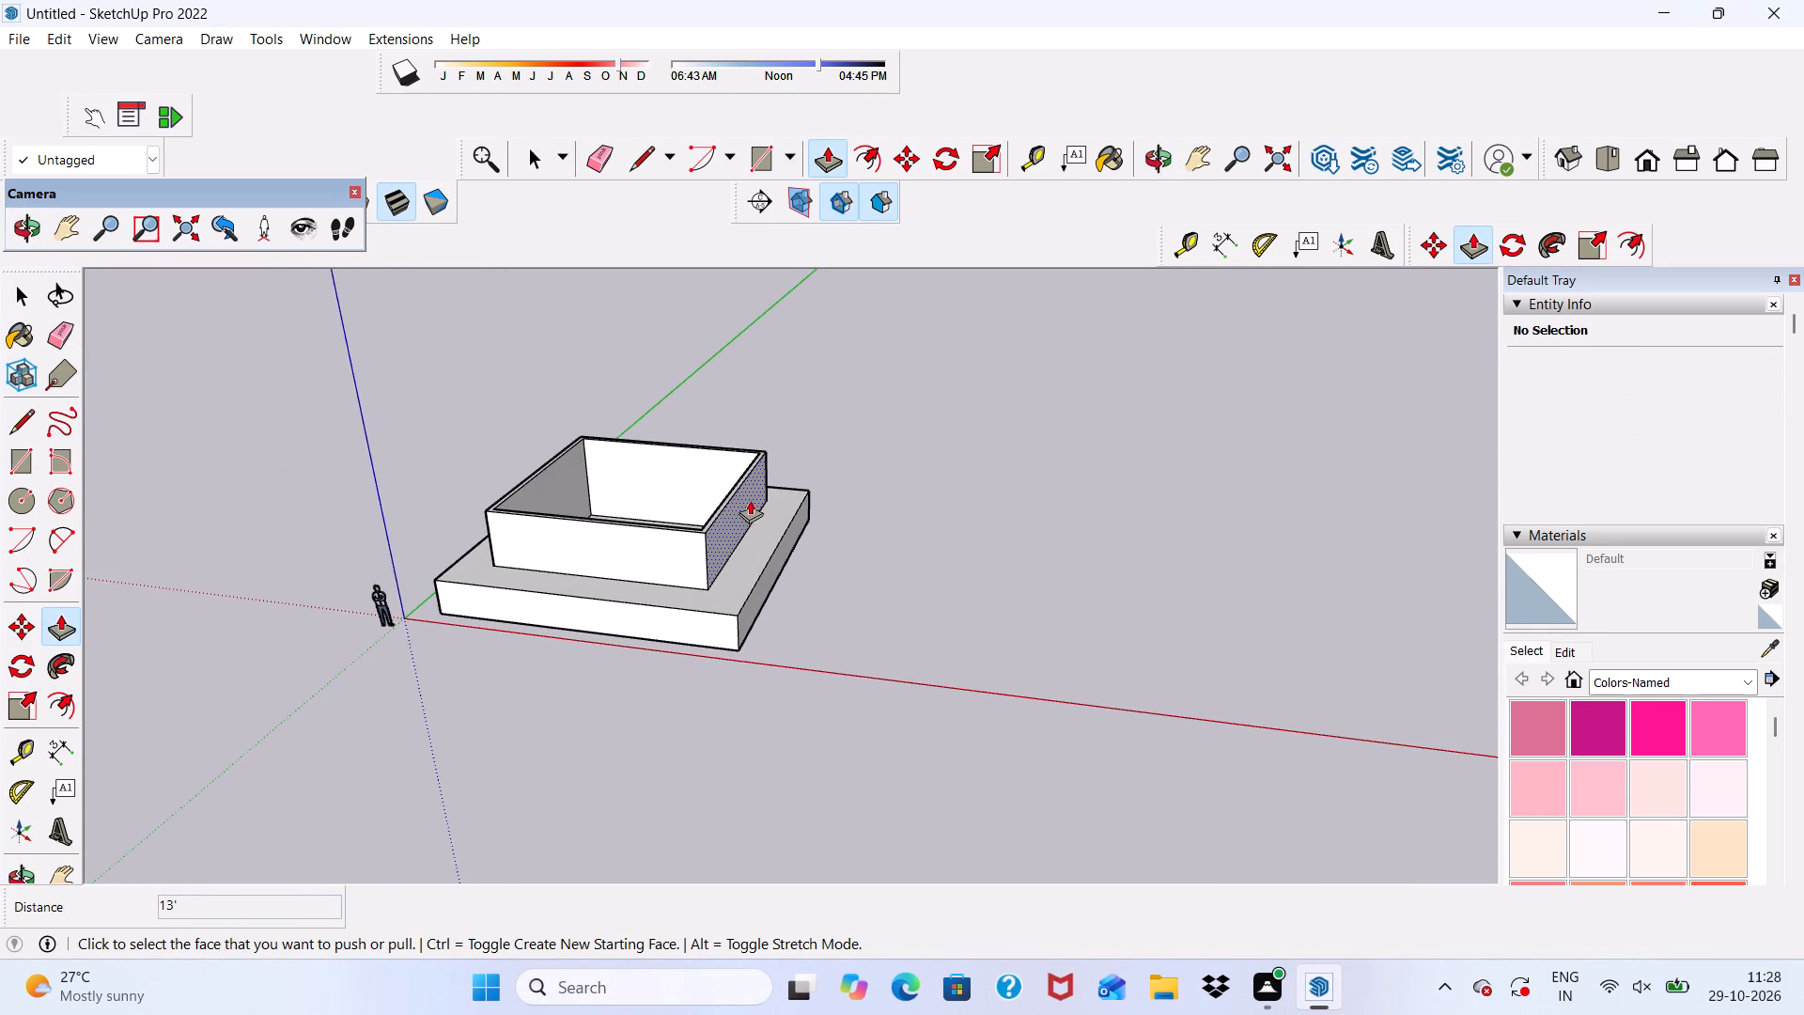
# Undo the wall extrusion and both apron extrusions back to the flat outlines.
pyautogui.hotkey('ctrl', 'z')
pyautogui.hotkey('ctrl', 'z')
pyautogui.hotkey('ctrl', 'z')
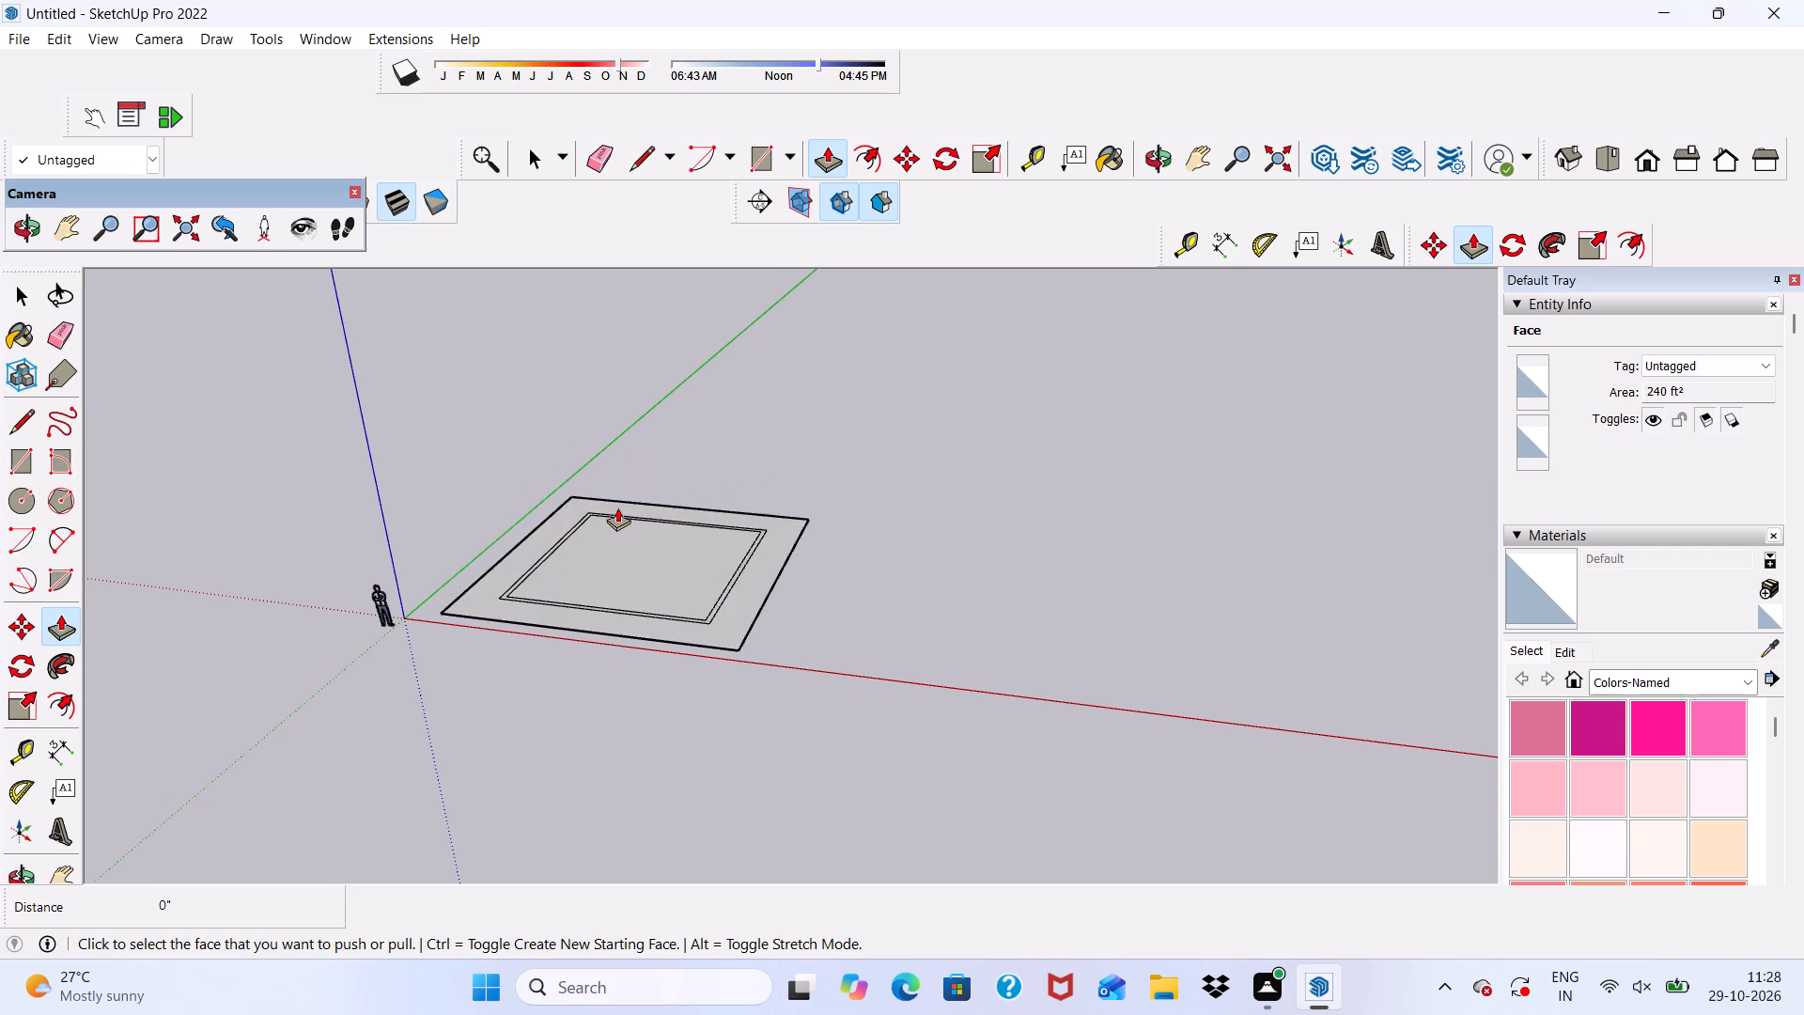
# Move the entire flat drawing of floor, wall border and apron away from the axes origin.
pyautogui.scroll(-6, 557, 448)
pyautogui.scroll(12, 672, 573)
pyautogui.press('space')
pyautogui.tripleClick(448, 516)
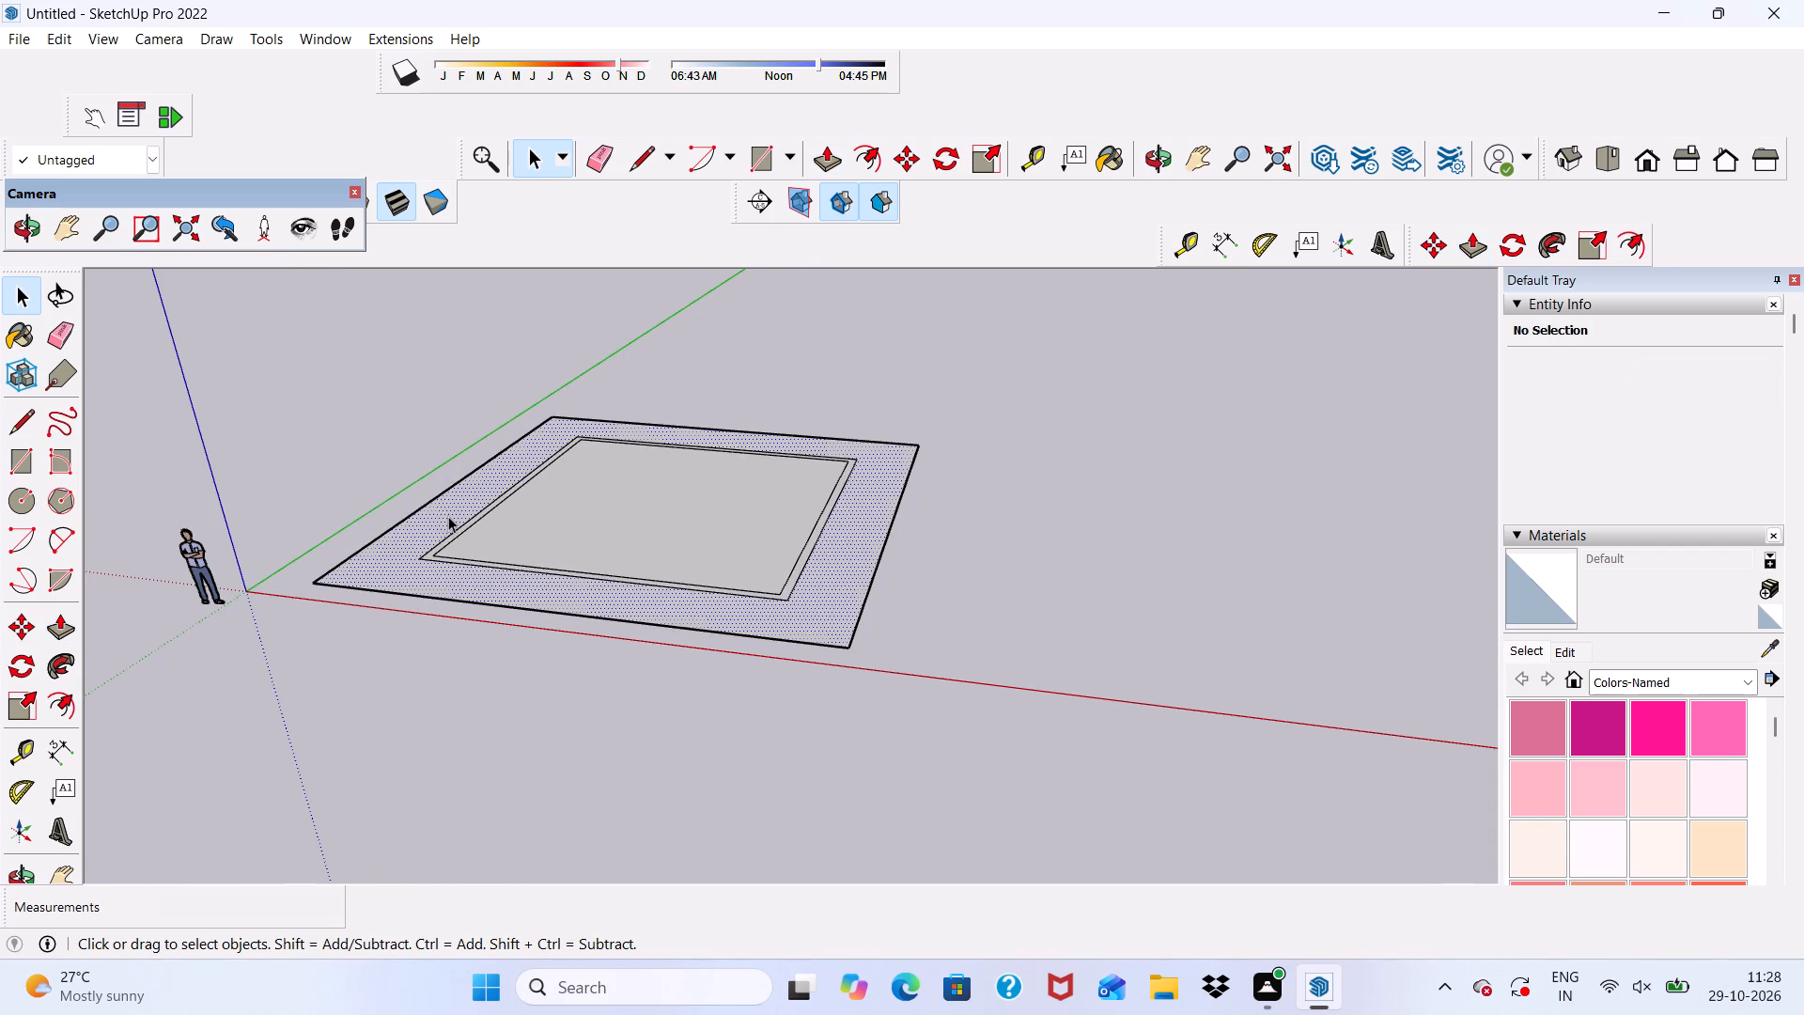
pyautogui.click(896, 152)
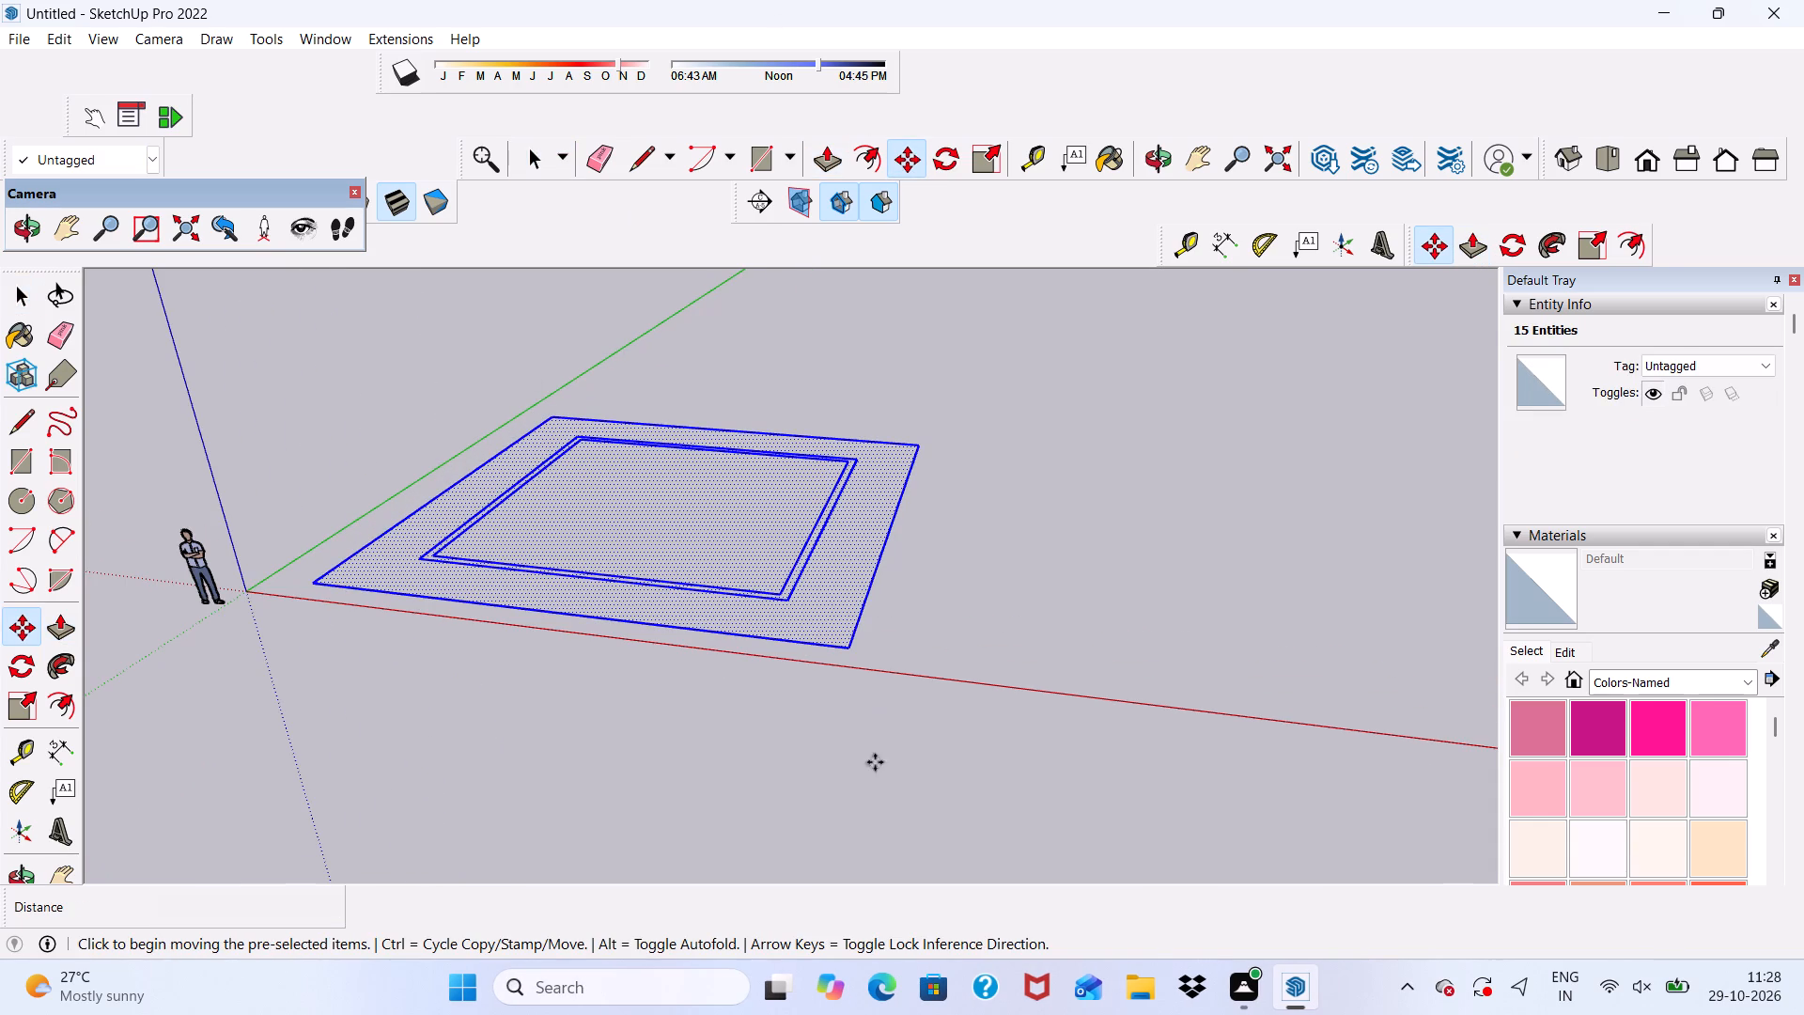
pyautogui.scroll(7, 826, 771)
pyautogui.click(843, 647)
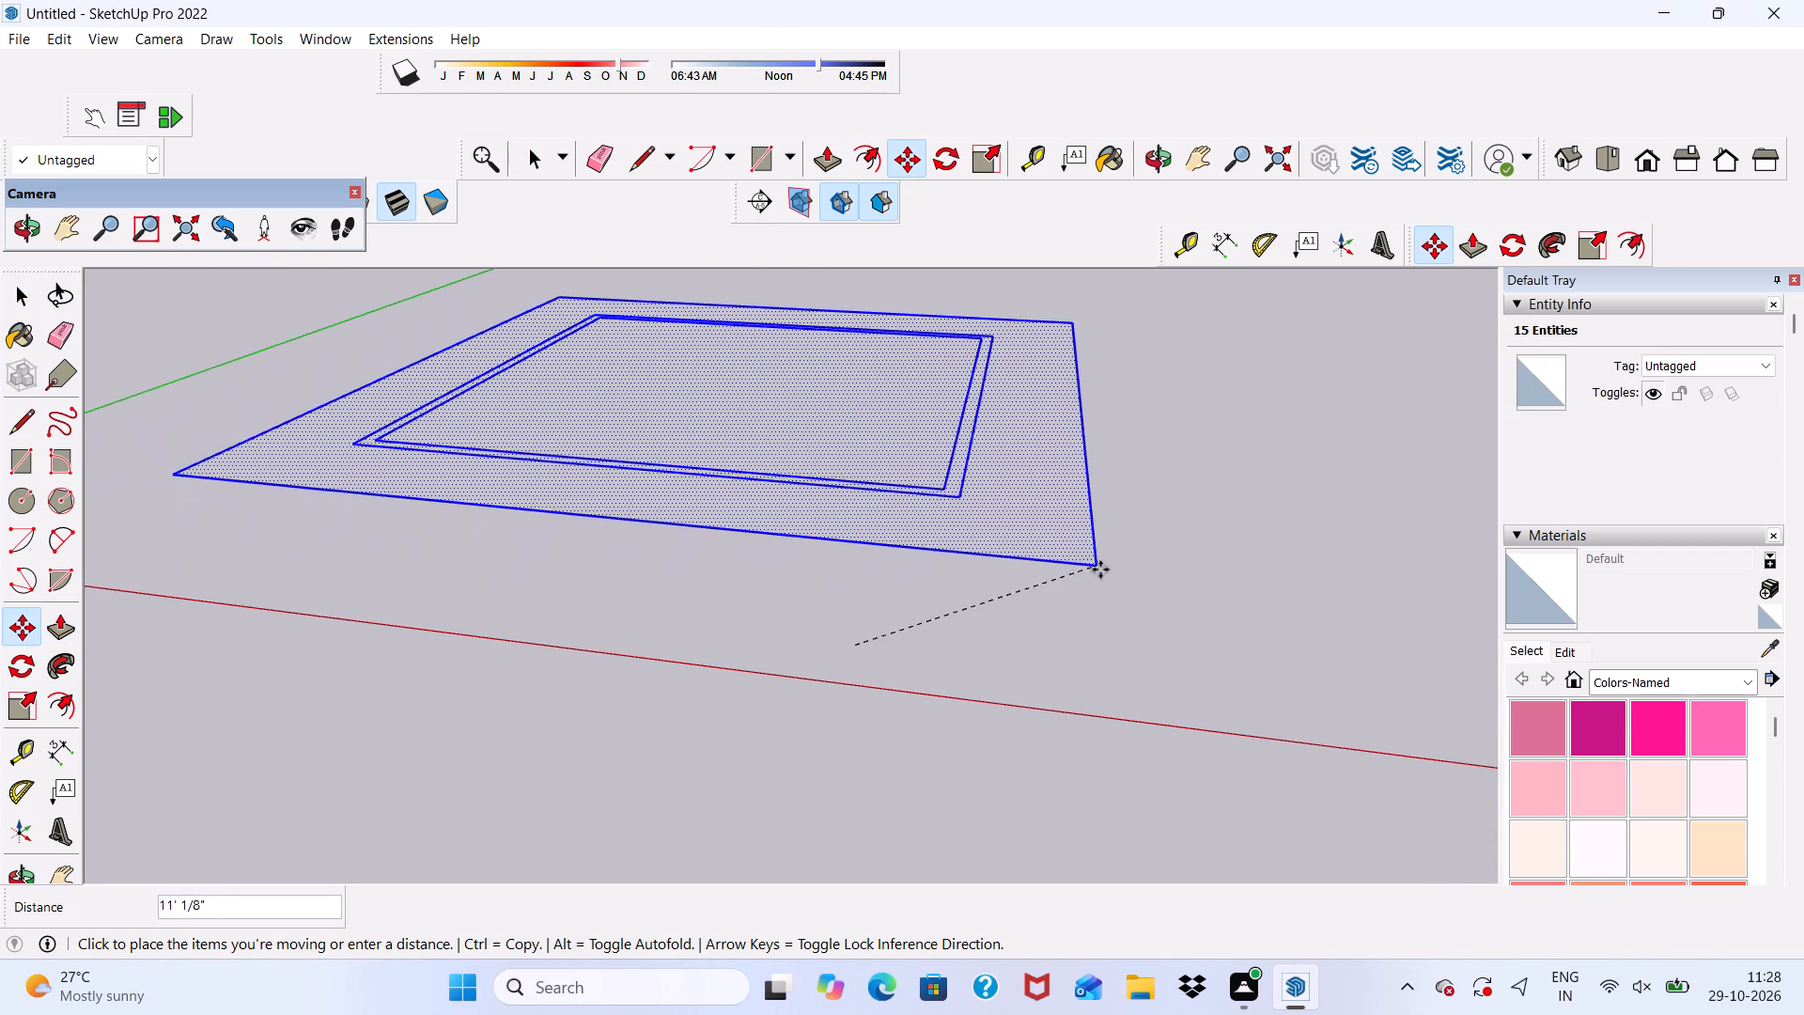
pyautogui.click(1141, 576)
pyautogui.press('space')
pyautogui.moveTo(565, 551); pyautogui.dragTo(528, 662, button='middle')
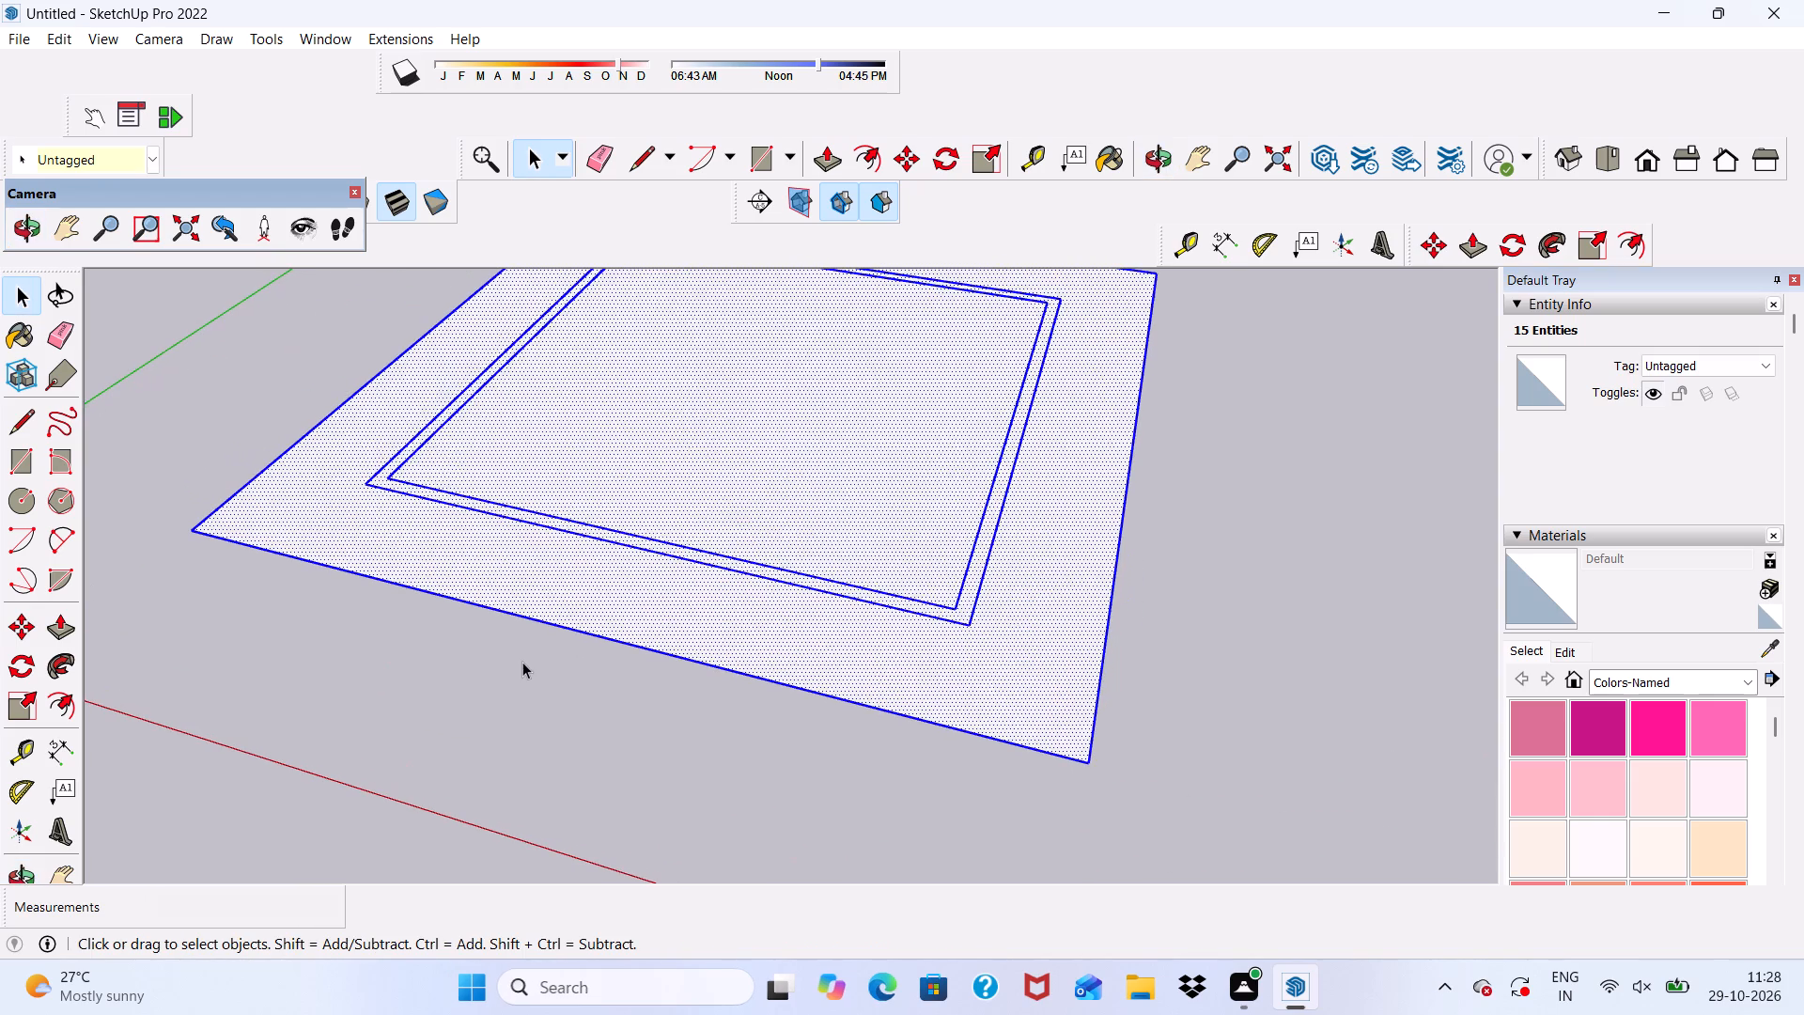
pyautogui.click(522, 662)
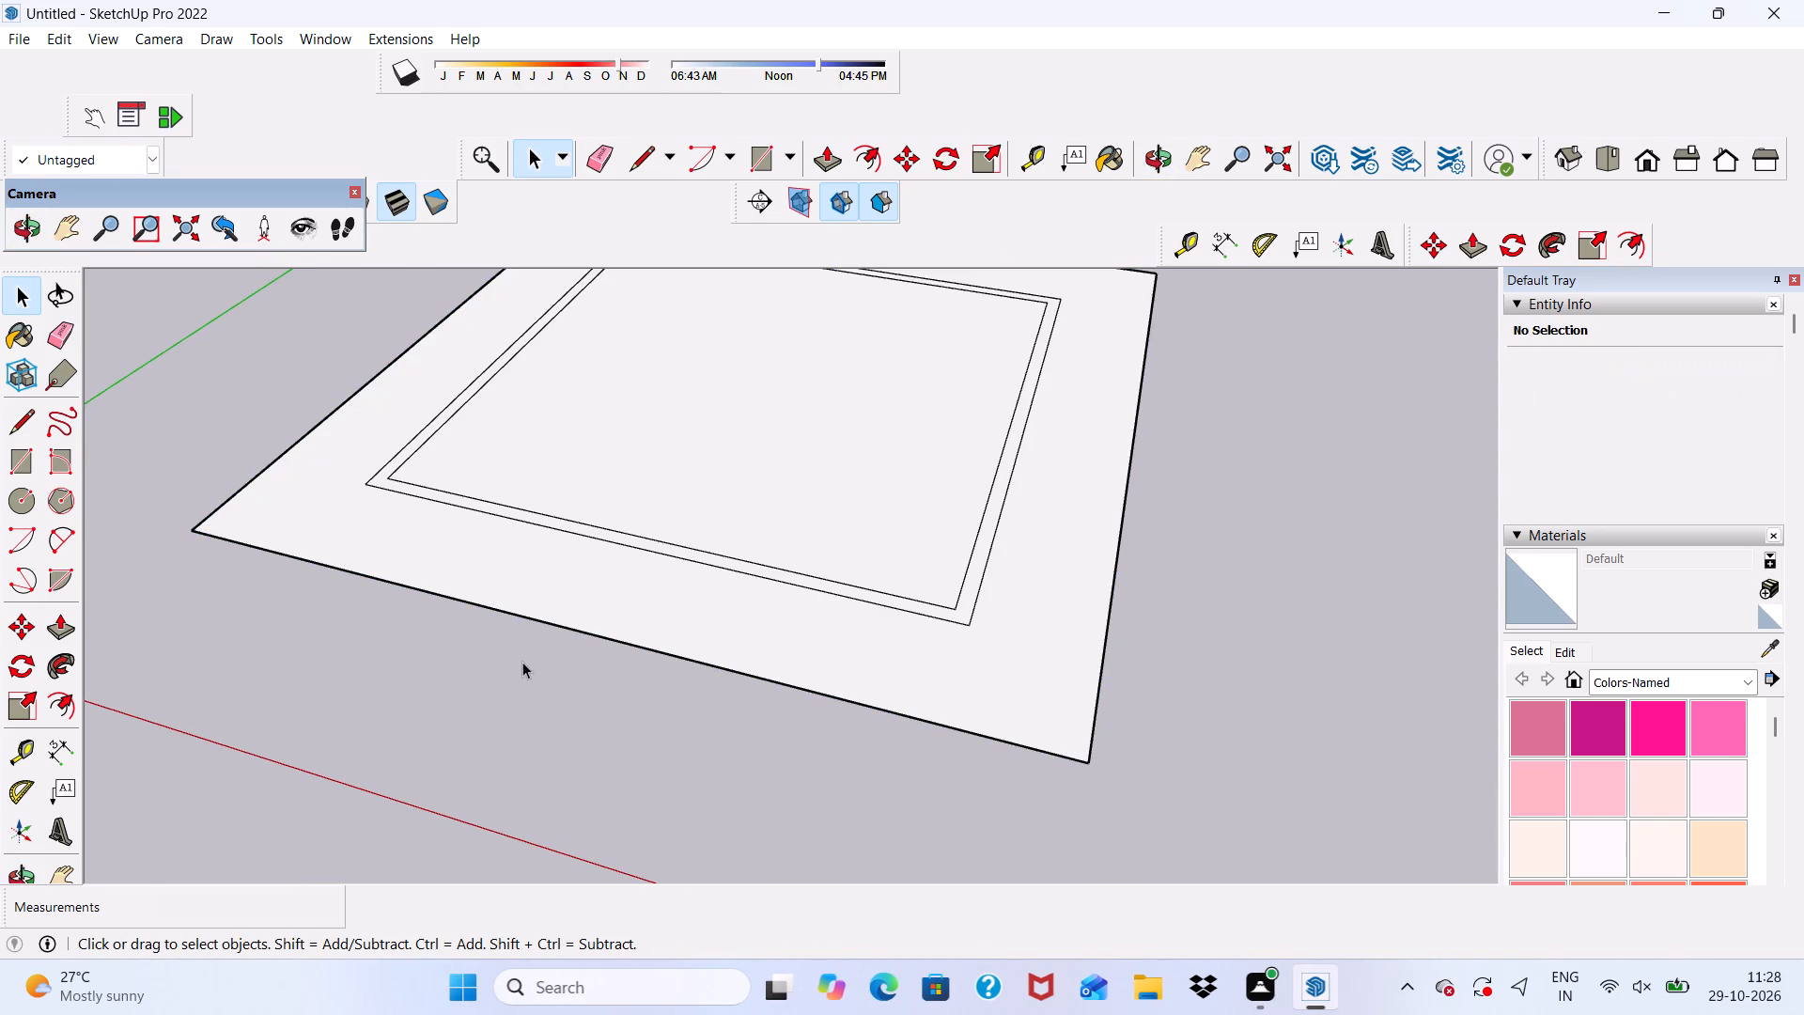
# Push/pull the narrow wall border face up 10'.
pyautogui.scroll(2, 830, 123)
pyautogui.click(821, 153)
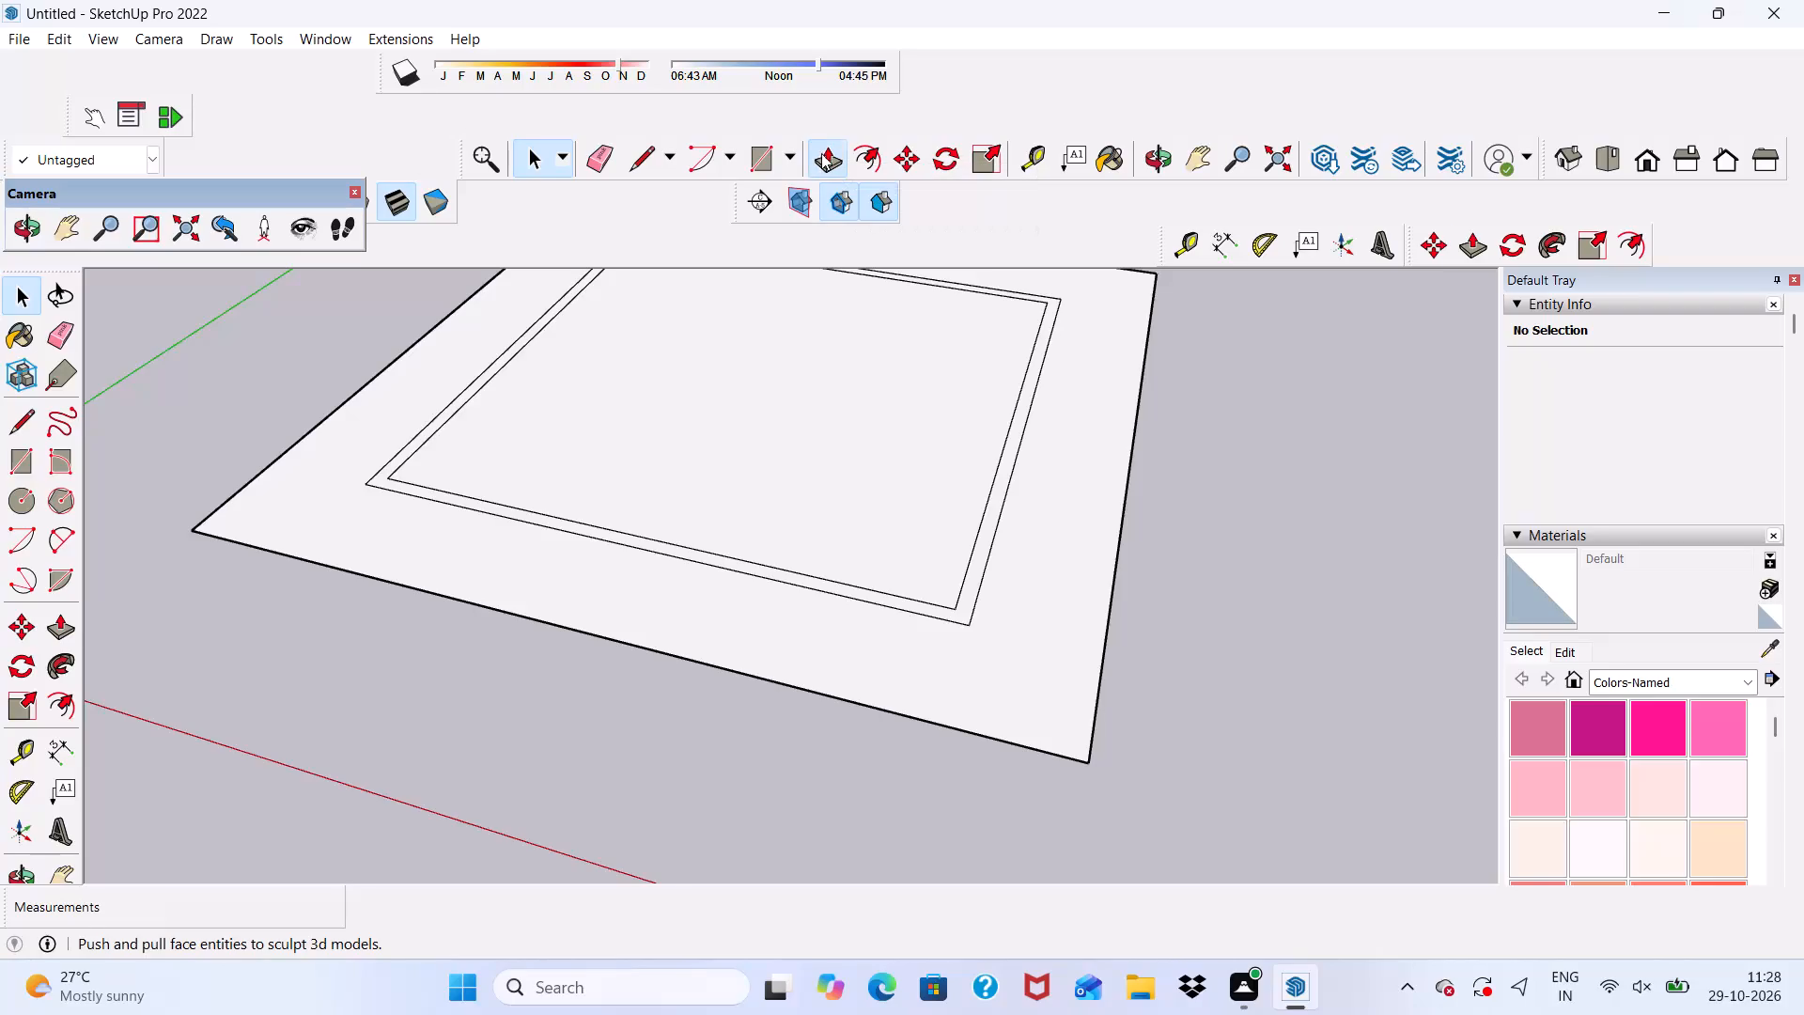
pyautogui.scroll(3, 335, 848)
pyautogui.scroll(1, 640, 469)
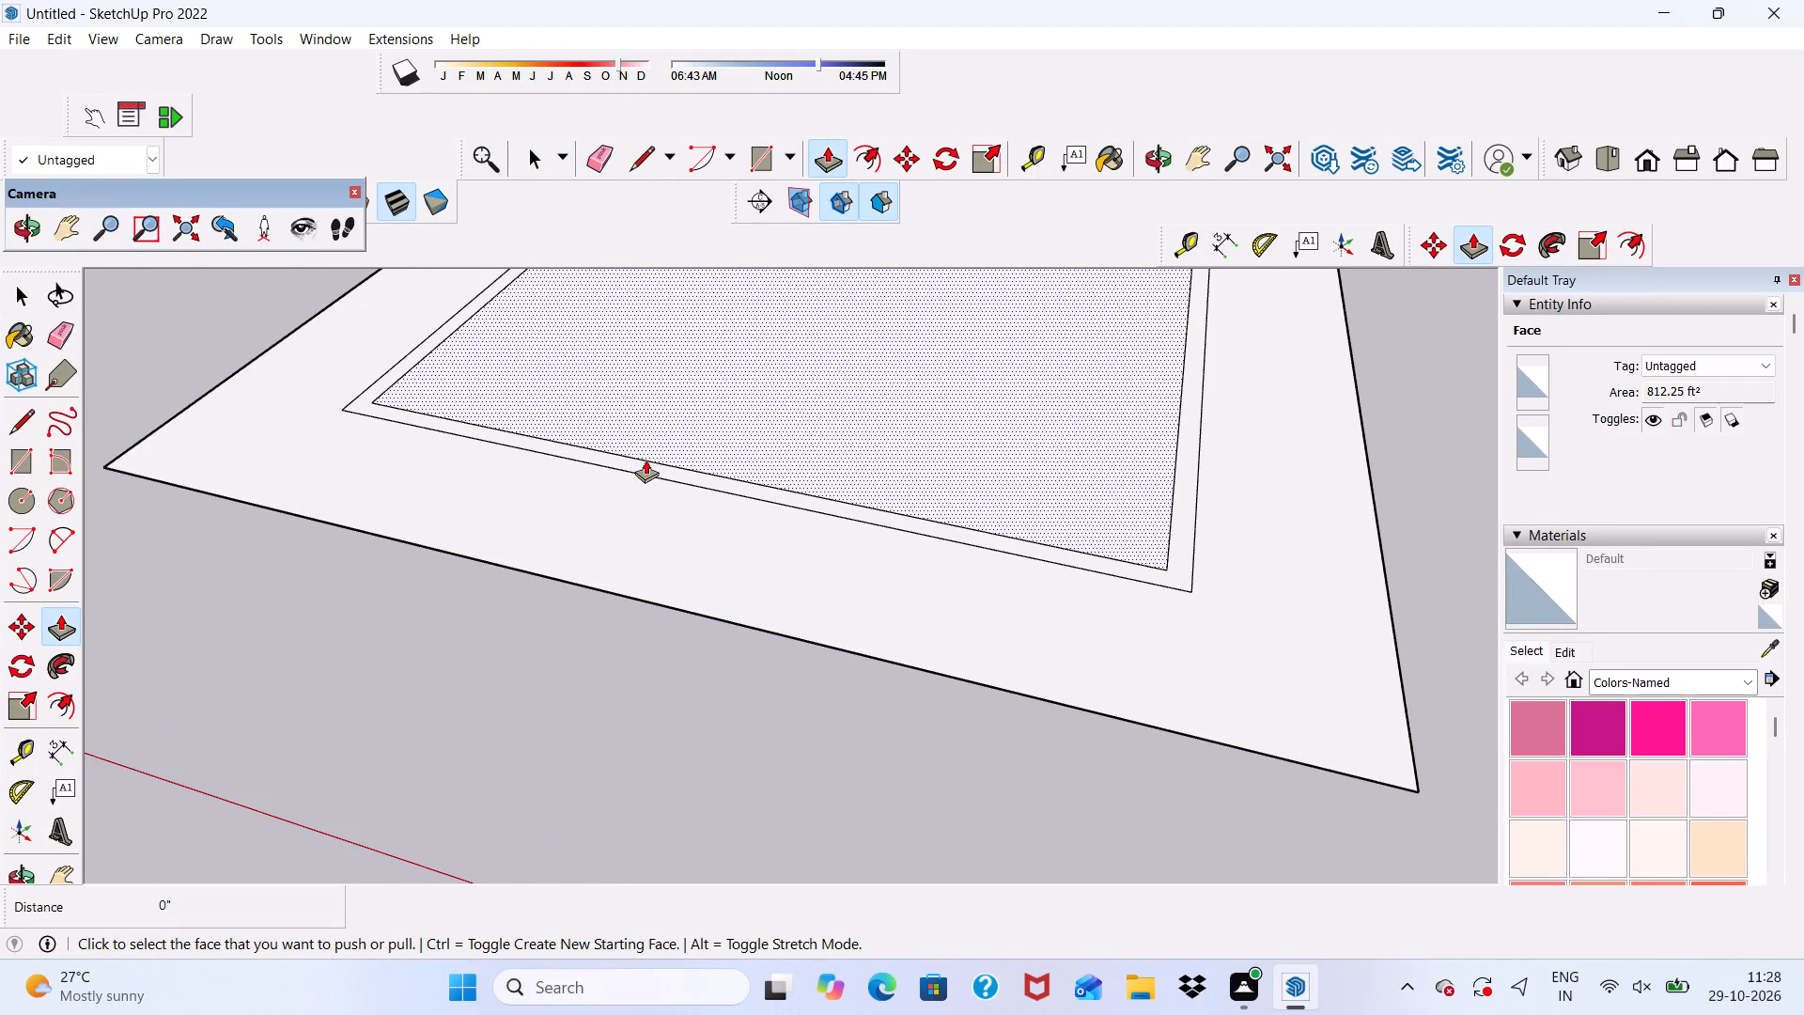
pyautogui.click(644, 461)
pyautogui.scroll(-15, 619, 417)
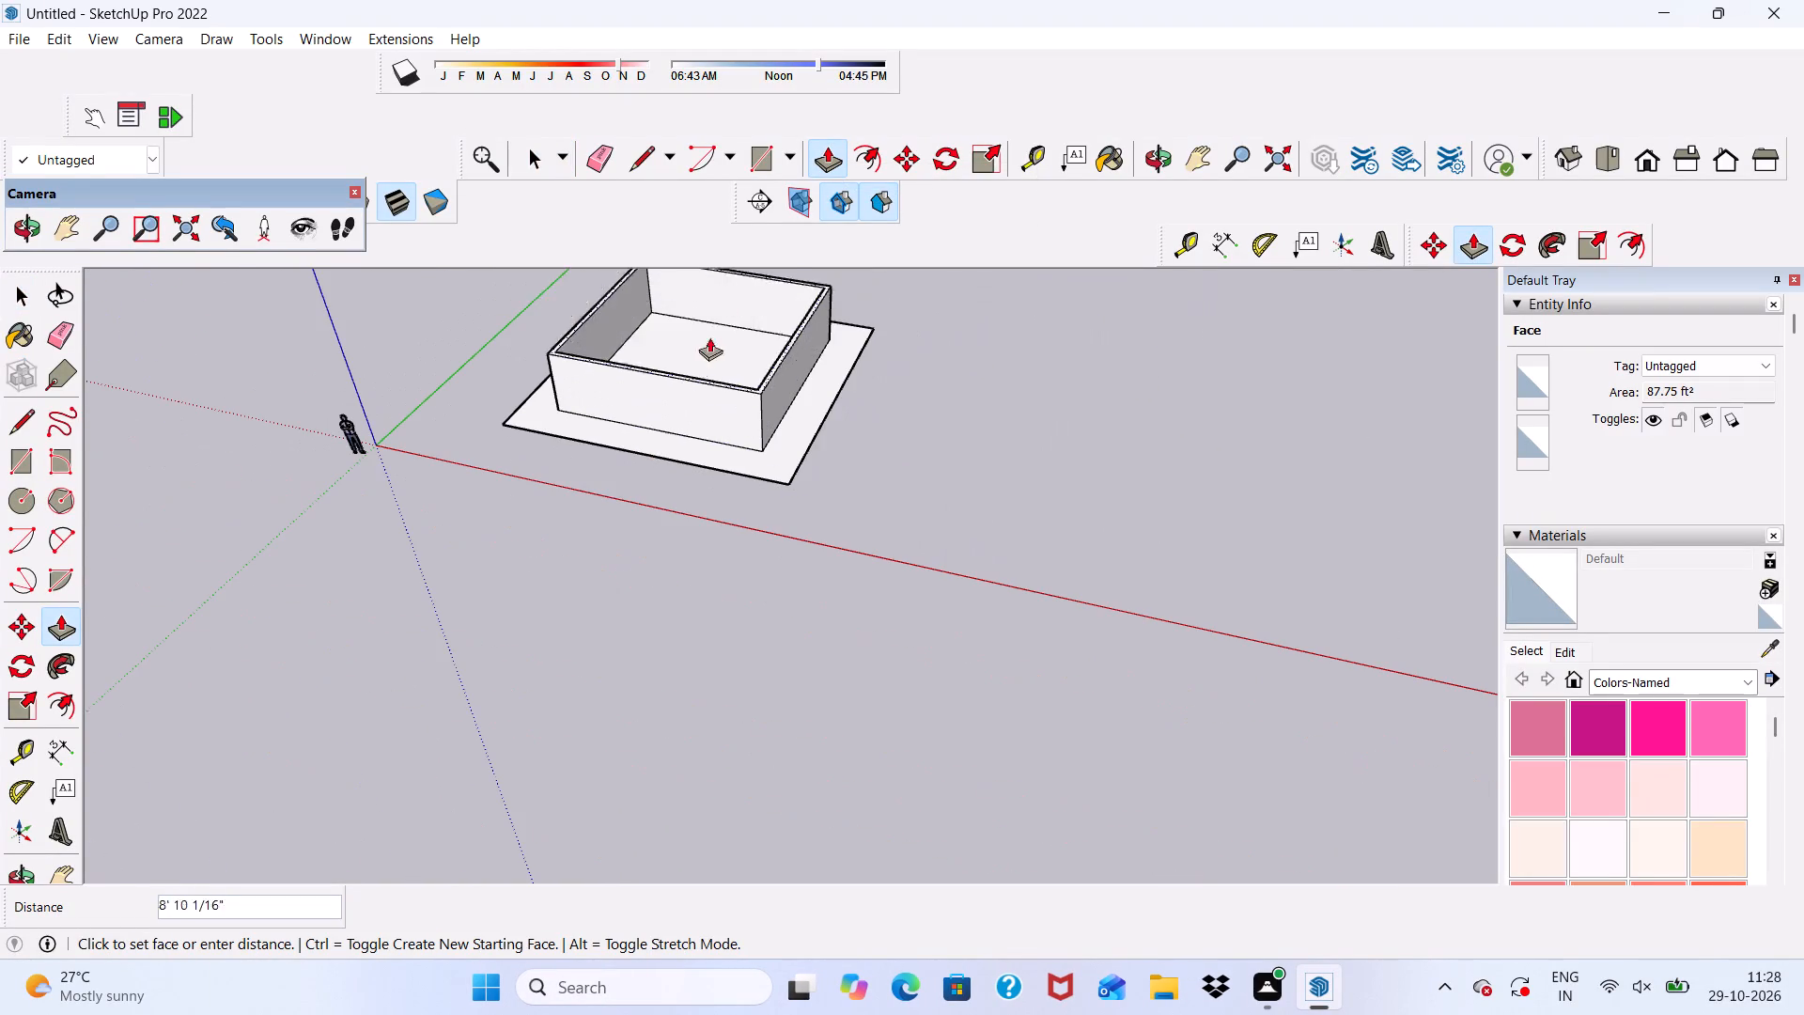
pyautogui.write("10'")
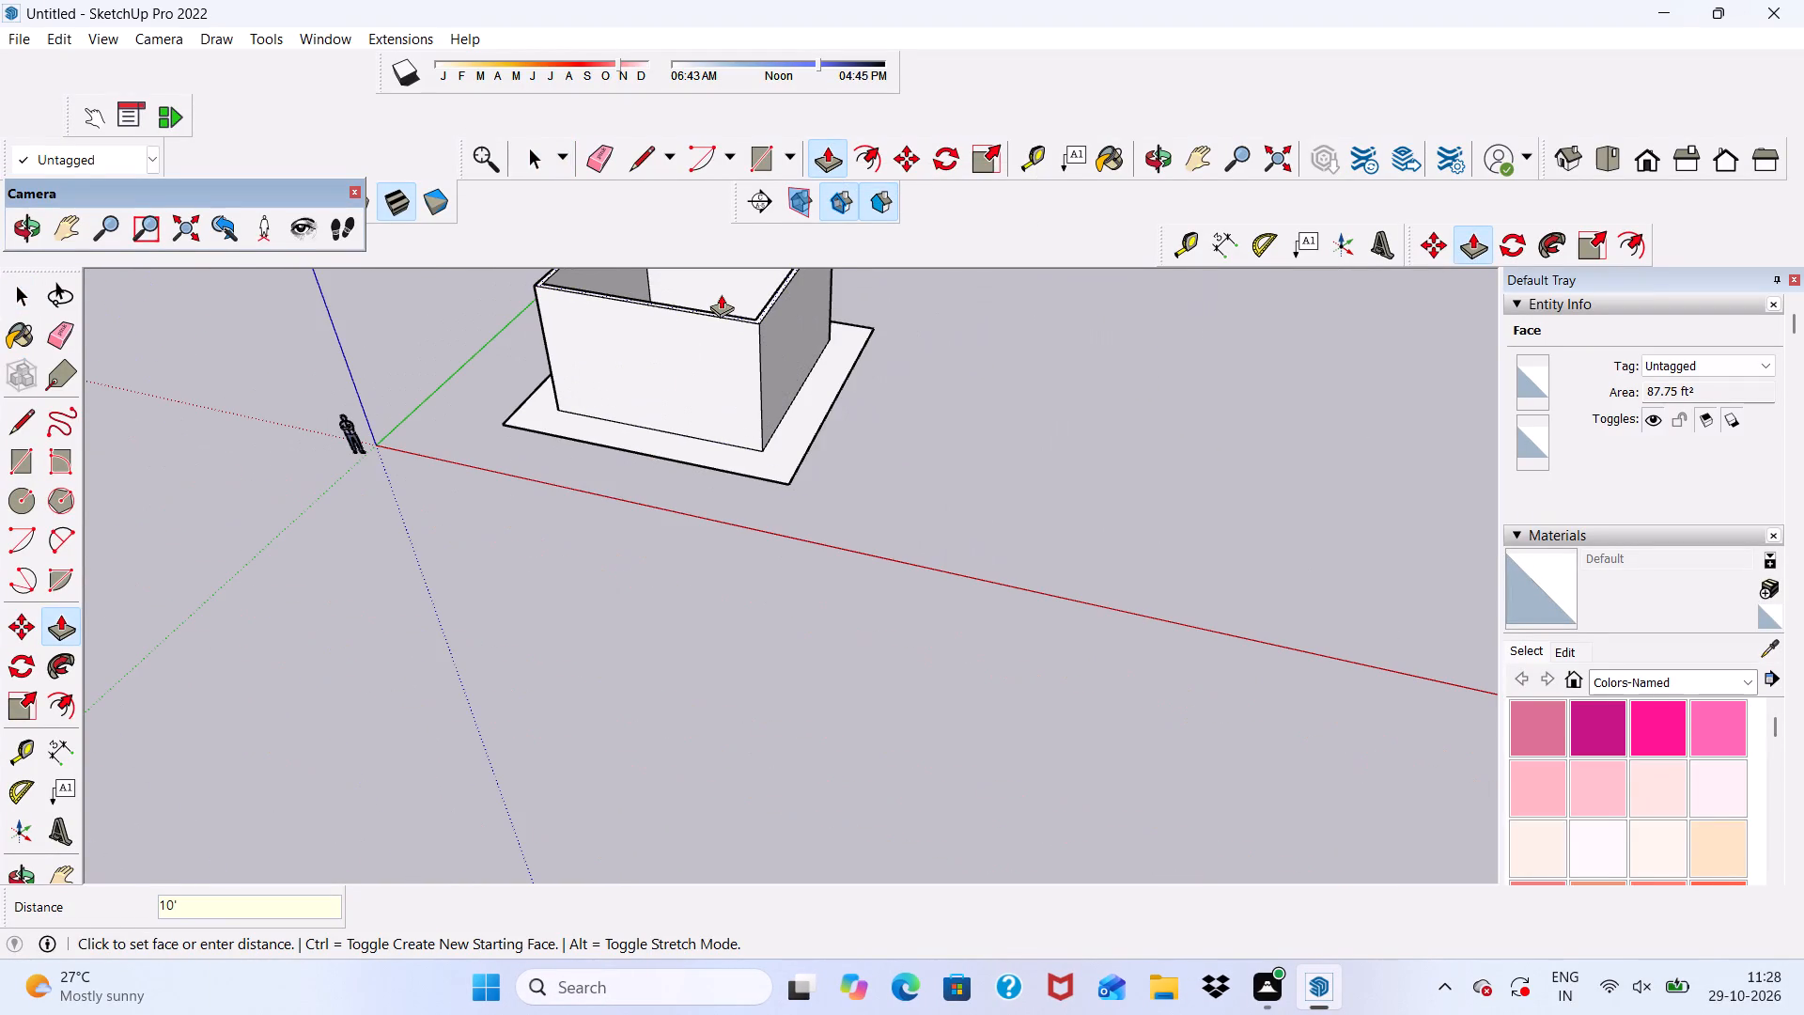
pyautogui.press('Return')
# Push/pull the apron face around the walls up 3".
pyautogui.scroll(-4, 721, 293)
pyautogui.scroll(5, 716, 540)
pyautogui.scroll(6, 623, 240)
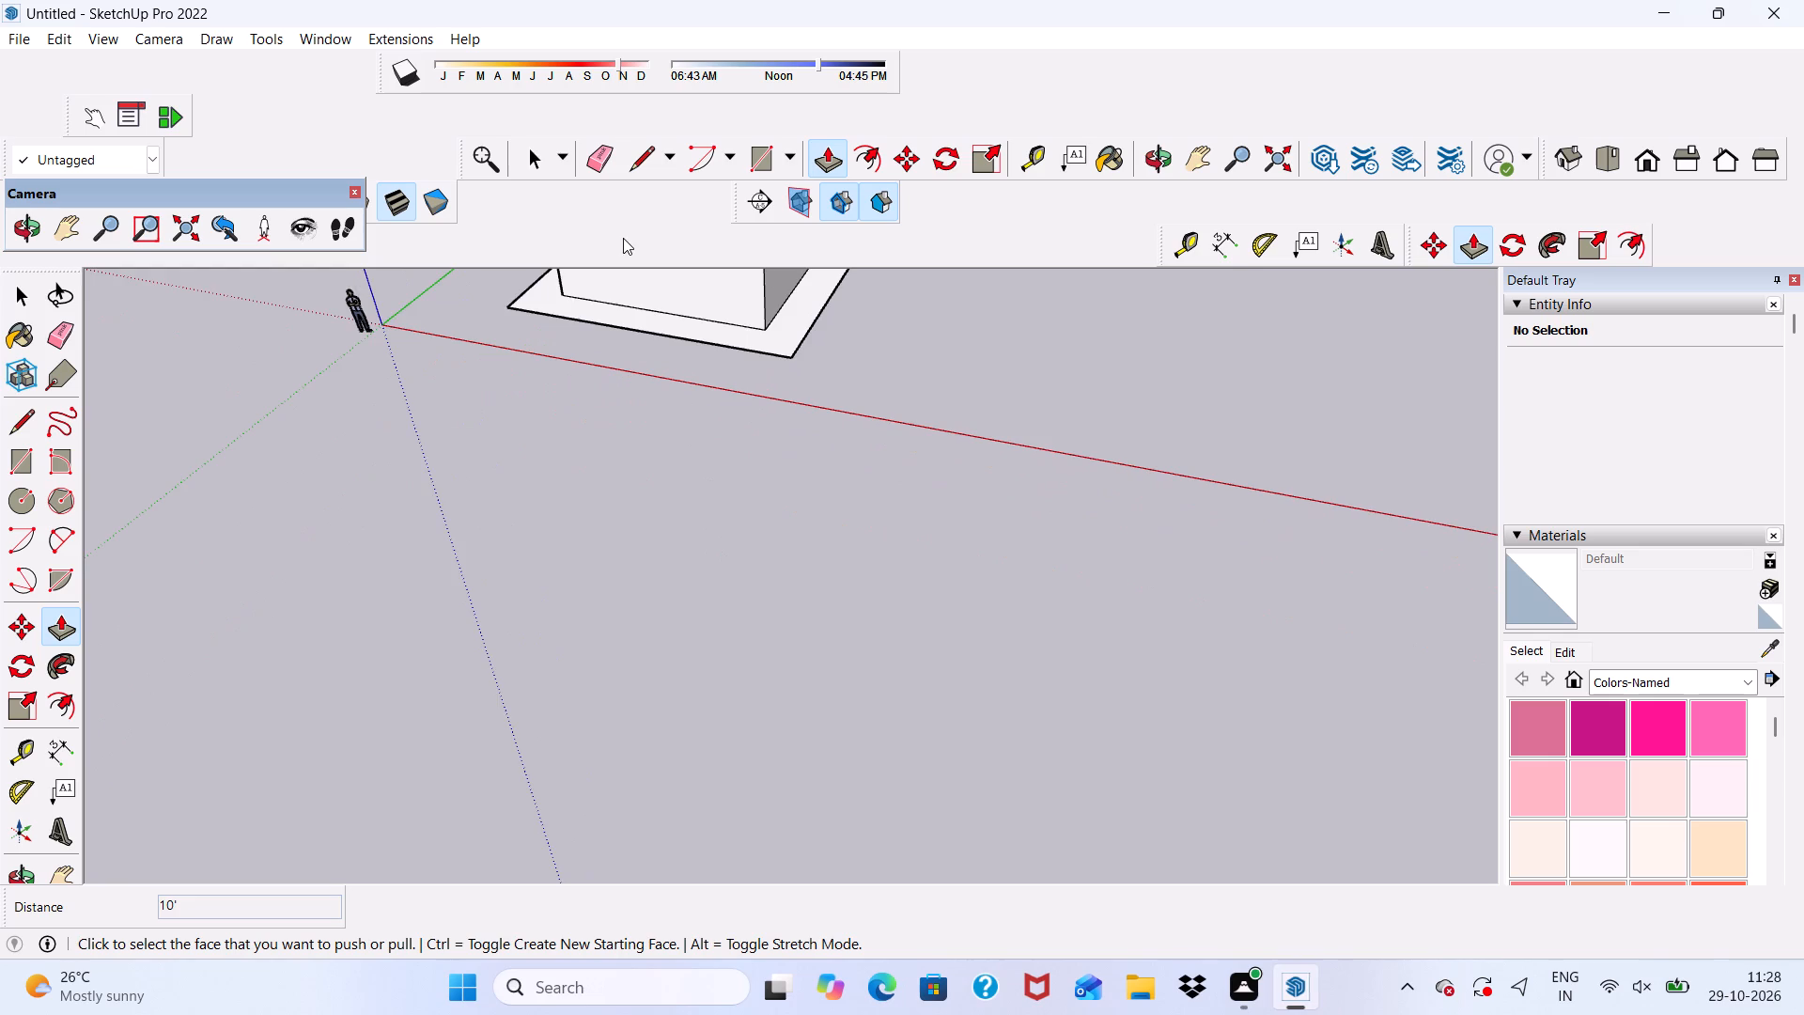
pyautogui.scroll(1, 651, 347)
pyautogui.scroll(-9, 660, 471)
pyautogui.scroll(12, 622, 364)
pyautogui.scroll(-2, 615, 333)
pyautogui.moveTo(650, 459); pyautogui.dragTo(650, 351, button='middle')
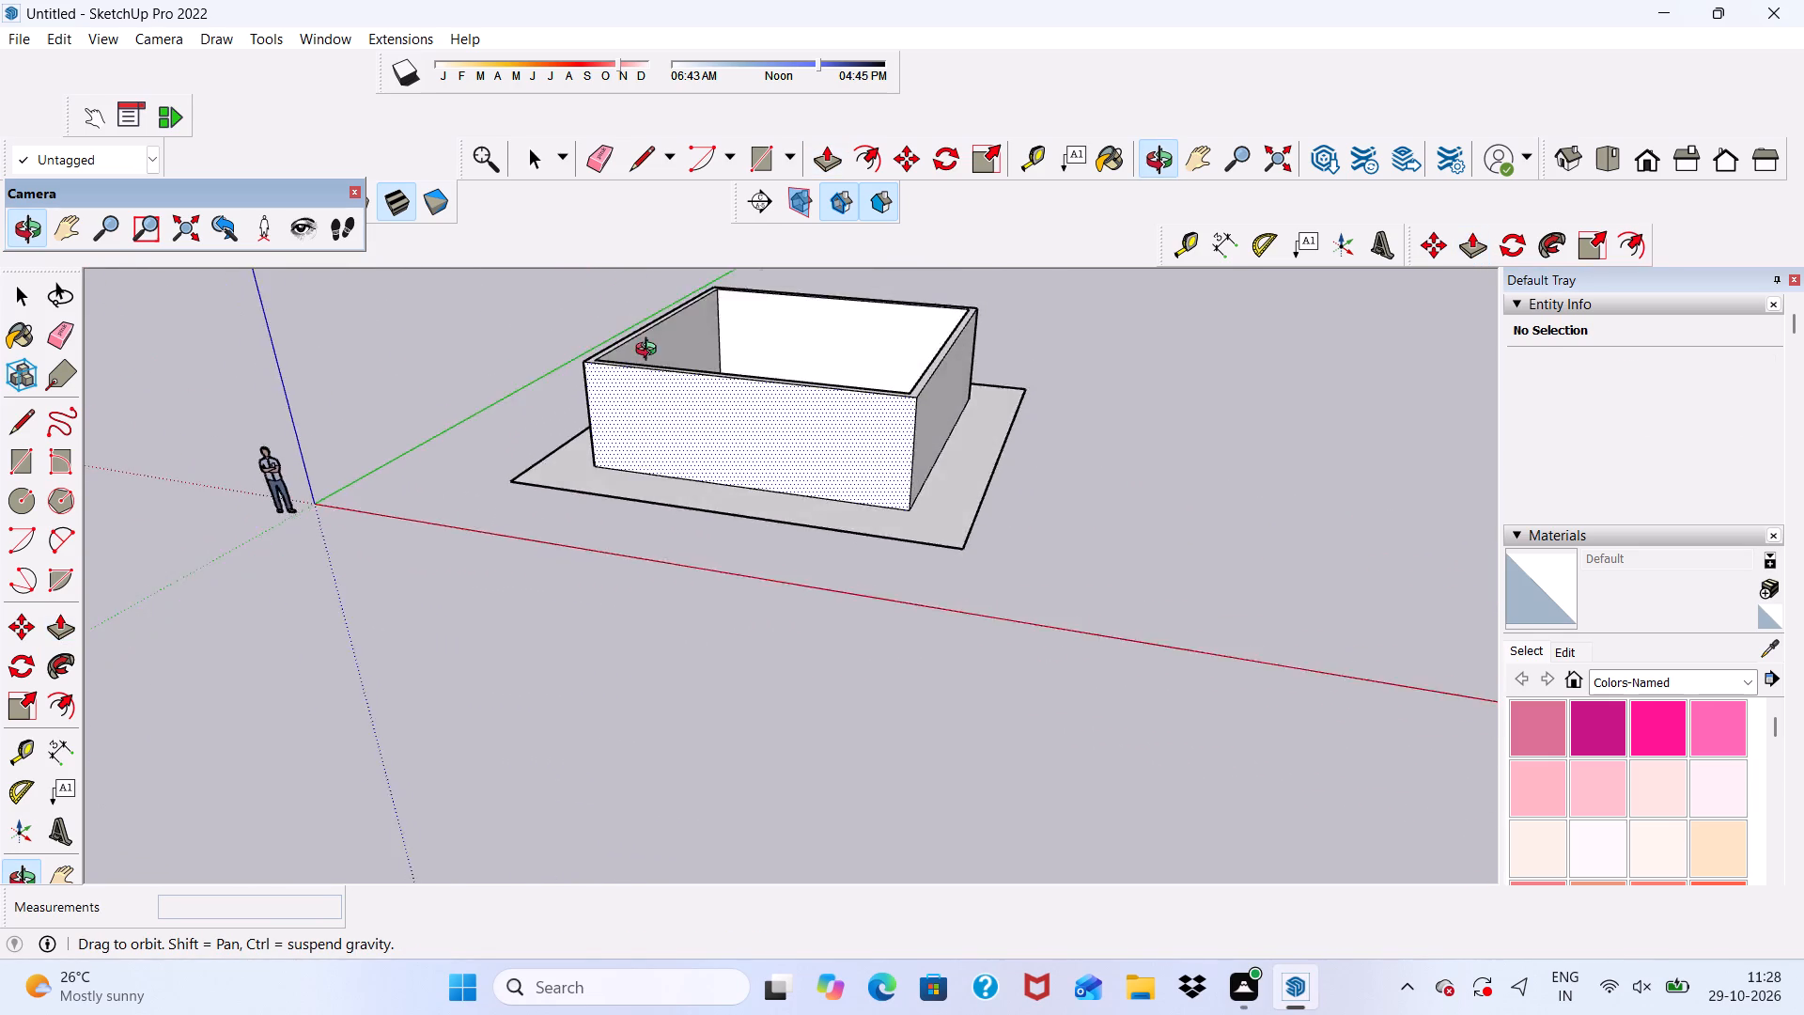
pyautogui.moveTo(650, 351); pyautogui.dragTo(720, 482, button='middle')
pyautogui.scroll(1, 720, 483)
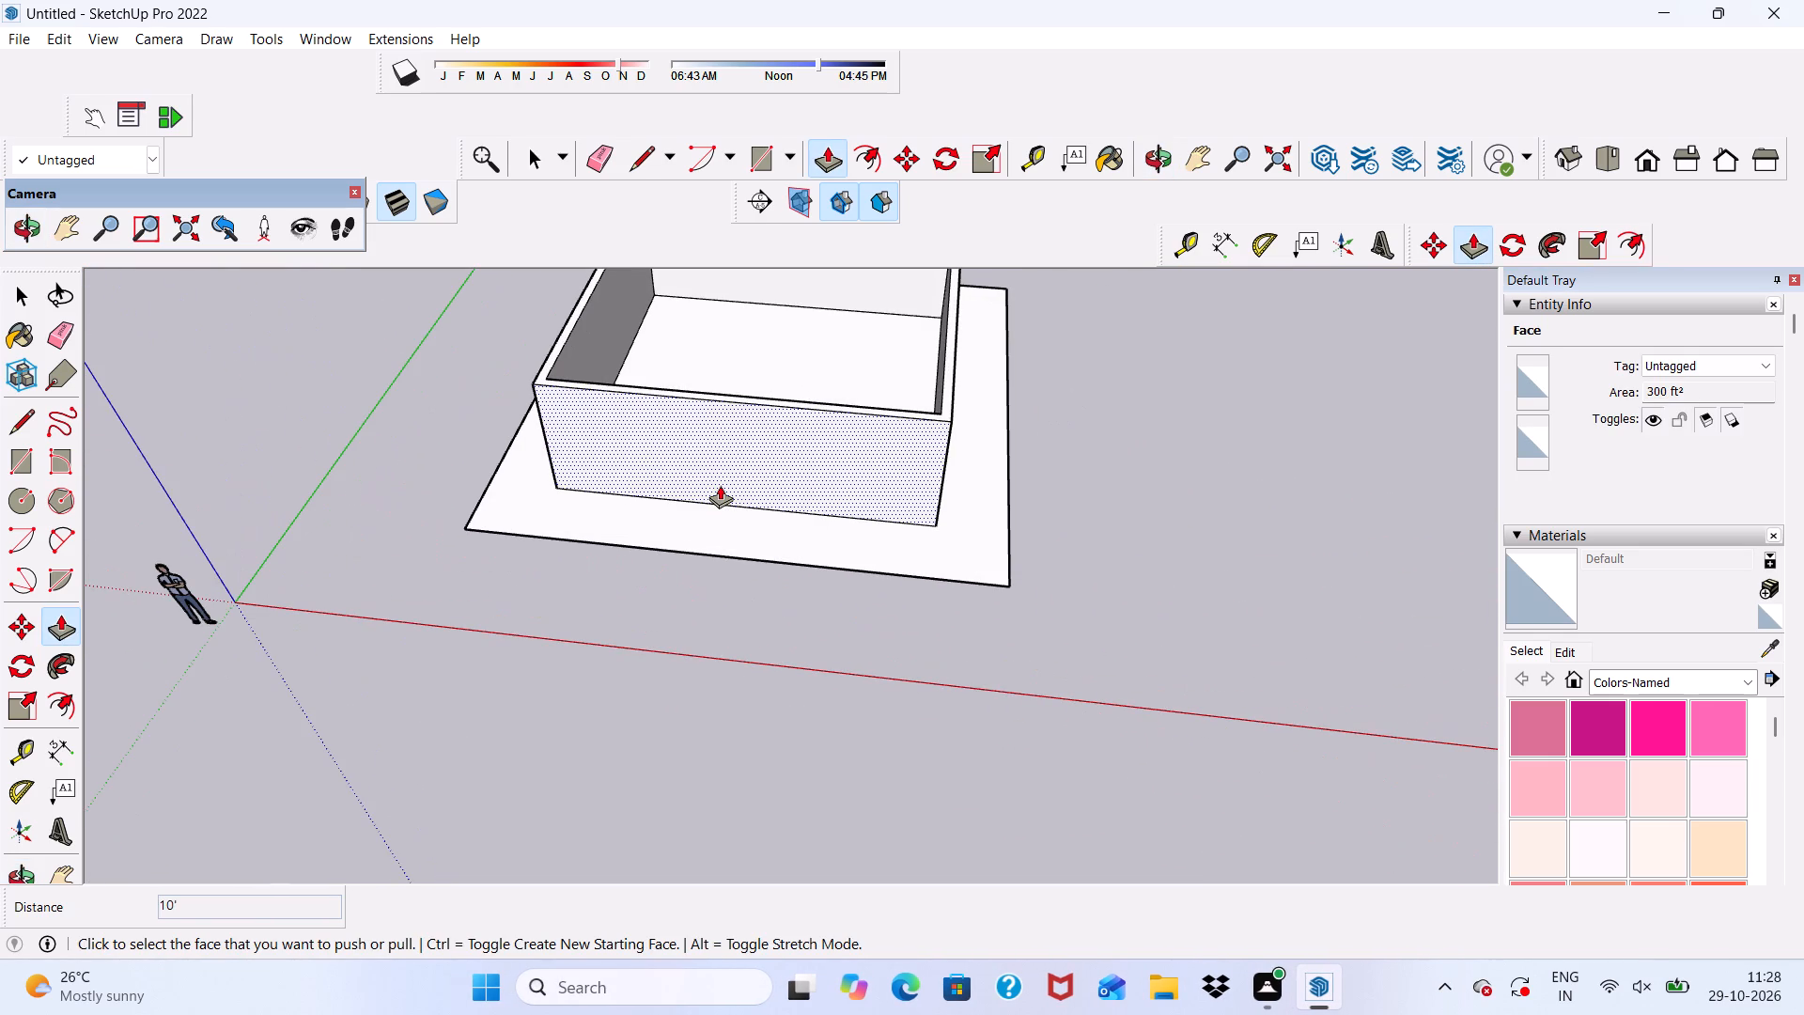
pyautogui.scroll(3, 720, 485)
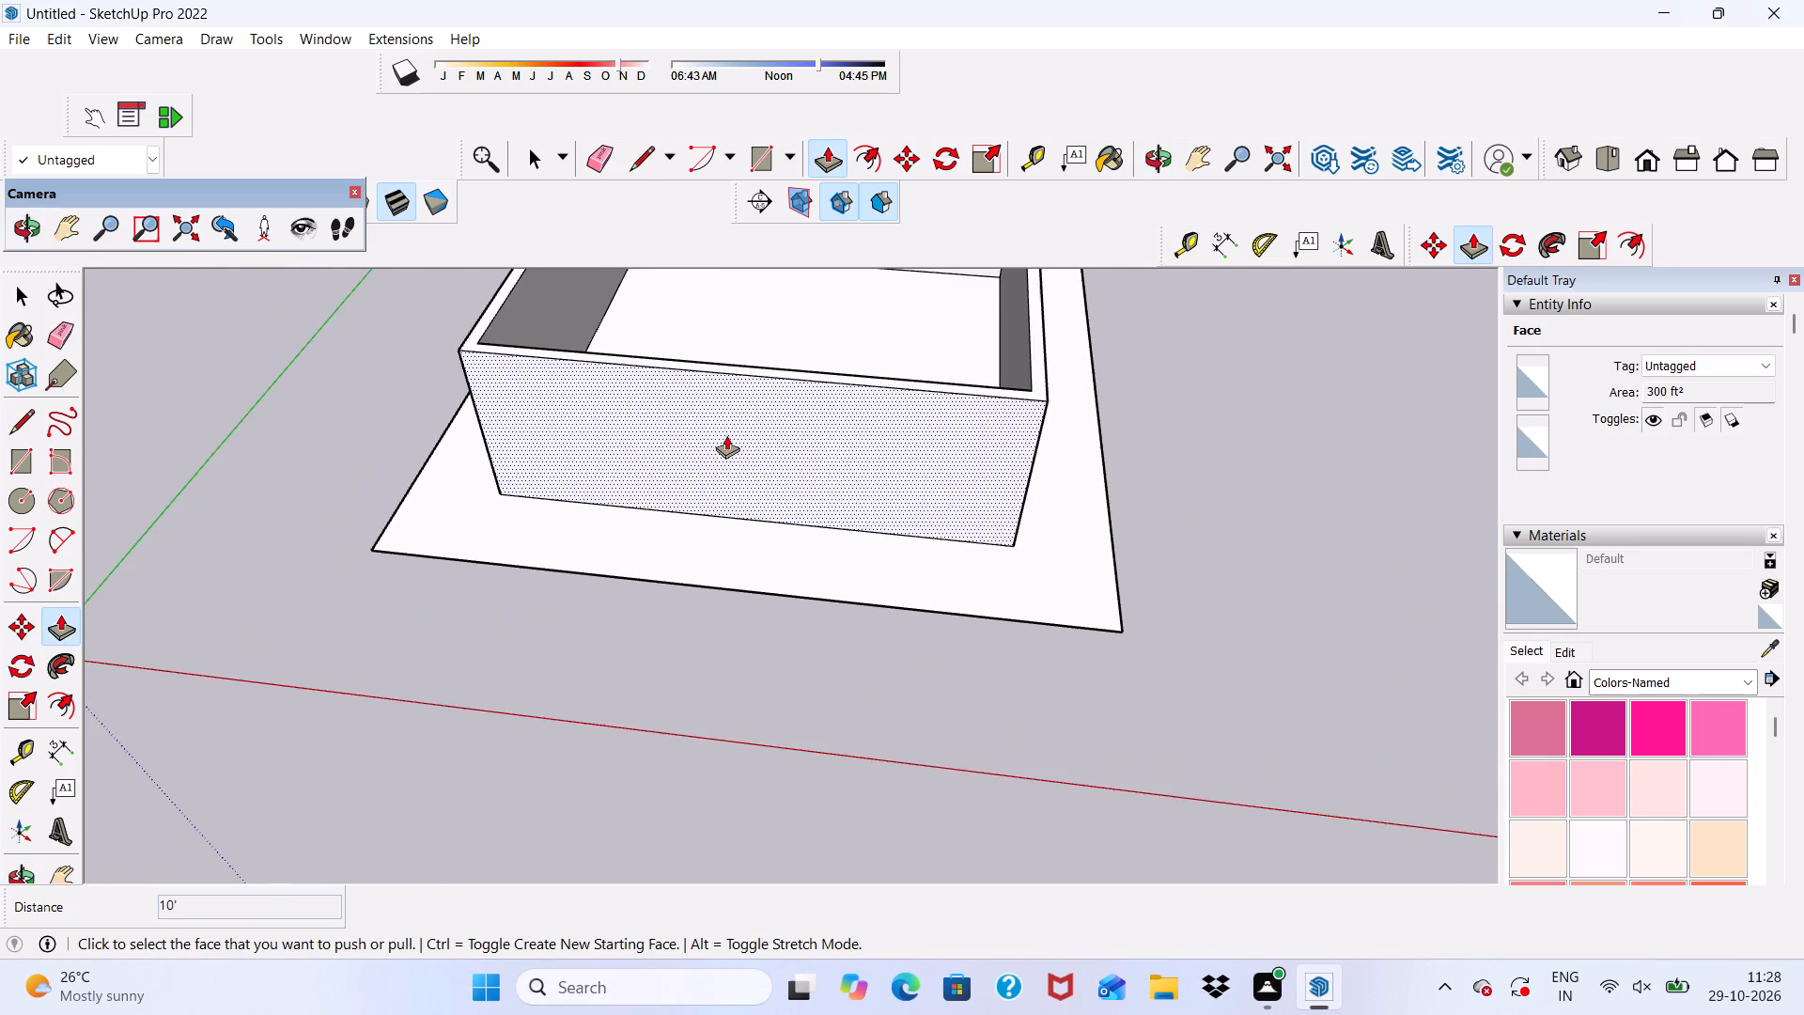
pyautogui.scroll(-7, 723, 447)
pyautogui.moveTo(656, 586); pyautogui.dragTo(538, 530, button='middle')
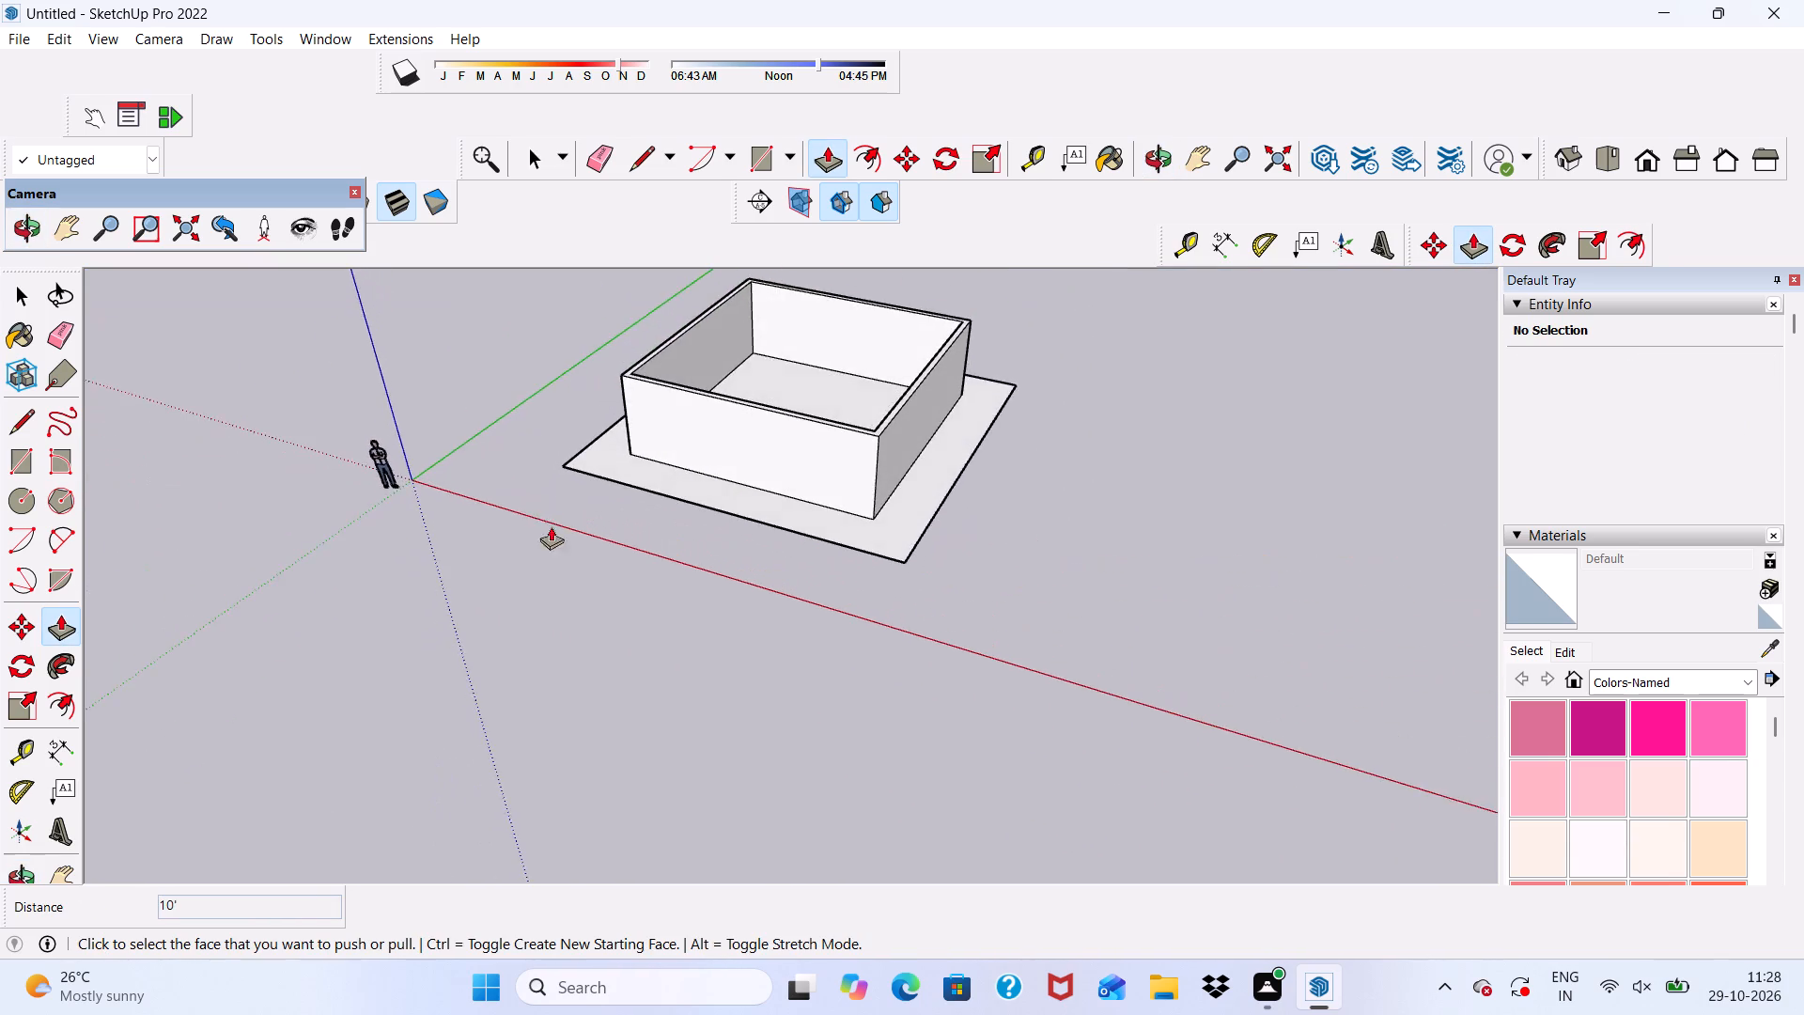
pyautogui.scroll(14, 577, 509)
pyautogui.click(711, 455)
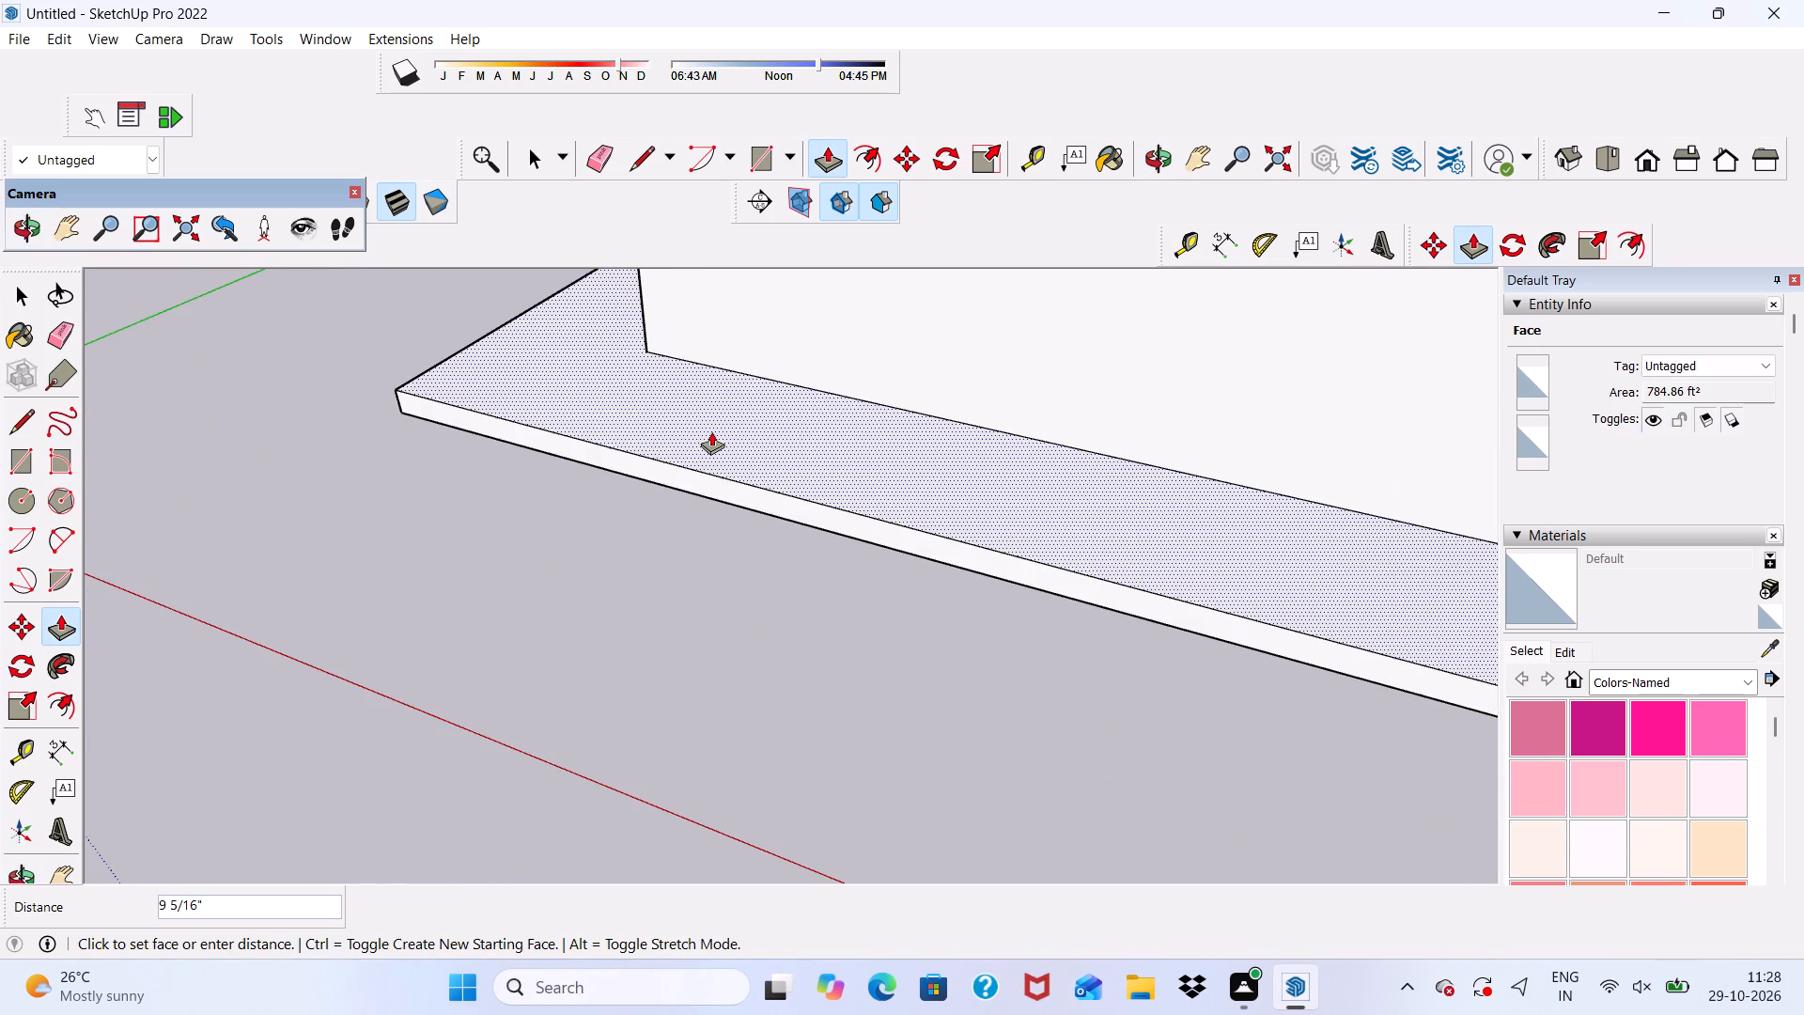
pyautogui.press('3')
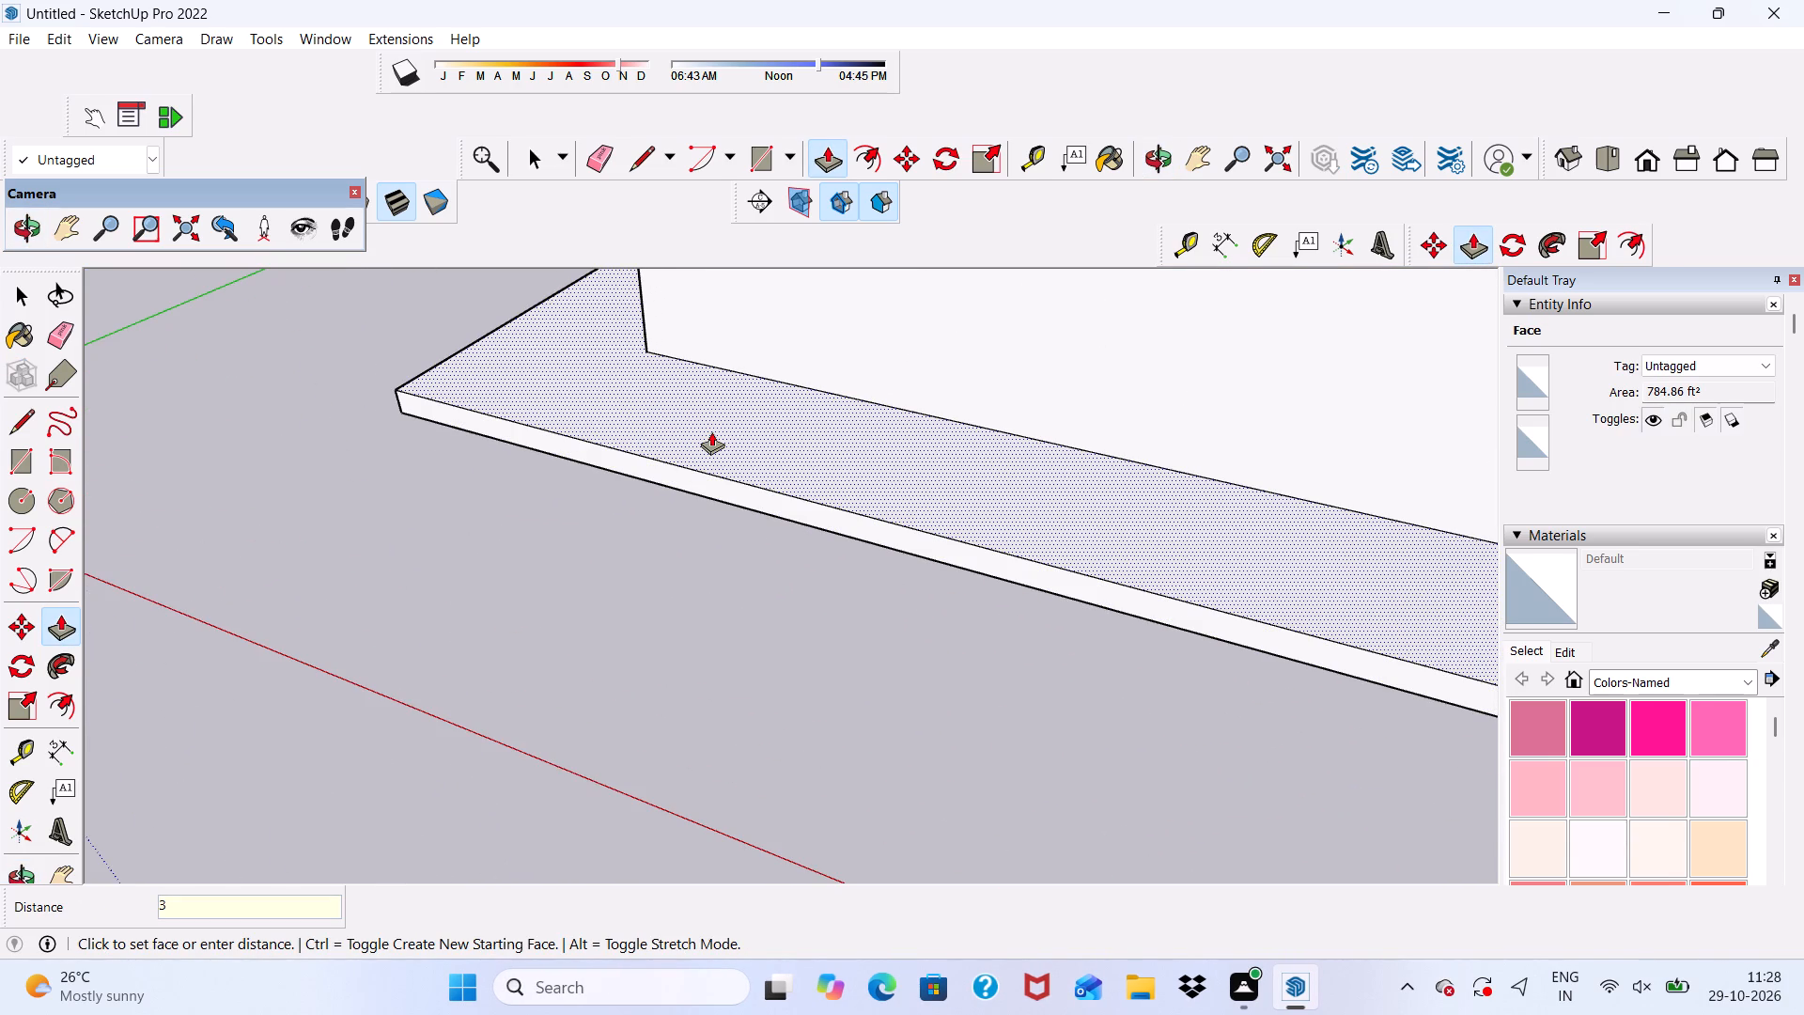
pyautogui.hotkey('shift', '"')
pyautogui.press('Return')
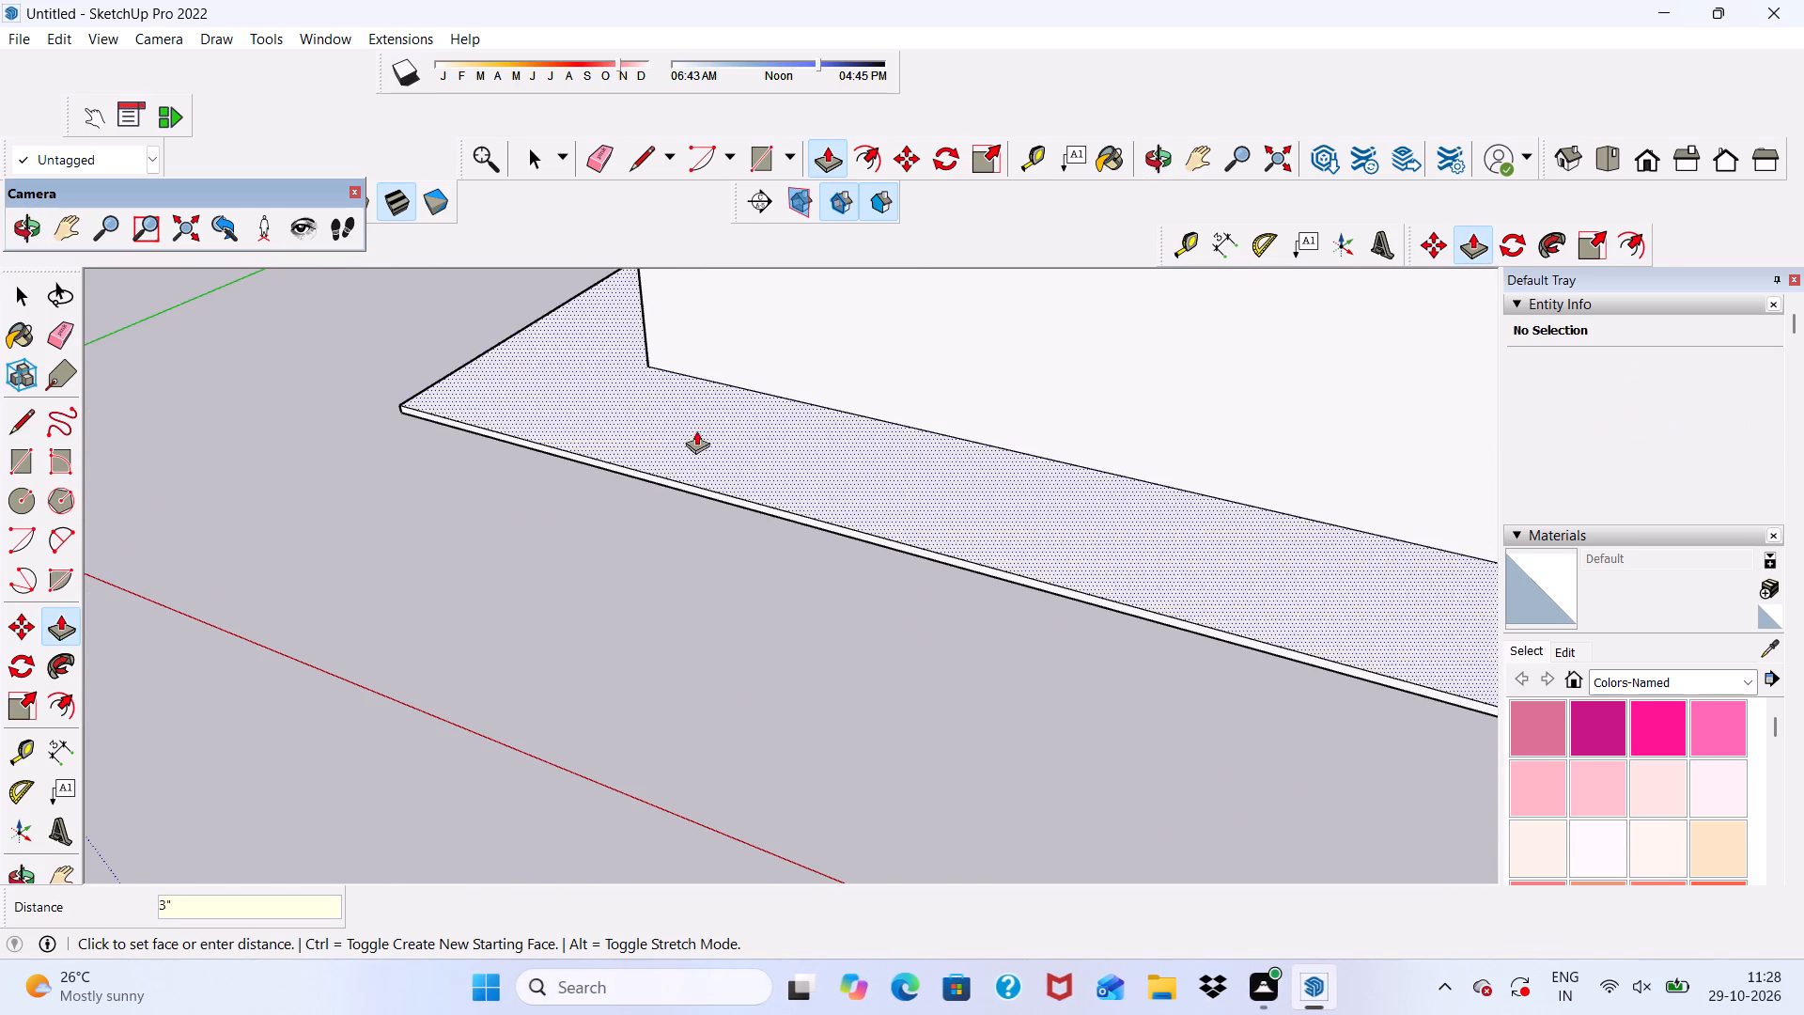
# Push/pull the thin front edge face of the apron outward about 6' 2" to widen the plinth in front.
pyautogui.scroll(-3, 493, 576)
pyautogui.scroll(6, 760, 650)
pyautogui.scroll(9, 743, 434)
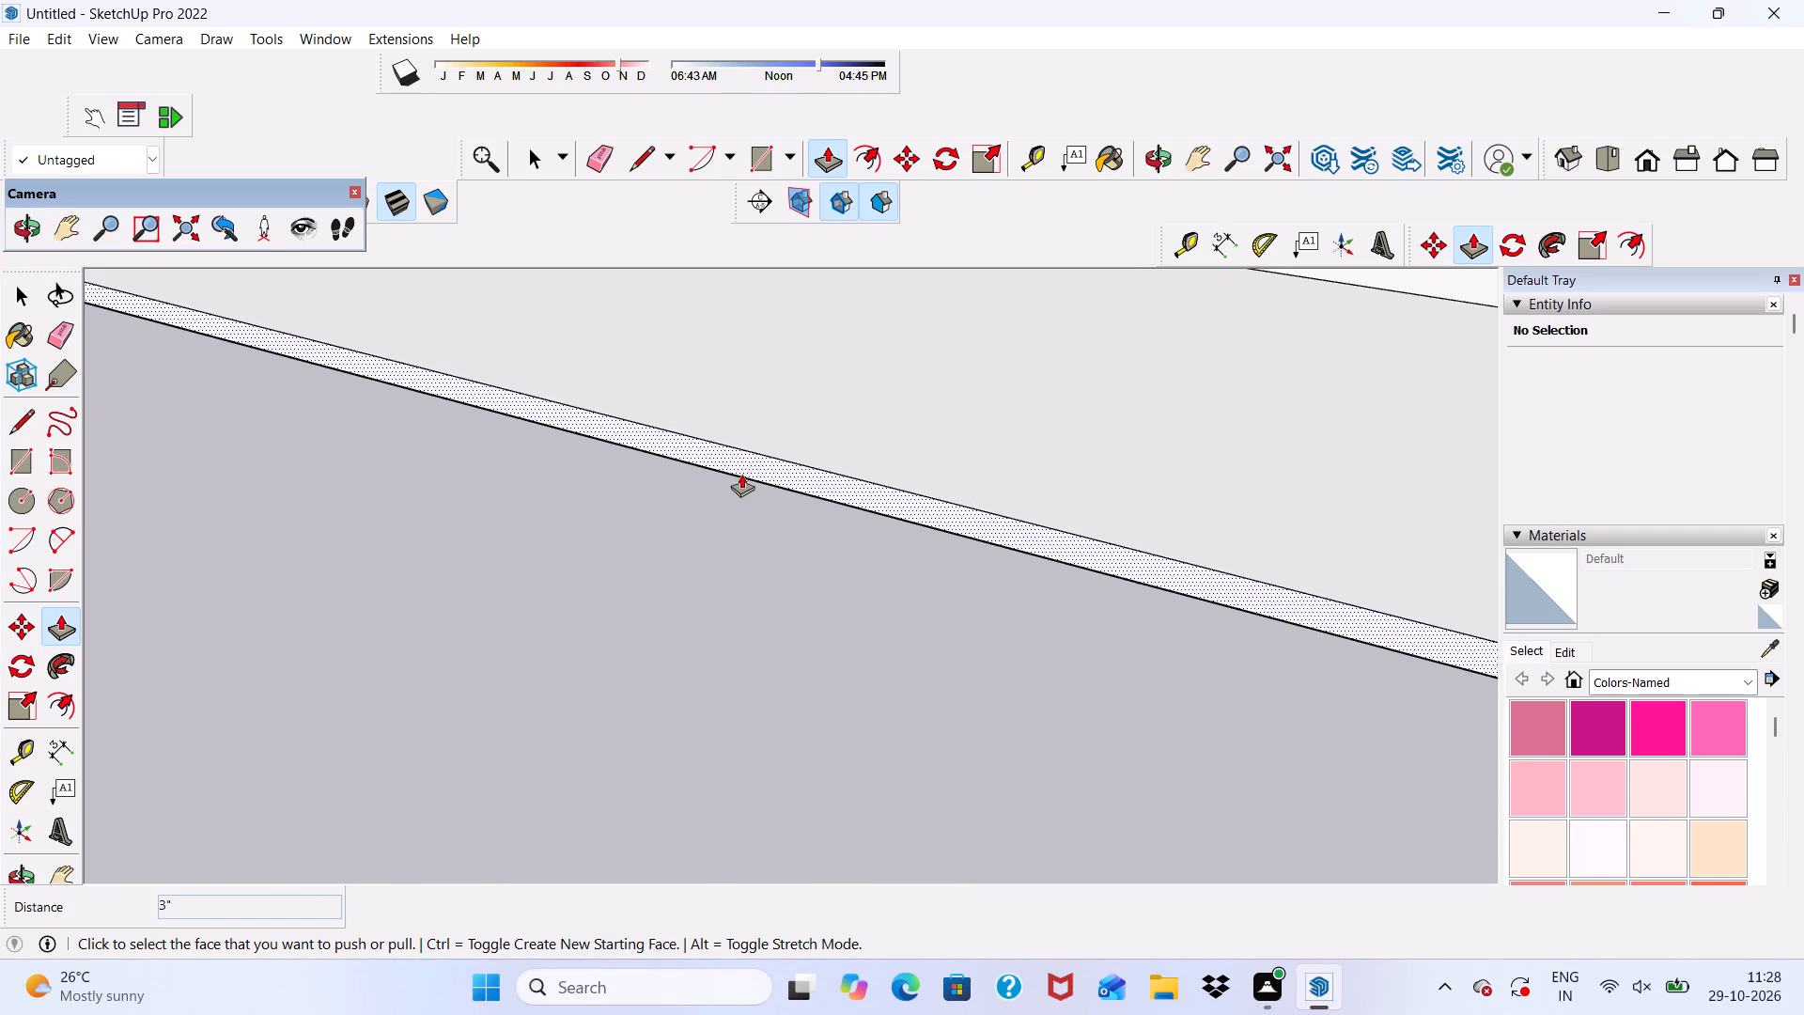
pyautogui.click(750, 467)
pyautogui.scroll(-13, 708, 559)
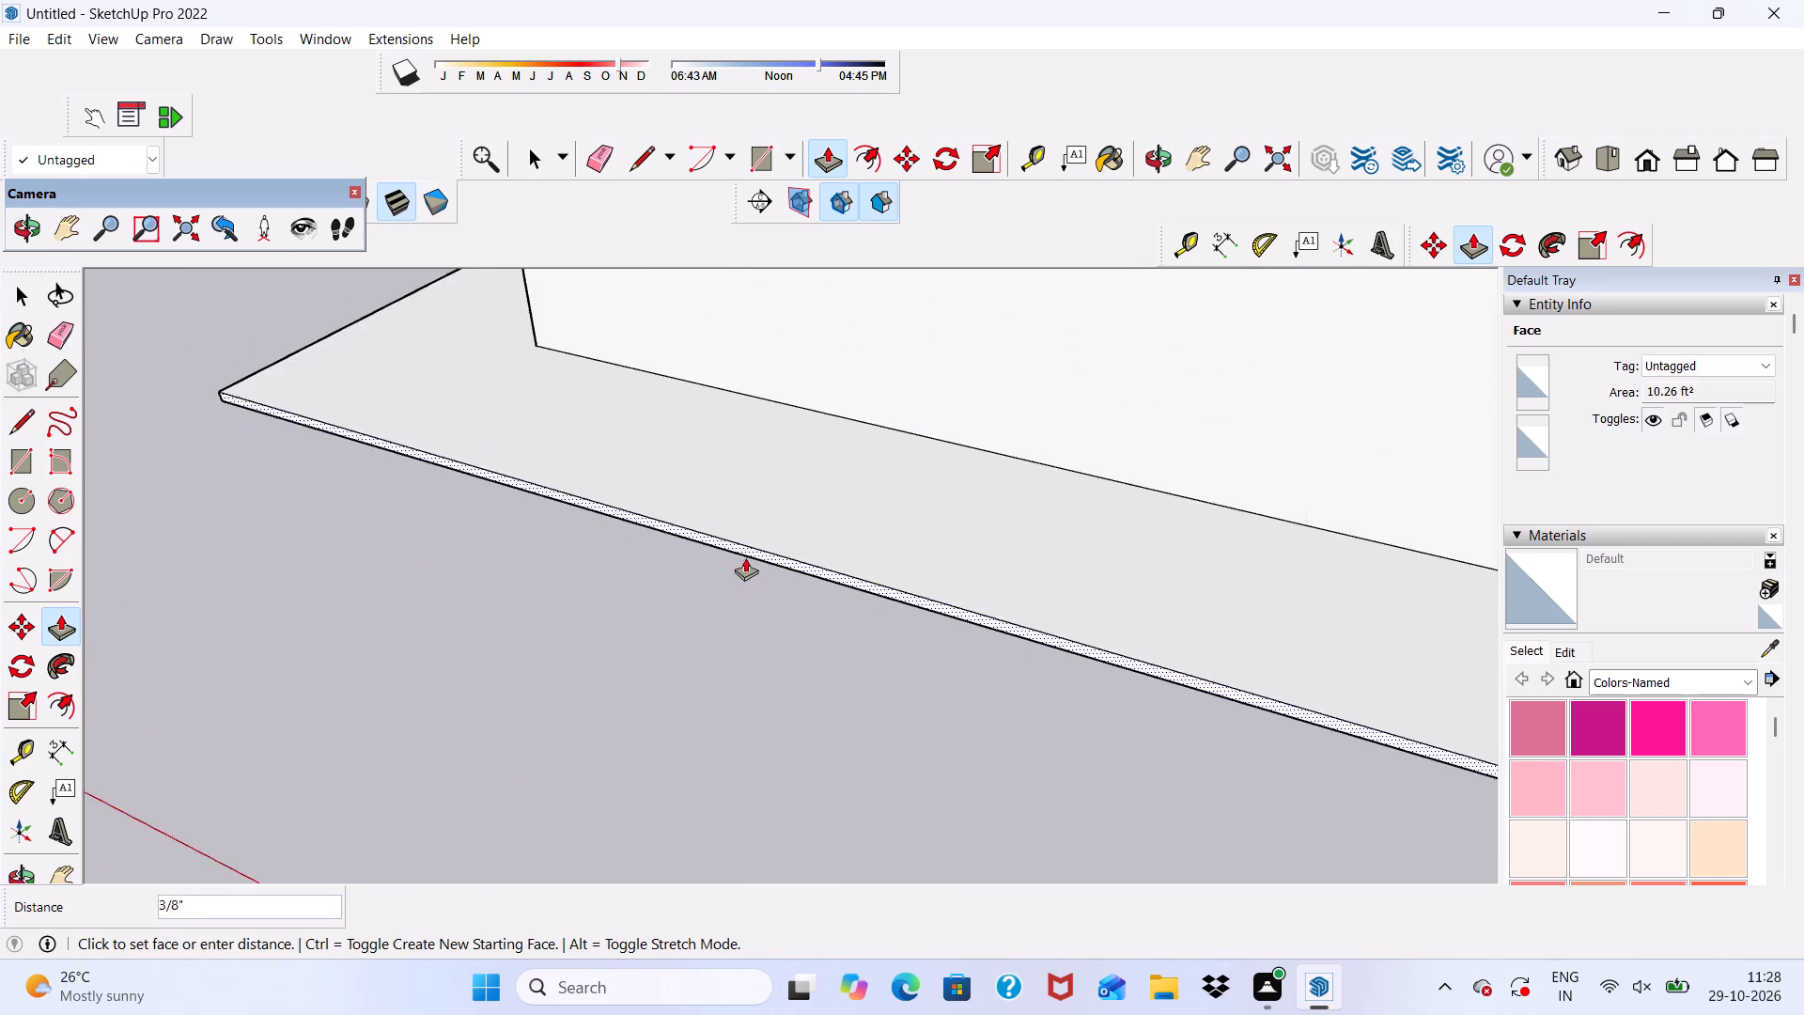
pyautogui.scroll(-9, 745, 557)
pyautogui.click(715, 662)
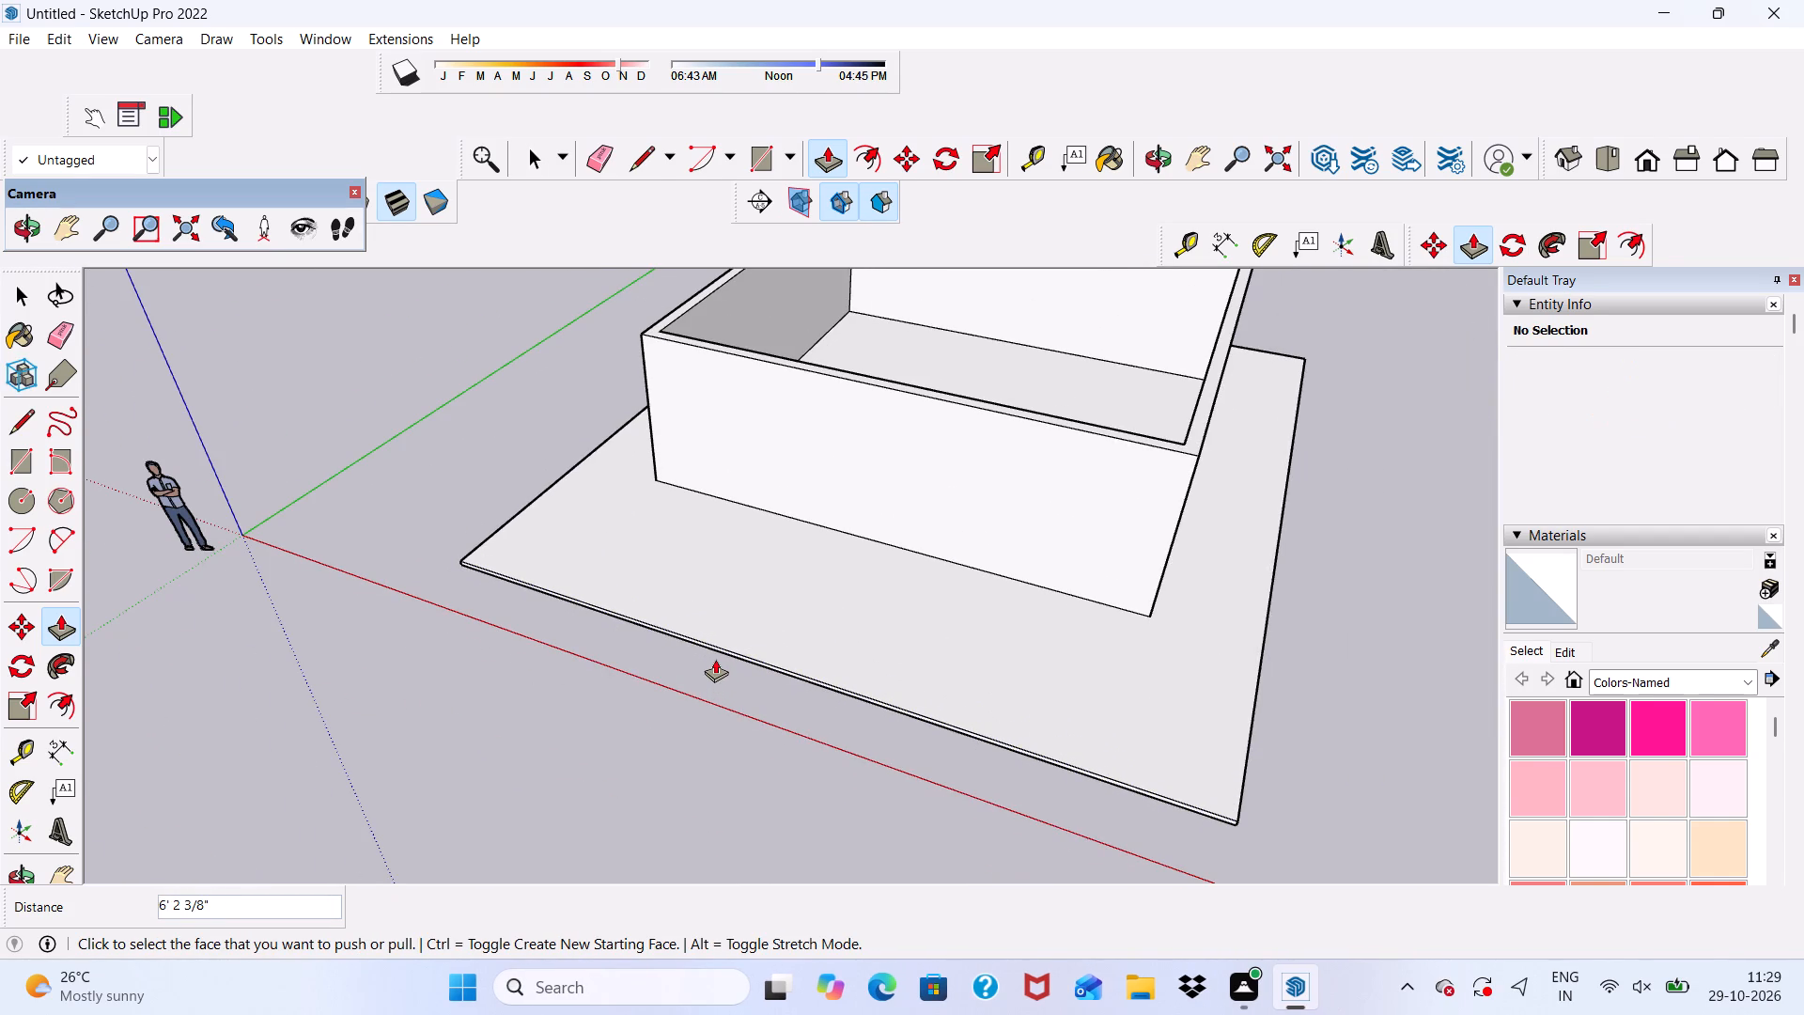
pyautogui.press('space')
# Examine the walled building and its plinth from several angles and distances.
pyautogui.scroll(-4, 848, 451)
pyautogui.moveTo(849, 496); pyautogui.dragTo(849, 426, button='middle')
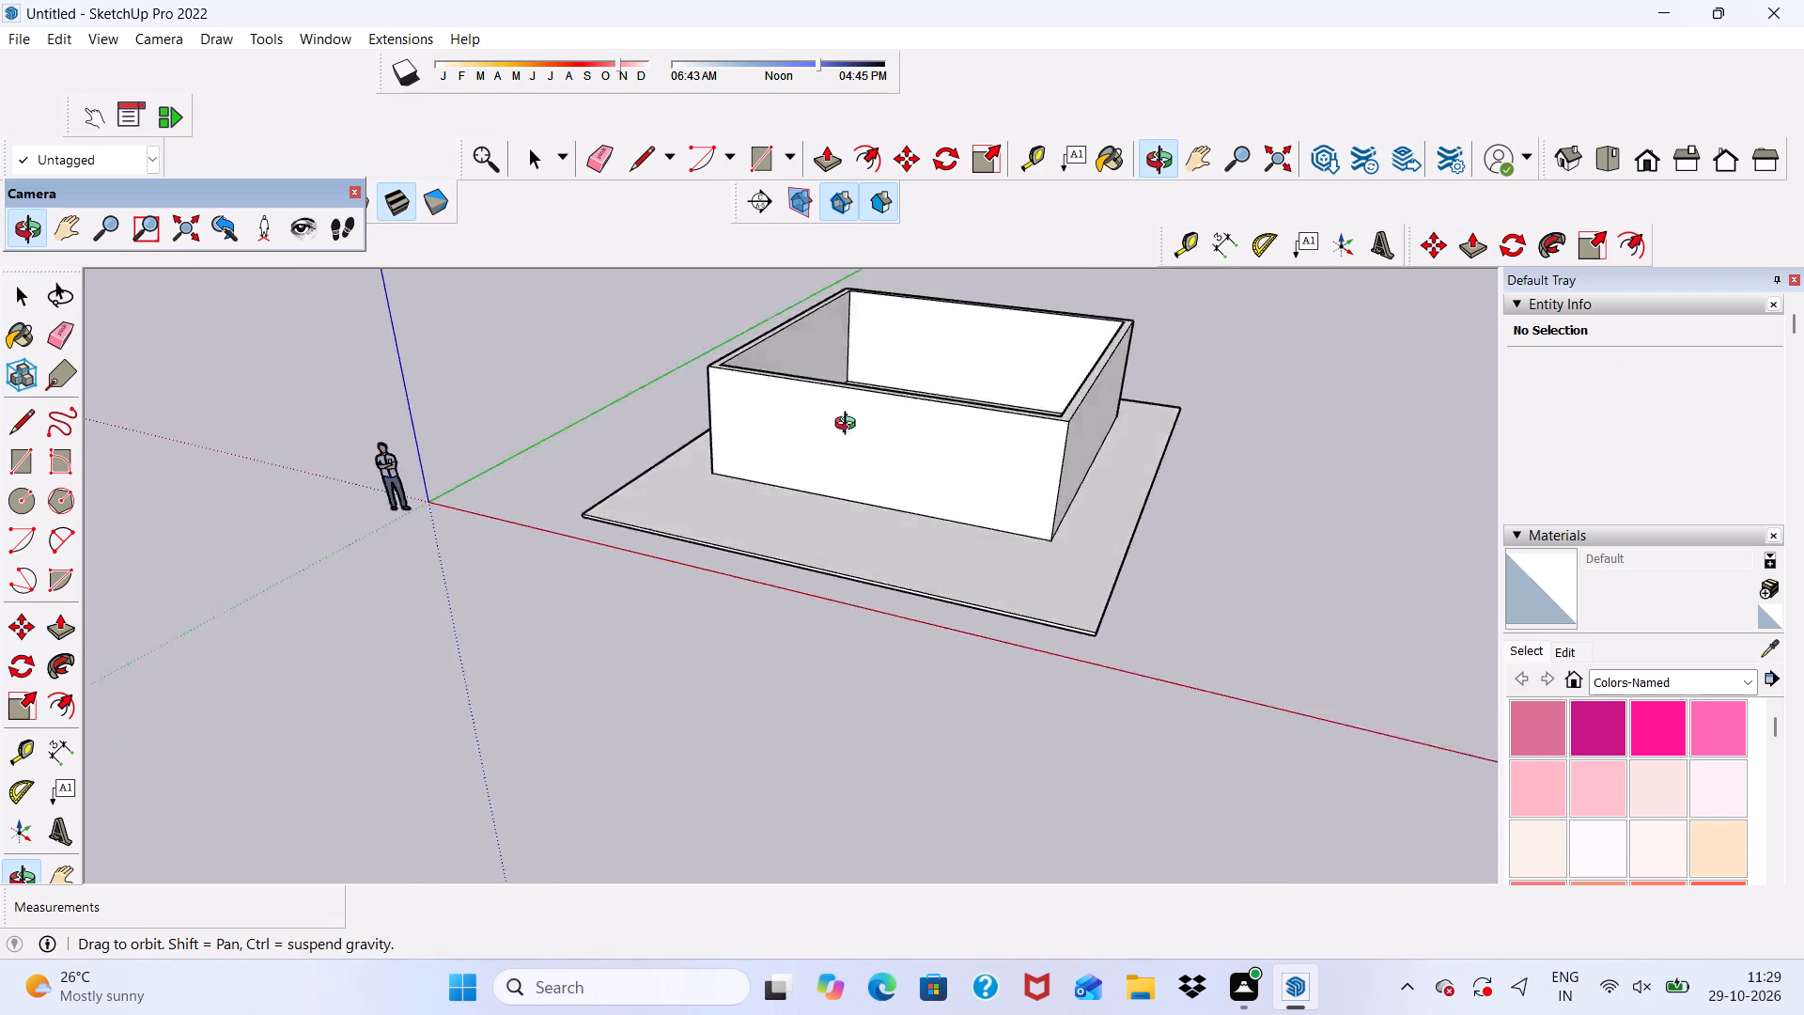
pyautogui.moveTo(849, 426); pyautogui.dragTo(974, 328, button='middle')
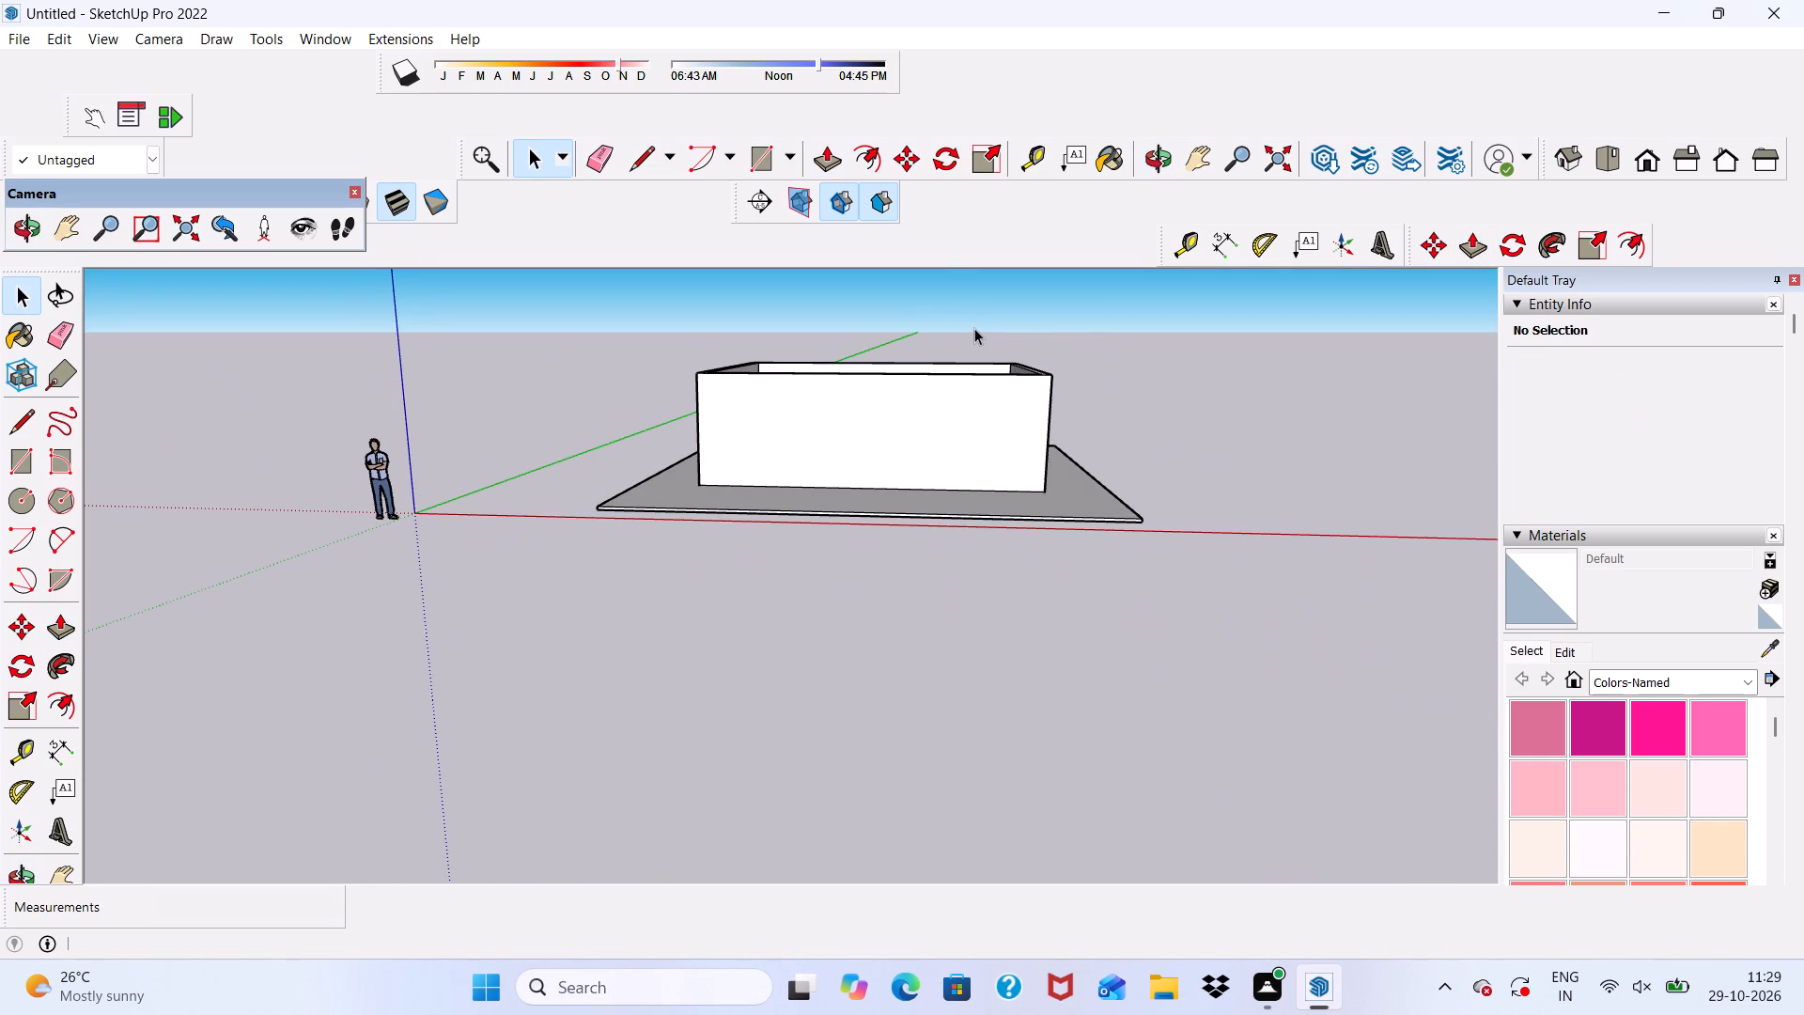
pyautogui.scroll(-5, 930, 408)
pyautogui.scroll(5, 929, 429)
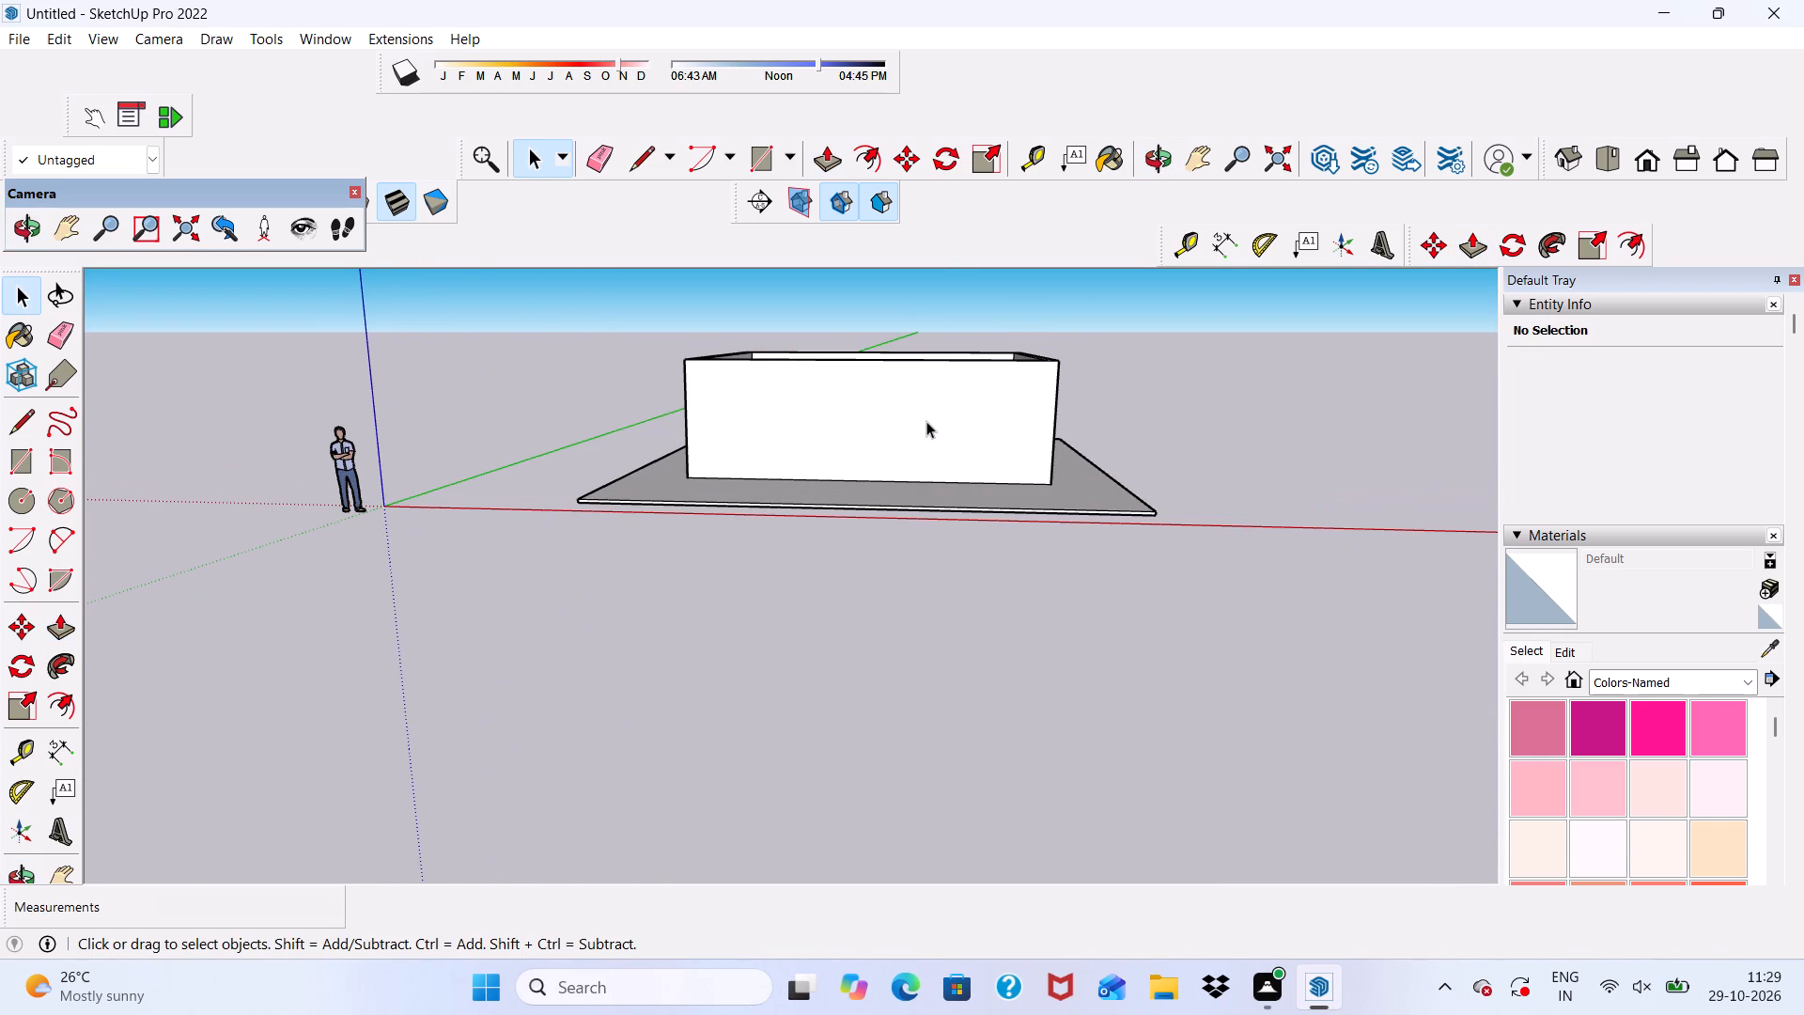
pyautogui.scroll(-5, 906, 491)
pyautogui.moveTo(904, 603); pyautogui.dragTo(872, 678, button='middle')
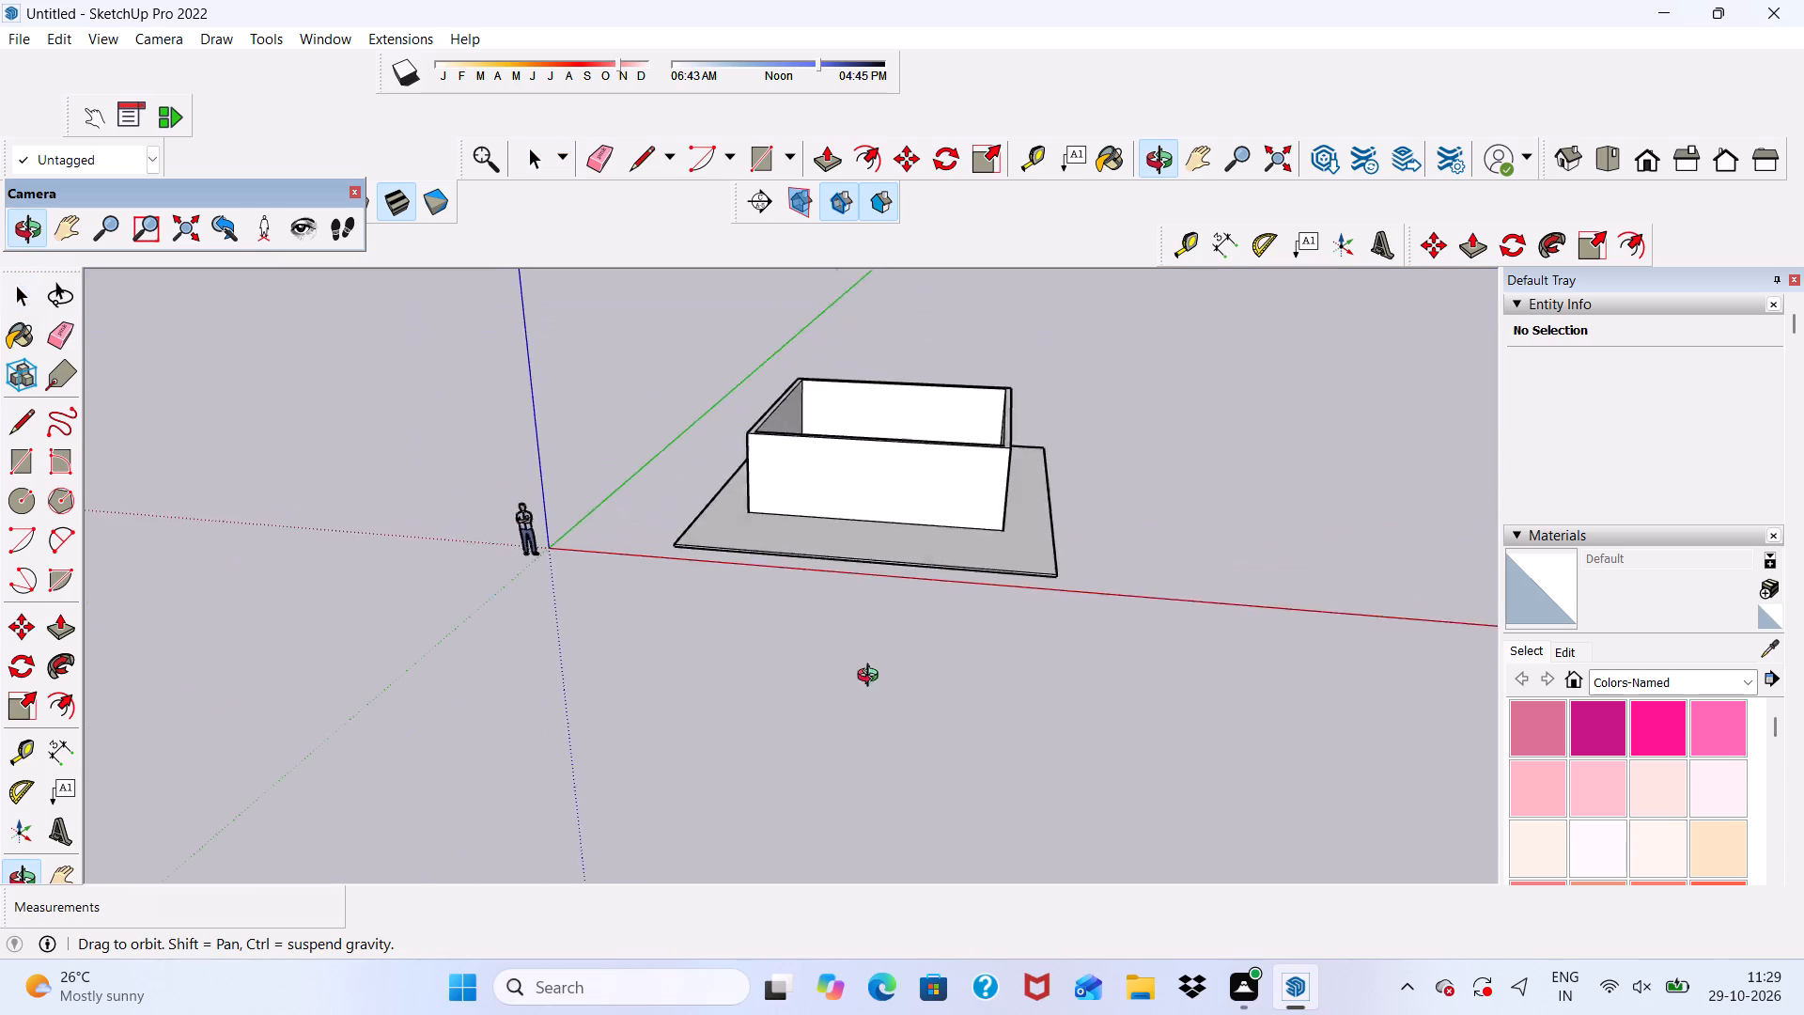
pyautogui.moveTo(872, 678); pyautogui.dragTo(819, 761, button='middle')
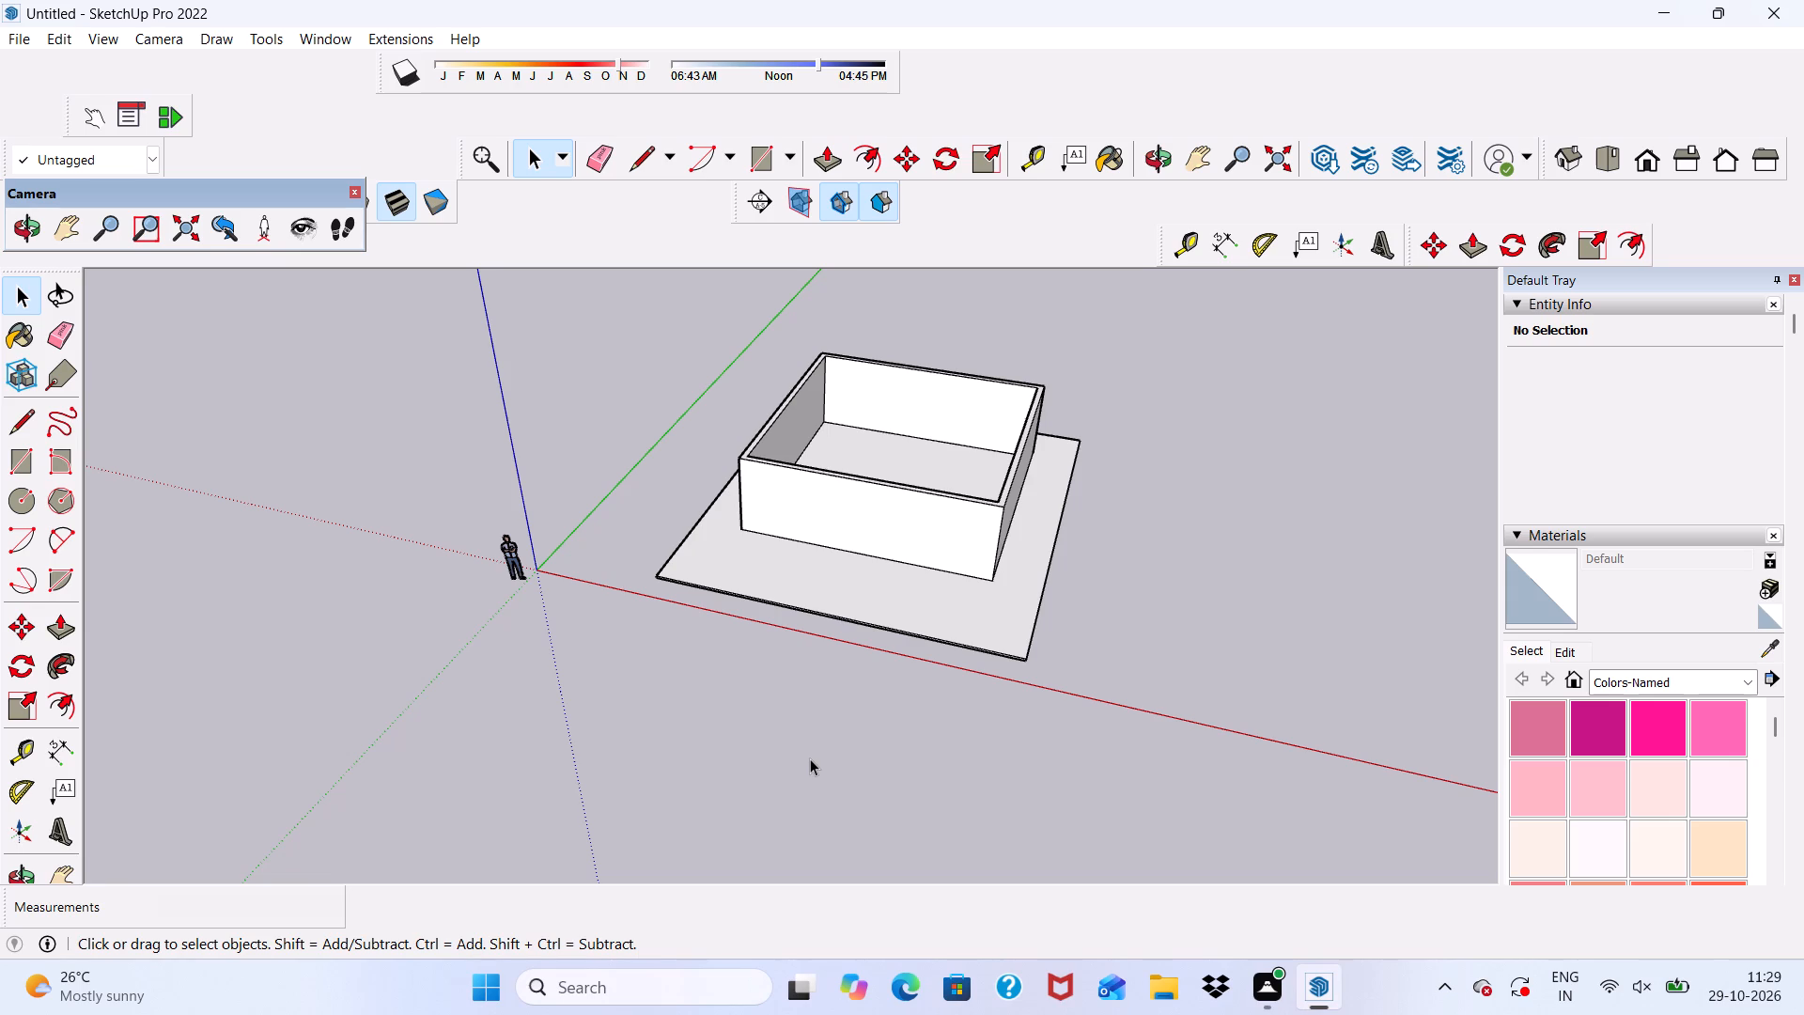
pyautogui.press('0')
pyautogui.scroll(-3, 328, 758)
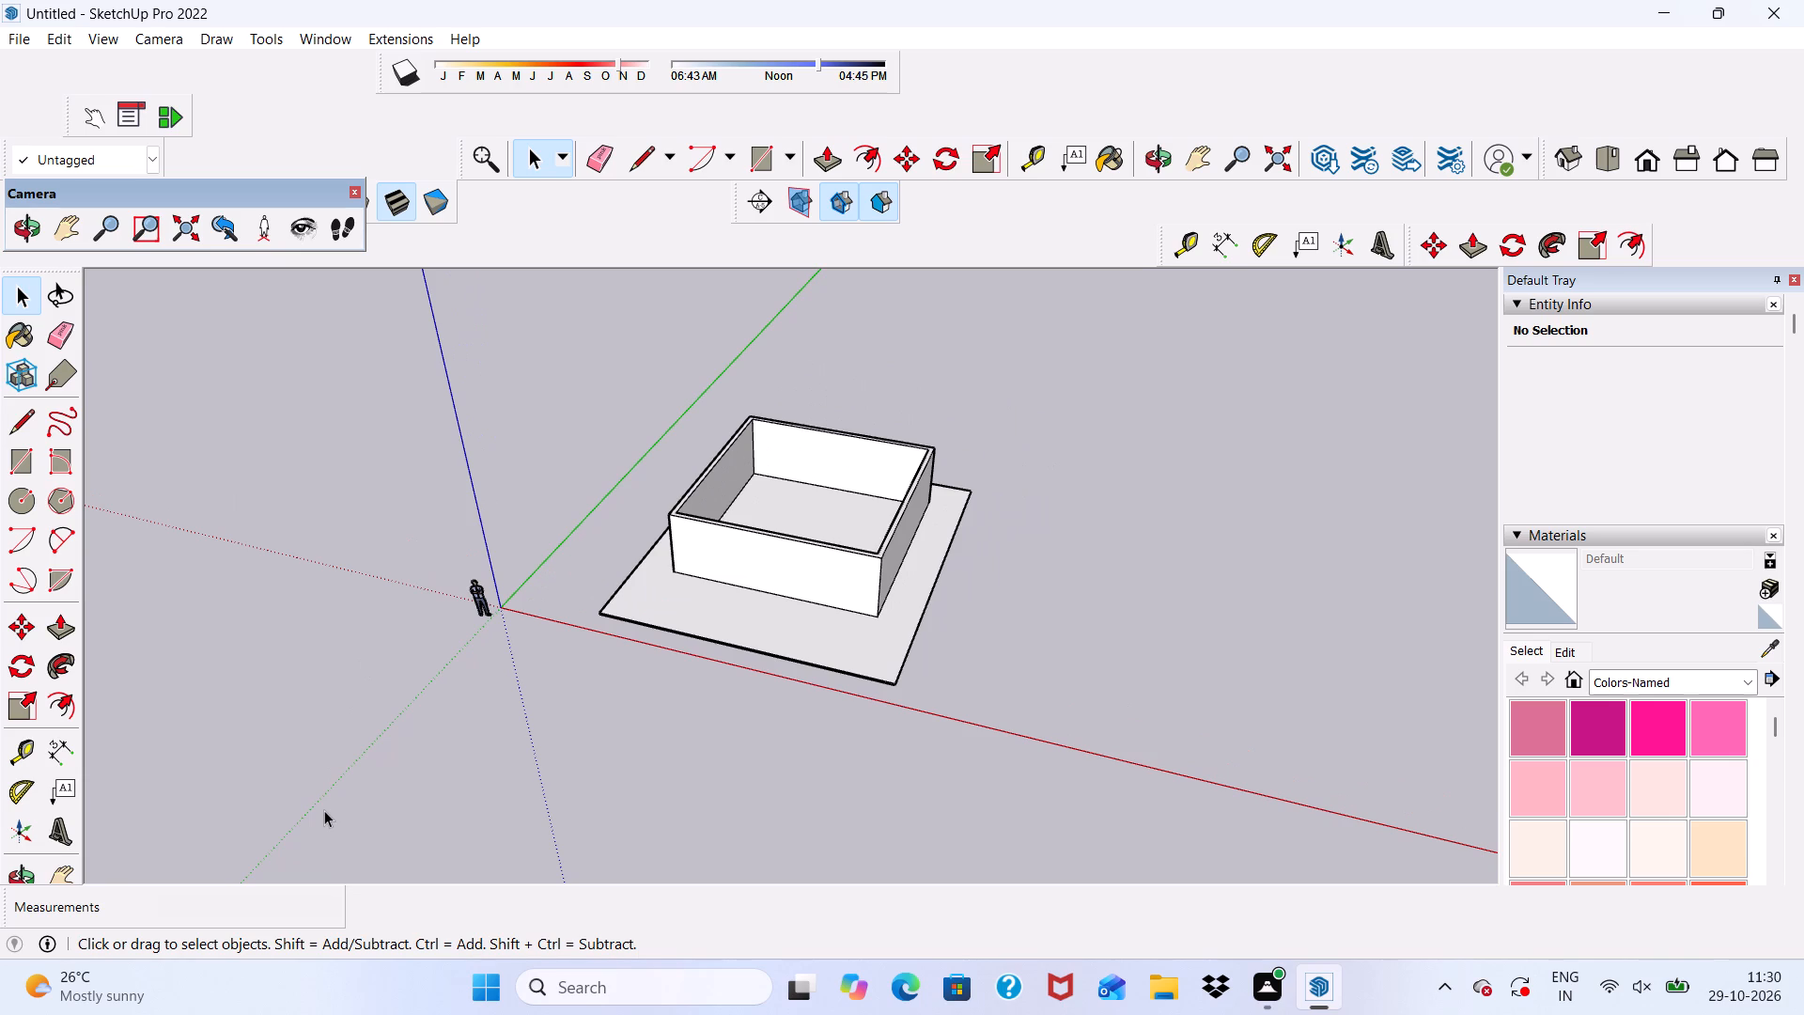
pyautogui.scroll(3, 316, 773)
pyautogui.scroll(-1, 359, 761)
pyautogui.moveTo(359, 761); pyautogui.dragTo(350, 617, button='middle')
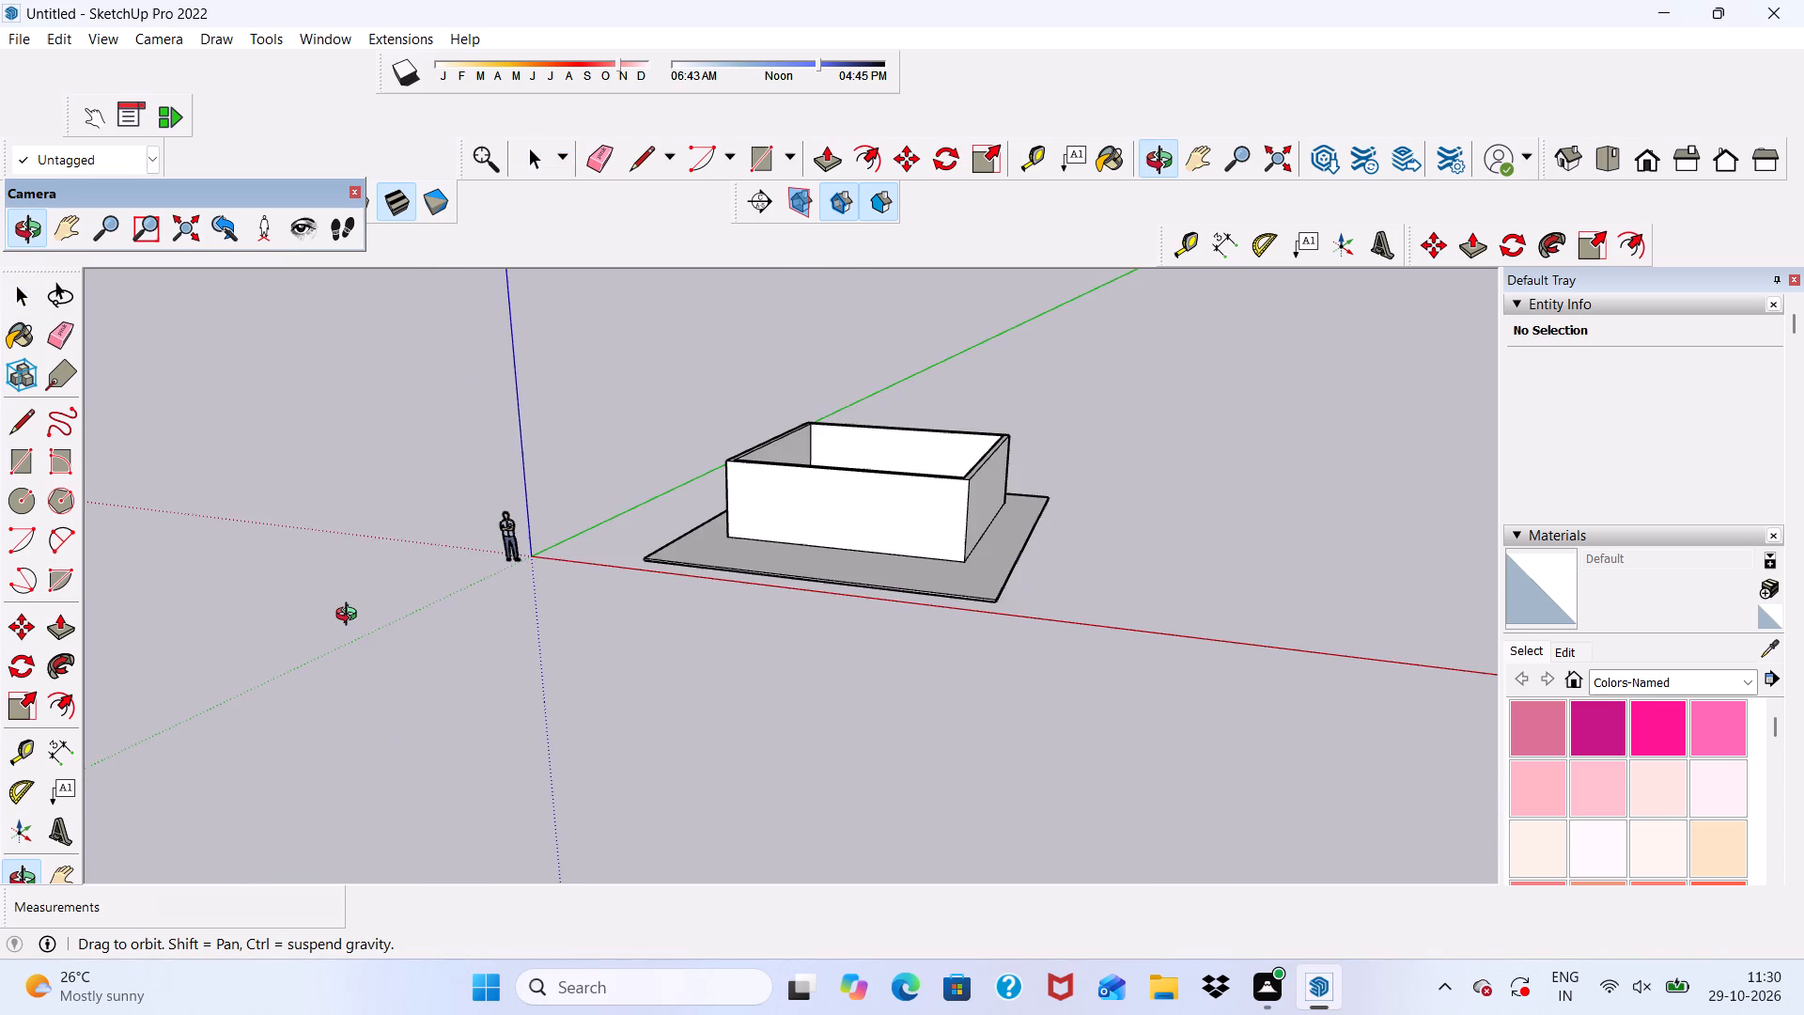
pyautogui.moveTo(350, 617); pyautogui.dragTo(341, 663, button='middle')
pyautogui.scroll(-6, 341, 663)
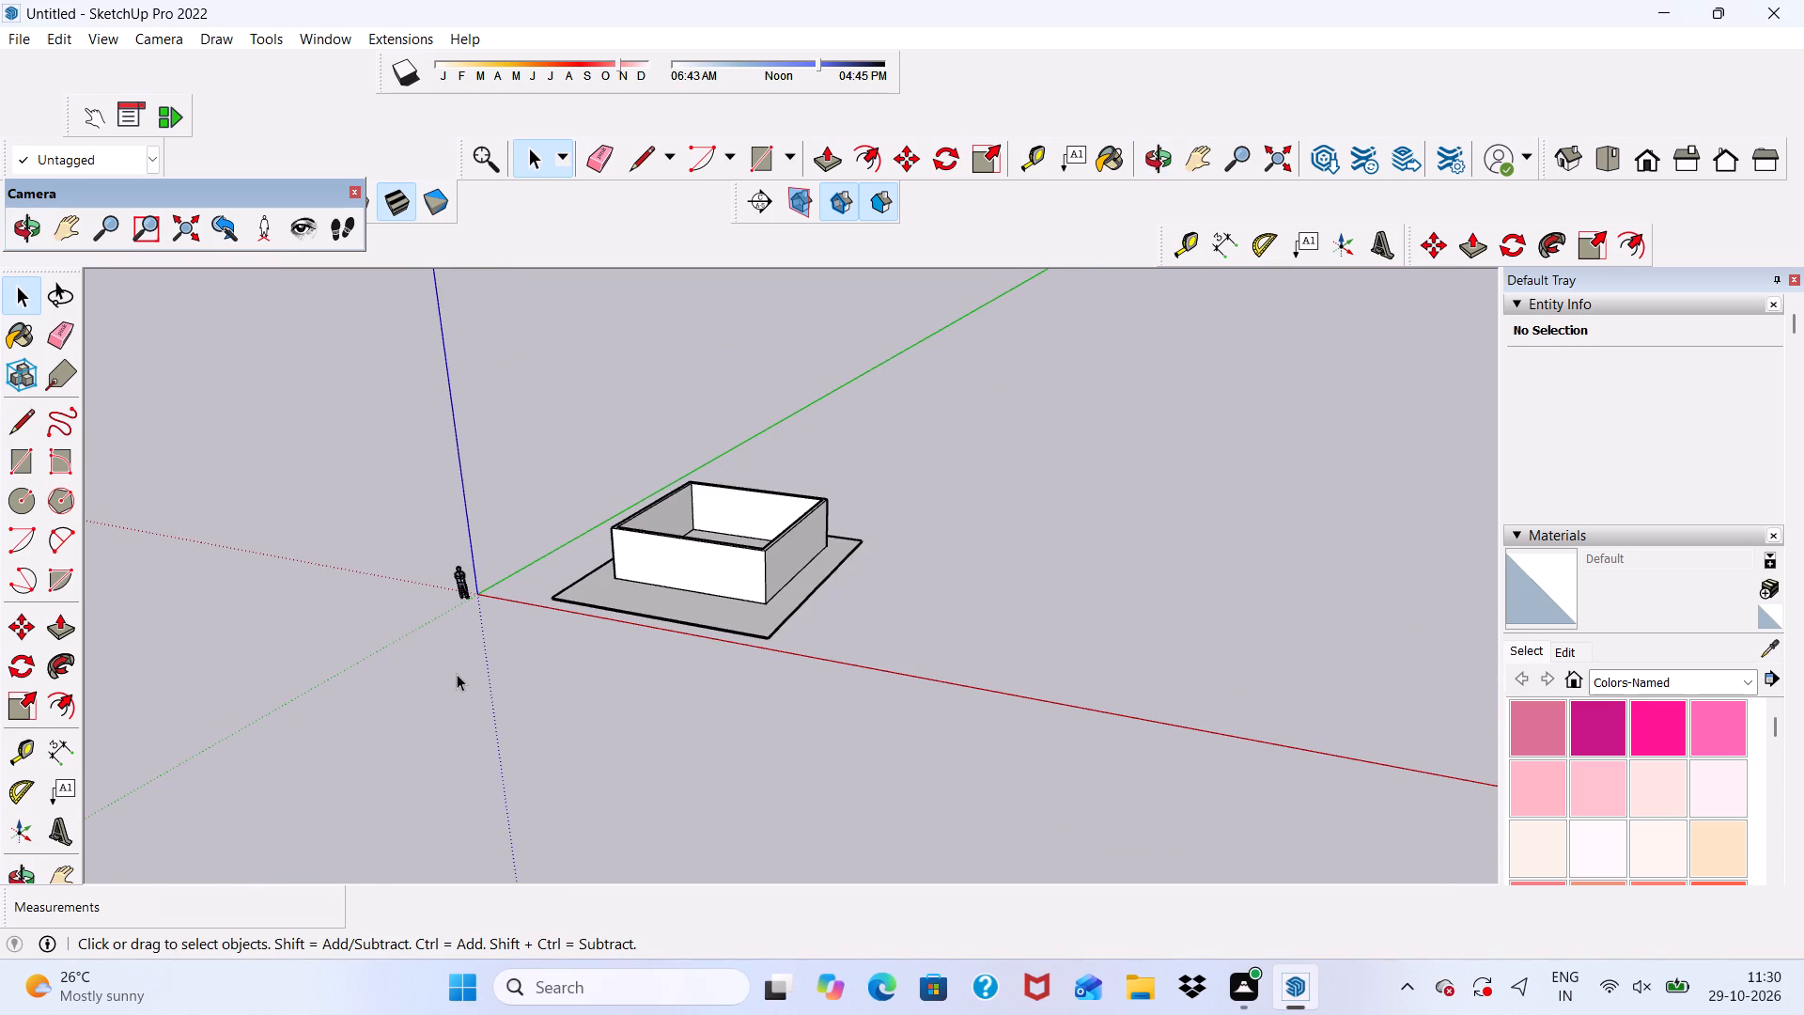
pyautogui.scroll(-4, 458, 706)
pyautogui.scroll(13, 627, 599)
pyautogui.moveTo(516, 620); pyautogui.dragTo(624, 707, button='middle')
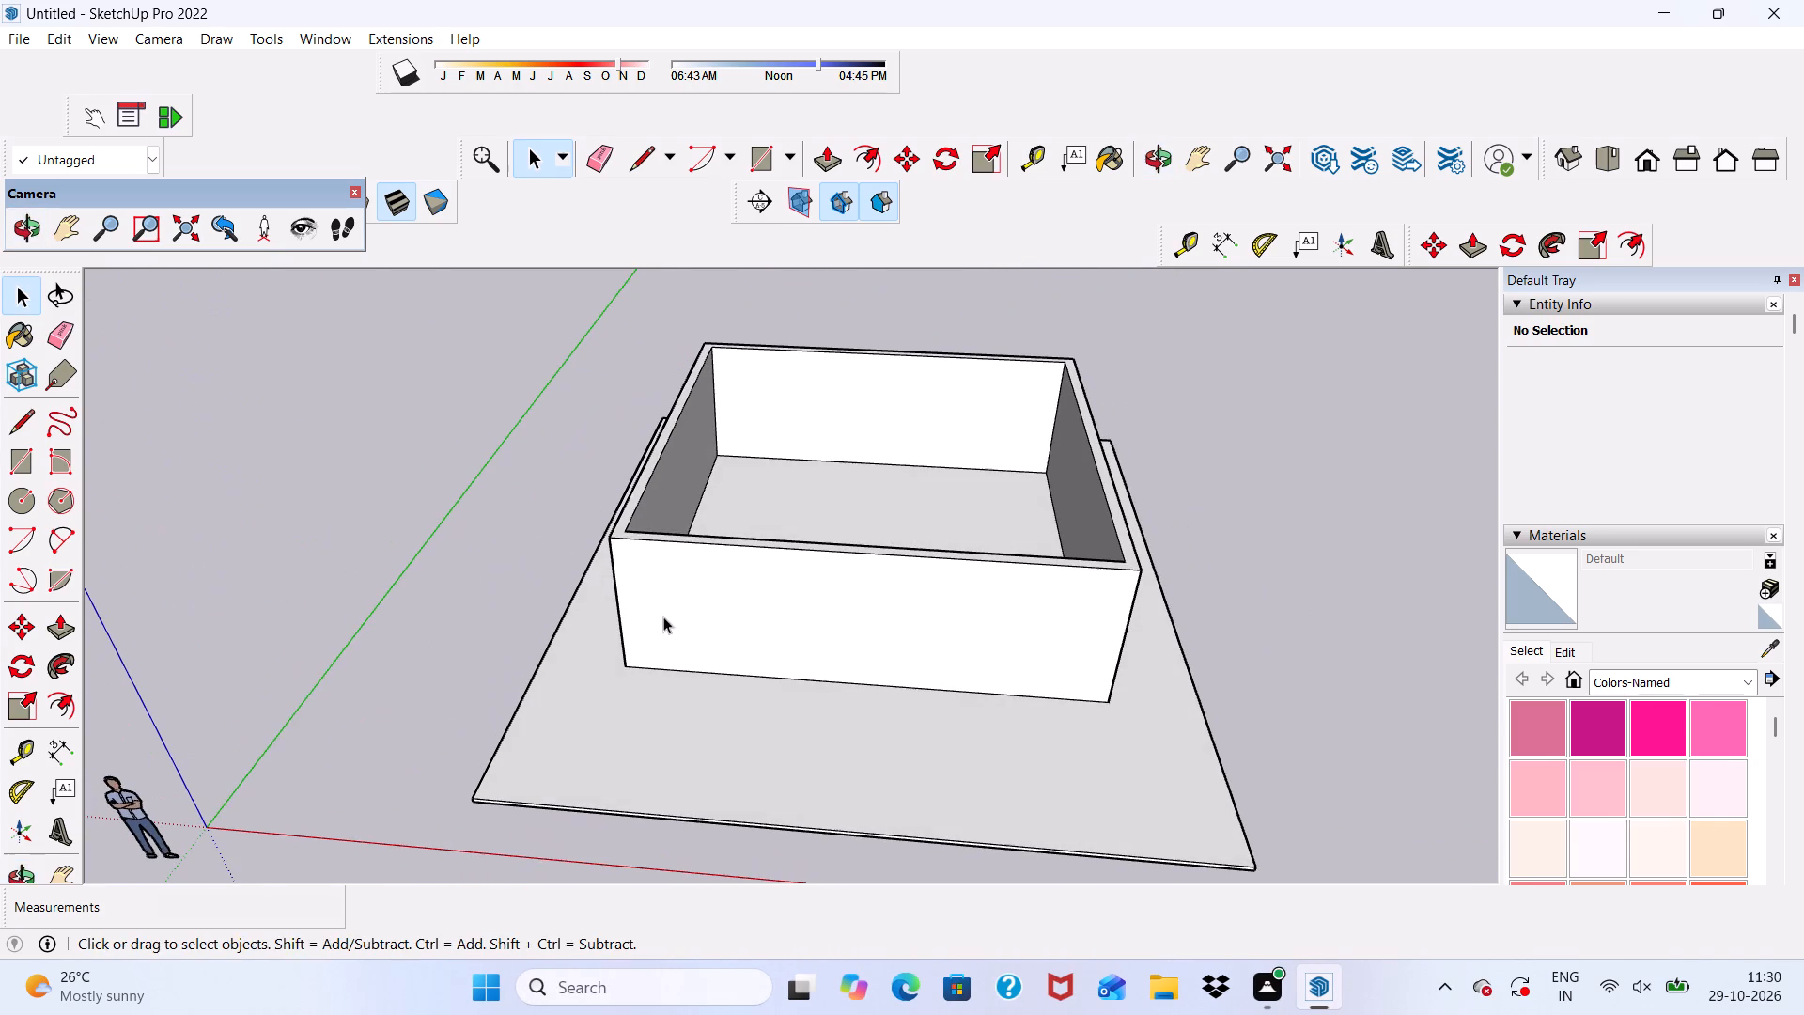
# Draw a rectangle over the wall tops from the rear outer corner to the front outer edge, about 30' by 23' 9".
pyautogui.click(765, 159)
pyautogui.scroll(-2, 748, 266)
pyautogui.scroll(-2, 720, 523)
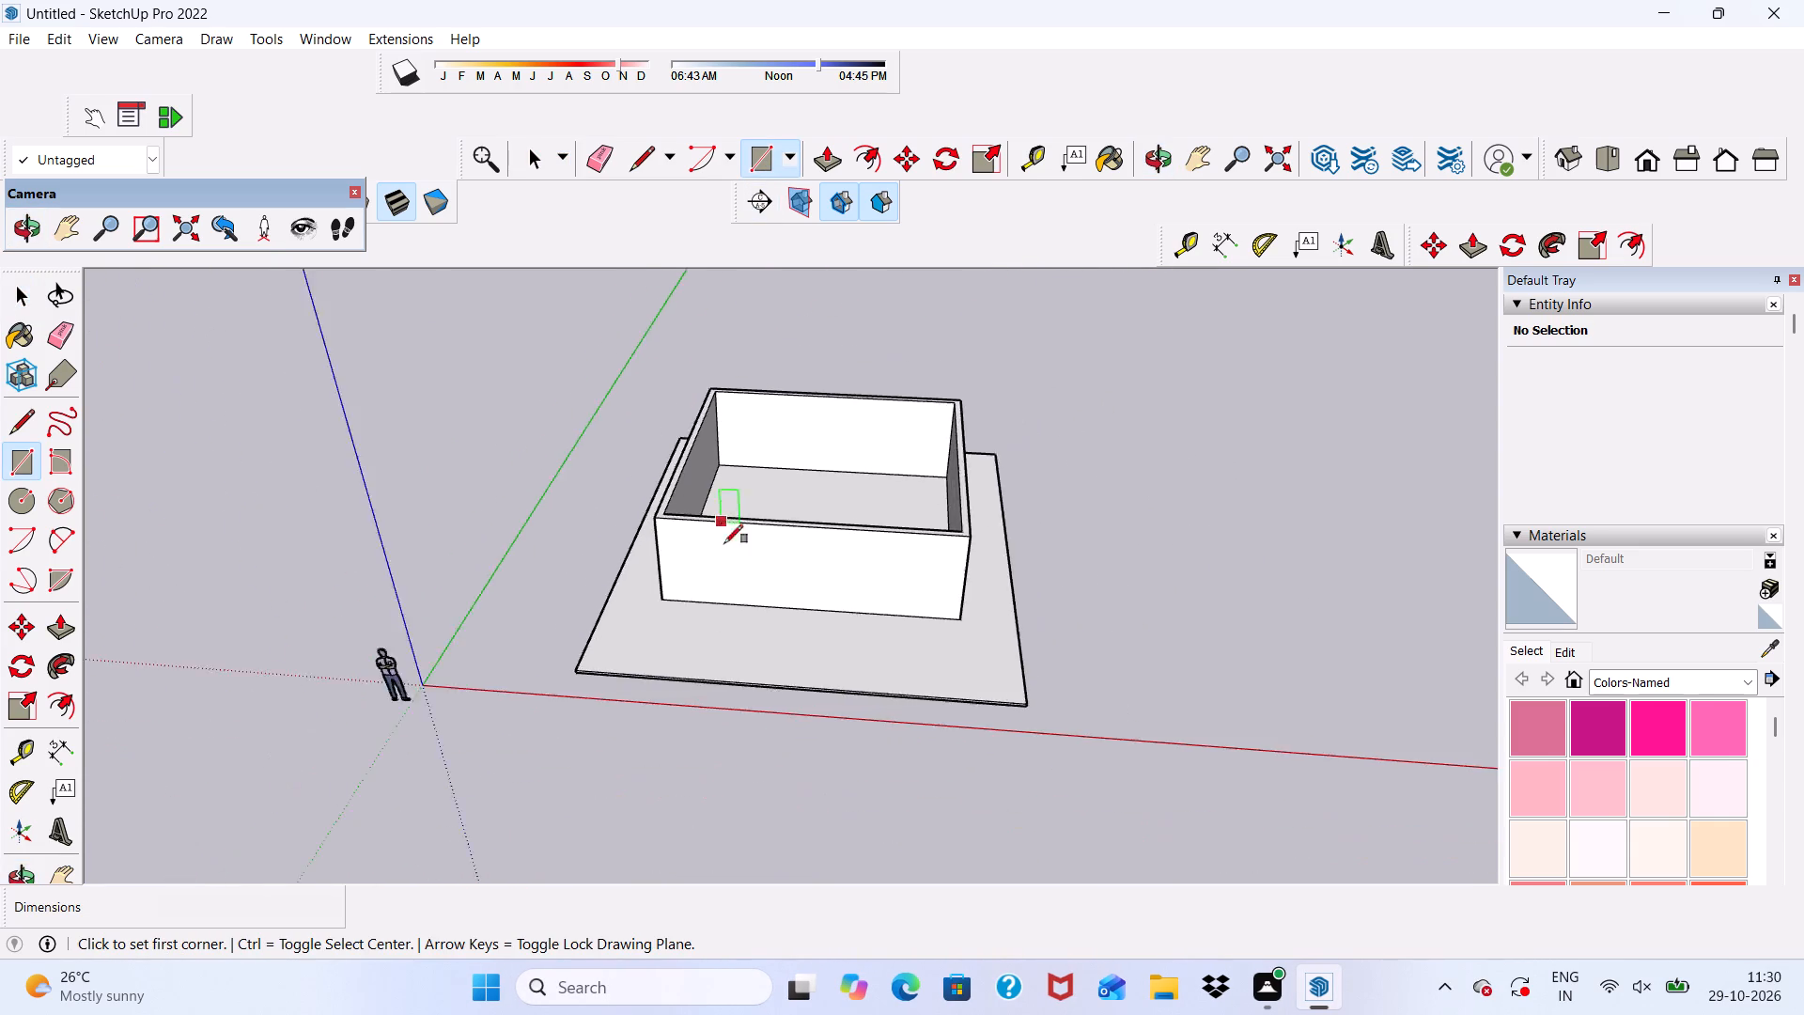
pyautogui.scroll(-8, 724, 543)
pyautogui.scroll(17, 728, 461)
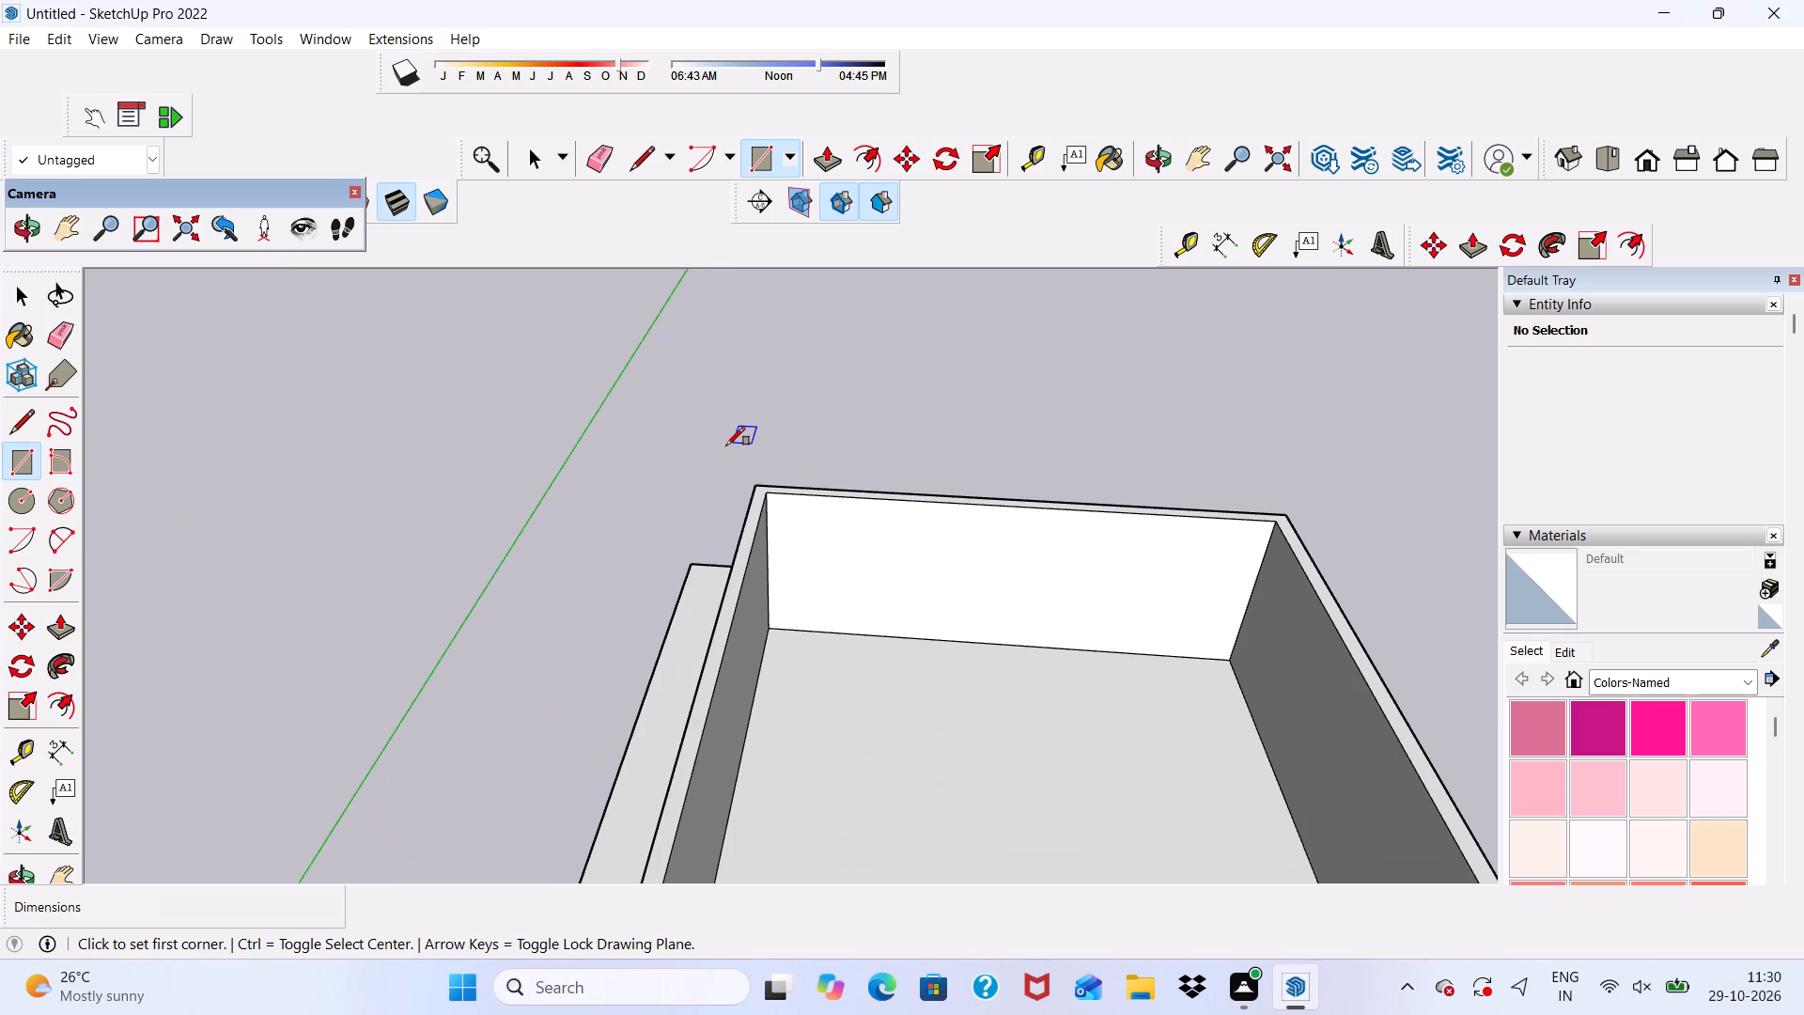
pyautogui.scroll(2, 726, 445)
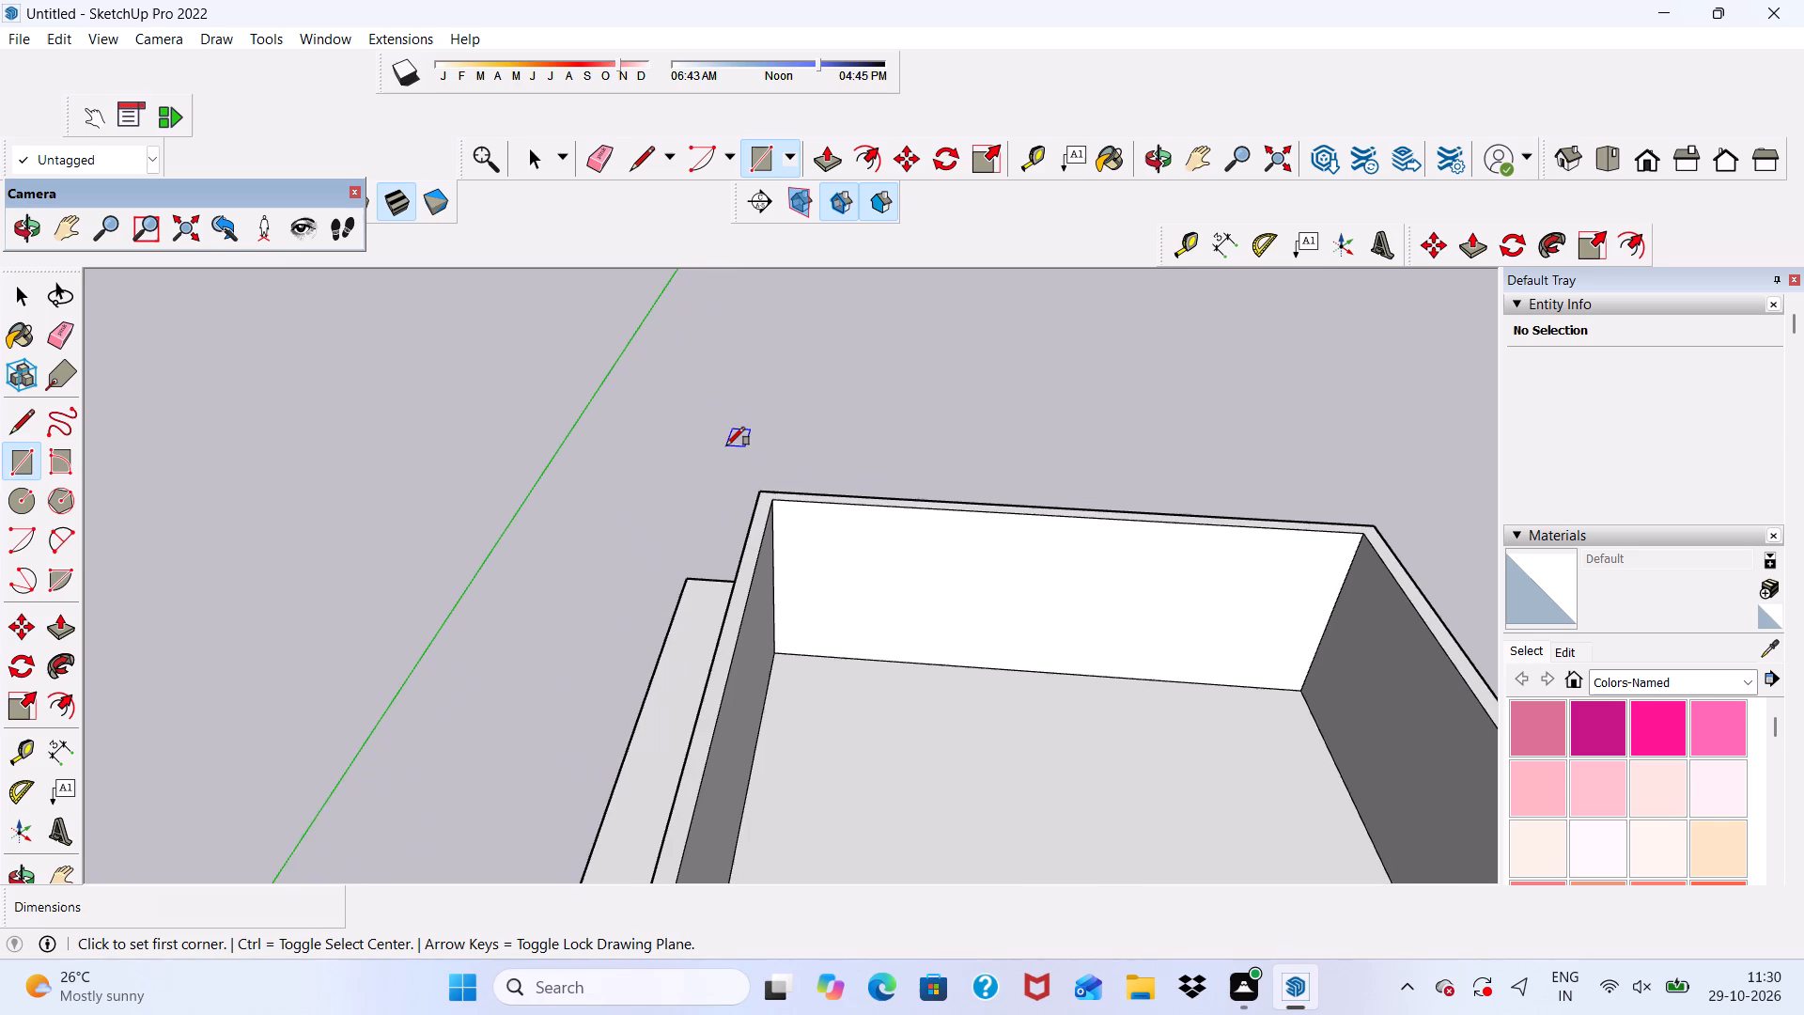
pyautogui.scroll(-5, 716, 446)
pyautogui.scroll(14, 895, 436)
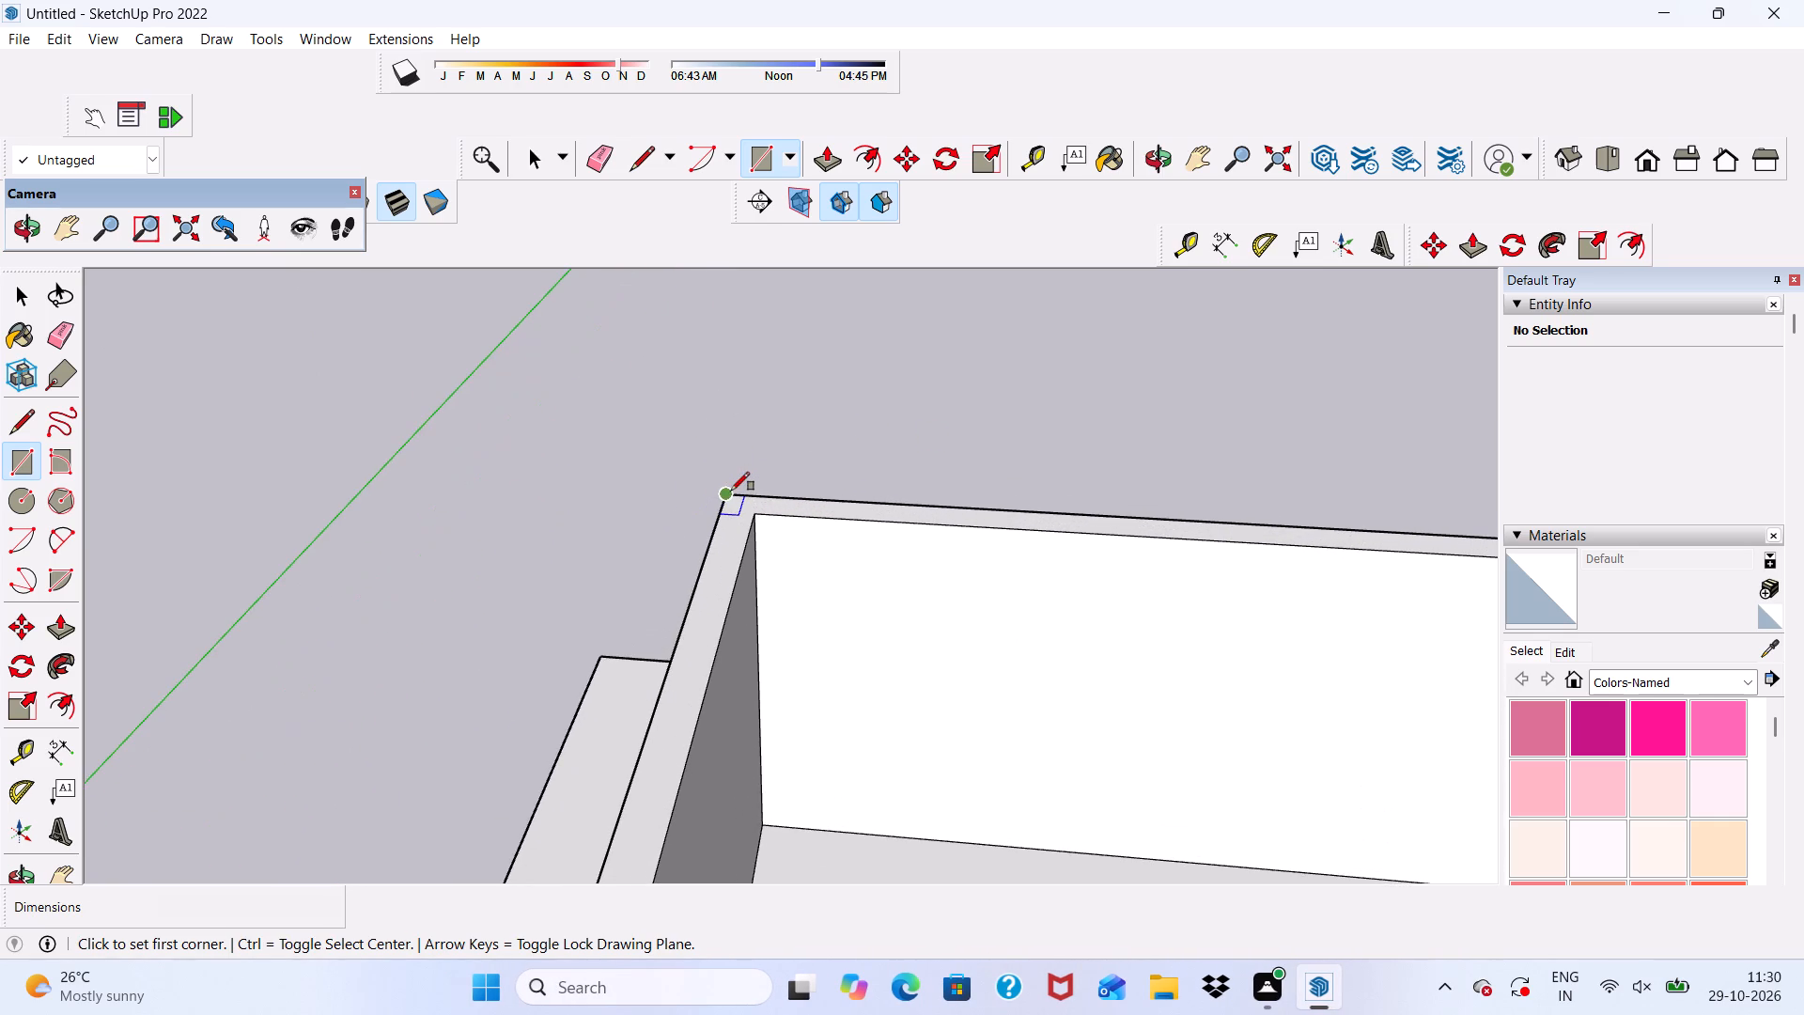
pyautogui.click(731, 491)
pyautogui.scroll(-12, 780, 494)
pyautogui.scroll(-5, 1005, 321)
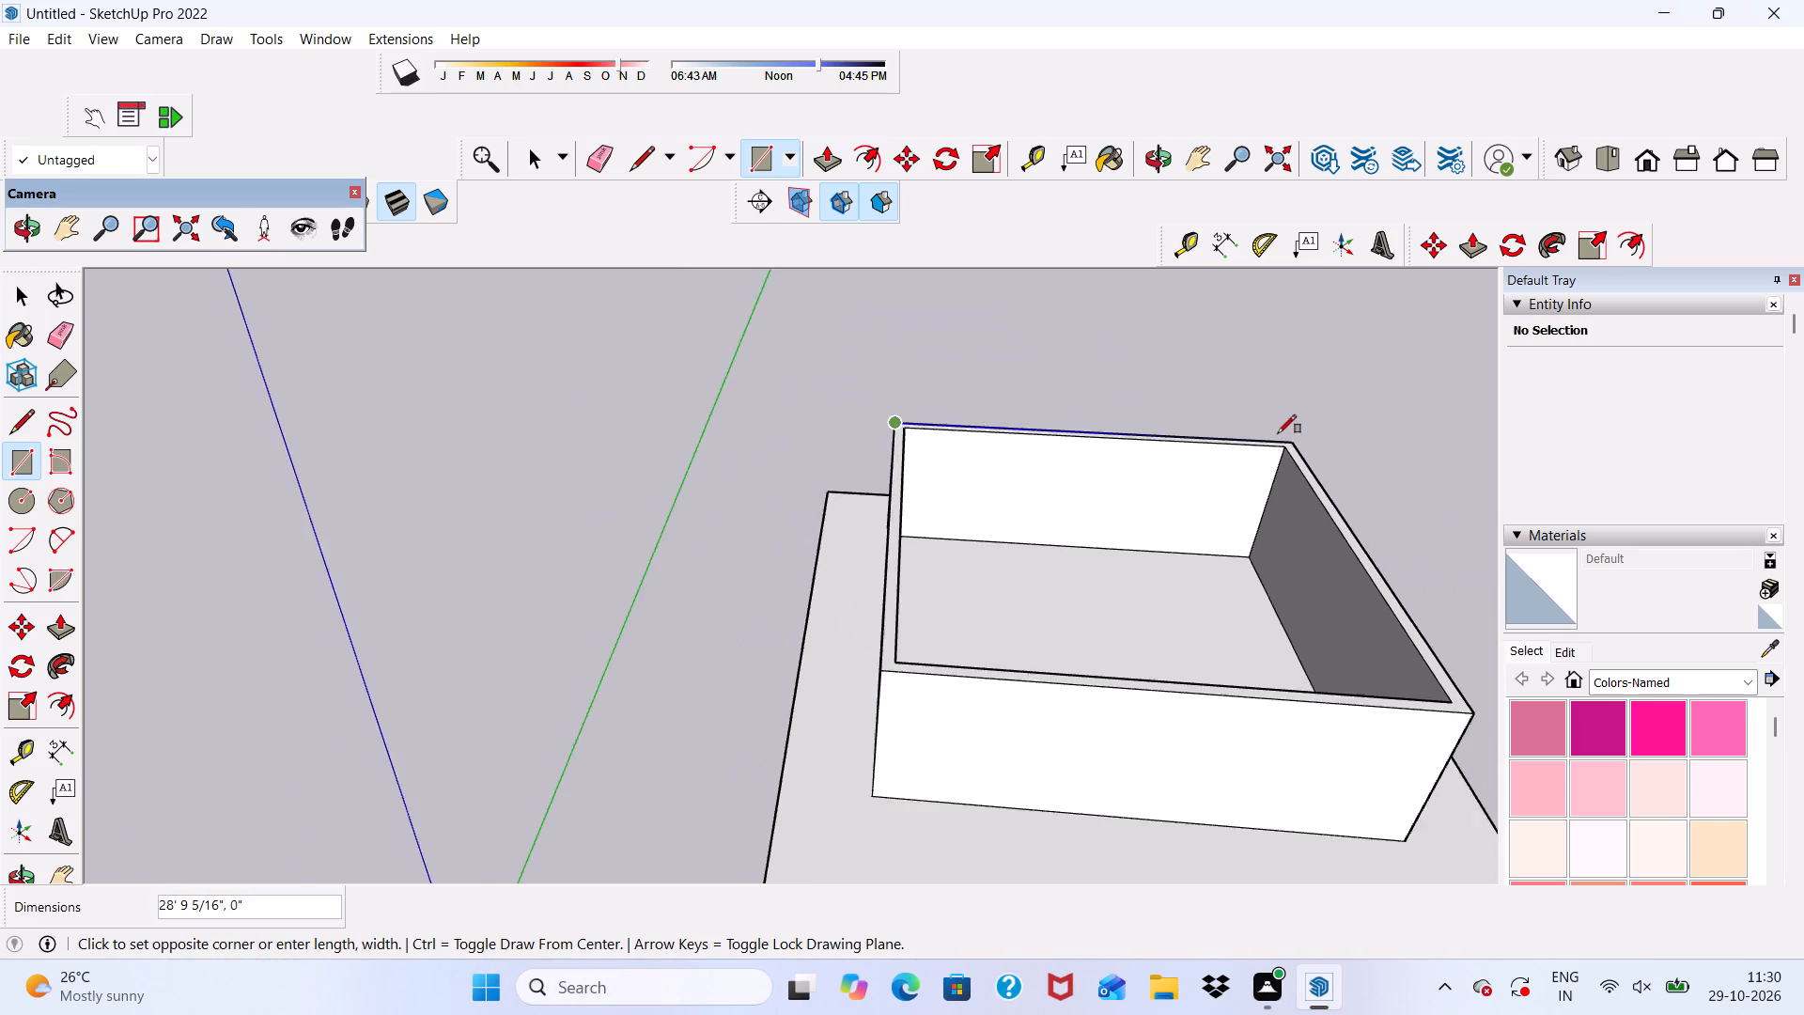
pyautogui.scroll(5, 1278, 434)
pyautogui.scroll(-9, 1217, 752)
pyautogui.scroll(5, 1268, 831)
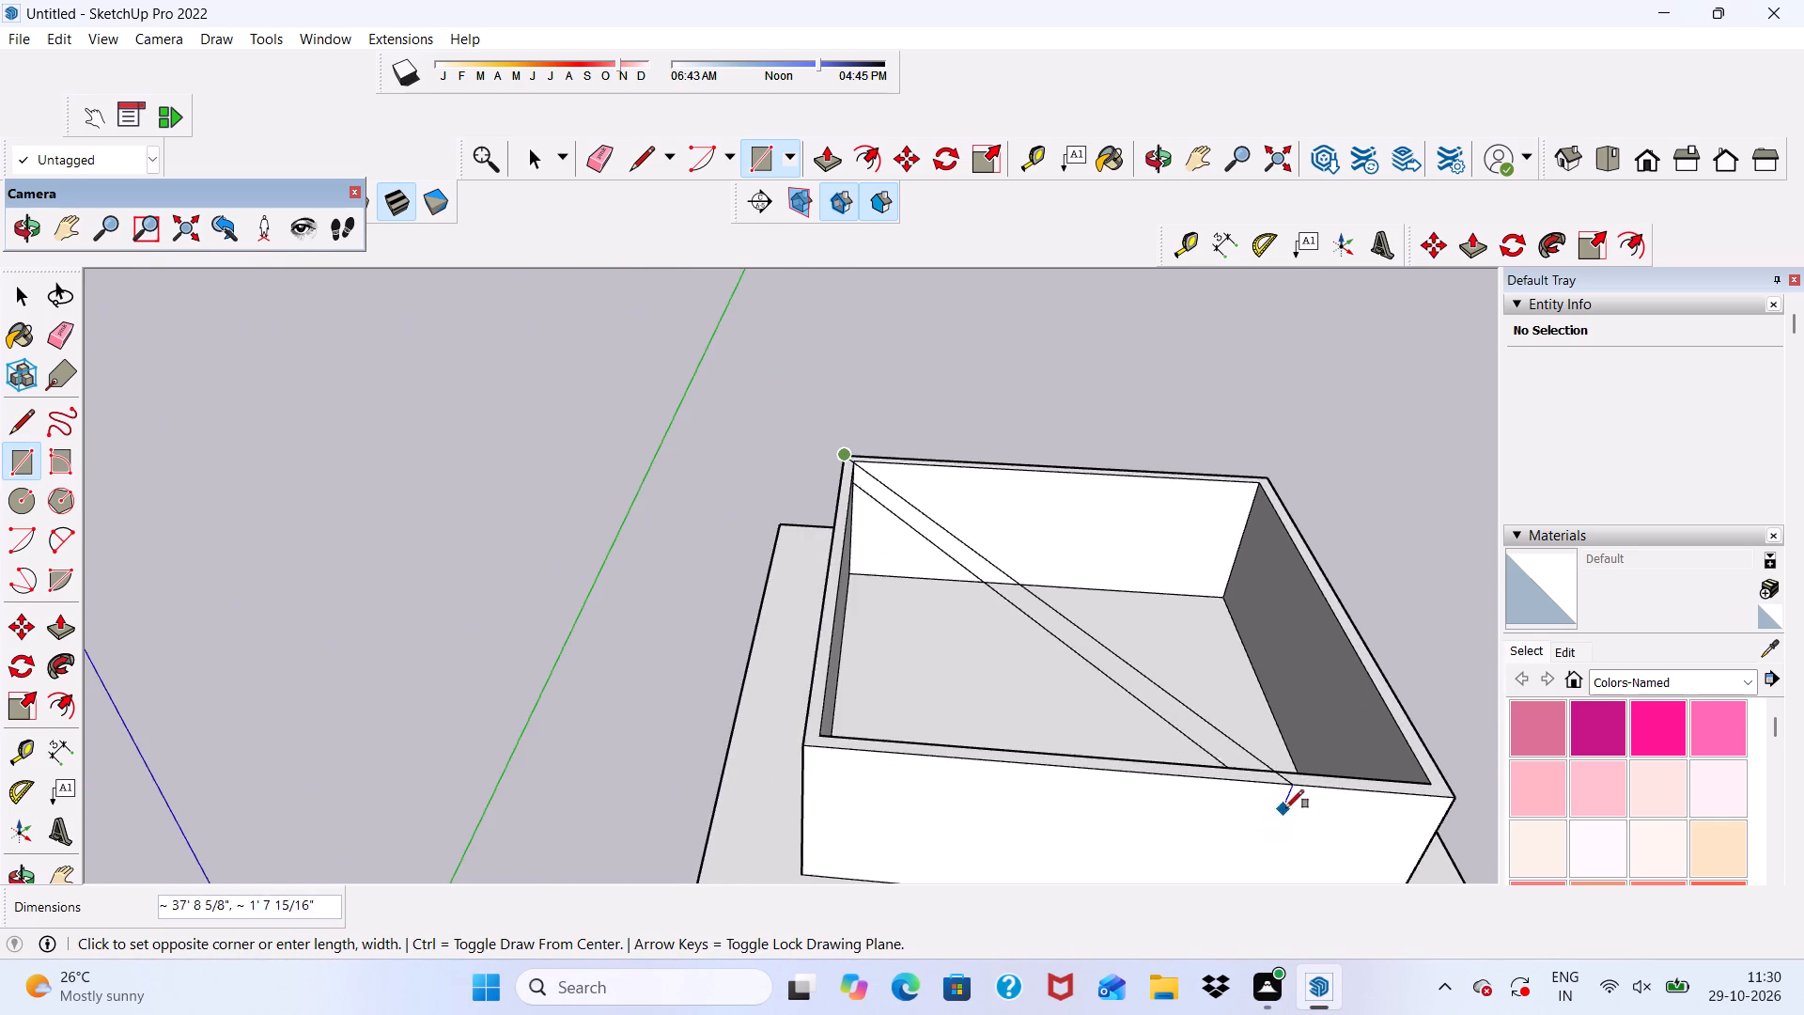
pyautogui.scroll(4, 1312, 789)
pyautogui.click(1313, 787)
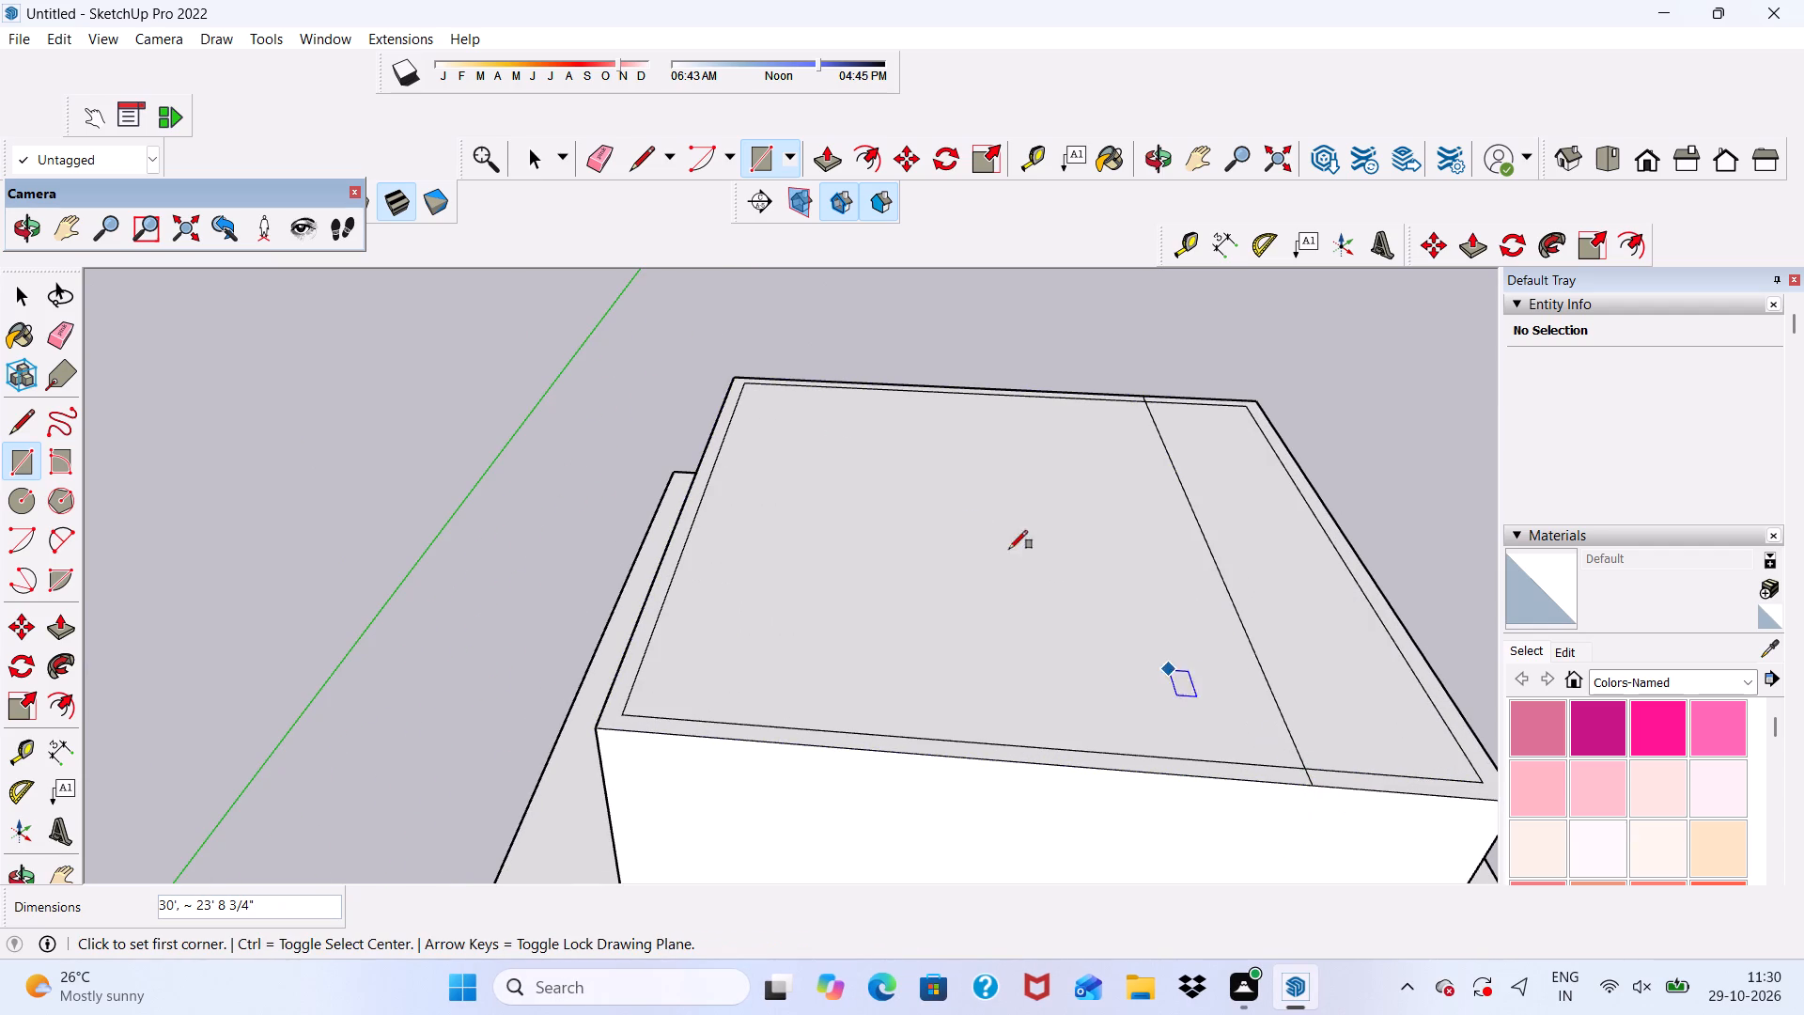
# Erase the stray line crossing the top face, including its short remnants over the front and rear walls.
pyautogui.click(599, 147)
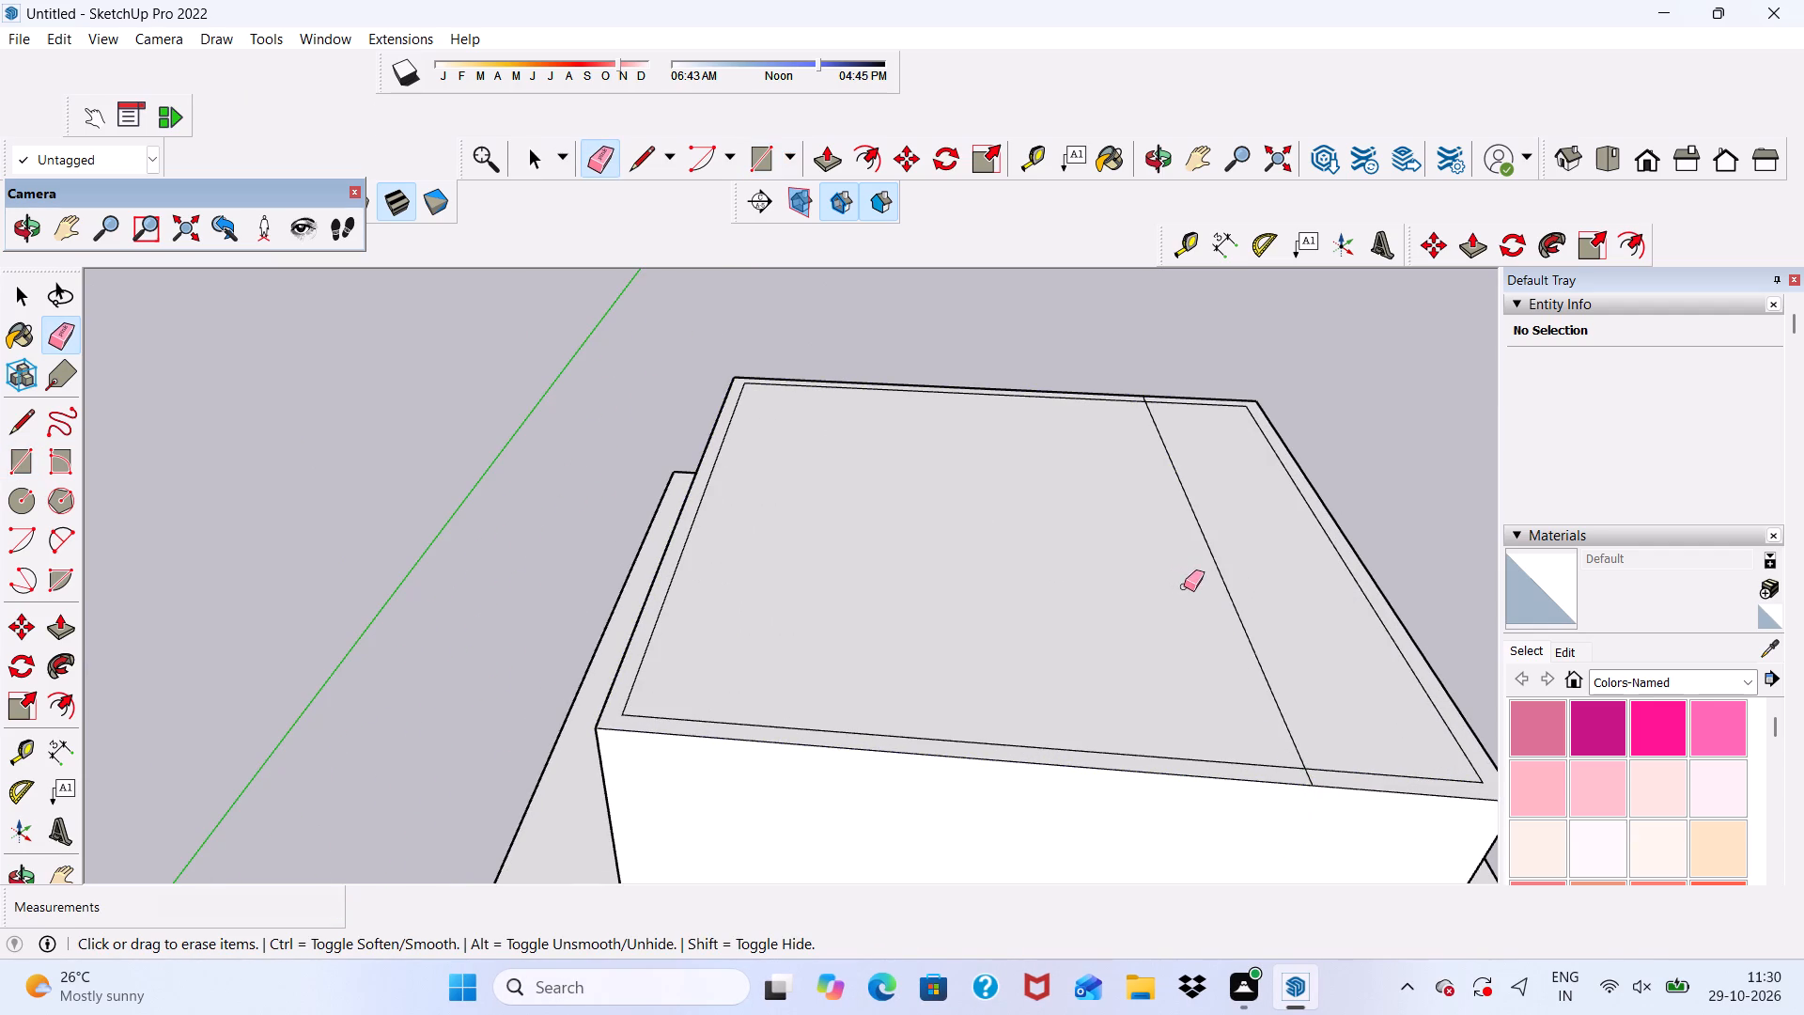
pyautogui.moveTo(1184, 586); pyautogui.dragTo(1247, 587)
pyautogui.scroll(-1, 1241, 603)
pyautogui.scroll(11, 1342, 755)
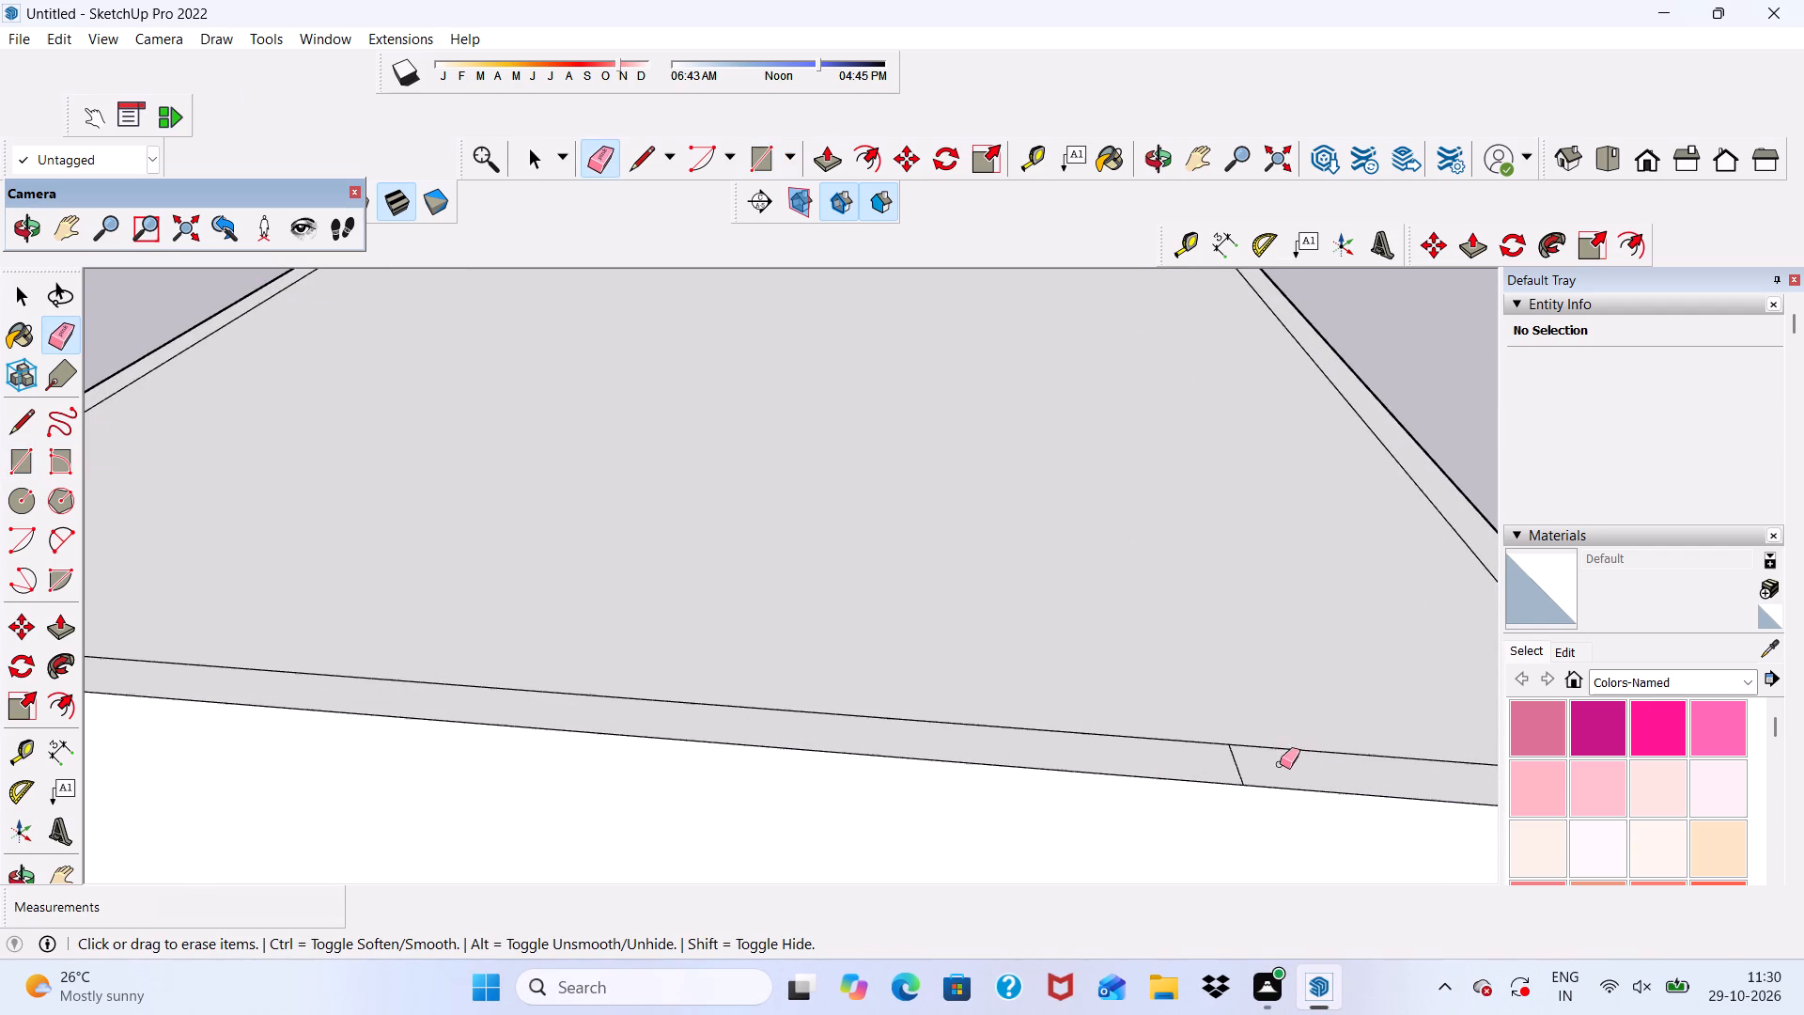
pyautogui.click(1235, 764)
pyautogui.scroll(-13, 1205, 706)
pyautogui.scroll(15, 1142, 445)
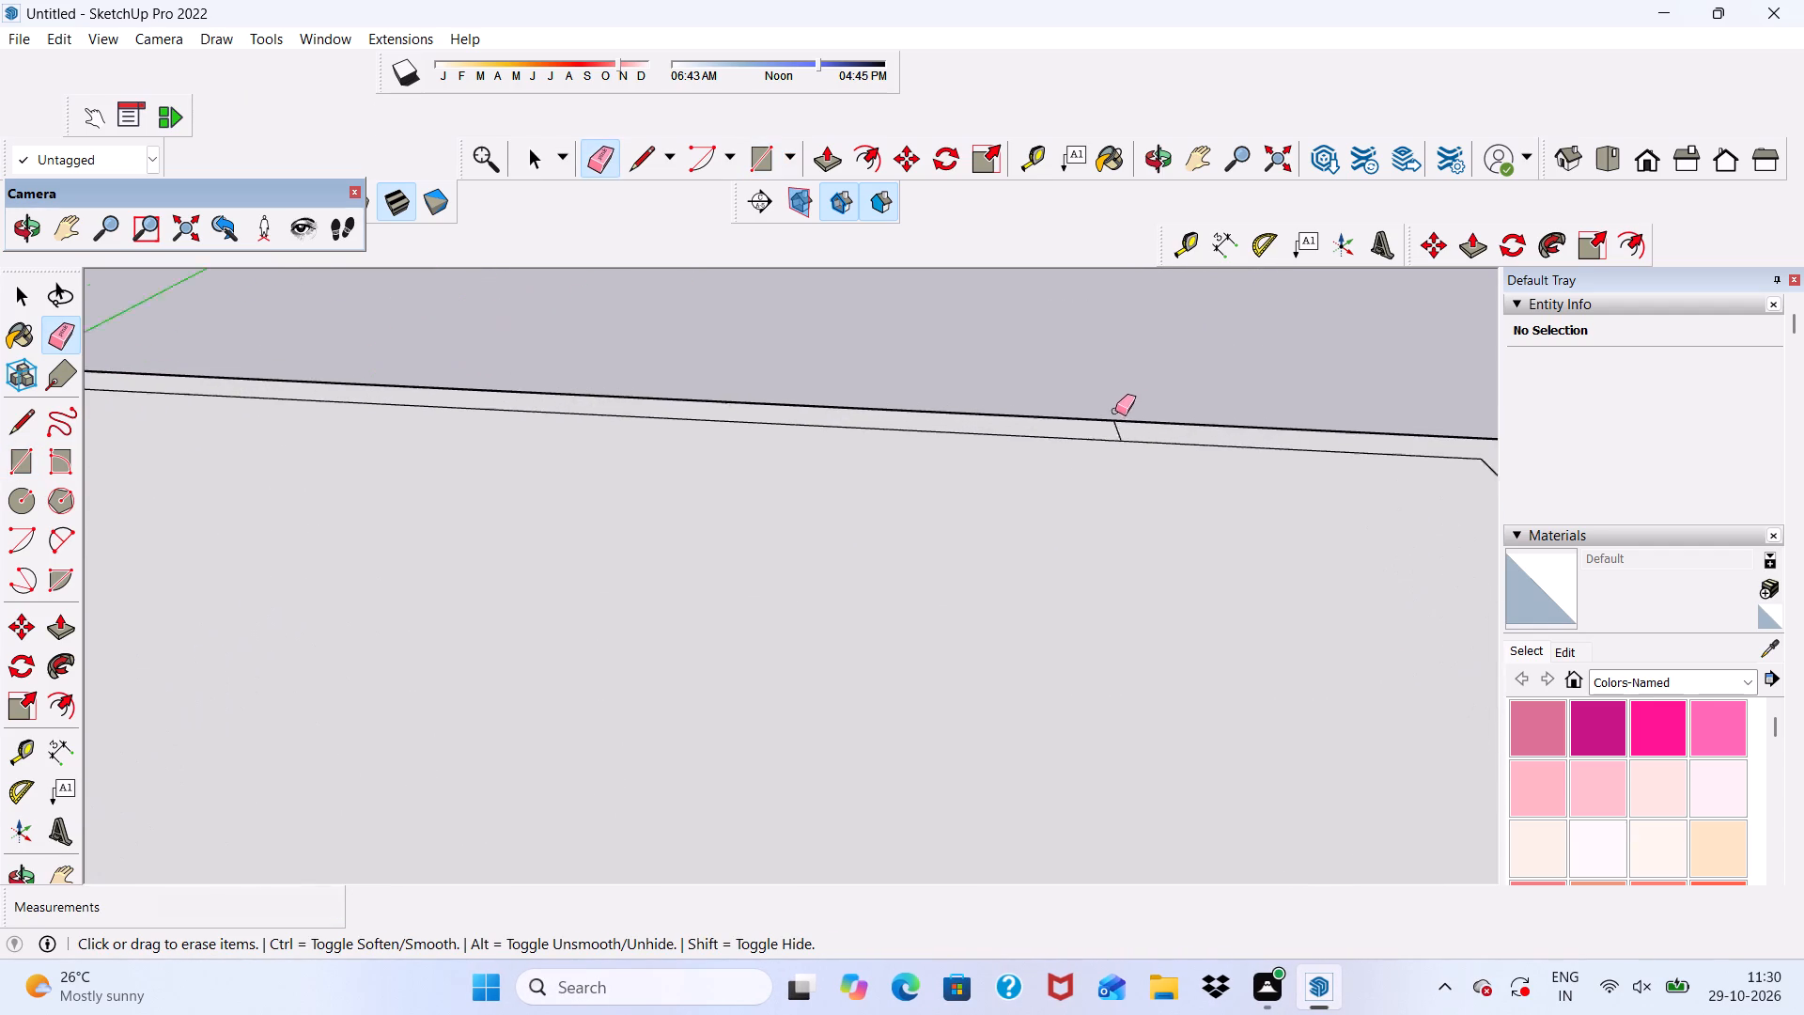
pyautogui.scroll(2, 1115, 411)
pyautogui.moveTo(1090, 428); pyautogui.dragTo(1146, 429)
pyautogui.press('space')
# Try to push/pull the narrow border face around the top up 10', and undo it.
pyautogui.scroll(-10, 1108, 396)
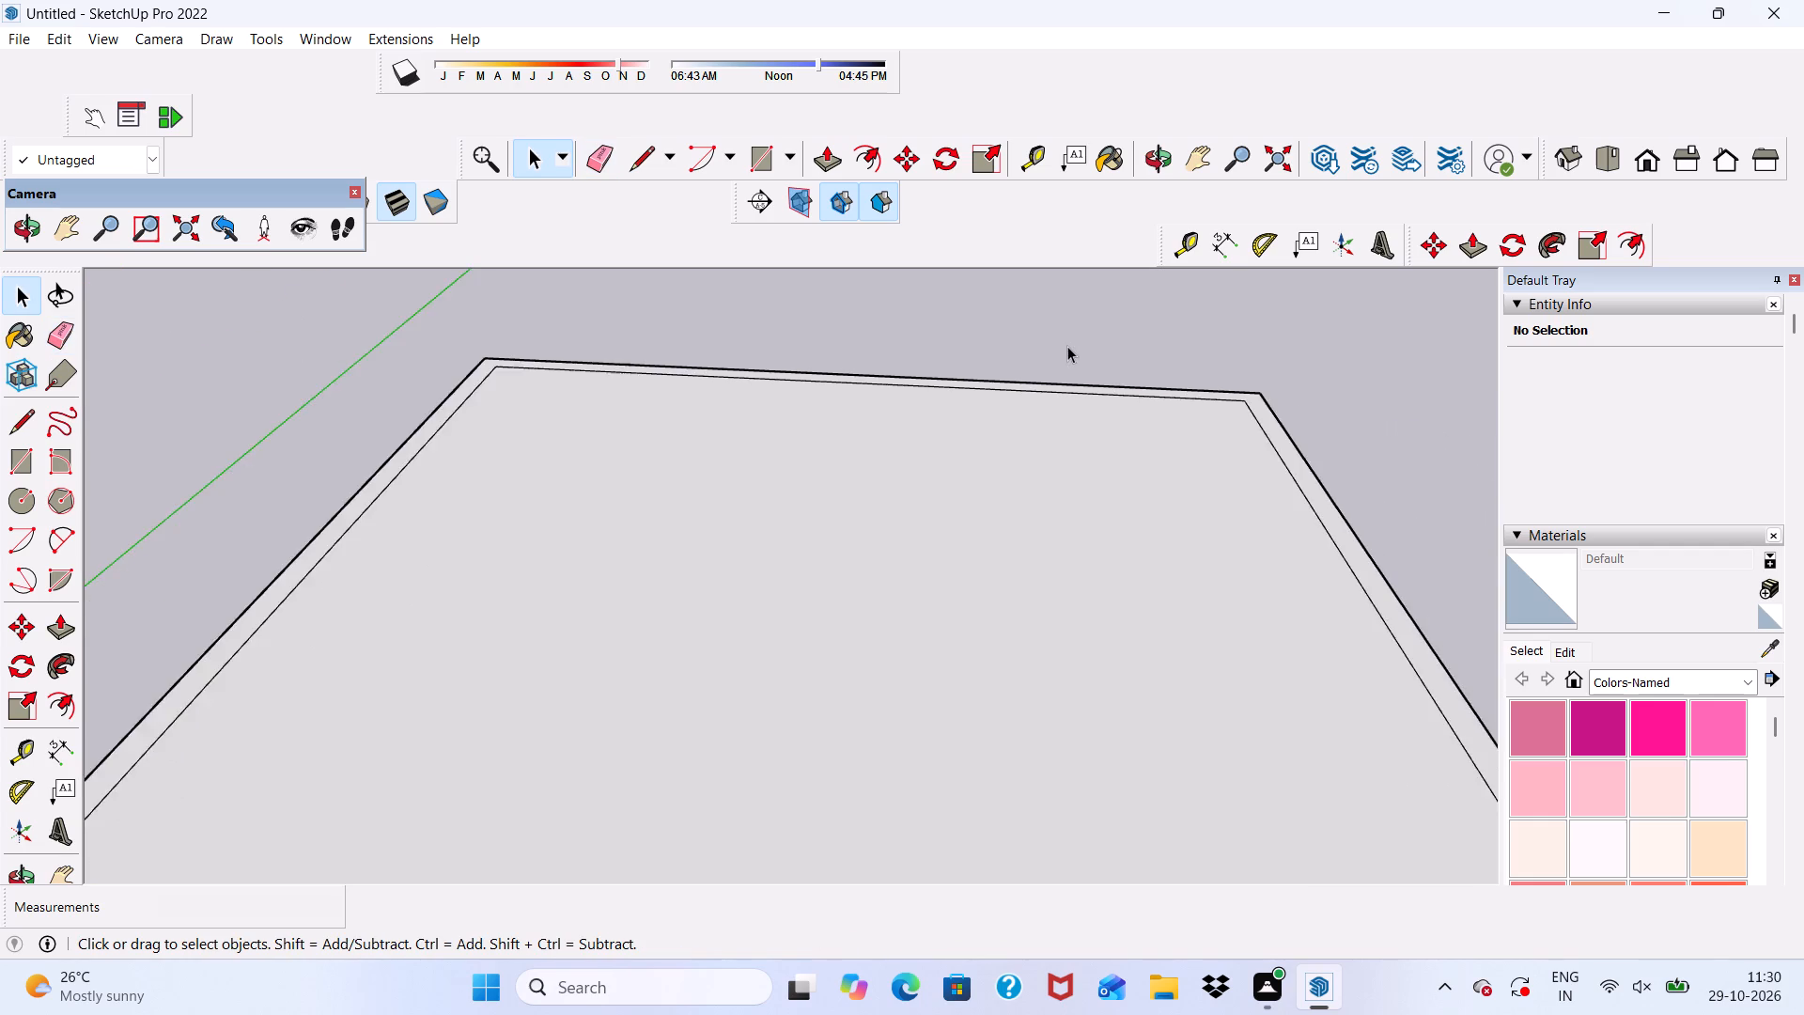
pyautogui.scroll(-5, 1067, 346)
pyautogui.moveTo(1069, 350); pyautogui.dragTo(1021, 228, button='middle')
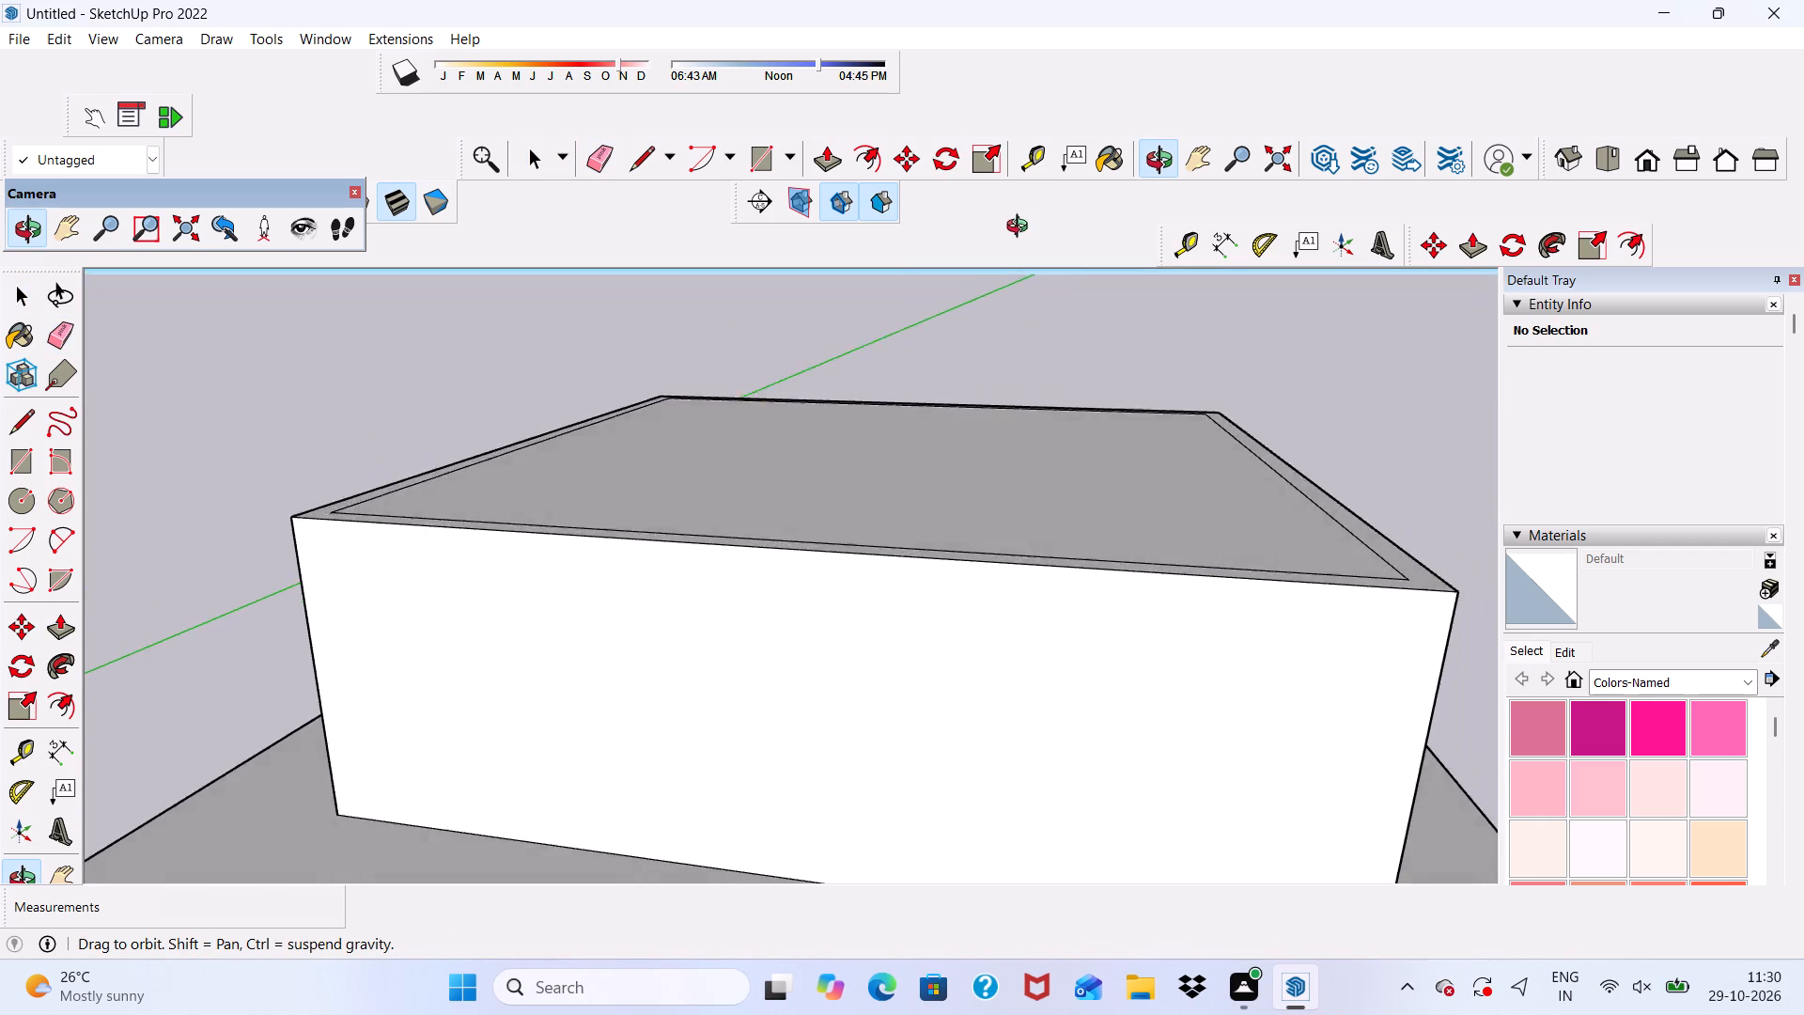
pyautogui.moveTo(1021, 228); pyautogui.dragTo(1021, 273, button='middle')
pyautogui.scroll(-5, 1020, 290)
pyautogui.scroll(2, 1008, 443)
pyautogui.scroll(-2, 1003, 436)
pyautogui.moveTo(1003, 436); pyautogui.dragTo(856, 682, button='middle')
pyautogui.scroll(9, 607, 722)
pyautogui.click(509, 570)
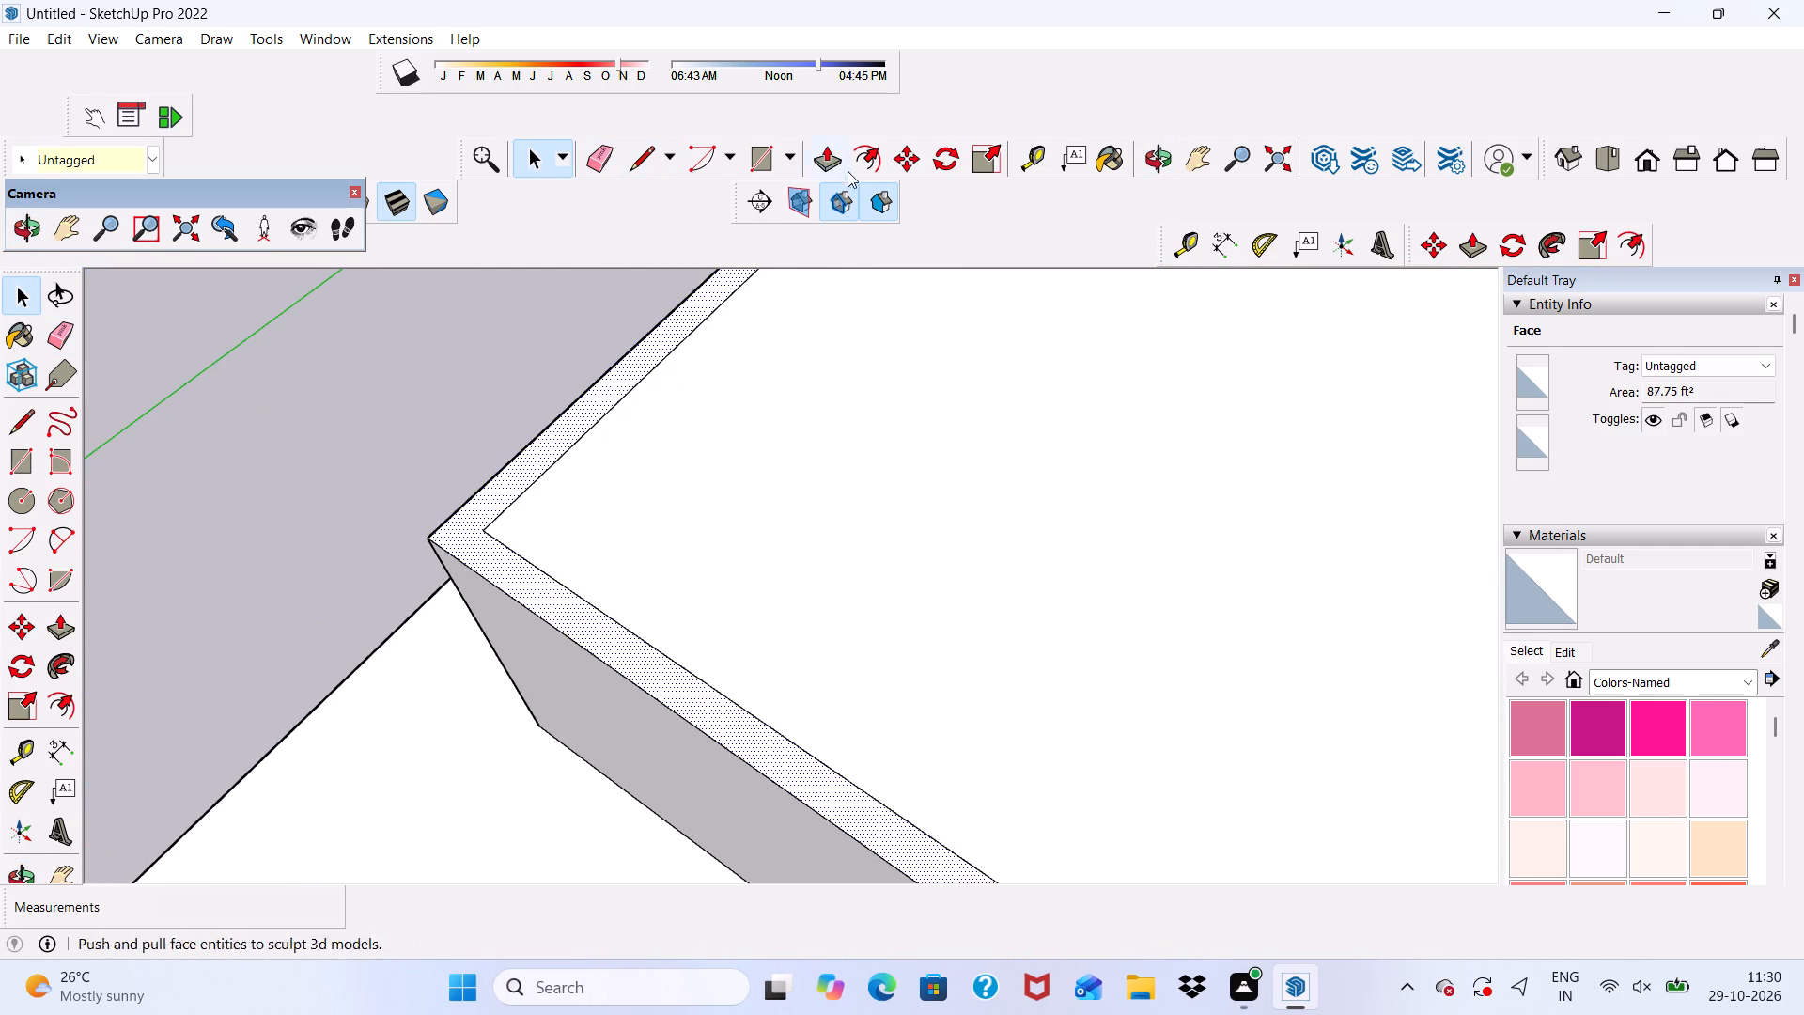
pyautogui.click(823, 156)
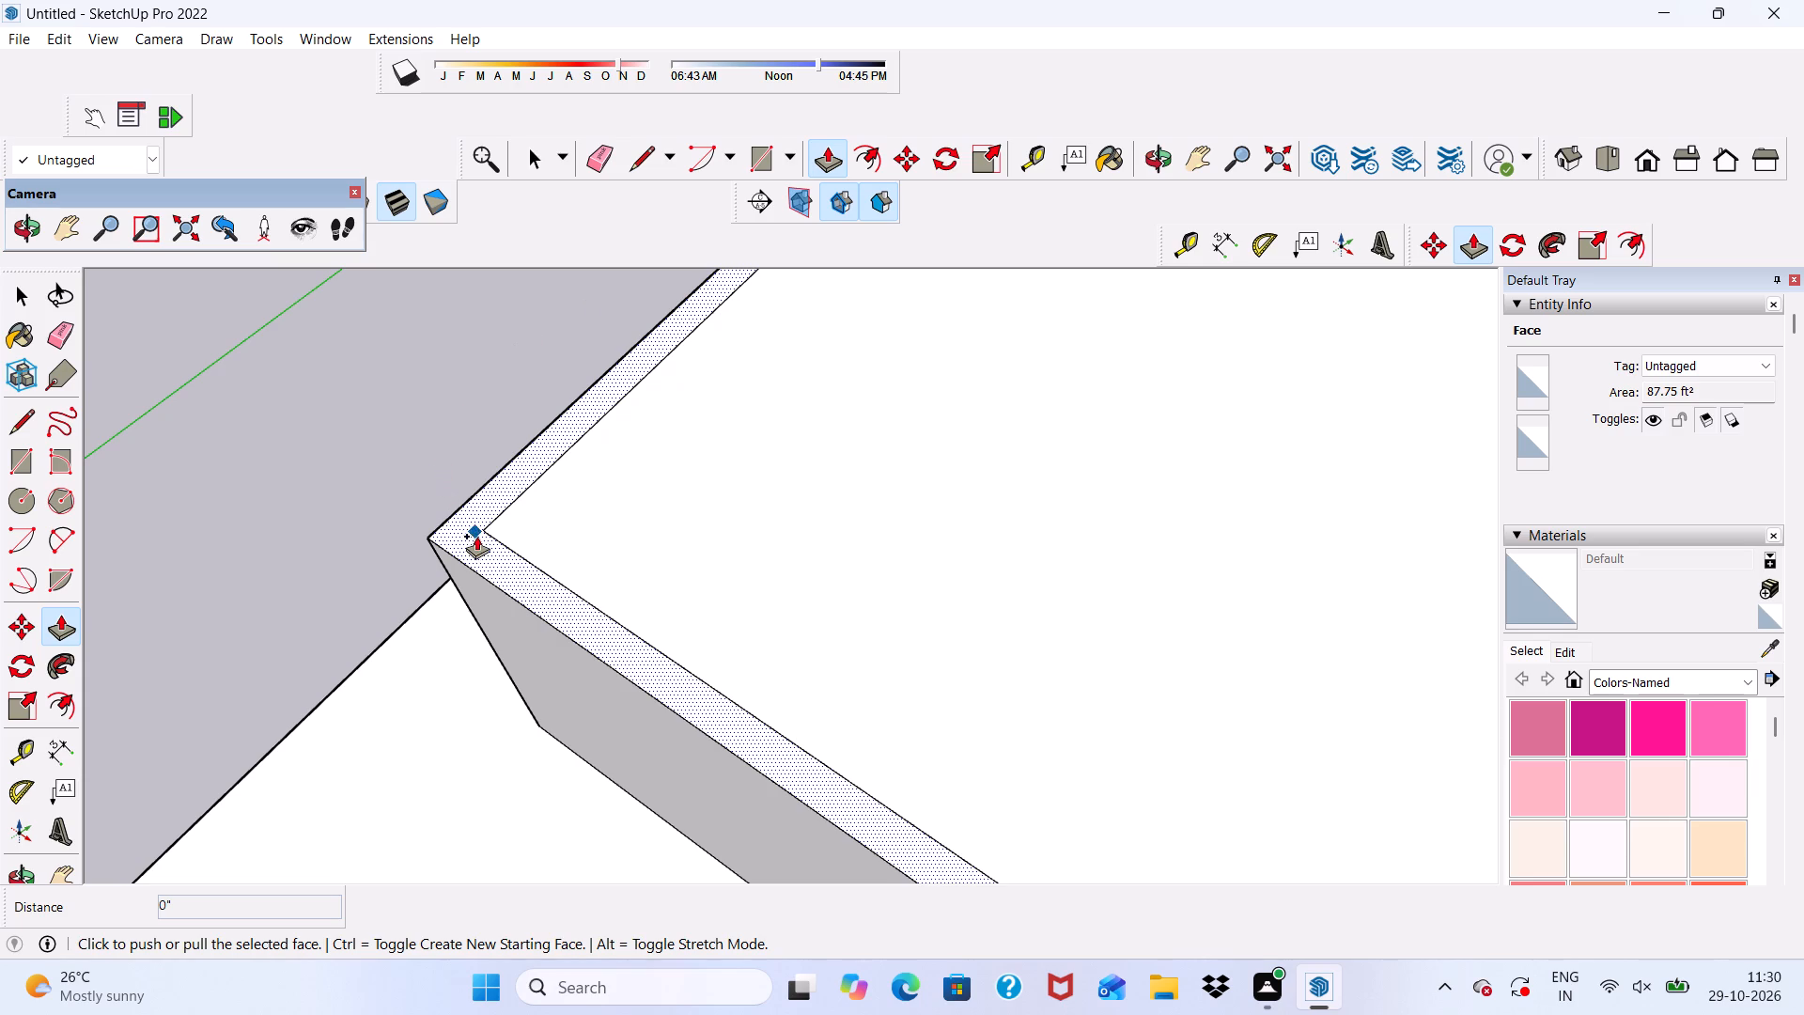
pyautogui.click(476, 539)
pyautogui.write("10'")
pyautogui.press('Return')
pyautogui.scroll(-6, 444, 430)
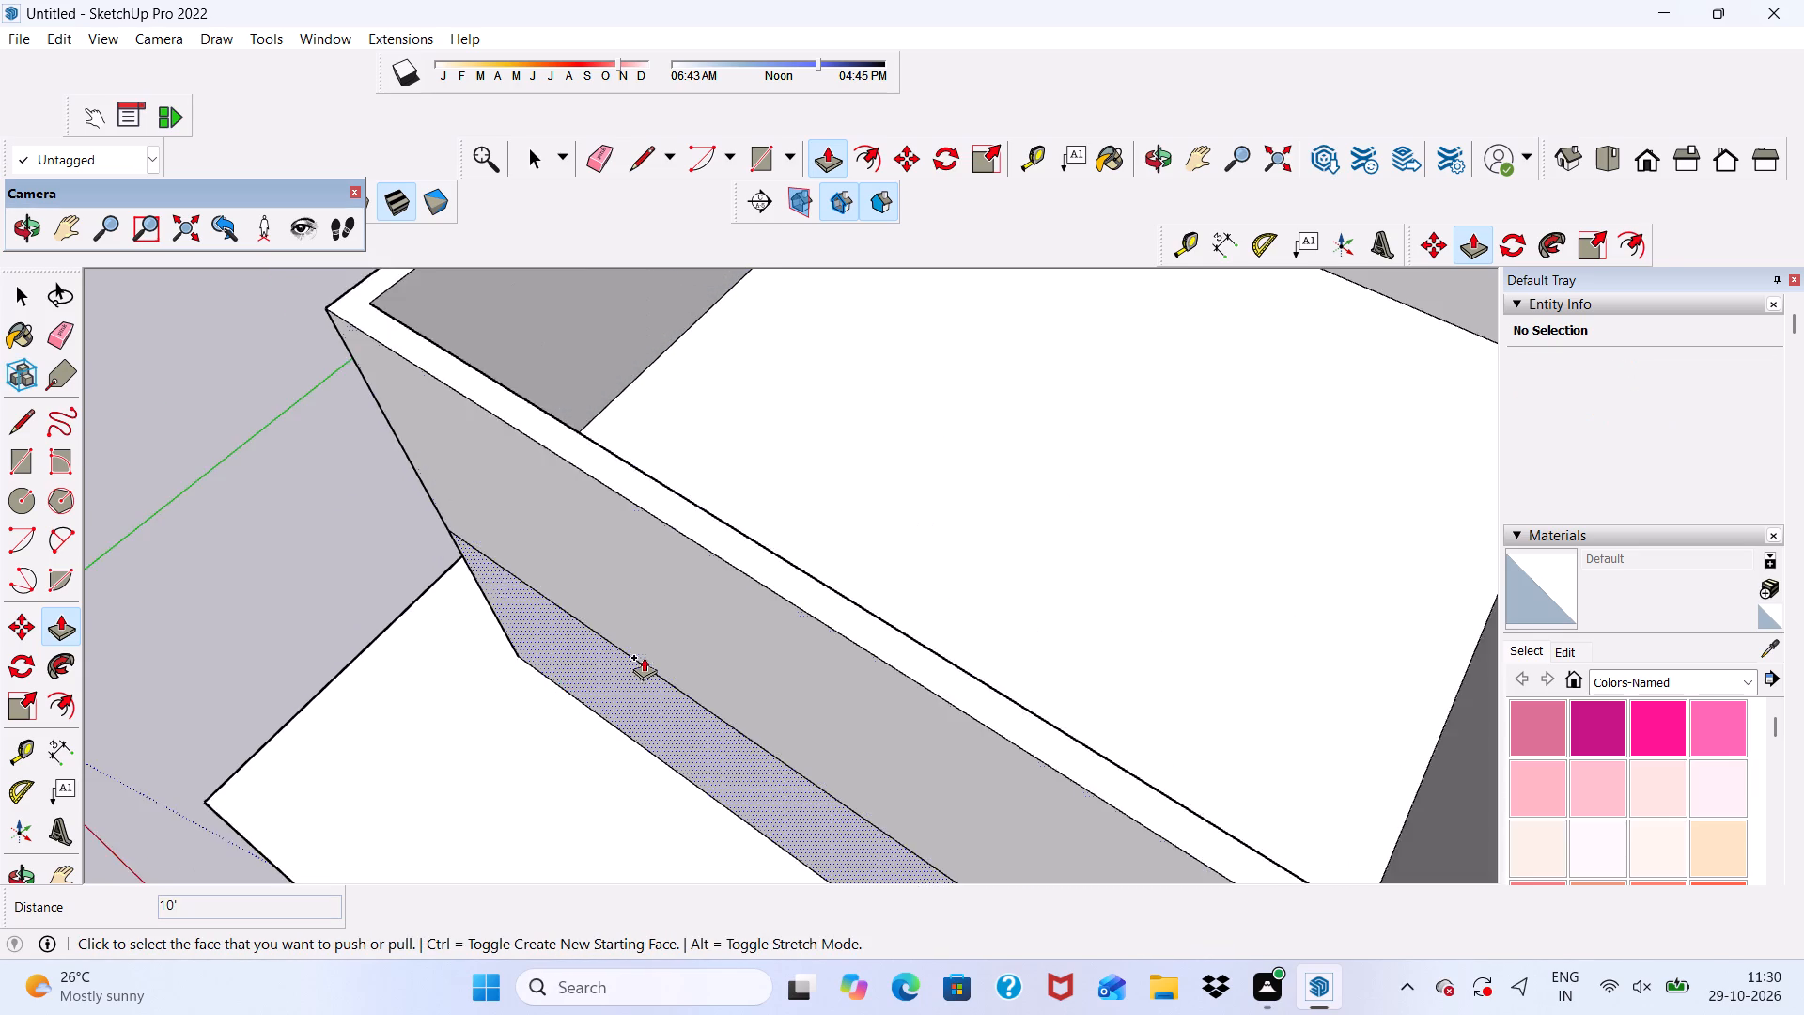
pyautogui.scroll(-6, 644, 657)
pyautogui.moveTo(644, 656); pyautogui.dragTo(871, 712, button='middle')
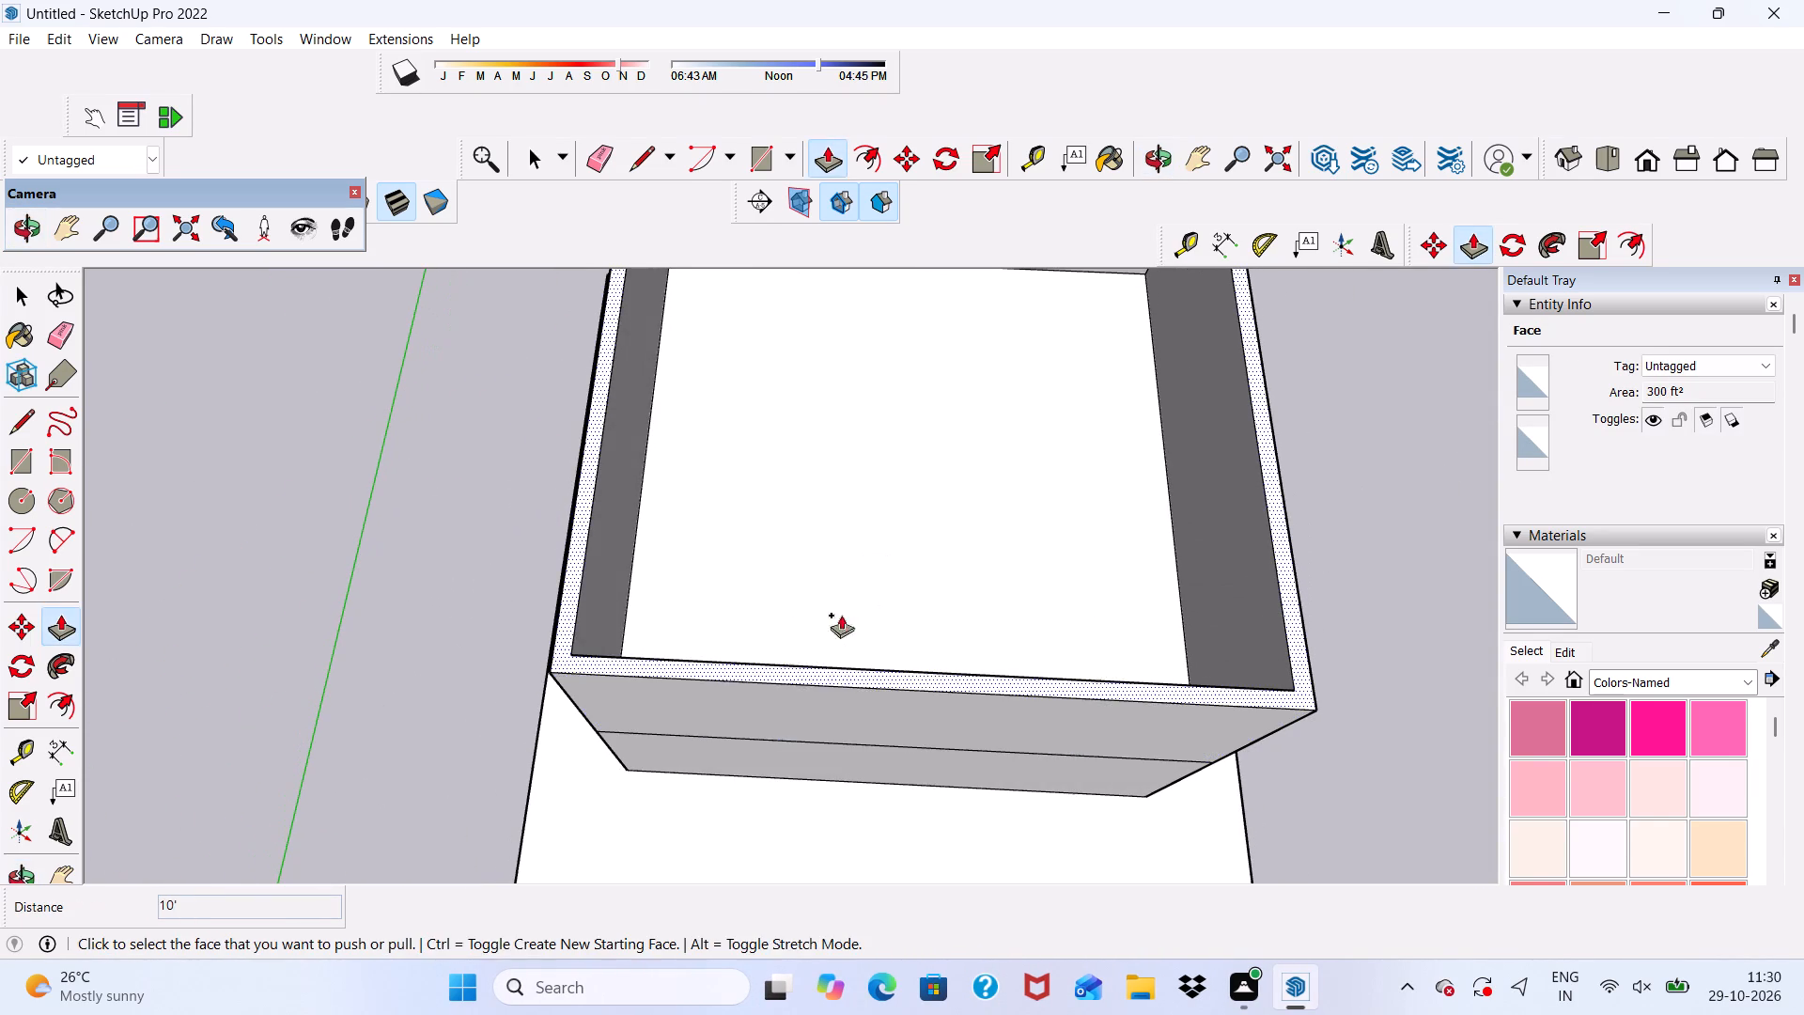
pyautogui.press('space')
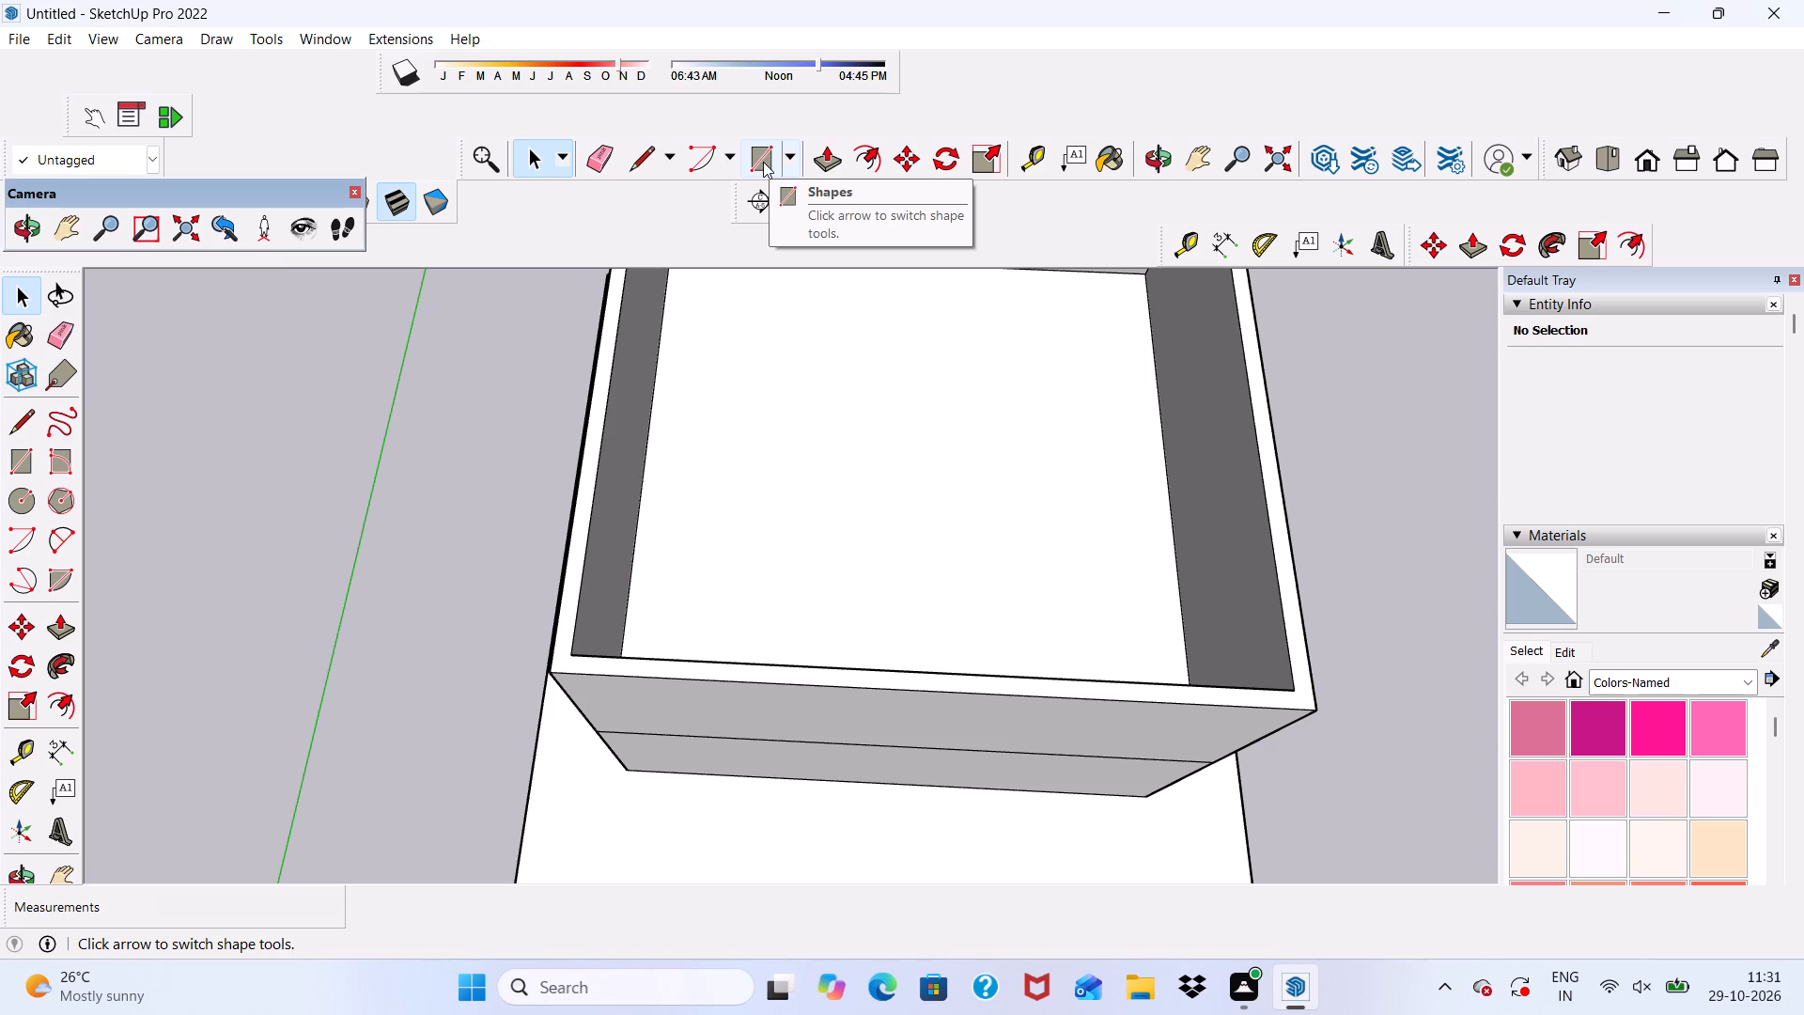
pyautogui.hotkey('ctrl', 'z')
# Place a guide on the top face parallel to the front outer edge, about 7' 4 1/2" back from it.
pyautogui.scroll(1, 763, 162)
pyautogui.scroll(-5, 653, 225)
pyautogui.scroll(4, 816, 575)
pyautogui.moveTo(802, 666); pyautogui.dragTo(779, 678)
pyautogui.scroll(-1, 780, 677)
pyautogui.moveTo(780, 677); pyautogui.dragTo(629, 562, button='middle')
pyautogui.moveTo(779, 678); pyautogui.dragTo(709, 638)
pyautogui.scroll(-5, 623, 534)
pyautogui.moveTo(623, 586); pyautogui.dragTo(614, 537, button='middle')
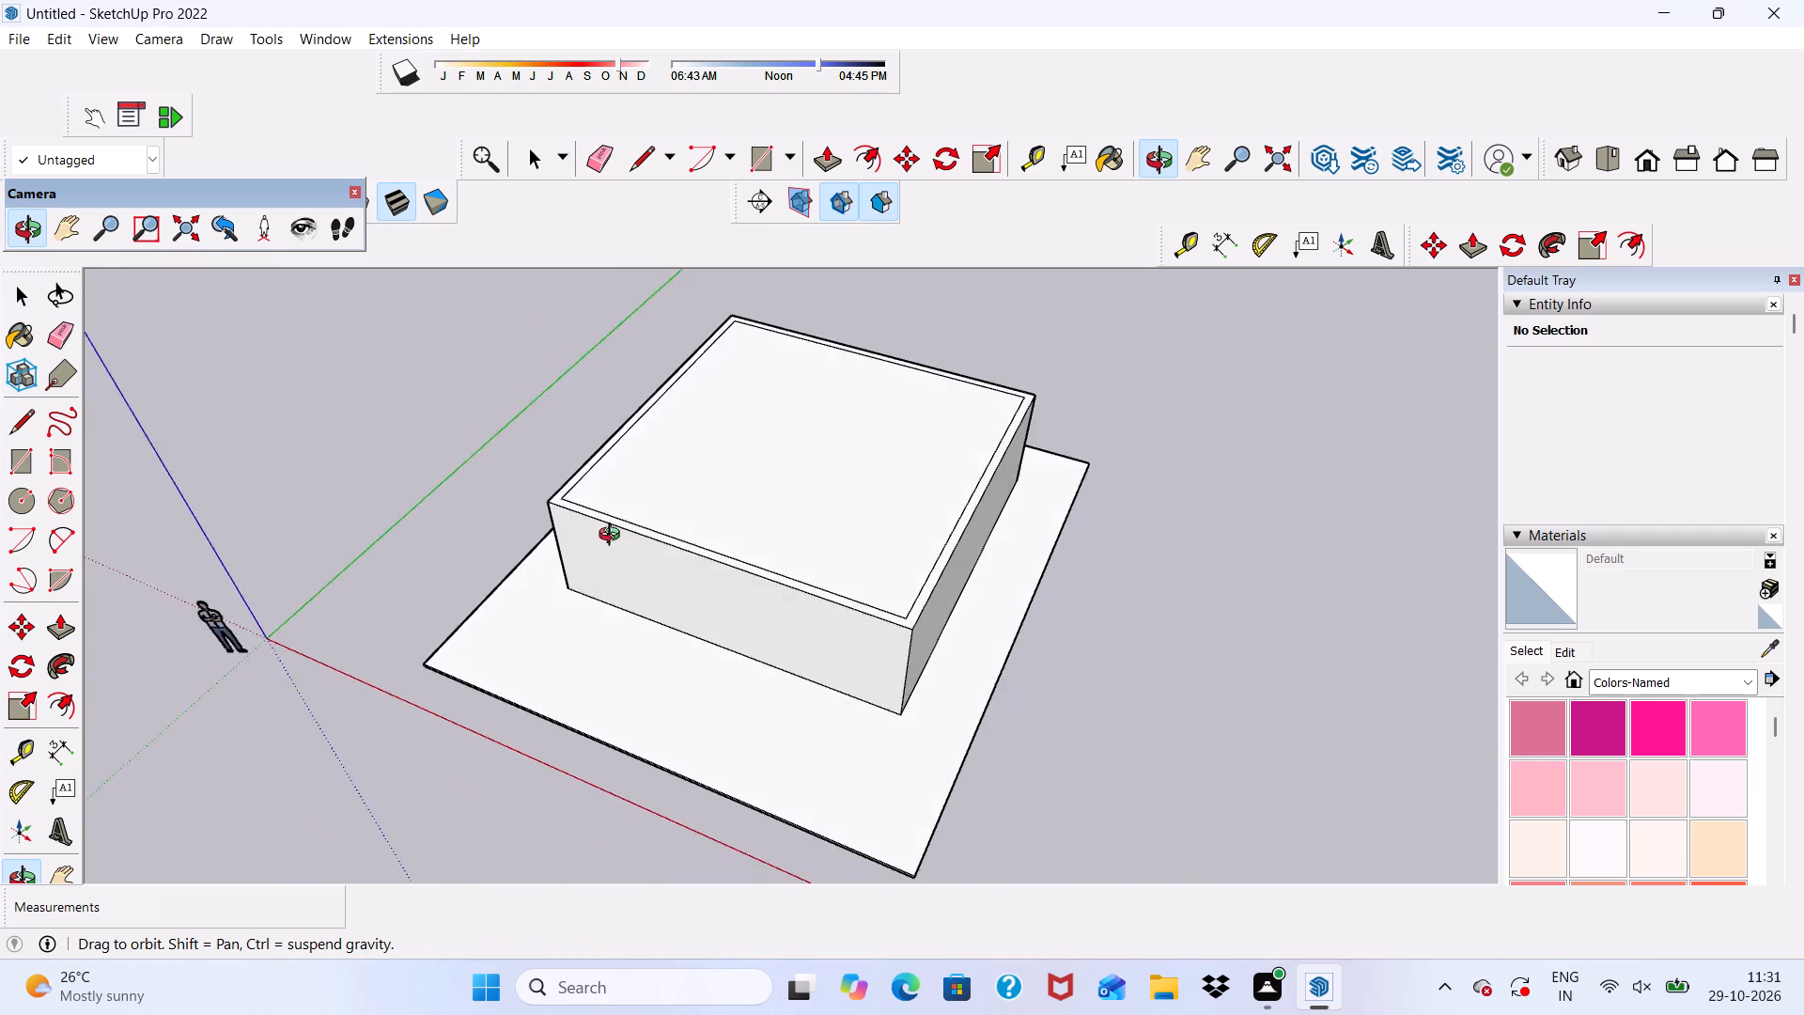
pyautogui.moveTo(614, 537); pyautogui.dragTo(585, 605, button='middle')
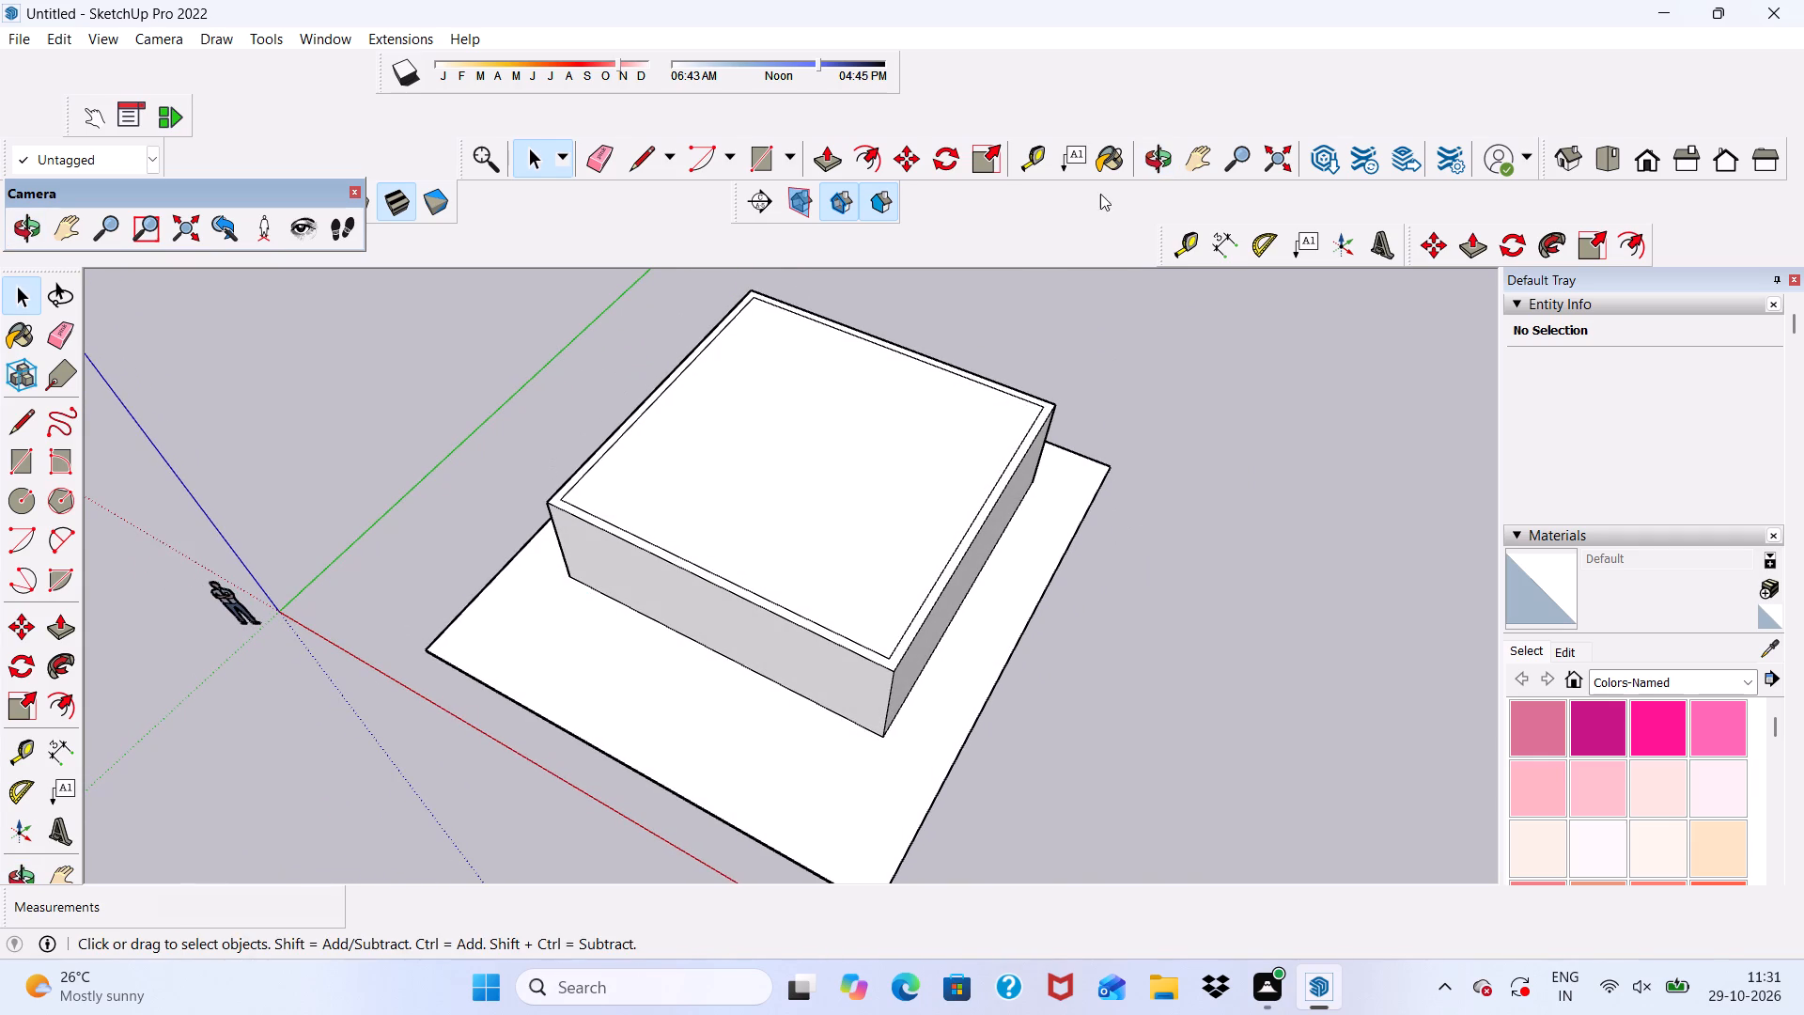
pyautogui.click(1029, 154)
pyautogui.scroll(4, 739, 476)
pyautogui.scroll(4, 609, 651)
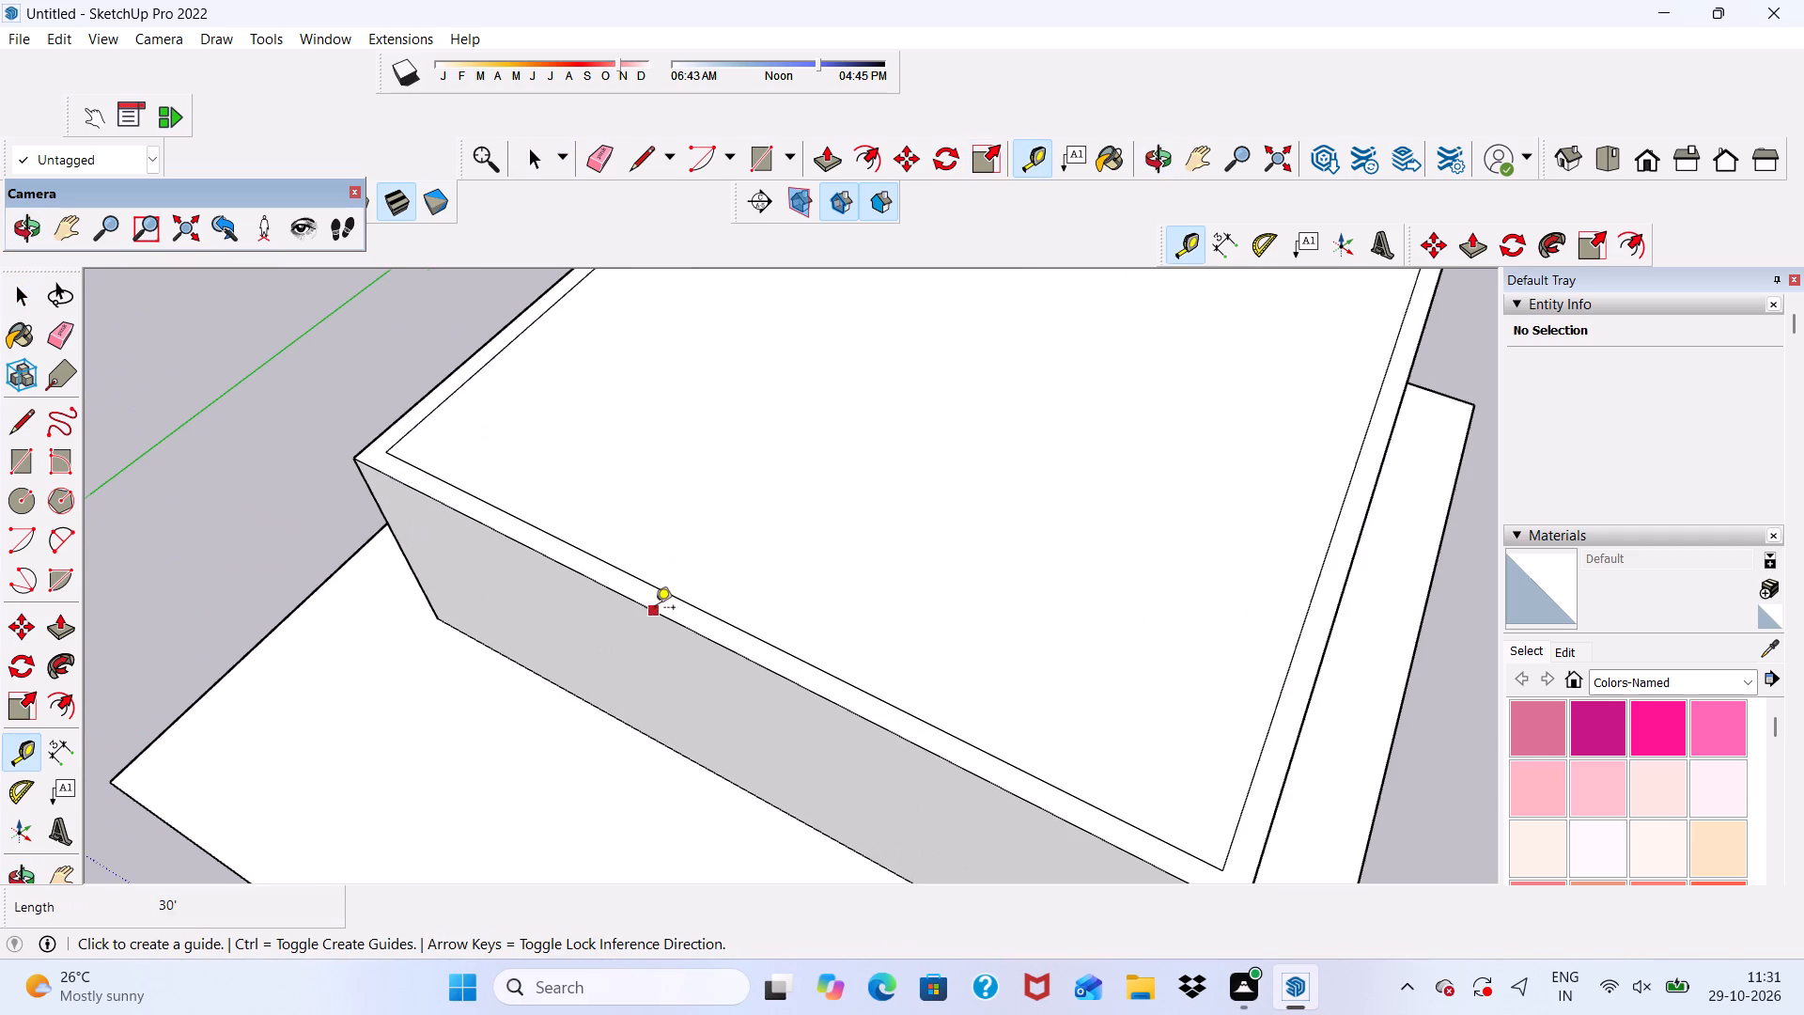
pyautogui.click(660, 604)
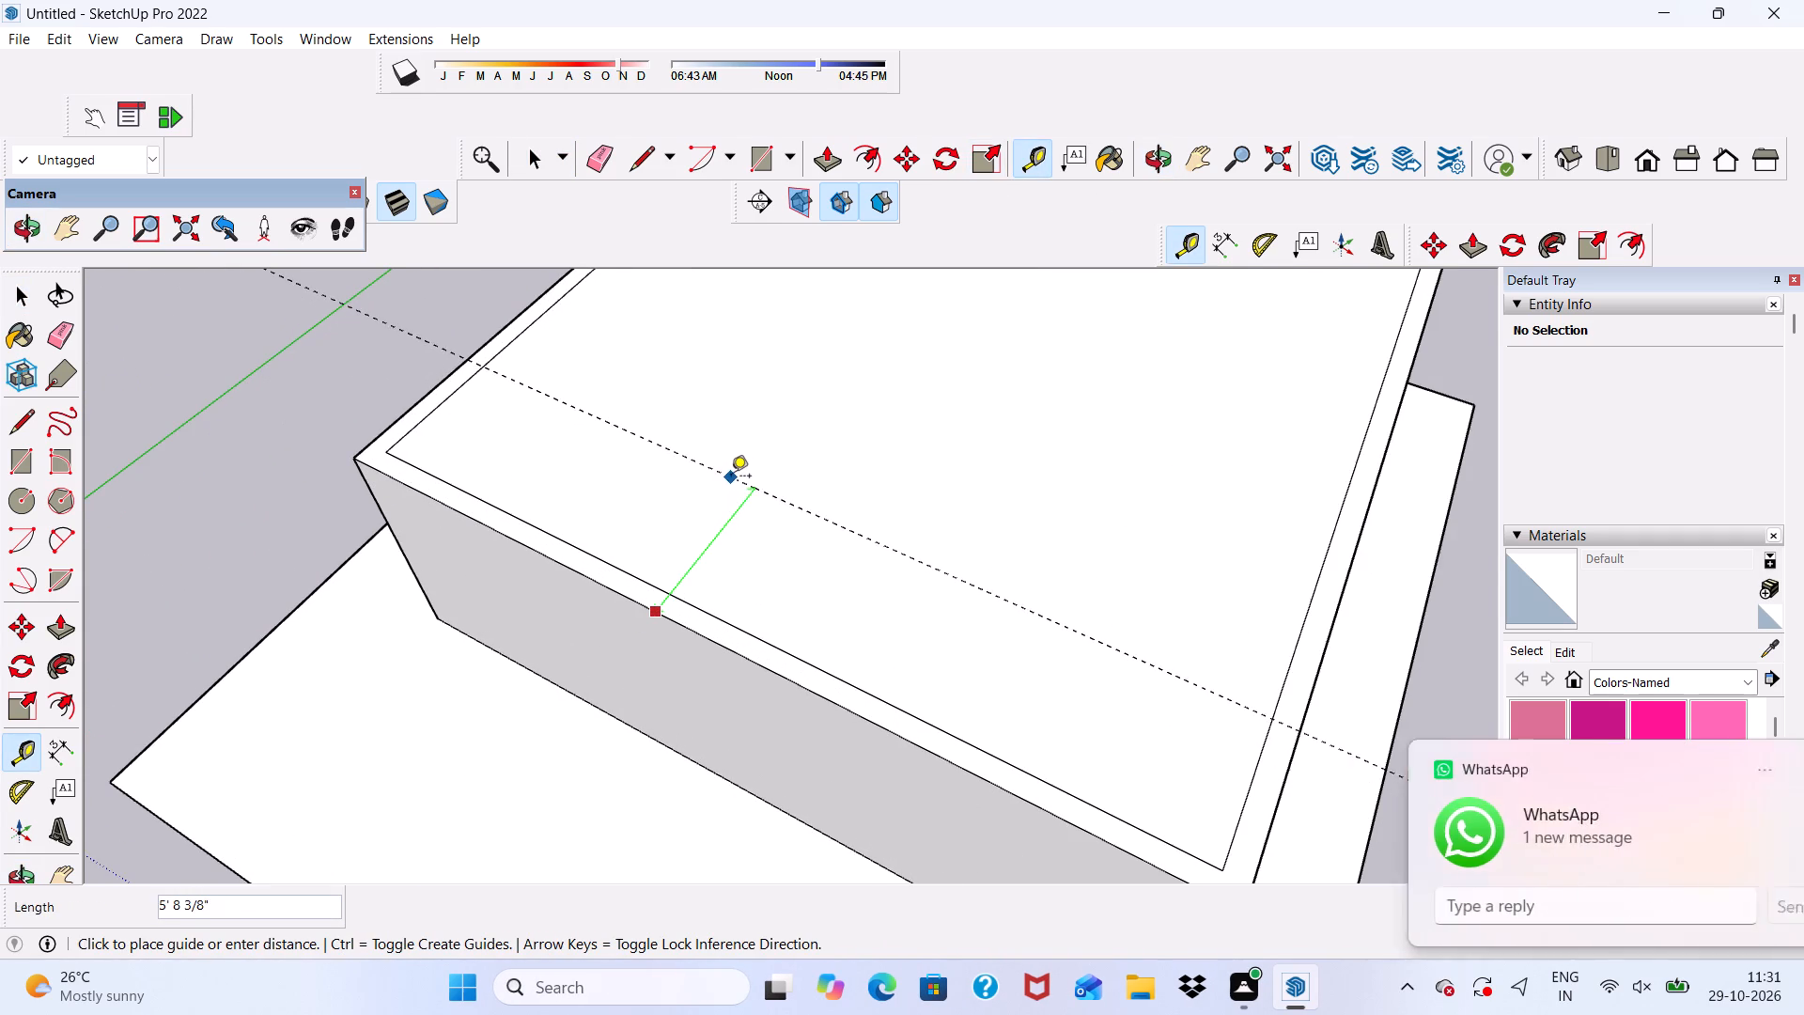
pyautogui.scroll(1, 731, 477)
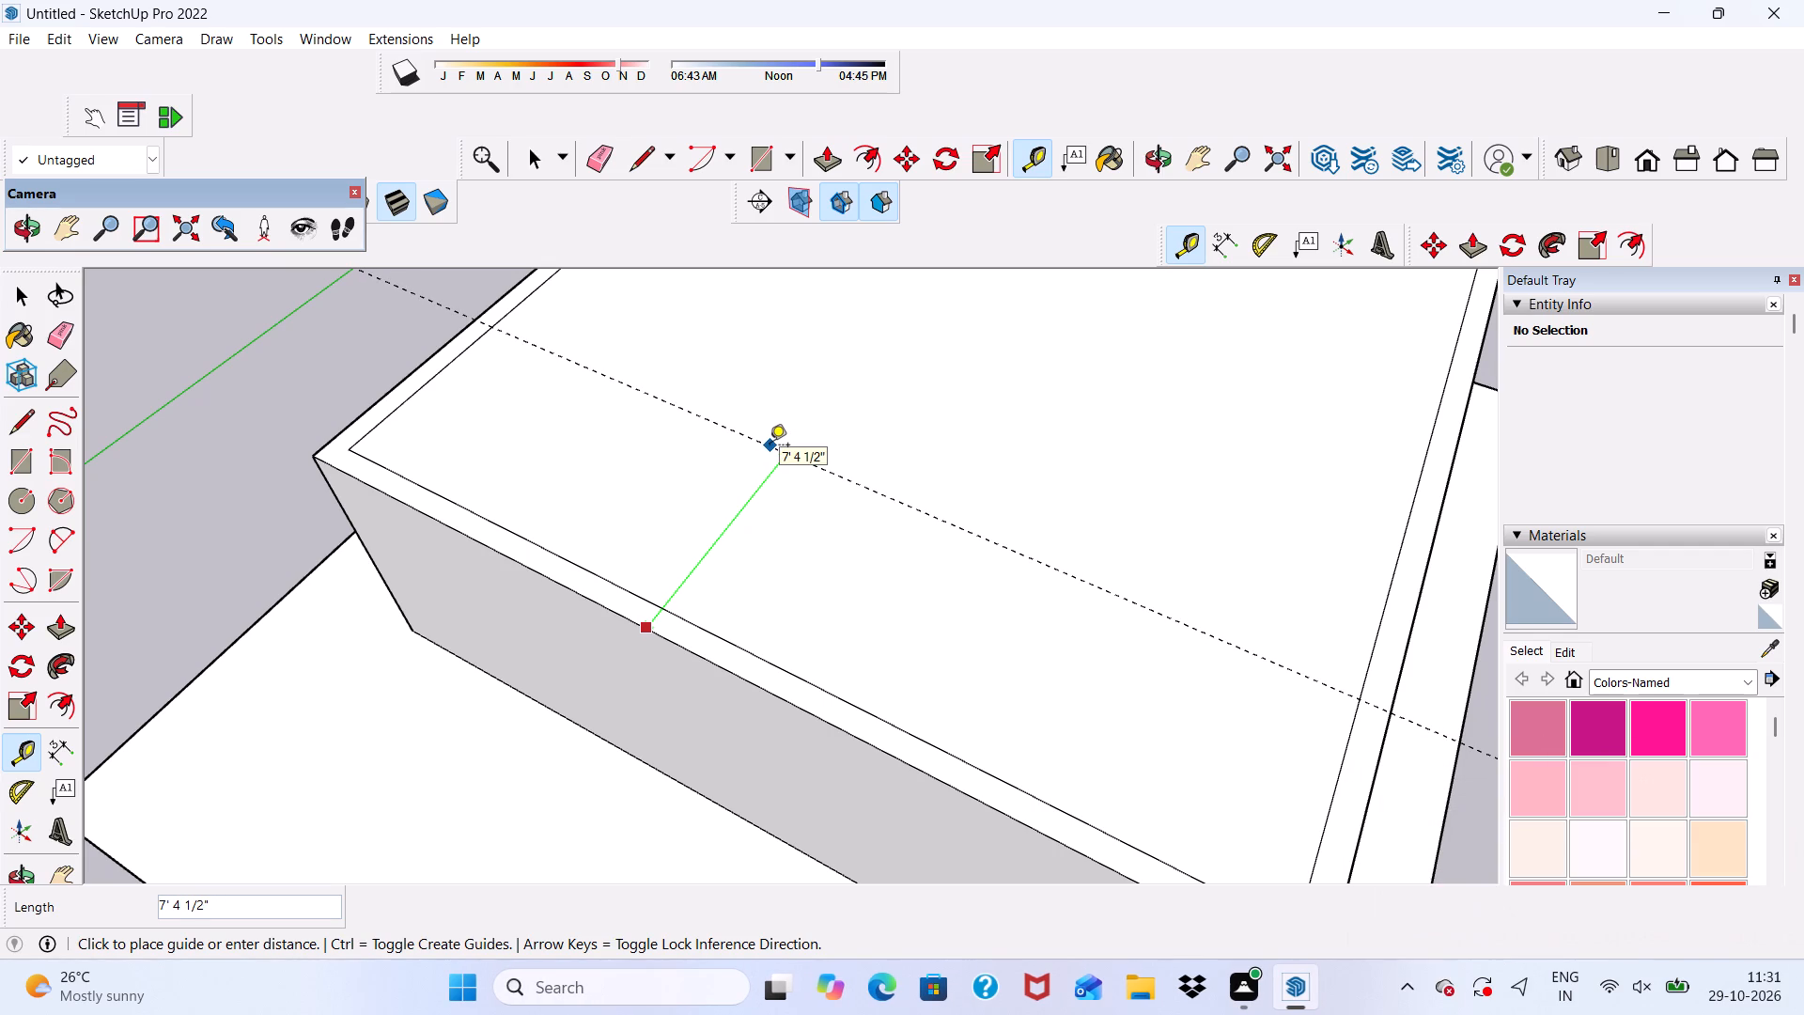
pyautogui.click(770, 446)
# Place a front-to-back guide near the middle of the top face, about 14' 9" from the inner line of the side wall.
pyautogui.scroll(-5, 770, 446)
pyautogui.moveTo(773, 515); pyautogui.dragTo(783, 523, button='middle')
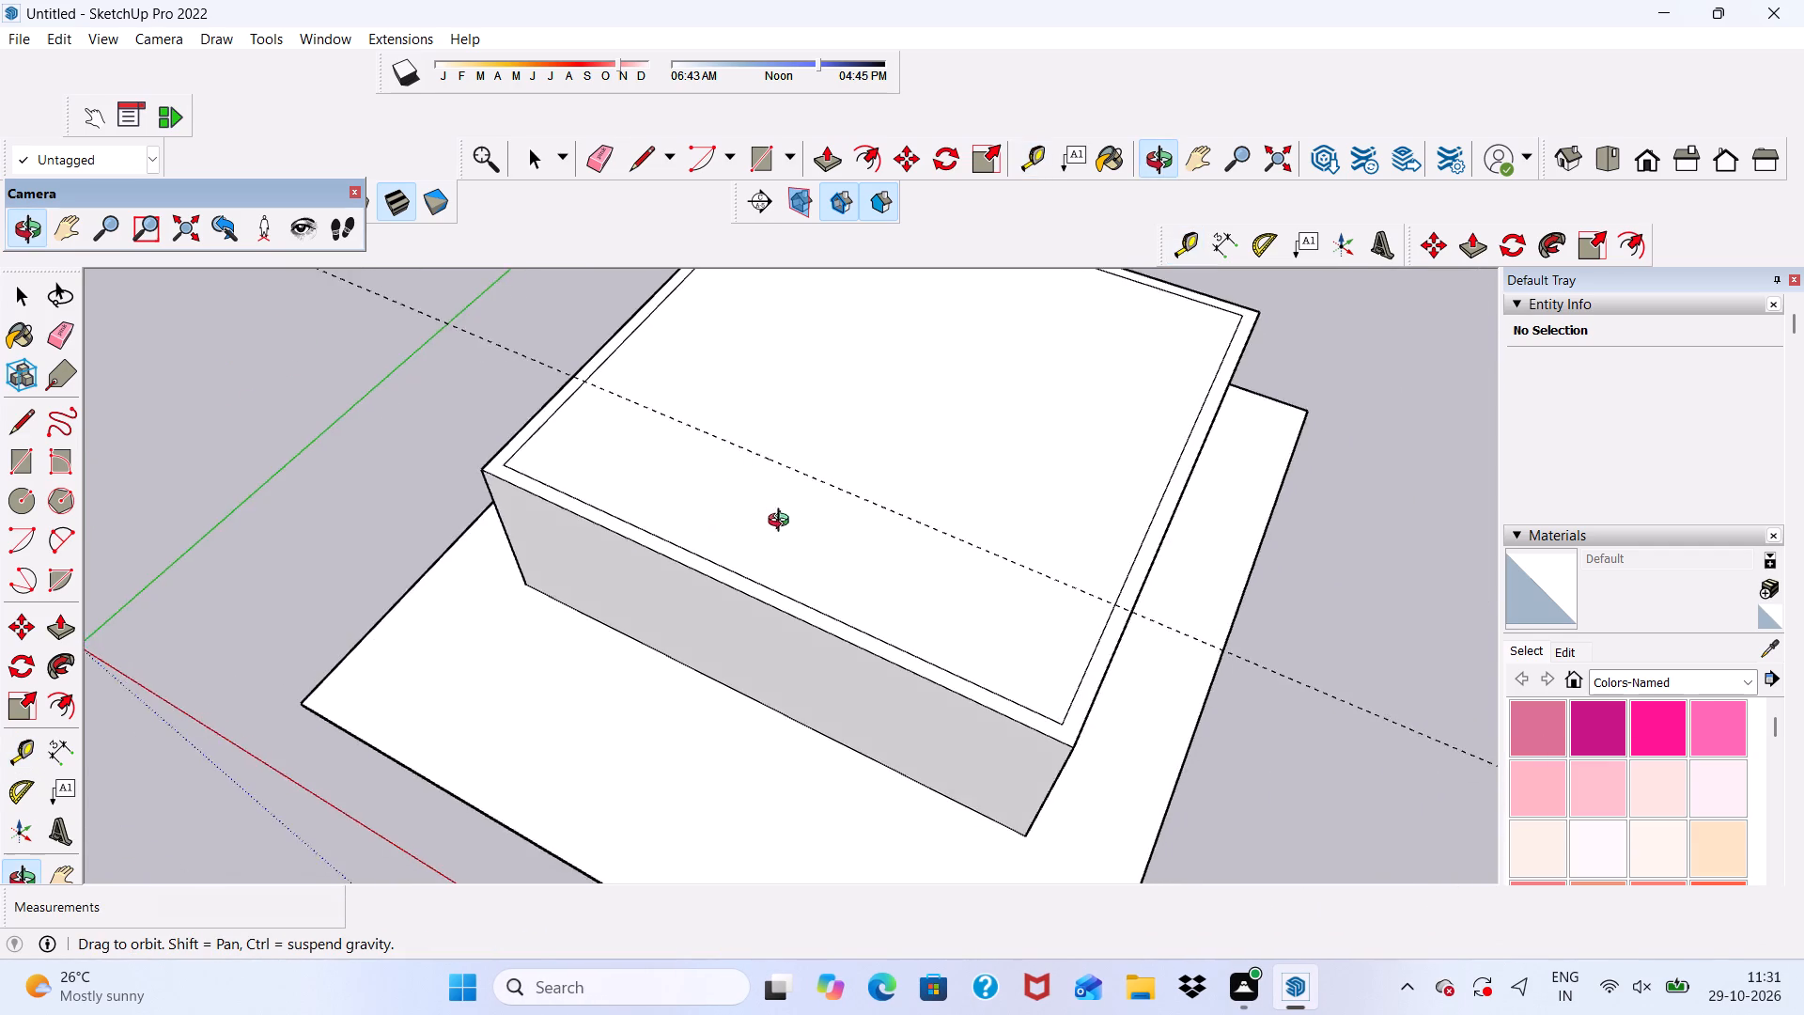
pyautogui.moveTo(783, 523); pyautogui.dragTo(922, 563, button='middle')
pyautogui.scroll(5, 522, 432)
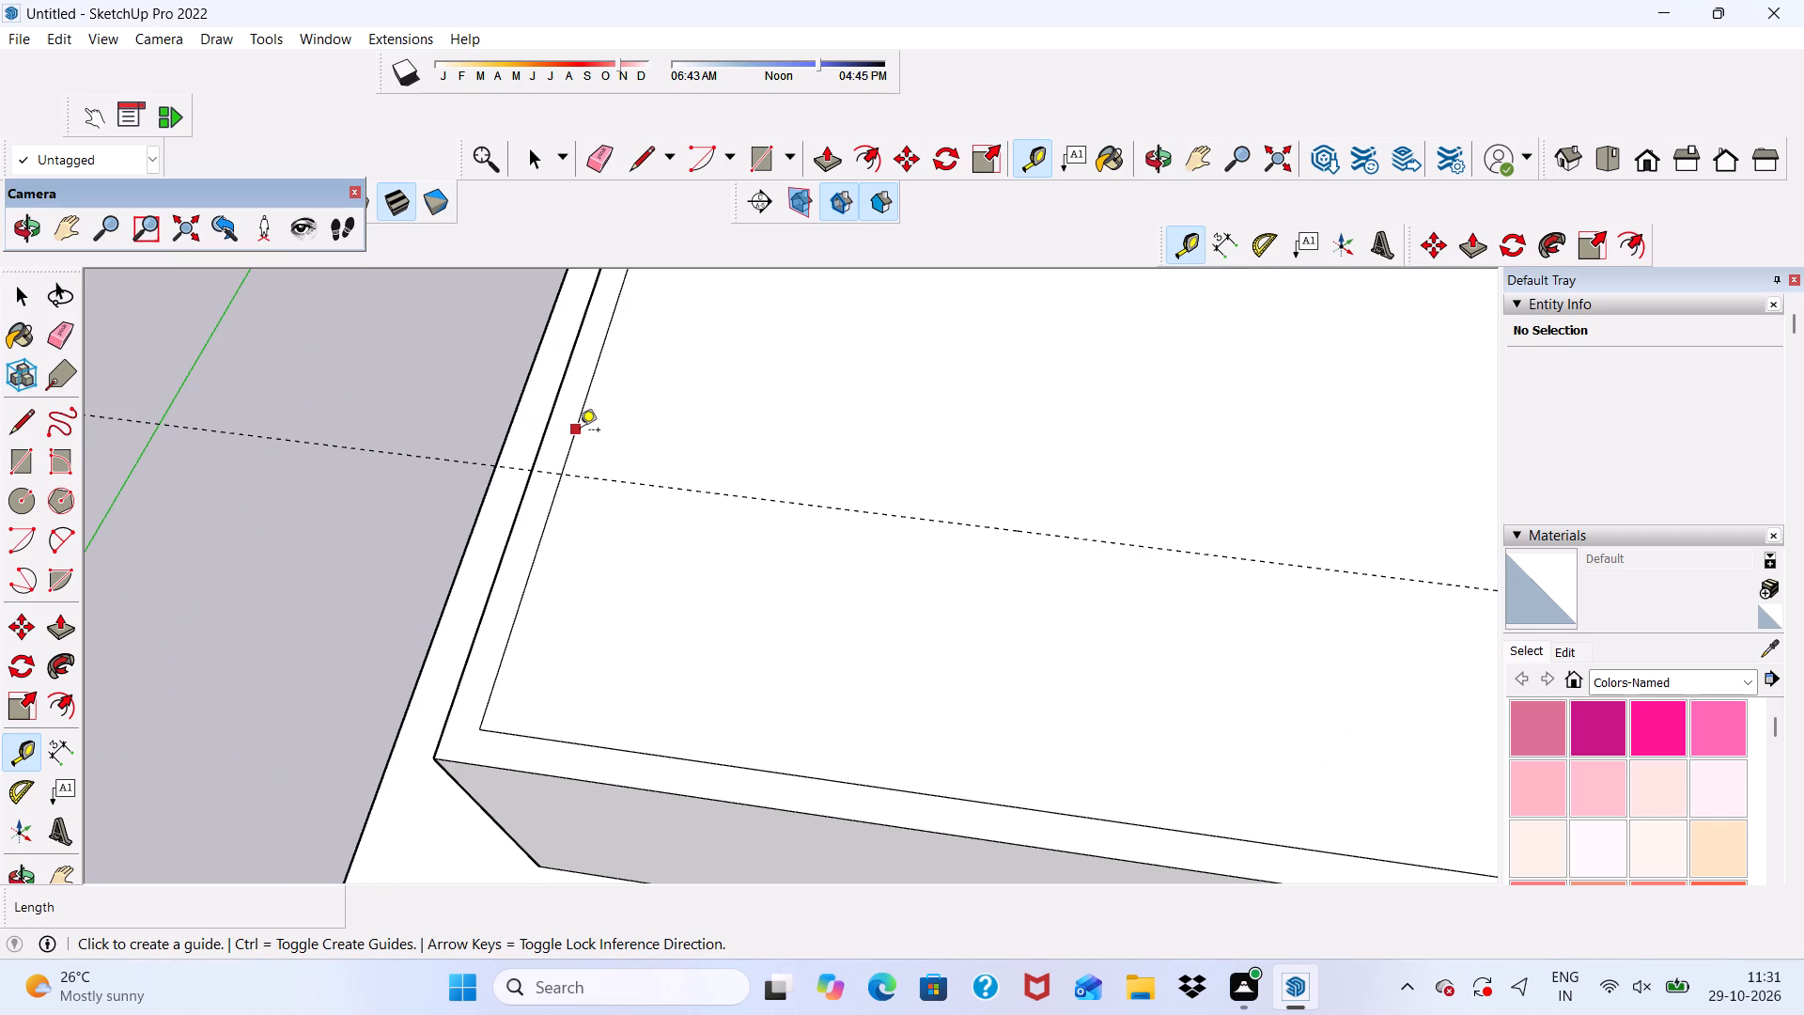
pyautogui.click(580, 431)
pyautogui.scroll(-6, 716, 456)
pyautogui.scroll(-6, 823, 442)
pyautogui.scroll(1, 929, 461)
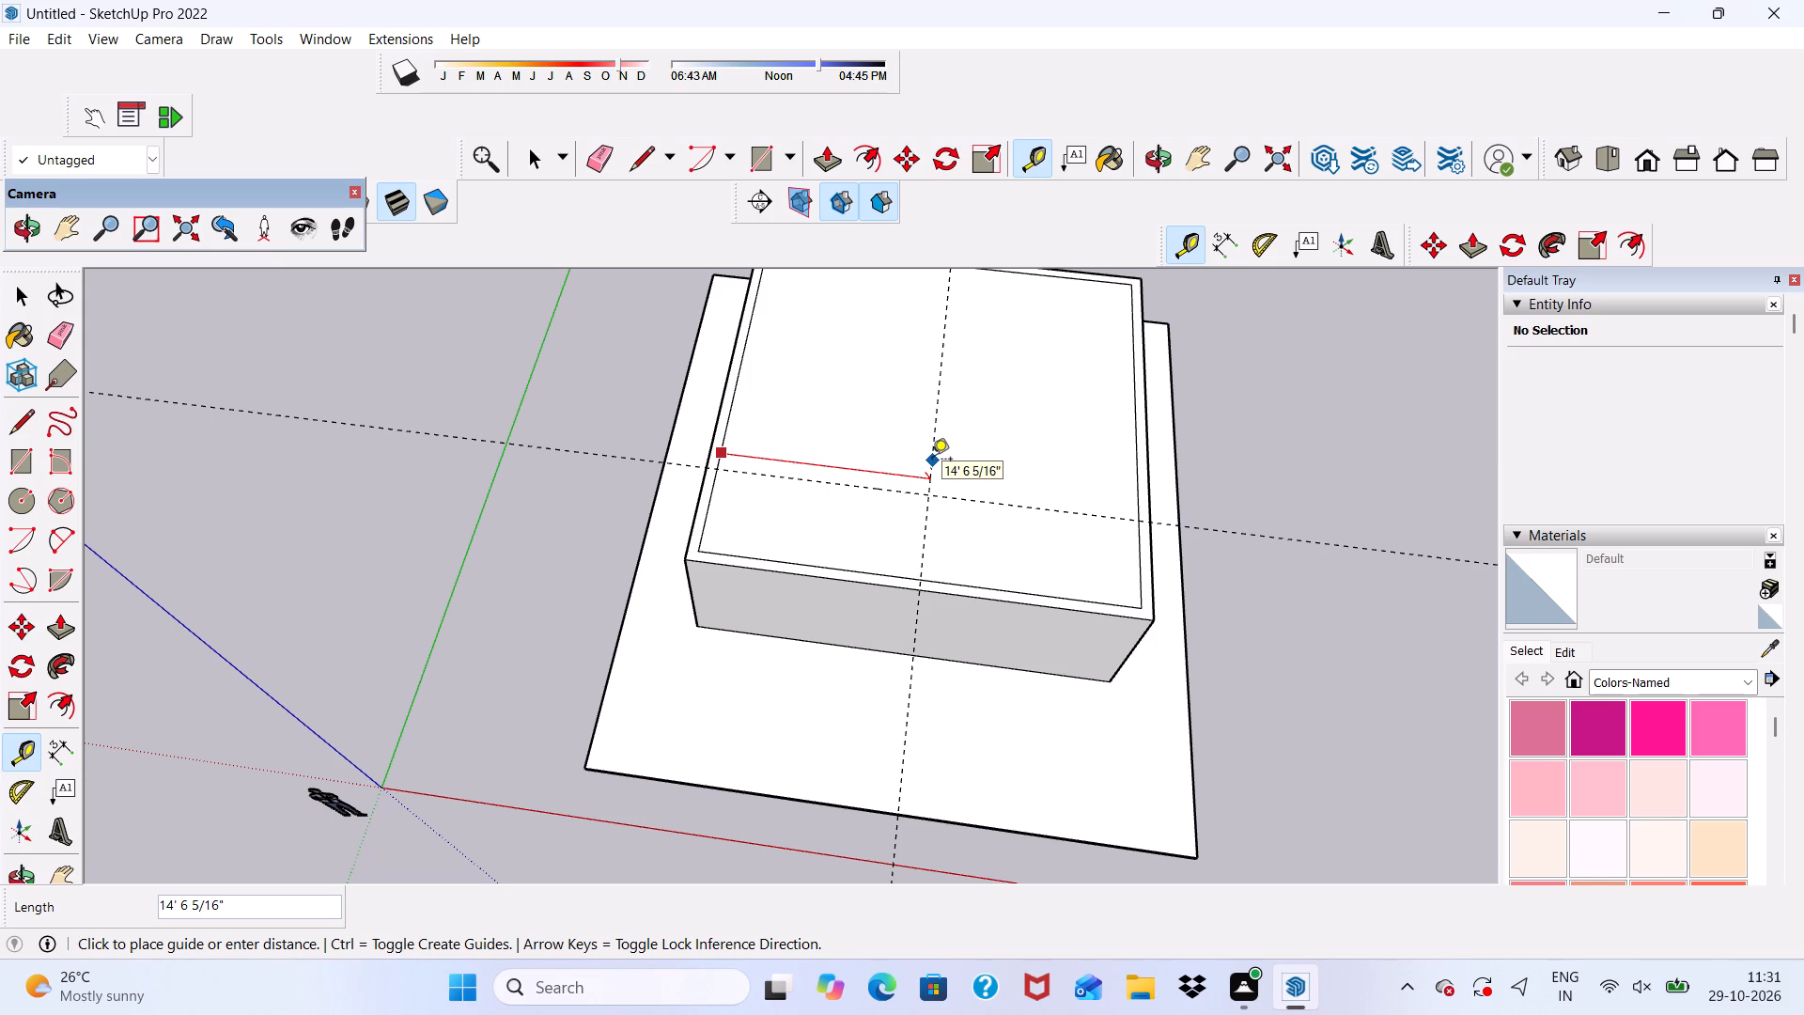
pyautogui.scroll(5, 940, 461)
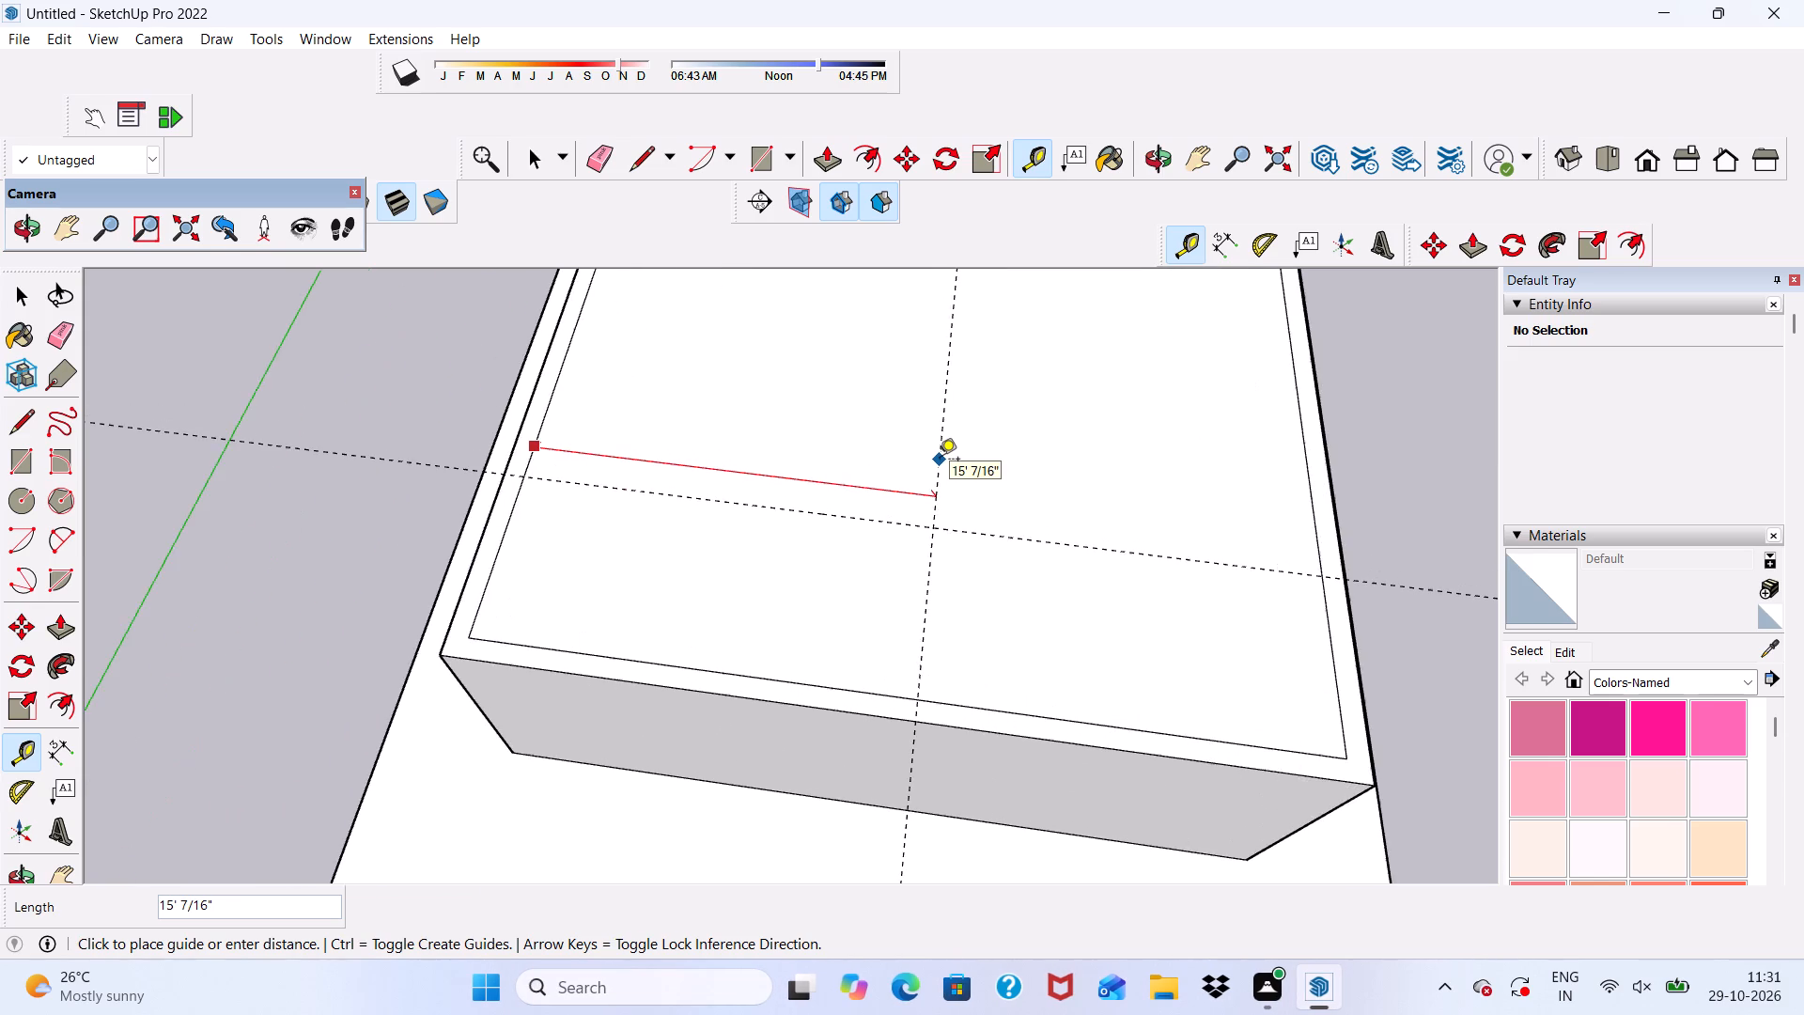
pyautogui.scroll(1, 940, 461)
pyautogui.scroll(-6, 940, 461)
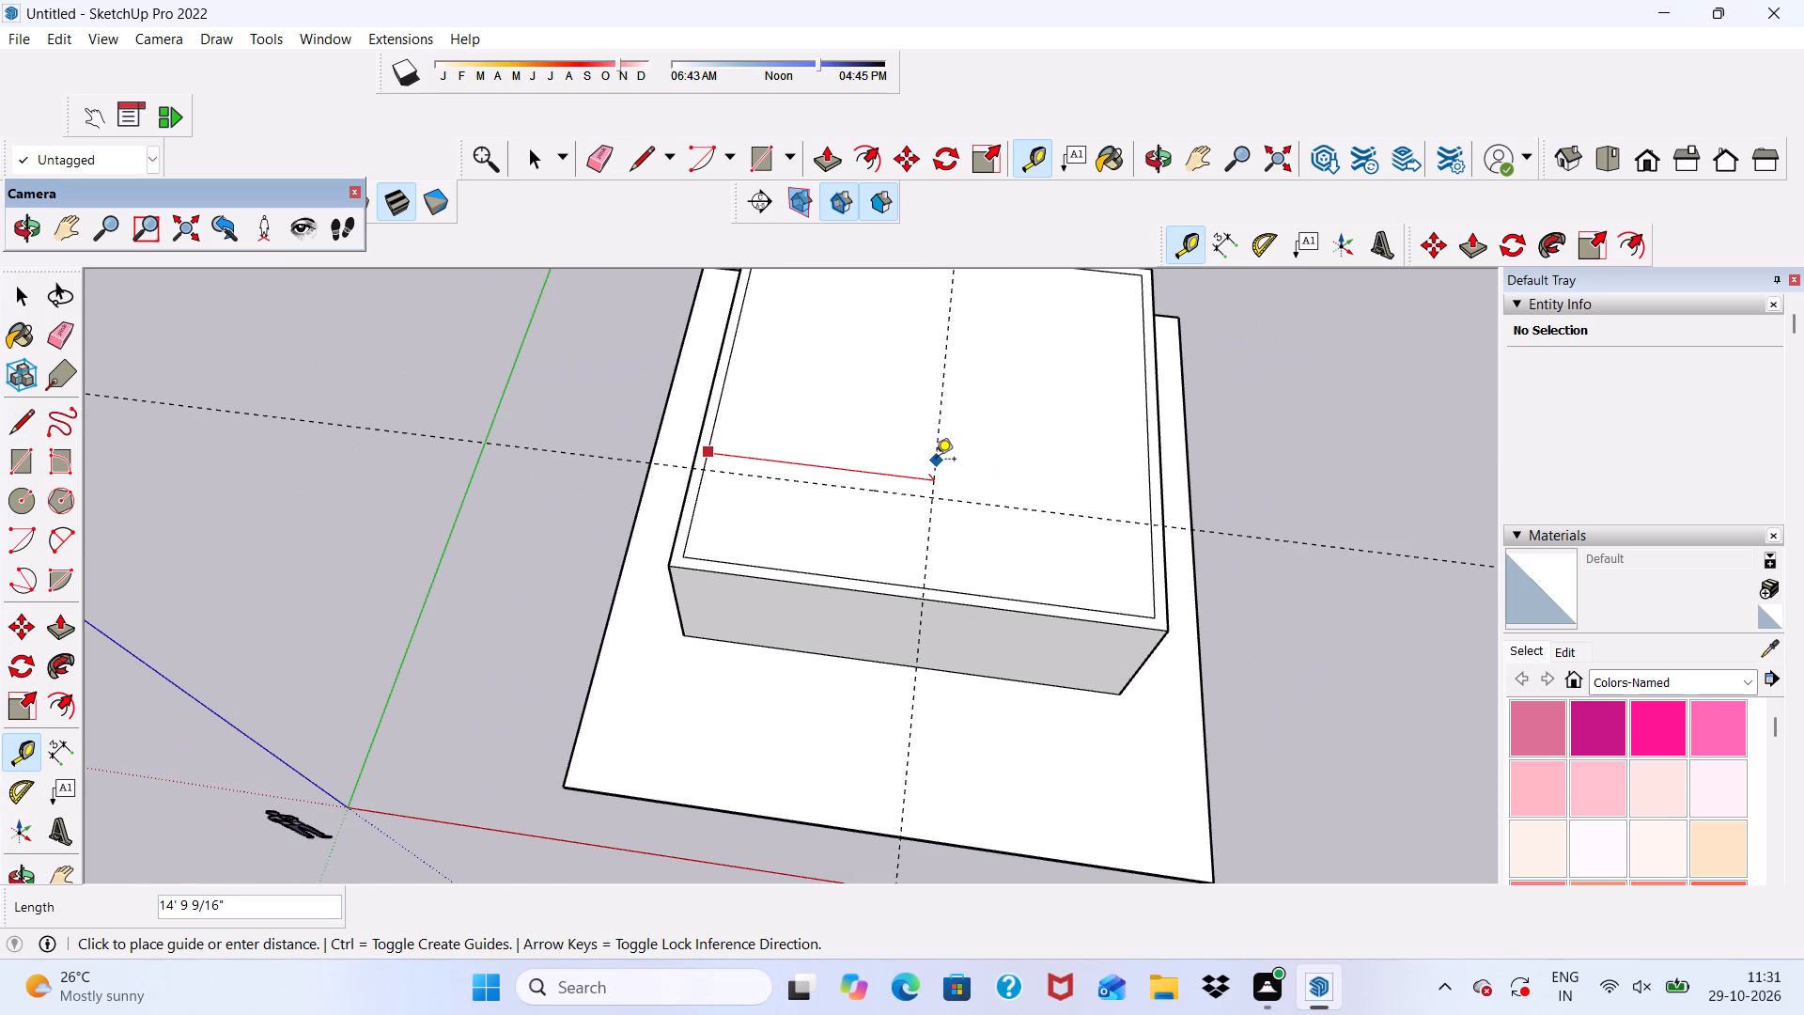
pyautogui.click(930, 463)
# Add a parallel guide offset 6" from the front-to-back guide.
pyautogui.scroll(2, 929, 460)
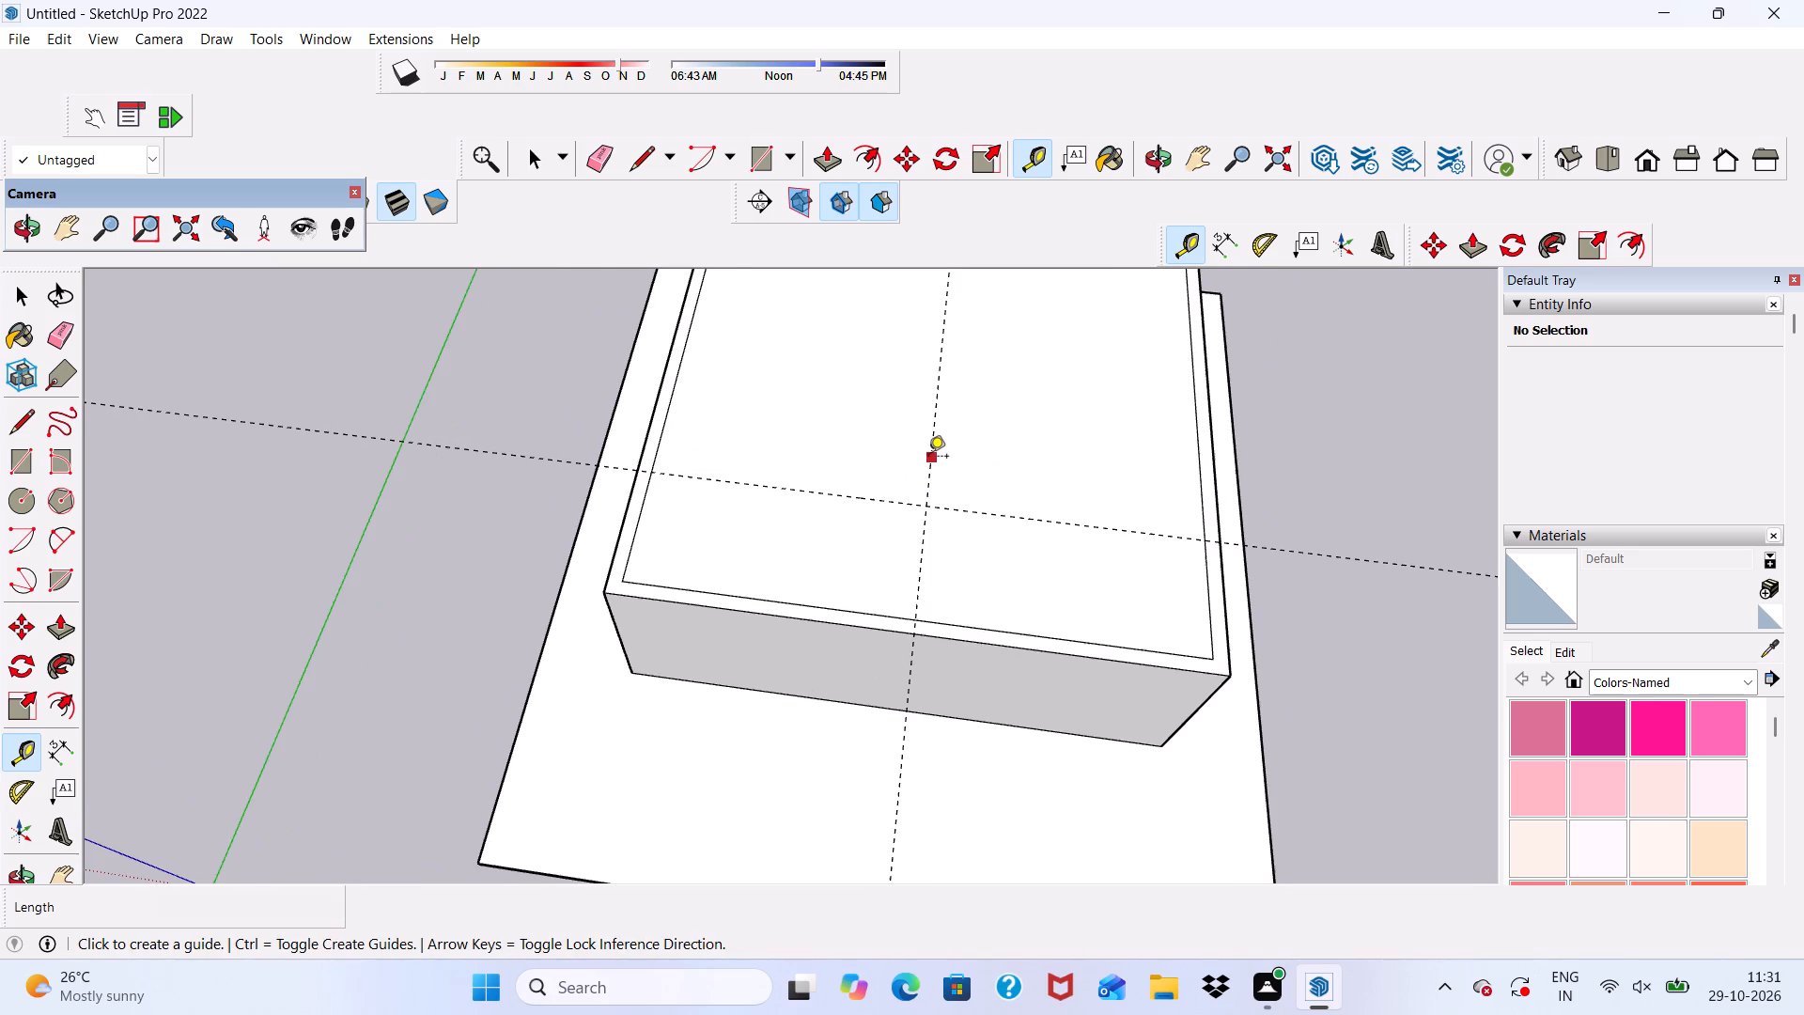
pyautogui.click(928, 458)
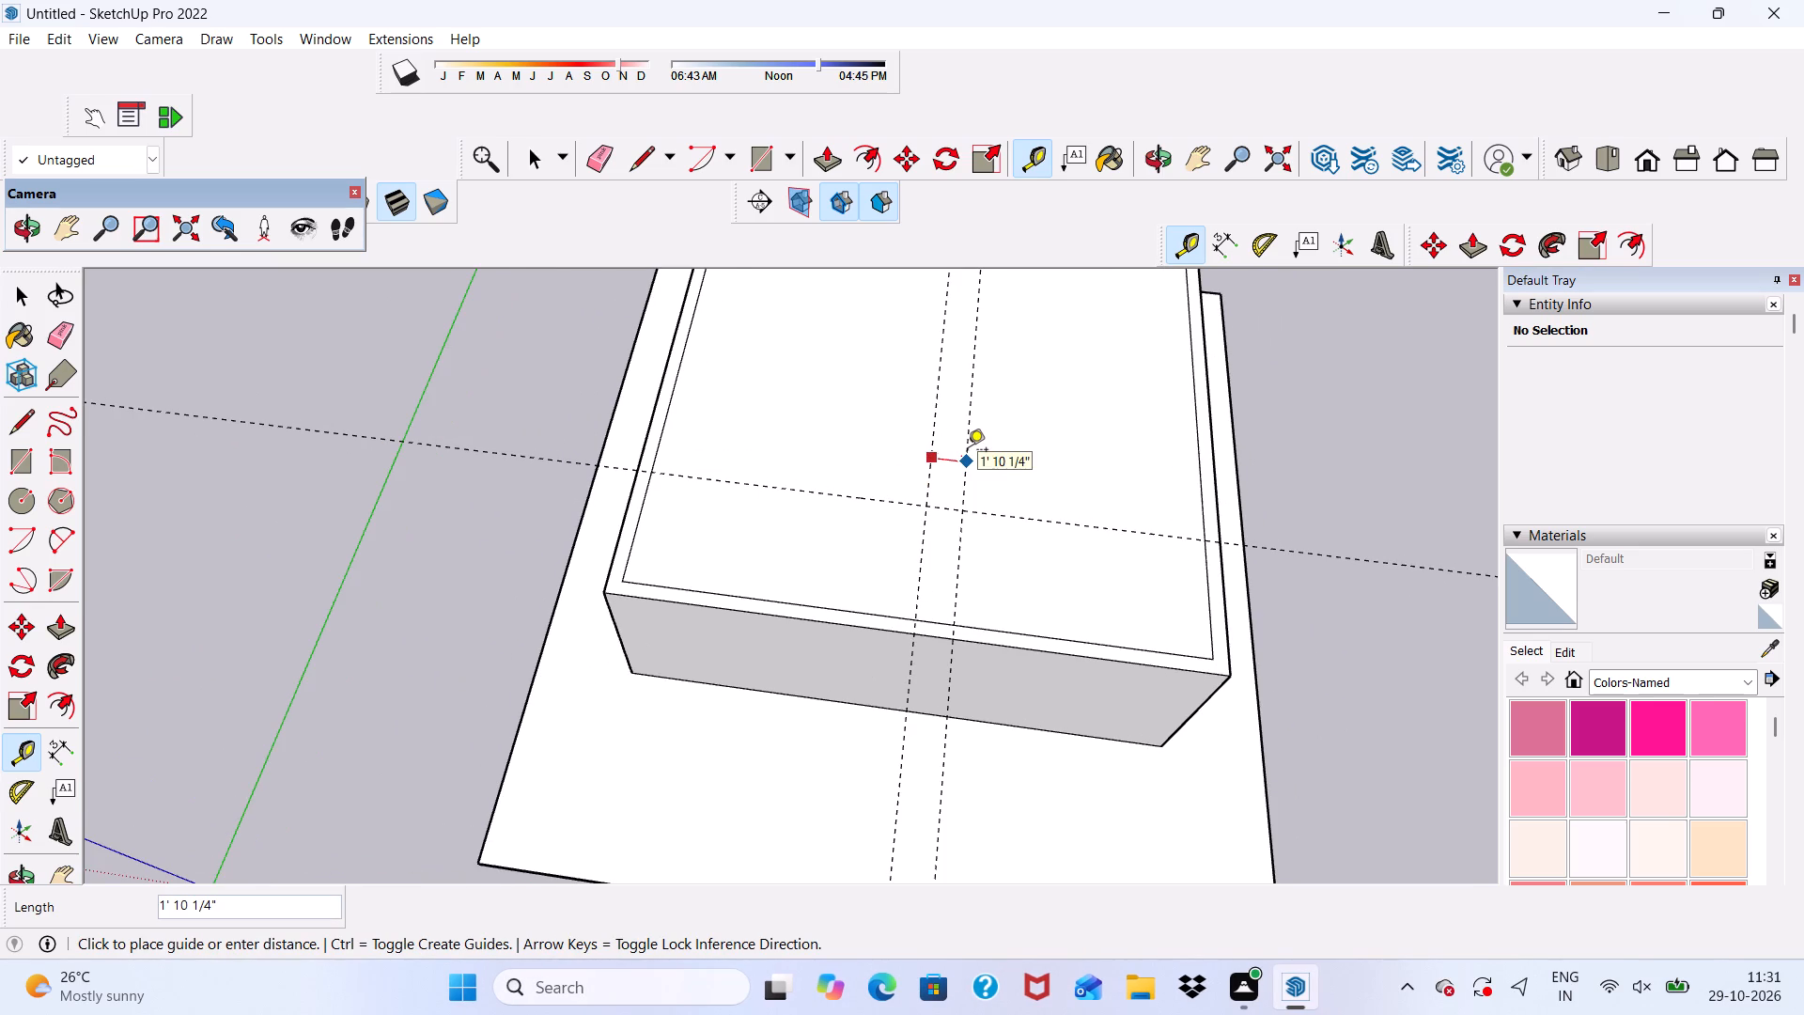
pyautogui.press('6')
pyautogui.hotkey('shift', '"')
pyautogui.press('Return')
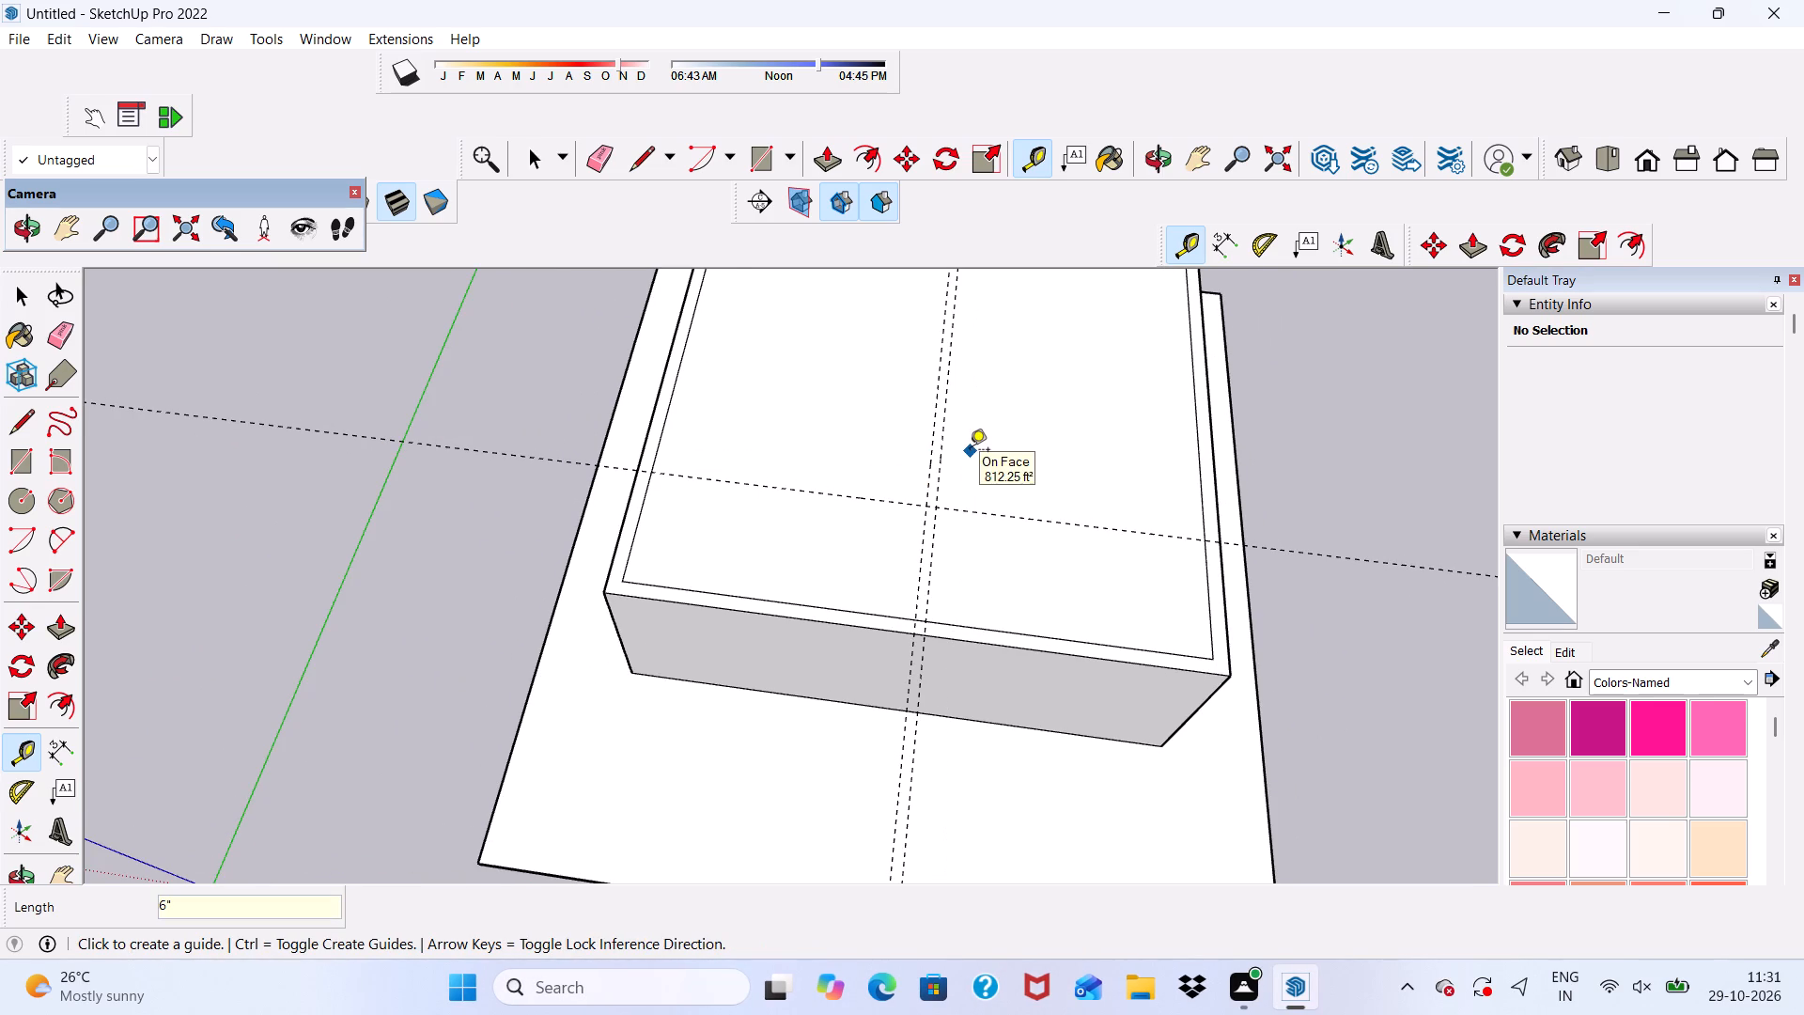
# Add a parallel guide offset 6" toward the front from the crosswise guide.
pyautogui.scroll(5, 1088, 547)
pyautogui.scroll(1, 1019, 512)
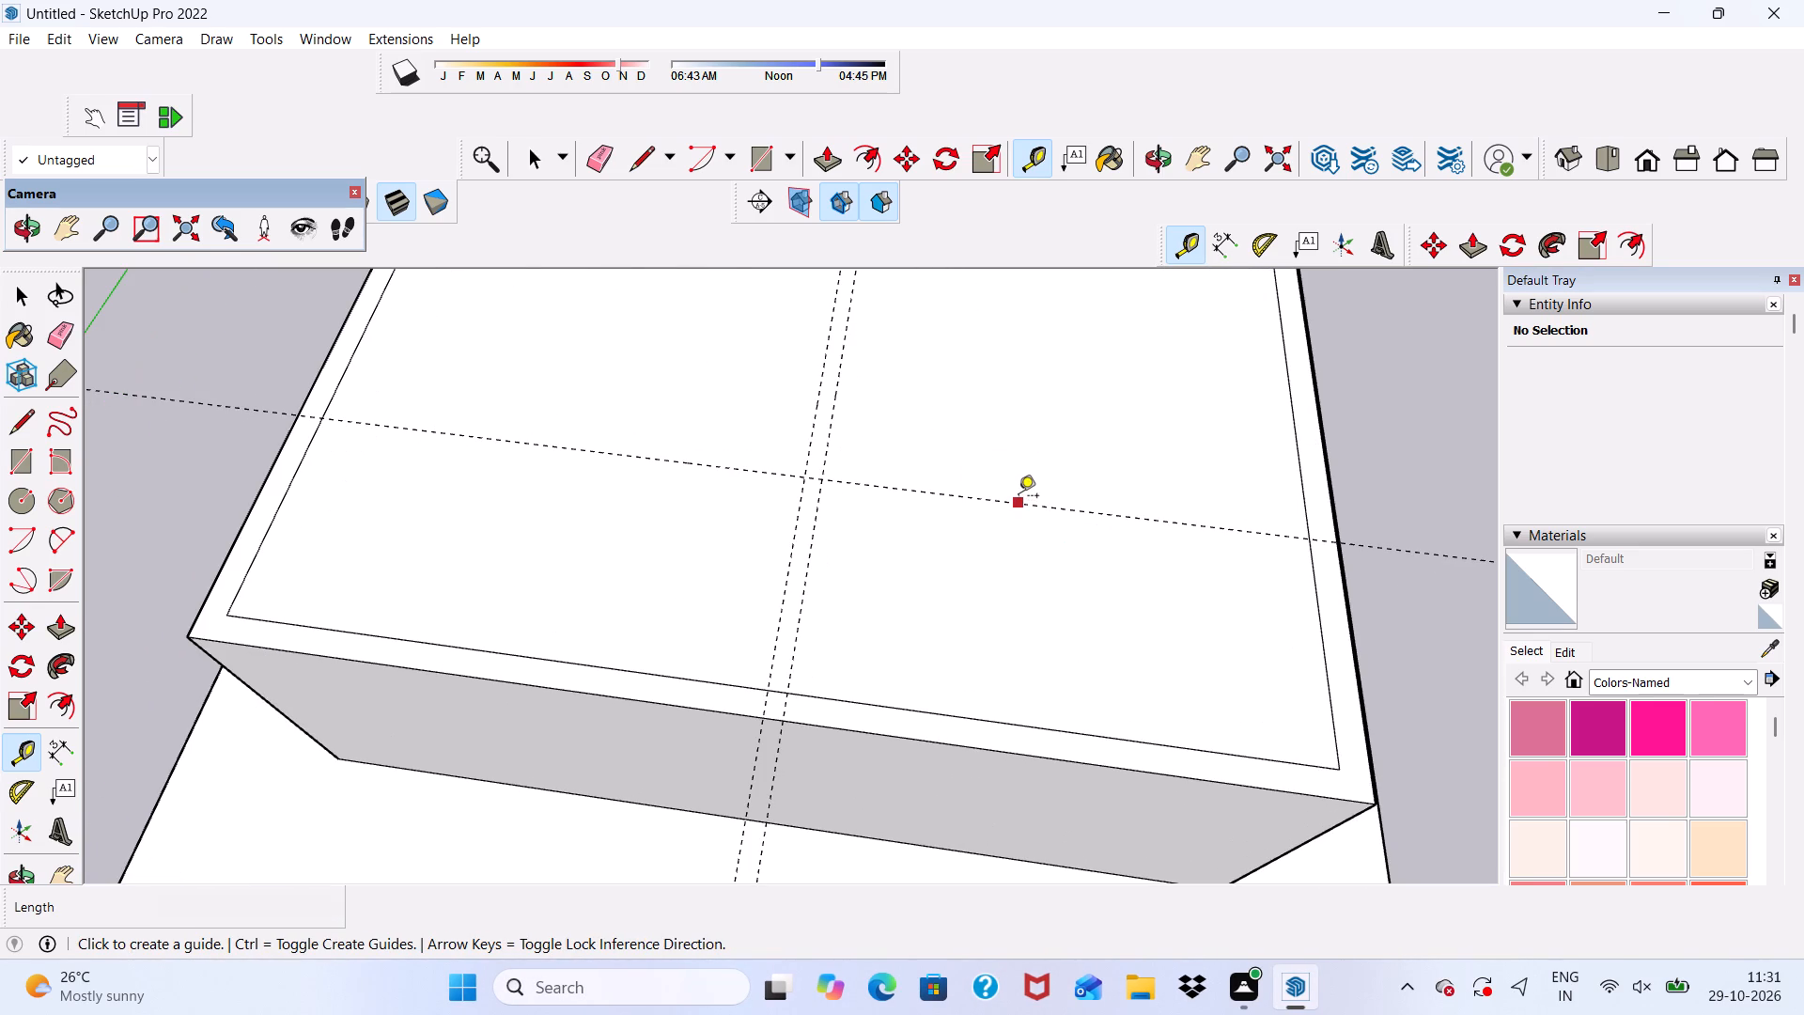
pyautogui.click(1019, 497)
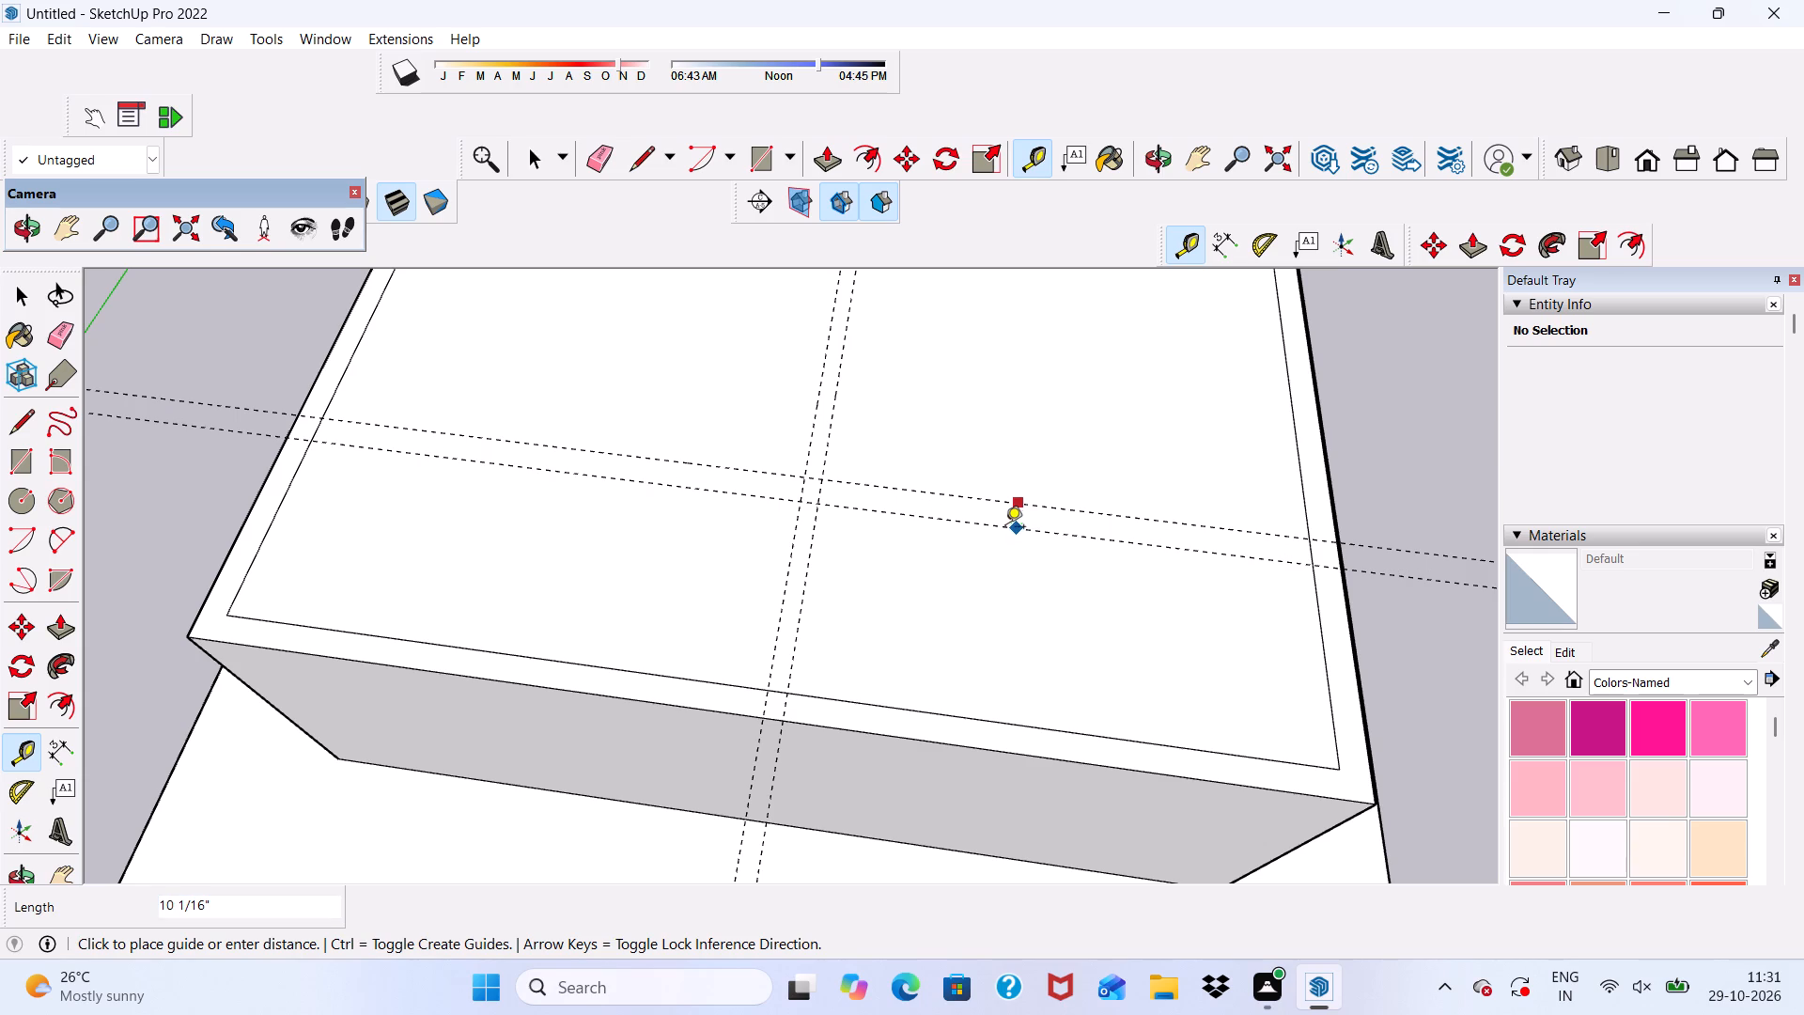
pyautogui.press('6')
pyautogui.hotkey('shift', '"')
pyautogui.press('Return')
pyautogui.press('space')
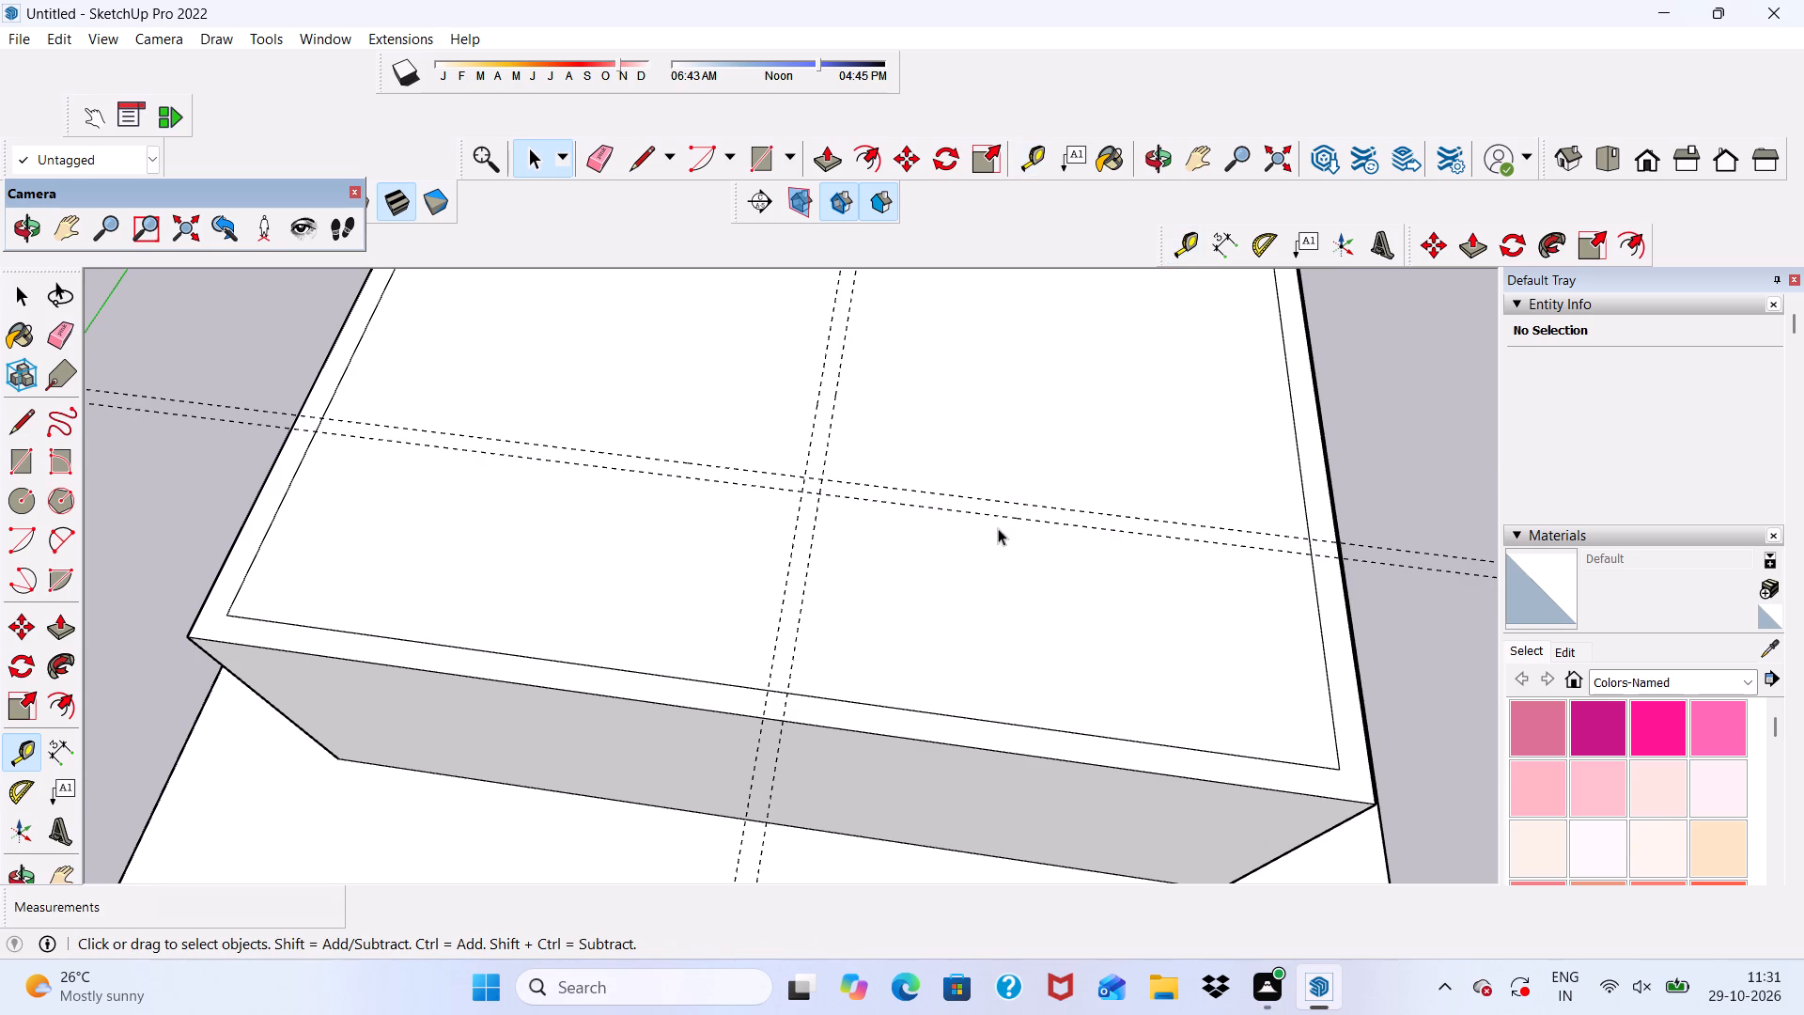
# Draw a line along one front-to-back guide, from the front outer edge of the top face to the back wall's inner line.
pyautogui.click(645, 152)
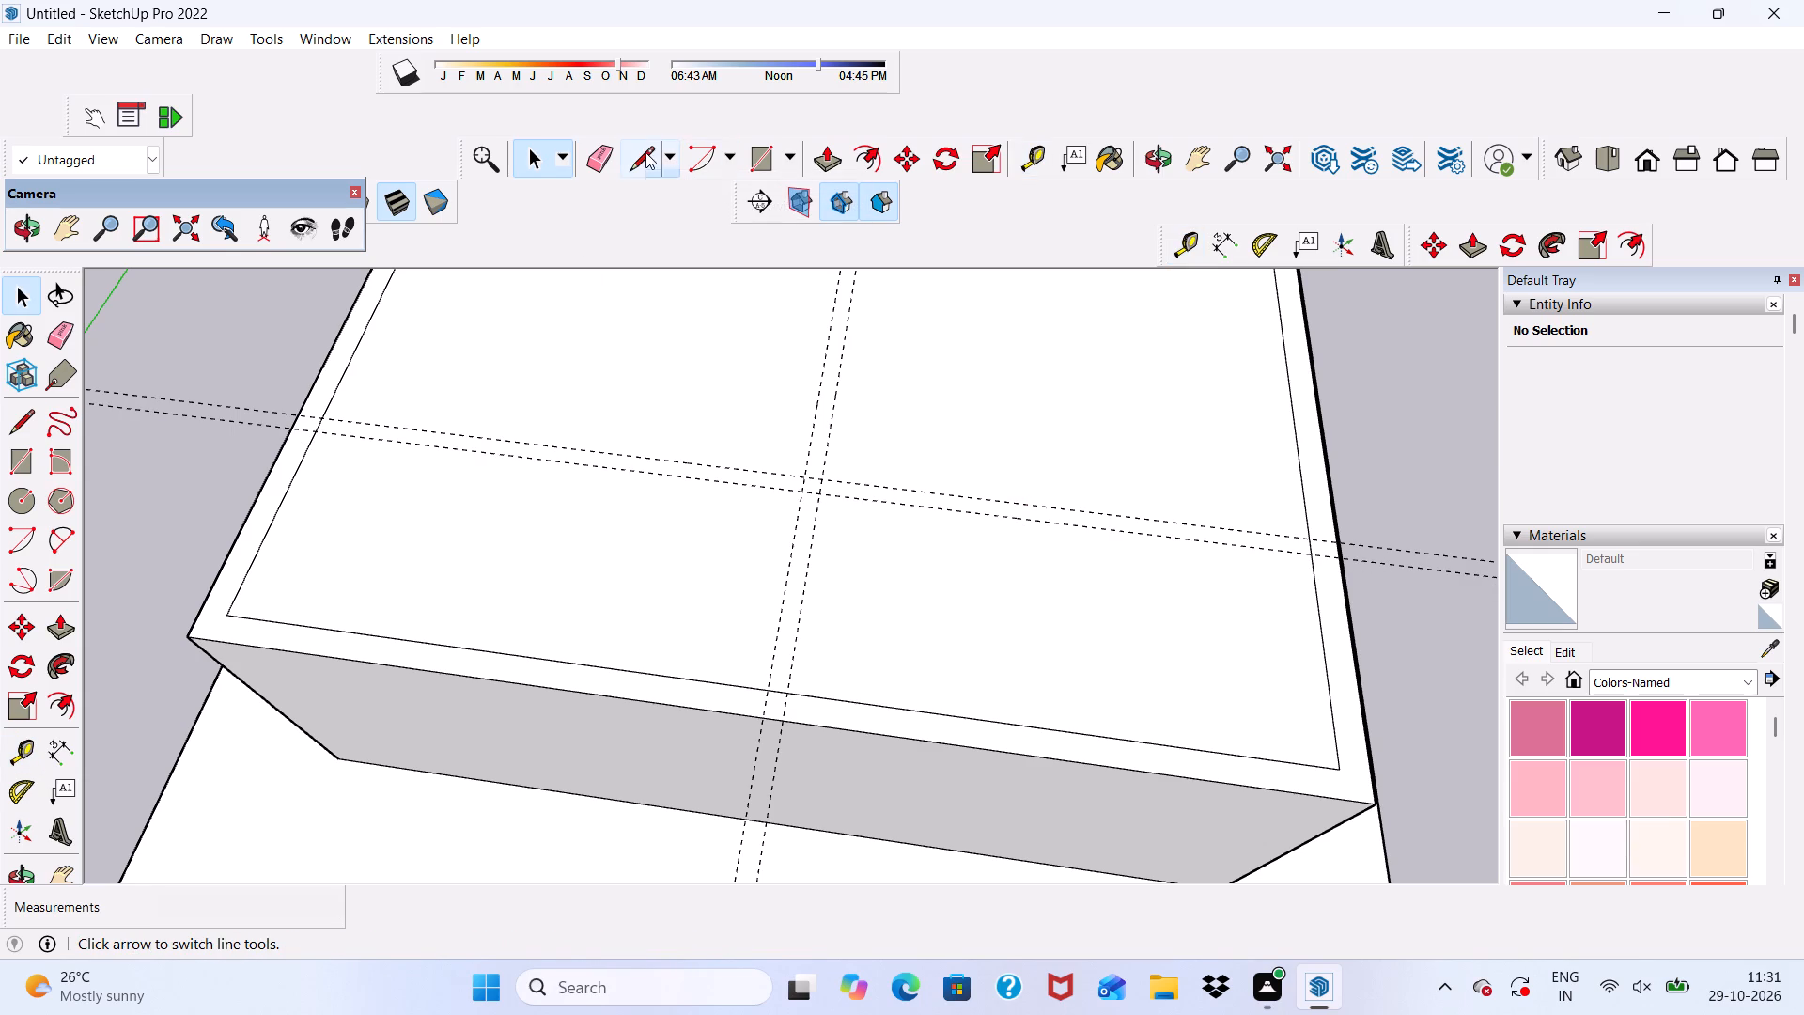
pyautogui.scroll(-5, 658, 326)
pyautogui.moveTo(806, 512); pyautogui.dragTo(602, 565, button='middle')
pyautogui.scroll(5, 709, 601)
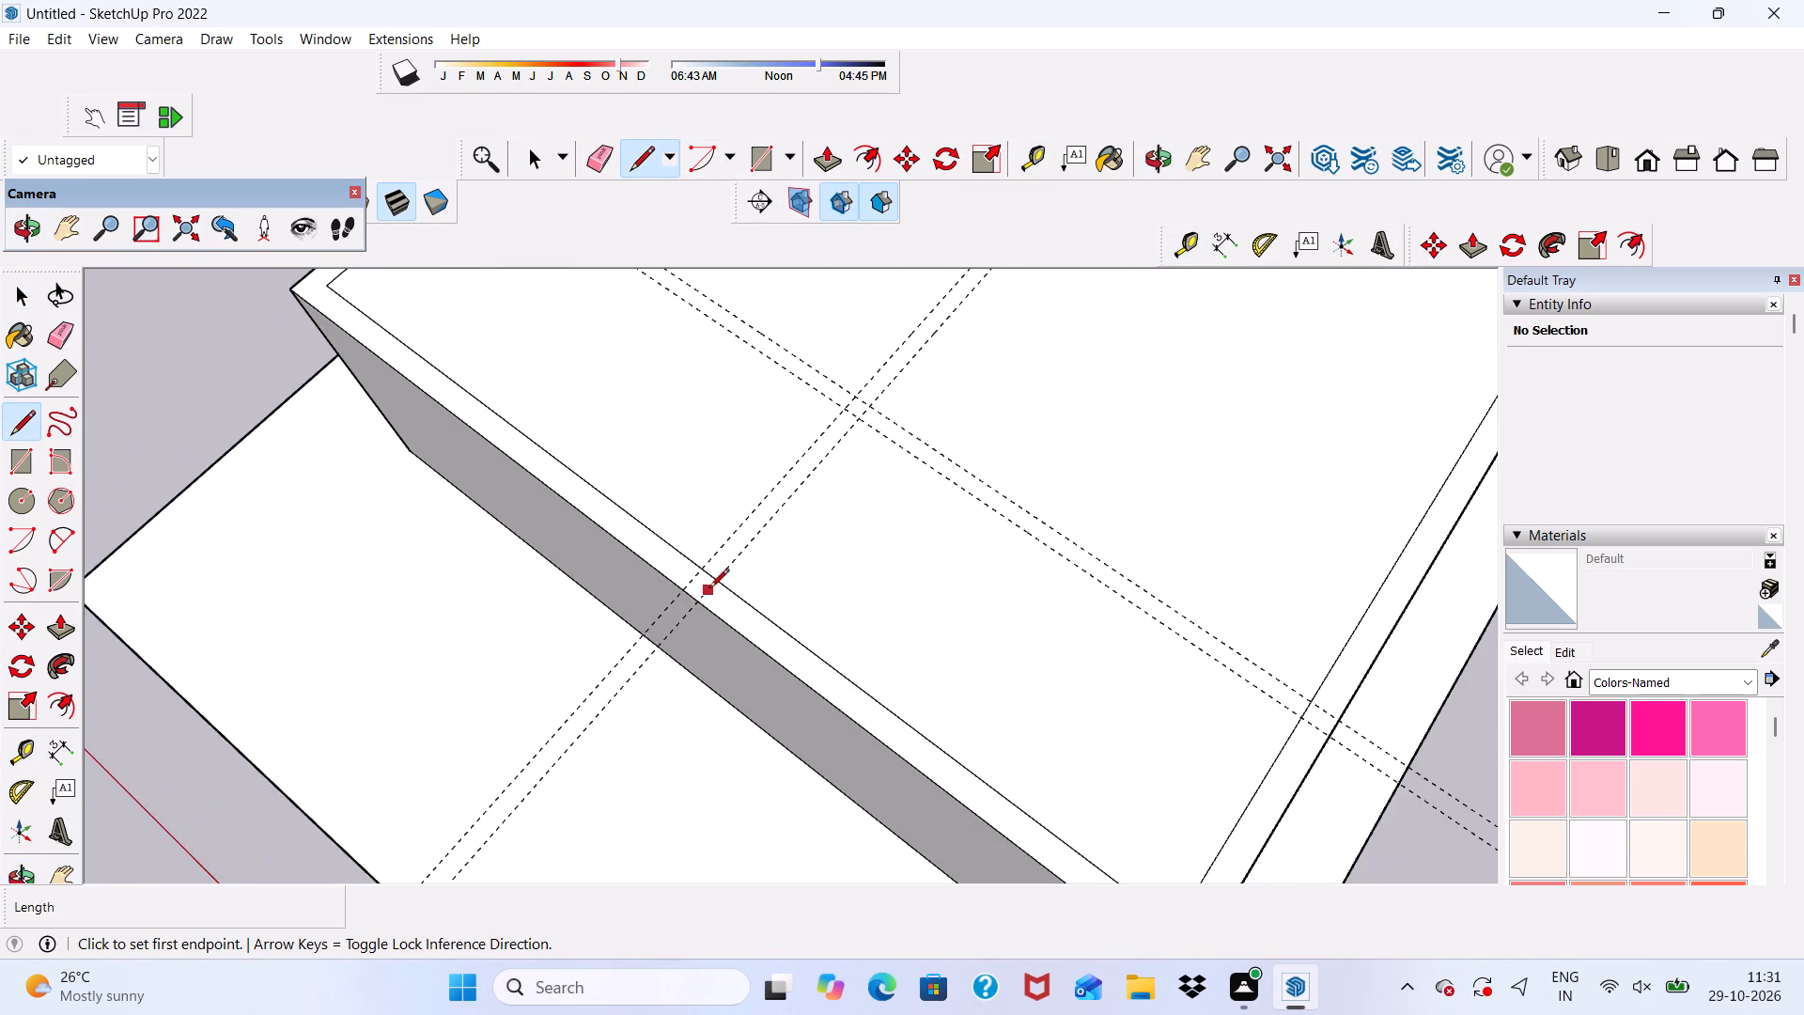
pyautogui.scroll(3, 709, 586)
pyautogui.click(697, 610)
pyautogui.scroll(-6, 715, 570)
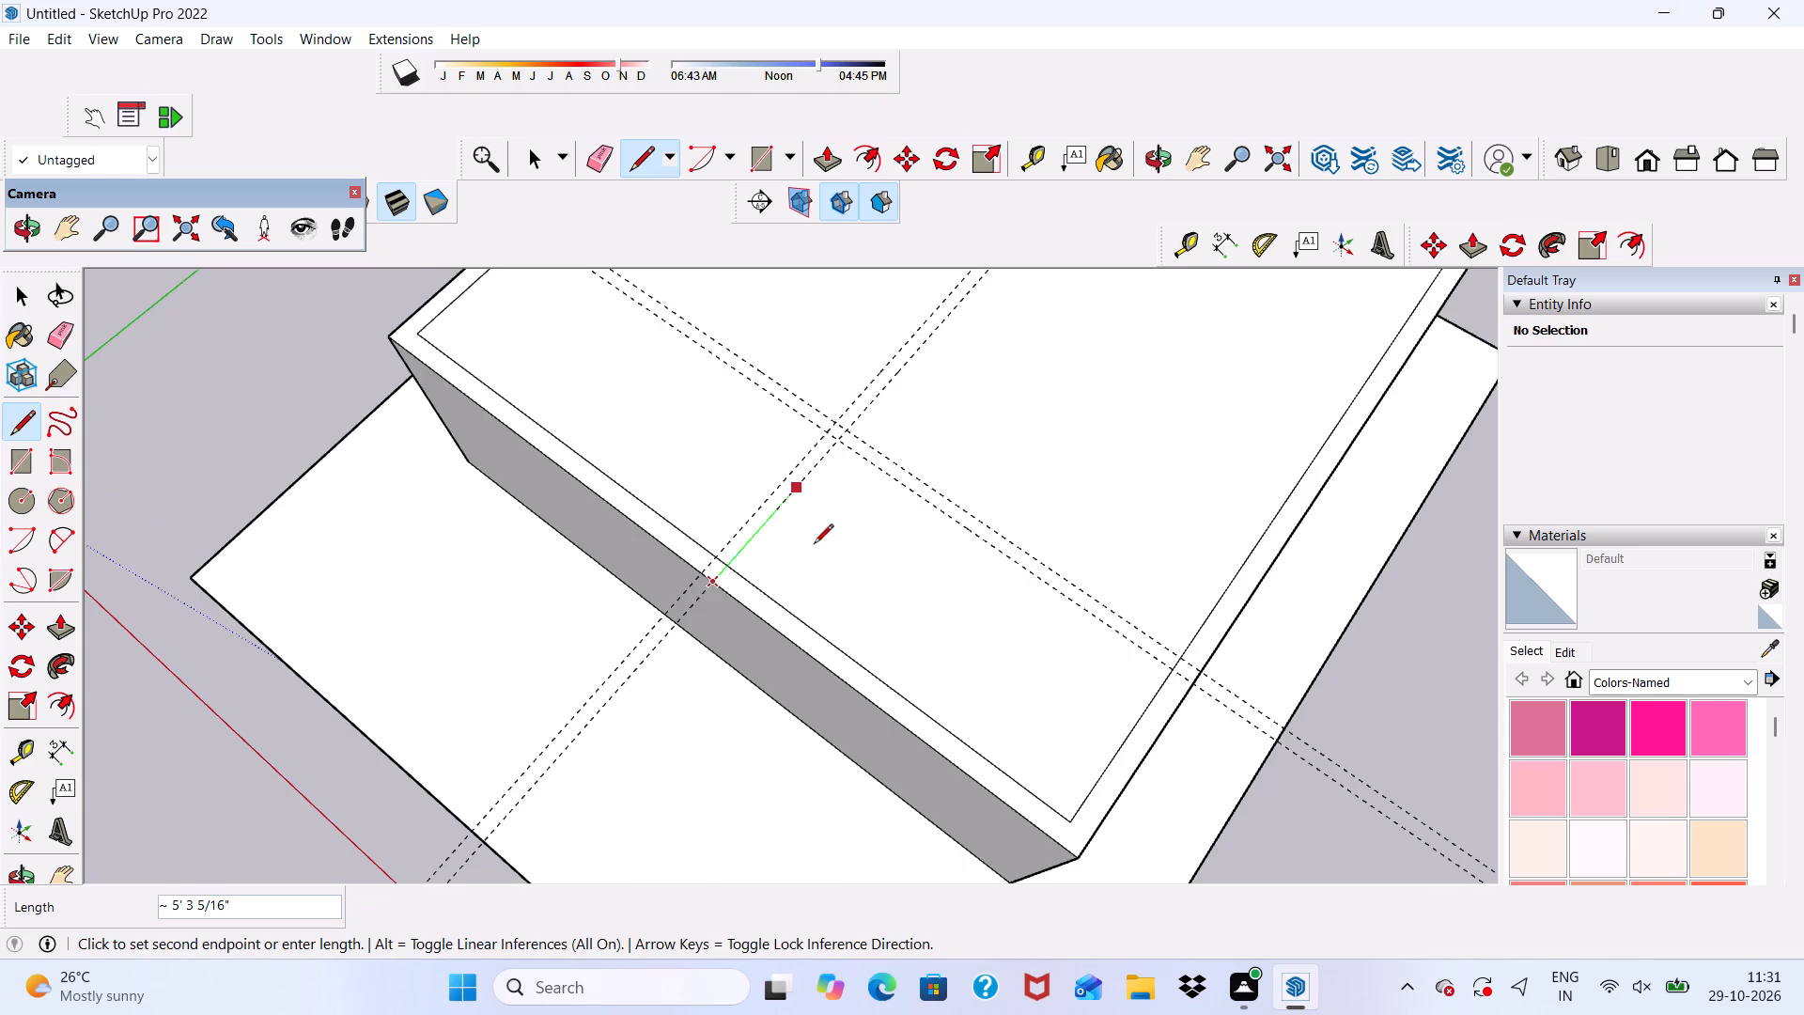
pyautogui.scroll(-11, 808, 517)
pyautogui.scroll(6, 945, 338)
pyautogui.scroll(9, 1002, 407)
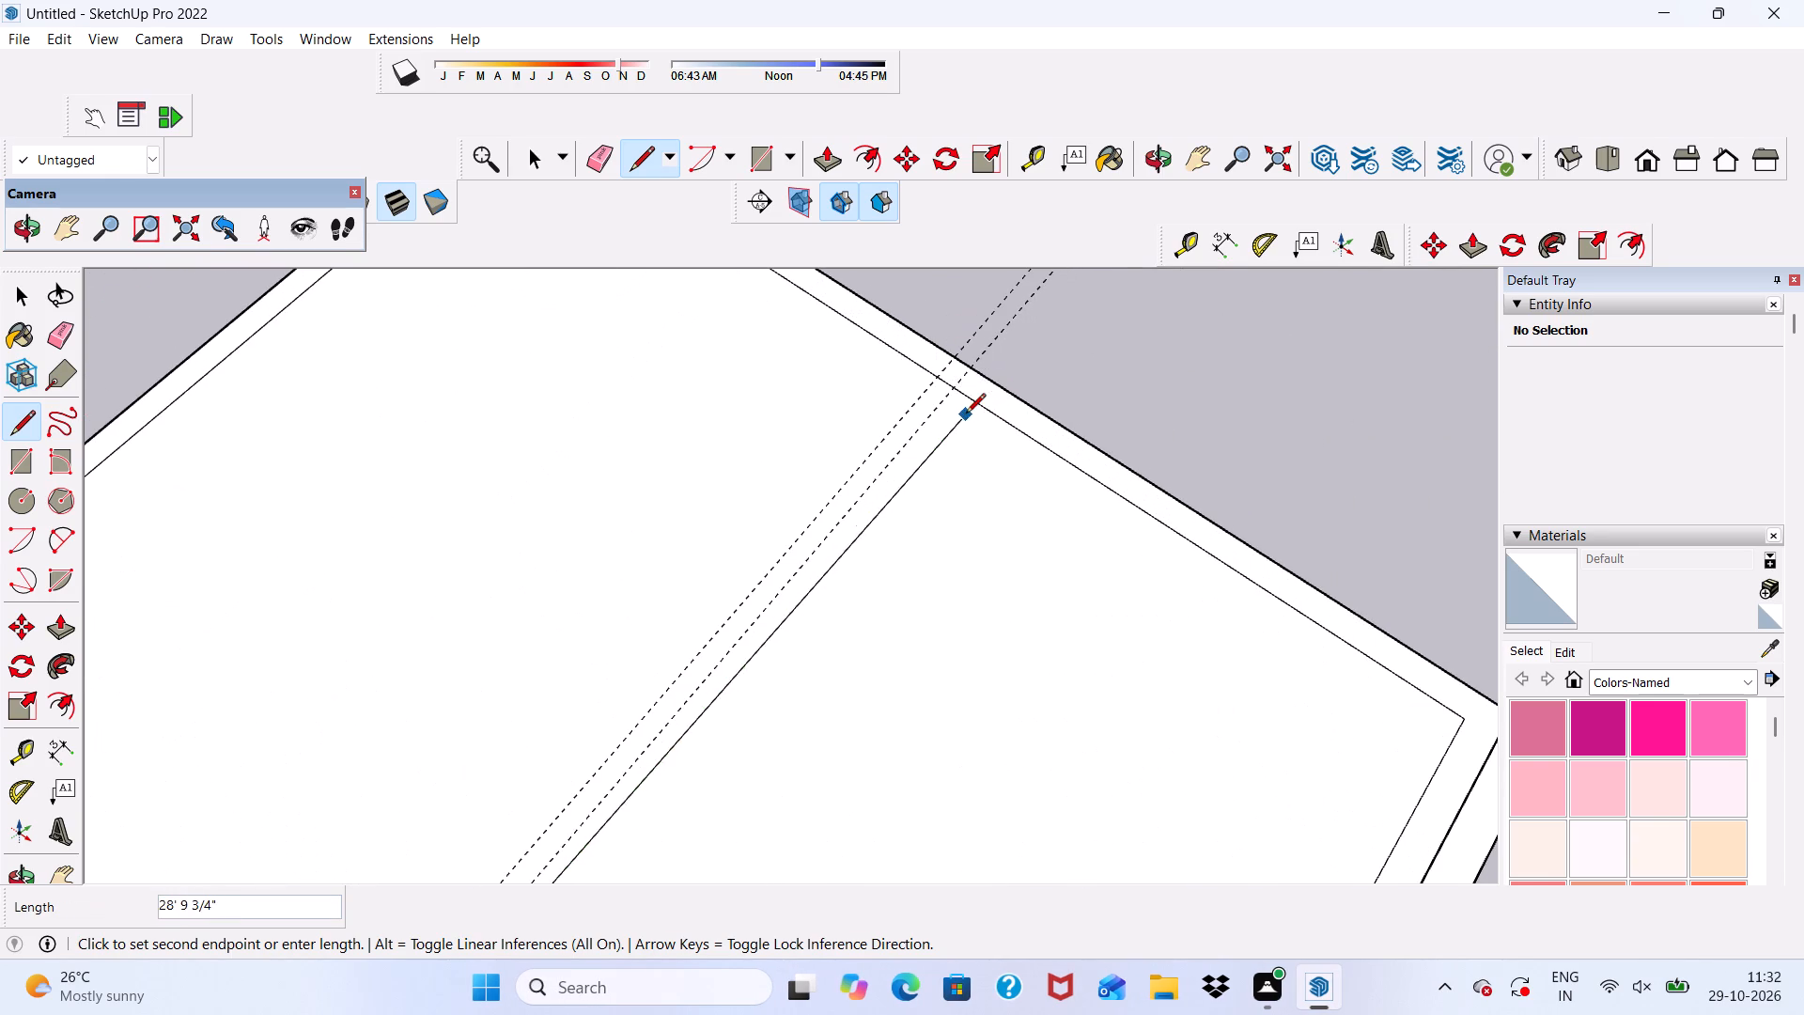
pyautogui.click(953, 393)
# Draw a 29' 3" line along the other front-to-back guide, from the front outer edge to the back wall's inner line.
pyautogui.scroll(-10, 957, 392)
pyautogui.scroll(5, 612, 780)
pyautogui.scroll(-4, 683, 519)
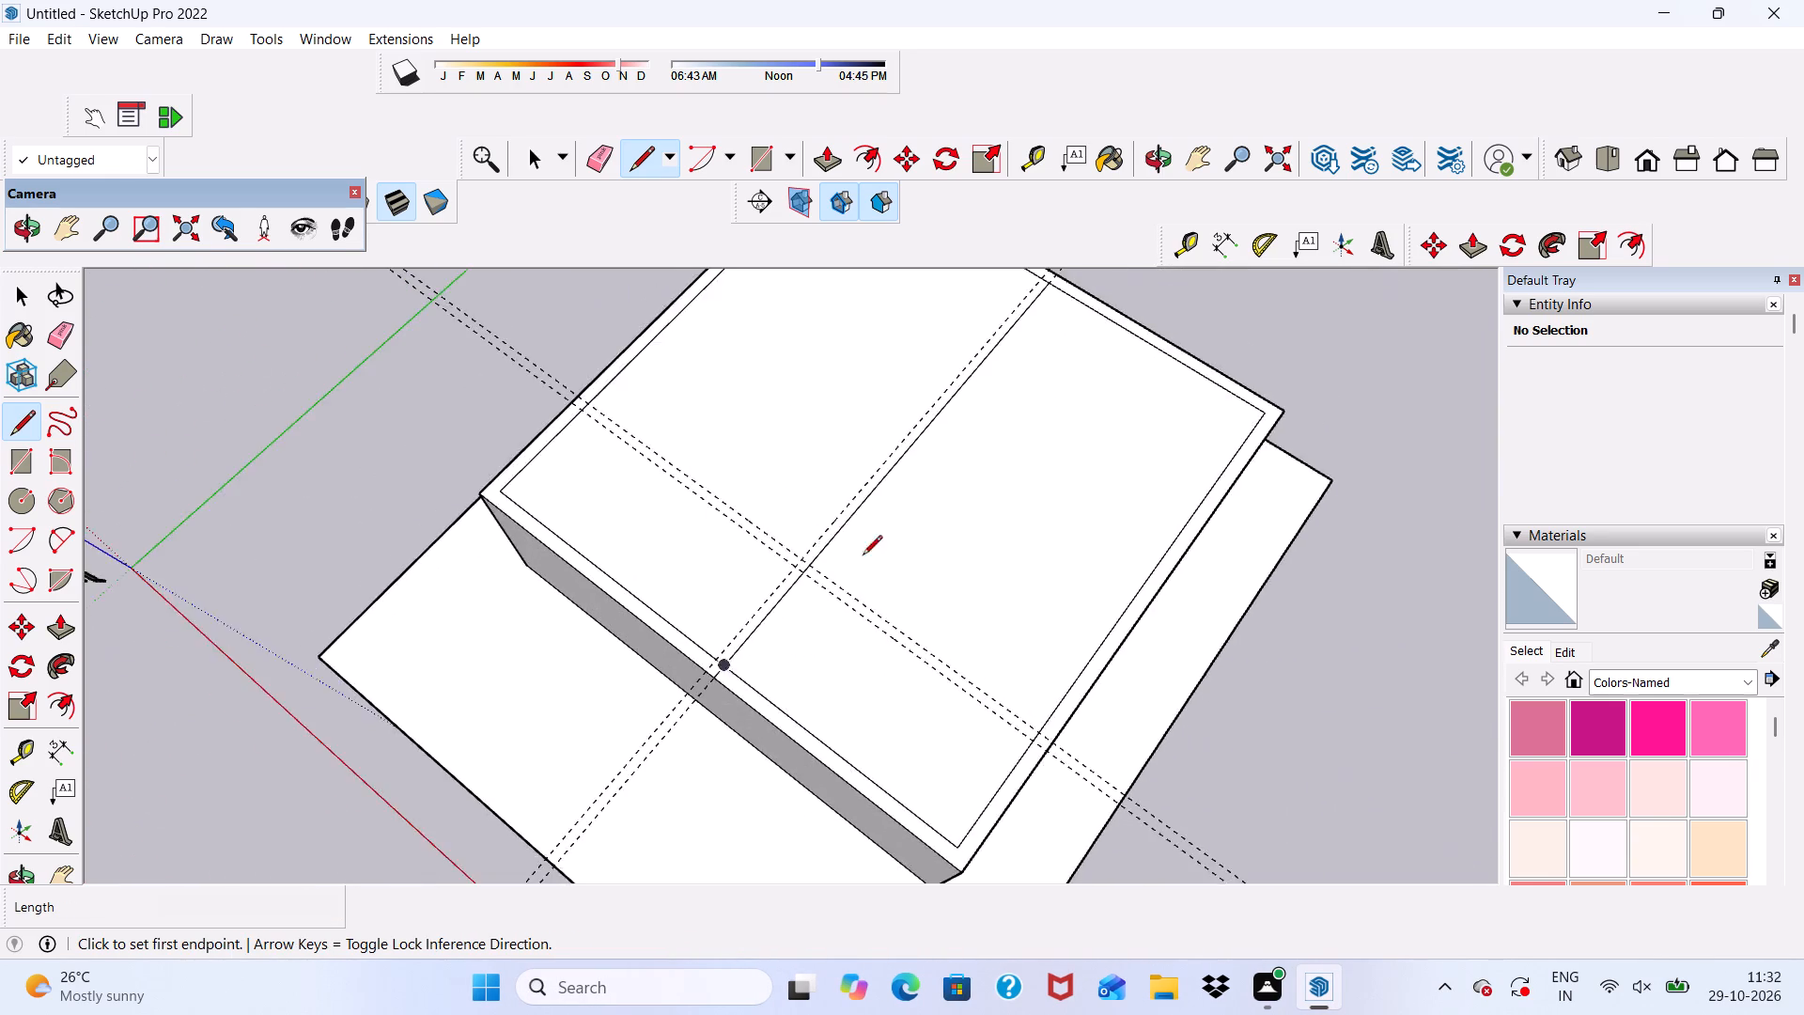
pyautogui.scroll(-6, 863, 556)
pyautogui.scroll(11, 739, 664)
pyautogui.scroll(2, 800, 605)
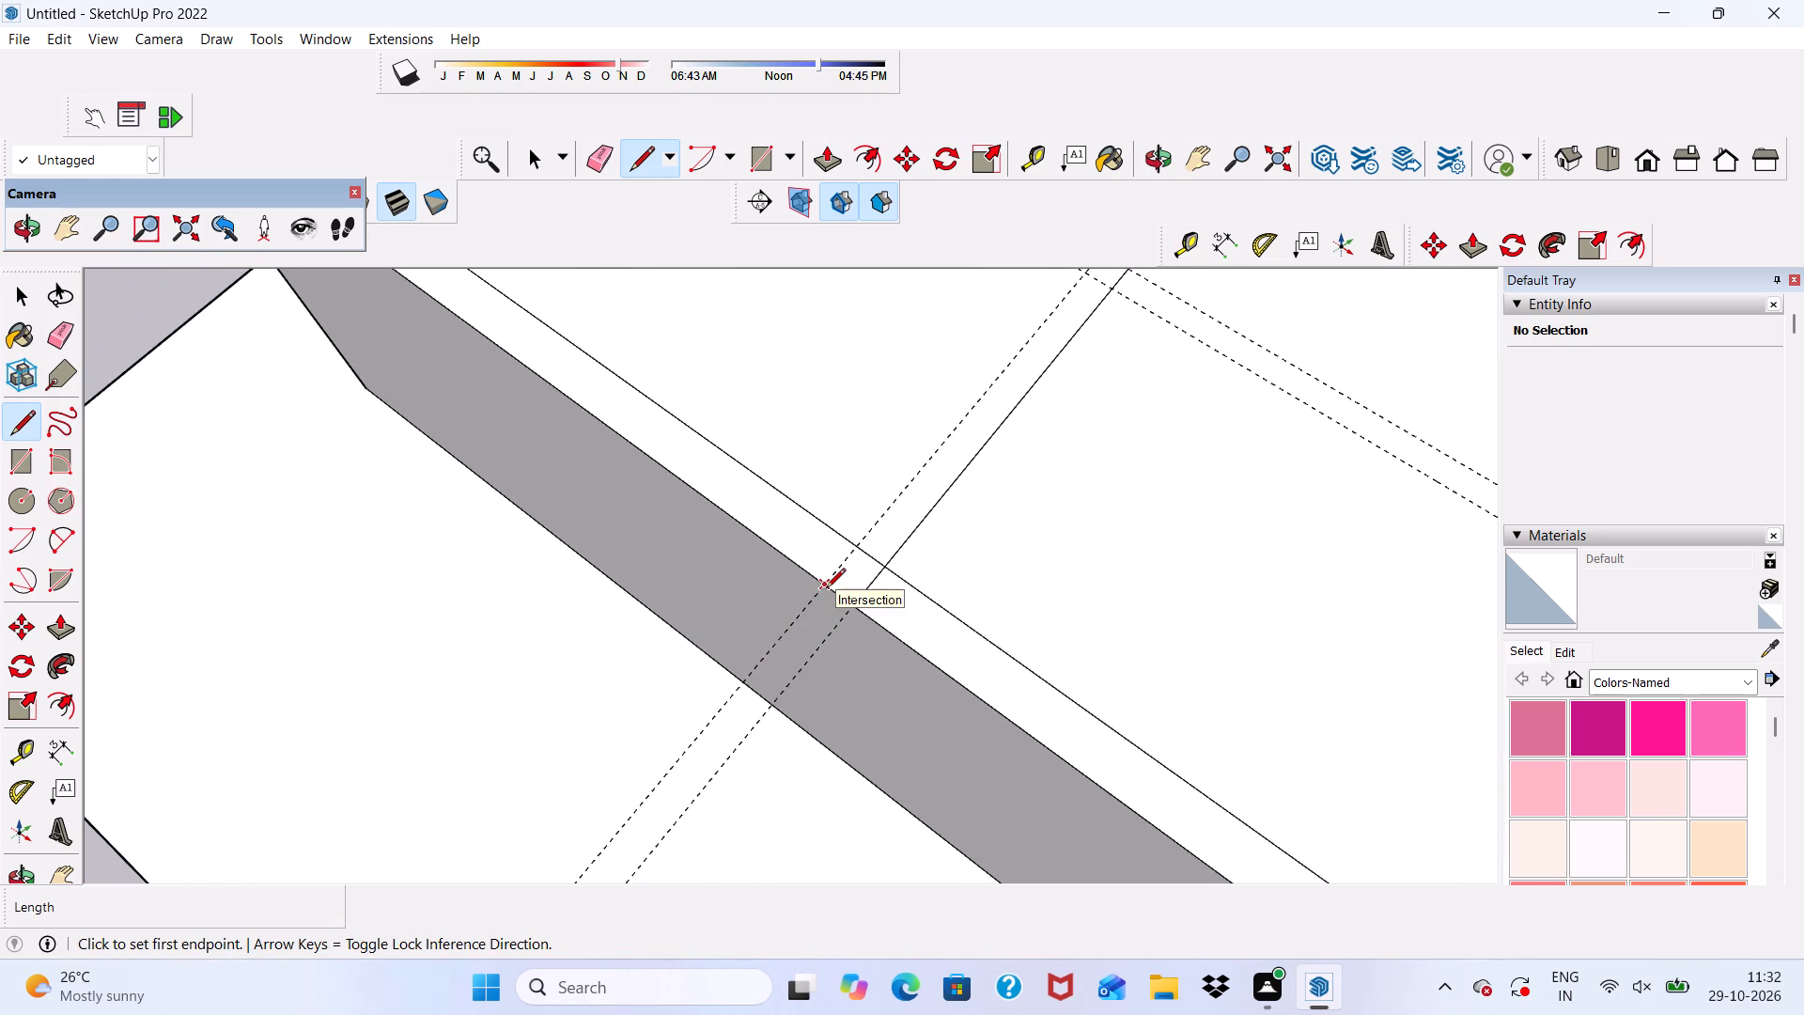
pyautogui.moveTo(826, 589); pyautogui.dragTo(806, 545, button='middle')
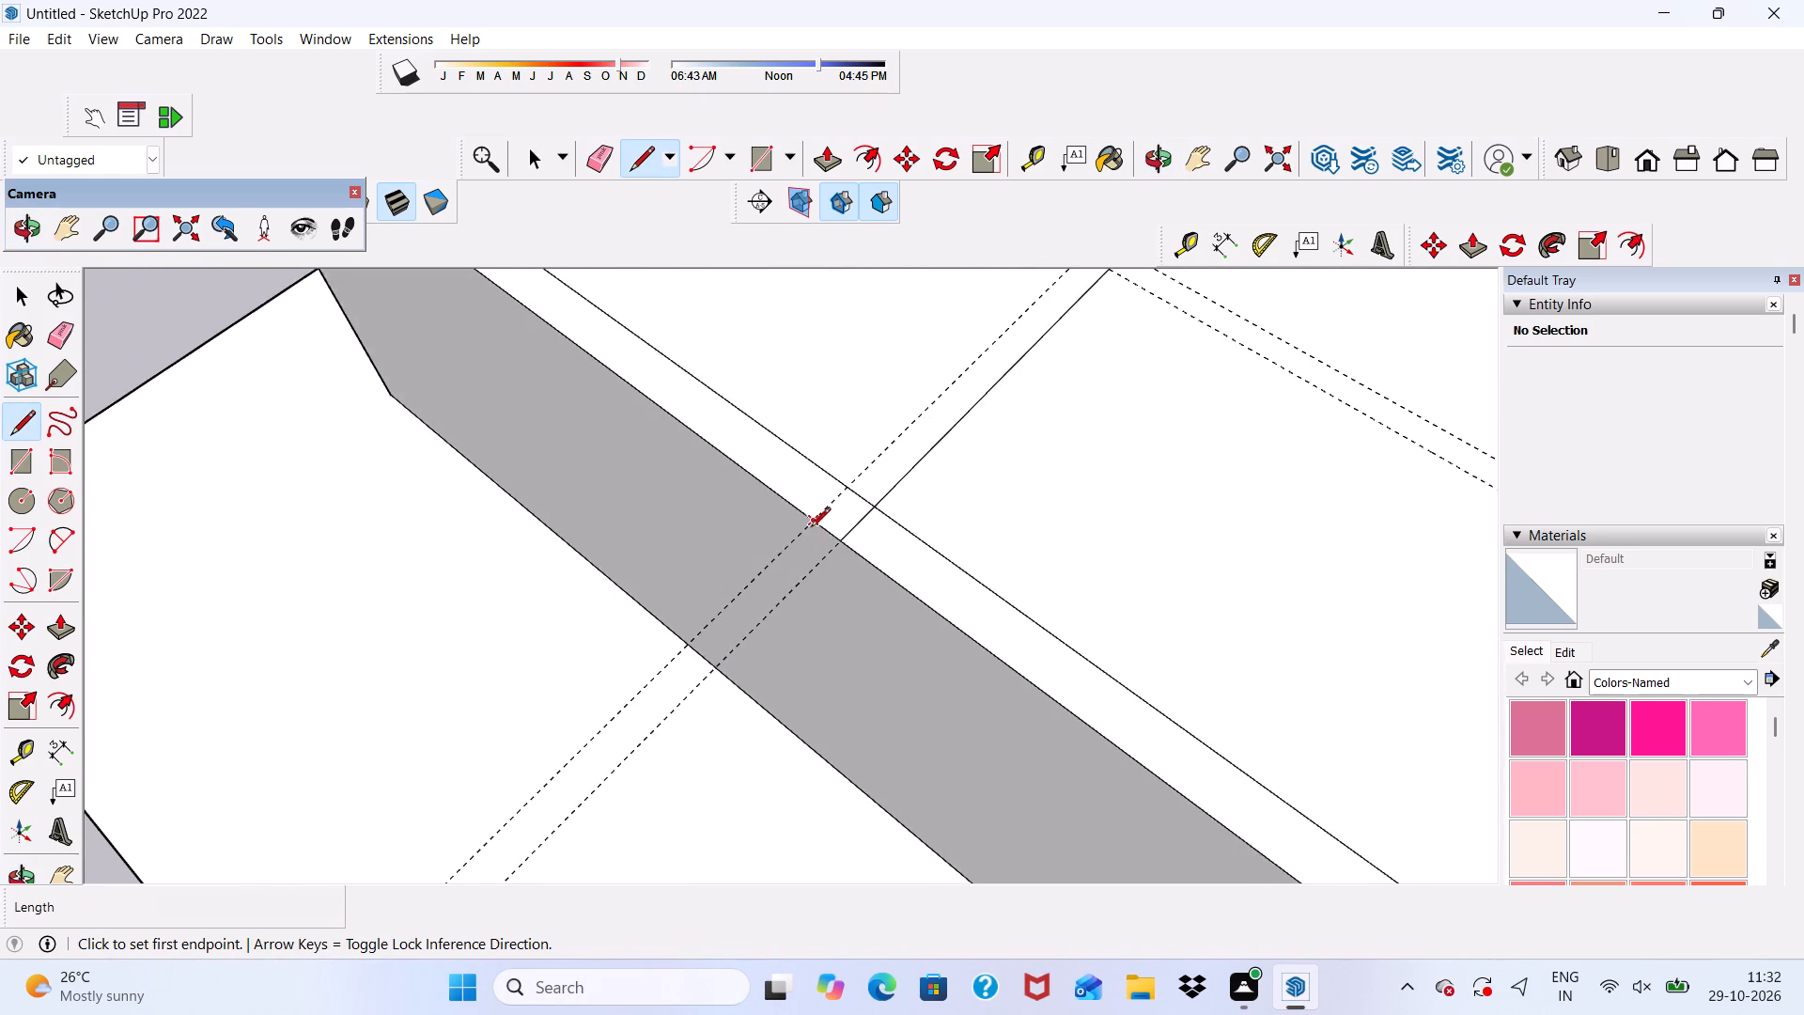
pyautogui.scroll(5, 811, 528)
pyautogui.click(811, 516)
pyautogui.scroll(-4, 903, 513)
pyautogui.scroll(-18, 917, 503)
pyautogui.scroll(4, 1001, 342)
pyautogui.scroll(-4, 995, 349)
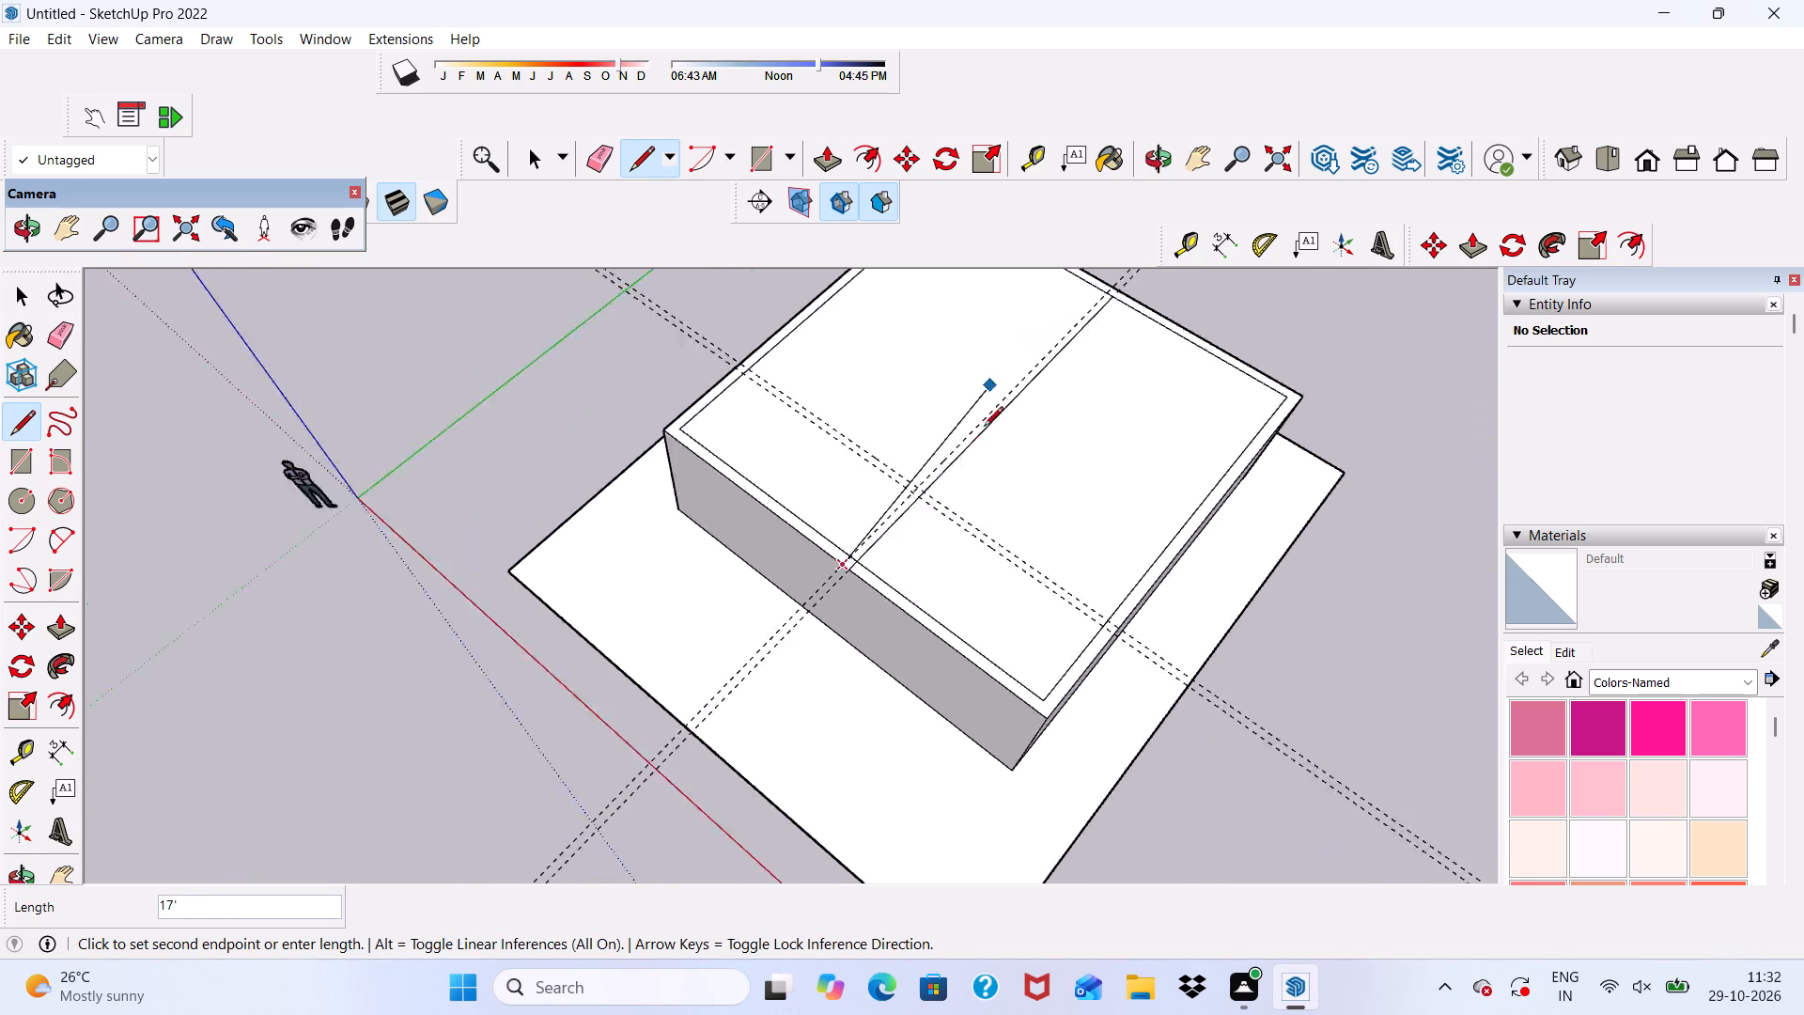
pyautogui.scroll(-7, 984, 428)
pyautogui.scroll(20, 1010, 336)
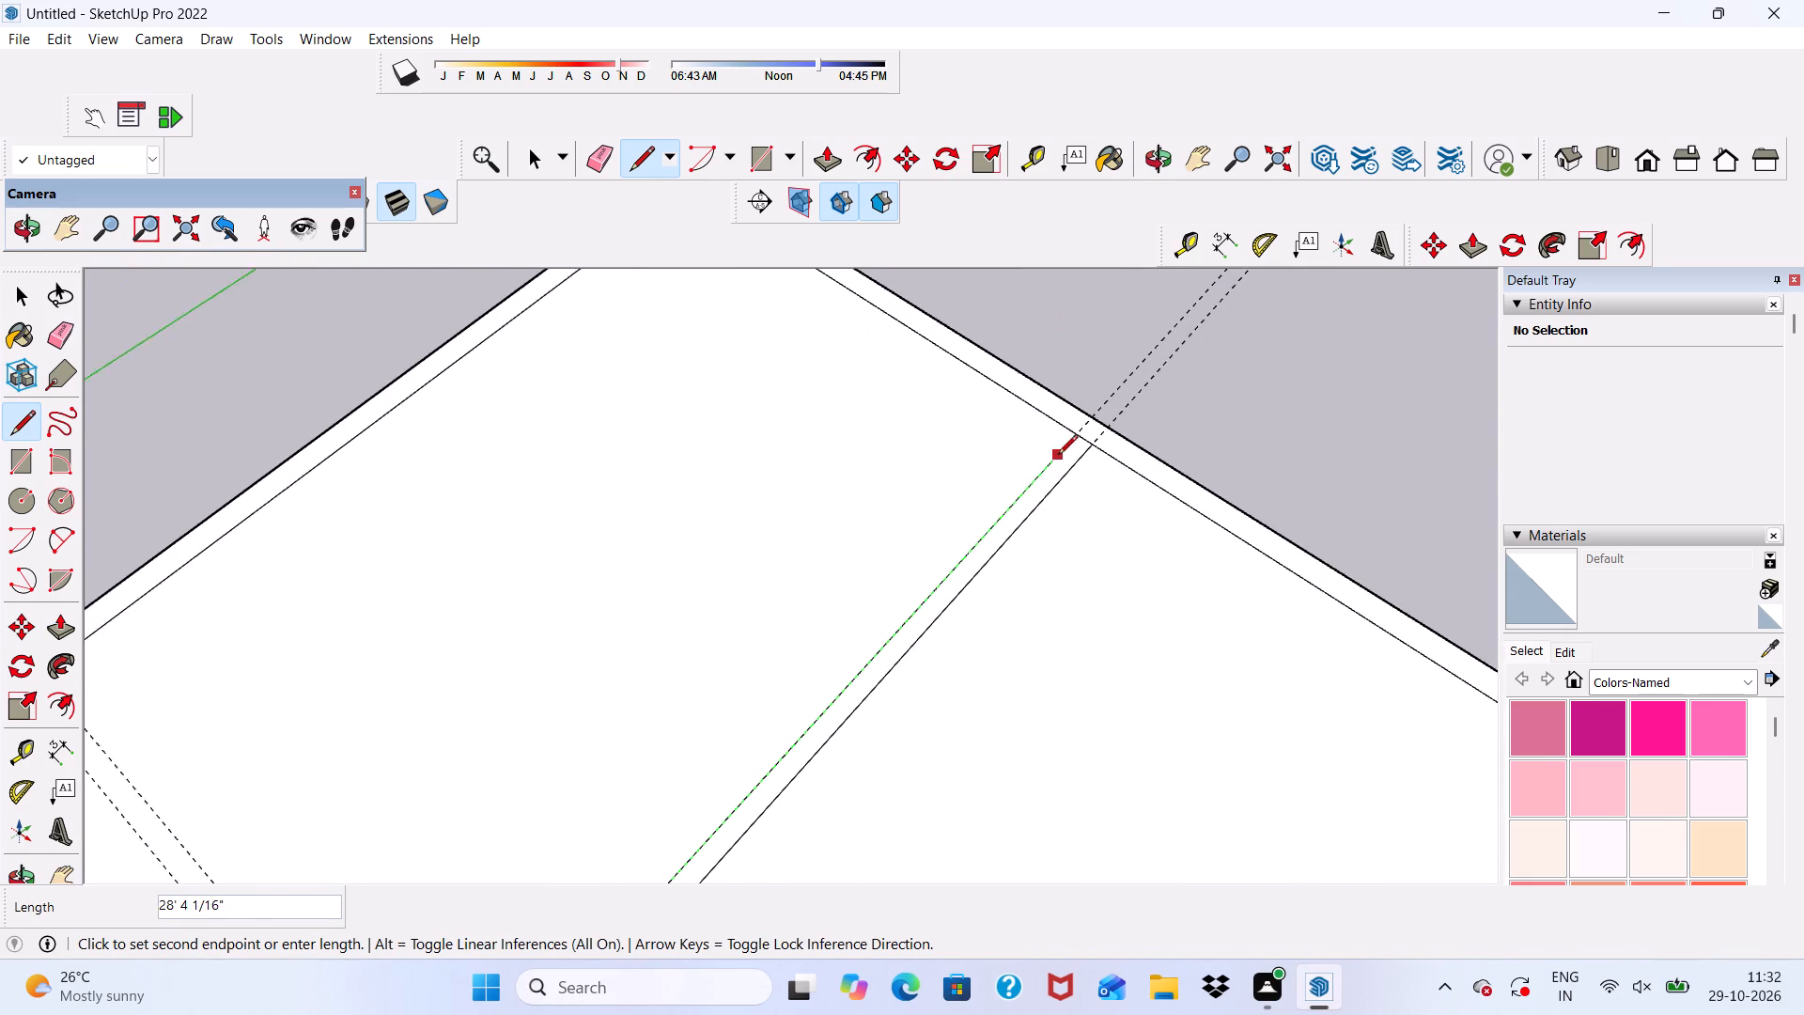
pyautogui.scroll(4, 1079, 434)
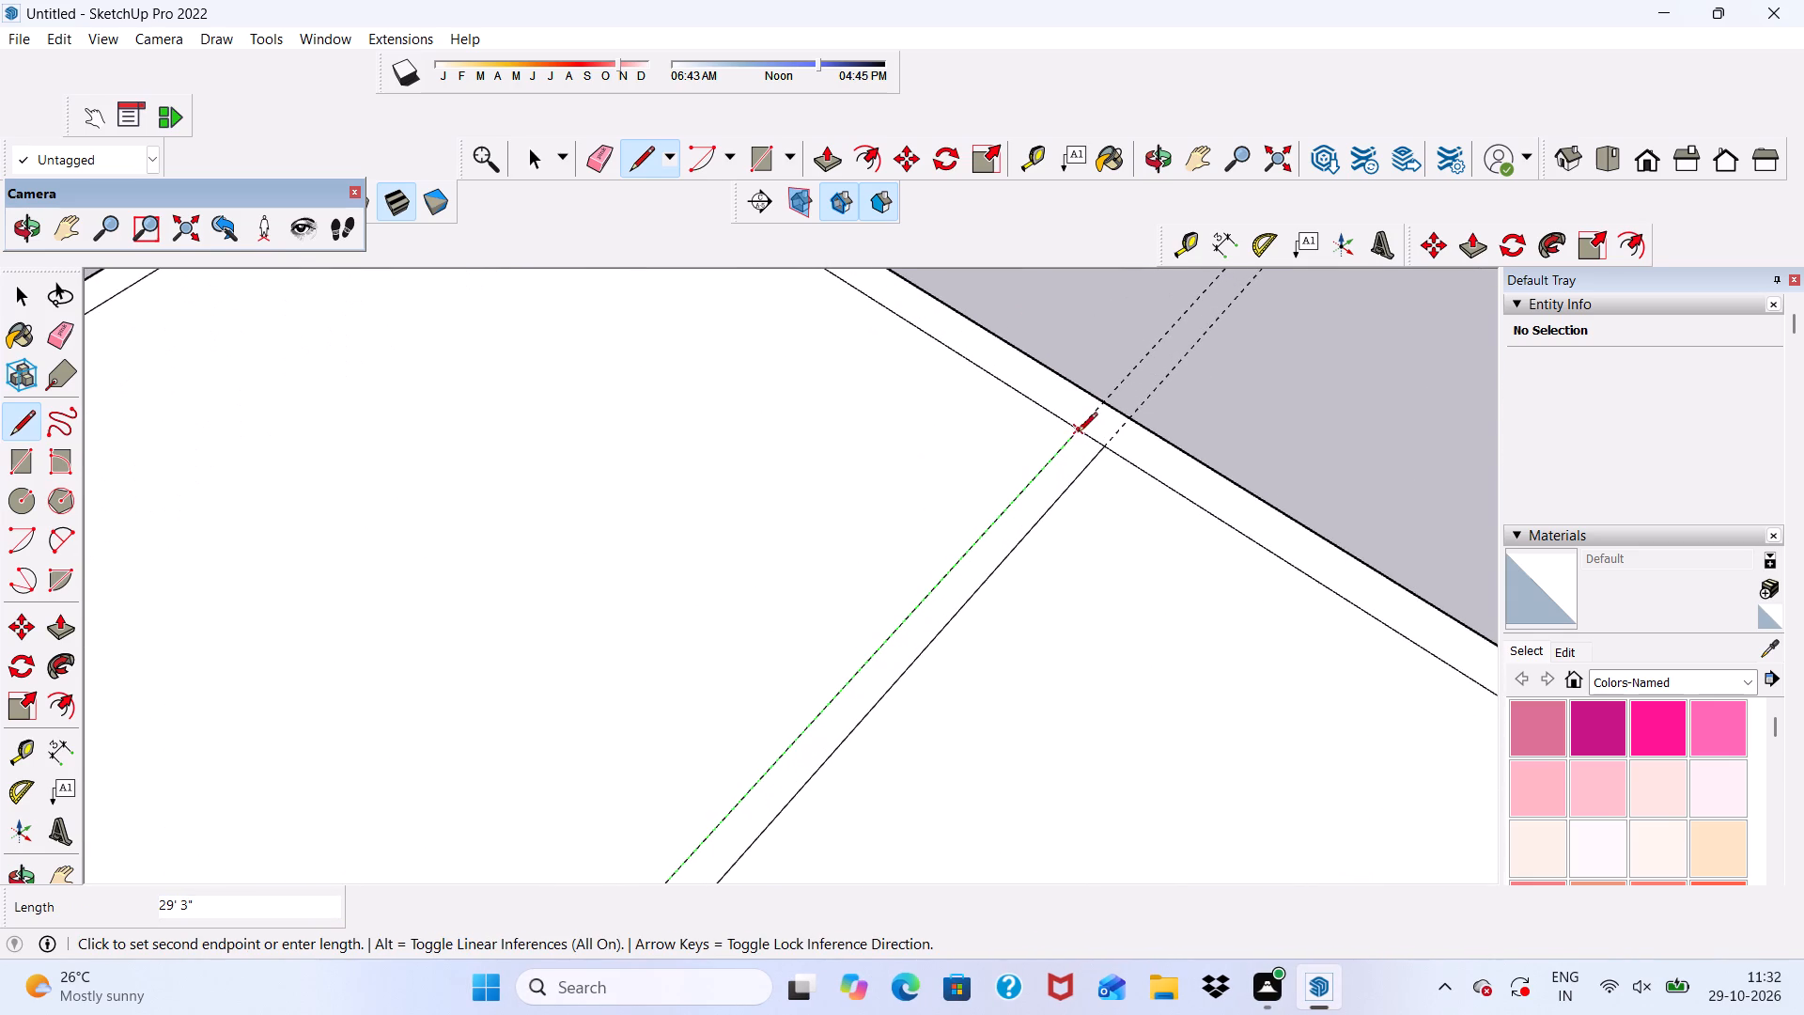
pyautogui.click(1078, 433)
# Draw a line along the front crosswise guide, from the nearer line of the front-to-back strip to the side outer edge.
pyautogui.scroll(-14, 1078, 433)
pyautogui.moveTo(861, 623); pyautogui.dragTo(861, 624, button='middle')
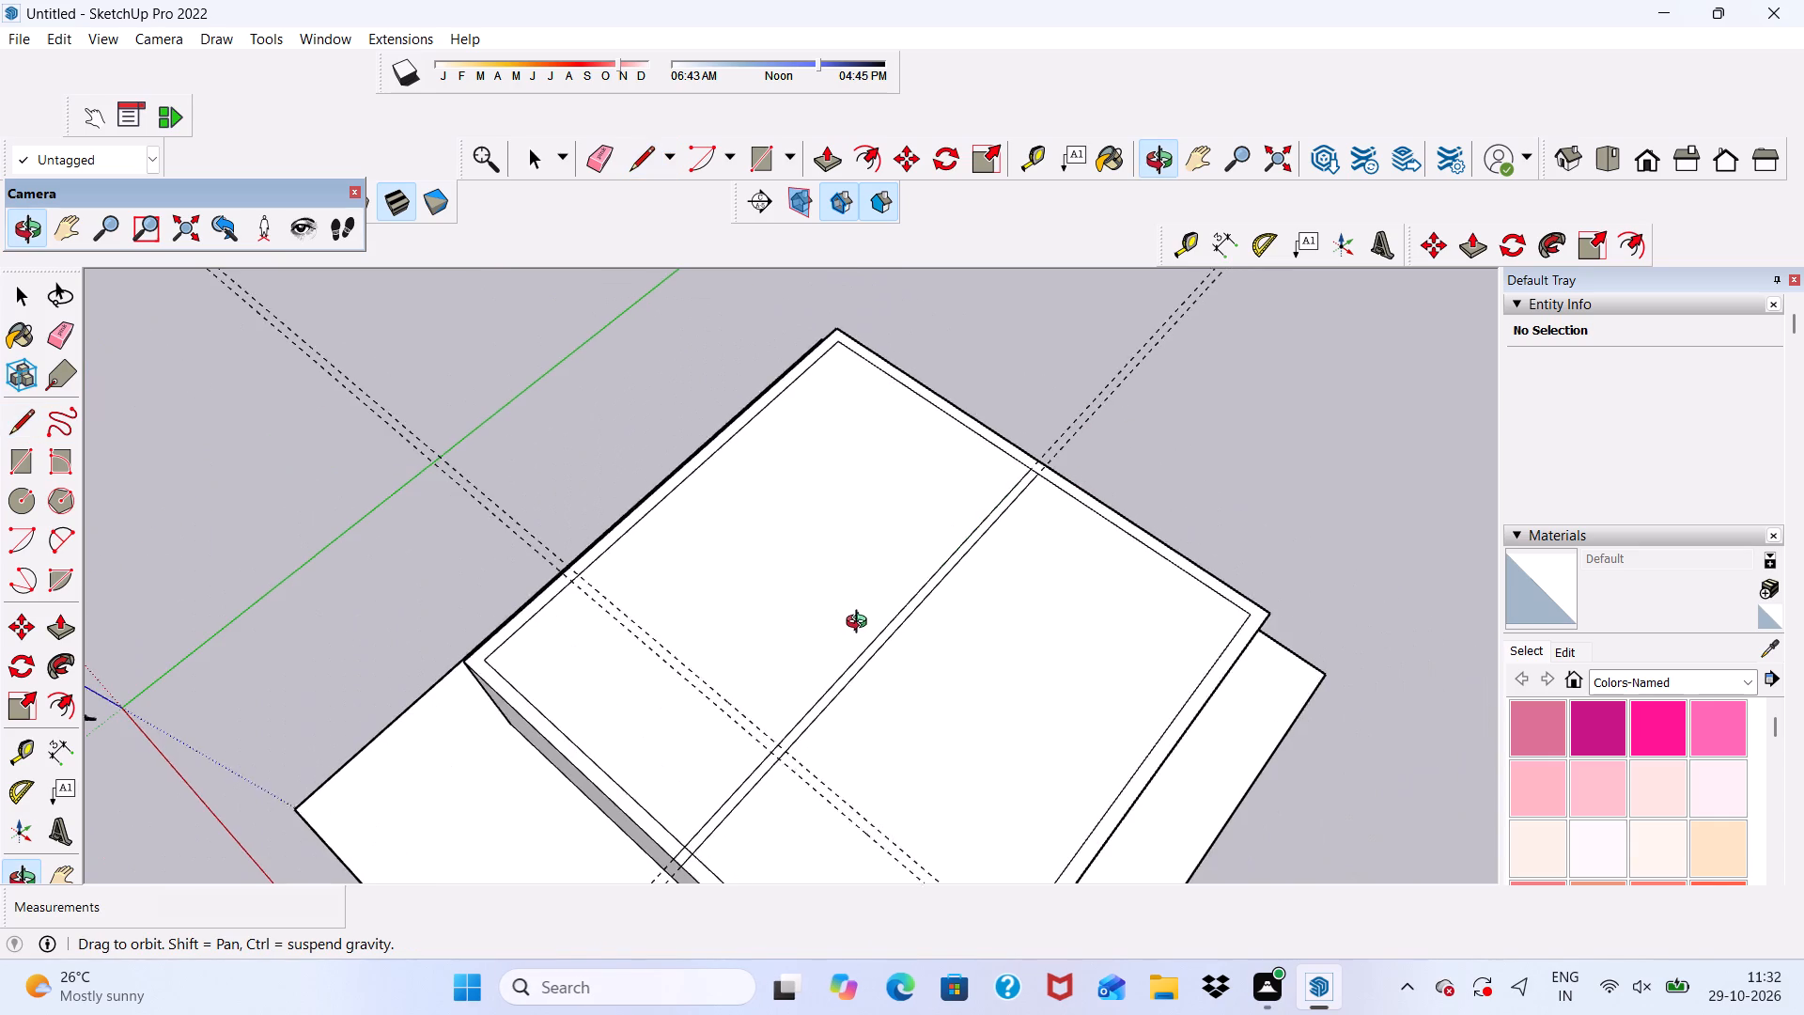
pyautogui.moveTo(861, 624); pyautogui.dragTo(1016, 517, button='middle')
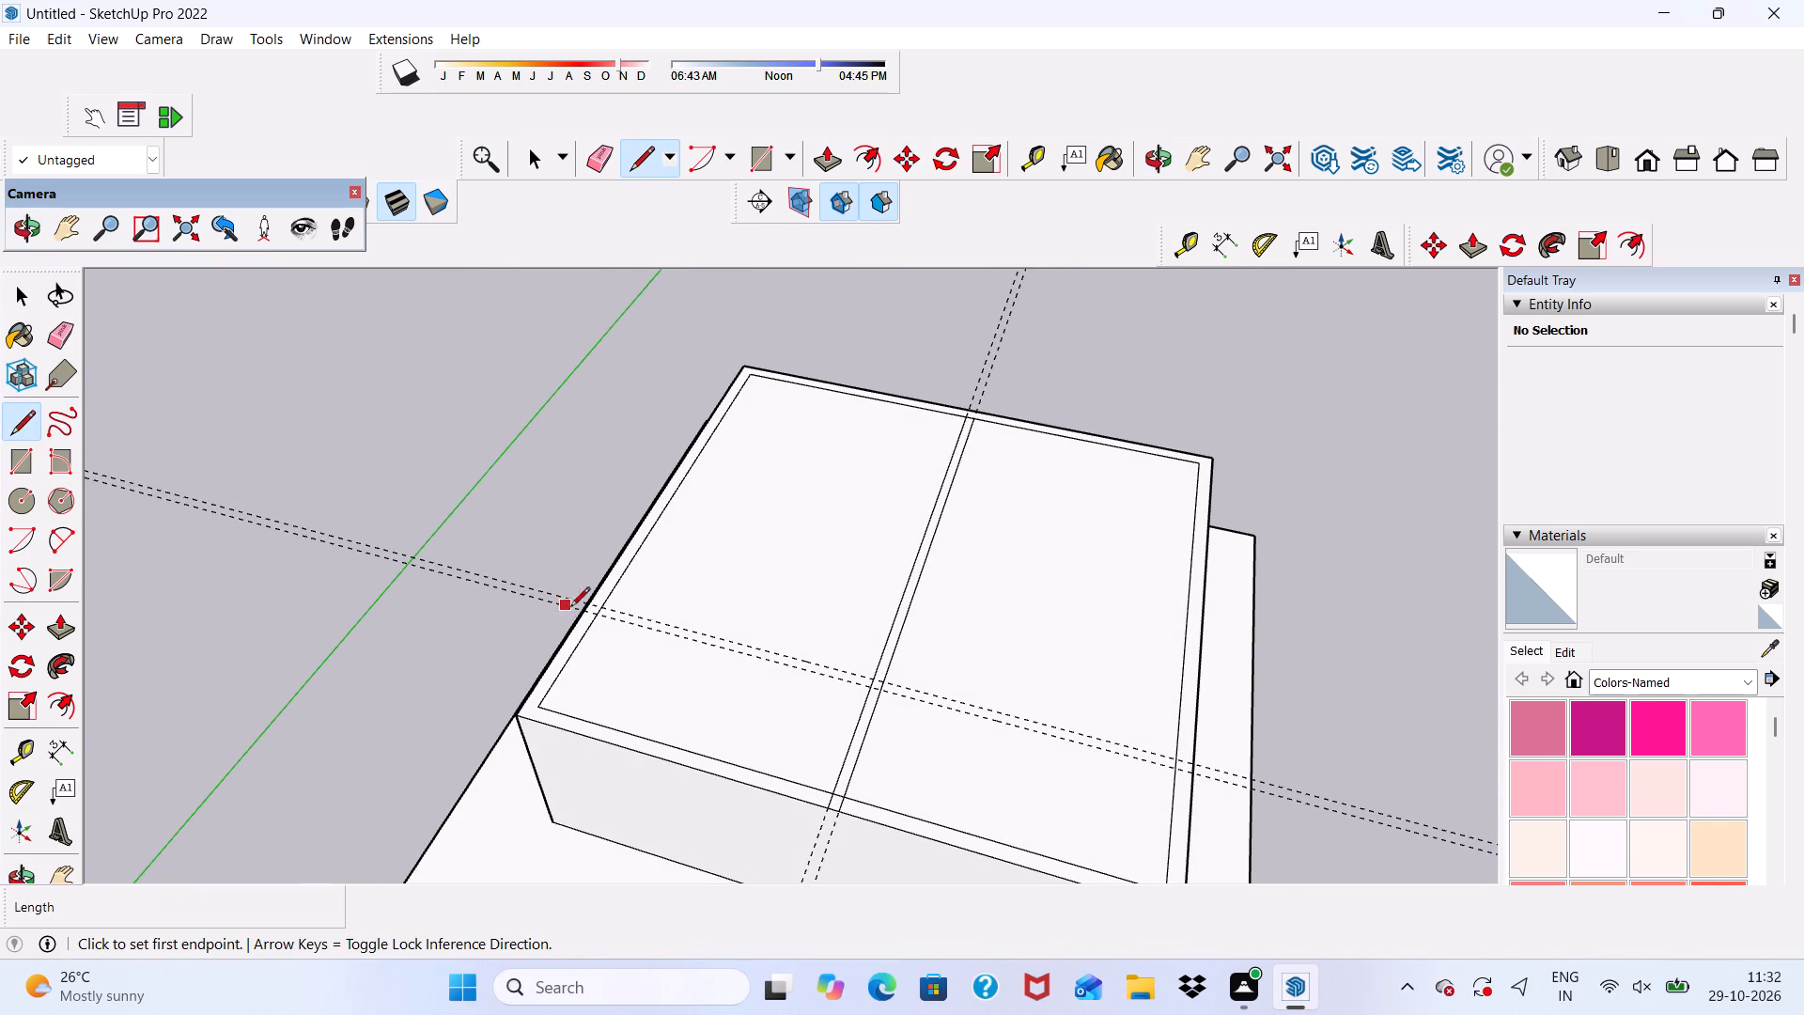
pyautogui.scroll(7, 917, 693)
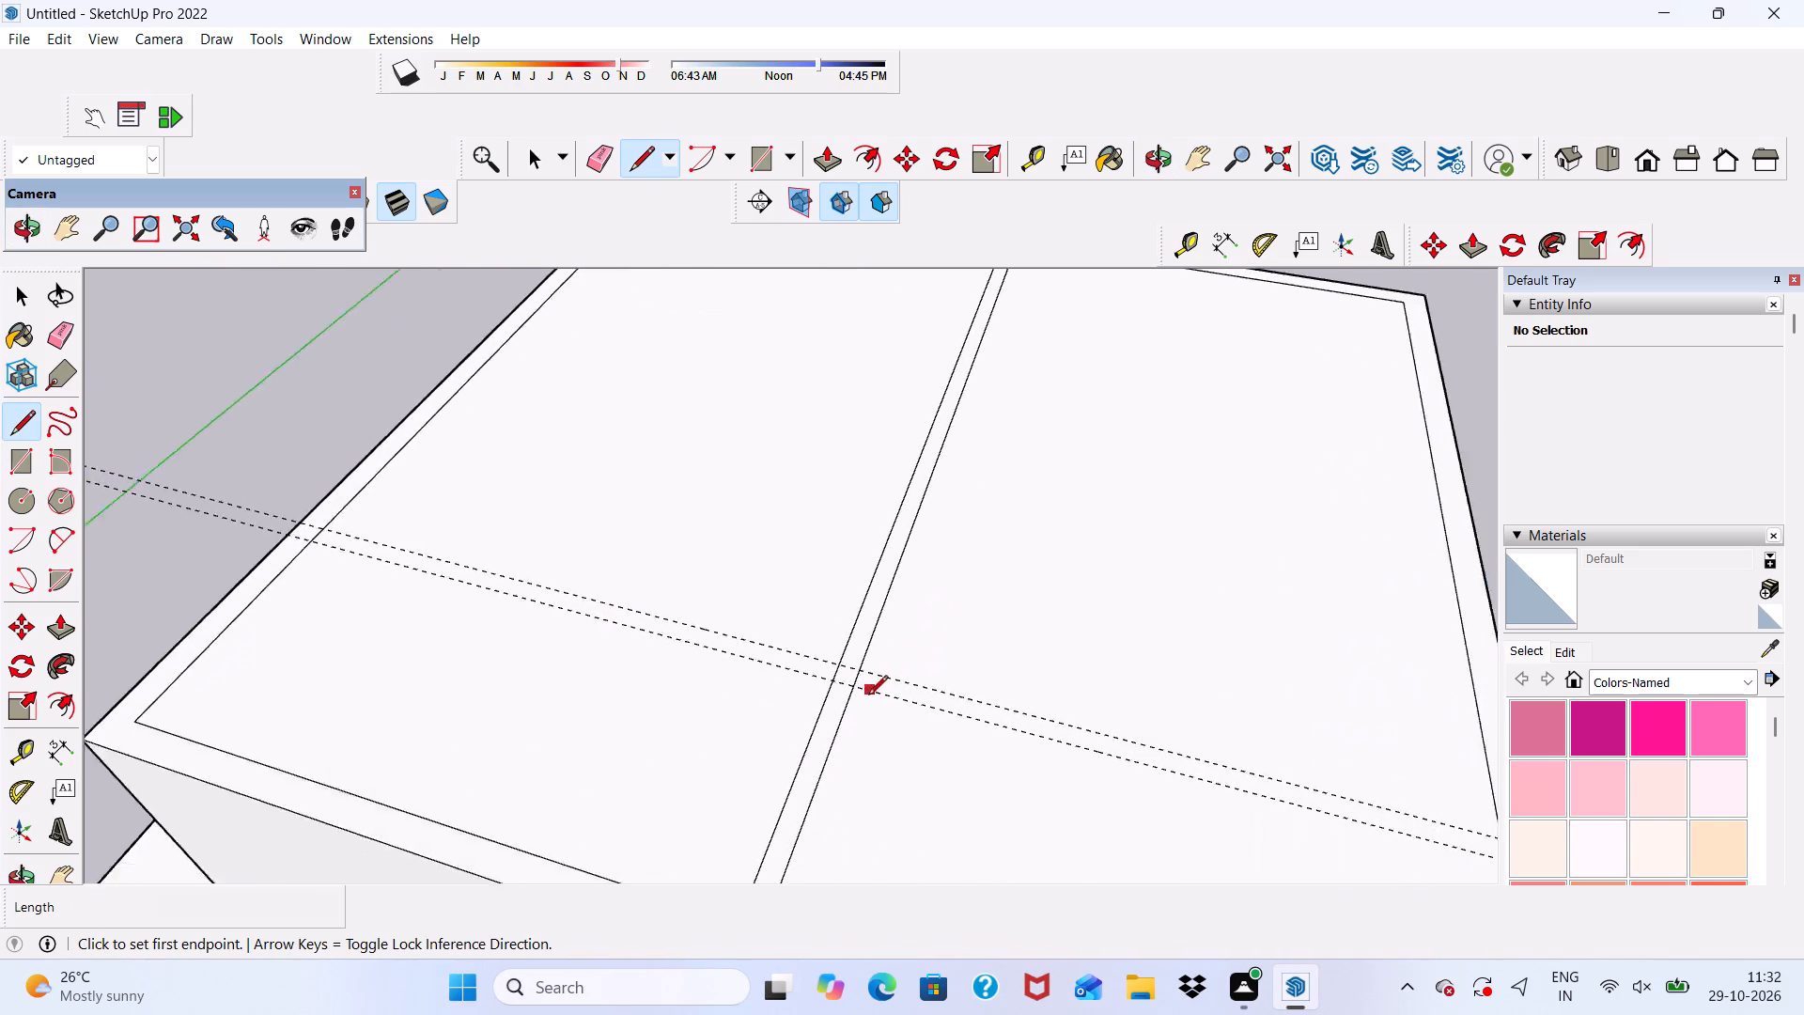
pyautogui.scroll(4, 868, 696)
pyautogui.click(840, 684)
pyautogui.scroll(-5, 851, 691)
pyautogui.scroll(-6, 790, 630)
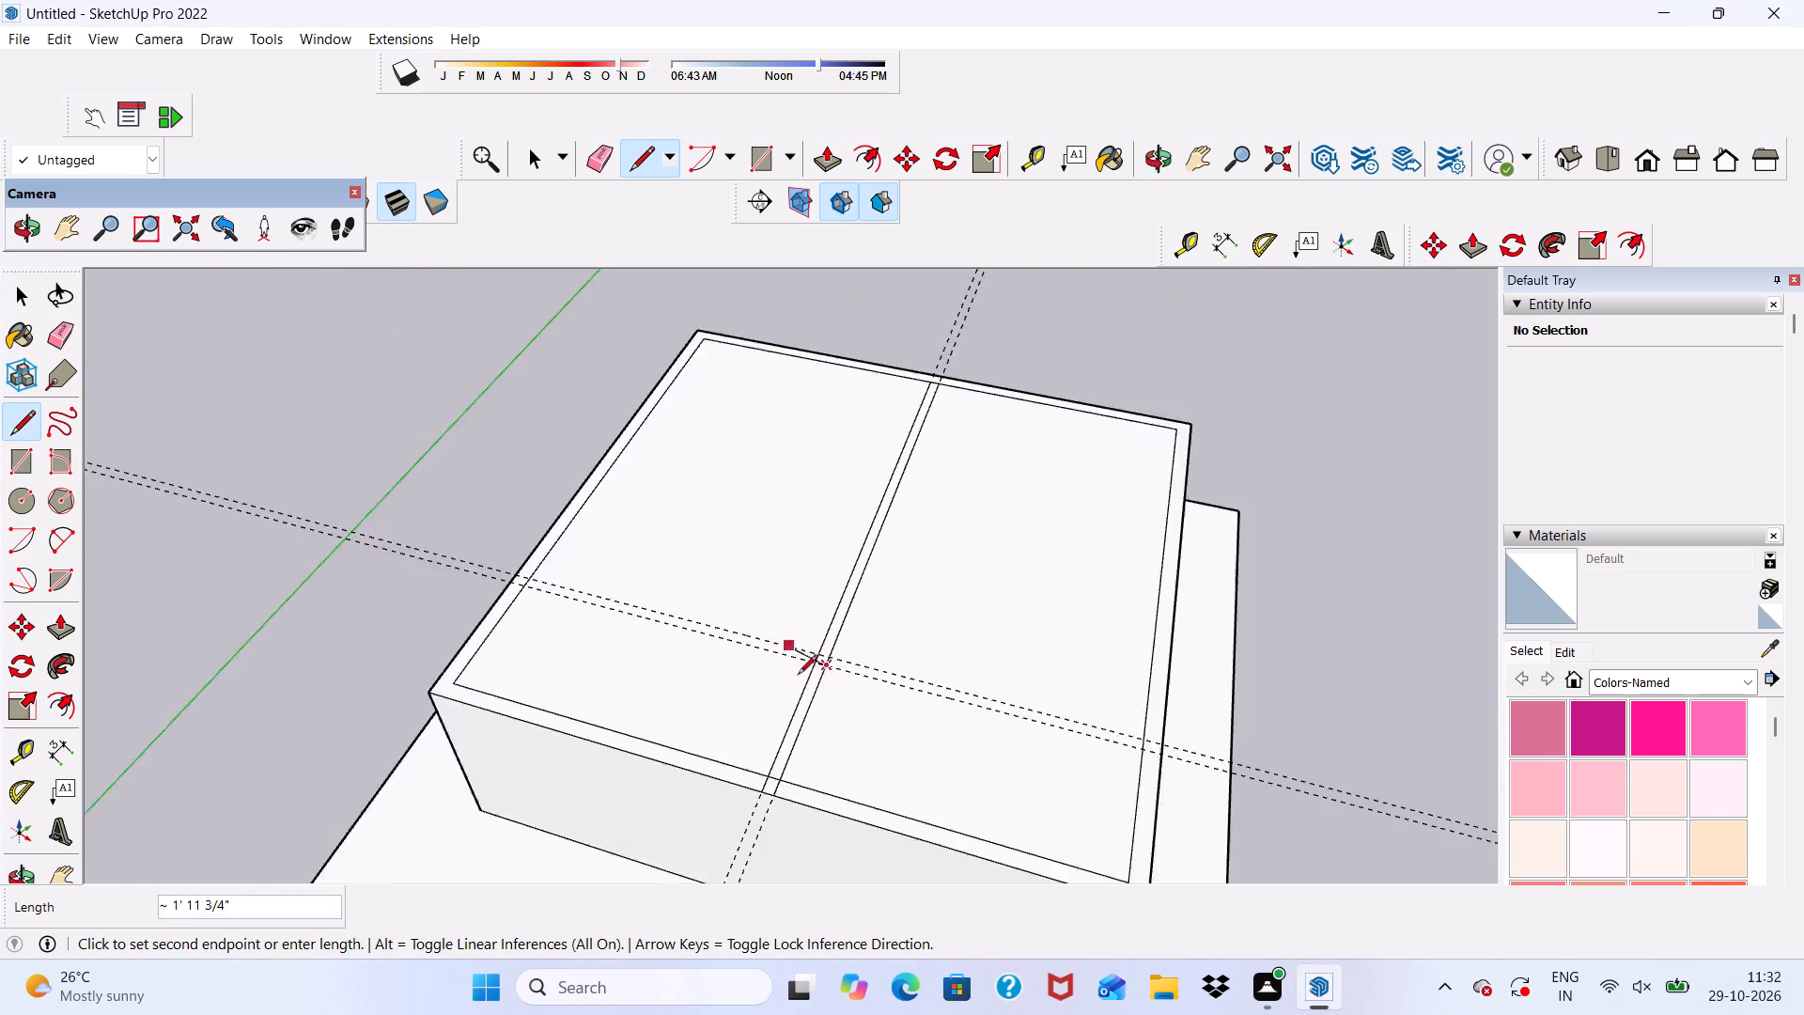
pyautogui.scroll(-2, 798, 676)
pyautogui.scroll(7, 1113, 751)
pyautogui.scroll(5, 1036, 734)
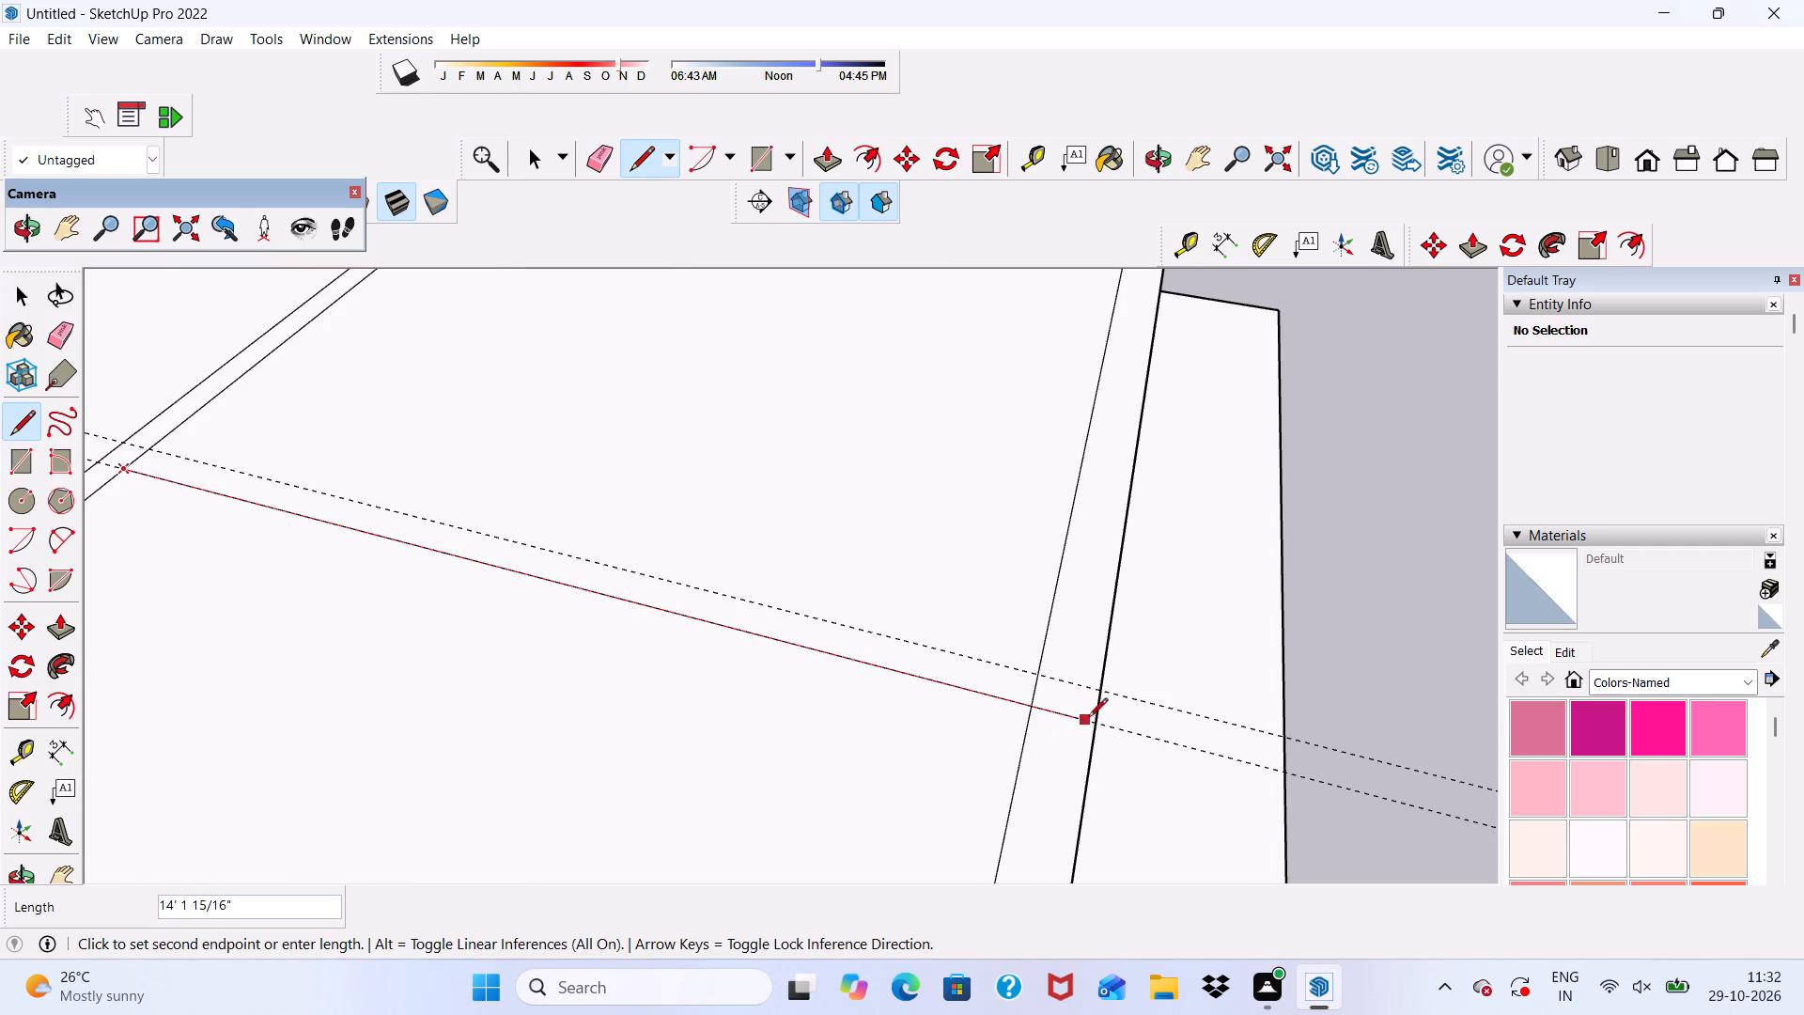
pyautogui.click(1098, 726)
# Draw a line about 14' 9" long along the rear crosswise guide, from the strip's far line to the side outer edge.
pyautogui.scroll(-2, 223, 439)
pyautogui.moveTo(231, 456); pyautogui.dragTo(251, 514, button='middle')
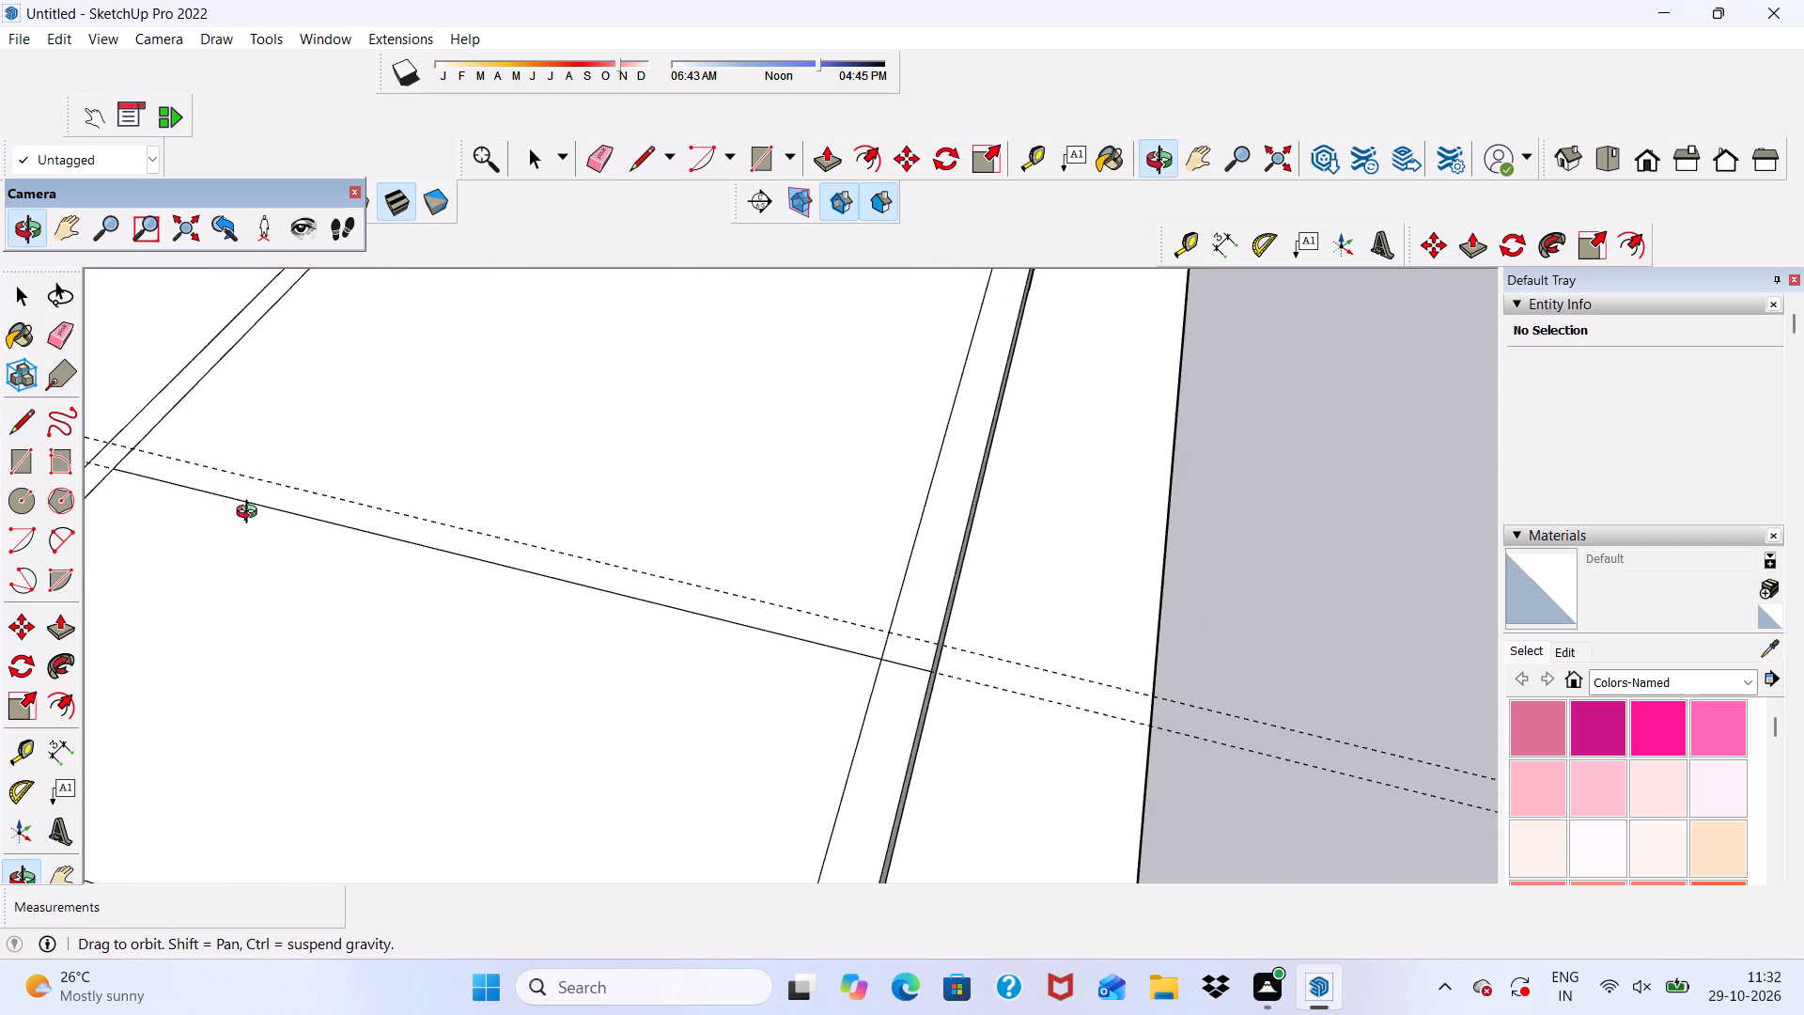
pyautogui.moveTo(251, 514); pyautogui.dragTo(257, 538, button='middle')
pyautogui.scroll(1, 223, 476)
pyautogui.scroll(-6, 232, 461)
pyautogui.moveTo(561, 526); pyautogui.dragTo(499, 284, button='middle')
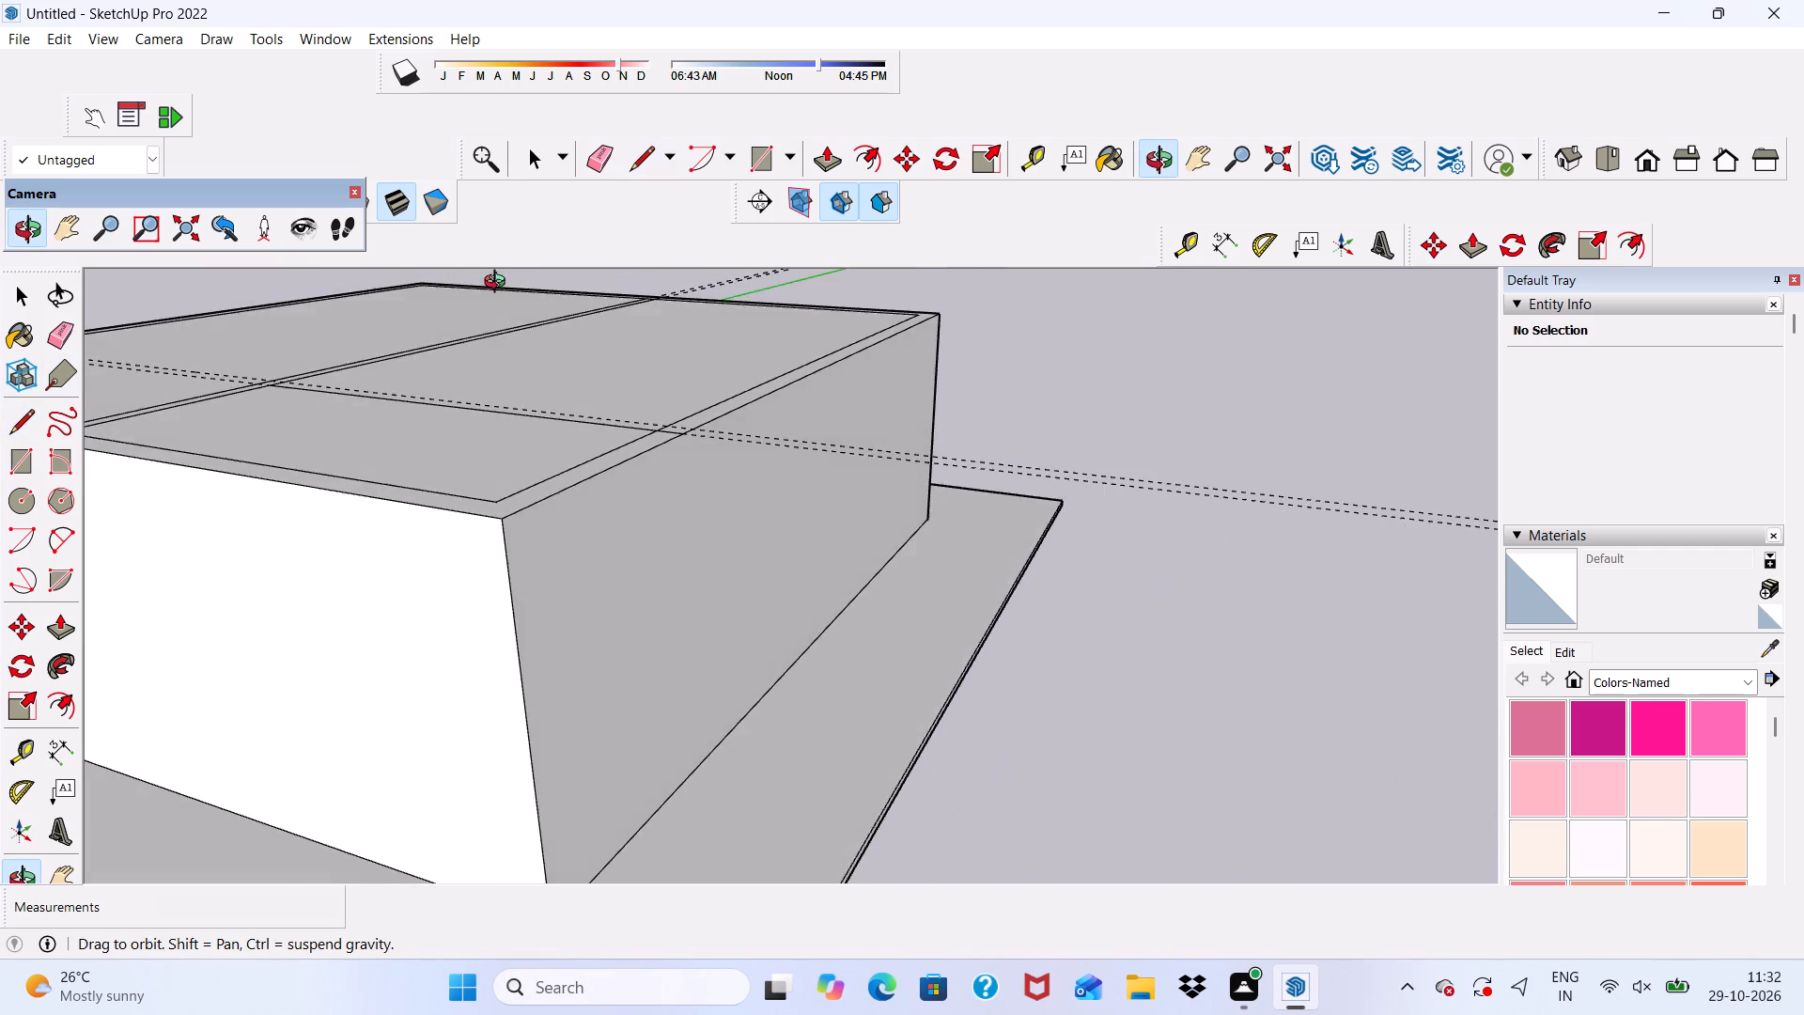
pyautogui.moveTo(499, 284); pyautogui.dragTo(487, 209, button='middle')
pyautogui.moveTo(506, 371); pyautogui.dragTo(532, 507, button='middle')
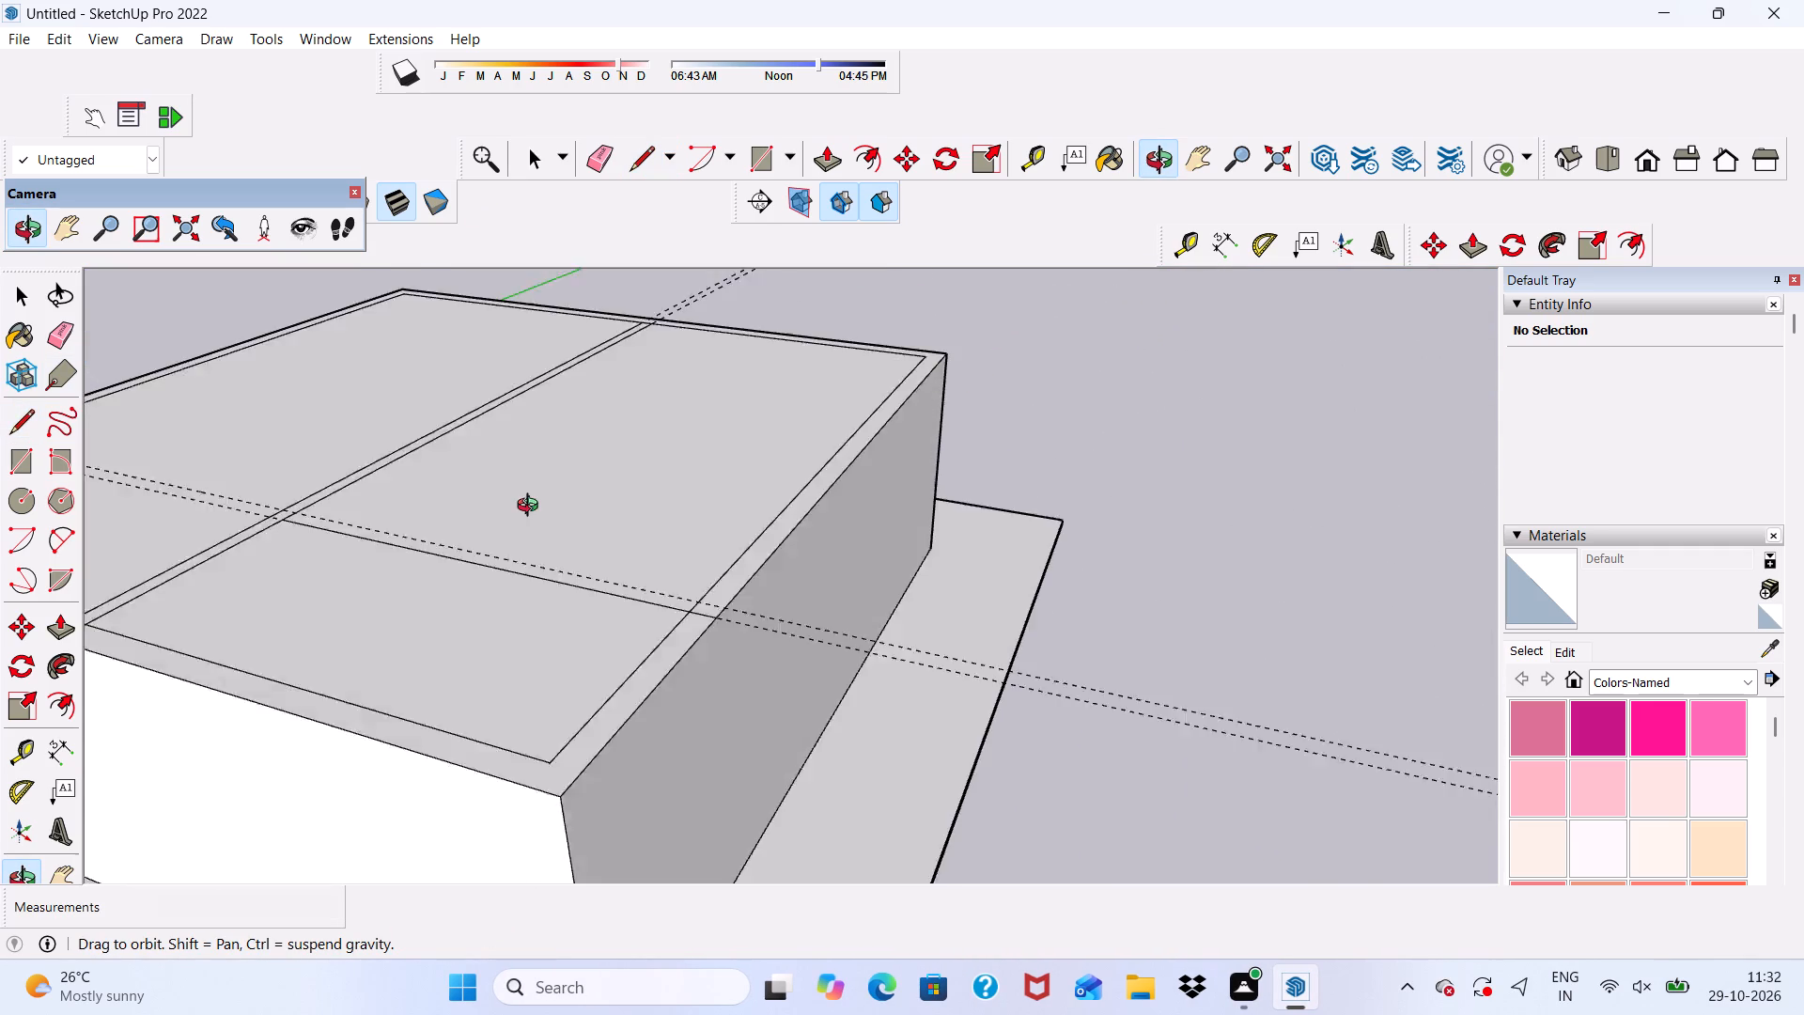
pyautogui.moveTo(532, 507); pyautogui.dragTo(541, 555, button='middle')
pyautogui.scroll(1, 561, 547)
pyautogui.scroll(-5, 565, 541)
pyautogui.moveTo(602, 565); pyautogui.dragTo(682, 591, button='middle')
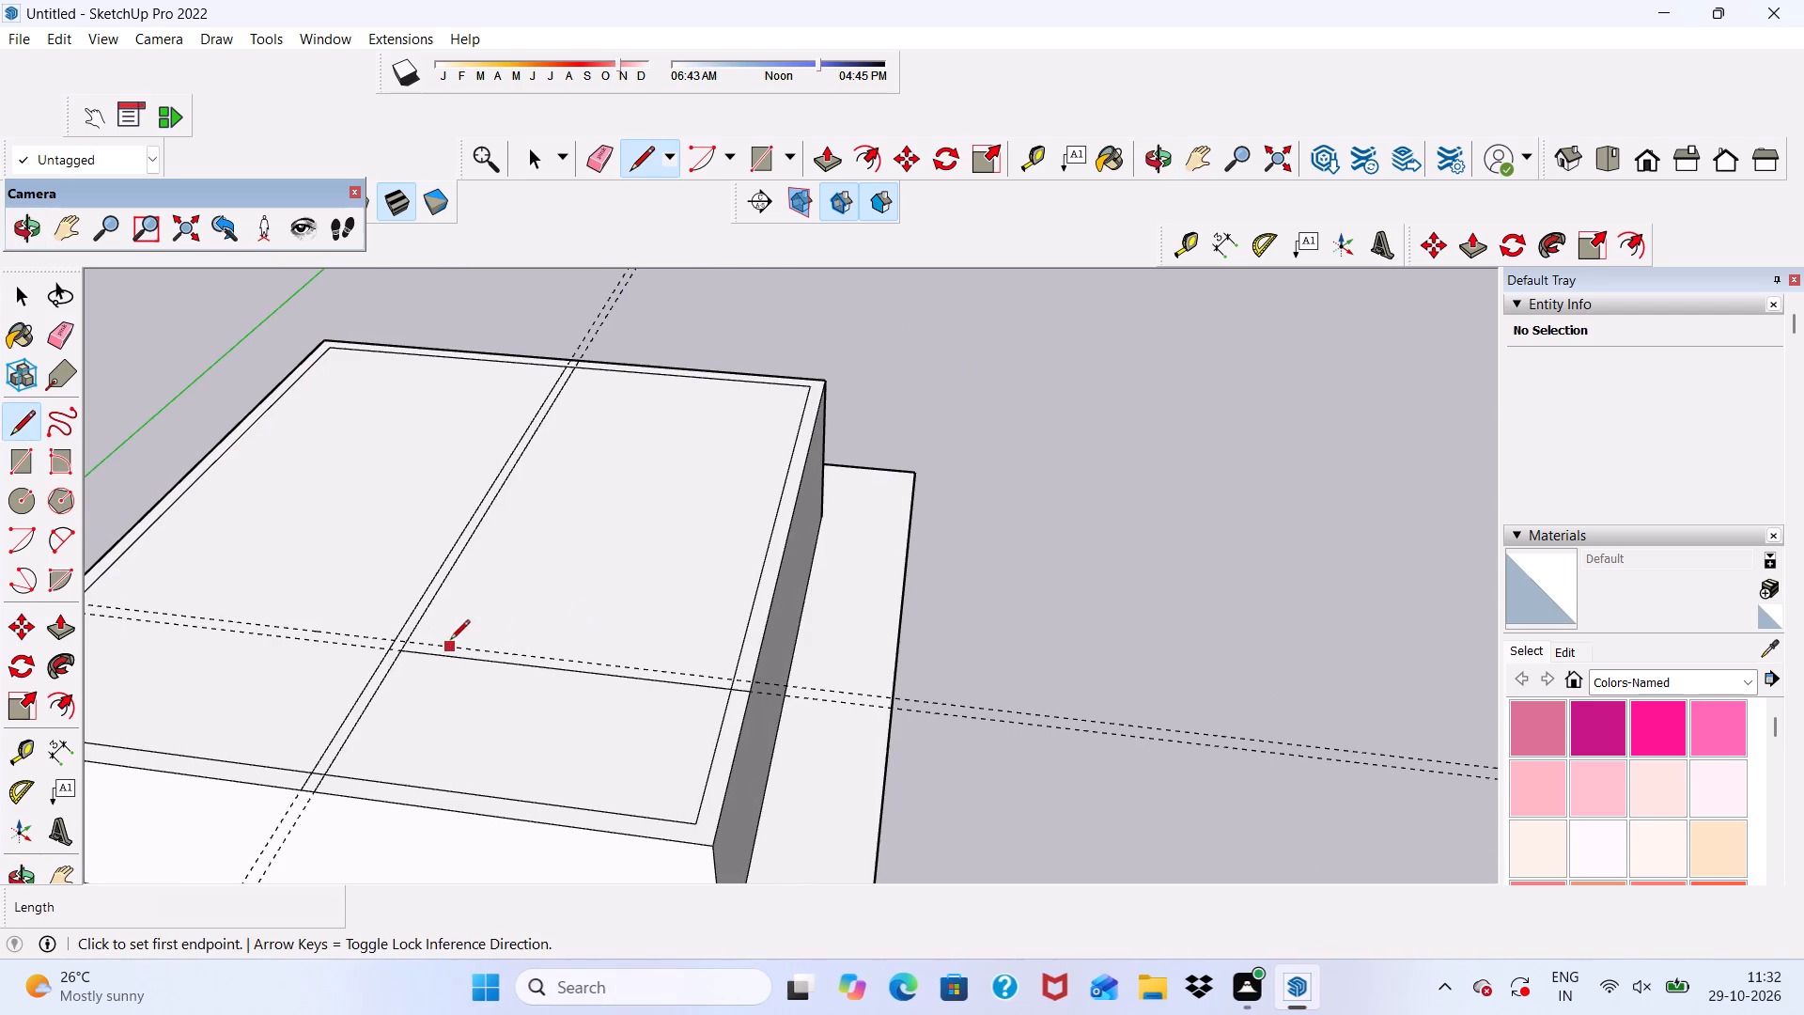
pyautogui.scroll(12, 397, 634)
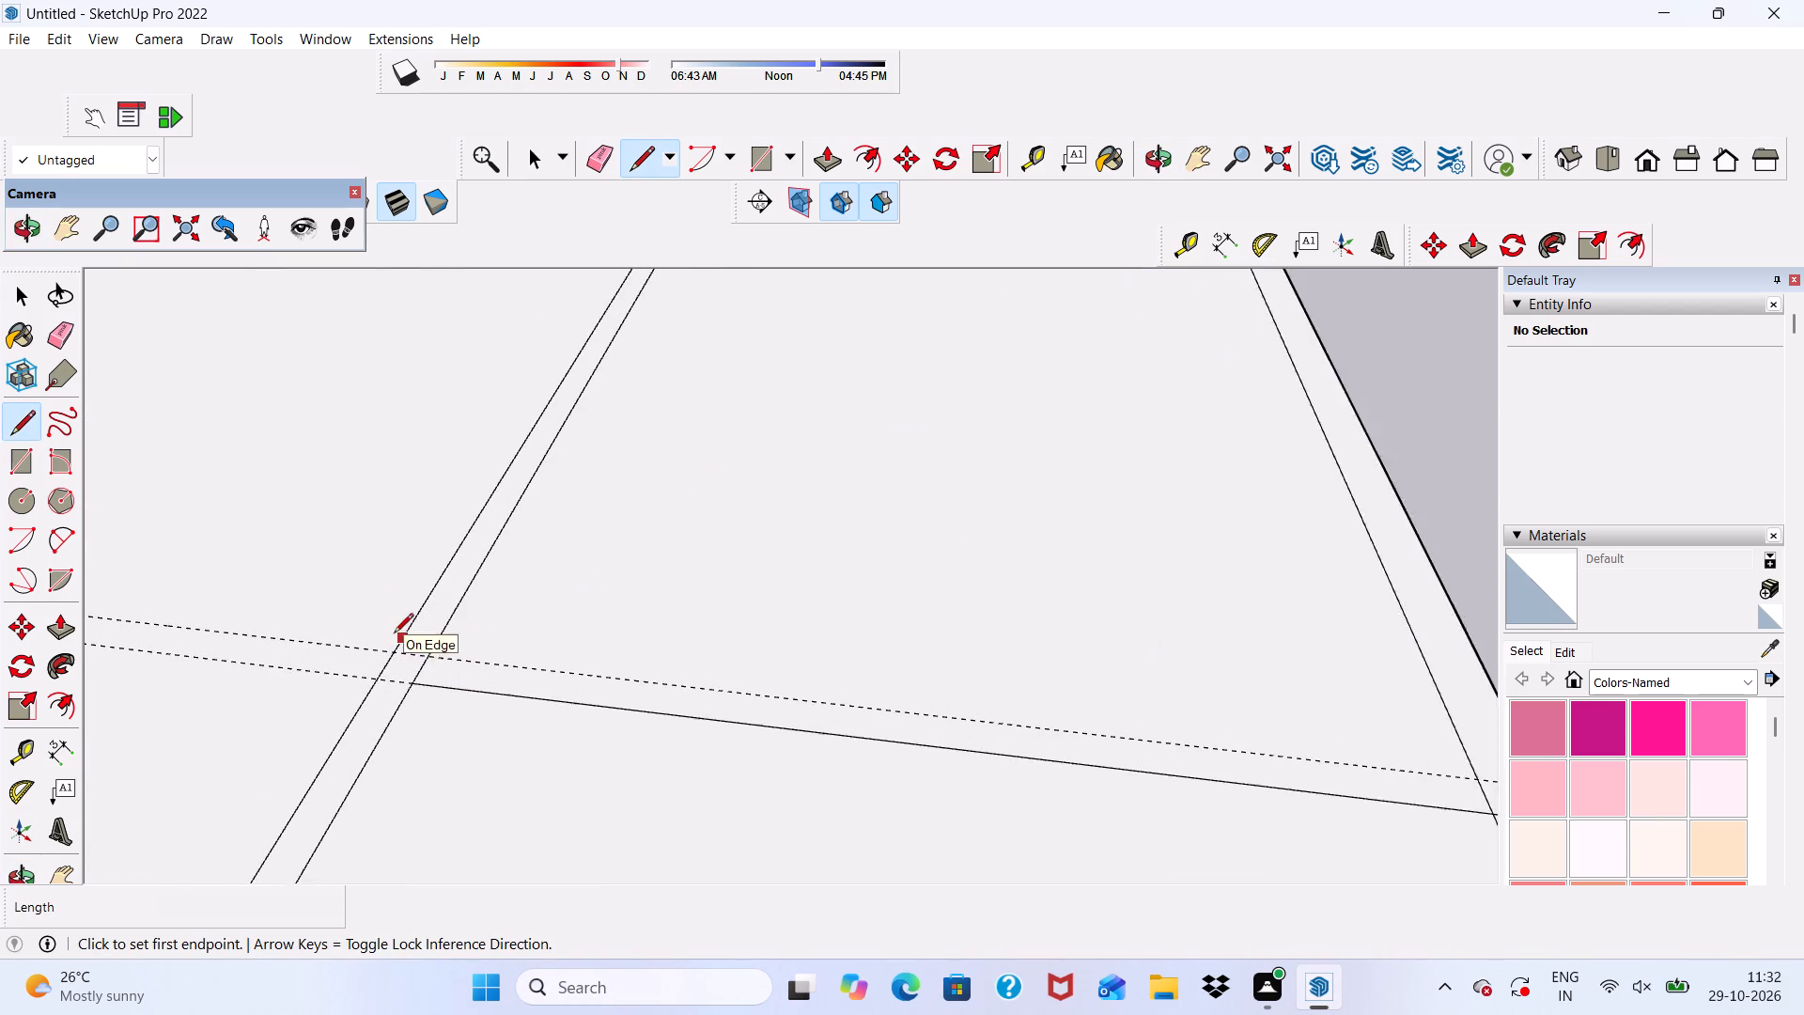
pyautogui.scroll(2, 394, 634)
pyautogui.click(393, 657)
pyautogui.scroll(-11, 536, 668)
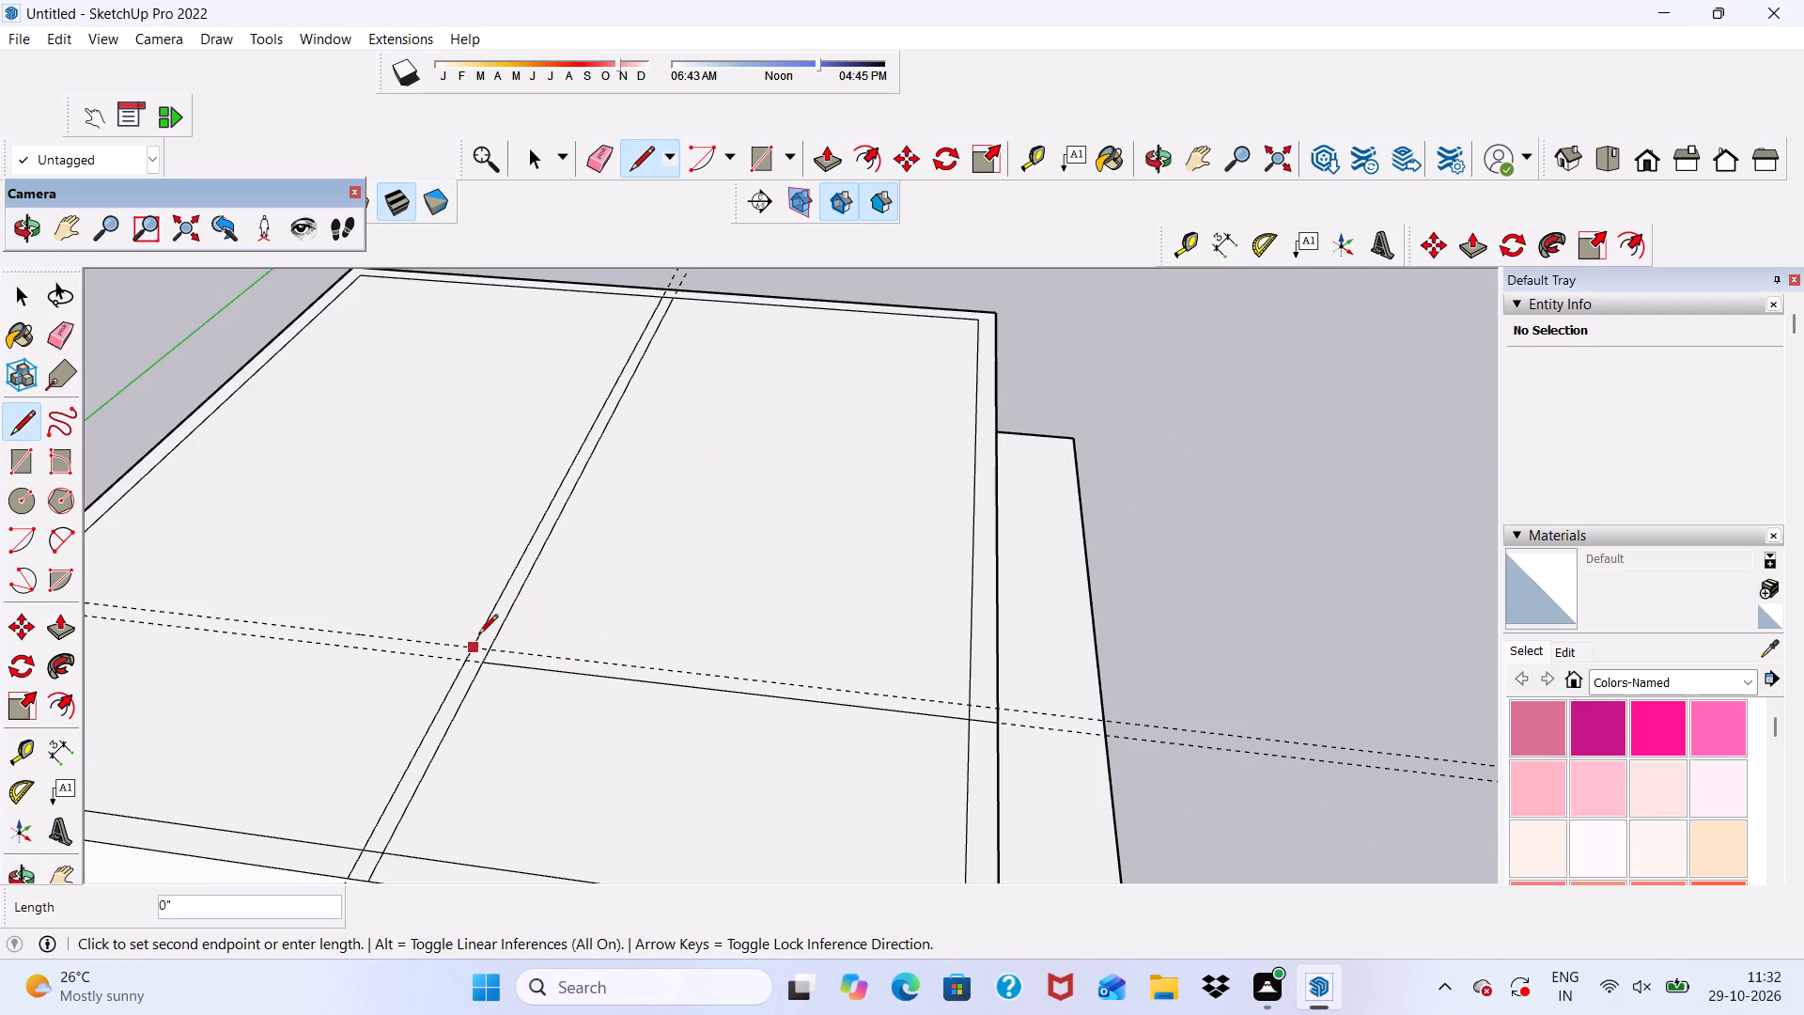
pyautogui.scroll(5, 908, 689)
pyautogui.scroll(2, 1057, 705)
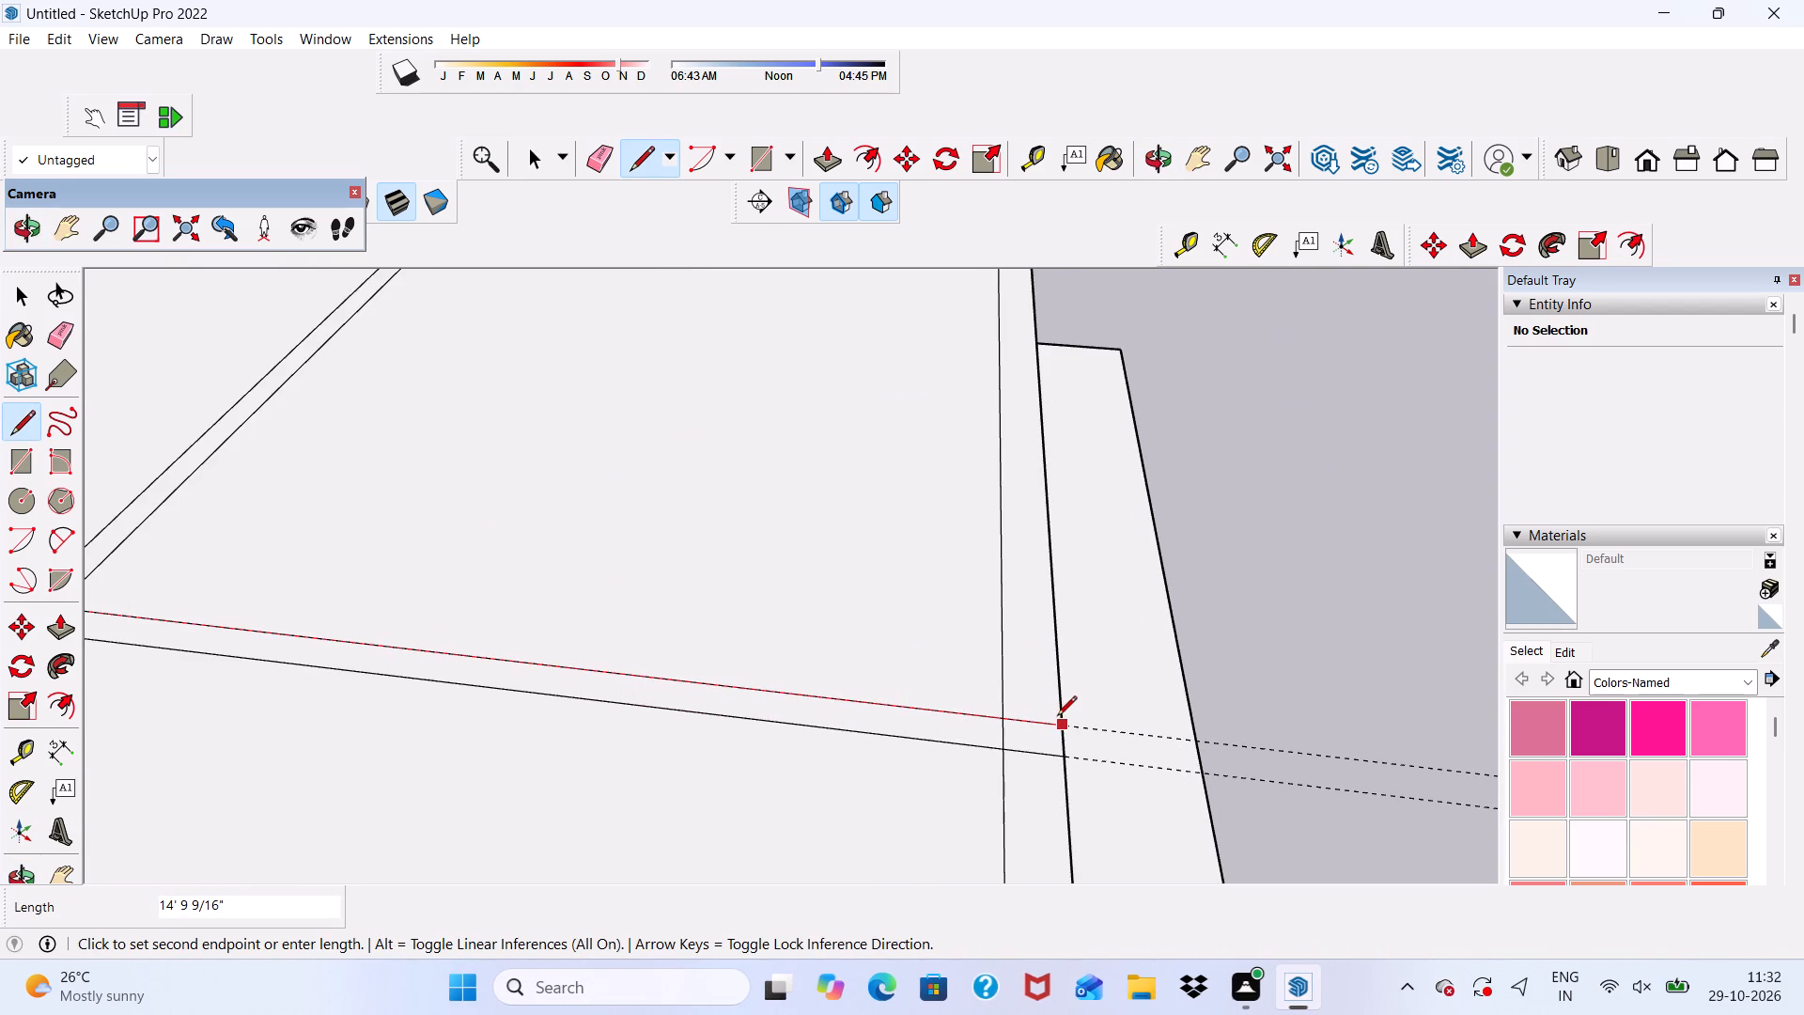
pyautogui.click(1057, 721)
# Extend the front crosswise line 6" across the front-to-back strip to the strip's far line.
pyautogui.scroll(-6, 1039, 627)
pyautogui.scroll(1, 338, 739)
pyautogui.moveTo(338, 739); pyautogui.dragTo(356, 750, button='middle')
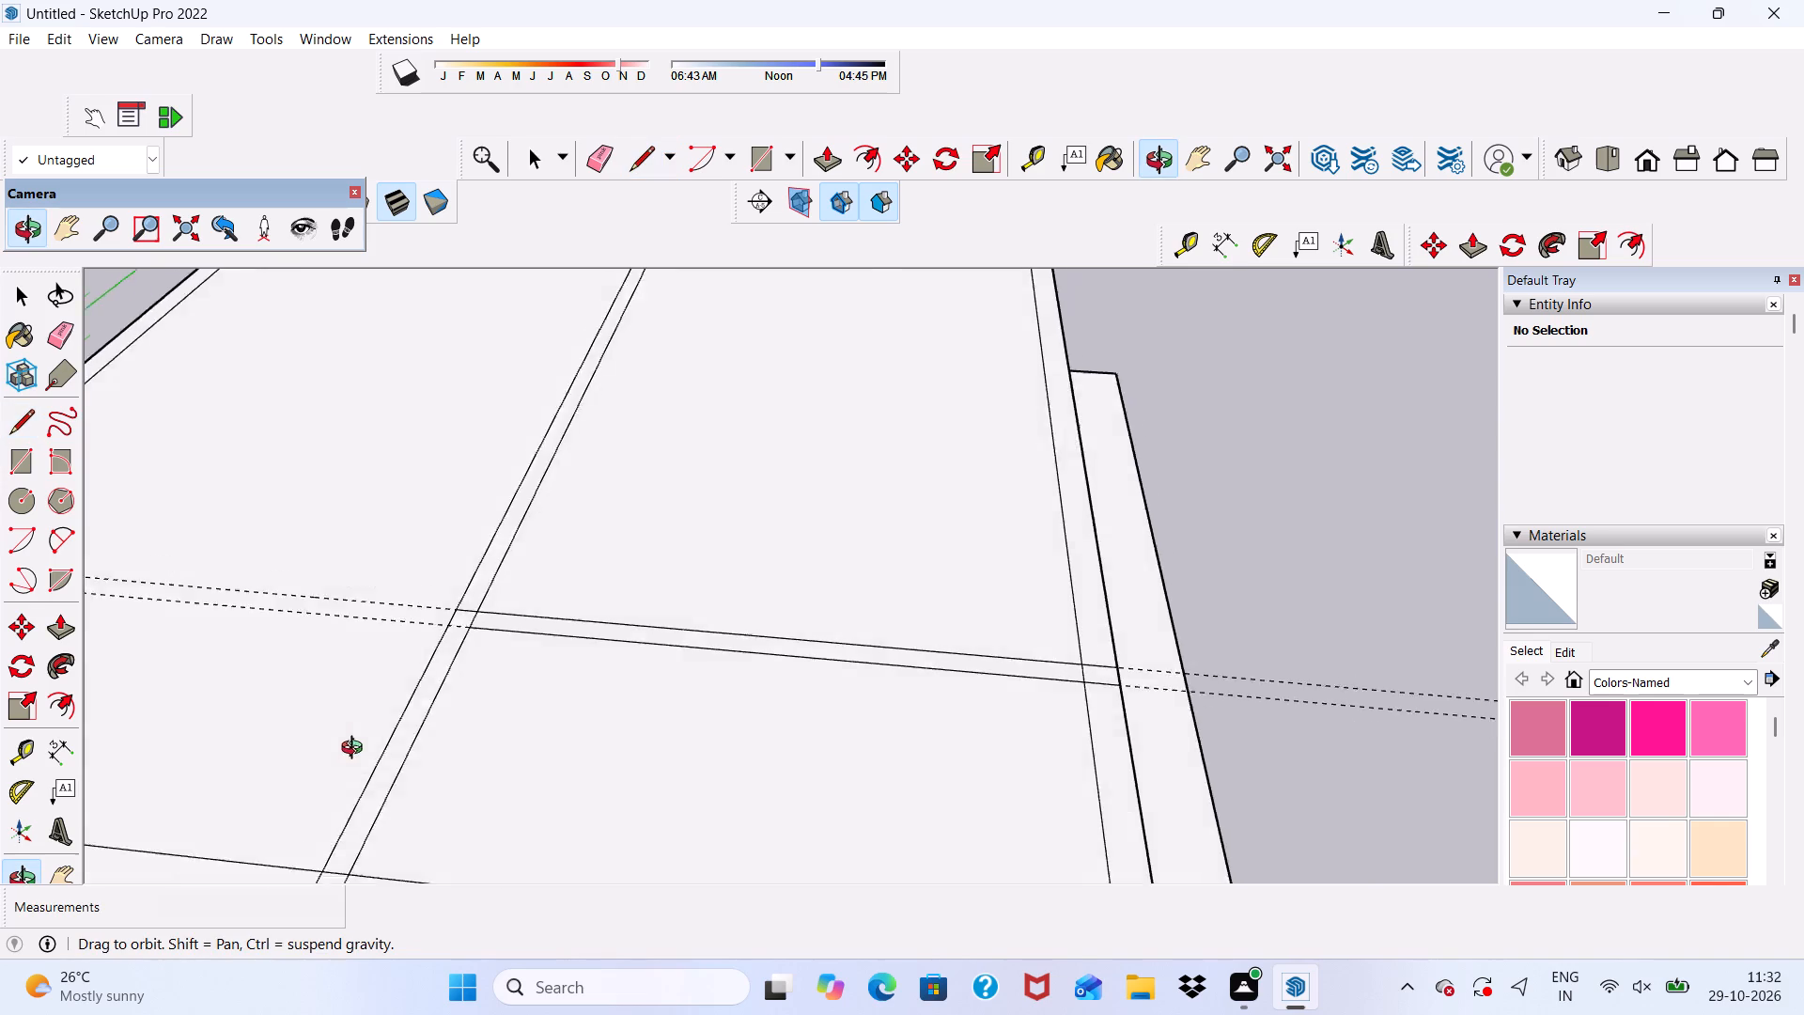
pyautogui.moveTo(356, 750); pyautogui.dragTo(498, 755, button='middle')
pyautogui.scroll(9, 486, 738)
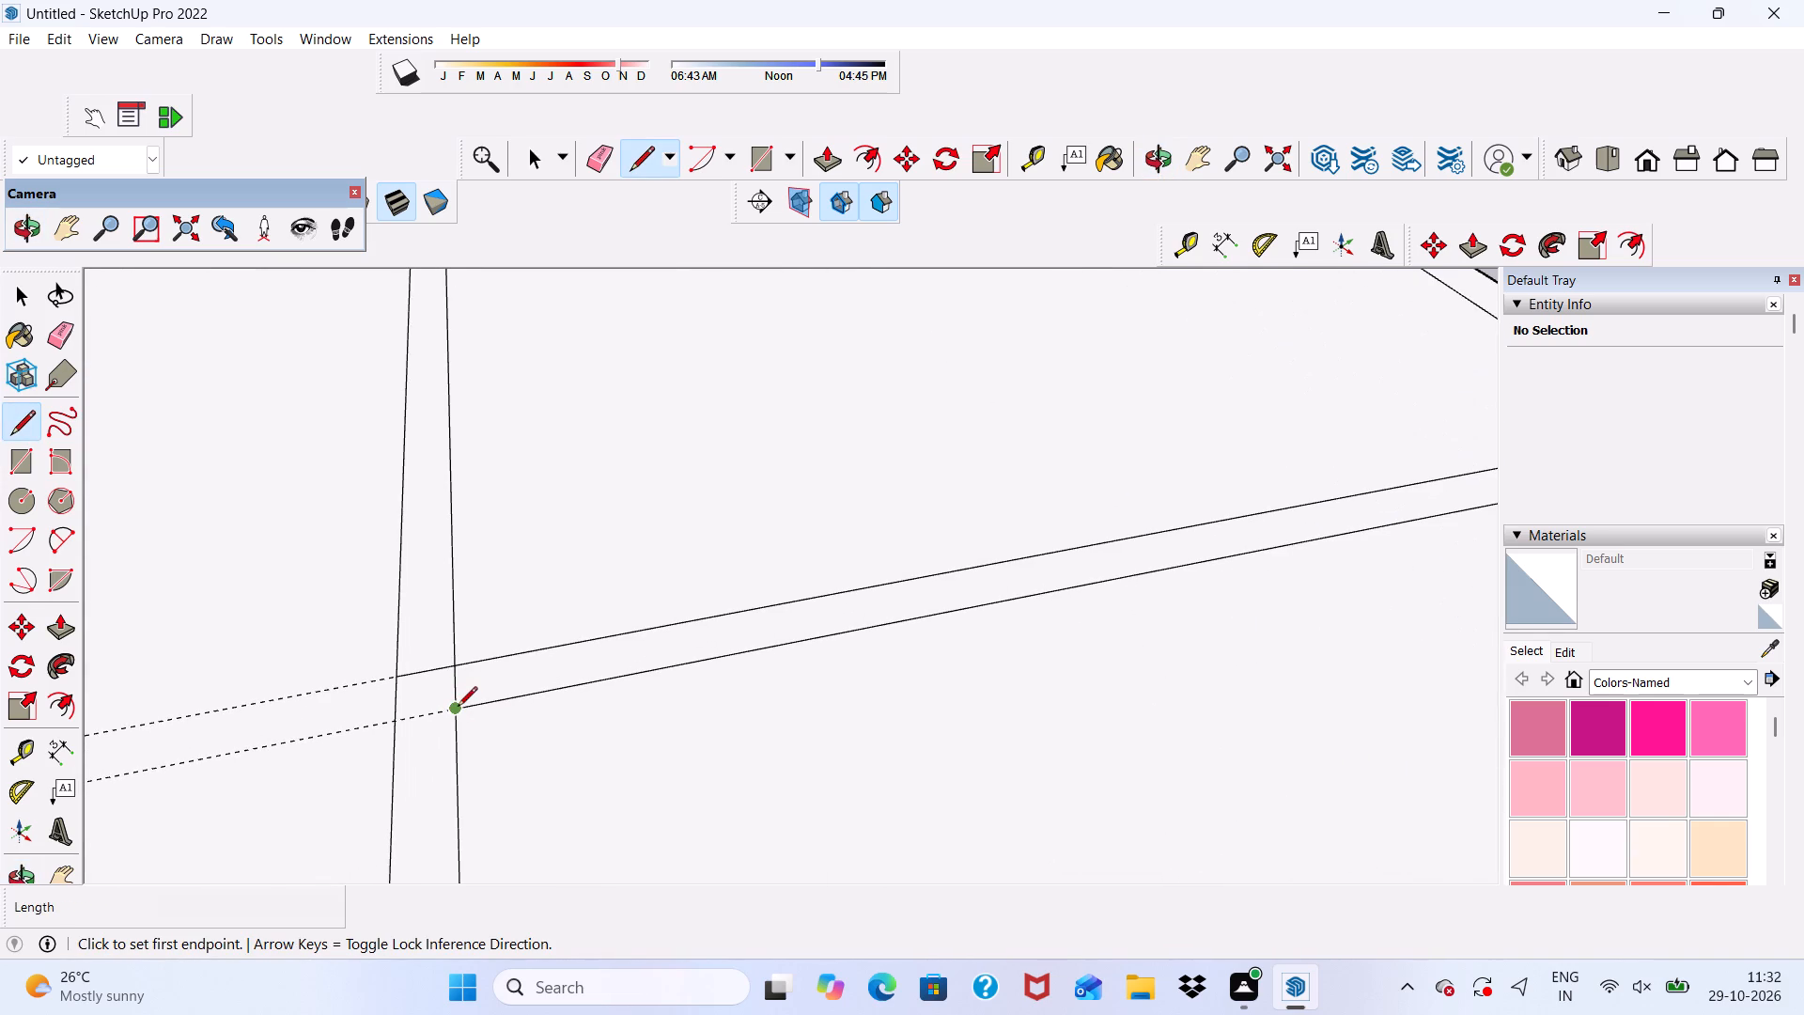
pyautogui.click(458, 708)
pyautogui.click(392, 719)
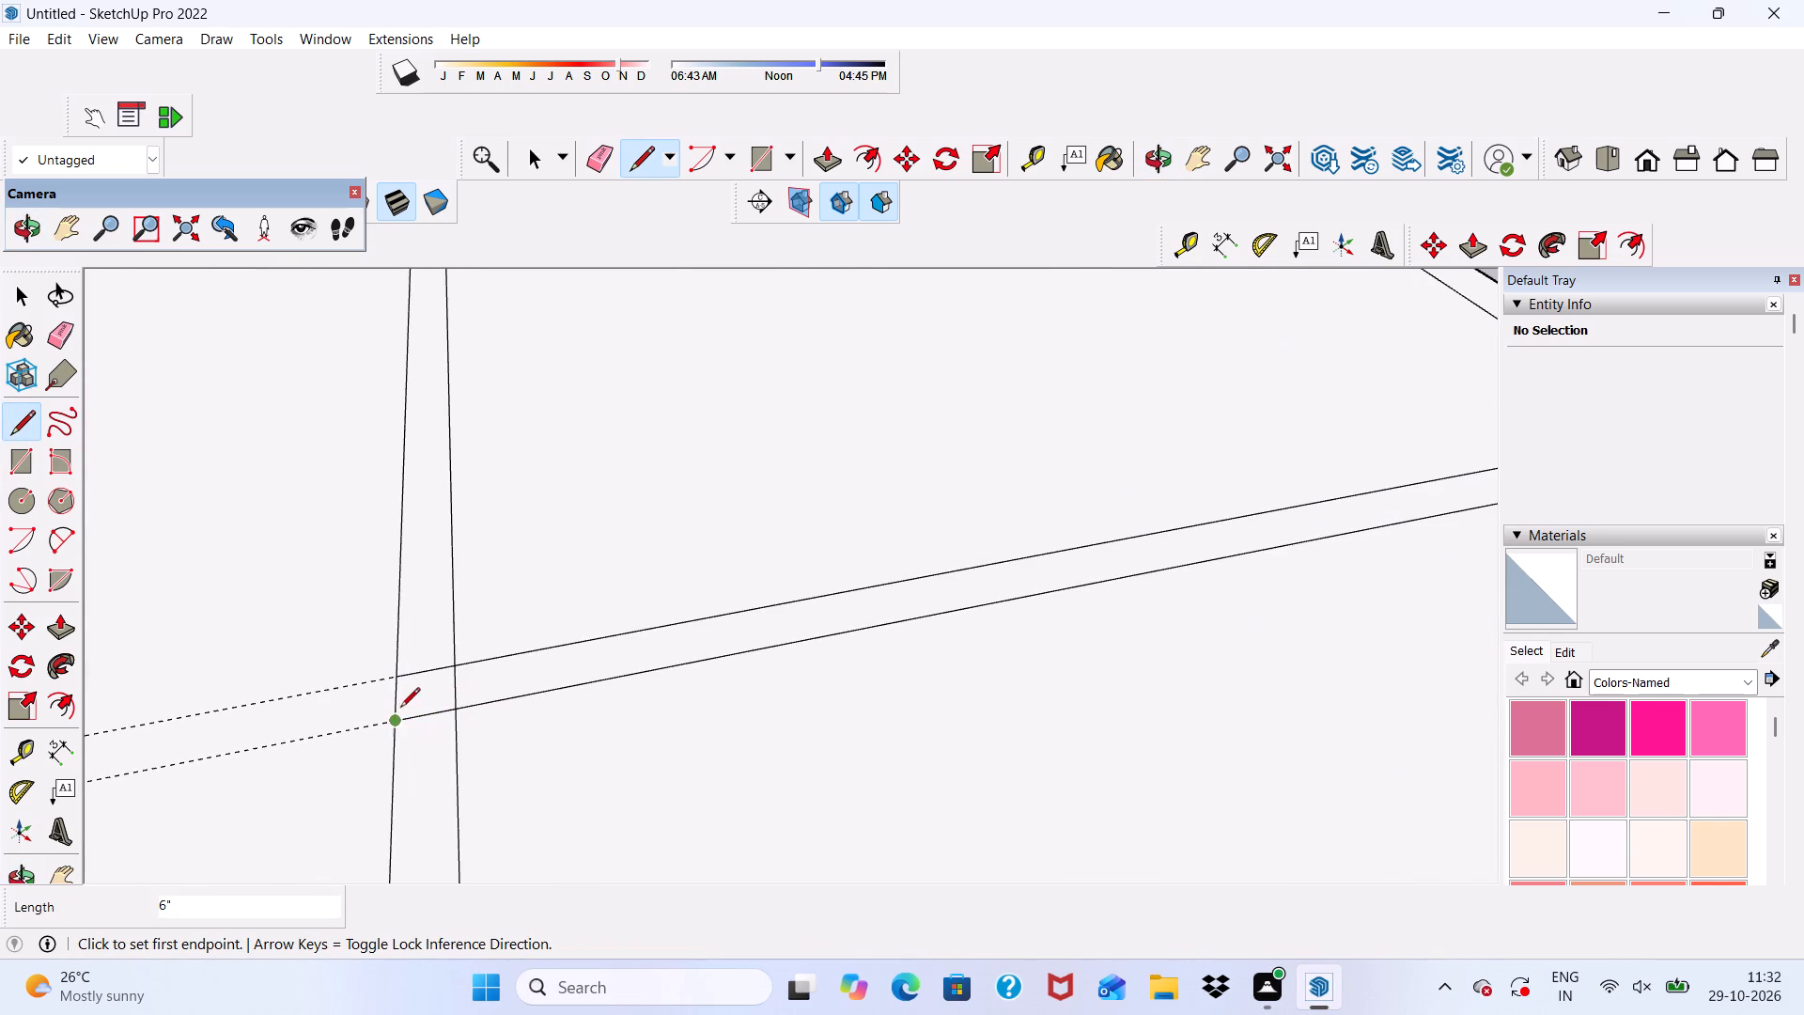
# Erase the two crosswise guides where they extend across the undivided half of the top face.
pyautogui.scroll(-6, 404, 691)
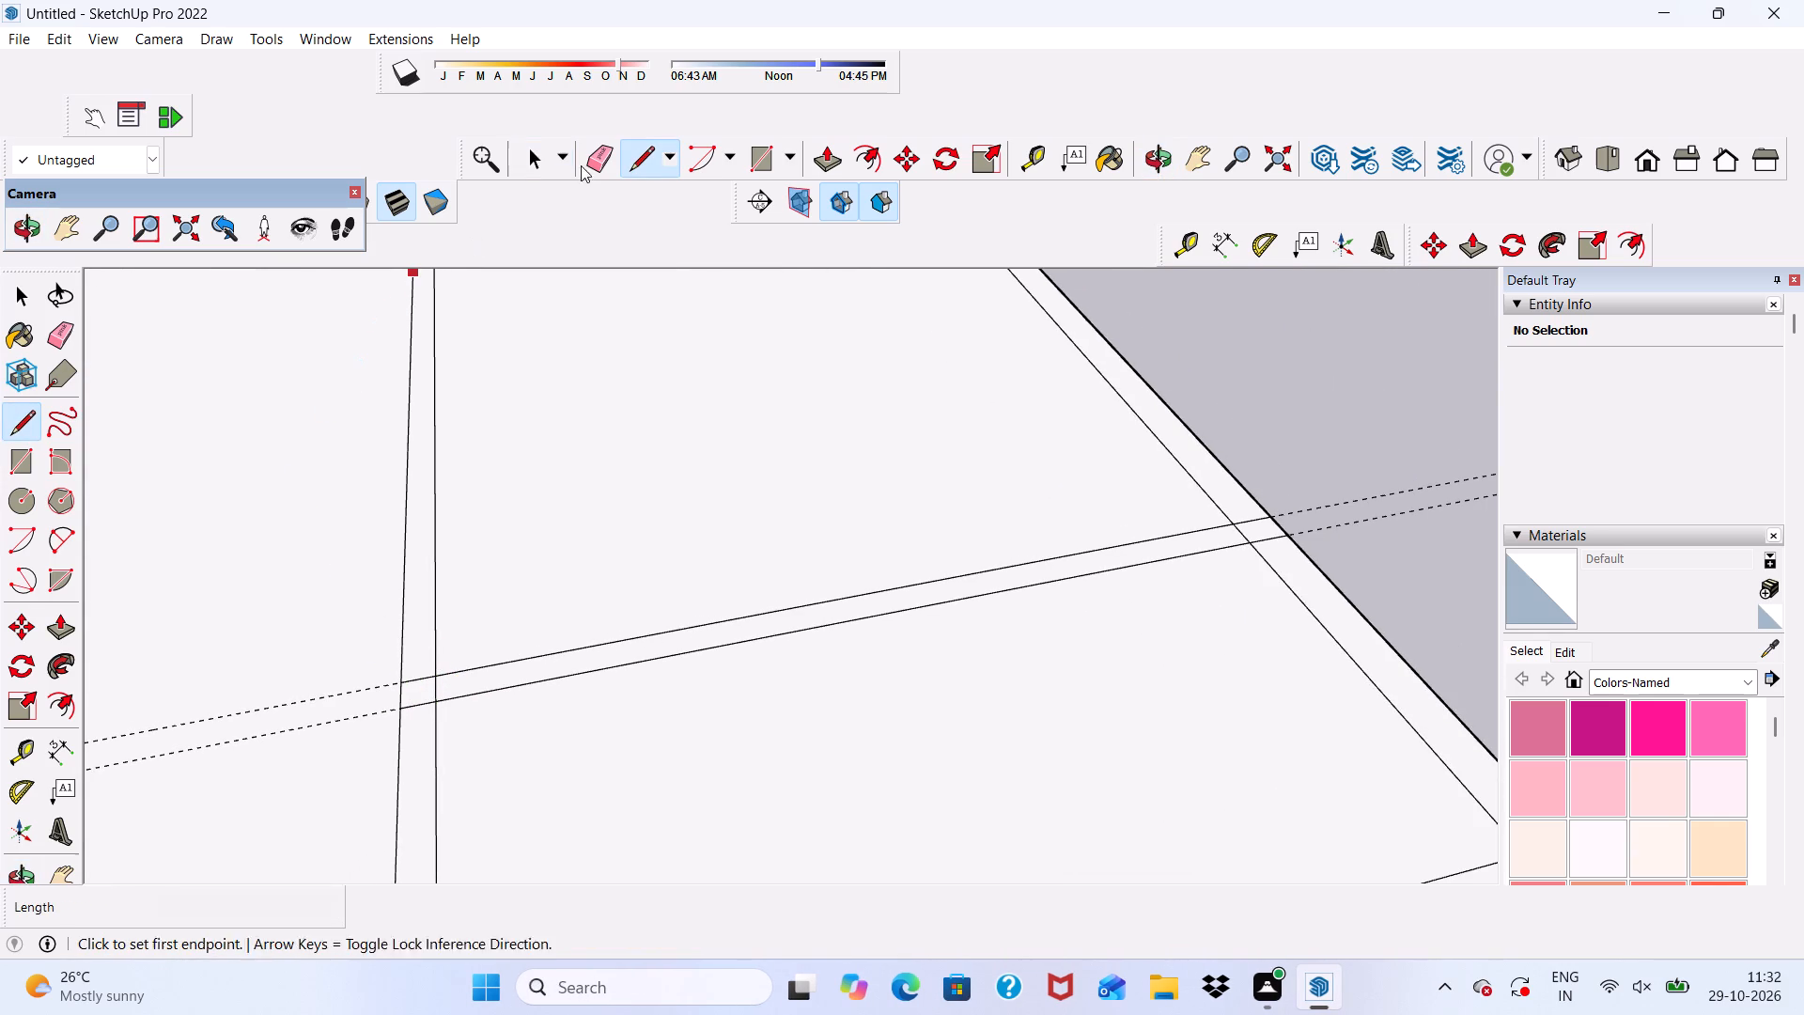
pyautogui.click(599, 156)
pyautogui.scroll(-5, 632, 249)
pyautogui.scroll(1, 521, 554)
pyautogui.moveTo(381, 545); pyautogui.dragTo(393, 591)
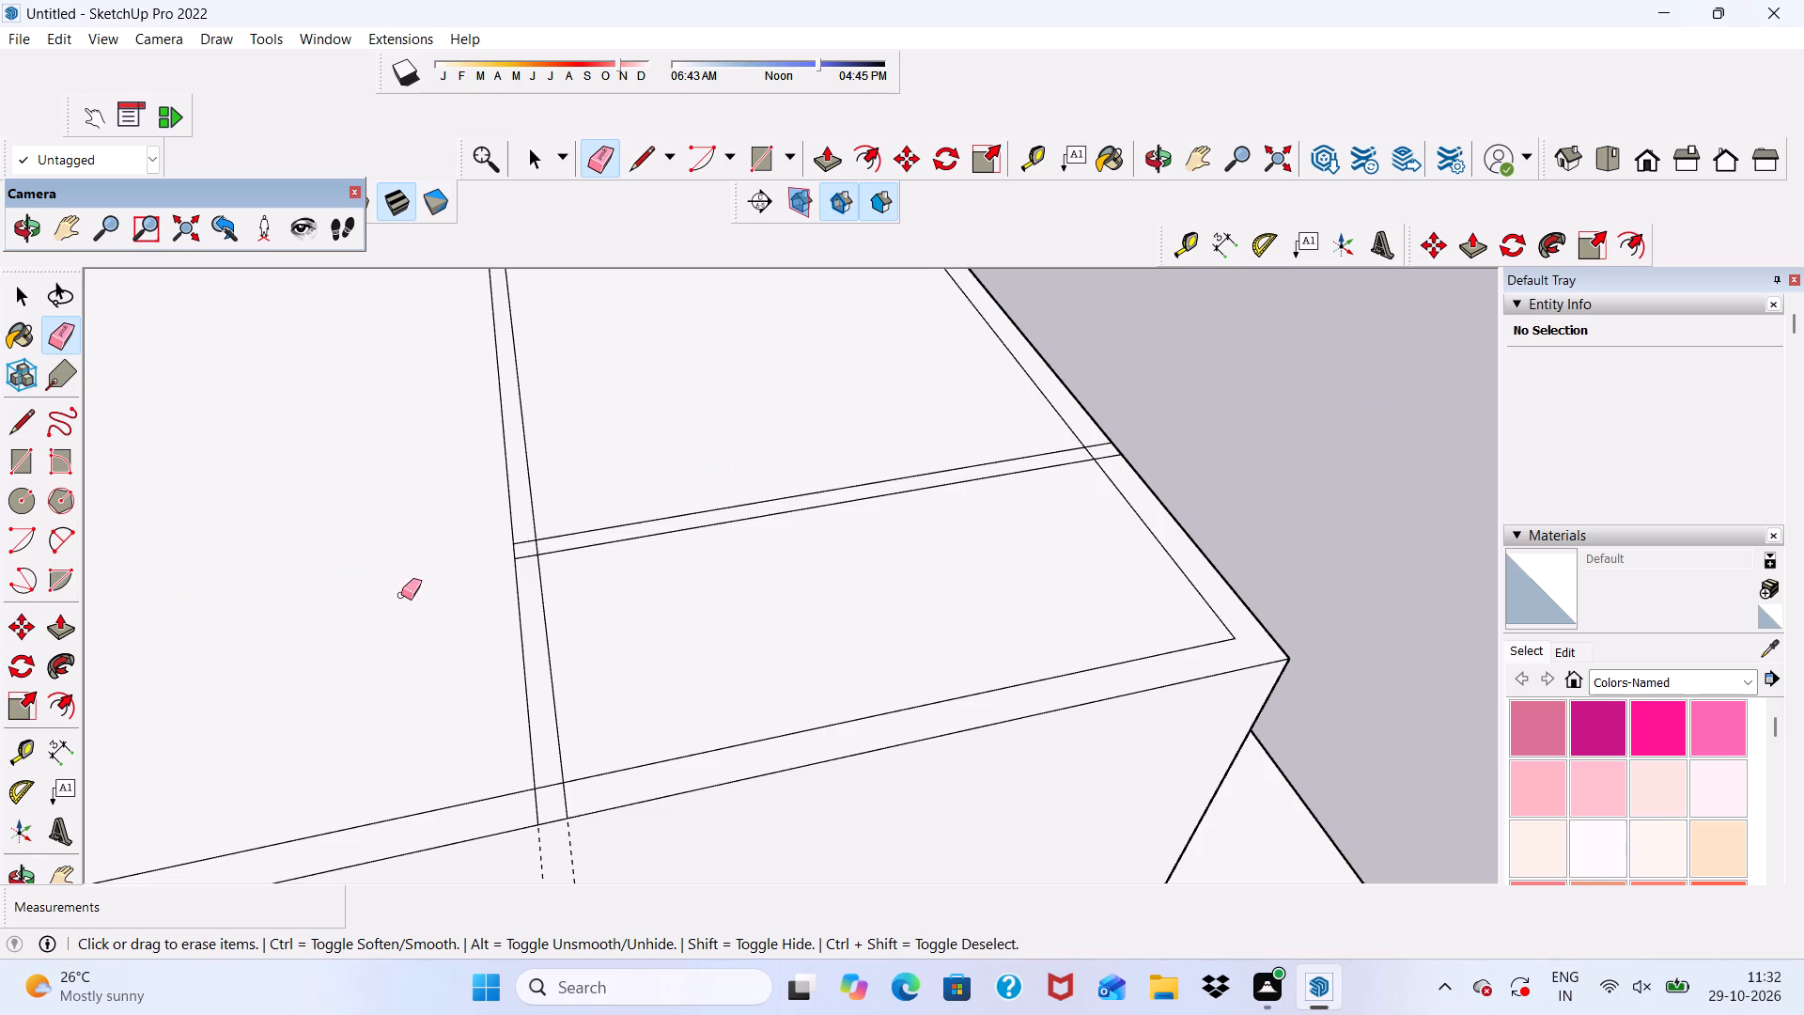
# Erase the short line segments inside the junction of the two strips so they merge into one T-shaped outline.
pyautogui.scroll(11, 511, 515)
pyautogui.moveTo(524, 560); pyautogui.dragTo(527, 575)
pyautogui.moveTo(521, 578); pyautogui.dragTo(511, 582)
pyautogui.hotkey('ctrl', 'z')
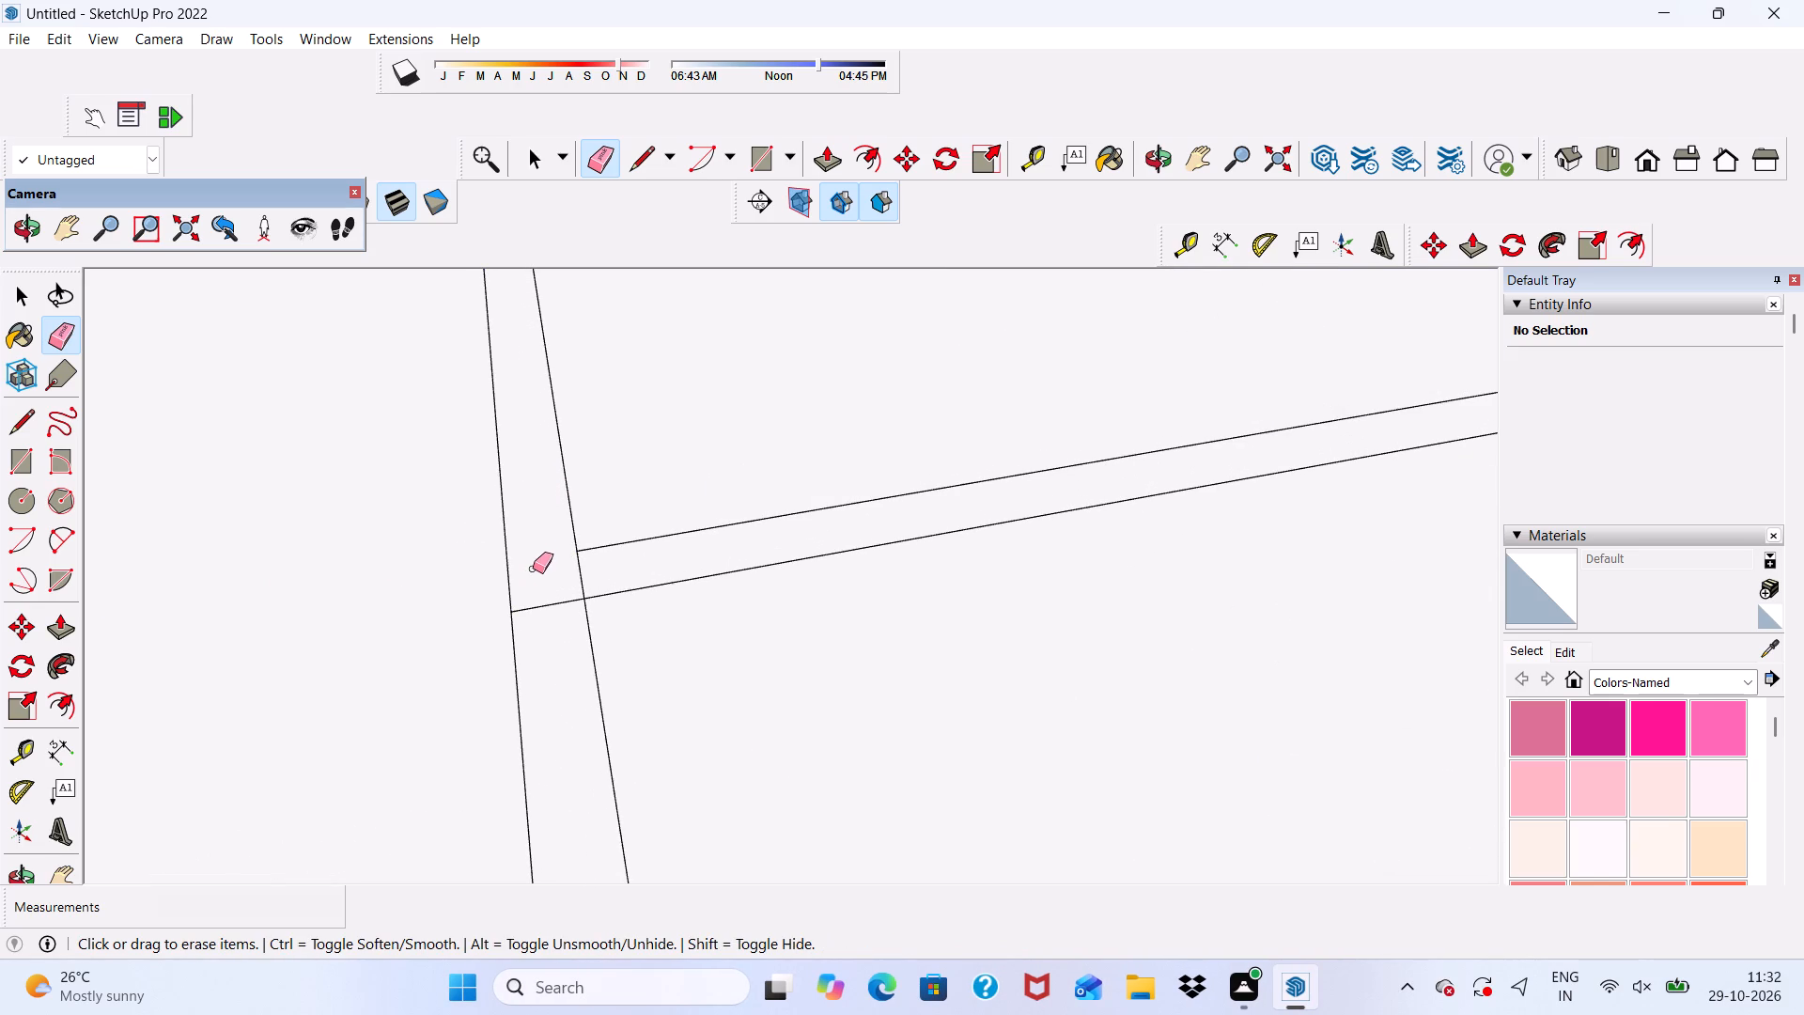
pyautogui.moveTo(583, 582); pyautogui.dragTo(569, 579)
pyautogui.moveTo(559, 578); pyautogui.dragTo(558, 616)
# Erase the remaining front-to-back guide where it extends beyond the front edge.
pyautogui.scroll(-4, 498, 537)
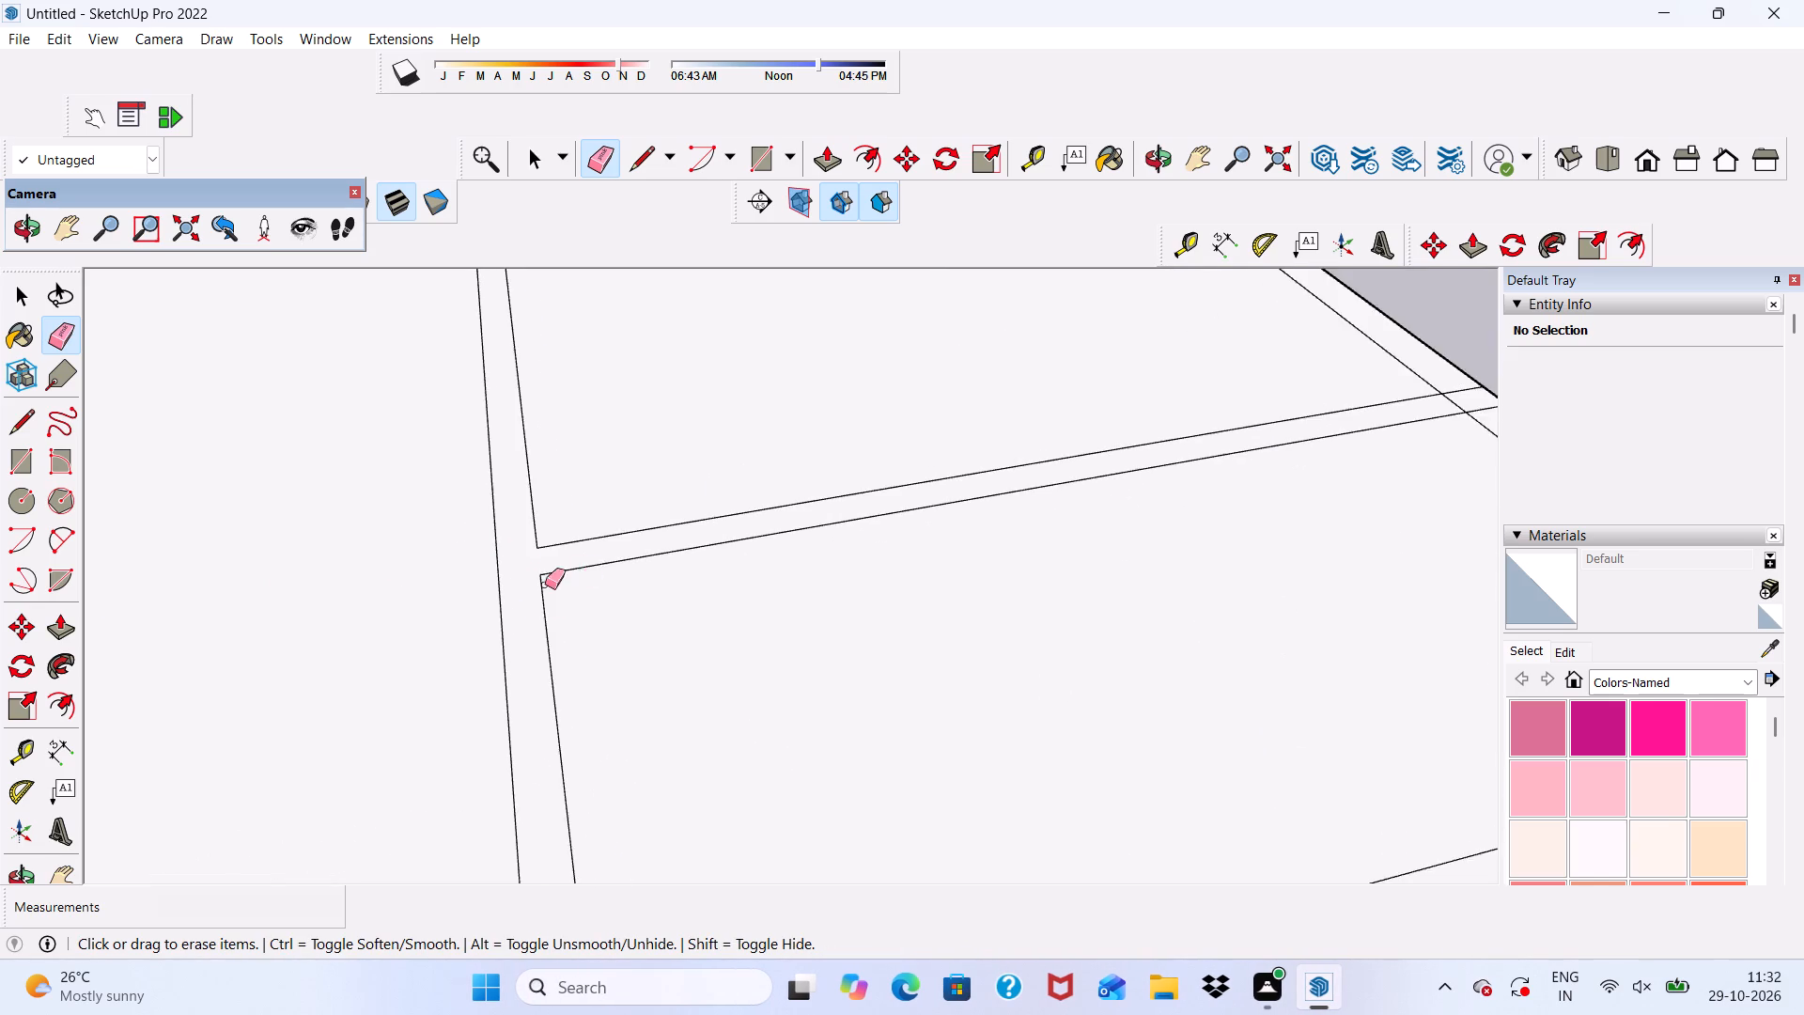
pyautogui.scroll(-8, 545, 585)
pyautogui.moveTo(699, 653); pyautogui.dragTo(505, 571, button='middle')
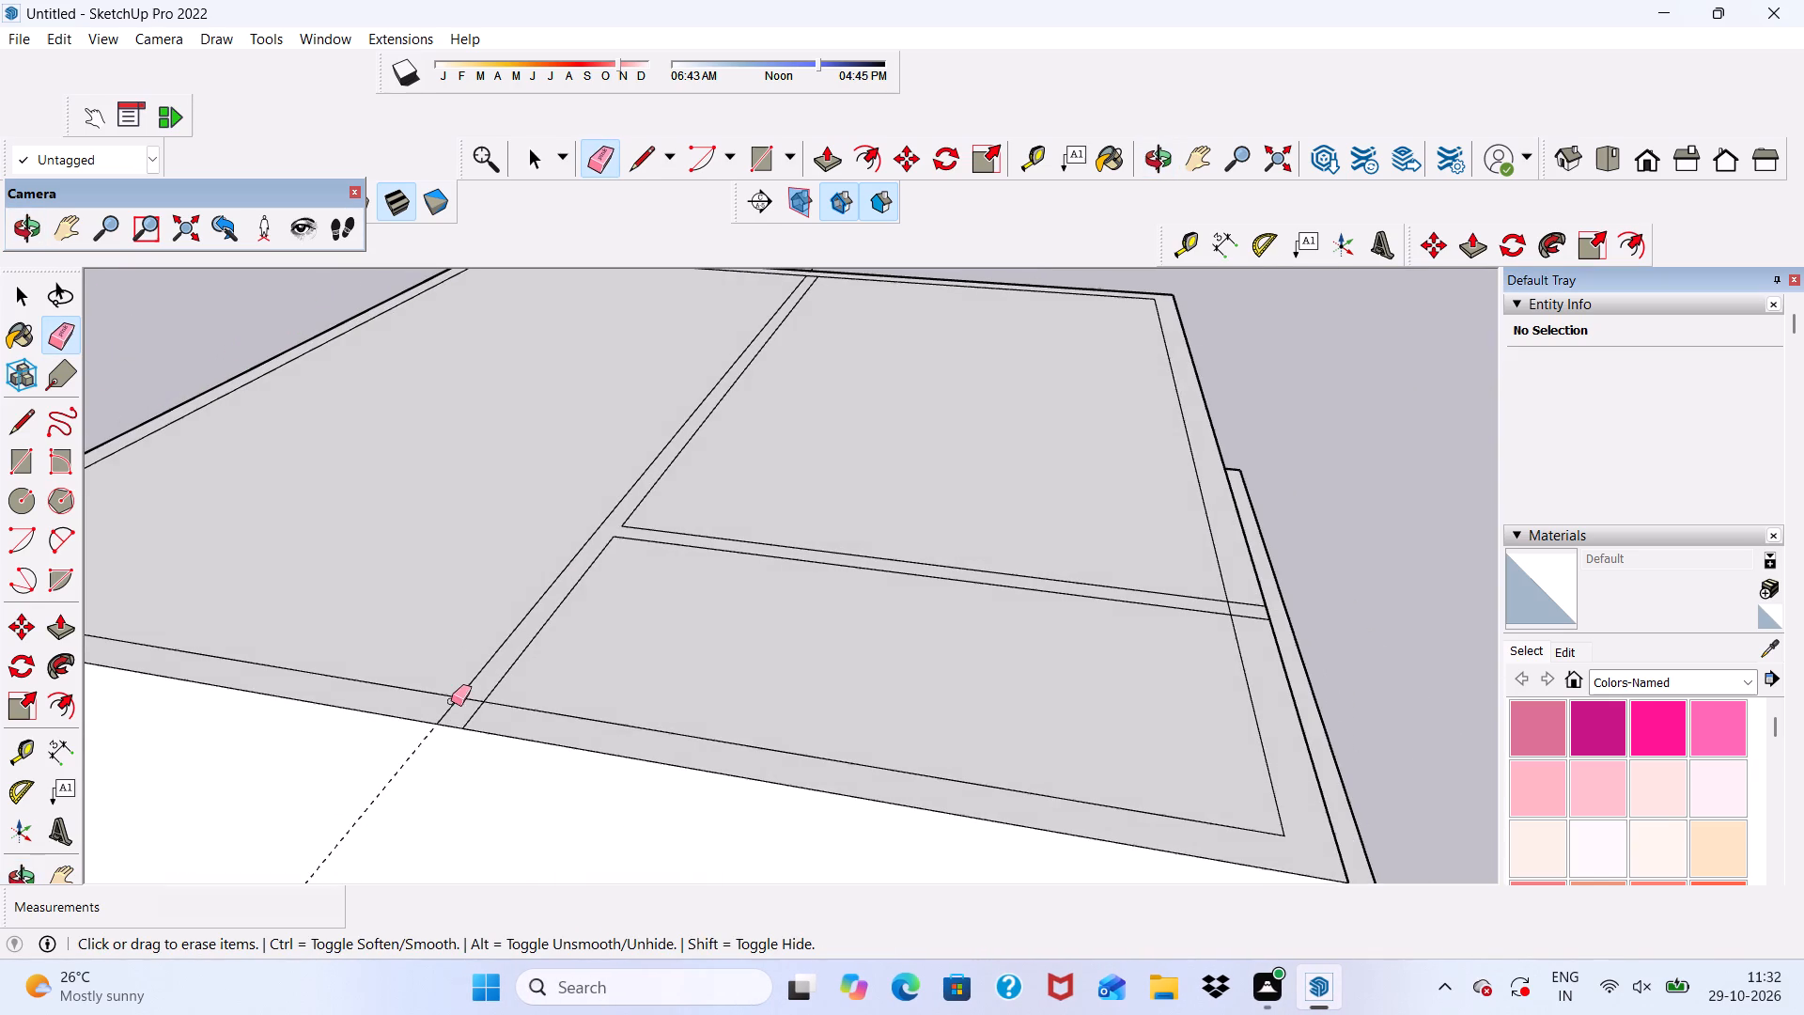
pyautogui.moveTo(336, 820); pyautogui.dragTo(352, 831)
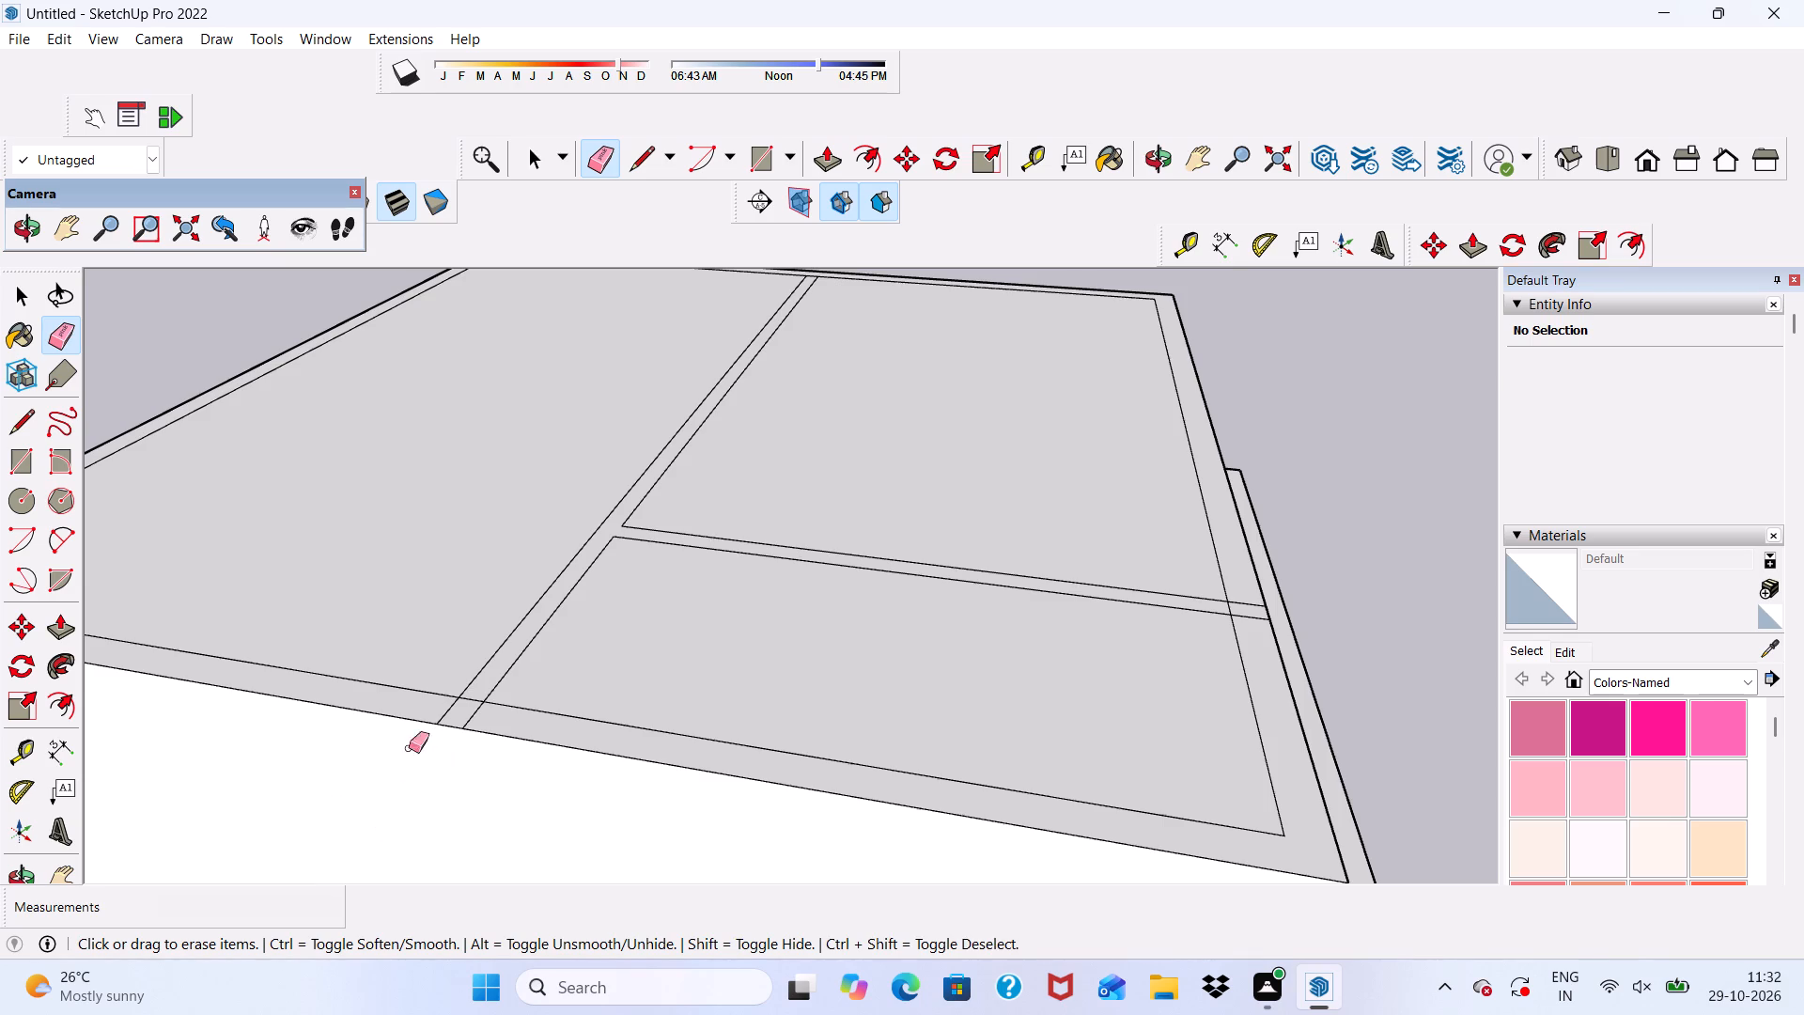
# Erase the piece crossing the front wall band of the strip line on the crosswise strip's side.
pyautogui.scroll(9, 444, 690)
pyautogui.moveTo(493, 735); pyautogui.dragTo(510, 762)
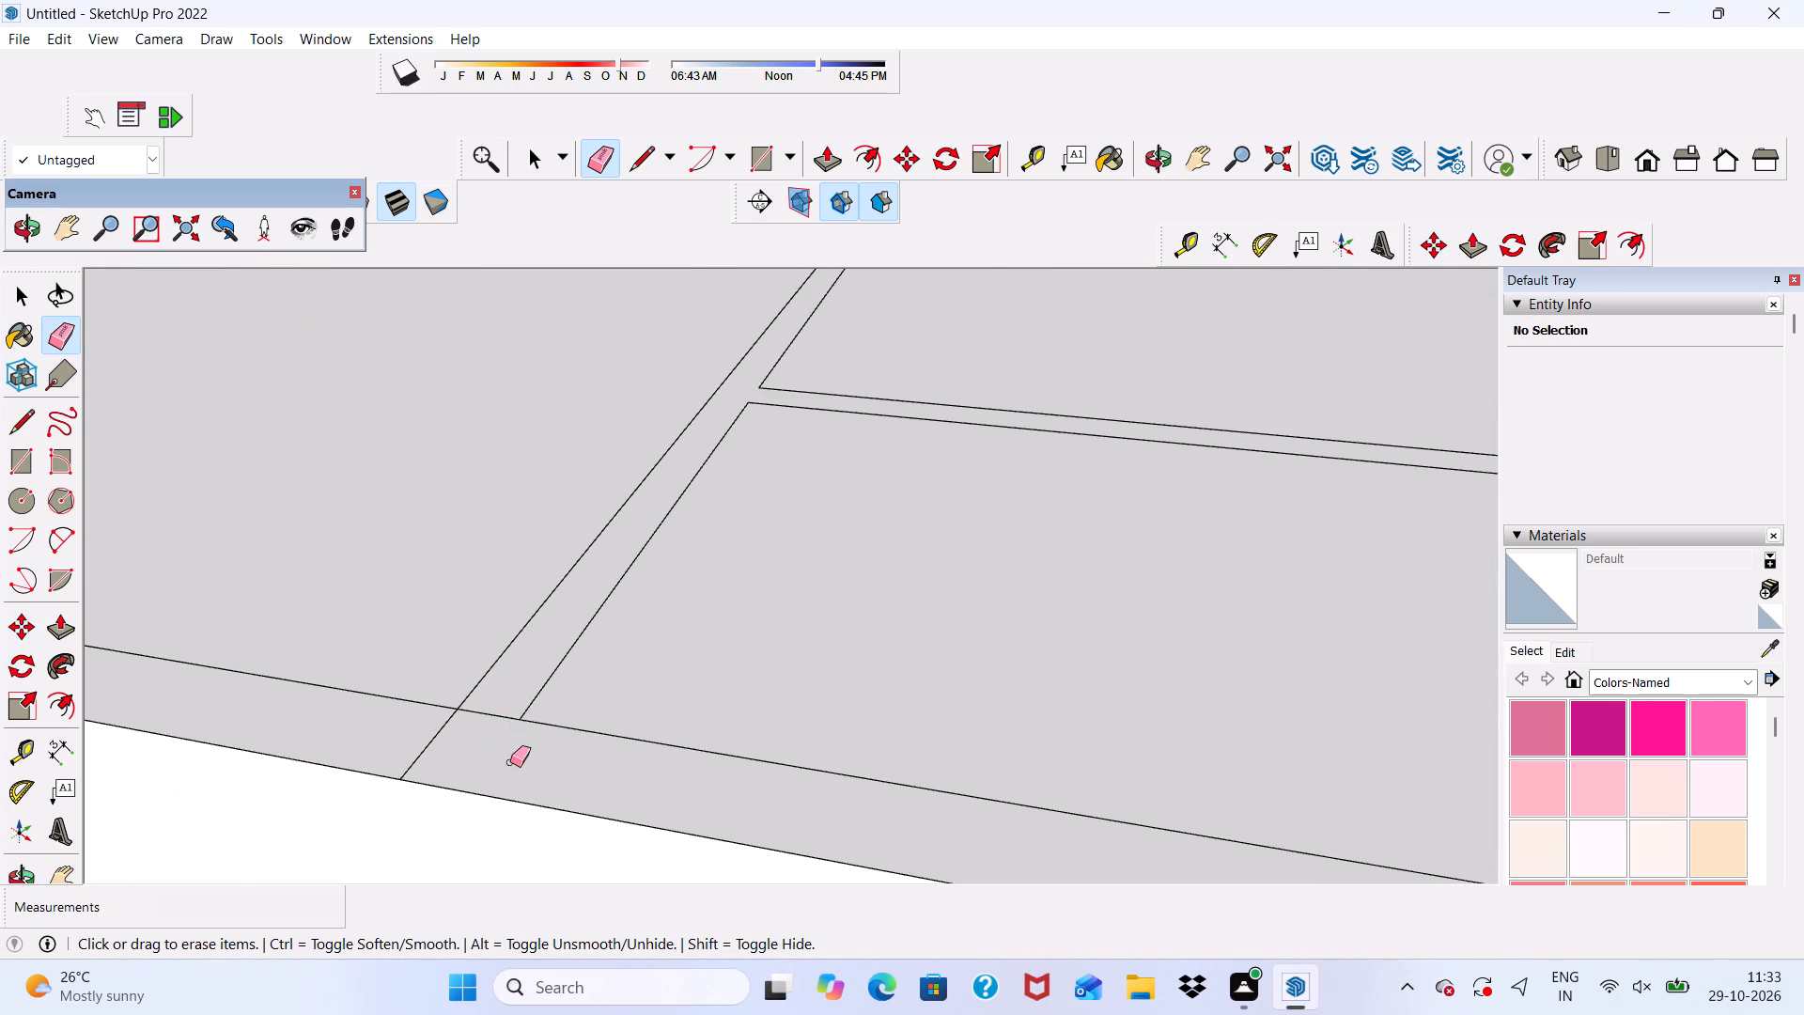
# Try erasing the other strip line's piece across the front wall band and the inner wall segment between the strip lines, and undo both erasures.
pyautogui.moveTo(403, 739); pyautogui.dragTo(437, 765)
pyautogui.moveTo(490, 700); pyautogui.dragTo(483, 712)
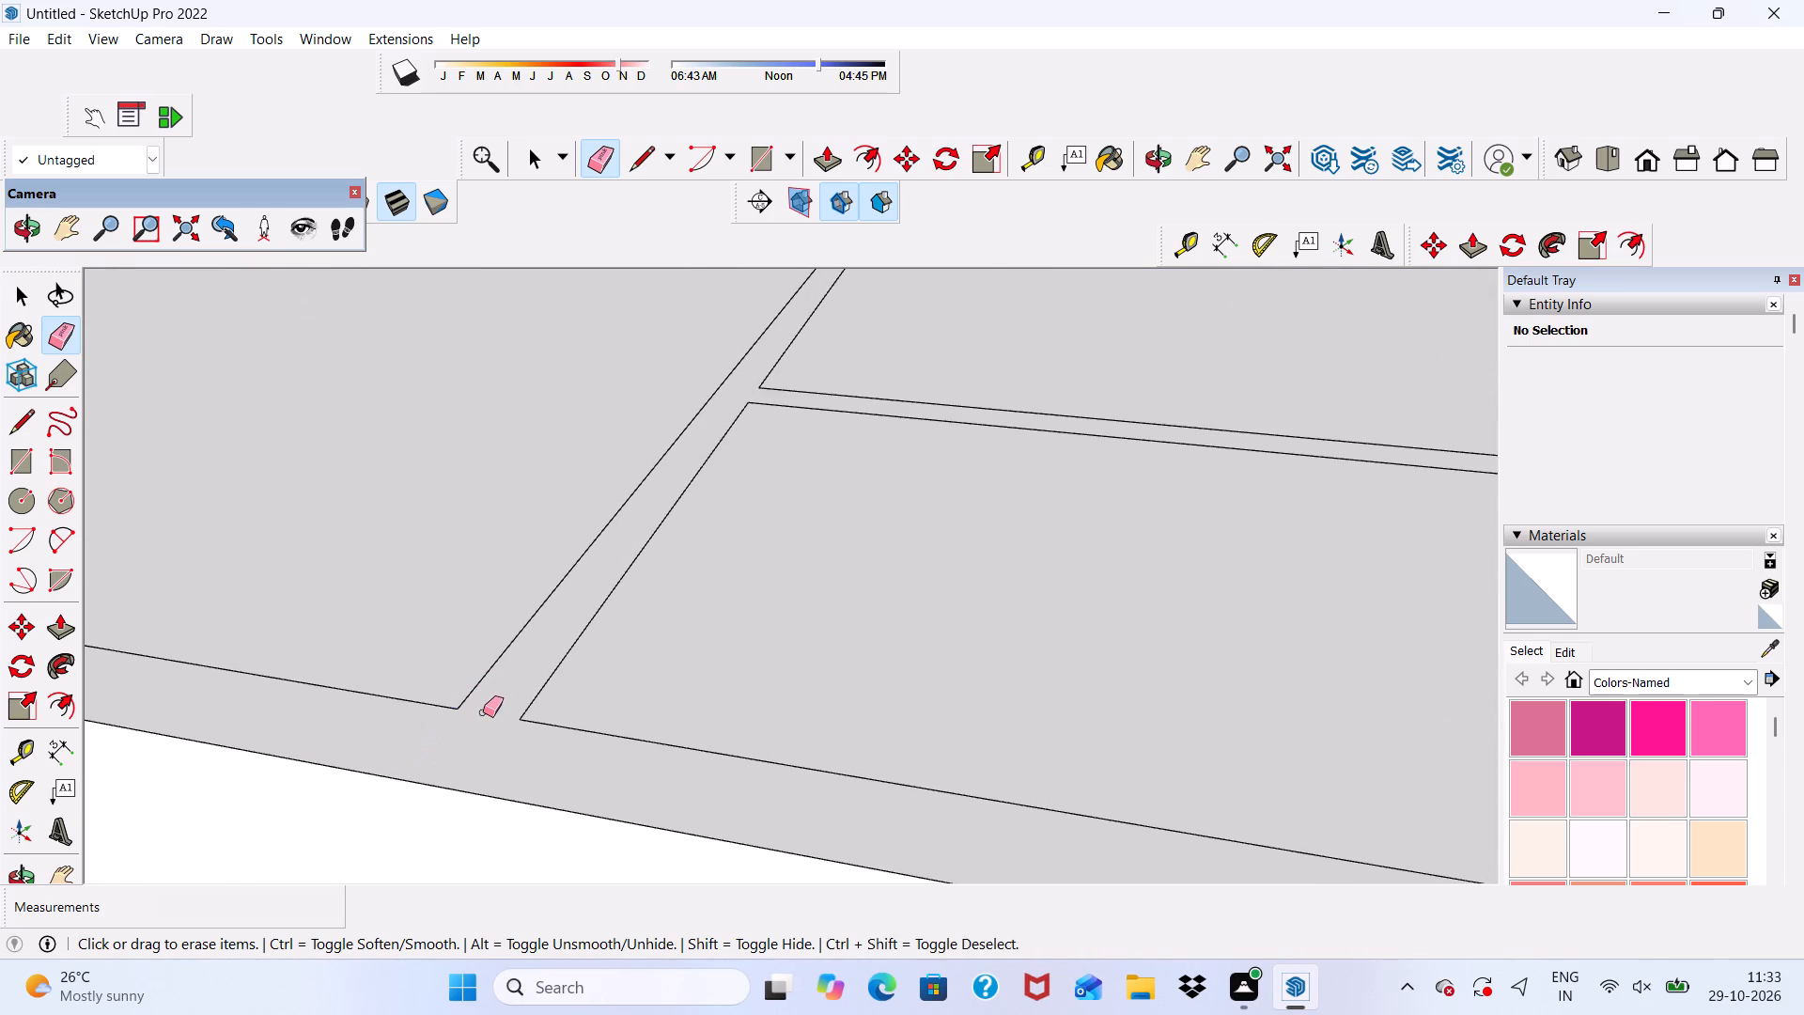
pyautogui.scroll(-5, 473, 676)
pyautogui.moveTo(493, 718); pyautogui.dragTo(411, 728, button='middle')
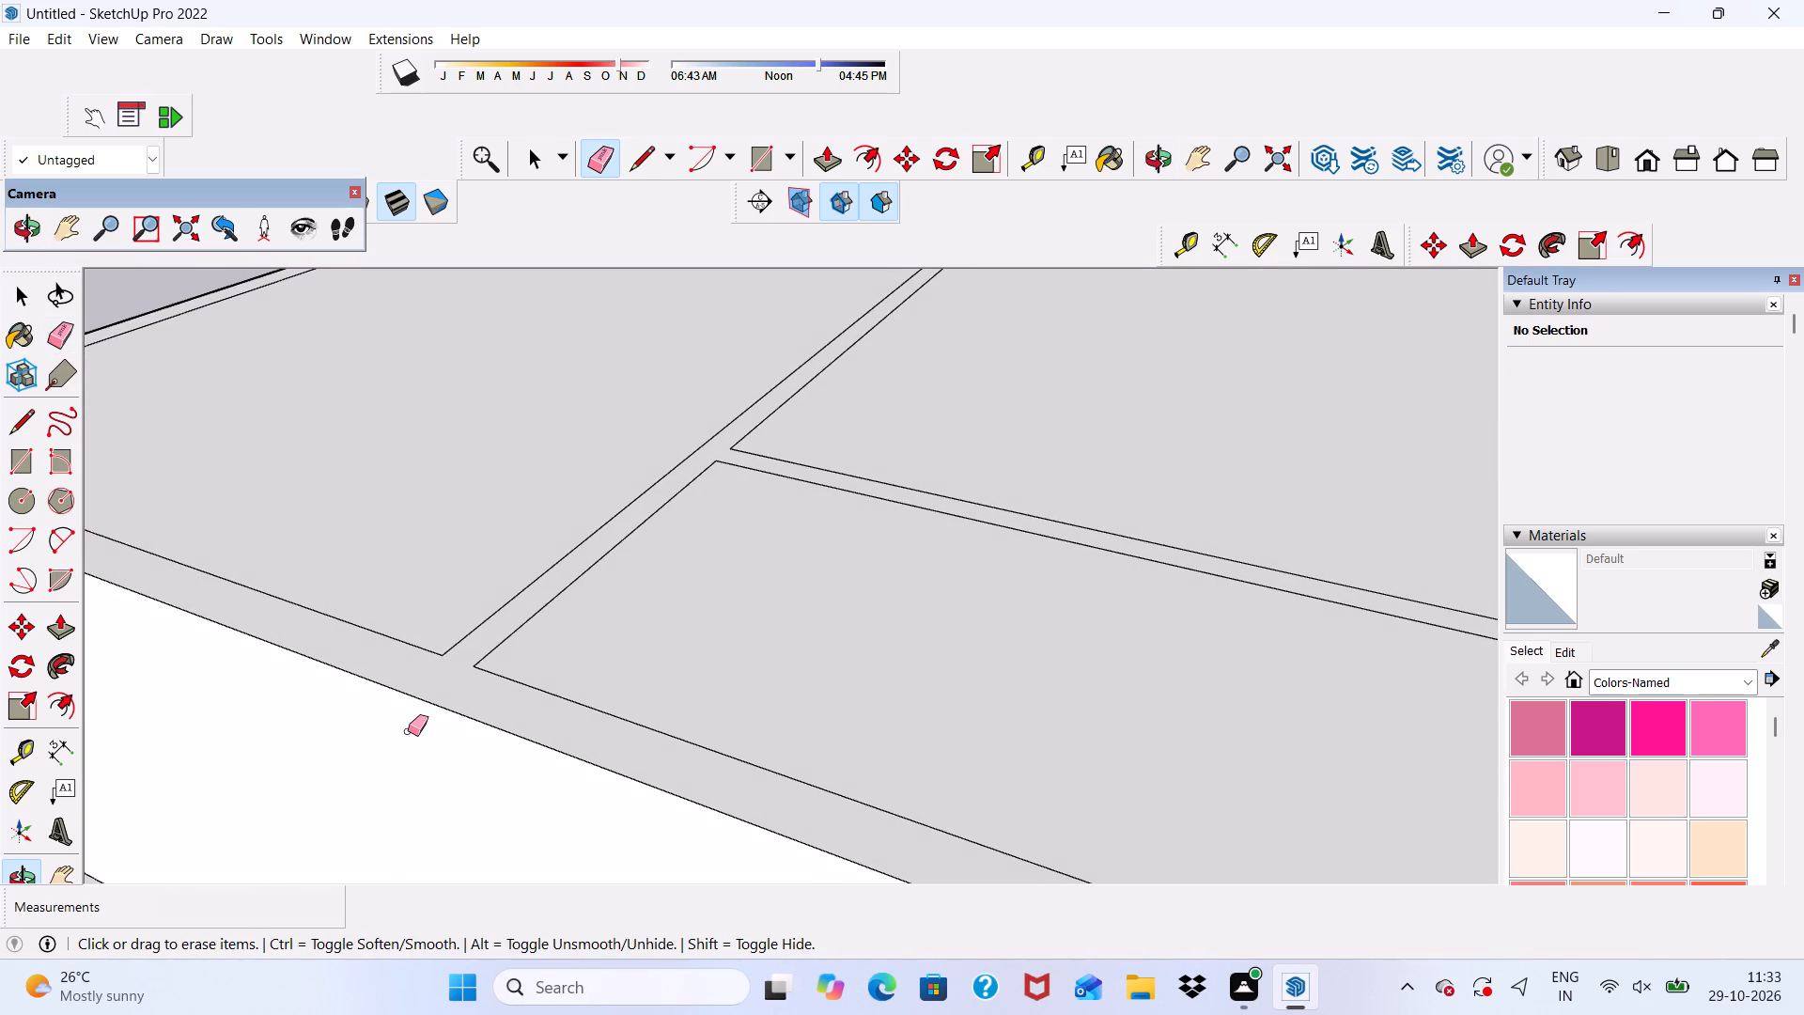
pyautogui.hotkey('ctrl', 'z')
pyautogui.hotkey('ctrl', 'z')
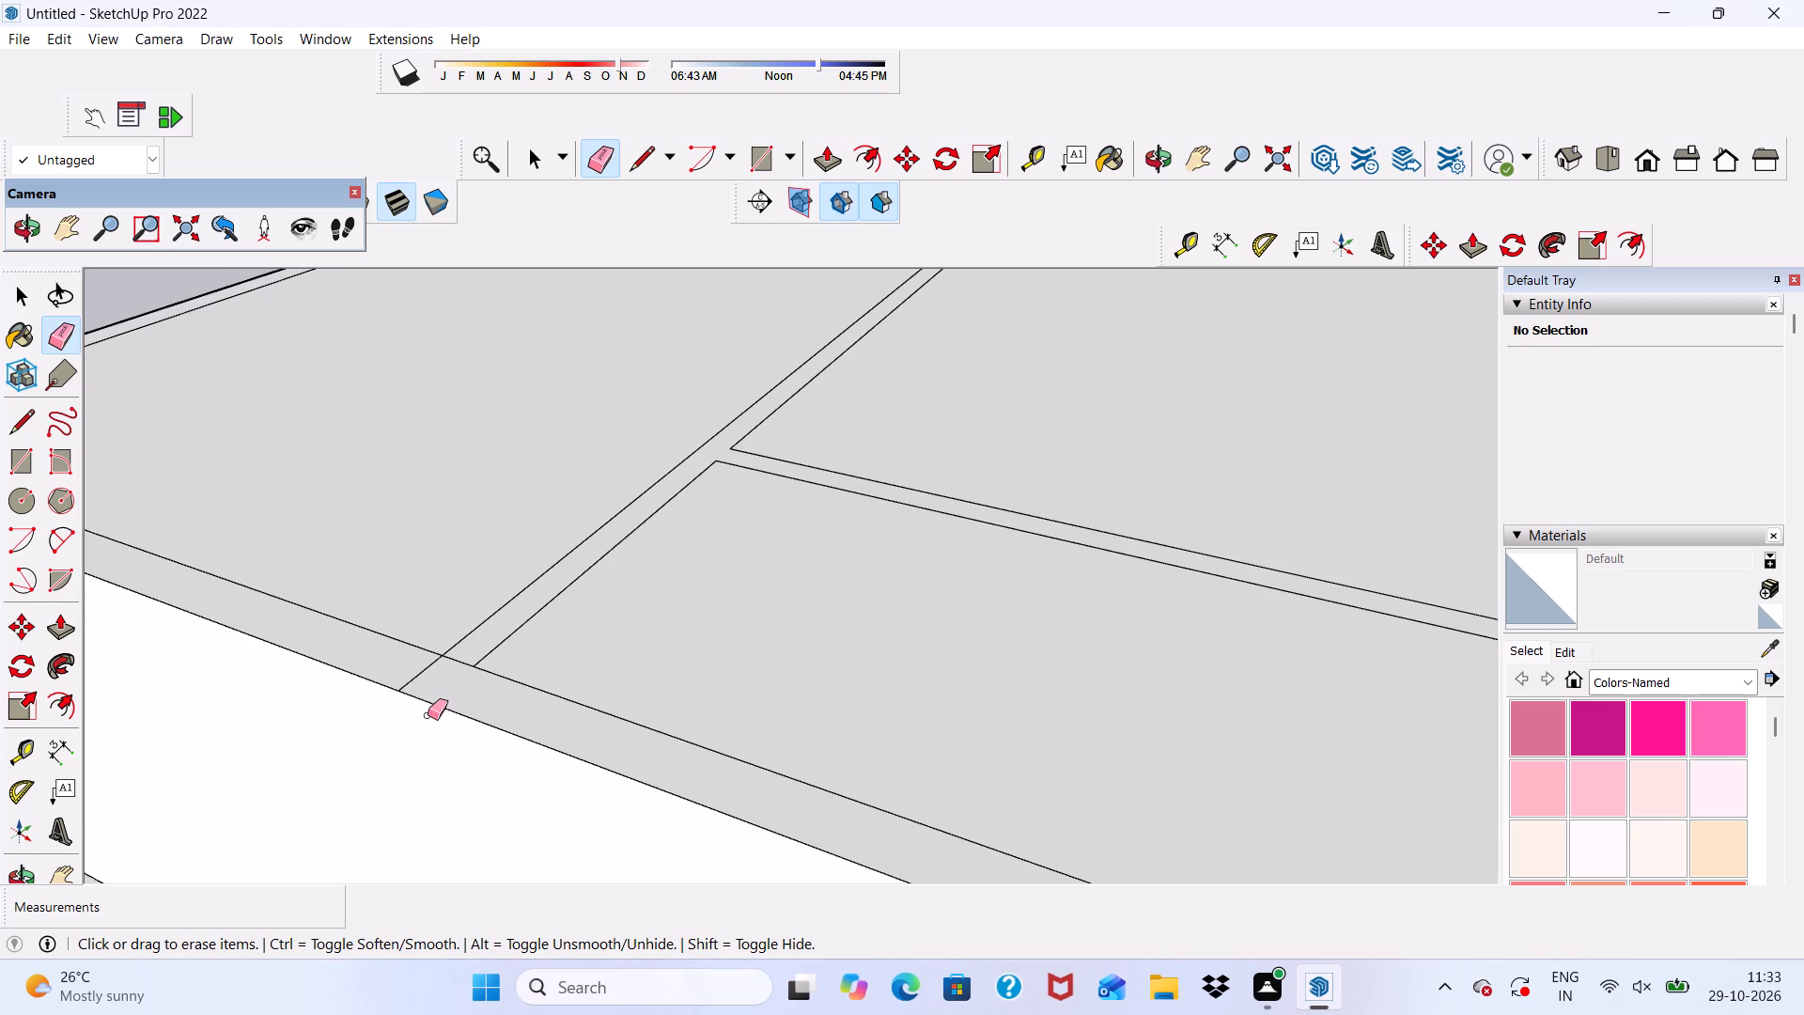
# Draw a 9" line across the front wall band, continuing the strip line on the crosswise strip's side to the front edge.
pyautogui.click(648, 152)
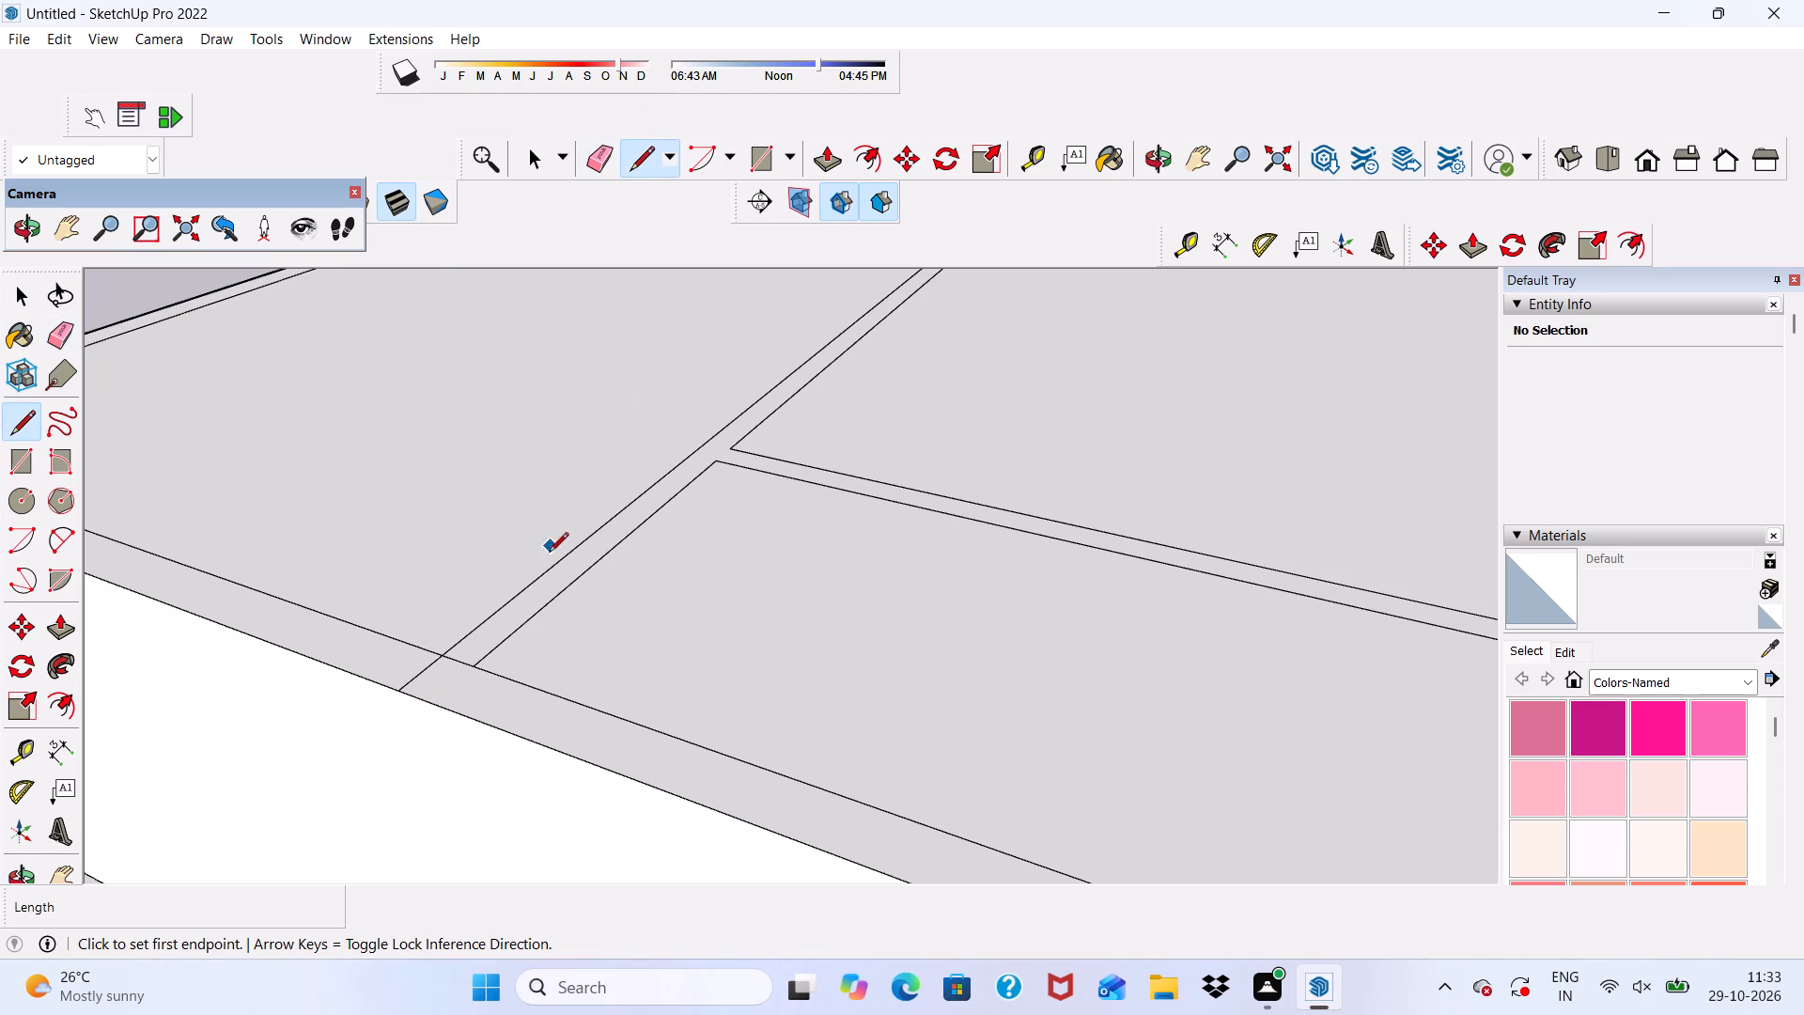
pyautogui.scroll(5, 476, 714)
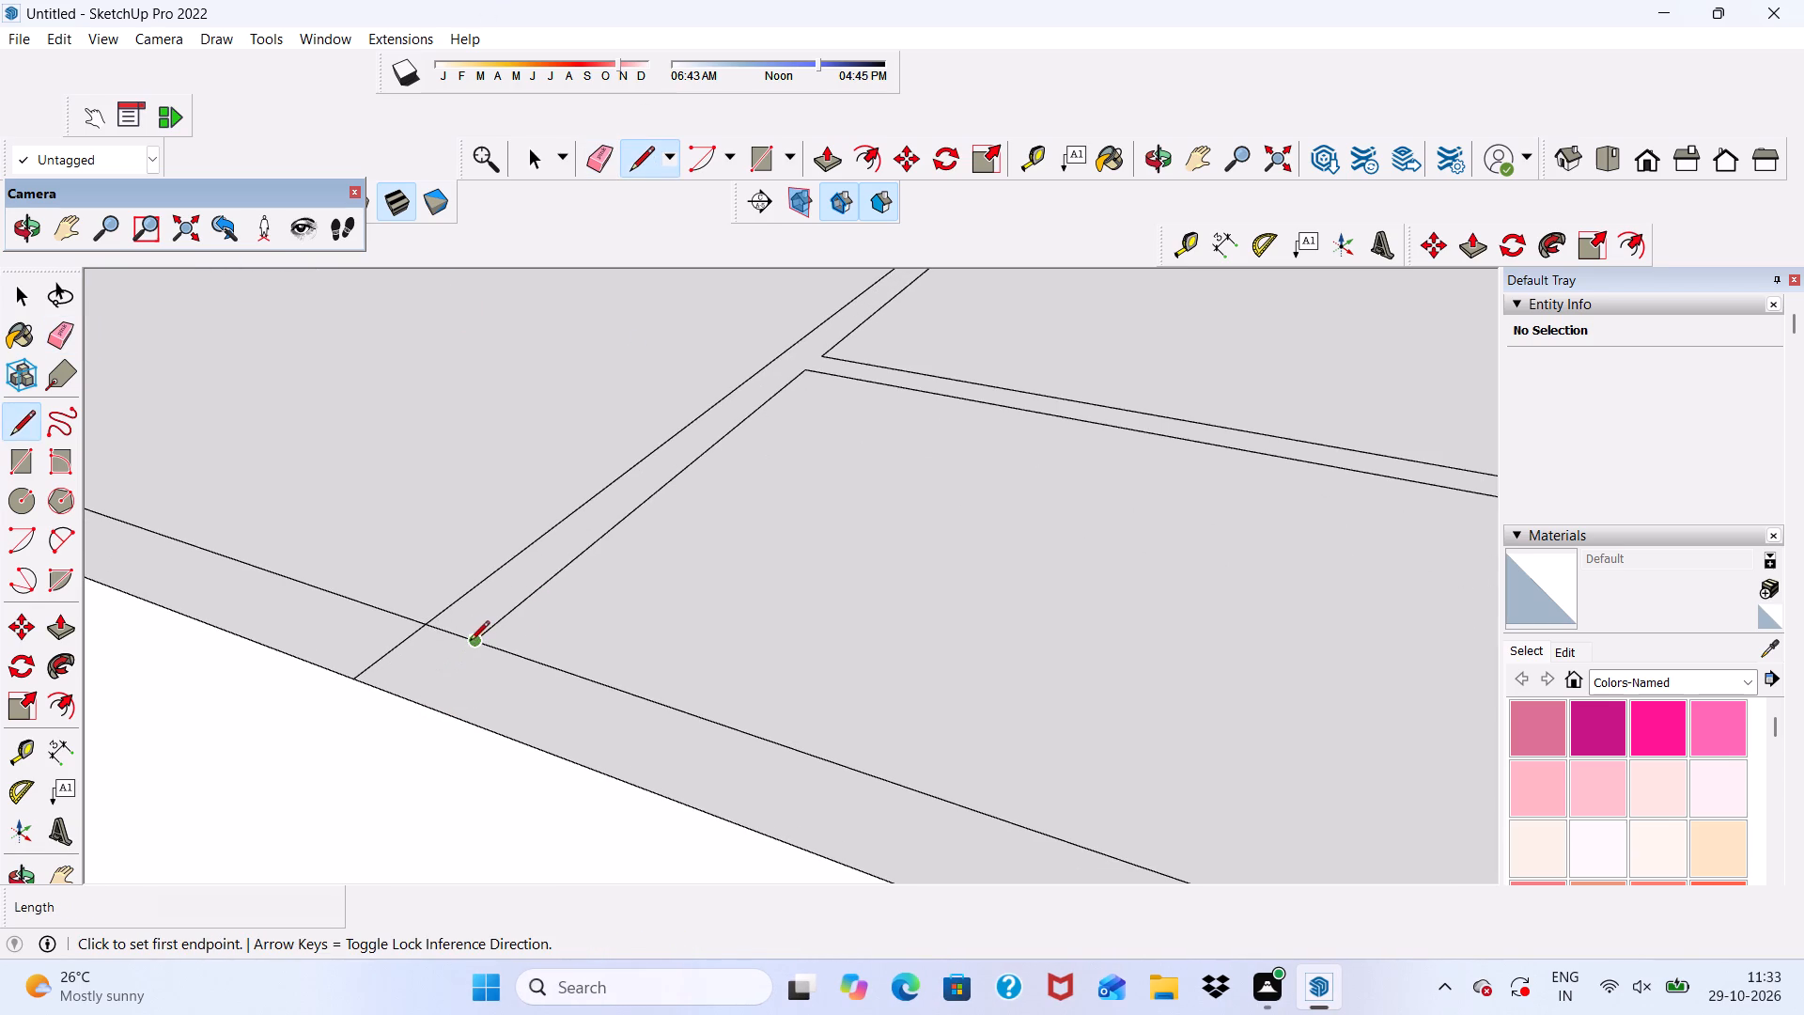
pyautogui.click(470, 642)
pyautogui.click(402, 700)
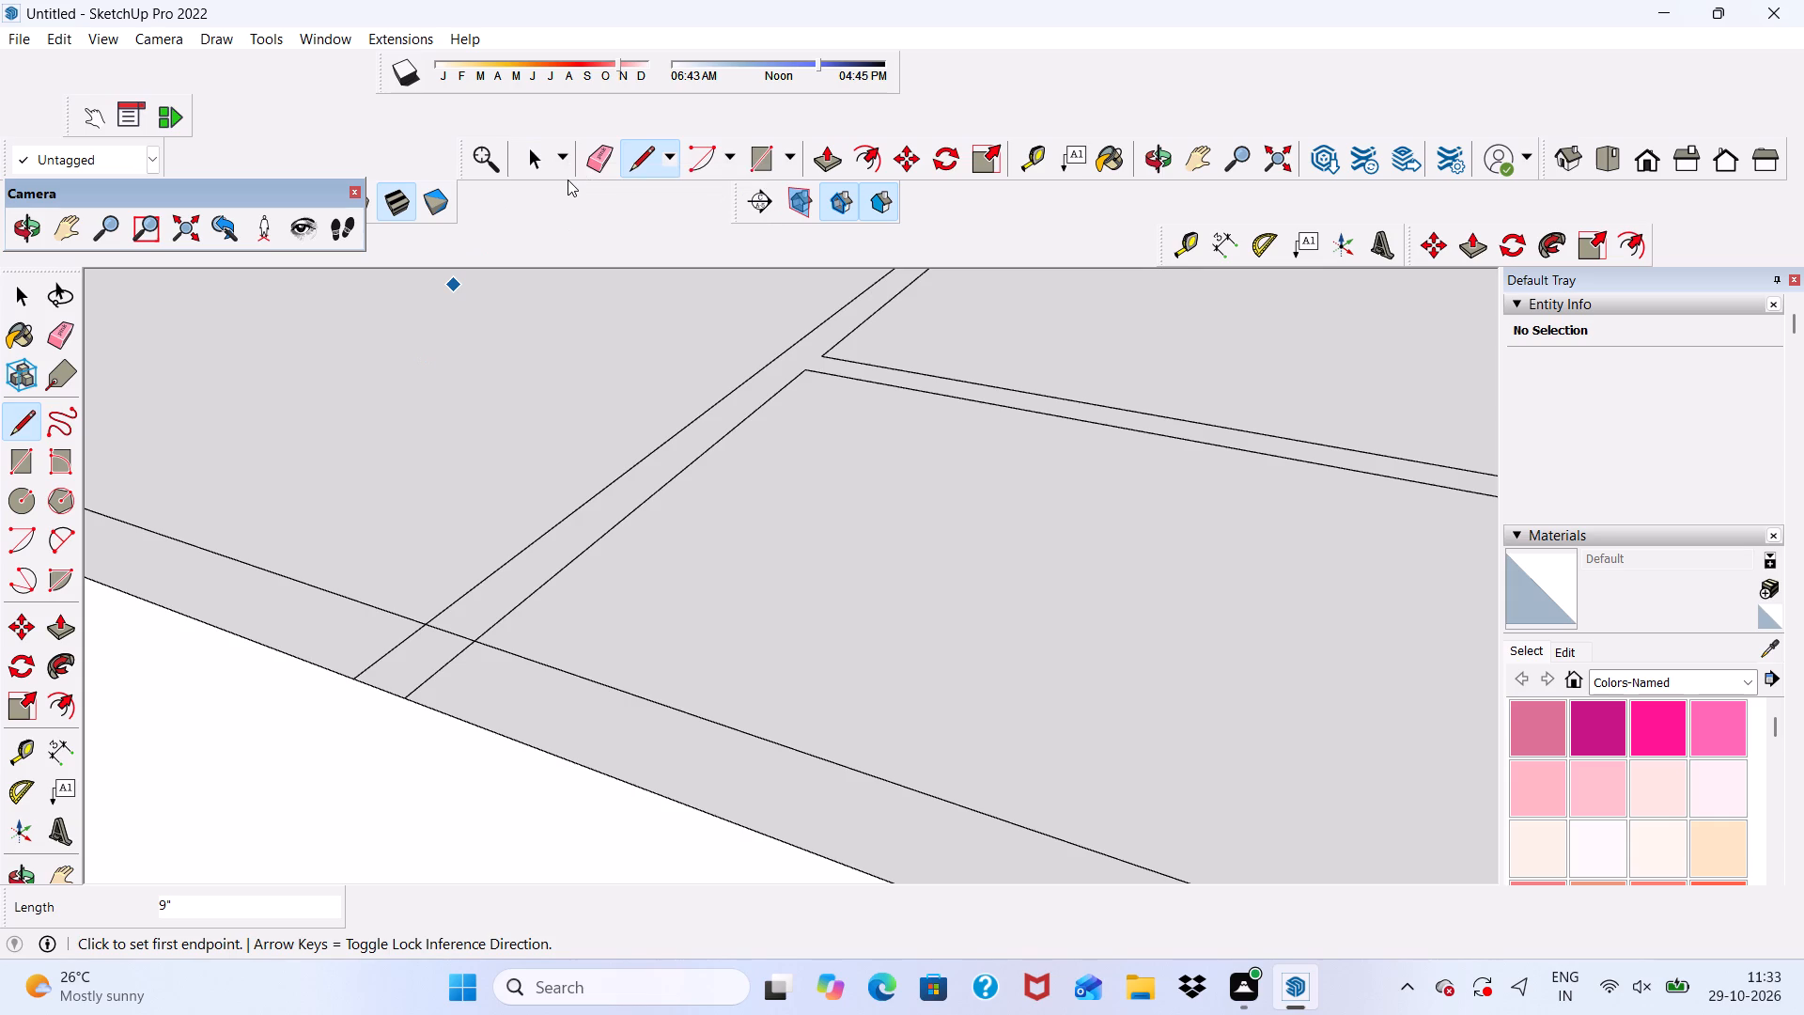
# Erase the other strip line's piece across the front wall band and the inner wall segment between the two strip lines.
pyautogui.scroll(-3, 582, 205)
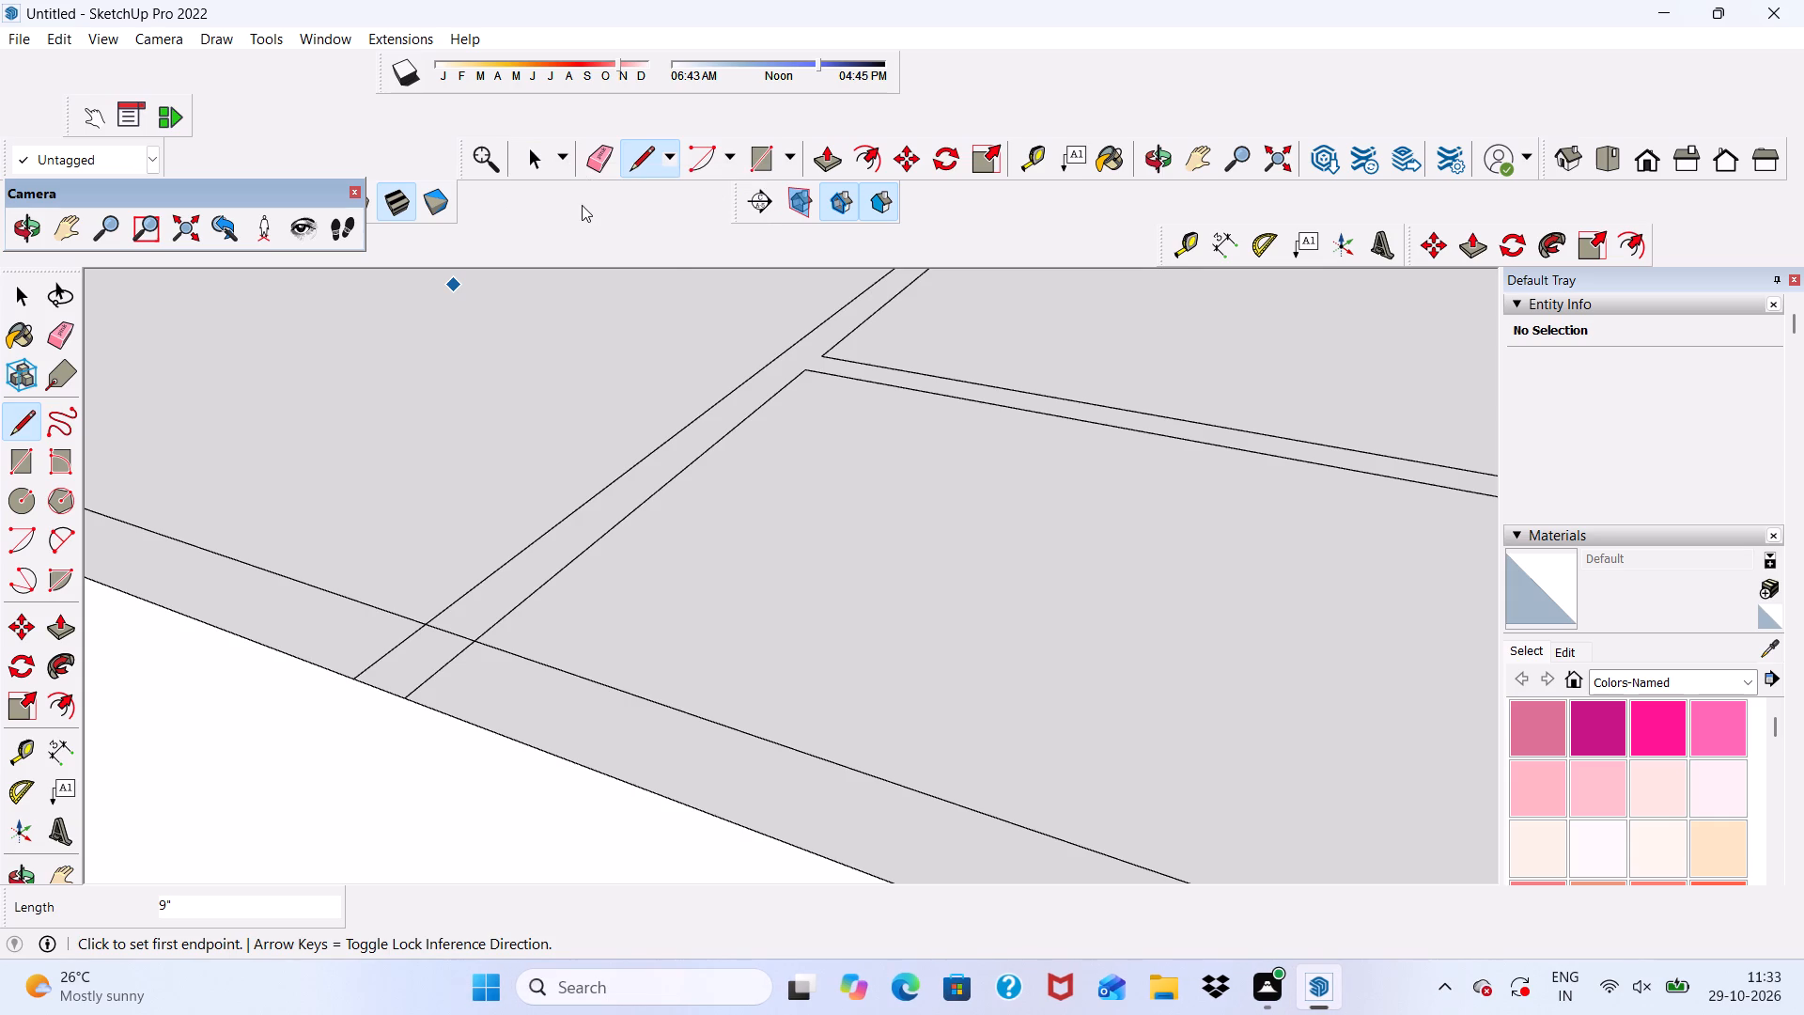
pyautogui.scroll(-1, 661, 270)
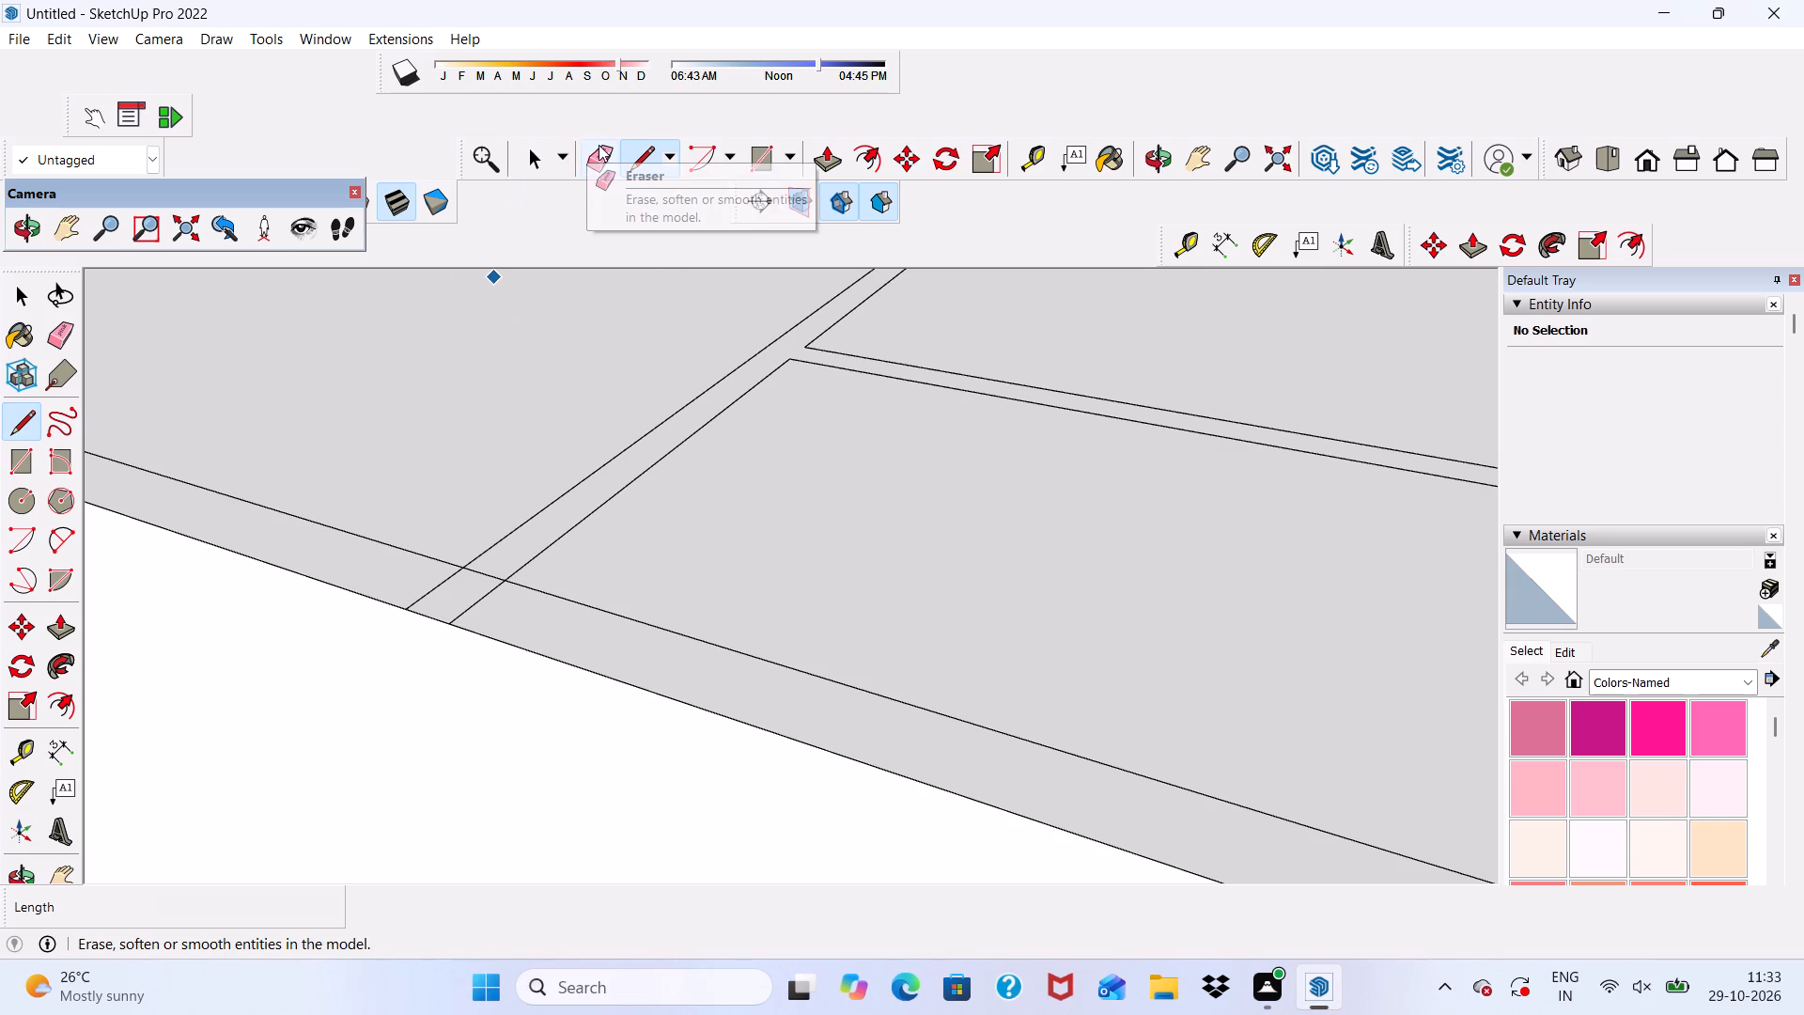
pyautogui.click(599, 145)
pyautogui.scroll(5, 527, 546)
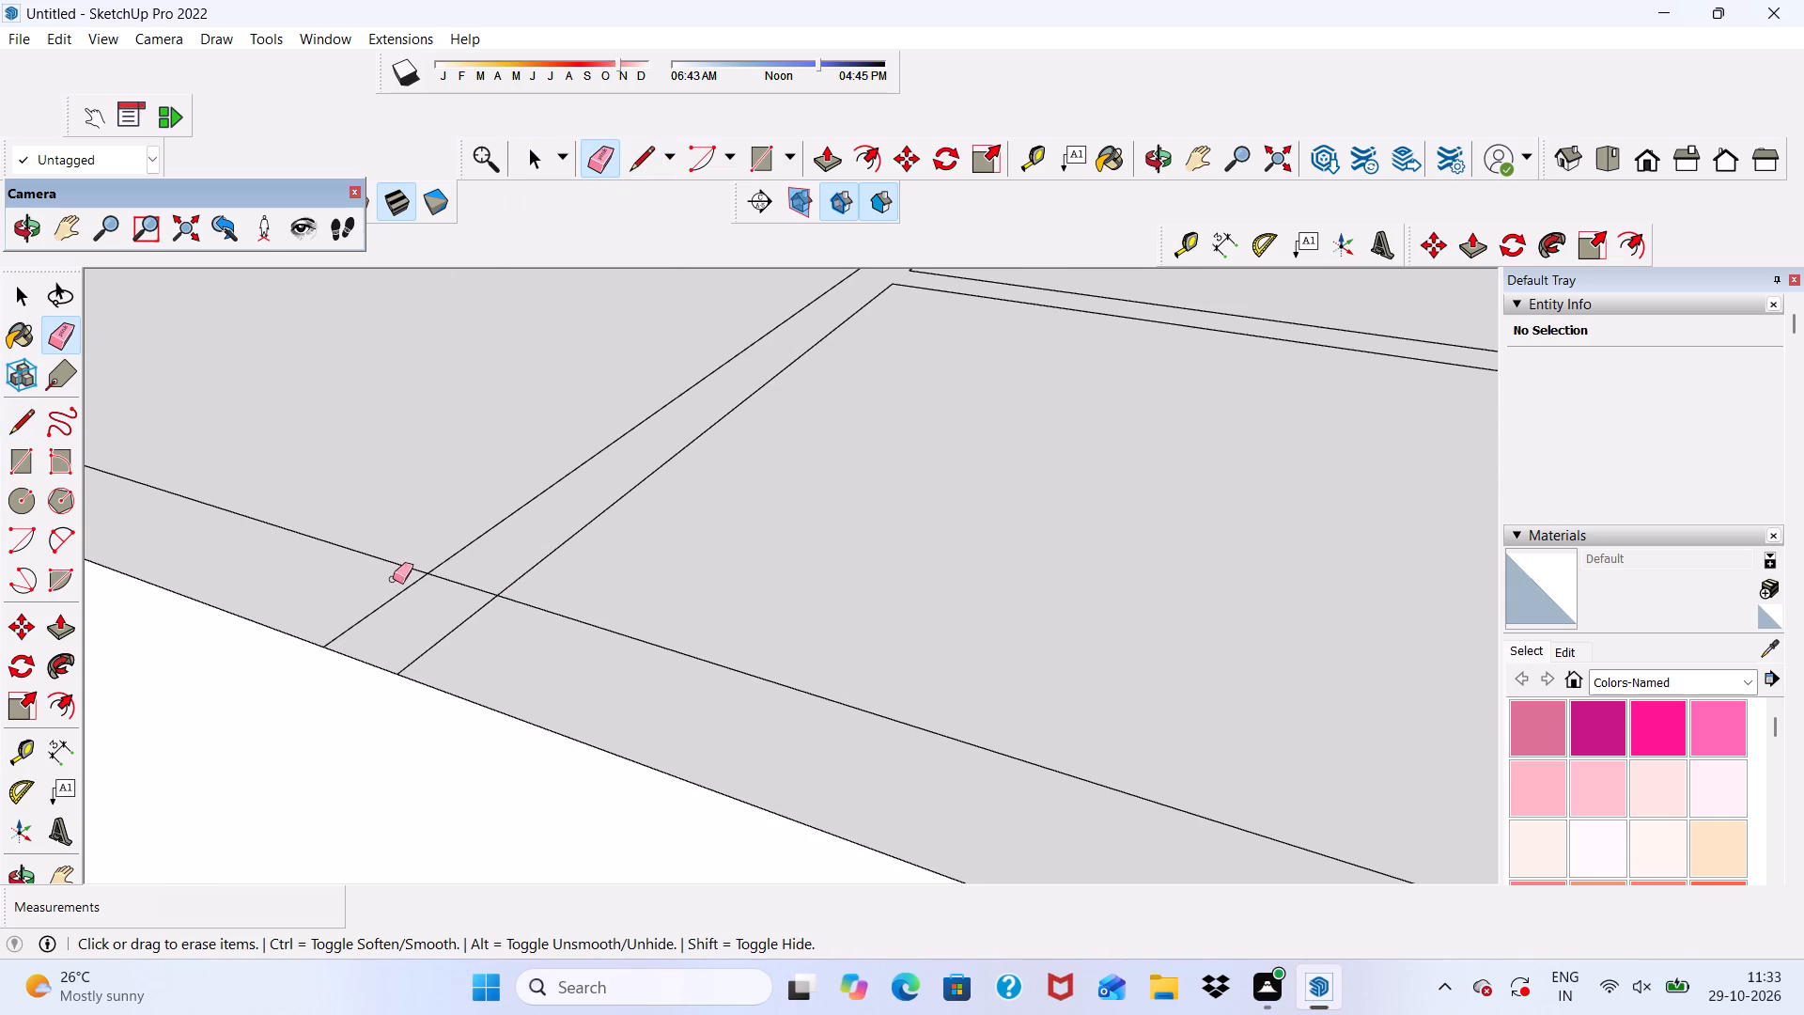
pyautogui.moveTo(392, 588); pyautogui.dragTo(436, 601)
pyautogui.moveTo(436, 601); pyautogui.dragTo(463, 578)
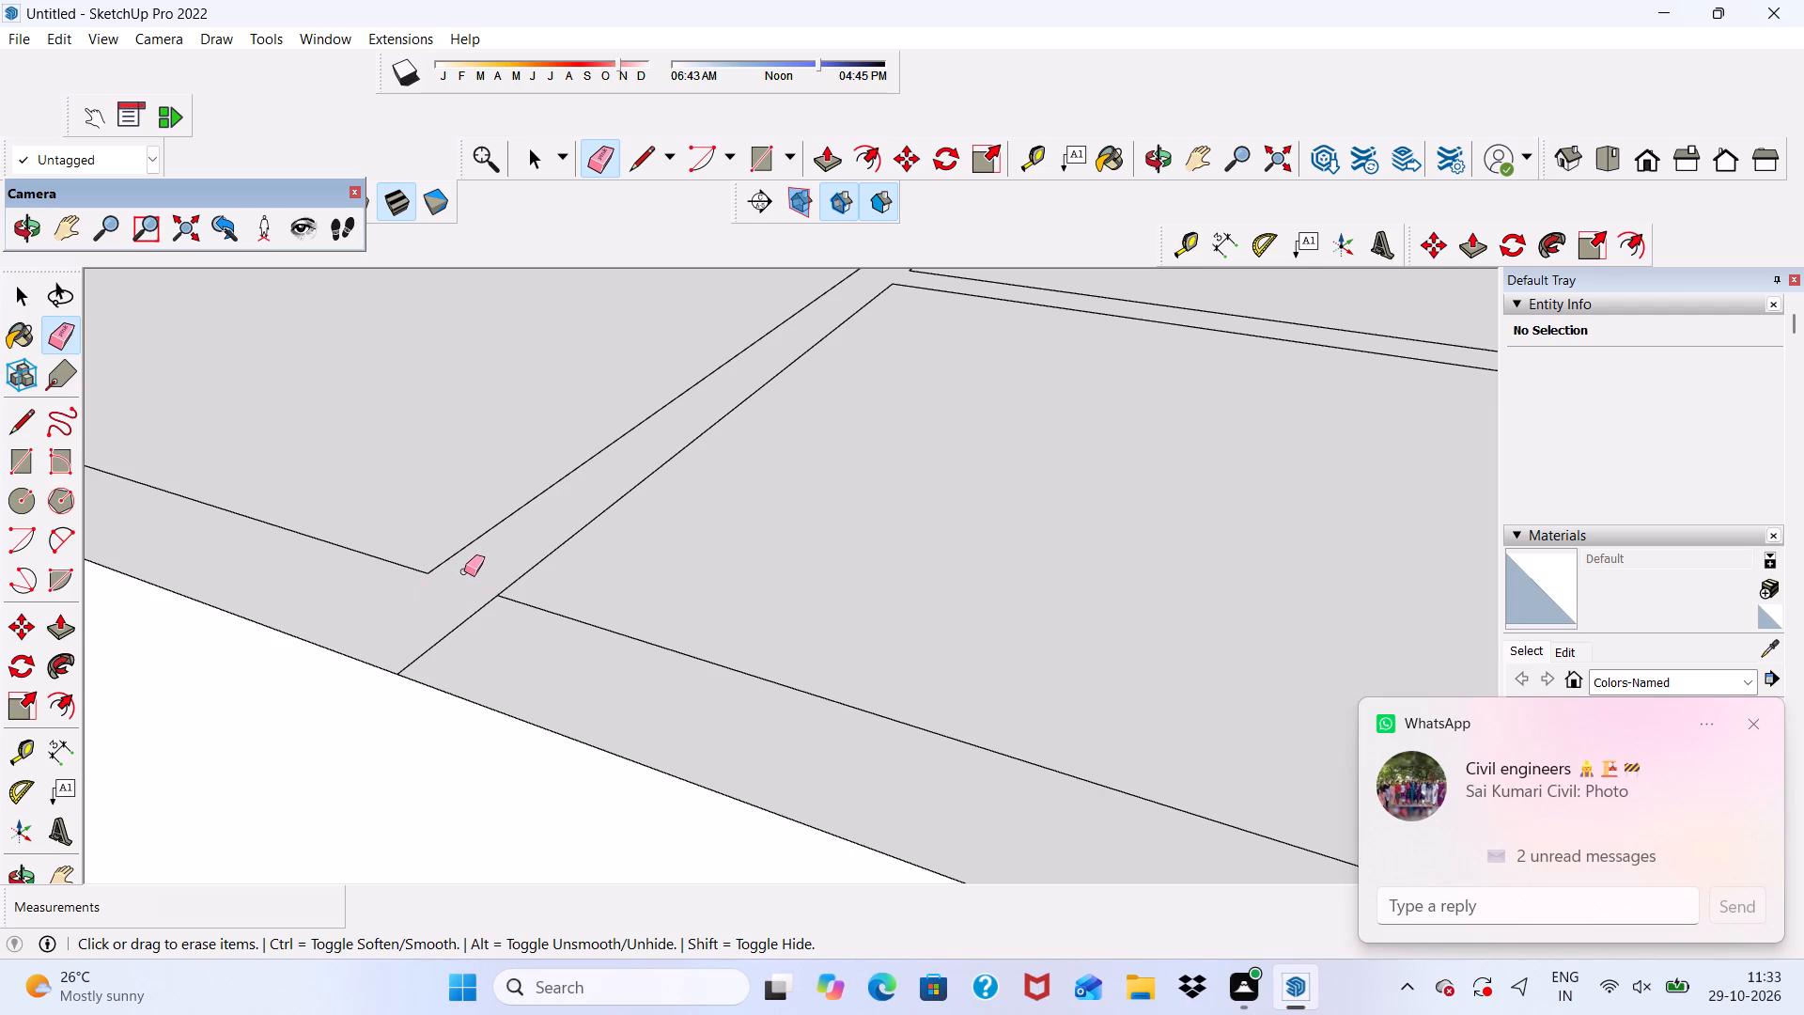
pyautogui.scroll(-2, 451, 519)
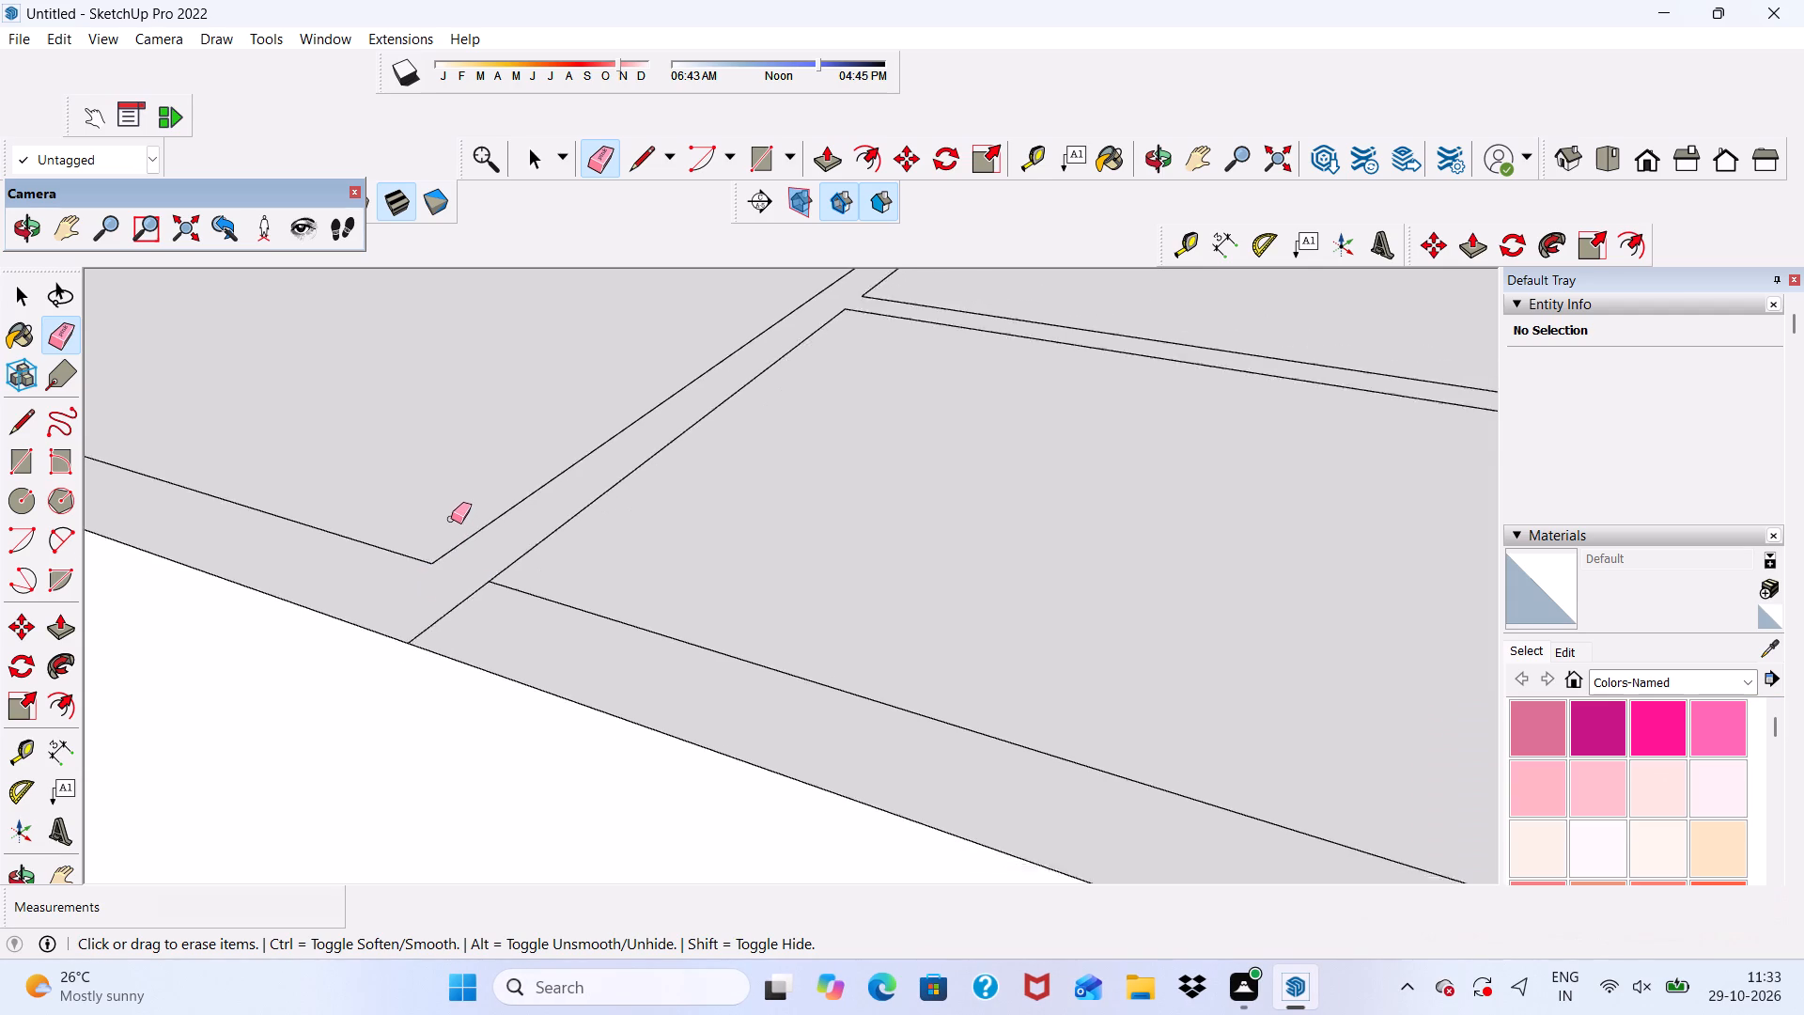
pyautogui.scroll(-10, 451, 519)
pyautogui.scroll(1, 673, 414)
pyautogui.press('space')
# Erase the overlapping line pieces where the crosswise strip meets the side wall band.
pyautogui.scroll(-11, 568, 490)
pyautogui.moveTo(677, 586); pyautogui.dragTo(680, 590, button='middle')
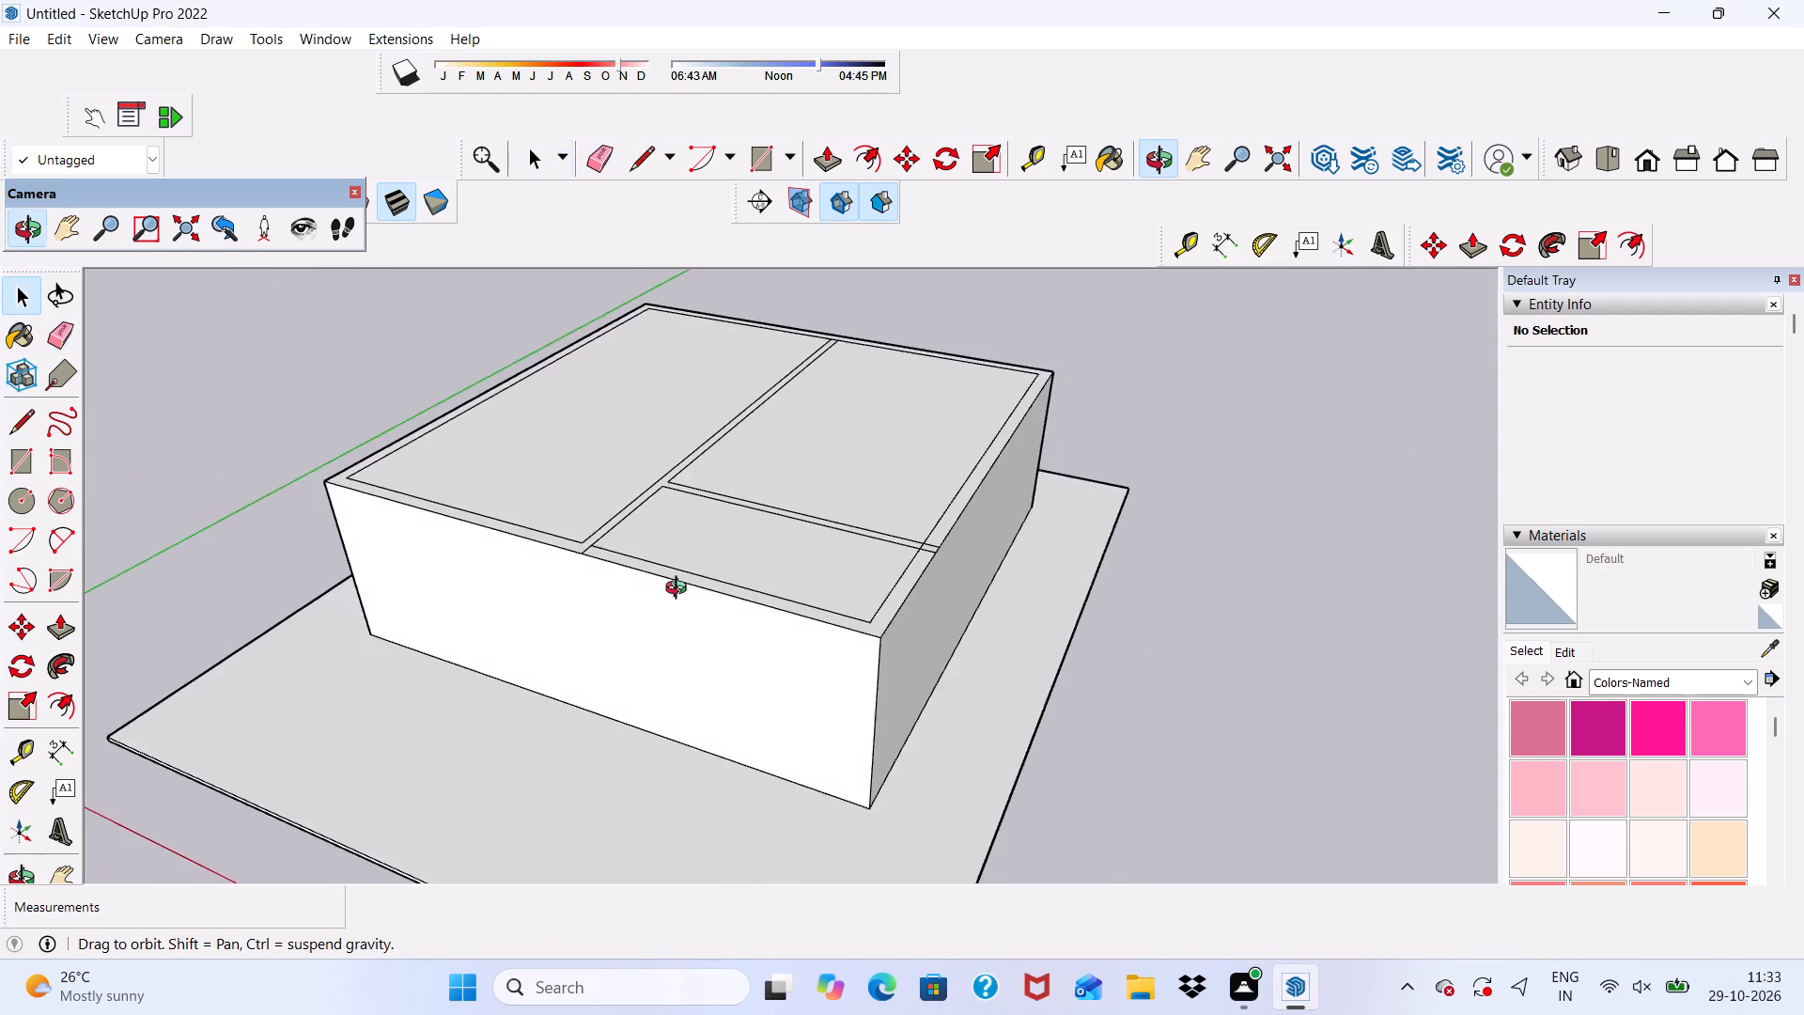
pyautogui.moveTo(680, 590); pyautogui.dragTo(672, 654, button='middle')
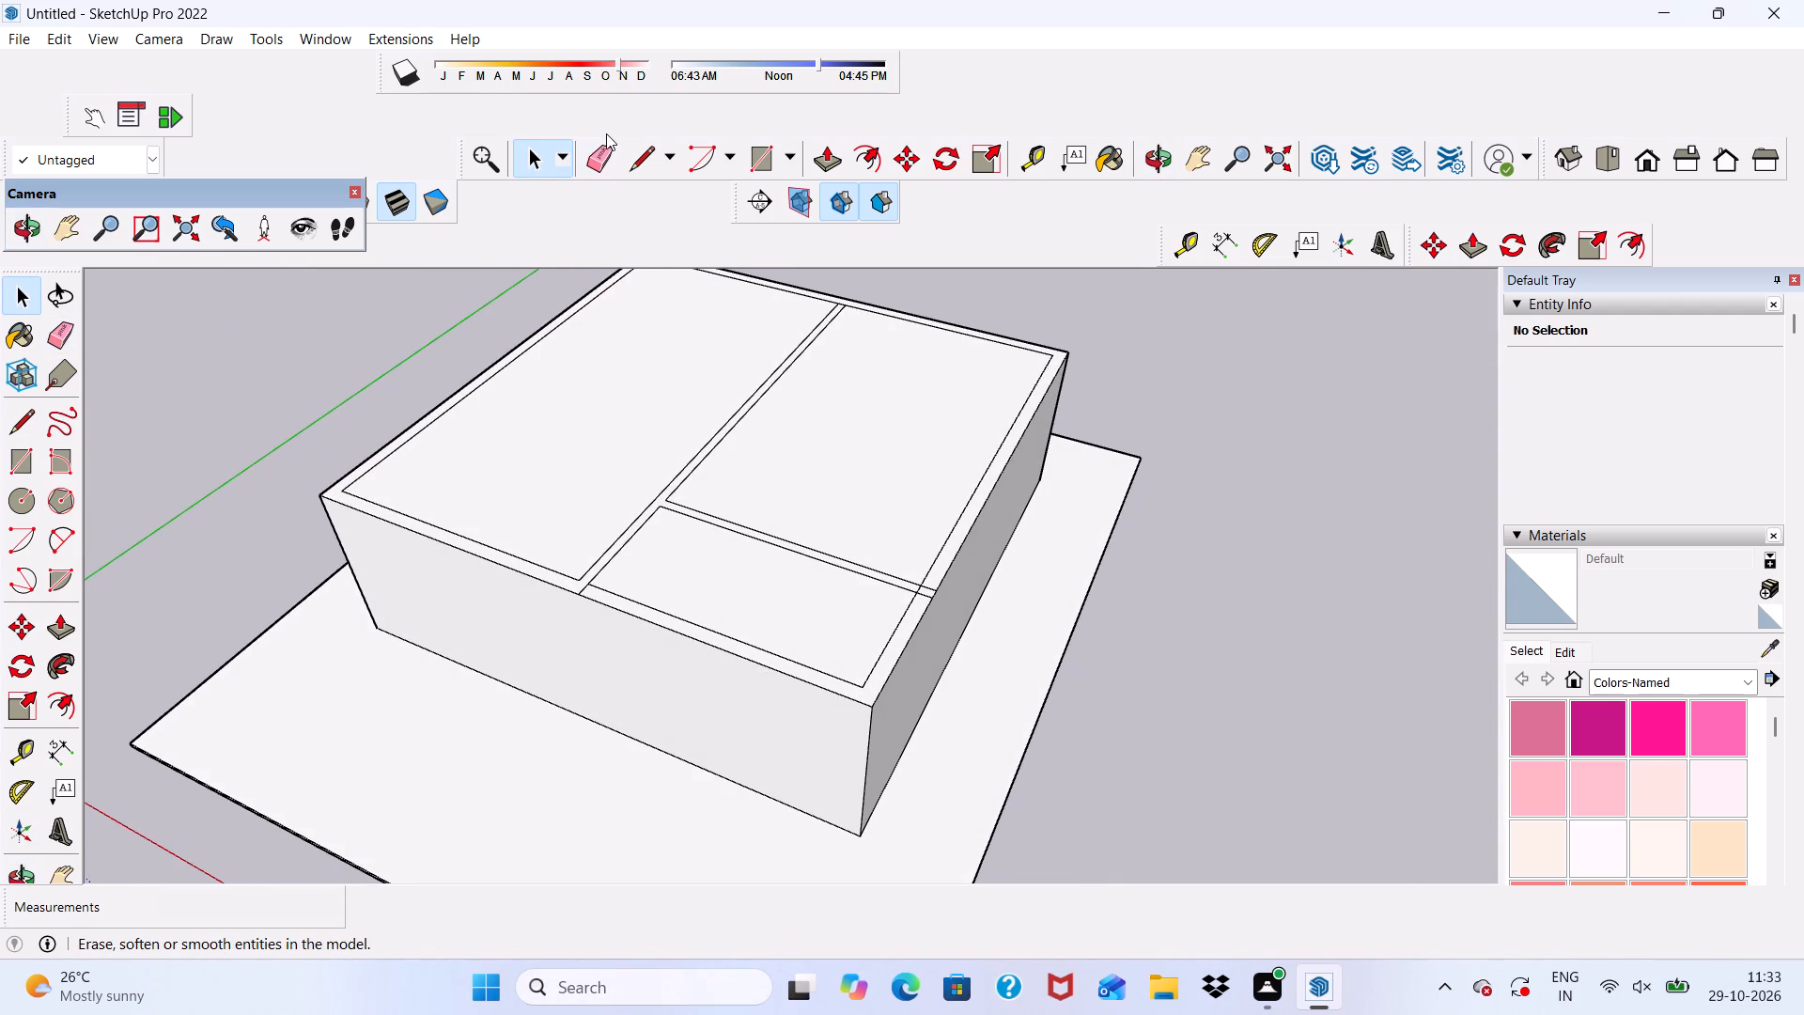
pyautogui.click(606, 133)
pyautogui.scroll(5, 920, 610)
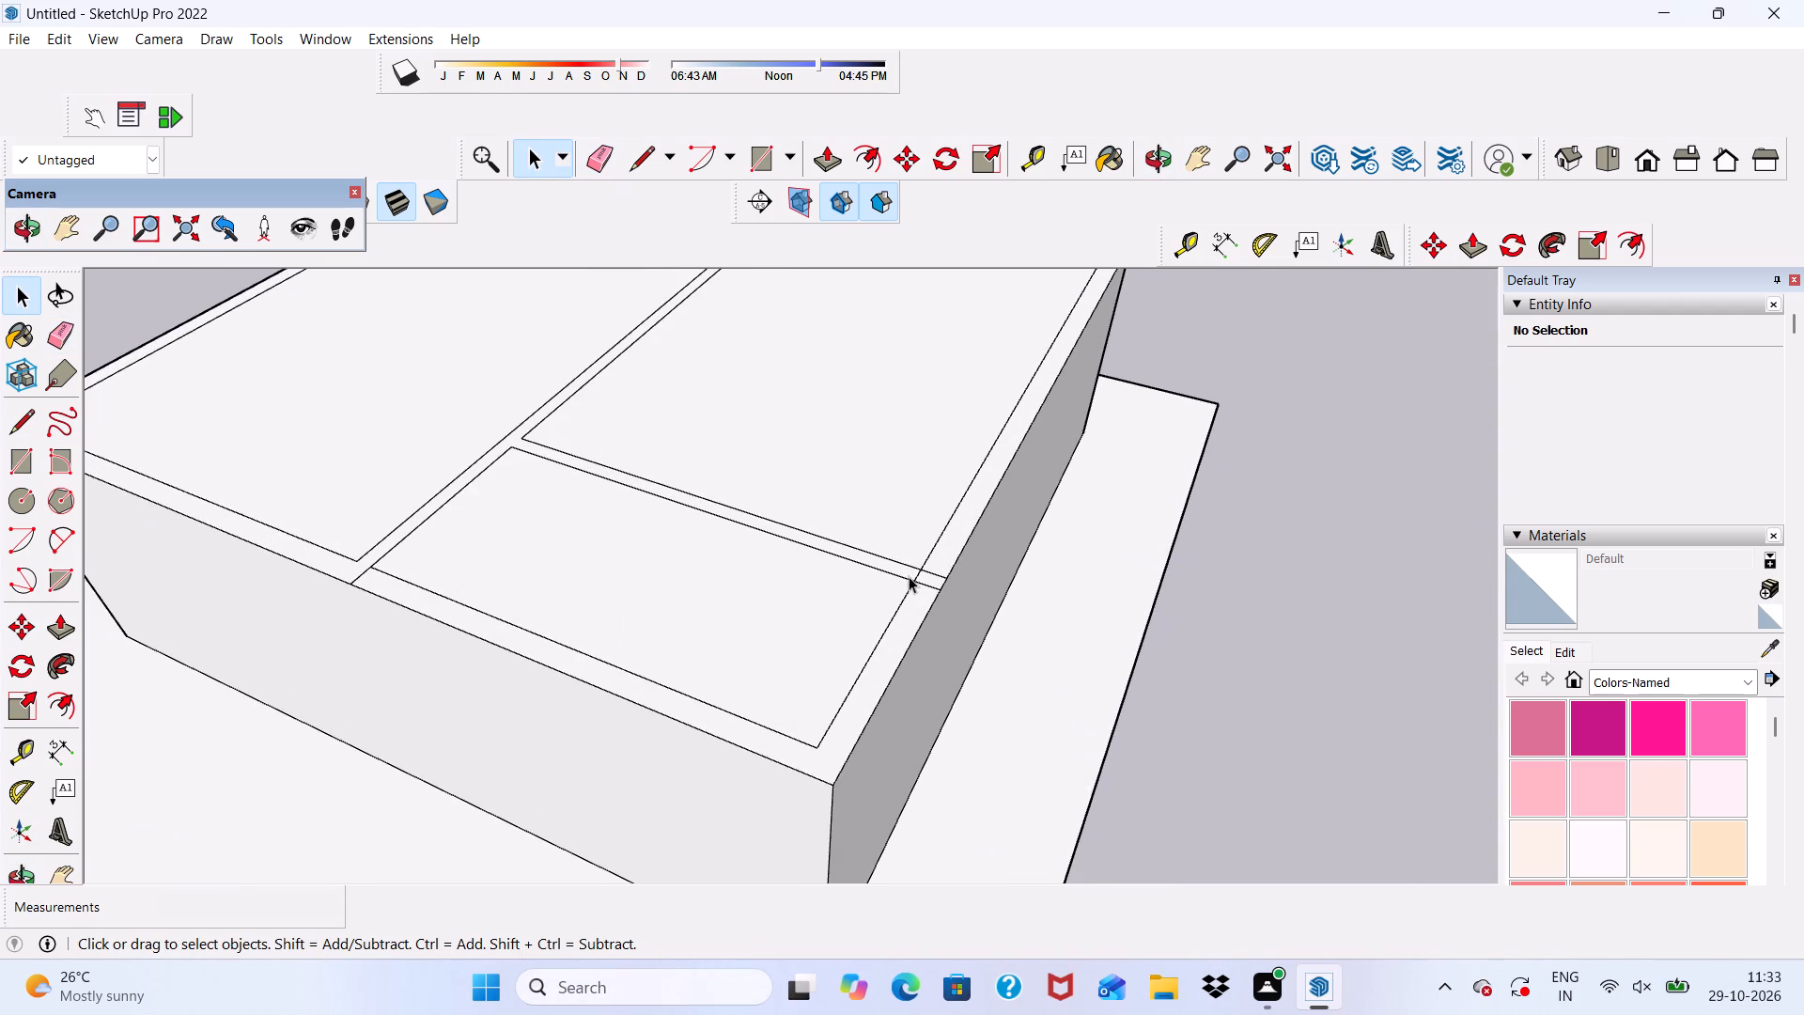
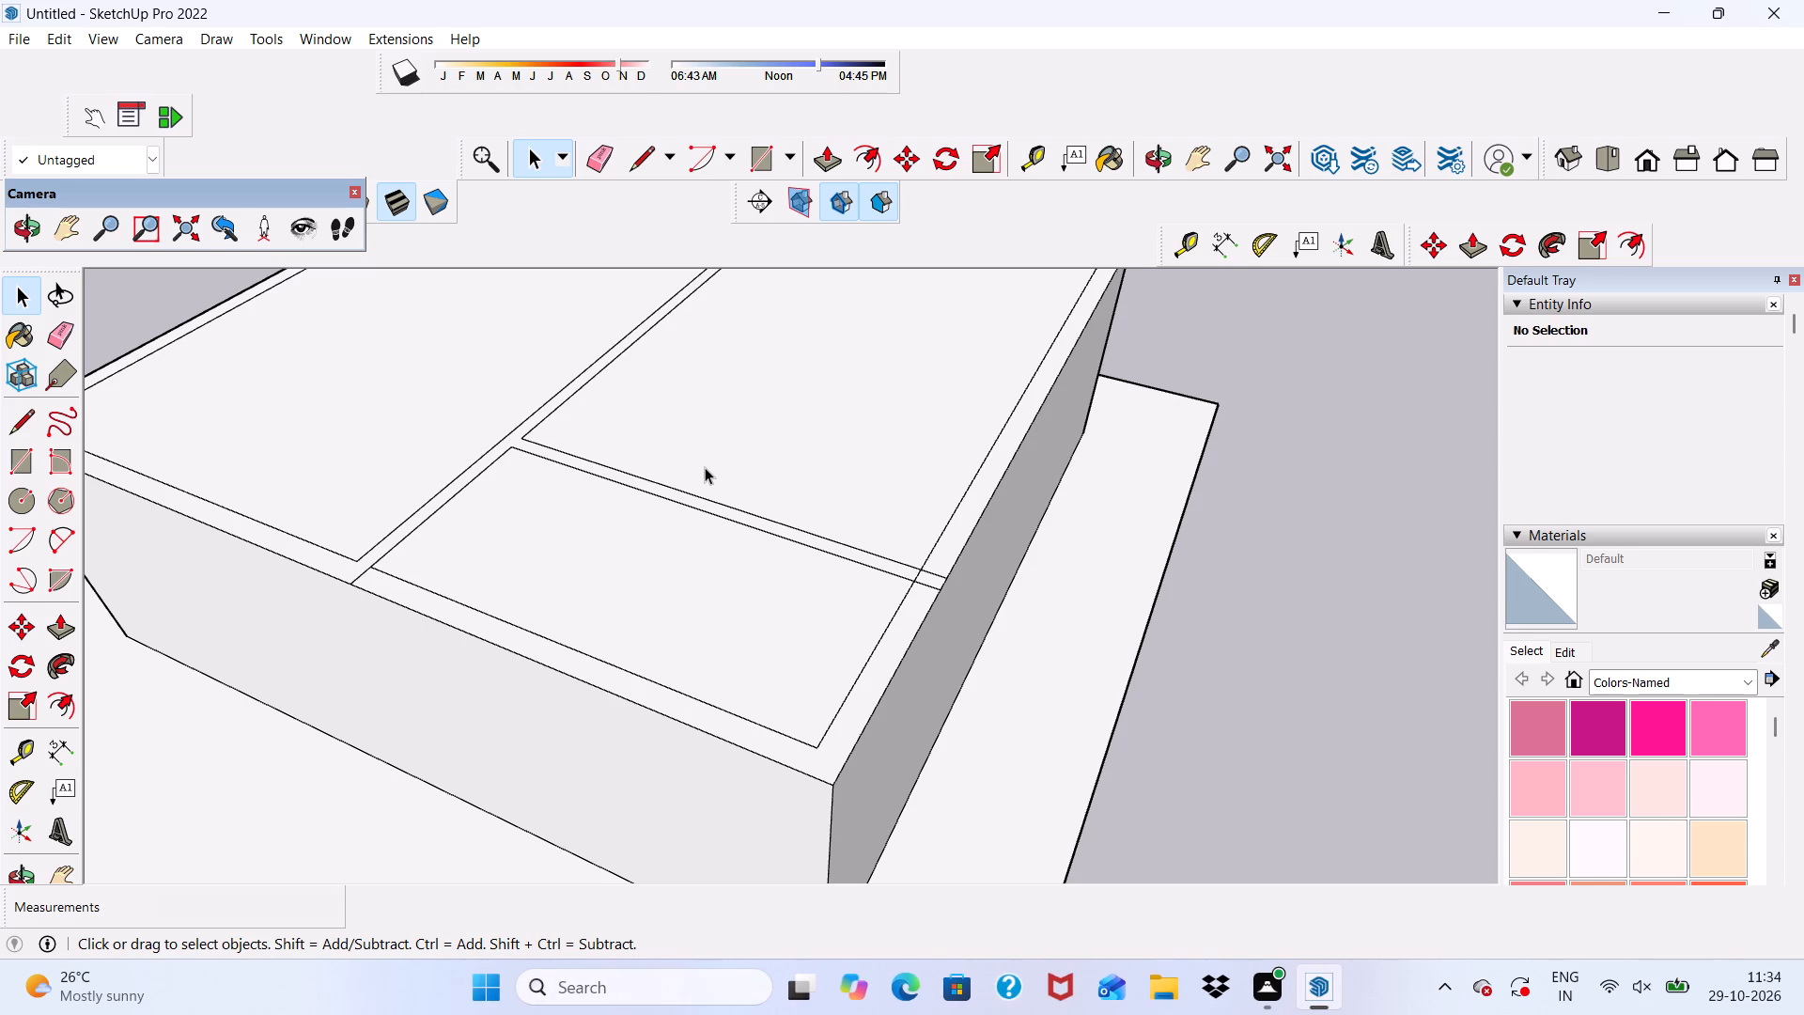
# Erase the crosswise strip's two line pieces across the side wall band and the inner wall segment between the strip lines.
pyautogui.scroll(3, 141, 0)
pyautogui.scroll(-5, 453, 836)
pyautogui.scroll(1, 667, 554)
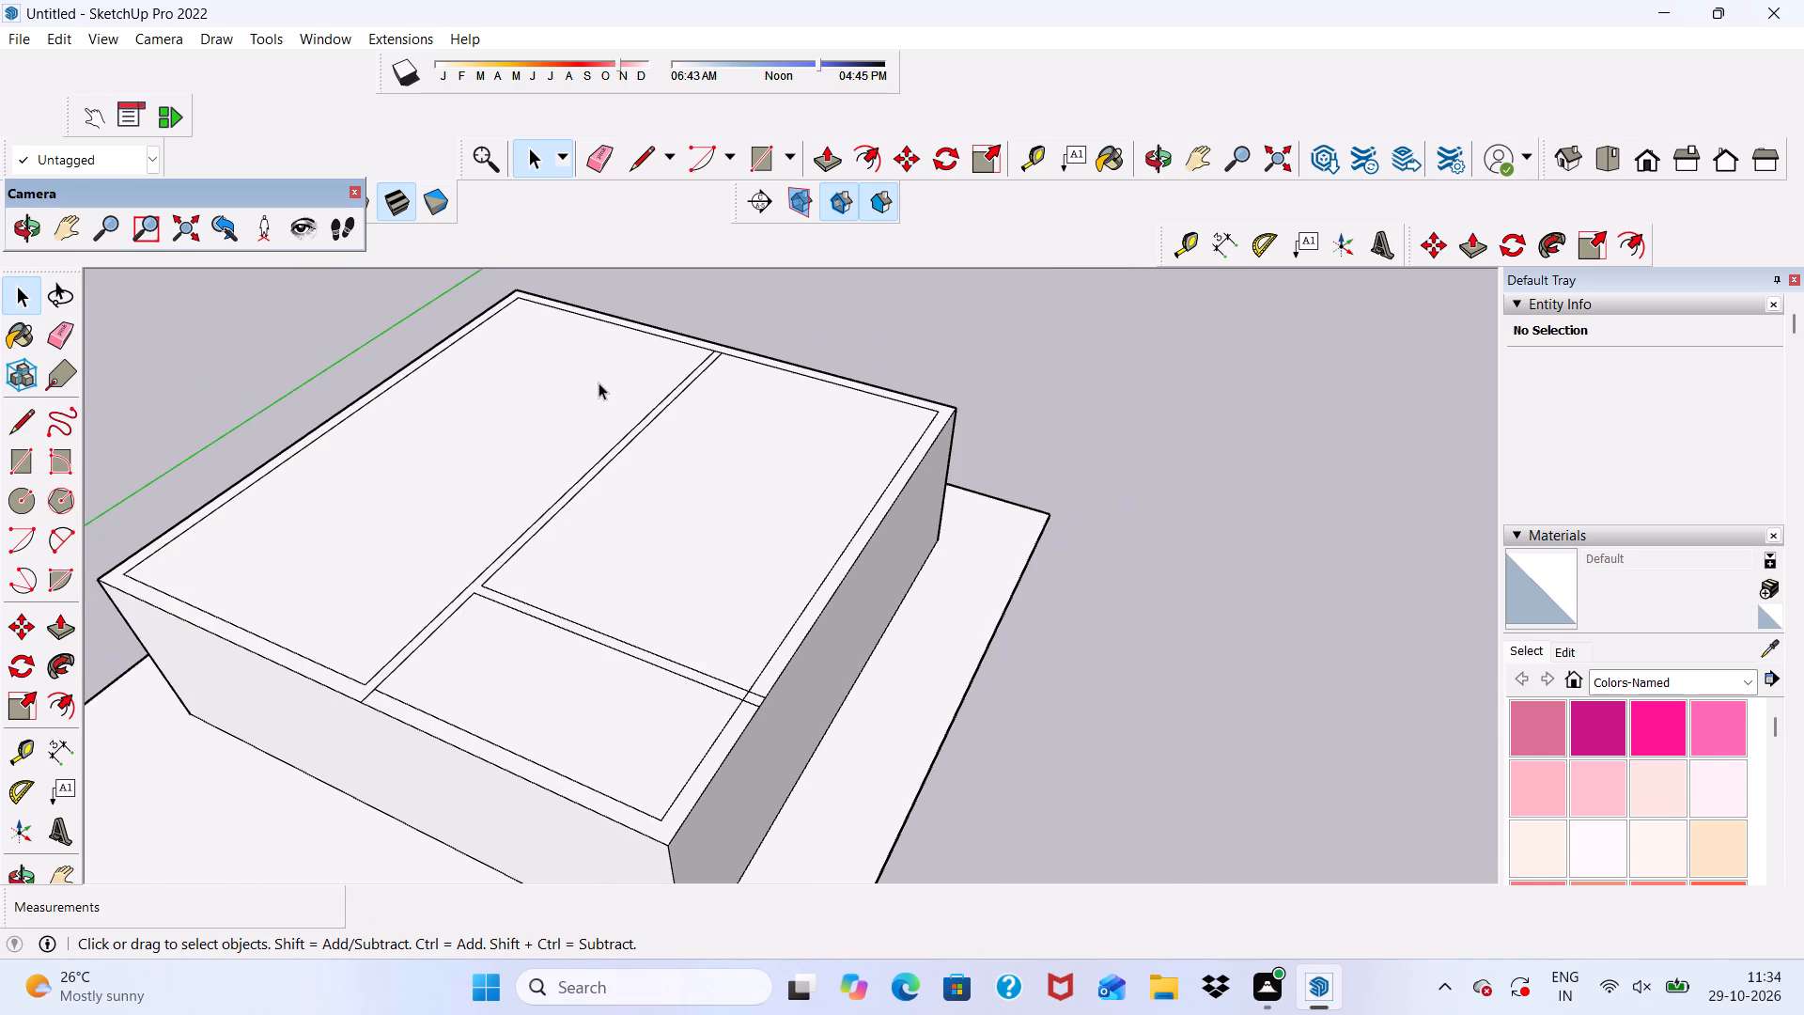
pyautogui.click(600, 158)
pyautogui.scroll(9, 879, 892)
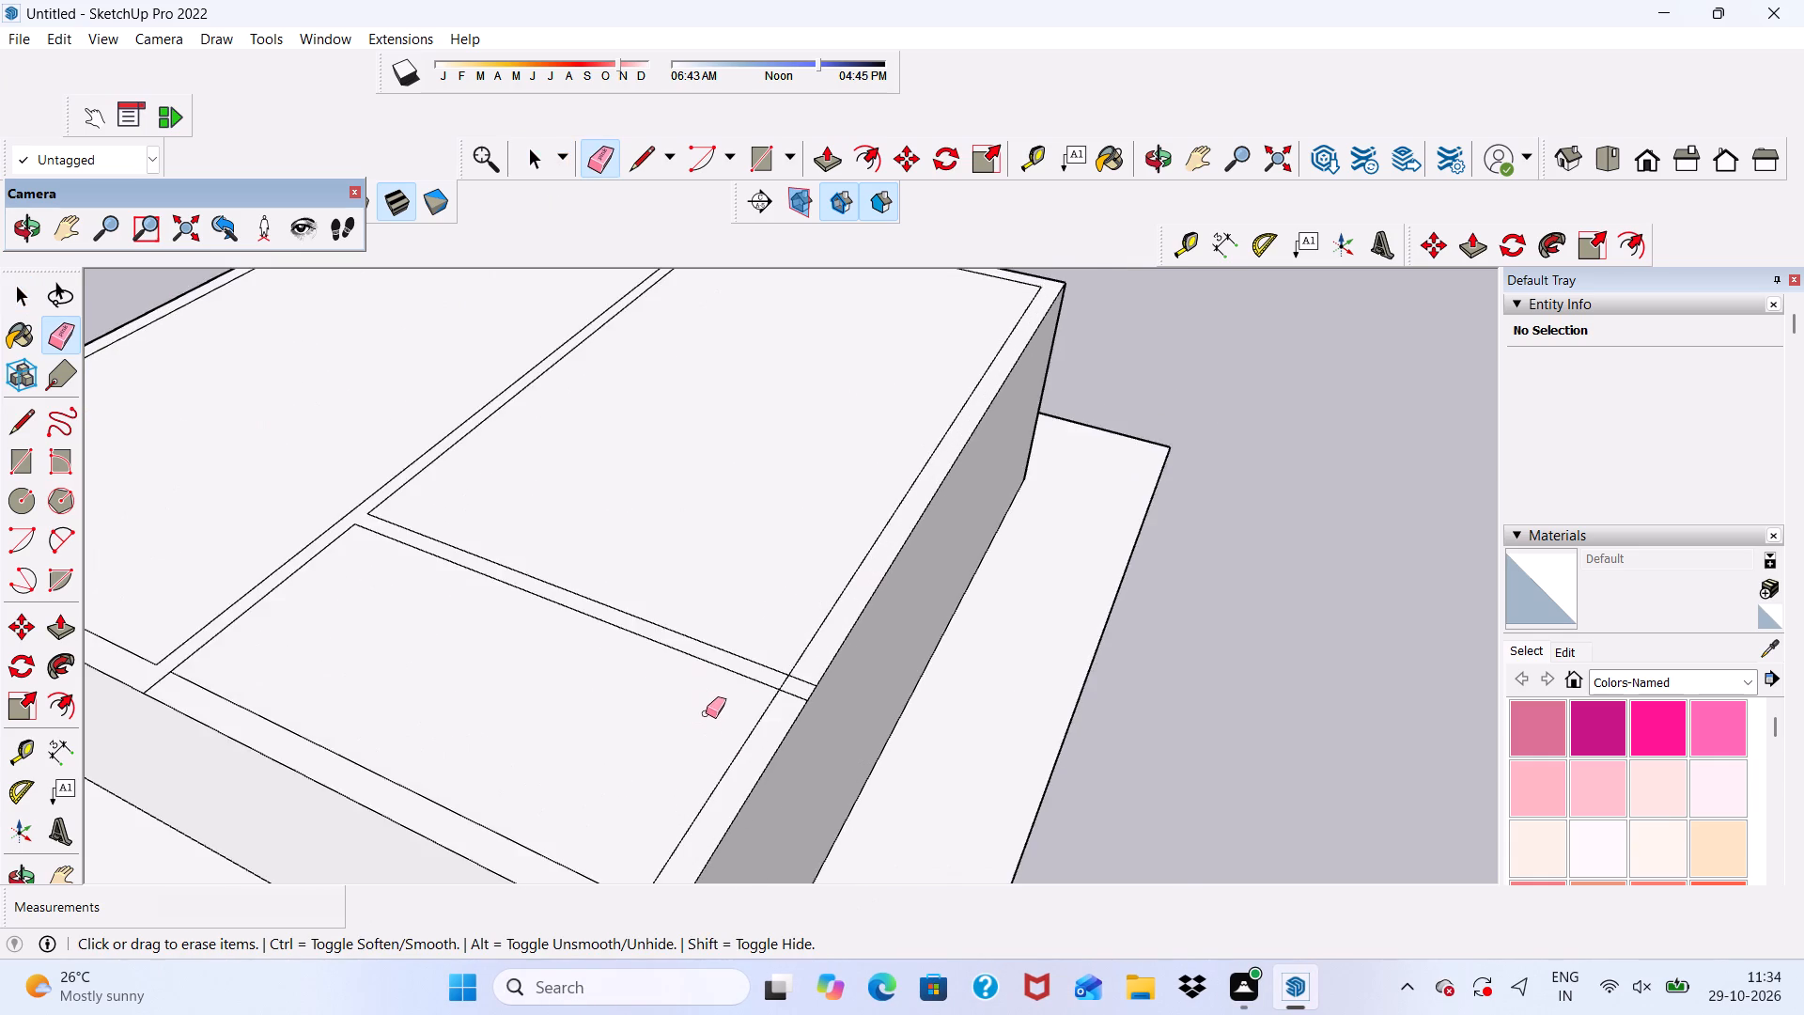
pyautogui.scroll(10, 706, 713)
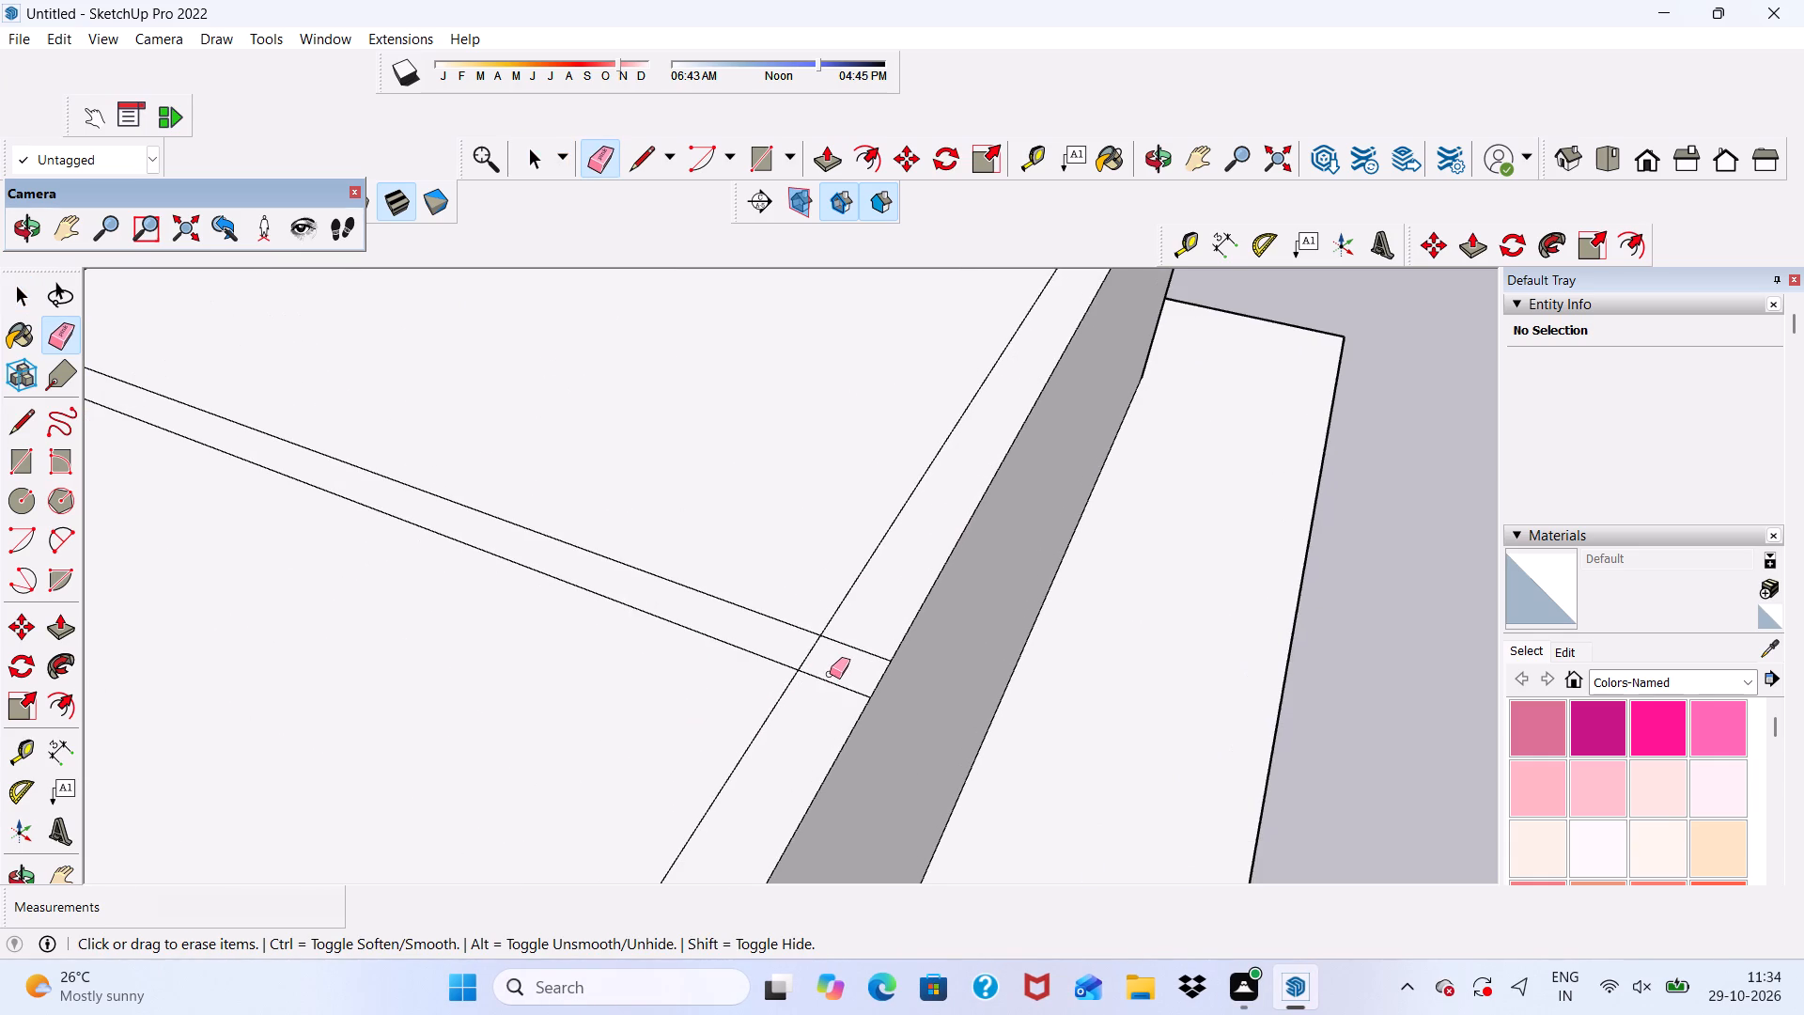
pyautogui.scroll(4, 830, 674)
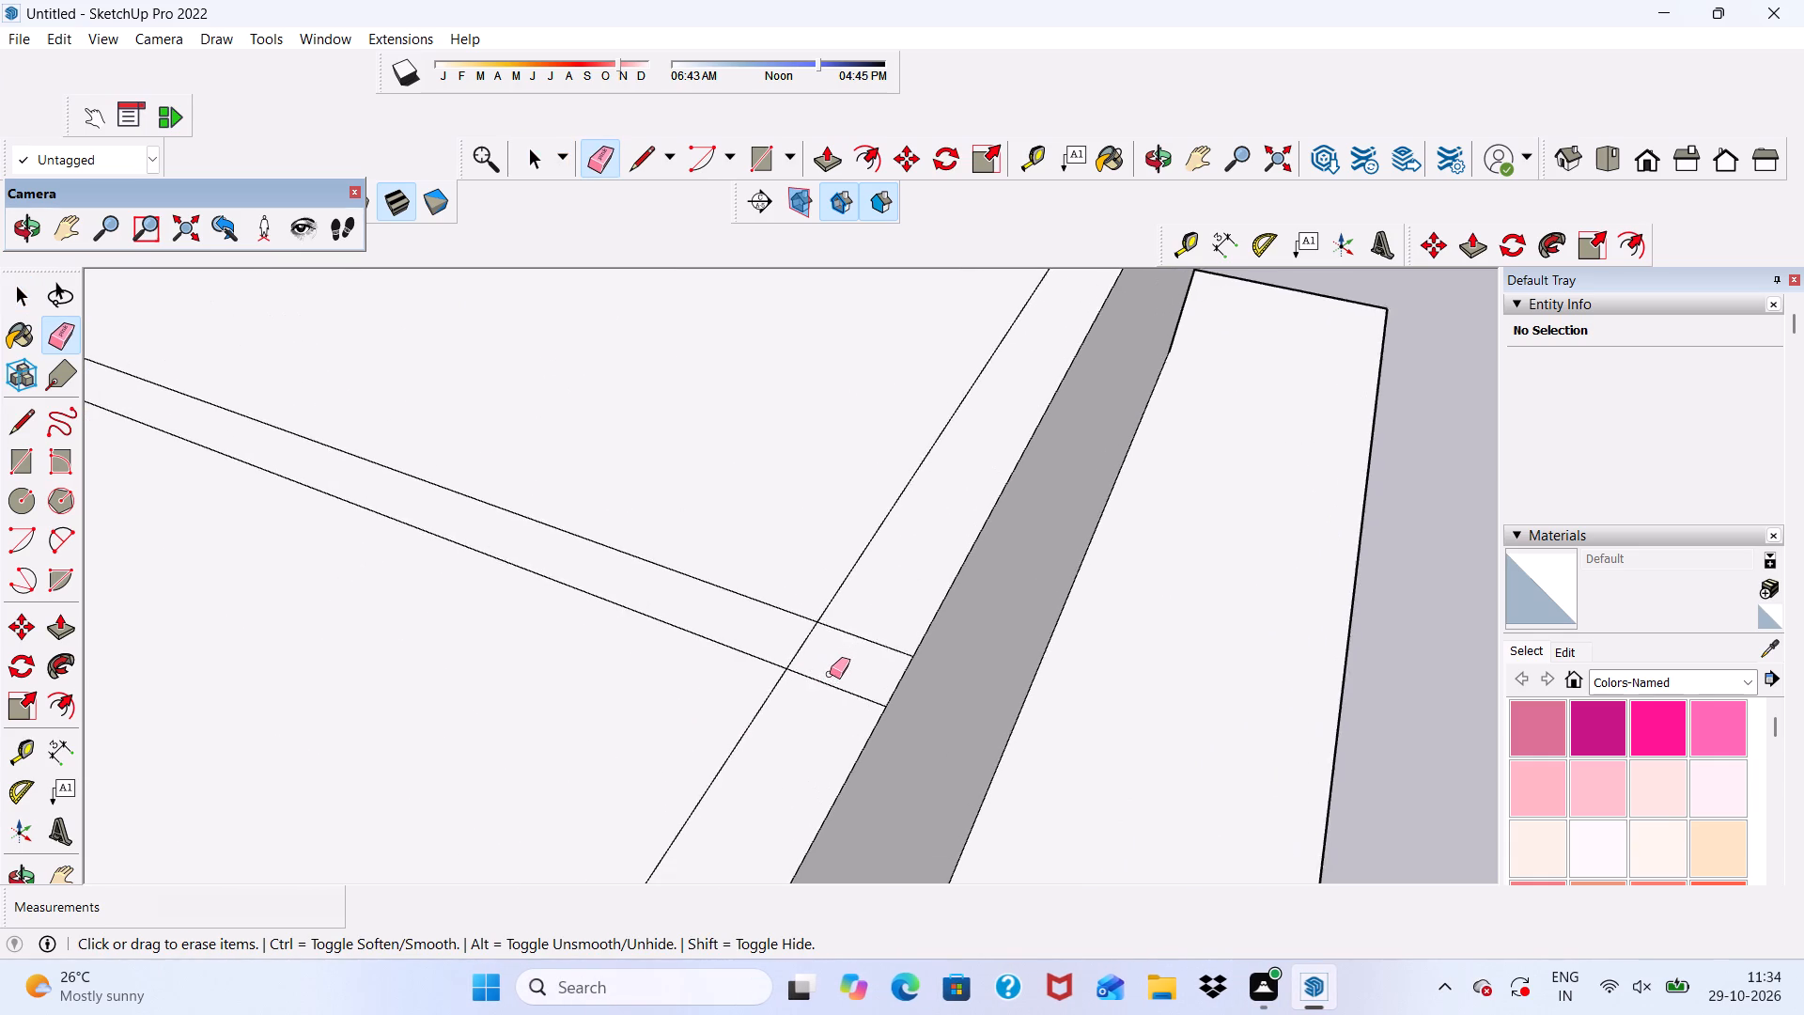
pyautogui.scroll(-7, 826, 670)
pyautogui.scroll(6, 892, 720)
pyautogui.moveTo(838, 617); pyautogui.dragTo(809, 732)
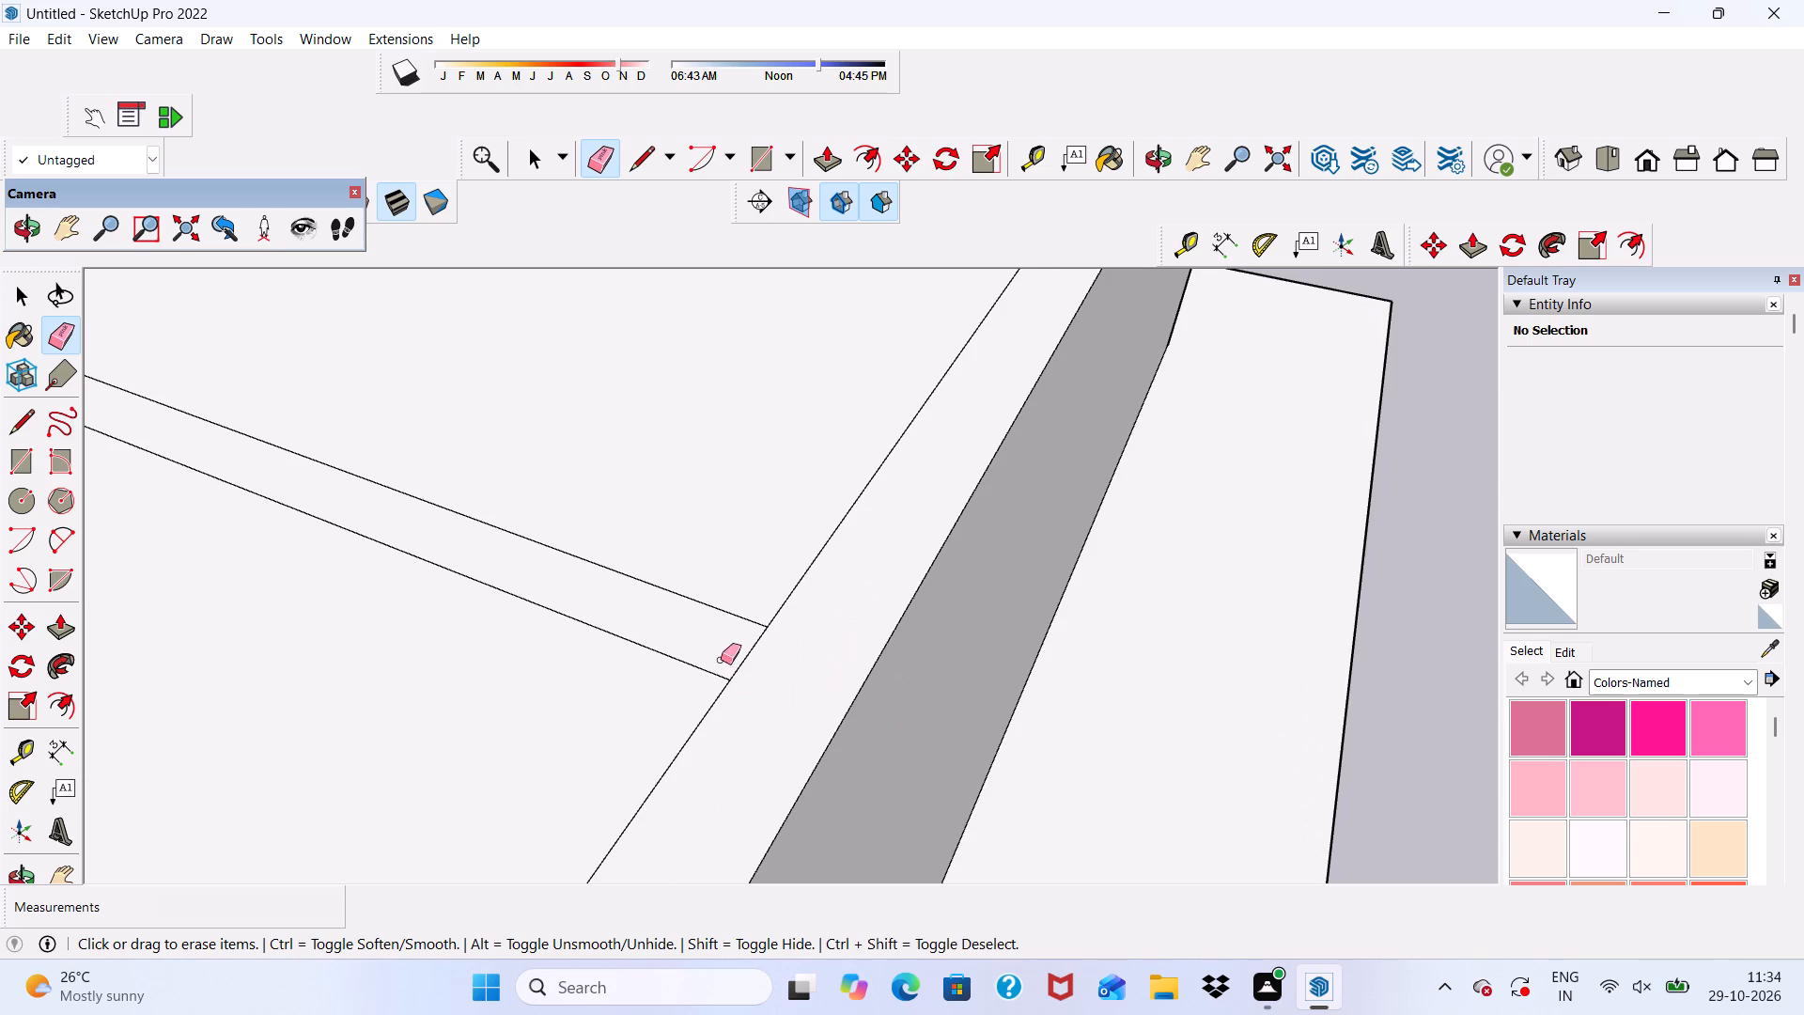
pyautogui.moveTo(721, 660); pyautogui.dragTo(741, 664)
# Draw a 9" line from the front room's inner corner by the side wall across the front wall band to the front edge.
pyautogui.click(648, 153)
pyautogui.scroll(-5, 705, 226)
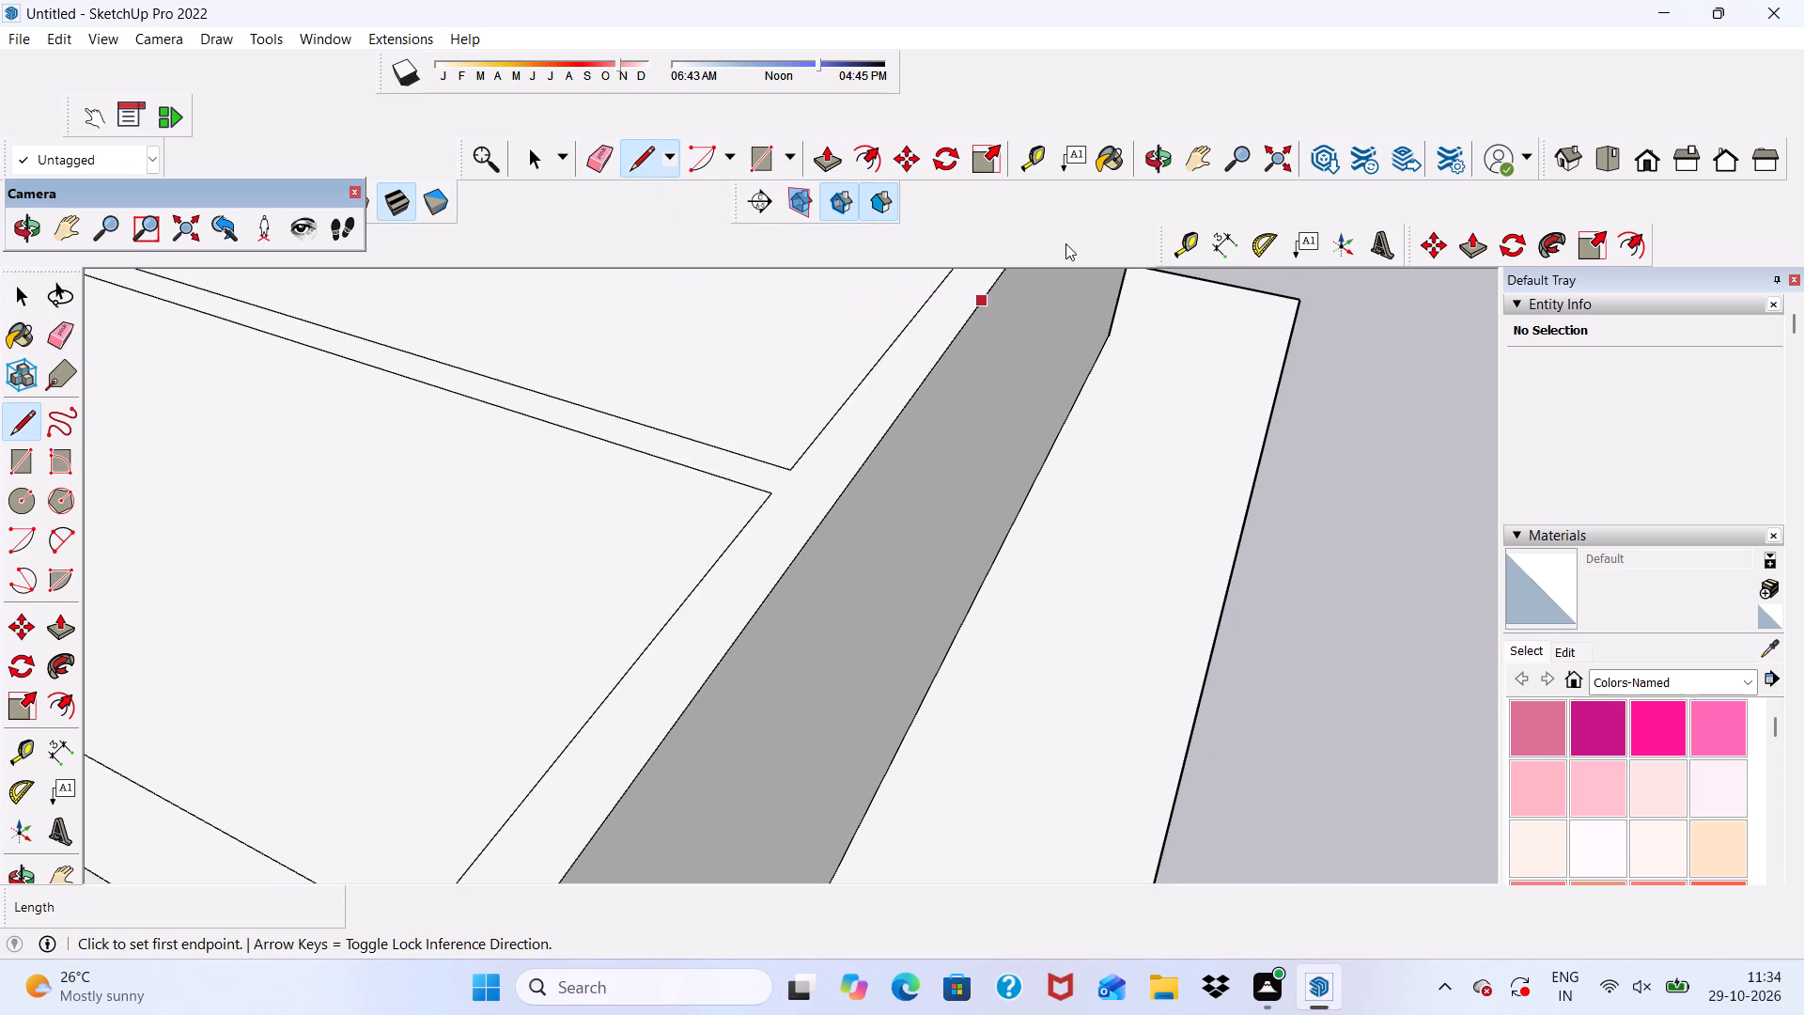
pyautogui.scroll(-7, 1065, 243)
pyautogui.scroll(5, 653, 800)
pyautogui.scroll(4, 792, 596)
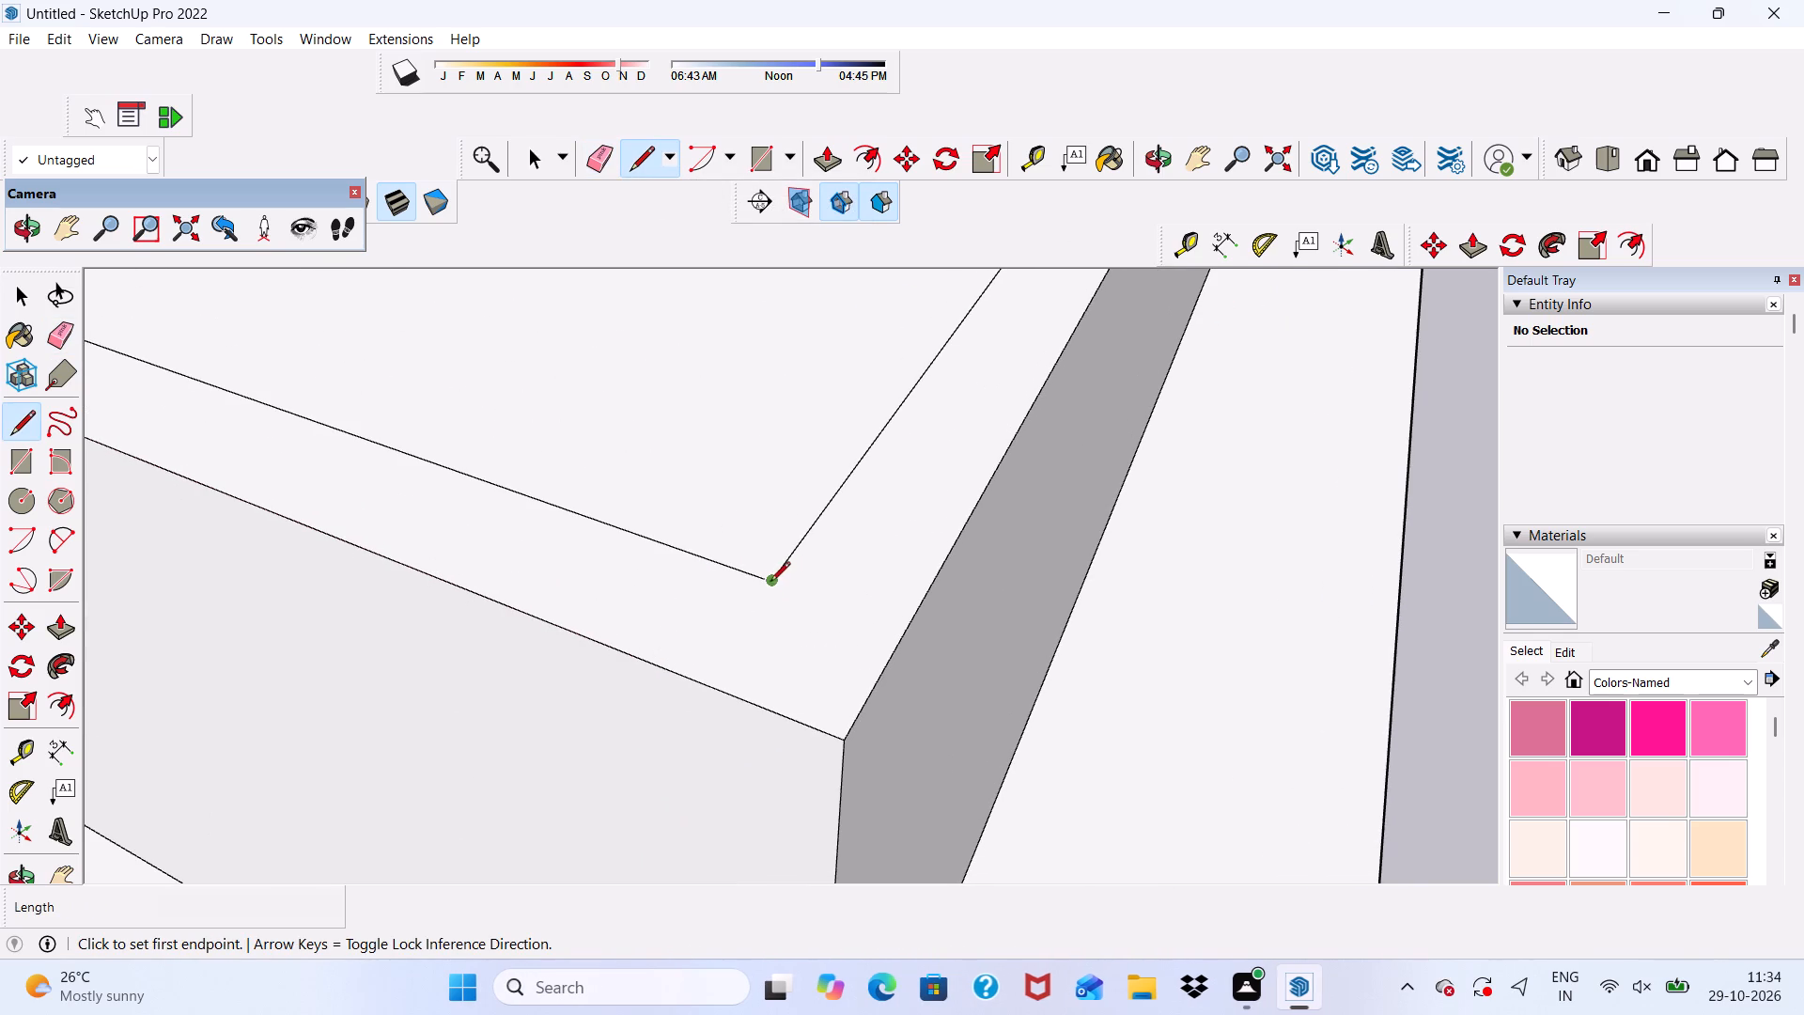
pyautogui.click(770, 583)
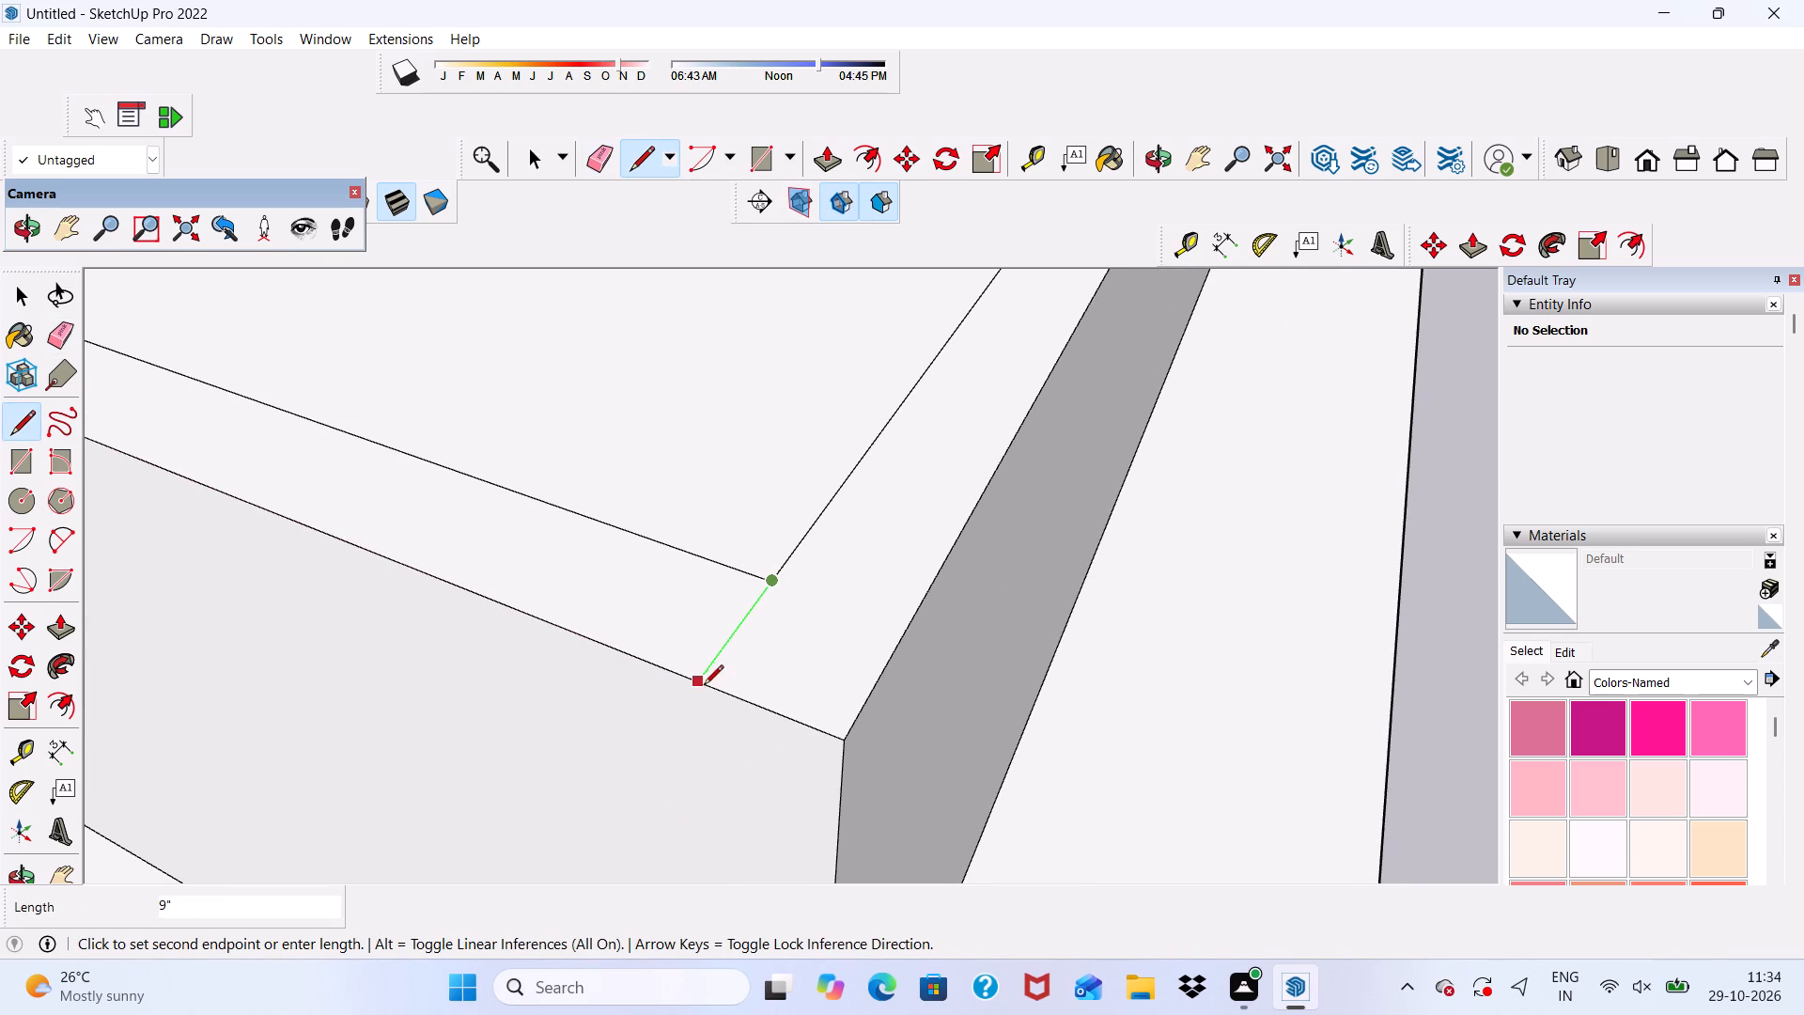
pyautogui.click(697, 685)
pyautogui.press('space')
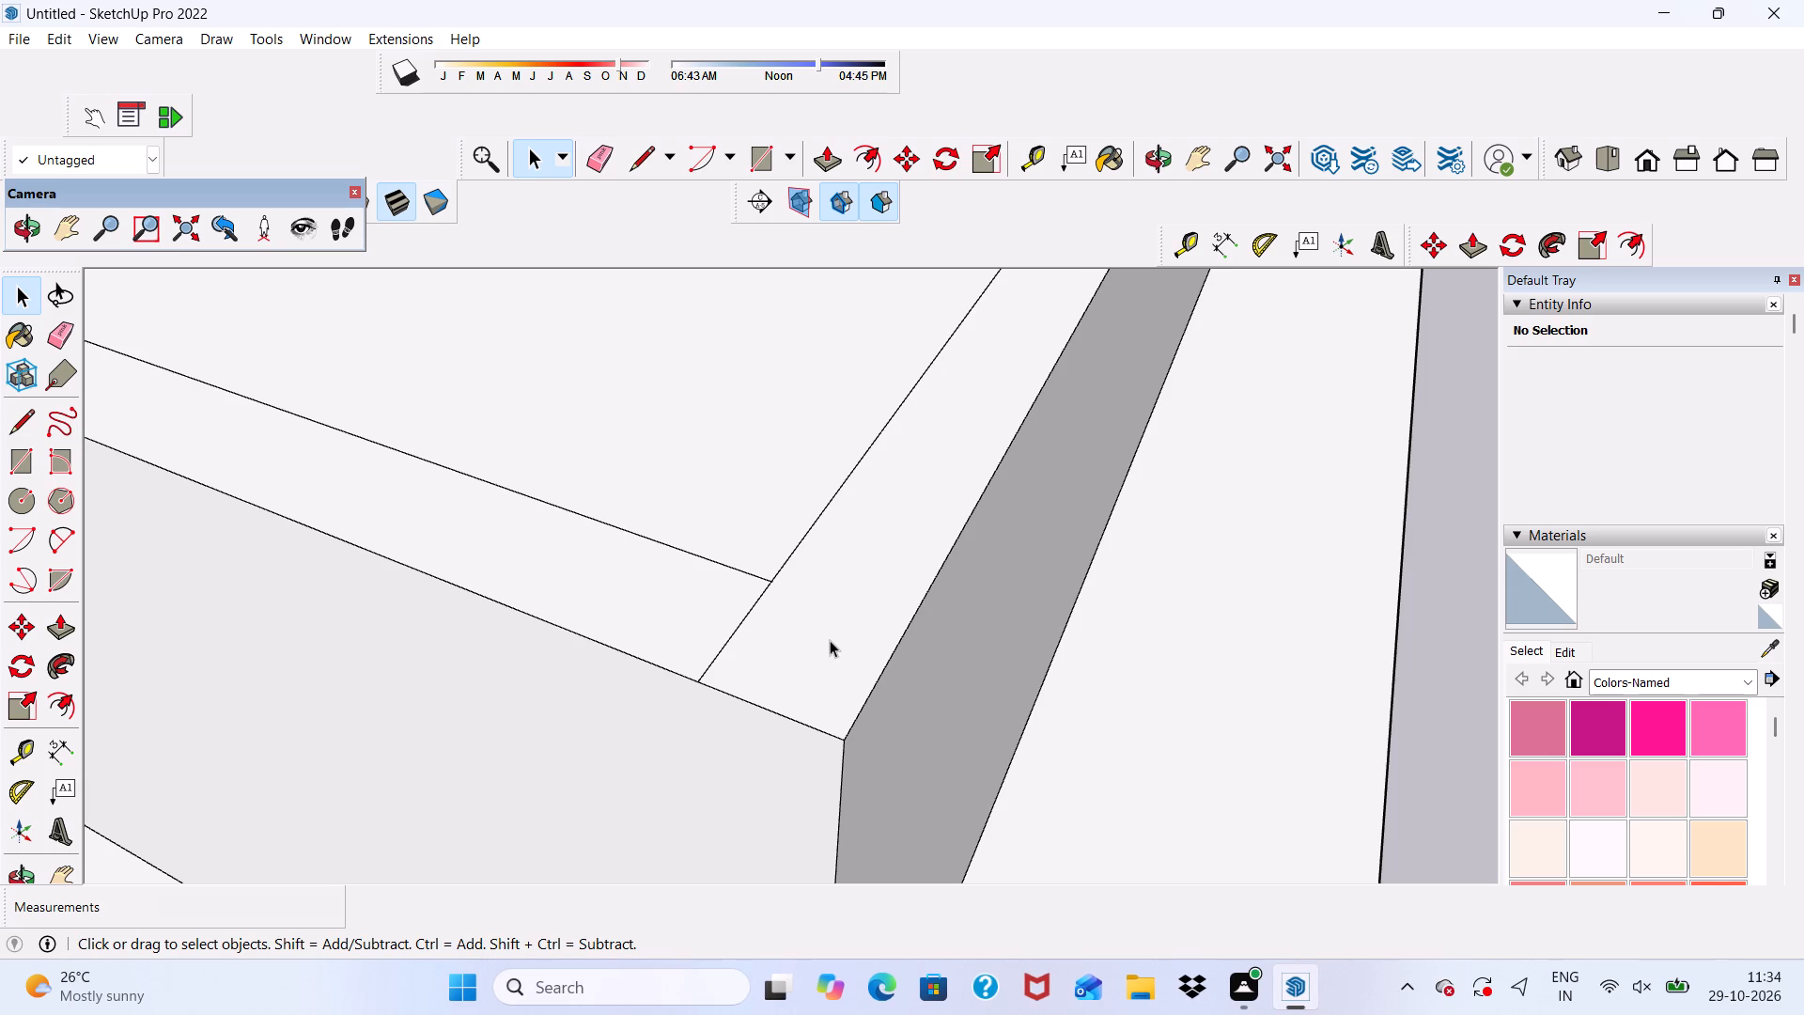
# Push/Pull the connected wall and partition face up 10', leaving the front band of the small front room unraised.
pyautogui.scroll(-5, 782, 664)
pyautogui.scroll(-4, 821, 596)
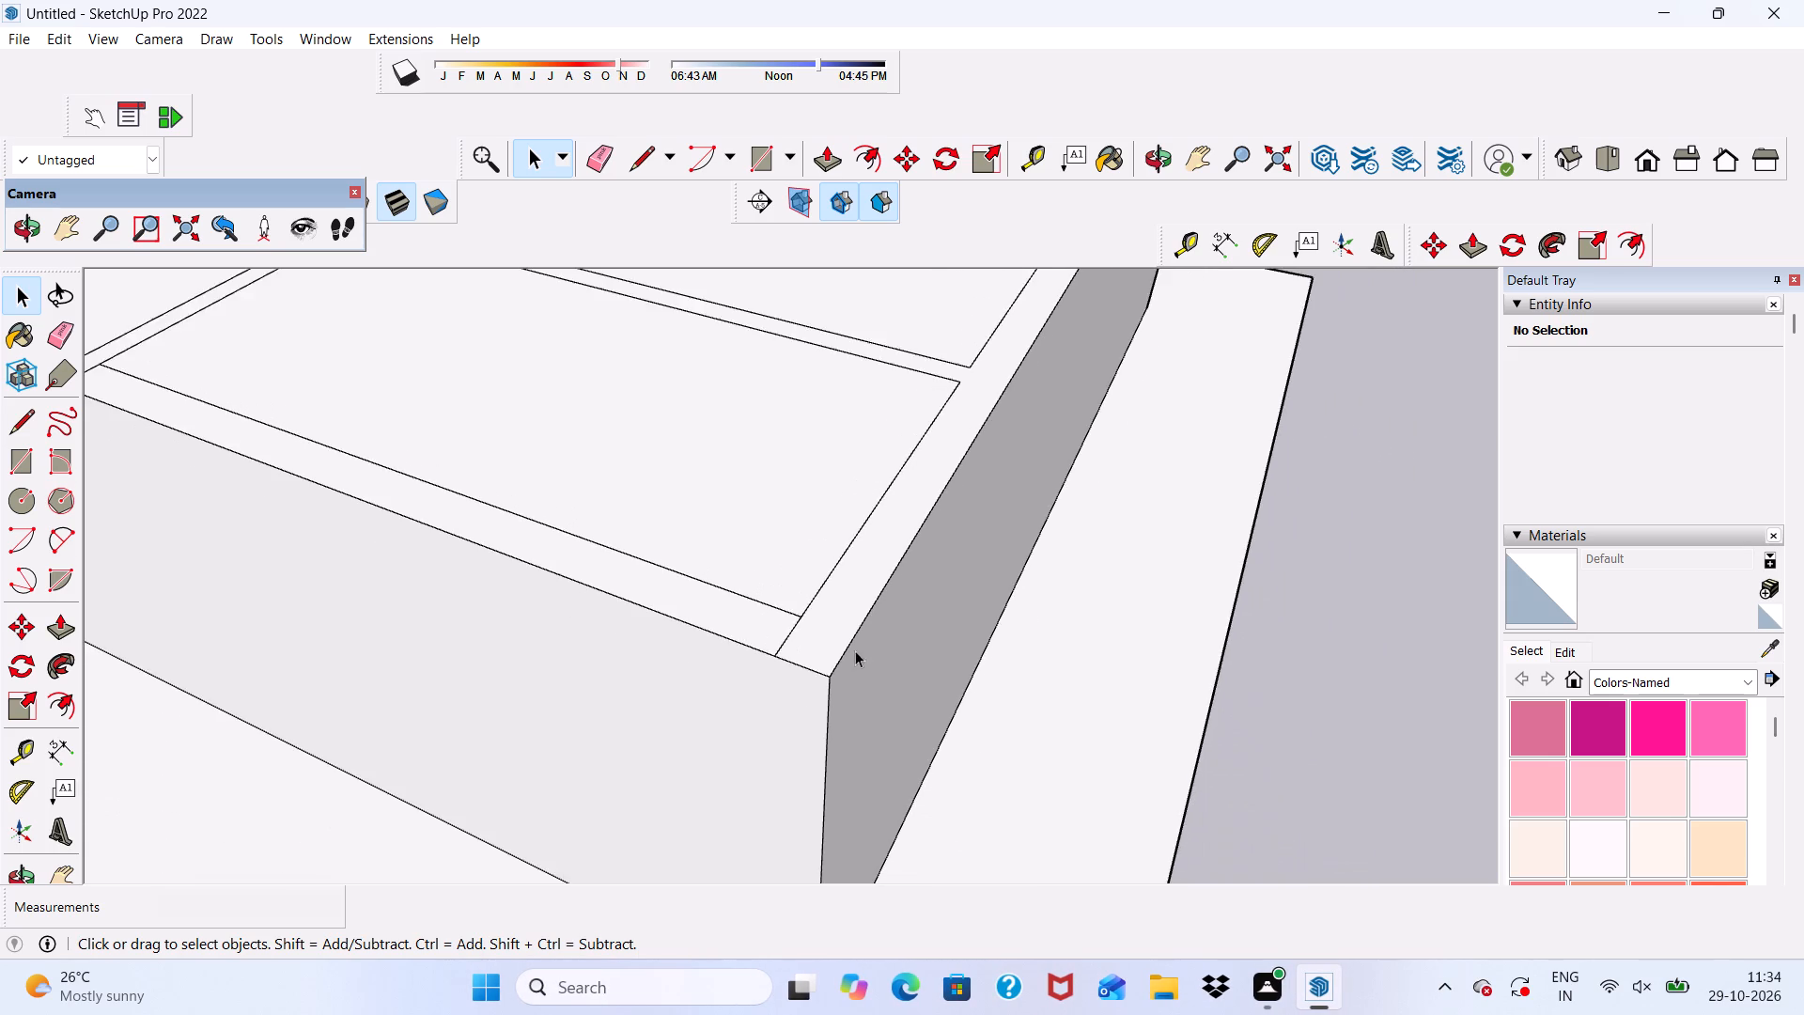
pyautogui.scroll(-10, 855, 650)
pyautogui.scroll(6, 606, 499)
pyautogui.scroll(5, 452, 514)
pyautogui.click(444, 518)
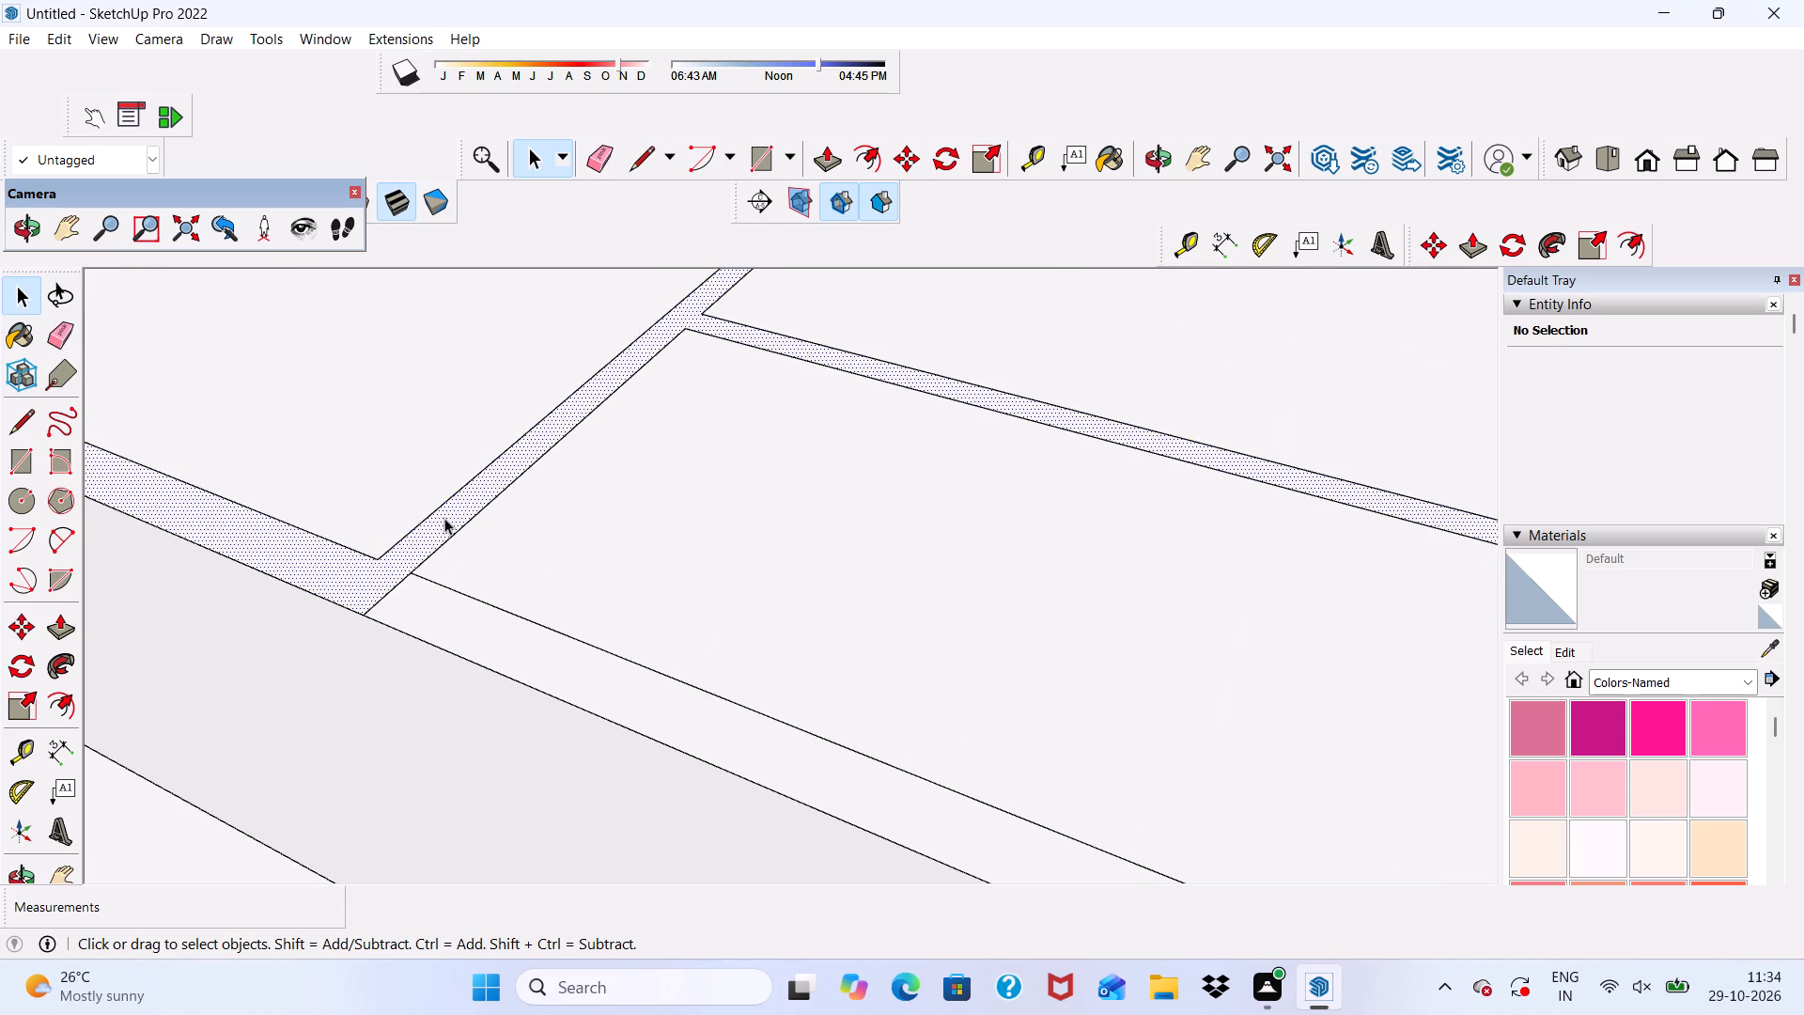
pyautogui.scroll(-14, 443, 518)
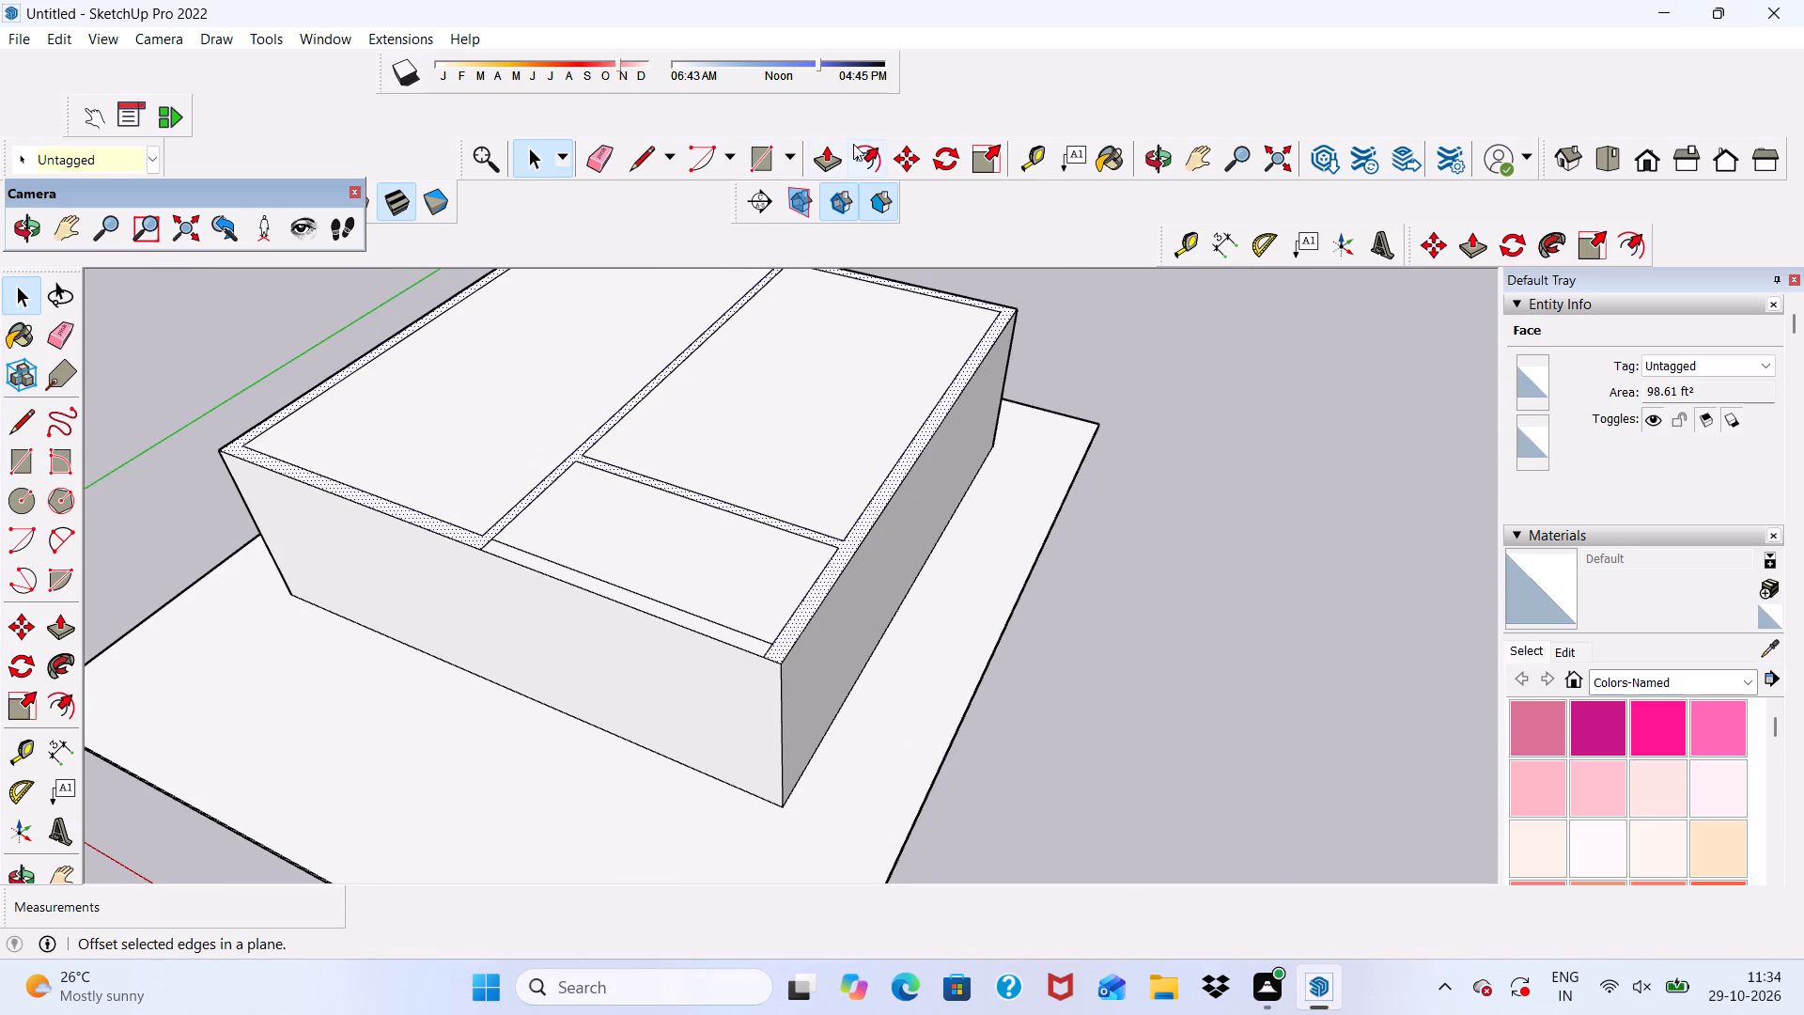
pyautogui.click(831, 141)
pyautogui.scroll(10, 528, 508)
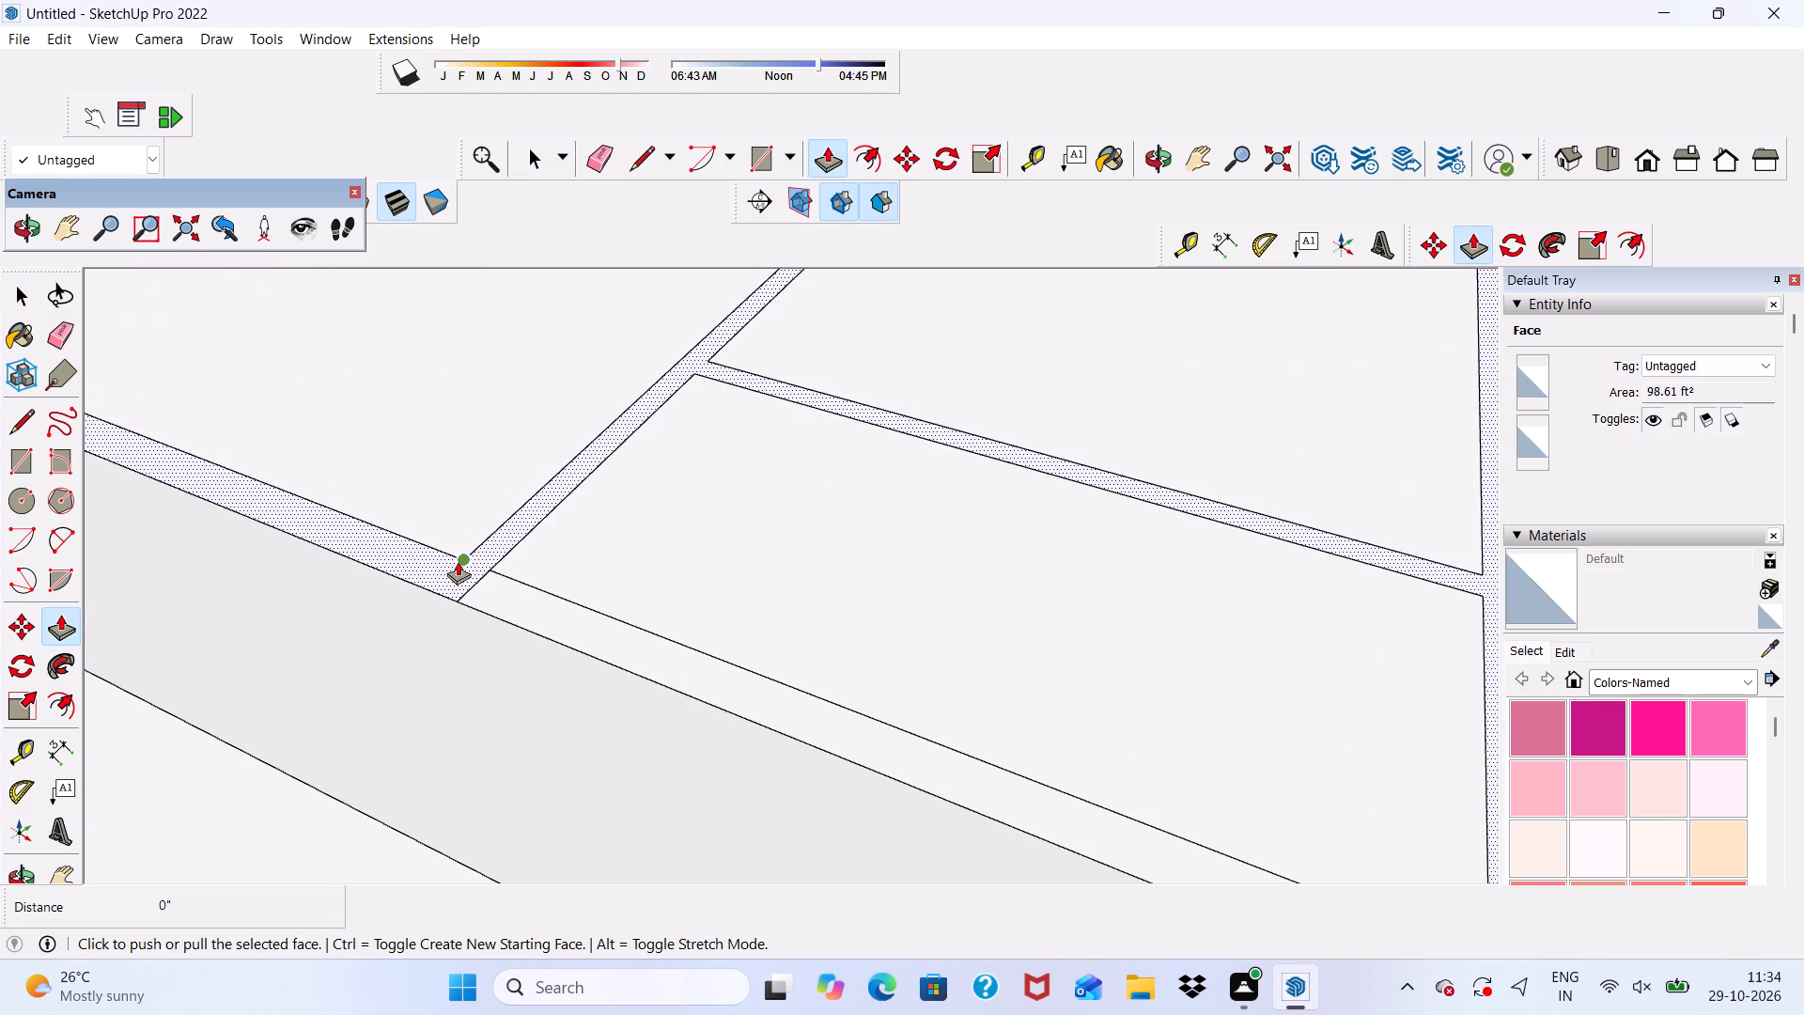
pyautogui.click(458, 561)
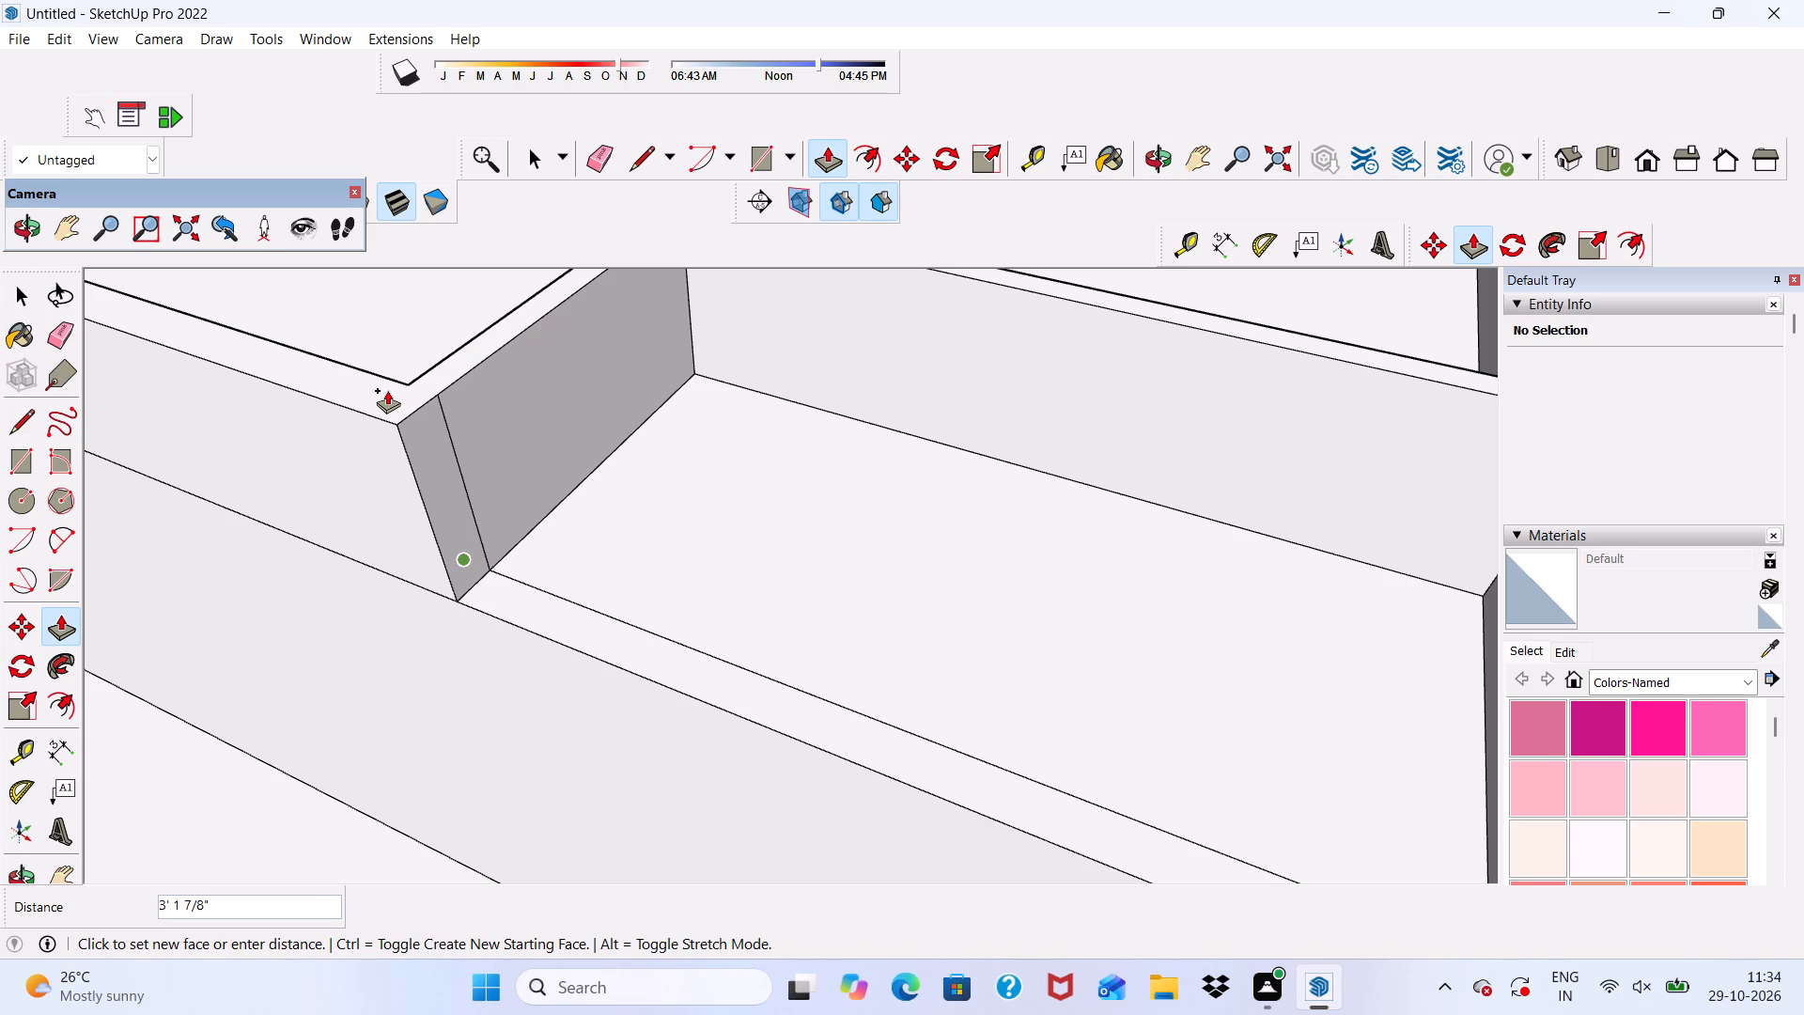
pyautogui.write("10'")
pyautogui.press('Return')
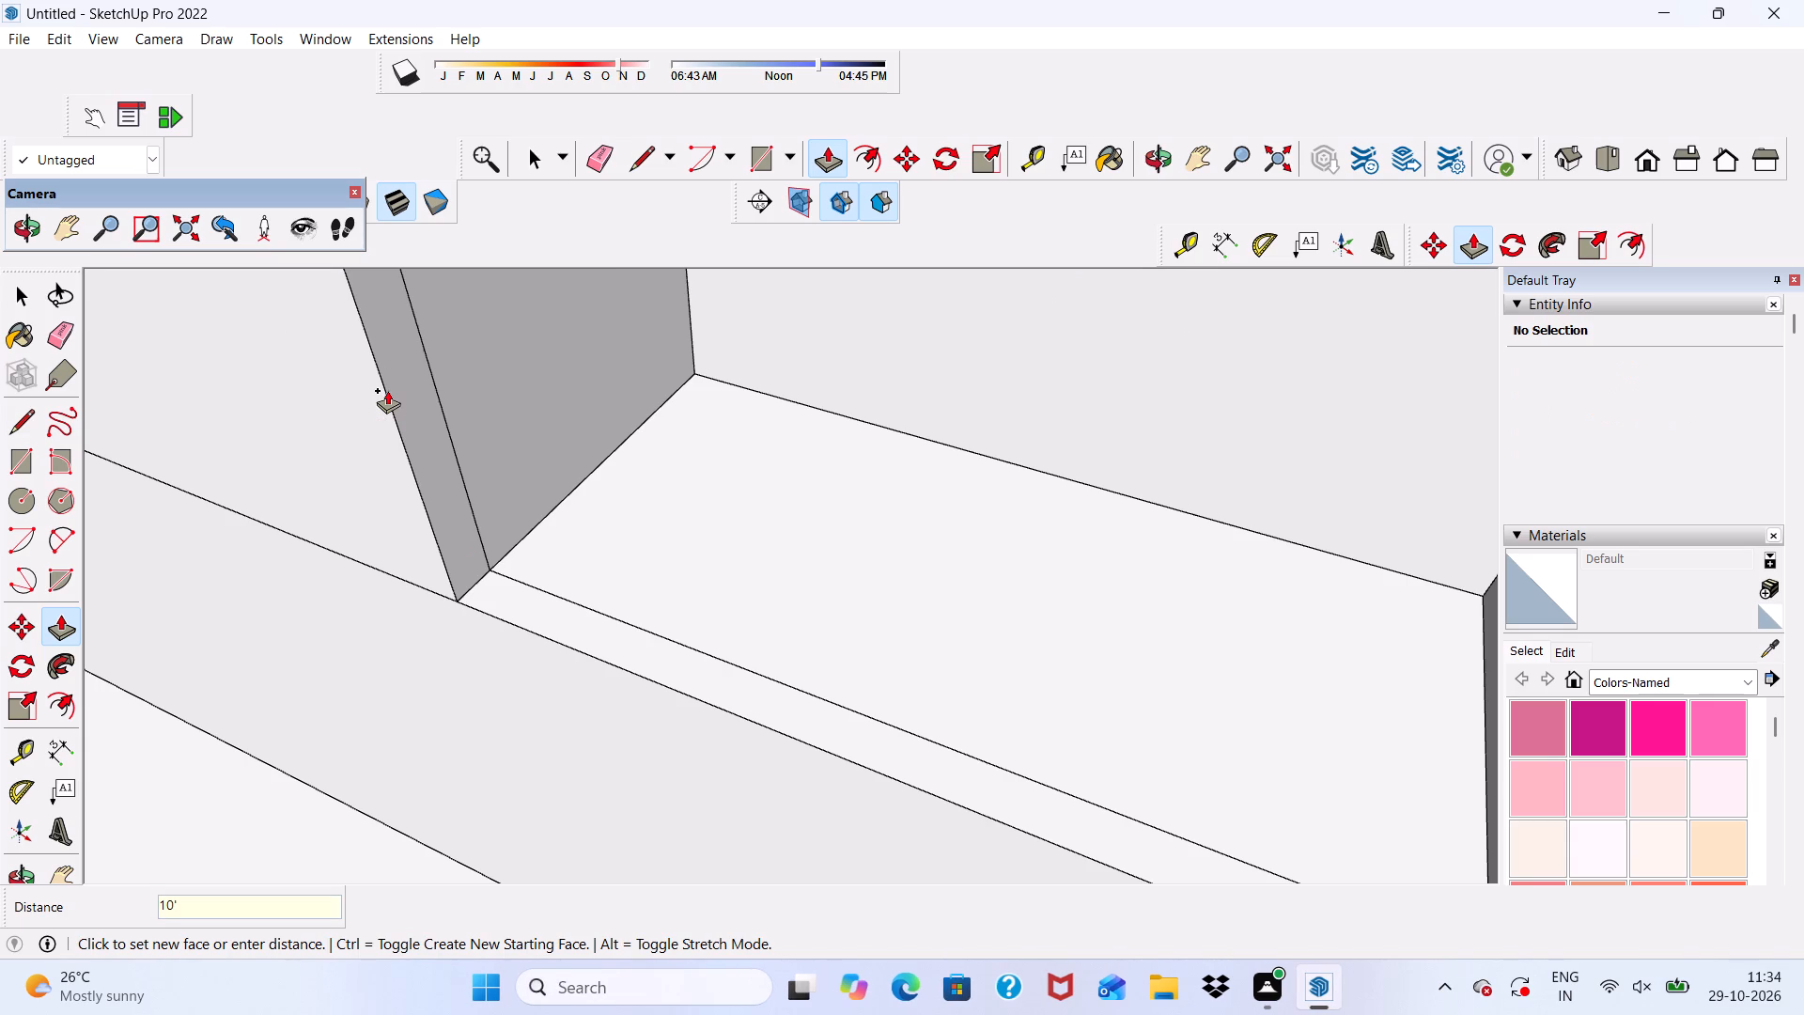
# Examine the raised walls and the open front room from several angles and distances.
pyautogui.scroll(-13, 407, 469)
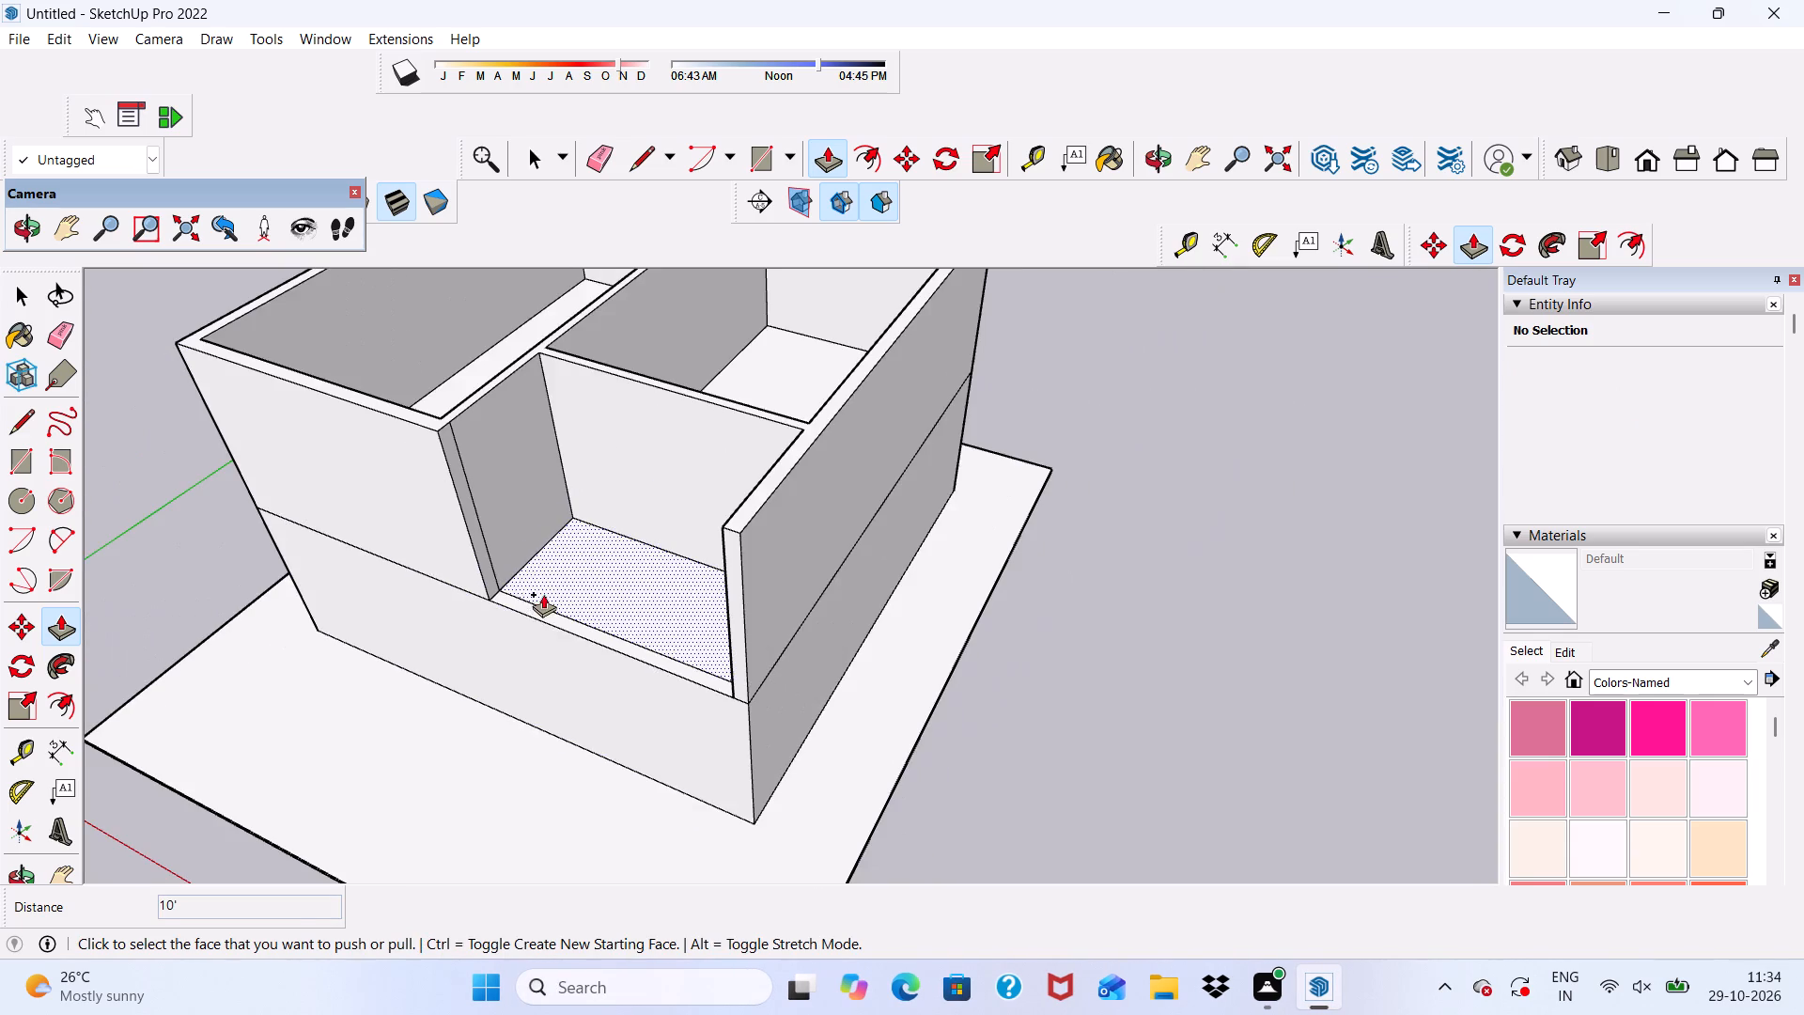
pyautogui.moveTo(544, 592); pyautogui.dragTo(750, 433, button='middle')
pyautogui.scroll(-5, 778, 481)
pyautogui.moveTo(815, 545); pyautogui.dragTo(790, 482, button='middle')
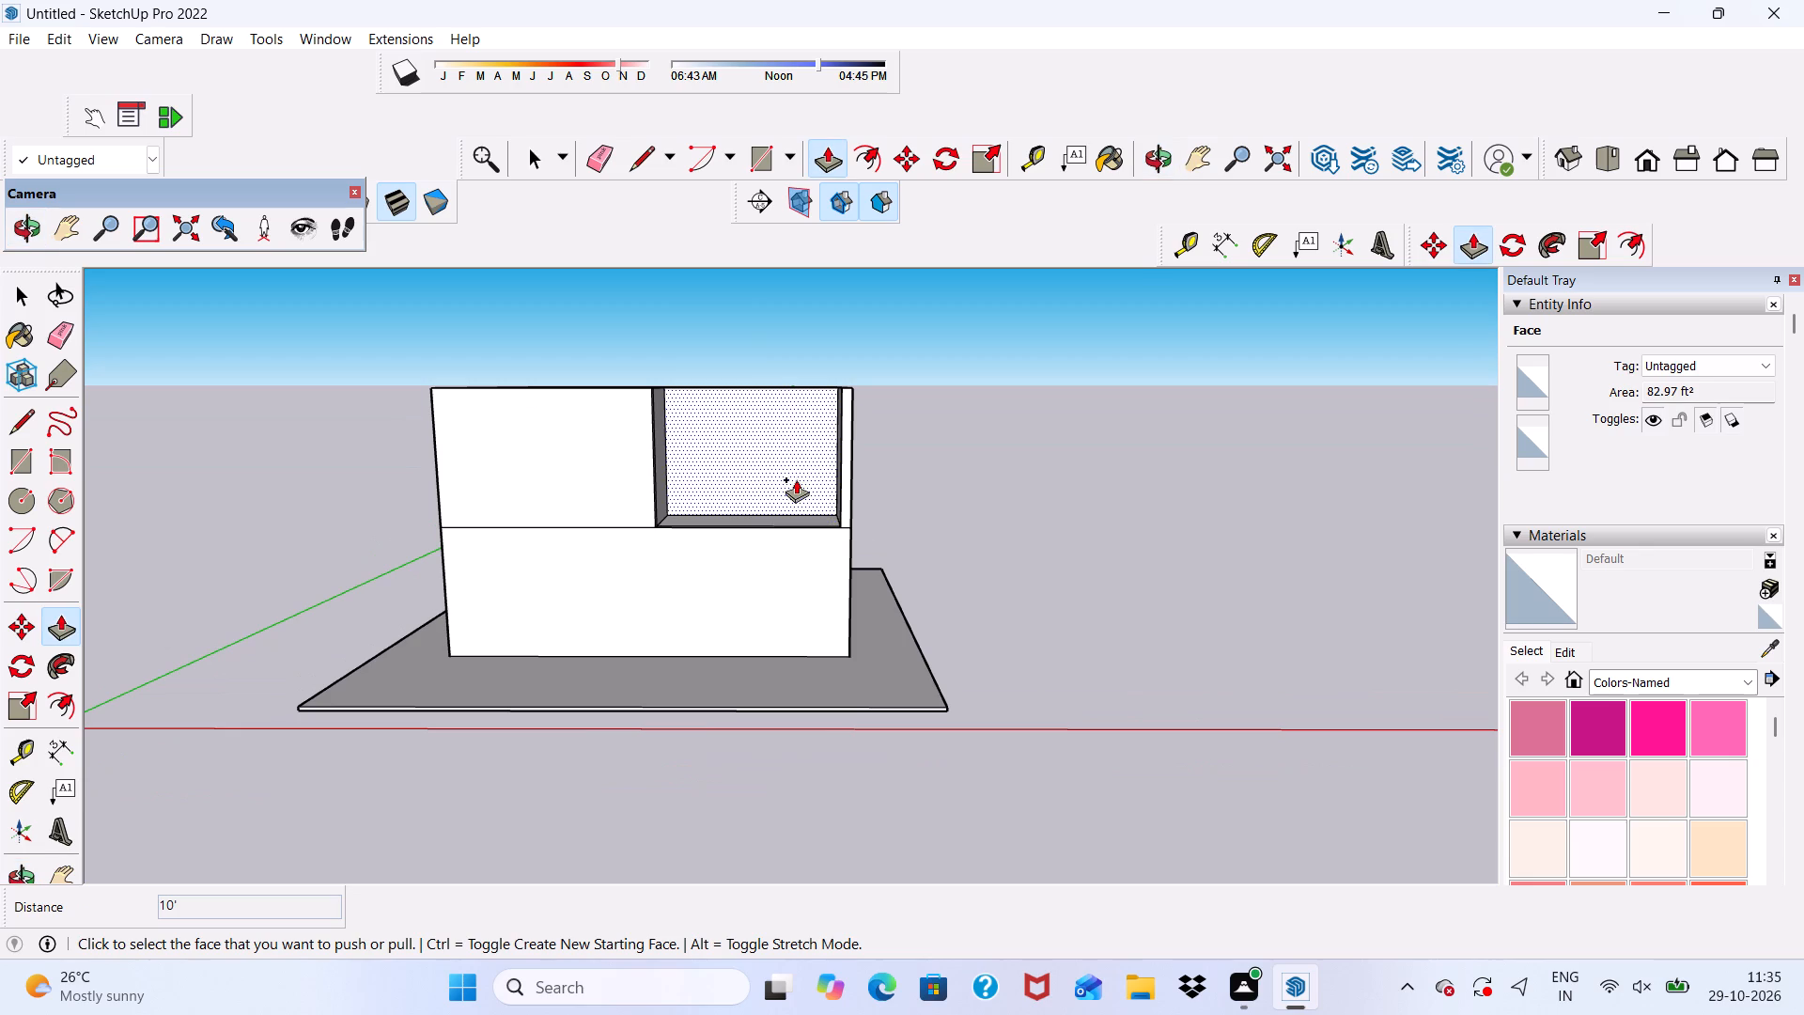
pyautogui.scroll(-17, 791, 457)
pyautogui.scroll(-6, 769, 466)
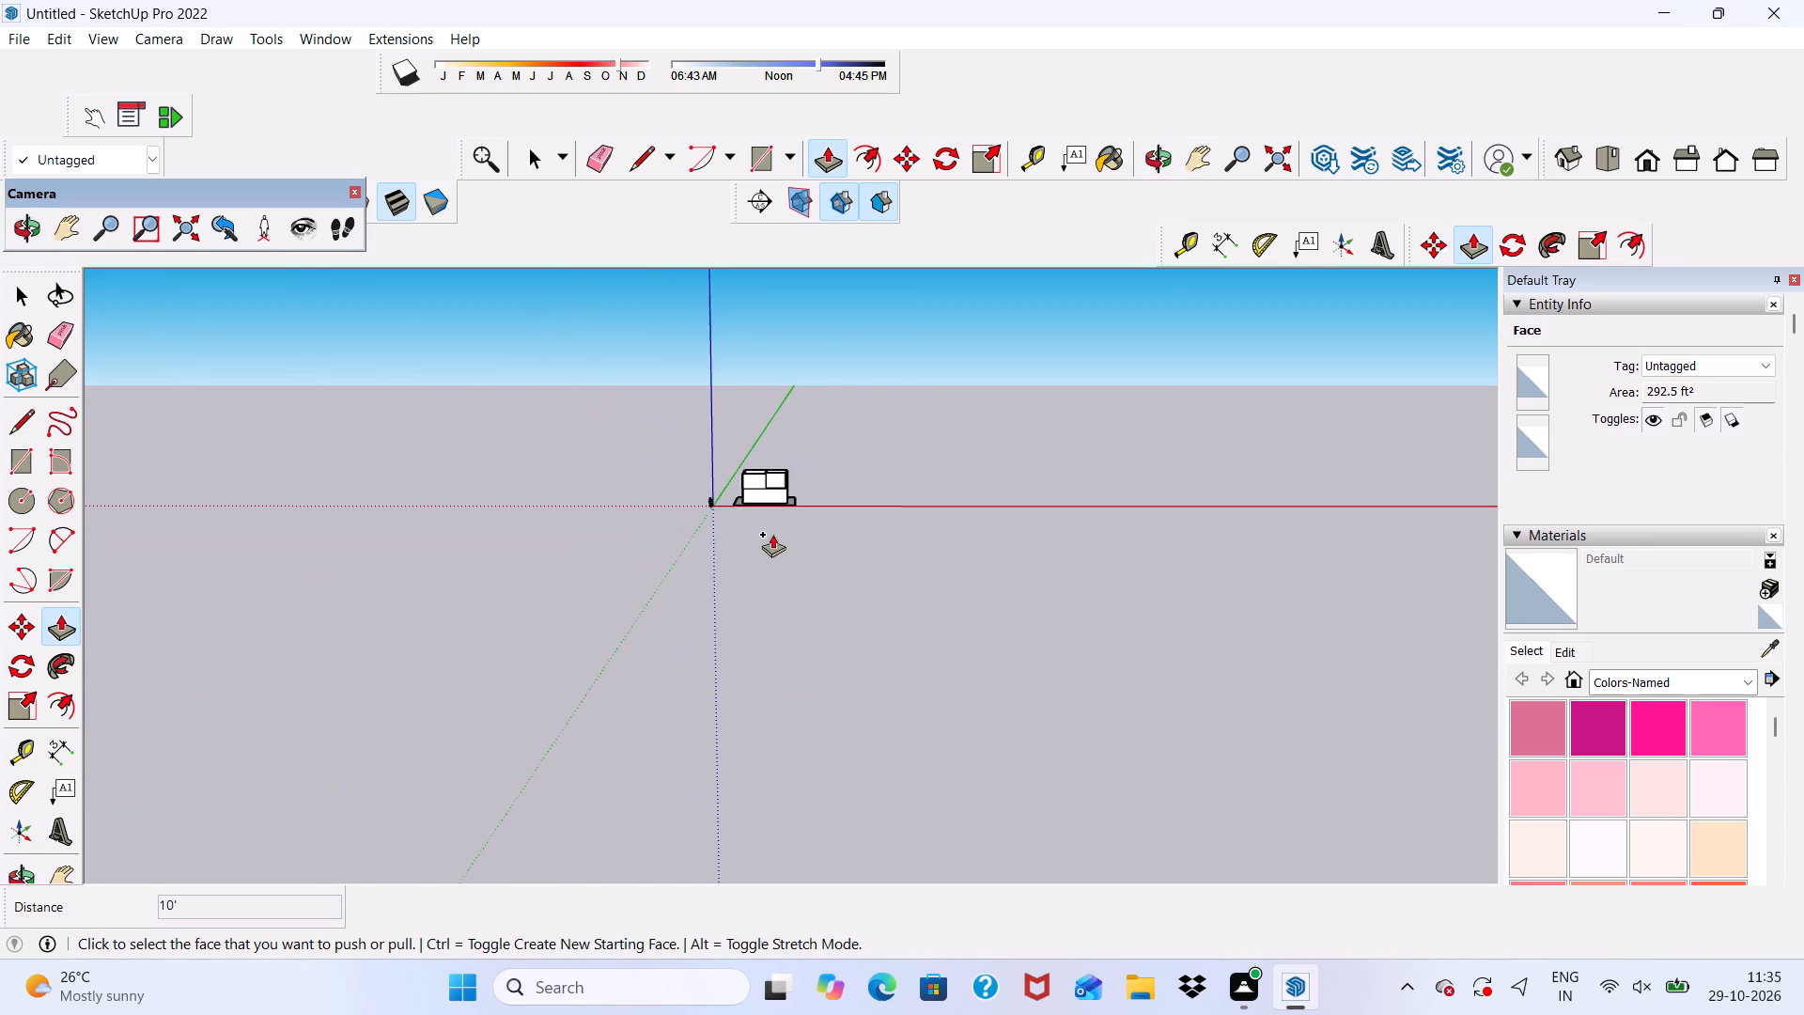
pyautogui.moveTo(773, 534); pyautogui.dragTo(738, 445, button='middle')
pyautogui.scroll(-7, 742, 452)
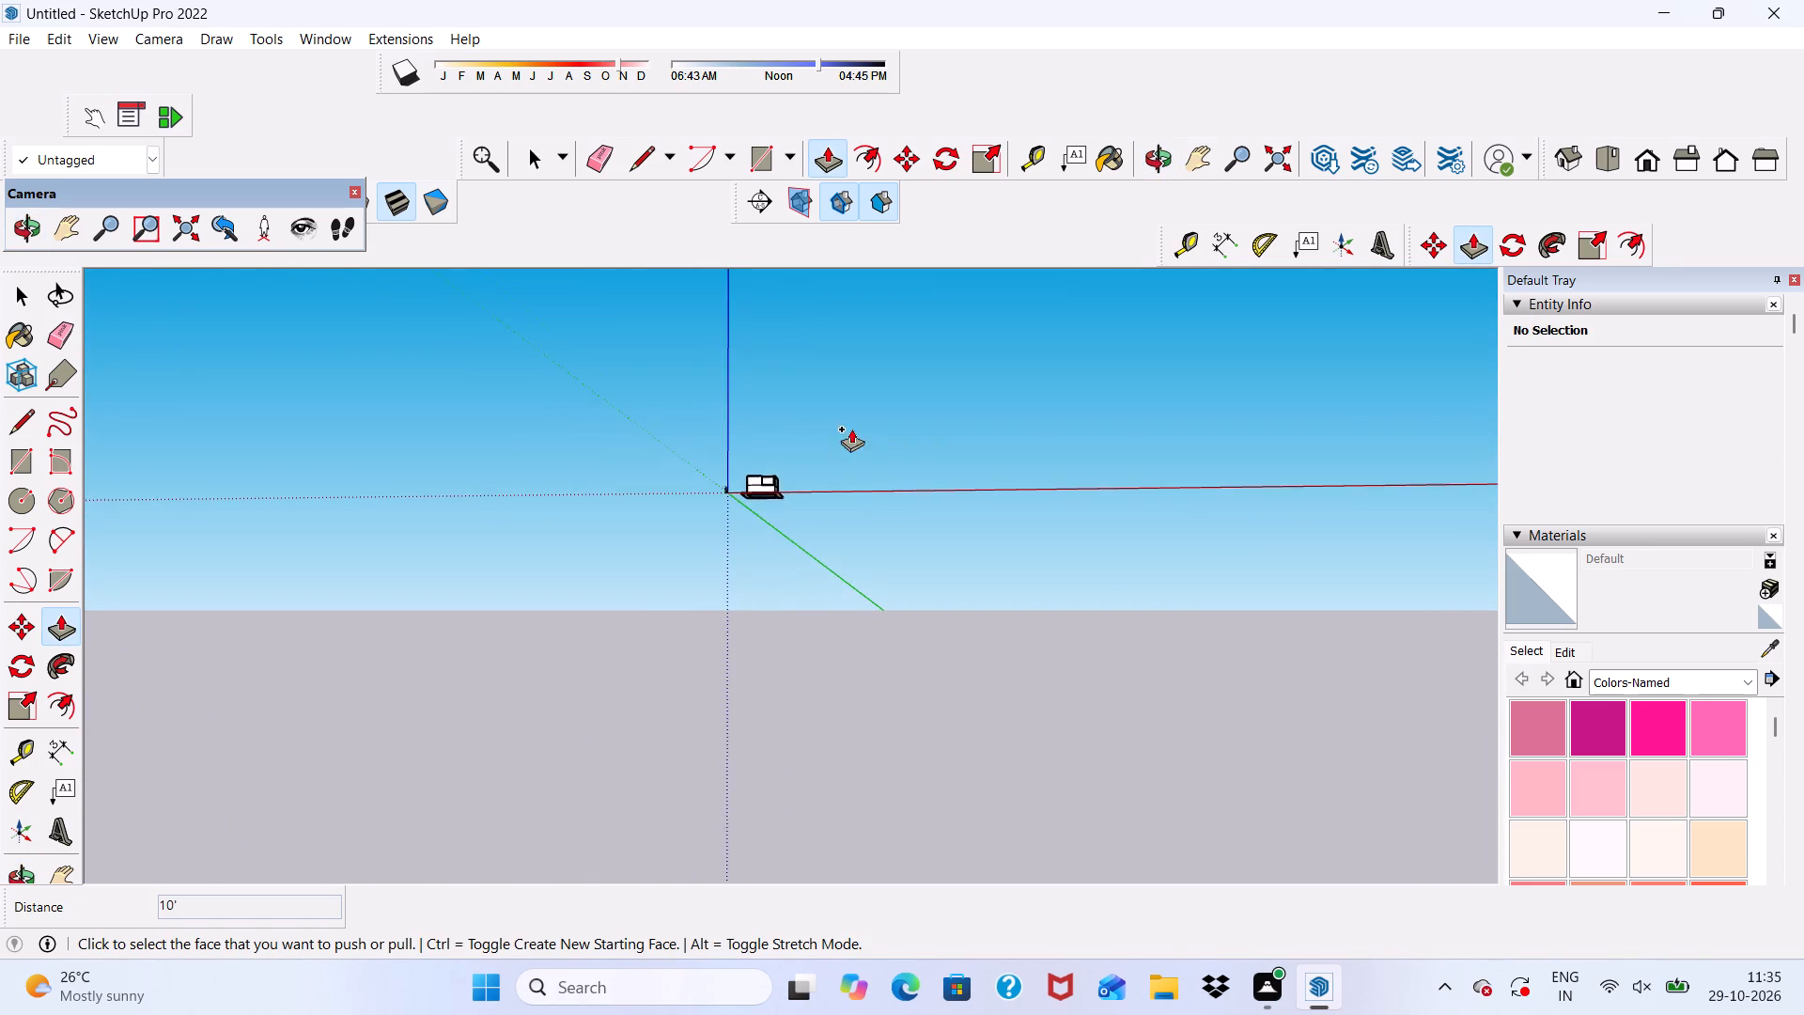
pyautogui.scroll(-3, 851, 429)
pyautogui.scroll(20, 788, 435)
pyautogui.scroll(11, 788, 435)
pyautogui.press('space')
pyautogui.scroll(-1, 747, 501)
pyautogui.moveTo(747, 501); pyautogui.dragTo(738, 729, button='middle')
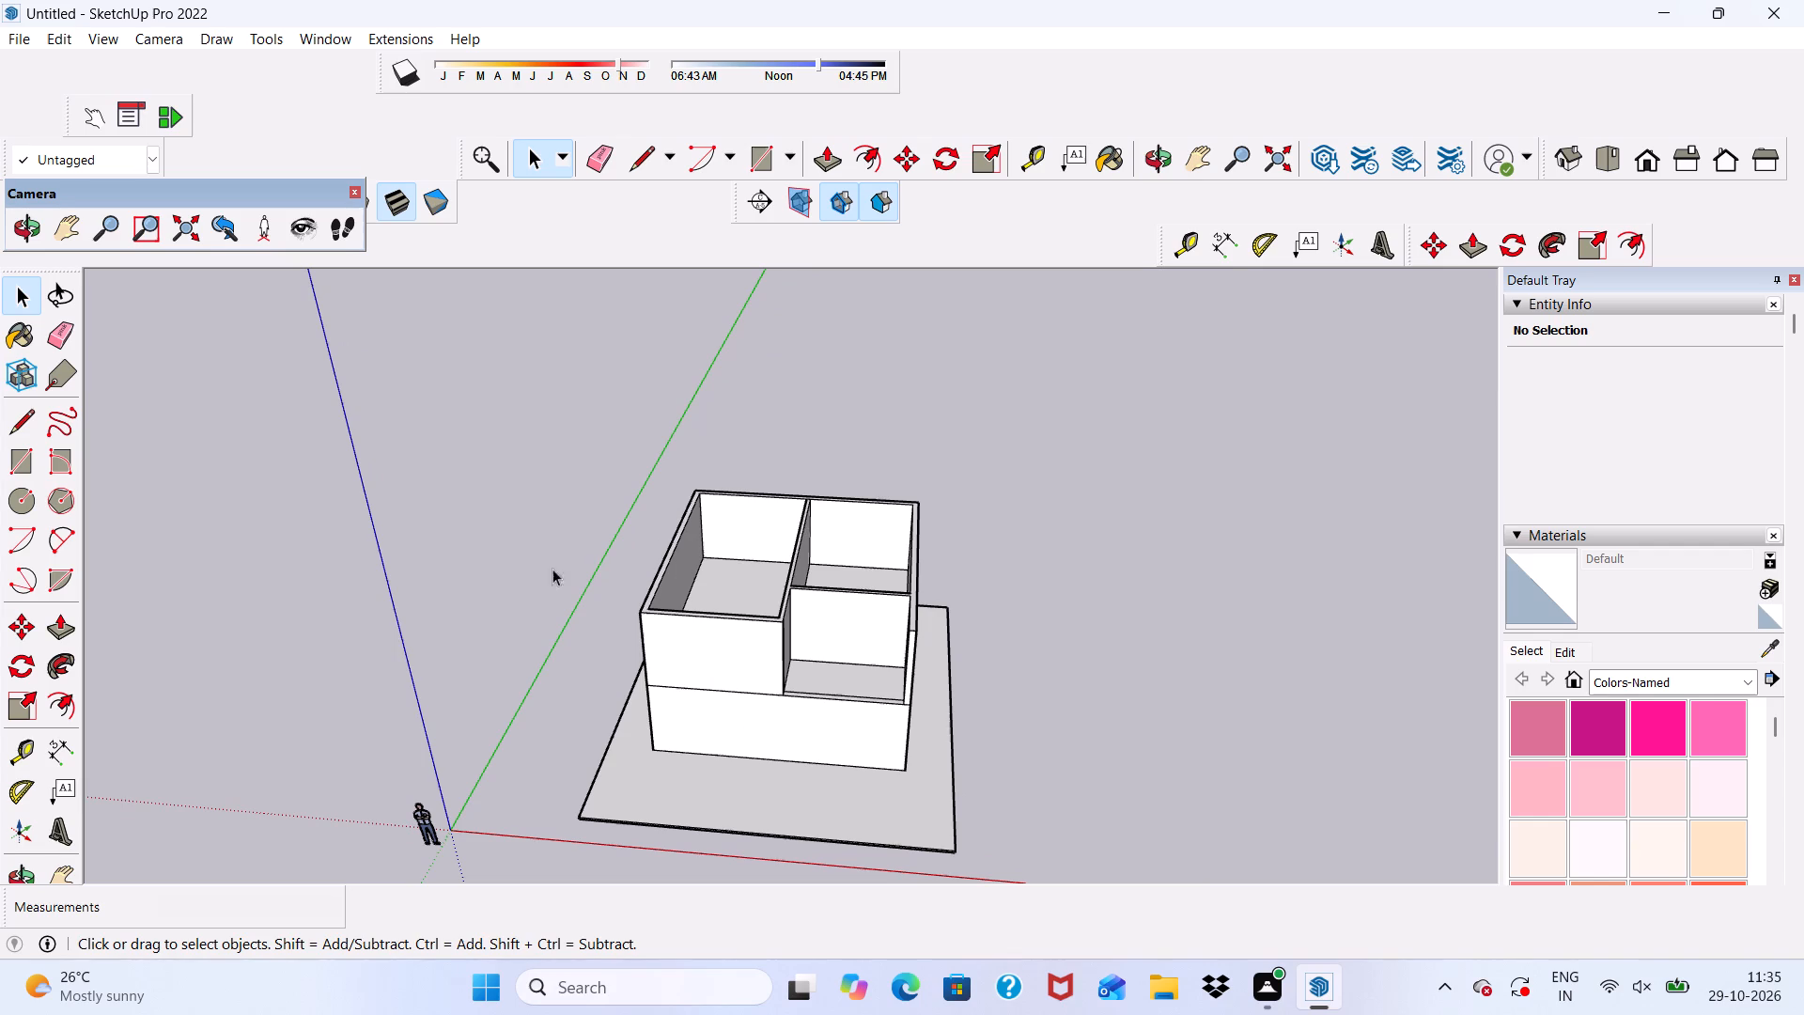
# Draw a 30' by 29' 3" rectangle over the wall tops, from the outer back corner to the side wall's front end.
pyautogui.click(760, 143)
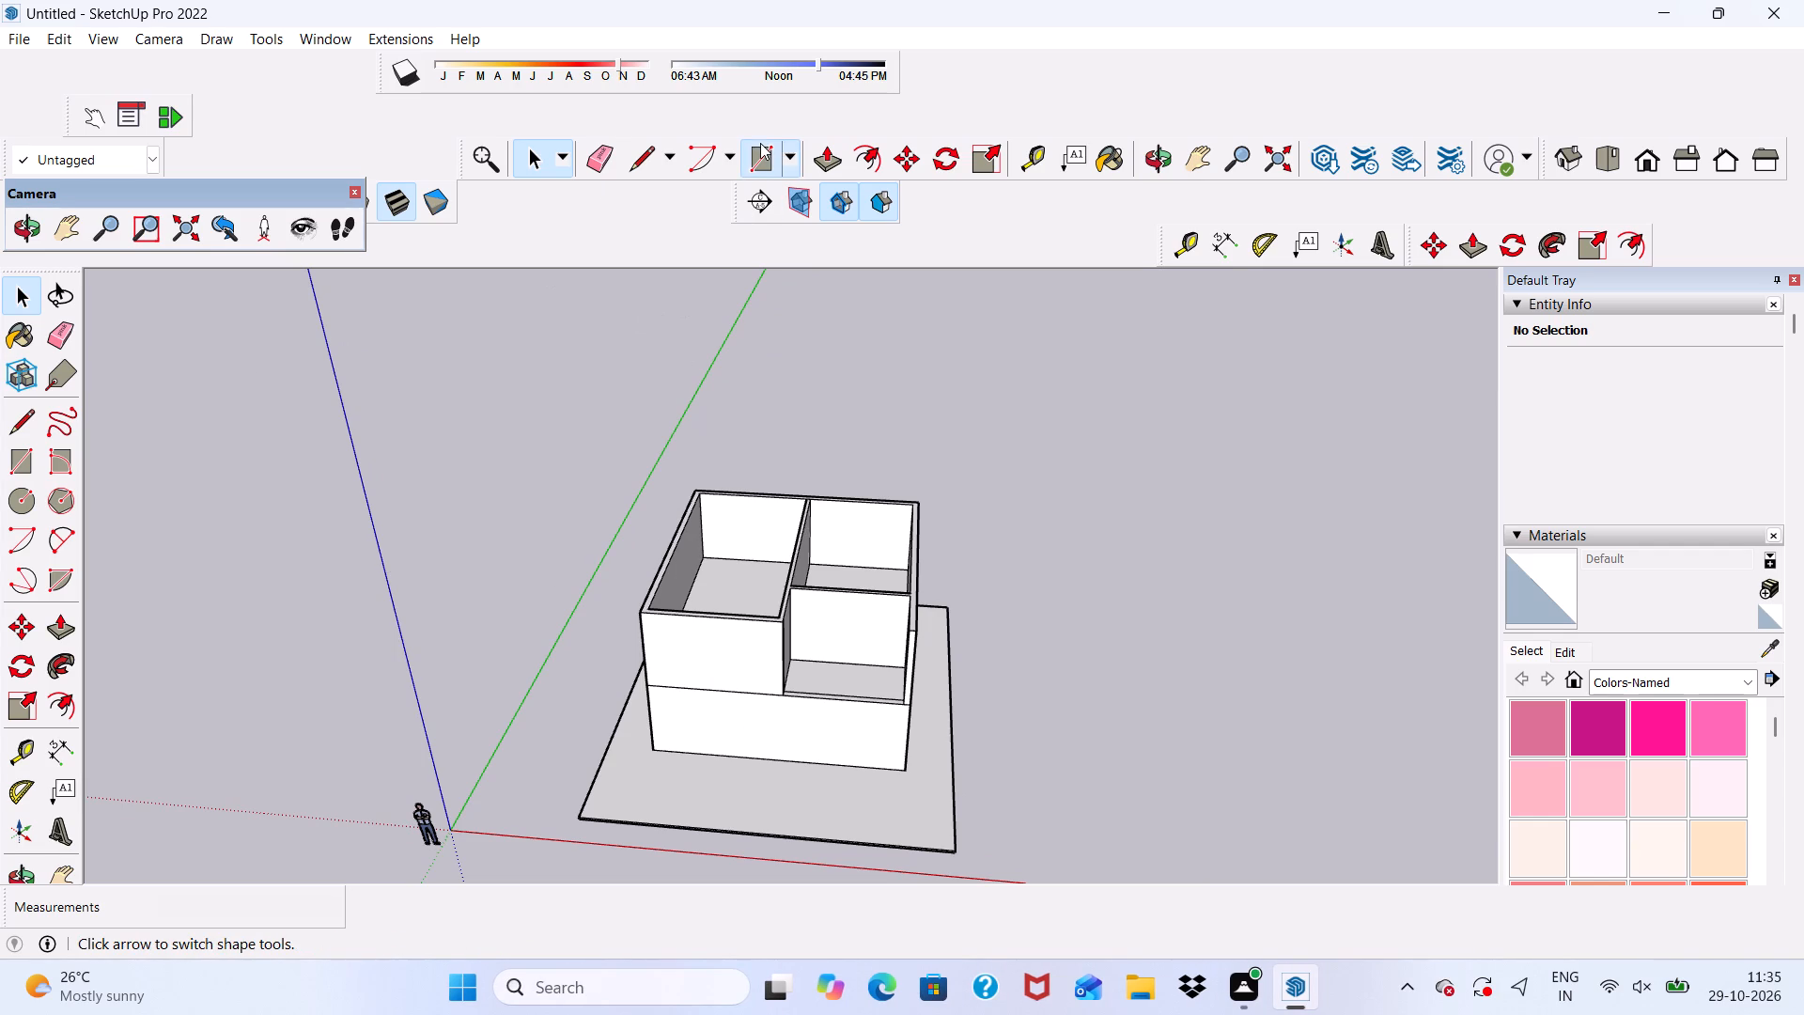
pyautogui.scroll(5, 569, 879)
pyautogui.scroll(-7, 702, 515)
pyautogui.scroll(20, 766, 446)
pyautogui.scroll(2, 766, 446)
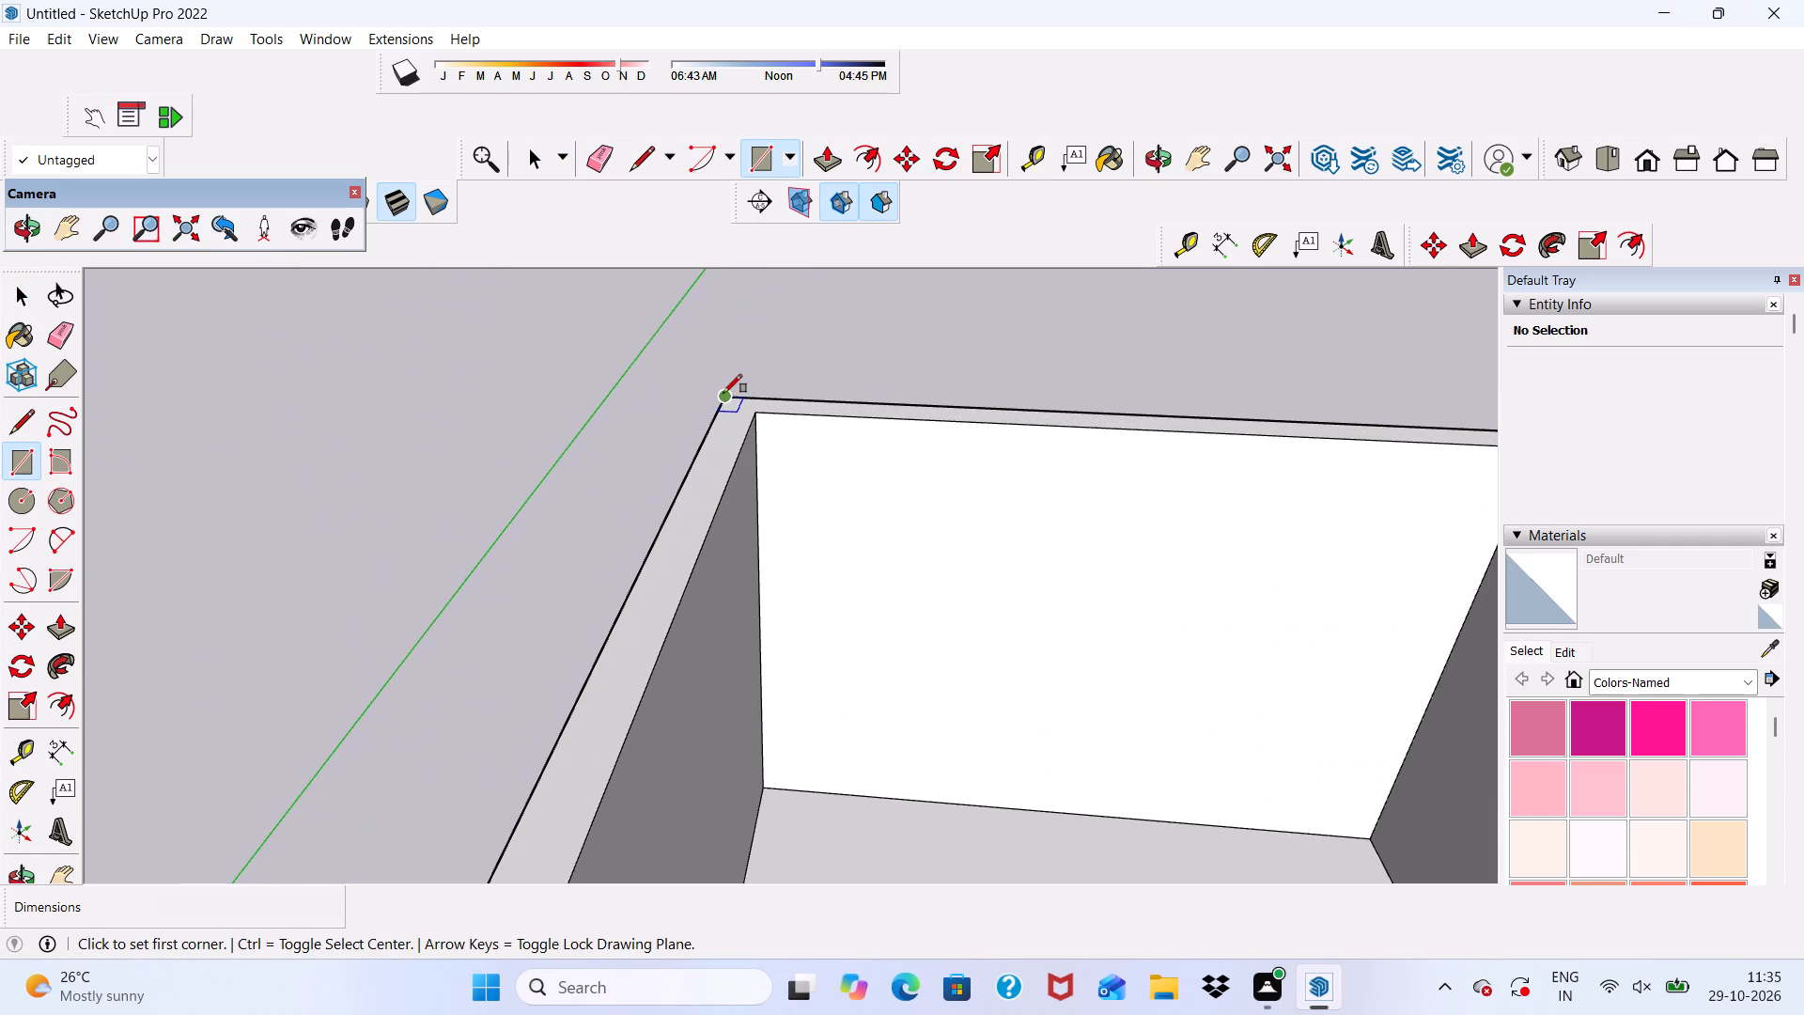
pyautogui.click(723, 393)
pyautogui.scroll(-5, 722, 547)
pyautogui.scroll(-7, 815, 509)
pyautogui.scroll(-6, 886, 485)
pyautogui.scroll(3, 1004, 494)
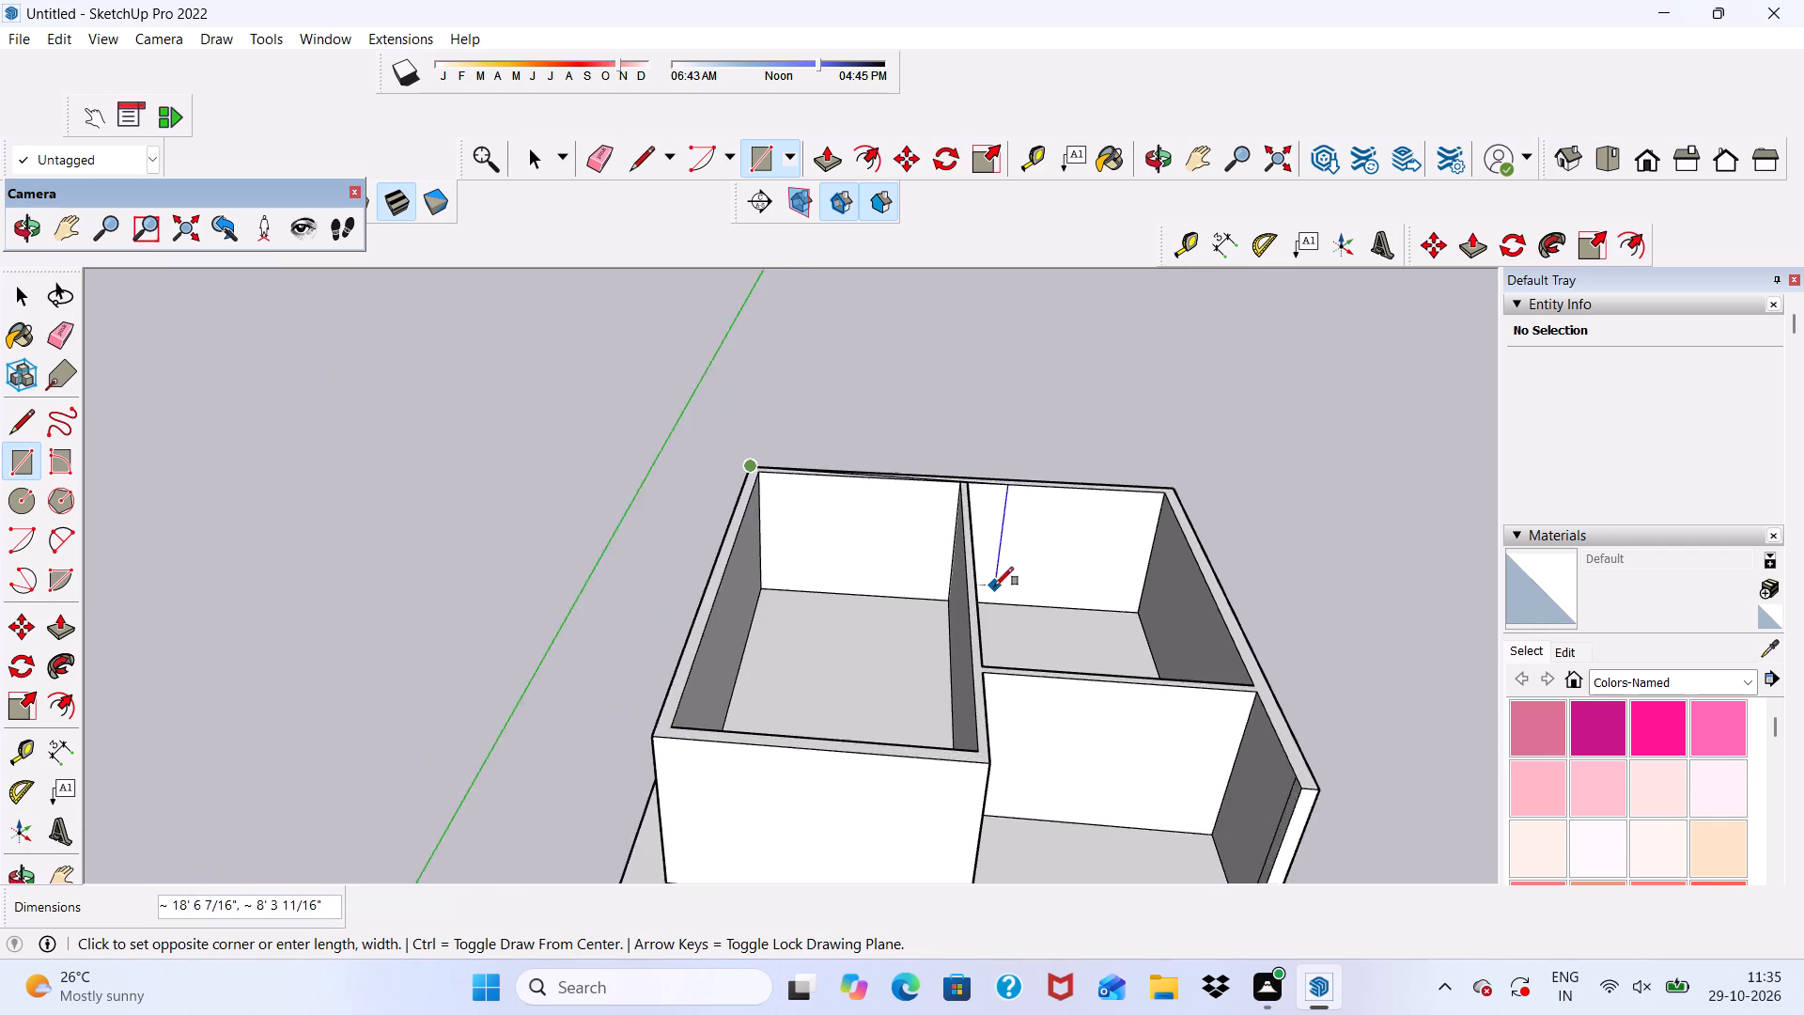
pyautogui.scroll(1, 995, 586)
pyautogui.scroll(-6, 1065, 502)
pyautogui.scroll(5, 1222, 710)
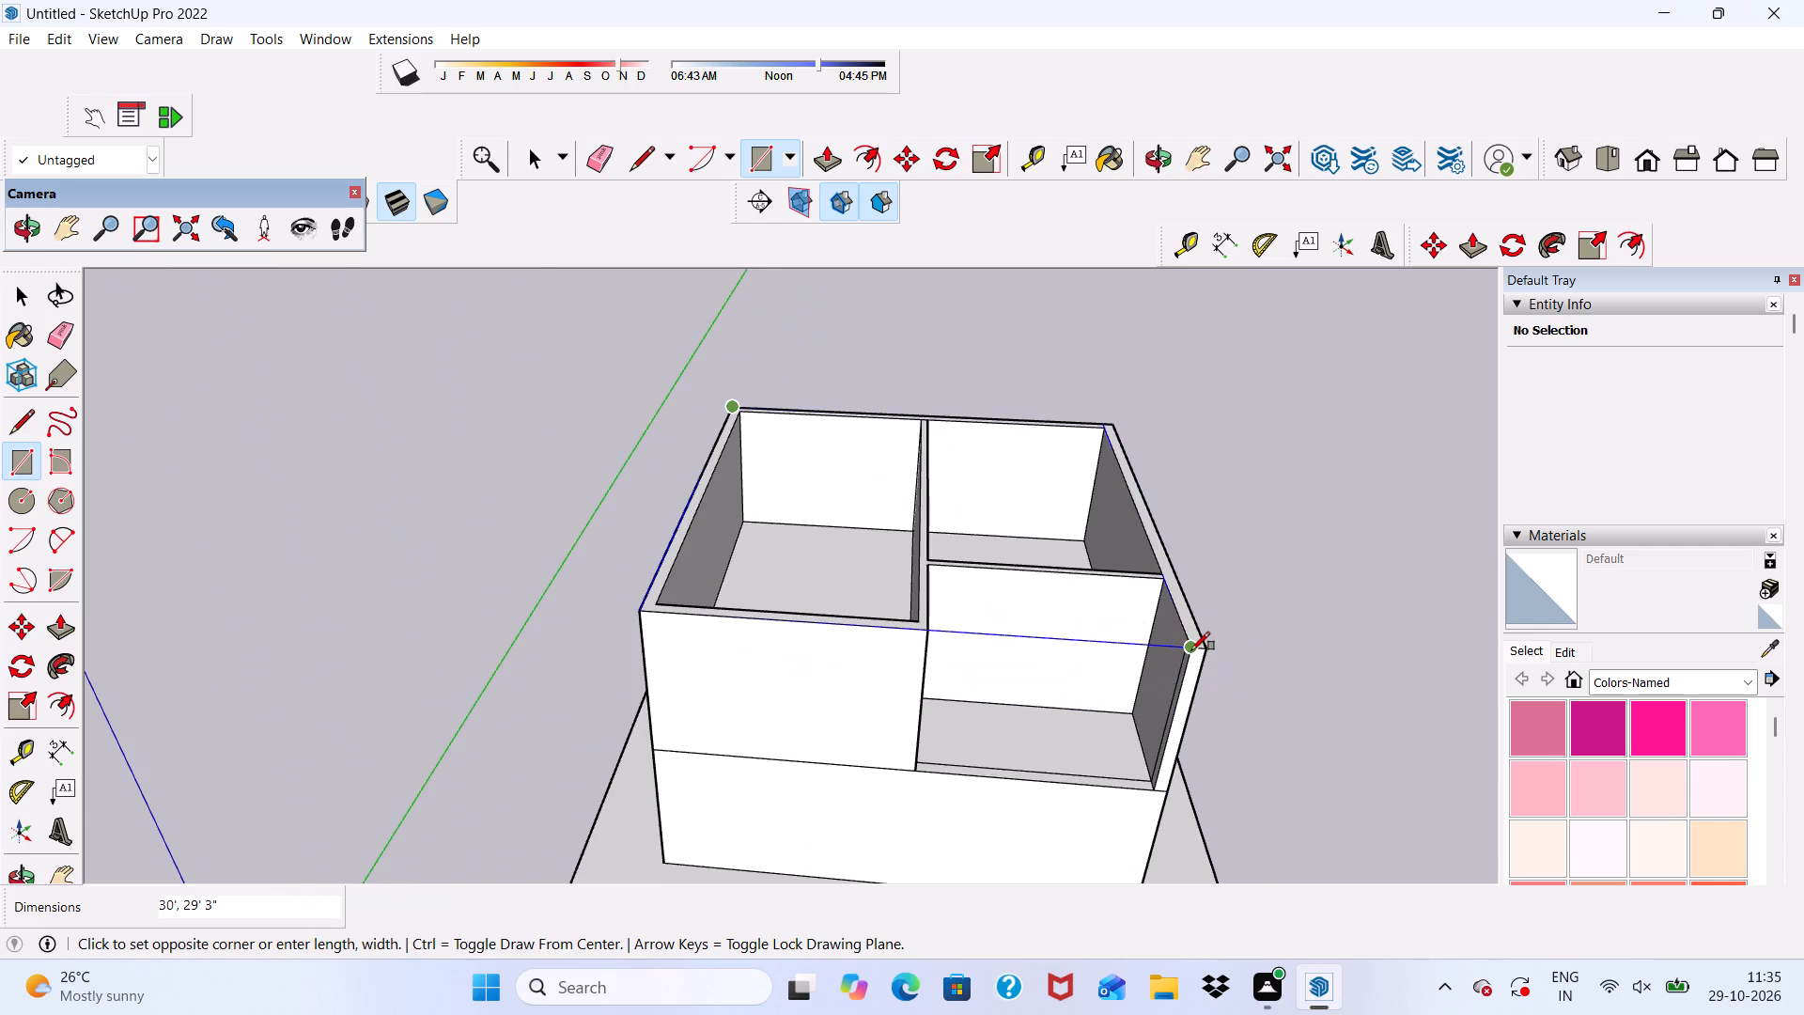
pyautogui.click(1191, 650)
pyautogui.press('space')
# Delete the vertical face closing the open front of the small front room.
pyautogui.click(955, 736)
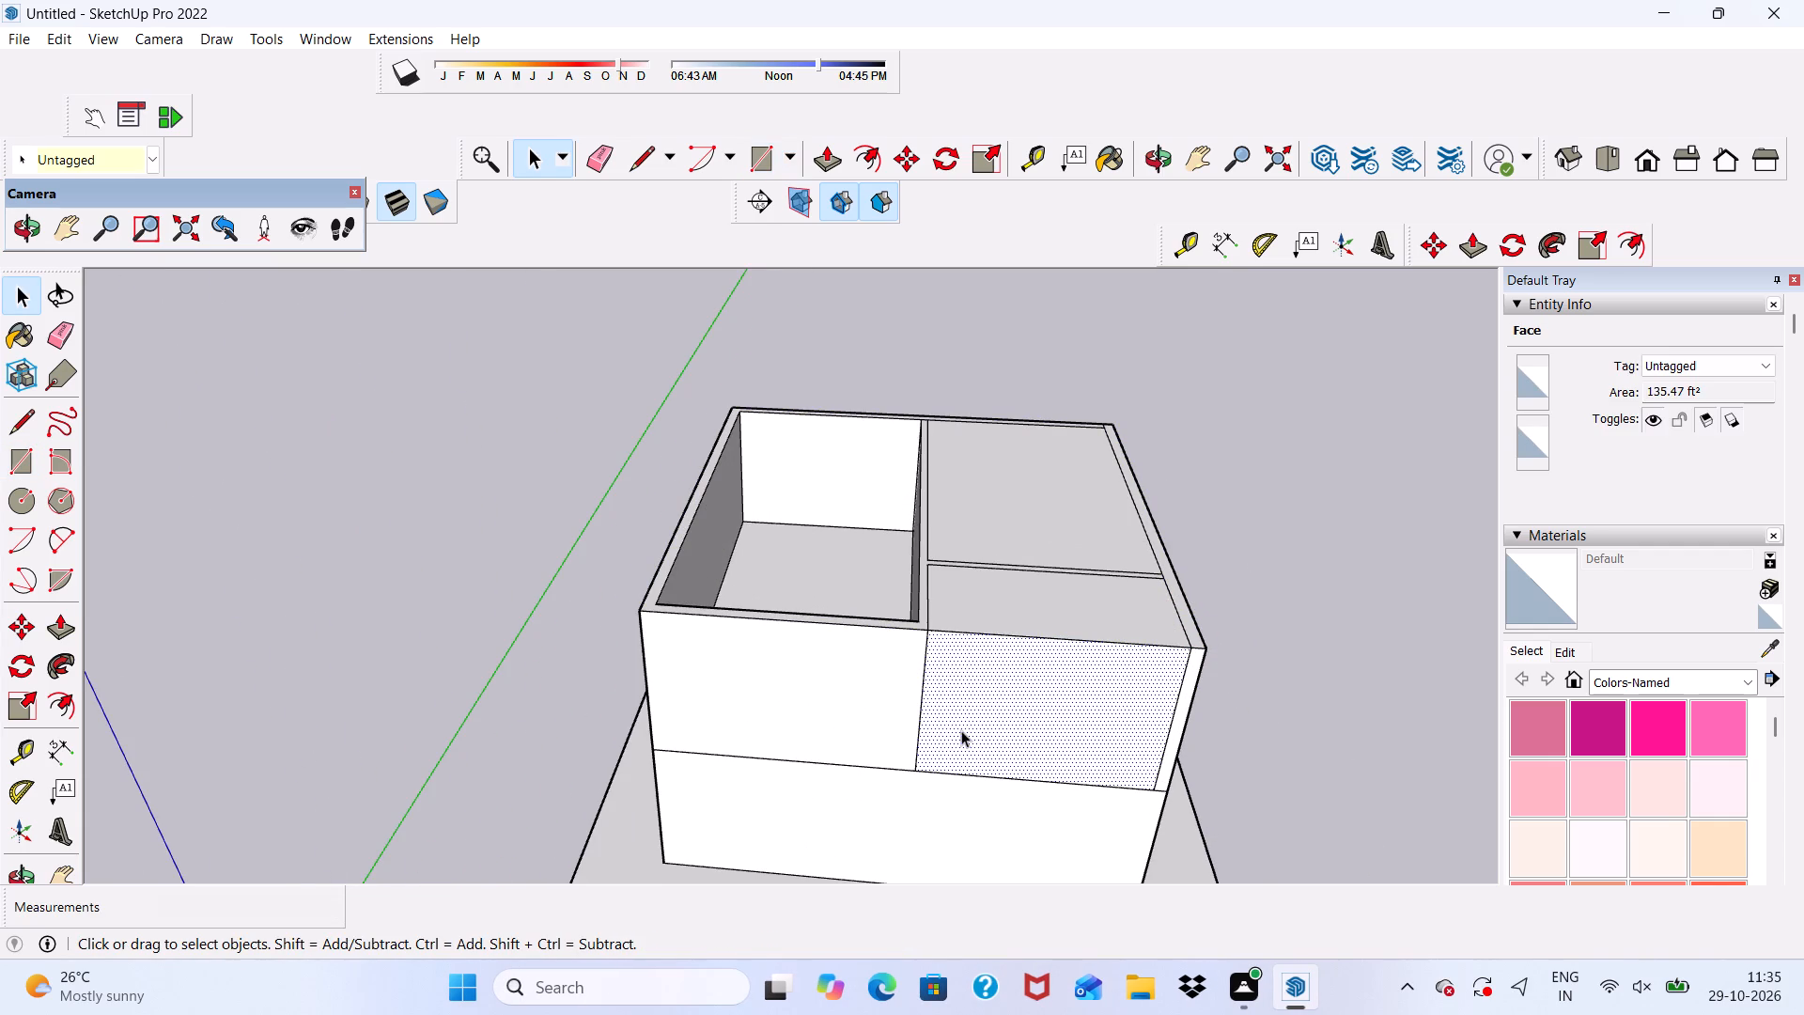
pyautogui.press('Delete')
# Push/Pull the roof face over the back room beside the long partition up 3".
pyautogui.scroll(4, 987, 616)
pyautogui.scroll(1, 972, 525)
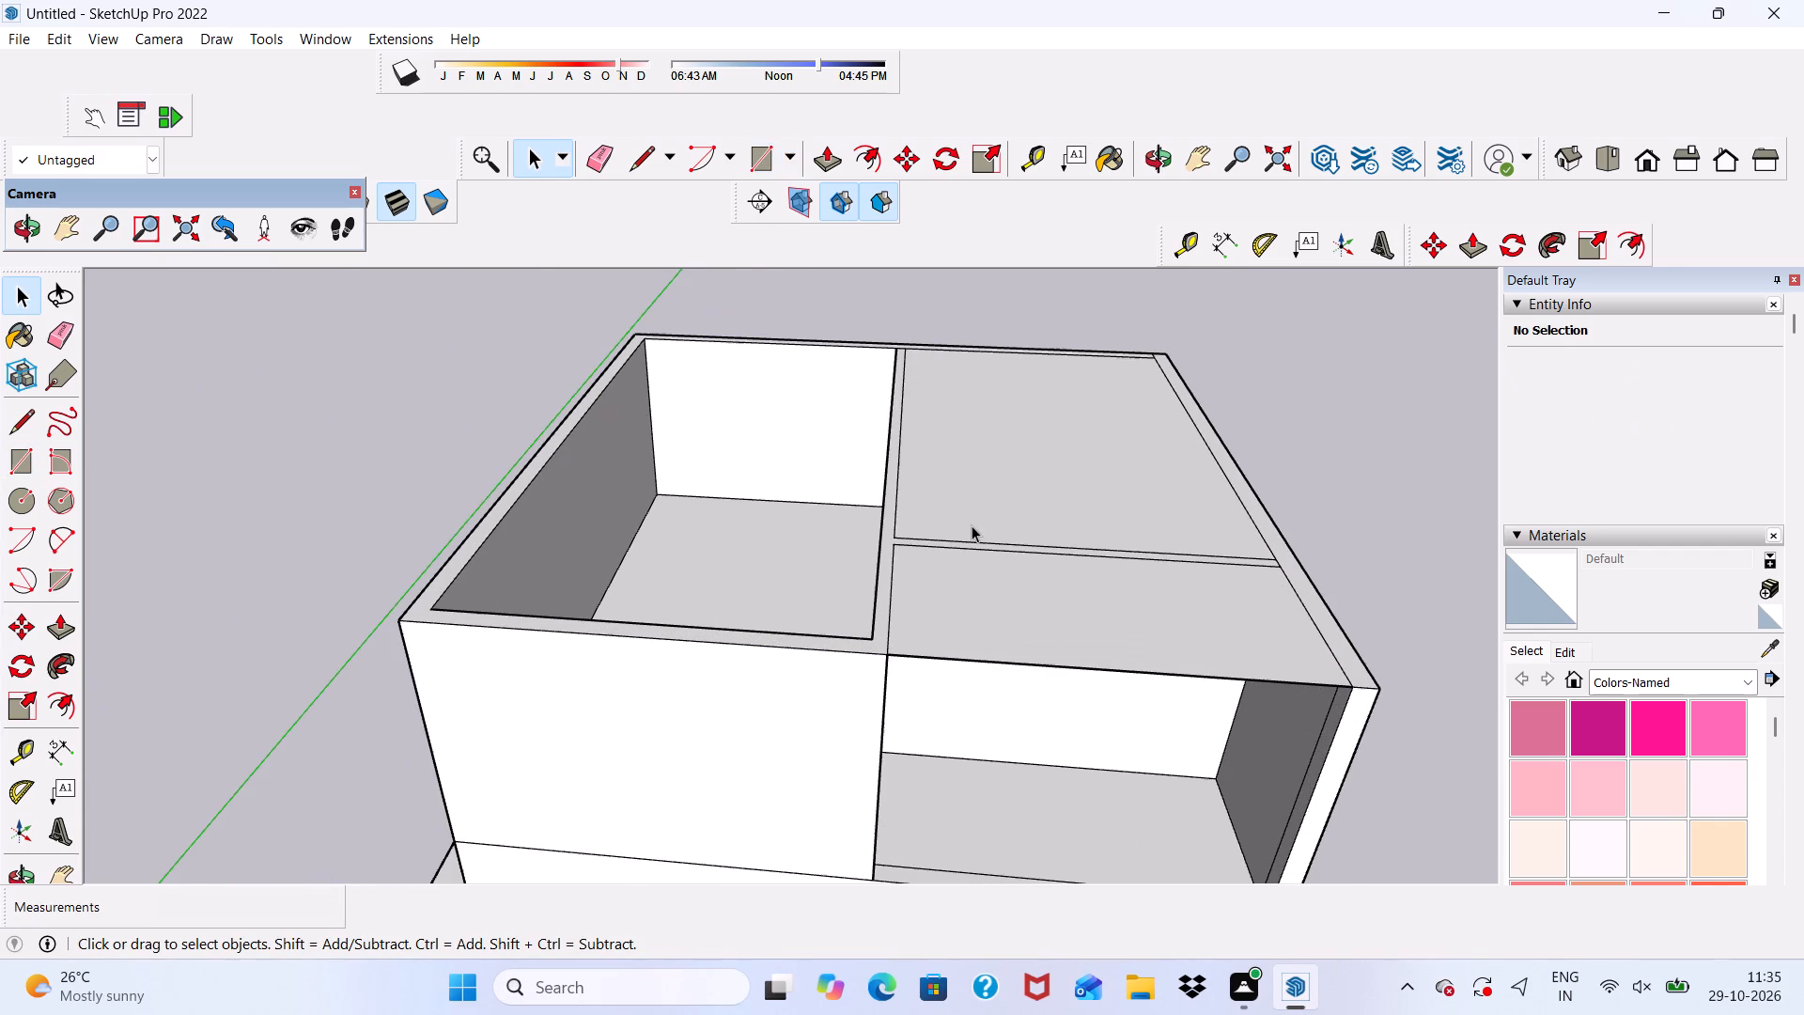
pyautogui.click(972, 525)
pyautogui.click(823, 154)
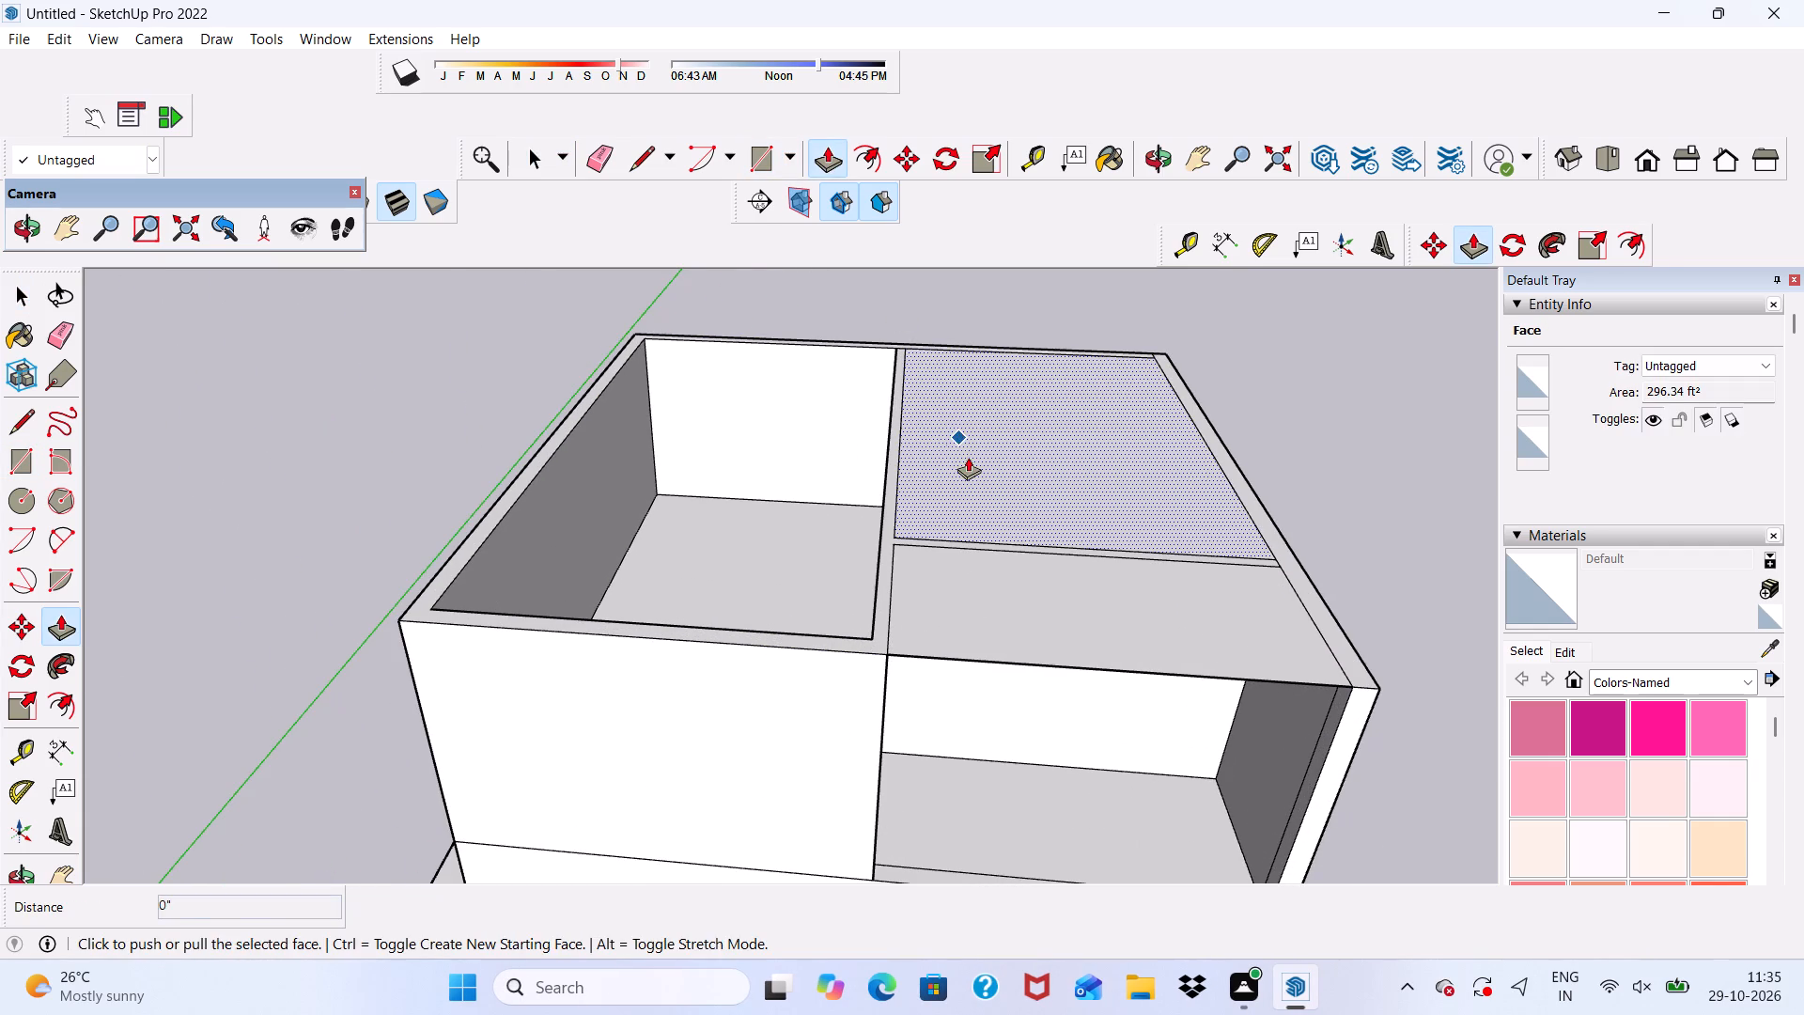
pyautogui.click(968, 457)
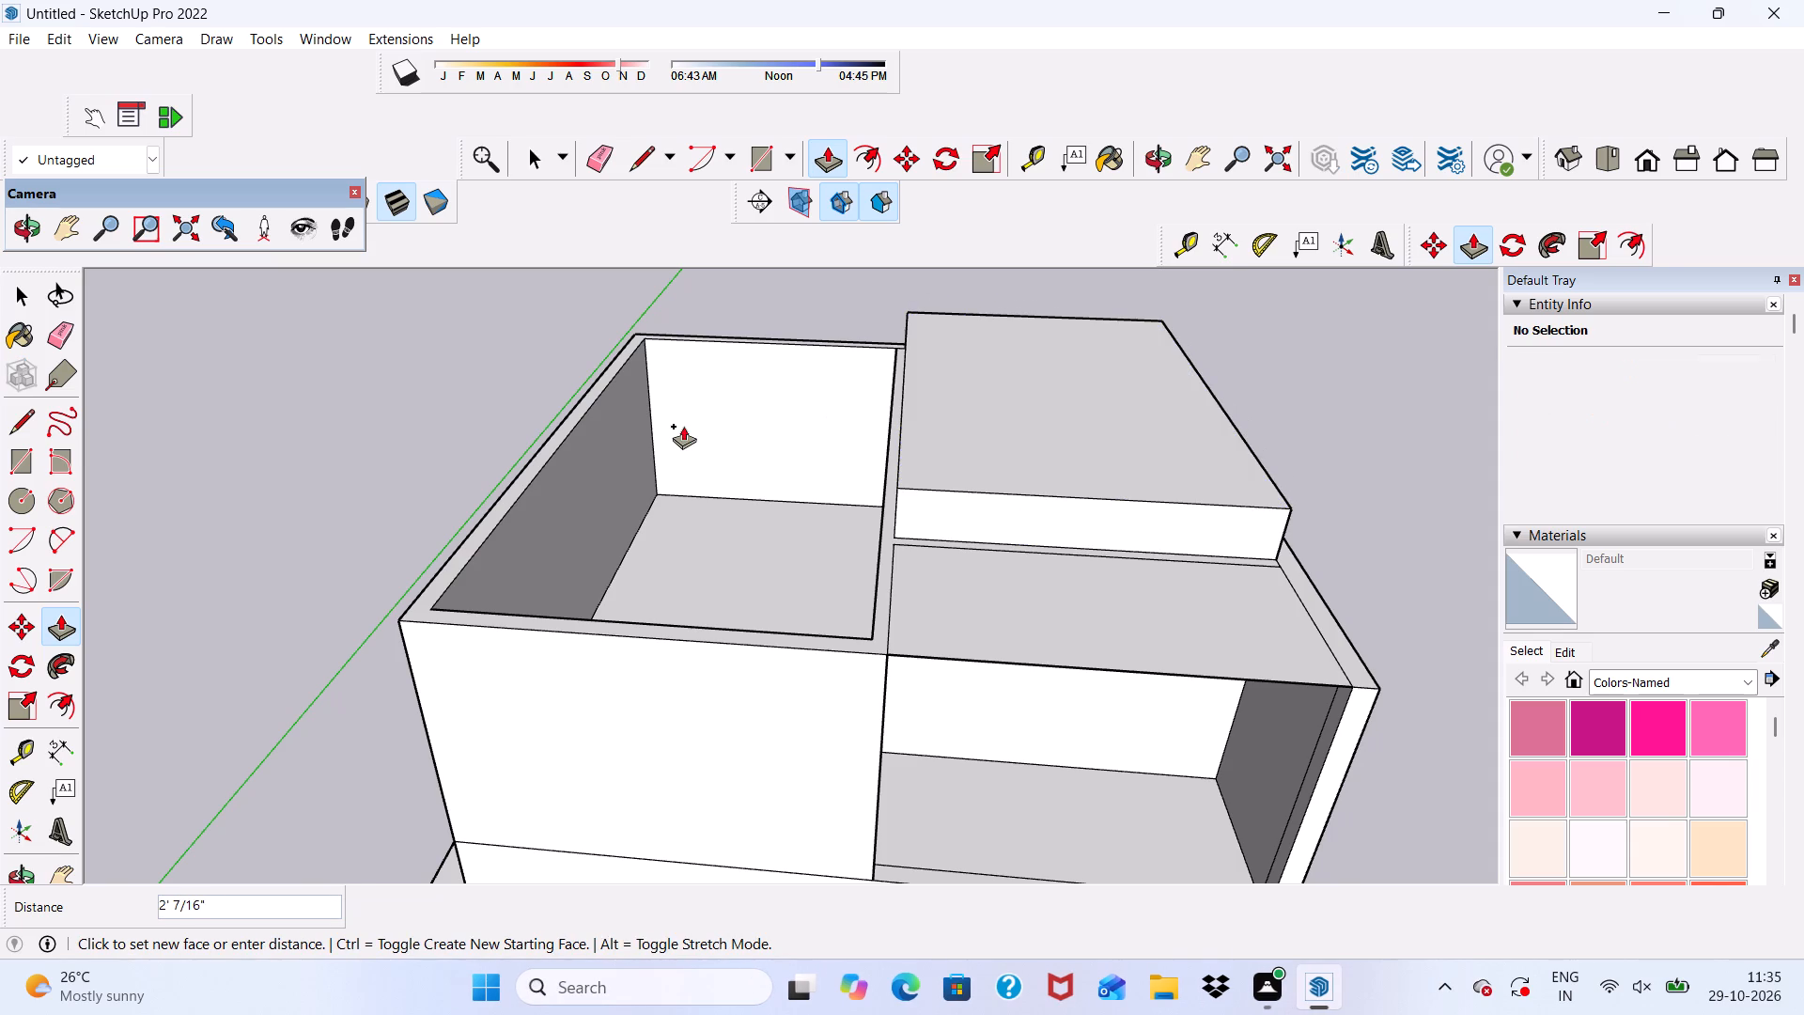
pyautogui.press('3')
pyautogui.hotkey('shift', '"')
pyautogui.press('Return')
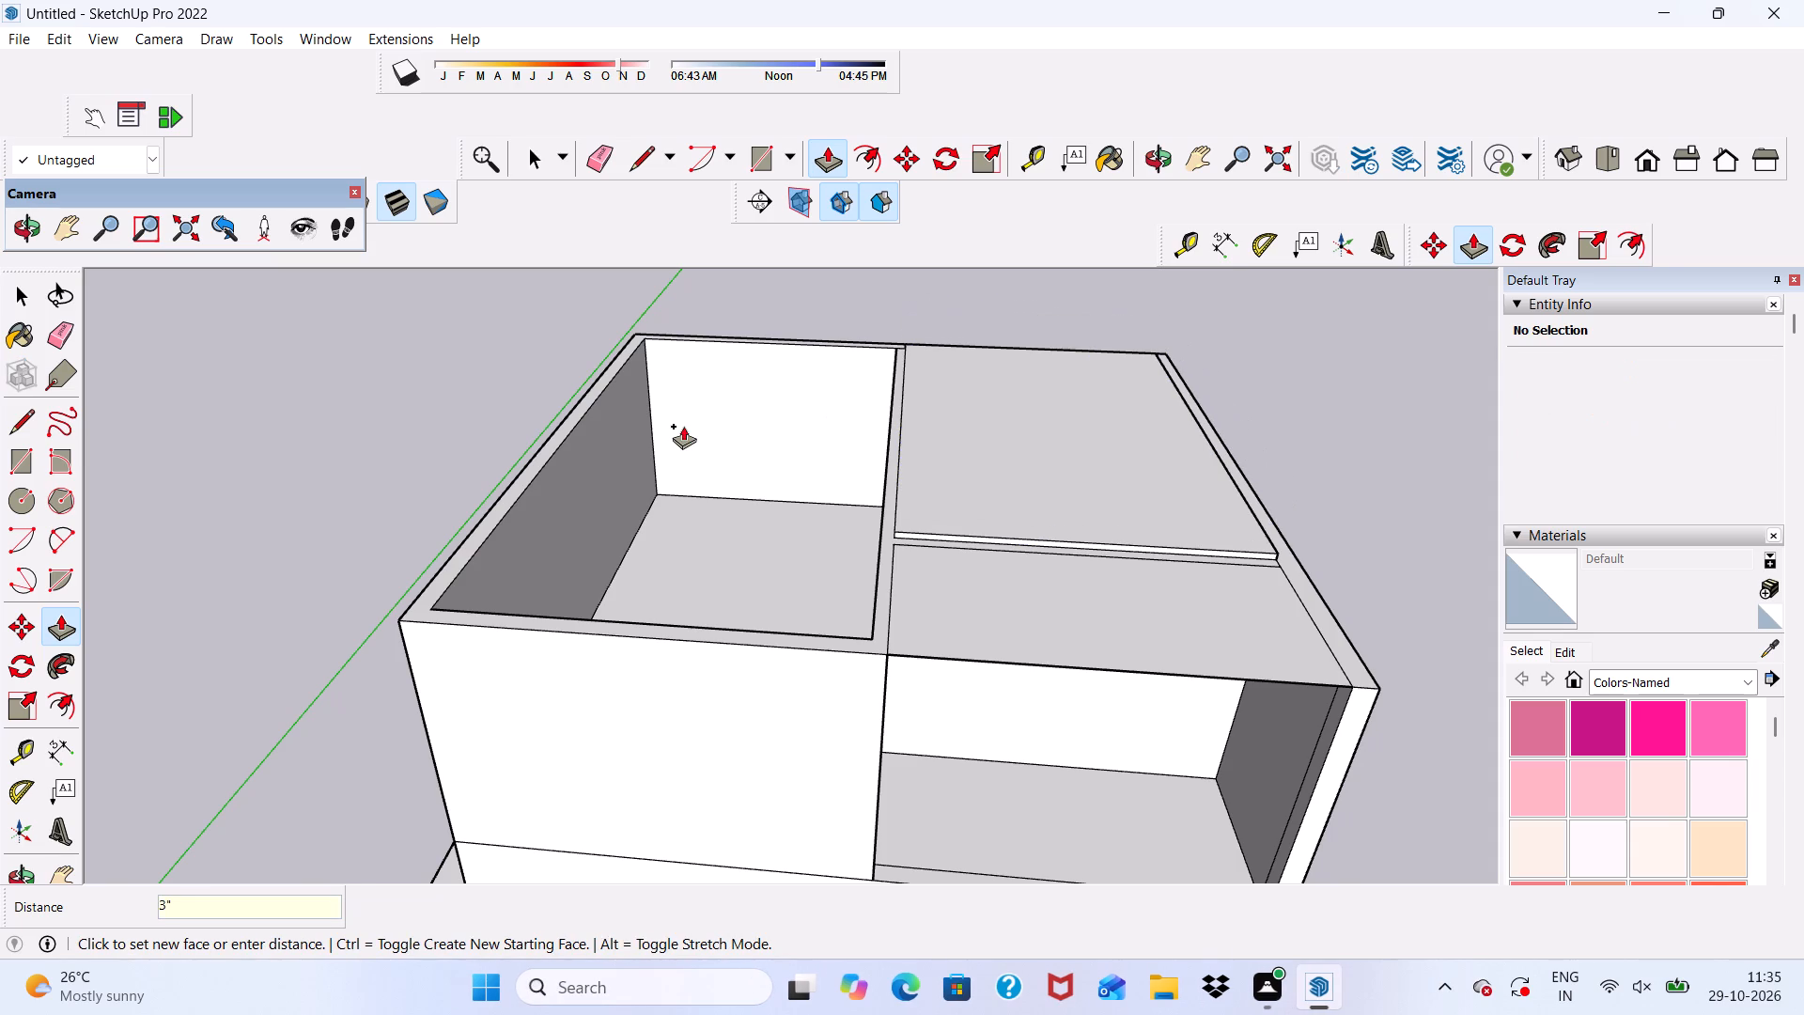
# Push/Pull the thin slab's front edge face 7' 4 1/2" forward over the small front room to the front wall edge.
pyautogui.scroll(4, 1097, 533)
pyautogui.scroll(9, 972, 555)
pyautogui.click(968, 543)
pyautogui.scroll(-5, 956, 606)
pyautogui.scroll(-5, 899, 473)
pyautogui.scroll(3, 624, 707)
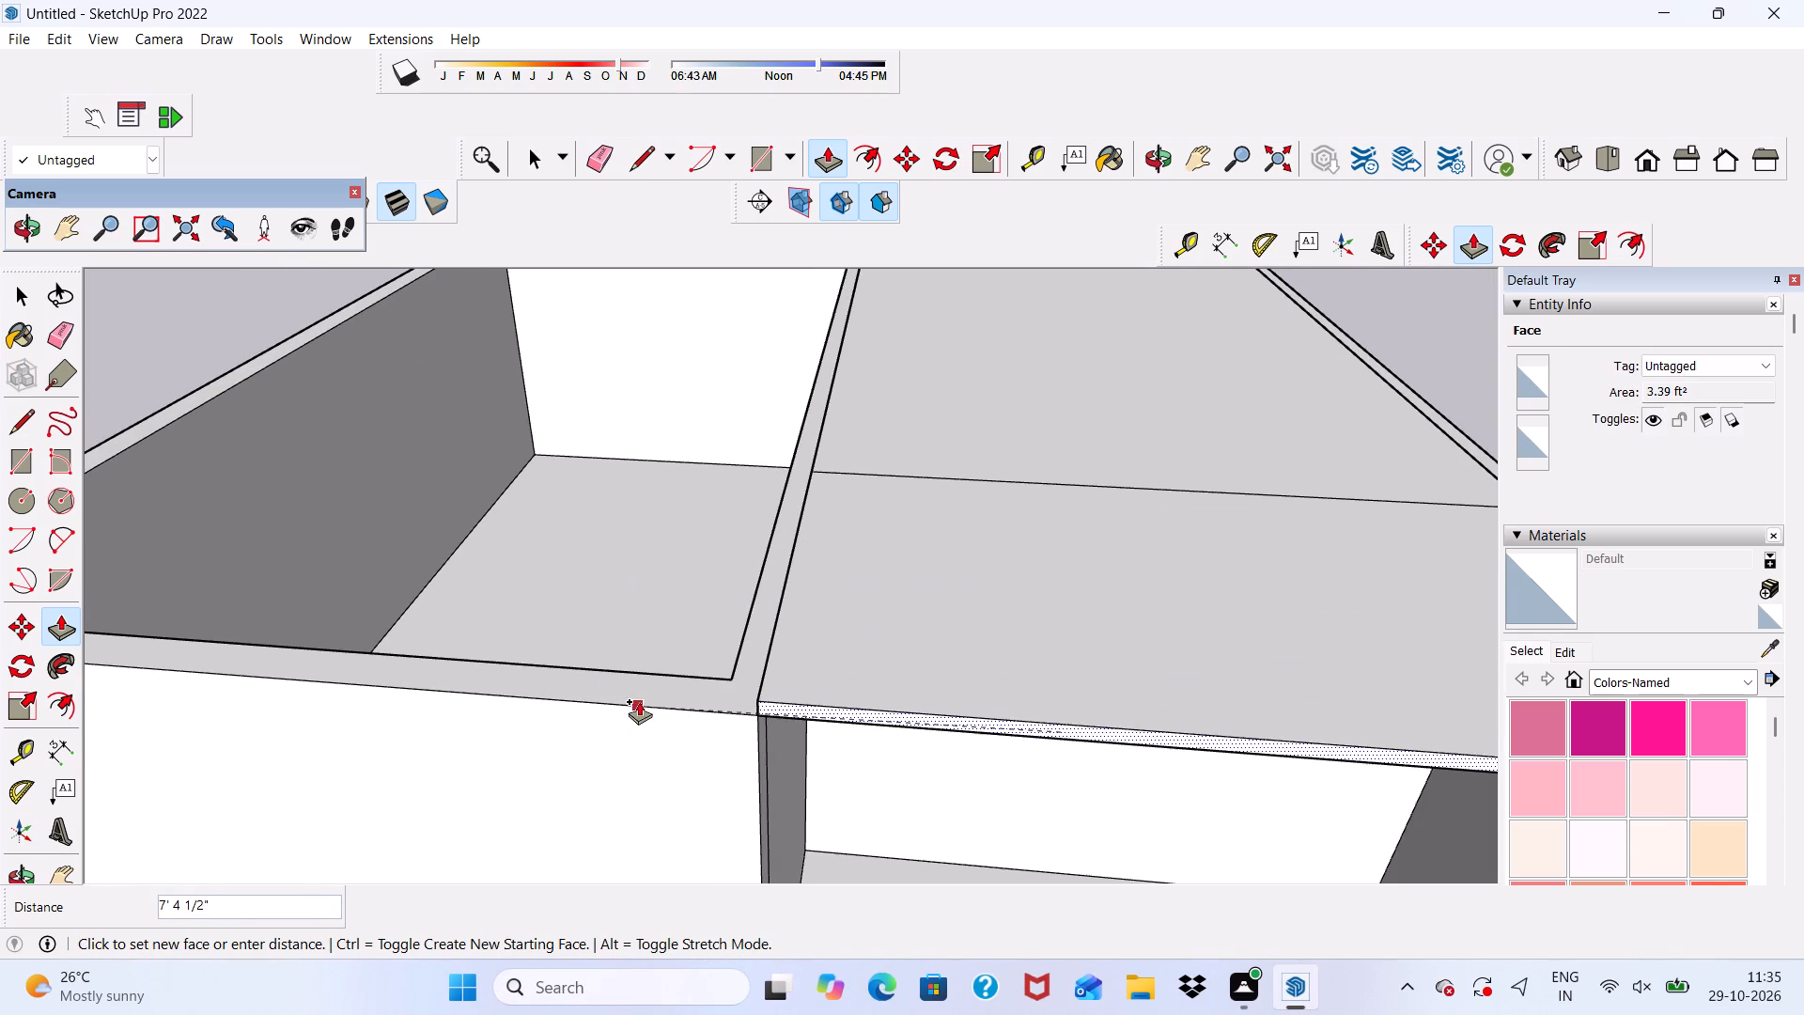
pyautogui.click(639, 701)
# Push/Pull the side edge face of the slab's front portion 9" outward, flush with the side wall's outer face.
pyautogui.scroll(-5, 541, 591)
pyautogui.moveTo(844, 678); pyautogui.dragTo(583, 685, button='middle')
pyautogui.scroll(5, 668, 686)
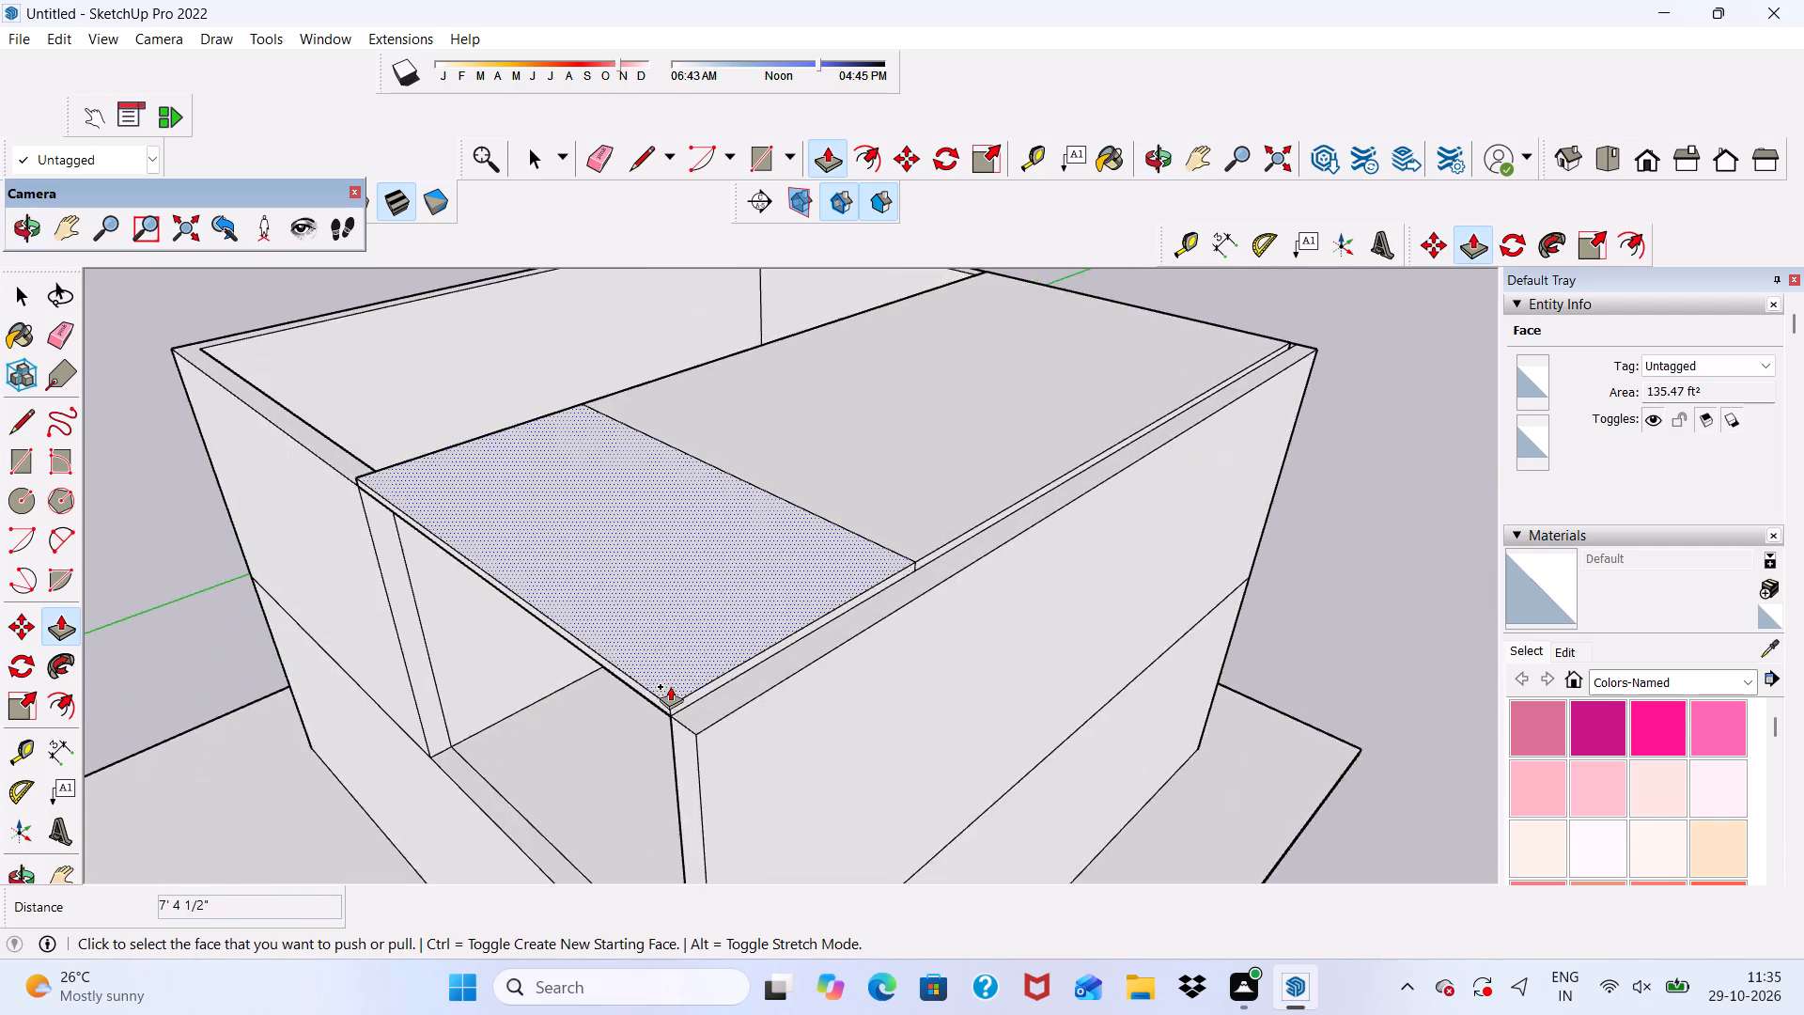
pyautogui.scroll(12, 670, 686)
pyautogui.click(693, 709)
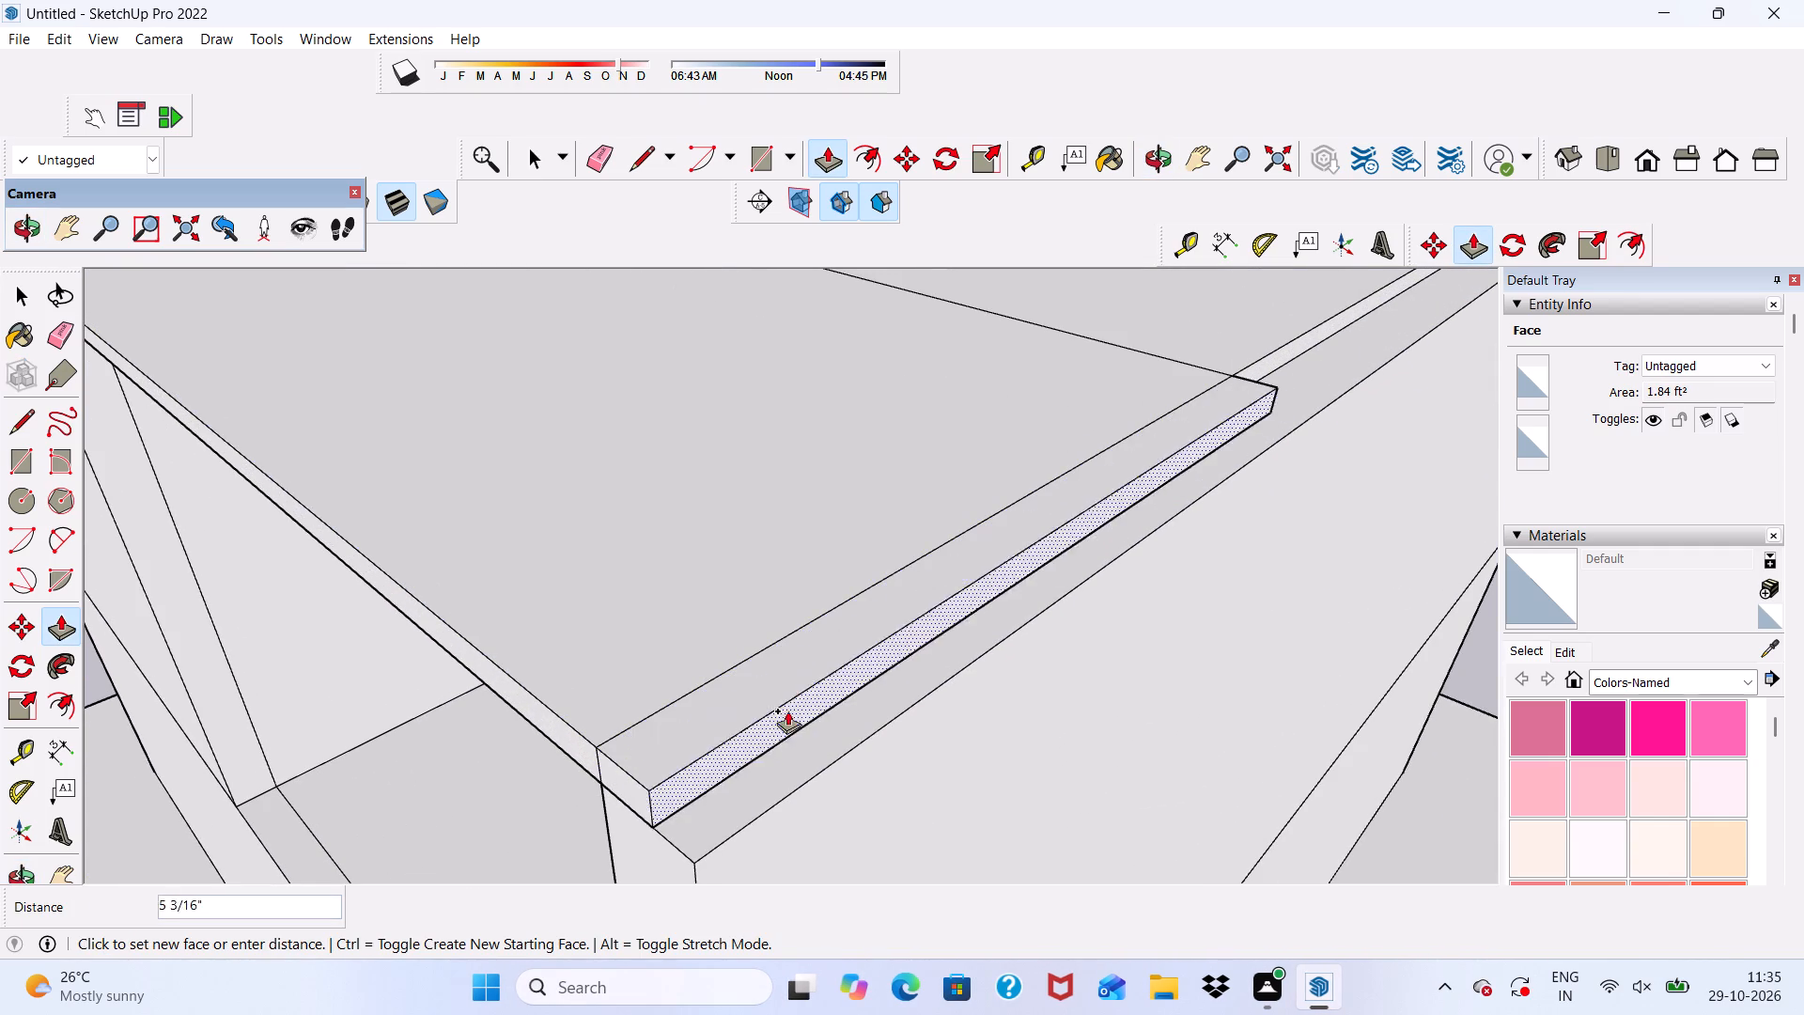
pyautogui.click(1357, 390)
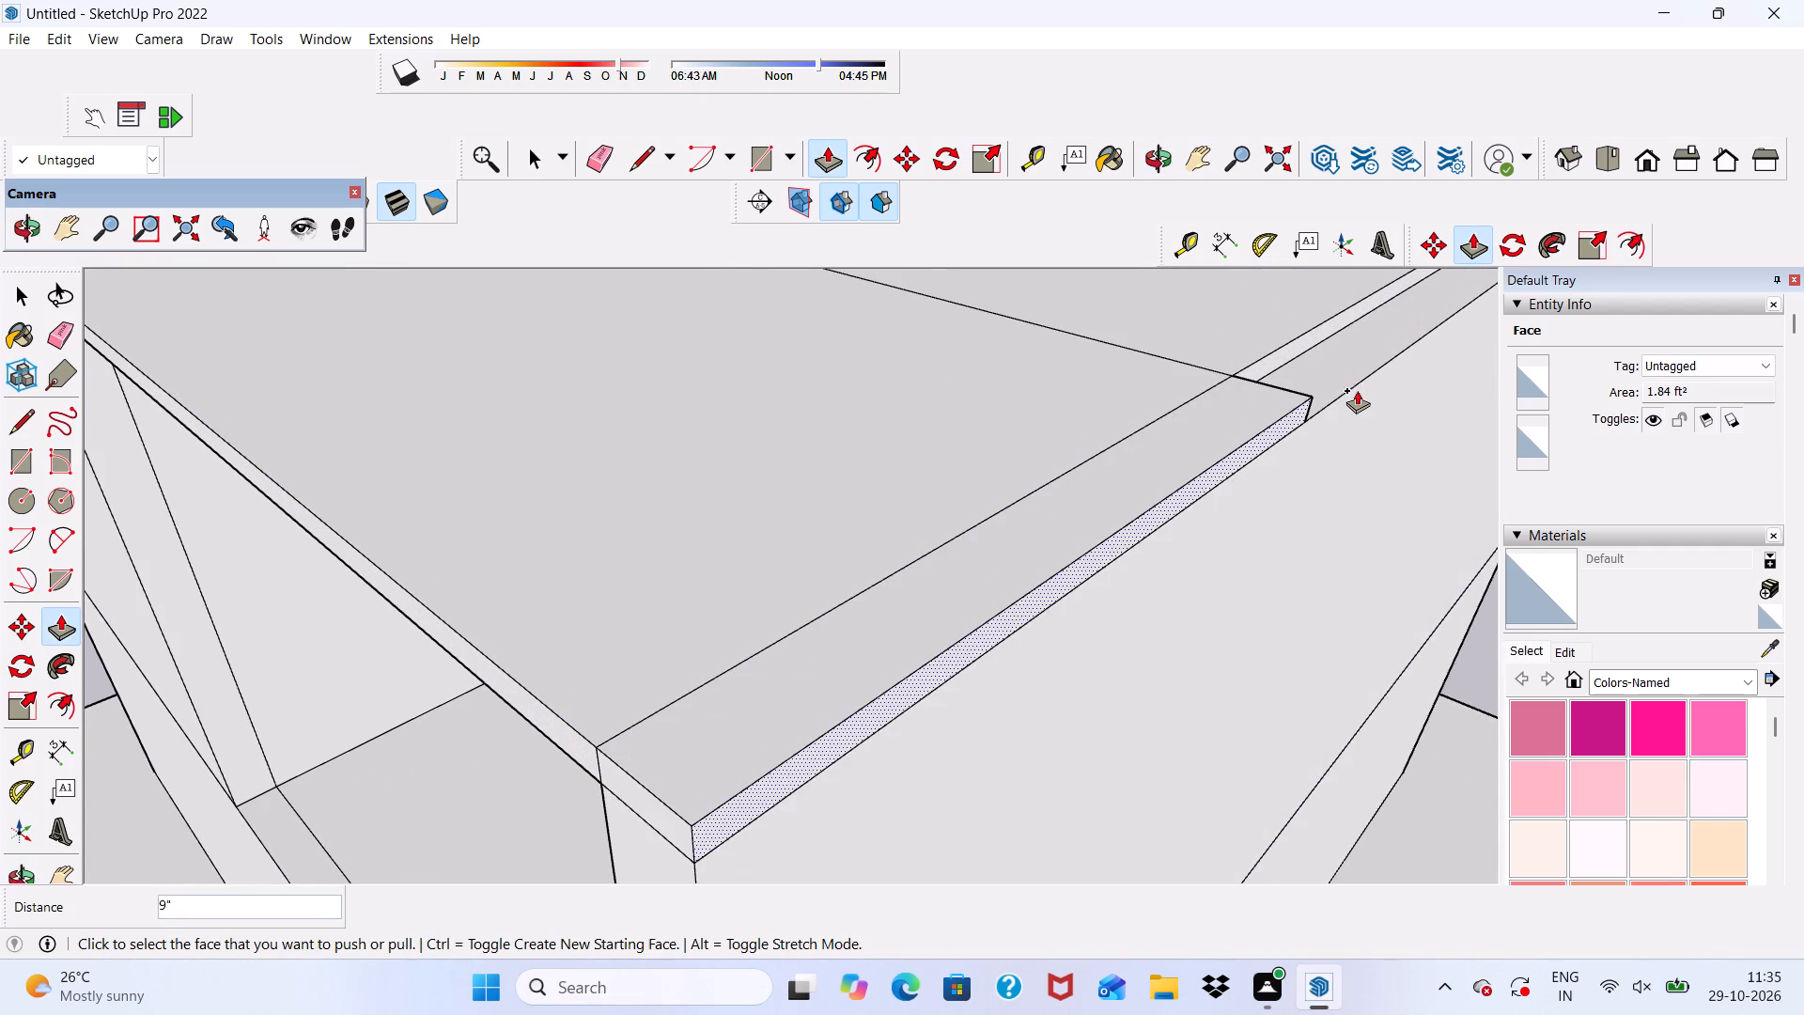
# Push/Pull the side edge face of the slab's back portion 9" outward, flush with the side wall's outer face.
pyautogui.scroll(-4, 1339, 423)
pyautogui.moveTo(1312, 479); pyautogui.dragTo(1062, 492, button='middle')
pyautogui.scroll(-3, 944, 470)
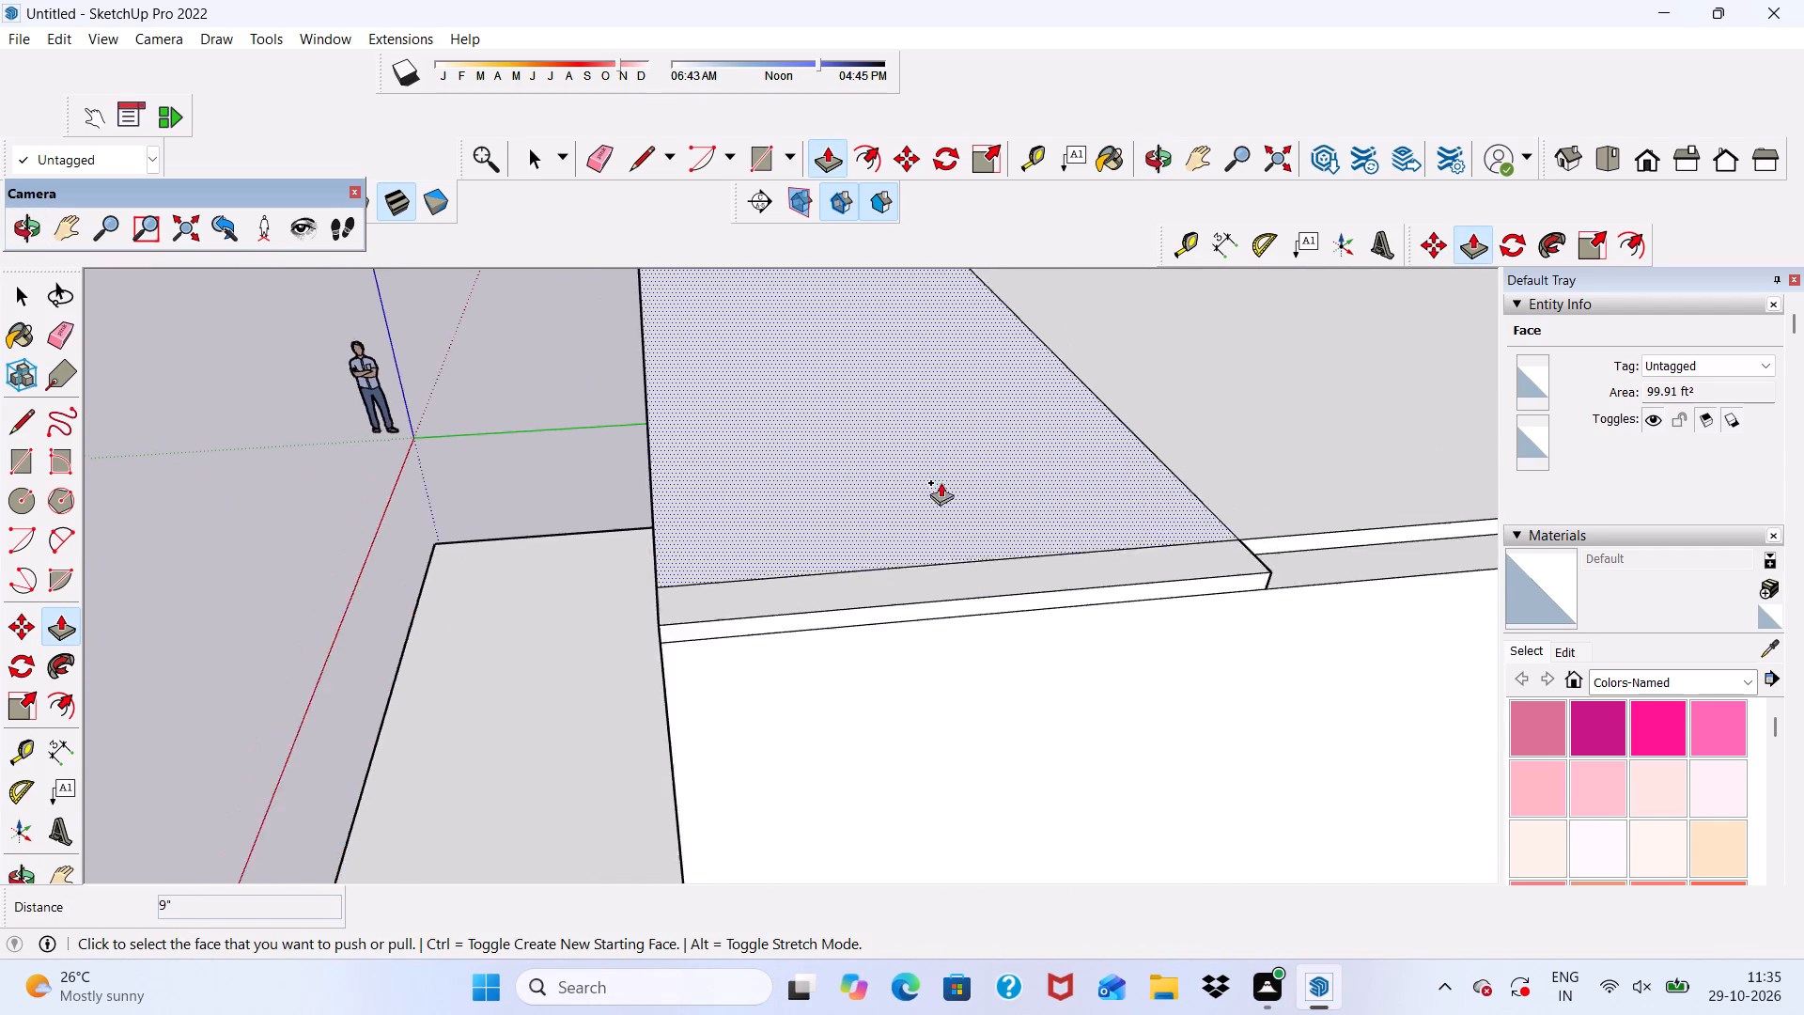
pyautogui.scroll(-4, 941, 482)
pyautogui.scroll(7, 1195, 547)
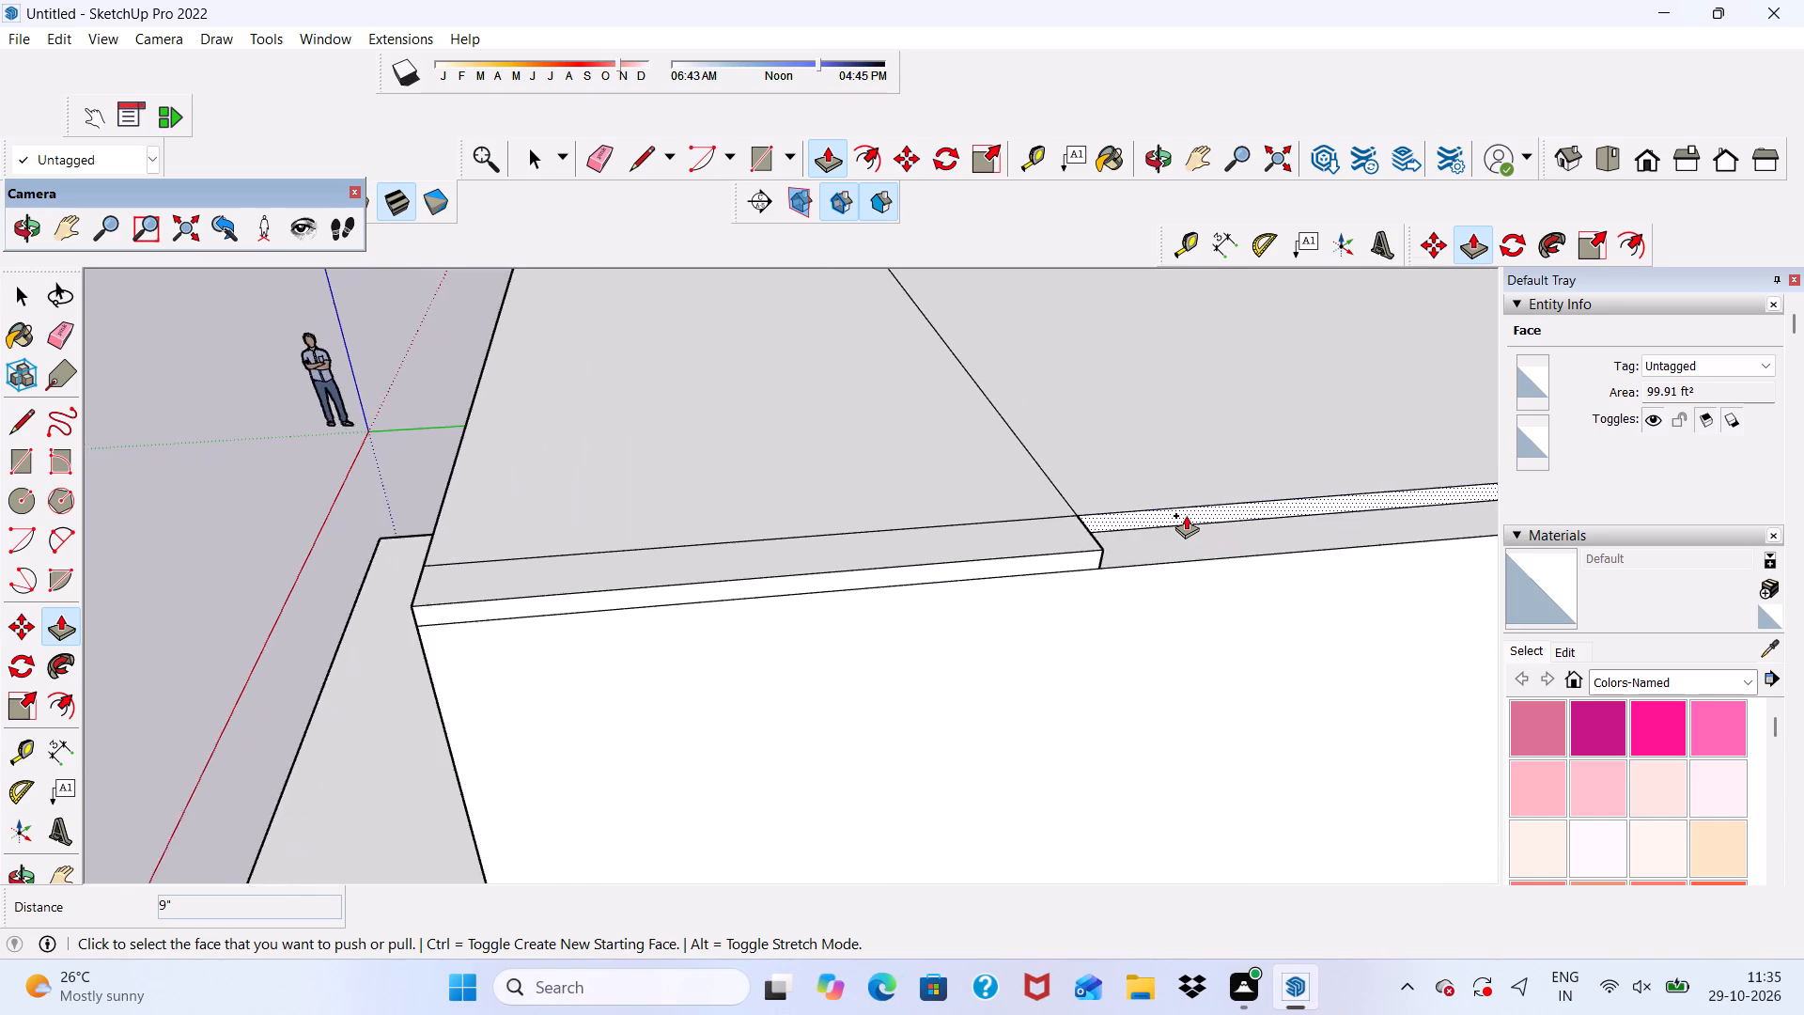
pyautogui.scroll(12, 1186, 515)
pyautogui.click(1072, 528)
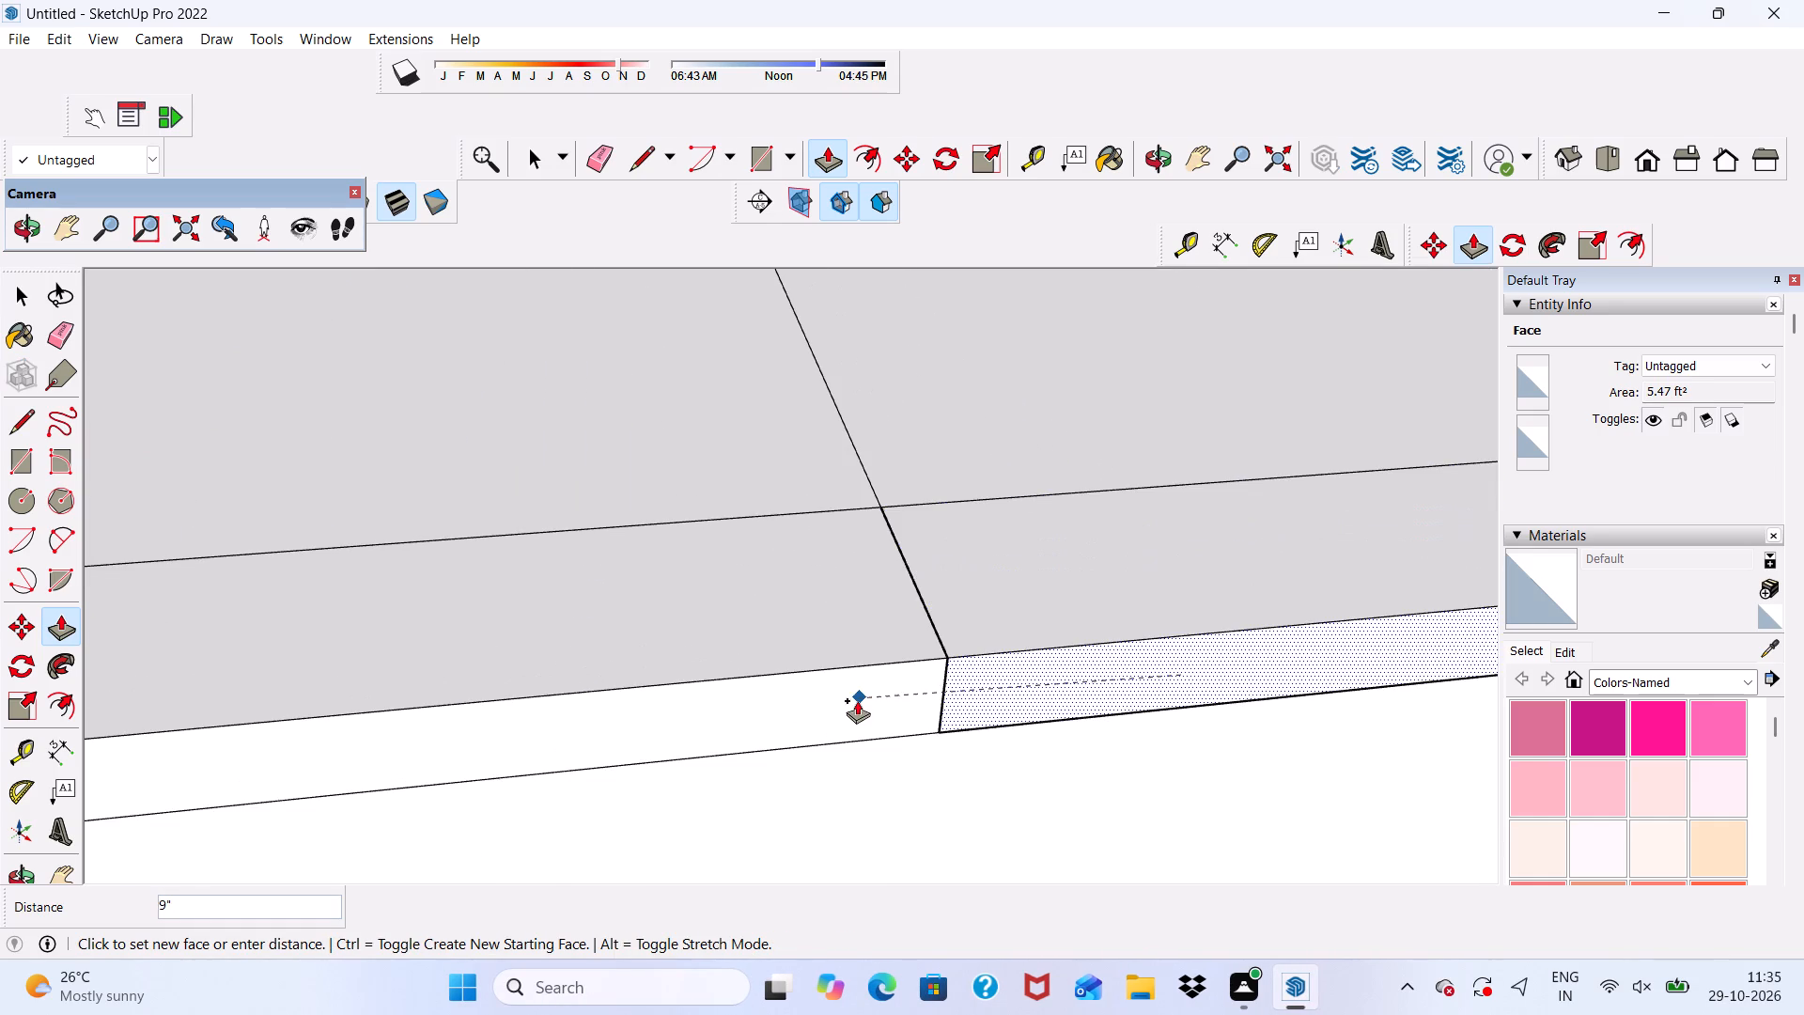
pyautogui.click(857, 700)
# Push/Pull the slab's back edge face 9" outward, flush with the back wall's outer face.
pyautogui.scroll(-13, 794, 656)
pyautogui.moveTo(989, 649); pyautogui.dragTo(956, 673, button='middle')
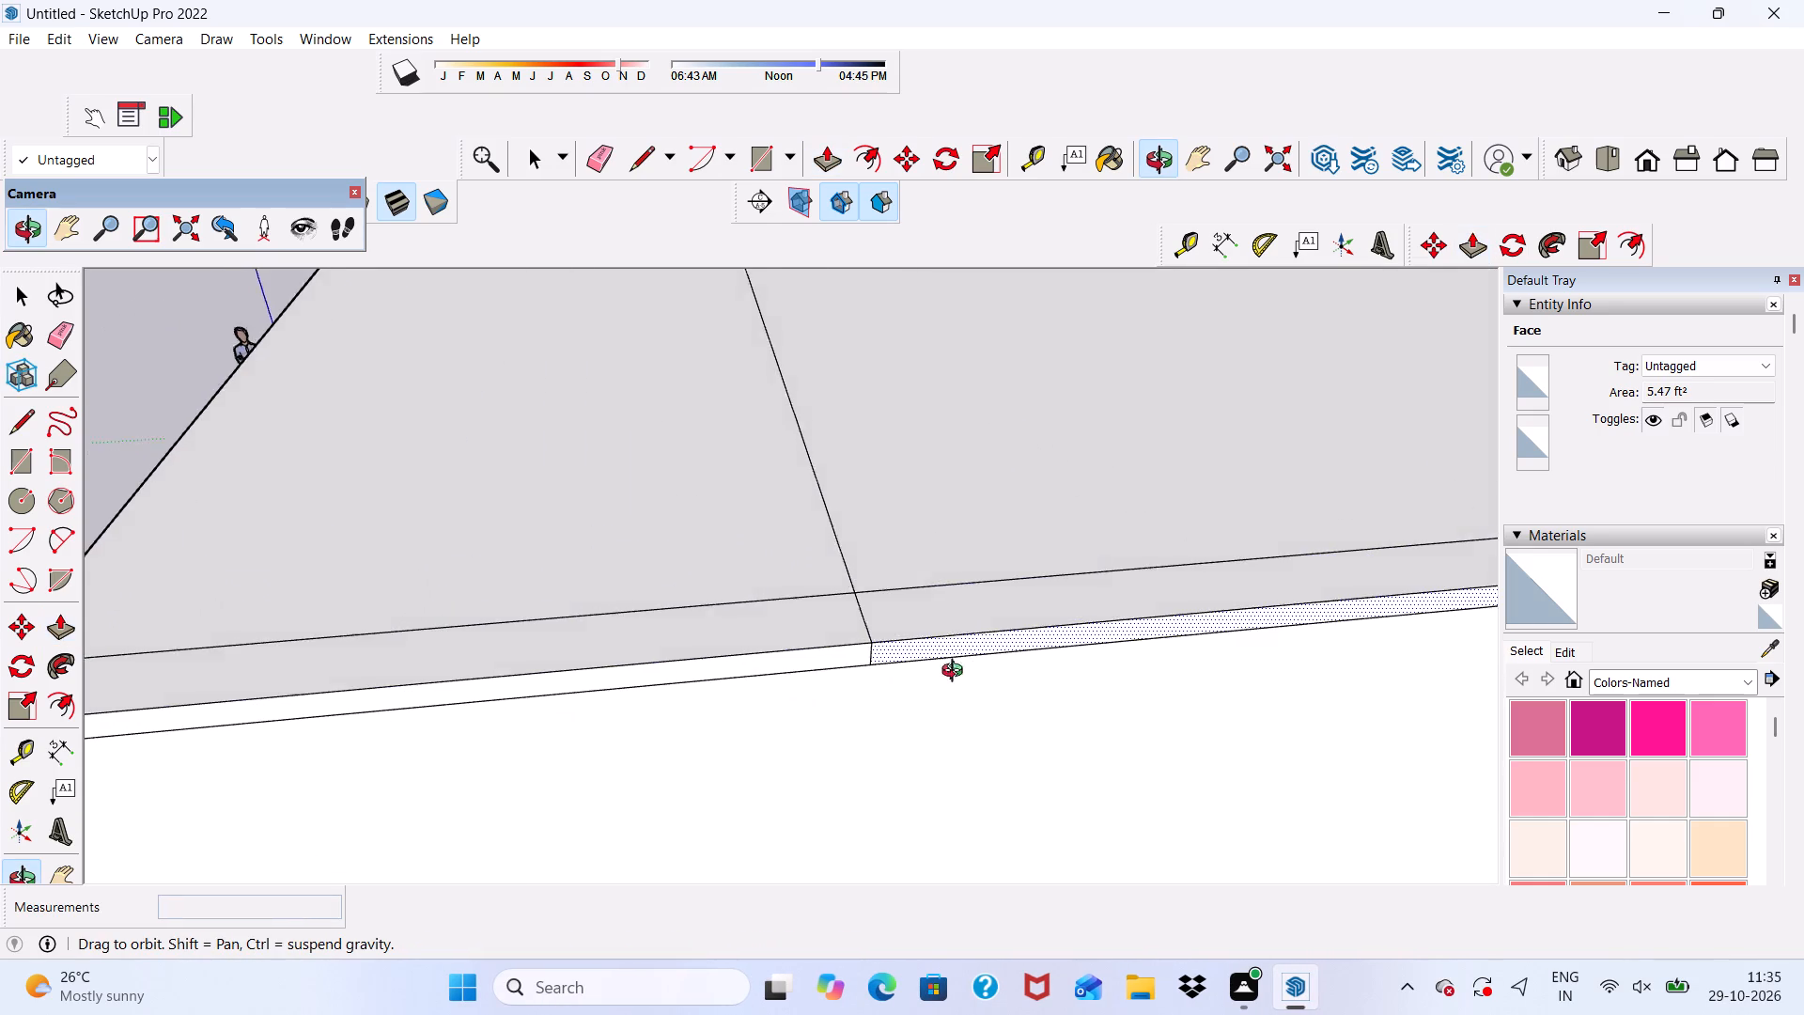
pyautogui.moveTo(956, 673); pyautogui.dragTo(700, 653, button='middle')
pyautogui.scroll(-18, 566, 470)
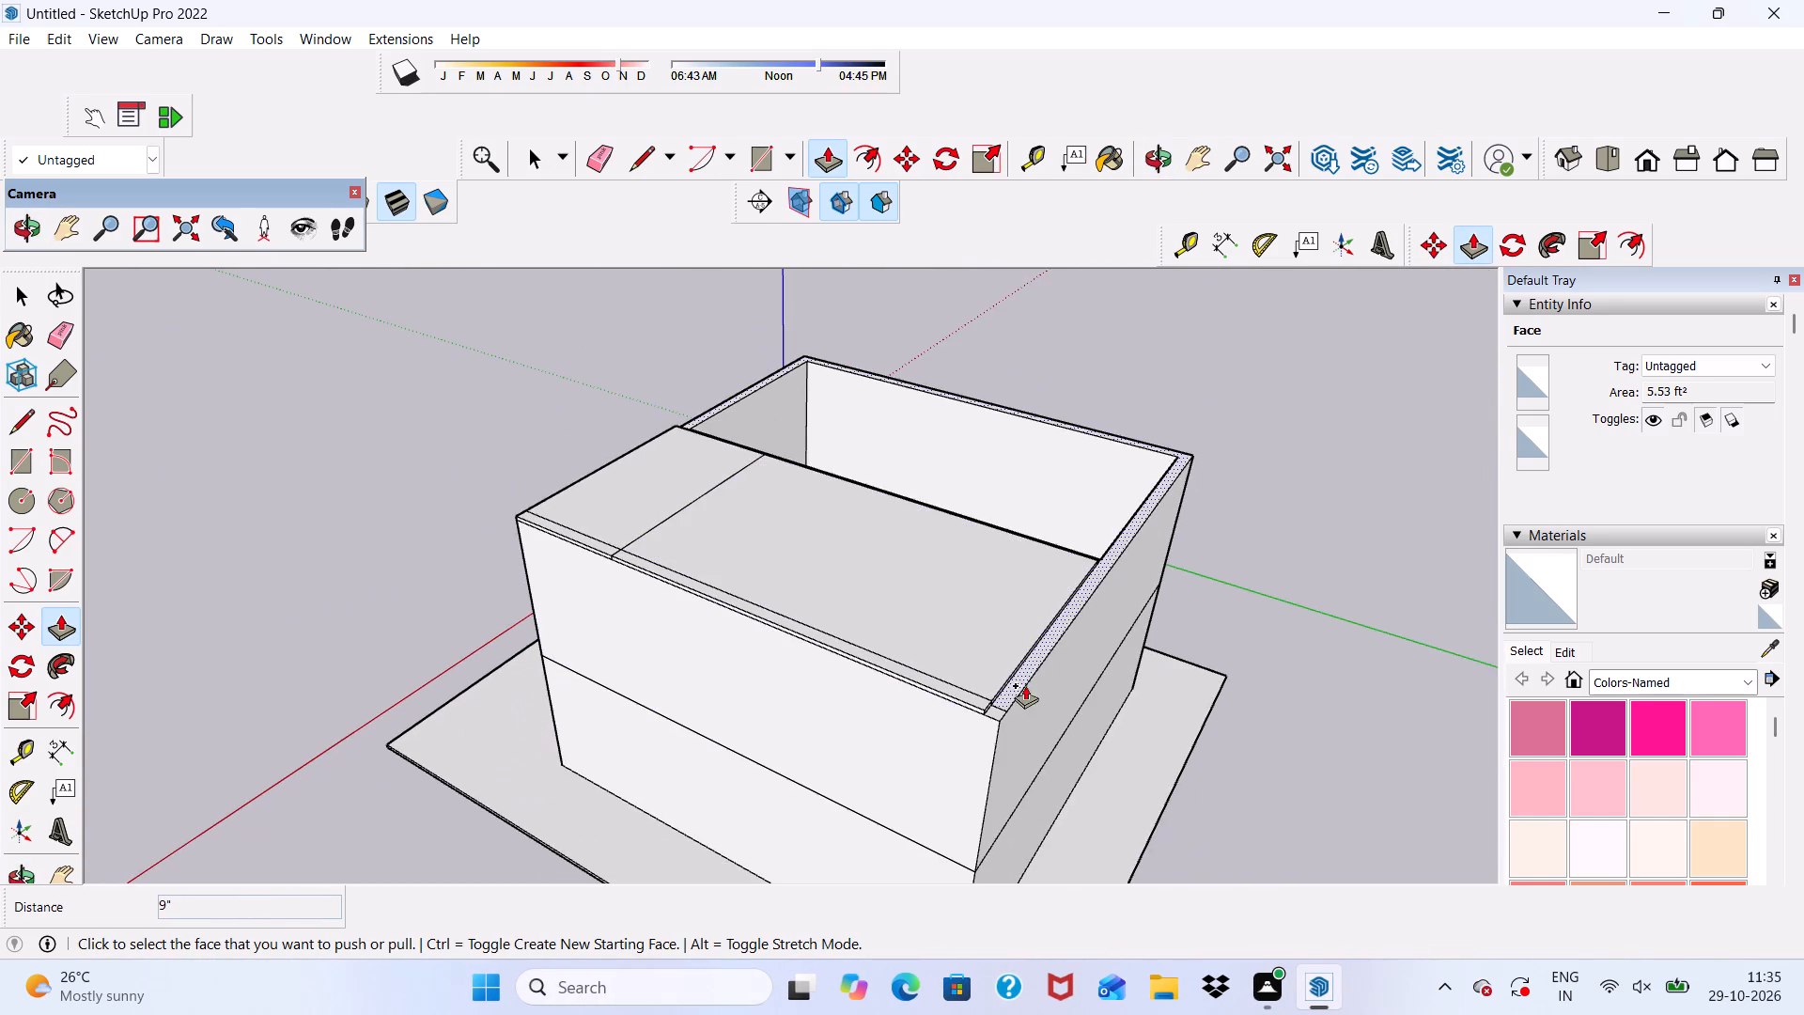
pyautogui.moveTo(1025, 686); pyautogui.dragTo(939, 601, button='middle')
pyautogui.scroll(16, 920, 626)
pyautogui.scroll(6, 907, 632)
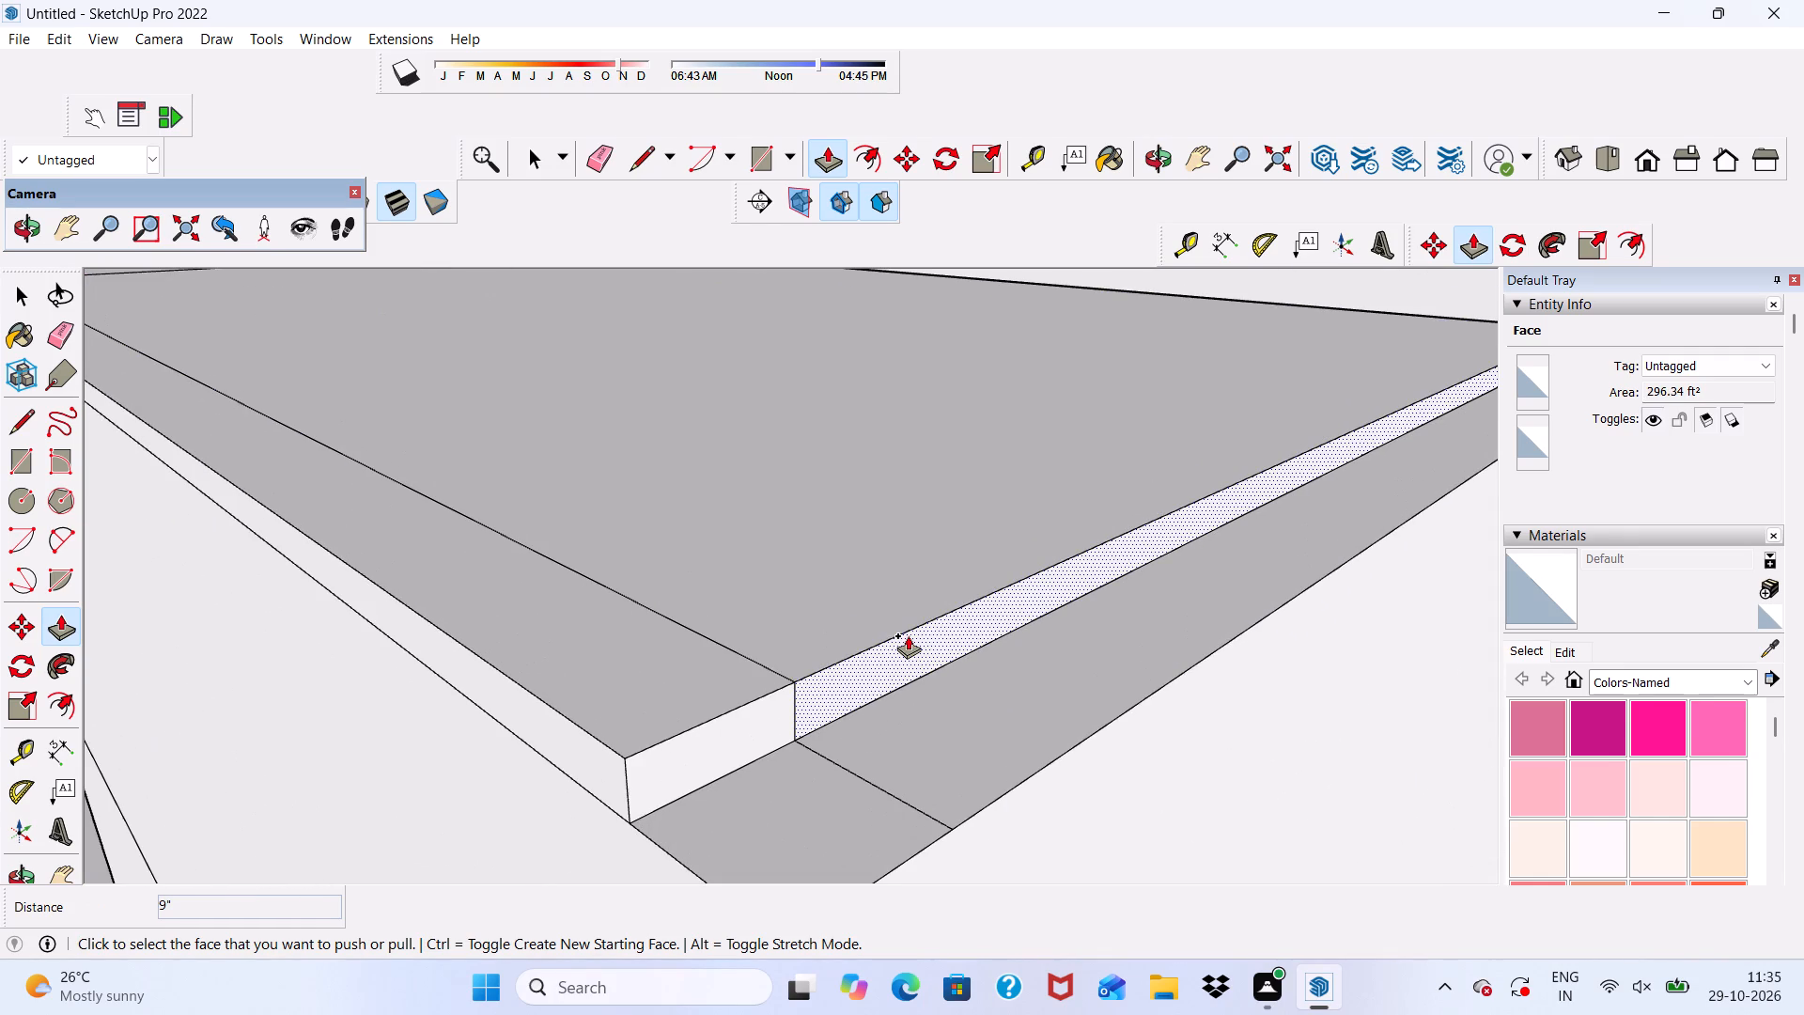
pyautogui.click(909, 640)
pyautogui.scroll(-4, 939, 696)
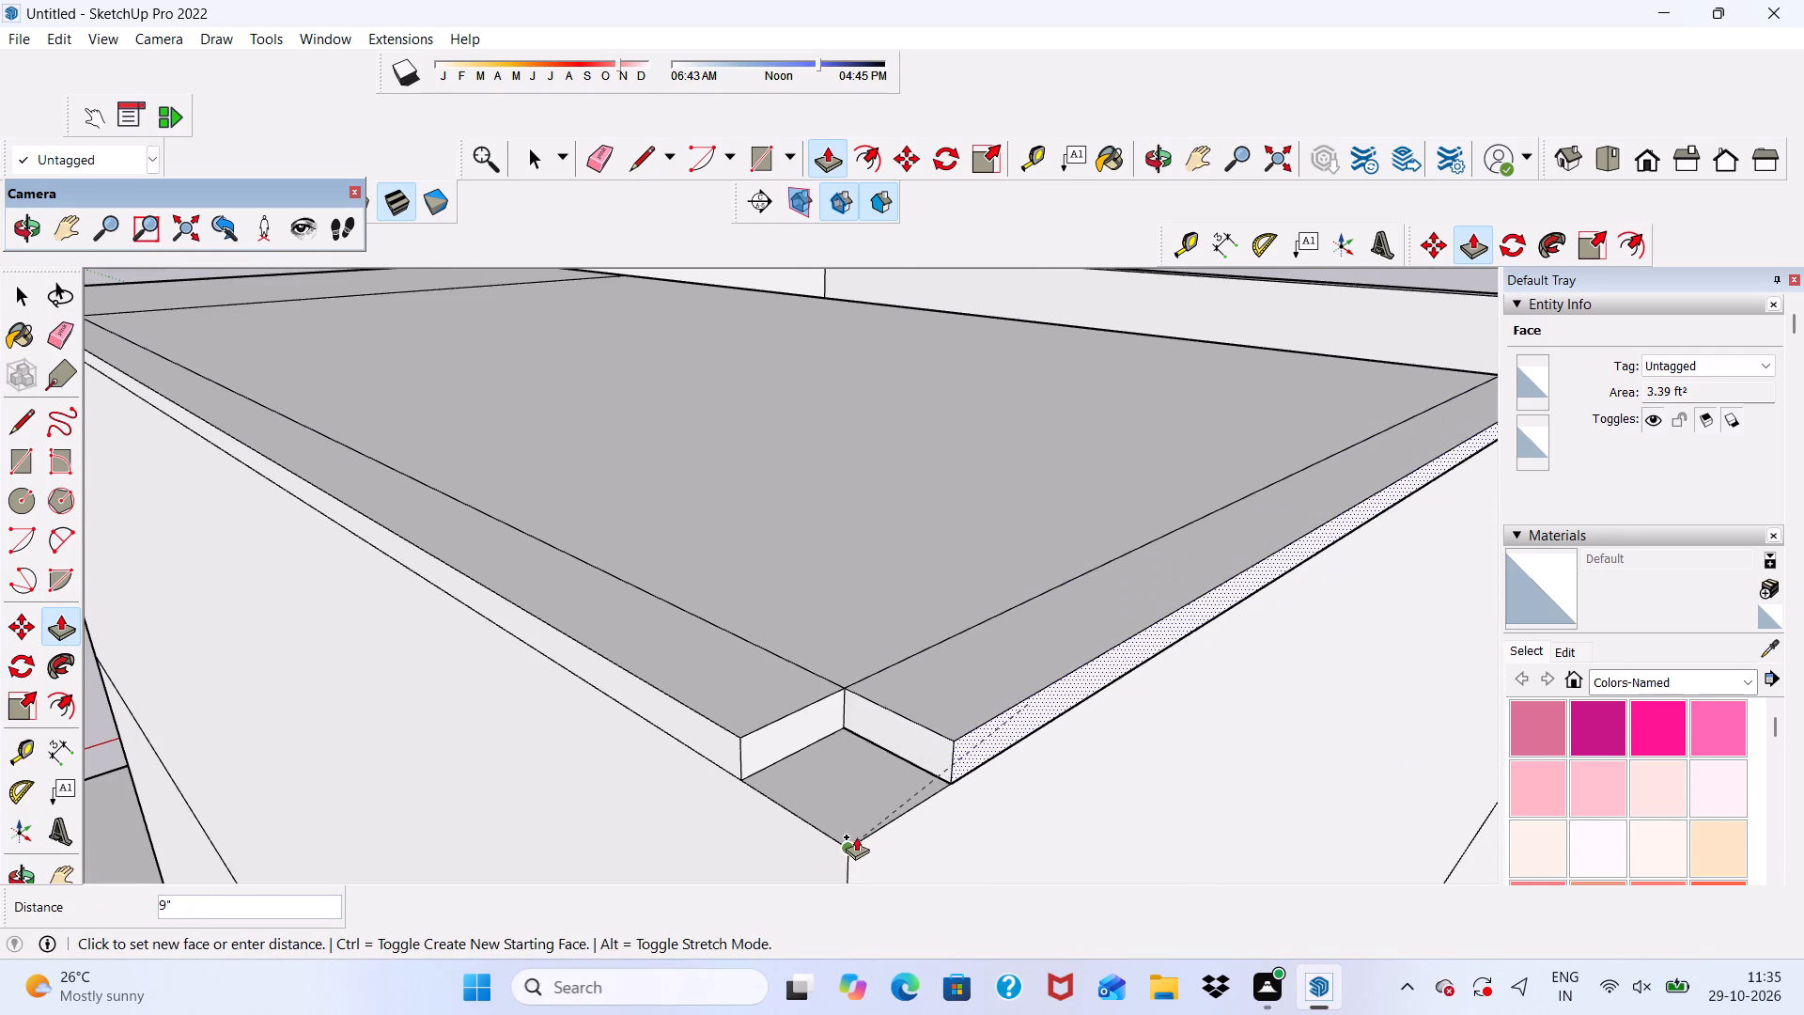
pyautogui.click(852, 853)
# Push/Pull the small end face at the slab's back corner notch 9" to fill the corner.
pyautogui.scroll(6, 794, 706)
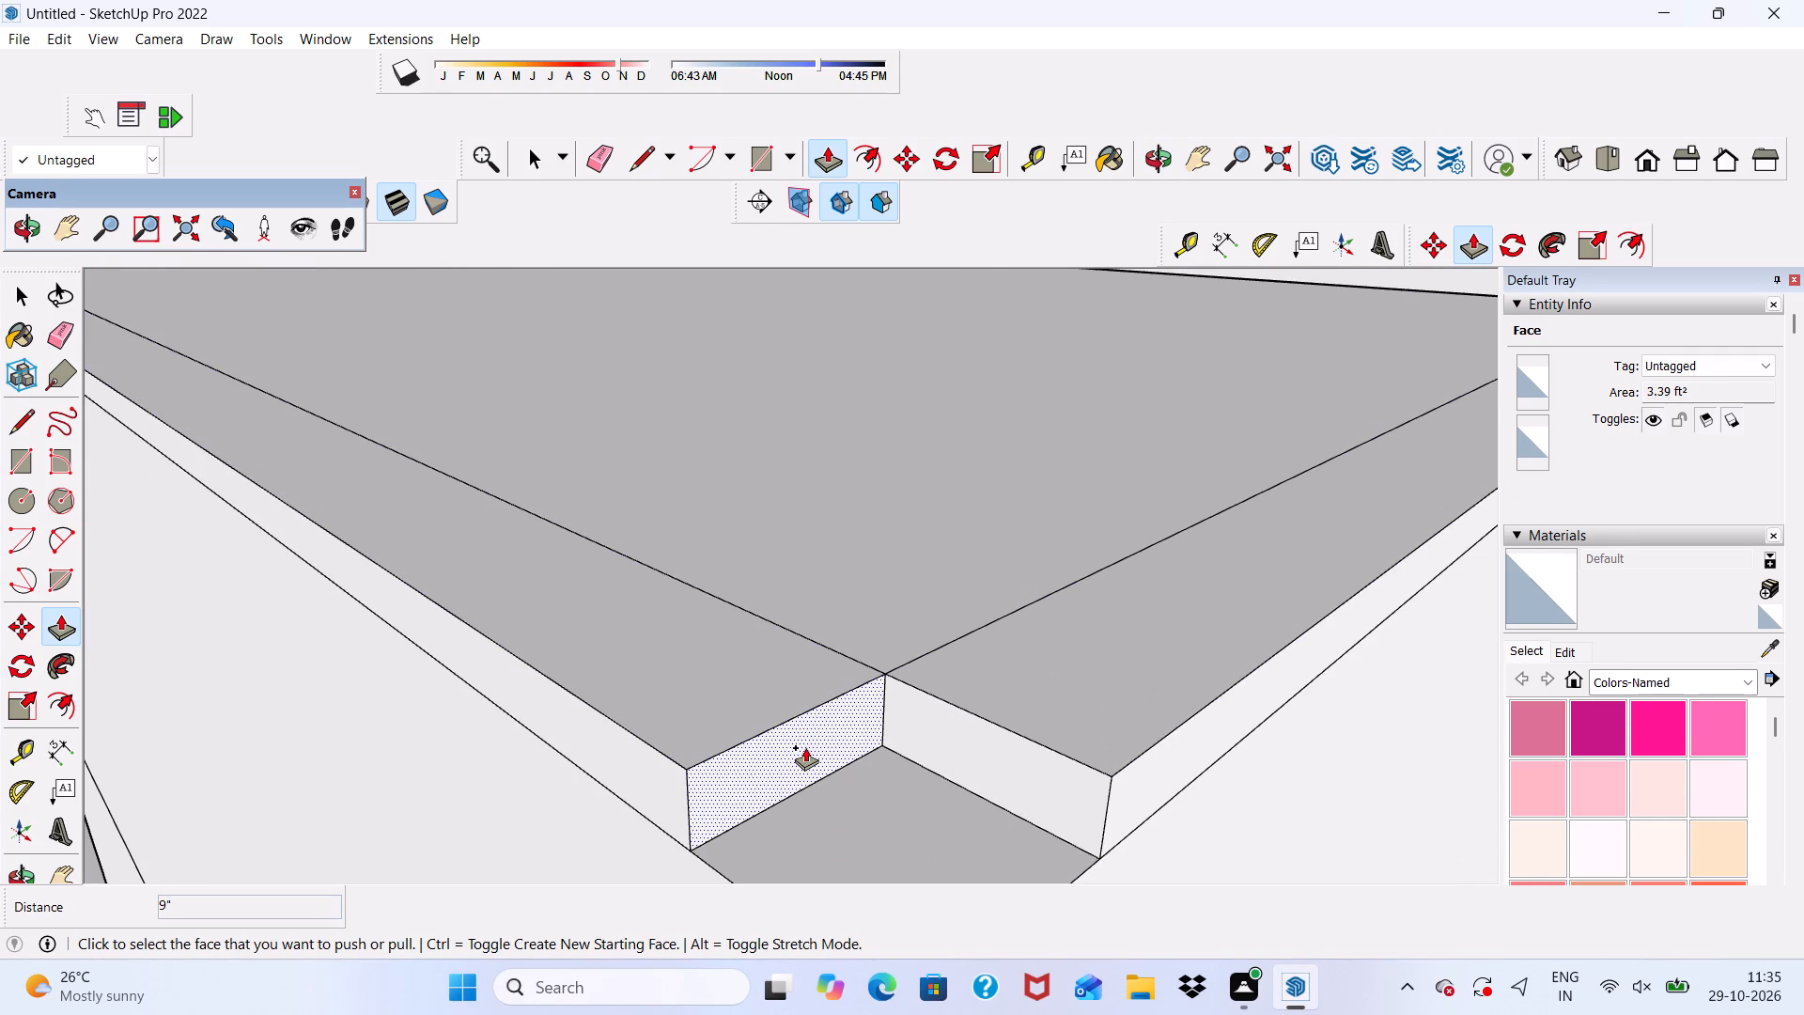
pyautogui.click(805, 747)
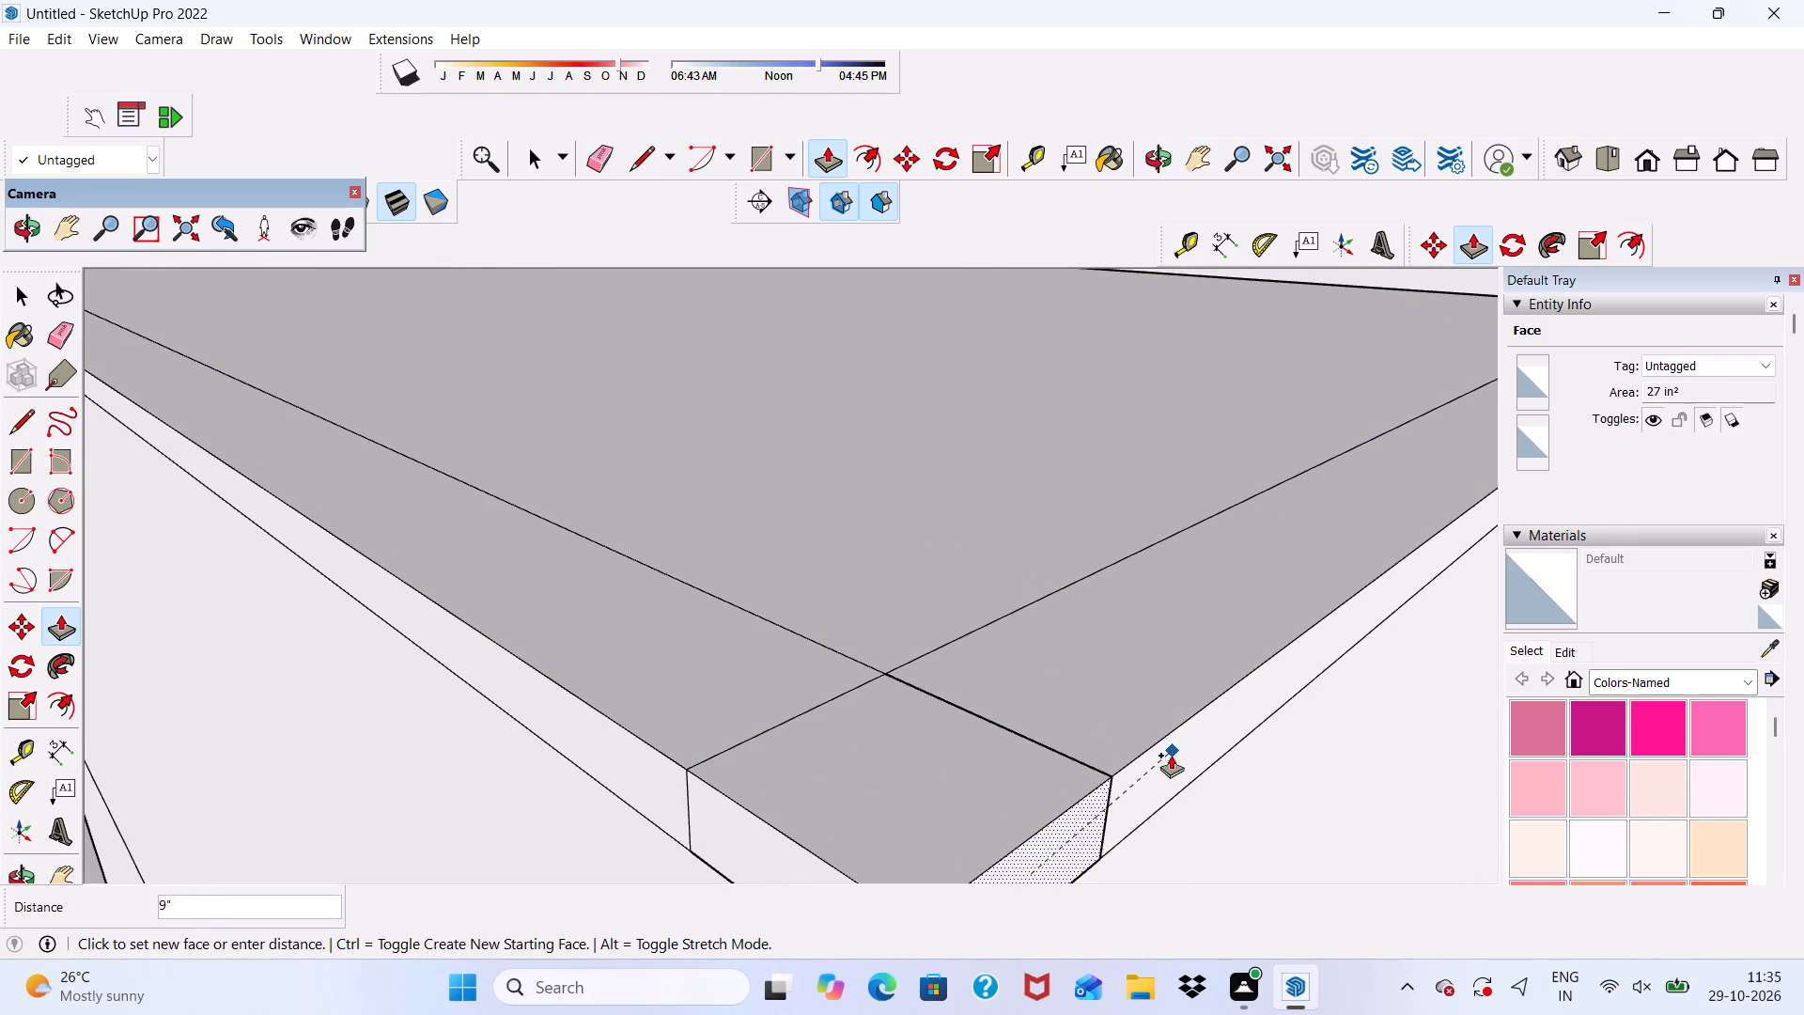
pyautogui.scroll(10, 1170, 756)
pyautogui.click(1126, 762)
# Push/Pull the slab's long inner edge face 15' 8 7/16" across the uncovered back room to the opposite outer wall face.
pyautogui.scroll(-3, 1075, 704)
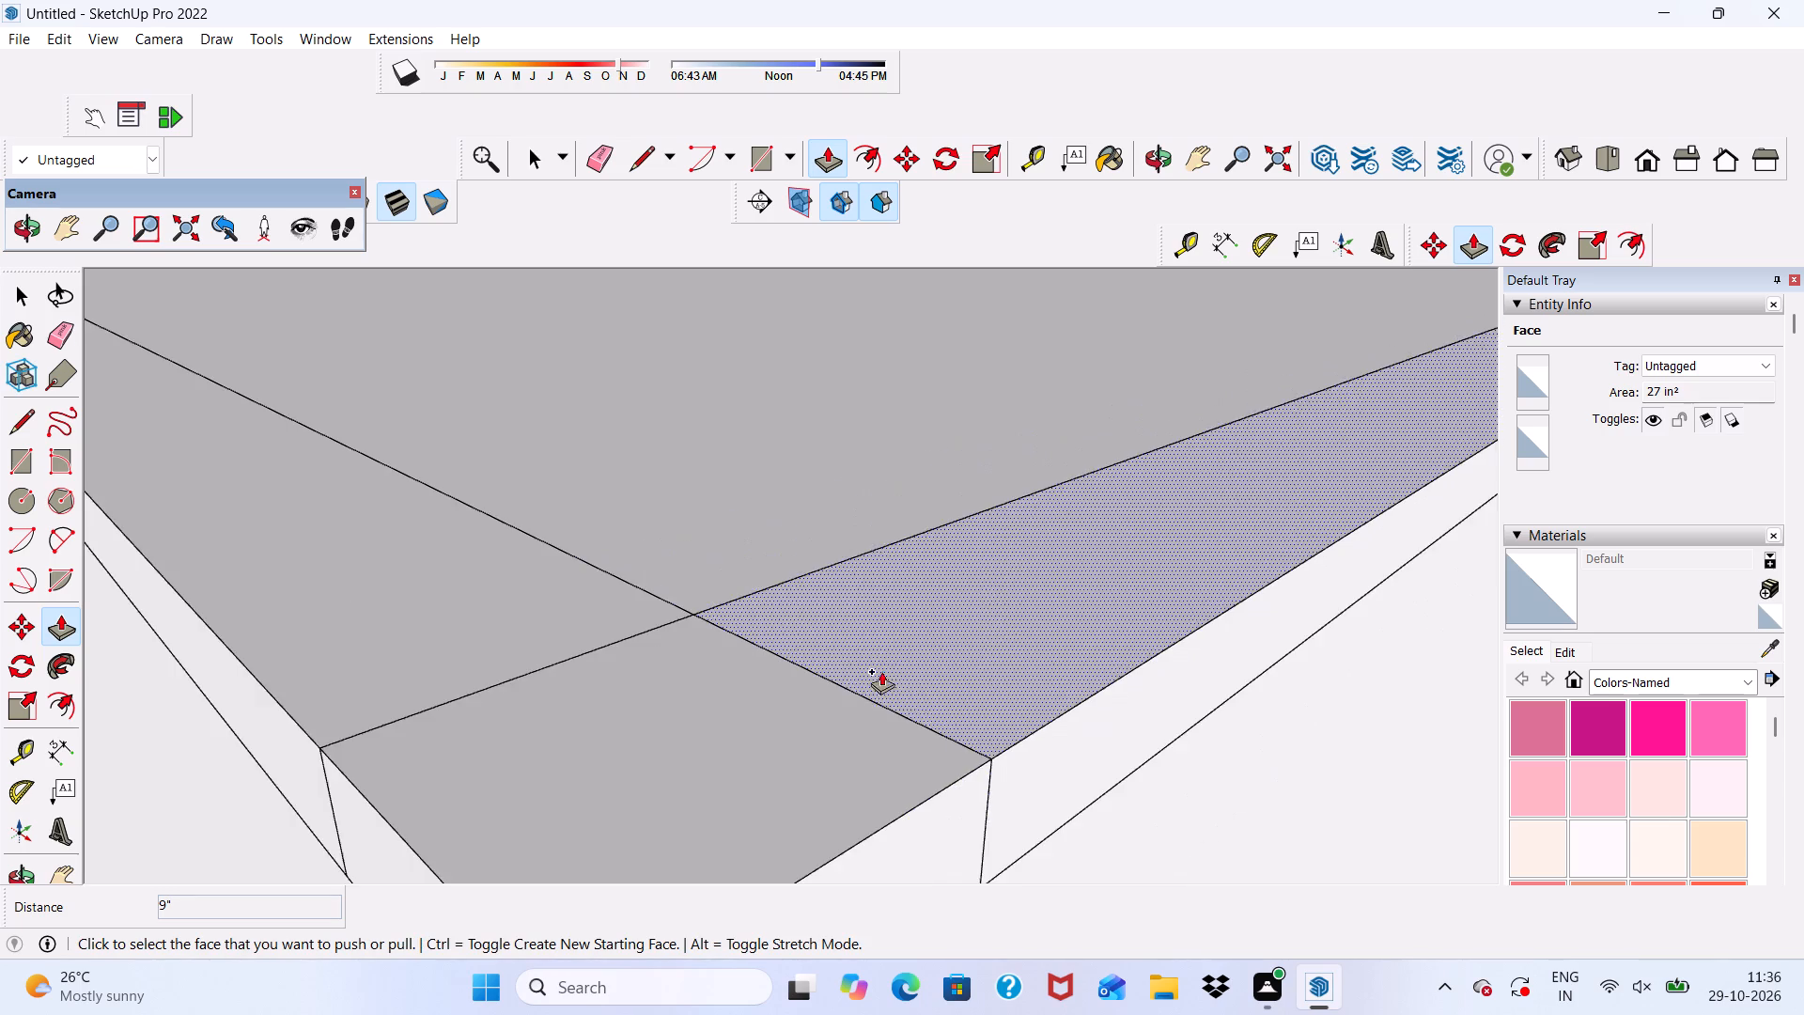
pyautogui.scroll(-20, 881, 671)
pyautogui.moveTo(1036, 690); pyautogui.dragTo(499, 679, button='middle')
pyautogui.scroll(-4, 493, 675)
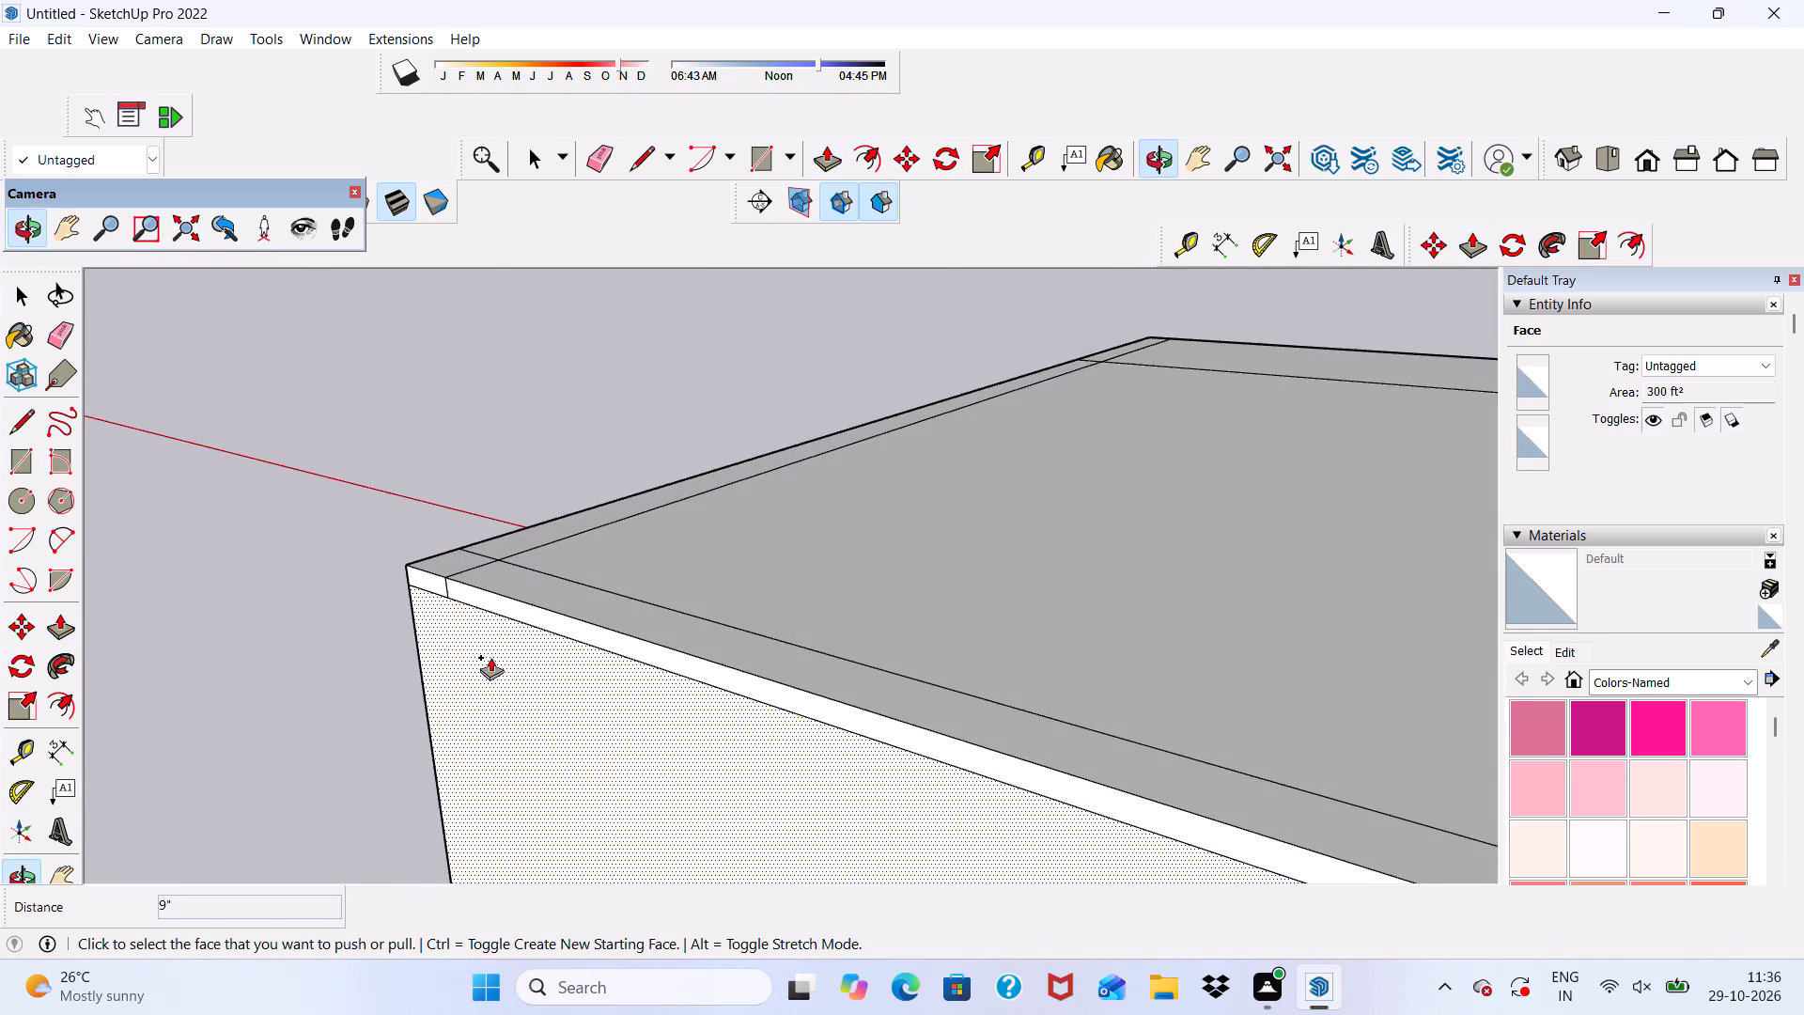
pyautogui.scroll(-8, 490, 657)
pyautogui.moveTo(1039, 800); pyautogui.dragTo(692, 788, button='middle')
pyautogui.scroll(5, 613, 620)
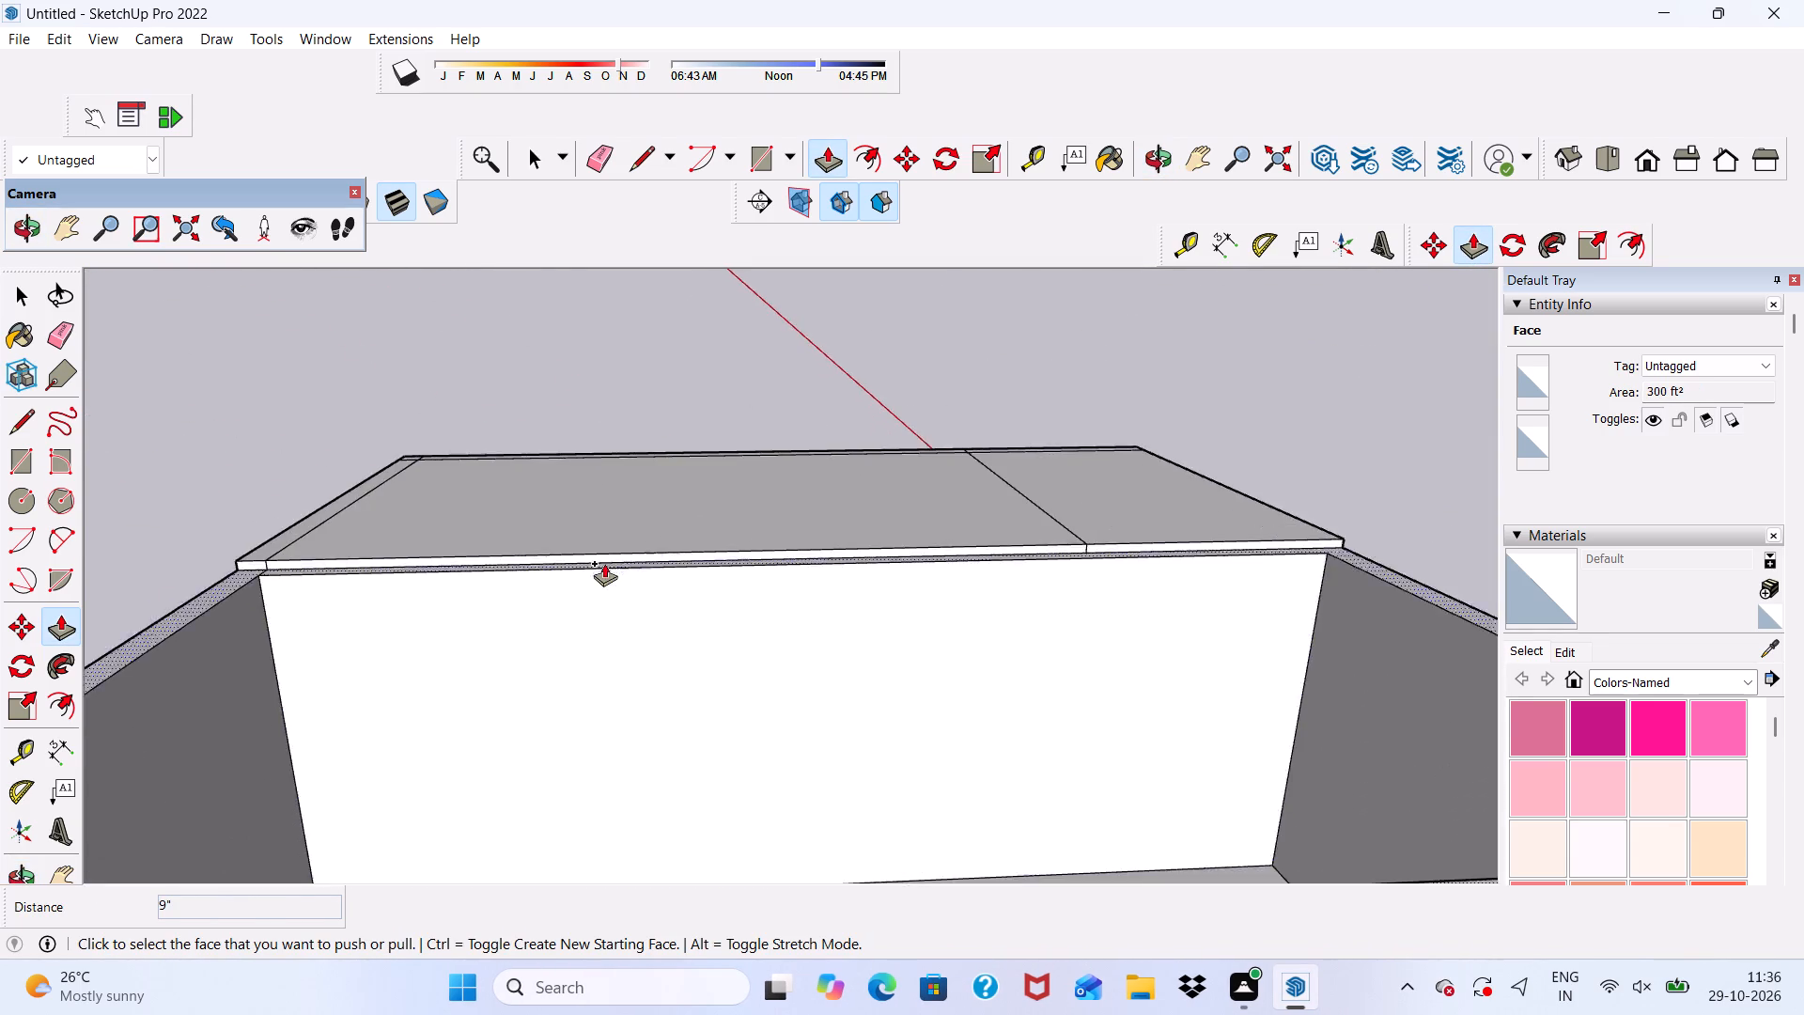
pyautogui.scroll(6, 604, 563)
pyautogui.scroll(-1, 604, 552)
pyautogui.scroll(10, 604, 552)
pyautogui.click(608, 554)
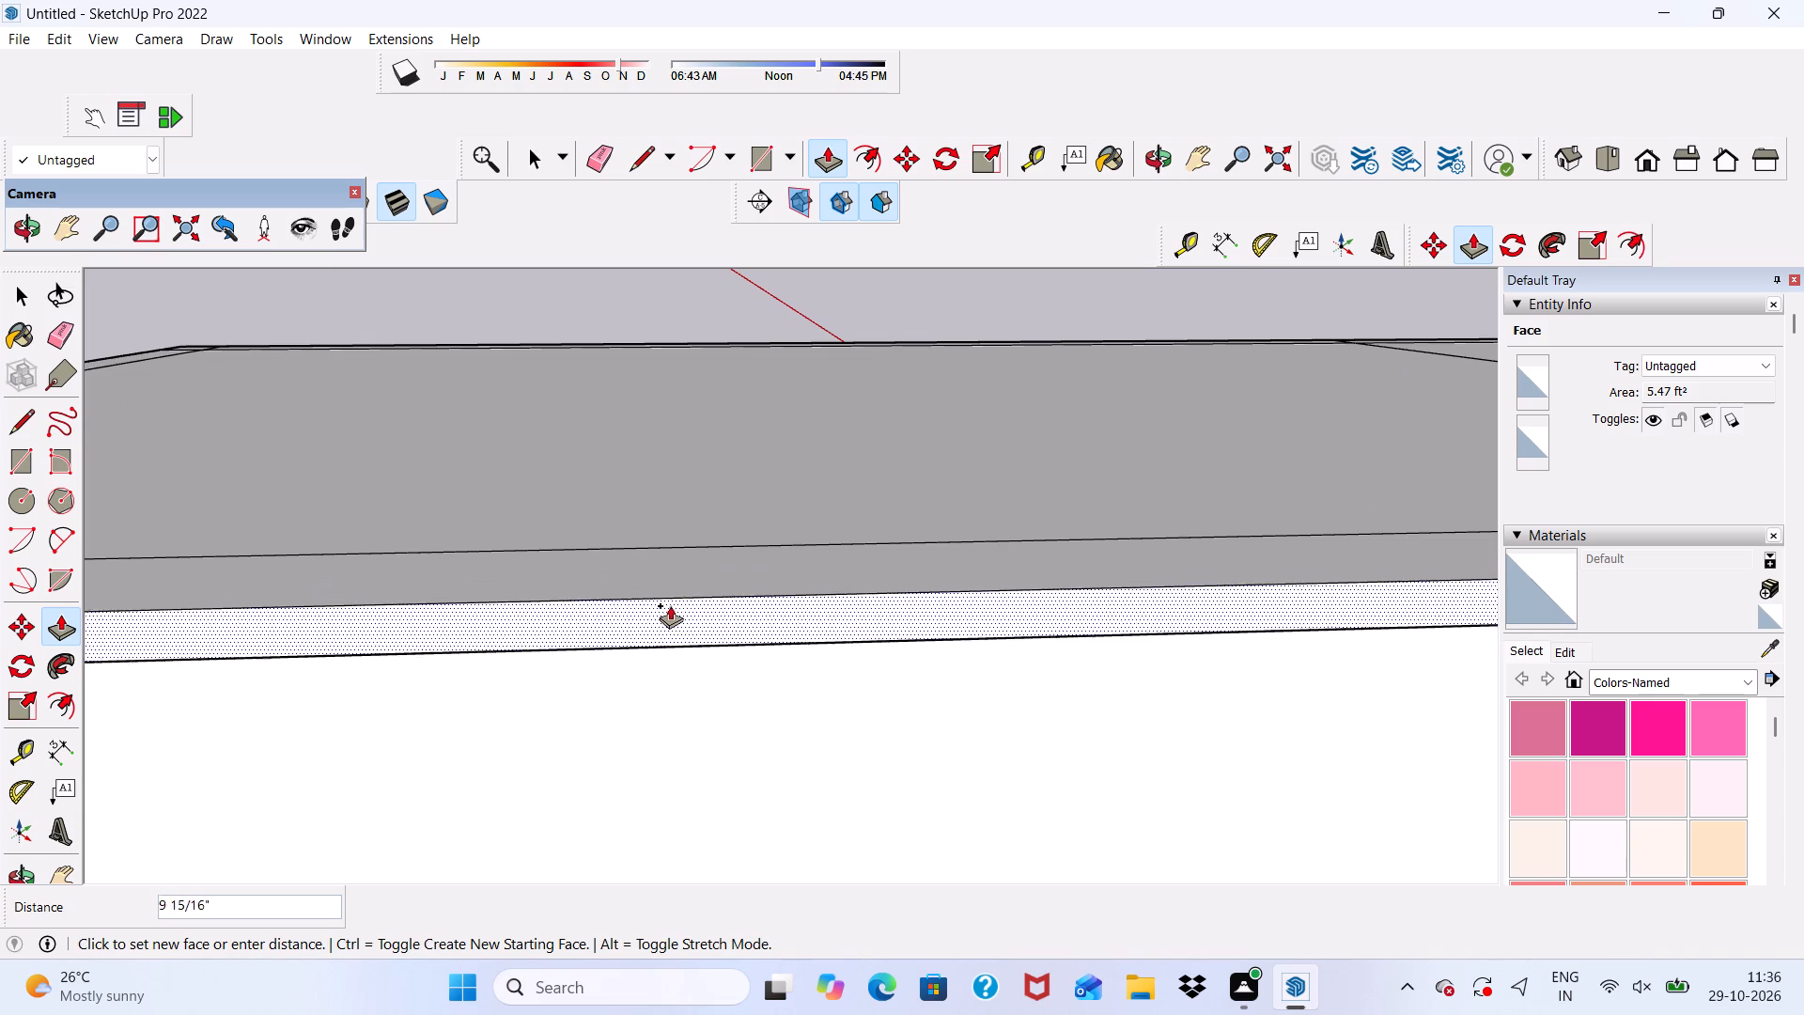
pyautogui.scroll(-10, 644, 544)
pyautogui.scroll(-8, 658, 461)
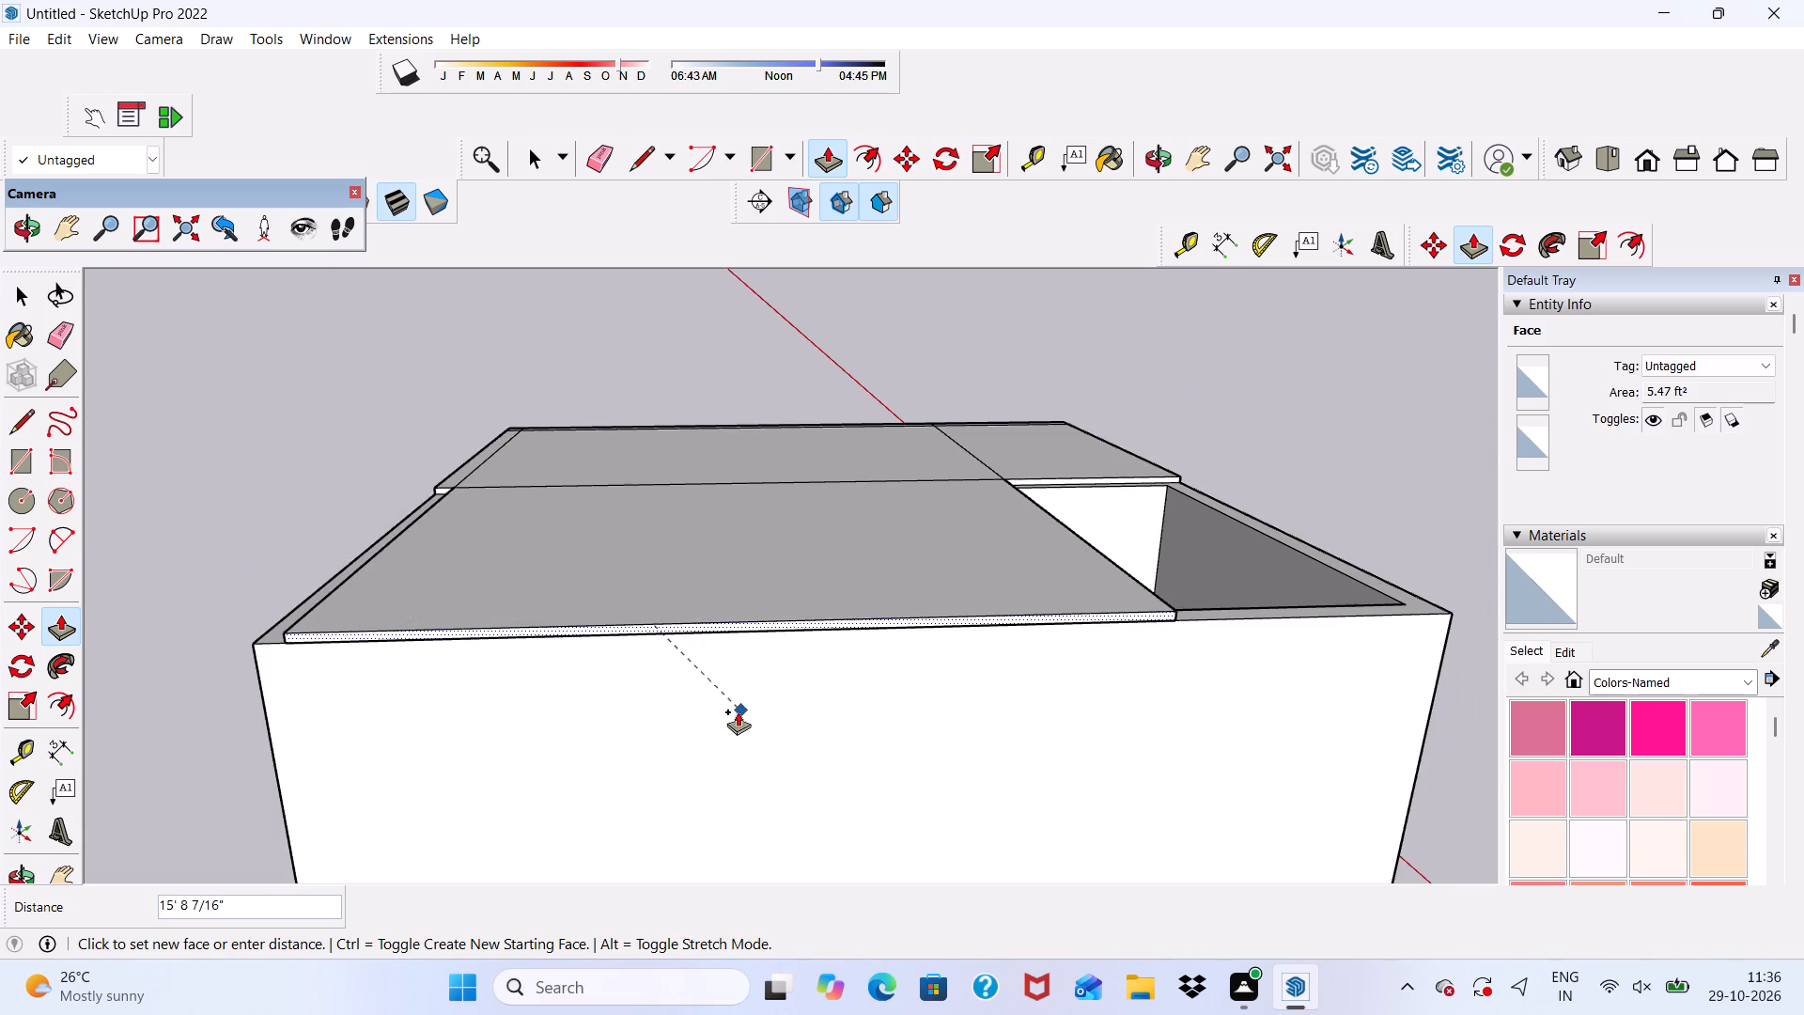
pyautogui.scroll(3, 722, 699)
pyautogui.scroll(-1, 719, 690)
pyautogui.click(718, 688)
# Push/Pull the new slab portion's front edge face 7' 4 1/2" forward over the uncovered front room to the front wall edge.
pyautogui.scroll(-3, 733, 674)
pyautogui.moveTo(765, 705); pyautogui.dragTo(453, 765, button='middle')
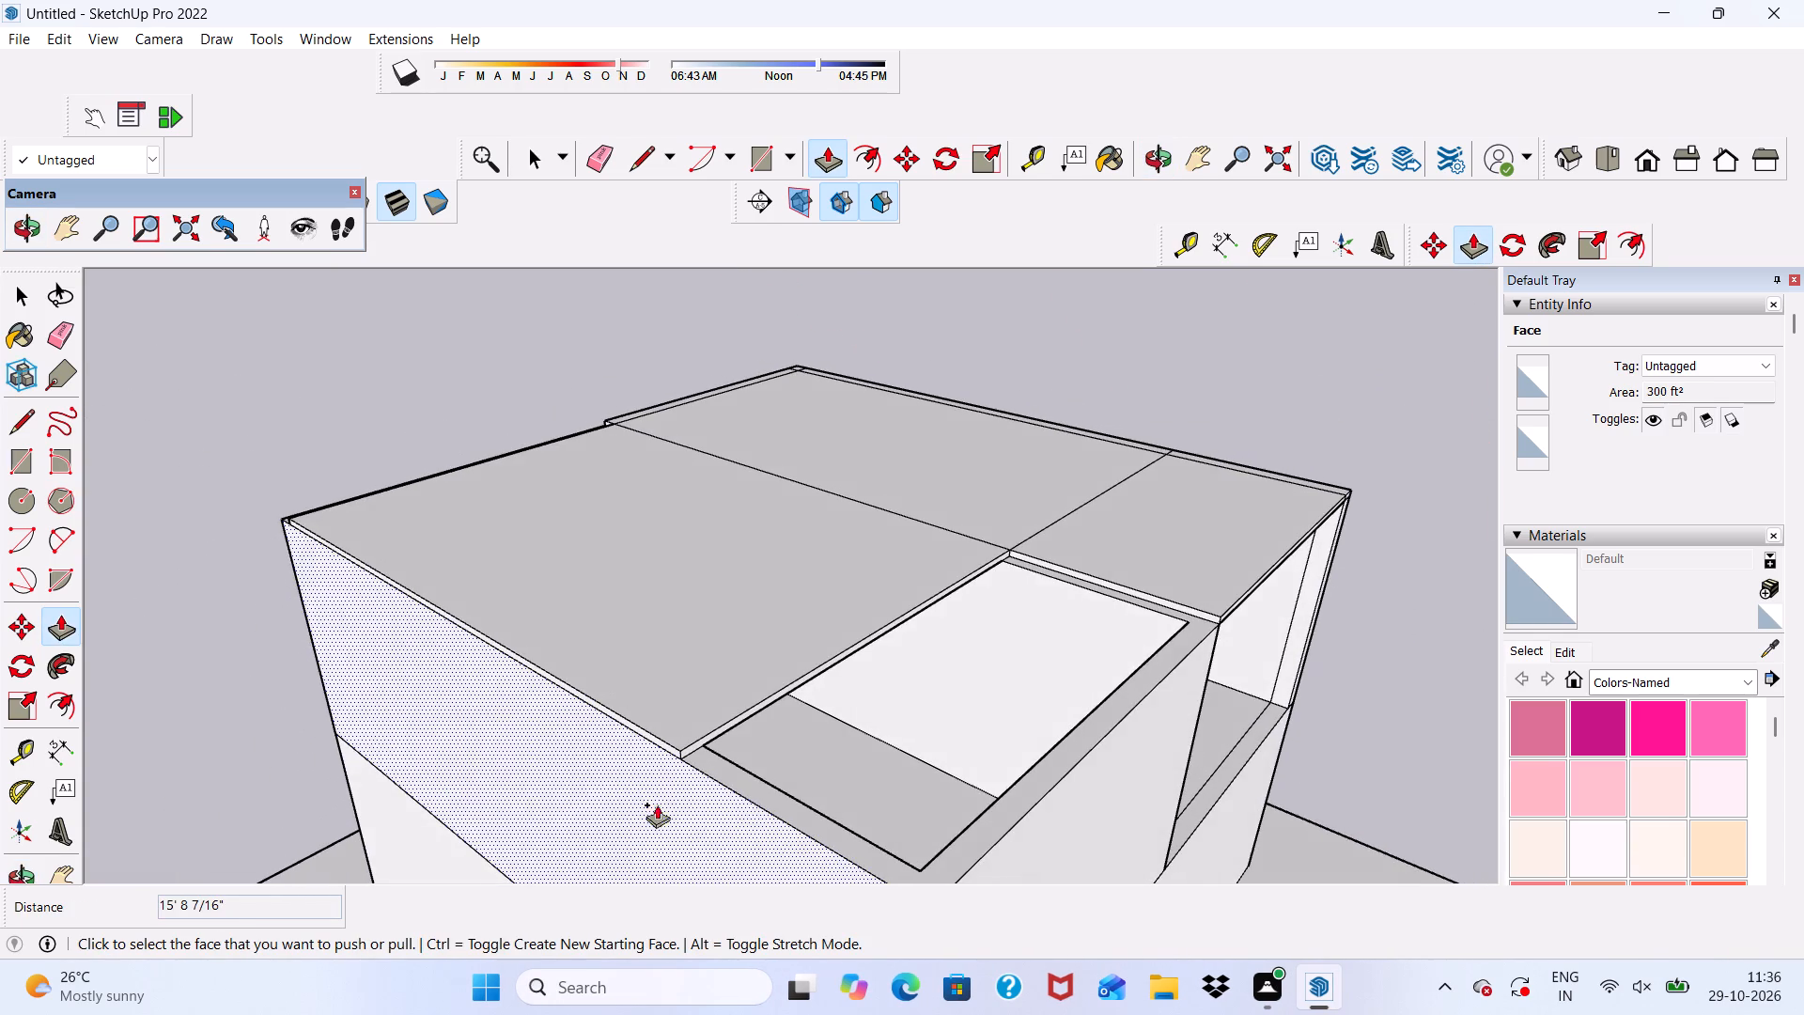
pyautogui.scroll(5, 735, 748)
pyautogui.scroll(4, 658, 778)
pyautogui.click(571, 743)
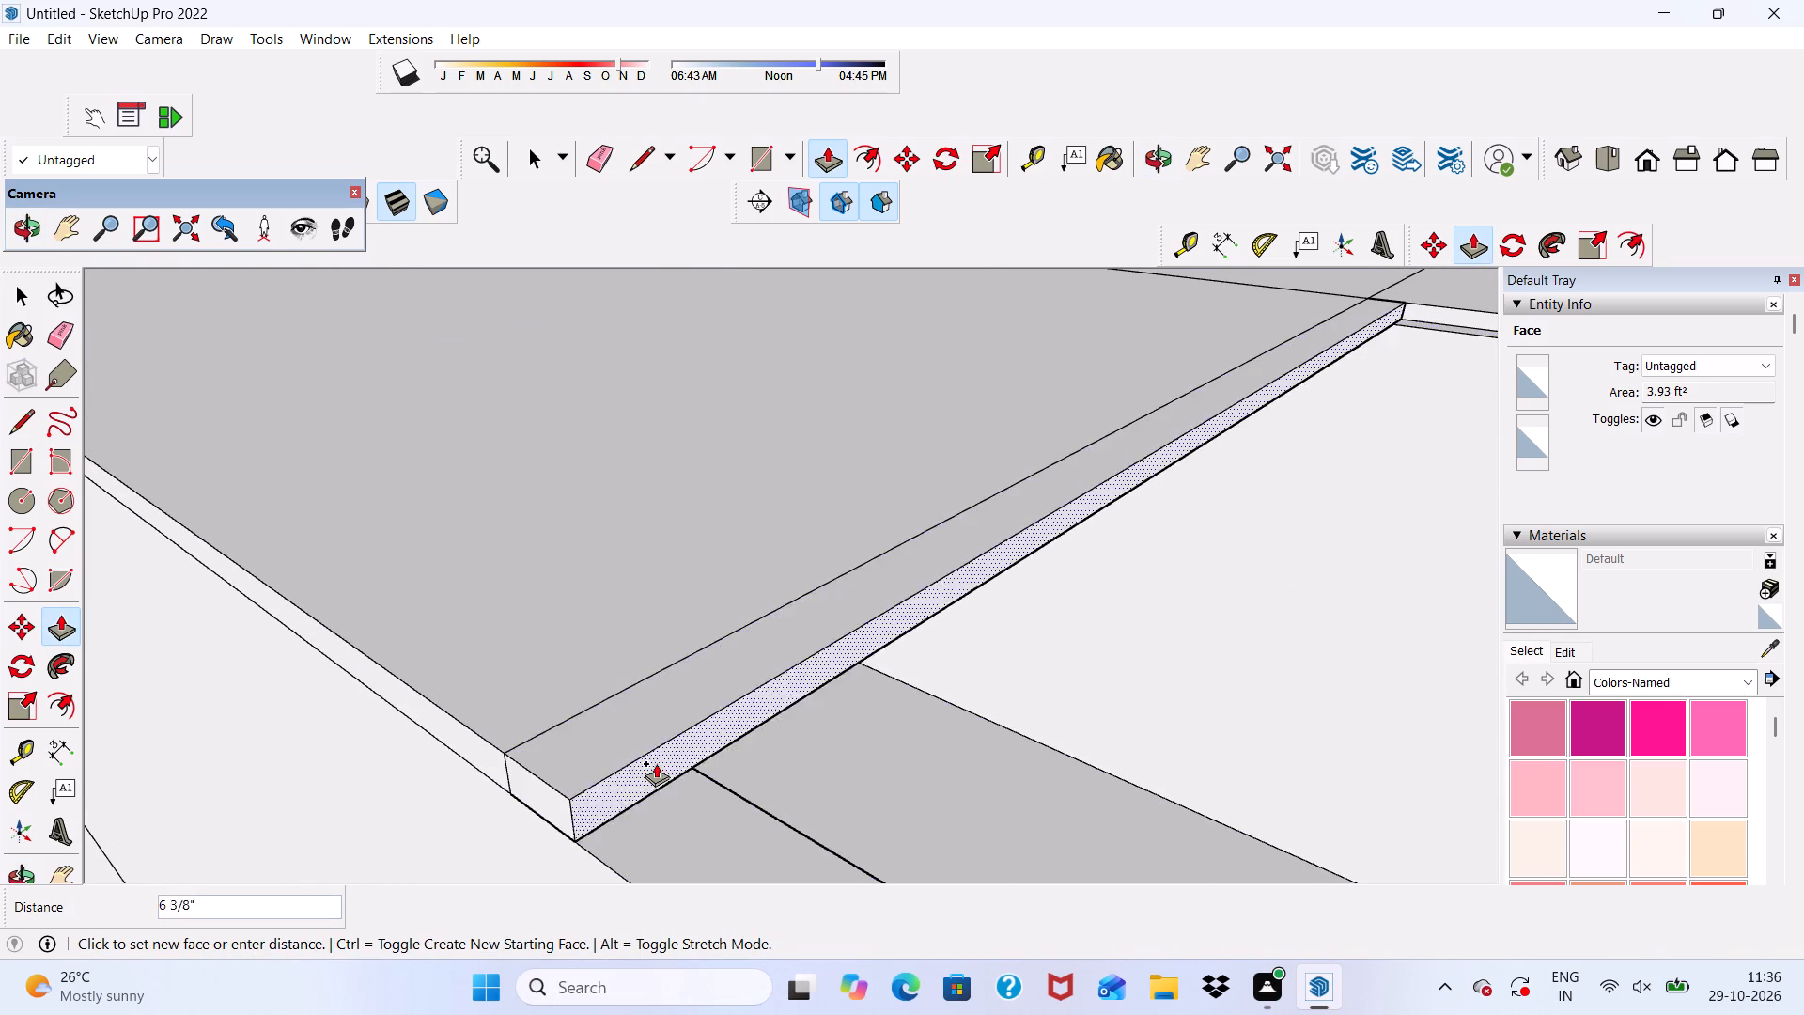
pyautogui.scroll(-4, 699, 769)
pyautogui.scroll(-10, 665, 588)
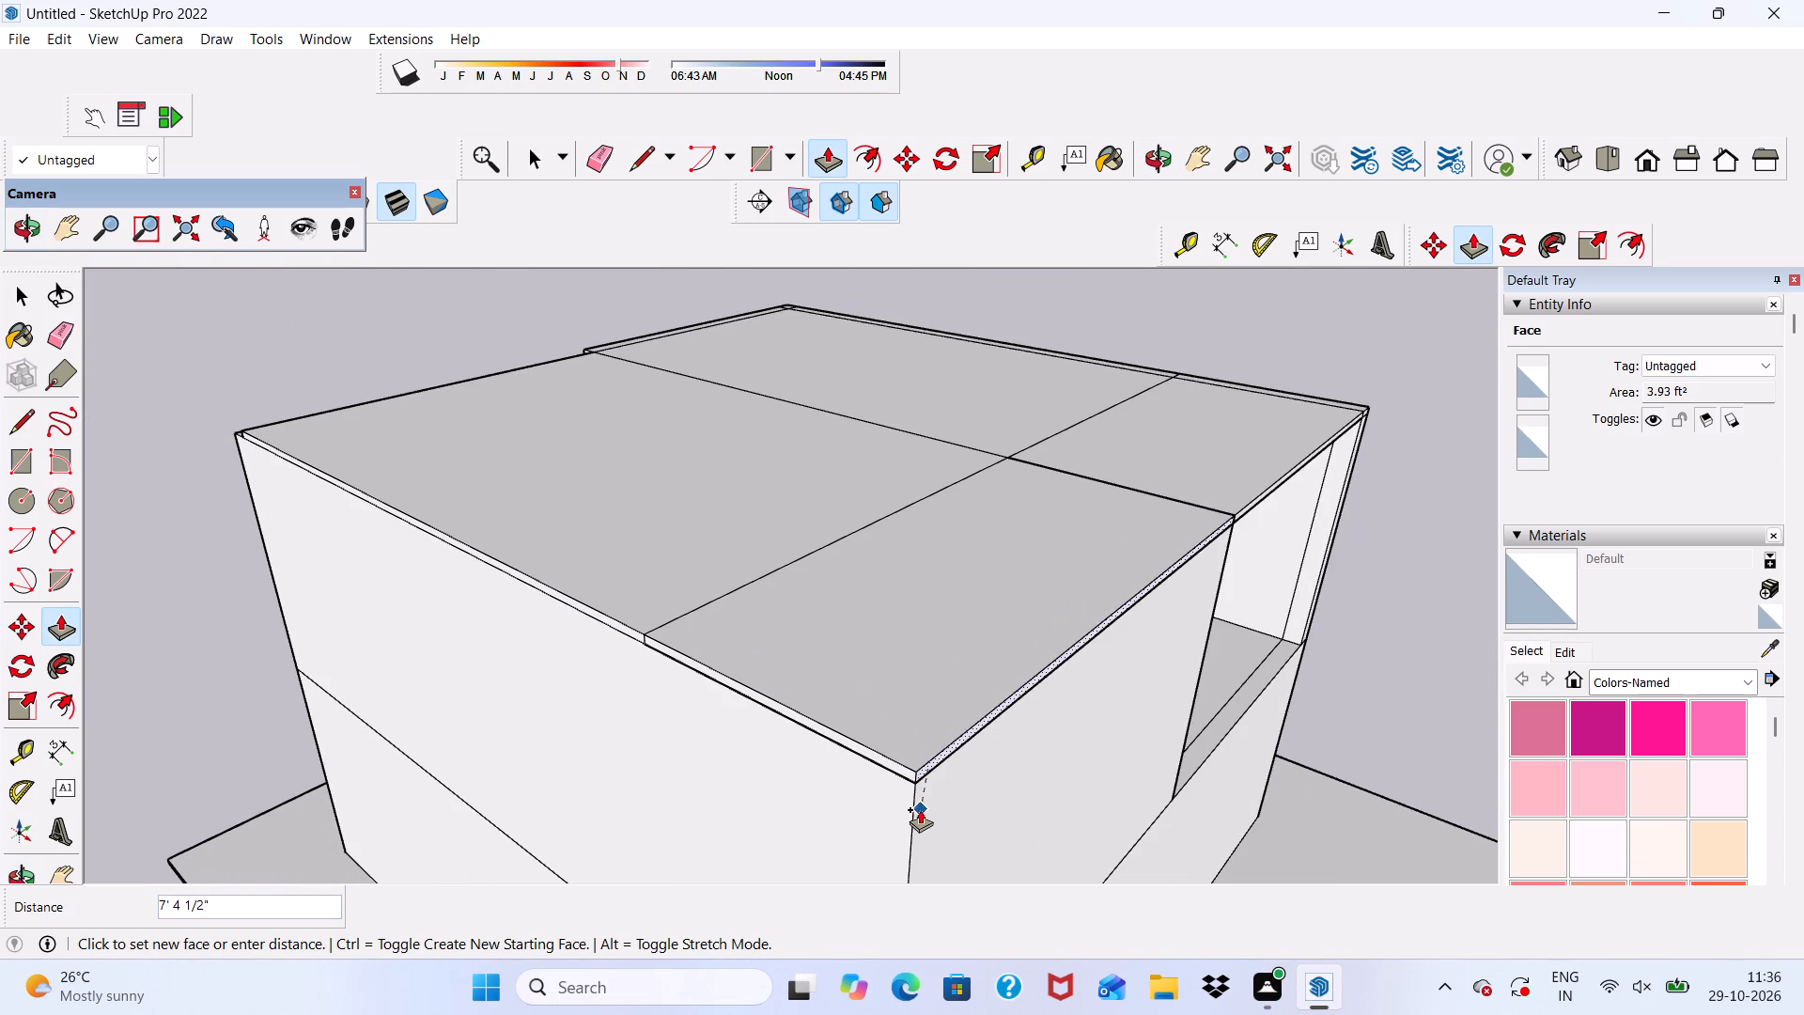
pyautogui.click(912, 802)
# Push/Pull the new slab portion's back edge face 9" outward, flush with the back wall's outer face.
pyautogui.scroll(-6, 820, 646)
pyautogui.moveTo(898, 635); pyautogui.dragTo(1281, 592, button='middle')
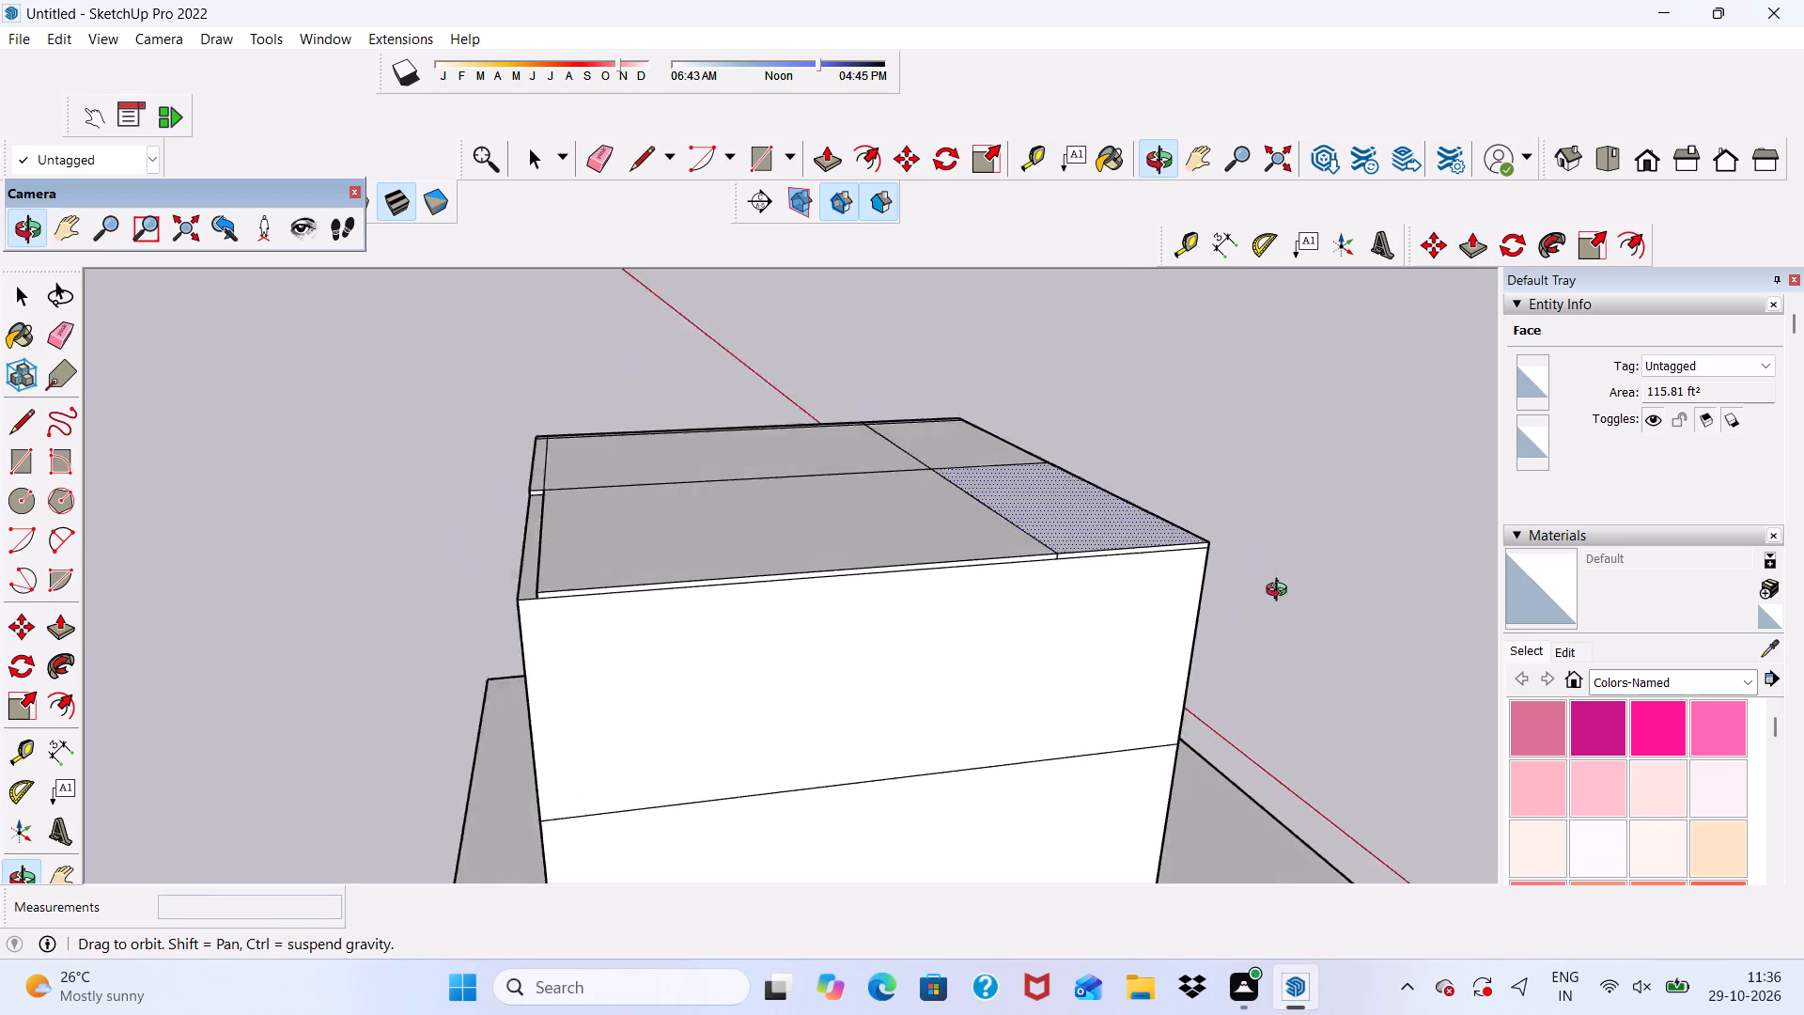
pyautogui.moveTo(1281, 592); pyautogui.dragTo(1422, 588, button='middle')
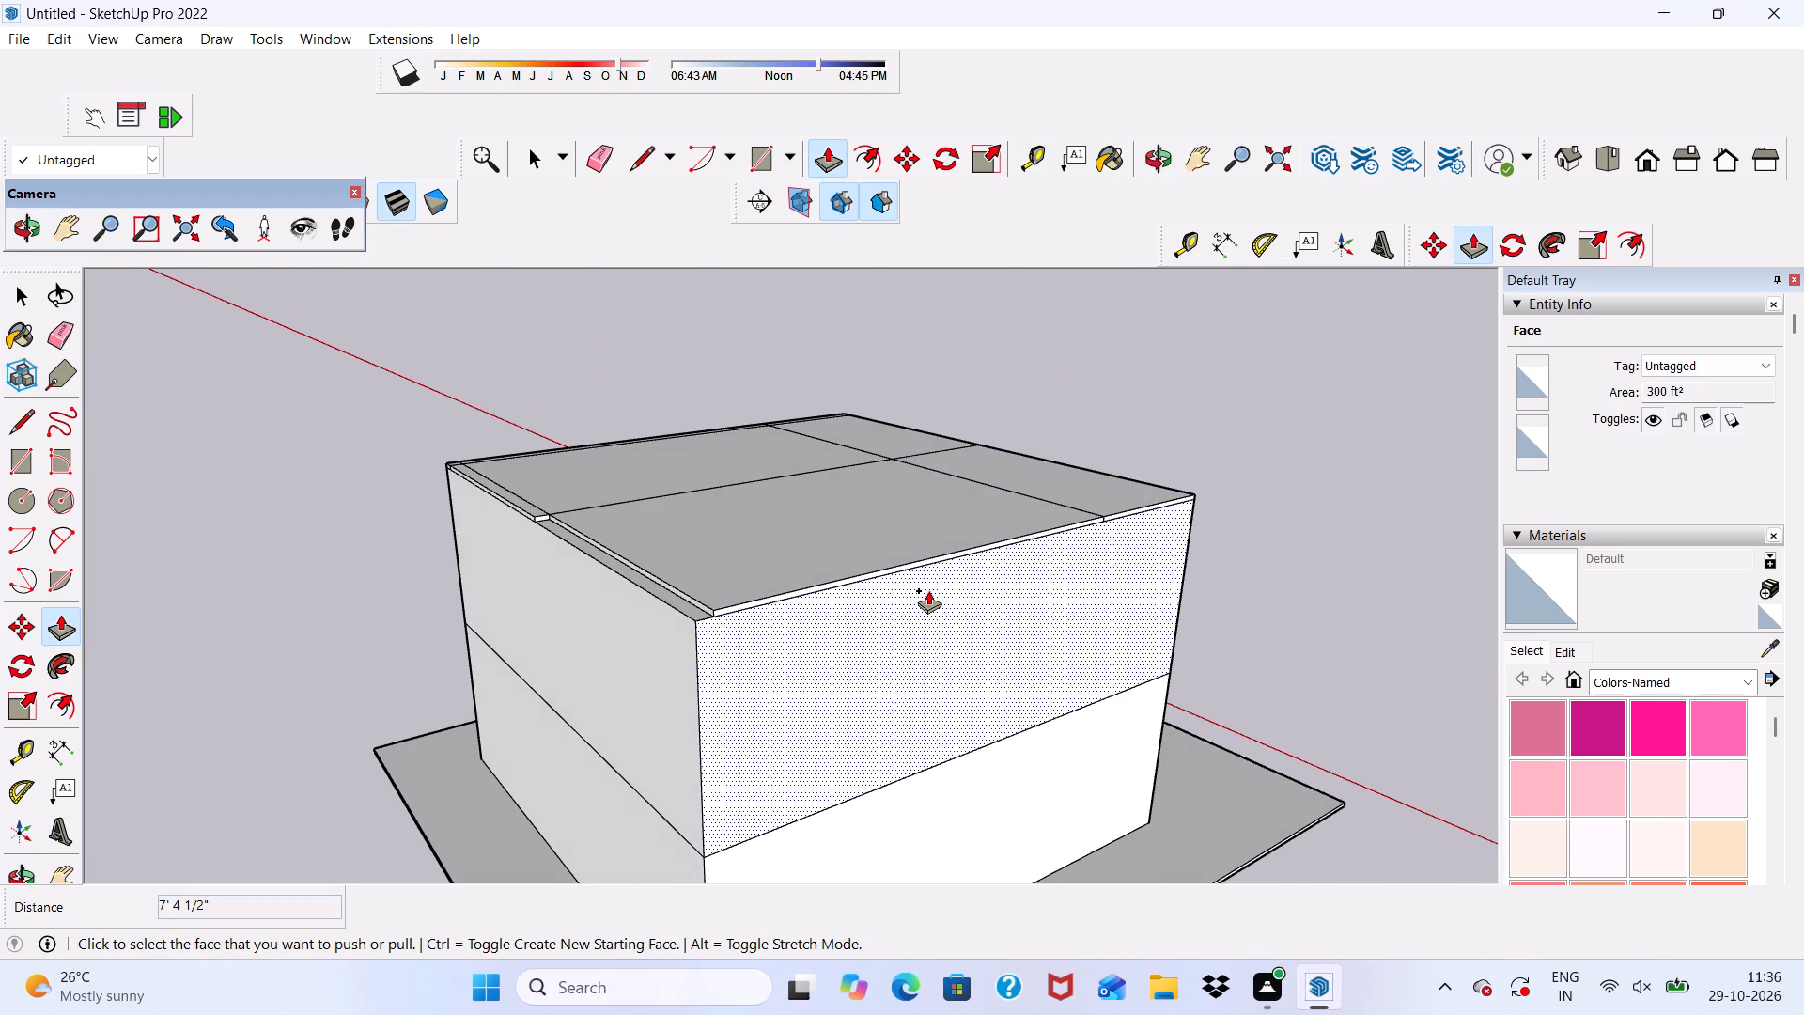
pyautogui.scroll(4, 522, 971)
pyautogui.scroll(-1, 619, 586)
pyautogui.moveTo(609, 612); pyautogui.dragTo(840, 692, button='middle')
pyautogui.scroll(15, 832, 683)
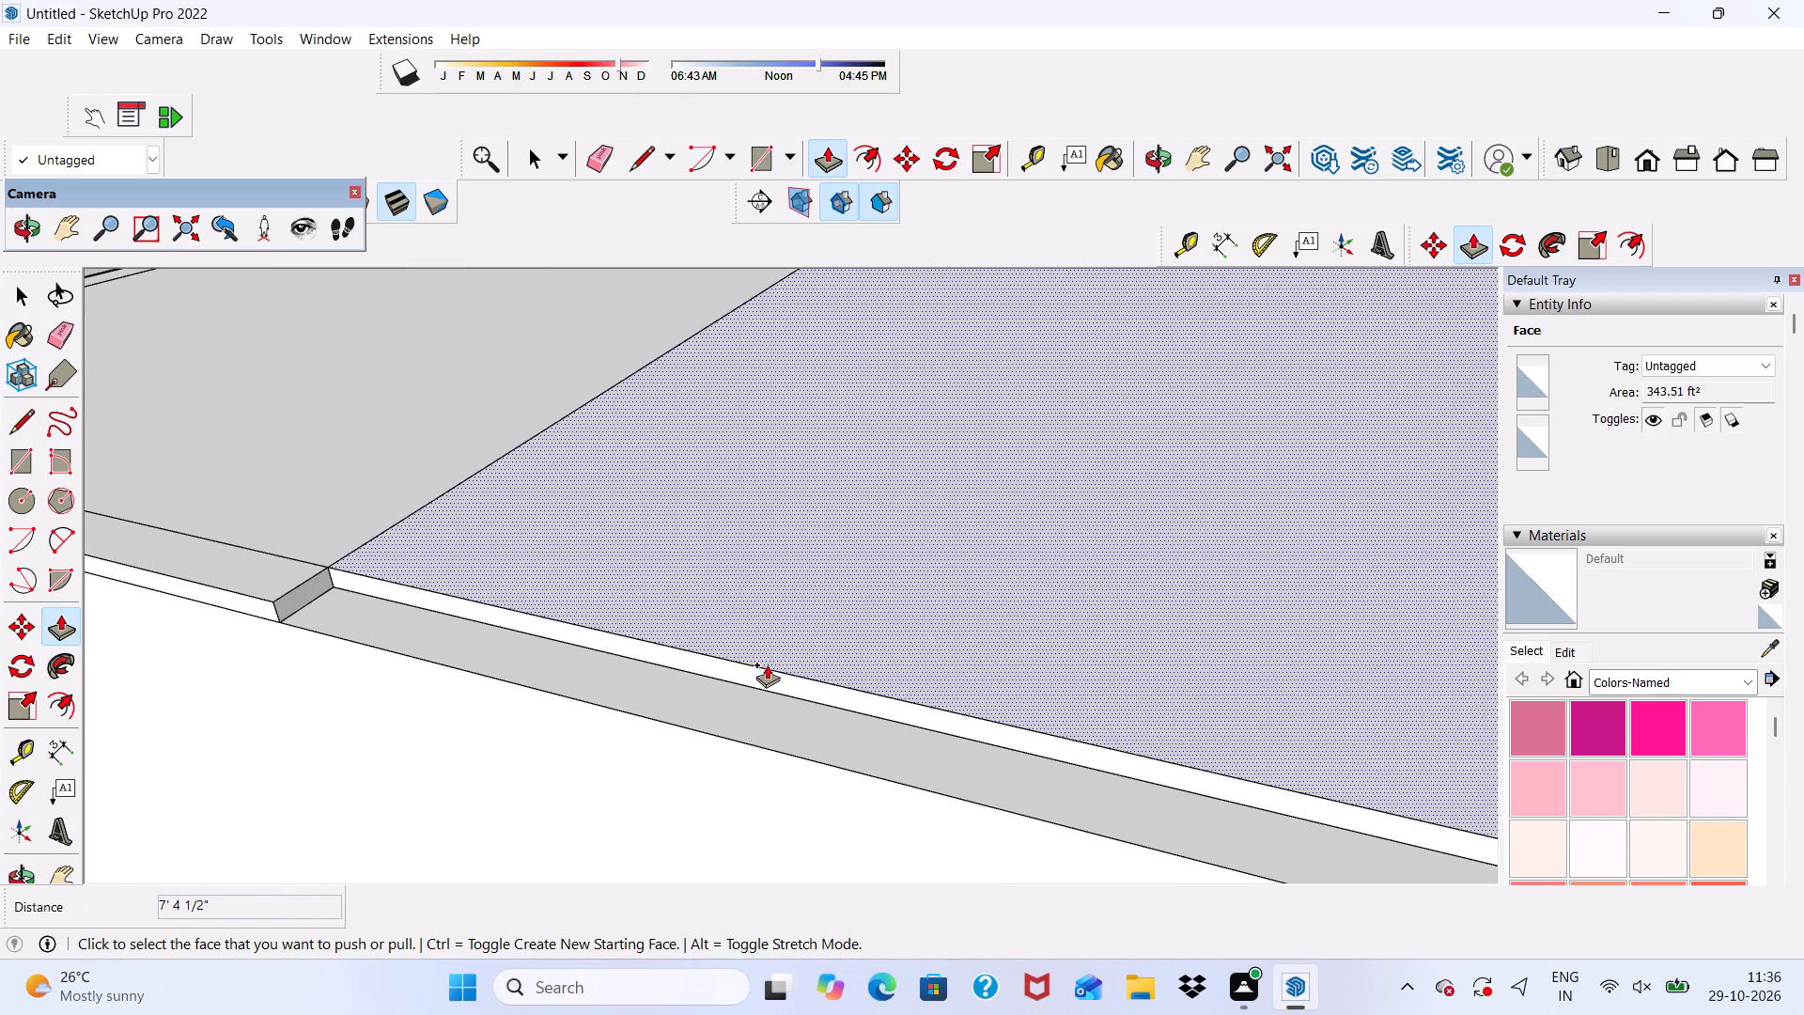
pyautogui.click(760, 679)
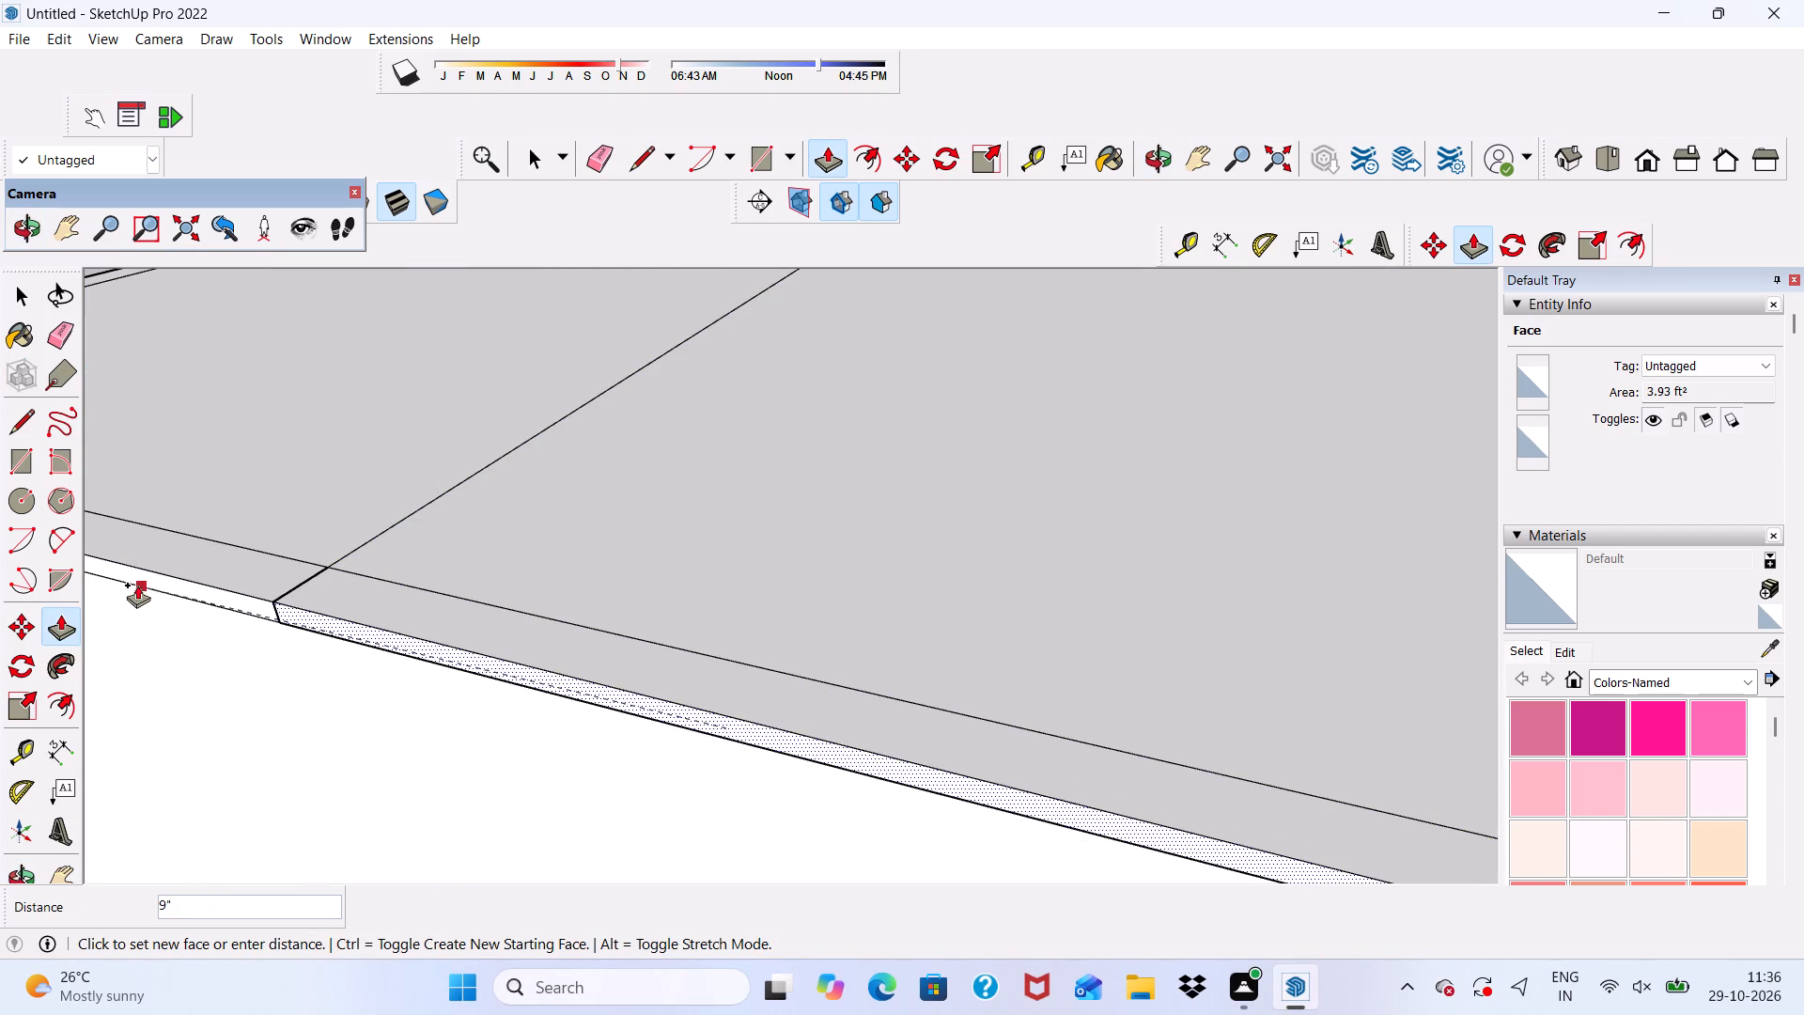
pyautogui.click(238, 603)
# Offset the outline of the large back roof face on the closed front room's side 9" inward.
pyautogui.scroll(-14, 273, 573)
pyautogui.moveTo(759, 585); pyautogui.dragTo(764, 593, button='middle')
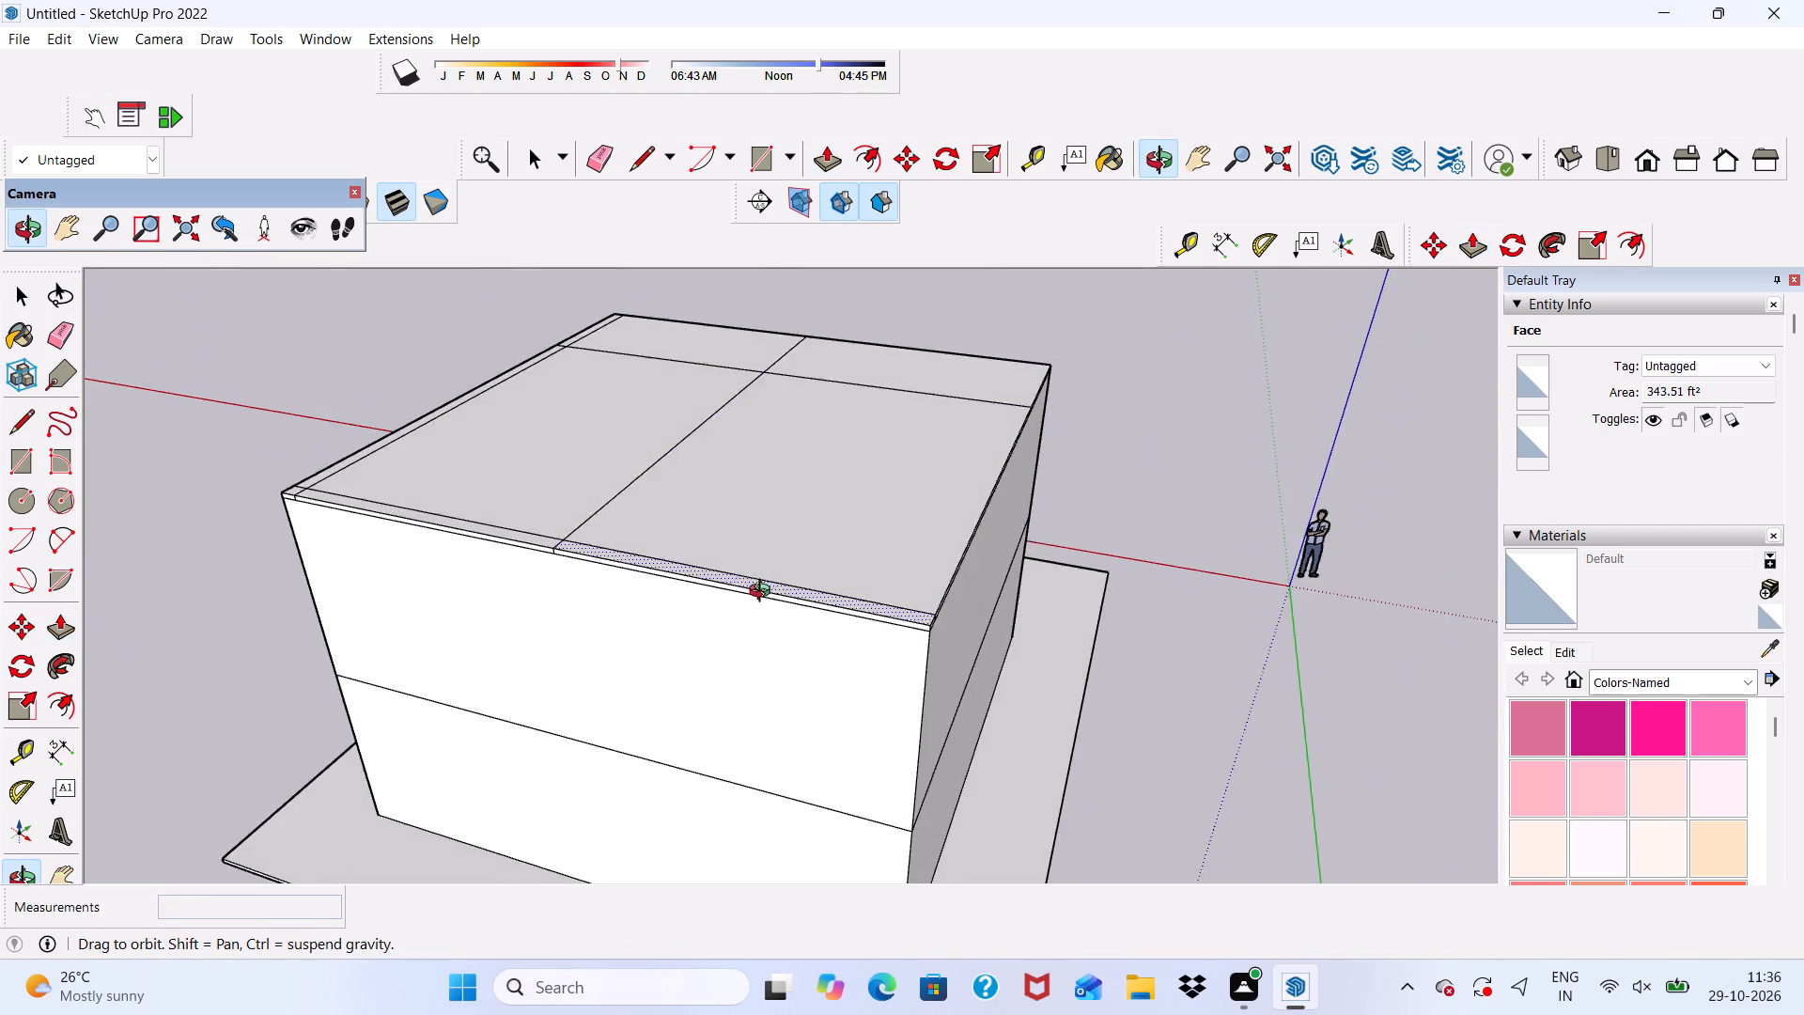
pyautogui.moveTo(764, 593); pyautogui.dragTo(0, 451, button='middle')
pyautogui.moveTo(365, 546); pyautogui.dragTo(30, 623, button='middle')
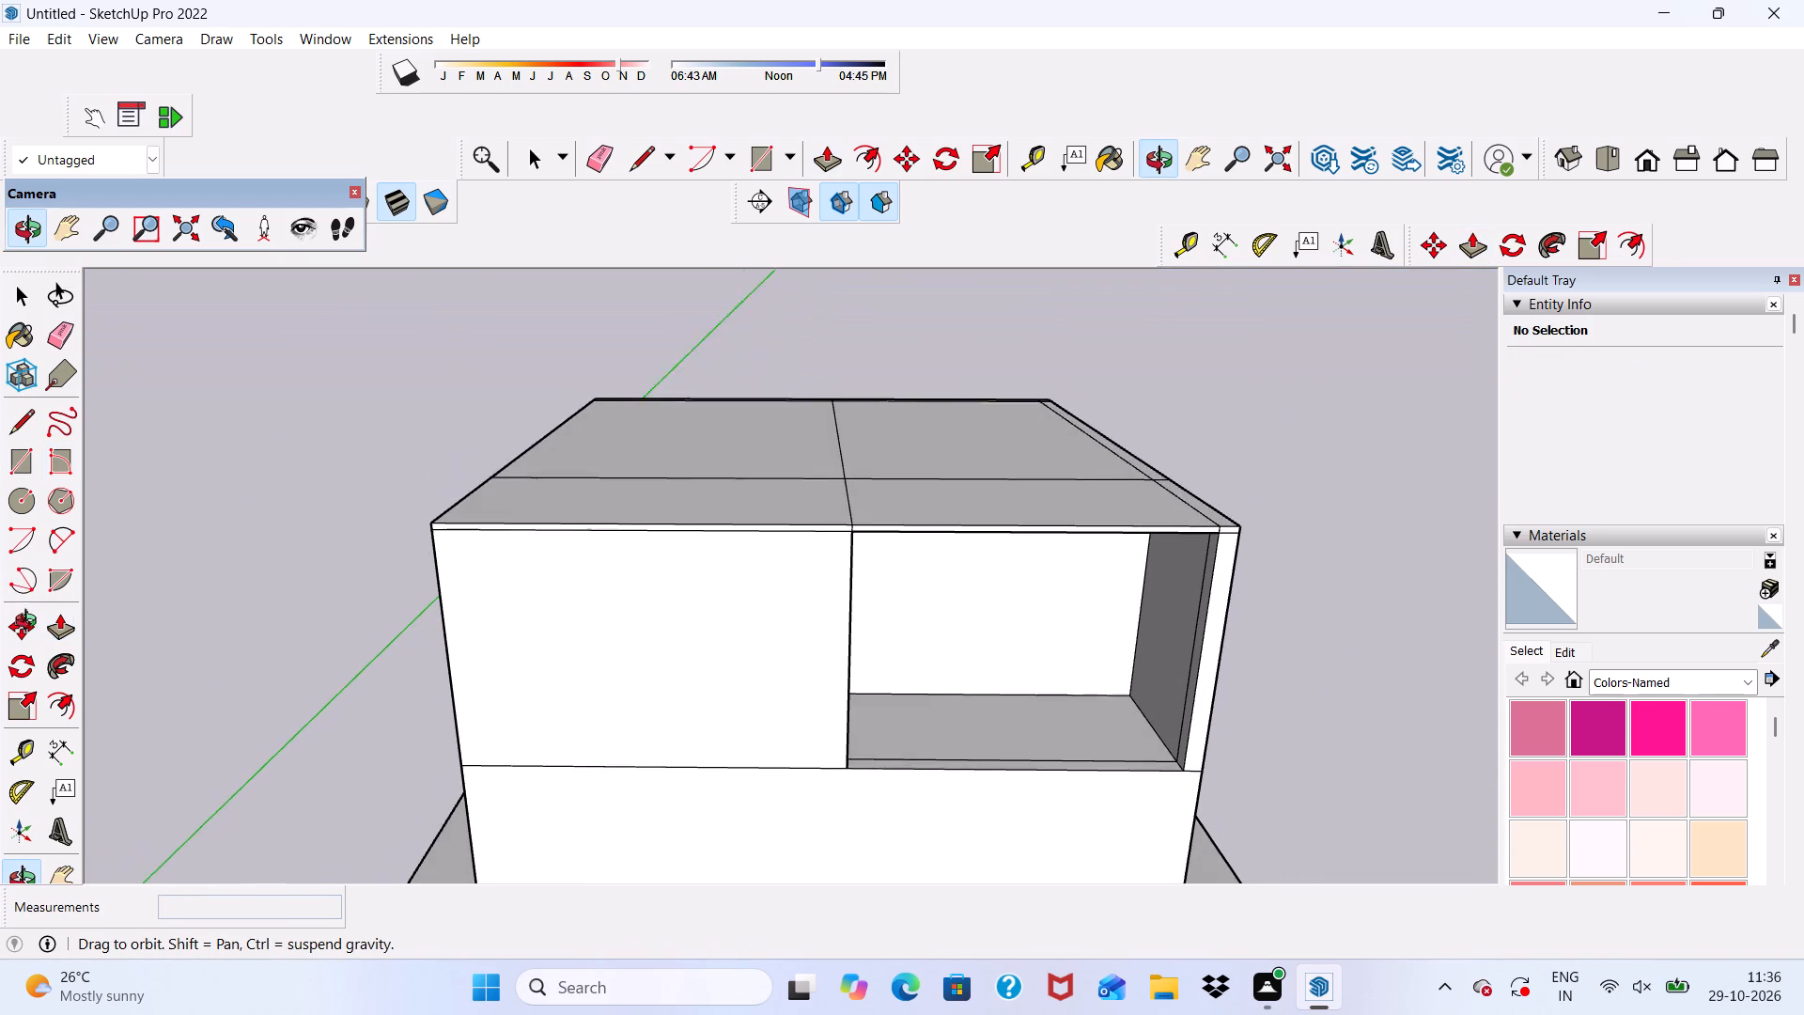
pyautogui.moveTo(30, 623); pyautogui.dragTo(30, 625, button='middle')
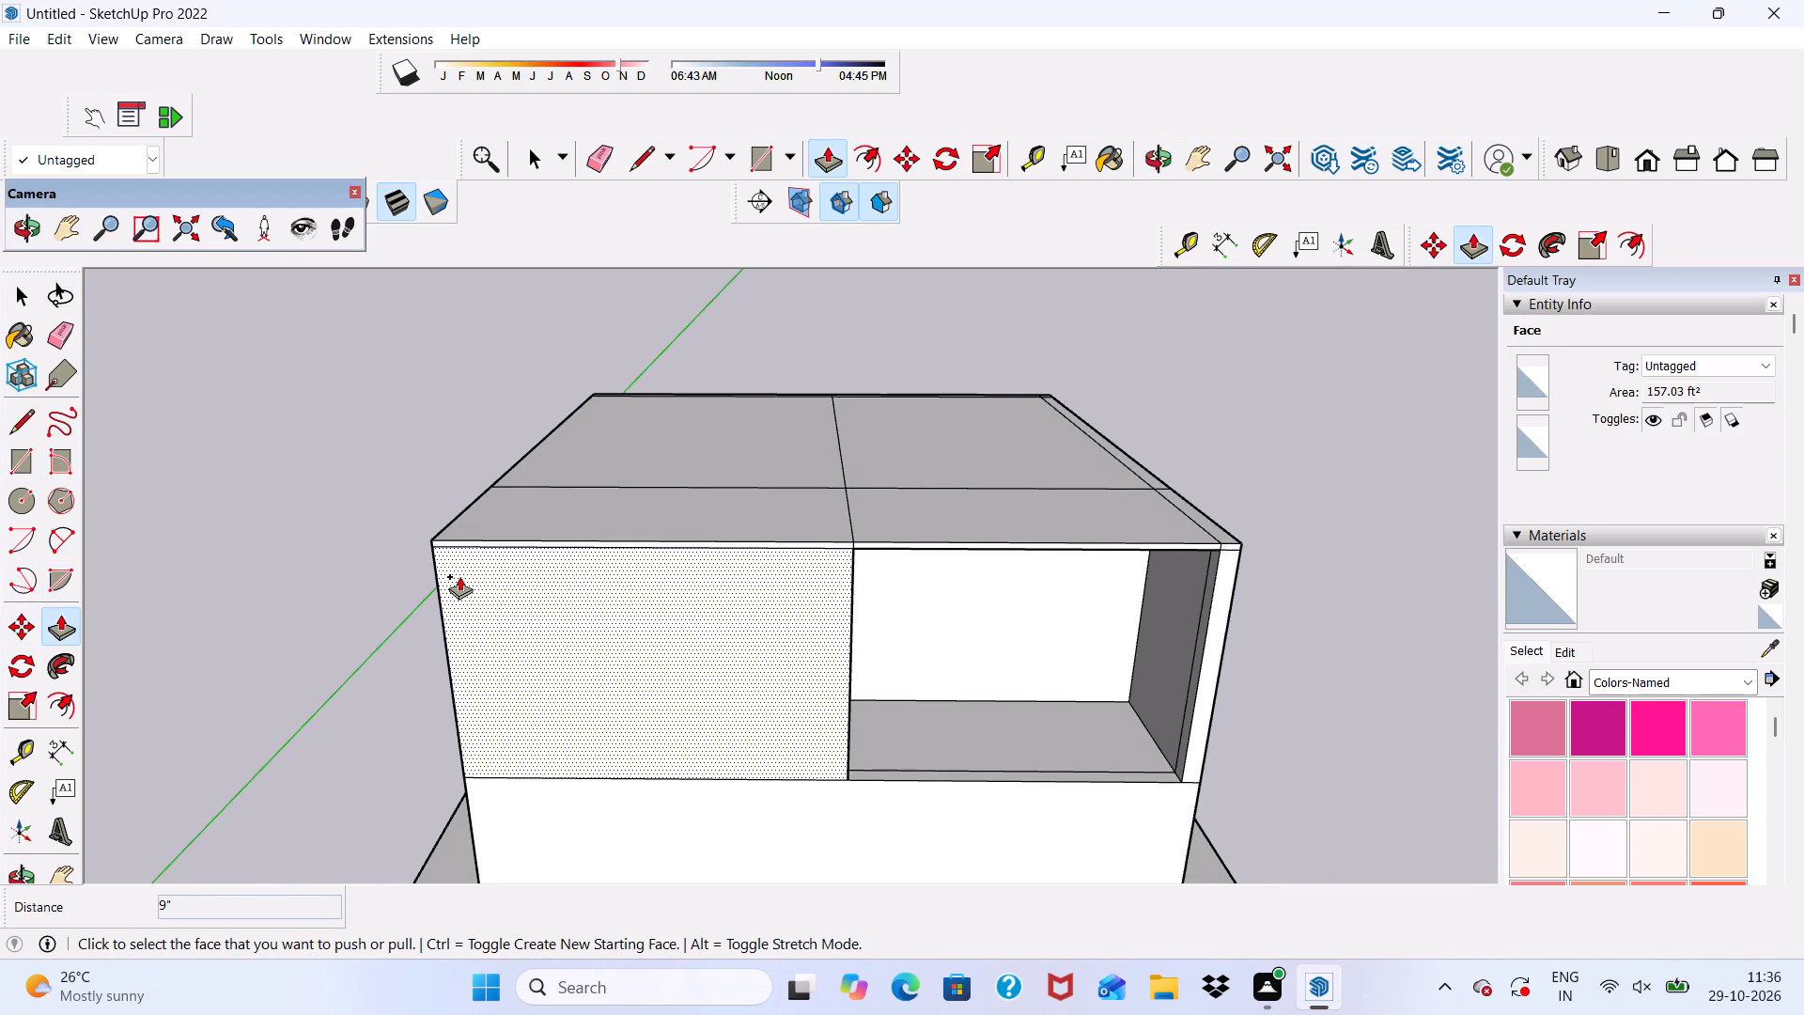
pyautogui.press('space')
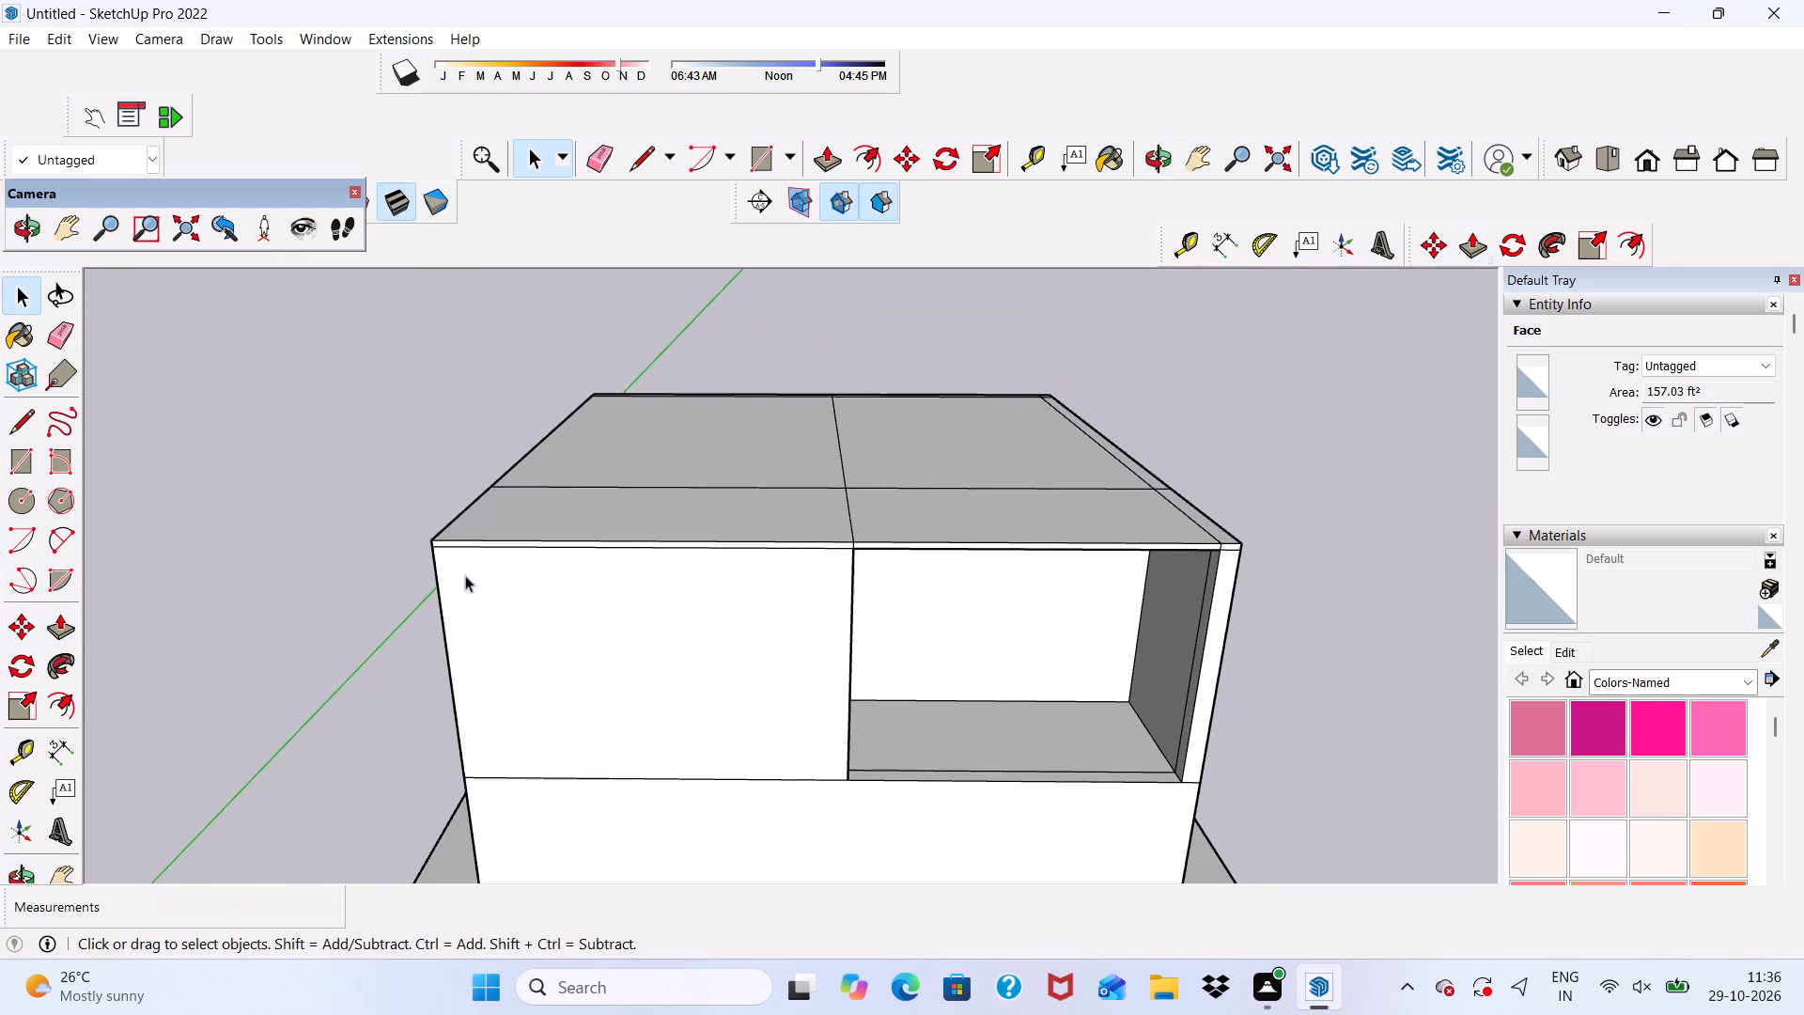
pyautogui.scroll(4, 609, 608)
pyautogui.scroll(-6, 609, 608)
pyautogui.moveTo(635, 655); pyautogui.dragTo(649, 704, button='middle')
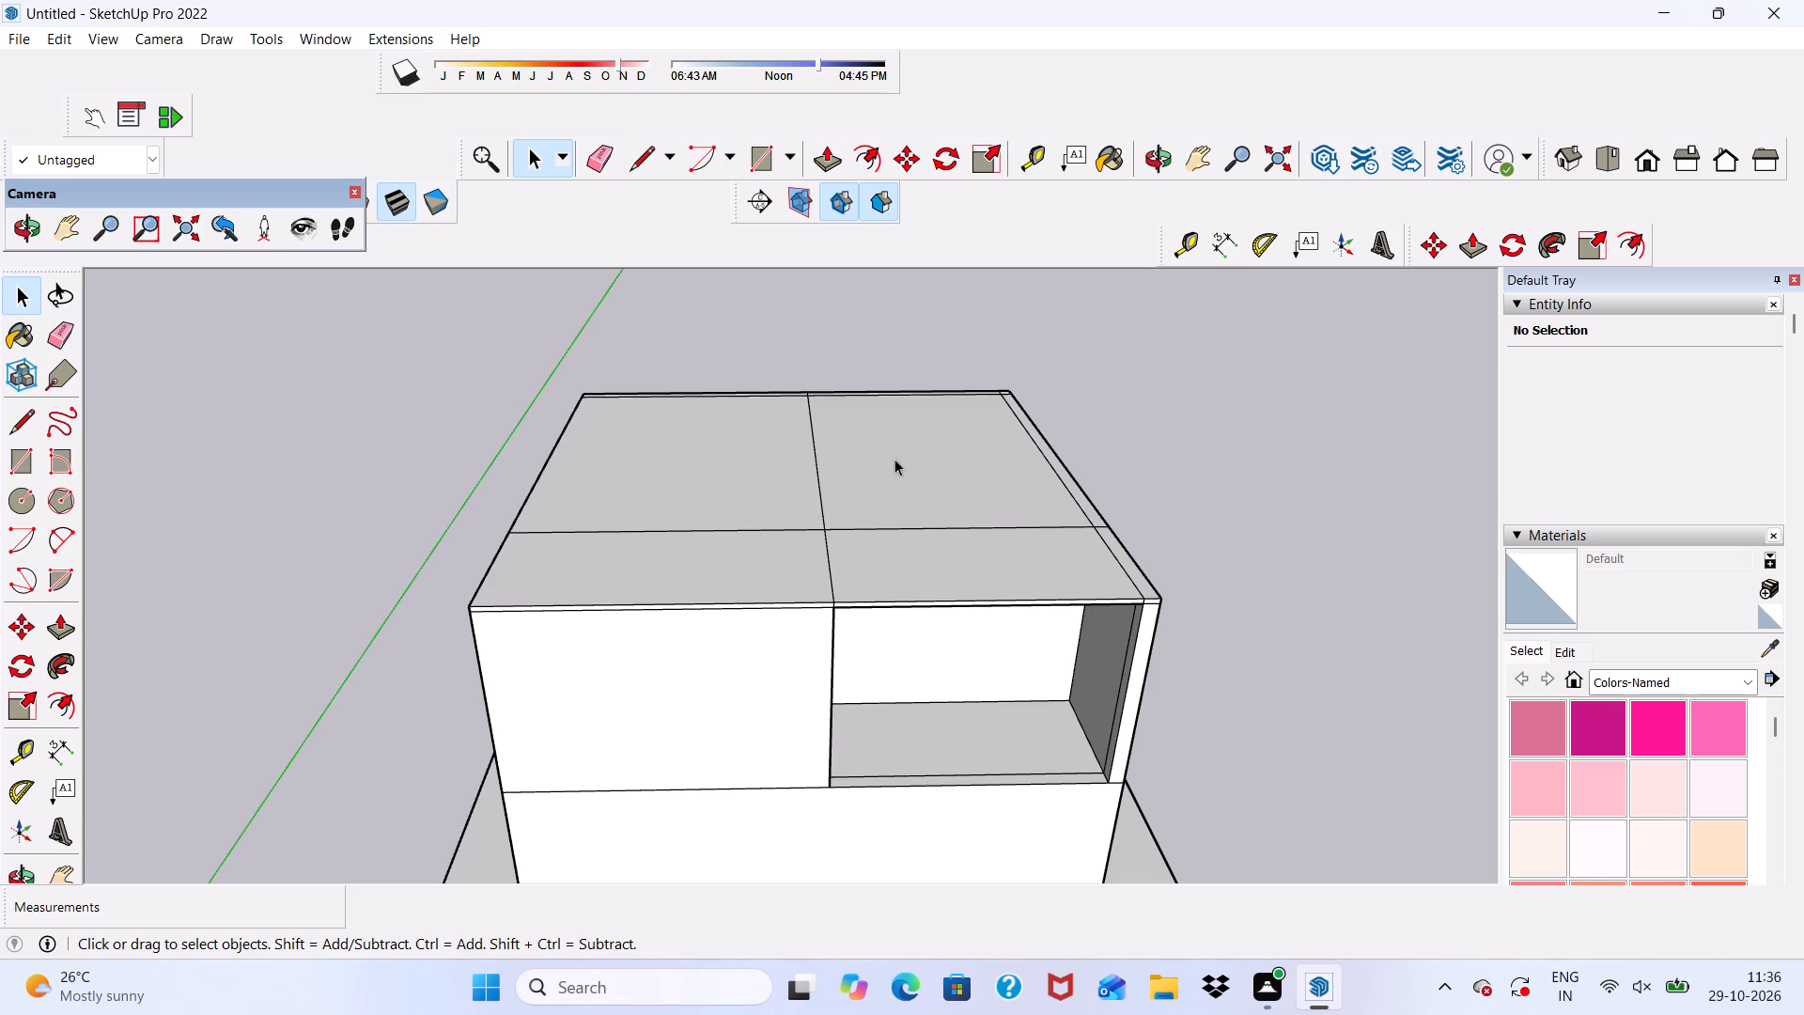
pyautogui.click(853, 141)
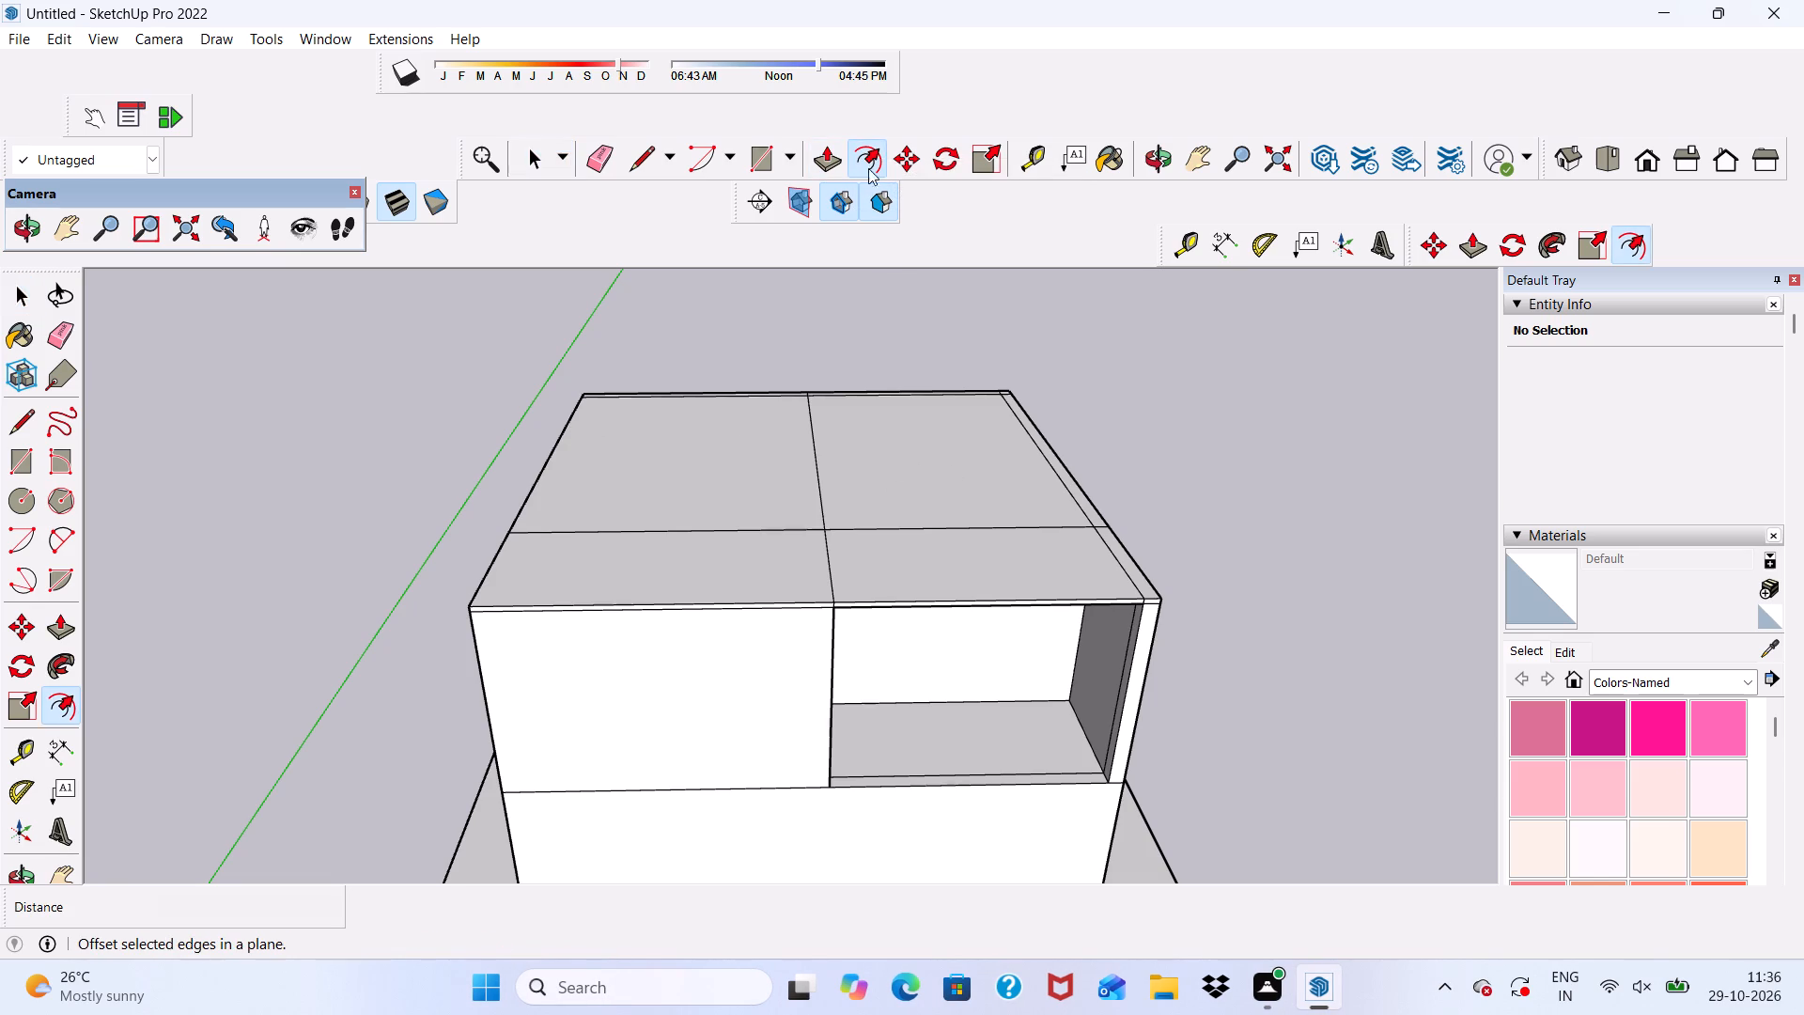
pyautogui.scroll(-2, 880, 394)
pyautogui.moveTo(880, 403); pyautogui.dragTo(922, 596, button='middle')
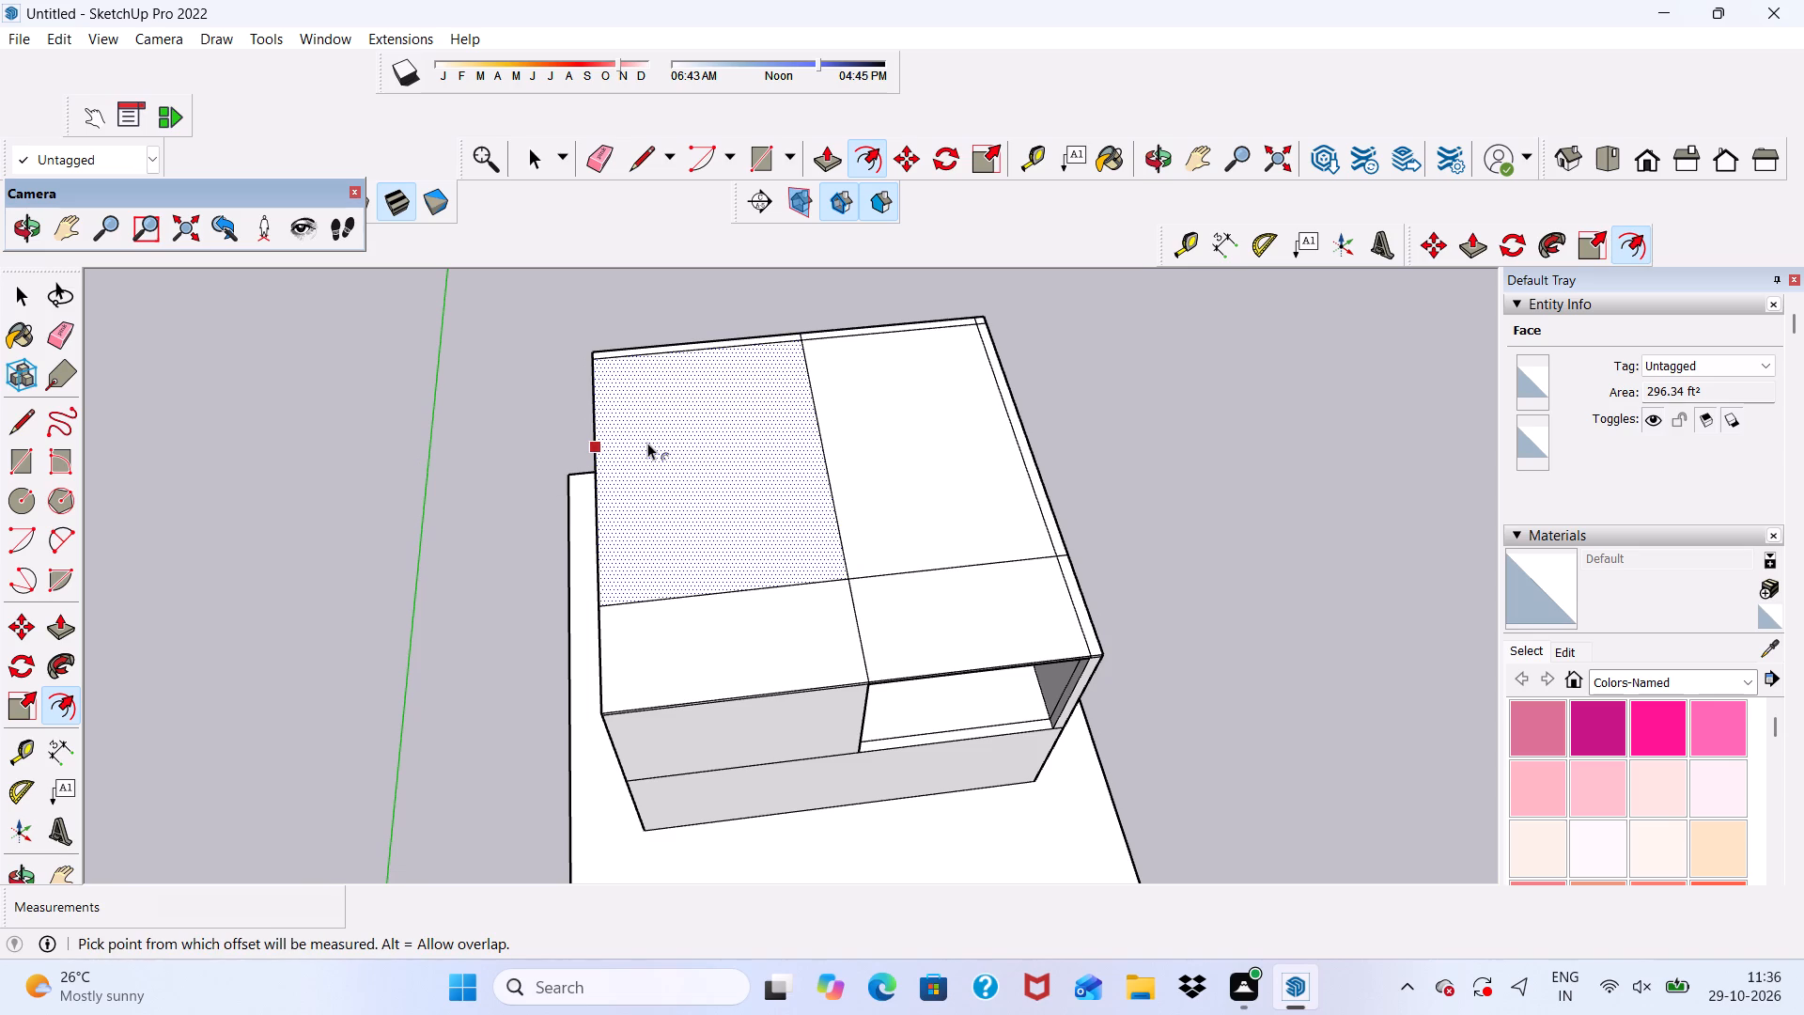
pyautogui.click(647, 443)
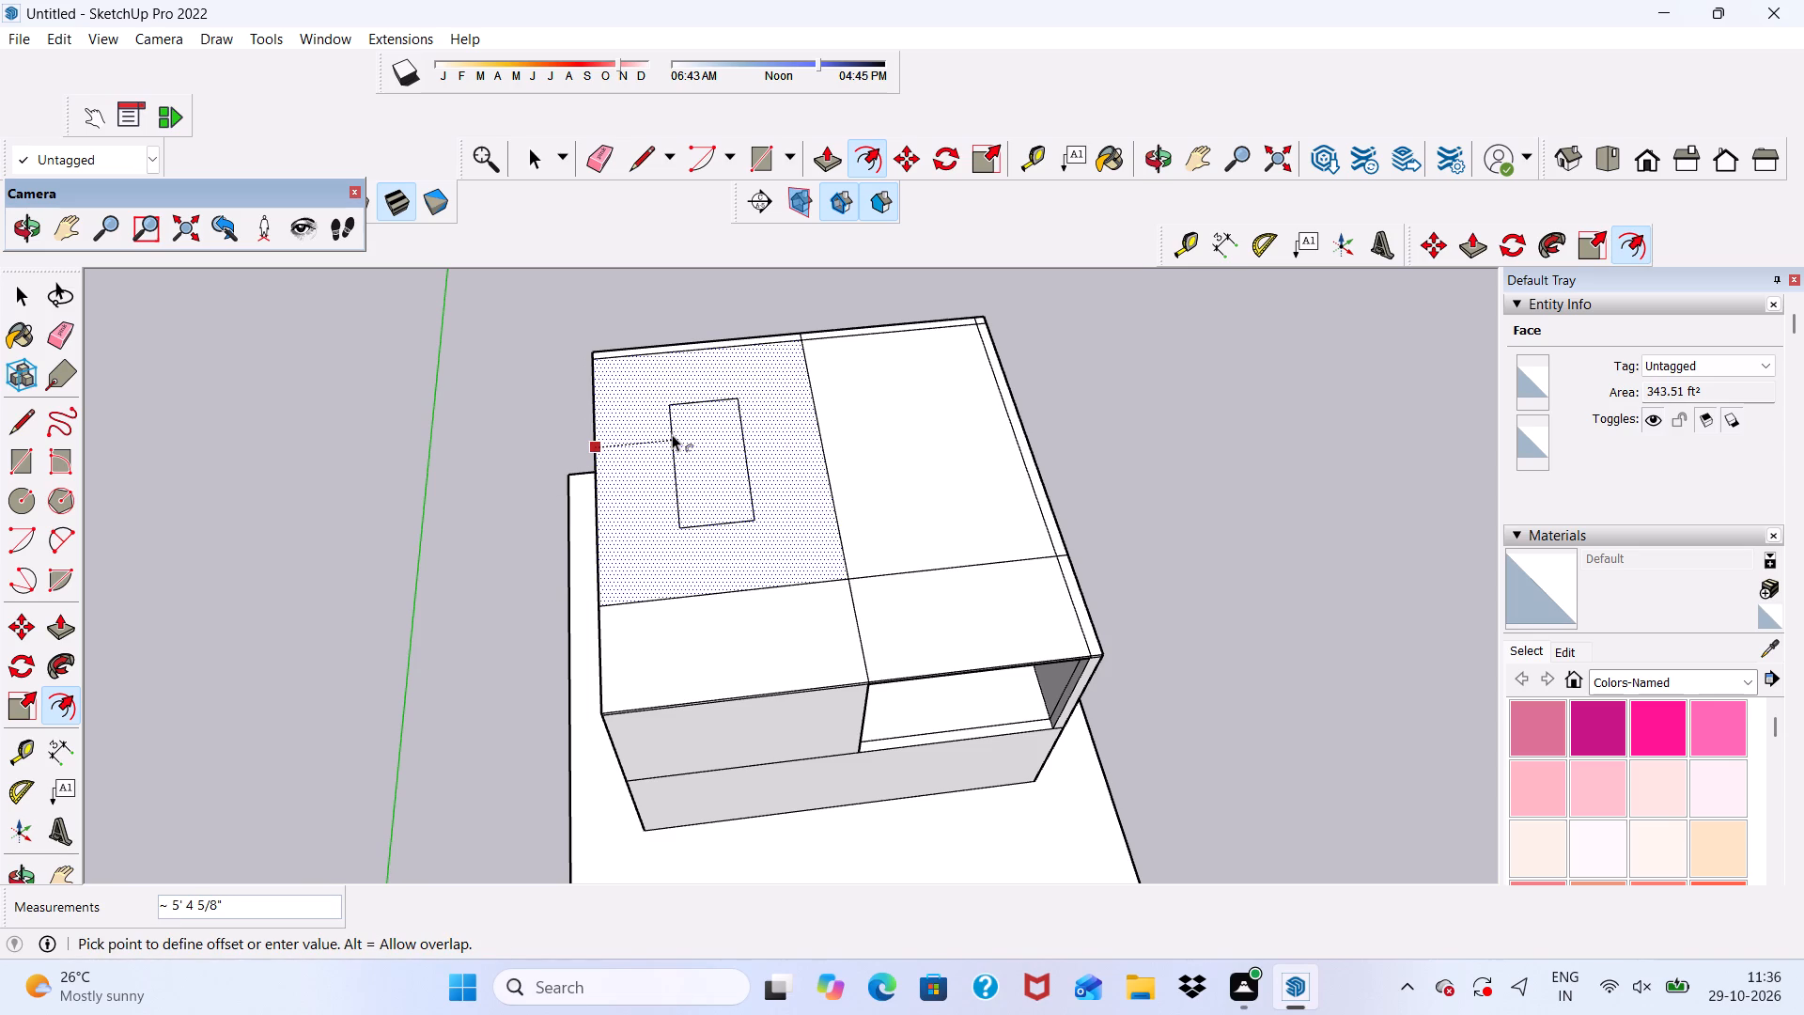
pyautogui.write('9"')
pyautogui.press('Return')
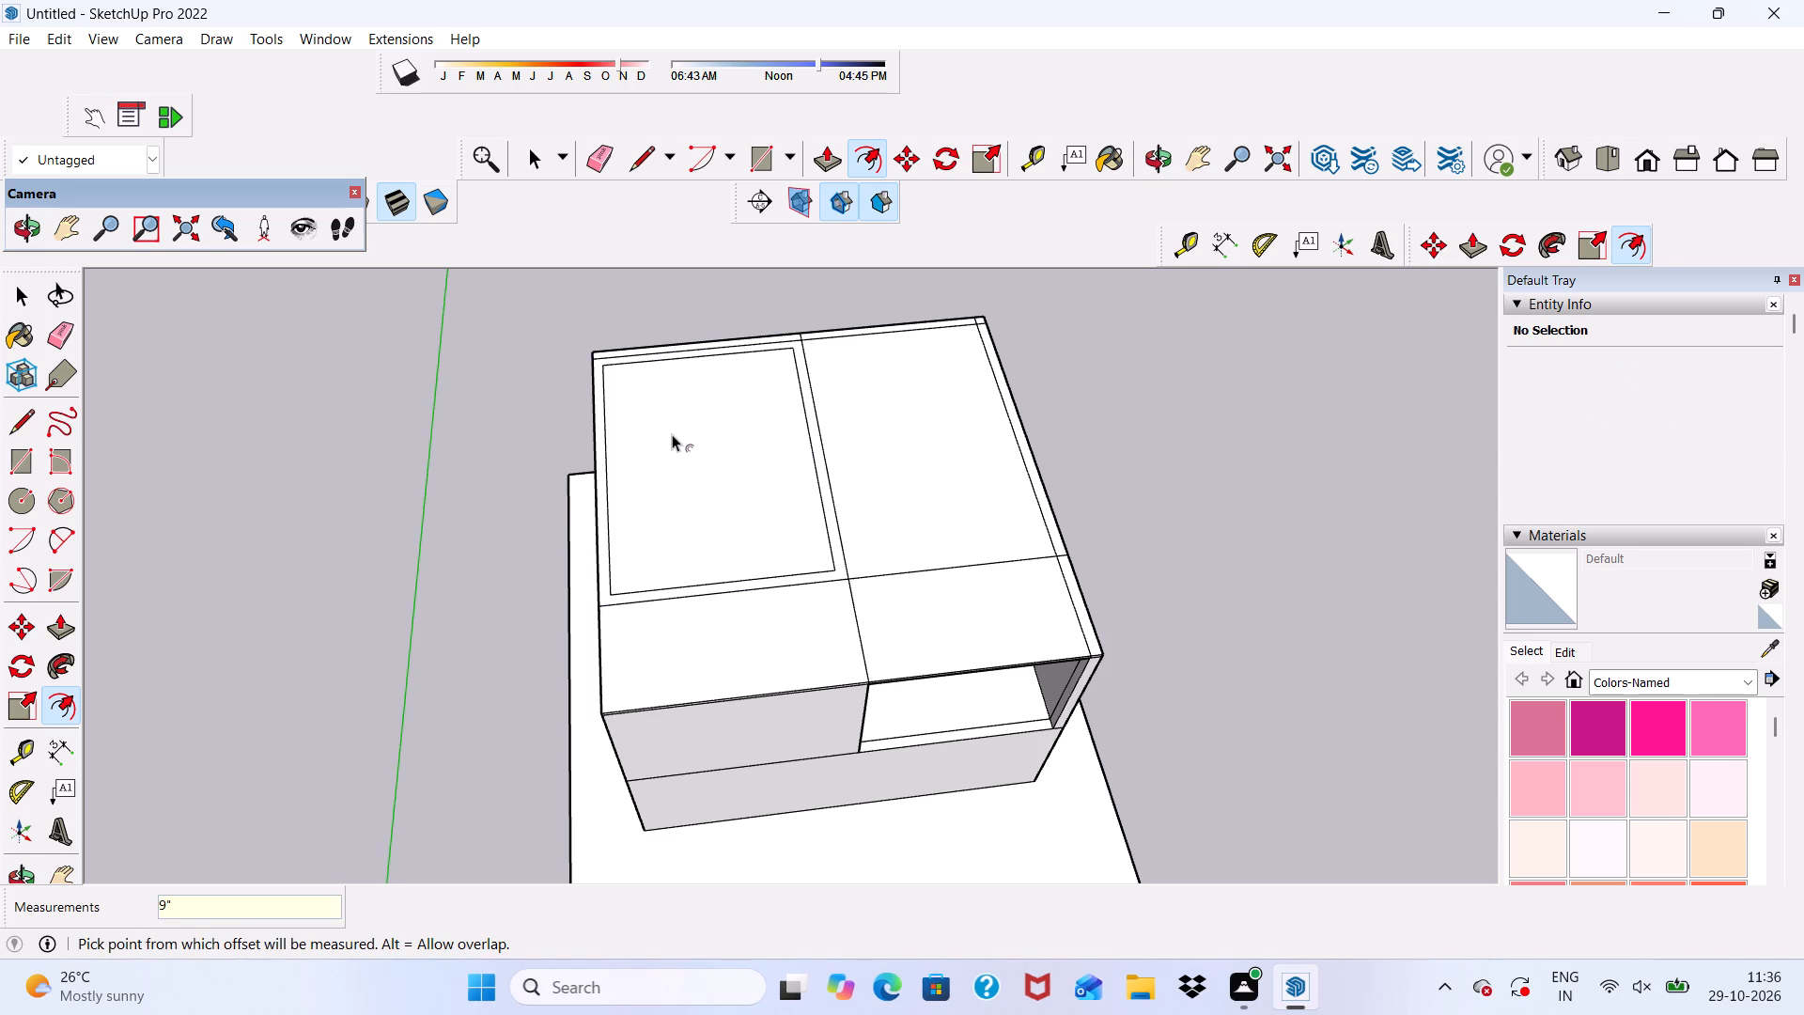
# Offset the outline of the roof face over the closed front room 9" inward.
pyautogui.scroll(2, 708, 451)
pyautogui.scroll(-4, 758, 511)
pyautogui.moveTo(833, 609); pyautogui.dragTo(820, 597, button='middle')
pyautogui.scroll(4, 712, 648)
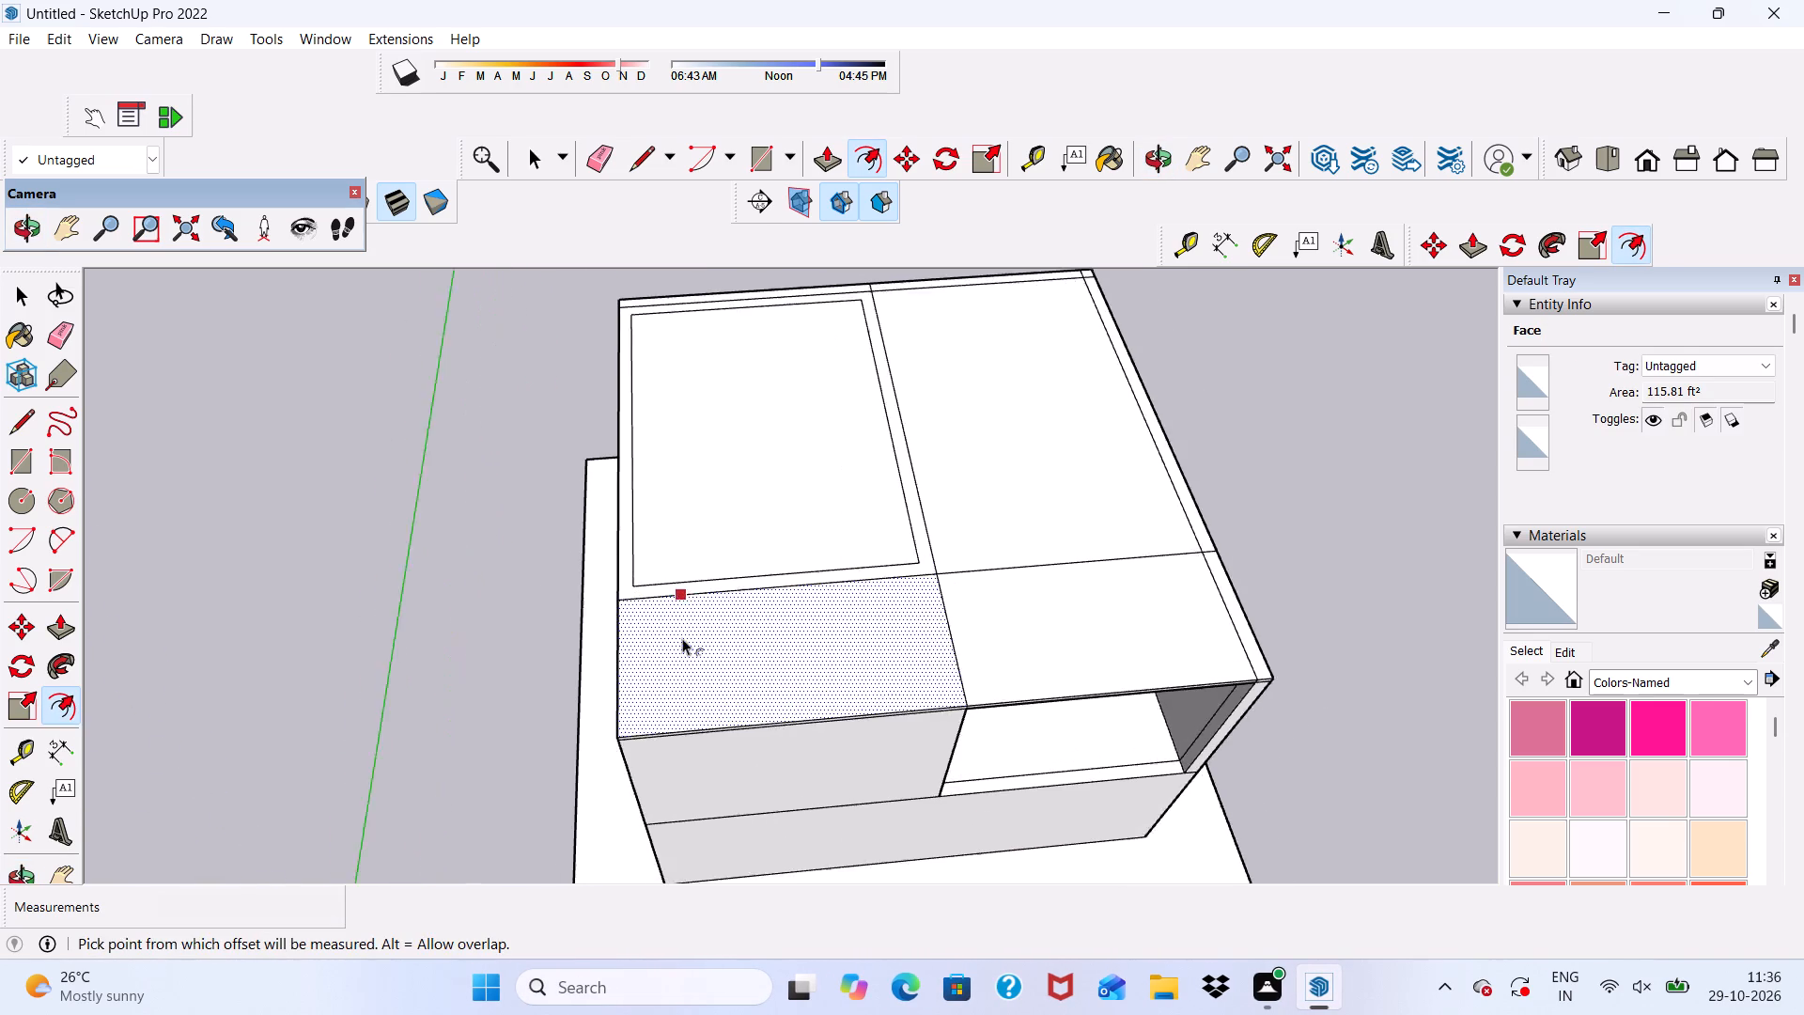
pyautogui.scroll(1, 682, 638)
pyautogui.press('space')
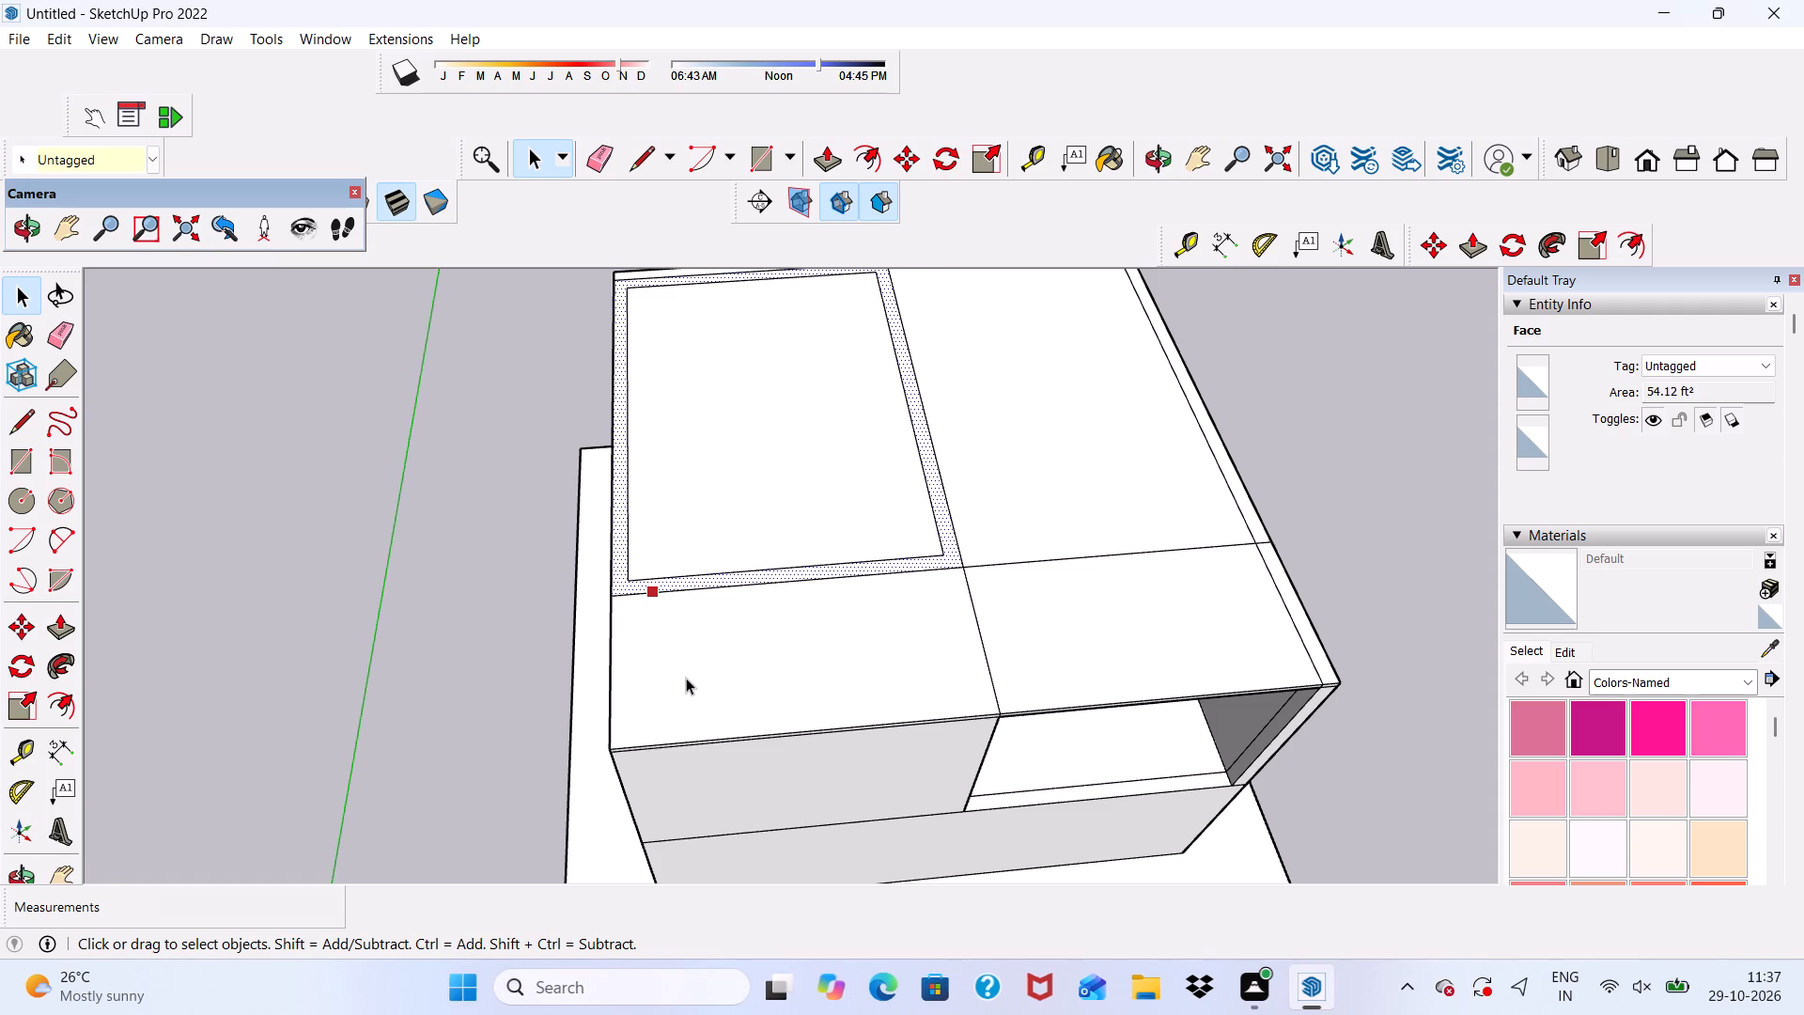
pyautogui.press('space')
pyautogui.click(424, 587)
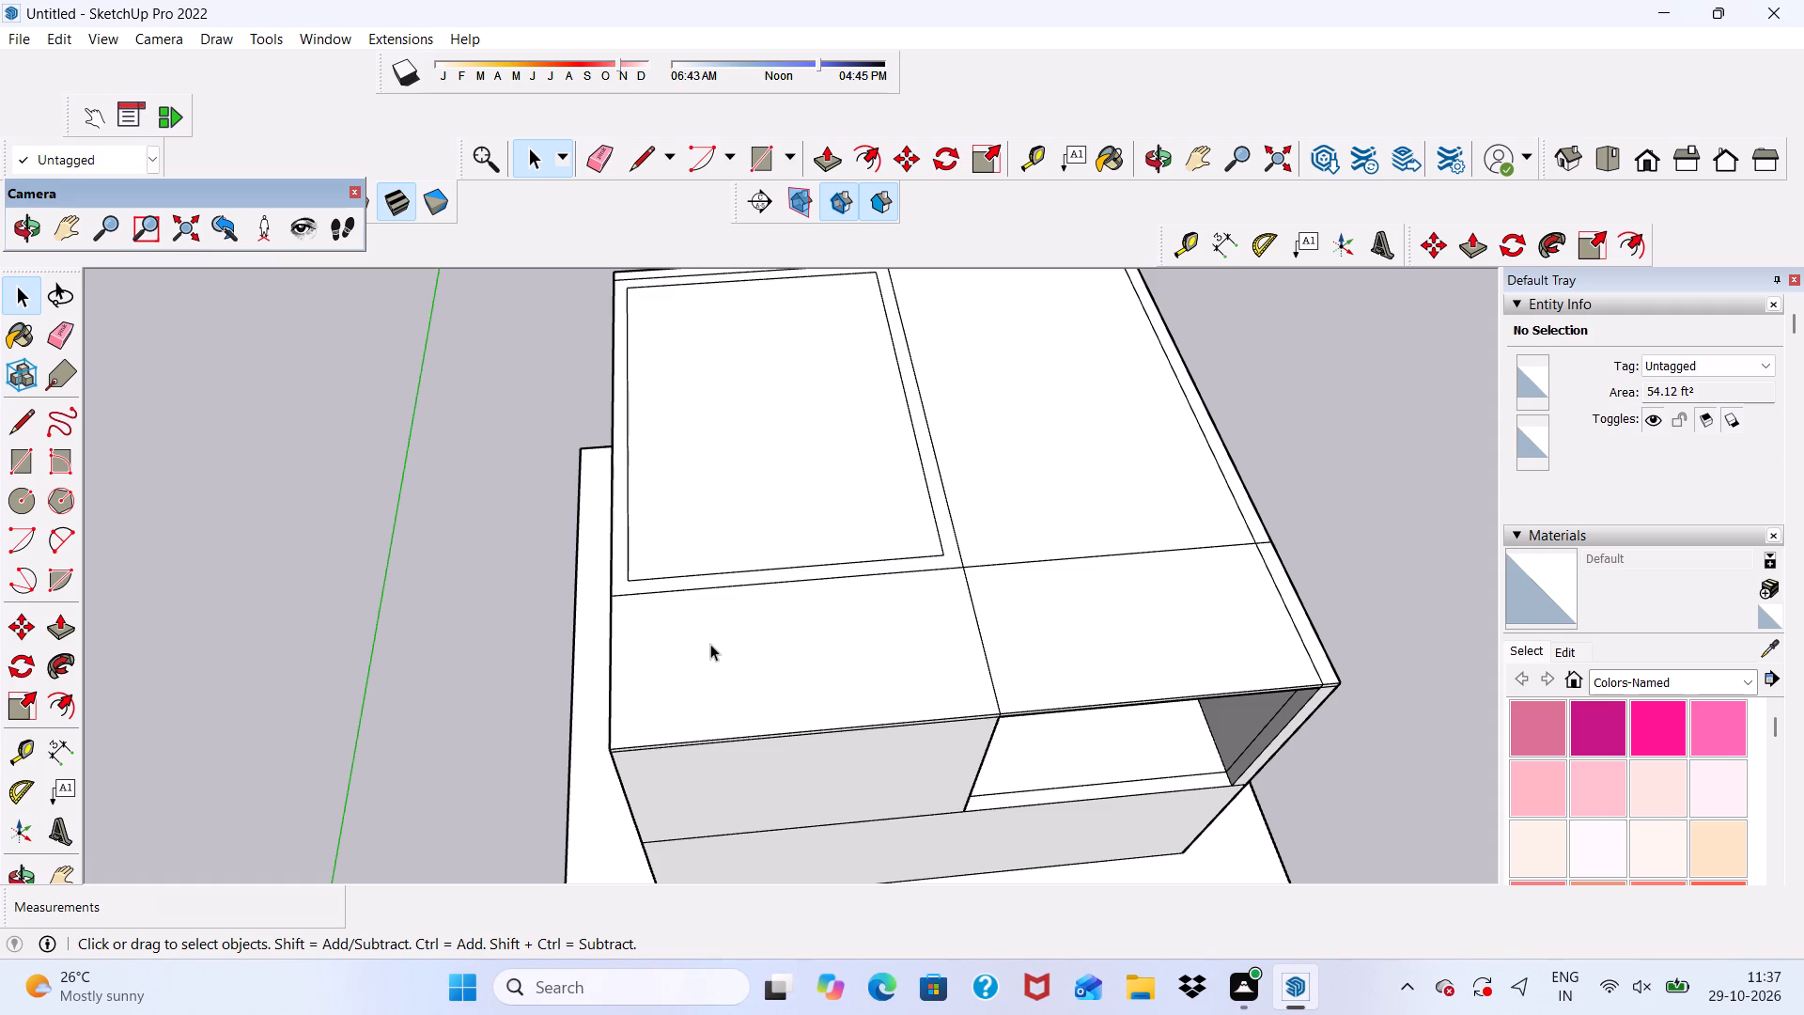
pyautogui.click(704, 643)
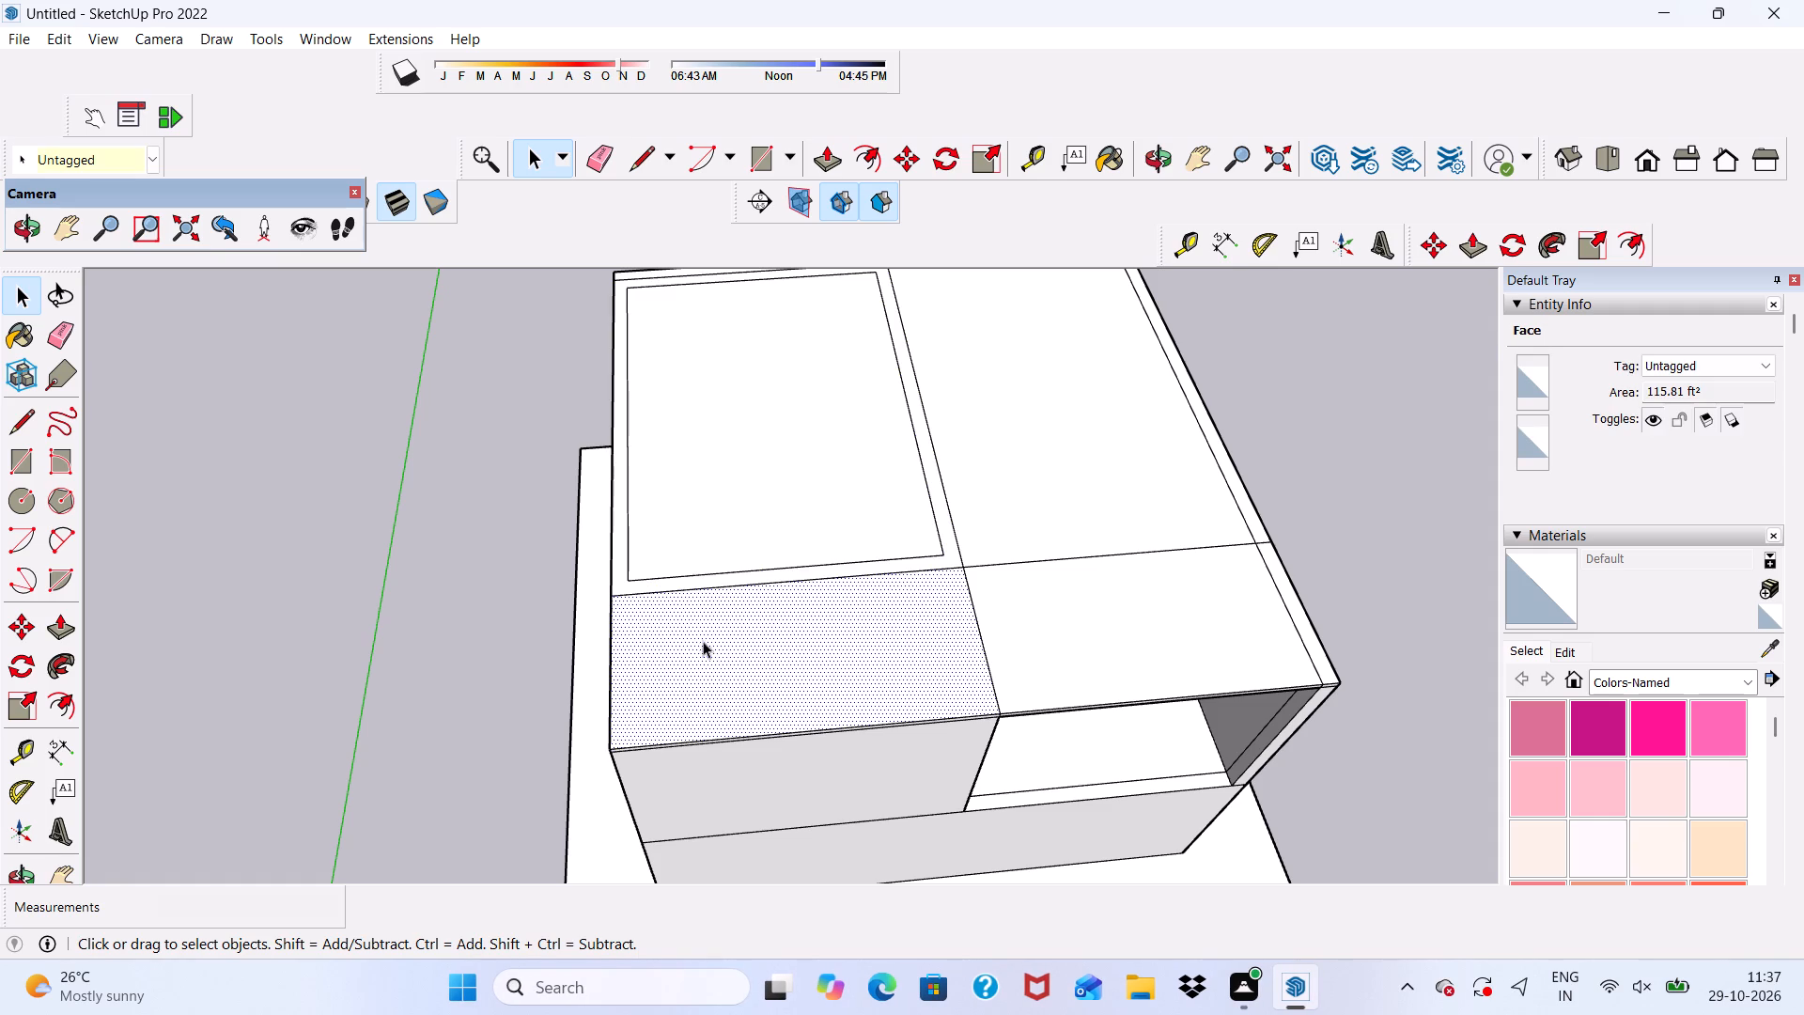
pyautogui.click(879, 140)
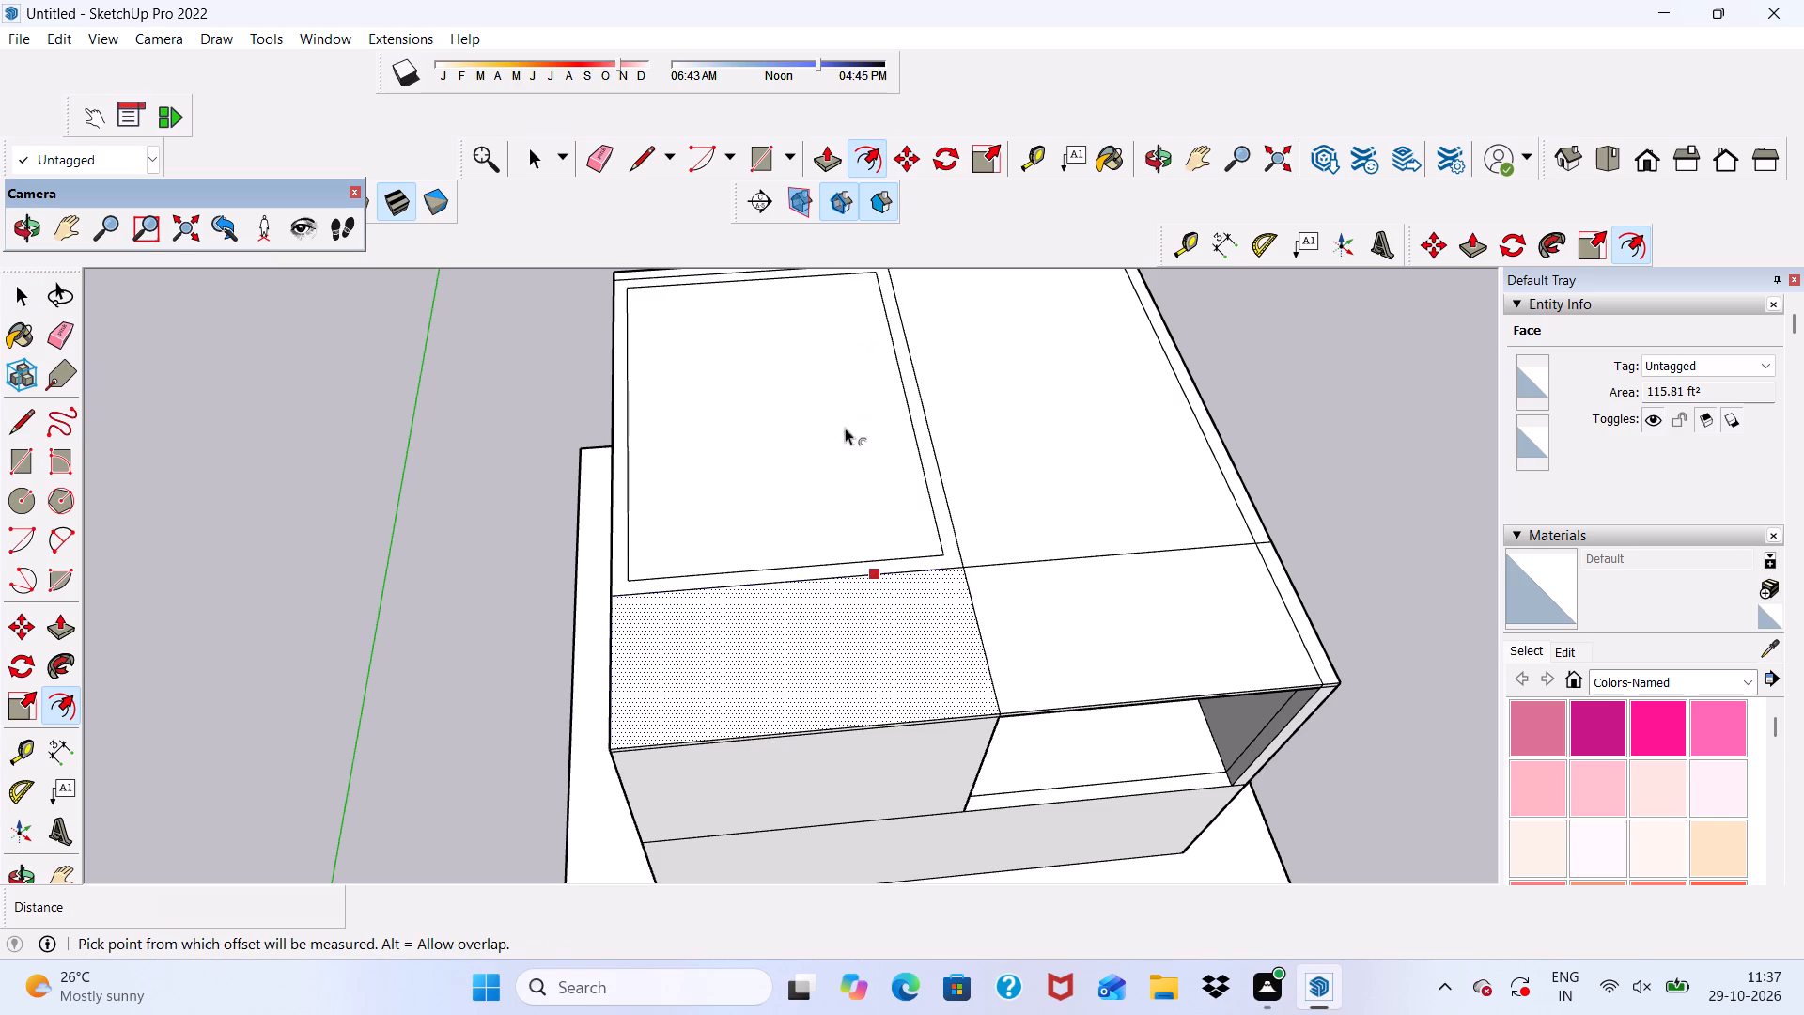
pyautogui.click(676, 621)
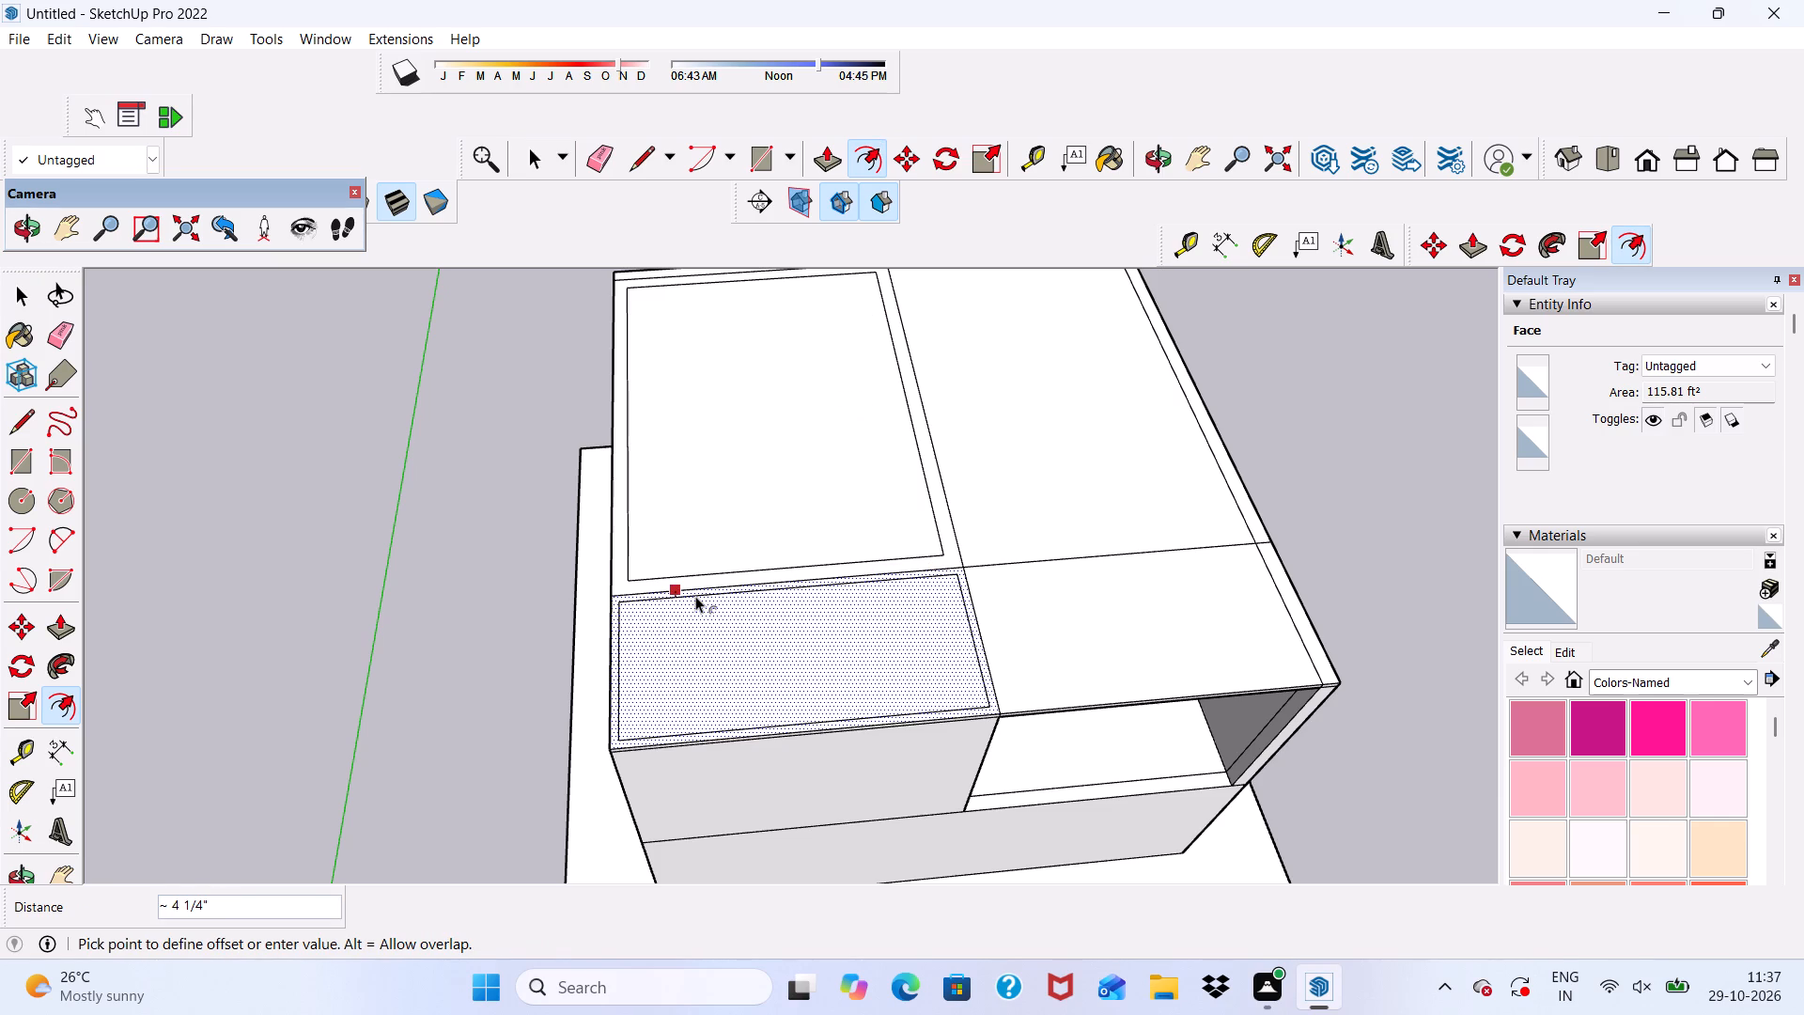
pyautogui.press('9')
pyautogui.hotkey('shift', '"')
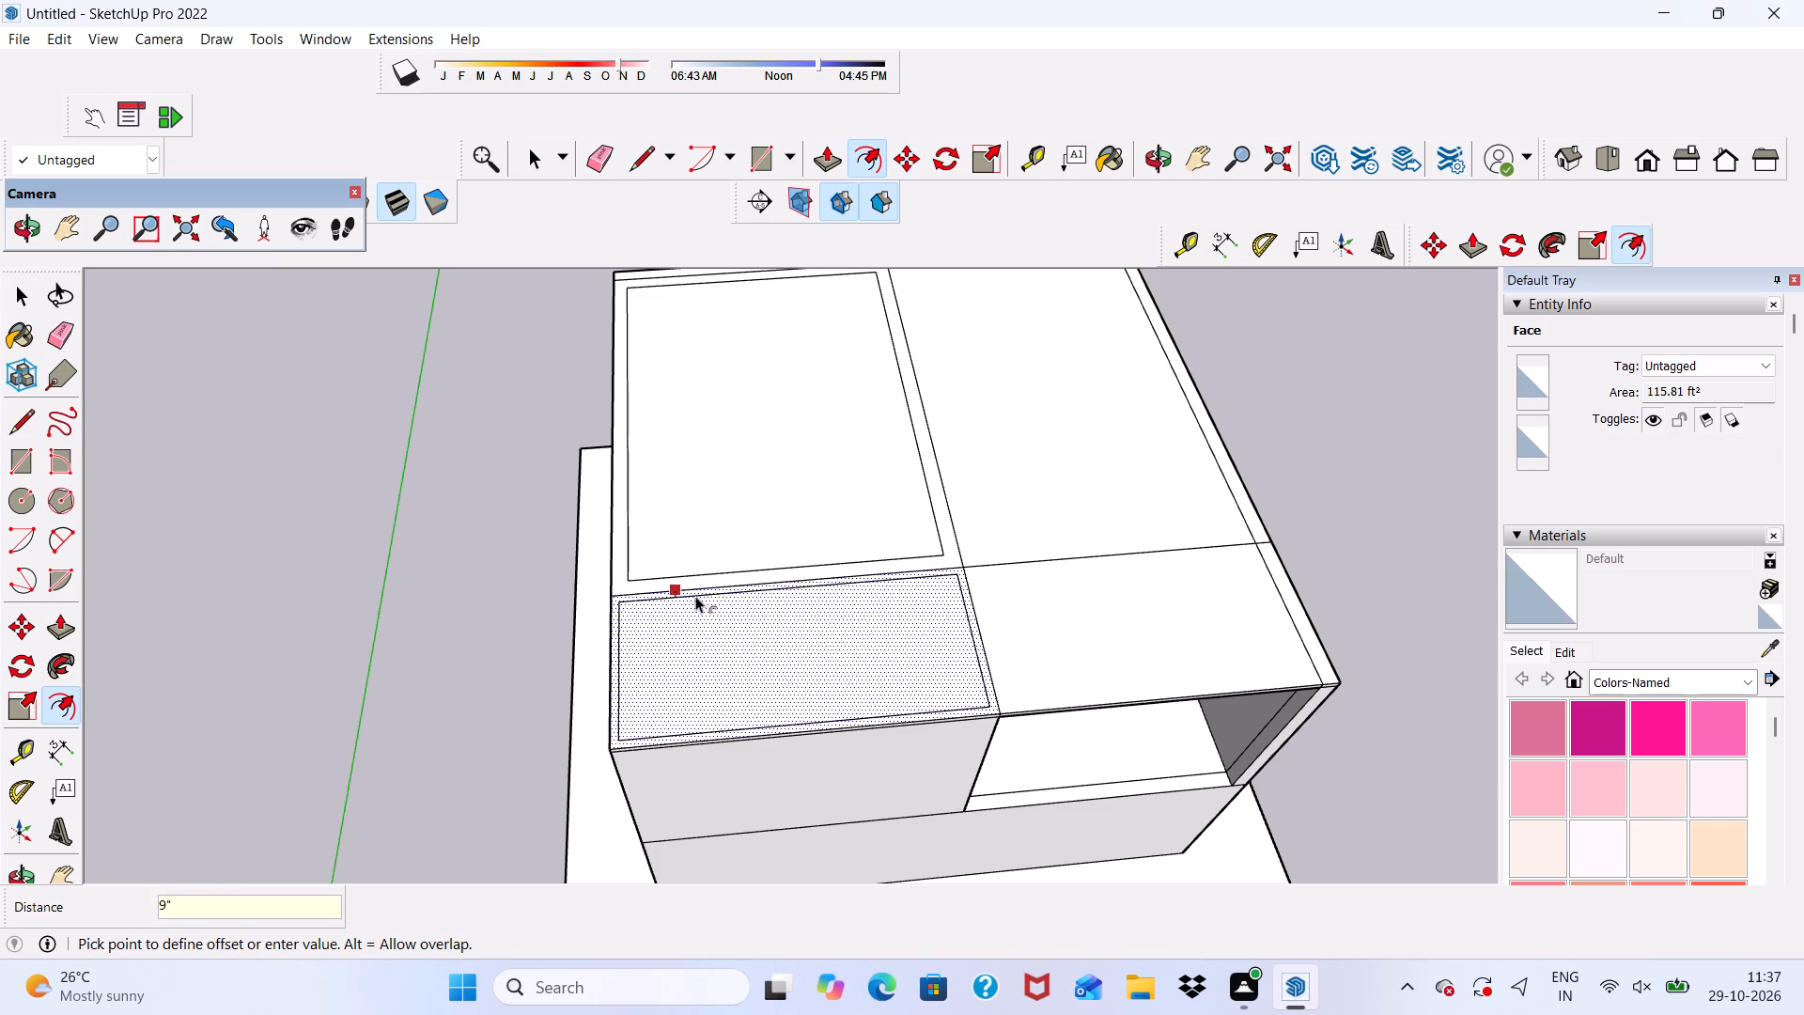
pyautogui.press('Return')
pyautogui.press('space')
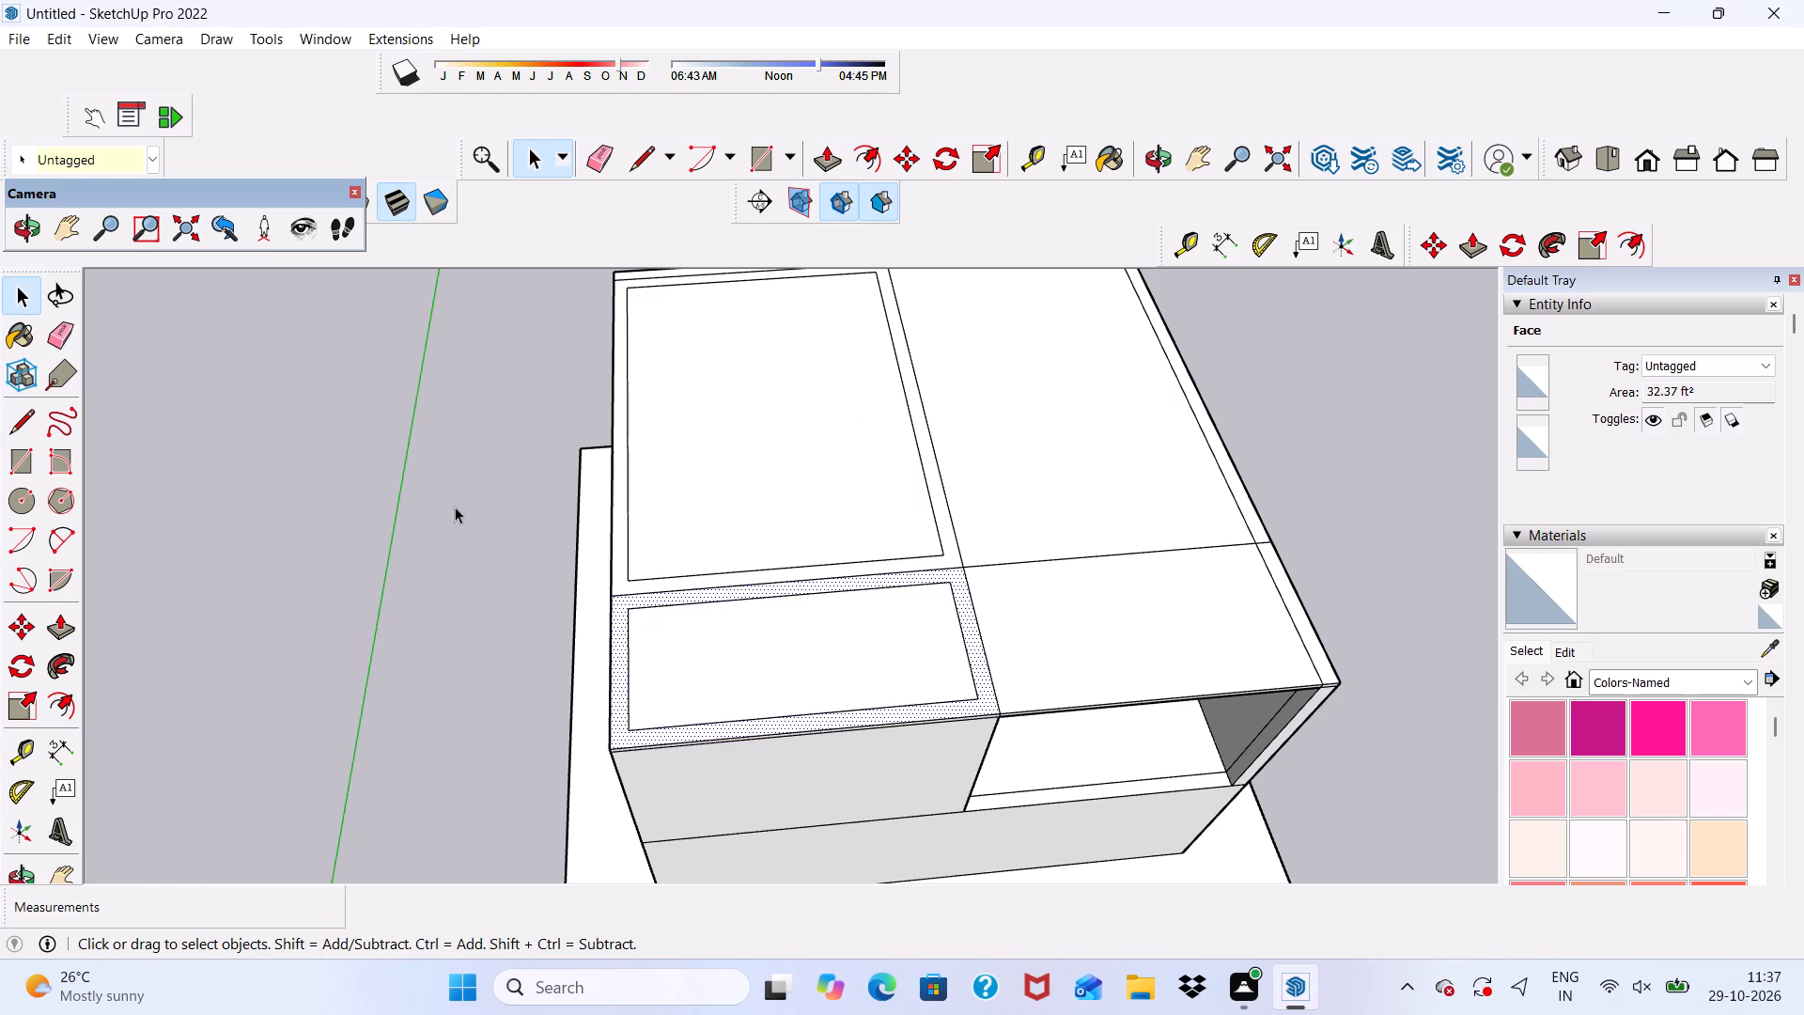
pyautogui.click(449, 507)
# Draw a line joining the facing corners of the two offset roof outlines at their outer wall end.
pyautogui.click(632, 162)
pyautogui.scroll(-4, 670, 368)
pyautogui.scroll(3, 688, 429)
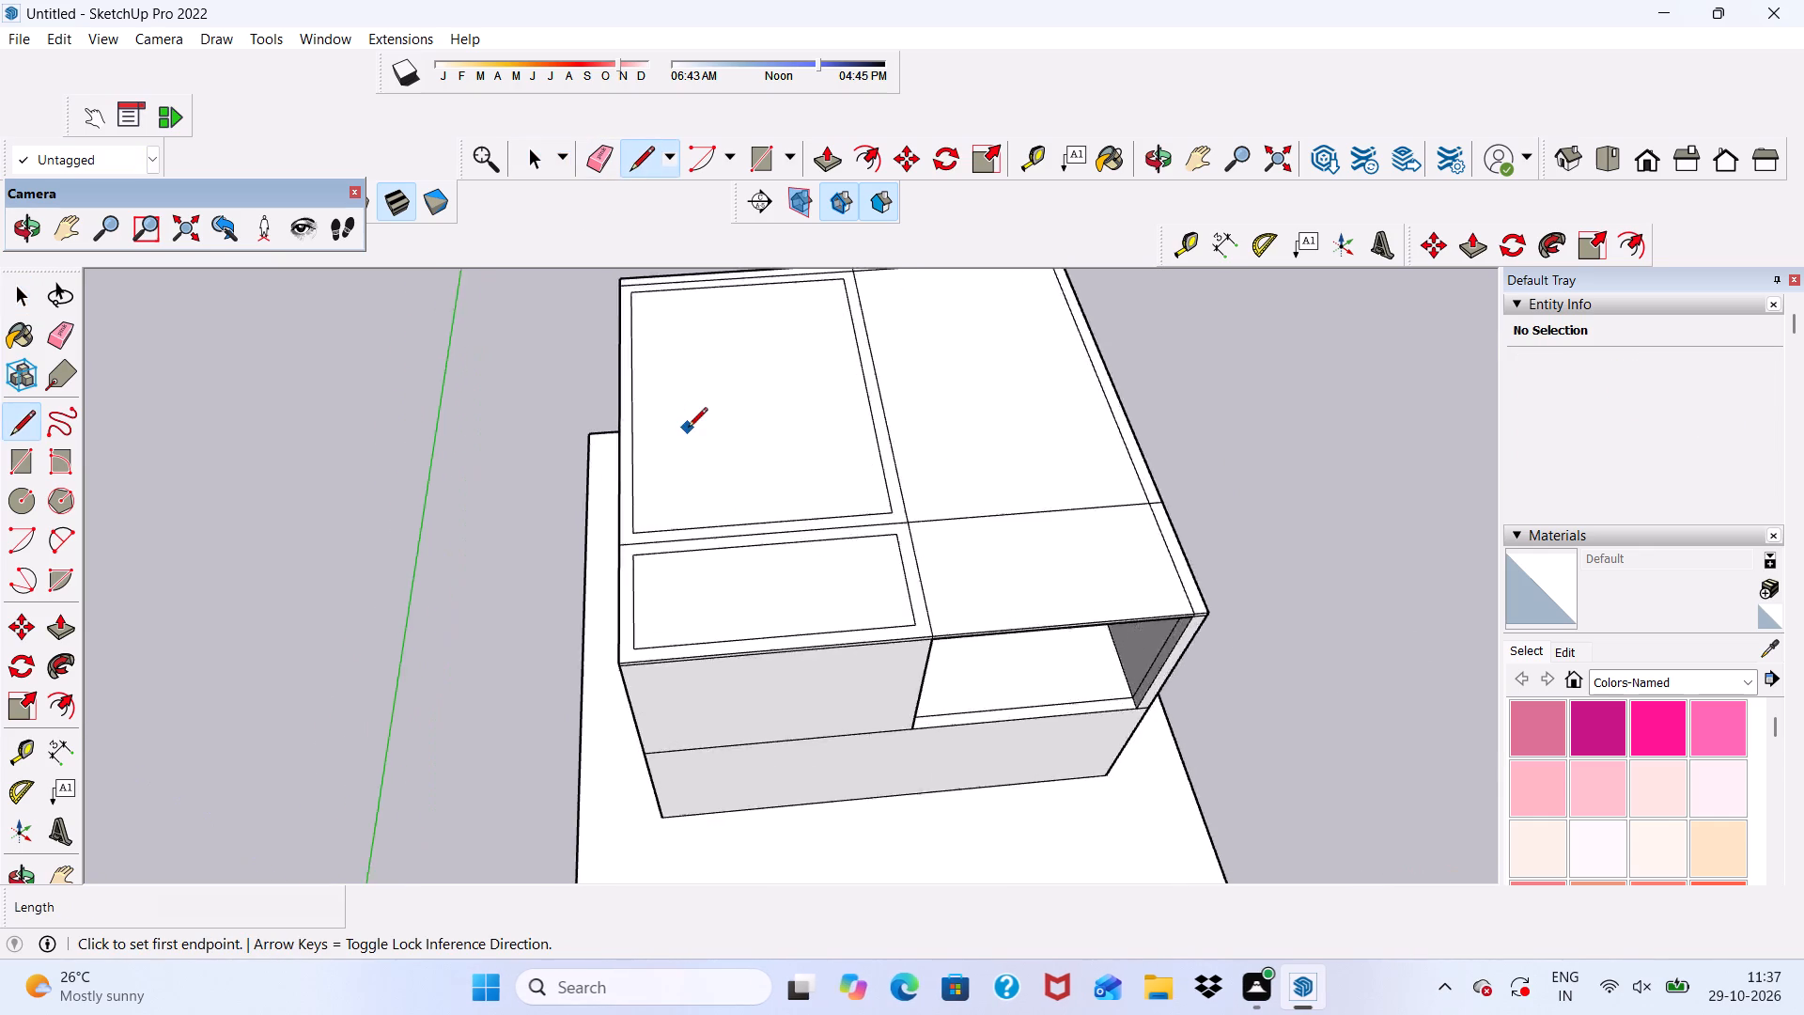
pyautogui.scroll(3, 688, 429)
pyautogui.scroll(-4, 694, 438)
pyautogui.moveTo(704, 463); pyautogui.dragTo(718, 544, button='middle')
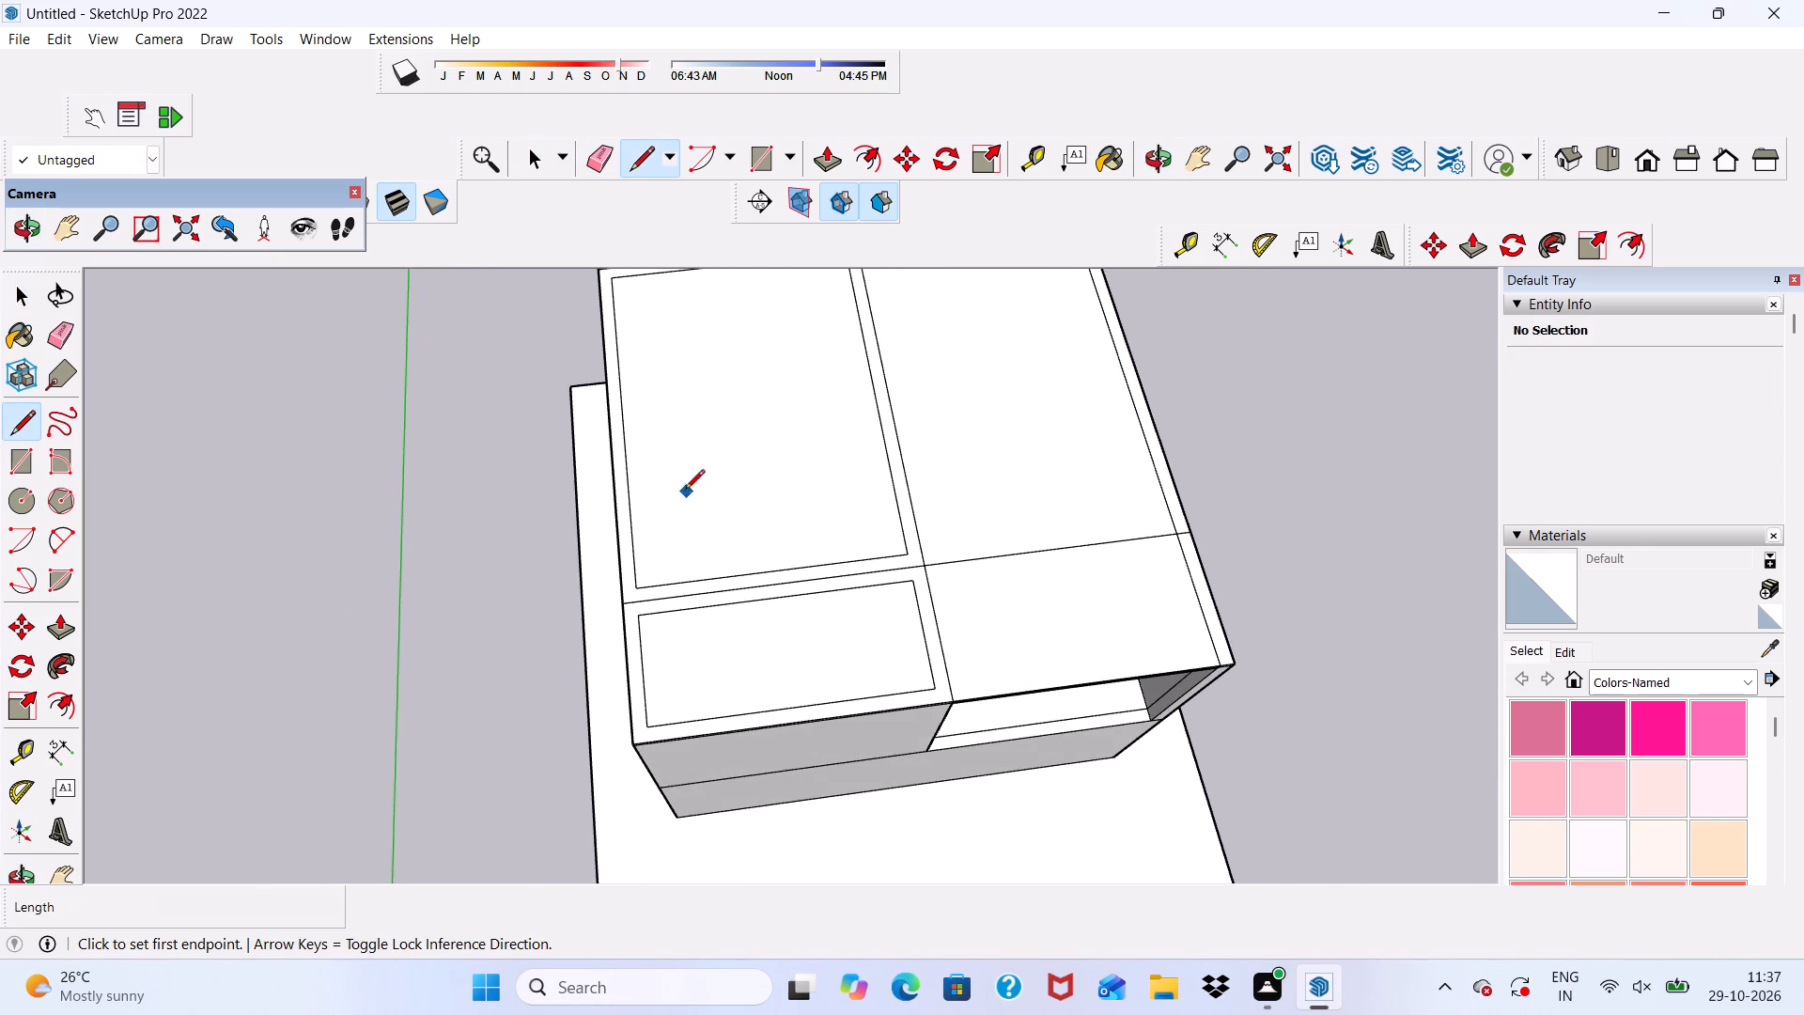
pyautogui.scroll(5, 685, 490)
pyautogui.scroll(6, 611, 648)
pyautogui.click(612, 603)
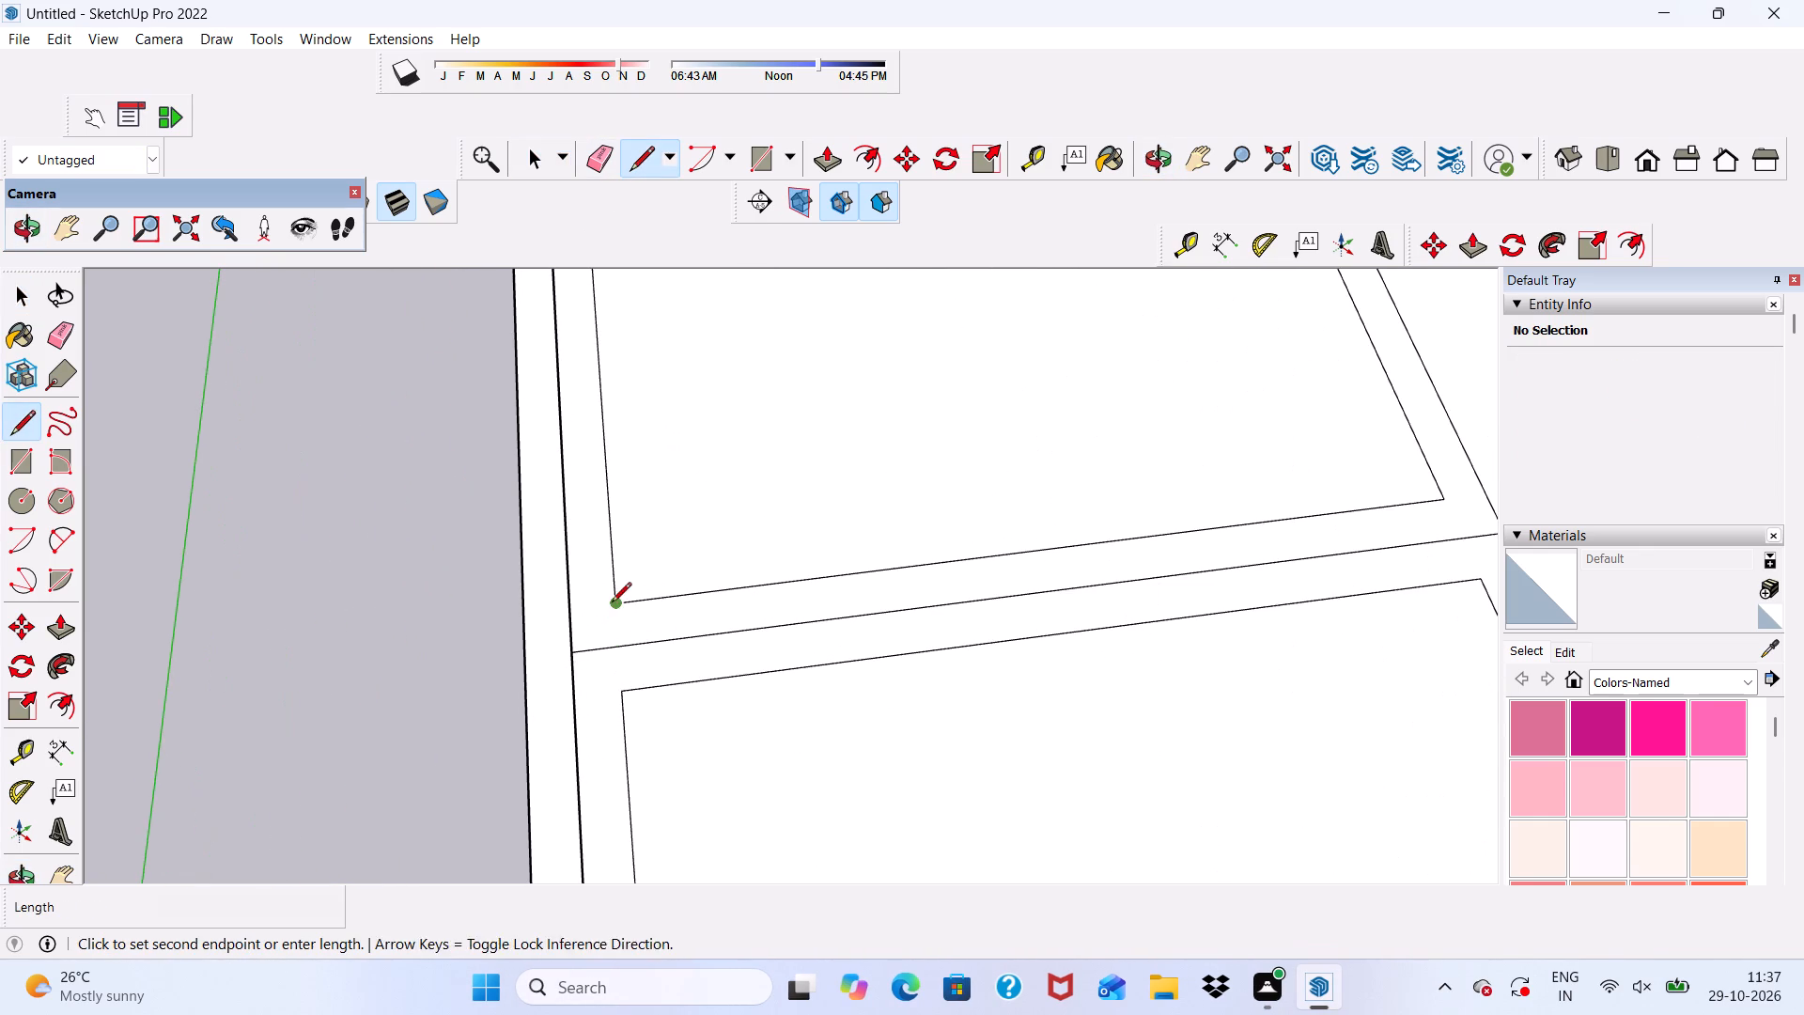
pyautogui.click(615, 693)
# Draw a 1' 6" line joining the facing corners of the two offset roof outlines at their inner partition end.
pyautogui.scroll(-7, 637, 540)
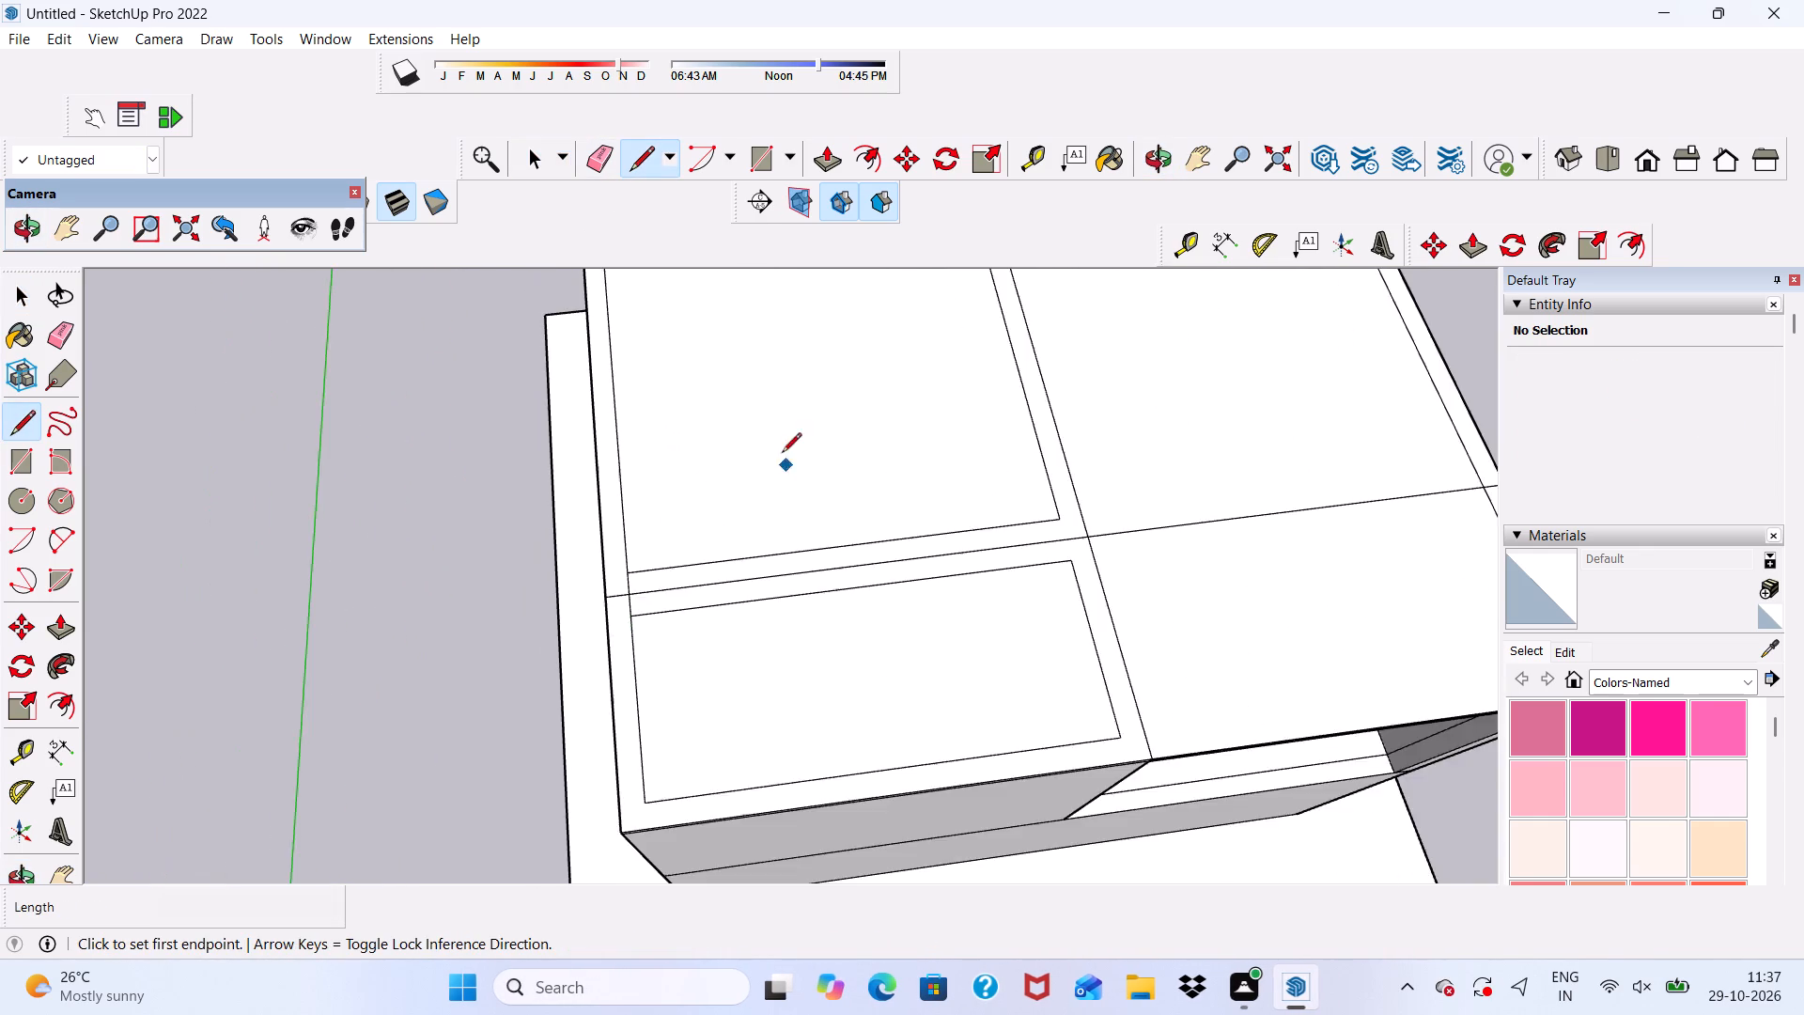
pyautogui.scroll(-6, 782, 454)
pyautogui.scroll(7, 698, 655)
pyautogui.scroll(-4, 685, 652)
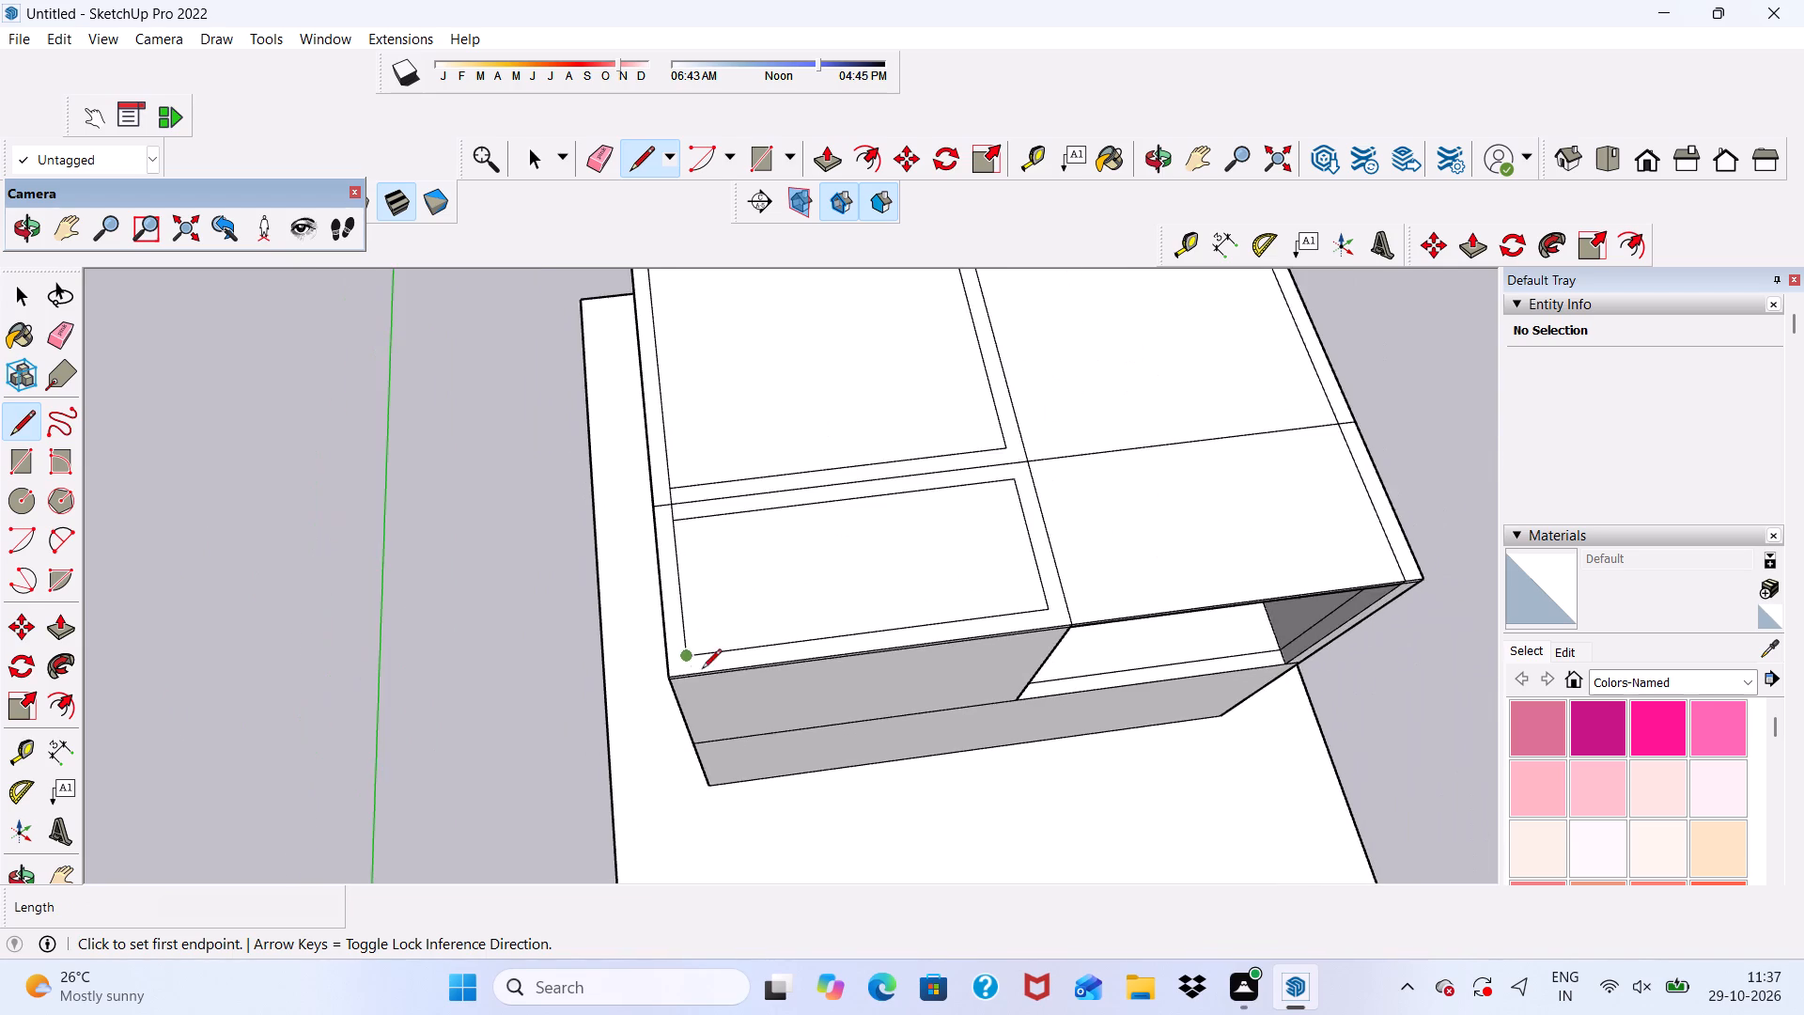
pyautogui.moveTo(702, 670); pyautogui.dragTo(606, 522, button='middle')
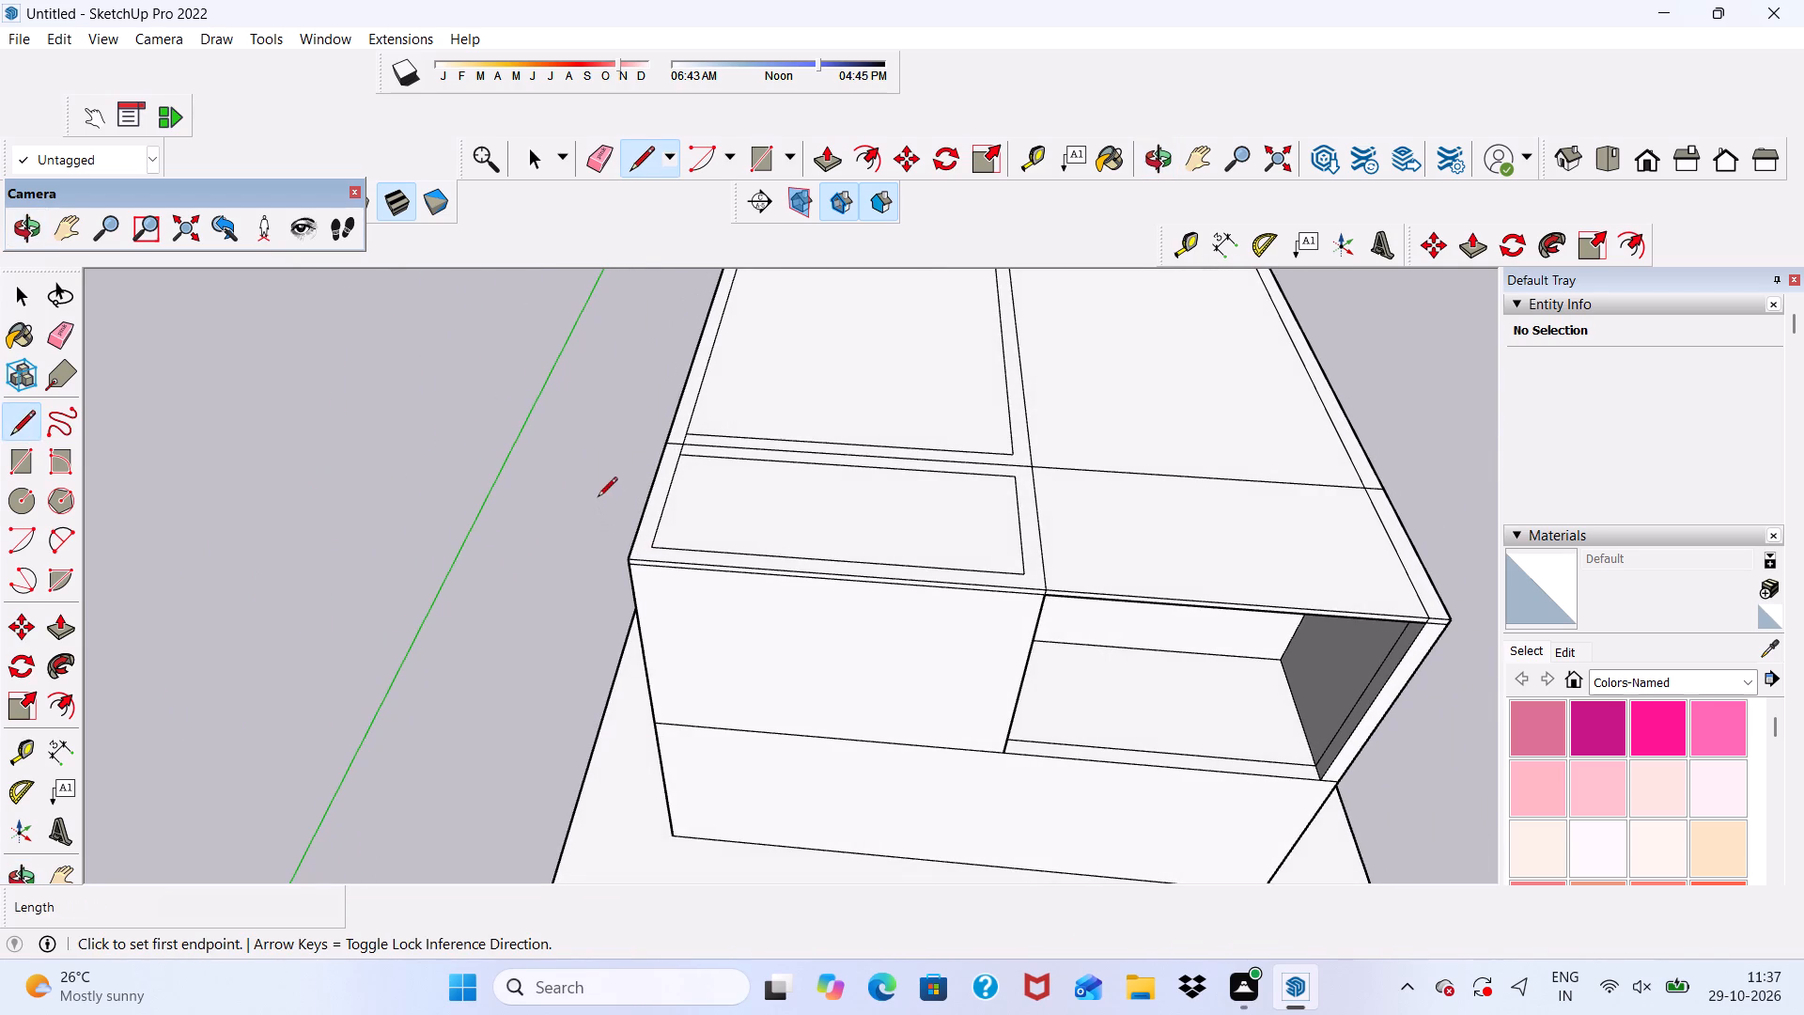
pyautogui.scroll(10, 1019, 466)
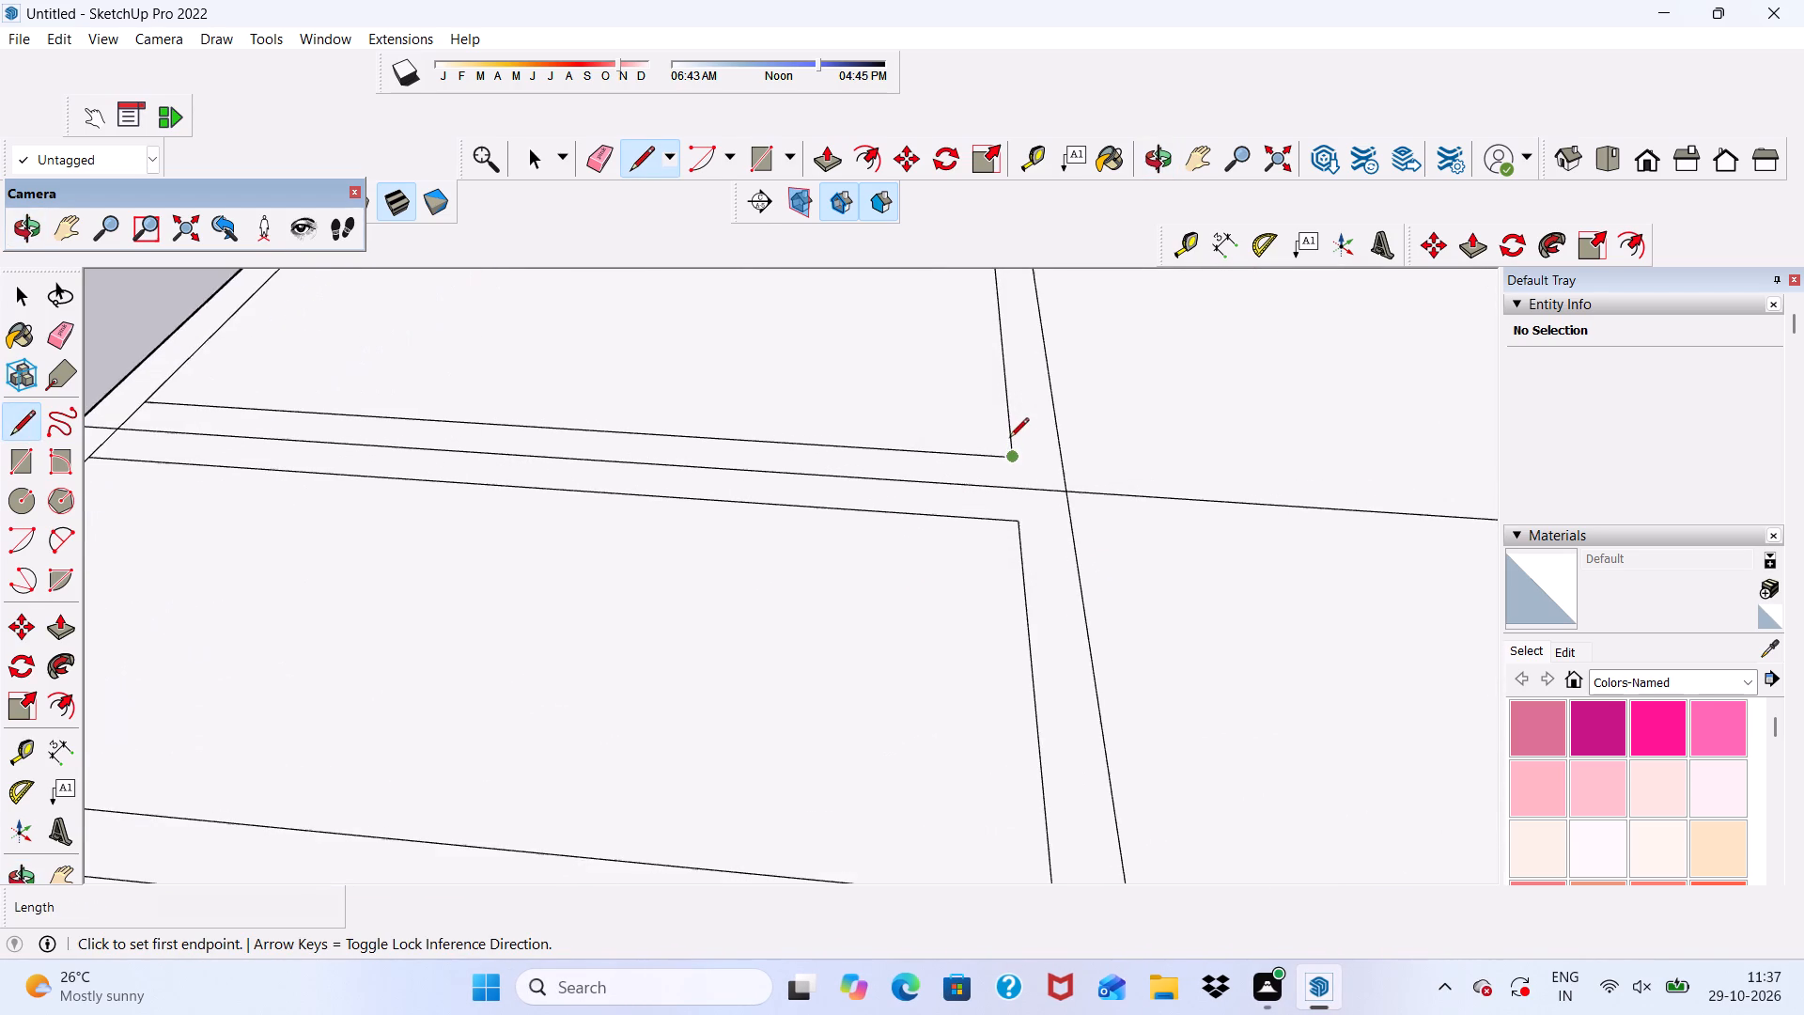
pyautogui.scroll(5, 1009, 449)
pyautogui.click(1009, 461)
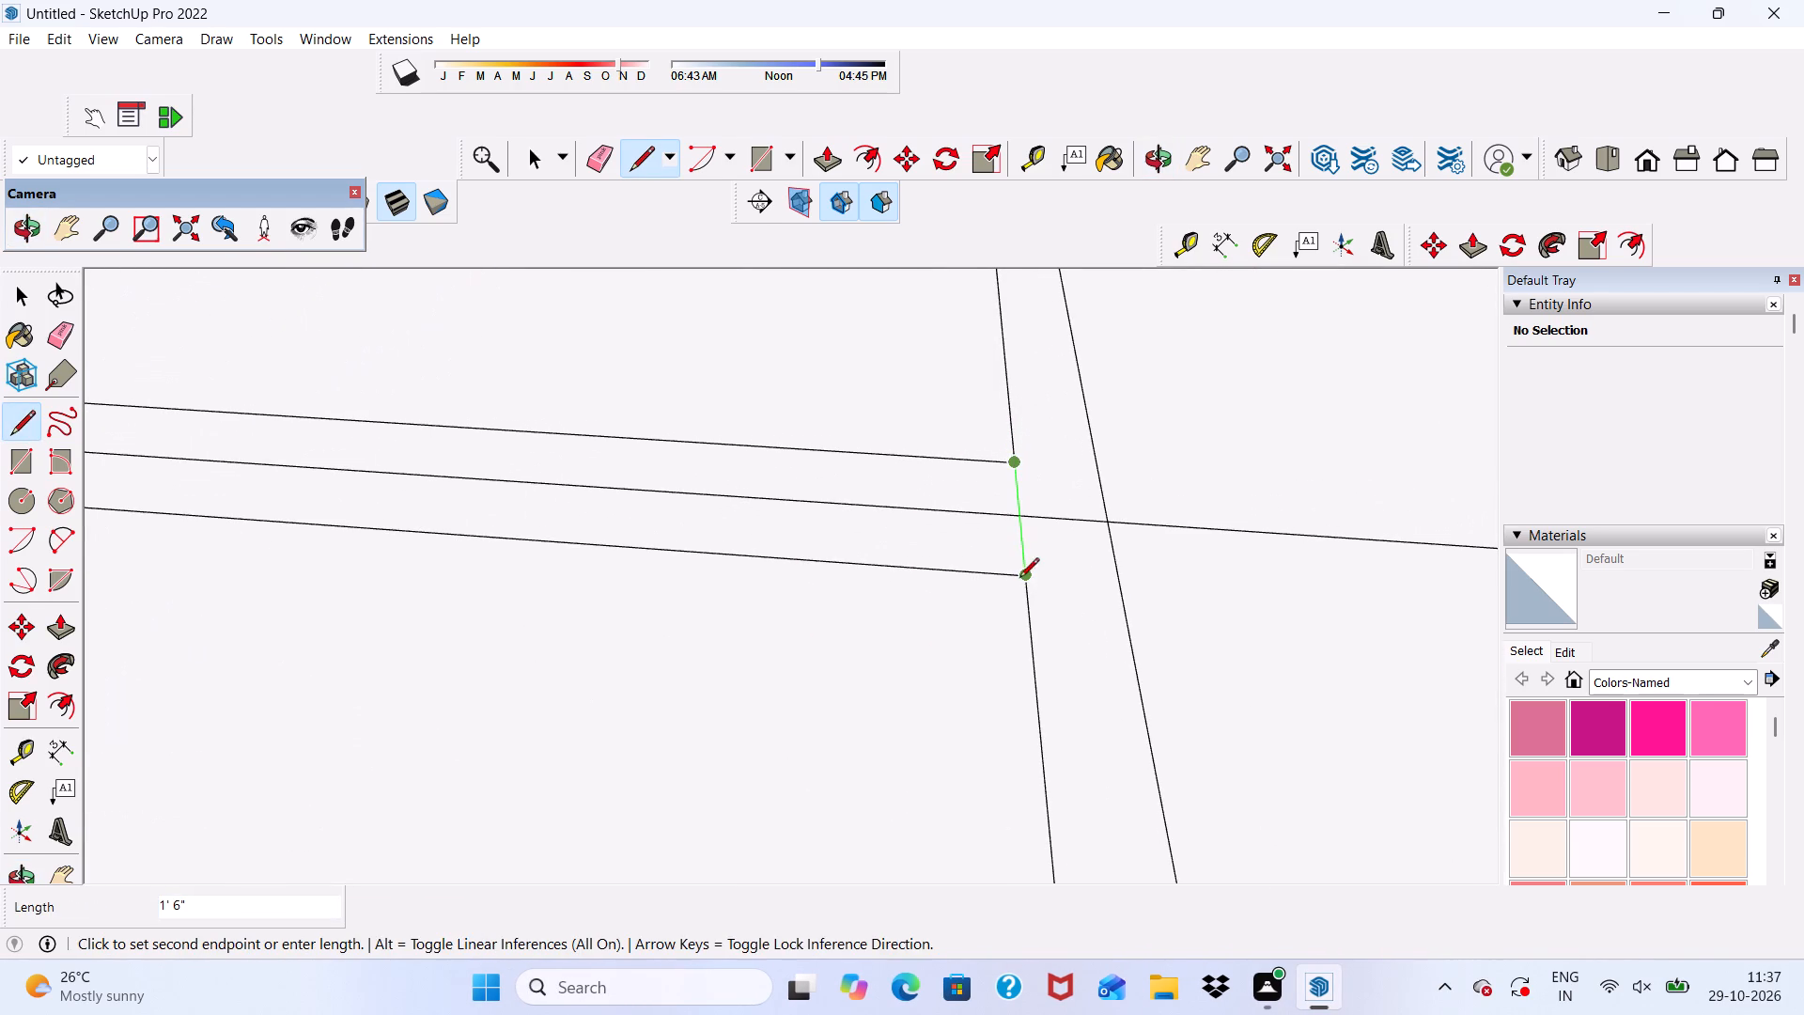
pyautogui.click(1019, 579)
# Place a guide parallel to the cross partition line, 9" toward the front, aligned with the front offset outline's back edge.
pyautogui.scroll(-13, 1043, 432)
pyautogui.moveTo(1021, 635); pyautogui.dragTo(901, 493, button='middle')
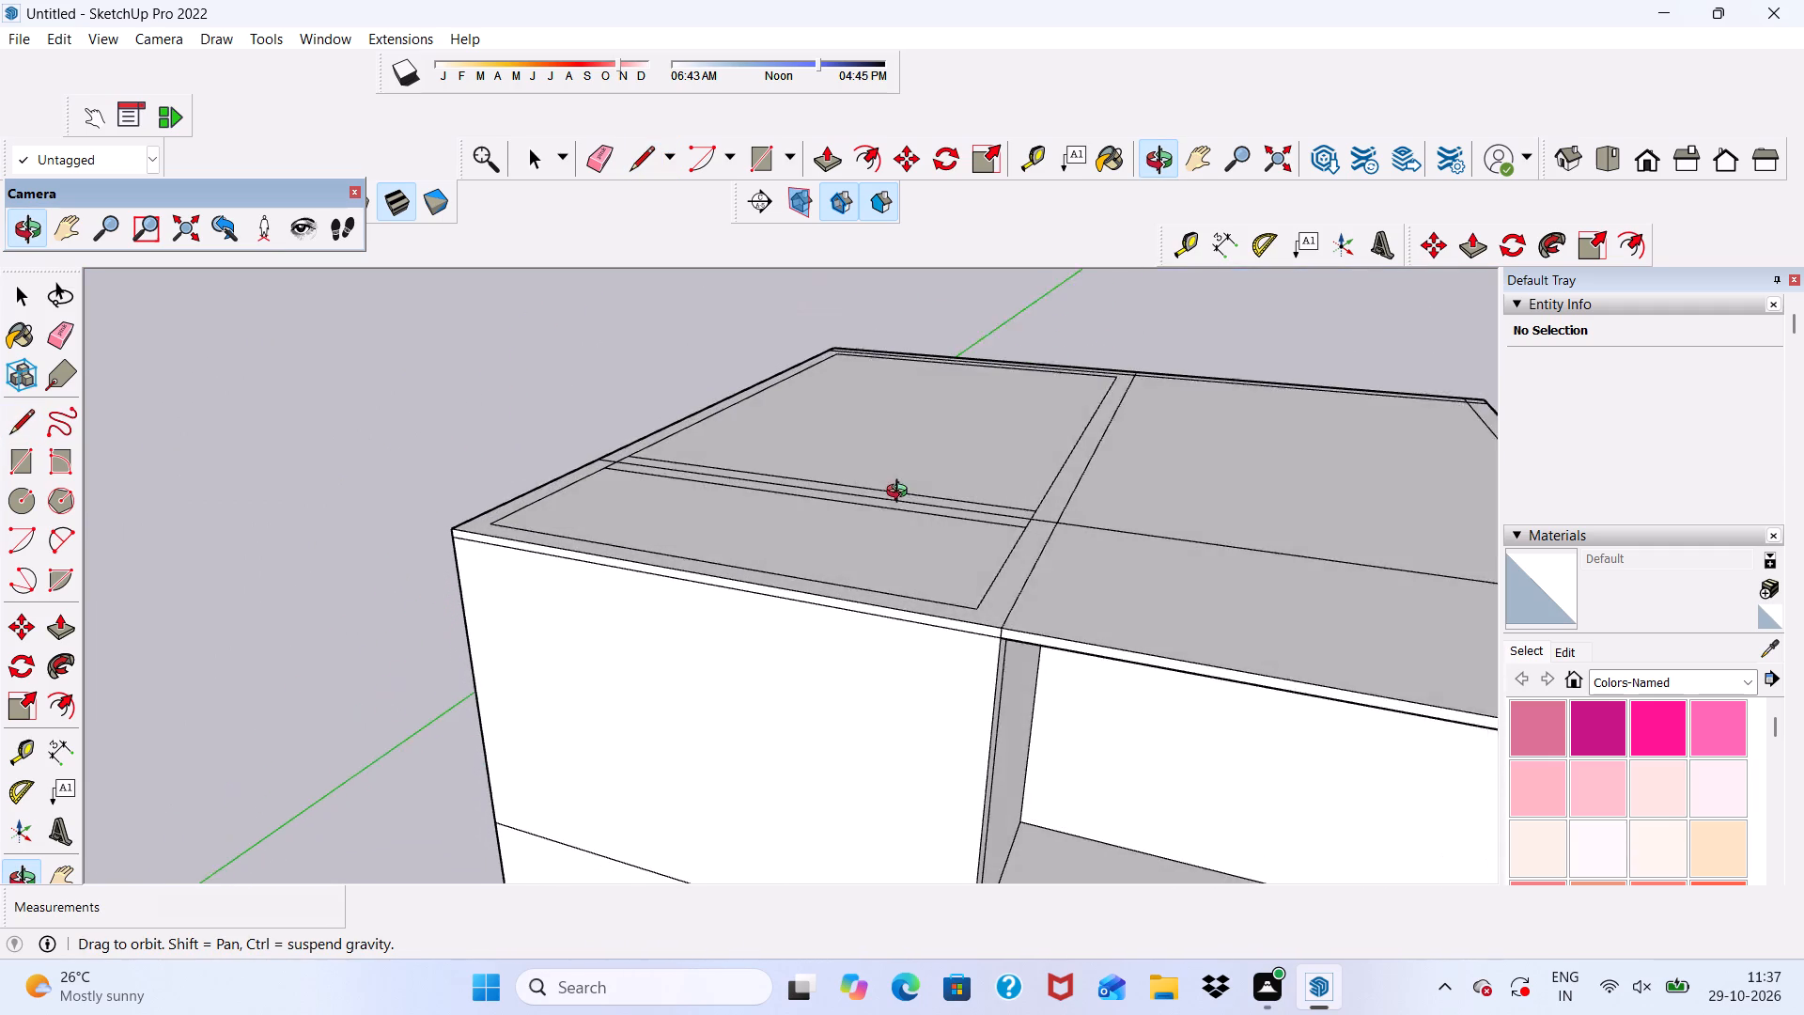
pyautogui.moveTo(901, 493); pyautogui.dragTo(902, 516, button='middle')
pyautogui.scroll(-6, 989, 430)
pyautogui.scroll(1, 1022, 535)
pyautogui.moveTo(1022, 535); pyautogui.dragTo(1027, 571, button='middle')
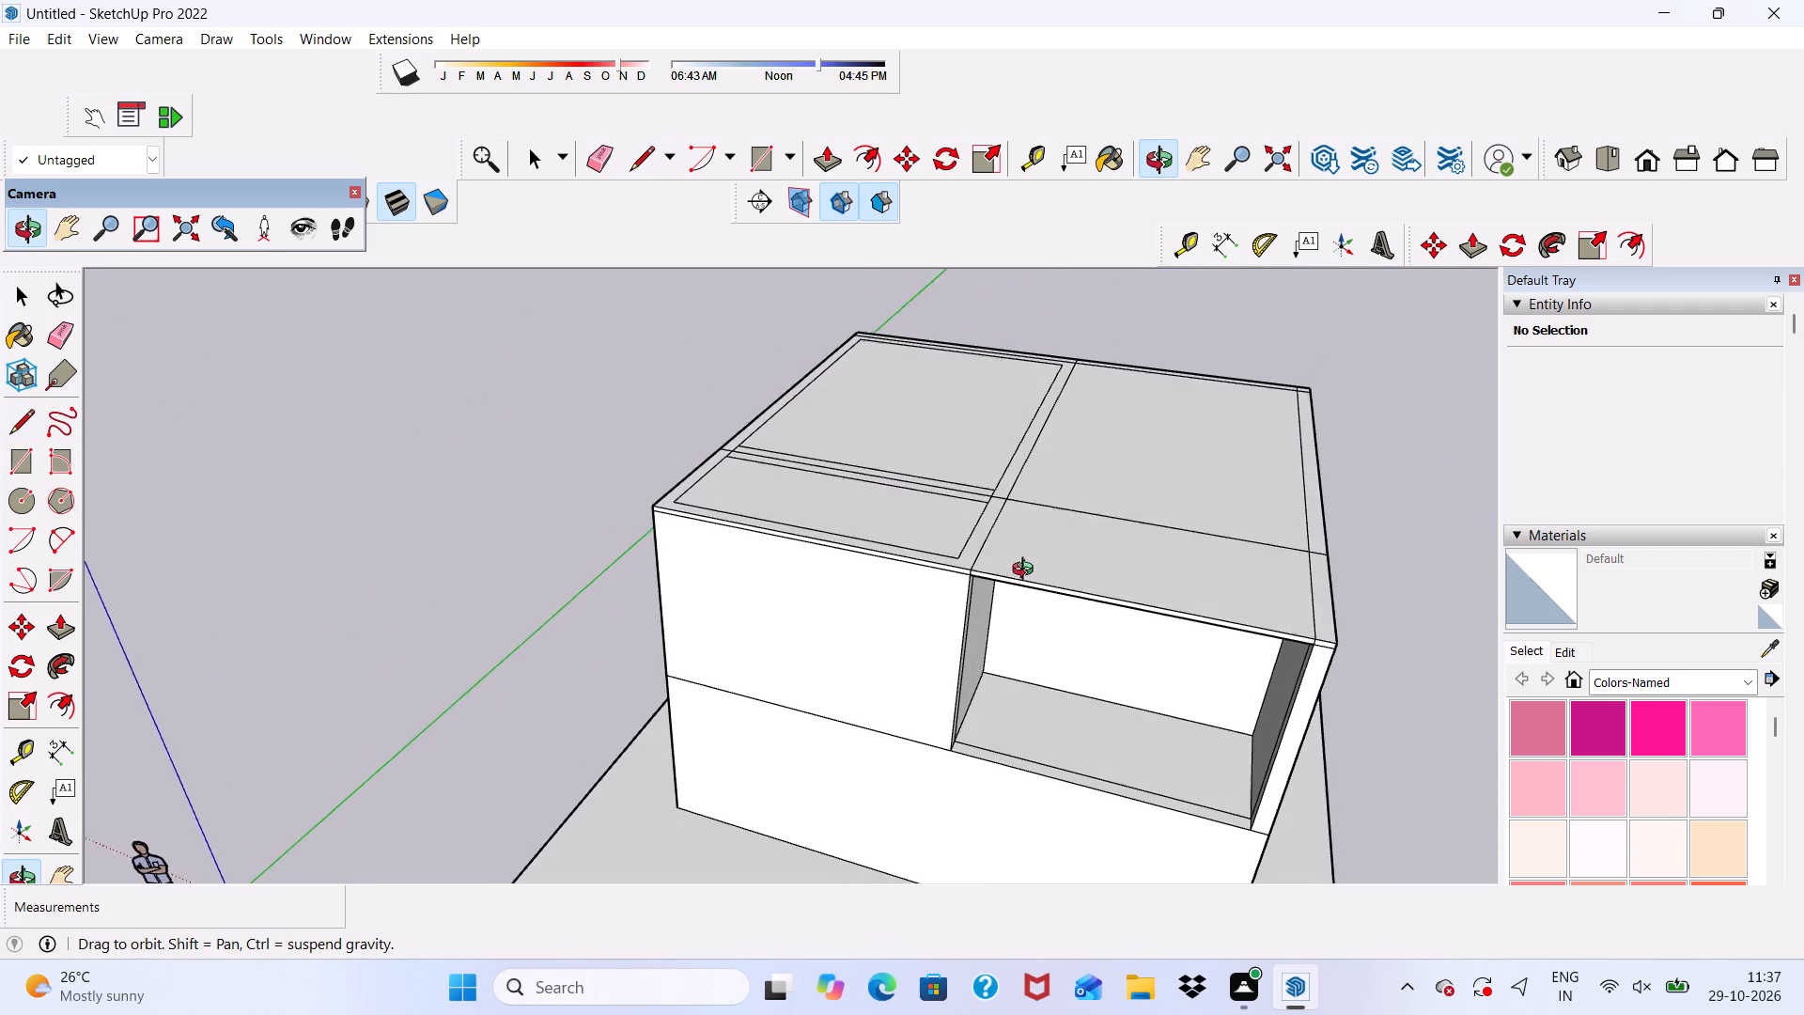
pyautogui.moveTo(1027, 571); pyautogui.dragTo(1028, 582, button='middle')
pyautogui.press('space')
pyautogui.scroll(5, 1147, 495)
pyautogui.scroll(4, 1038, 562)
pyautogui.scroll(-5, 1012, 579)
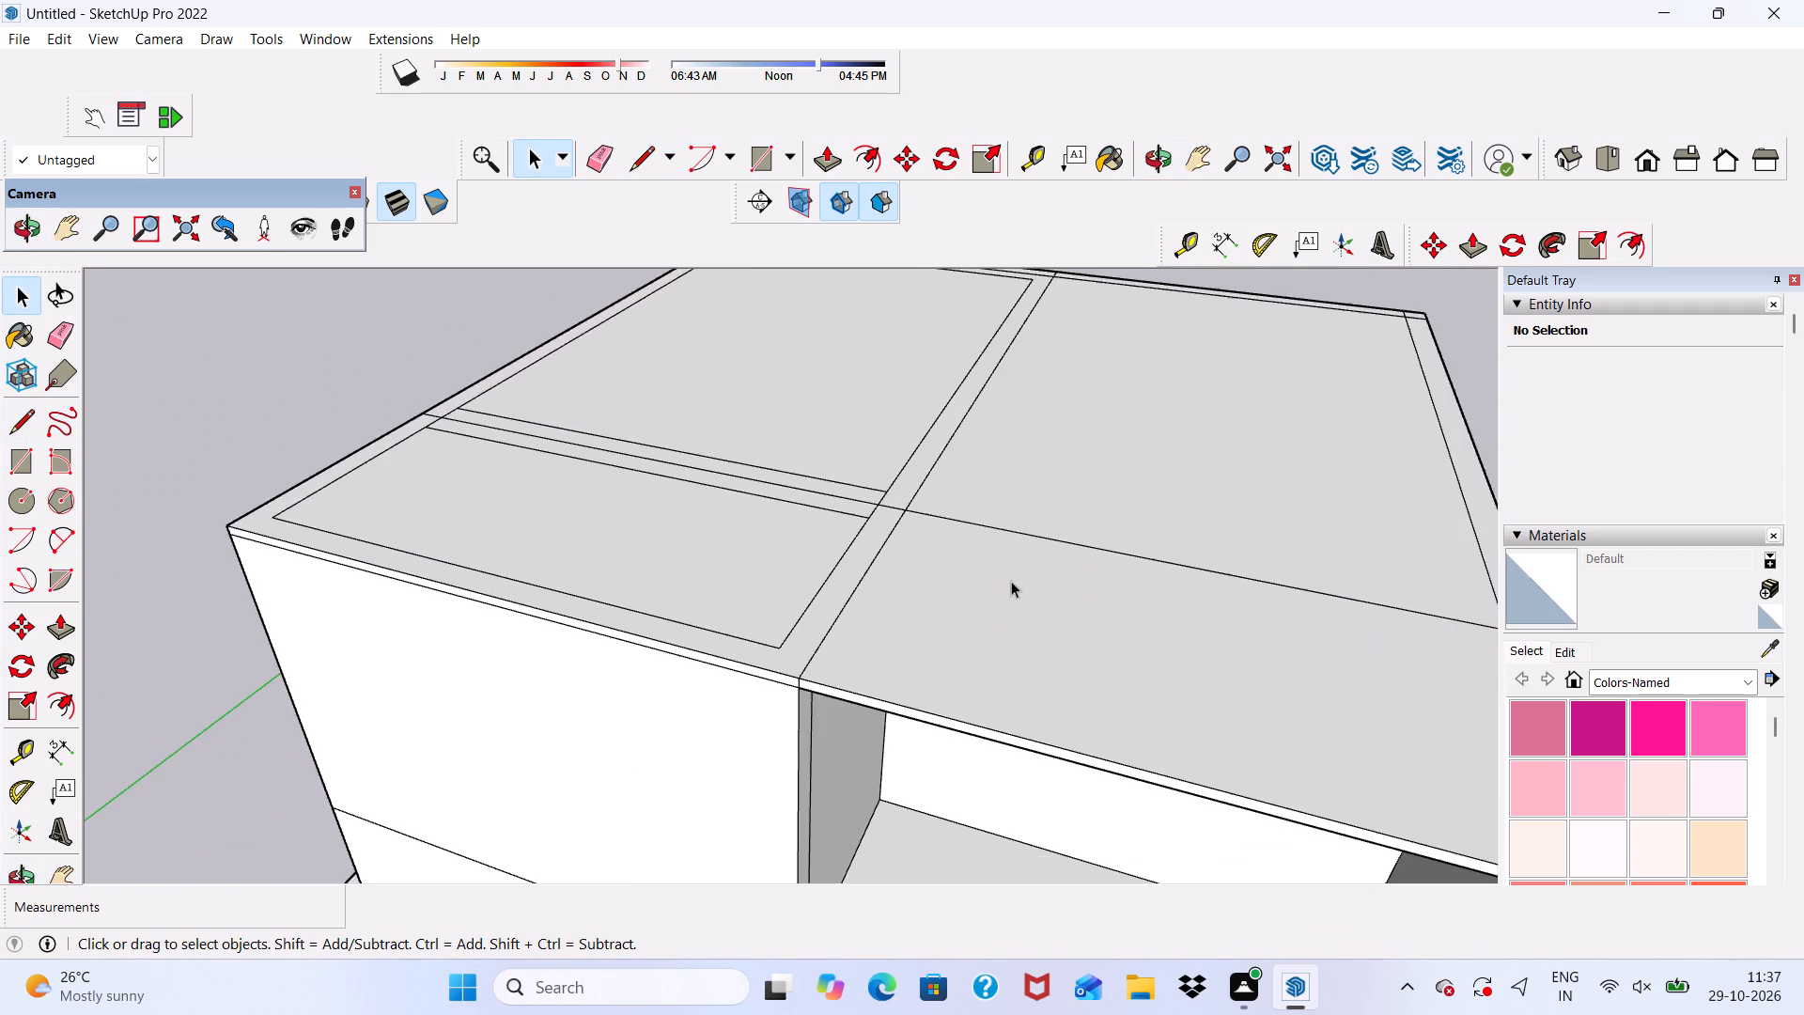
pyautogui.moveTo(1005, 578); pyautogui.dragTo(997, 552, button='middle')
pyautogui.moveTo(904, 535); pyautogui.dragTo(891, 589, button='middle')
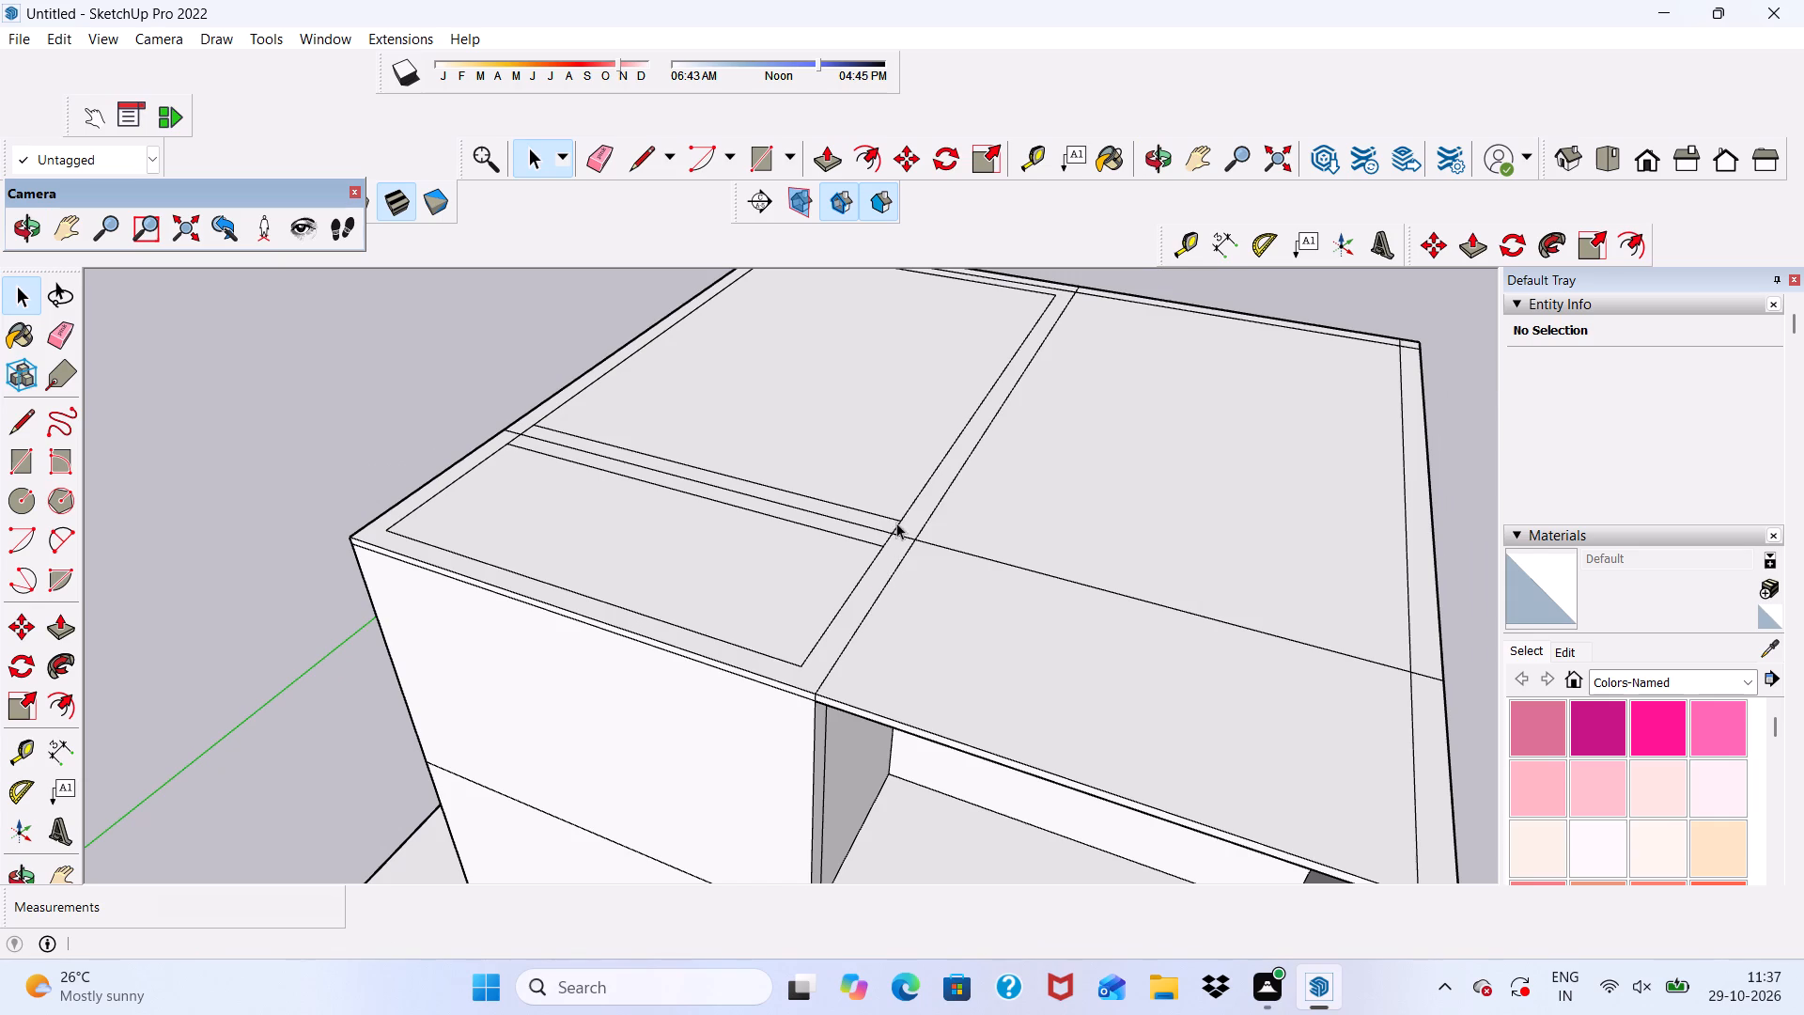
pyautogui.scroll(5, 950, 518)
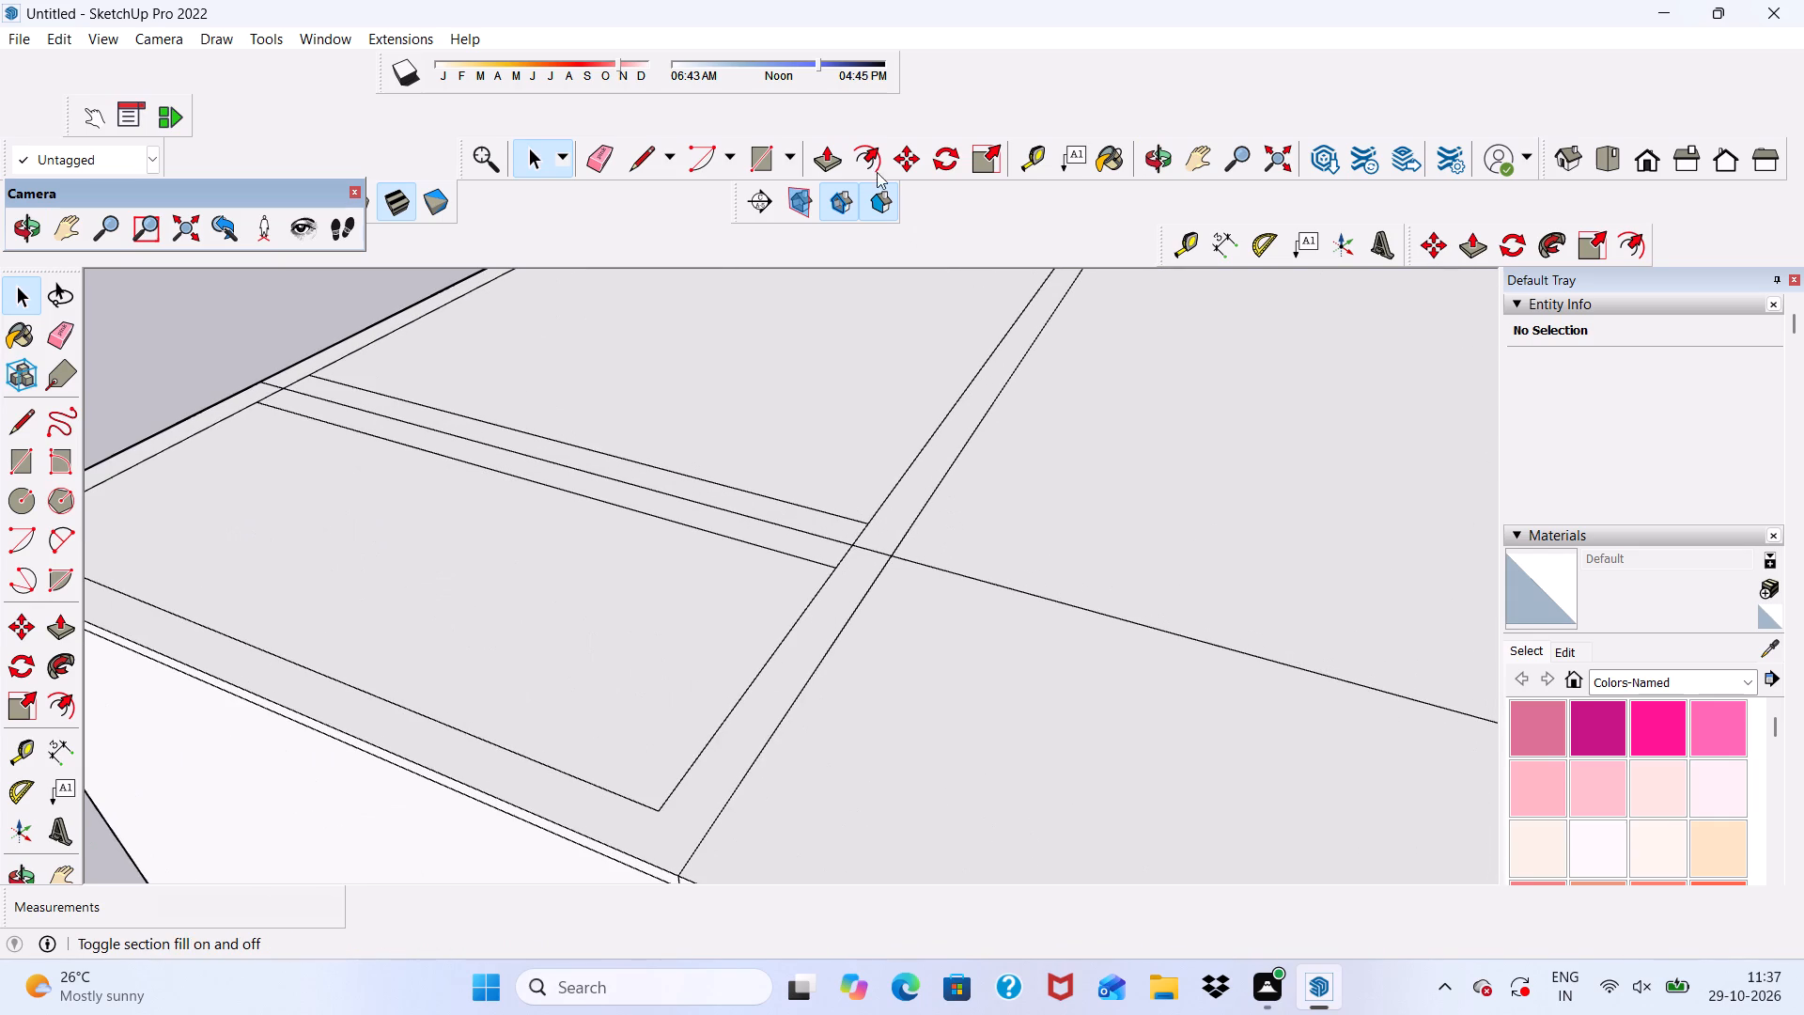
pyautogui.click(1033, 153)
pyautogui.scroll(4, 1096, 717)
pyautogui.click(1040, 554)
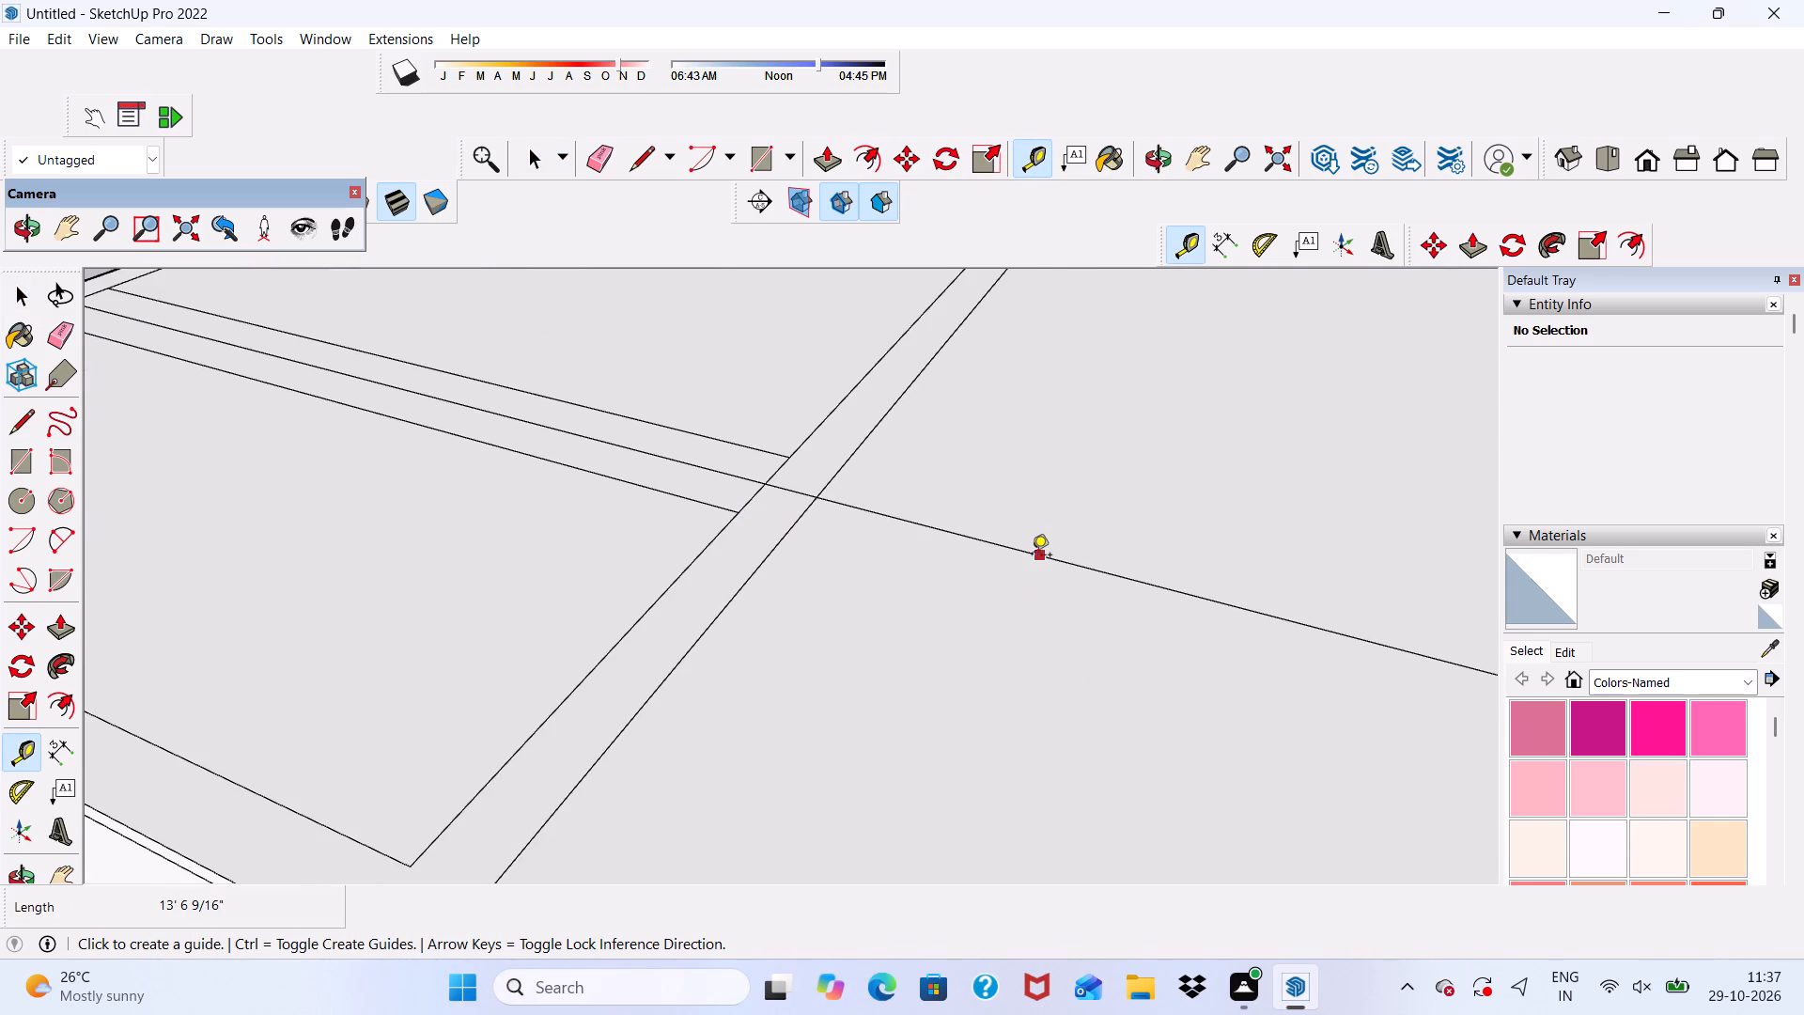
pyautogui.scroll(-5, 991, 554)
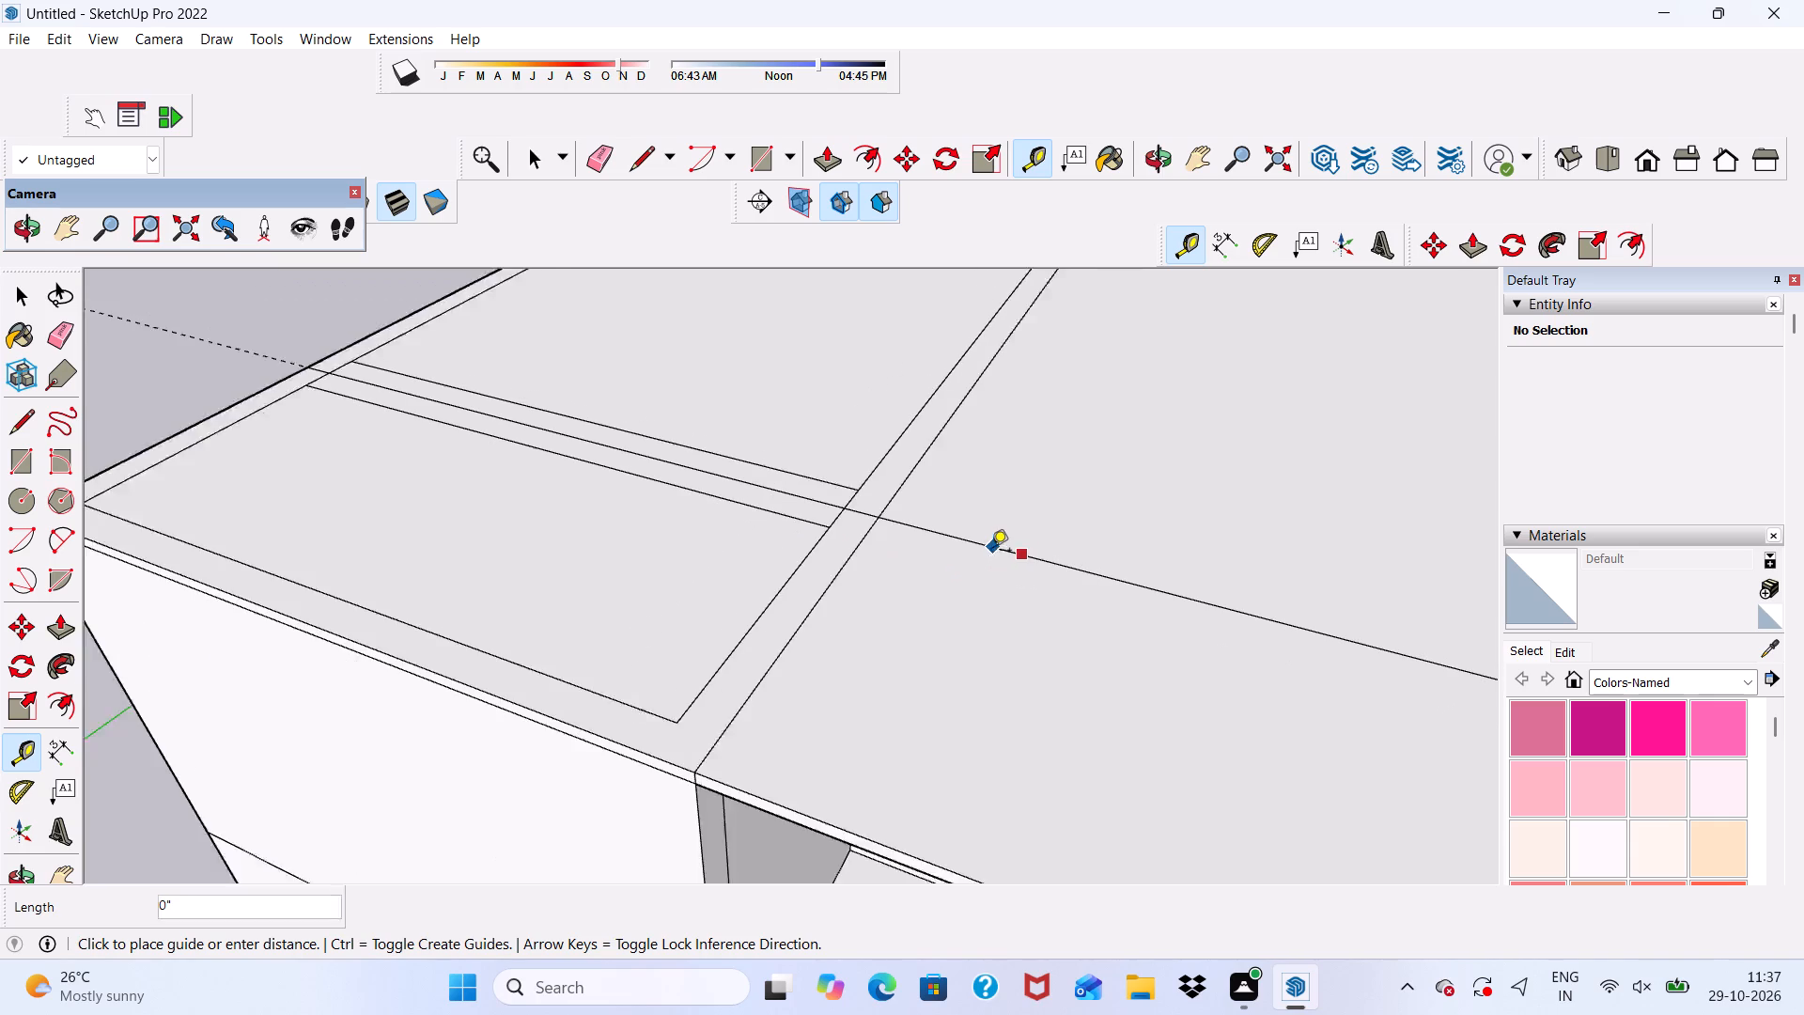
pyautogui.scroll(-7, 991, 552)
pyautogui.scroll(6, 982, 587)
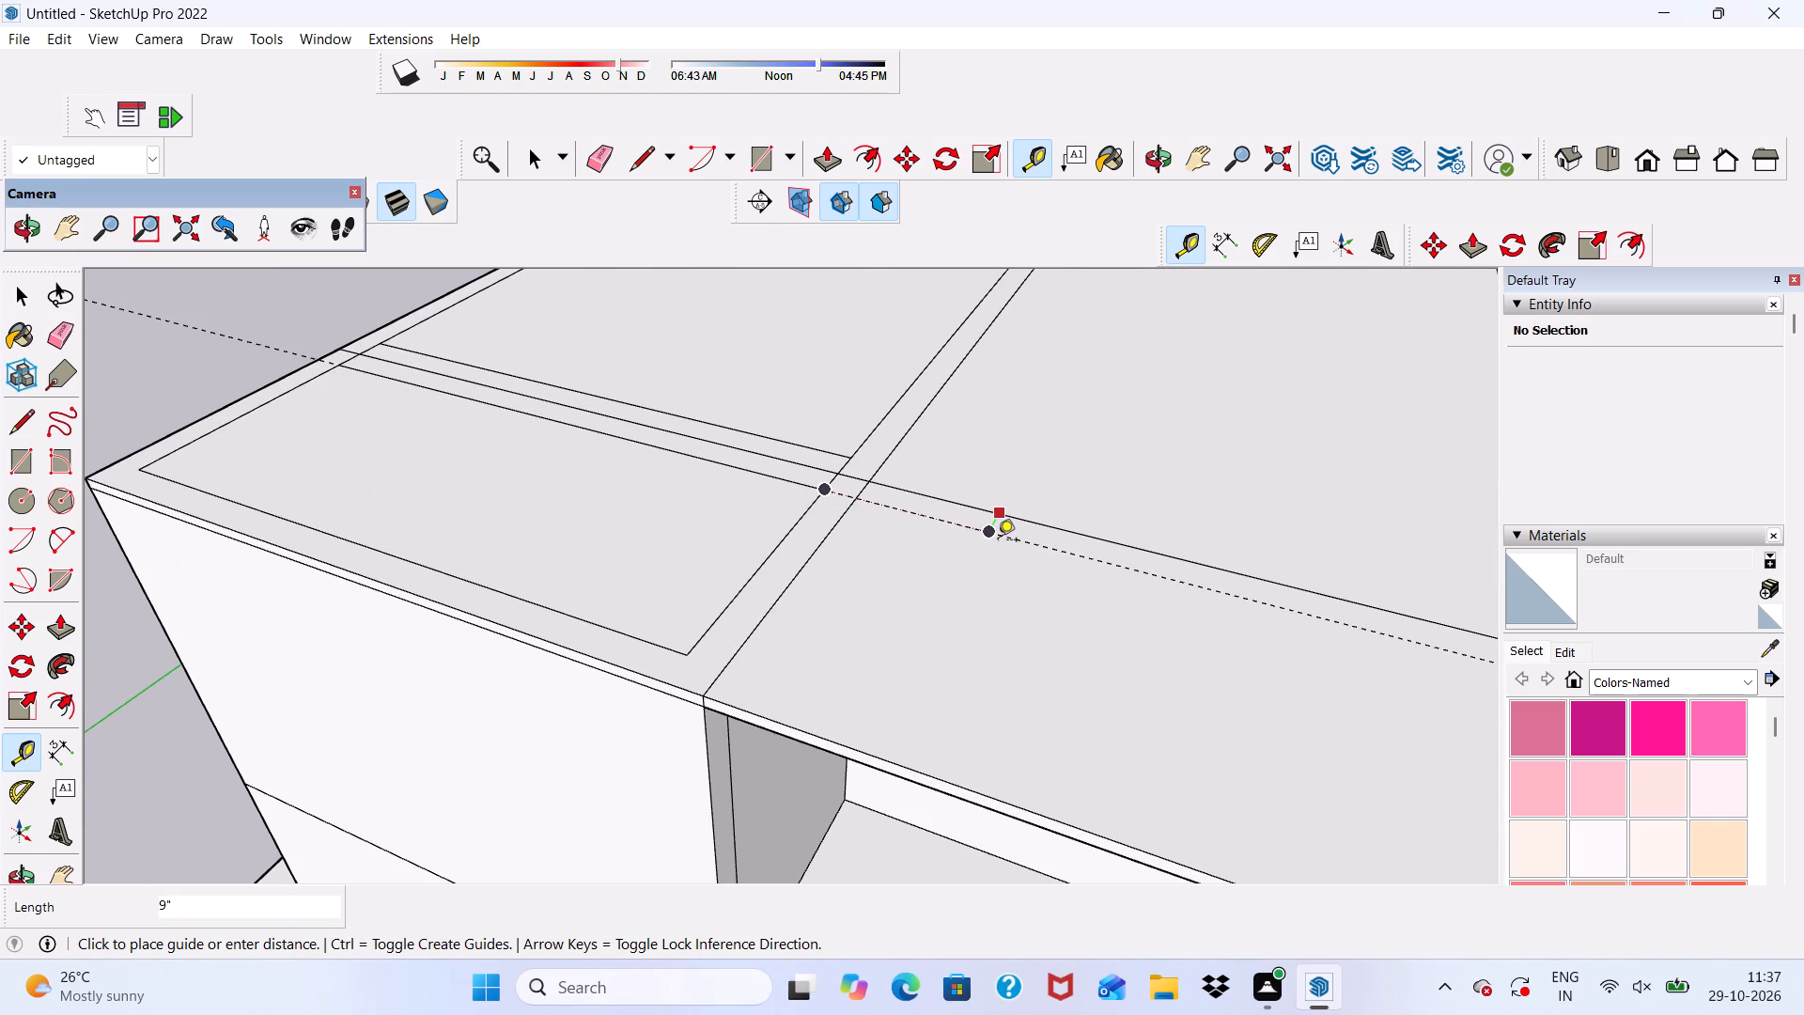
pyautogui.click(998, 541)
pyautogui.press('space')
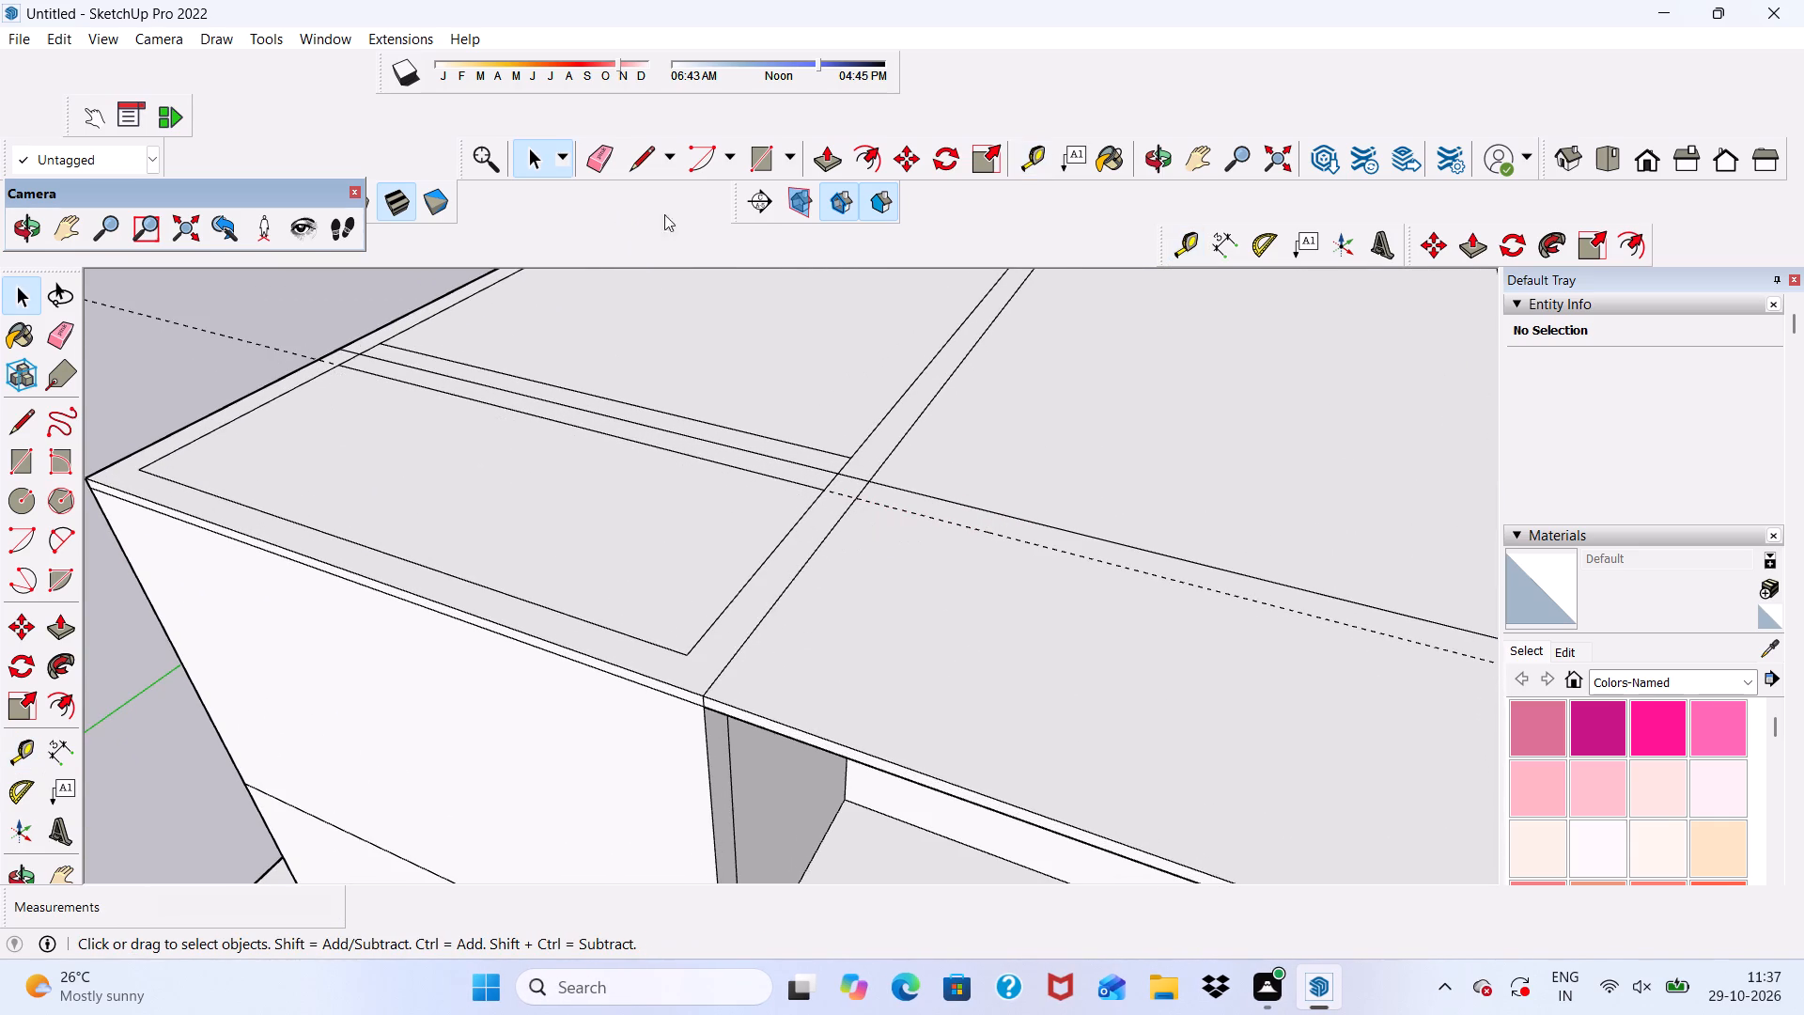
# Draw a 14' 3 9/16" line along the guide from the front offset outline's inner corner to the far wall's inner line.
pyautogui.click(651, 157)
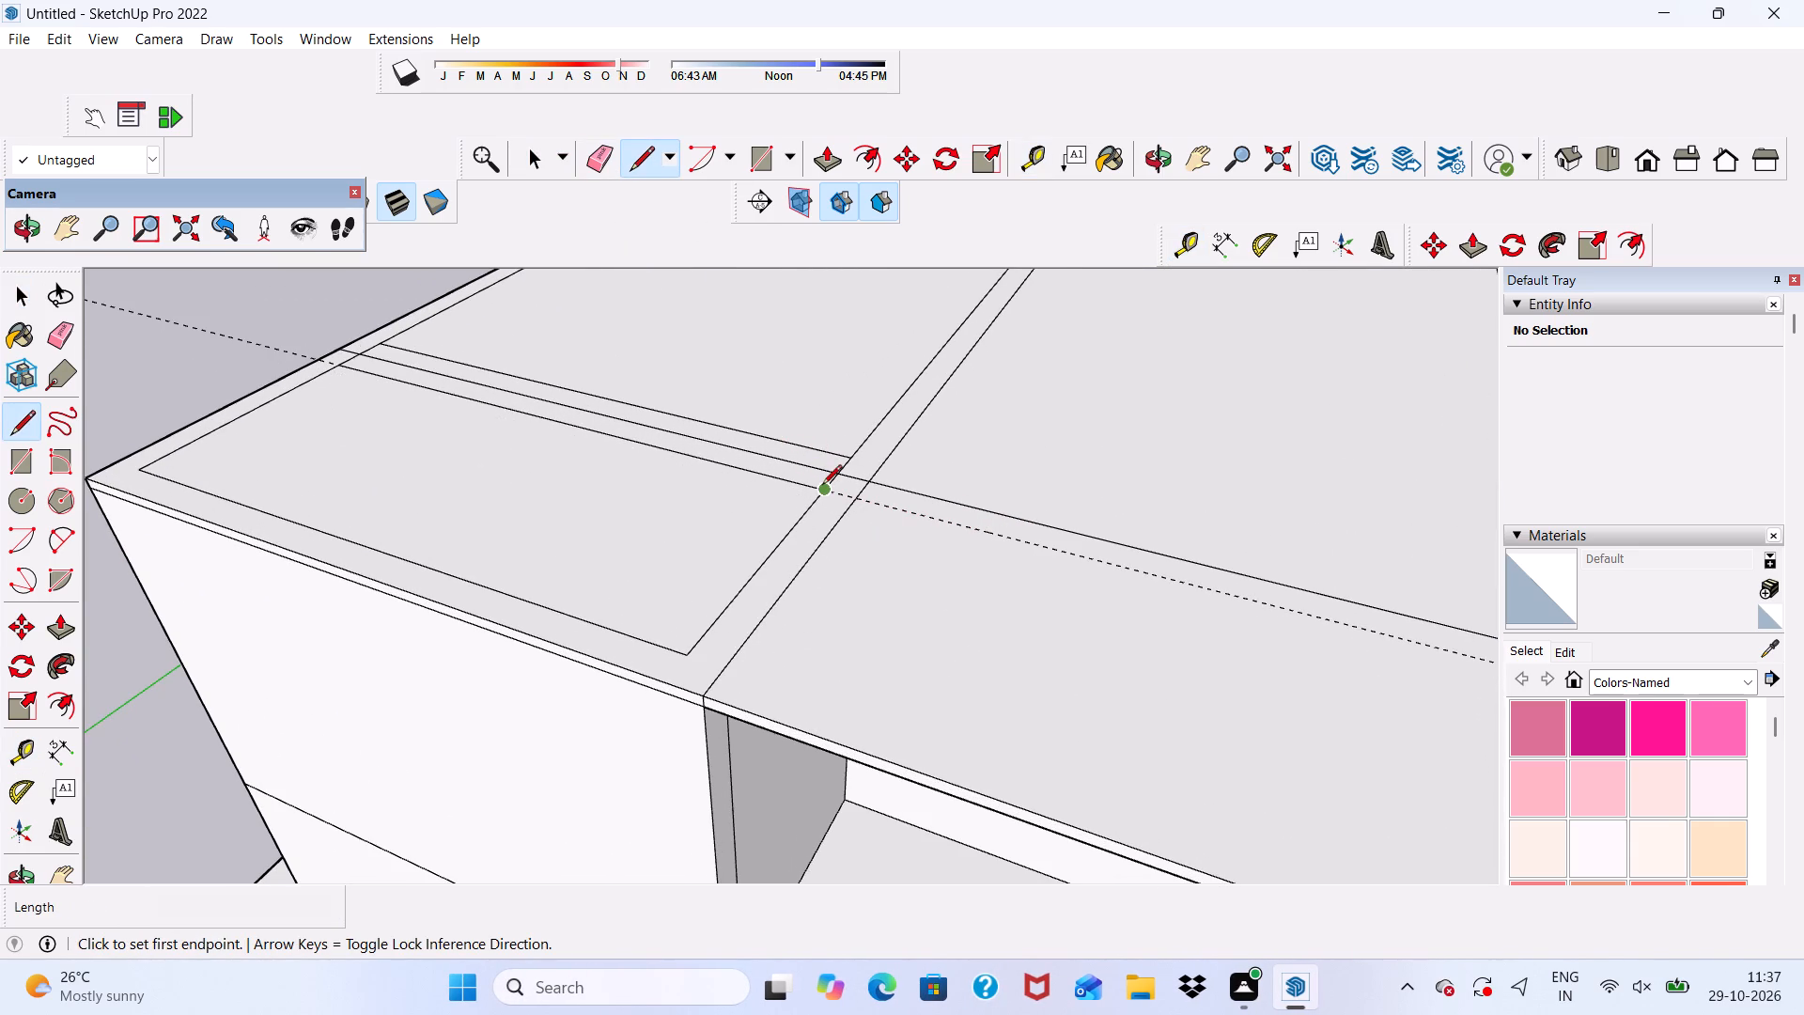
pyautogui.click(822, 486)
pyautogui.scroll(-4, 998, 528)
pyautogui.scroll(-6, 763, 440)
pyautogui.scroll(6, 1098, 540)
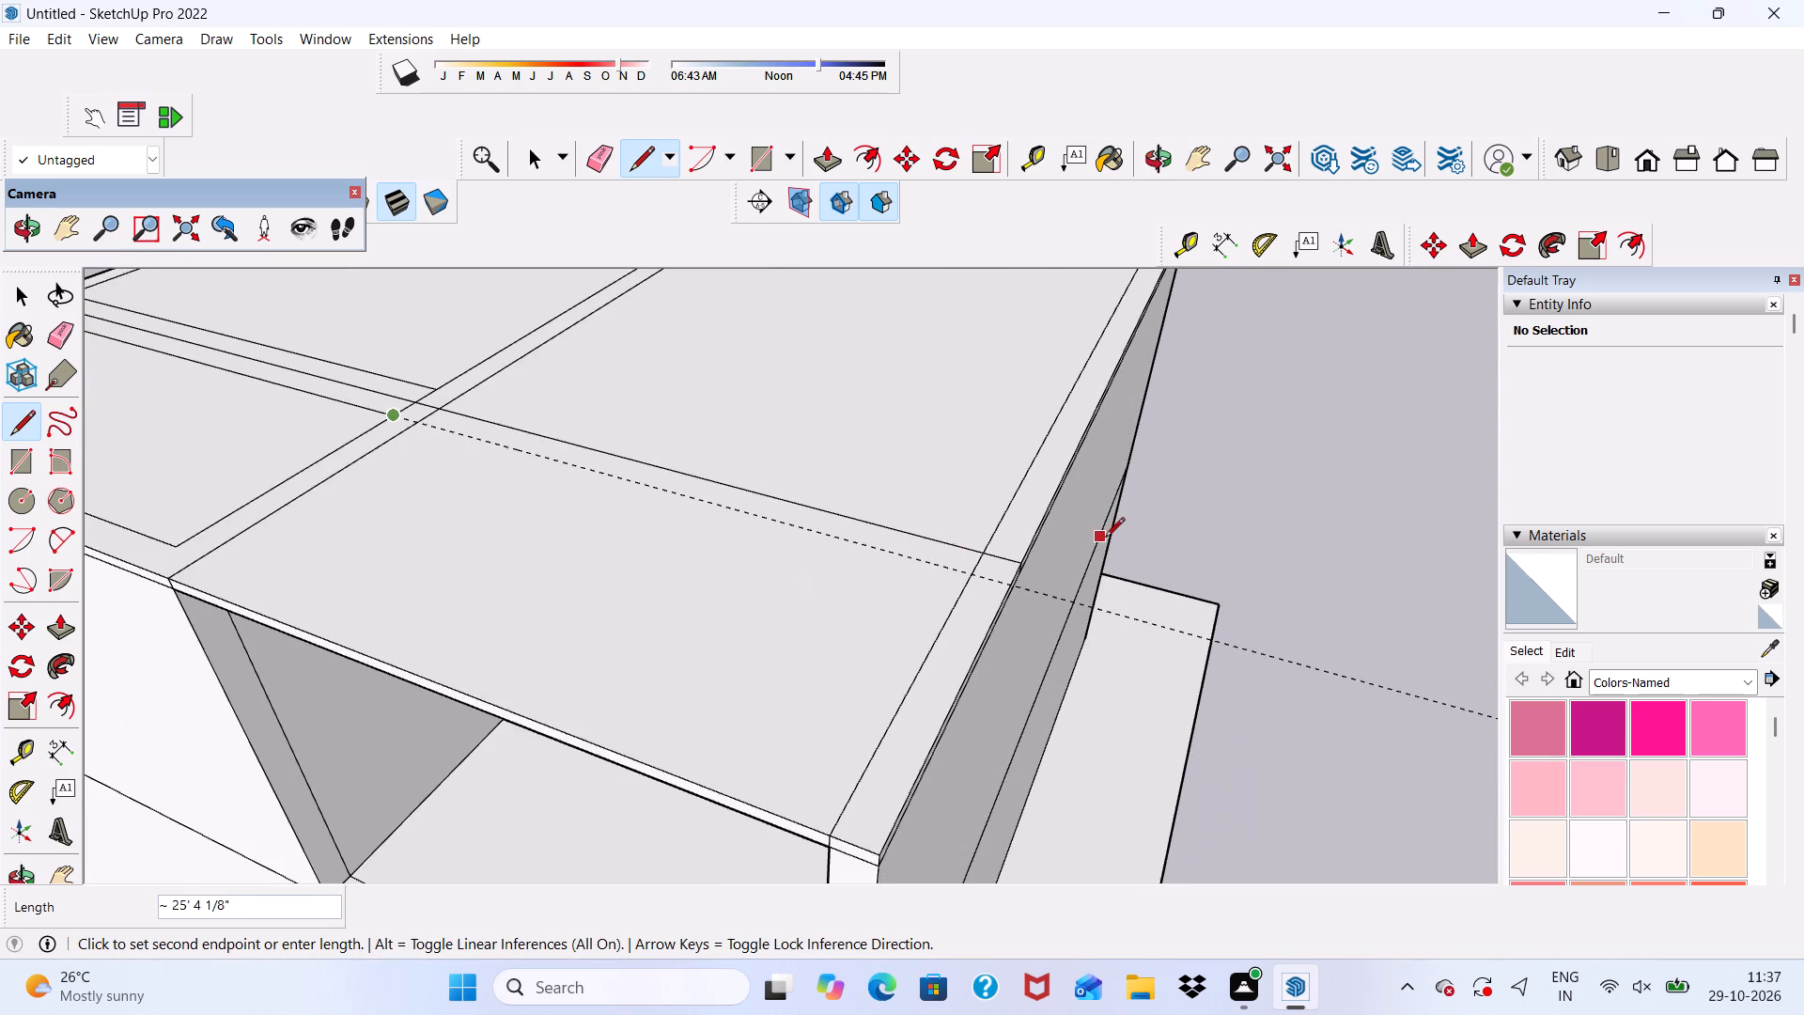
pyautogui.scroll(3, 892, 634)
pyautogui.click(992, 563)
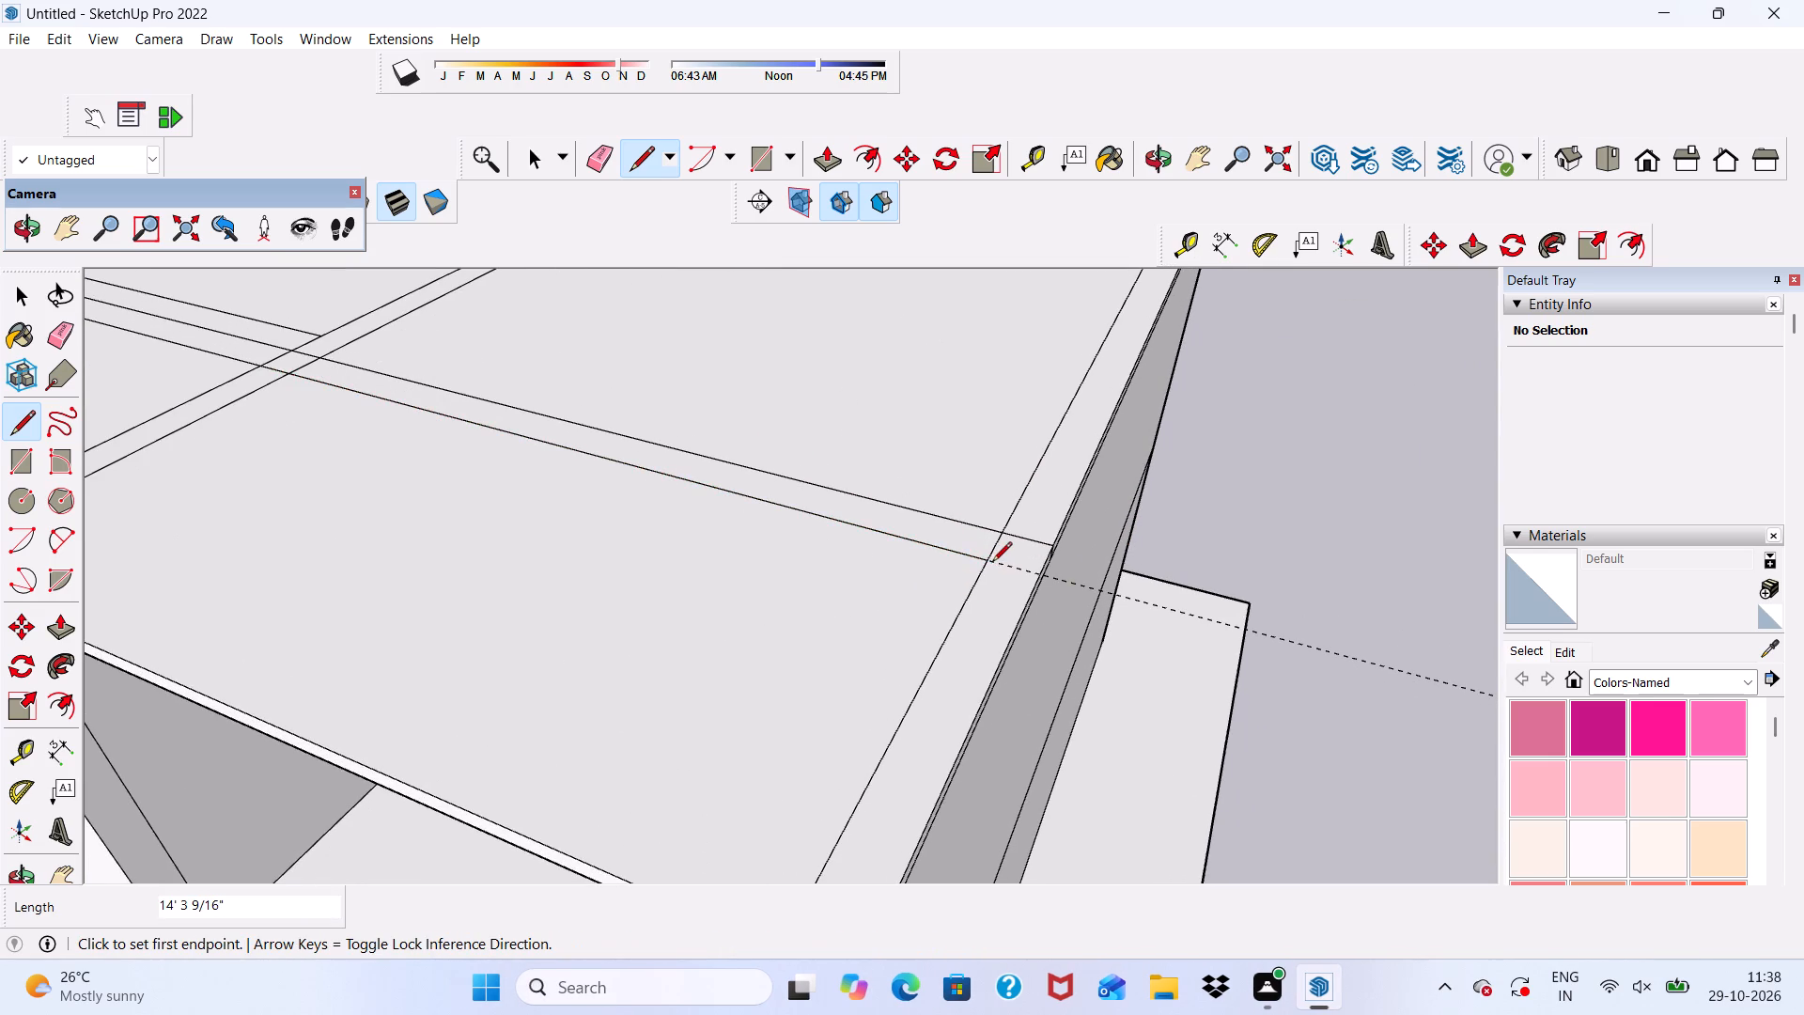
pyautogui.scroll(-13, 939, 541)
pyautogui.press('space')
# Erase the front edge of the back room's offset outline and the guide line.
pyautogui.scroll(5, 535, 194)
pyautogui.click(590, 156)
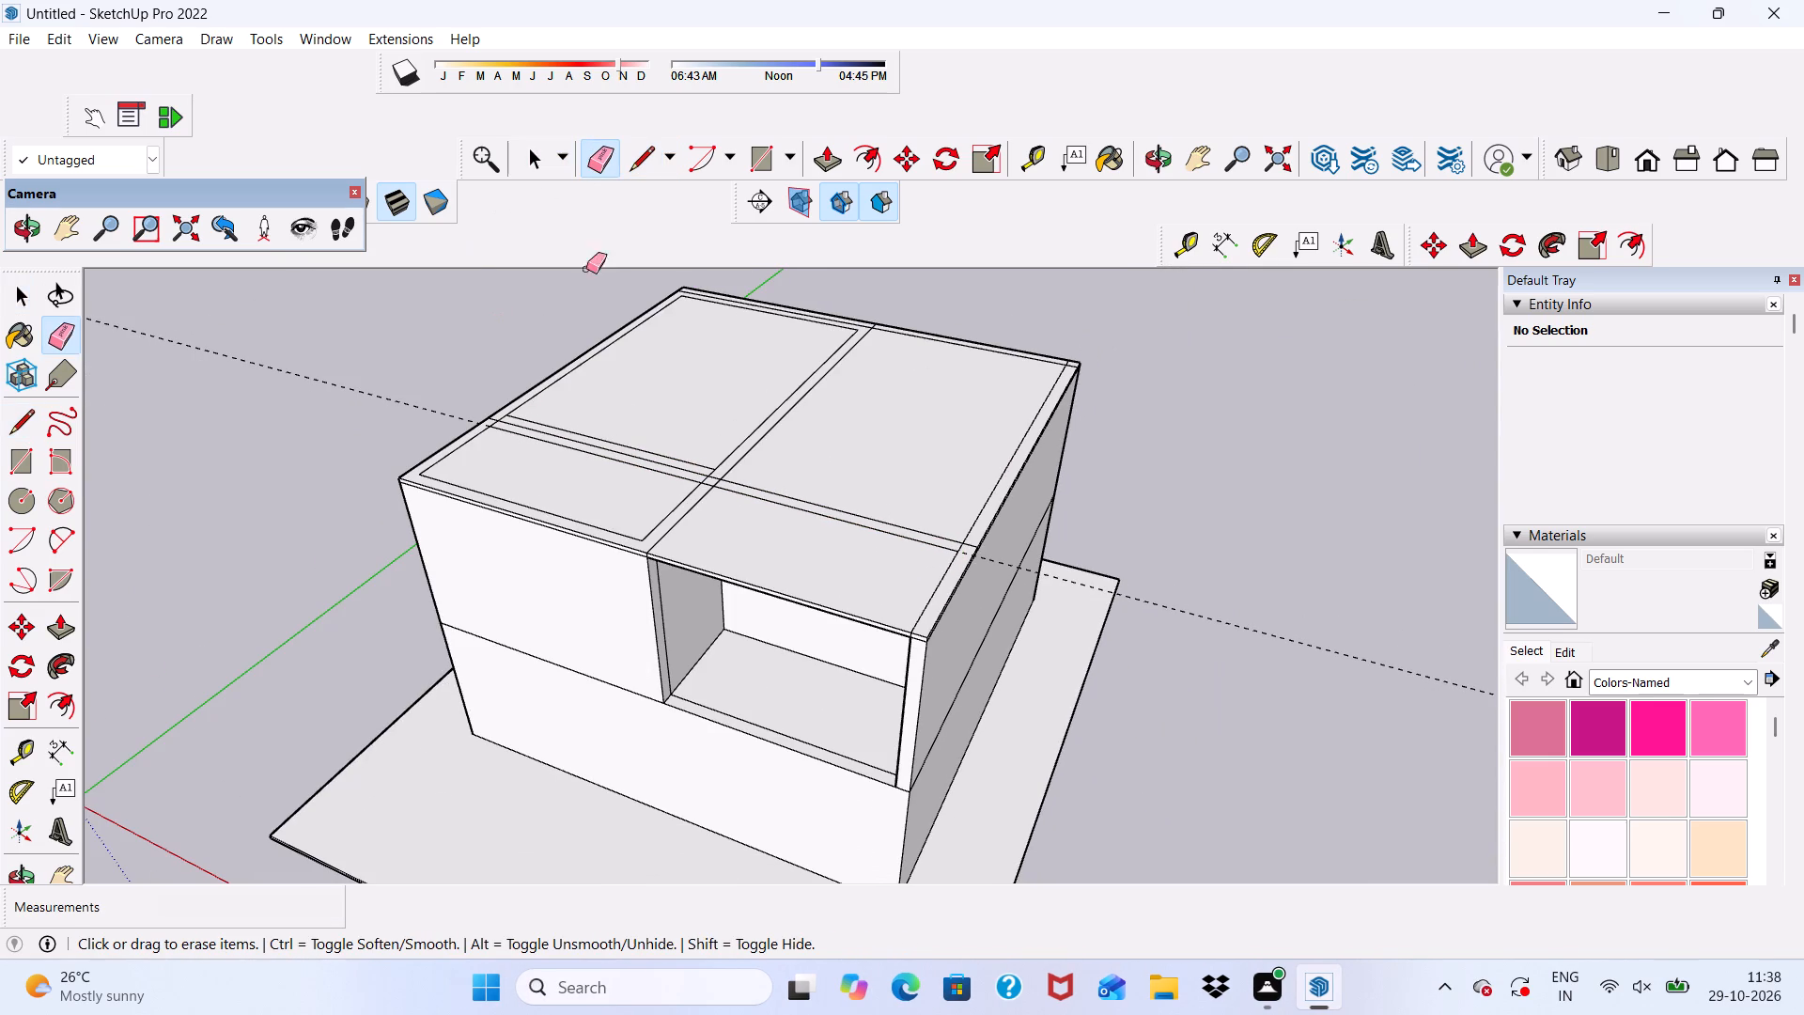
pyautogui.scroll(11, 588, 342)
pyautogui.moveTo(546, 546); pyautogui.dragTo(559, 538)
pyautogui.click(560, 537)
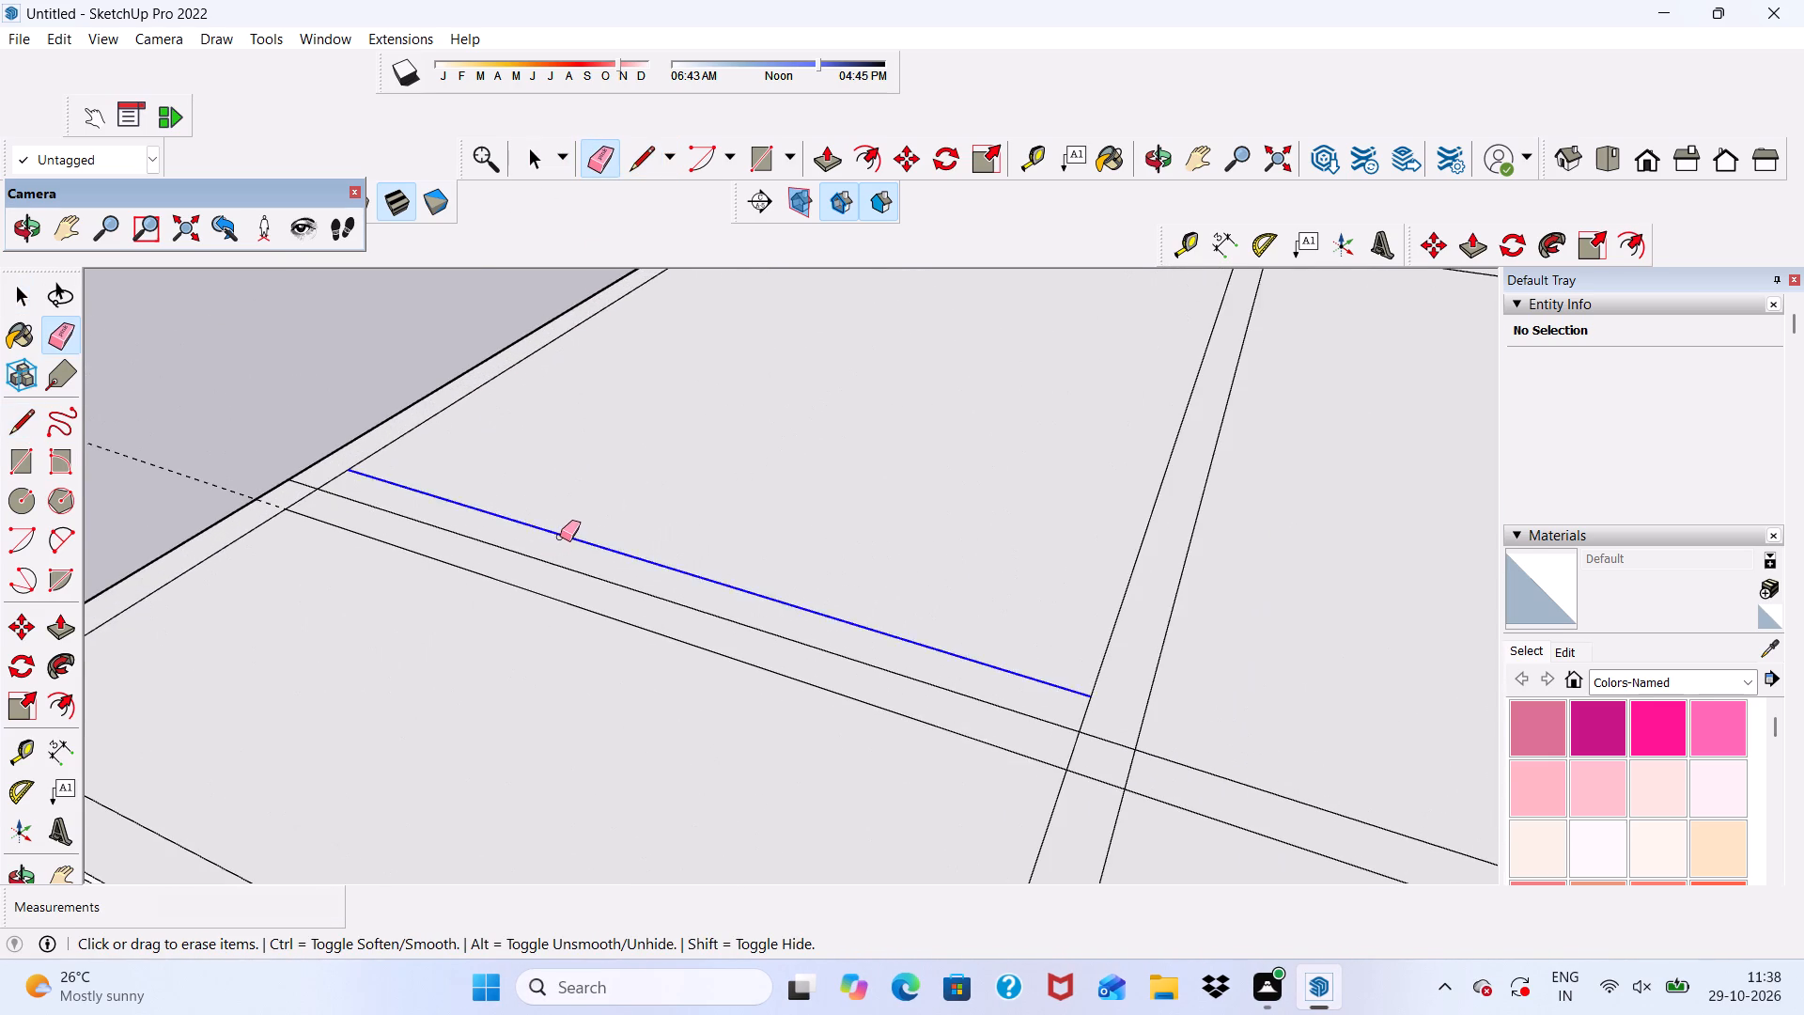
pyautogui.scroll(-6, 570, 527)
pyautogui.scroll(5, 473, 513)
pyautogui.moveTo(342, 480); pyautogui.dragTo(295, 493)
# Erase the short leftover edges where the cross partition meets the outer wall beside the closed front room.
pyautogui.scroll(5, 397, 500)
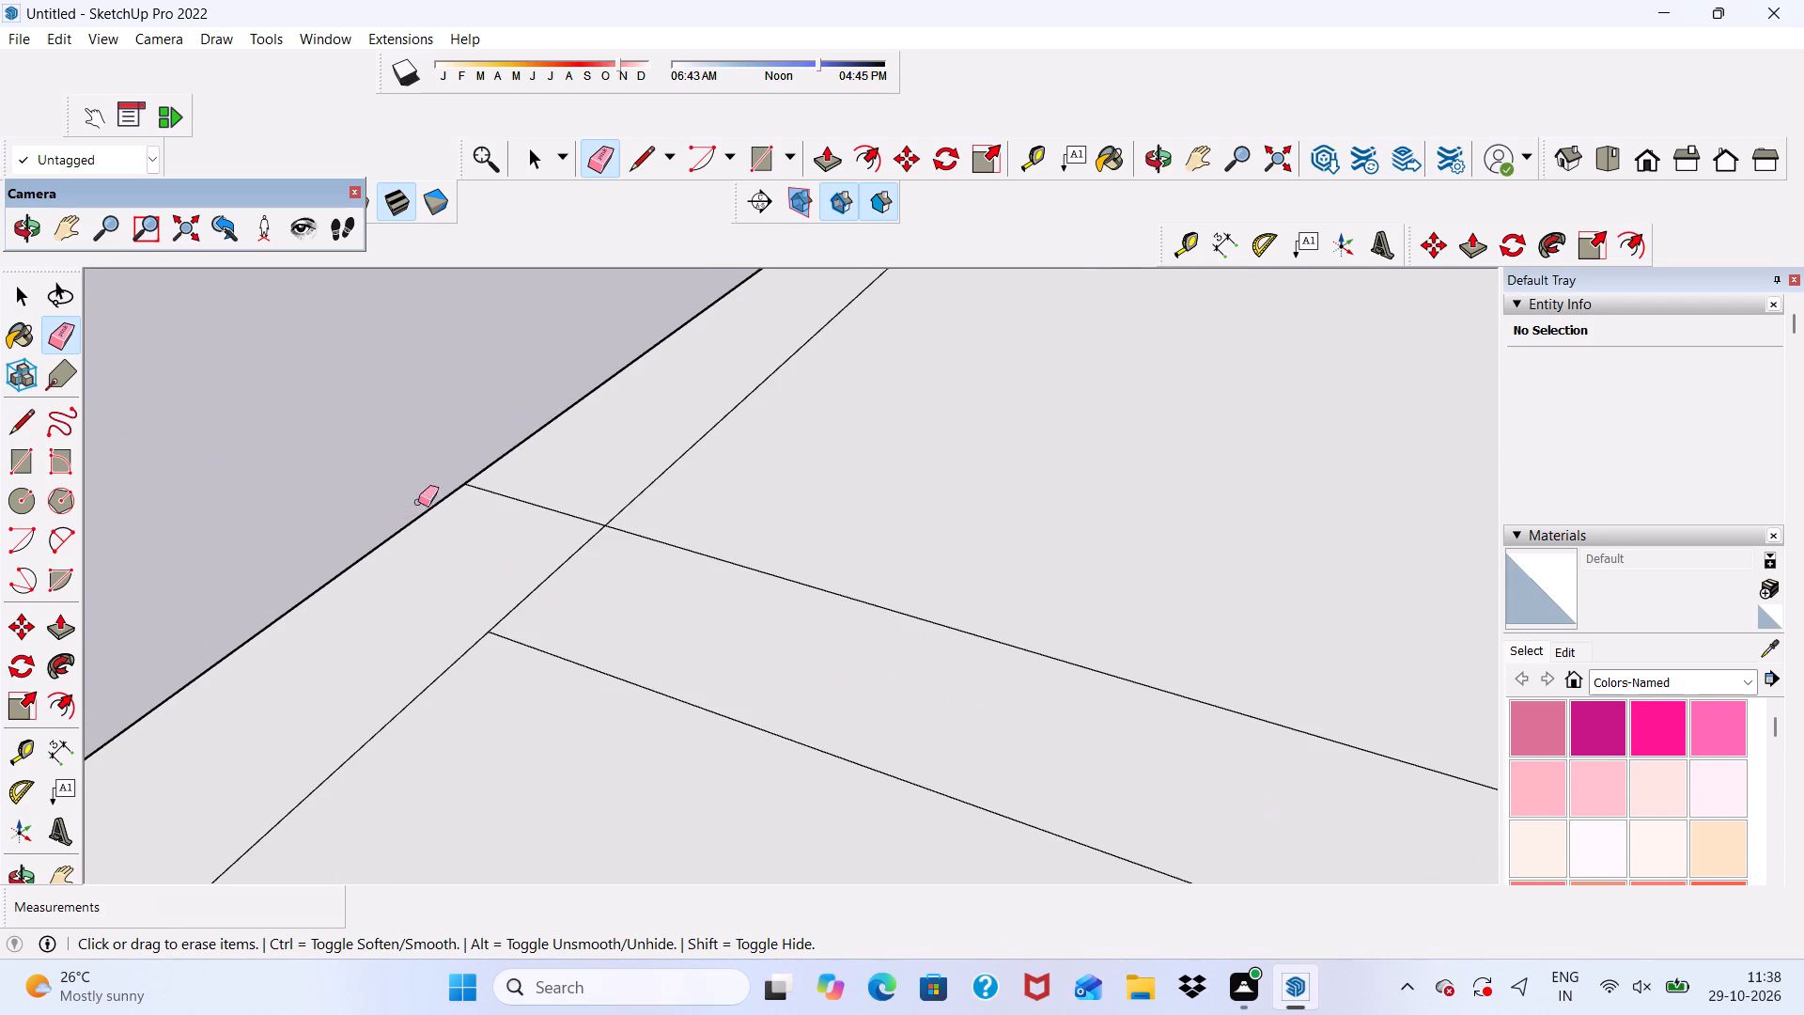
pyautogui.moveTo(486, 524); pyautogui.dragTo(560, 477)
pyautogui.moveTo(536, 531); pyautogui.dragTo(588, 594)
# Erase the short edges crossing inside the central junction of the two roof partition strips.
pyautogui.scroll(-9, 581, 490)
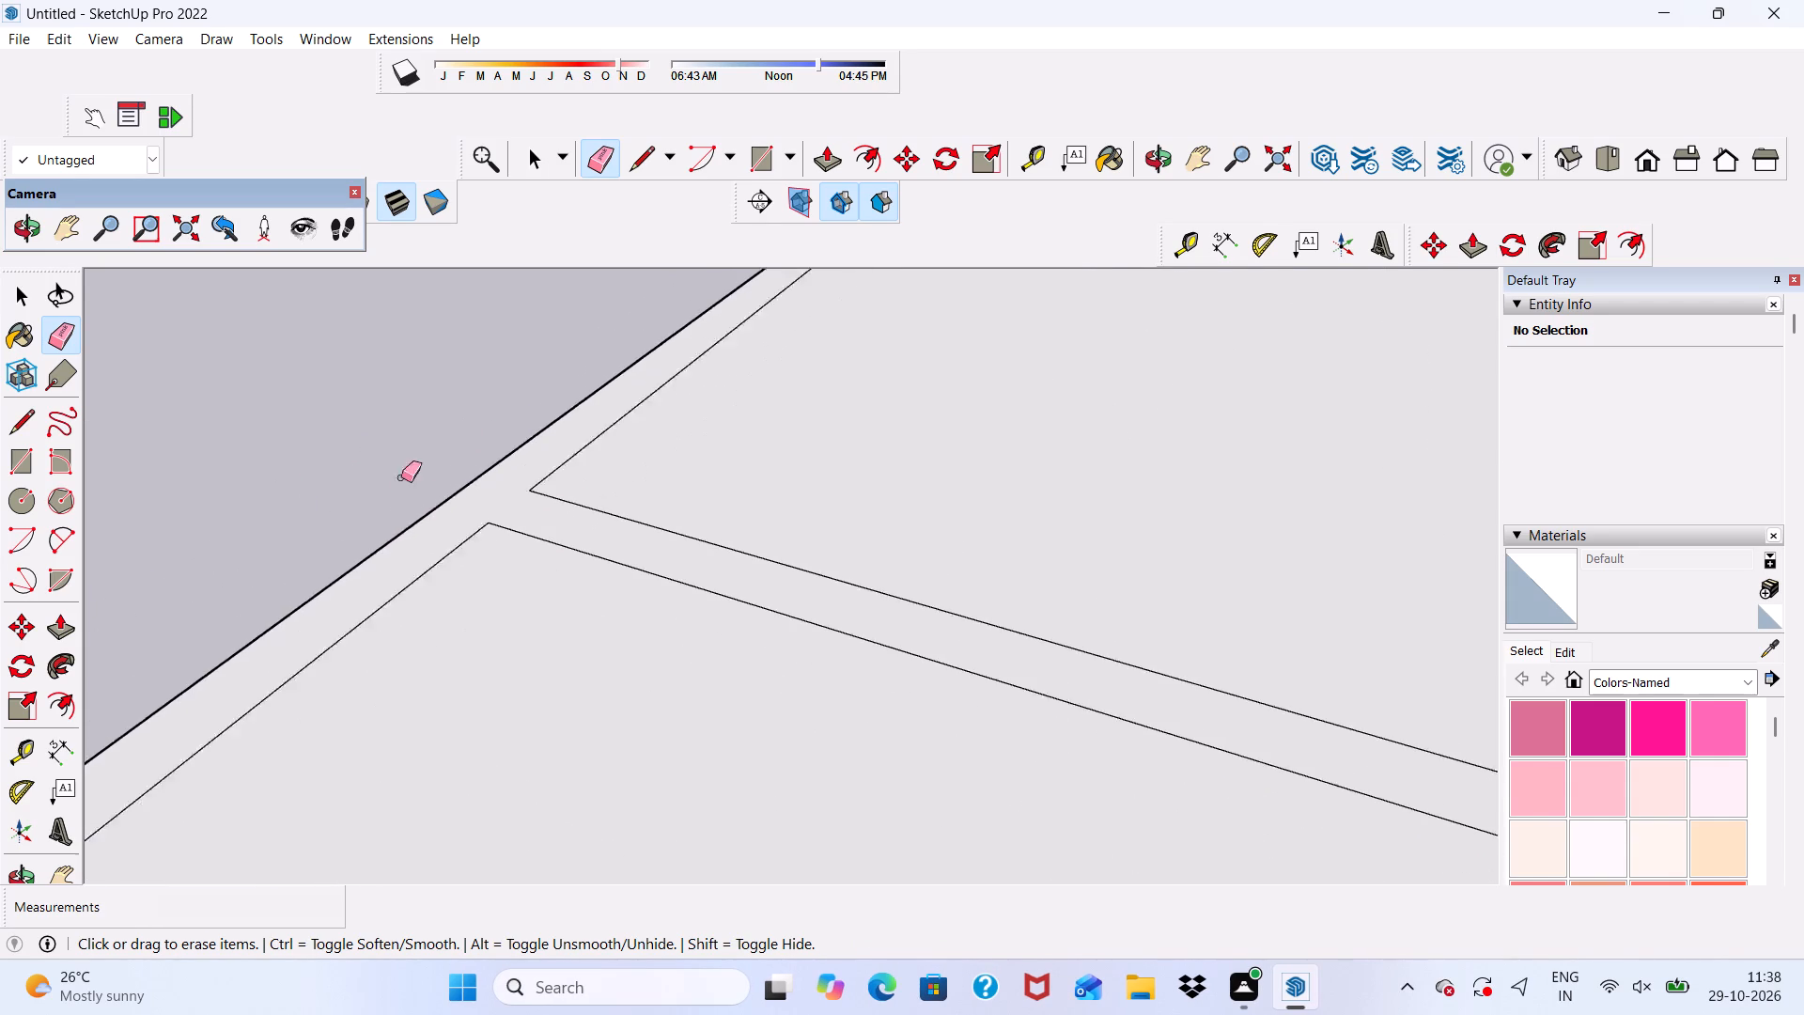
pyautogui.scroll(-10, 401, 477)
pyautogui.scroll(6, 654, 570)
pyautogui.scroll(5, 1050, 630)
pyautogui.moveTo(1063, 650); pyautogui.dragTo(1049, 779)
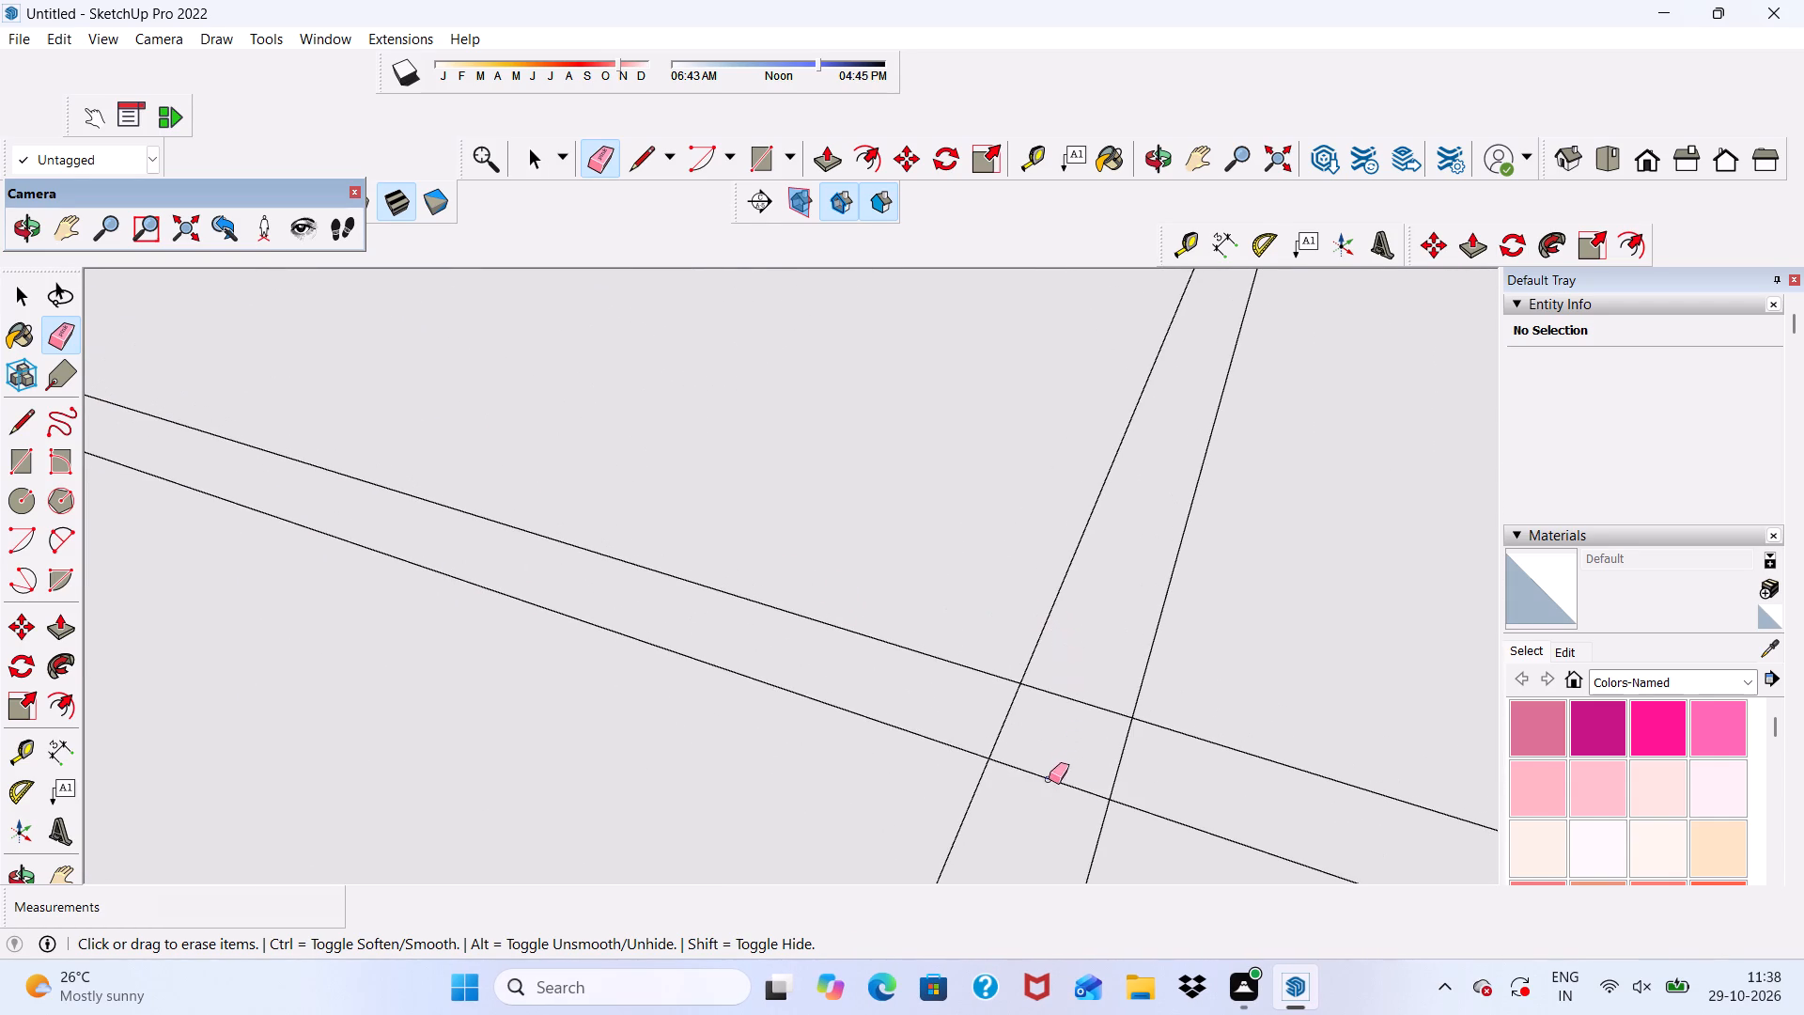
pyautogui.moveTo(1049, 779); pyautogui.dragTo(1044, 780)
pyautogui.moveTo(1041, 743); pyautogui.dragTo(1070, 672)
pyautogui.moveTo(975, 707); pyautogui.dragTo(1107, 746)
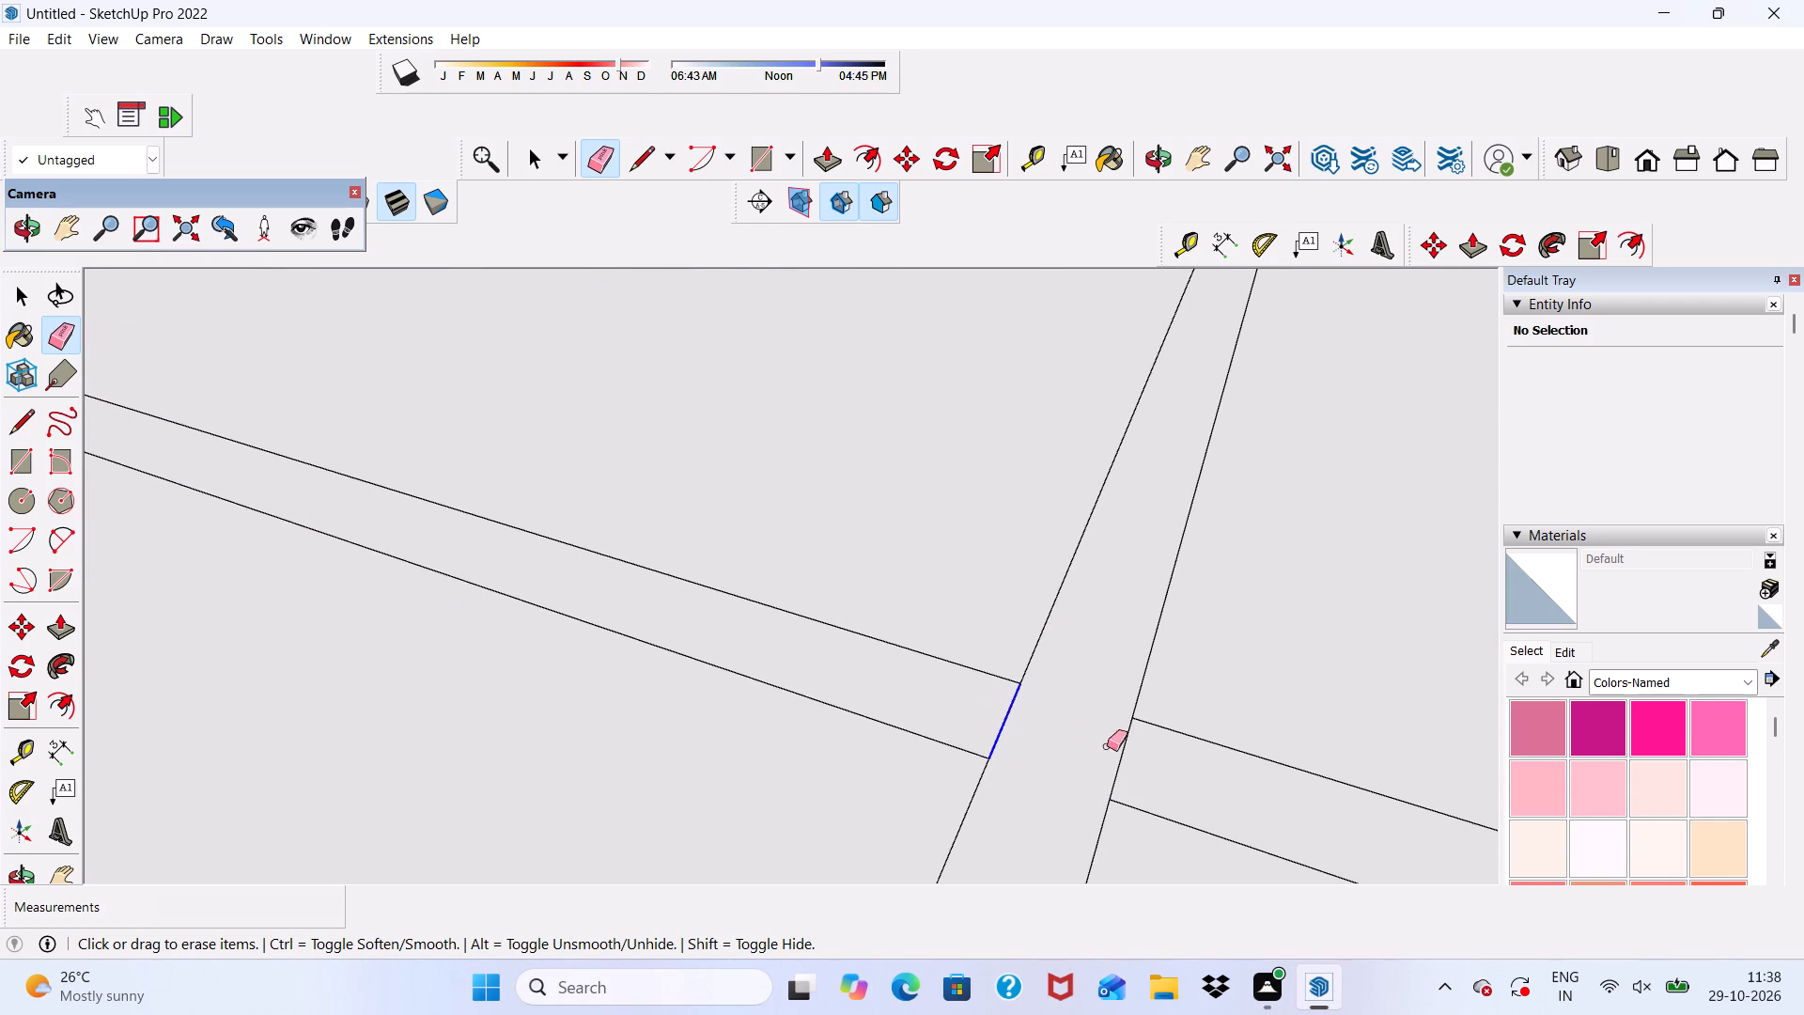
pyautogui.moveTo(1107, 746); pyautogui.dragTo(1172, 759)
pyautogui.scroll(-14, 963, 628)
pyautogui.scroll(-6, 829, 572)
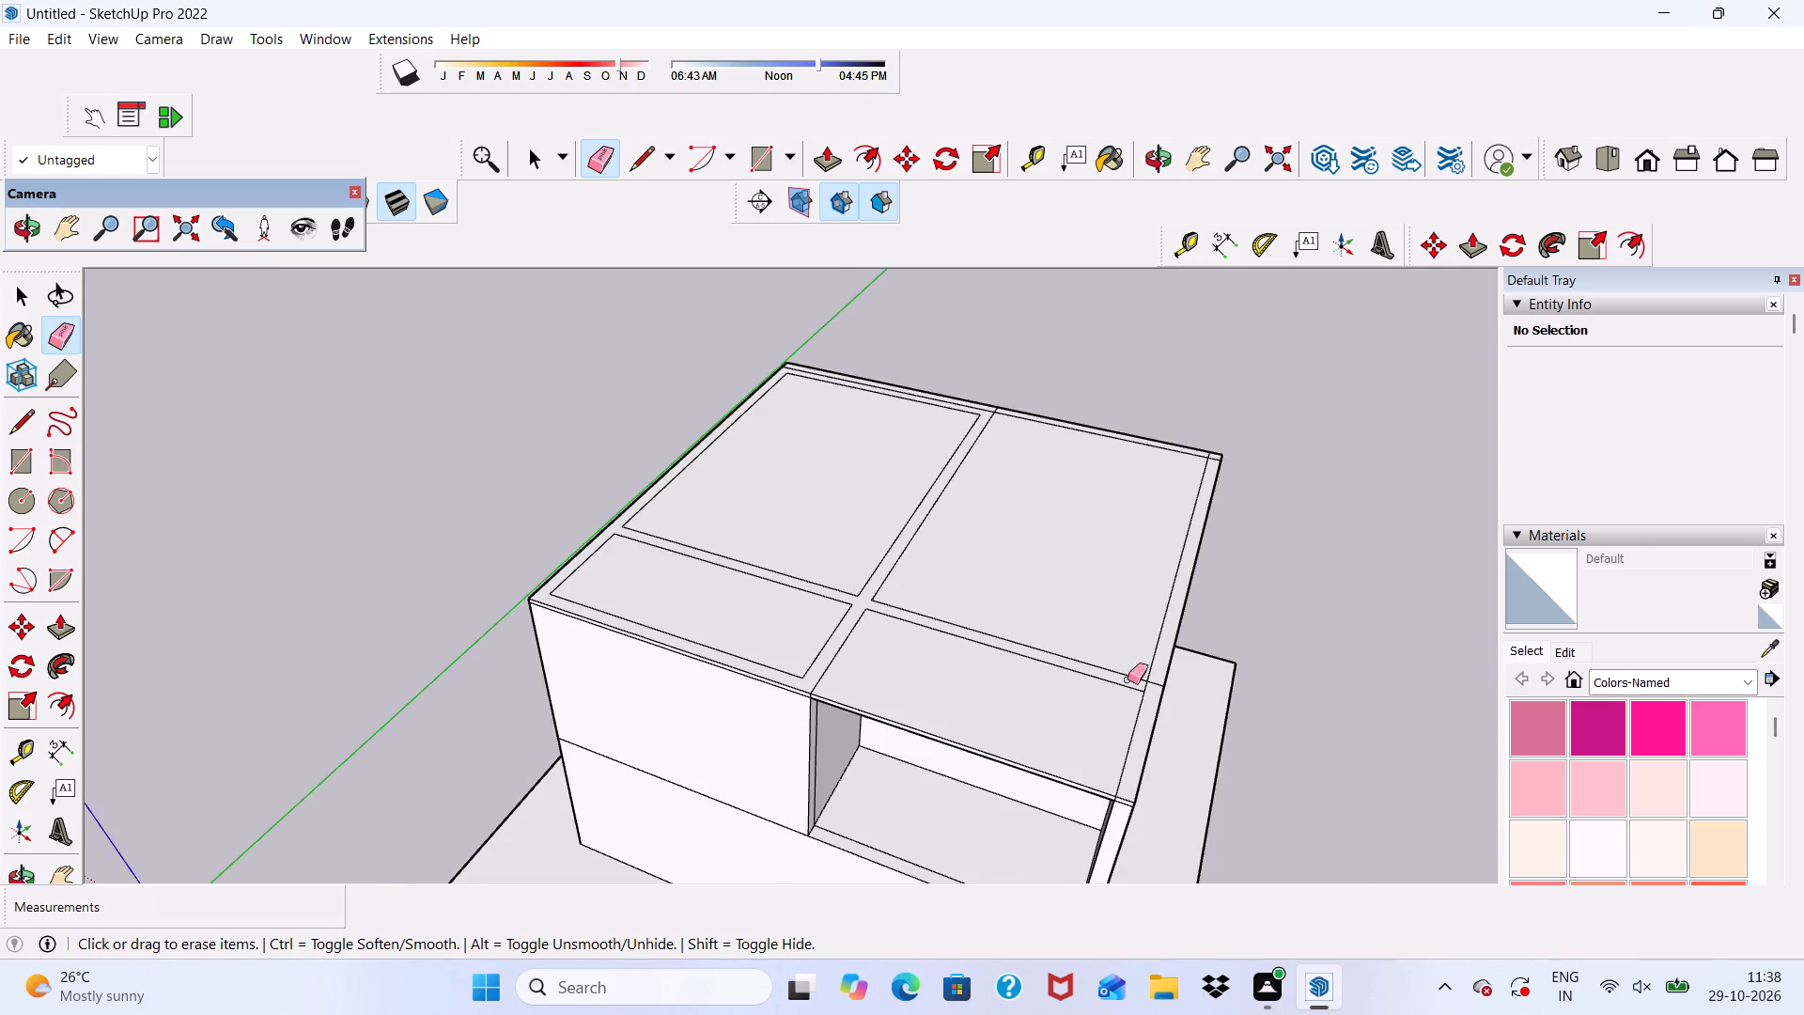
# Erase the short edges where the cross partition strip meets the outer wall strip on the open front room's side.
pyautogui.scroll(13, 1229, 721)
pyautogui.moveTo(1057, 583); pyautogui.dragTo(1058, 607)
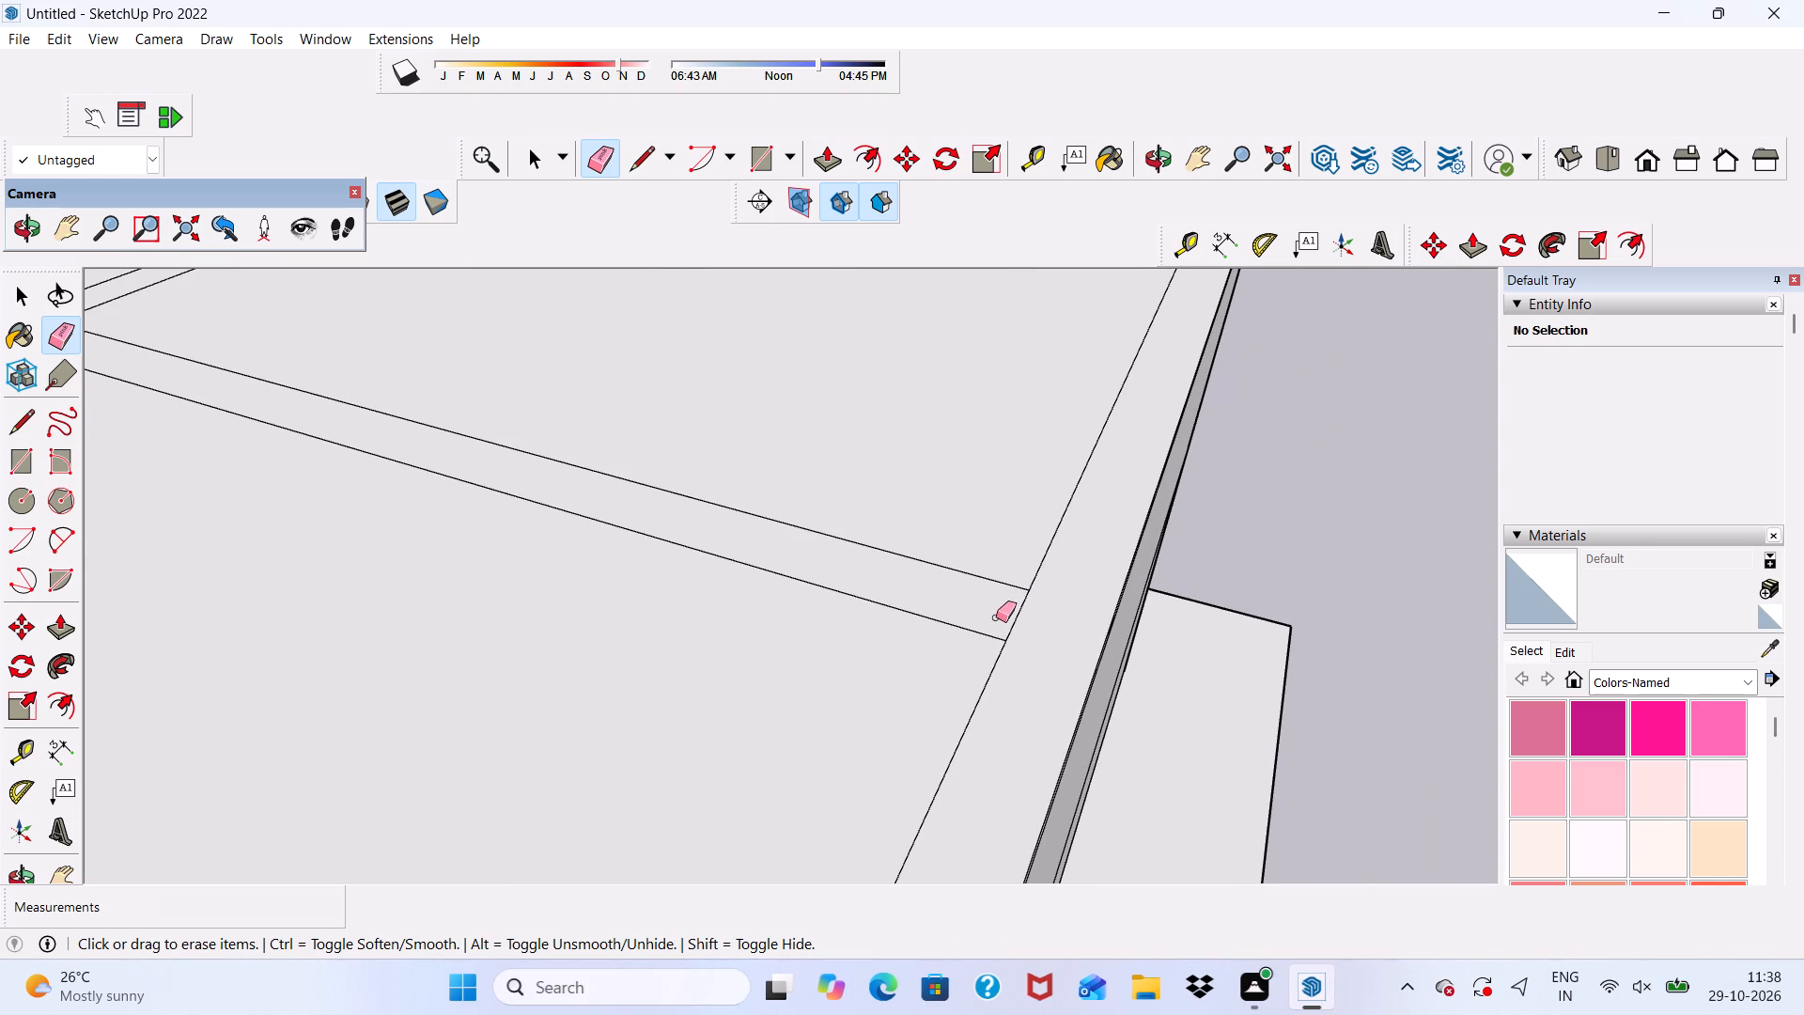
pyautogui.moveTo(996, 617); pyautogui.dragTo(1033, 625)
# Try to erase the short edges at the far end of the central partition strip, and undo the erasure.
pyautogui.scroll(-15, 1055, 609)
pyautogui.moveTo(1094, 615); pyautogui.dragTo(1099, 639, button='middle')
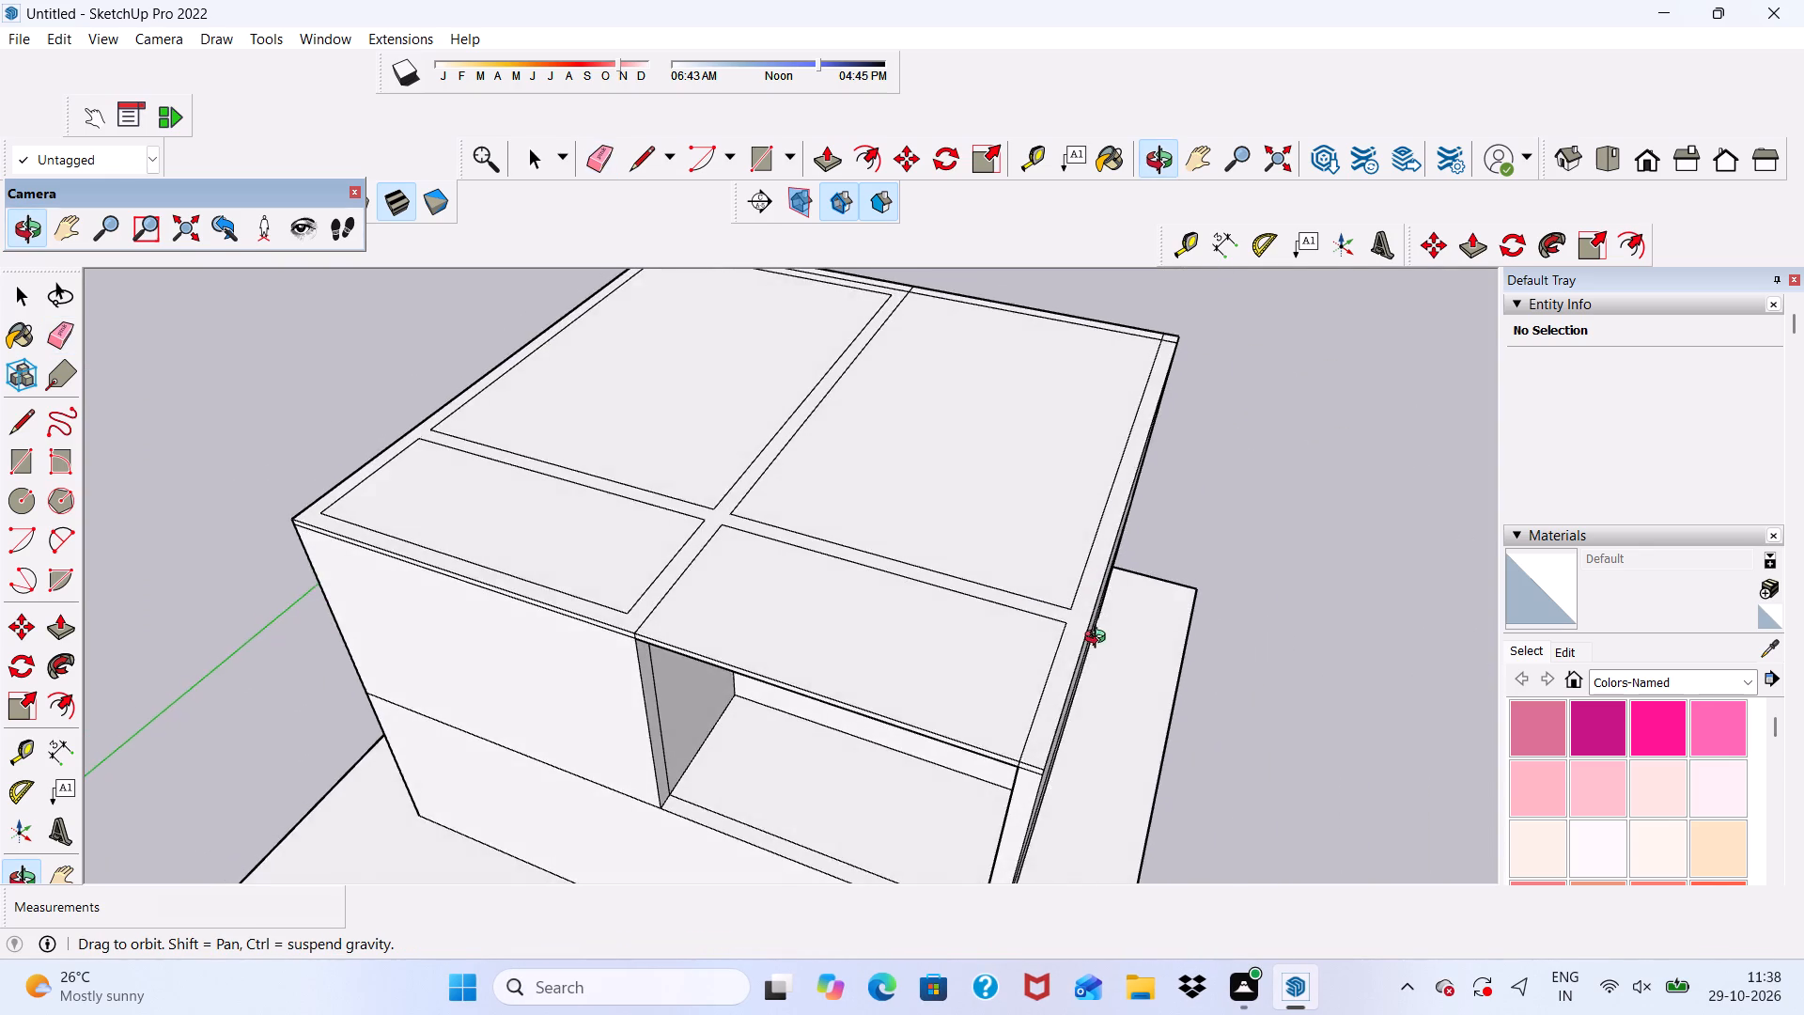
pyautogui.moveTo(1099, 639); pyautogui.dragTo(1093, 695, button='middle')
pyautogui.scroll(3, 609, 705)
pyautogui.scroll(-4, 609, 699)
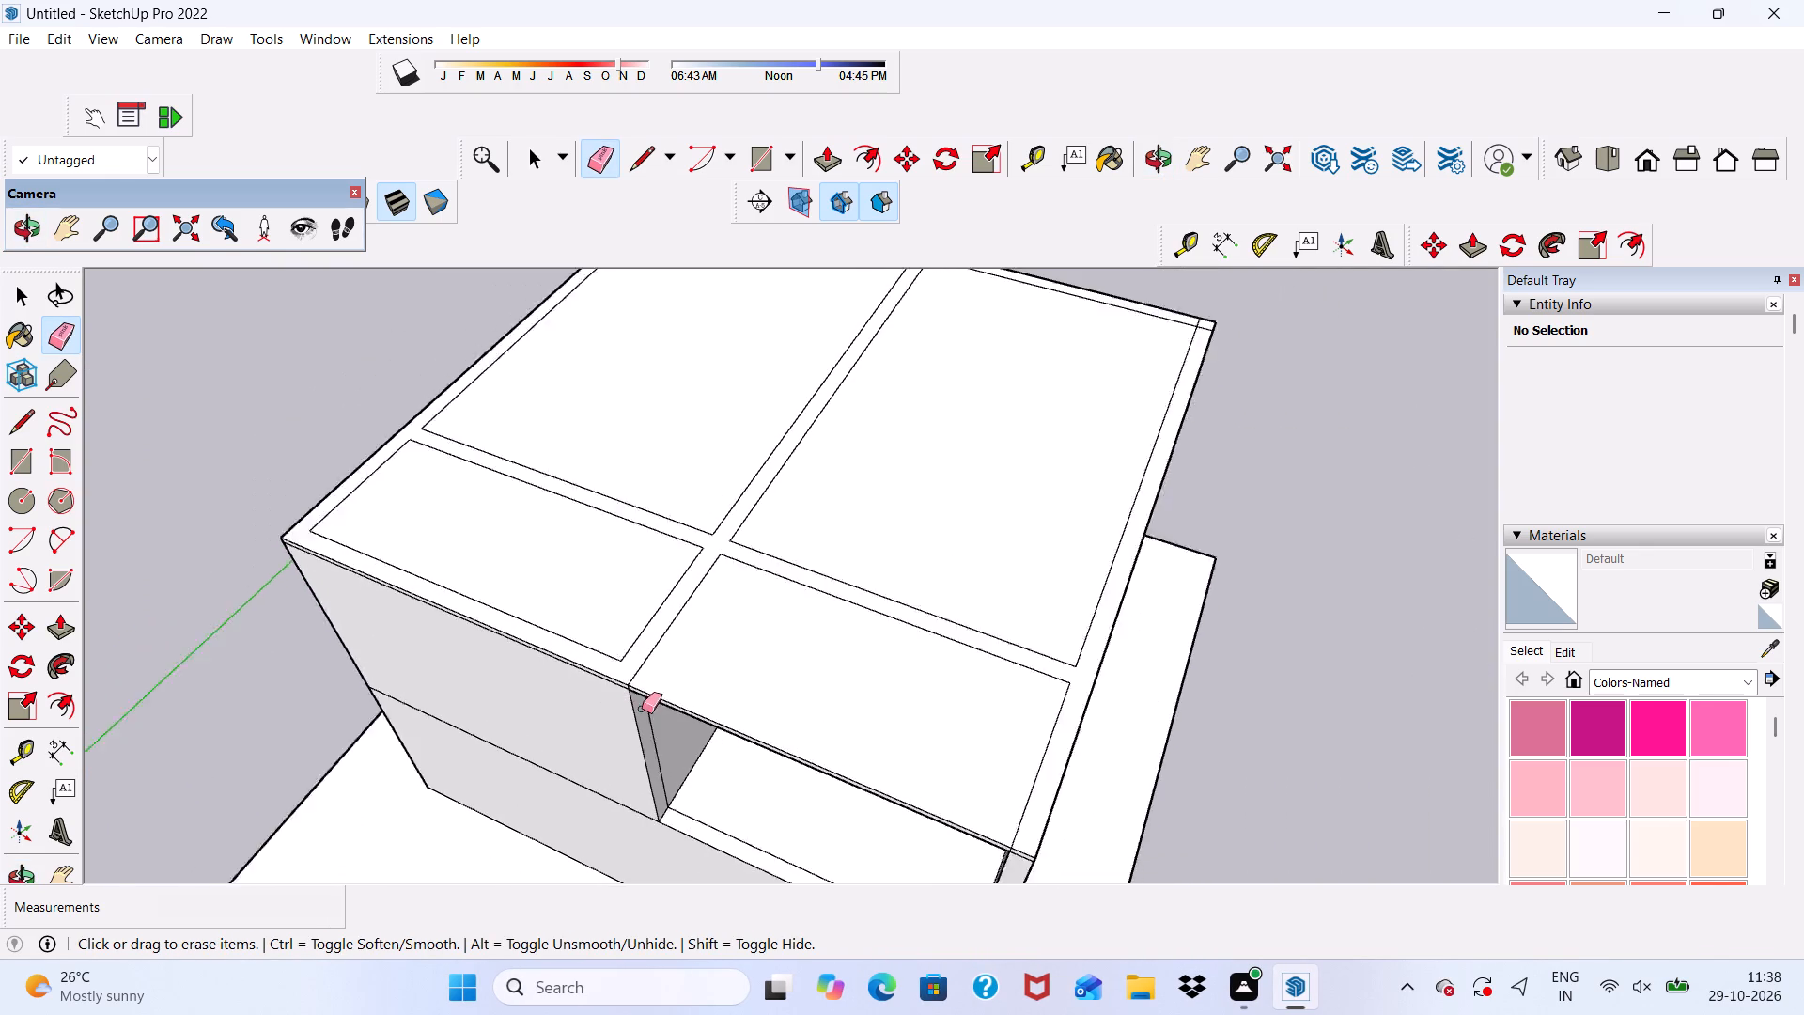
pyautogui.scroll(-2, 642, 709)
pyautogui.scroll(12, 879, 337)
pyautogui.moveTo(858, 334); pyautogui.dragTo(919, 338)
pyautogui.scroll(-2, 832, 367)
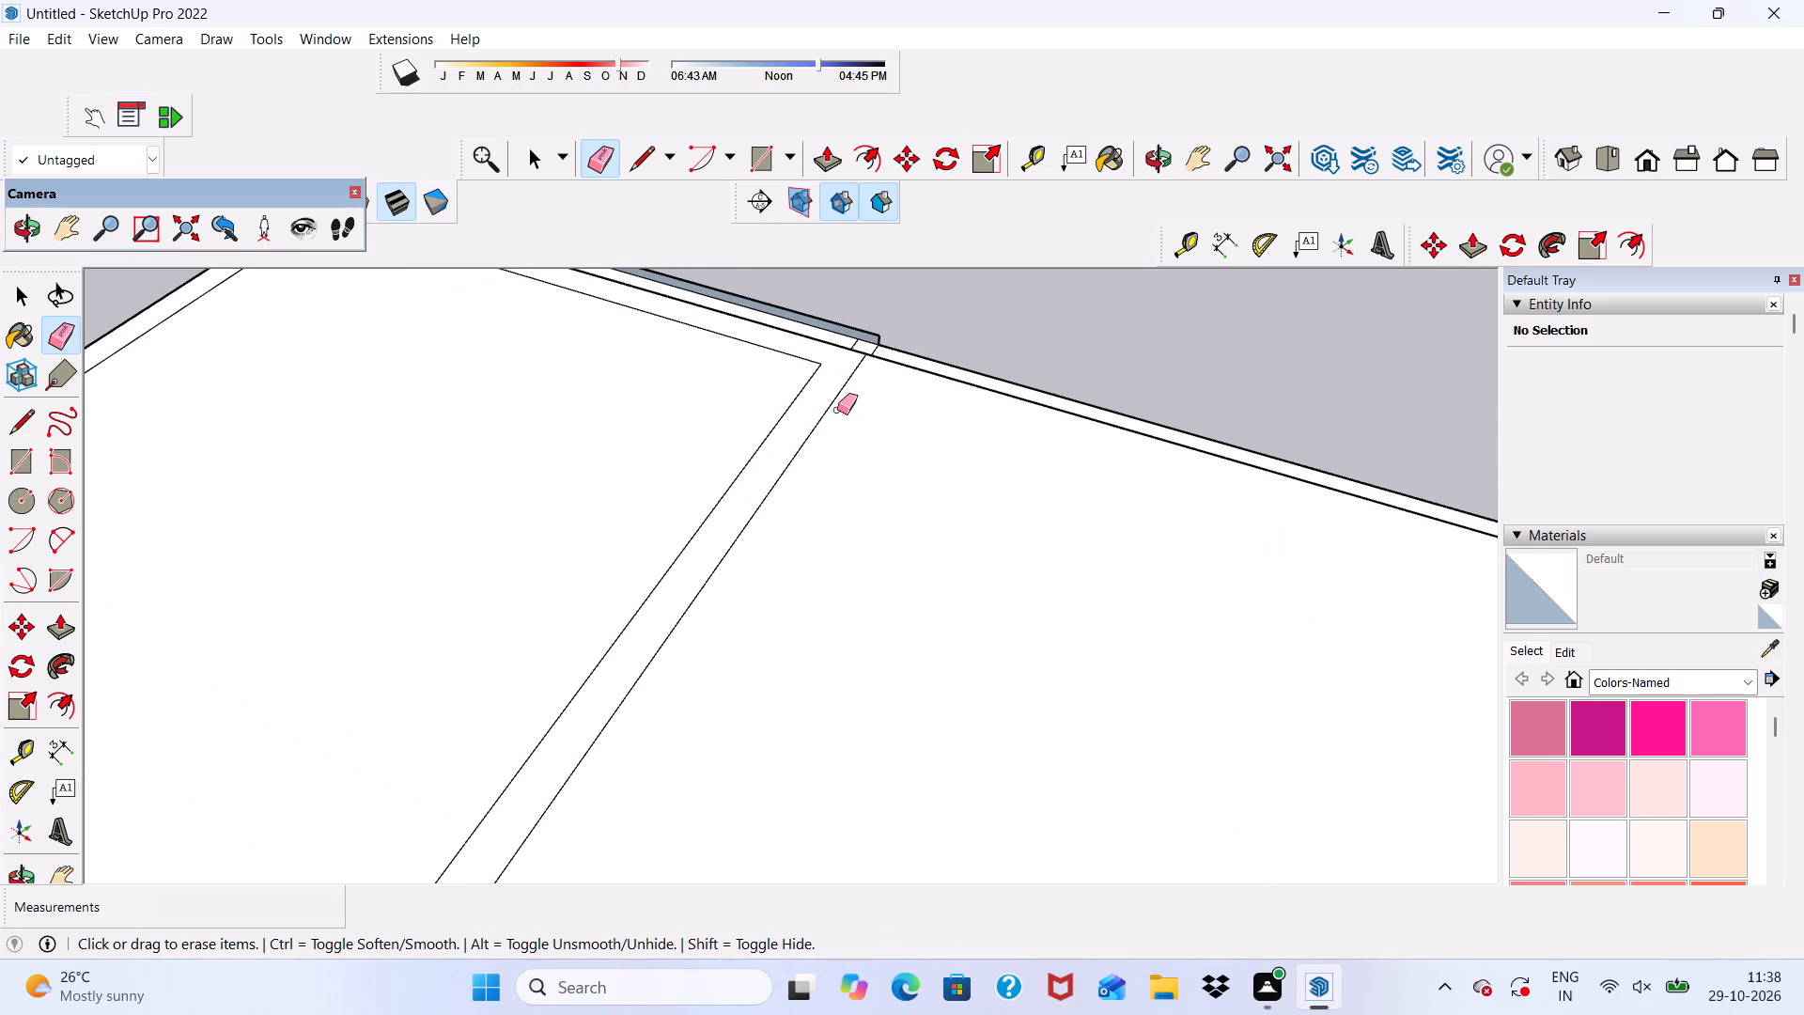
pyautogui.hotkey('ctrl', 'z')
# Erase the short extension of the central partition line that crosses the far wall strip.
pyautogui.scroll(5, 847, 366)
pyautogui.scroll(-6, 868, 349)
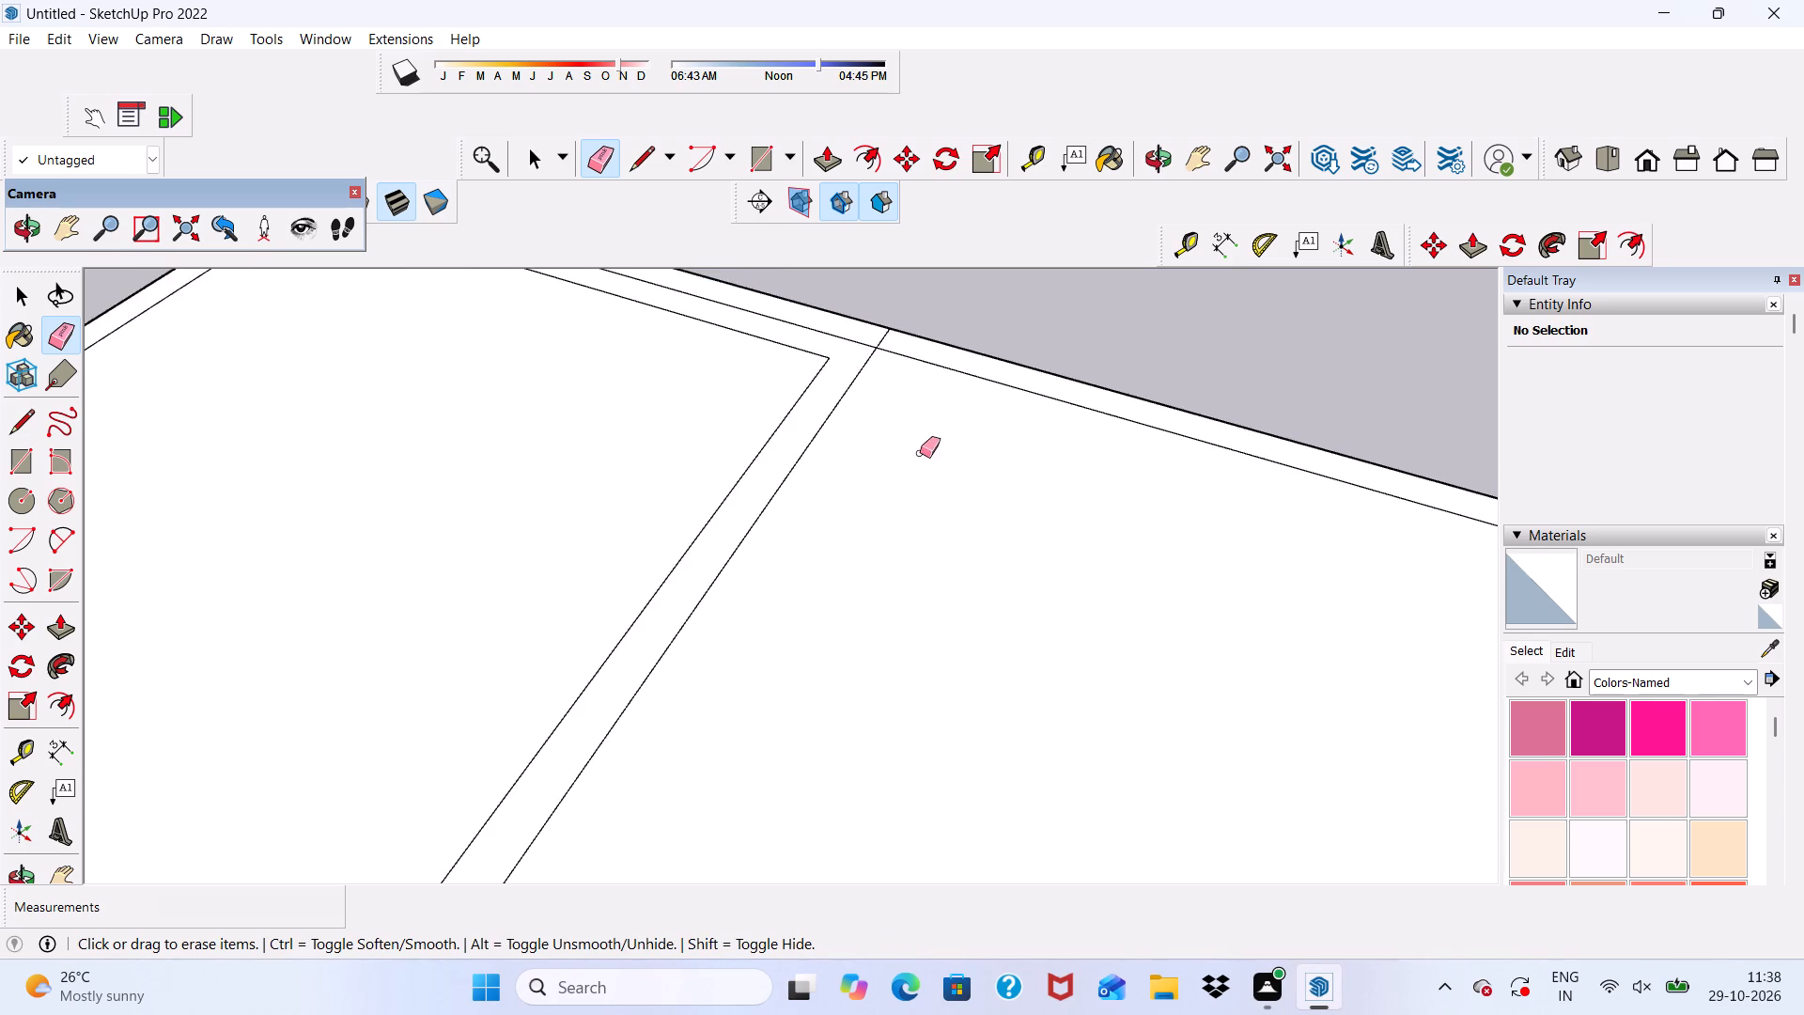
pyautogui.moveTo(922, 456); pyautogui.dragTo(370, 569, button='middle')
pyautogui.scroll(2, 848, 455)
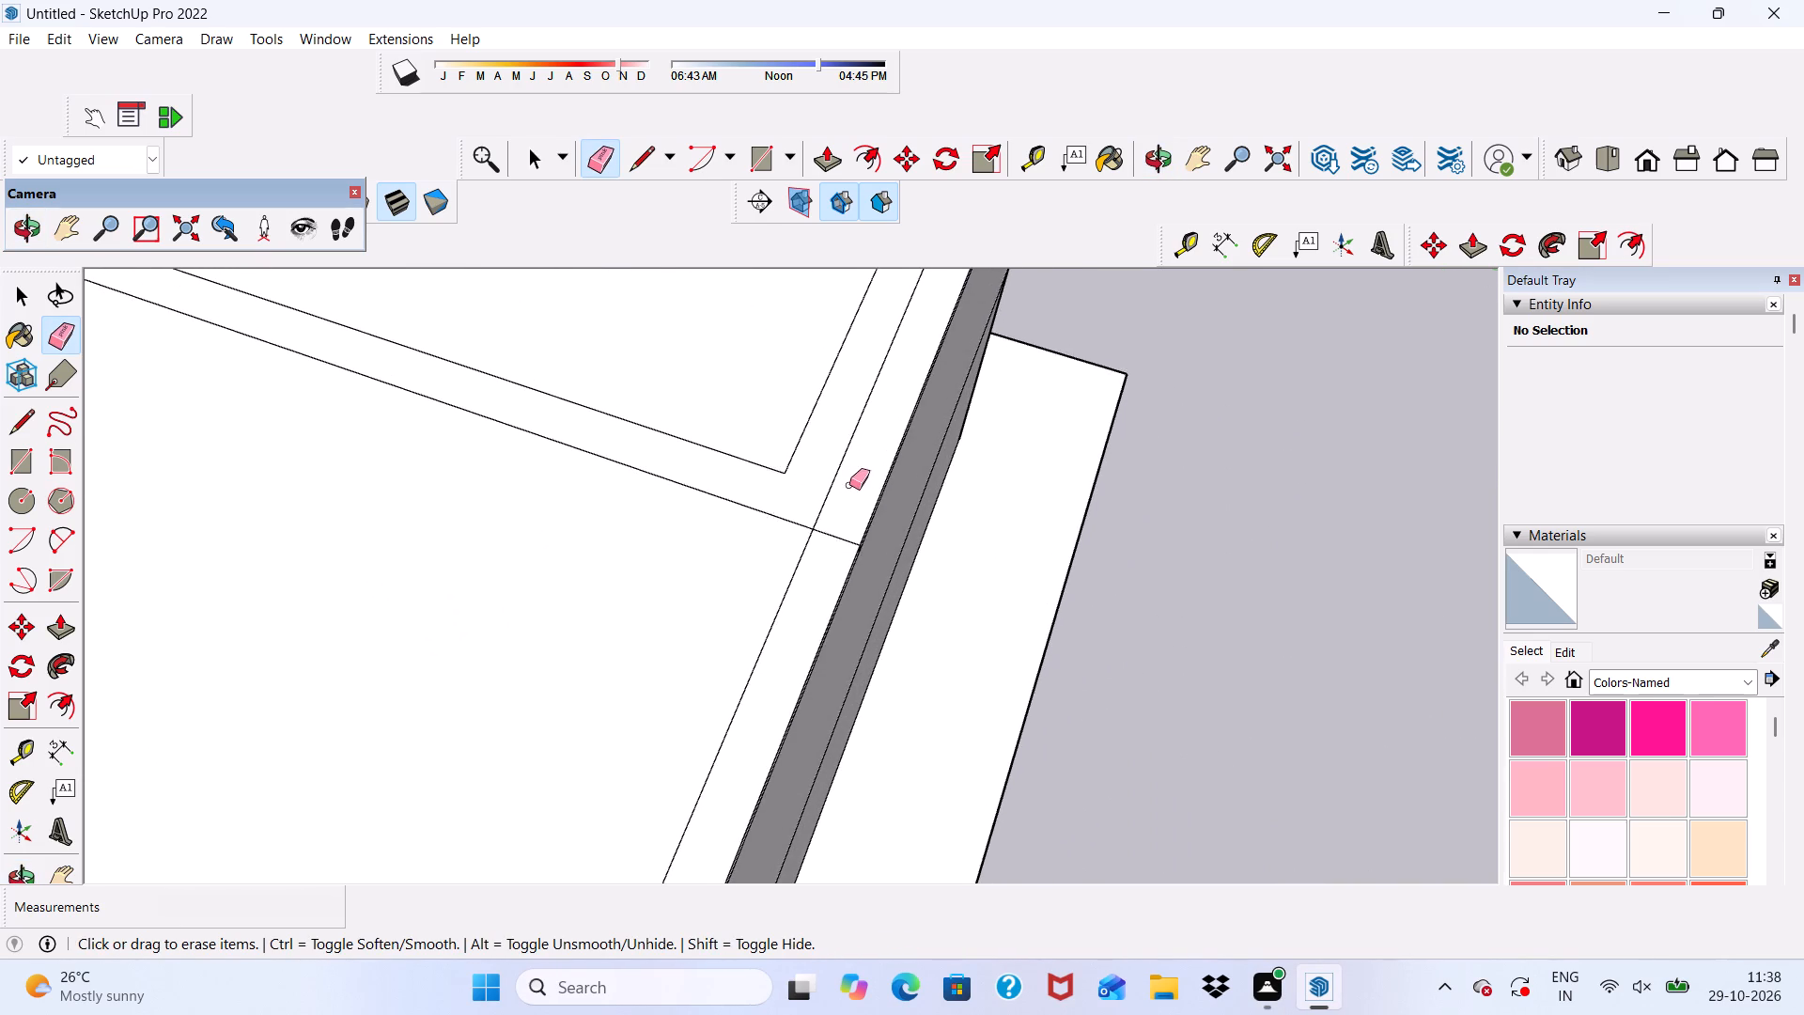
pyautogui.scroll(4, 849, 485)
pyautogui.moveTo(839, 551); pyautogui.dragTo(834, 570)
pyautogui.scroll(-6, 803, 536)
# Erase the far edge and the central-partition edge of the offset outline of the back room behind the closed front room.
pyautogui.scroll(1, 790, 500)
pyautogui.click(790, 488)
pyautogui.moveTo(786, 479); pyautogui.dragTo(776, 481)
pyautogui.scroll(-17, 777, 485)
pyautogui.scroll(12, 752, 476)
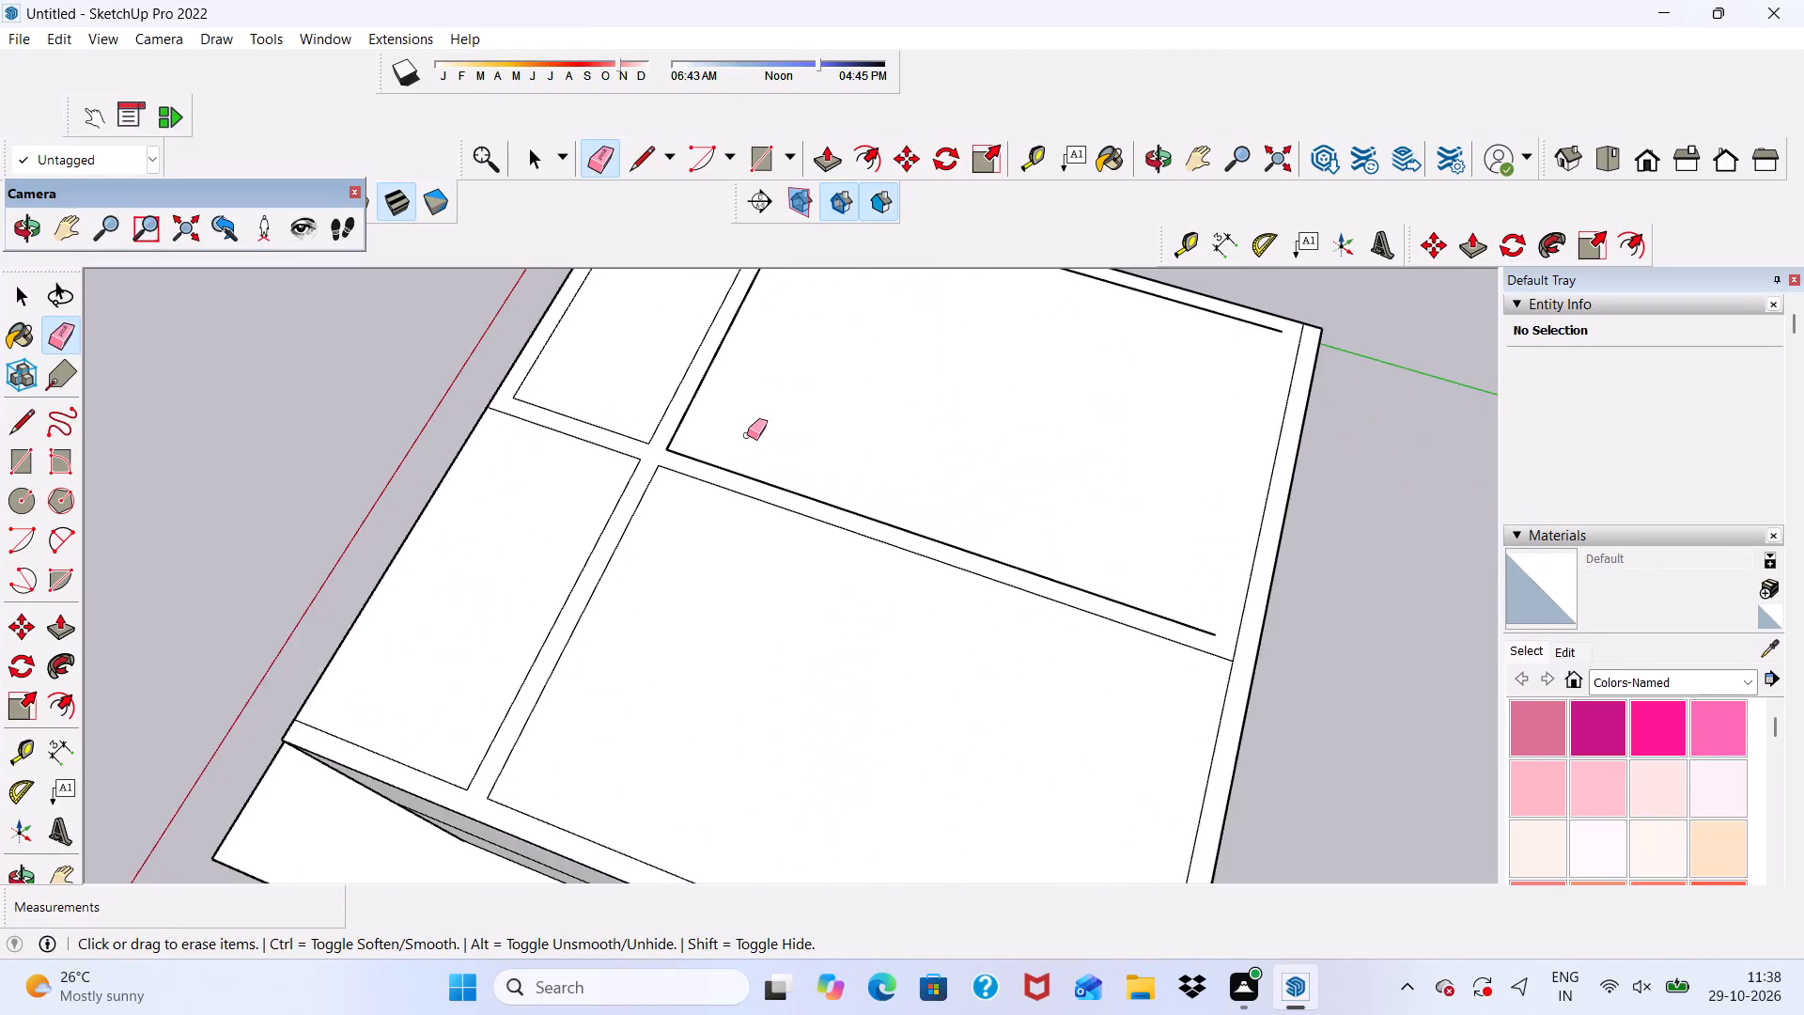
pyautogui.scroll(5, 731, 447)
pyautogui.click(722, 483)
pyautogui.scroll(-13, 726, 492)
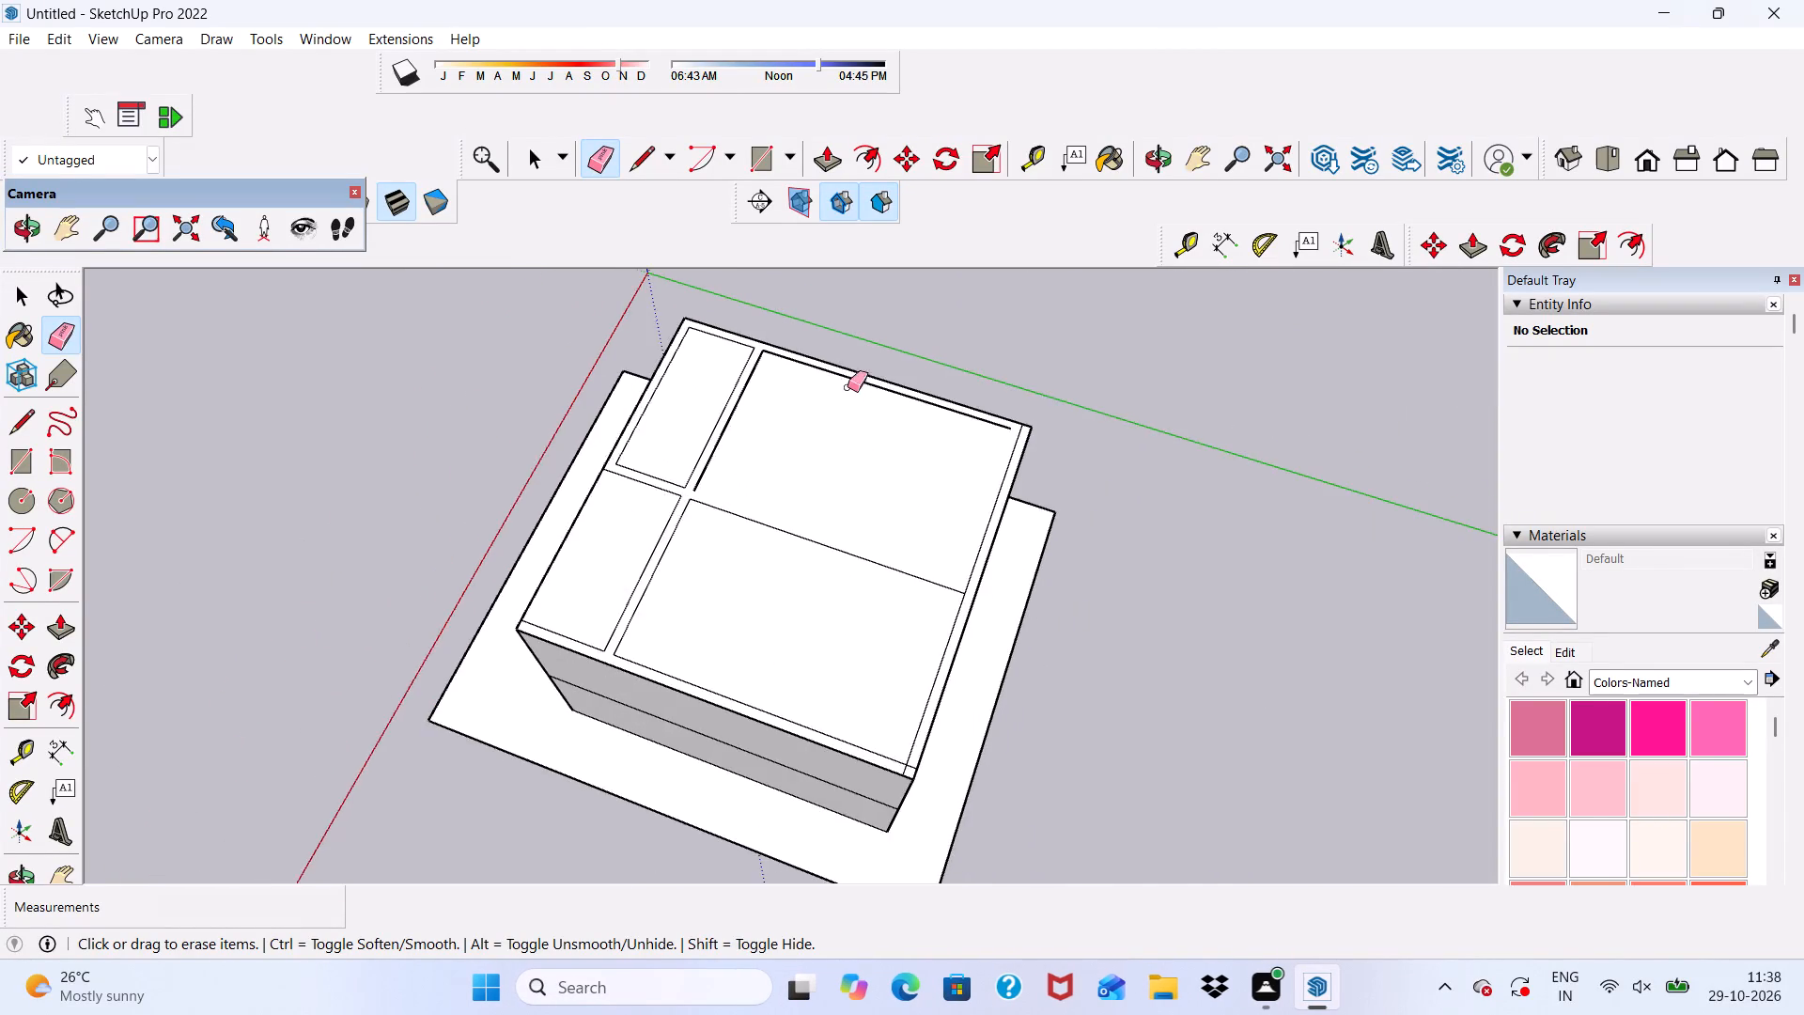
pyautogui.scroll(7, 846, 379)
pyautogui.scroll(-2, 881, 446)
pyautogui.press('space')
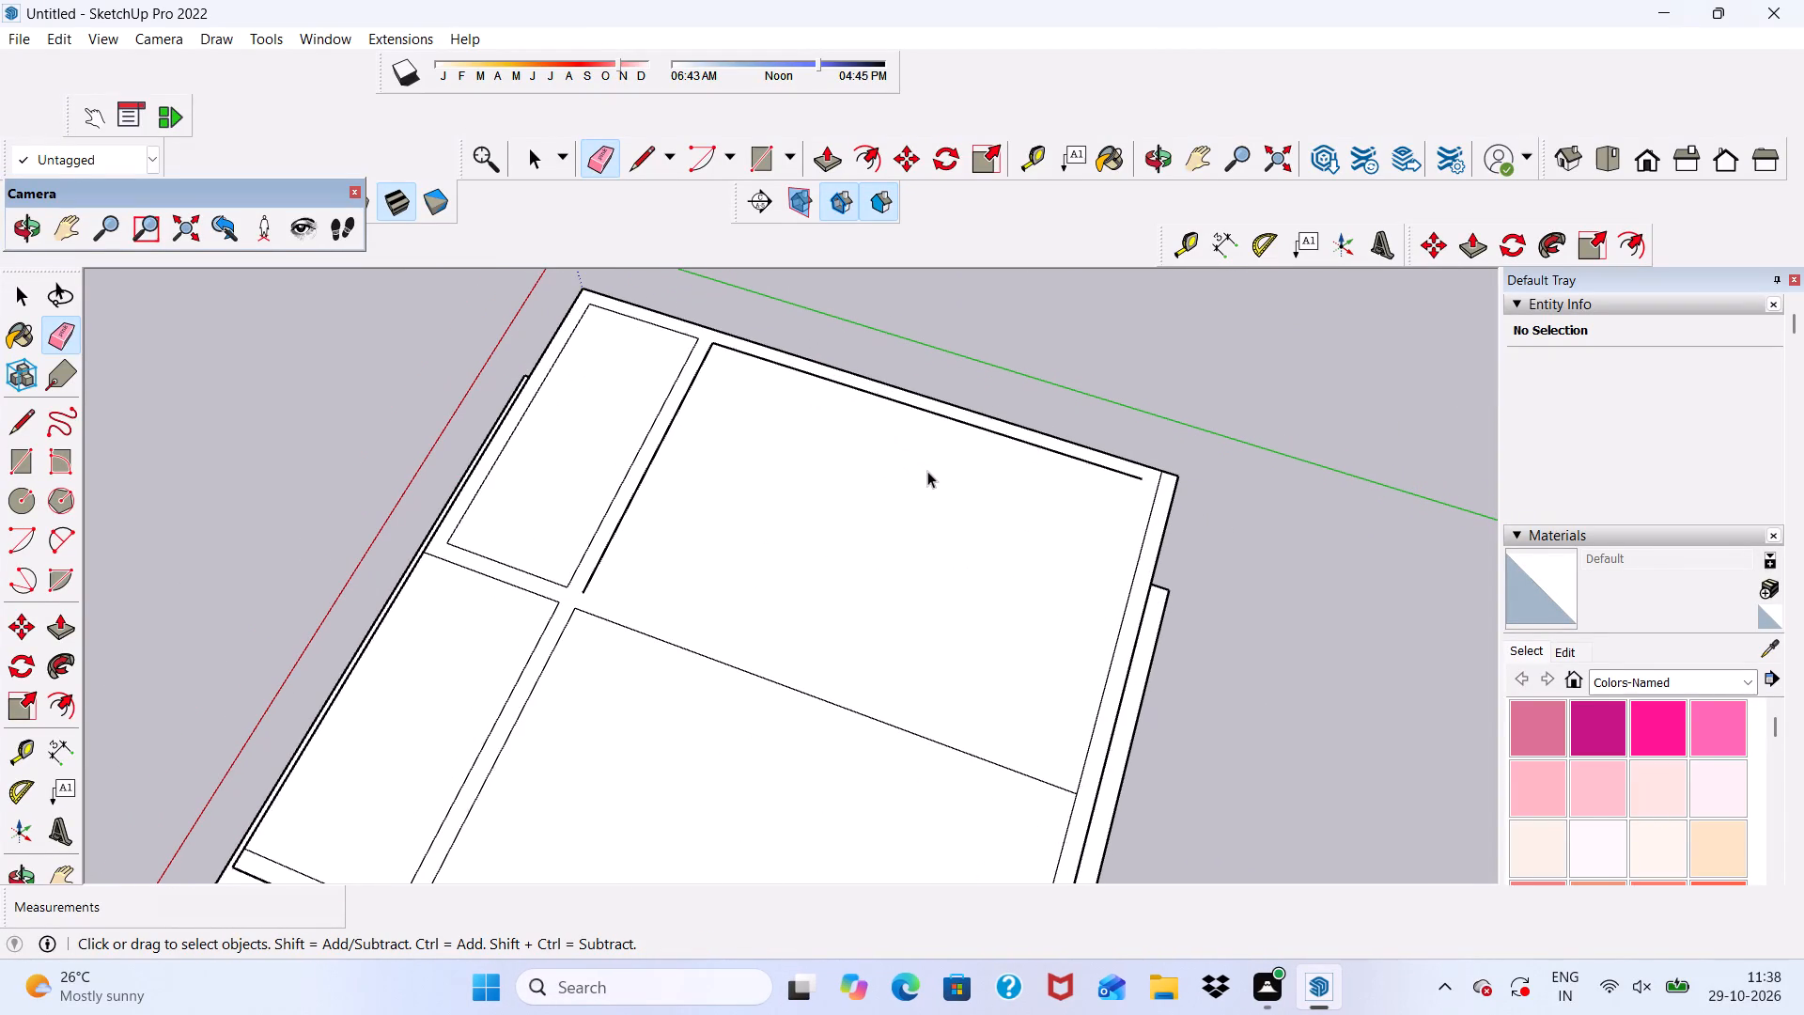
# Draw a 9" line extending that back room's outer-side edge to the far wall's inner line.
pyautogui.click(628, 161)
pyautogui.scroll(-1, 916, 422)
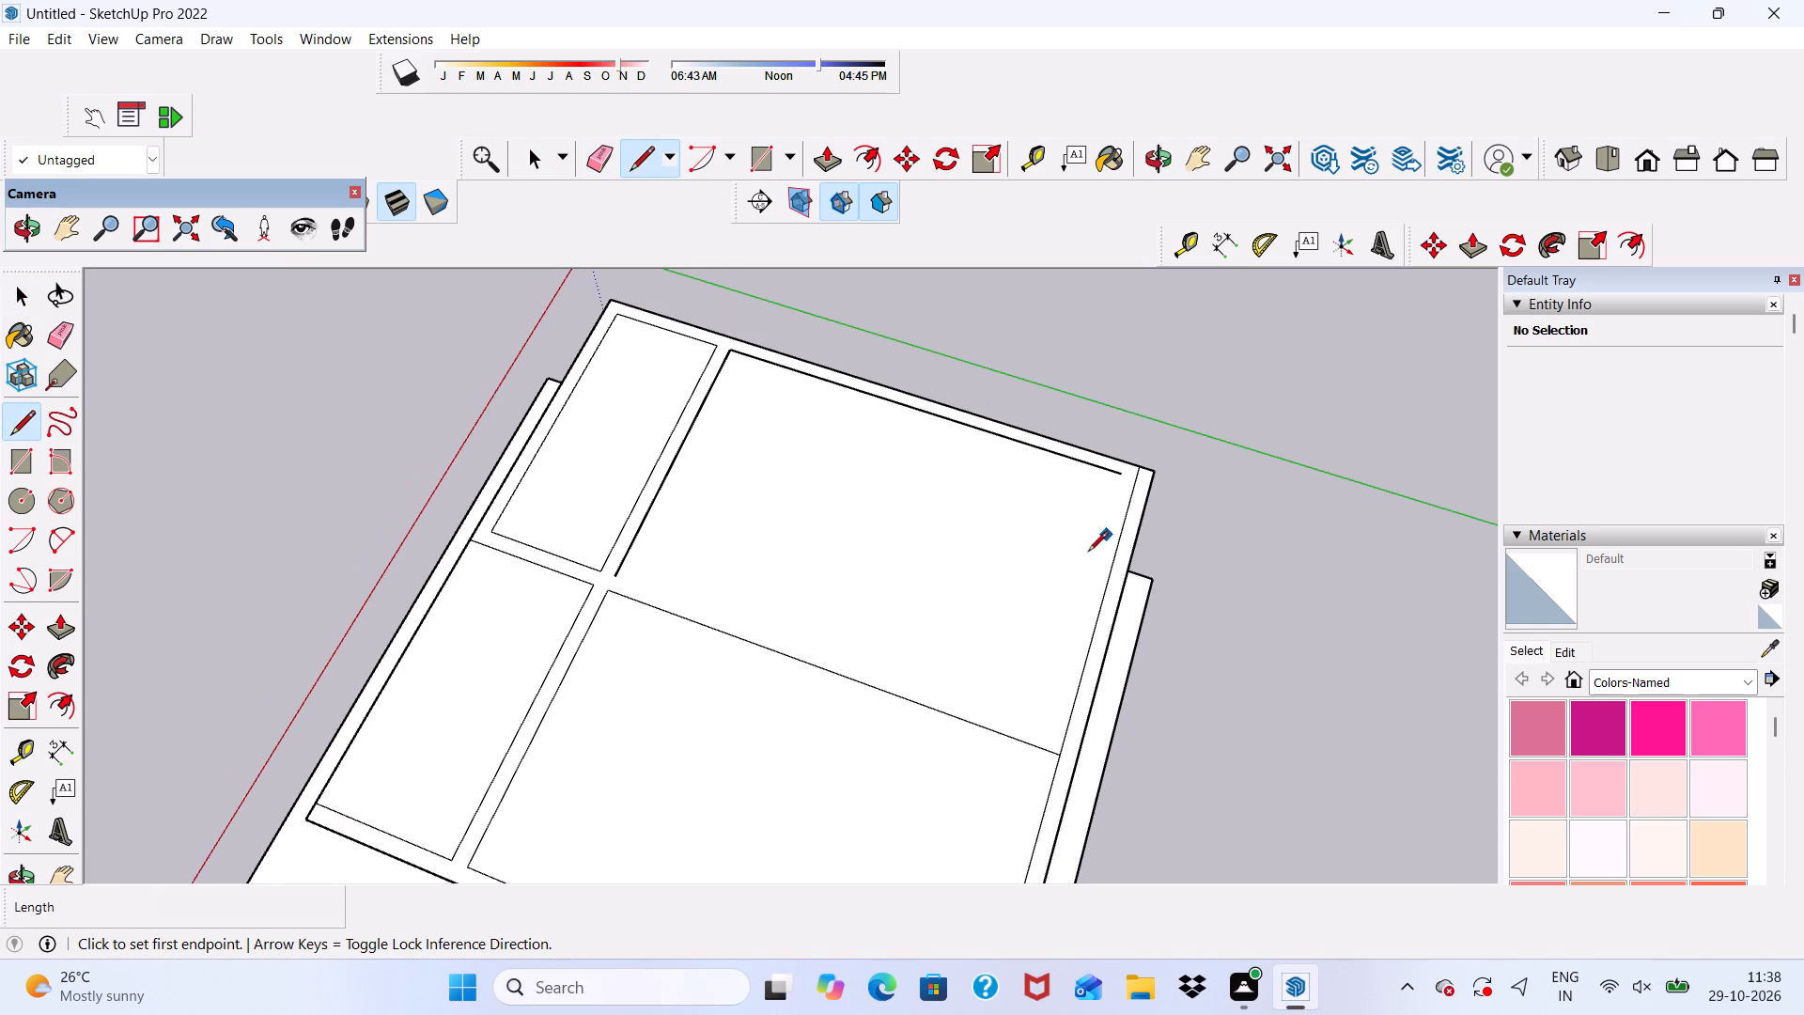
pyautogui.scroll(4, 1057, 583)
pyautogui.scroll(10, 1156, 454)
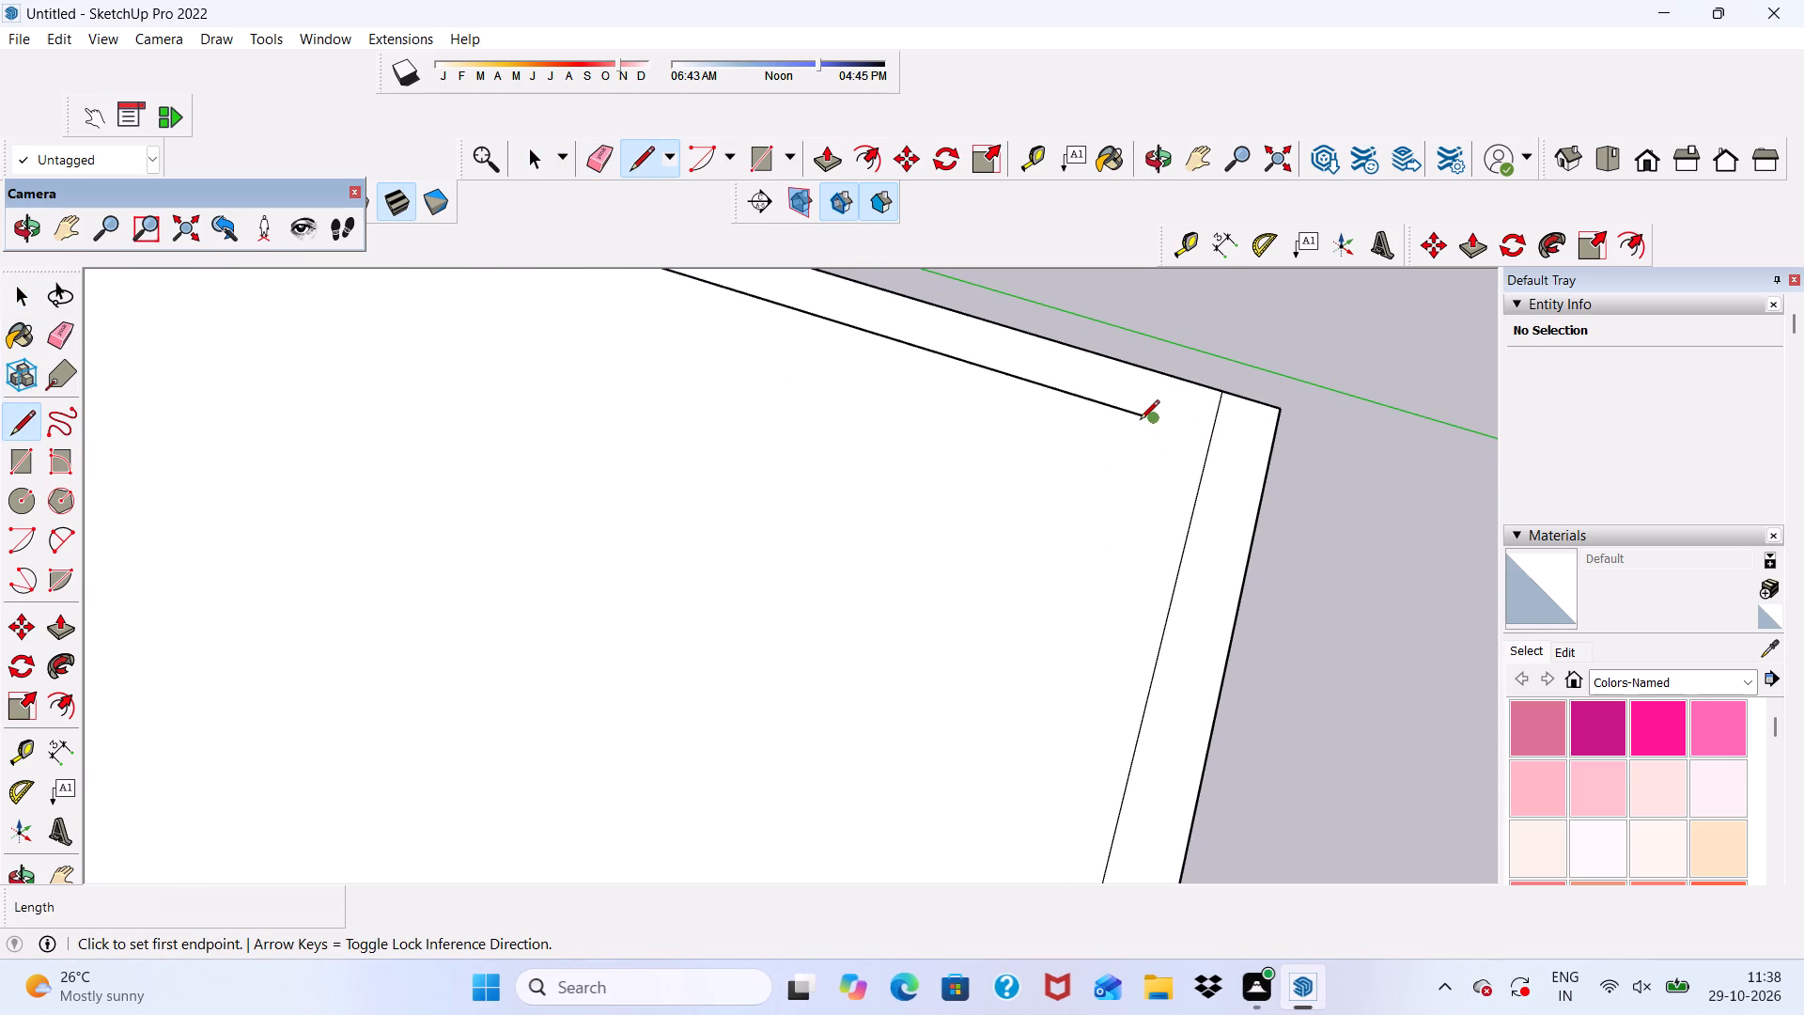
pyautogui.click(1150, 421)
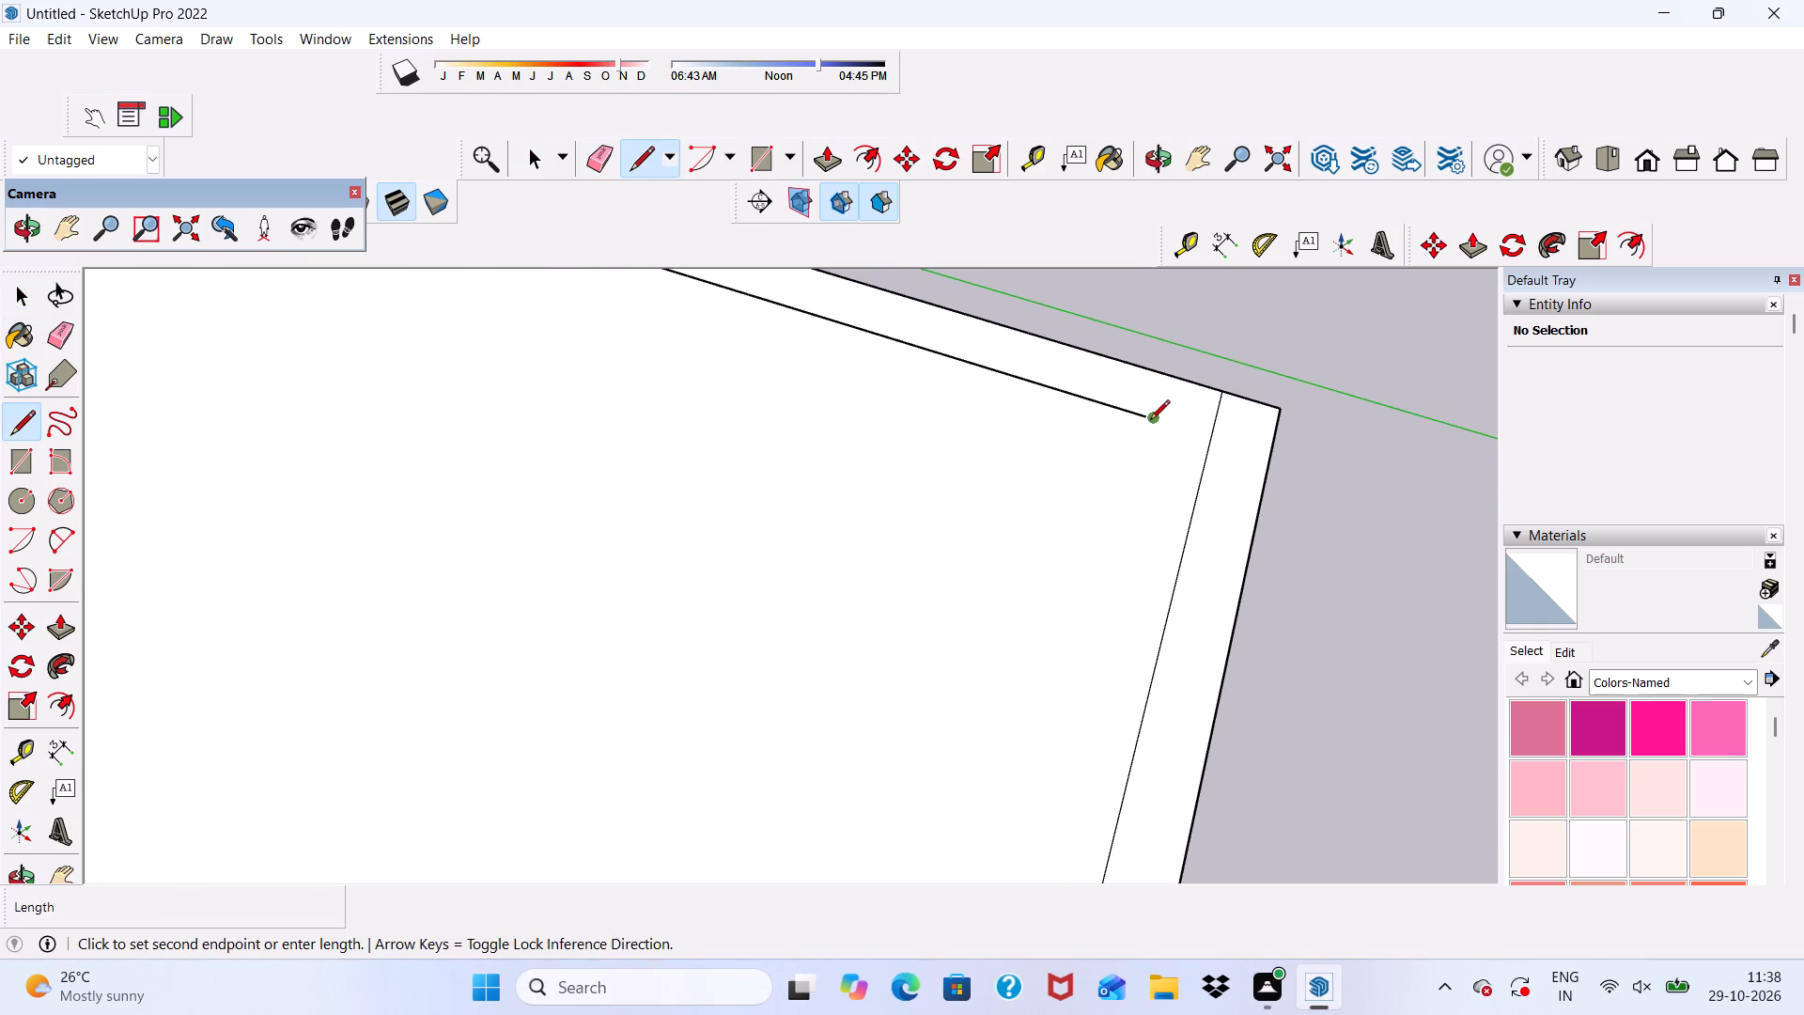
pyautogui.scroll(8, 1246, 447)
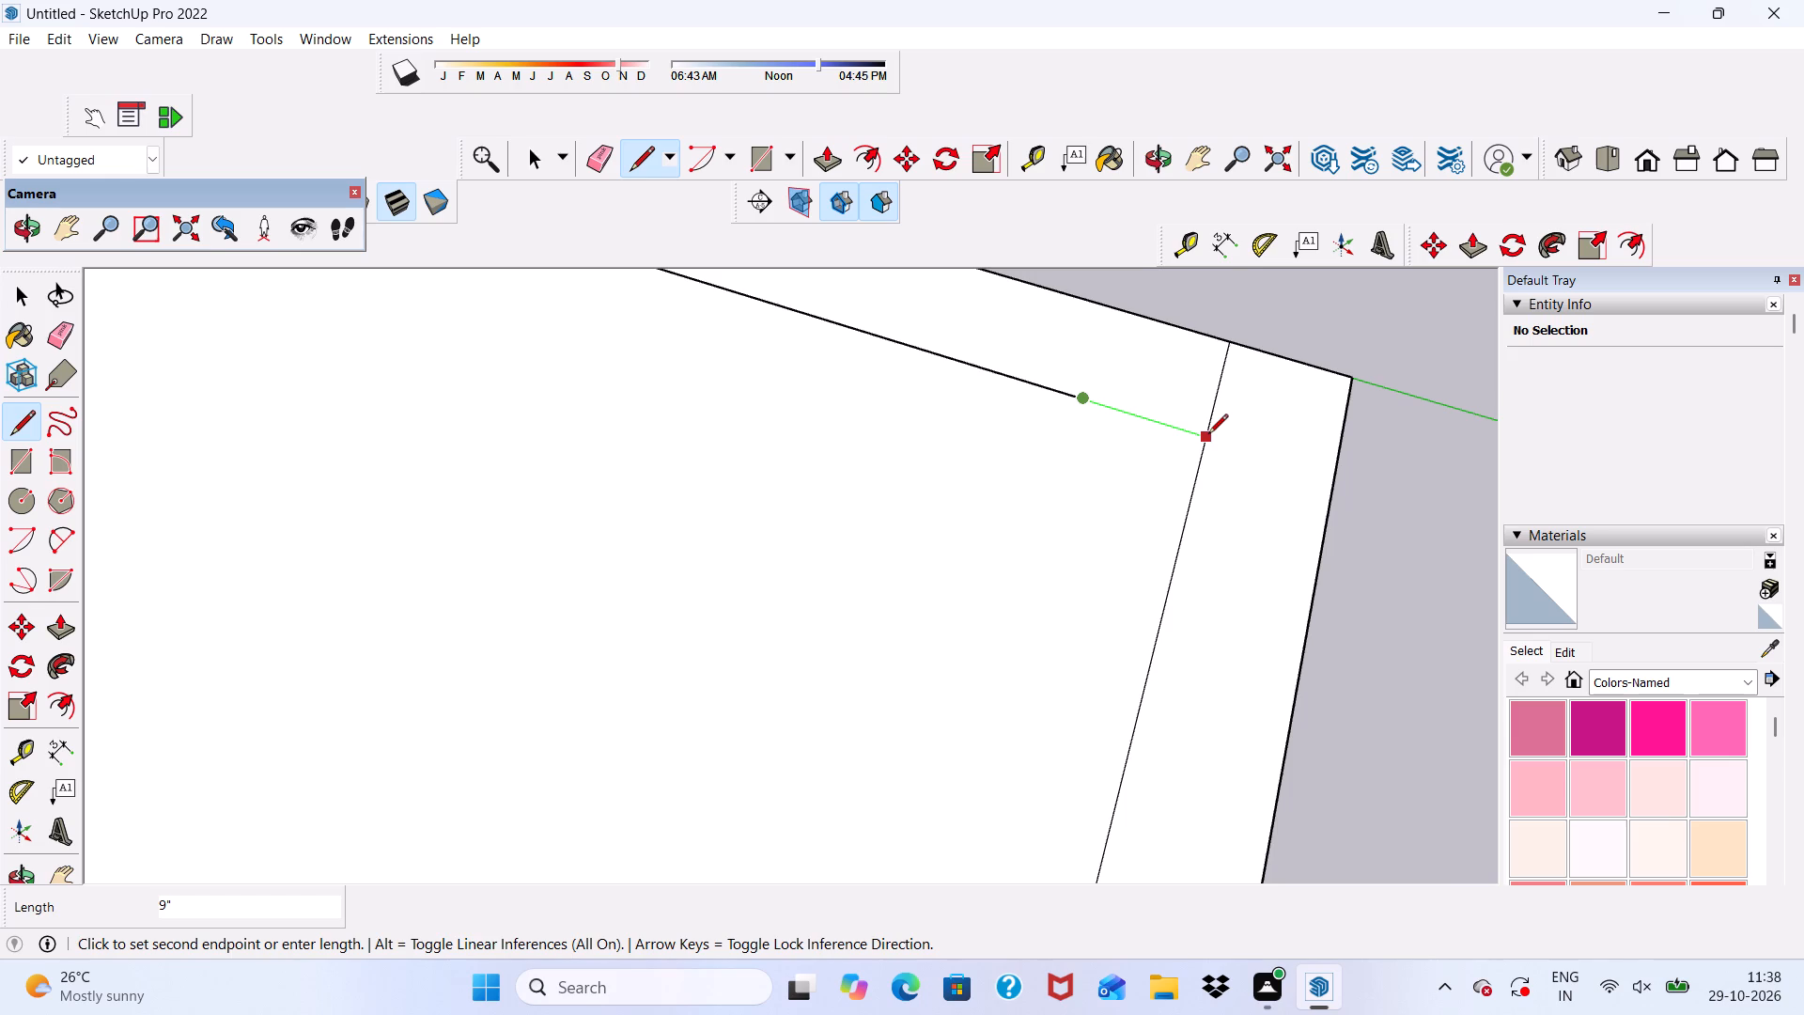
pyautogui.click(1205, 438)
pyautogui.scroll(-5, 1205, 438)
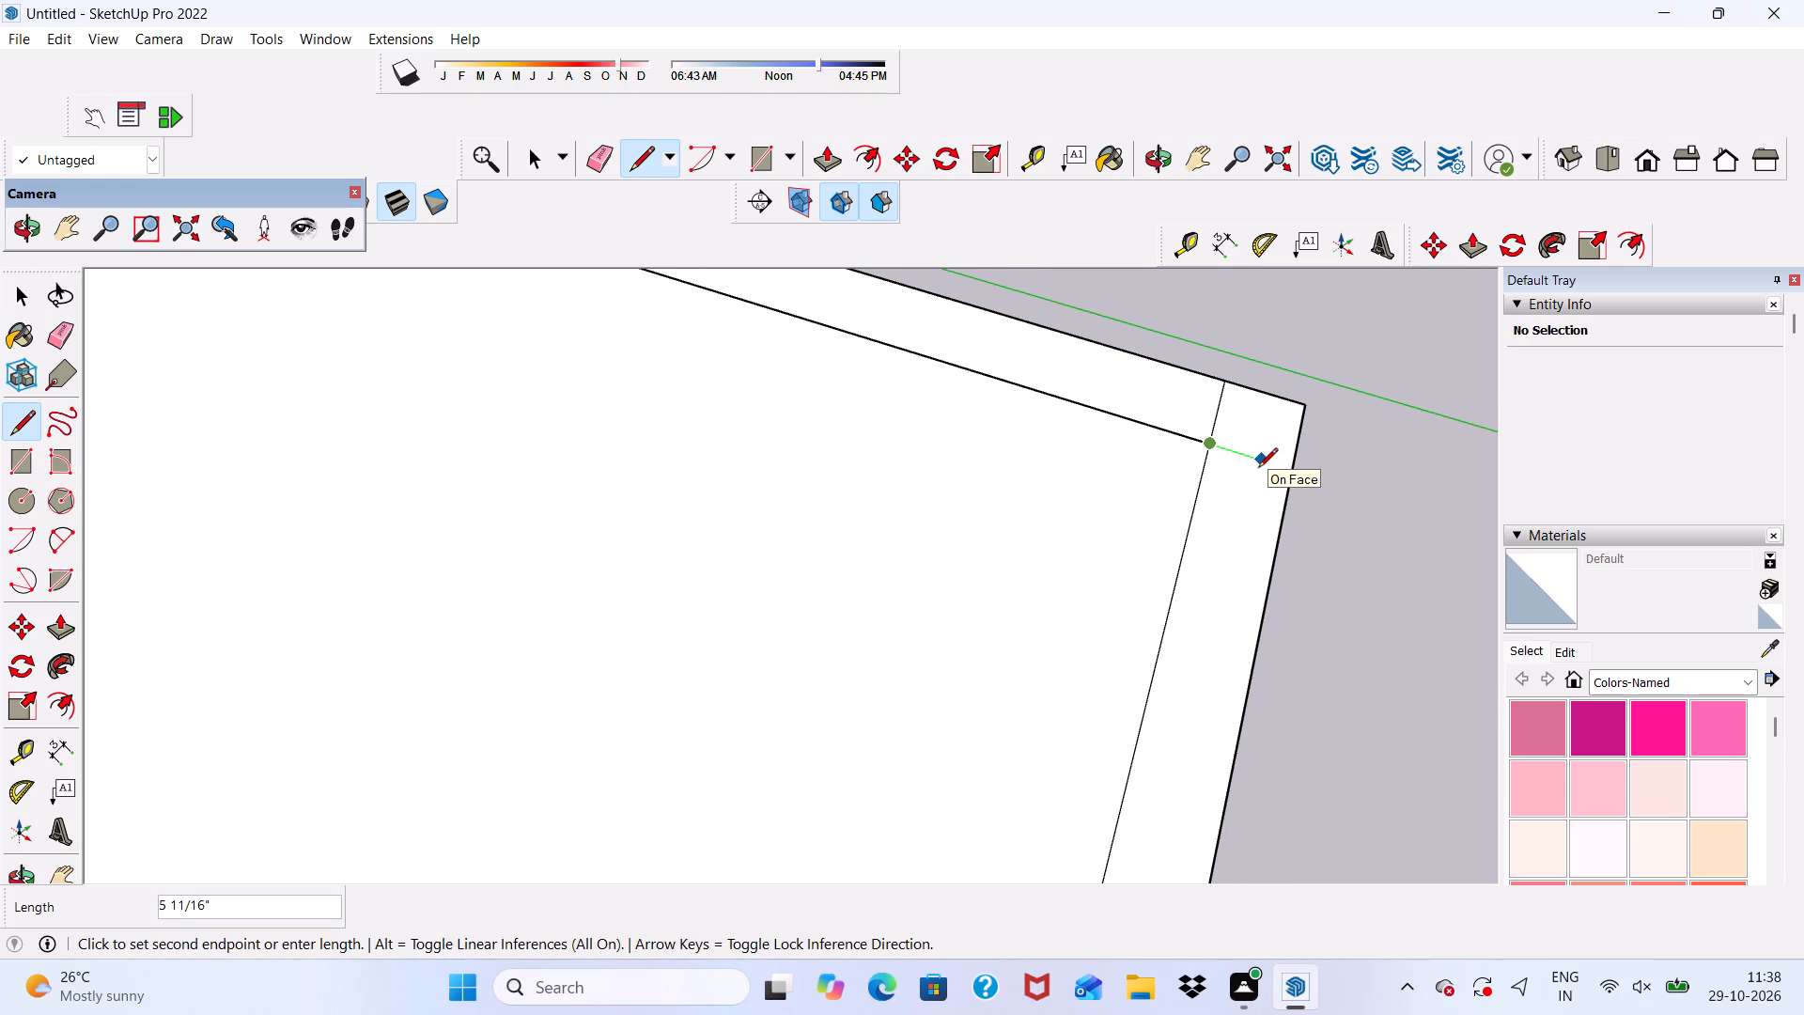
pyautogui.scroll(-11, 1258, 469)
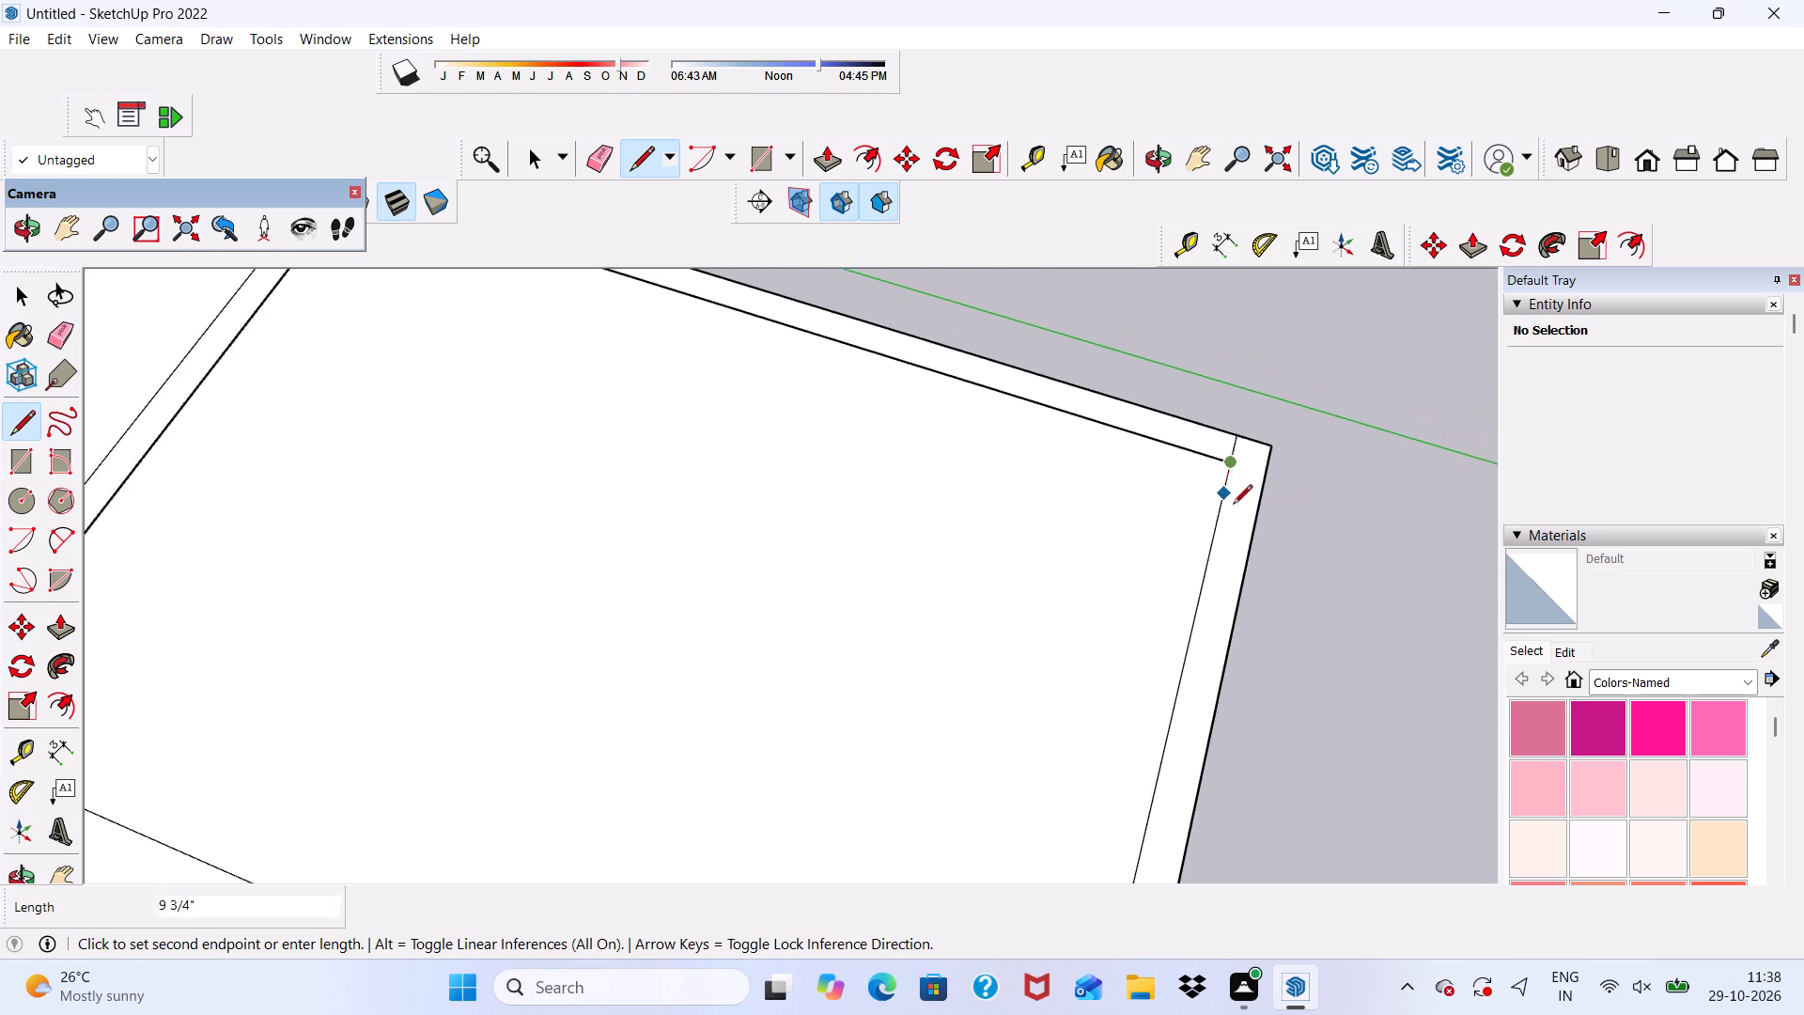
pyautogui.scroll(-4, 1139, 509)
pyautogui.scroll(1, 1176, 493)
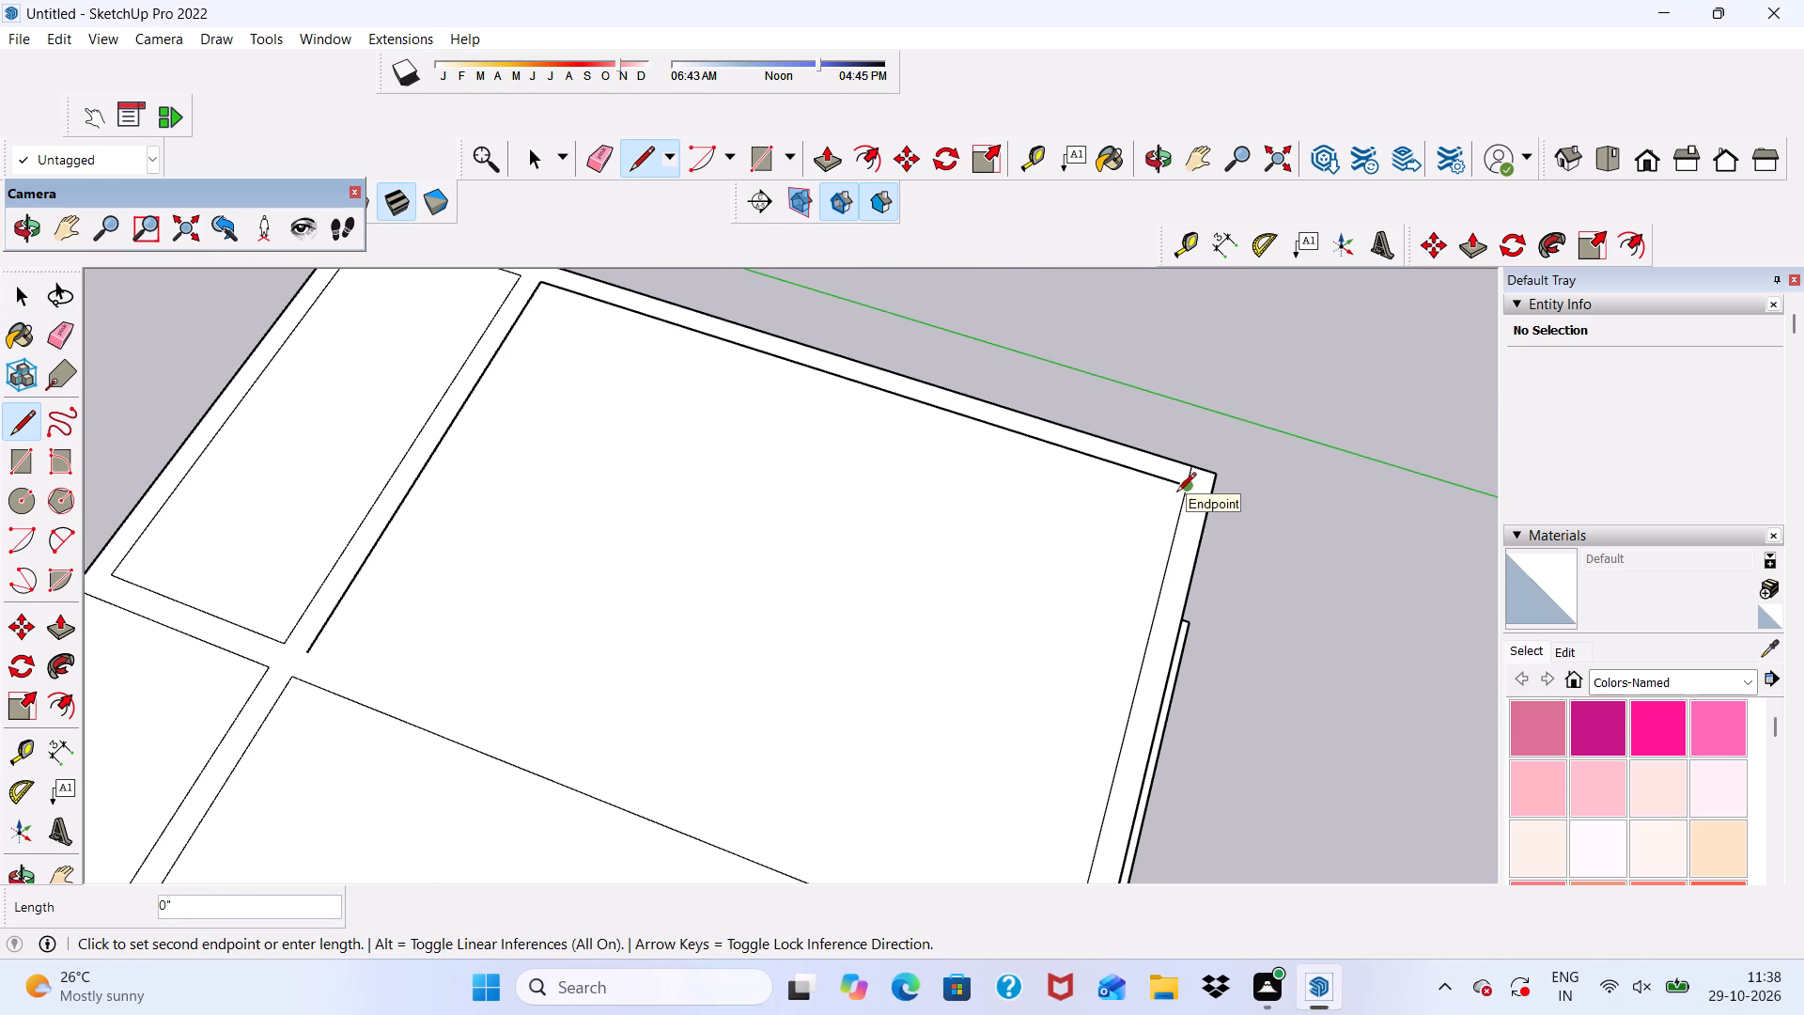
pyautogui.click(1176, 493)
pyautogui.press('space')
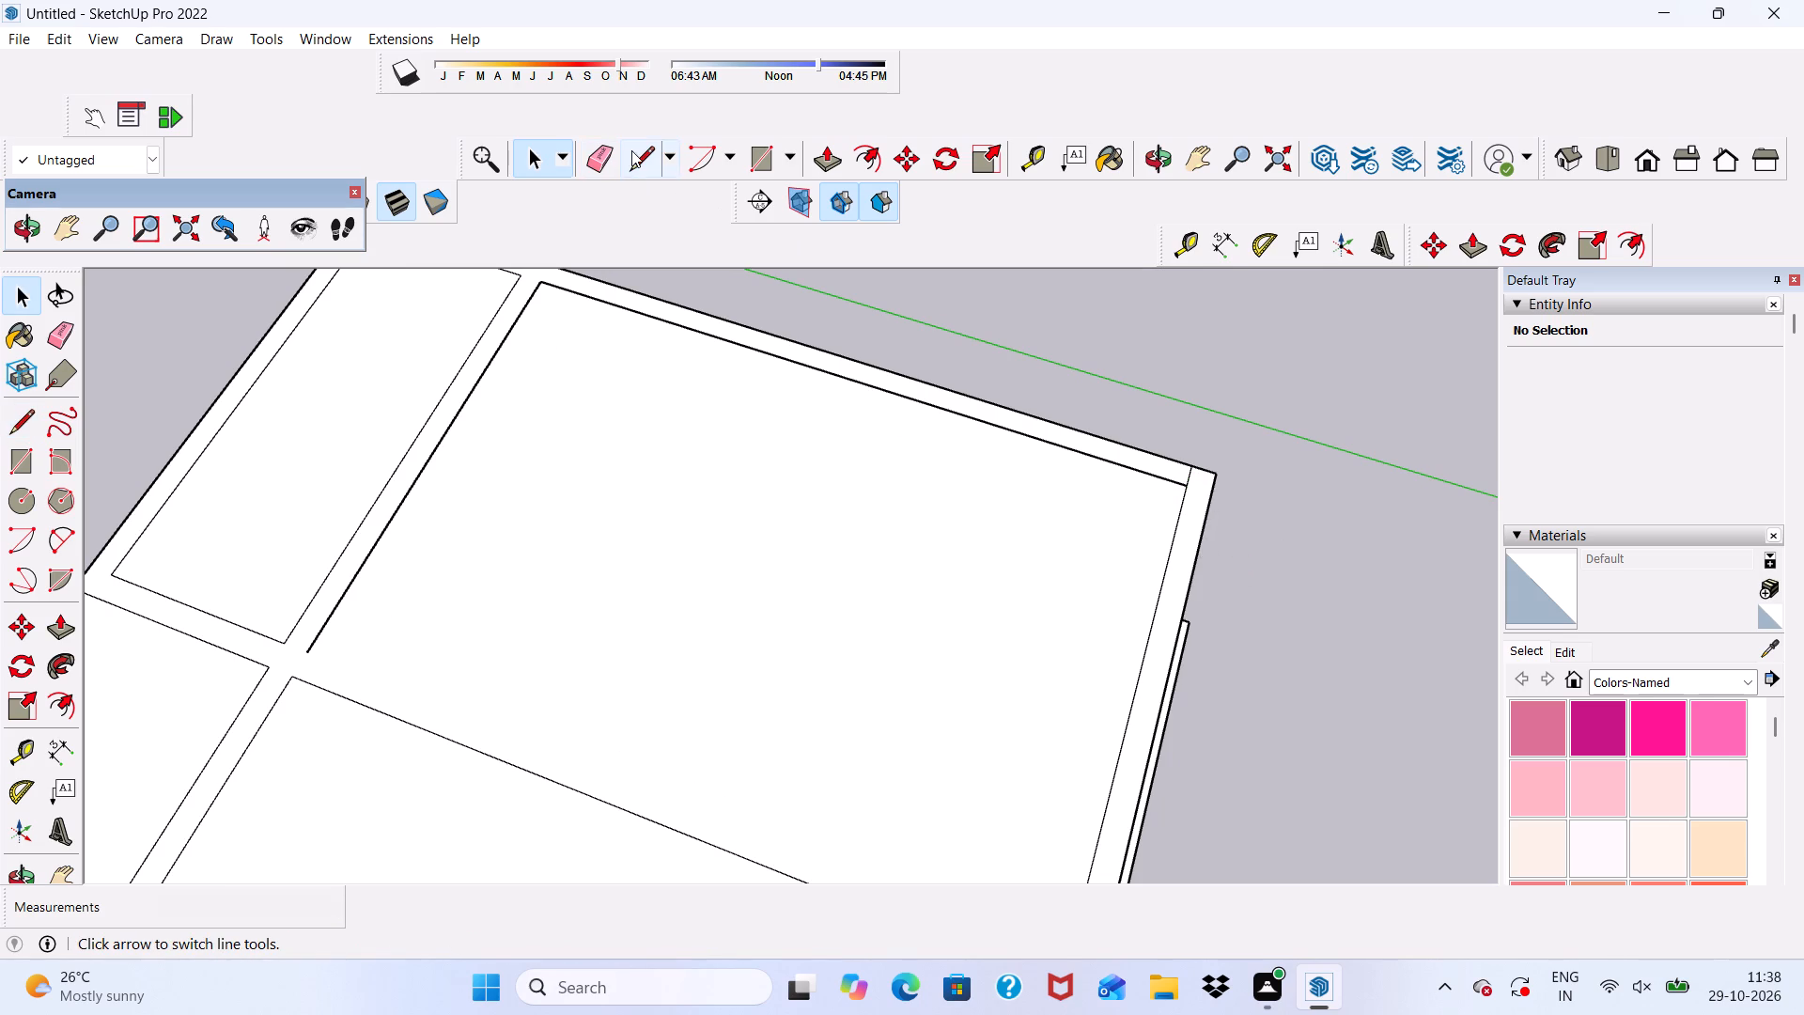
# Draw a 9" line extending the back room's cross-partition edge to the end of the central partition line.
pyautogui.click(631, 150)
pyautogui.scroll(-6, 739, 296)
pyautogui.scroll(6, 542, 538)
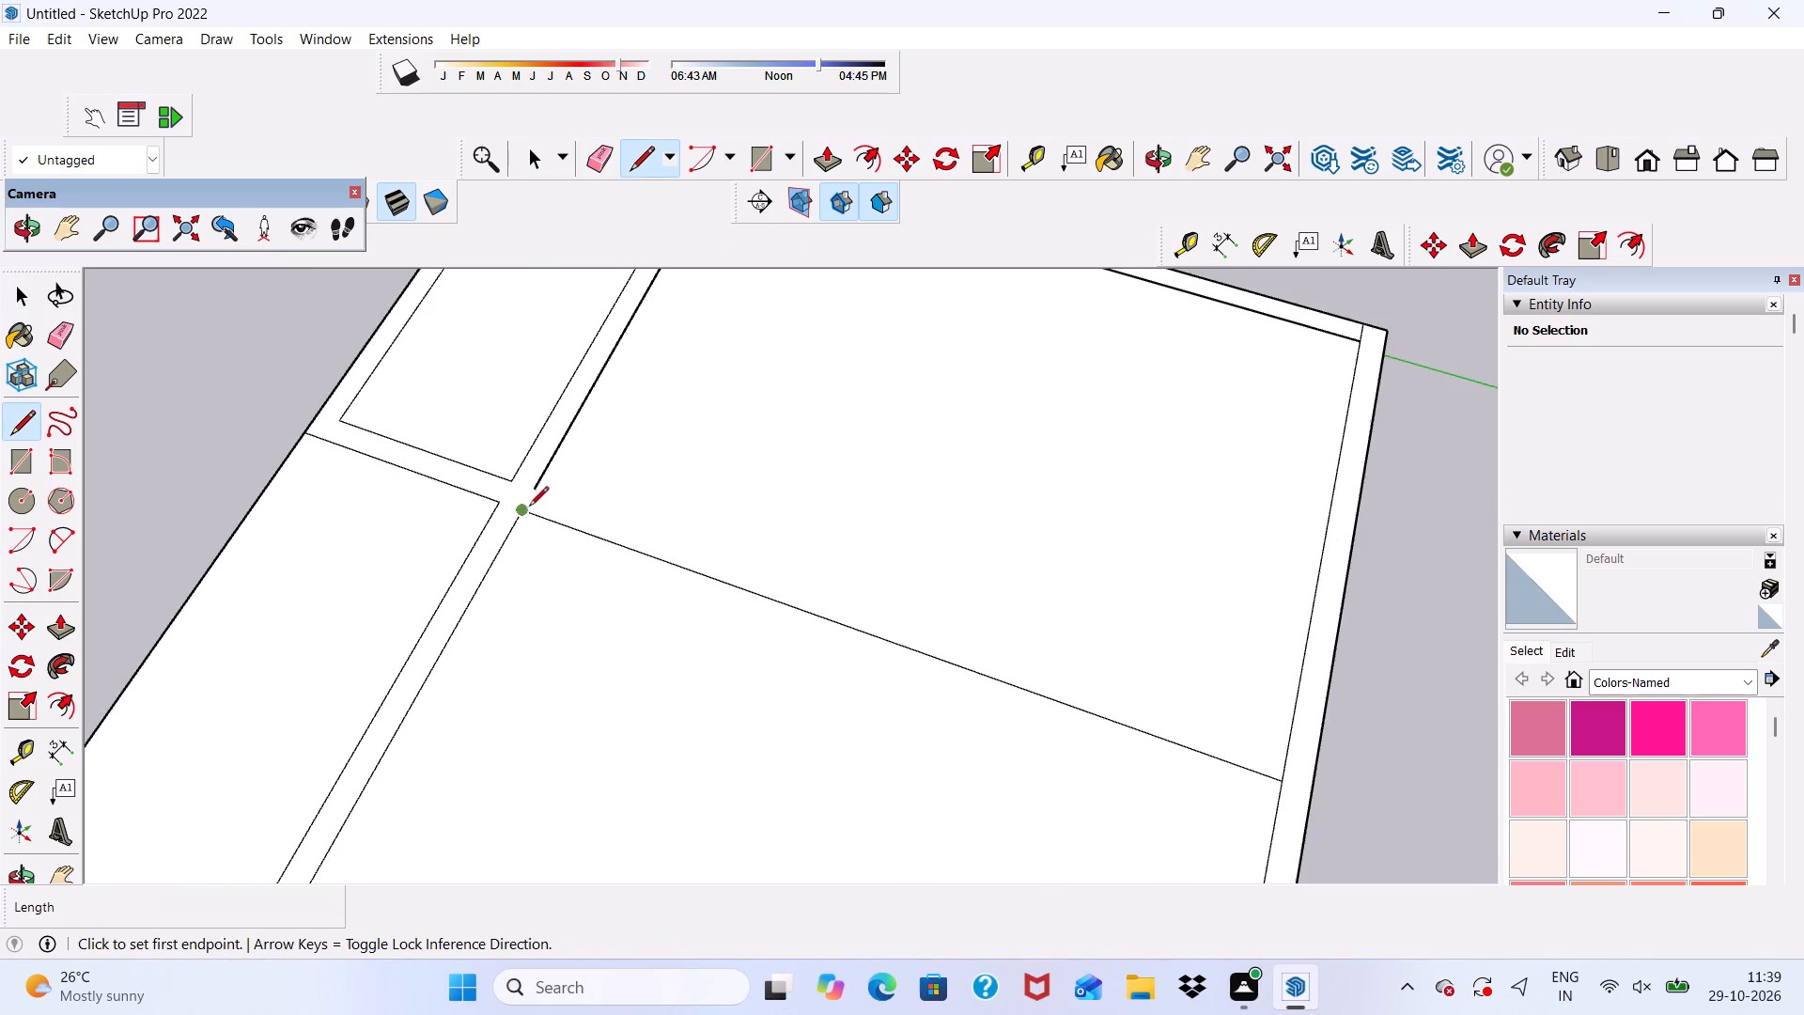
pyautogui.scroll(5, 533, 499)
pyautogui.click(533, 484)
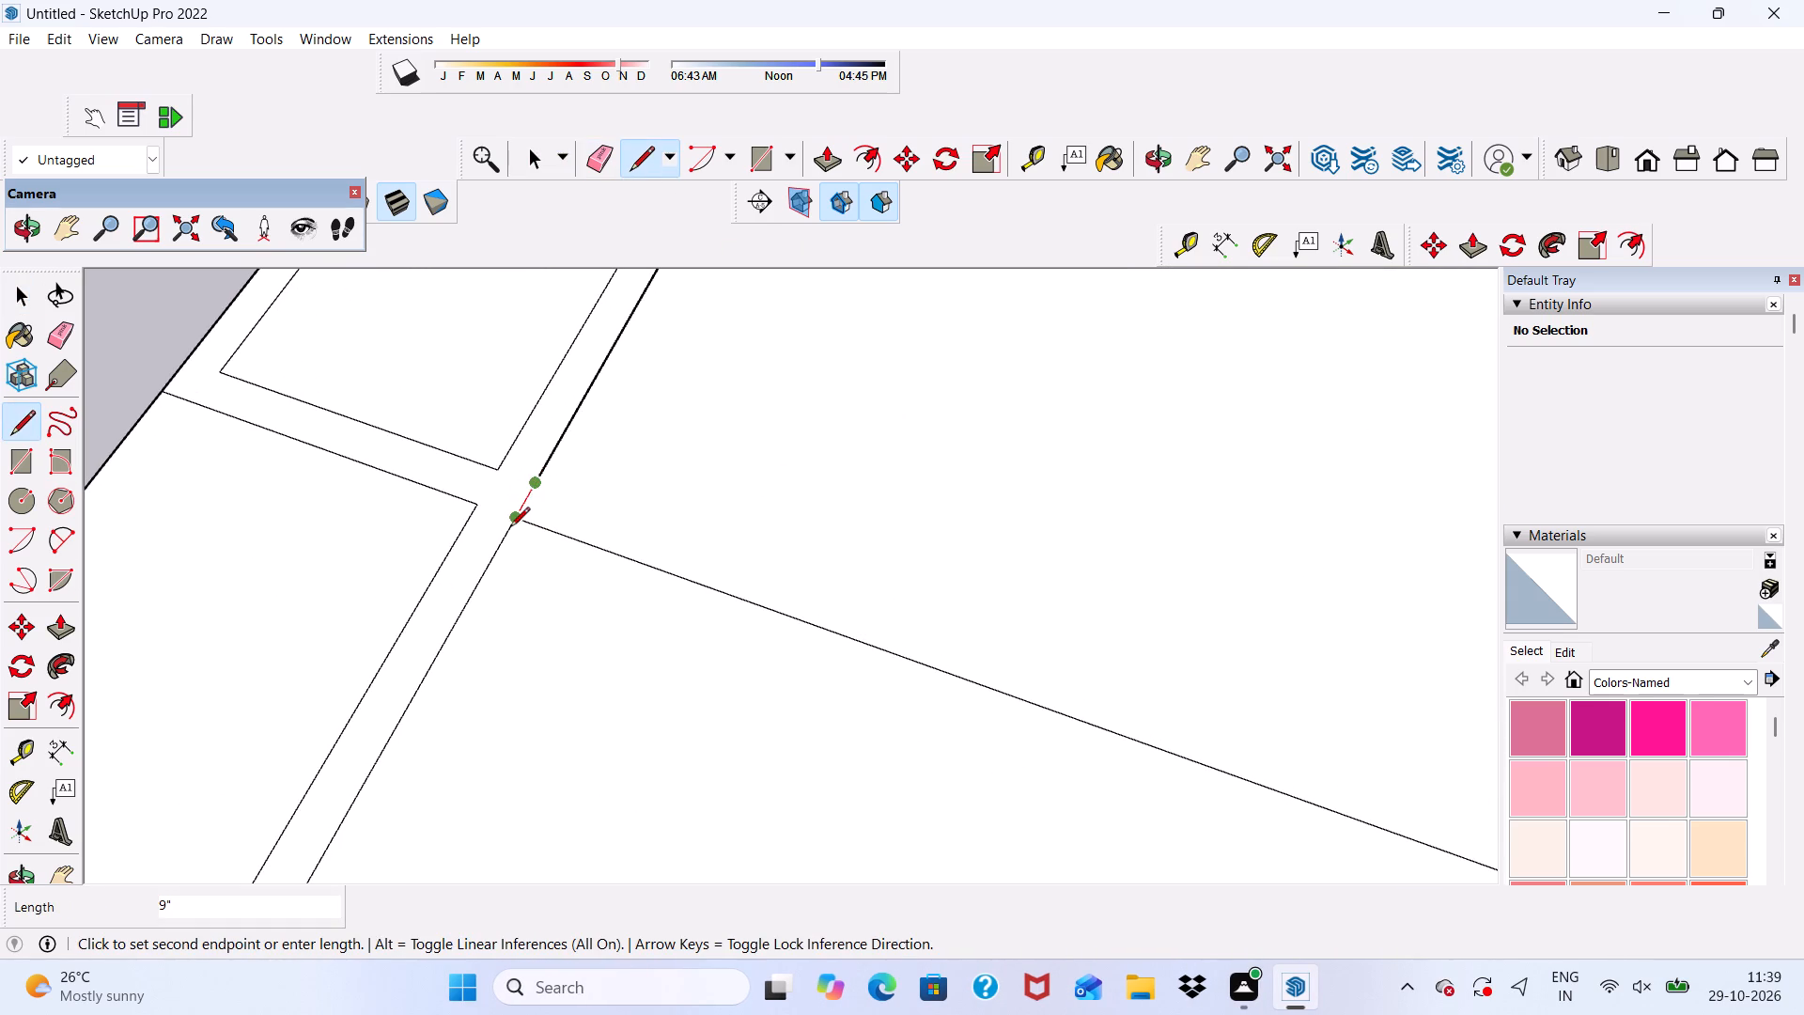
pyautogui.click(510, 529)
pyautogui.scroll(-12, 500, 530)
pyautogui.scroll(-3, 657, 514)
pyautogui.press('space')
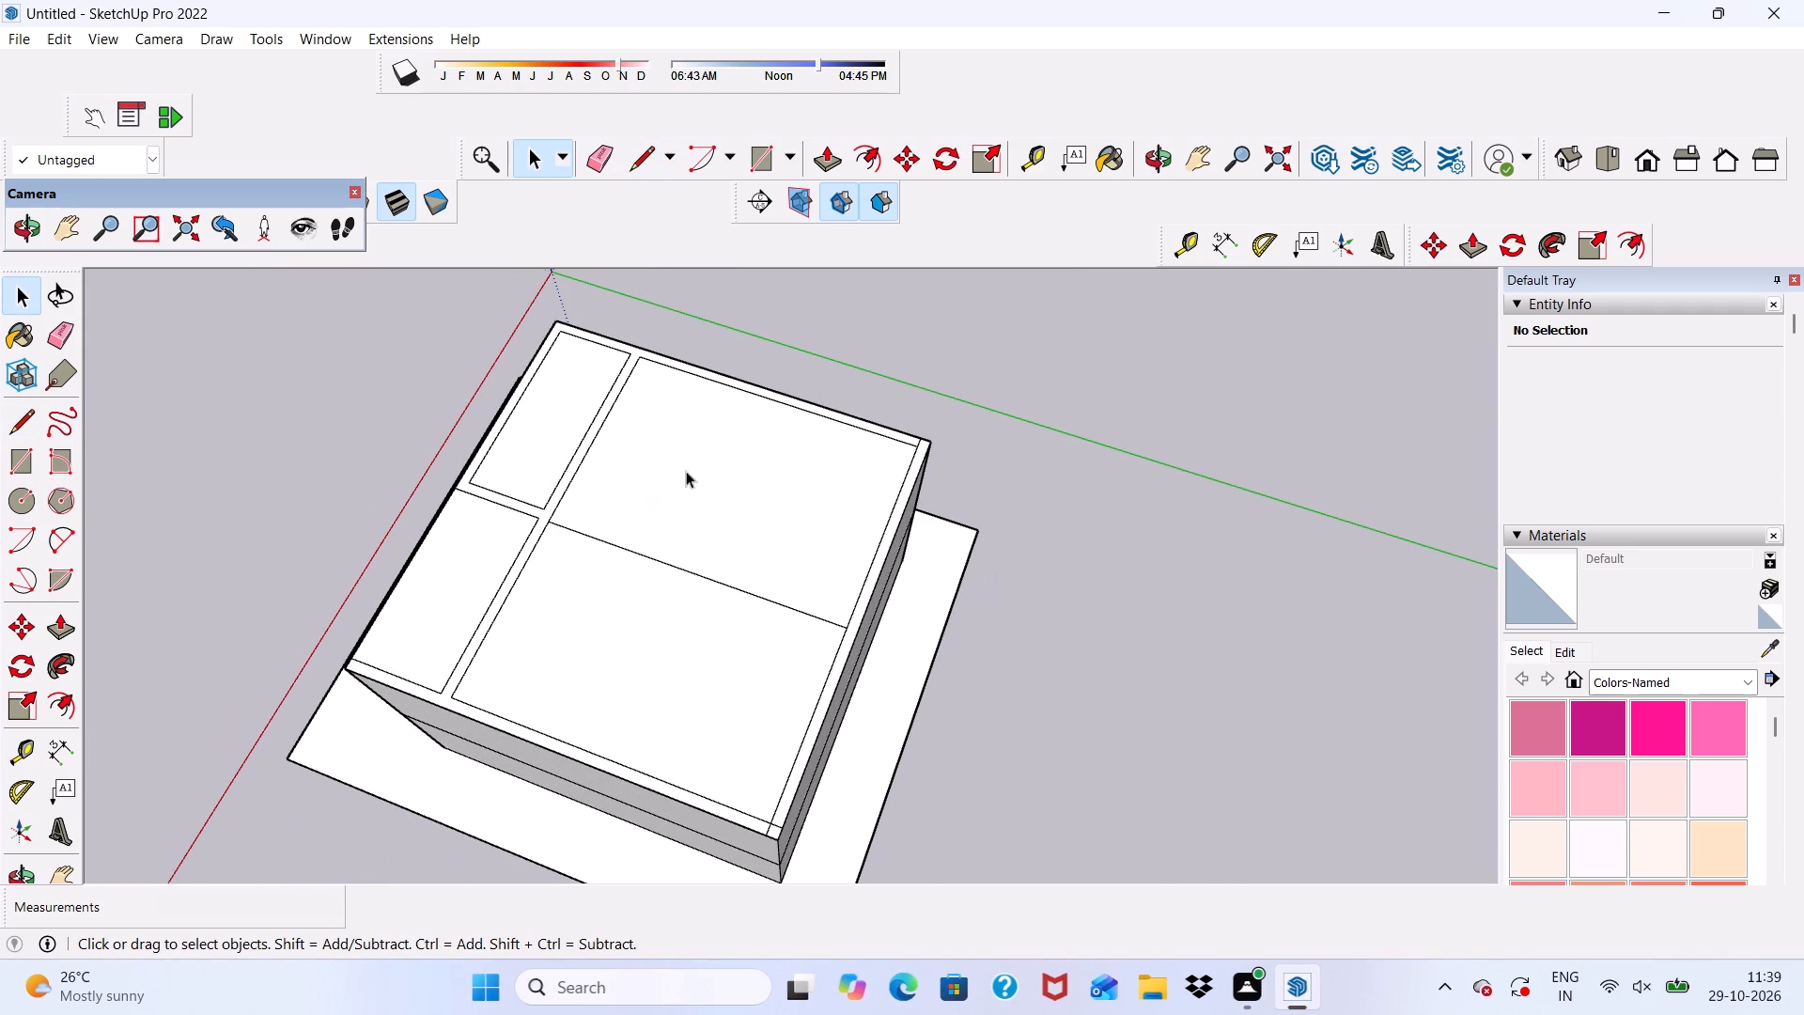
# Draw a 22' 7 1/2" line from the closed front room outline's inner corner at the partition junction to the far wall's inner line.
pyautogui.scroll(5, 577, 239)
pyautogui.scroll(-6, 583, 211)
pyautogui.moveTo(579, 441); pyautogui.dragTo(886, 265, button='middle')
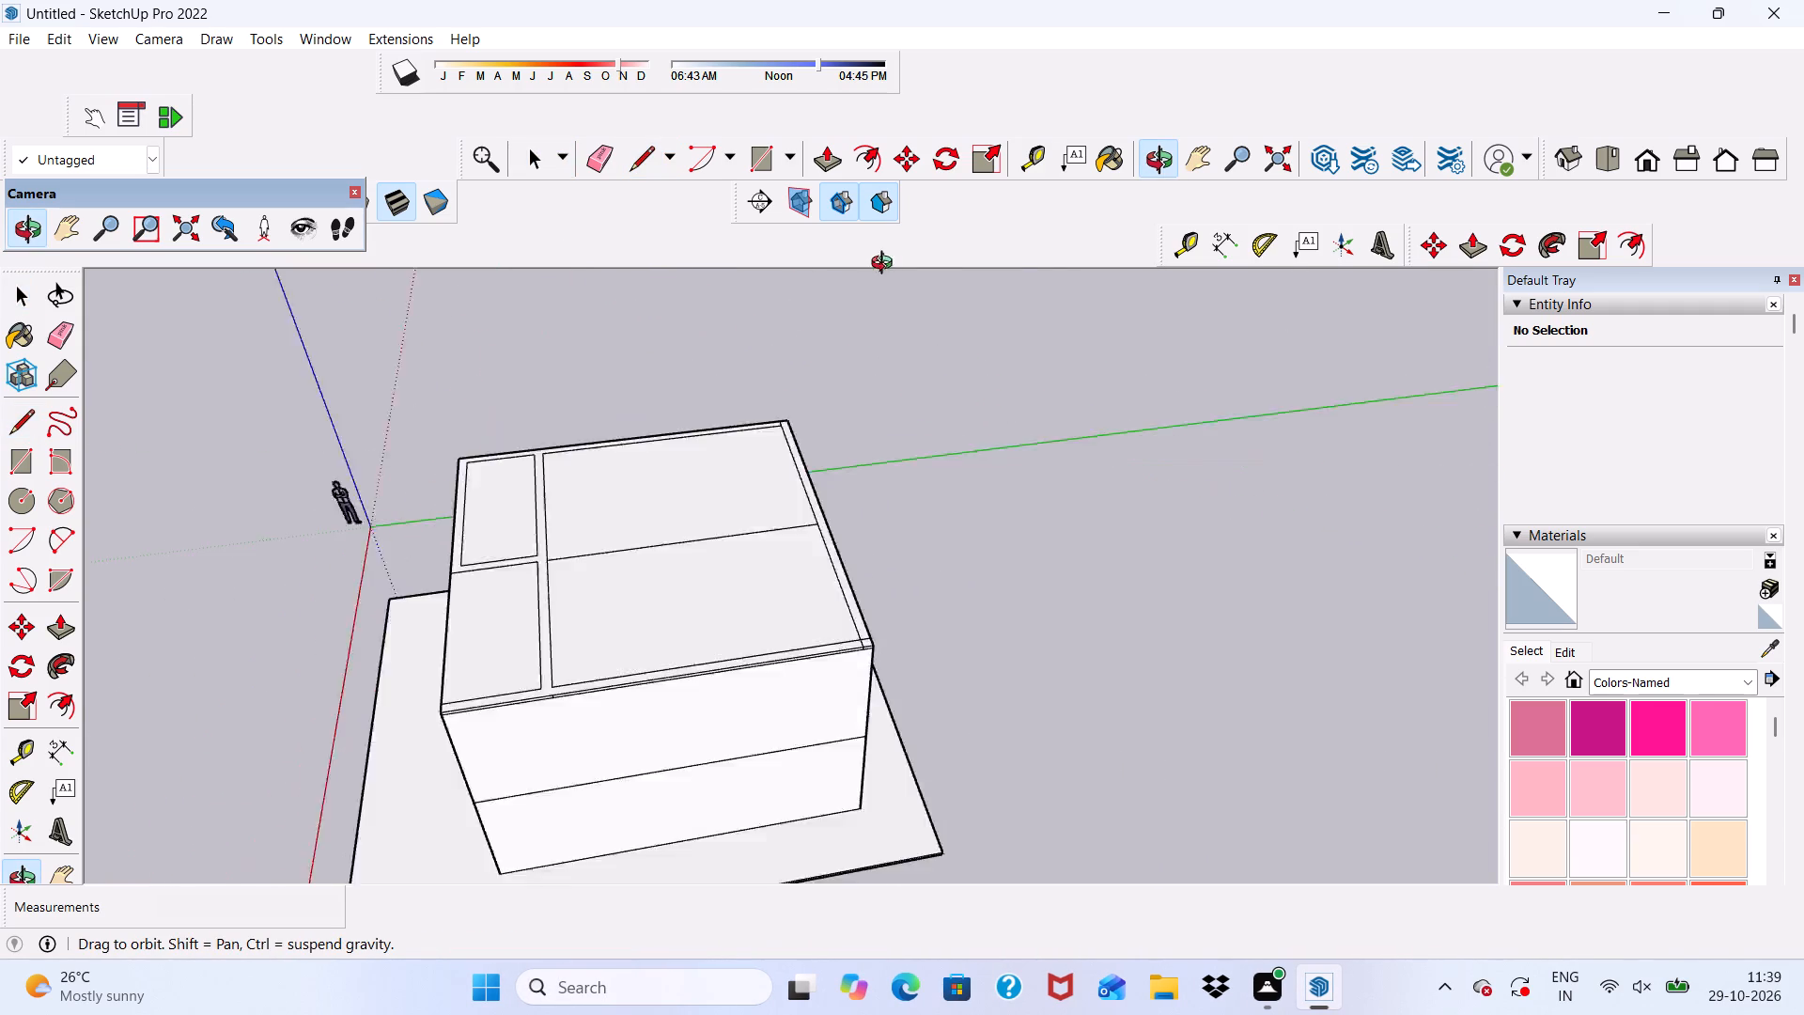
pyautogui.moveTo(886, 265); pyautogui.dragTo(1141, 249, button='middle')
pyautogui.moveTo(711, 771); pyautogui.dragTo(970, 702, button='middle')
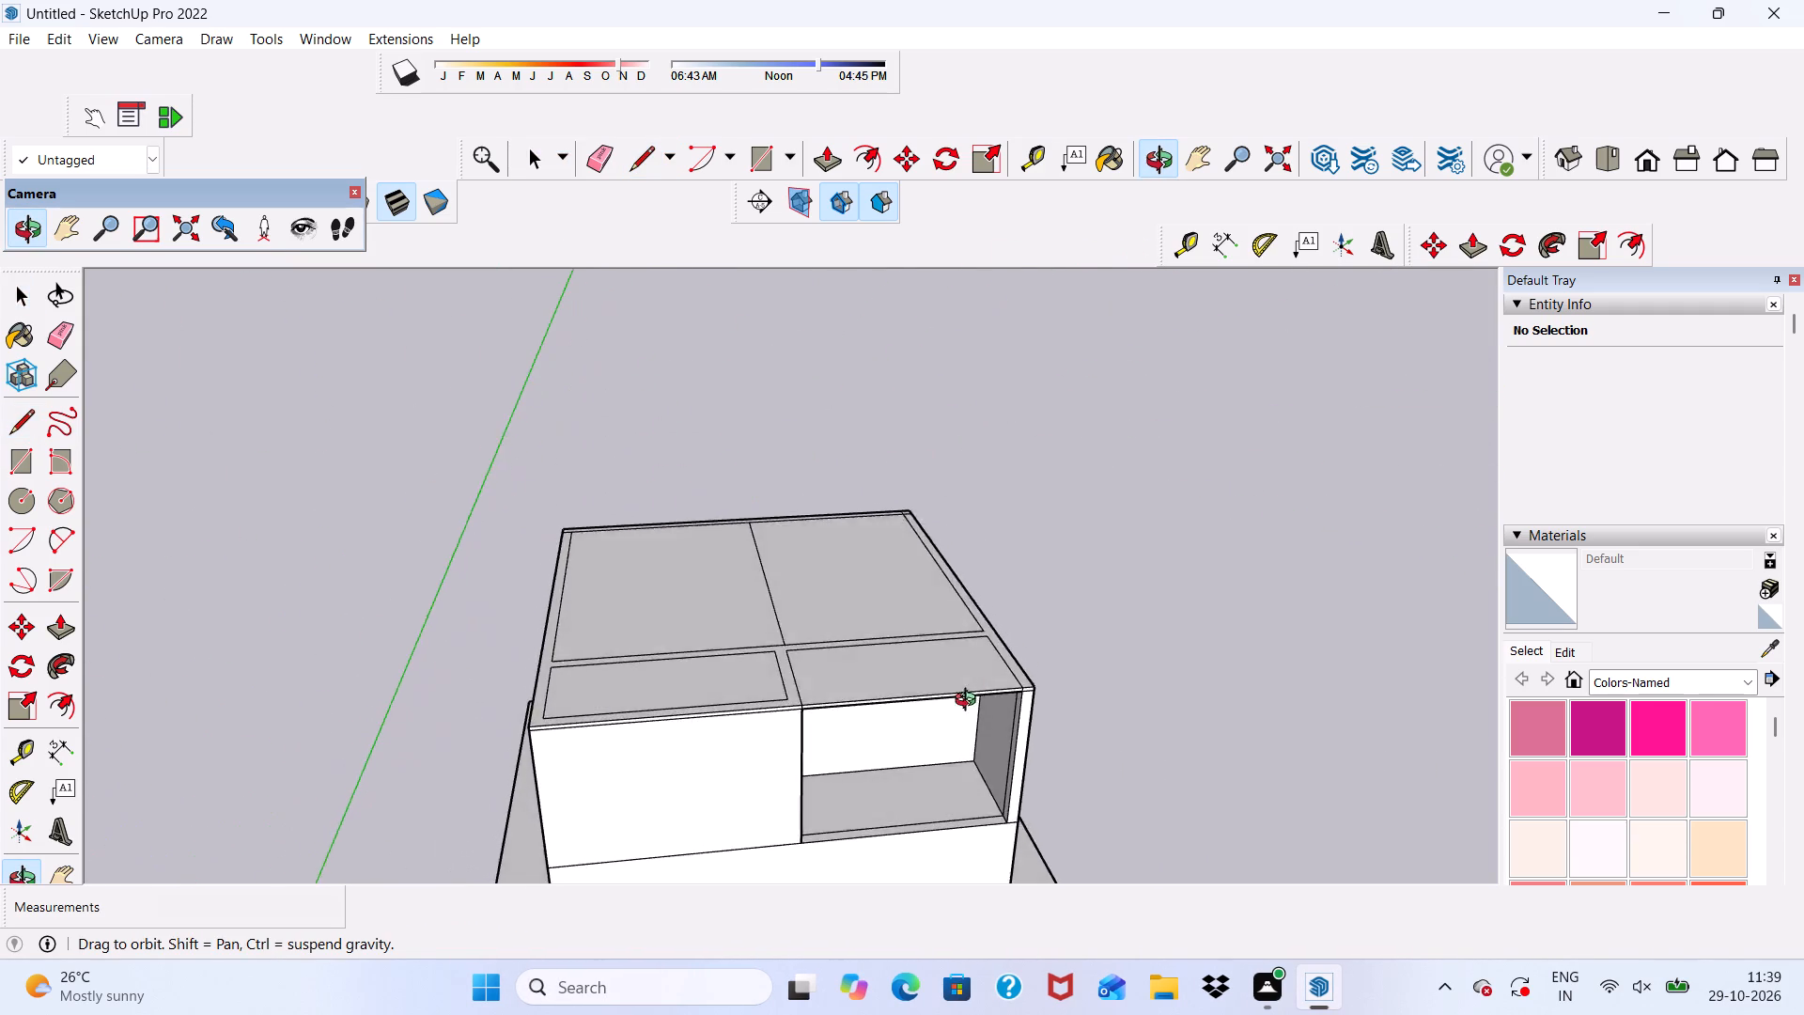
pyautogui.moveTo(970, 702); pyautogui.dragTo(956, 756, button='middle')
pyautogui.scroll(5, 766, 629)
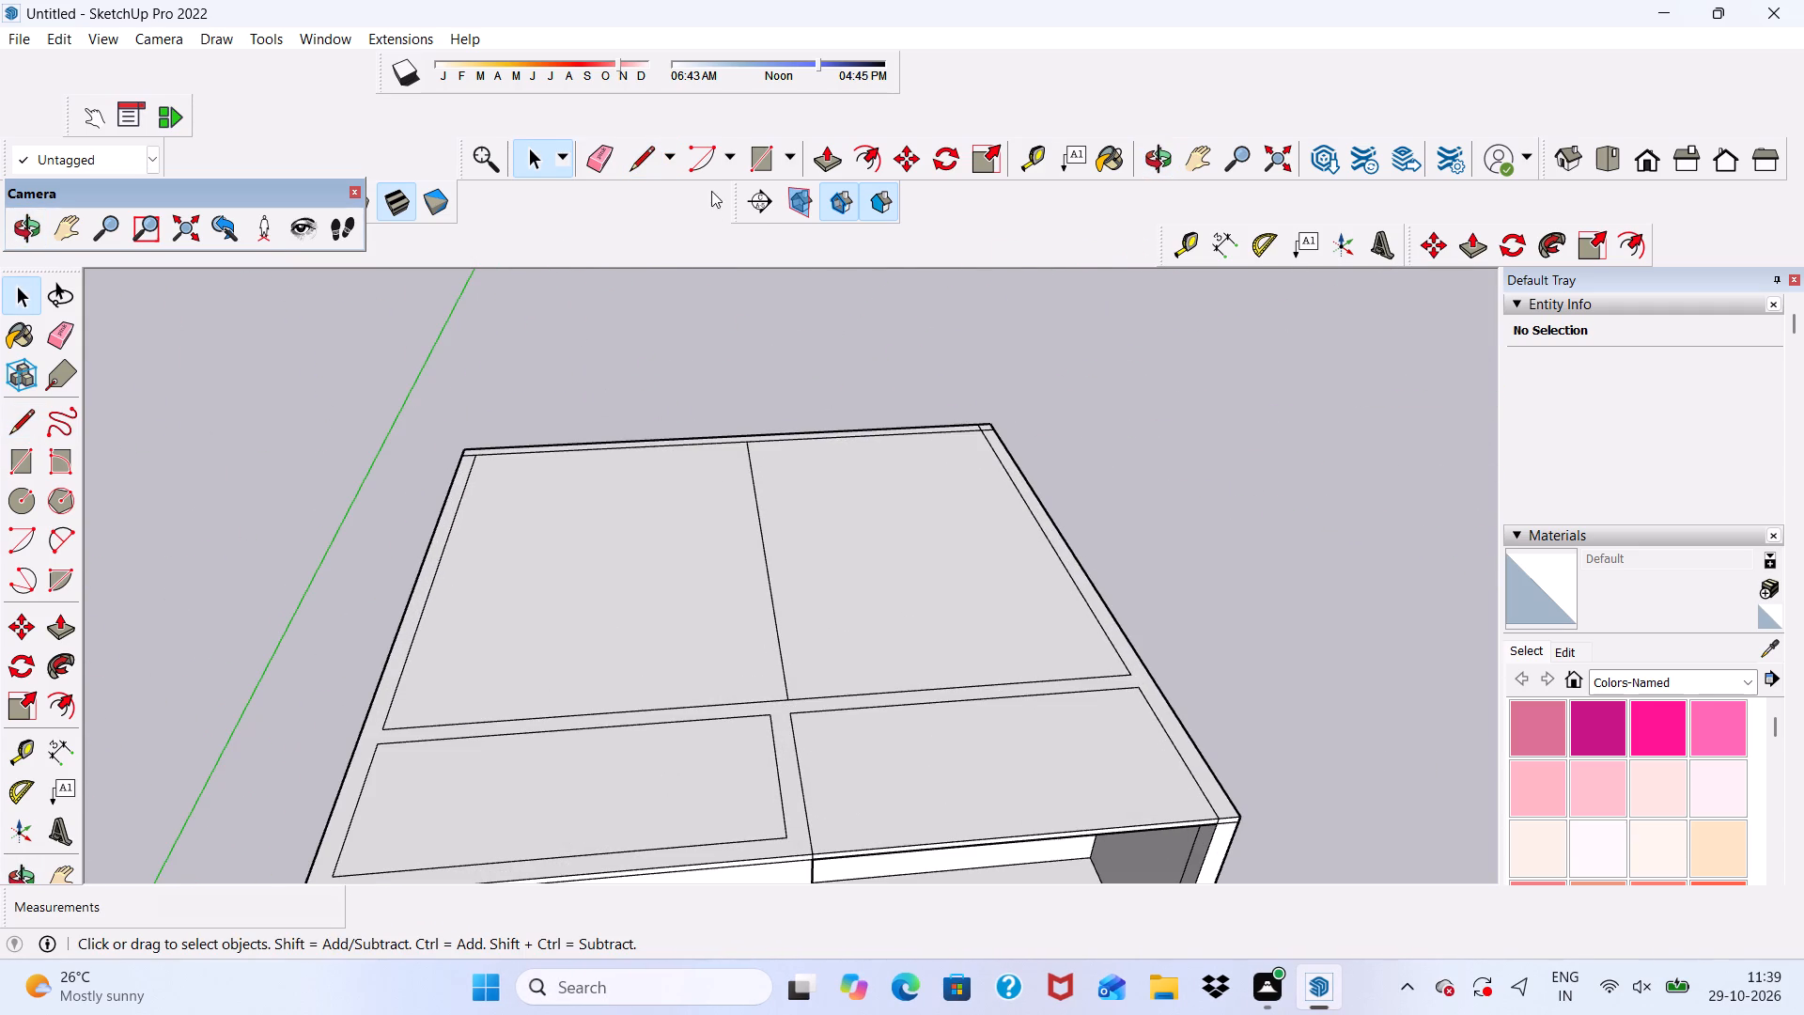
pyautogui.click(637, 135)
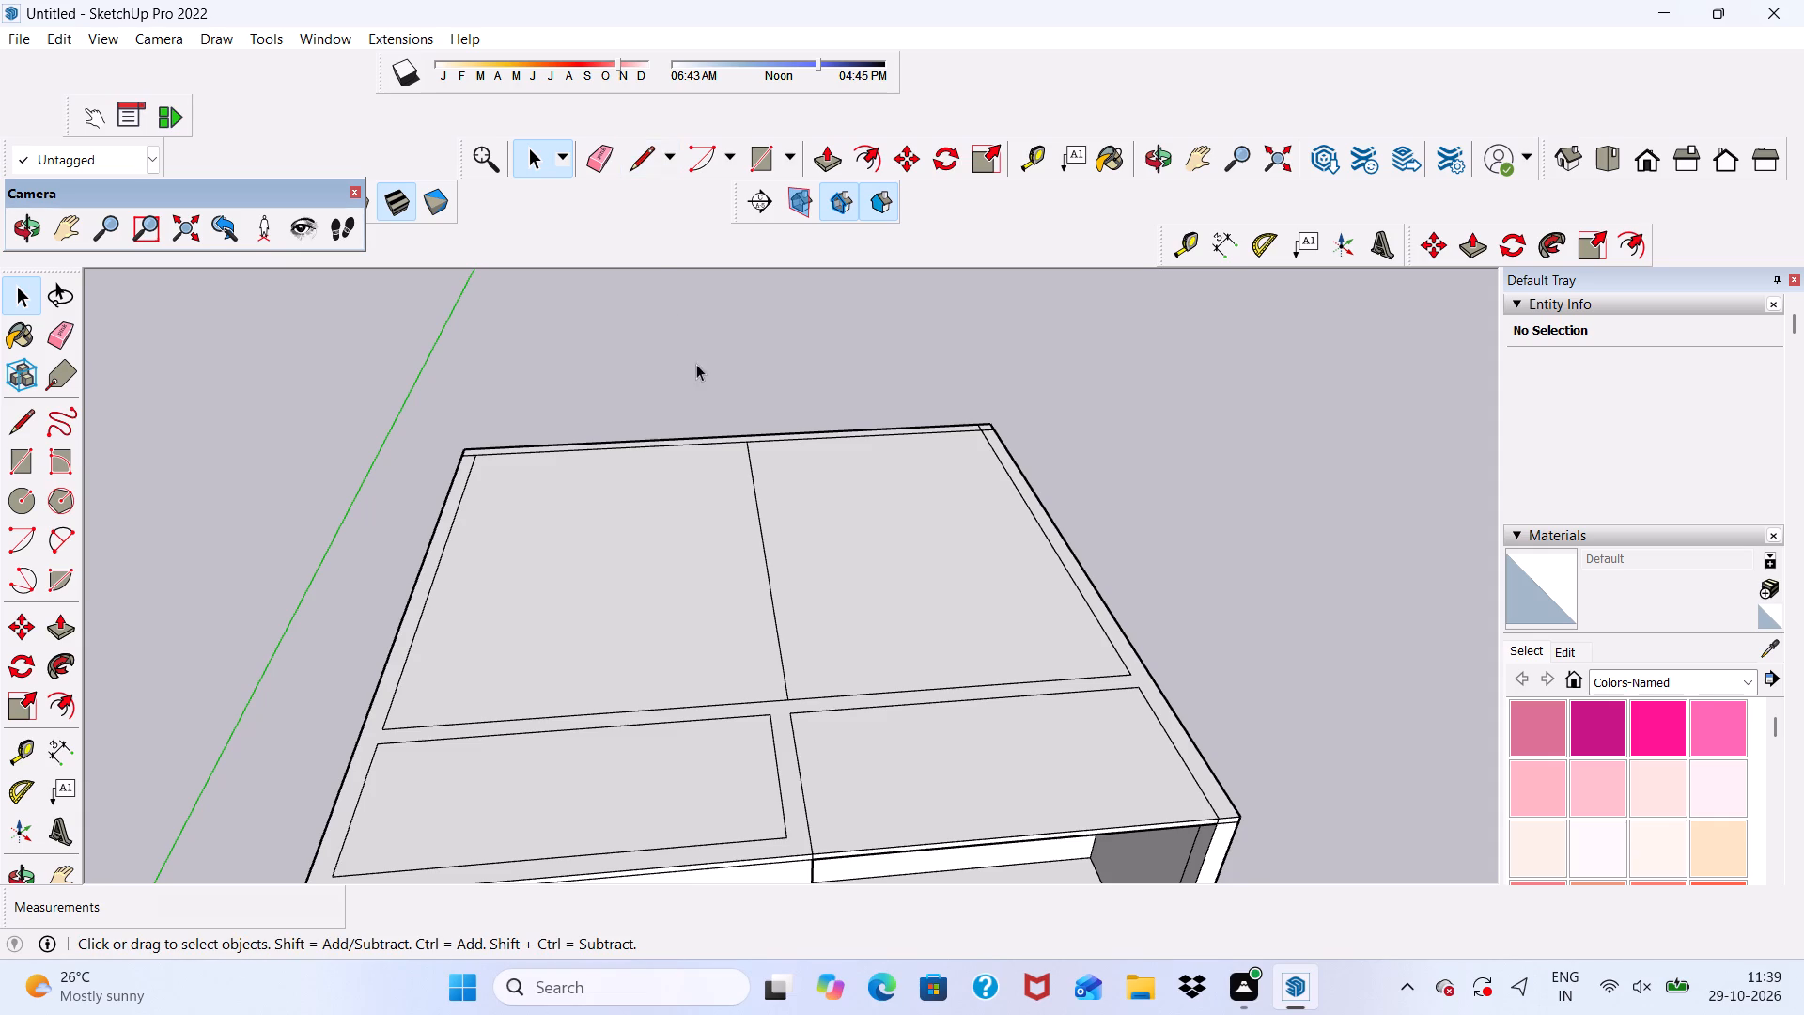
pyautogui.scroll(-4, 703, 390)
pyautogui.moveTo(739, 482); pyautogui.dragTo(759, 618, button='middle')
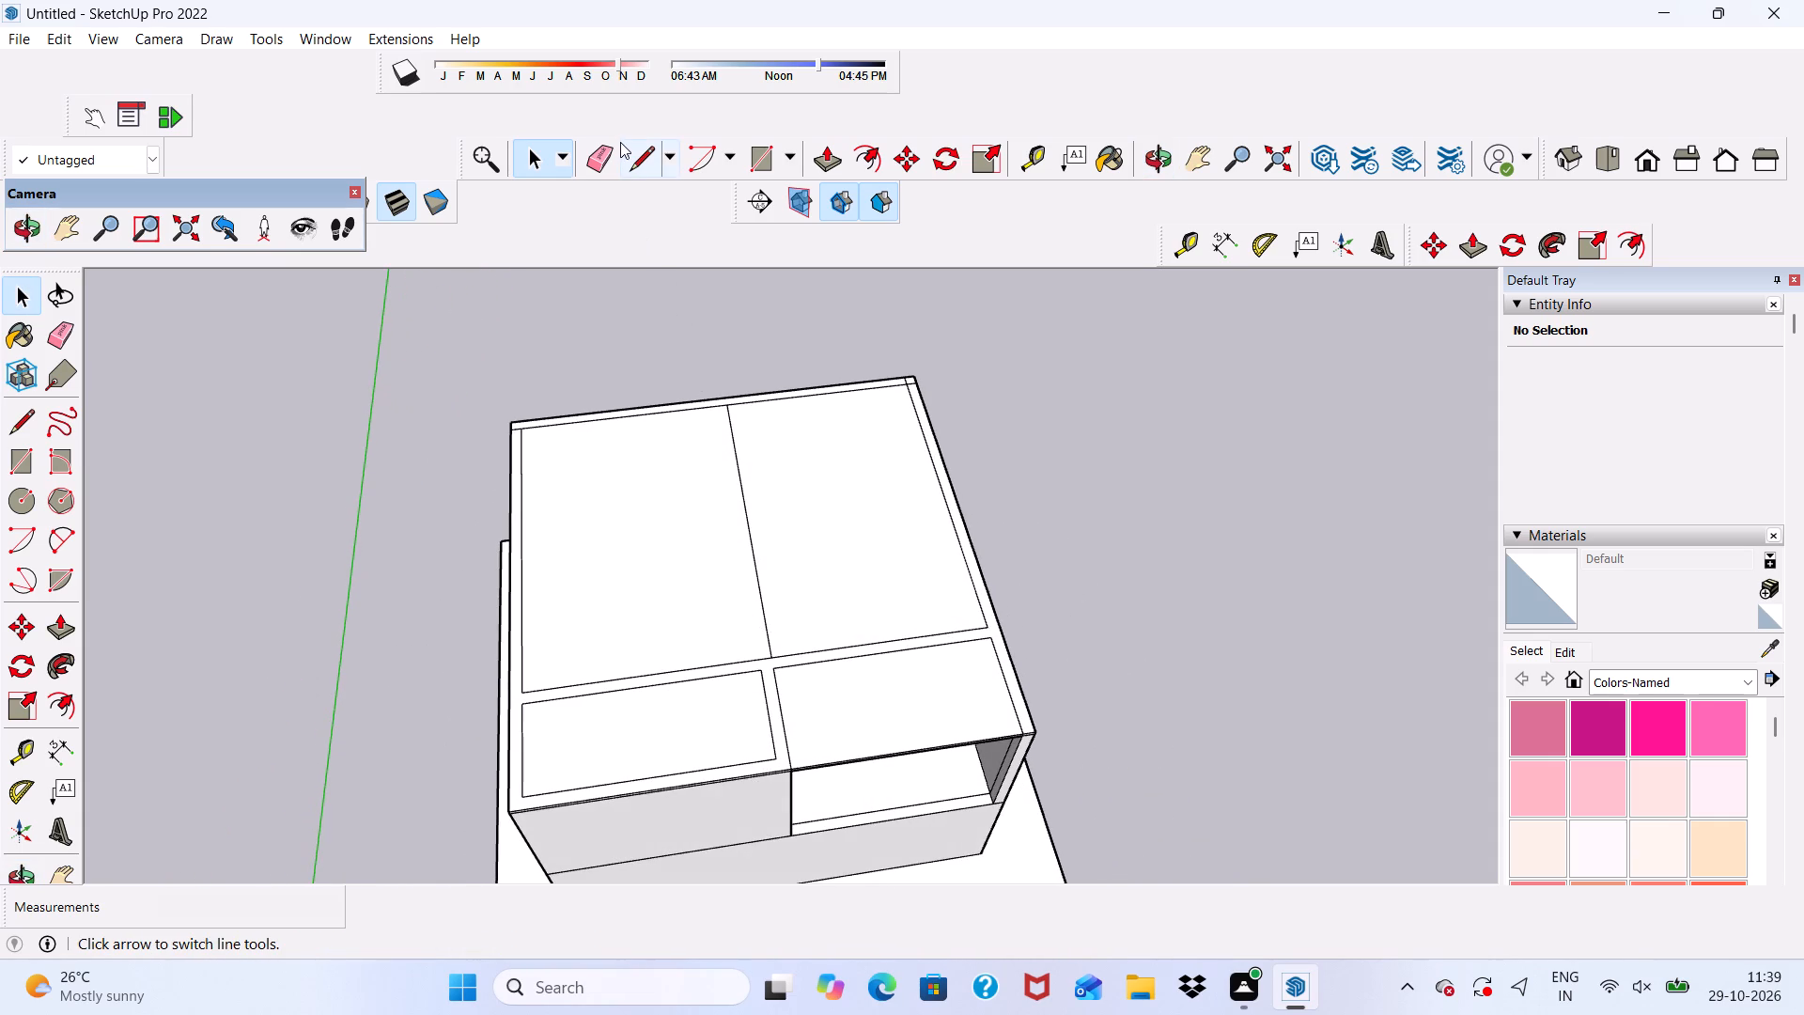
pyautogui.click(627, 151)
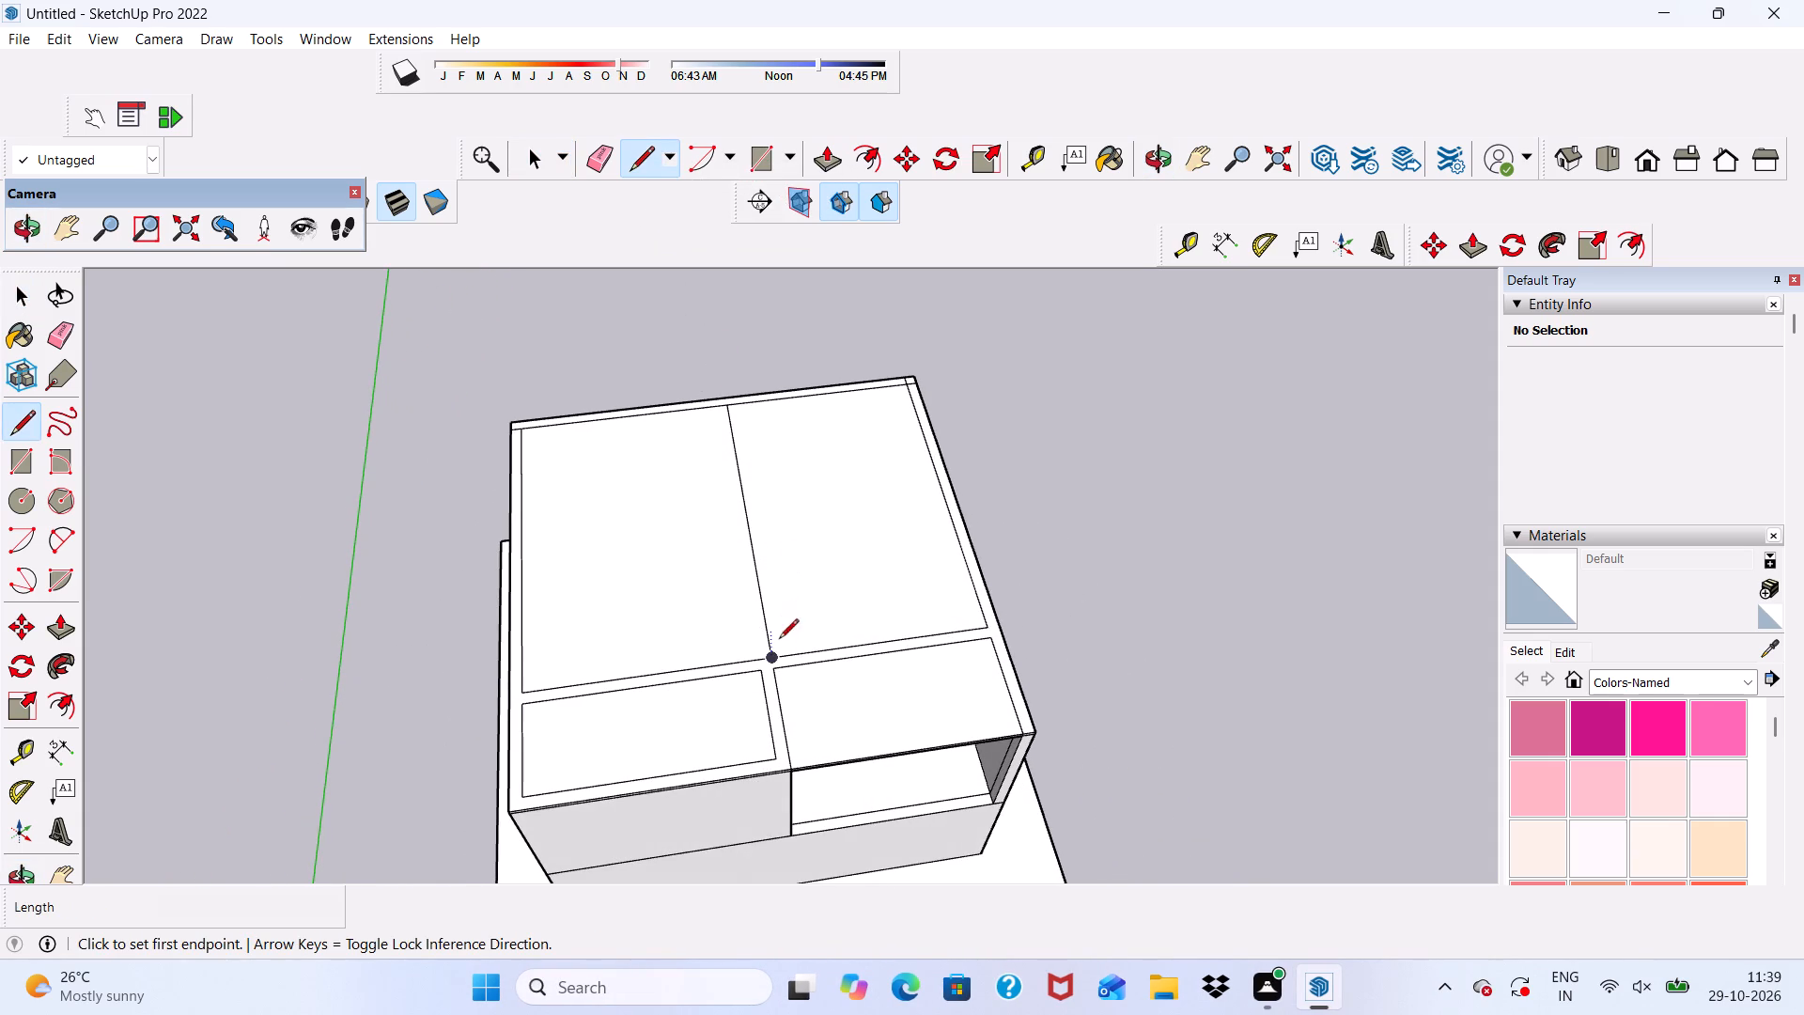
pyautogui.scroll(7, 772, 669)
pyautogui.click(749, 670)
pyautogui.scroll(-3, 719, 539)
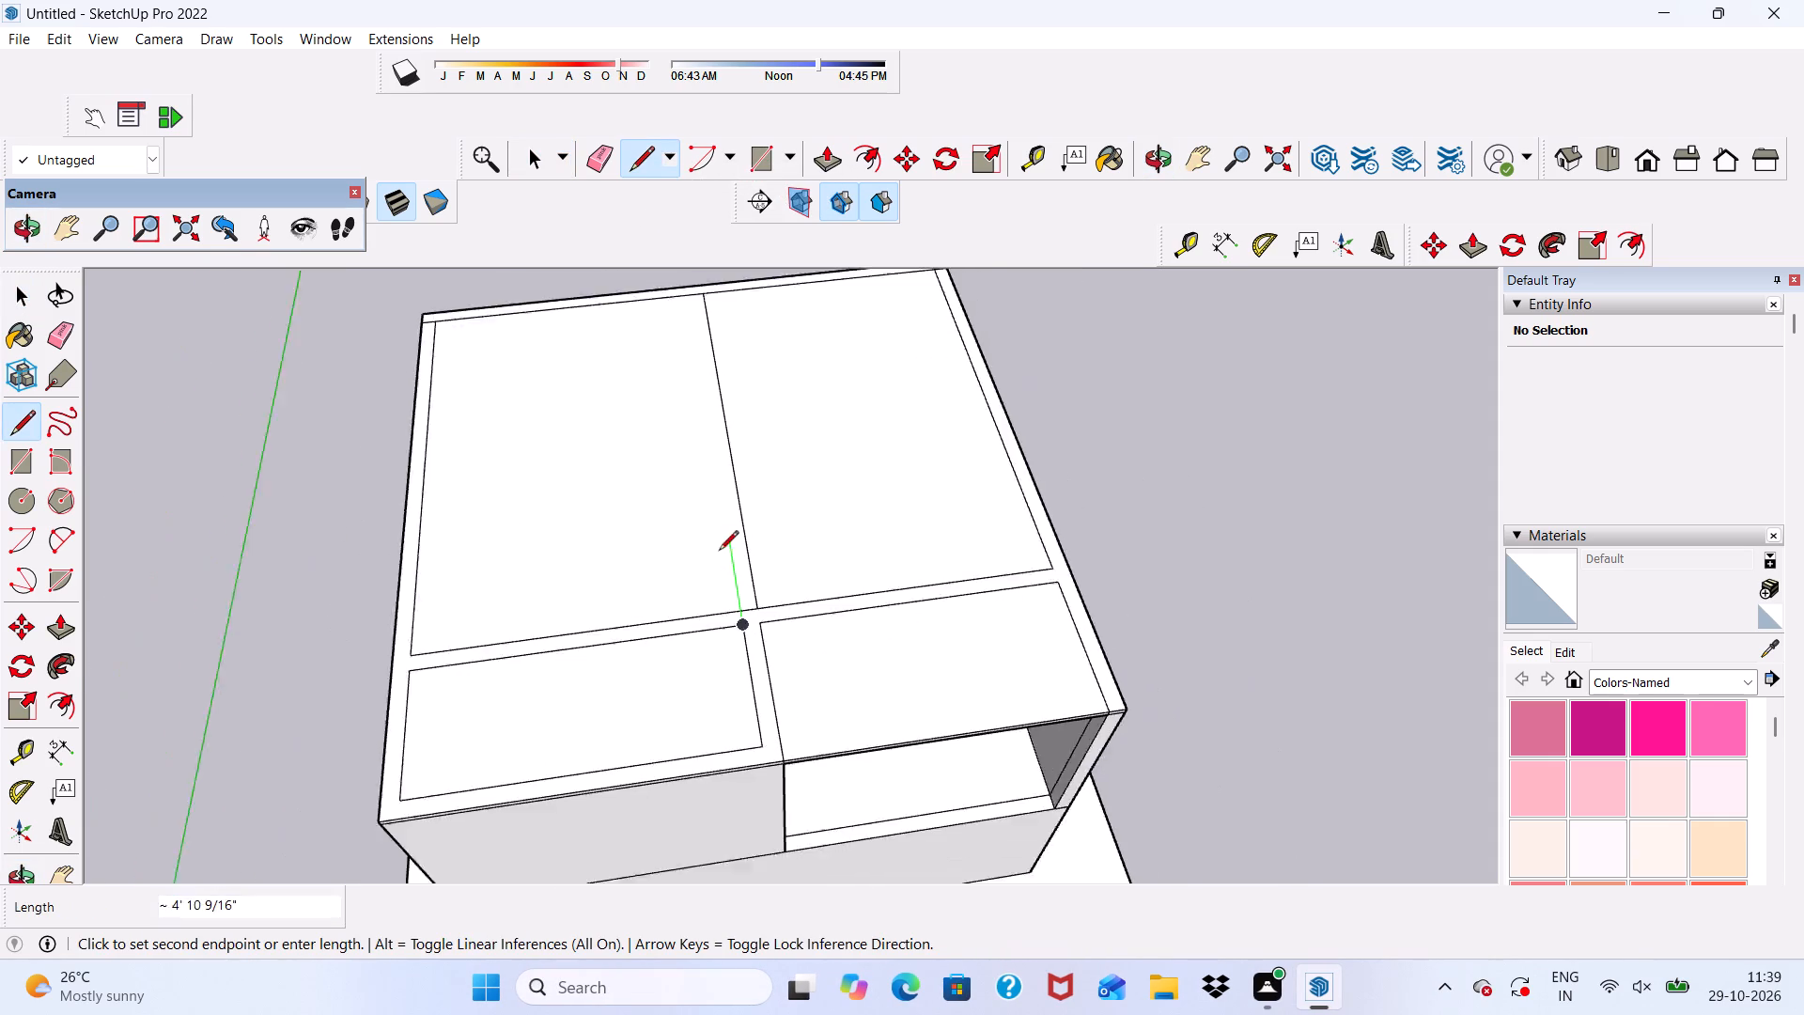
pyautogui.scroll(-14, 719, 552)
pyautogui.scroll(15, 666, 424)
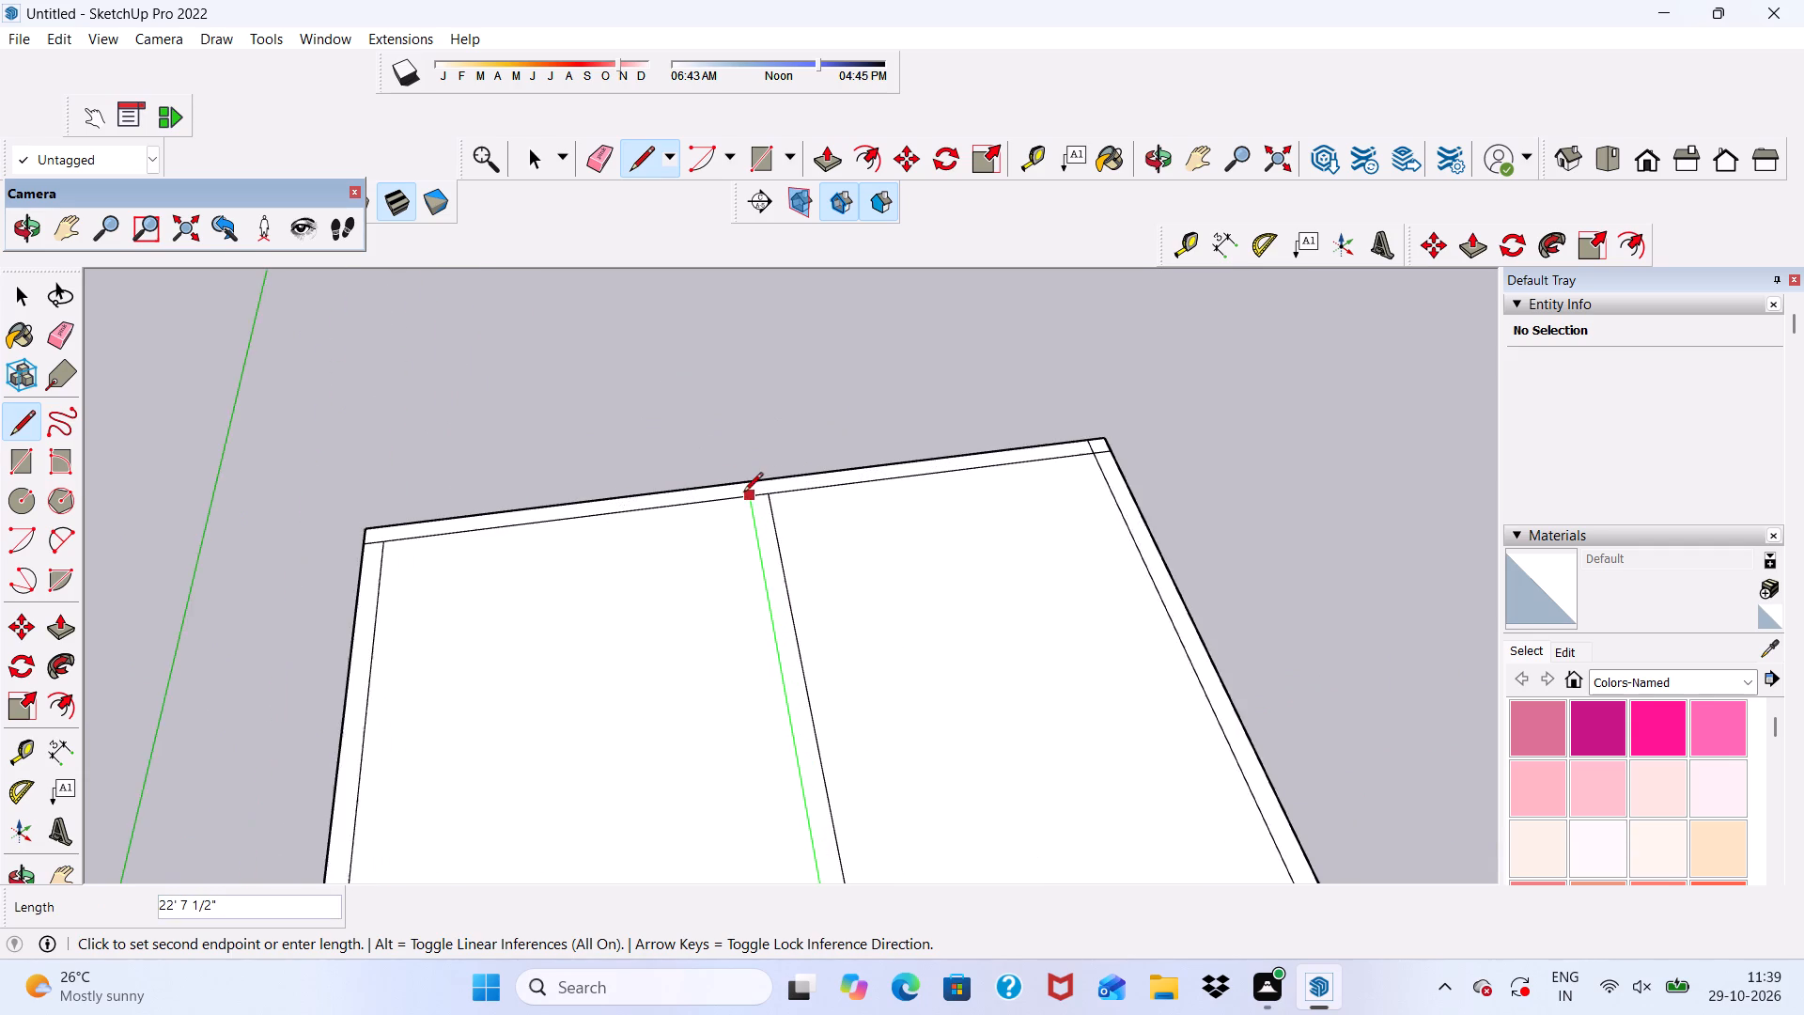
pyautogui.scroll(5, 743, 493)
pyautogui.click(757, 499)
pyautogui.scroll(-10, 745, 464)
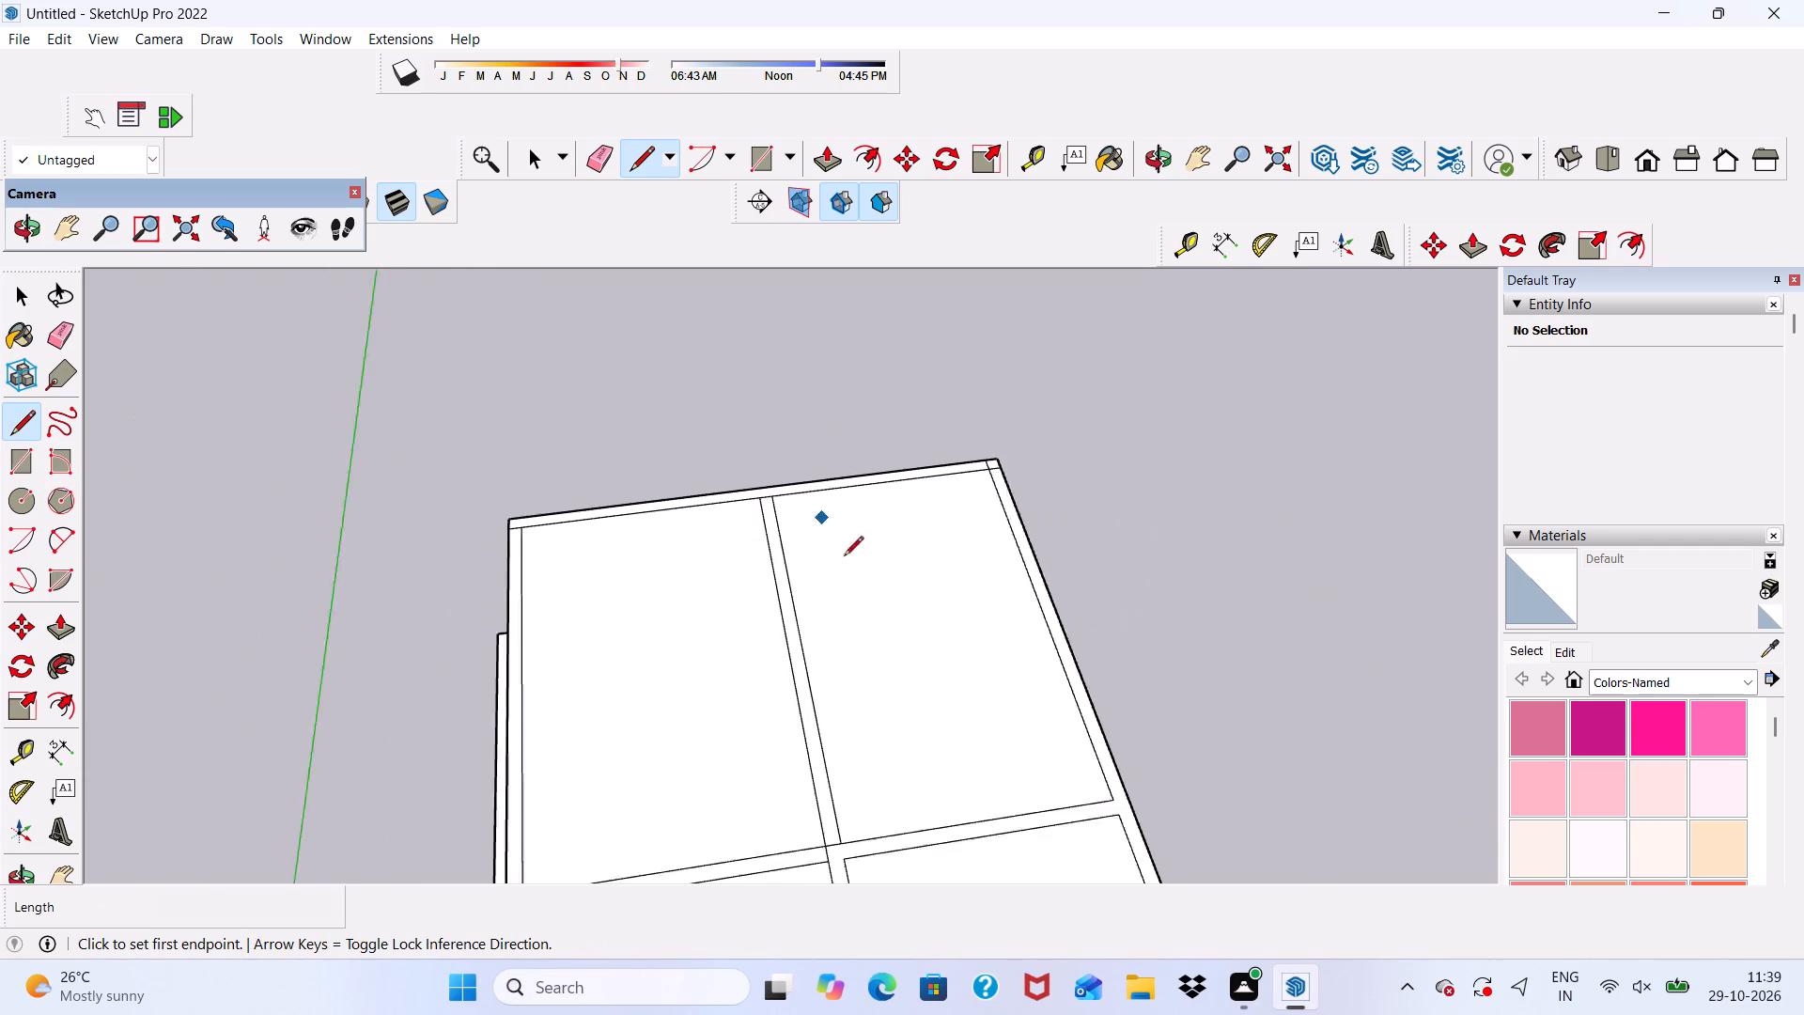
pyautogui.scroll(-2, 844, 557)
pyautogui.moveTo(921, 700); pyautogui.dragTo(862, 608, button='middle')
pyautogui.press('space')
# Erase the short edges crossing the central junction of the two partition strips on the roof.
pyautogui.scroll(1, 820, 579)
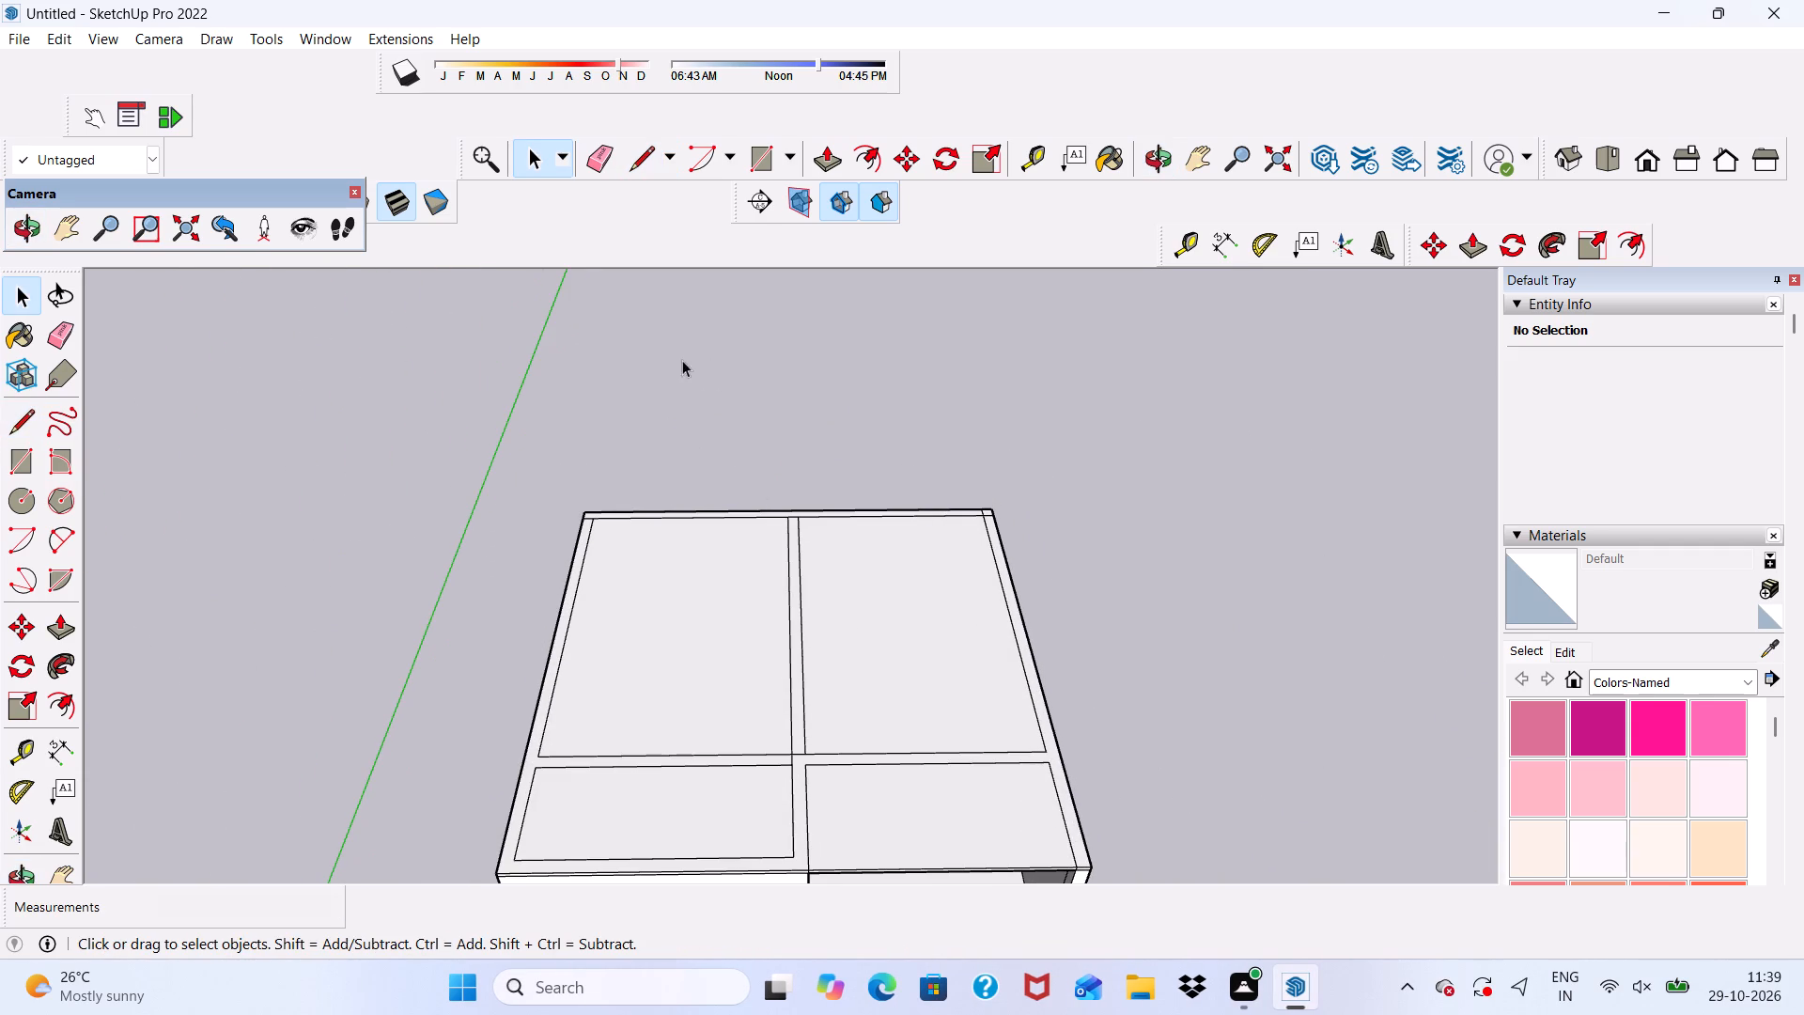
pyautogui.scroll(2, 571, 373)
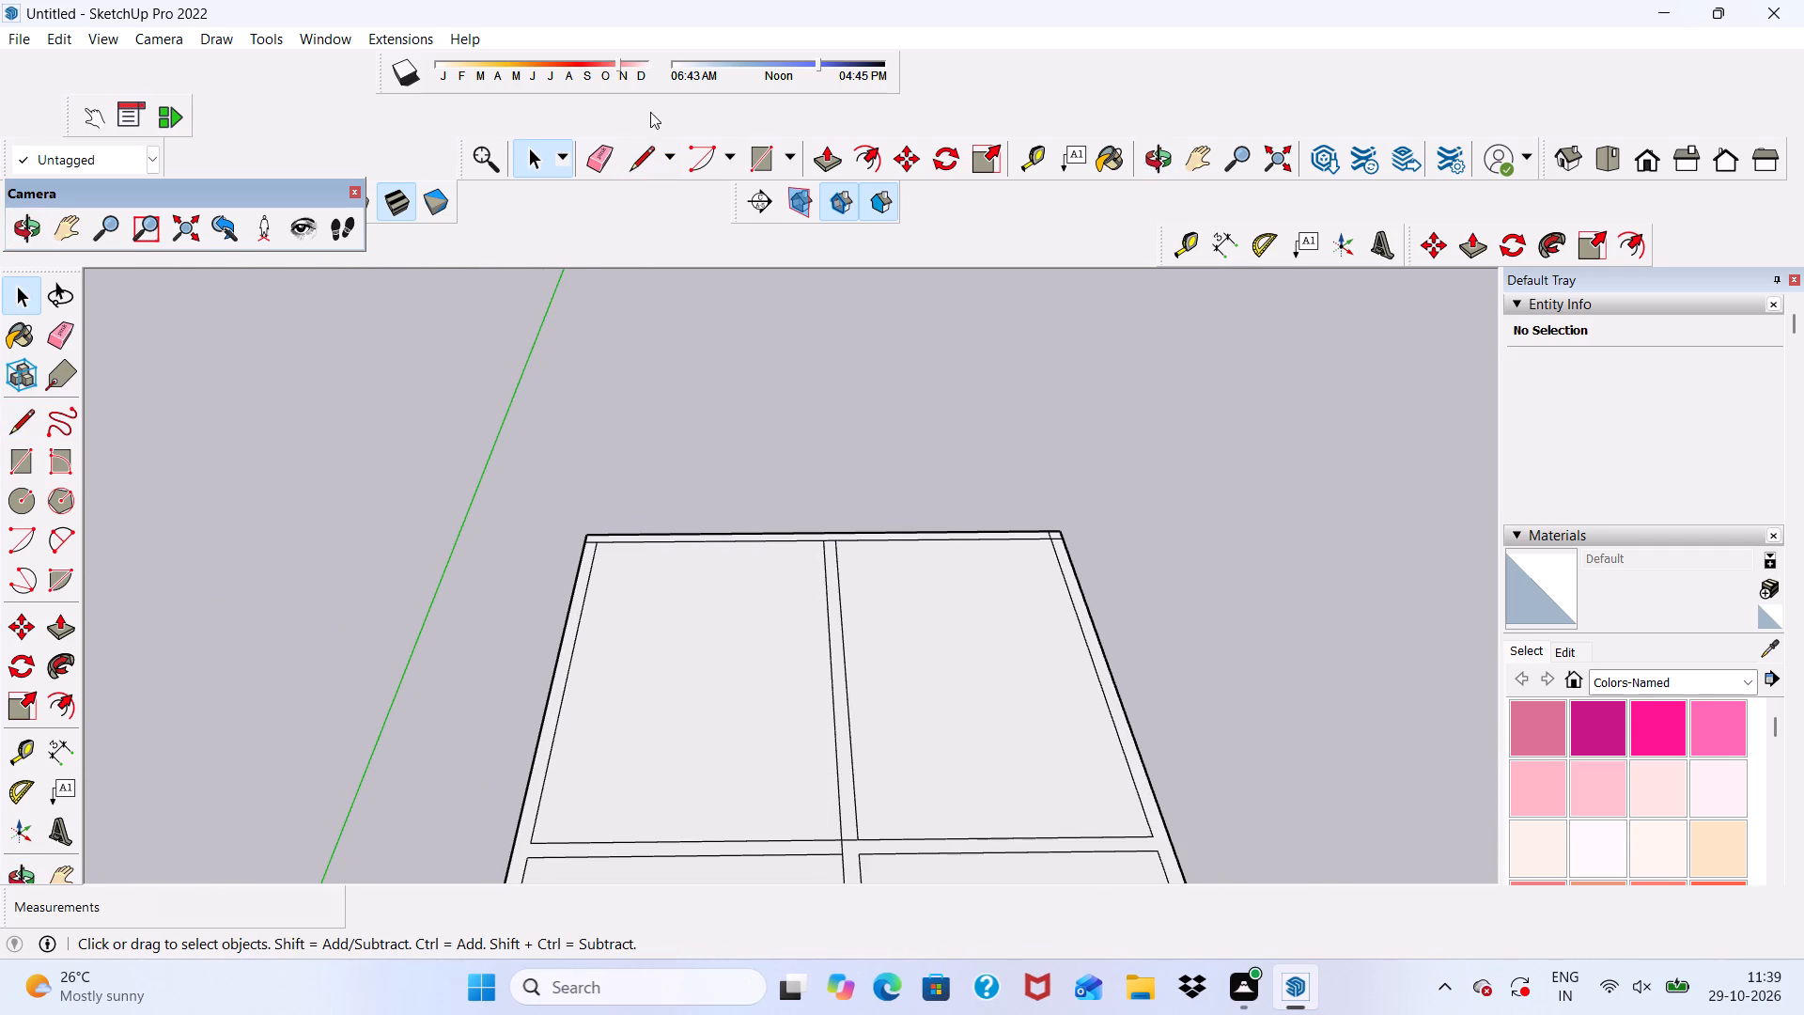
pyautogui.click(584, 148)
pyautogui.scroll(5, 906, 1014)
pyautogui.scroll(-7, 774, 615)
pyautogui.scroll(11, 767, 749)
pyautogui.moveTo(820, 689); pyautogui.dragTo(807, 710)
pyautogui.scroll(6, 807, 712)
pyautogui.moveTo(803, 716); pyautogui.dragTo(765, 737)
pyautogui.scroll(-14, 694, 689)
# Erase the short edge closing the central partition strip where it meets the far wall strip.
pyautogui.scroll(13, 739, 485)
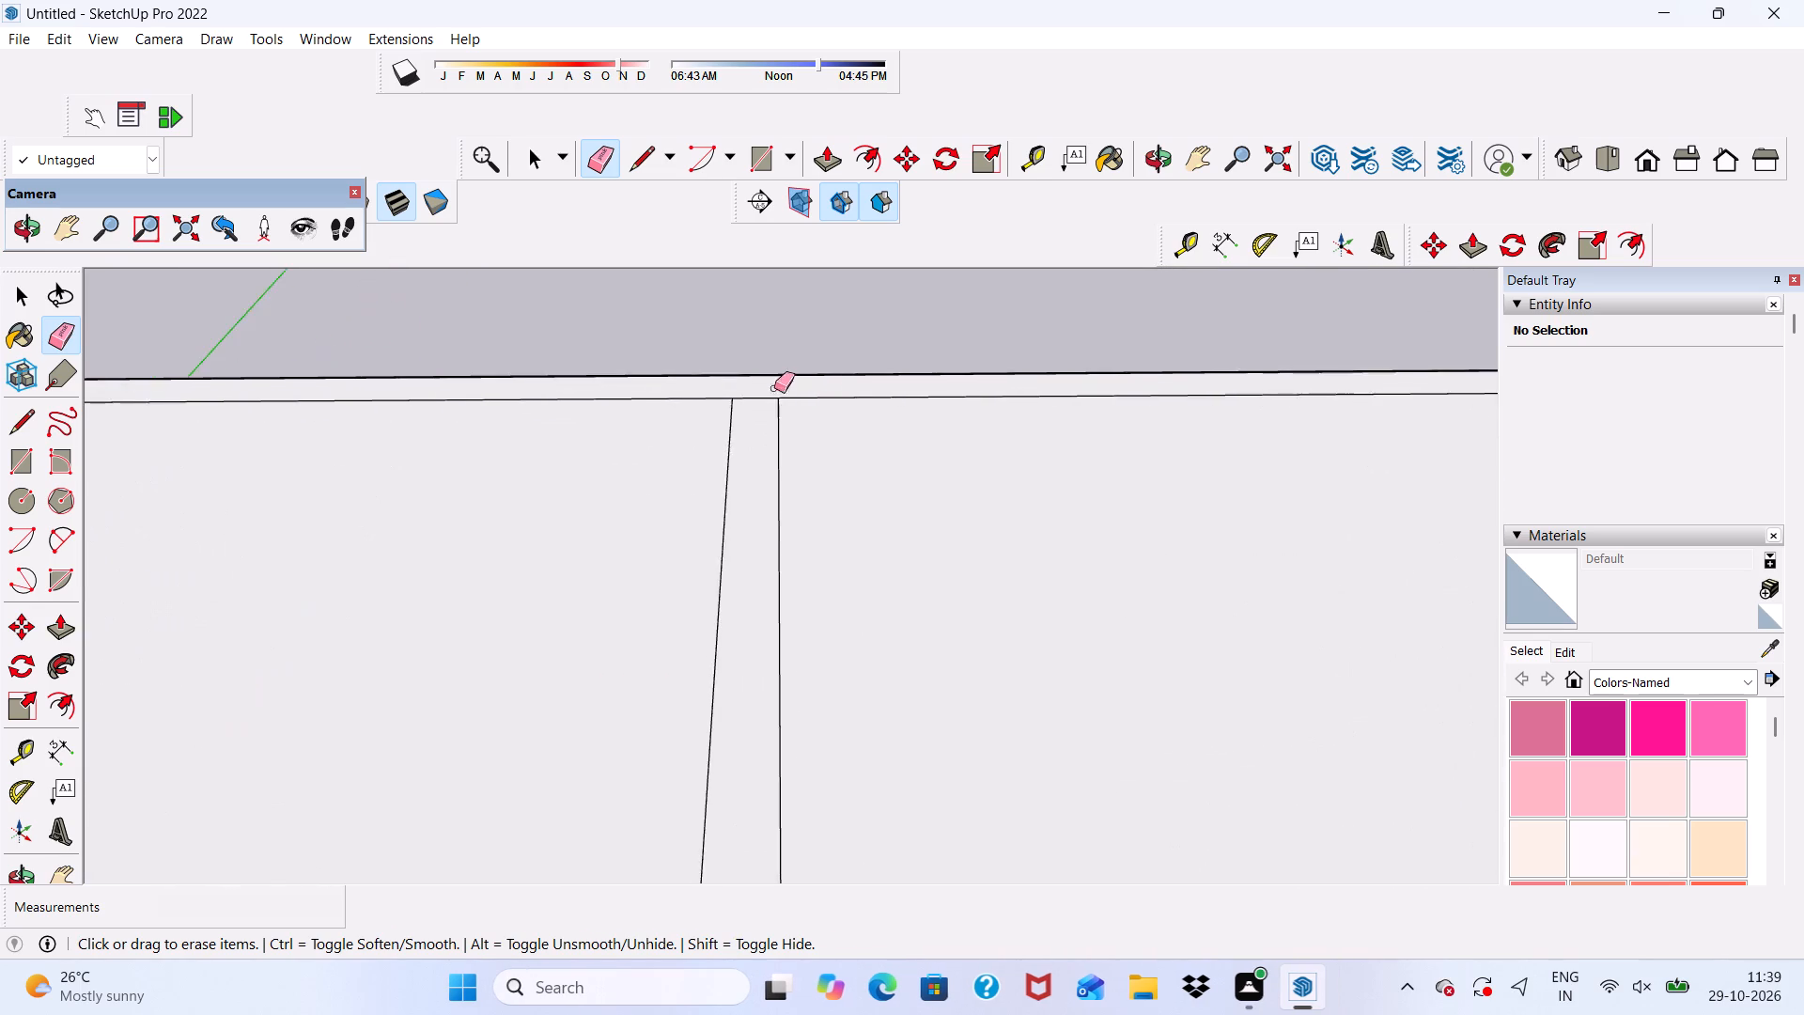
pyautogui.scroll(5, 774, 388)
pyautogui.moveTo(749, 384); pyautogui.dragTo(747, 429)
pyautogui.scroll(-20, 744, 403)
pyautogui.scroll(2, 959, 395)
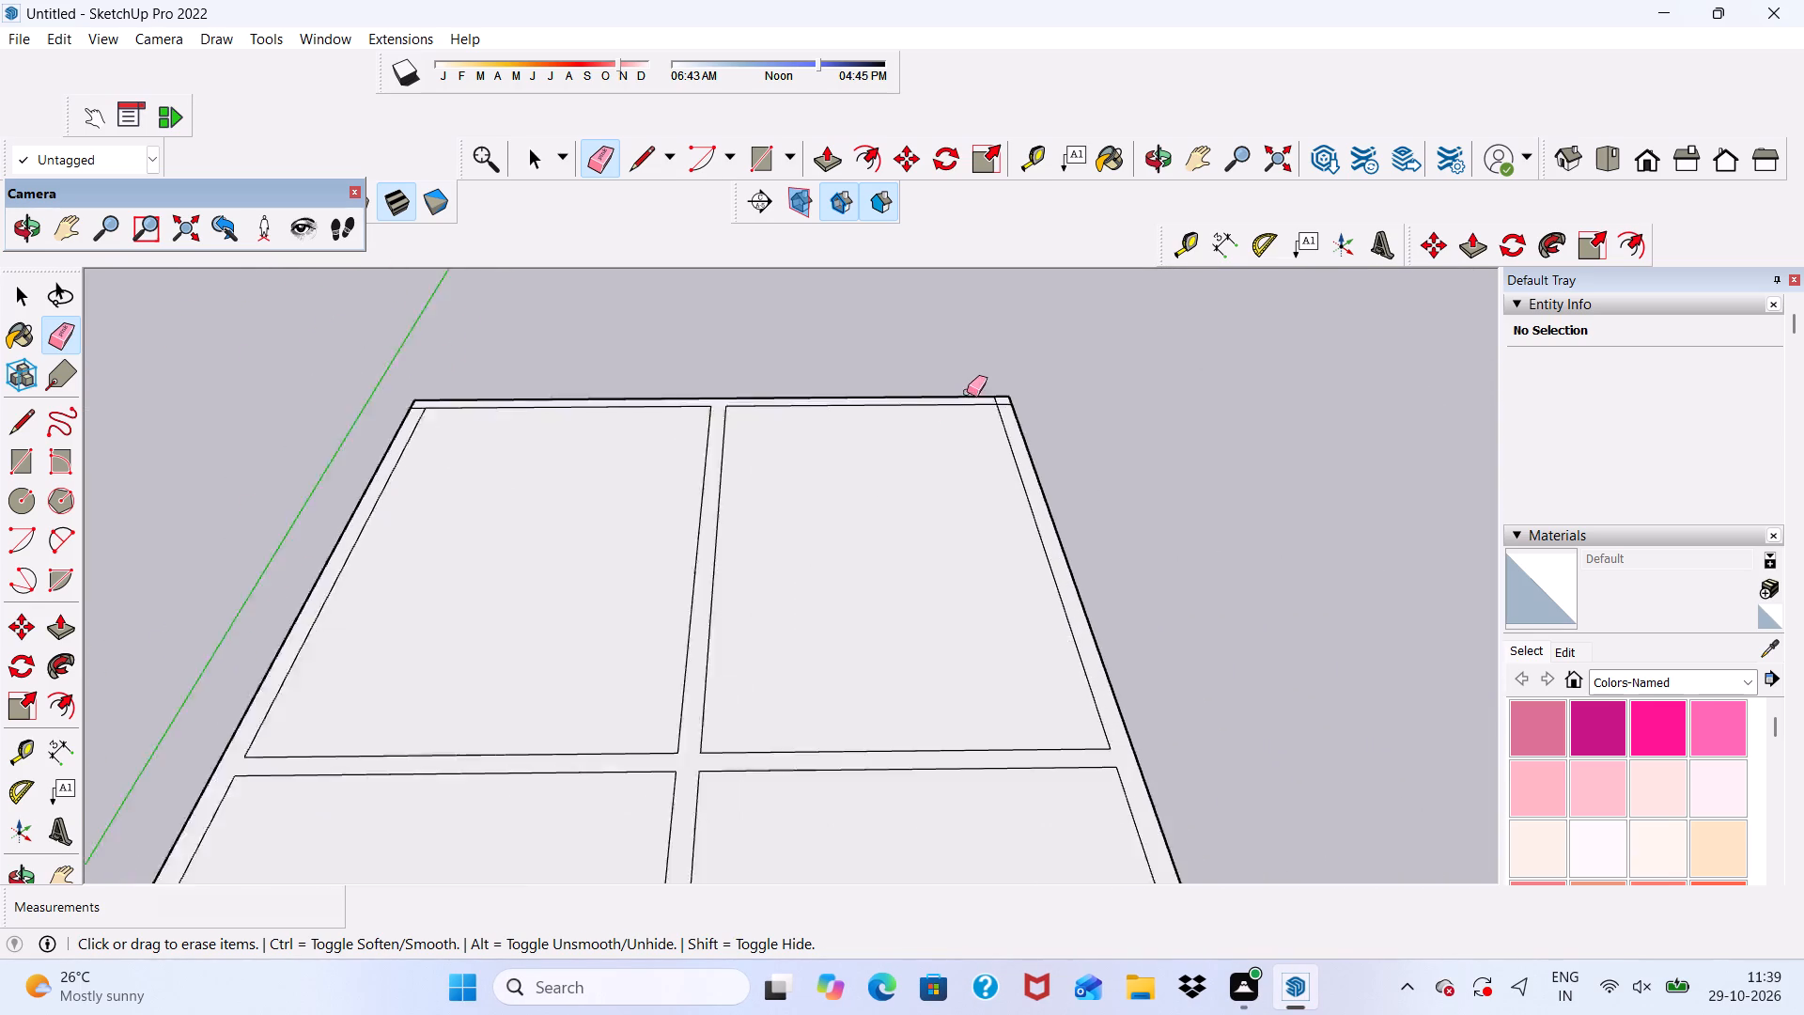
# Erase the short leftover edge between the inner outline and the roof edge at the far corner beyond the open front room's side.
pyautogui.scroll(15, 967, 392)
pyautogui.moveTo(995, 396); pyautogui.dragTo(1053, 417)
pyautogui.scroll(-6, 988, 349)
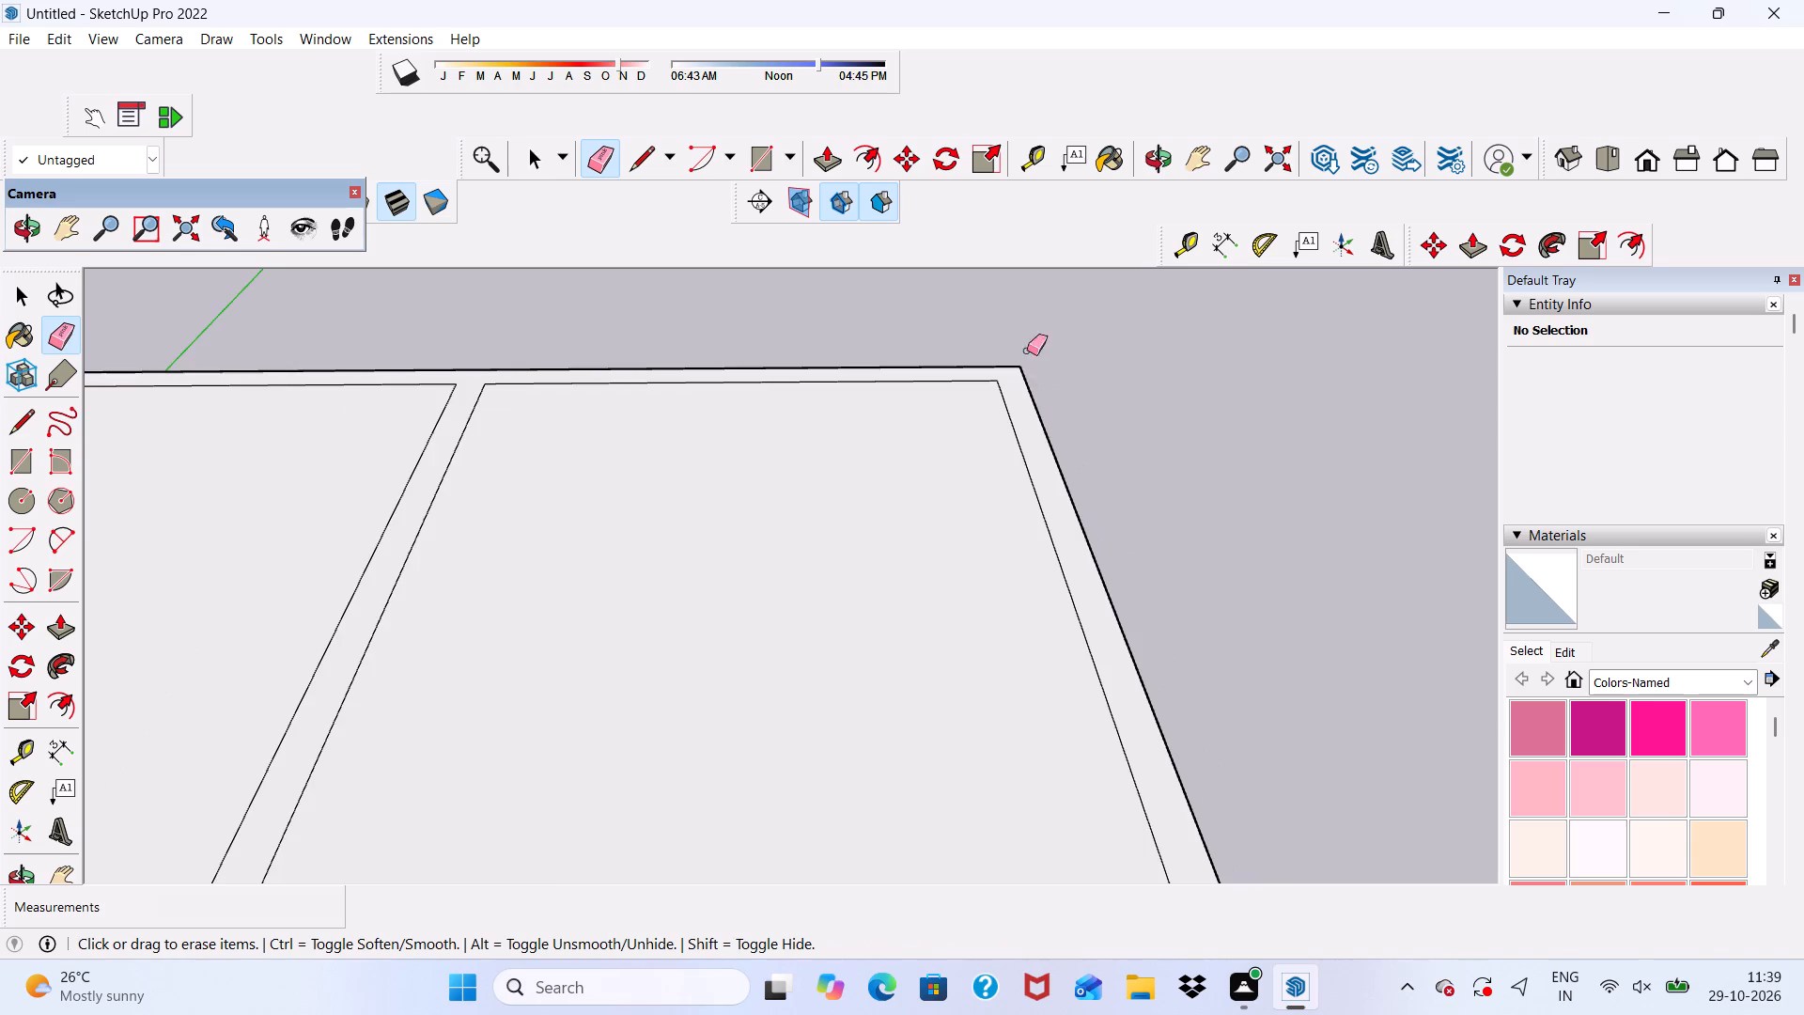
# Push/Pull the connected wall-strip face on the roof slab up 10' to raise the next level of walls.
pyautogui.scroll(-13, 1027, 351)
pyautogui.scroll(4, 1041, 521)
pyautogui.scroll(-4, 1077, 526)
pyautogui.moveTo(1140, 601); pyautogui.dragTo(1078, 756, button='middle')
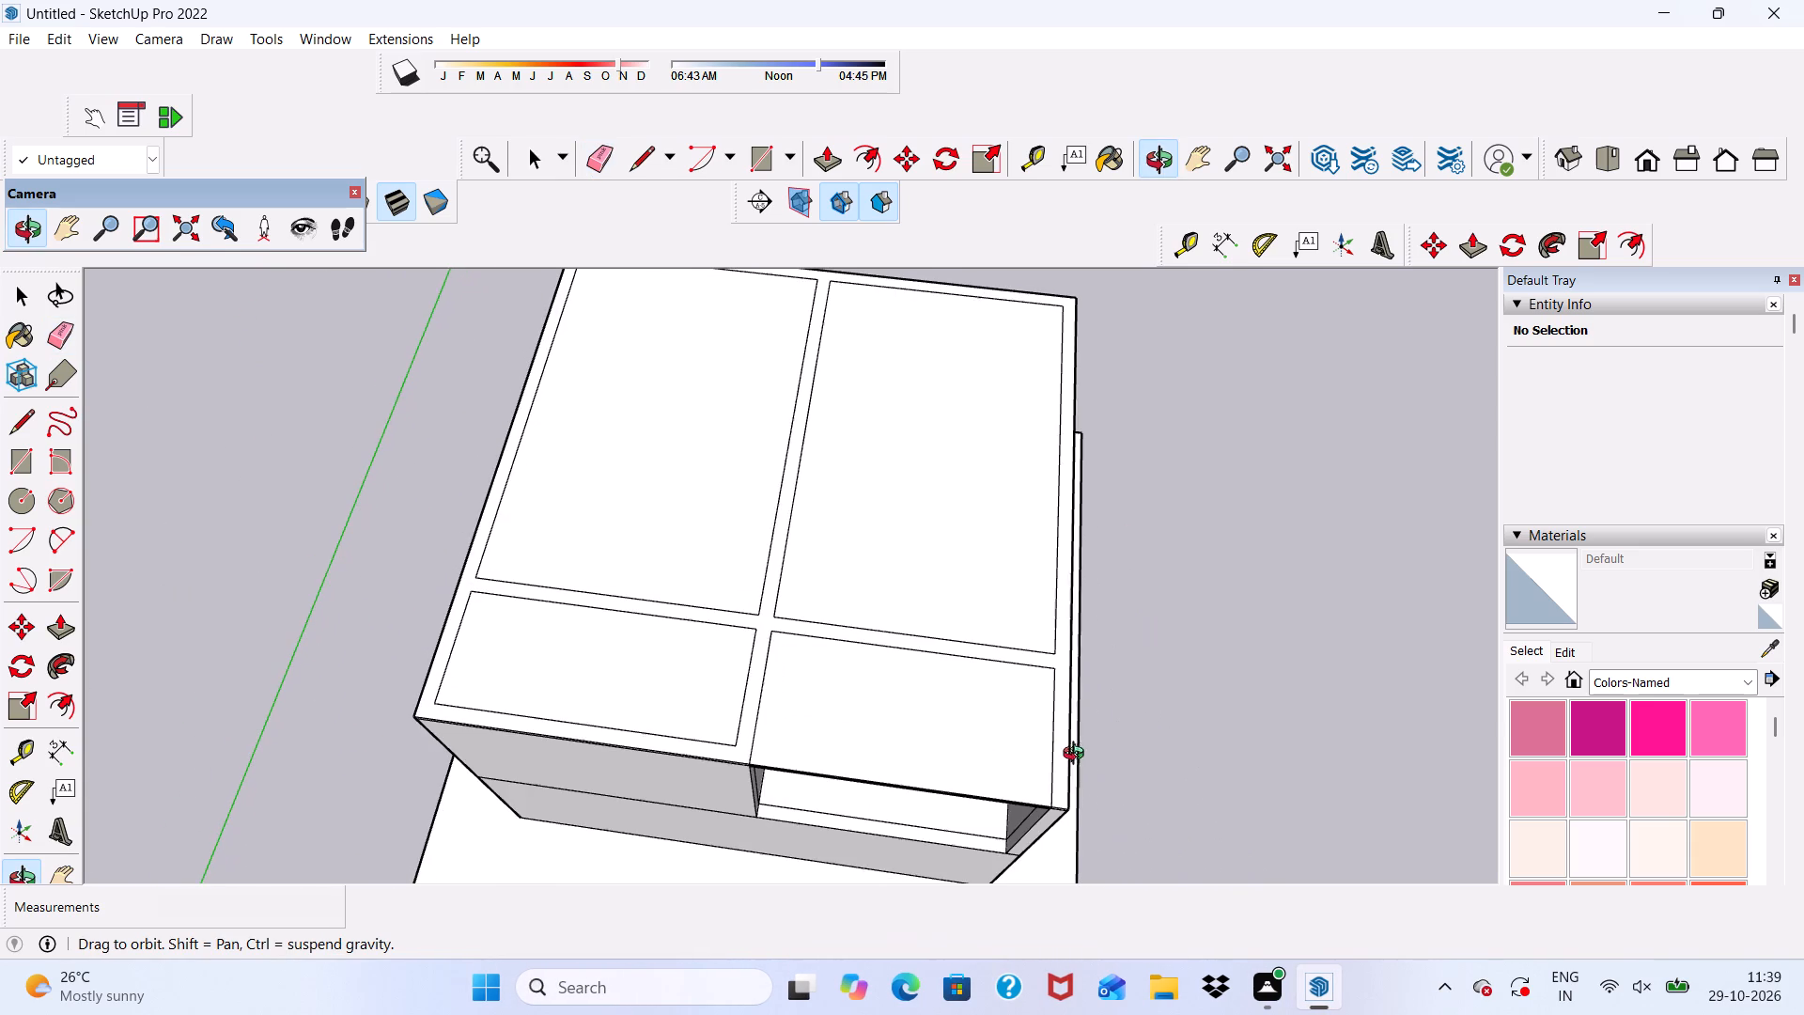
pyautogui.moveTo(1078, 756); pyautogui.dragTo(1076, 756, button='middle')
pyautogui.press('space')
pyautogui.scroll(6, 833, 709)
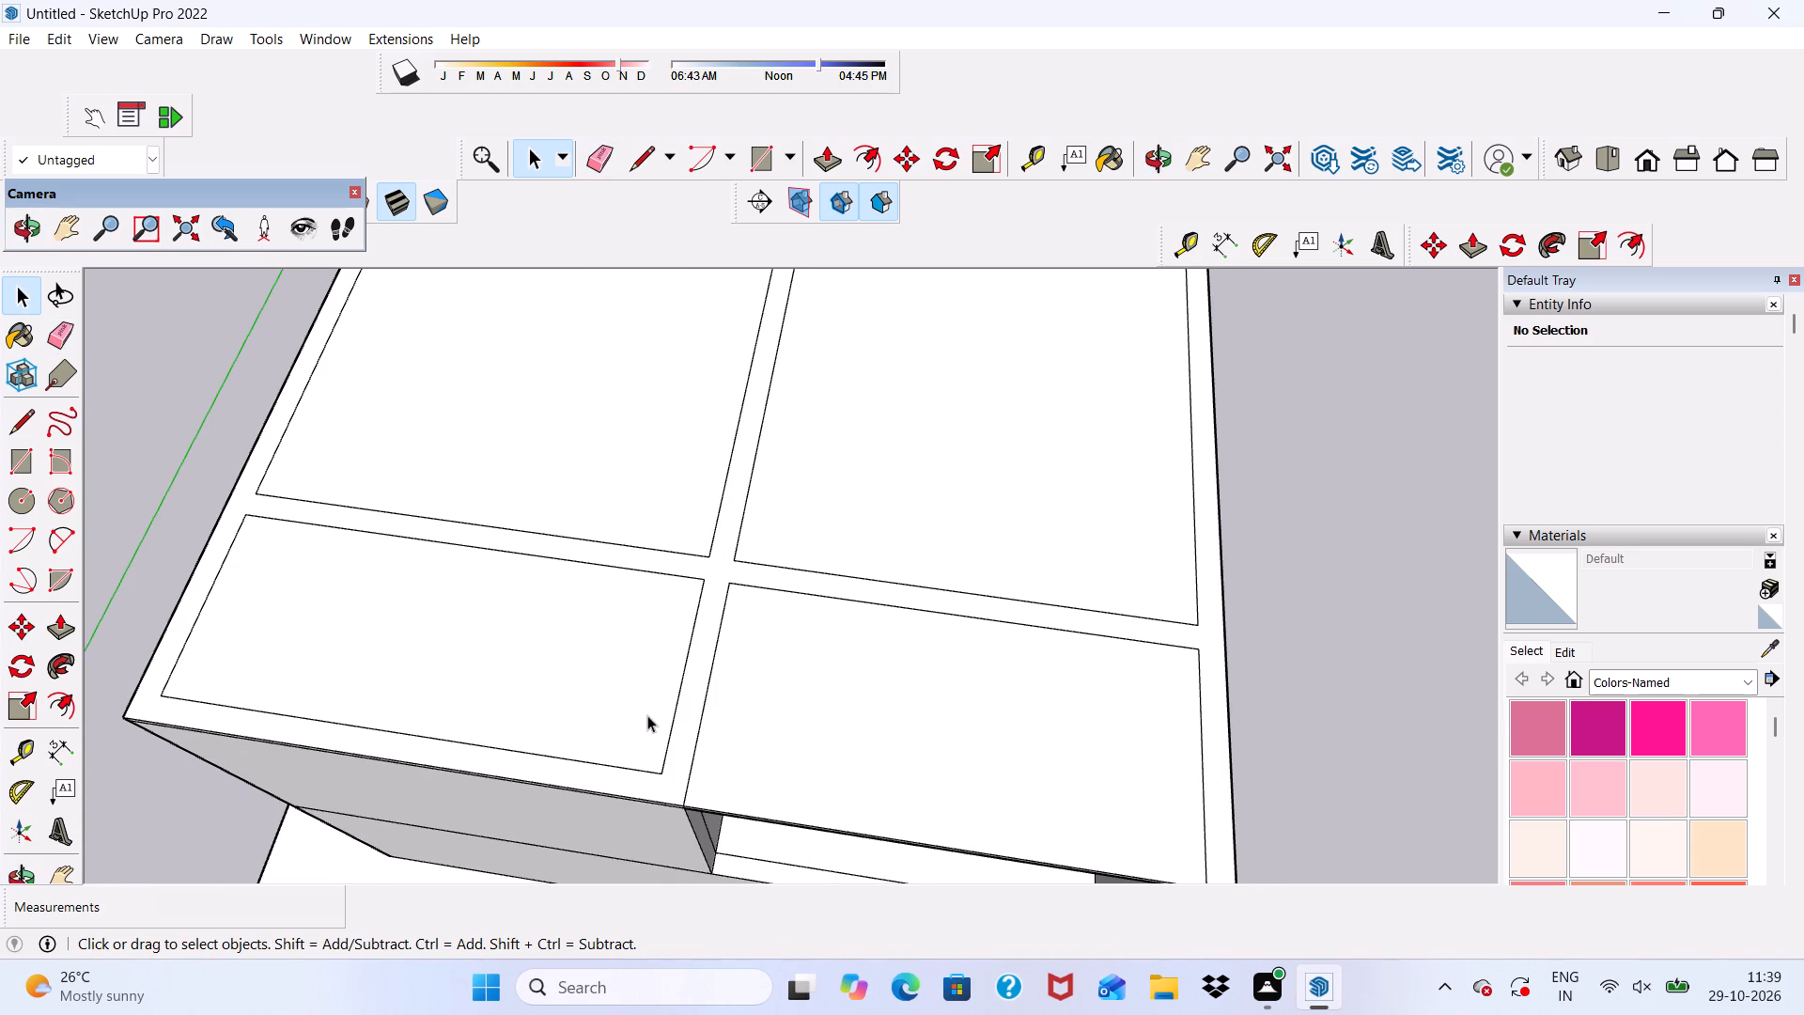
pyautogui.click(666, 735)
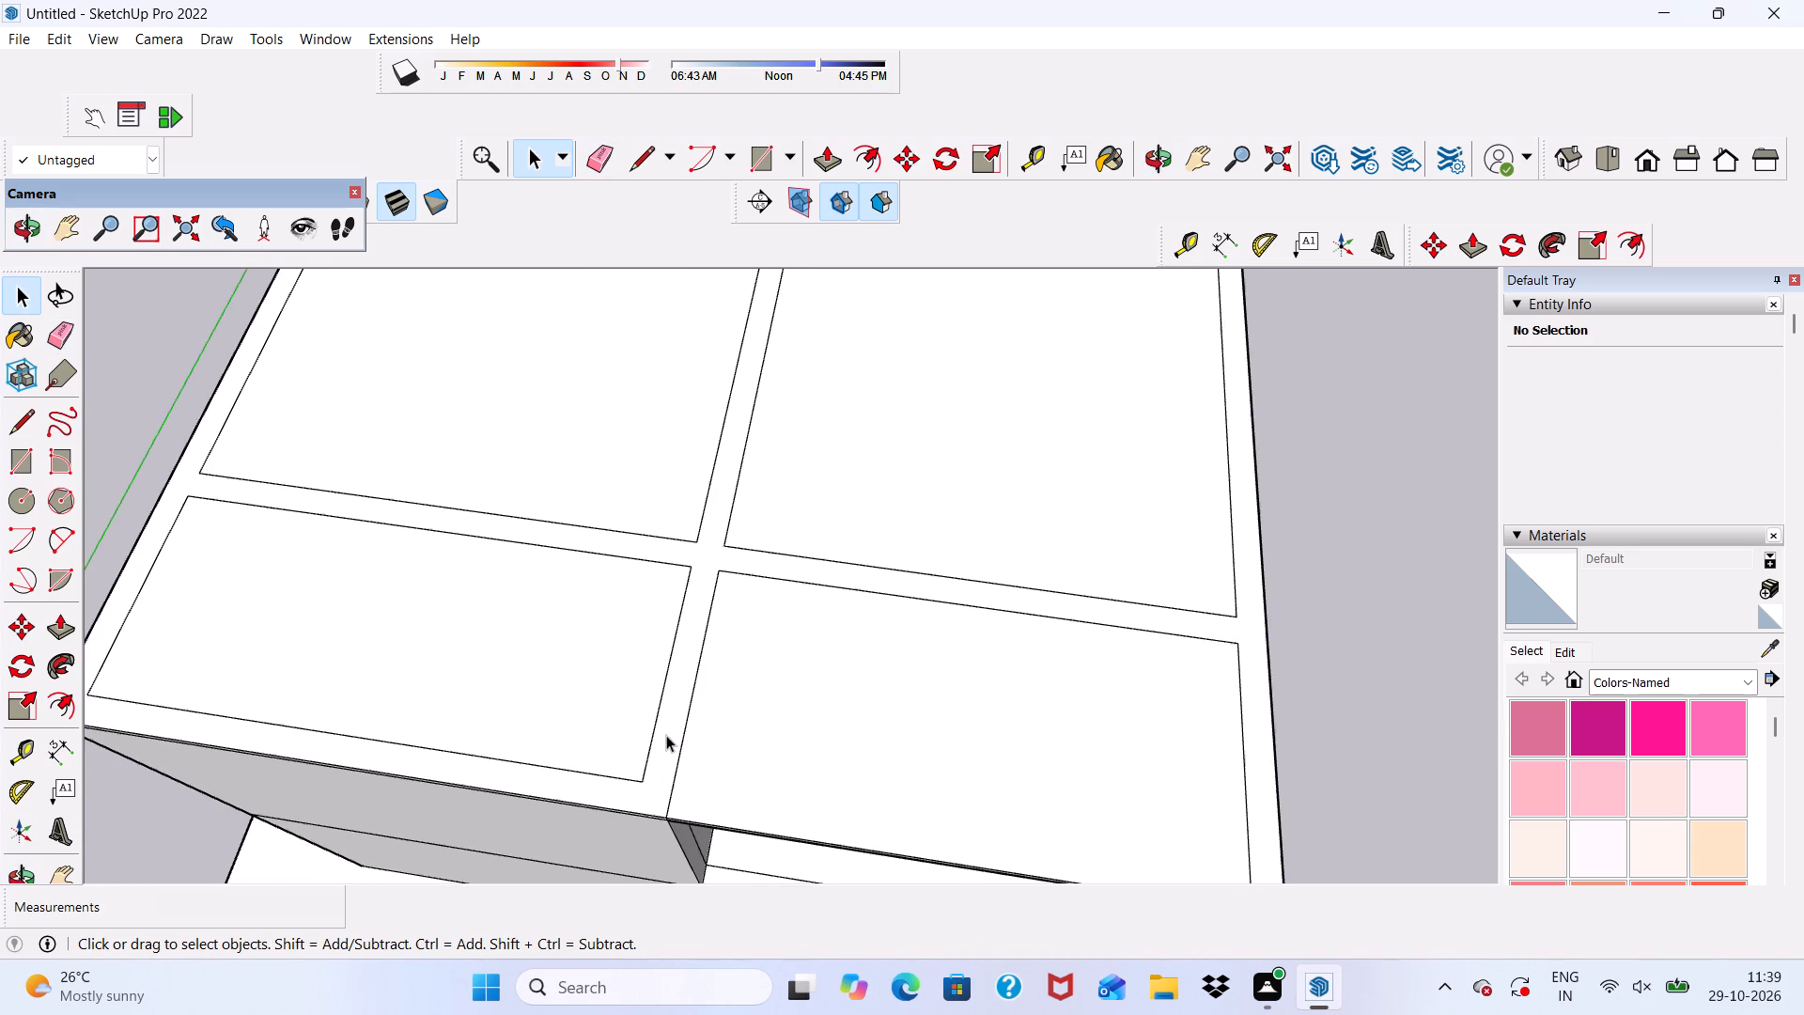
pyautogui.scroll(-4, 666, 735)
pyautogui.click(816, 161)
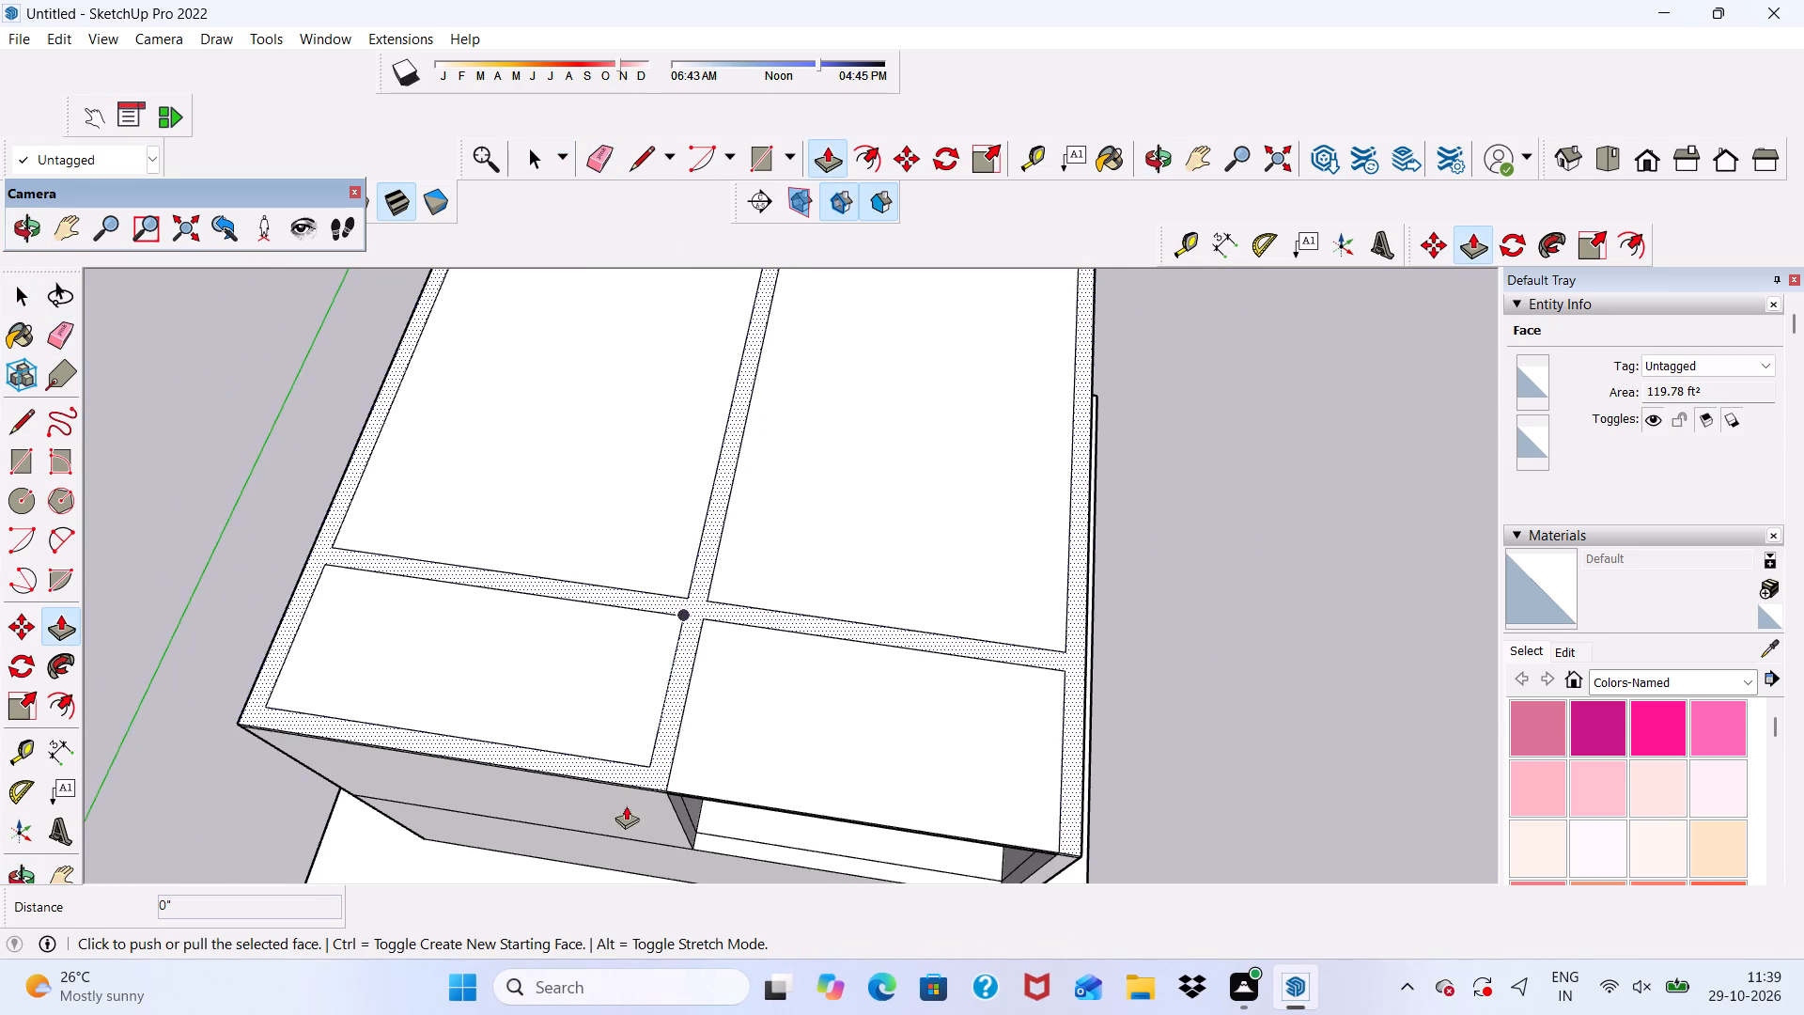
pyautogui.scroll(4, 552, 917)
pyautogui.click(670, 737)
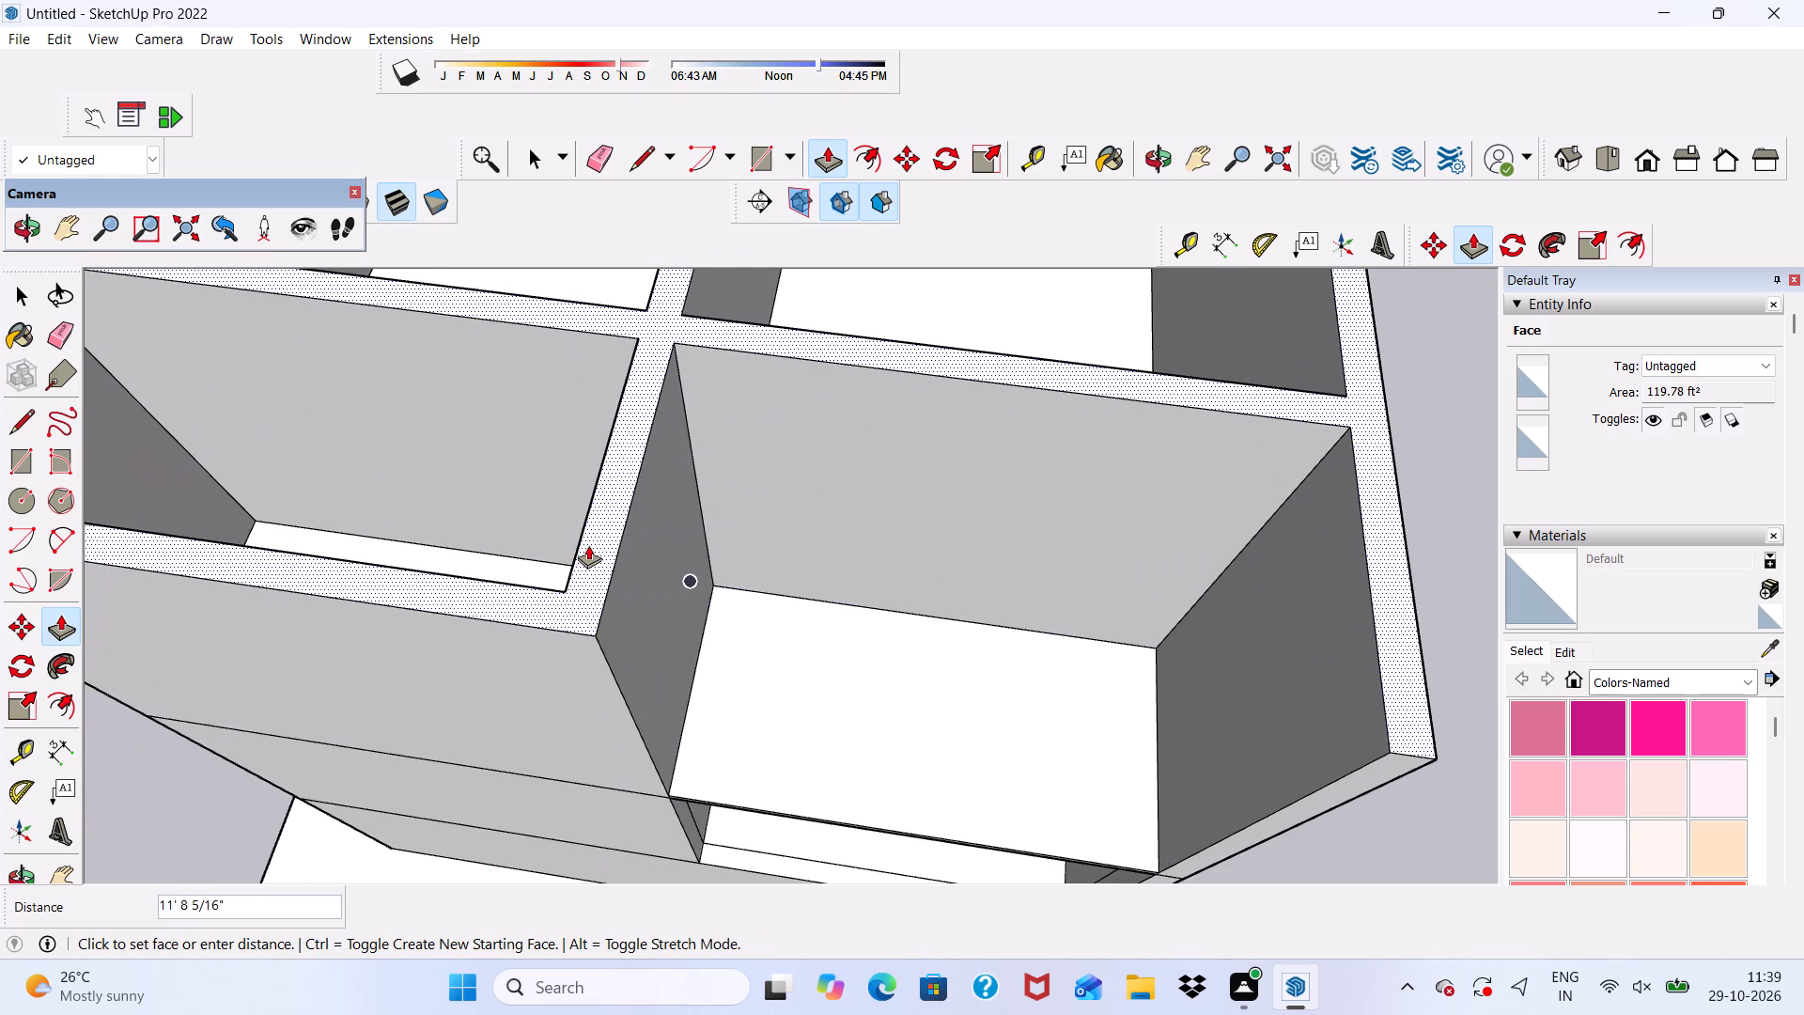
pyautogui.write("10'")
pyautogui.press('Return')
# Erase the slab seam lines across the closed front room's front wall, including the short leftover segments at its ends.
pyautogui.scroll(-5, 729, 553)
pyautogui.moveTo(863, 618); pyautogui.dragTo(818, 236, button='middle')
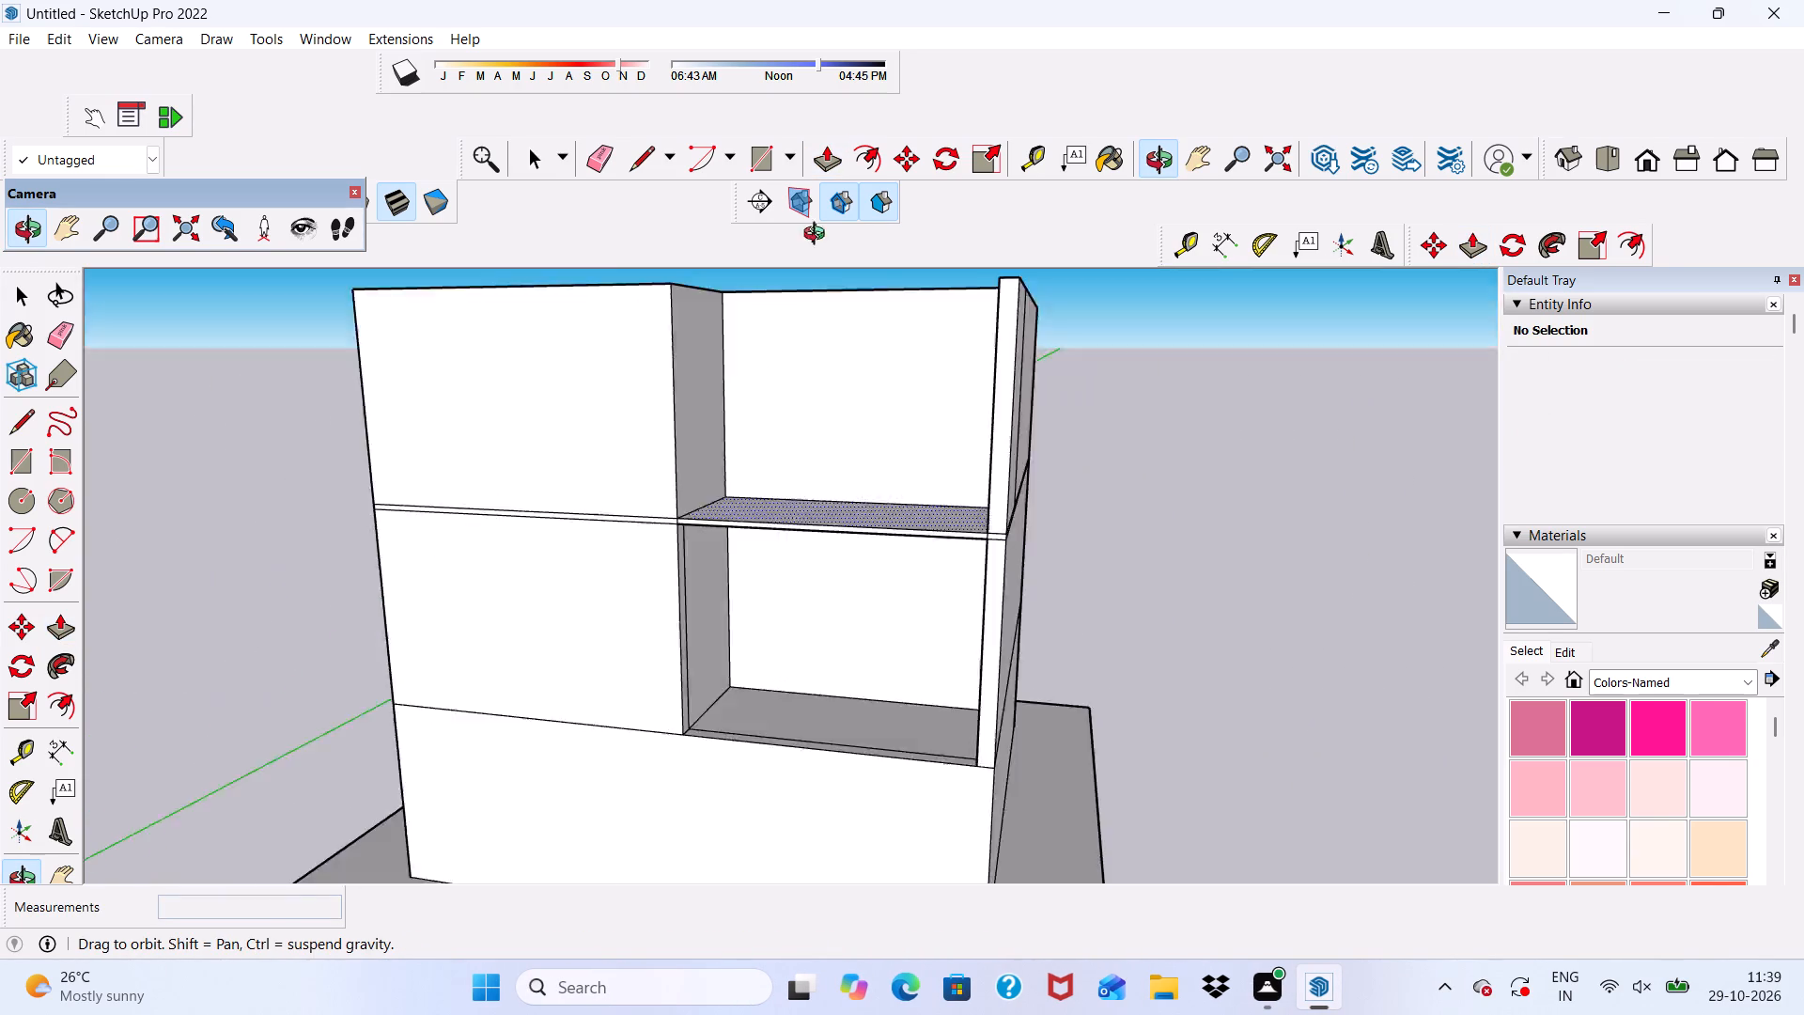
pyautogui.moveTo(818, 236); pyautogui.dragTo(965, 271, button='middle')
pyautogui.scroll(9, 703, 592)
pyautogui.press('space')
pyautogui.moveTo(696, 476); pyautogui.dragTo(657, 534, button='middle')
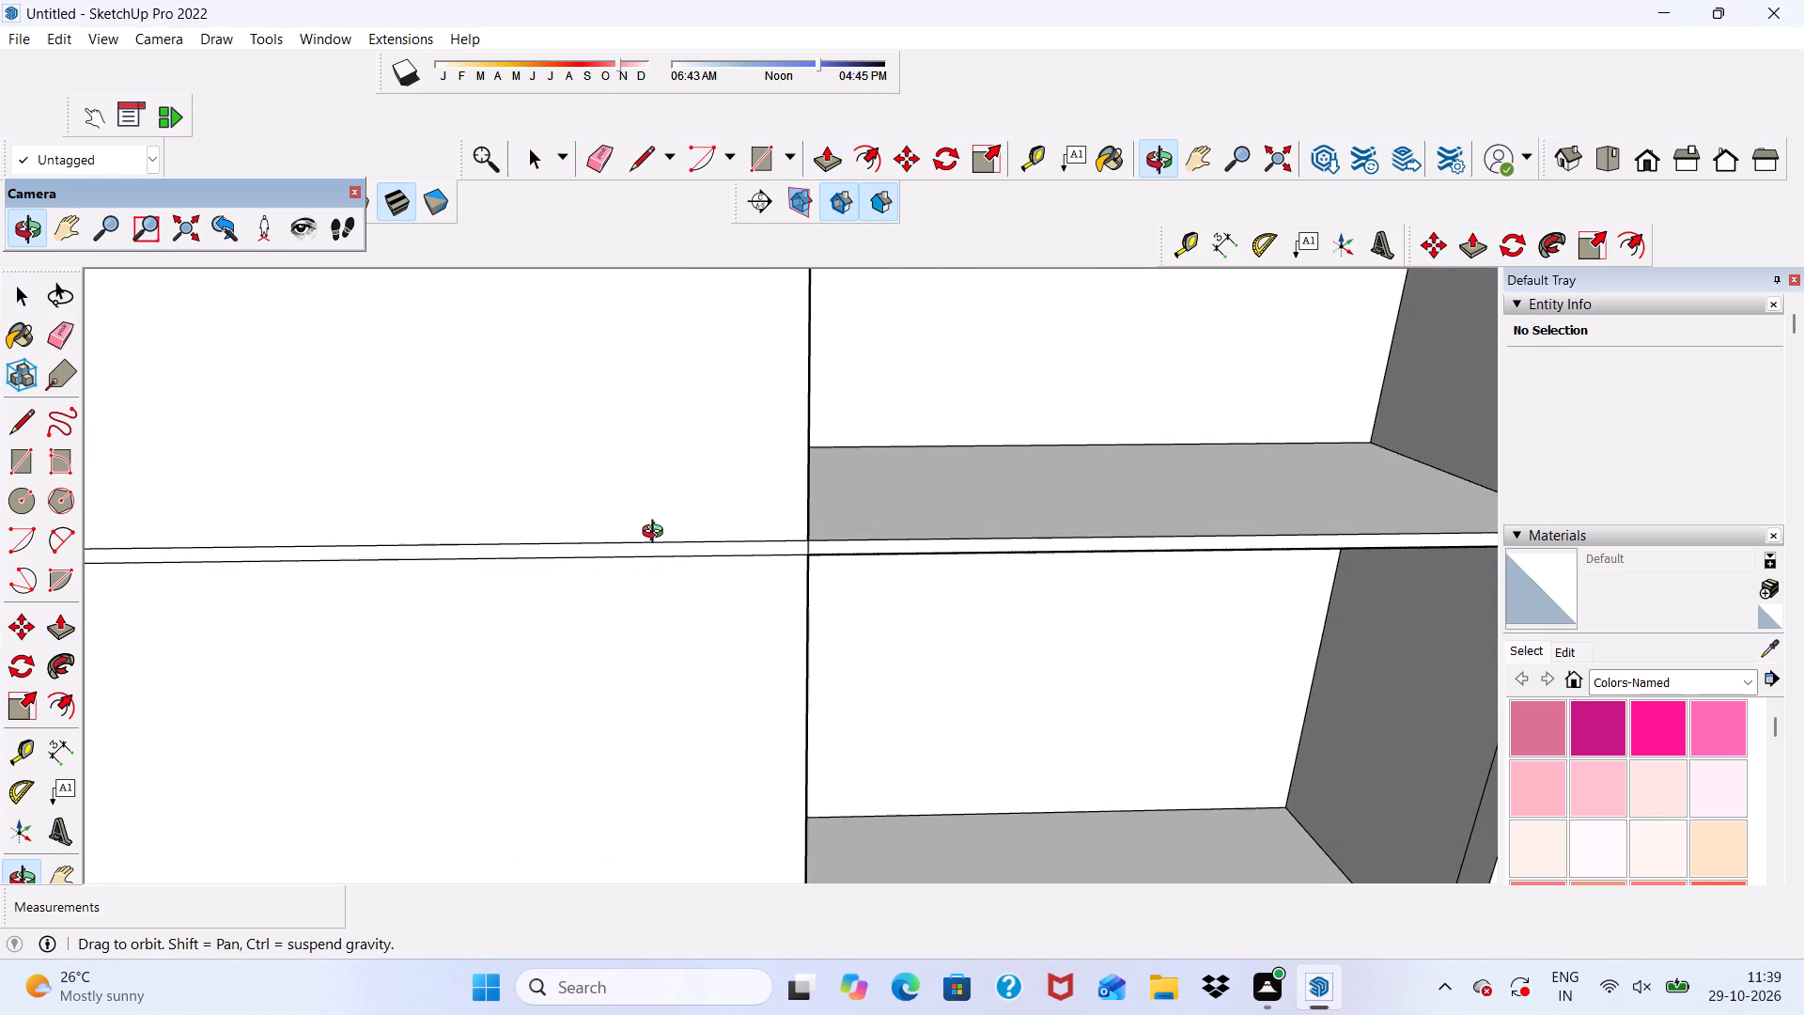
pyautogui.moveTo(657, 534); pyautogui.dragTo(630, 590, button='middle')
pyautogui.click(601, 137)
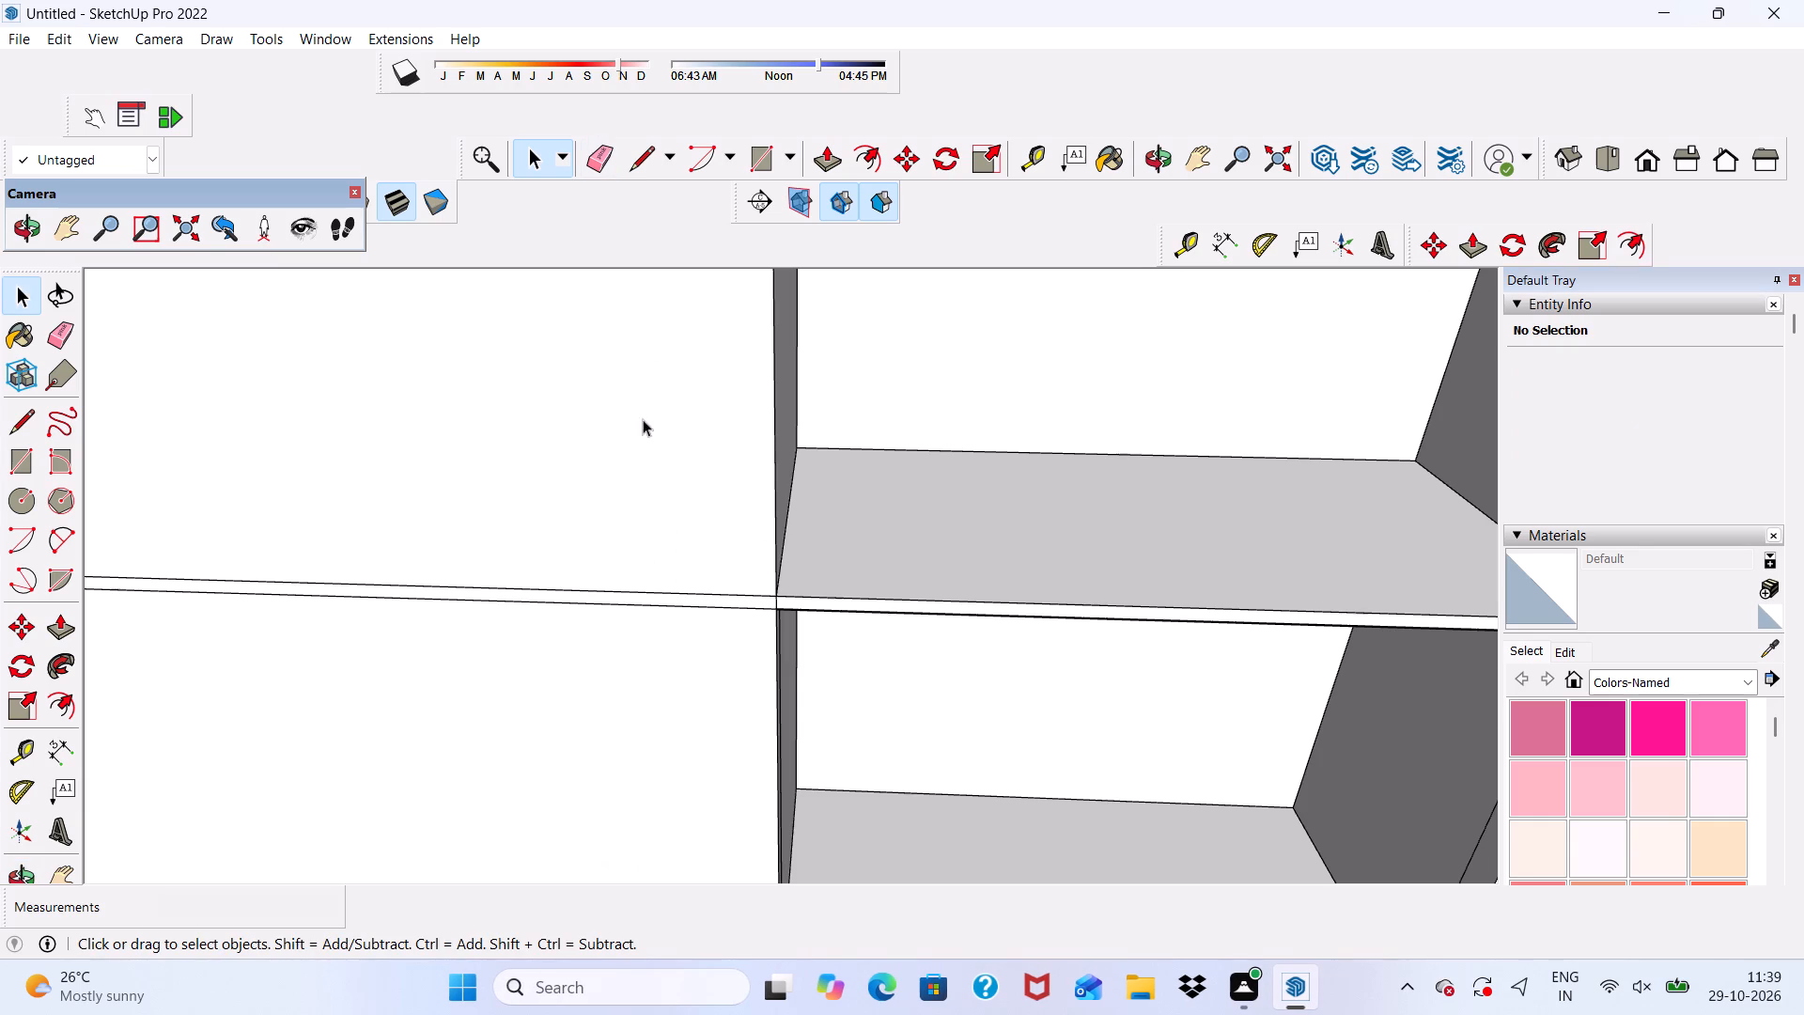
pyautogui.click(591, 165)
pyautogui.moveTo(567, 503); pyautogui.dragTo(583, 643)
pyautogui.scroll(8, 743, 609)
pyautogui.moveTo(758, 595); pyautogui.dragTo(770, 614)
pyautogui.moveTo(760, 586); pyautogui.dragTo(760, 639)
pyautogui.scroll(-19, 716, 500)
pyautogui.scroll(1, 753, 554)
pyautogui.scroll(17, 528, 453)
pyautogui.moveTo(440, 468); pyautogui.dragTo(437, 581)
pyautogui.scroll(-3, 443, 511)
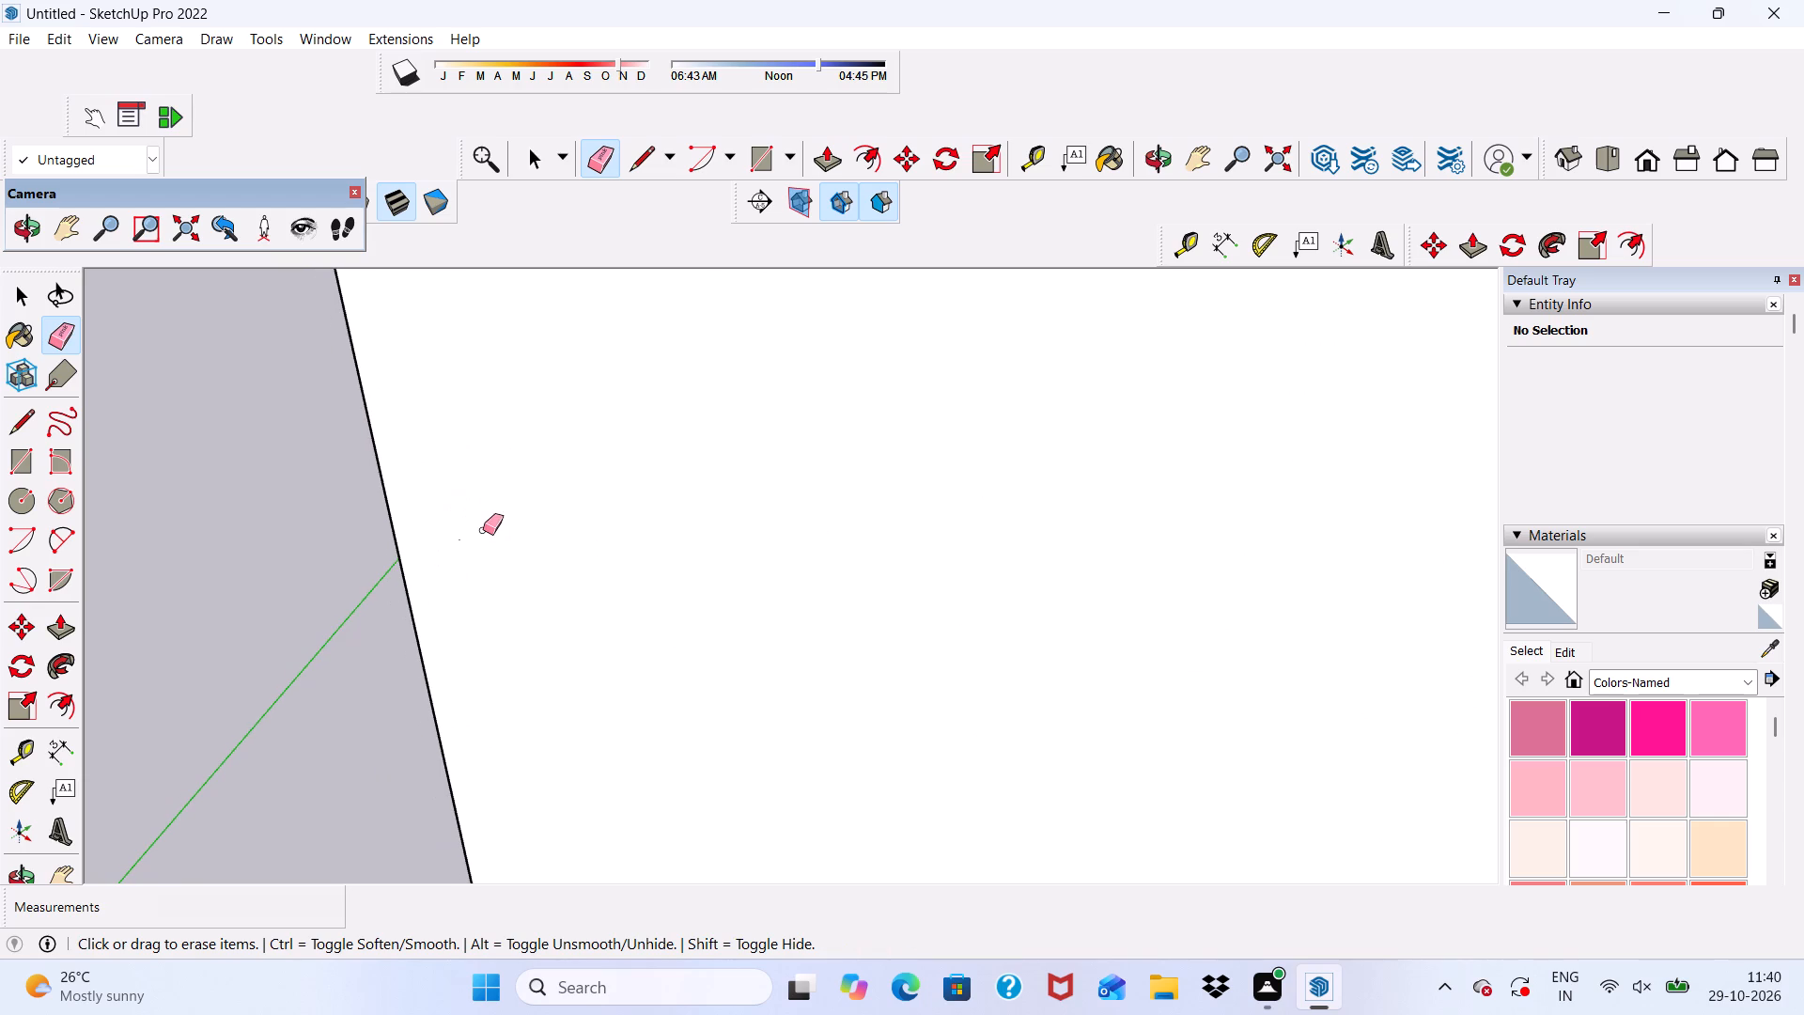
pyautogui.moveTo(471, 507); pyautogui.dragTo(470, 562)
pyautogui.moveTo(451, 518); pyautogui.dragTo(461, 569)
pyautogui.moveTo(457, 526); pyautogui.dragTo(465, 544)
pyautogui.scroll(-4, 465, 544)
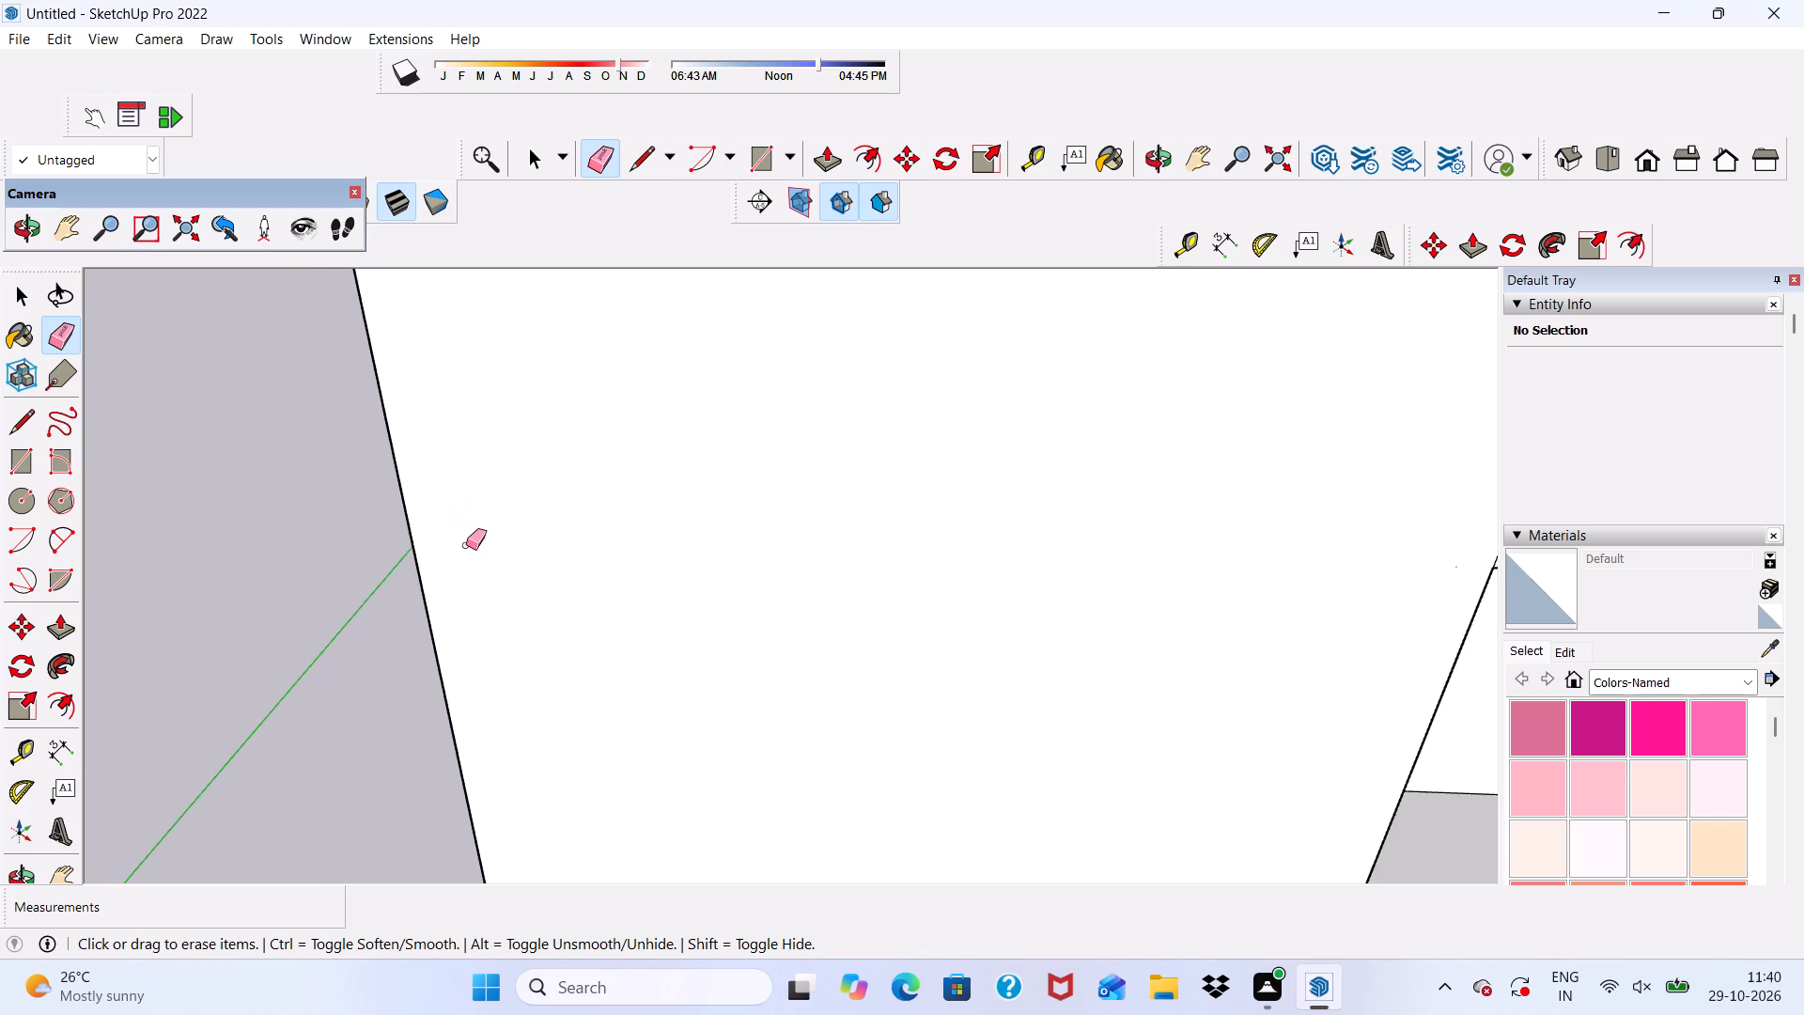
# Erase the slab seam lines, the lower storey line and the mid-wall vertical edge on the closed front room's side wall.
pyautogui.moveTo(466, 545); pyautogui.dragTo(958, 434, button='middle')
pyautogui.scroll(-1, 730, 501)
pyautogui.moveTo(583, 468); pyautogui.dragTo(610, 545)
pyautogui.moveTo(670, 435); pyautogui.dragTo(715, 577)
pyautogui.moveTo(727, 431); pyautogui.dragTo(754, 502)
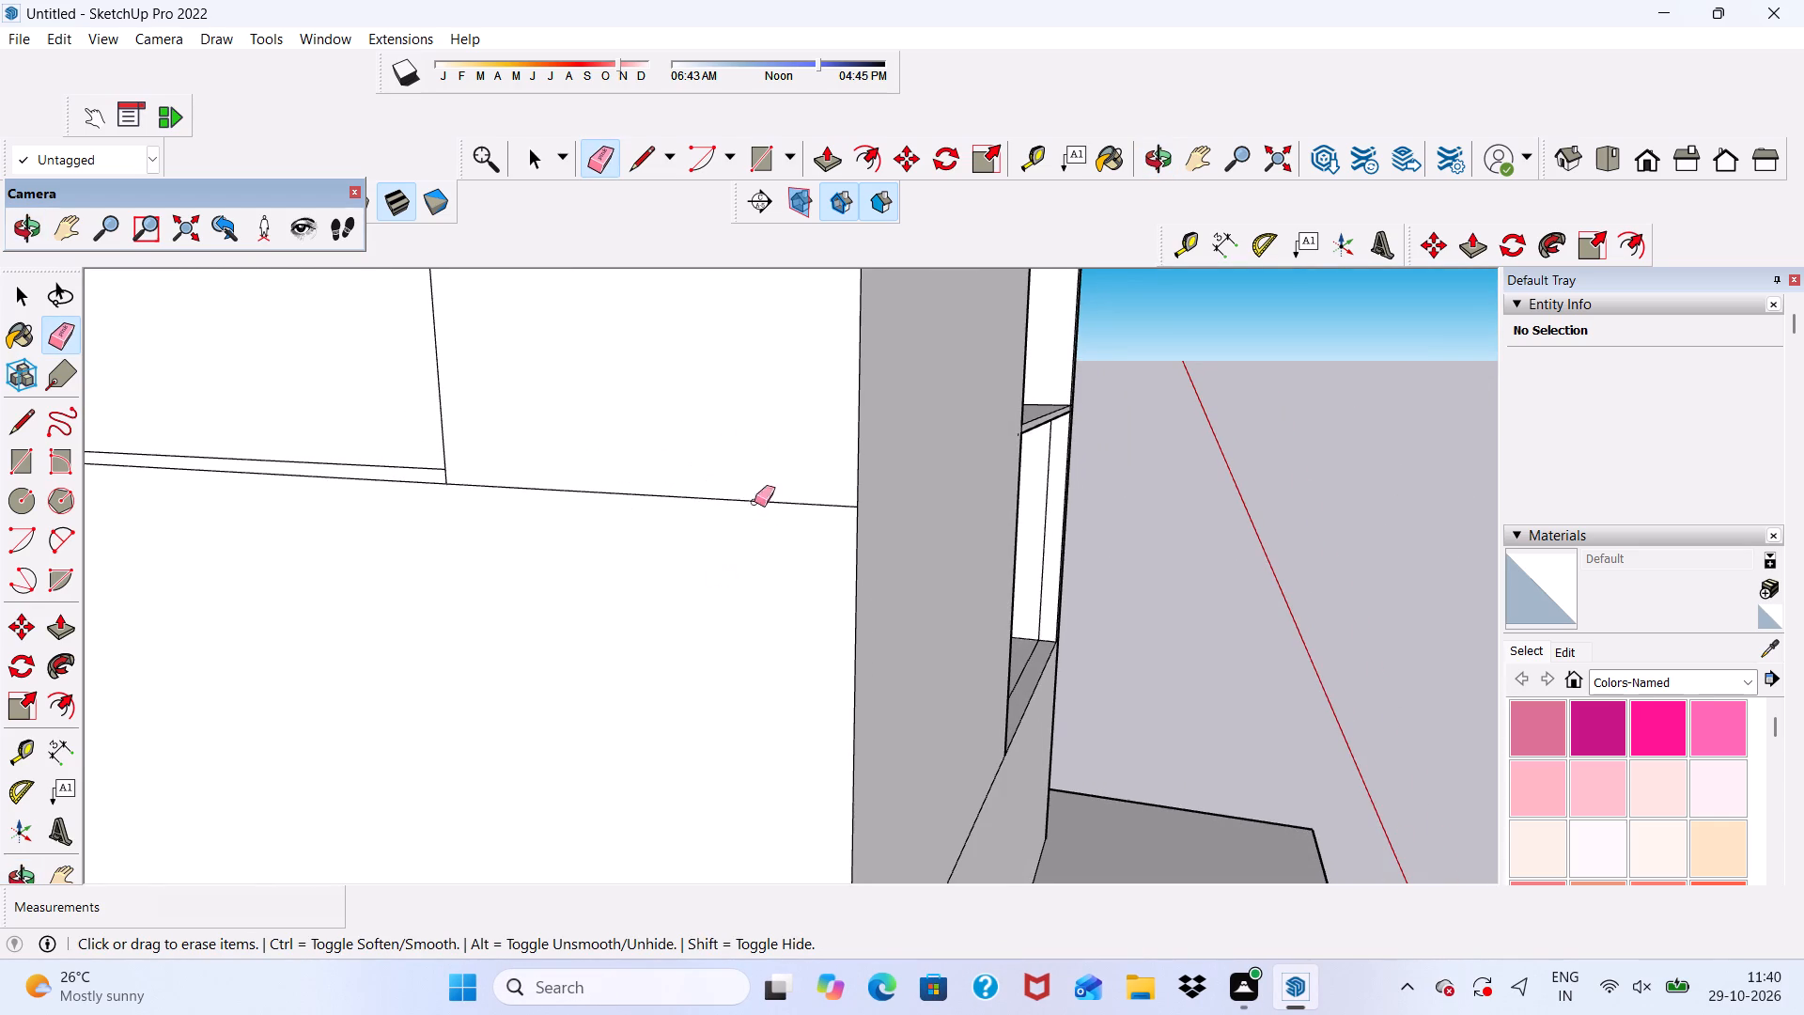
pyautogui.moveTo(754, 502); pyautogui.dragTo(764, 528)
pyautogui.scroll(-18, 766, 424)
pyautogui.scroll(4, 558, 456)
pyautogui.moveTo(610, 432); pyautogui.dragTo(630, 539)
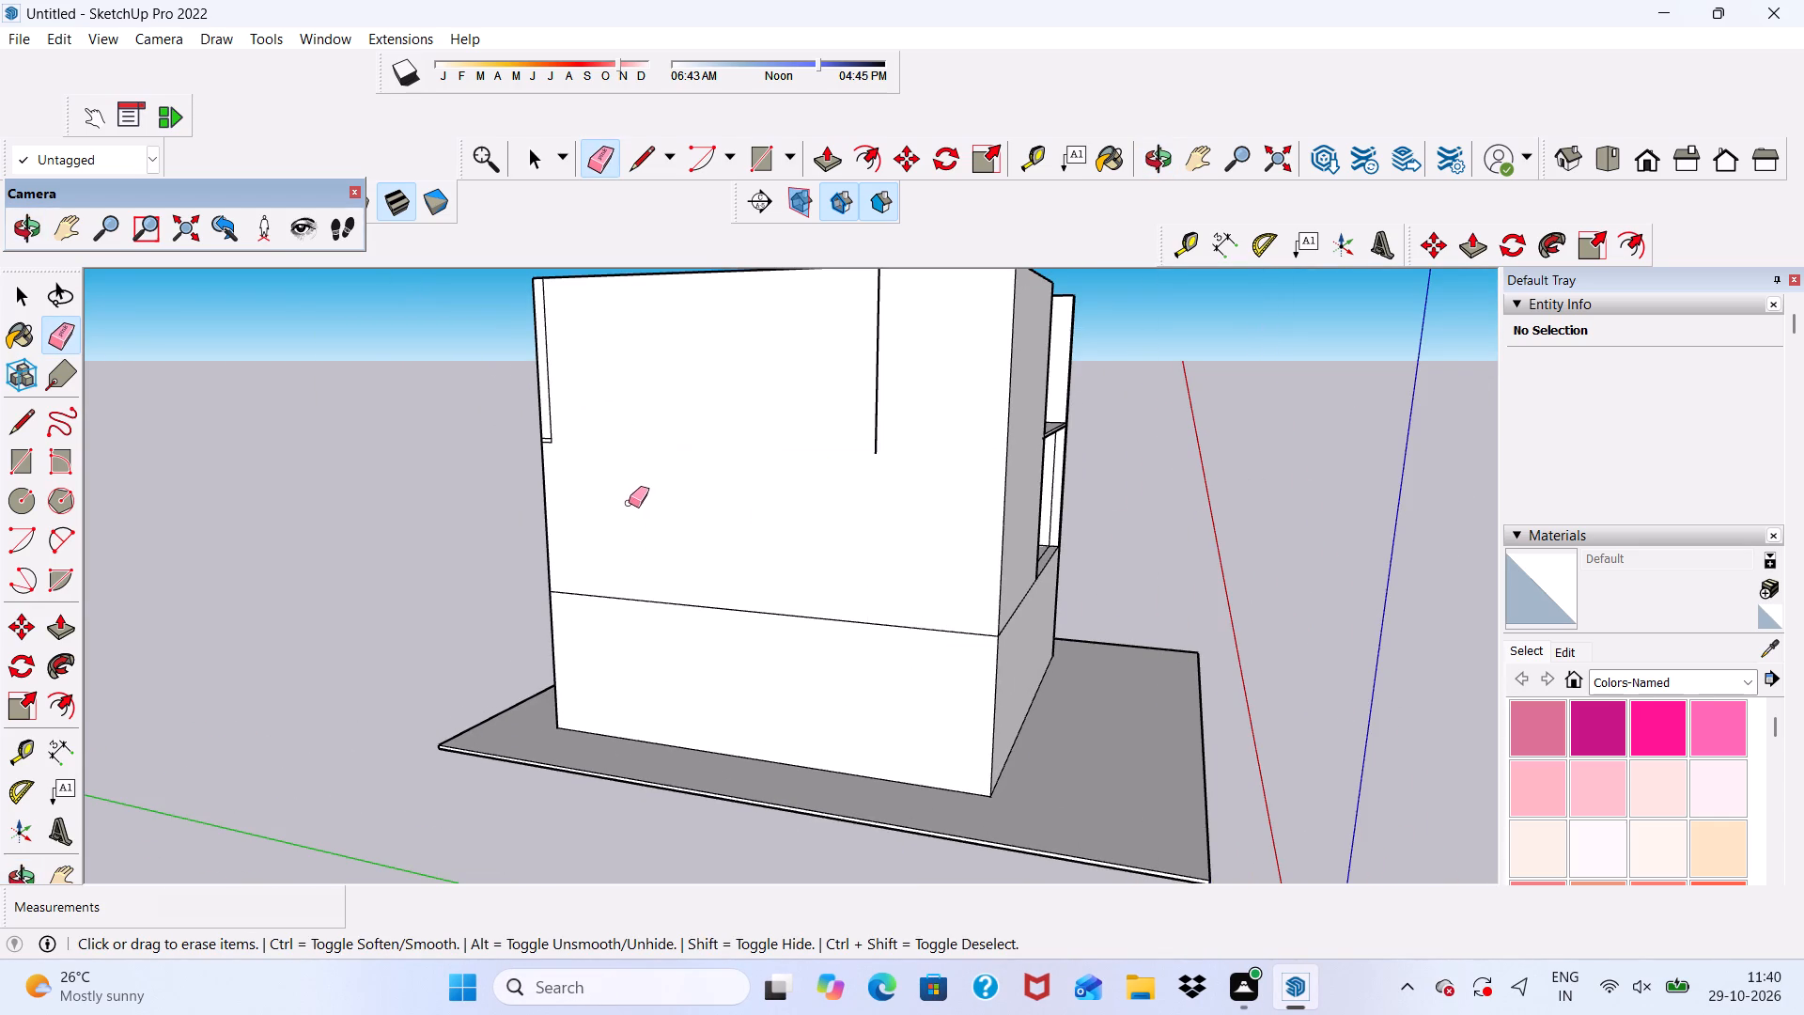
pyautogui.moveTo(629, 510); pyautogui.dragTo(657, 631)
pyautogui.scroll(3, 874, 381)
pyautogui.moveTo(874, 381); pyautogui.dragTo(885, 398)
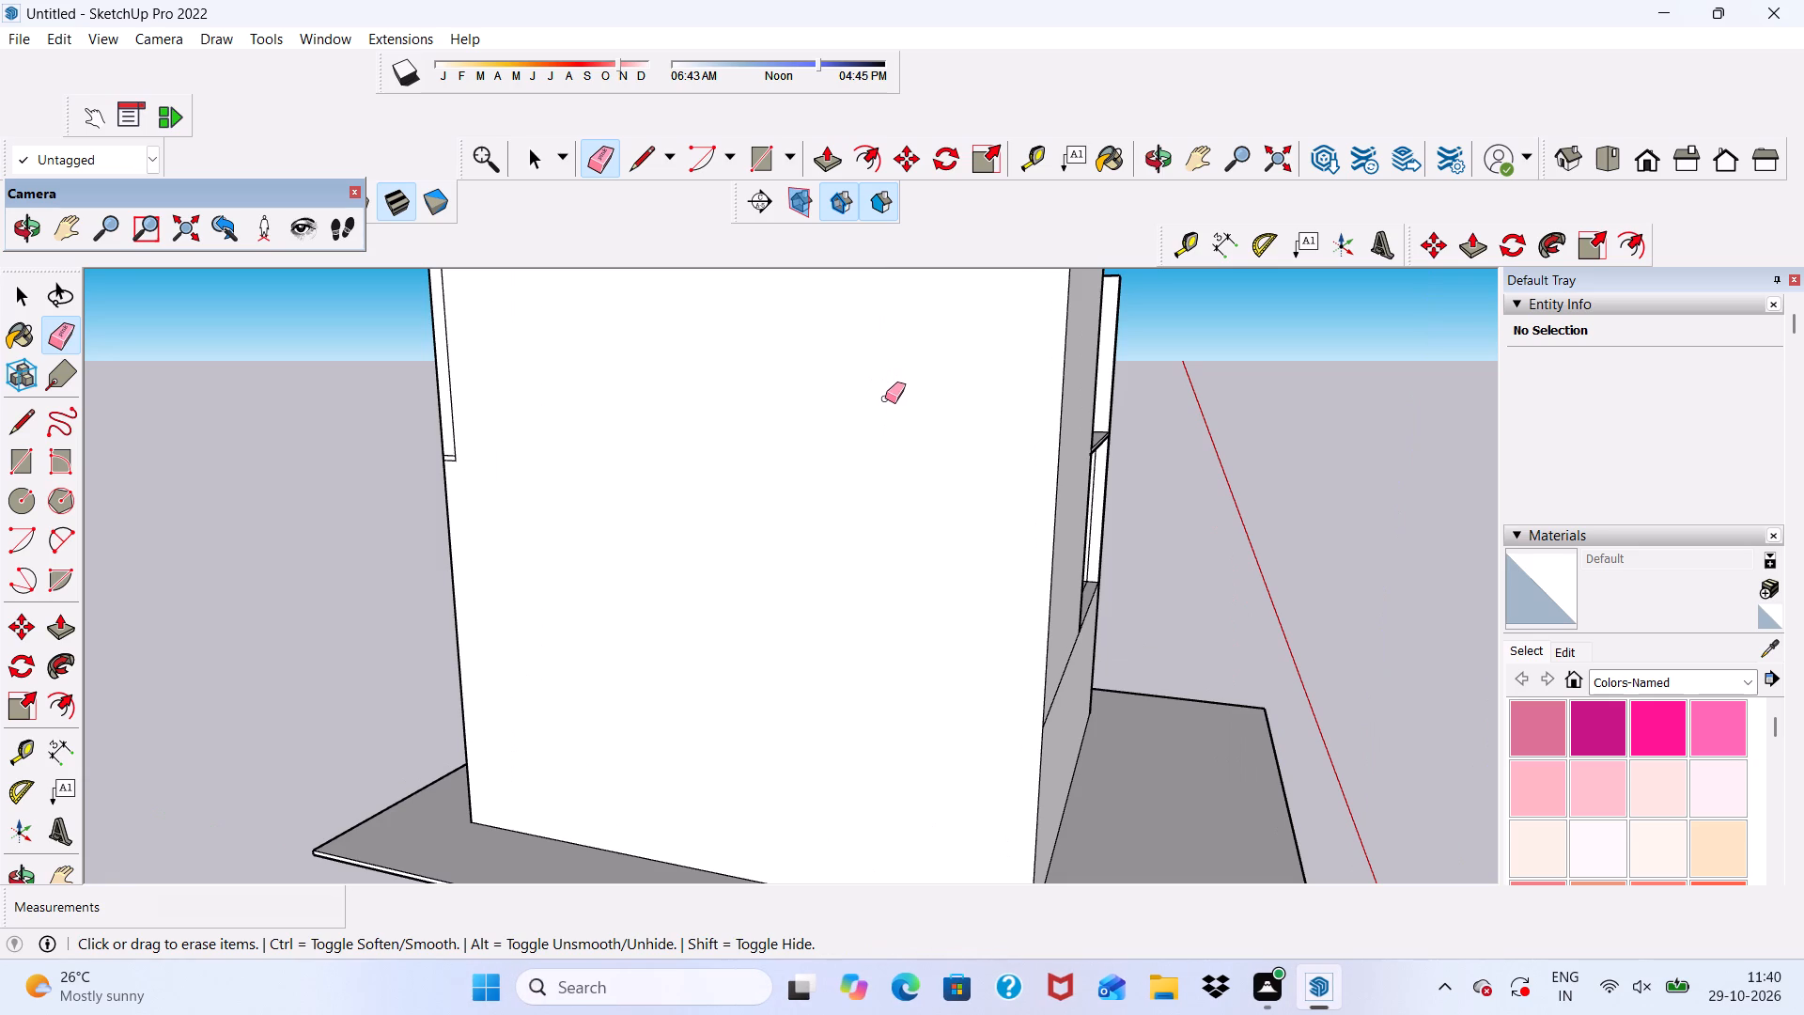
# Erase the leftover vertical edge and short slab seam segments near the rear corner of the same side wall.
pyautogui.scroll(-3, 885, 398)
pyautogui.scroll(13, 508, 406)
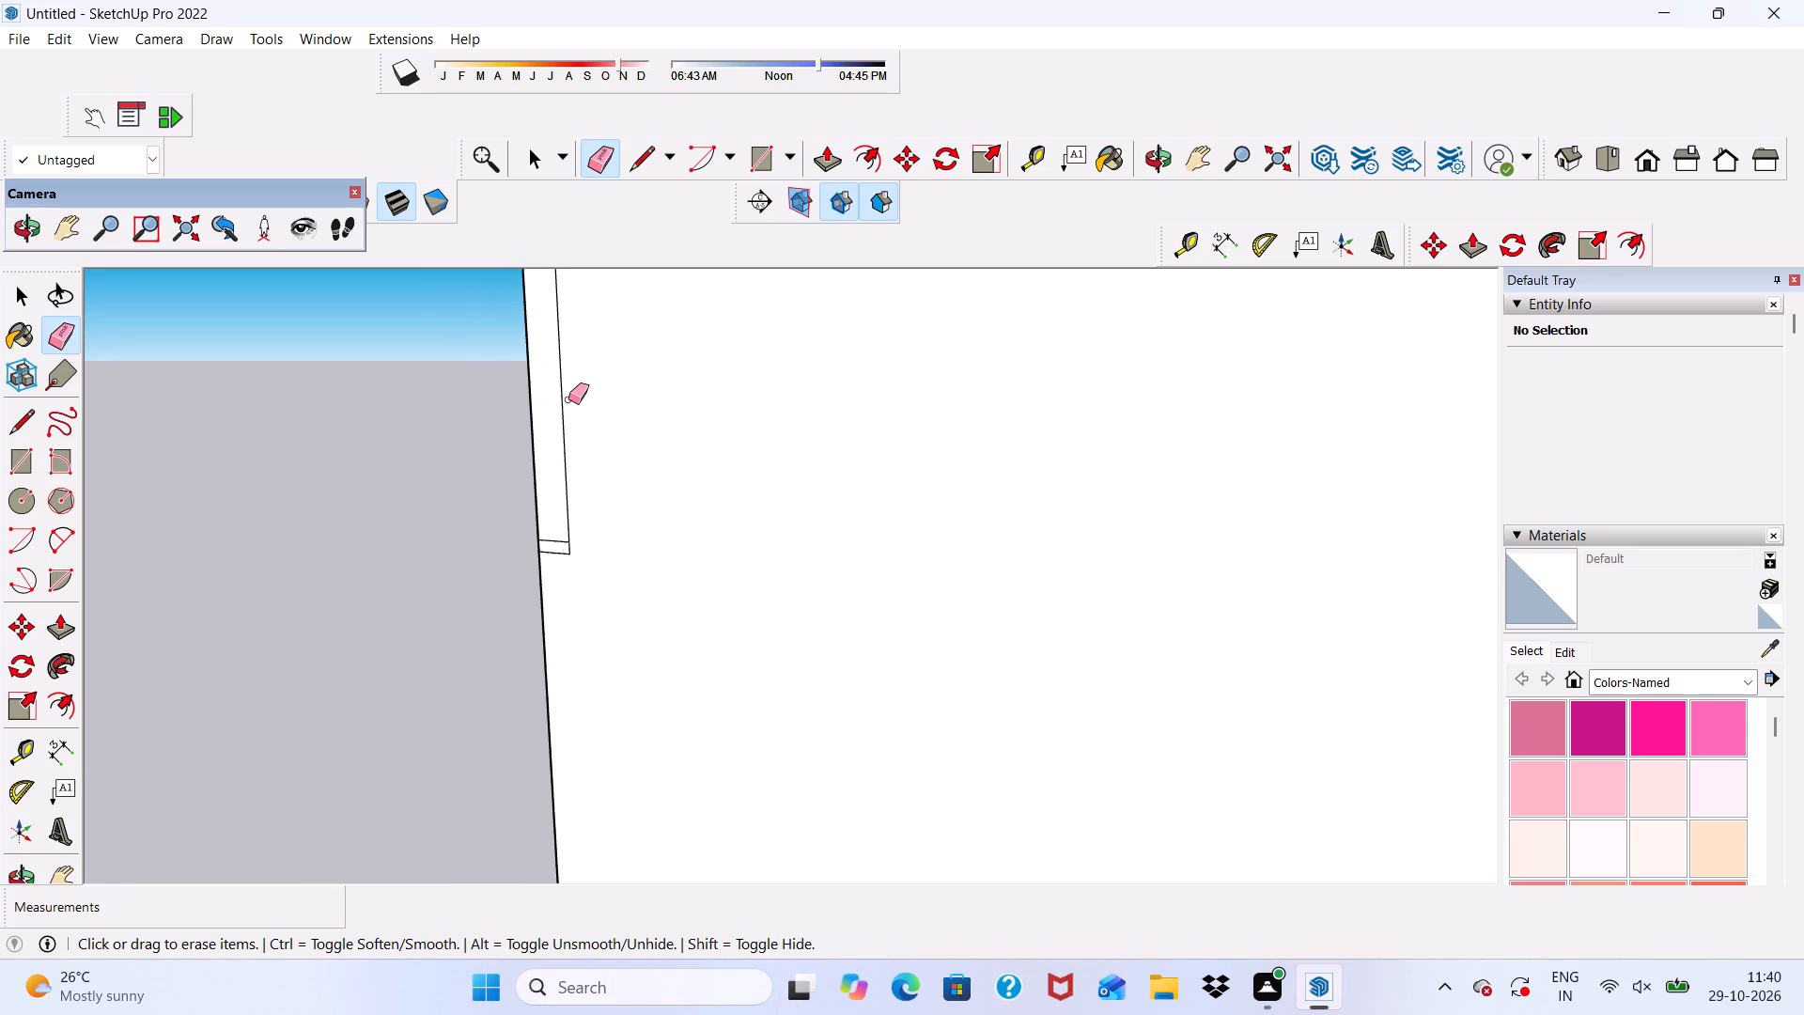
pyautogui.scroll(2, 568, 399)
pyautogui.moveTo(569, 401); pyautogui.dragTo(571, 471)
pyautogui.moveTo(553, 574); pyautogui.dragTo(557, 618)
pyautogui.moveTo(573, 563); pyautogui.dragTo(561, 572)
pyautogui.moveTo(567, 559); pyautogui.dragTo(576, 612)
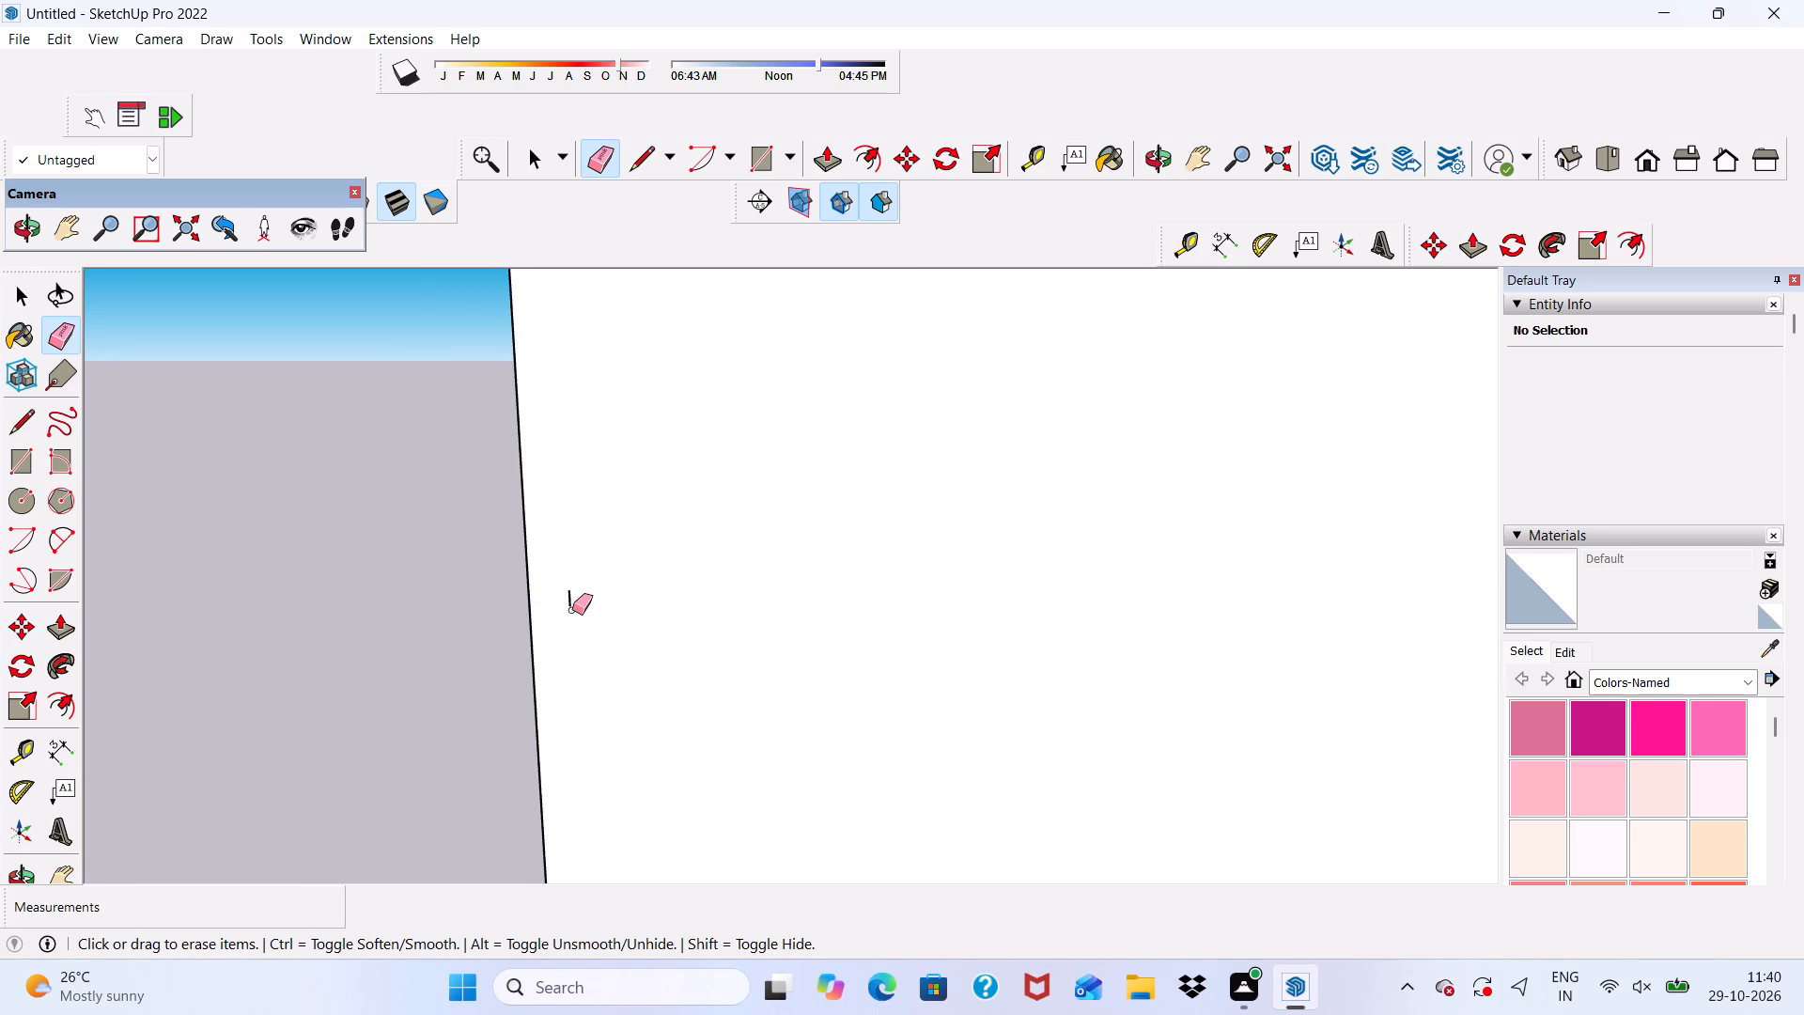
pyautogui.moveTo(568, 586); pyautogui.dragTo(571, 598)
# Erase the slab seam lines and the upper vertical edge across the building's back wall.
pyautogui.scroll(-7, 575, 540)
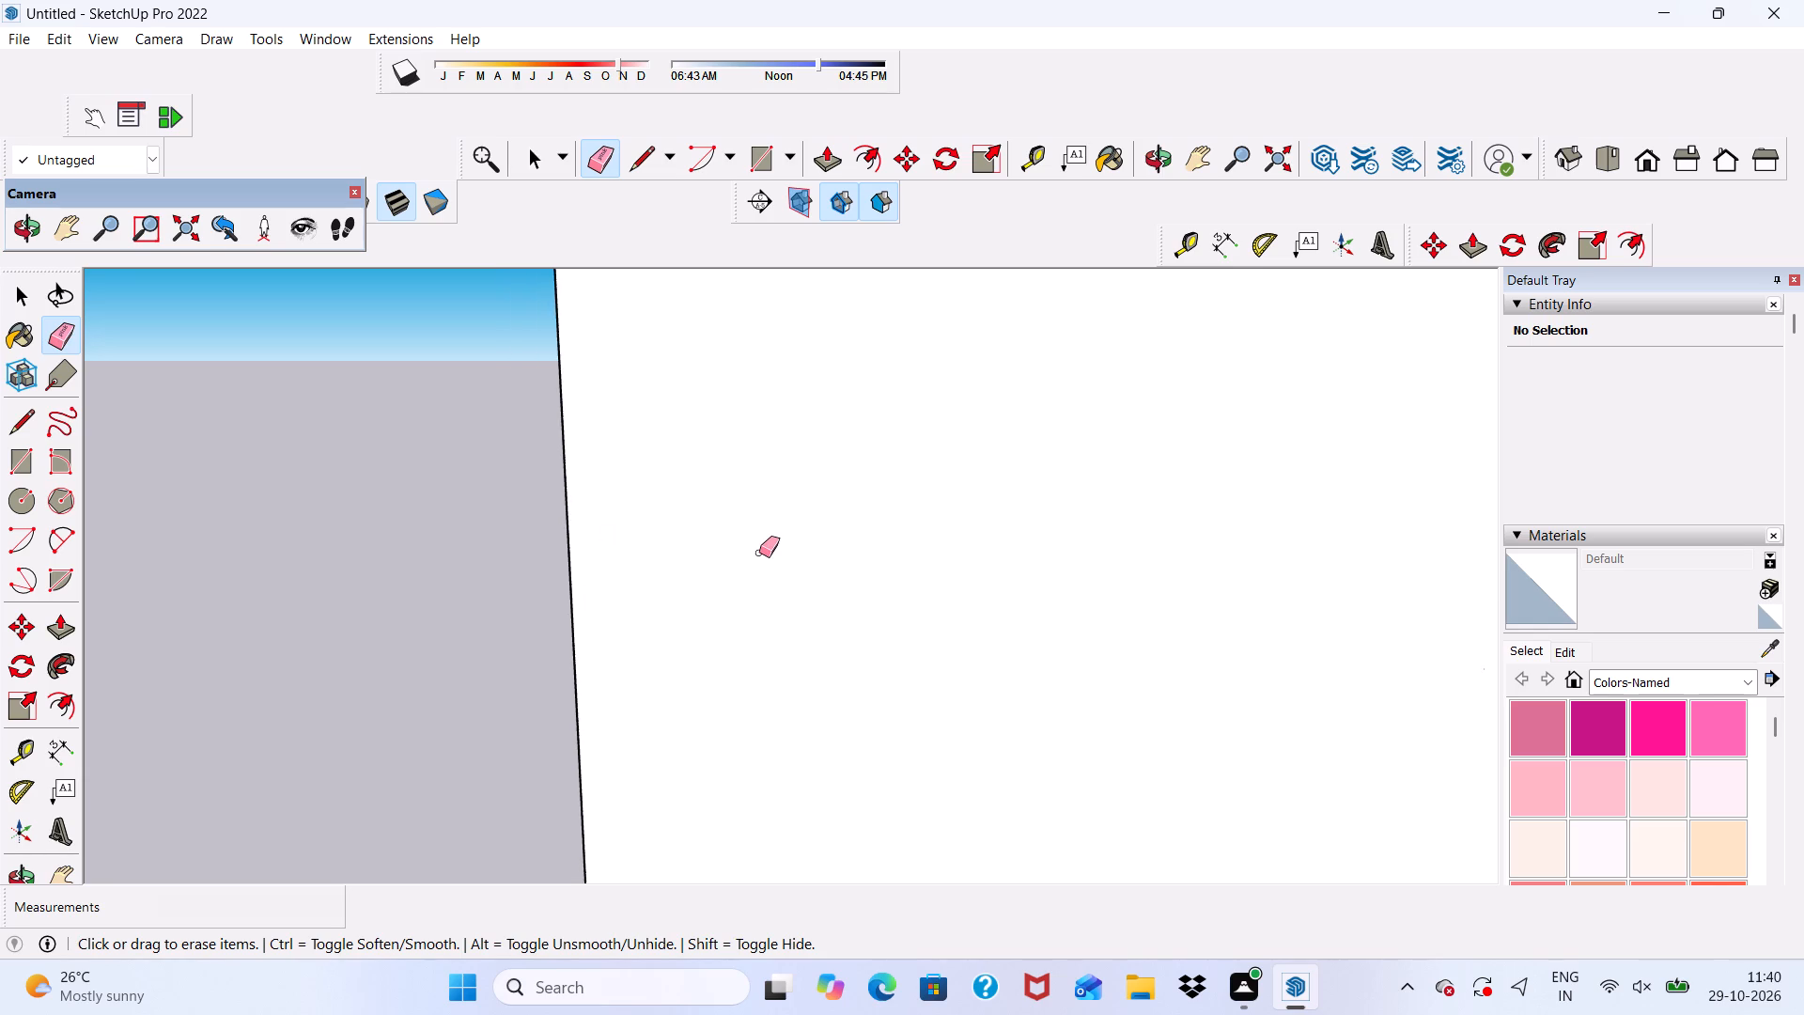
pyautogui.scroll(-5, 759, 549)
pyautogui.moveTo(868, 551); pyautogui.dragTo(1170, 627, button='middle')
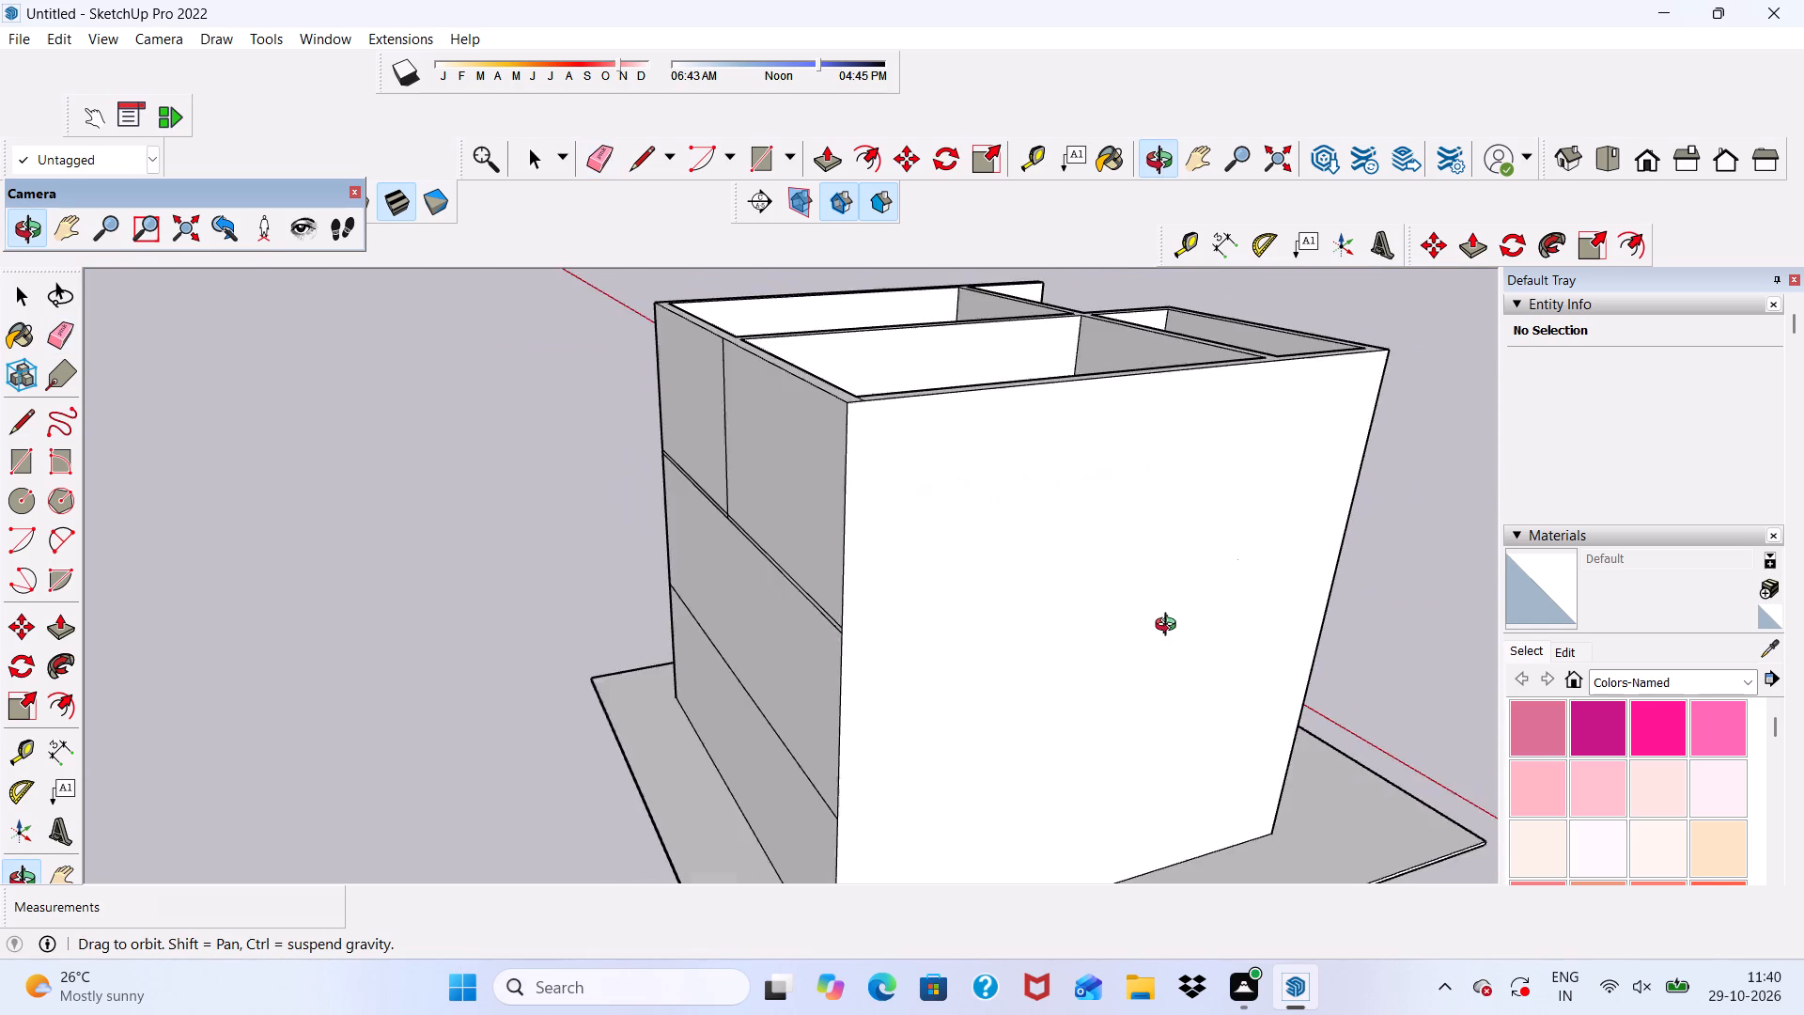
pyautogui.moveTo(1170, 627); pyautogui.dragTo(1240, 597, button='middle')
pyautogui.scroll(5, 733, 492)
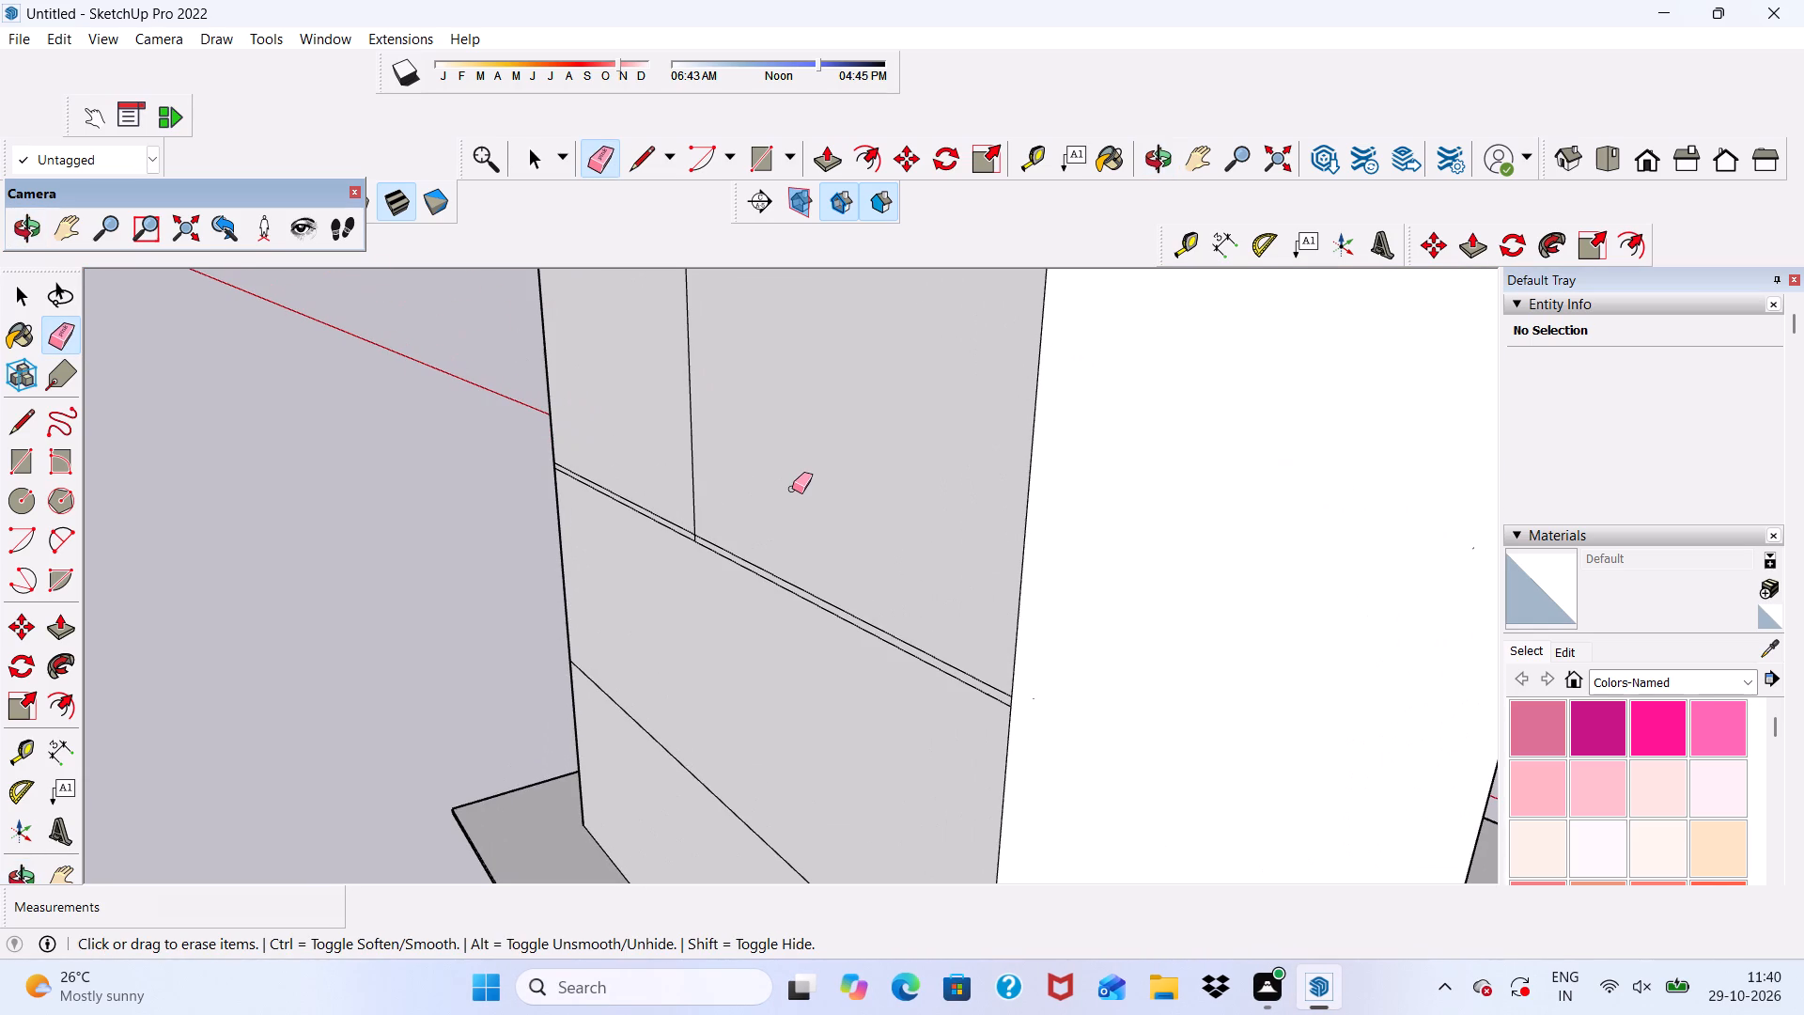
pyautogui.moveTo(792, 489); pyautogui.dragTo(775, 612)
pyautogui.scroll(1, 700, 478)
pyautogui.moveTo(691, 465); pyautogui.dragTo(682, 519)
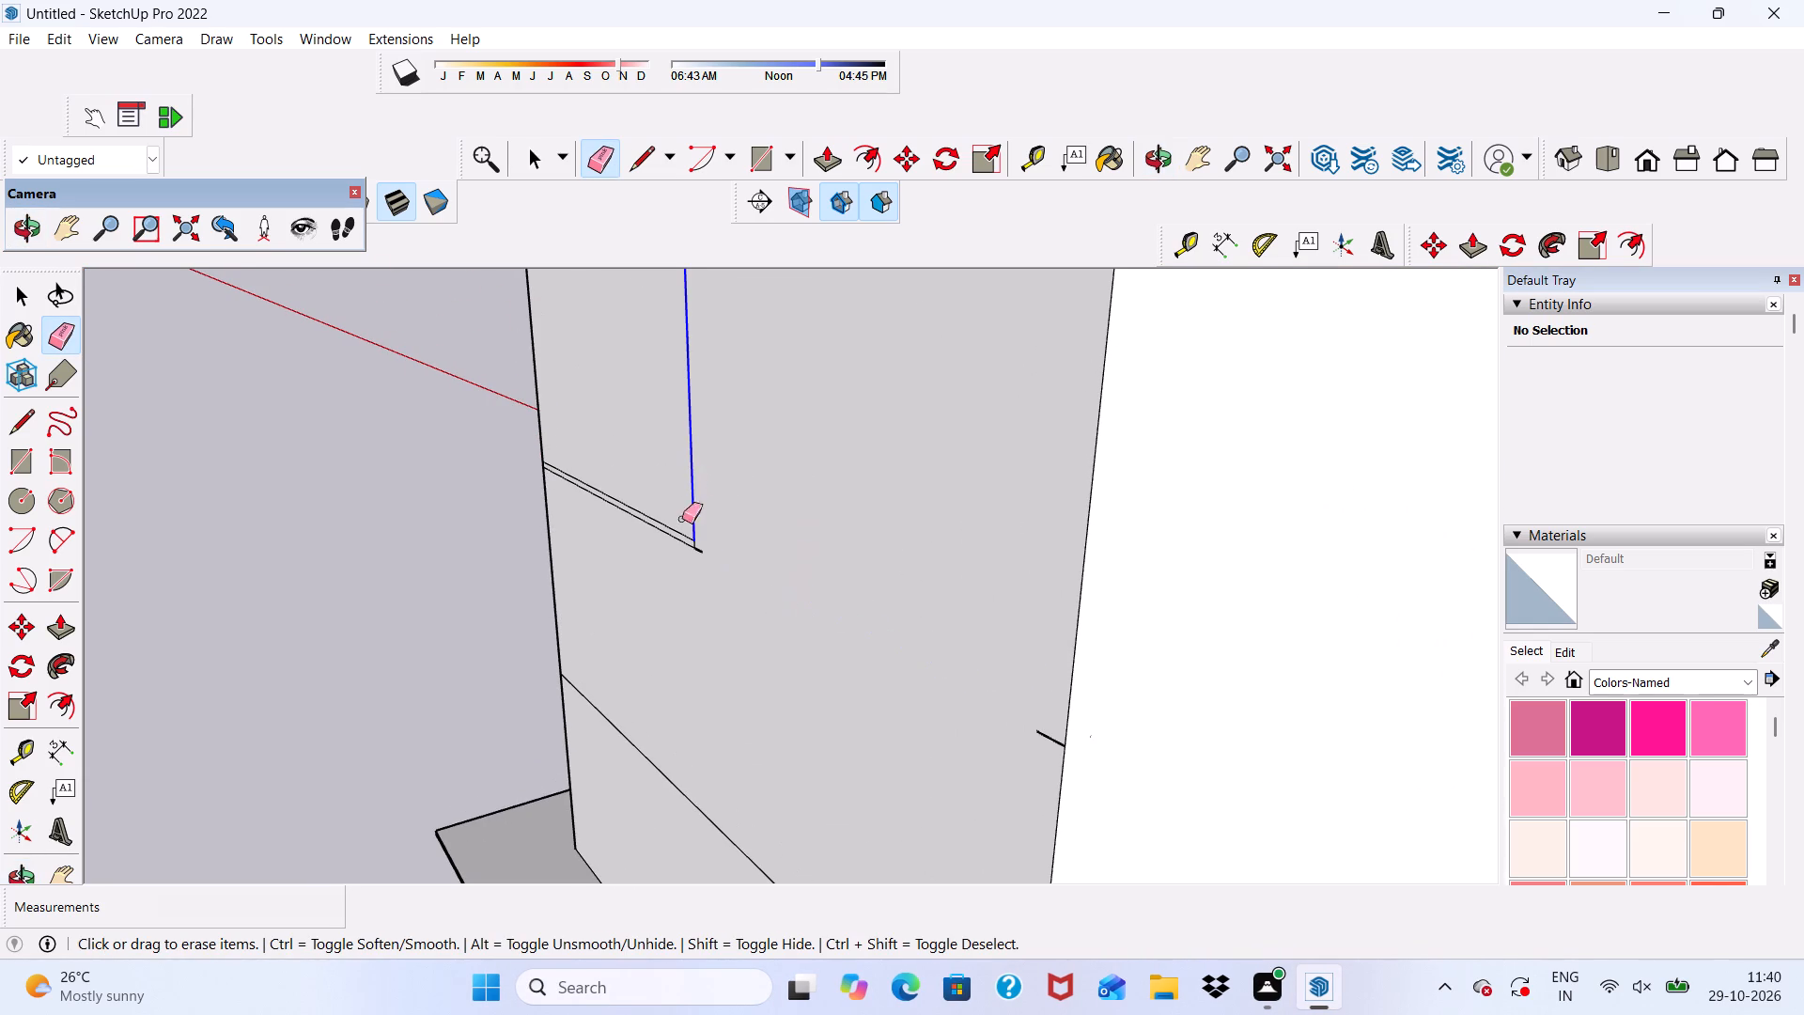
pyautogui.moveTo(682, 519); pyautogui.dragTo(695, 557)
pyautogui.scroll(-5, 683, 468)
pyautogui.scroll(4, 683, 468)
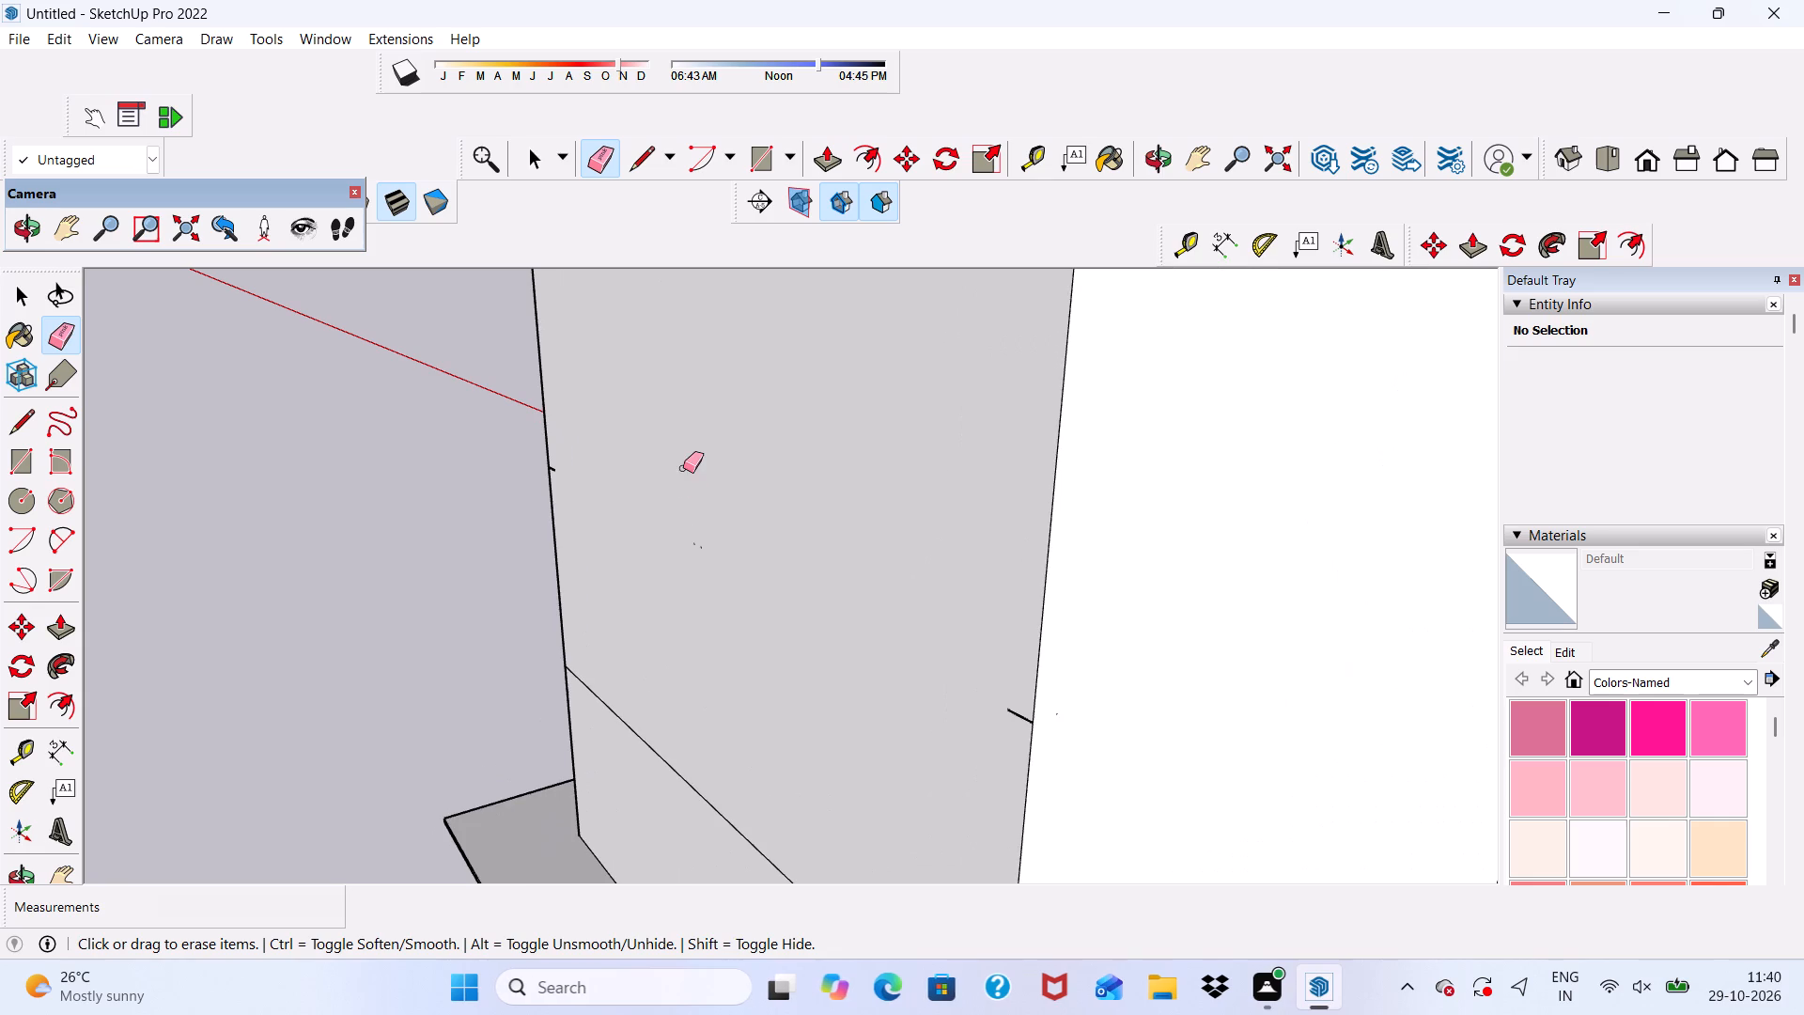
pyautogui.moveTo(692, 513); pyautogui.dragTo(716, 586)
pyautogui.moveTo(694, 536); pyautogui.dragTo(692, 559)
pyautogui.moveTo(682, 545); pyautogui.dragTo(685, 558)
pyautogui.moveTo(690, 533); pyautogui.dragTo(709, 560)
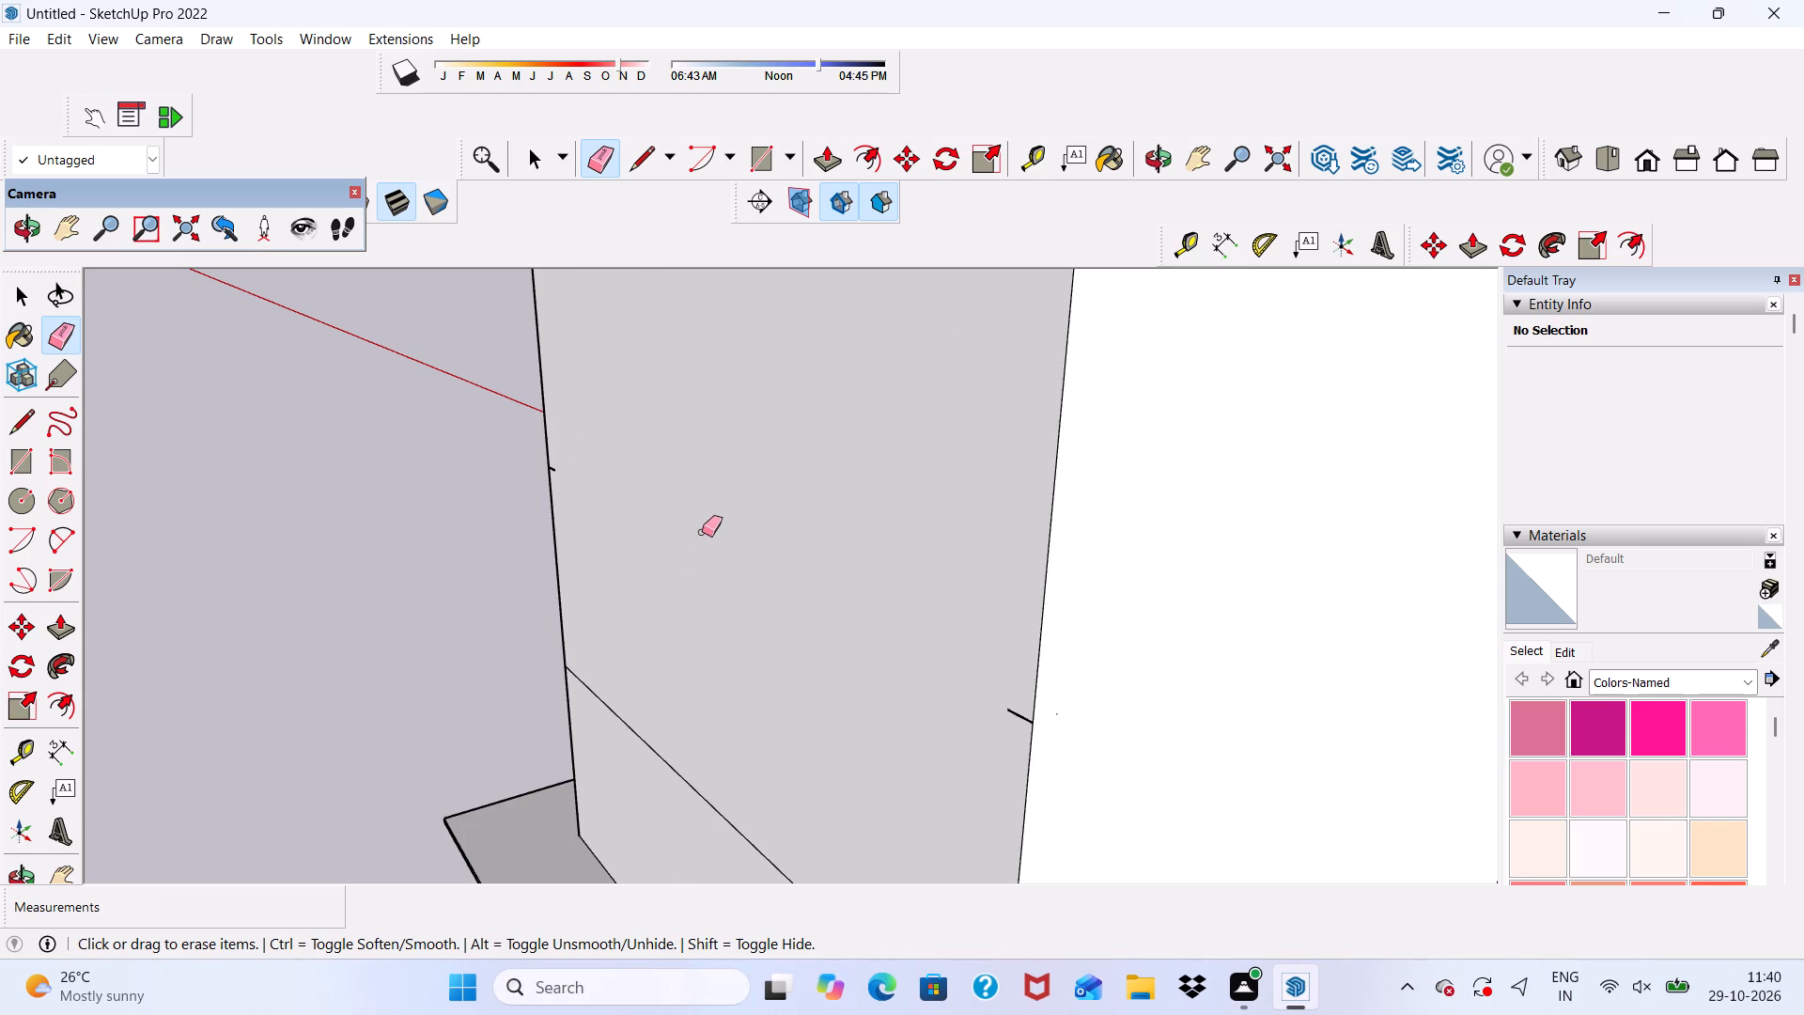
pyautogui.click(701, 531)
# Erase the lower storey line and the short seam stubs at both ends of the back wall.
pyautogui.scroll(-5, 663, 476)
pyautogui.moveTo(662, 476); pyautogui.dragTo(940, 378, button='middle')
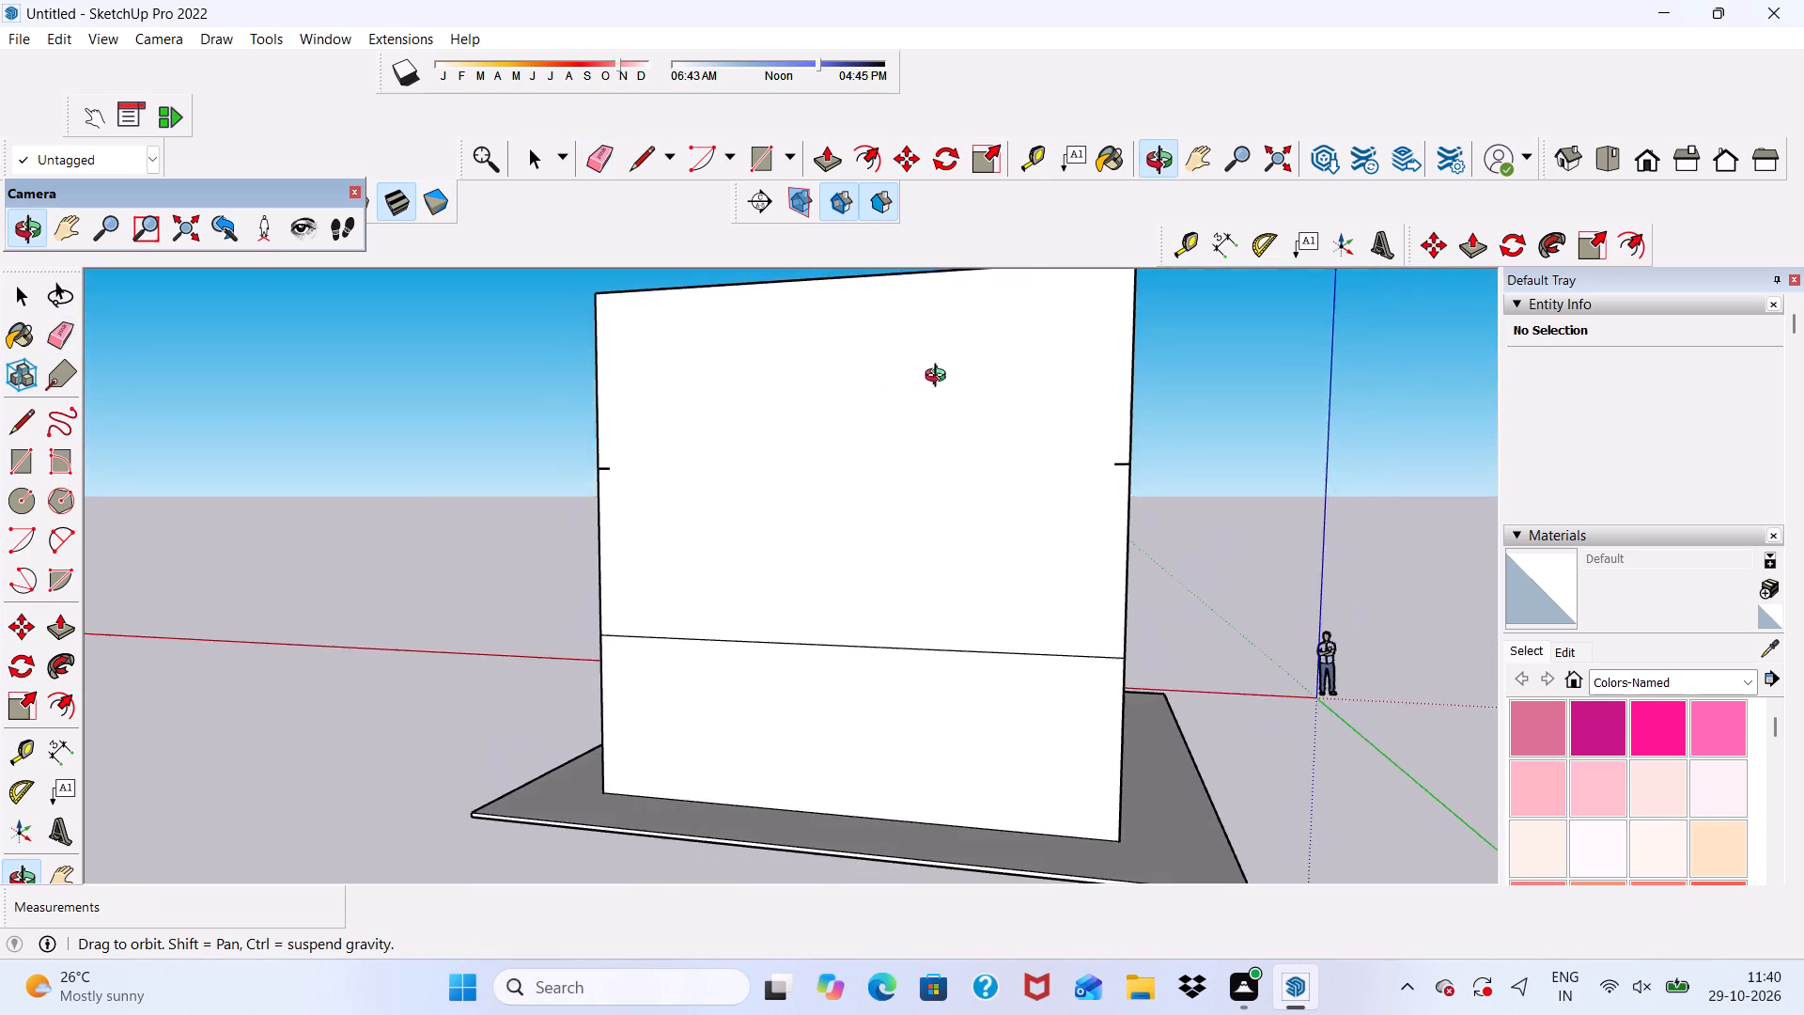
pyautogui.moveTo(940, 378); pyautogui.dragTo(941, 379, button='middle')
pyautogui.scroll(6, 1154, 438)
pyautogui.scroll(5, 1076, 513)
pyautogui.moveTo(1061, 492); pyautogui.dragTo(1061, 530)
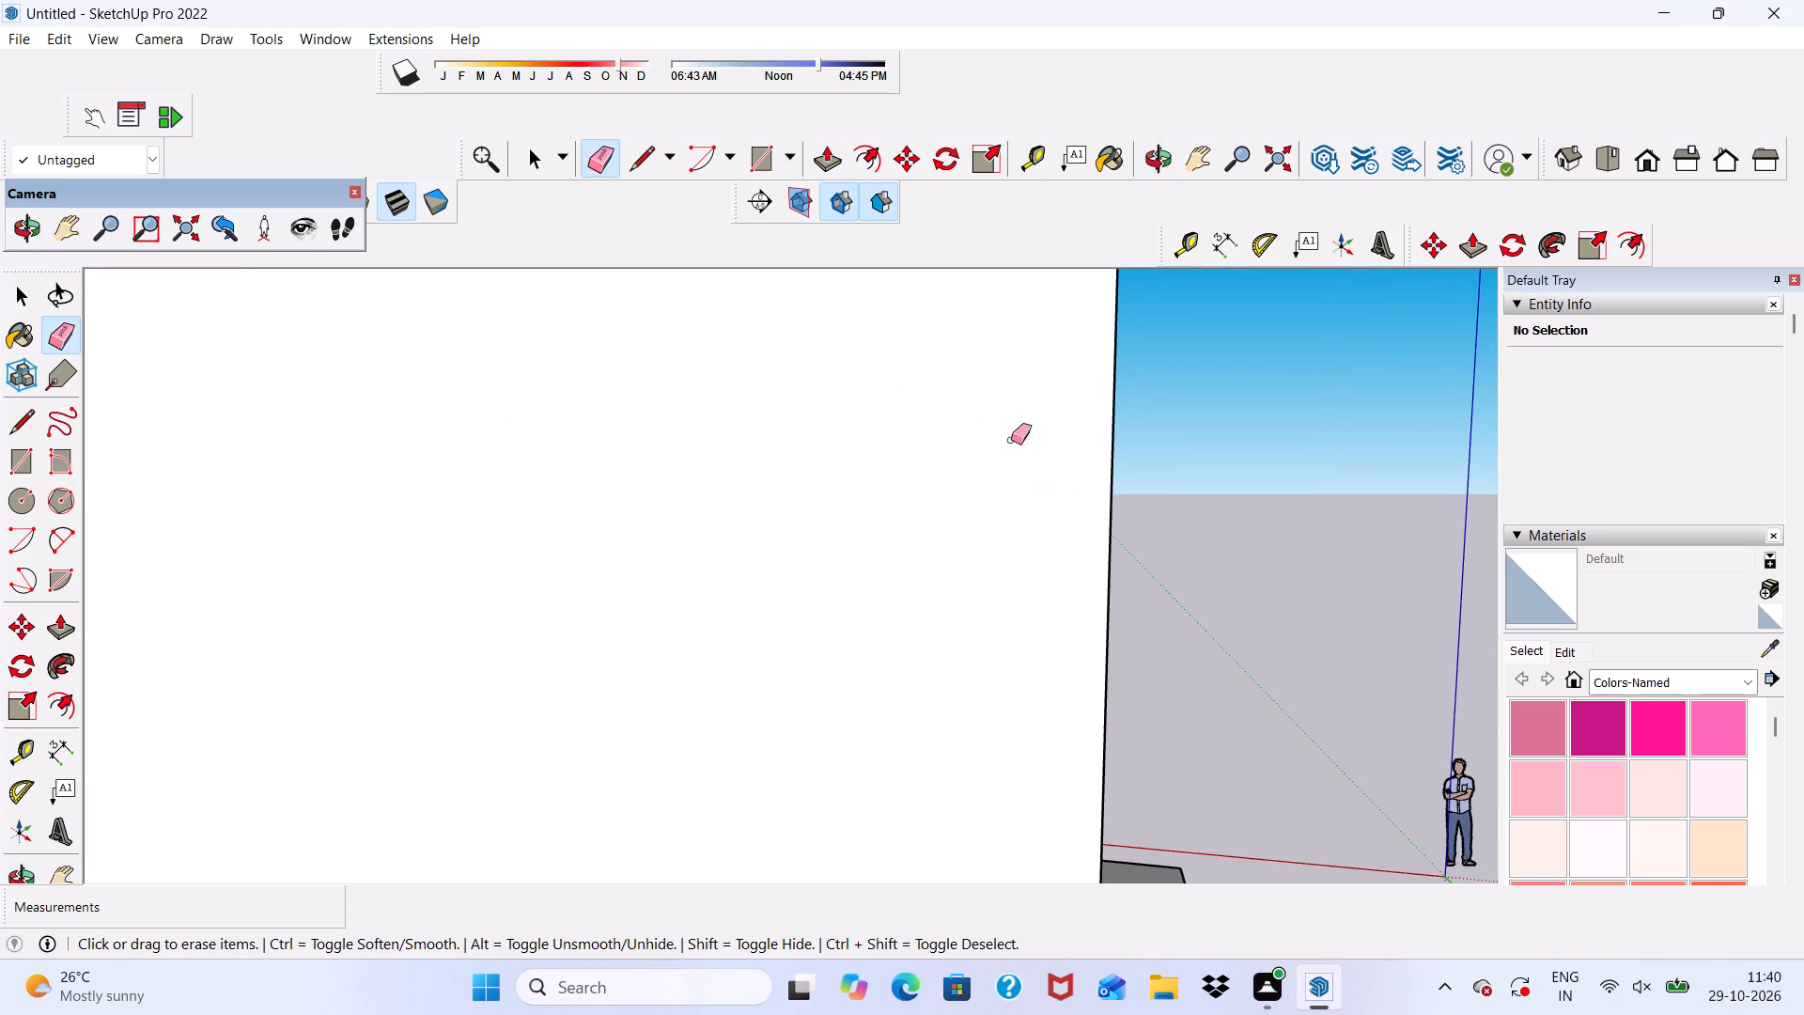
pyautogui.scroll(-13, 977, 410)
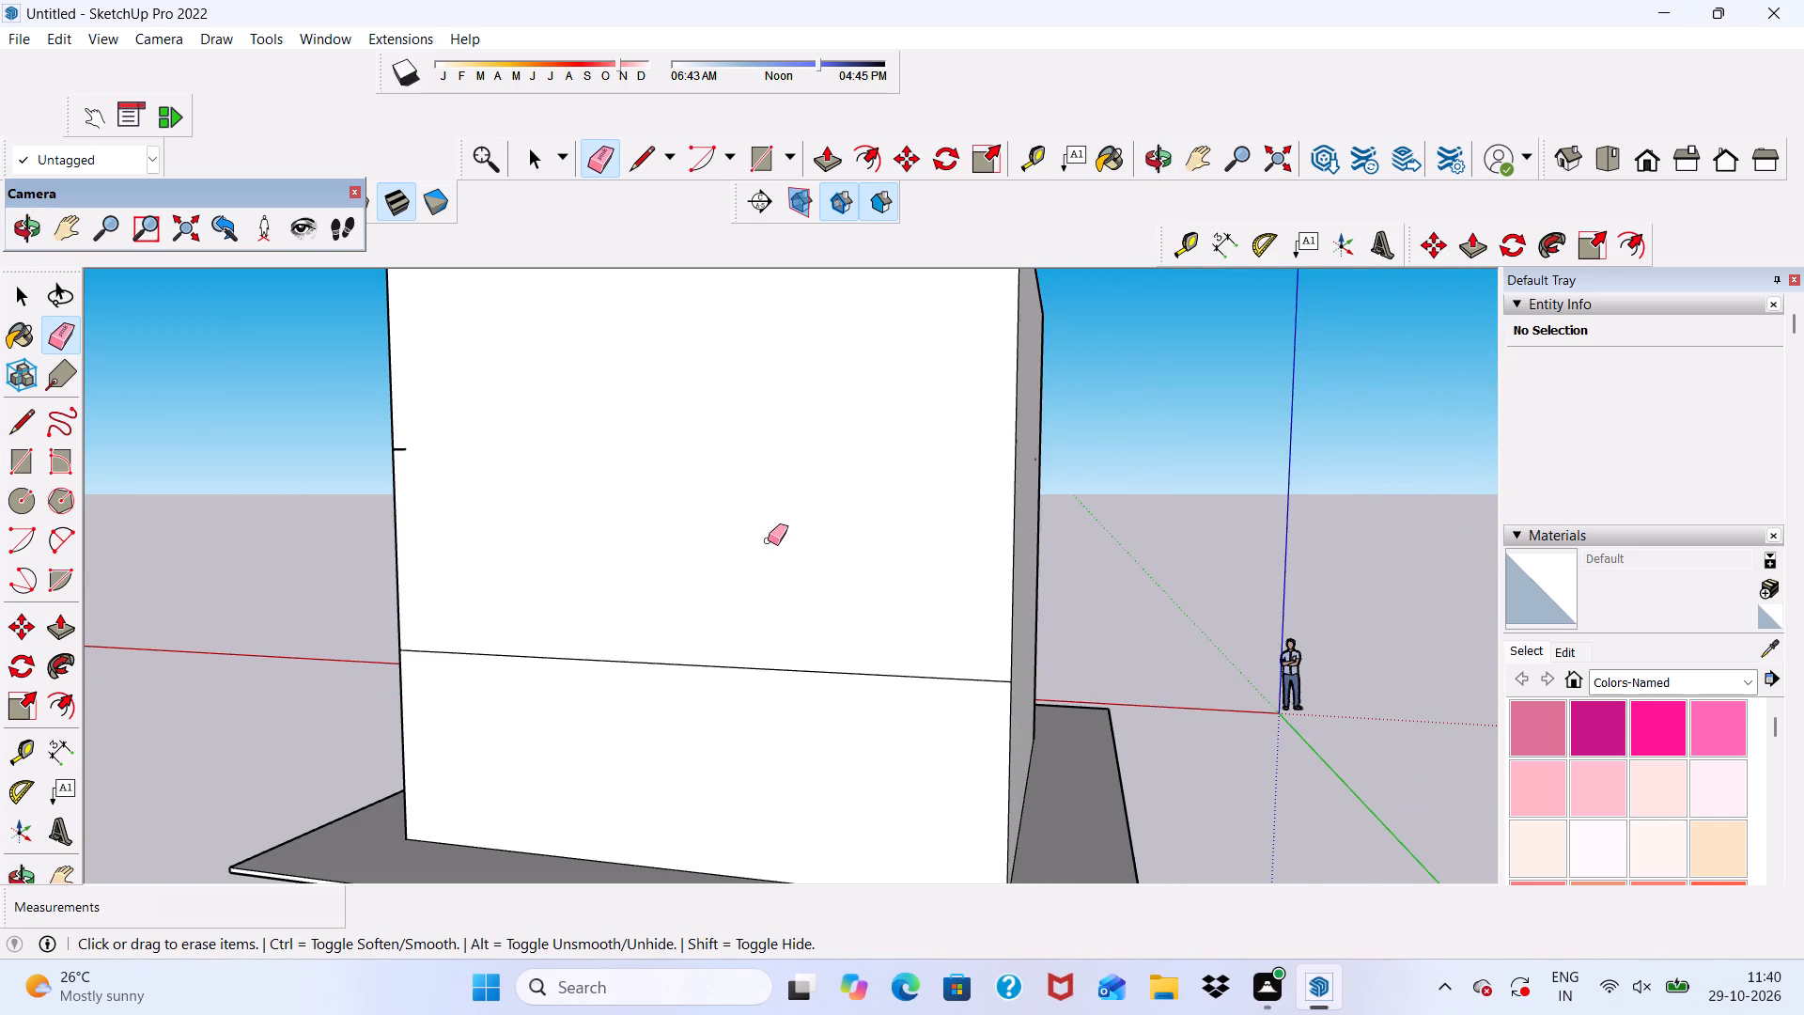
pyautogui.moveTo(767, 542); pyautogui.dragTo(737, 691)
pyautogui.scroll(6, 386, 454)
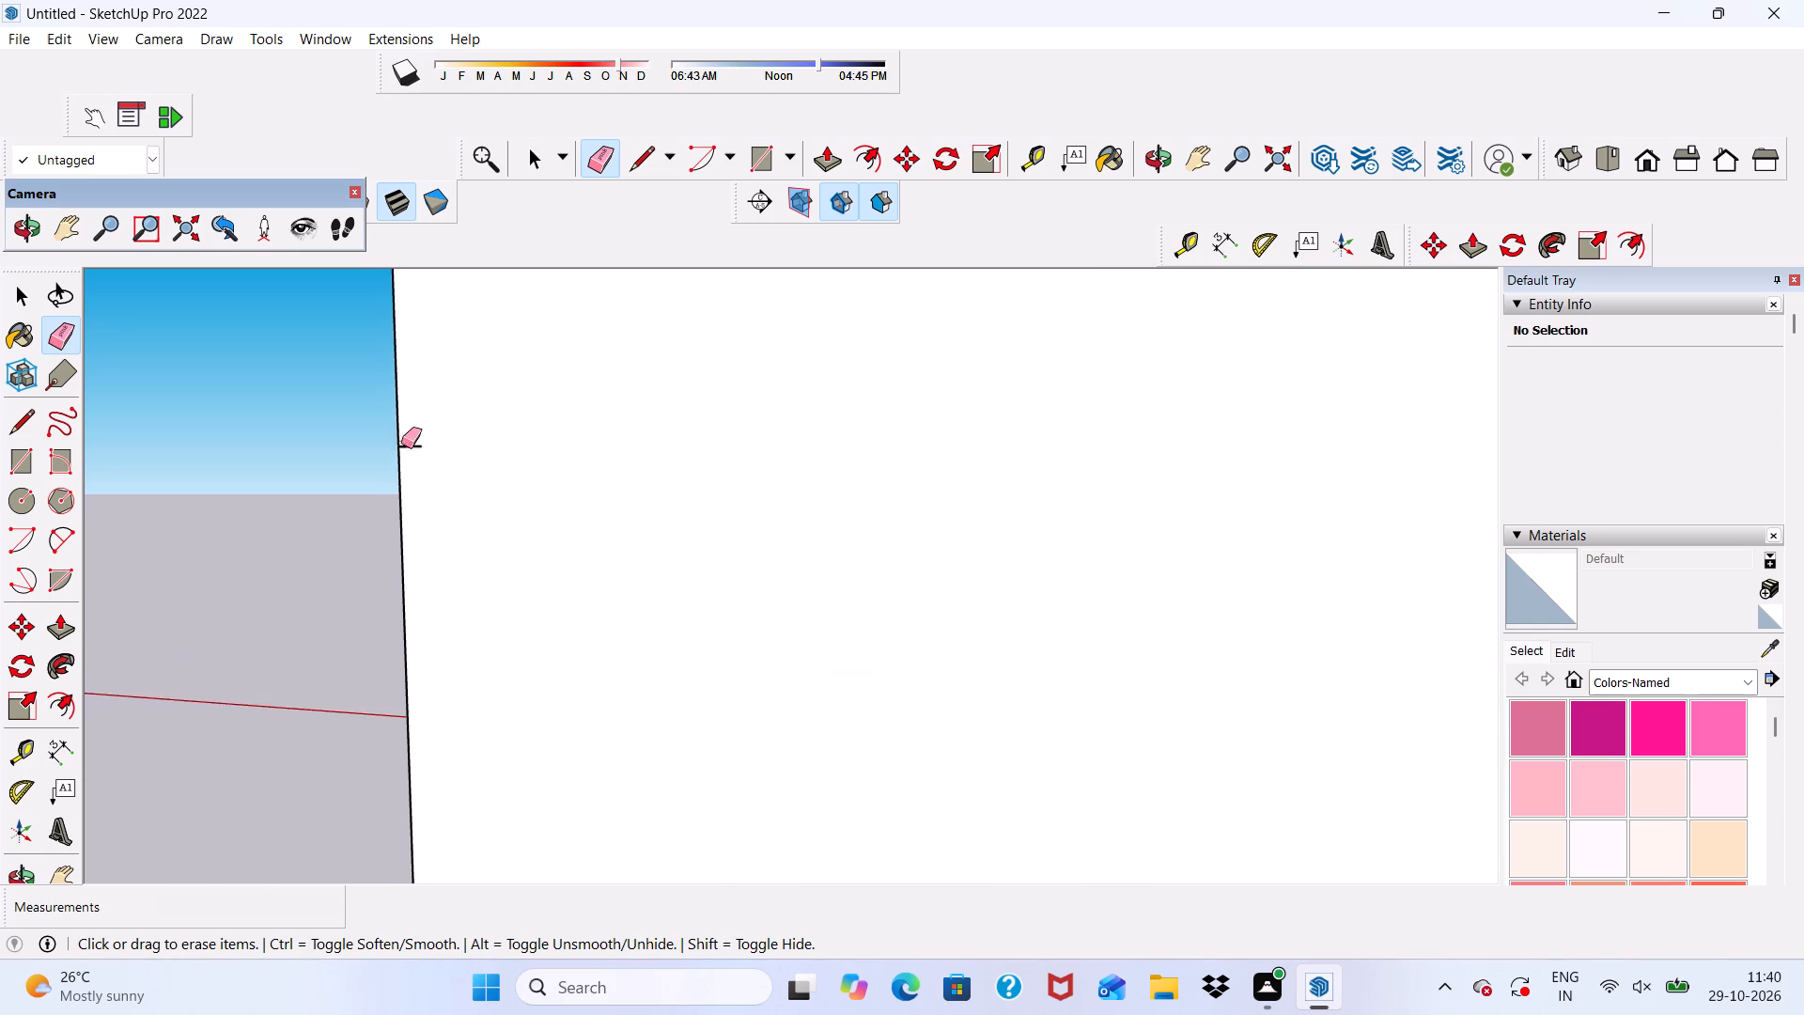
pyautogui.scroll(4, 401, 444)
pyautogui.moveTo(411, 442); pyautogui.dragTo(421, 488)
pyautogui.scroll(-6, 420, 476)
pyautogui.scroll(-3, 634, 516)
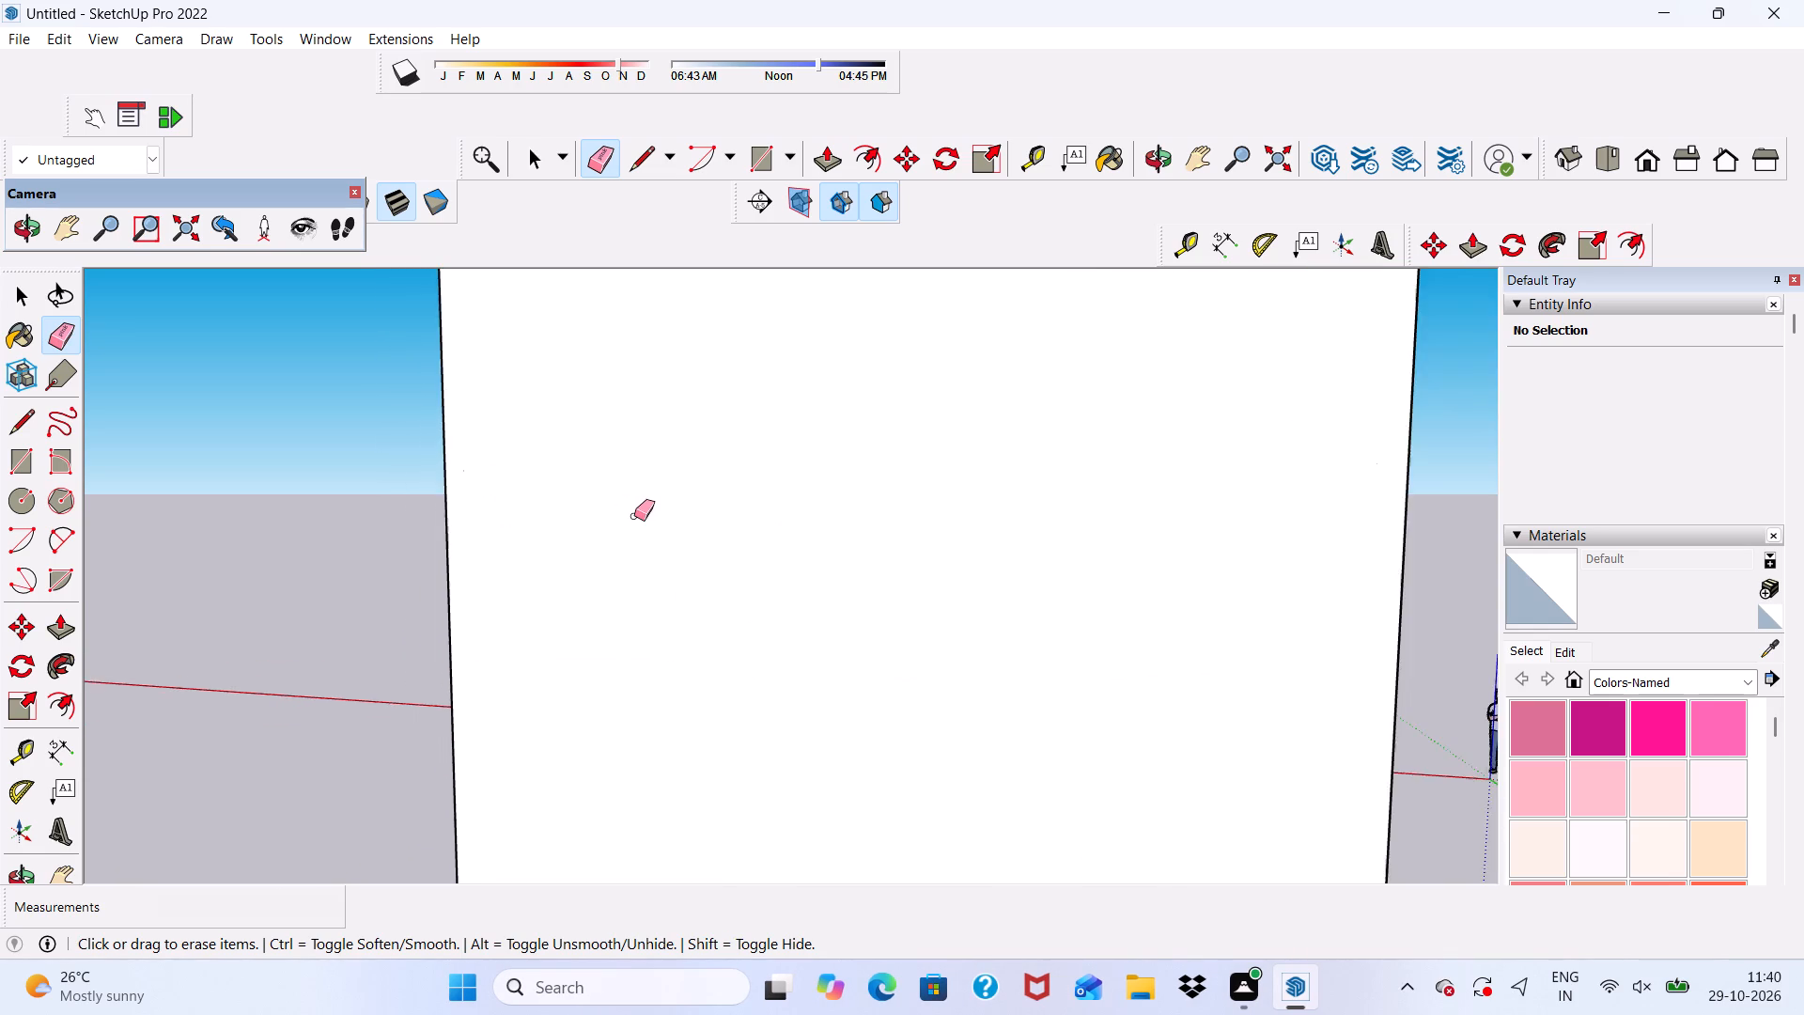
# Examine the building's front walls, stacked open front bays and upper wall tops from several angles.
pyautogui.moveTo(635, 516); pyautogui.dragTo(134, 609, button='middle')
pyautogui.scroll(-6, 630, 455)
pyautogui.moveTo(831, 537); pyautogui.dragTo(270, 517, button='middle')
pyautogui.scroll(4, 708, 617)
pyautogui.scroll(-10, 704, 589)
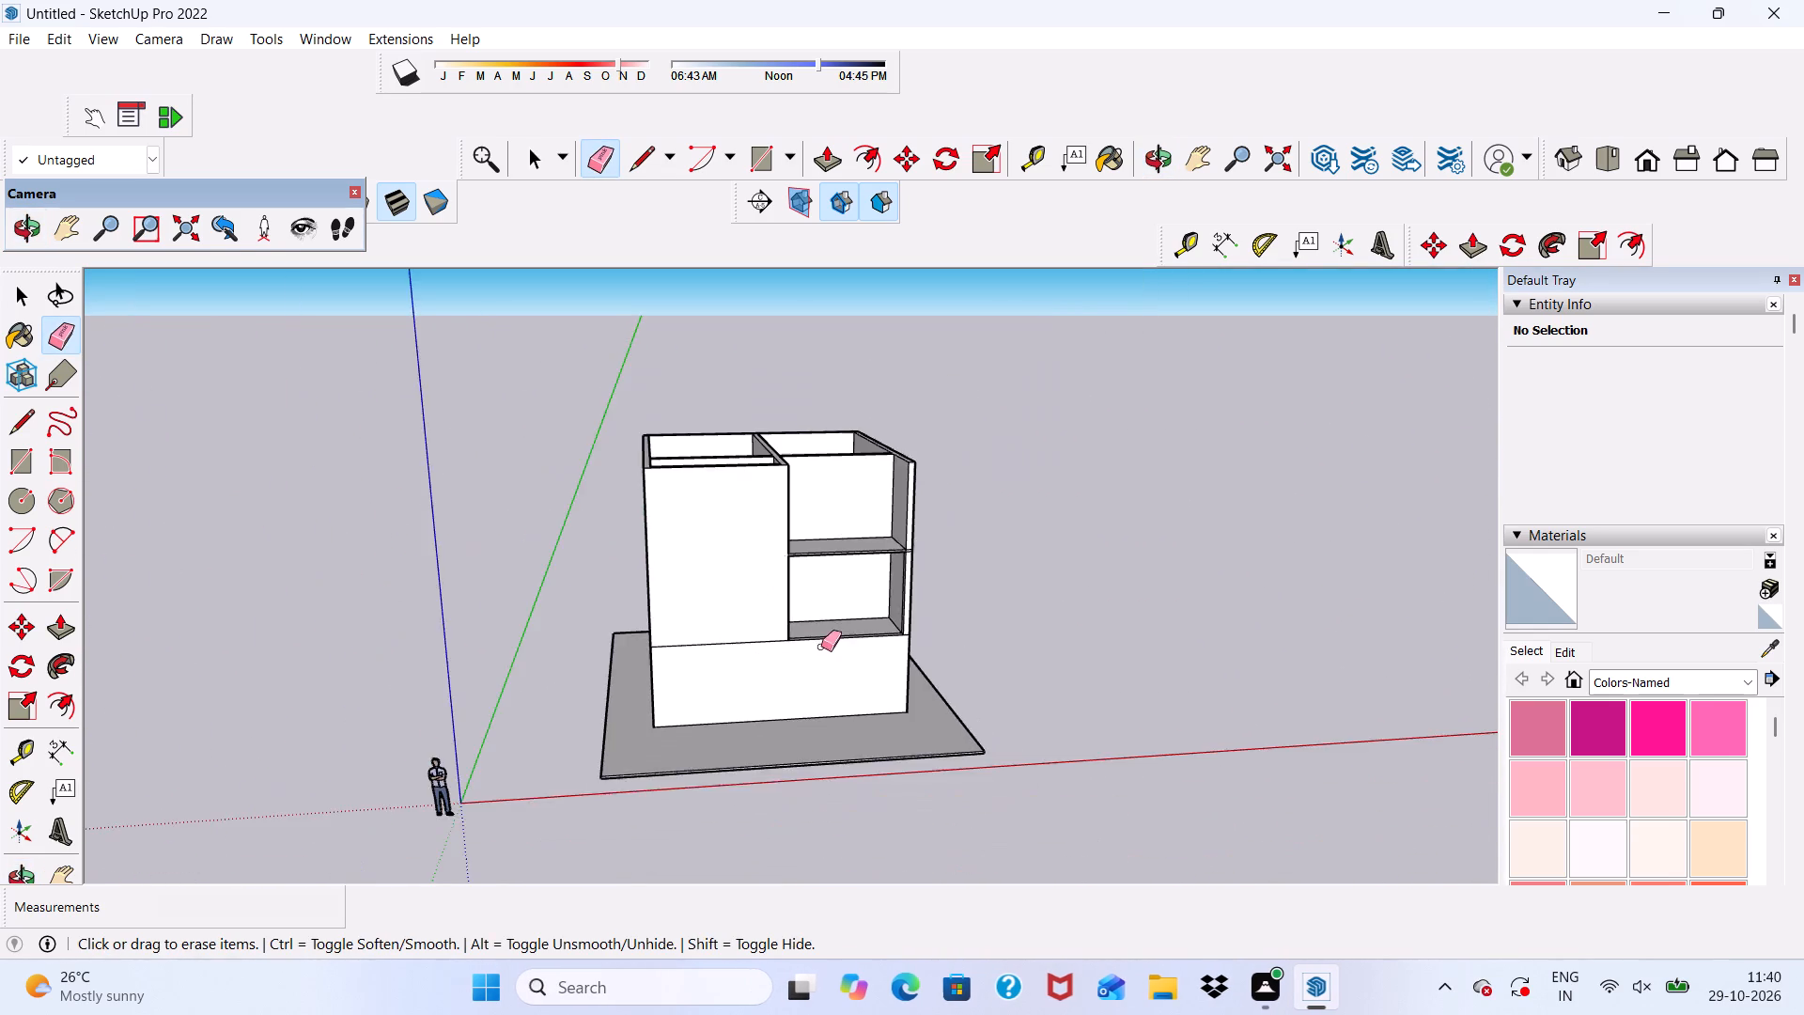
pyautogui.moveTo(821, 647); pyautogui.dragTo(753, 495, button='middle')
pyautogui.scroll(5, 753, 495)
pyautogui.press('space')
pyautogui.scroll(-1, 752, 493)
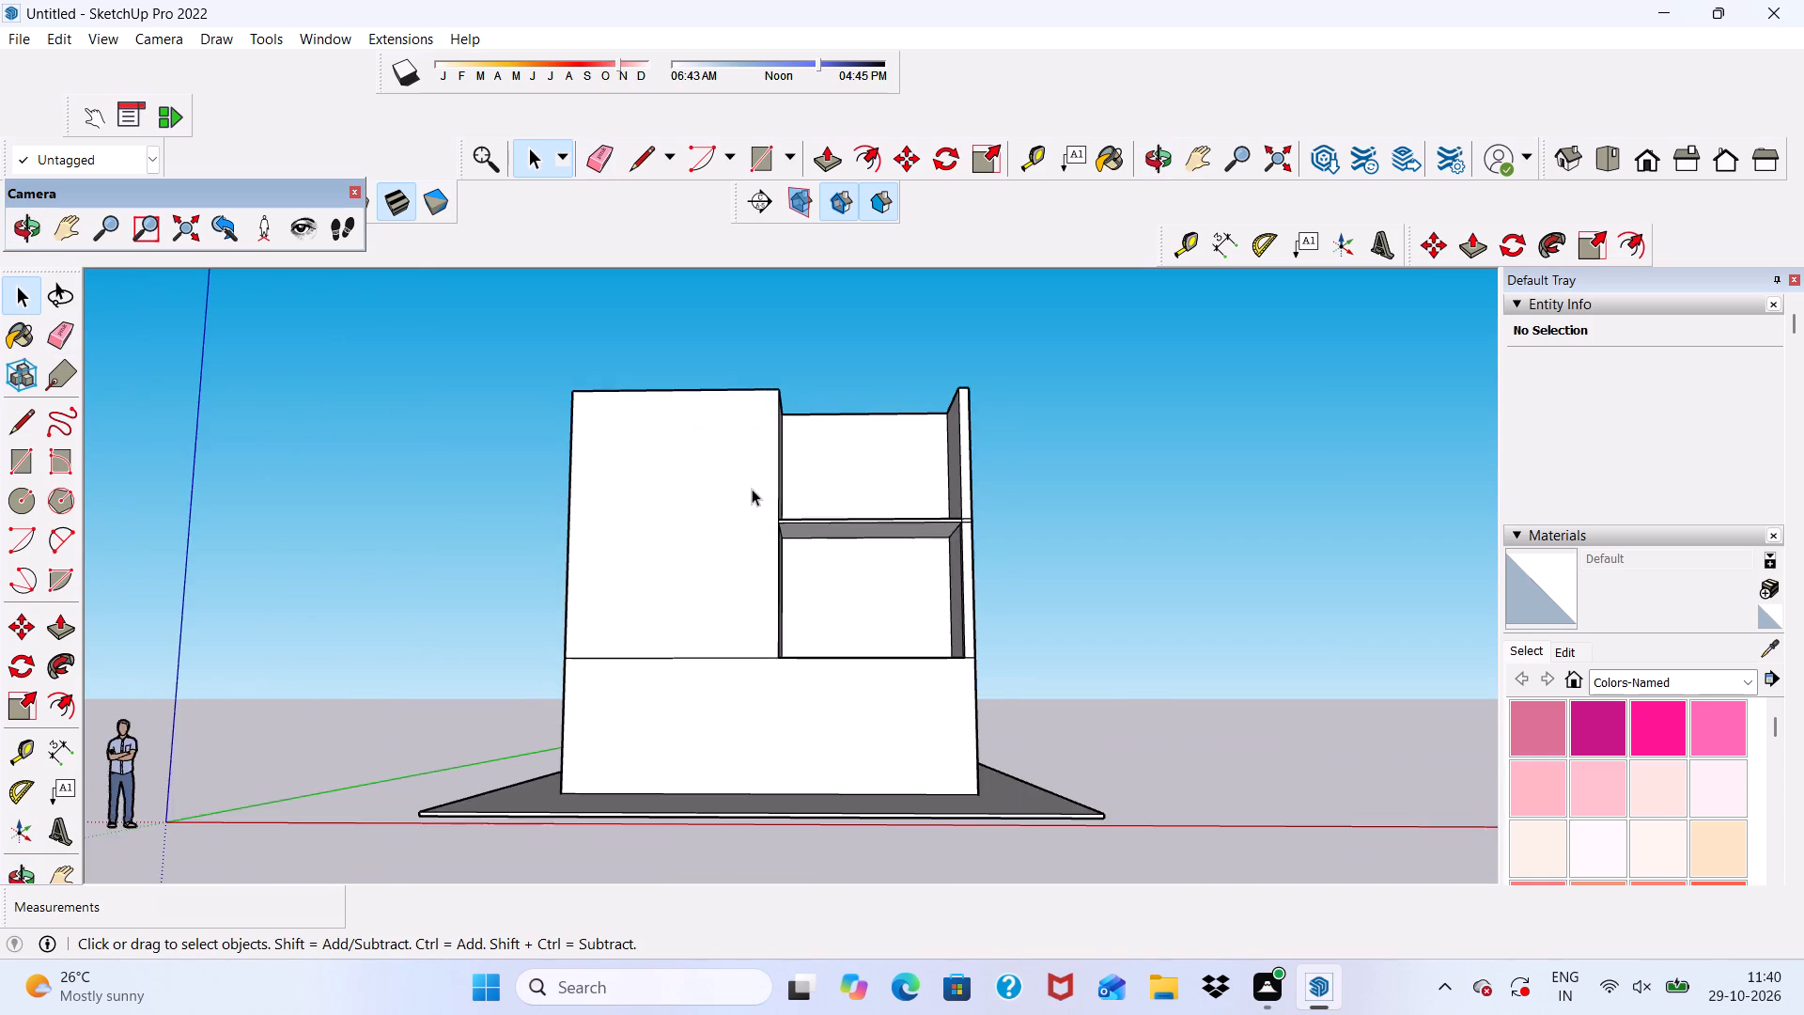
pyautogui.scroll(1, 752, 489)
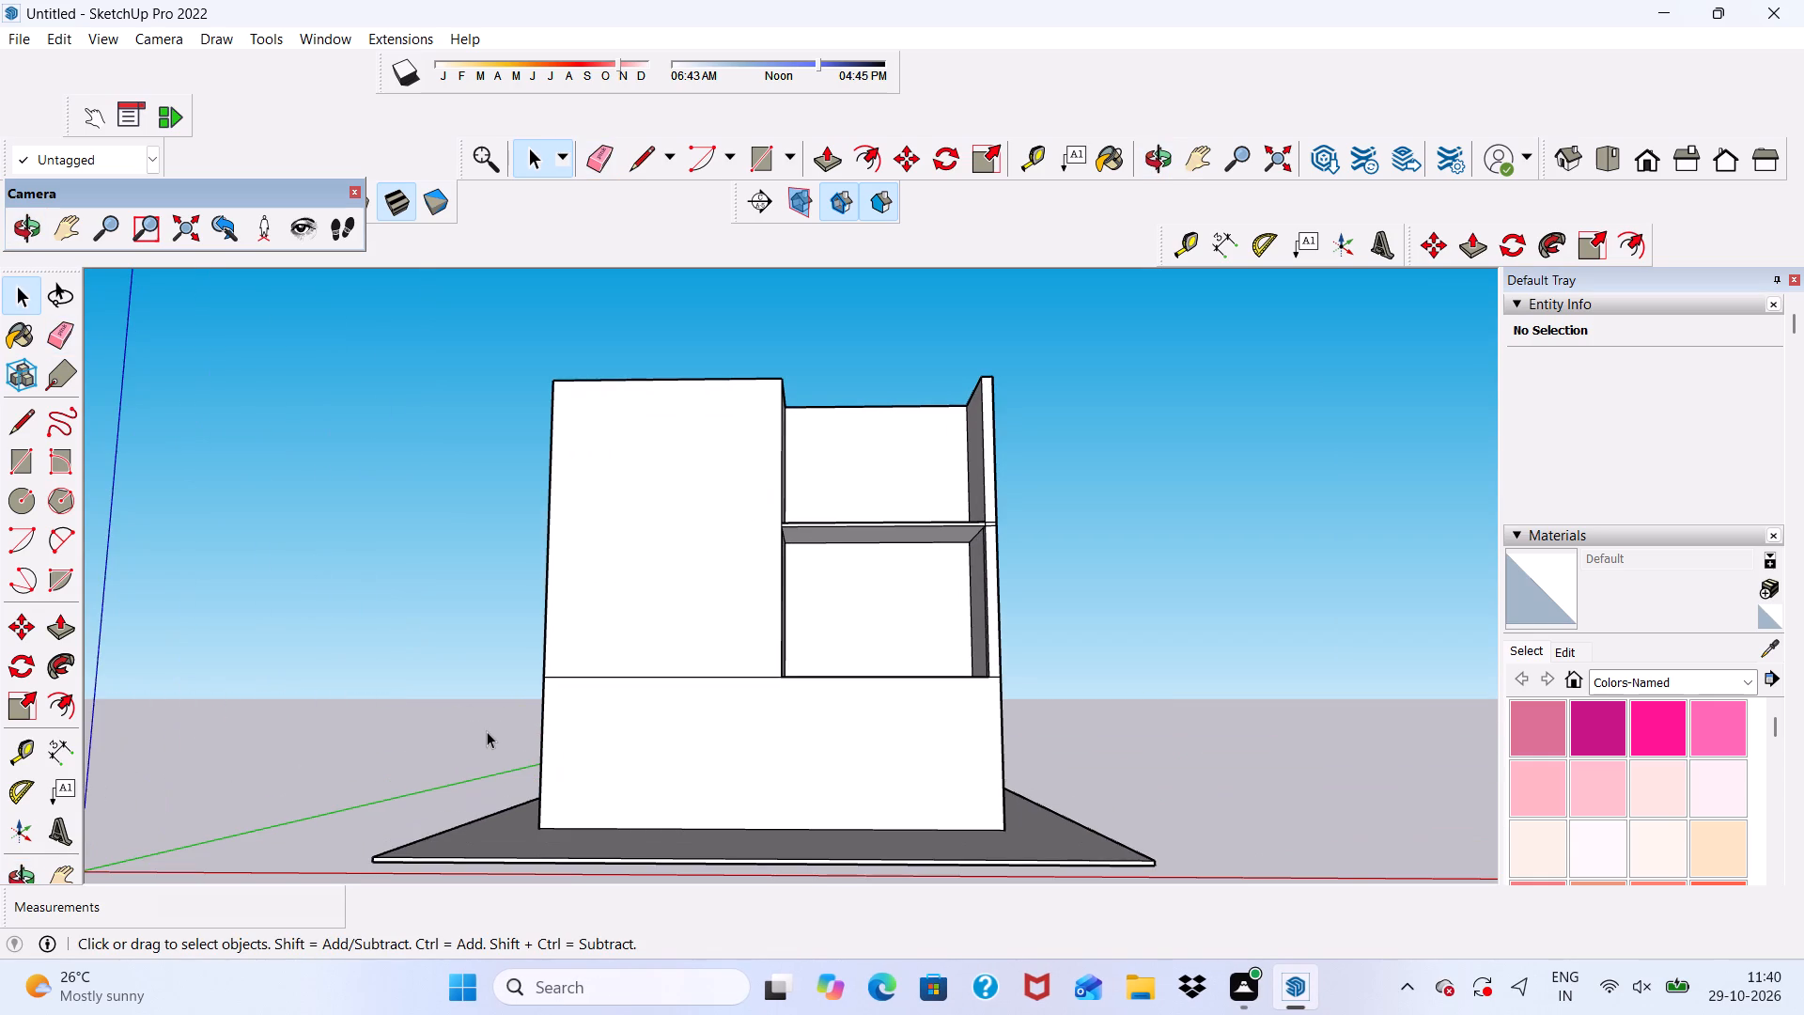
pyautogui.scroll(2, 506, 771)
pyautogui.scroll(-4, 545, 784)
pyautogui.moveTo(751, 762); pyautogui.dragTo(758, 766, button='middle')
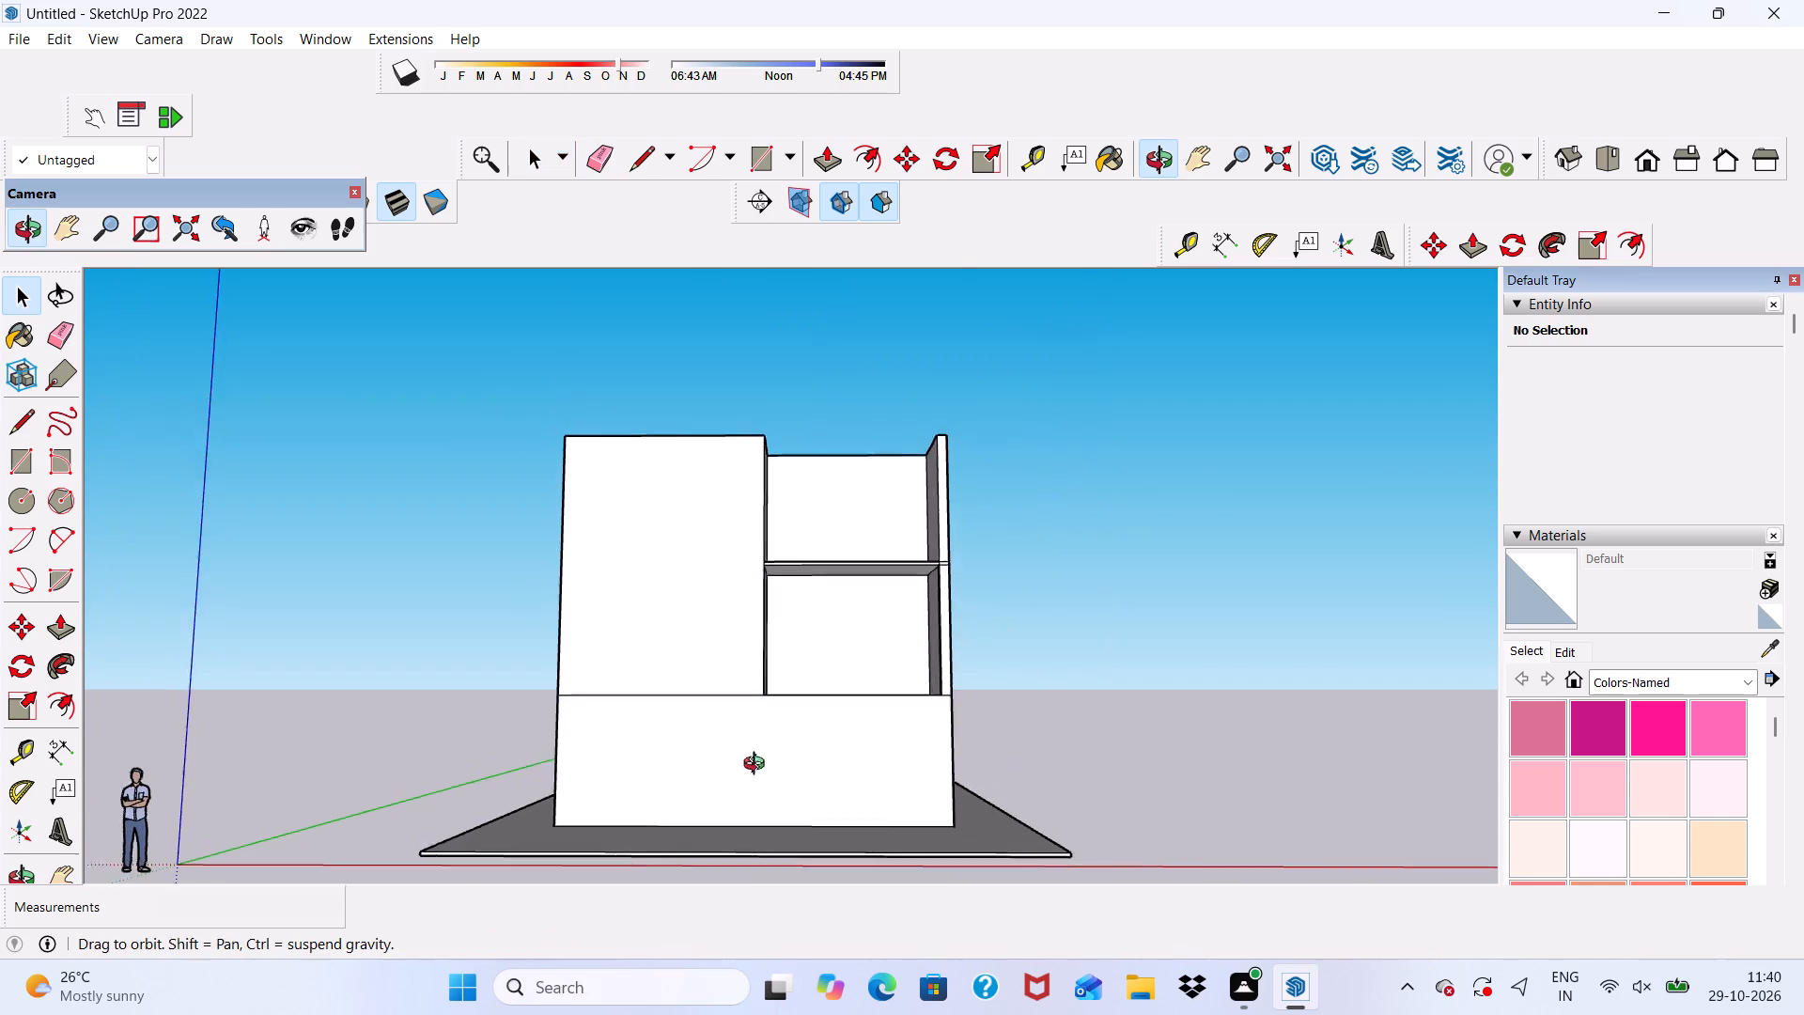
pyautogui.moveTo(758, 766); pyautogui.dragTo(844, 1014, button='middle')
pyautogui.scroll(5, 706, 663)
pyautogui.moveTo(708, 675); pyautogui.dragTo(680, 658, button='middle')
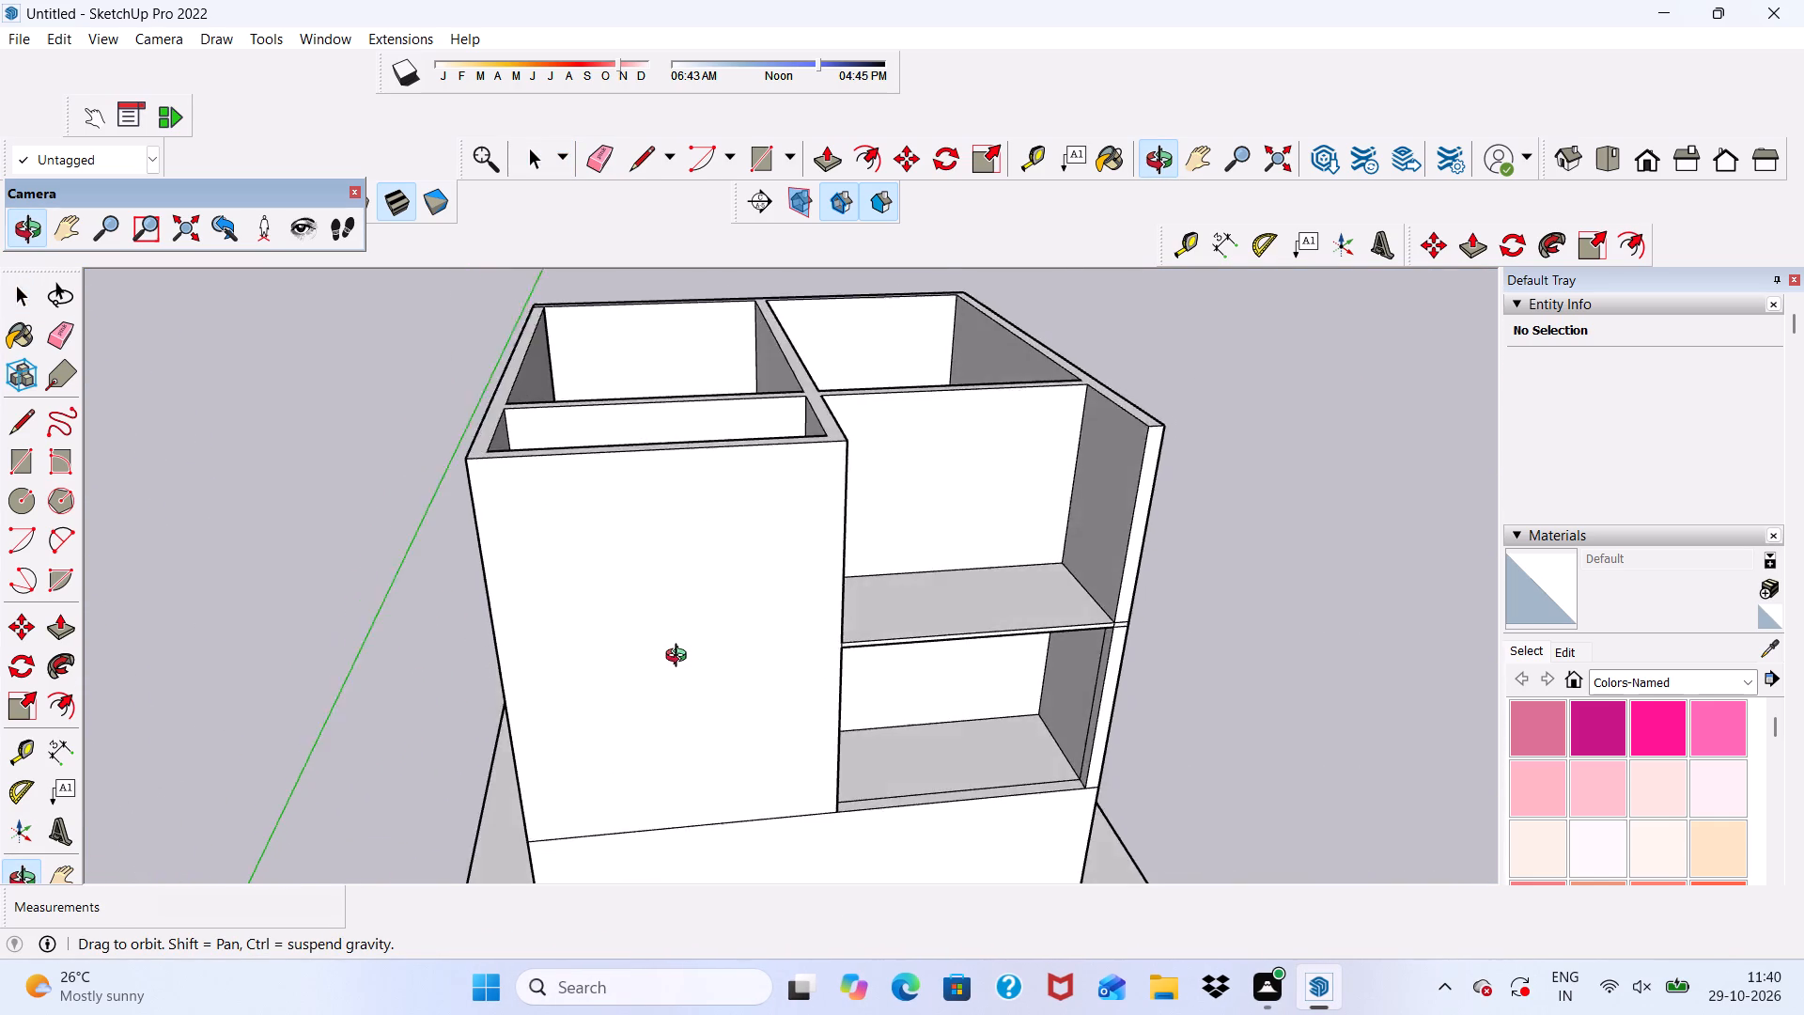
pyautogui.moveTo(680, 658); pyautogui.dragTo(593, 544, button='middle')
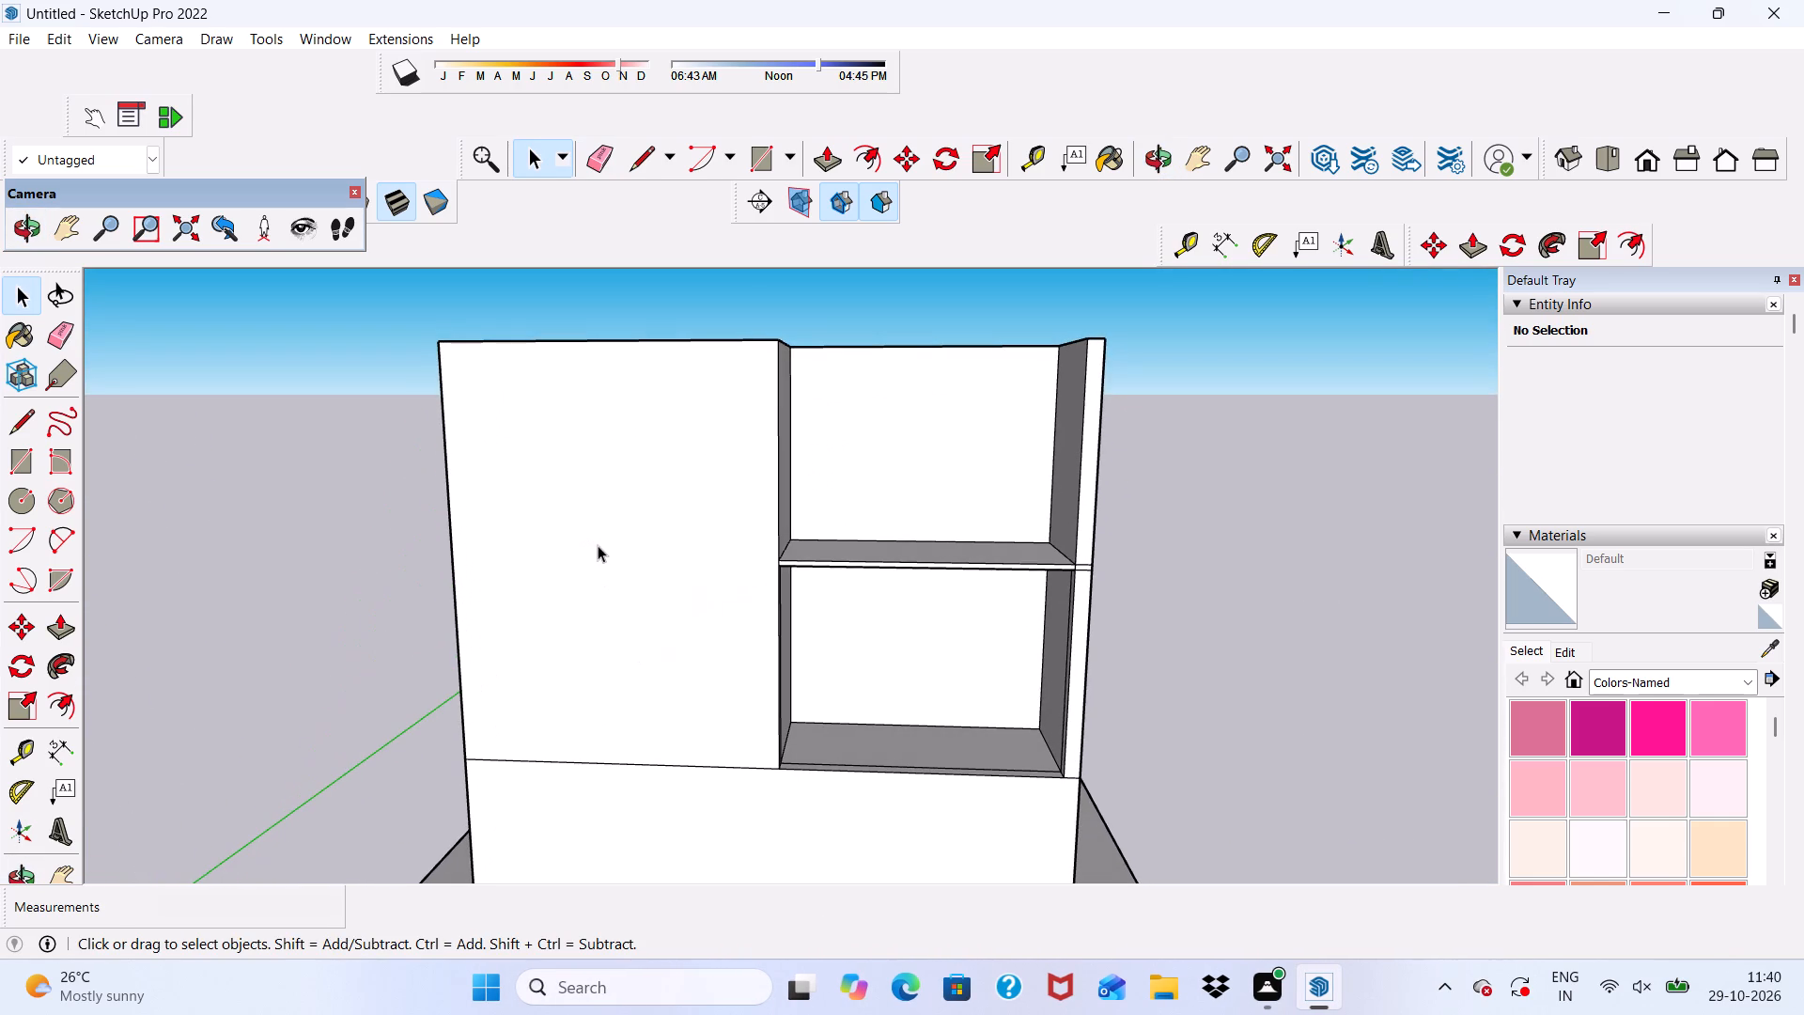
pyautogui.scroll(1, 598, 545)
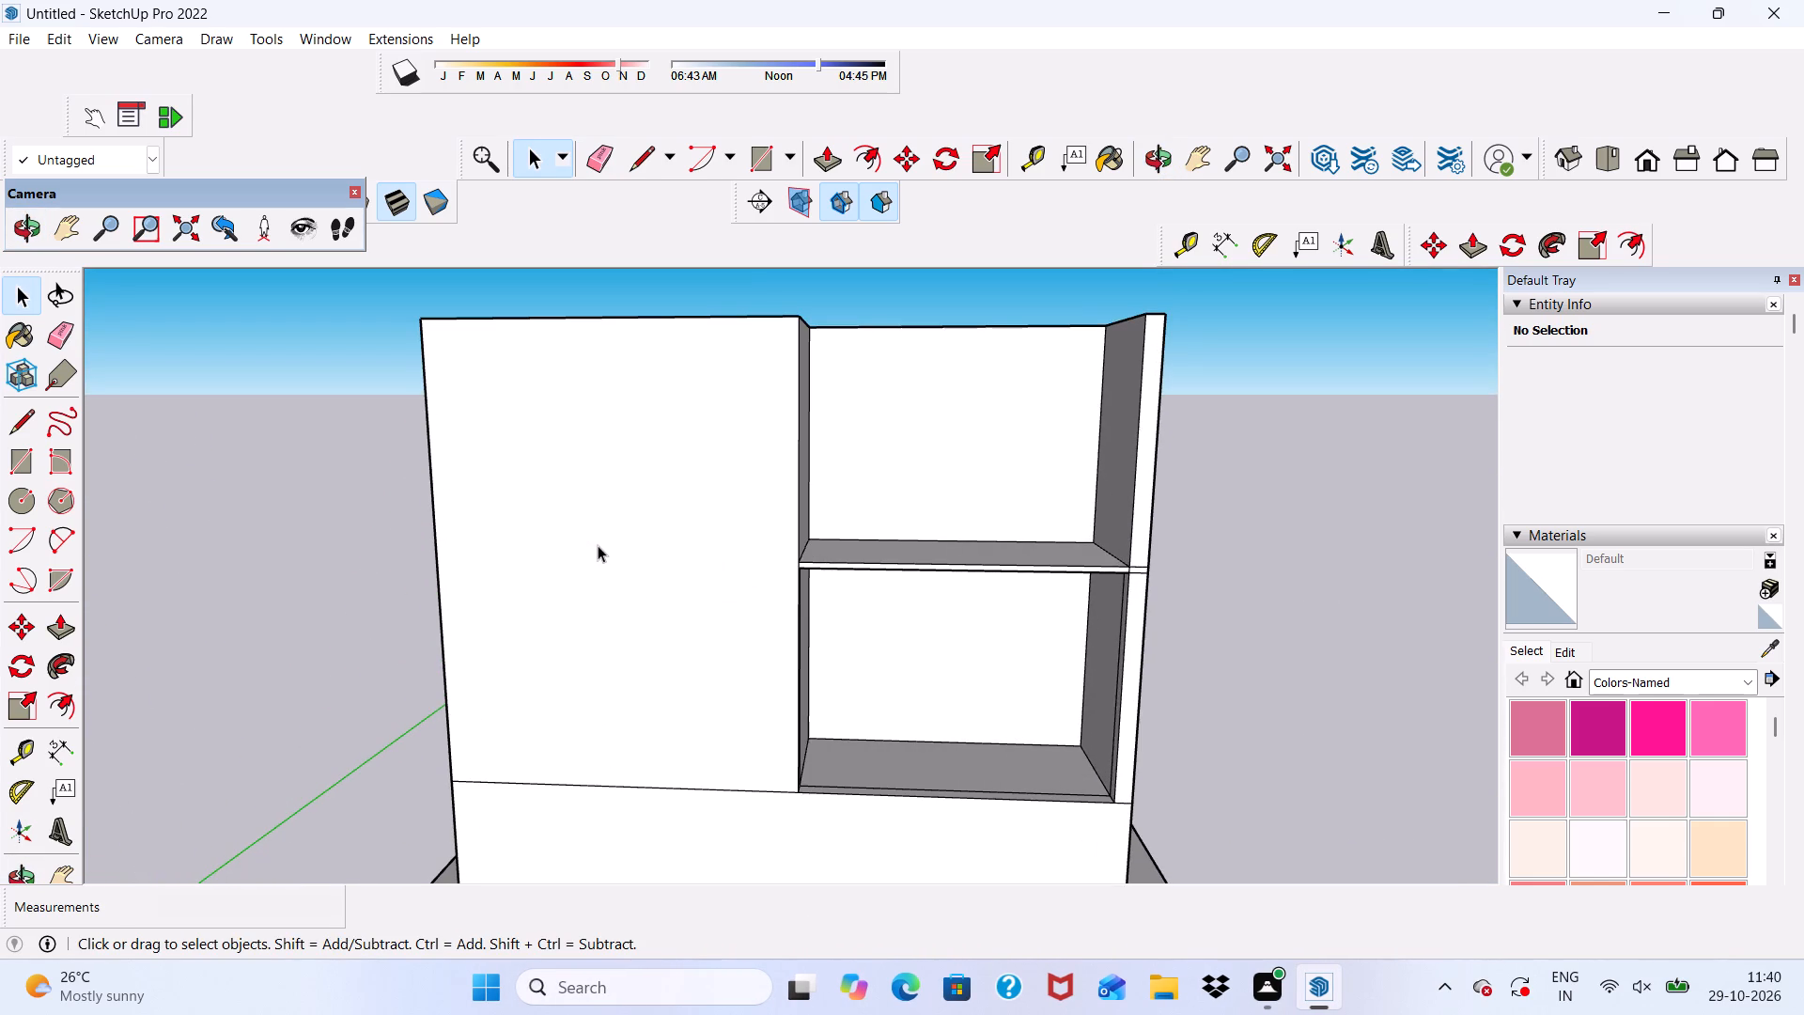
pyautogui.scroll(-7, 599, 545)
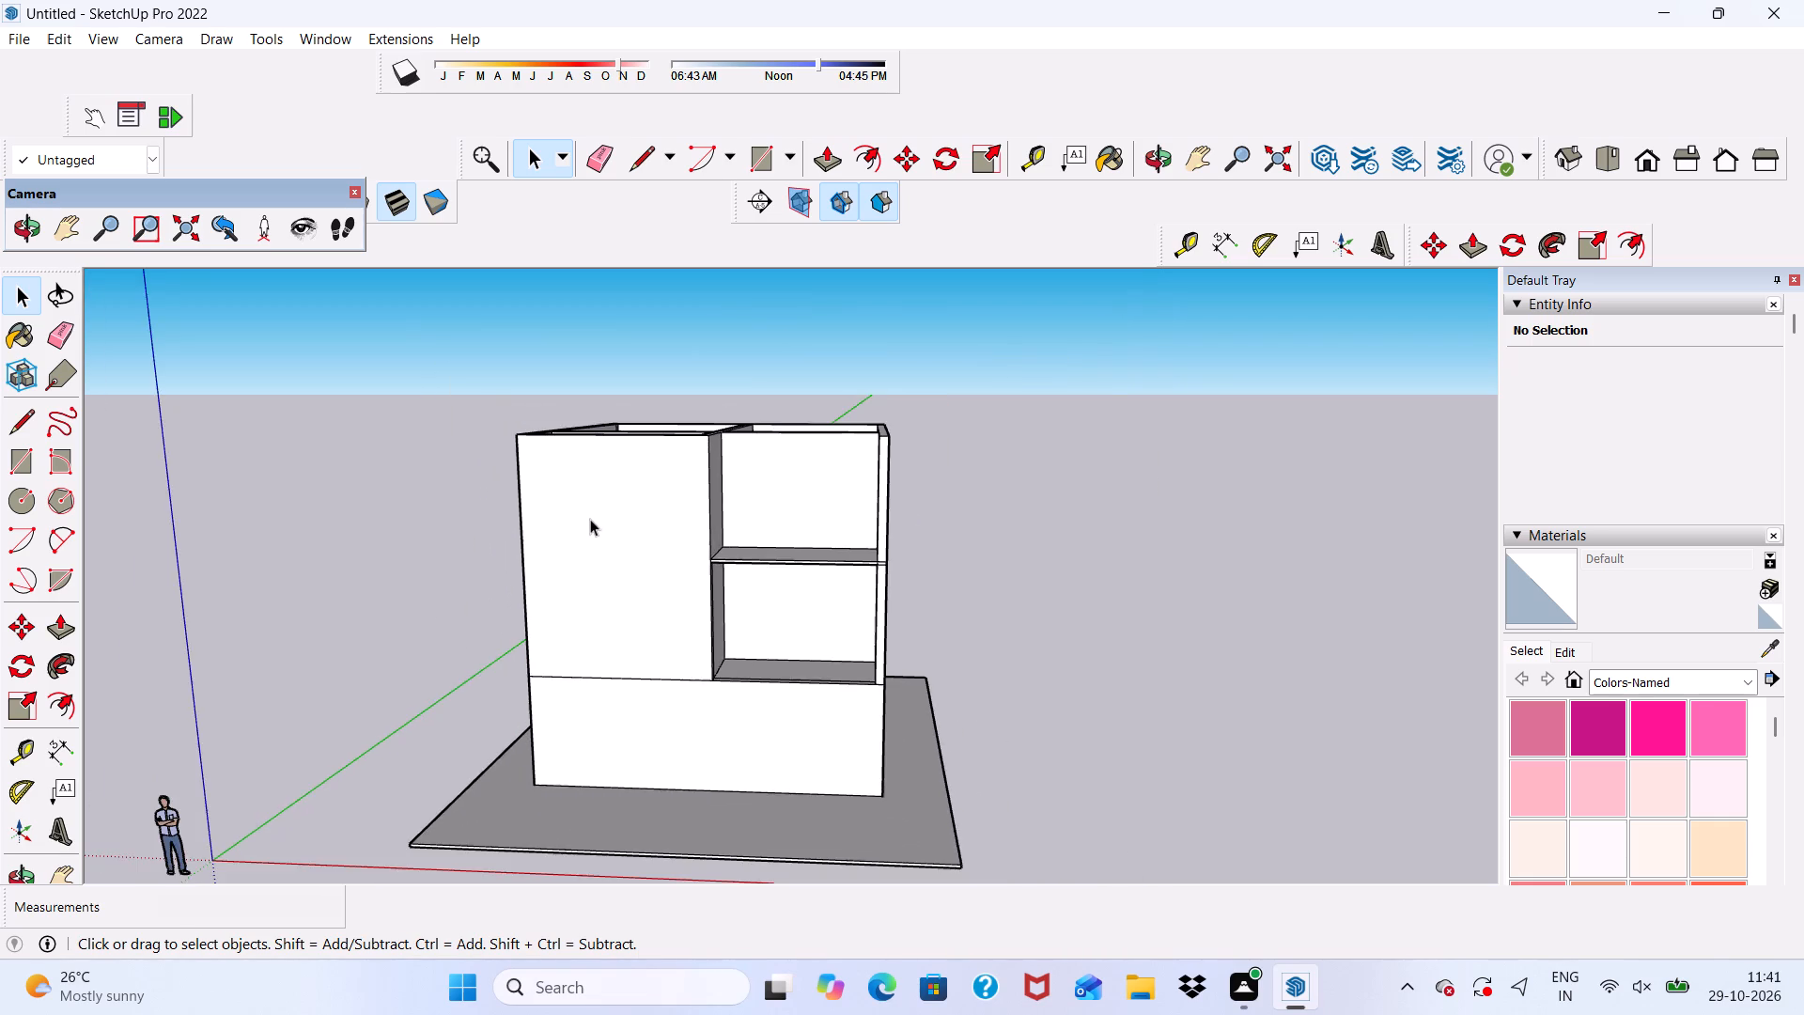
pyautogui.scroll(5, 573, 489)
pyautogui.moveTo(684, 411); pyautogui.dragTo(739, 505, button='middle')
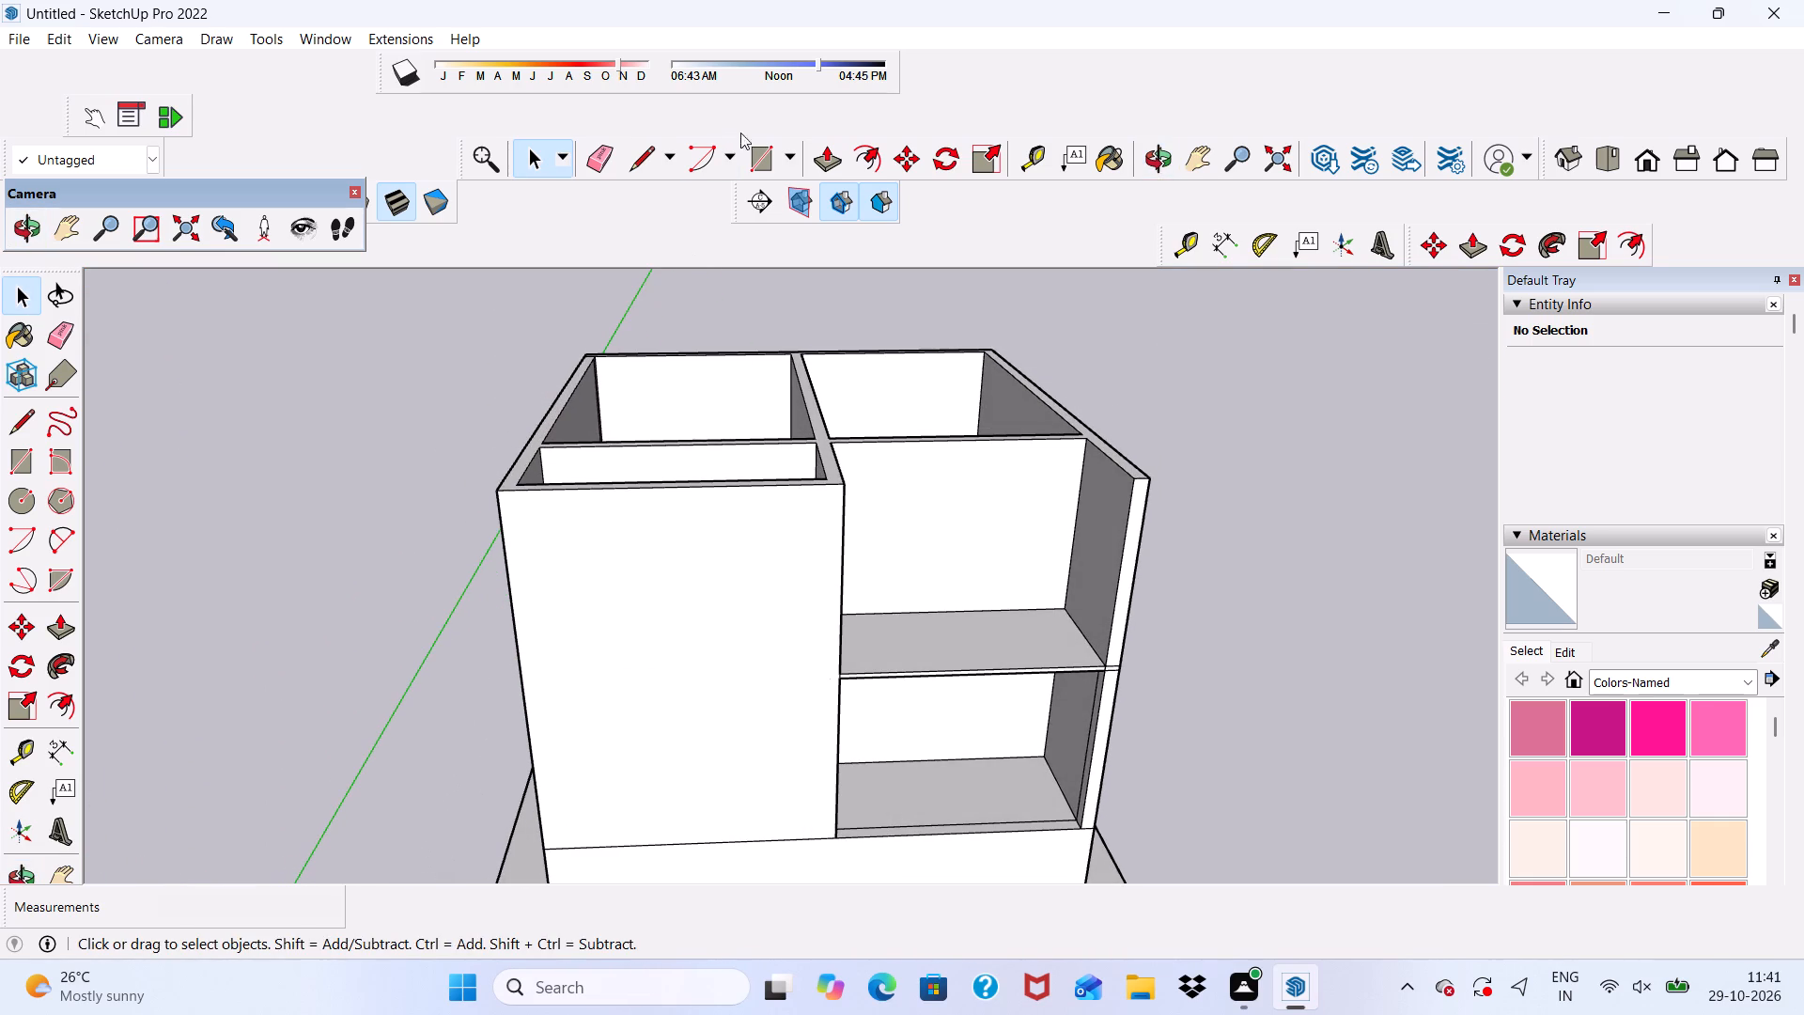
# Draw a 30' by 30' rectangle across the building's wall tops, between diagonally opposite outer corners.
pyautogui.click(761, 172)
pyautogui.scroll(5, 501, 415)
pyautogui.moveTo(597, 378); pyautogui.dragTo(662, 506, button='middle')
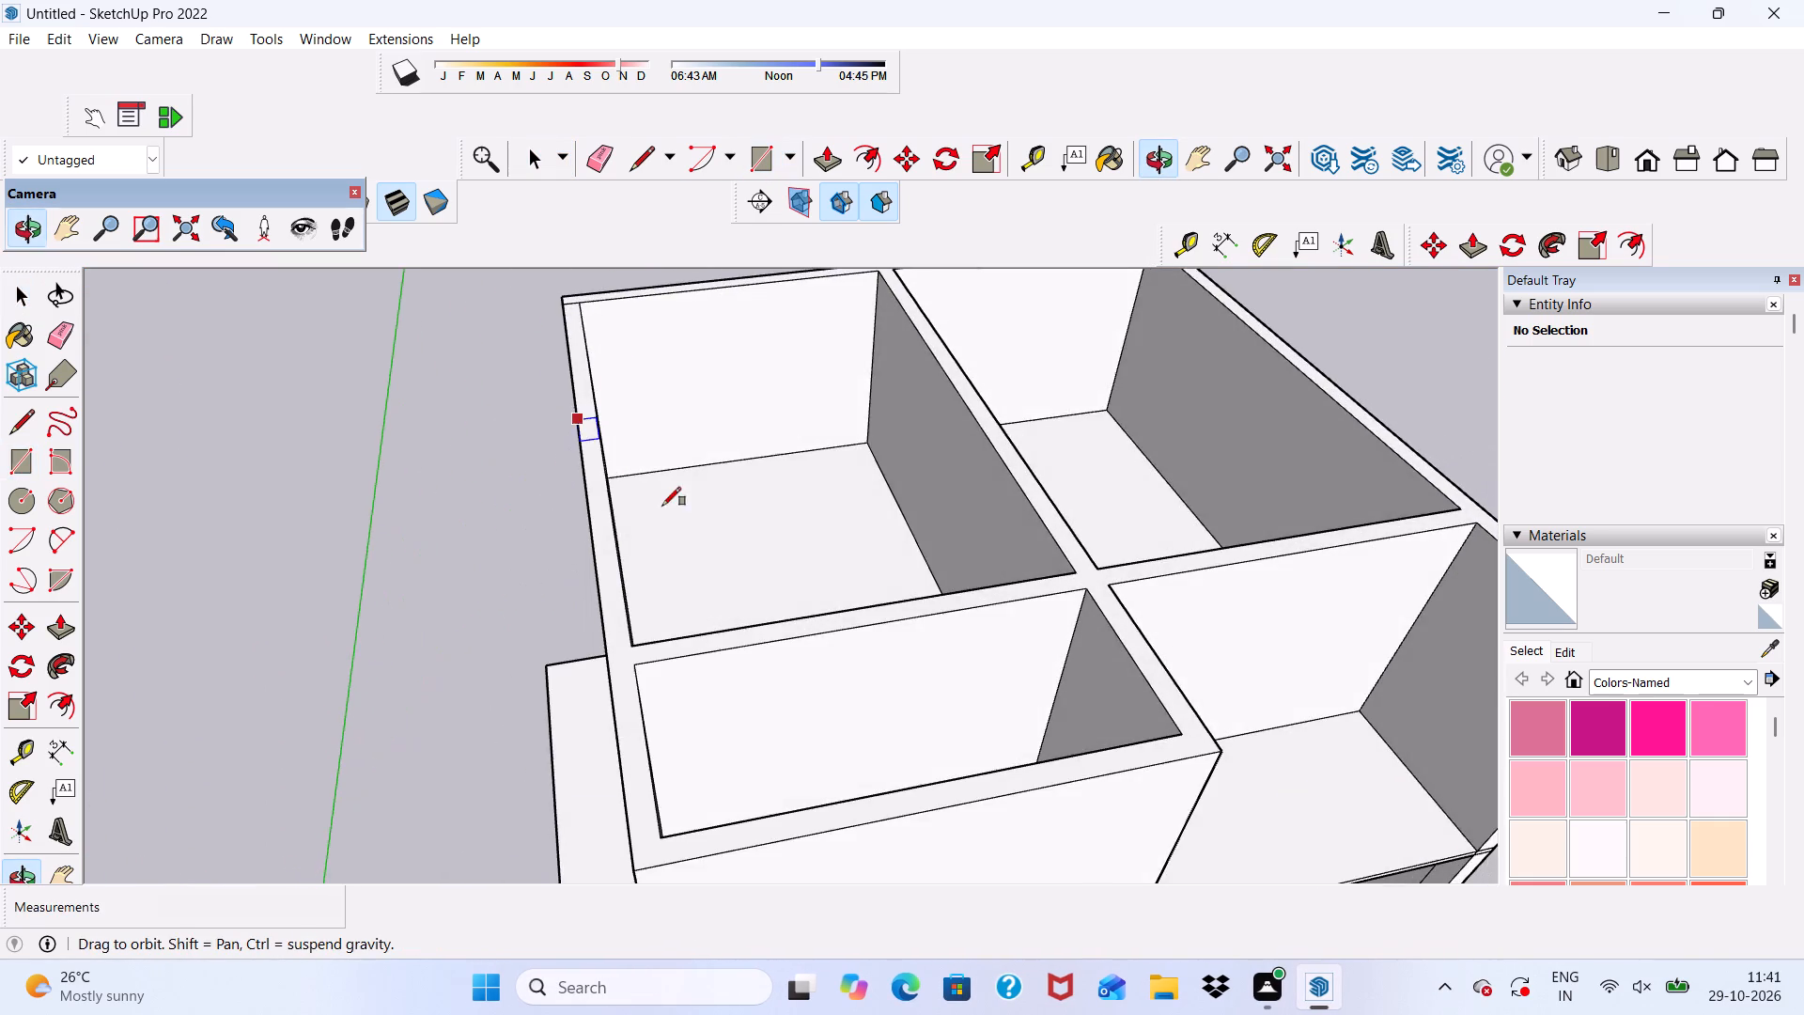
pyautogui.scroll(13, 570, 306)
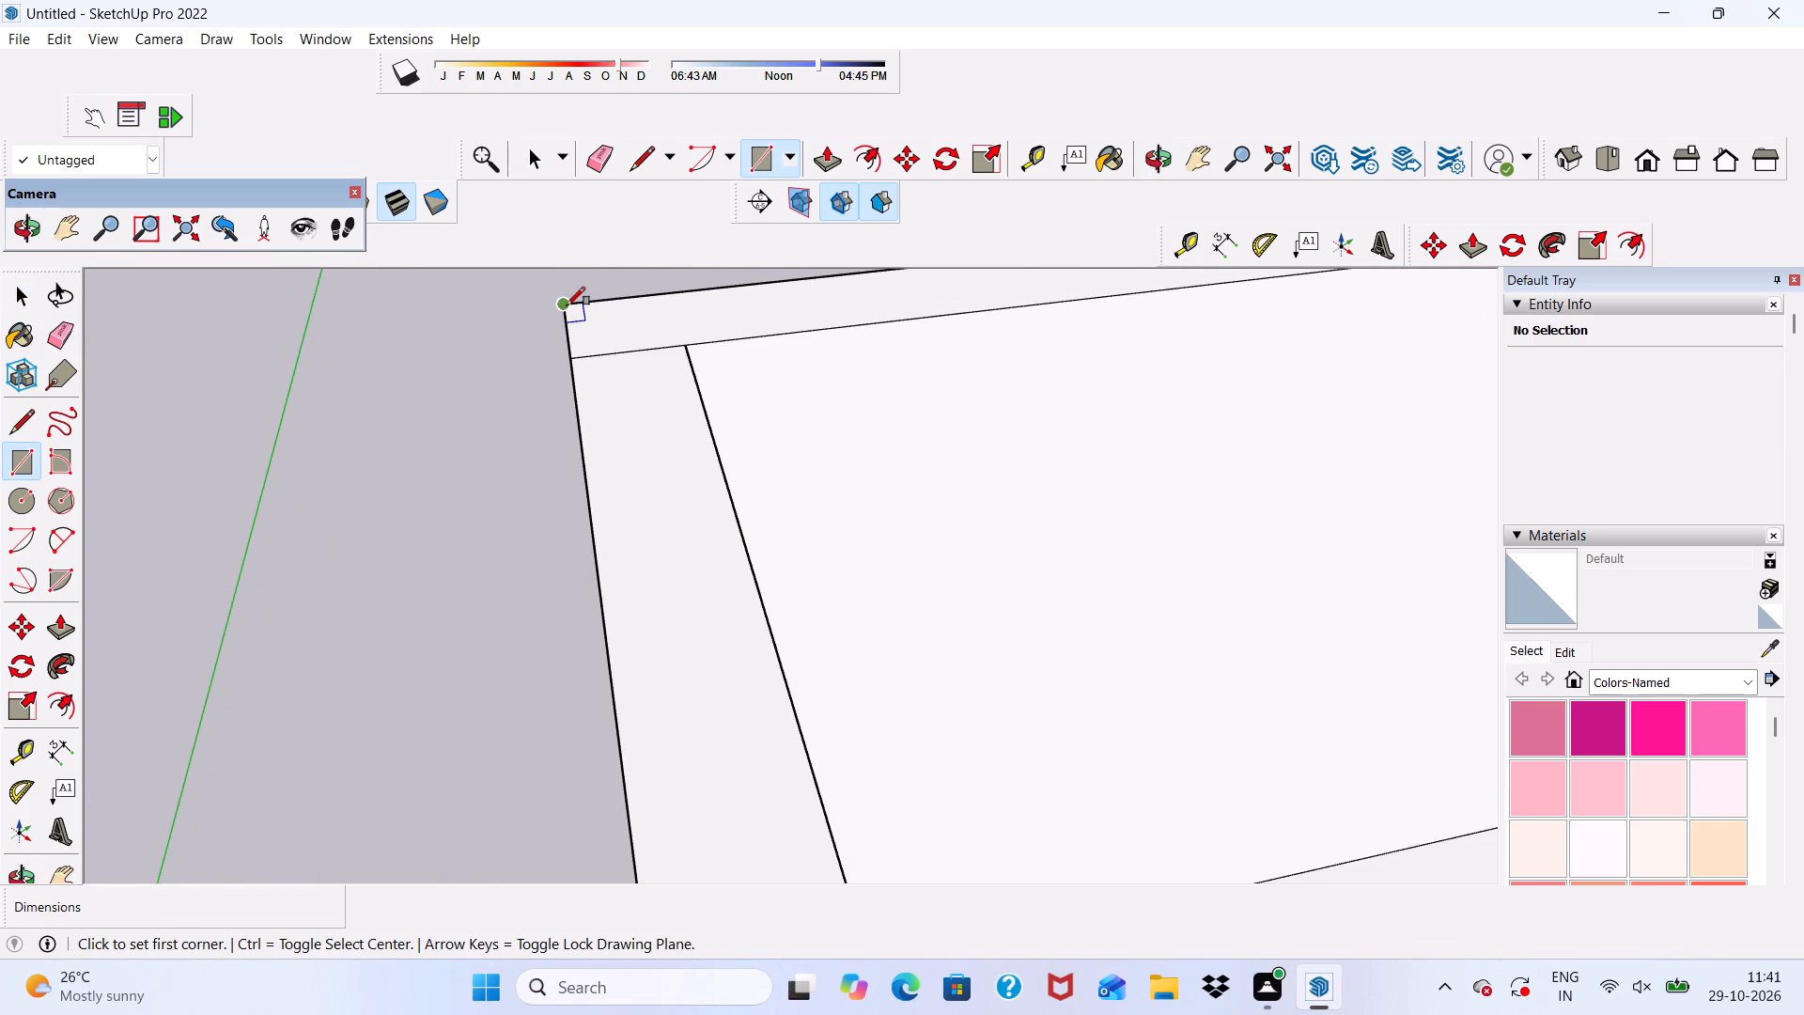
pyautogui.click(567, 305)
pyautogui.scroll(-19, 568, 333)
pyautogui.scroll(-4, 803, 429)
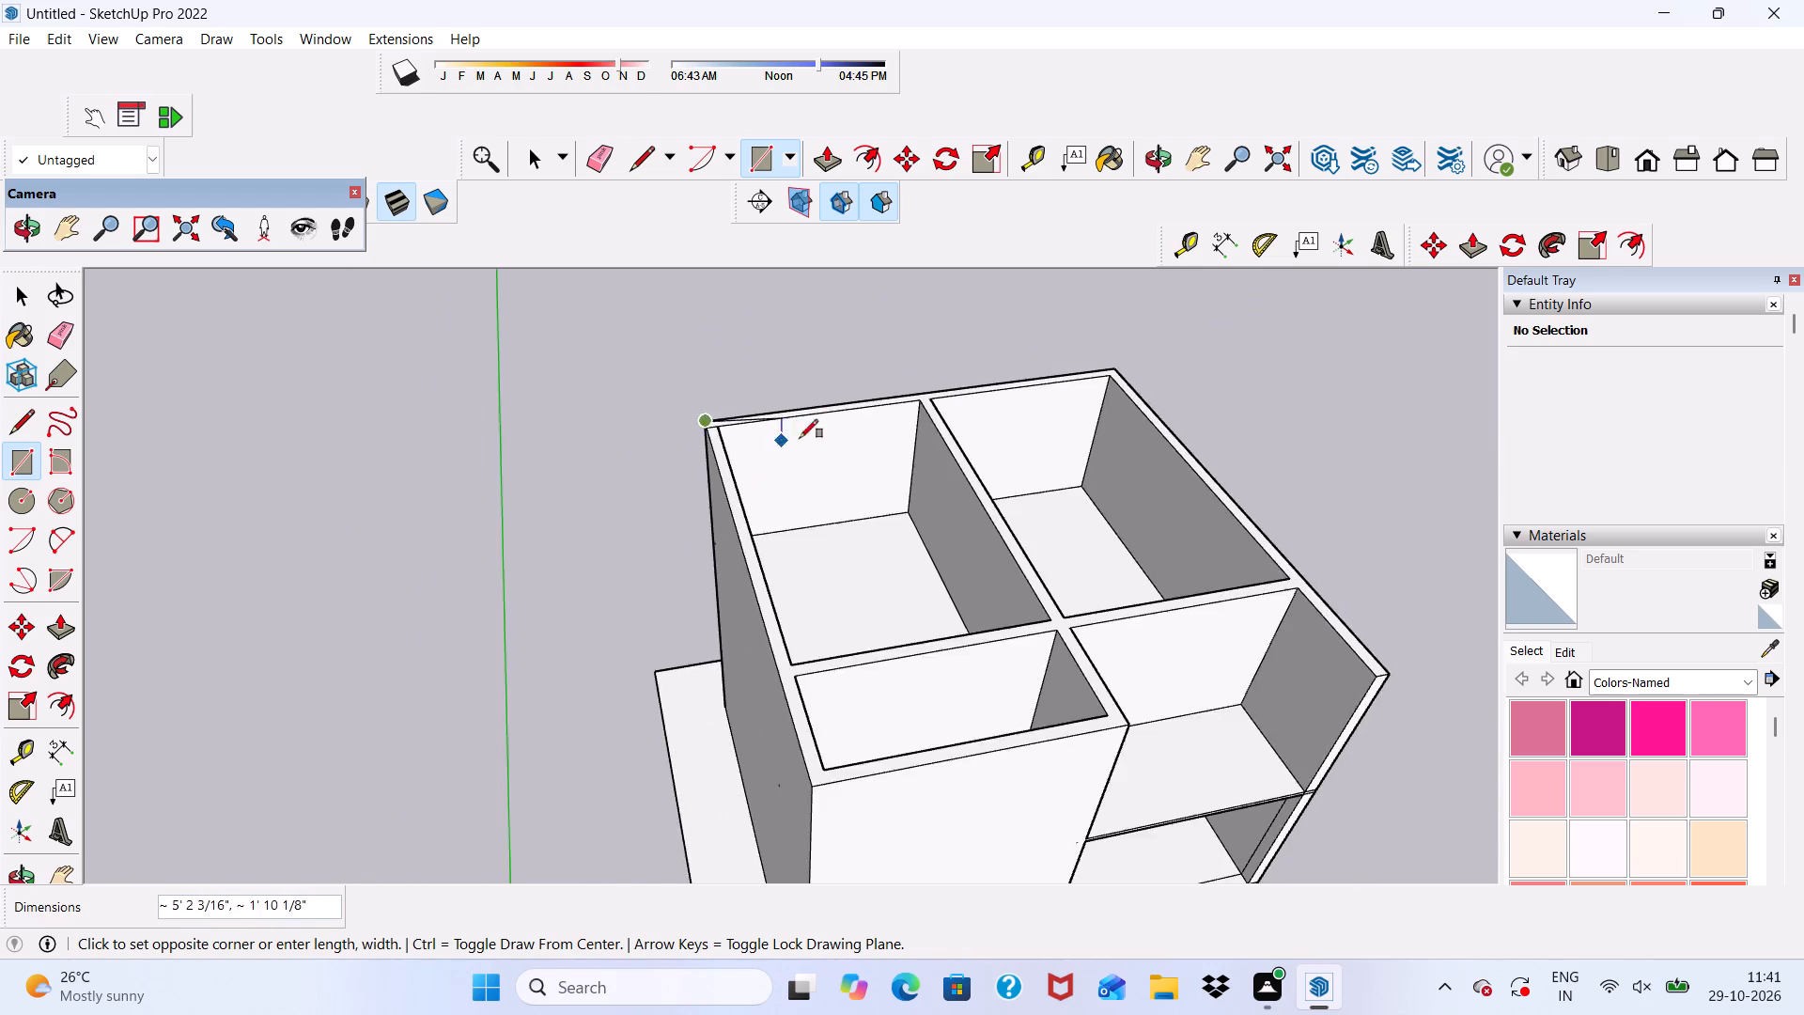
pyautogui.scroll(-7, 800, 438)
pyautogui.scroll(6, 1147, 520)
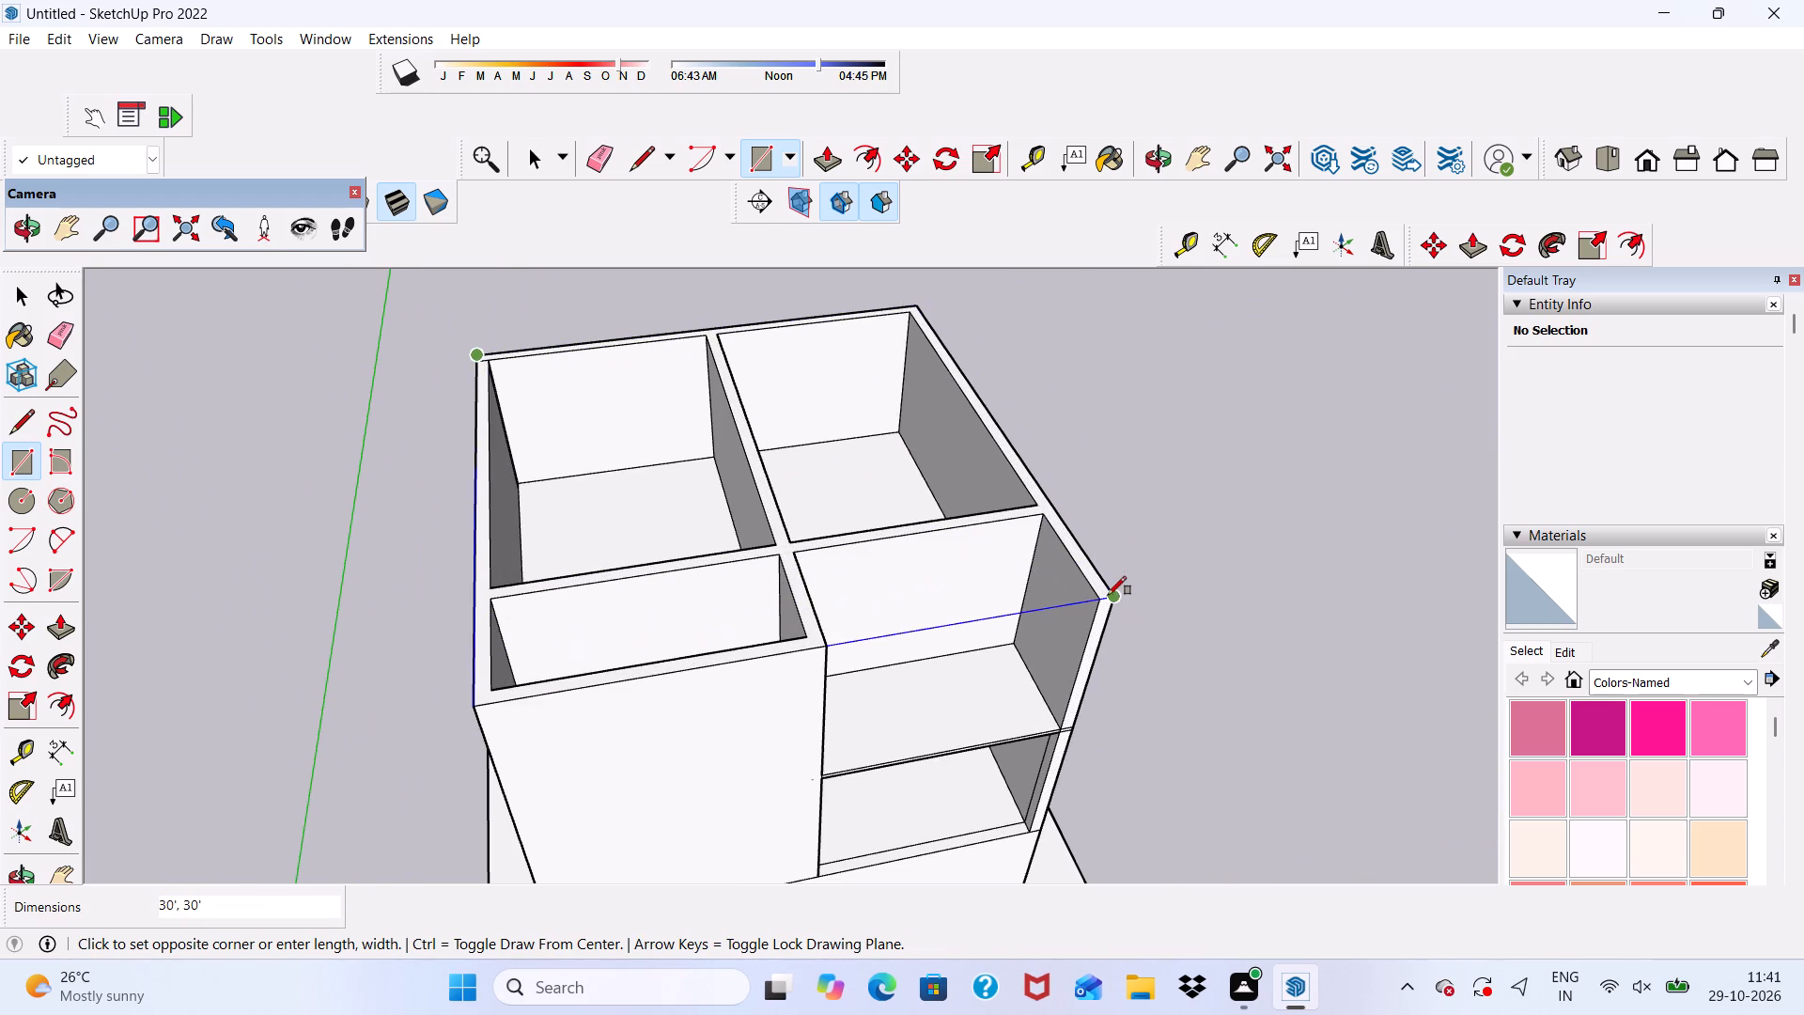
pyautogui.click(1108, 595)
# Delete the vertical face closing off the upper open front bay.
pyautogui.press('space')
pyautogui.click(894, 692)
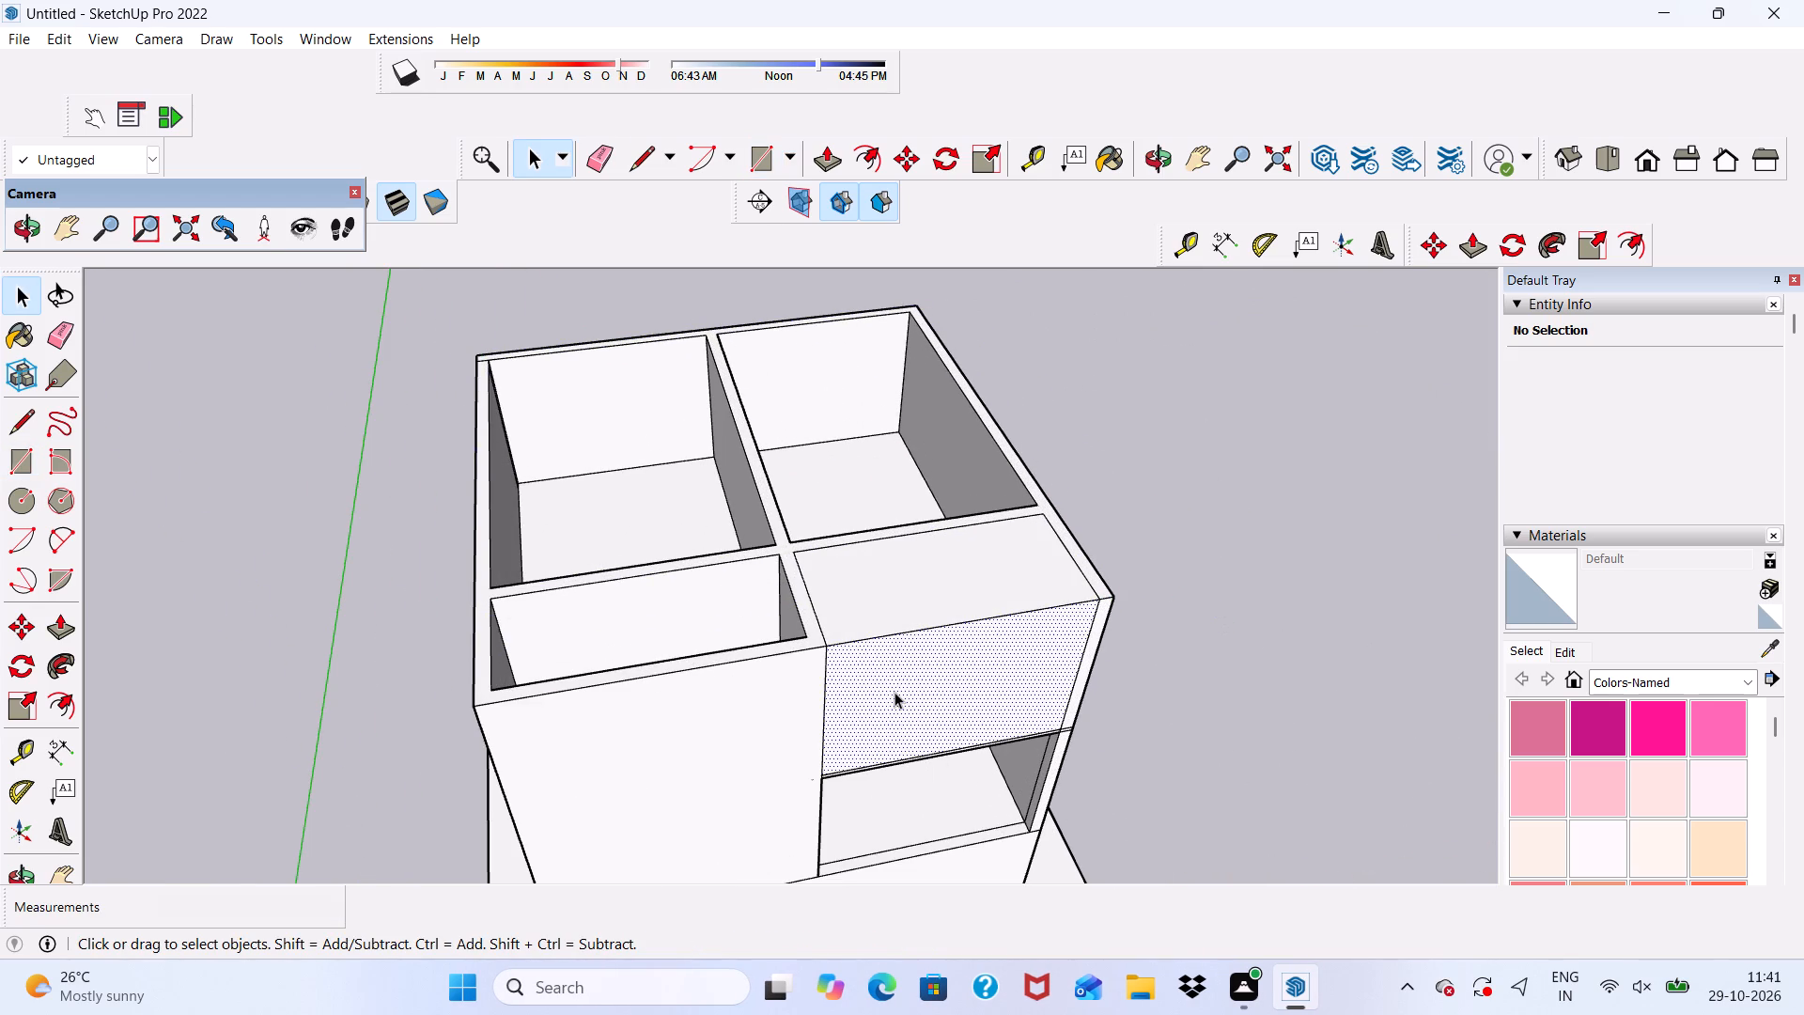
pyautogui.press('Delete')
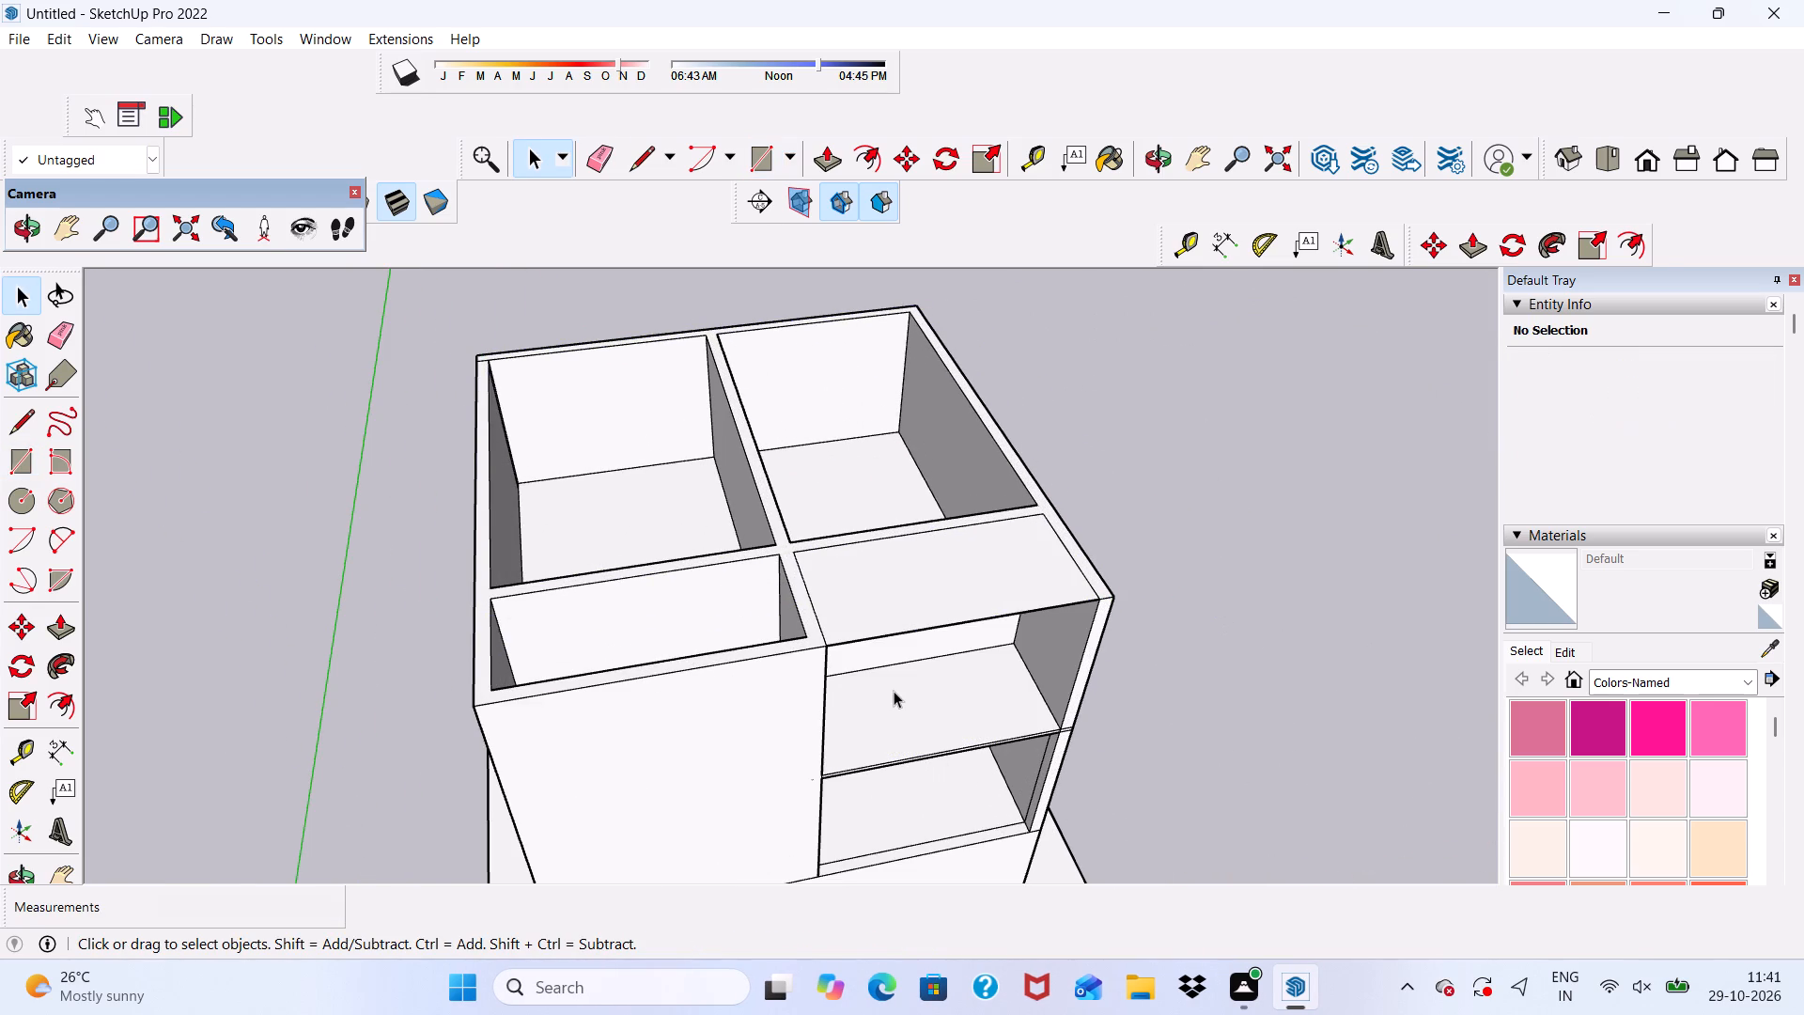
# Push/Pull the top face over the open front bay up 3" as a roof slab.
pyautogui.scroll(4, 904, 691)
pyautogui.scroll(1, 839, 525)
pyautogui.click(836, 524)
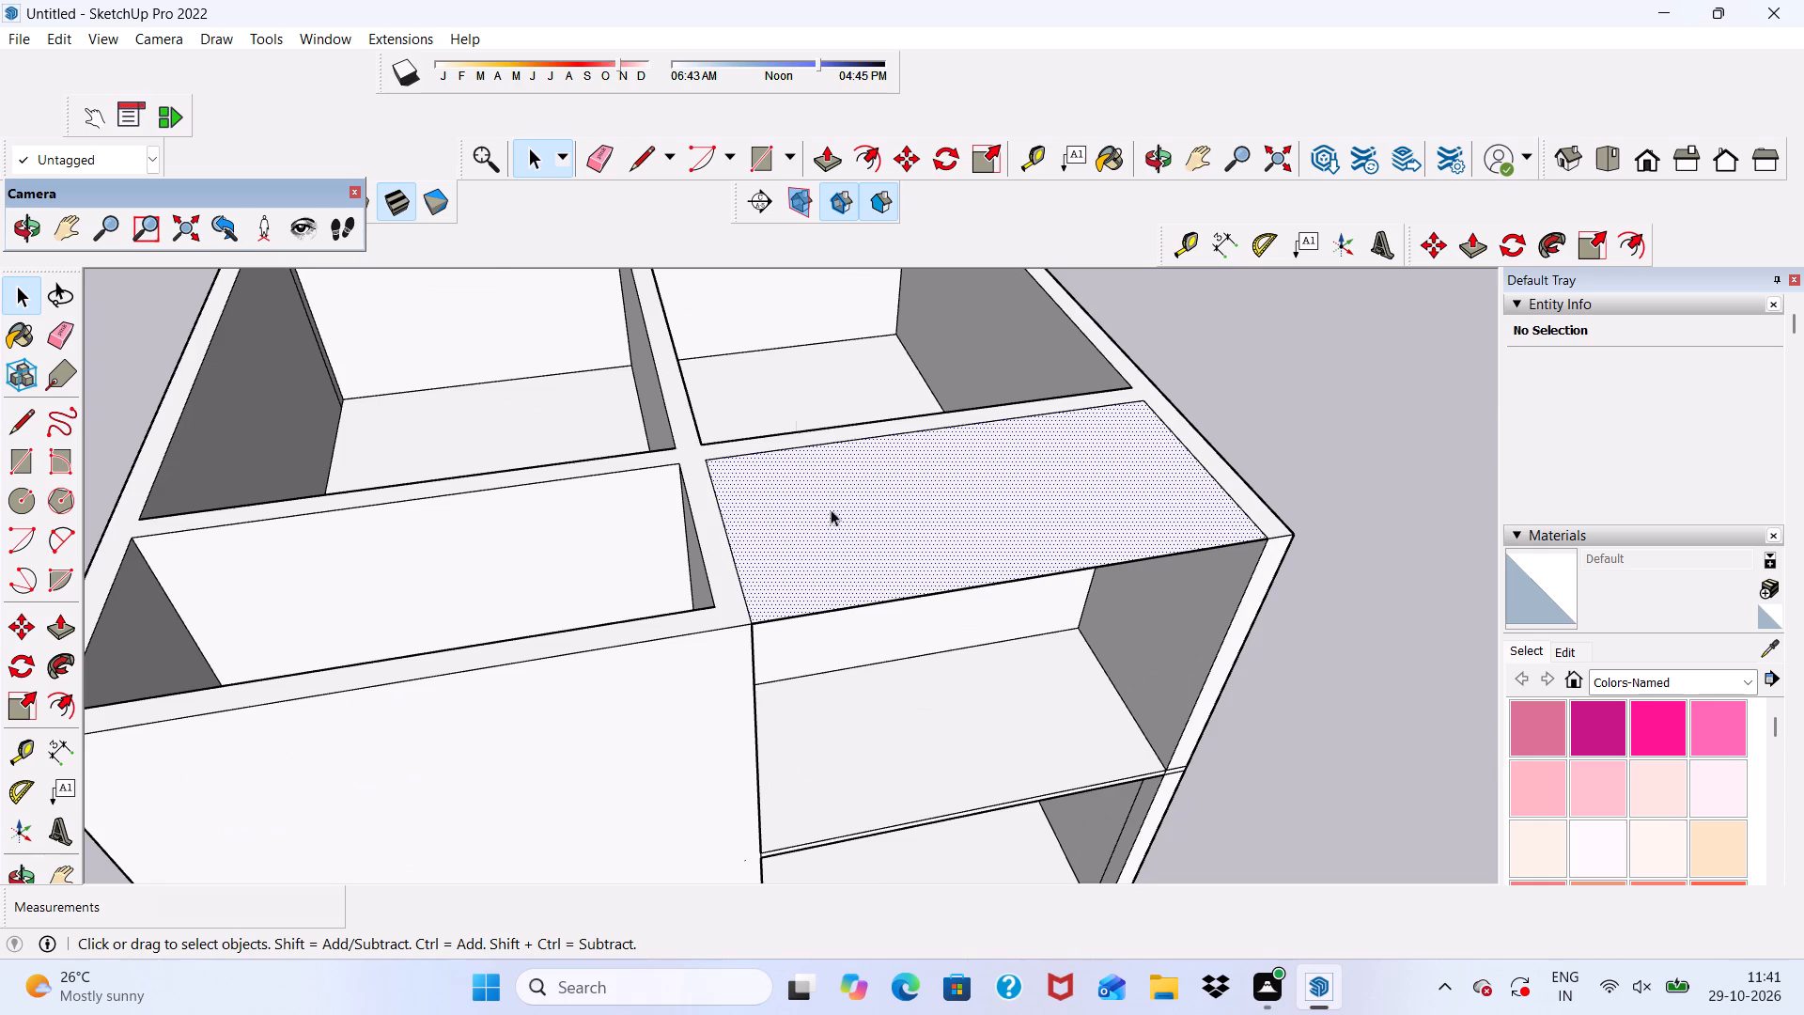
pyautogui.click(814, 148)
pyautogui.click(801, 513)
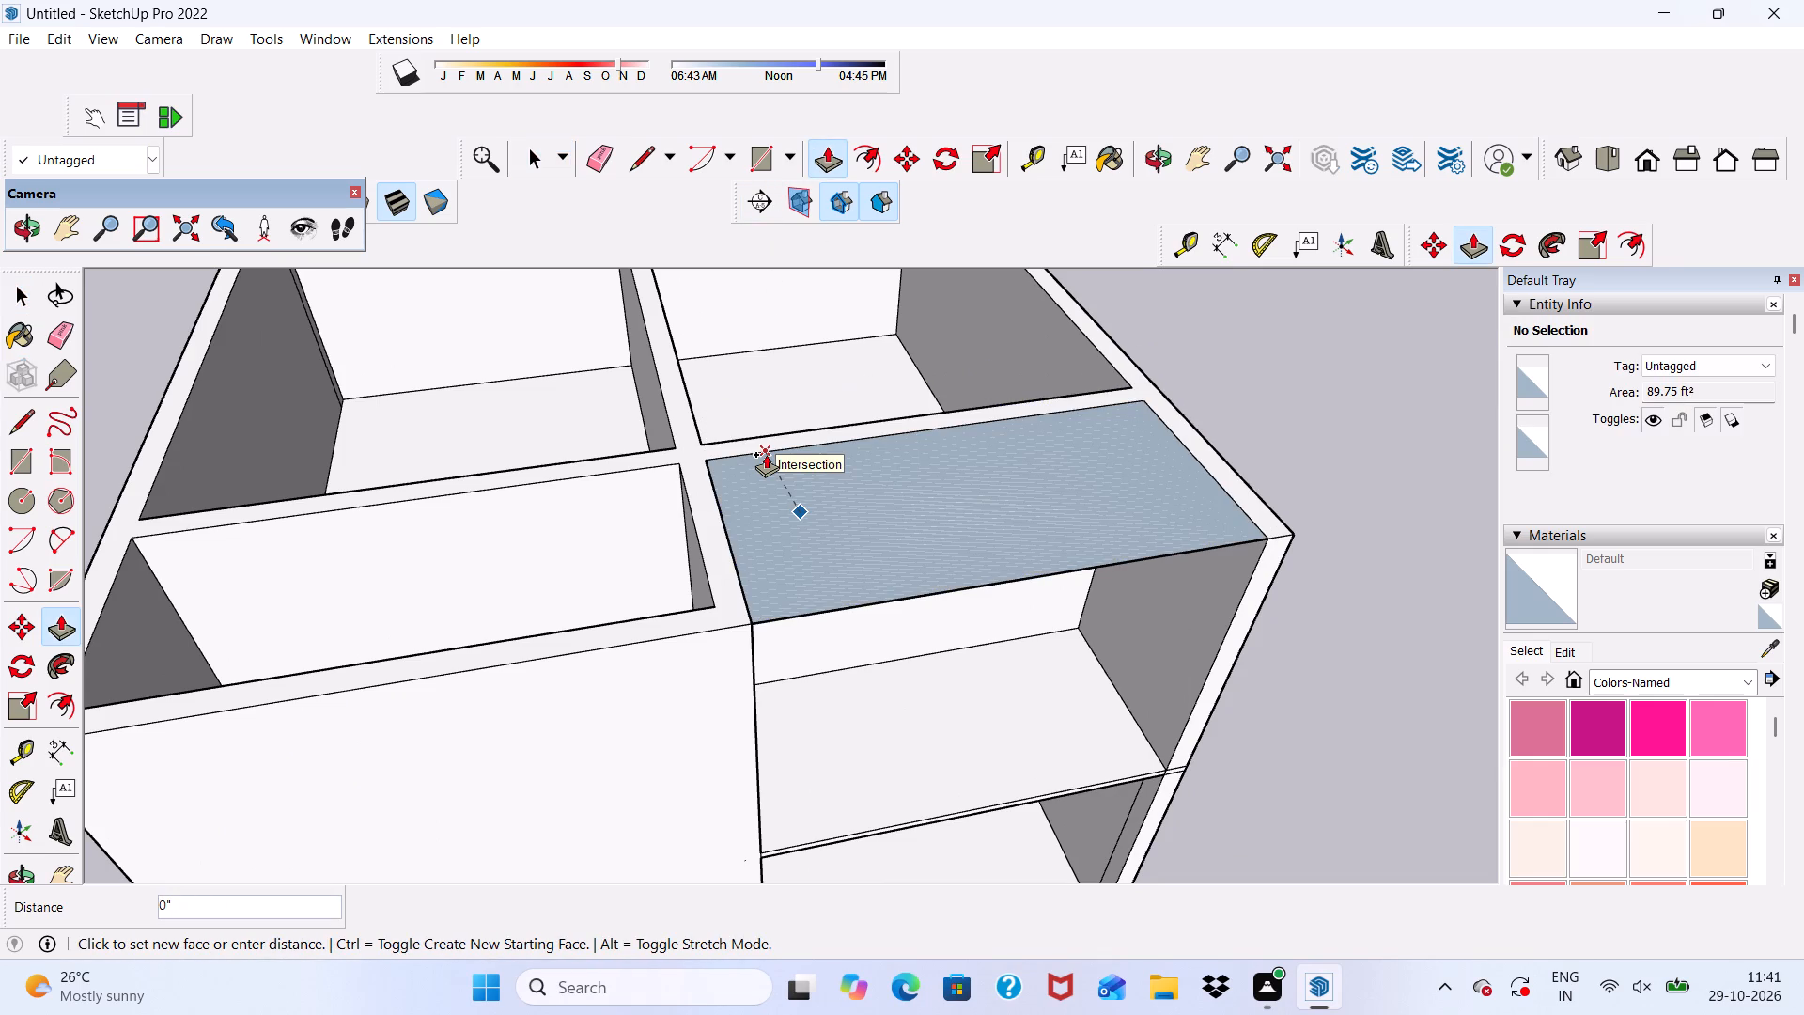
pyautogui.press('3')
pyautogui.hotkey('shift', '"')
pyautogui.press('Return')
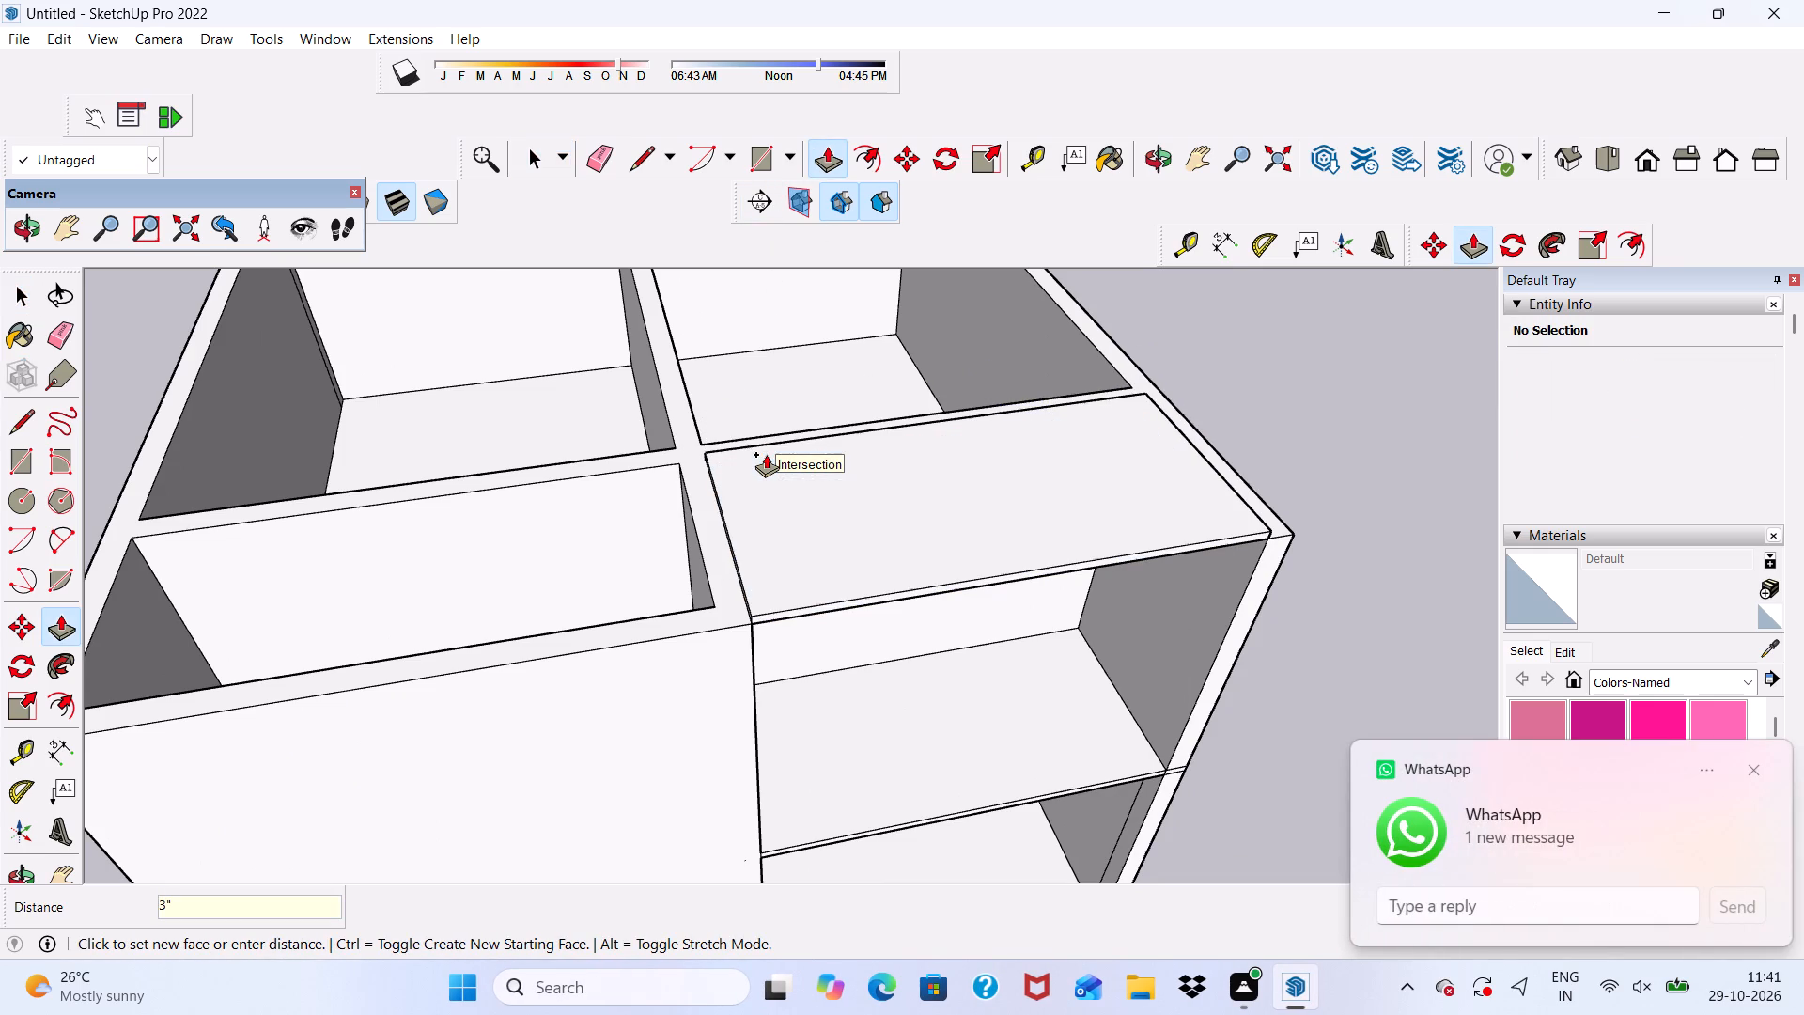
# Extend the narrow inner side face of the 3" slab by 23' 4 1/2" to the building's rear edge.
pyautogui.scroll(5, 674, 375)
pyautogui.scroll(4, 756, 523)
pyautogui.scroll(-3, 756, 523)
pyautogui.moveTo(756, 523); pyautogui.dragTo(793, 550, button='middle')
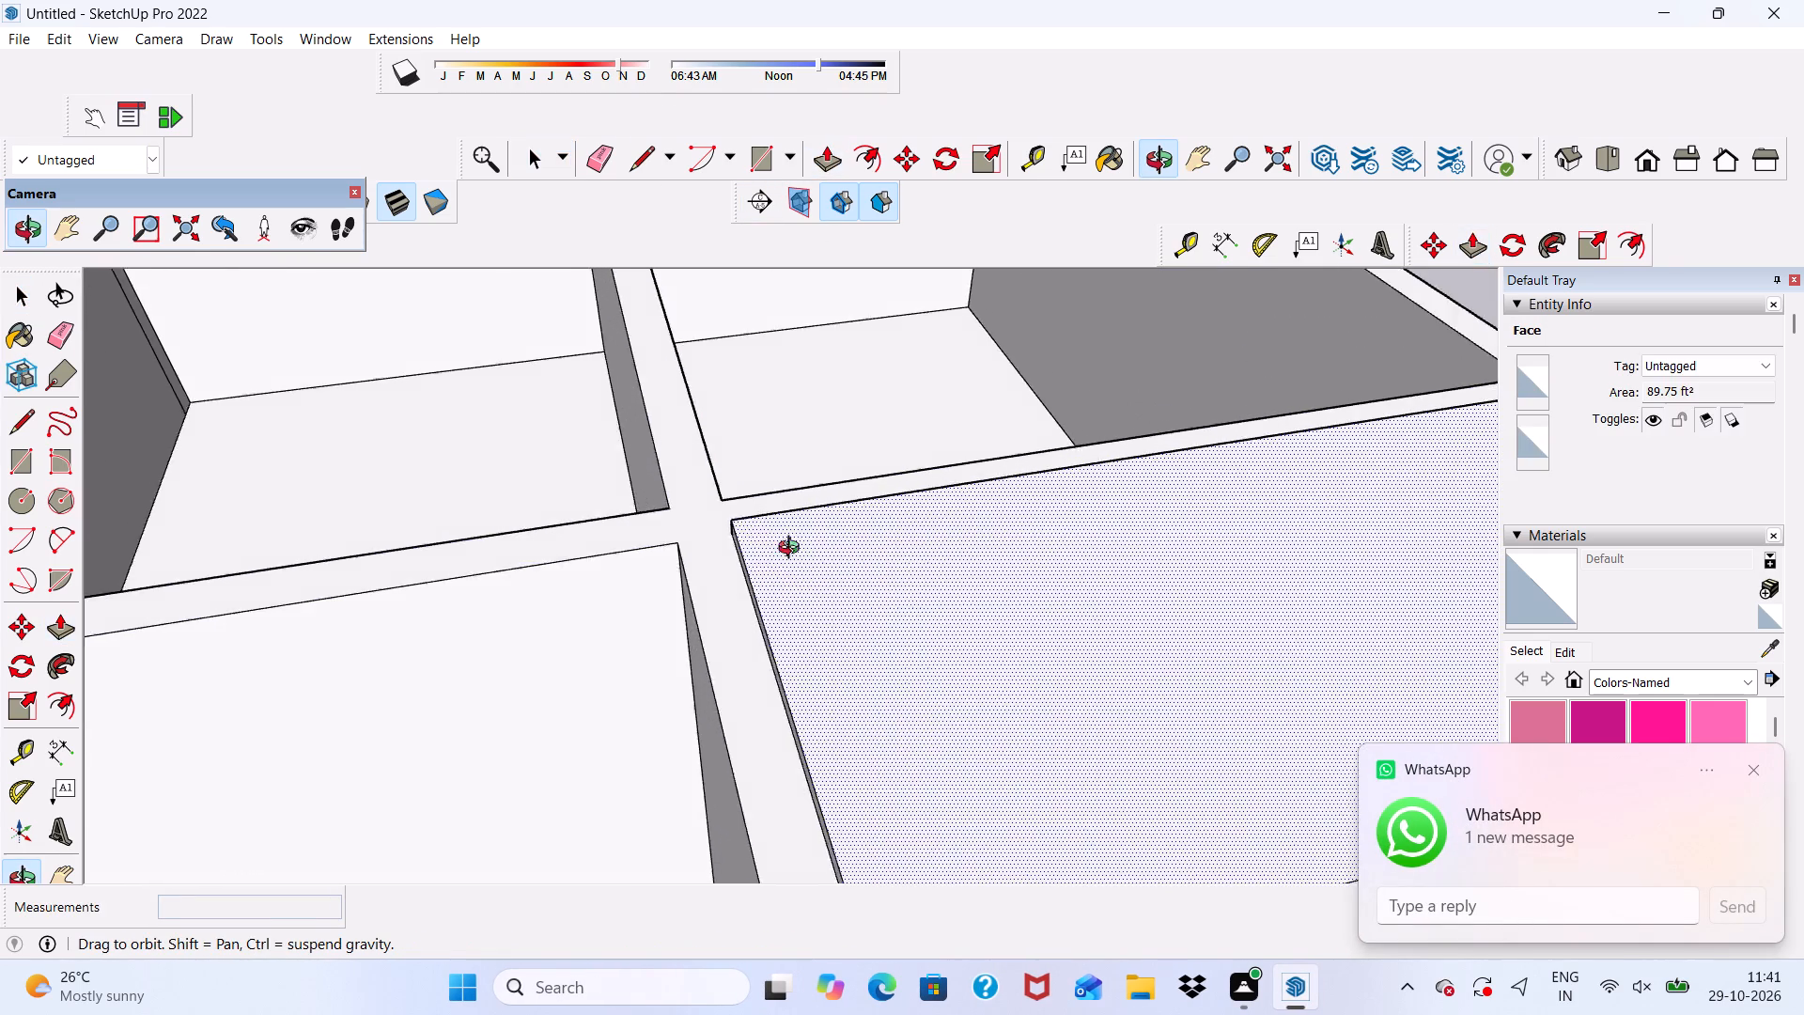
pyautogui.moveTo(793, 550); pyautogui.dragTo(1255, 554, button='middle')
pyautogui.scroll(13, 1053, 398)
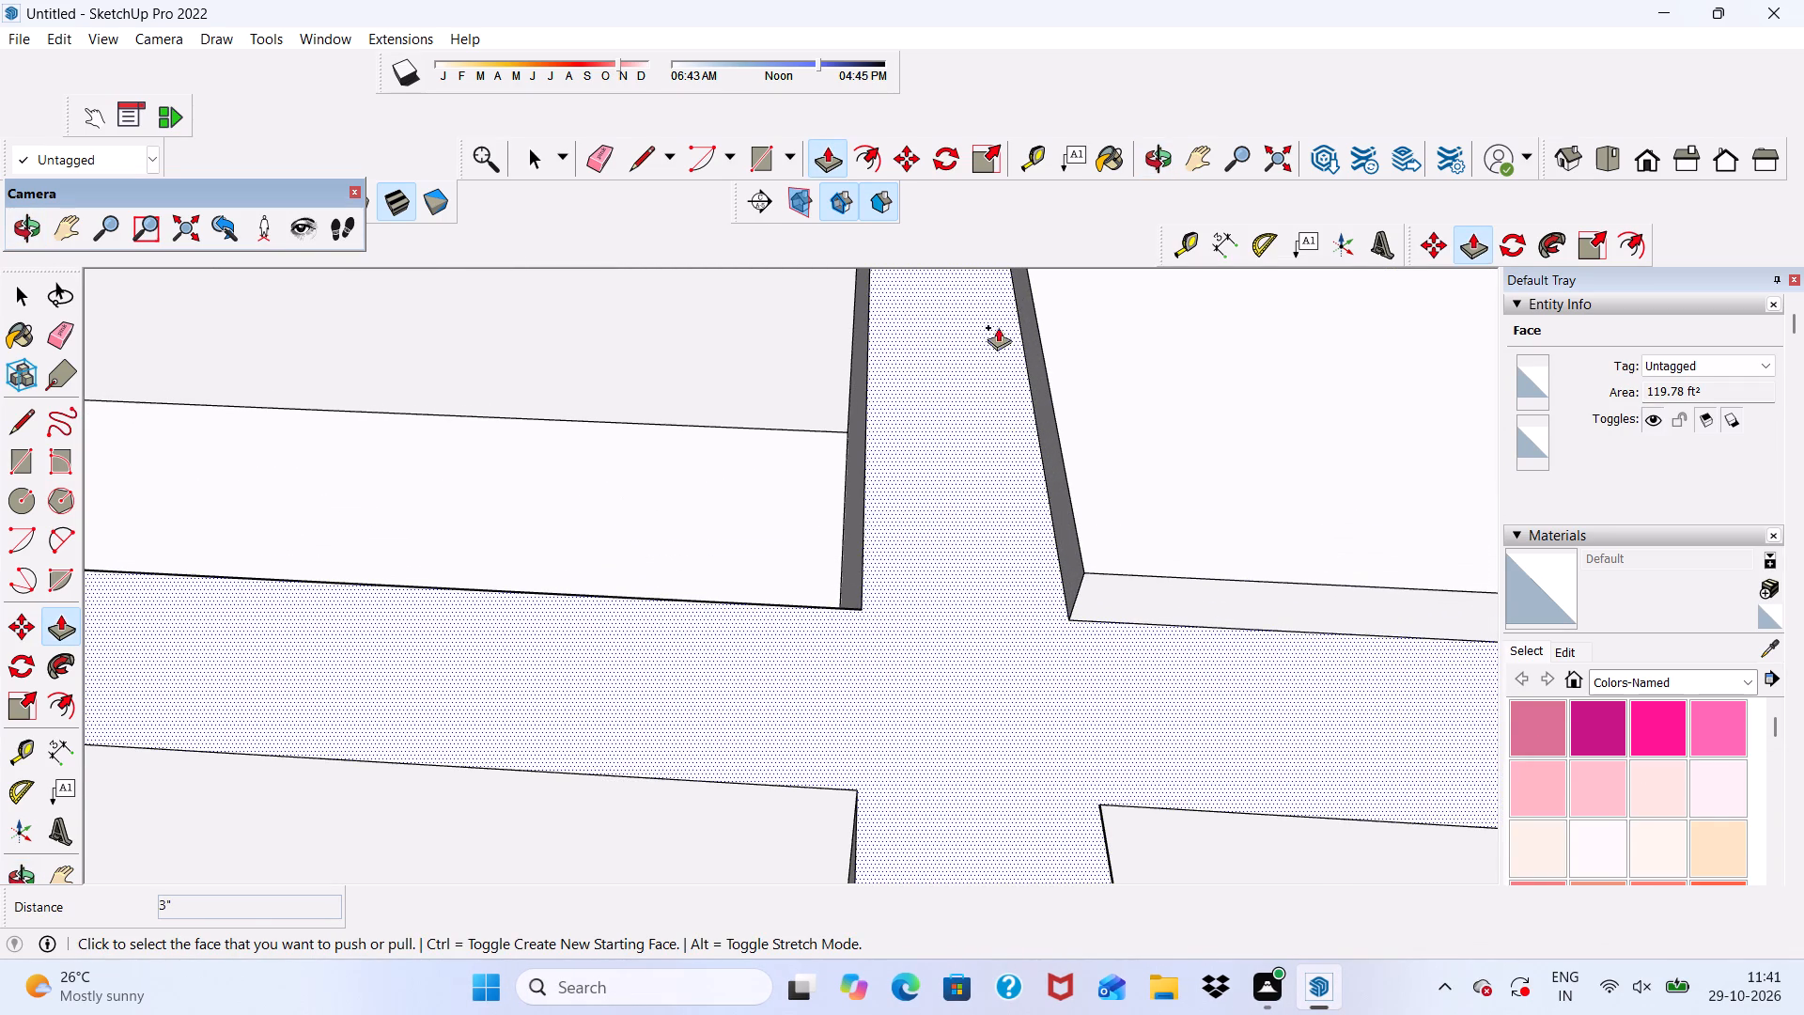
pyautogui.scroll(3, 1108, 507)
pyautogui.click(1053, 618)
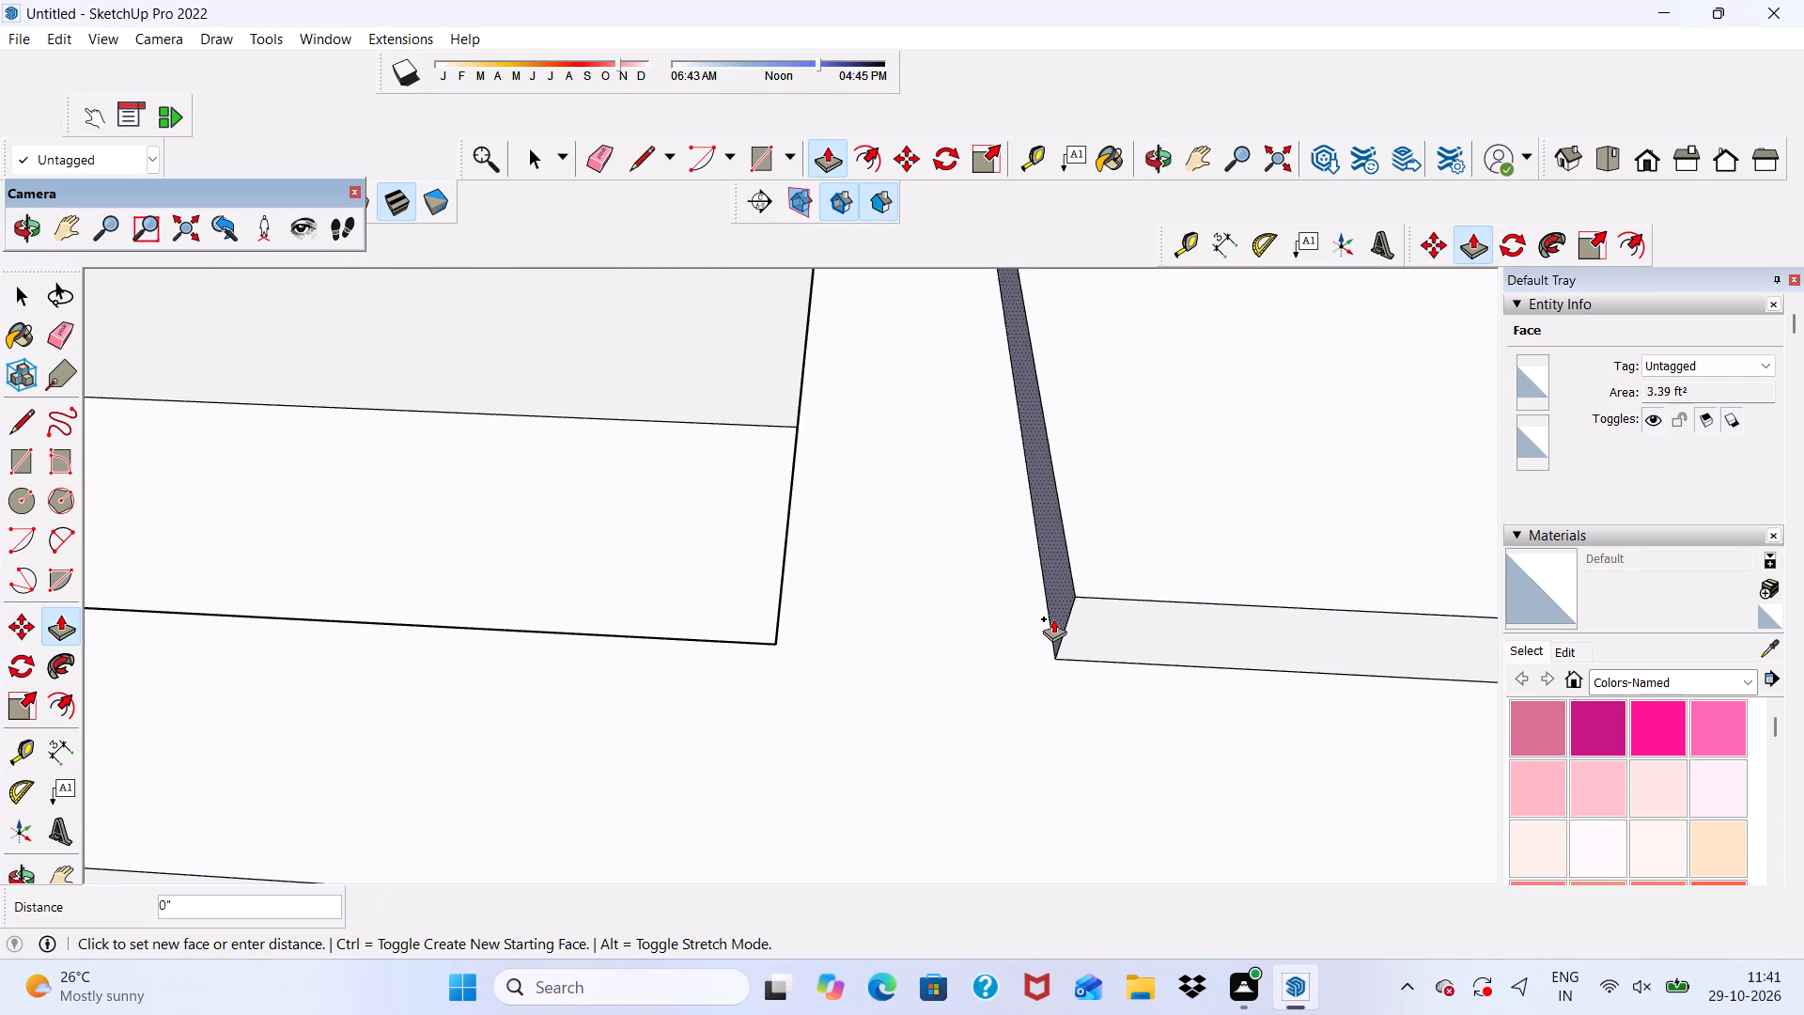
pyautogui.scroll(-4, 627, 597)
pyautogui.scroll(-17, 716, 526)
pyautogui.scroll(1, 524, 515)
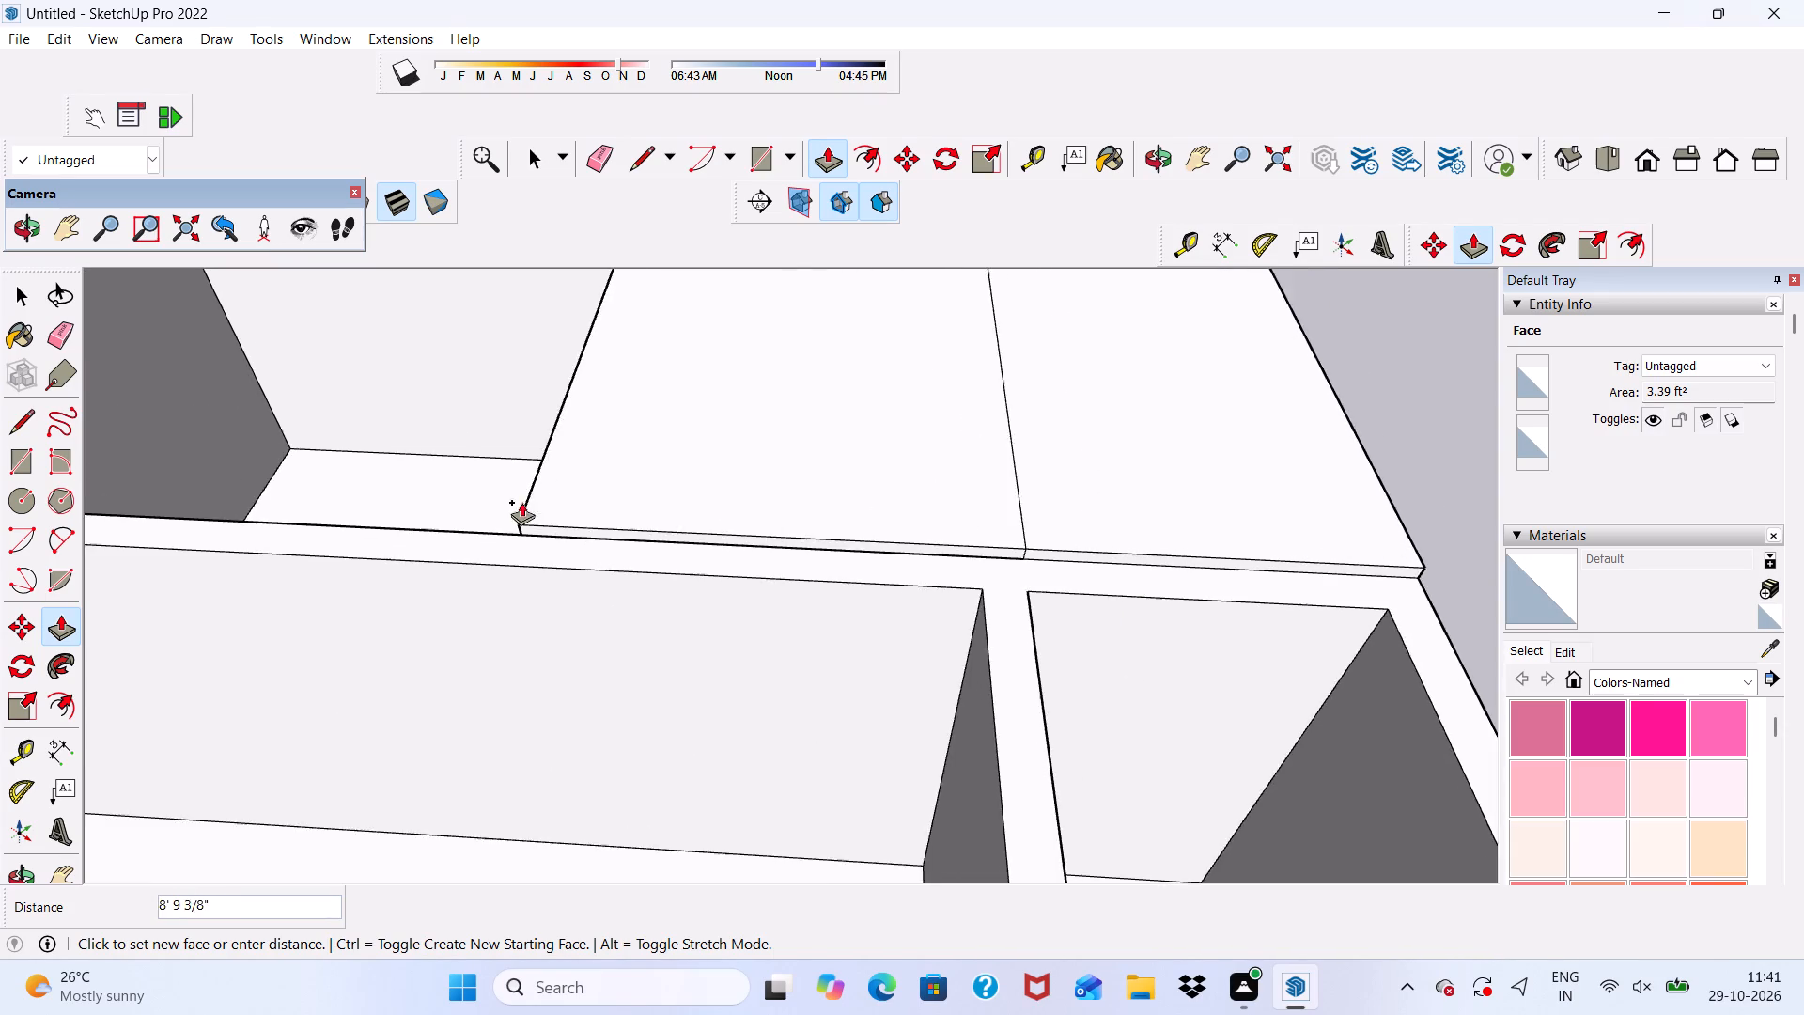
pyautogui.scroll(-12, 521, 495)
pyautogui.scroll(5, 454, 489)
pyautogui.scroll(-1, 469, 497)
pyautogui.scroll(3, 475, 509)
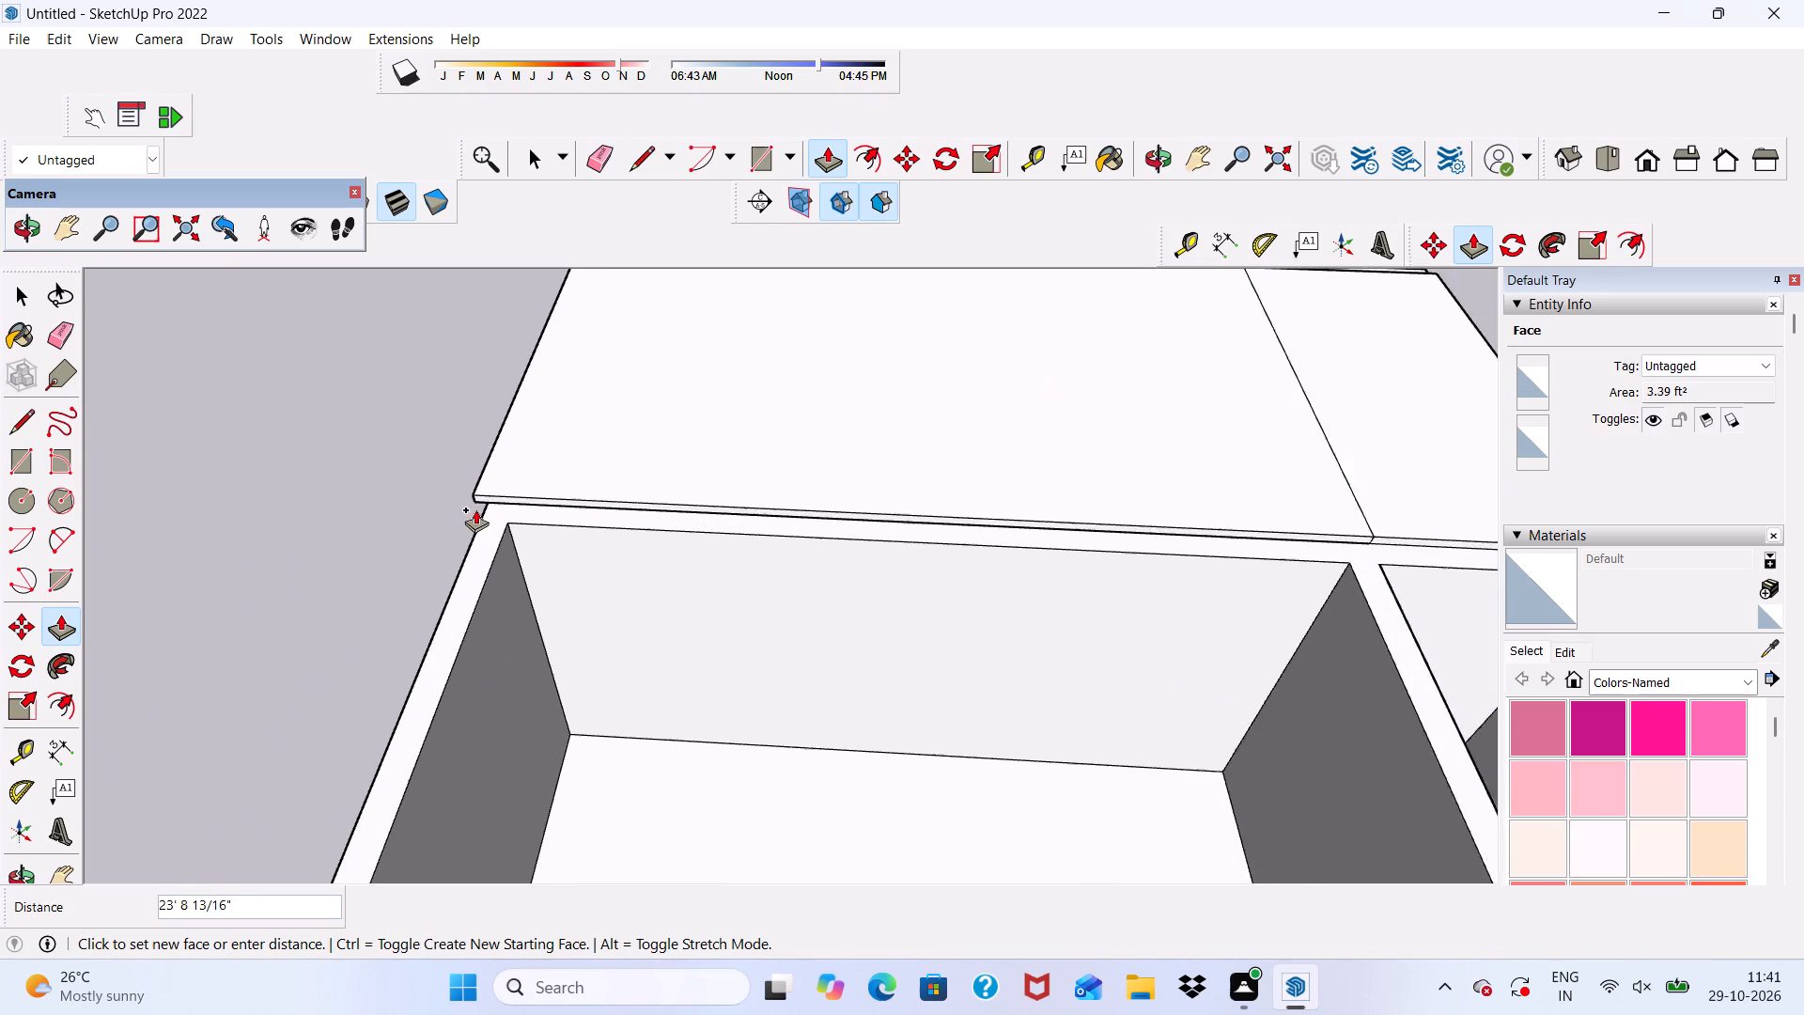
pyautogui.scroll(2, 475, 509)
pyautogui.click(489, 515)
# Raise the exposed wall and partition tops beside the new roof slab by 10'.
pyautogui.scroll(-6, 421, 491)
pyautogui.scroll(-2, 863, 510)
pyautogui.moveTo(1027, 551); pyautogui.dragTo(1030, 558, button='middle')
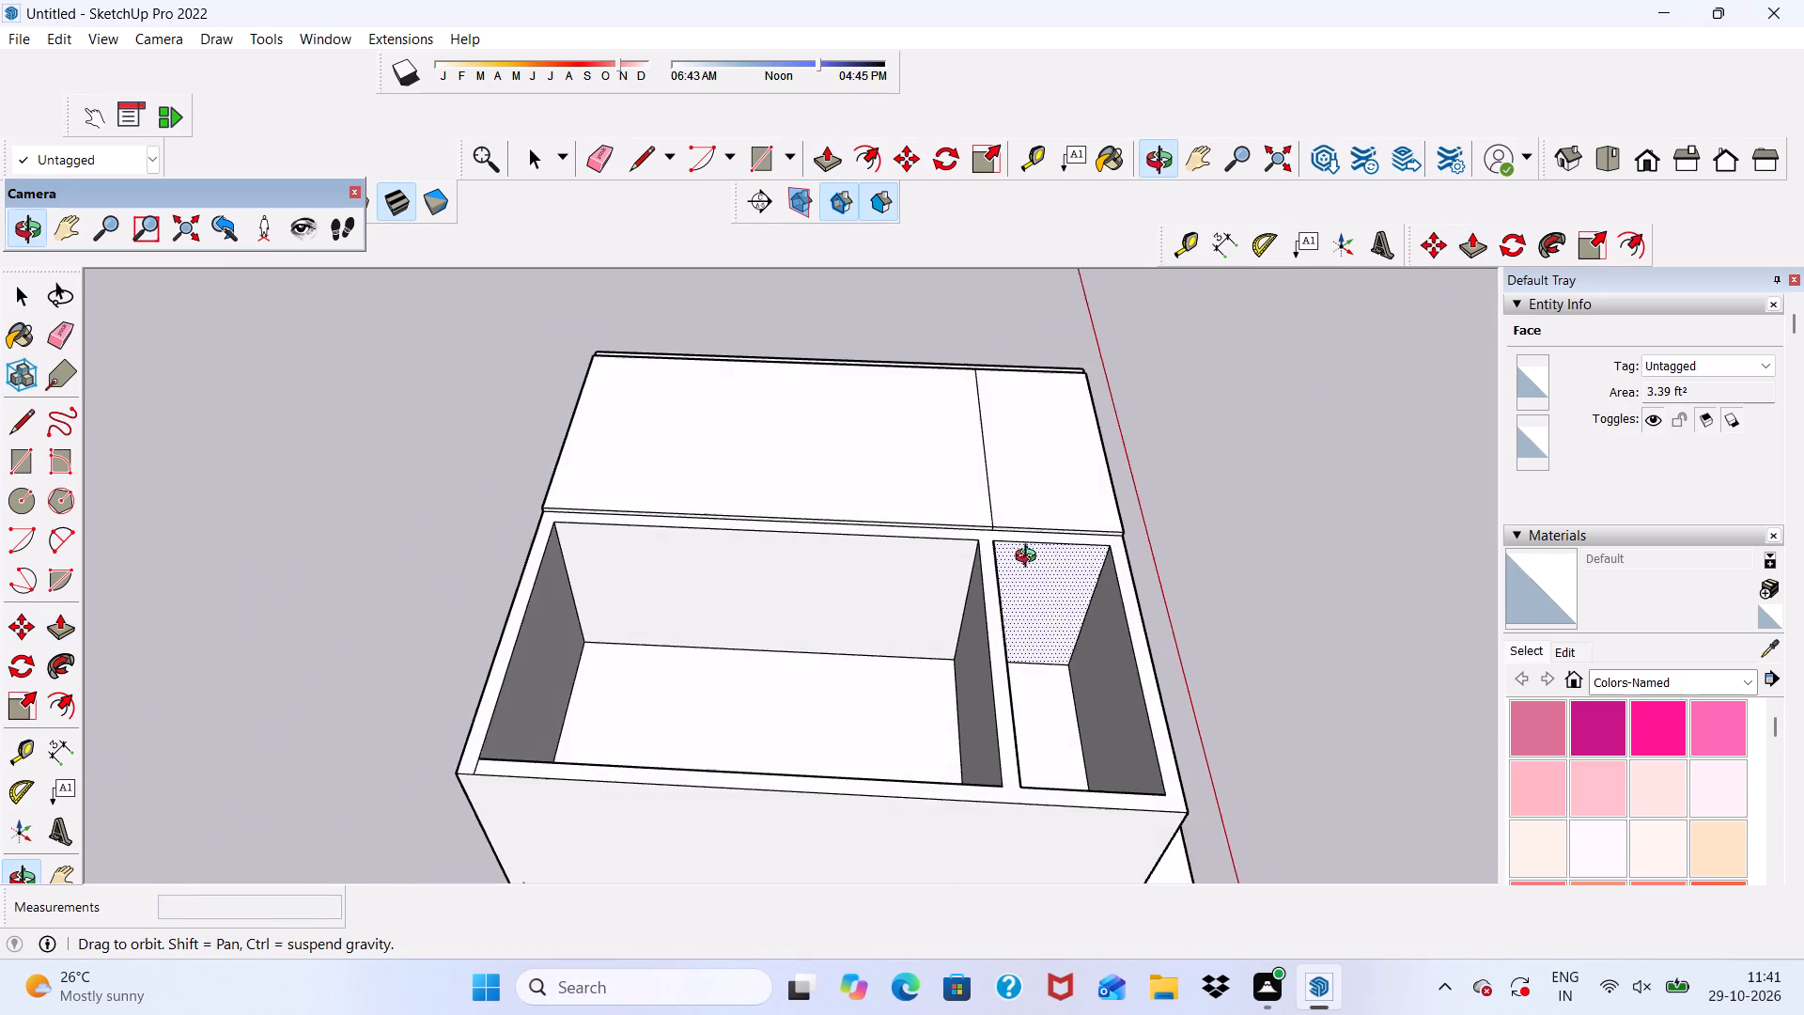
pyautogui.moveTo(1030, 558); pyautogui.dragTo(774, 534, button='middle')
pyautogui.scroll(5, 805, 657)
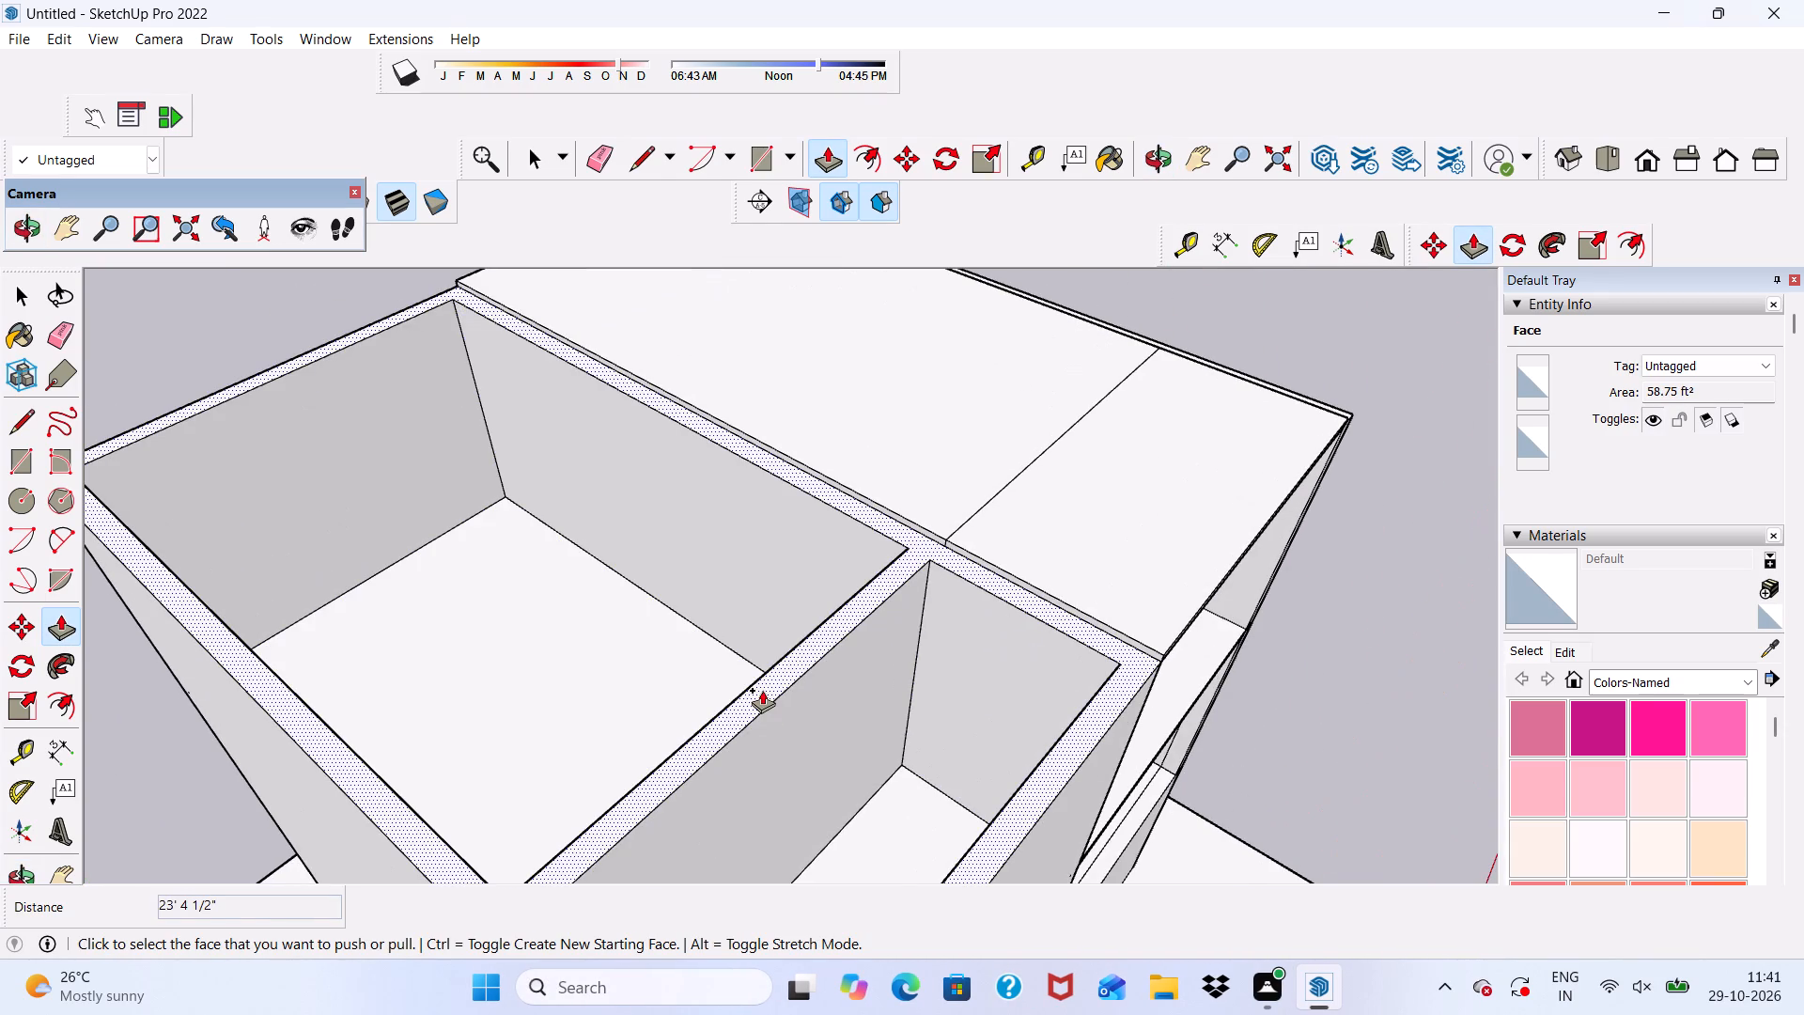
pyautogui.scroll(-5, 762, 690)
pyautogui.moveTo(770, 699); pyautogui.dragTo(640, 632, button='middle')
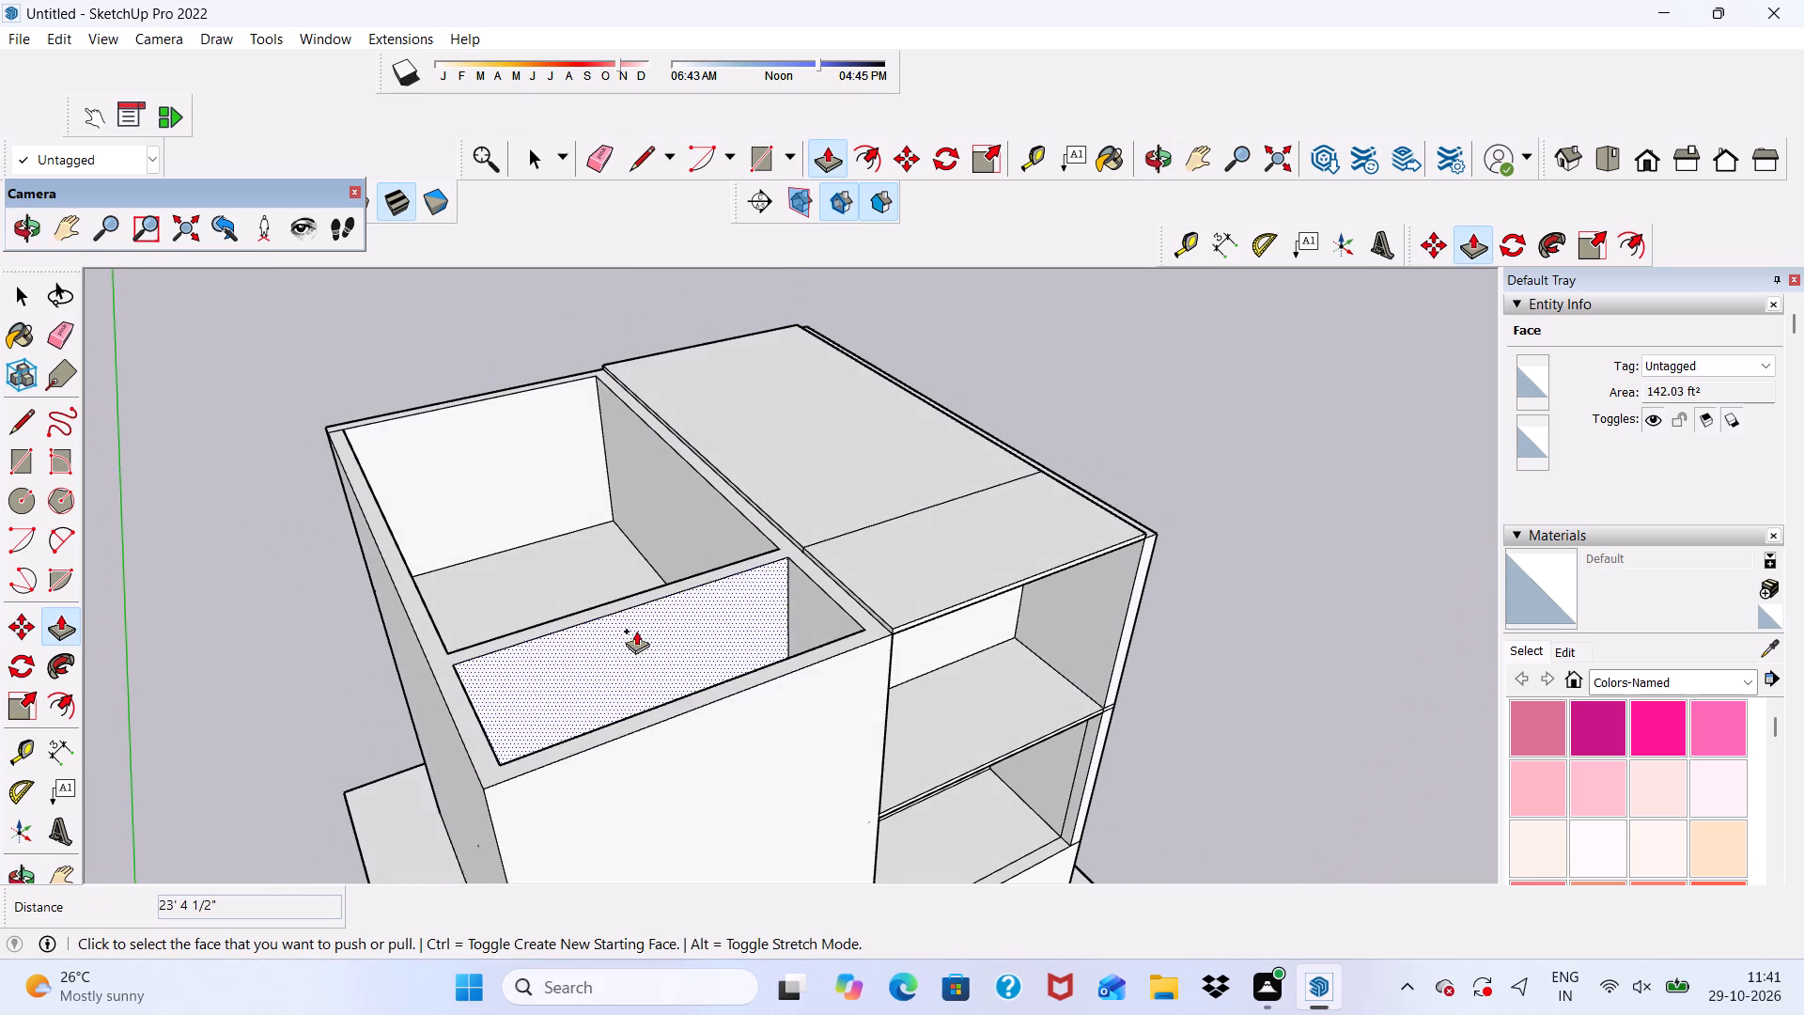
pyautogui.scroll(4, 433, 678)
pyautogui.click(453, 657)
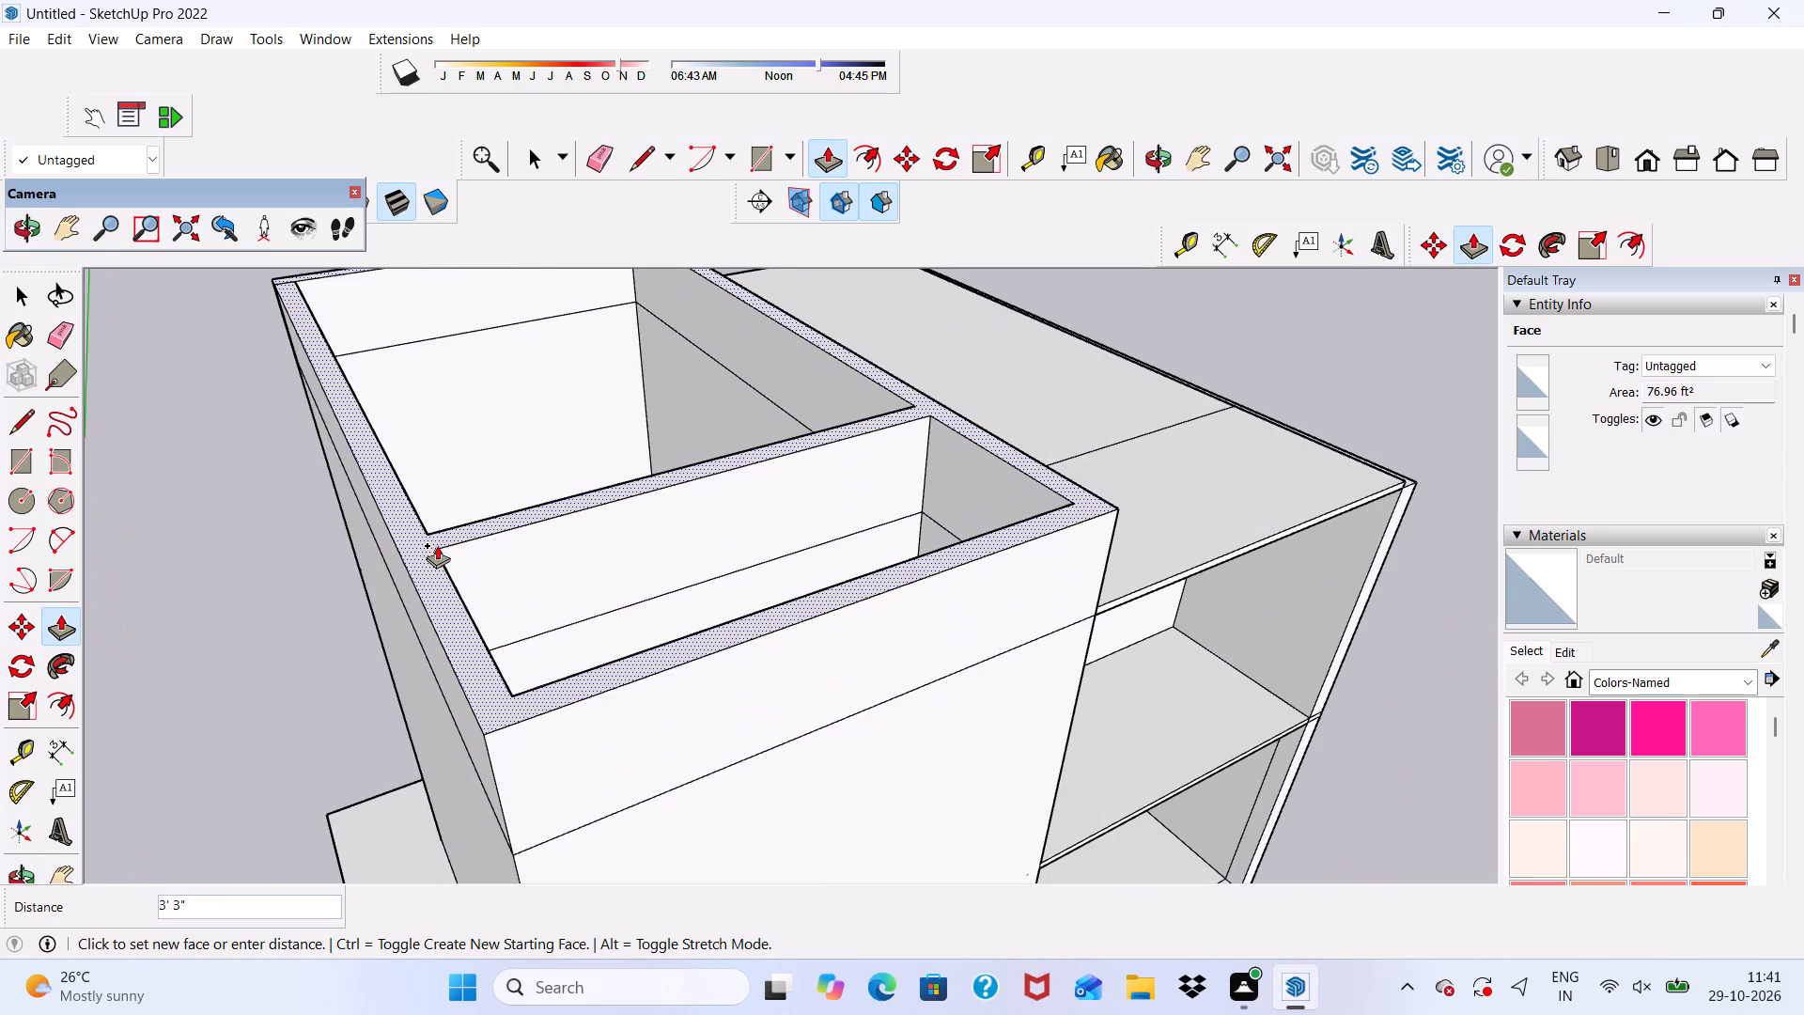
pyautogui.write("10'")
pyautogui.press('Return')
# Examine the raised storey and the adjoining slab from the front and from above.
pyautogui.scroll(-4, 445, 683)
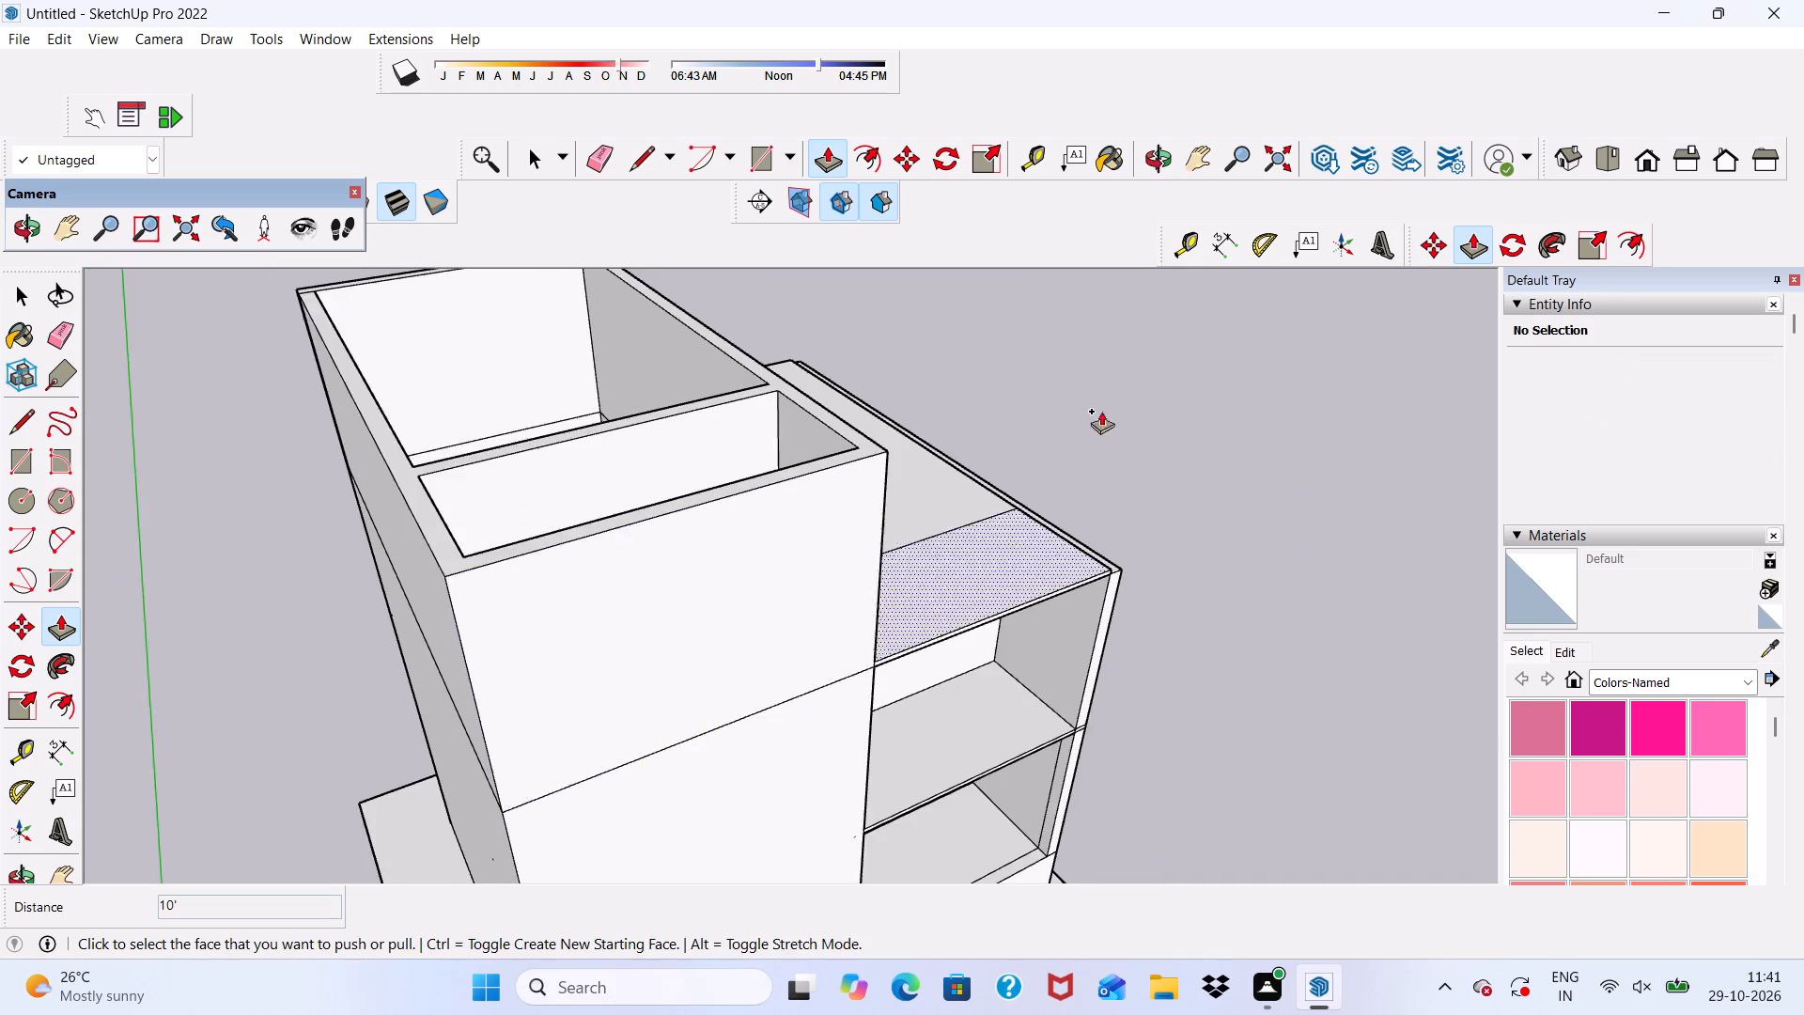
pyautogui.scroll(-3, 1101, 411)
pyautogui.moveTo(1019, 586); pyautogui.dragTo(821, 387, button='middle')
pyautogui.scroll(-5, 820, 415)
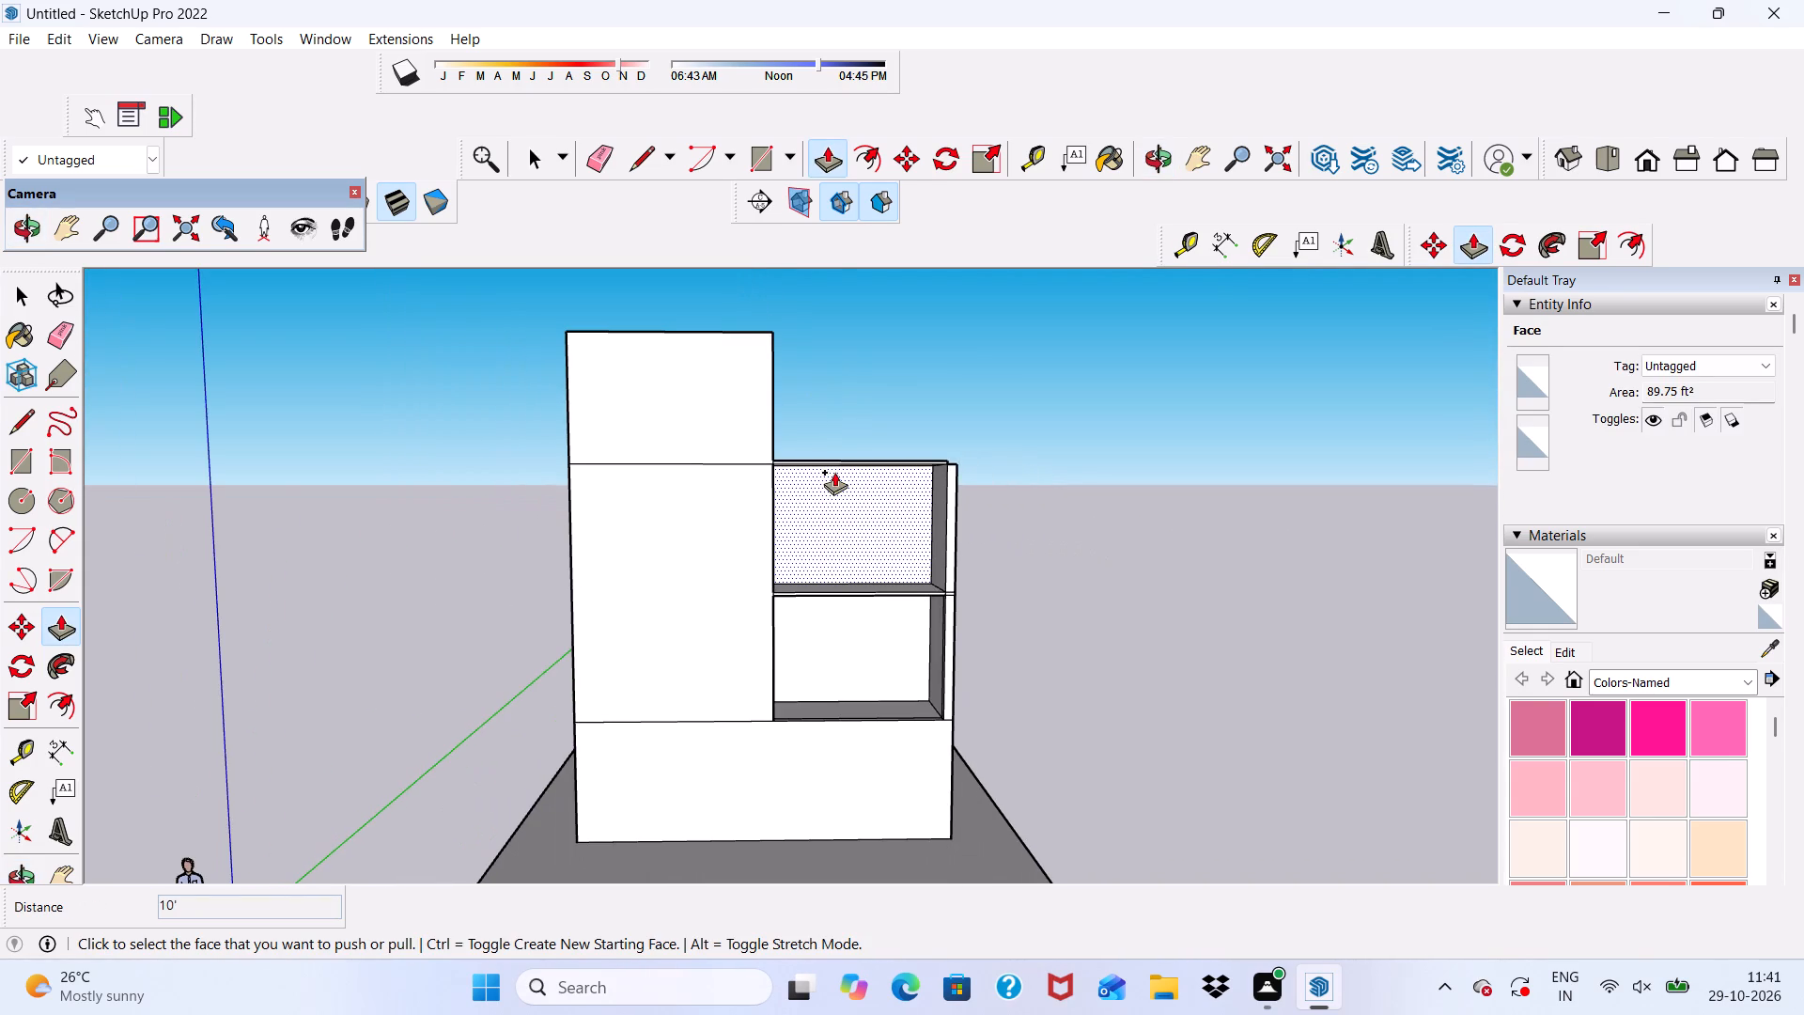
pyautogui.scroll(-3, 831, 471)
pyautogui.scroll(-3, 665, 426)
pyautogui.moveTo(673, 445); pyautogui.dragTo(629, 613, button='middle')
pyautogui.scroll(-1, 629, 613)
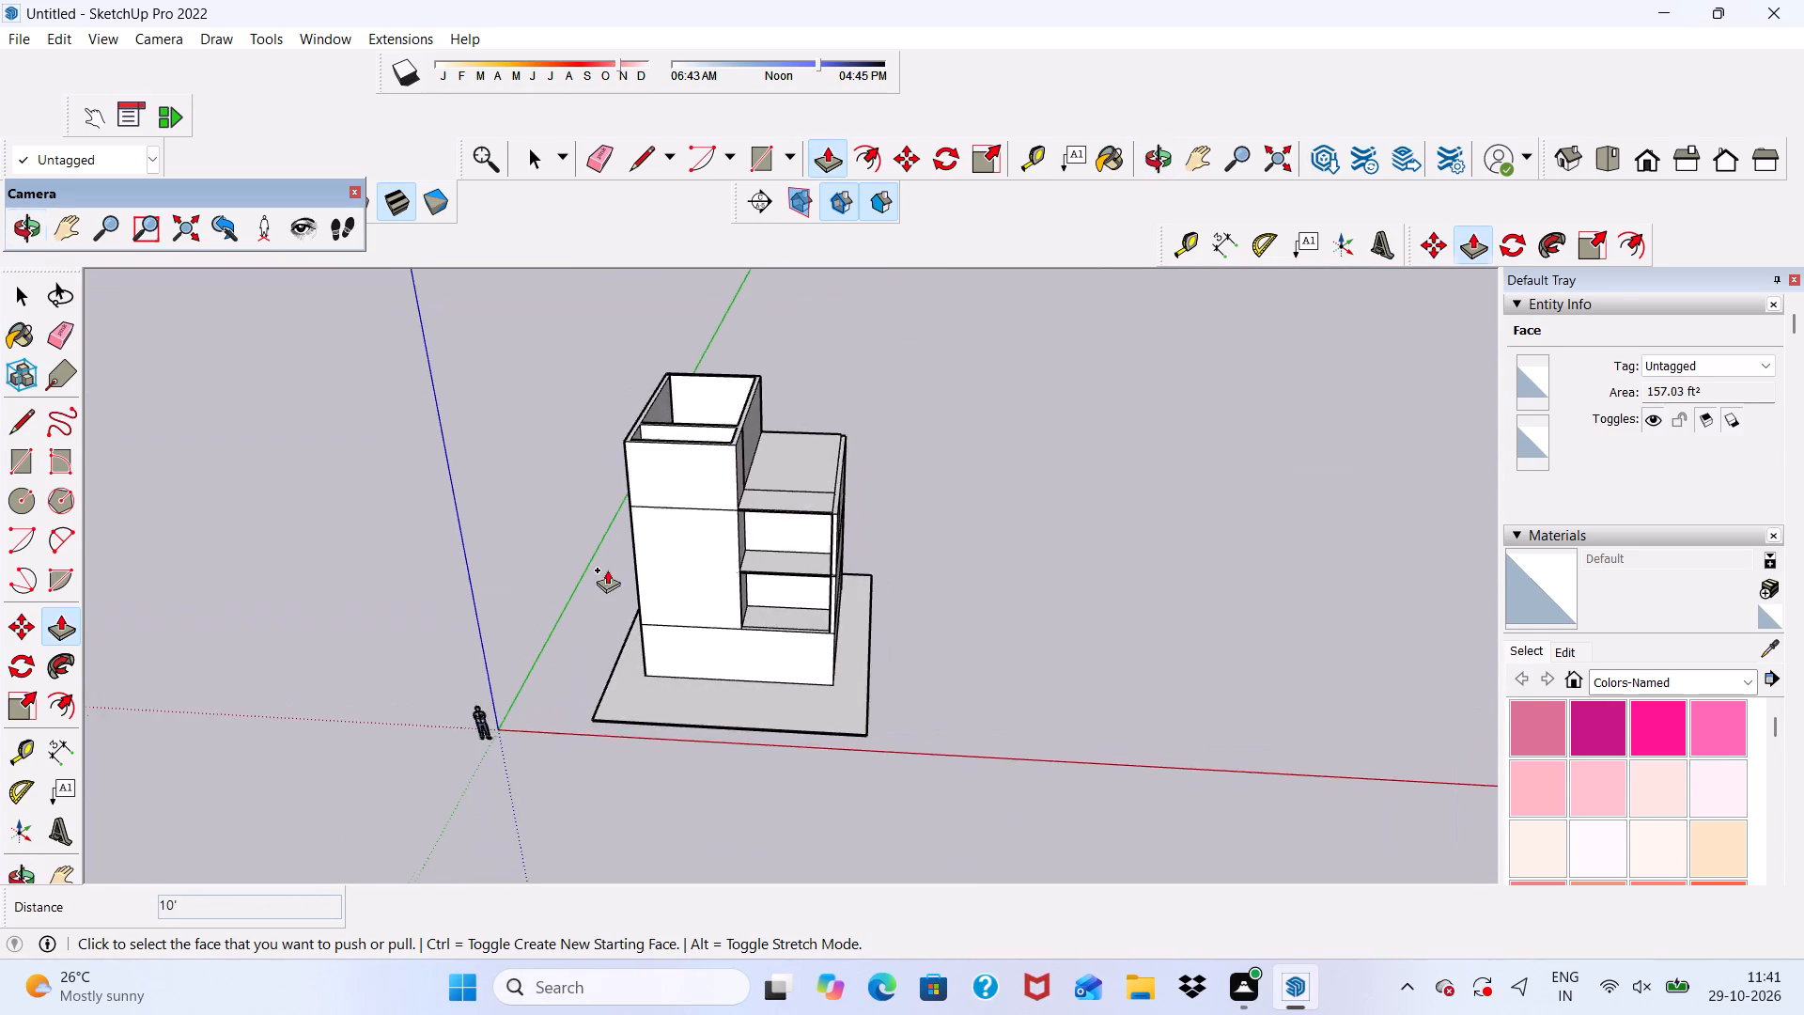
# Draw a rectangle 30' by about 14' over the raised storey's wall tops, starting from the rear outer corner.
pyautogui.scroll(11, 599, 376)
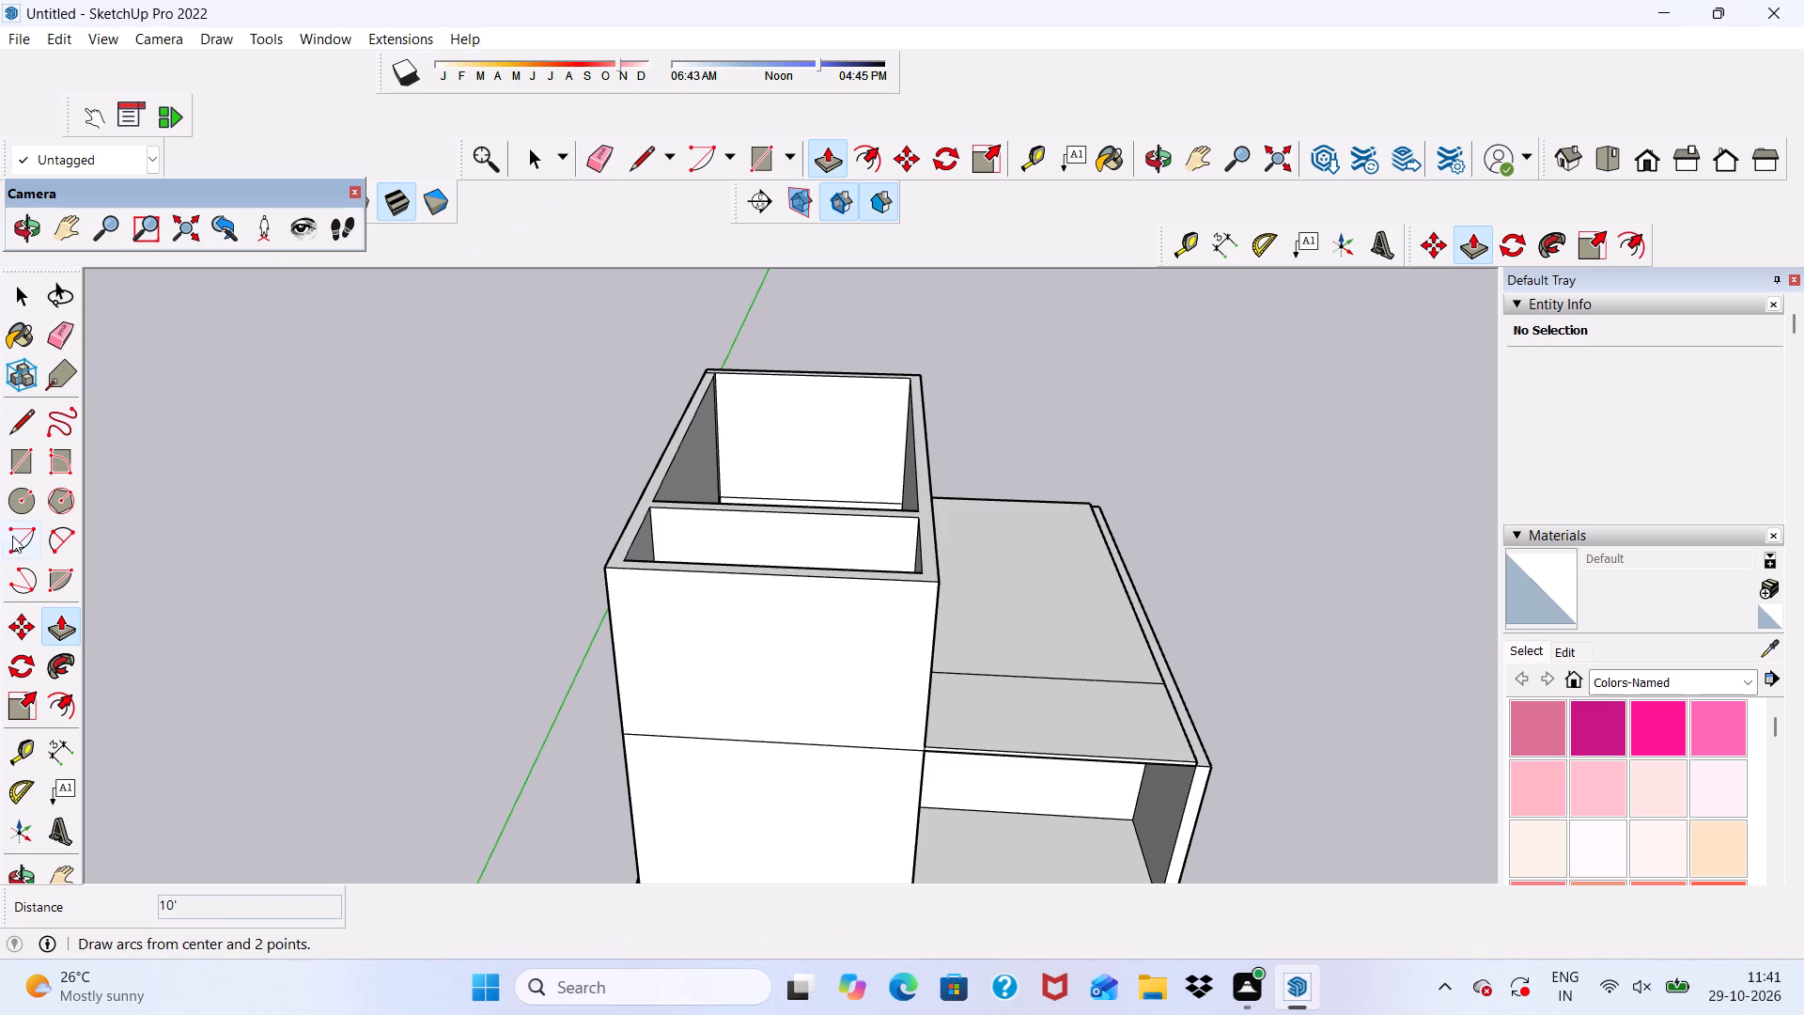
pyautogui.click(5, 460)
pyautogui.scroll(-5, 324, 540)
pyautogui.scroll(5, 552, 460)
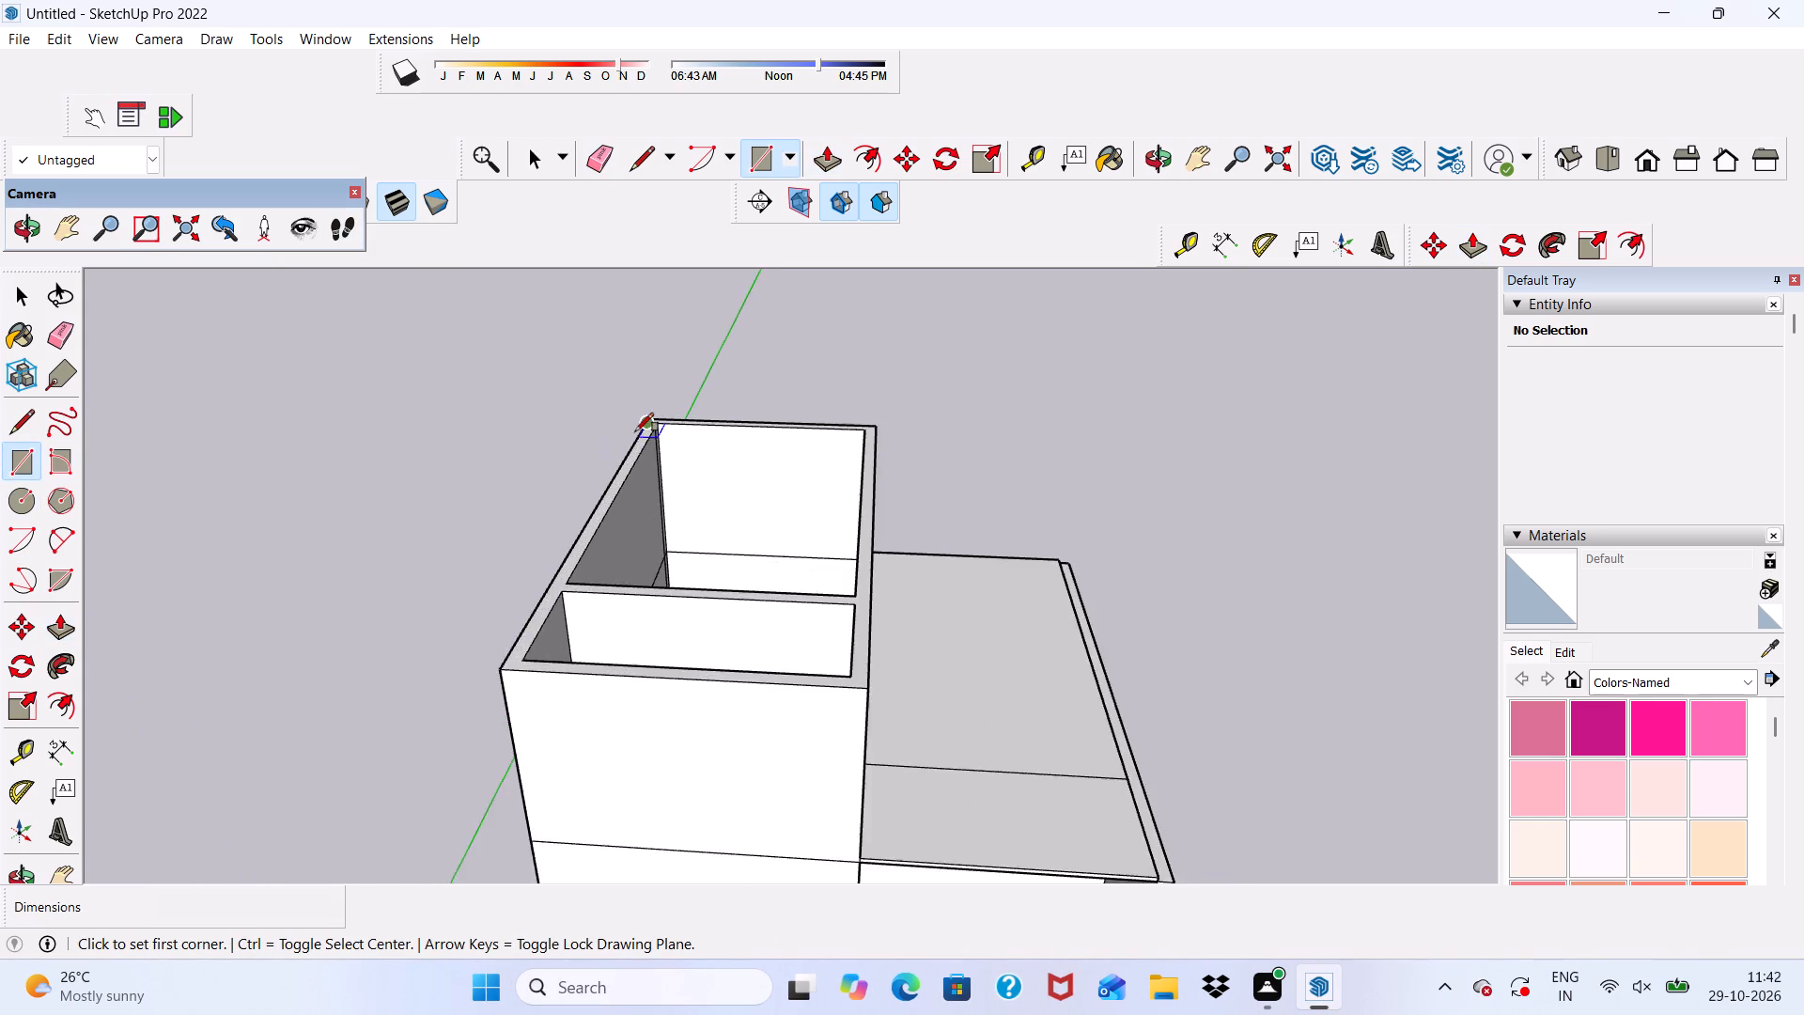
pyautogui.scroll(20, 635, 431)
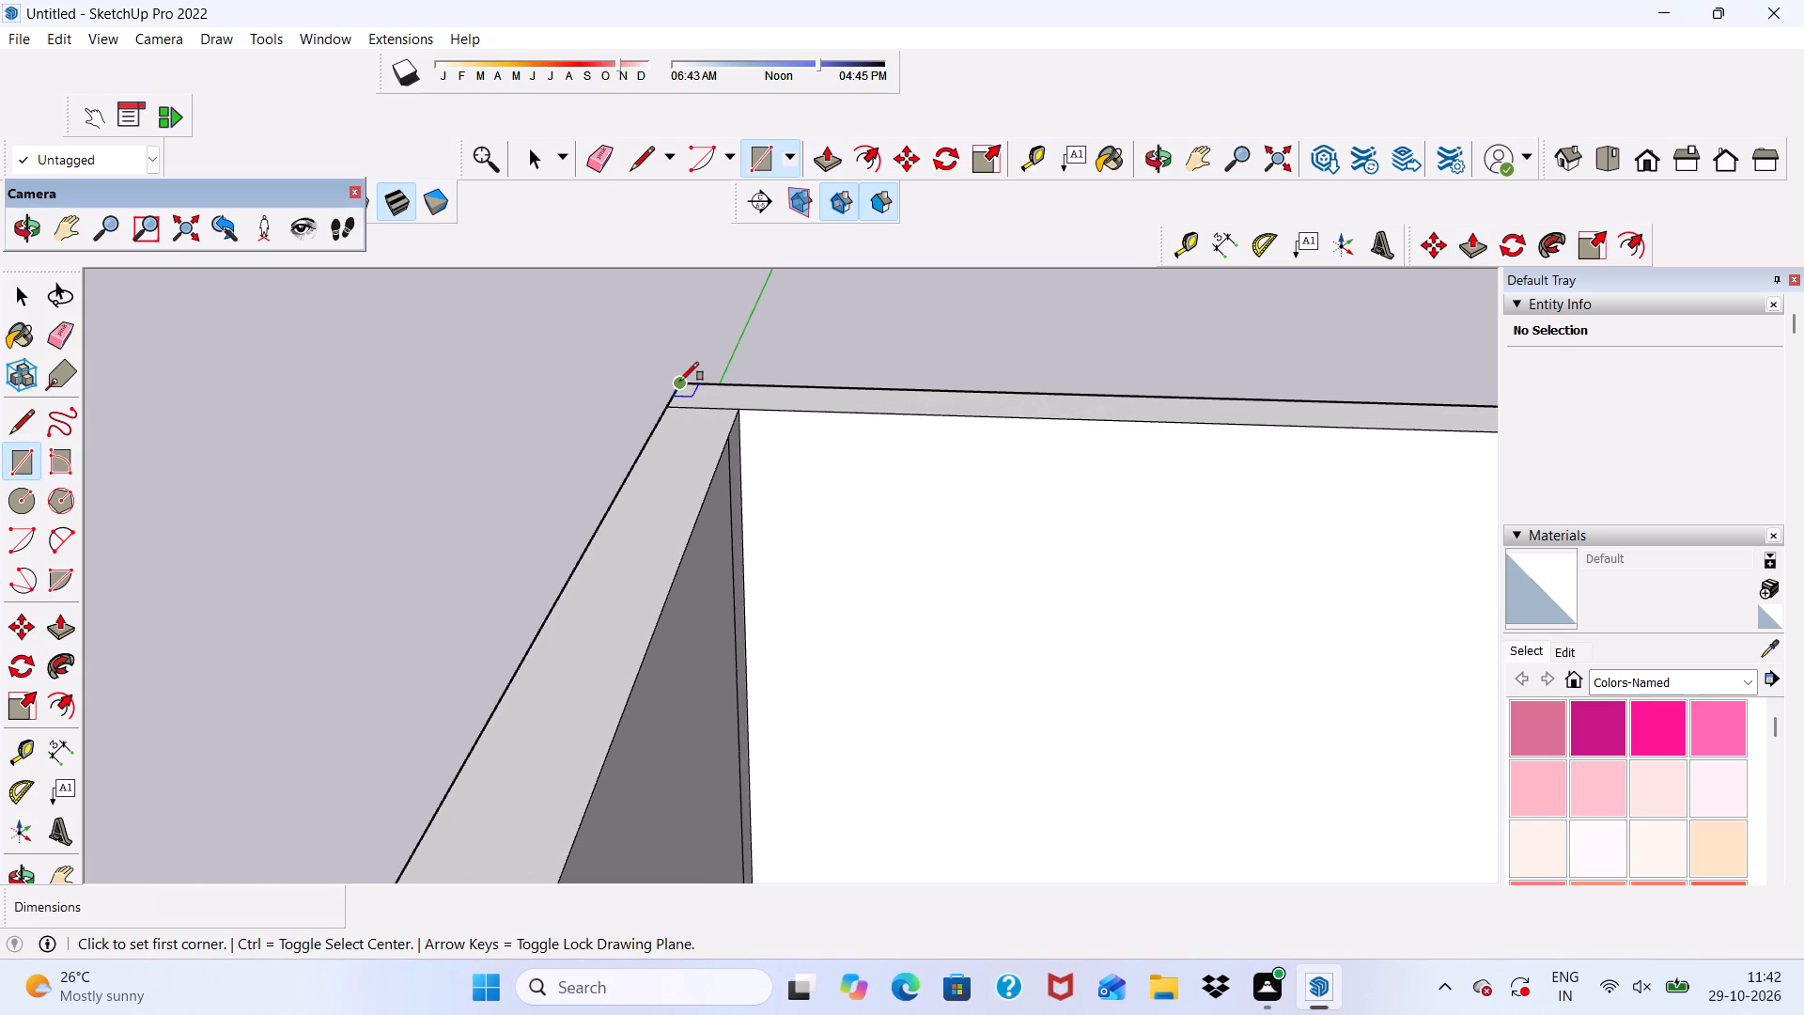
pyautogui.click(680, 381)
pyautogui.scroll(-7, 688, 414)
pyautogui.scroll(-13, 883, 355)
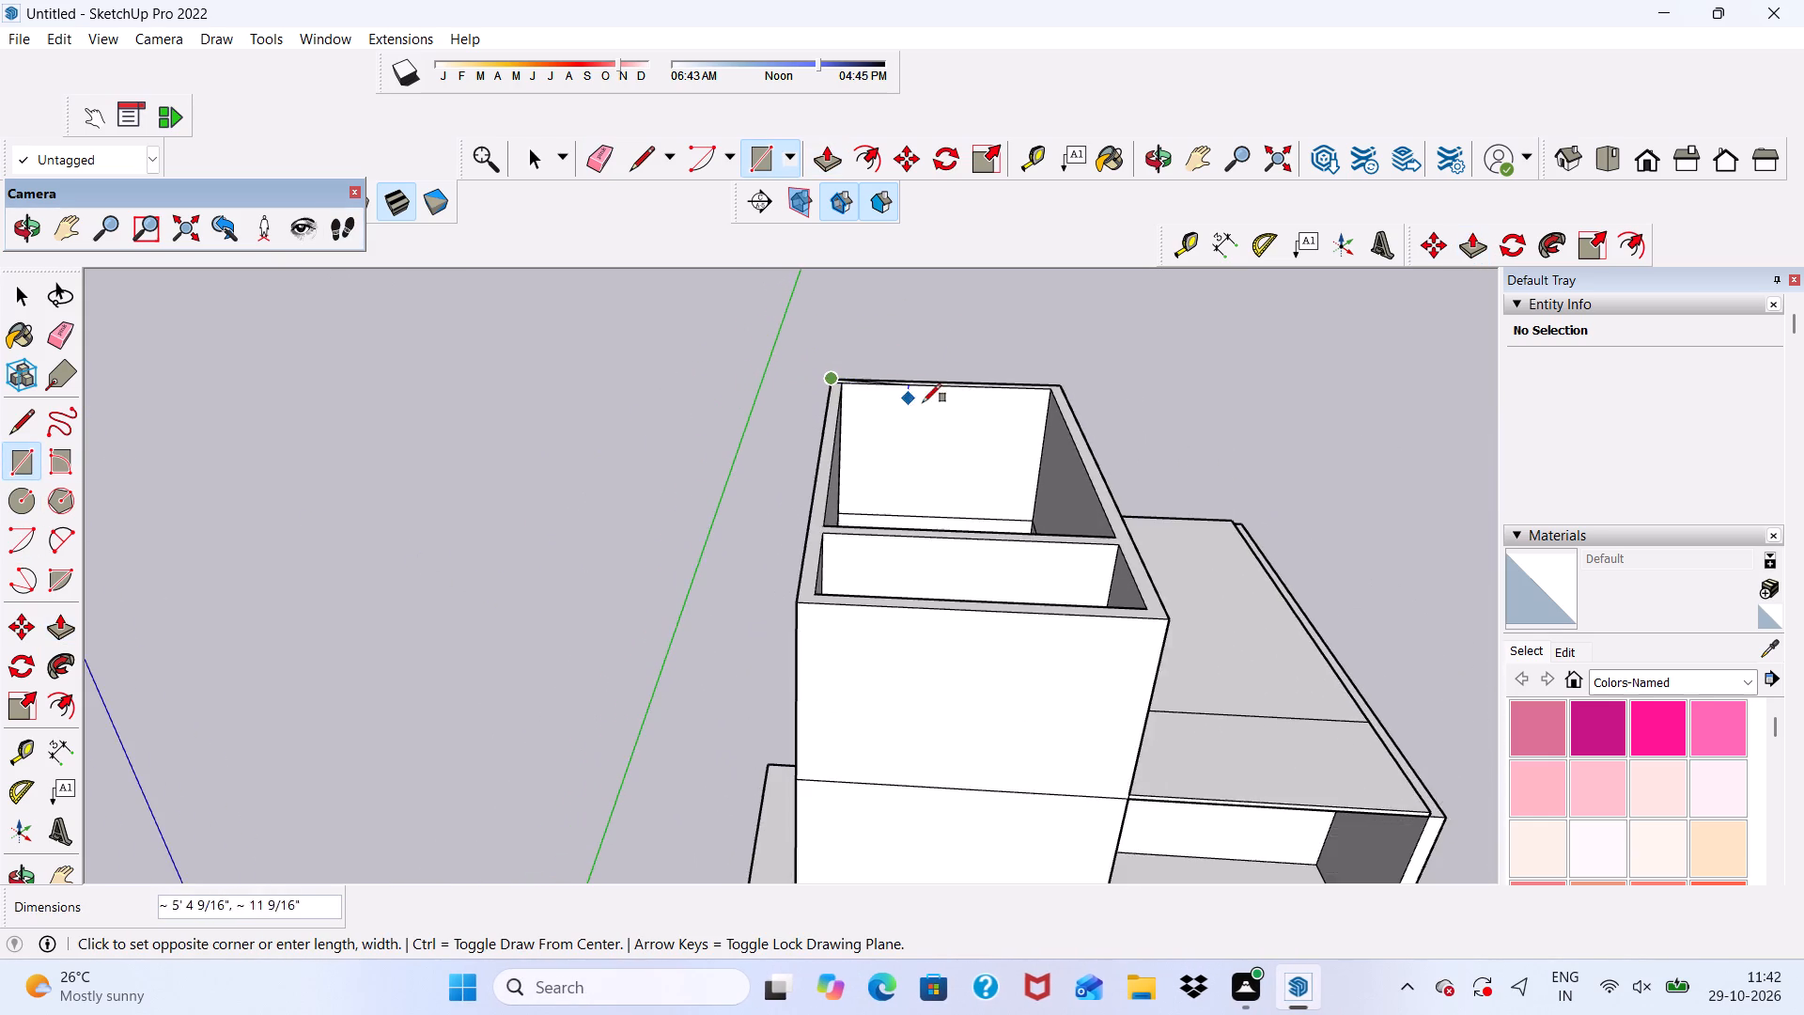
pyautogui.scroll(5, 1069, 638)
pyautogui.scroll(5, 1218, 608)
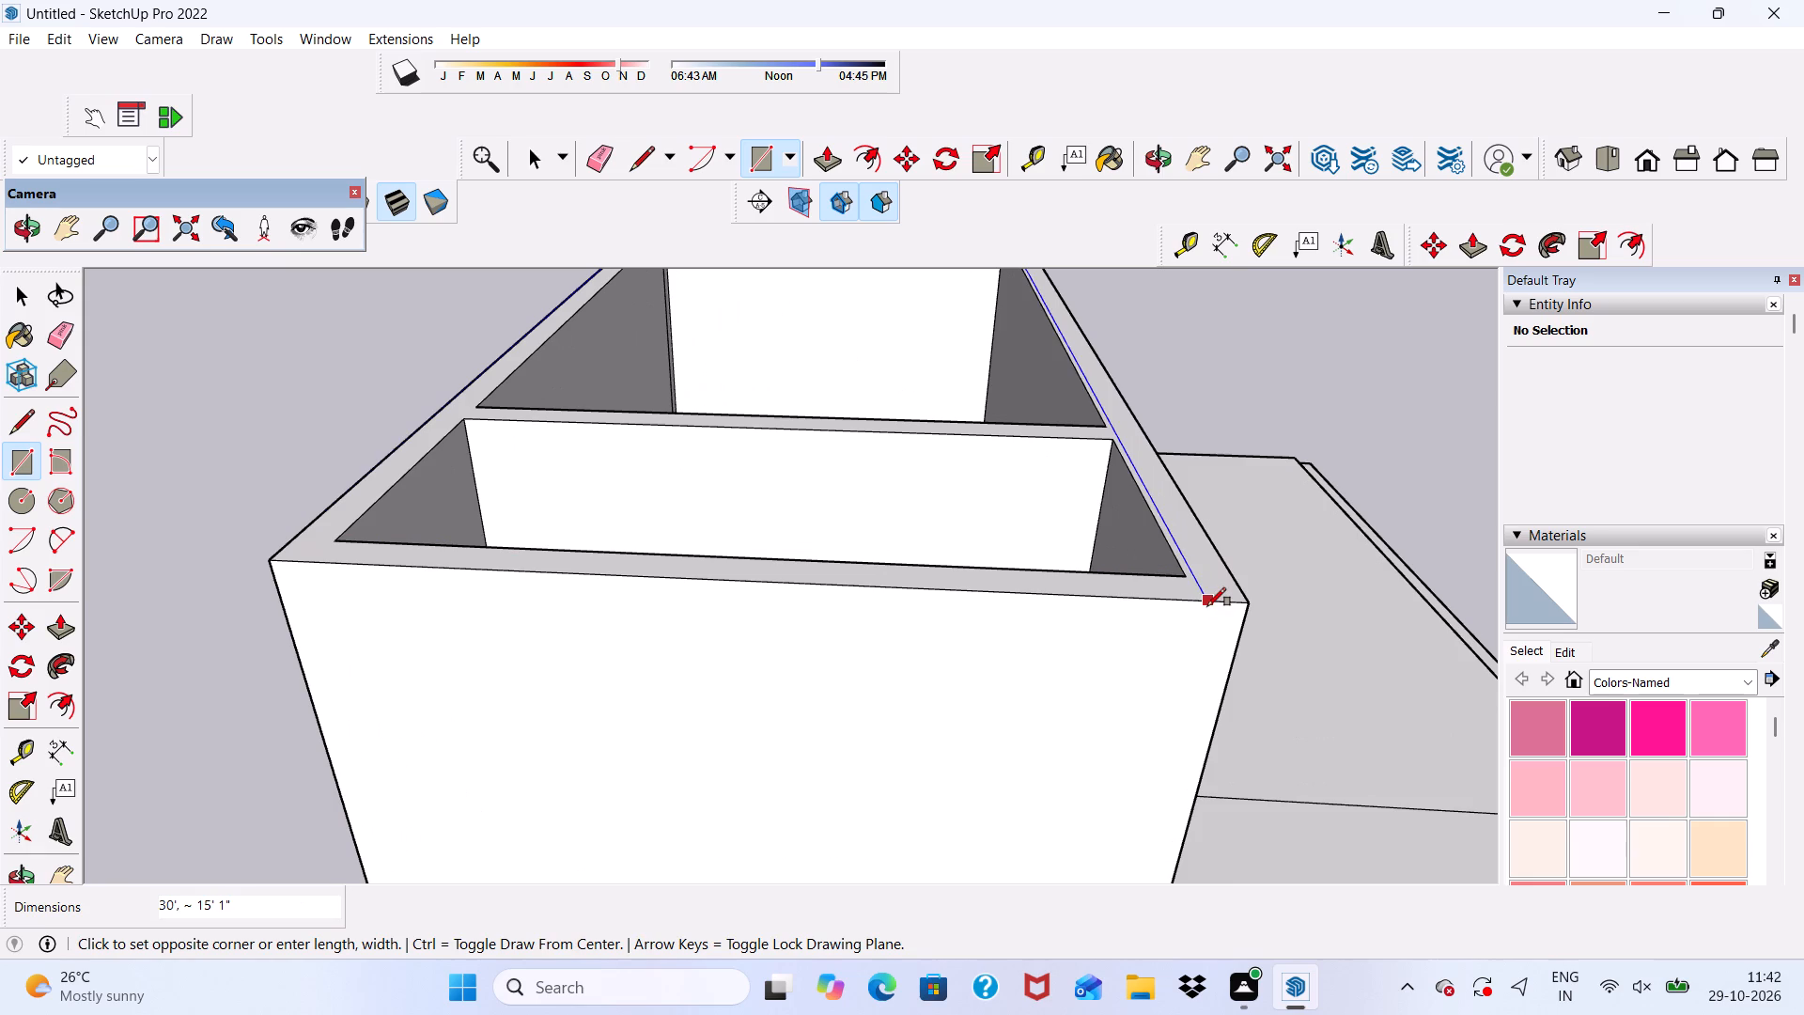
pyautogui.click(1098, 614)
# Erase the partition outlines and the stray lengthwise lines from the raised storey's roof face.
pyautogui.scroll(-3, 1096, 609)
pyautogui.moveTo(1124, 656); pyautogui.dragTo(1048, 695, button='middle')
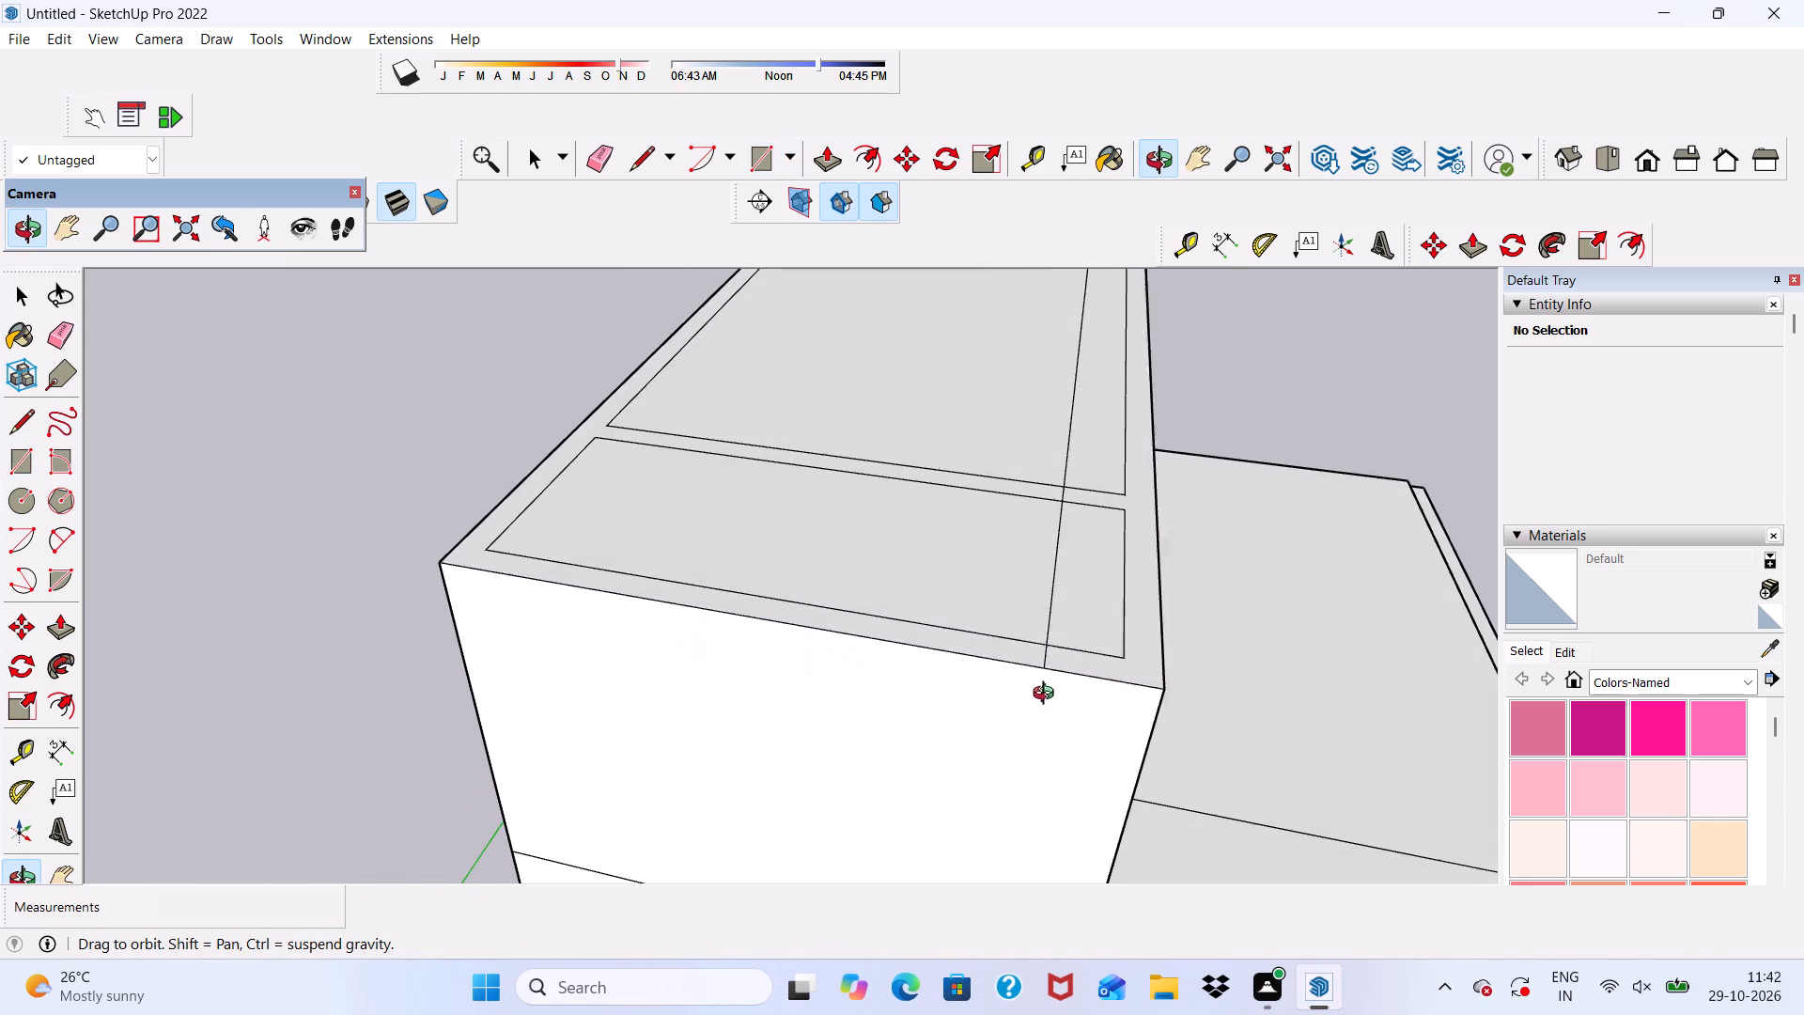
pyautogui.moveTo(1048, 695); pyautogui.dragTo(1045, 699, button='middle')
pyautogui.click(588, 147)
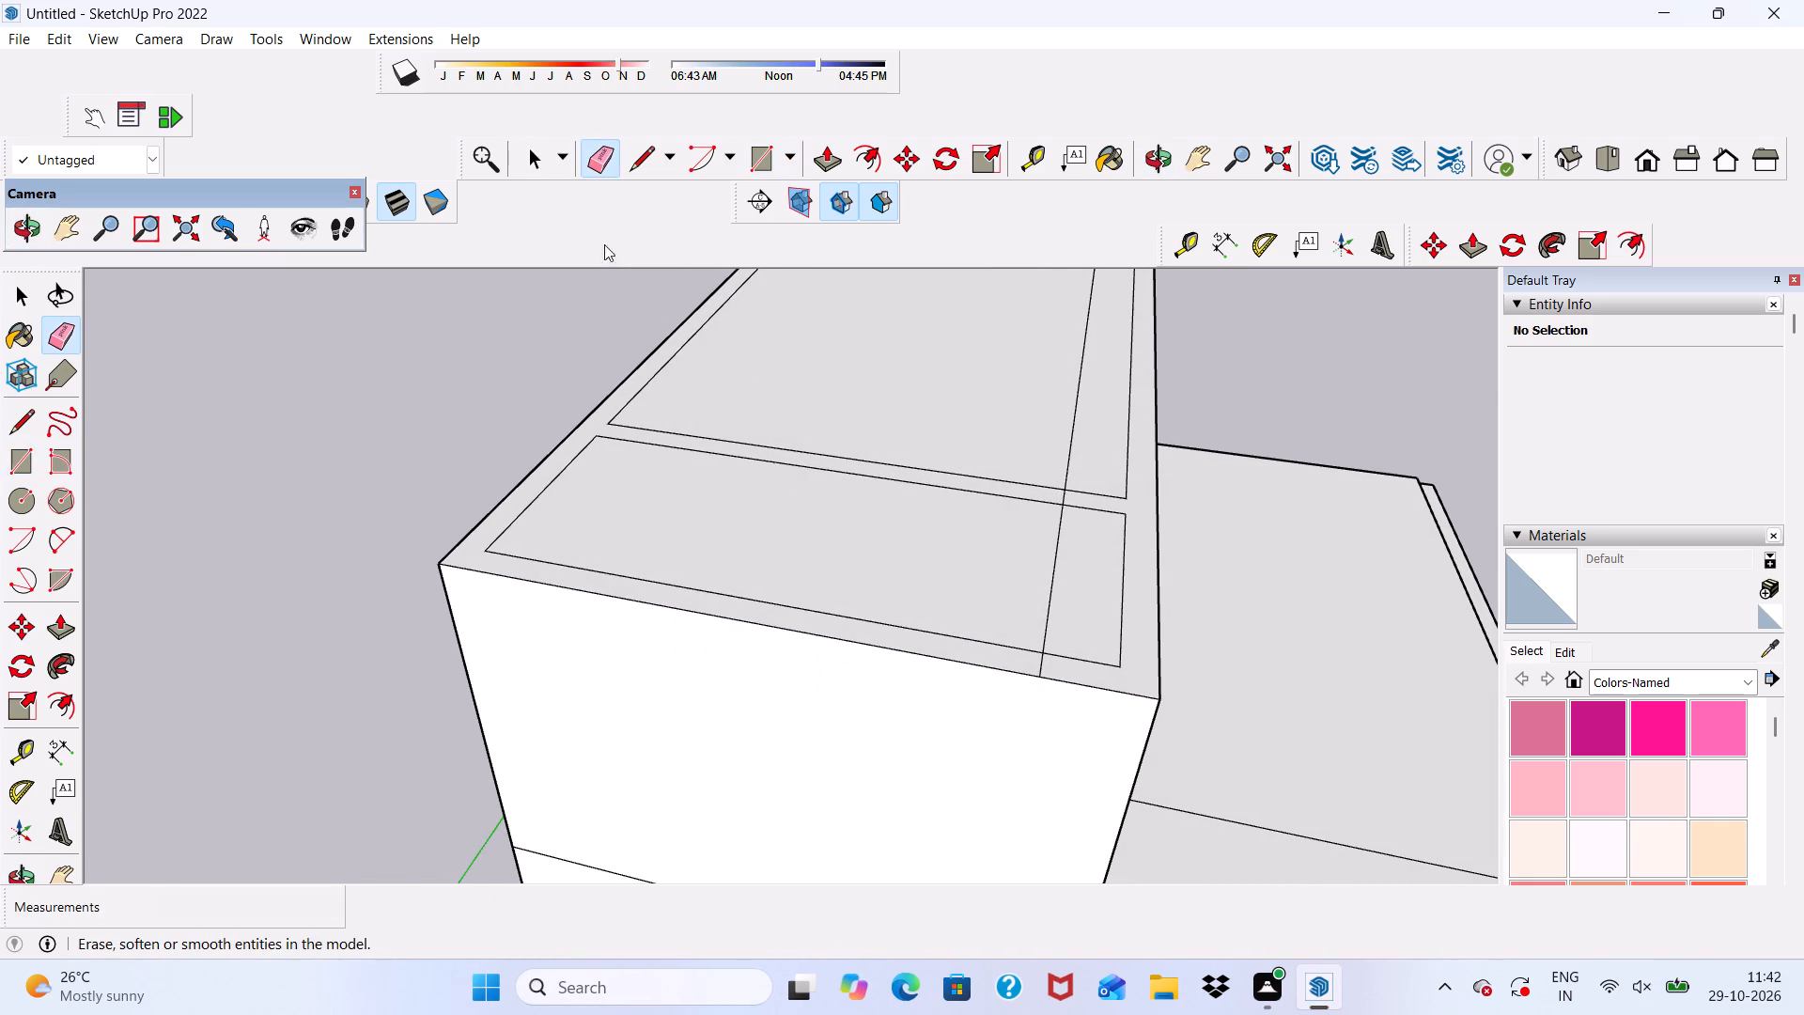
pyautogui.scroll(-5, 634, 321)
pyautogui.moveTo(756, 585); pyautogui.dragTo(850, 366, button='middle')
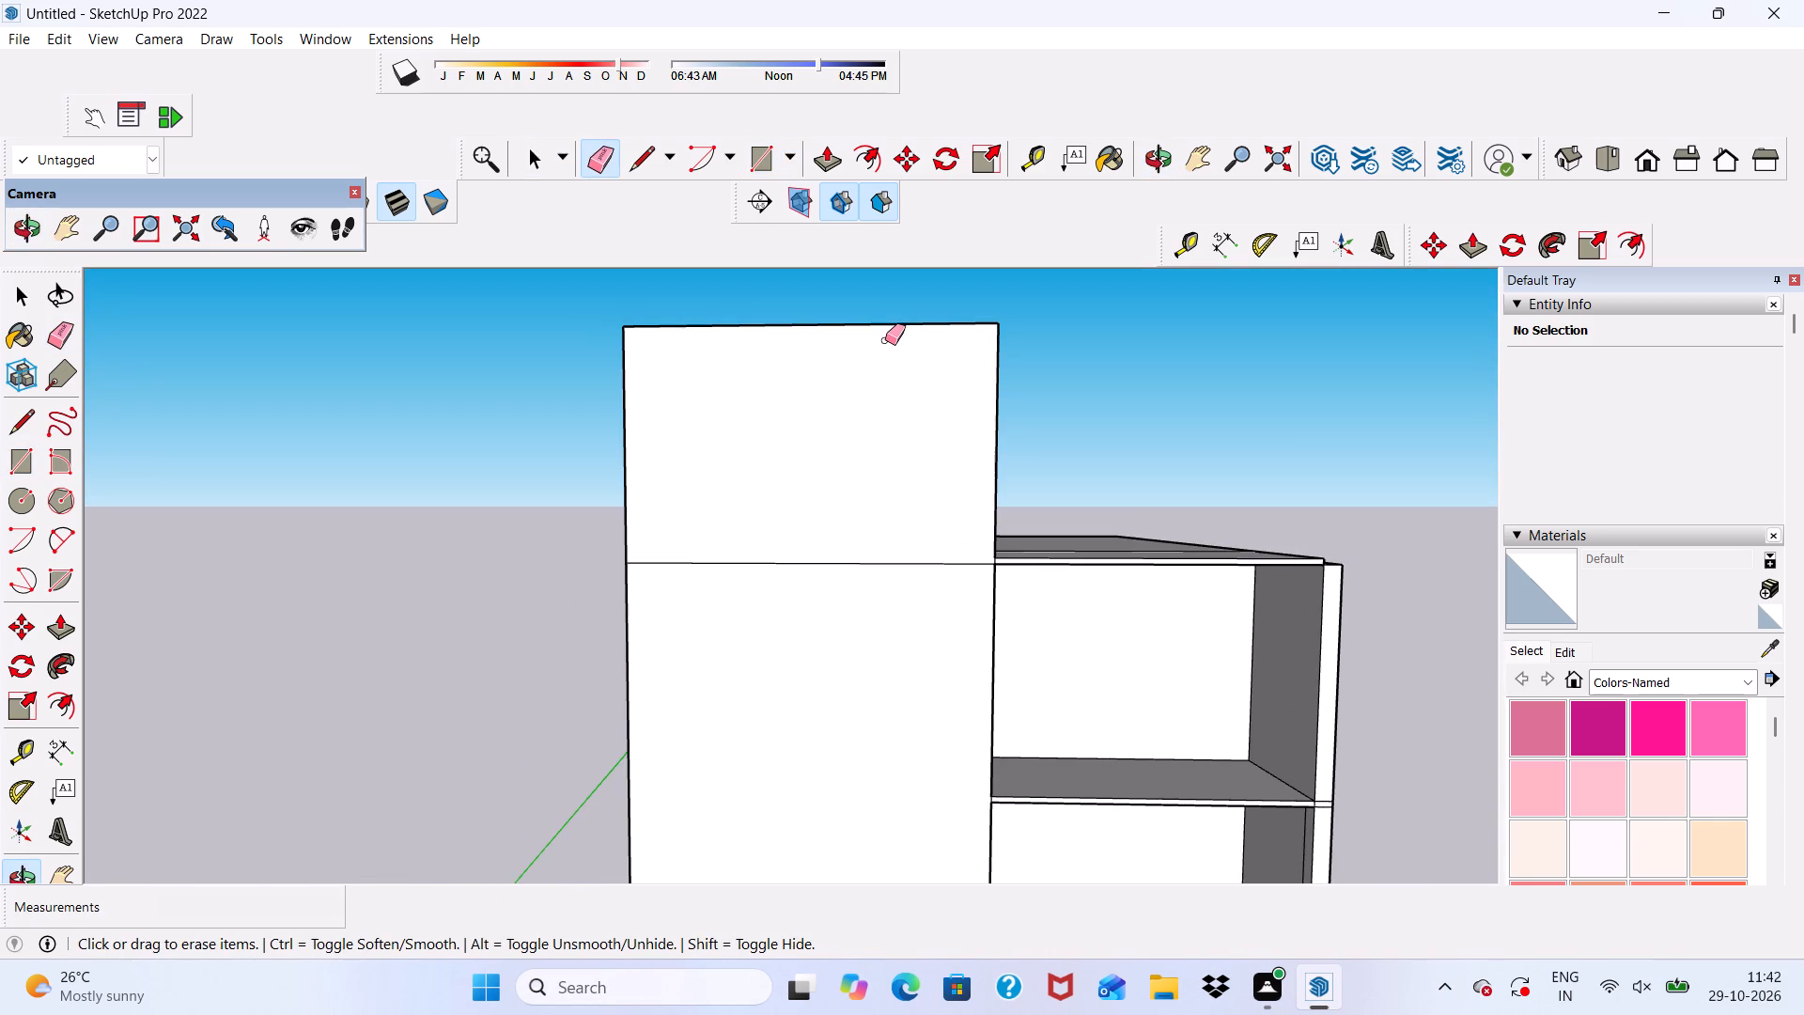
pyautogui.scroll(-5, 883, 350)
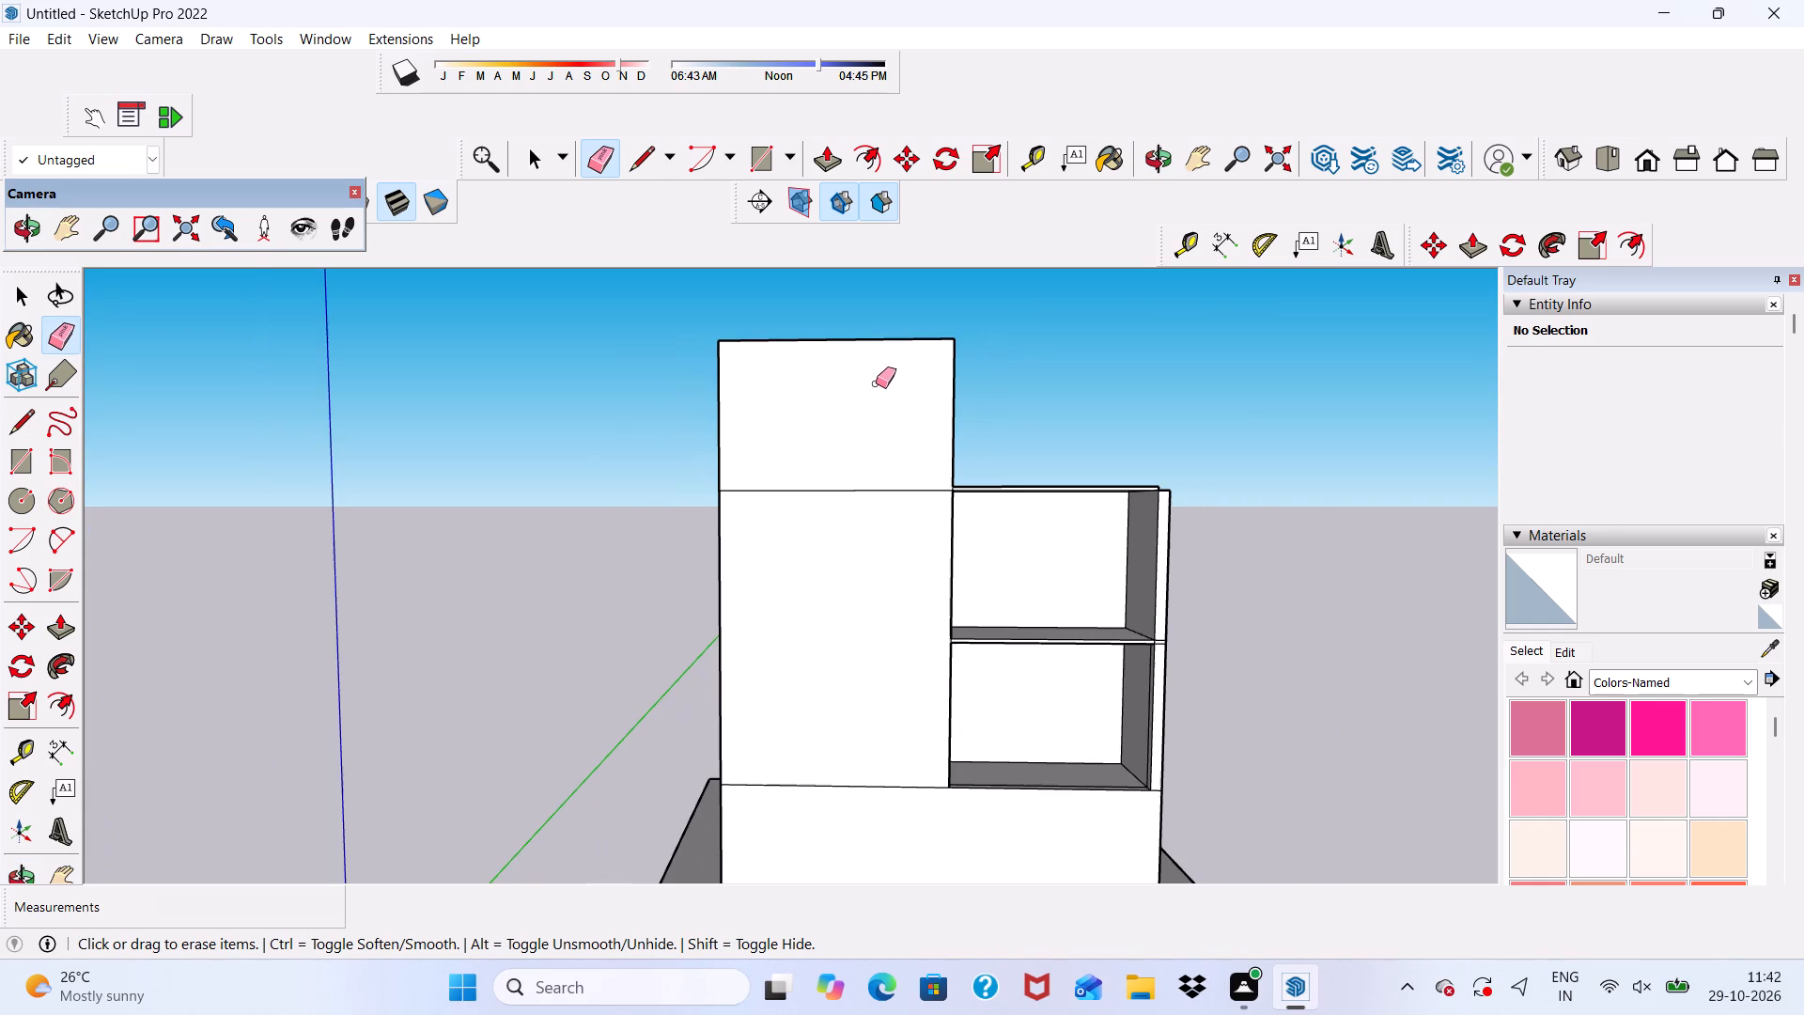
pyautogui.scroll(-5, 872, 363)
pyautogui.moveTo(878, 417); pyautogui.dragTo(747, 408, button='middle')
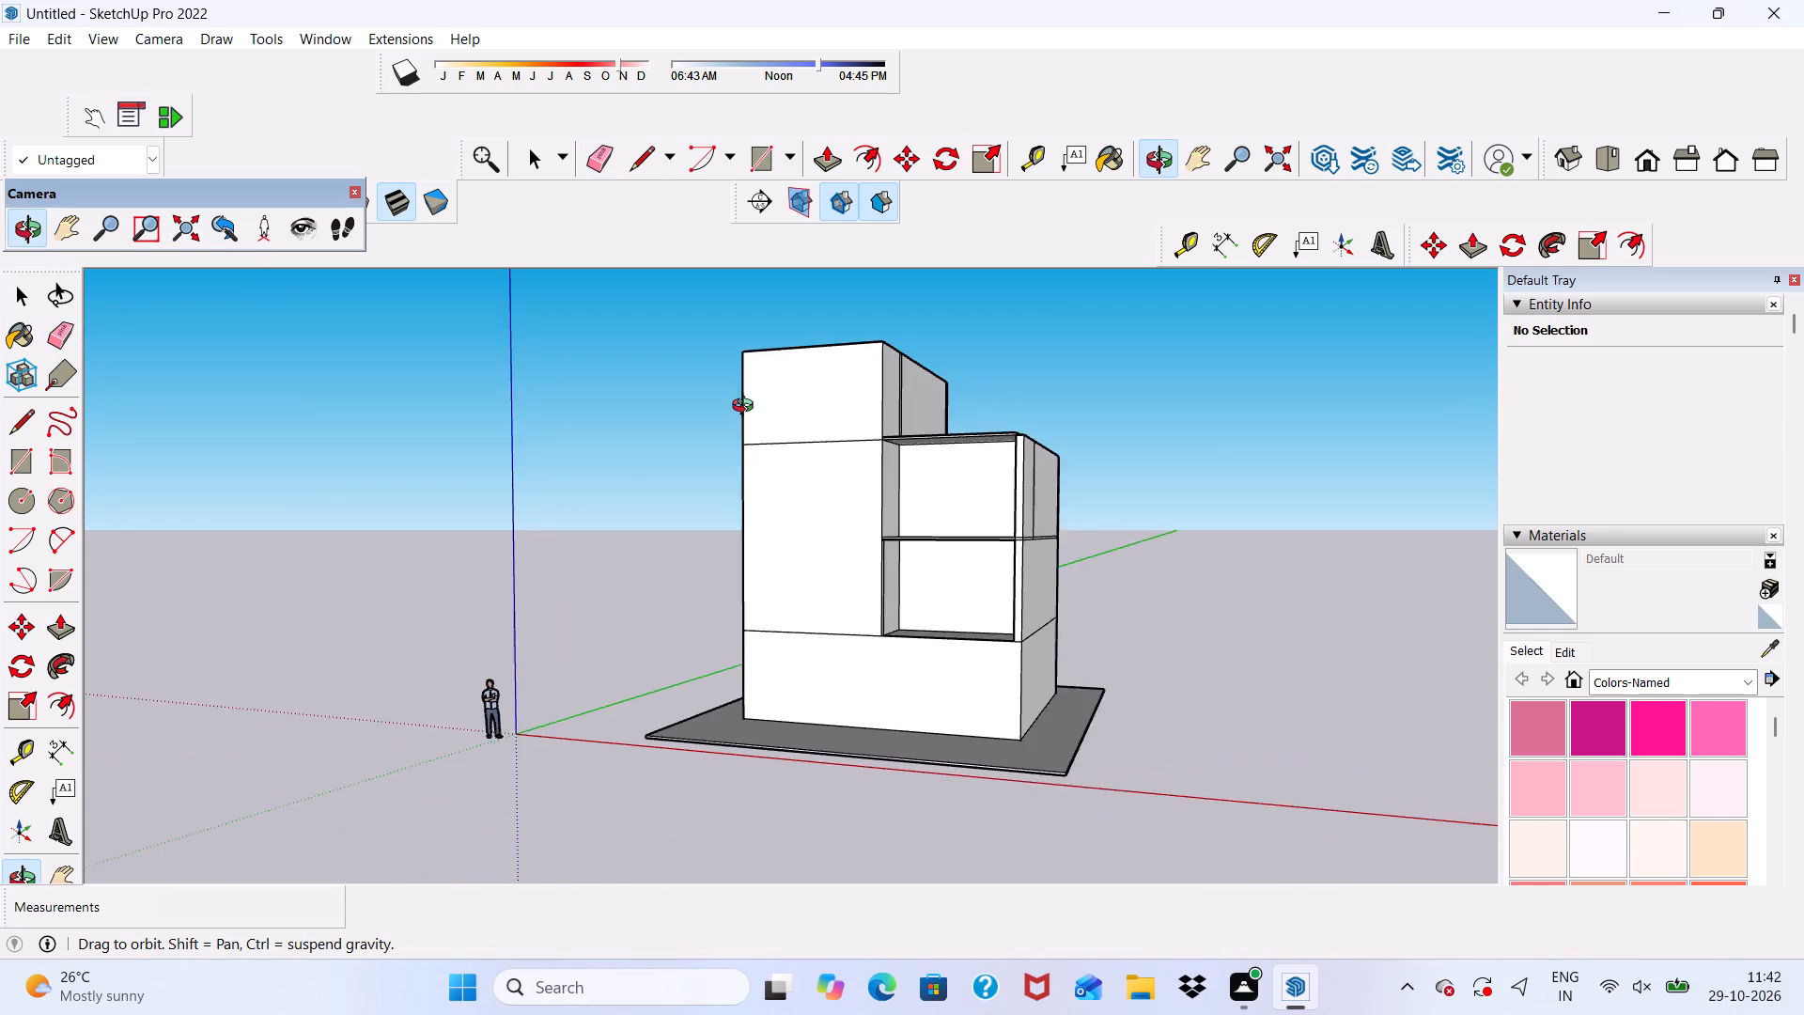
pyautogui.moveTo(747, 408); pyautogui.dragTo(767, 493, button='middle')
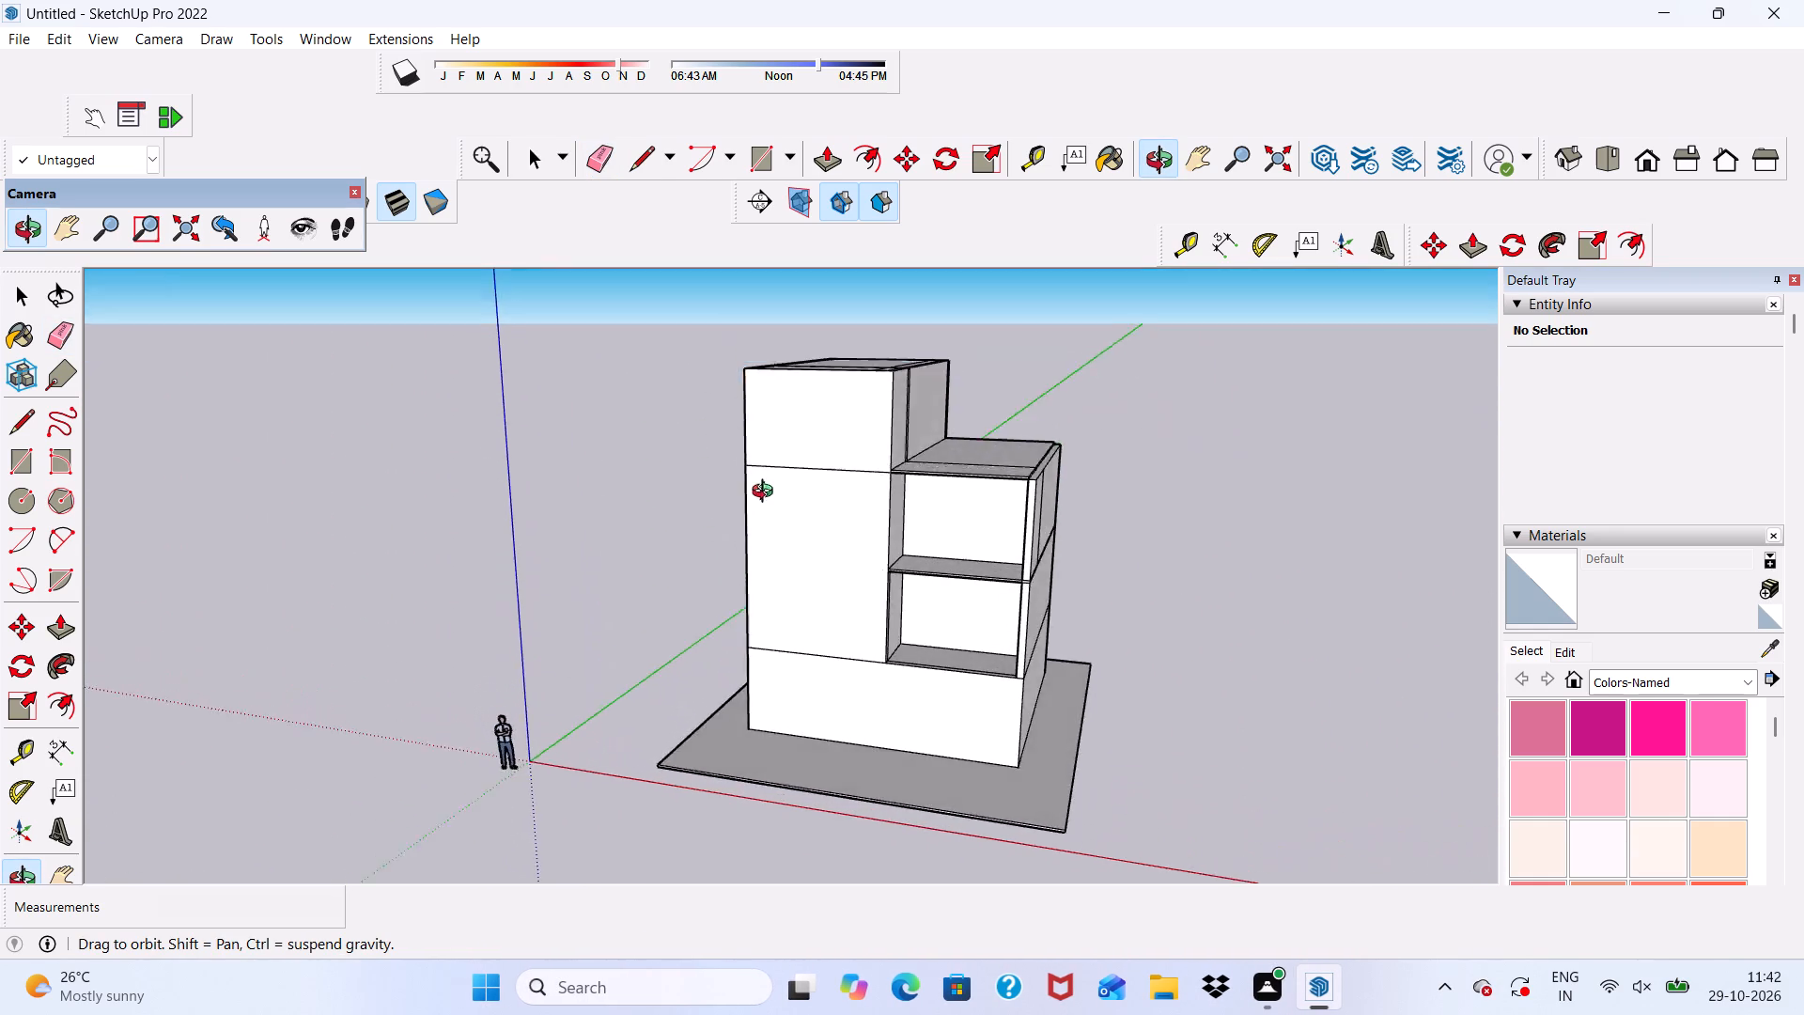
pyautogui.moveTo(767, 493); pyautogui.dragTo(692, 598, button='middle')
pyautogui.scroll(11, 733, 394)
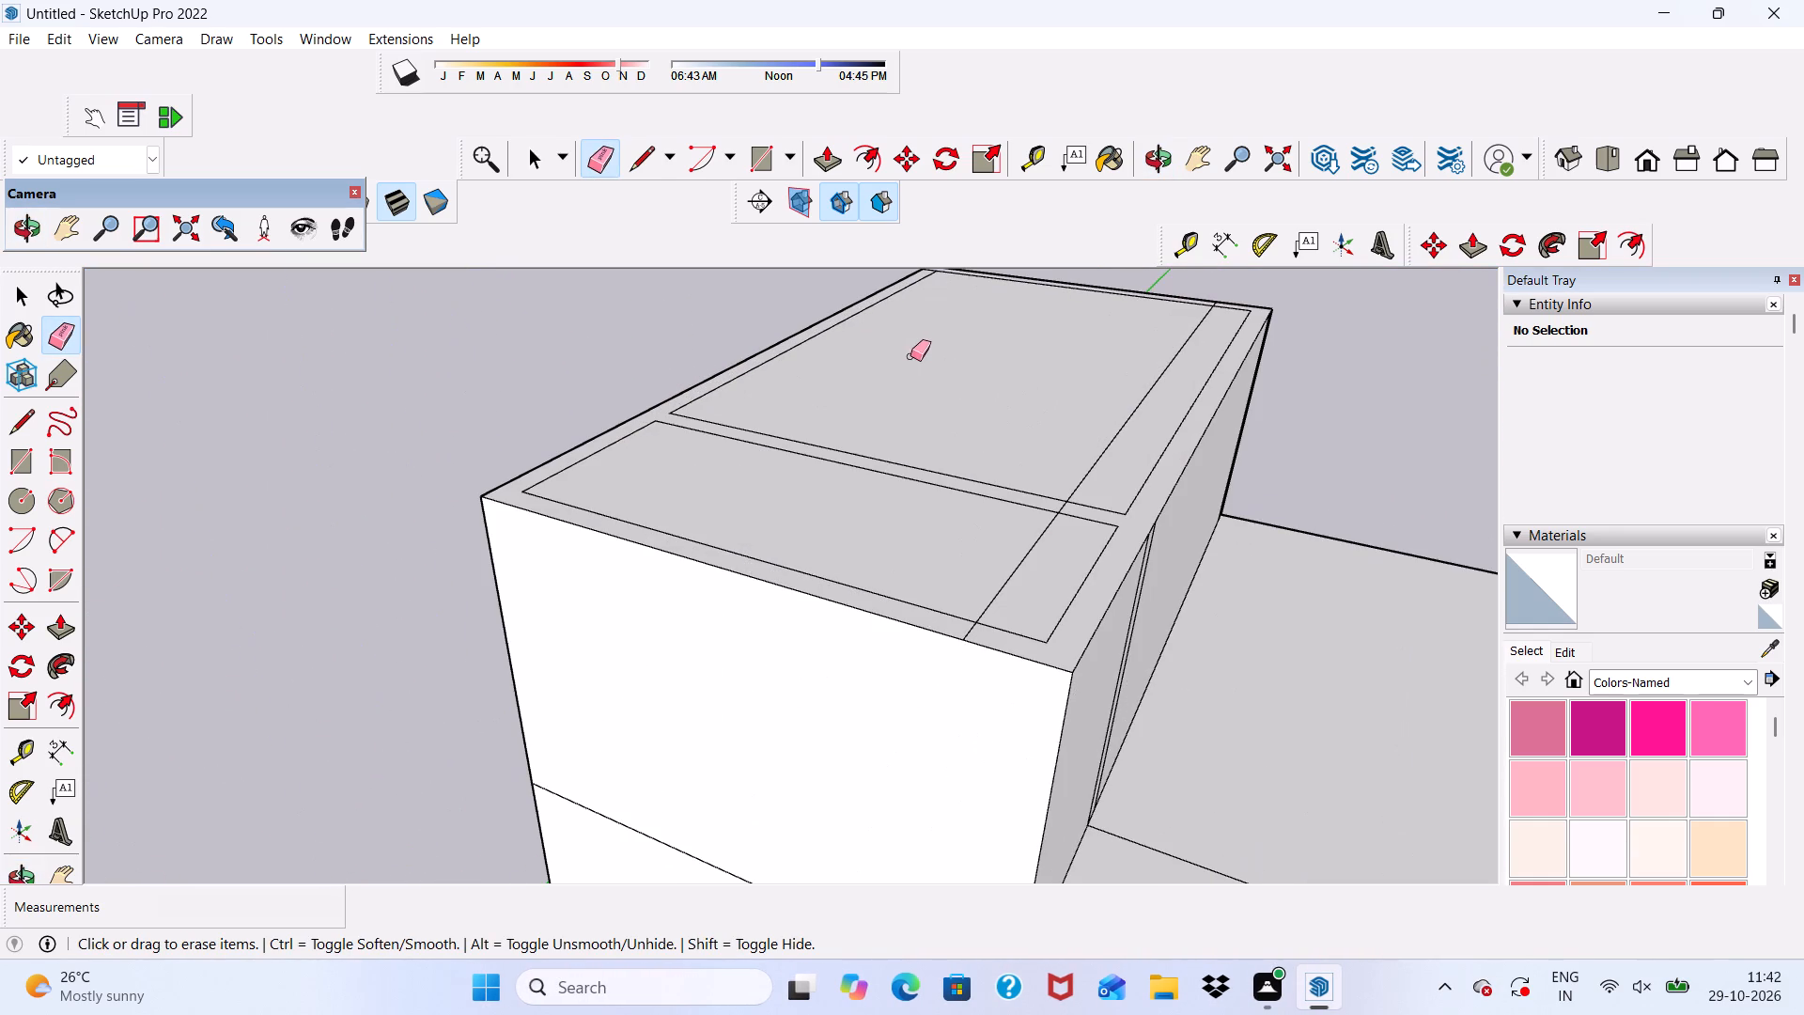
pyautogui.moveTo(911, 365); pyautogui.dragTo(1121, 484)
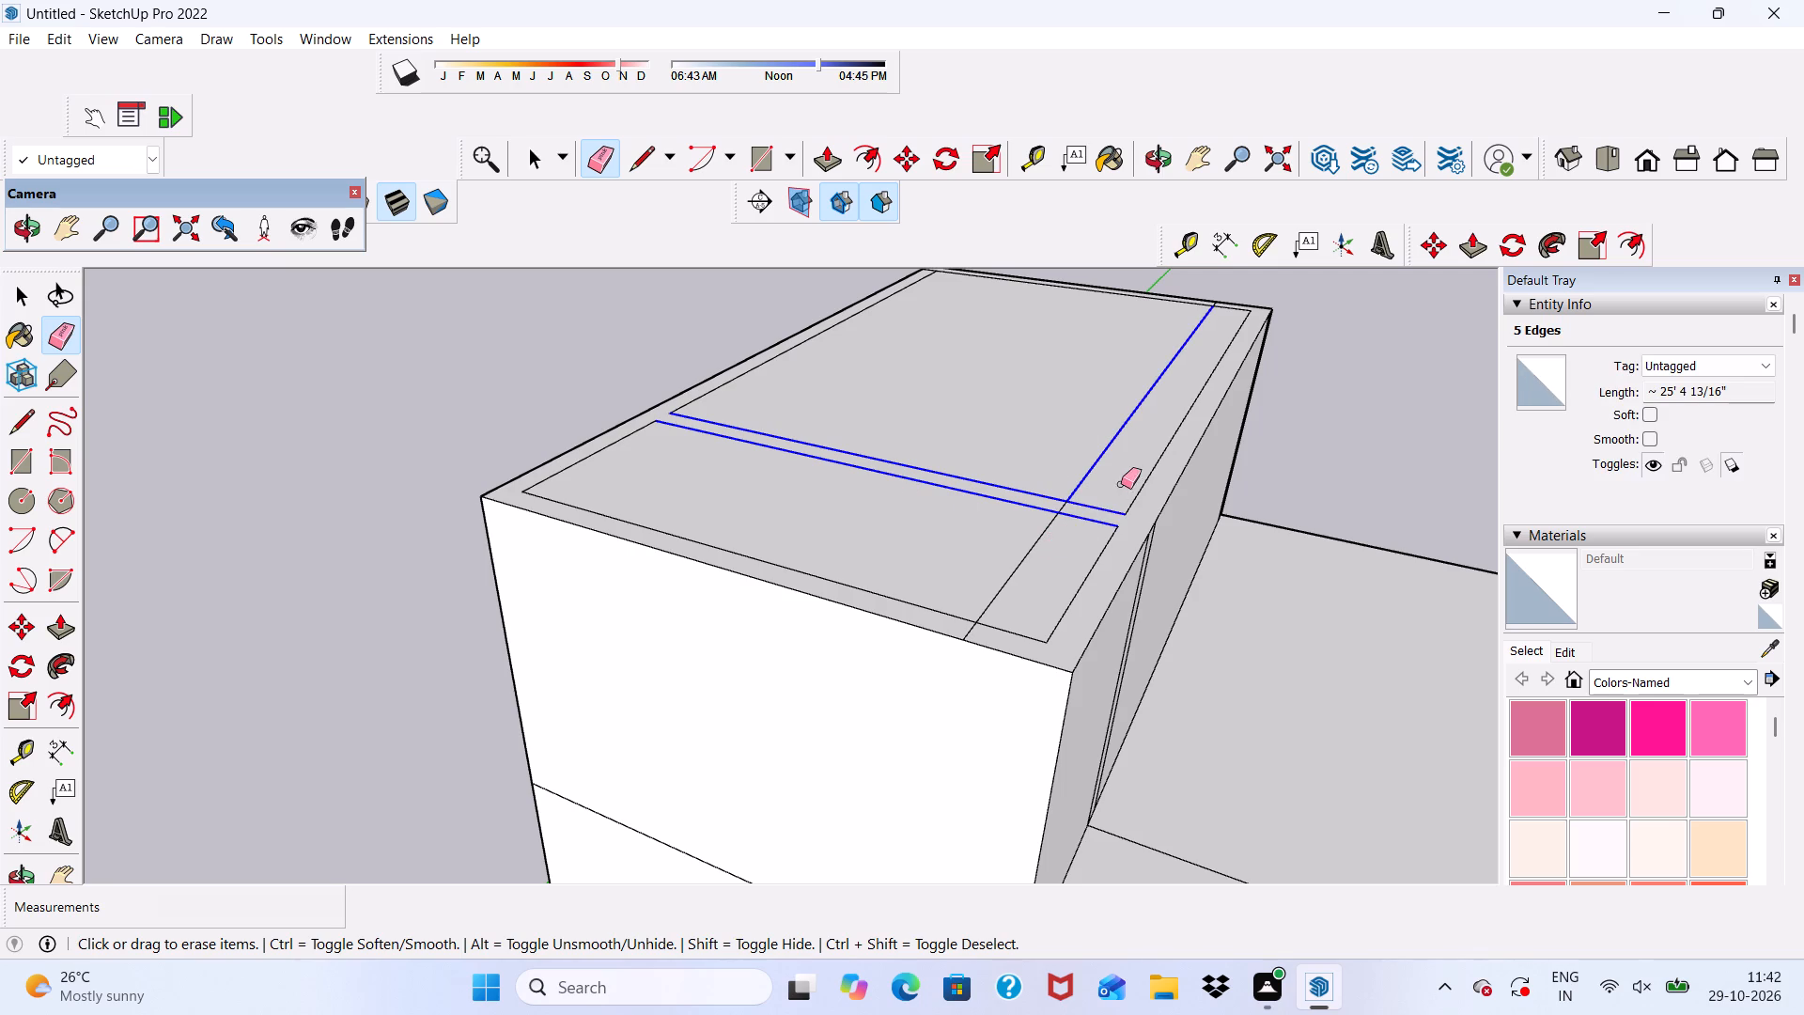
pyautogui.moveTo(1121, 484); pyautogui.dragTo(1141, 485)
pyautogui.moveTo(1077, 463); pyautogui.dragTo(1011, 550)
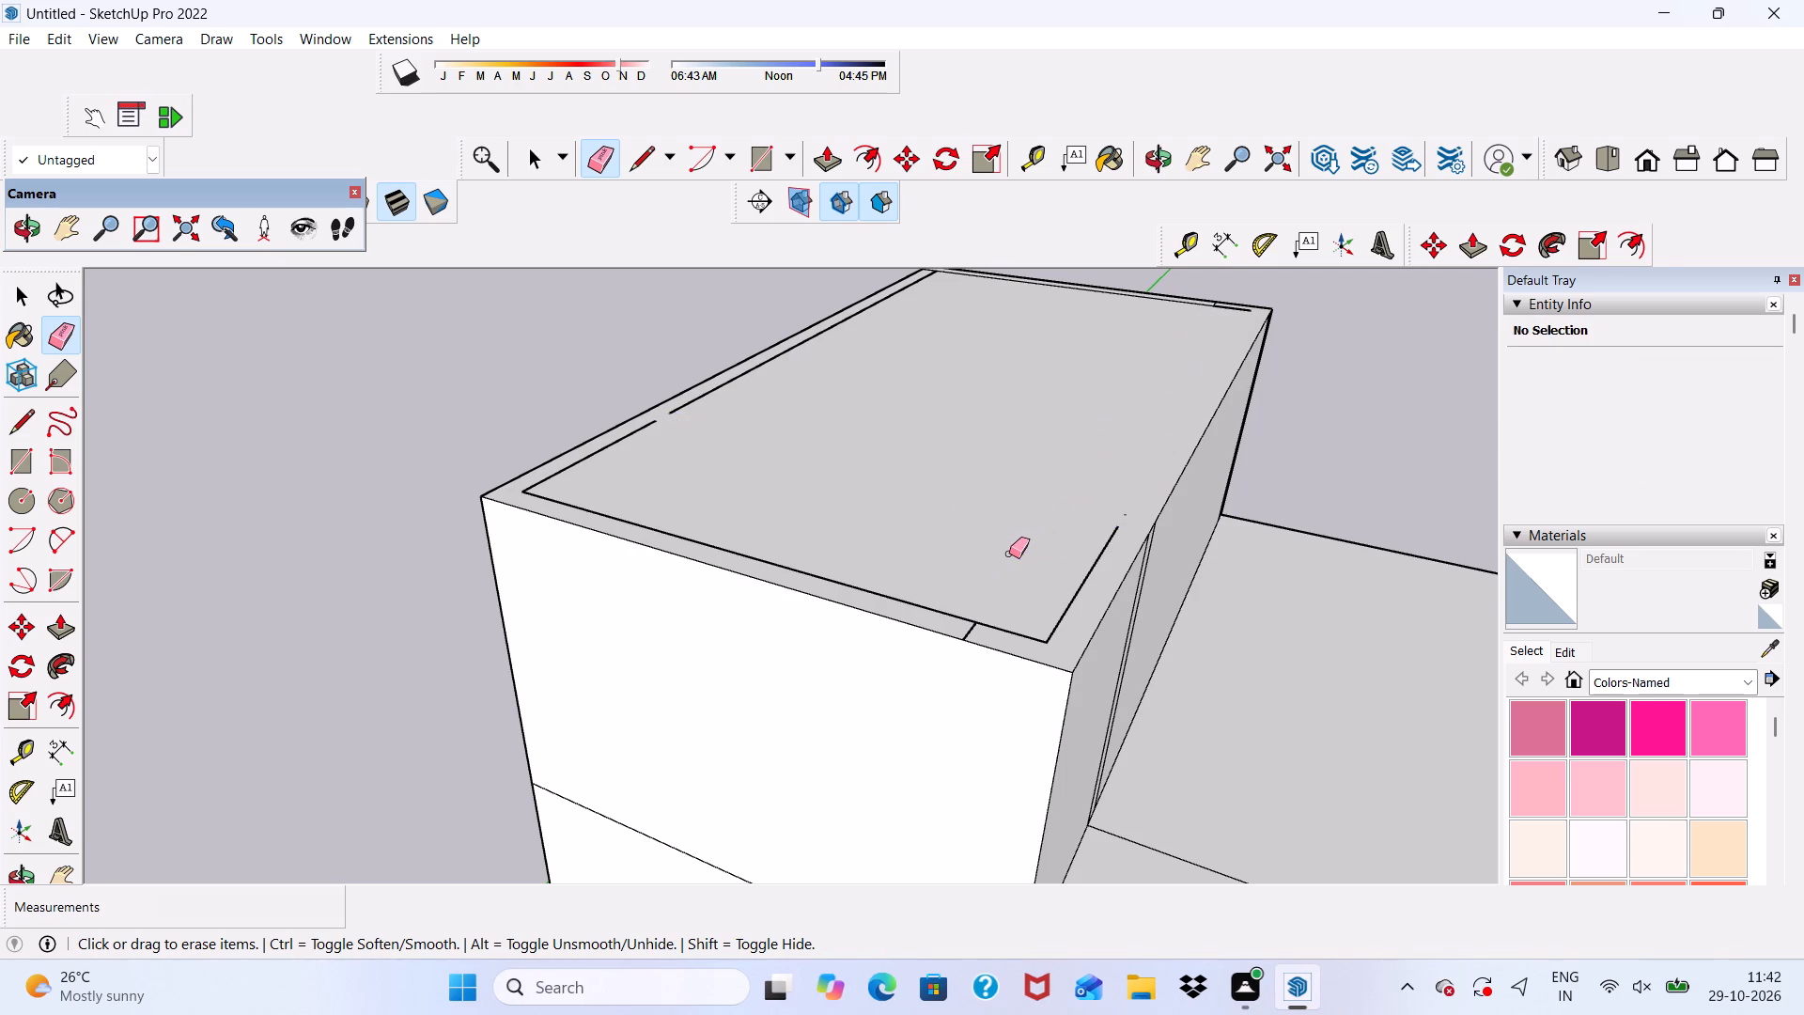
# Erase the leftover inner wall outlines at the front end of the raised storey's roof, including the short stub line.
pyautogui.moveTo(1009, 569); pyautogui.dragTo(1047, 635)
pyautogui.moveTo(1096, 554); pyautogui.dragTo(1103, 565)
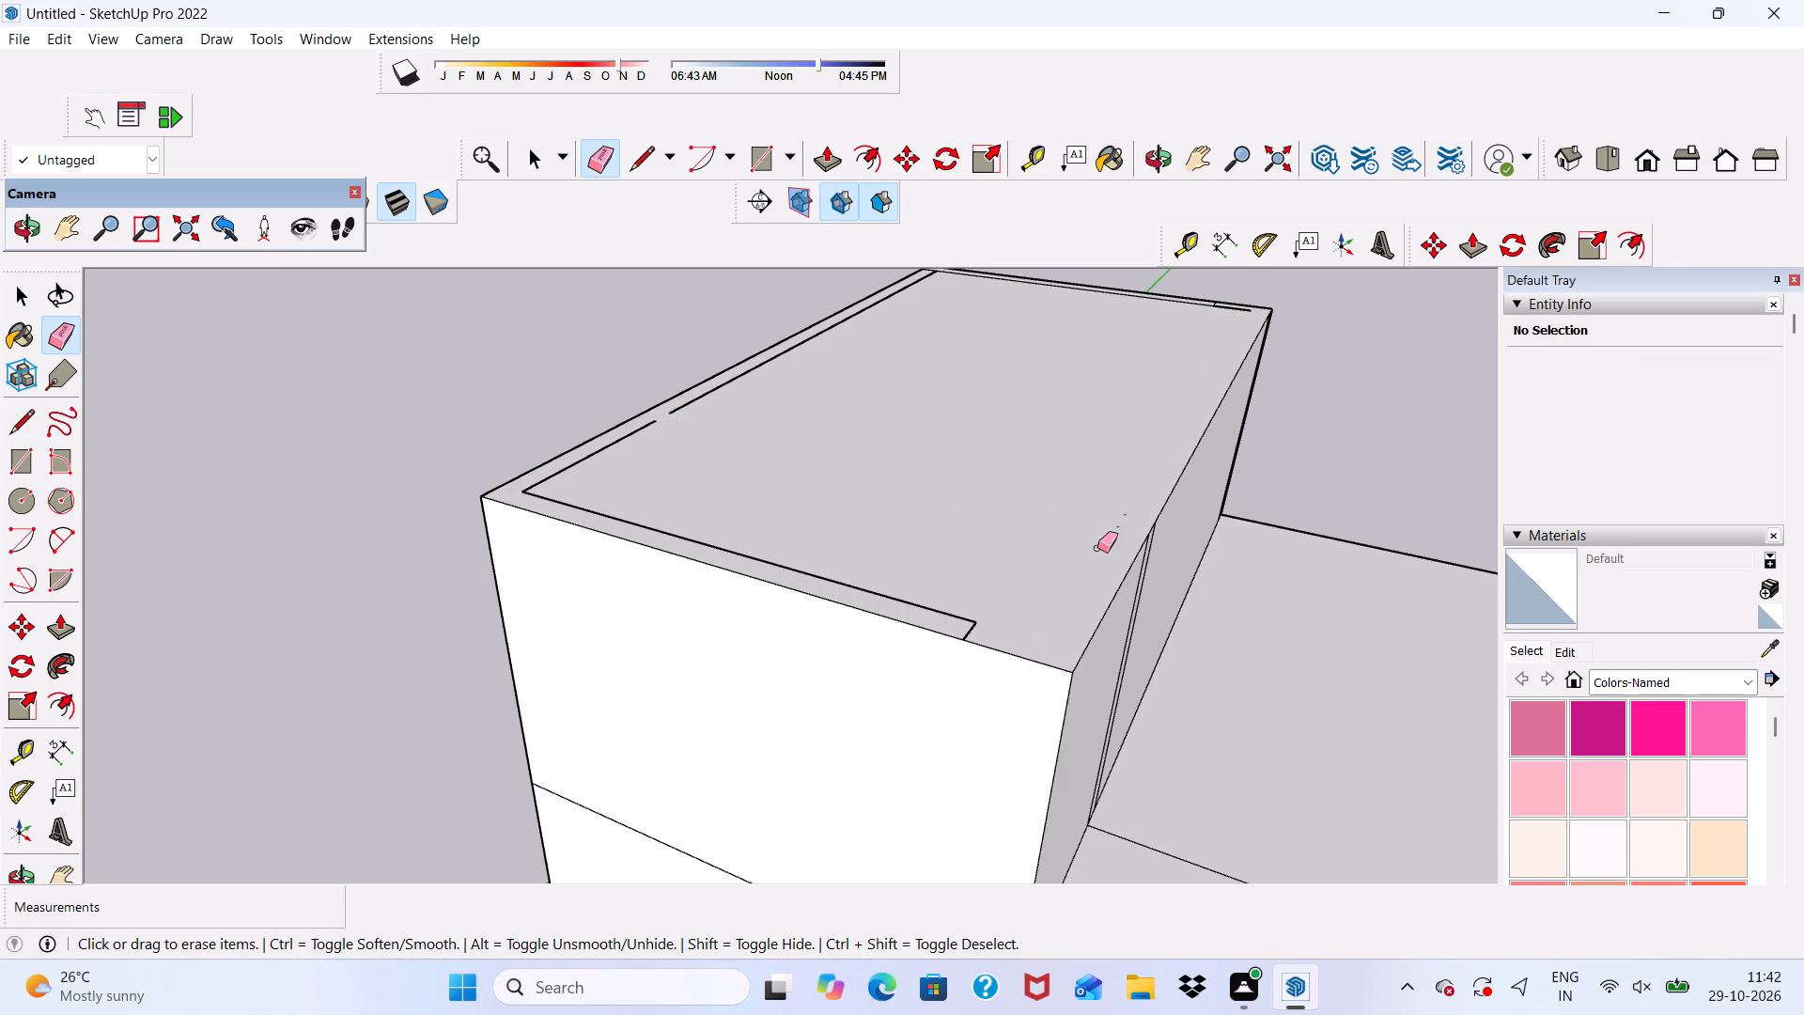
pyautogui.moveTo(1101, 517); pyautogui.dragTo(1122, 530)
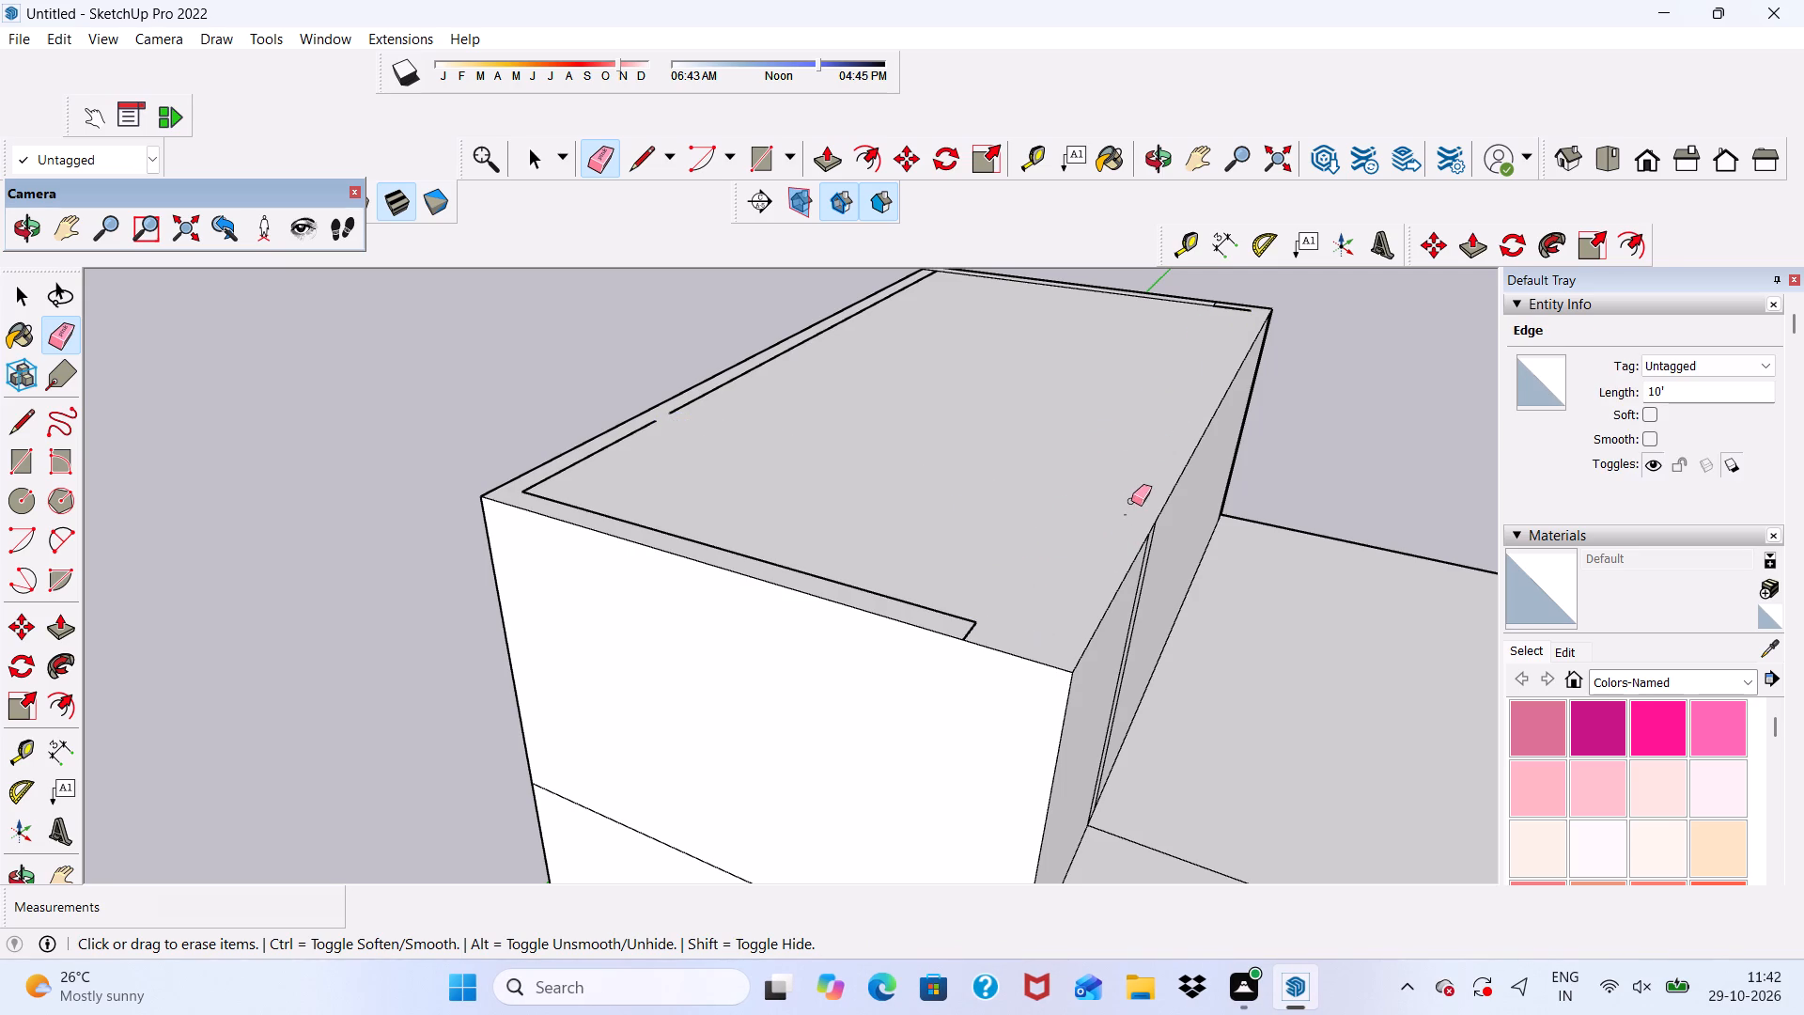
pyautogui.scroll(4, 1142, 493)
pyautogui.moveTo(1126, 520); pyautogui.dragTo(1120, 532)
pyautogui.moveTo(1118, 512); pyautogui.dragTo(1124, 533)
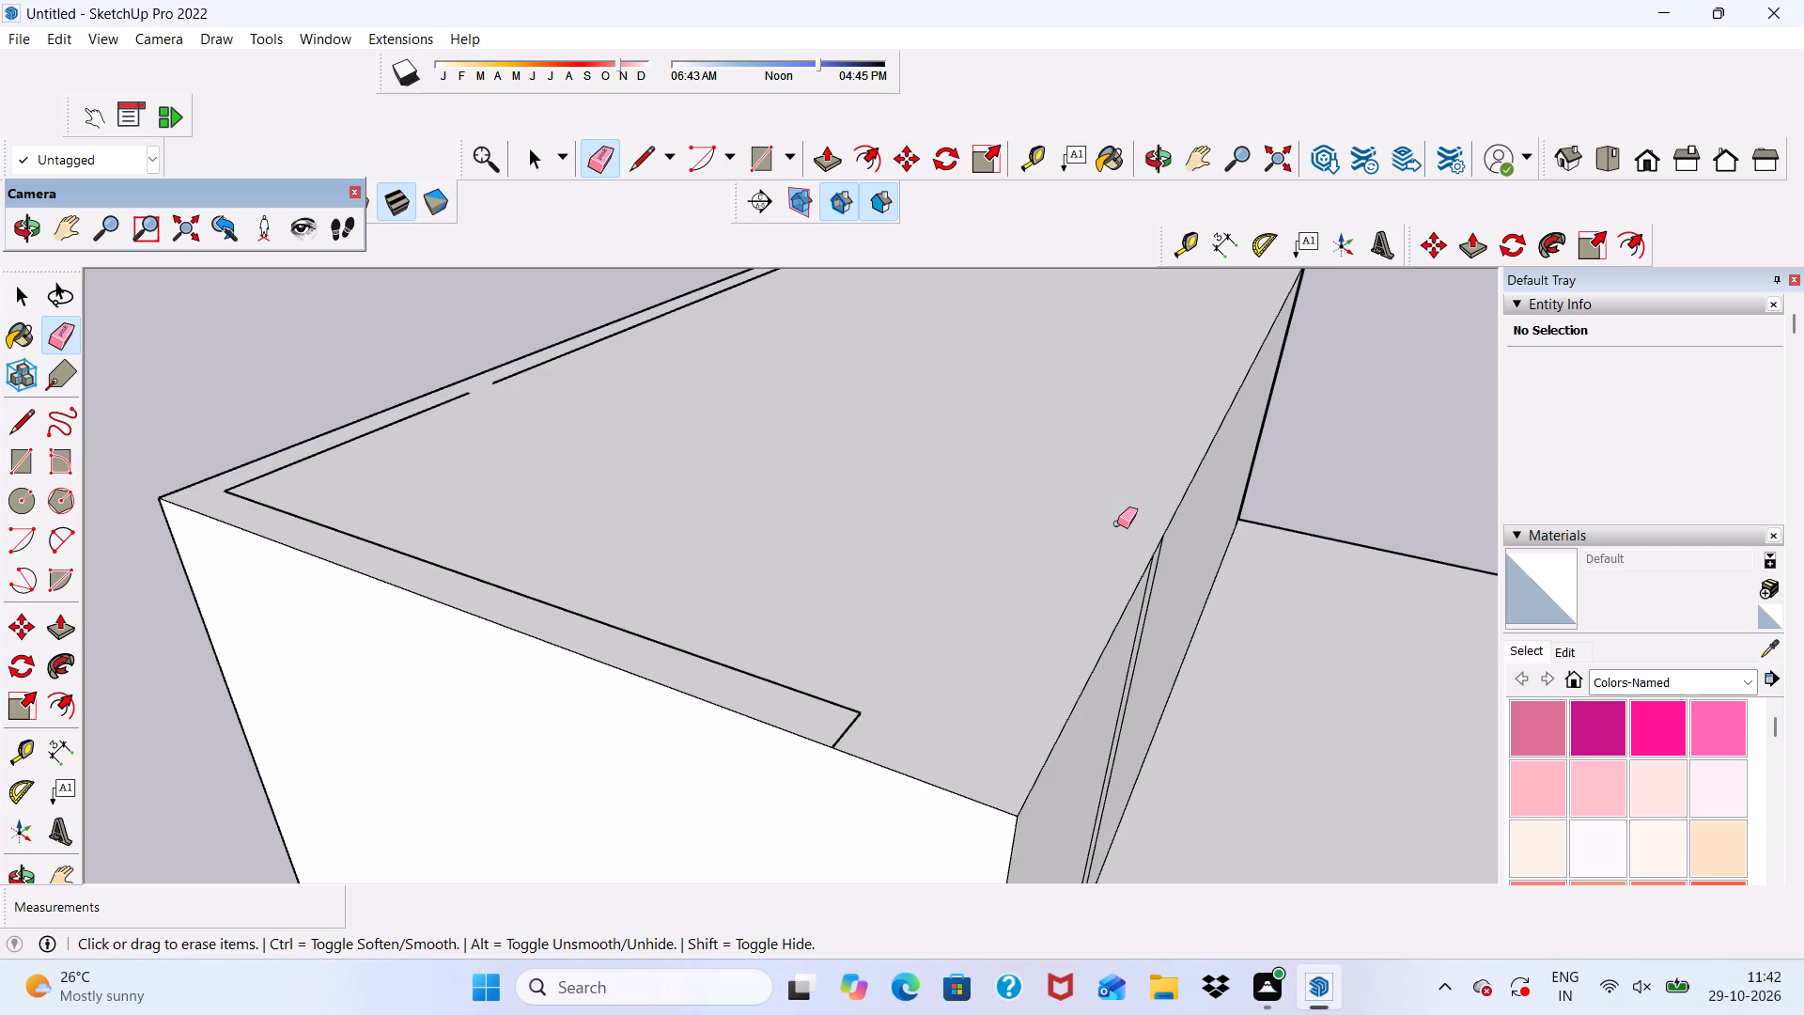
pyautogui.scroll(-5, 1053, 470)
pyautogui.scroll(6, 929, 601)
pyautogui.moveTo(872, 607); pyautogui.dragTo(886, 609)
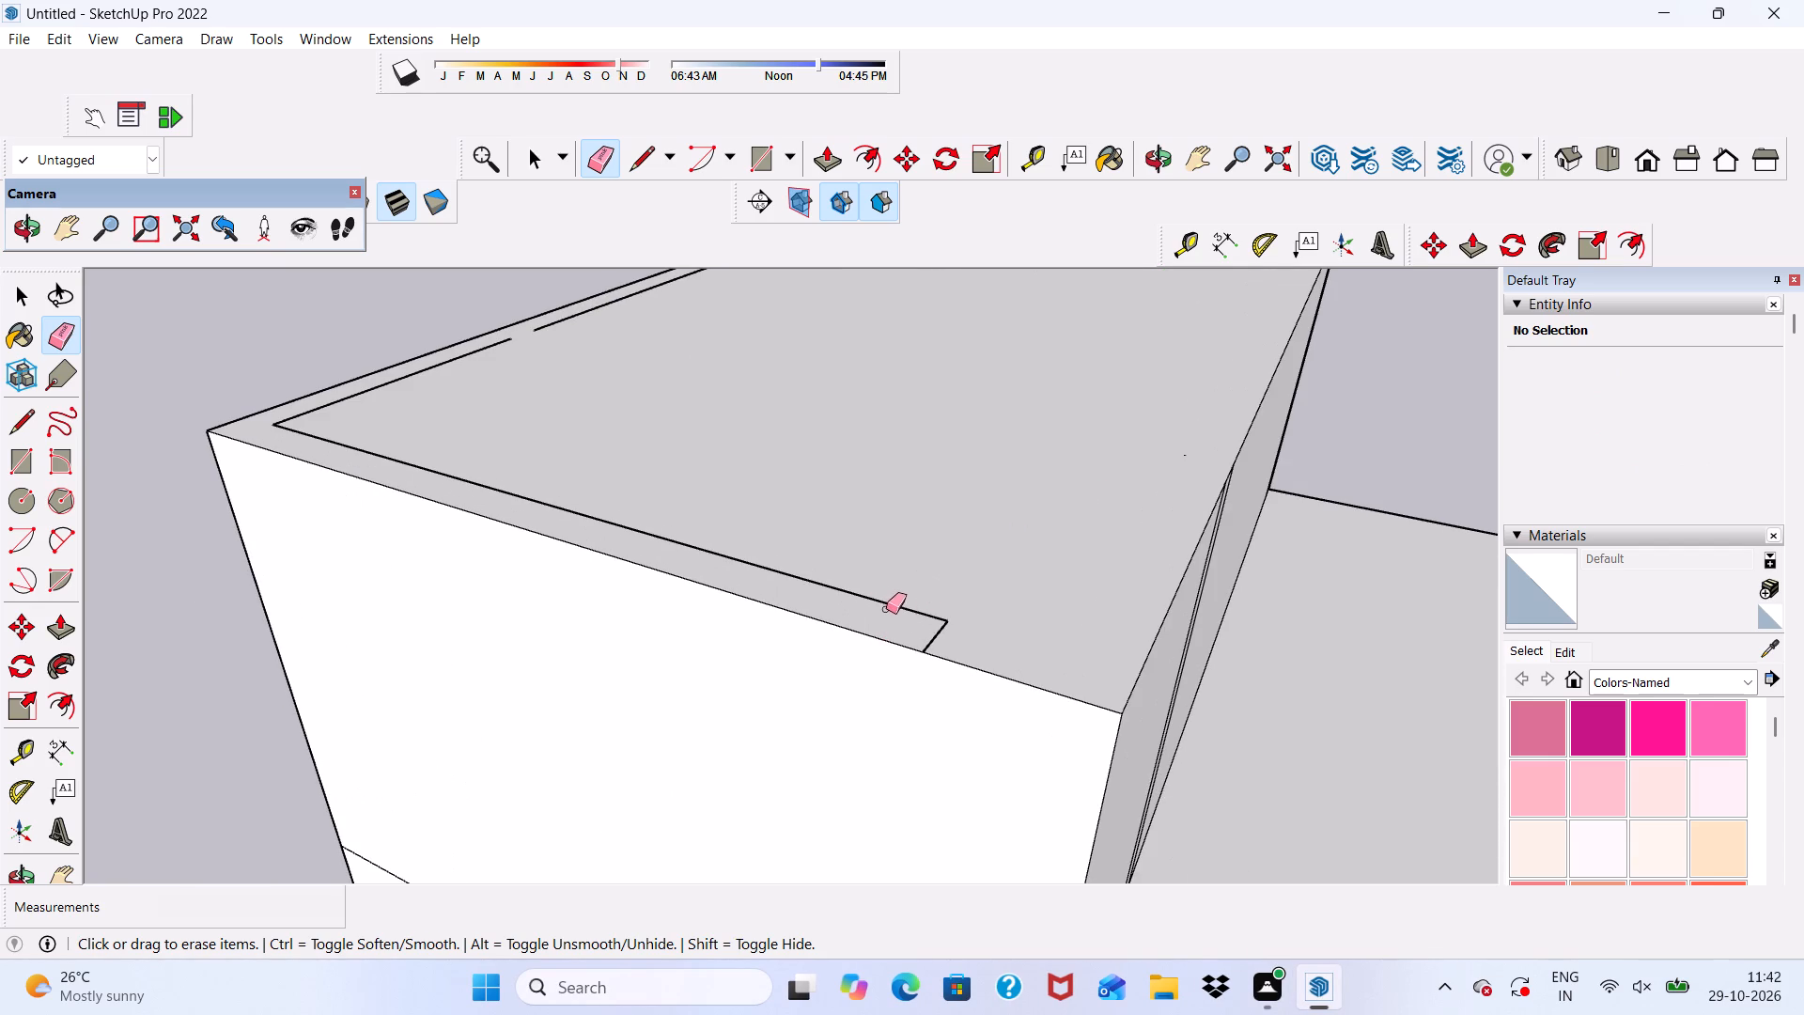
pyautogui.moveTo(886, 609); pyautogui.dragTo(945, 632)
pyautogui.click(946, 614)
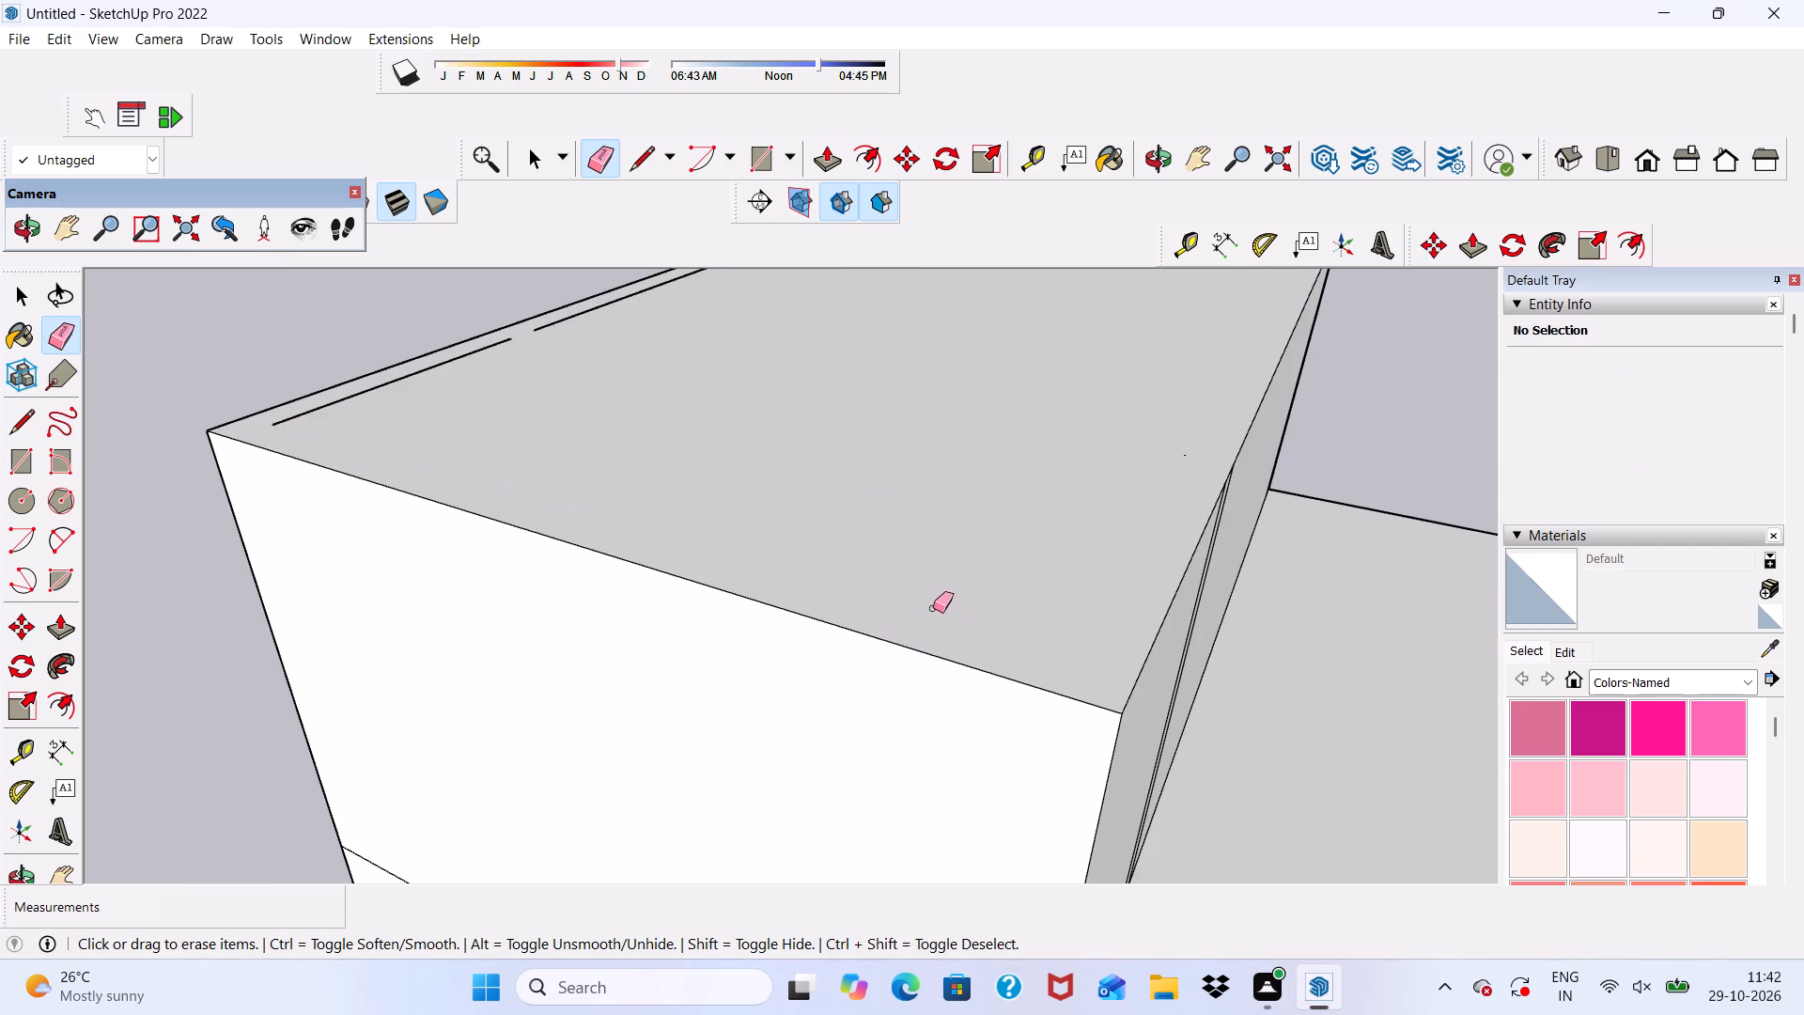
# Erase the inner wall outline segments along the outer long side of the raised storey's roof.
pyautogui.scroll(-5, 863, 509)
pyautogui.scroll(6, 491, 379)
pyautogui.moveTo(629, 551); pyautogui.dragTo(648, 577)
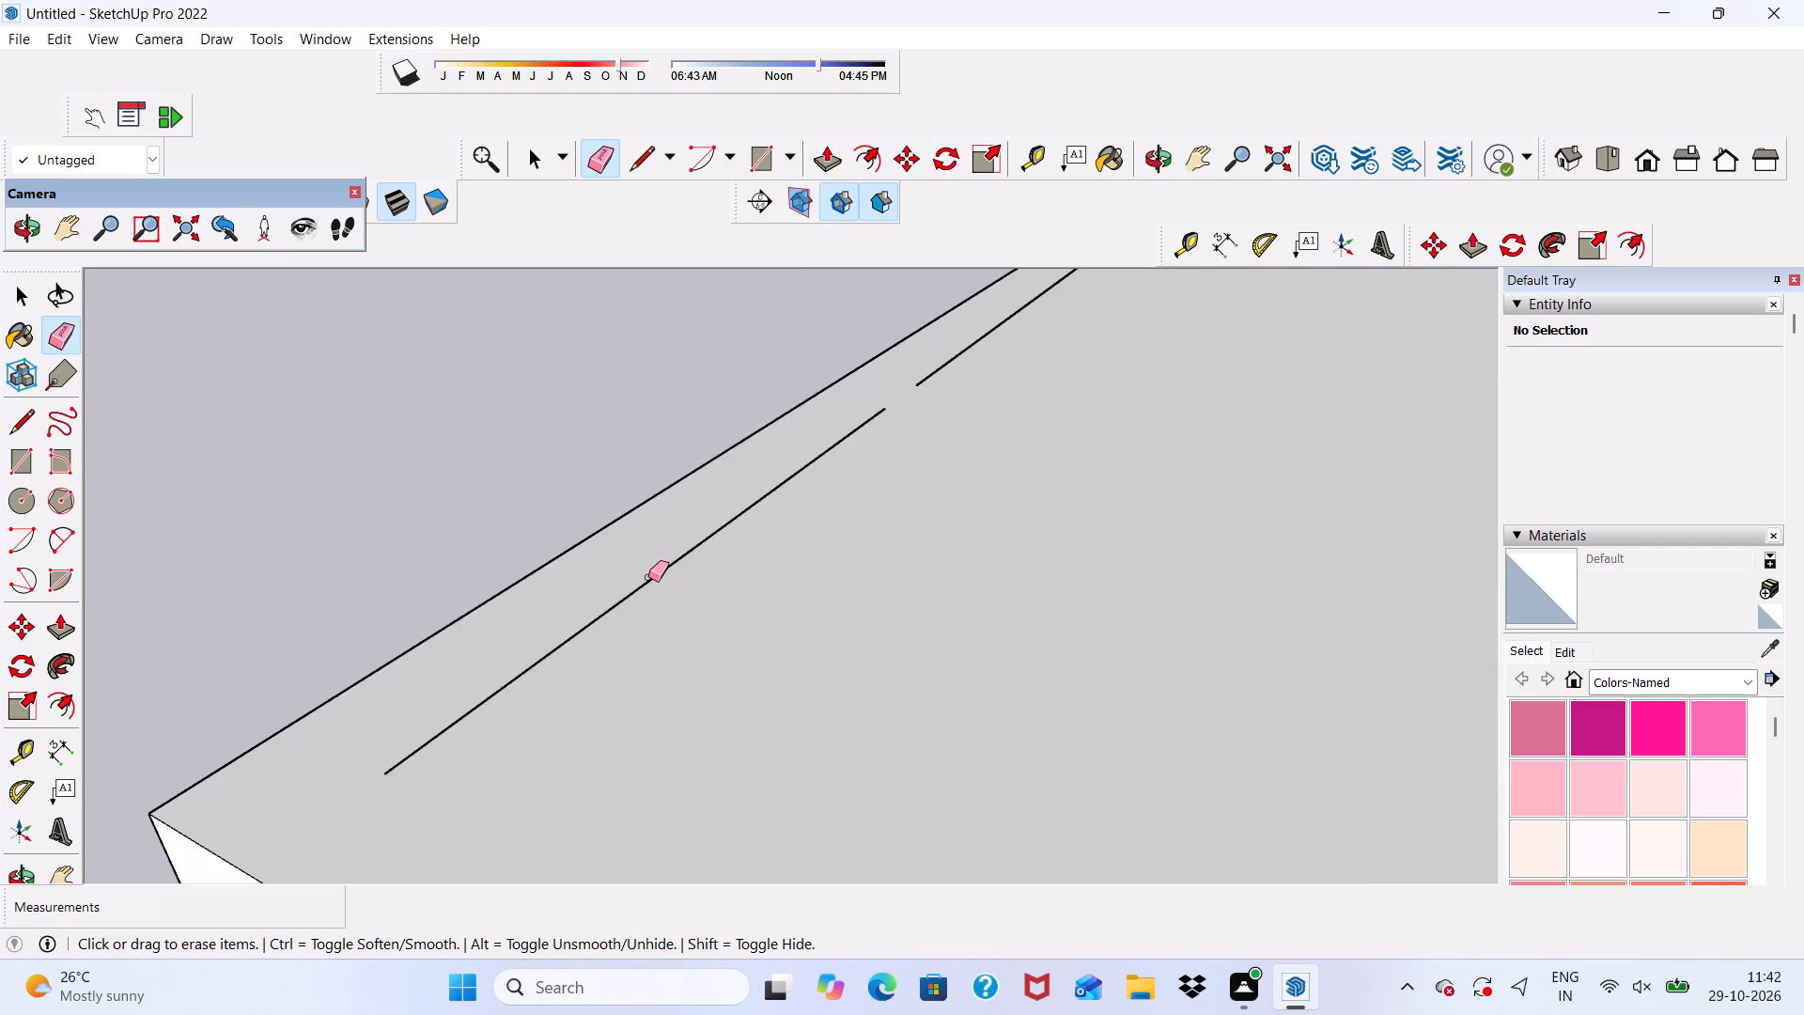
pyautogui.click(648, 579)
pyautogui.scroll(-6, 601, 572)
pyautogui.scroll(6, 816, 457)
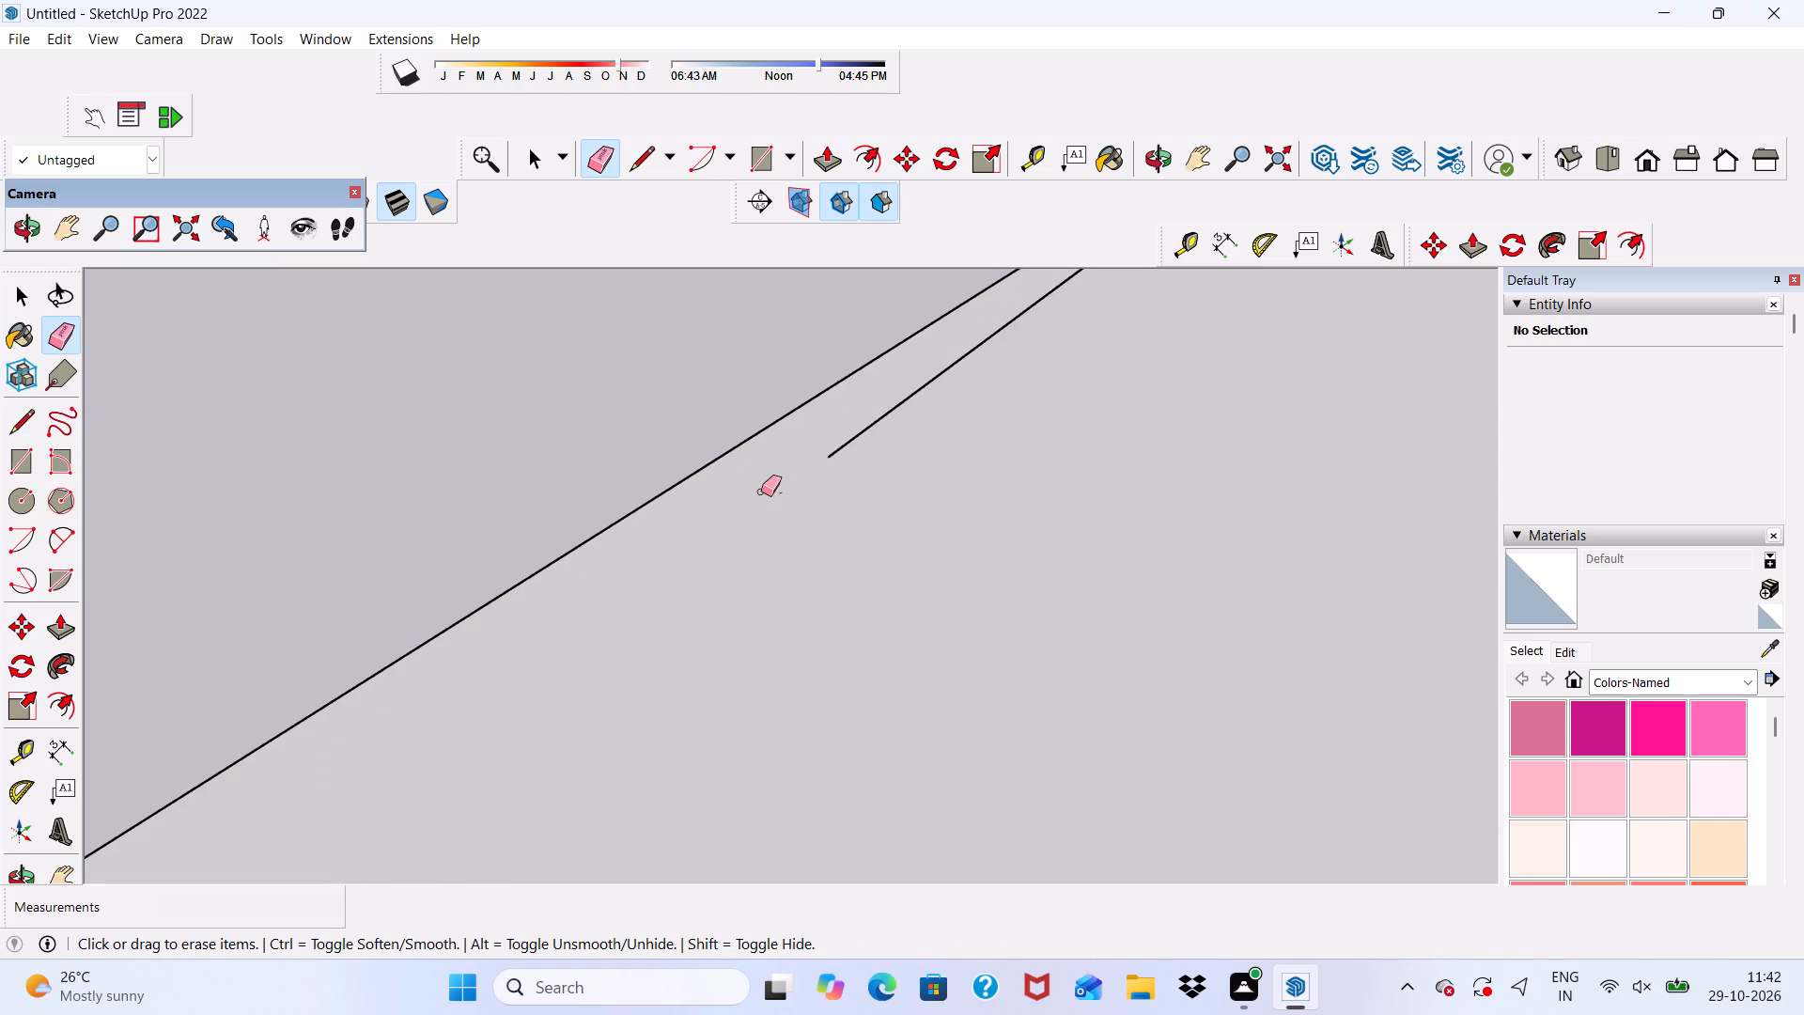
pyautogui.moveTo(761, 492); pyautogui.dragTo(802, 493)
pyautogui.moveTo(817, 448); pyautogui.dragTo(866, 466)
pyautogui.scroll(-11, 809, 435)
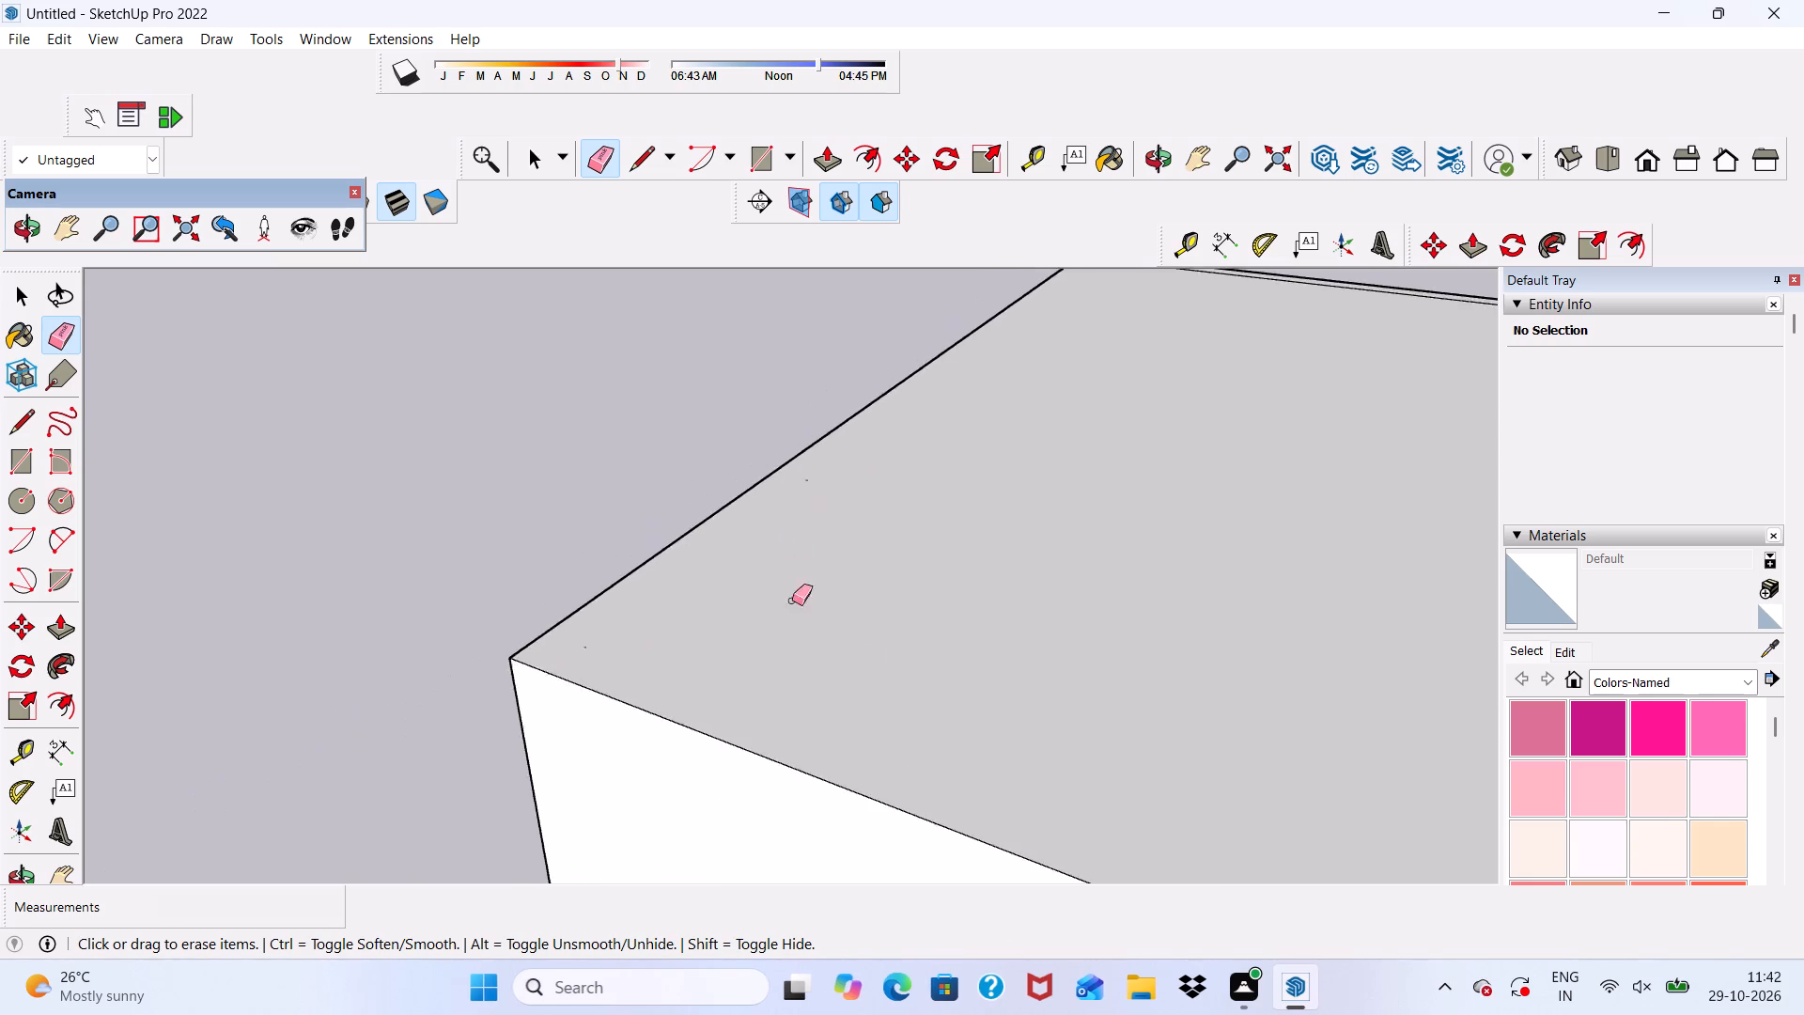
pyautogui.scroll(-7, 792, 601)
pyautogui.scroll(6, 882, 446)
pyautogui.moveTo(728, 709); pyautogui.dragTo(659, 775)
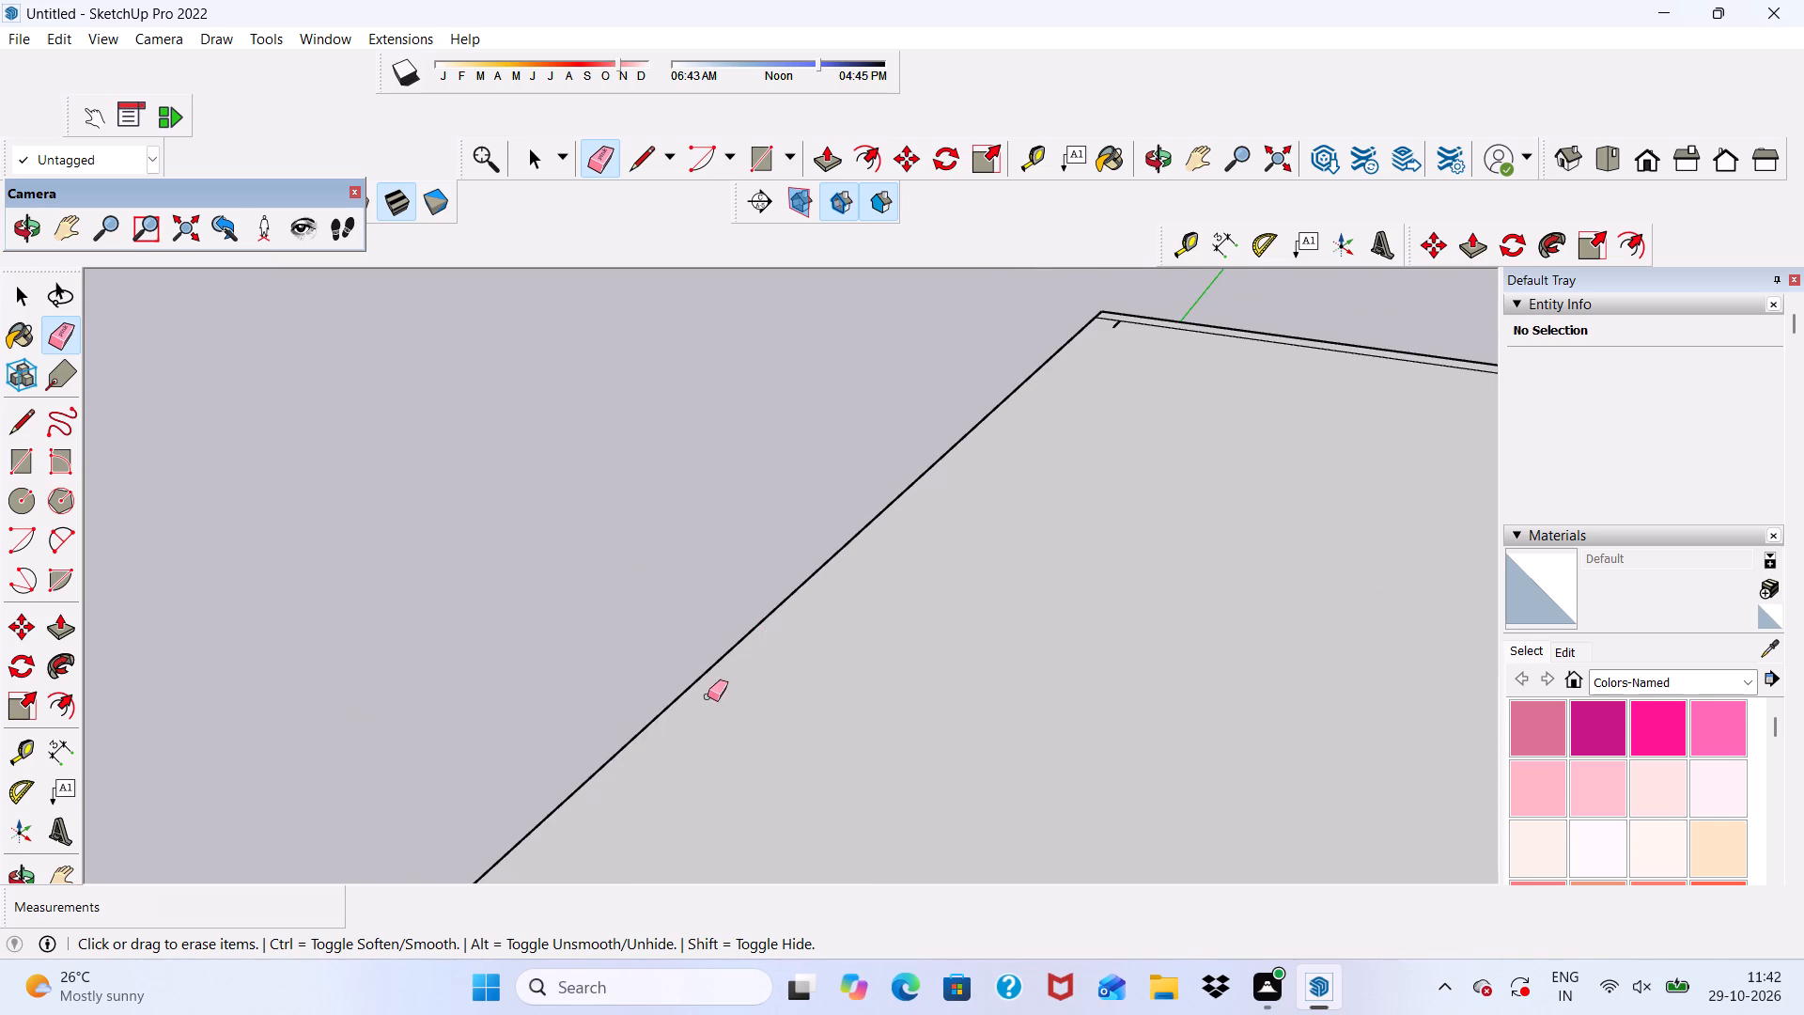
pyautogui.moveTo(711, 713); pyautogui.dragTo(705, 787)
# Erase the inner wall outline and short stub lines at the rear end of the raised storey's roof.
pyautogui.scroll(-5, 685, 682)
pyautogui.scroll(1, 667, 656)
pyautogui.scroll(-7, 635, 645)
pyautogui.scroll(15, 847, 530)
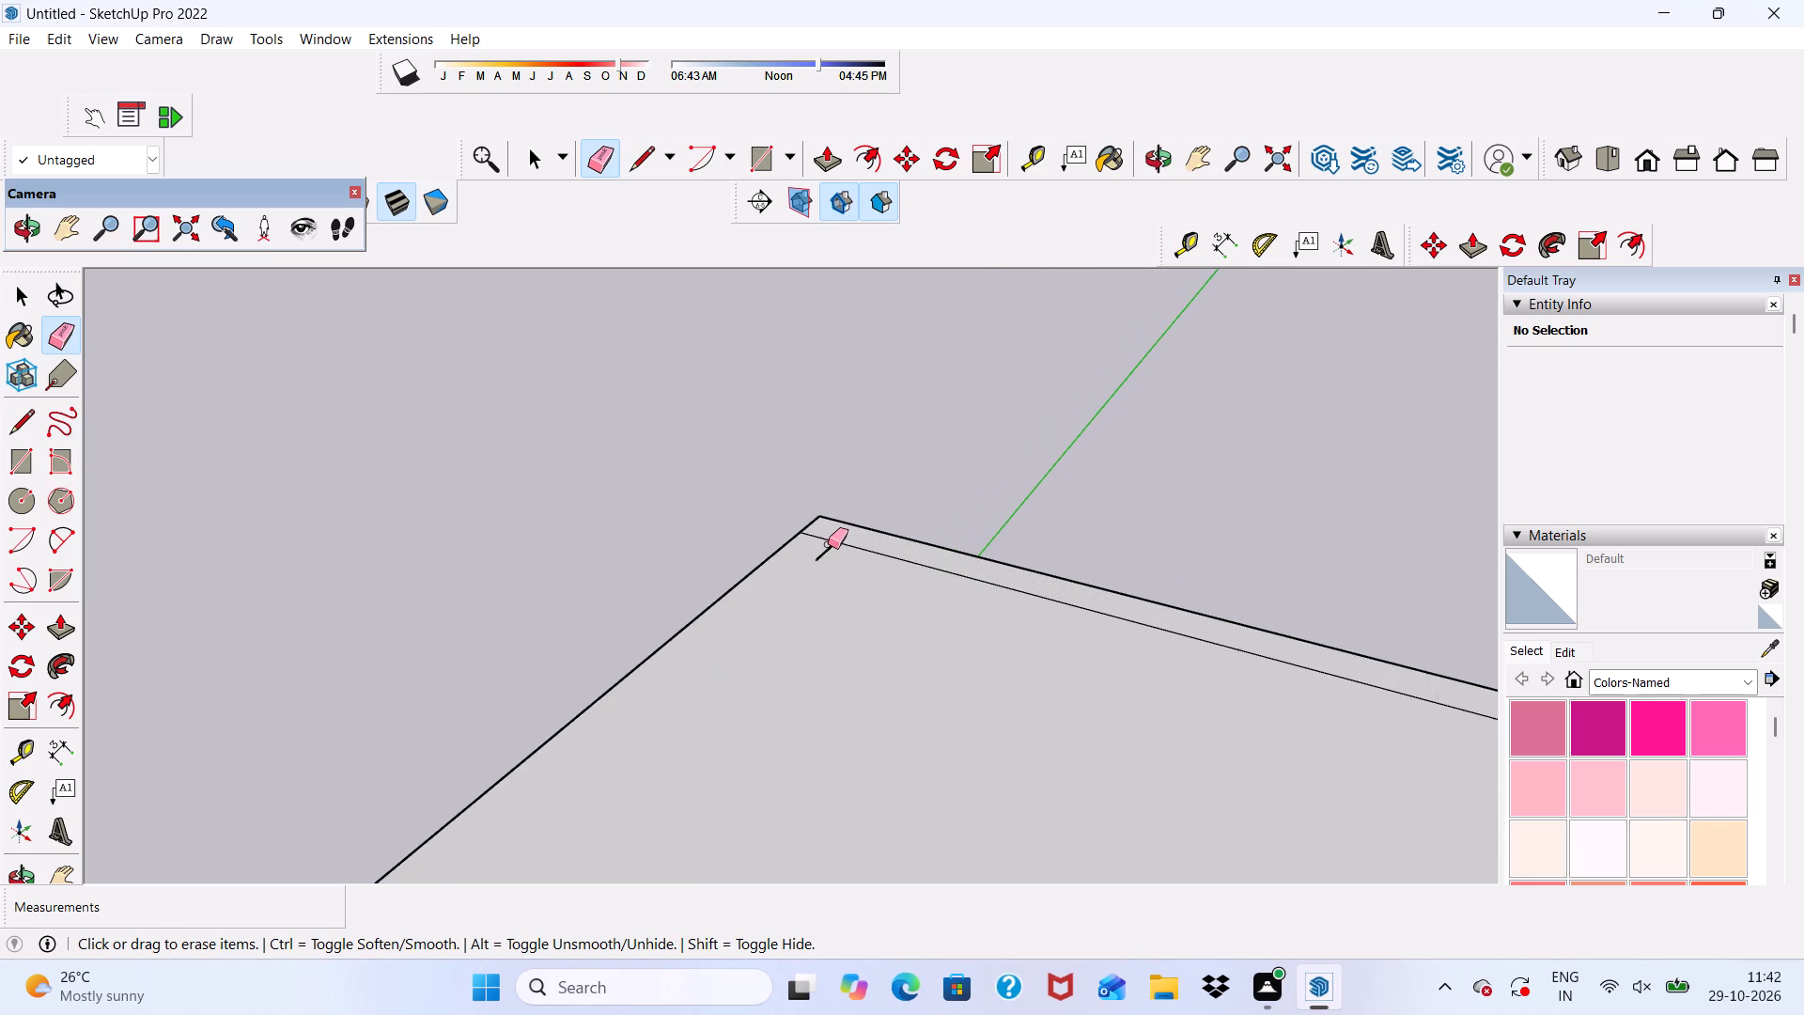
pyautogui.moveTo(828, 544); pyautogui.dragTo(832, 572)
pyautogui.moveTo(835, 539); pyautogui.dragTo(817, 567)
pyautogui.moveTo(814, 567); pyautogui.dragTo(819, 553)
pyautogui.scroll(-11, 816, 533)
pyautogui.scroll(4, 1154, 599)
pyautogui.scroll(5, 1030, 610)
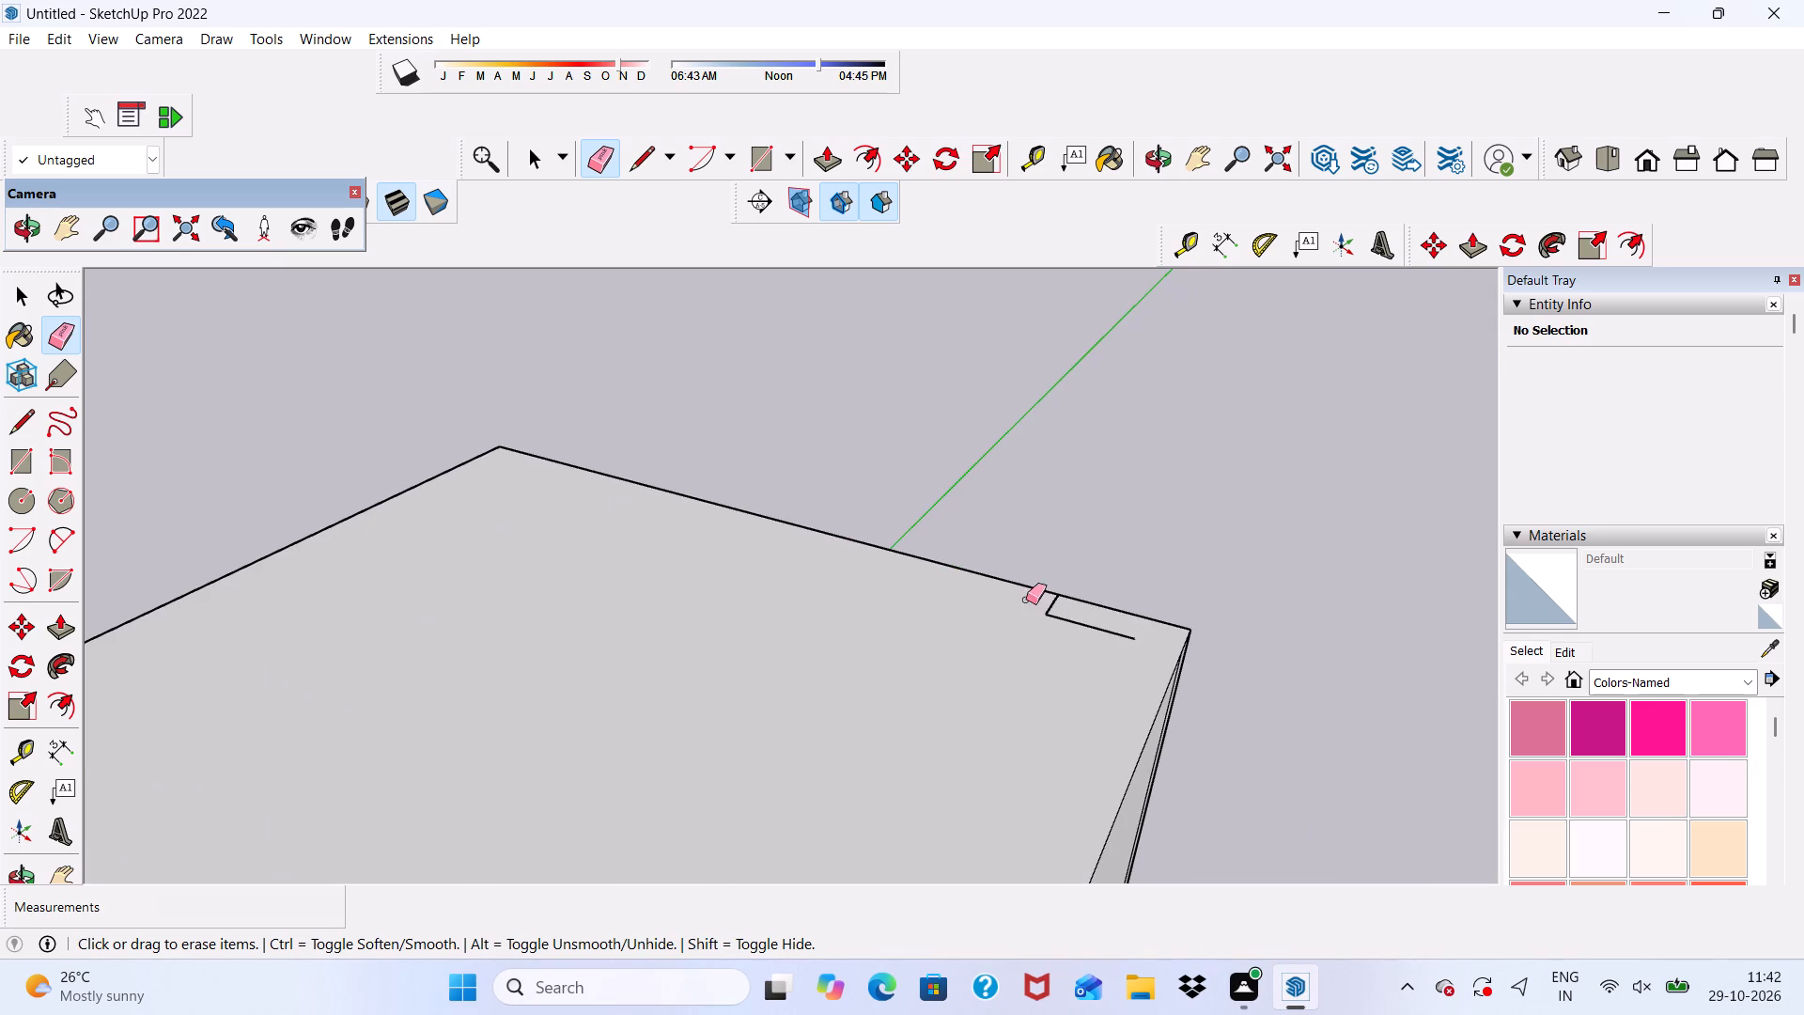
pyautogui.moveTo(1033, 592); pyautogui.dragTo(1100, 653)
pyautogui.moveTo(1117, 624); pyautogui.dragTo(1129, 635)
# Erase the vertical seam lines on the raised storey's long side wall above the lower roof slab.
pyautogui.scroll(-11, 1051, 596)
pyautogui.moveTo(848, 656); pyautogui.dragTo(863, 456, button='middle')
pyautogui.scroll(2, 817, 570)
pyautogui.moveTo(766, 608); pyautogui.dragTo(803, 591)
pyautogui.scroll(-8, 705, 445)
pyautogui.moveTo(817, 528); pyautogui.dragTo(574, 697, button='middle')
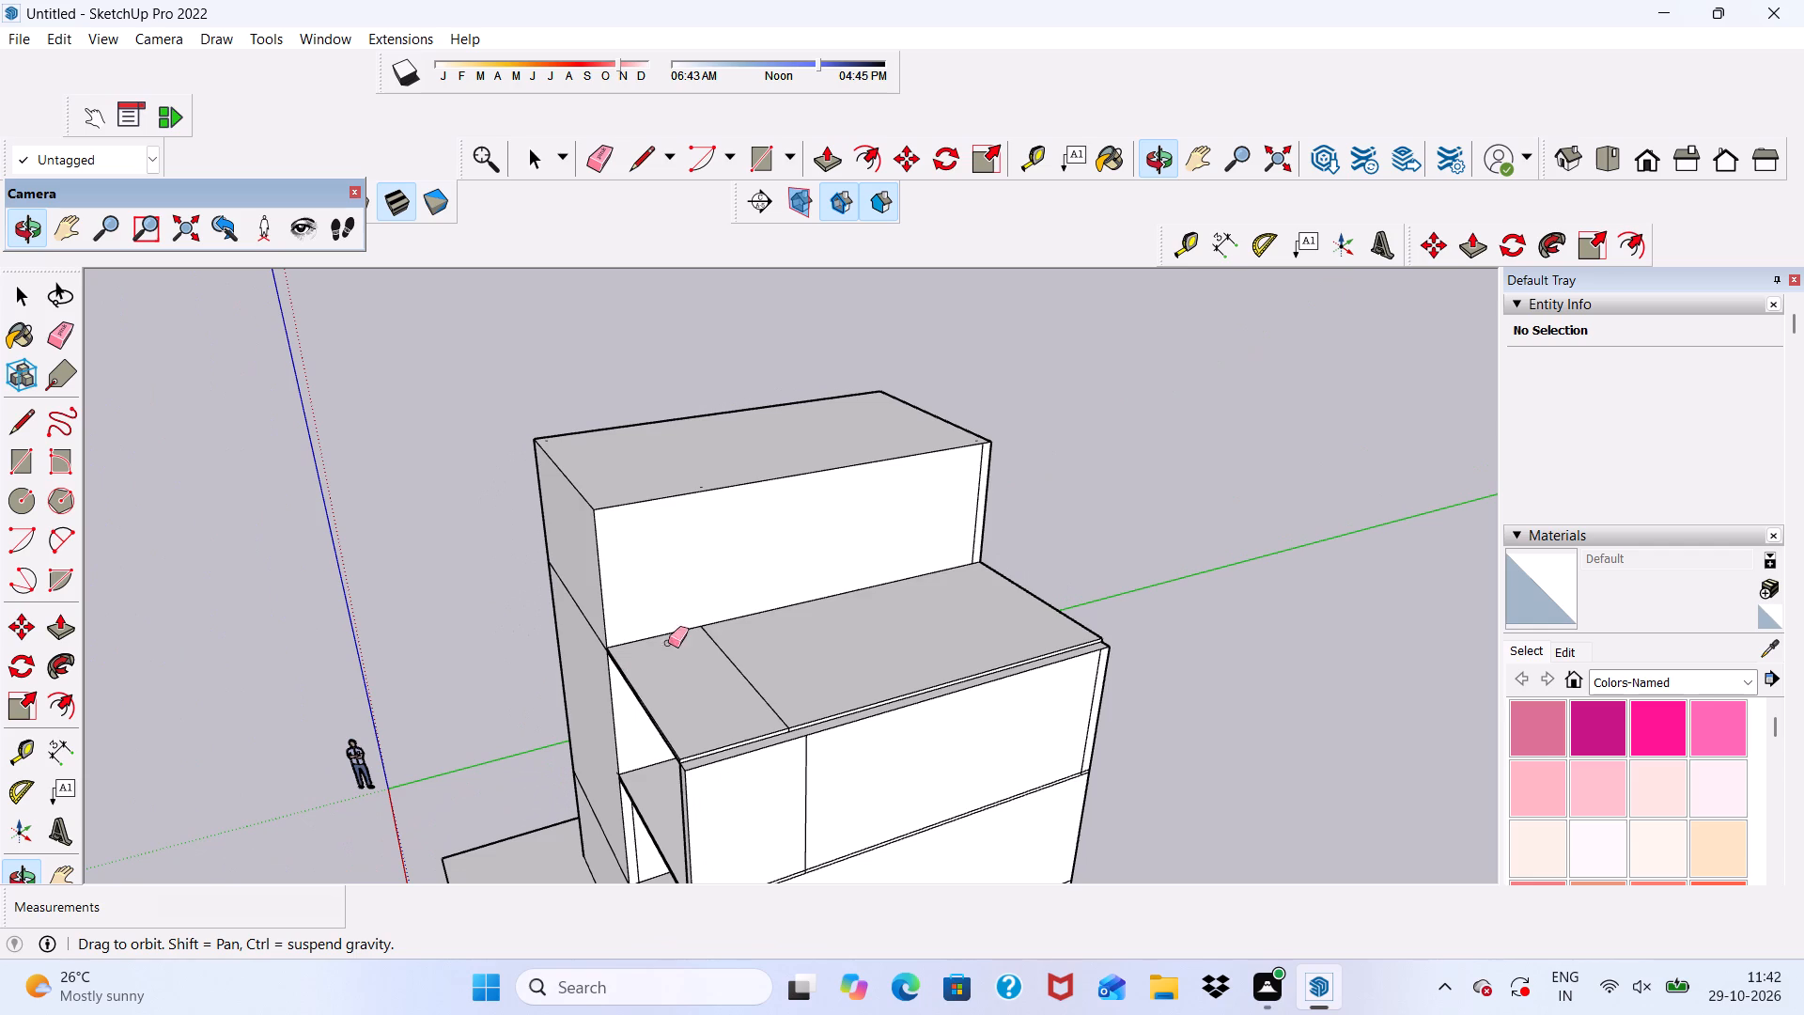
pyautogui.scroll(6, 906, 550)
pyautogui.scroll(-1, 920, 494)
pyautogui.scroll(1, 985, 461)
pyautogui.scroll(-1, 985, 461)
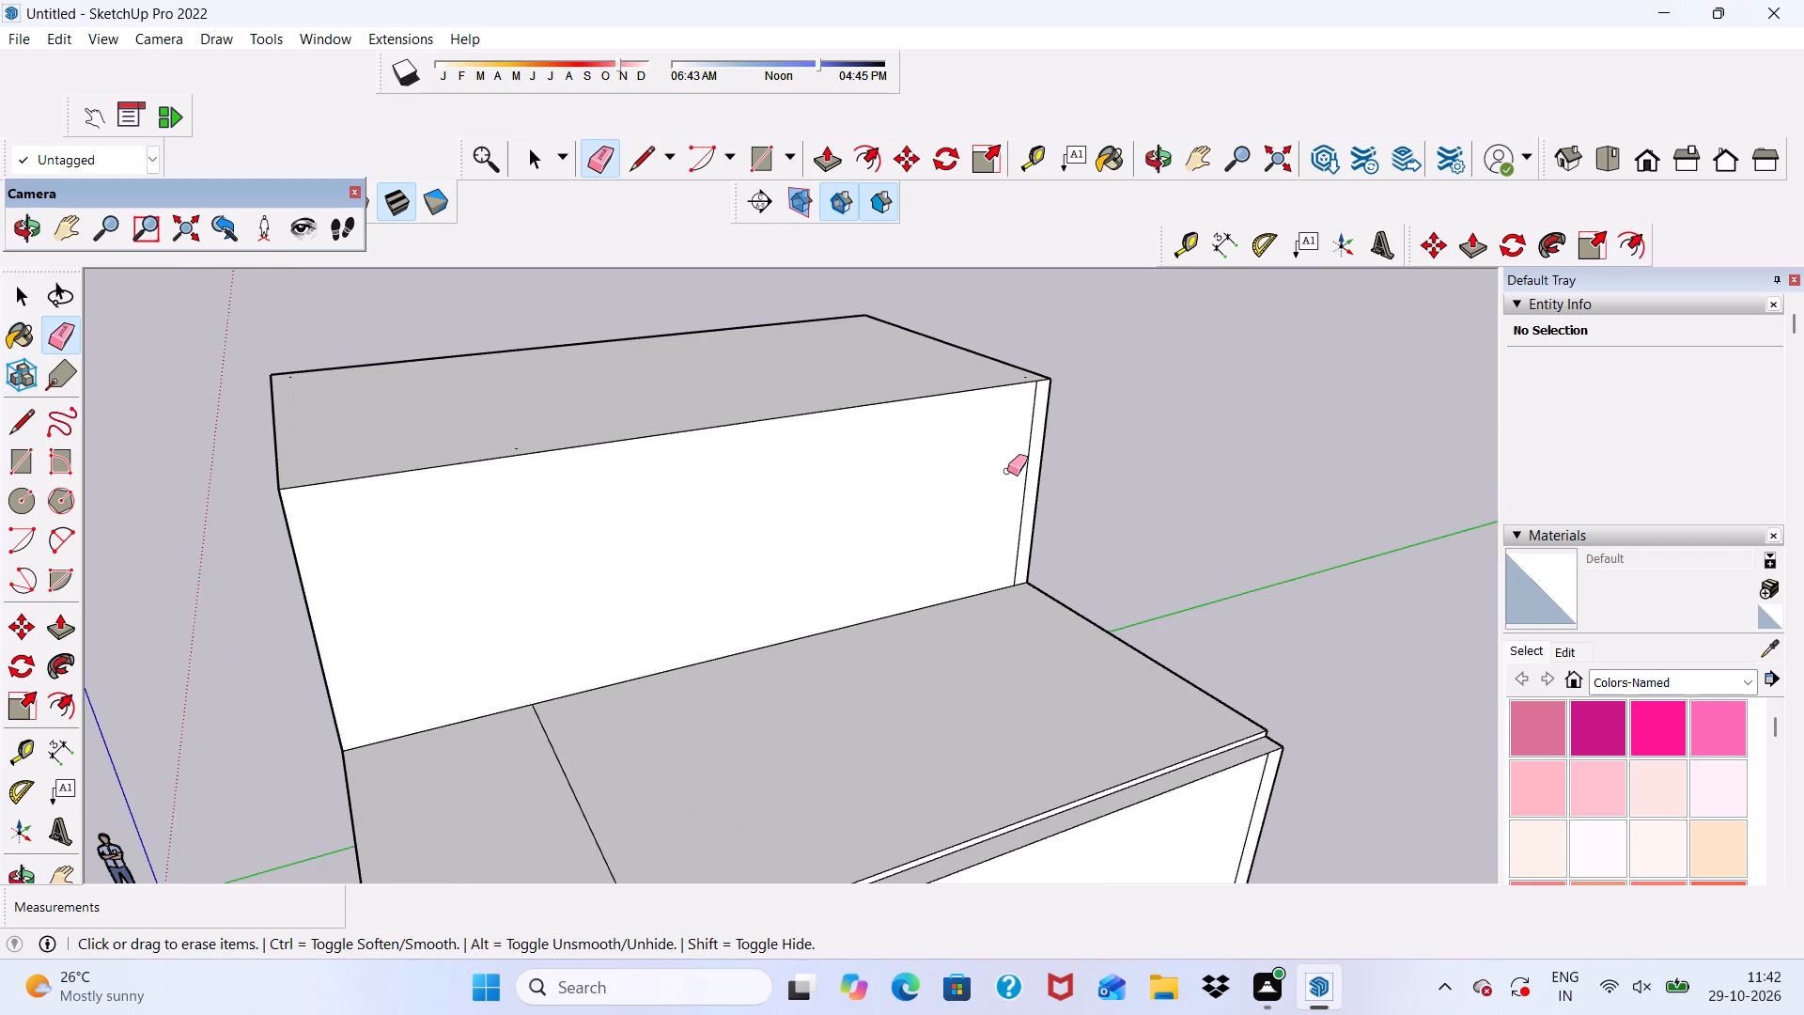
pyautogui.scroll(6, 1031, 488)
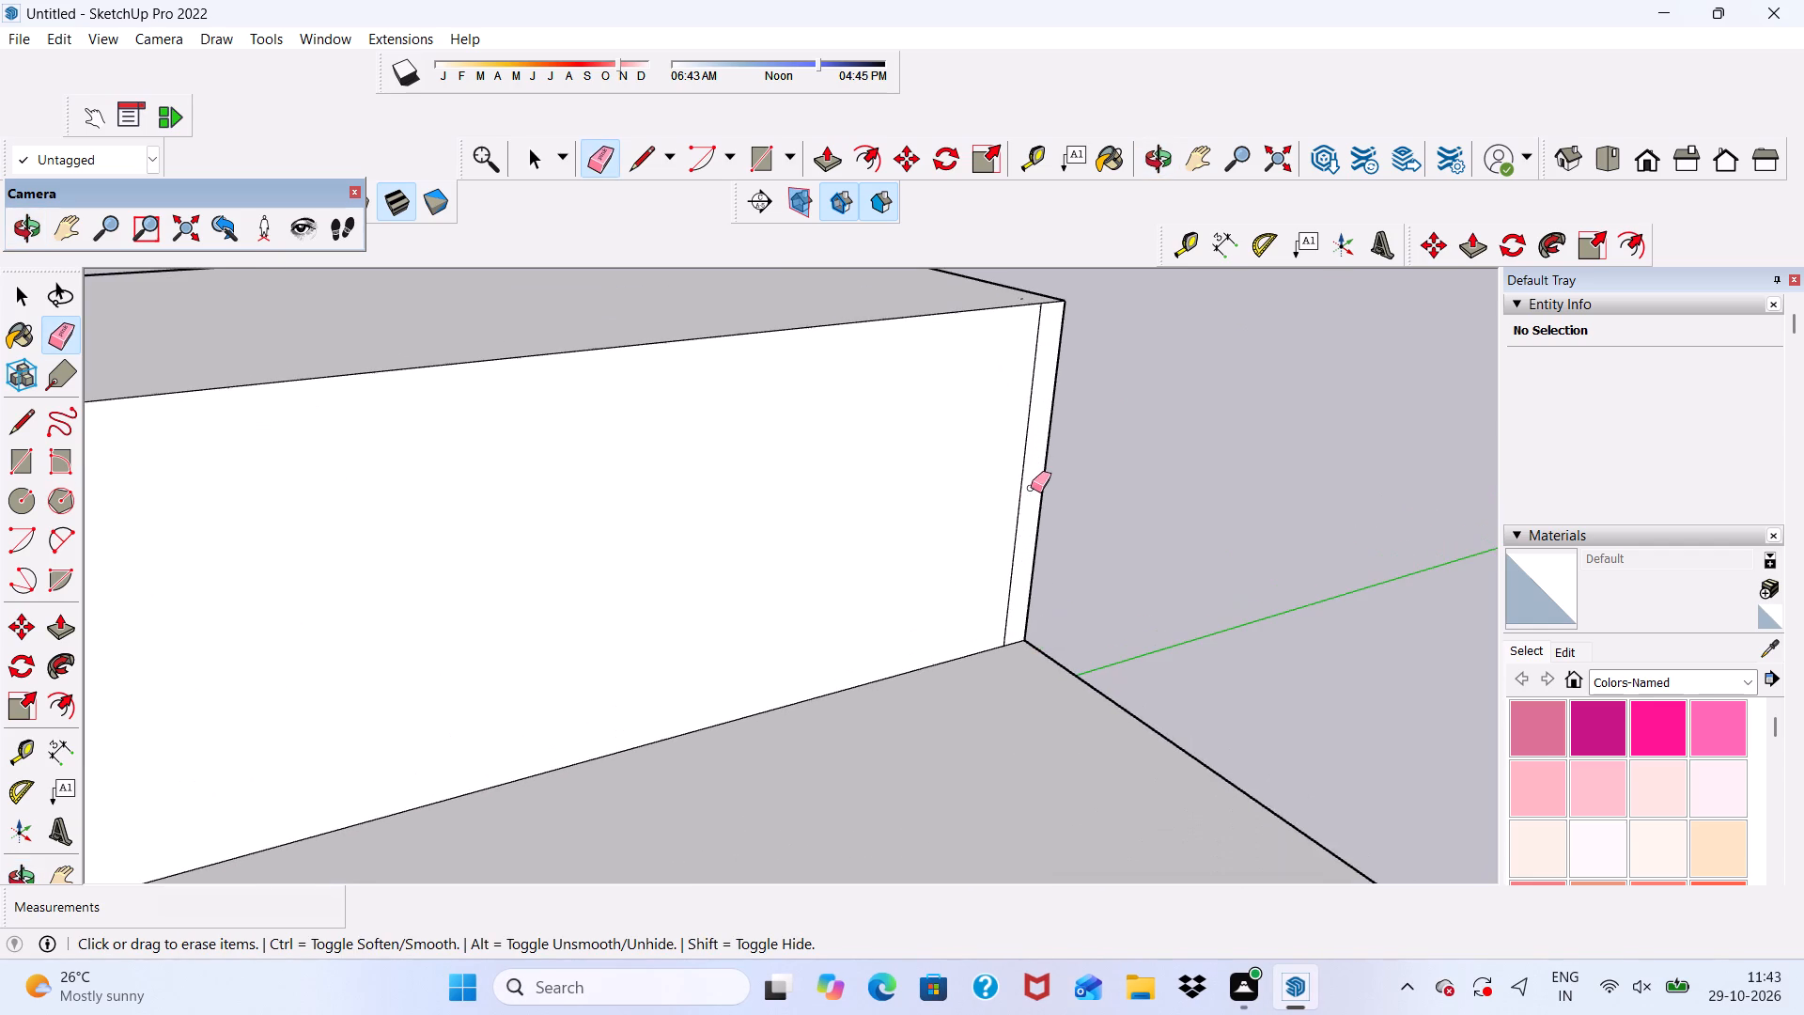
pyautogui.moveTo(1024, 488); pyautogui.dragTo(1005, 492)
# Extend both narrow side faces of the lower roof slab over the wall top to the outer wall face, the longer one by 9".
pyautogui.scroll(-13, 1003, 477)
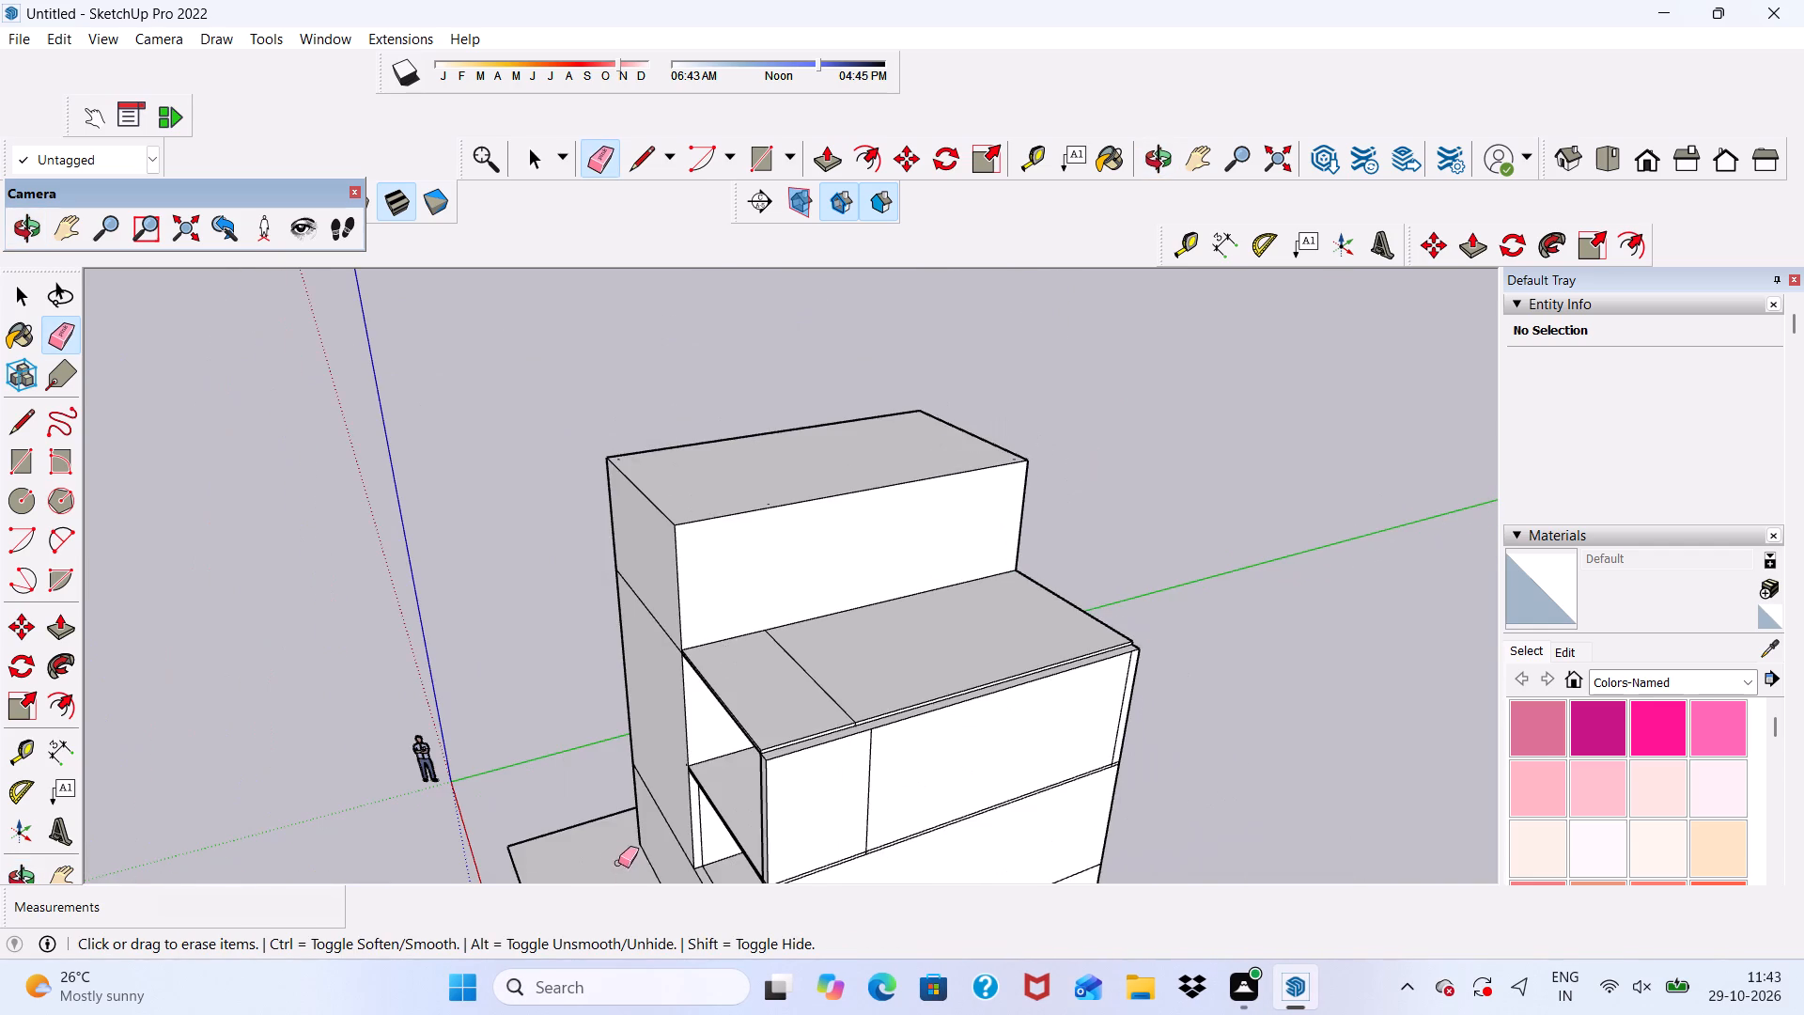
pyautogui.moveTo(618, 863); pyautogui.dragTo(634, 792, button='middle')
pyautogui.scroll(2, 842, 150)
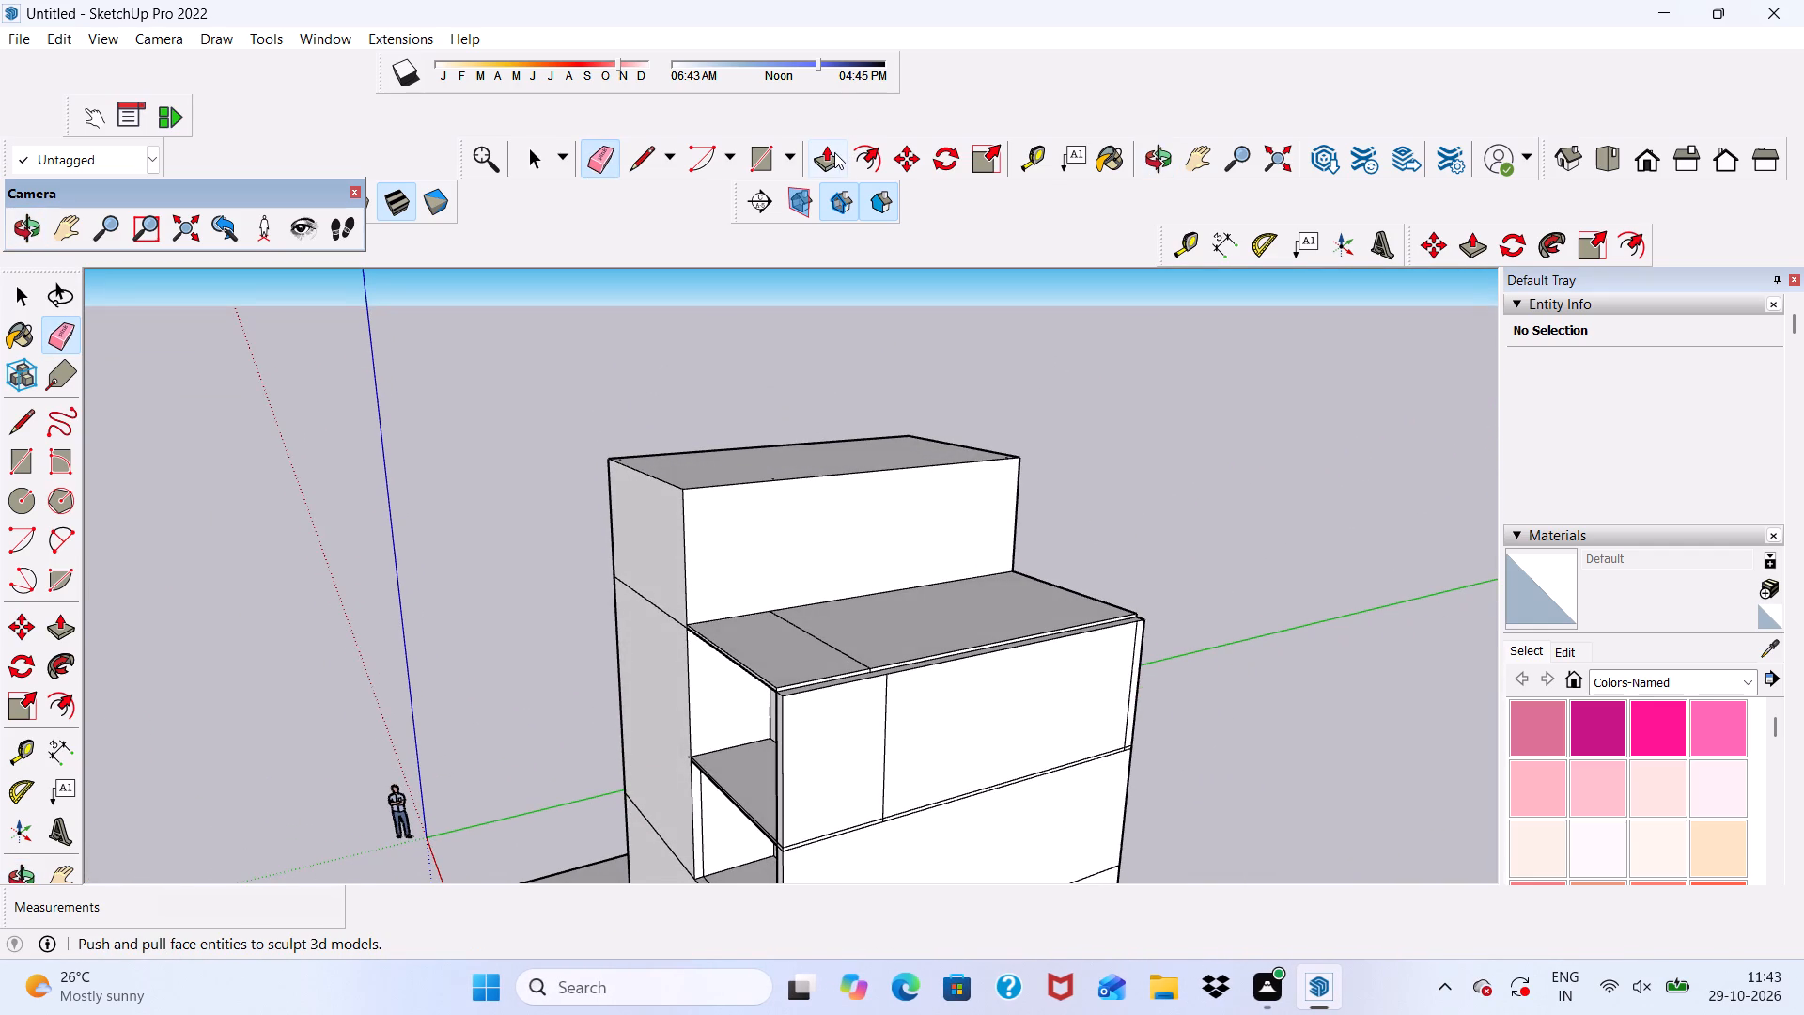
pyautogui.click(833, 152)
pyautogui.scroll(5, 896, 447)
pyautogui.scroll(-5, 796, 697)
pyautogui.scroll(6, 810, 831)
pyautogui.scroll(10, 753, 759)
pyautogui.click(713, 733)
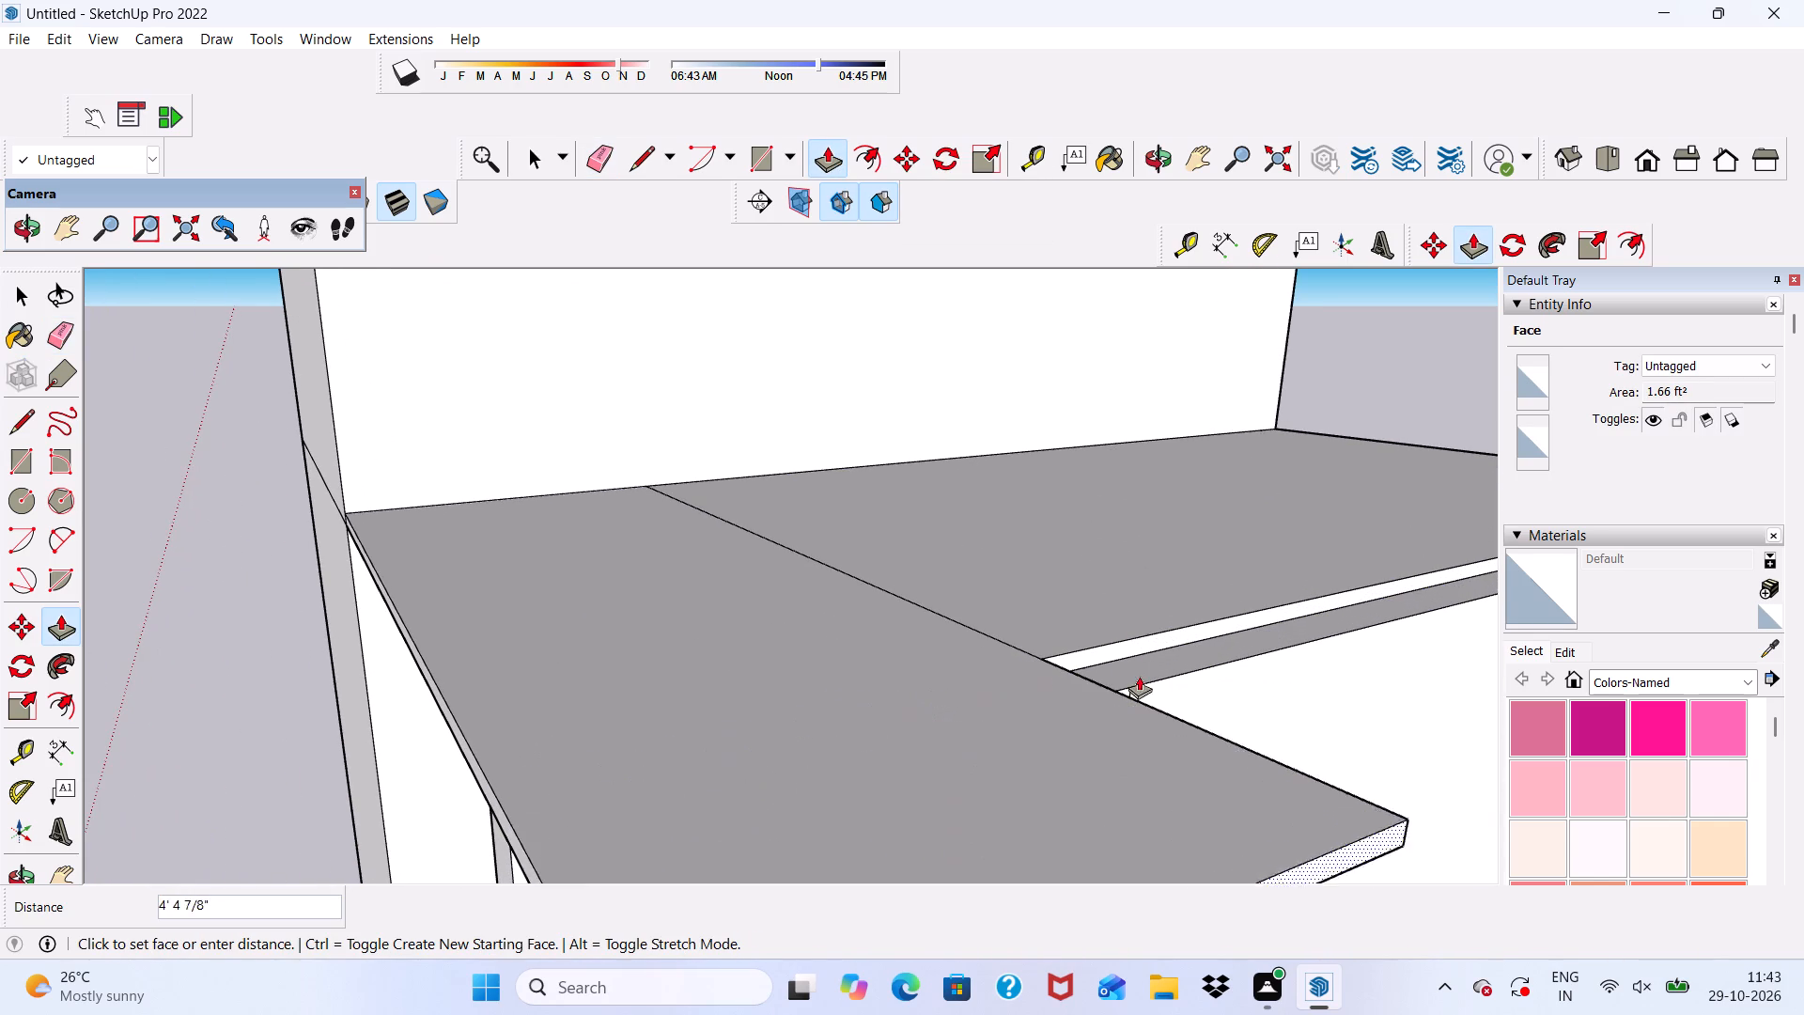
pyautogui.click(1139, 685)
pyautogui.scroll(6, 1102, 644)
pyautogui.click(1067, 668)
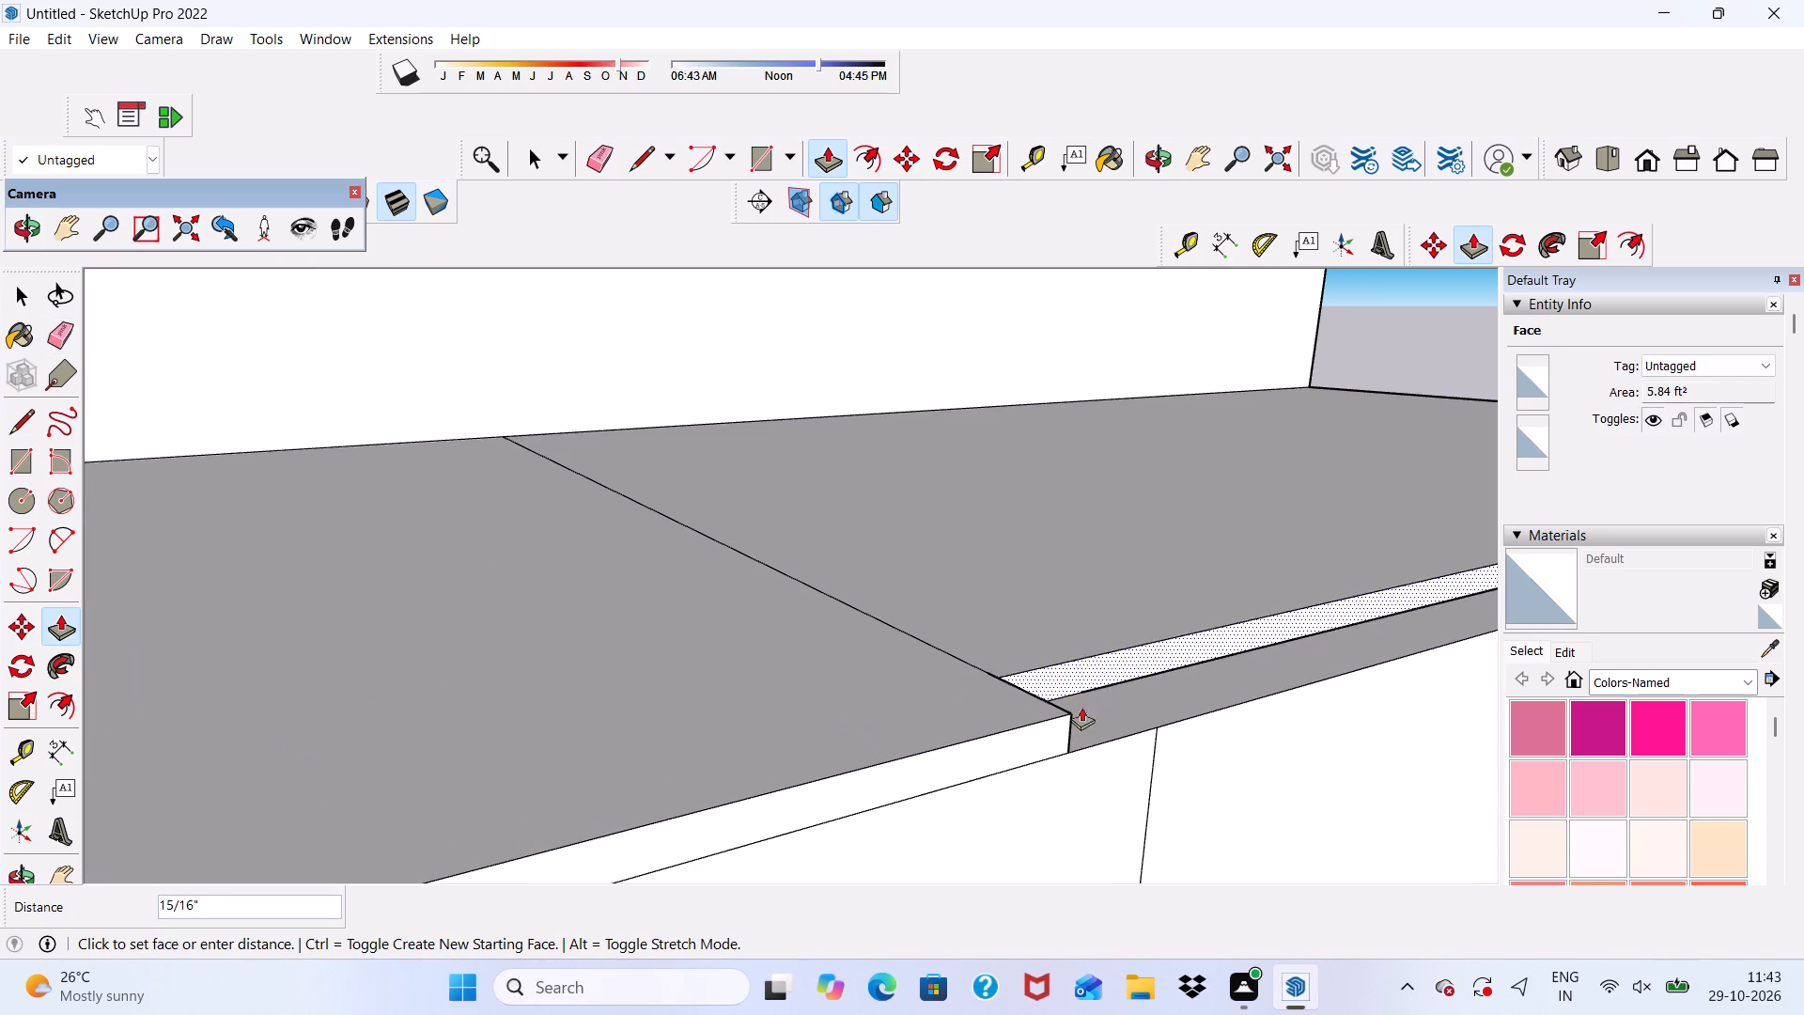
pyautogui.click(1081, 768)
# Examine the extended roof slab, the open bays beneath it and the raised storey from the front and above.
pyautogui.scroll(-7, 917, 652)
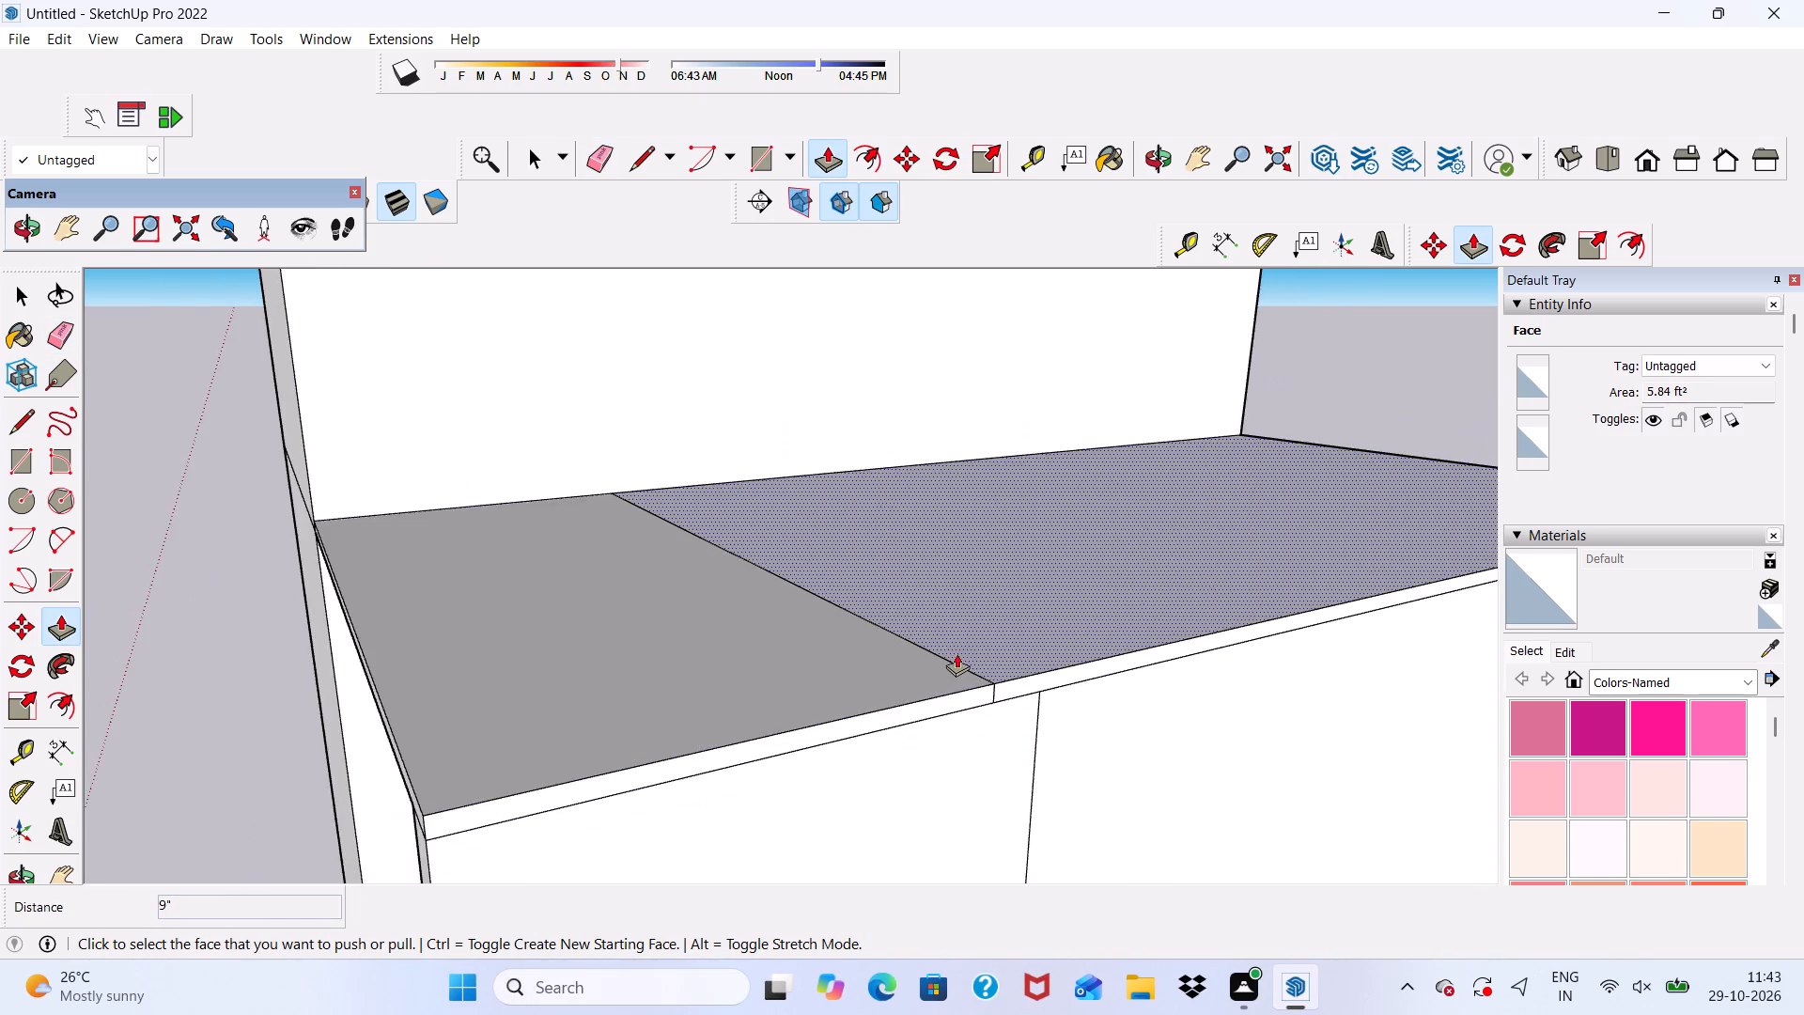
pyautogui.scroll(-1, 956, 653)
pyautogui.moveTo(965, 658); pyautogui.dragTo(985, 720, button='middle')
pyautogui.scroll(1, 984, 667)
pyautogui.scroll(-6, 916, 542)
pyautogui.moveTo(776, 711); pyautogui.dragTo(1103, 501, button='middle')
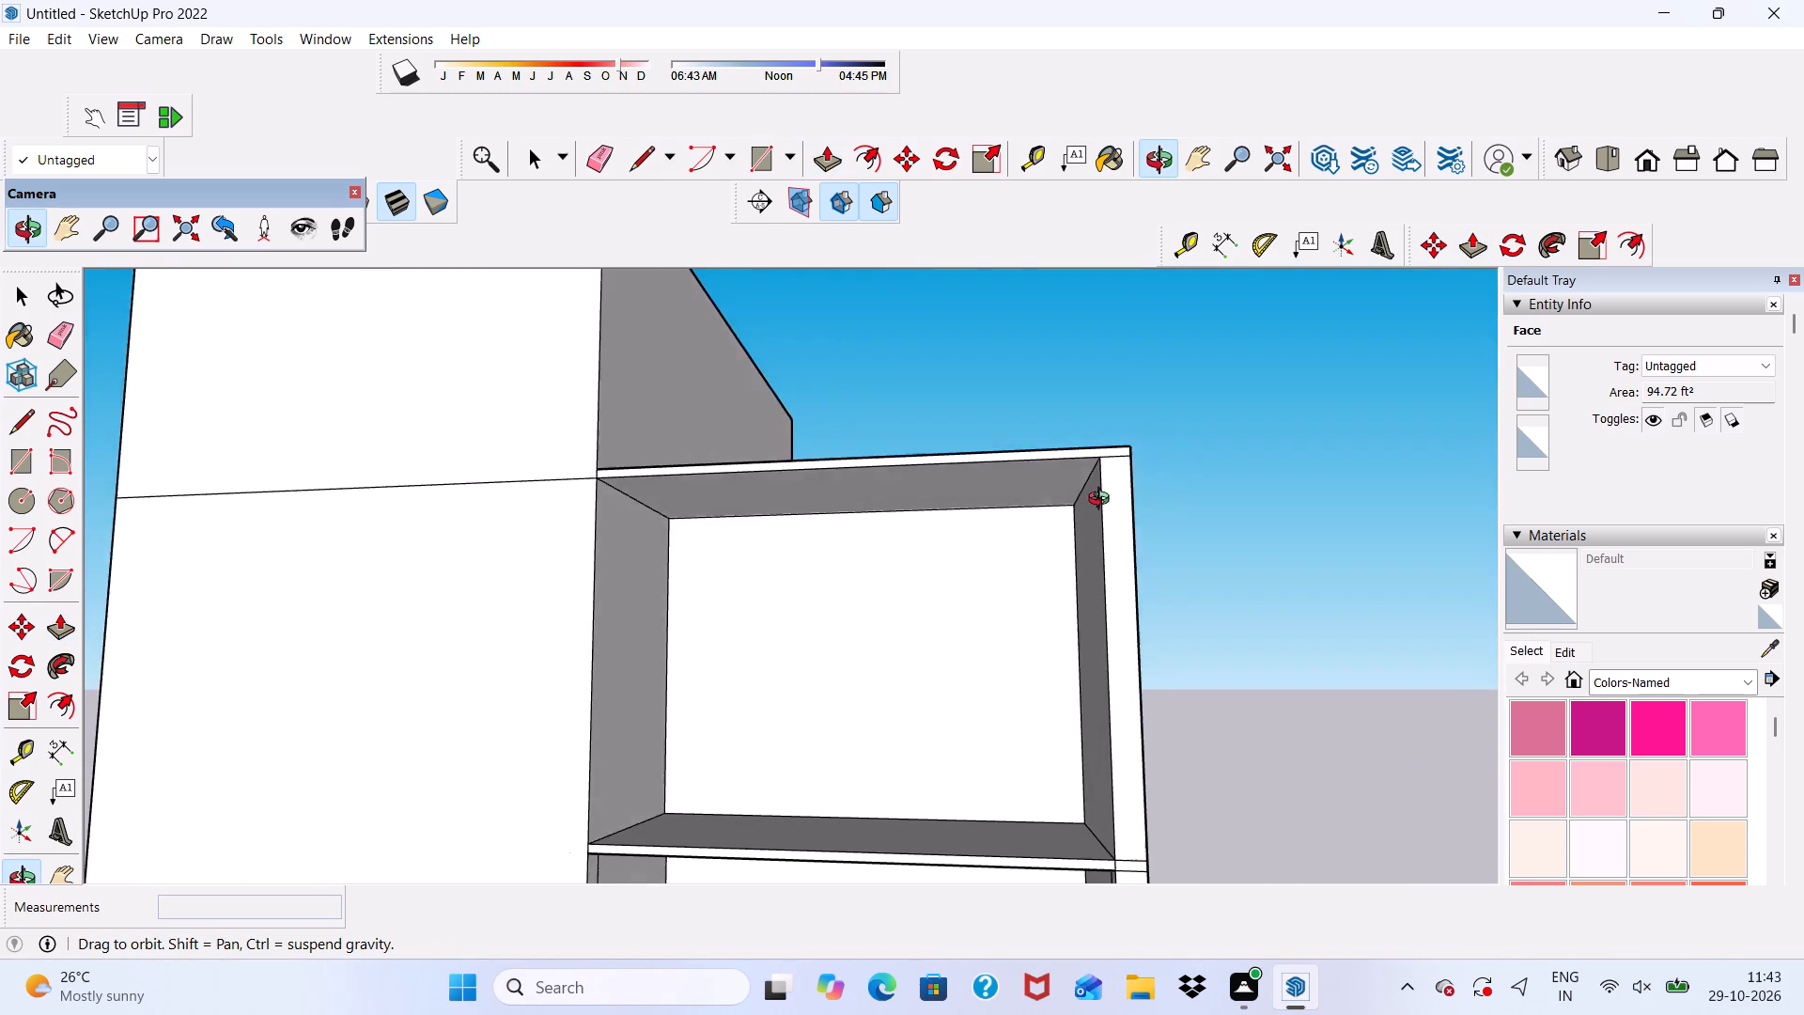
pyautogui.moveTo(1103, 501); pyautogui.dragTo(1112, 530, button='middle')
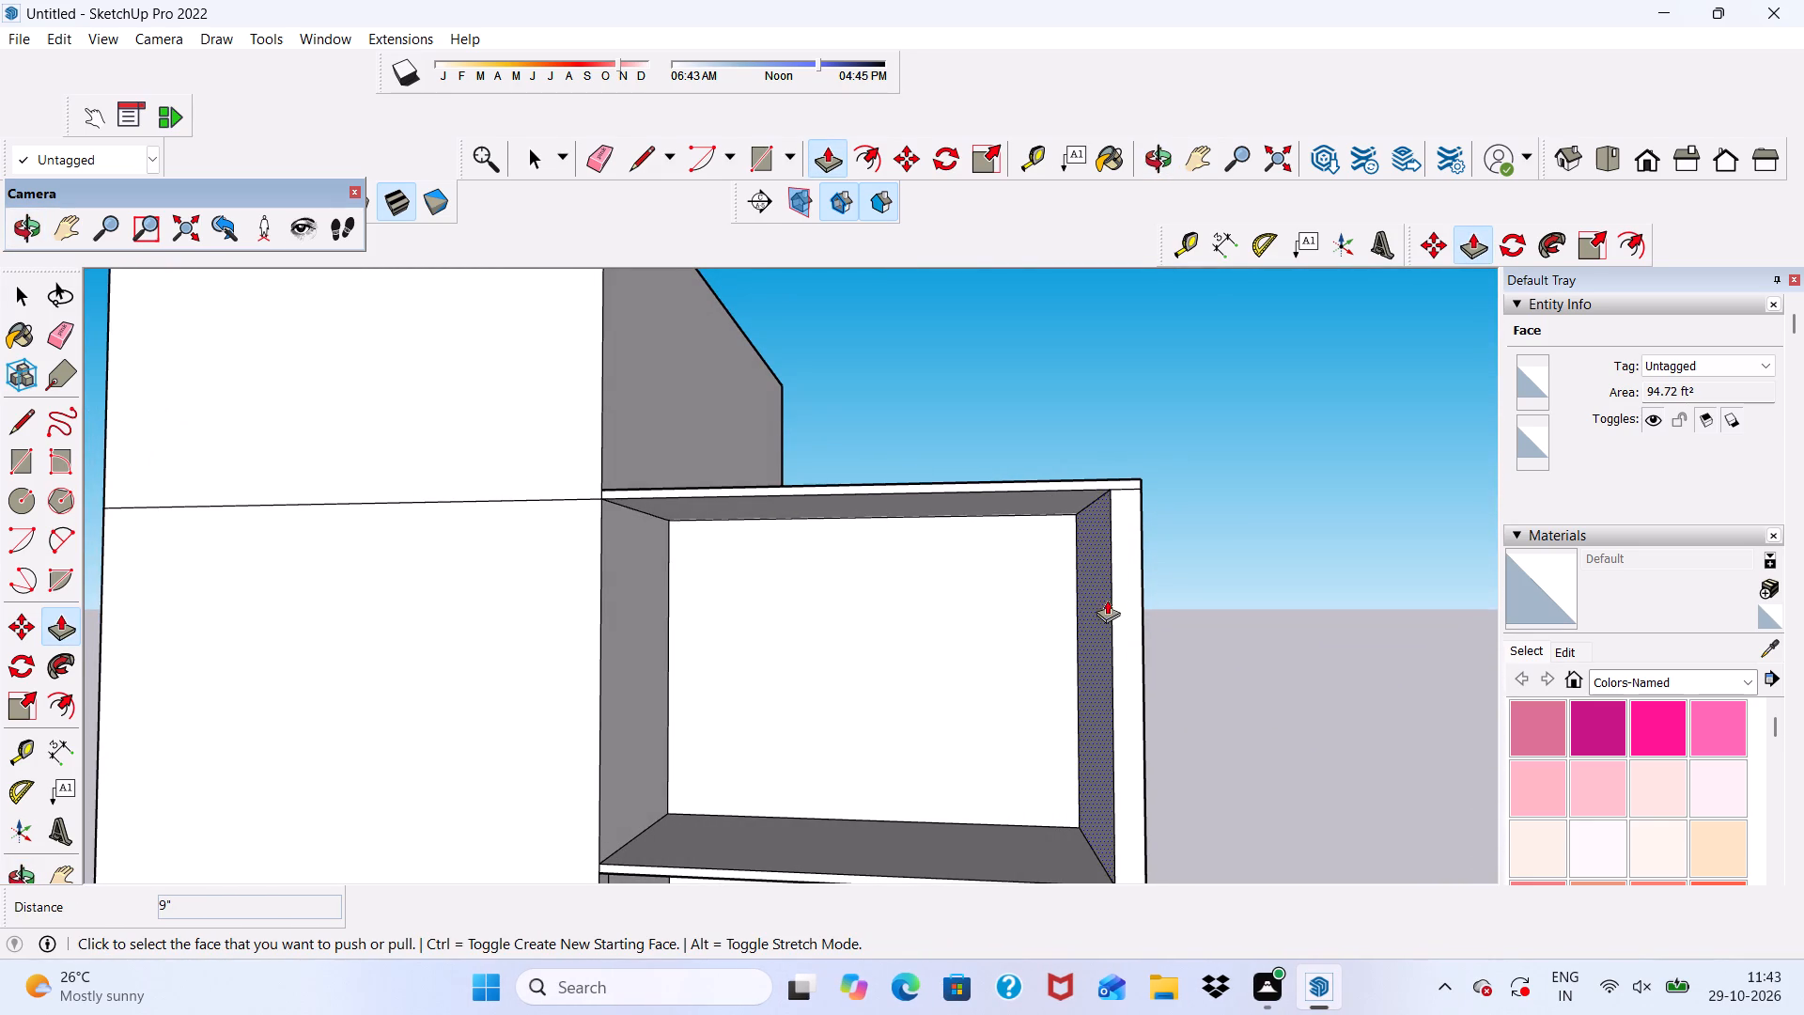
pyautogui.scroll(-4, 981, 571)
pyautogui.moveTo(981, 571); pyautogui.dragTo(990, 614, button='middle')
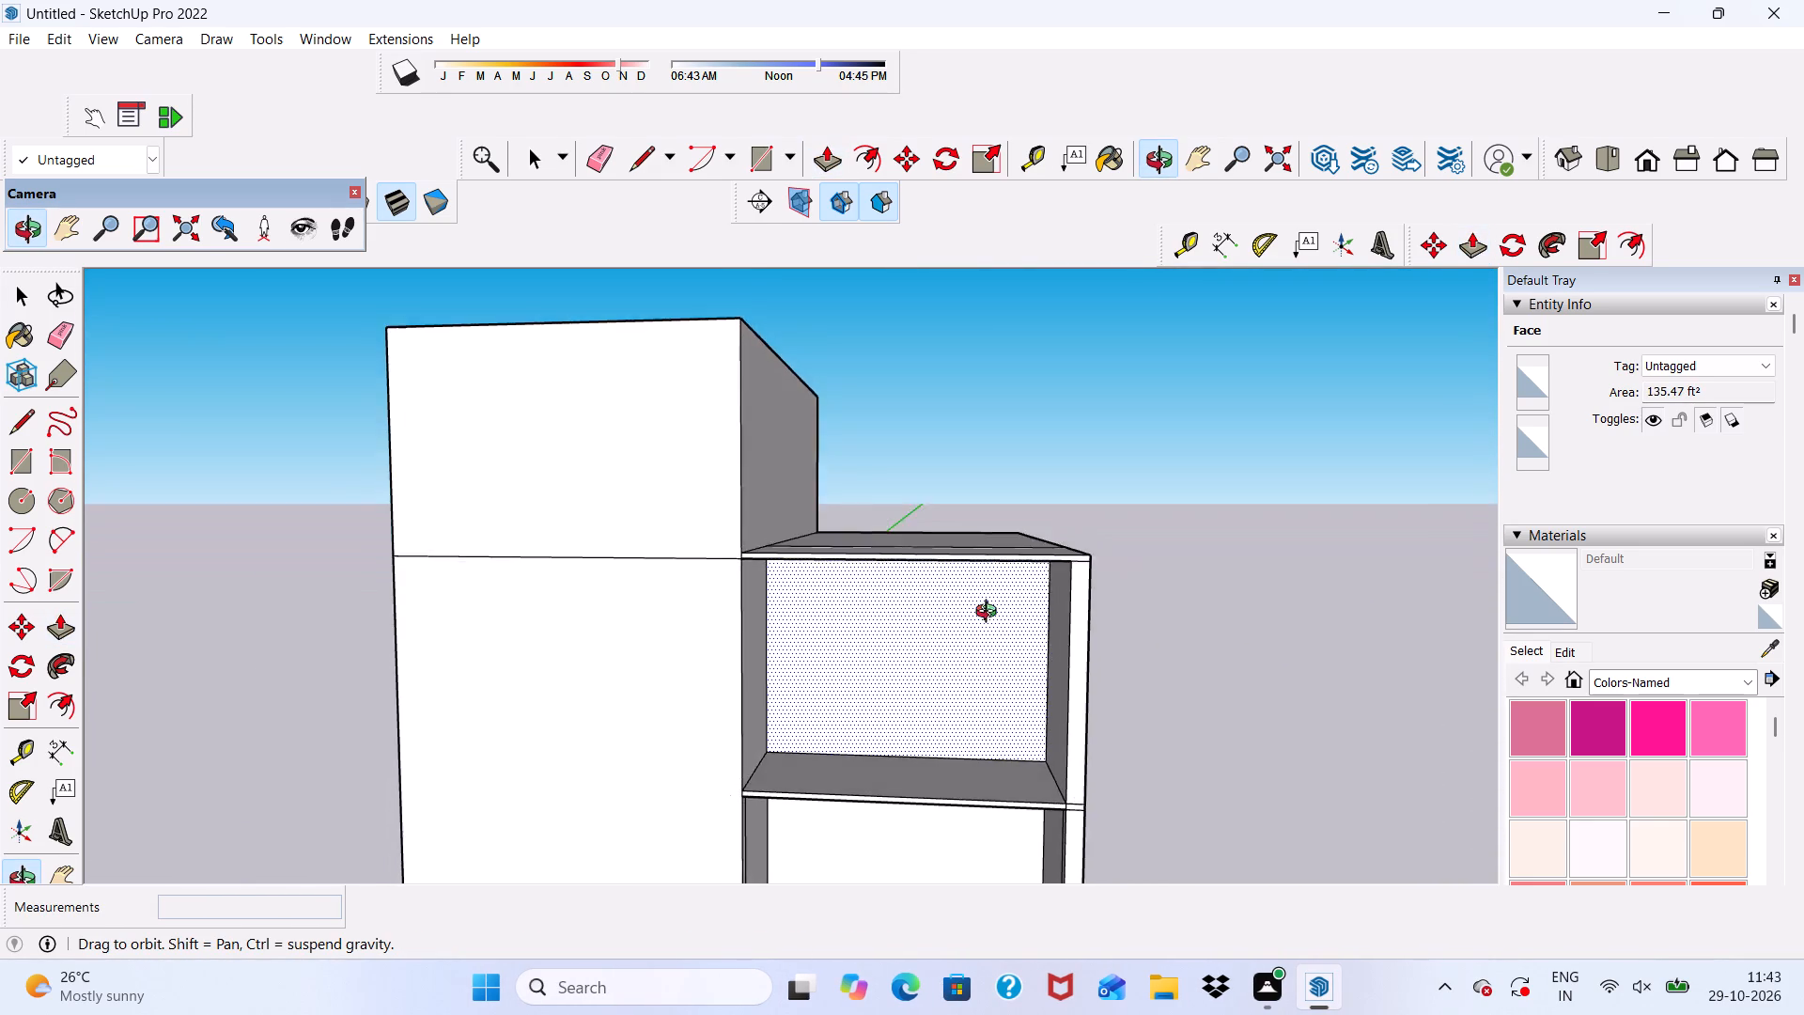
pyautogui.moveTo(990, 614); pyautogui.dragTo(1003, 608, button='middle')
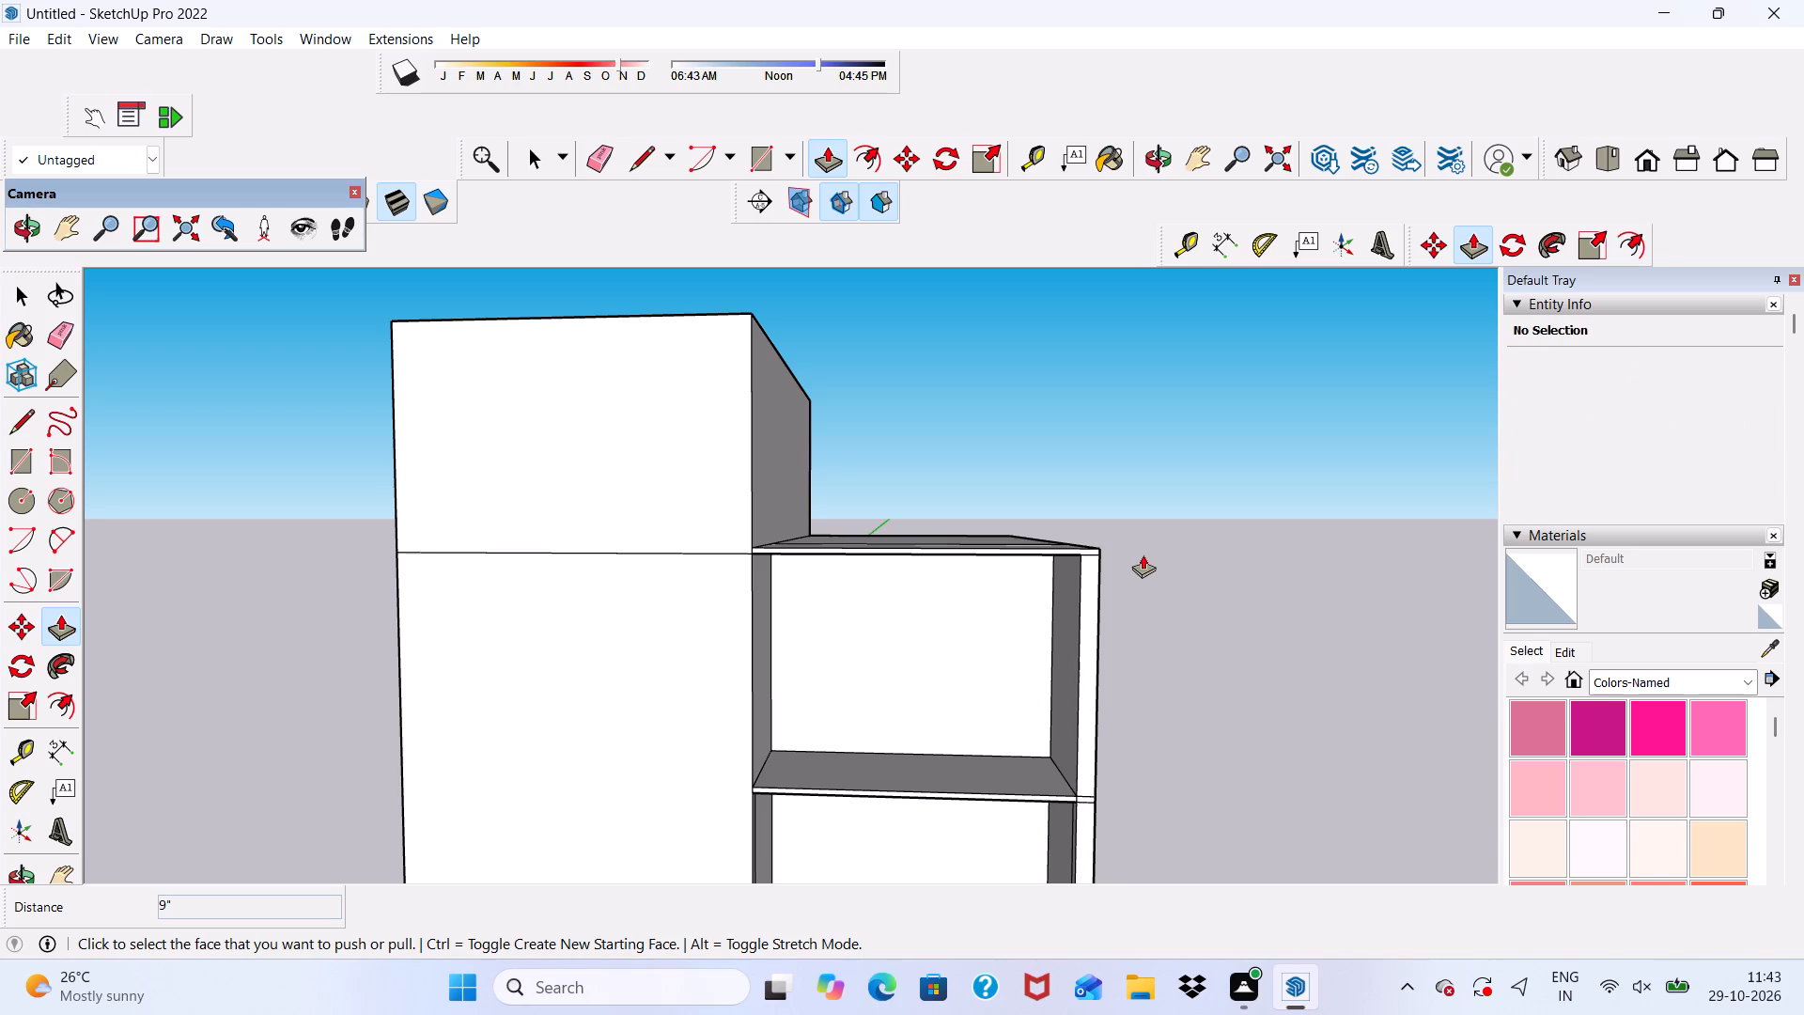
pyautogui.press('space')
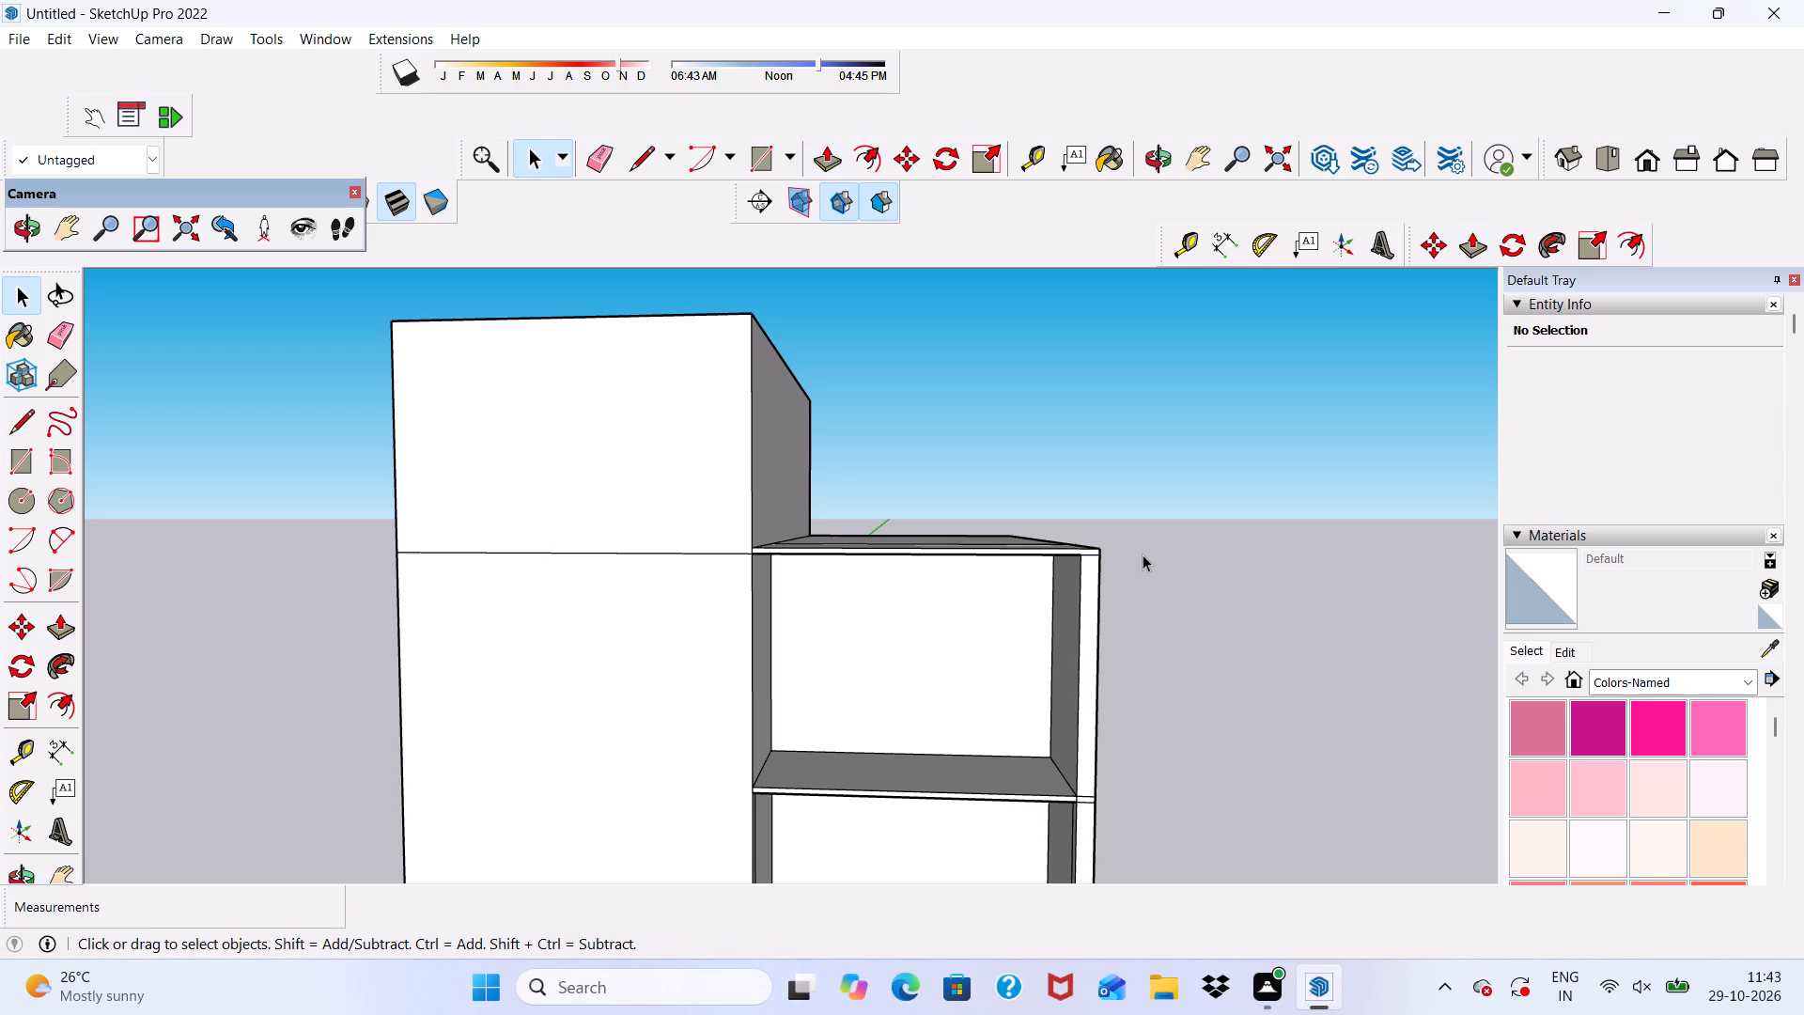
pyautogui.scroll(-9, 754, 663)
pyautogui.scroll(5, 818, 775)
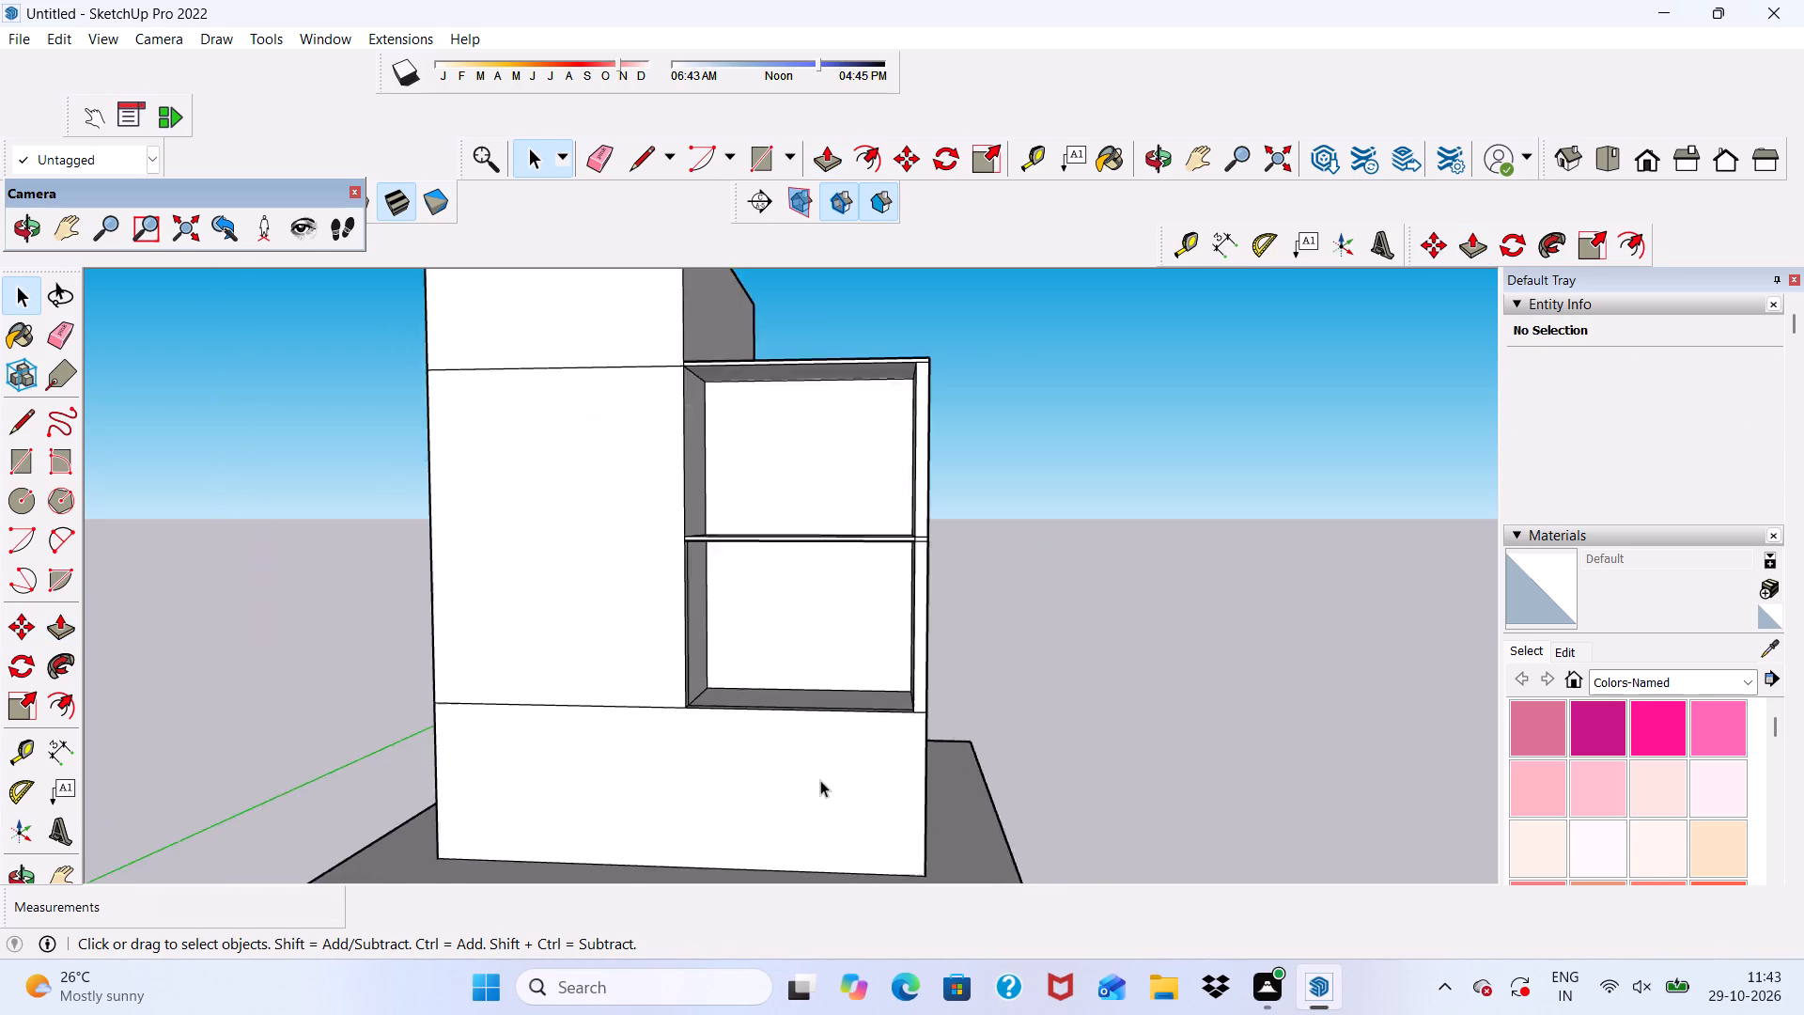
# Examine the open bays from the front and above, looking closely at the lower bay's floor and inner corners.
pyautogui.scroll(-4, 820, 780)
pyautogui.moveTo(820, 780); pyautogui.dragTo(830, 670, button='middle')
pyautogui.scroll(6, 830, 670)
pyautogui.moveTo(801, 731); pyautogui.dragTo(837, 920, button='middle')
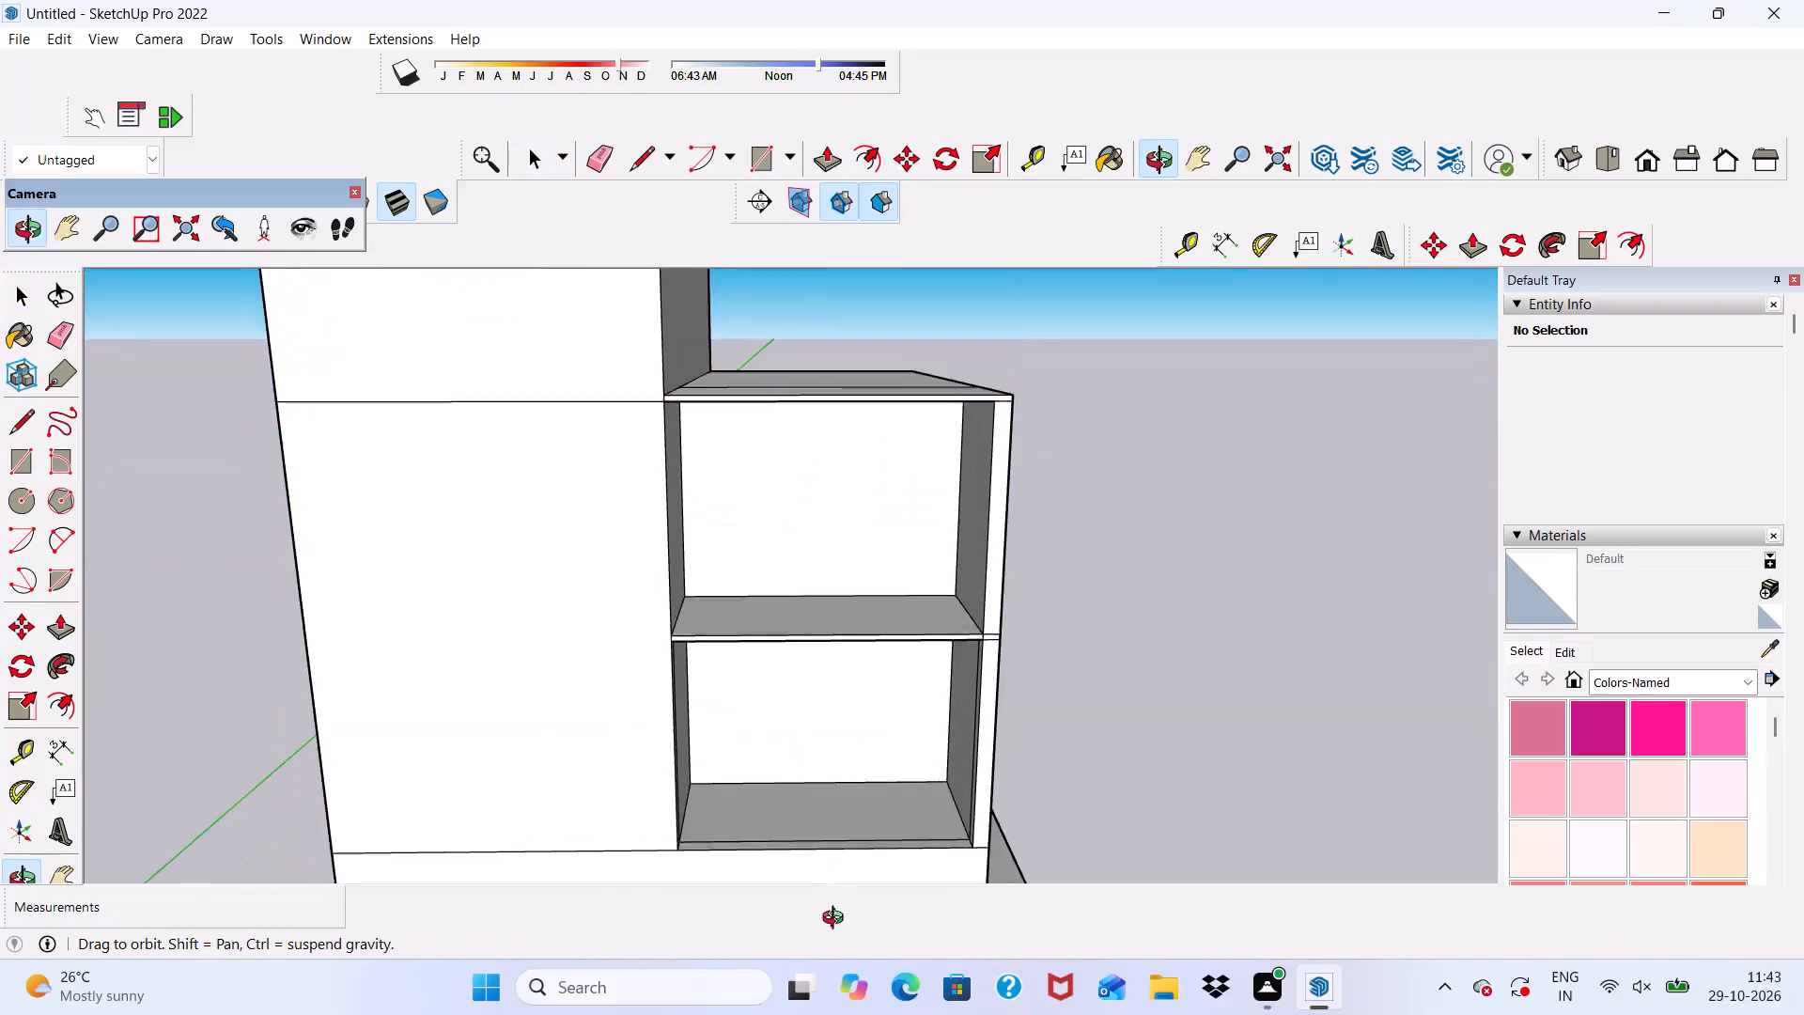
pyautogui.moveTo(837, 920); pyautogui.dragTo(837, 923, button='middle')
pyautogui.scroll(5, 780, 819)
pyautogui.scroll(2, 649, 857)
pyautogui.scroll(-6, 602, 637)
pyautogui.scroll(-3, 686, 632)
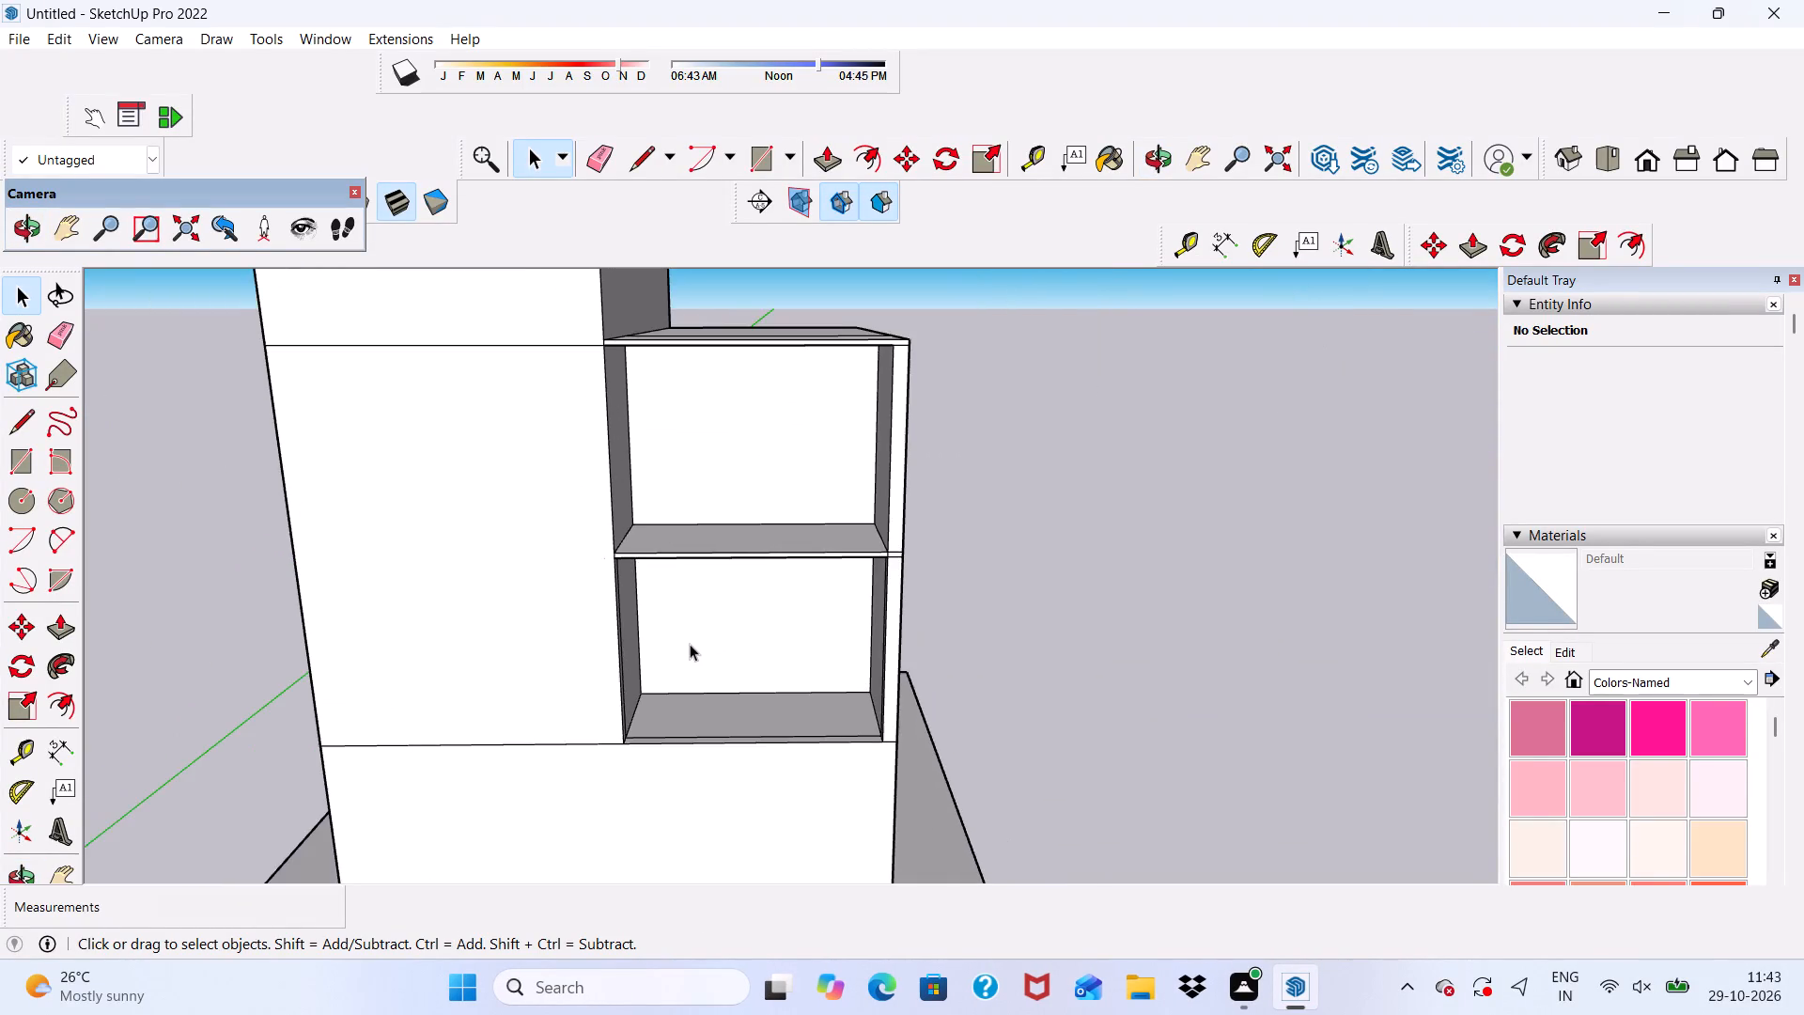
pyautogui.moveTo(690, 644); pyautogui.dragTo(699, 705, button='middle')
pyautogui.scroll(15, 612, 721)
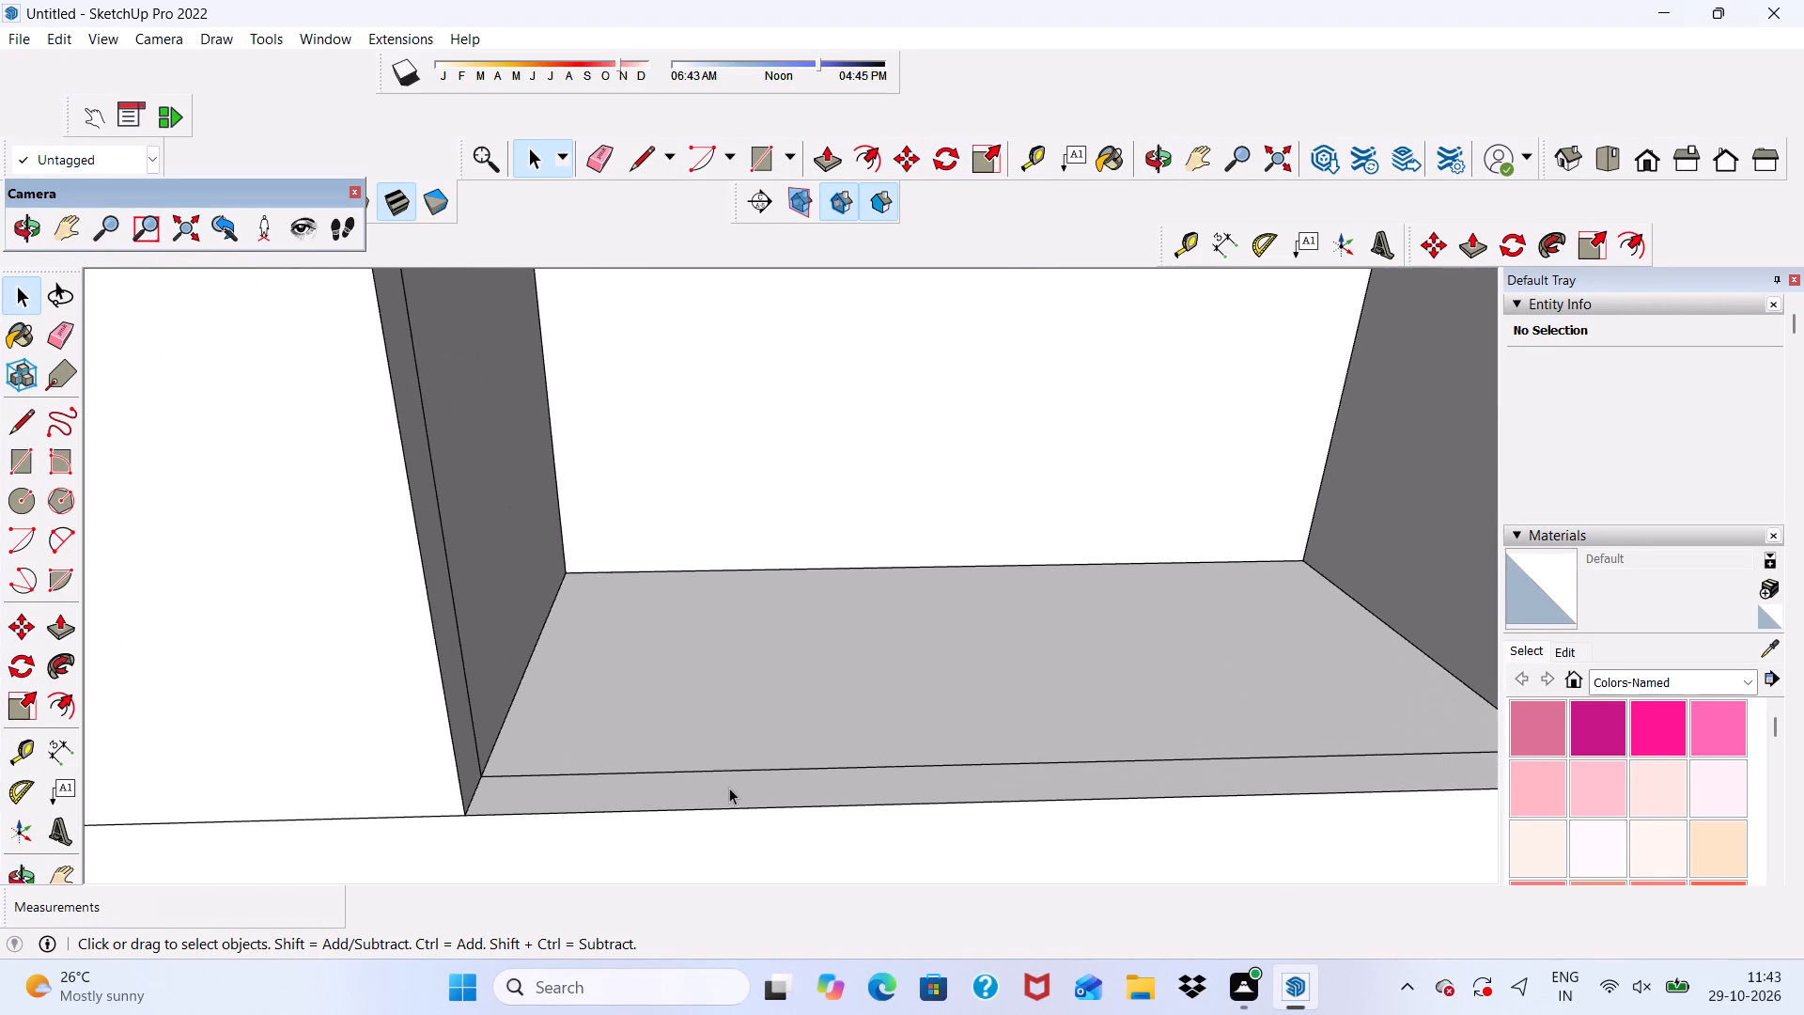
pyautogui.scroll(4, 728, 788)
pyautogui.scroll(-6, 654, 770)
pyautogui.moveTo(701, 716); pyautogui.dragTo(602, 720, button='middle')
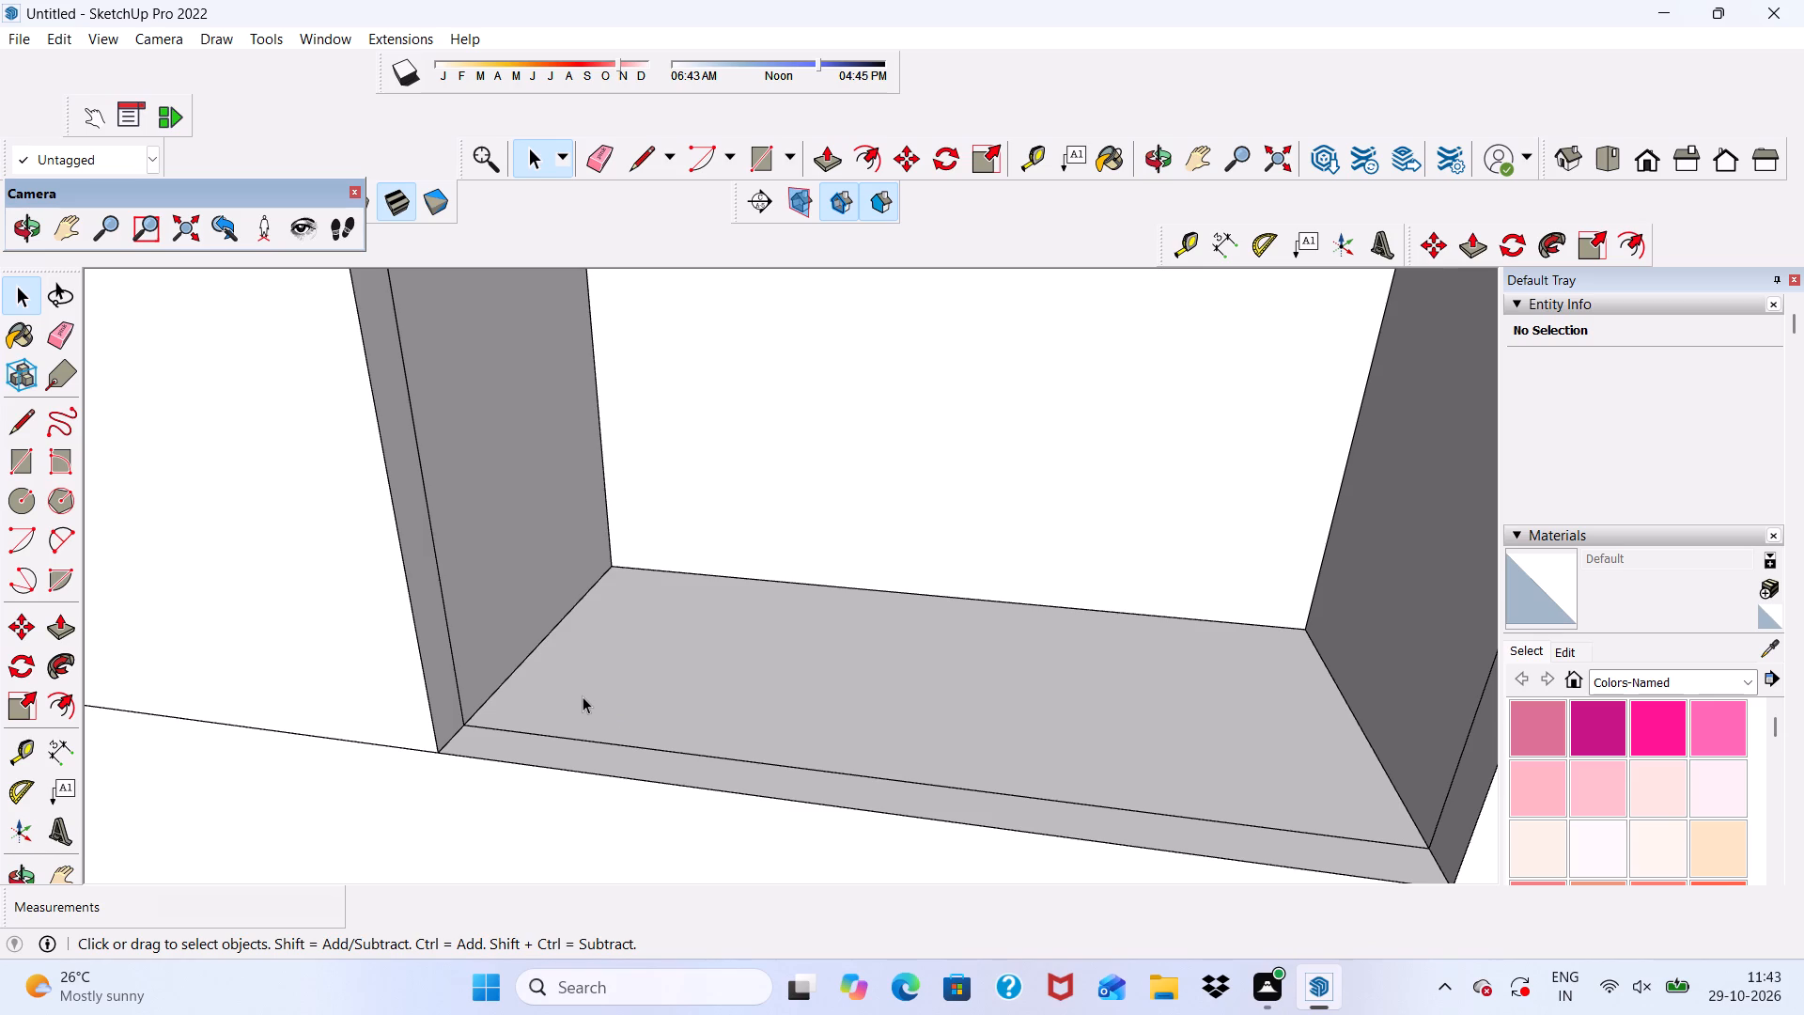
pyautogui.scroll(5, 577, 697)
pyautogui.scroll(-5, 565, 686)
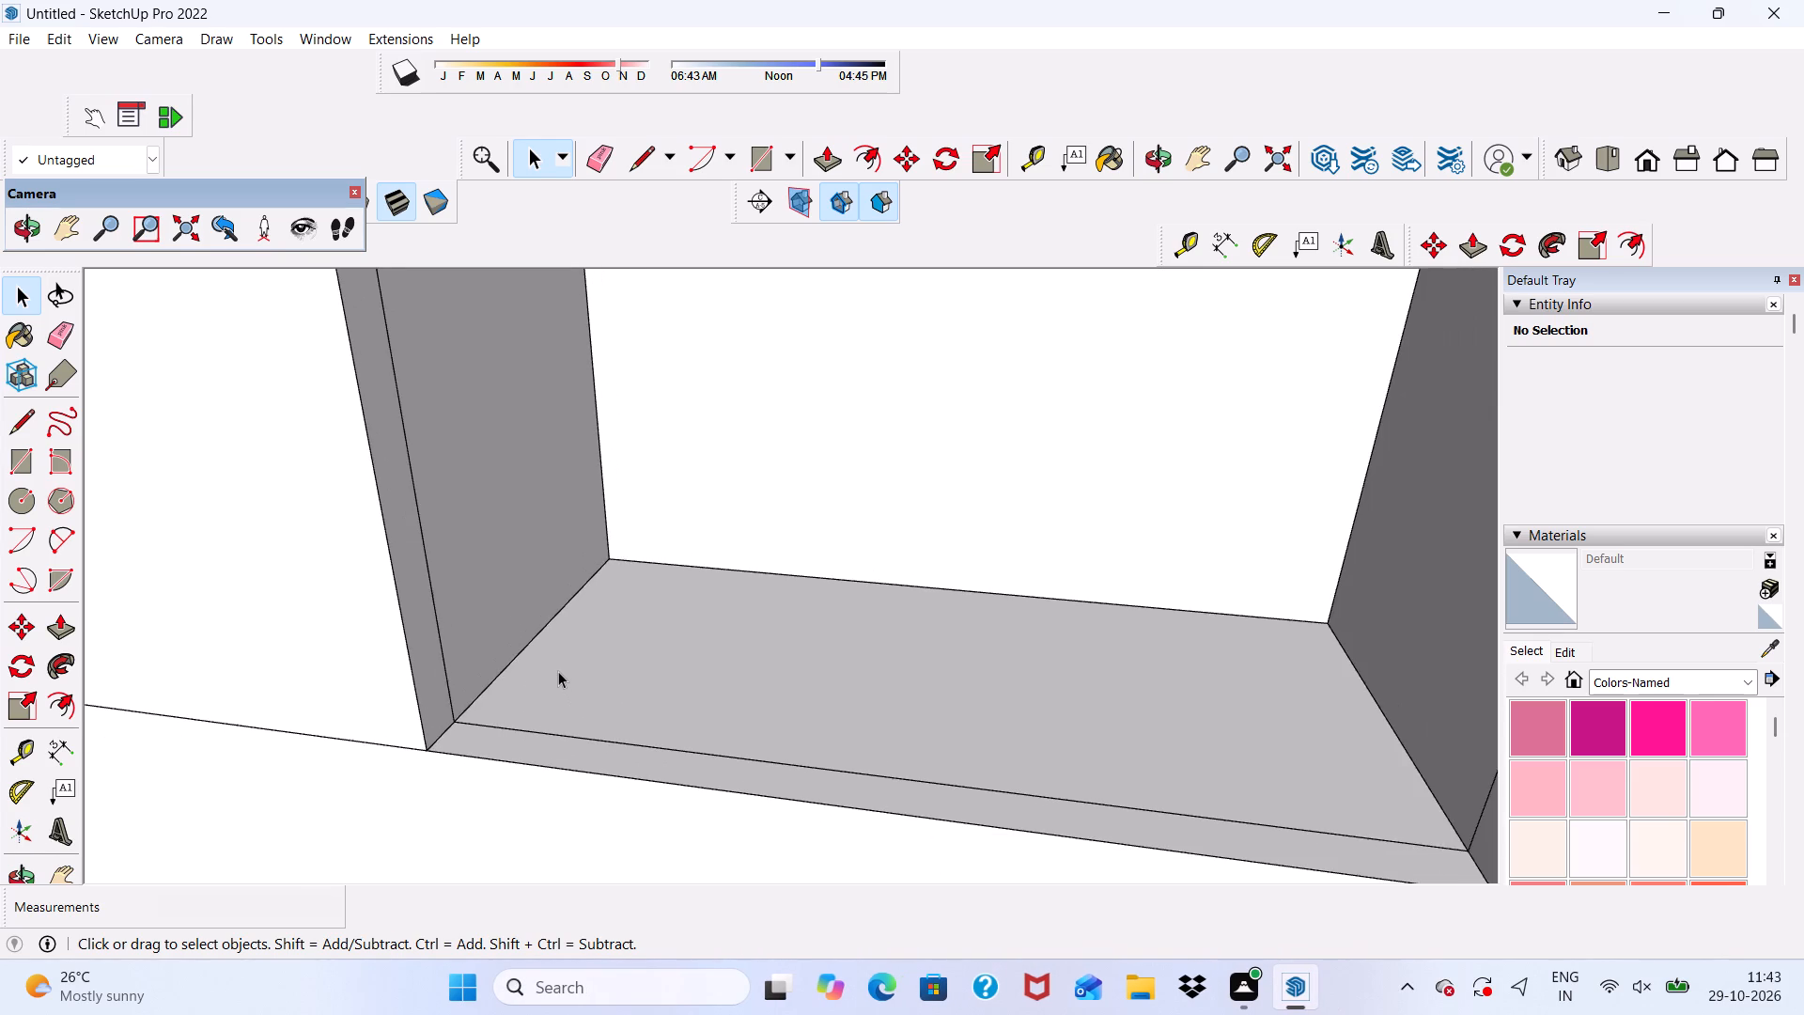
pyautogui.scroll(-1, 558, 665)
pyautogui.moveTo(558, 665); pyautogui.dragTo(537, 700, button='middle')
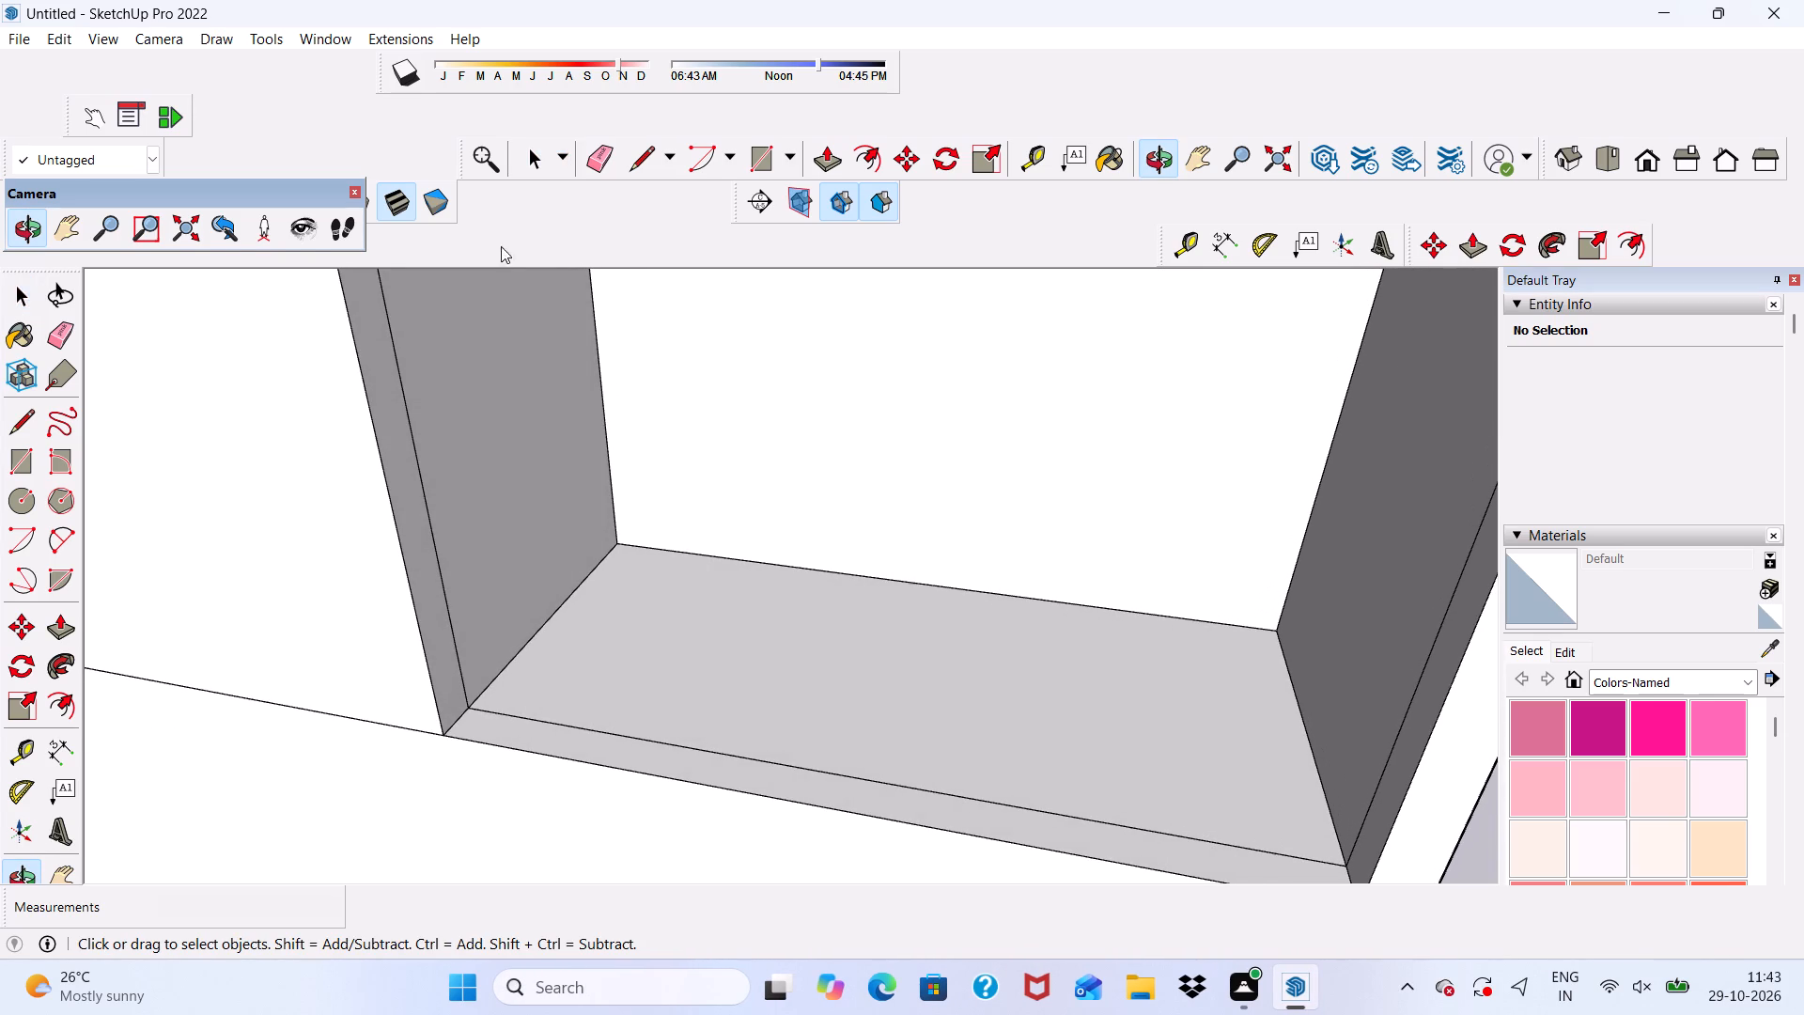
# Draw a rectangle about 30' 3" by 3' 10" on the bays' inner side wall, from the lower bay's rear floor corner to the raised storey's roof edge.
pyautogui.click(753, 147)
pyautogui.scroll(2, 620, 469)
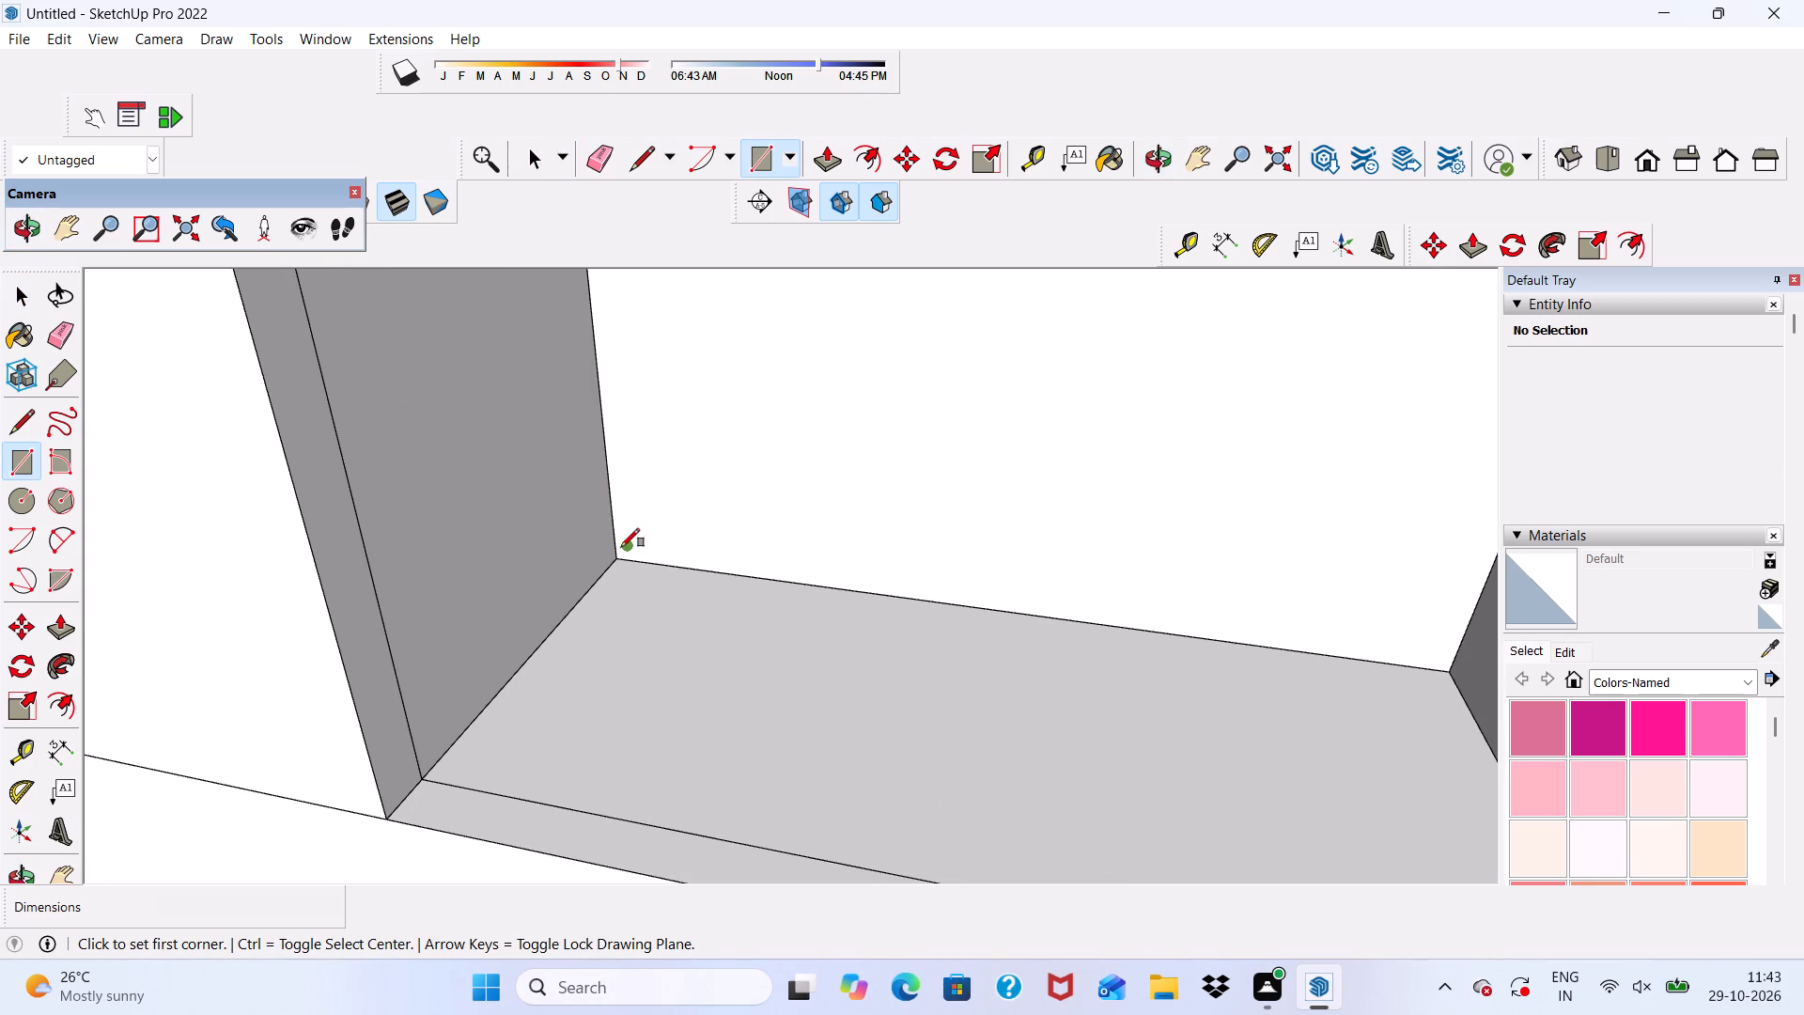
pyautogui.click(617, 560)
pyautogui.scroll(-3, 579, 628)
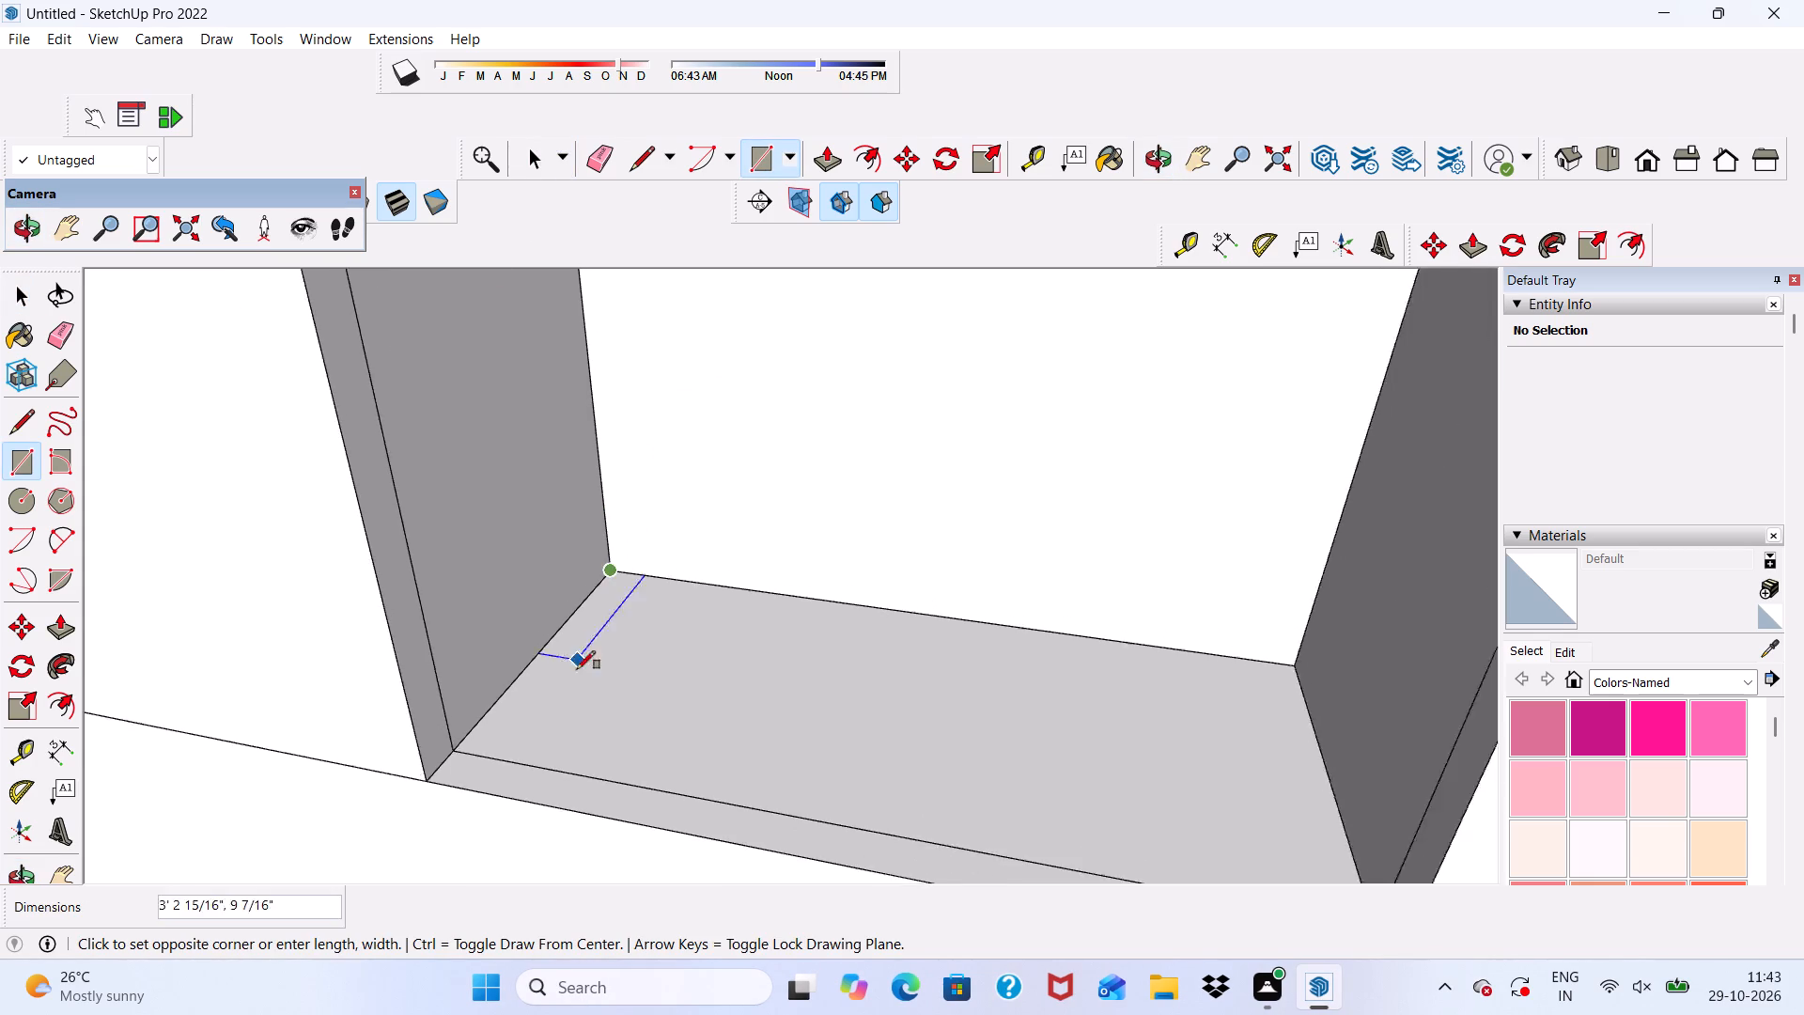
pyautogui.scroll(-9, 577, 669)
pyautogui.scroll(-5, 515, 415)
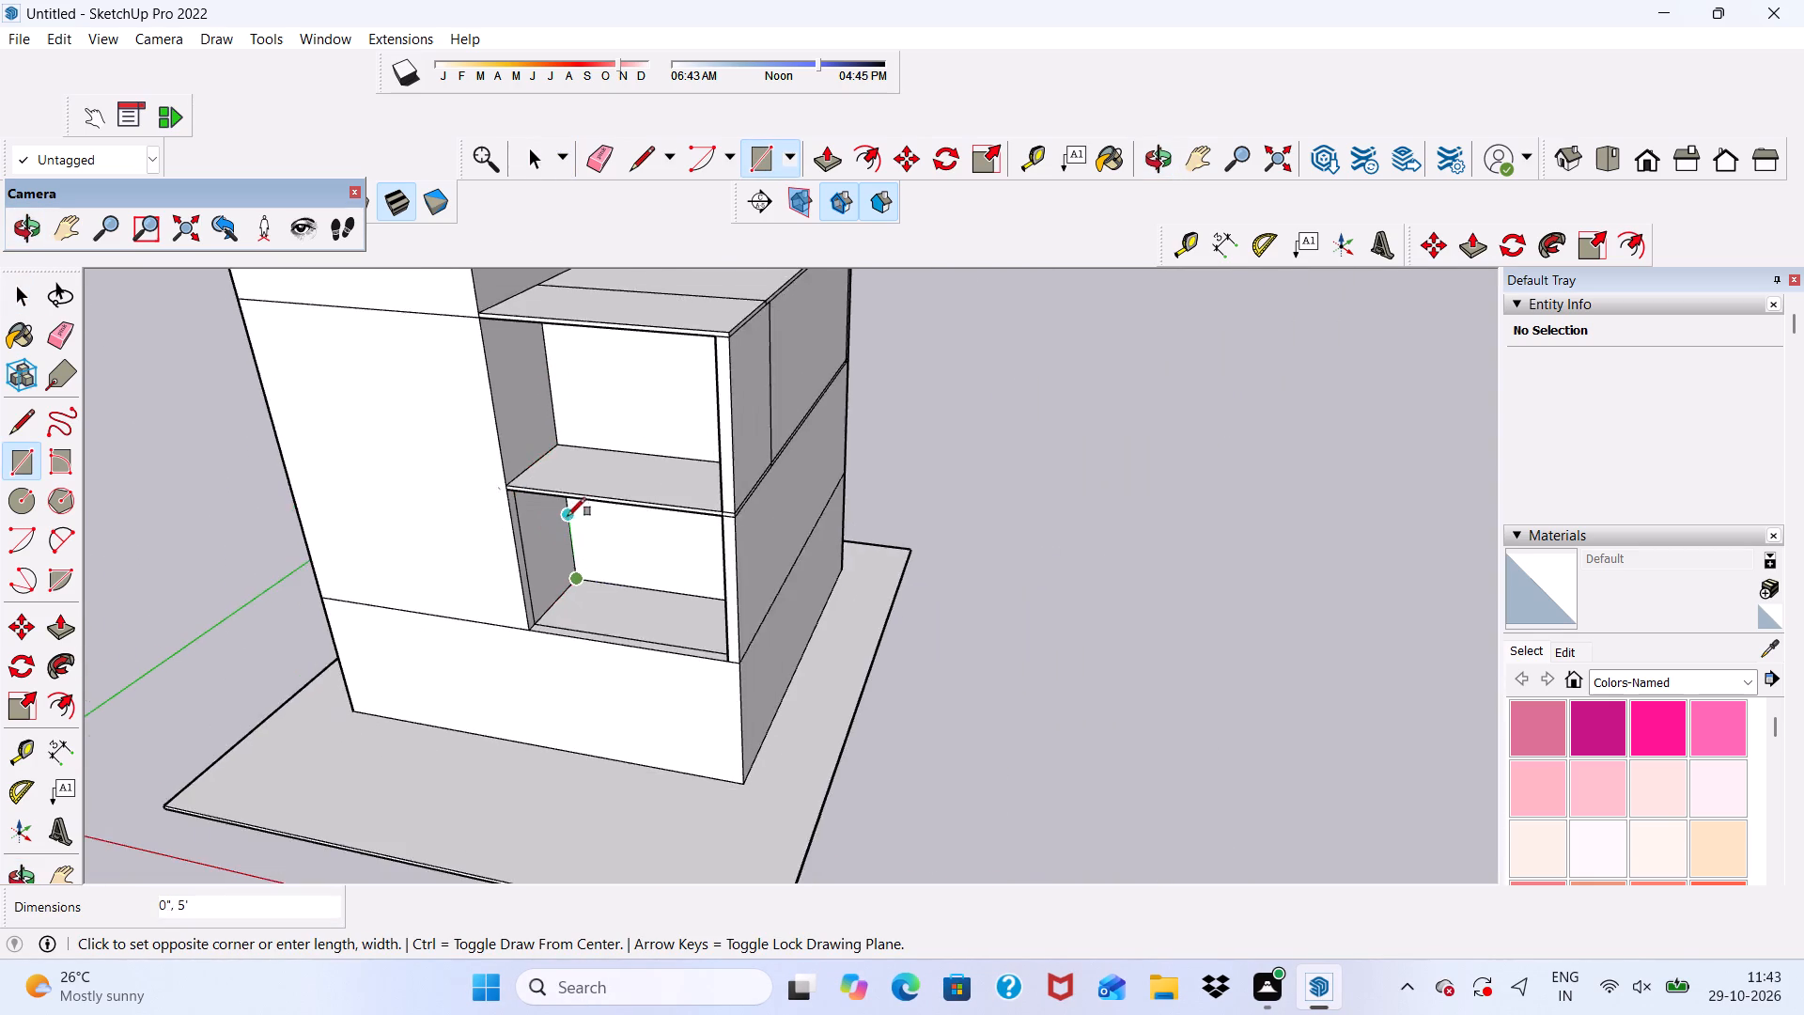
pyautogui.scroll(-5, 568, 516)
pyautogui.scroll(16, 536, 402)
pyautogui.scroll(-1, 506, 382)
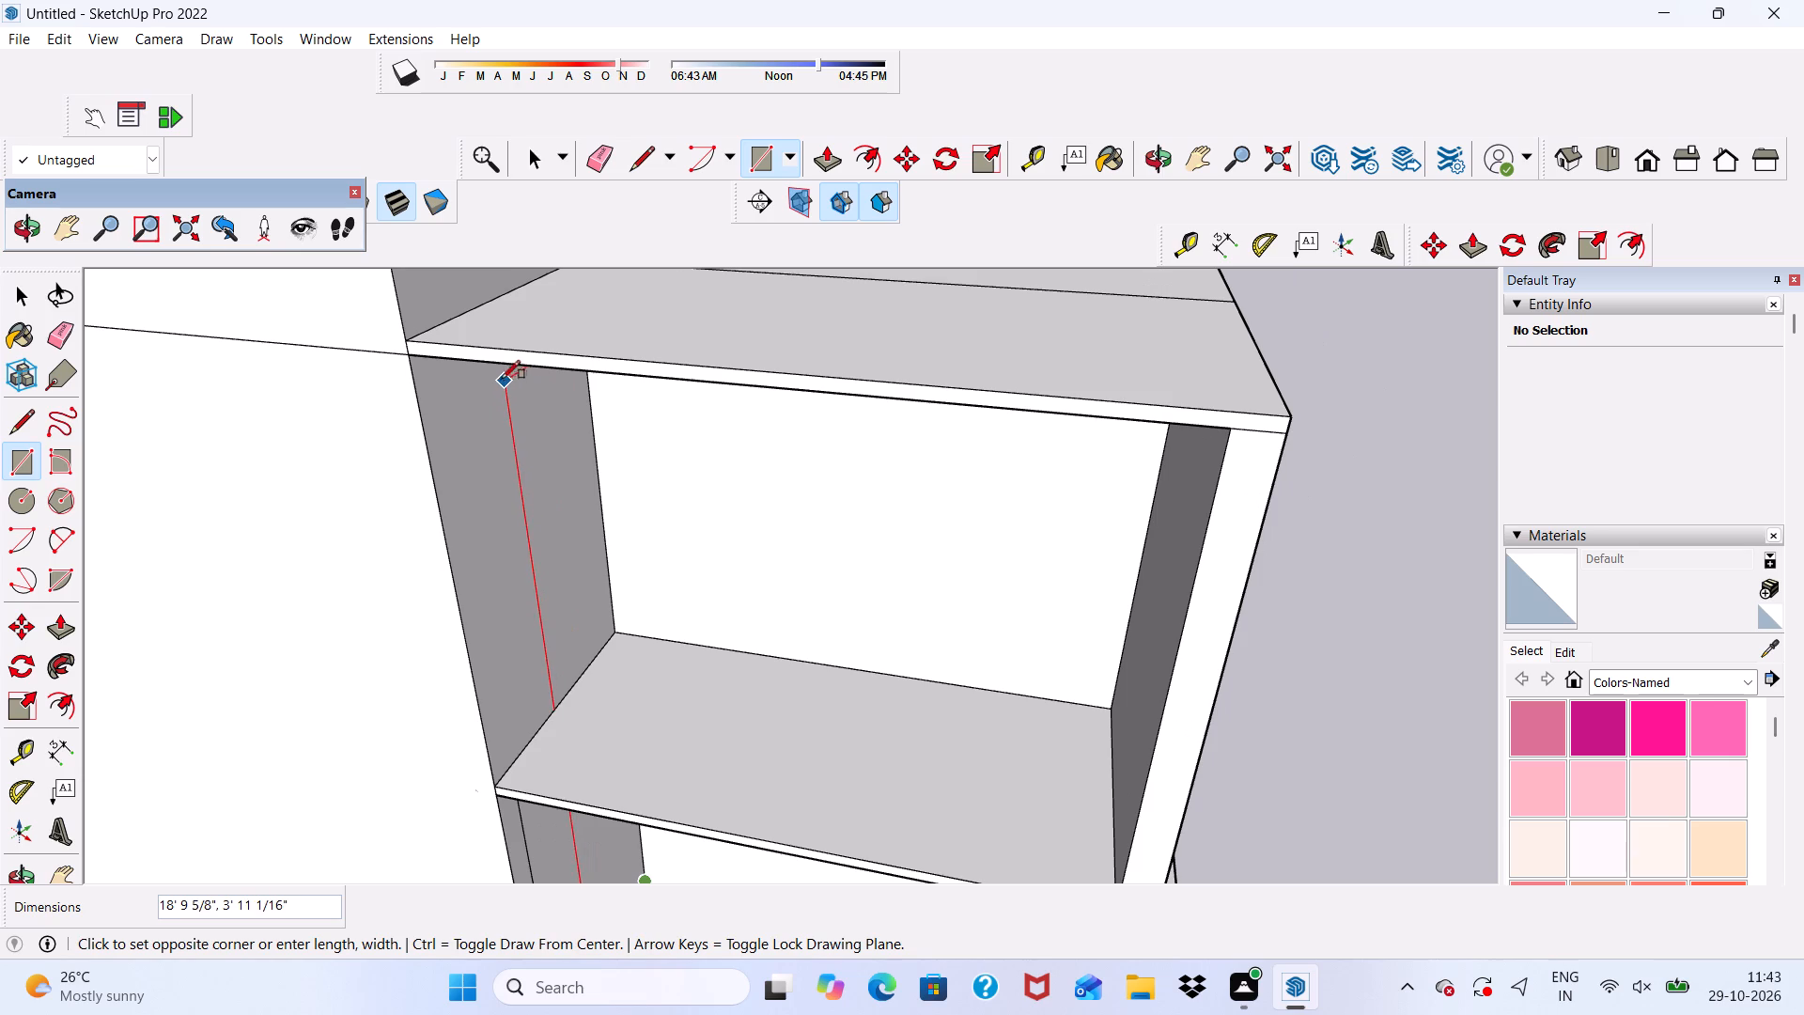
pyautogui.scroll(-15, 480, 336)
pyautogui.scroll(-6, 538, 362)
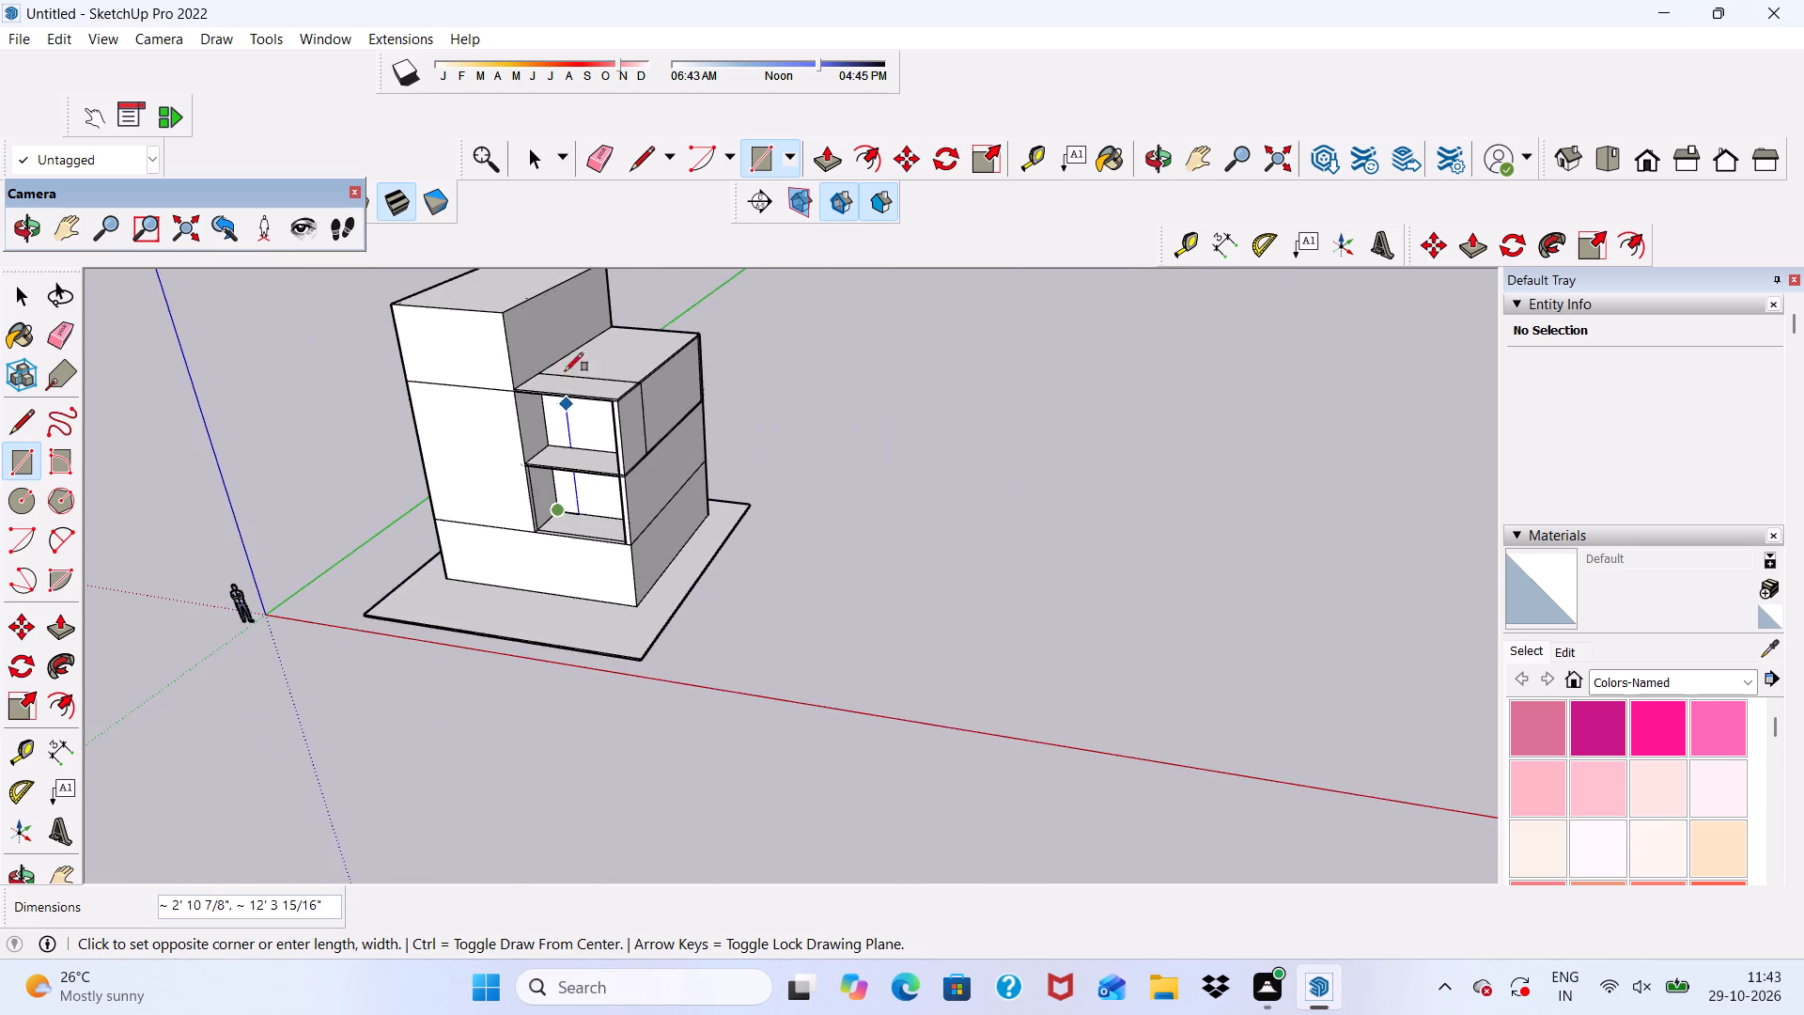
pyautogui.scroll(5, 534, 308)
pyautogui.scroll(-1, 534, 308)
pyautogui.scroll(4, 515, 308)
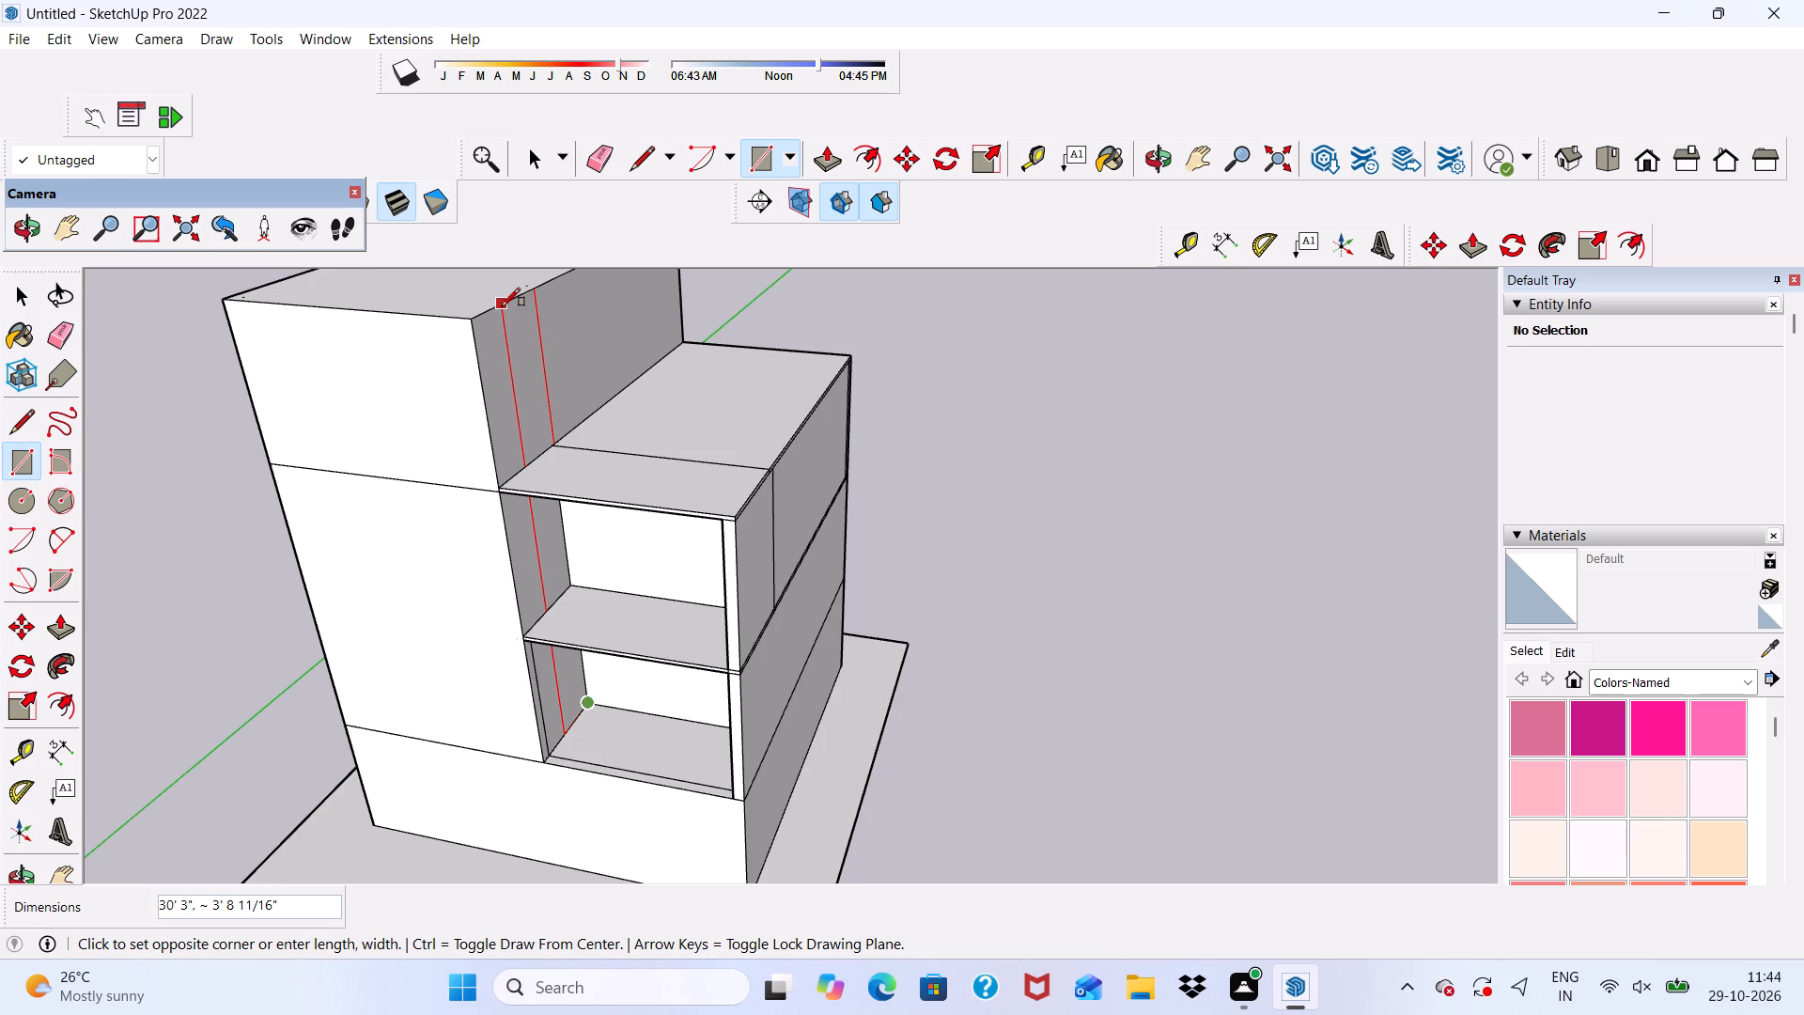
pyautogui.click(502, 306)
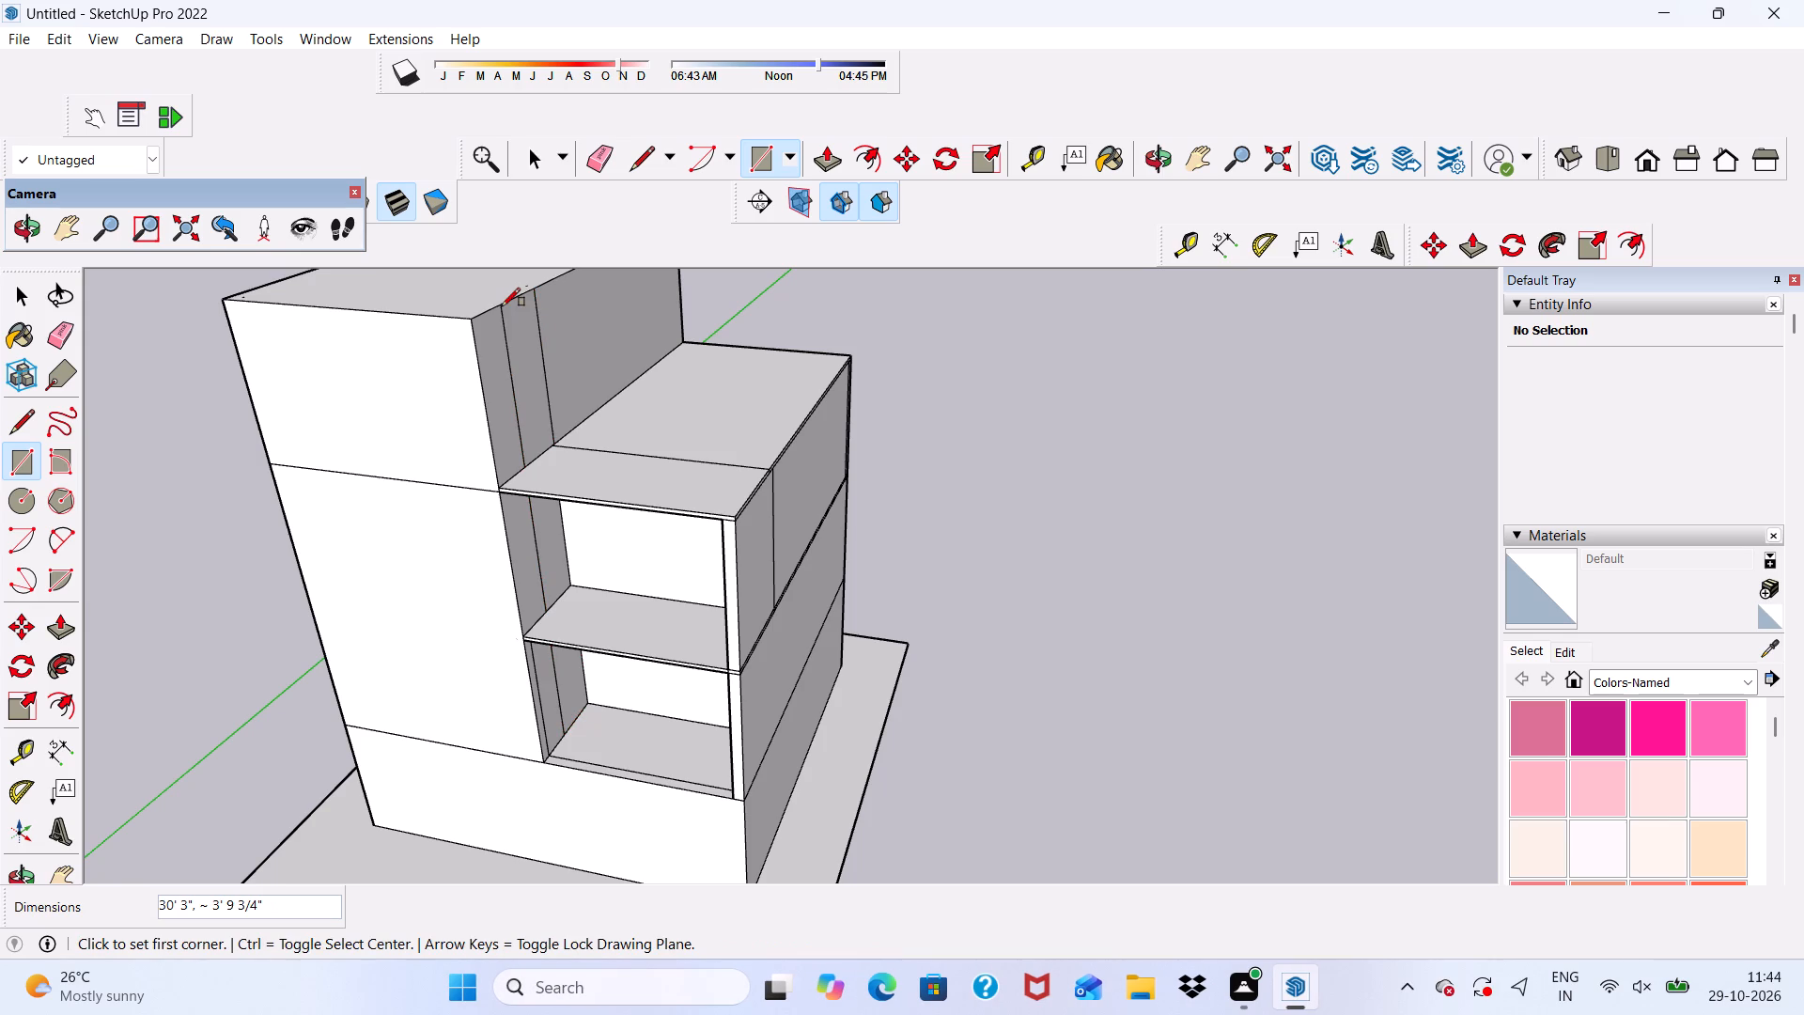
# Push/Pull the raised storey's wall strip out 1' 1 13/16", then extend its narrow front face by 9 5/8".
pyautogui.scroll(-4, 502, 325)
pyautogui.scroll(5, 526, 409)
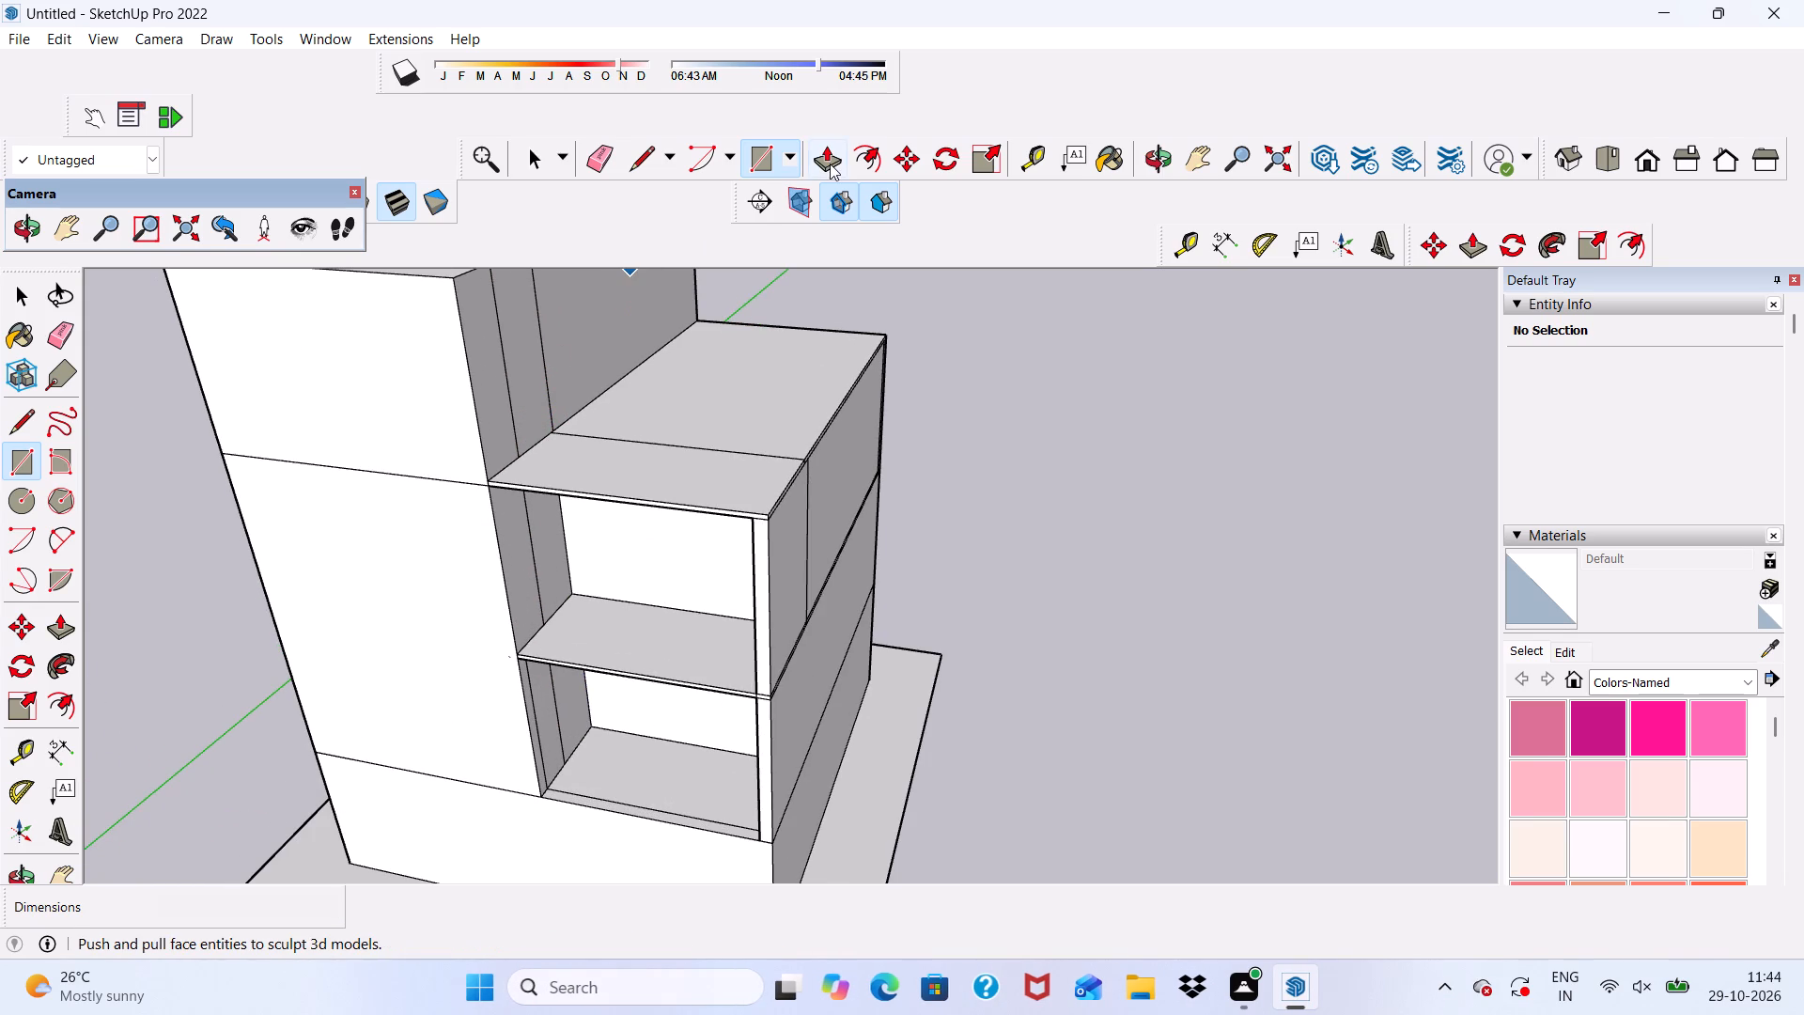
pyautogui.click(830, 164)
pyautogui.scroll(4, 531, 417)
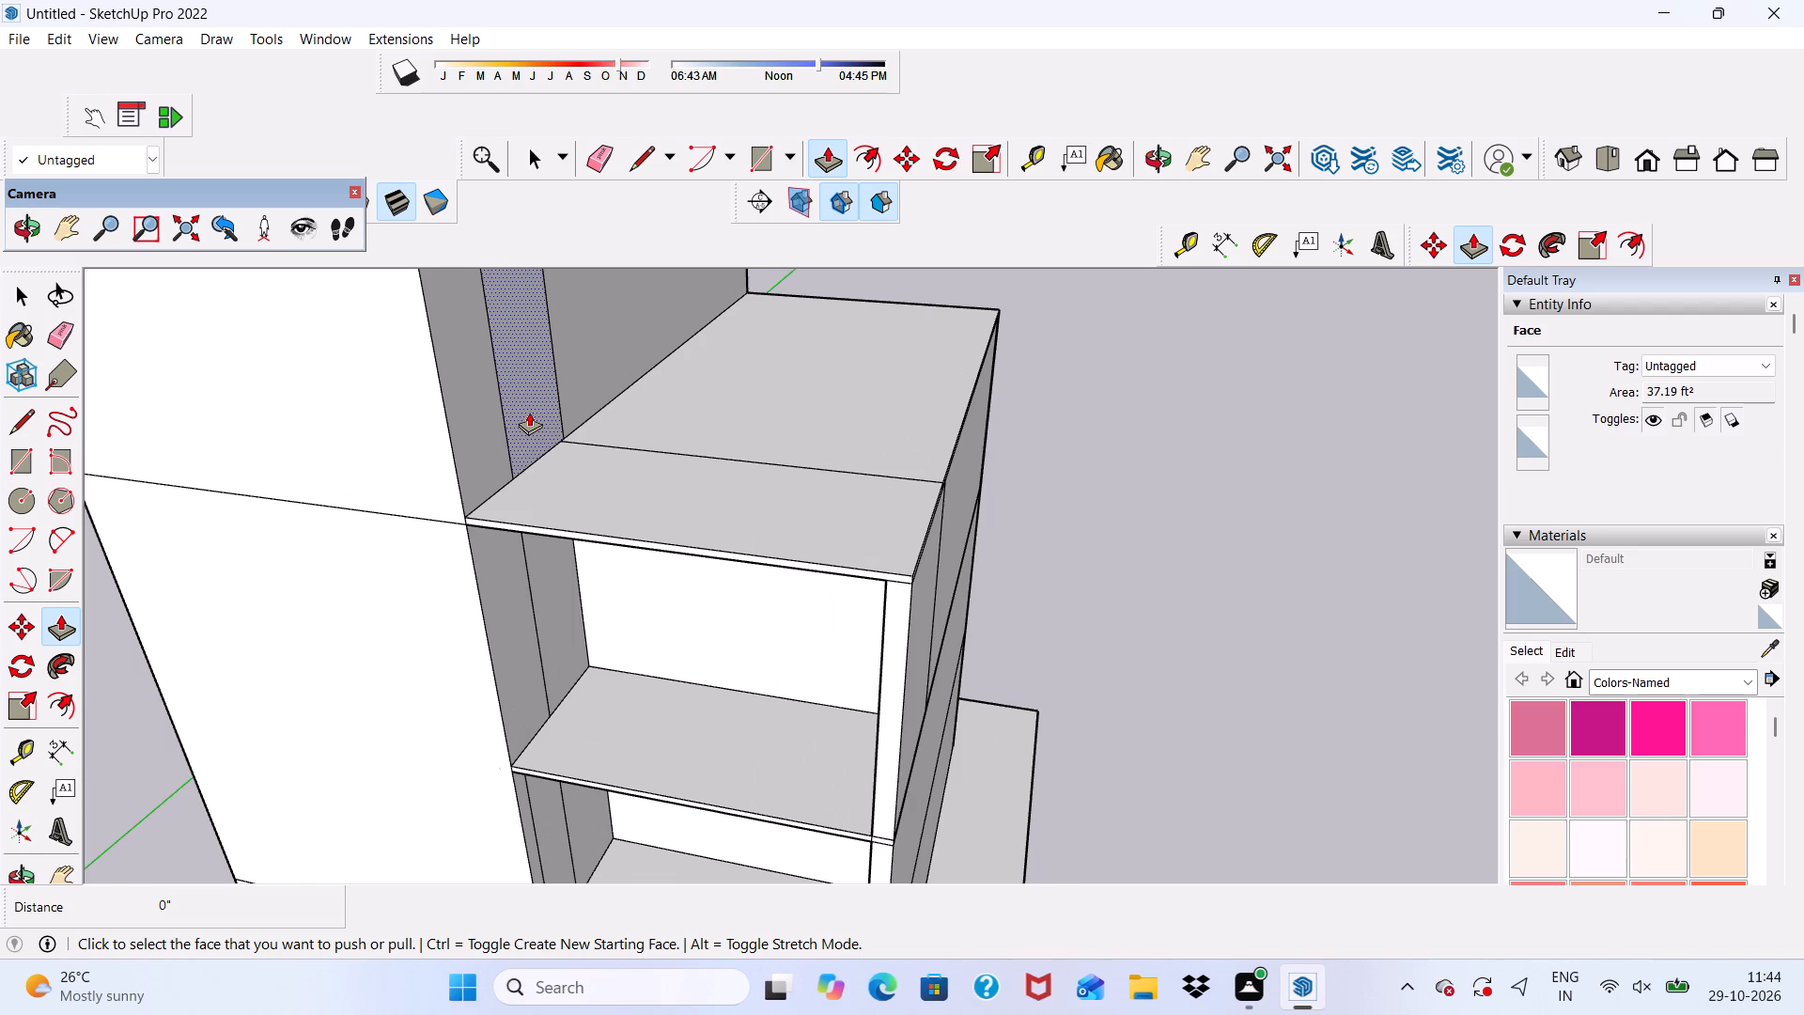
pyautogui.click(529, 412)
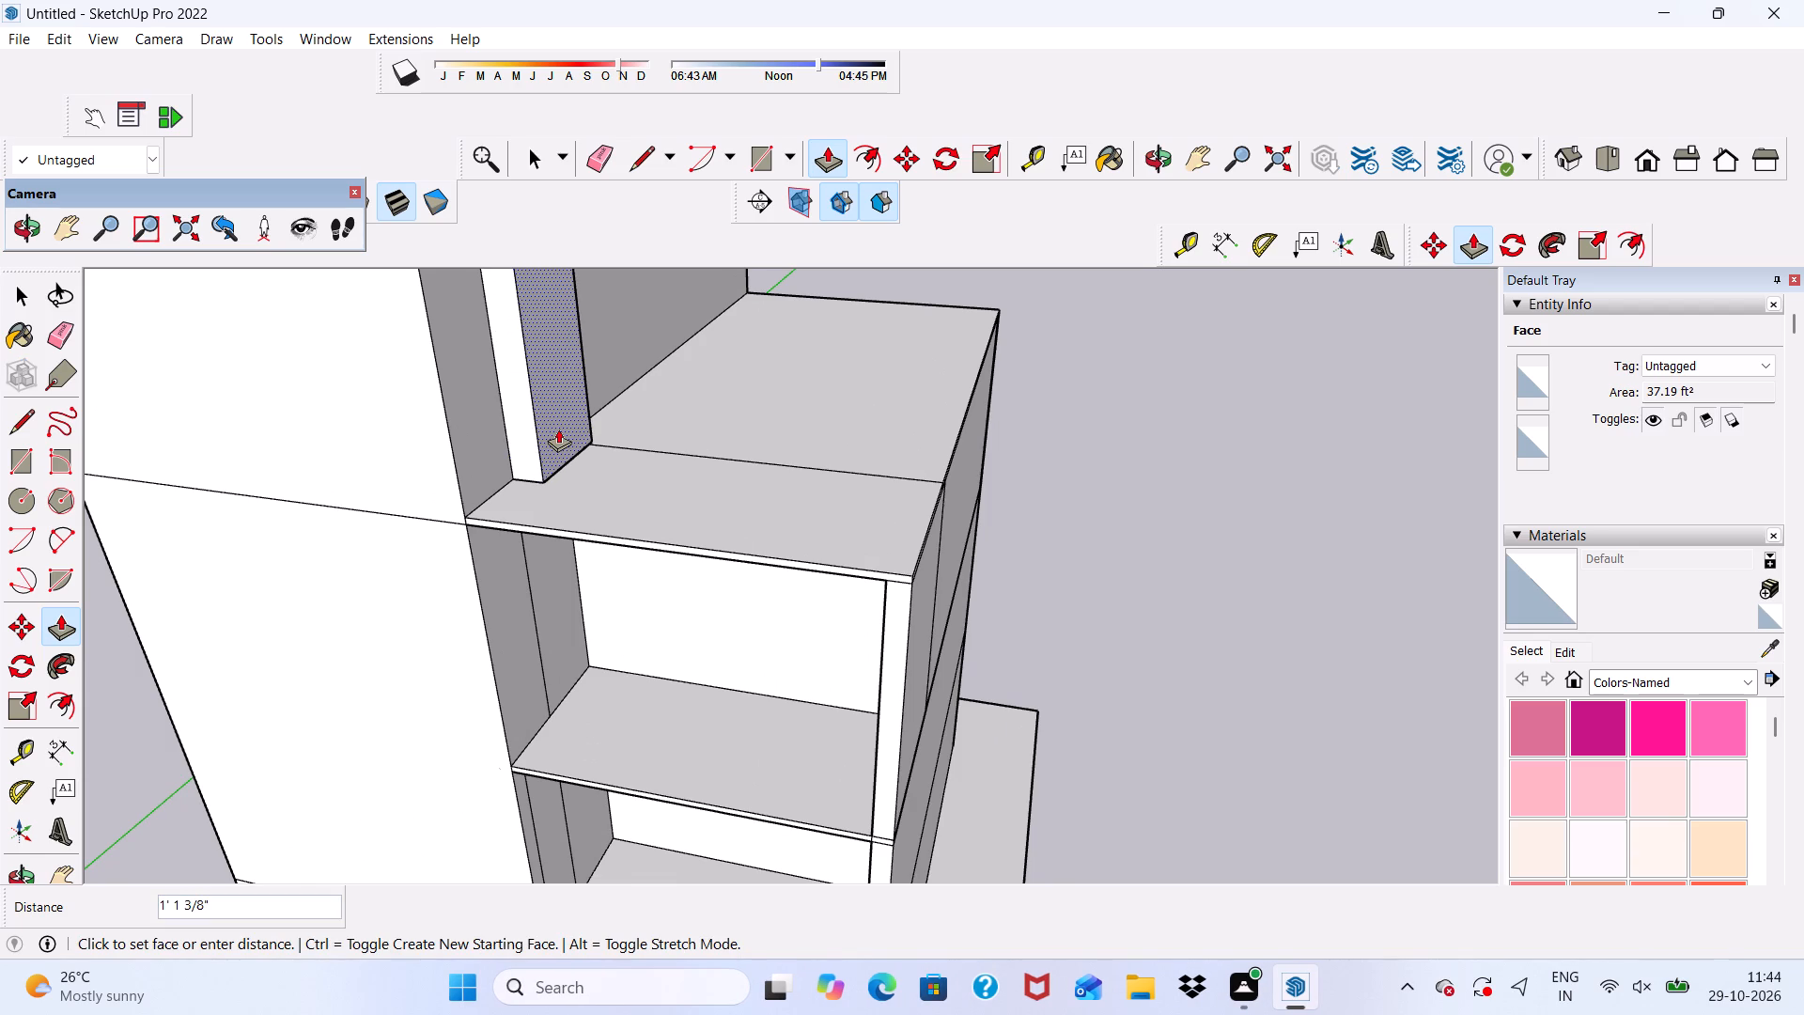
pyautogui.click(558, 429)
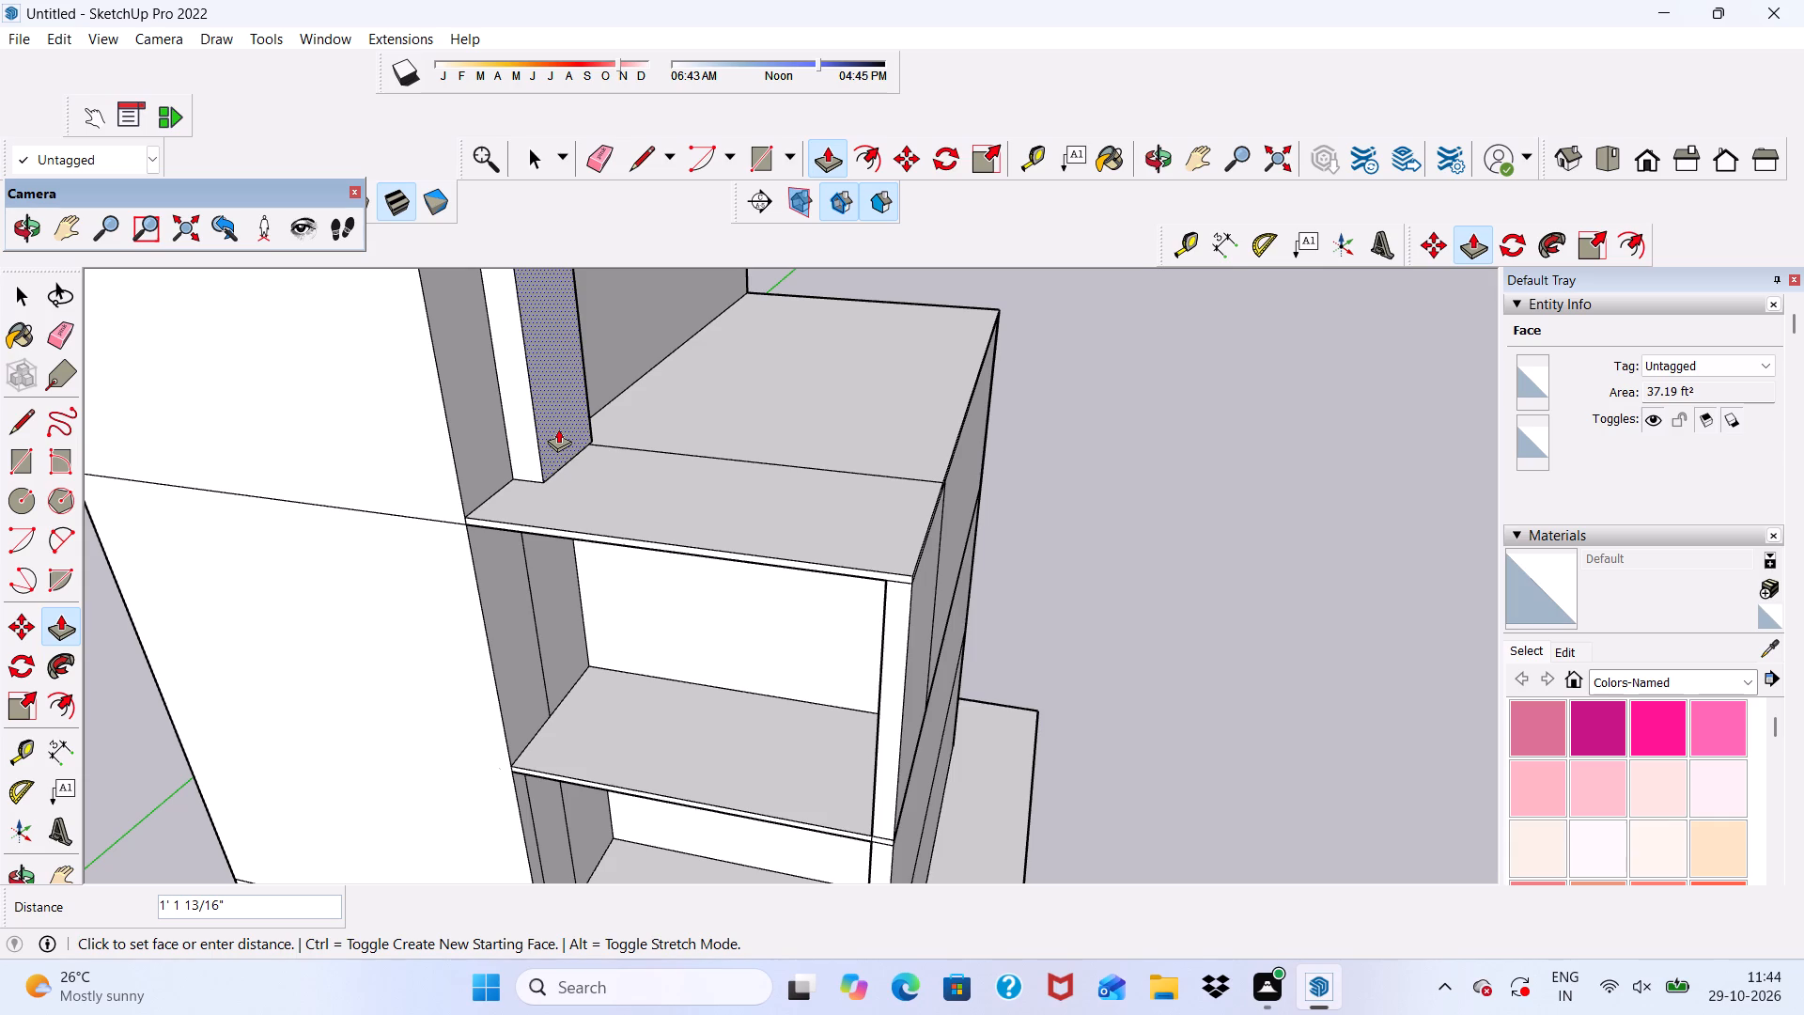
pyautogui.scroll(4, 511, 441)
pyautogui.click(519, 432)
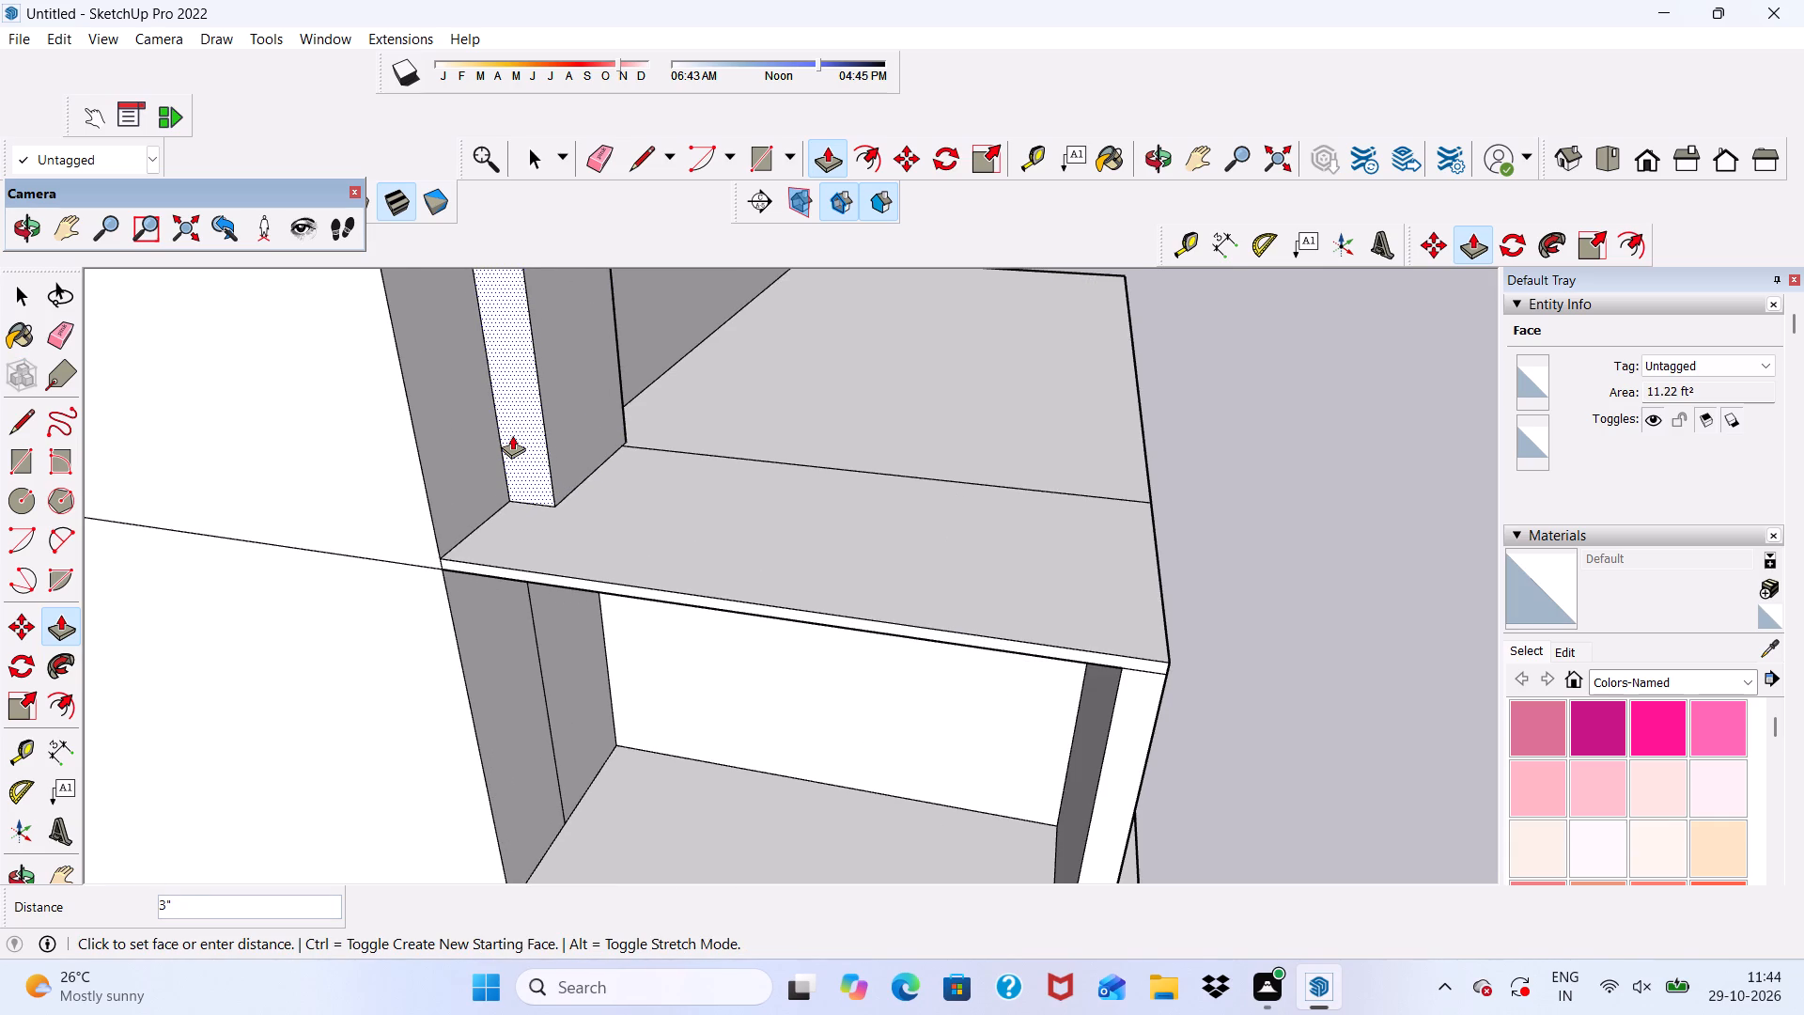
pyautogui.click(502, 447)
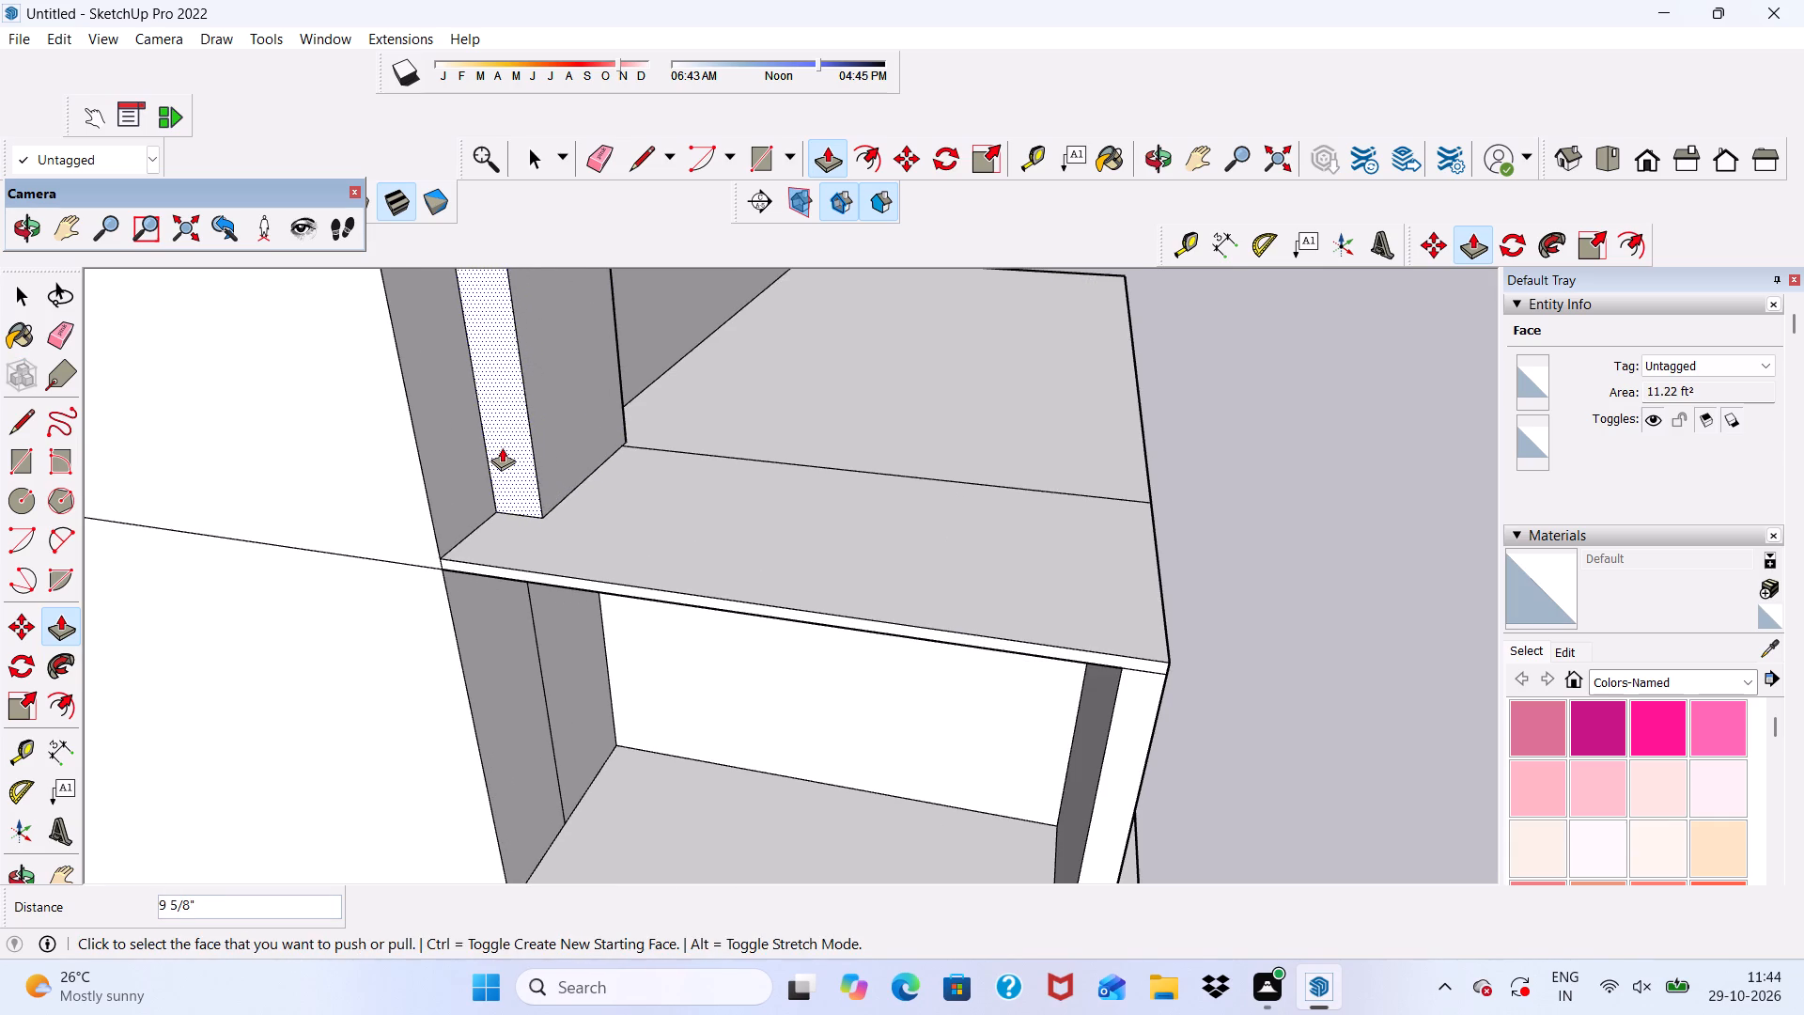
# Push/Pull the upper bay's wall strip out 1' 1 13/16" and its front face 9 5/8", matching the projection above.
pyautogui.scroll(-5, 502, 447)
pyautogui.moveTo(503, 460); pyautogui.dragTo(552, 425, button='middle')
pyautogui.scroll(1, 581, 426)
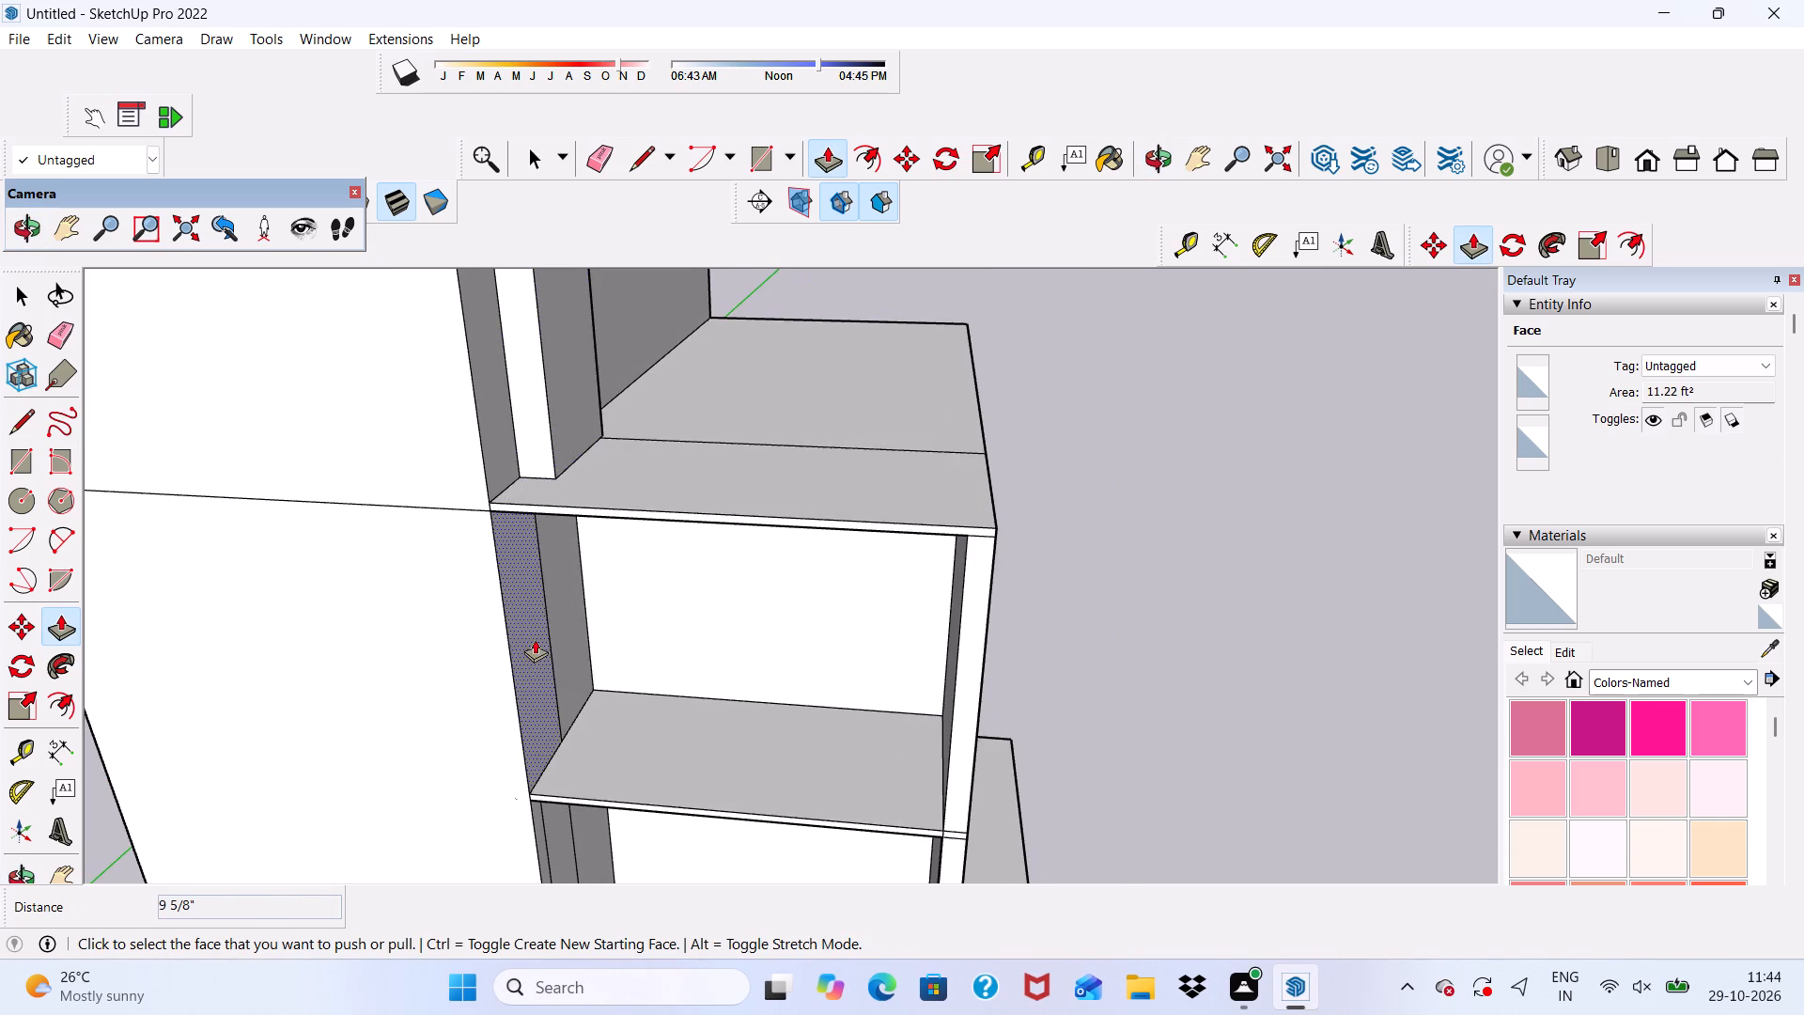
pyautogui.scroll(1, 537, 653)
pyautogui.click(560, 613)
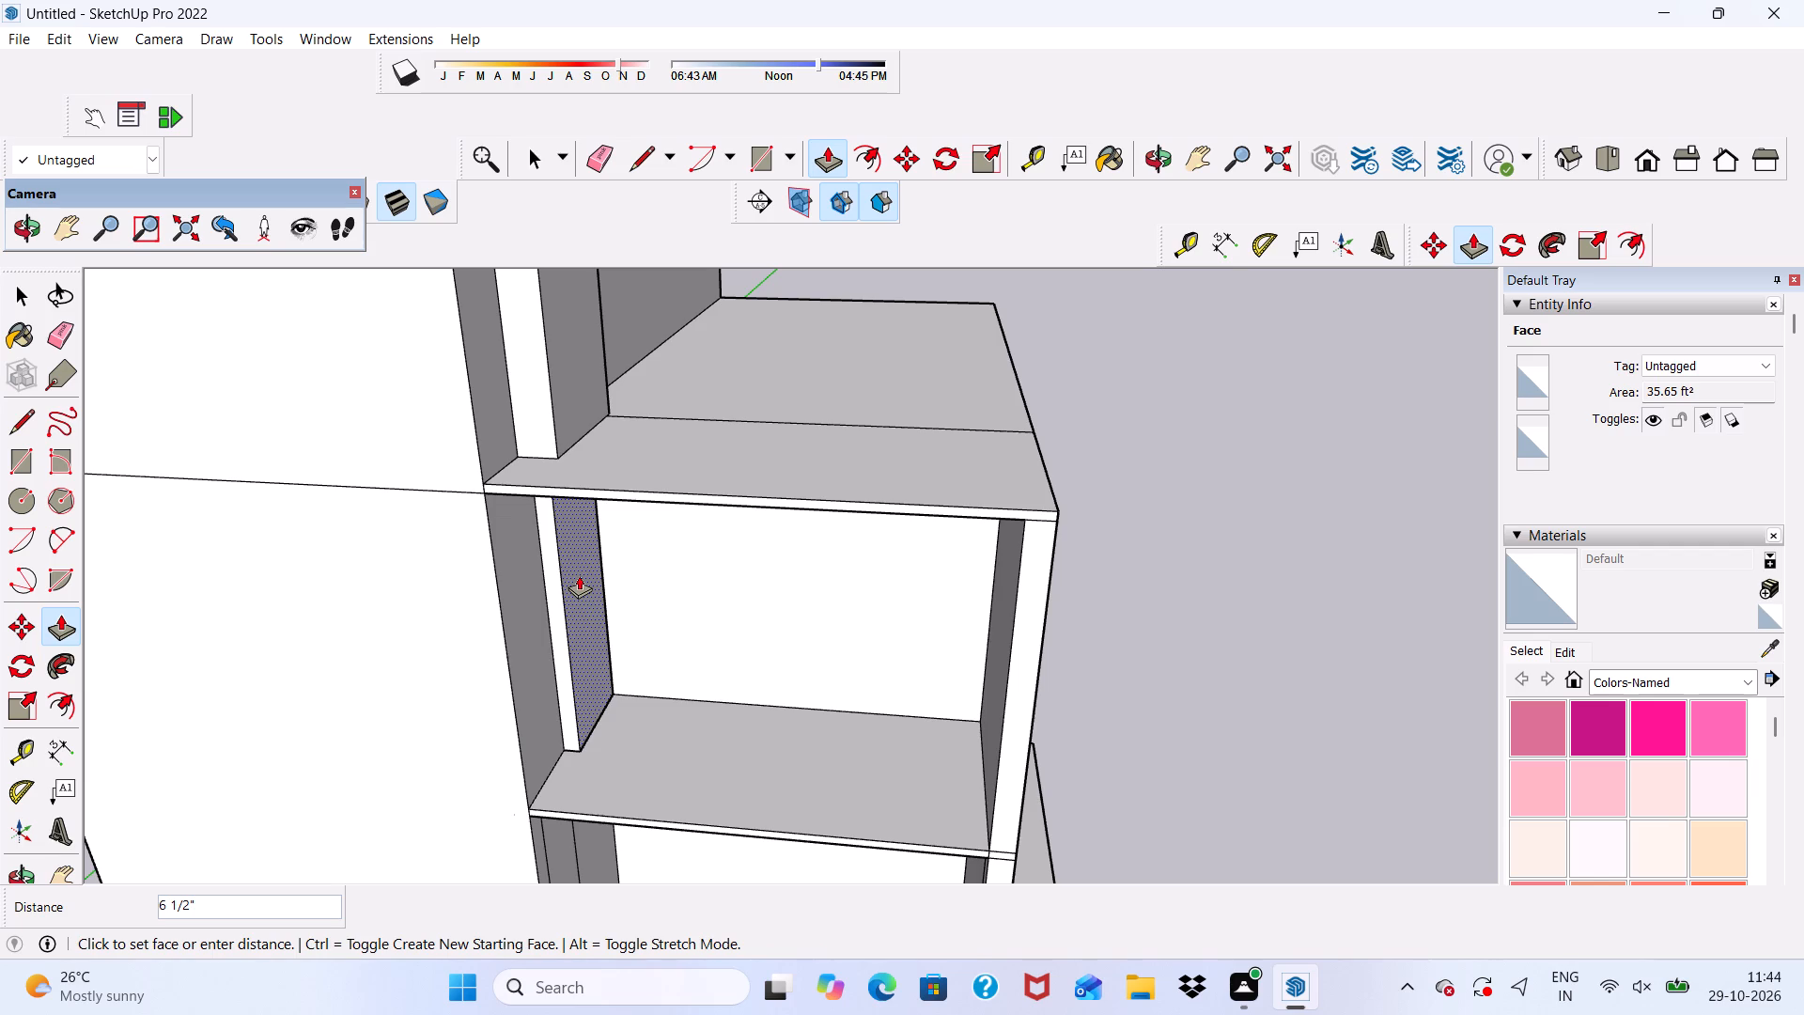
pyautogui.scroll(4, 593, 461)
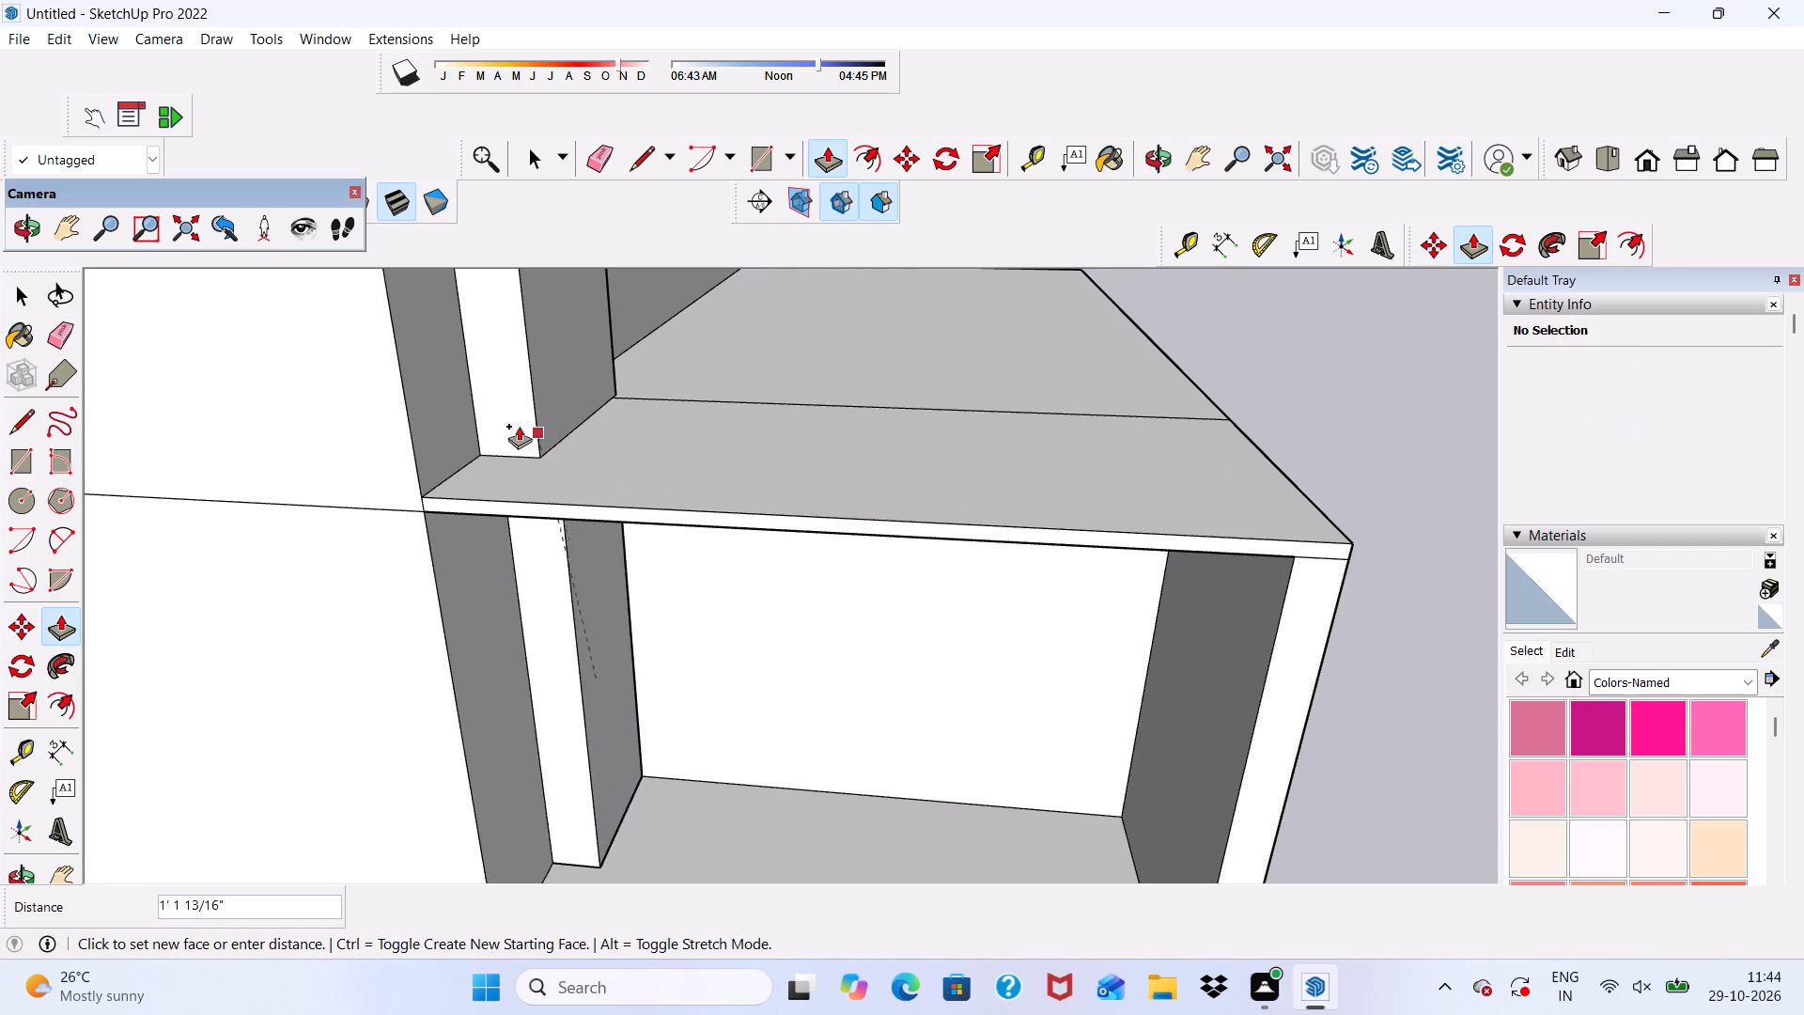
pyautogui.click(540, 414)
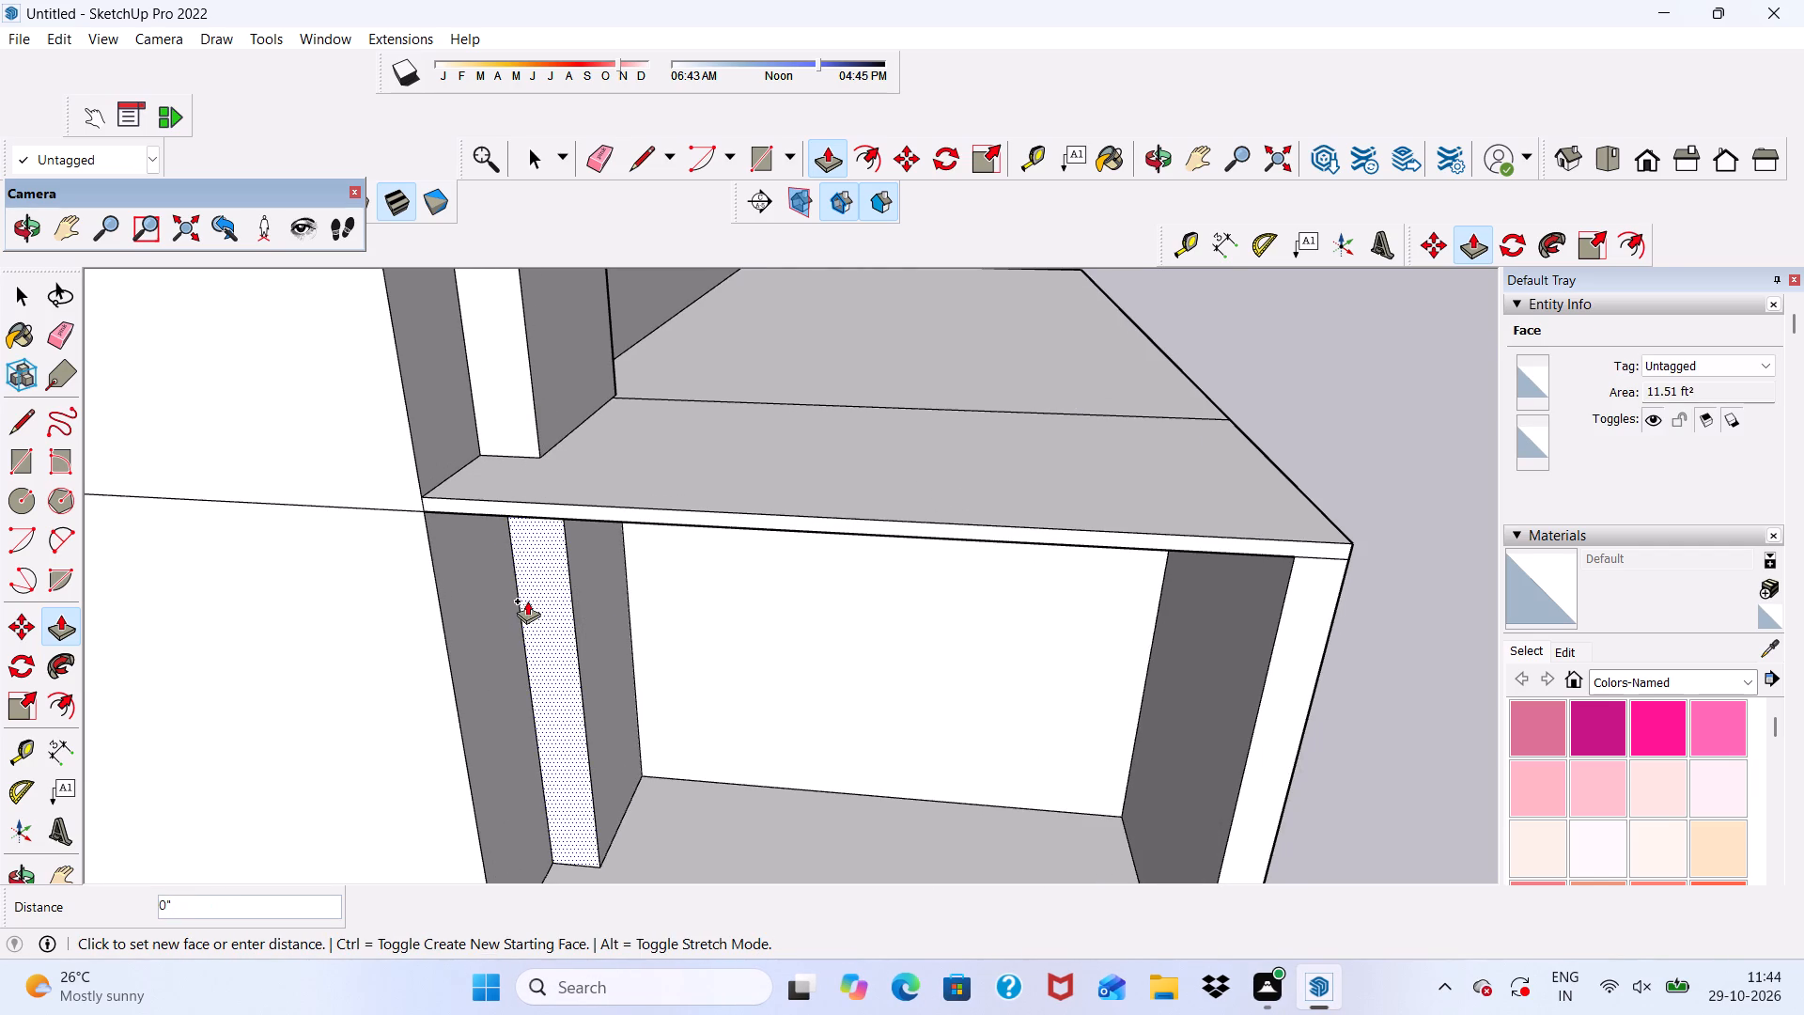
pyautogui.click(527, 601)
pyautogui.click(532, 428)
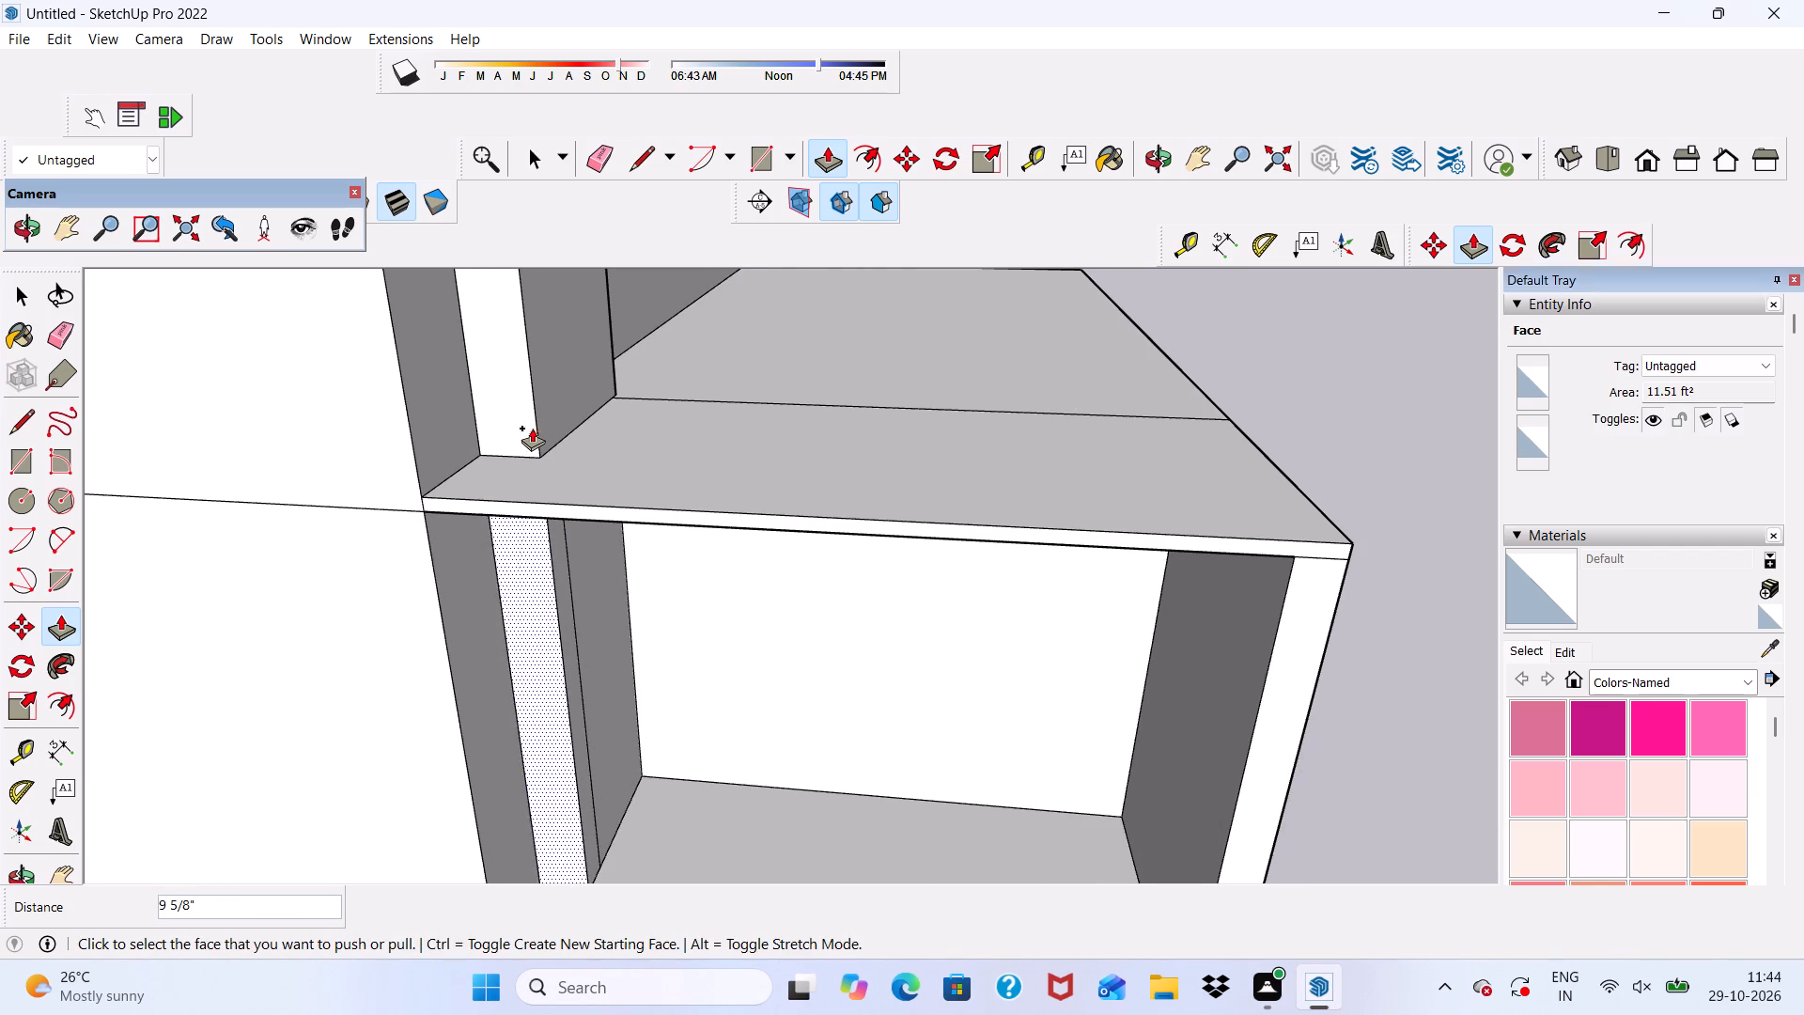
# Push/Pull the lower bay's wall strip out 1' 1 13/16" and its front face 9 5/8", aligned with the upper bay's projection.
pyautogui.scroll(-5, 490, 515)
pyautogui.moveTo(492, 647); pyautogui.dragTo(461, 456, button='middle')
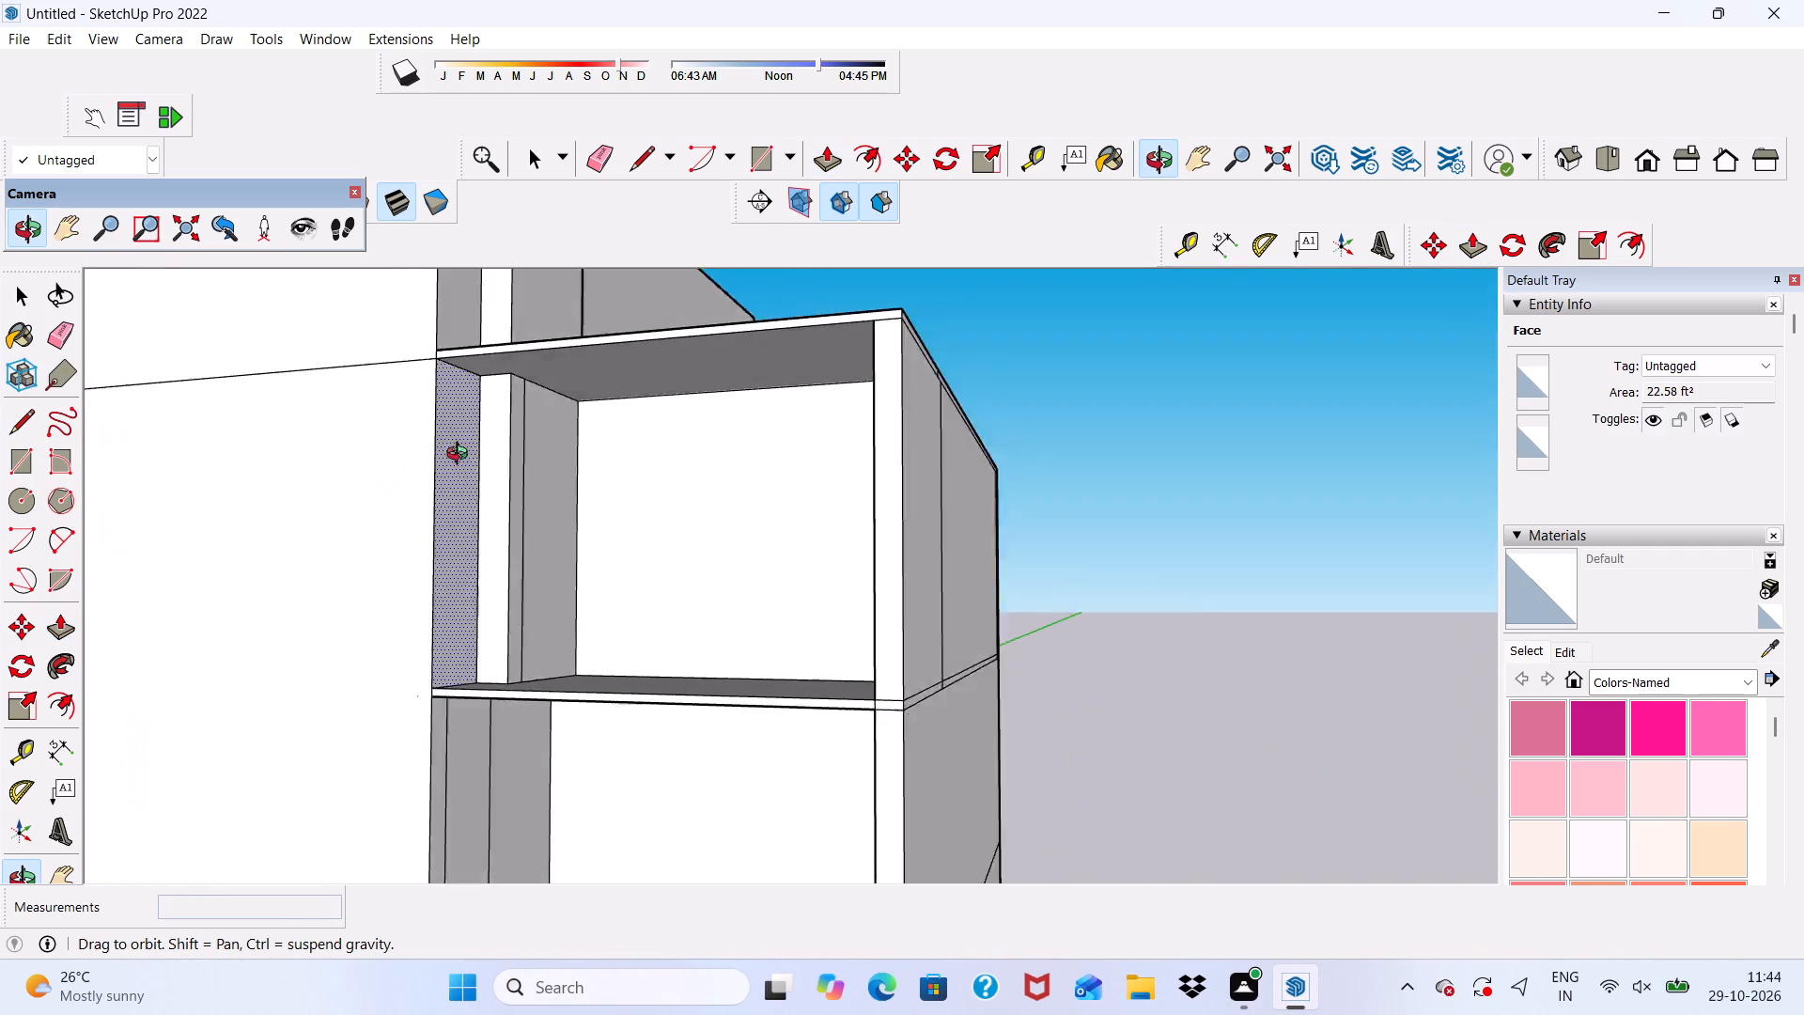
pyautogui.moveTo(461, 456); pyautogui.dragTo(592, 459, button='middle')
pyautogui.scroll(1, 592, 446)
pyautogui.scroll(-5, 586, 414)
pyautogui.moveTo(600, 646); pyautogui.dragTo(528, 653, button='middle')
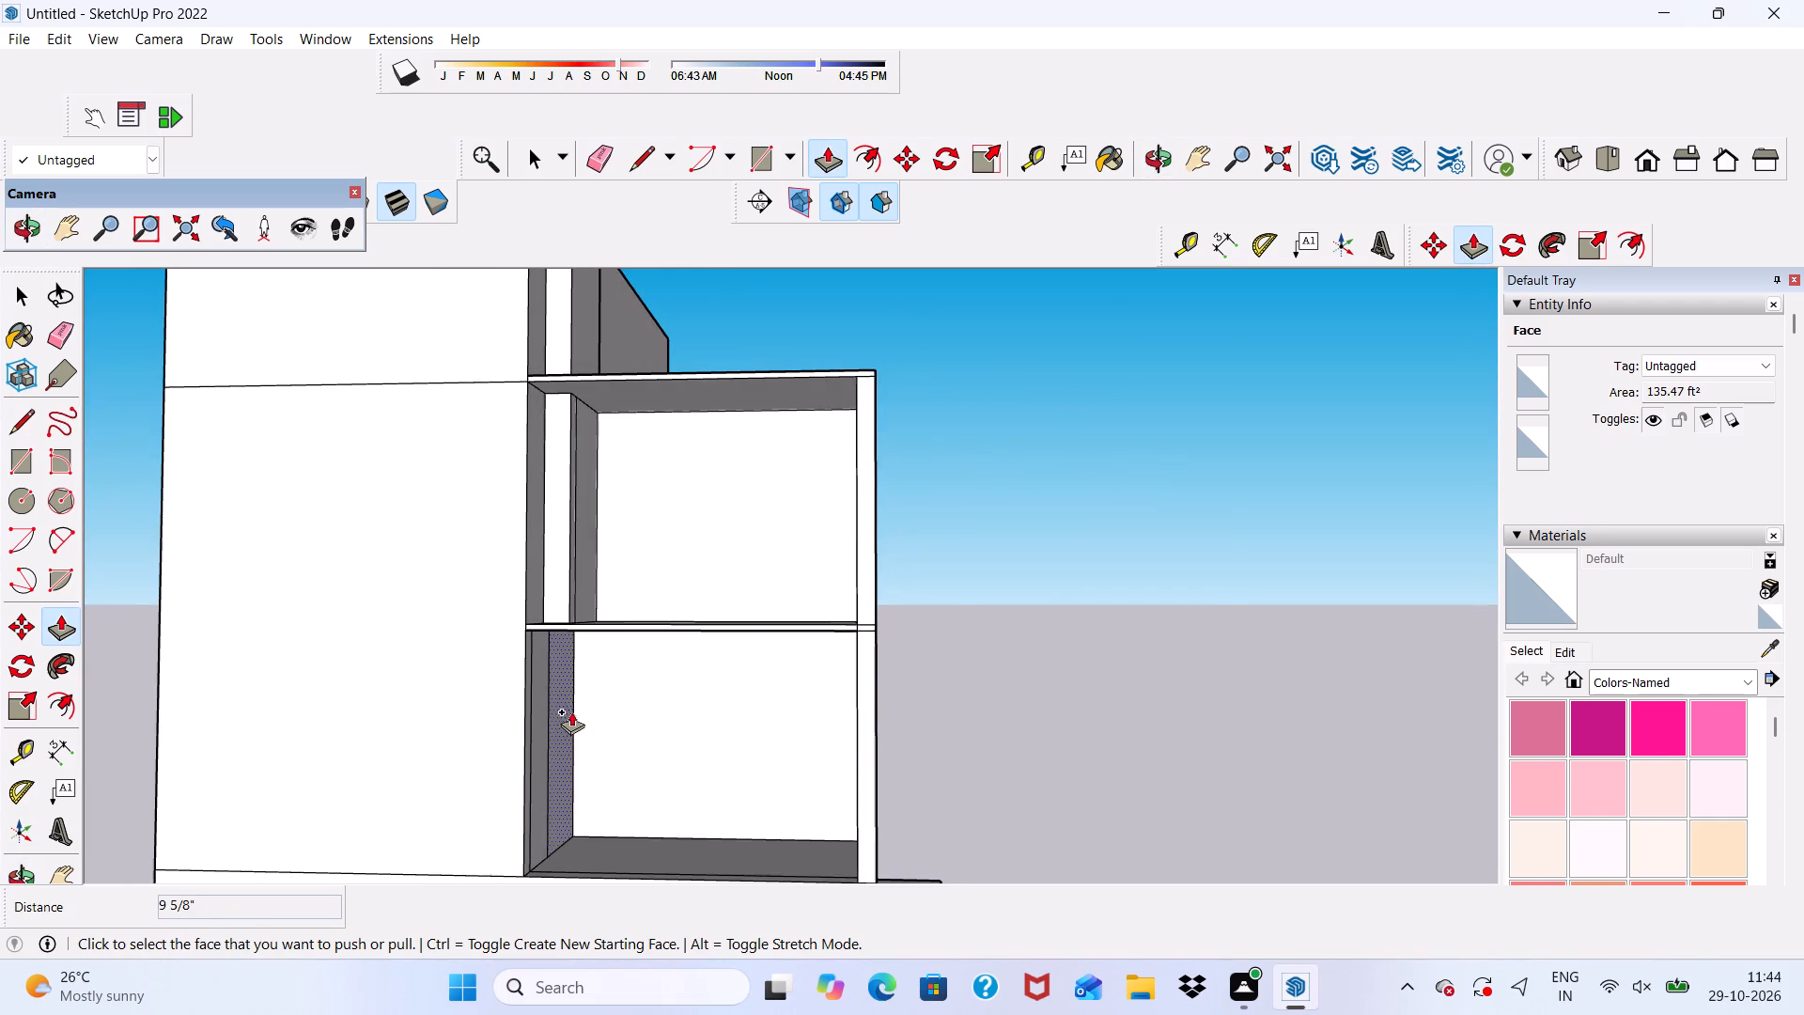
pyautogui.scroll(6, 569, 708)
pyautogui.click(553, 679)
pyautogui.scroll(4, 568, 486)
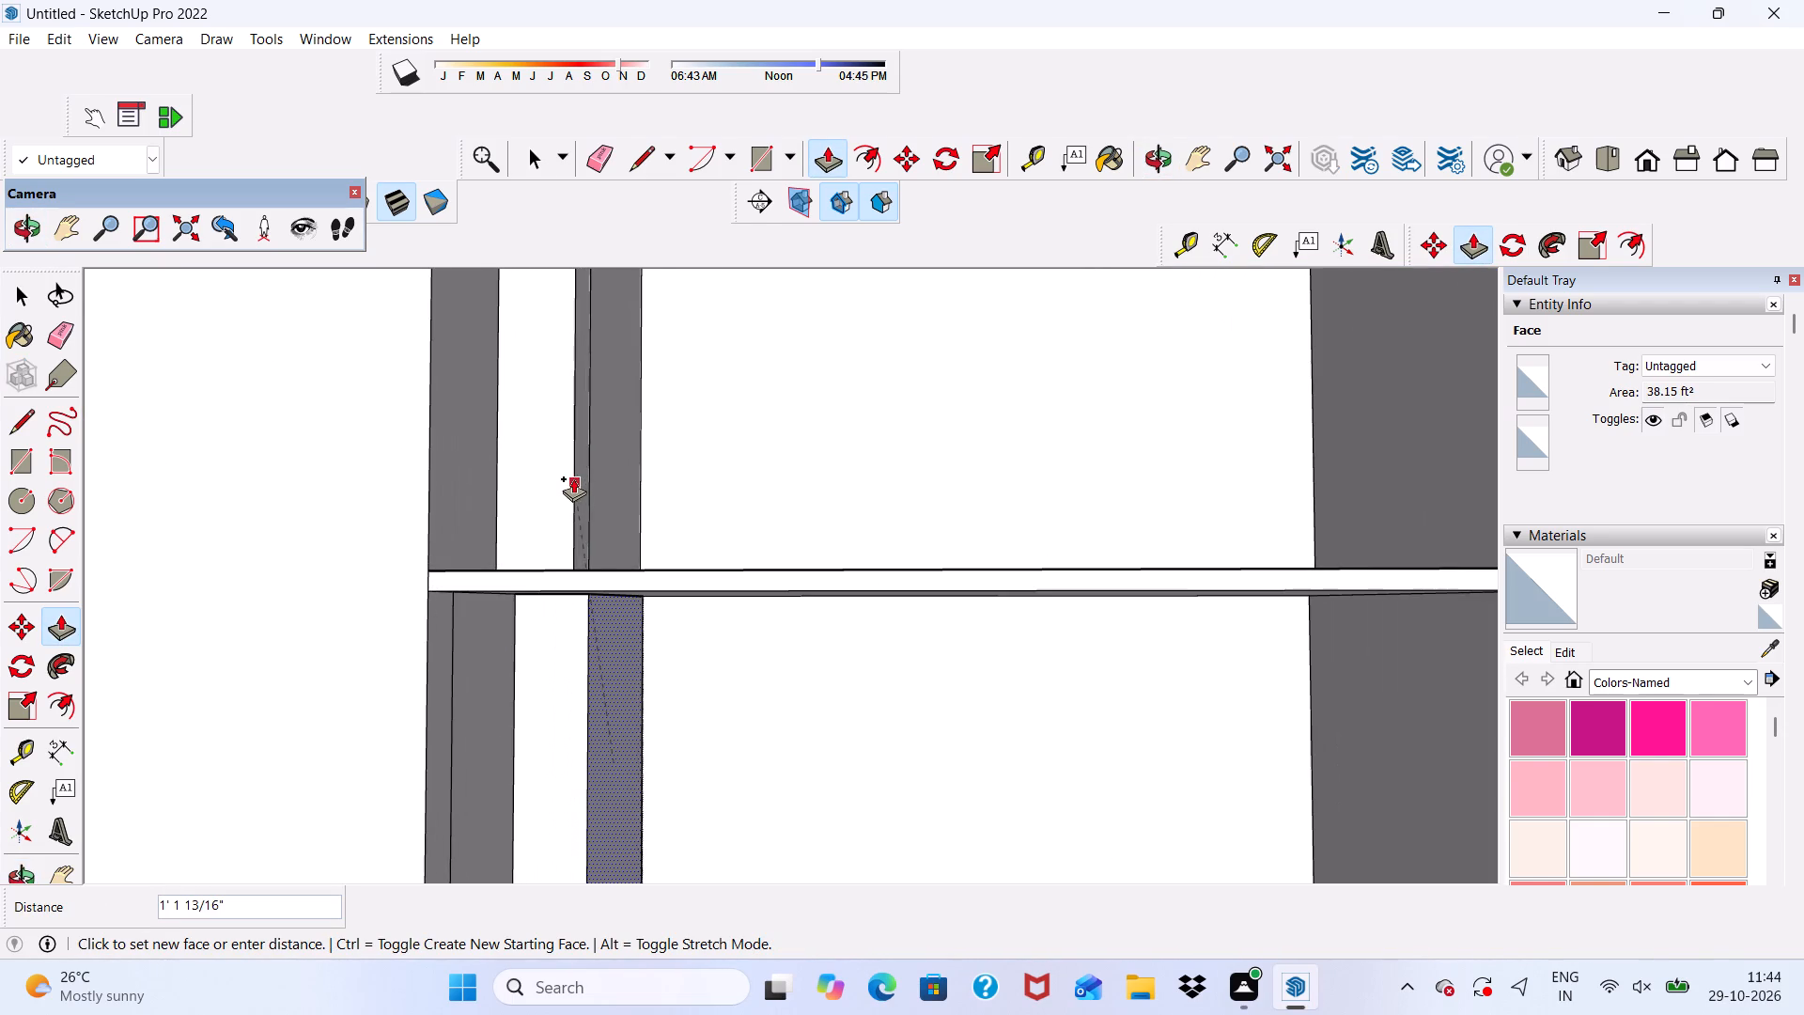
pyautogui.click(573, 478)
pyautogui.click(569, 671)
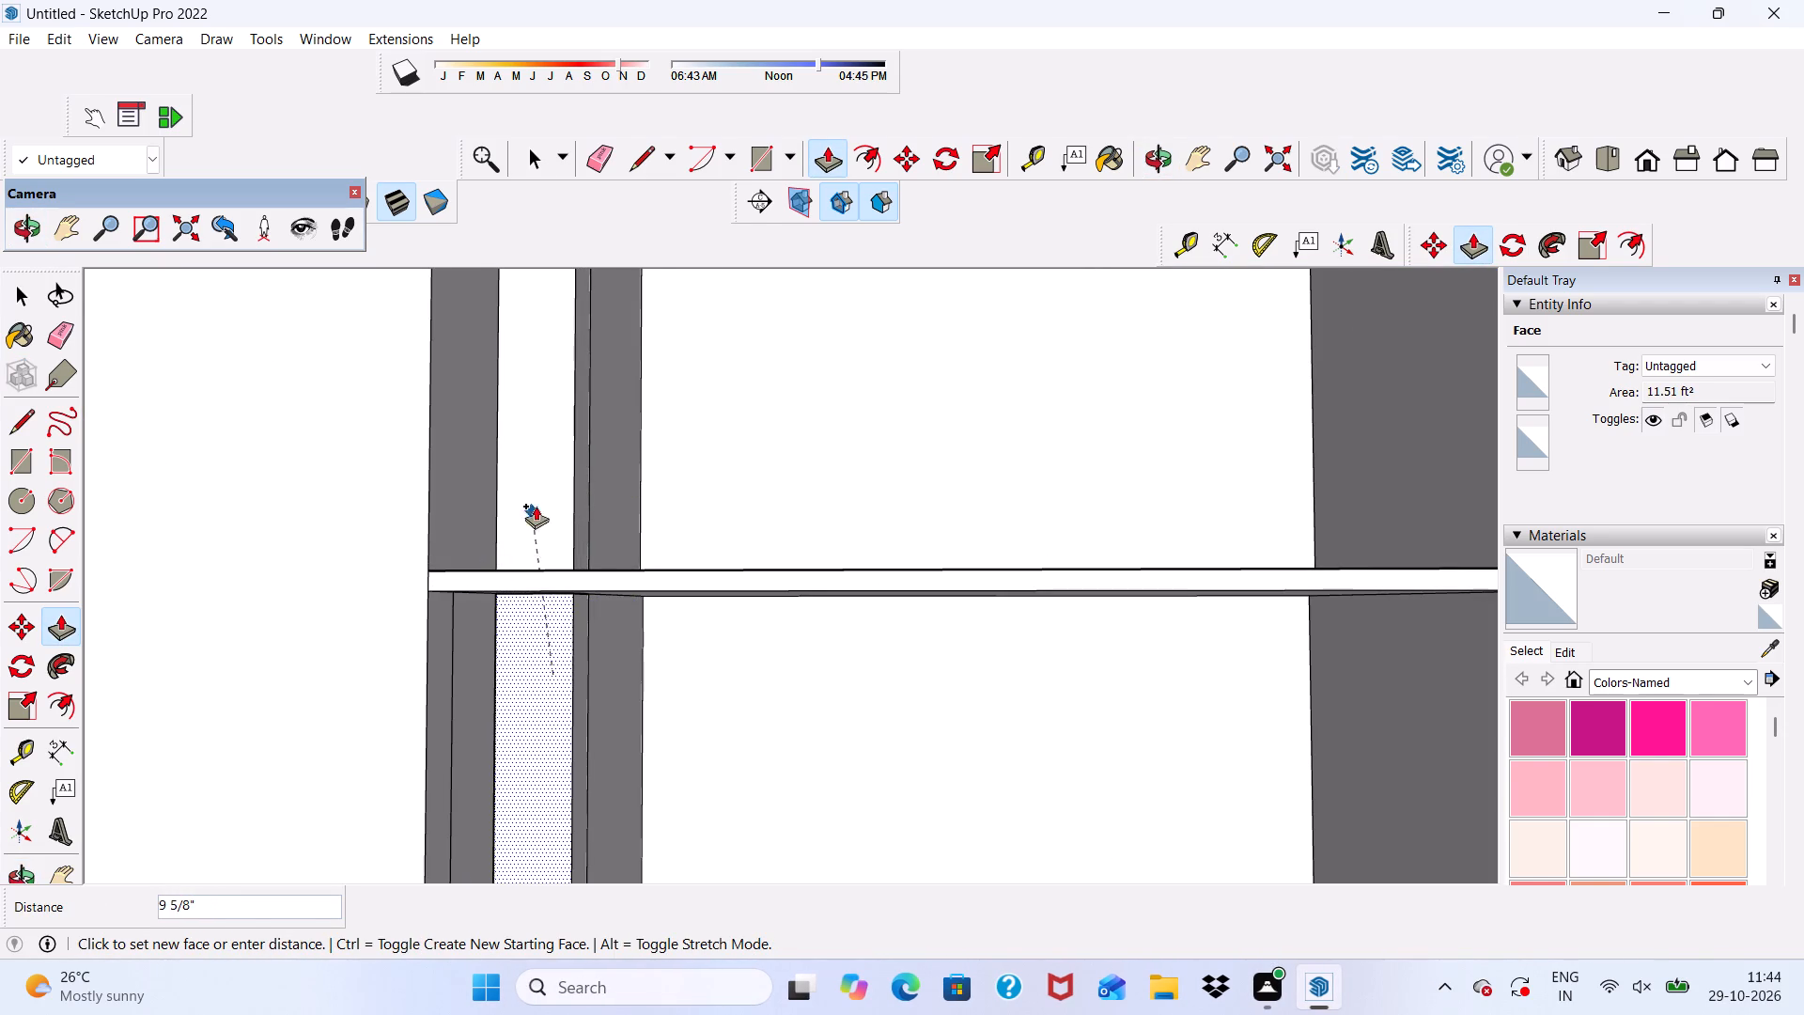
pyautogui.click(555, 489)
# Erase the vertical seam lines on the inner side faces of the projecting piers in the lower and upper bays.
pyautogui.scroll(-5, 555, 489)
pyautogui.moveTo(575, 557); pyautogui.dragTo(671, 627, button='middle')
pyautogui.scroll(-5, 596, 524)
pyautogui.moveTo(605, 668); pyautogui.dragTo(366, 632, button='middle')
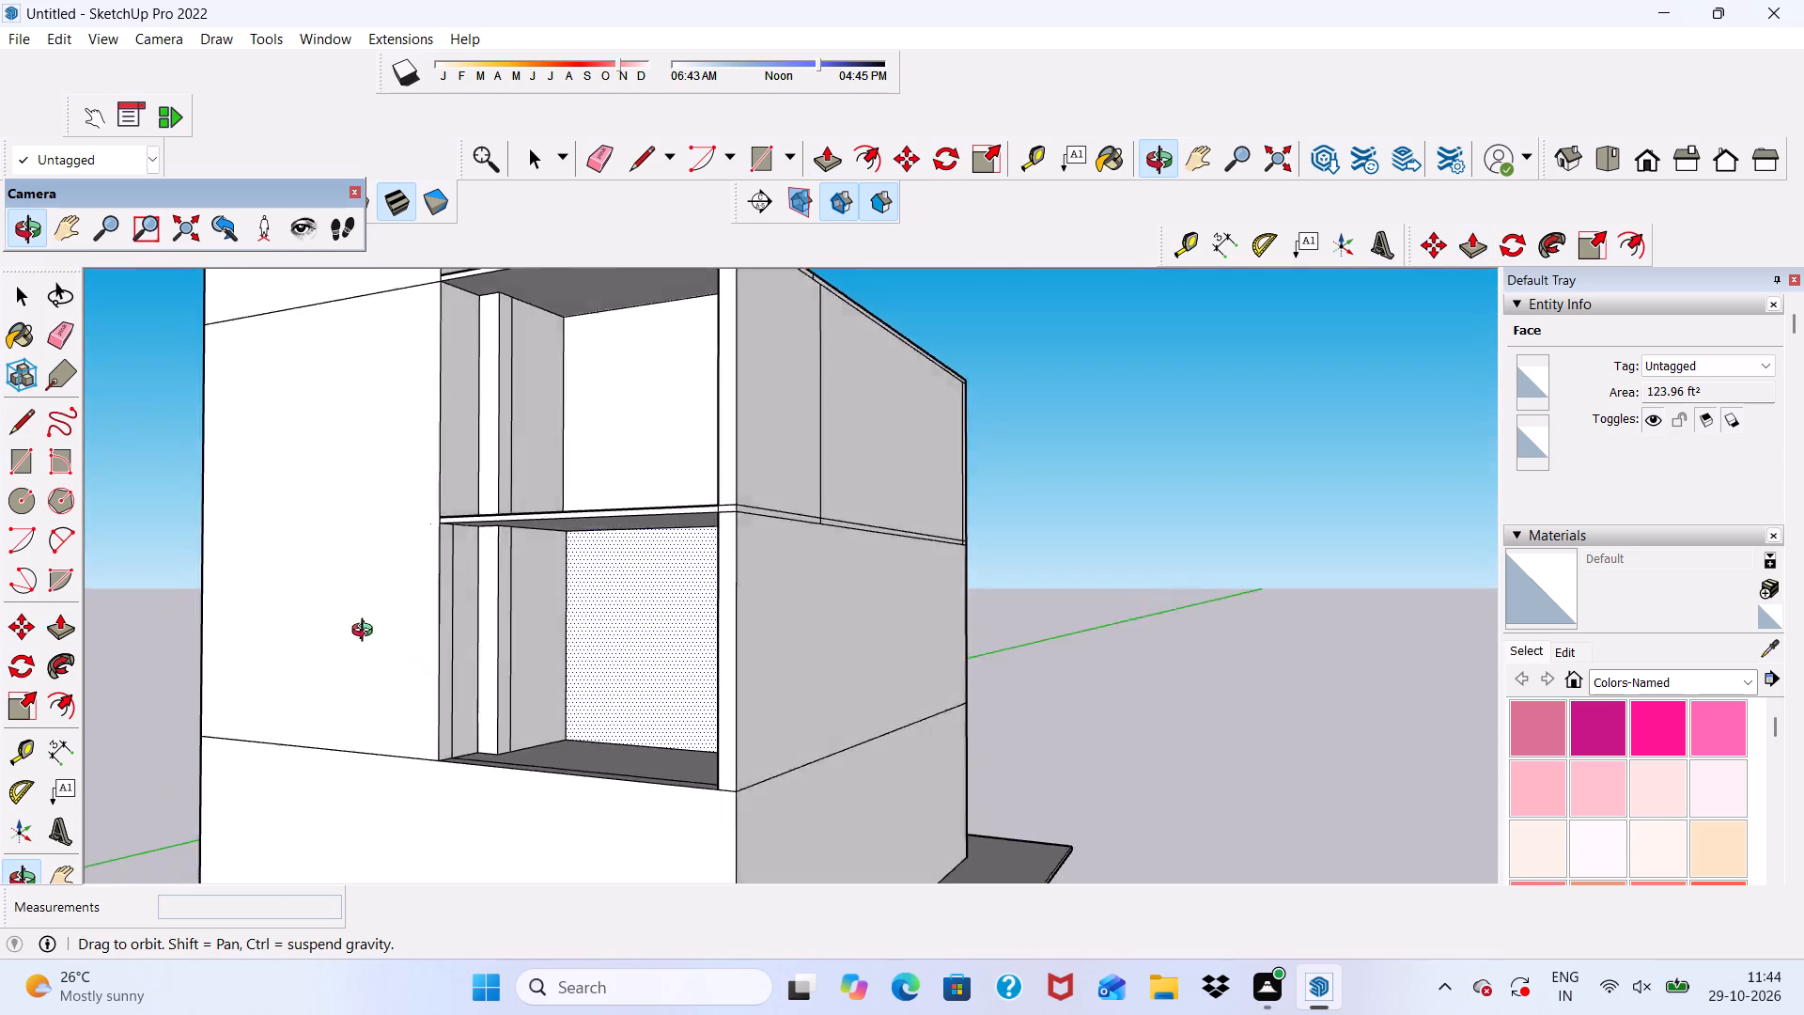
pyautogui.moveTo(366, 632); pyautogui.dragTo(365, 784, button='middle')
pyautogui.scroll(-6, 459, 643)
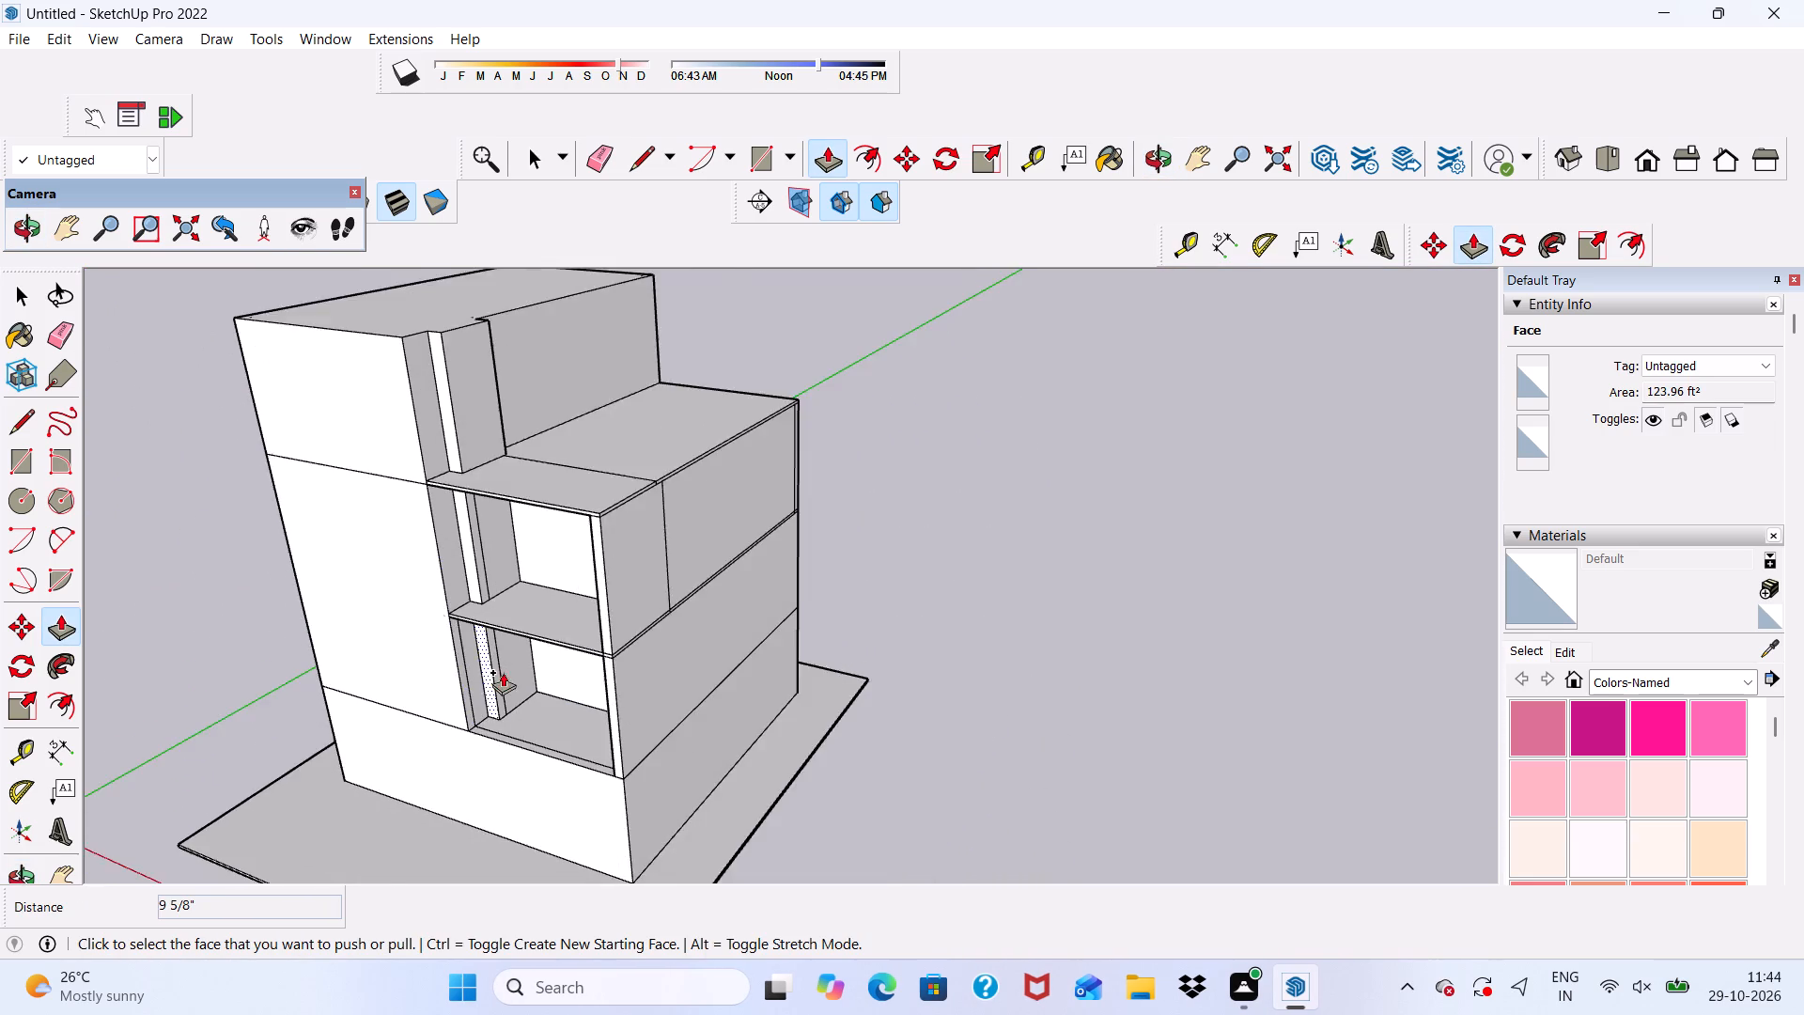
pyautogui.scroll(6, 502, 685)
pyautogui.moveTo(502, 681); pyautogui.dragTo(561, 648, button='middle')
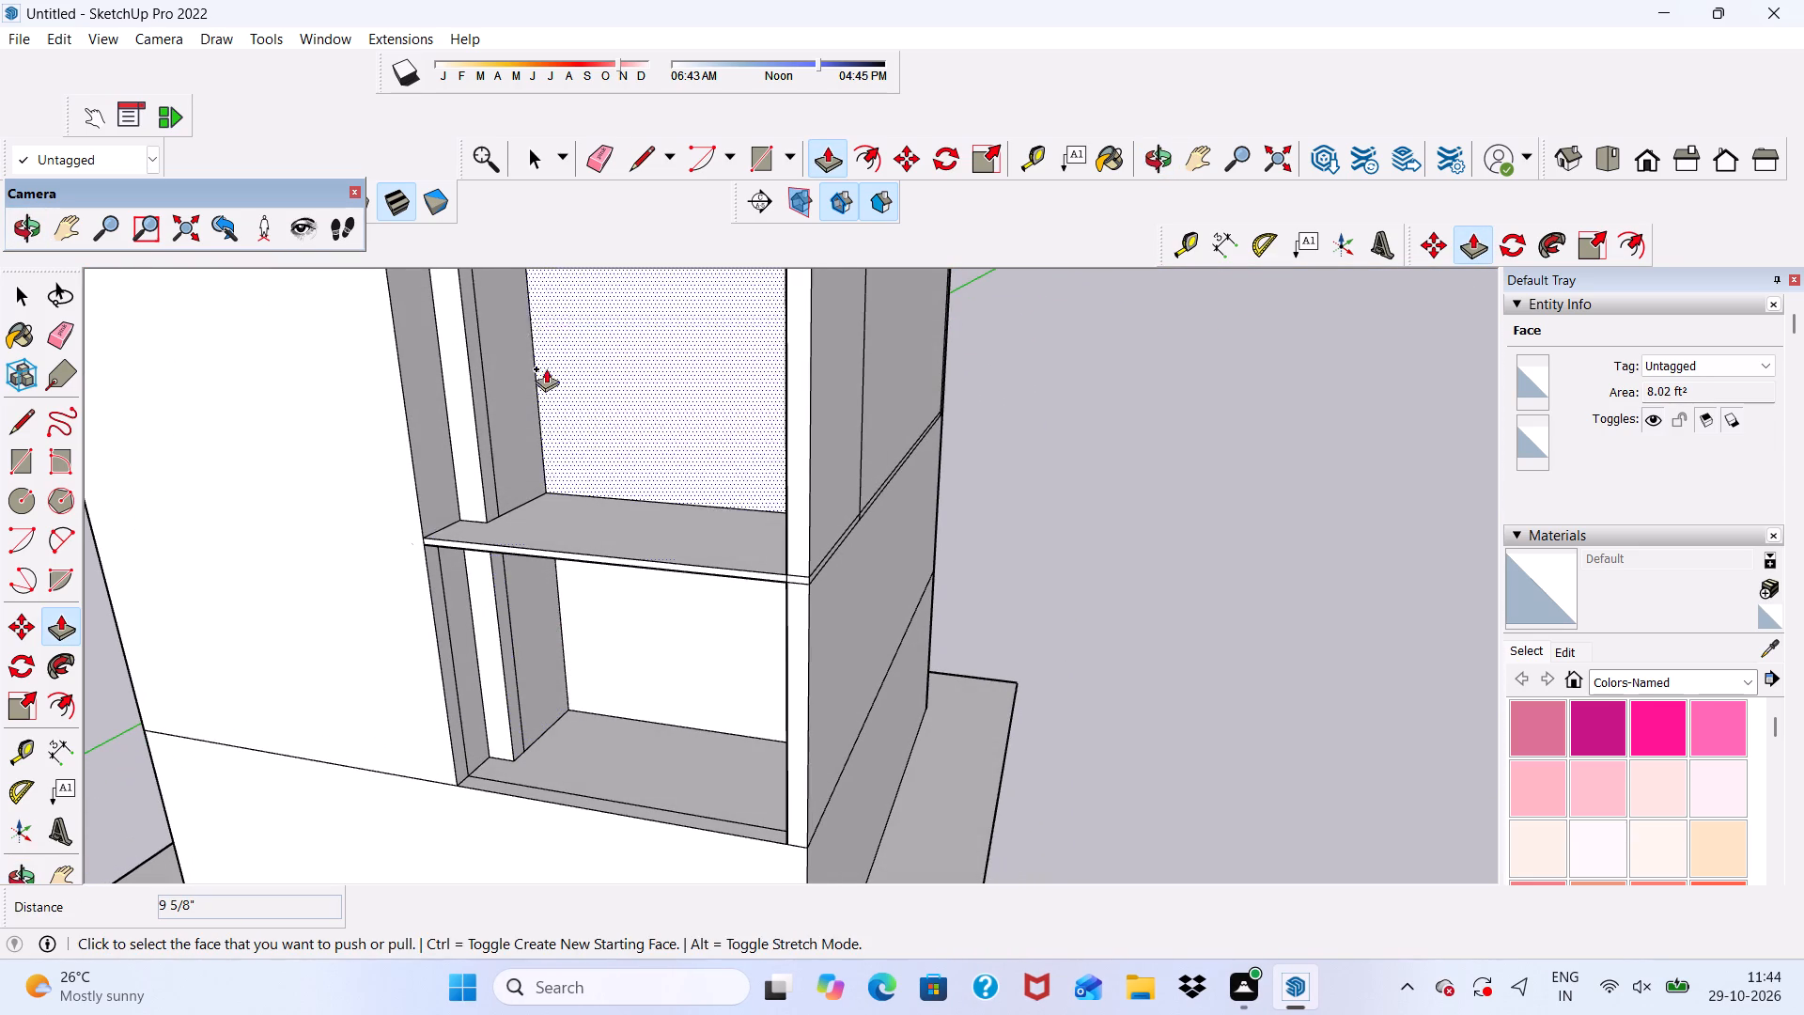
pyautogui.click(611, 142)
pyautogui.scroll(4, 563, 783)
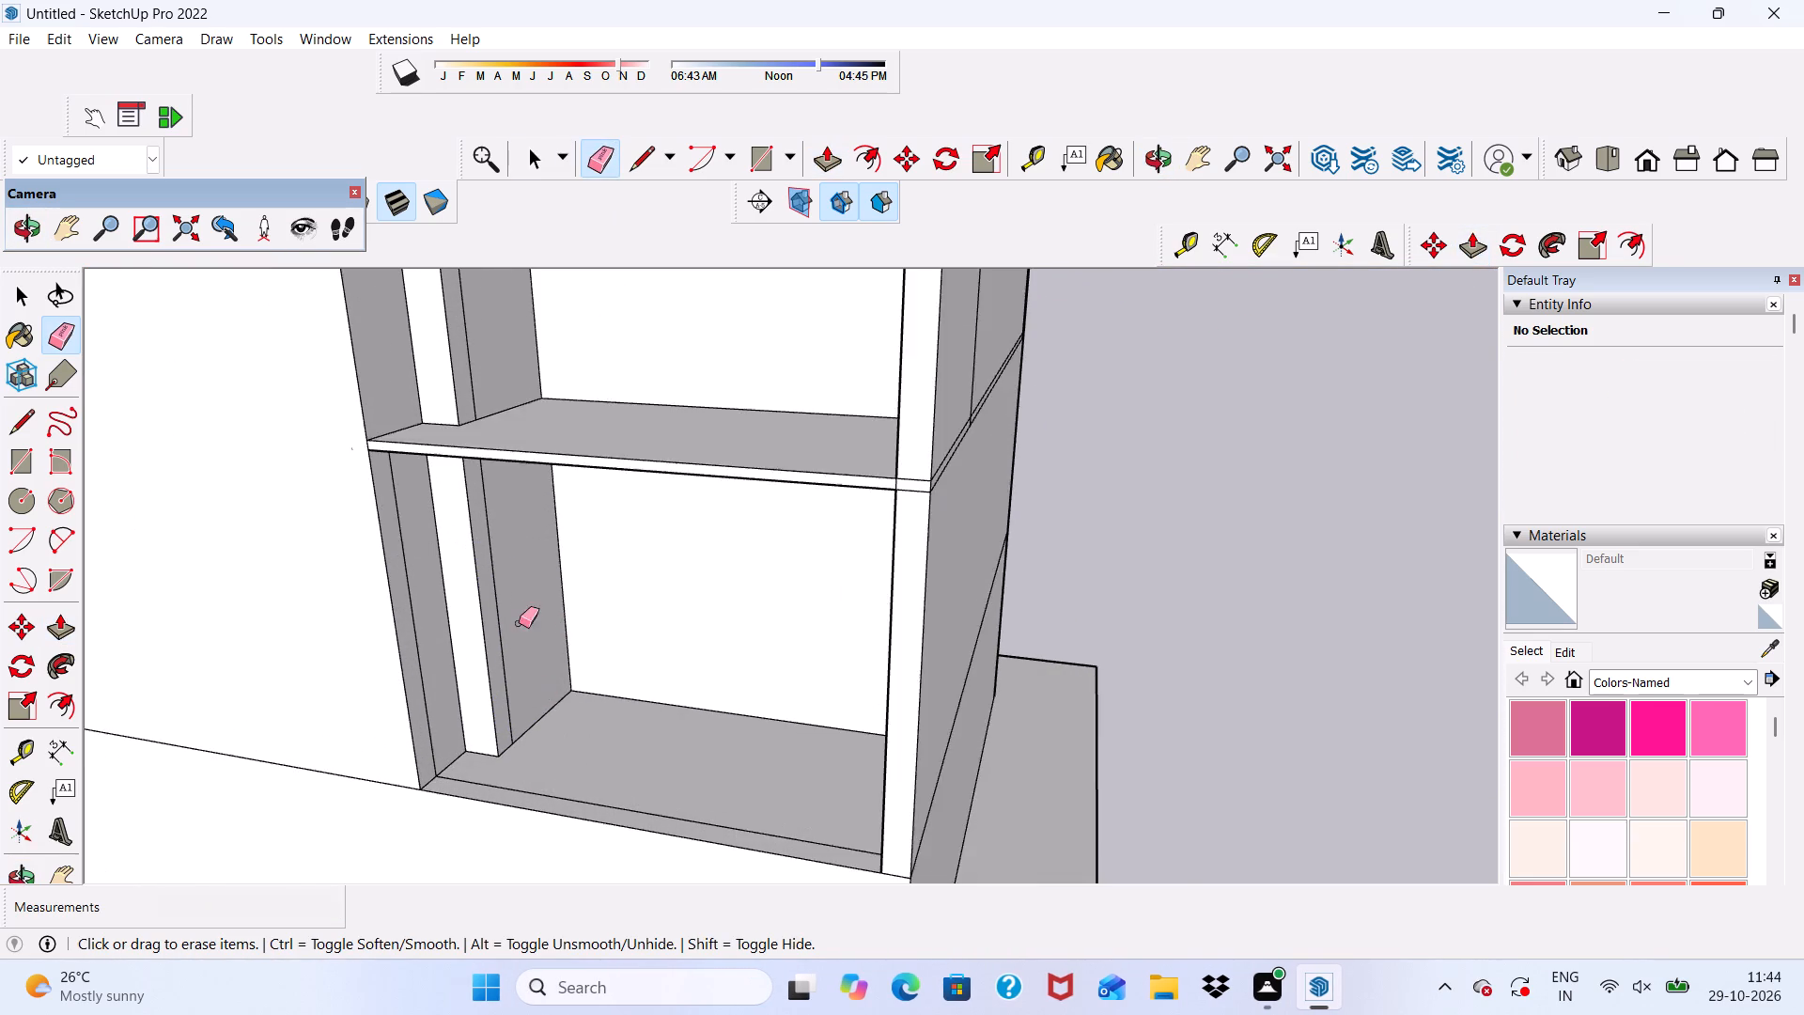
pyautogui.scroll(5, 519, 623)
pyautogui.click(490, 644)
pyautogui.scroll(-12, 490, 658)
pyautogui.scroll(2, 533, 581)
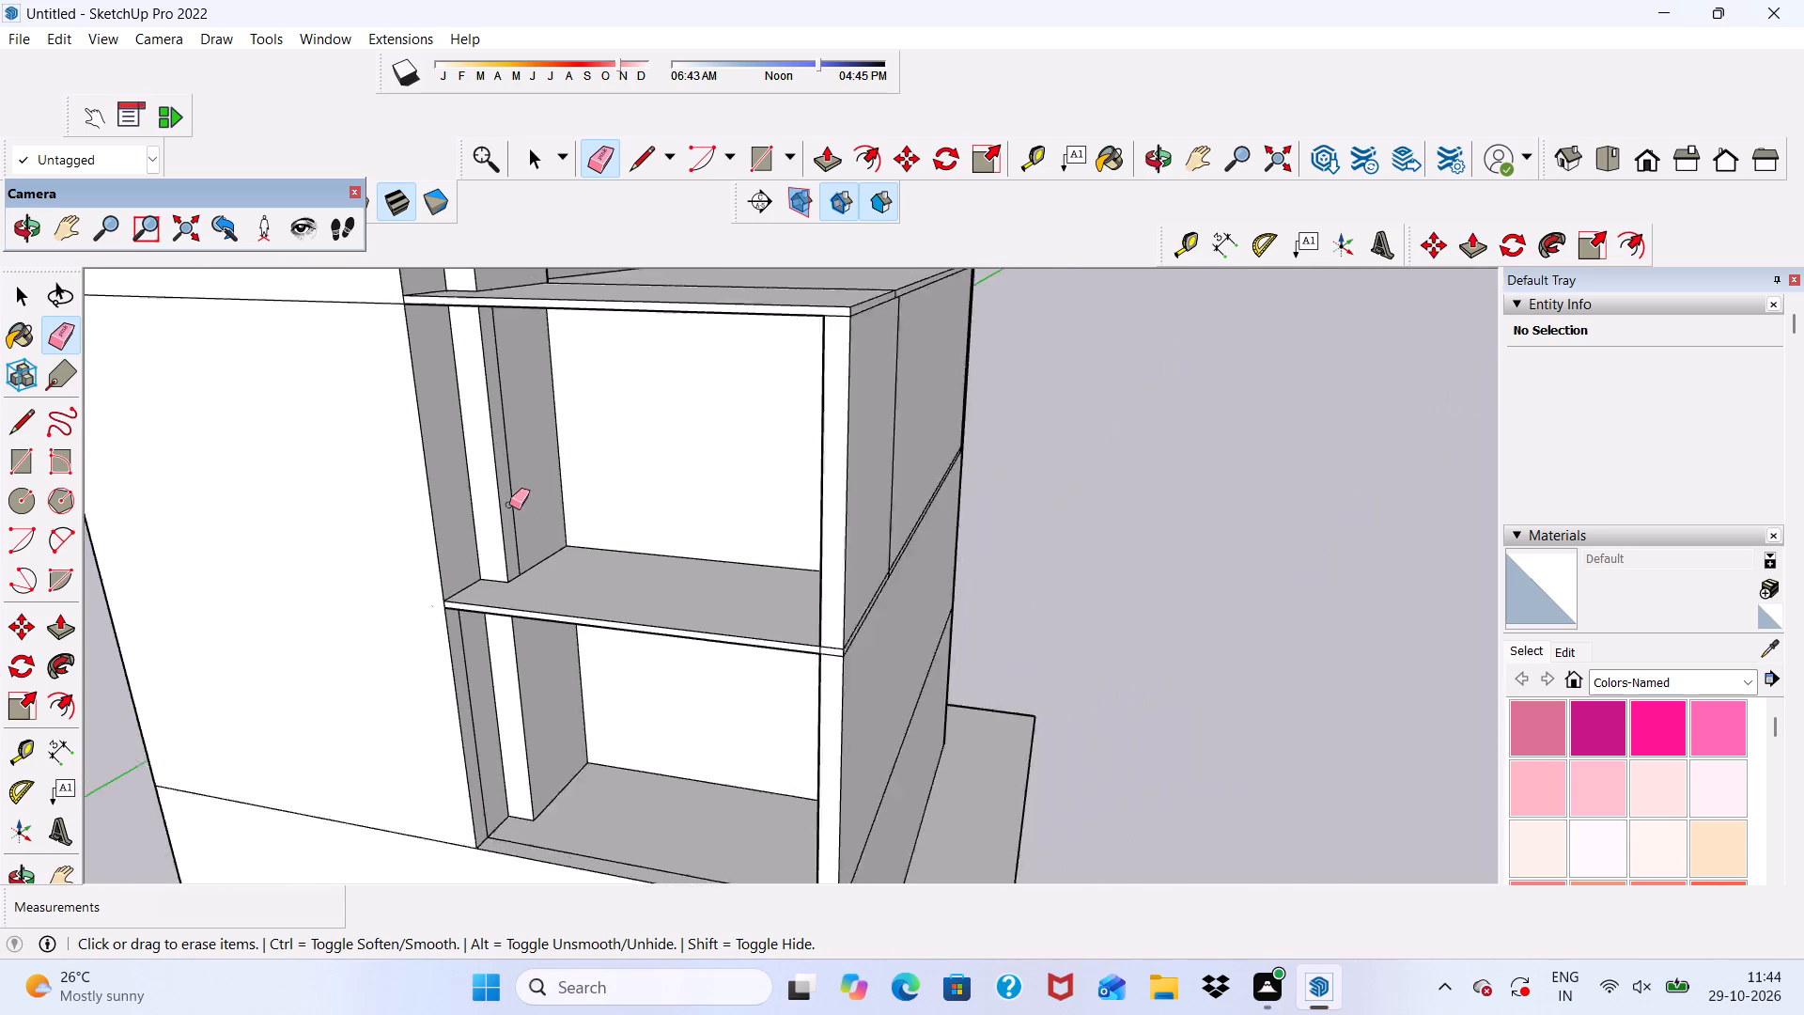
pyautogui.scroll(8, 509, 505)
pyautogui.moveTo(508, 499); pyautogui.dragTo(524, 528)
# Examine the cleaned piers in both open bays and the adjoining outer side wall from several angles.
pyautogui.scroll(-12, 524, 528)
pyautogui.moveTo(552, 622); pyautogui.dragTo(552, 623, button='middle')
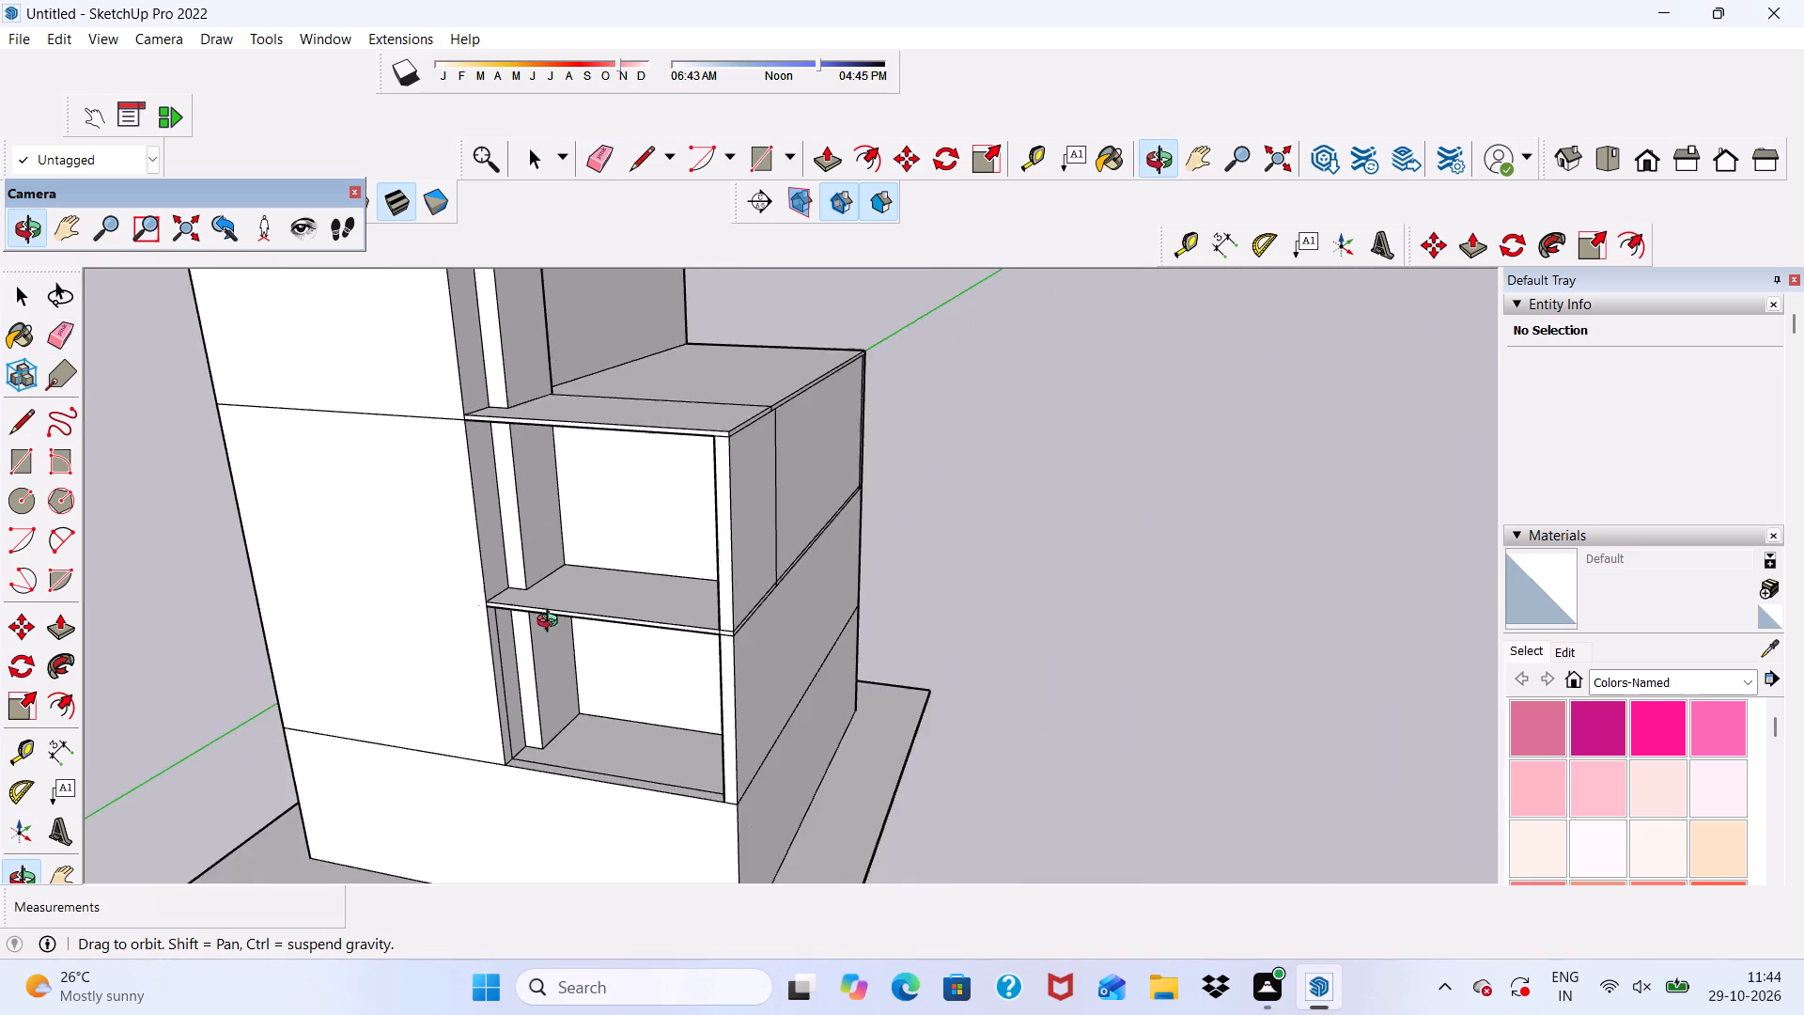
pyautogui.moveTo(552, 623); pyautogui.dragTo(474, 617, button='middle')
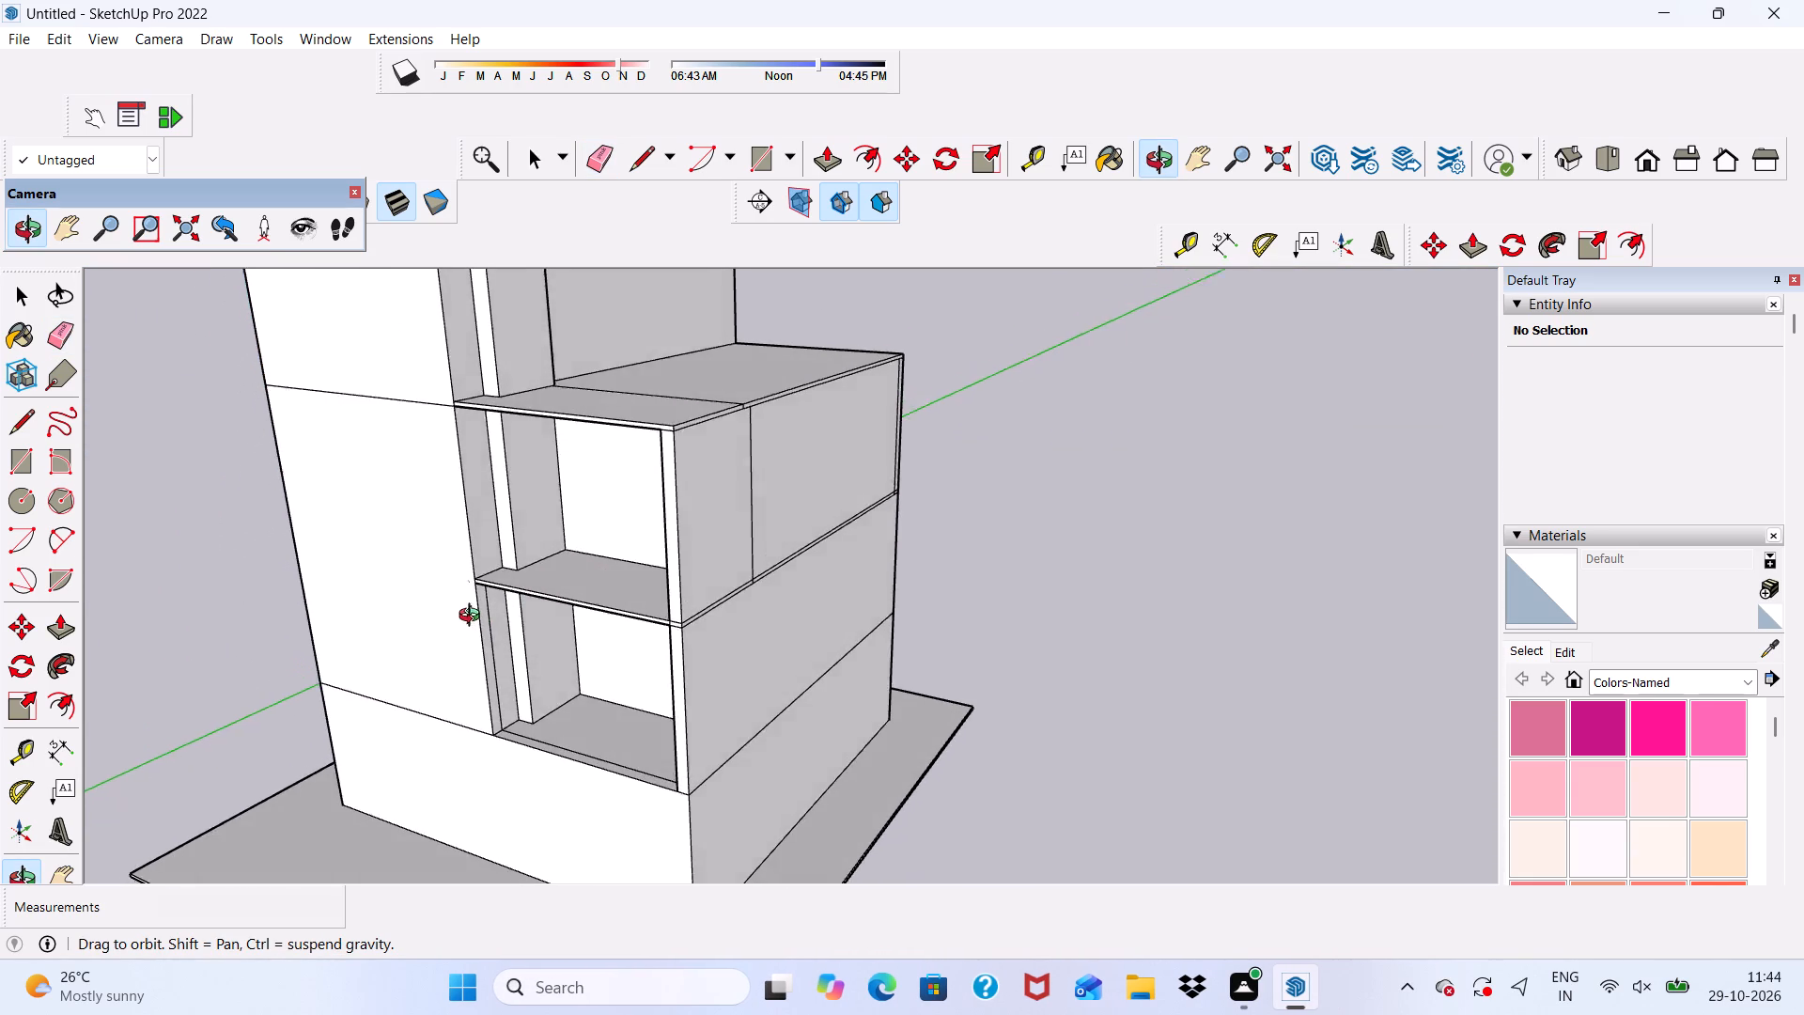
pyautogui.moveTo(474, 617); pyautogui.dragTo(505, 692, button='middle')
pyautogui.scroll(5, 496, 693)
pyautogui.scroll(-1, 490, 675)
pyautogui.moveTo(548, 766); pyautogui.dragTo(552, 674, button='middle')
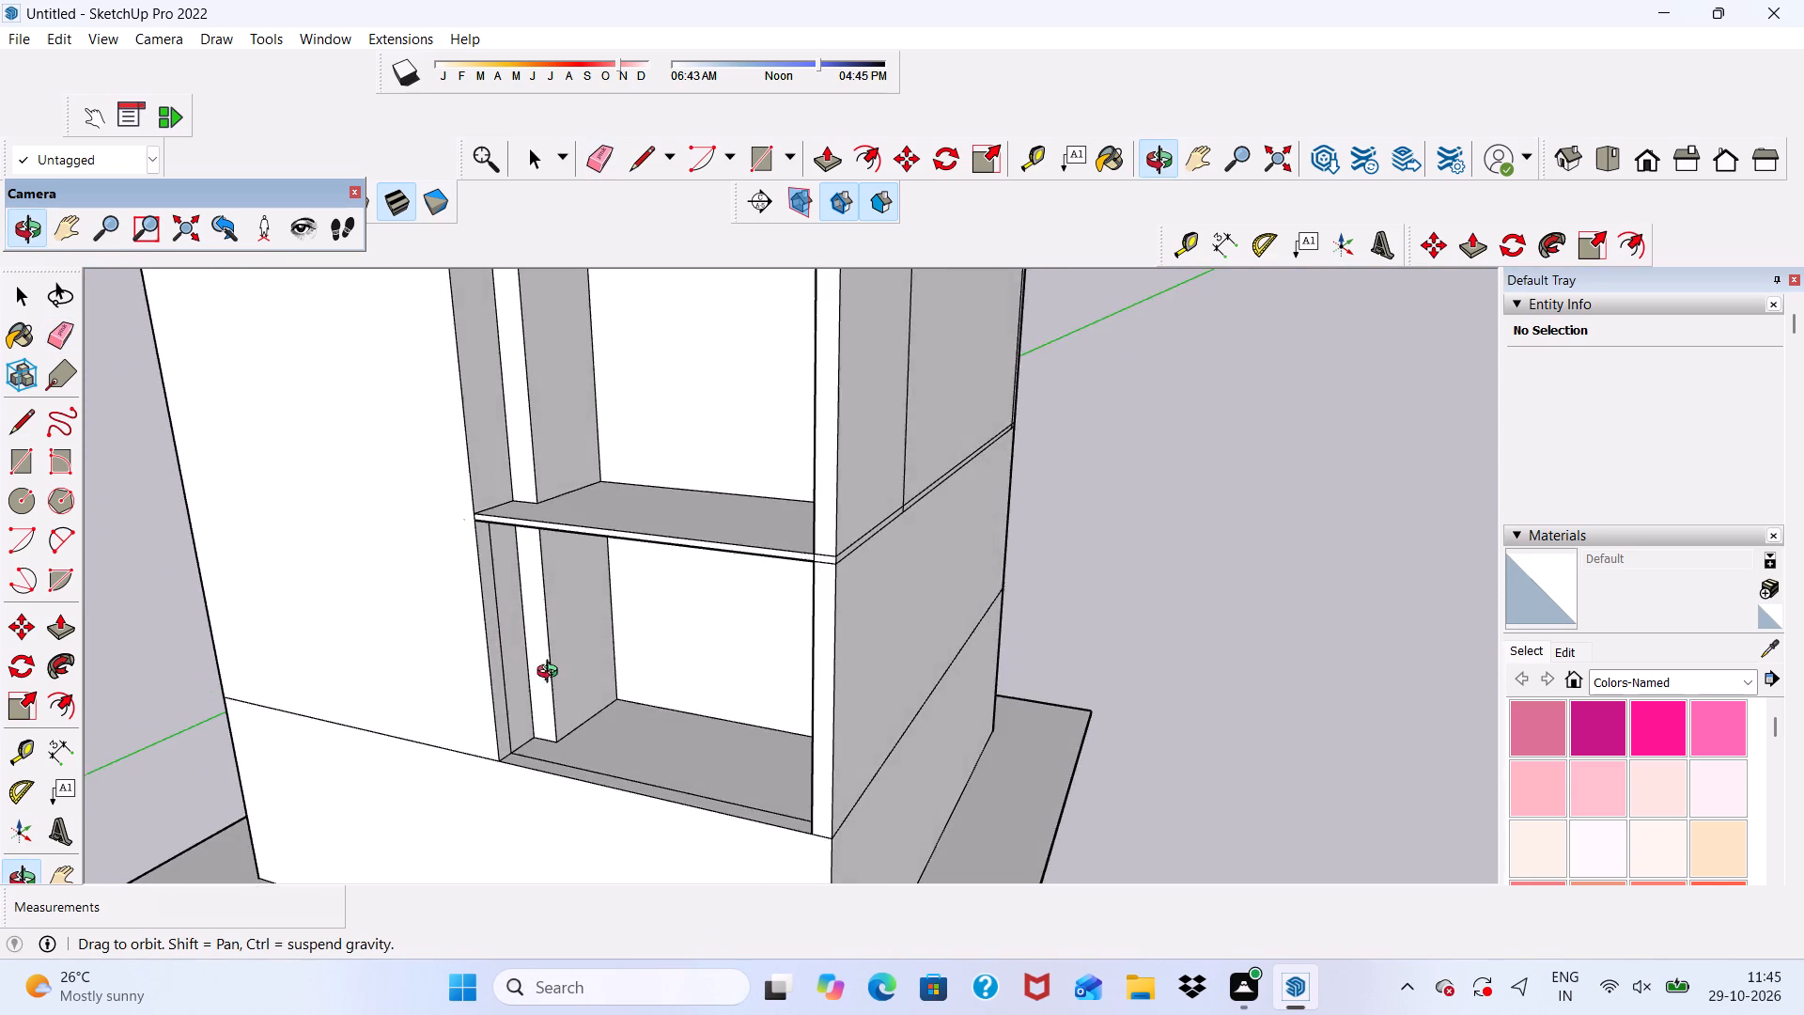
pyautogui.moveTo(552, 674); pyautogui.dragTo(565, 681, button='middle')
pyautogui.scroll(-1, 565, 681)
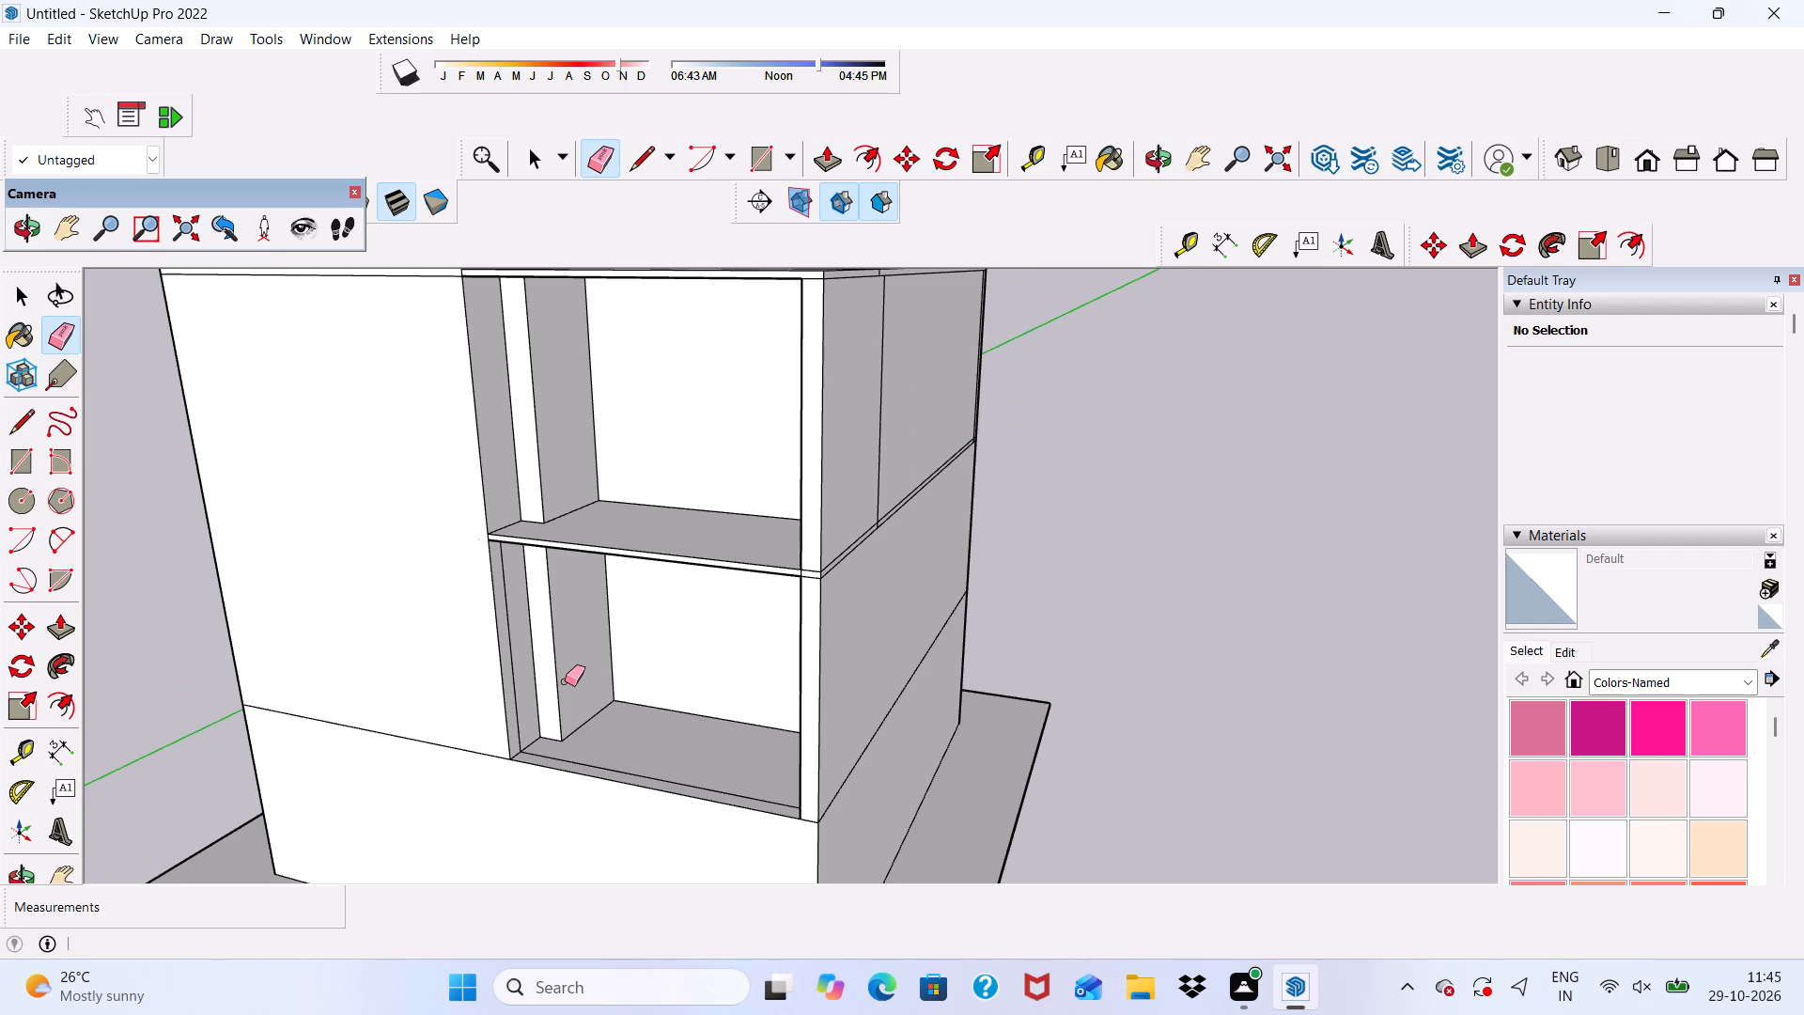
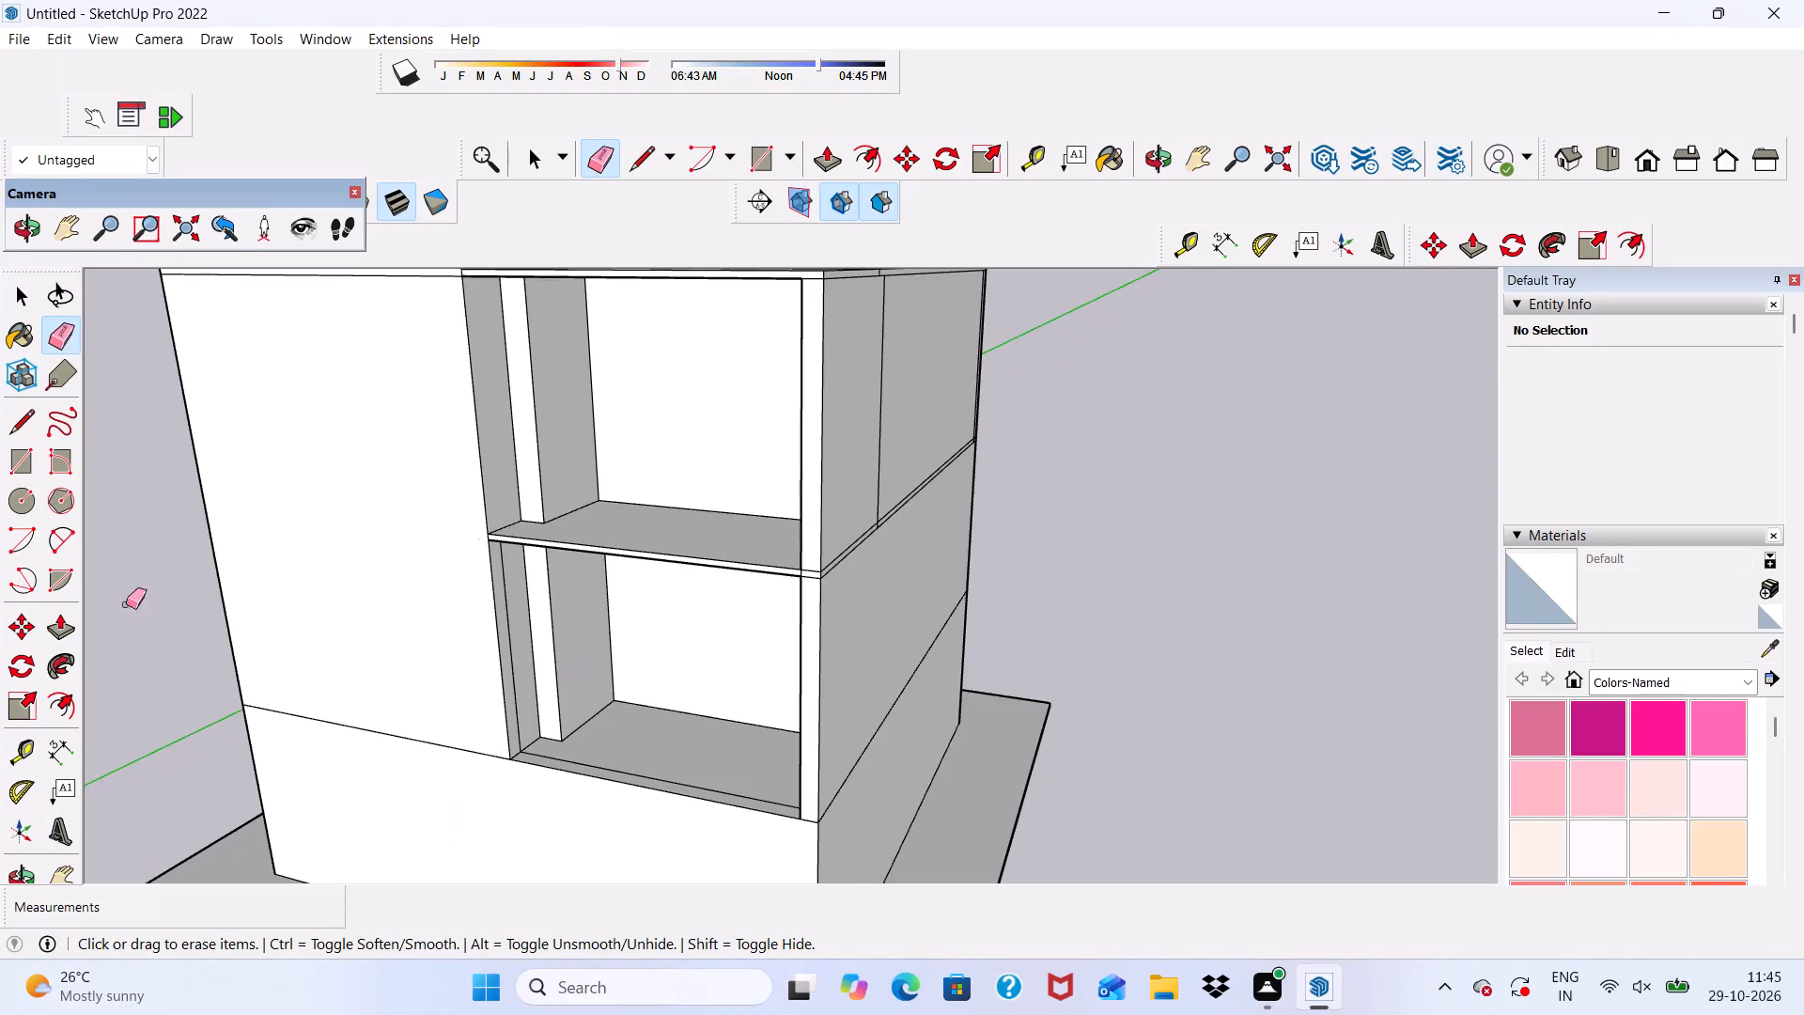
# Erase the vertical seam and the slab edge lines between the two bays on the outer side wall.
pyautogui.scroll(-5, 540, 648)
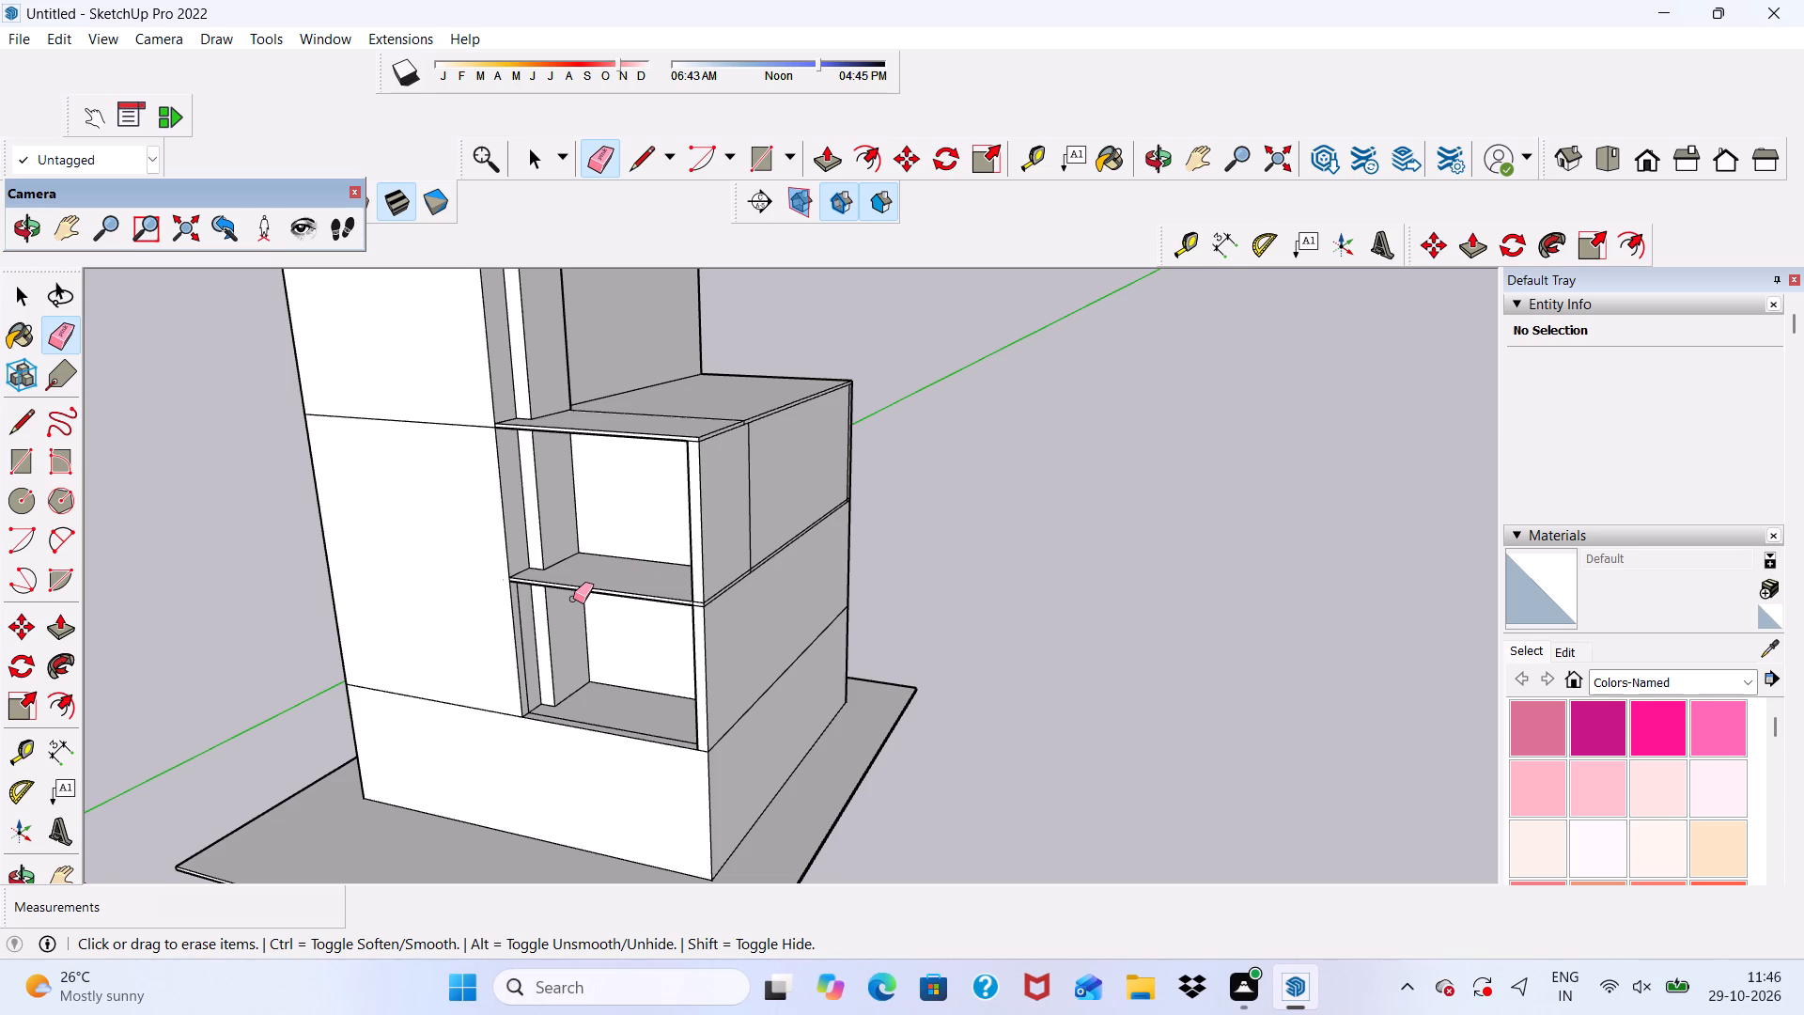
pyautogui.click(585, 154)
pyautogui.scroll(5, 743, 476)
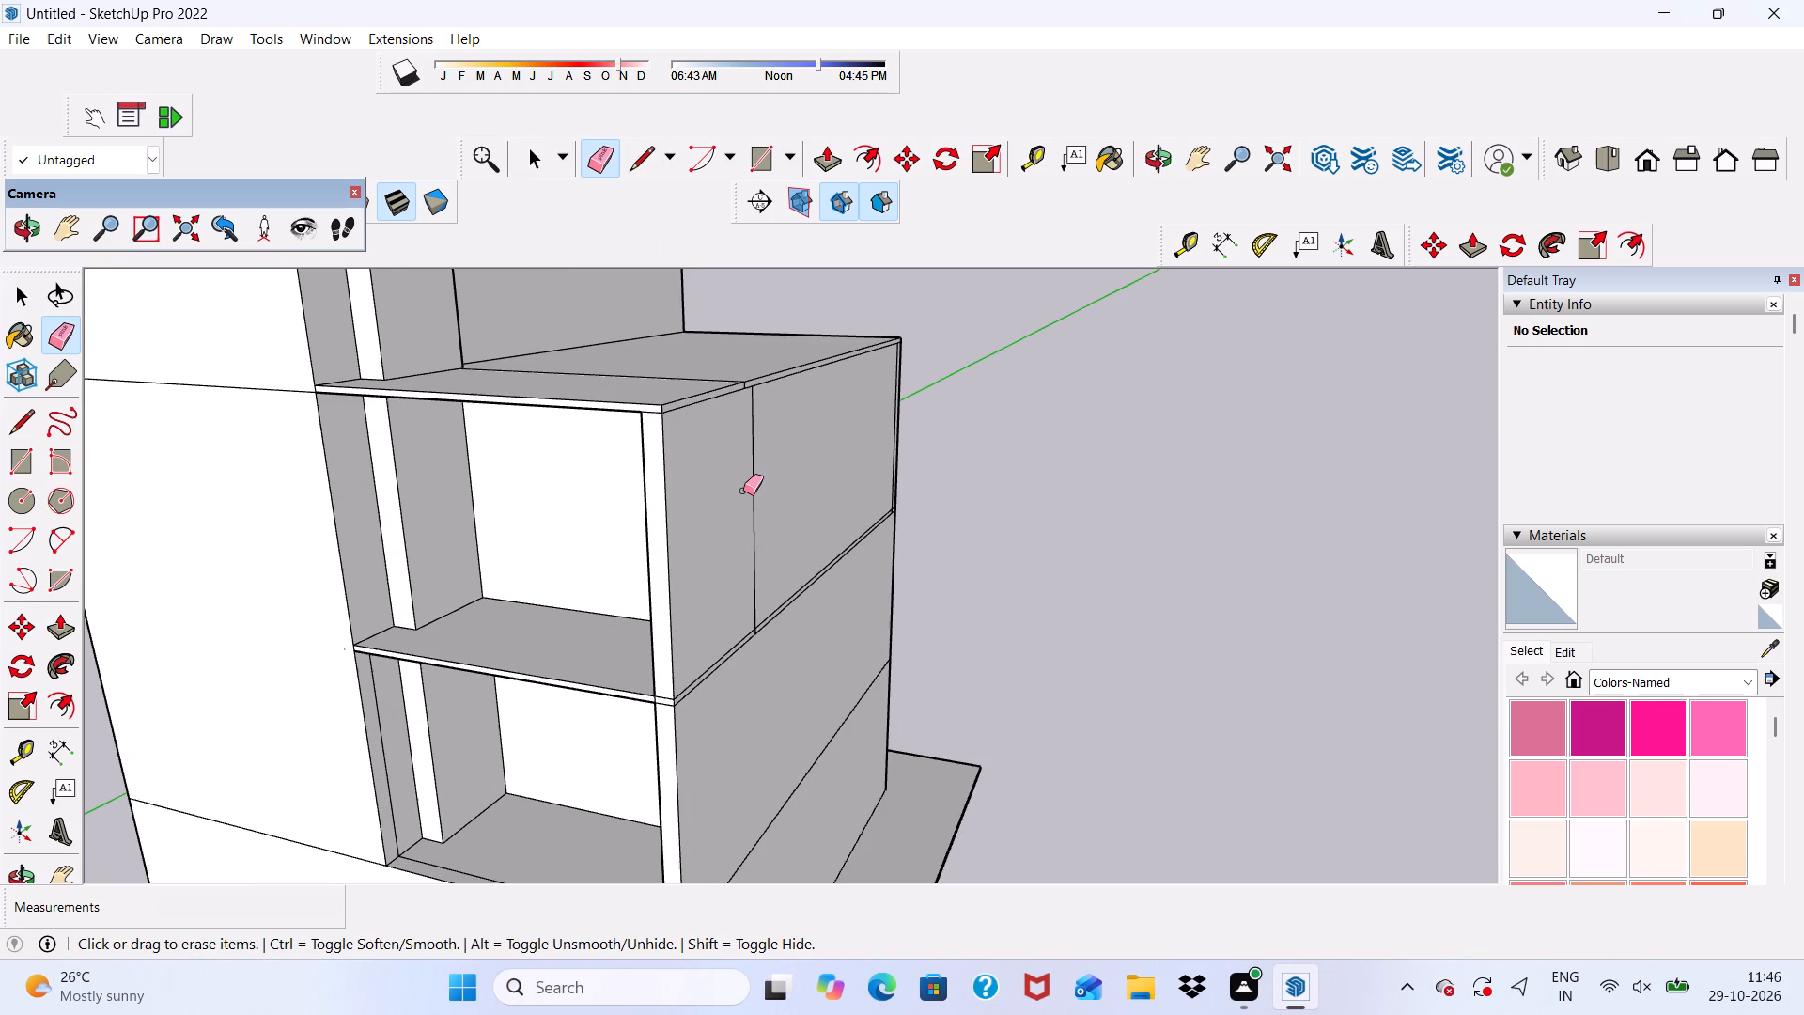
pyautogui.moveTo(743, 493); pyautogui.dragTo(775, 570)
pyautogui.scroll(5, 766, 648)
pyautogui.moveTo(744, 606); pyautogui.dragTo(746, 636)
pyautogui.moveTo(740, 597); pyautogui.dragTo(754, 633)
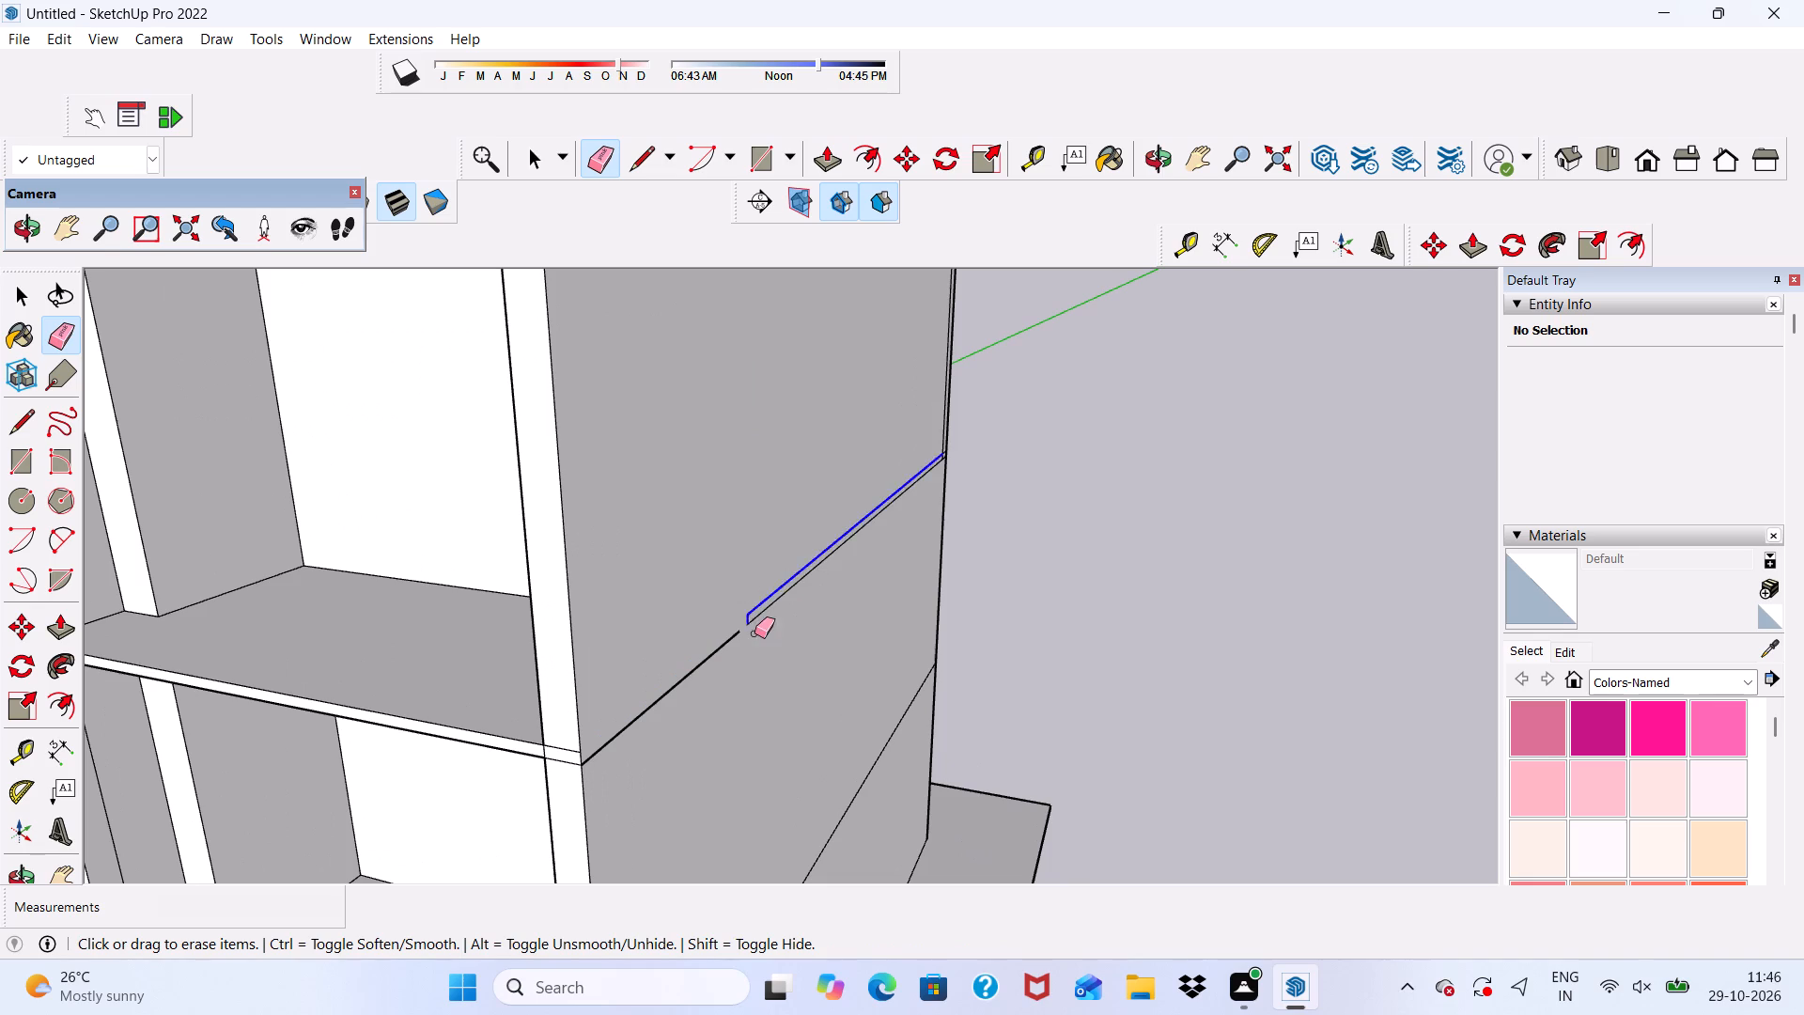
pyautogui.moveTo(754, 633); pyautogui.dragTo(756, 640)
pyautogui.moveTo(722, 641); pyautogui.dragTo(717, 685)
pyautogui.moveTo(724, 625); pyautogui.dragTo(739, 627)
pyautogui.moveTo(742, 622); pyautogui.dragTo(751, 638)
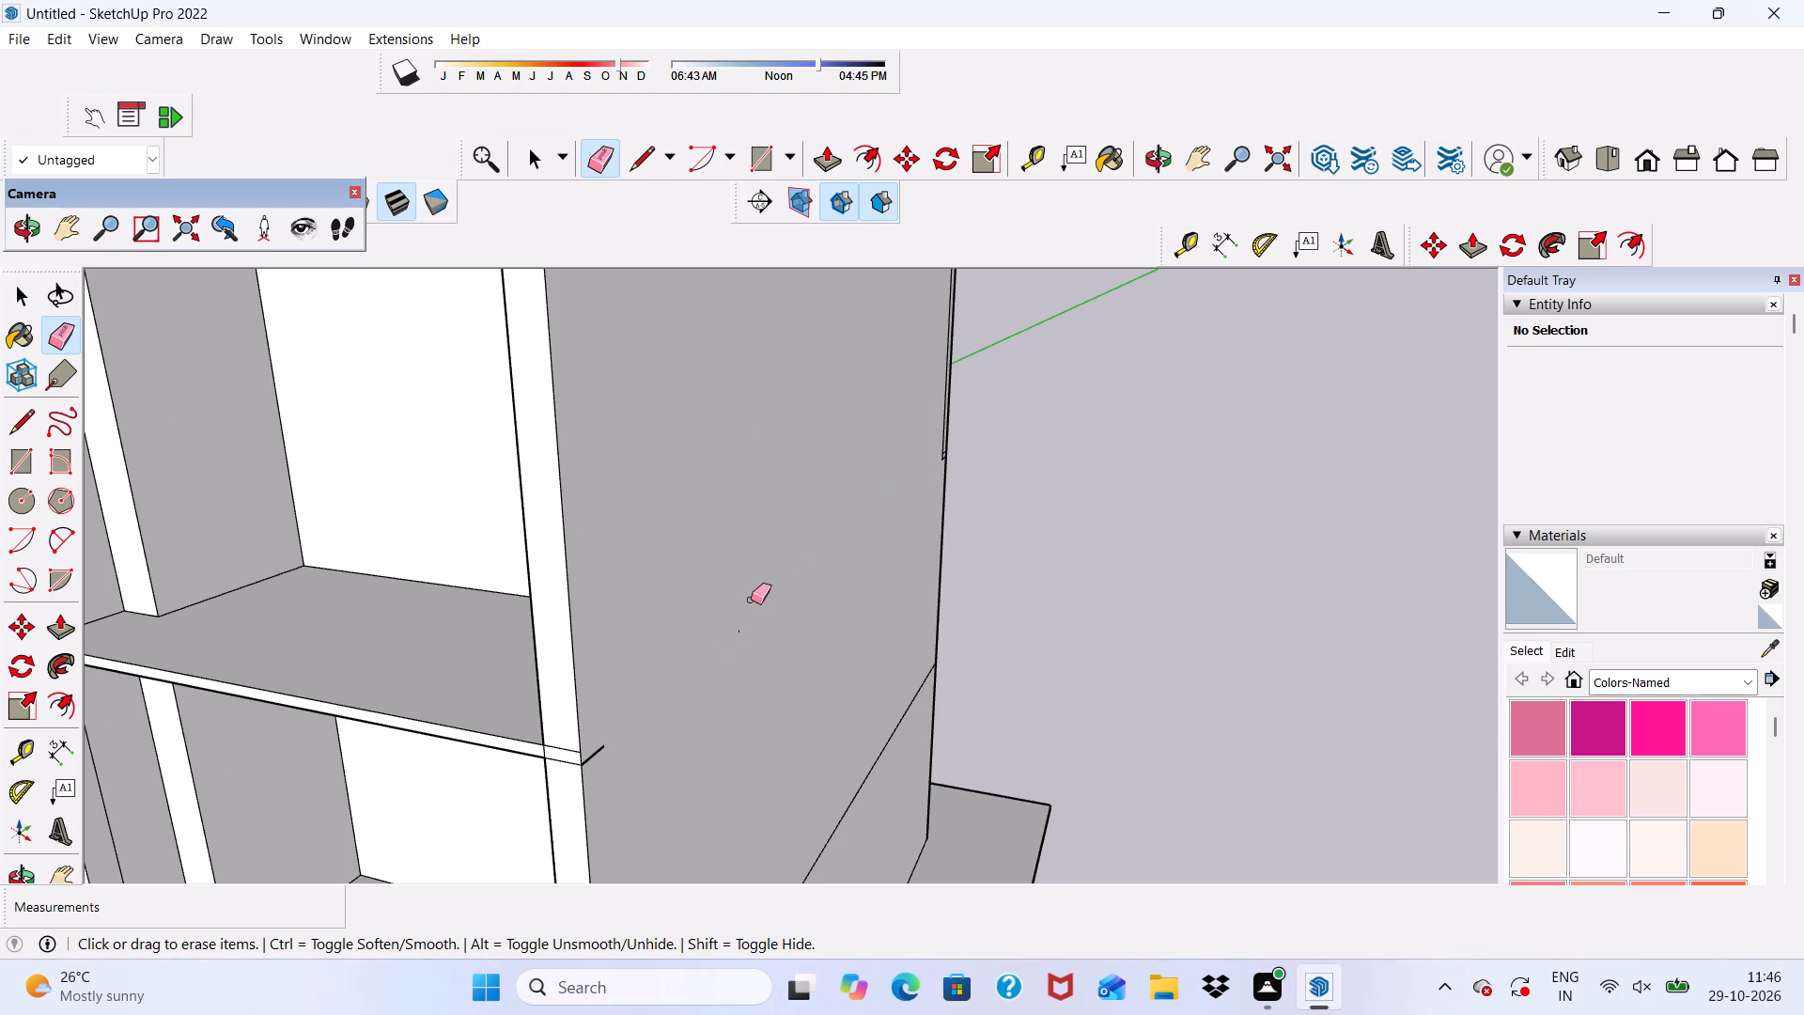
pyautogui.moveTo(751, 600); pyautogui.dragTo(741, 641)
pyautogui.moveTo(741, 641); pyautogui.dragTo(735, 618)
pyautogui.moveTo(735, 610); pyautogui.dragTo(698, 677)
pyautogui.moveTo(698, 677); pyautogui.dragTo(692, 678)
# Erase the leftover slab line fragments at the front corner of the outer side wall.
pyautogui.scroll(5, 585, 713)
pyautogui.moveTo(587, 731); pyautogui.dragTo(606, 799)
pyautogui.moveTo(625, 758); pyautogui.dragTo(620, 774)
pyautogui.moveTo(617, 745); pyautogui.dragTo(623, 780)
pyautogui.moveTo(618, 755); pyautogui.dragTo(619, 773)
pyautogui.moveTo(617, 740); pyautogui.dragTo(617, 757)
pyautogui.scroll(-10, 617, 757)
pyautogui.scroll(1, 823, 569)
# Erase the narrow vertical line and short slab lines along the rear edge of the outer side wall.
pyautogui.moveTo(823, 569); pyautogui.dragTo(529, 554, button='middle')
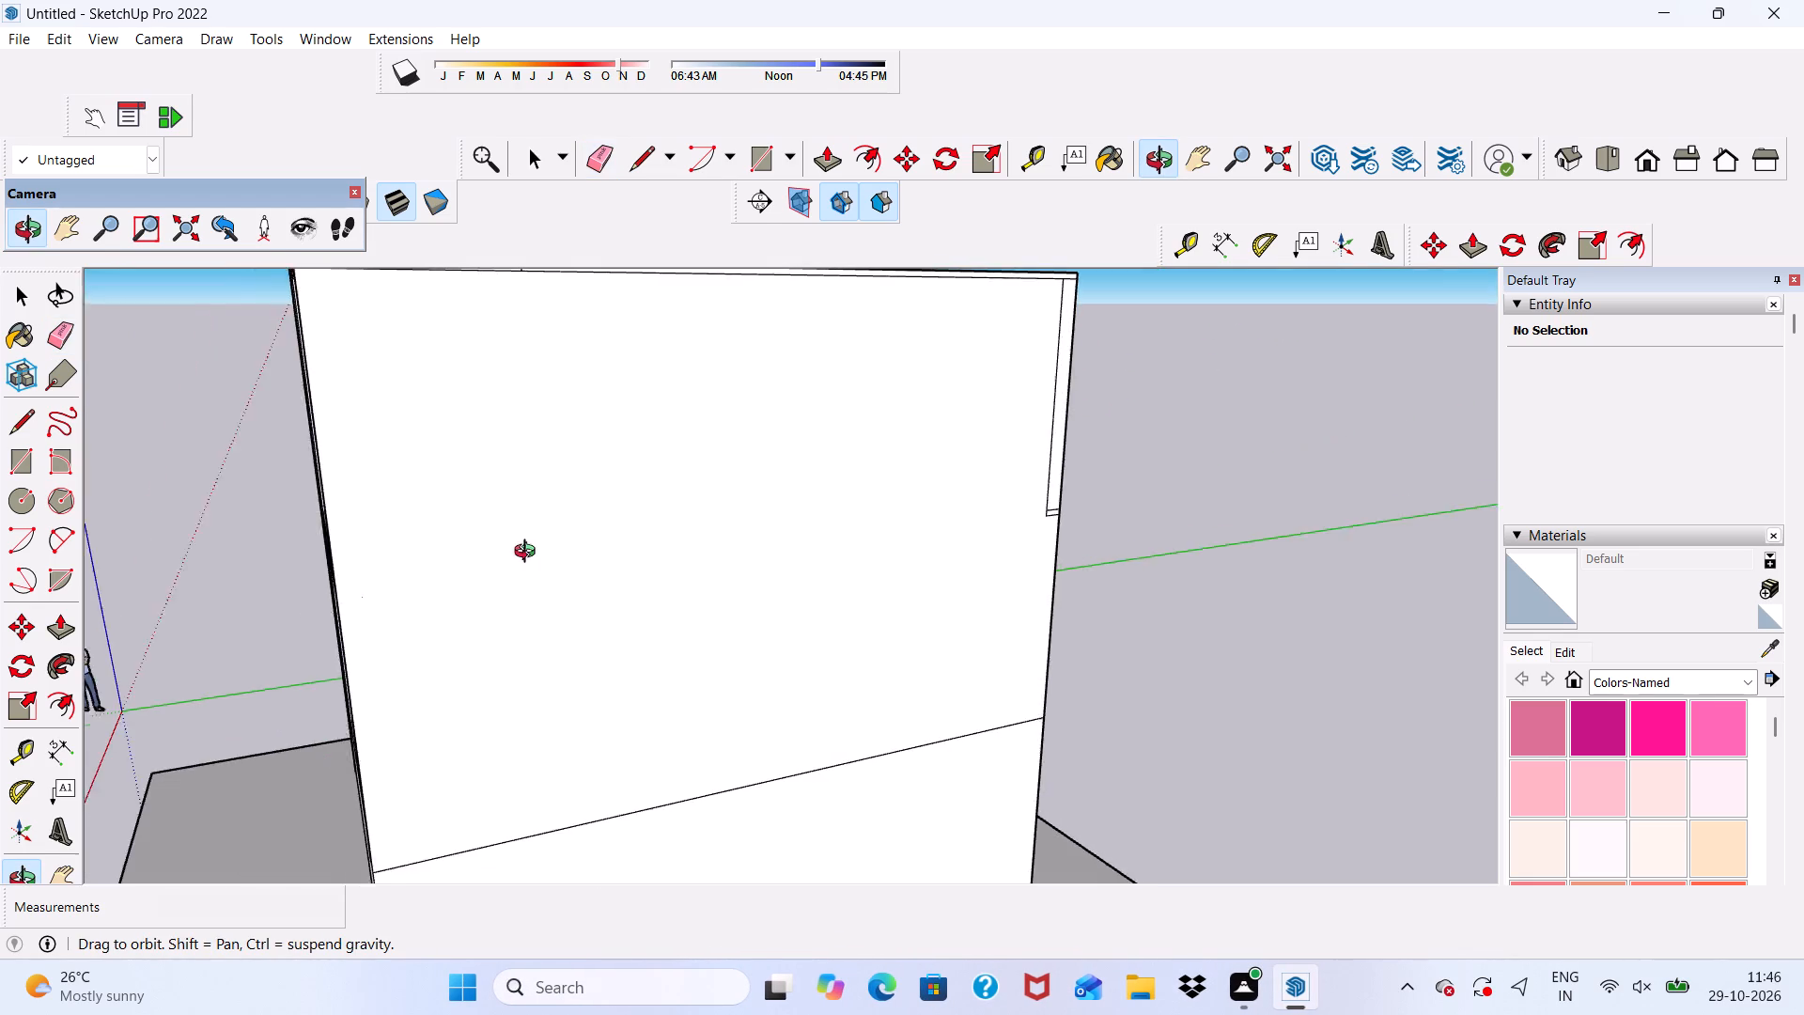
pyautogui.moveTo(529, 554); pyautogui.dragTo(536, 591, button='middle')
pyautogui.scroll(11, 1061, 438)
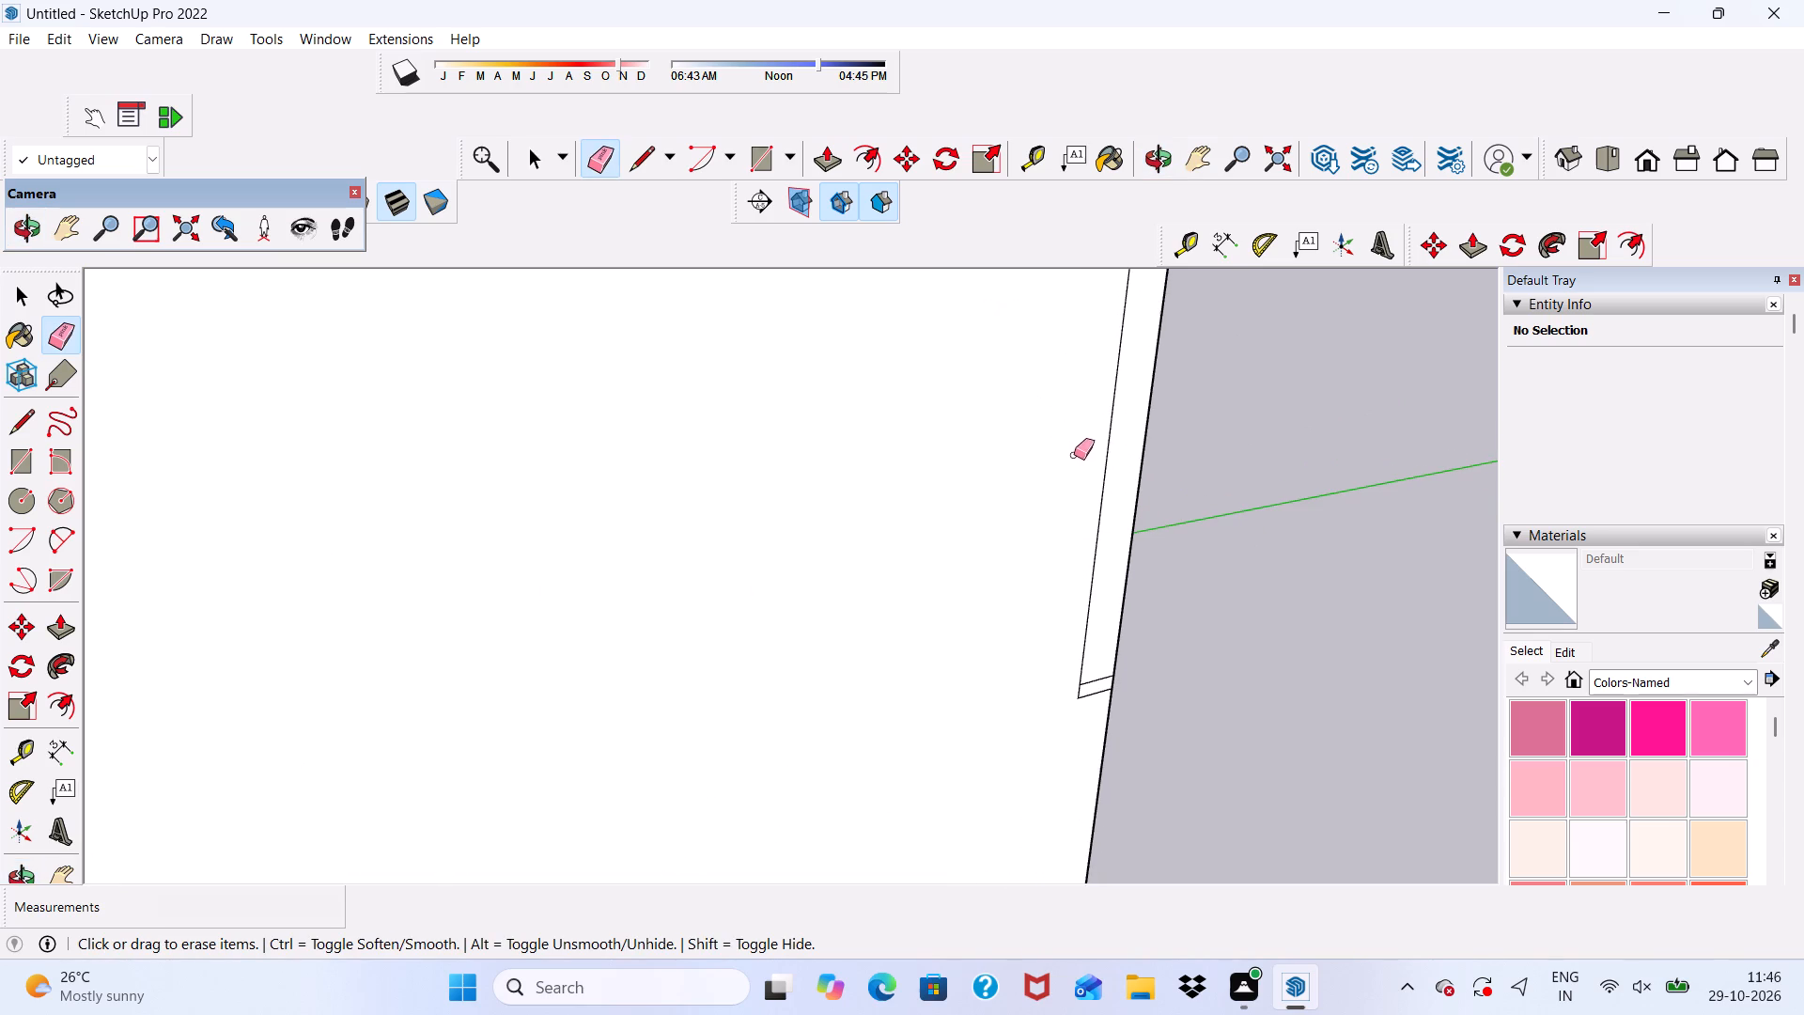
pyautogui.moveTo(1095, 474); pyautogui.dragTo(1100, 522)
pyautogui.moveTo(1091, 647); pyautogui.dragTo(1088, 724)
pyautogui.moveTo(1075, 668); pyautogui.dragTo(1075, 705)
pyautogui.moveTo(1070, 671); pyautogui.dragTo(1085, 701)
# Erase the horizontal line above the ground storey on the outer side wall.
pyautogui.scroll(-19, 985, 397)
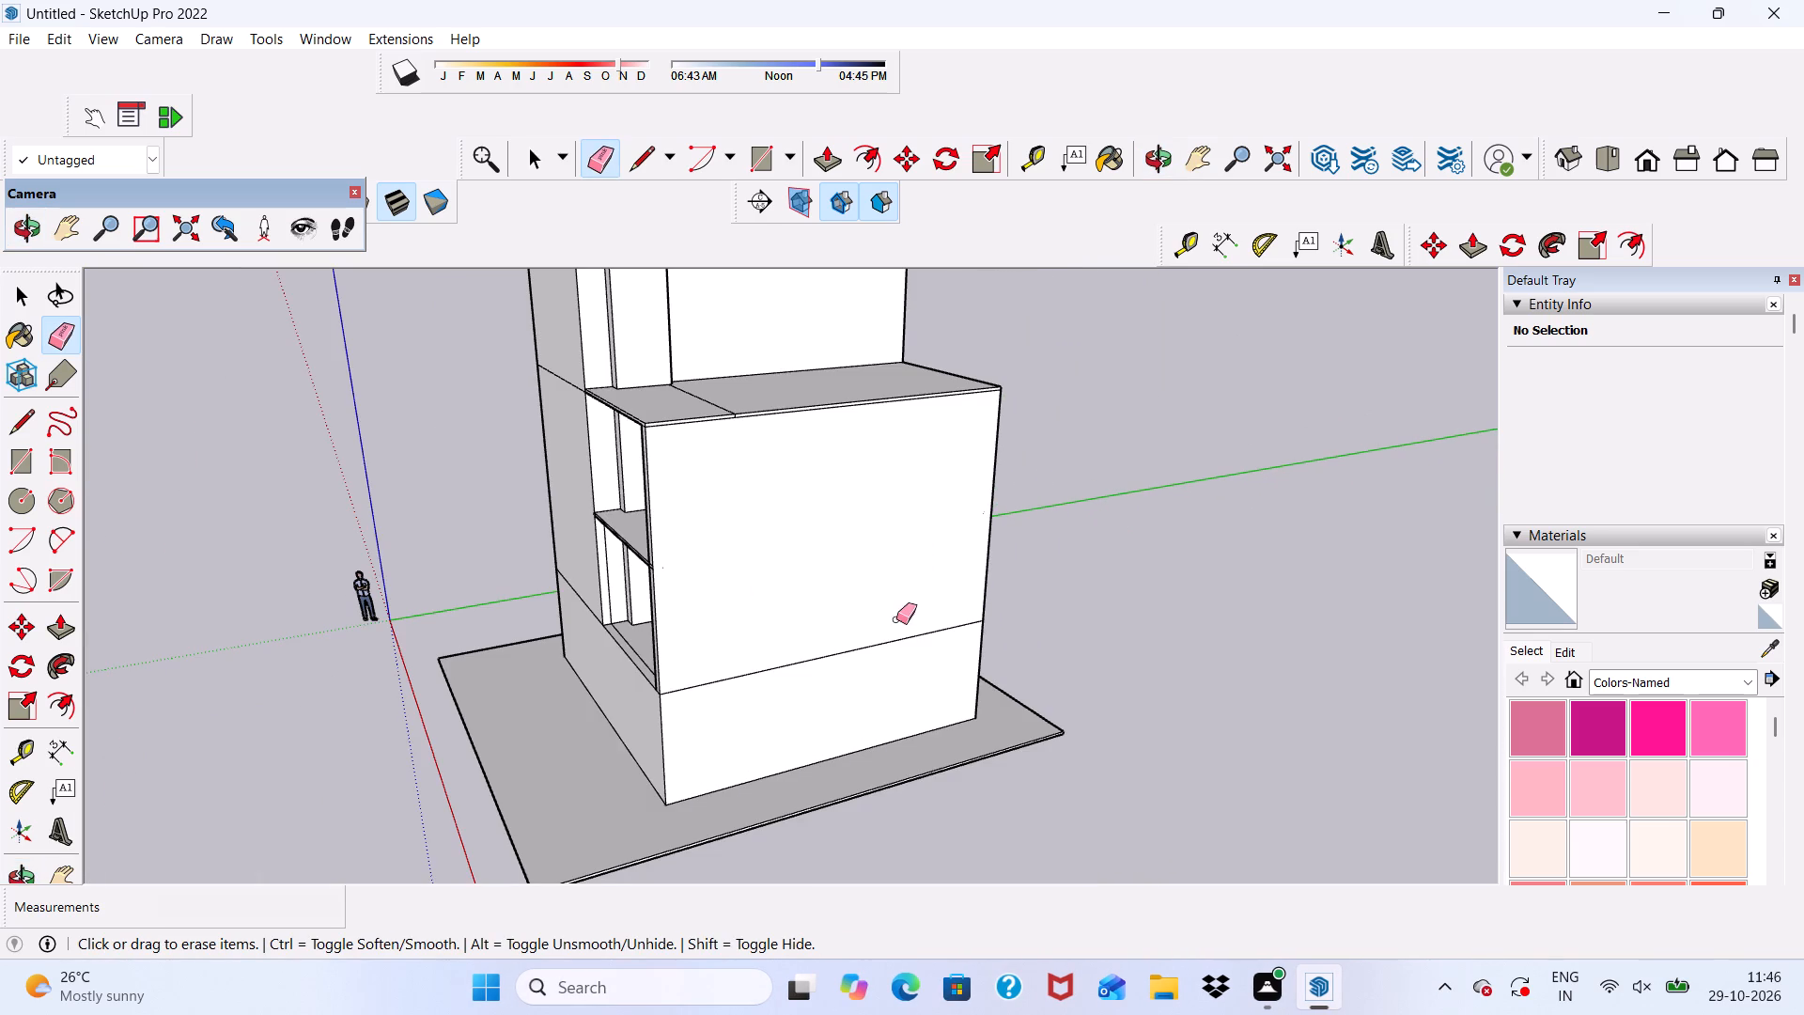
pyautogui.moveTo(895, 620); pyautogui.dragTo(894, 647)
# Examine the front of the building and the piers, slabs and lower edges of both open bays.
pyautogui.scroll(-1, 732, 657)
pyautogui.moveTo(732, 657); pyautogui.dragTo(1188, 586, button='middle')
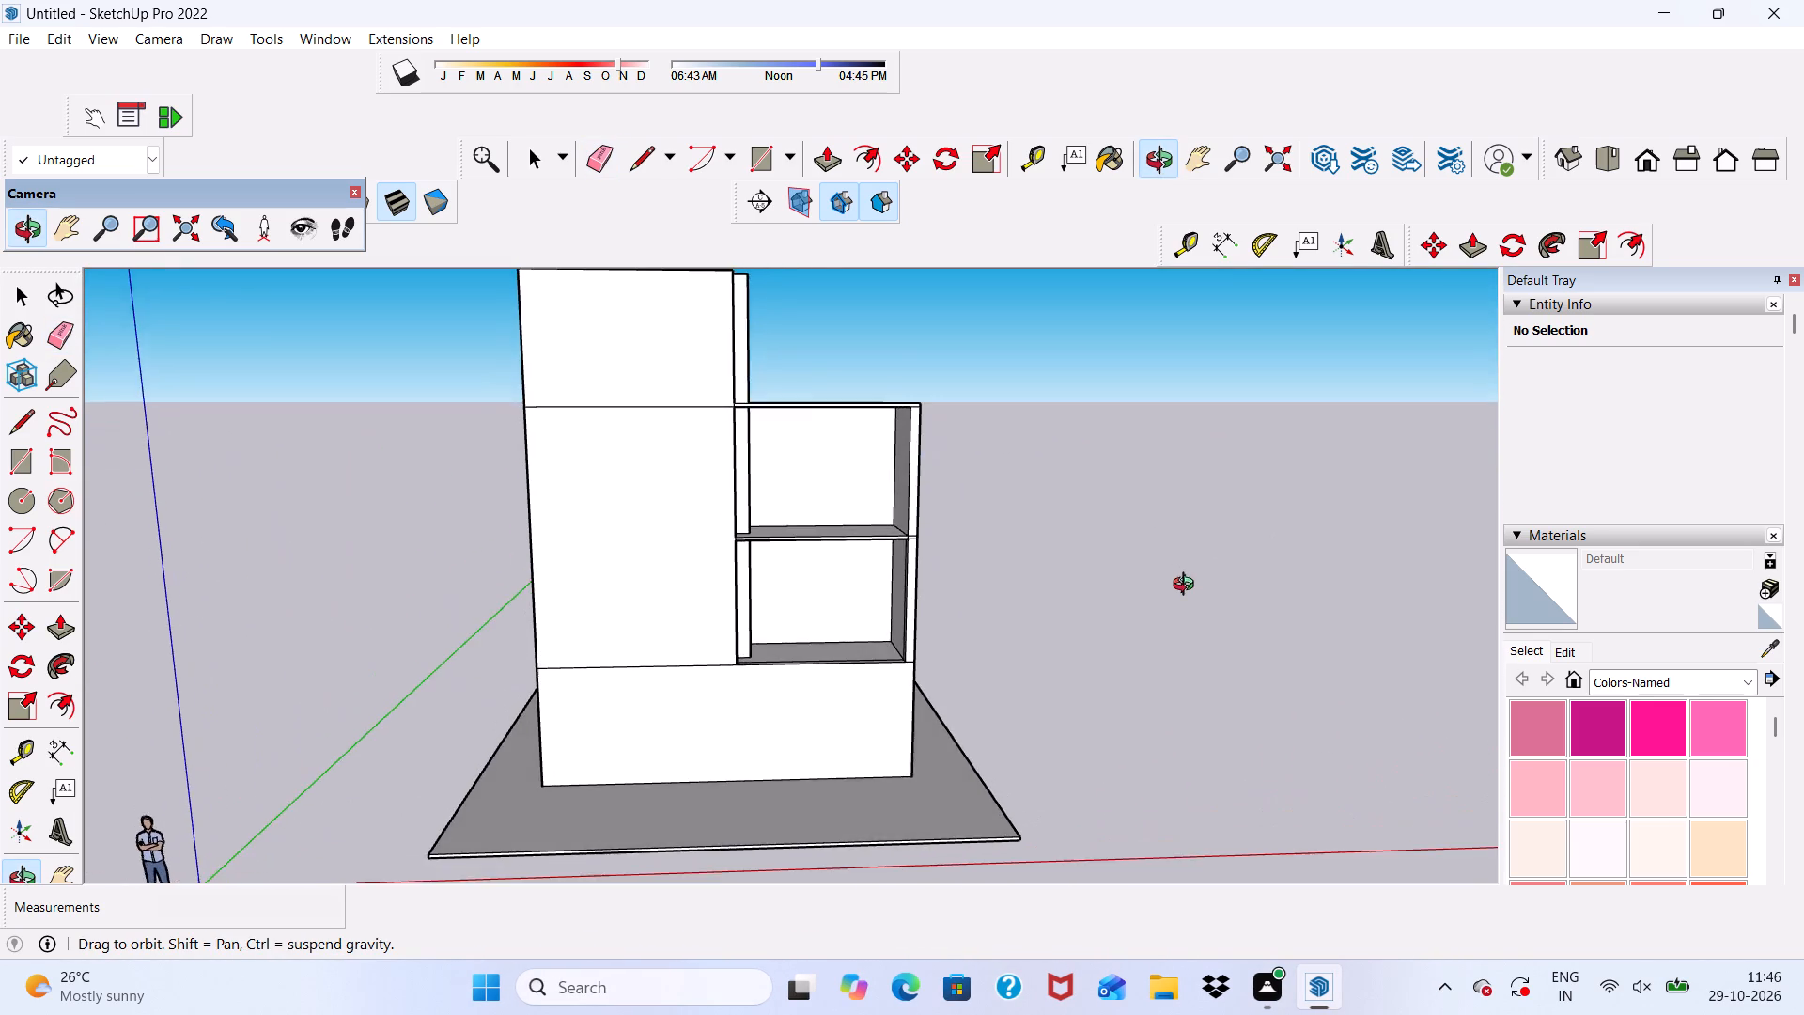
pyautogui.moveTo(1188, 586); pyautogui.dragTo(1185, 605, button='middle')
pyautogui.scroll(6, 995, 583)
pyautogui.scroll(4, 822, 524)
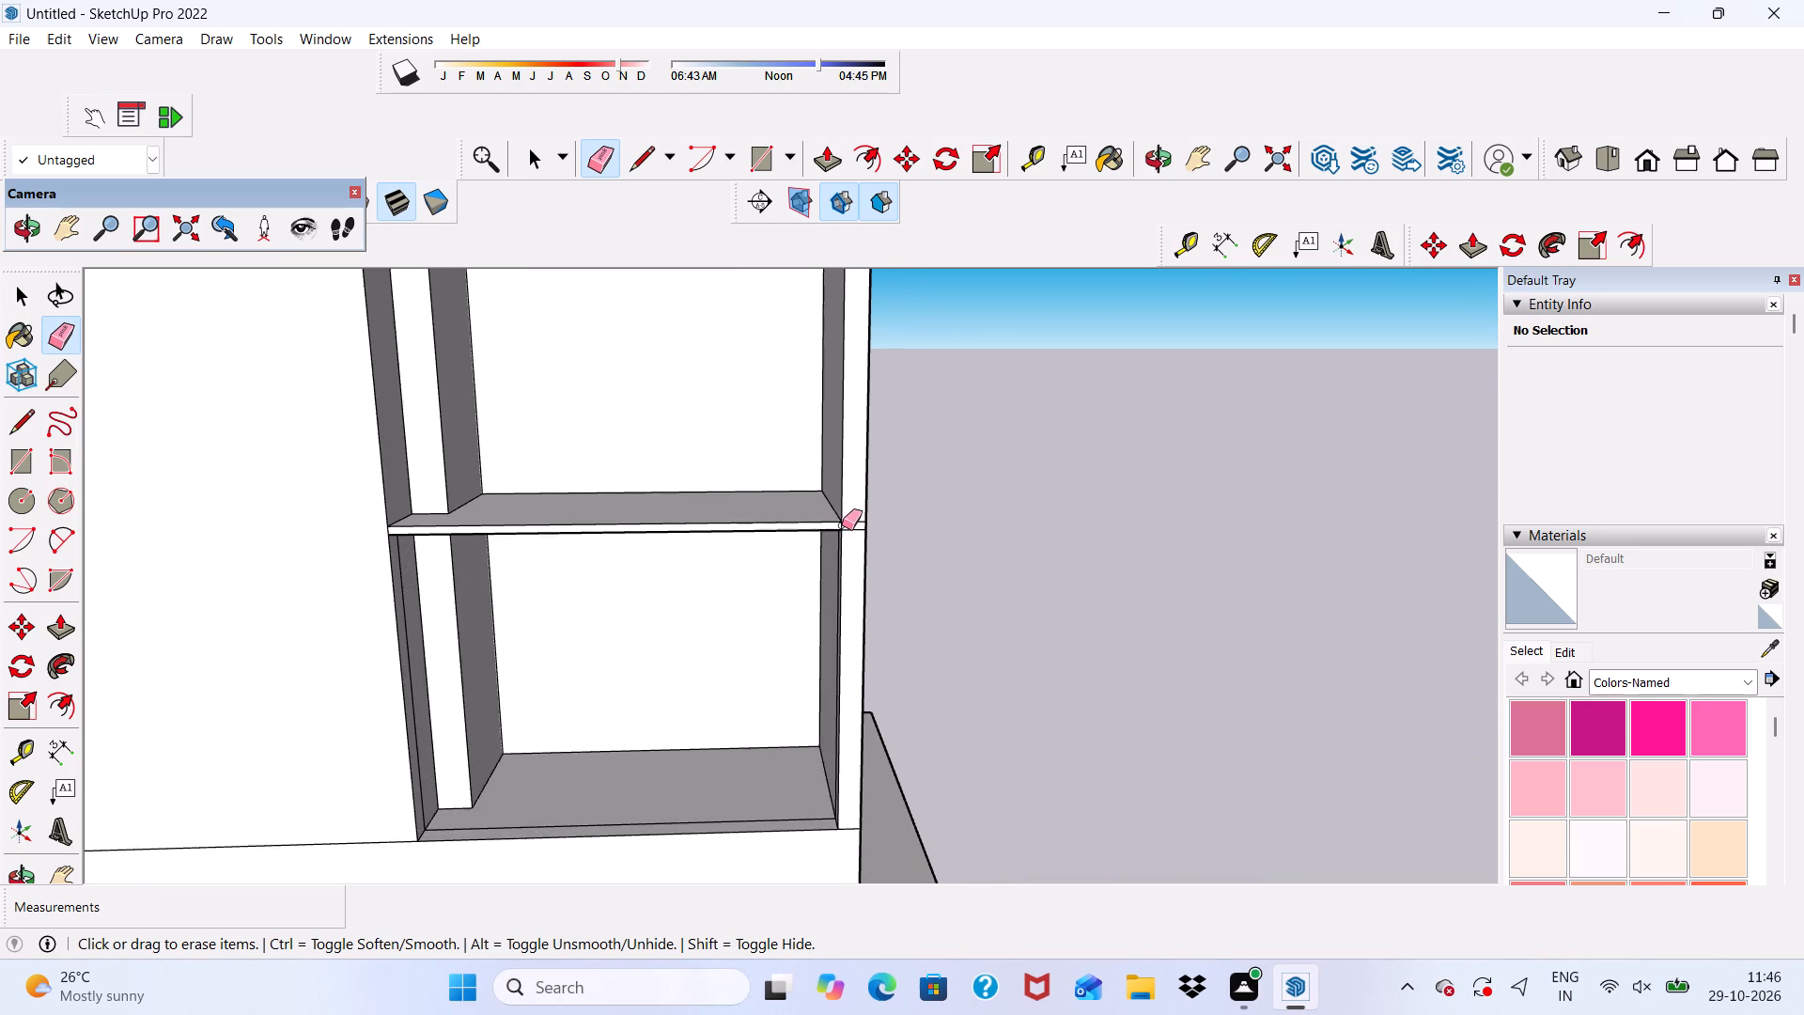
pyautogui.scroll(1, 842, 525)
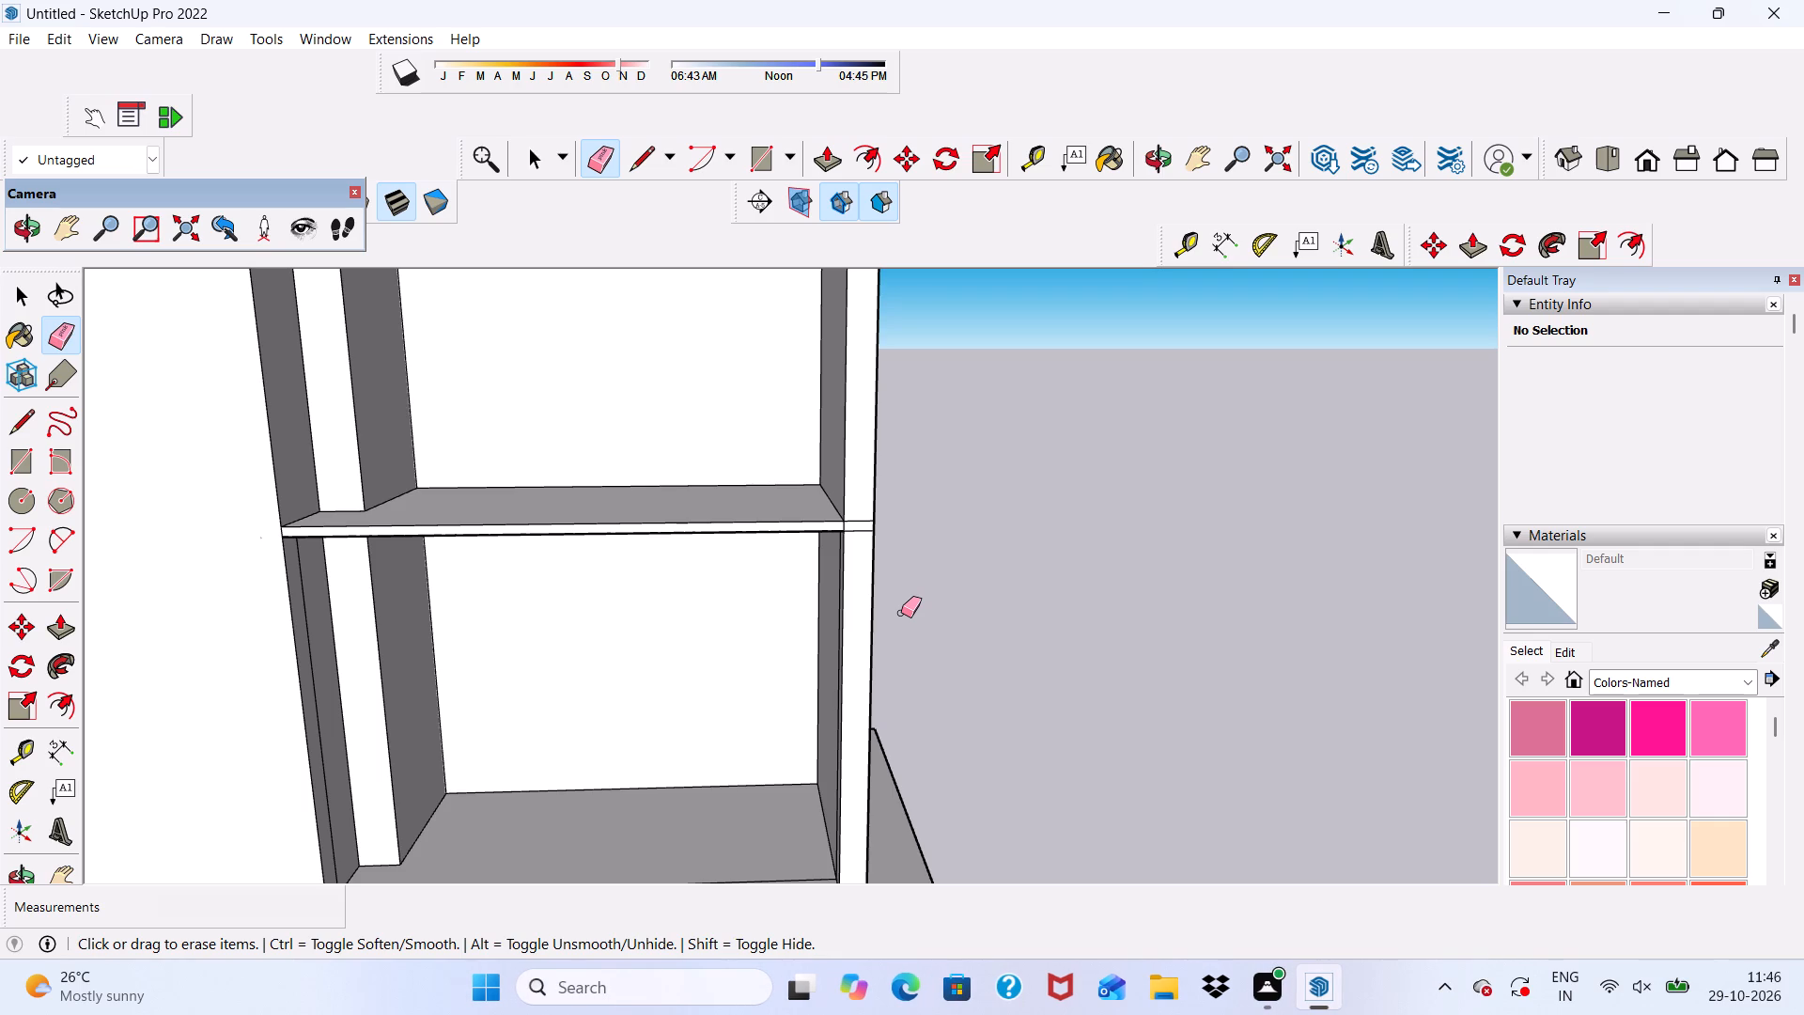
pyautogui.scroll(-4, 1131, 592)
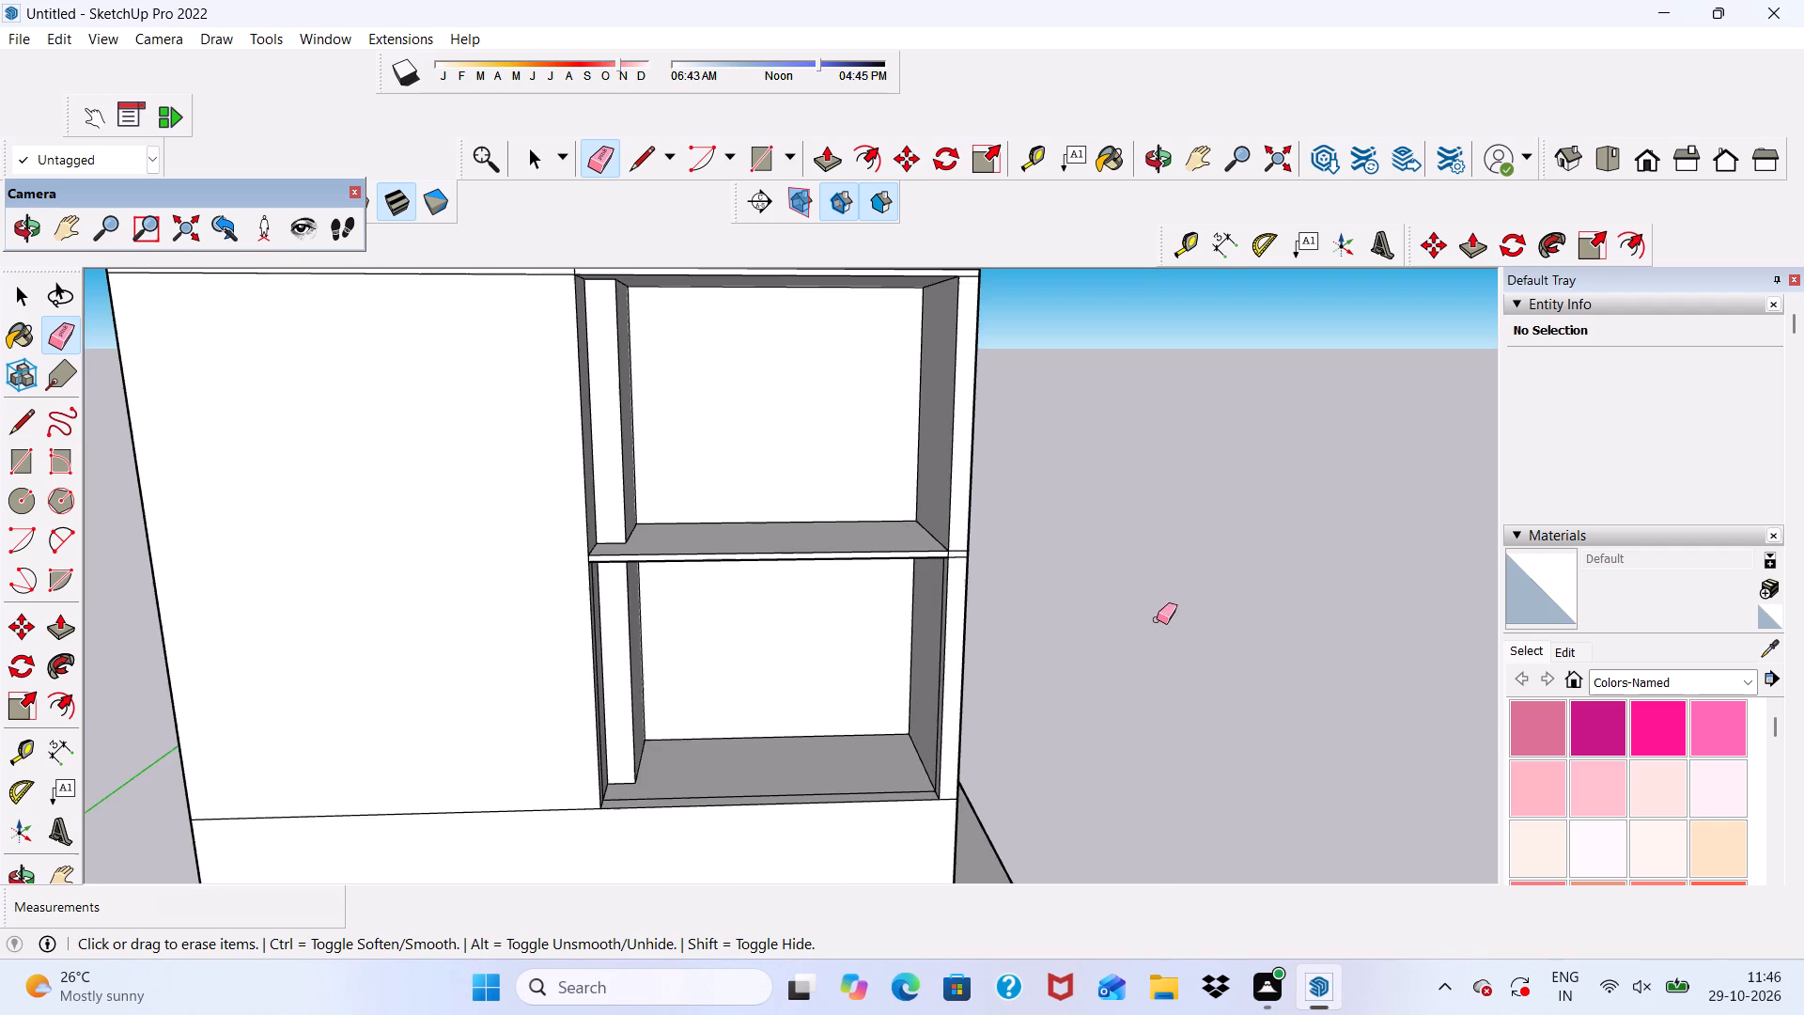
pyautogui.press('space')
pyautogui.scroll(-6, 1083, 555)
pyautogui.moveTo(1101, 596); pyautogui.dragTo(1069, 529, button='middle')
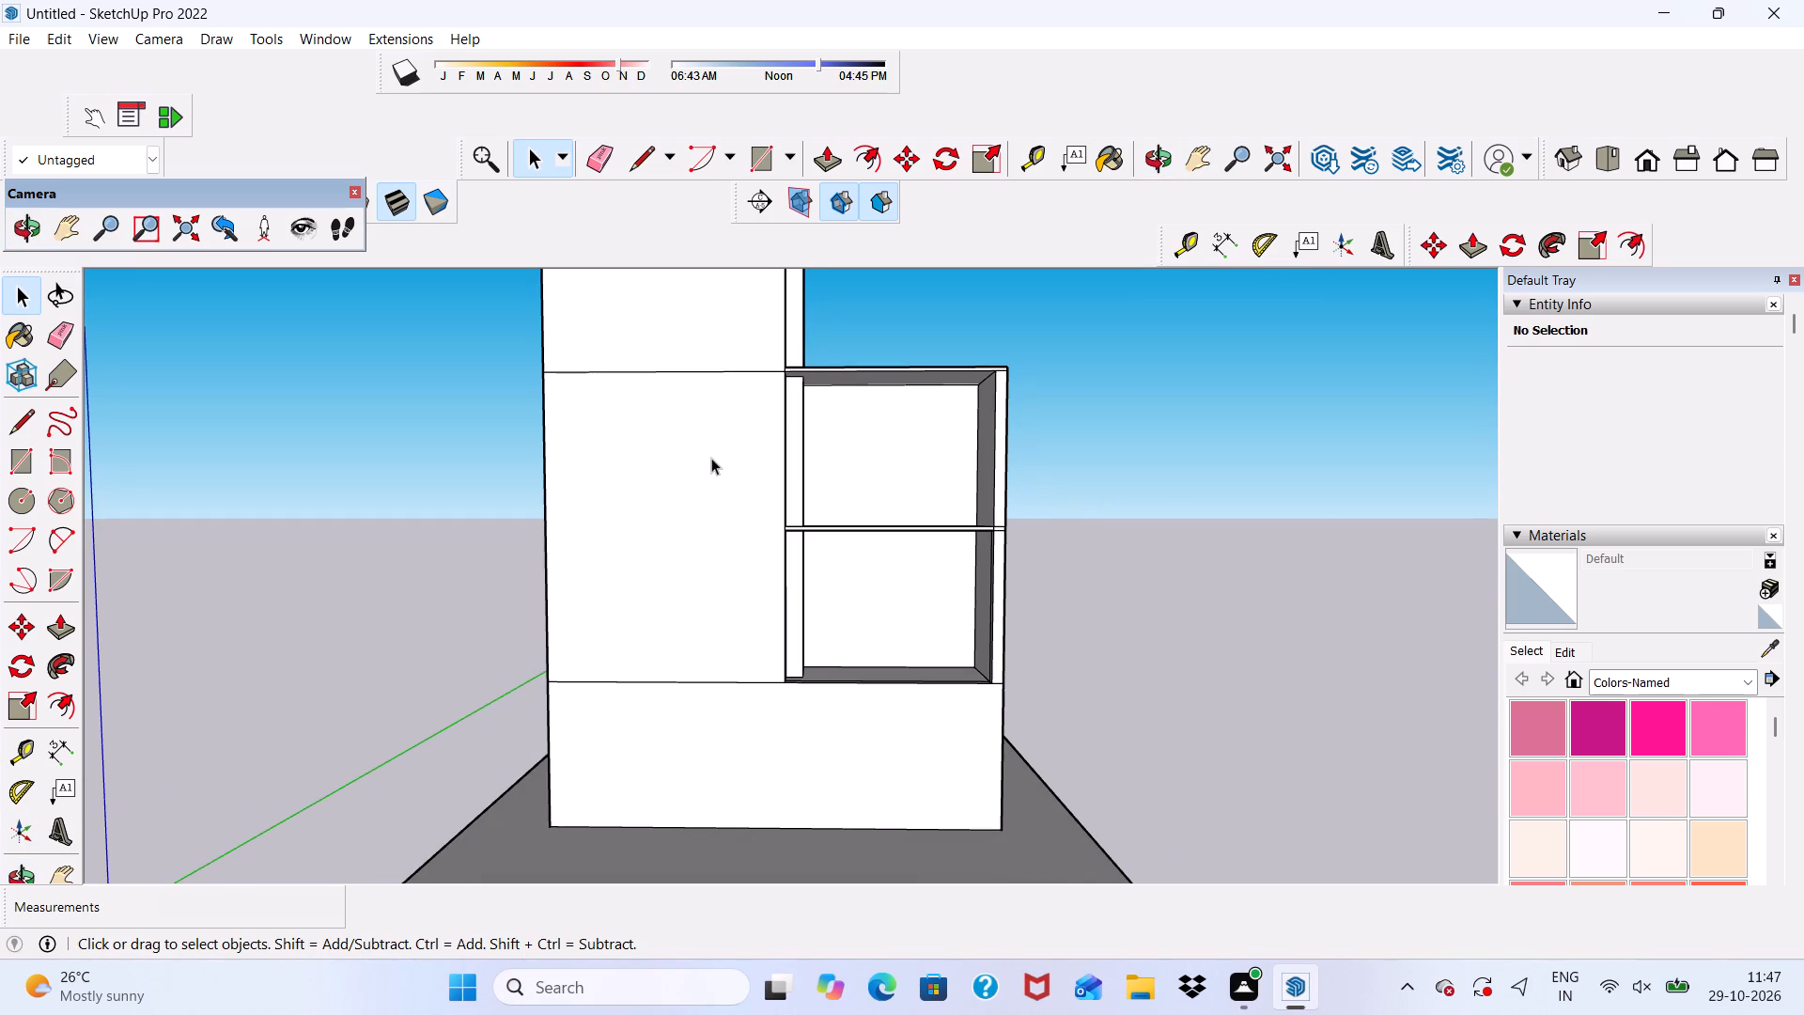
pyautogui.scroll(4, 711, 458)
pyautogui.scroll(-6, 709, 440)
pyautogui.moveTo(919, 597); pyautogui.dragTo(920, 511, button='middle')
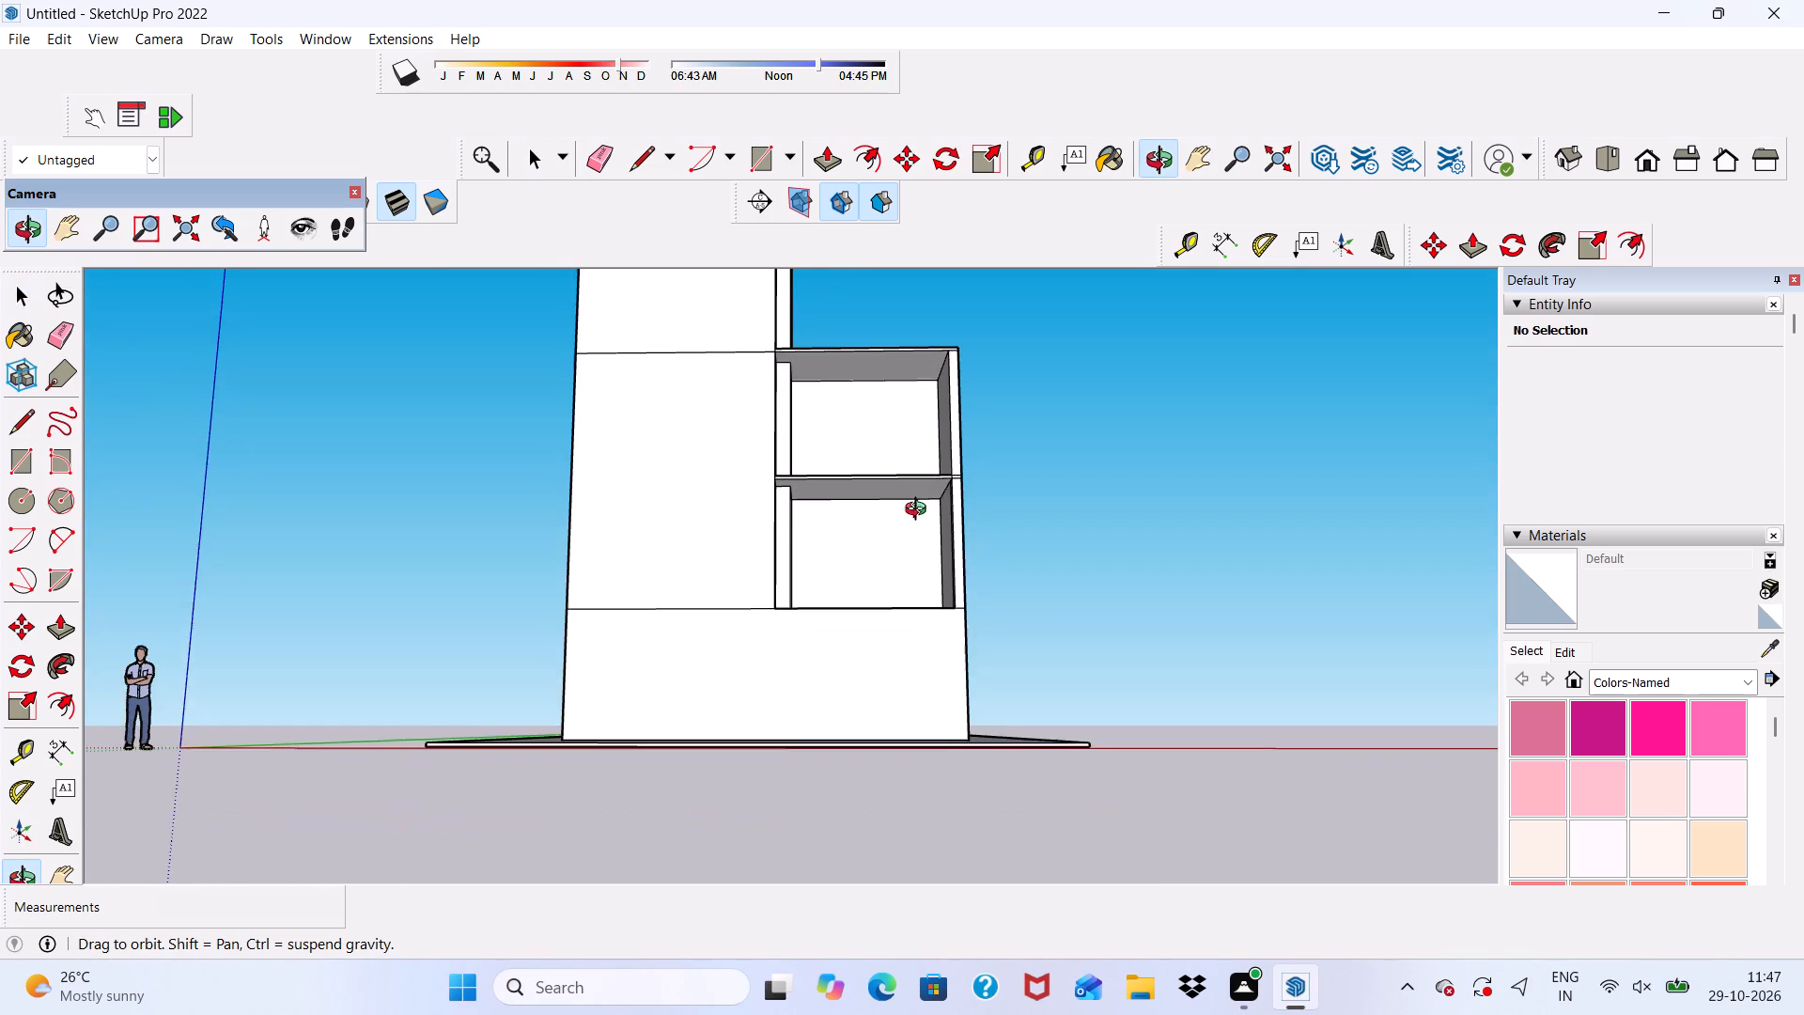
pyautogui.moveTo(920, 511); pyautogui.dragTo(941, 570, button='middle')
pyautogui.scroll(11, 817, 645)
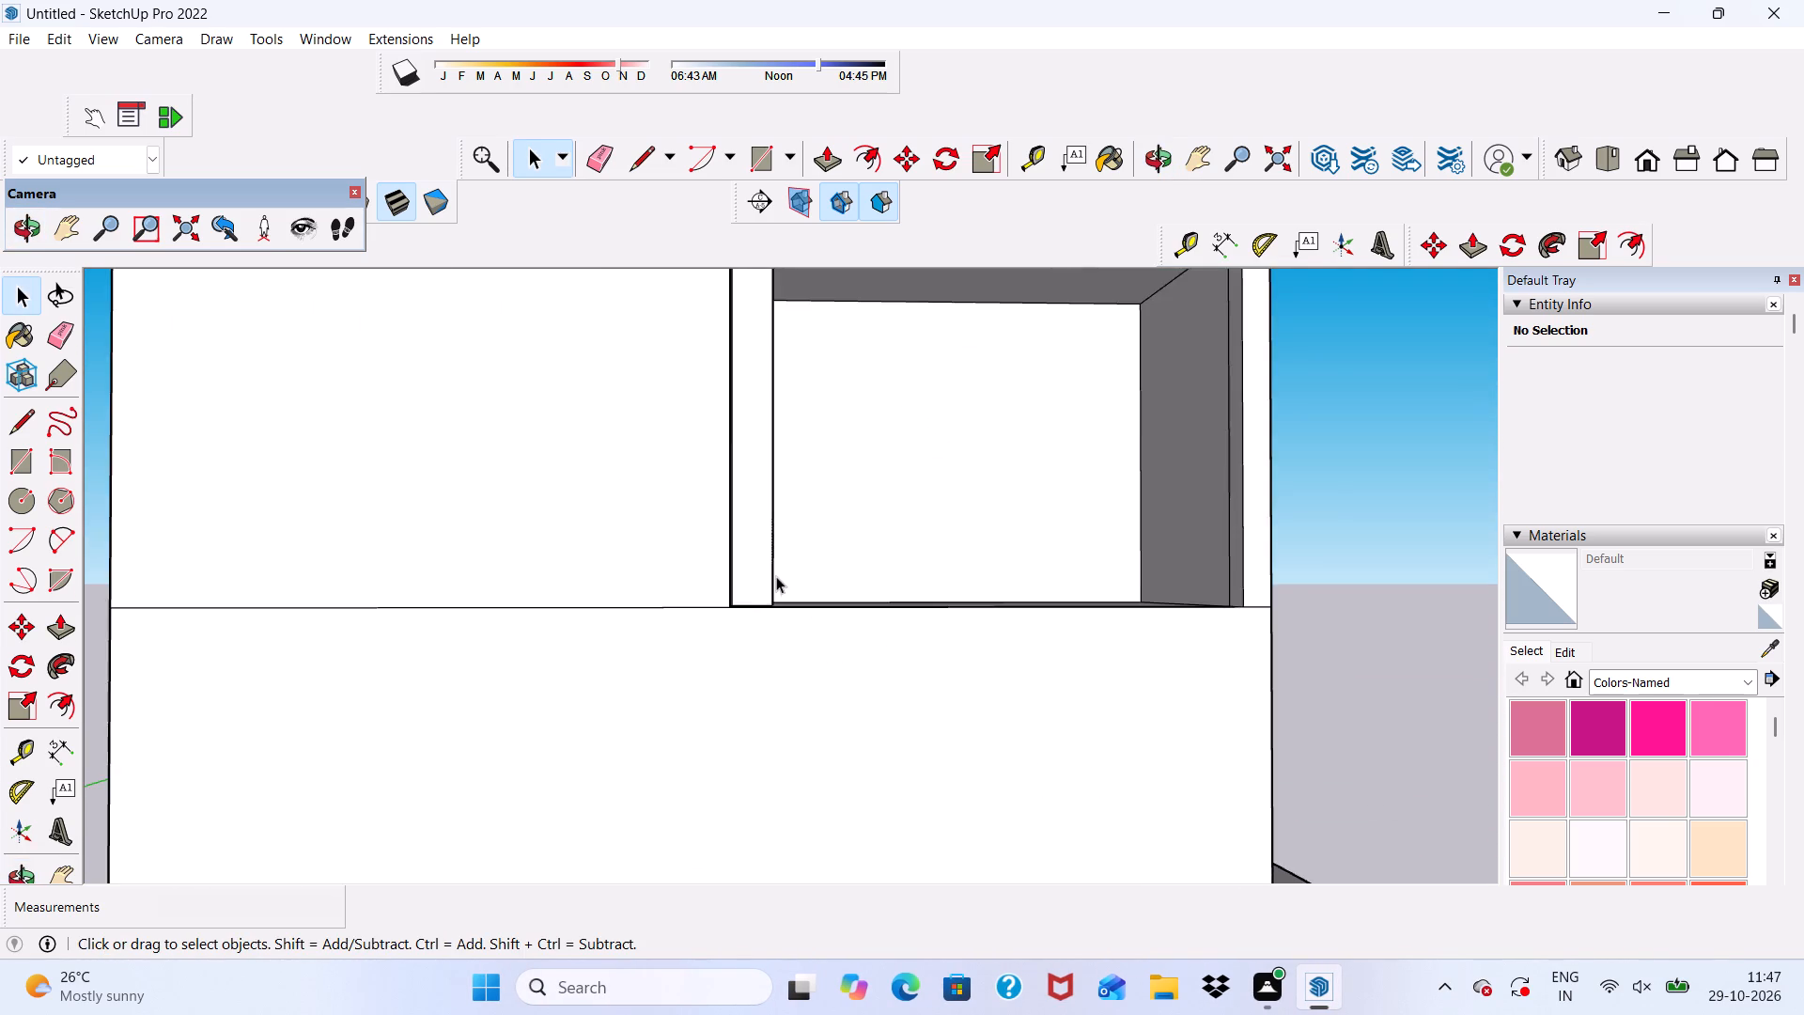
pyautogui.moveTo(776, 576); pyautogui.dragTo(692, 647, button='middle')
pyautogui.scroll(-6, 692, 570)
pyautogui.moveTo(704, 601); pyautogui.dragTo(724, 576, button='middle')
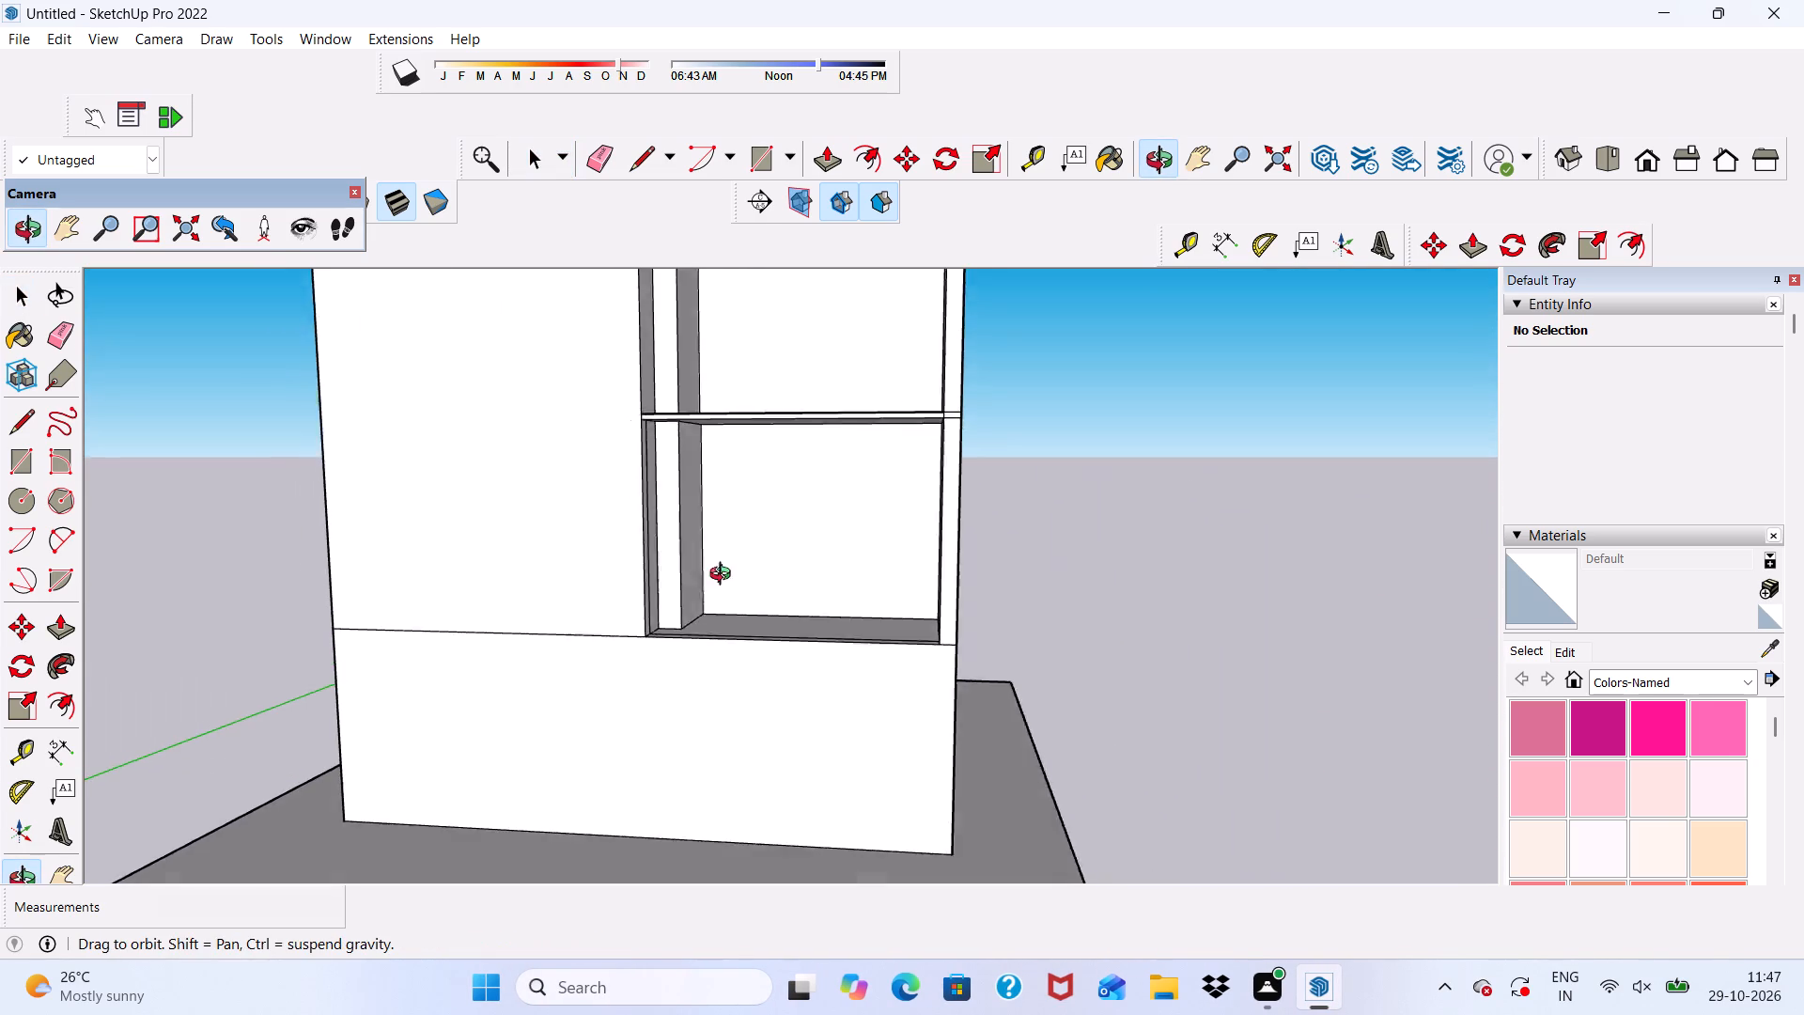
pyautogui.moveTo(724, 576); pyautogui.dragTo(772, 585, button='middle')
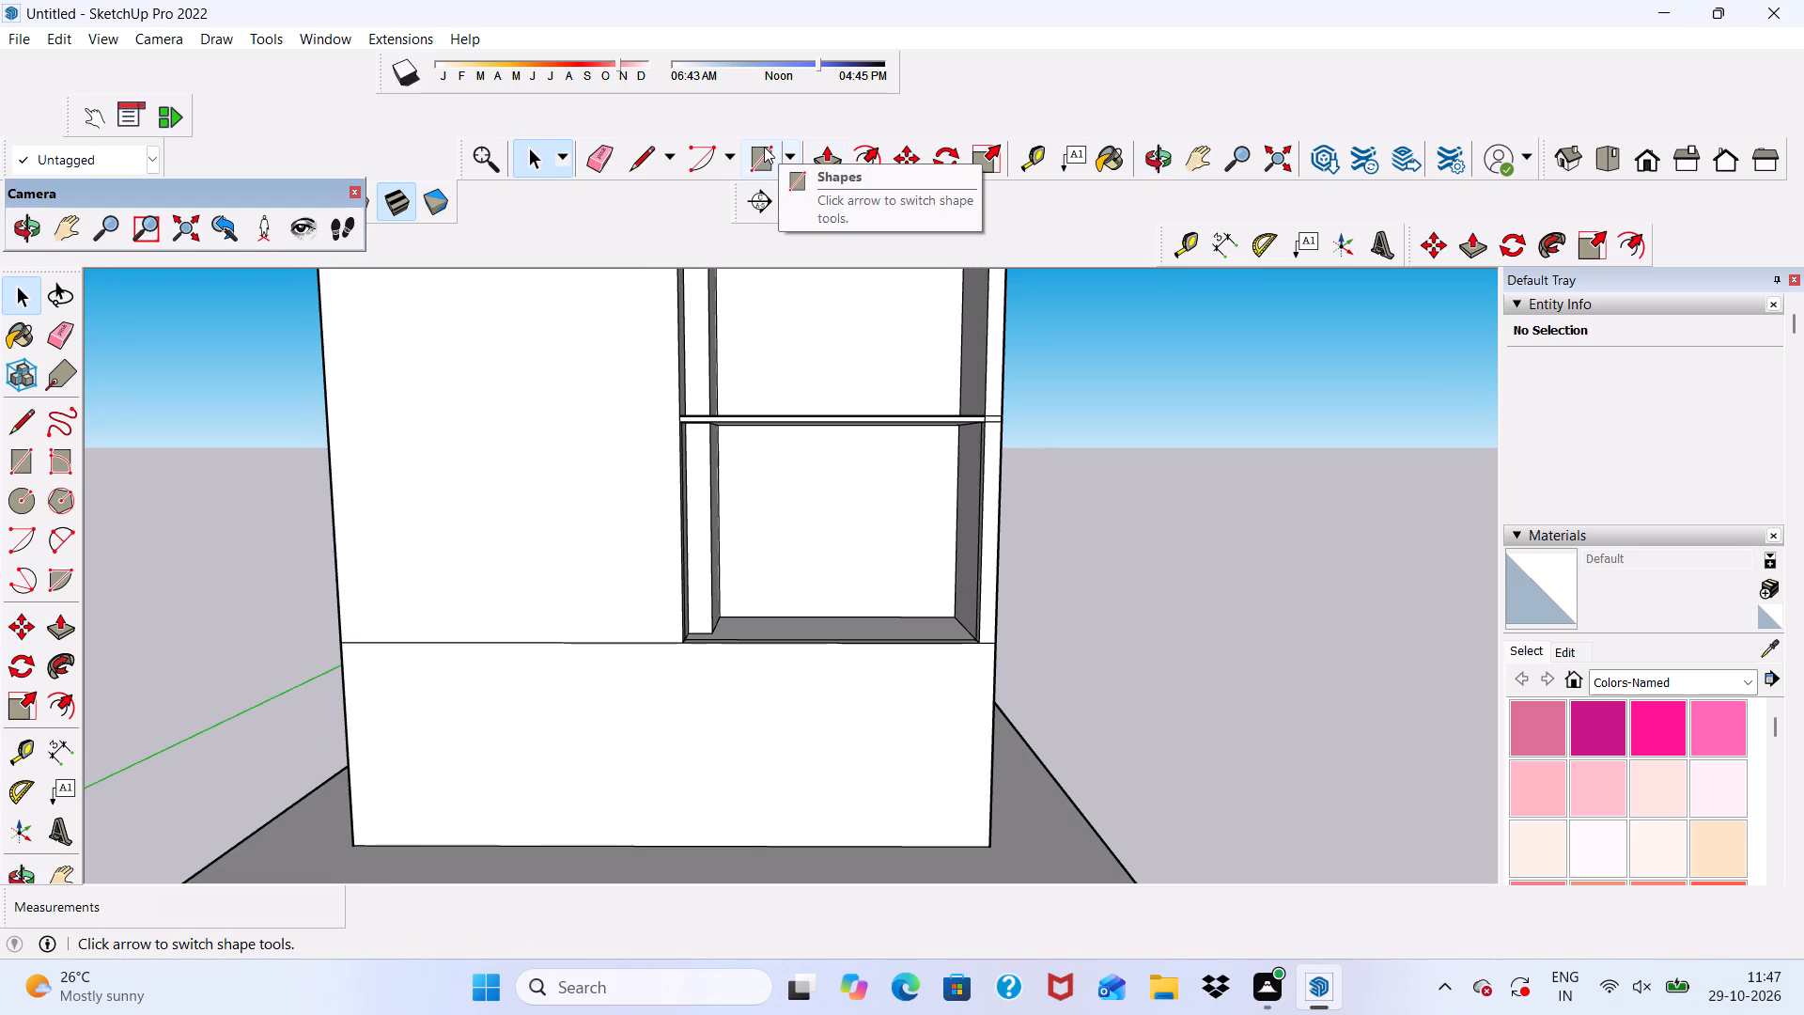
# Draw a rectangle about 15' 7 7/16" by 1' 5 13/16" on the front, along the lower bay's base from the building's outer edge.
pyautogui.click(764, 147)
pyautogui.scroll(-4, 945, 493)
pyautogui.scroll(8, 964, 653)
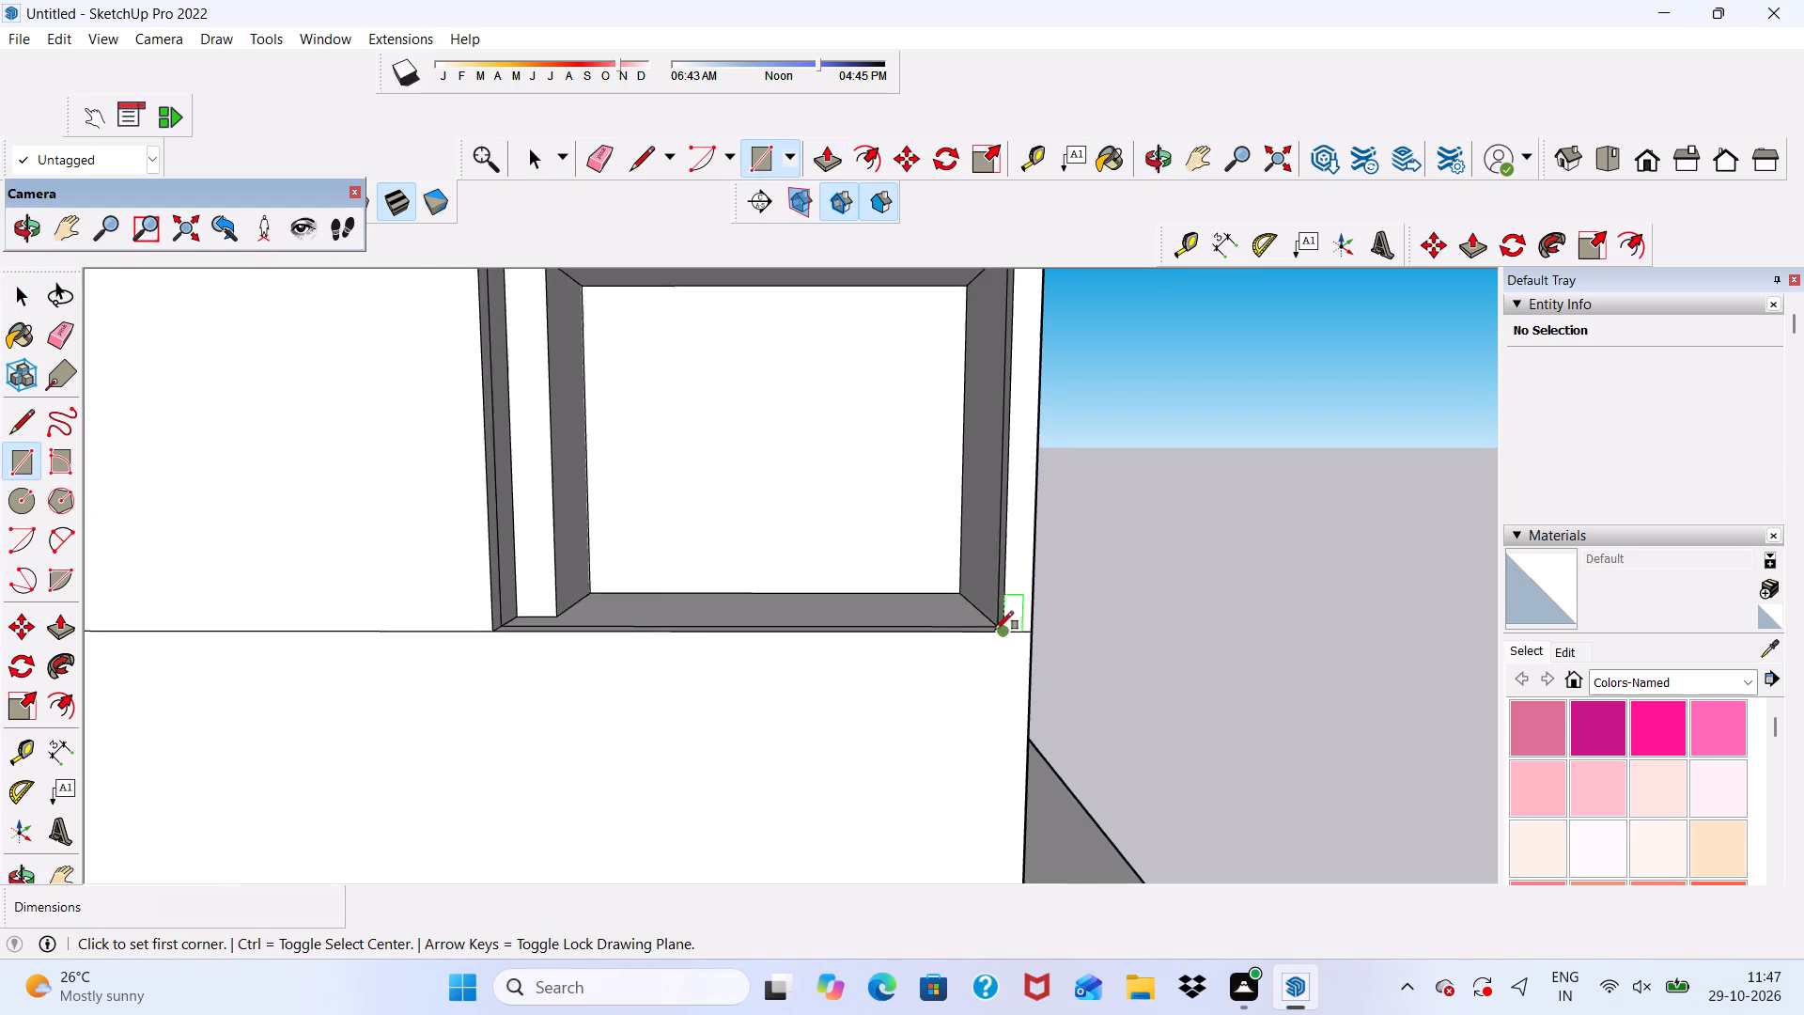
pyautogui.scroll(7, 995, 630)
pyautogui.click(1029, 631)
pyautogui.scroll(-6, 1029, 631)
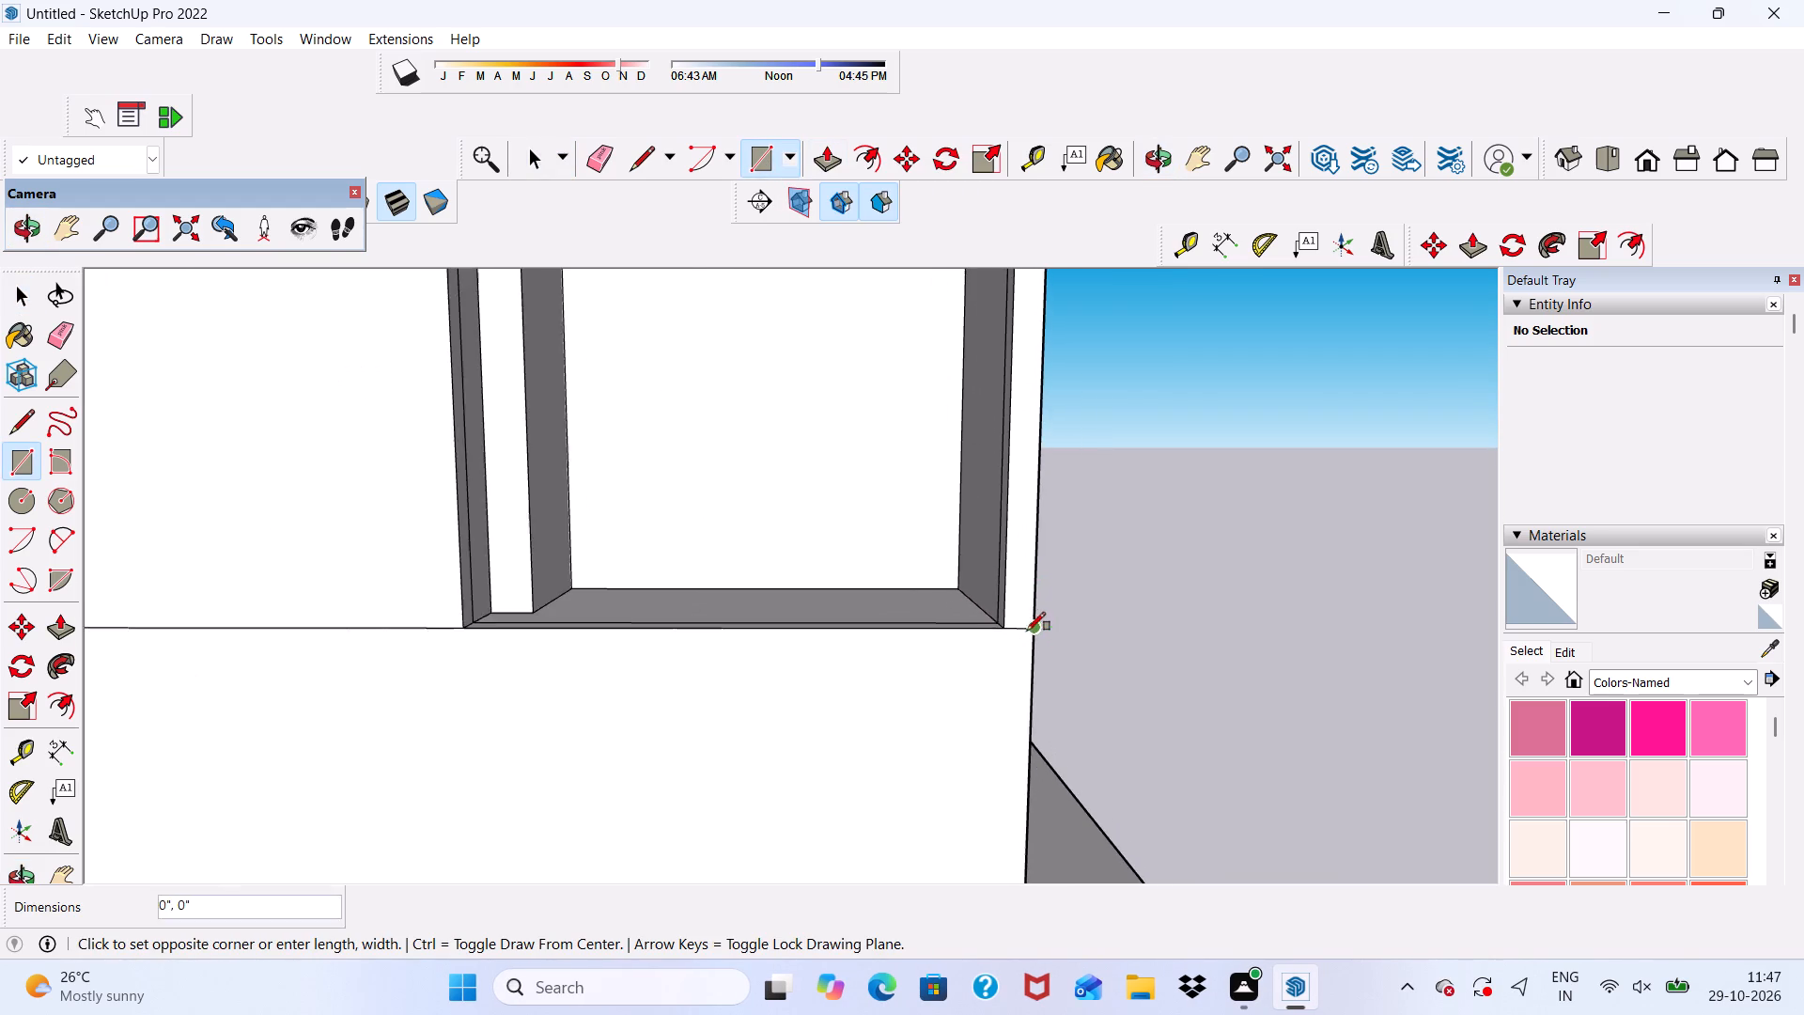
pyautogui.scroll(-4, 1003, 624)
pyautogui.scroll(4, 589, 567)
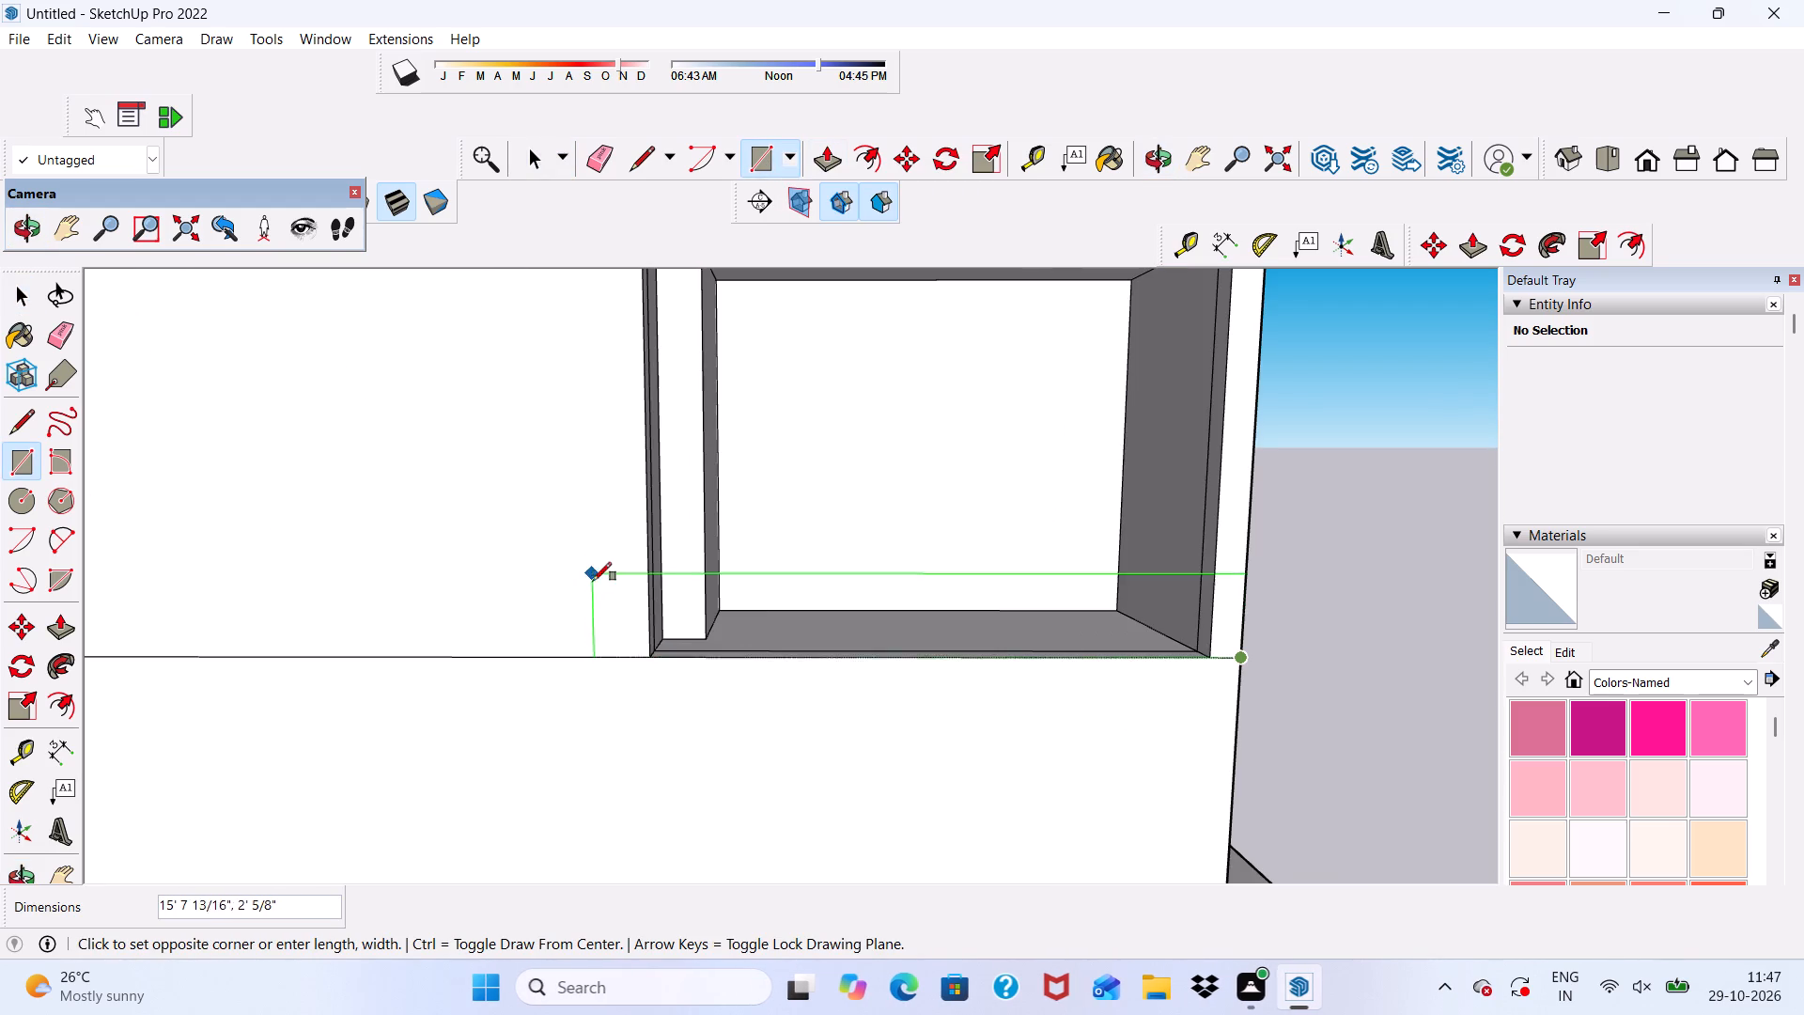
pyautogui.click(594, 597)
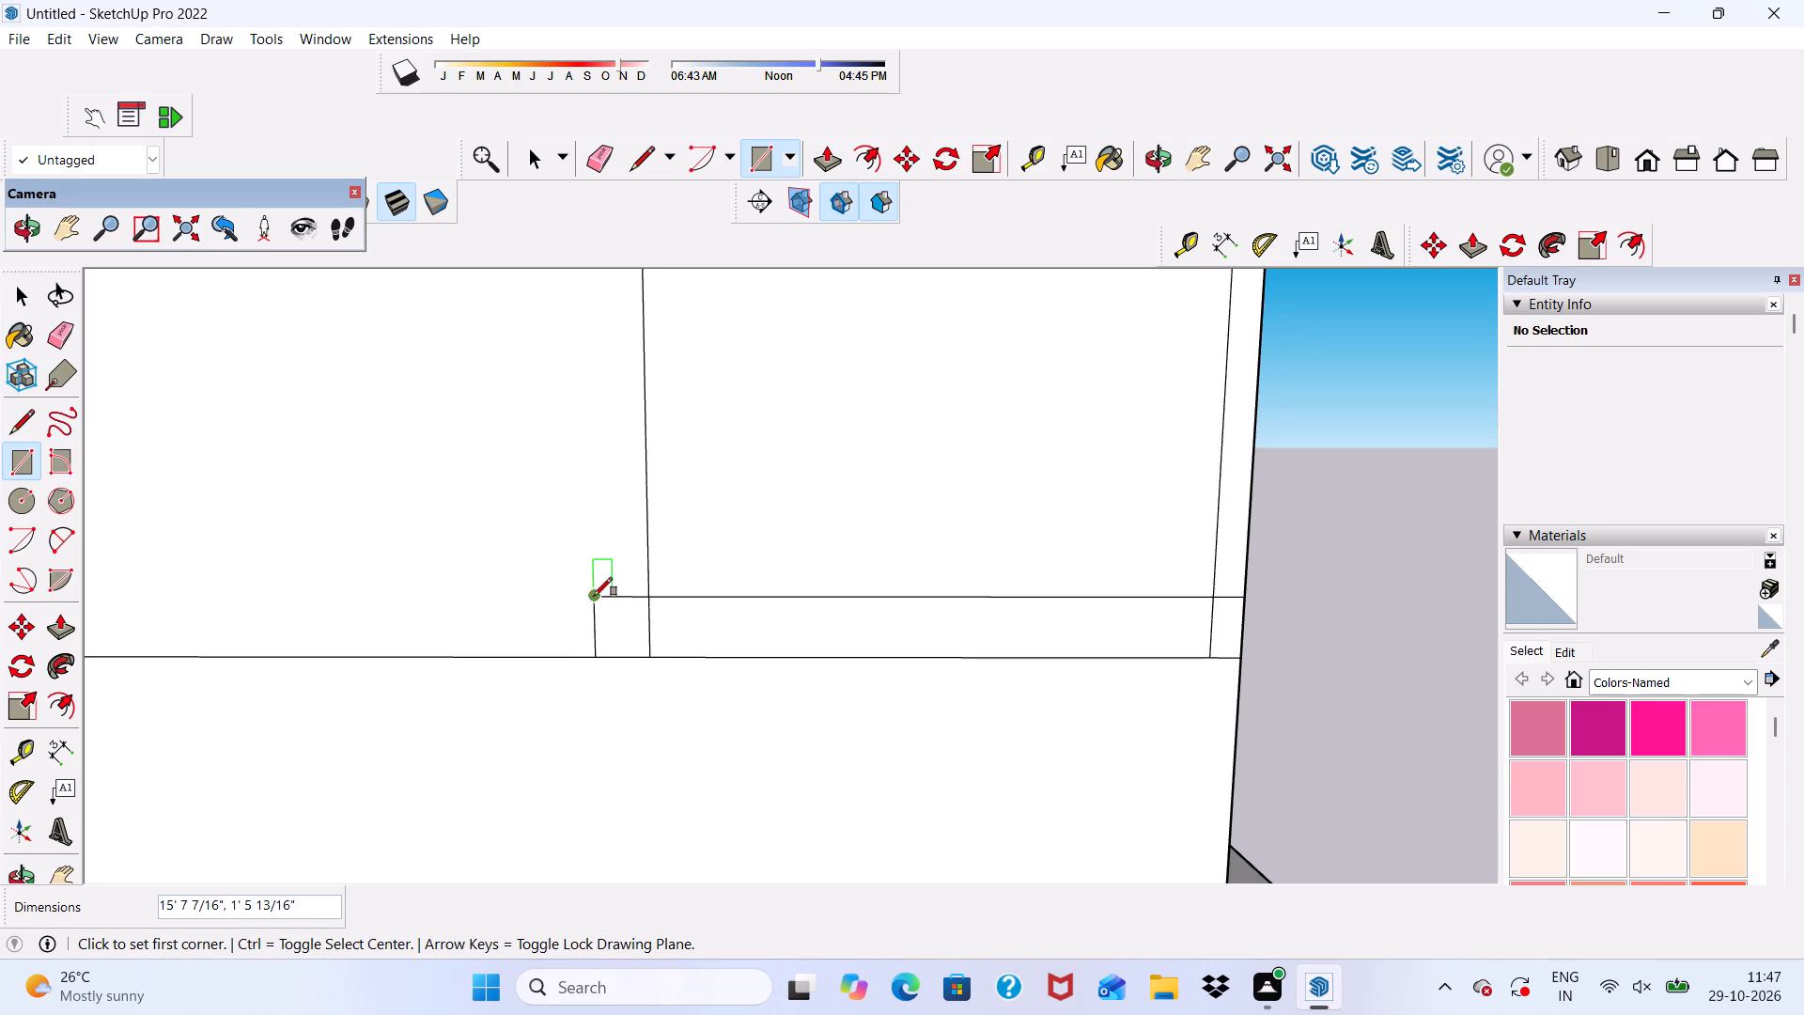
# Delete the face covering the lower bay's opening above the new rectangular strip.
pyautogui.scroll(-5, 594, 603)
pyautogui.press('space')
pyautogui.click(784, 563)
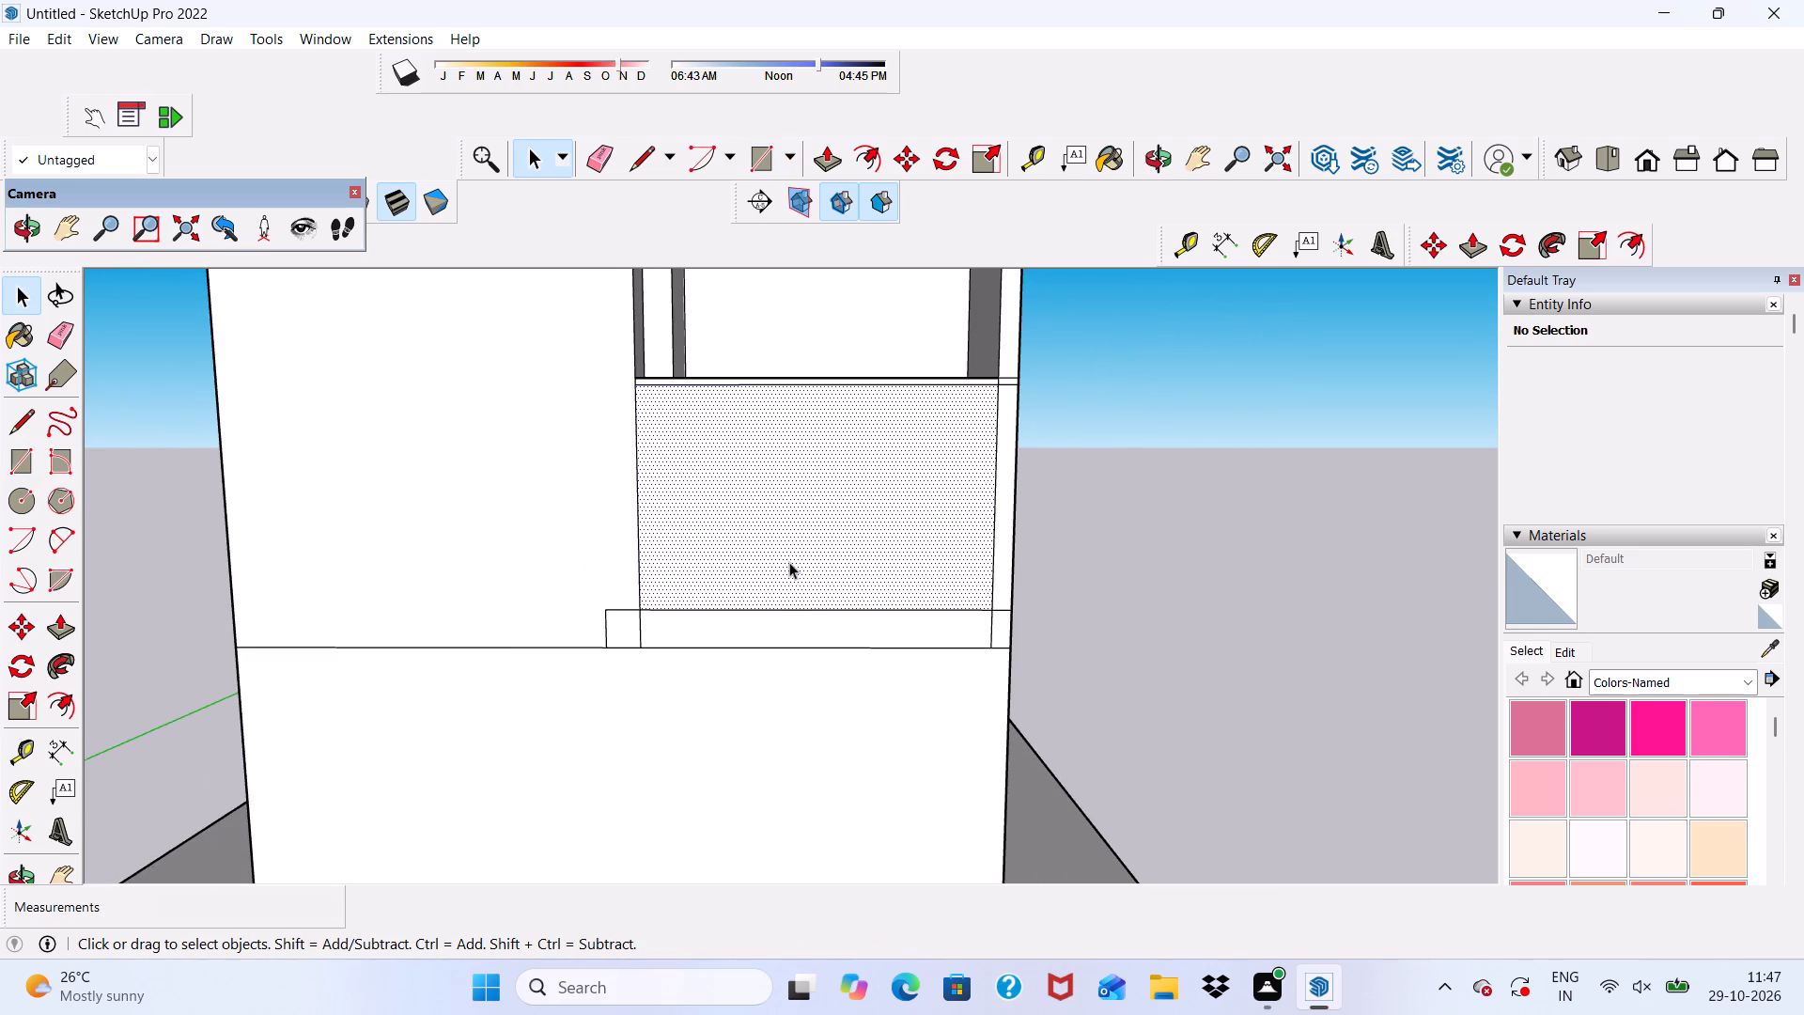
pyautogui.press('Delete')
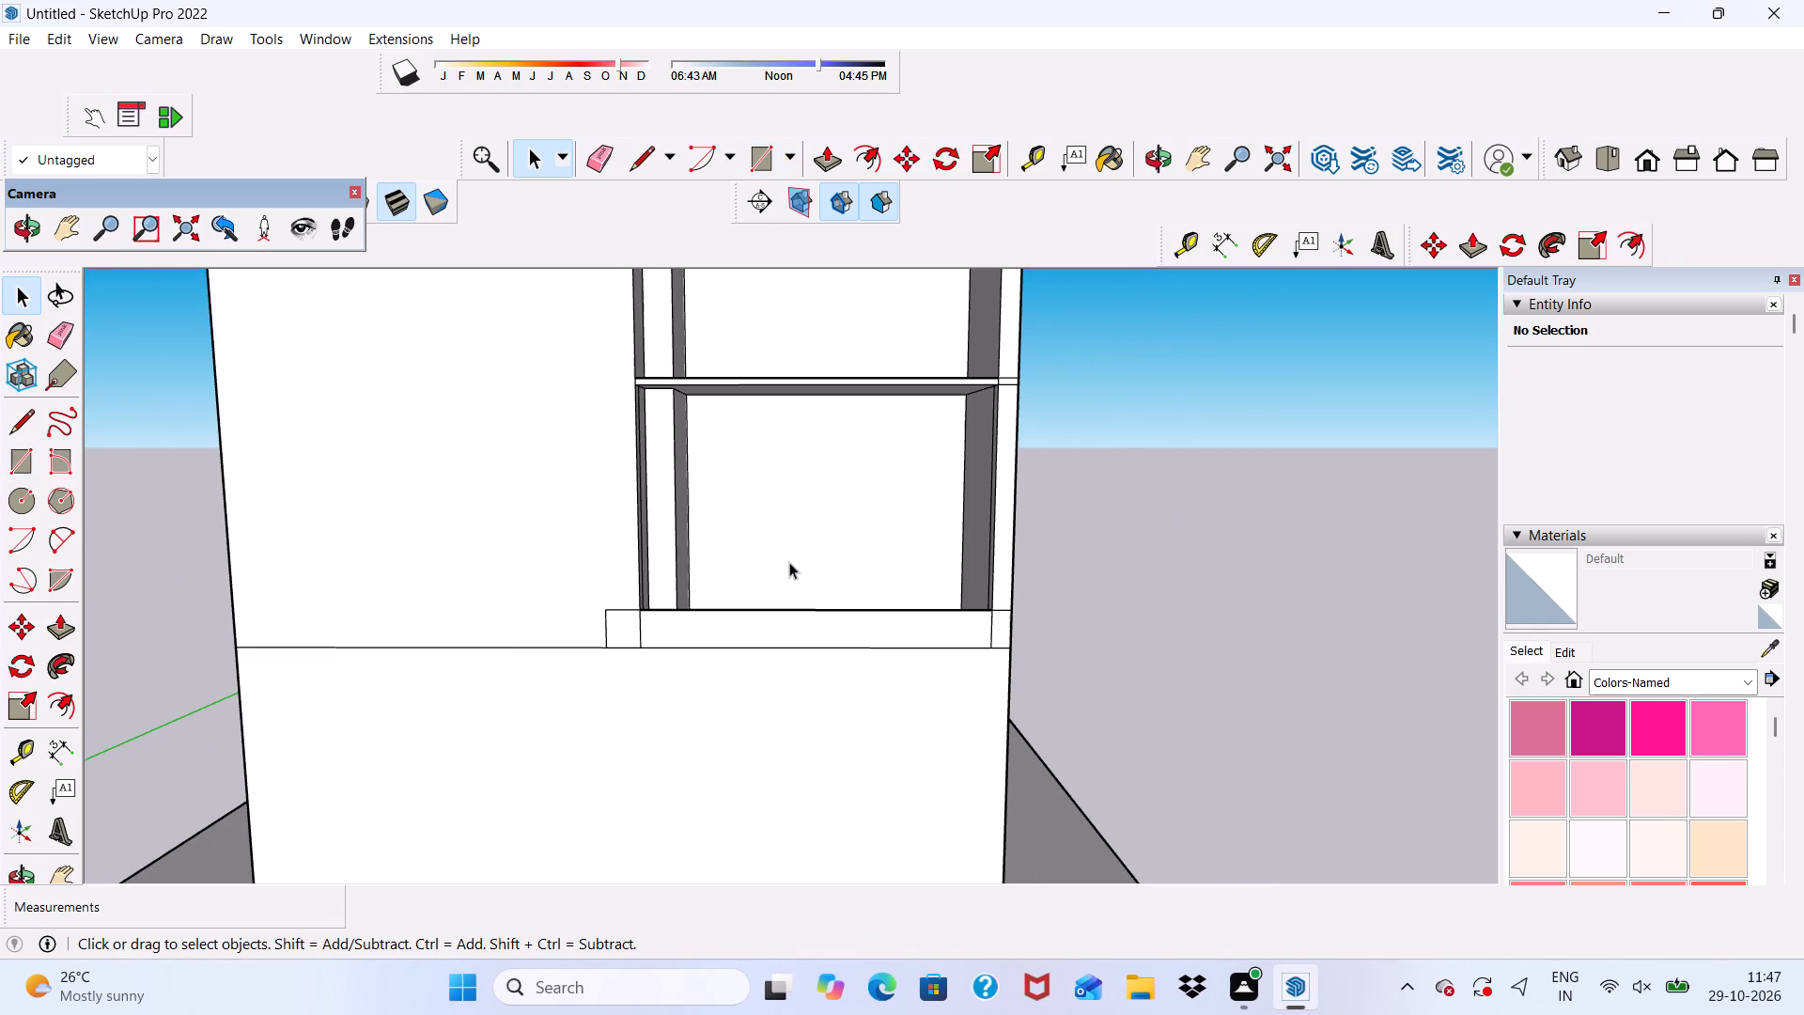
# Push/Pull the strip face across the base of the lower bay's opening out 1'.
pyautogui.scroll(6, 912, 659)
pyautogui.scroll(3, 876, 576)
pyautogui.click(867, 623)
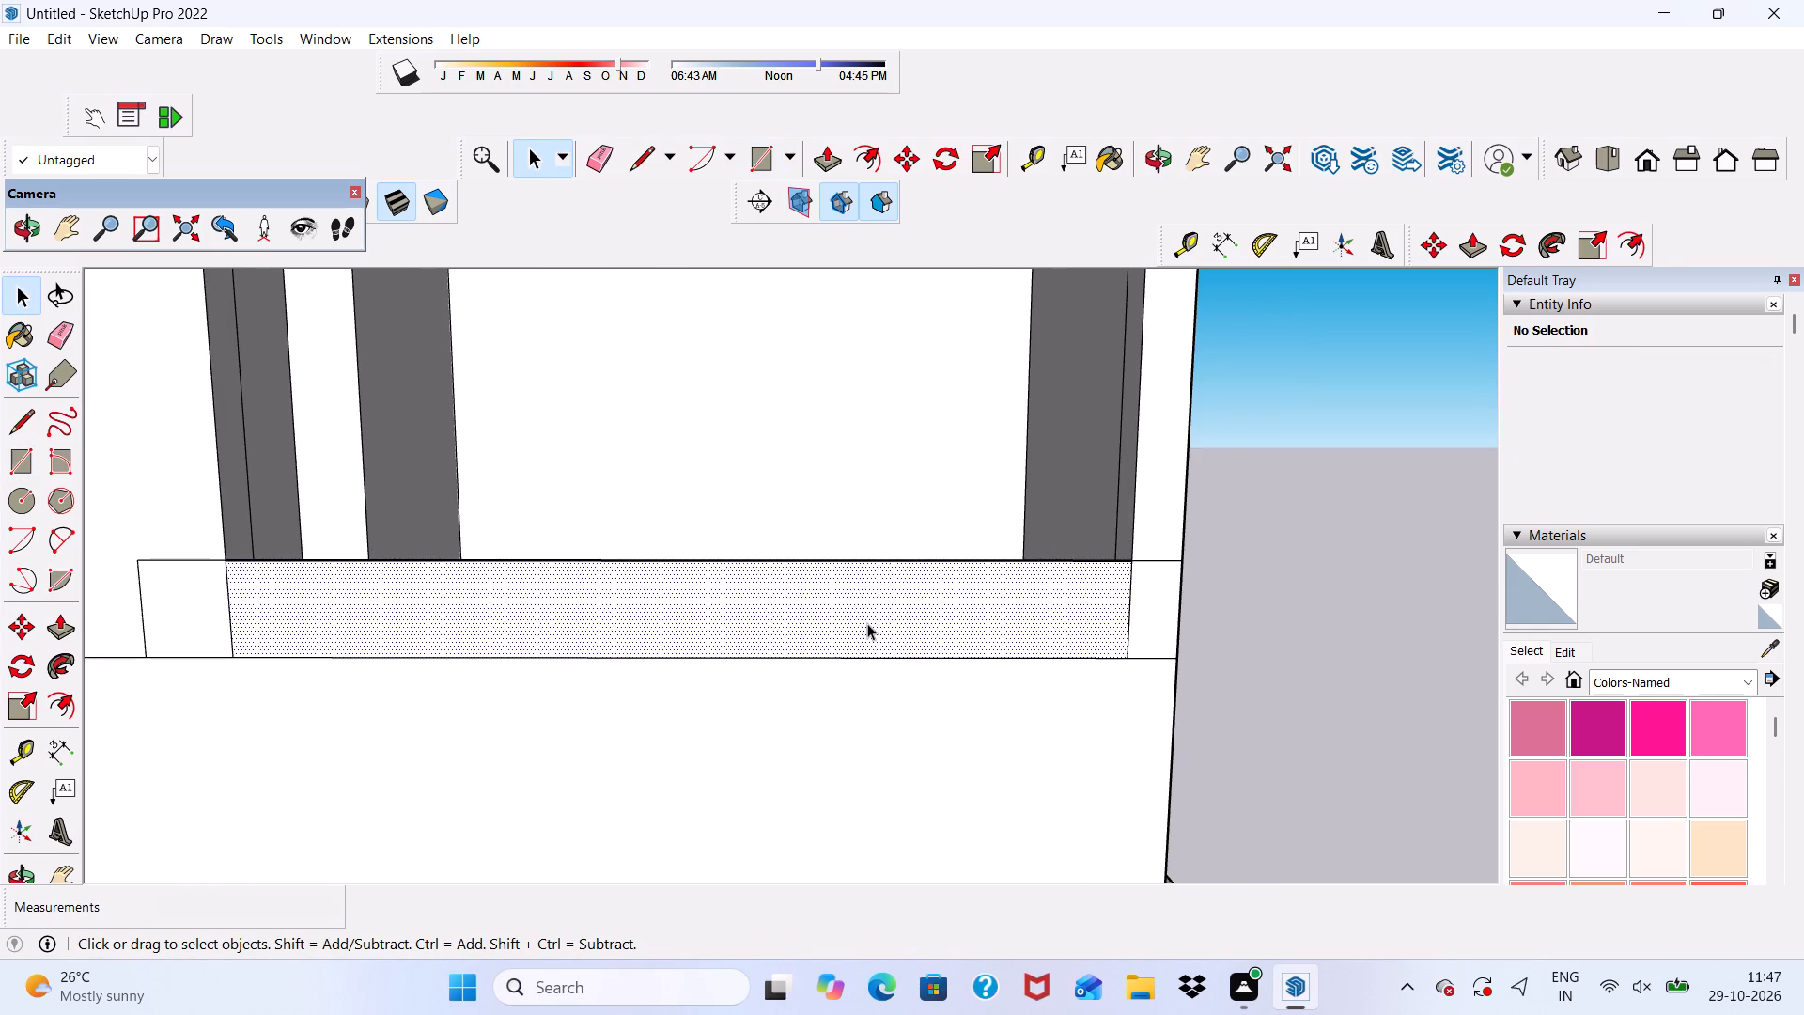
pyautogui.click(830, 164)
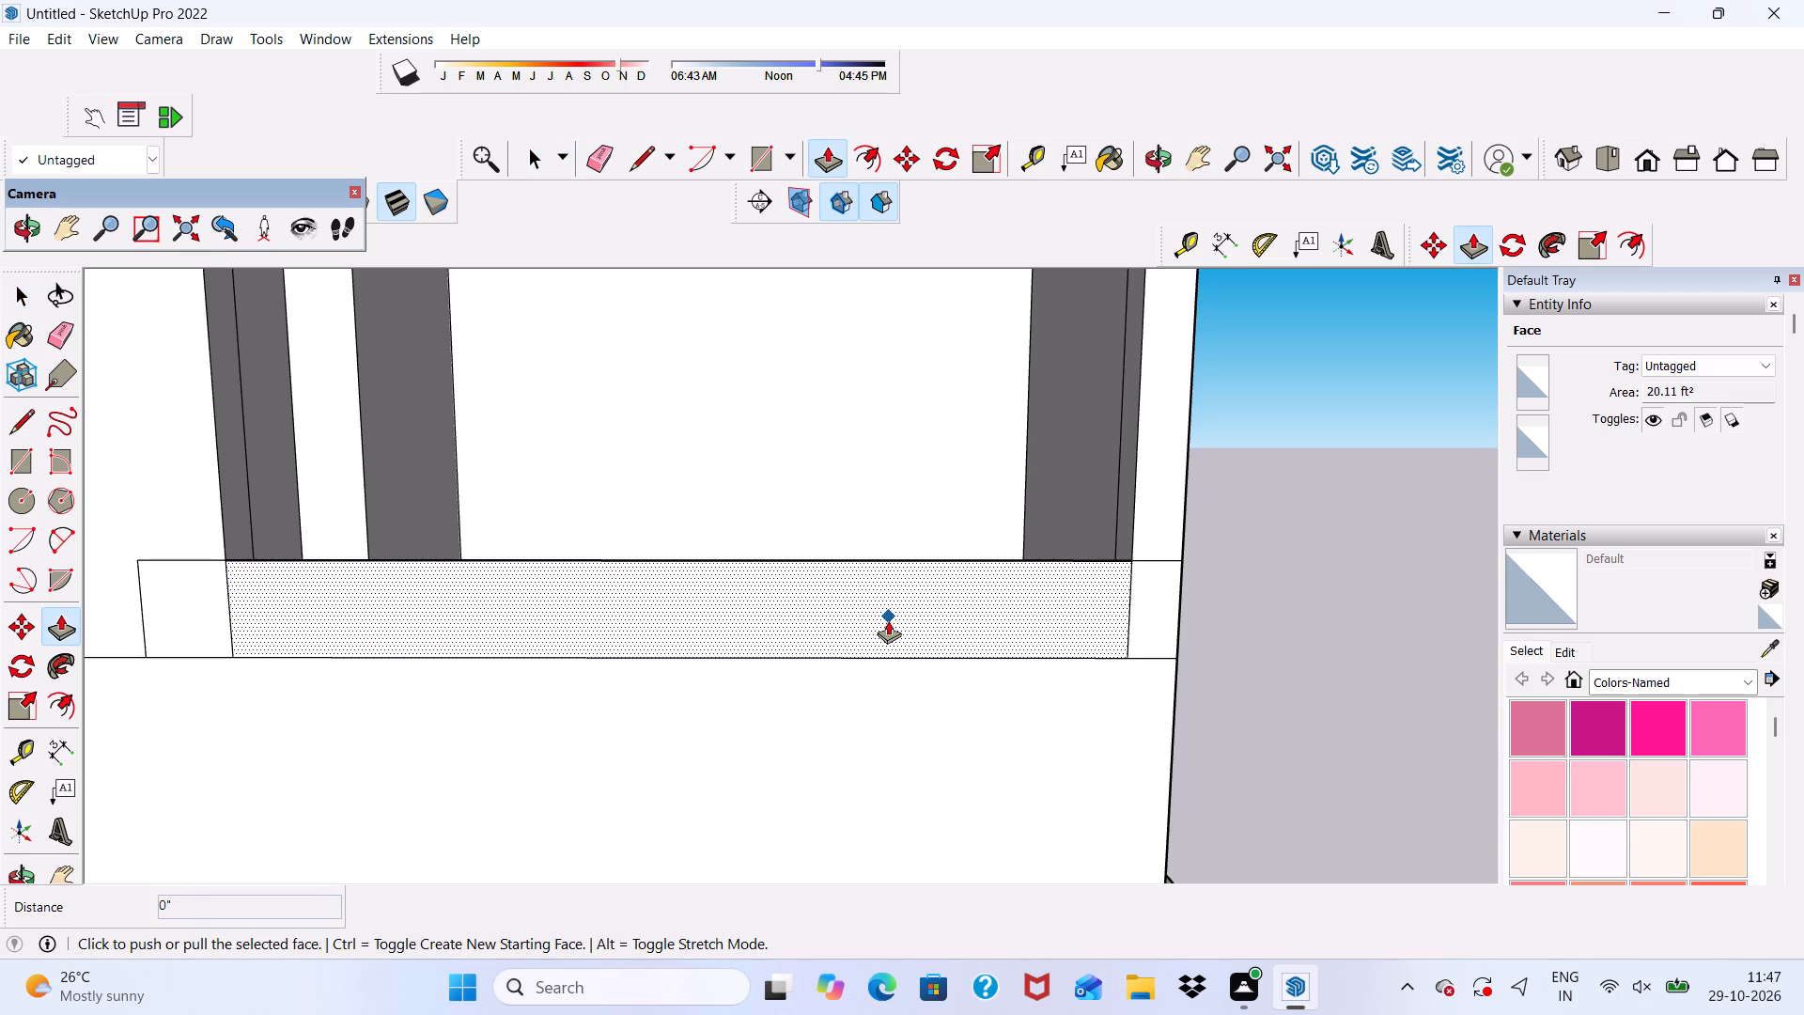
pyautogui.click(888, 618)
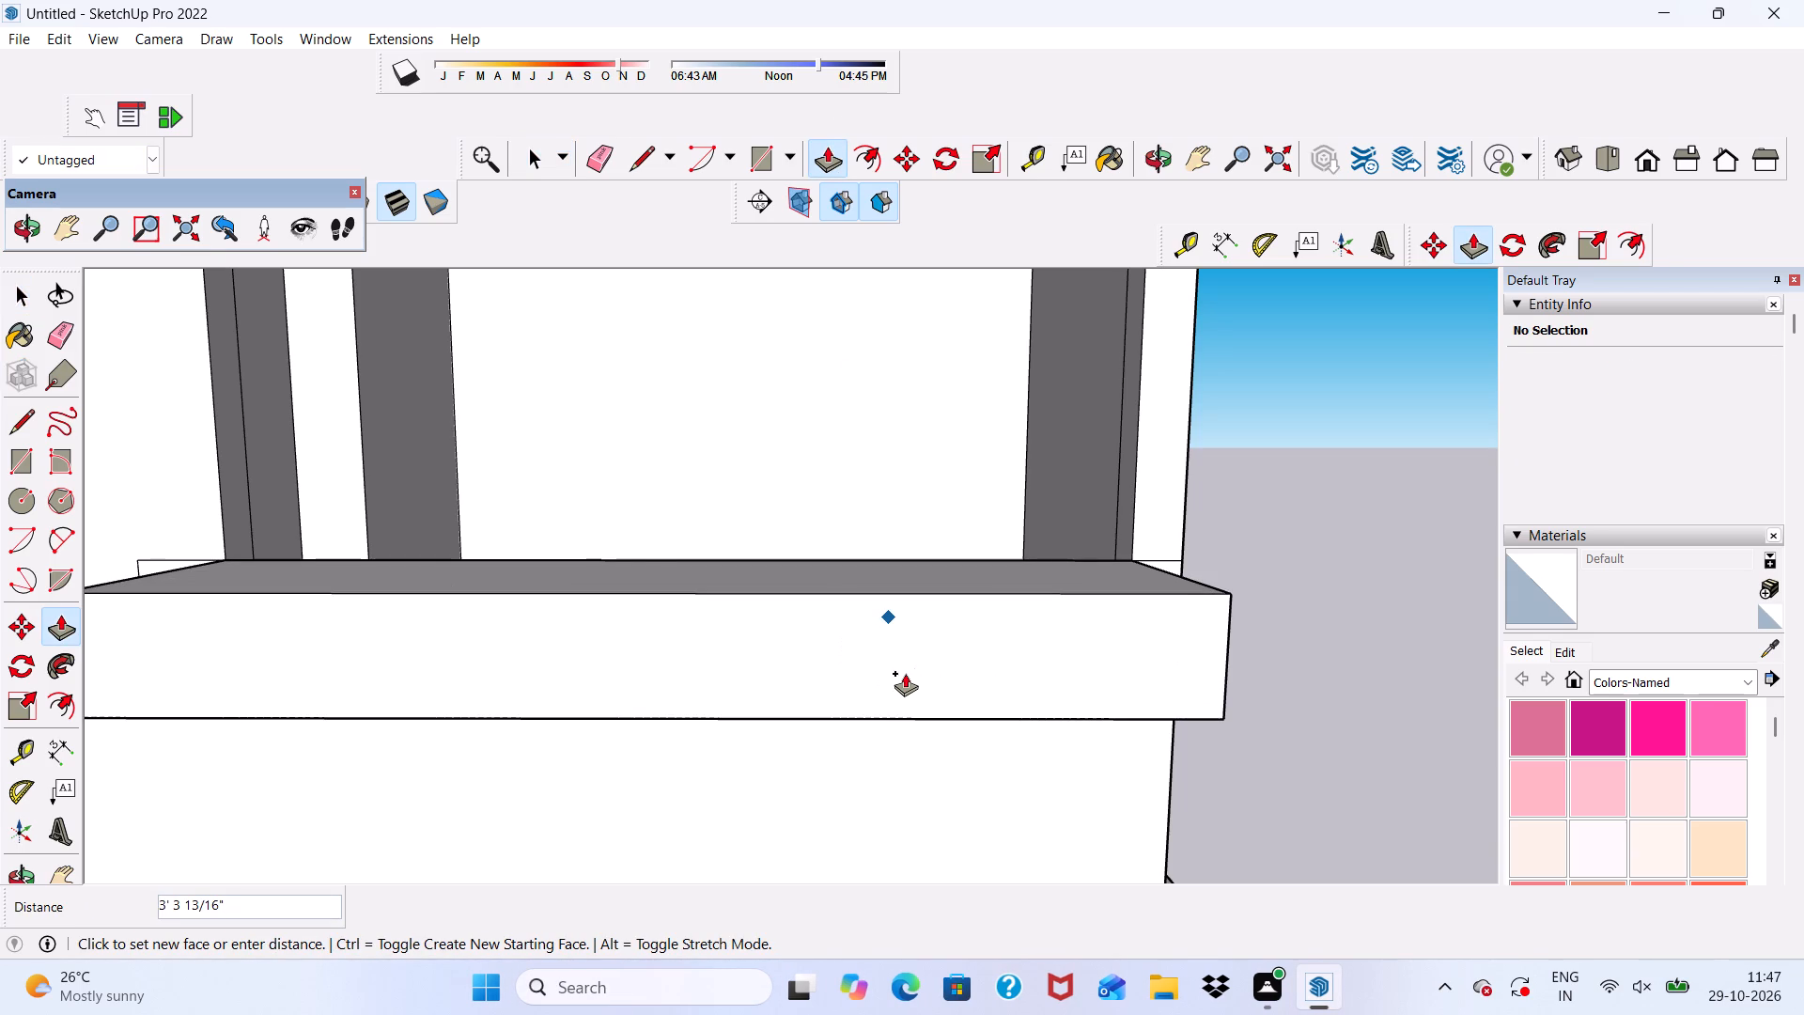
pyautogui.write("1'")
pyautogui.press('Return')
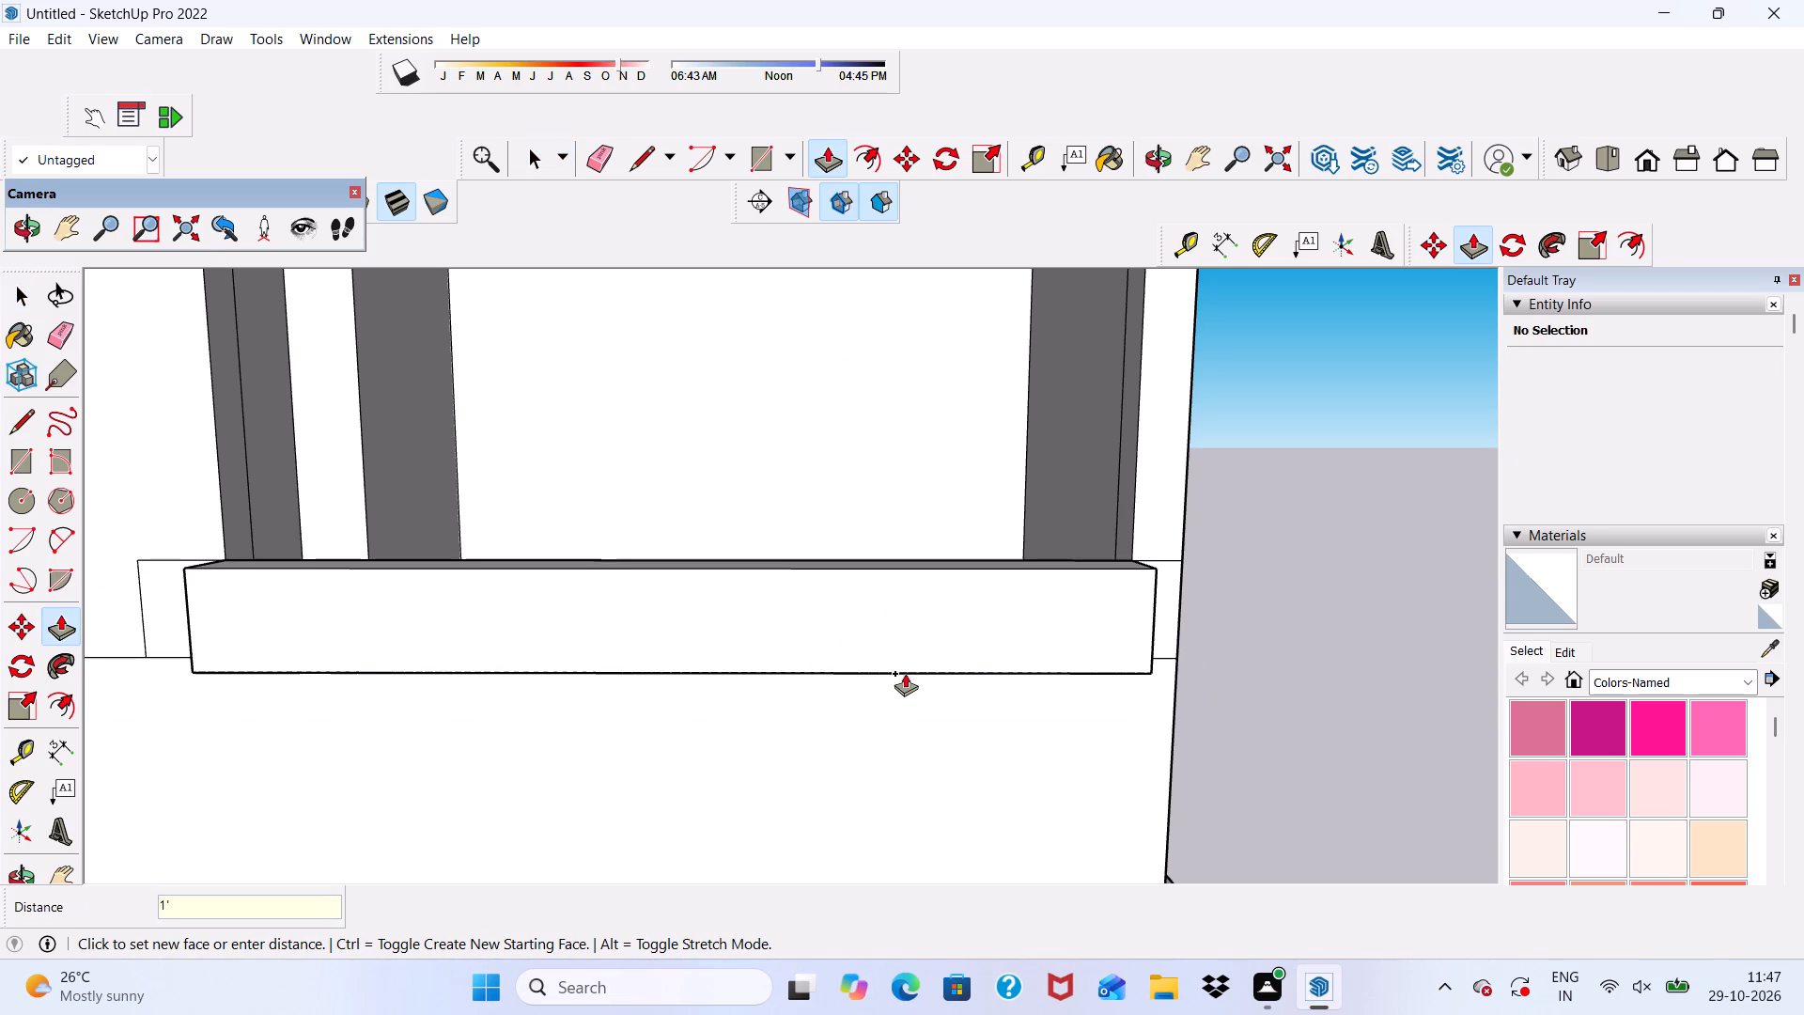
# Push/Pull the projecting band's inner end face along the solid front wall to the building's far corner edge.
pyautogui.scroll(-6, 907, 670)
pyautogui.moveTo(1198, 676); pyautogui.dragTo(1443, 654, button='middle')
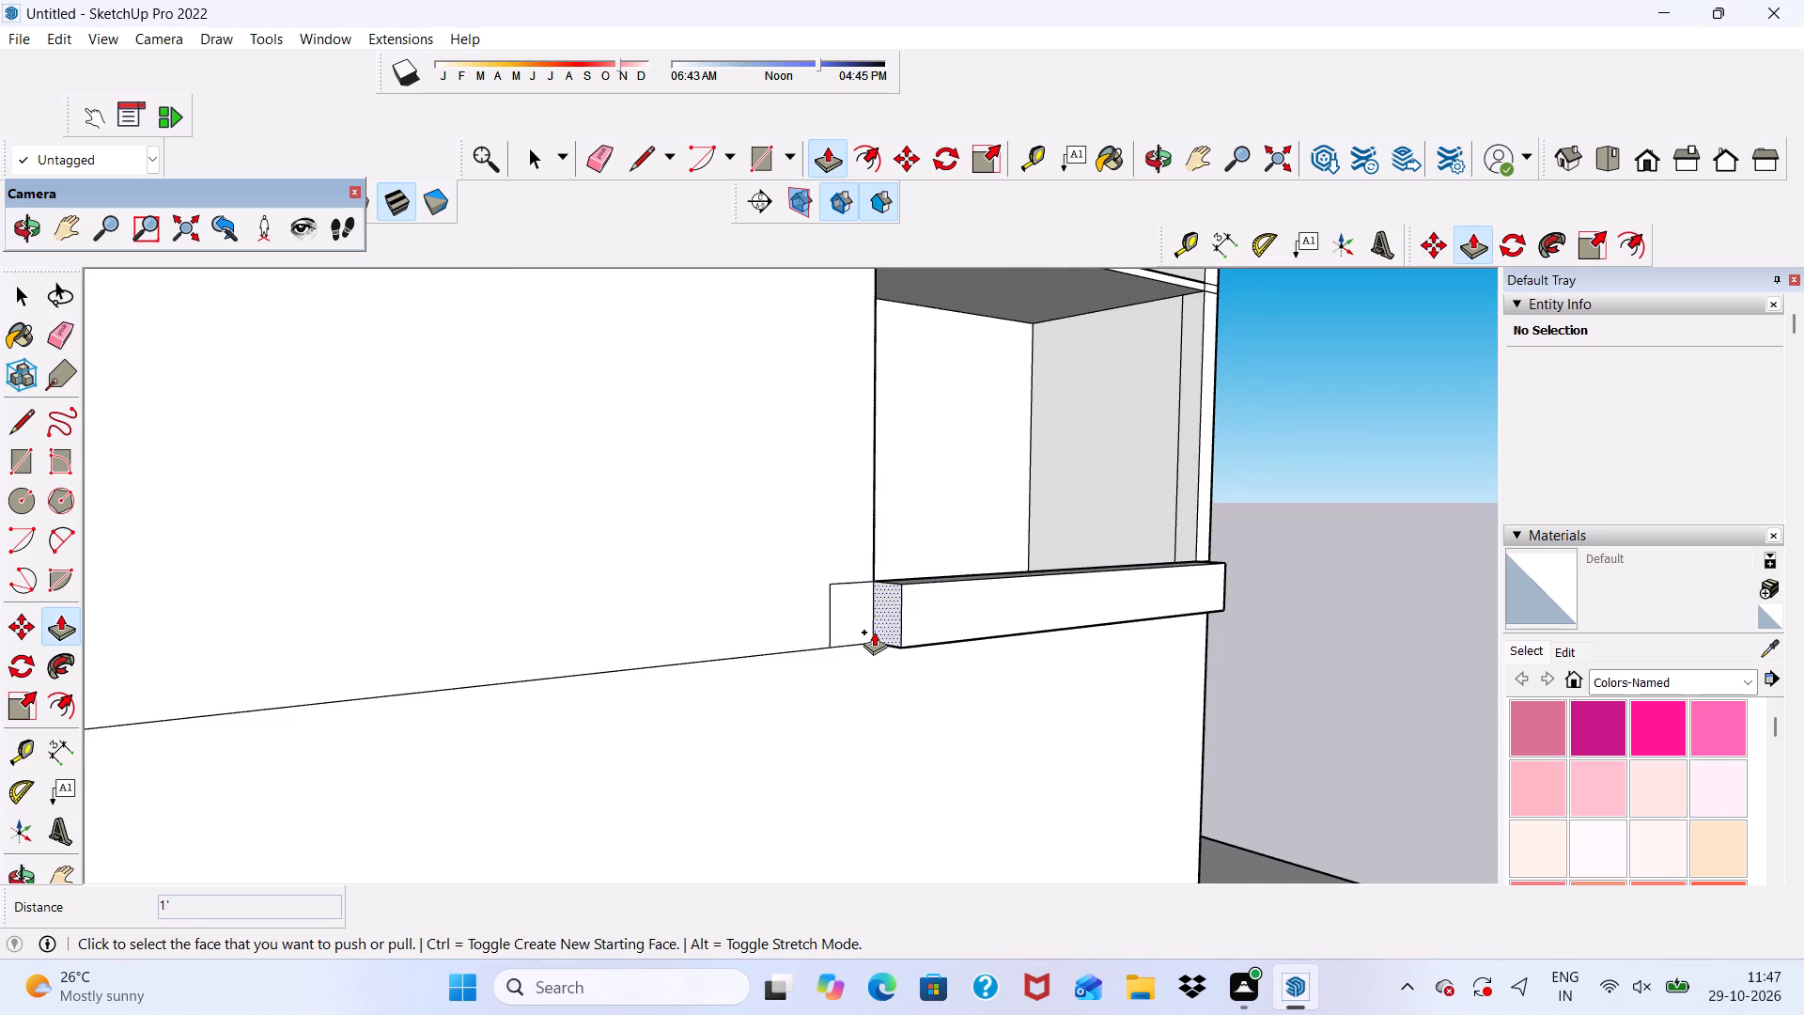
pyautogui.scroll(1, 873, 632)
pyautogui.scroll(-4, 881, 622)
pyautogui.scroll(5, 887, 622)
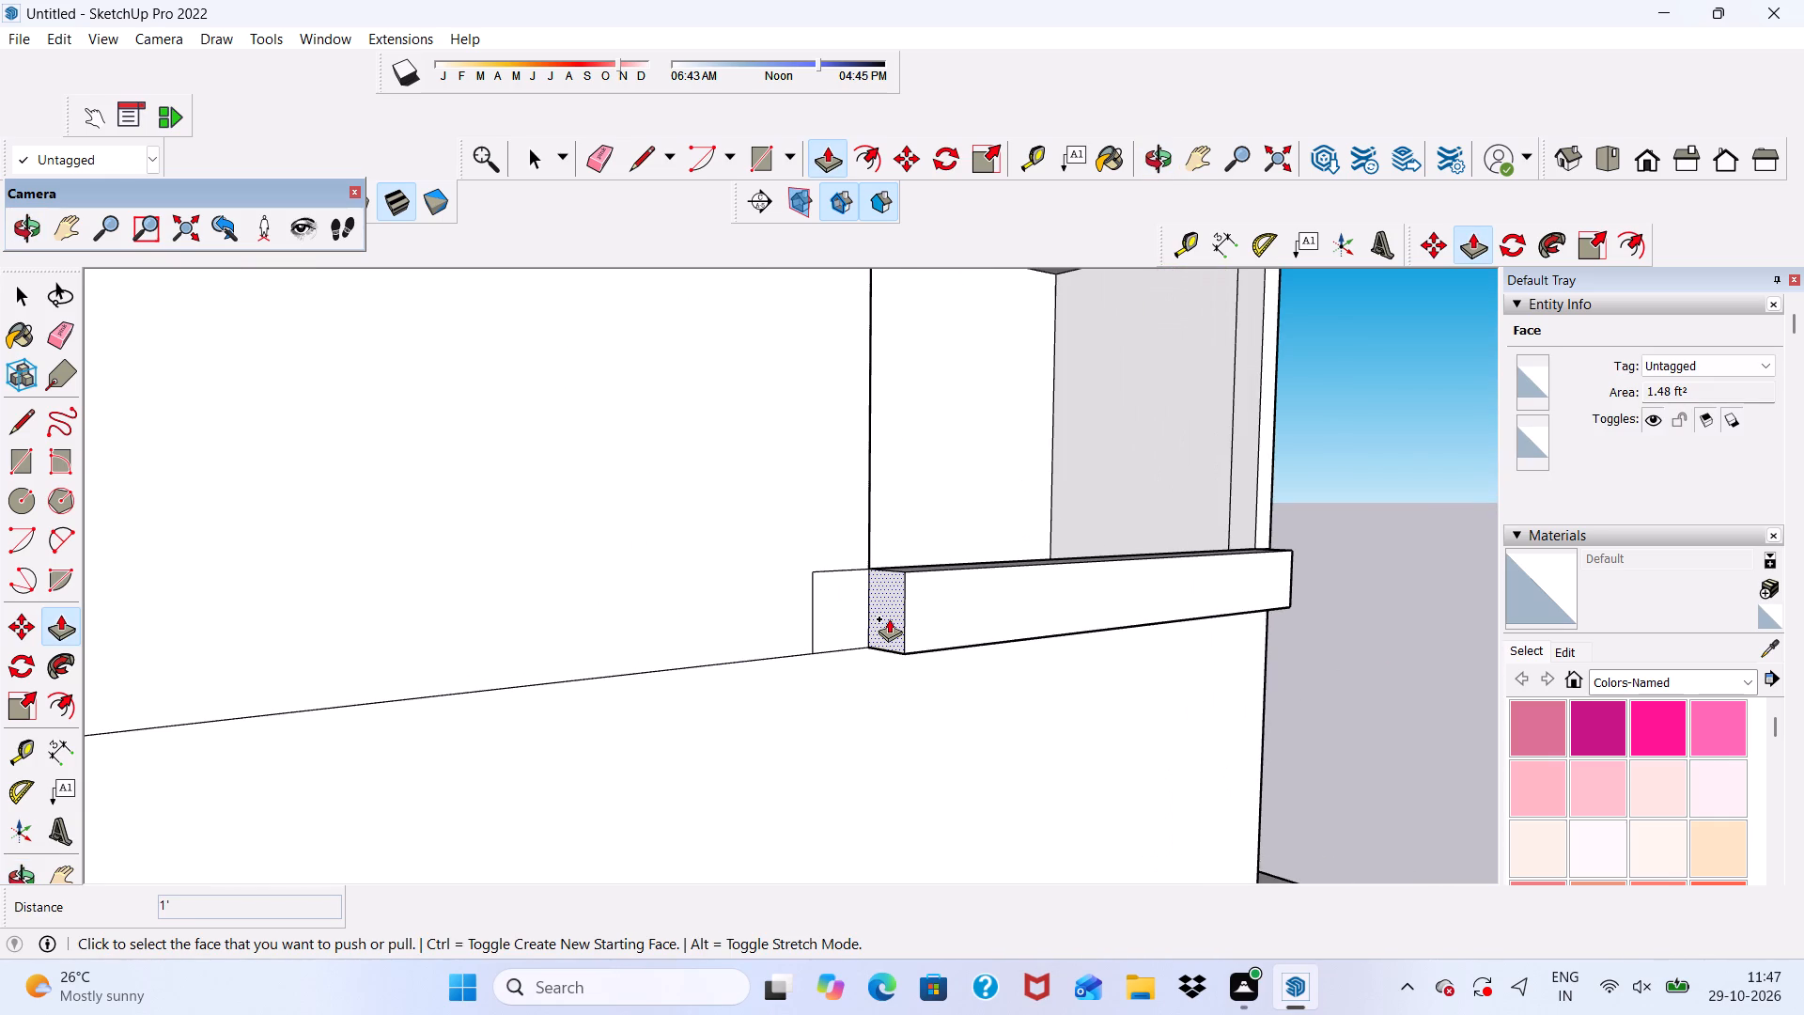
pyautogui.click(889, 618)
pyautogui.scroll(-13, 630, 618)
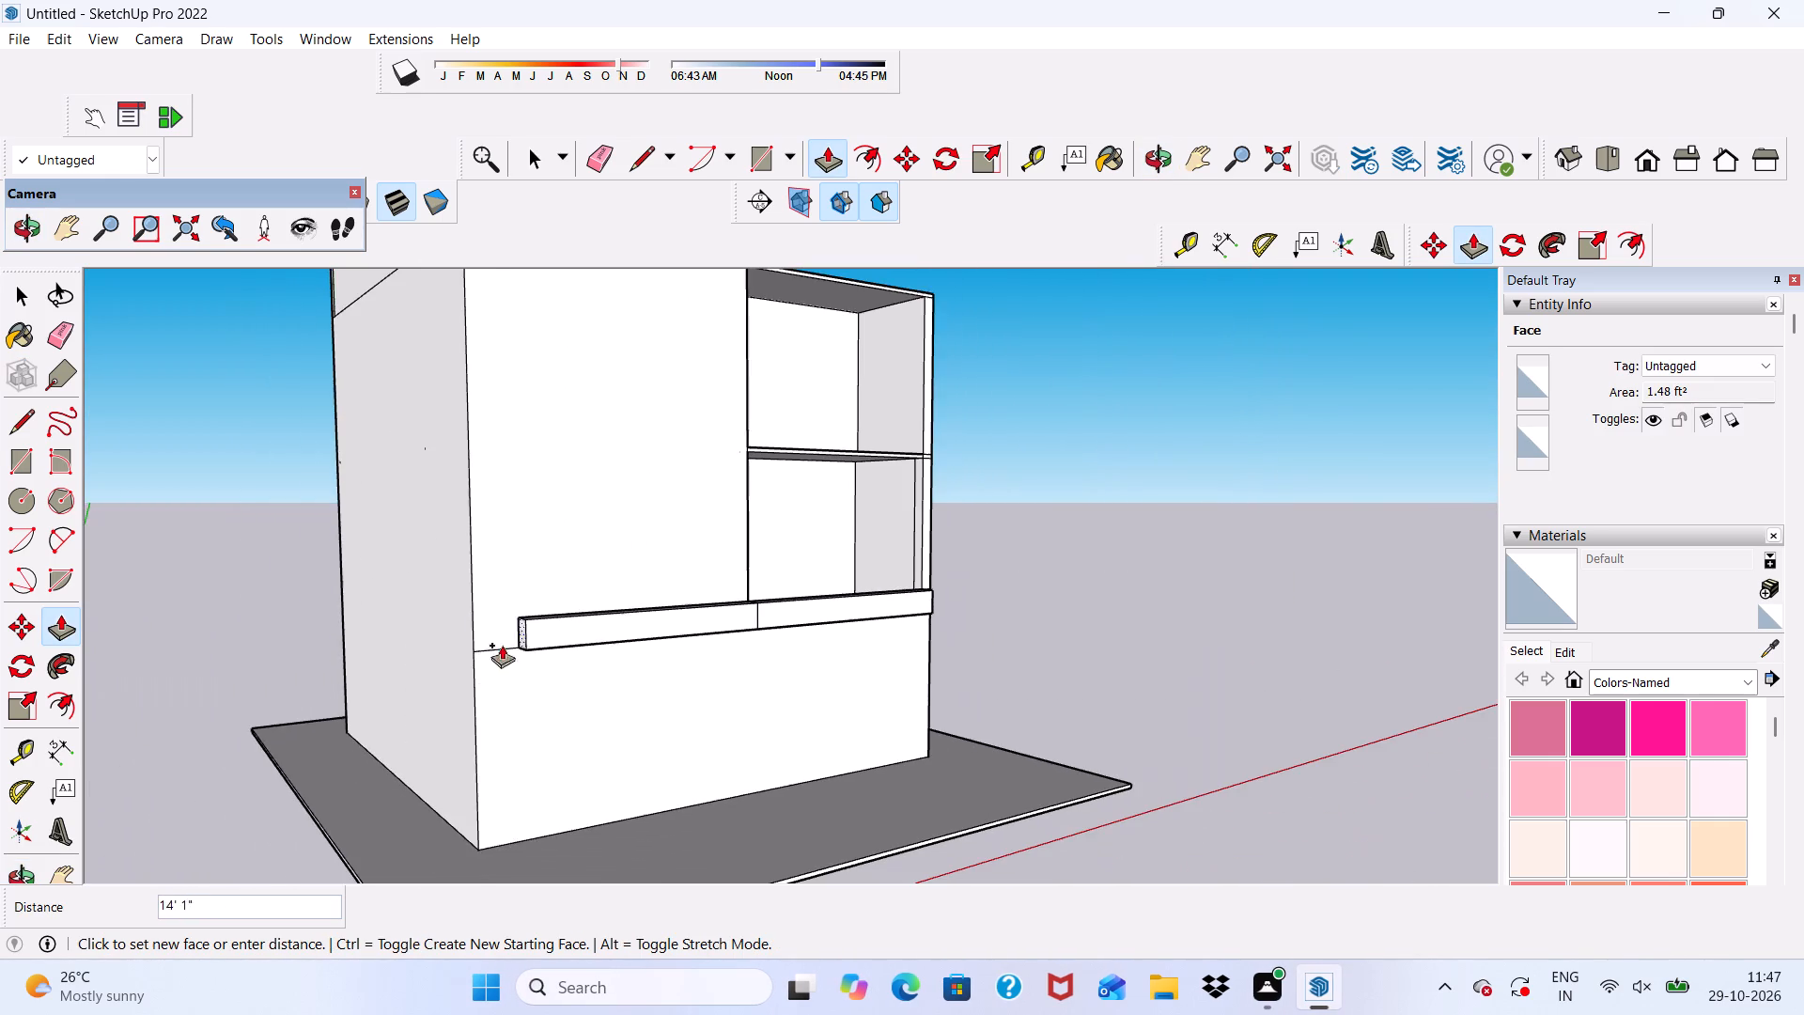
pyautogui.scroll(4, 462, 636)
pyautogui.scroll(3, 475, 523)
pyautogui.click(475, 523)
# Push/Pull the band's other end face 9" to the building's corner beside the open bays.
pyautogui.scroll(-6, 474, 536)
pyautogui.scroll(1, 563, 672)
pyautogui.moveTo(563, 672); pyautogui.dragTo(121, 648, button='middle')
pyautogui.moveTo(932, 614); pyautogui.dragTo(831, 666, button='middle')
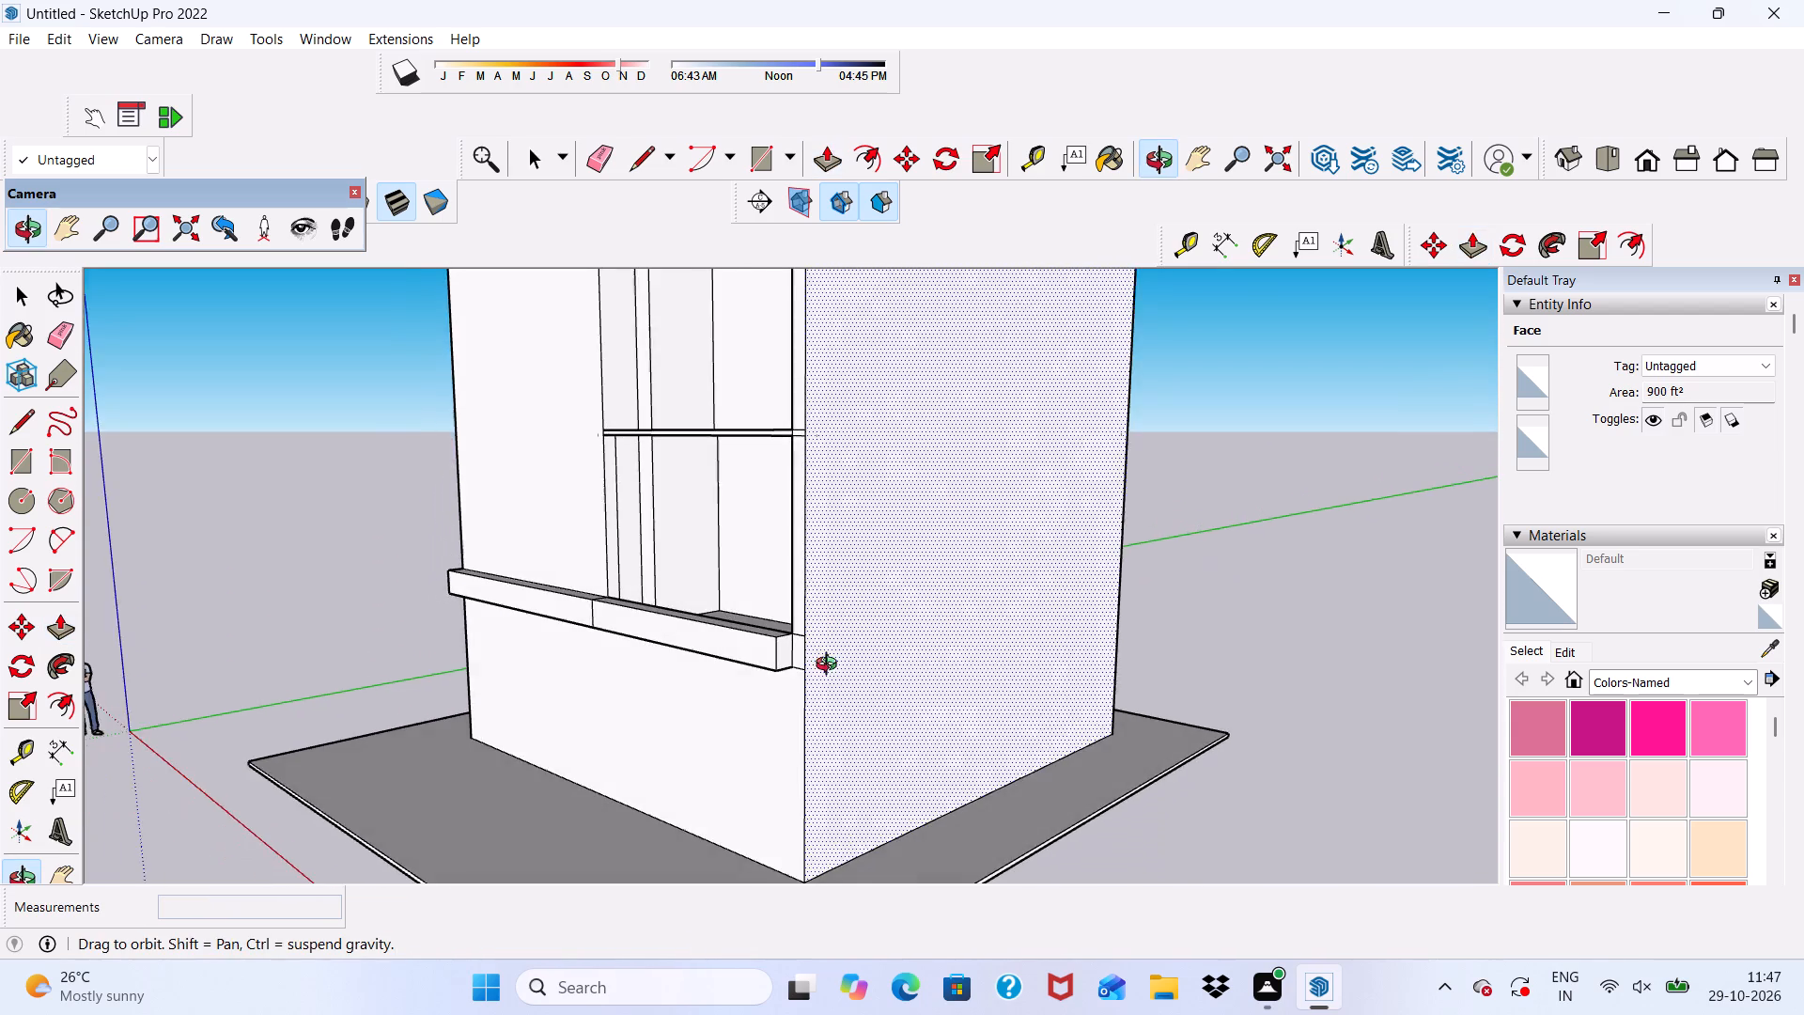
pyautogui.moveTo(831, 666); pyautogui.dragTo(829, 666, button='middle')
pyautogui.scroll(12, 754, 645)
pyautogui.click(792, 664)
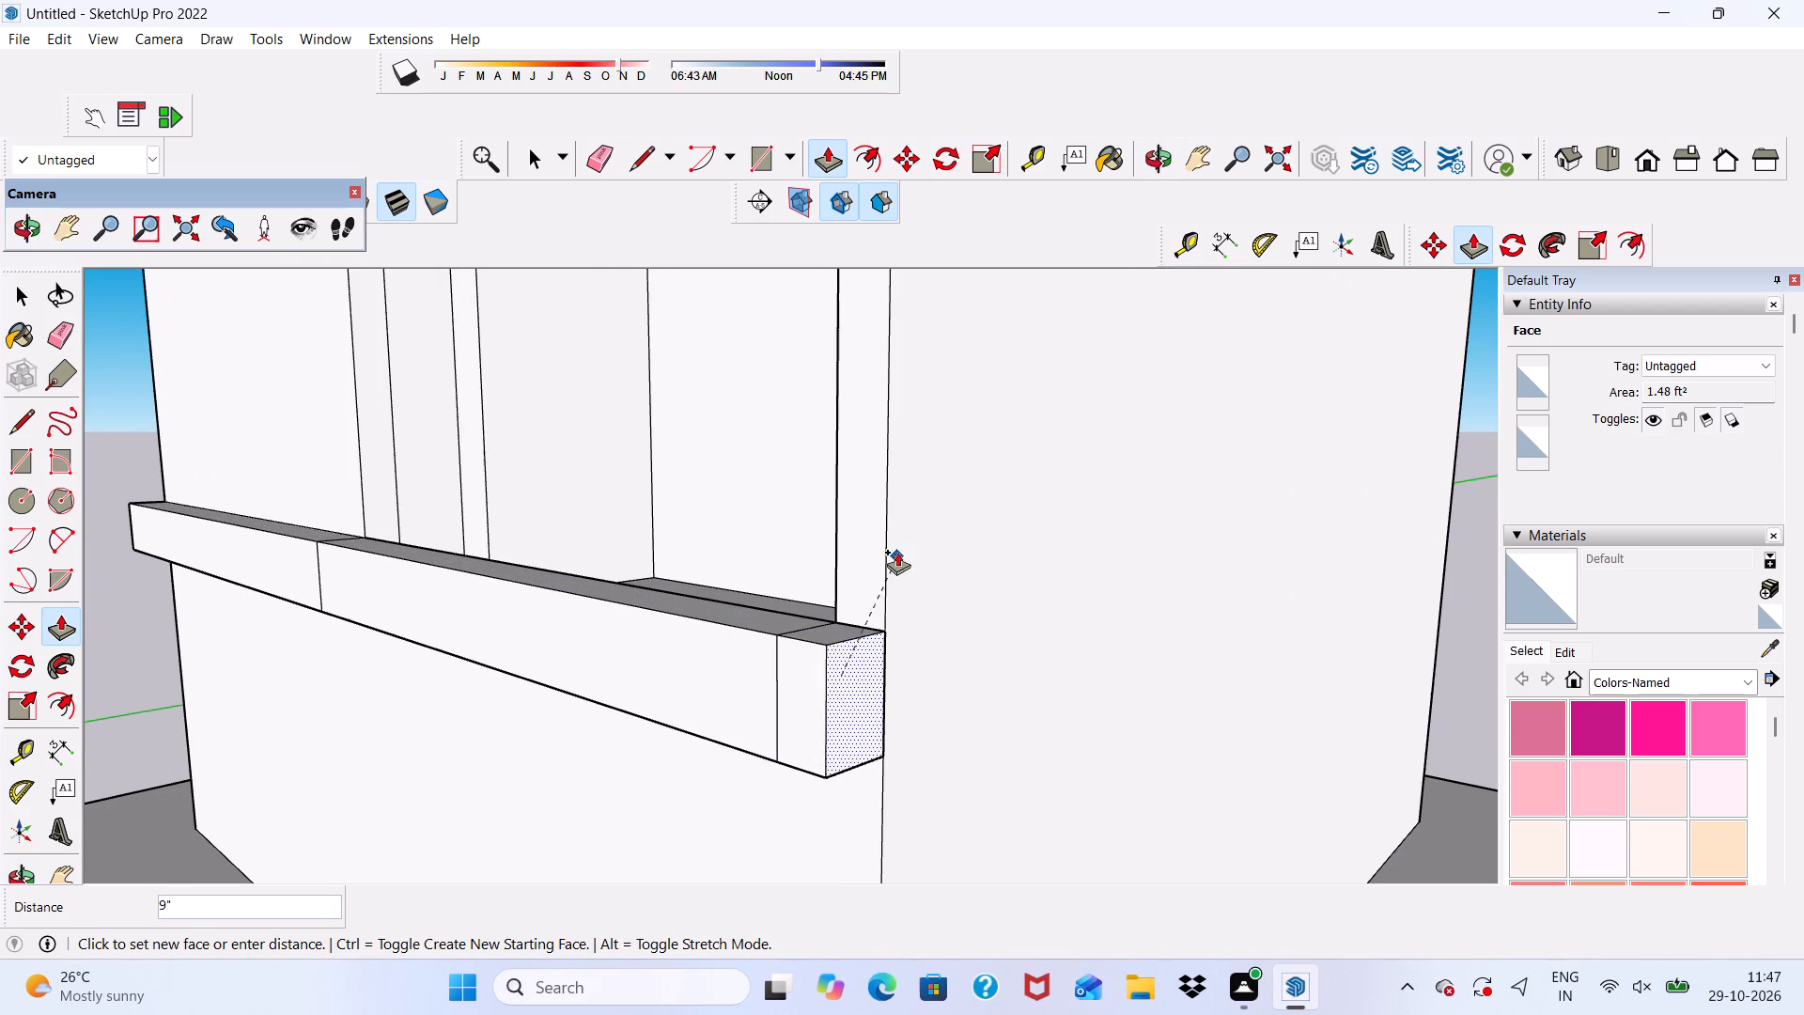
pyautogui.click(888, 538)
# Draw a 1' by 1' rectangle on top of the projecting band at its far end, beside the solid front wall.
pyautogui.scroll(-5, 893, 565)
pyautogui.scroll(-9, 871, 655)
pyautogui.moveTo(447, 609); pyautogui.dragTo(514, 612, button='middle')
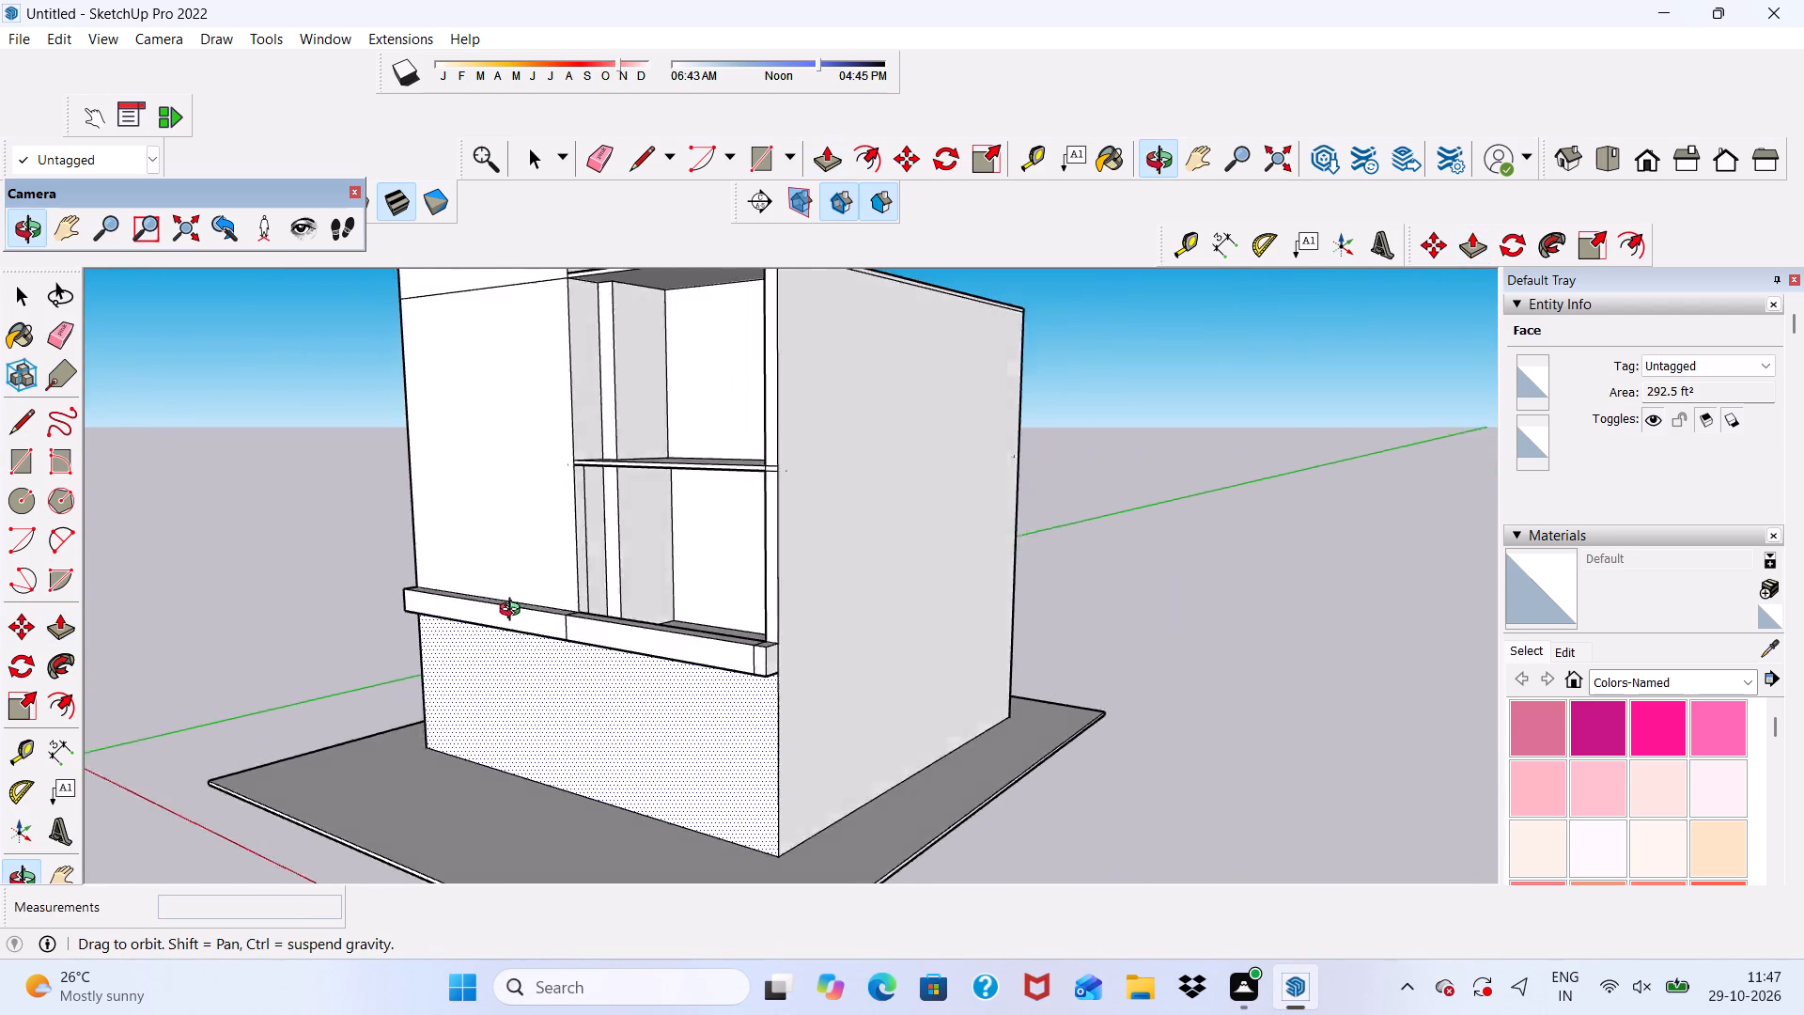
pyautogui.moveTo(514, 612); pyautogui.dragTo(678, 662, button='middle')
pyautogui.scroll(1, 679, 661)
pyautogui.scroll(-5, 679, 656)
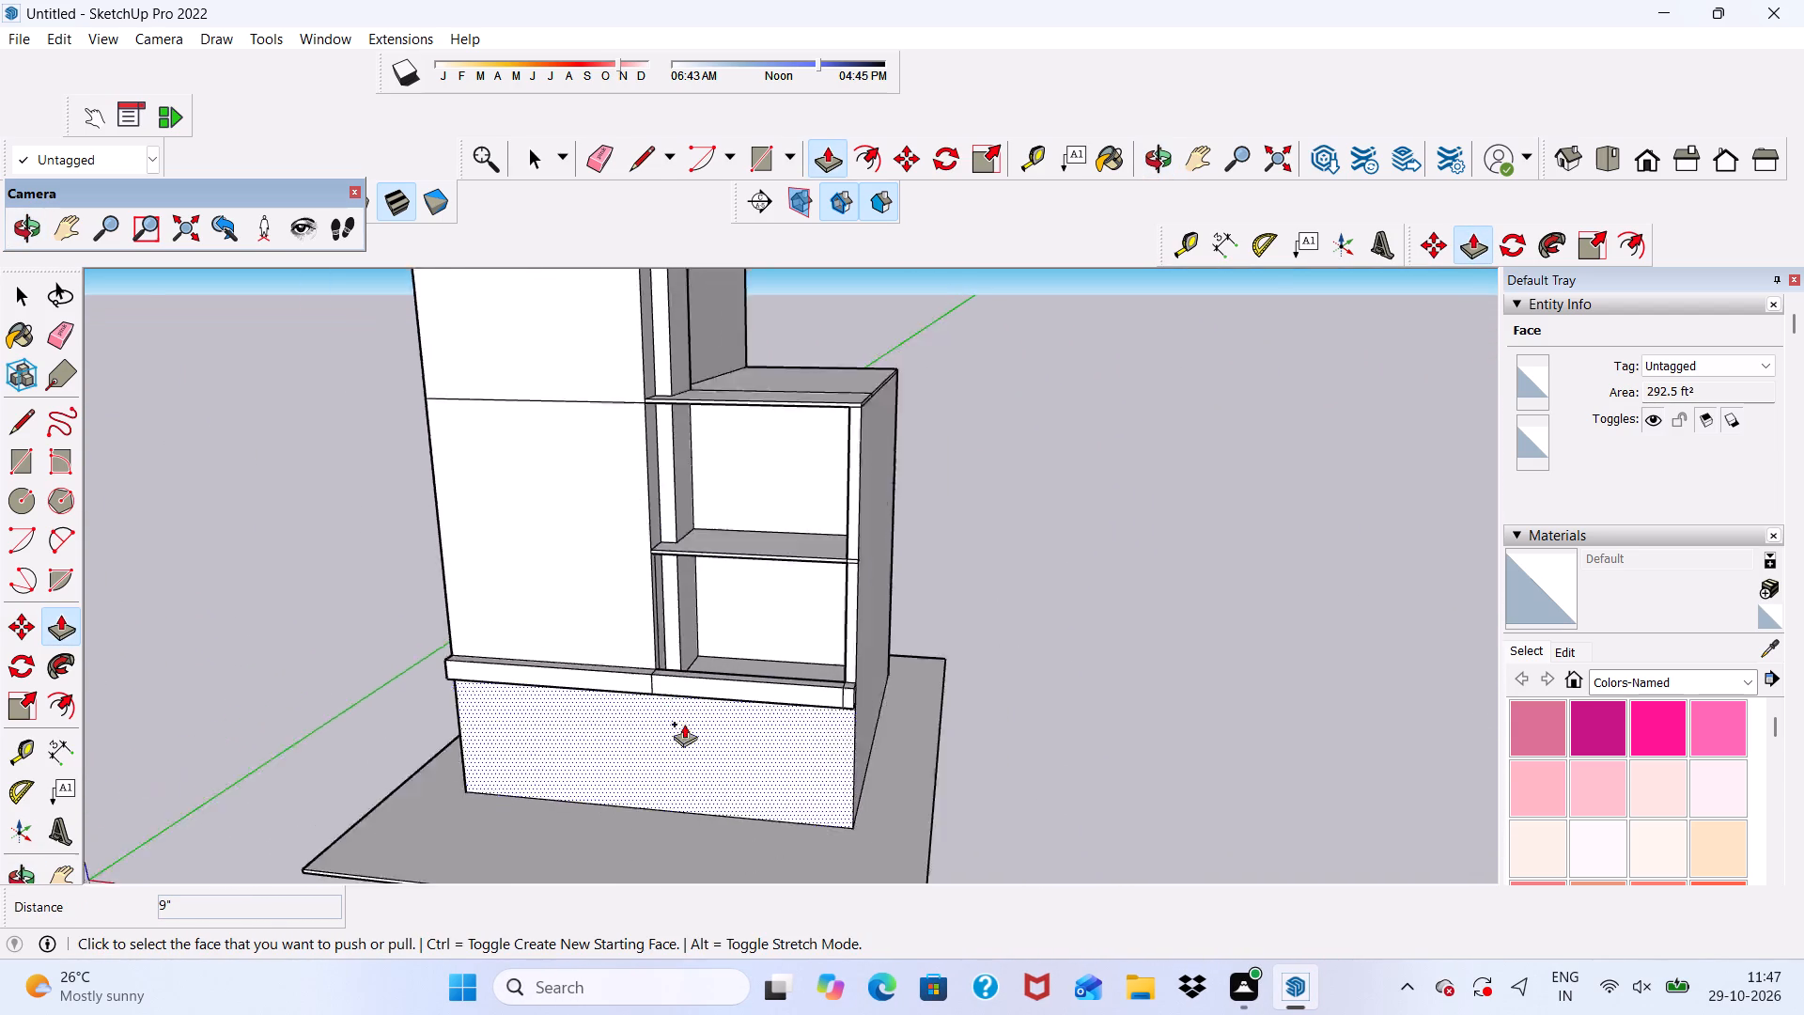
pyautogui.scroll(-2, 684, 724)
pyautogui.click(763, 155)
pyautogui.scroll(3, 311, 854)
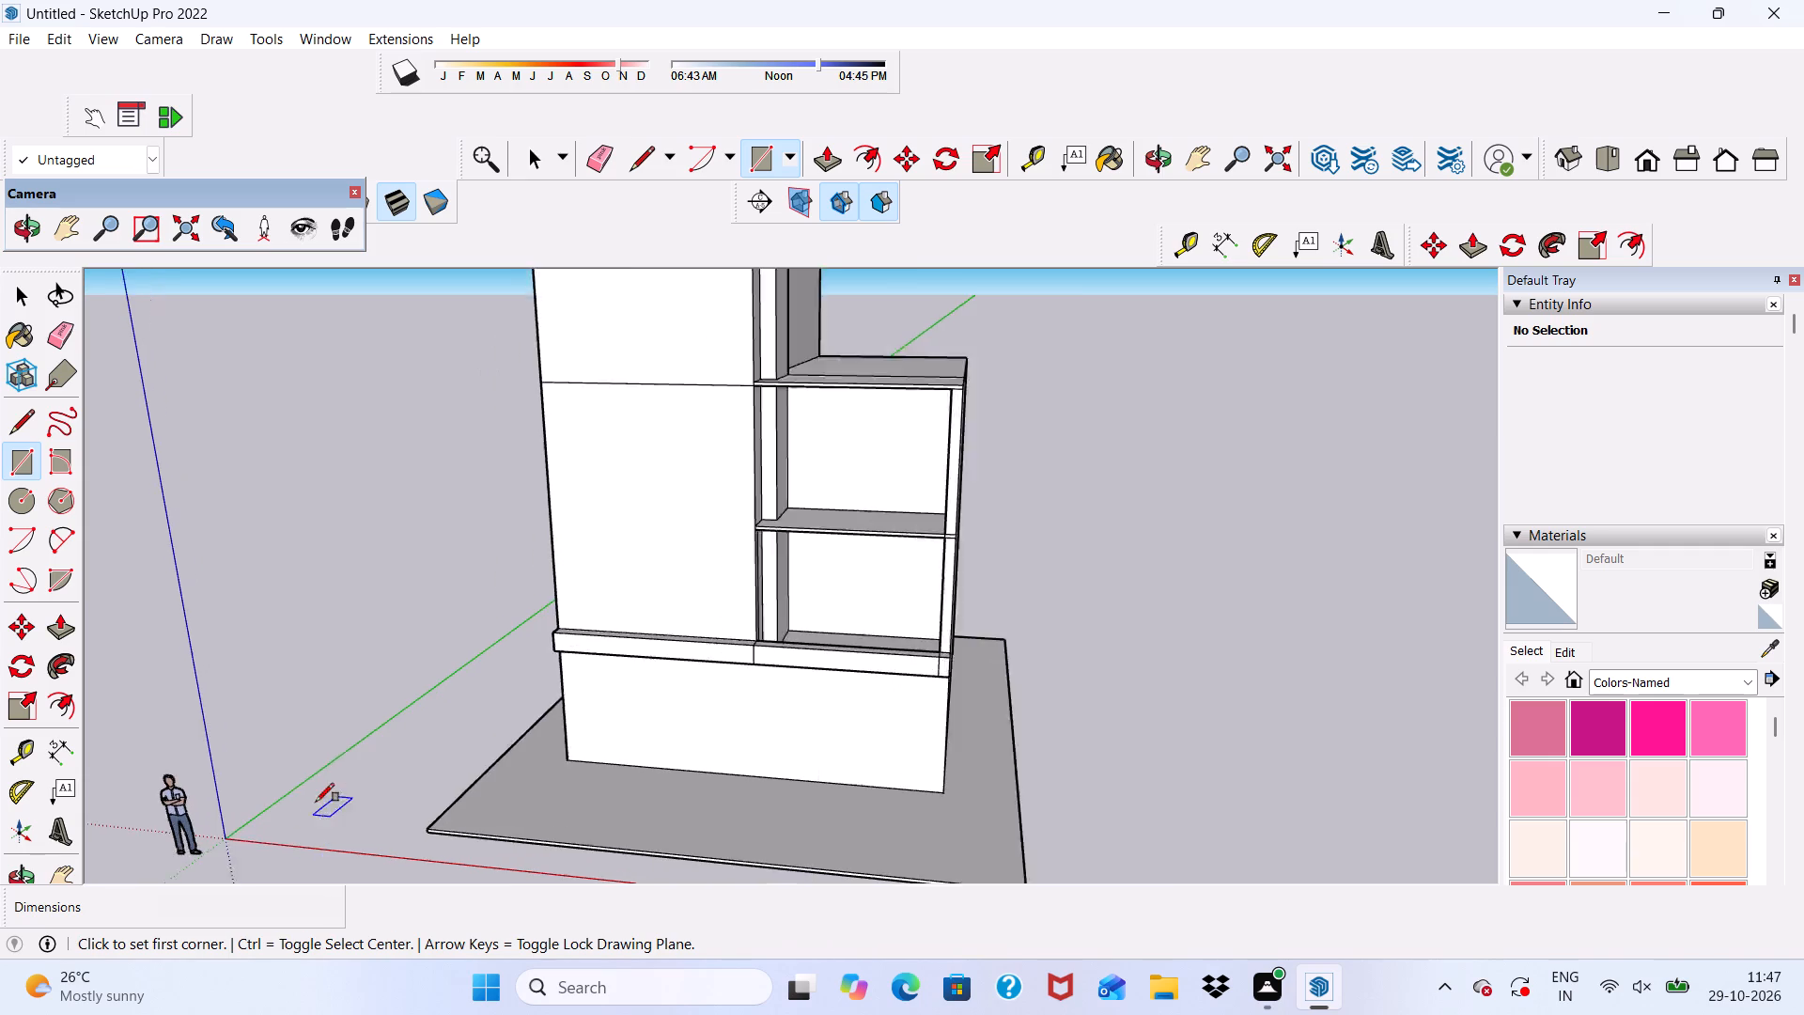
pyautogui.scroll(2, 316, 802)
pyautogui.scroll(14, 592, 588)
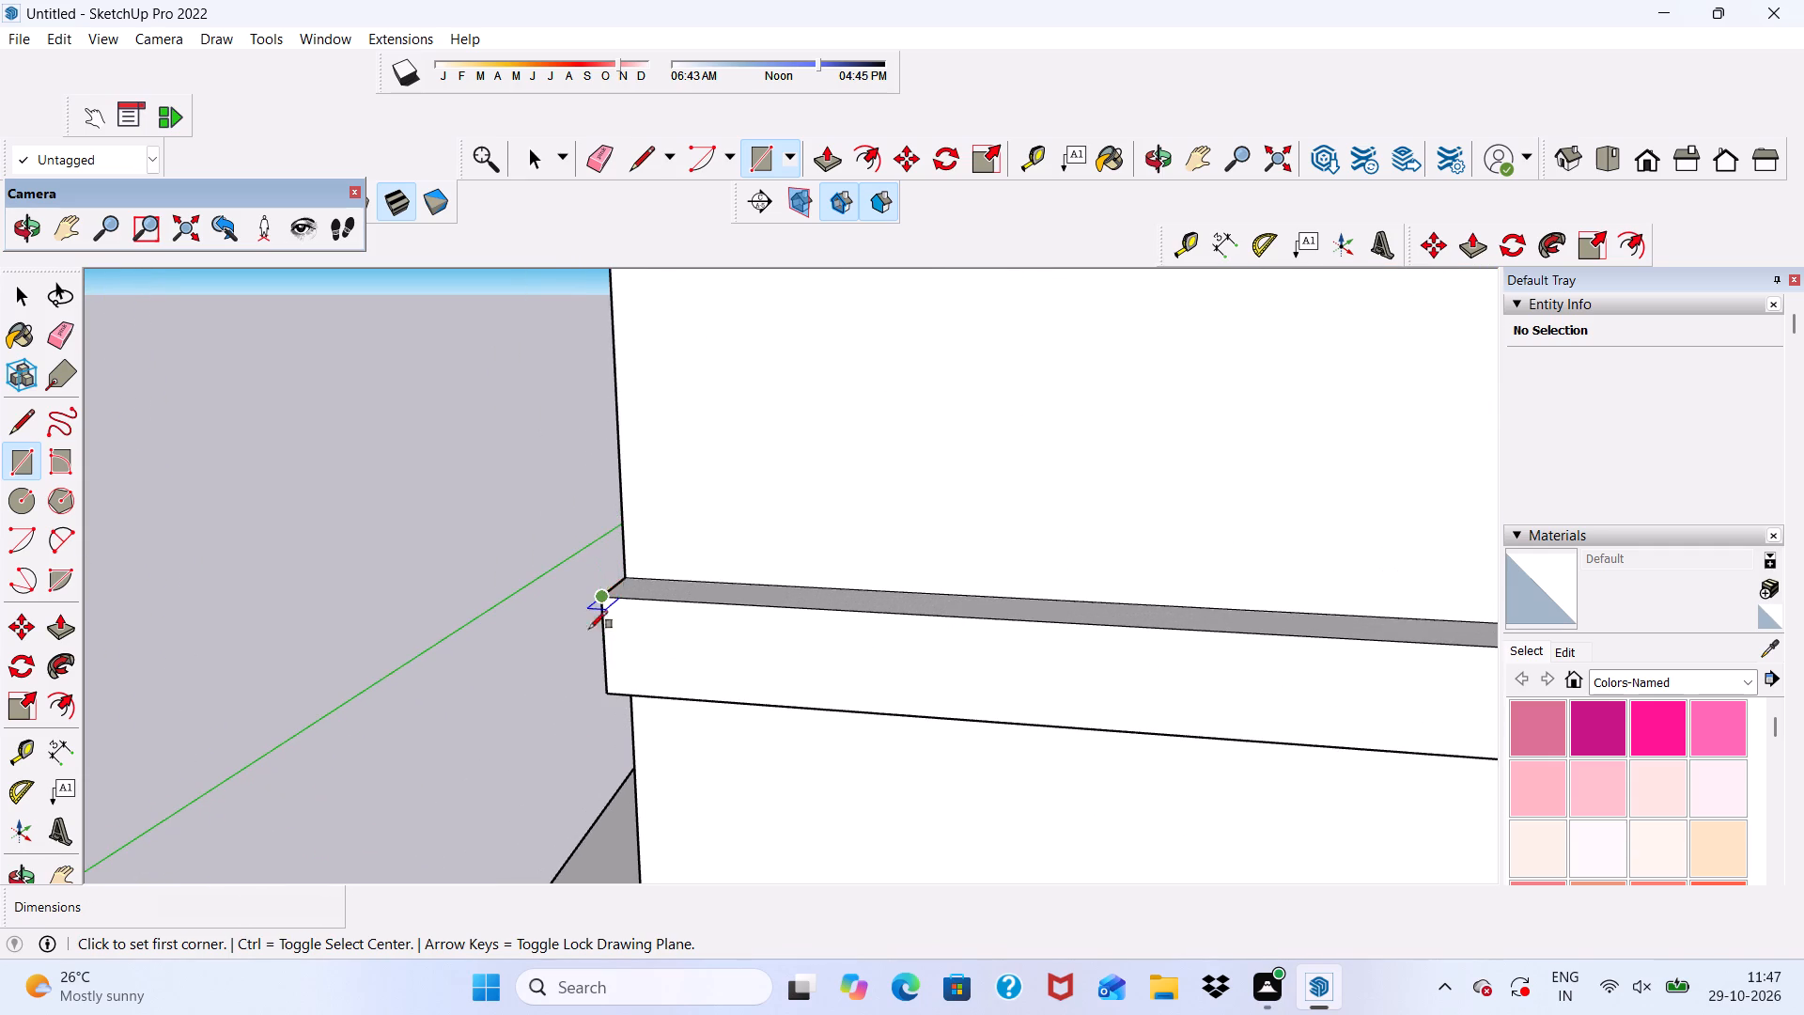
pyautogui.scroll(-1, 583, 645)
pyautogui.scroll(5, 595, 623)
pyautogui.click(617, 566)
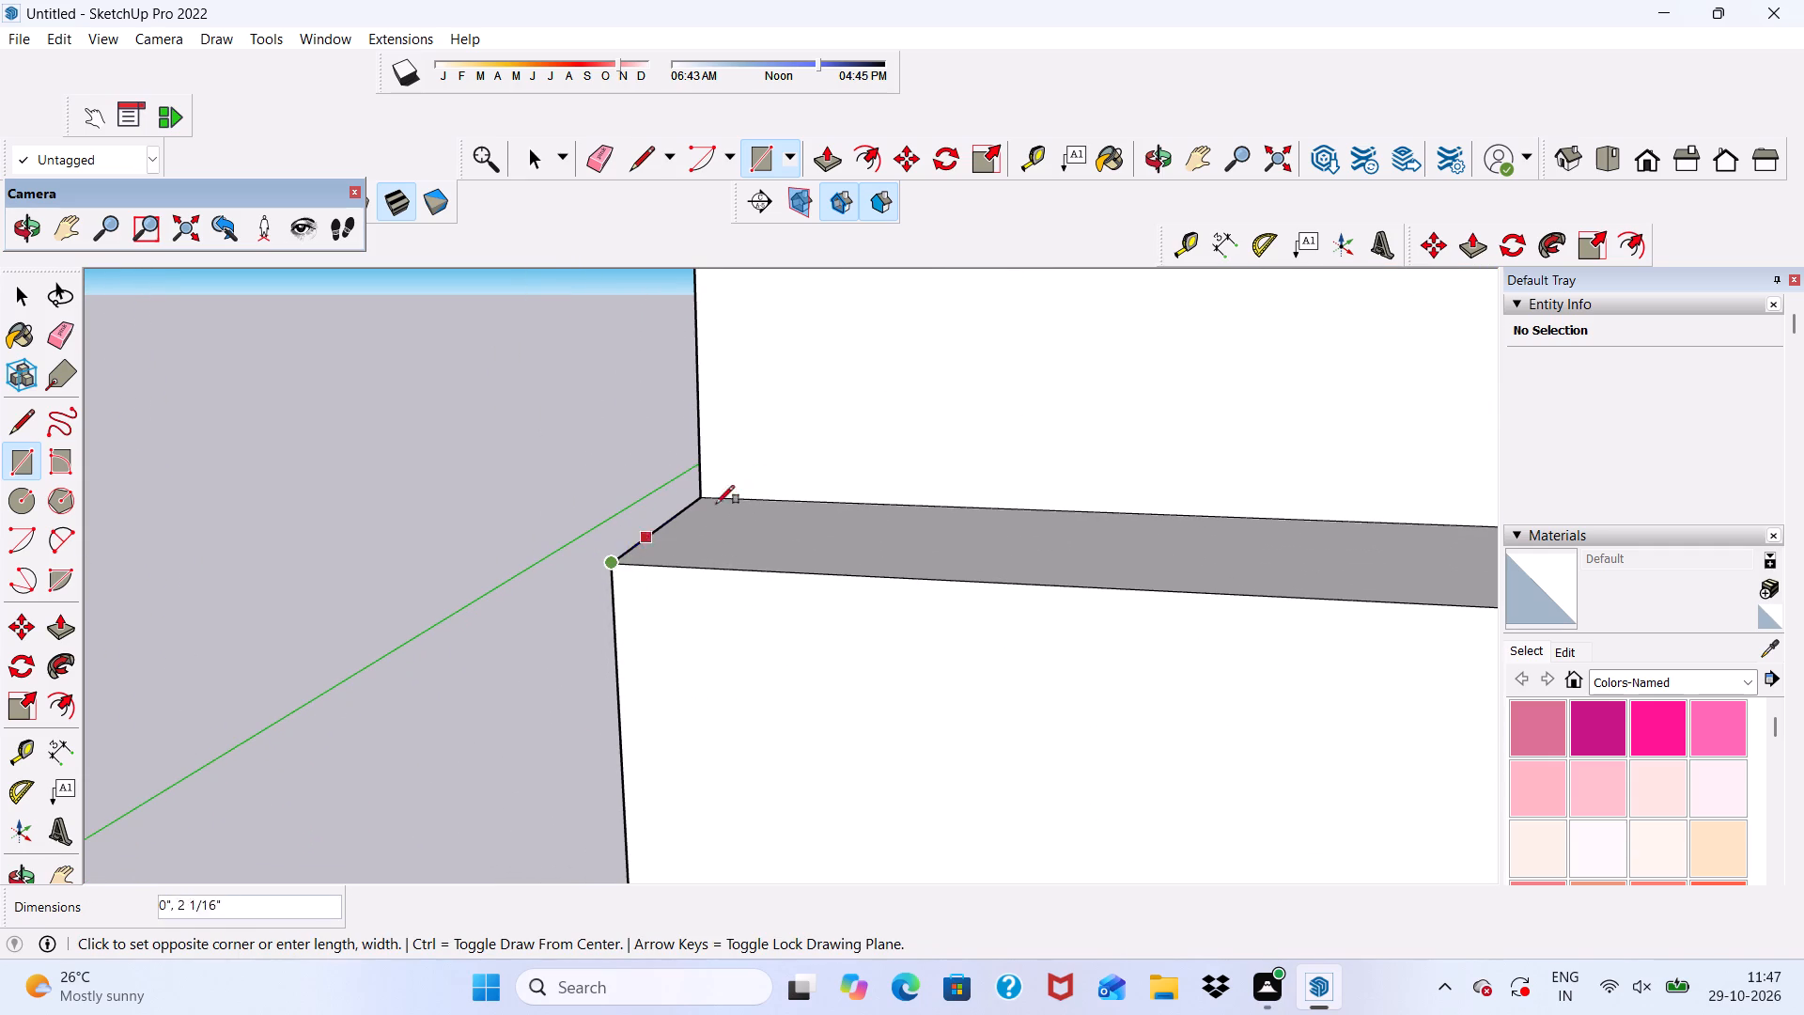
pyautogui.scroll(-5, 743, 499)
pyautogui.scroll(5, 873, 503)
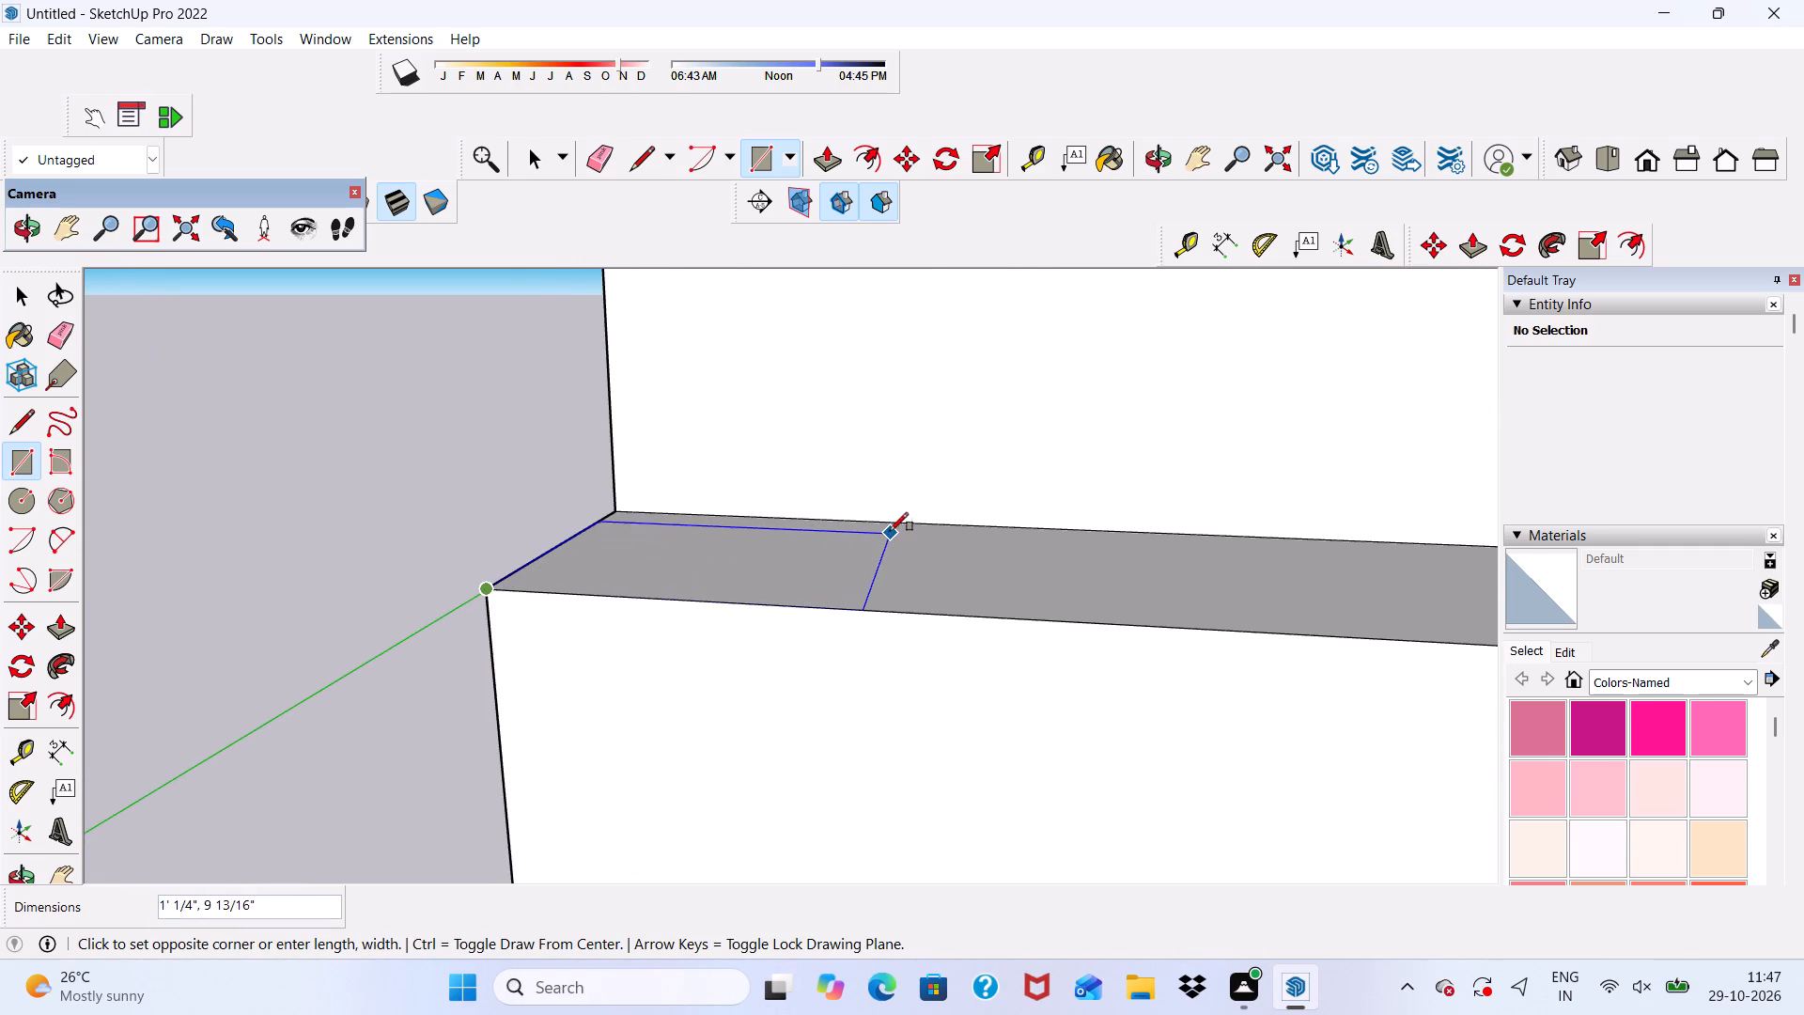
pyautogui.click(890, 528)
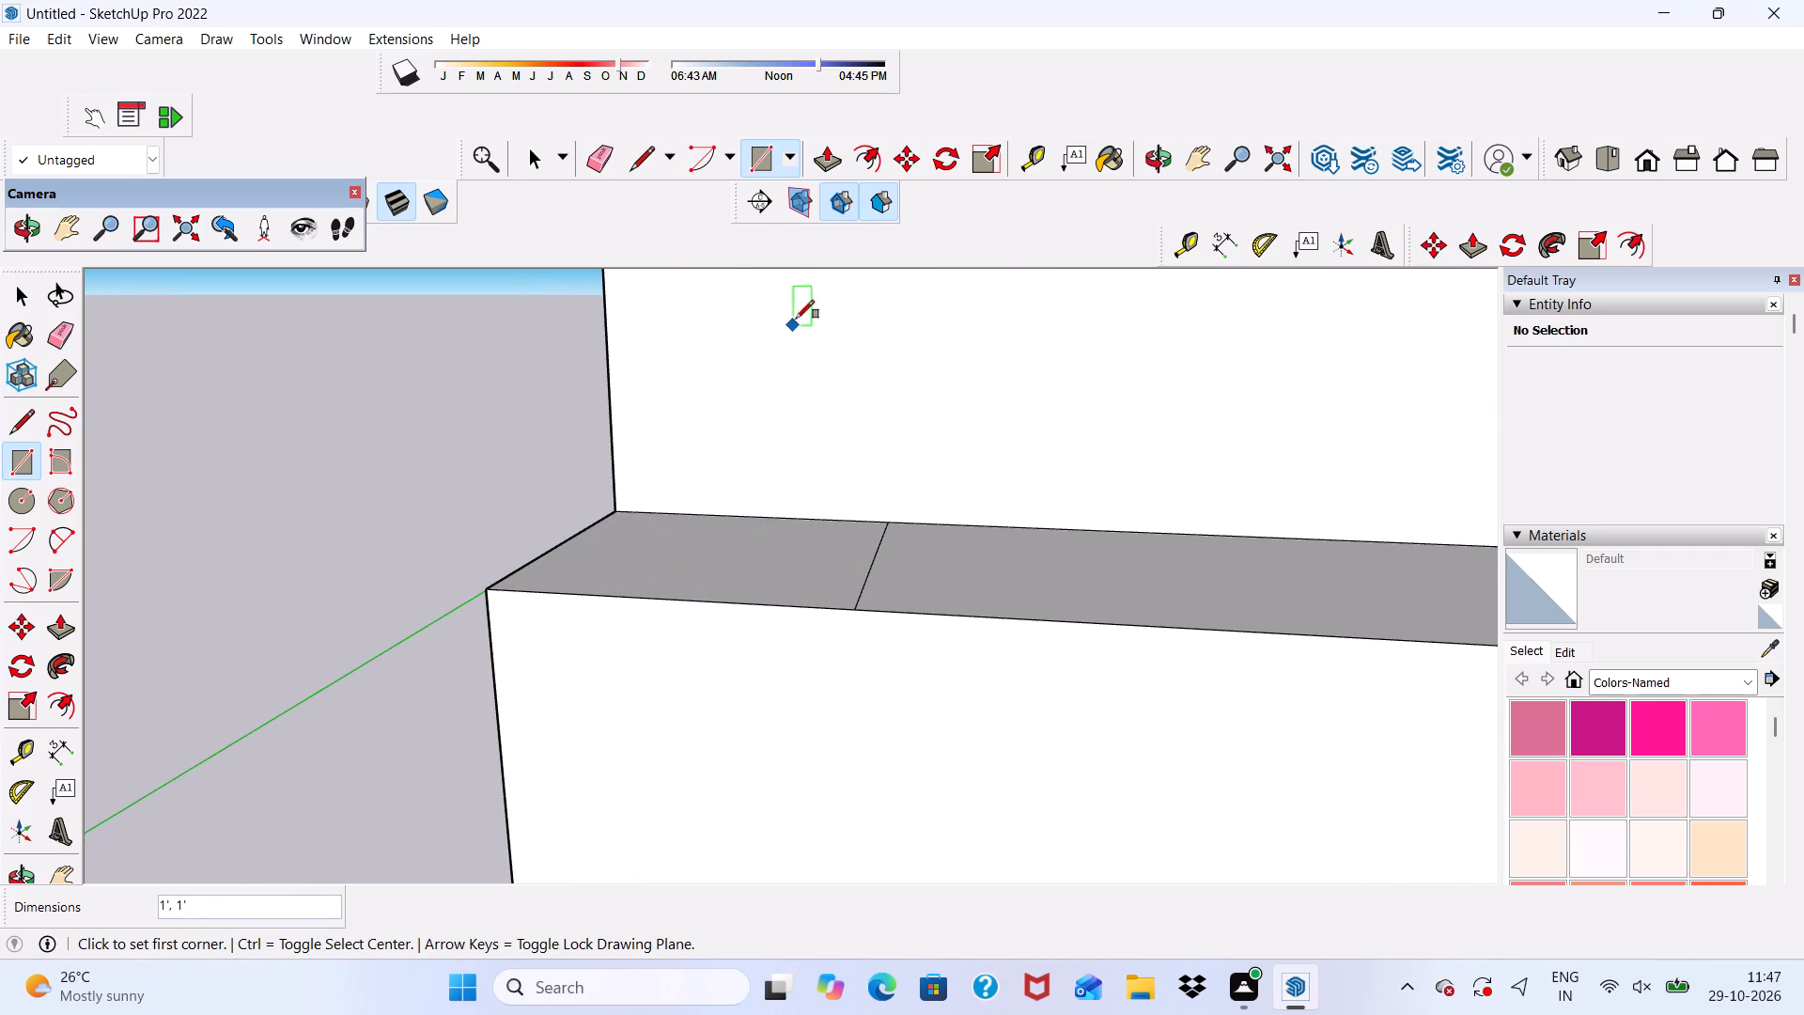
# Push/Pull the 1' square up about 28' 9" to the top storey's roof level, forming a corner post.
pyautogui.click(824, 163)
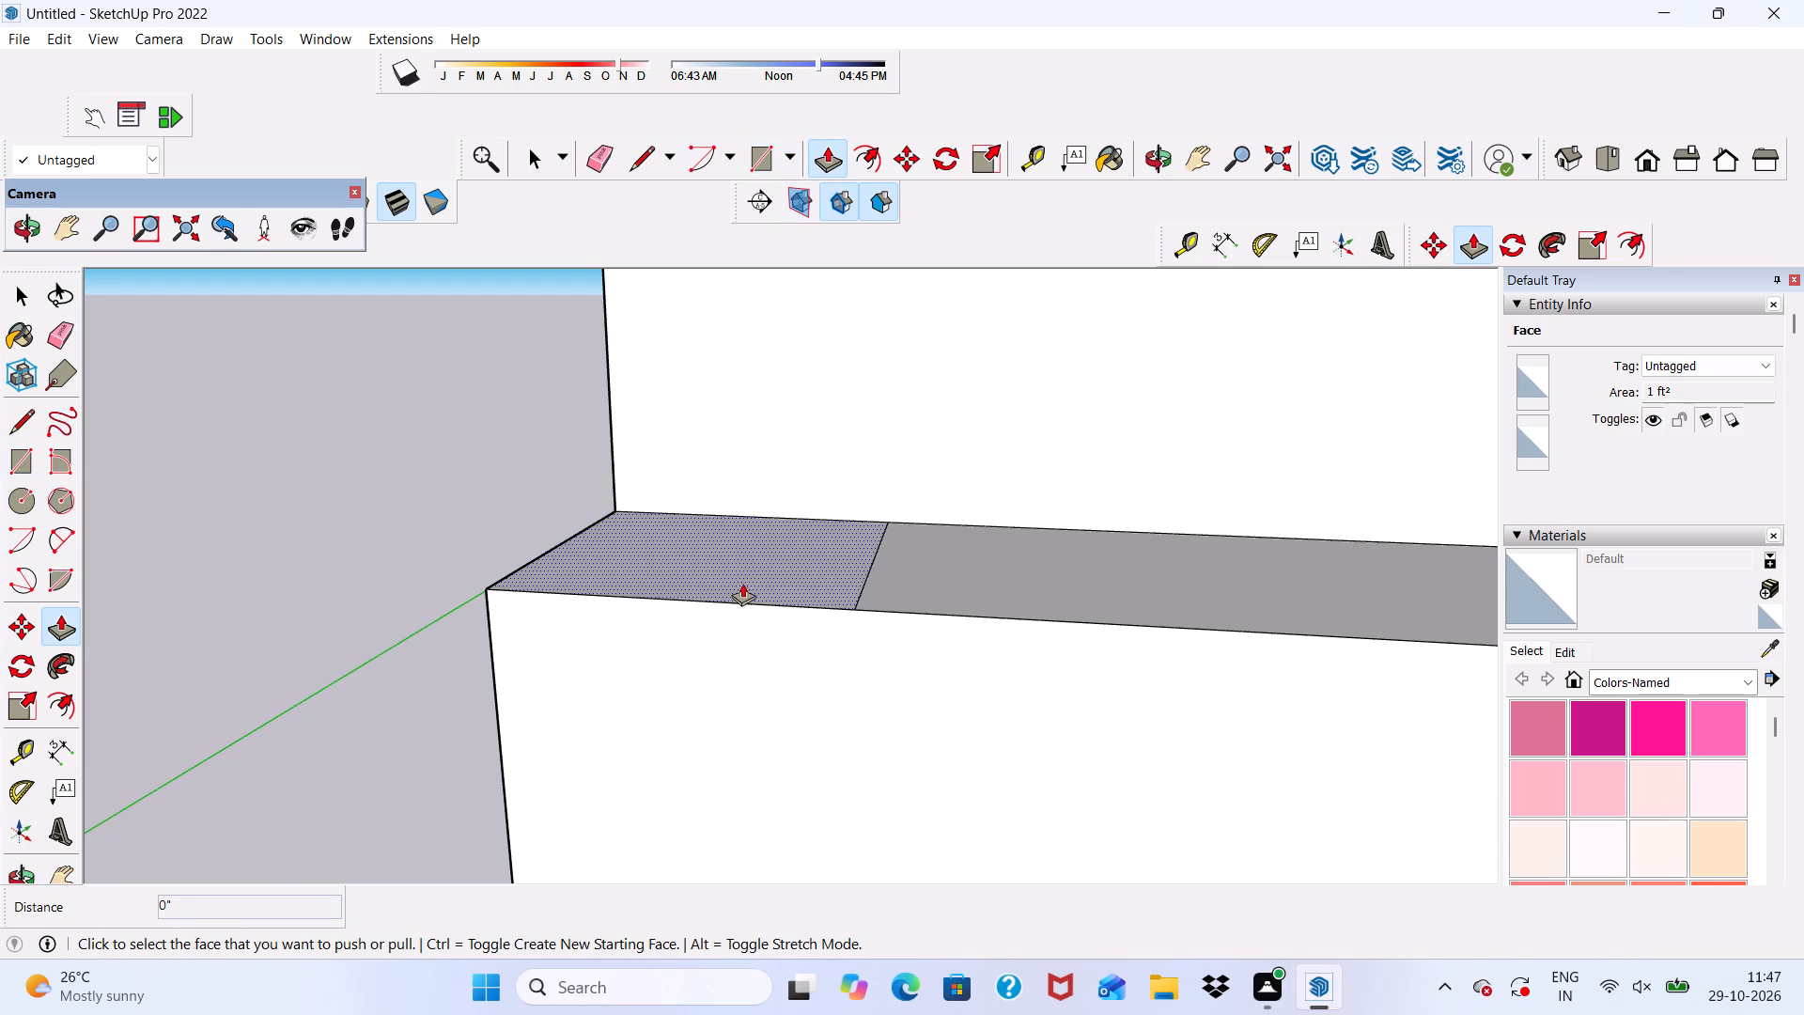
pyautogui.click(742, 582)
pyautogui.scroll(-10, 742, 535)
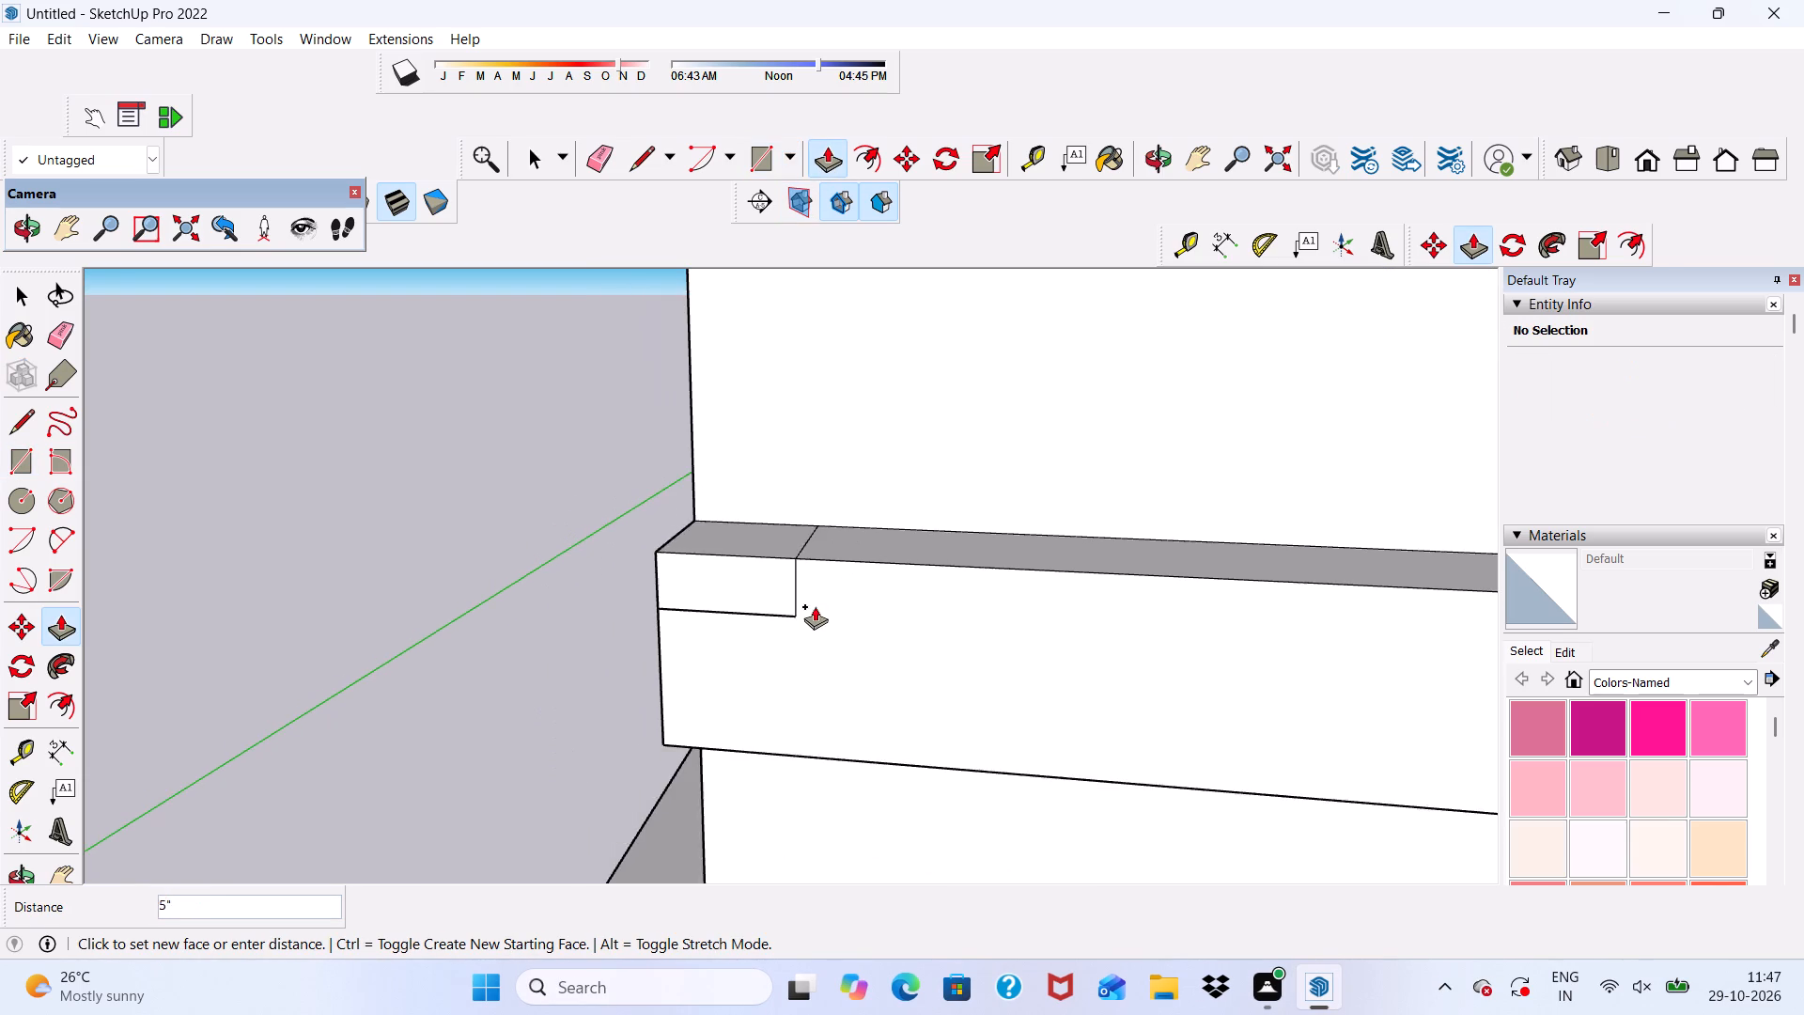
pyautogui.scroll(-7, 815, 605)
pyautogui.scroll(-20, 795, 541)
pyautogui.scroll(-5, 795, 541)
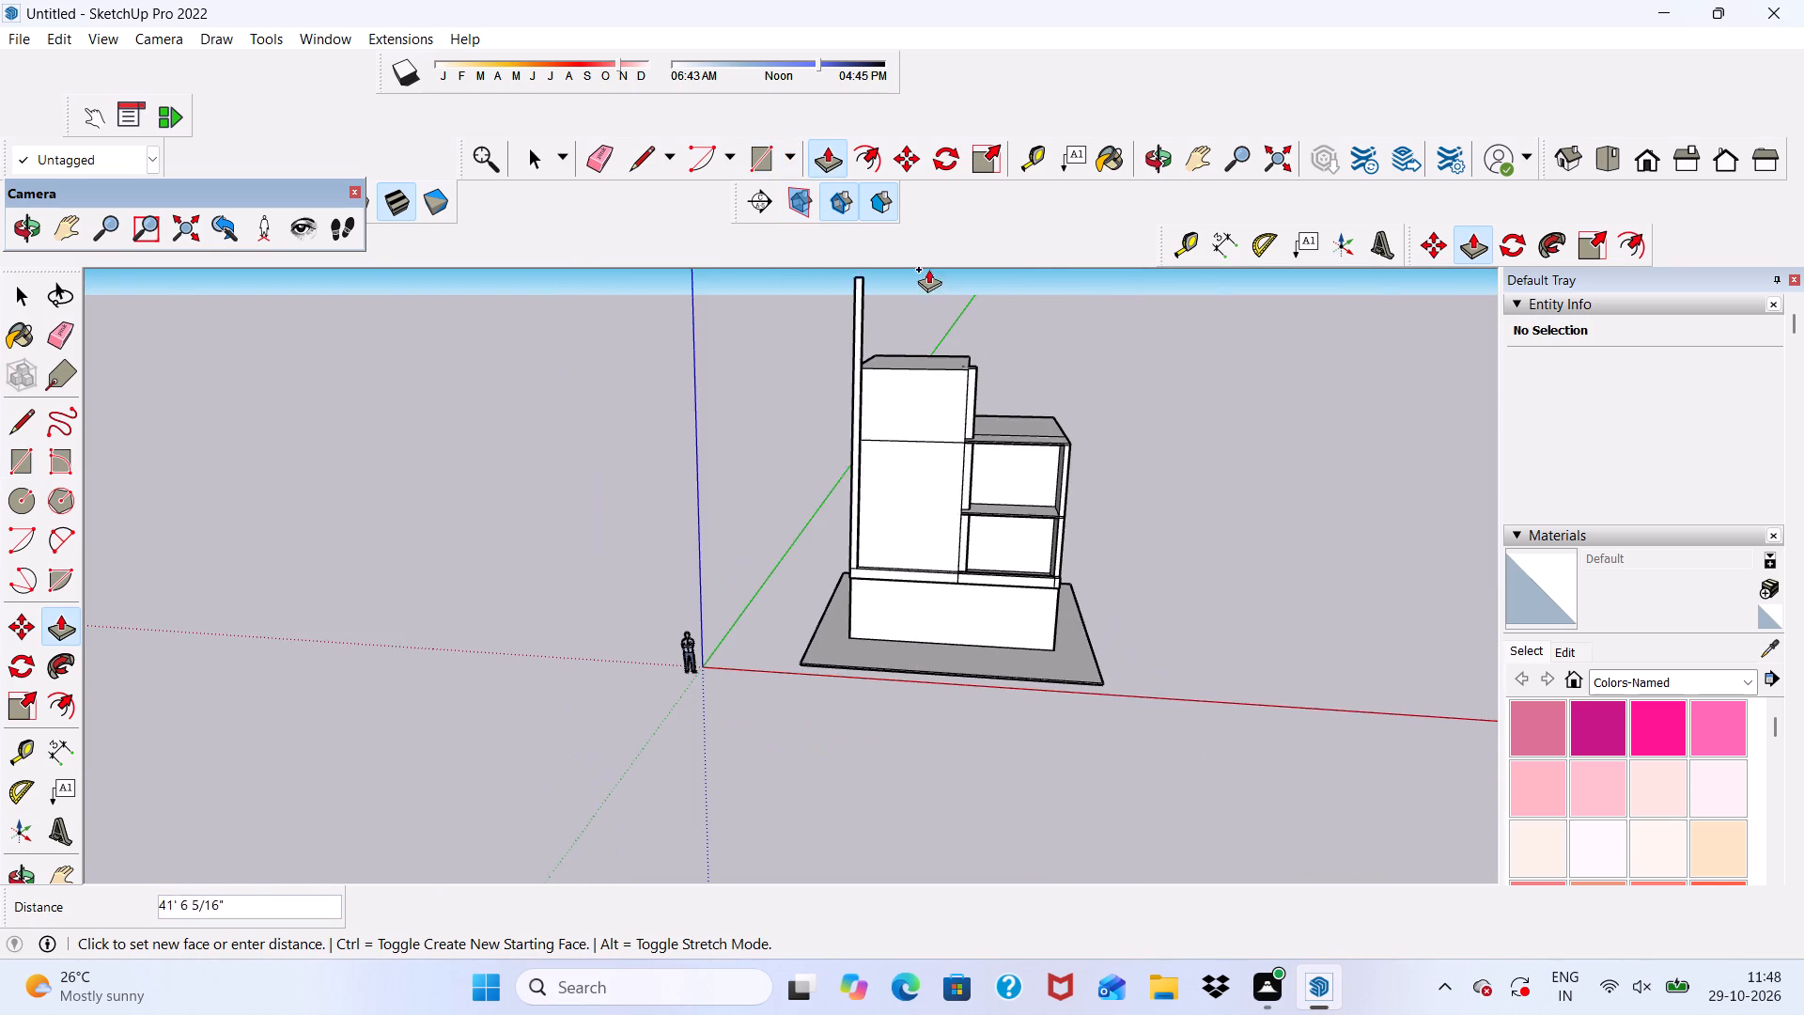
pyautogui.scroll(6, 931, 329)
pyautogui.scroll(7, 853, 412)
pyautogui.click(851, 371)
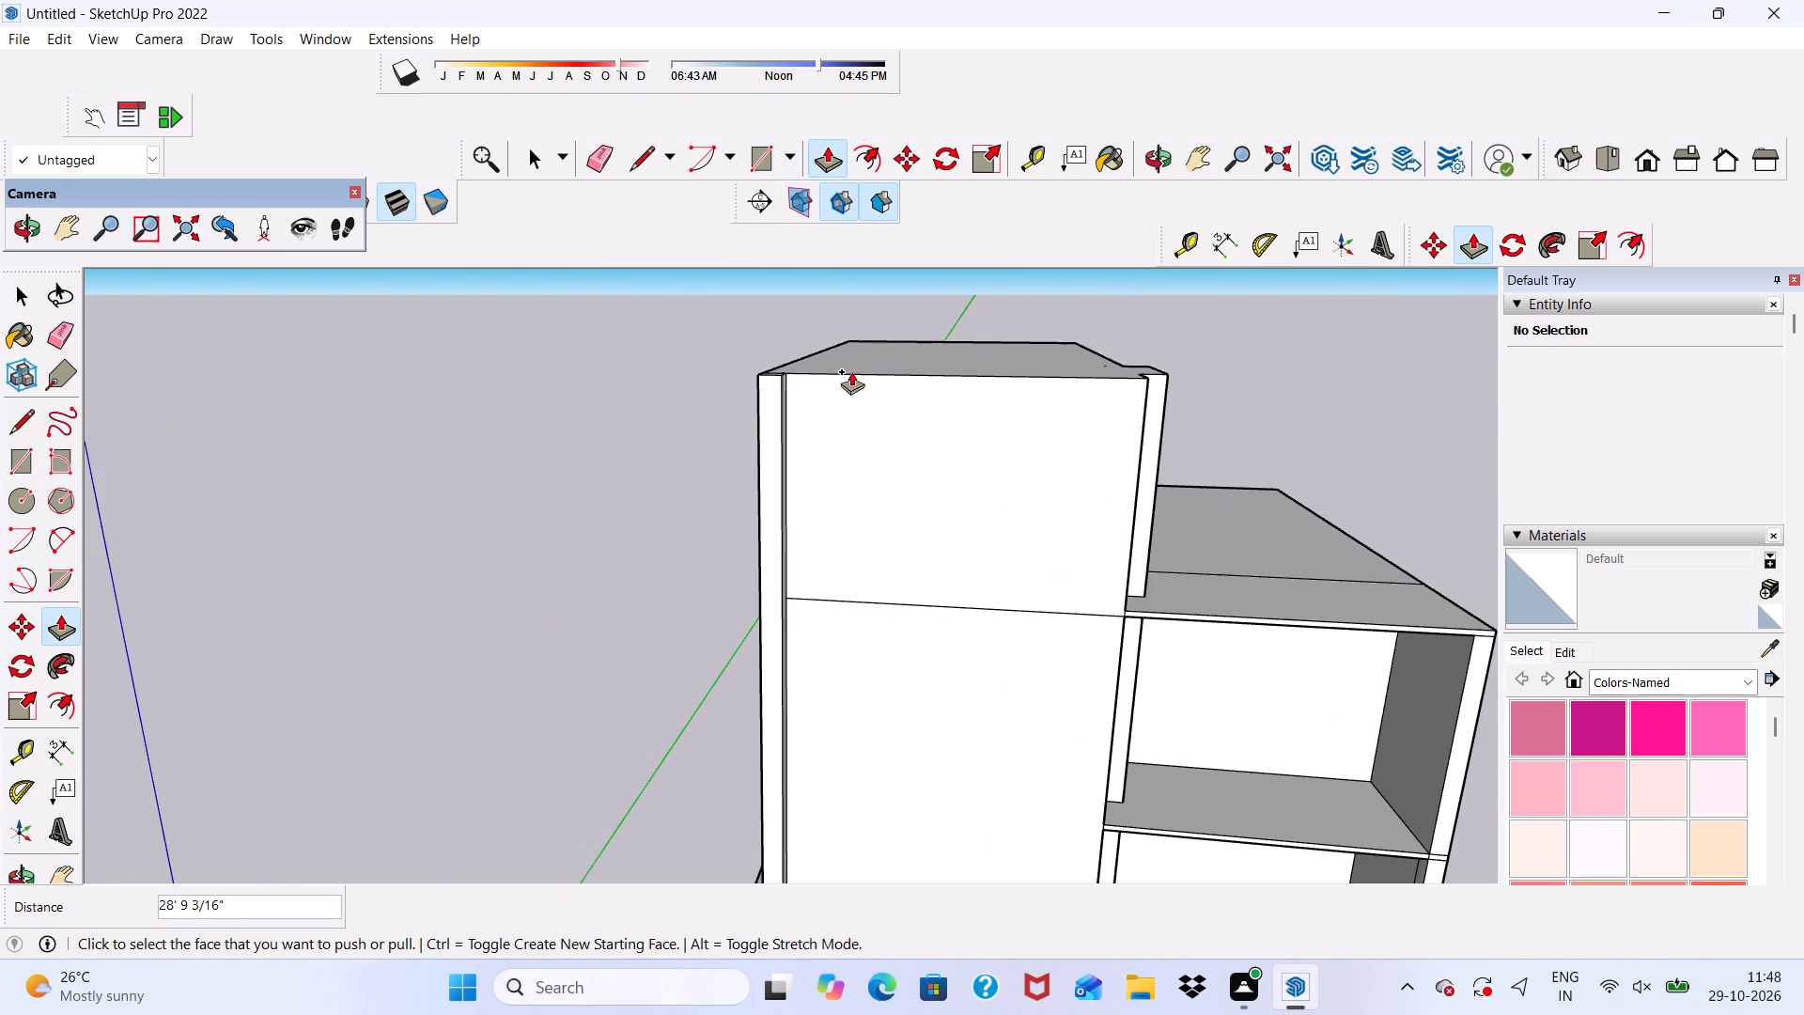
# Draw a rectangle about 1' 3" by 1' at the top of the corner post's inner side face.
pyautogui.scroll(-4, 851, 371)
pyautogui.moveTo(863, 408); pyautogui.dragTo(702, 470, button='middle')
pyautogui.scroll(5, 748, 662)
pyautogui.scroll(-1, 698, 477)
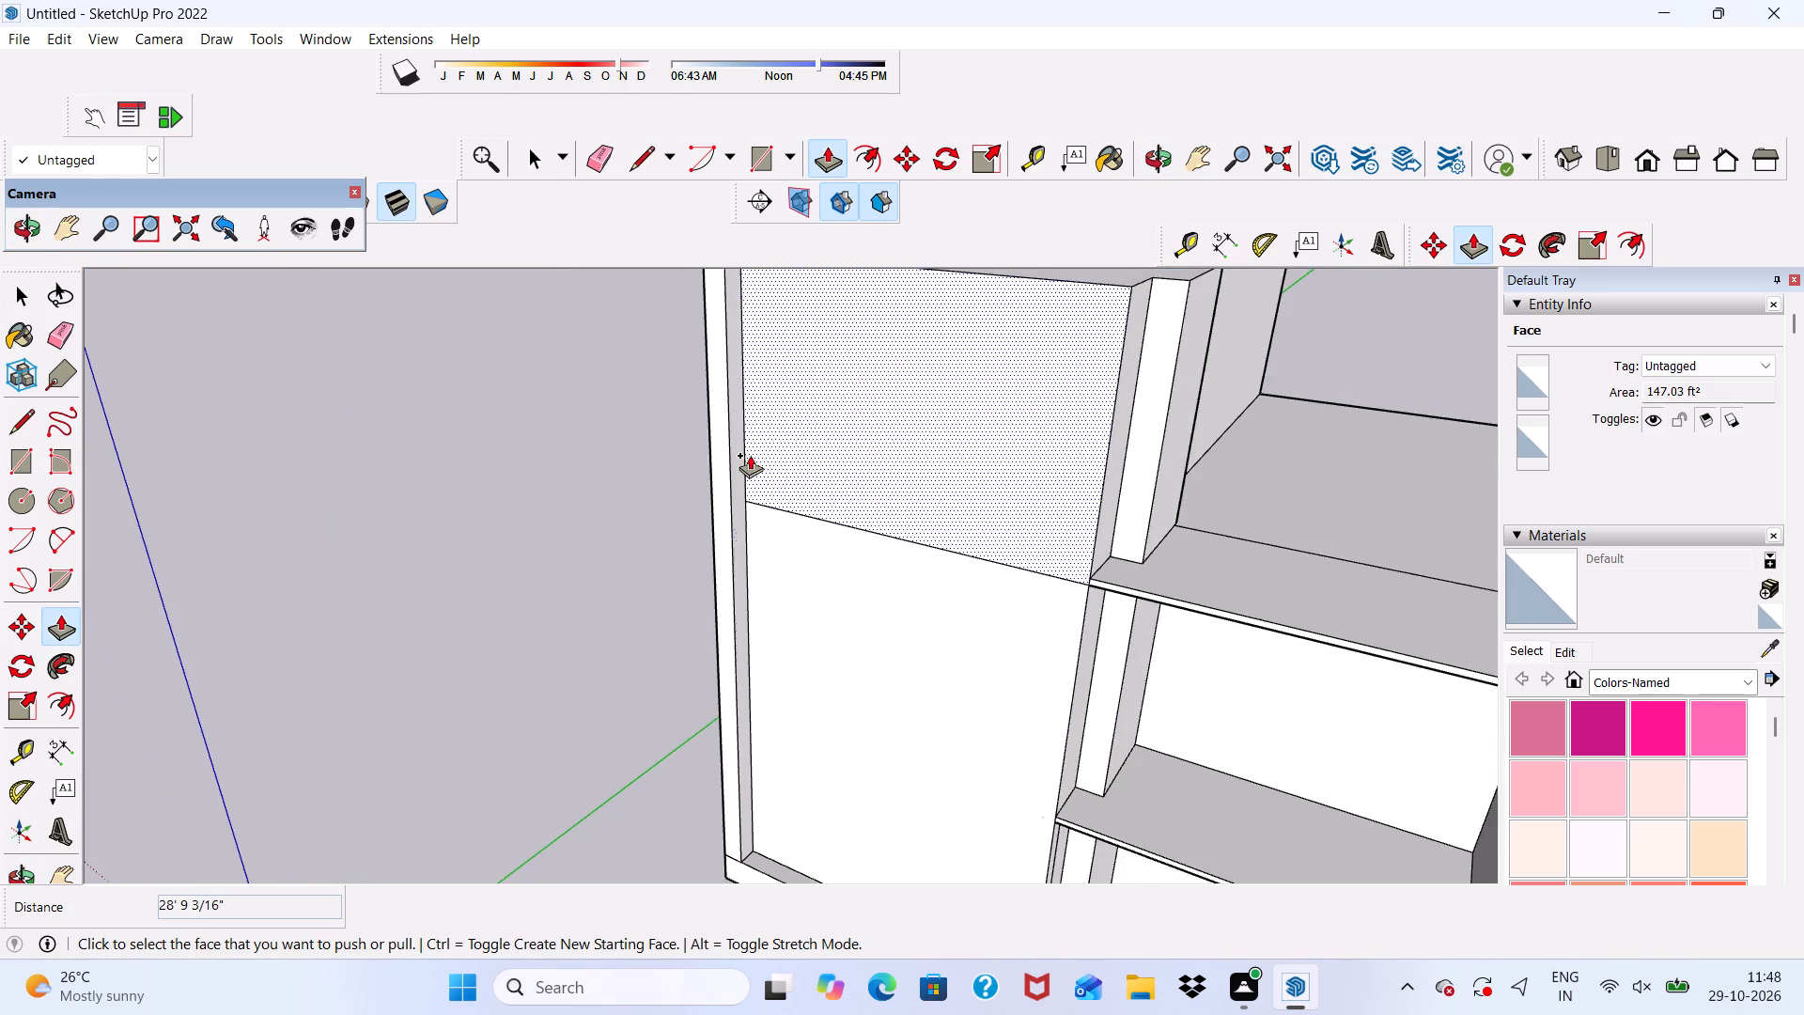
pyautogui.scroll(-9, 733, 439)
pyautogui.moveTo(753, 551); pyautogui.dragTo(974, 397, button='middle')
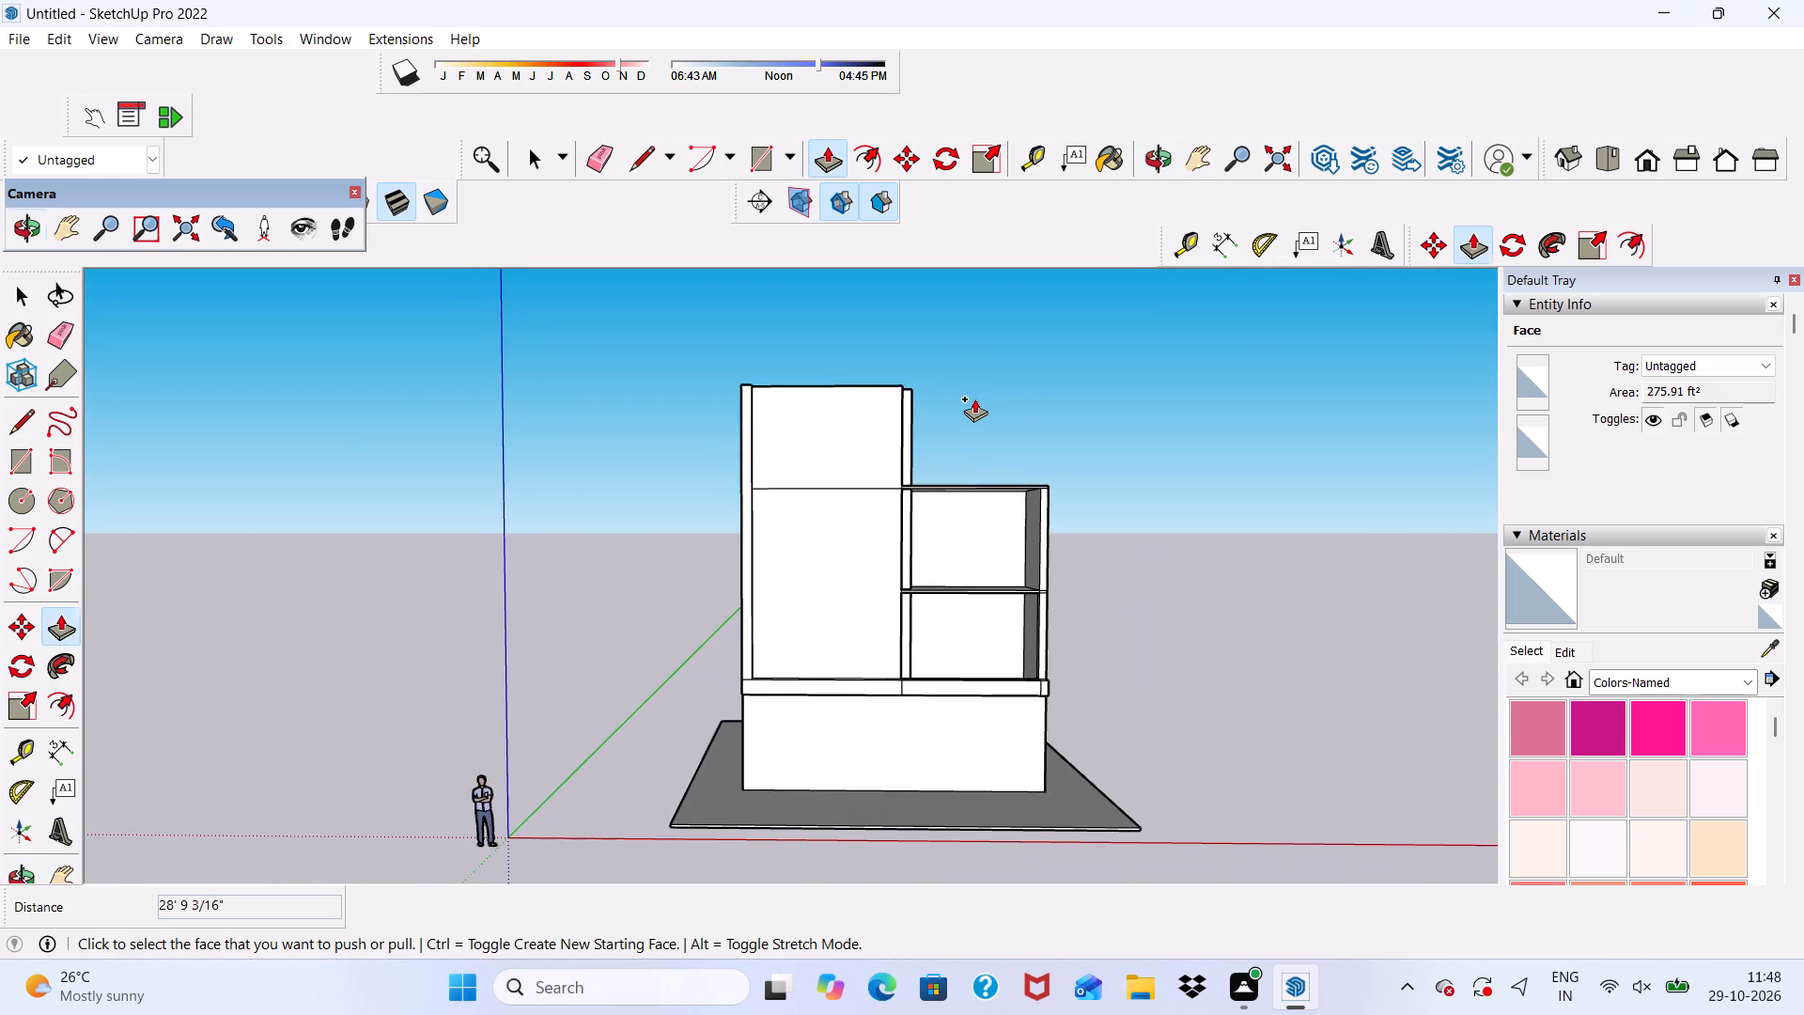
pyautogui.press('space')
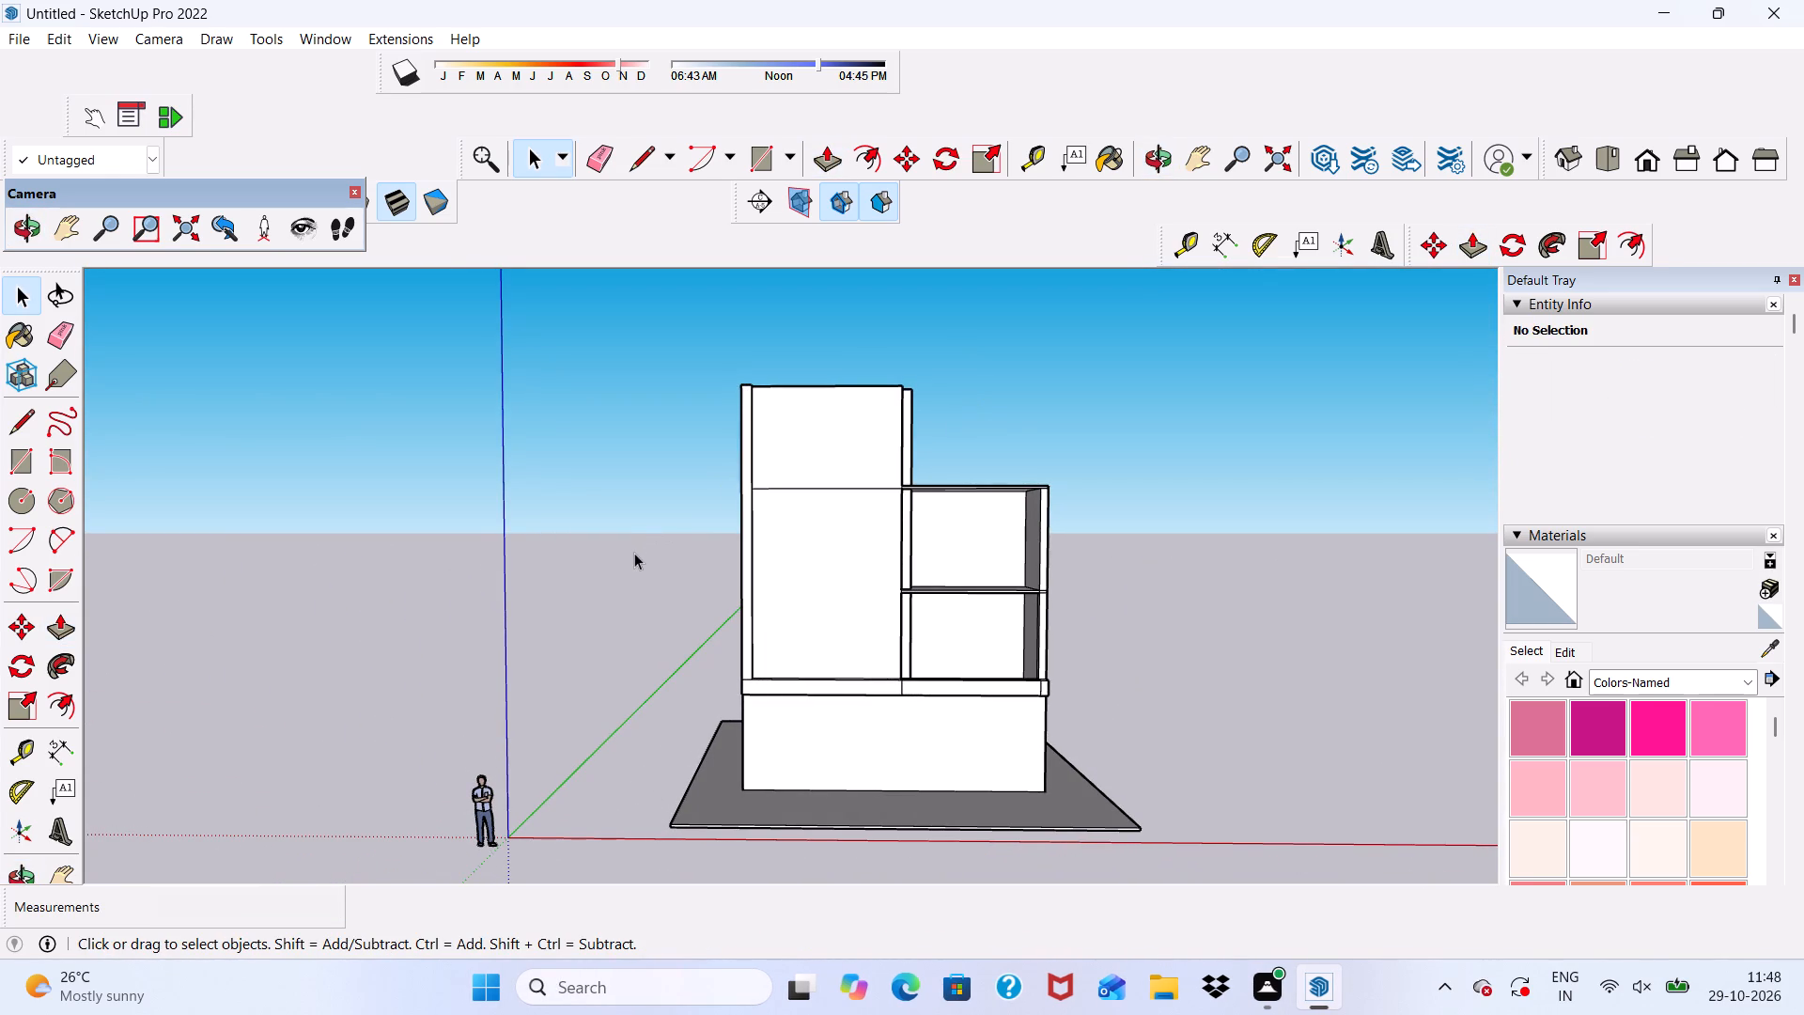
pyautogui.scroll(6, 634, 553)
pyautogui.scroll(-3, 633, 553)
pyautogui.moveTo(629, 558); pyautogui.dragTo(512, 732, button='middle')
pyautogui.click(766, 165)
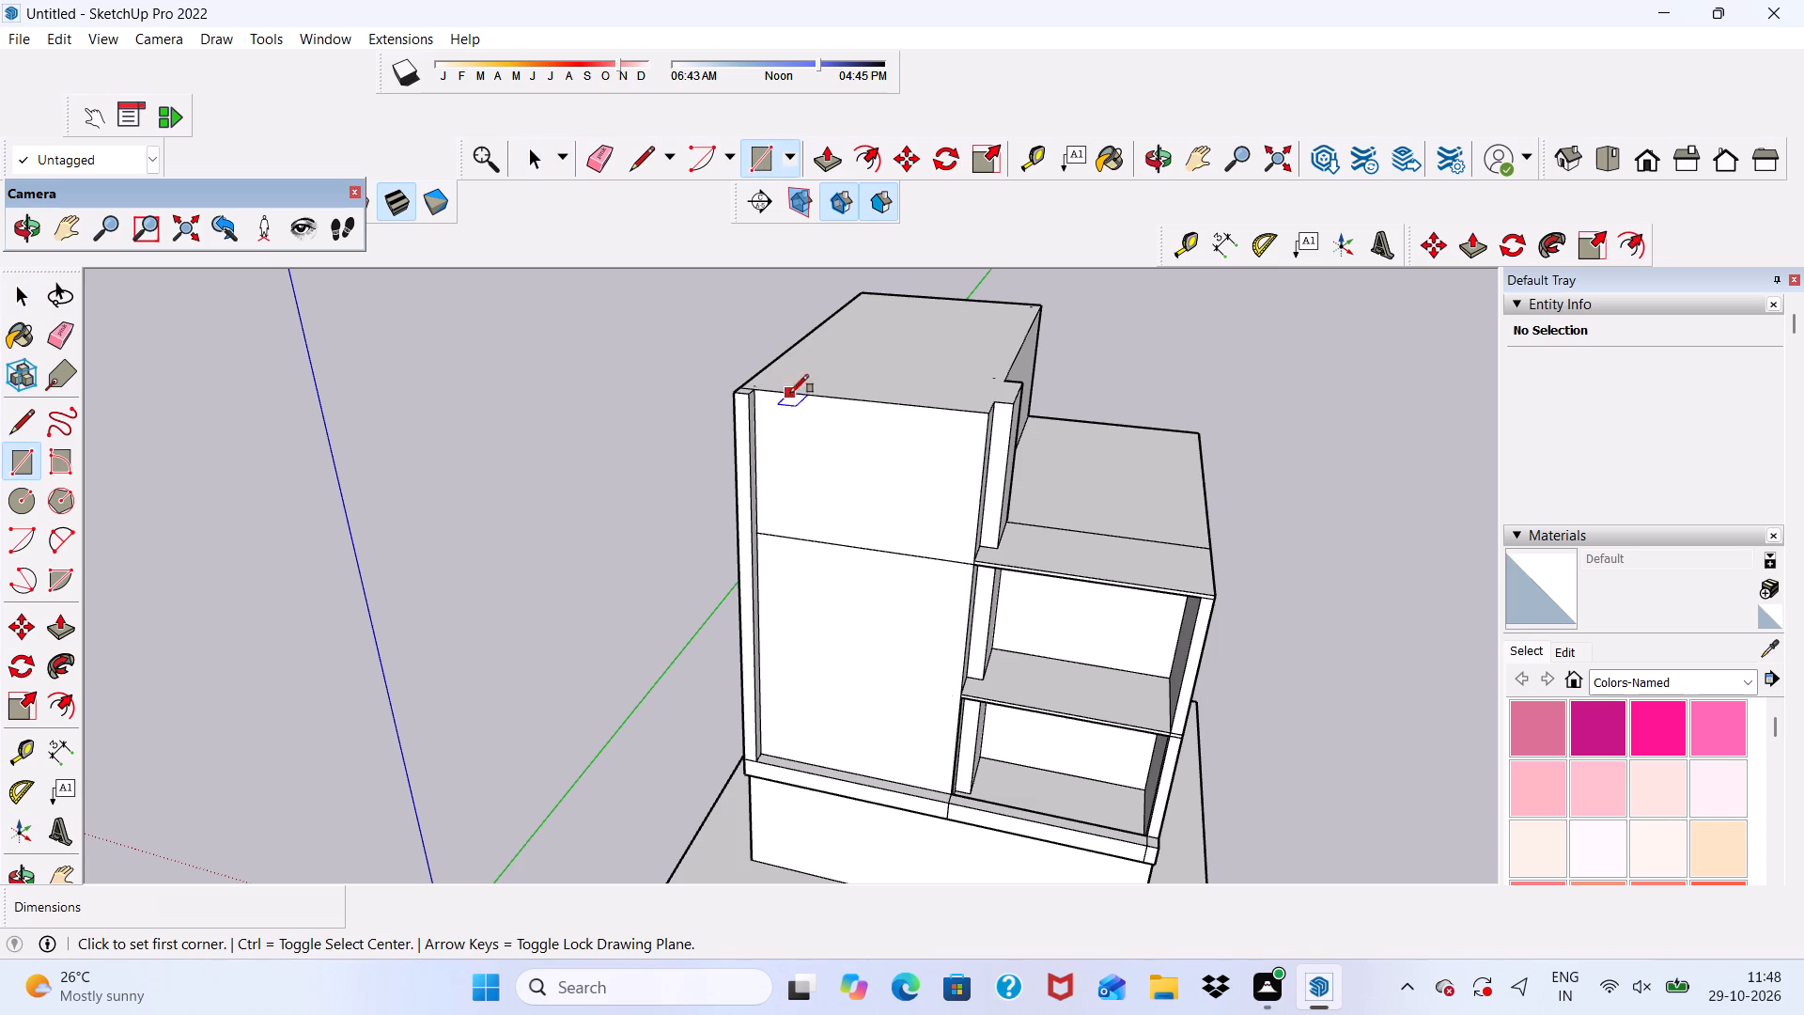
pyautogui.scroll(5, 779, 480)
pyautogui.scroll(5, 729, 347)
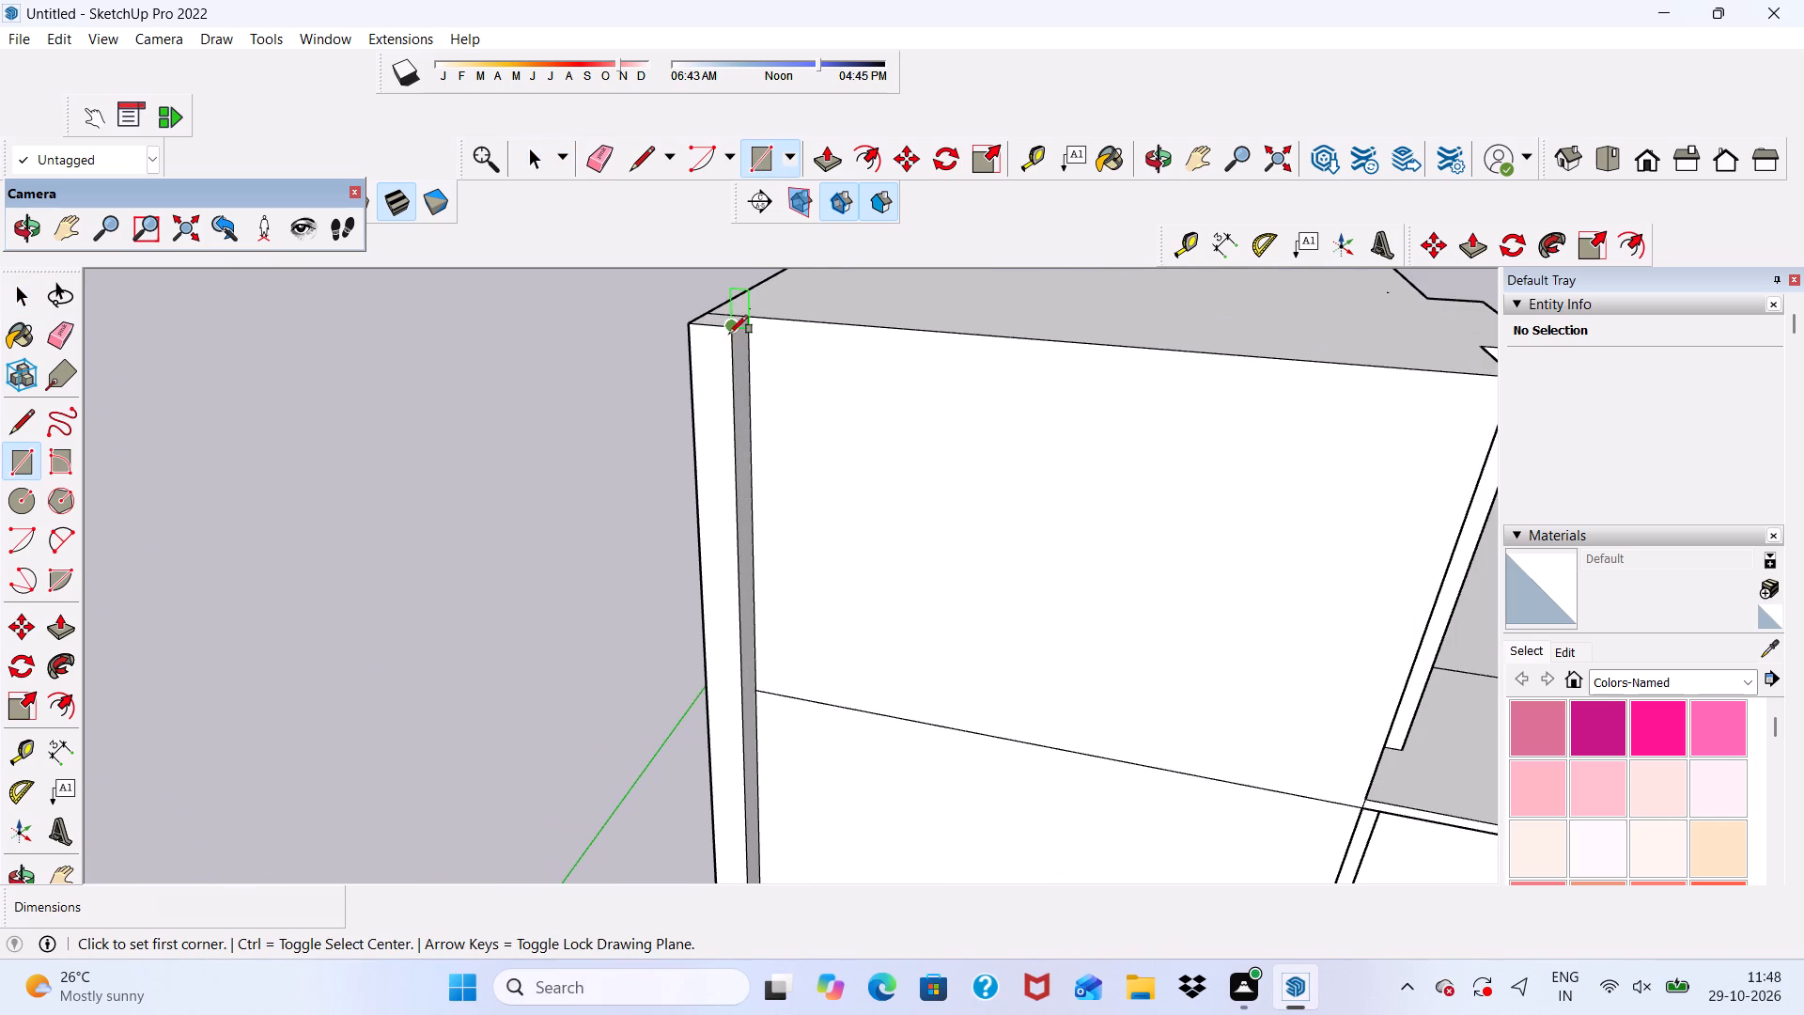
pyautogui.click(729, 334)
pyautogui.scroll(8, 768, 396)
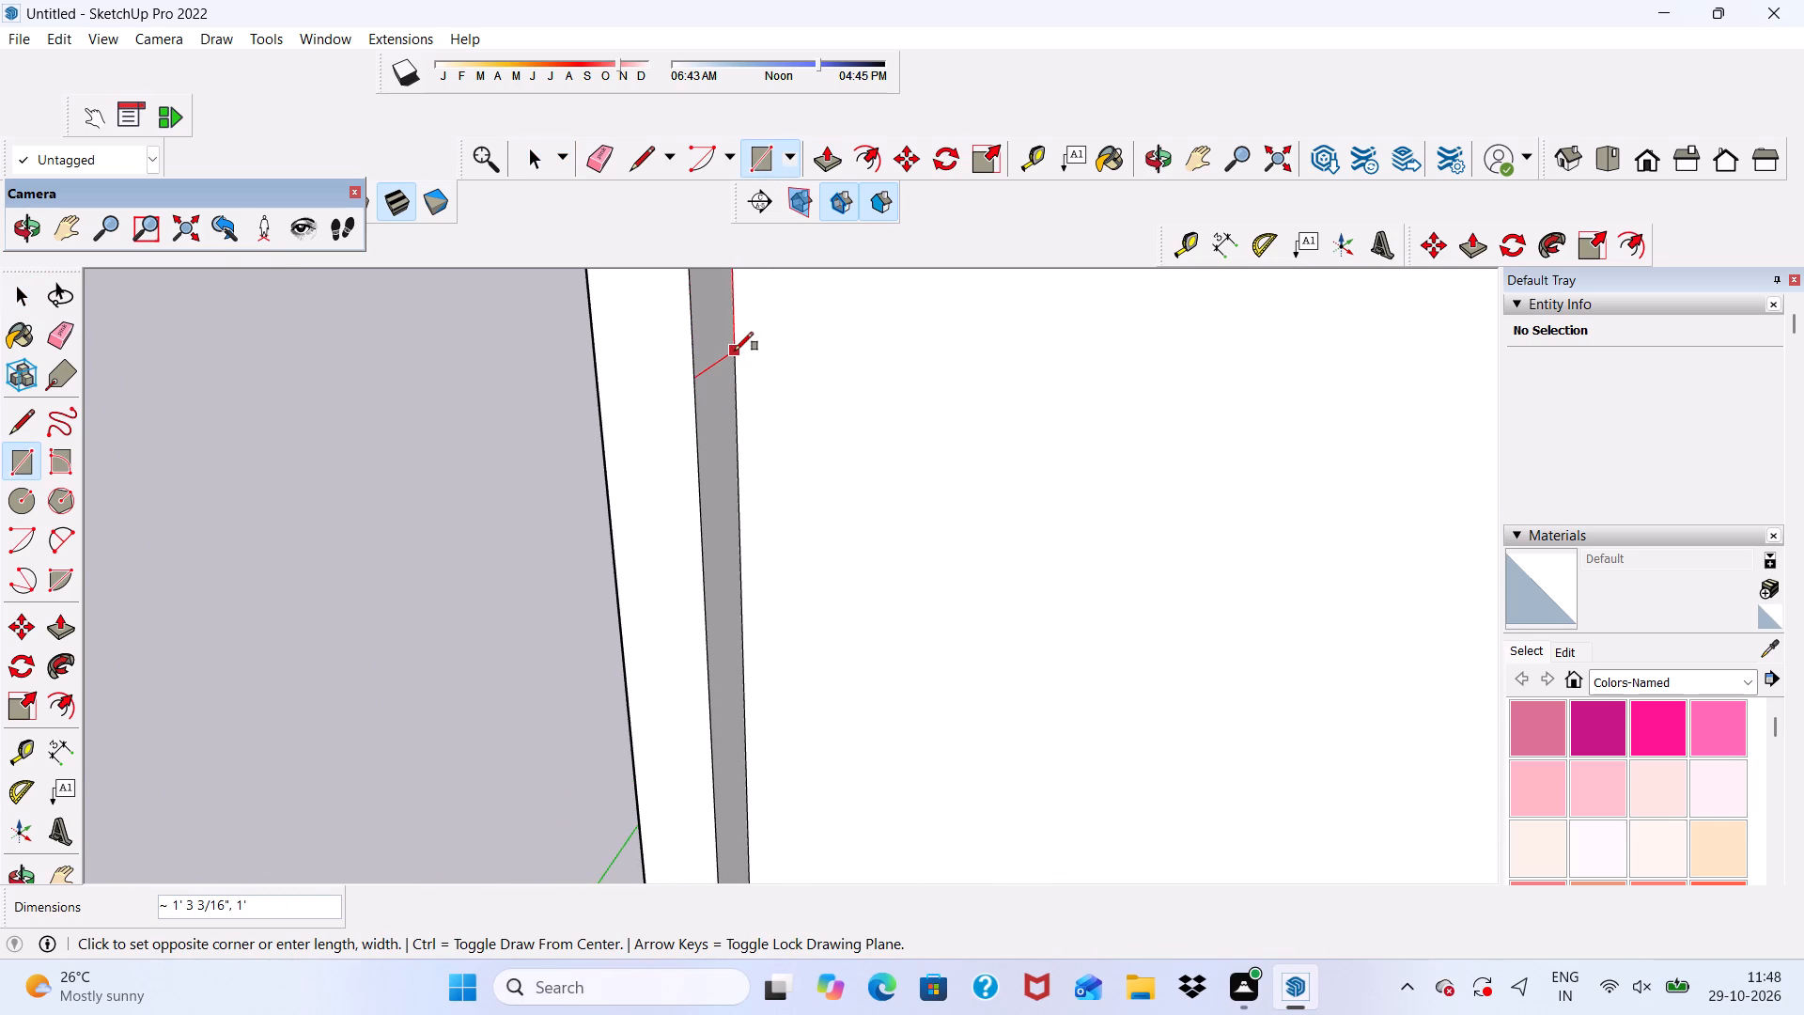
pyautogui.click(735, 351)
# Push/Pull the post's top rectangle about 15' 10" across the top storey's front to its outer edge beside the open bays.
pyautogui.scroll(-8, 735, 351)
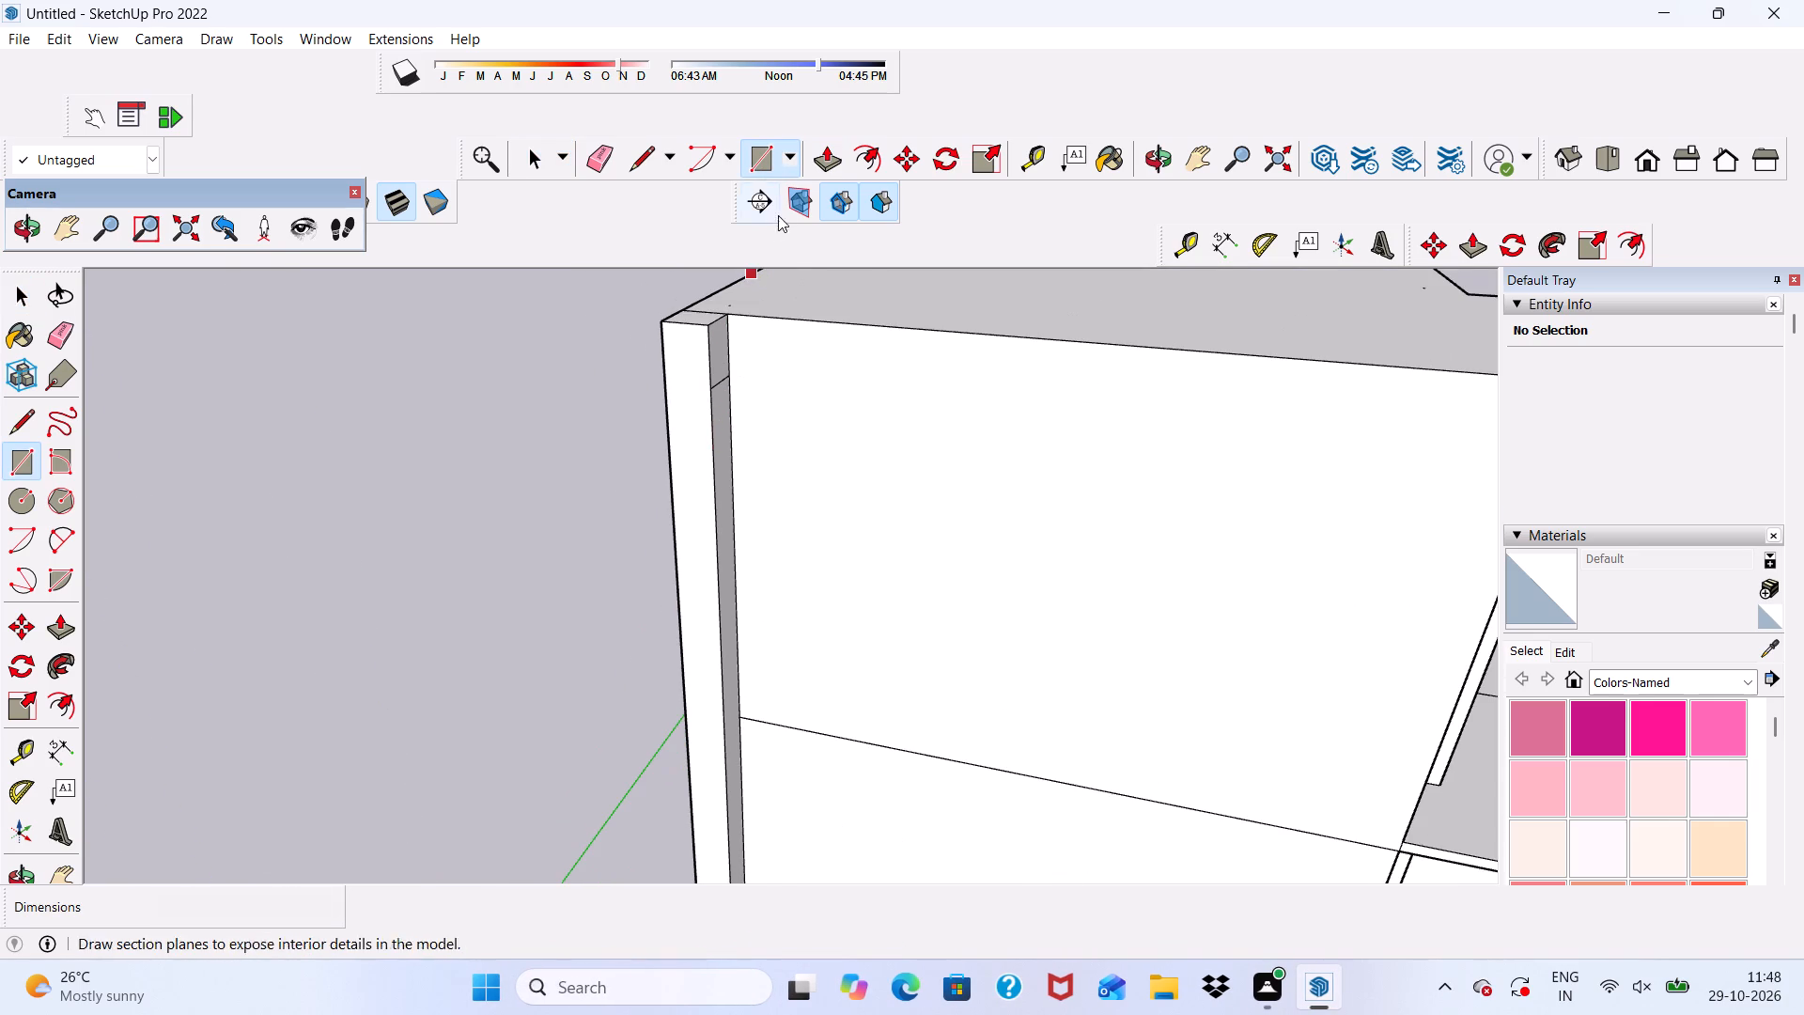
pyautogui.scroll(1, 793, 209)
pyautogui.click(824, 150)
pyautogui.scroll(4, 775, 341)
pyautogui.scroll(3, 699, 344)
pyautogui.click(687, 352)
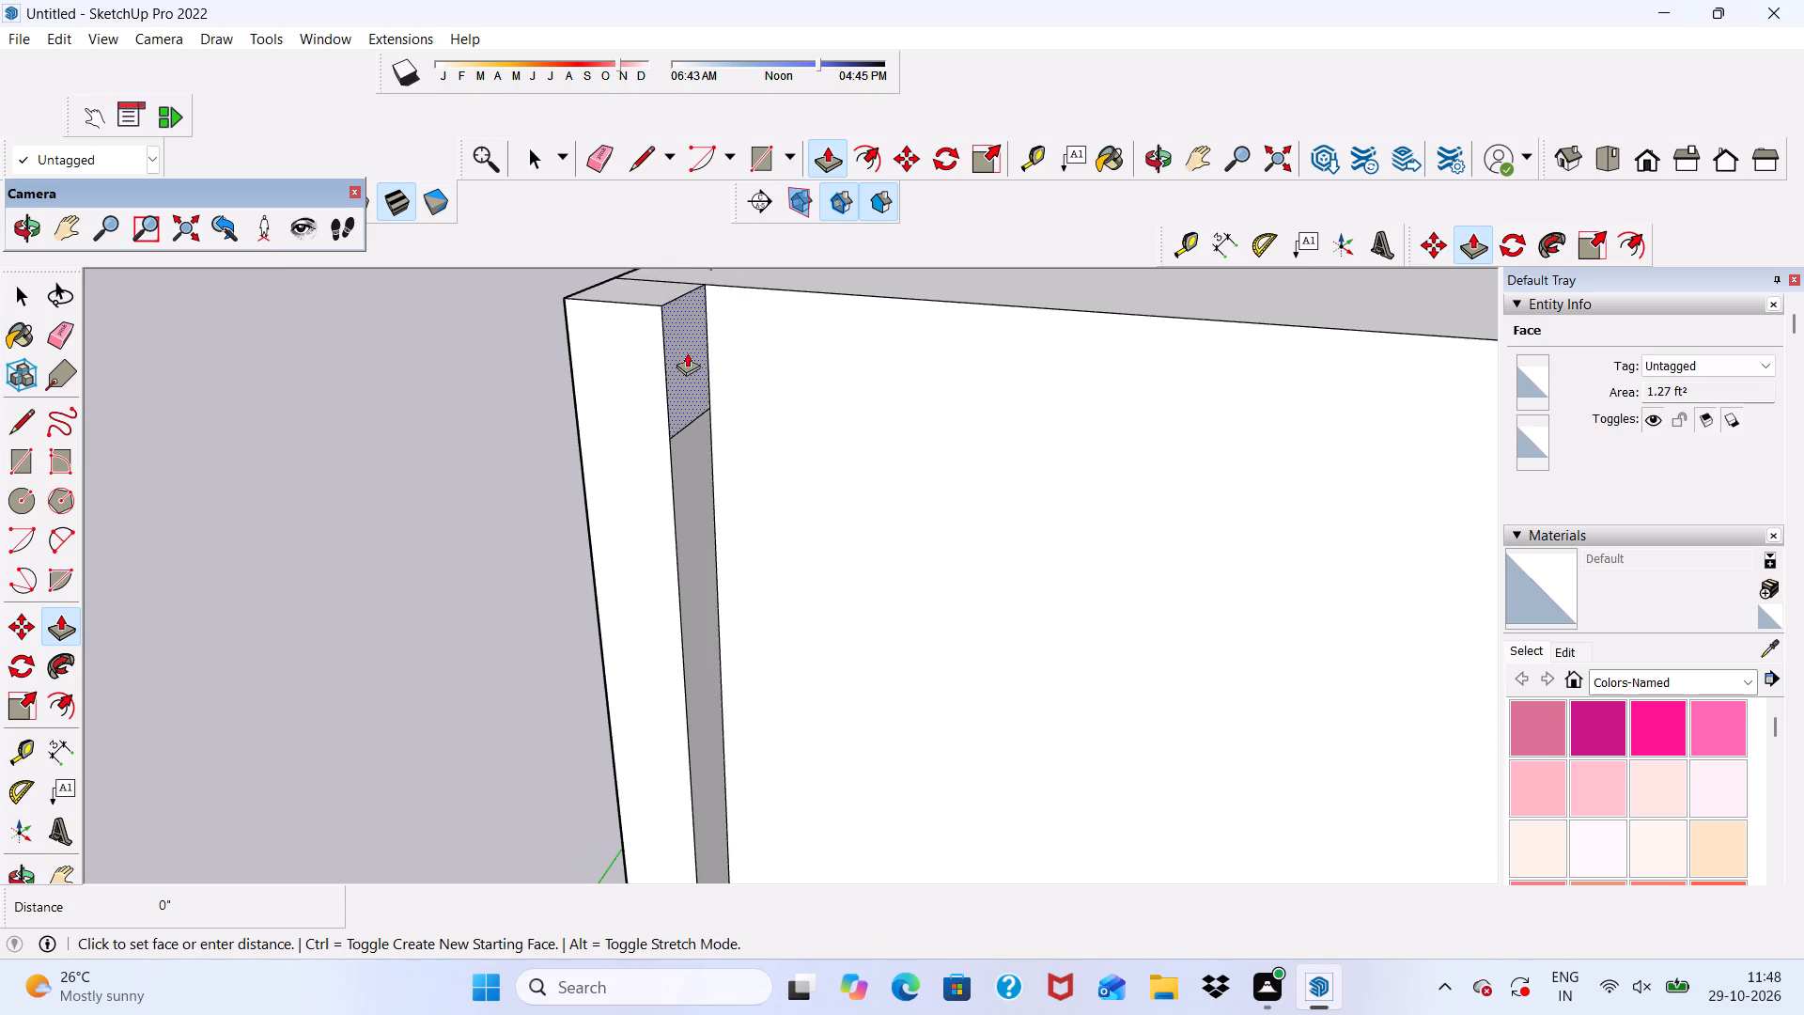
pyautogui.scroll(-12, 802, 383)
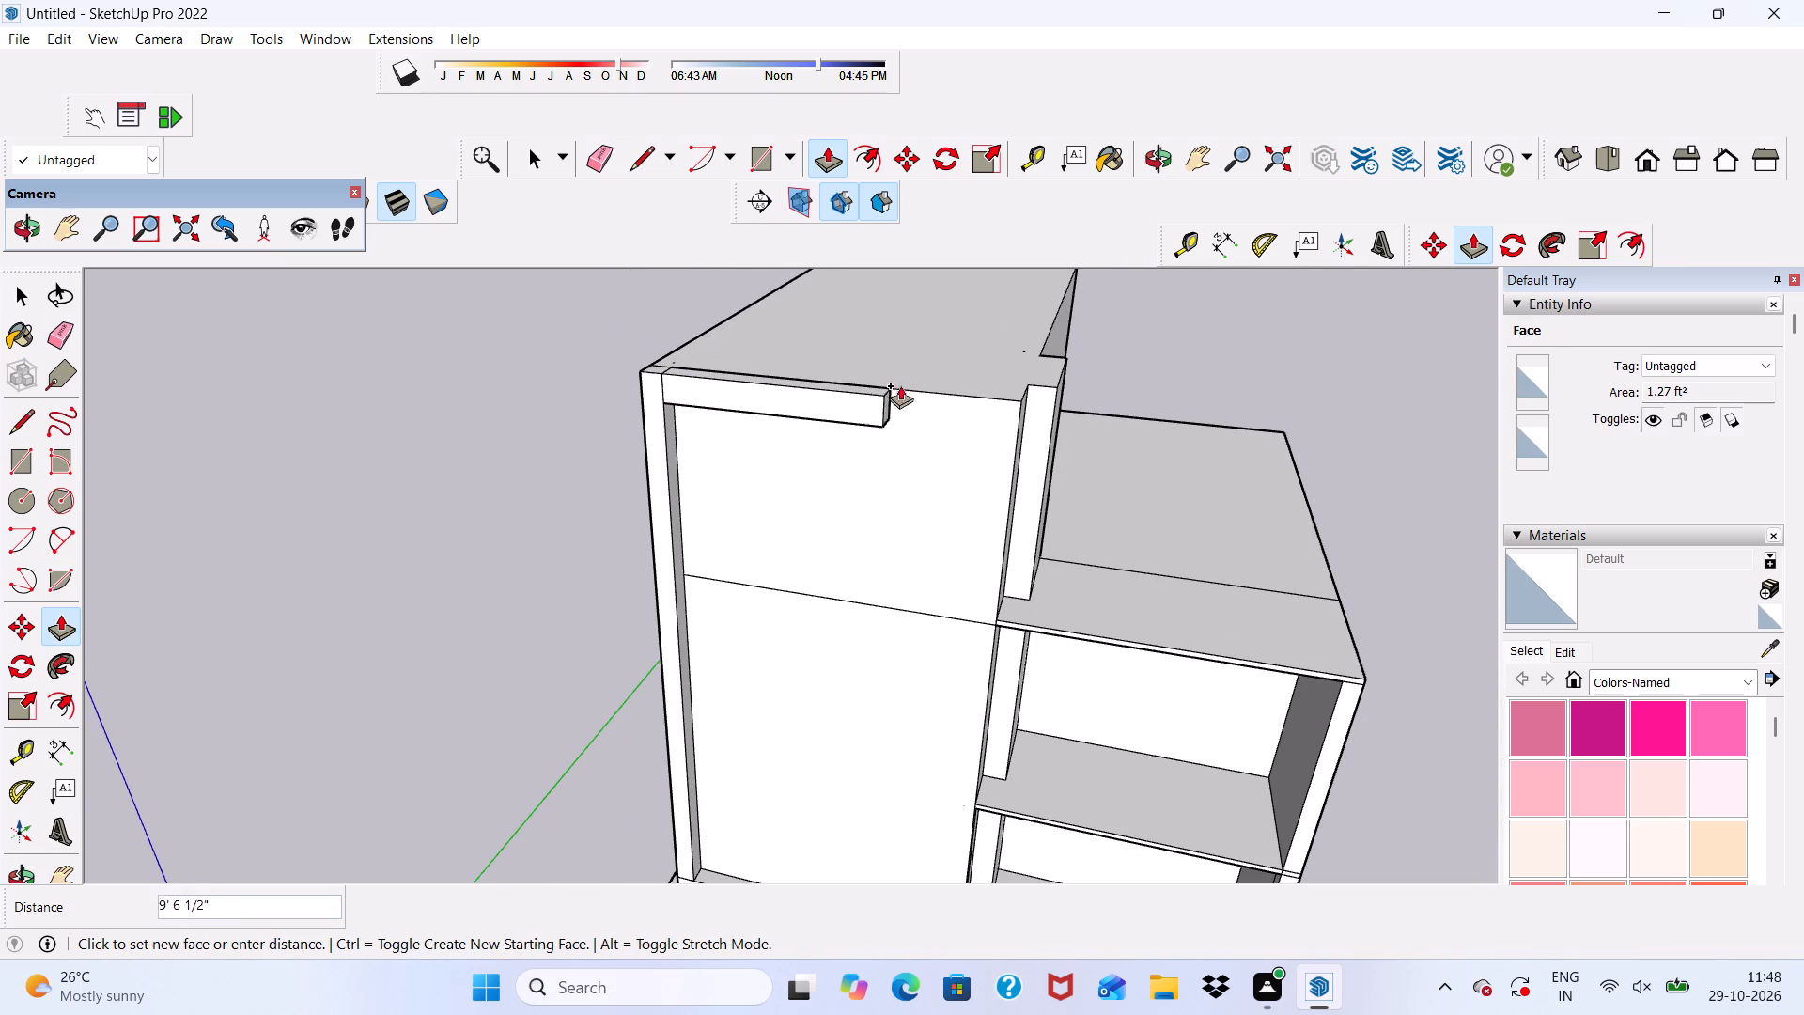
pyautogui.scroll(5, 1022, 392)
pyautogui.scroll(-1, 1022, 392)
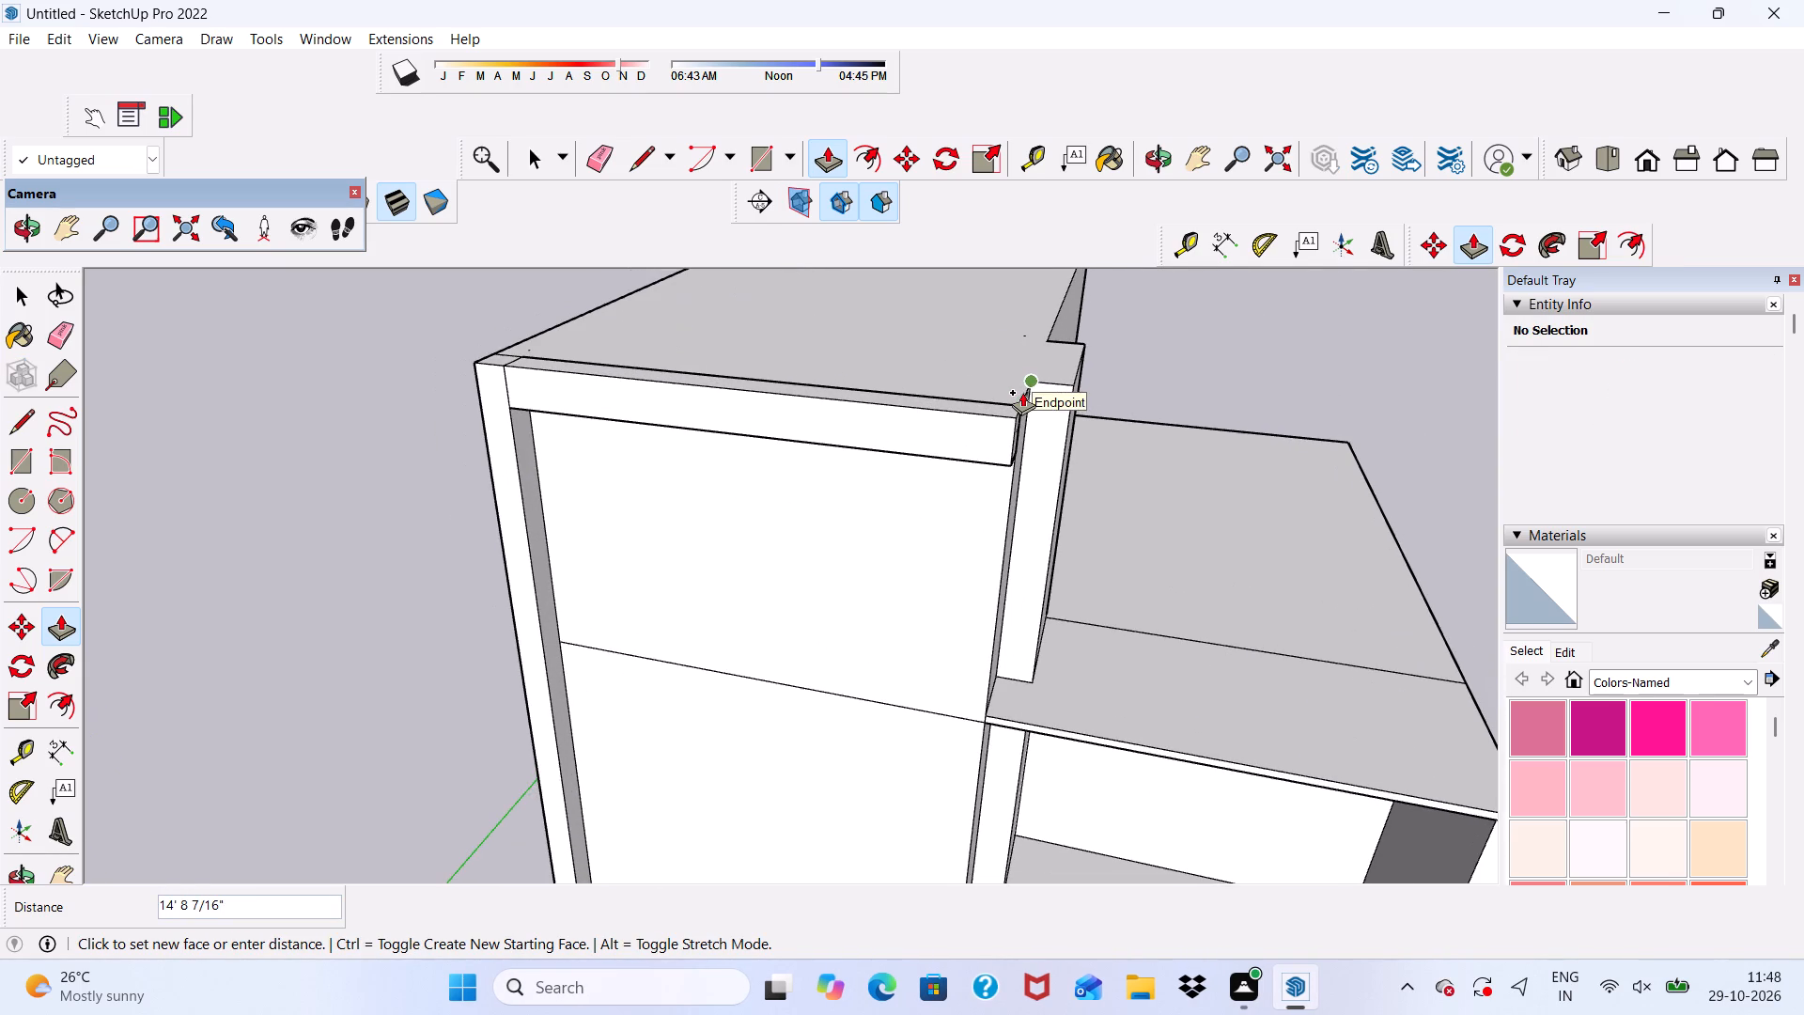
pyautogui.scroll(2, 1022, 392)
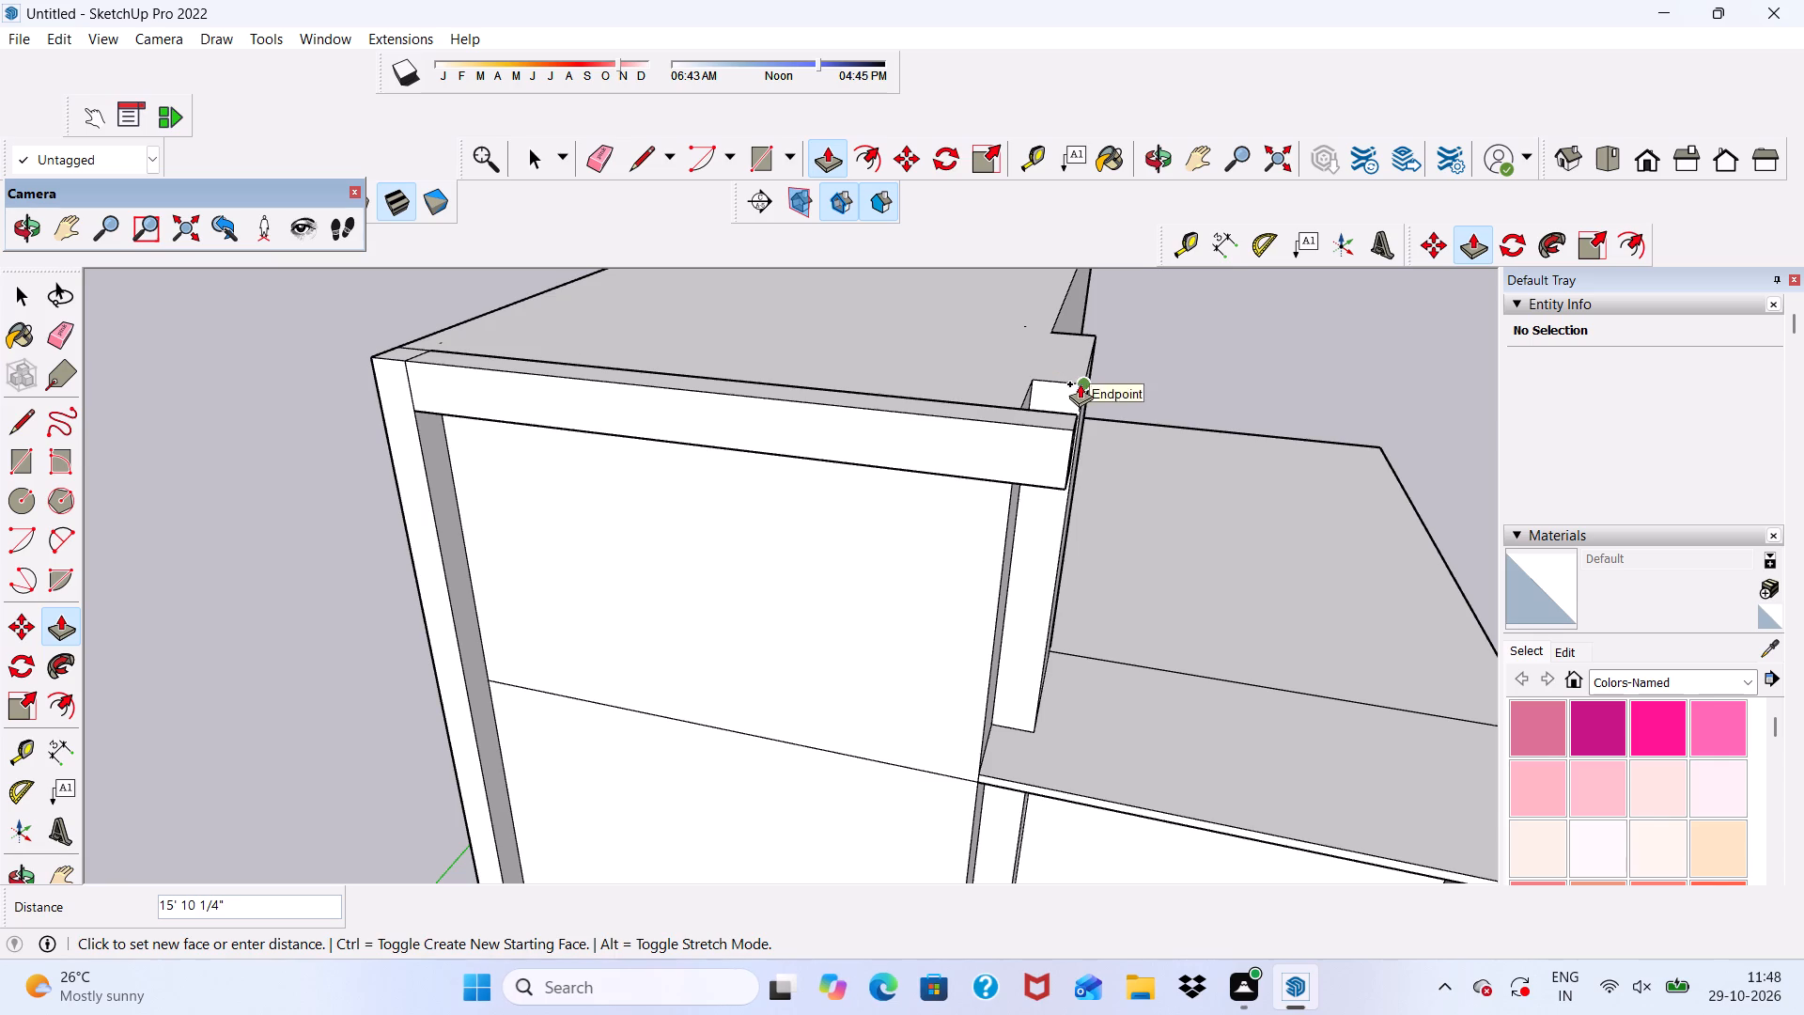
pyautogui.click(1080, 383)
# Erase the front seam lines where the corner post meets the new top beam and the projecting band.
pyautogui.scroll(-2, 1081, 484)
pyautogui.moveTo(1081, 564); pyautogui.dragTo(1131, 421, button='middle')
pyautogui.scroll(-6, 1131, 421)
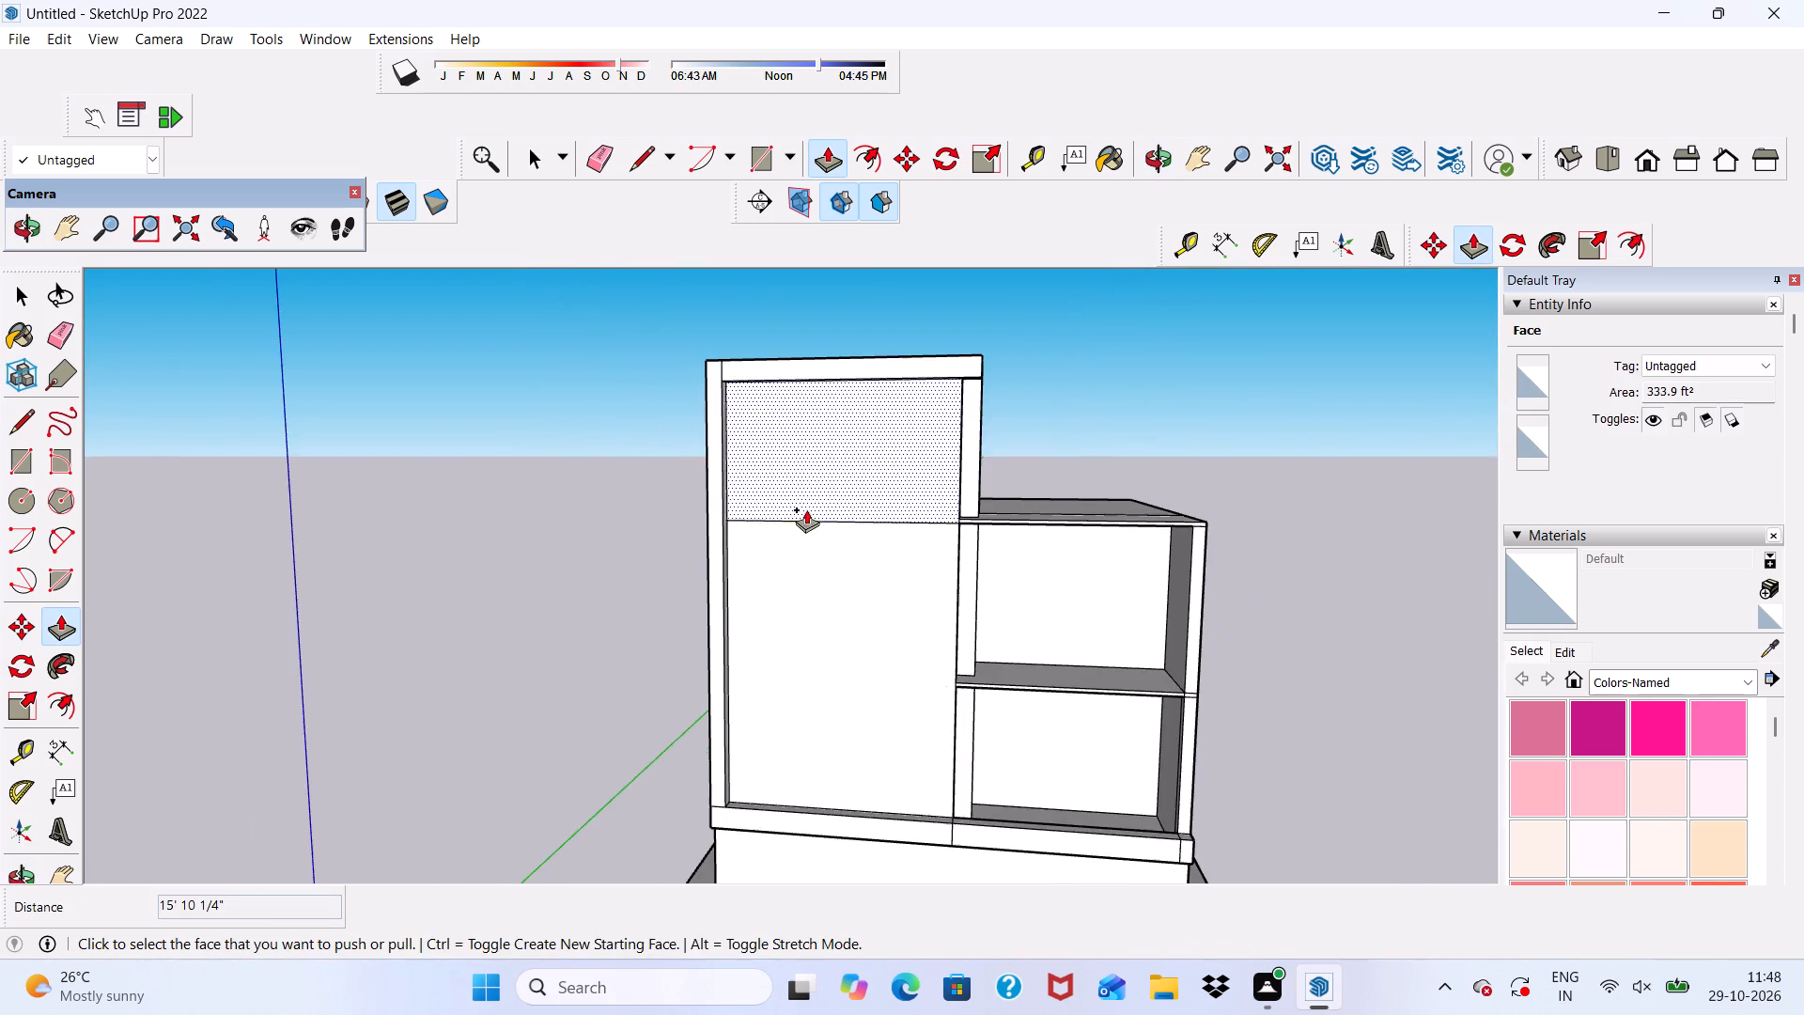
pyautogui.moveTo(806, 509); pyautogui.dragTo(926, 537, button='middle')
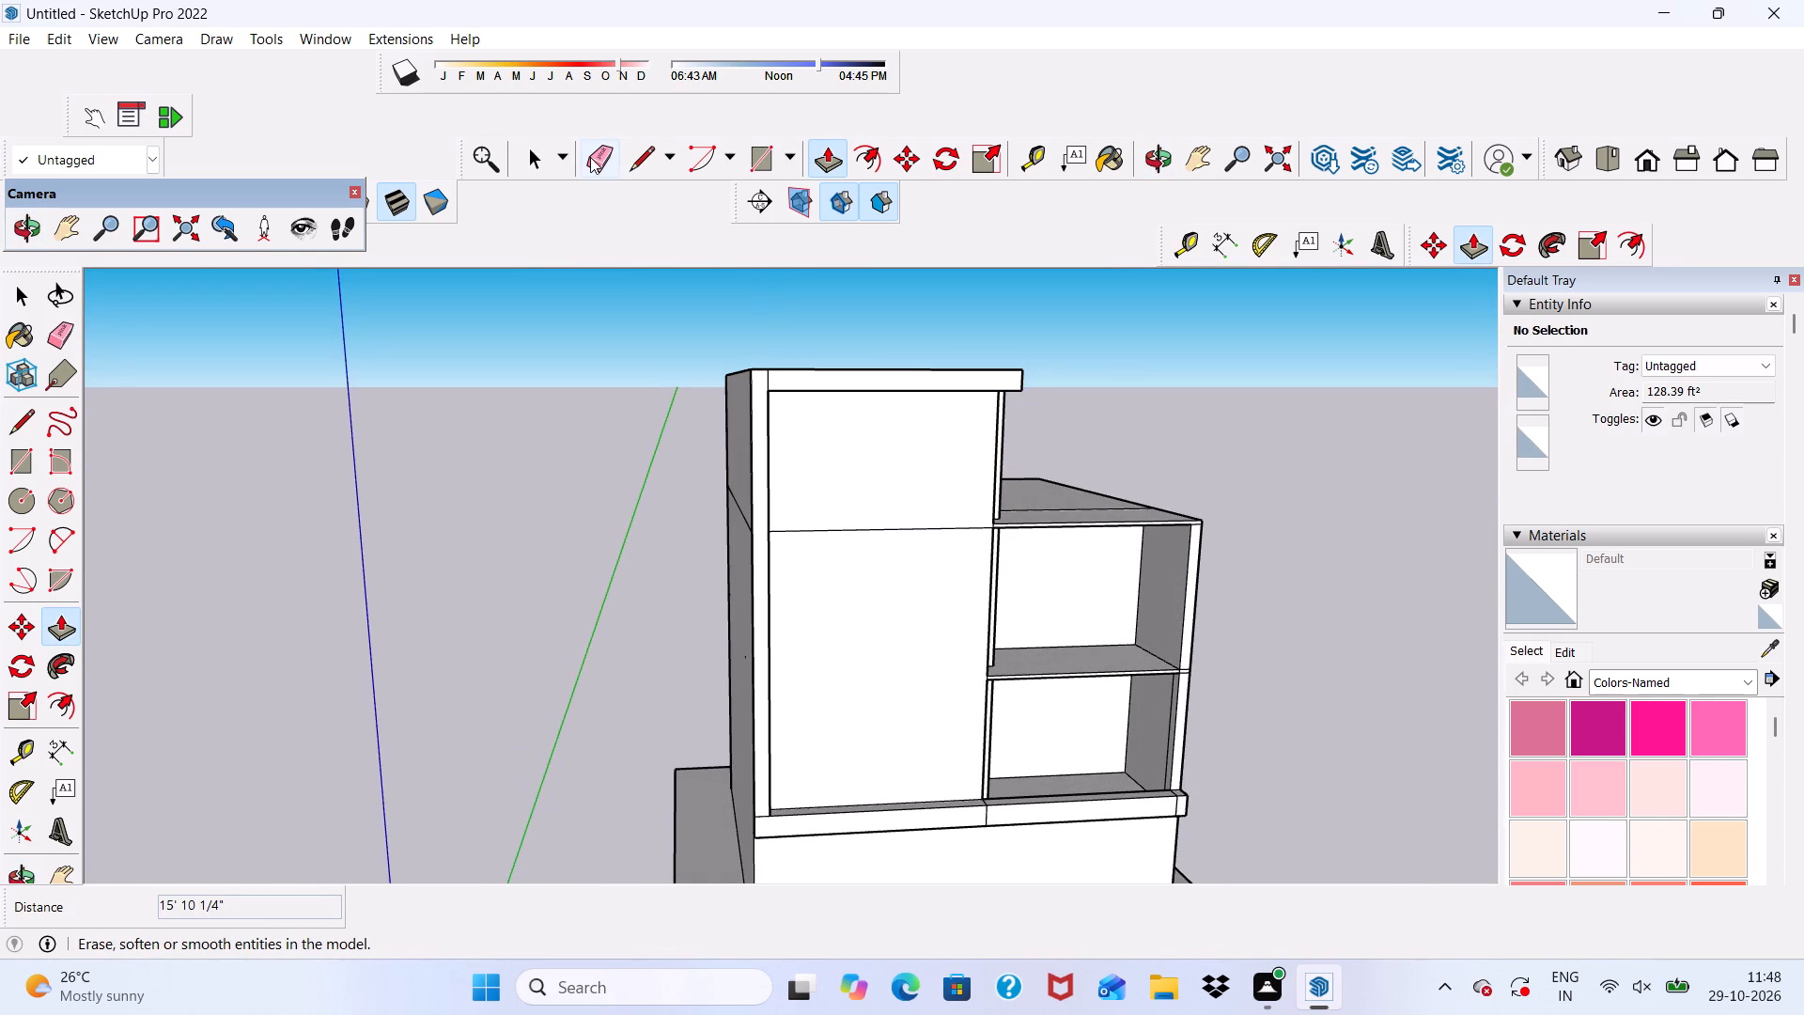
pyautogui.click(590, 157)
pyautogui.scroll(11, 757, 351)
pyautogui.moveTo(769, 404); pyautogui.dragTo(719, 440)
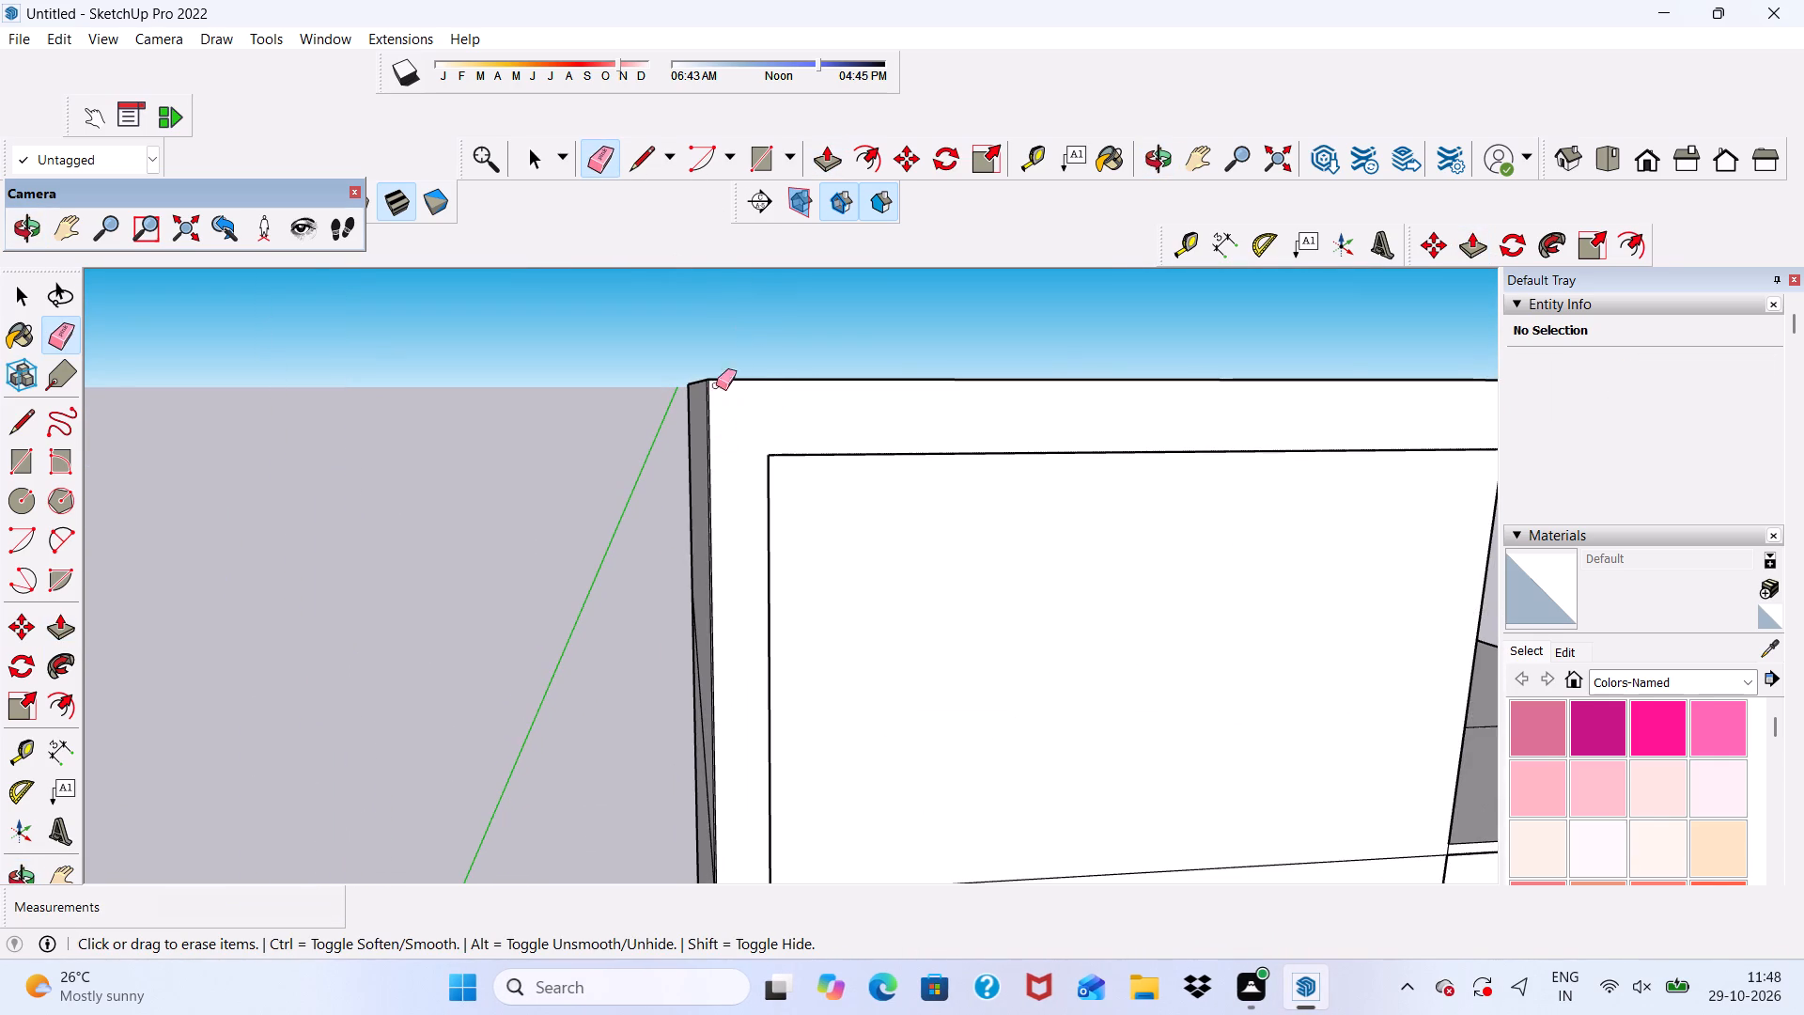
pyautogui.scroll(-12, 715, 326)
pyautogui.scroll(7, 762, 825)
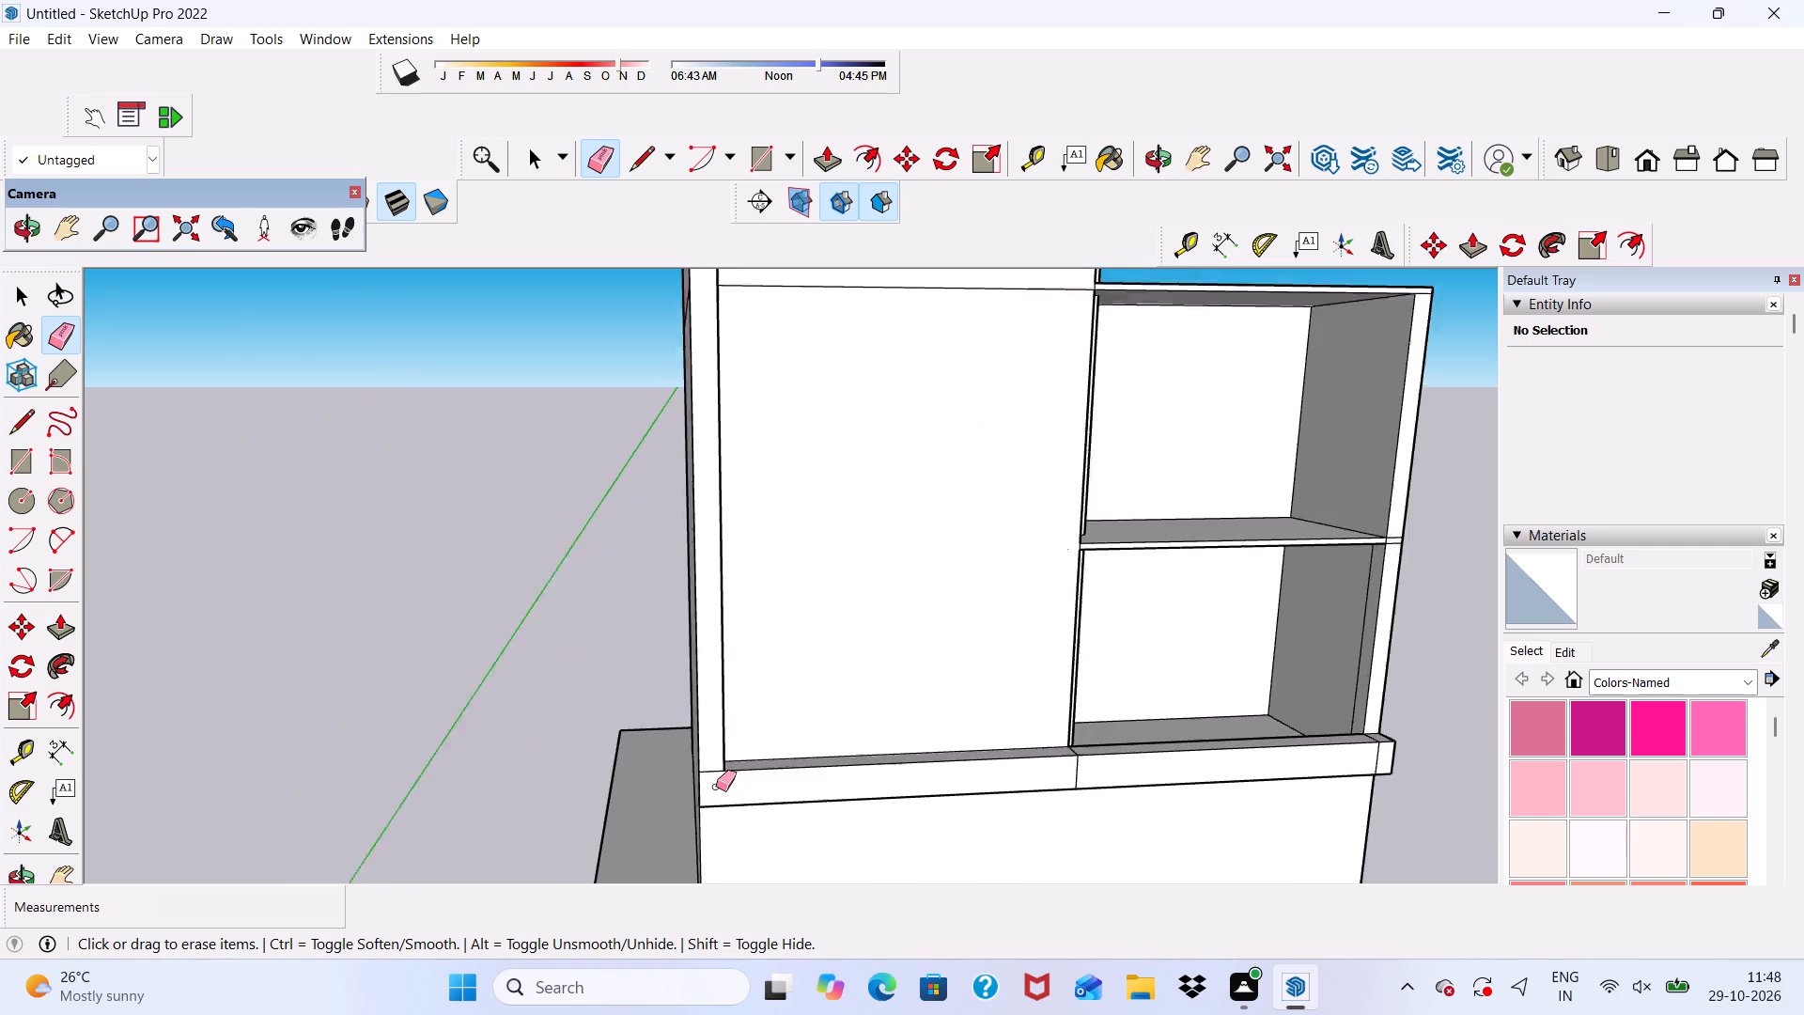
pyautogui.scroll(2, 716, 787)
pyautogui.moveTo(705, 757); pyautogui.dragTo(710, 781)
# Erase the seam line between the corner post and the projecting band on their outer side face.
pyautogui.scroll(-6, 713, 782)
pyautogui.moveTo(759, 814); pyautogui.dragTo(735, 787, button='middle')
pyautogui.scroll(1, 869, 804)
pyautogui.moveTo(1074, 772); pyautogui.dragTo(1413, 595, button='middle')
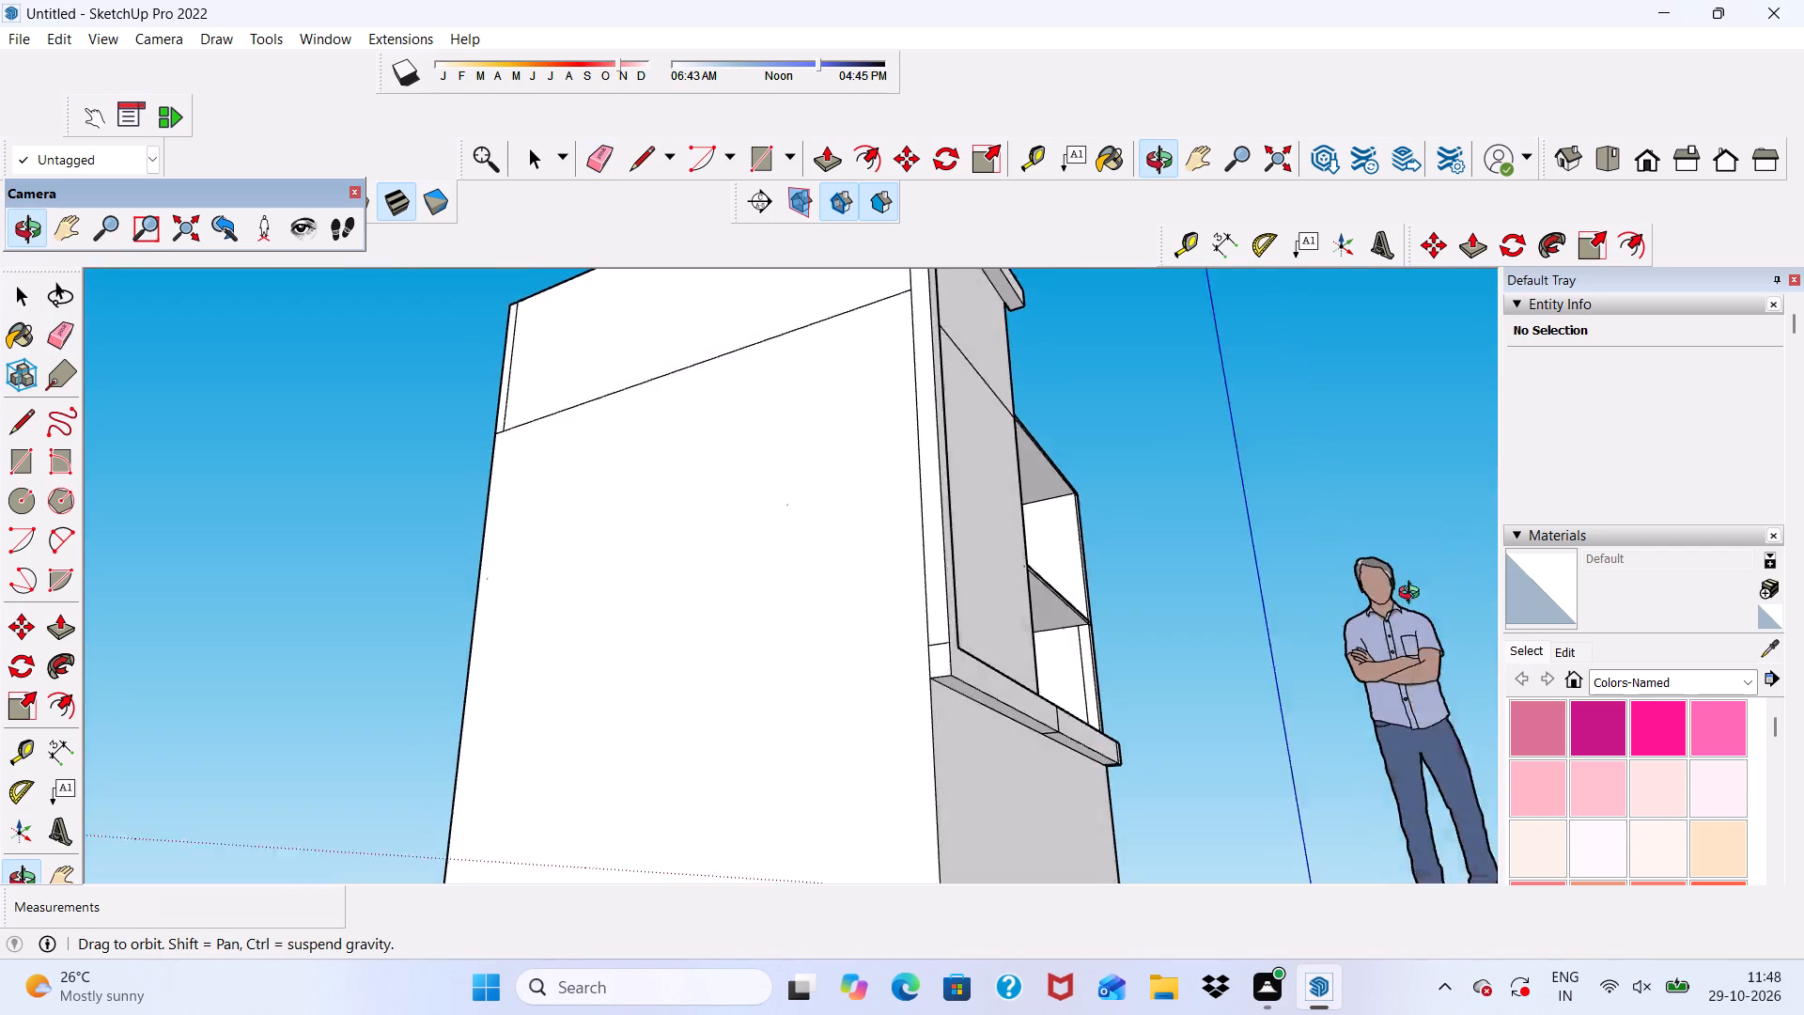
pyautogui.moveTo(1413, 595); pyautogui.dragTo(1317, 644, button='middle')
pyautogui.scroll(2, 987, 835)
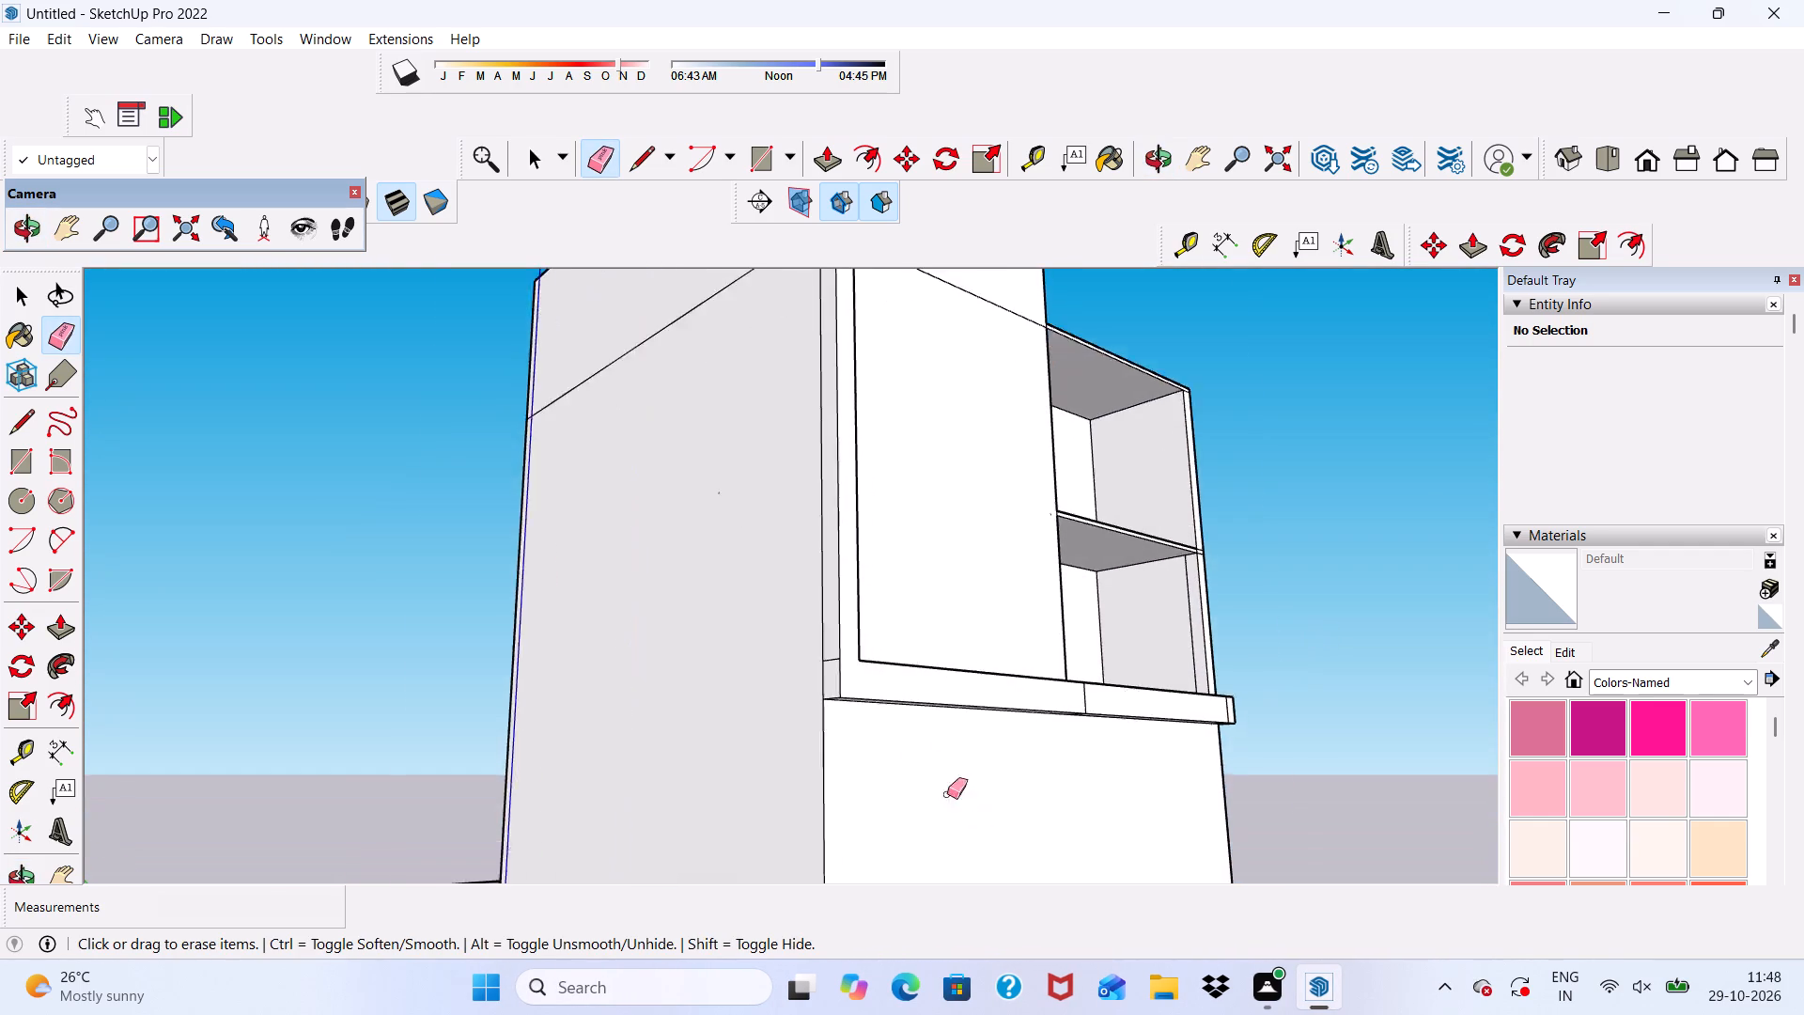
pyautogui.scroll(13, 947, 794)
pyautogui.click(742, 539)
# Erase the mid-length seam lines on the projecting band's front, underside and top faces near the open bays.
pyautogui.scroll(-3, 785, 604)
pyautogui.moveTo(849, 692); pyautogui.dragTo(773, 606, button='middle')
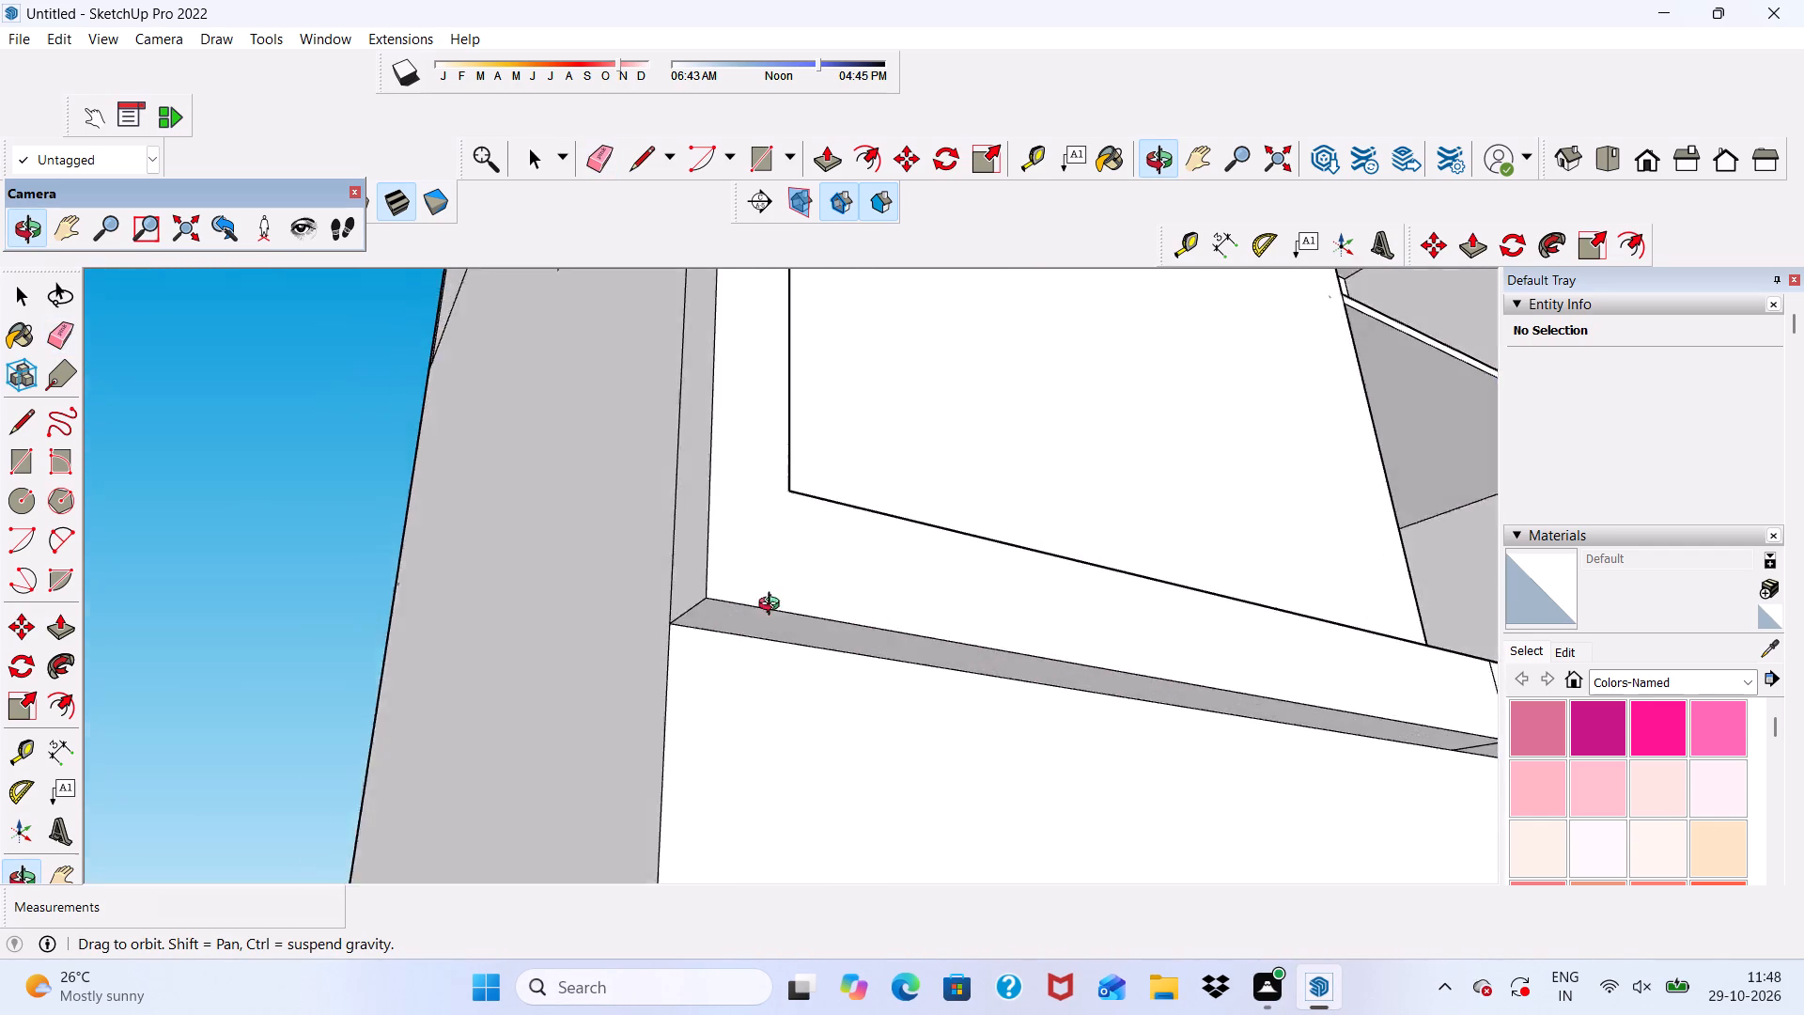
pyautogui.moveTo(773, 606); pyautogui.dragTo(725, 657, button='middle')
pyautogui.scroll(-10, 625, 609)
pyautogui.scroll(6, 1146, 614)
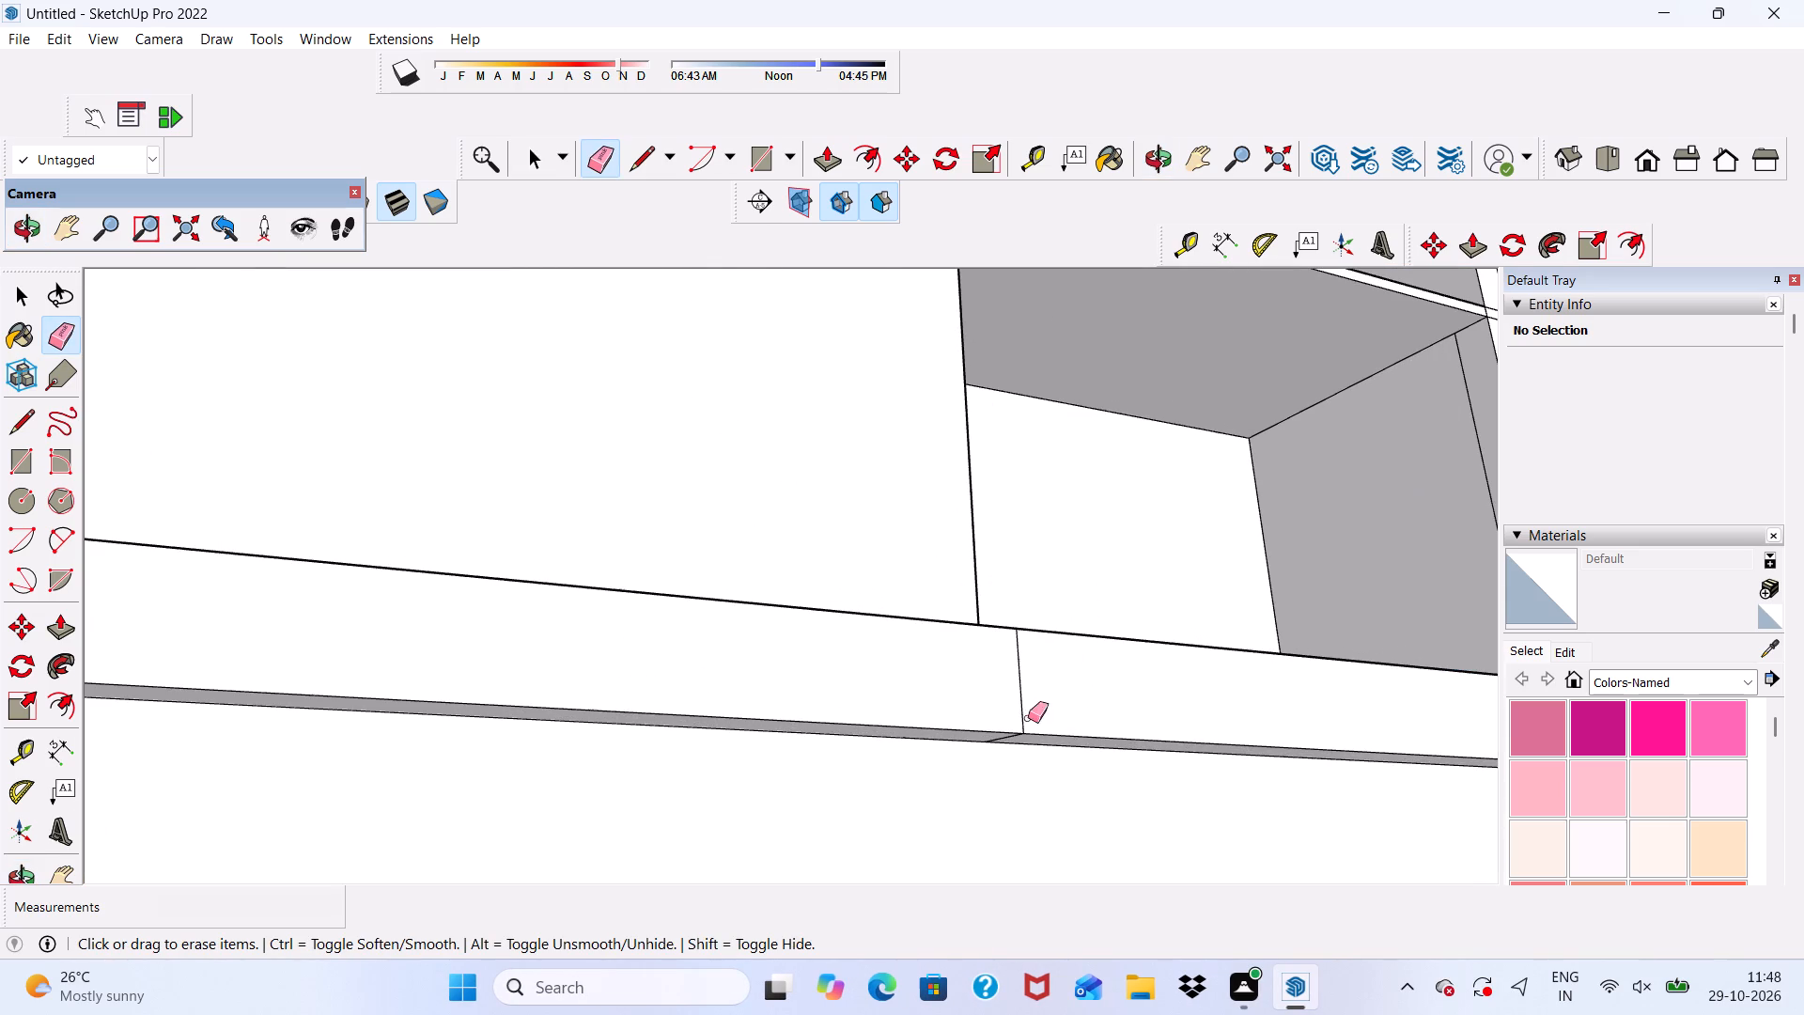
pyautogui.click(1005, 690)
pyautogui.moveTo(1006, 678); pyautogui.dragTo(1021, 669)
pyautogui.moveTo(1038, 712); pyautogui.dragTo(1005, 626, button='middle')
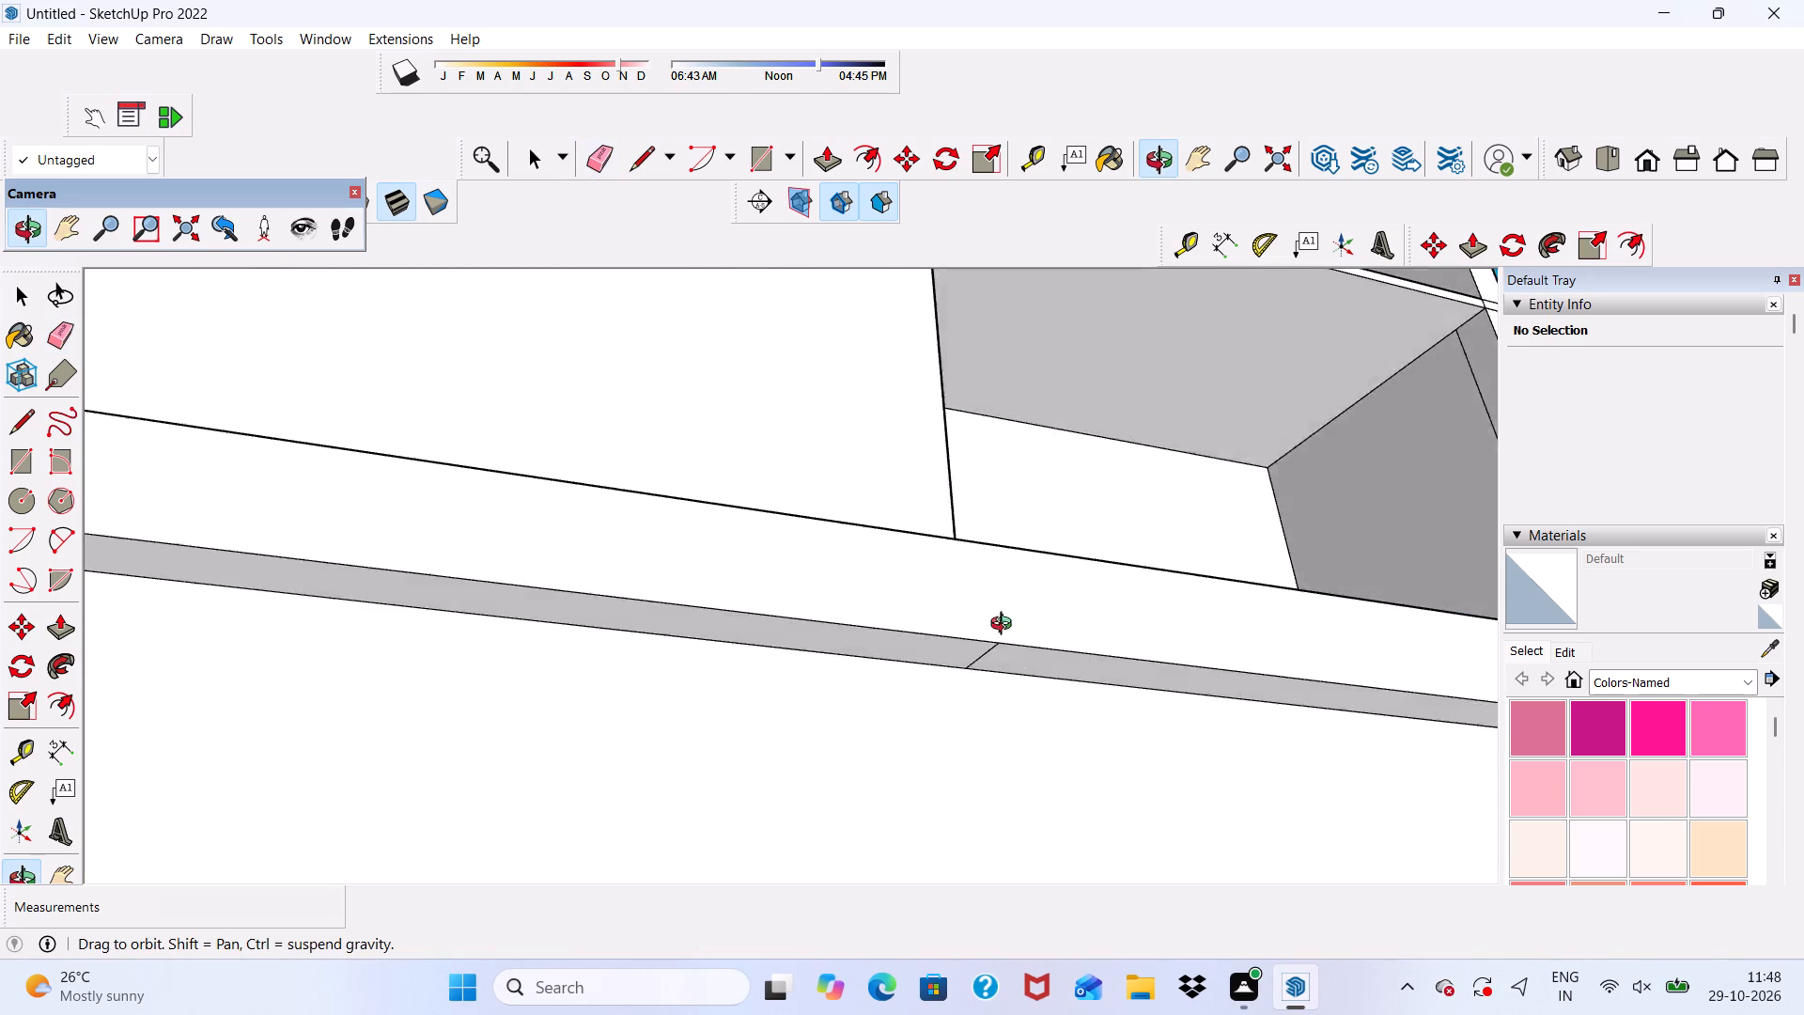
pyautogui.moveTo(1005, 626); pyautogui.dragTo(1001, 612, button='middle')
pyautogui.scroll(4, 999, 611)
pyautogui.moveTo(947, 601); pyautogui.dragTo(970, 605)
pyautogui.scroll(-1, 993, 592)
pyautogui.moveTo(994, 586); pyautogui.dragTo(1013, 690, button='middle')
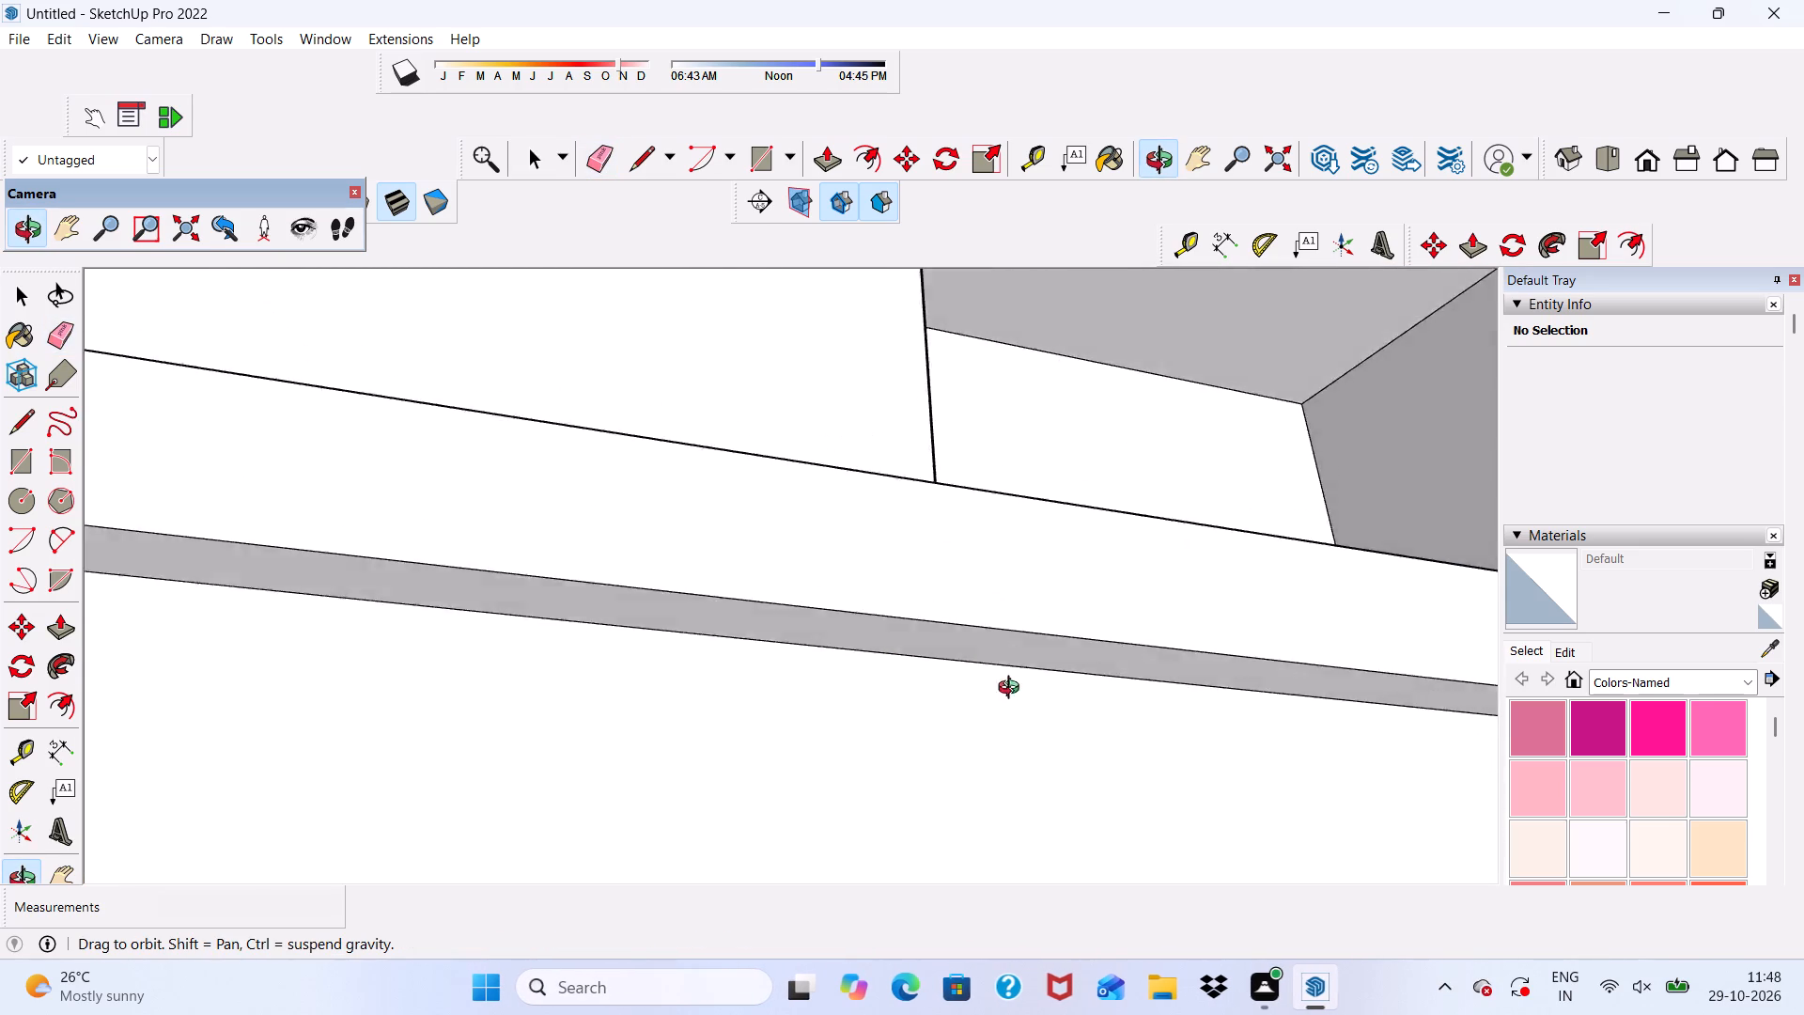
pyautogui.moveTo(1013, 690); pyautogui.dragTo(986, 922, button='middle')
pyautogui.scroll(5, 937, 654)
pyautogui.moveTo(933, 639); pyautogui.dragTo(942, 632)
# Erase the seam lines on the band's front and top faces near its end at the open-bay corner.
pyautogui.scroll(-3, 975, 631)
pyautogui.moveTo(984, 640); pyautogui.dragTo(878, 692, button='middle')
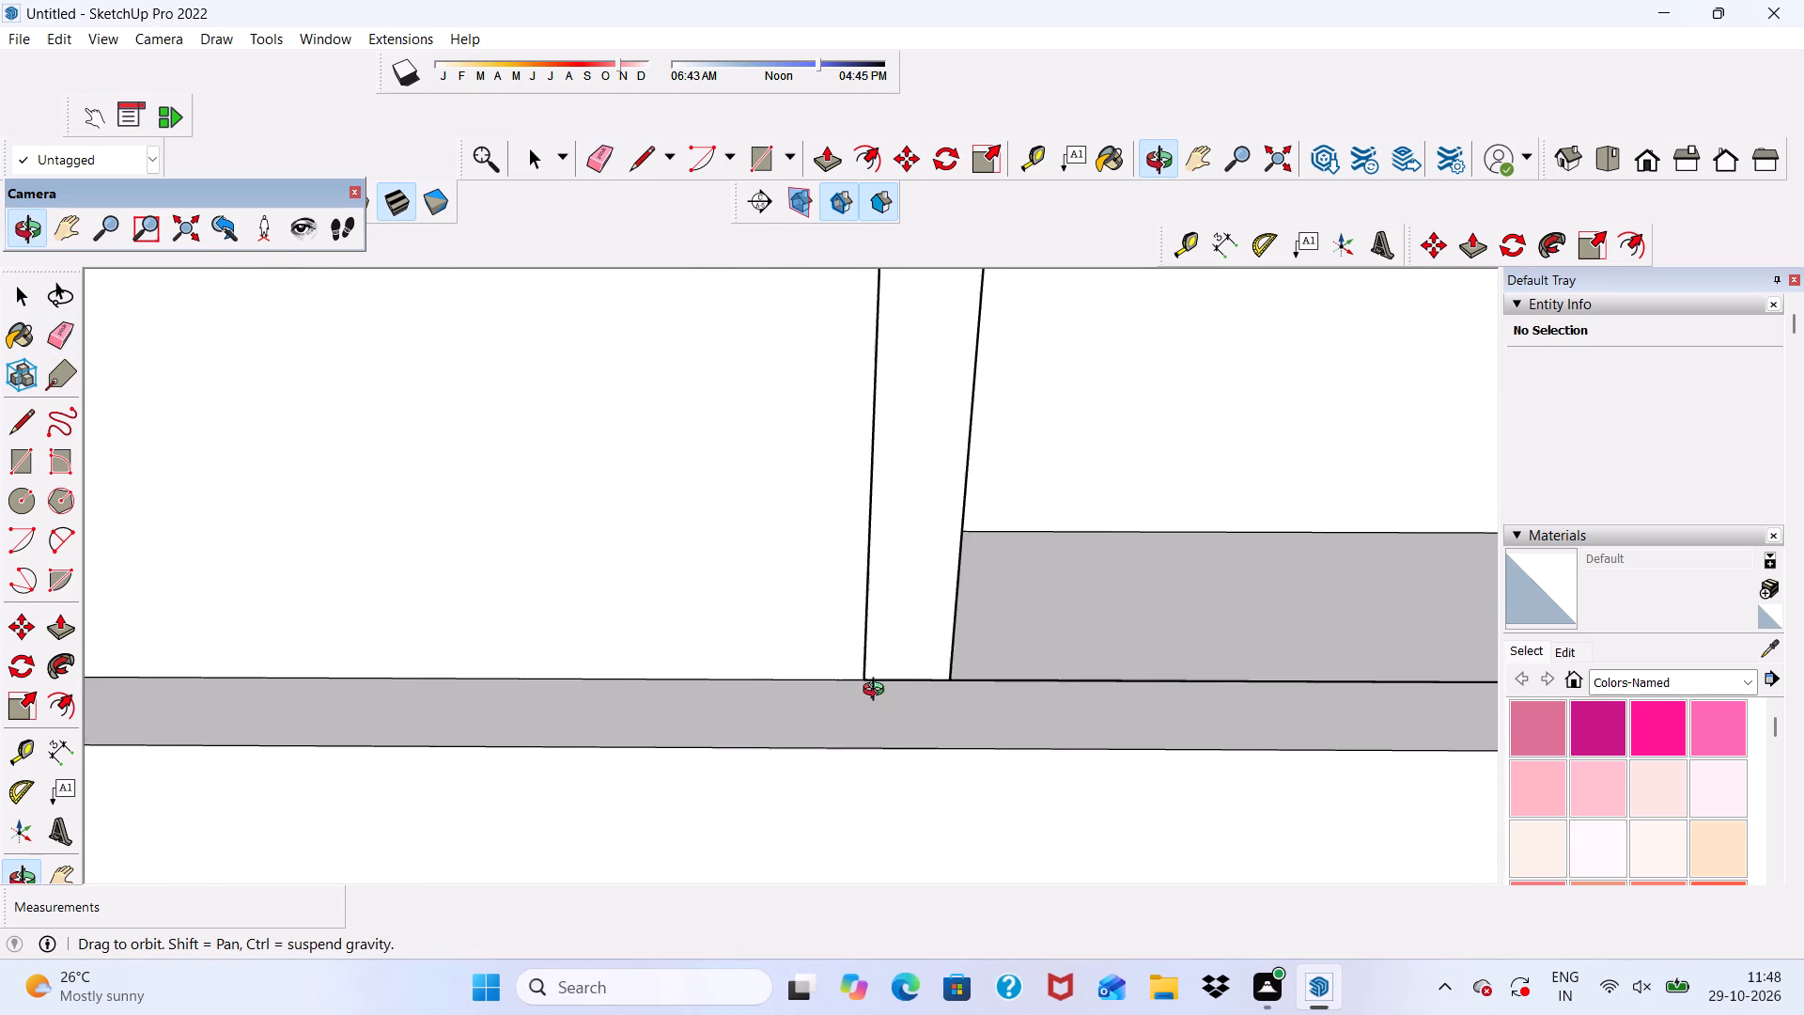
pyautogui.moveTo(878, 692); pyautogui.dragTo(894, 728, button='middle')
pyautogui.scroll(-19, 887, 550)
pyautogui.scroll(13, 1198, 607)
pyautogui.moveTo(1134, 566); pyautogui.dragTo(1144, 574)
pyautogui.scroll(3, 1154, 625)
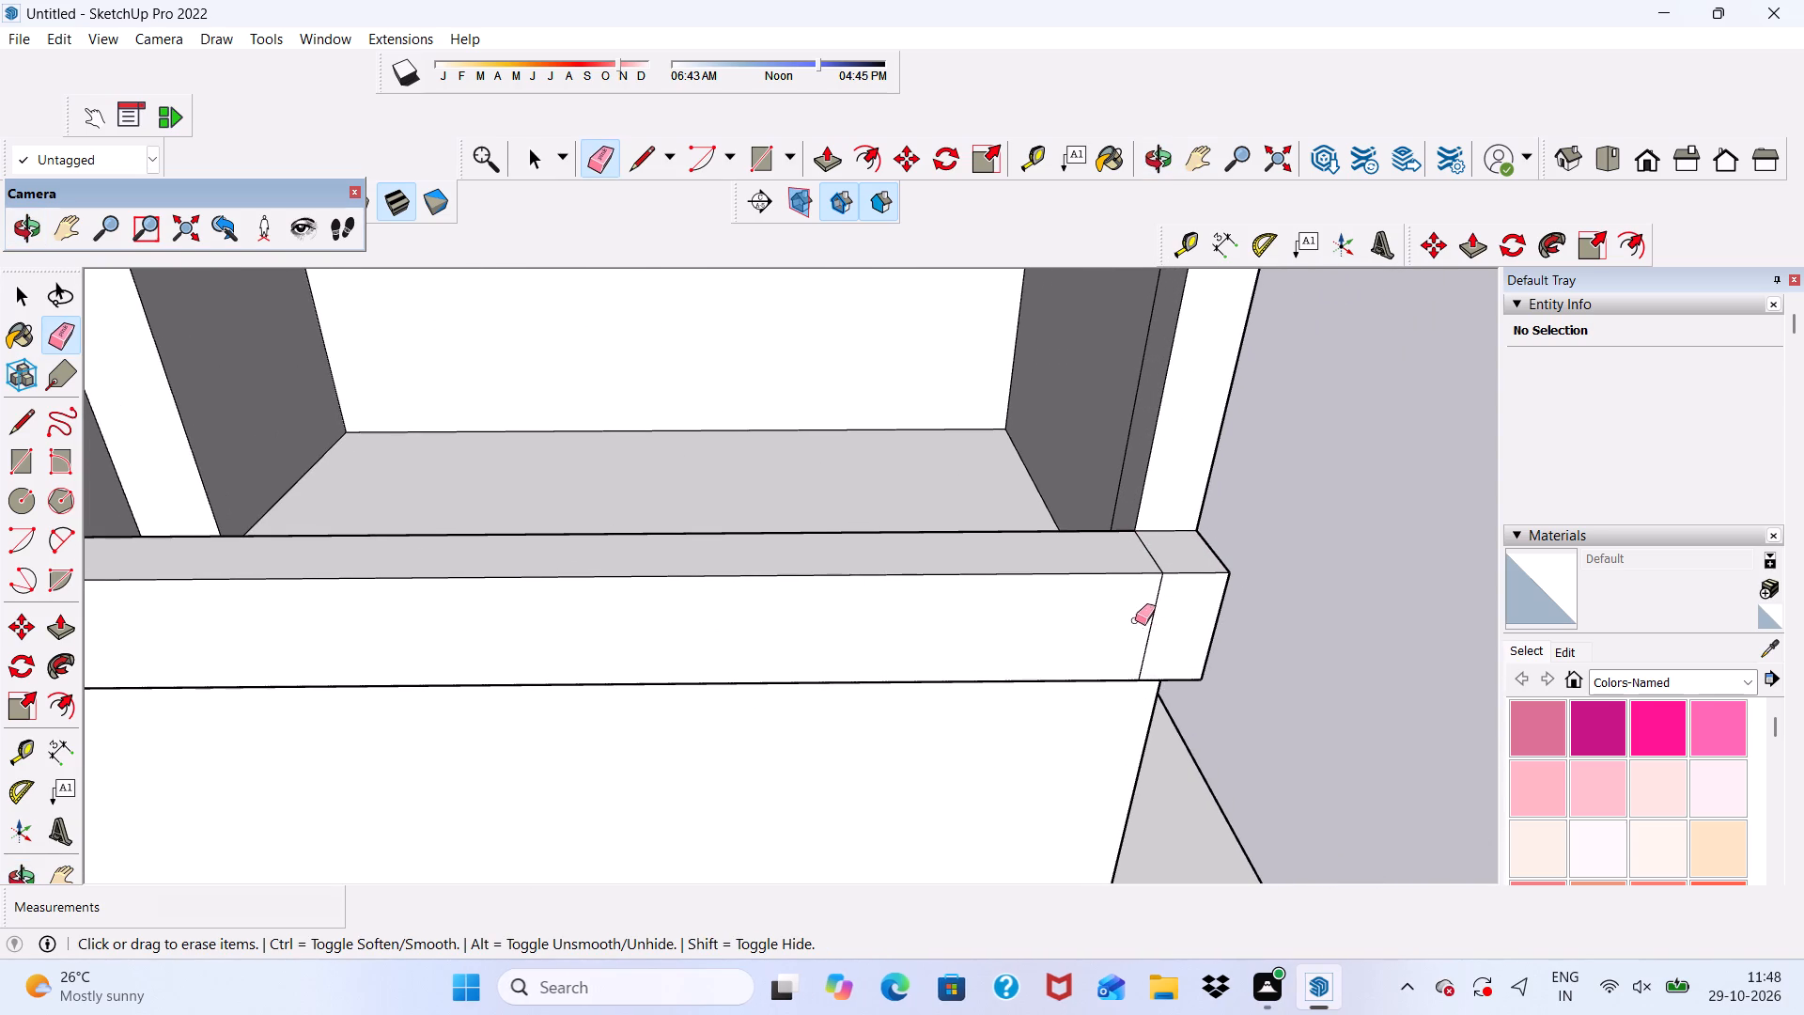
pyautogui.moveTo(1135, 620); pyautogui.dragTo(1153, 639)
pyautogui.click(1141, 551)
pyautogui.moveTo(1135, 560); pyautogui.dragTo(1155, 561)
pyautogui.scroll(-1, 1191, 605)
pyautogui.moveTo(1191, 610); pyautogui.dragTo(1160, 461, button='middle')
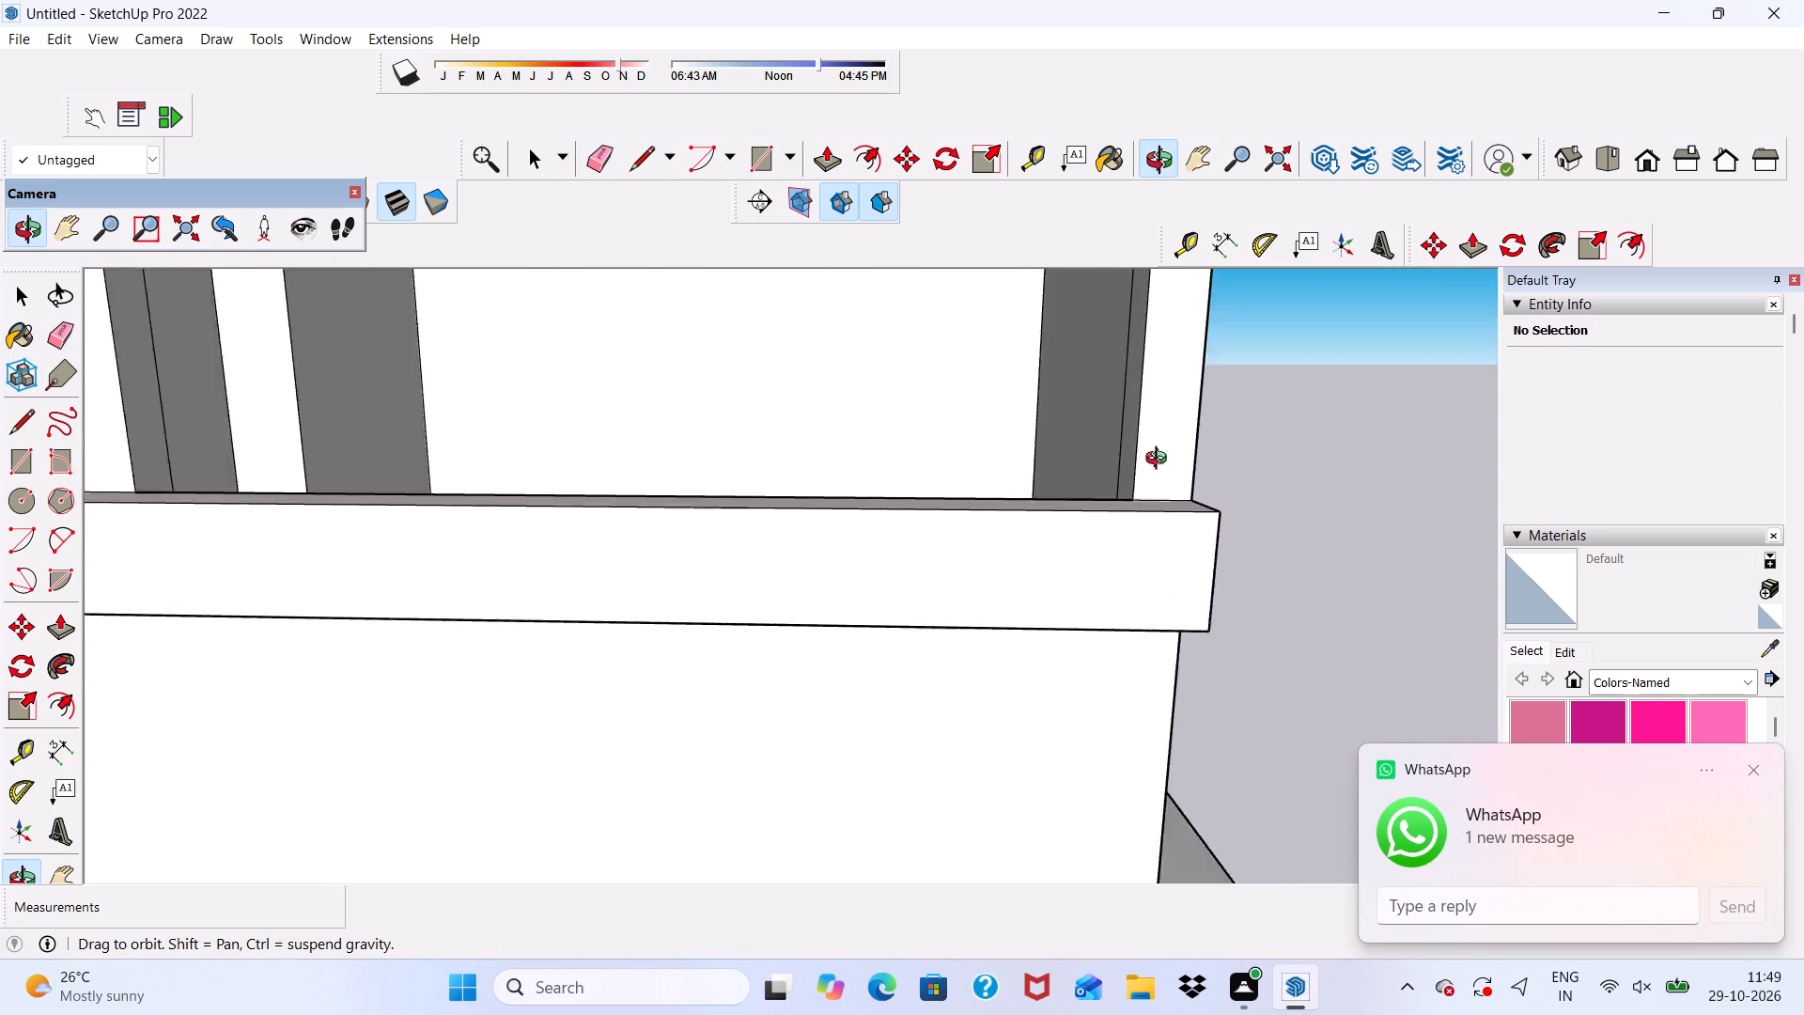
# Erase the seam line on the projecting band's underside near its end at the open-bay corner.
pyautogui.moveTo(1160, 461); pyautogui.dragTo(1144, 269, button='middle')
pyautogui.scroll(5, 1144, 459)
pyautogui.moveTo(1105, 575); pyautogui.dragTo(1160, 575)
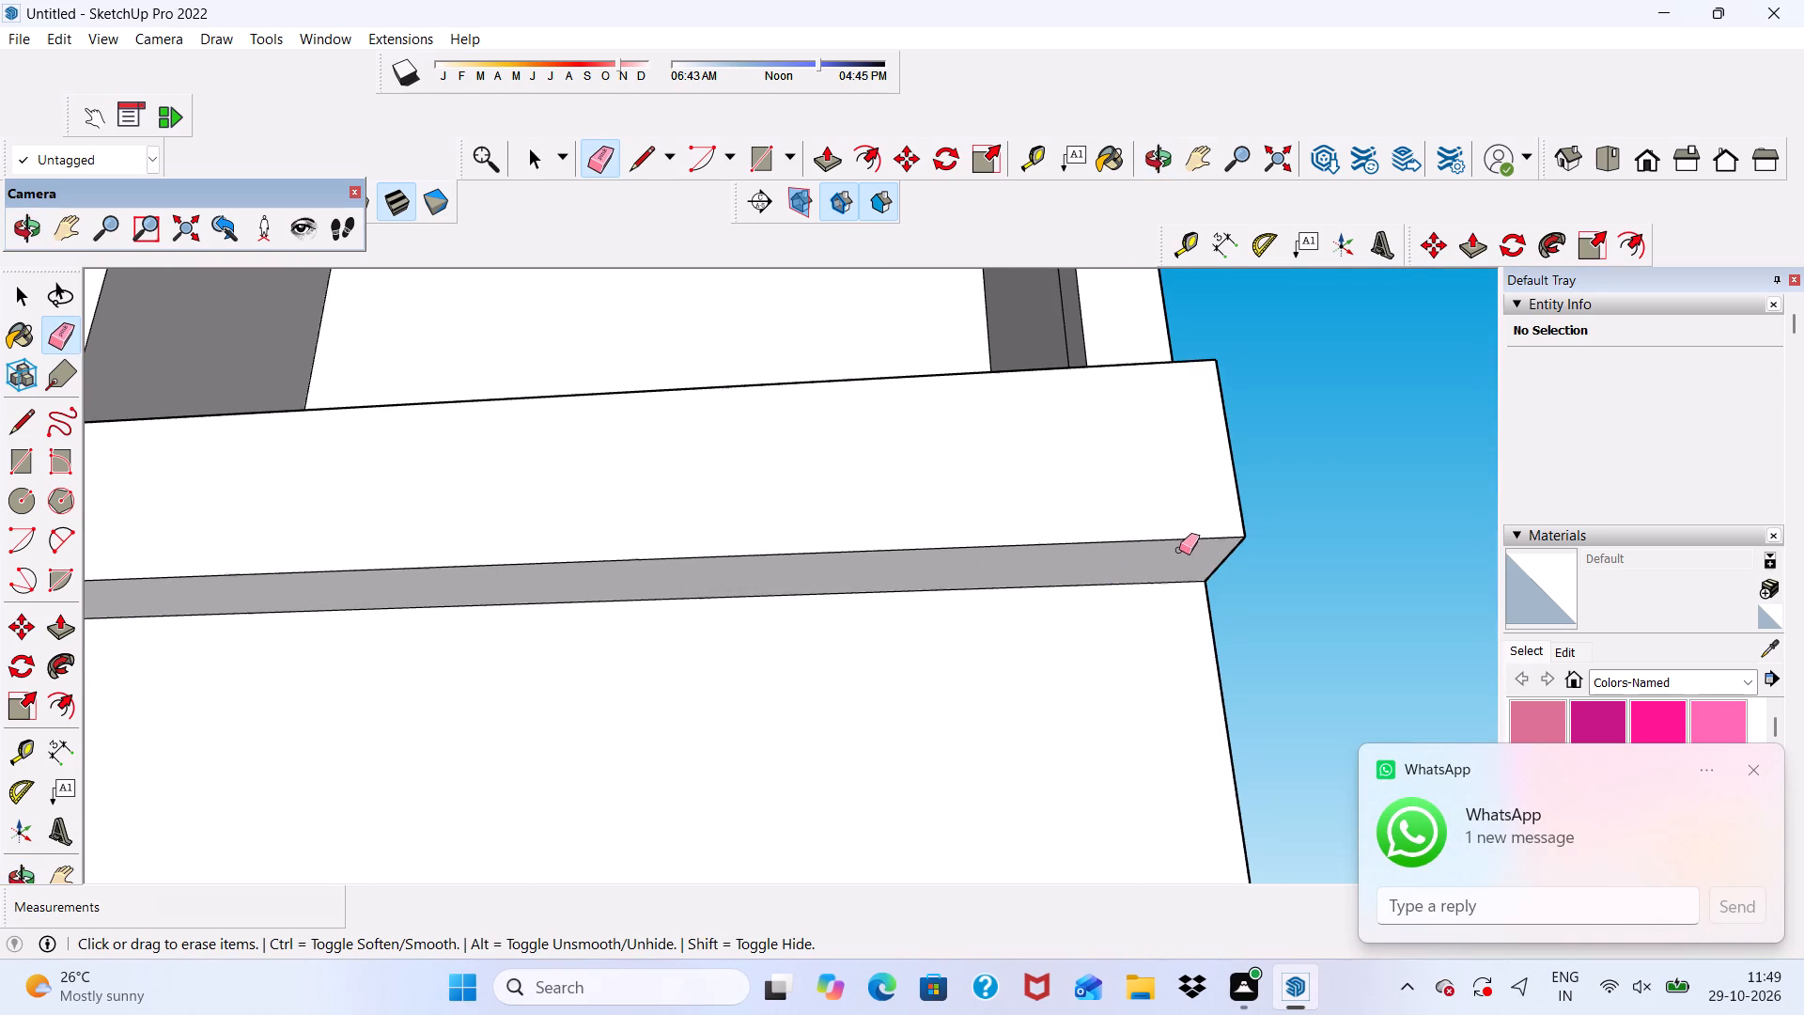
pyautogui.press('space')
# Push/Pull the continuous front face of the projecting frame outward by 6".
pyautogui.scroll(-20, 1135, 479)
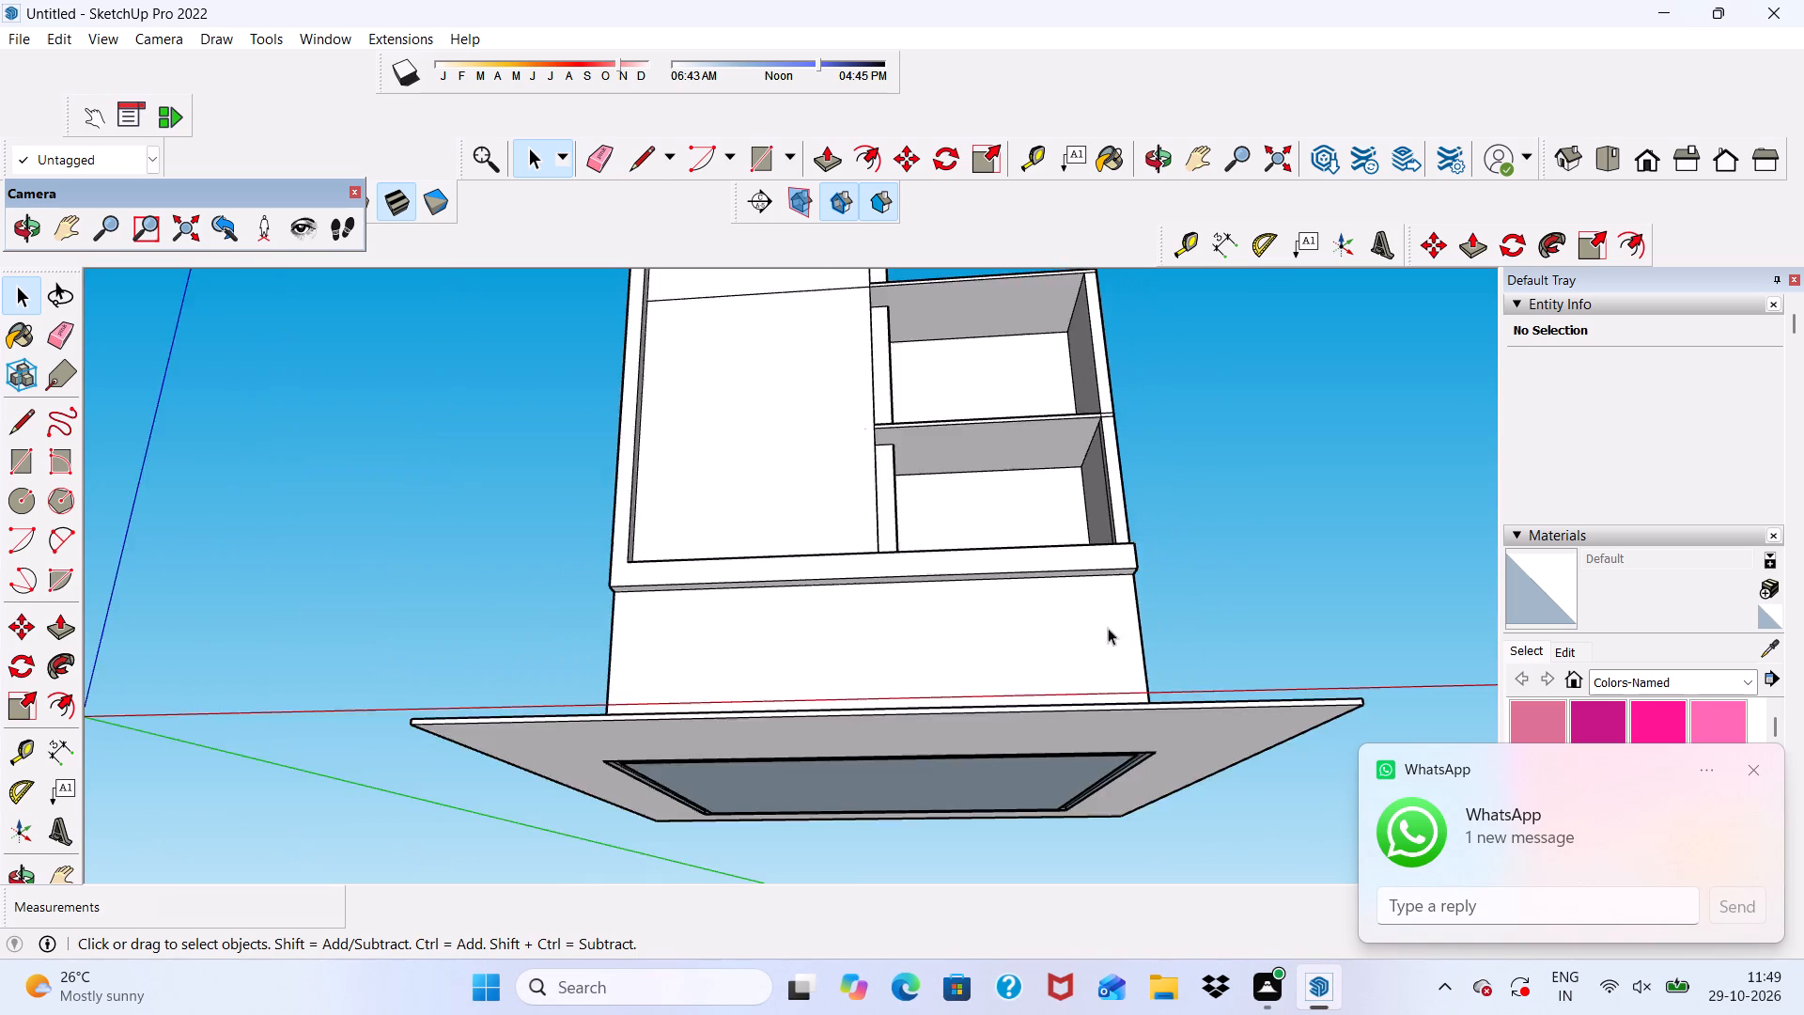
pyautogui.scroll(-9, 1108, 628)
pyautogui.moveTo(755, 609); pyautogui.dragTo(672, 831, button='middle')
pyautogui.scroll(9, 751, 668)
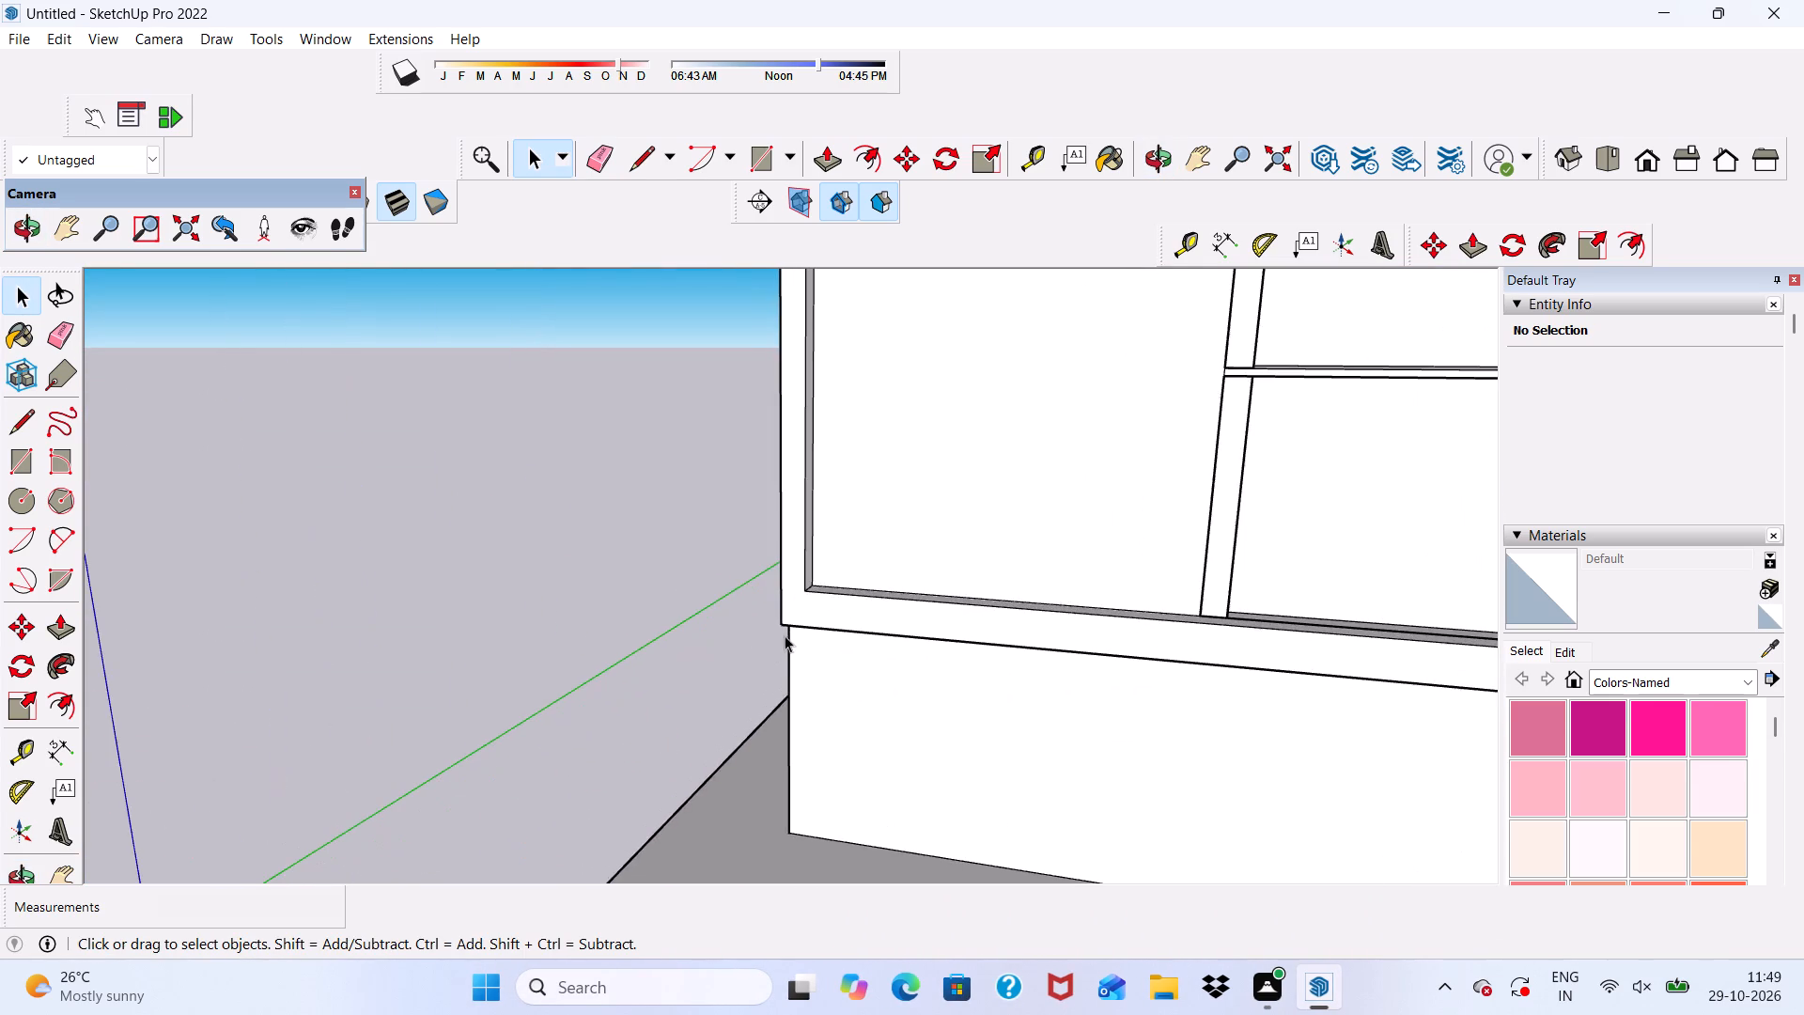
pyautogui.scroll(2, 785, 635)
pyautogui.click(810, 605)
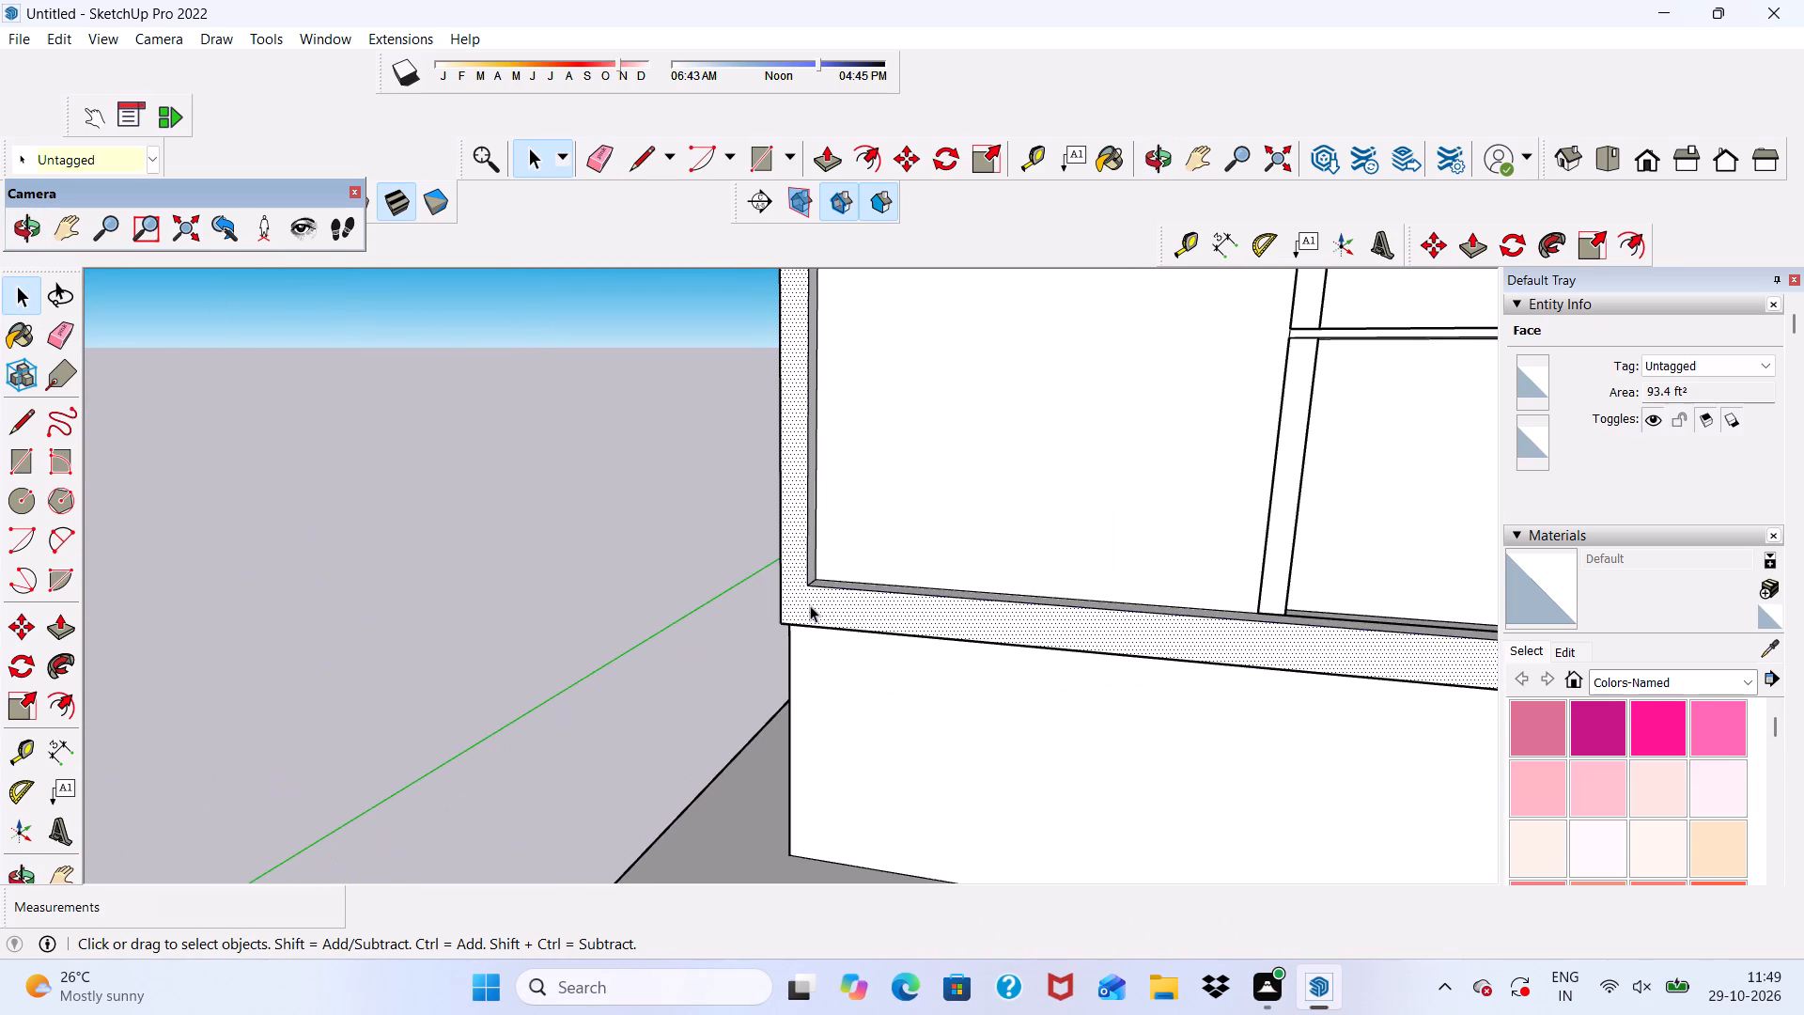
pyautogui.click(839, 158)
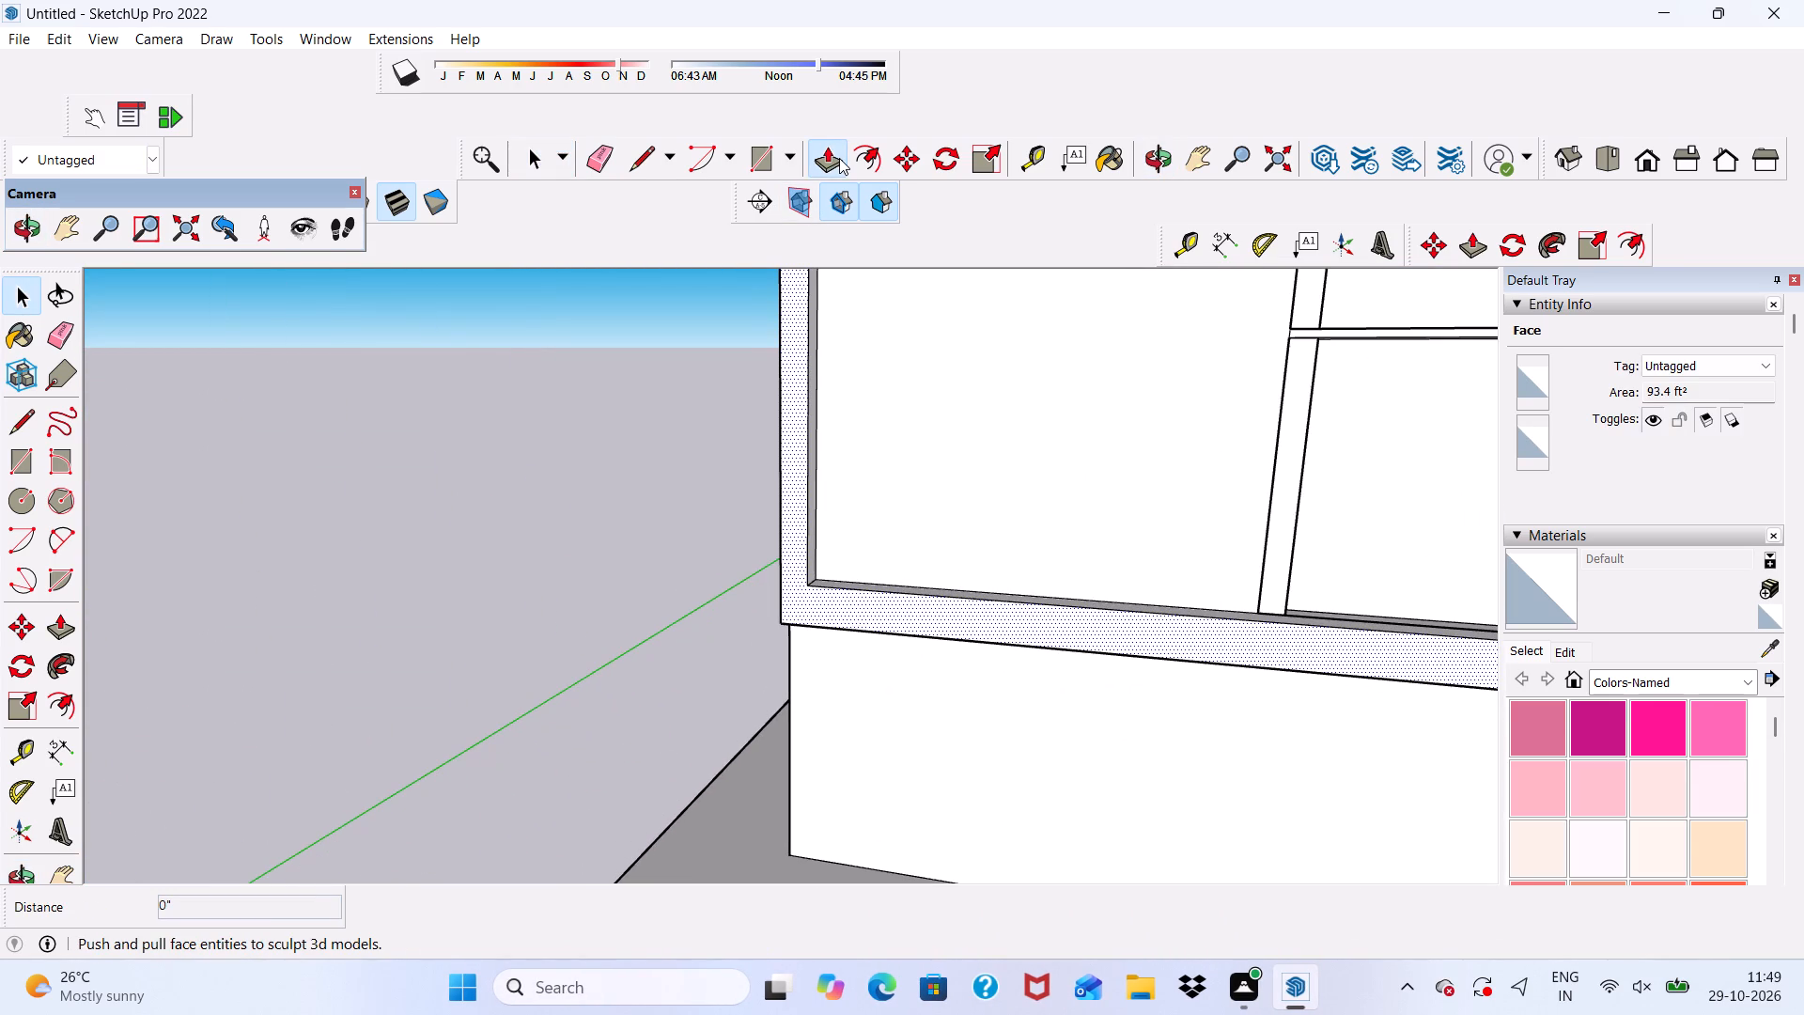
pyautogui.scroll(2, 881, 473)
pyautogui.click(821, 634)
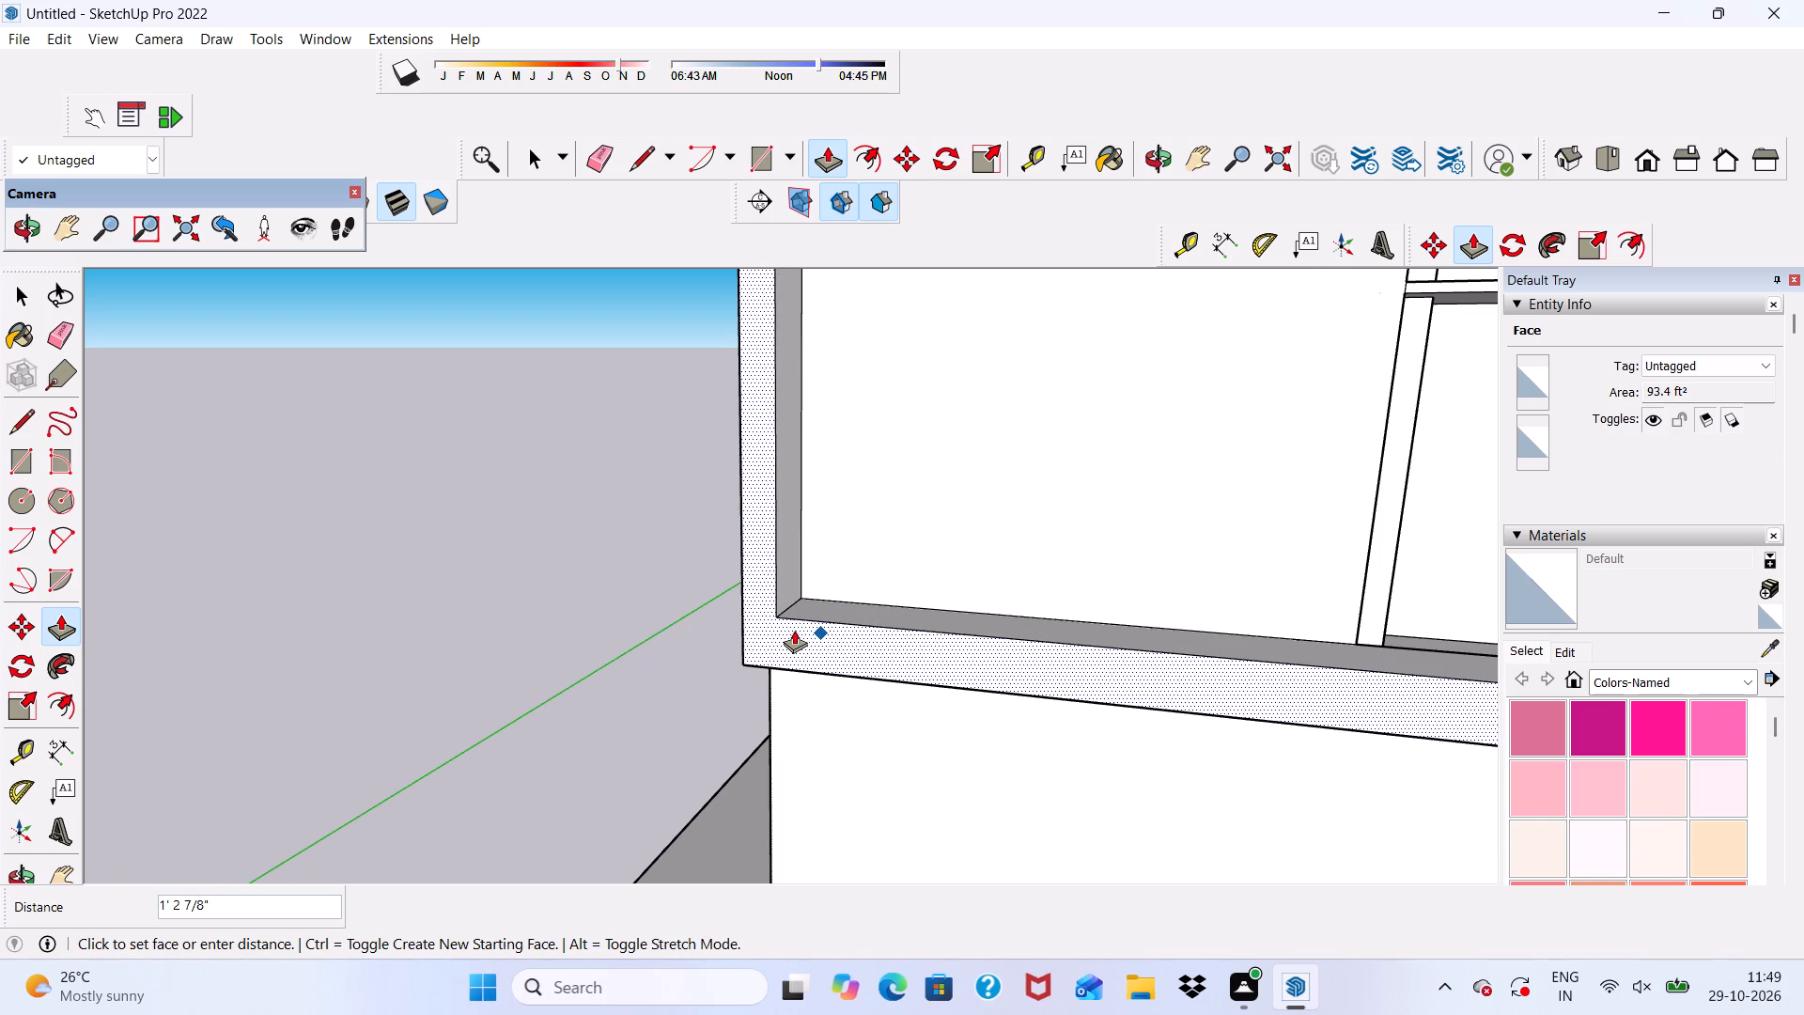
pyautogui.press('6')
pyautogui.hotkey('shift', '"')
pyautogui.press('Return')
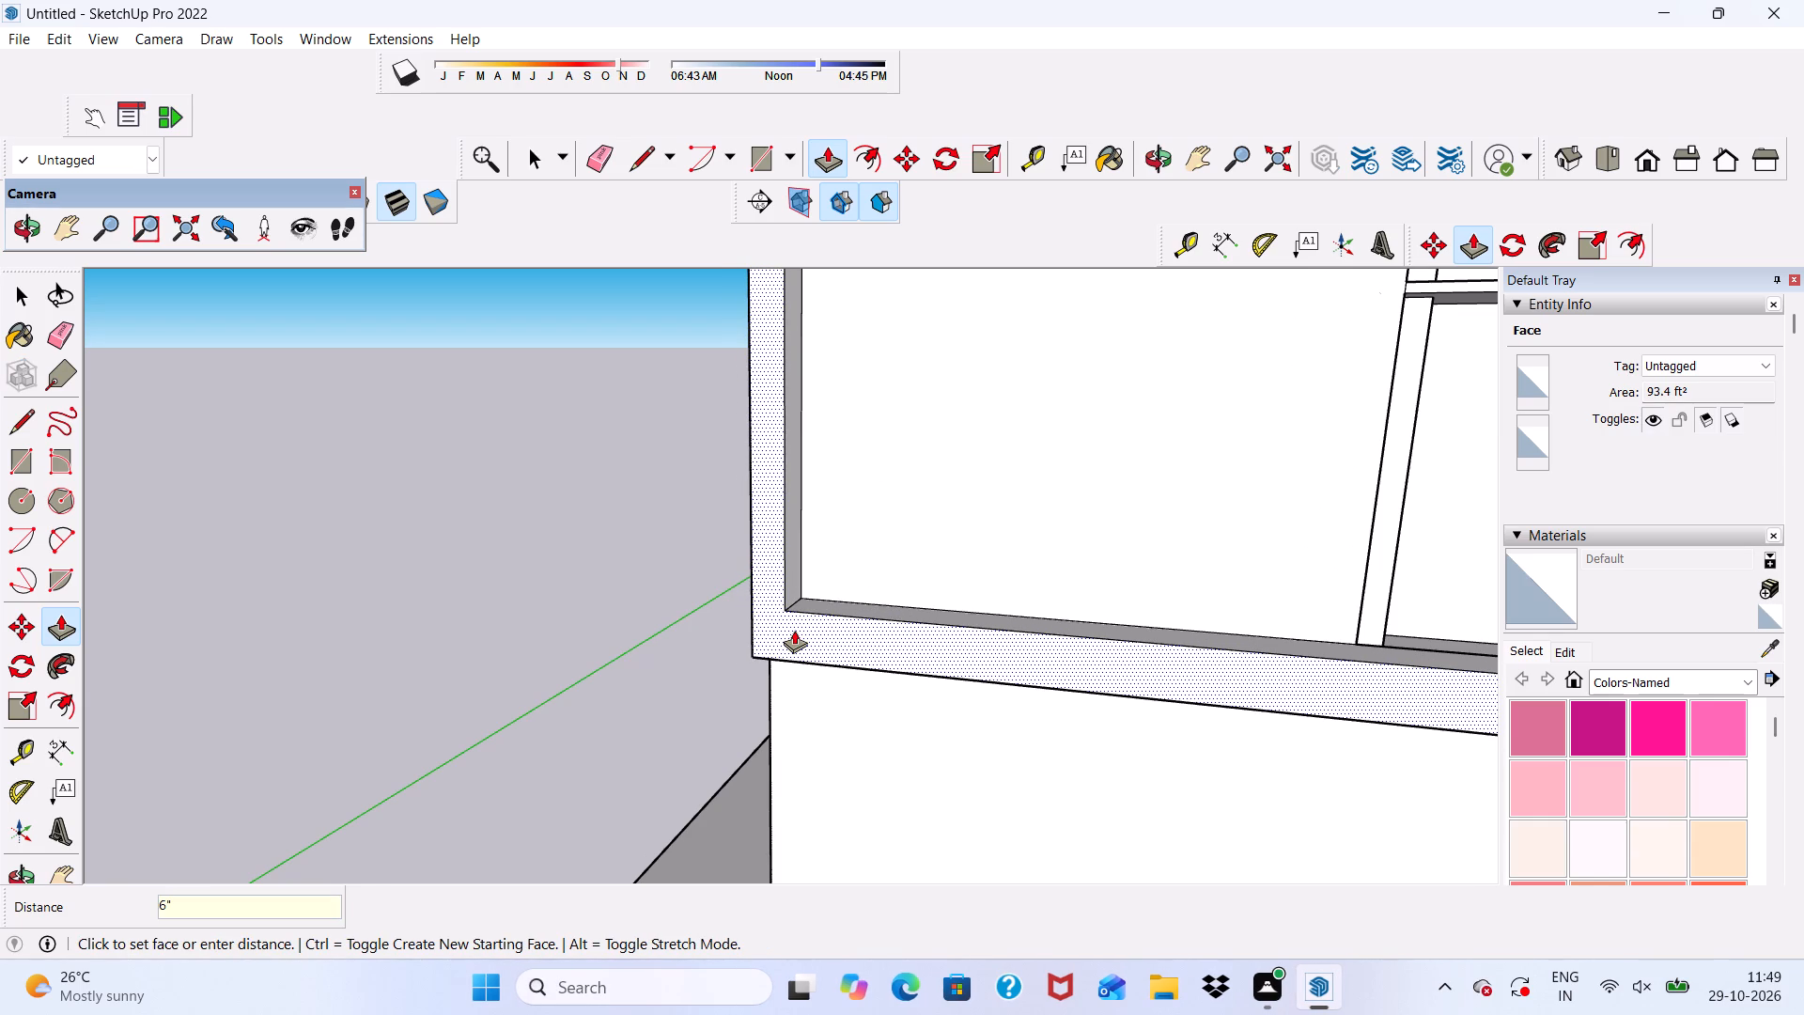
pyautogui.scroll(-16, 794, 630)
pyautogui.scroll(7, 810, 497)
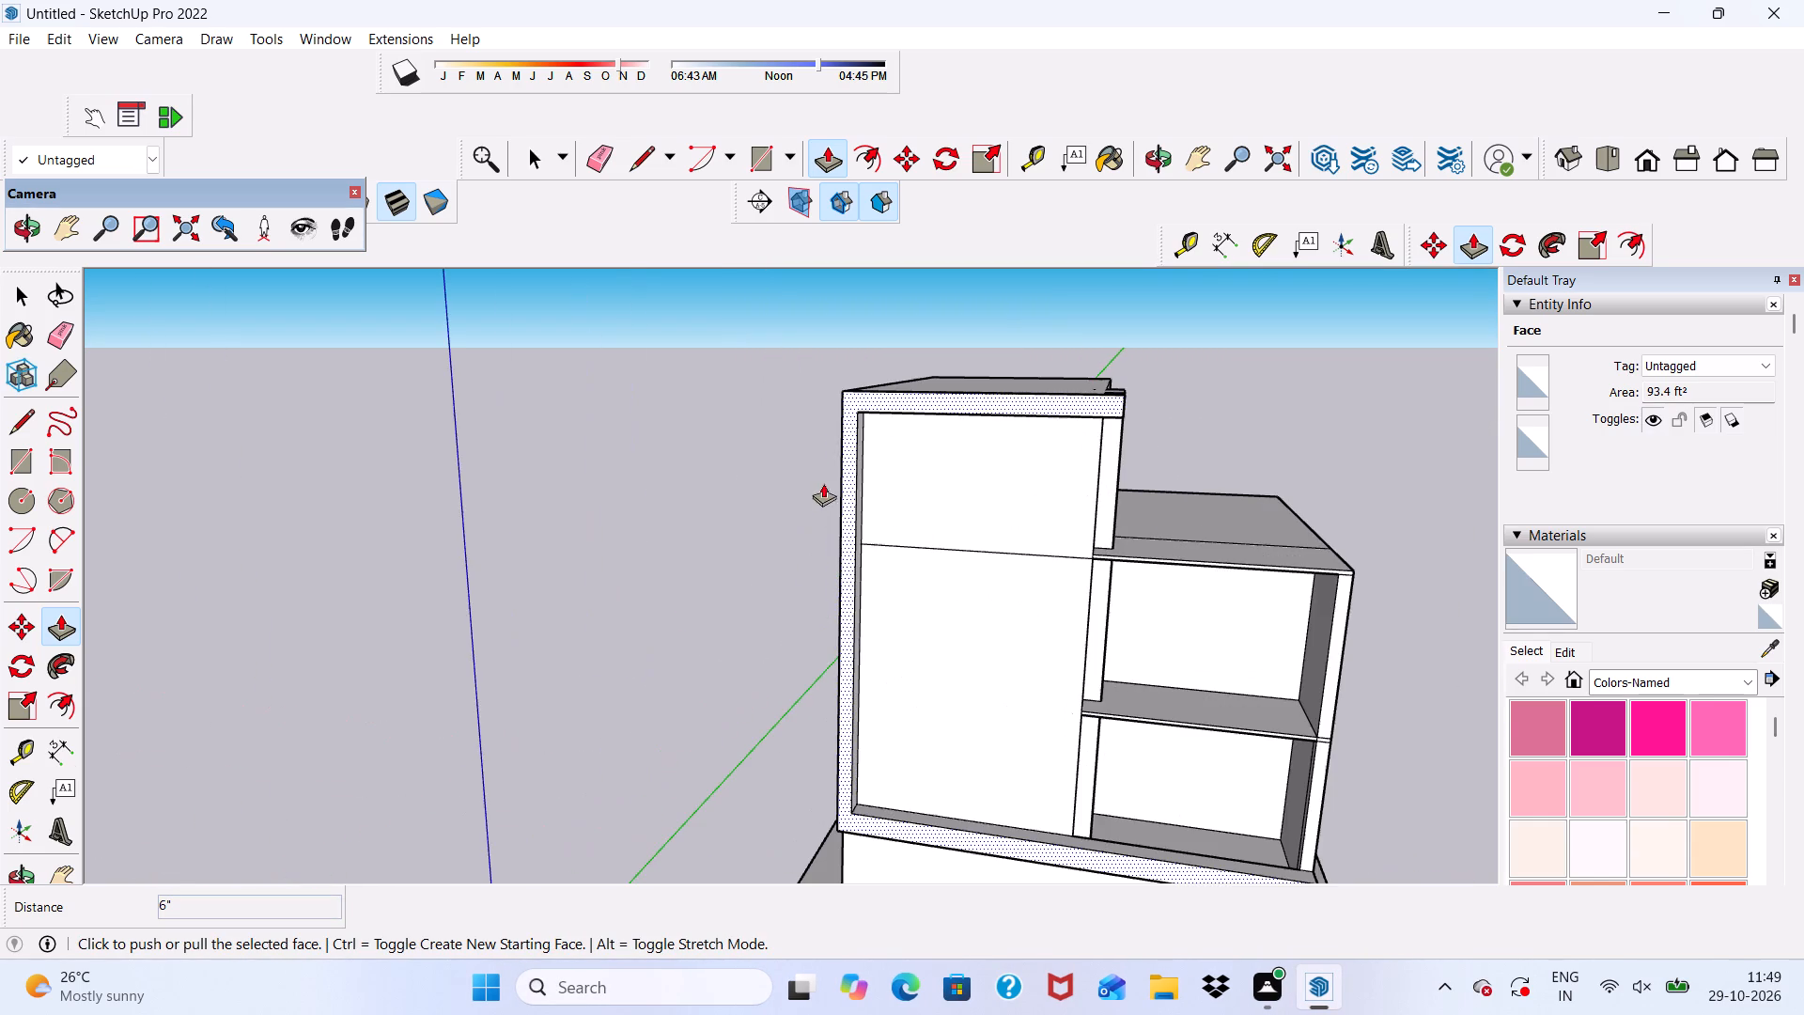
# Pull the inner side face of the frame's tall outer post toward the opening by about 8 9/16".
pyautogui.moveTo(971, 684); pyautogui.dragTo(812, 764, button='middle')
pyautogui.scroll(3, 785, 702)
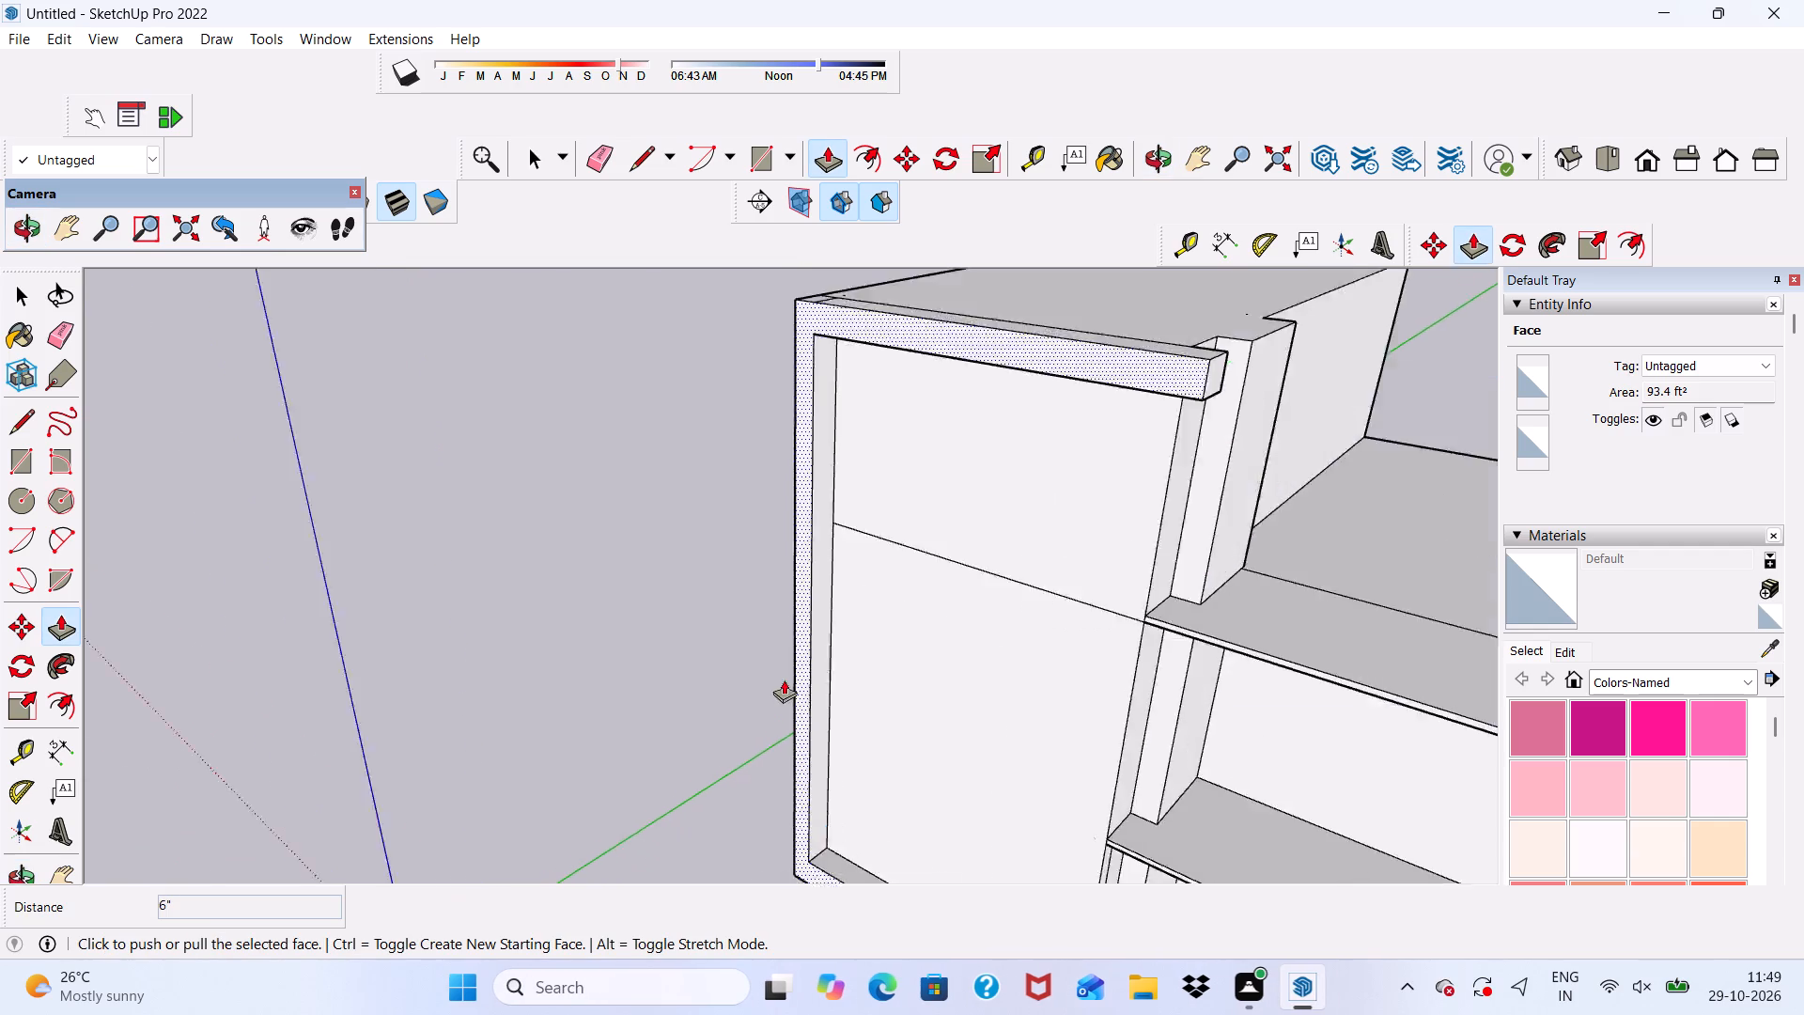
pyautogui.scroll(2, 784, 679)
pyautogui.scroll(5, 836, 601)
pyautogui.press('space')
pyautogui.click(608, 645)
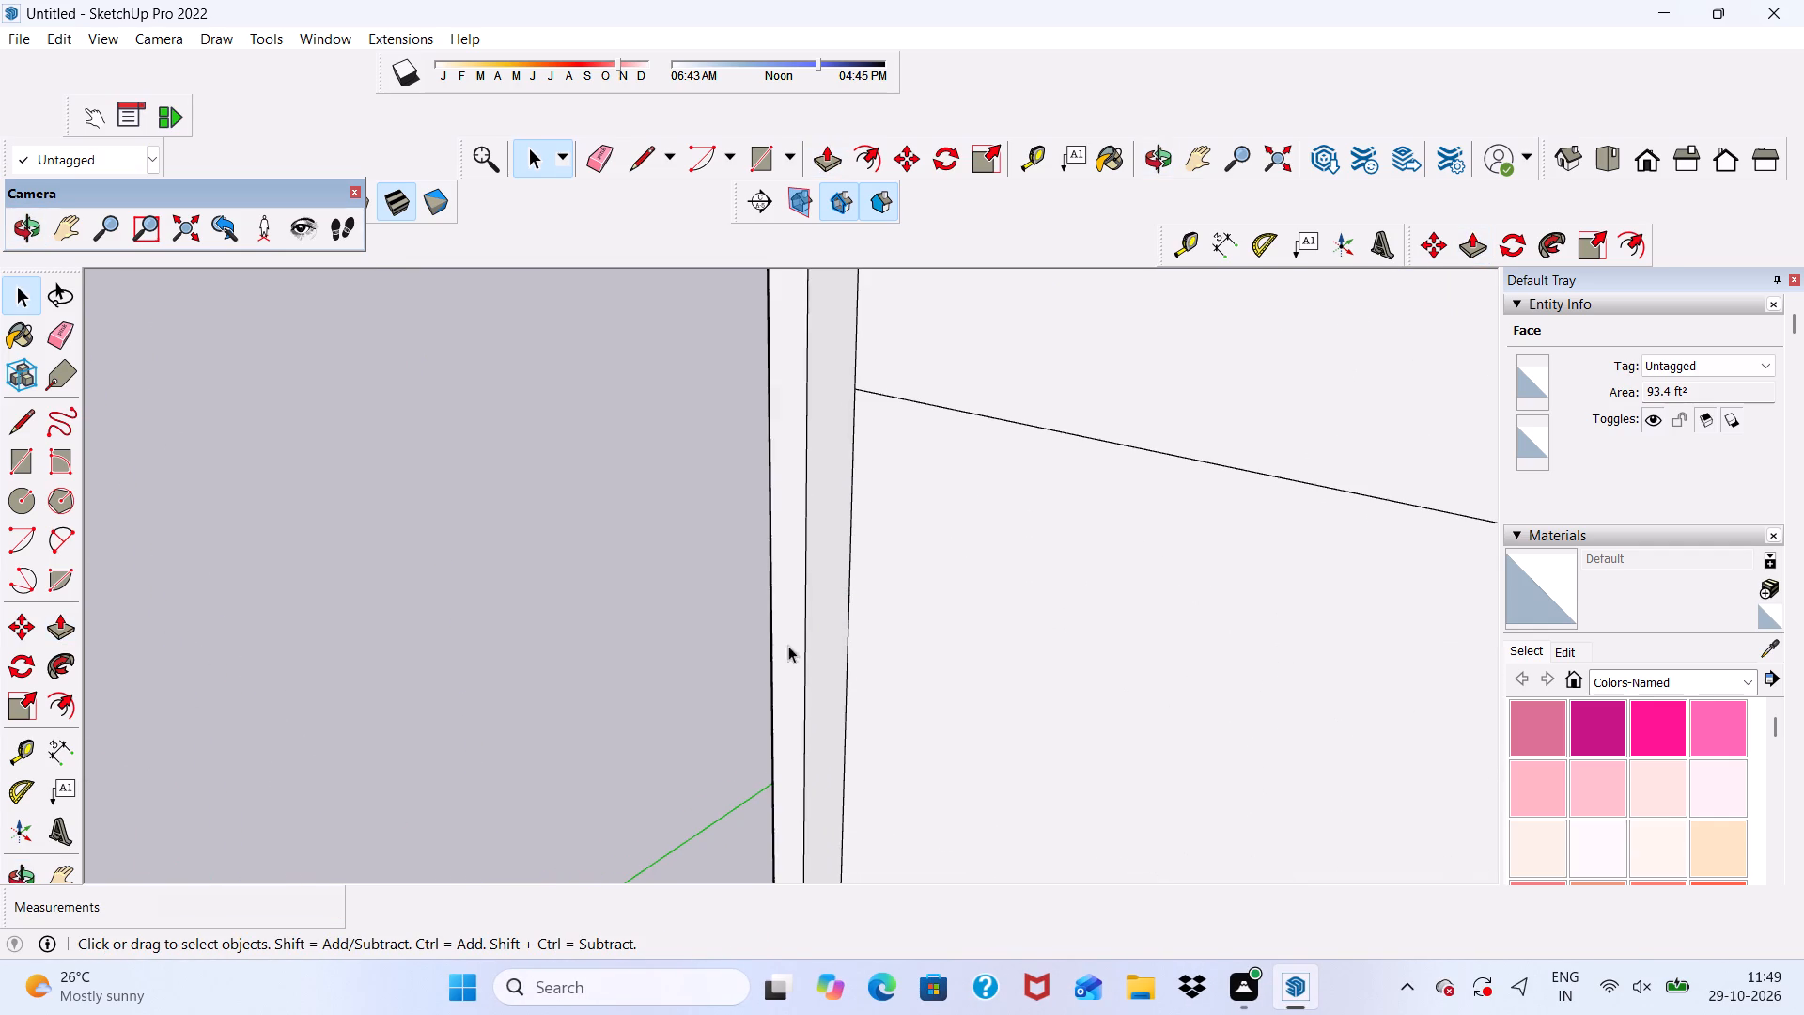
pyautogui.scroll(5, 874, 656)
pyautogui.click(804, 642)
pyautogui.click(823, 144)
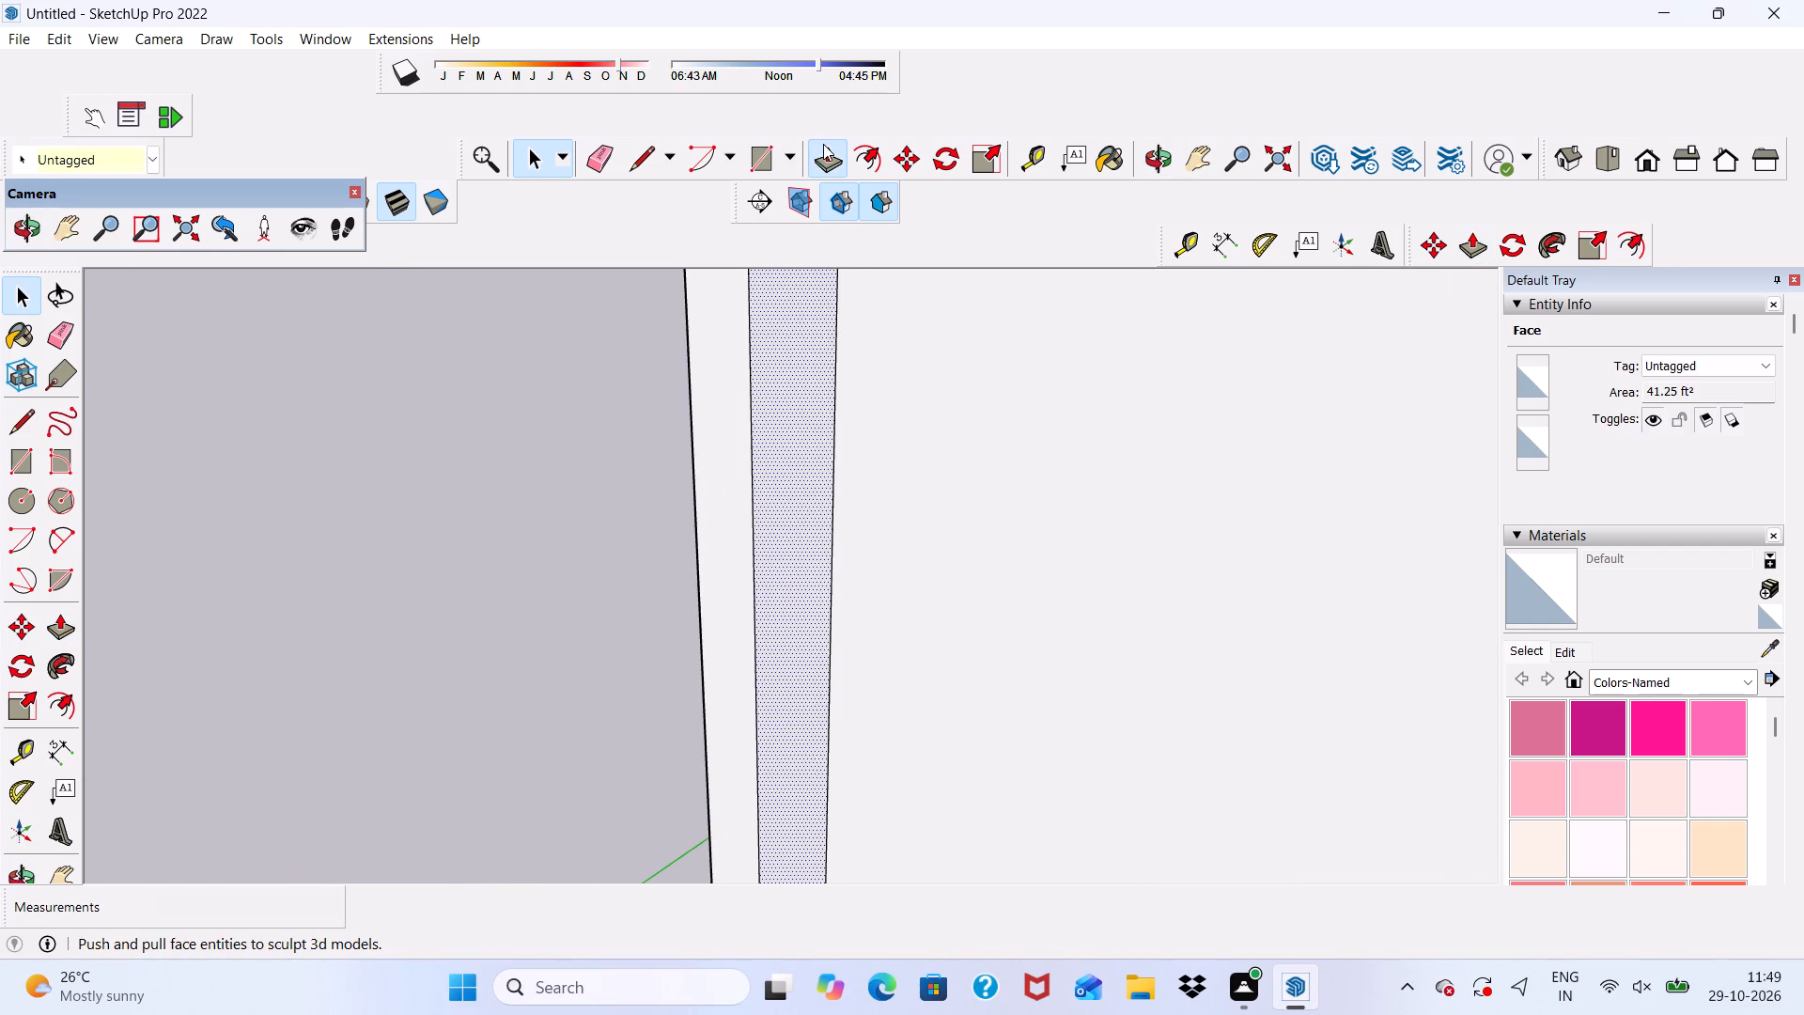
pyautogui.click(766, 456)
pyautogui.click(814, 463)
pyautogui.scroll(-9, 758, 398)
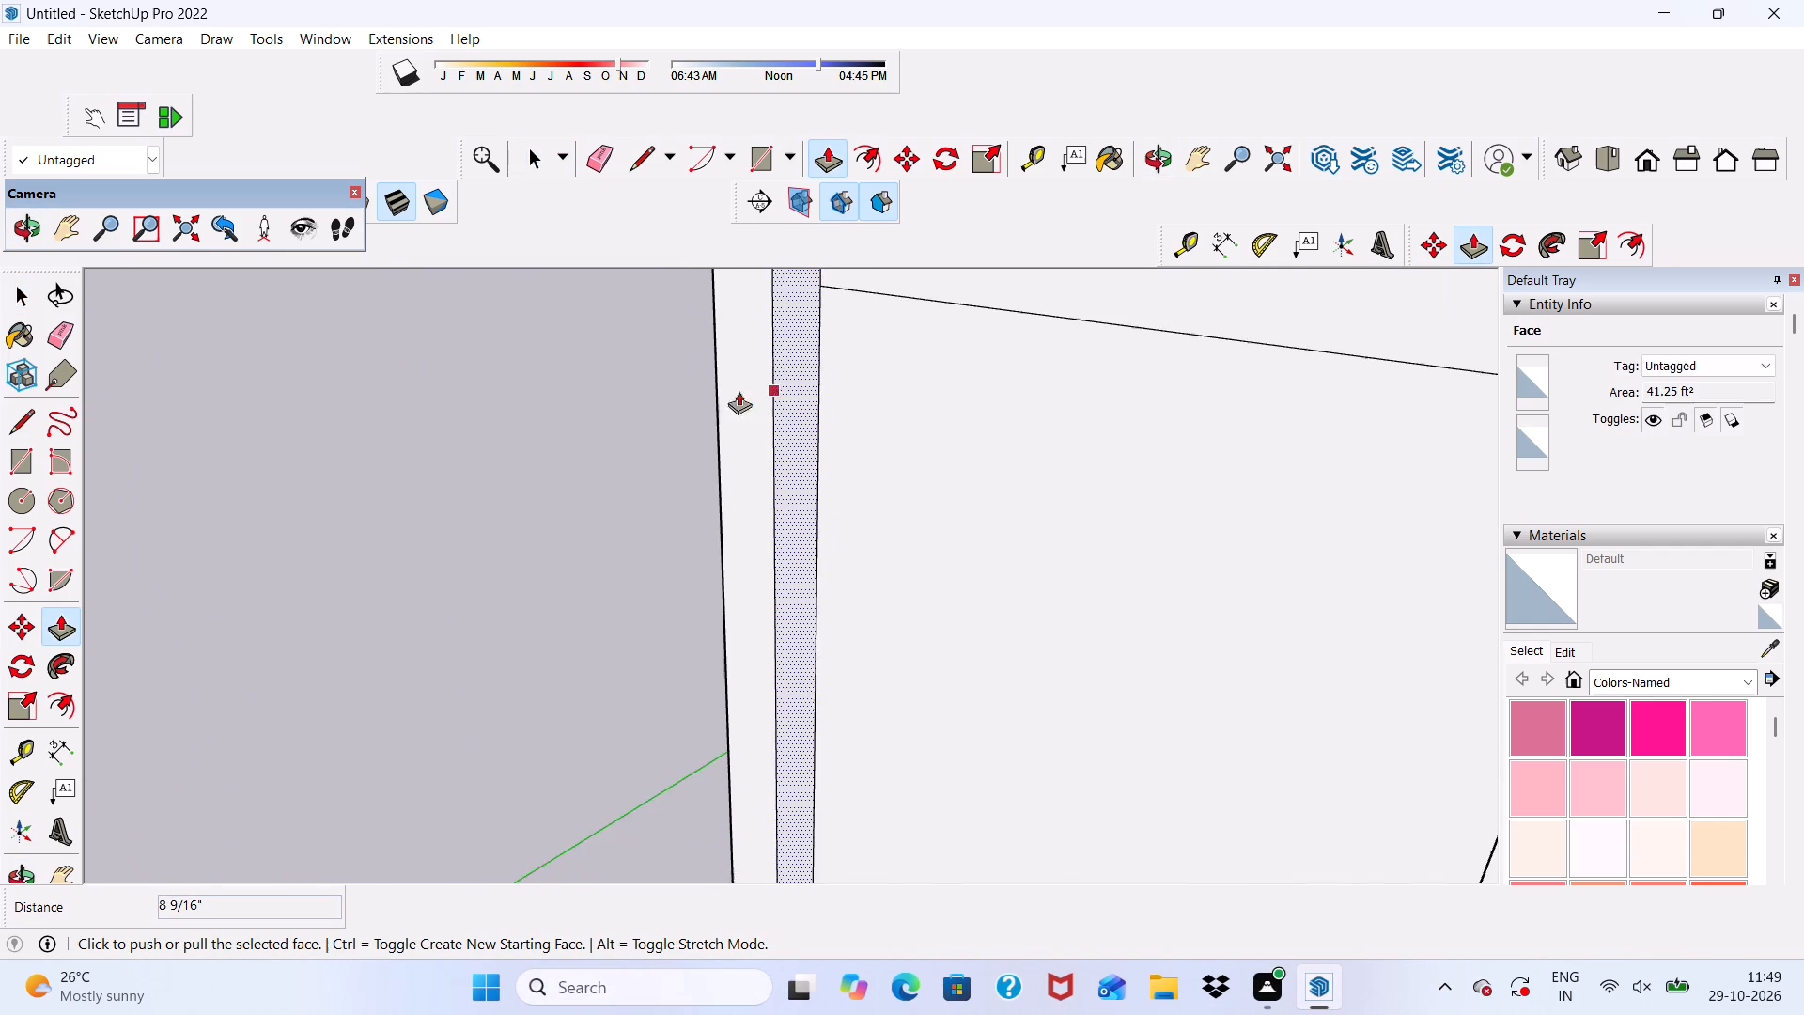
pyautogui.scroll(-5, 739, 391)
pyautogui.moveTo(710, 462); pyautogui.dragTo(915, 363, button='middle')
pyautogui.press('space')
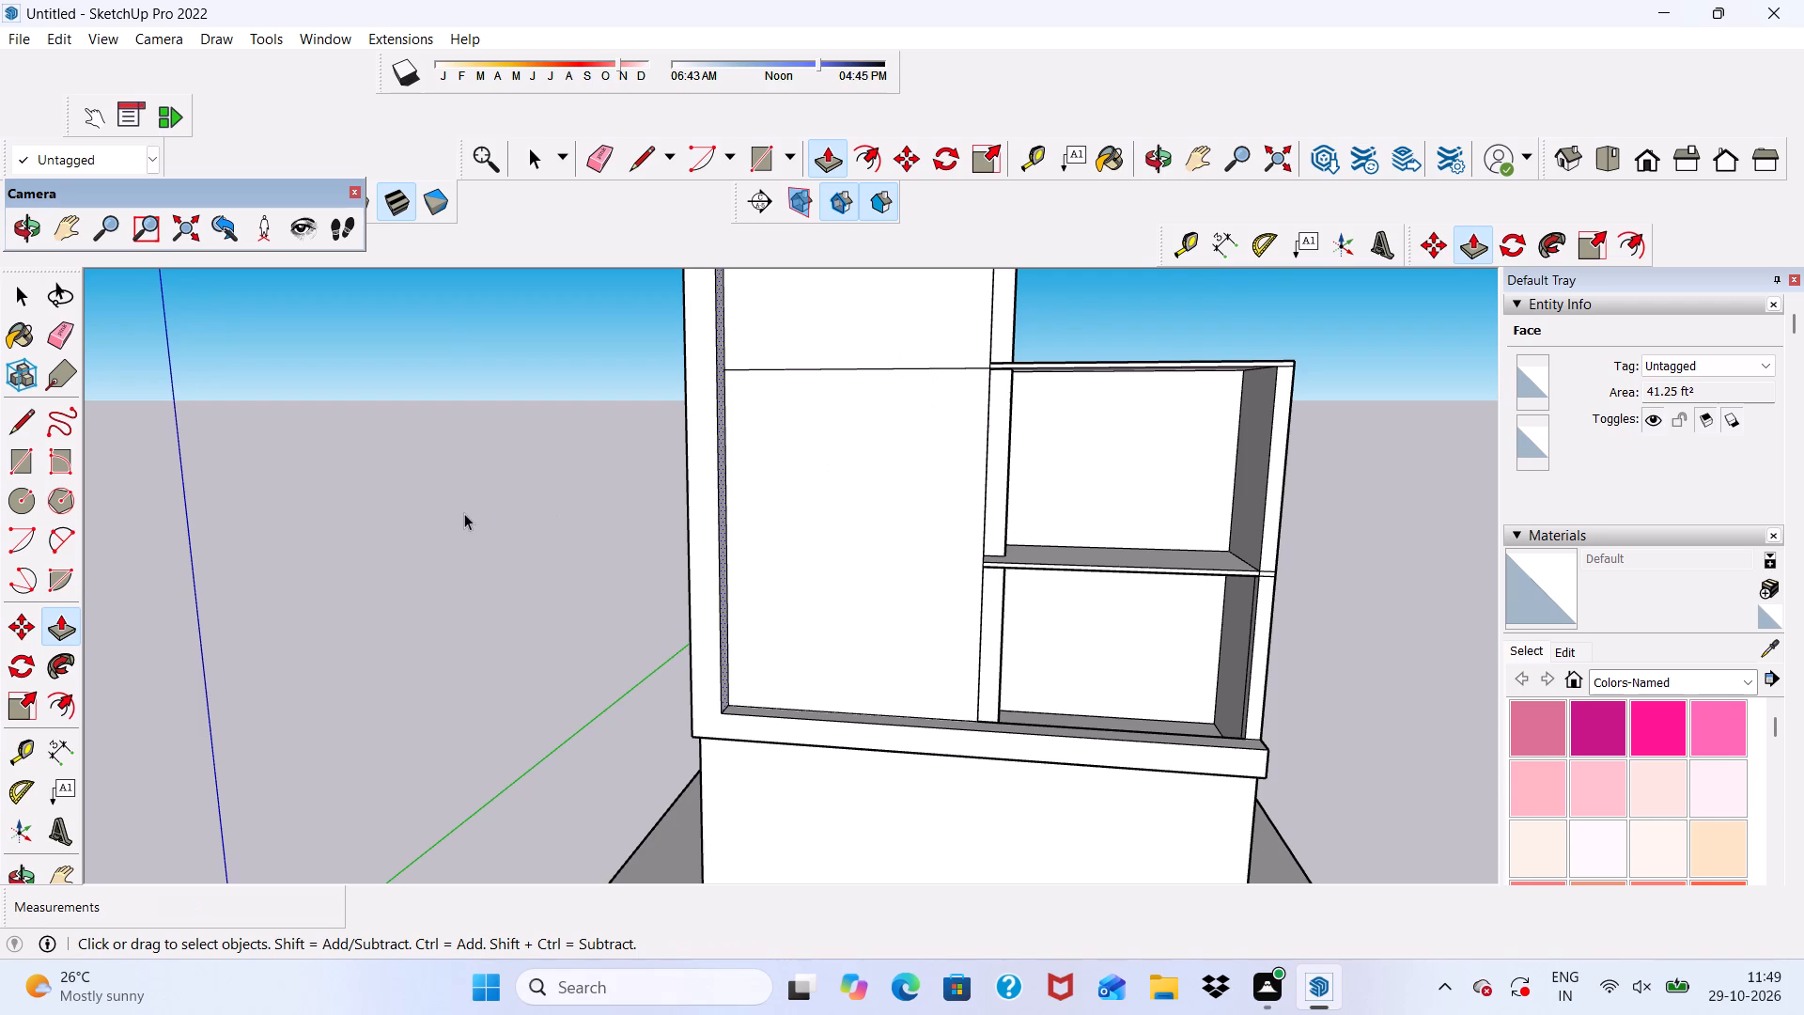
pyautogui.click(462, 513)
# Pull the top face of the frame's lower band upward by about 8 3/16".
pyautogui.moveTo(1043, 658); pyautogui.dragTo(1016, 838, button='middle')
pyautogui.press('space')
pyautogui.scroll(4, 732, 715)
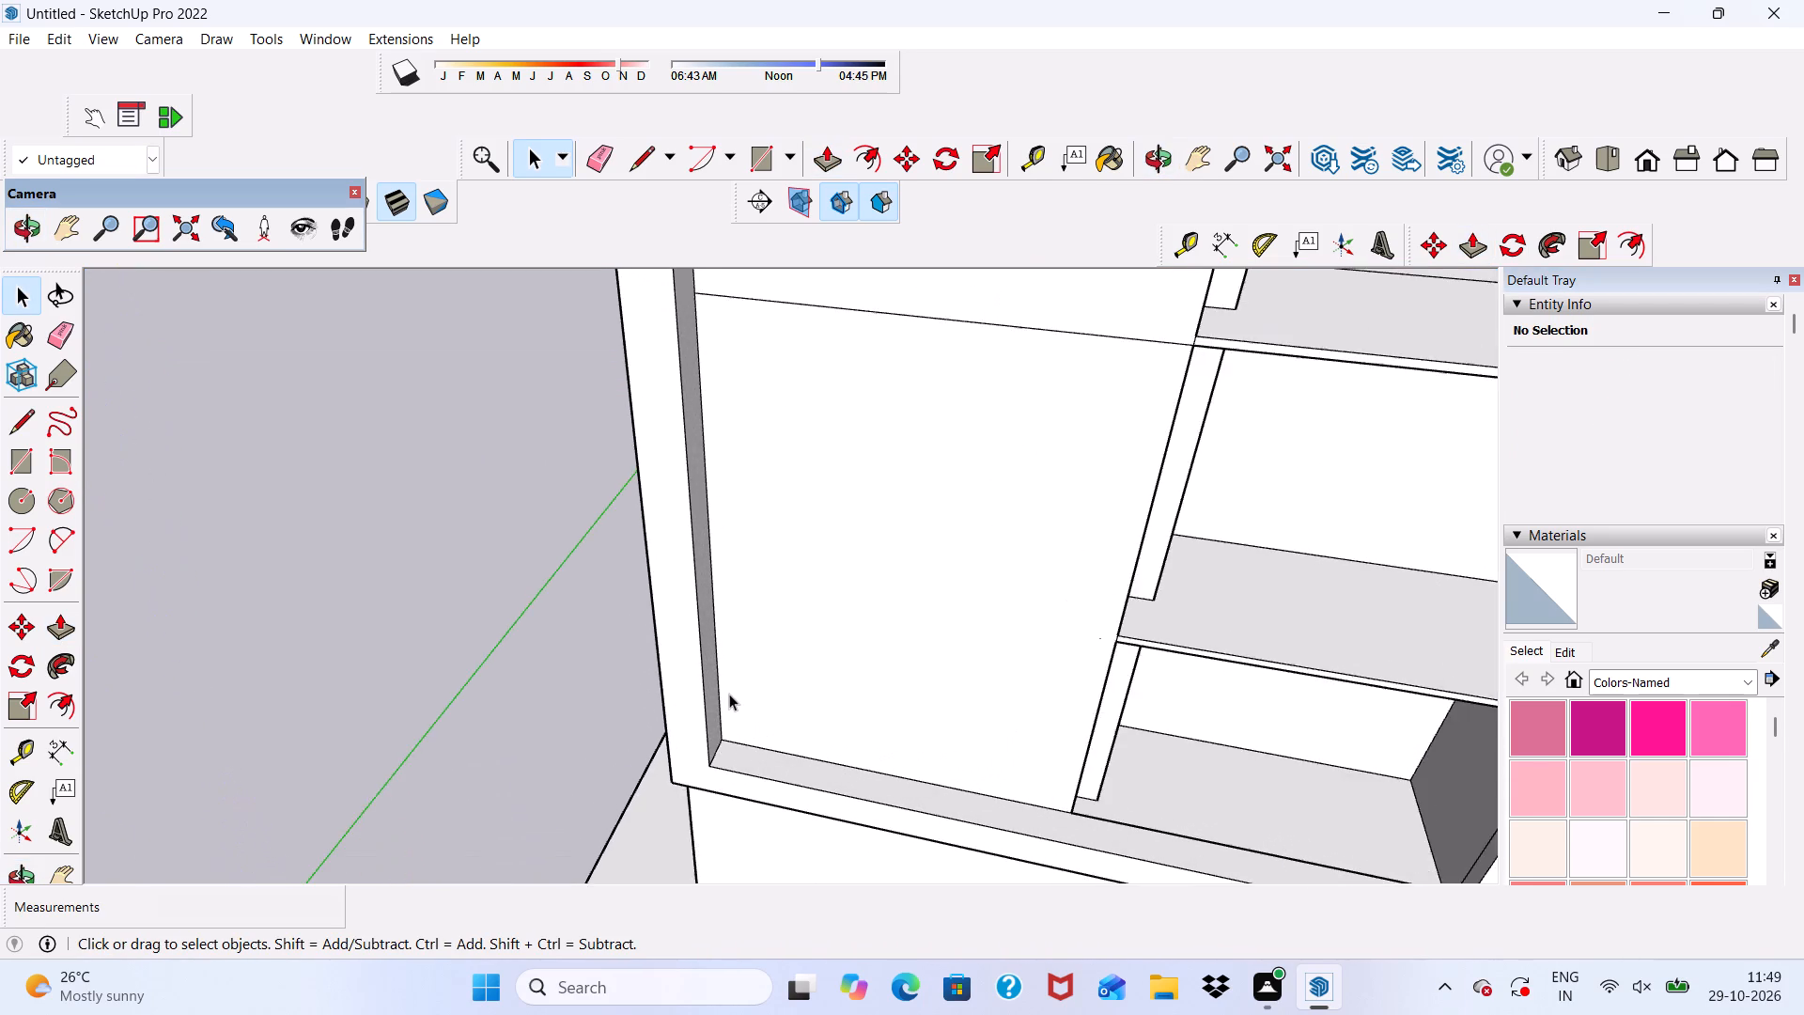
pyautogui.scroll(6, 729, 694)
pyautogui.click(754, 774)
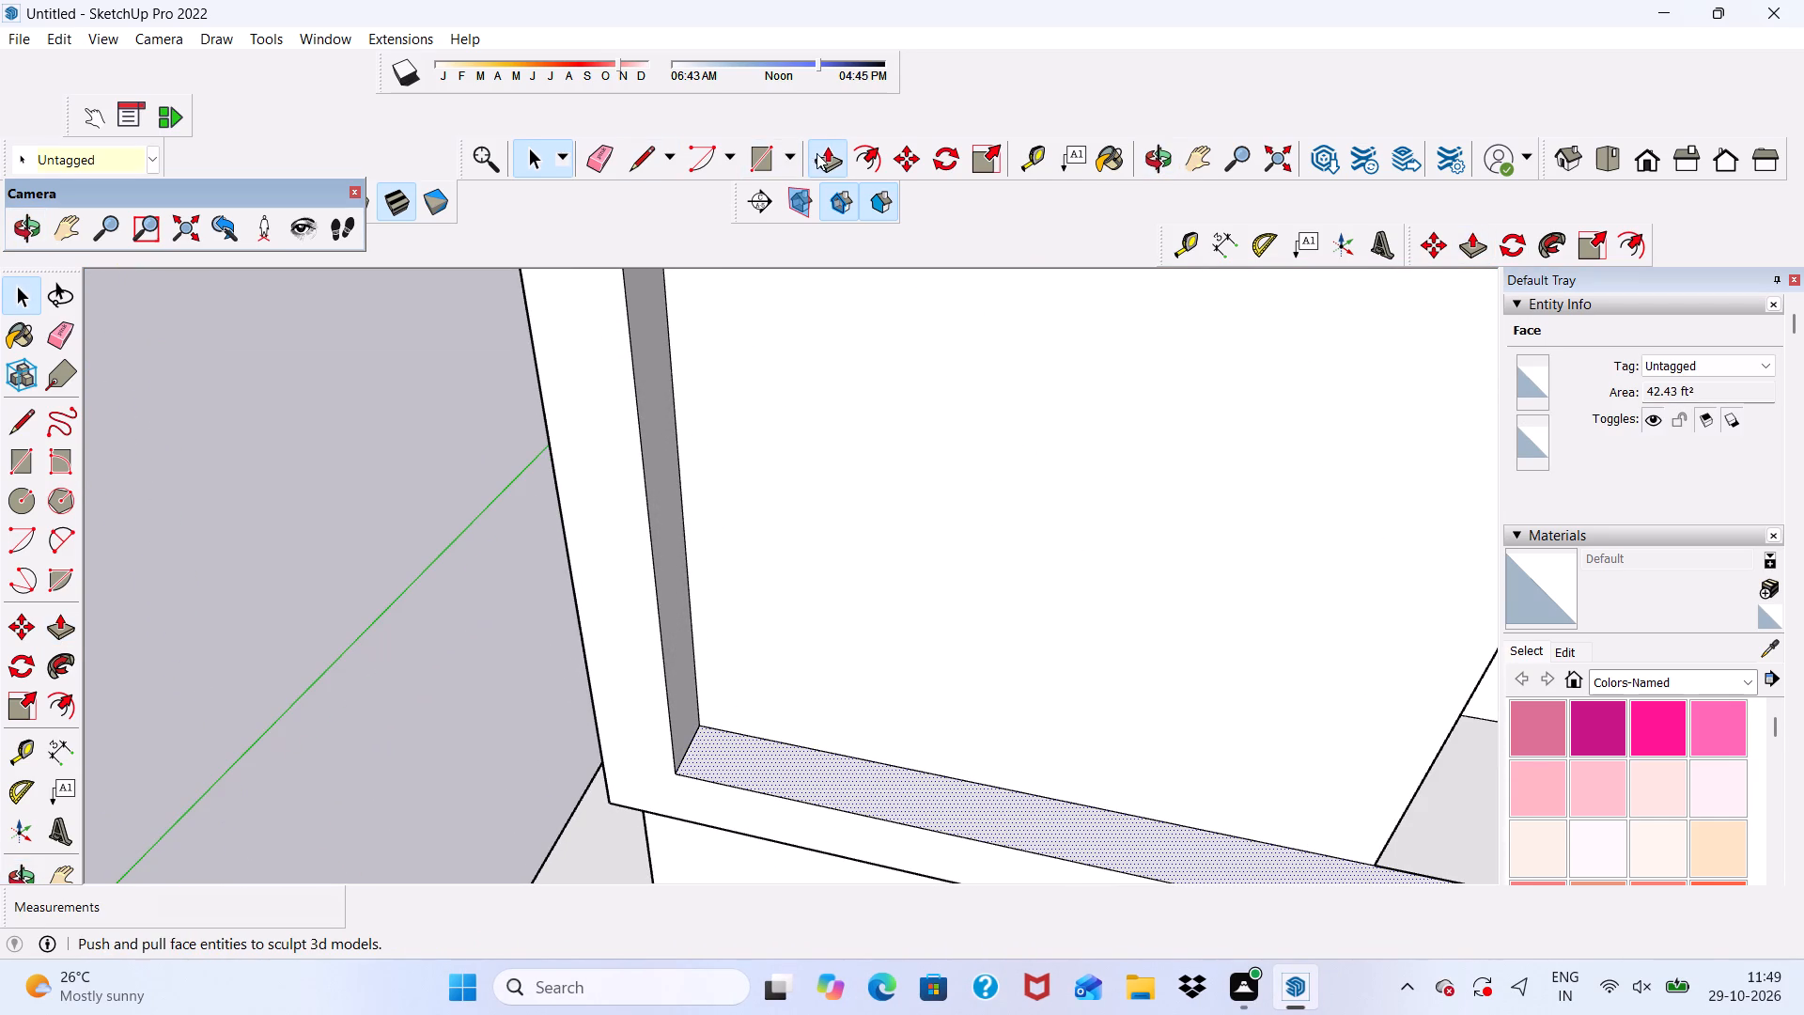
pyautogui.click(816, 153)
pyautogui.click(715, 743)
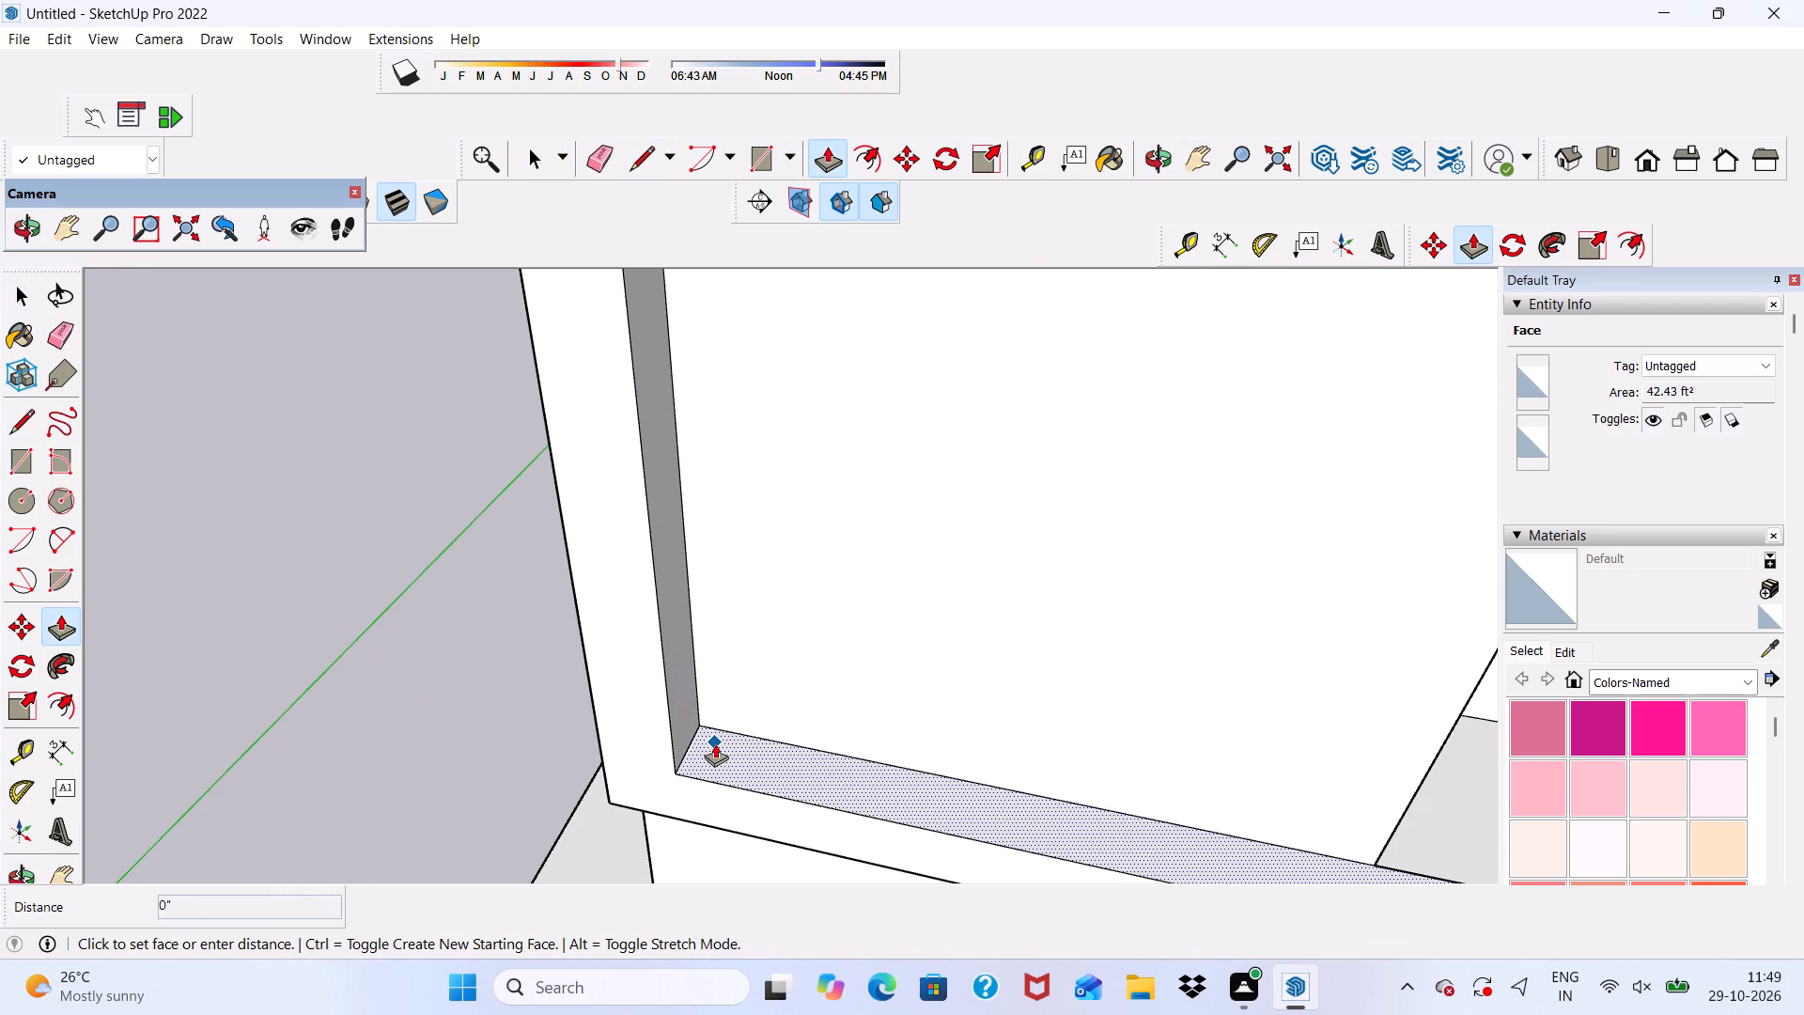
pyautogui.click(709, 722)
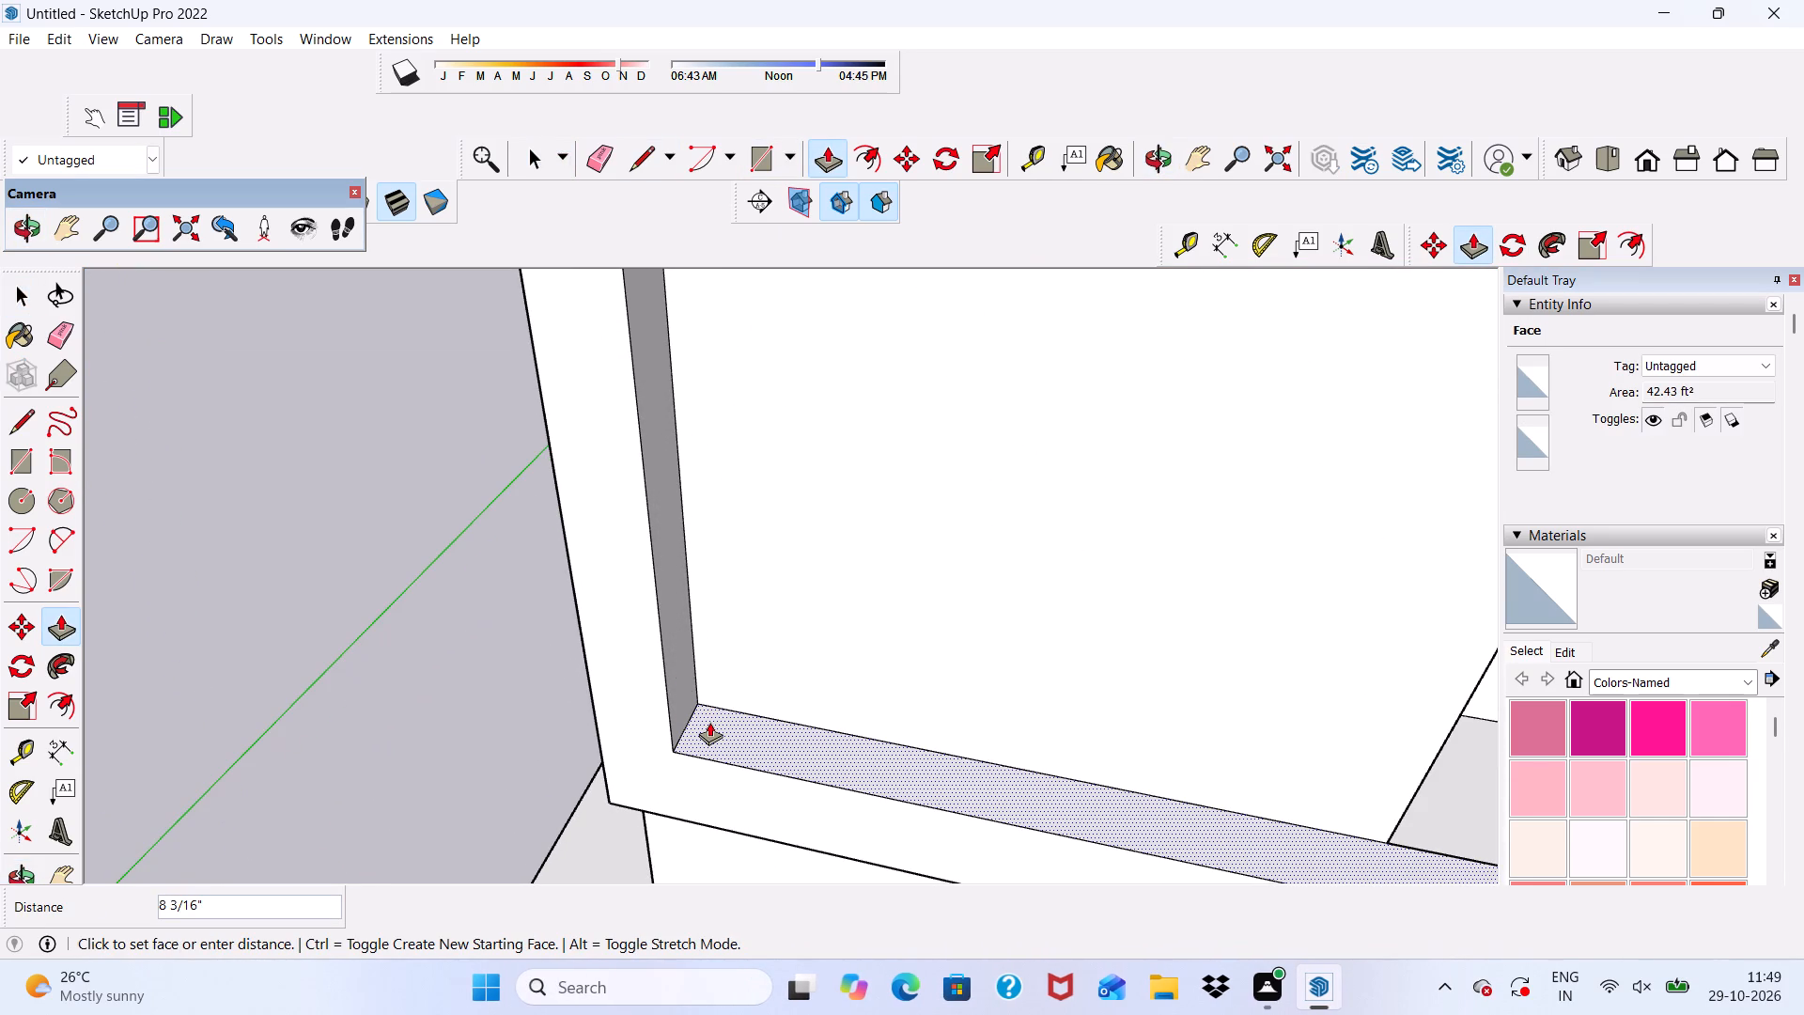
pyautogui.scroll(-9, 452, 550)
pyautogui.moveTo(1260, 482); pyautogui.dragTo(1288, 113, button='middle')
# Pull the underside of the frame's top beam downward by about 4".
pyautogui.scroll(-3, 1293, 434)
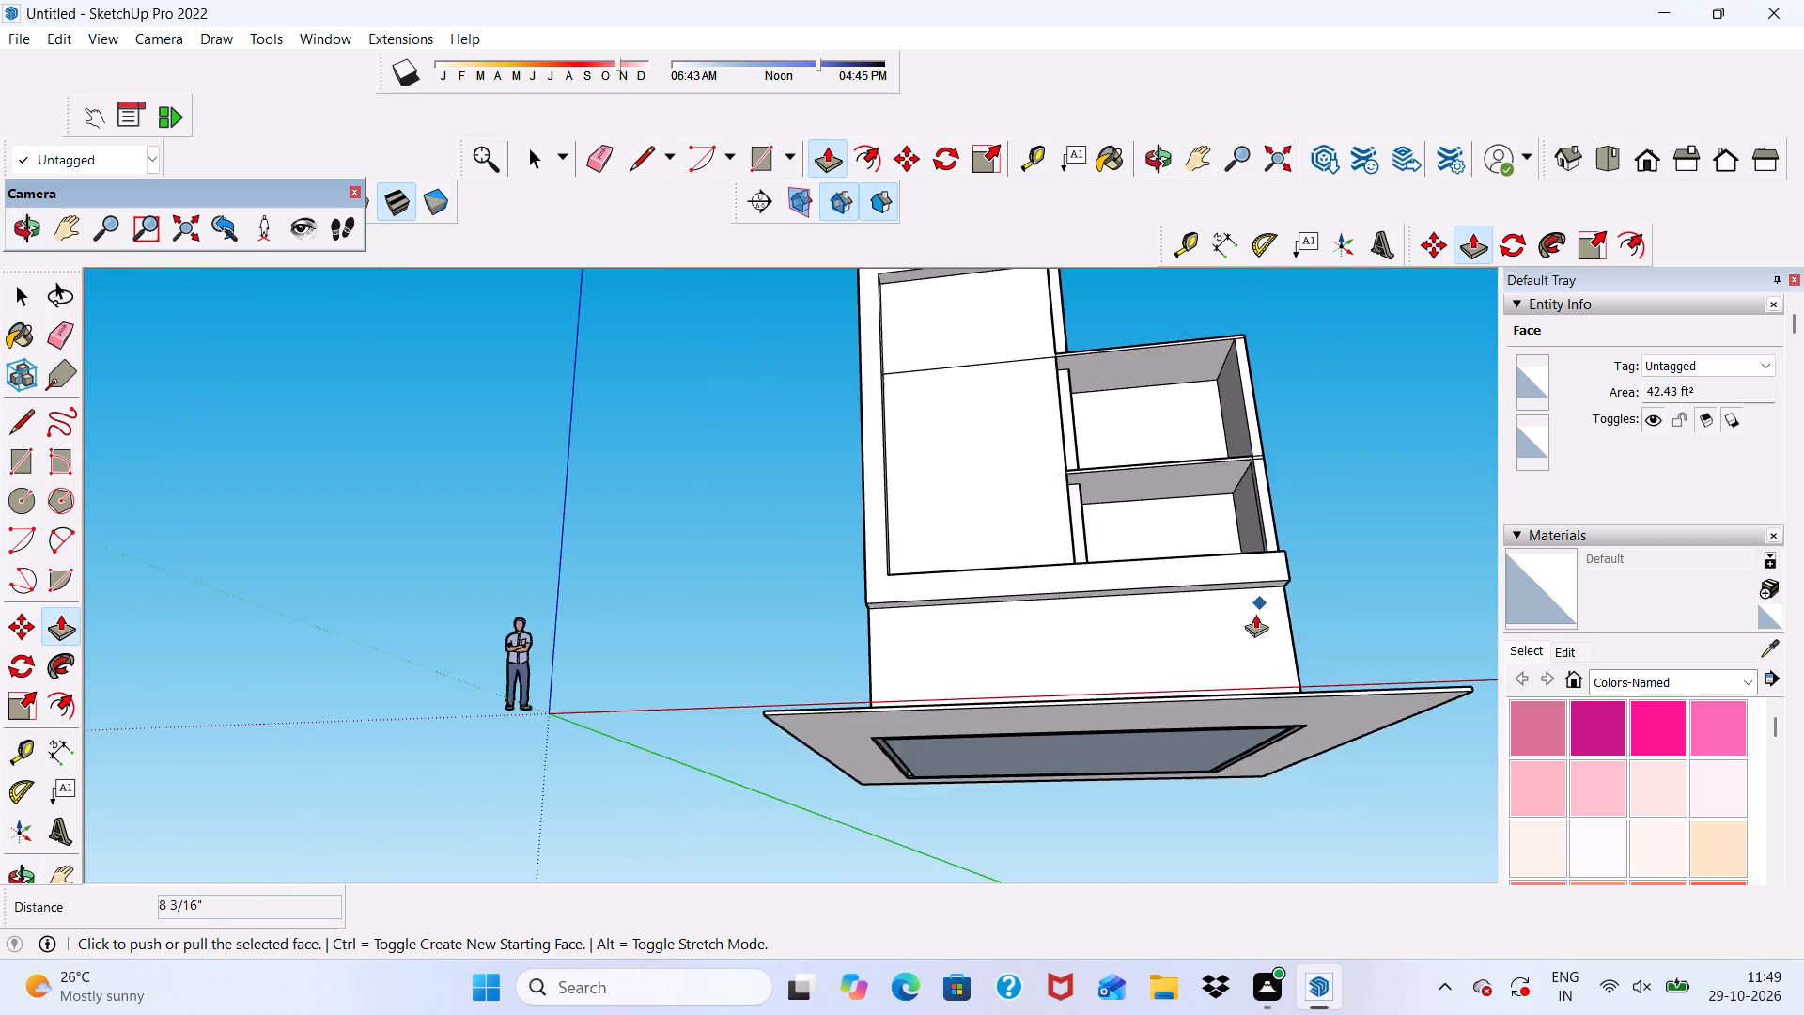
pyautogui.scroll(-8, 1255, 614)
pyautogui.scroll(20, 984, 360)
pyautogui.scroll(3, 984, 360)
pyautogui.press('space')
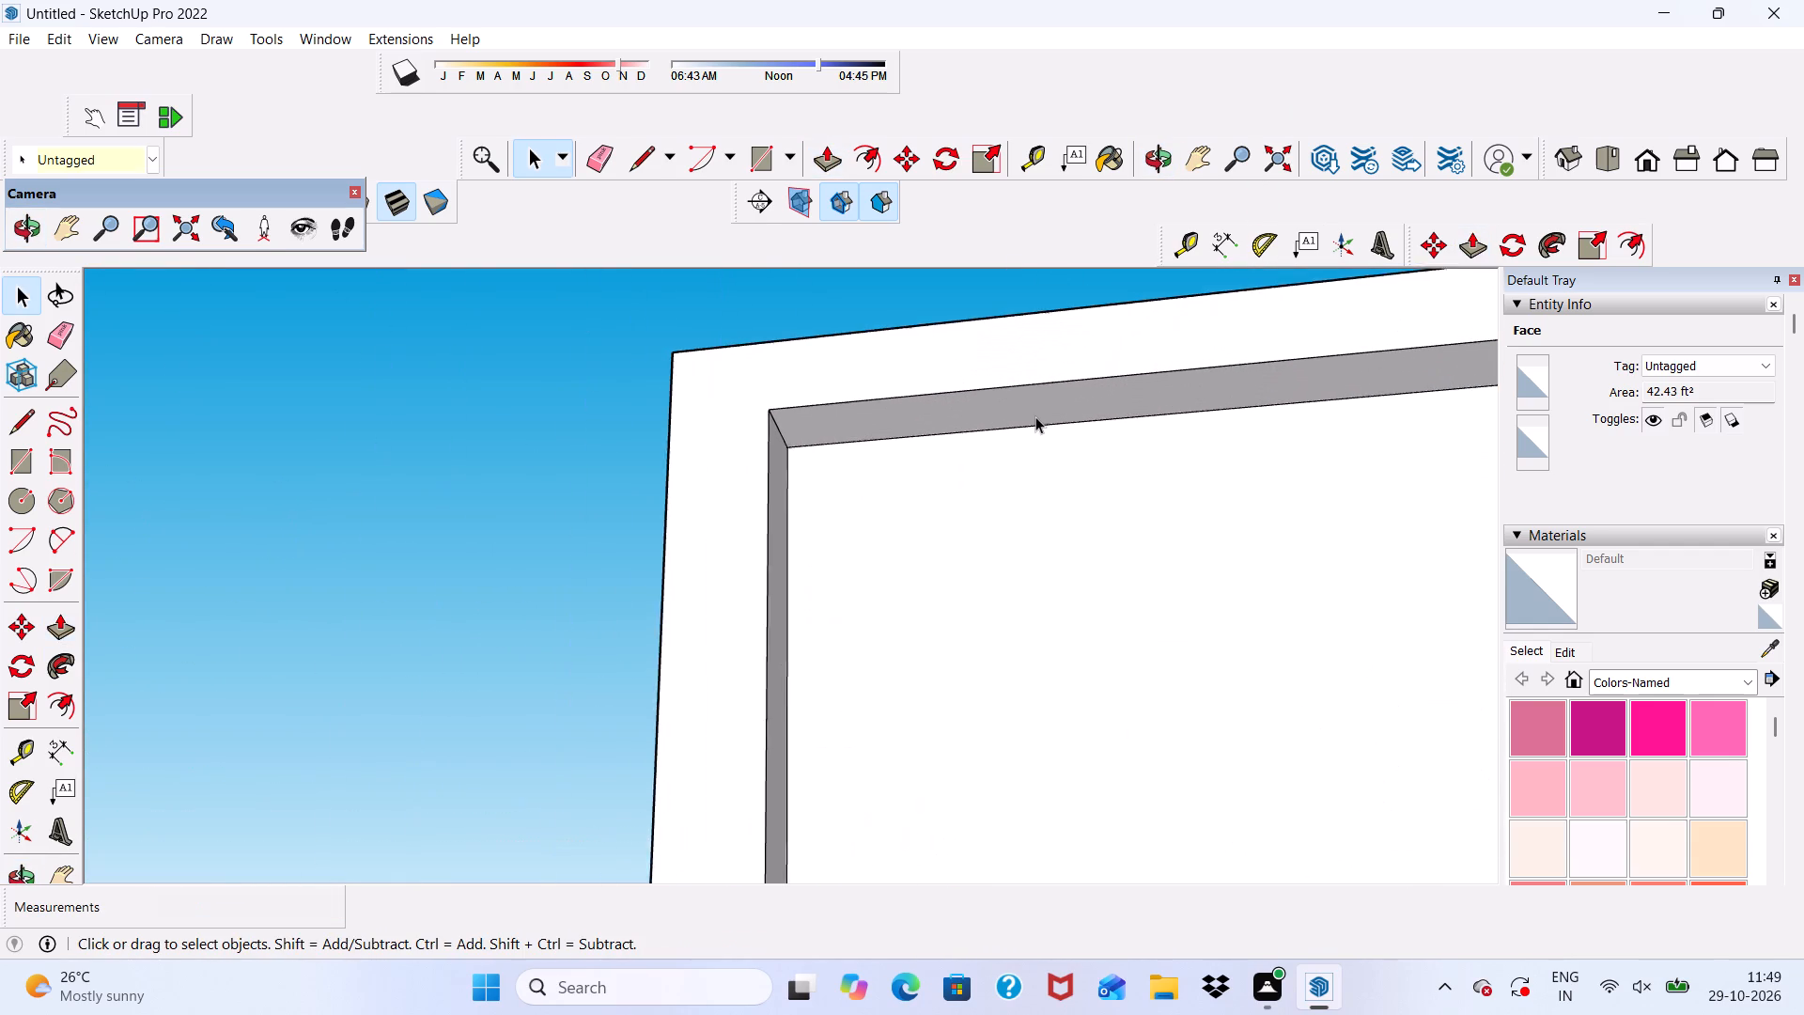
pyautogui.scroll(2, 1035, 416)
pyautogui.click(1034, 410)
pyautogui.click(809, 155)
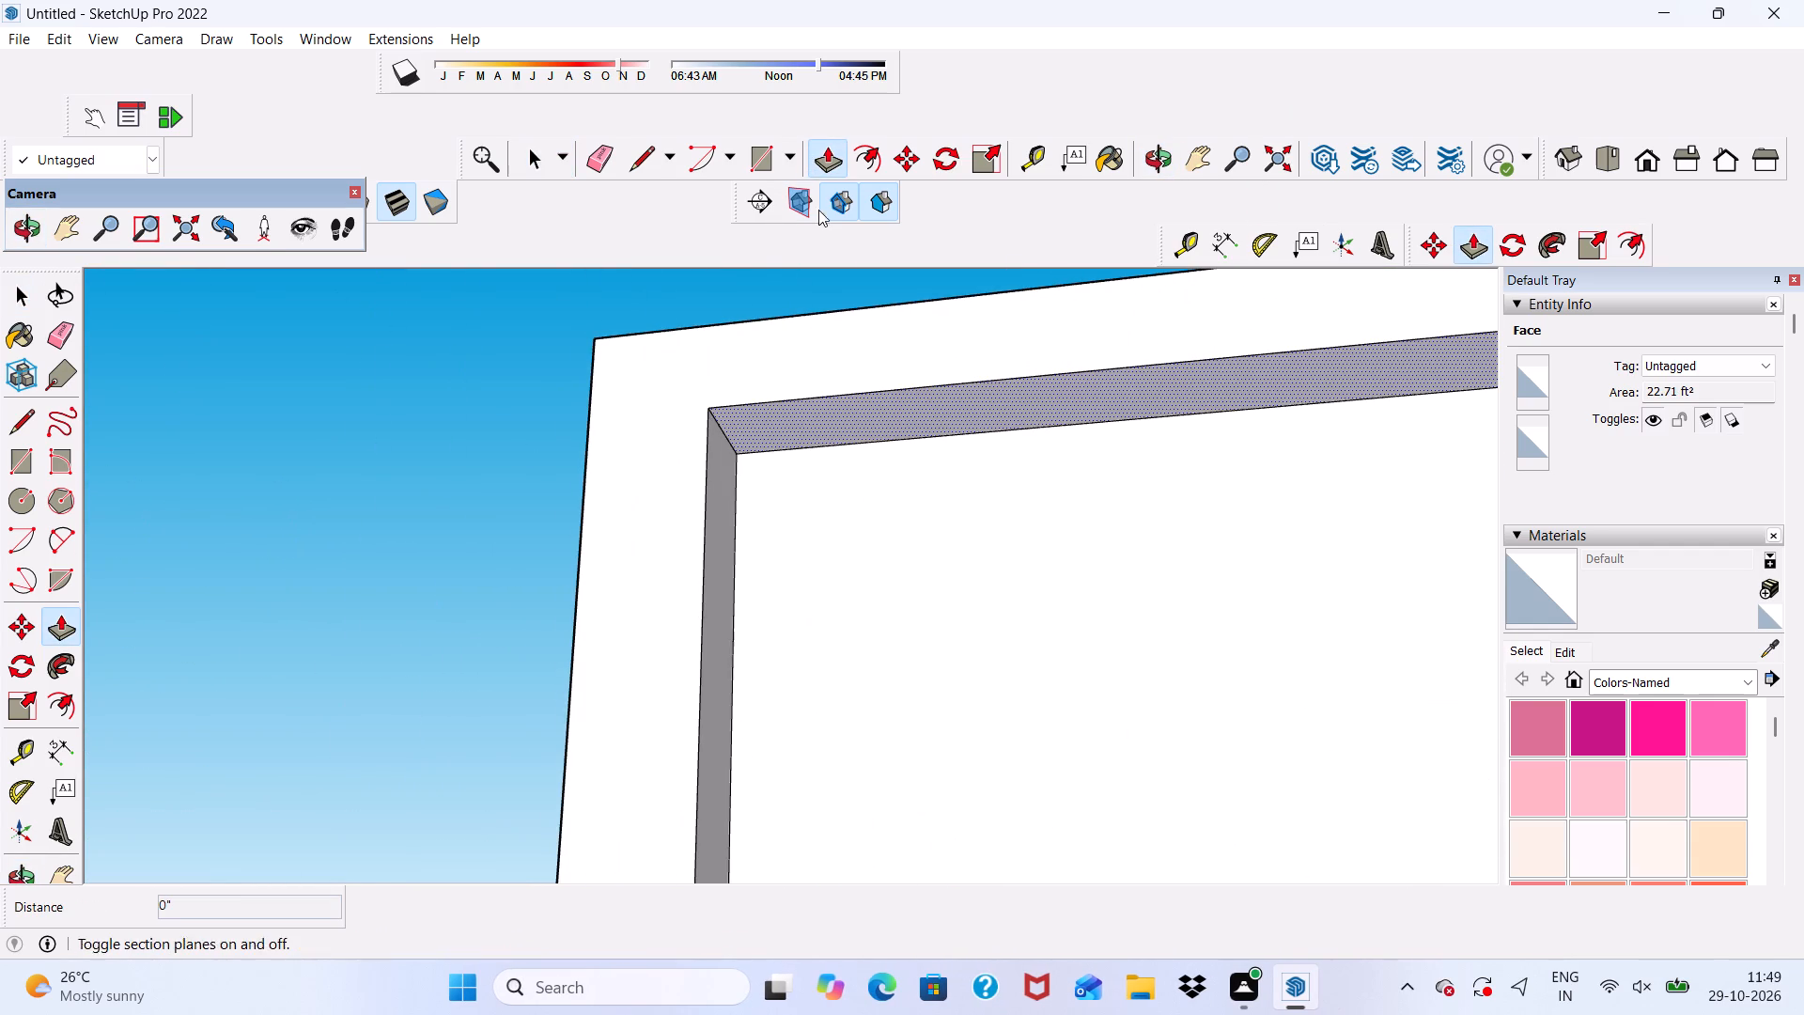
pyautogui.click(833, 403)
pyautogui.click(834, 419)
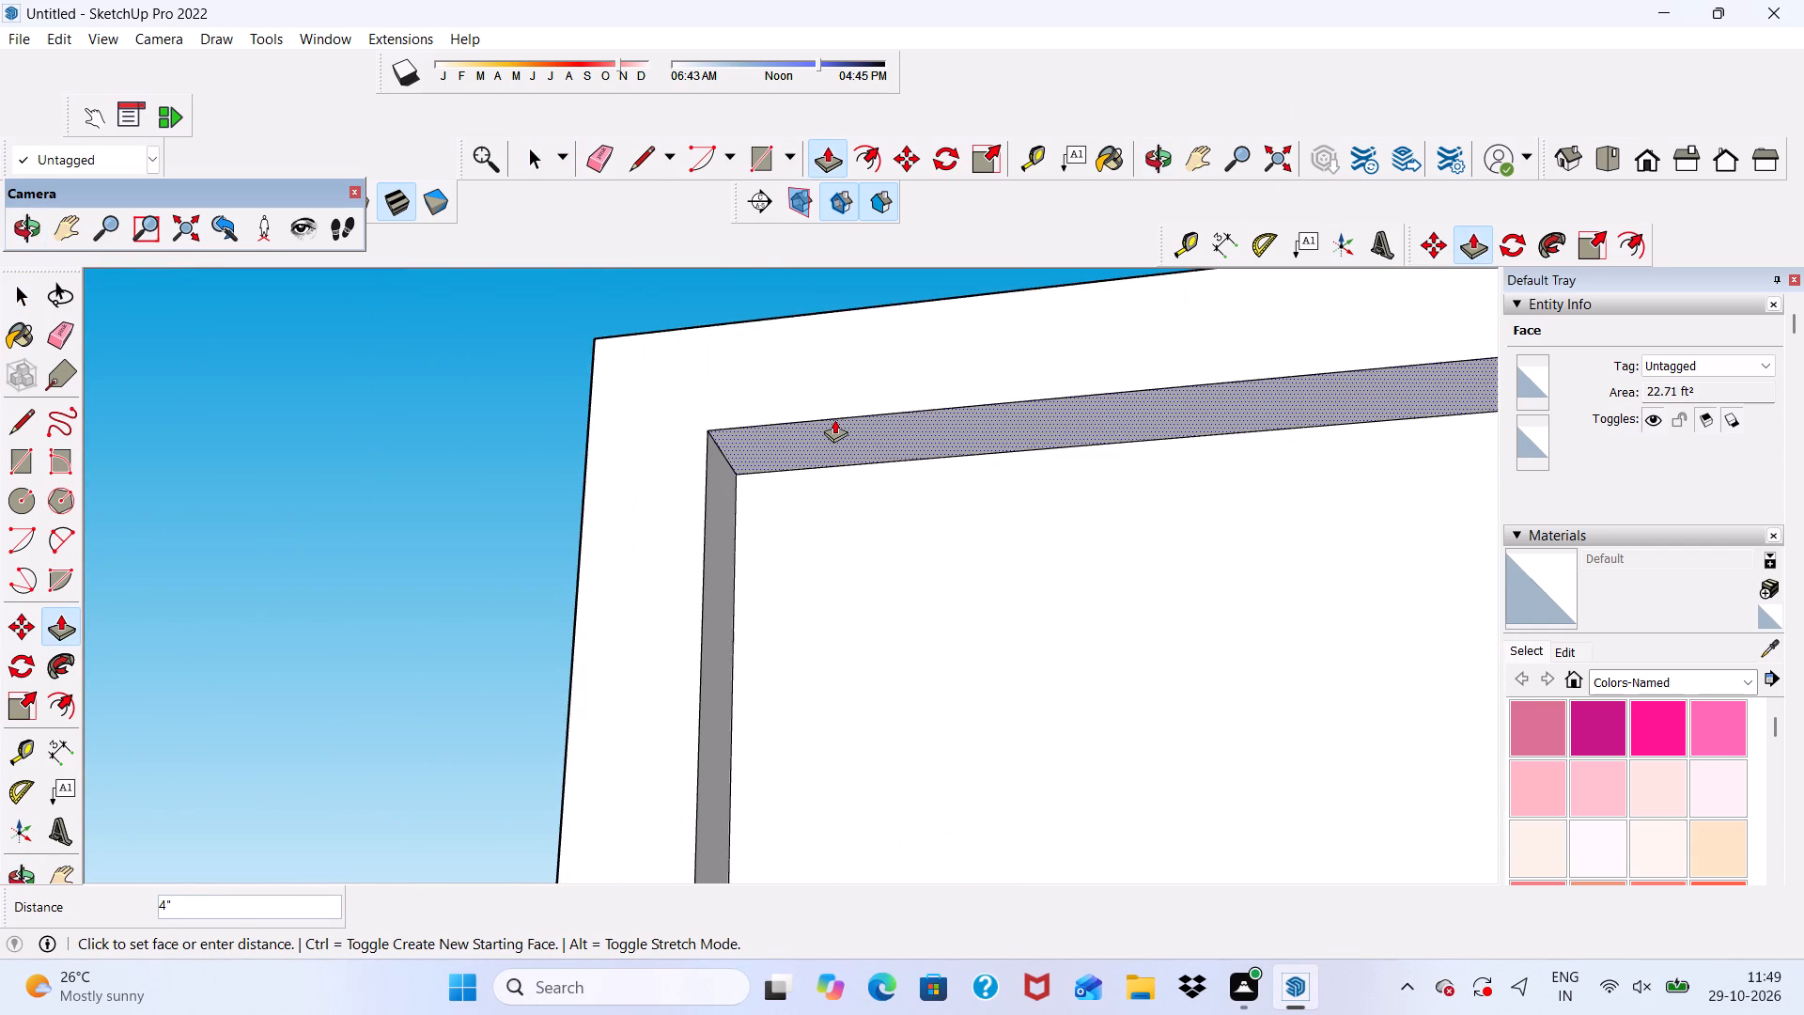
pyautogui.scroll(-11, 730, 334)
pyautogui.press('space')
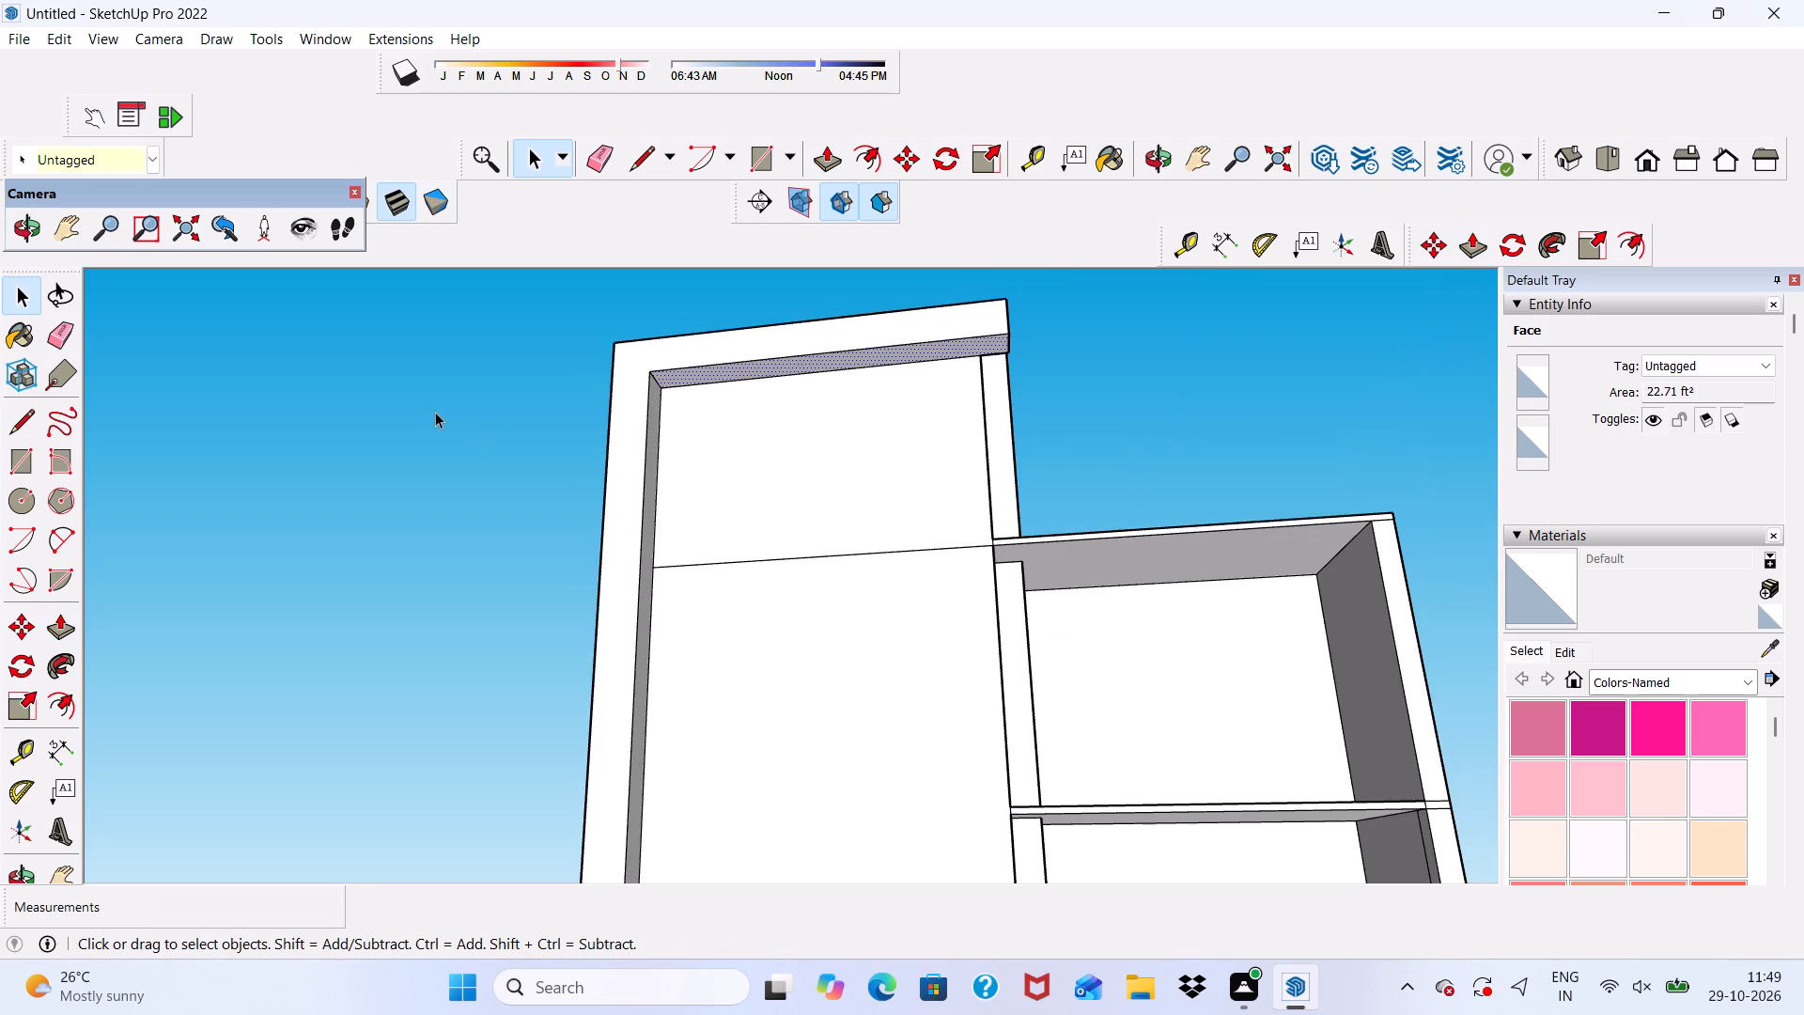
pyautogui.click(435, 412)
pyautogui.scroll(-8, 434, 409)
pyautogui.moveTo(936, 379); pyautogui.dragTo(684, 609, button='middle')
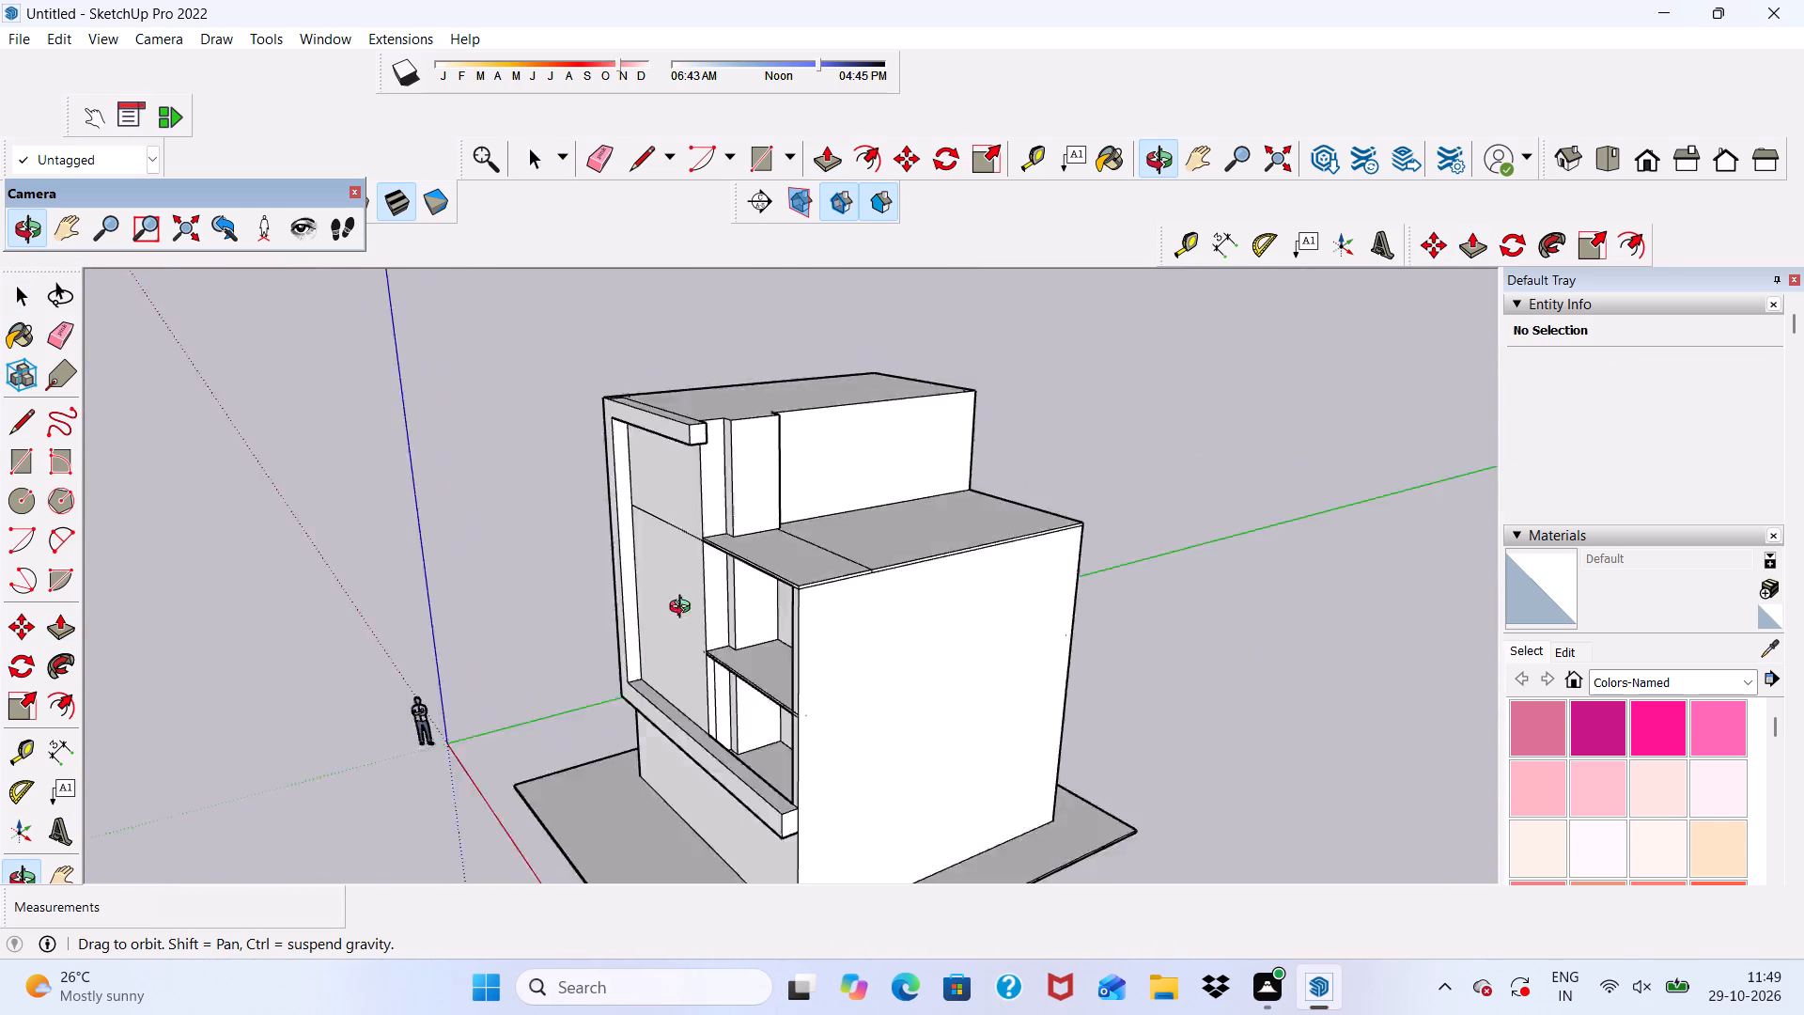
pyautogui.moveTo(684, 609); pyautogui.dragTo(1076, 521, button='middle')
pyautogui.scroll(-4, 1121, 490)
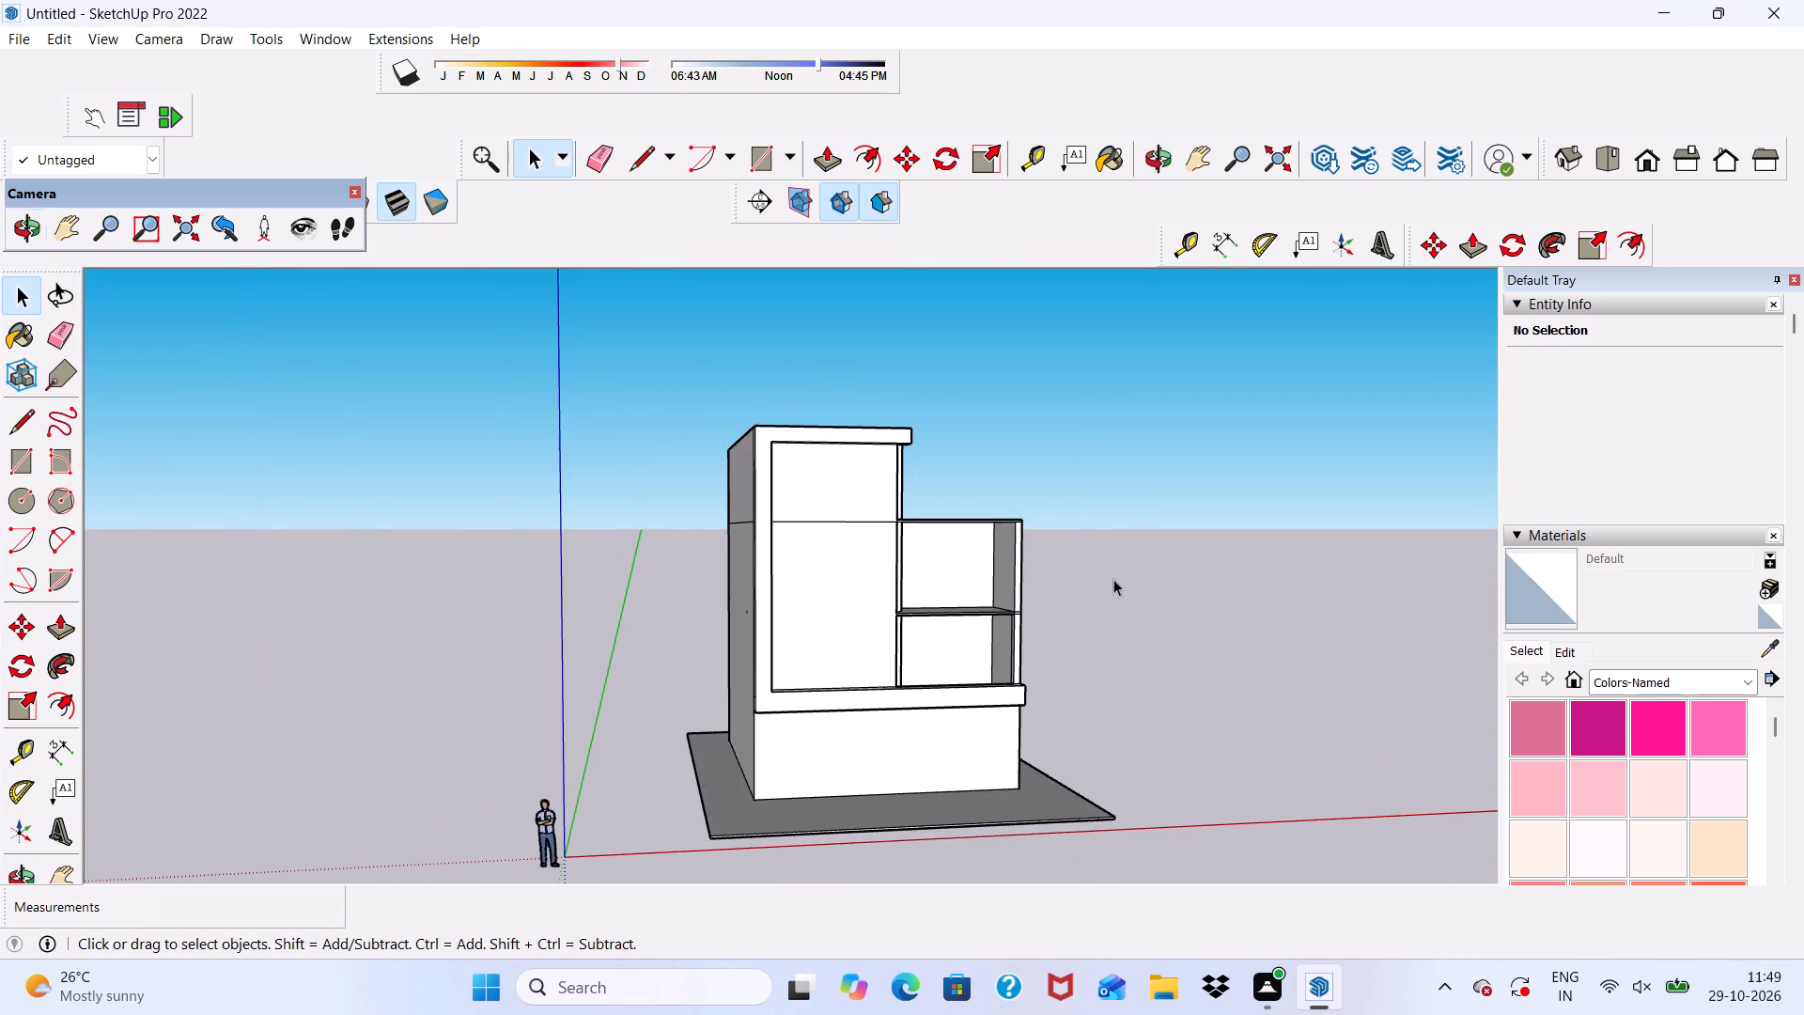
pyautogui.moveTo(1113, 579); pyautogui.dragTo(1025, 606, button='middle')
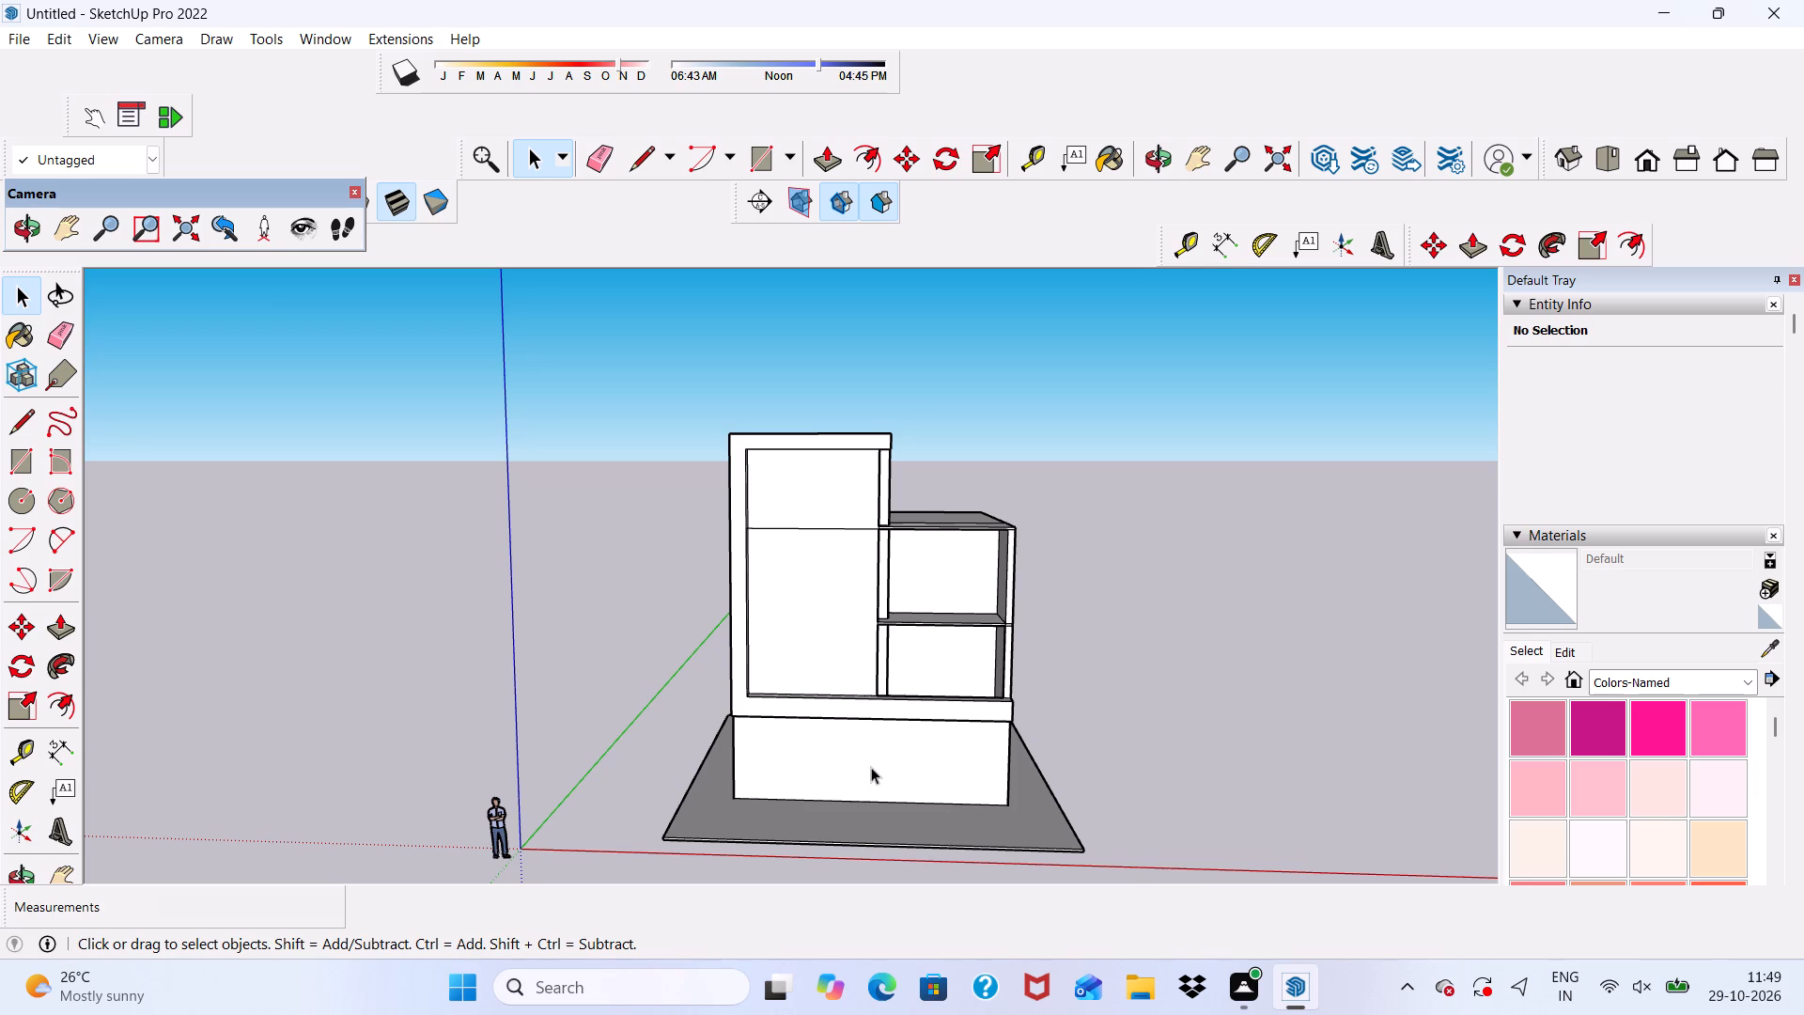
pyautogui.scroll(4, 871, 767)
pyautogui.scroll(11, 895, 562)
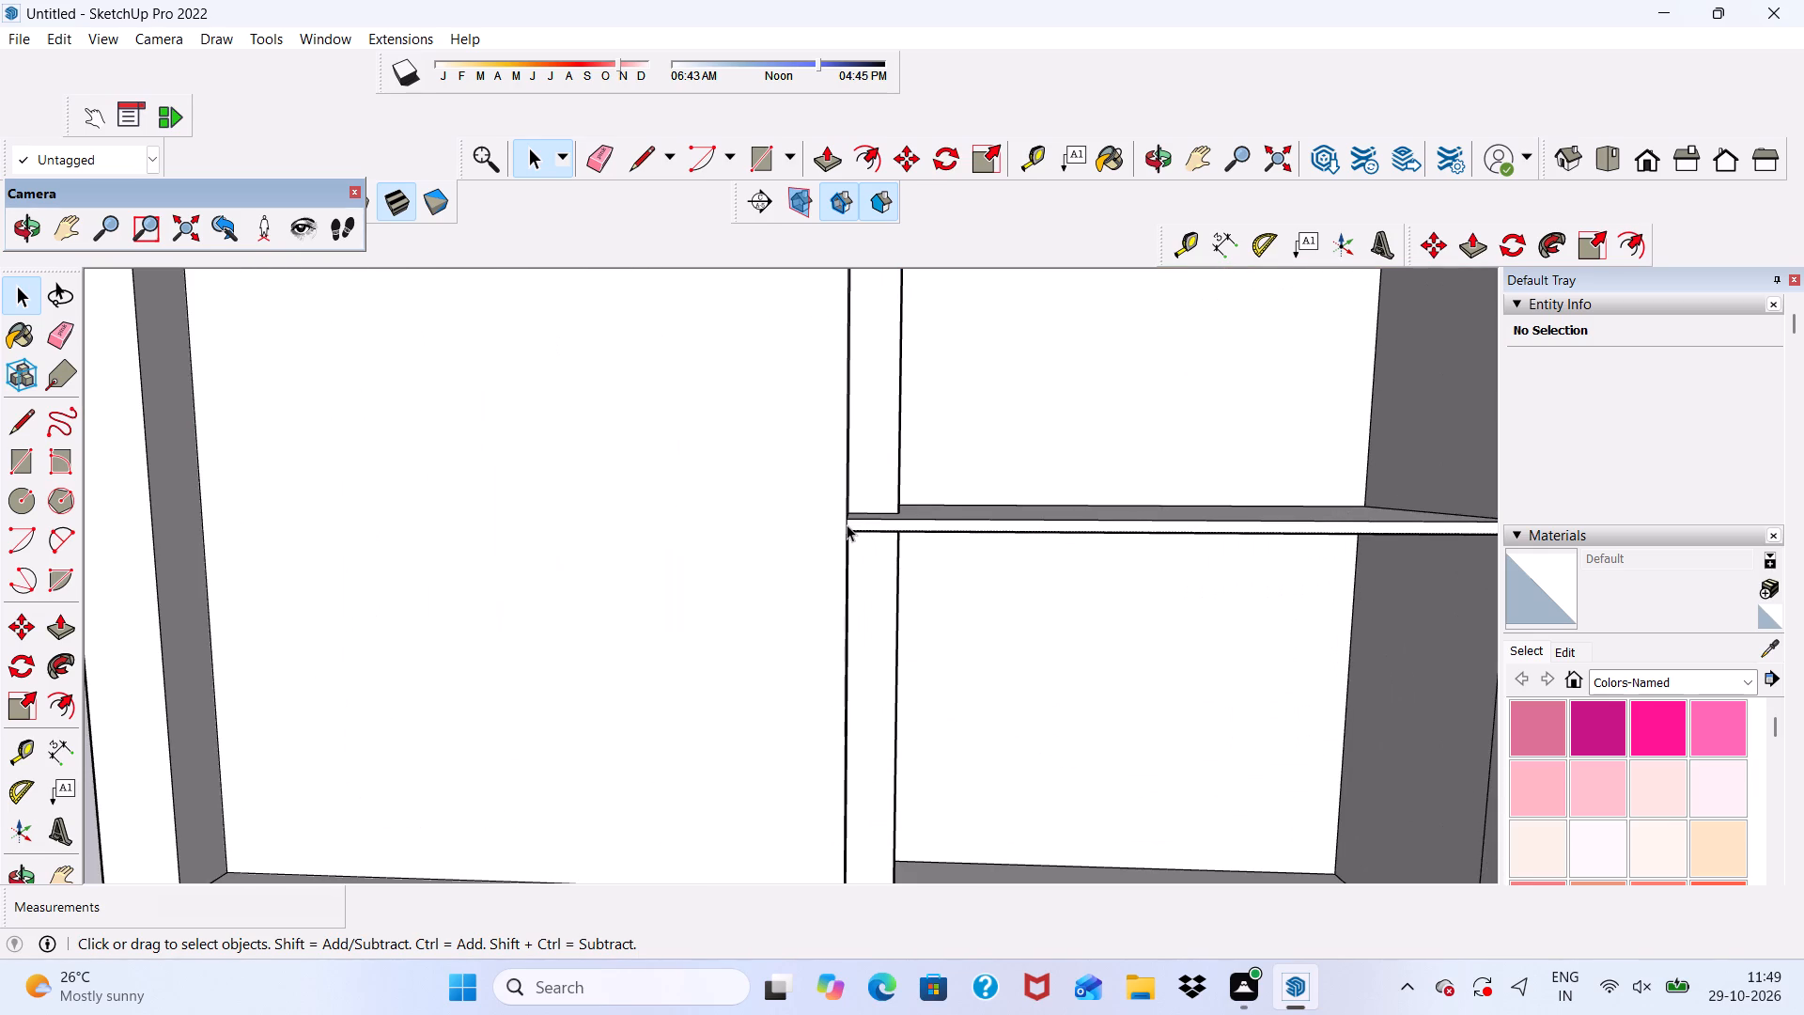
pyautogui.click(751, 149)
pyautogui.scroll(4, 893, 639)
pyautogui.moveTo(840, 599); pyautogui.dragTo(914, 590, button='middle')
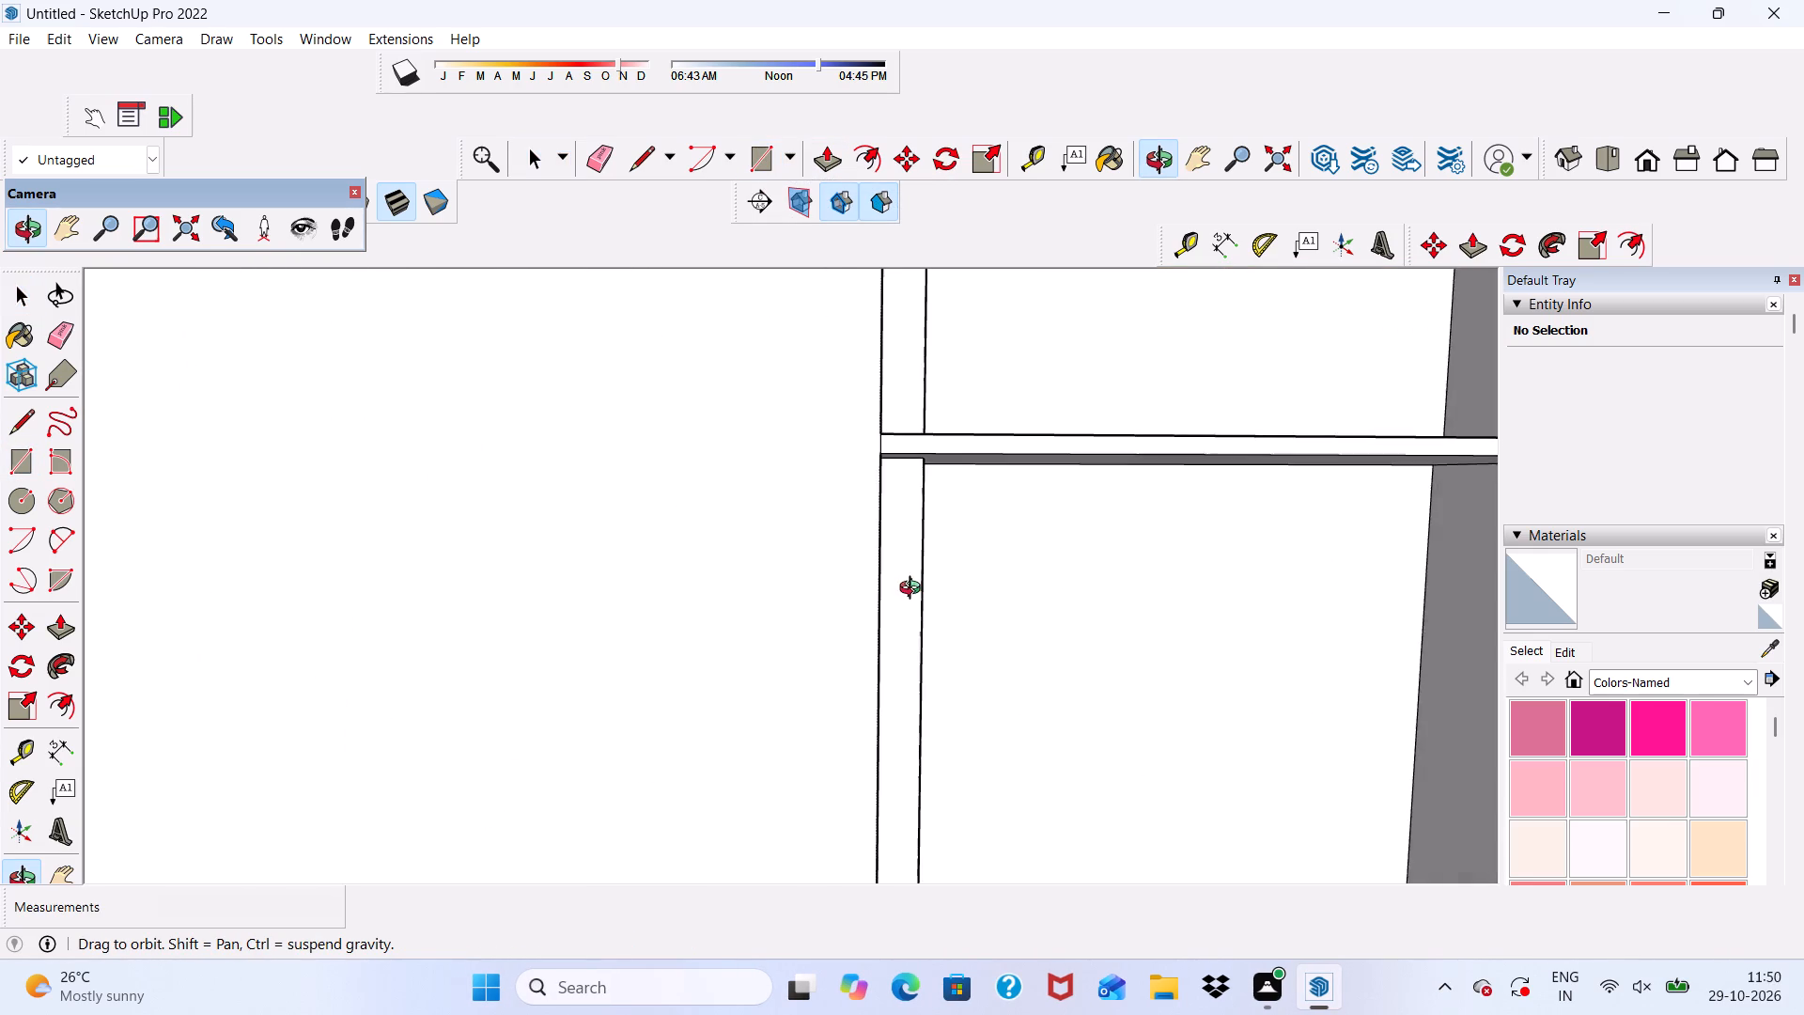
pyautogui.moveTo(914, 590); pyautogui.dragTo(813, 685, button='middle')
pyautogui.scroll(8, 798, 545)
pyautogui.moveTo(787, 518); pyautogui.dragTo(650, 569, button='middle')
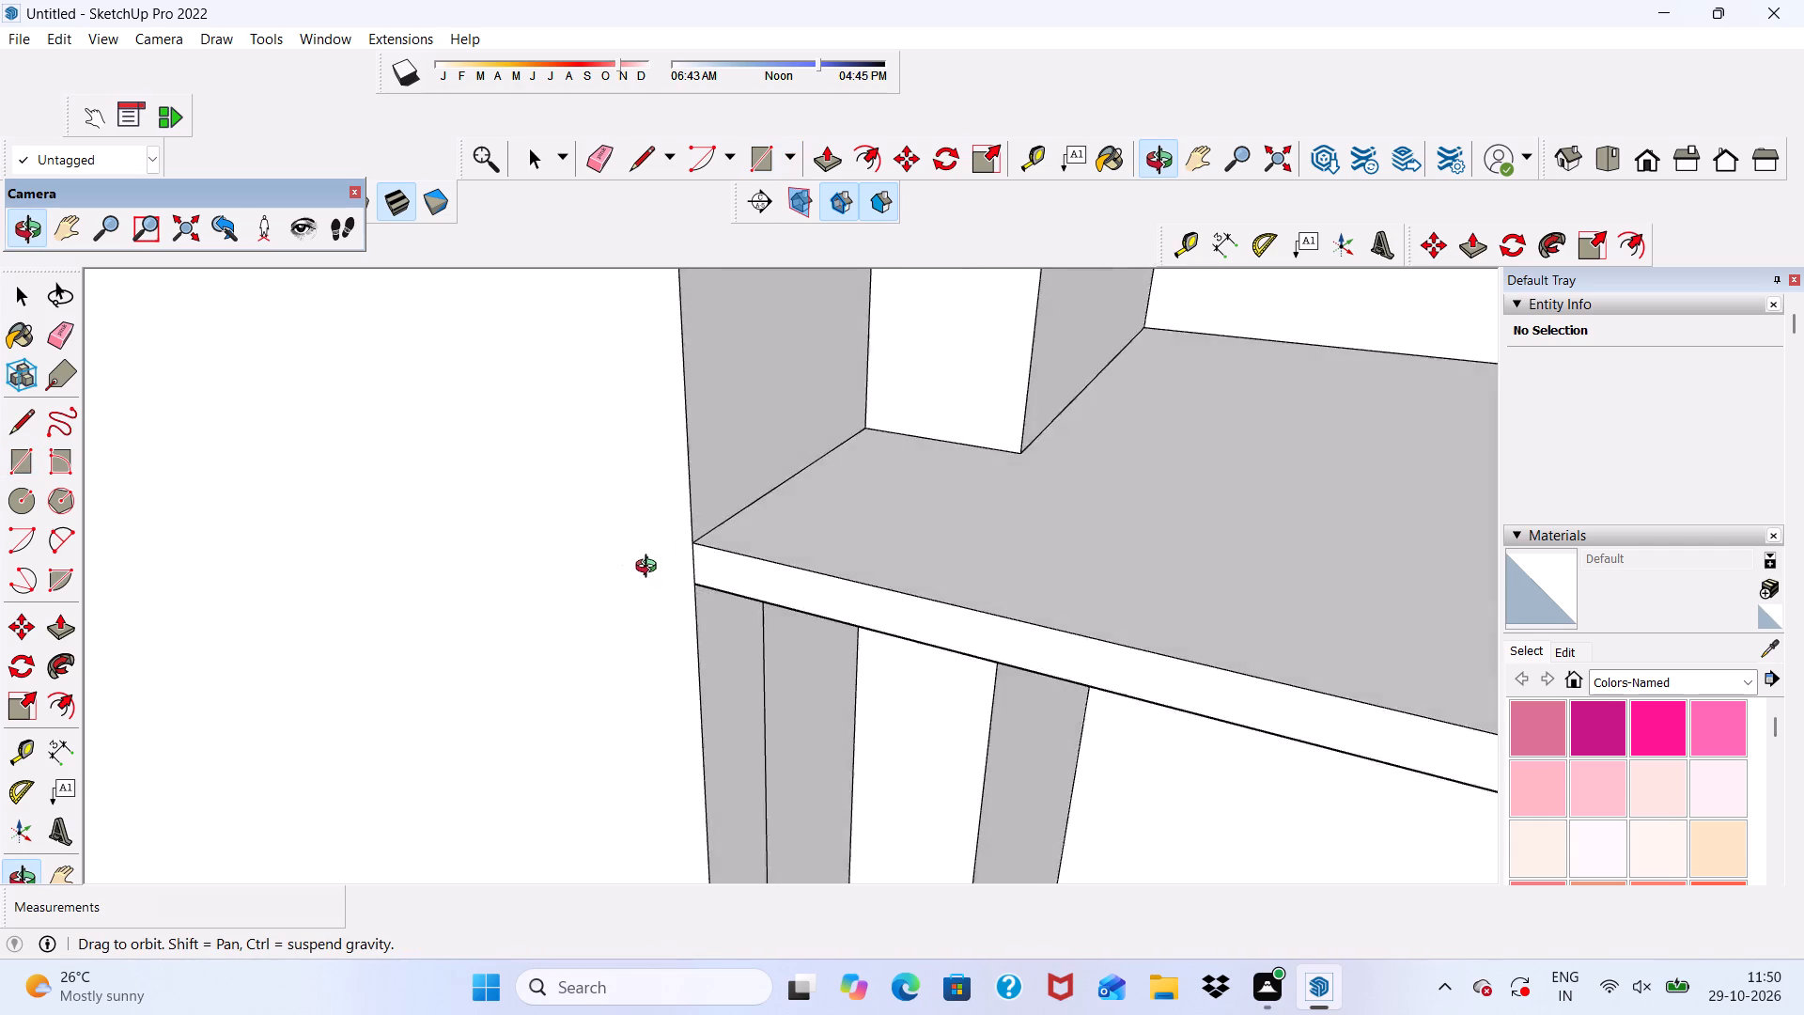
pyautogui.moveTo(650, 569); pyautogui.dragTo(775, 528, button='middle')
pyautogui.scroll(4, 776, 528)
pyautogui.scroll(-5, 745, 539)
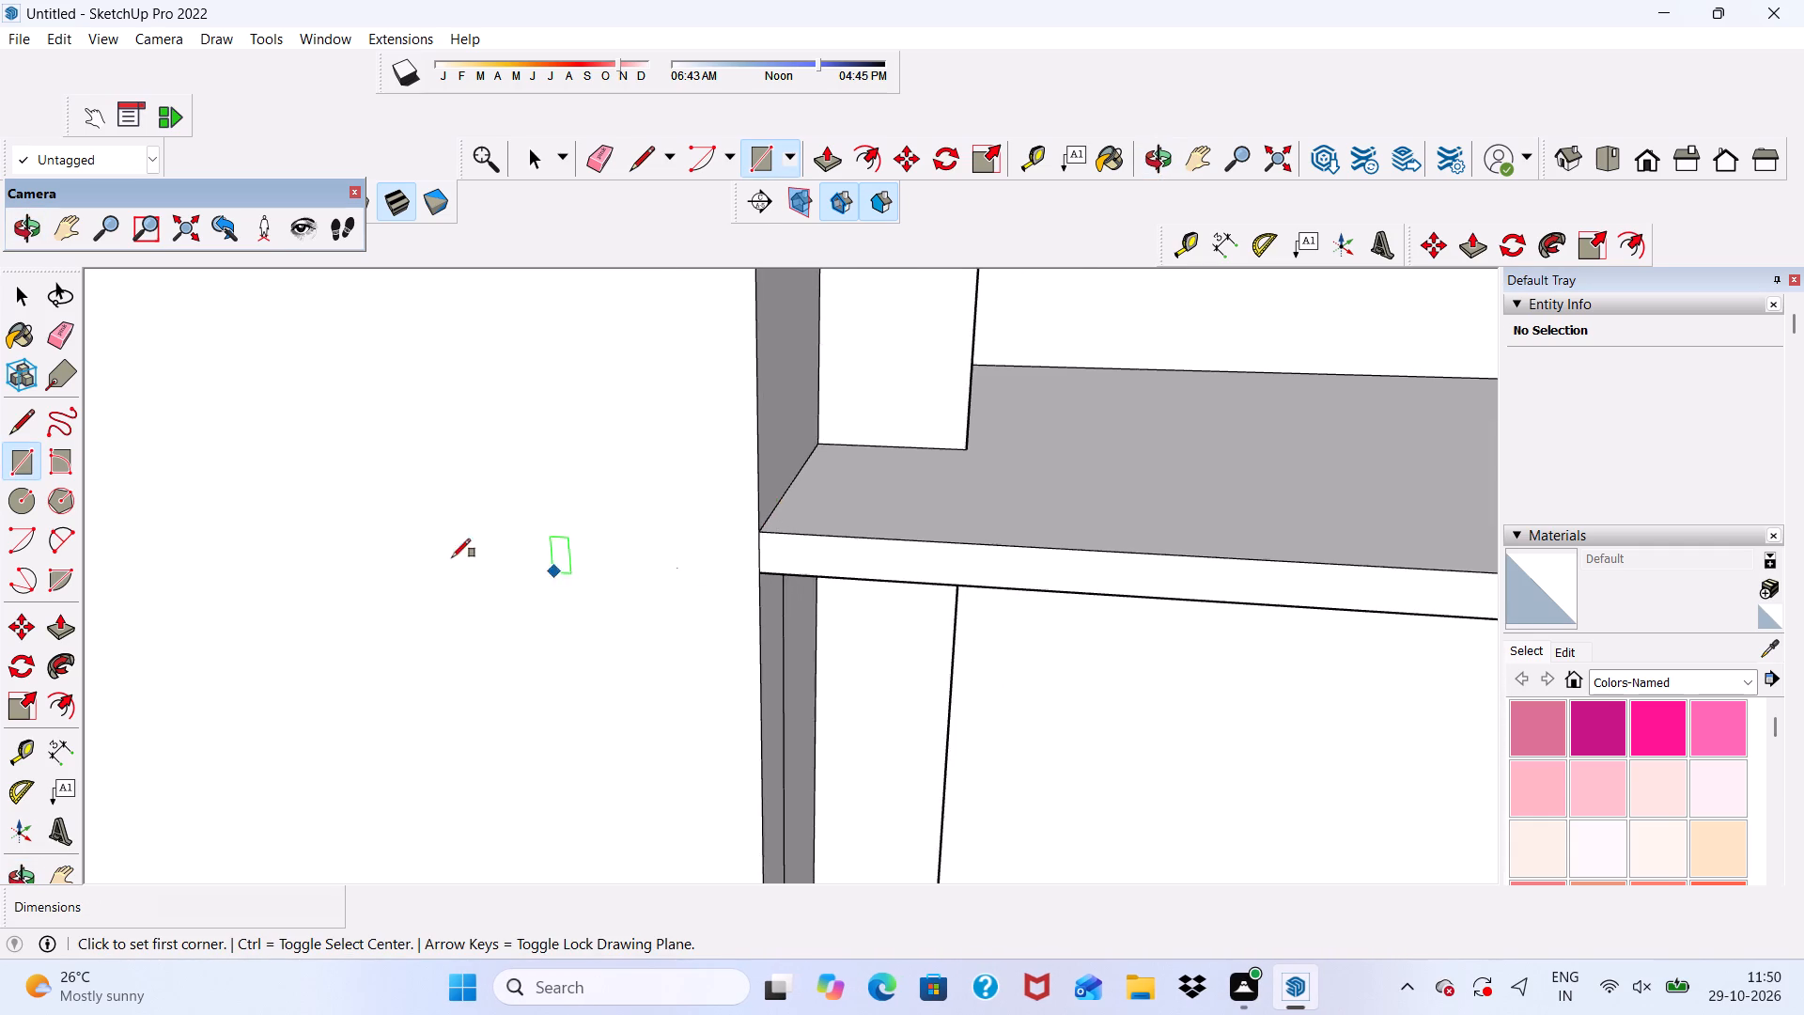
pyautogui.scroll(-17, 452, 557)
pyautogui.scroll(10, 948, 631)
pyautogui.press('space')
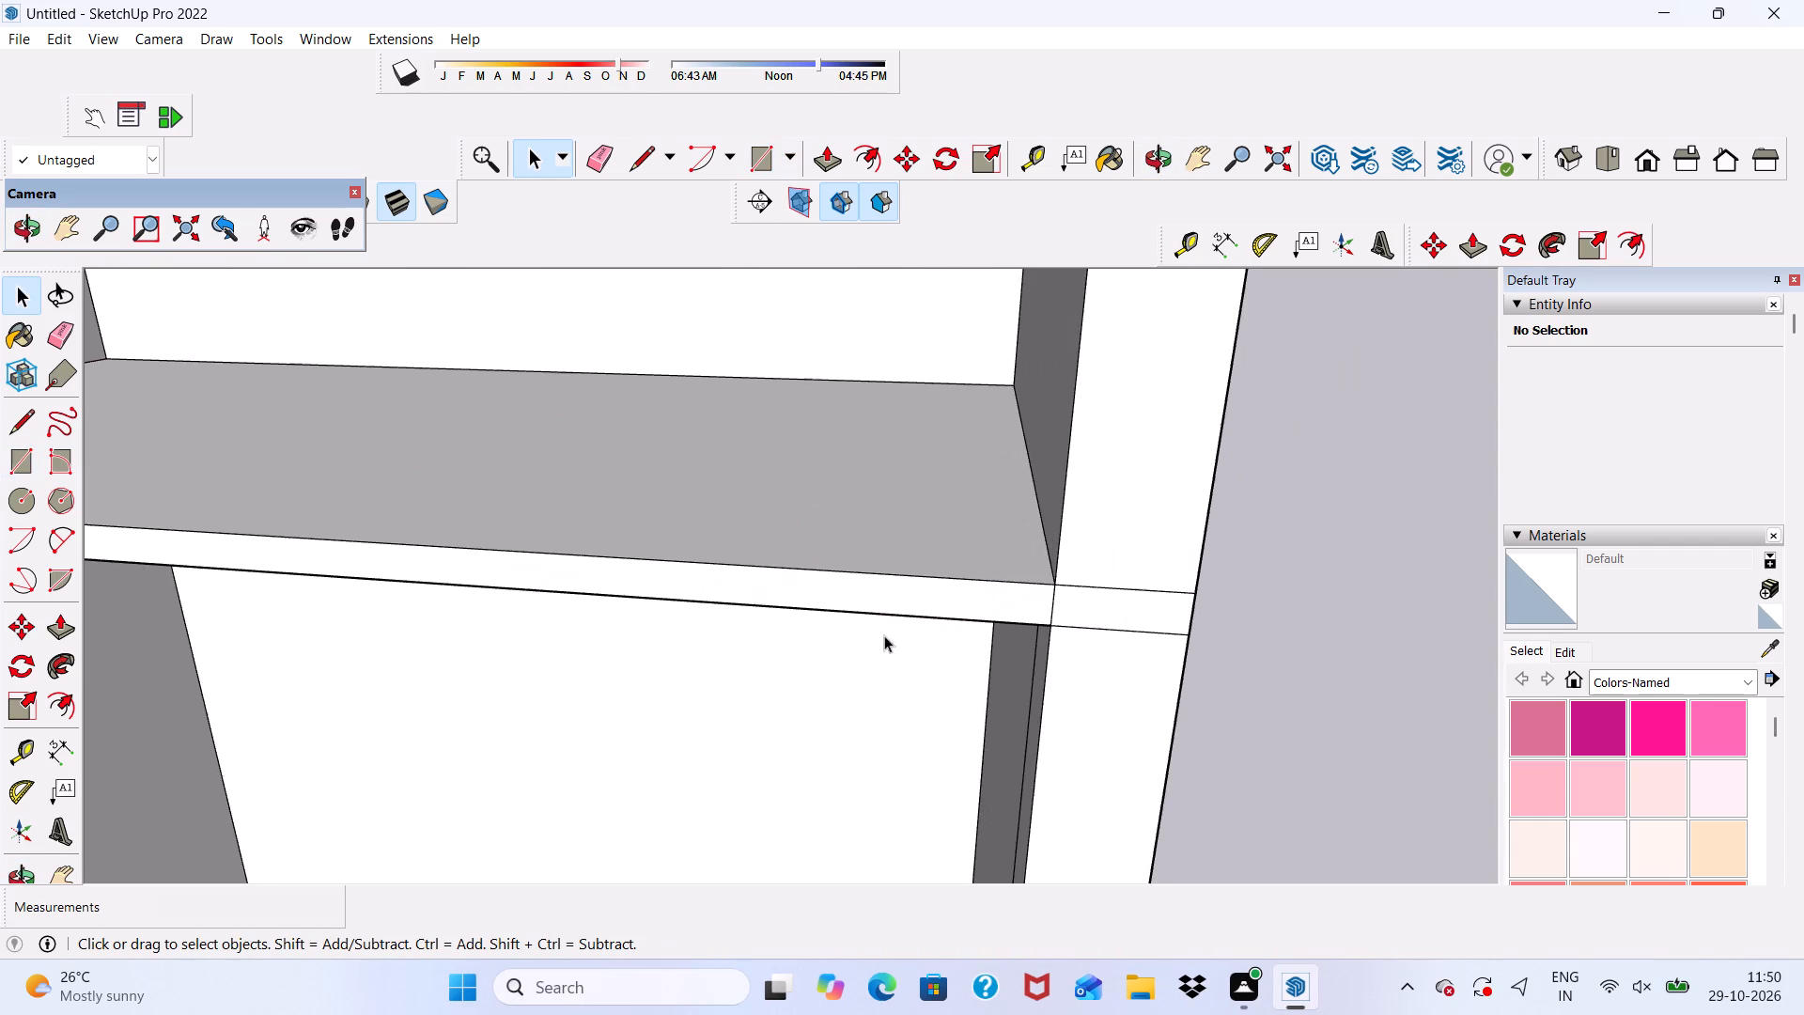
# Erase the leftover joint edges where the top and middle slab edges meet the side post's front face.
pyautogui.click(594, 156)
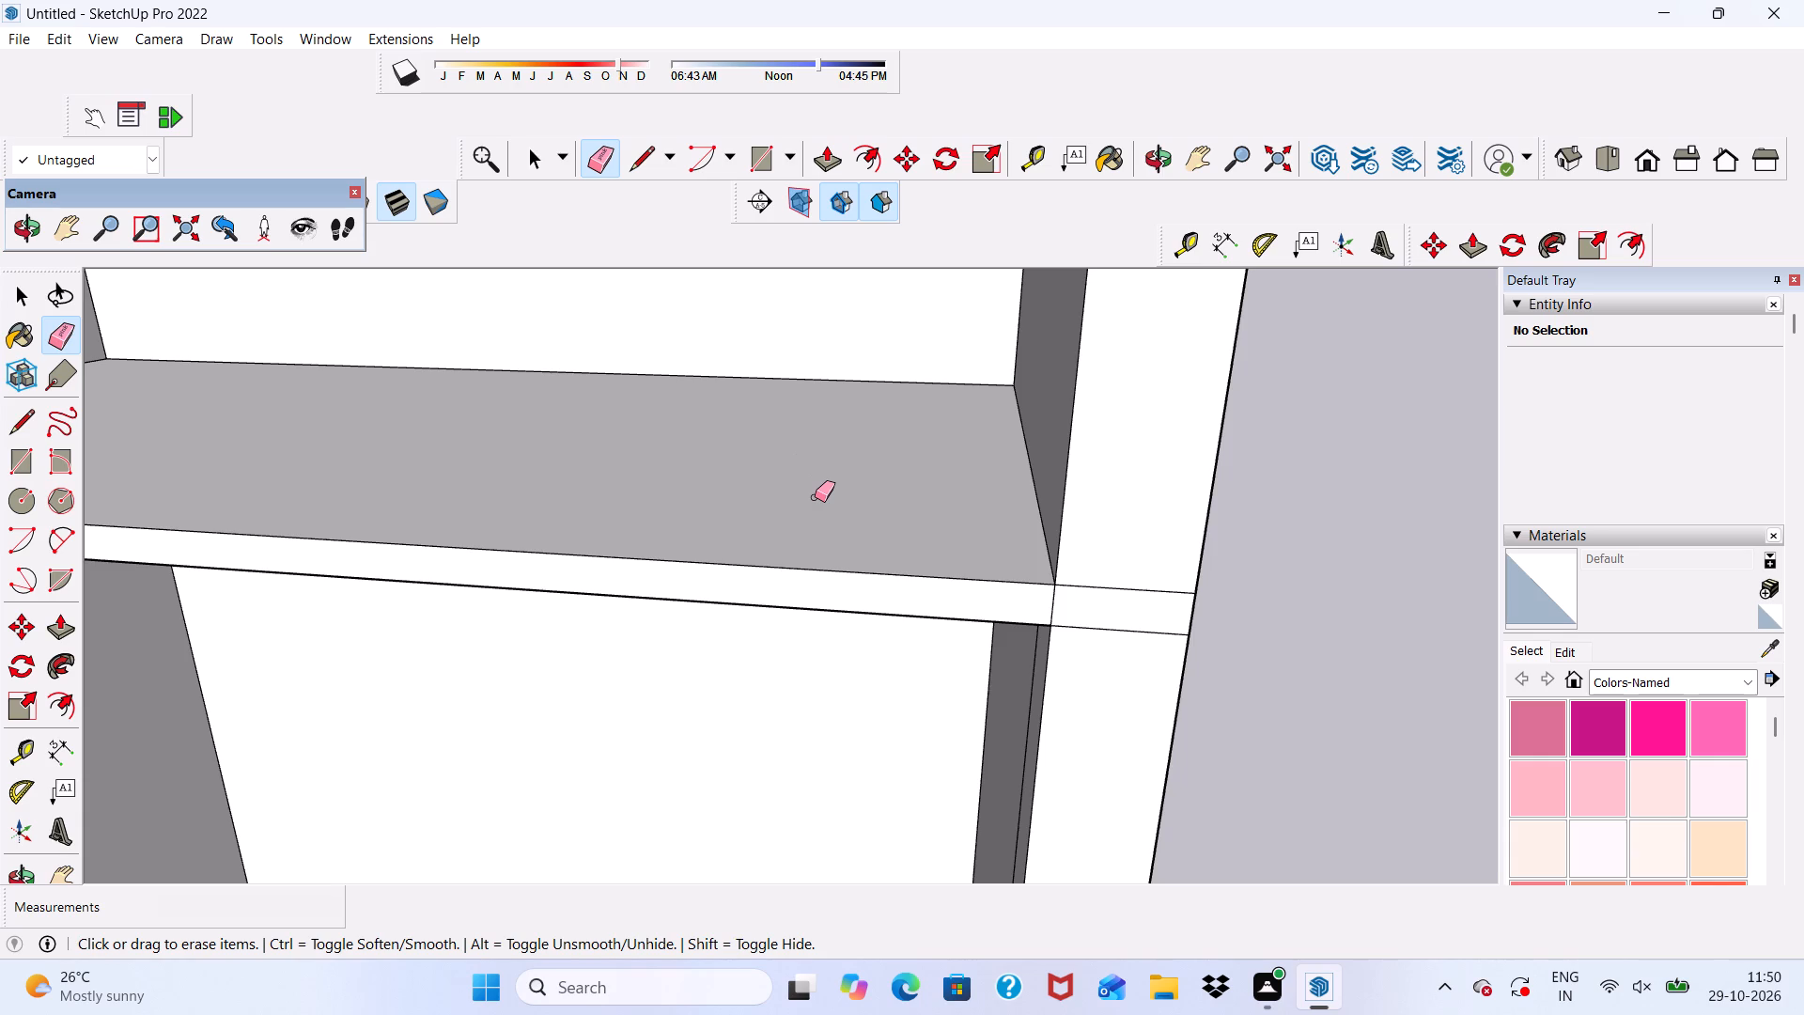
pyautogui.scroll(-1, 889, 507)
pyautogui.press('space')
pyautogui.scroll(-4, 1048, 528)
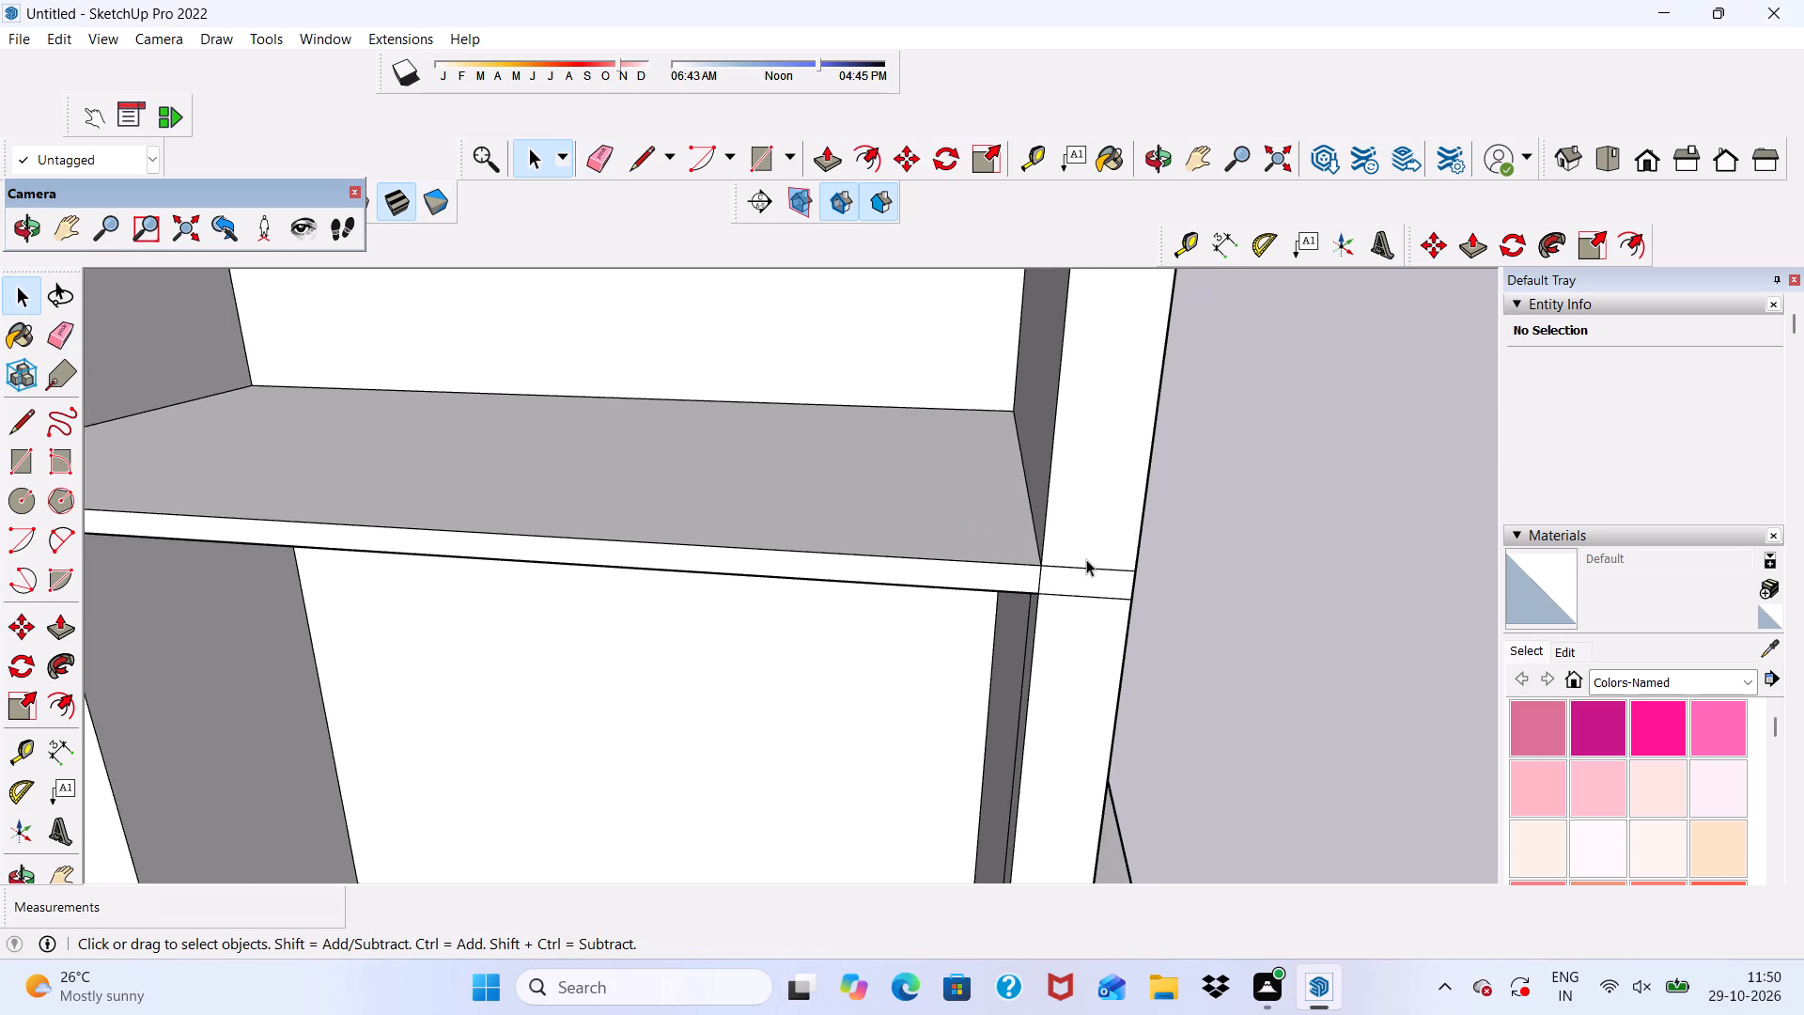
pyautogui.scroll(3, 1086, 559)
pyautogui.scroll(-20, 1073, 531)
pyautogui.scroll(-4, 1073, 531)
pyautogui.scroll(6, 988, 439)
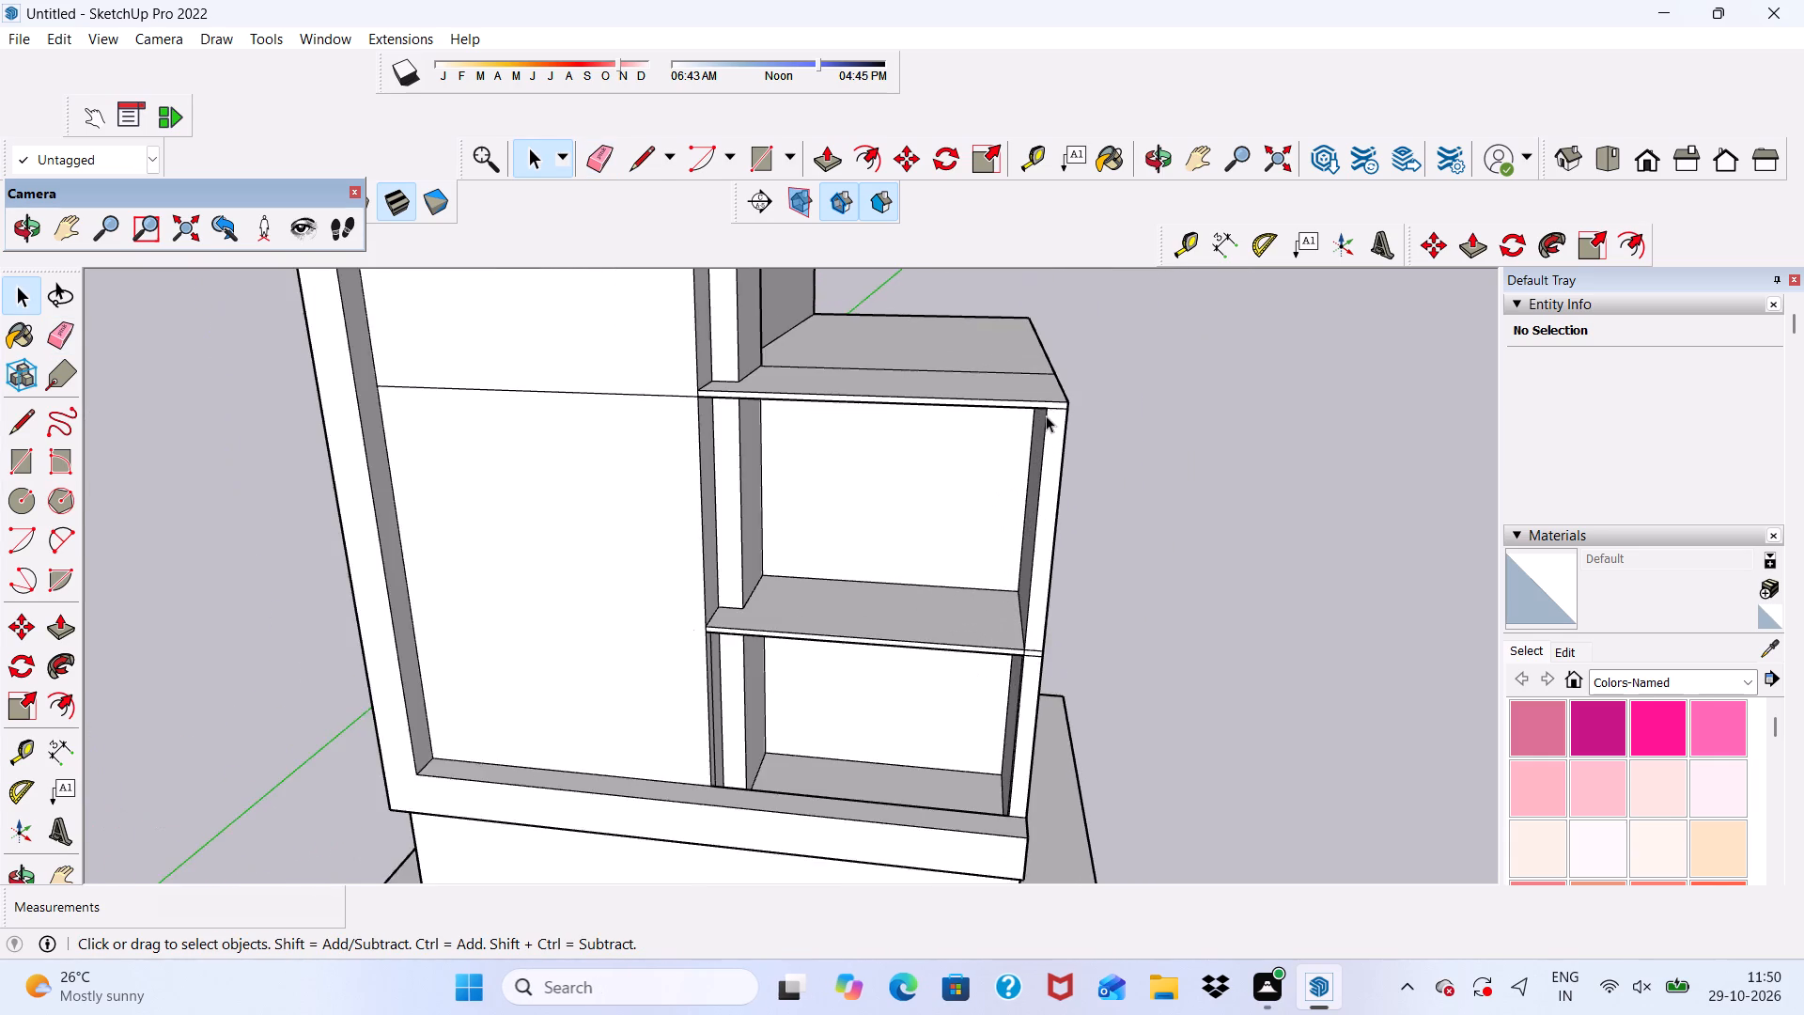
pyautogui.scroll(4, 1046, 415)
pyautogui.click(604, 139)
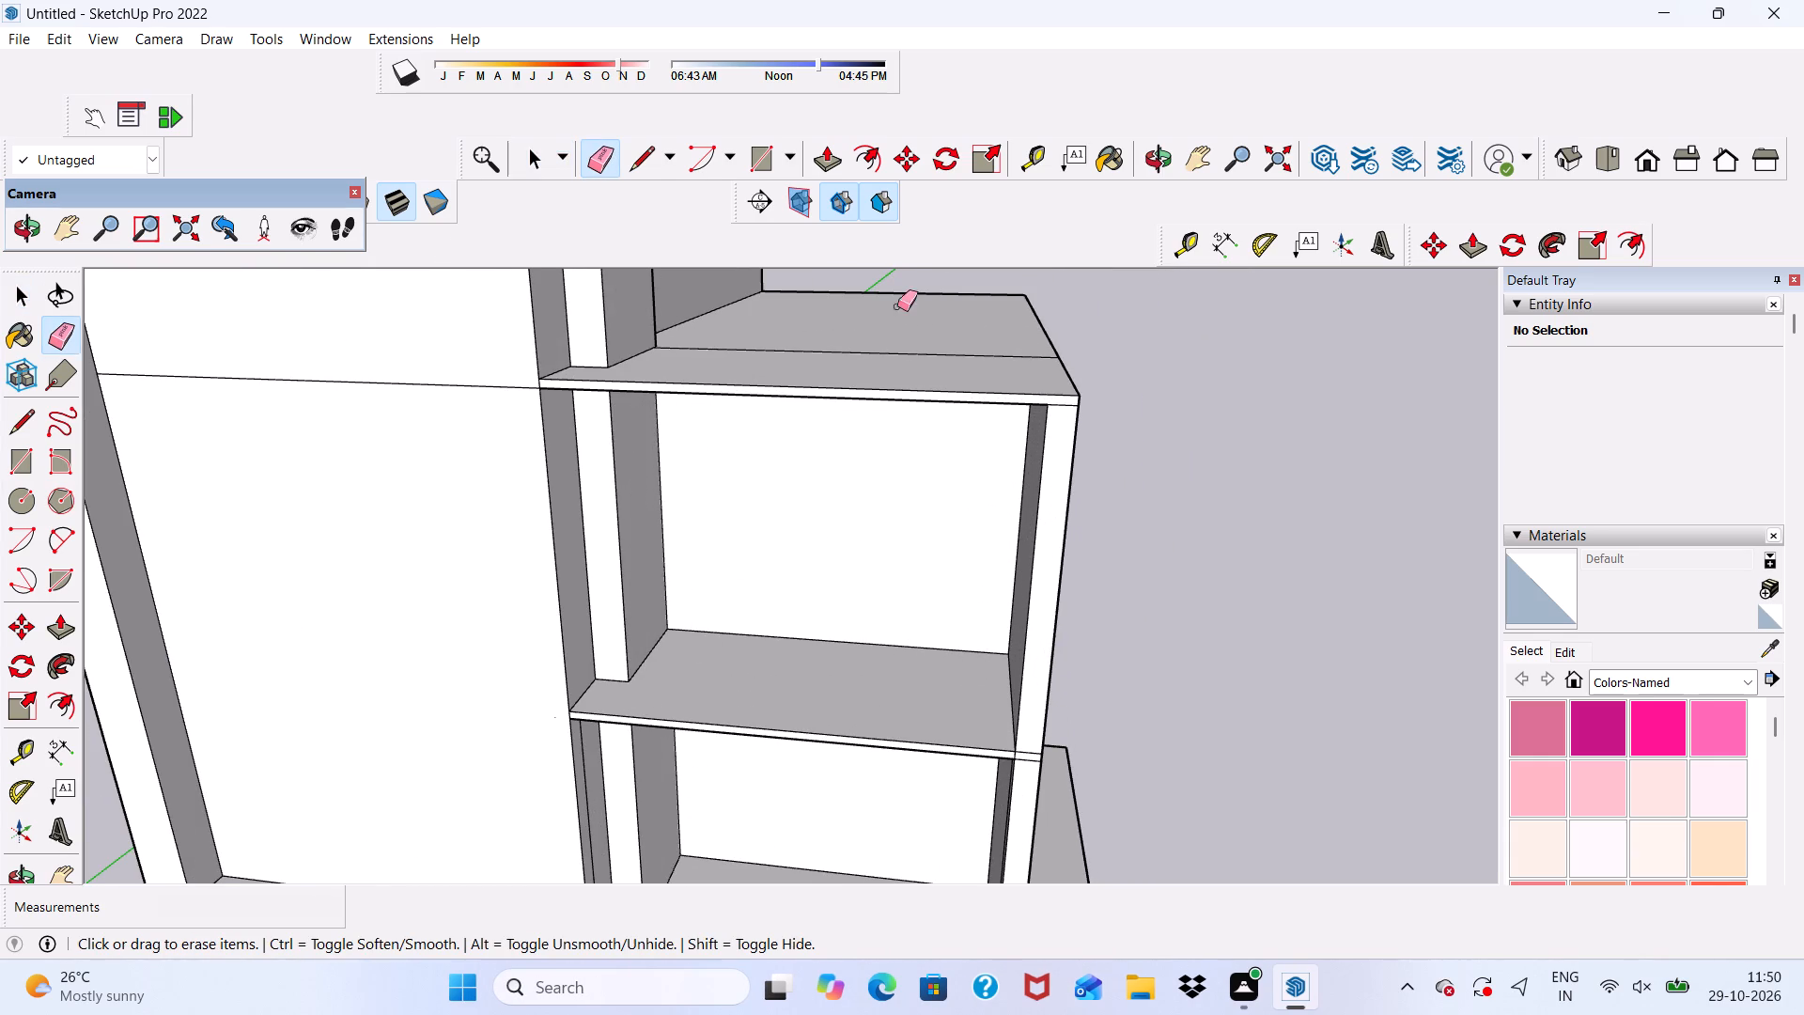
pyautogui.scroll(4, 1189, 377)
pyautogui.click(973, 429)
pyautogui.scroll(-11, 958, 361)
pyautogui.scroll(2, 985, 583)
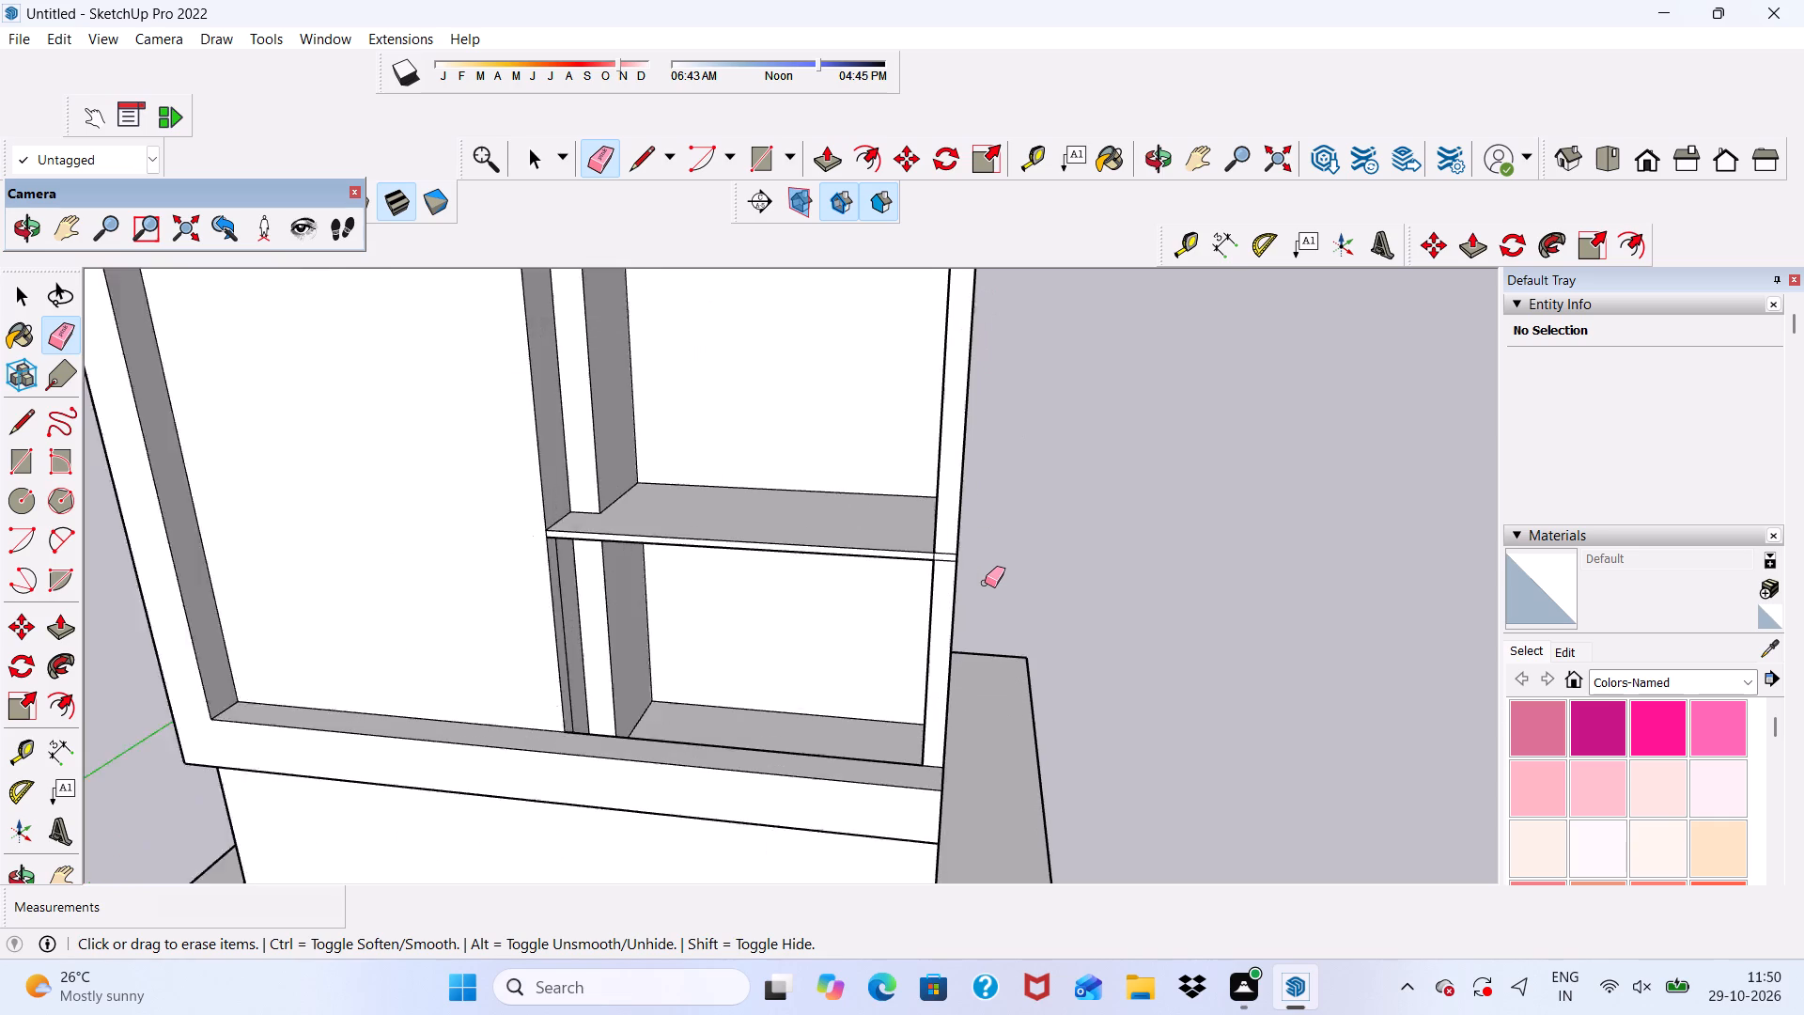
pyautogui.scroll(8, 985, 583)
pyautogui.moveTo(913, 523); pyautogui.dragTo(913, 561)
pyautogui.scroll(-13, 910, 510)
pyautogui.scroll(2, 905, 813)
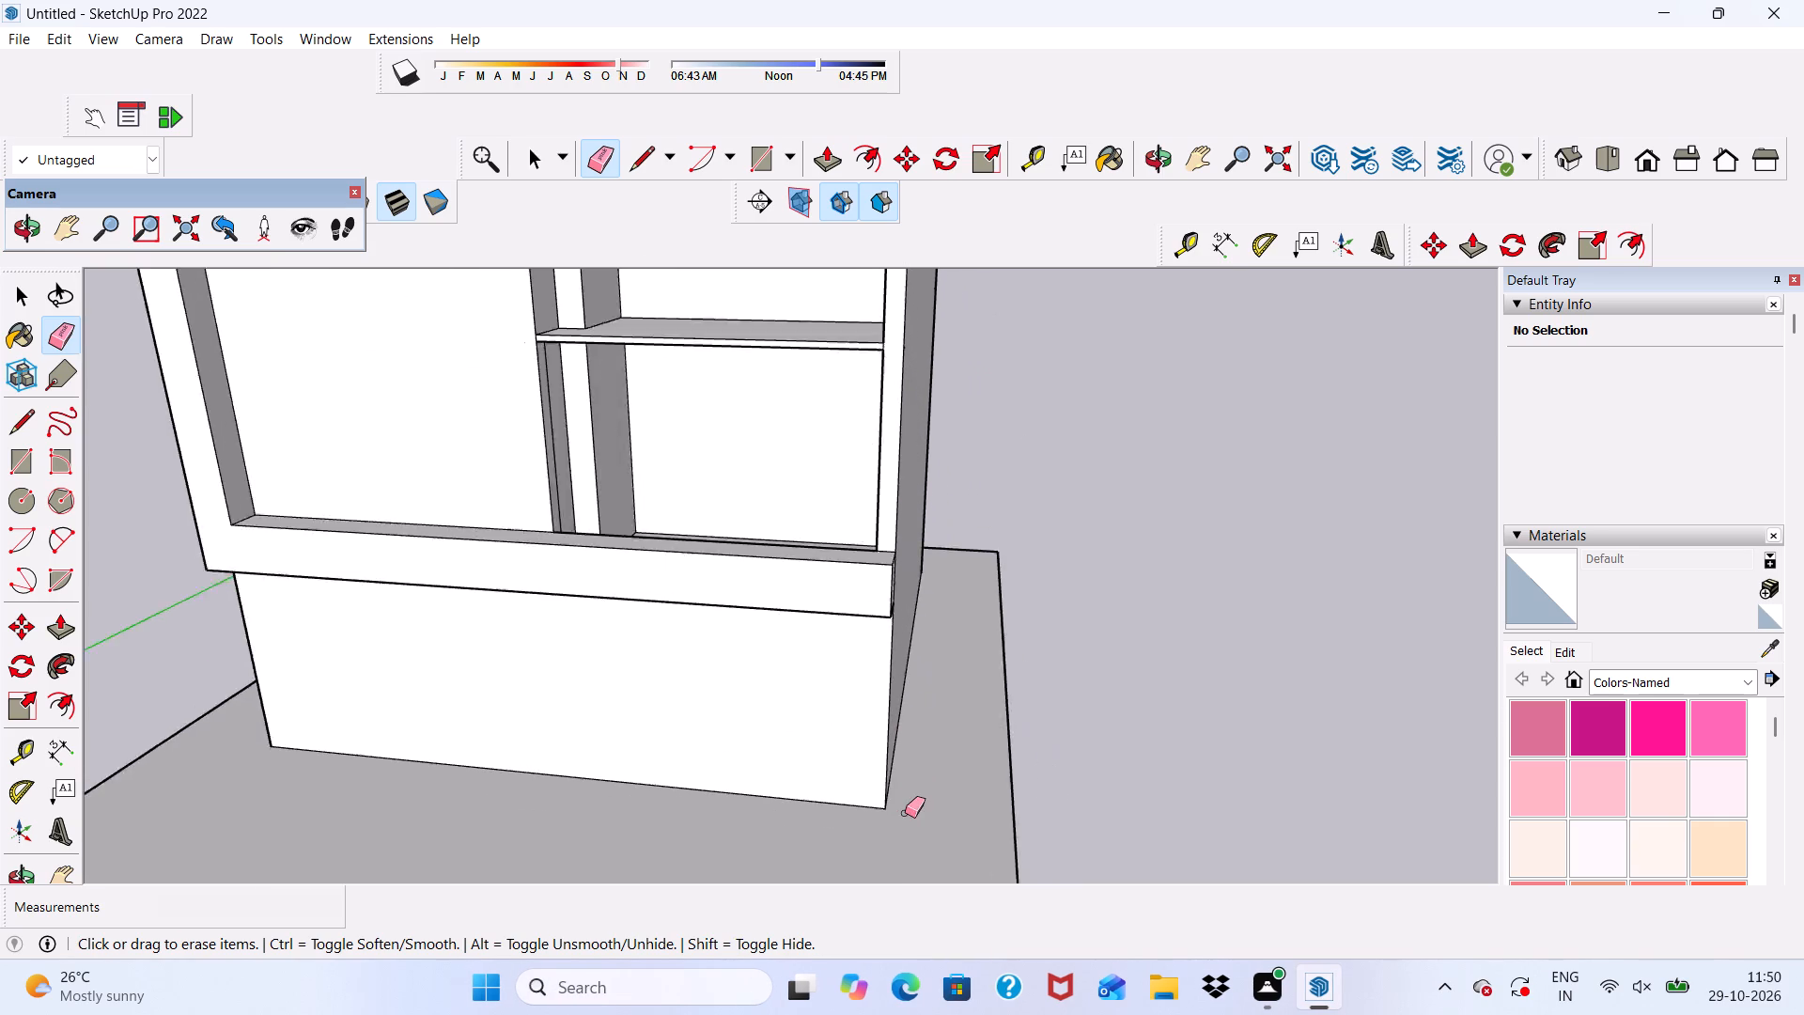
pyautogui.scroll(4, 905, 813)
pyautogui.press('space')
# Examine the lower side post's front face and its junctions with the slabs from several angles.
pyautogui.scroll(-14, 1092, 816)
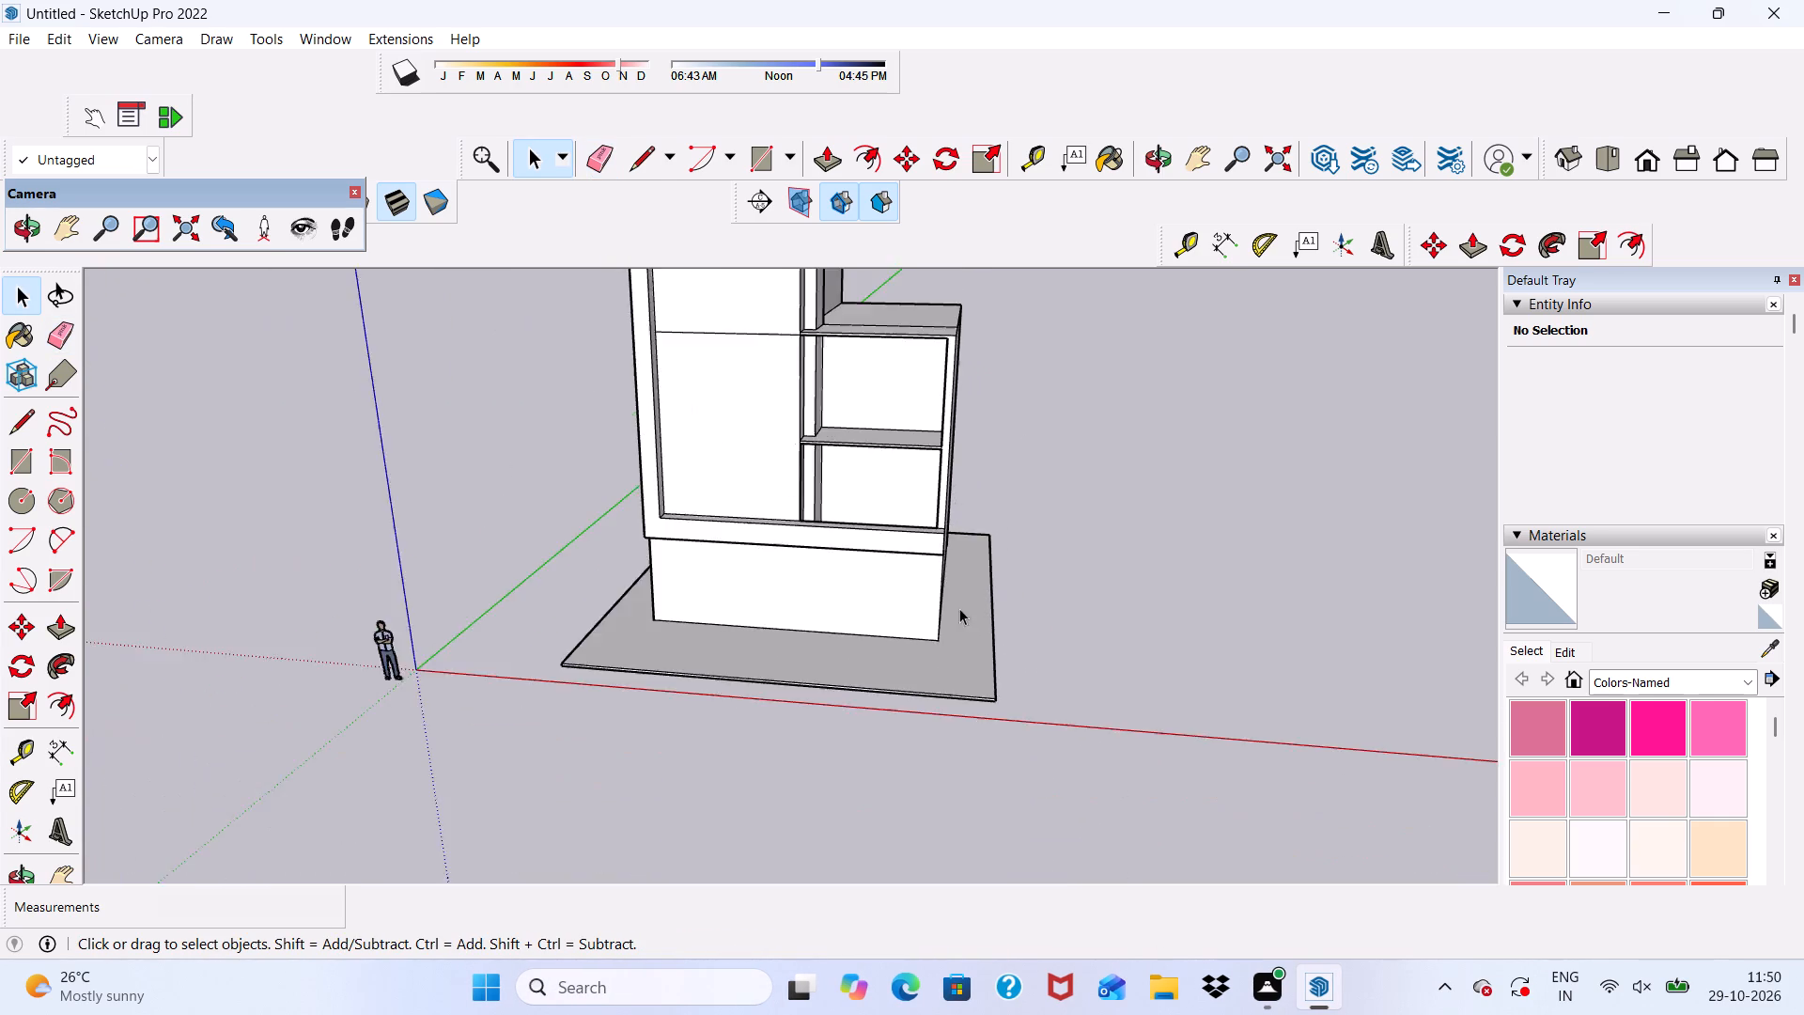
pyautogui.scroll(14, 913, 443)
pyautogui.click(990, 440)
pyautogui.scroll(-10, 1002, 500)
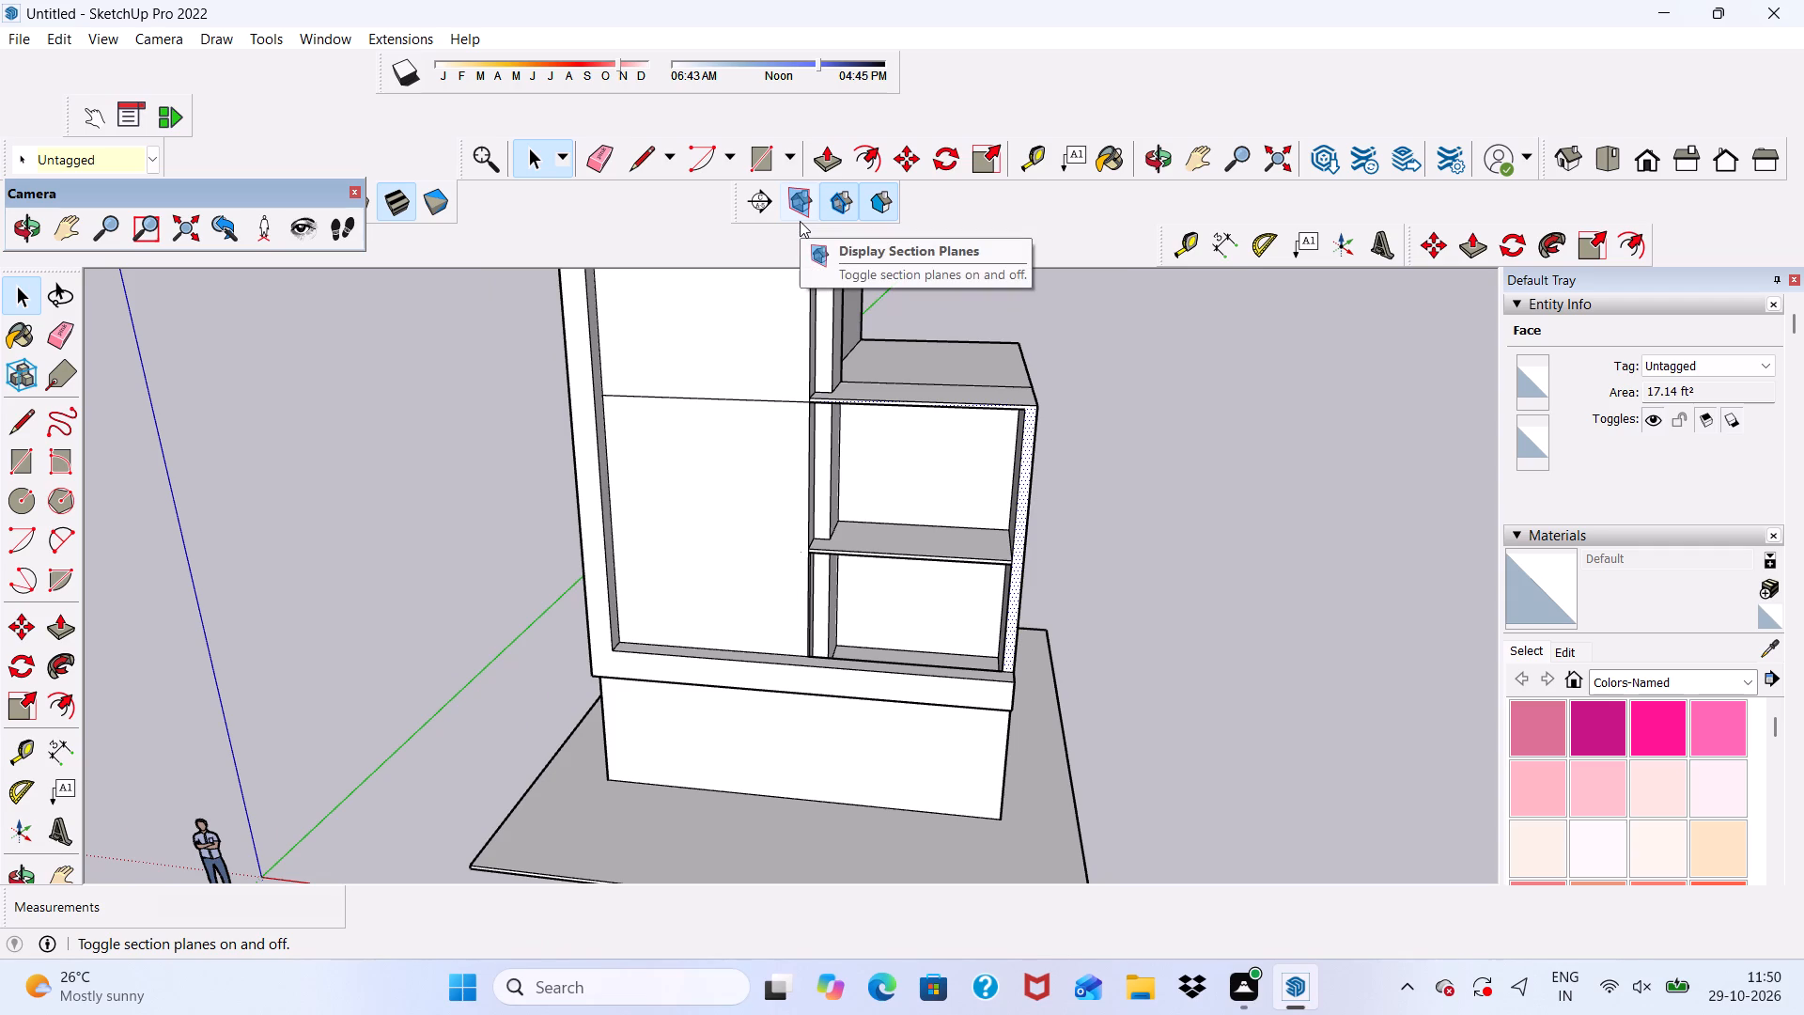
pyautogui.scroll(-6, 800, 221)
pyautogui.moveTo(897, 409); pyautogui.dragTo(886, 319, button='middle')
pyautogui.scroll(-5, 886, 319)
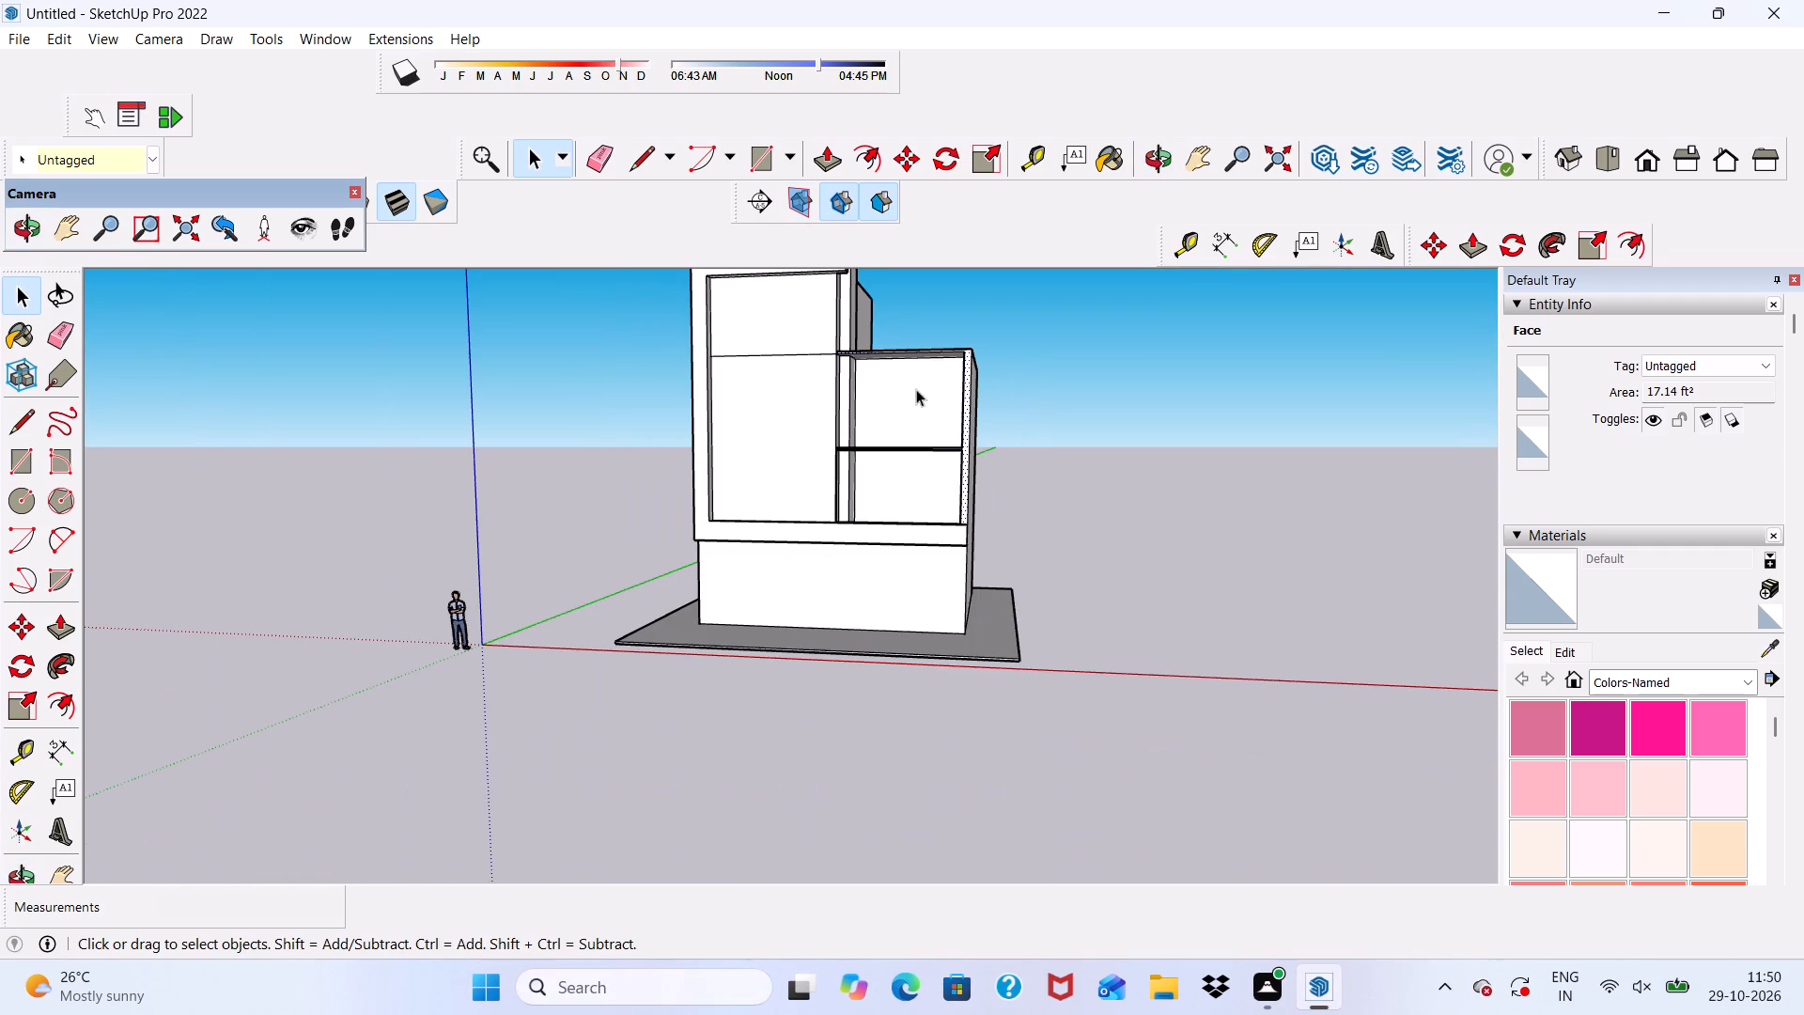
pyautogui.moveTo(947, 520); pyautogui.dragTo(984, 630, button='middle')
pyautogui.scroll(5, 869, 432)
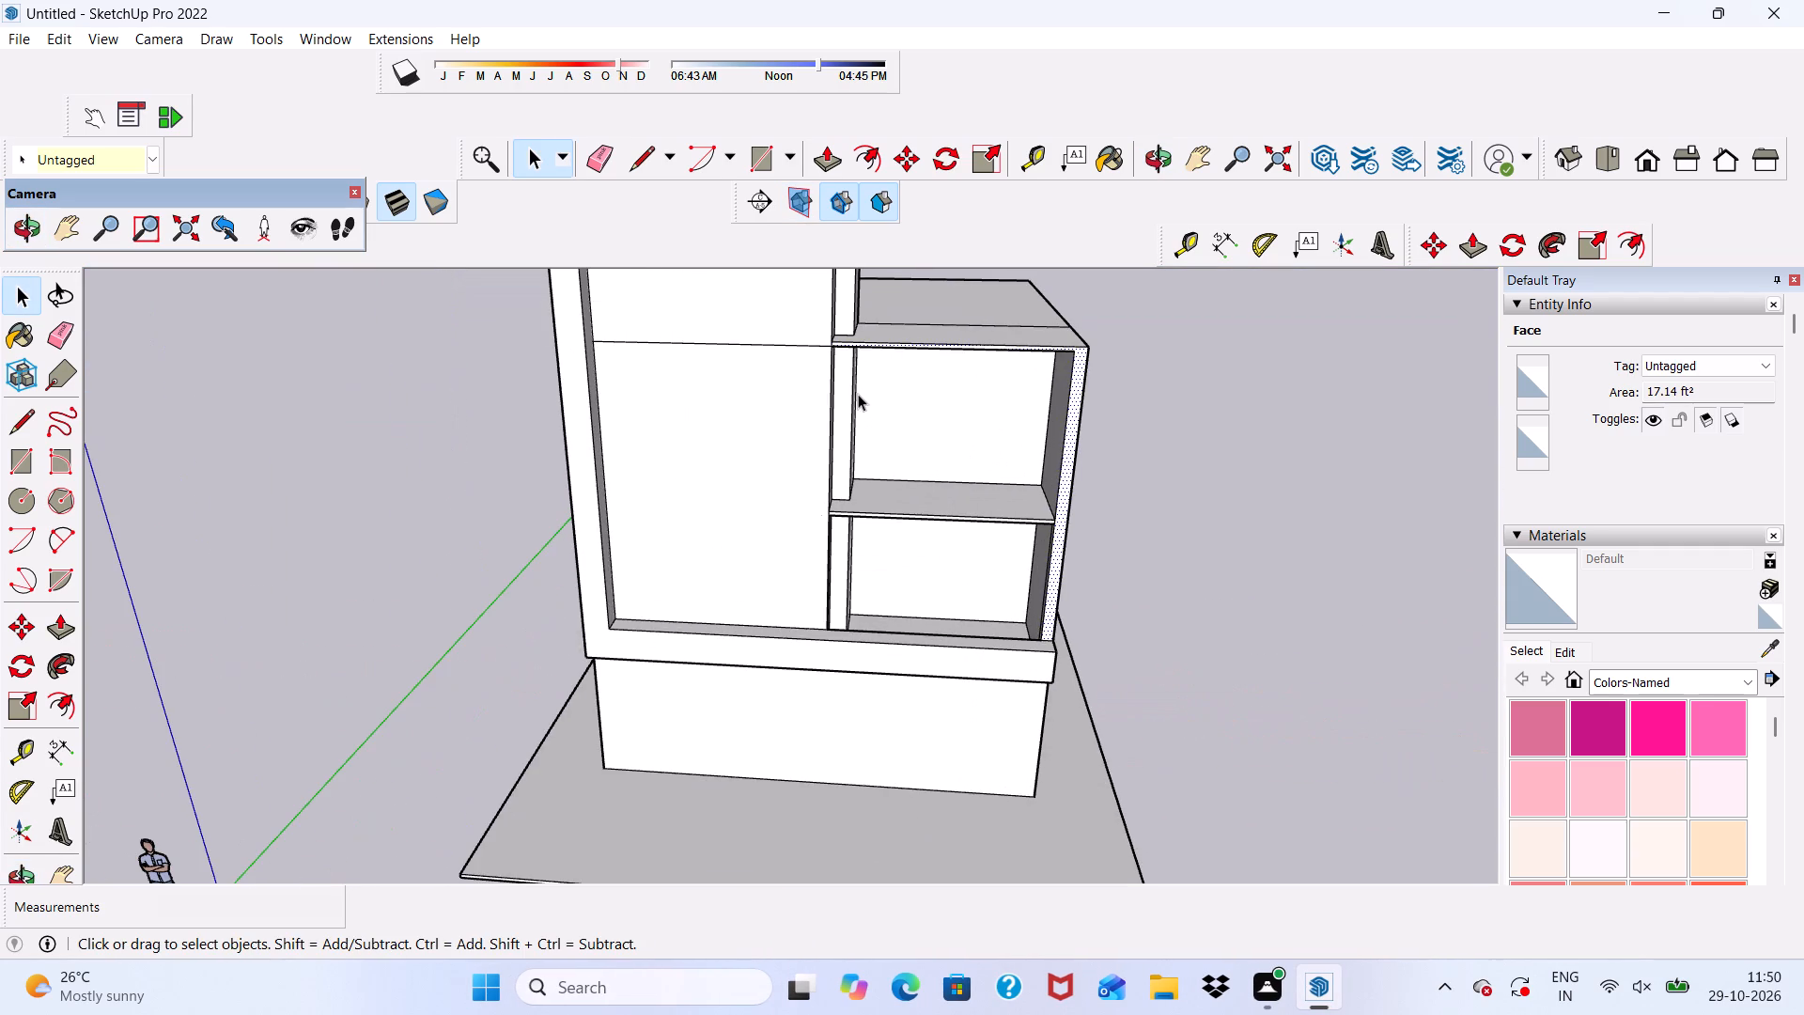
pyautogui.scroll(-2, 862, 390)
pyautogui.scroll(1, 868, 378)
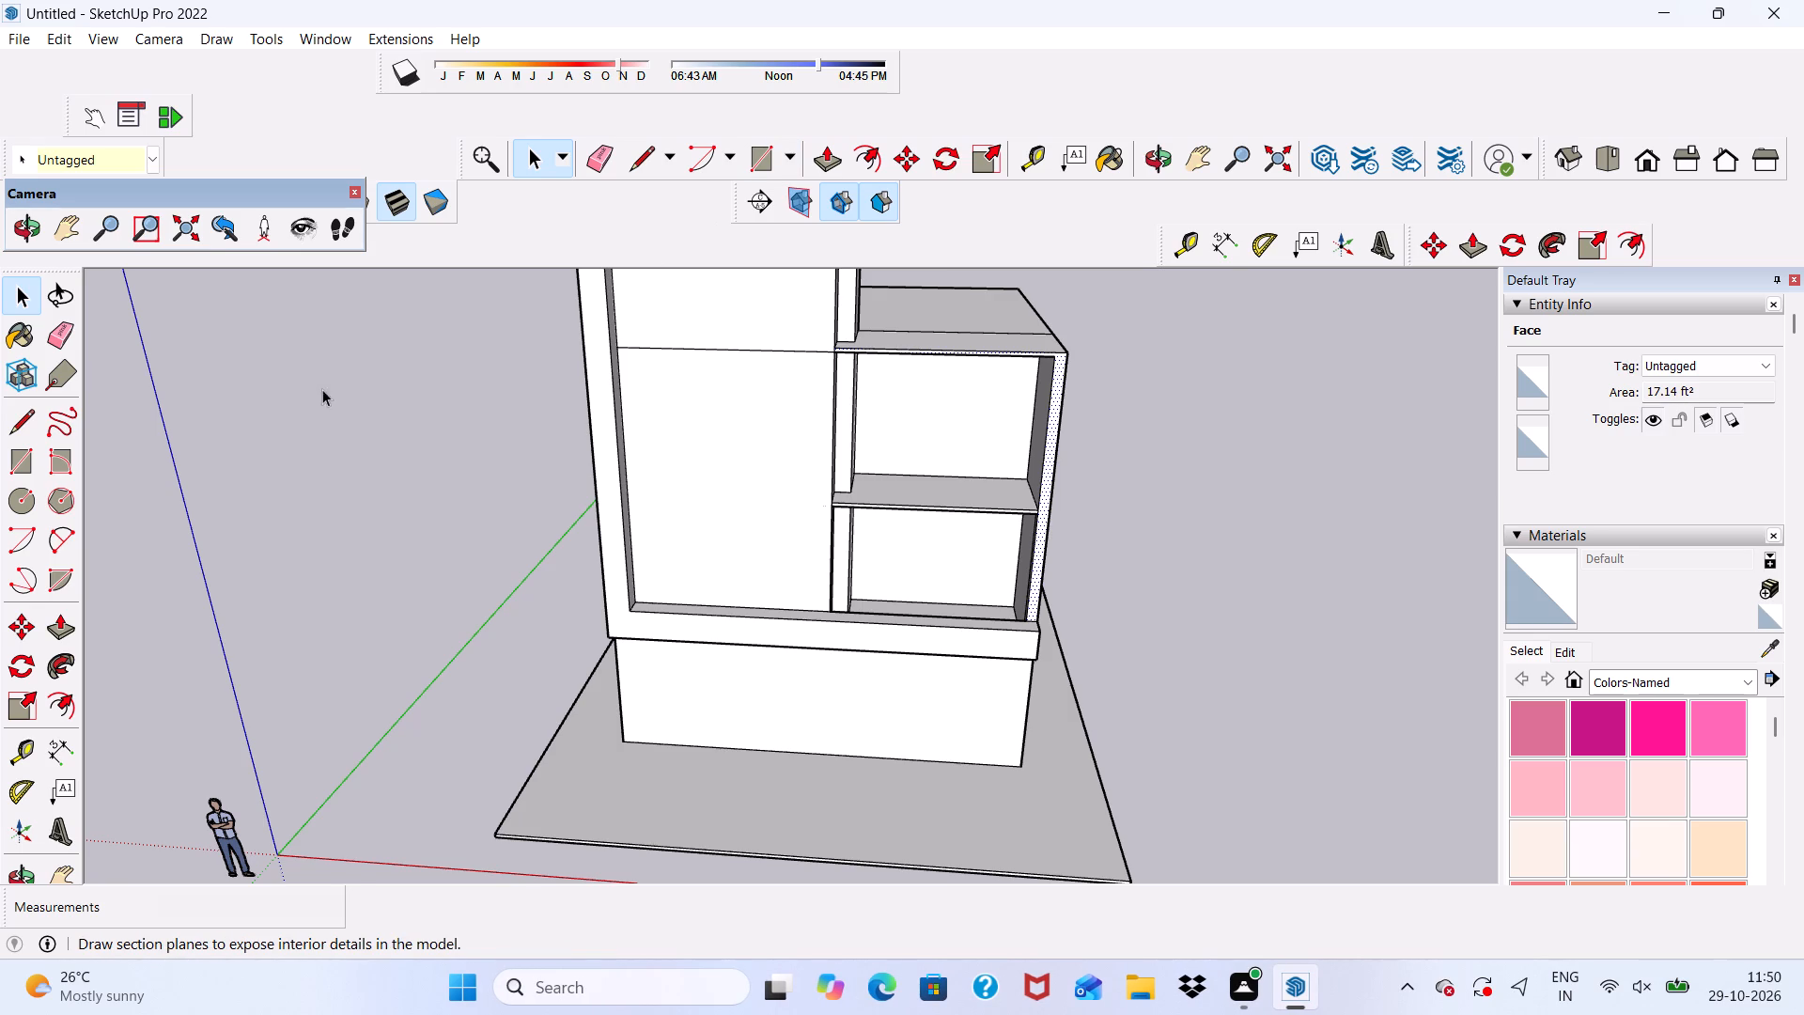
pyautogui.scroll(3, 561, 417)
pyautogui.scroll(-5, 592, 369)
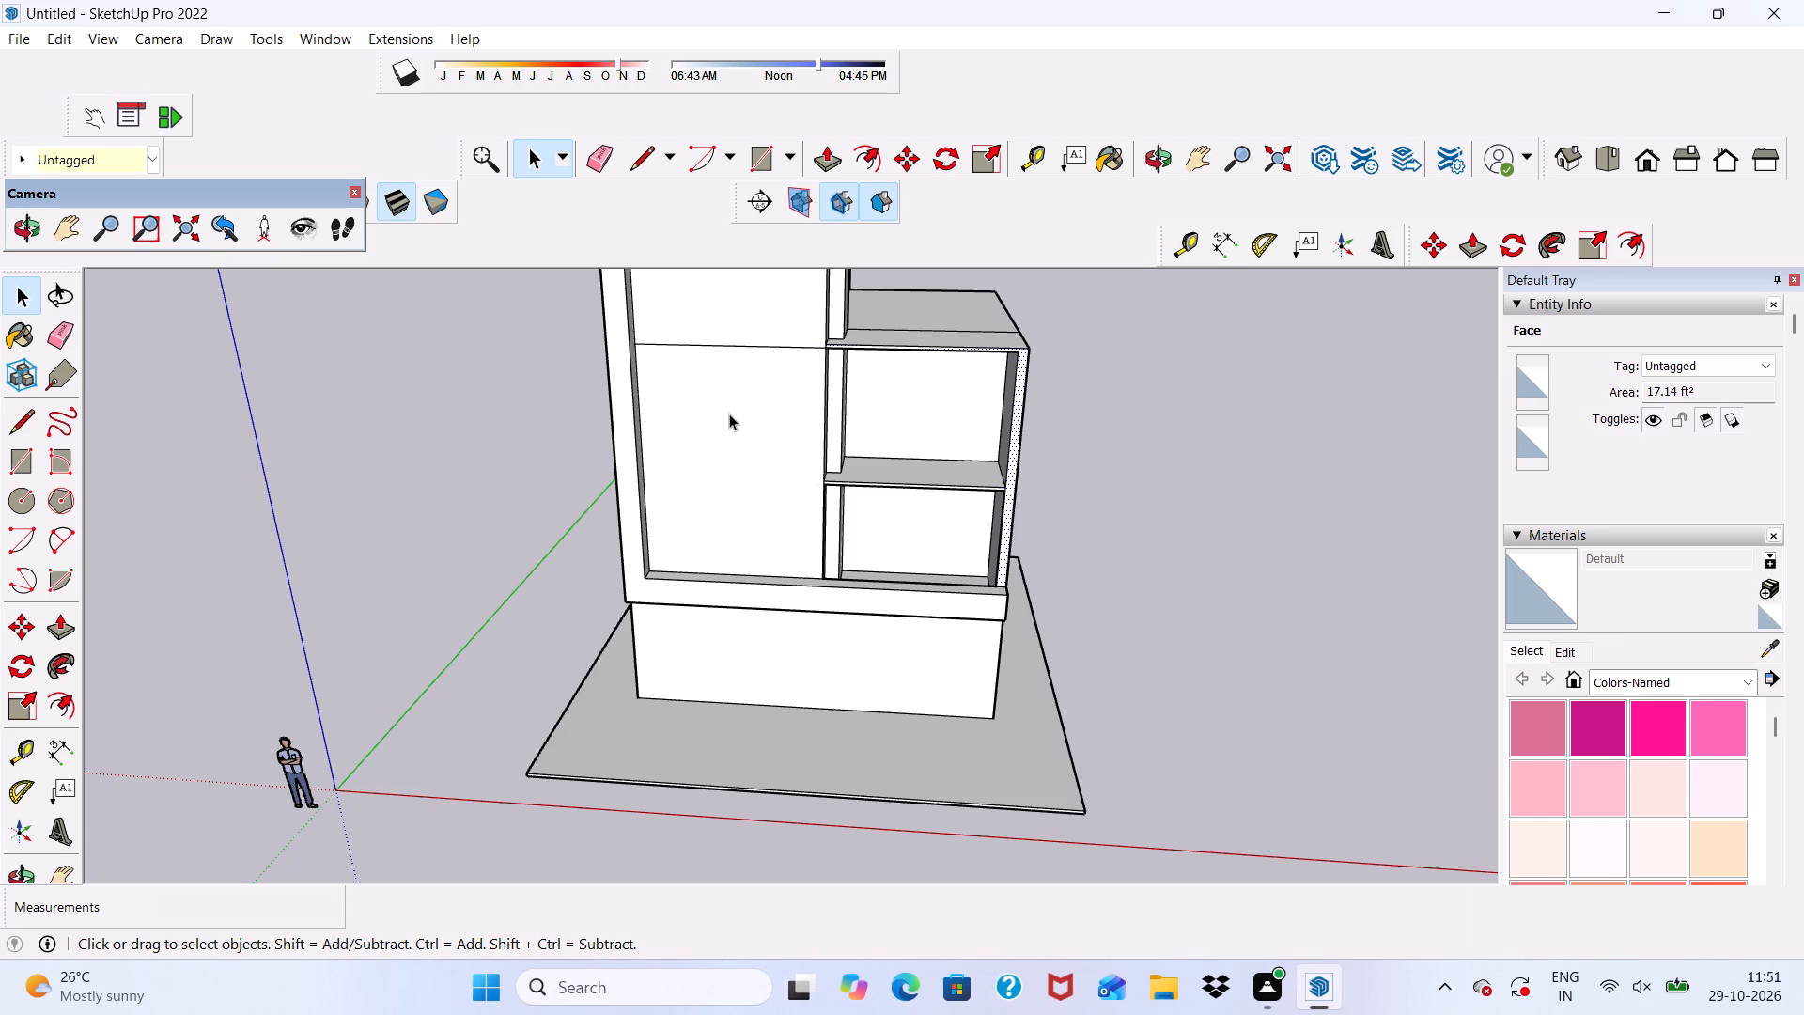
pyautogui.scroll(1, 752, 335)
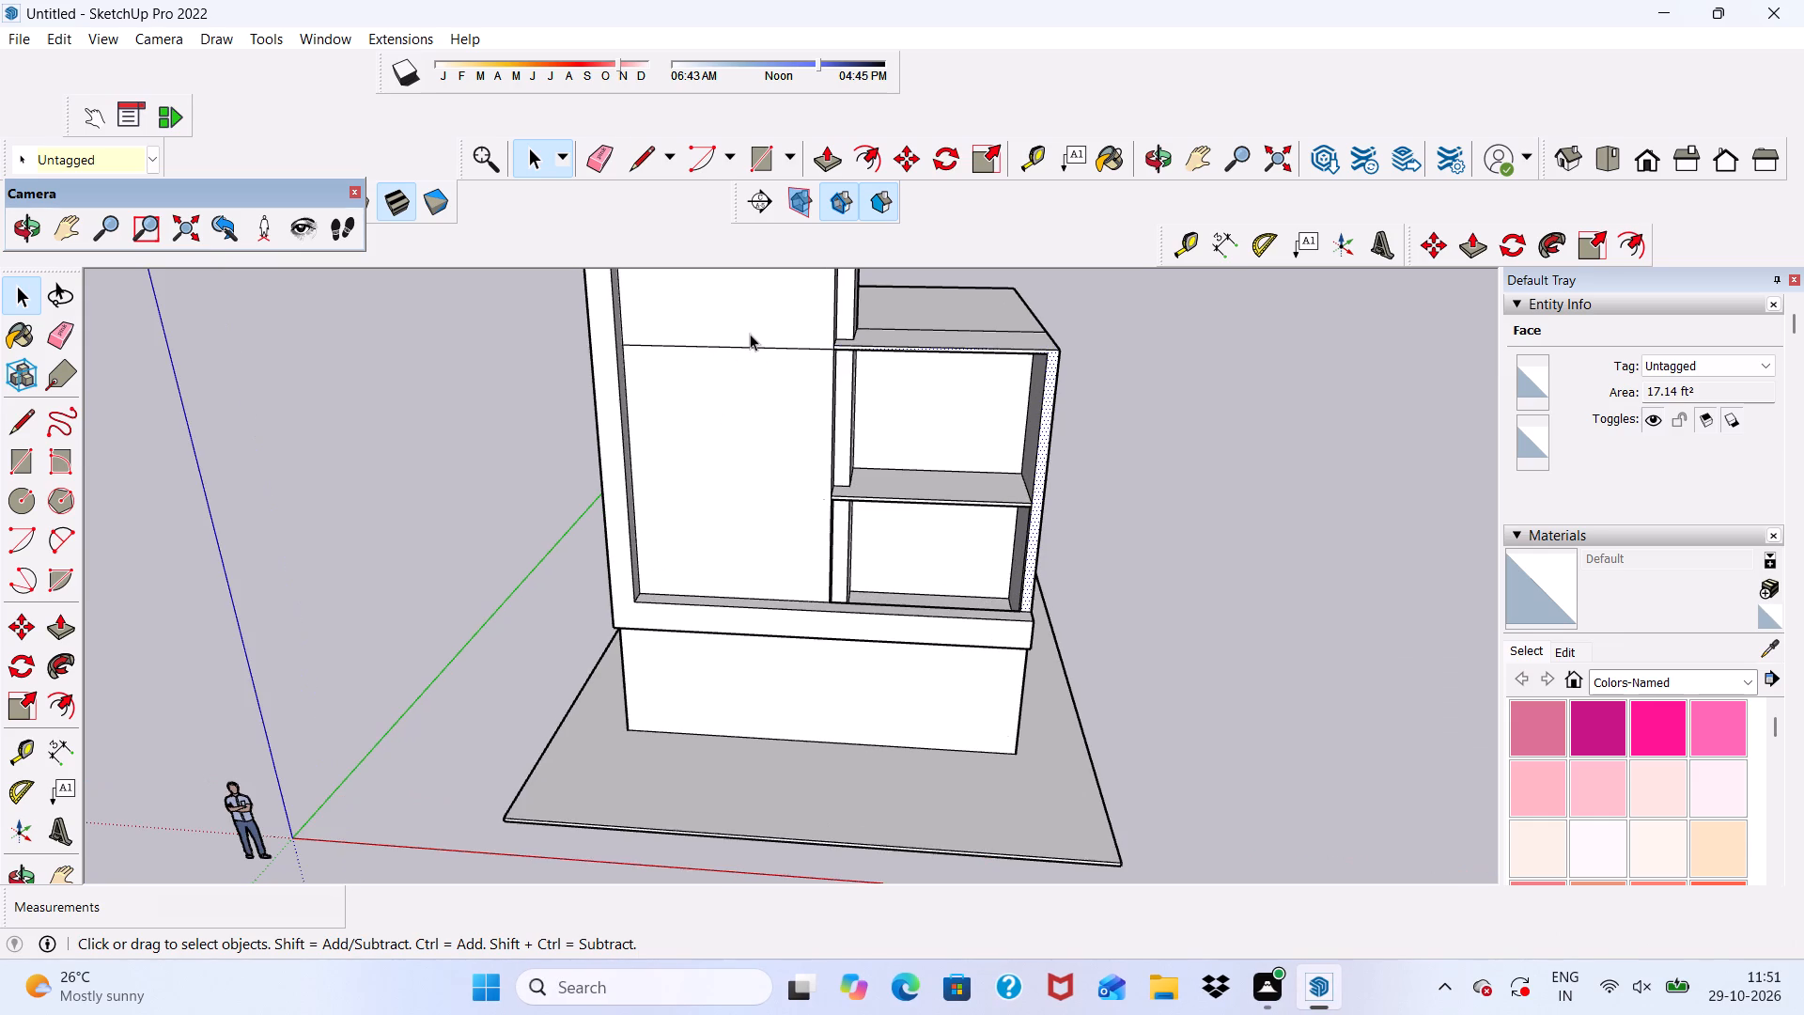
pyautogui.scroll(-5, 749, 383)
pyautogui.moveTo(852, 443); pyautogui.dragTo(659, 413, button='middle')
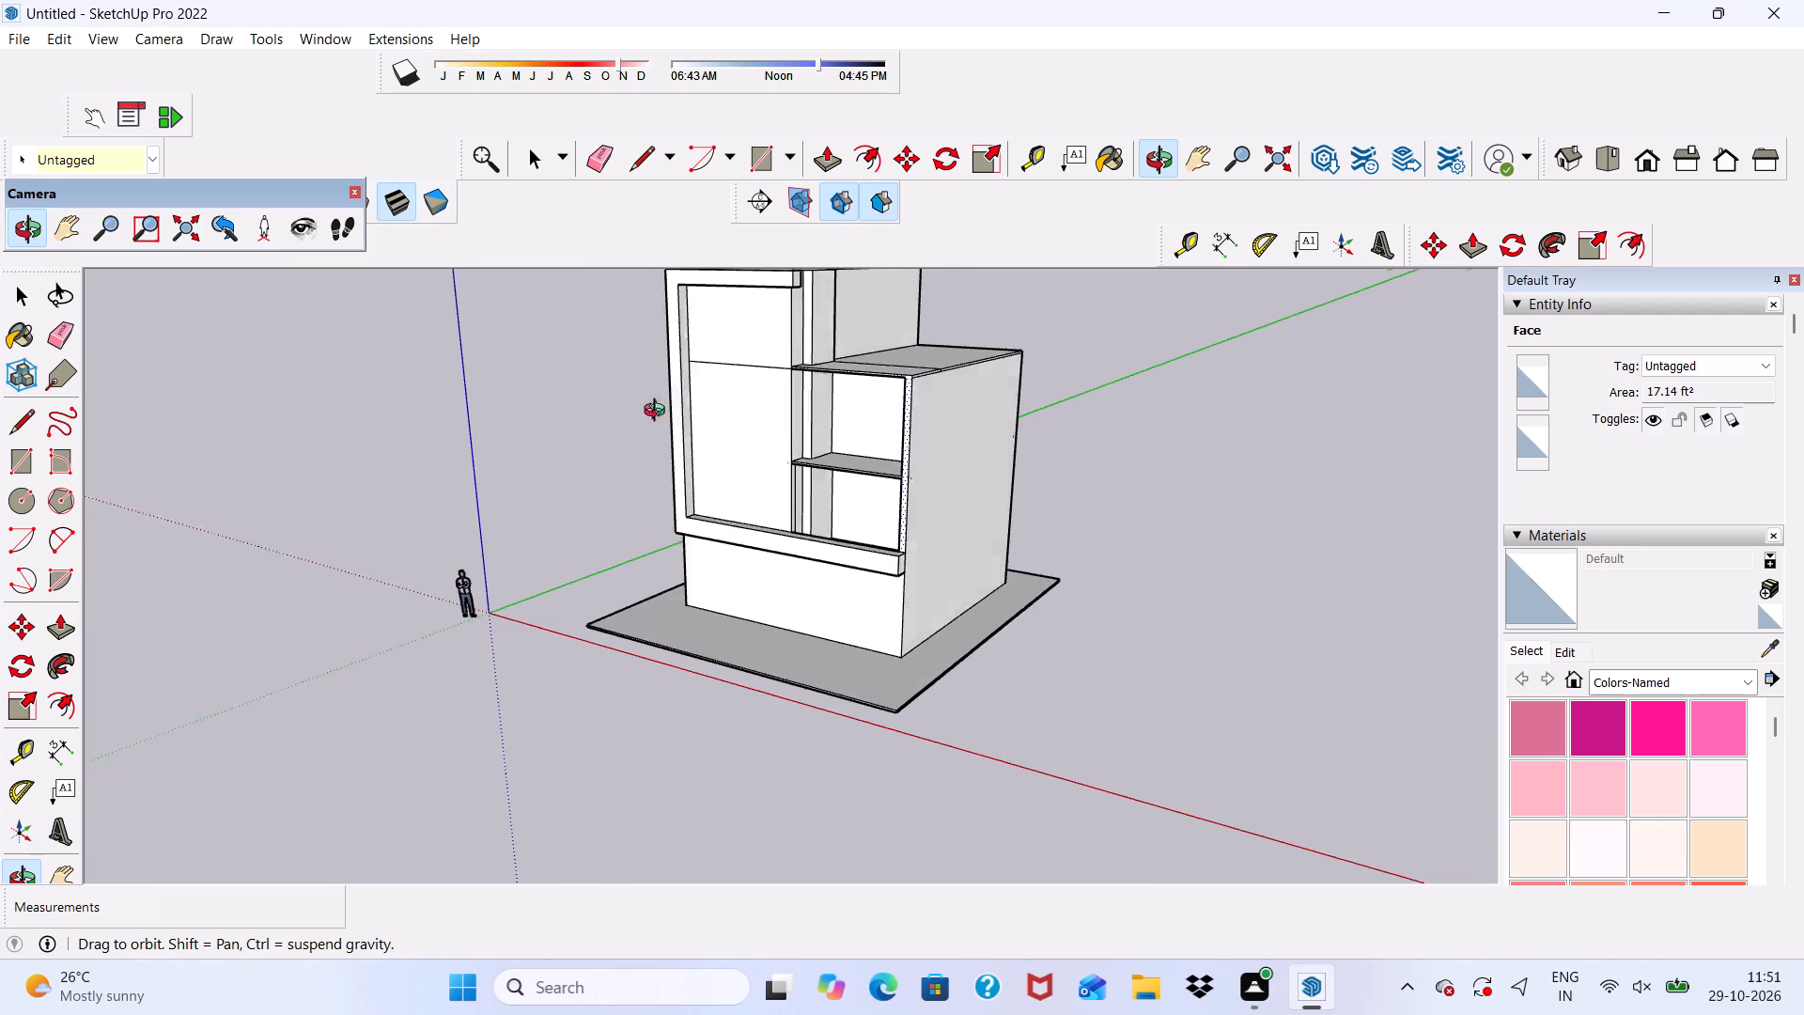
pyautogui.moveTo(659, 413); pyautogui.dragTo(889, 370, button='middle')
# Draw a 3" vertical line separating the top slab's front edge from the side post's front face.
pyautogui.scroll(6, 948, 380)
pyautogui.scroll(6, 897, 320)
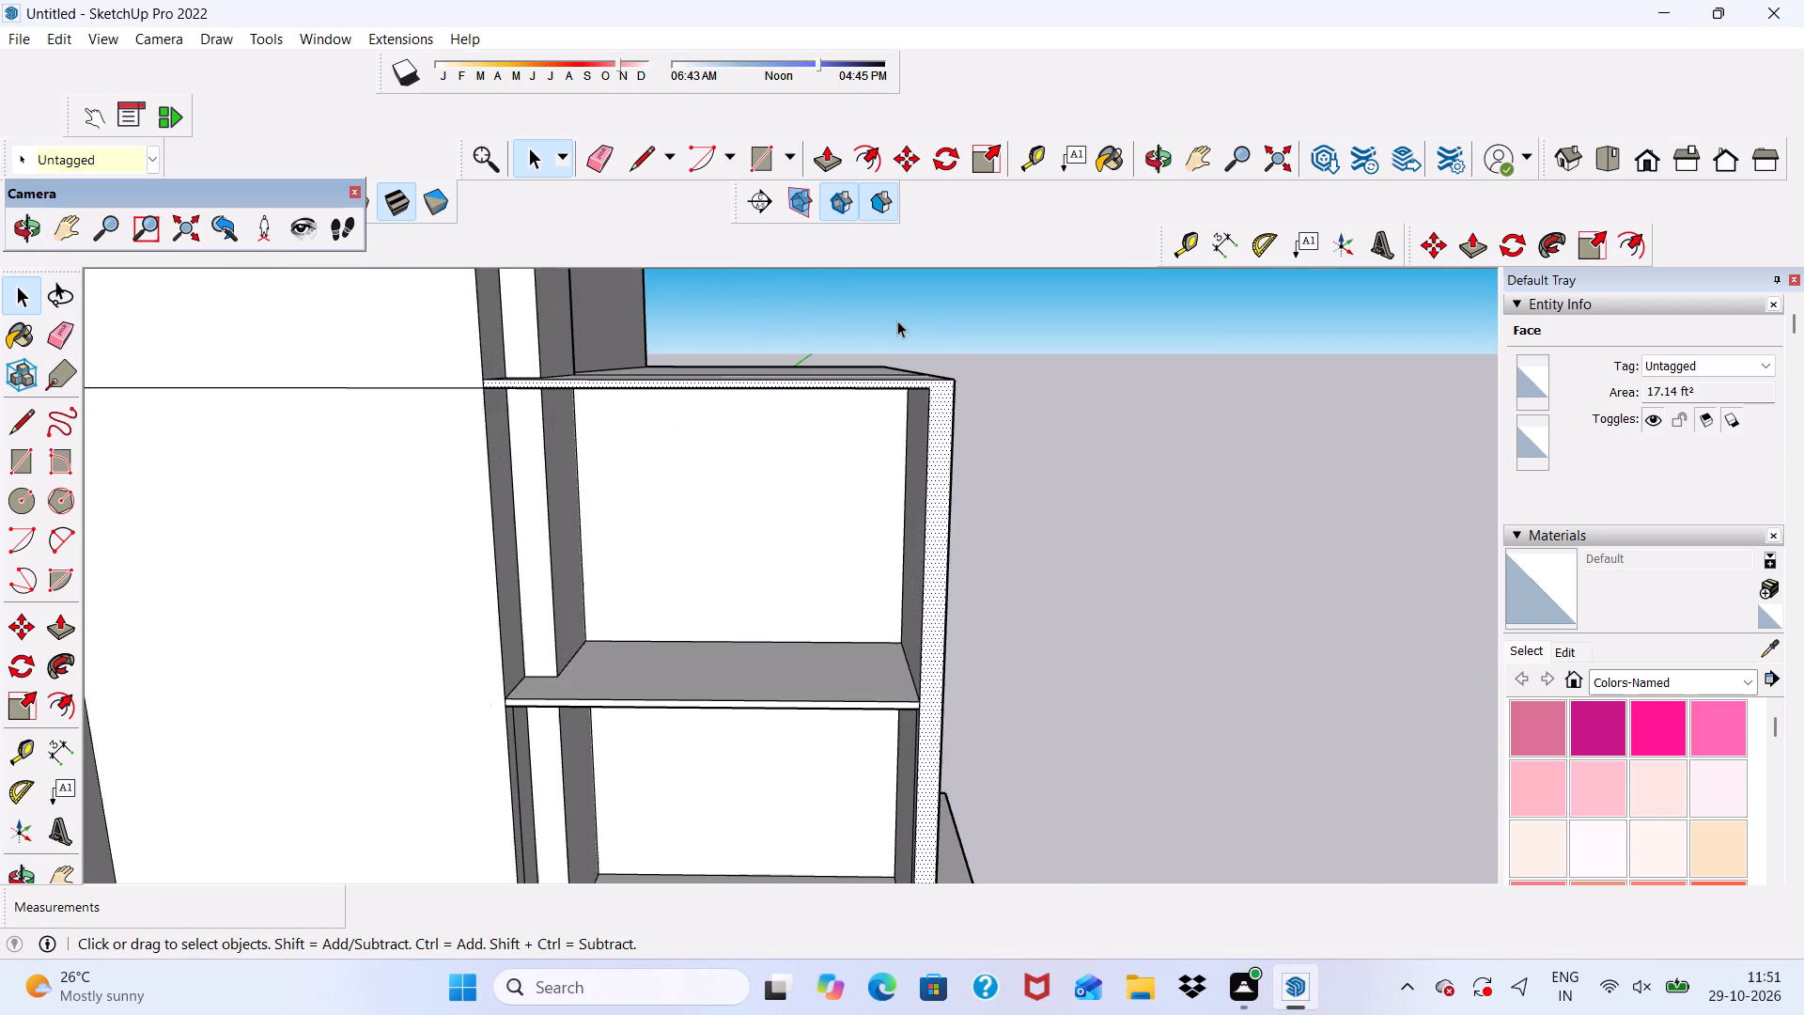
pyautogui.click(637, 160)
pyautogui.scroll(3, 955, 398)
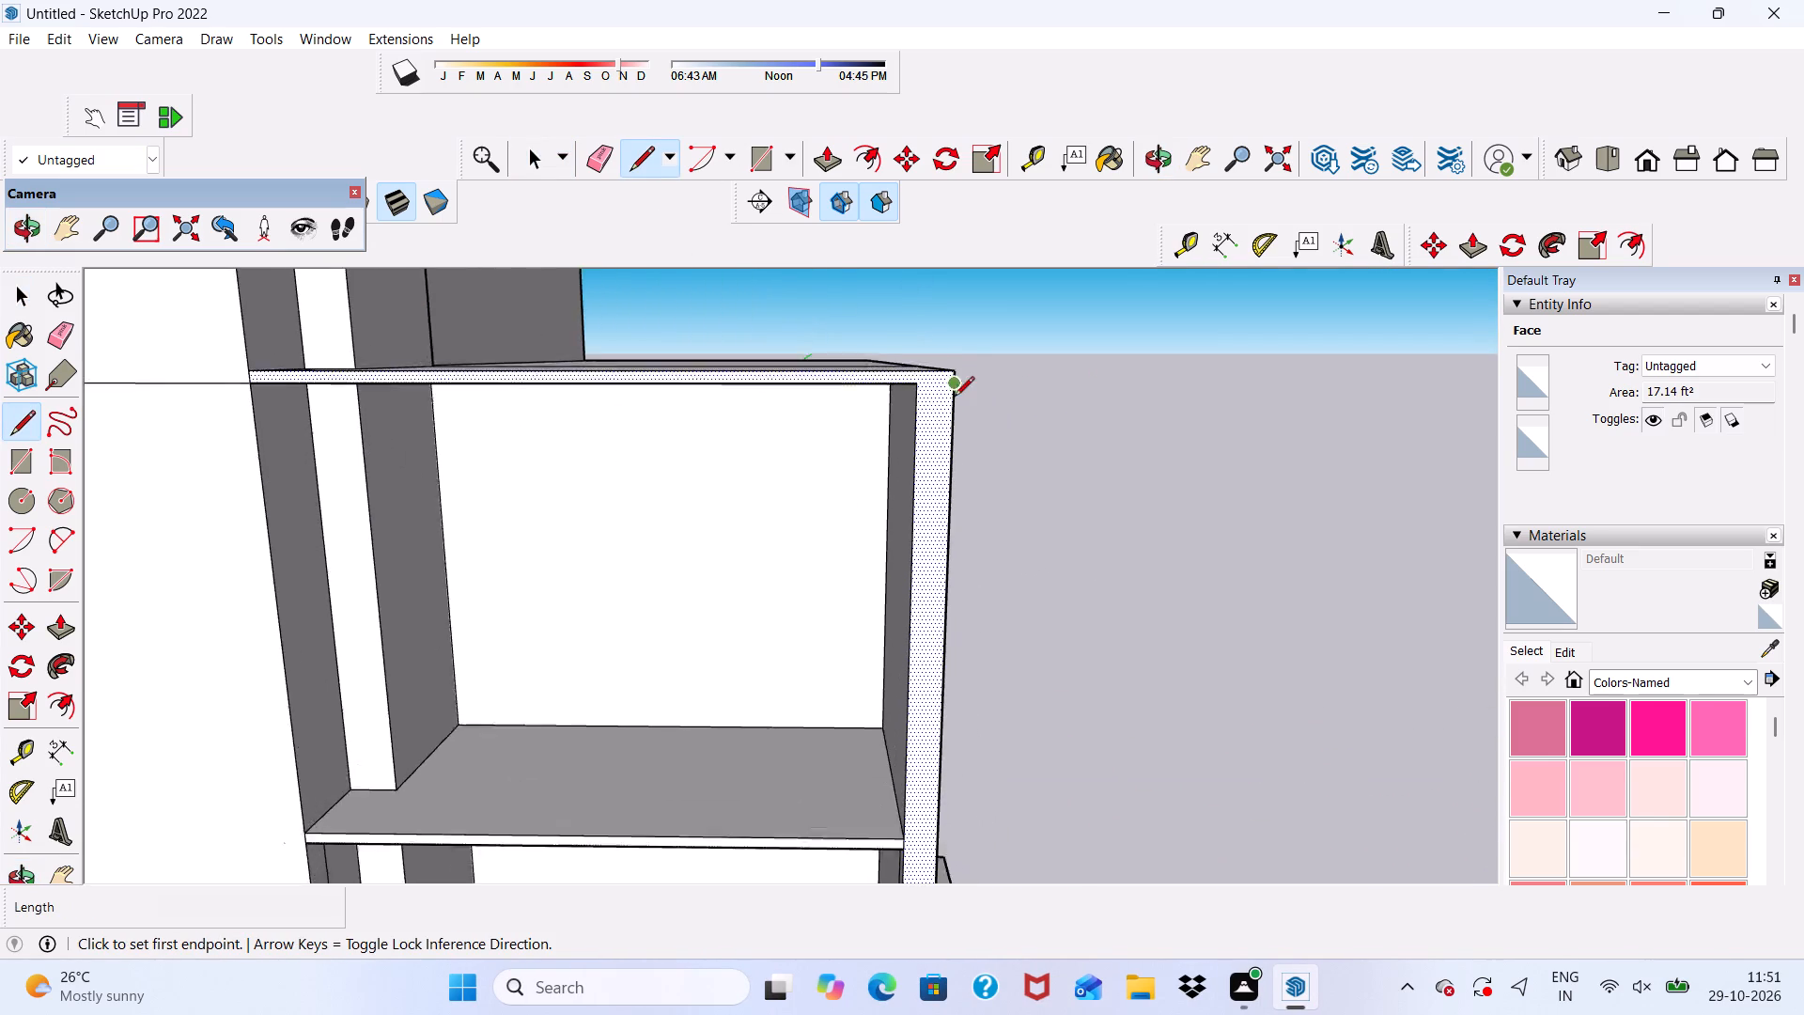
pyautogui.scroll(7, 955, 398)
pyautogui.click(899, 369)
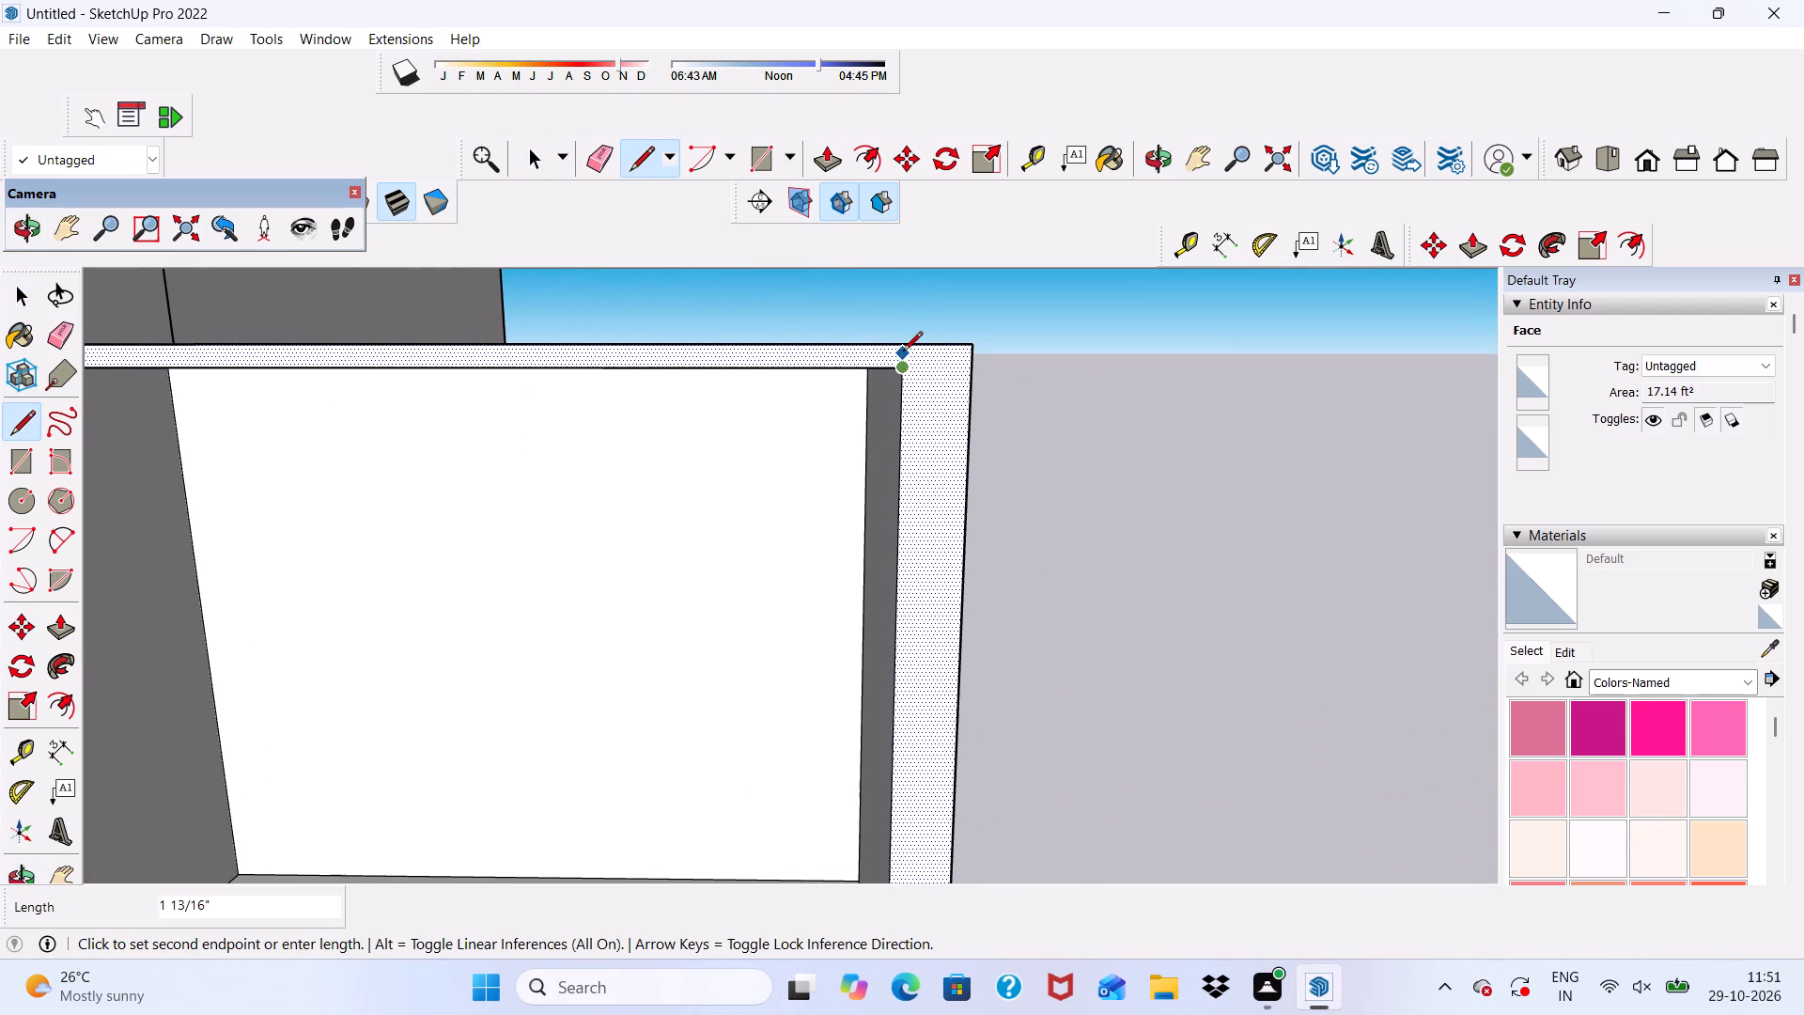
pyautogui.click(904, 345)
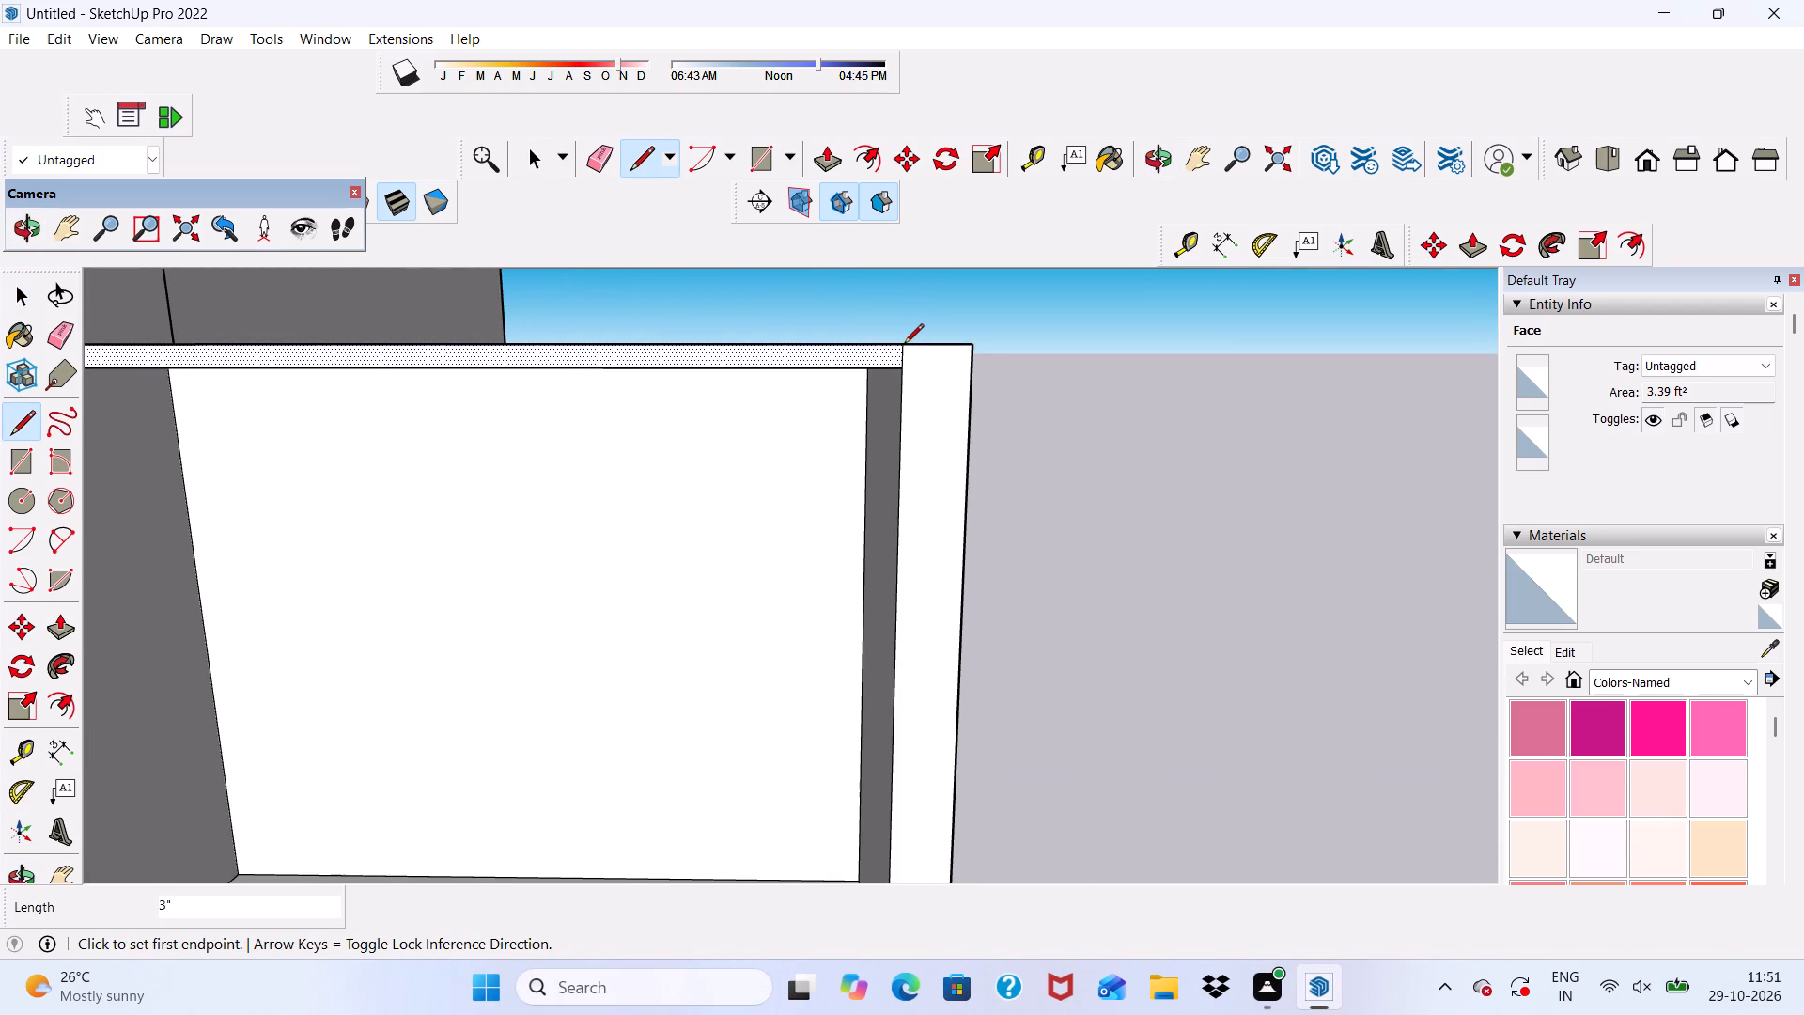
pyautogui.press('space')
# Push/Pull the side post's front face outward by 1' 6", level with the front of the frame's lower band.
pyautogui.scroll(-5, 930, 346)
pyautogui.scroll(6, 981, 432)
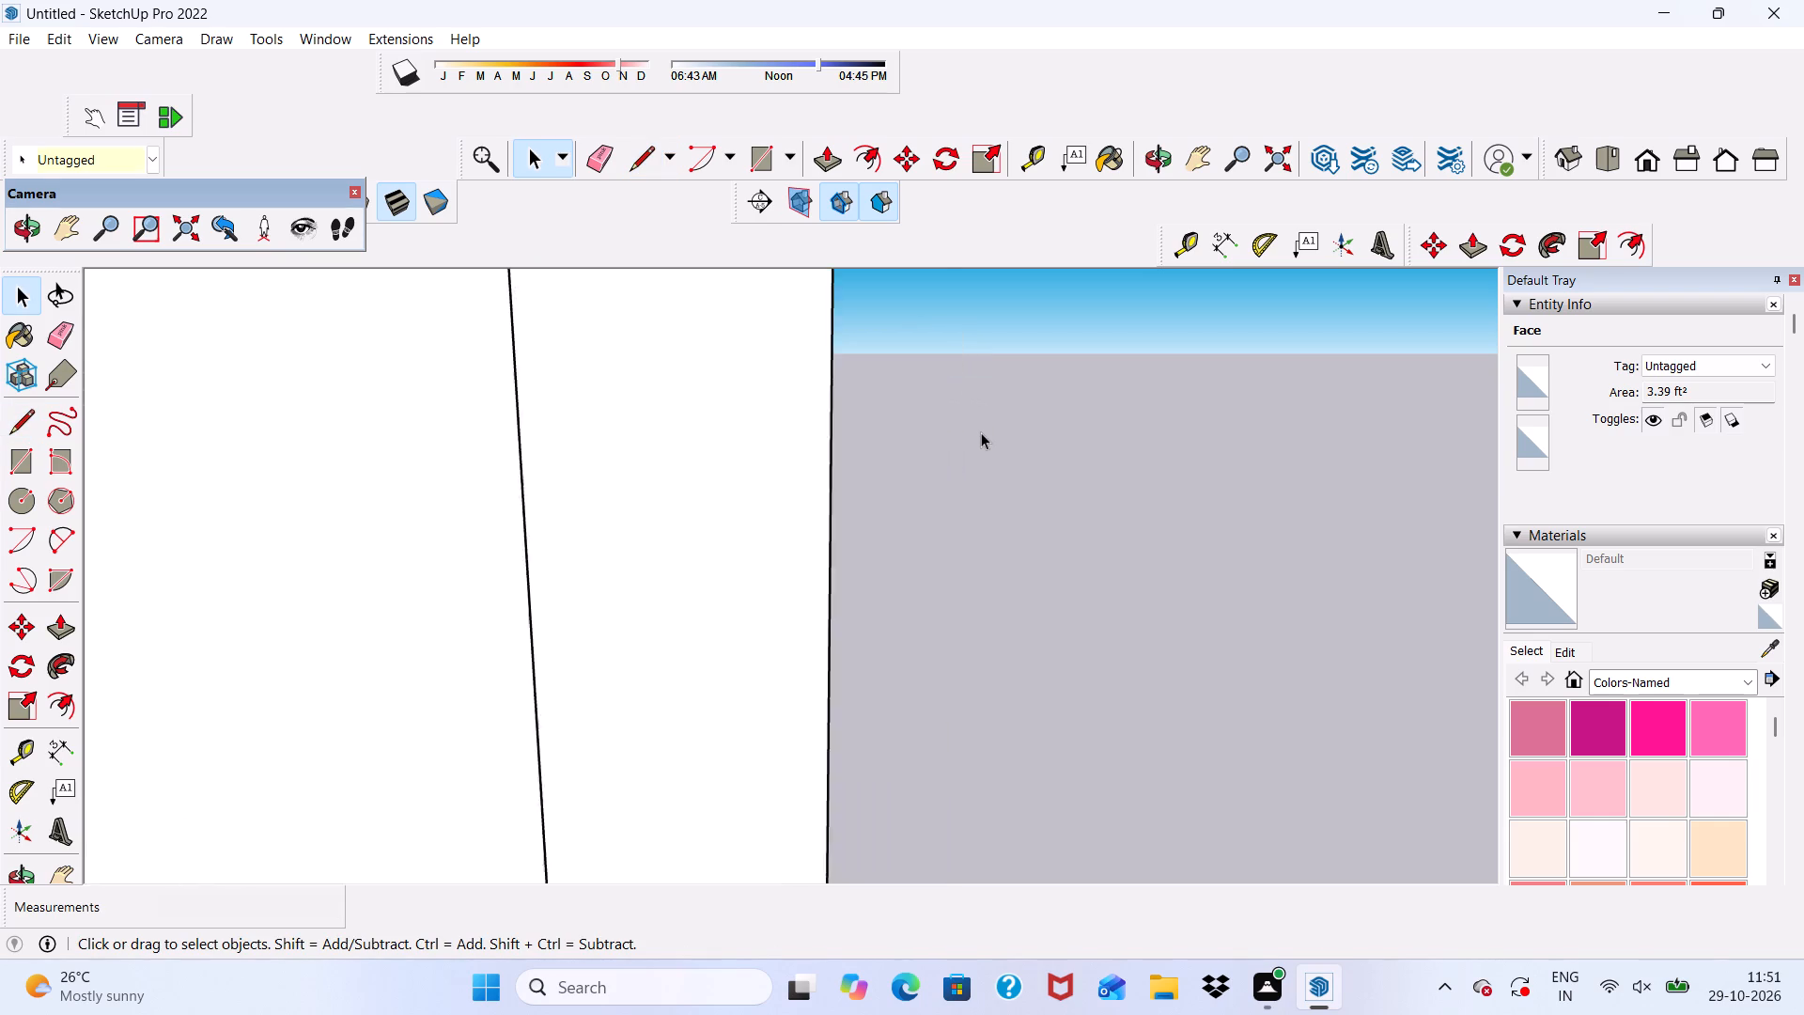
pyautogui.scroll(1, 981, 432)
pyautogui.scroll(-12, 733, 486)
pyautogui.scroll(4, 556, 499)
pyautogui.click(668, 461)
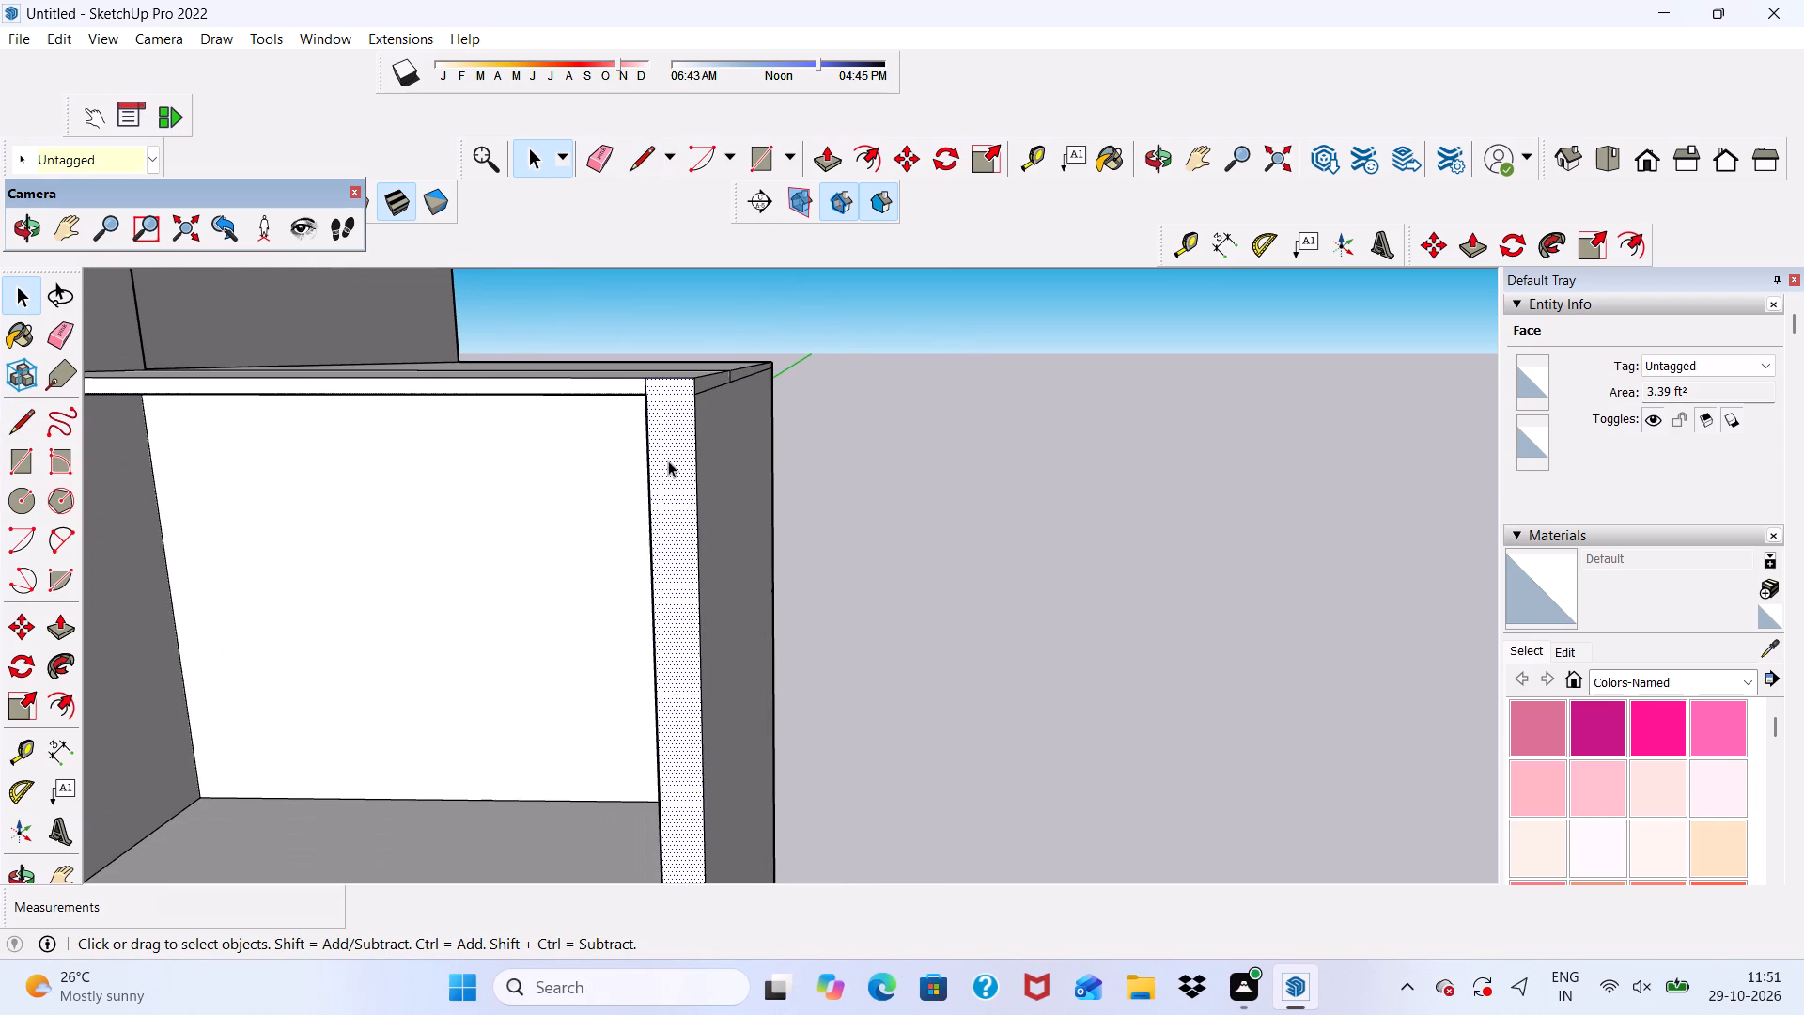
pyautogui.click(829, 149)
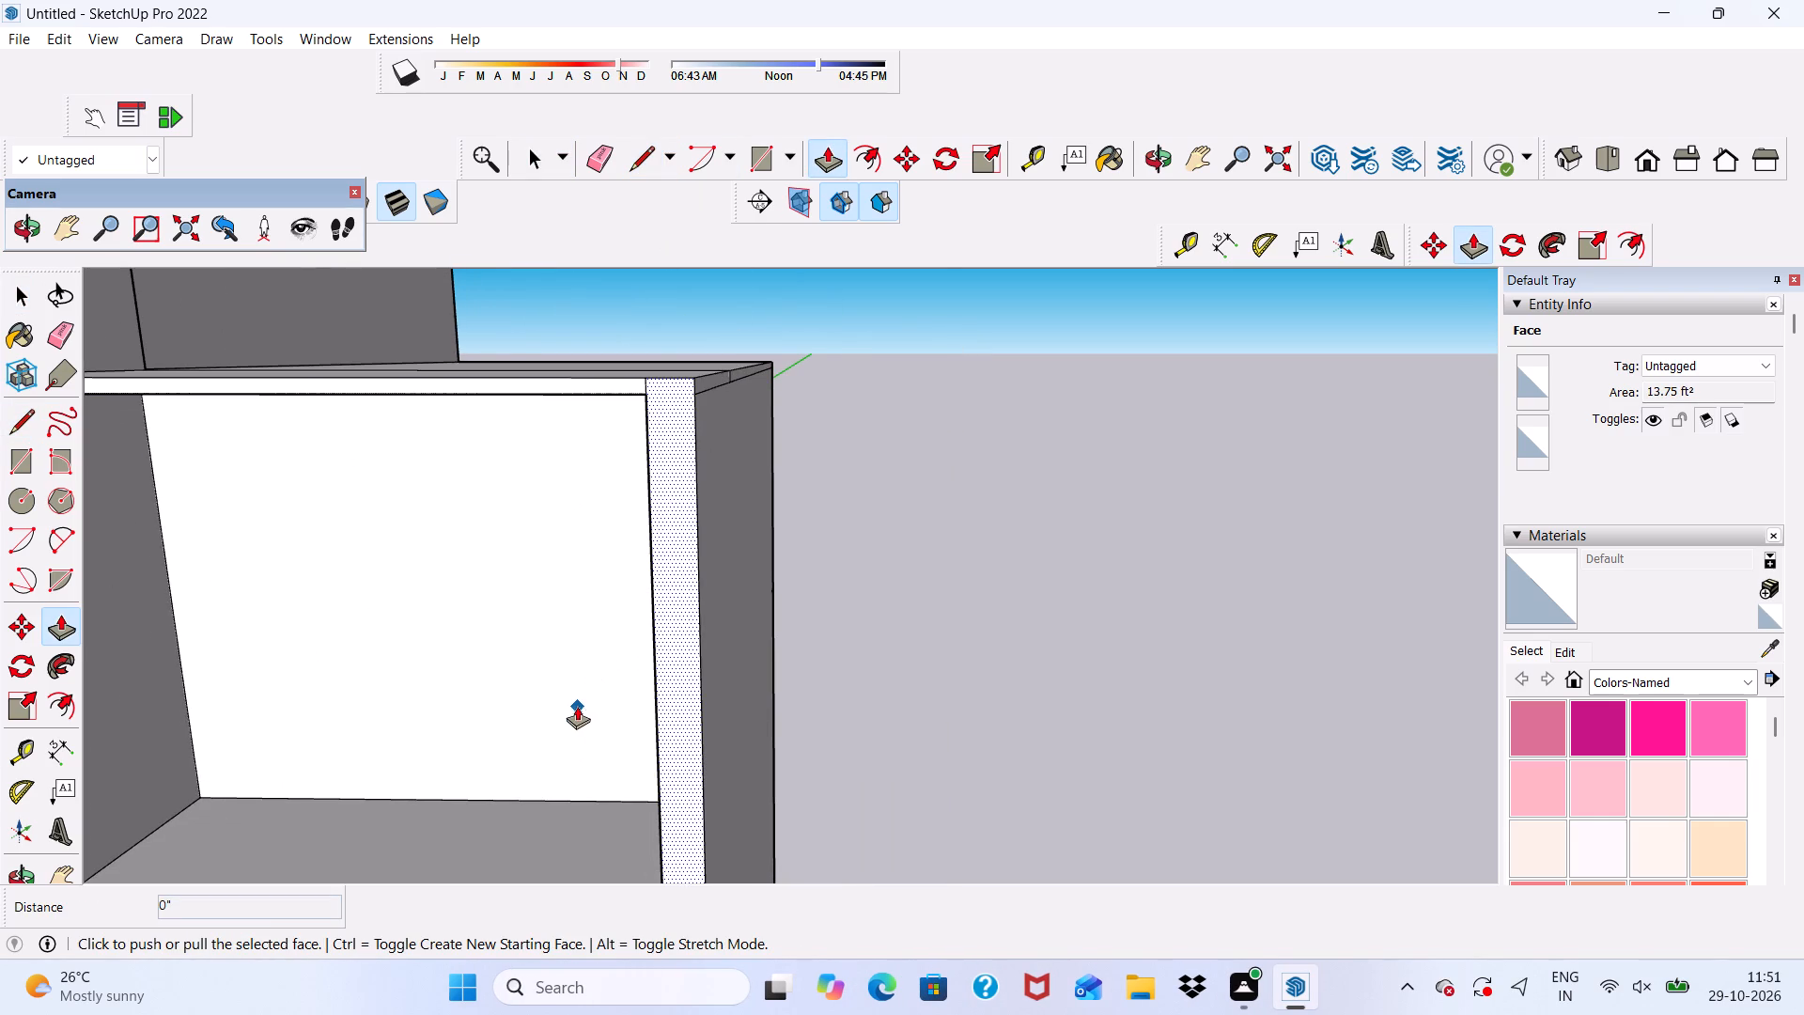
pyautogui.click(674, 621)
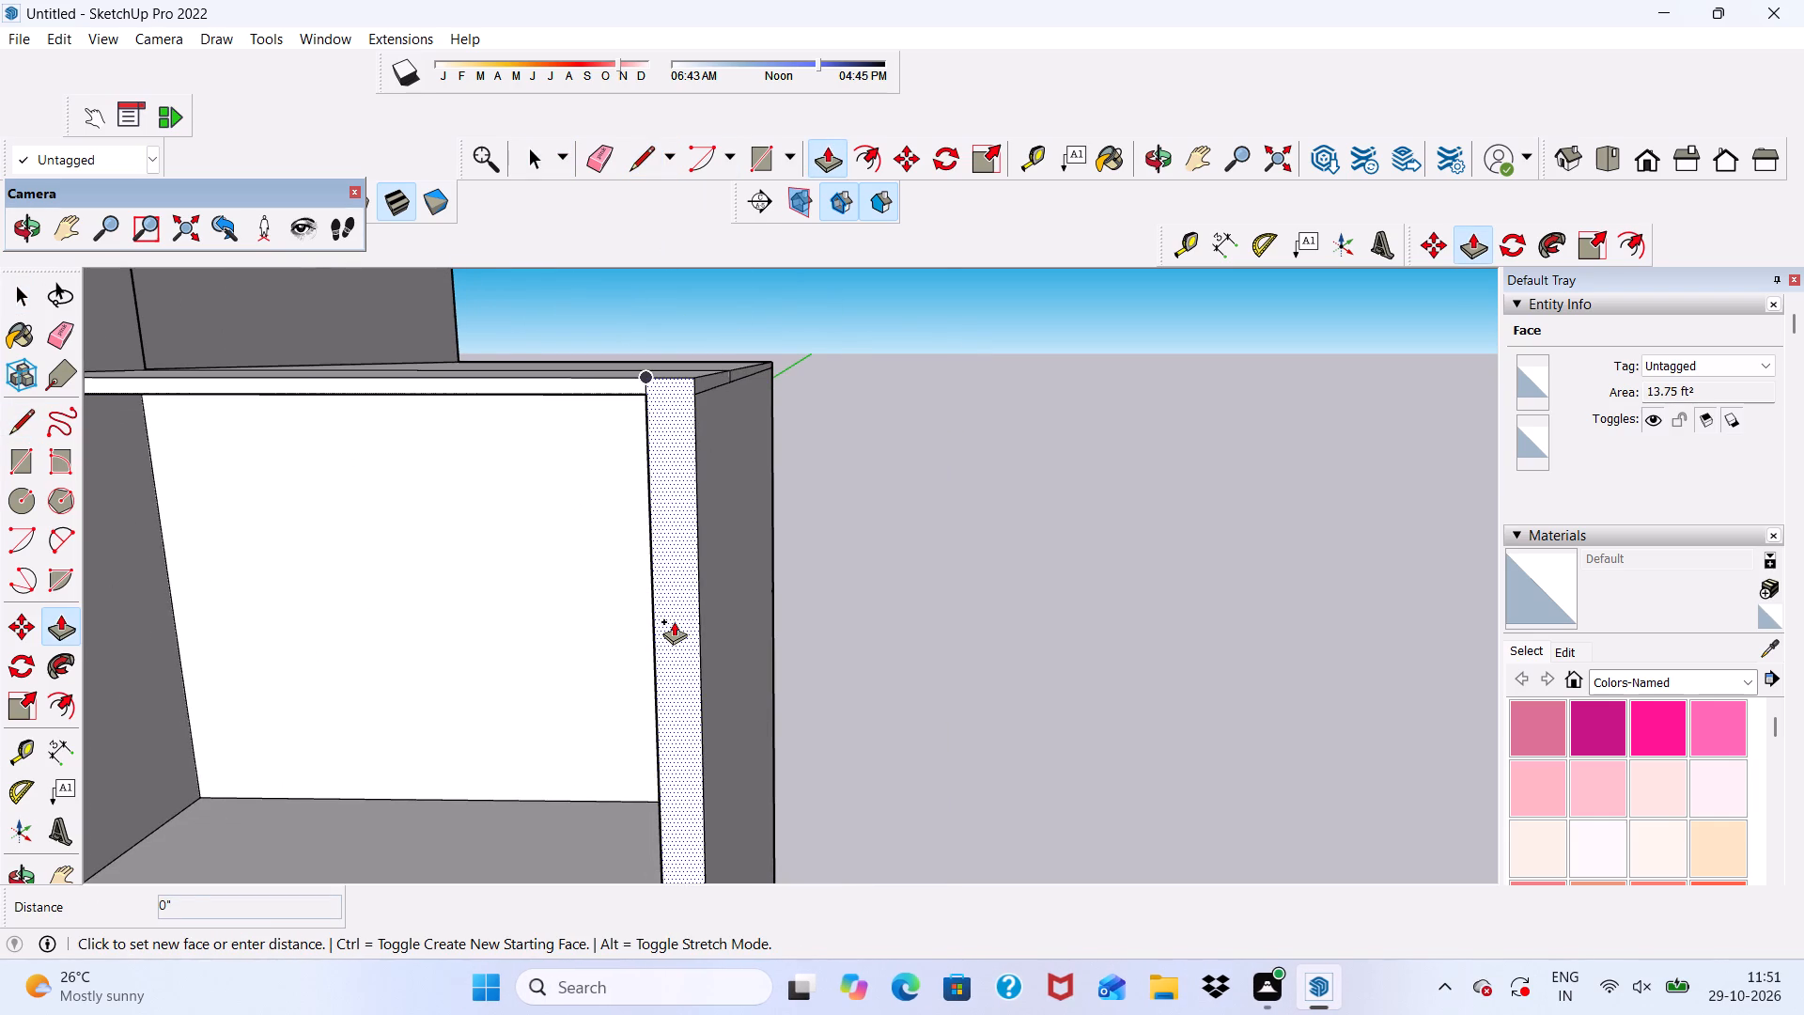
pyautogui.scroll(-17, 568, 616)
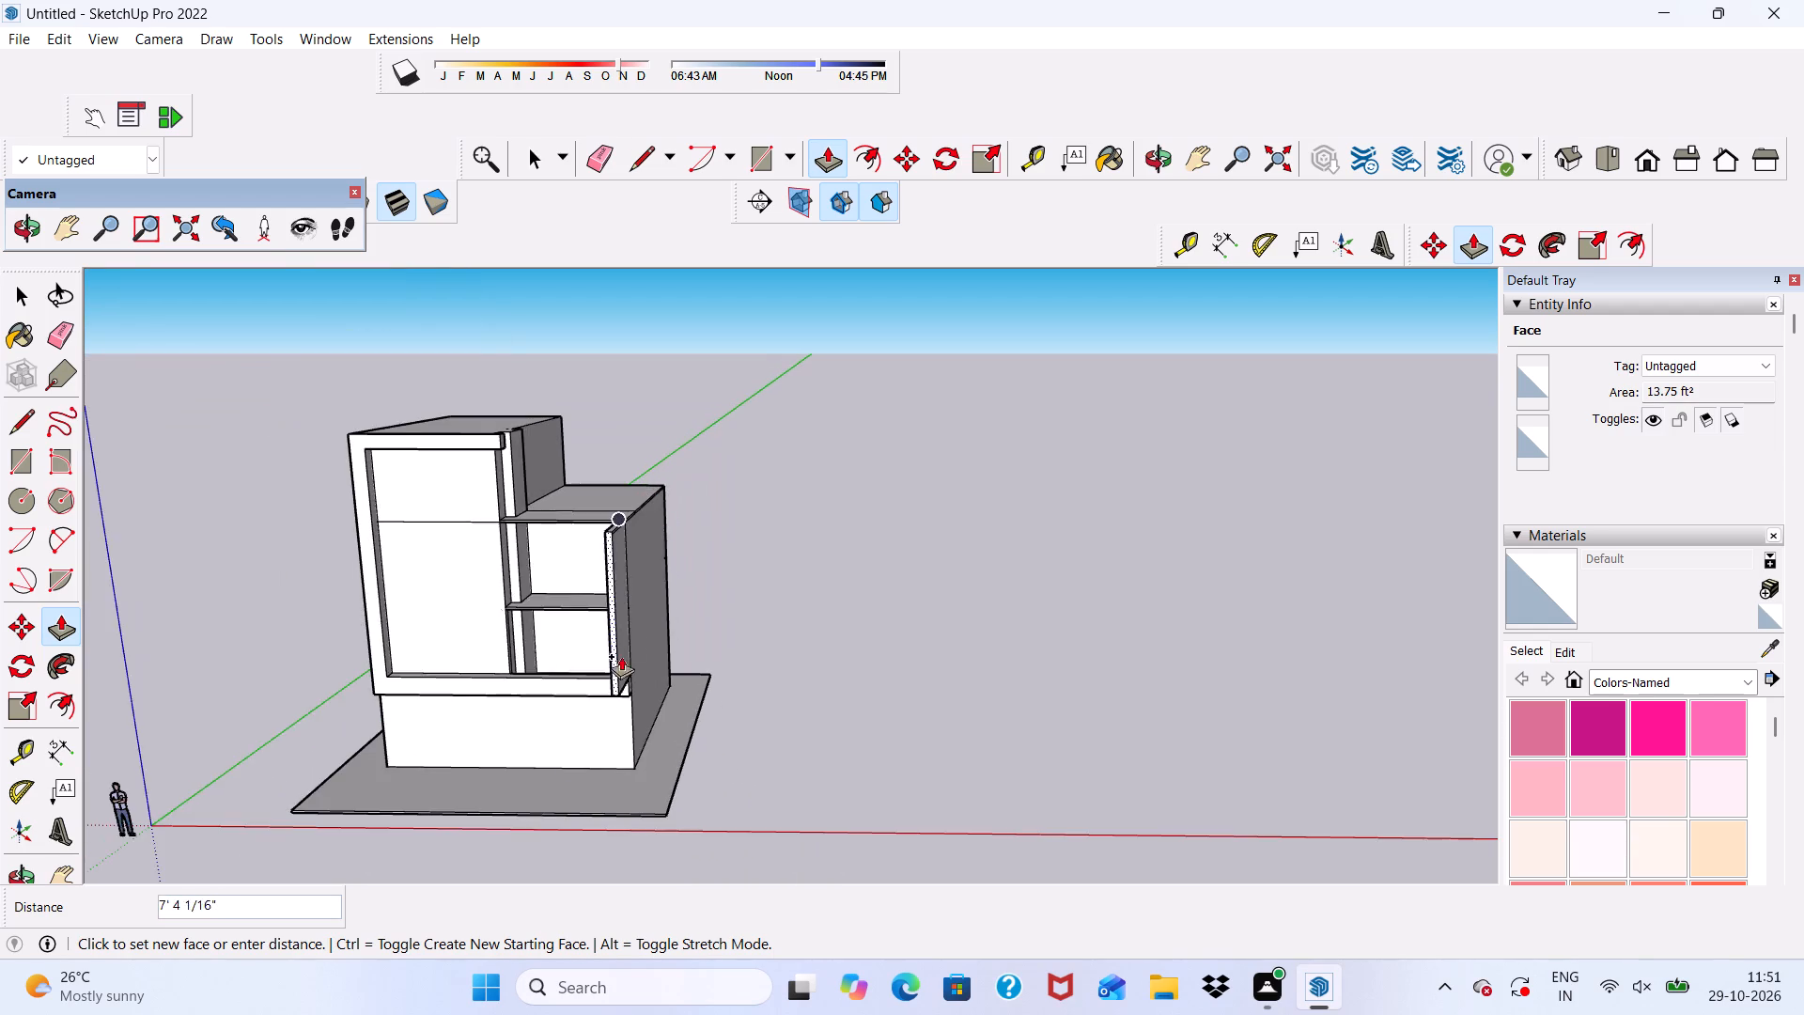
pyautogui.scroll(6, 610, 746)
pyautogui.scroll(14, 643, 654)
pyautogui.click(624, 631)
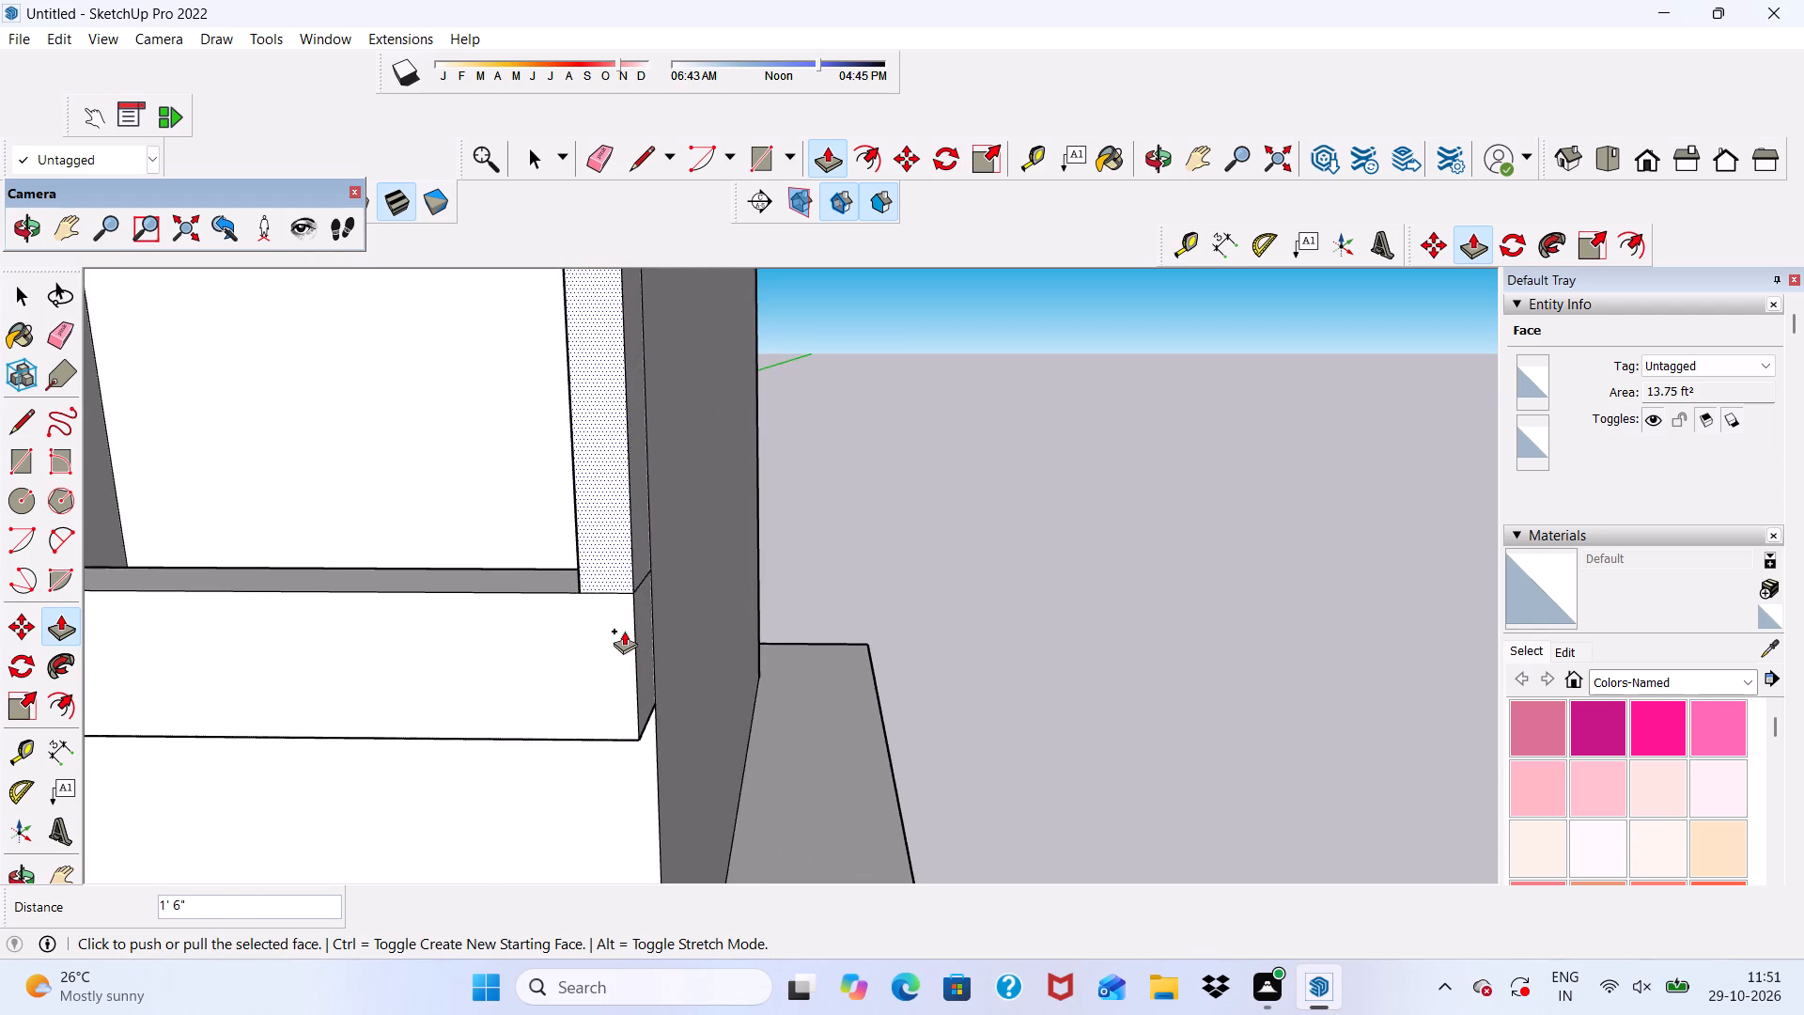
# Examine the junction between the middle slab and the inner side of the projecting side post.
pyautogui.scroll(-6, 624, 631)
pyautogui.moveTo(608, 631); pyautogui.dragTo(896, 696, button='middle')
pyautogui.scroll(-6, 880, 684)
pyautogui.moveTo(978, 629); pyautogui.dragTo(931, 639, button='middle')
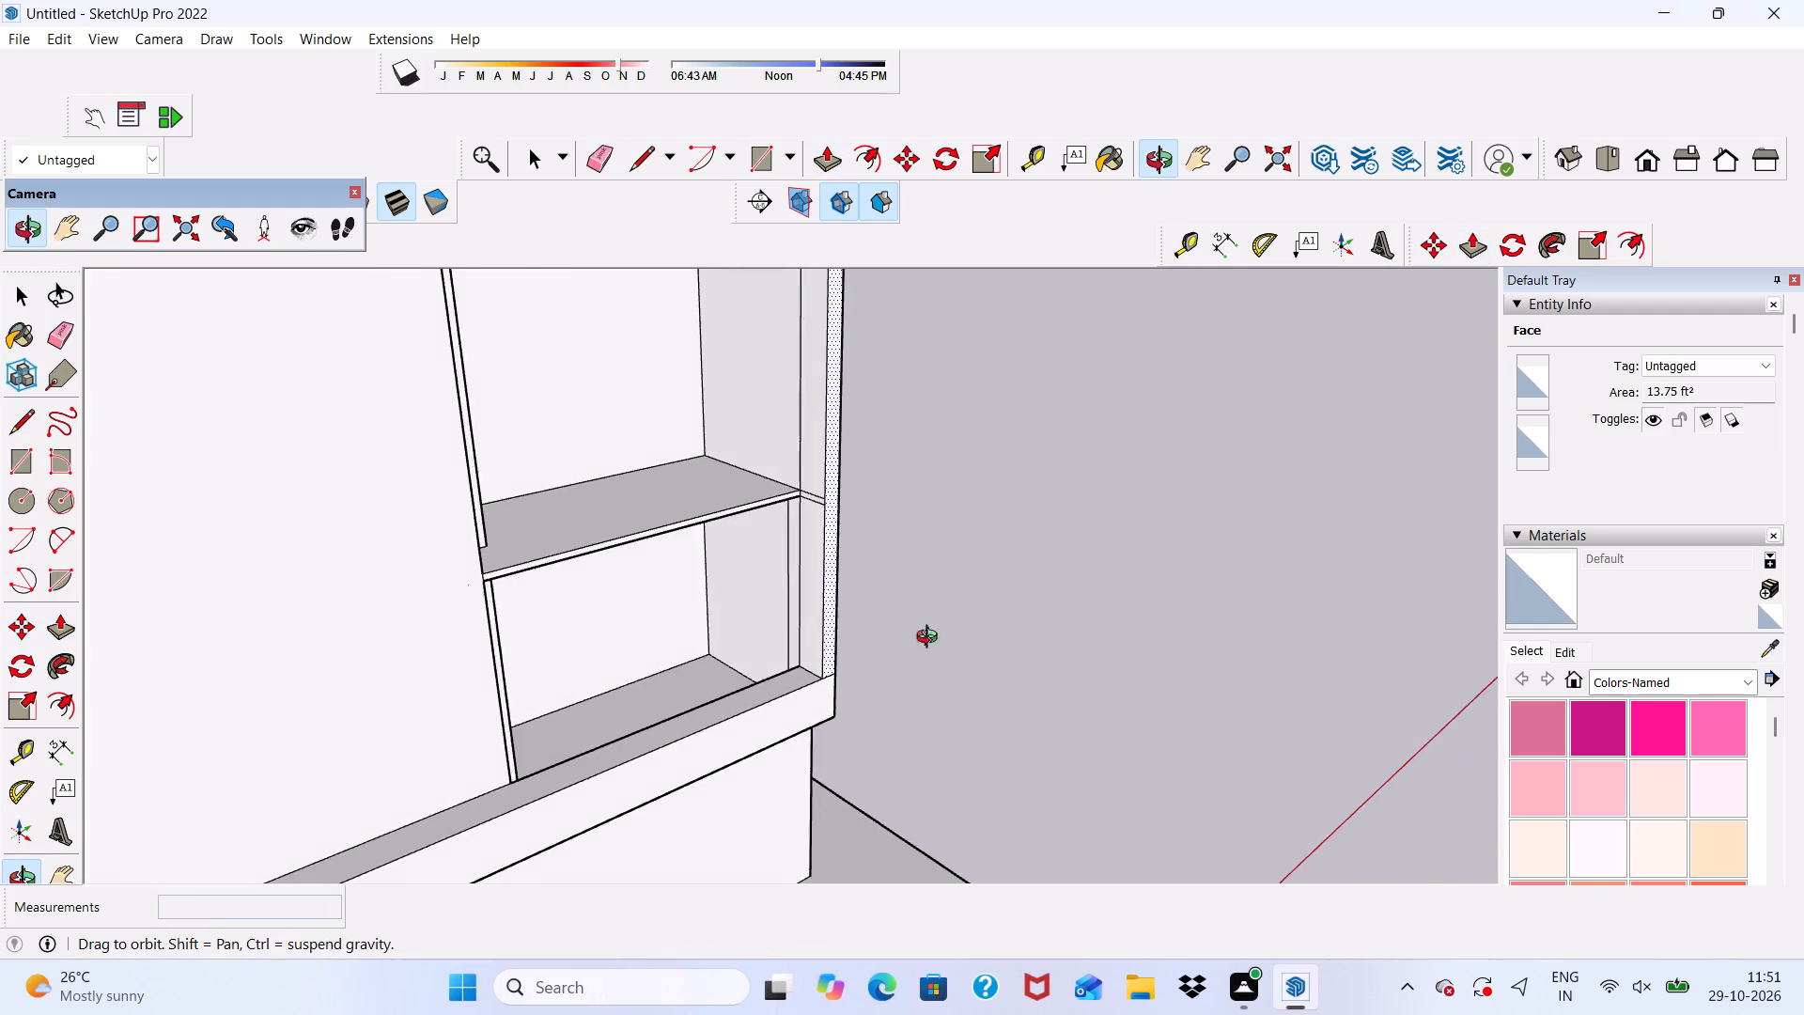
pyautogui.moveTo(931, 639); pyautogui.dragTo(744, 551, button='middle')
pyautogui.scroll(5, 457, 495)
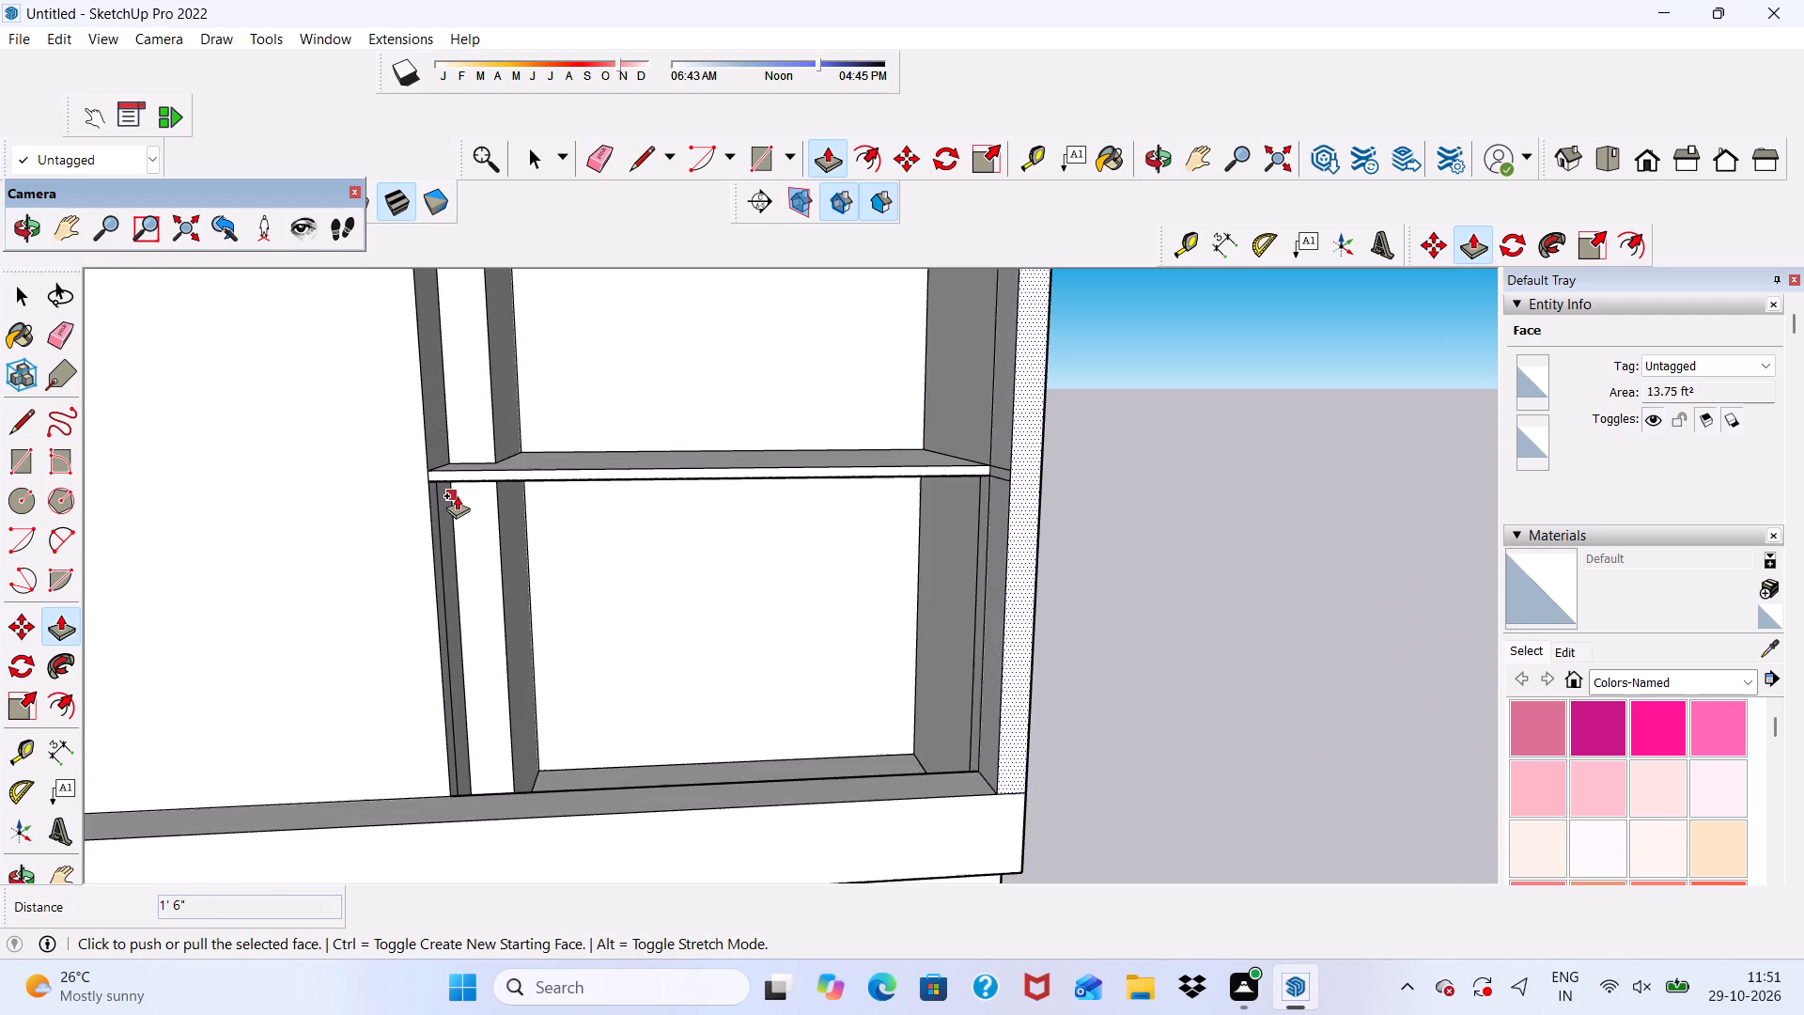
pyautogui.scroll(-2, 457, 495)
pyautogui.scroll(-4, 566, 654)
pyautogui.scroll(-1, 948, 626)
pyautogui.middleClick(1007, 633)
pyautogui.press('space')
pyautogui.scroll(5, 687, 617)
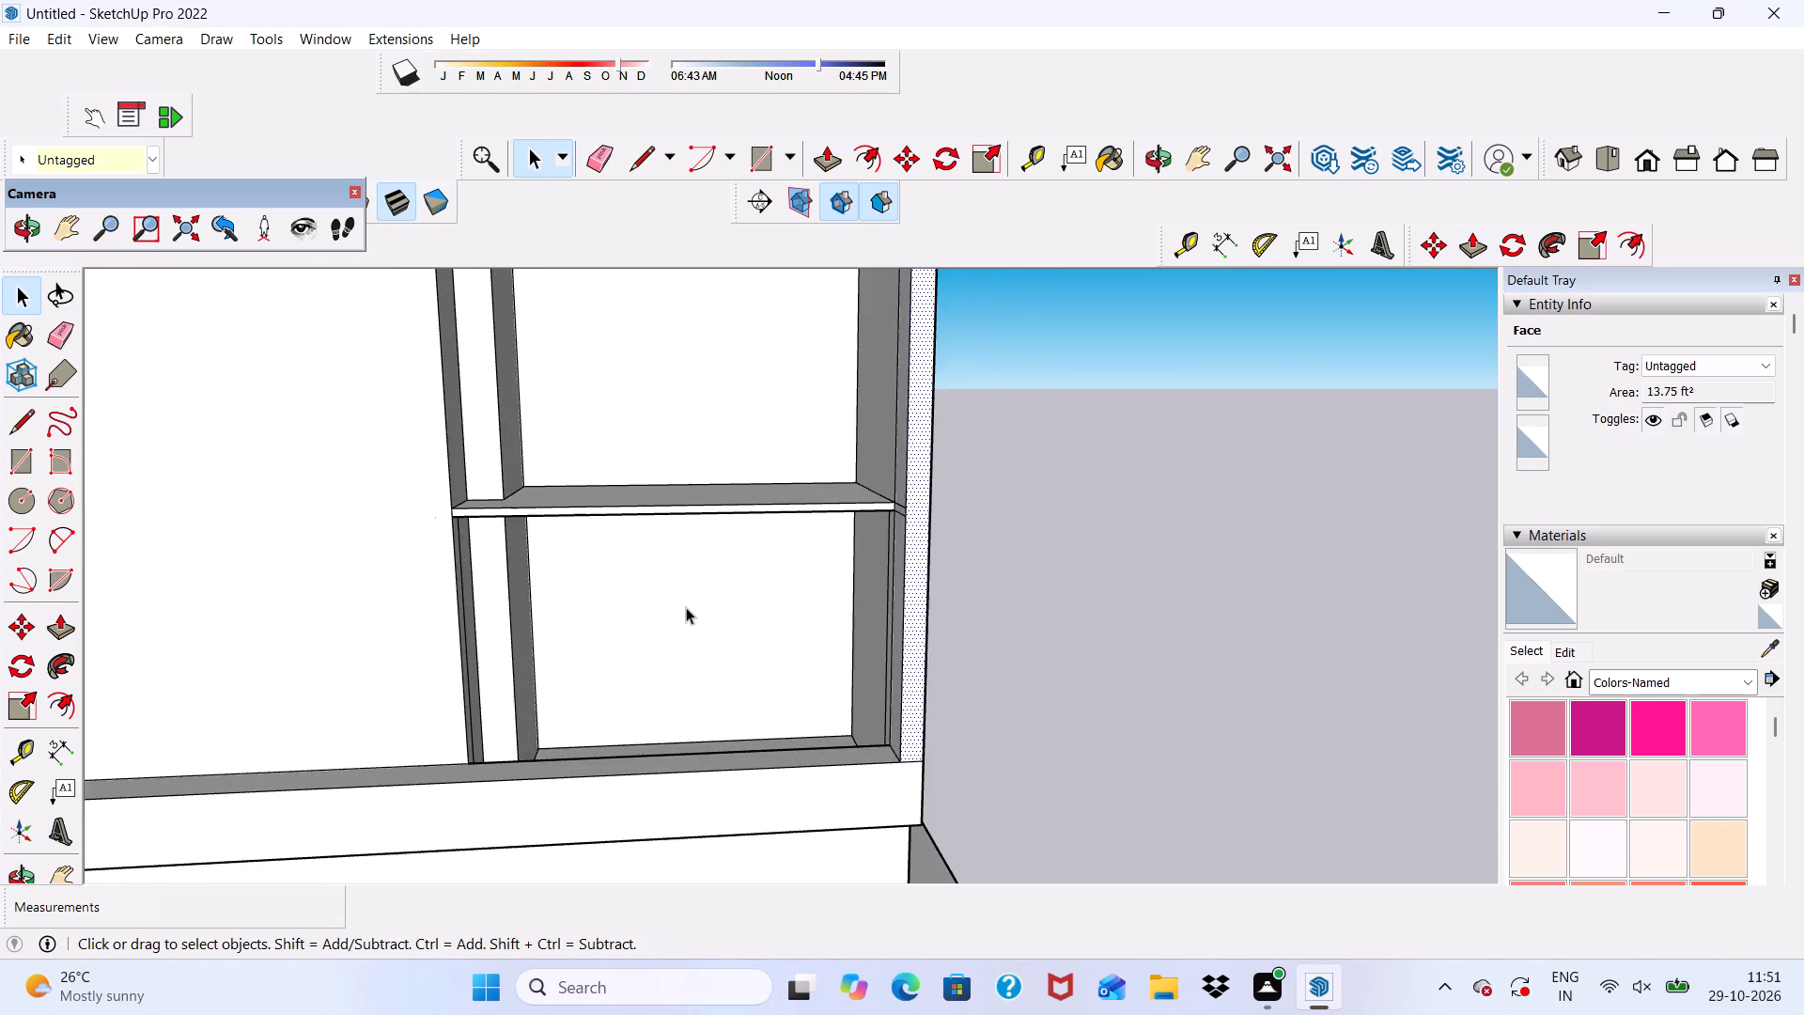
pyautogui.scroll(4, 825, 491)
pyautogui.scroll(6, 989, 483)
pyautogui.click(976, 499)
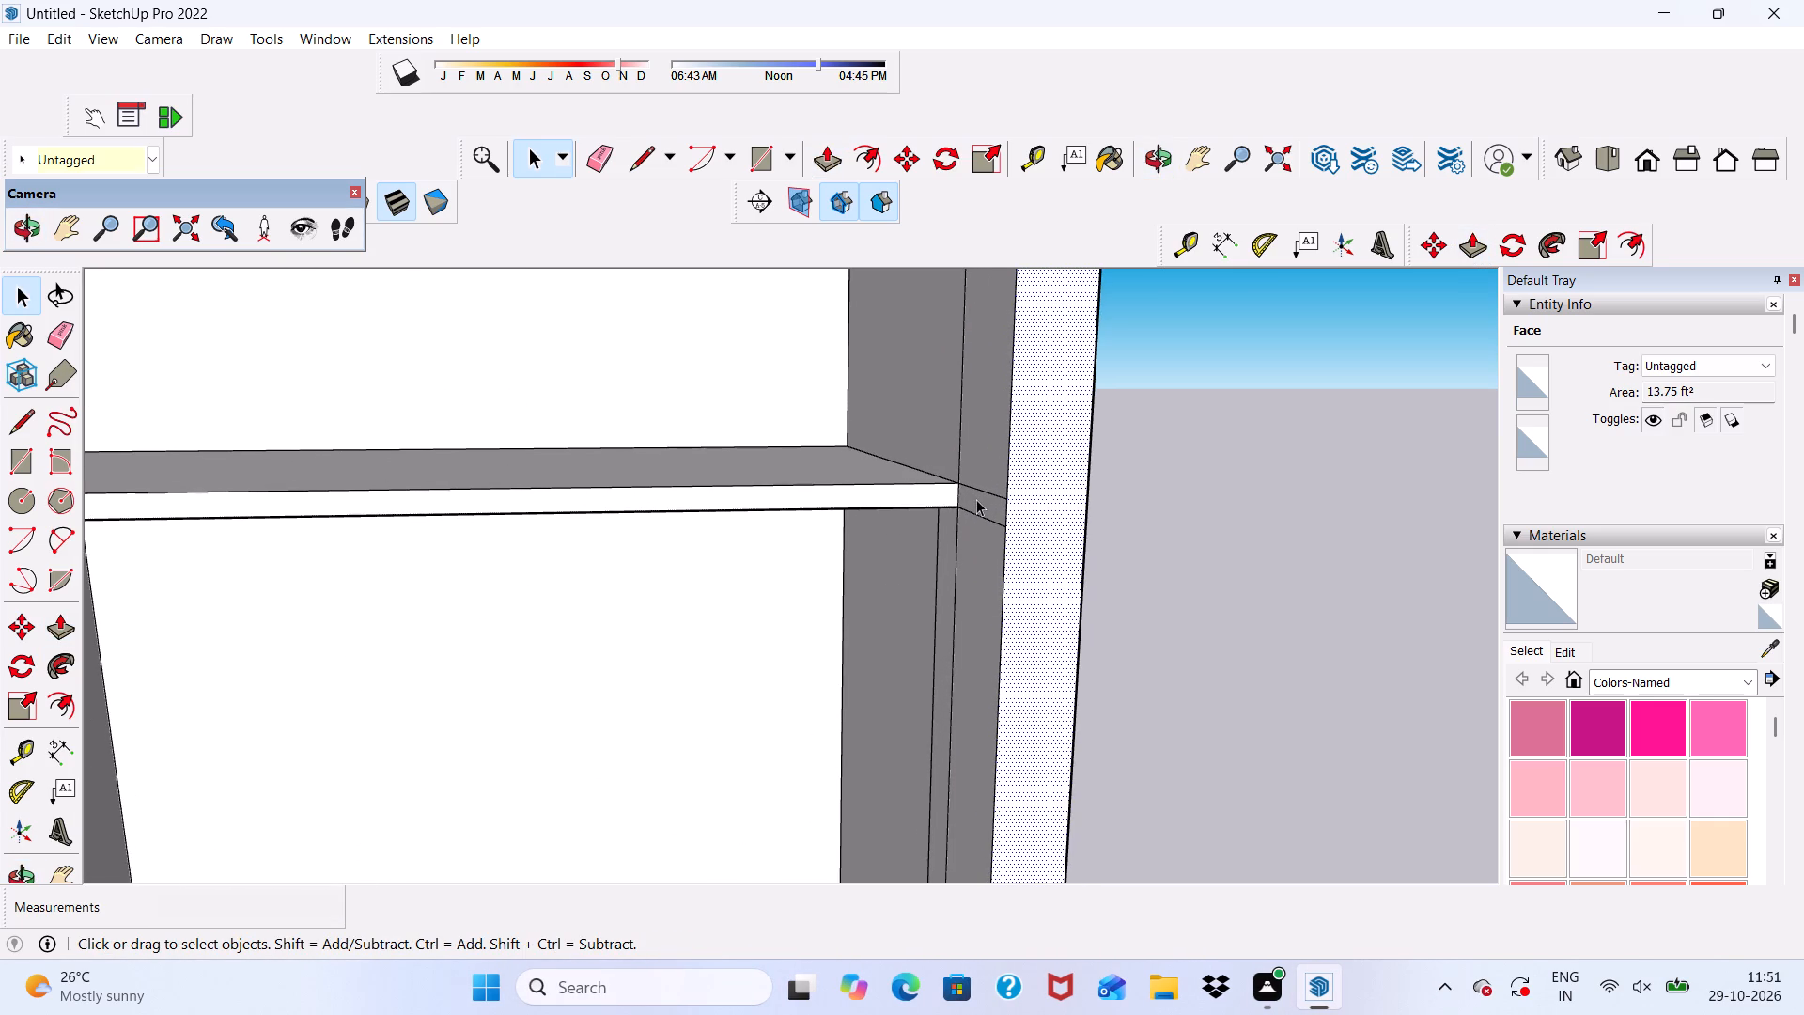
pyautogui.scroll(-10, 911, 488)
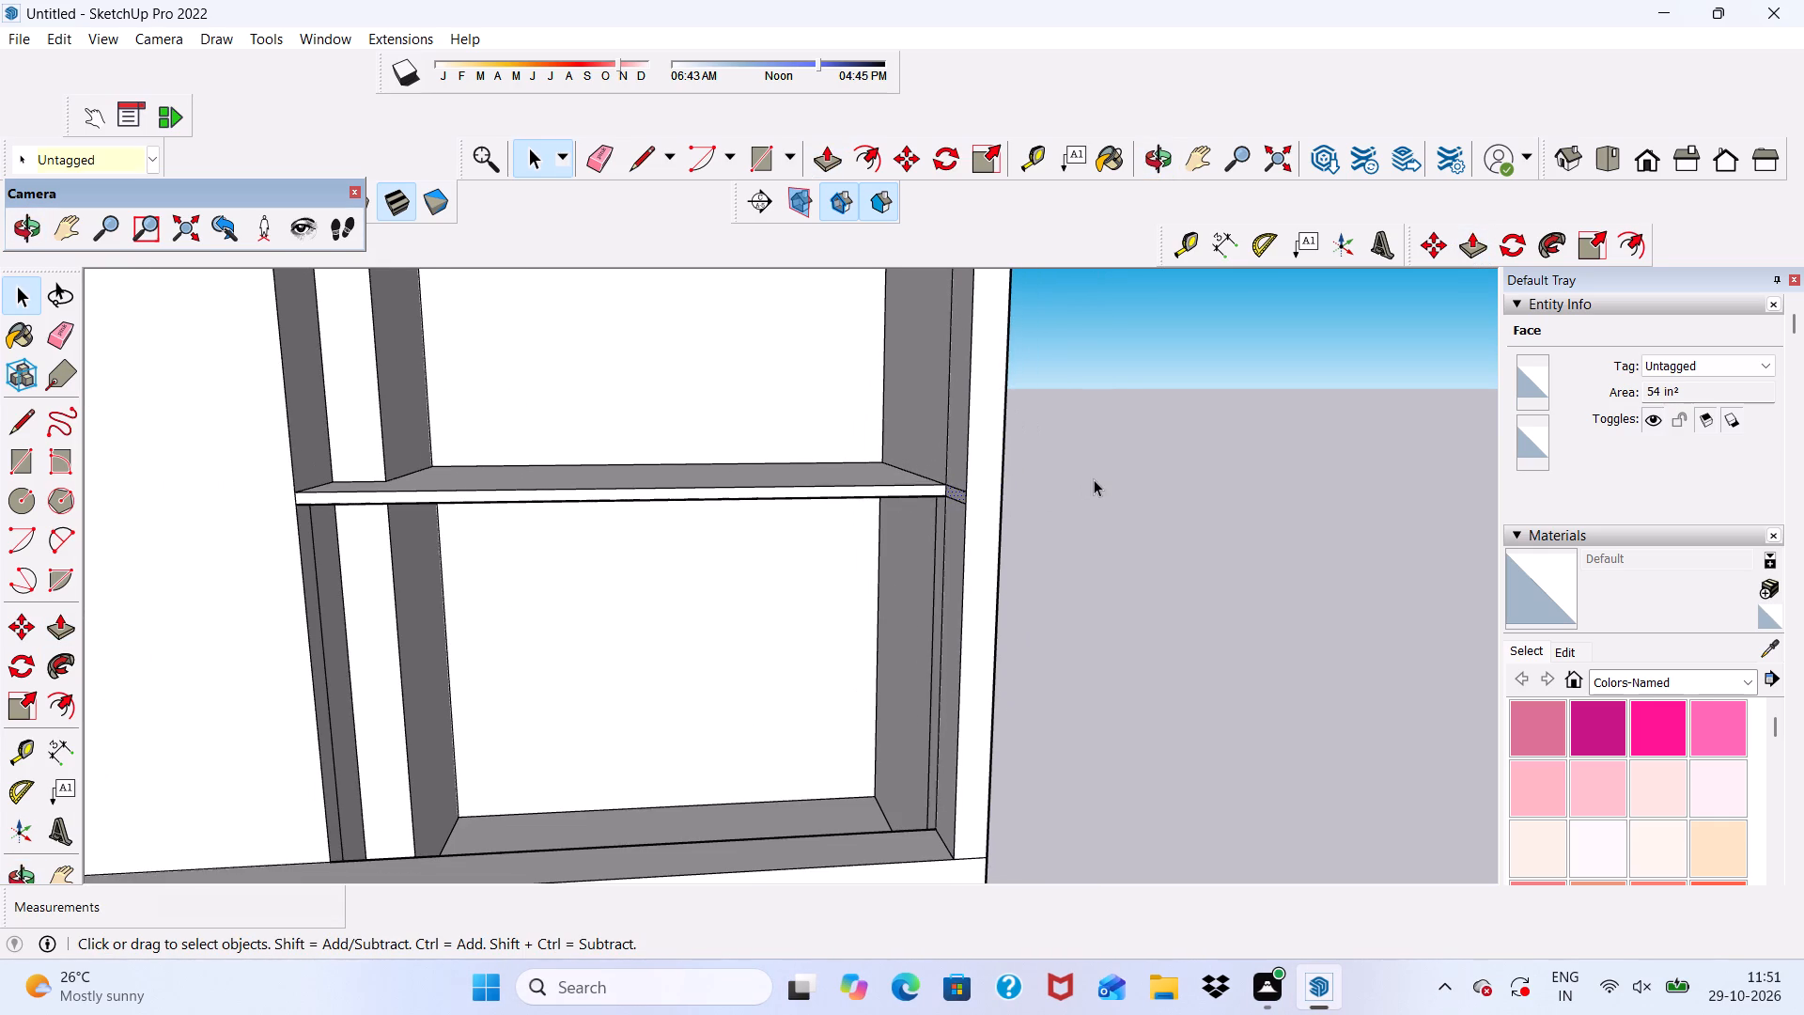
pyautogui.scroll(-5, 1094, 479)
pyautogui.moveTo(1088, 508); pyautogui.dragTo(1018, 401, button='middle')
# Push/Pull the middle slab's front edge face outward by about 1' 7 1/4", toward the front of the side post.
pyautogui.scroll(2, 611, 506)
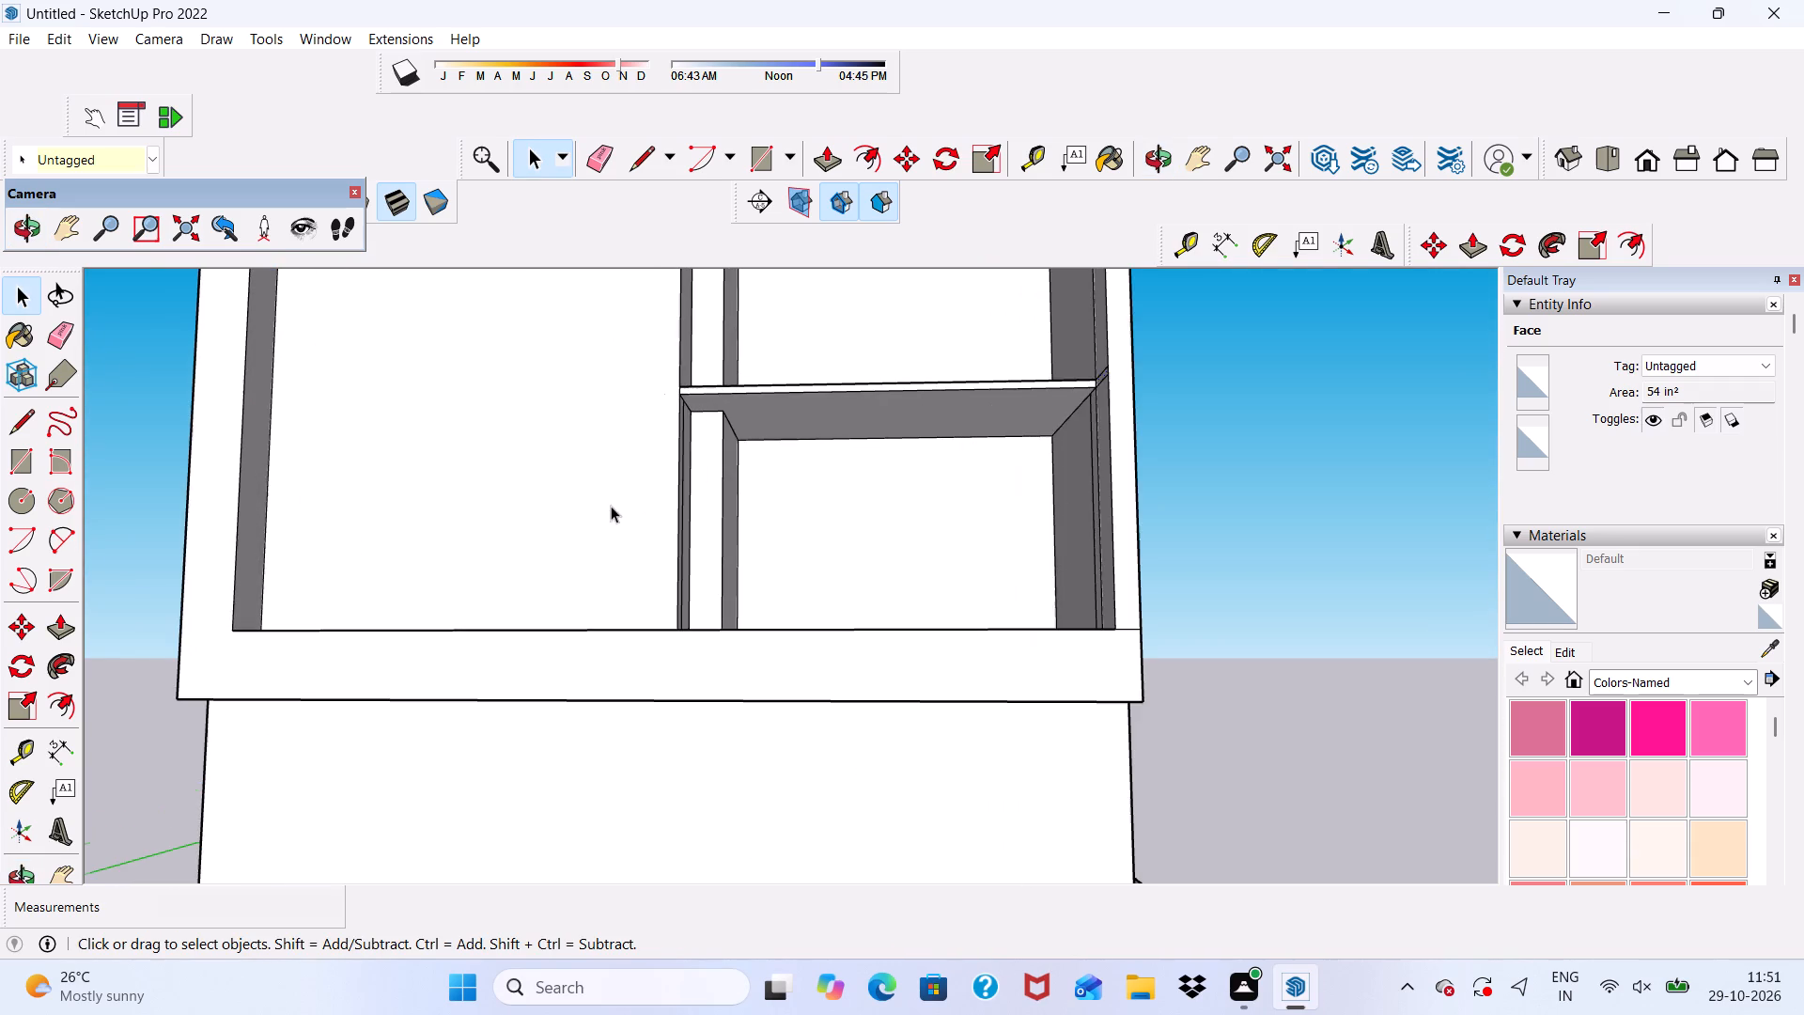
pyautogui.scroll(2, 611, 506)
pyautogui.scroll(5, 701, 376)
pyautogui.moveTo(683, 303); pyautogui.dragTo(685, 311, button='middle')
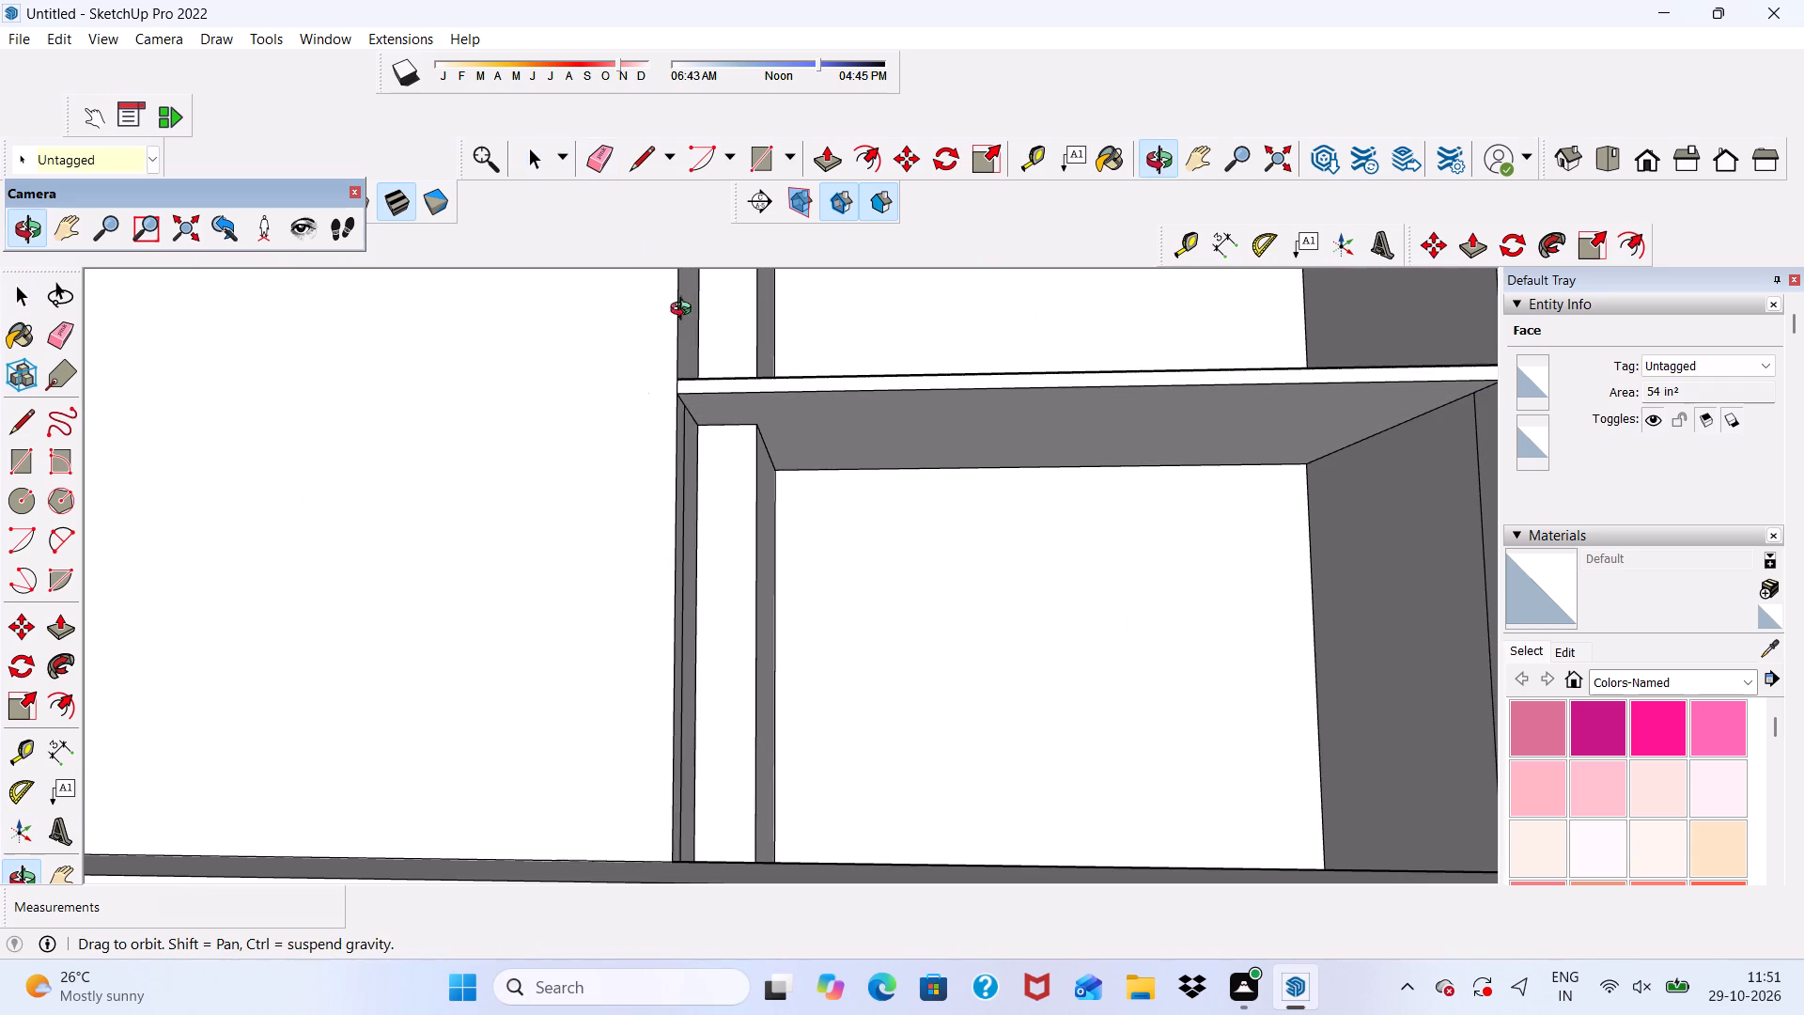
pyautogui.moveTo(685, 311); pyautogui.dragTo(632, 419, button='middle')
pyautogui.scroll(10, 652, 465)
pyautogui.click(650, 466)
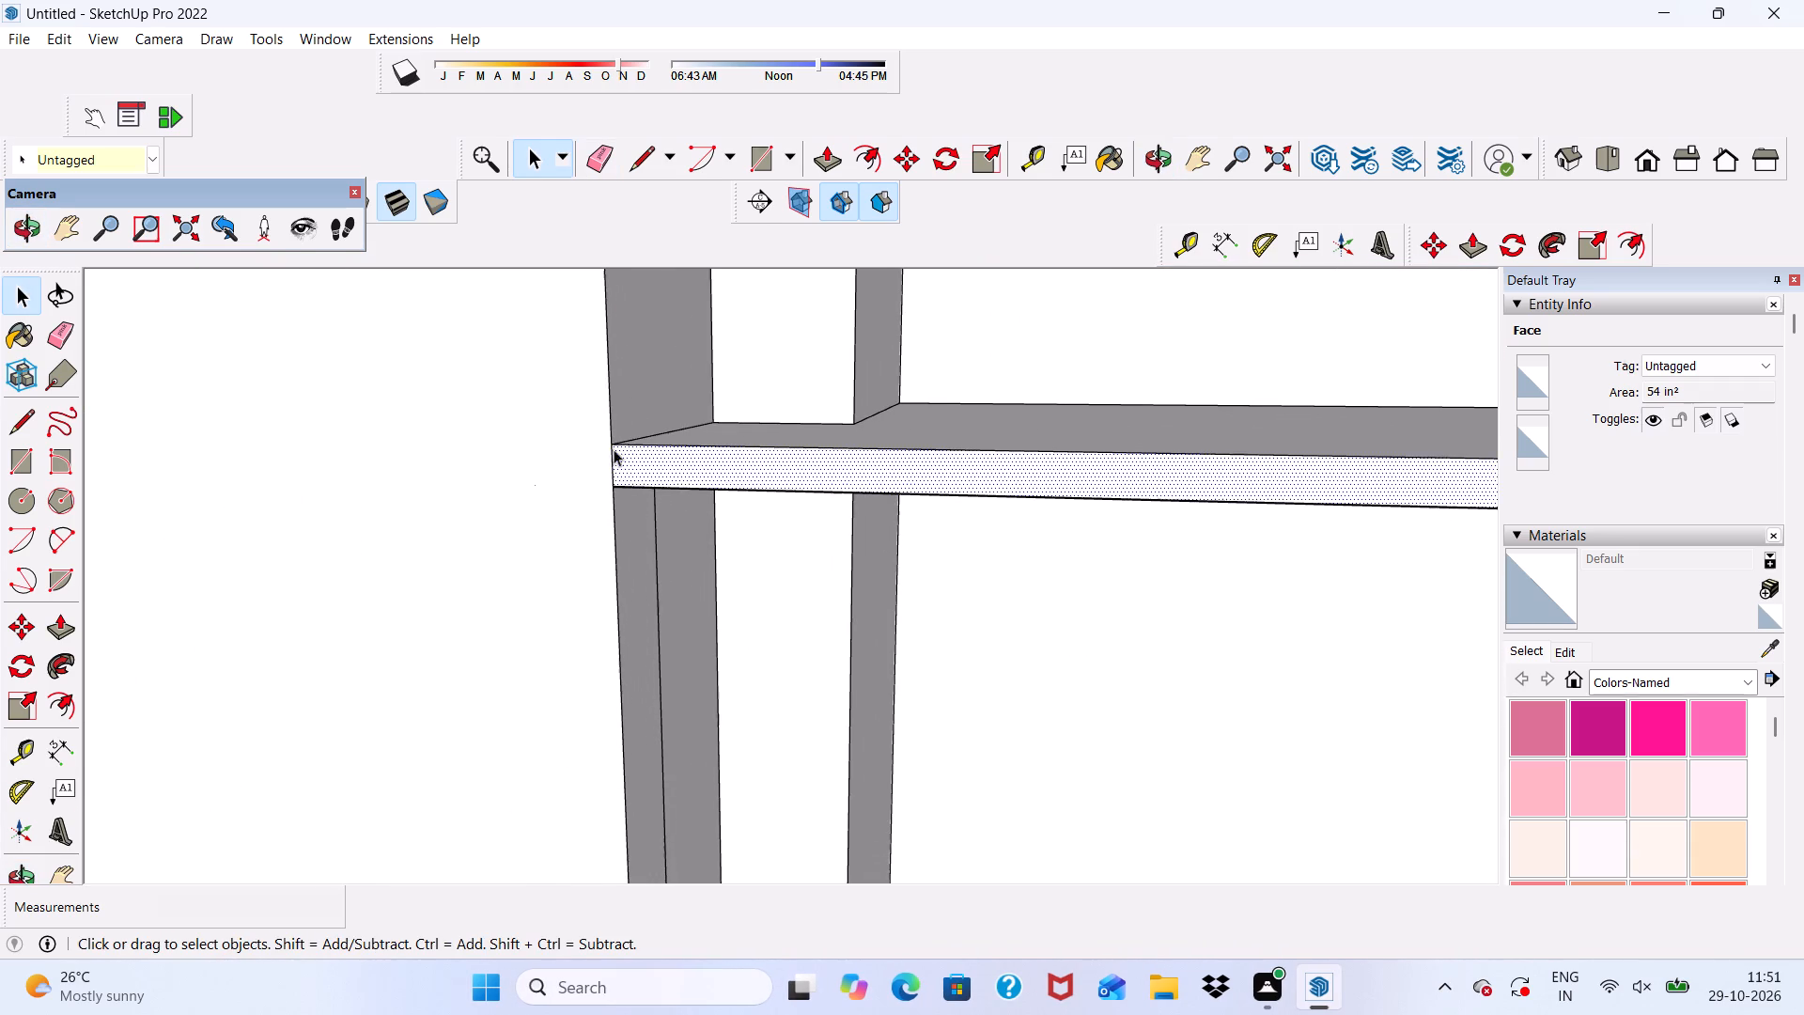
pyautogui.scroll(-6, 490, 454)
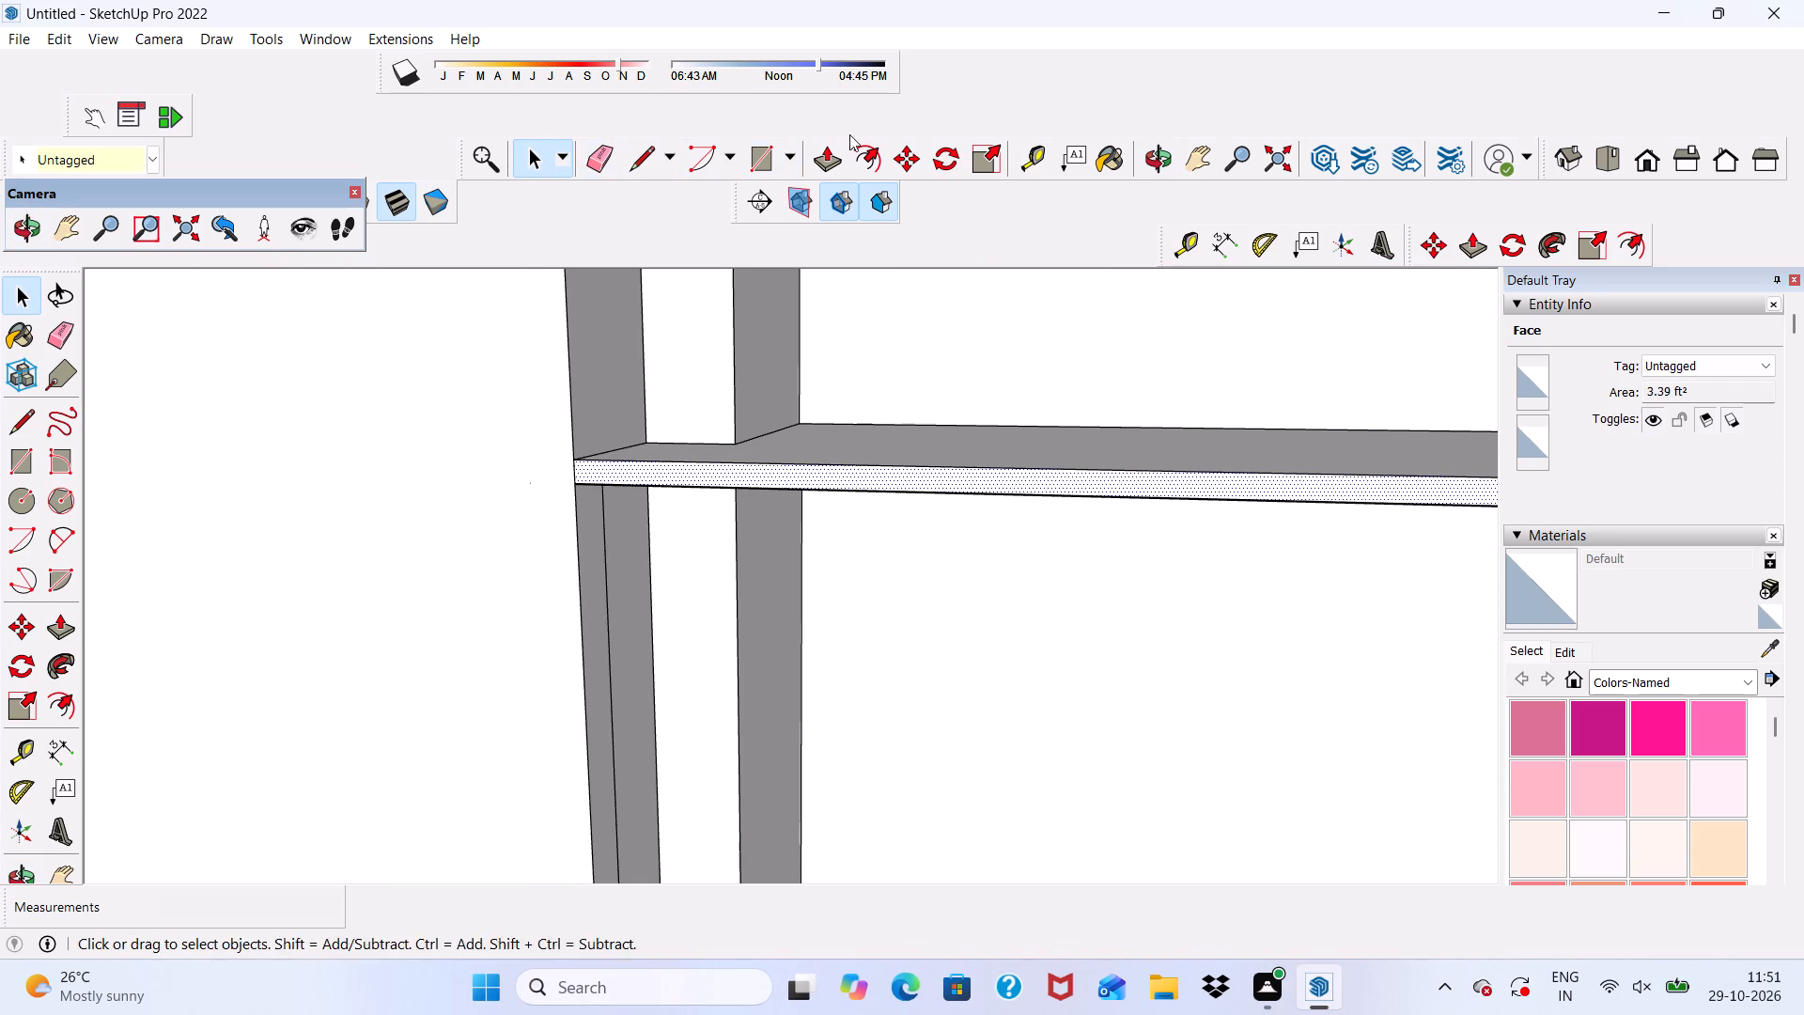
pyautogui.click(830, 149)
pyautogui.click(626, 464)
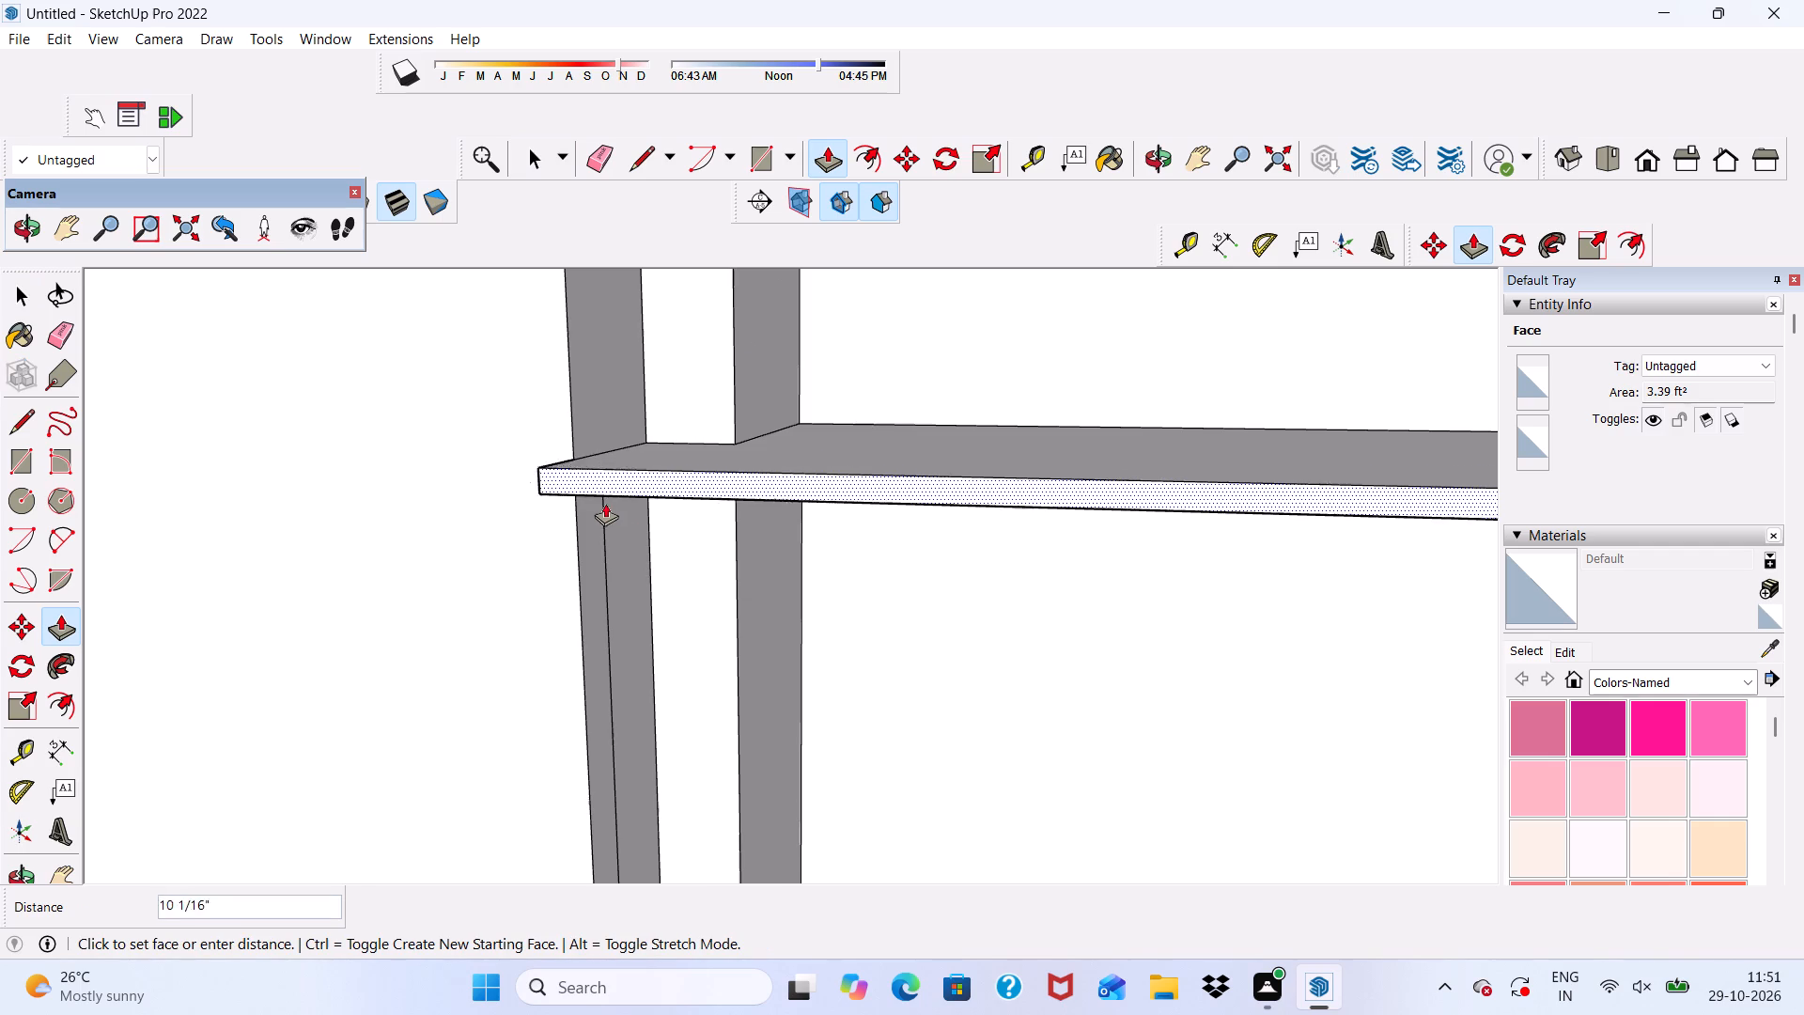
pyautogui.click(562, 483)
pyautogui.scroll(-8, 592, 409)
pyautogui.moveTo(693, 478); pyautogui.dragTo(719, 542, button='middle')
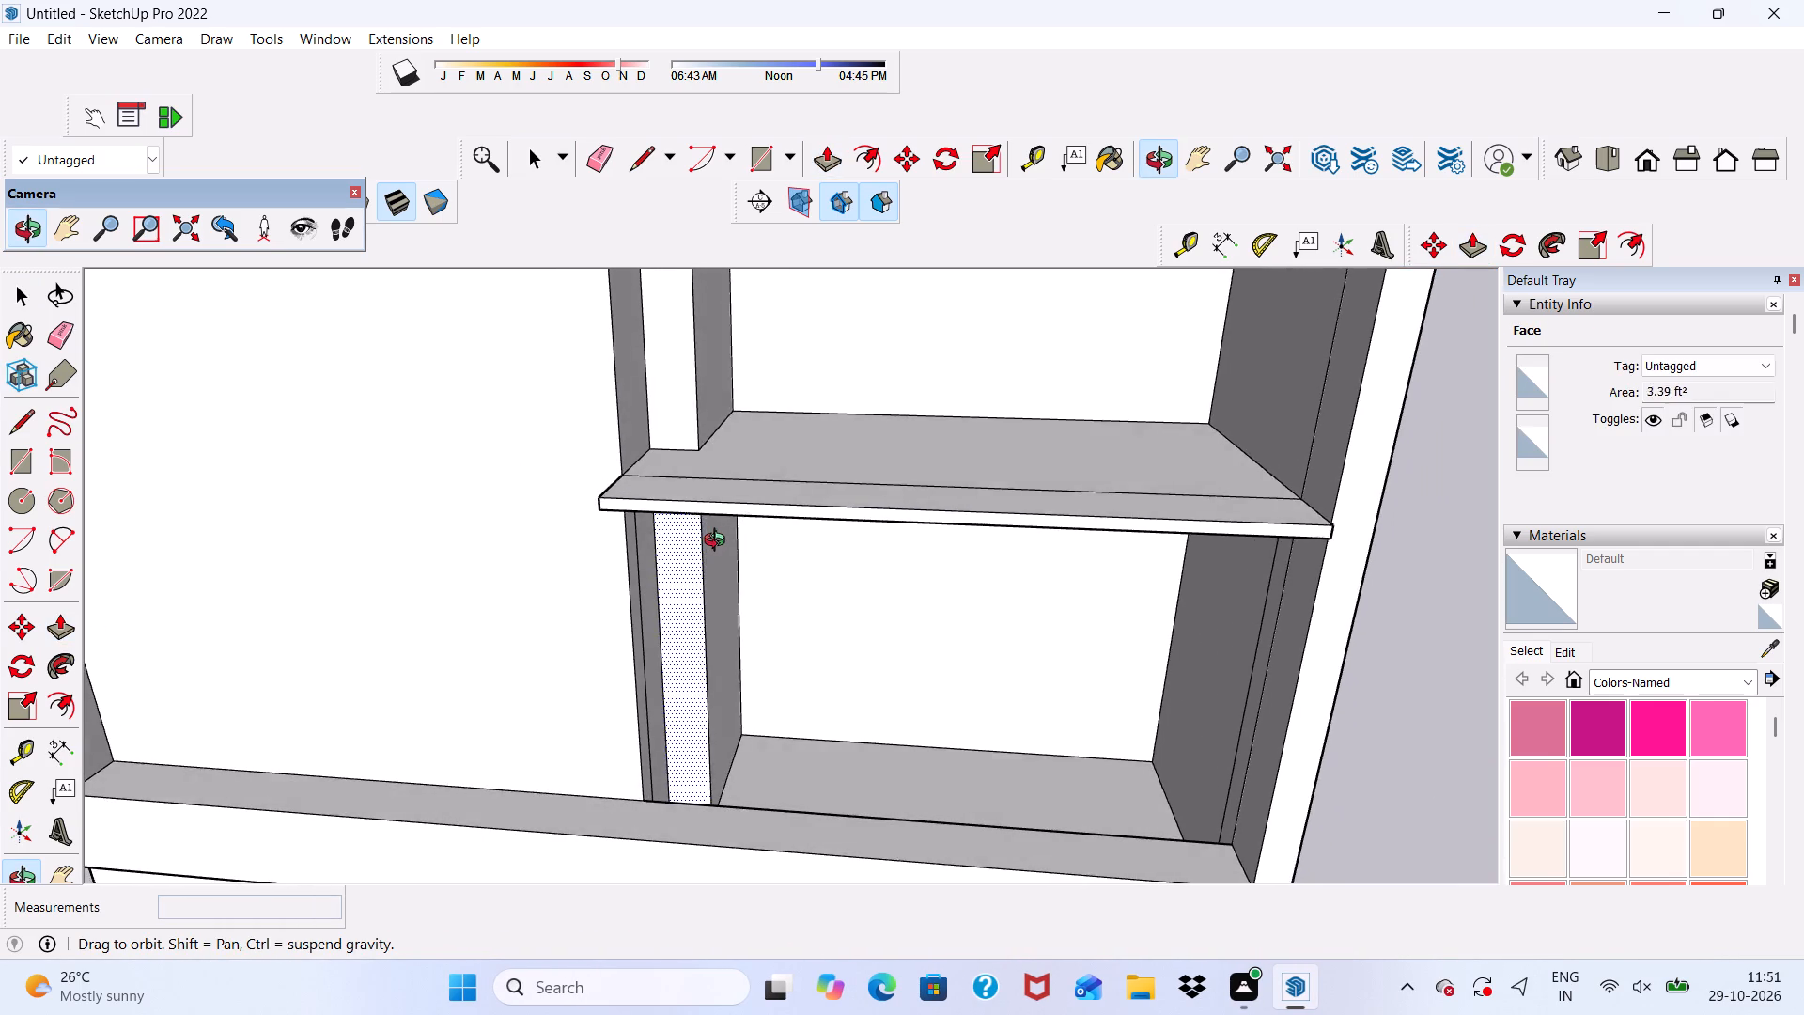
# Push/Pull the top face of the middle slab's projecting front strip downward by about 7 15/16", below the slab's underside.
pyautogui.moveTo(719, 542); pyautogui.dragTo(721, 579, button='middle')
pyautogui.scroll(4, 707, 506)
pyautogui.click(704, 511)
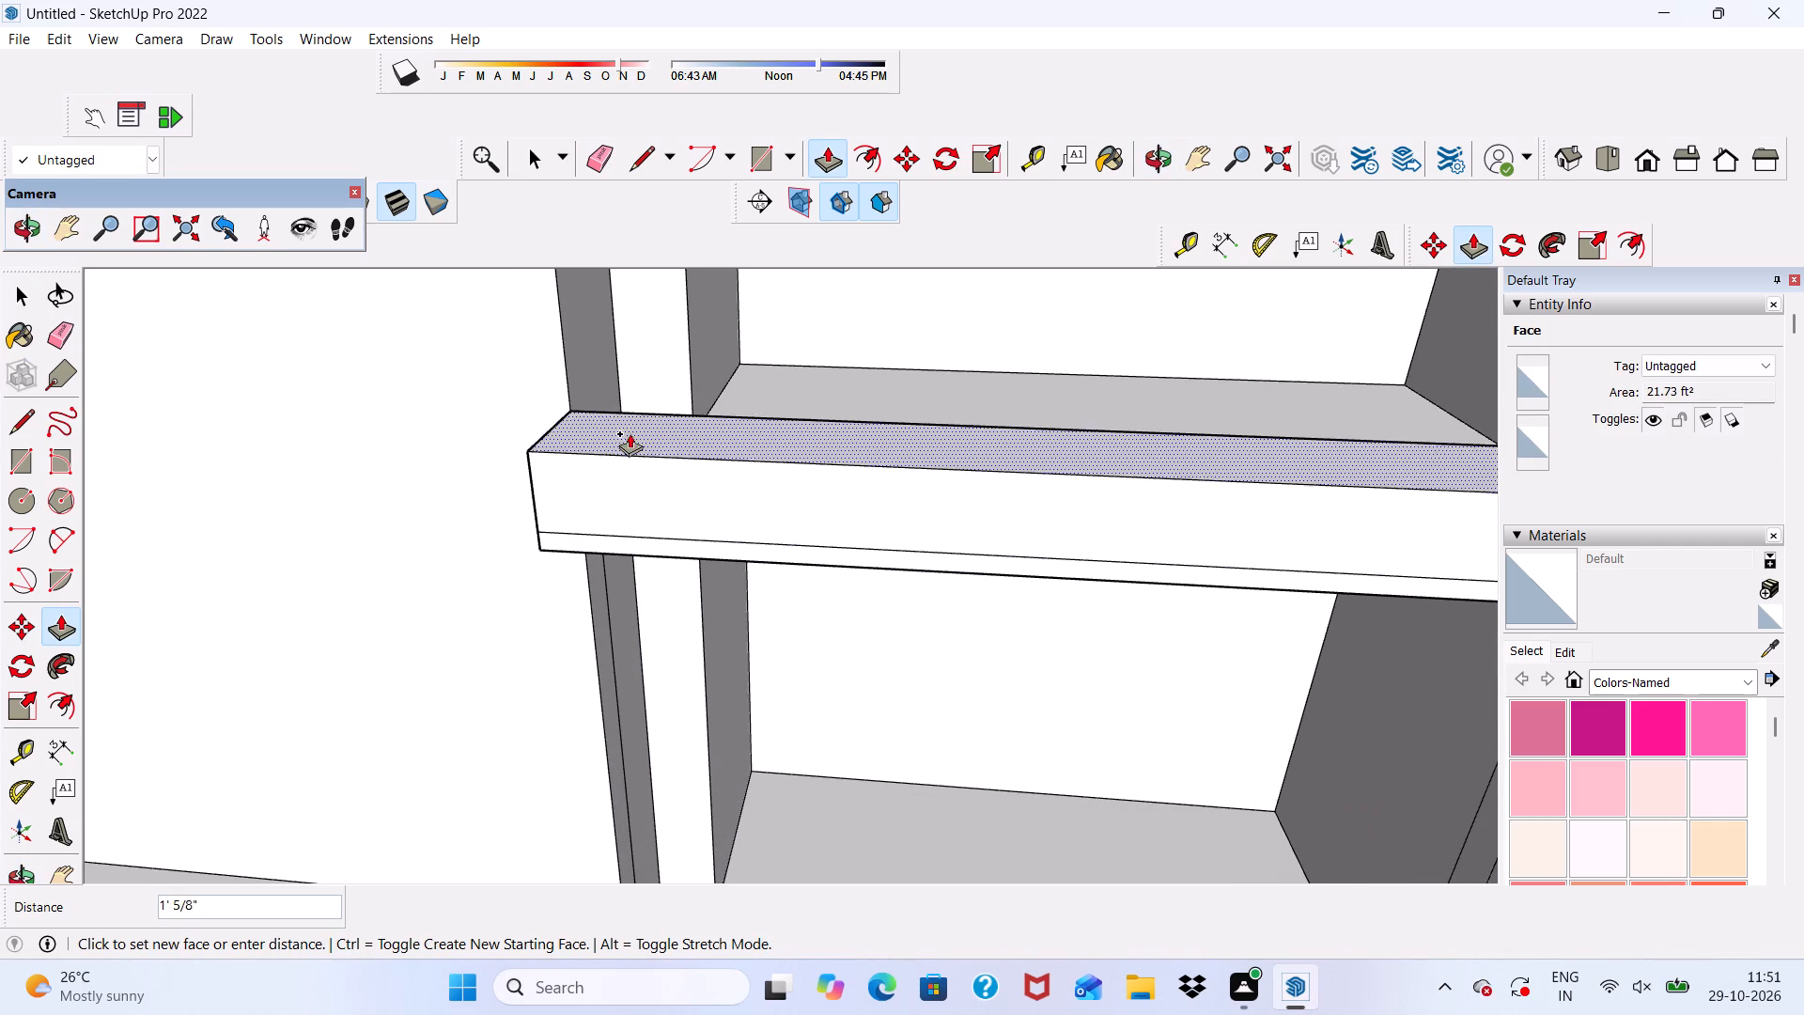
pyautogui.scroll(-9, 554, 377)
pyautogui.moveTo(603, 467); pyautogui.dragTo(567, 211, button='middle')
pyautogui.scroll(5, 644, 387)
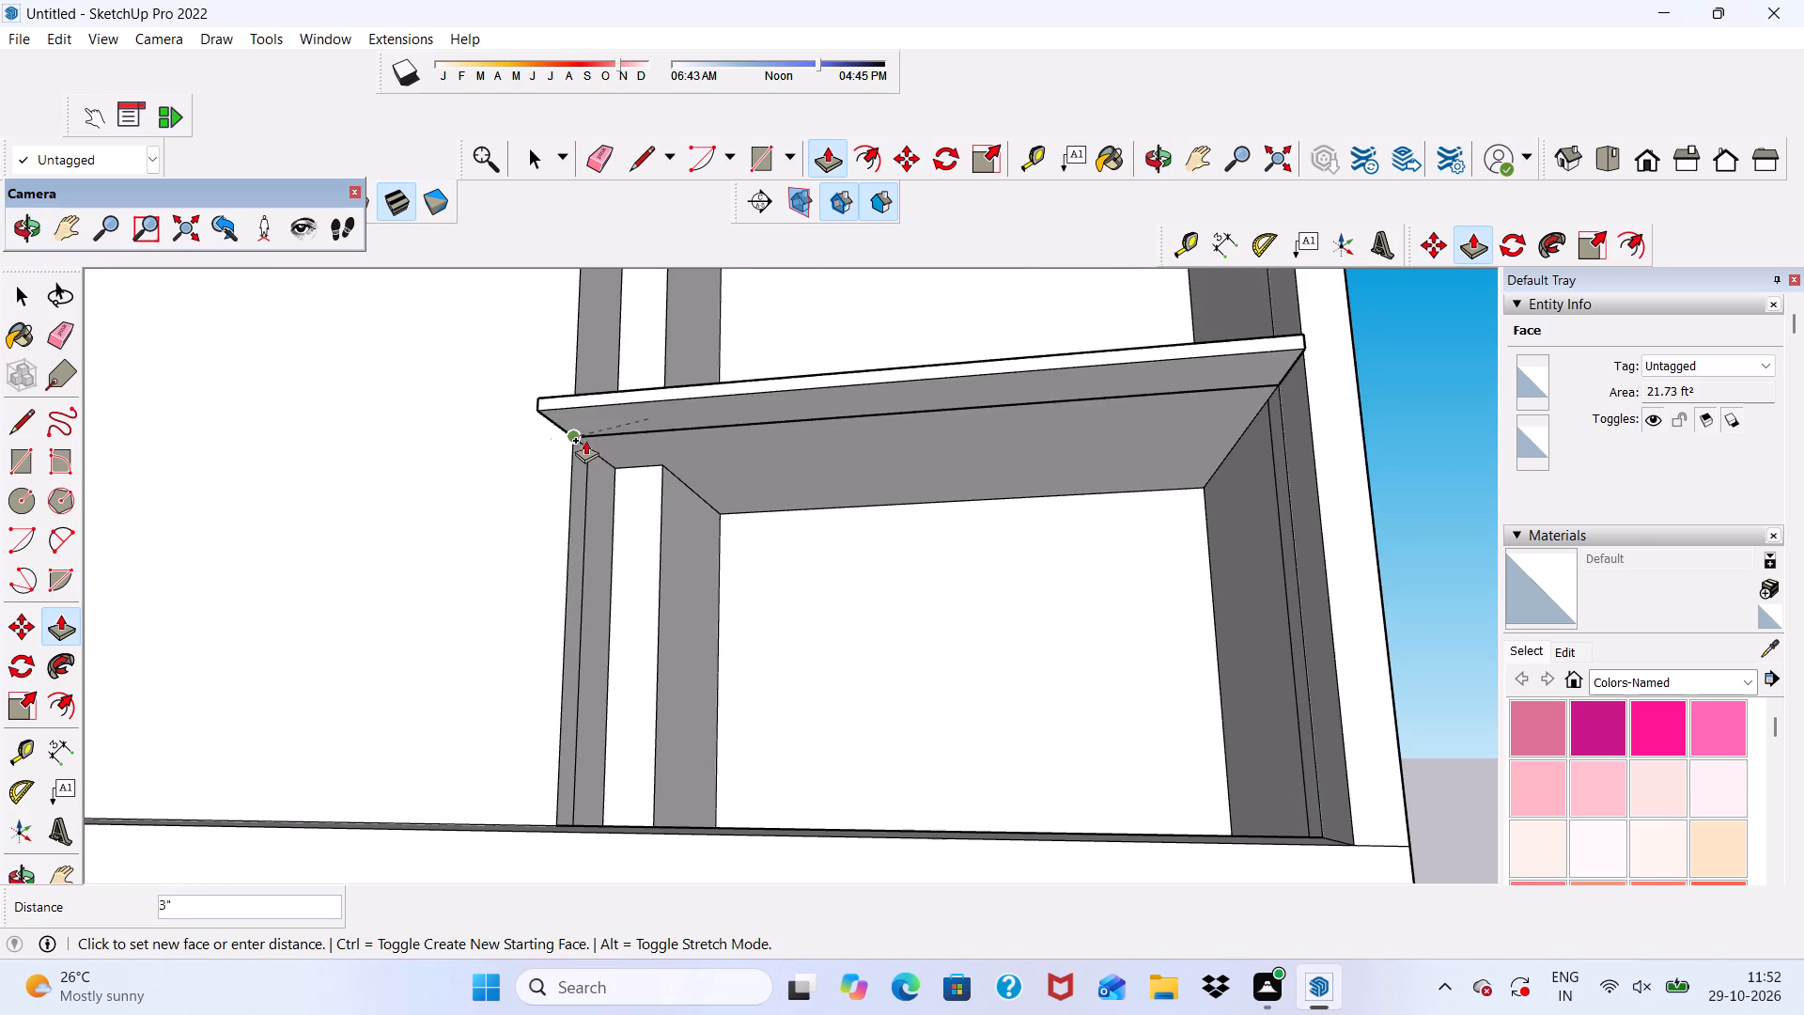
pyautogui.scroll(4, 587, 444)
pyautogui.scroll(-3, 587, 446)
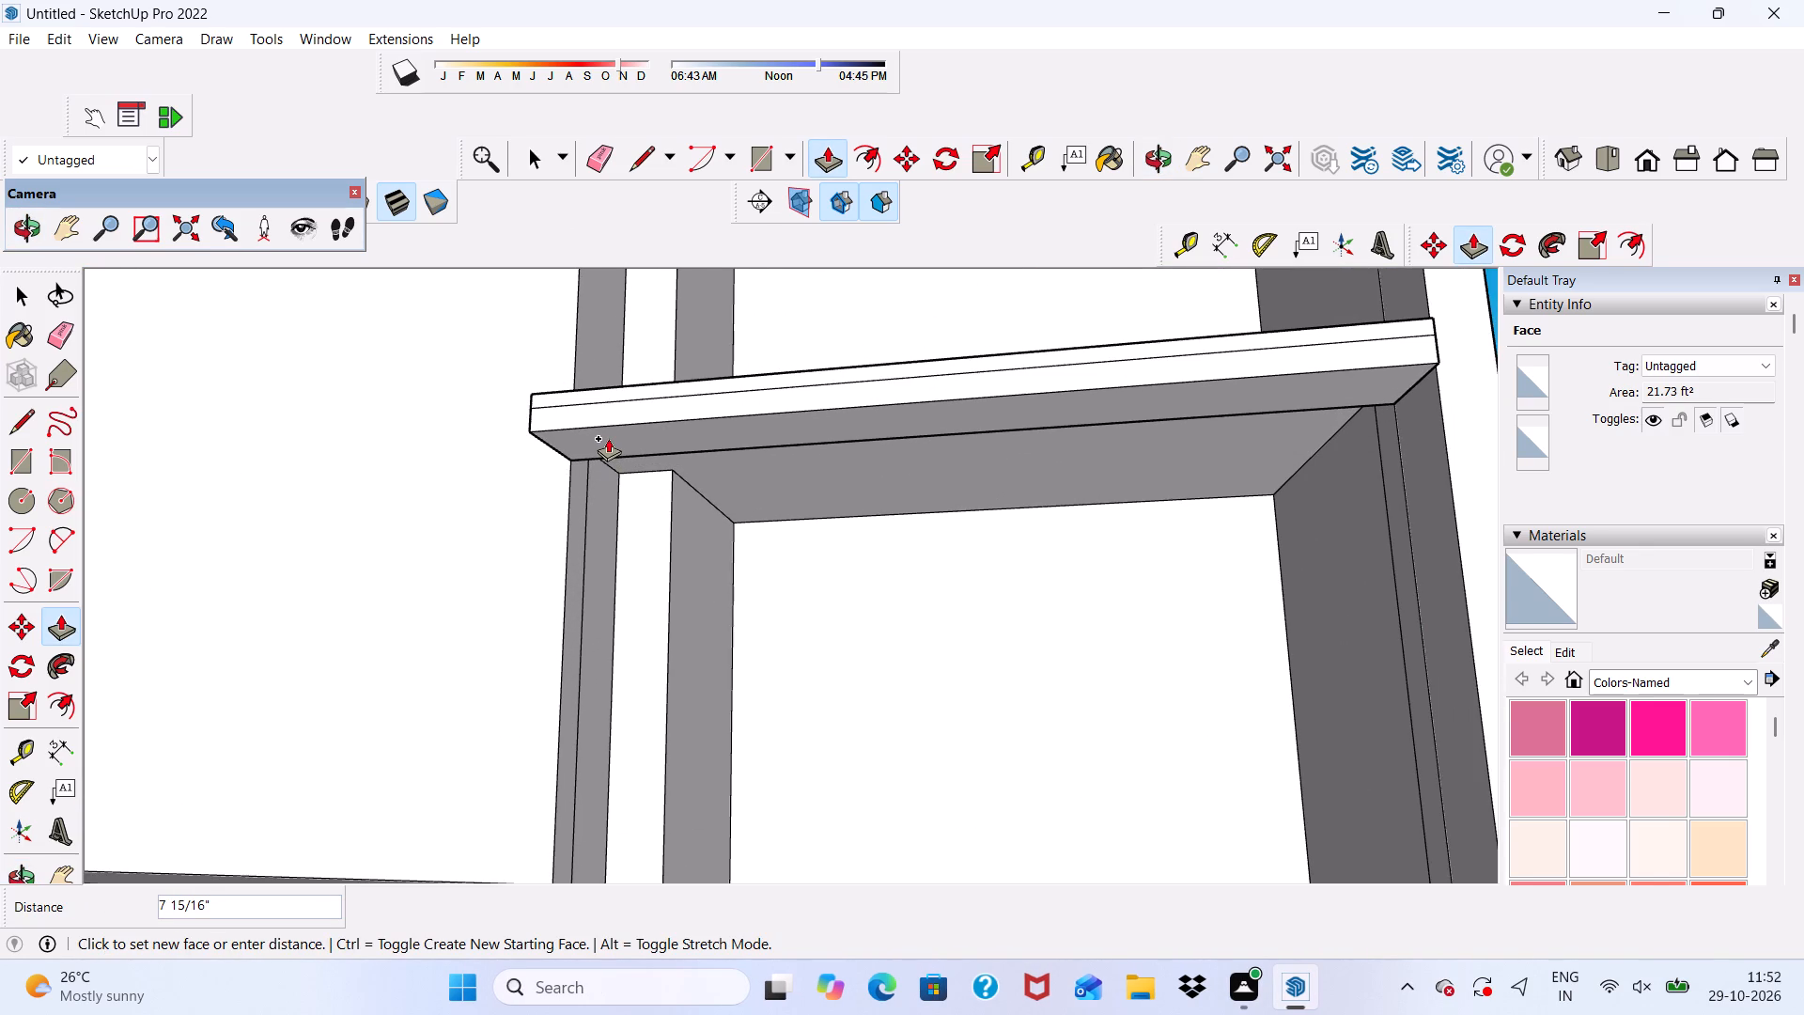
pyautogui.click(608, 438)
# Push/Pull the top face of the middle slab's front strip upward by about 4 7/16" to form a deeper front band.
pyautogui.scroll(-1, 609, 430)
pyautogui.moveTo(610, 431); pyautogui.dragTo(654, 645, button='middle')
pyautogui.scroll(2, 645, 422)
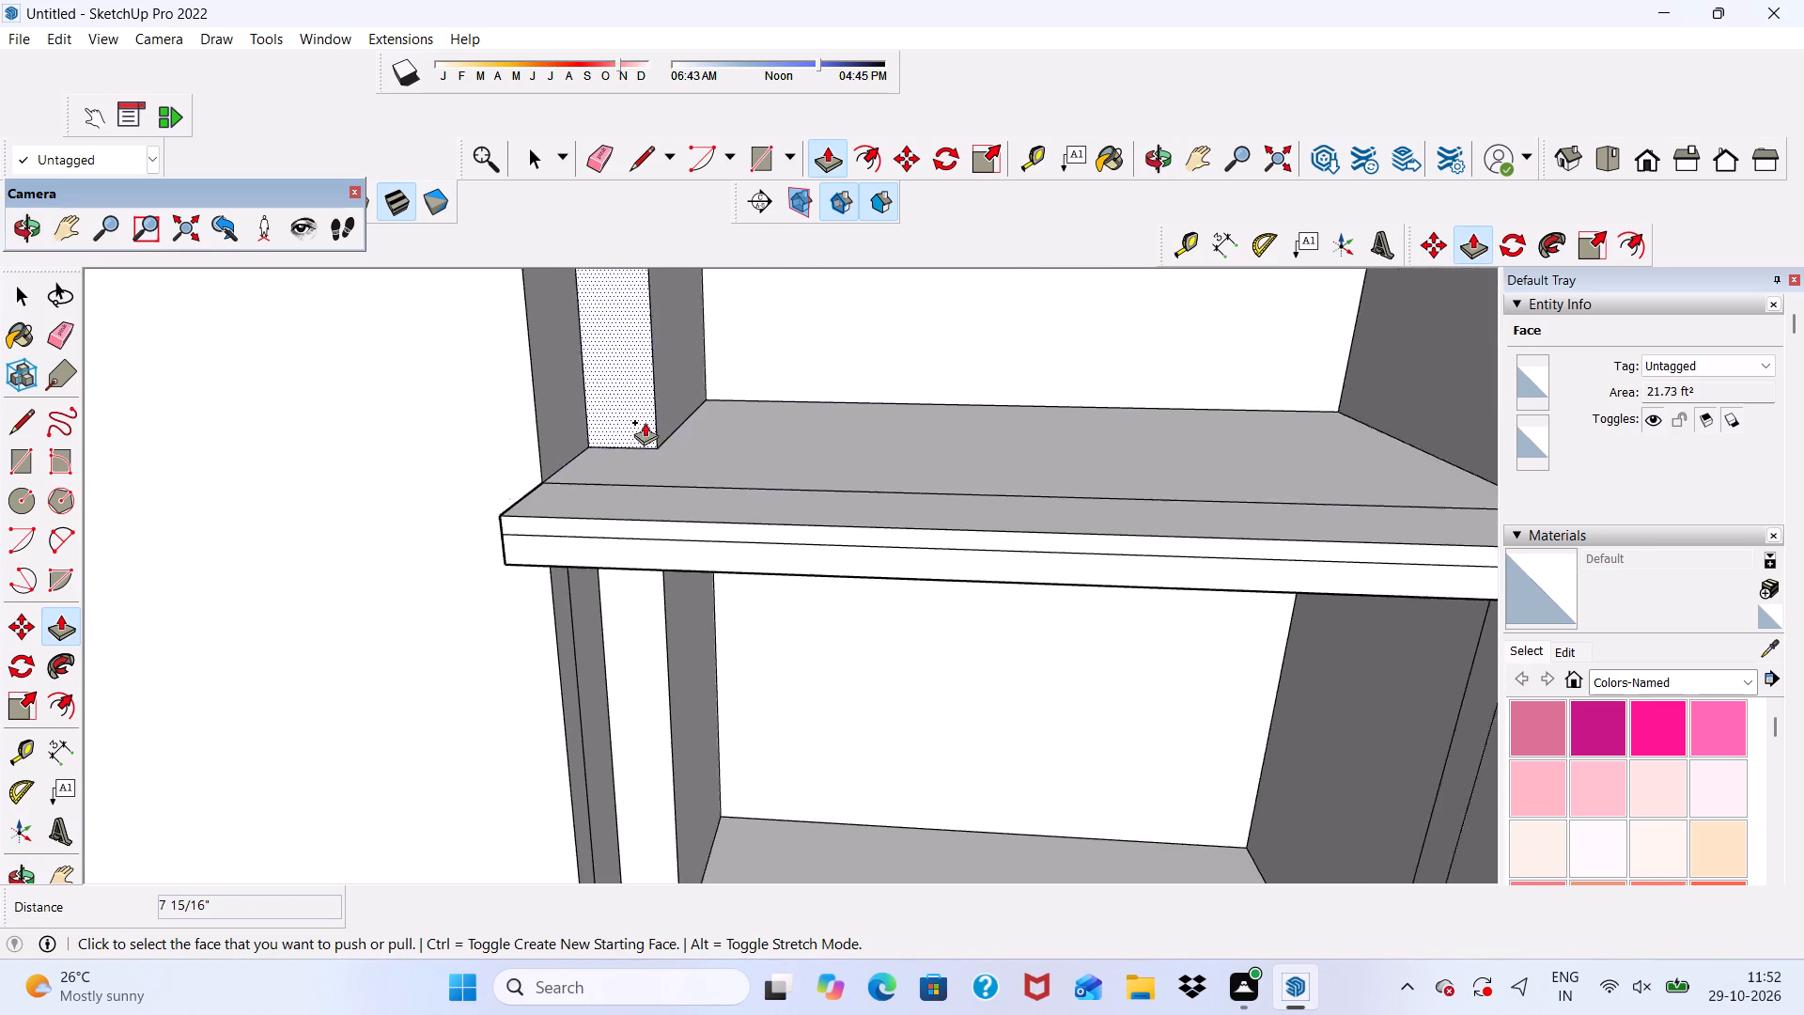
pyautogui.scroll(3, 645, 422)
pyautogui.click(600, 557)
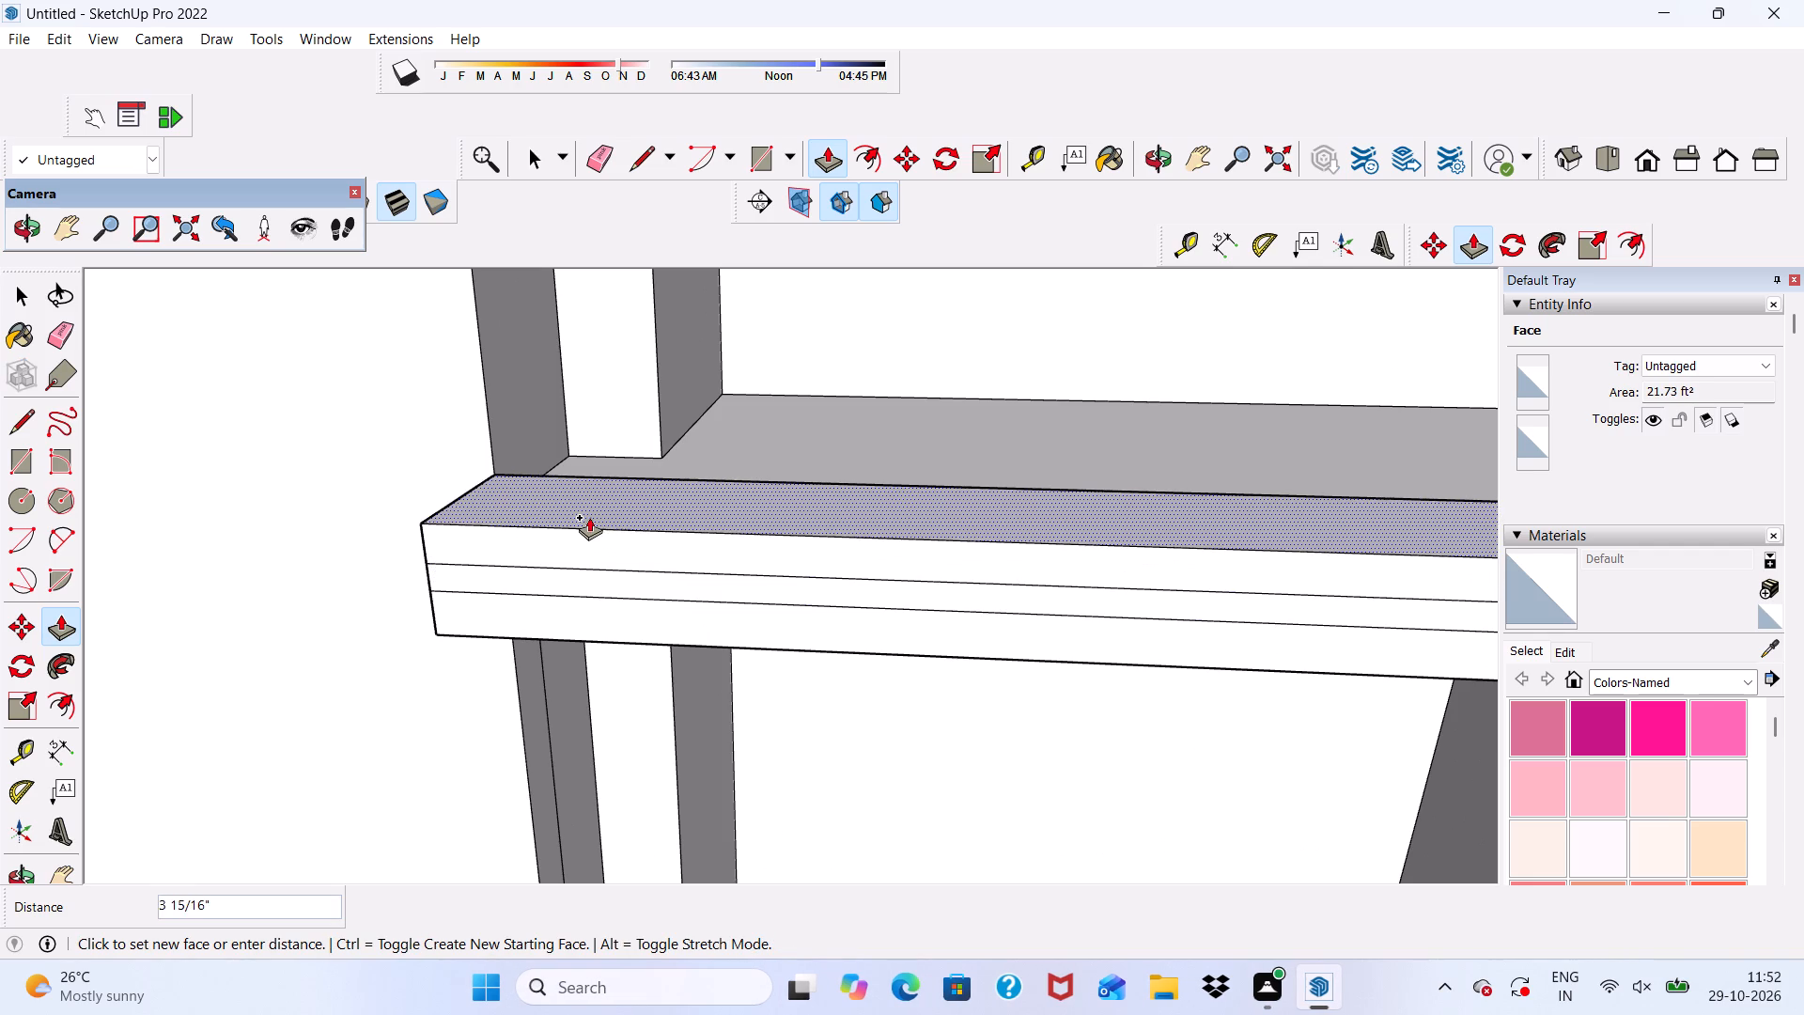
pyautogui.click(589, 517)
# Erase the two horizontal seam lines on the front face of the middle slab's band.
pyautogui.scroll(-6, 539, 490)
pyautogui.moveTo(592, 599); pyautogui.dragTo(625, 477, button='middle')
pyautogui.scroll(1, 626, 479)
pyautogui.scroll(-2, 625, 477)
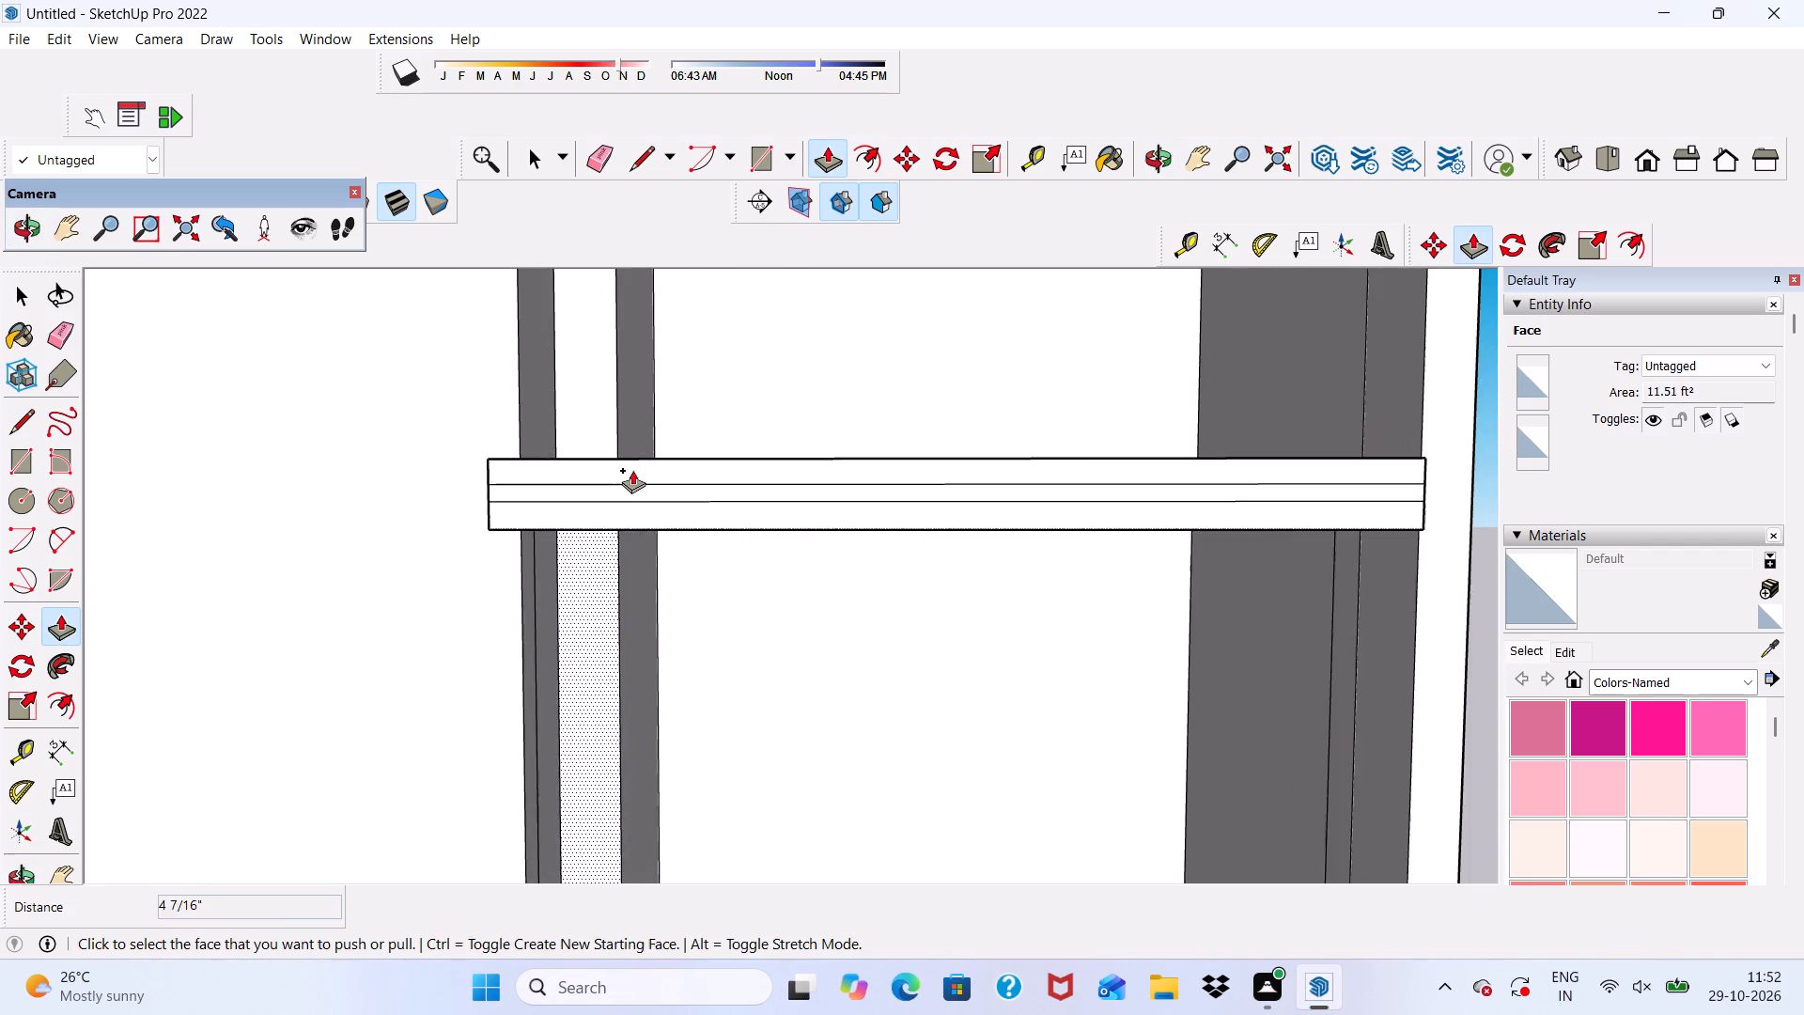
pyautogui.scroll(-5, 632, 470)
pyautogui.moveTo(722, 554); pyautogui.dragTo(641, 655, button='middle')
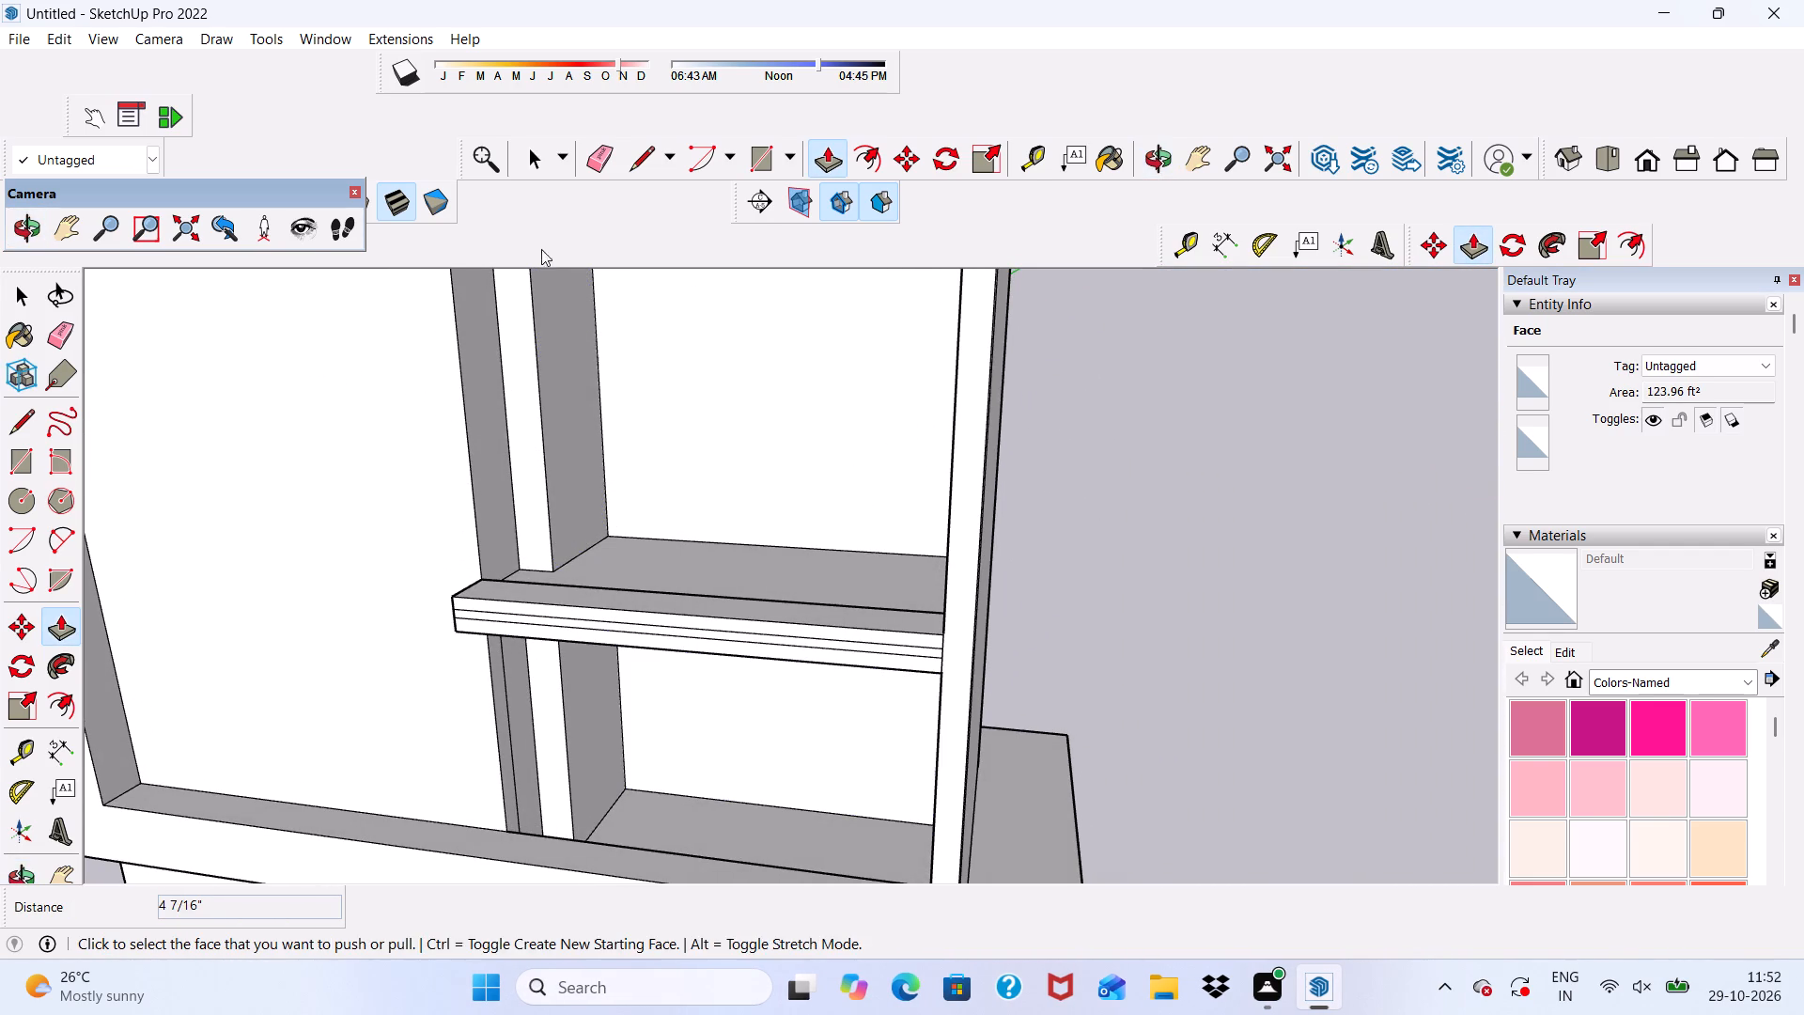
pyautogui.click(599, 149)
pyautogui.scroll(-1, 512, 500)
pyautogui.scroll(5, 513, 595)
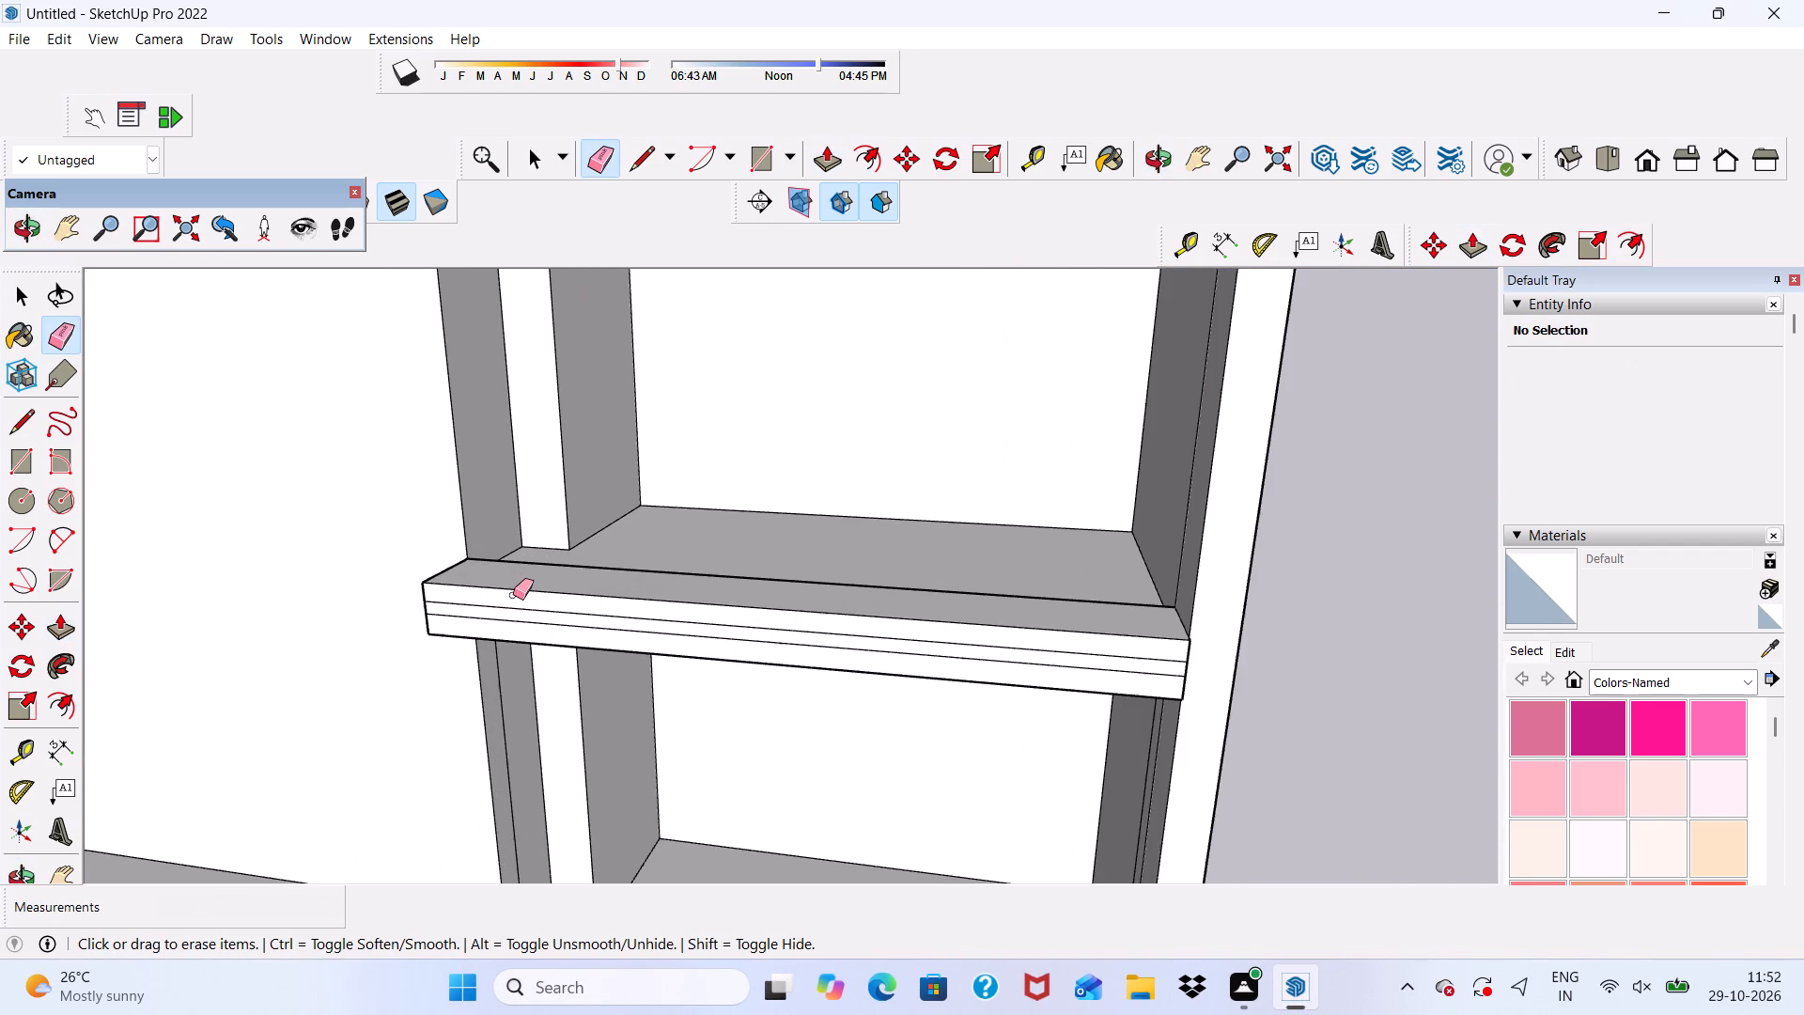
pyautogui.click(513, 614)
pyautogui.moveTo(517, 610); pyautogui.dragTo(523, 622)
# Erase the two short seam lines on the band's end face beside the projecting side post, keeping the surrounding faces.
pyautogui.scroll(-5, 525, 628)
pyautogui.moveTo(537, 661); pyautogui.dragTo(547, 497, button='middle')
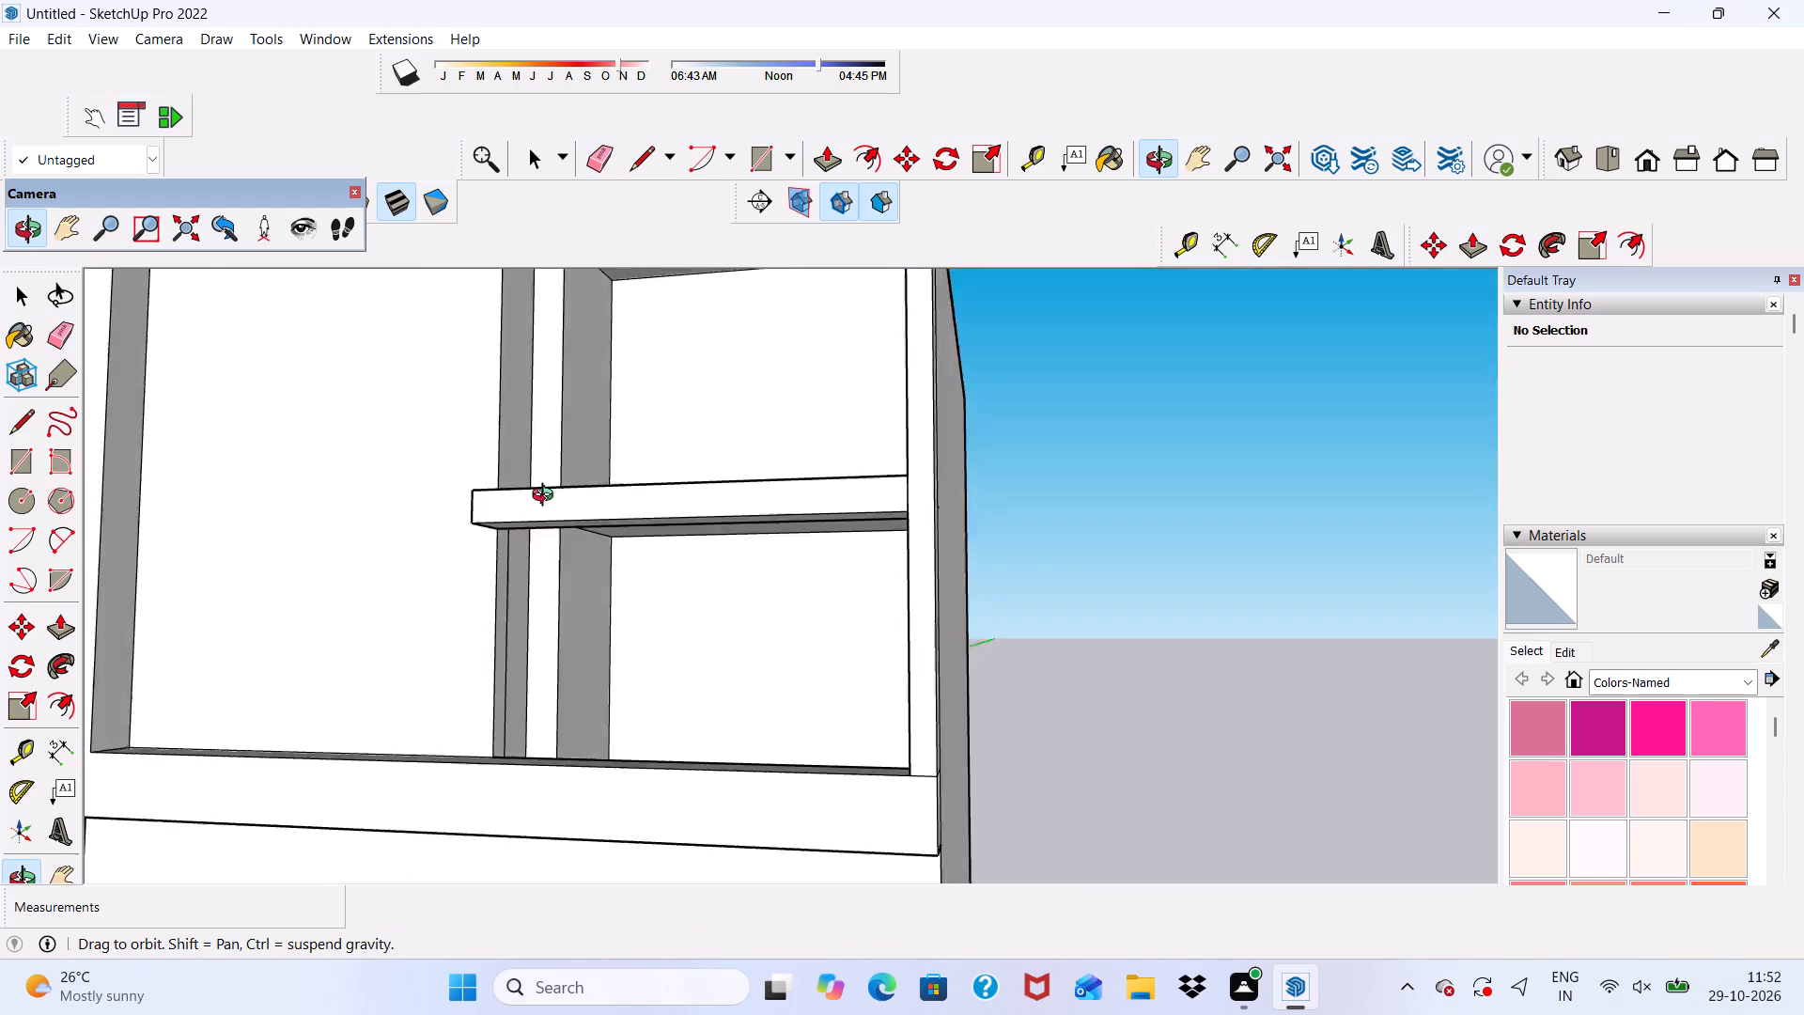
pyautogui.moveTo(547, 497); pyautogui.dragTo(504, 558, button='middle')
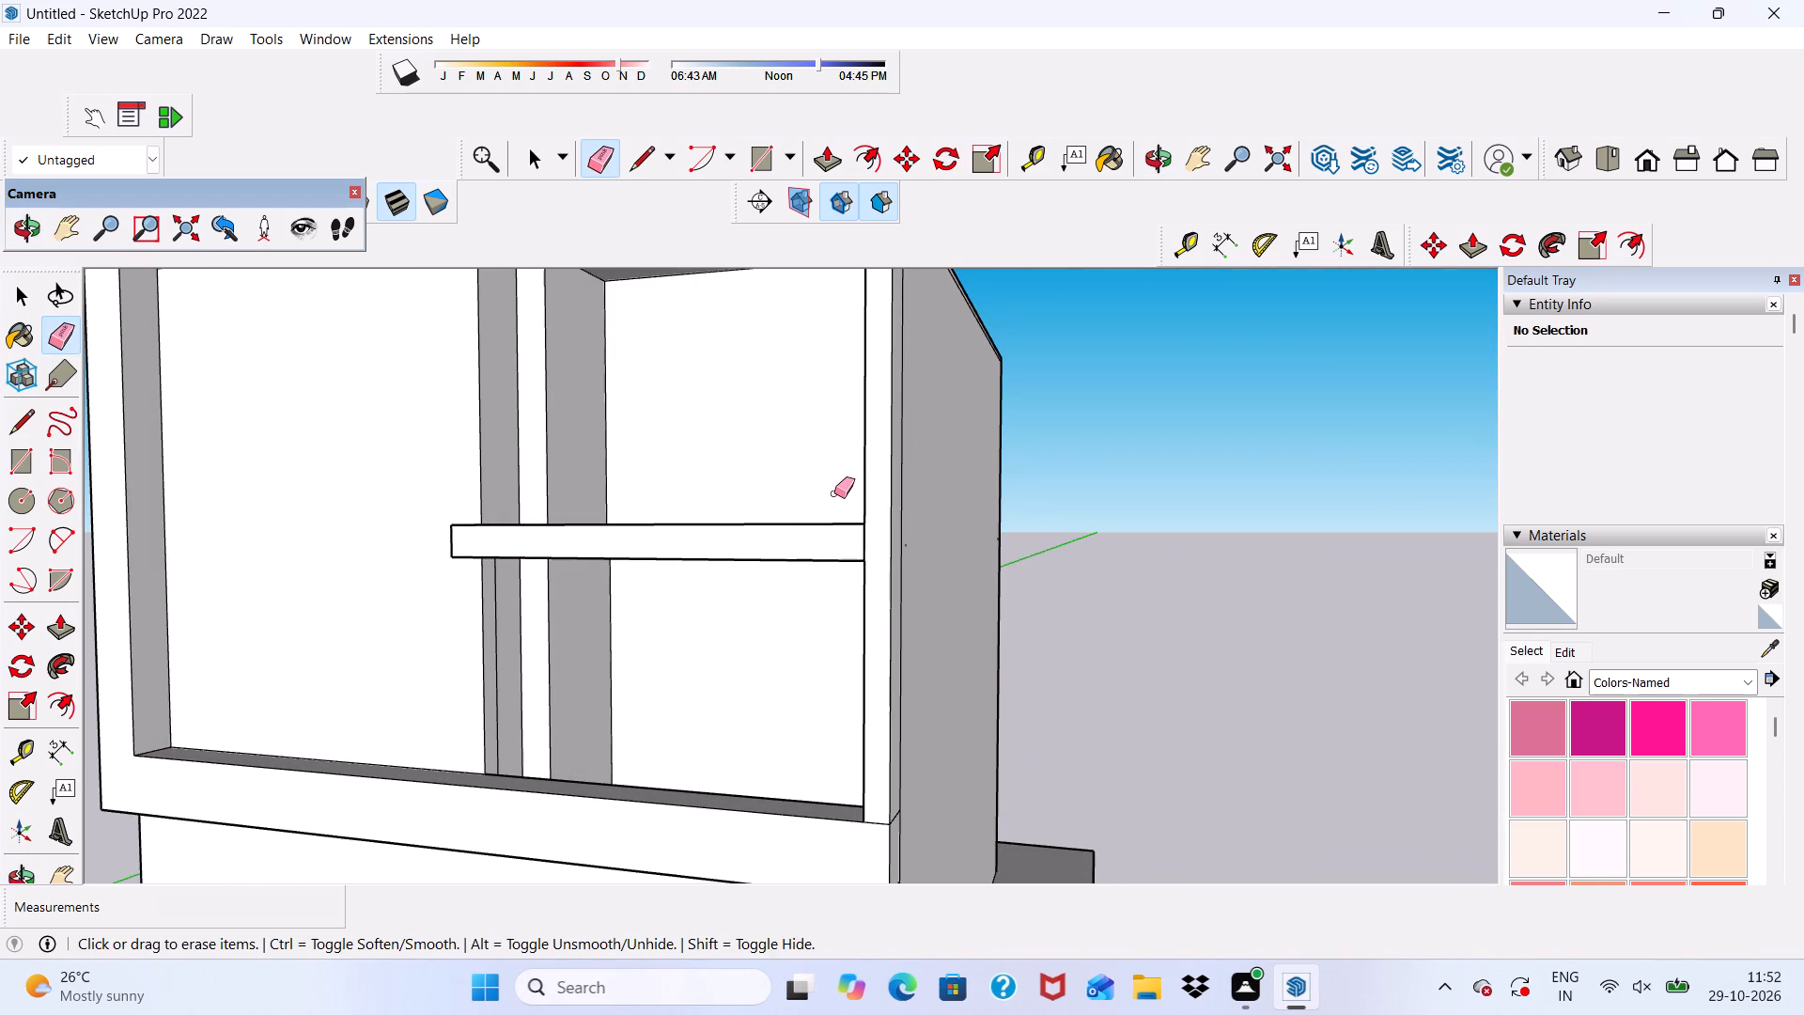
pyautogui.press('space')
pyautogui.scroll(10, 824, 492)
pyautogui.scroll(-1, 800, 506)
pyautogui.moveTo(800, 507); pyautogui.dragTo(736, 542, button='middle')
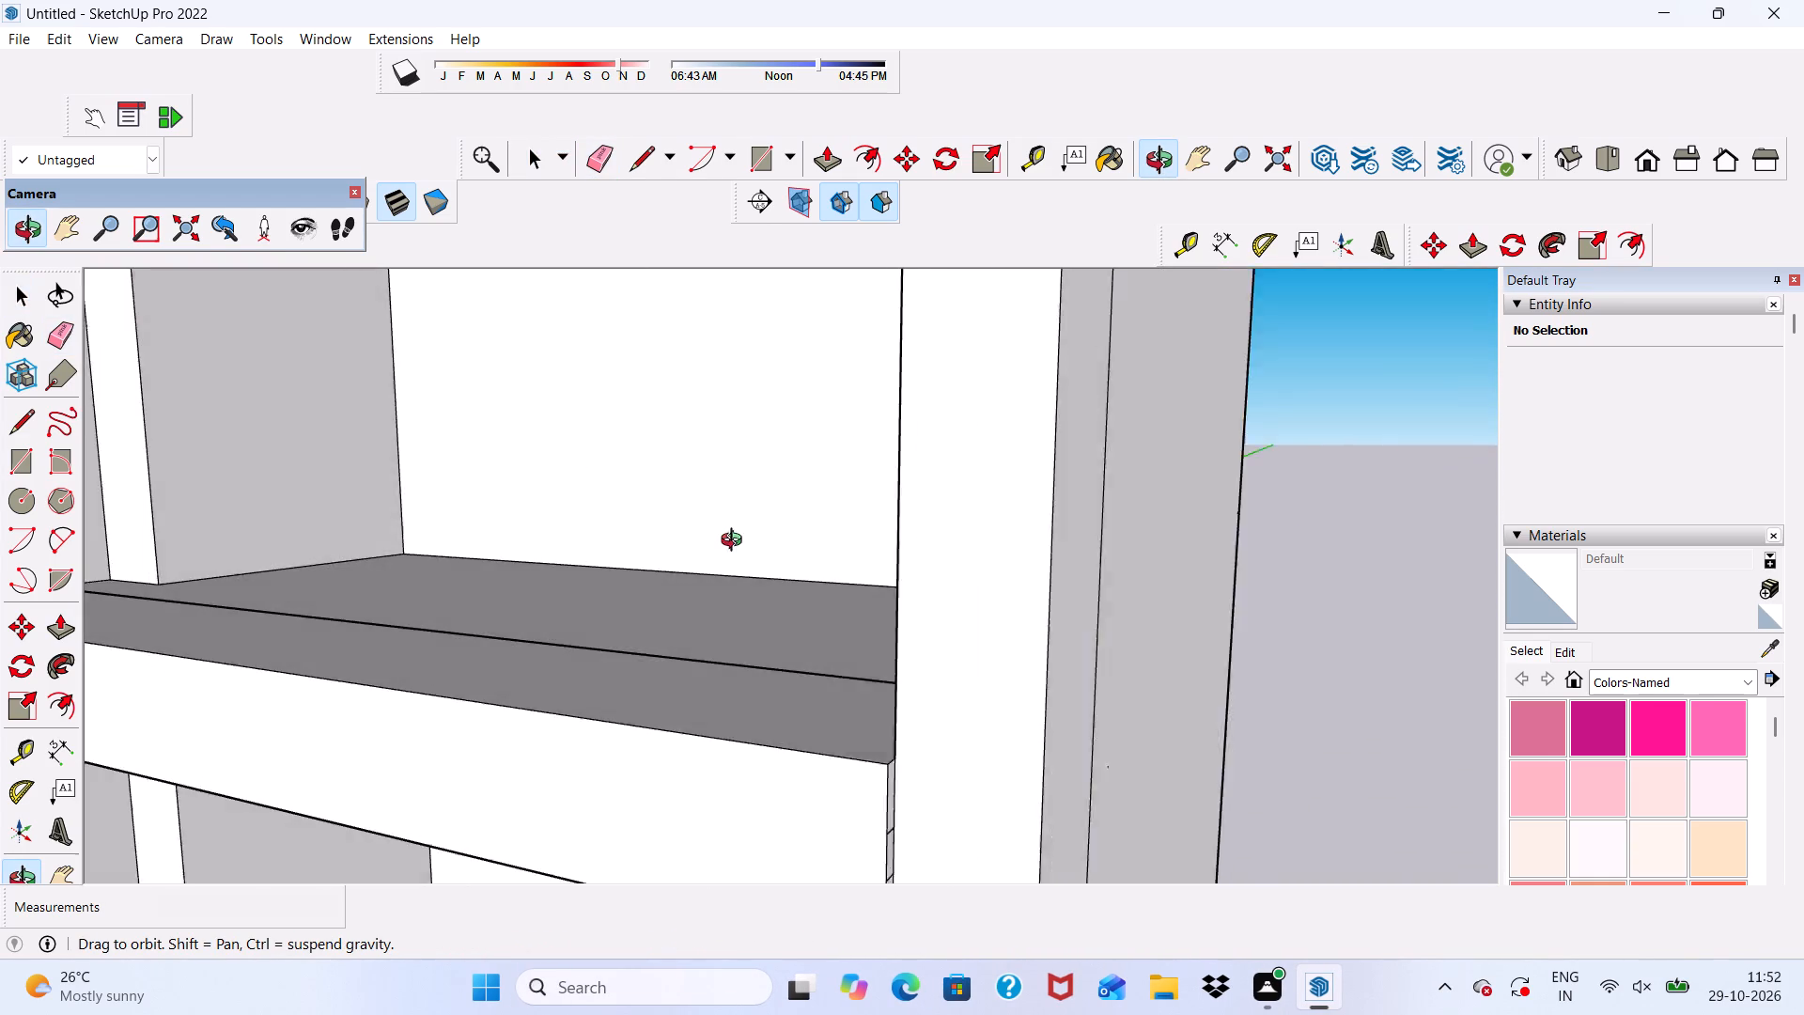
pyautogui.moveTo(736, 542); pyautogui.dragTo(728, 485, button='middle')
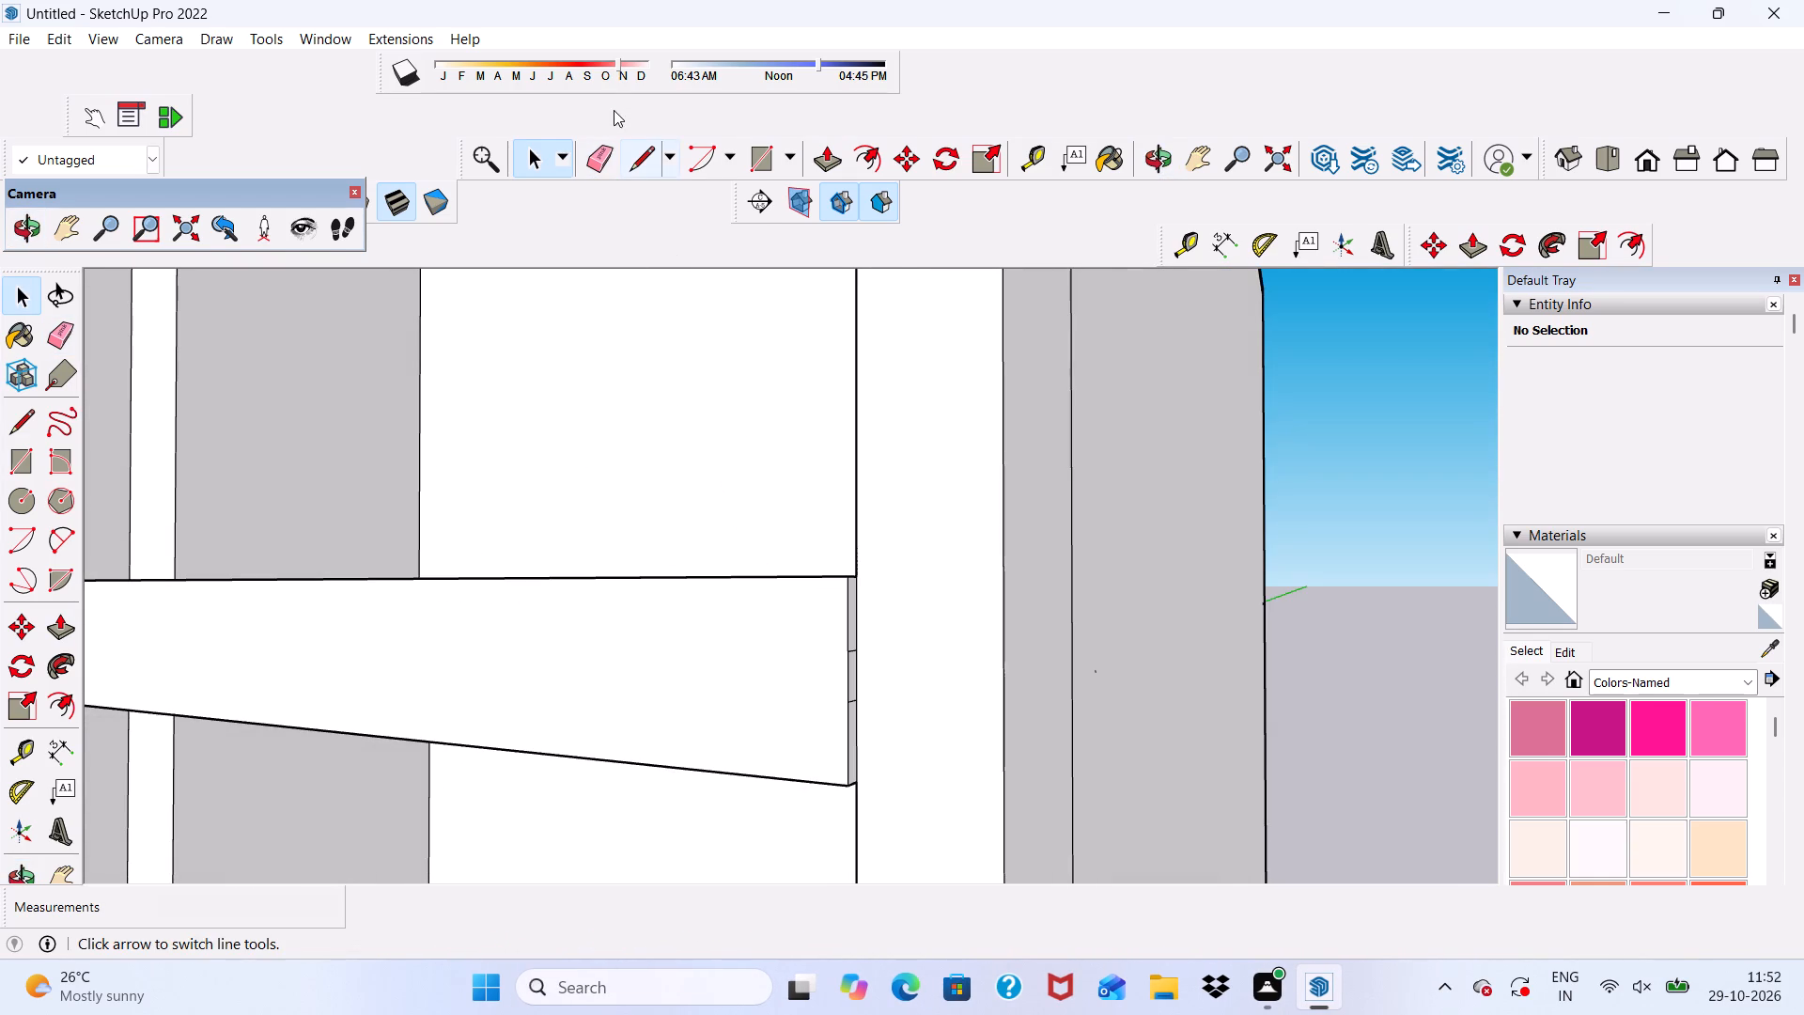
pyautogui.click(599, 152)
pyautogui.scroll(3, 788, 552)
pyautogui.scroll(-4, 998, 766)
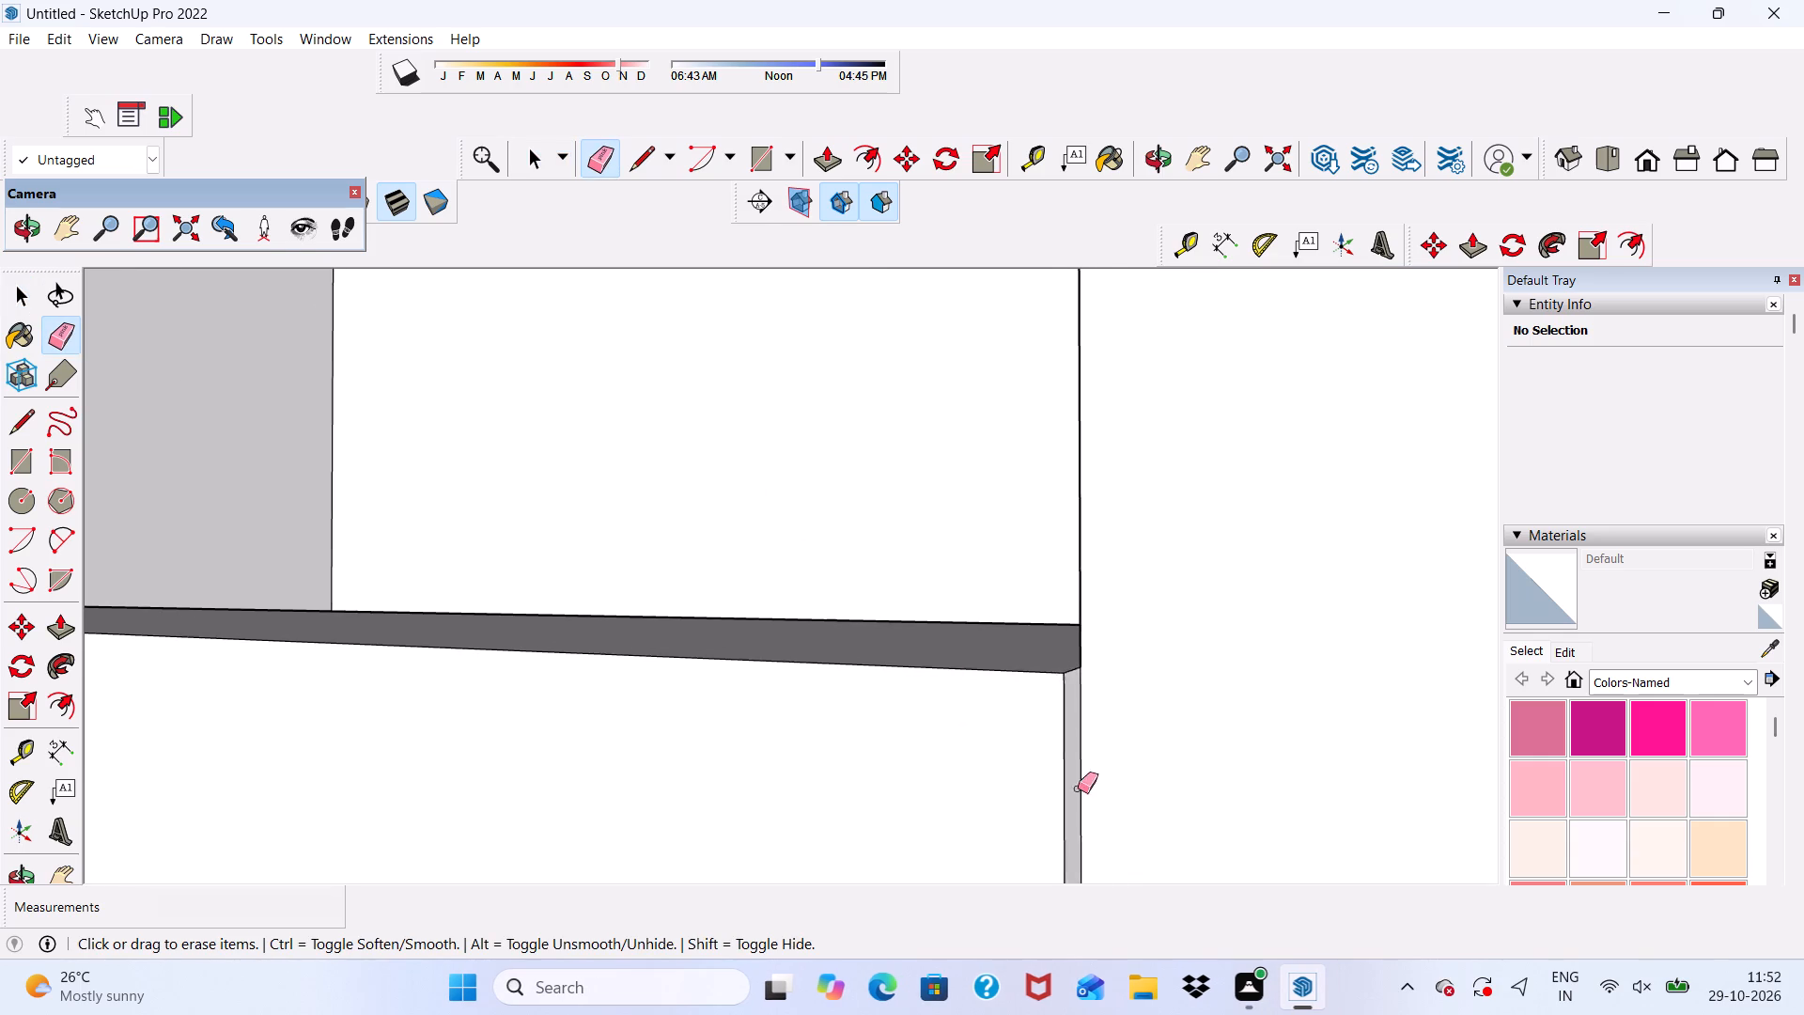
pyautogui.scroll(3, 1078, 783)
pyautogui.scroll(-7, 1017, 629)
pyautogui.scroll(10, 1053, 717)
pyautogui.scroll(-12, 911, 343)
pyautogui.scroll(8, 951, 499)
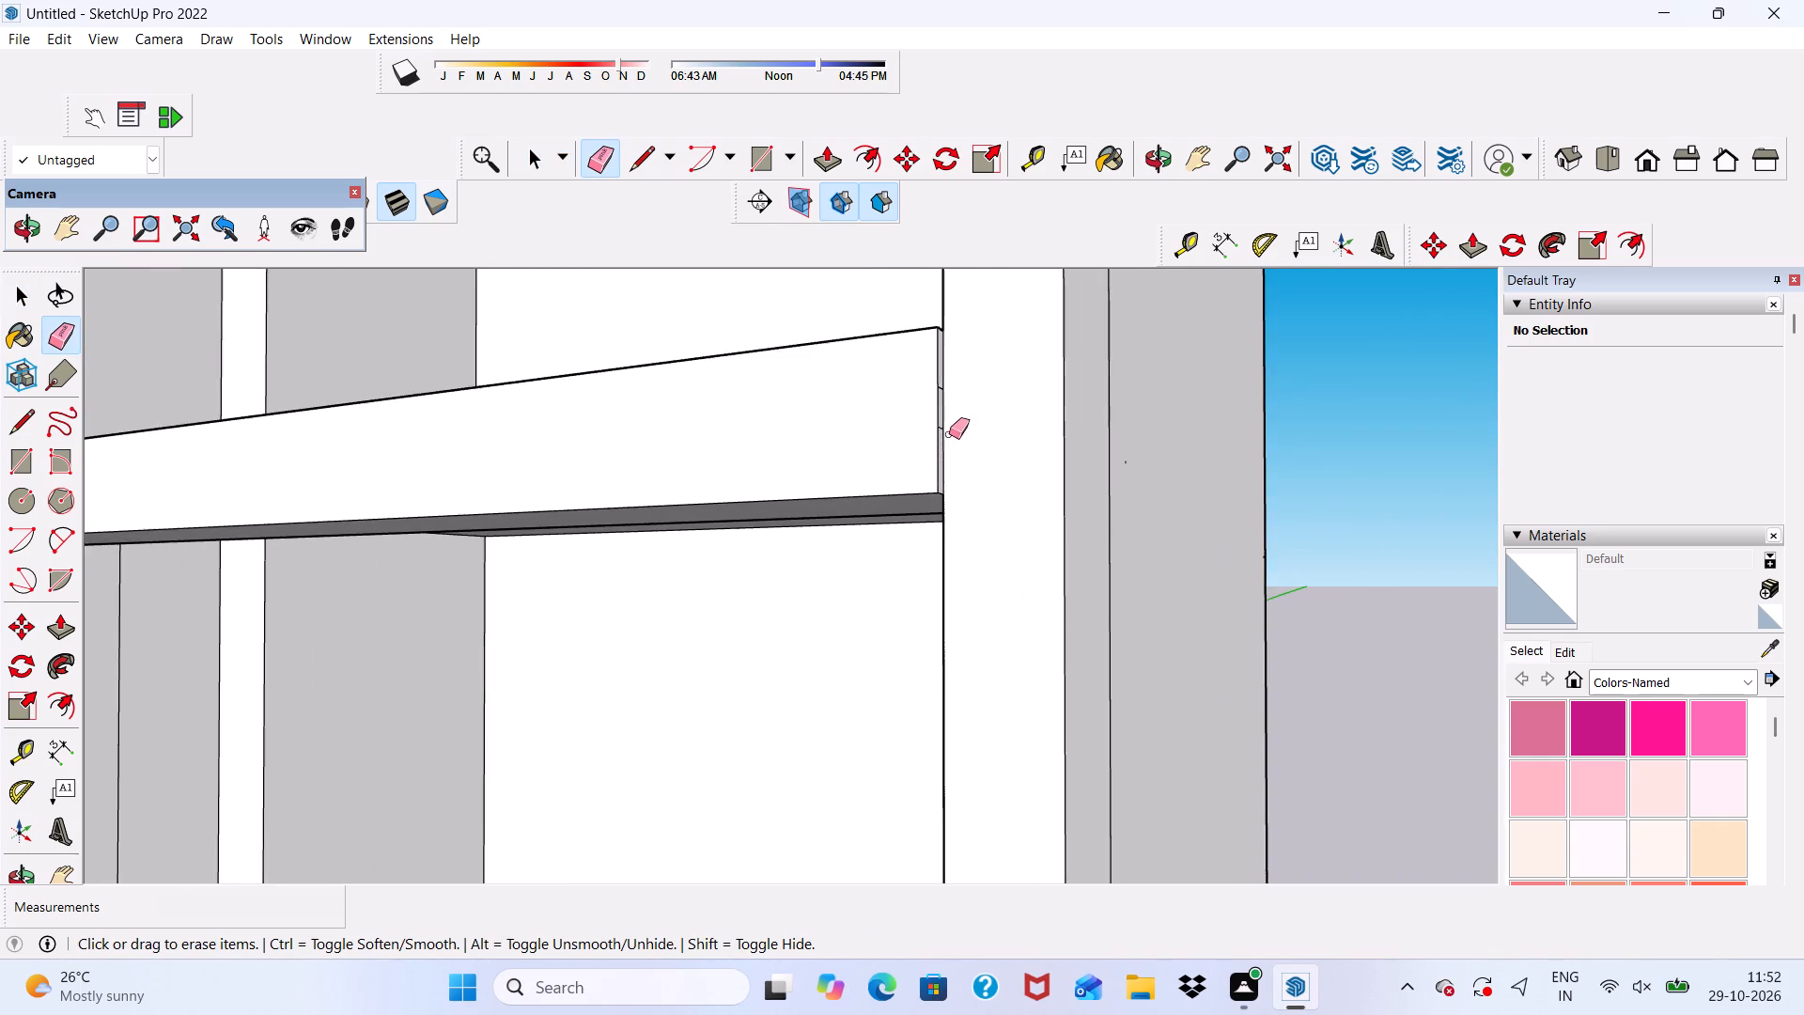
pyautogui.scroll(10, 949, 434)
pyautogui.moveTo(931, 335); pyautogui.dragTo(944, 461)
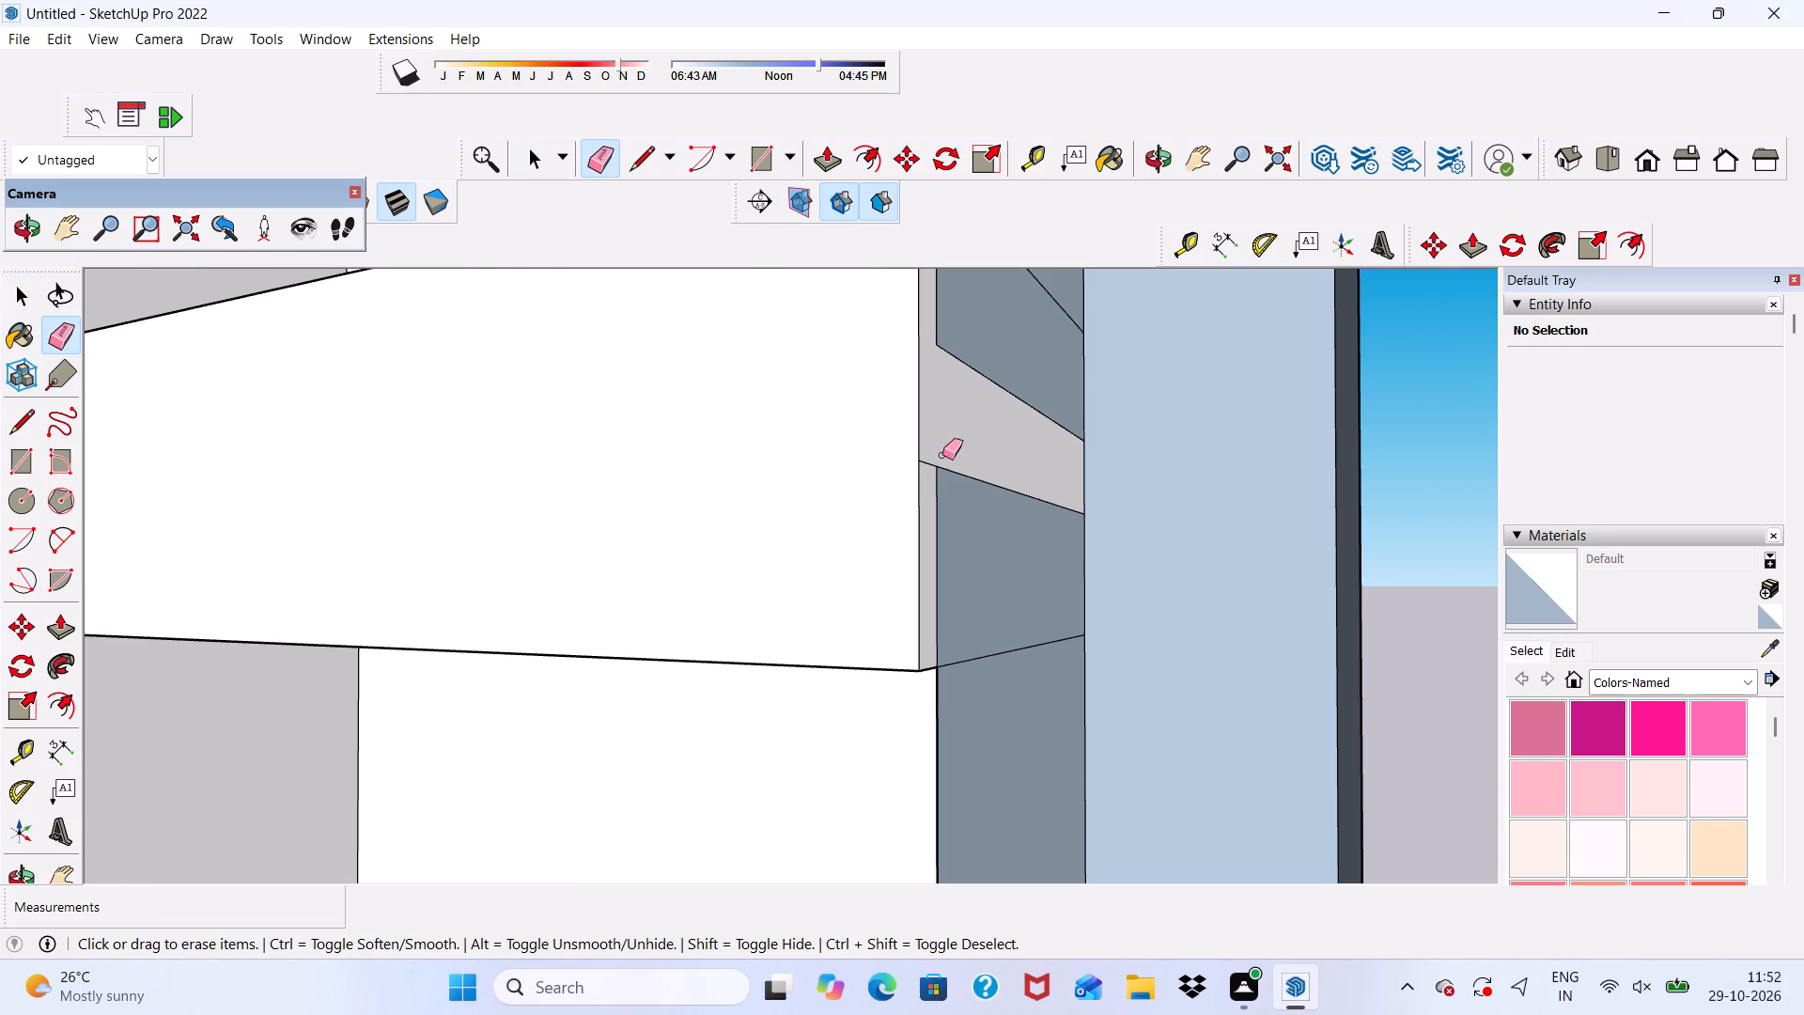
pyautogui.hotkey('ctrl', 'z')
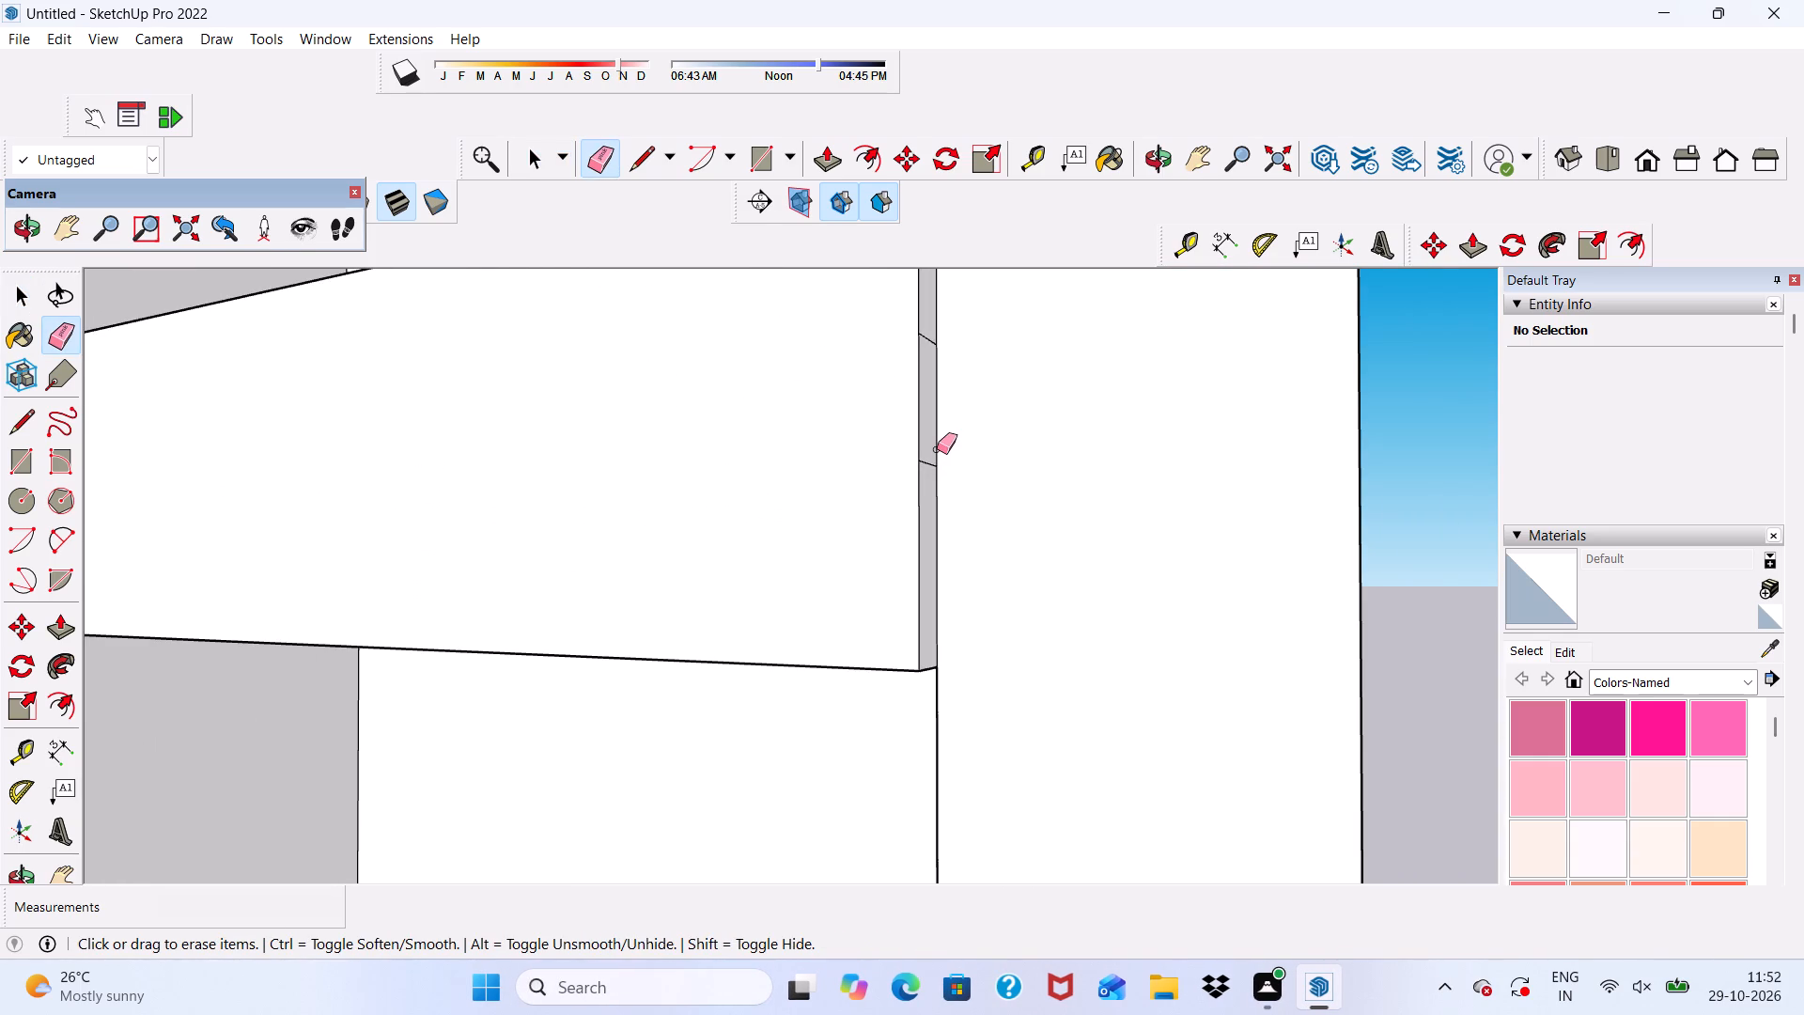
pyautogui.scroll(-3, 937, 449)
pyautogui.scroll(9, 943, 387)
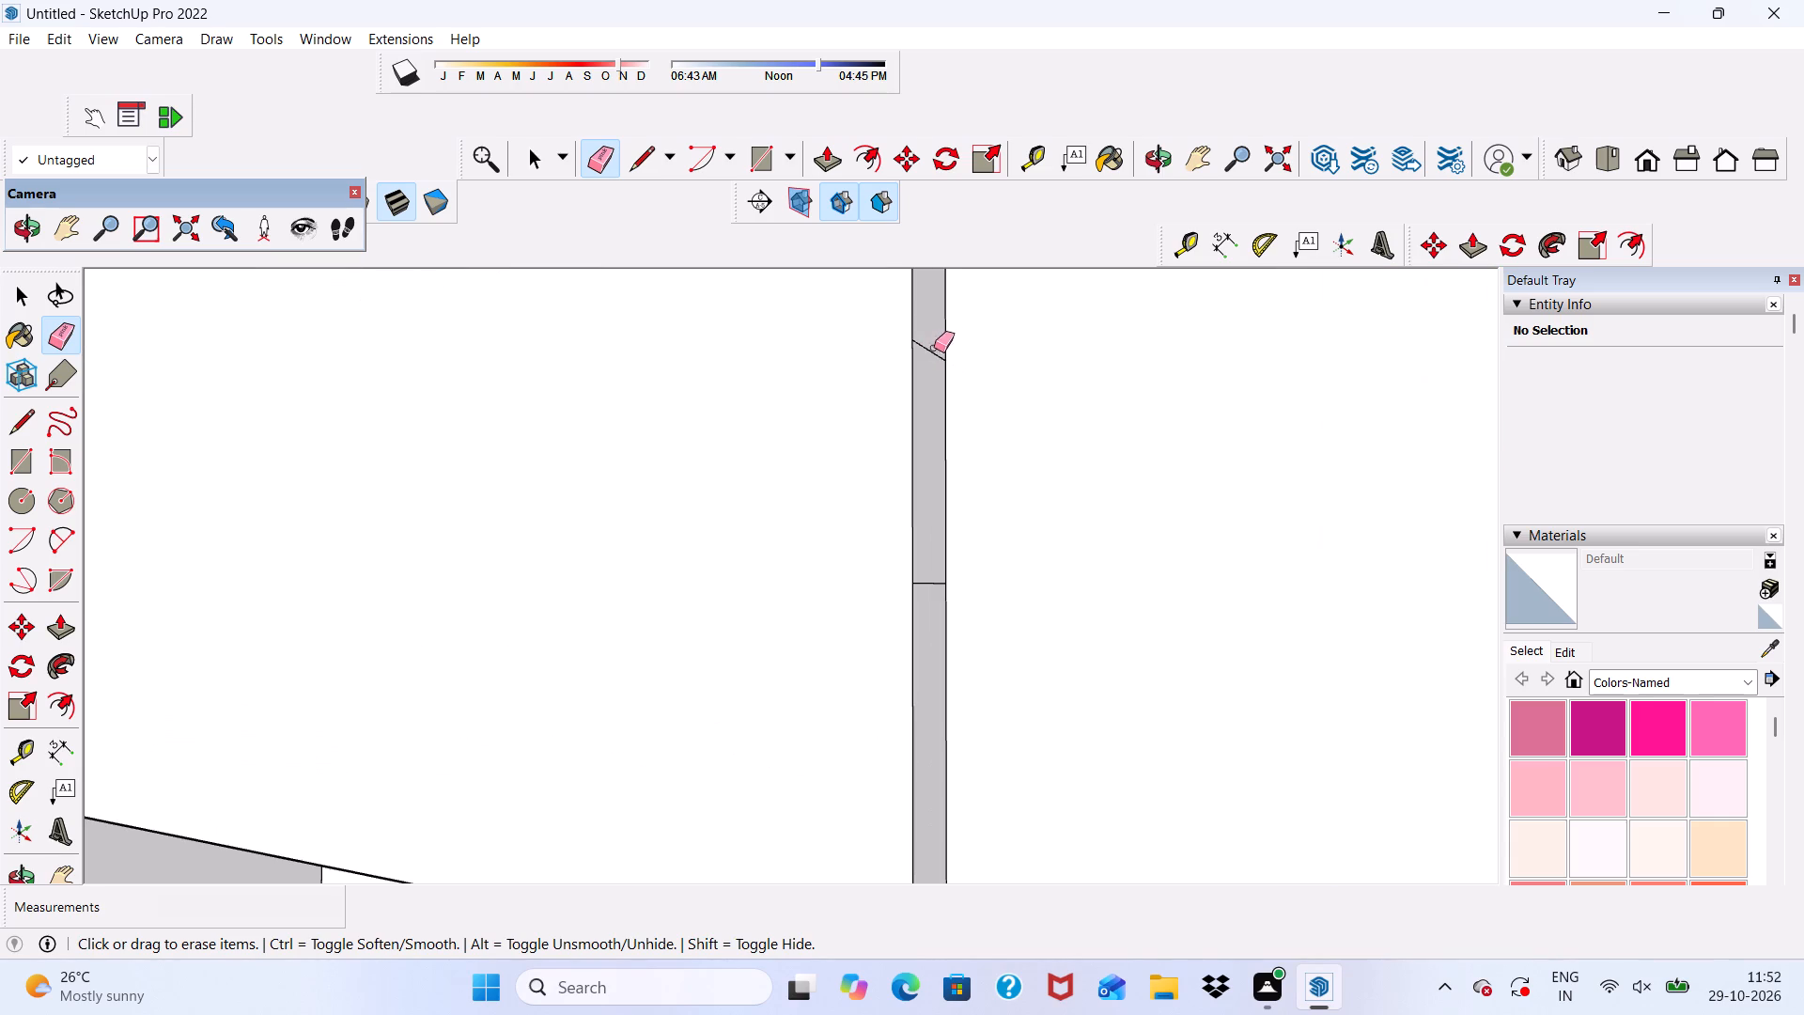
pyautogui.click(928, 347)
pyautogui.scroll(1, 1000, 563)
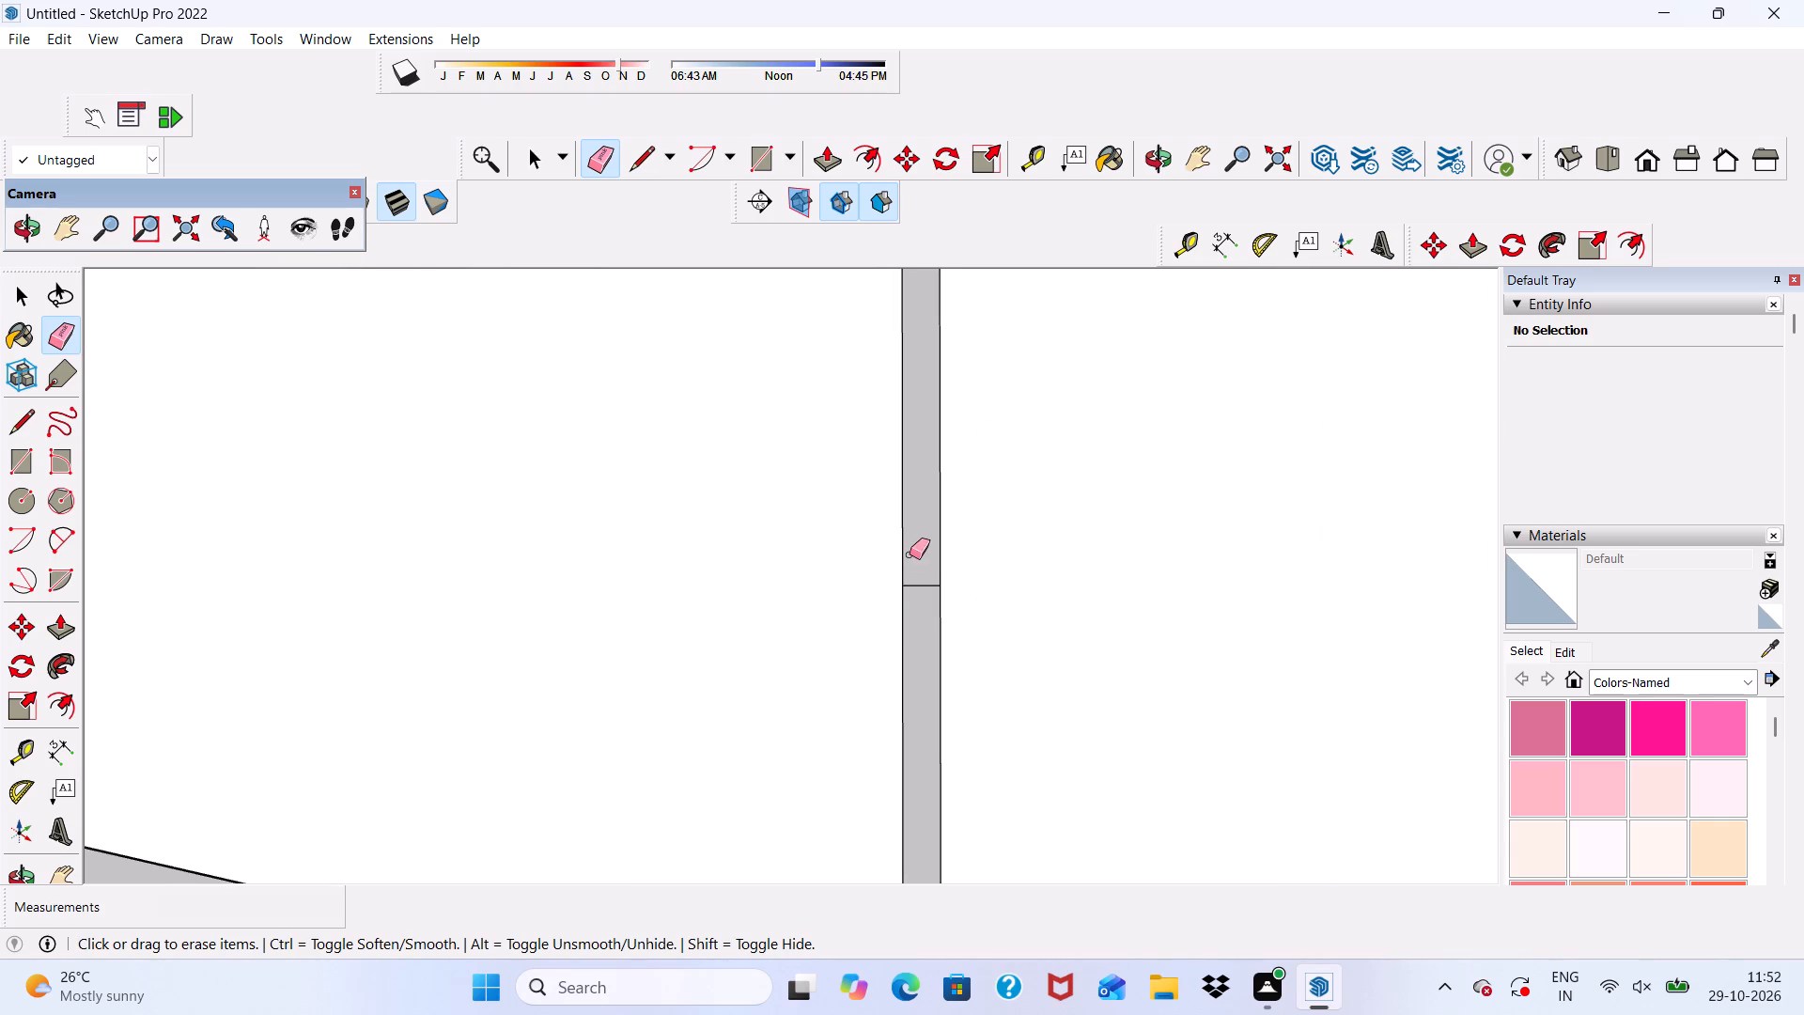
pyautogui.moveTo(911, 557); pyautogui.dragTo(915, 577)
pyautogui.click(921, 583)
# Examine the middle slab's band from the front, from below and from above, including where it meets the side post.
pyautogui.scroll(-10, 921, 584)
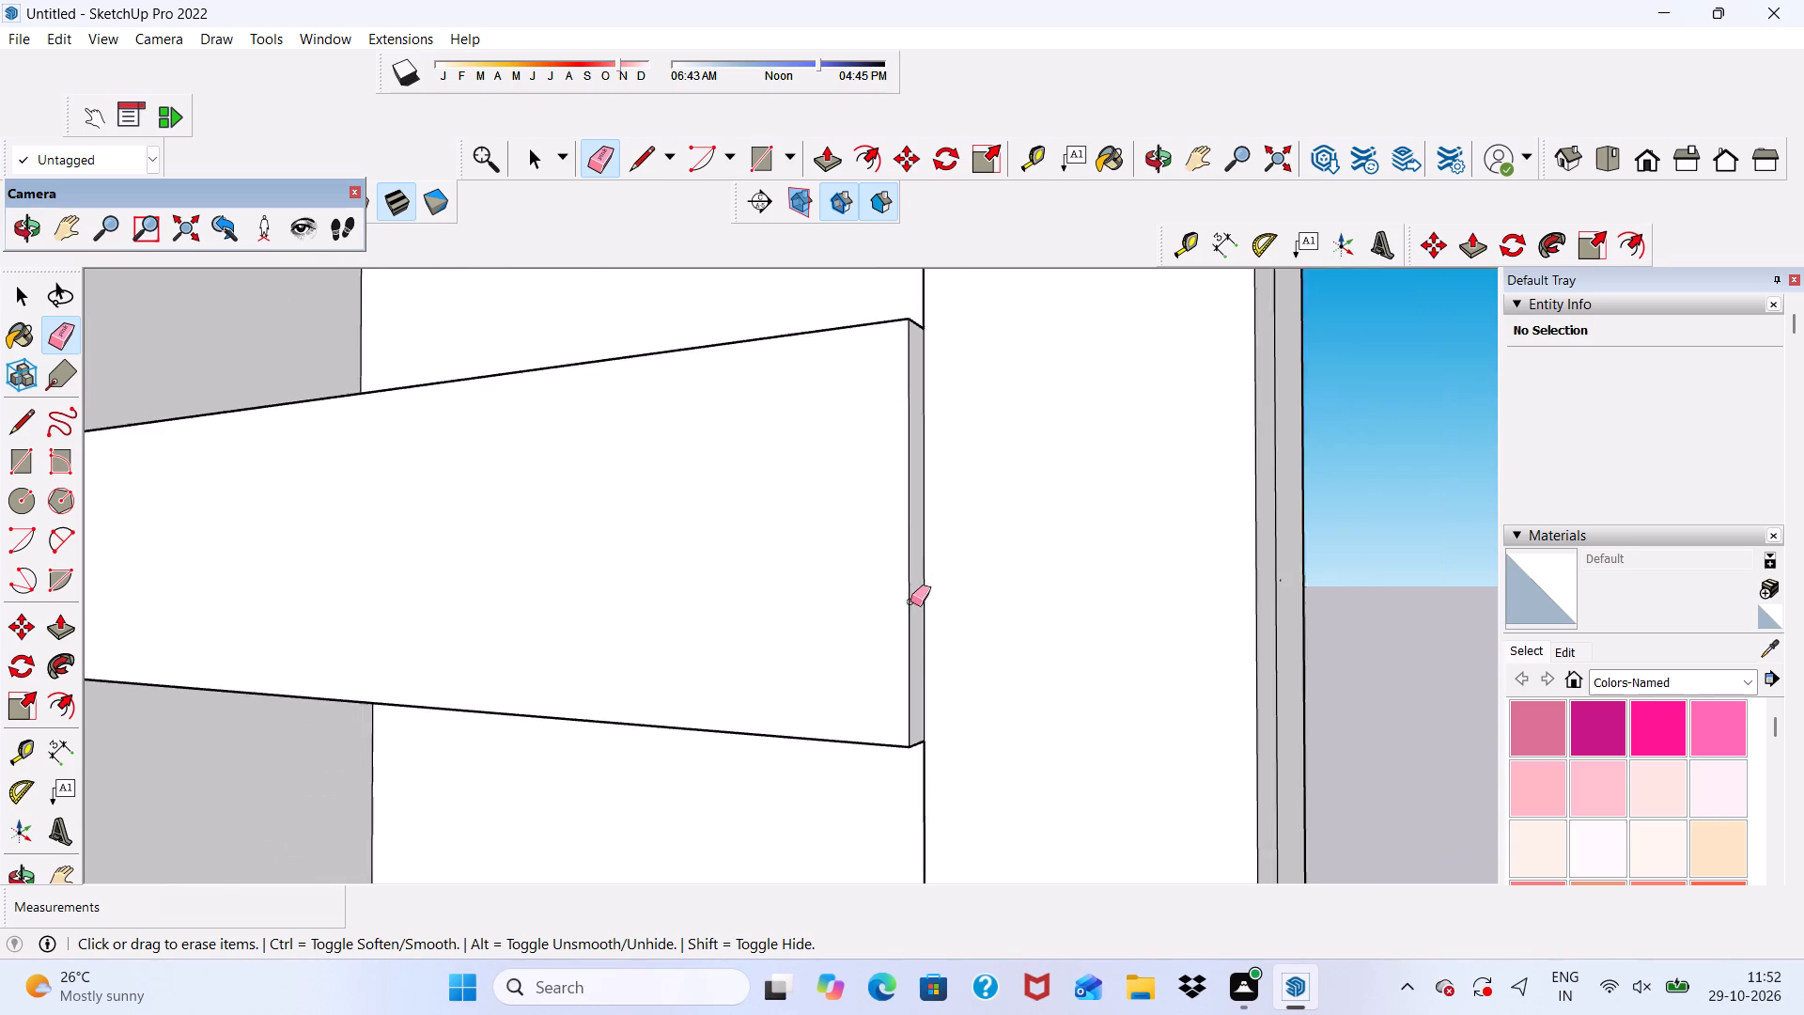
pyautogui.scroll(-1, 910, 601)
pyautogui.scroll(1, 911, 606)
pyautogui.moveTo(911, 606); pyautogui.dragTo(1110, 539, button='middle')
pyautogui.scroll(-6, 1056, 491)
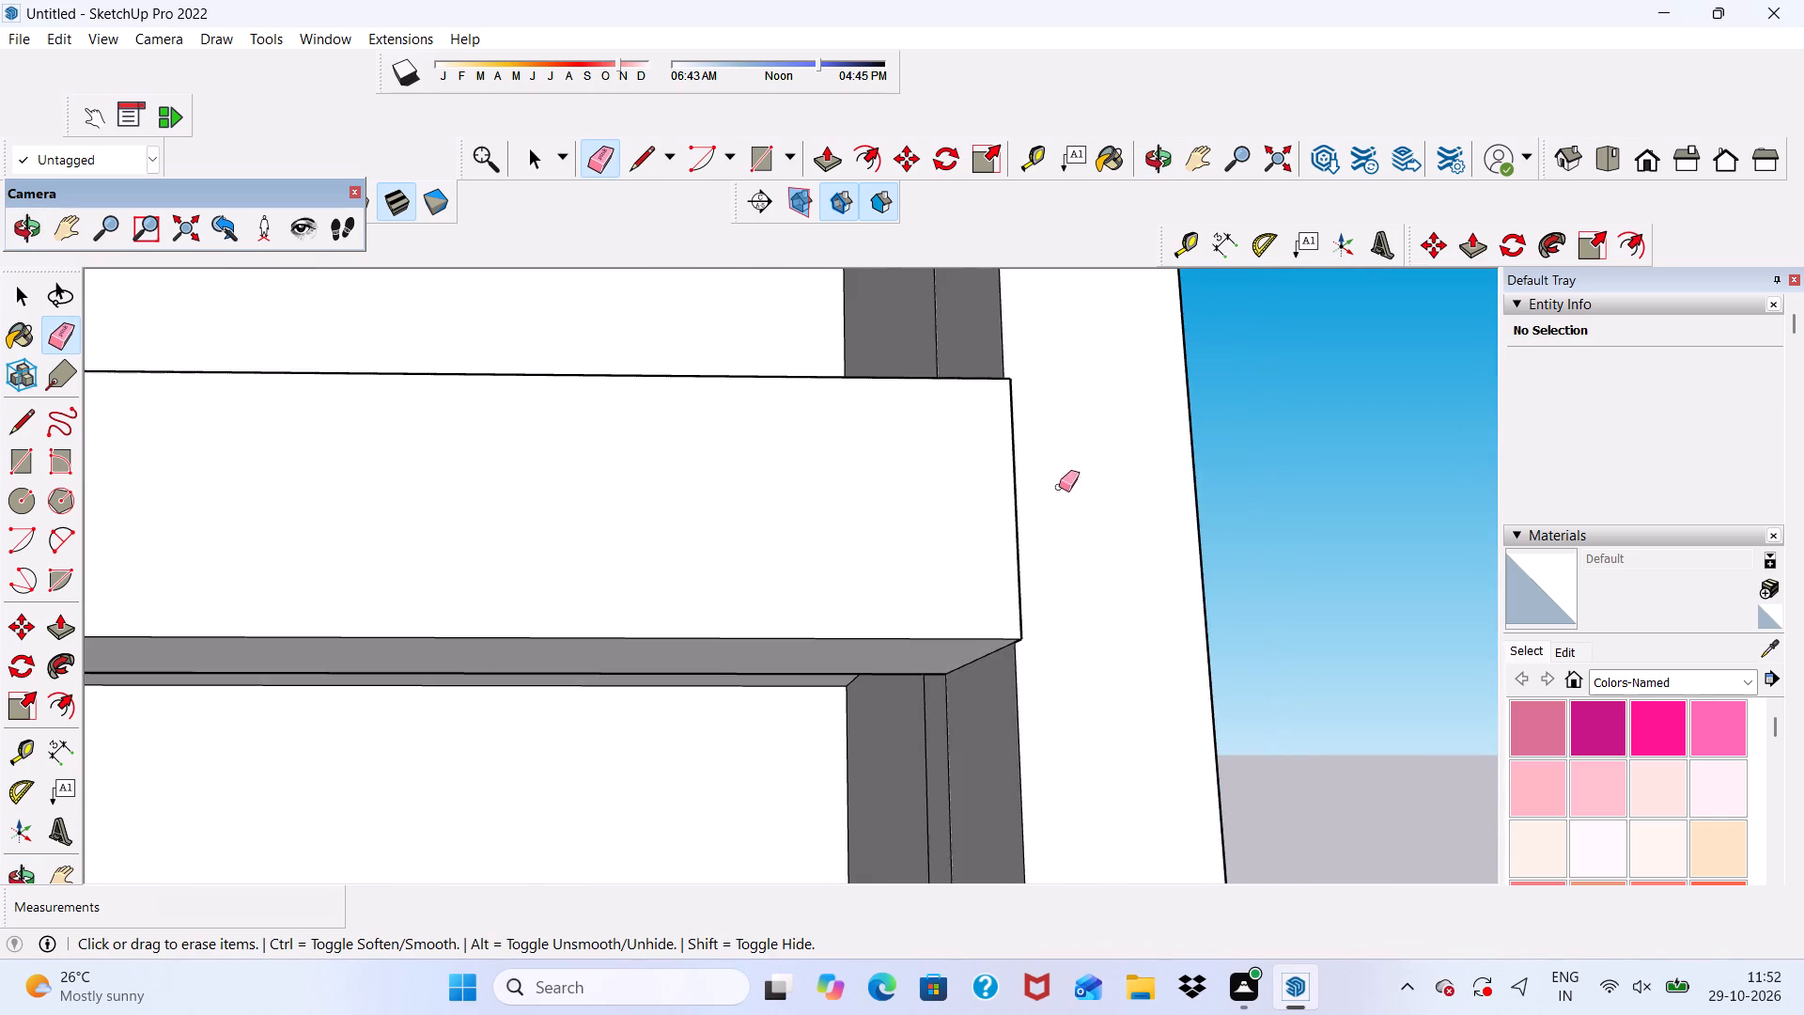
pyautogui.scroll(-3, 1059, 487)
pyautogui.moveTo(1086, 579); pyautogui.dragTo(1043, 665, button='middle')
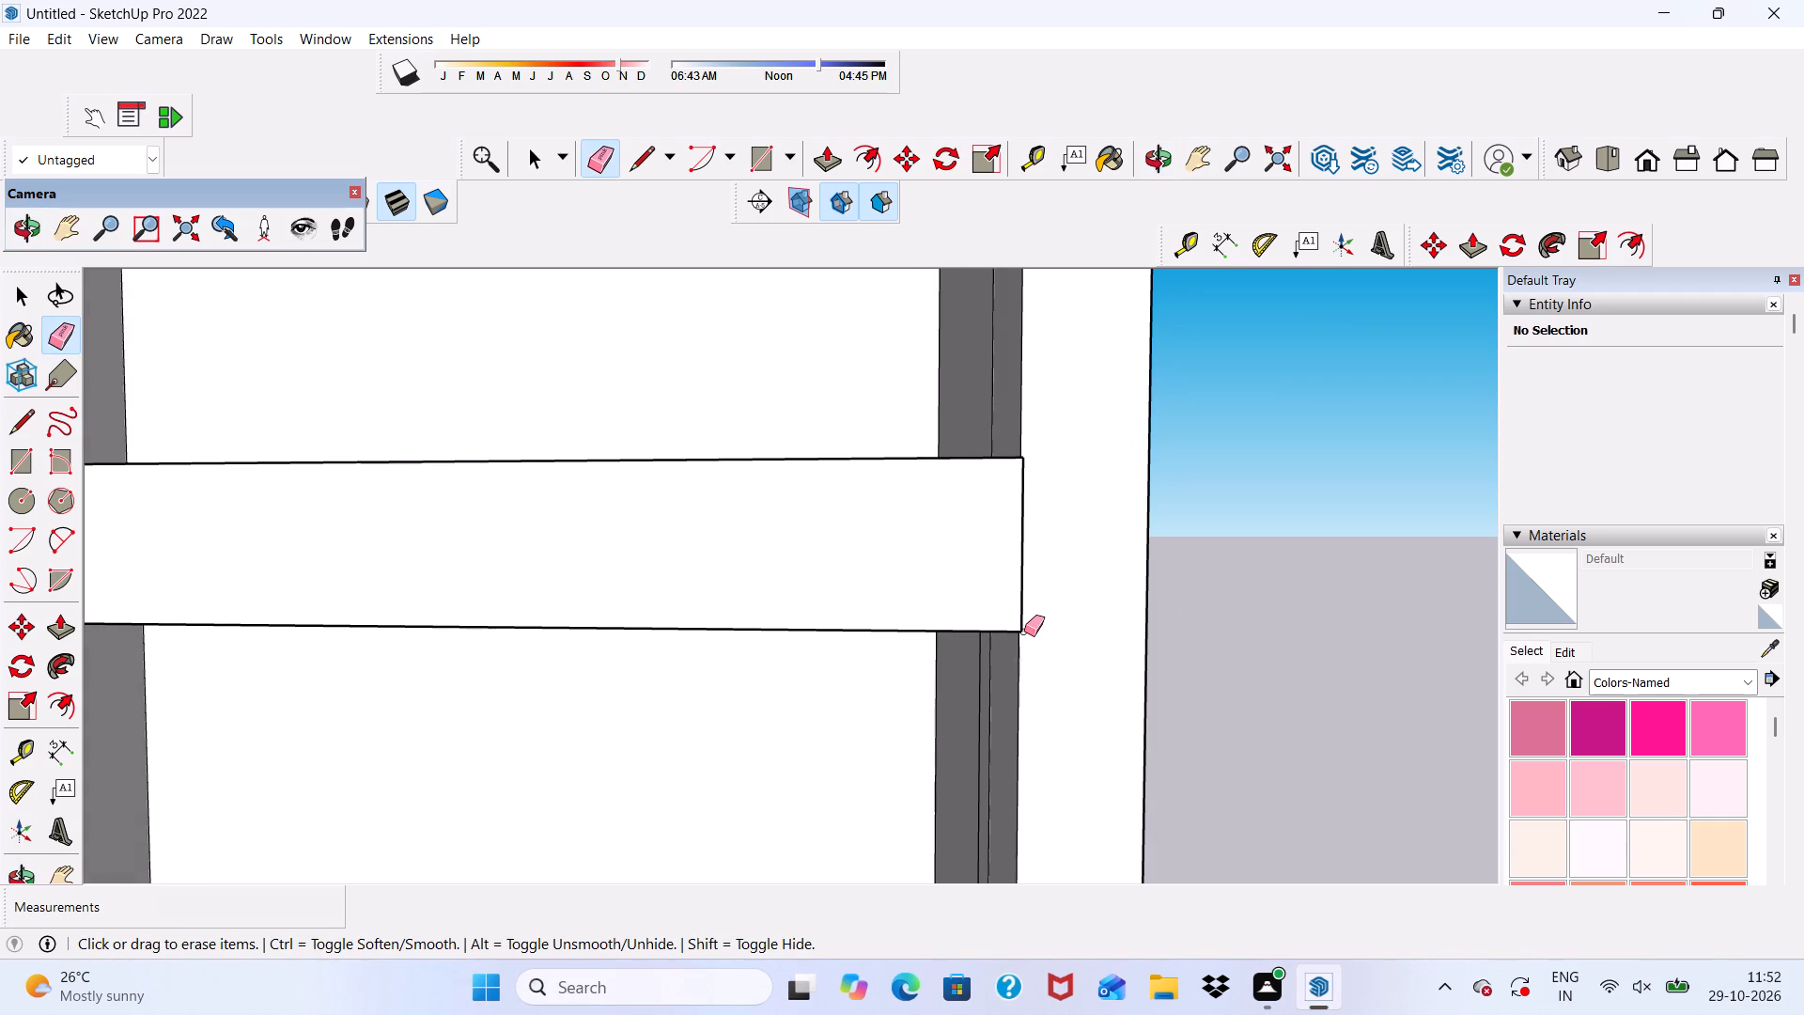
pyautogui.press('space')
pyautogui.press('space')
pyautogui.scroll(-10, 1024, 605)
pyautogui.scroll(1, 1087, 662)
pyautogui.scroll(-4, 412, 656)
pyautogui.moveTo(371, 732); pyautogui.dragTo(371, 480, button='middle')
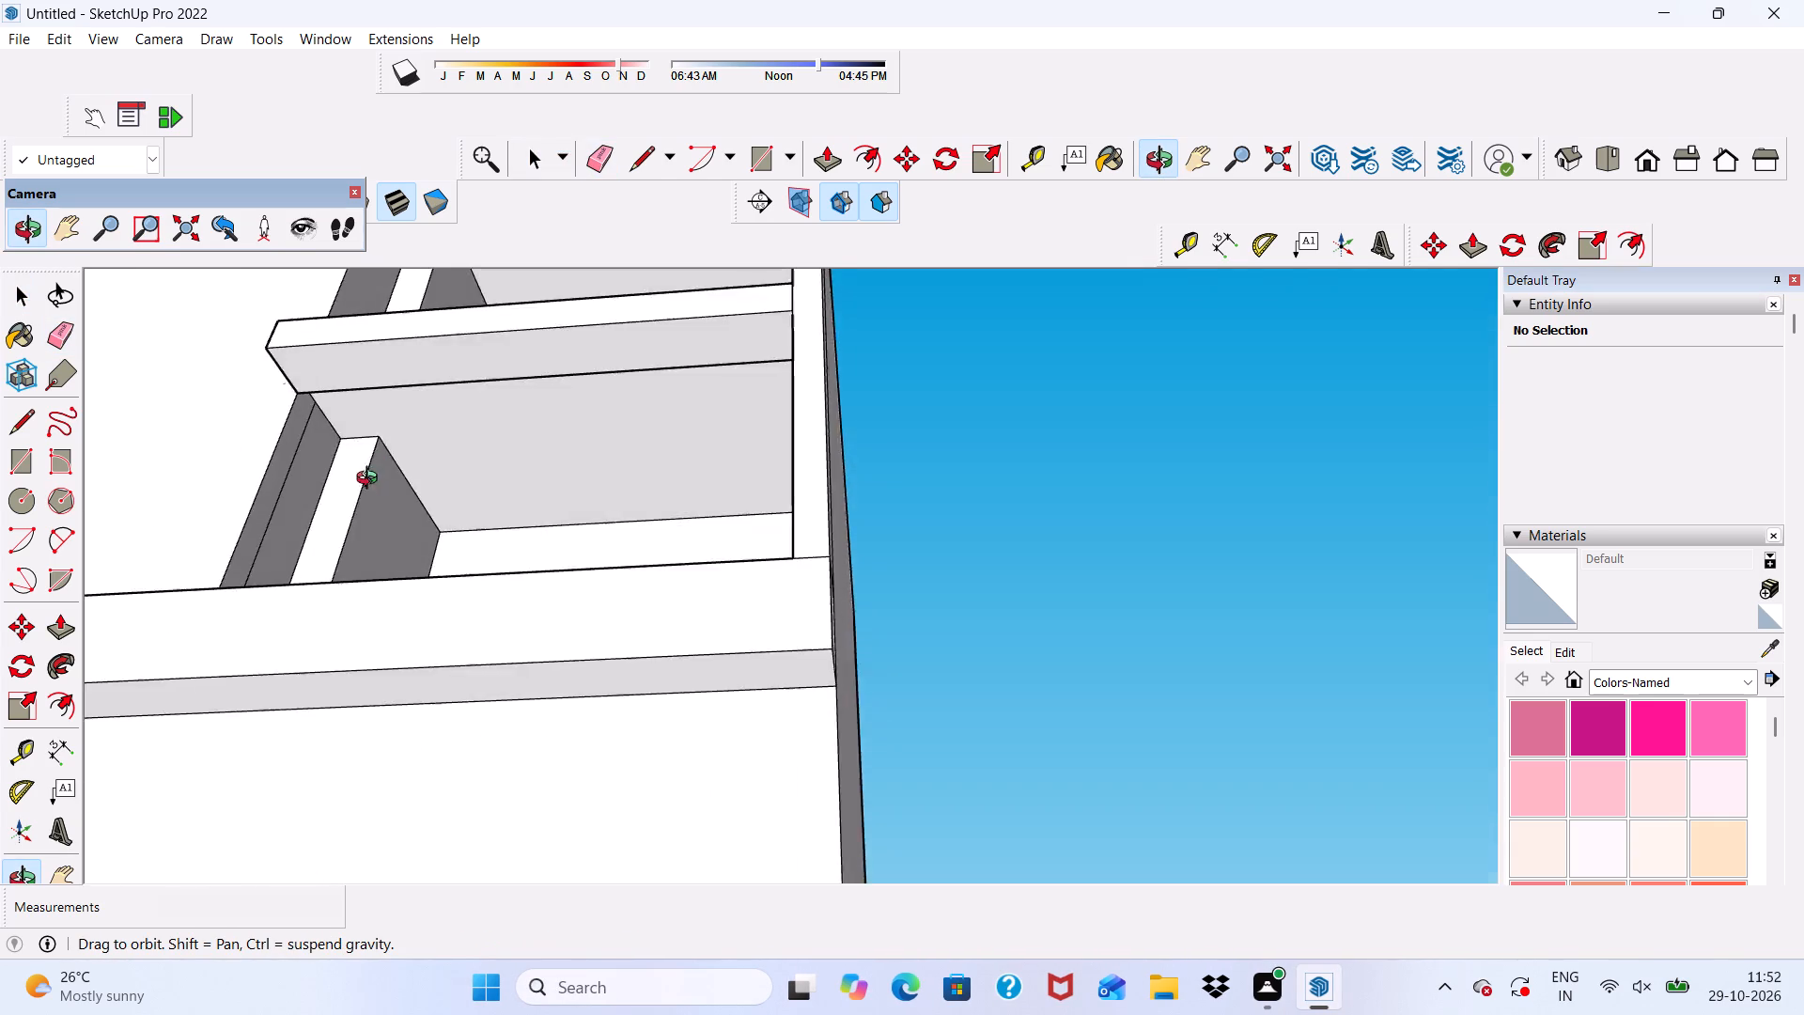
pyautogui.moveTo(371, 480); pyautogui.dragTo(408, 769, button='middle')
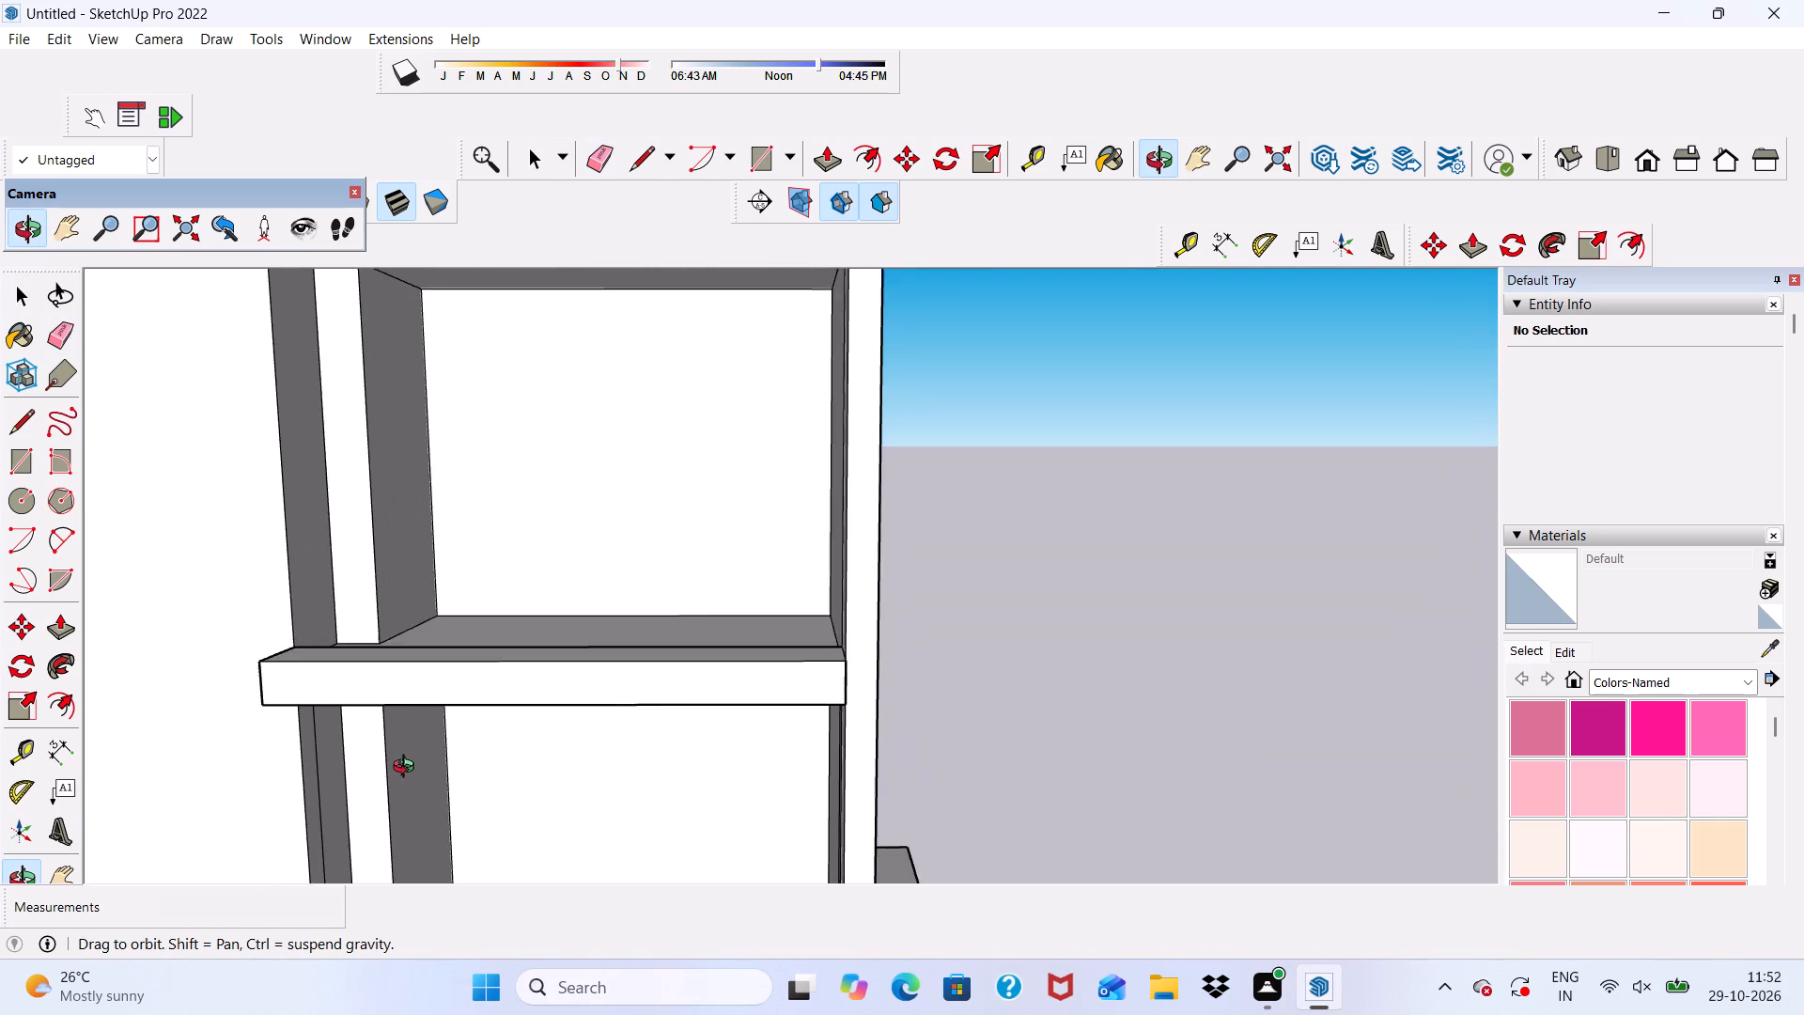
pyautogui.moveTo(408, 769); pyautogui.dragTo(383, 725, button='middle')
pyautogui.scroll(-10, 393, 604)
pyautogui.moveTo(465, 683); pyautogui.dragTo(496, 820, button='middle')
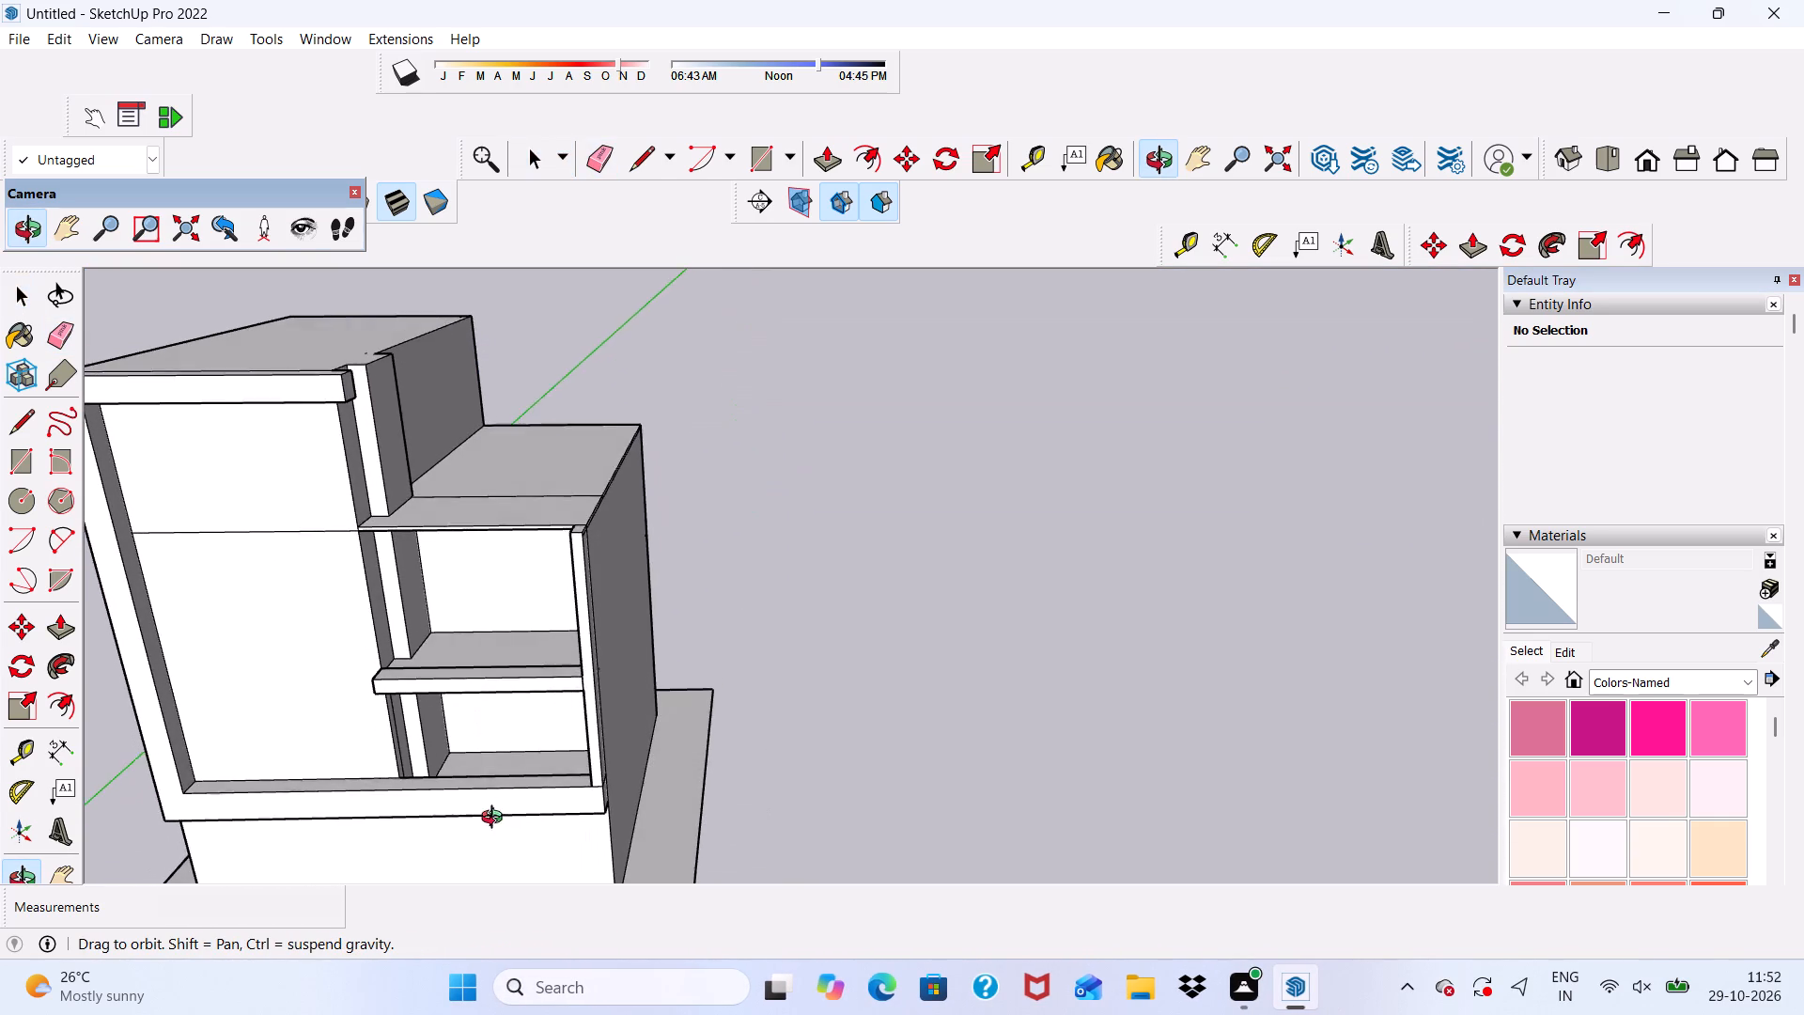
pyautogui.moveTo(496, 820); pyautogui.dragTo(467, 797, button='middle')
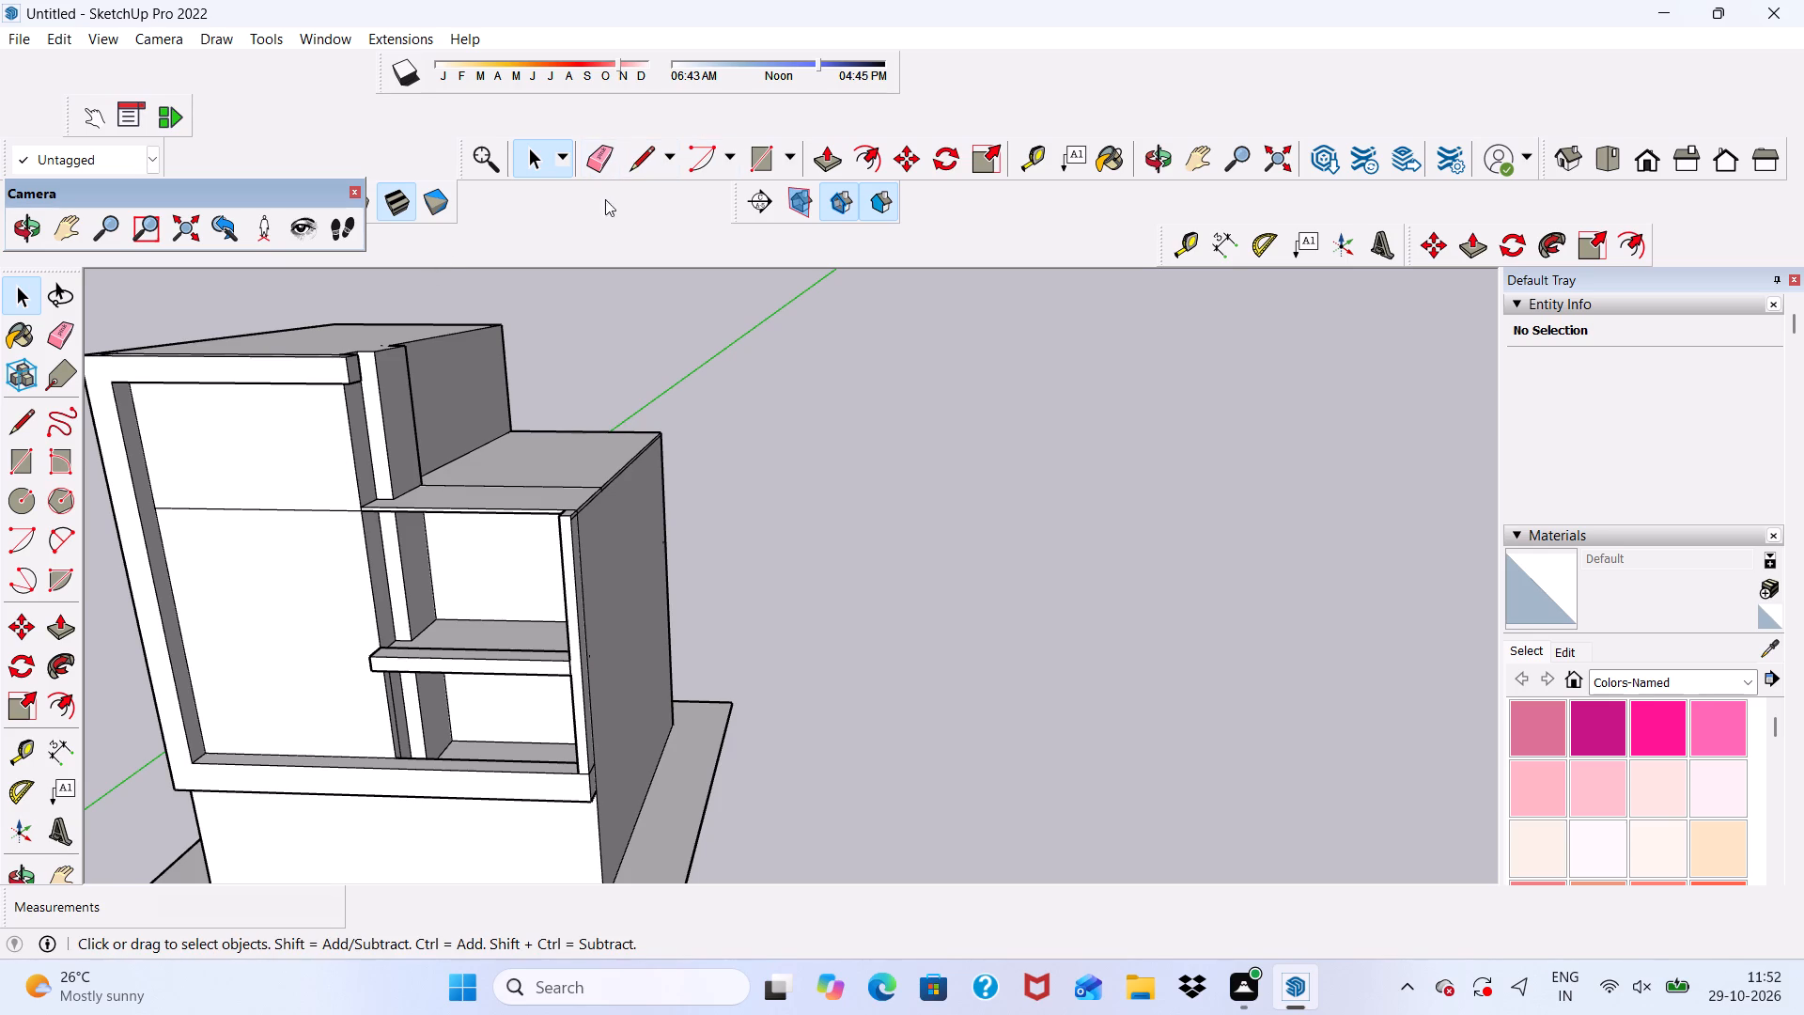
# Erase the two seam lines on the band's opposite end face, away from the projecting side post.
pyautogui.moveTo(614, 736); pyautogui.dragTo(597, 641, button='middle')
pyautogui.scroll(4, 597, 641)
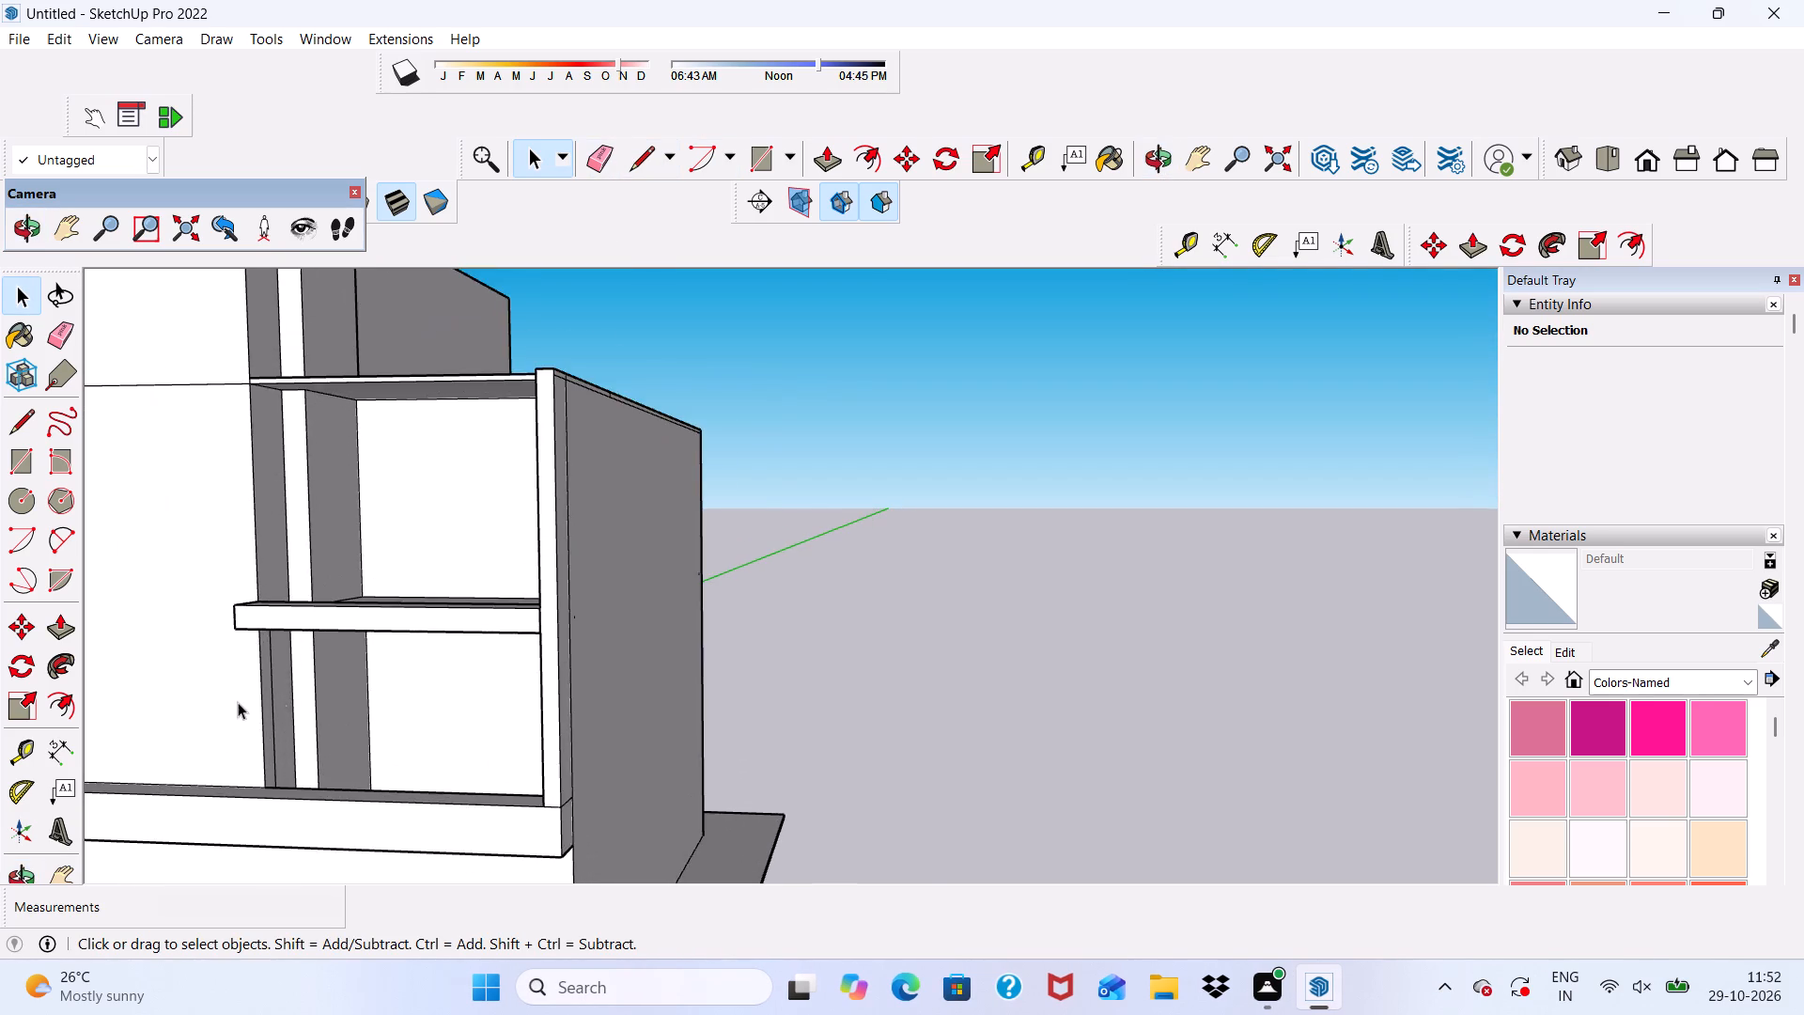
pyautogui.scroll(5, 238, 702)
pyautogui.scroll(-3, 258, 656)
pyautogui.moveTo(266, 648); pyautogui.dragTo(269, 614, button='middle')
pyautogui.moveTo(282, 589); pyautogui.dragTo(503, 598, button='middle')
pyautogui.moveTo(690, 585); pyautogui.dragTo(858, 572, button='middle')
pyautogui.click(596, 148)
pyautogui.scroll(5, 524, 733)
pyautogui.scroll(1, 521, 383)
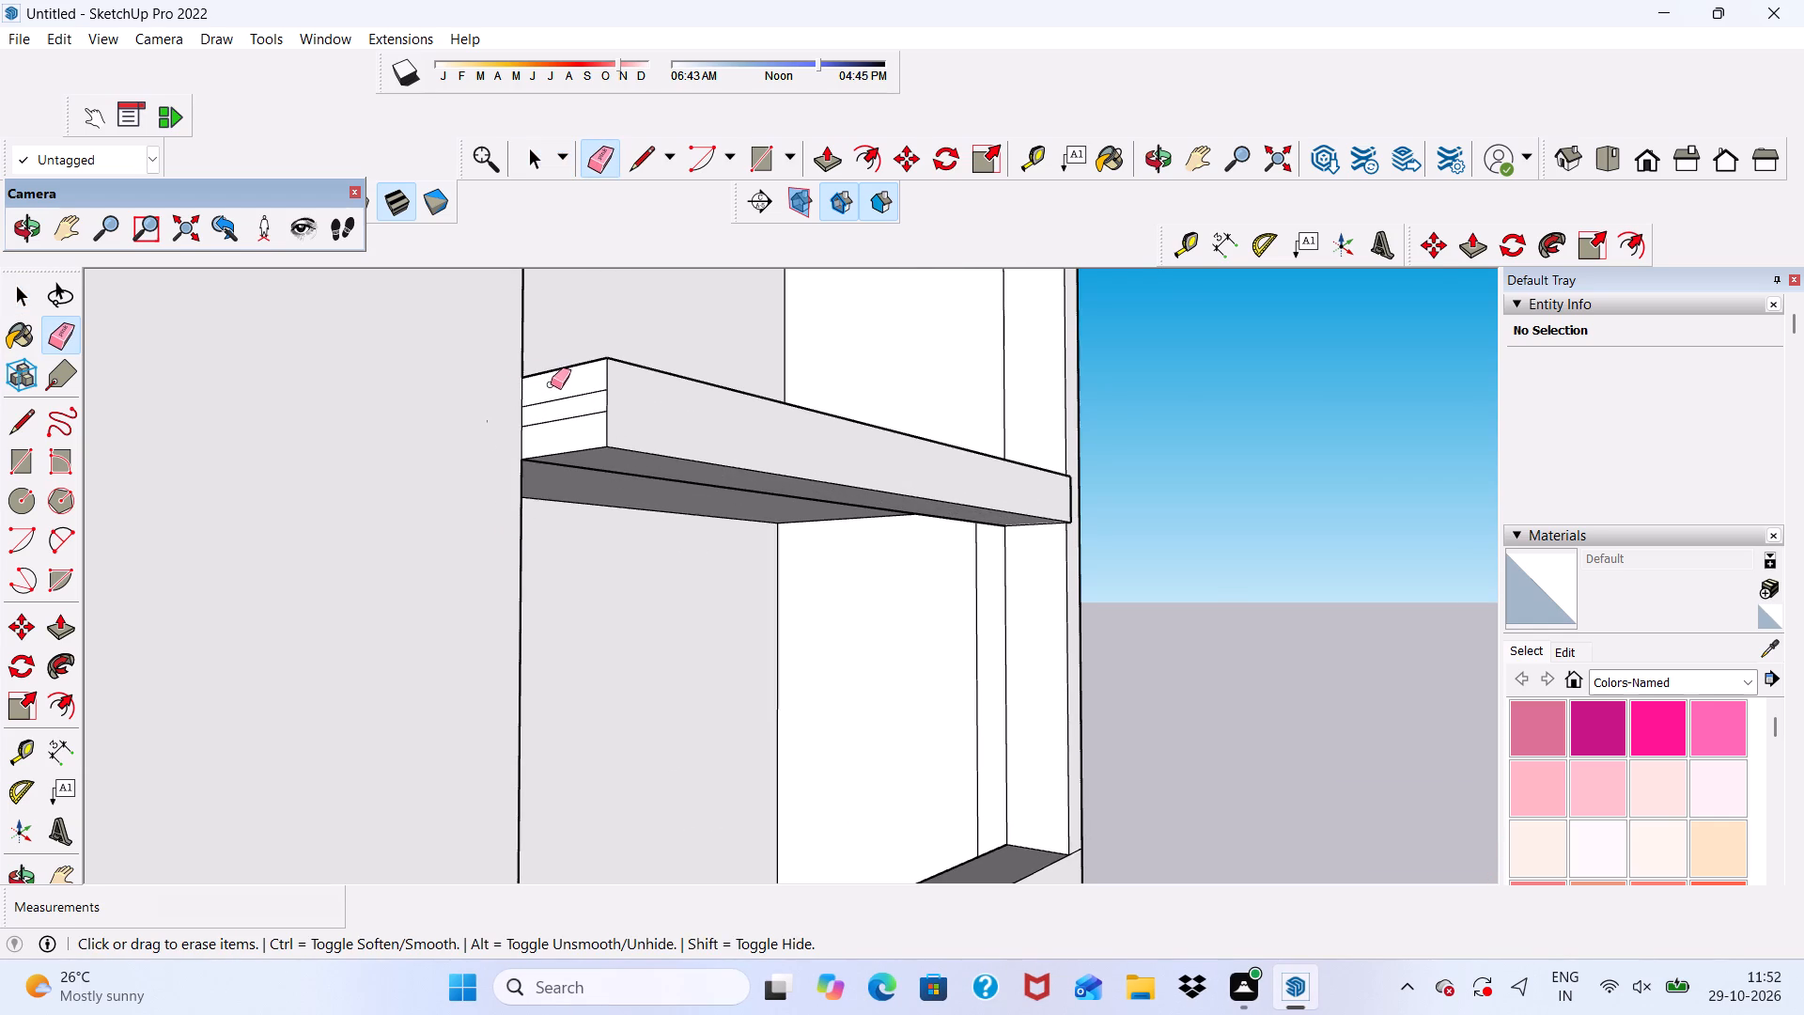
pyautogui.moveTo(553, 384); pyautogui.dragTo(568, 418)
# Push/Pull the front face of the middle slab's band outward by about 6 1/16".
pyautogui.moveTo(681, 523); pyautogui.dragTo(277, 622, button='middle')
pyautogui.press('space')
pyautogui.scroll(1, 364, 543)
pyautogui.click(364, 543)
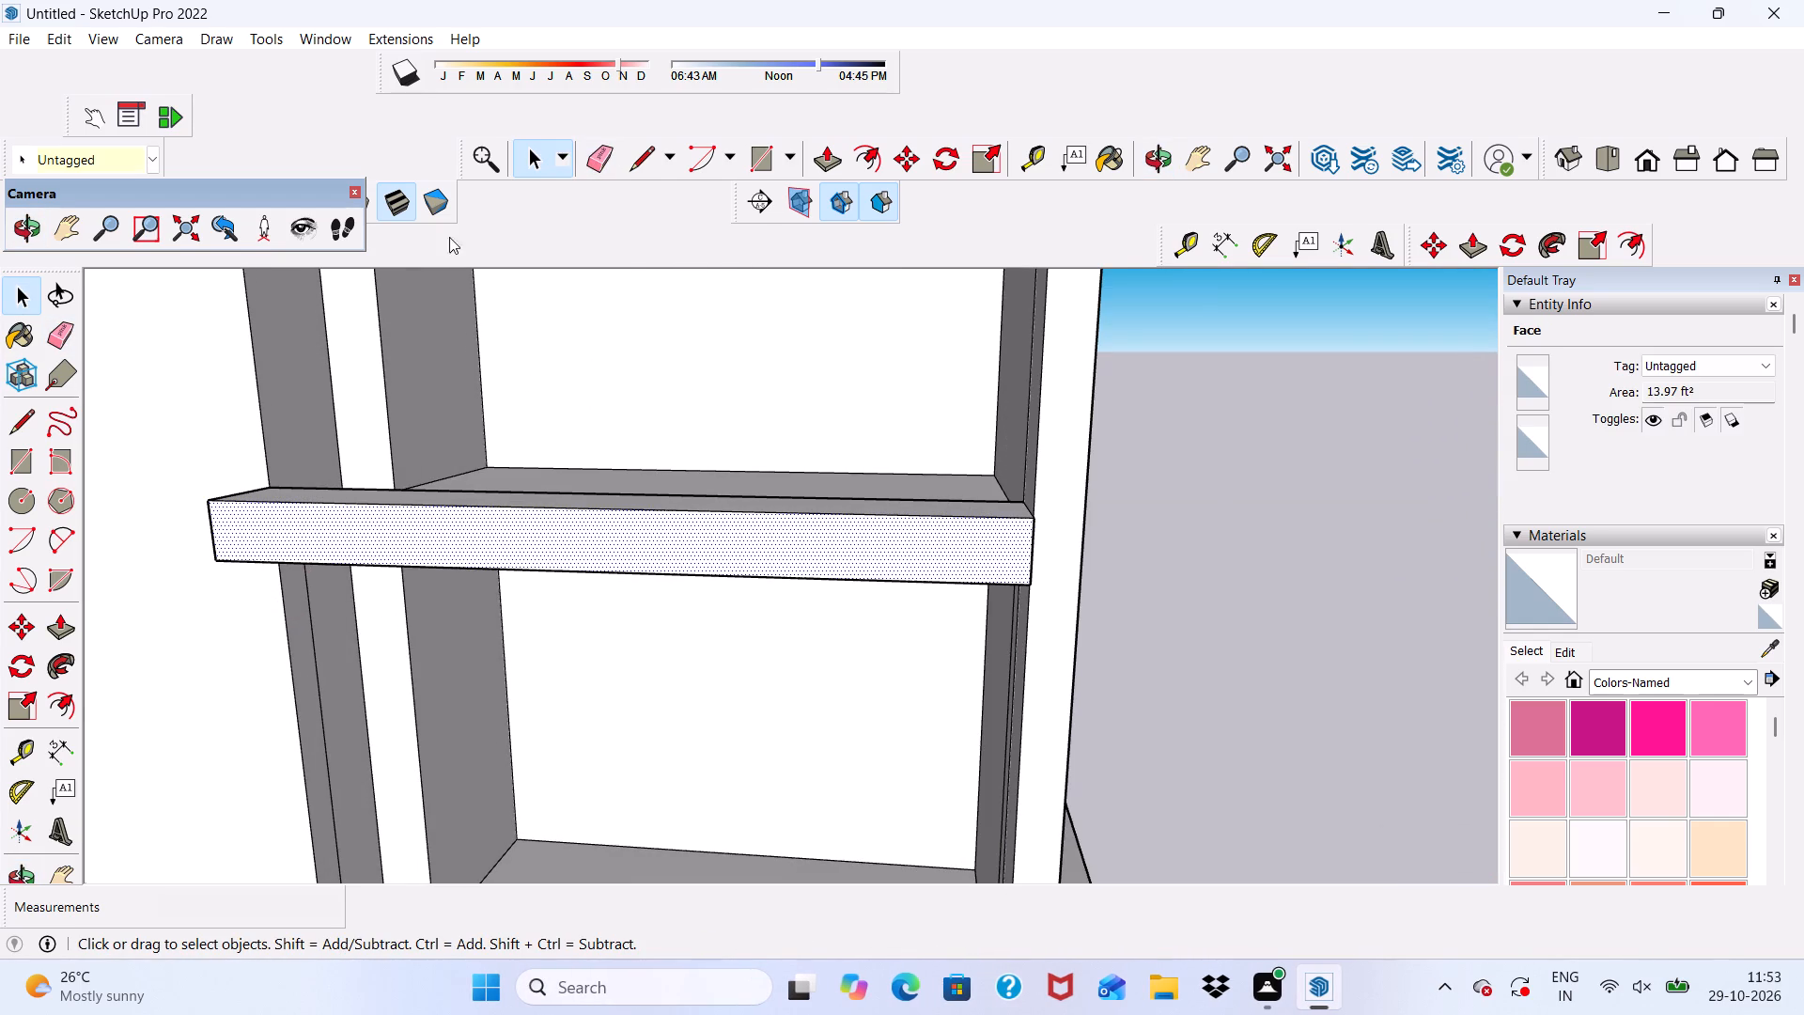
pyautogui.click(816, 140)
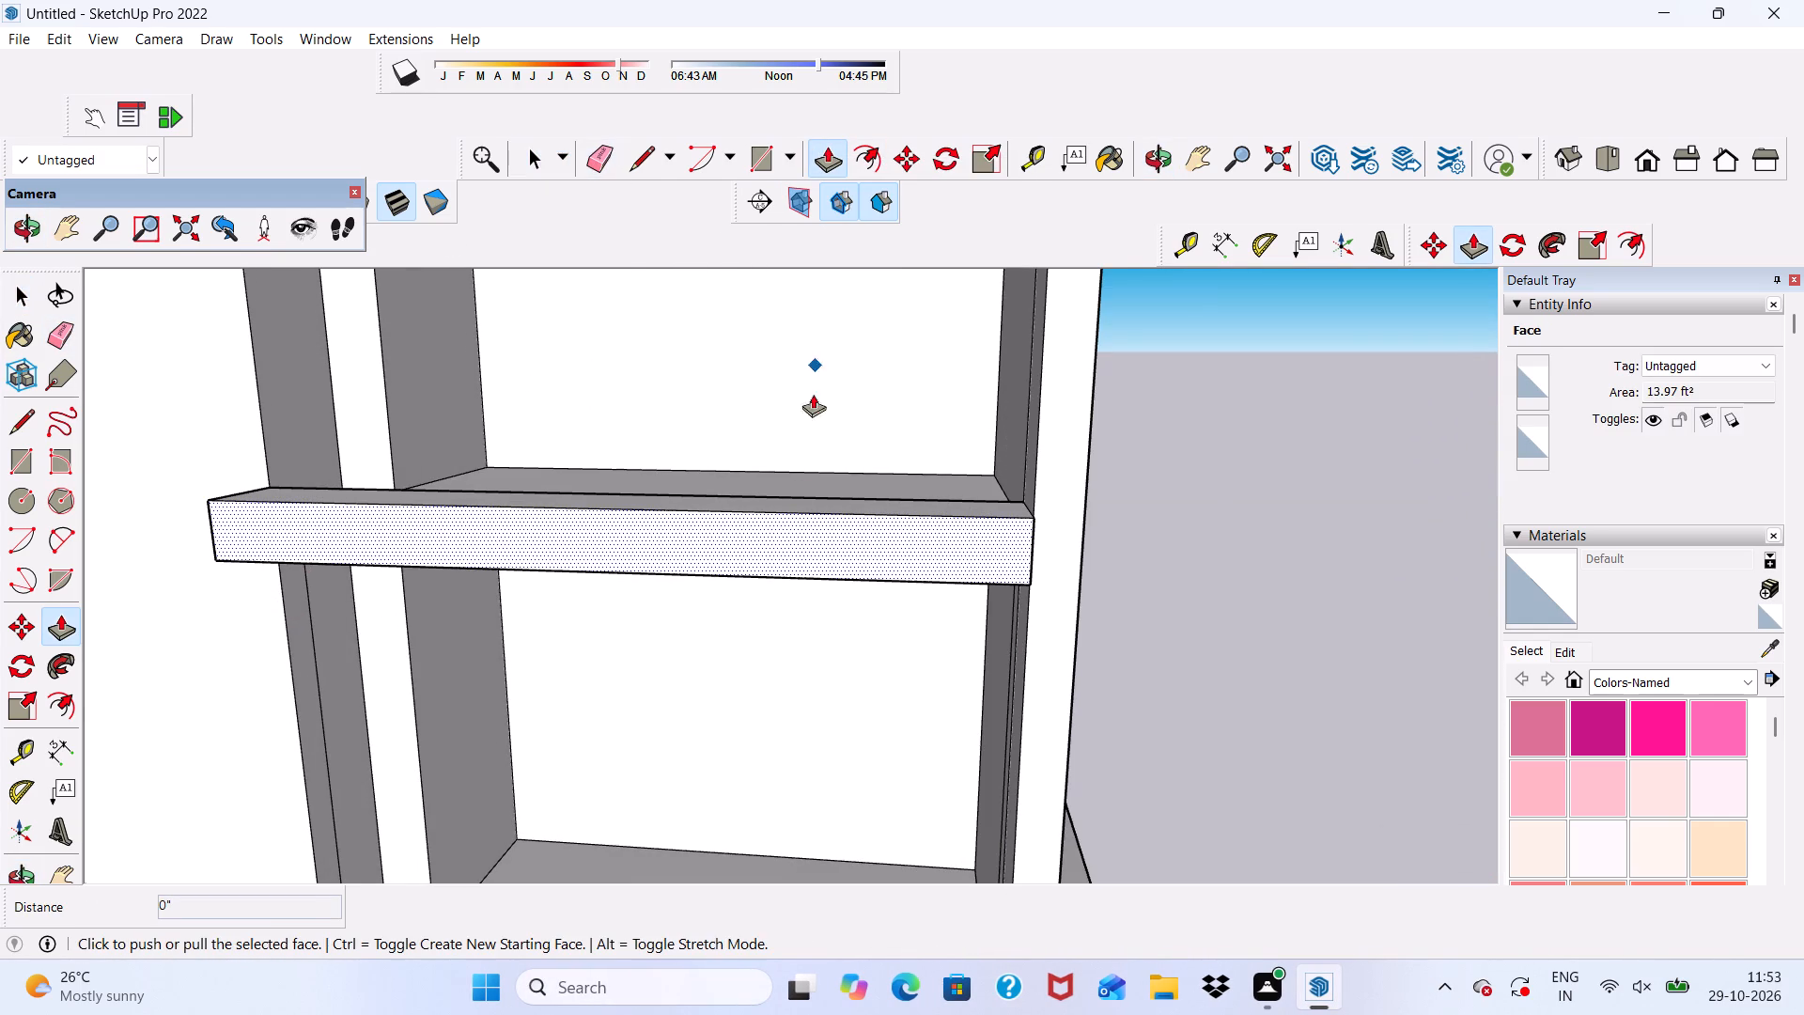
pyautogui.click(775, 534)
pyautogui.click(773, 542)
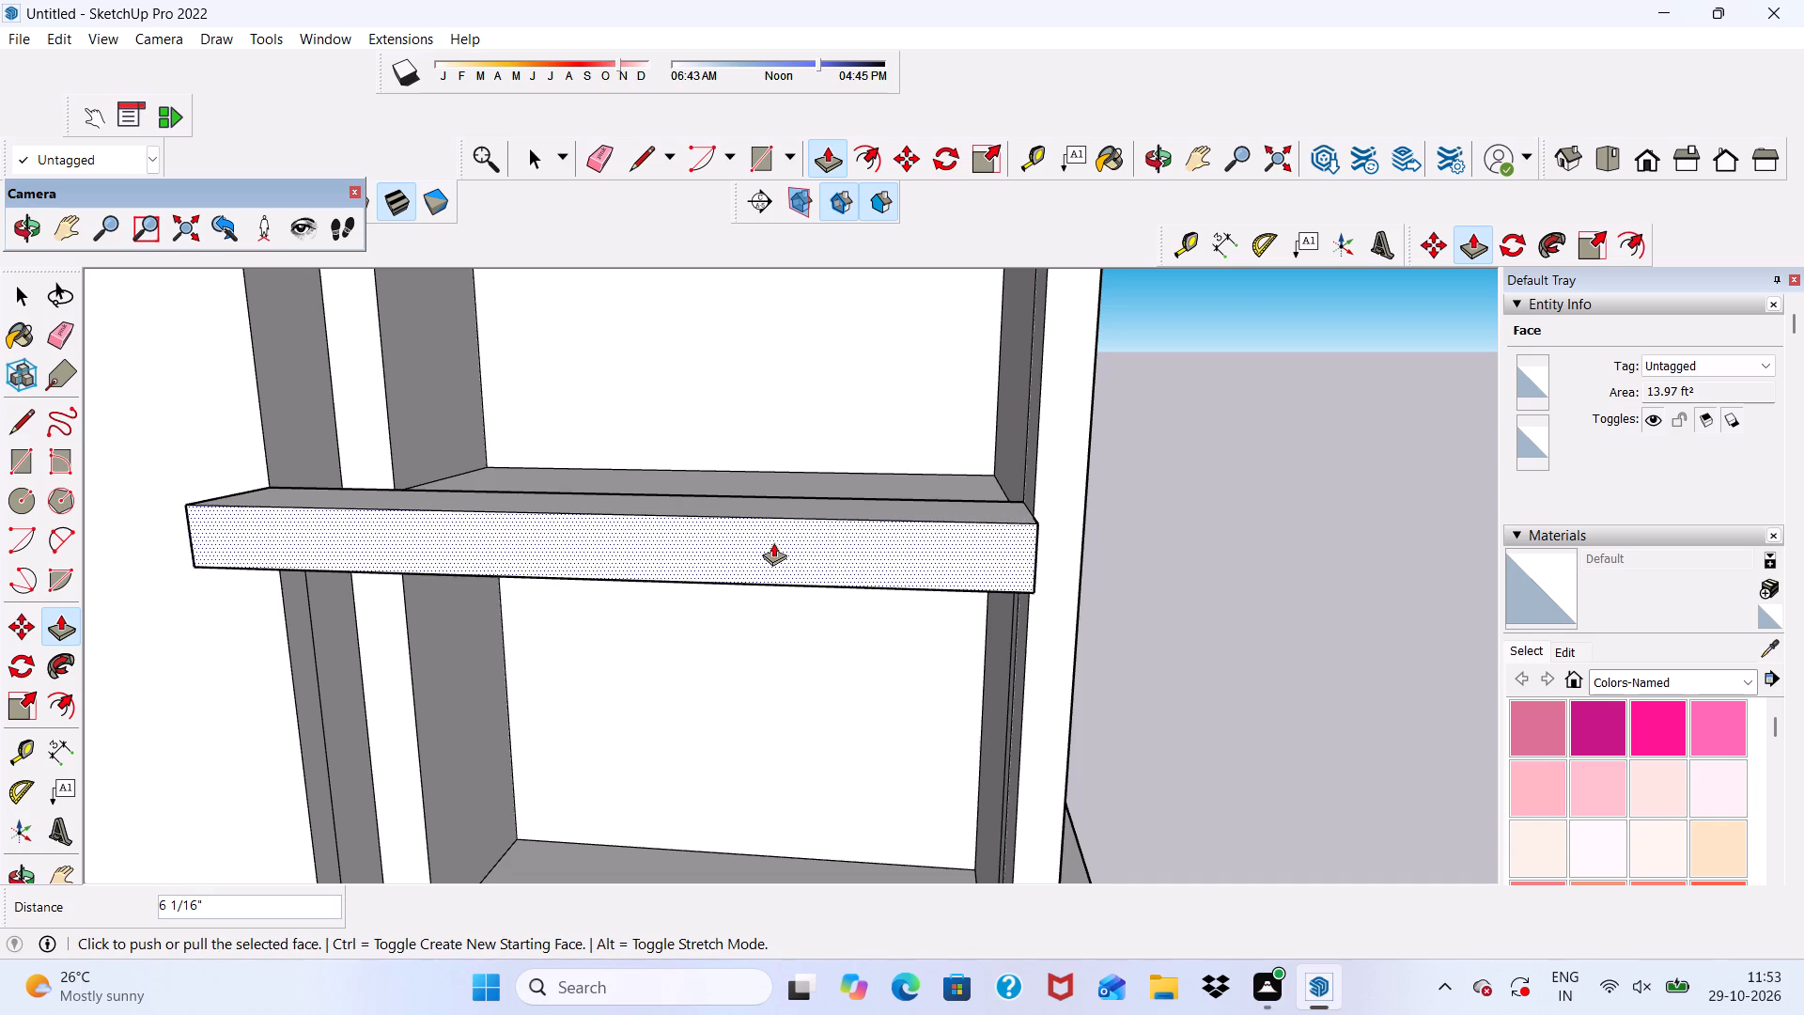
# Push/Pull the band's end face beside the side post outward by about 1 1/16", across the front of the post.
pyautogui.scroll(-1, 854, 563)
pyautogui.moveTo(857, 567); pyautogui.dragTo(677, 584, button='middle')
pyautogui.scroll(5, 854, 574)
pyautogui.press('space')
pyautogui.scroll(-1, 854, 574)
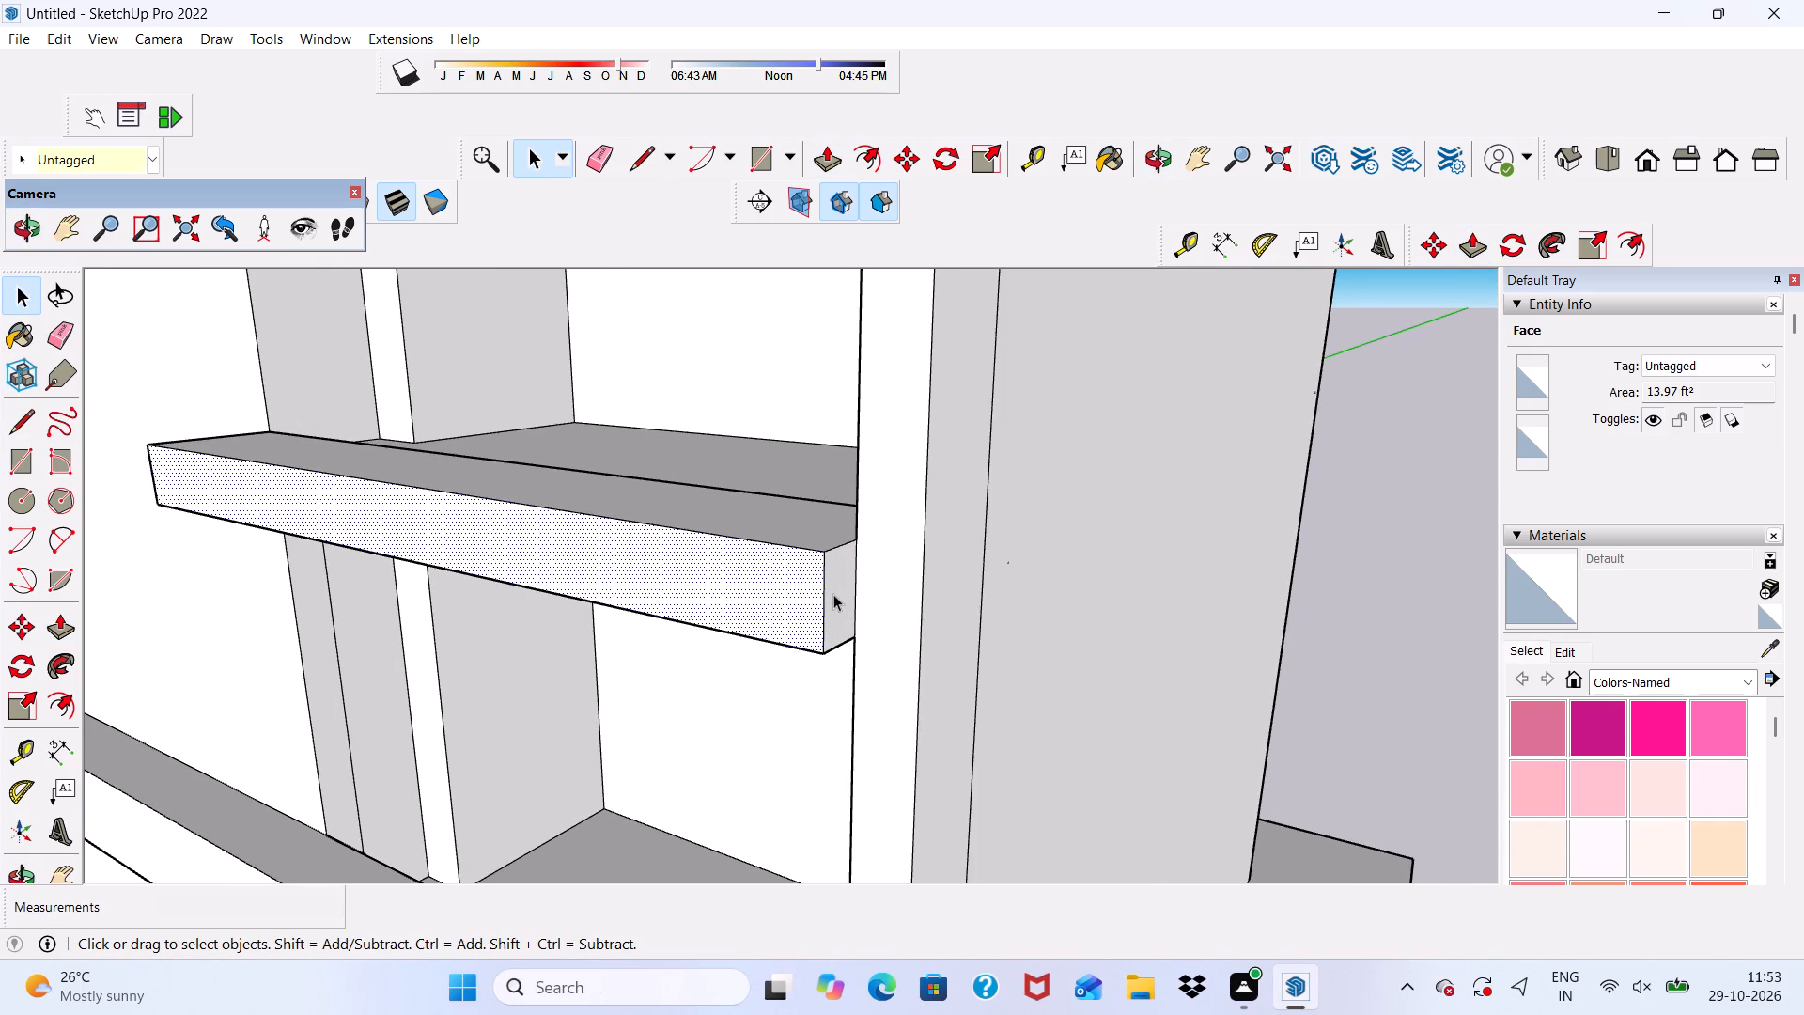
pyautogui.click(833, 594)
pyautogui.click(830, 146)
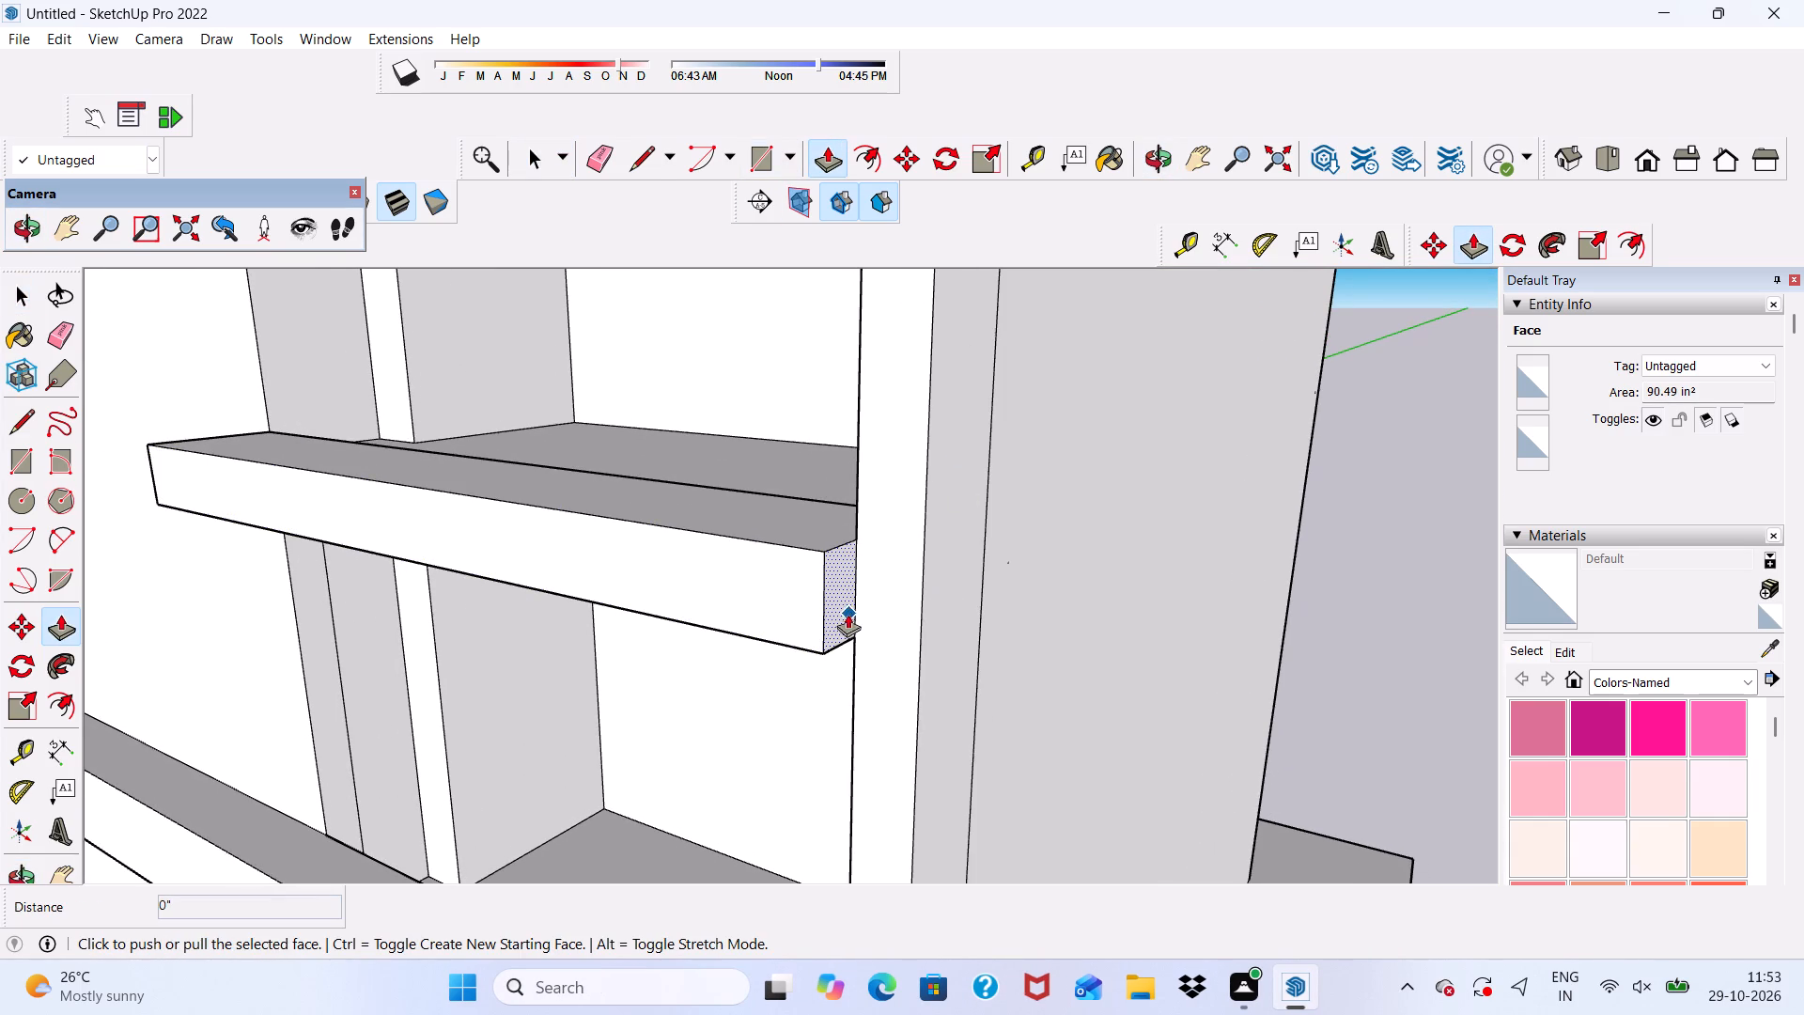
pyautogui.click(833, 601)
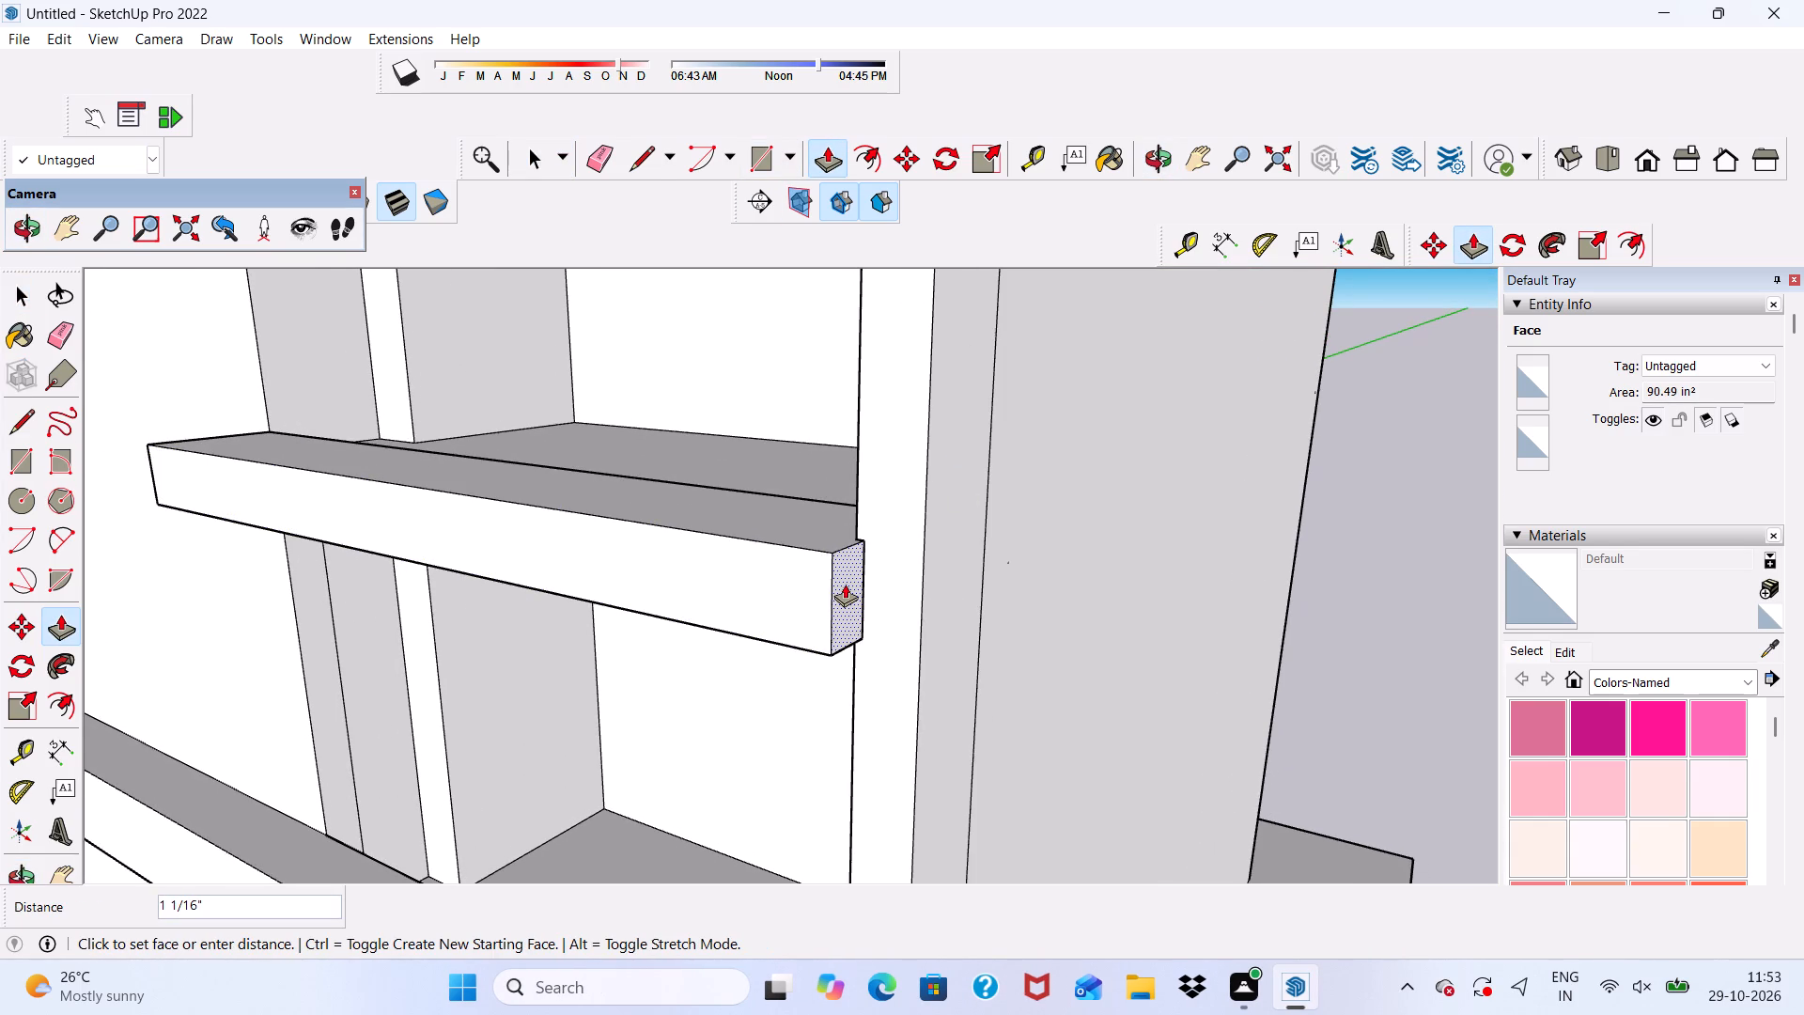
pyautogui.click(845, 584)
pyautogui.scroll(-4, 812, 586)
pyautogui.moveTo(801, 624); pyautogui.dragTo(1049, 505, button='middle')
pyautogui.scroll(-5, 981, 467)
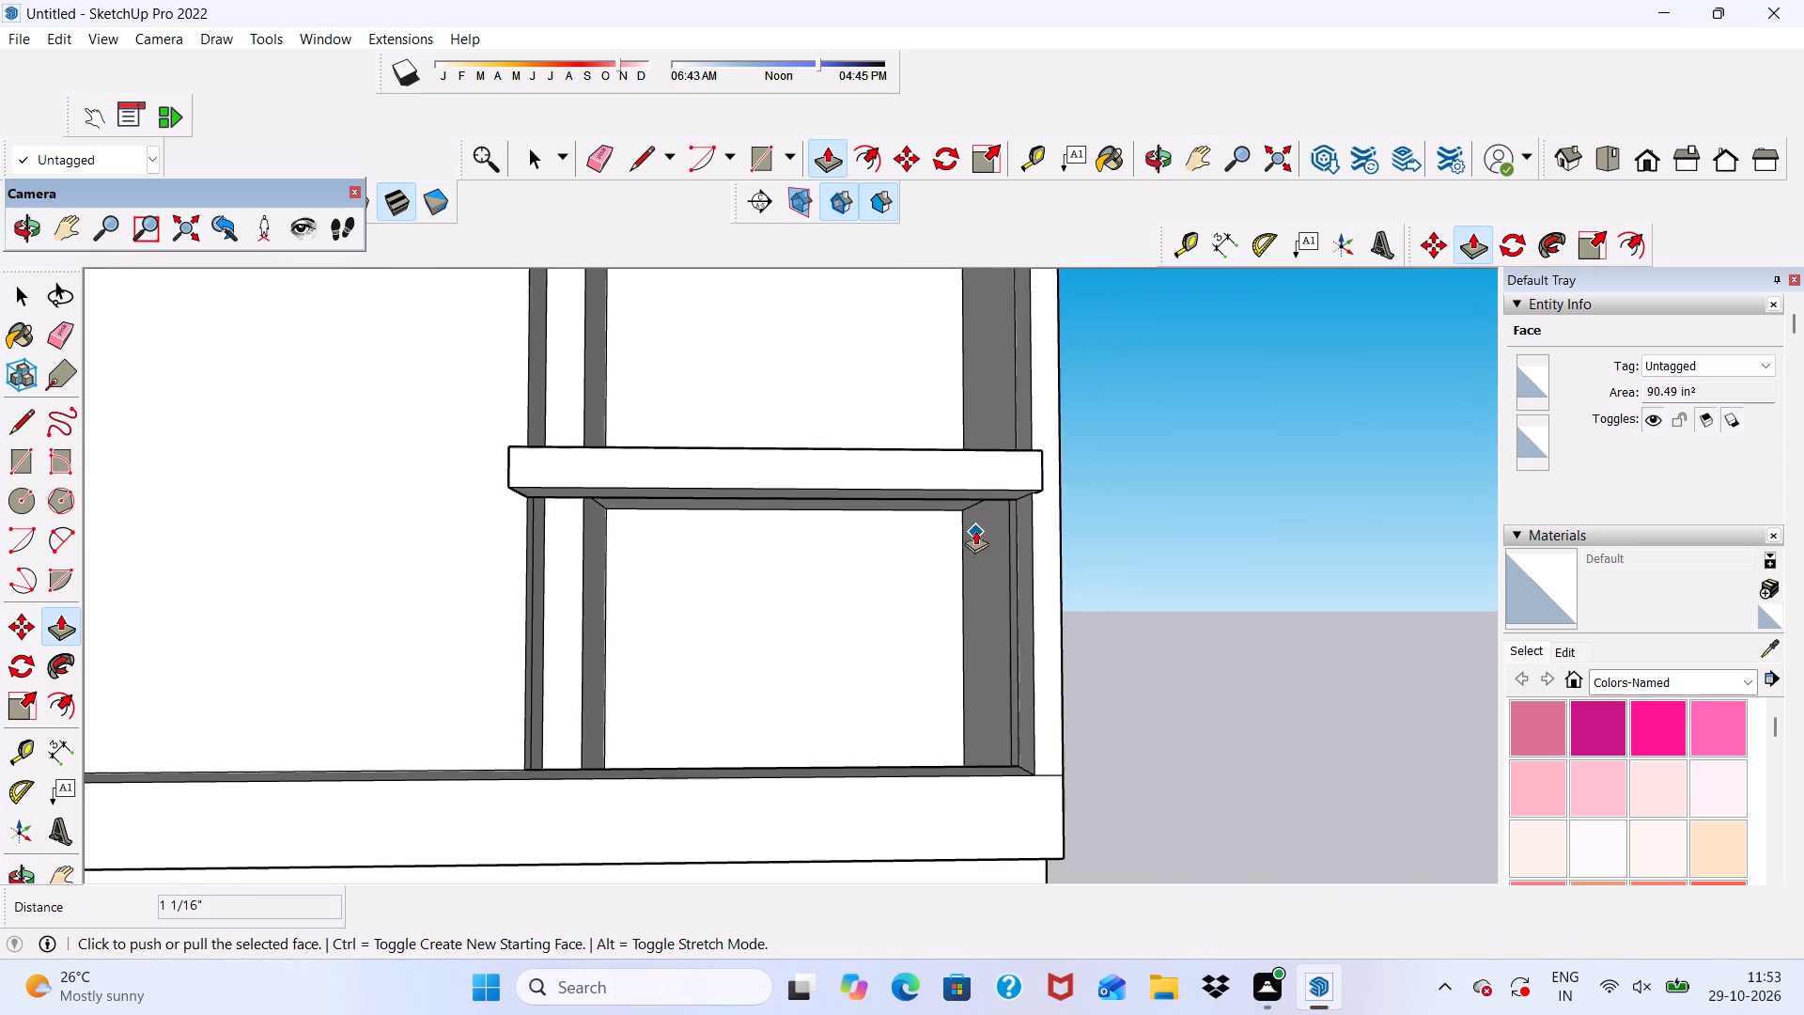
pyautogui.moveTo(975, 527); pyautogui.dragTo(848, 537, button='middle')
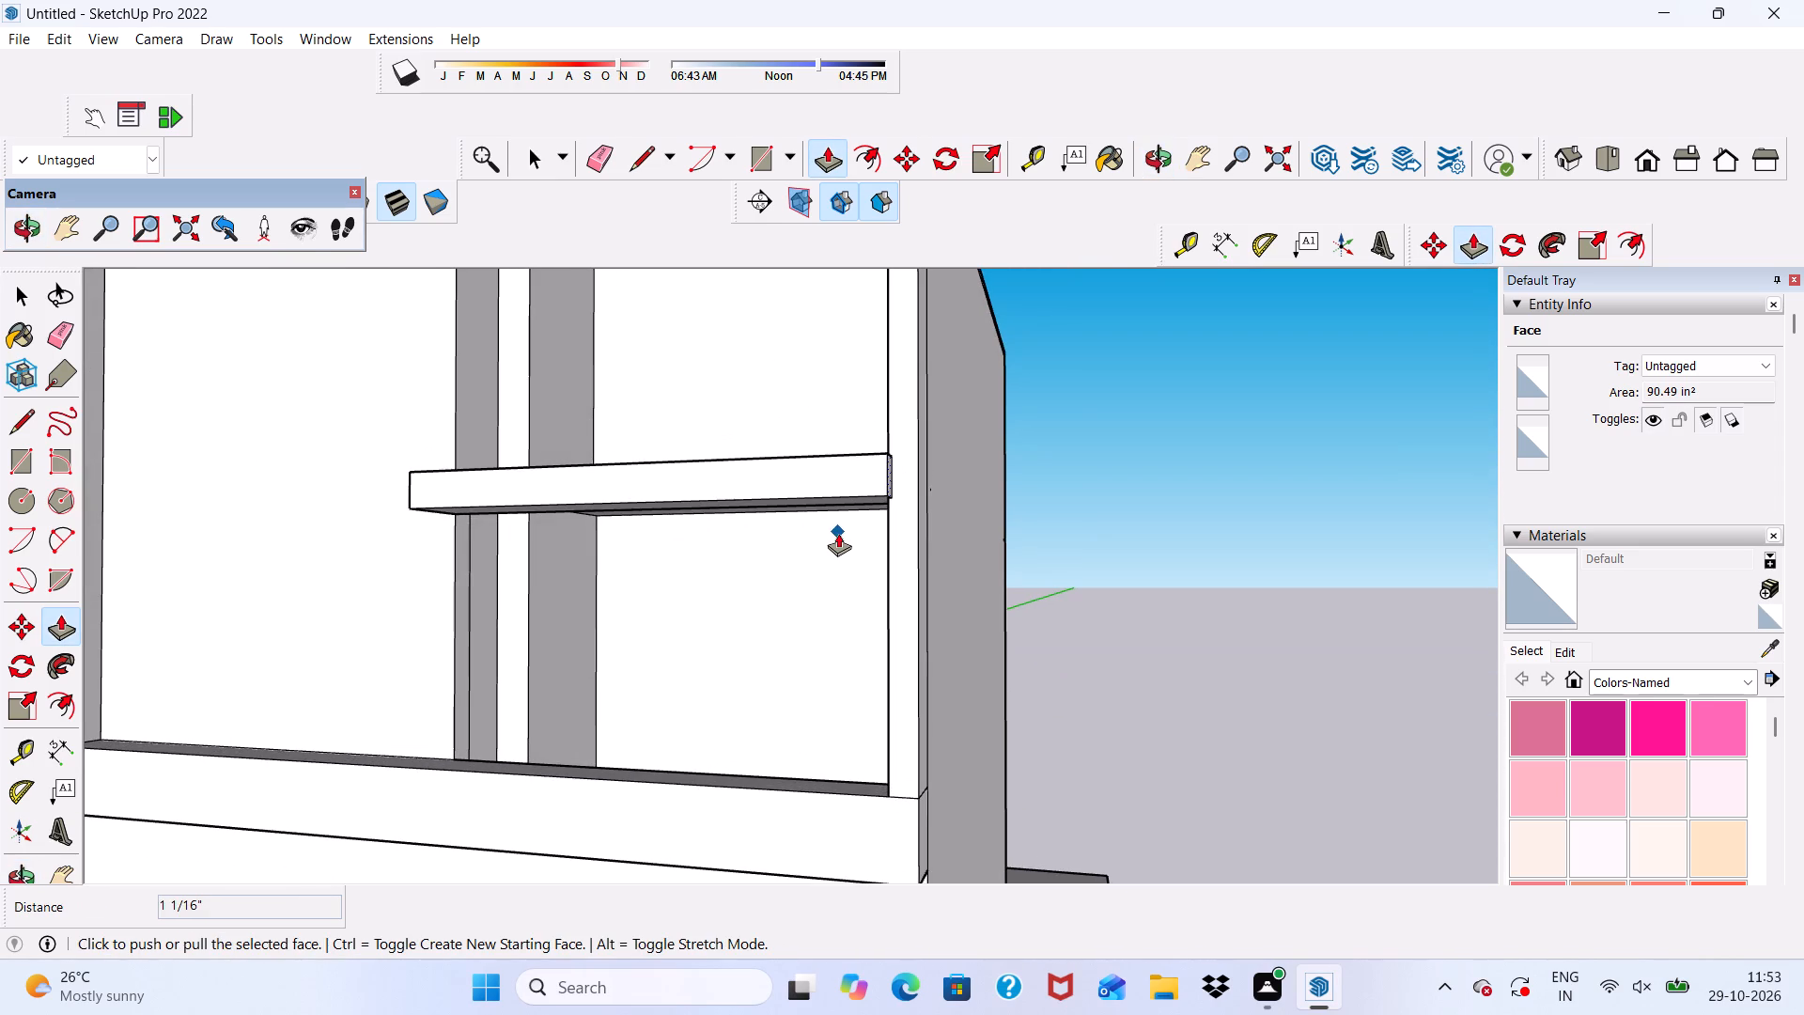
# Undo the last Push/Pull of the middle slab band's end face across the side post.
pyautogui.hotkey('ctrl', 'z')
pyautogui.press('space')
# Erase the horizontal seam line running across the recessed face inside the large front frame.
pyautogui.scroll(-4, 1057, 478)
pyautogui.moveTo(651, 534); pyautogui.dragTo(667, 591, button='middle')
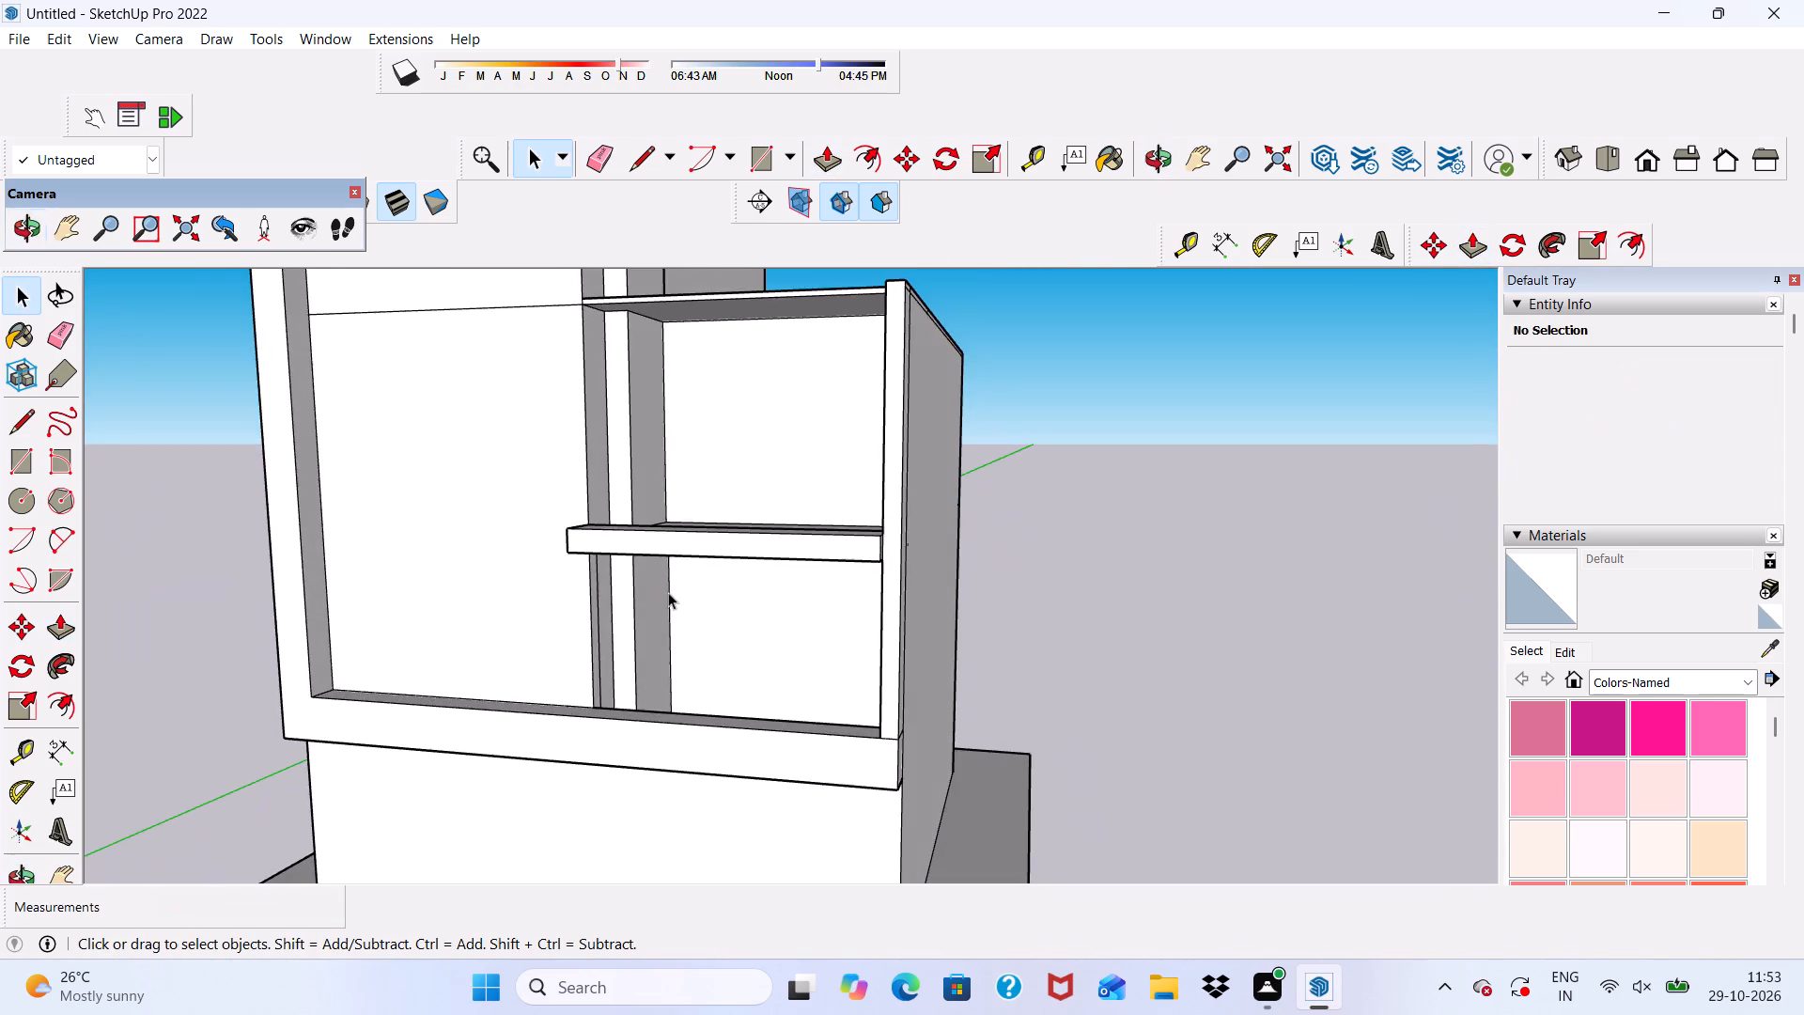
pyautogui.scroll(-5, 603, 542)
pyautogui.moveTo(617, 594); pyautogui.dragTo(806, 674, button='middle')
pyautogui.scroll(1, 806, 682)
pyautogui.scroll(-2, 667, 579)
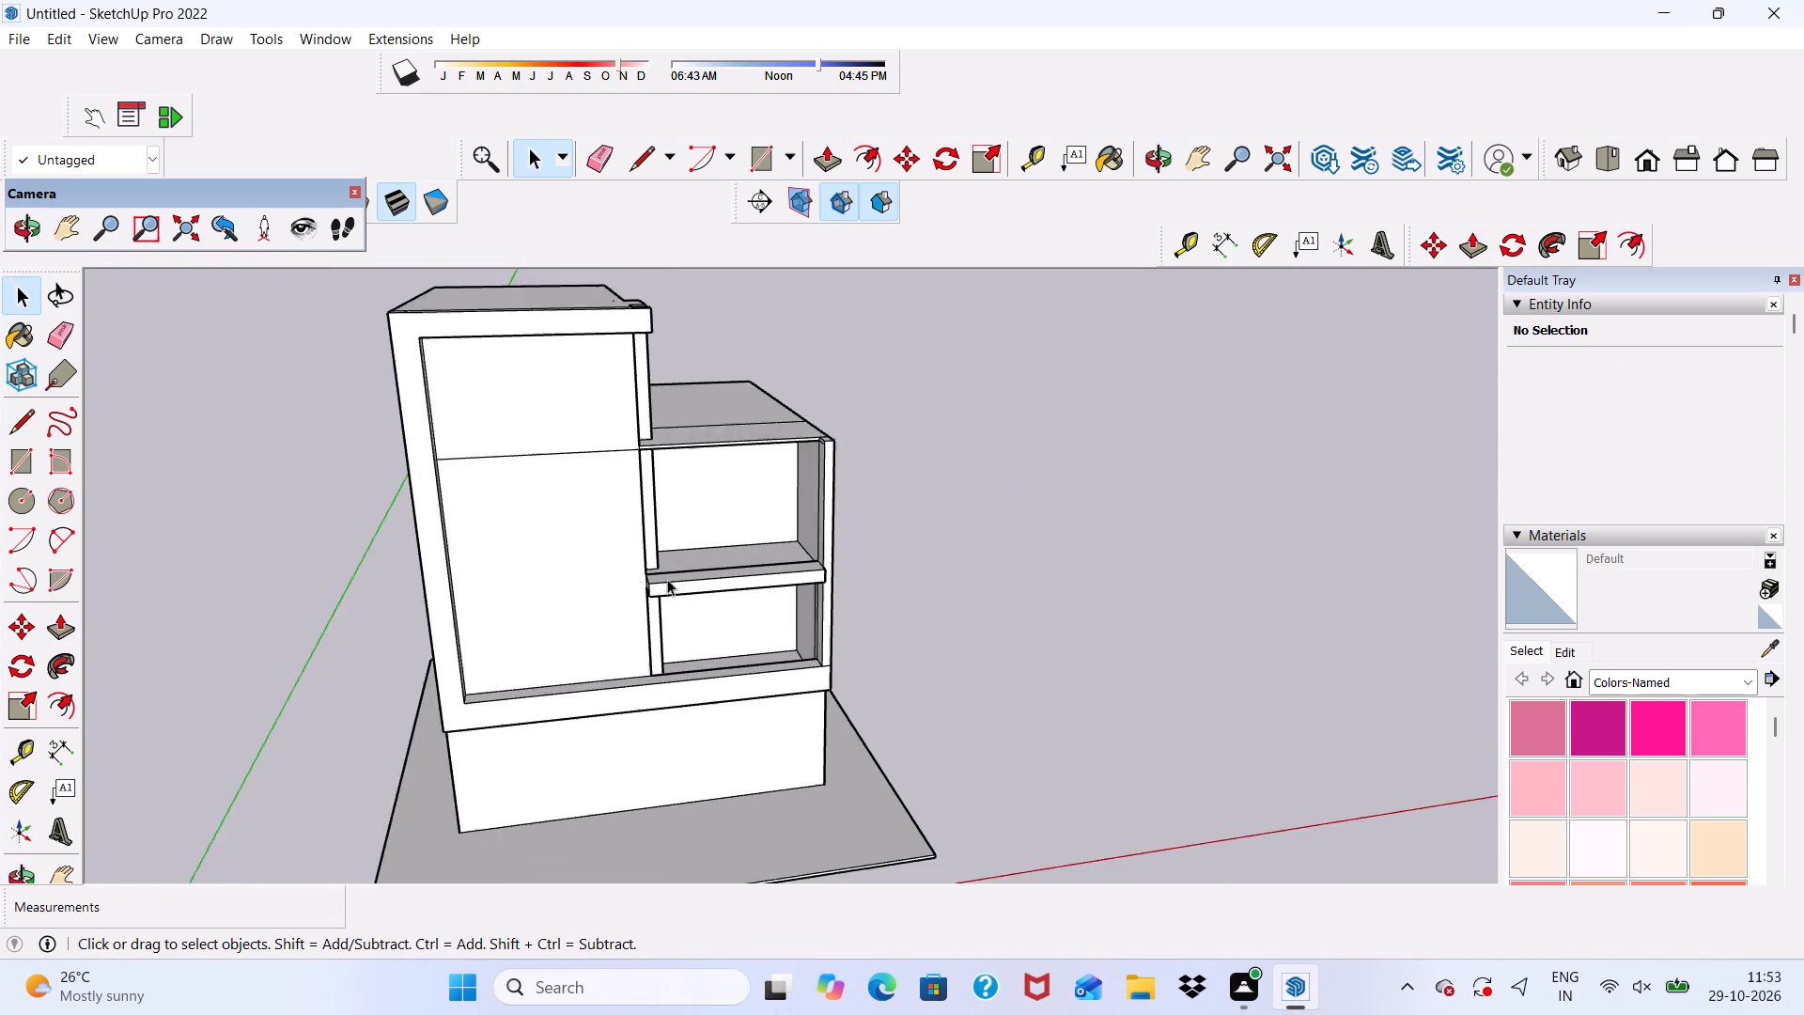
pyautogui.scroll(-2, 667, 579)
pyautogui.scroll(1, 667, 583)
pyautogui.moveTo(667, 583); pyautogui.dragTo(505, 715, button='middle')
pyautogui.scroll(5, 574, 357)
pyautogui.scroll(-2, 659, 369)
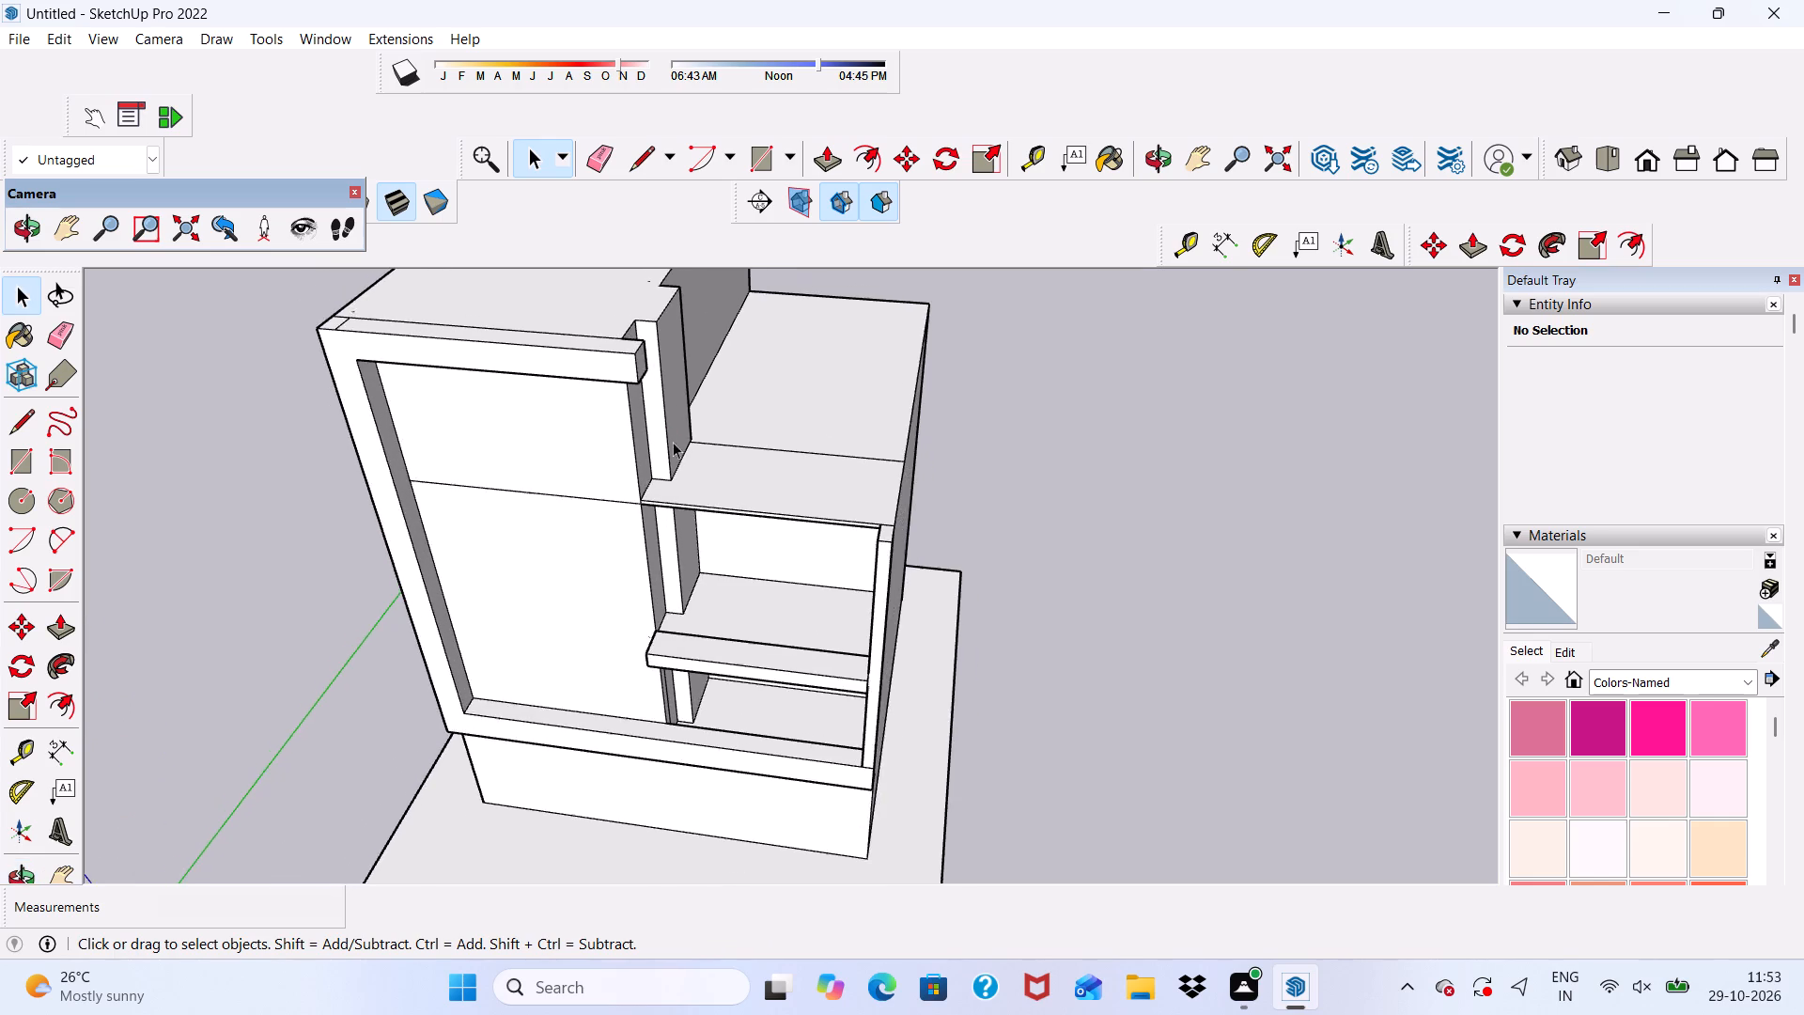
pyautogui.moveTo(673, 444); pyautogui.dragTo(613, 284, button='middle')
pyautogui.click(603, 150)
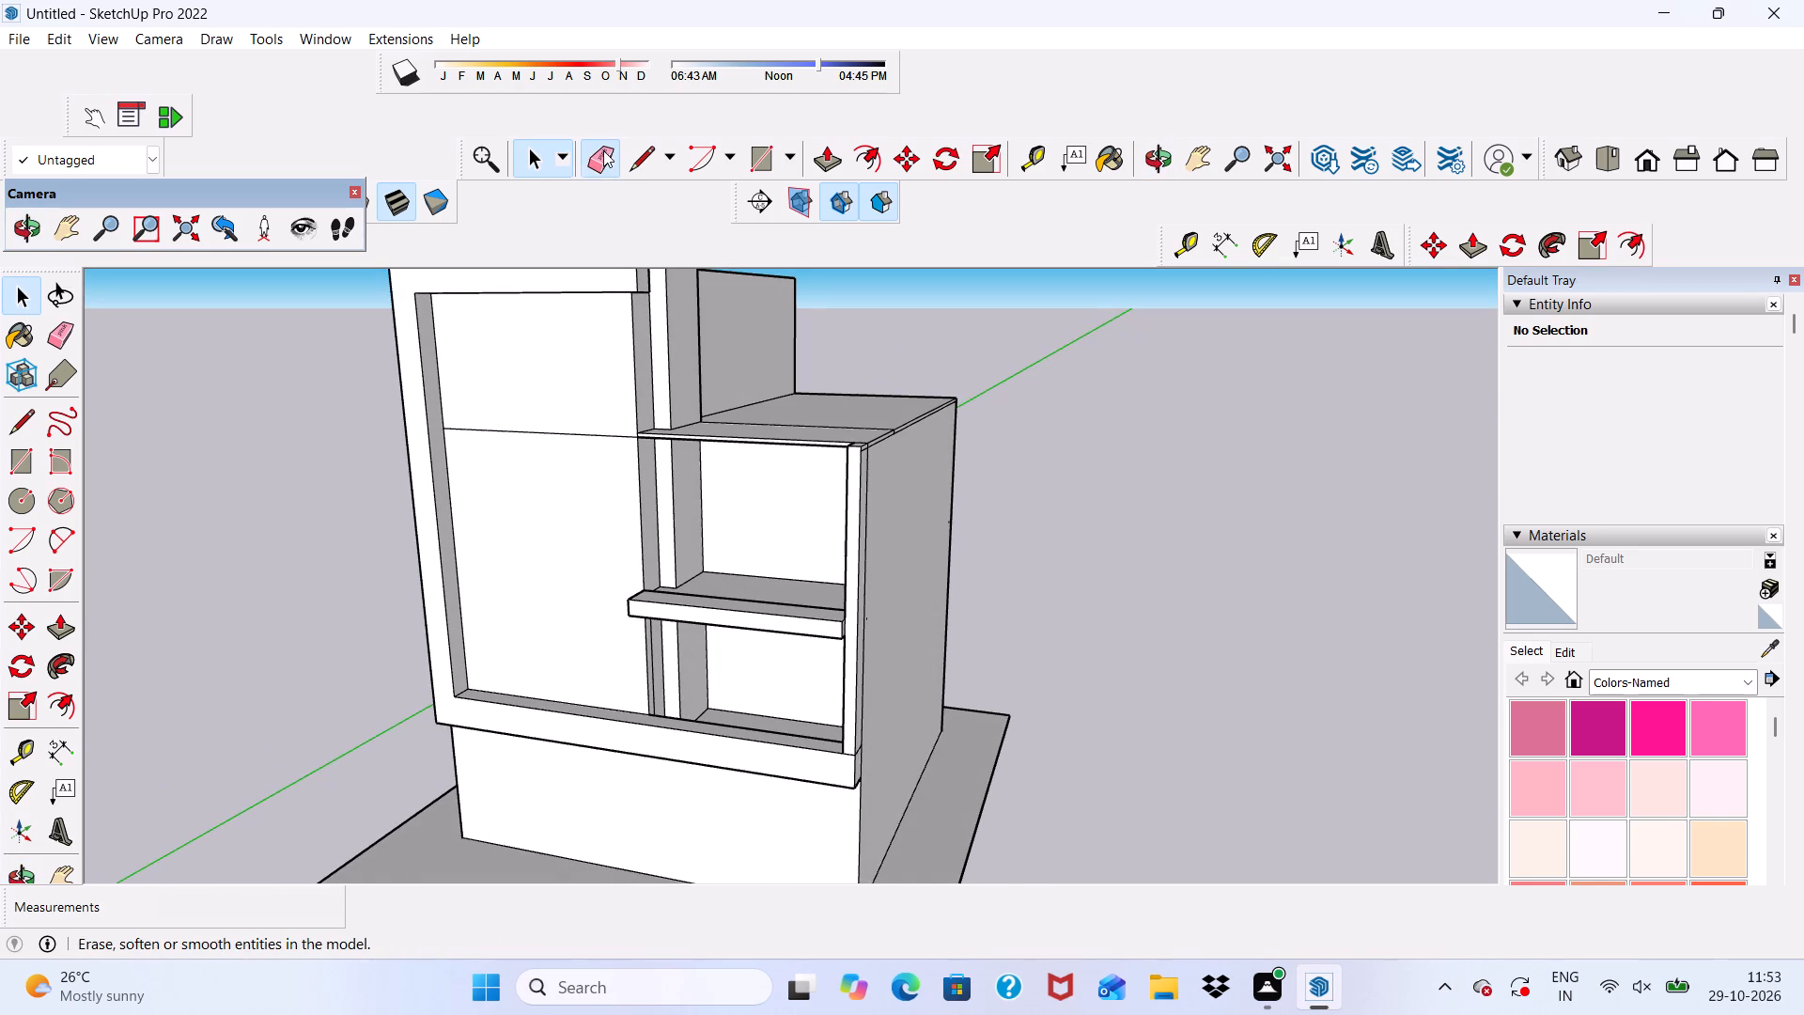
pyautogui.scroll(2, 582, 395)
pyautogui.moveTo(573, 409); pyautogui.dragTo(569, 467)
pyautogui.scroll(-1, 571, 462)
pyautogui.moveTo(576, 470); pyautogui.dragTo(570, 395, button='middle')
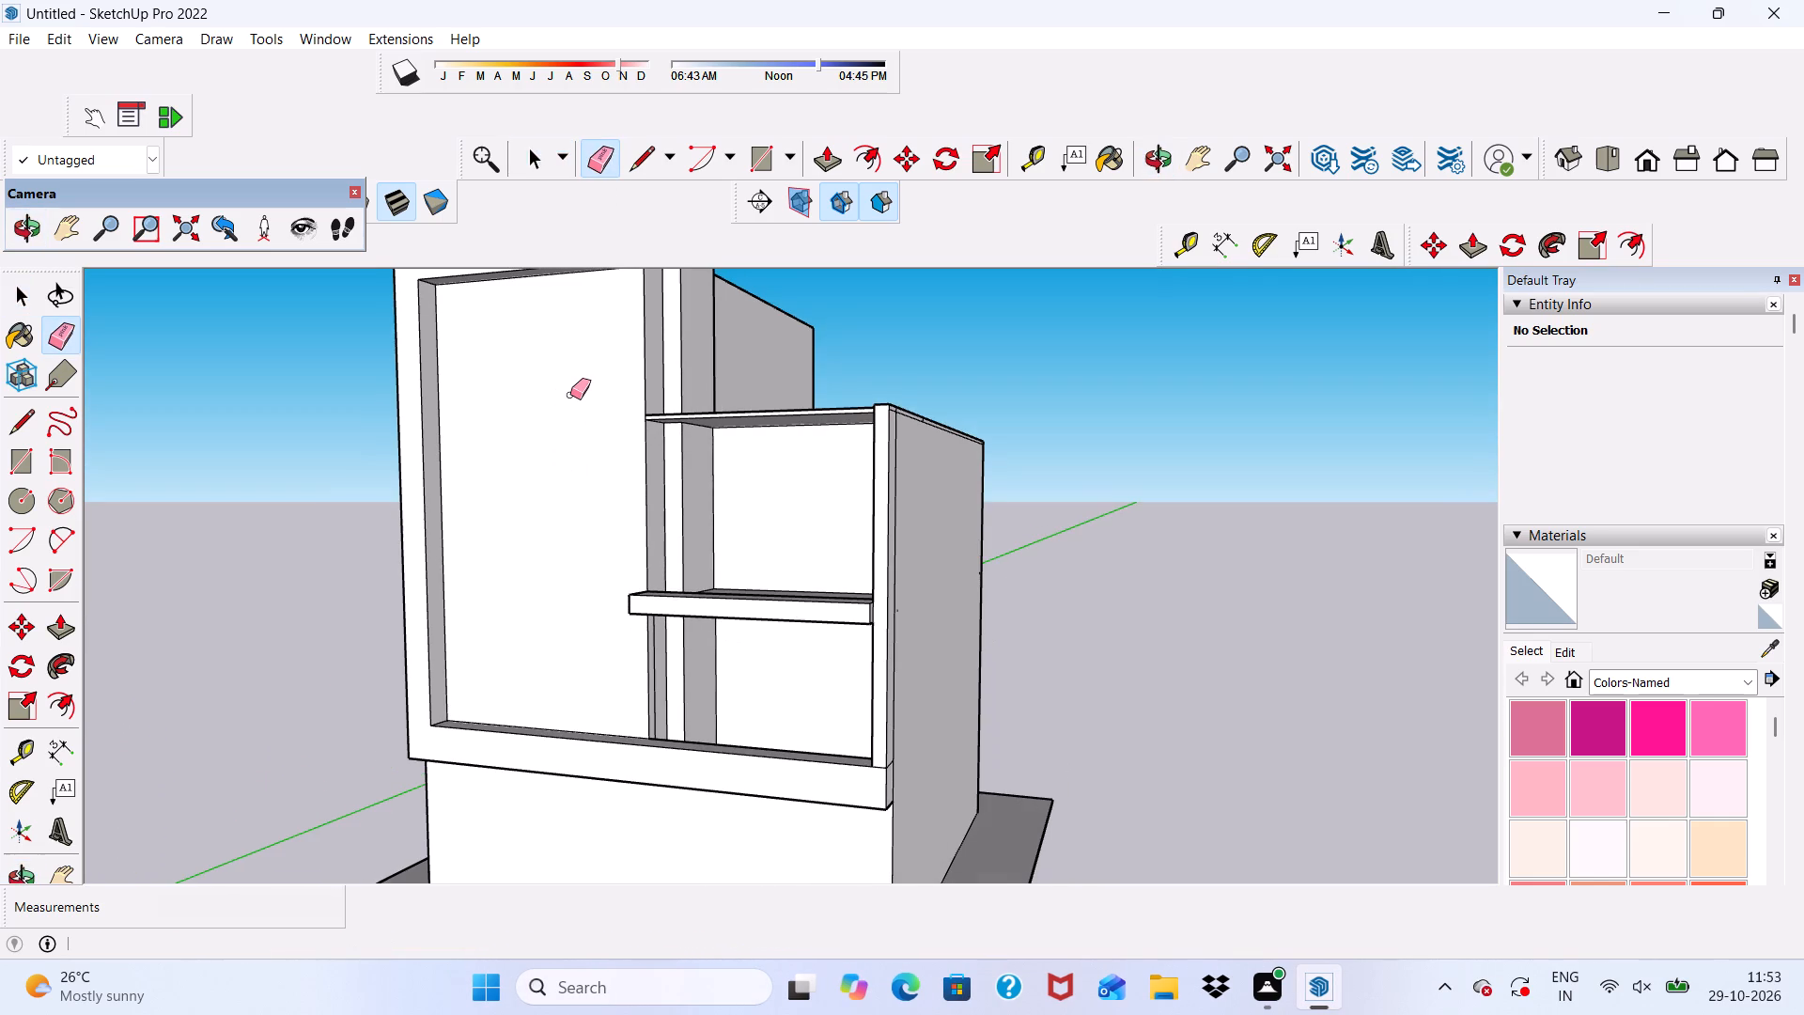
pyautogui.press('space')
# Push/Pull the front edge face of the side bay's roof slab outward 1' 6", flush with the side post's front.
pyautogui.scroll(-5, 569, 393)
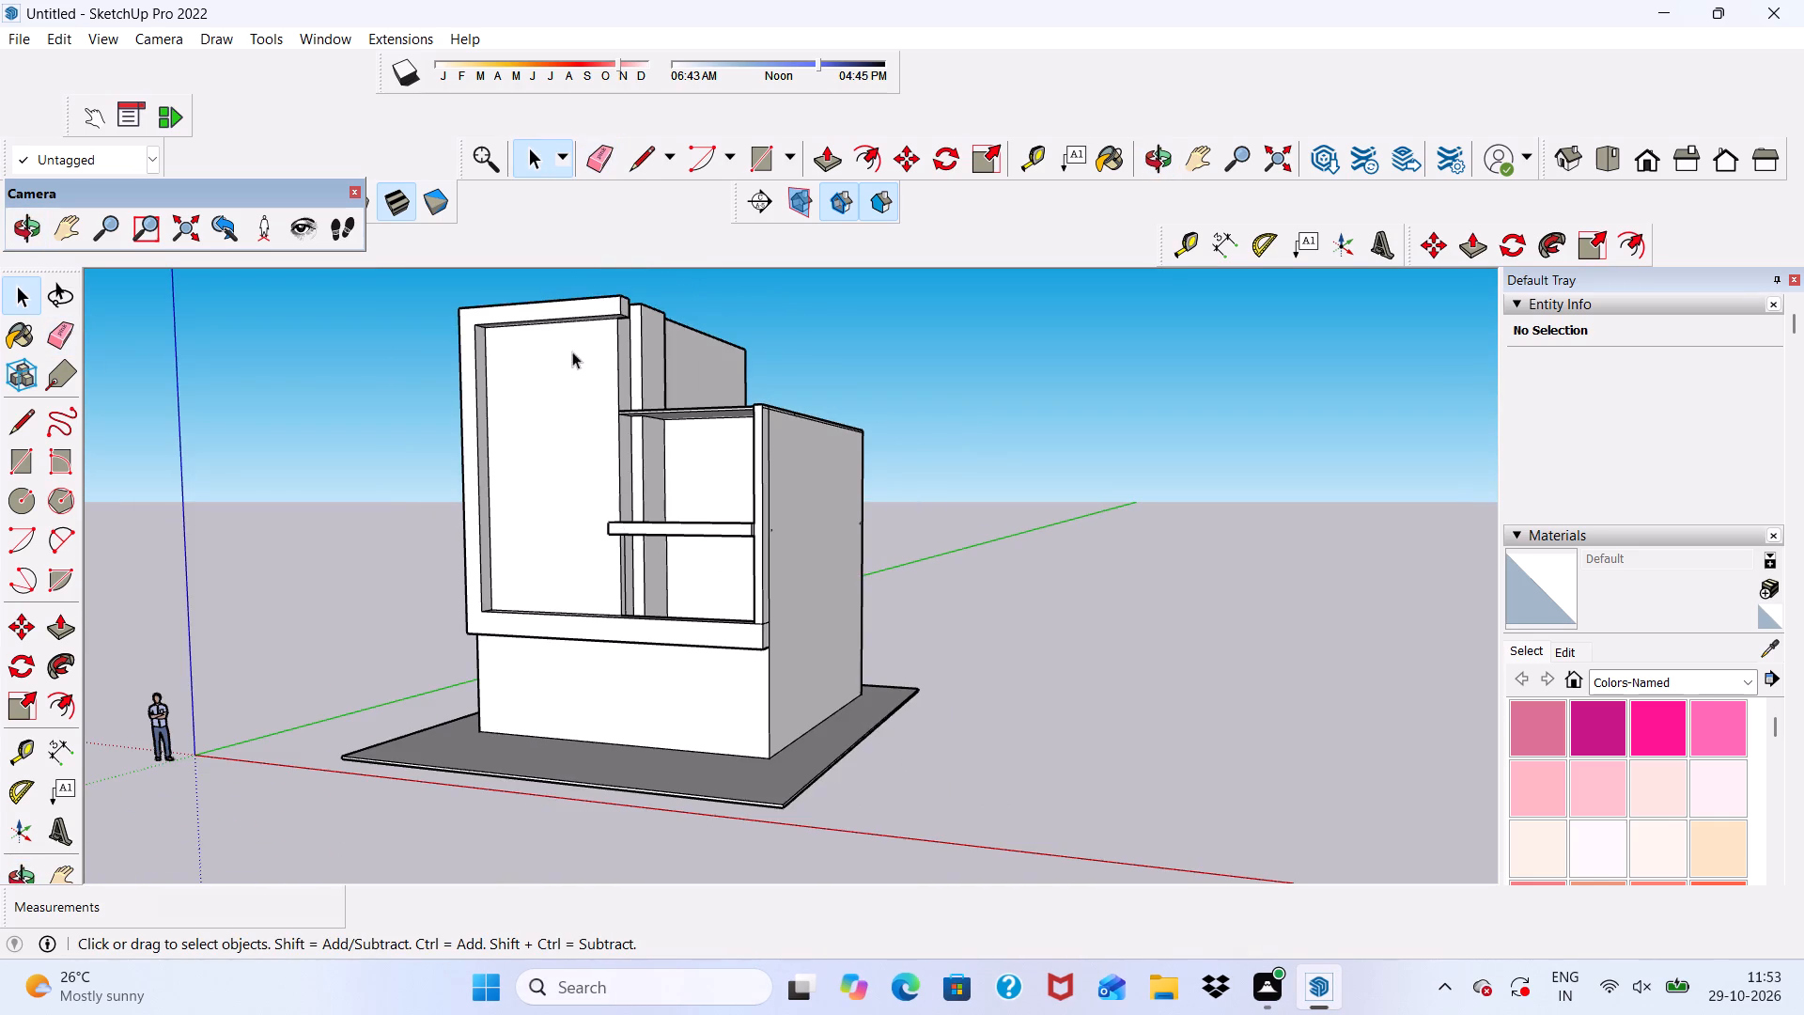
pyautogui.scroll(19, 664, 381)
pyautogui.scroll(-5, 634, 479)
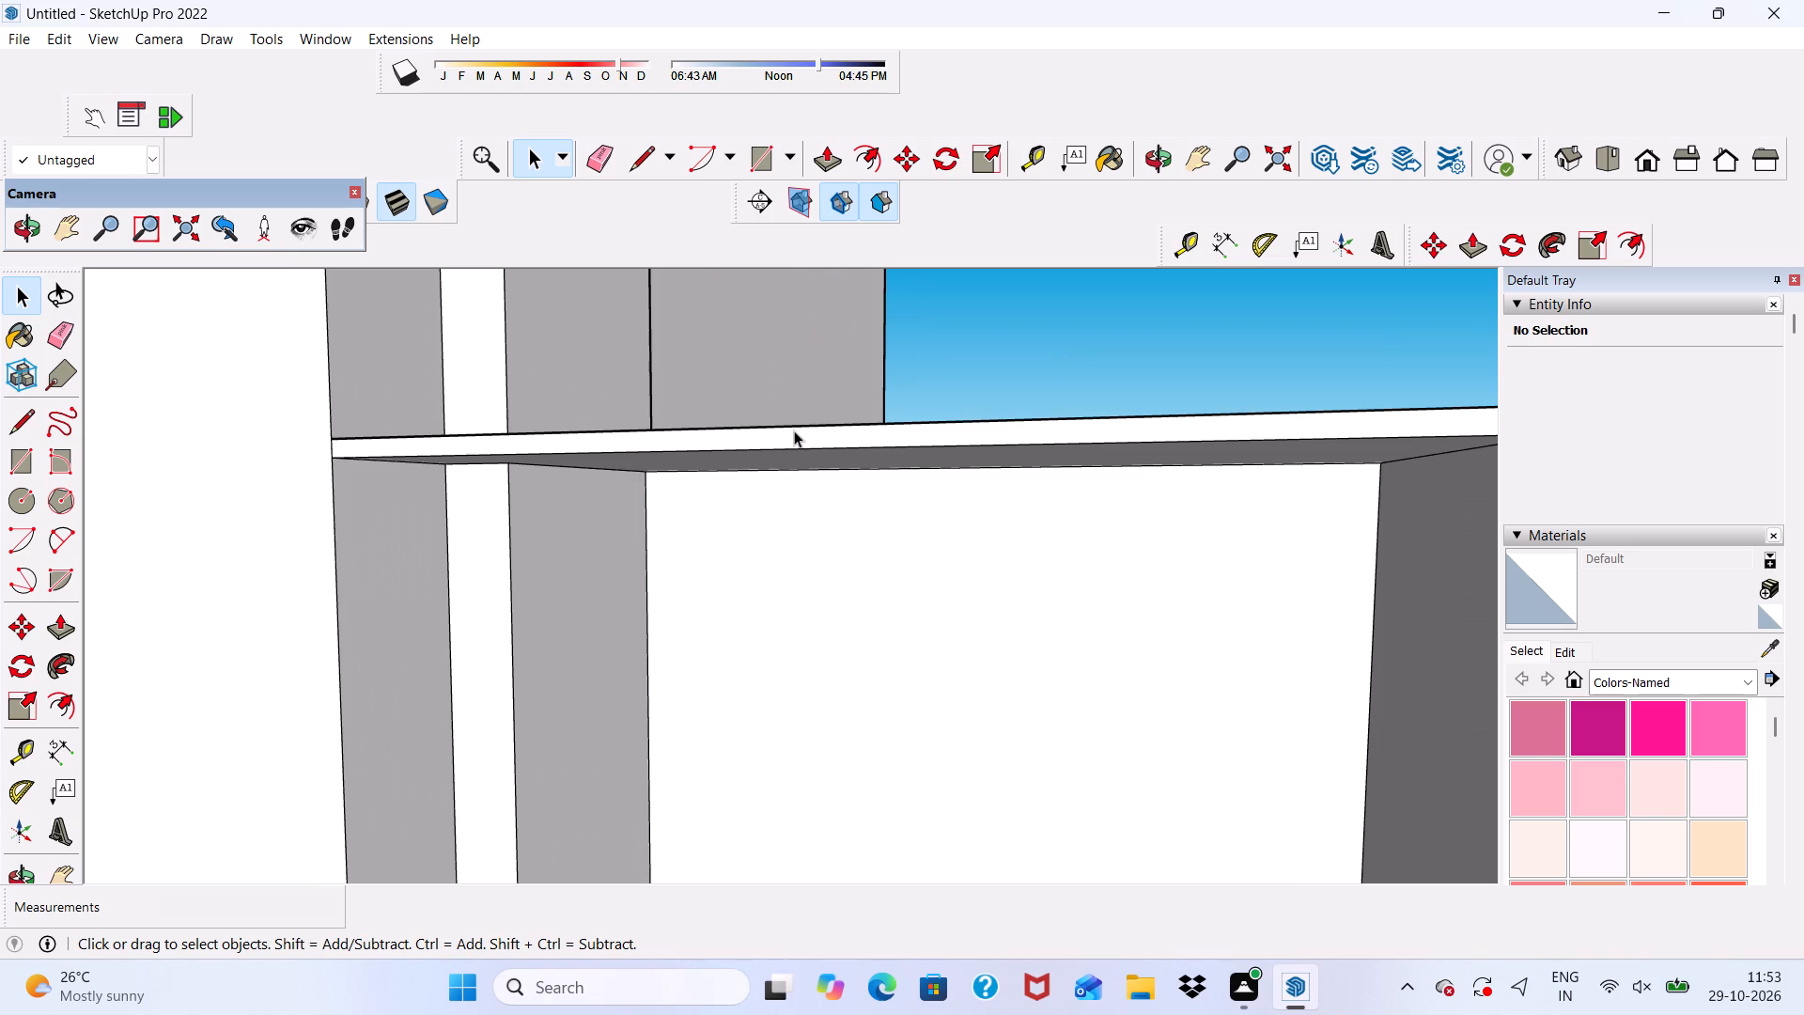
pyautogui.moveTo(557, 500); pyautogui.dragTo(593, 573, button='middle')
pyautogui.scroll(6, 664, 538)
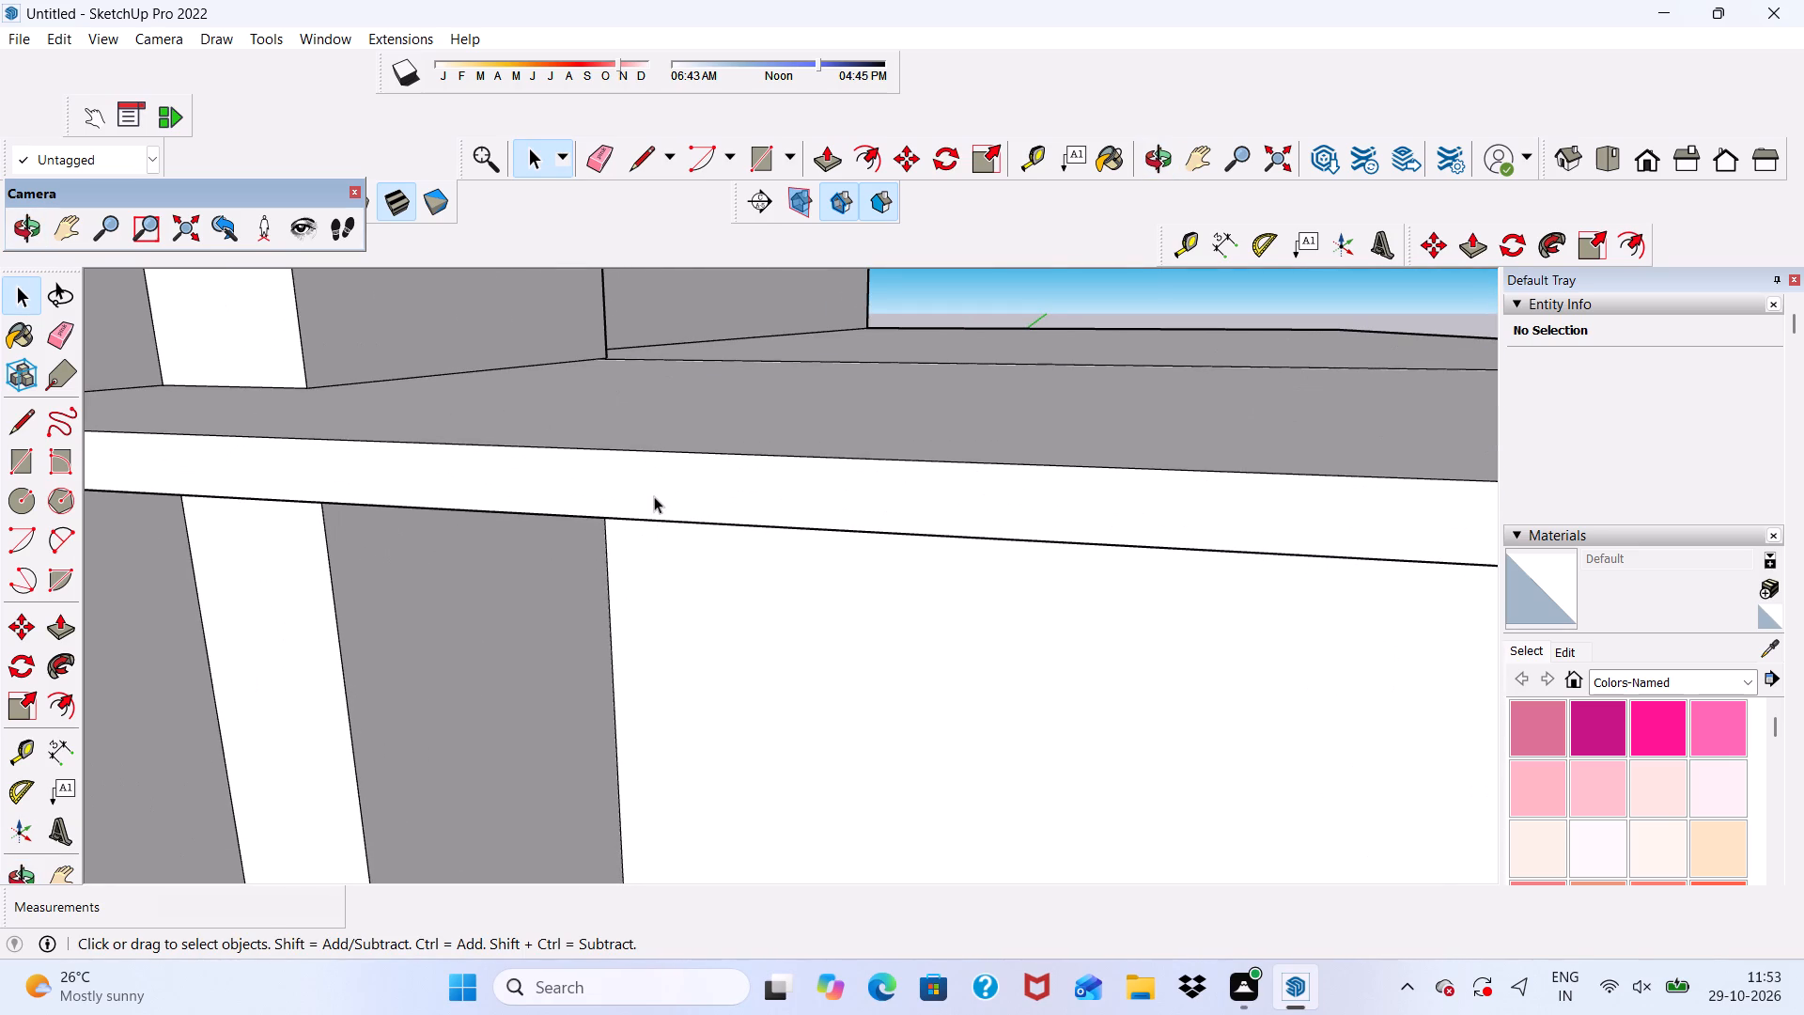
pyautogui.click(654, 496)
pyautogui.click(833, 160)
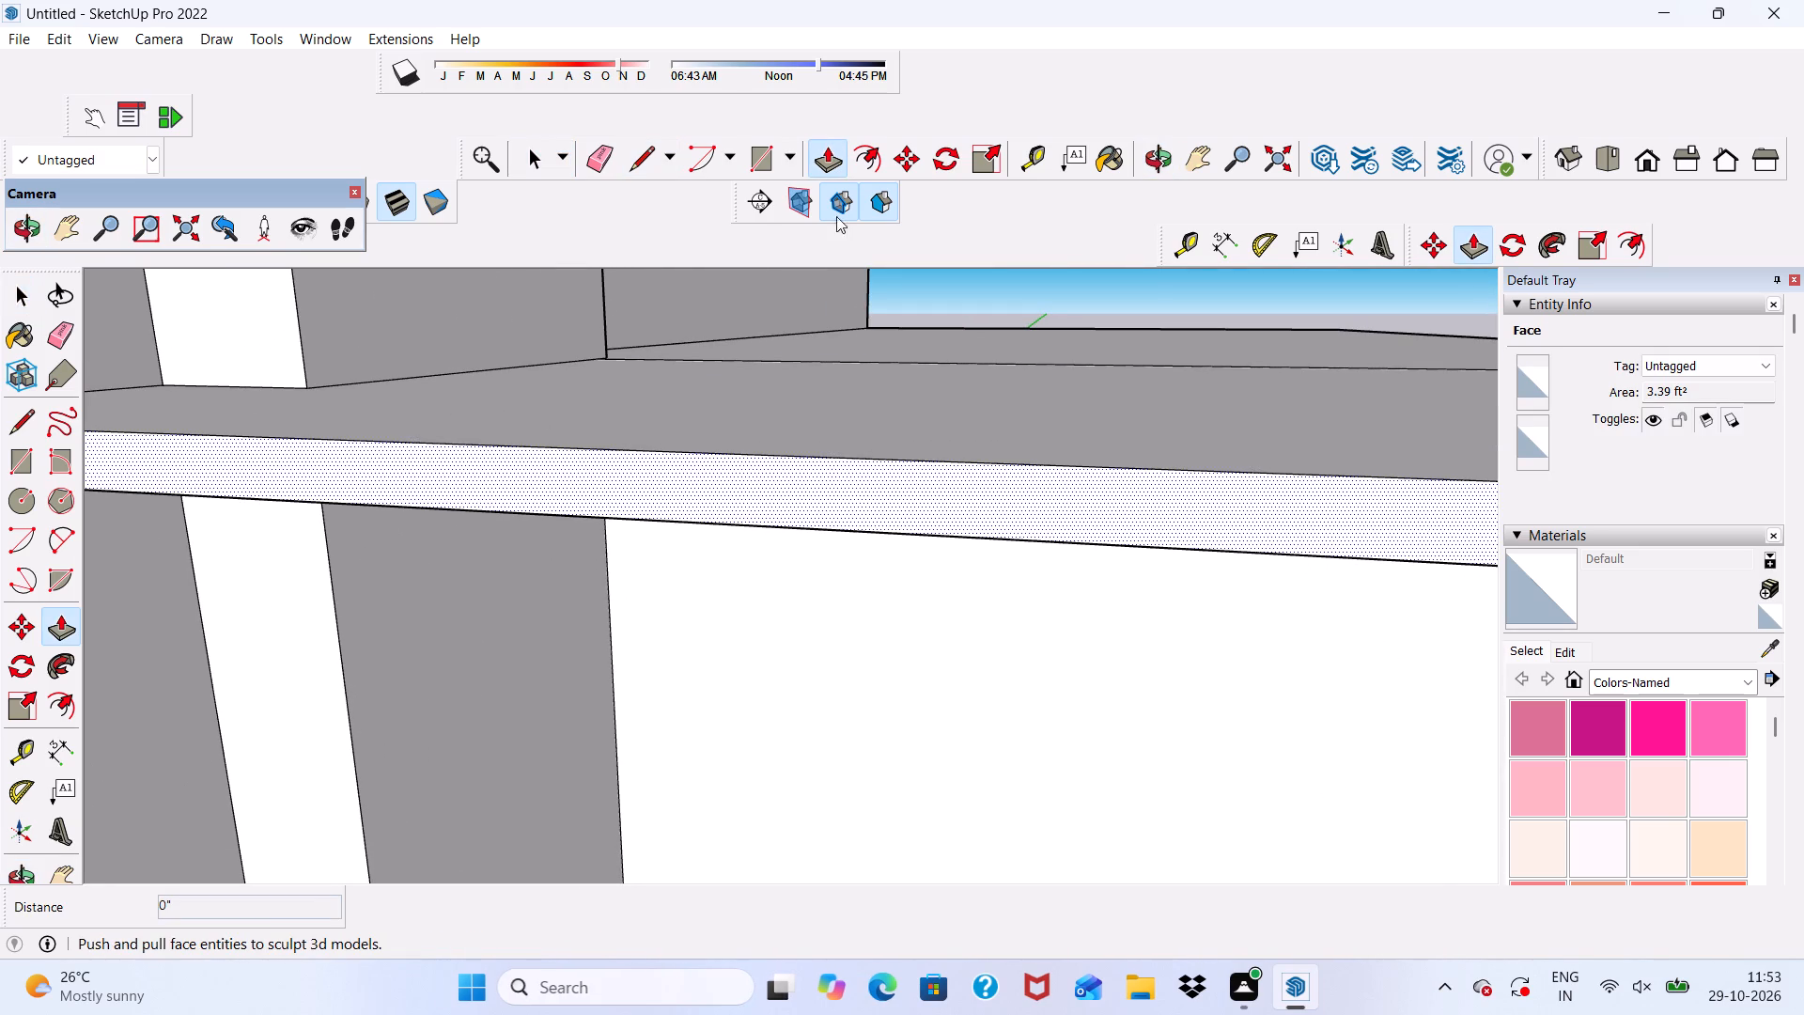
pyautogui.click(770, 502)
pyautogui.scroll(-6, 628, 582)
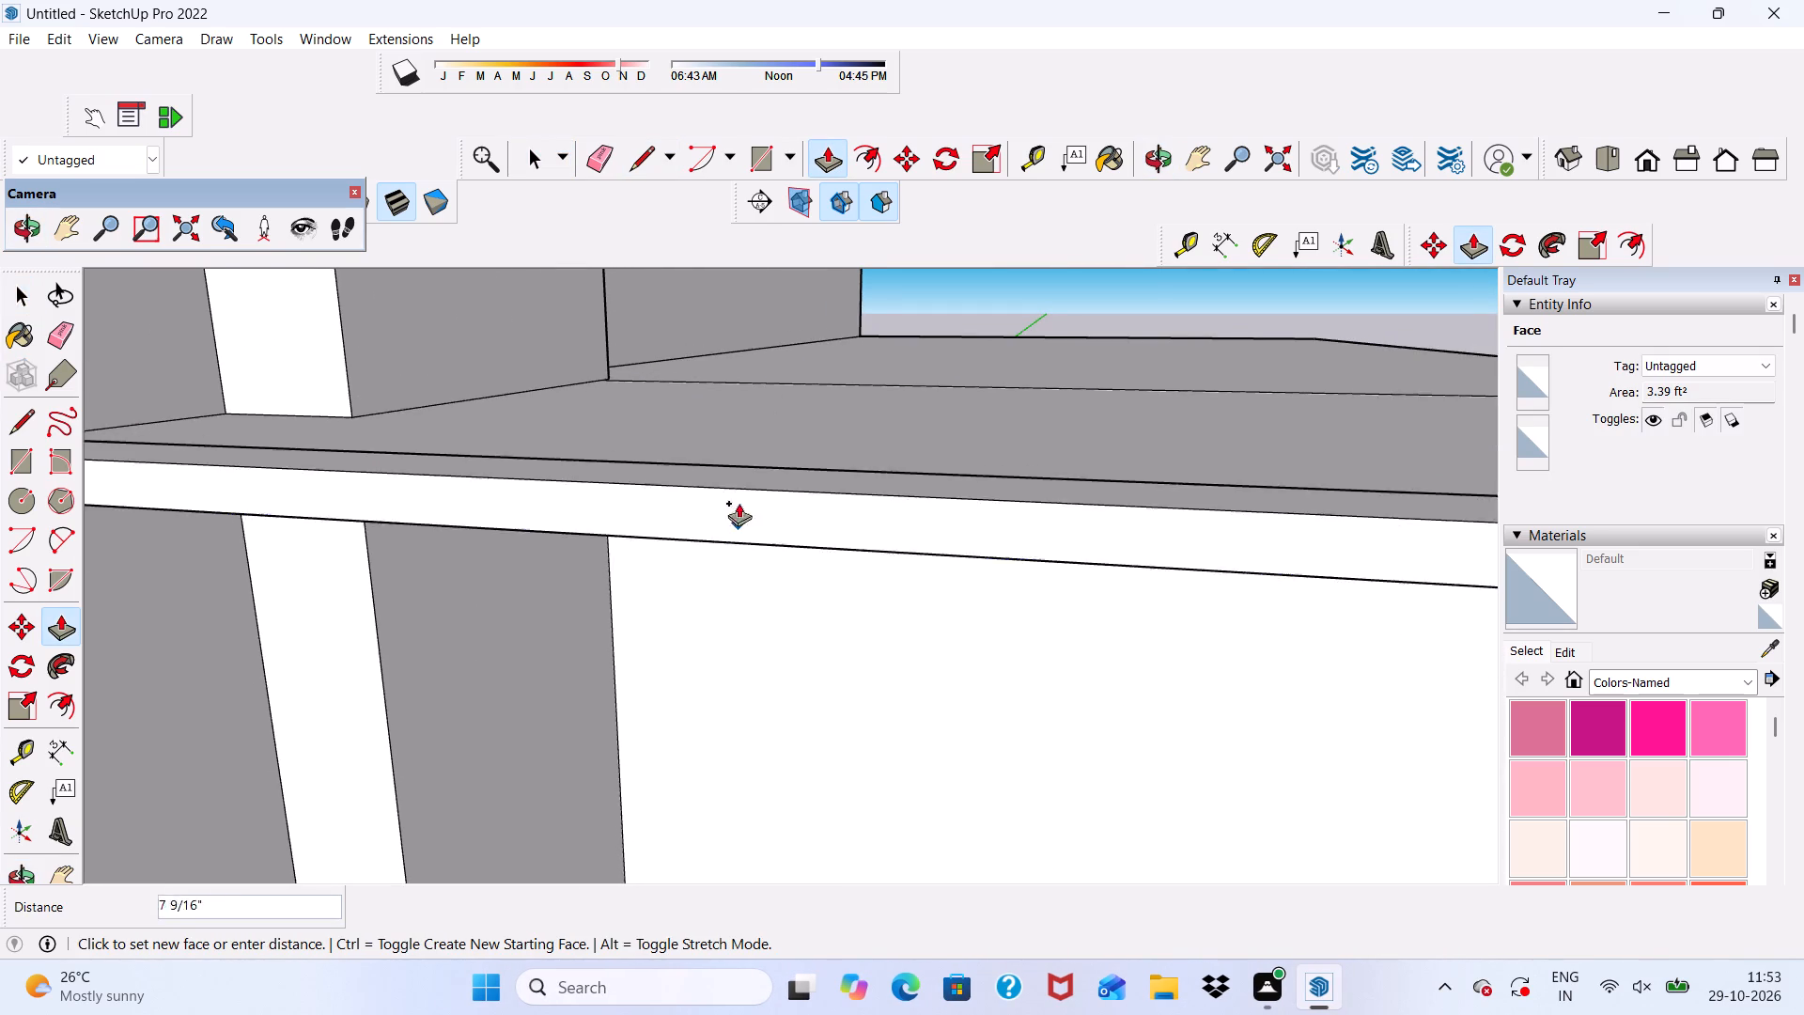
pyautogui.scroll(-13, 739, 503)
pyautogui.scroll(4, 1318, 617)
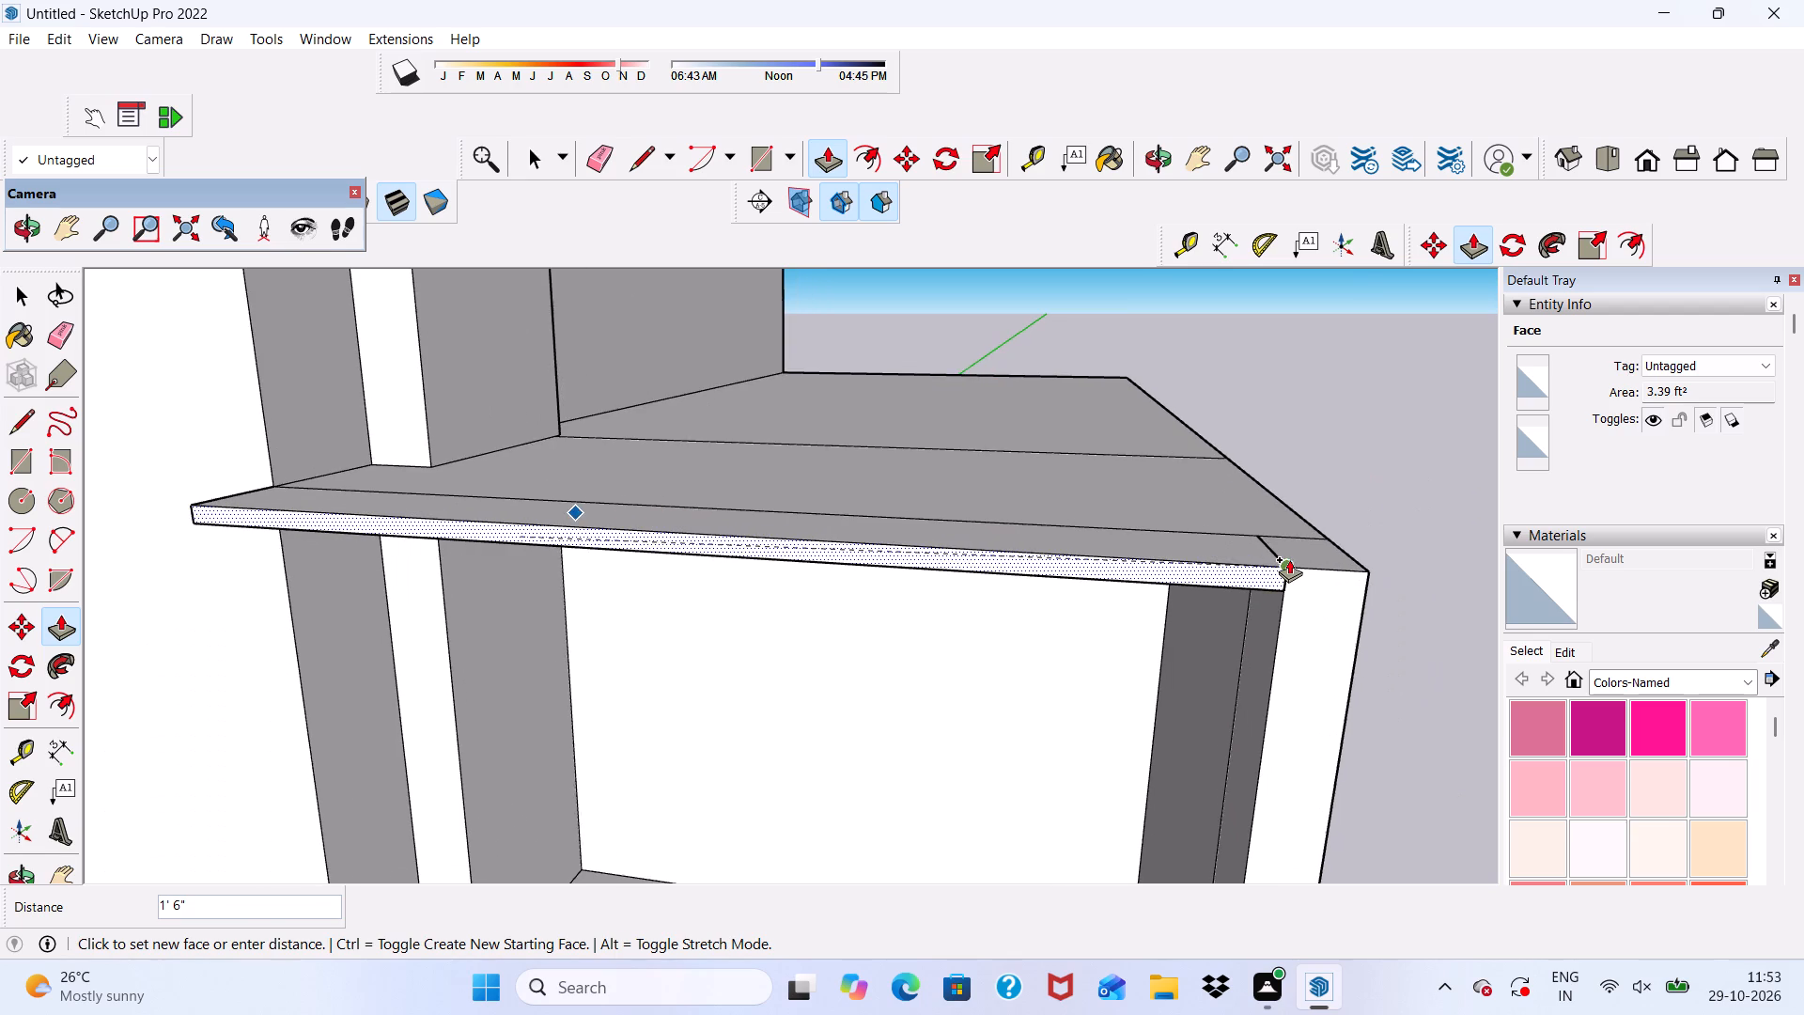
pyautogui.click(1289, 559)
# Push/Pull the underside of the side bay roof slab's projecting strip down by about 9 1/2".
pyautogui.scroll(-4, 1289, 559)
pyautogui.moveTo(1289, 567); pyautogui.dragTo(1272, 680, button='middle')
pyautogui.scroll(1, 1191, 667)
pyautogui.scroll(-3, 1129, 657)
pyautogui.moveTo(1127, 657); pyautogui.dragTo(1092, 351, button='middle')
pyautogui.scroll(4, 996, 379)
pyautogui.press('space')
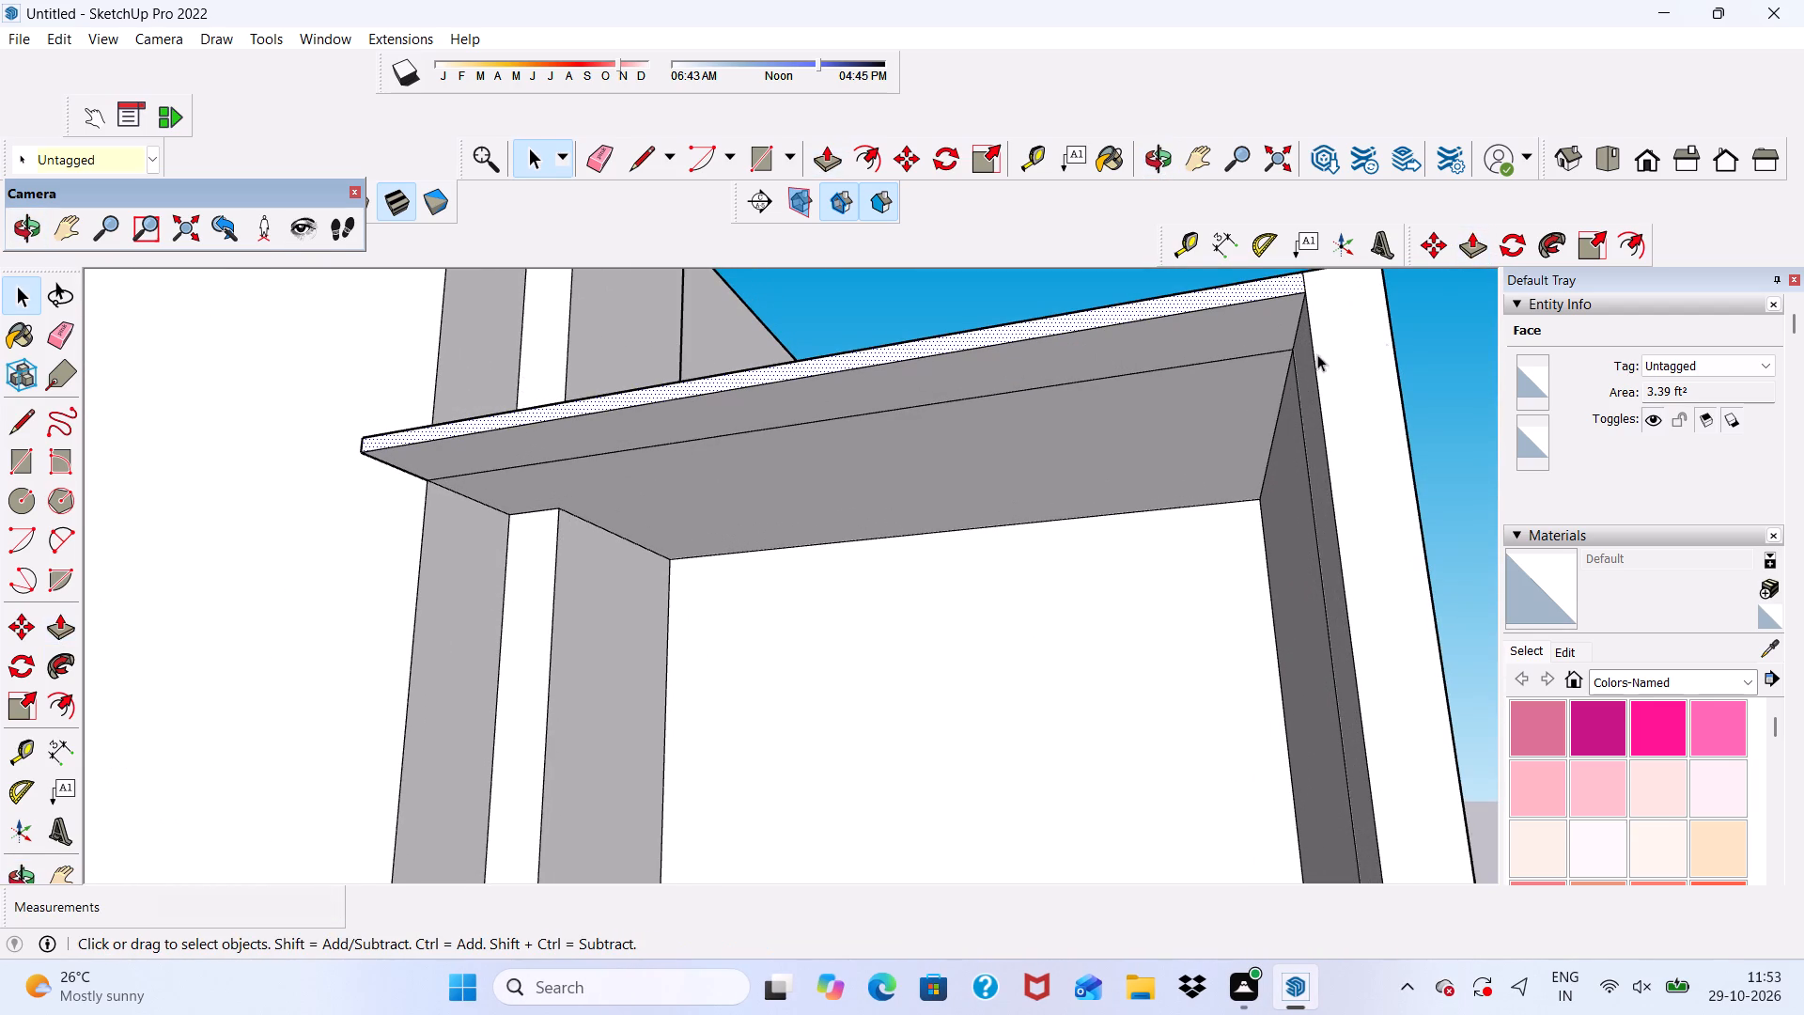
pyautogui.click(1401, 343)
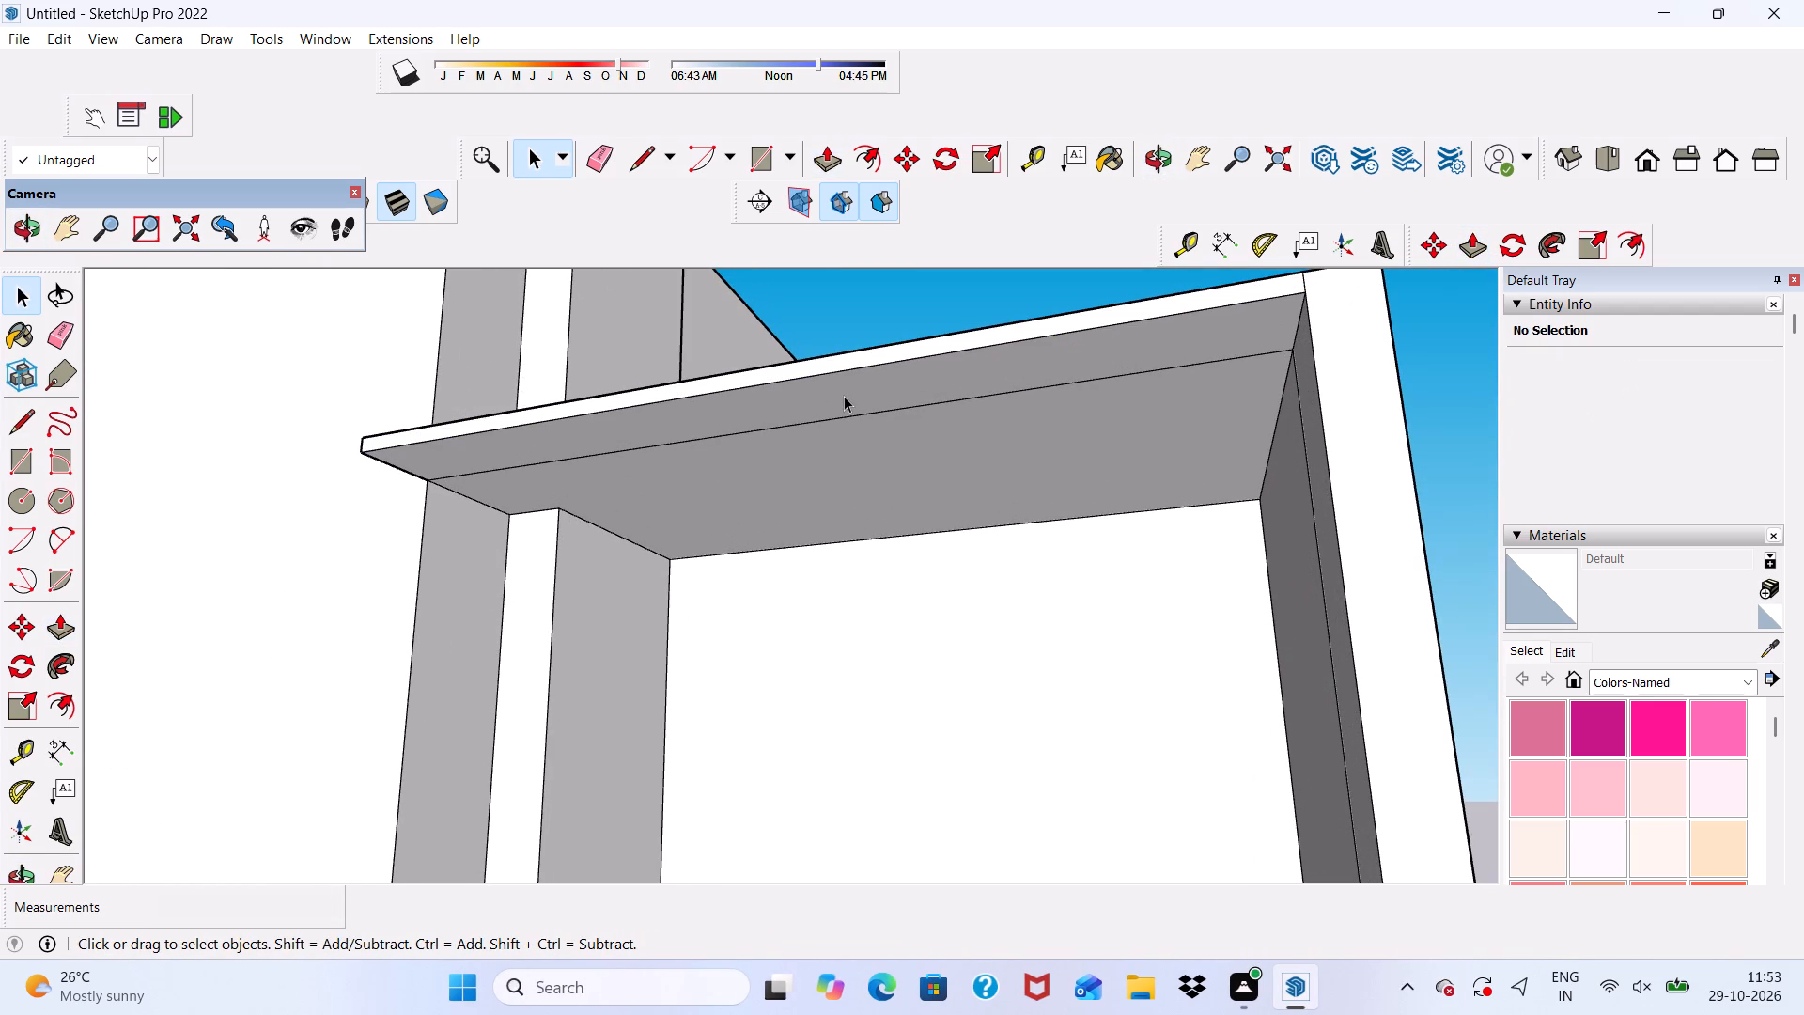
pyautogui.click(805, 172)
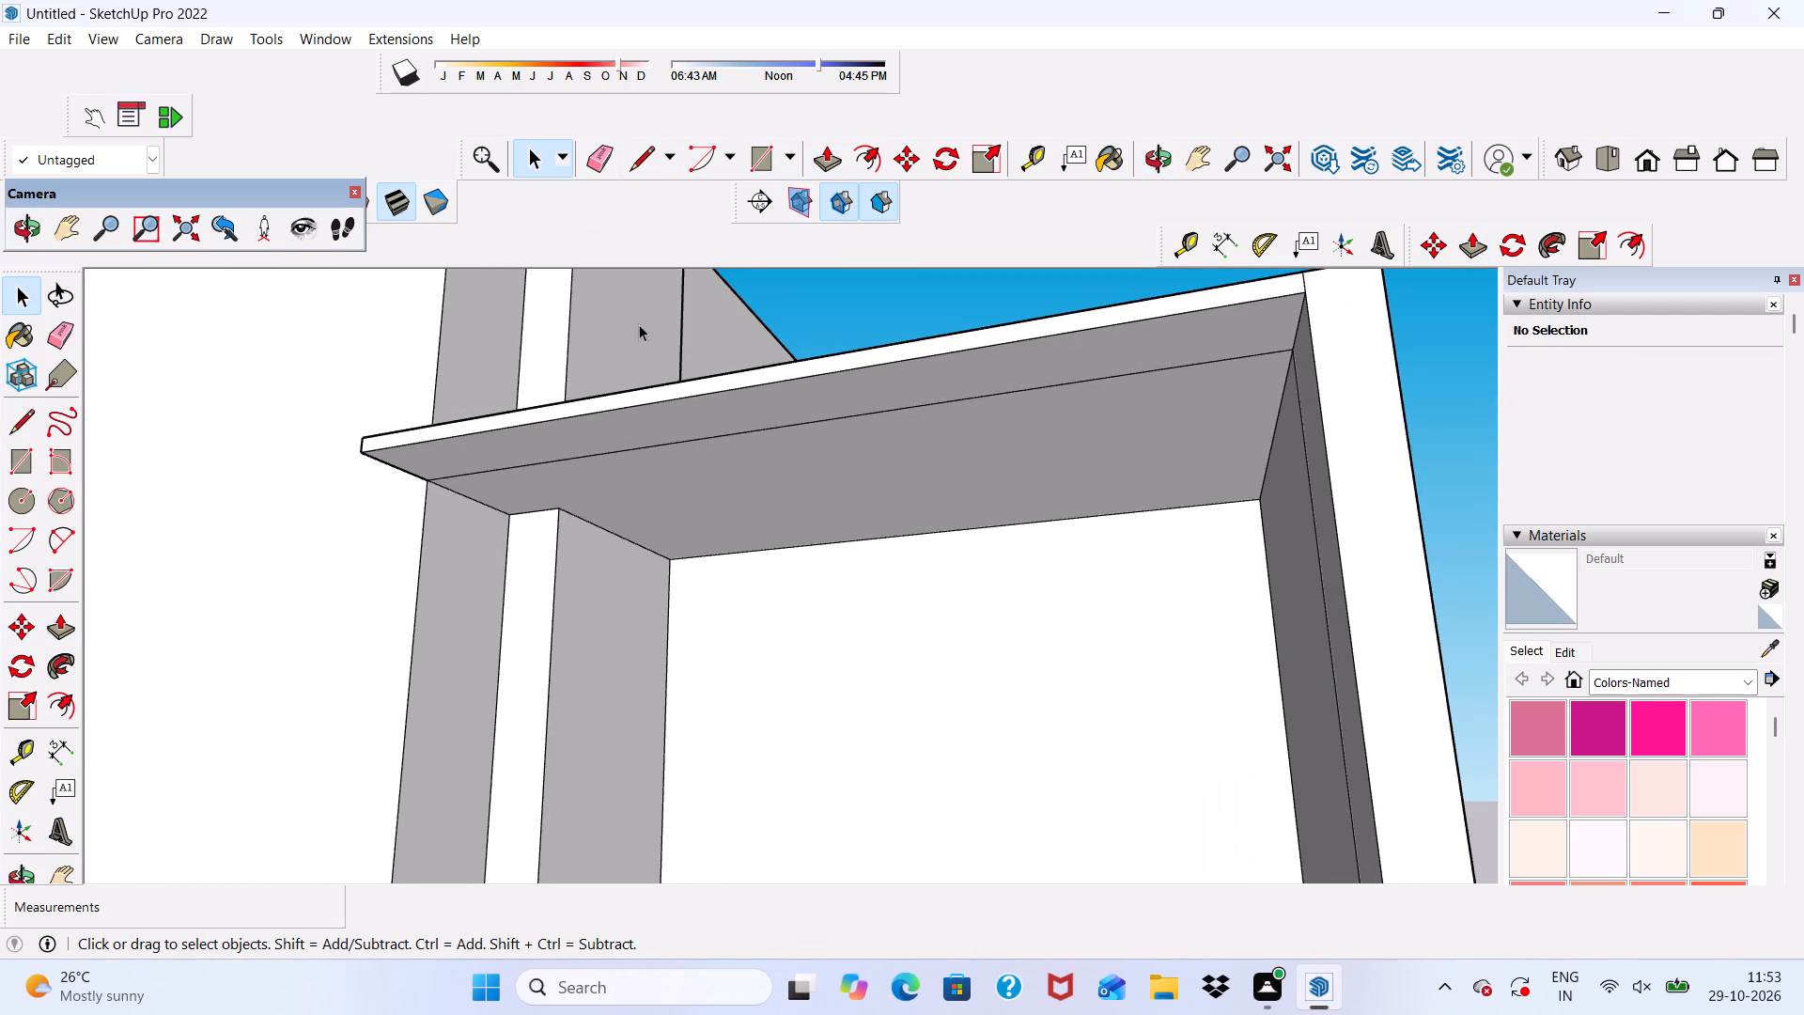
pyautogui.scroll(3, 575, 430)
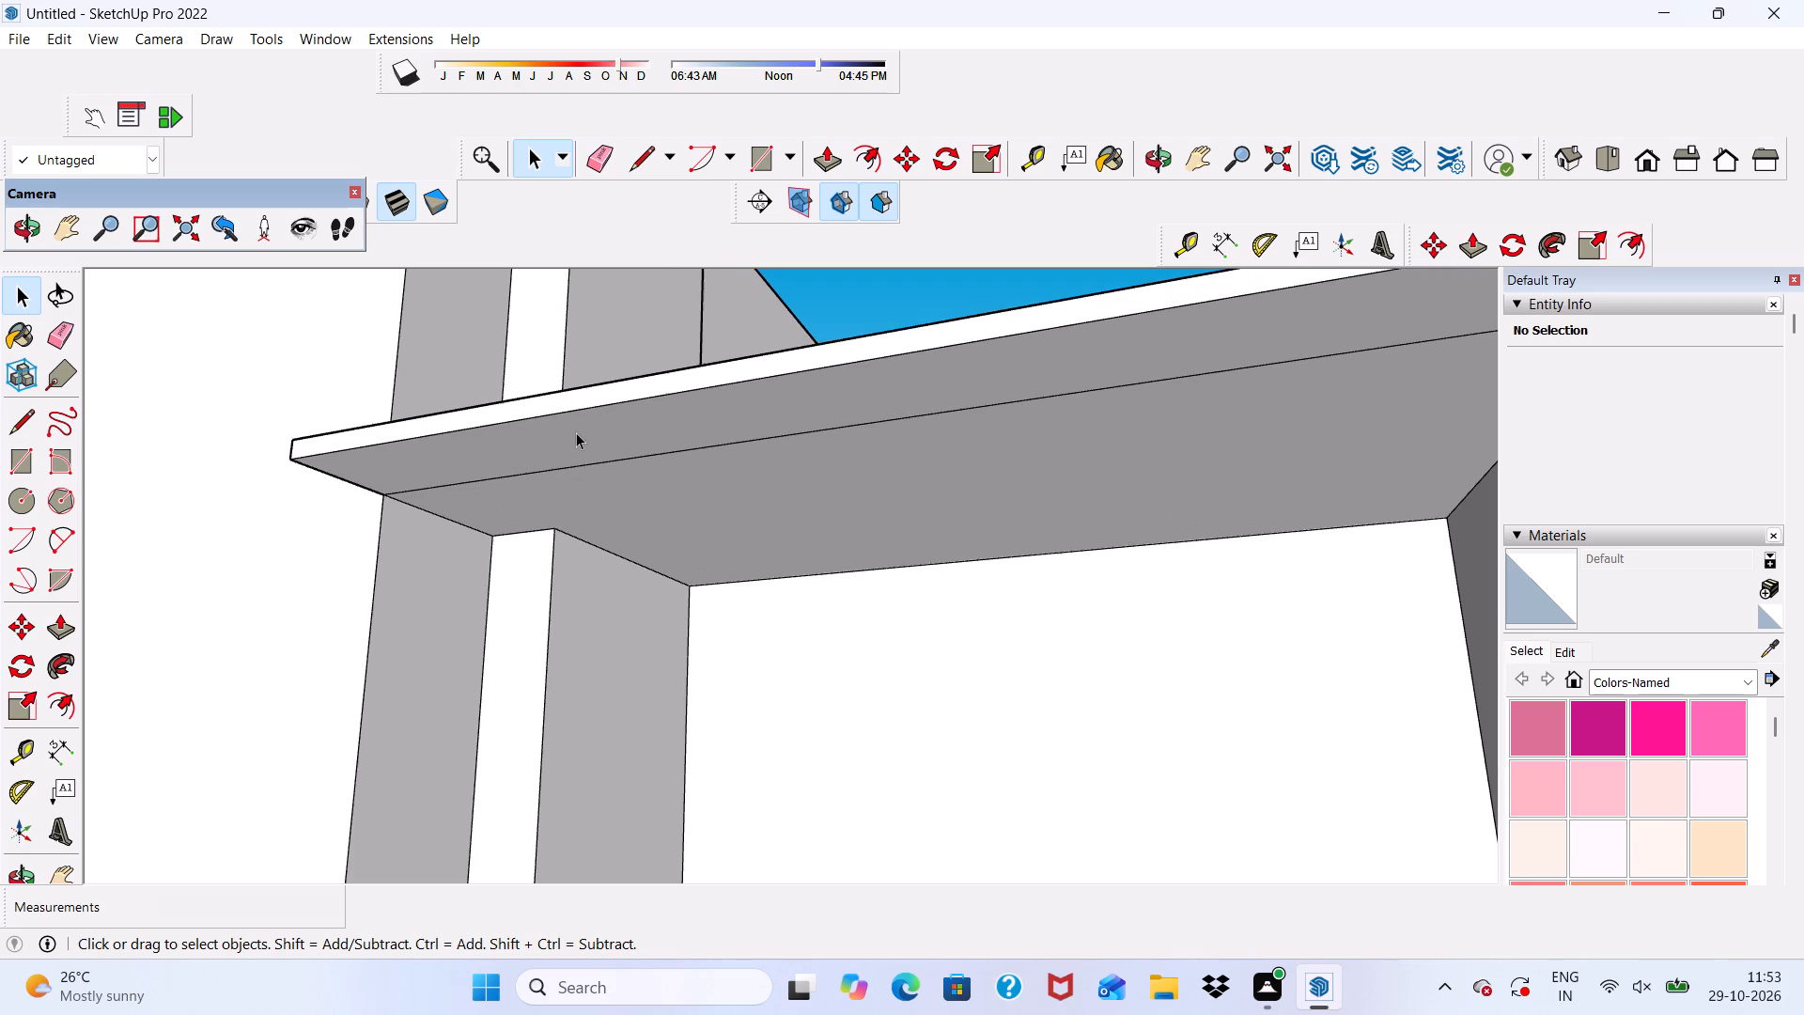
pyautogui.click(576, 432)
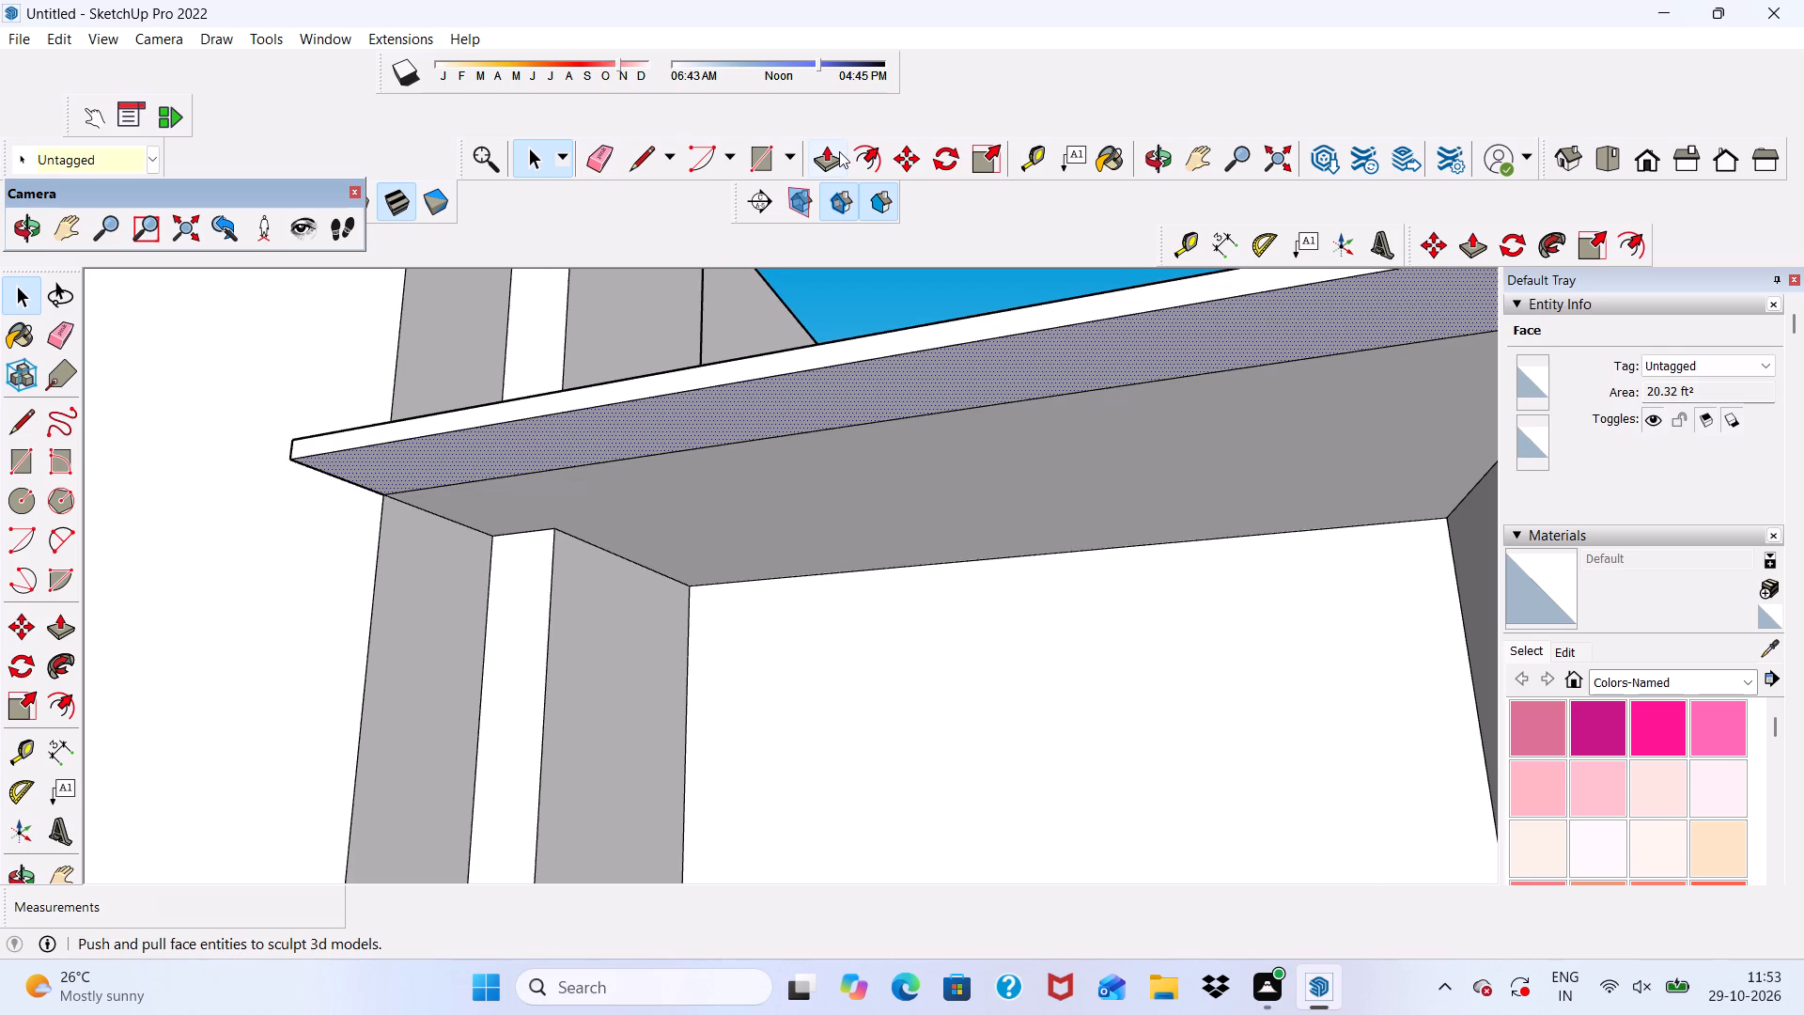
pyautogui.click(838, 151)
pyautogui.click(739, 415)
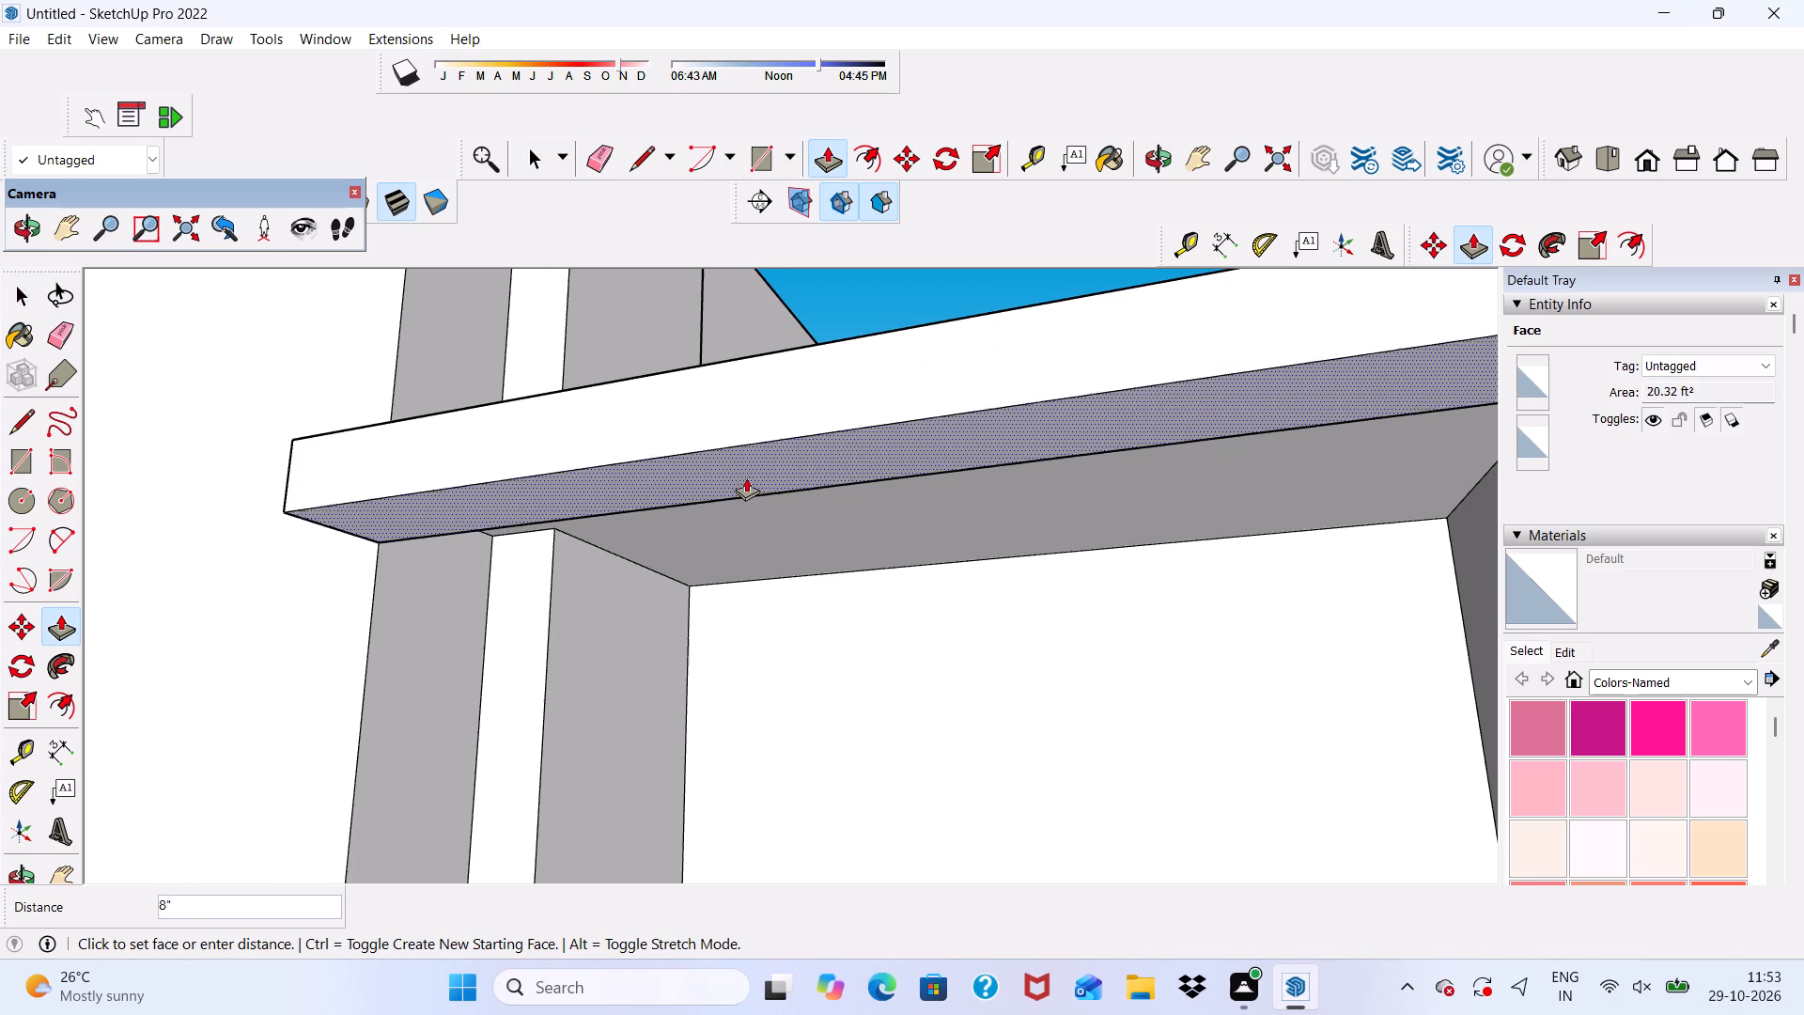
pyautogui.click(748, 486)
# Examine the side bay's projecting roof slab band from the front and from above, along with the whole building.
pyautogui.scroll(-6, 684, 410)
pyautogui.scroll(-2, 745, 461)
pyautogui.moveTo(745, 461); pyautogui.dragTo(883, 707, button='middle')
pyautogui.scroll(1, 850, 554)
pyautogui.scroll(-5, 850, 554)
pyautogui.moveTo(881, 616); pyautogui.dragTo(993, 464, button='middle')
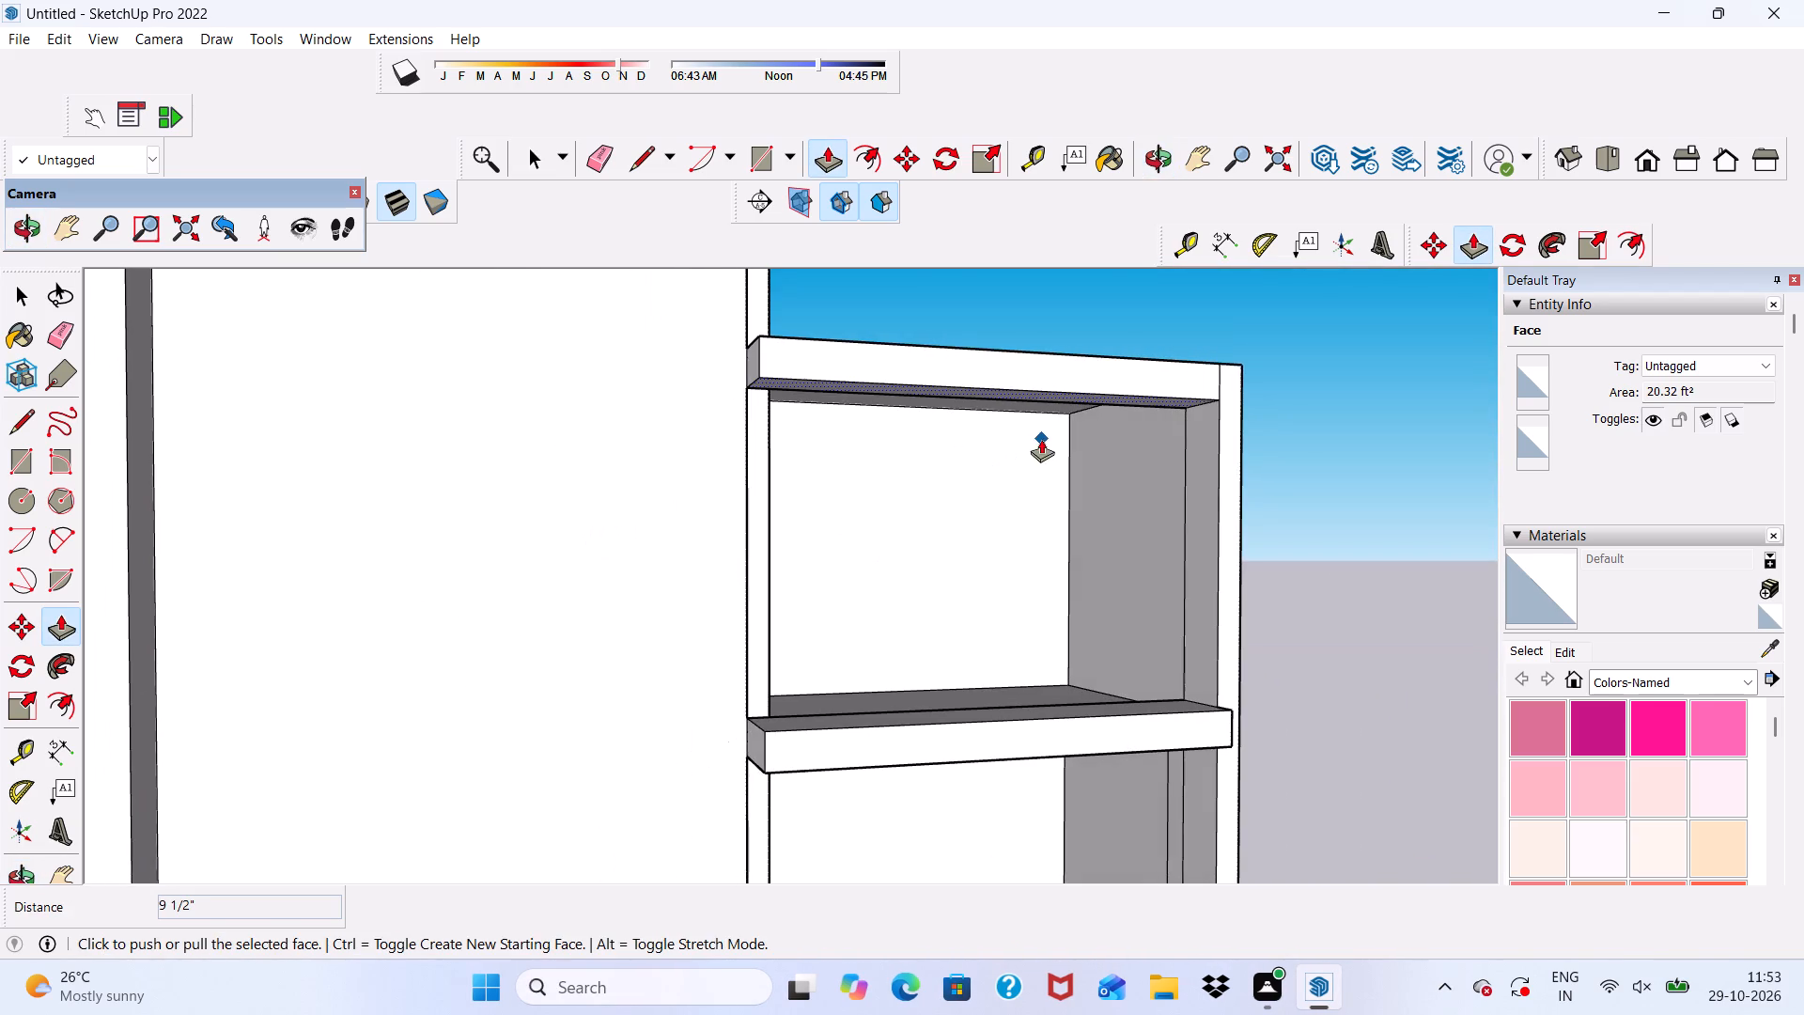
pyautogui.scroll(-4, 920, 429)
pyautogui.moveTo(824, 487); pyautogui.dragTo(496, 843, button='middle')
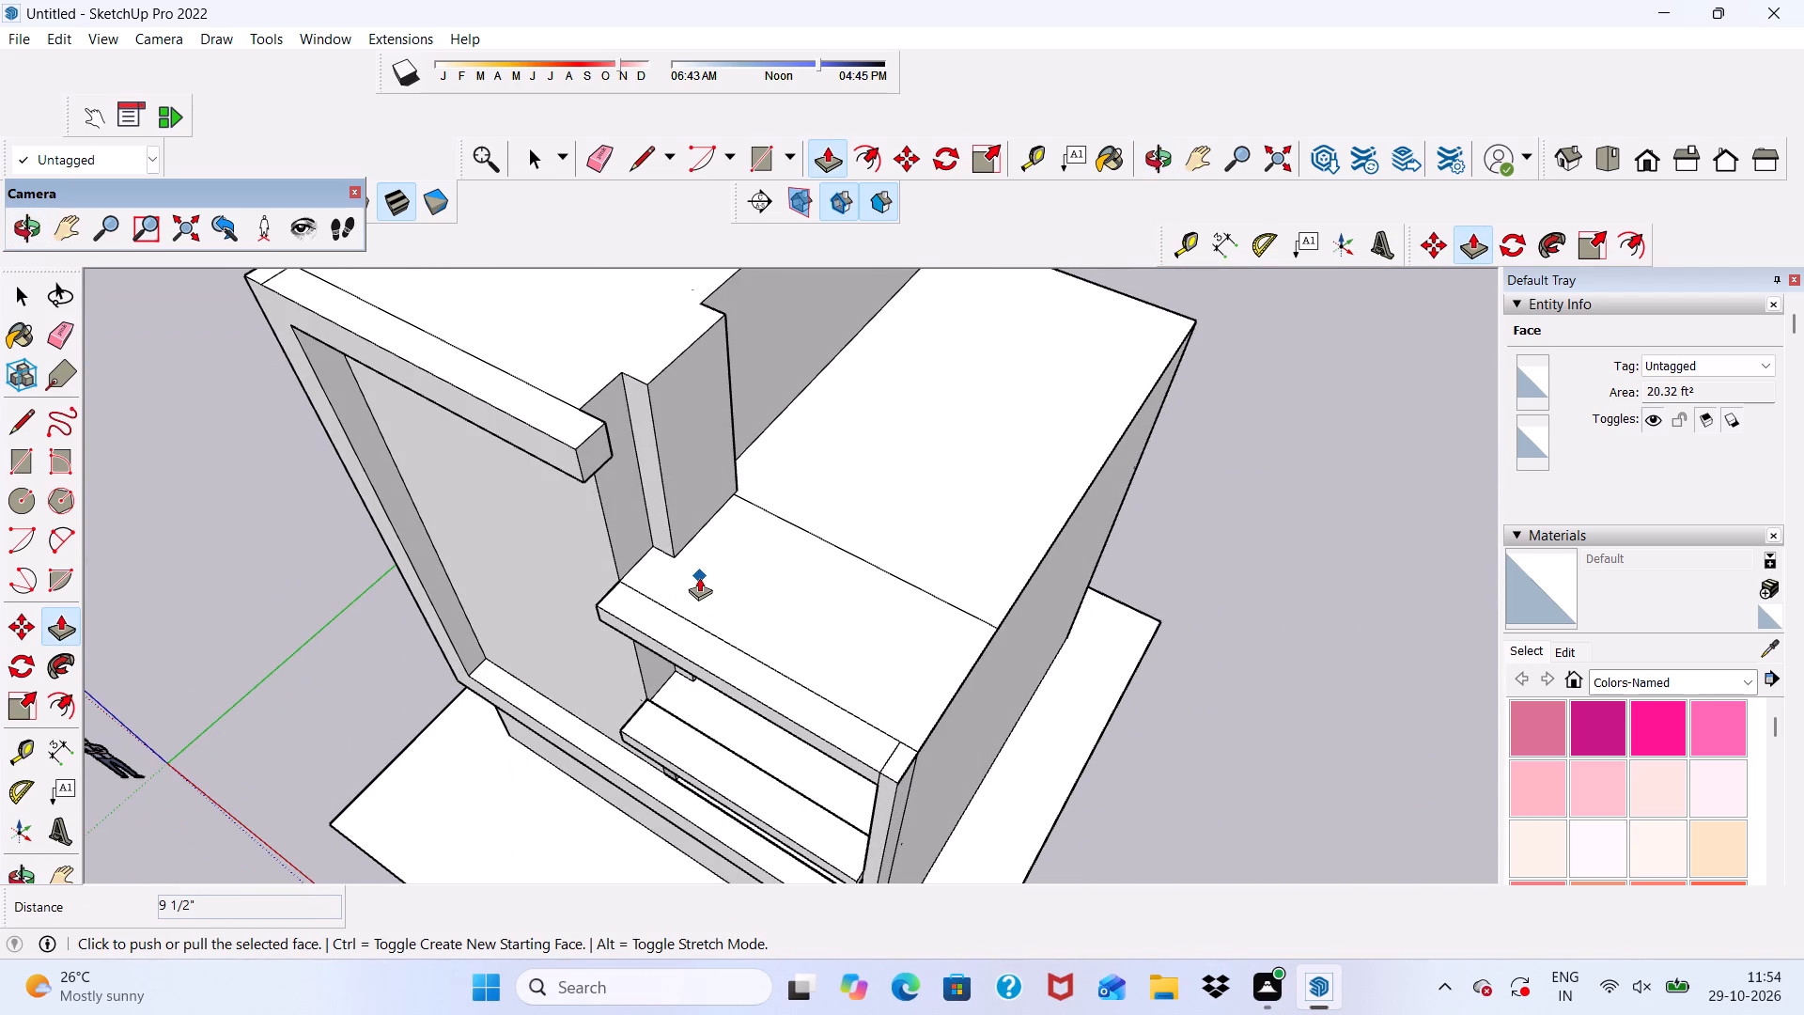
pyautogui.scroll(-2, 796, 507)
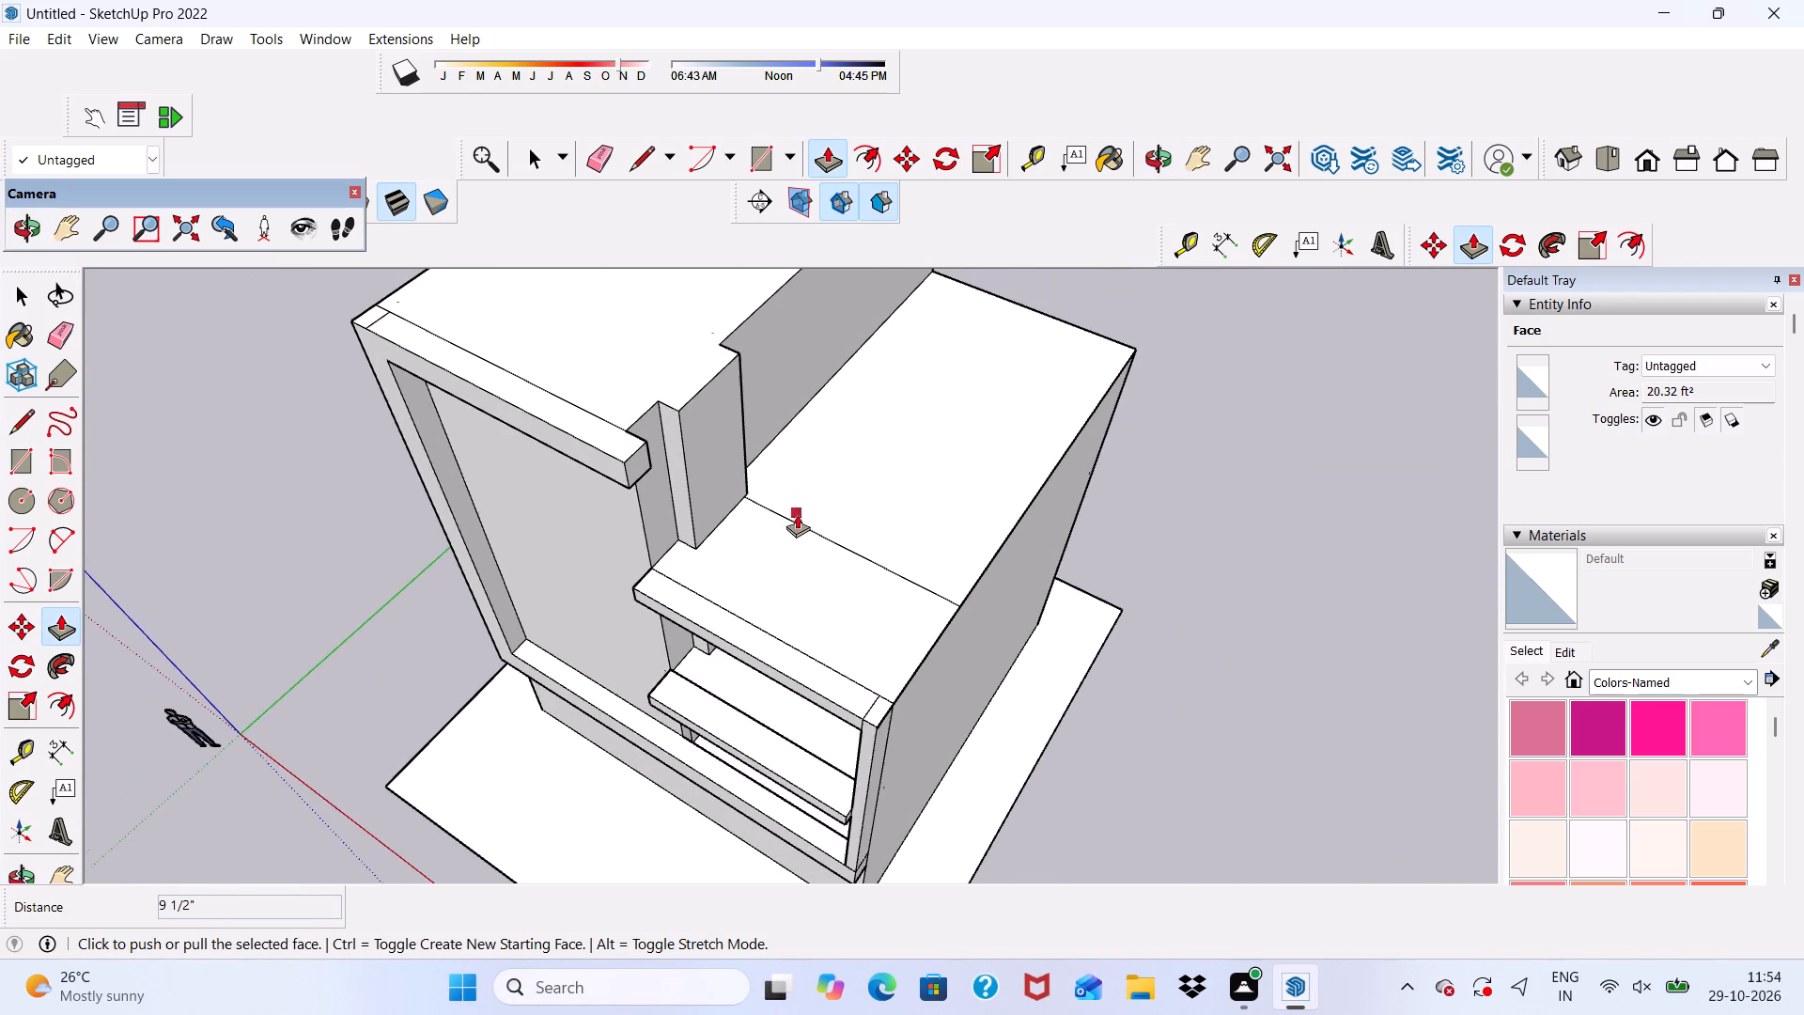
pyautogui.scroll(-5, 799, 524)
pyautogui.moveTo(801, 576); pyautogui.dragTo(877, 406, button='middle')
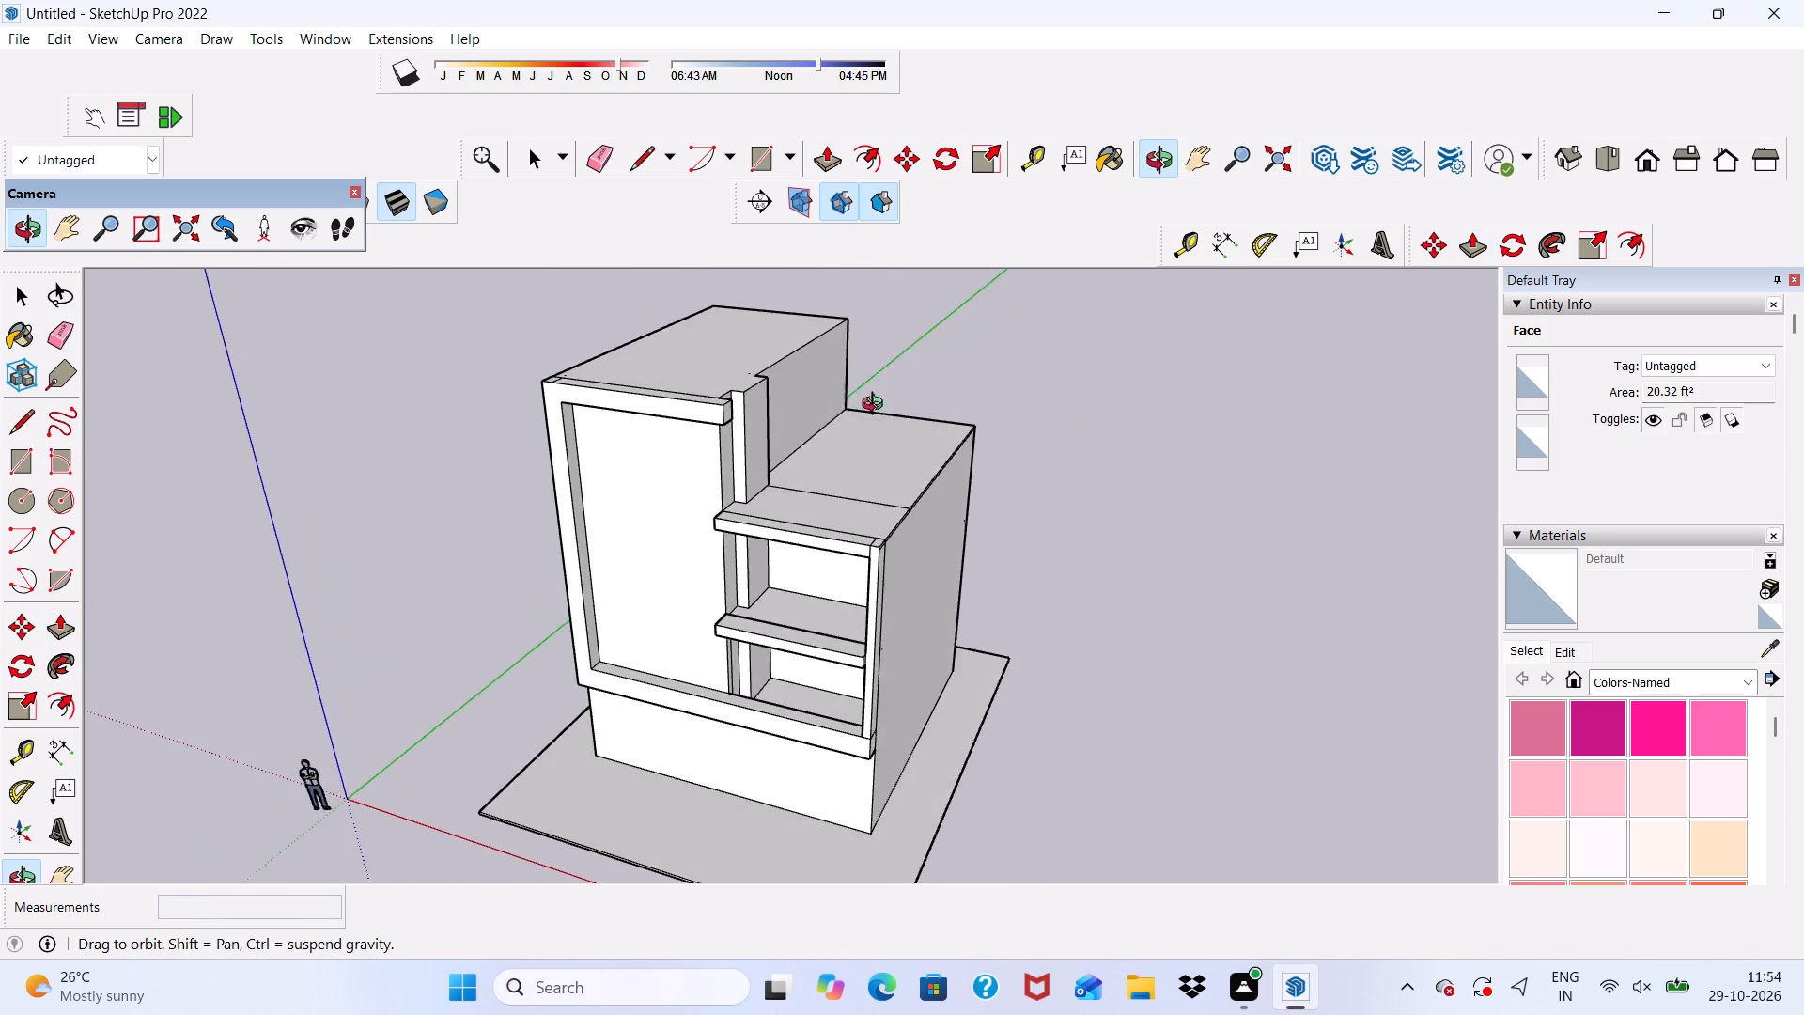
pyautogui.moveTo(877, 406); pyautogui.dragTo(851, 554, button='middle')
# Push/Pull the side post's top face up 9' 9" to the level of the tall block's roof.
pyautogui.press('space')
pyautogui.scroll(5, 851, 643)
pyautogui.moveTo(888, 608); pyautogui.dragTo(586, 669, button='middle')
pyautogui.scroll(10, 700, 662)
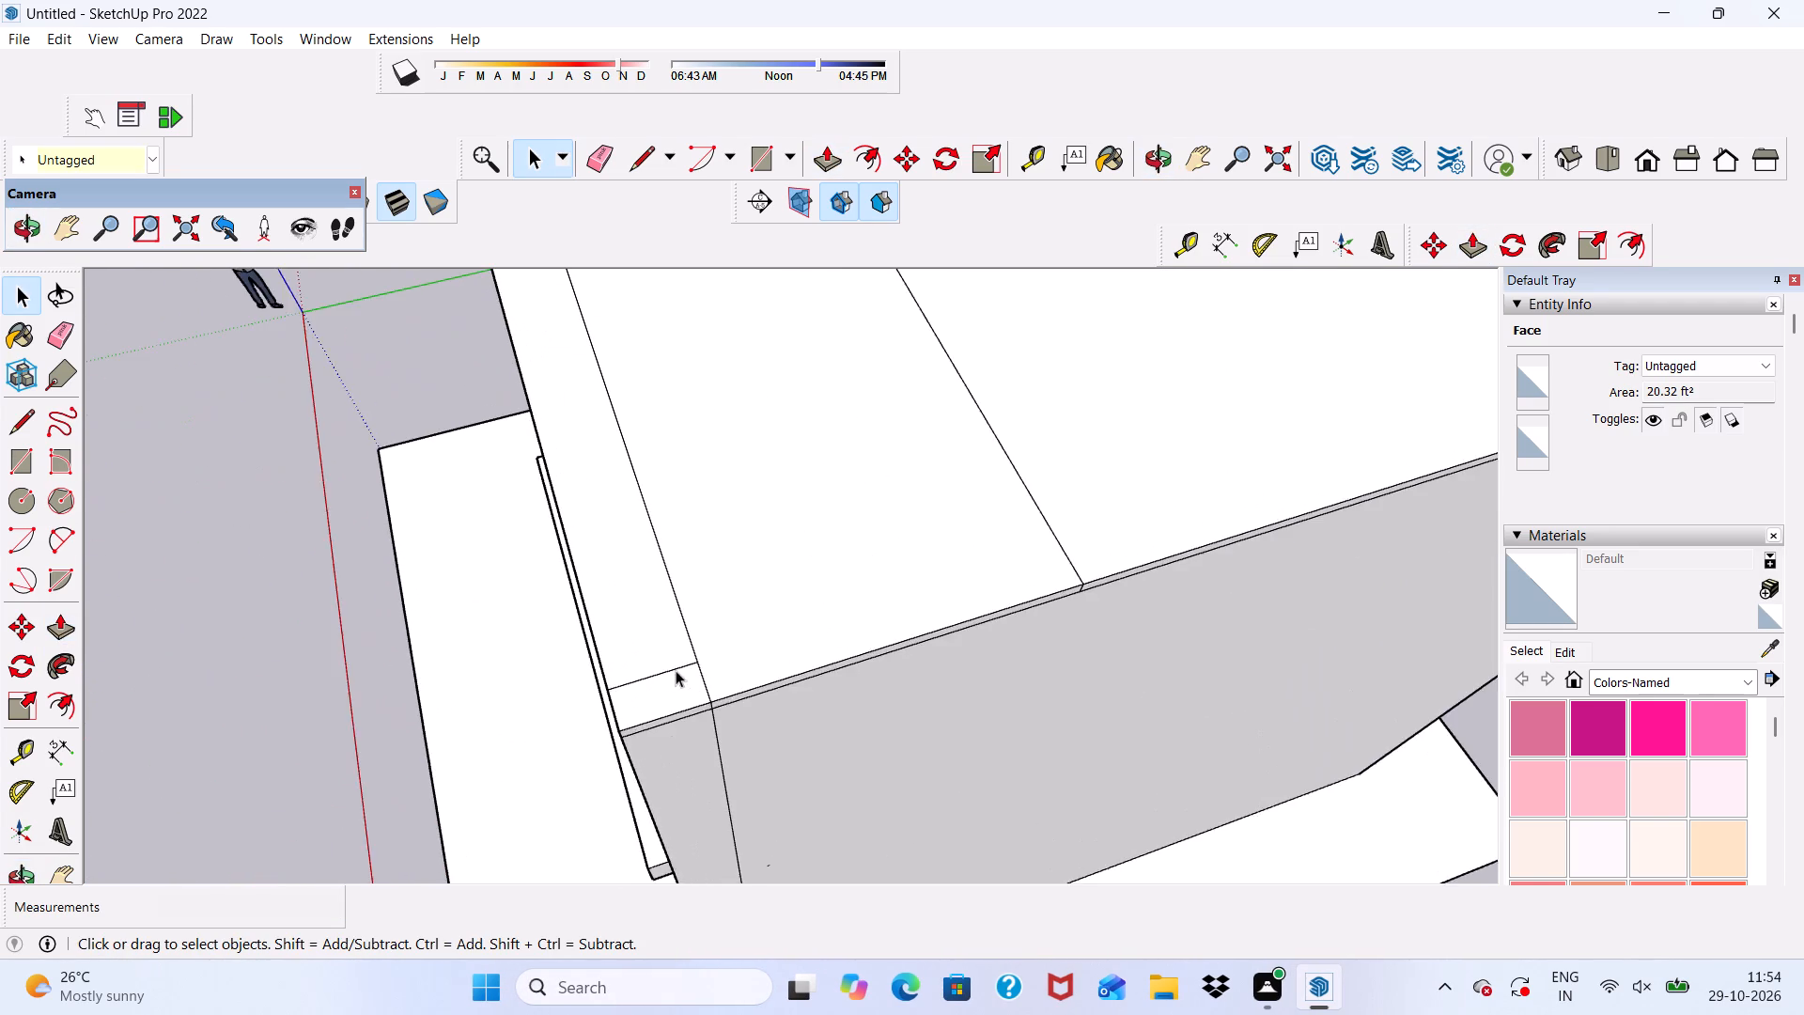
pyautogui.scroll(4, 676, 670)
pyautogui.click(660, 695)
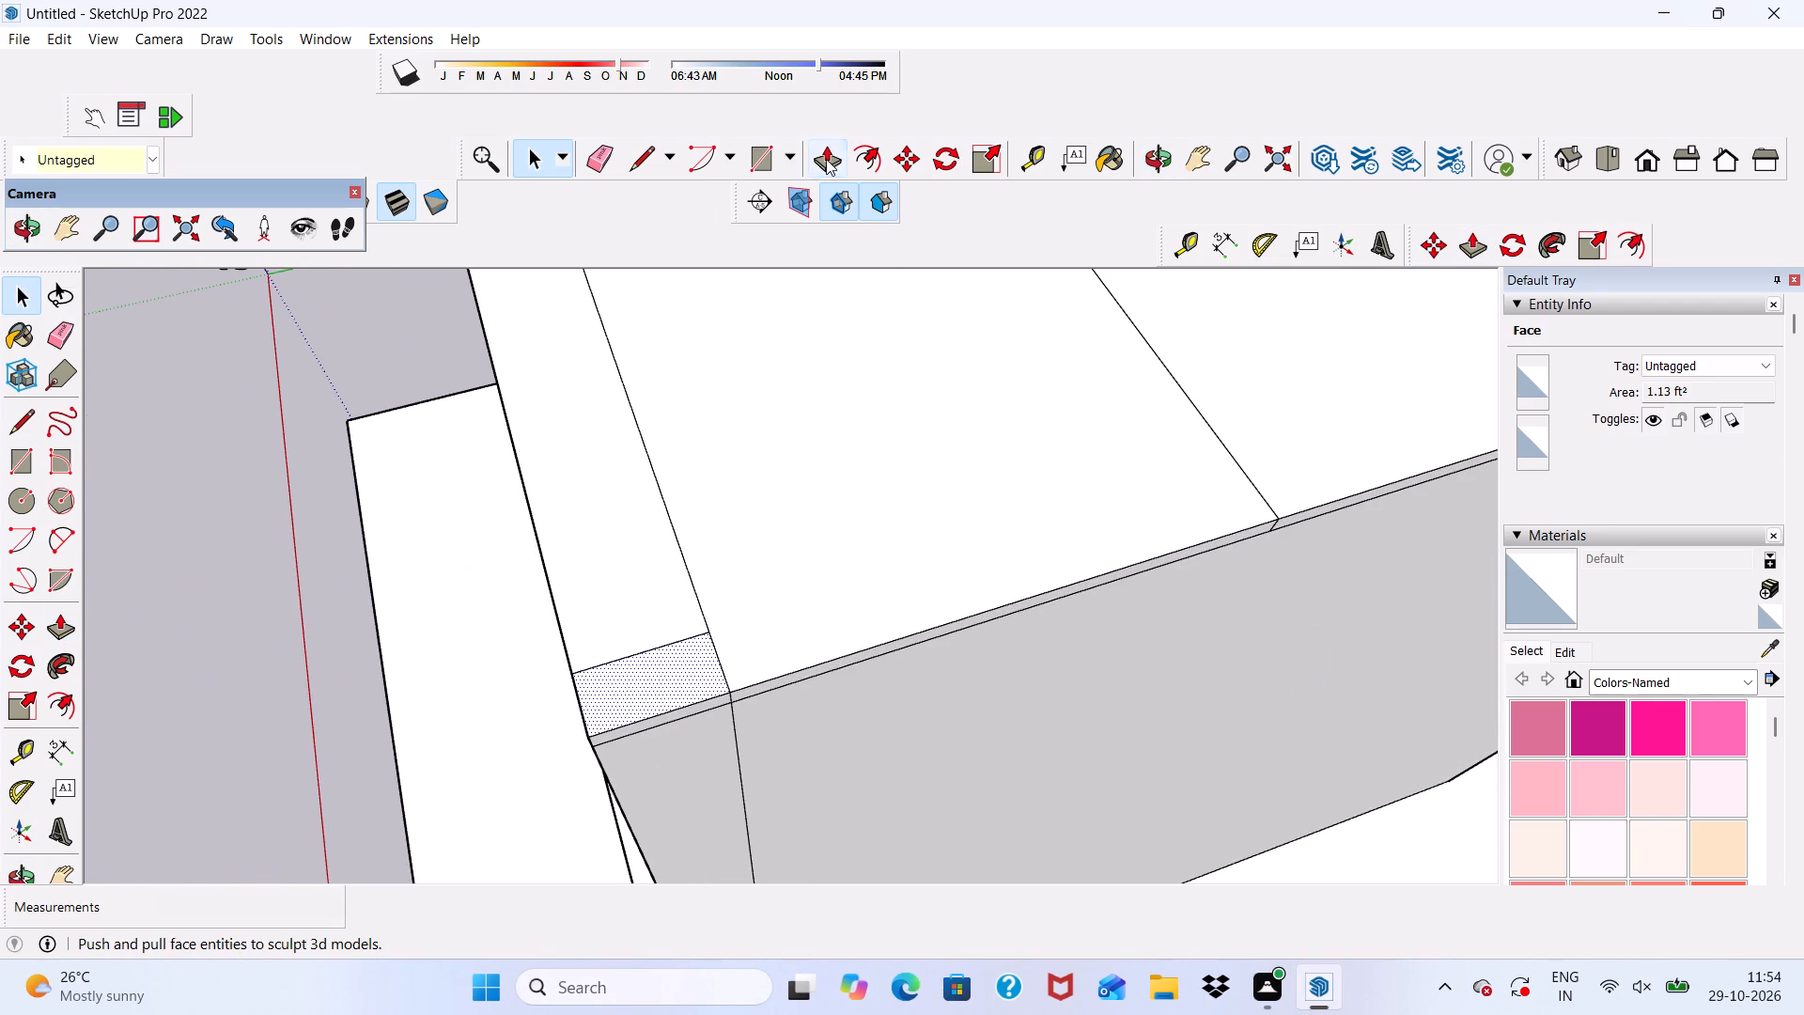
pyautogui.click(826, 159)
pyautogui.scroll(-6, 812, 521)
pyautogui.scroll(4, 699, 701)
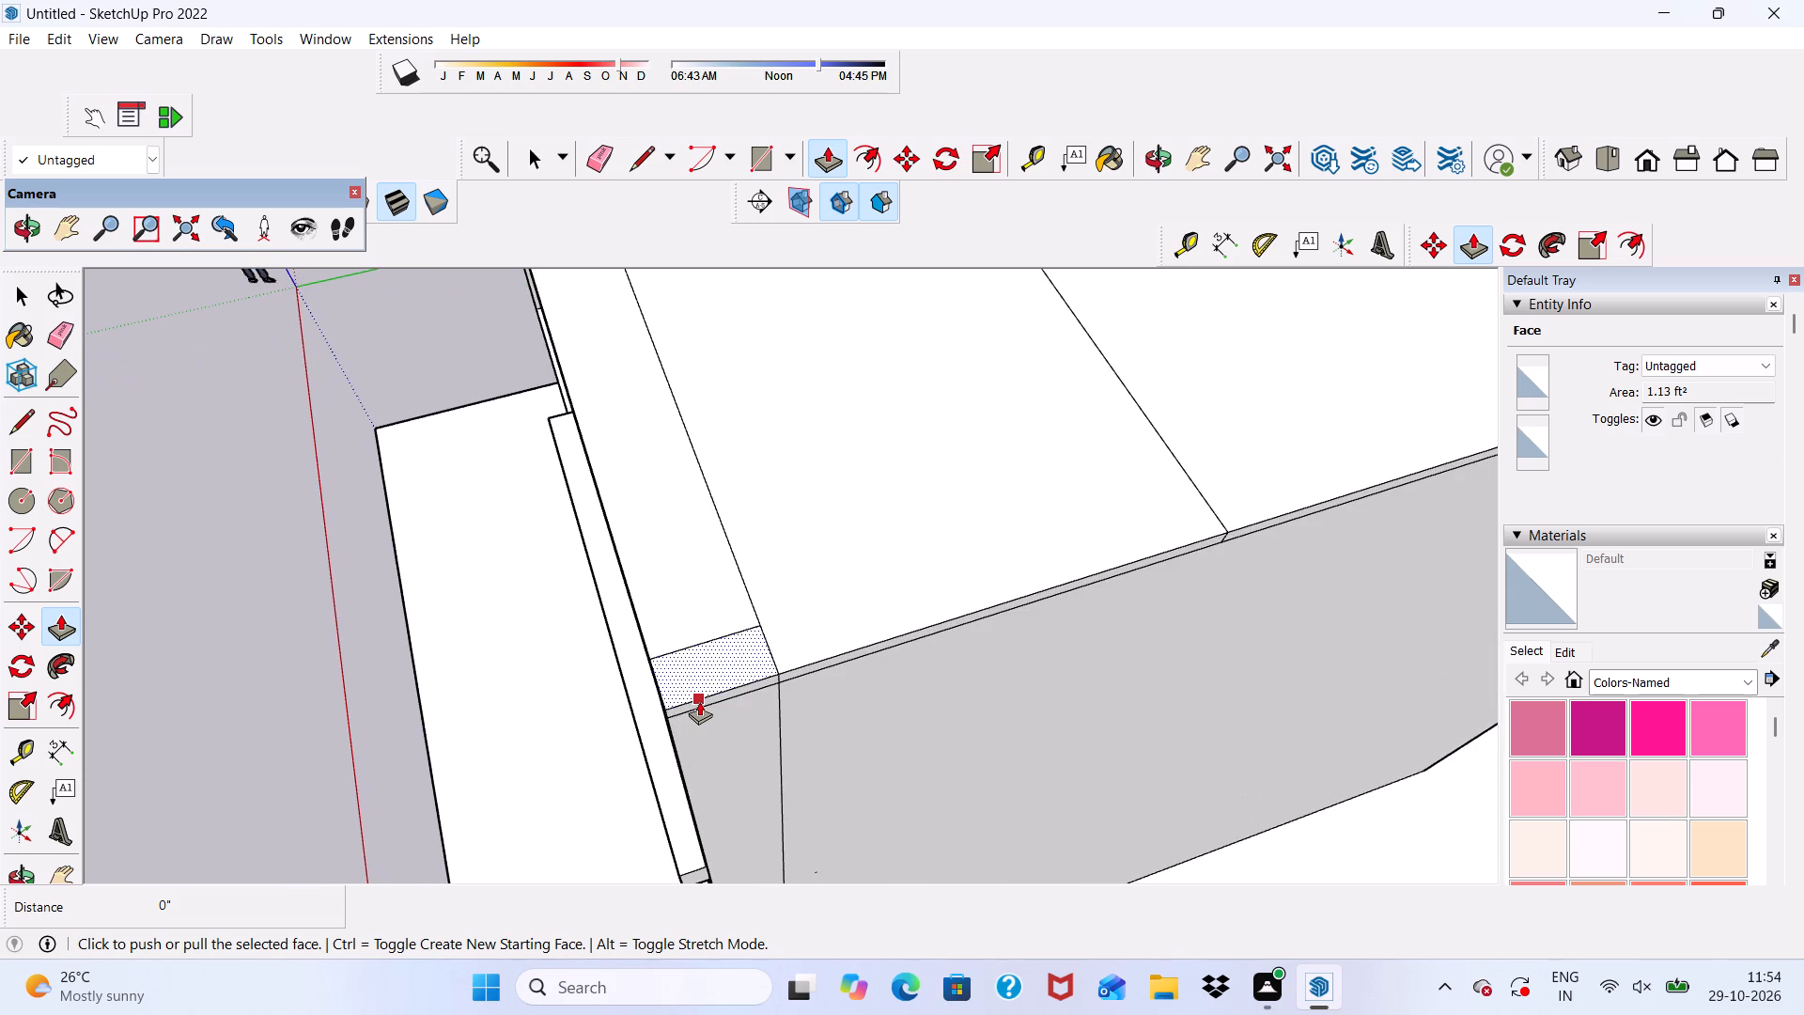
pyautogui.click(700, 682)
pyautogui.scroll(-9, 662, 599)
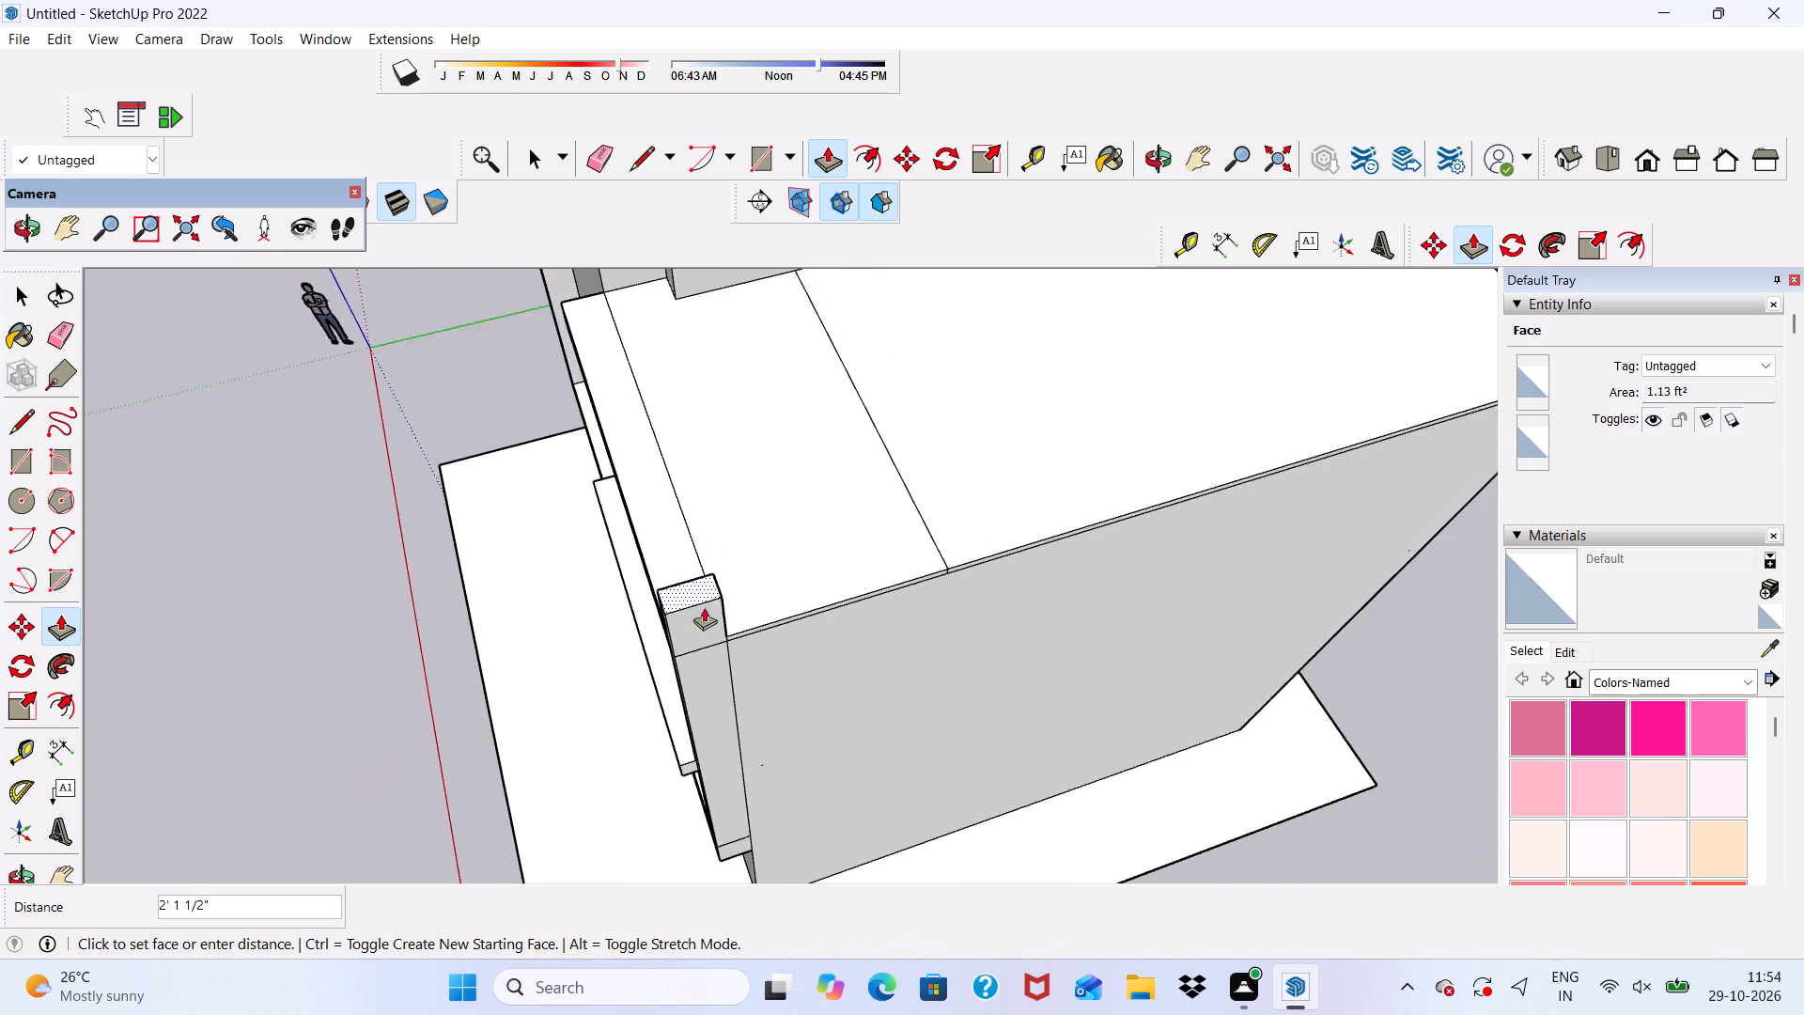
pyautogui.scroll(-14, 704, 607)
pyautogui.scroll(5, 682, 421)
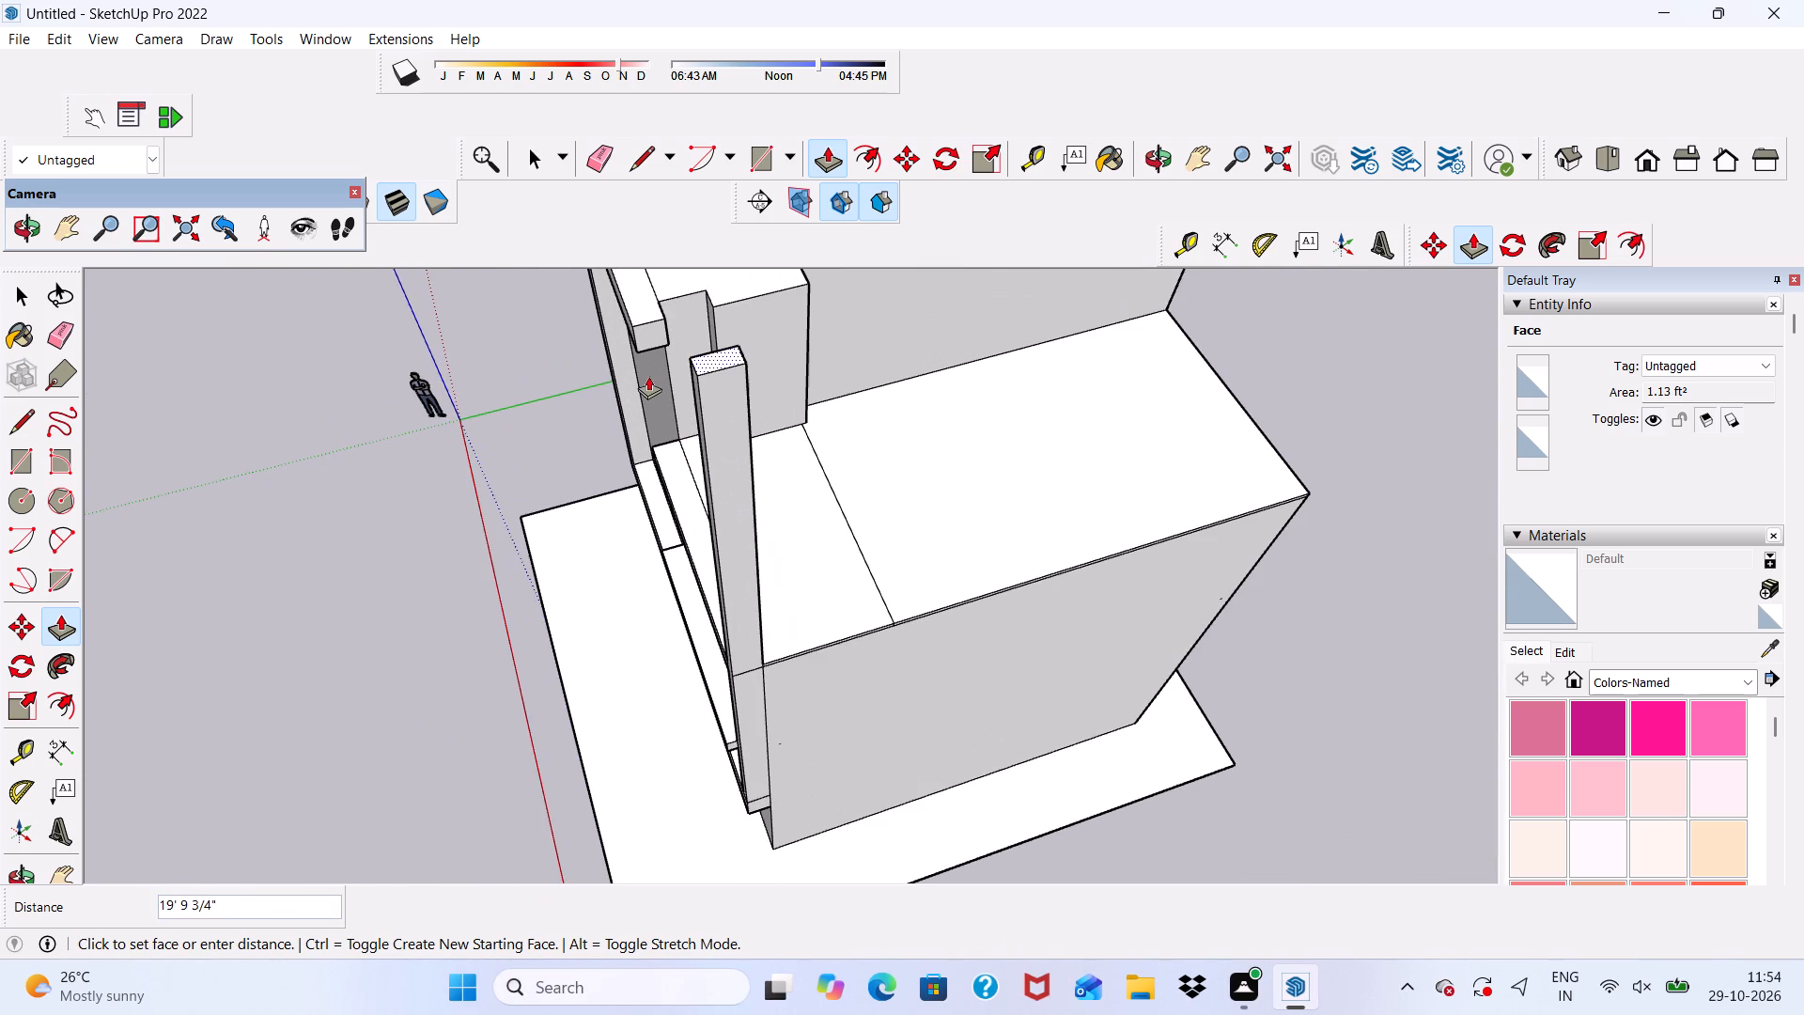
pyautogui.scroll(-5, 638, 377)
pyautogui.moveTo(660, 414); pyautogui.dragTo(1326, 199, button='middle')
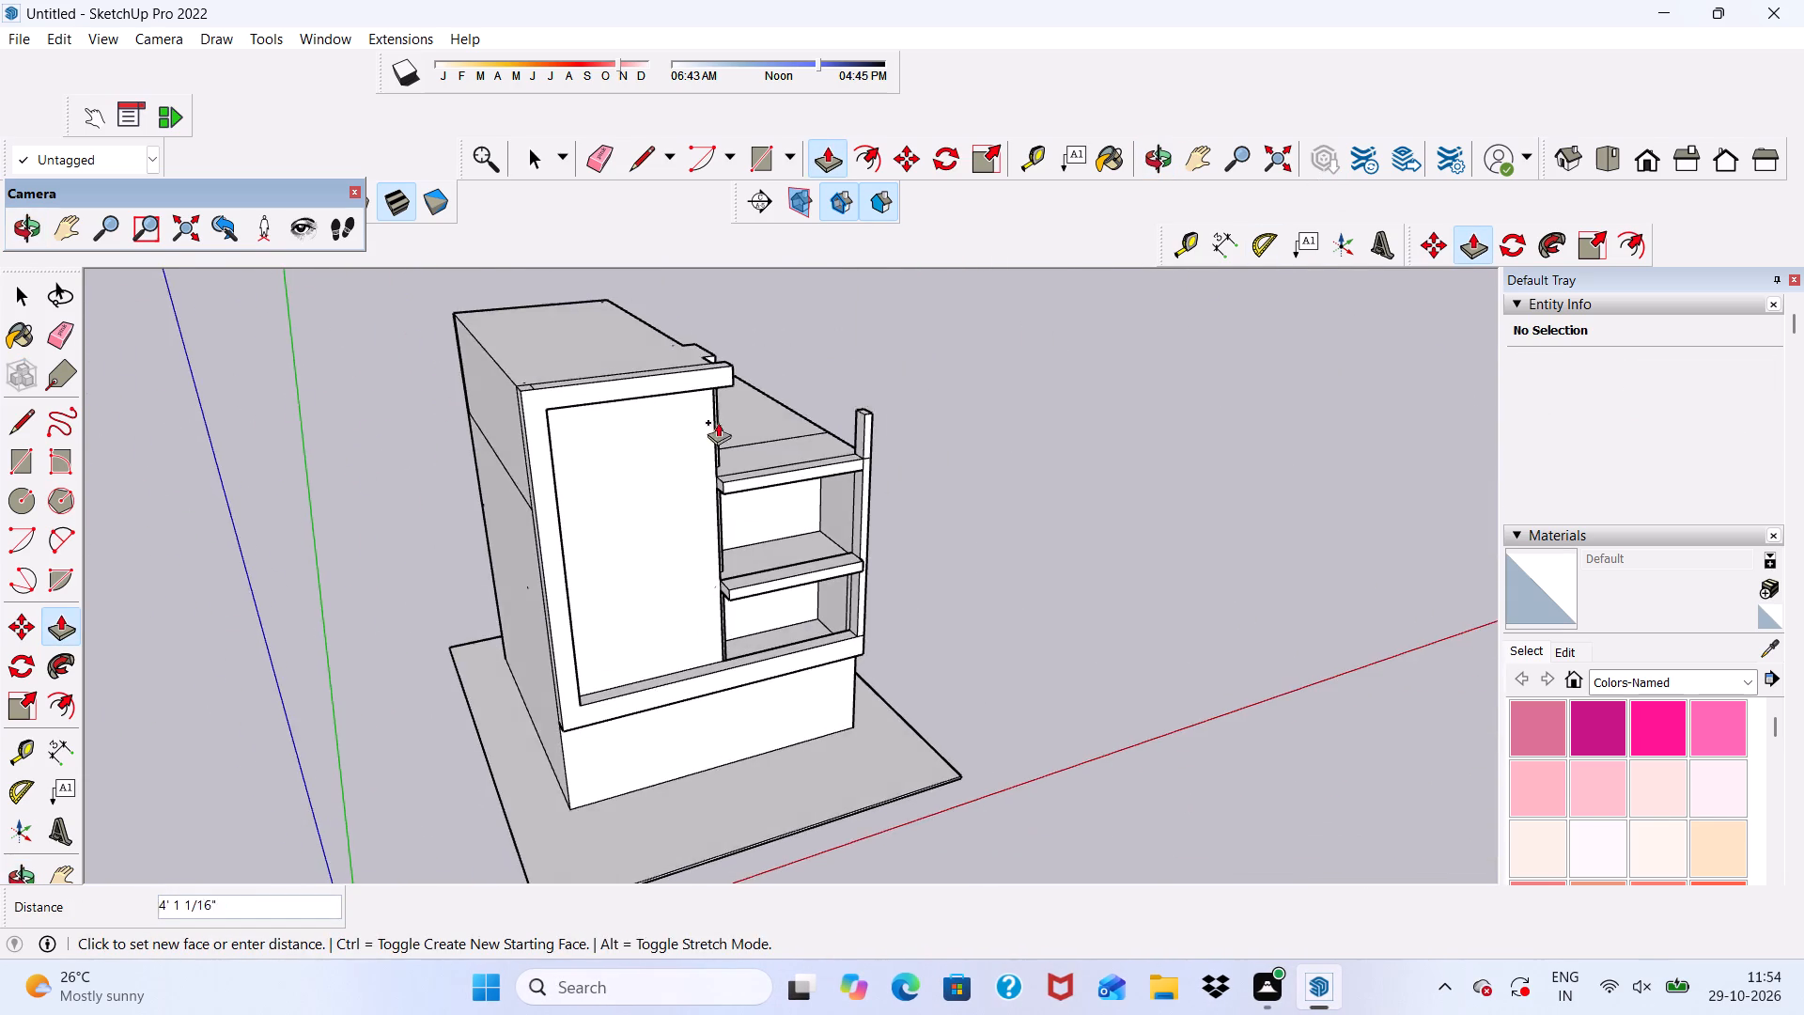
pyautogui.scroll(3, 674, 435)
pyautogui.moveTo(768, 327); pyautogui.dragTo(604, 355, button='middle')
pyautogui.scroll(9, 639, 347)
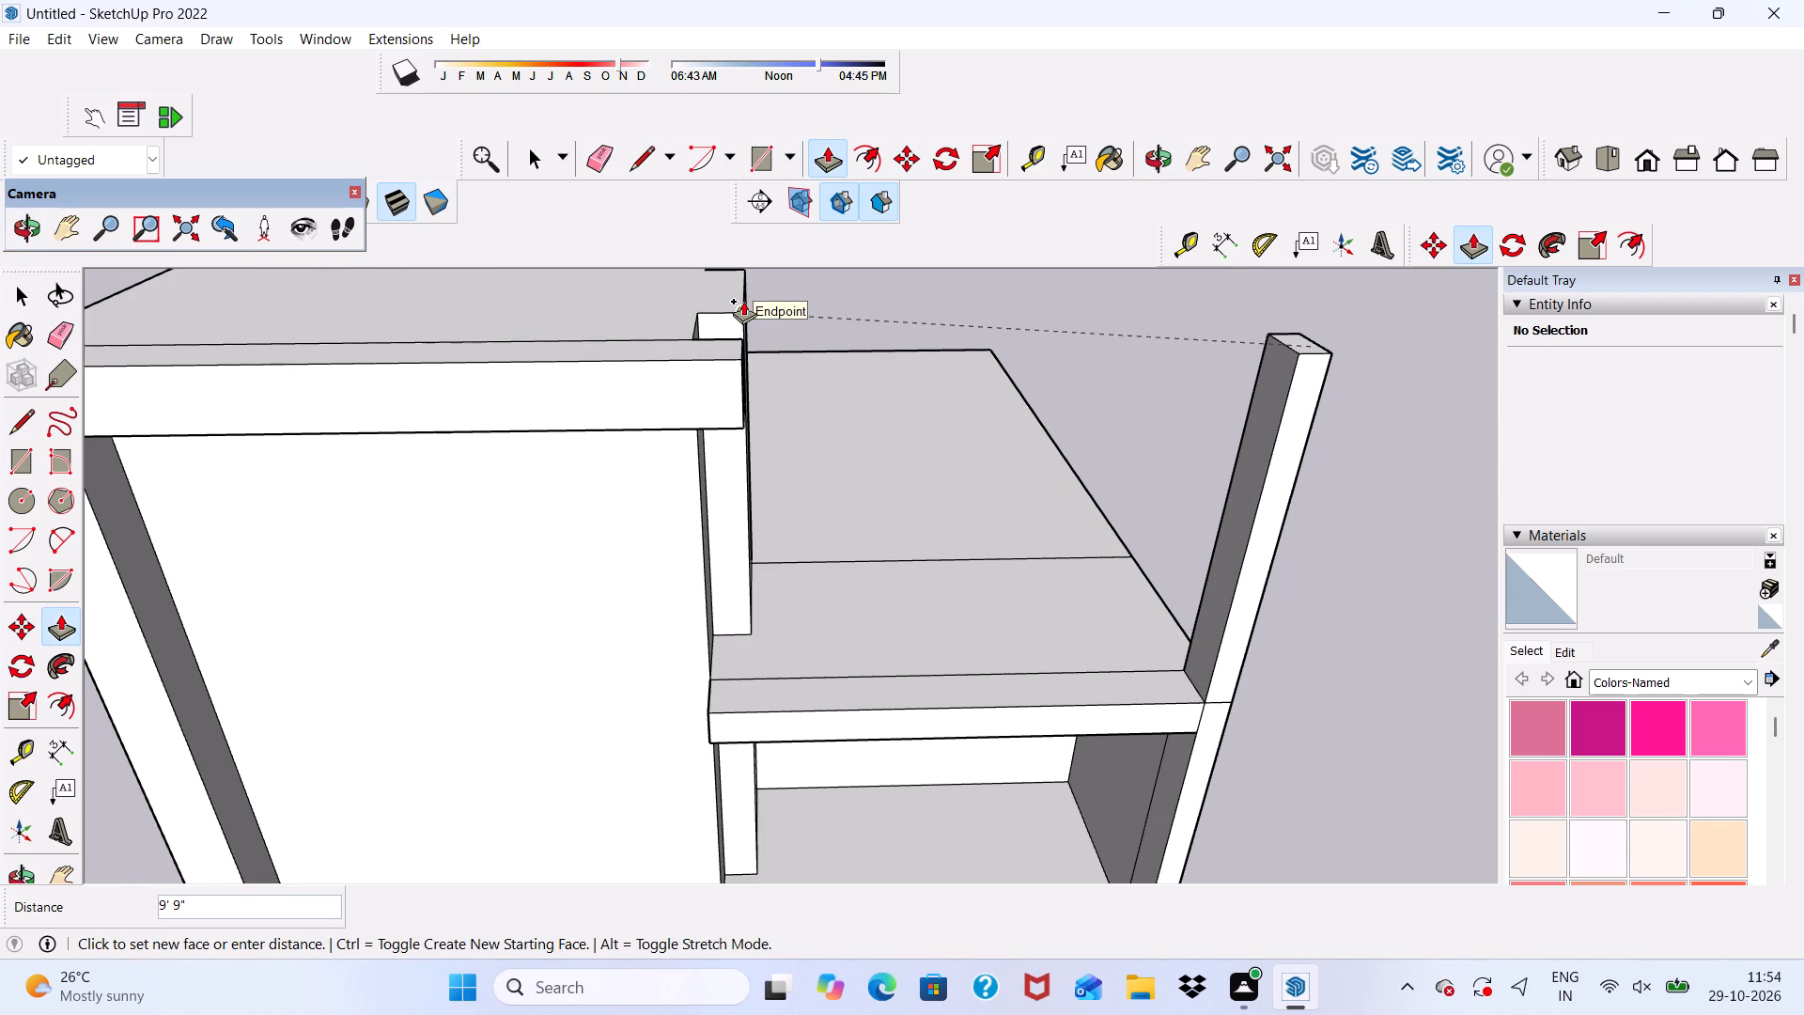
pyautogui.click(743, 301)
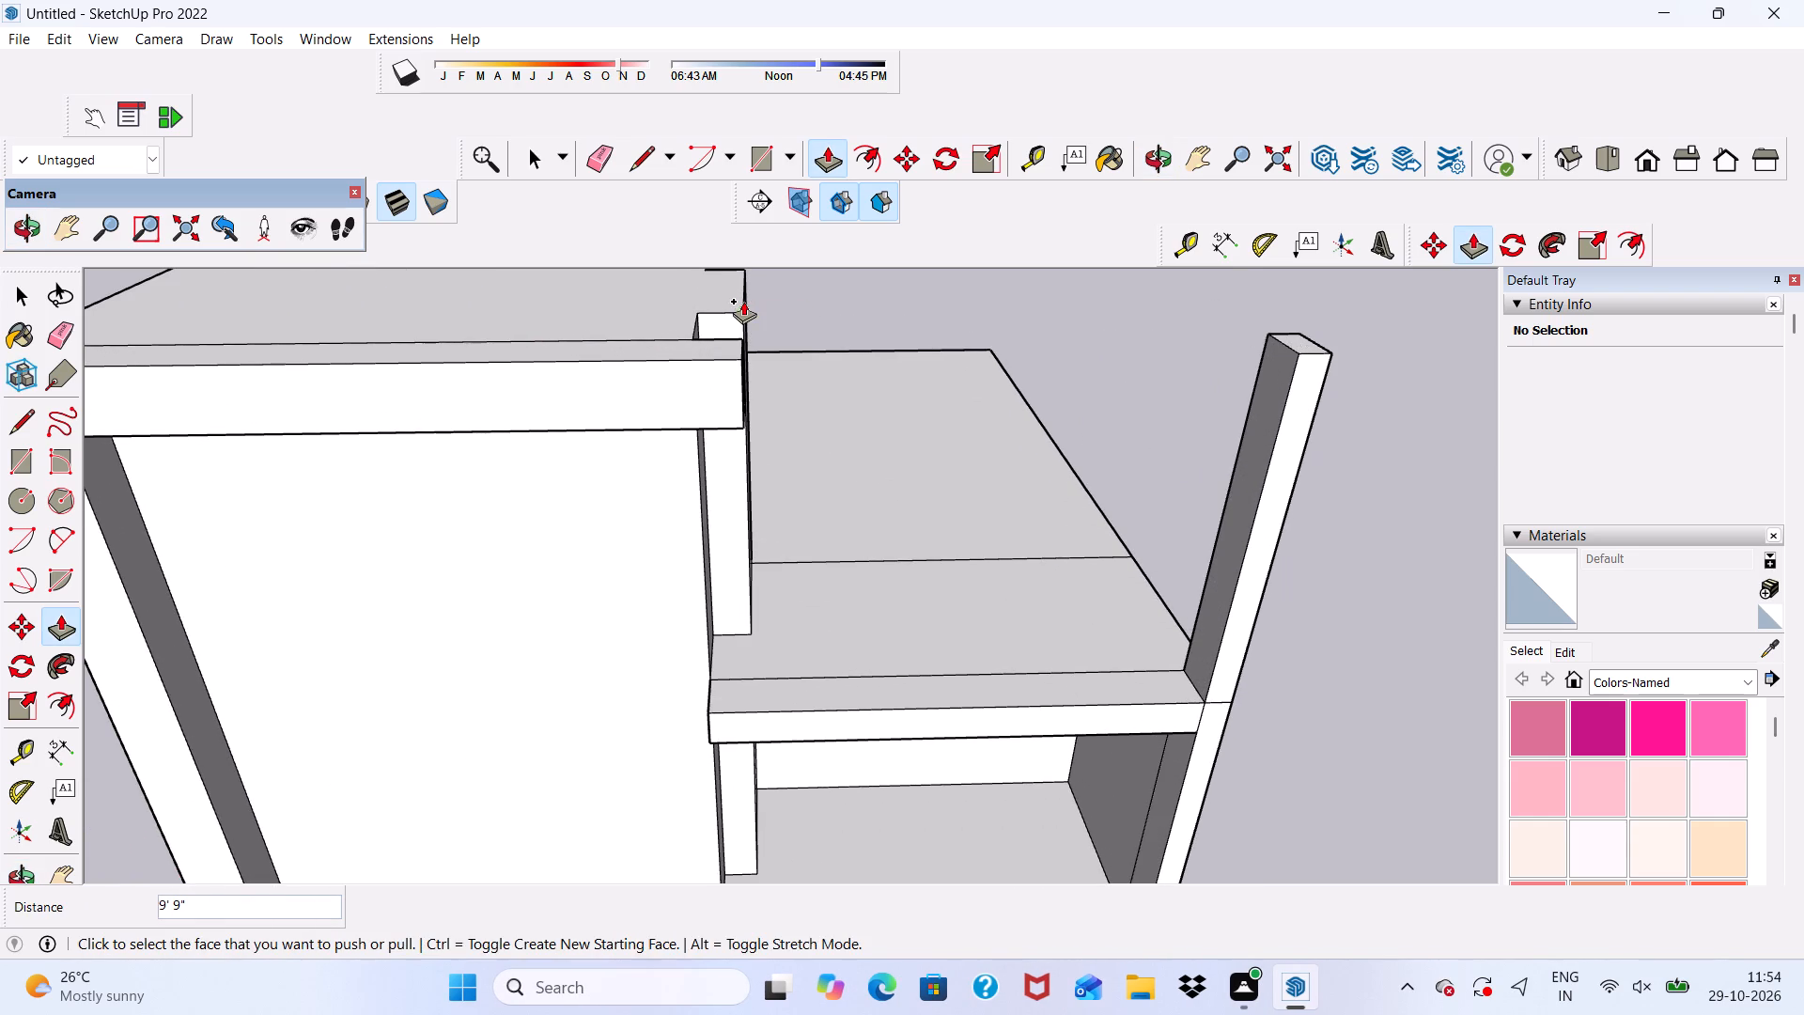
# Push/Pull the rear face of the raised side post back about 3' 9 5/8" over the roof's side edge.
pyautogui.scroll(-2, 787, 379)
pyautogui.moveTo(794, 392); pyautogui.dragTo(81, 398, button='middle')
pyautogui.scroll(10, 586, 573)
pyautogui.scroll(-4, 361, 691)
pyautogui.scroll(4, 303, 676)
pyautogui.click(296, 670)
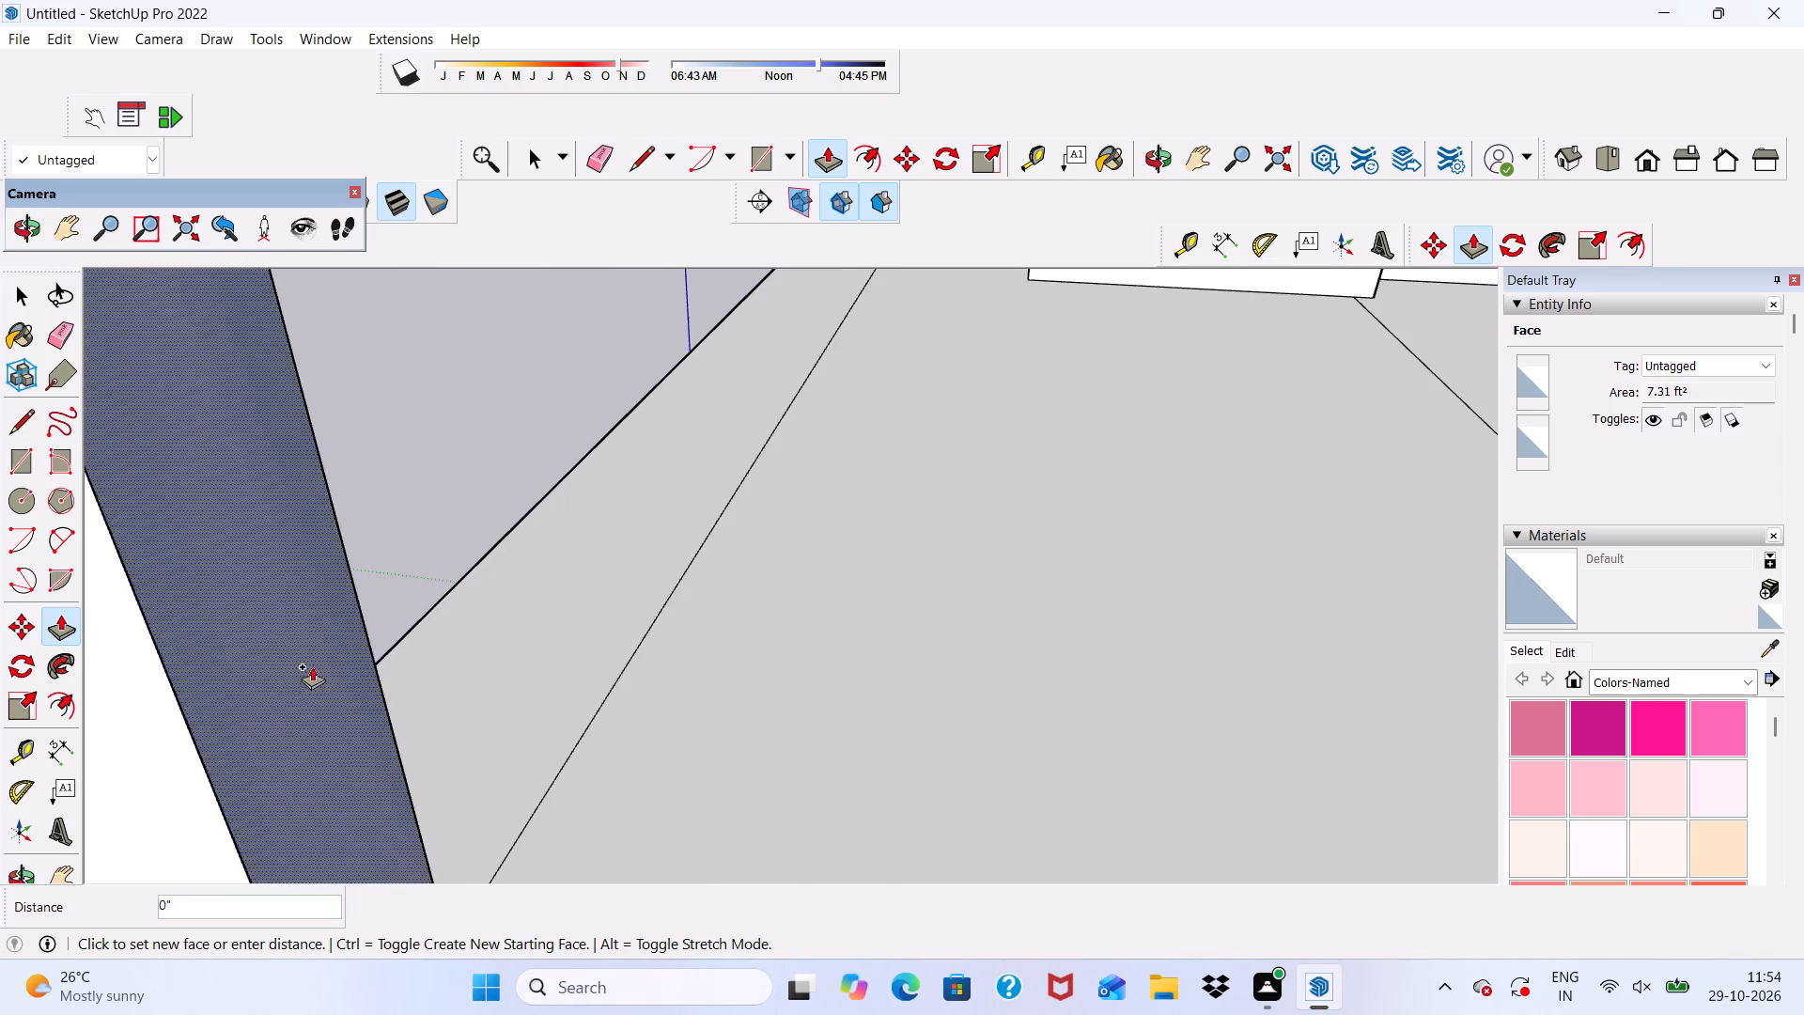
pyautogui.scroll(-17, 322, 666)
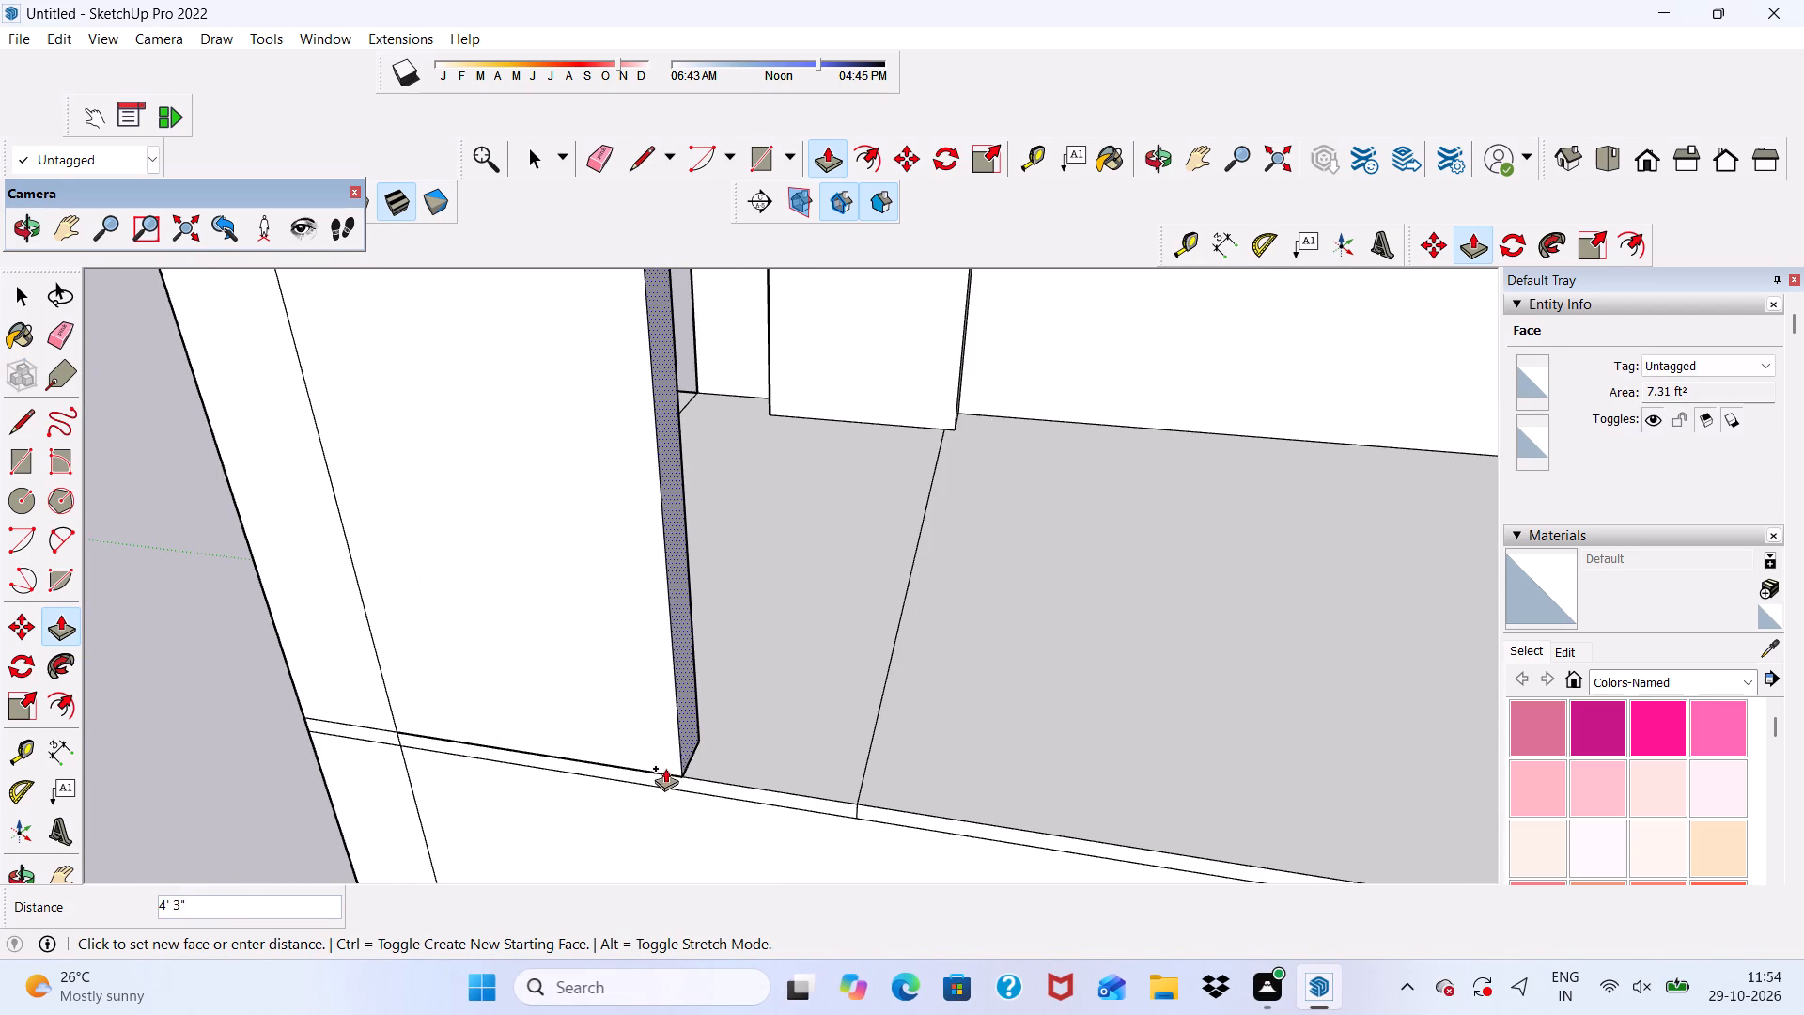
pyautogui.click(630, 770)
# Examine the raised side post's wall from the side and the front, including where it meets the roof.
pyautogui.scroll(-11, 681, 664)
pyautogui.moveTo(782, 751); pyautogui.dragTo(1126, 665, button='middle')
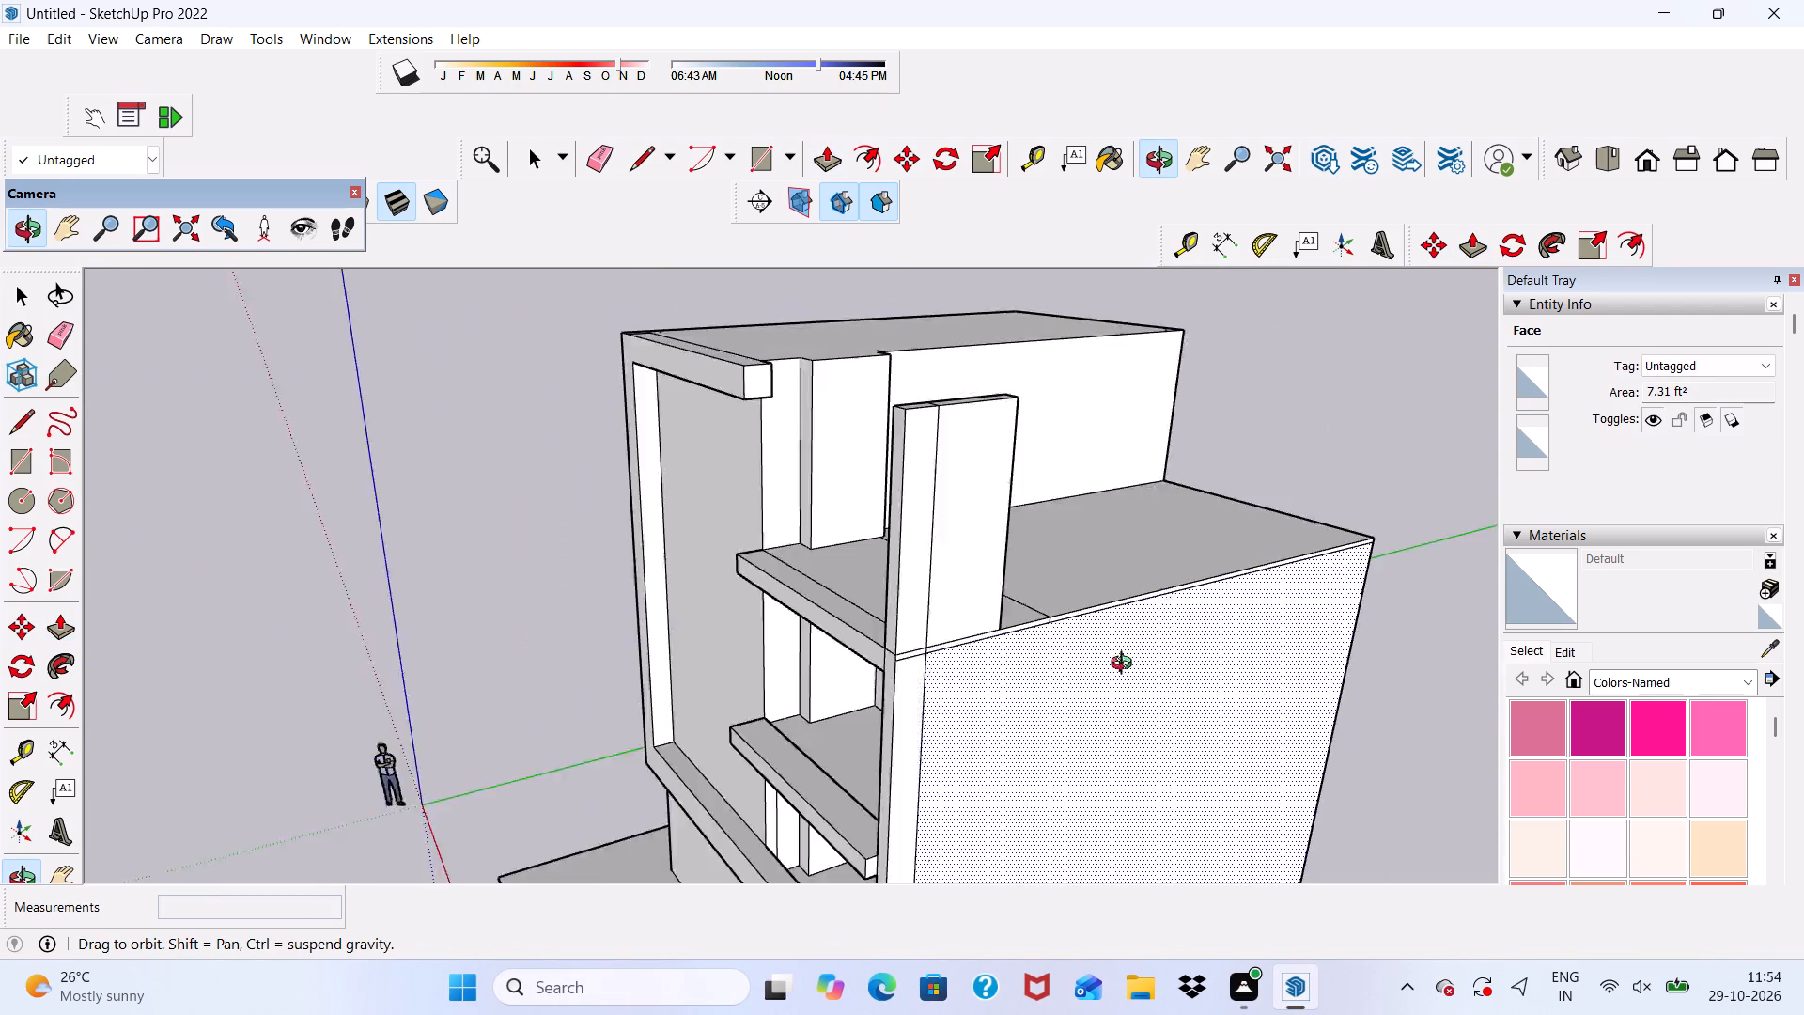
pyautogui.moveTo(1126, 665); pyautogui.dragTo(1158, 657, button='middle')
pyautogui.moveTo(1034, 629); pyautogui.dragTo(1405, 675, button='middle')
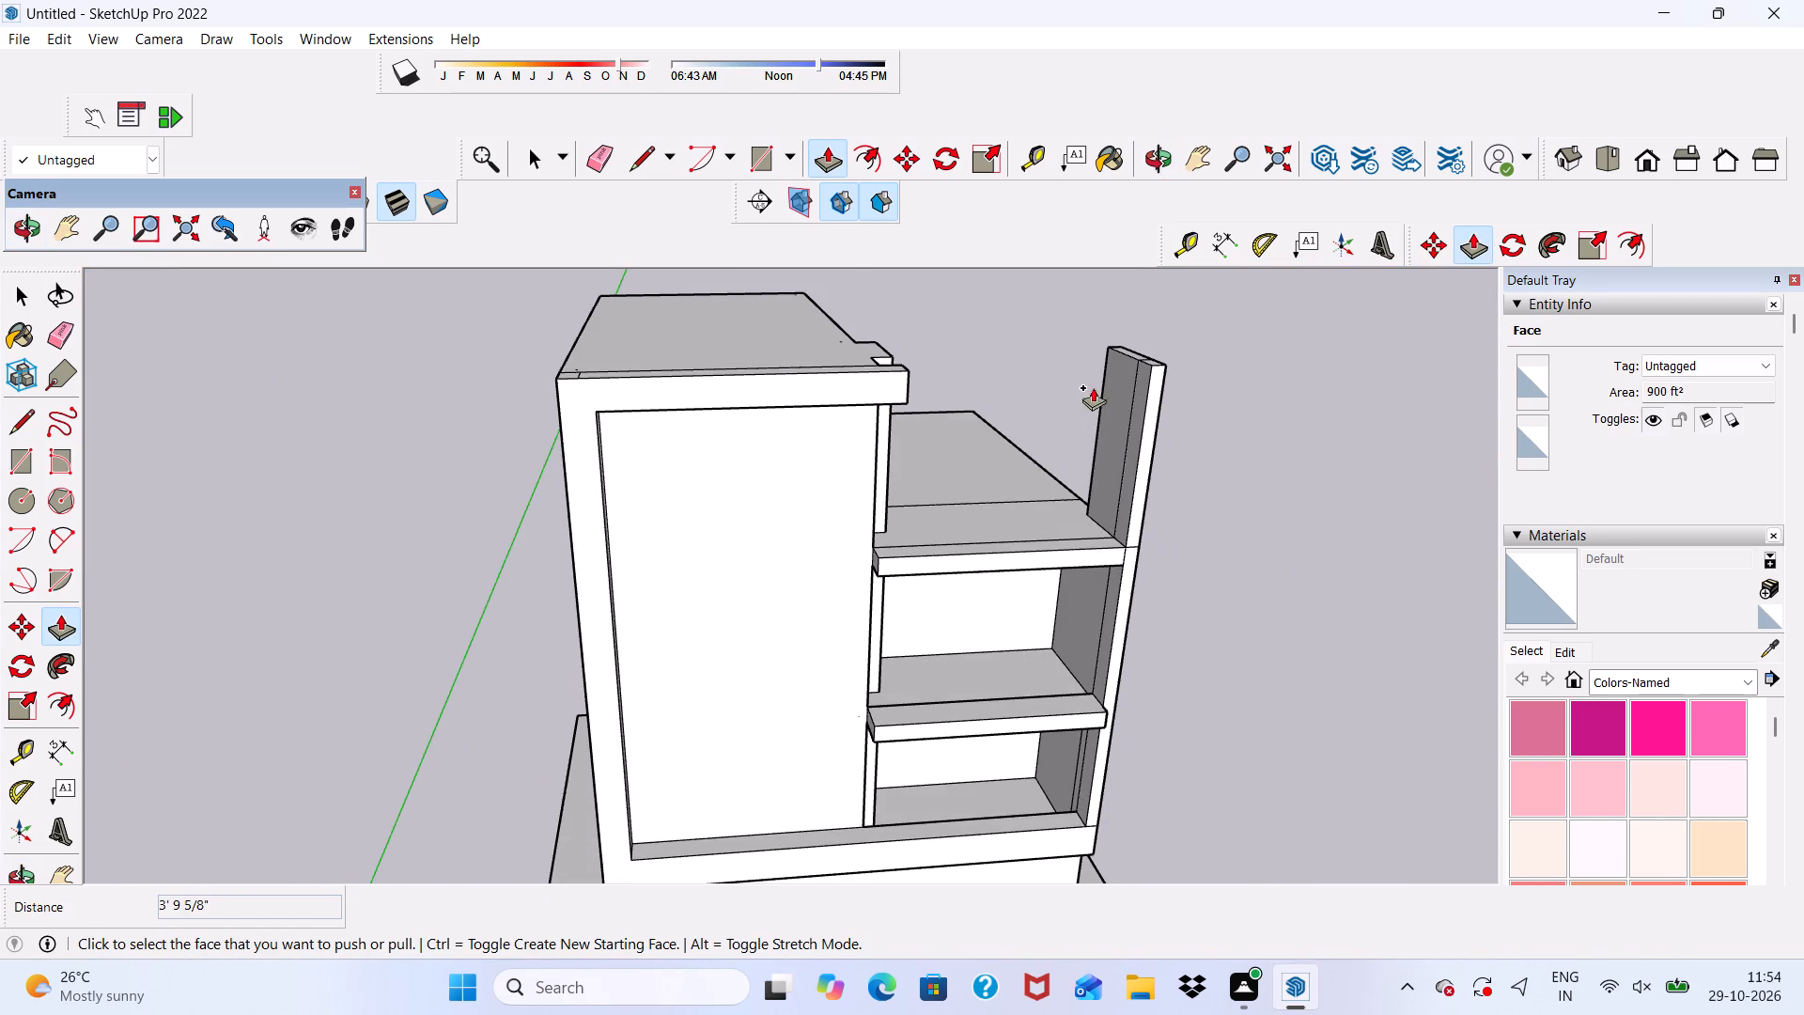
pyautogui.press('space')
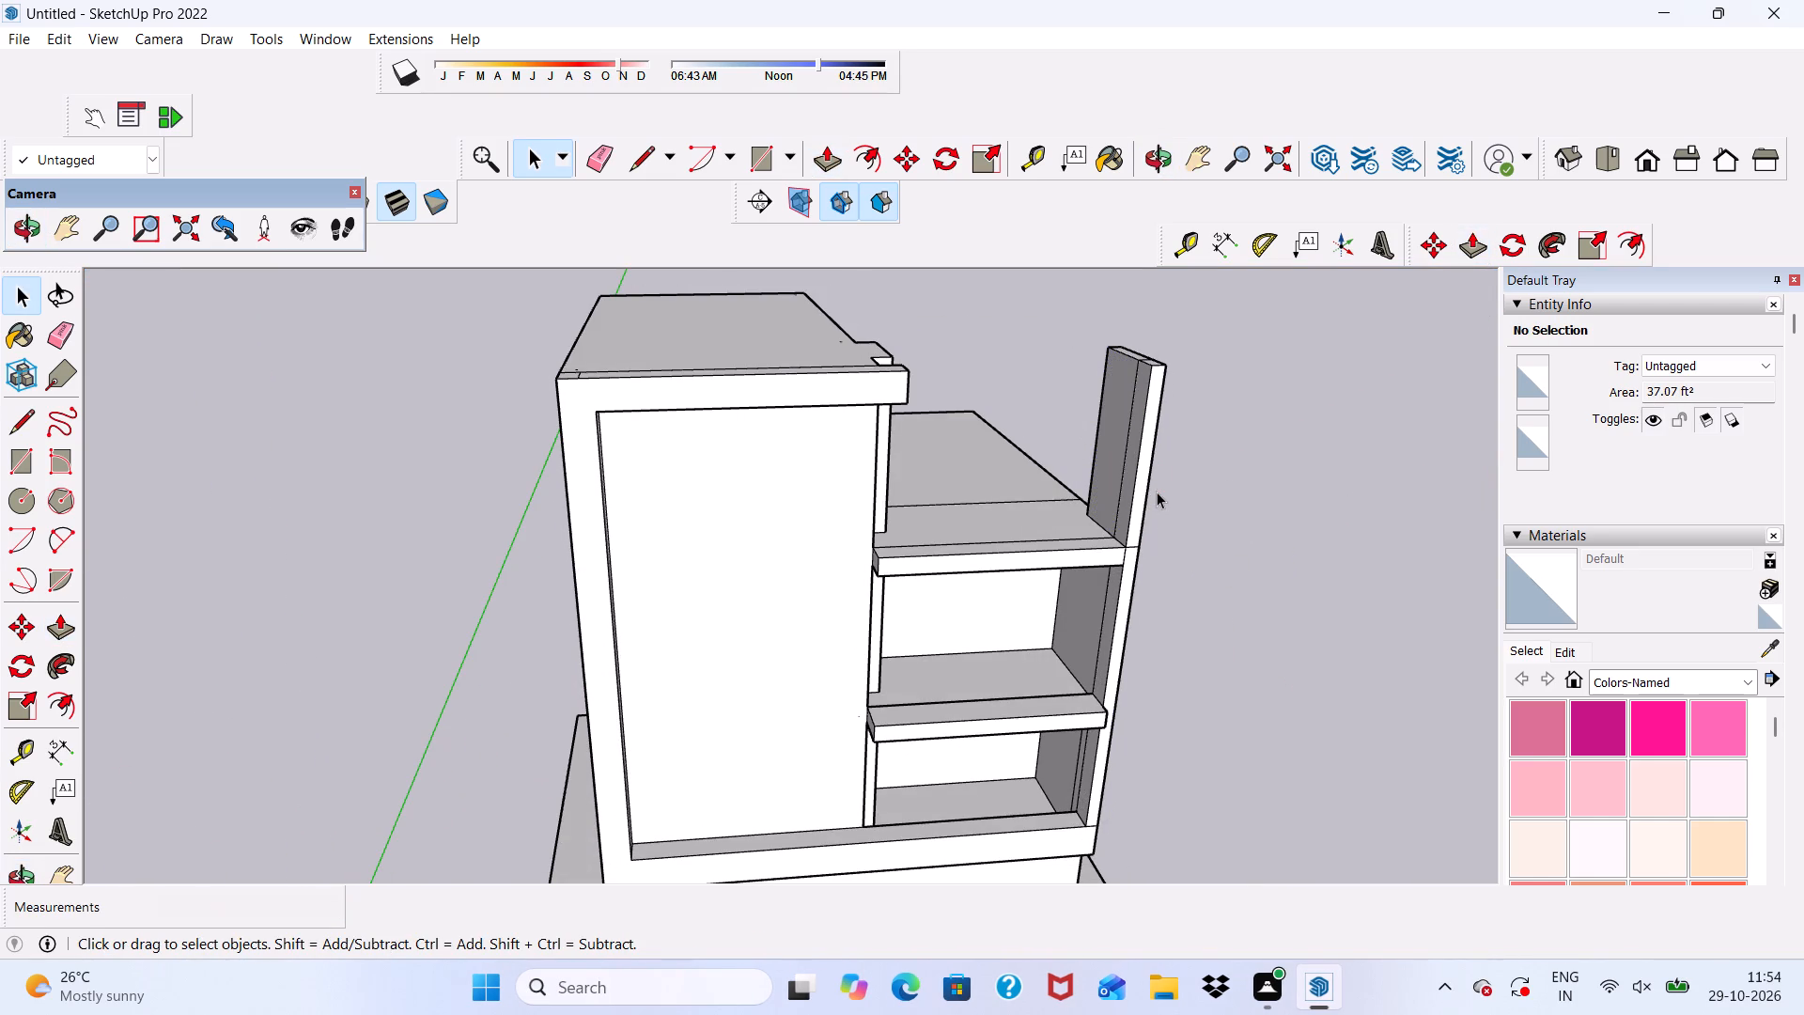
pyautogui.scroll(5, 1104, 419)
pyautogui.scroll(-4, 1105, 408)
pyautogui.middleClick(1123, 458)
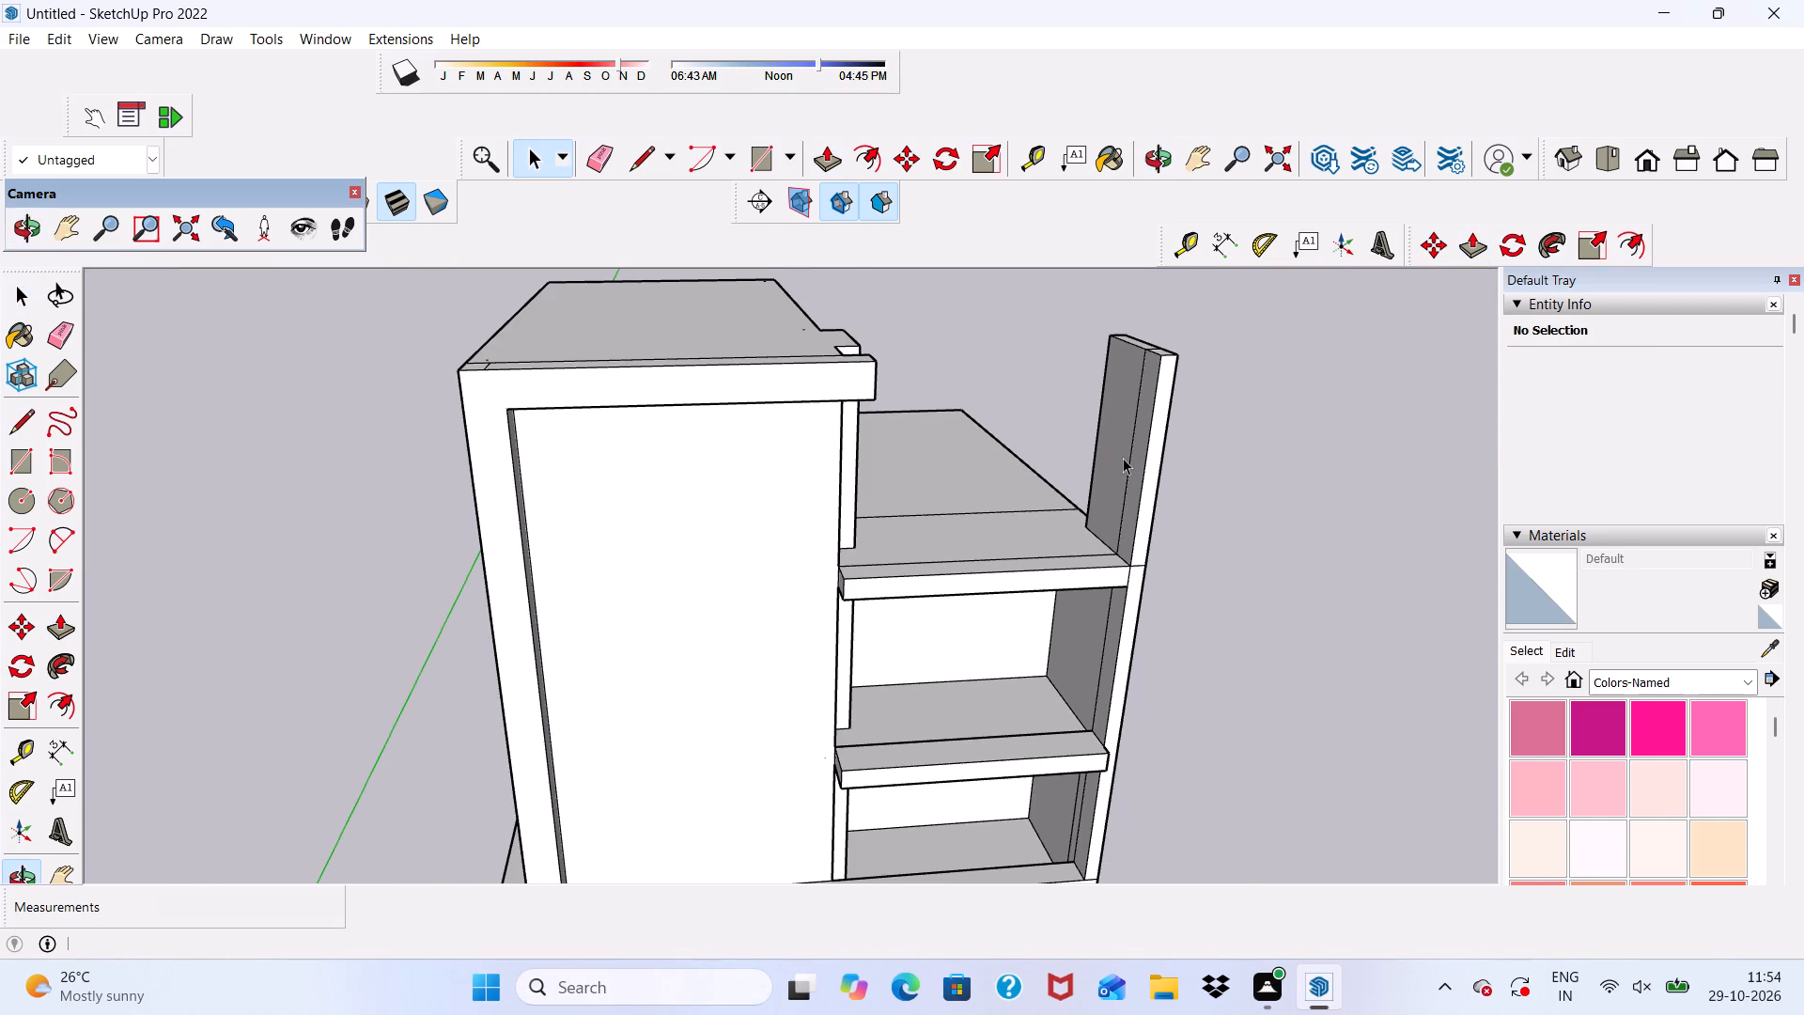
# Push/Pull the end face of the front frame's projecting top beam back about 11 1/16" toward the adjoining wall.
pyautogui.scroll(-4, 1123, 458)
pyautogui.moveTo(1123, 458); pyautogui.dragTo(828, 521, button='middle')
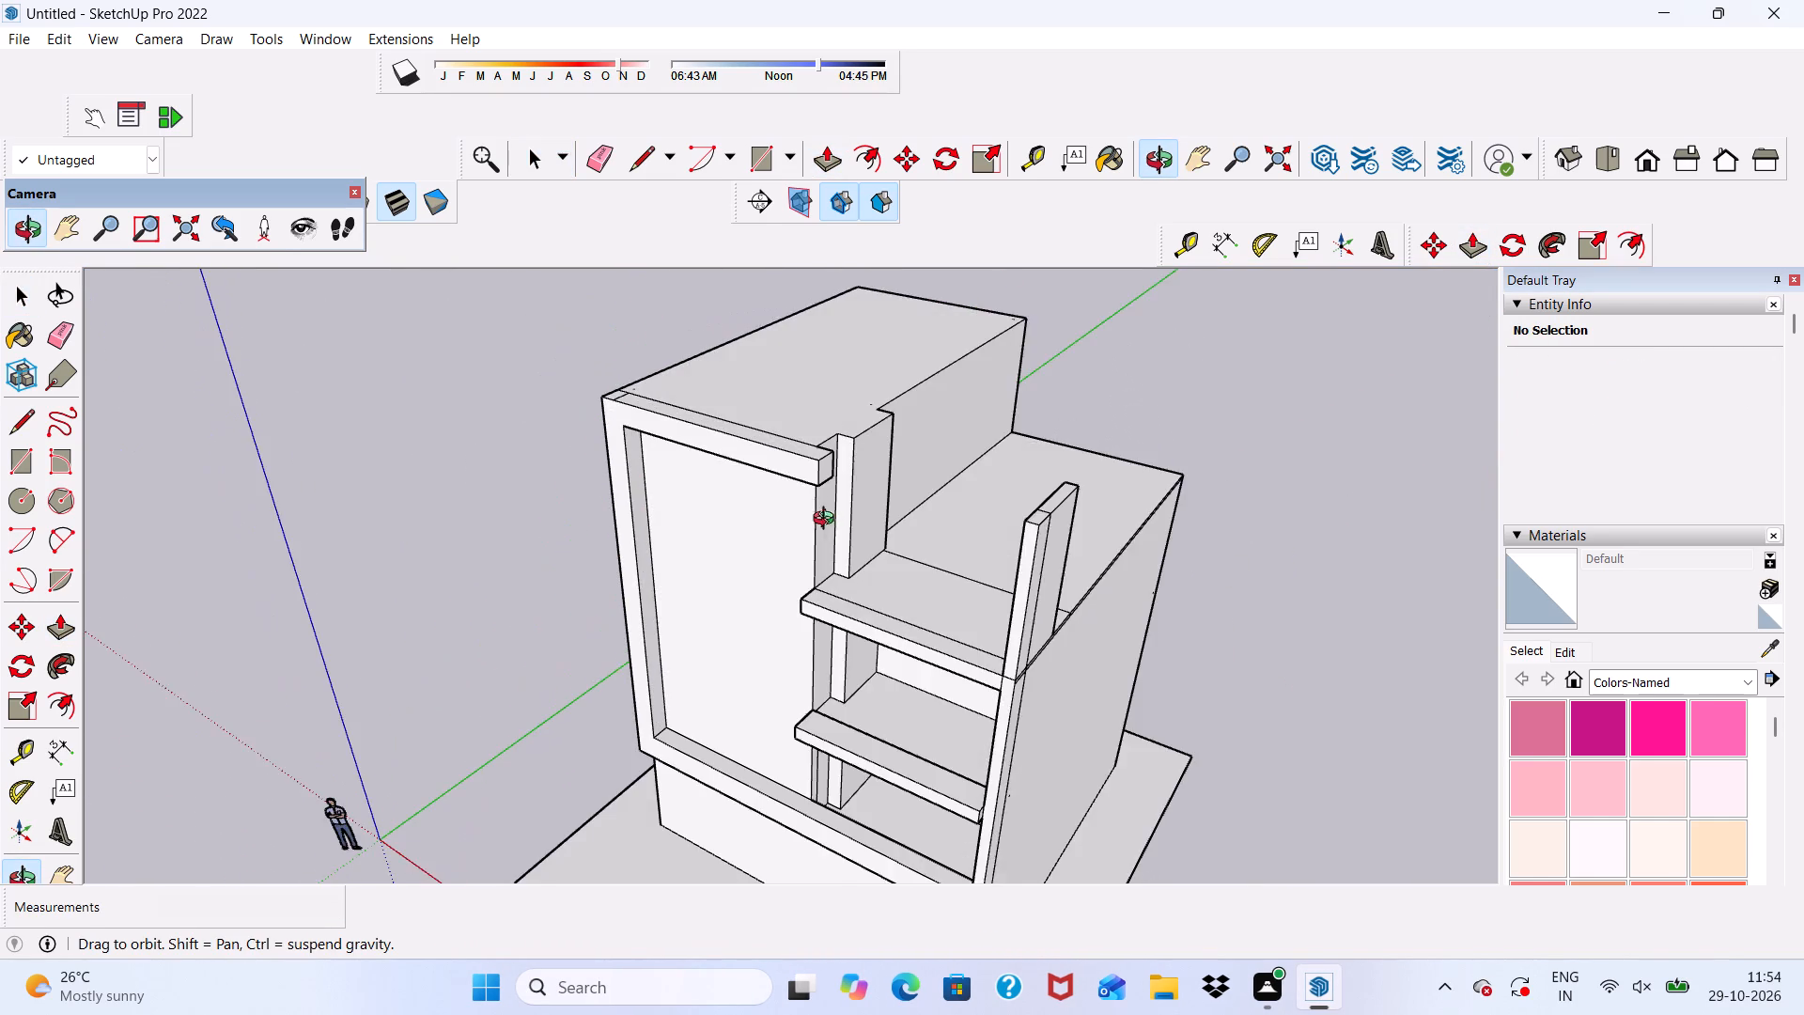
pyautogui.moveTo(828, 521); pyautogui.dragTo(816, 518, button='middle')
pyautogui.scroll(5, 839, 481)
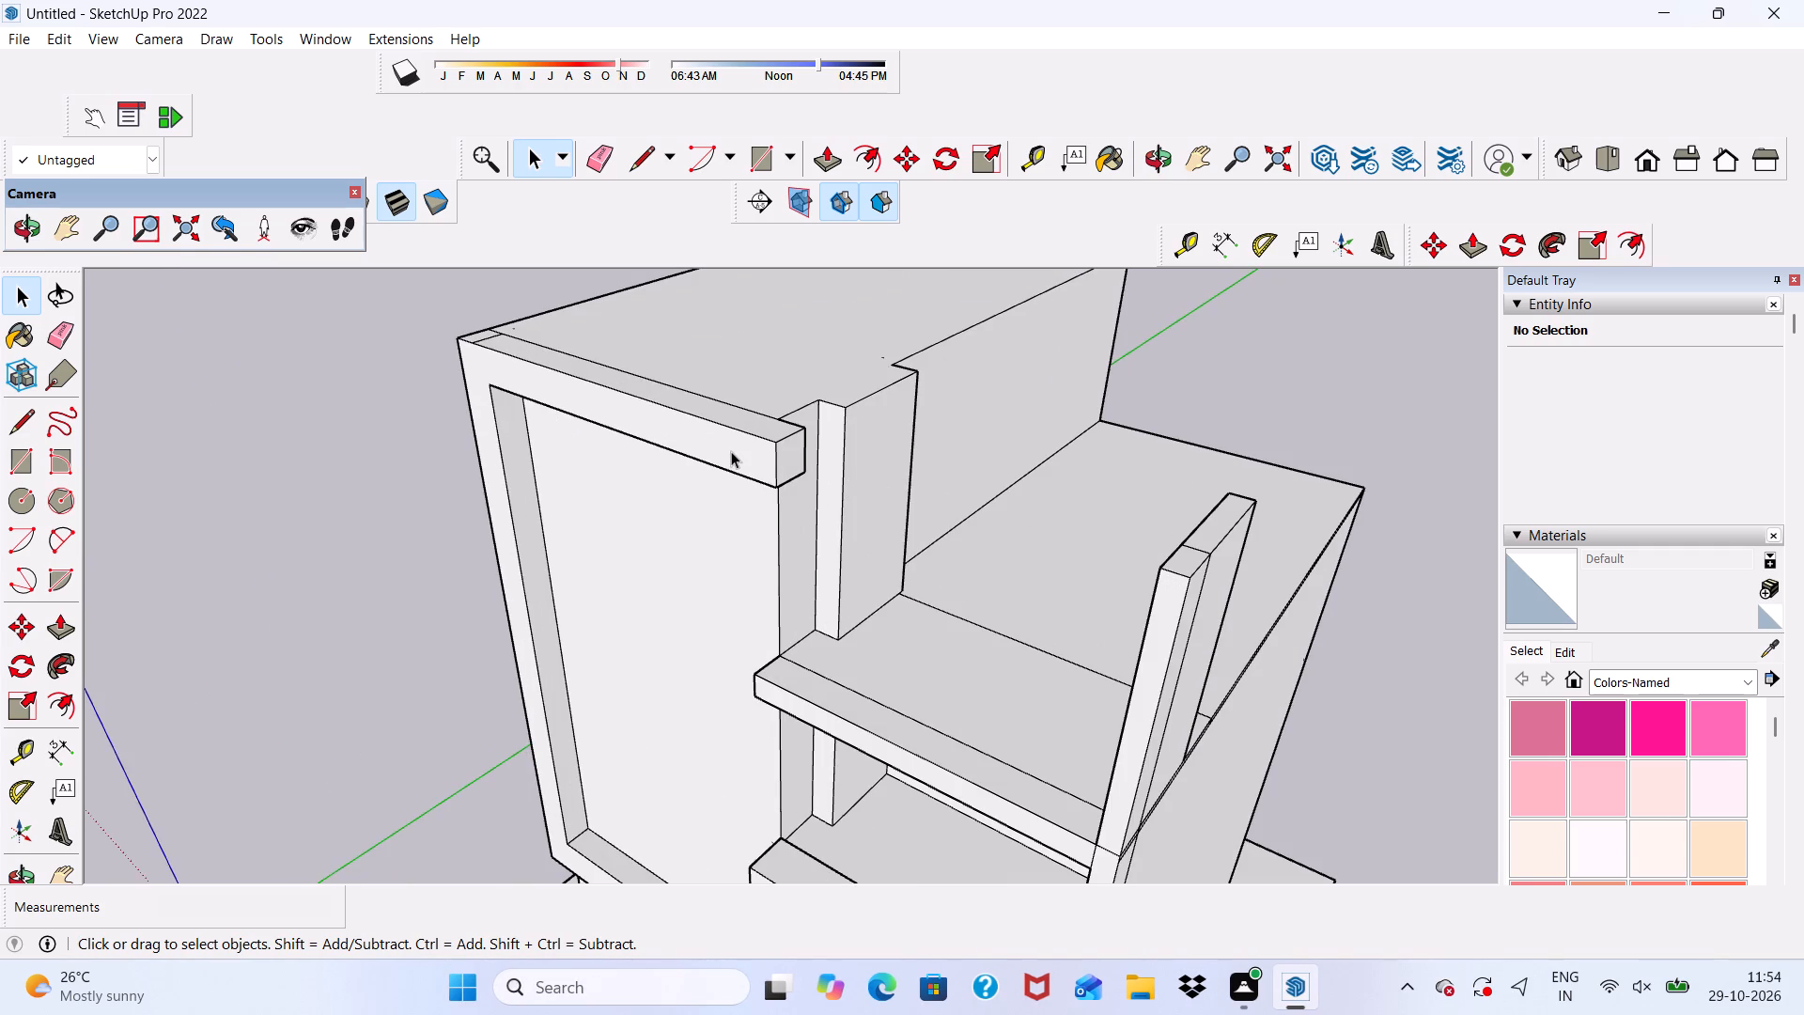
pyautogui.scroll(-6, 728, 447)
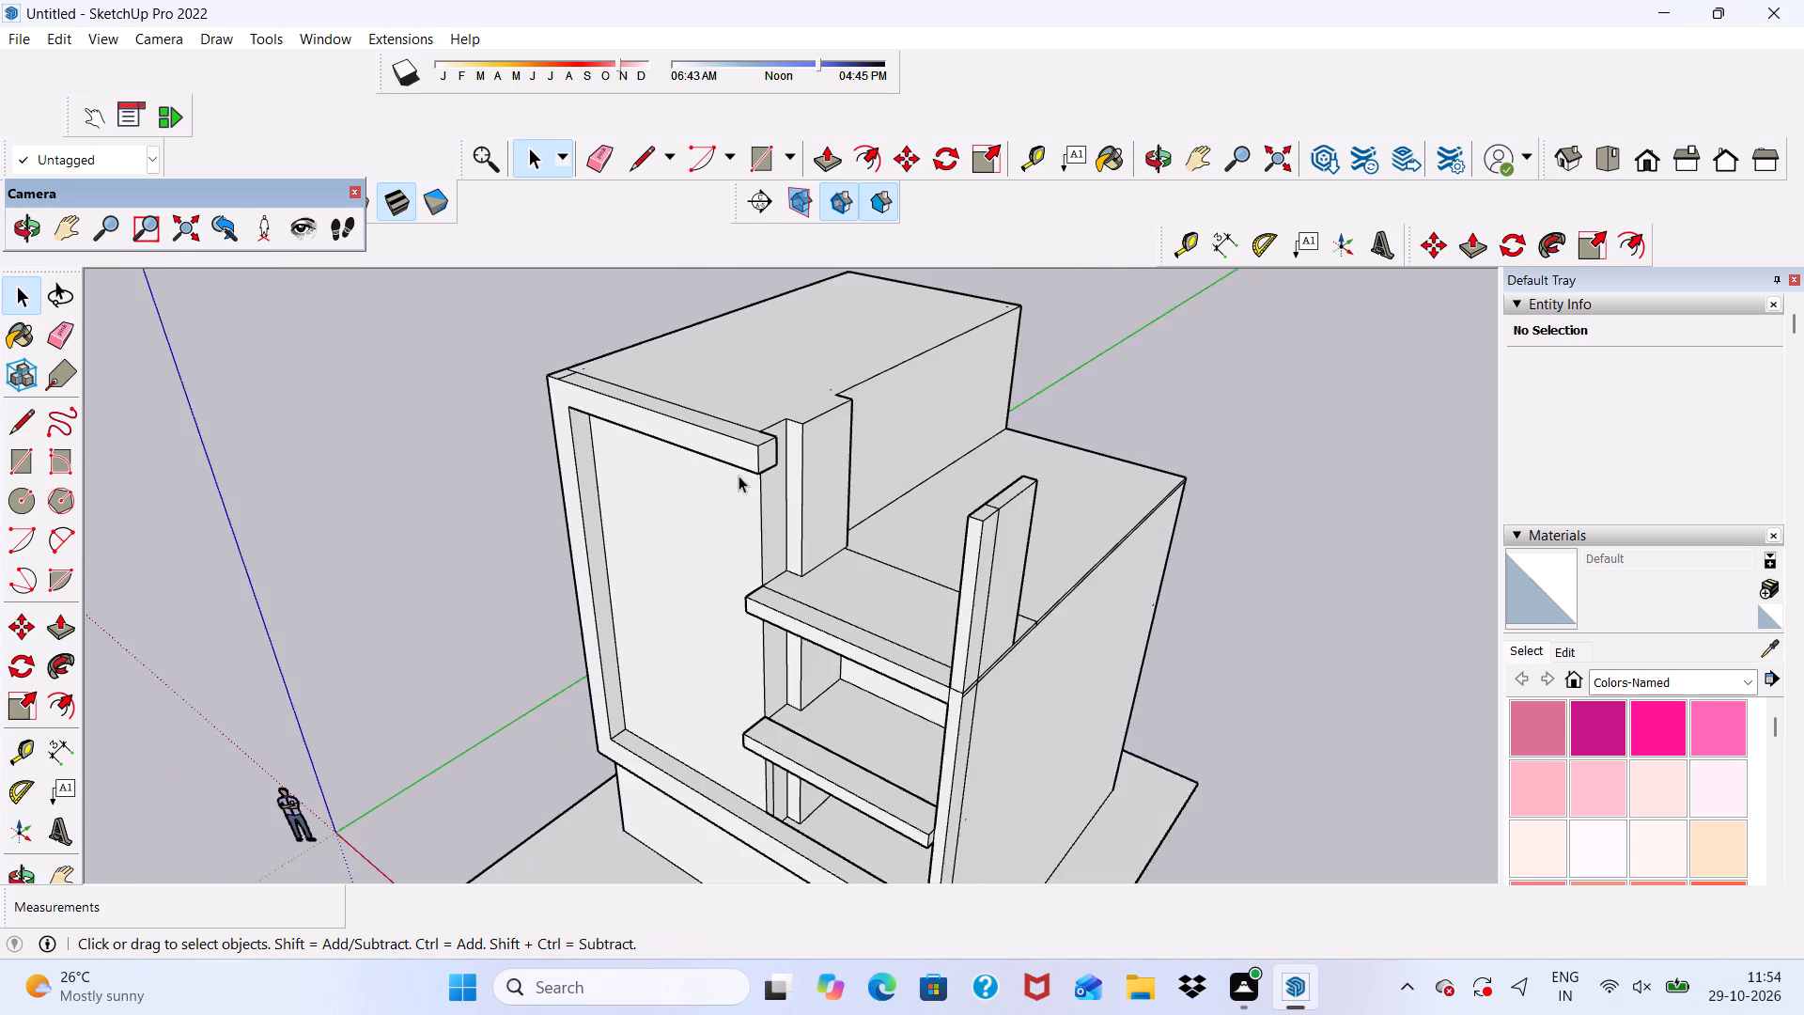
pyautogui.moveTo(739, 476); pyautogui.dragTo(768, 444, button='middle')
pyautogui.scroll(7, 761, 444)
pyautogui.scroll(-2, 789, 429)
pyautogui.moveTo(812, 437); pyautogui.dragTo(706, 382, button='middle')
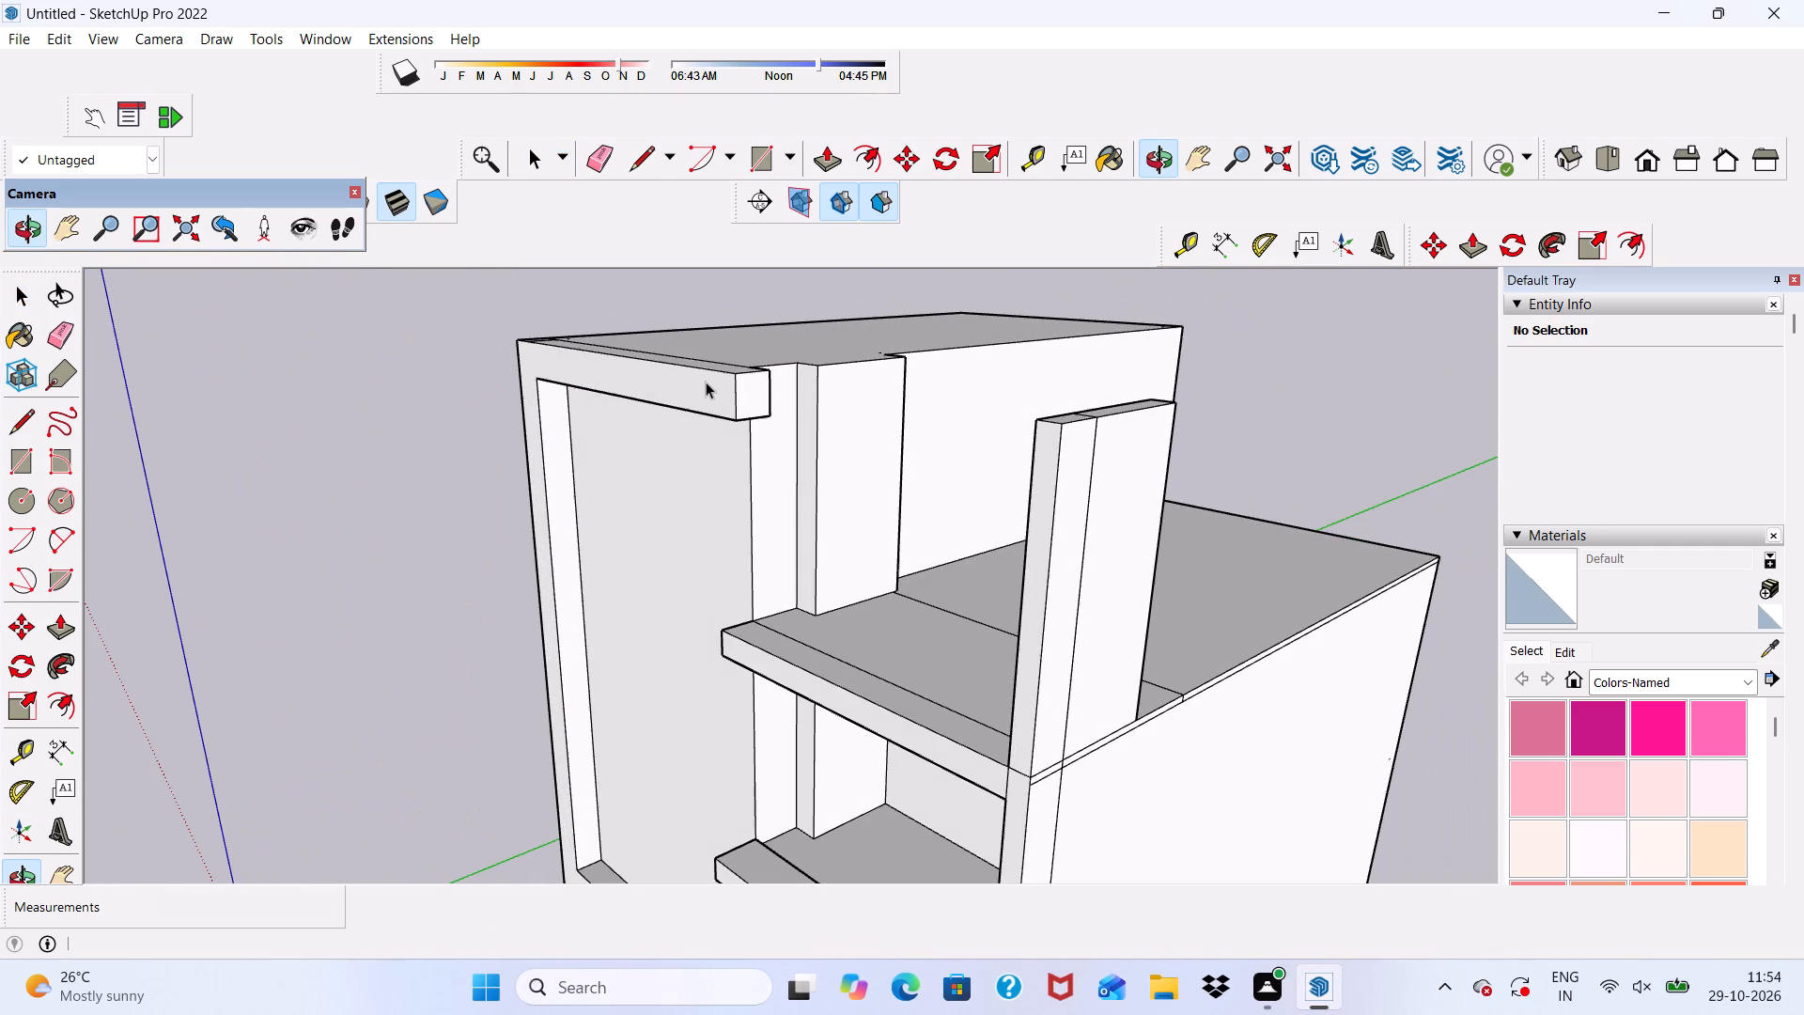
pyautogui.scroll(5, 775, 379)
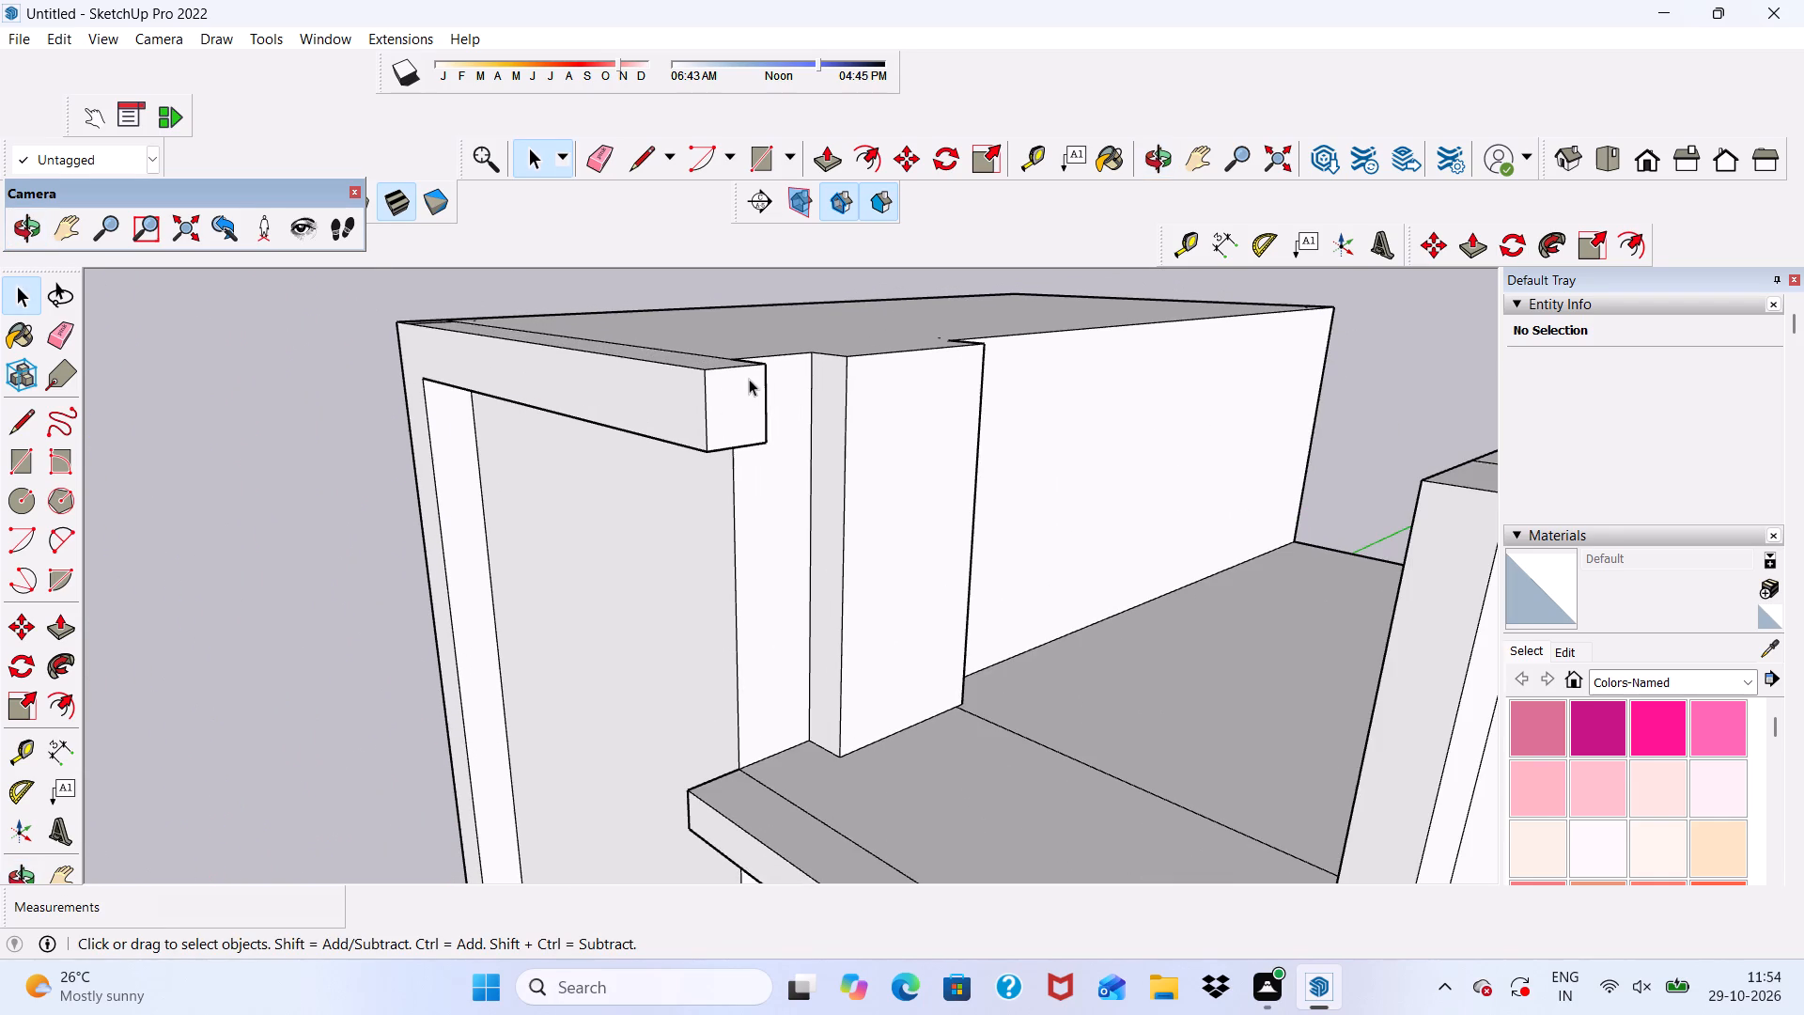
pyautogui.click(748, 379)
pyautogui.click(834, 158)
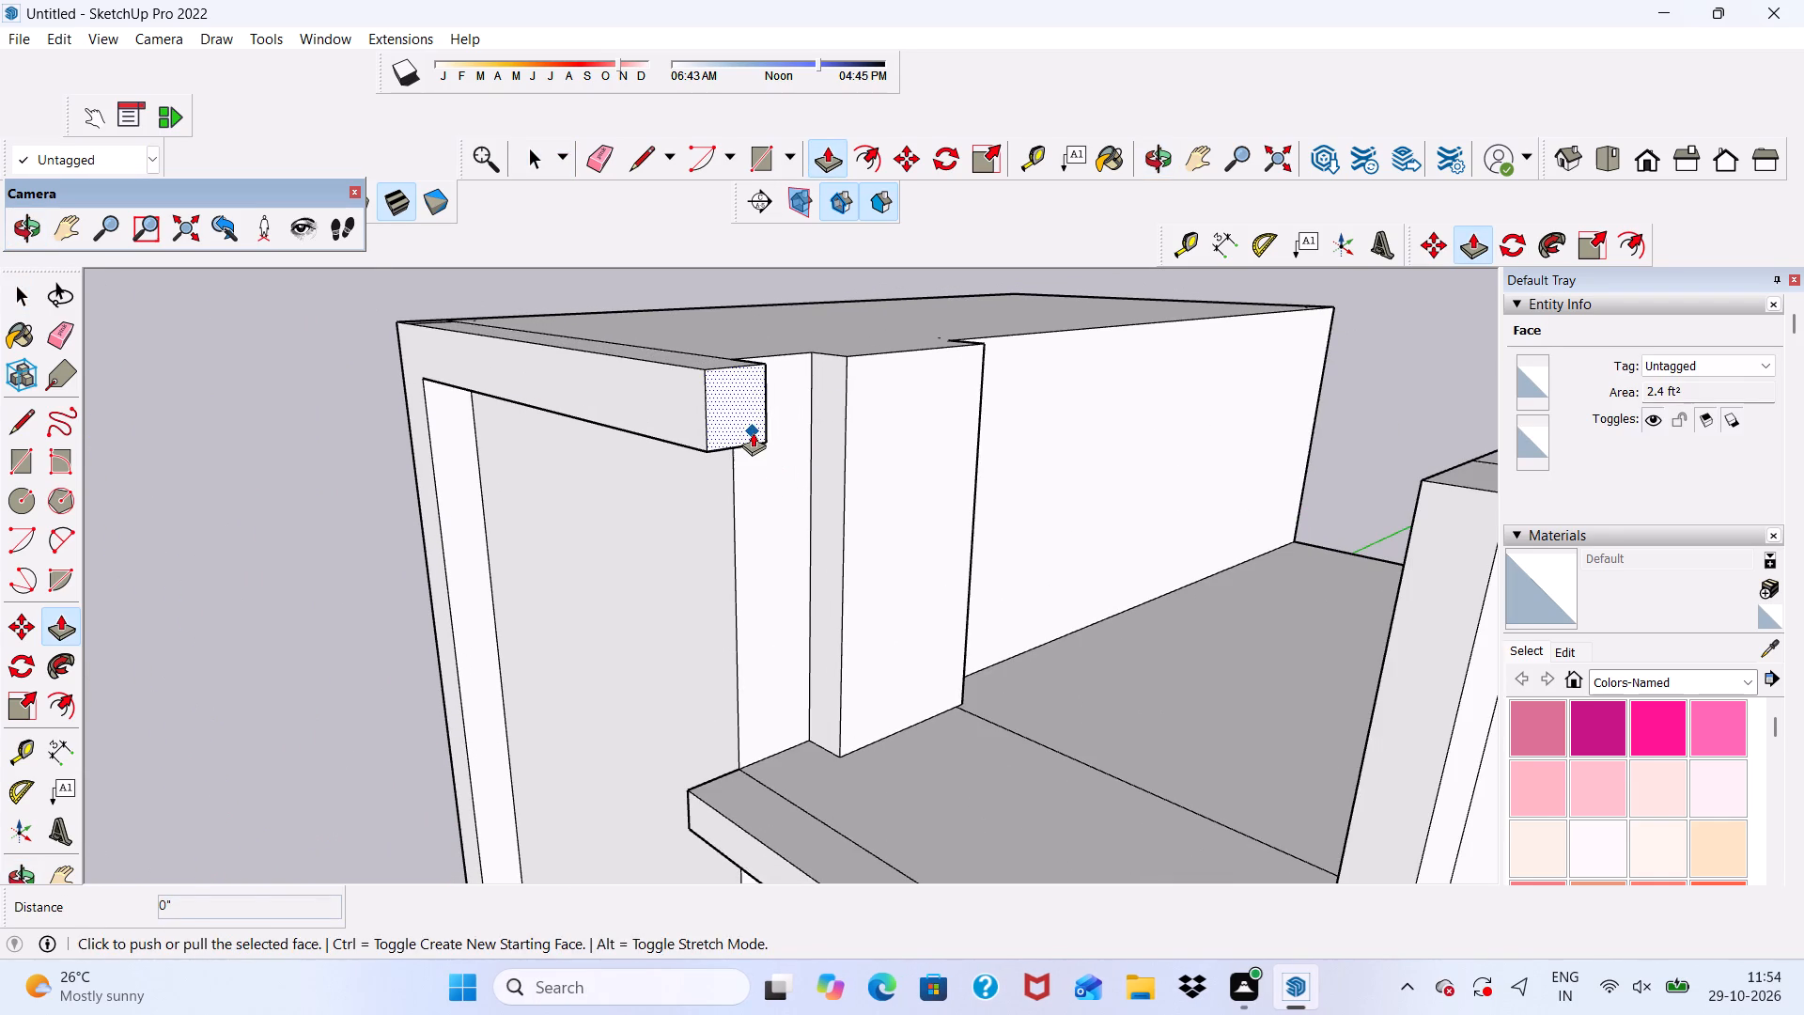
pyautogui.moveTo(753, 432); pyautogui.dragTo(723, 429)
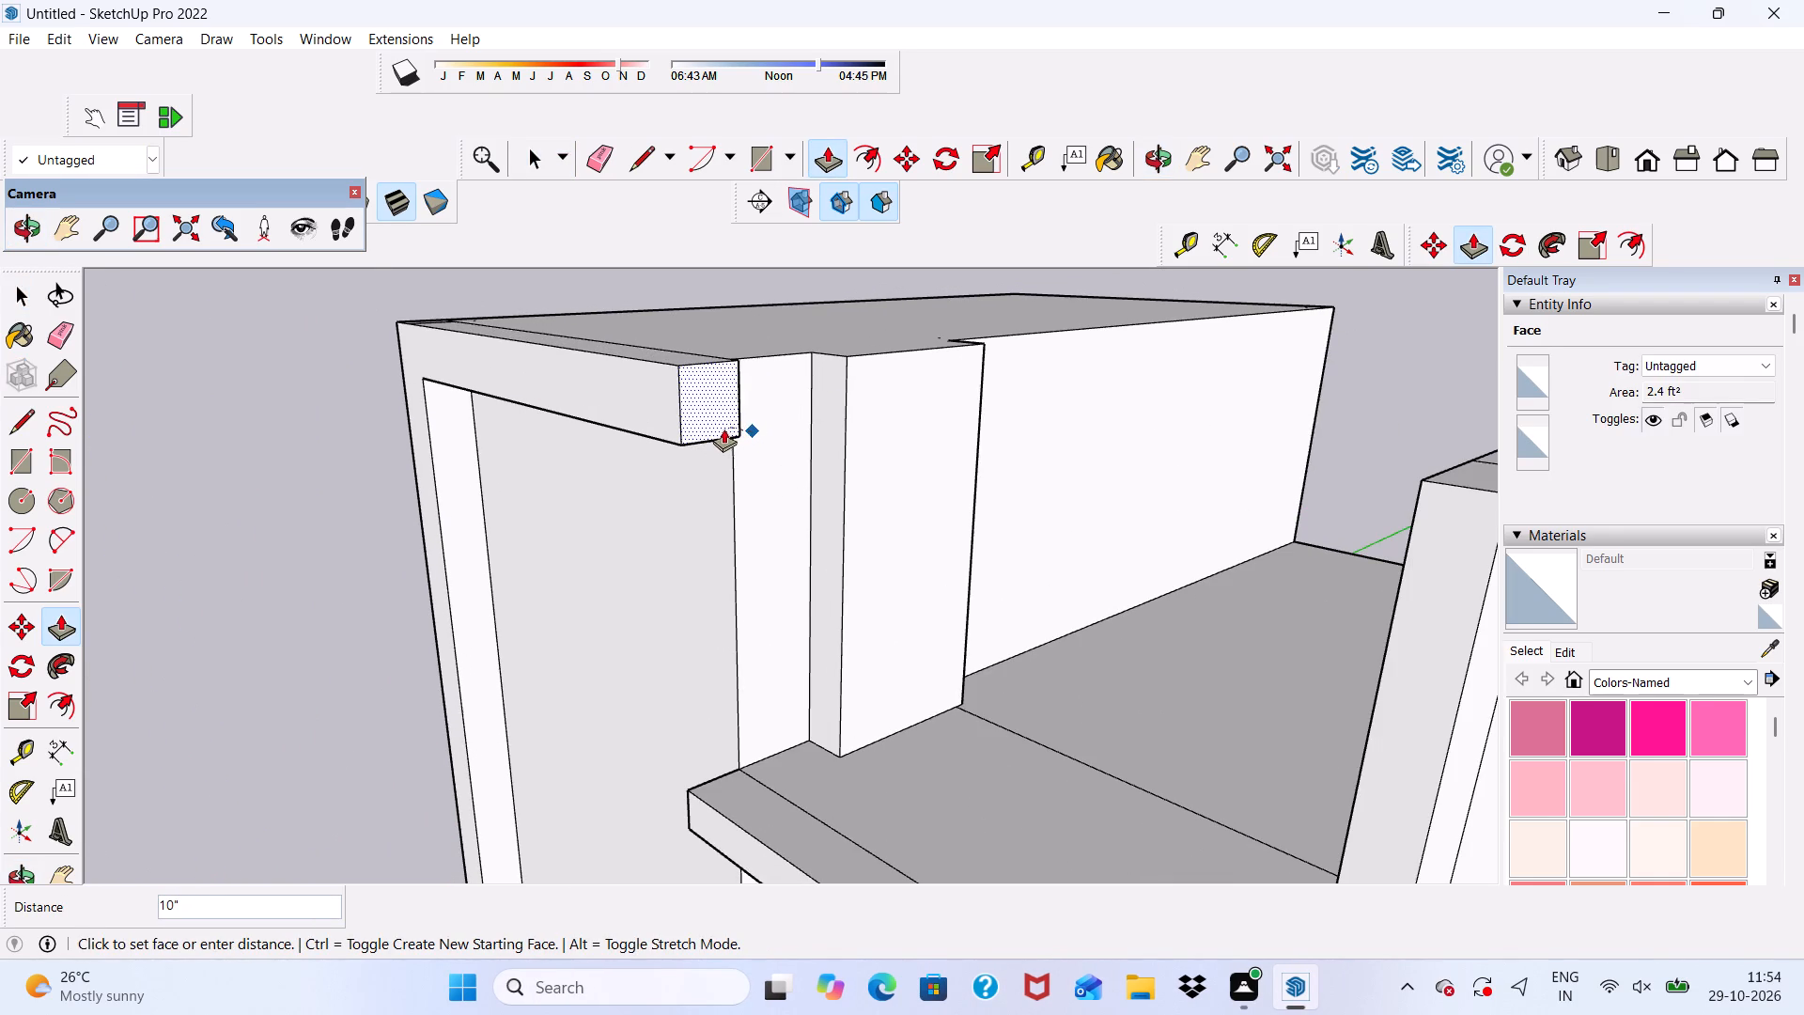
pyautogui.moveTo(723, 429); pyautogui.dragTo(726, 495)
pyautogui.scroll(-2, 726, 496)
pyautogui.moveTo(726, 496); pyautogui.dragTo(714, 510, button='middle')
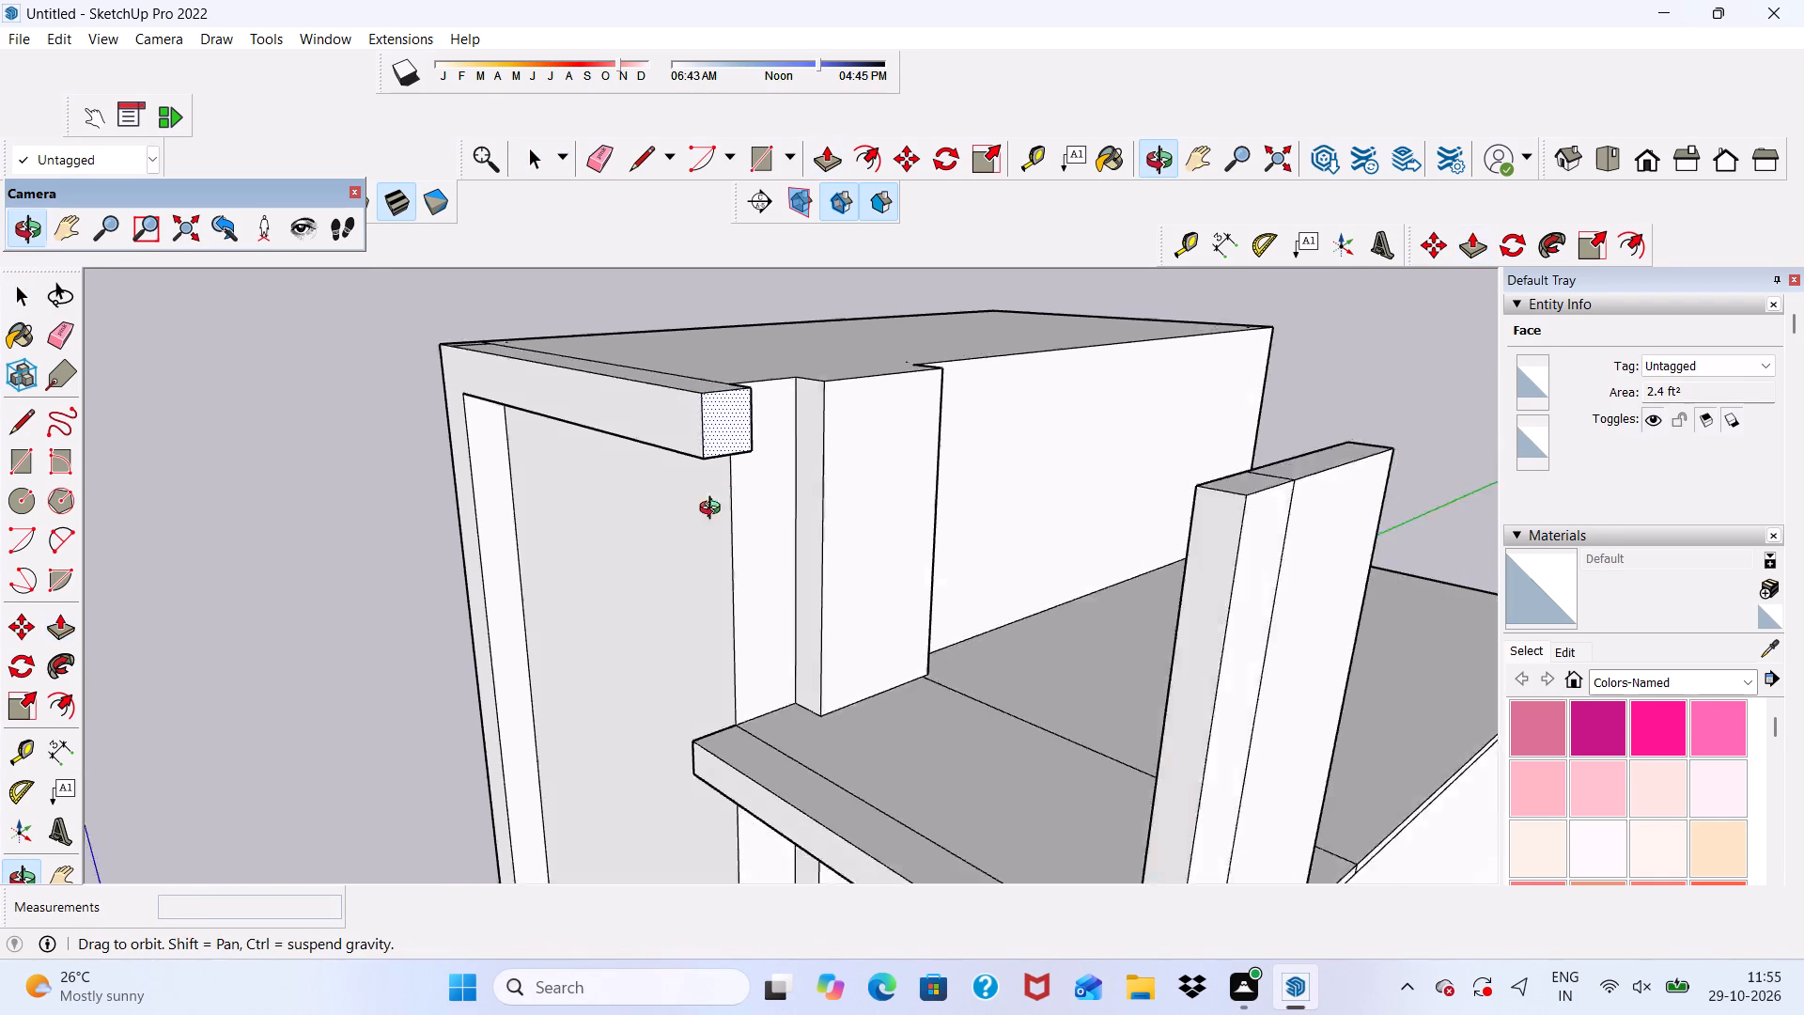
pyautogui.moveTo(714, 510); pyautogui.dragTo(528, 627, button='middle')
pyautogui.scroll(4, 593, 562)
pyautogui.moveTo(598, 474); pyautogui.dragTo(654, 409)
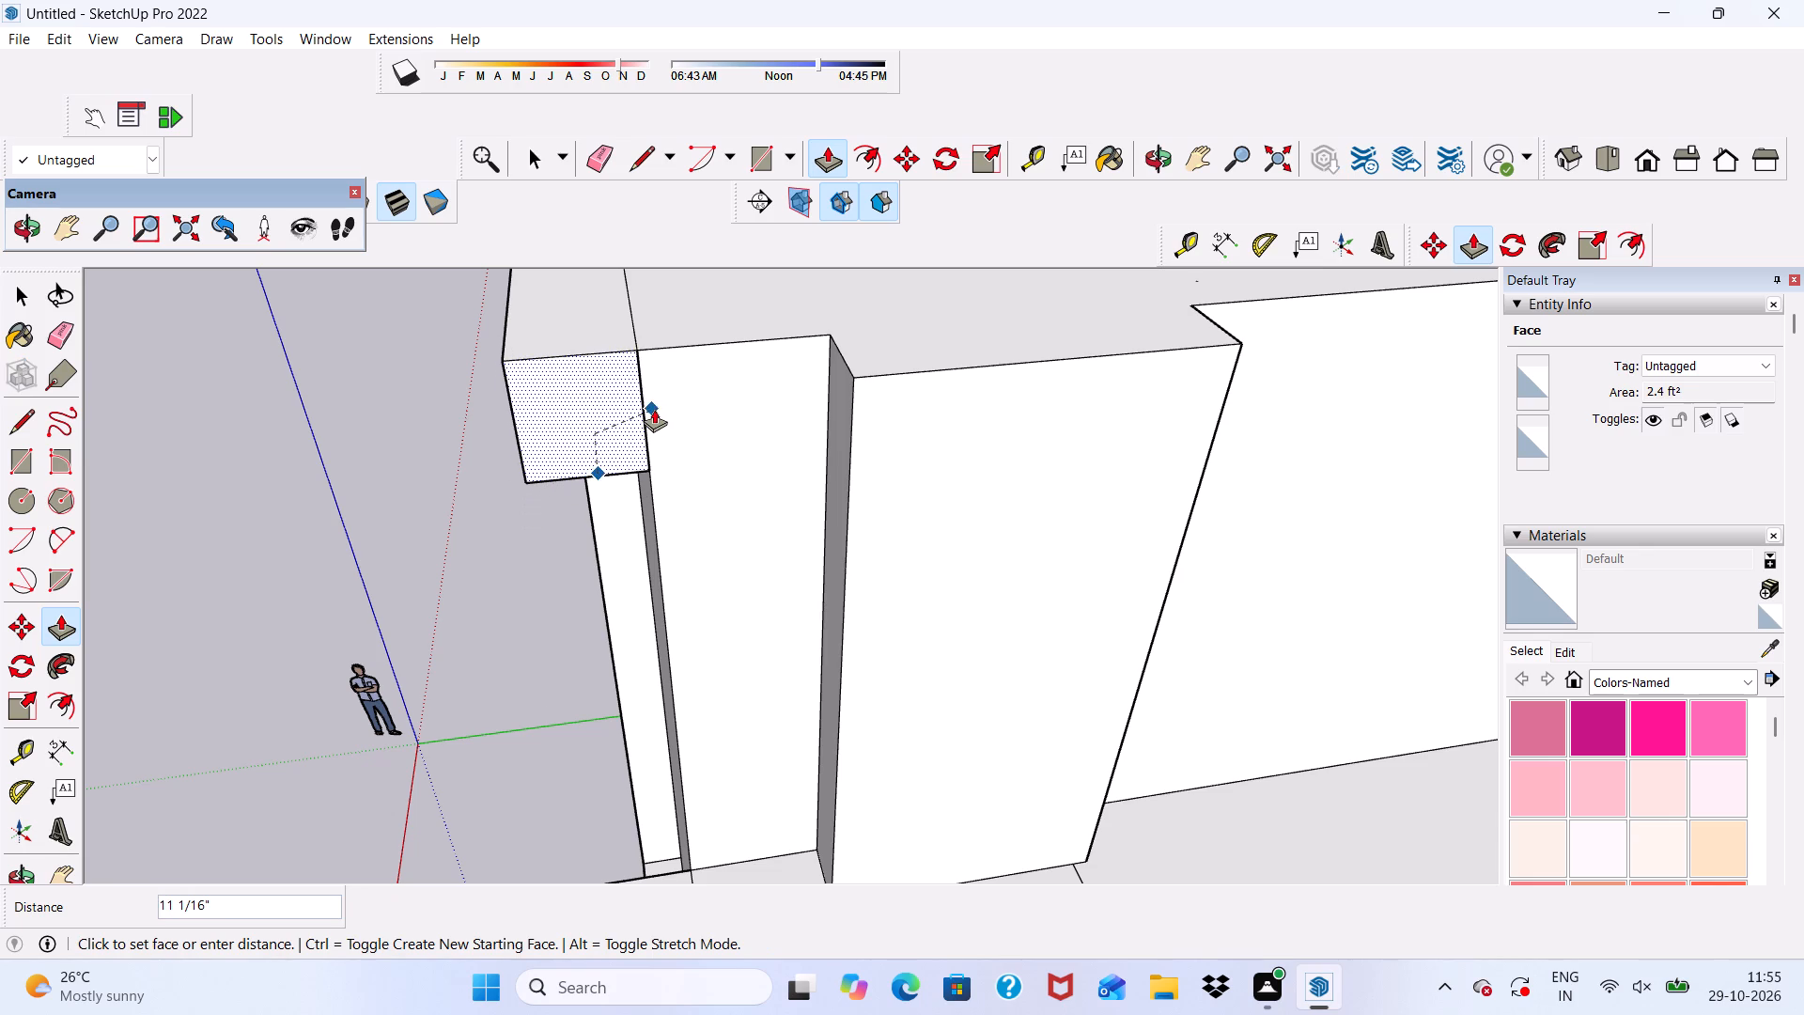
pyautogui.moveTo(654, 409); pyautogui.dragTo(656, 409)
# Erase the seam lines on the outer side, top and inner side of the raised side wall.
pyautogui.scroll(-6, 656, 411)
pyautogui.moveTo(692, 494); pyautogui.dragTo(665, 379, button='middle')
pyautogui.scroll(1, 692, 494)
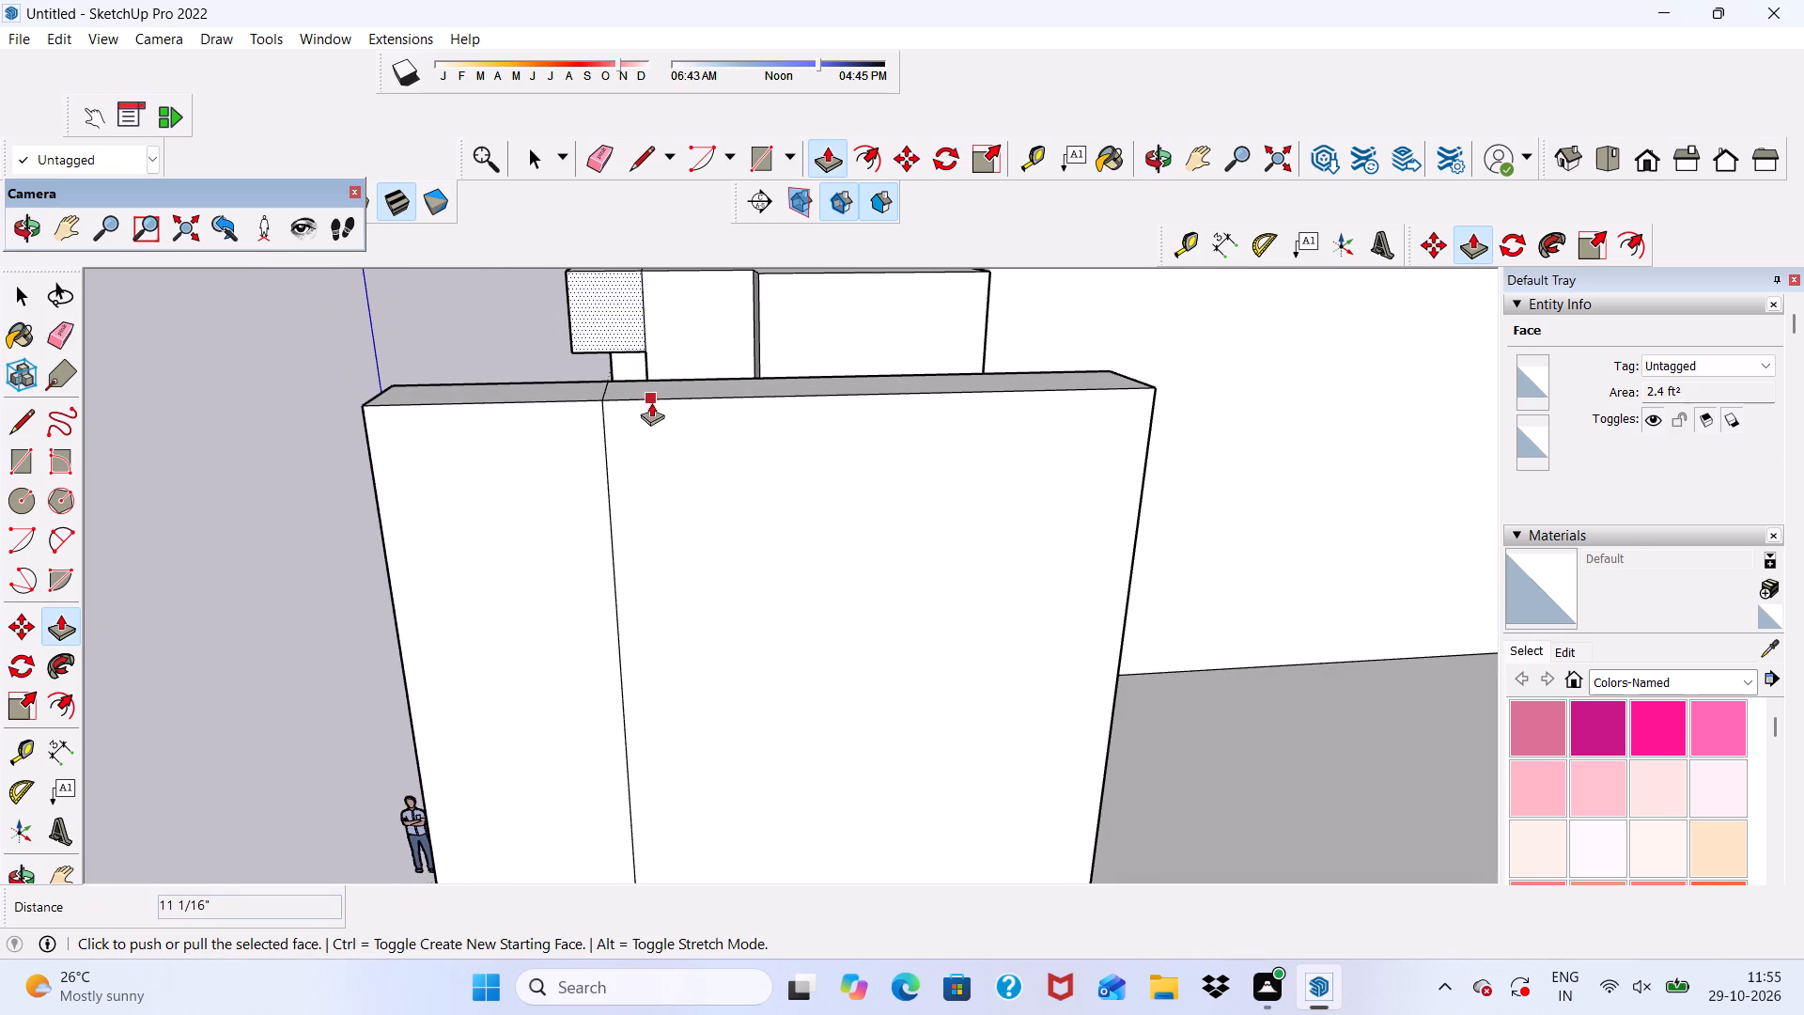
pyautogui.click(588, 156)
pyautogui.moveTo(634, 487); pyautogui.dragTo(586, 539)
pyautogui.moveTo(604, 448); pyautogui.dragTo(637, 605, button='middle')
pyautogui.moveTo(550, 419); pyautogui.dragTo(613, 411)
pyautogui.scroll(-2, 552, 563)
pyautogui.moveTo(536, 612); pyautogui.dragTo(600, 611, button='middle')
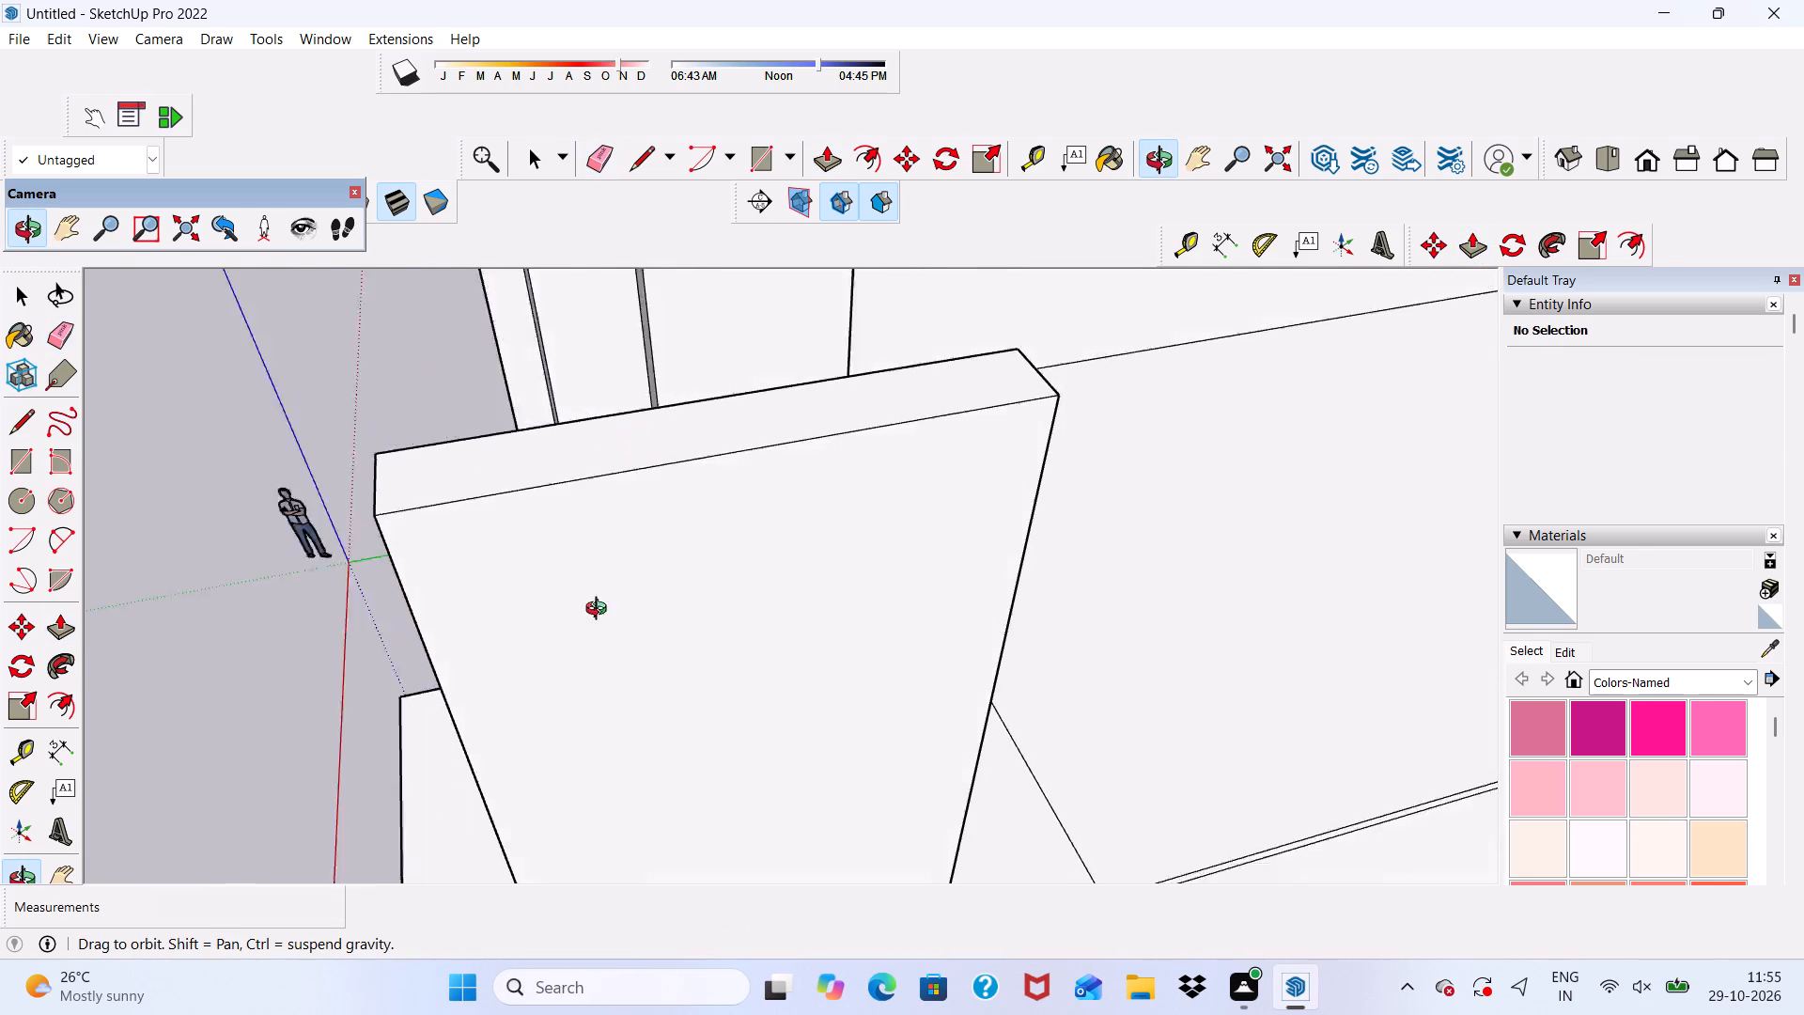
pyautogui.moveTo(600, 611); pyautogui.dragTo(1266, 458, button='middle')
pyautogui.moveTo(898, 455); pyautogui.dragTo(912, 500)
pyautogui.scroll(-11, 861, 389)
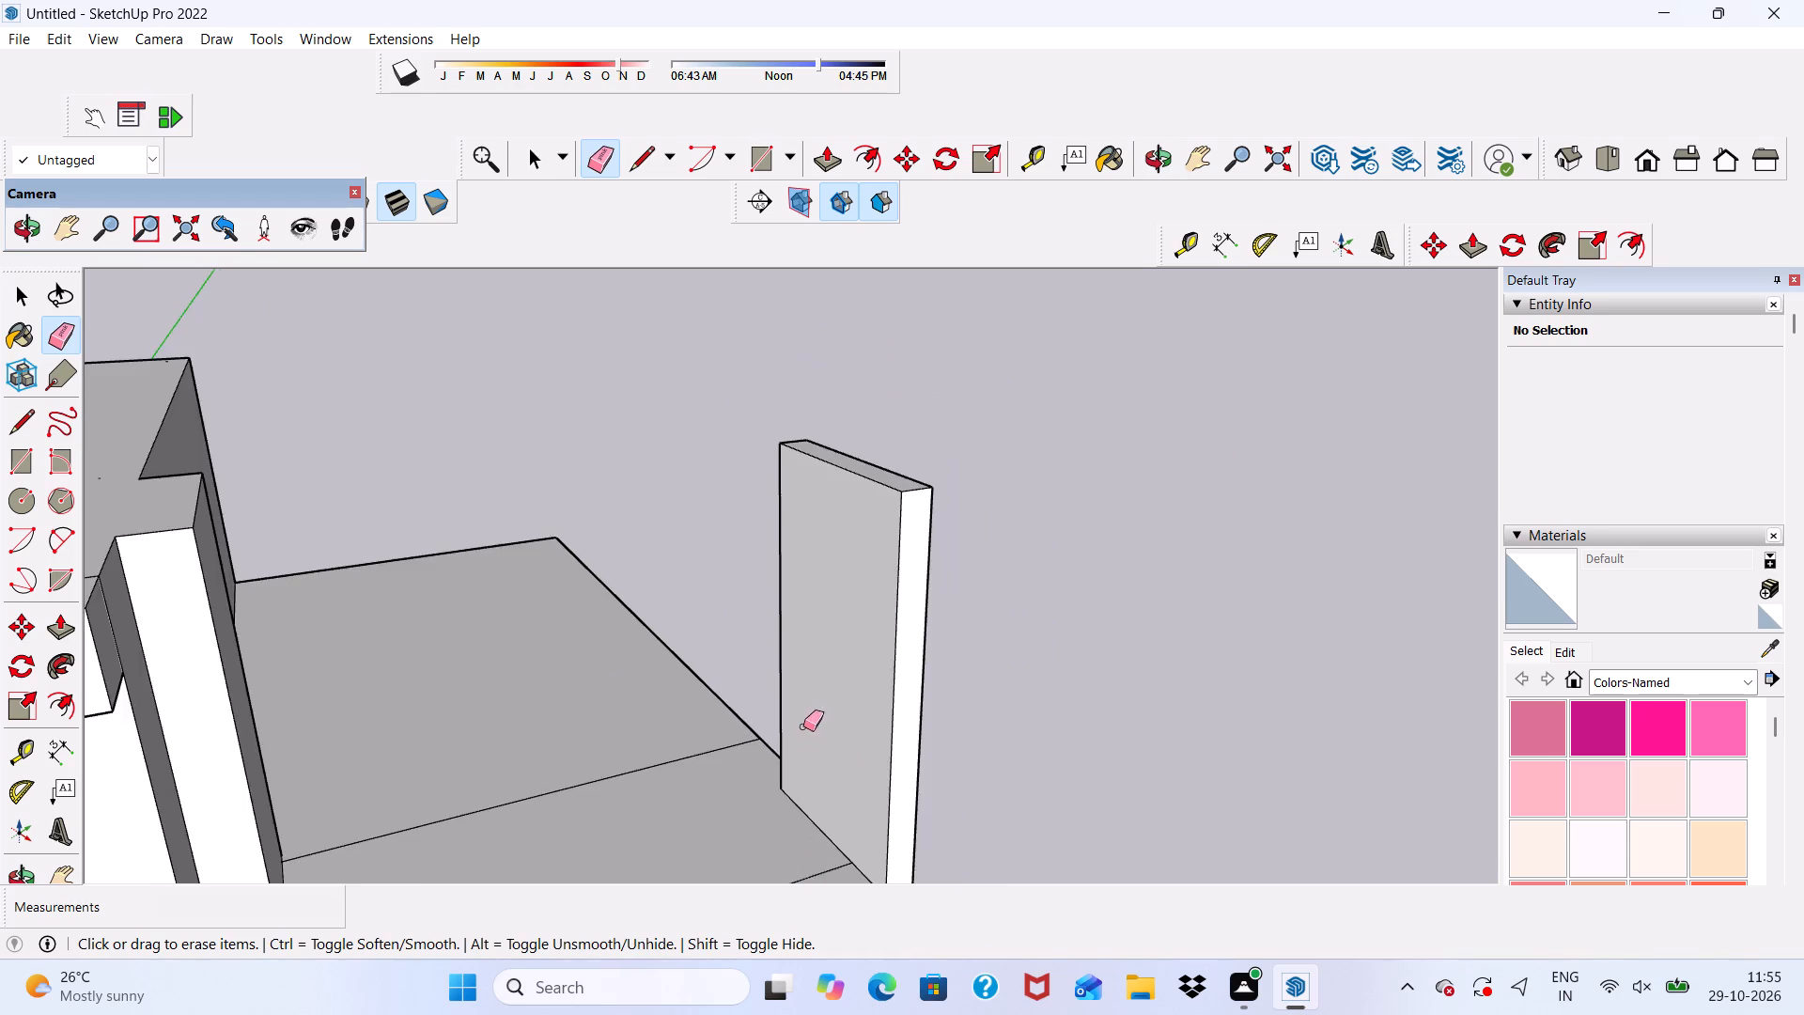
pyautogui.scroll(-2, 803, 726)
pyautogui.moveTo(803, 750); pyautogui.dragTo(536, 721, button='middle')
pyautogui.press('space')
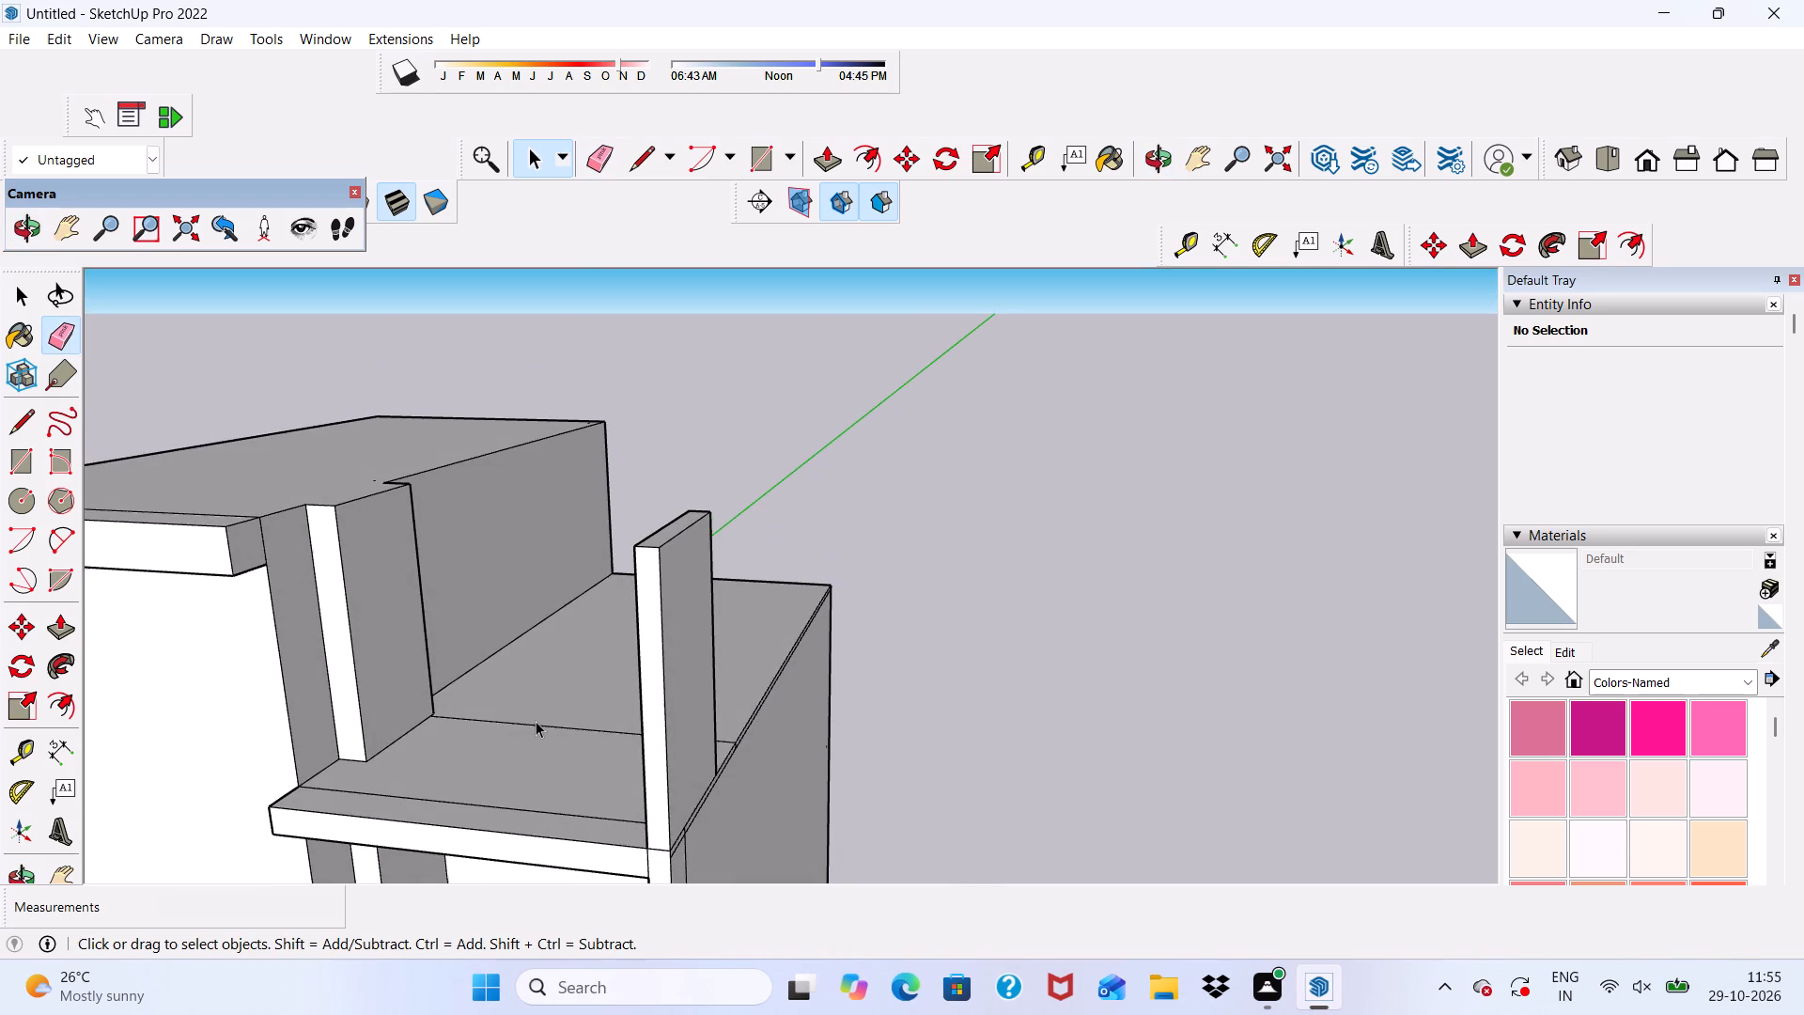
# Draw a rectangle about 5' 3 5/8" by 7 1/2" along the top of the raised side wall's inner face.
pyautogui.scroll(1, 536, 721)
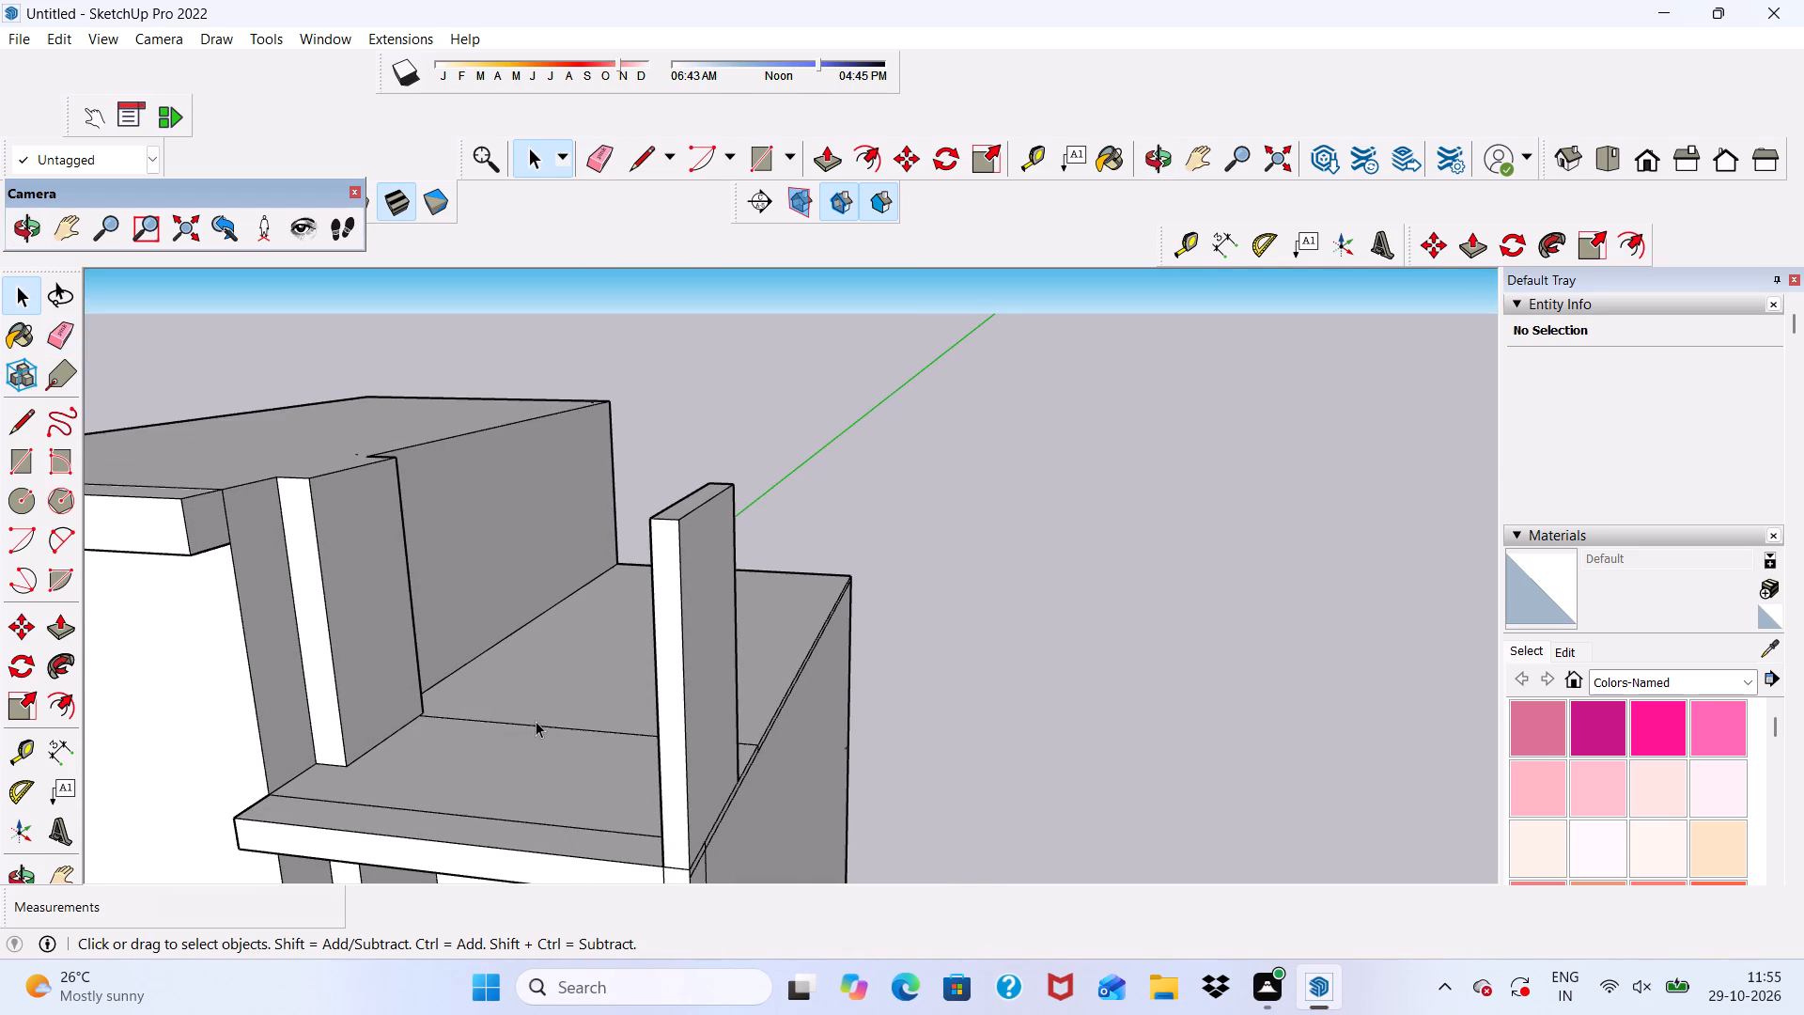
pyautogui.scroll(-4, 554, 701)
pyautogui.press('space')
pyautogui.moveTo(503, 672); pyautogui.dragTo(522, 742, button='middle')
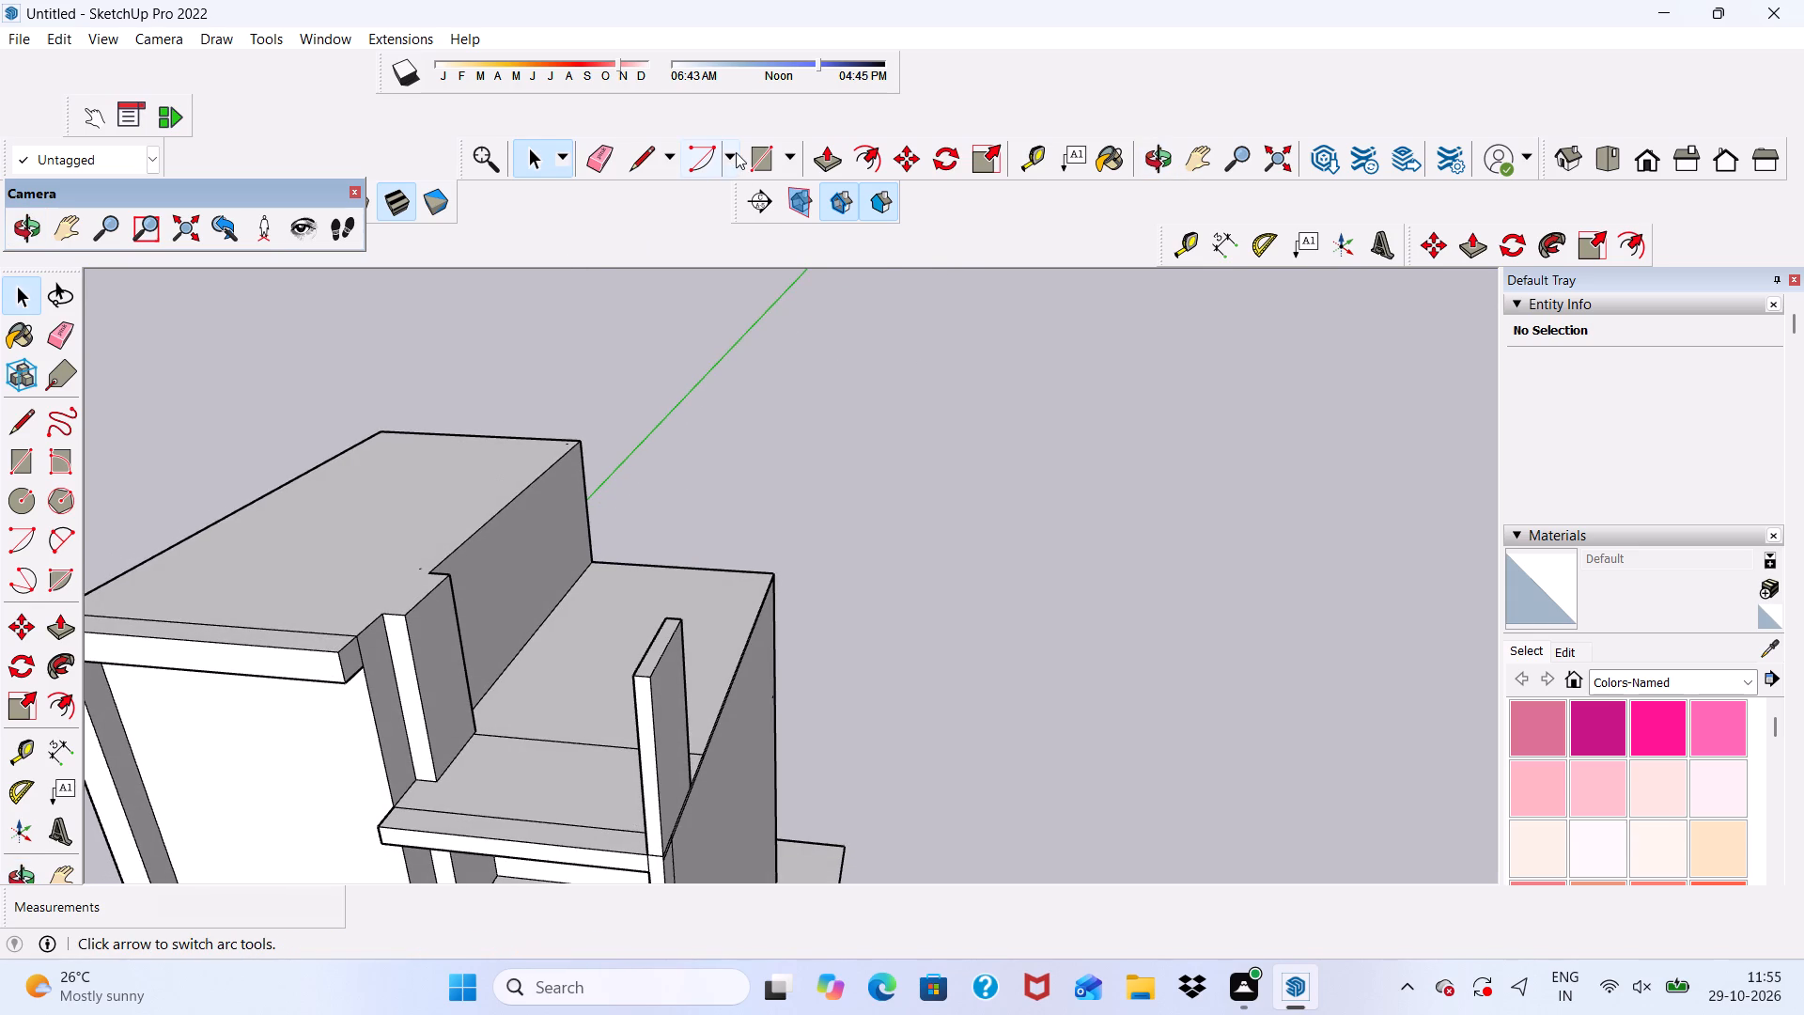
pyautogui.click(736, 152)
pyautogui.scroll(-1, 718, 536)
pyautogui.moveTo(716, 545); pyautogui.dragTo(895, 577, button='middle')
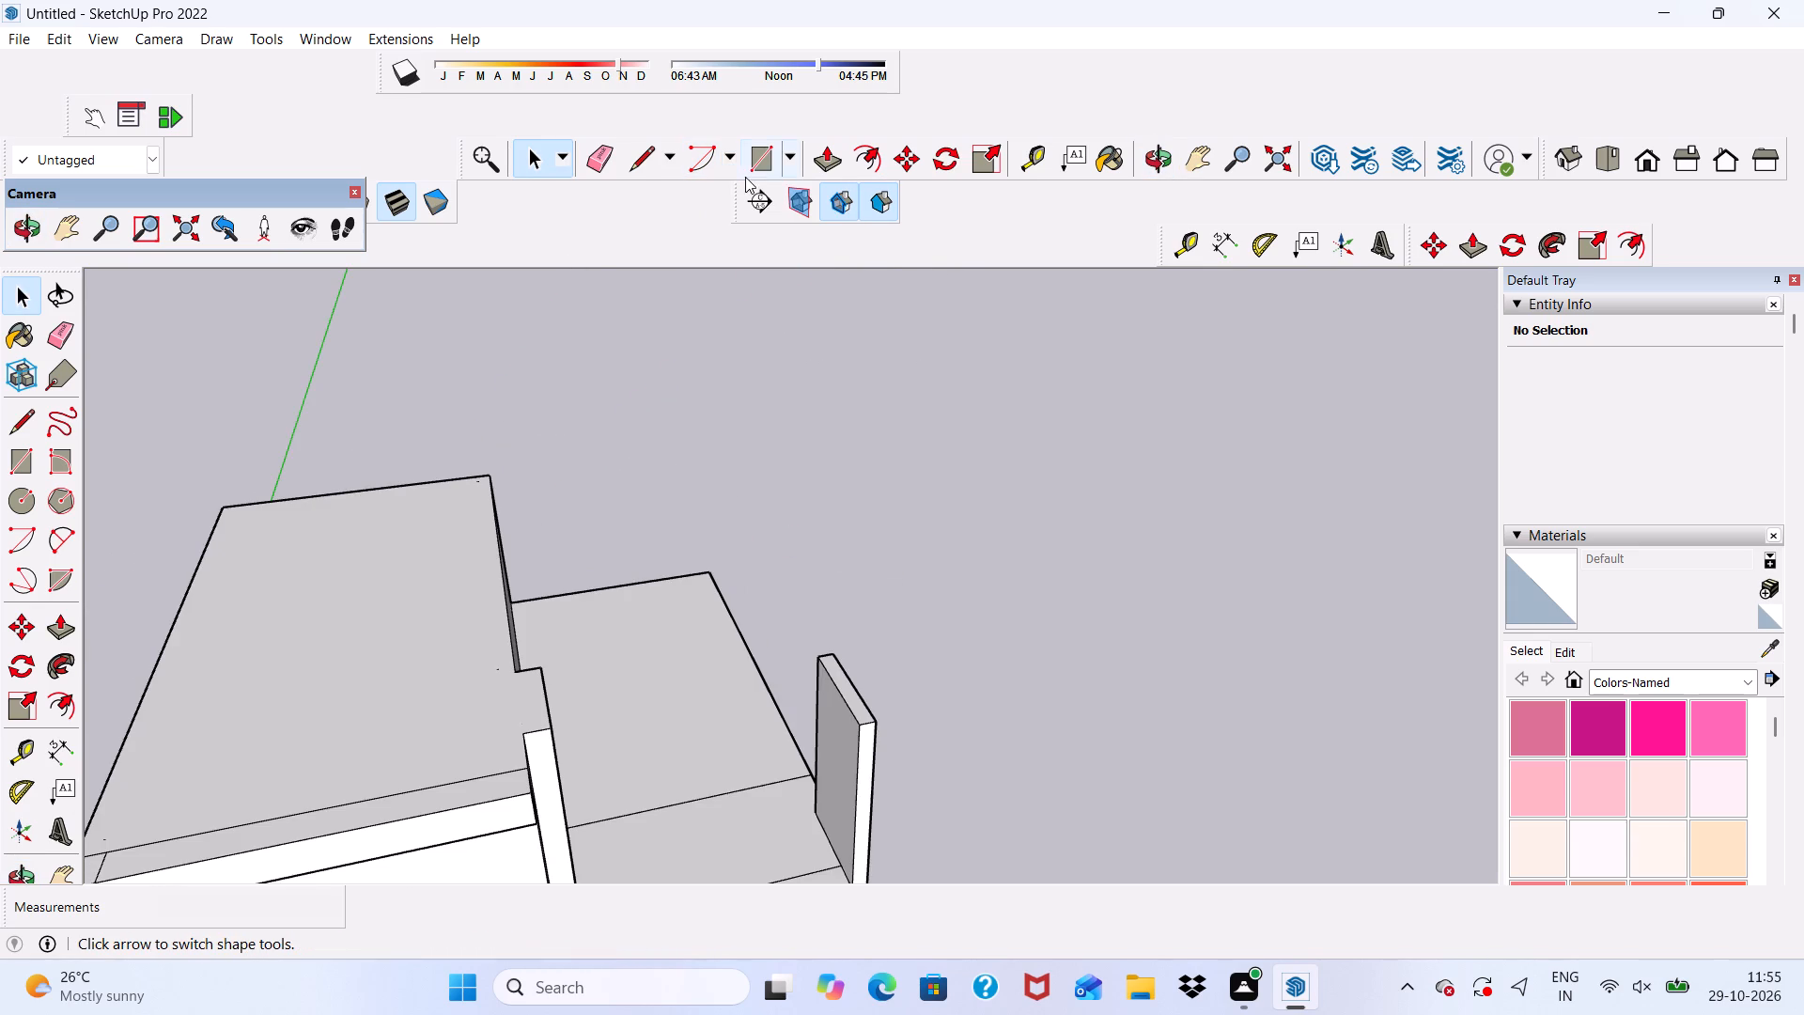
pyautogui.click(759, 164)
pyautogui.scroll(-5, 714, 459)
pyautogui.scroll(11, 848, 683)
pyautogui.scroll(3, 816, 432)
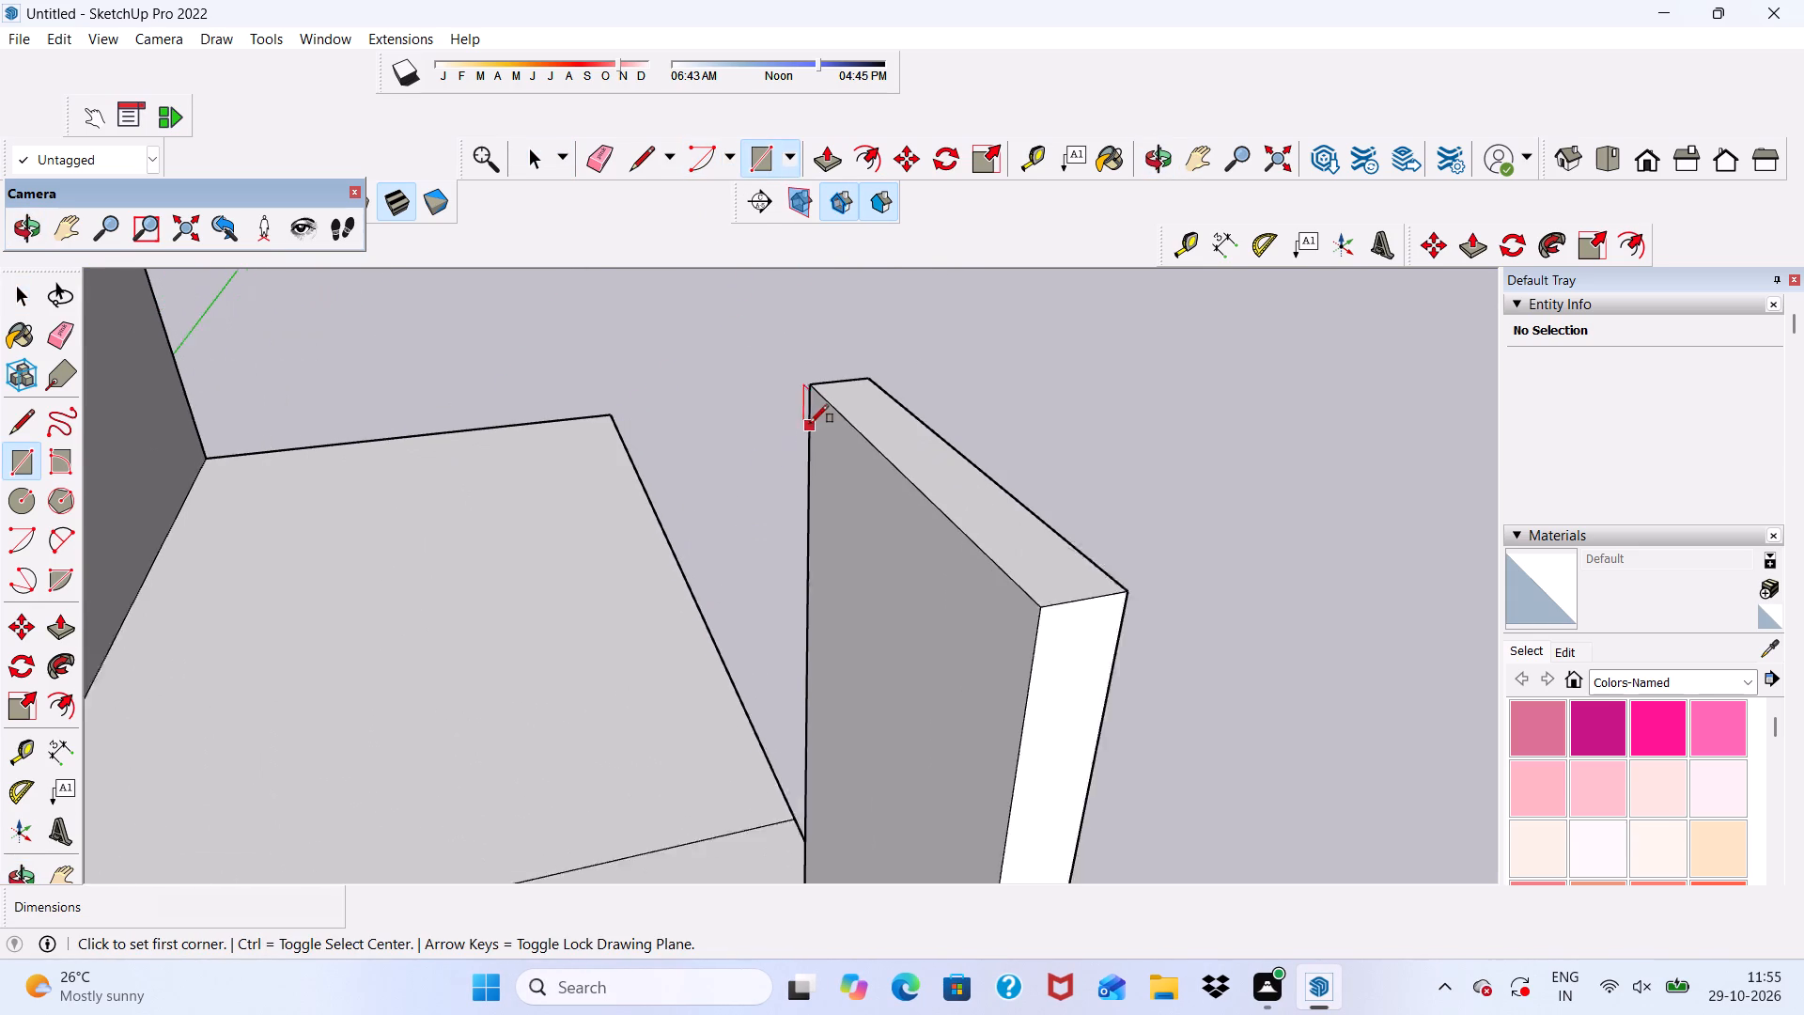
pyautogui.scroll(2, 810, 423)
pyautogui.click(807, 386)
pyautogui.scroll(-5, 820, 434)
pyautogui.scroll(2, 941, 592)
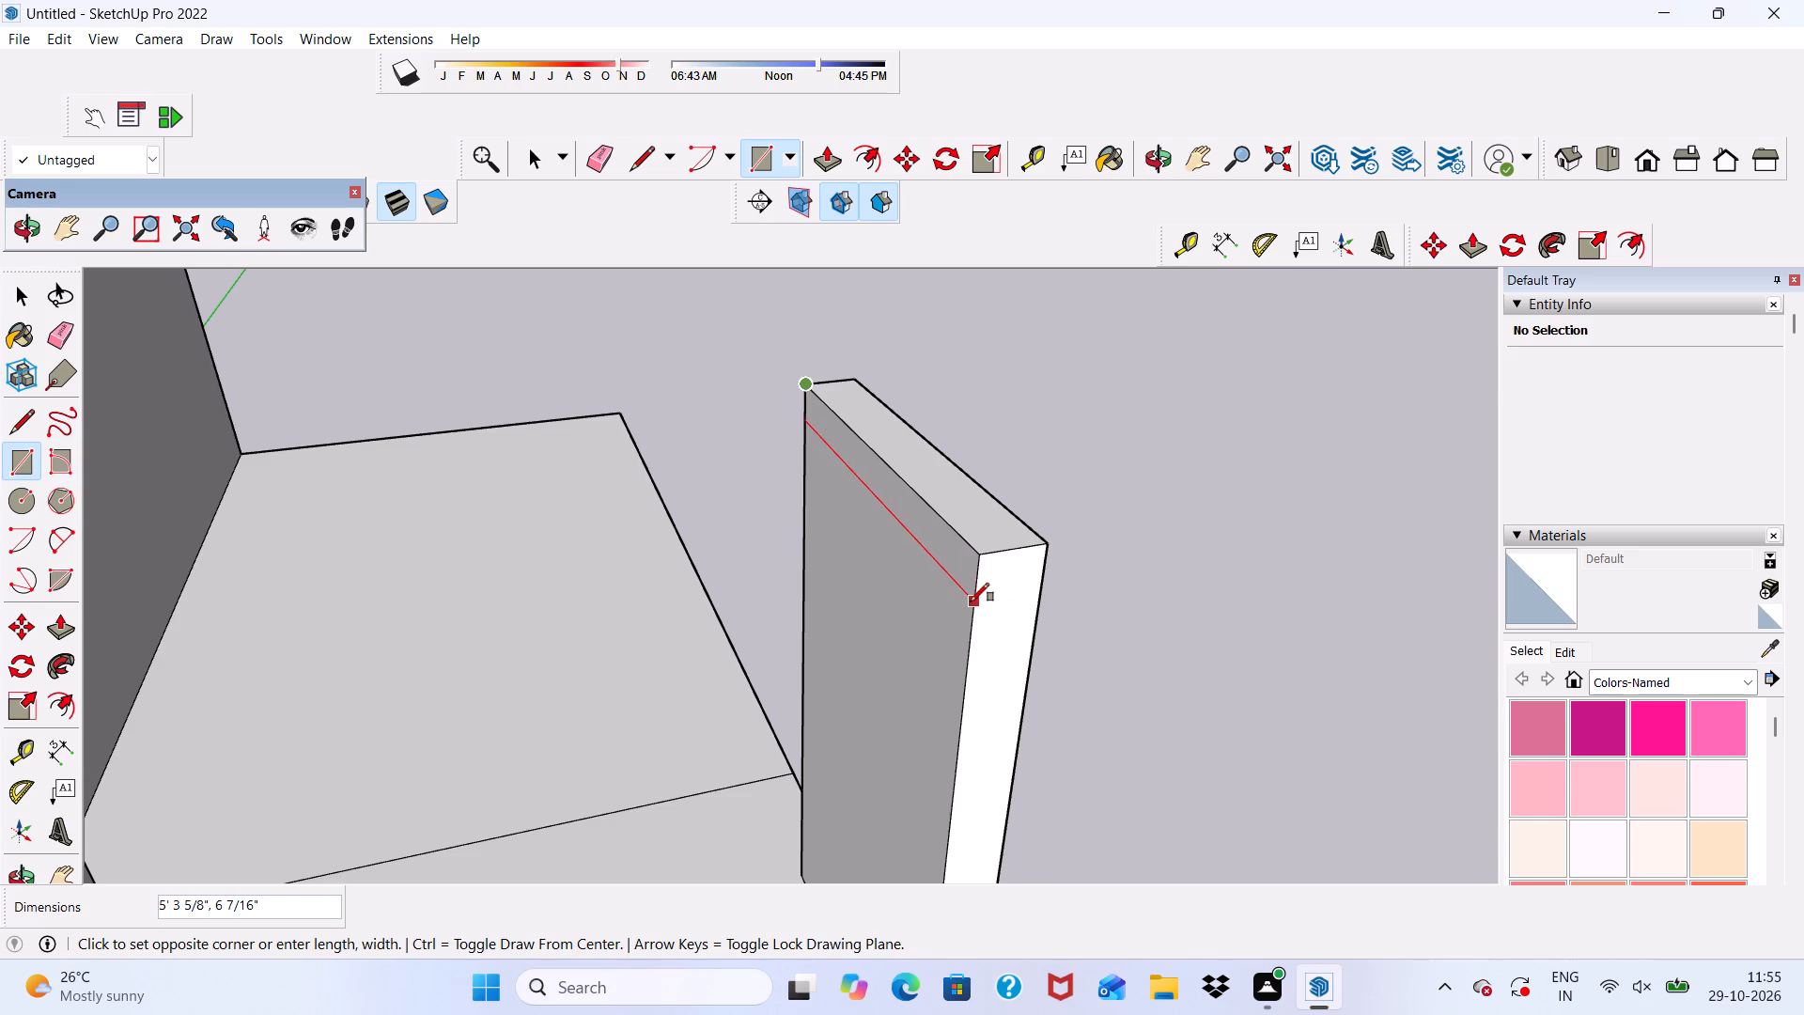
pyautogui.click(971, 609)
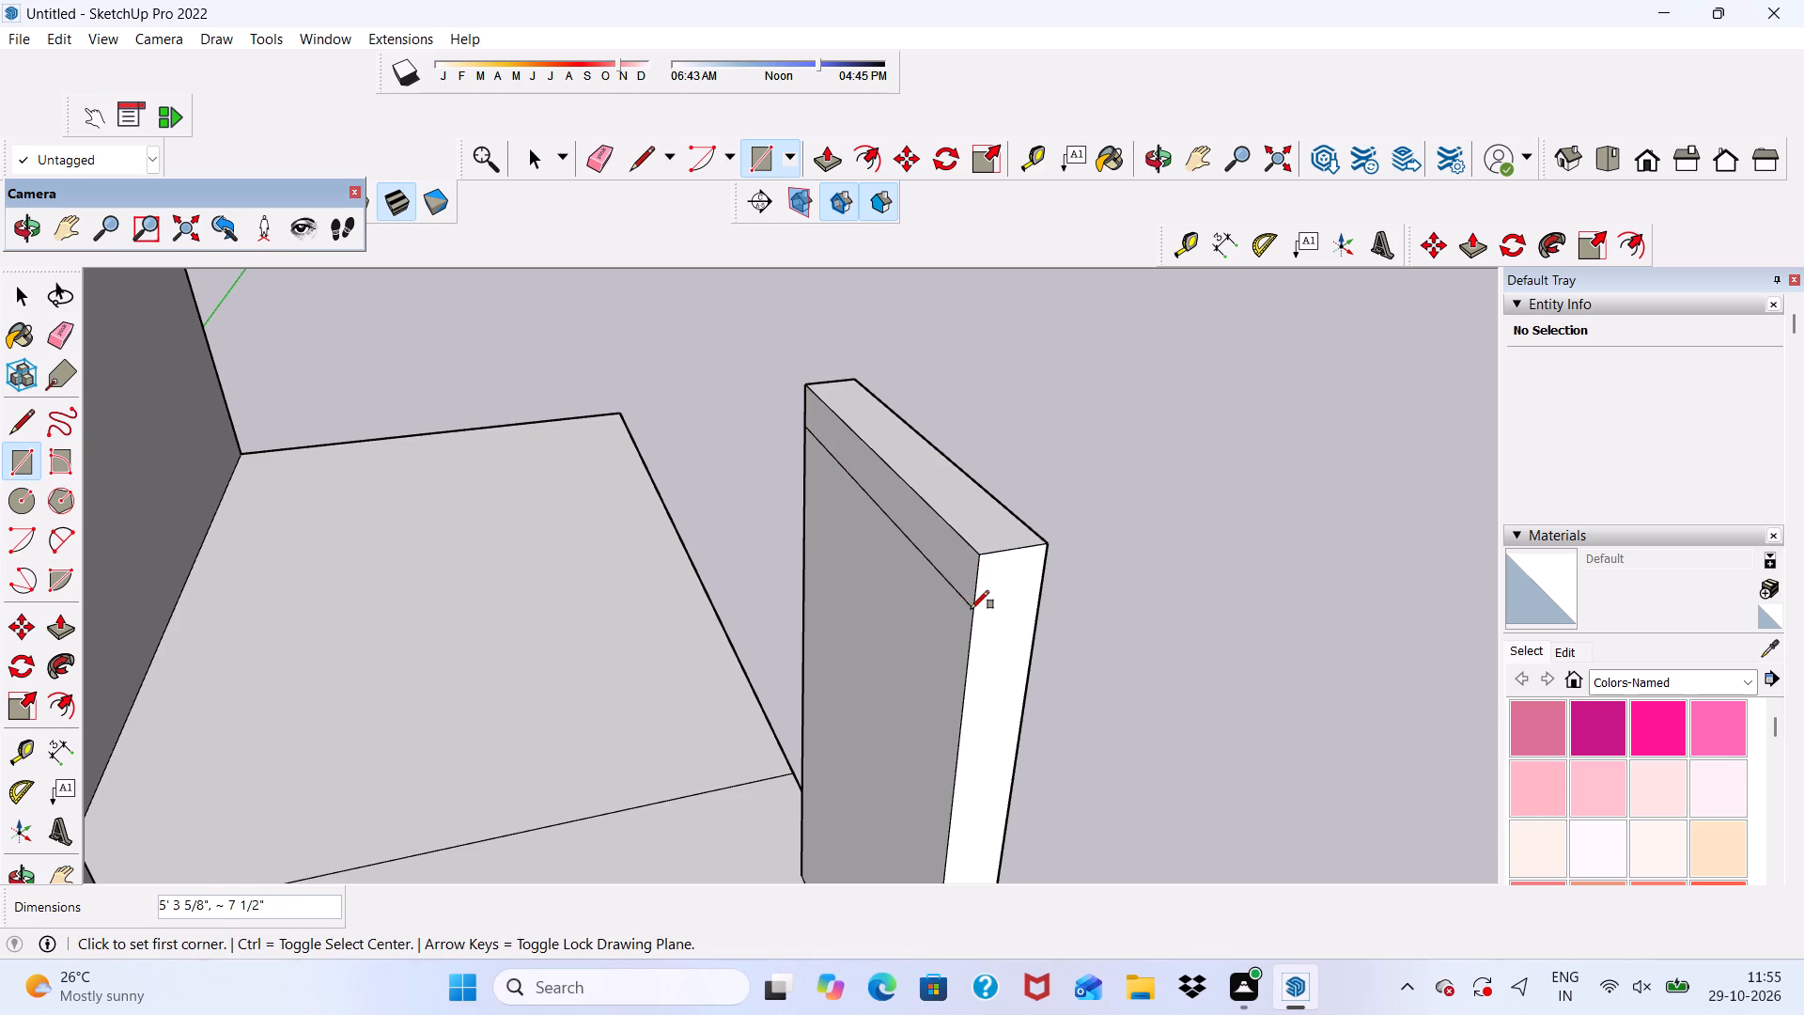
# Push/Pull the top strip of the raised side wall 12' 4 3/4" across the side bay to the tall block.
pyautogui.click(832, 154)
pyautogui.scroll(1, 879, 459)
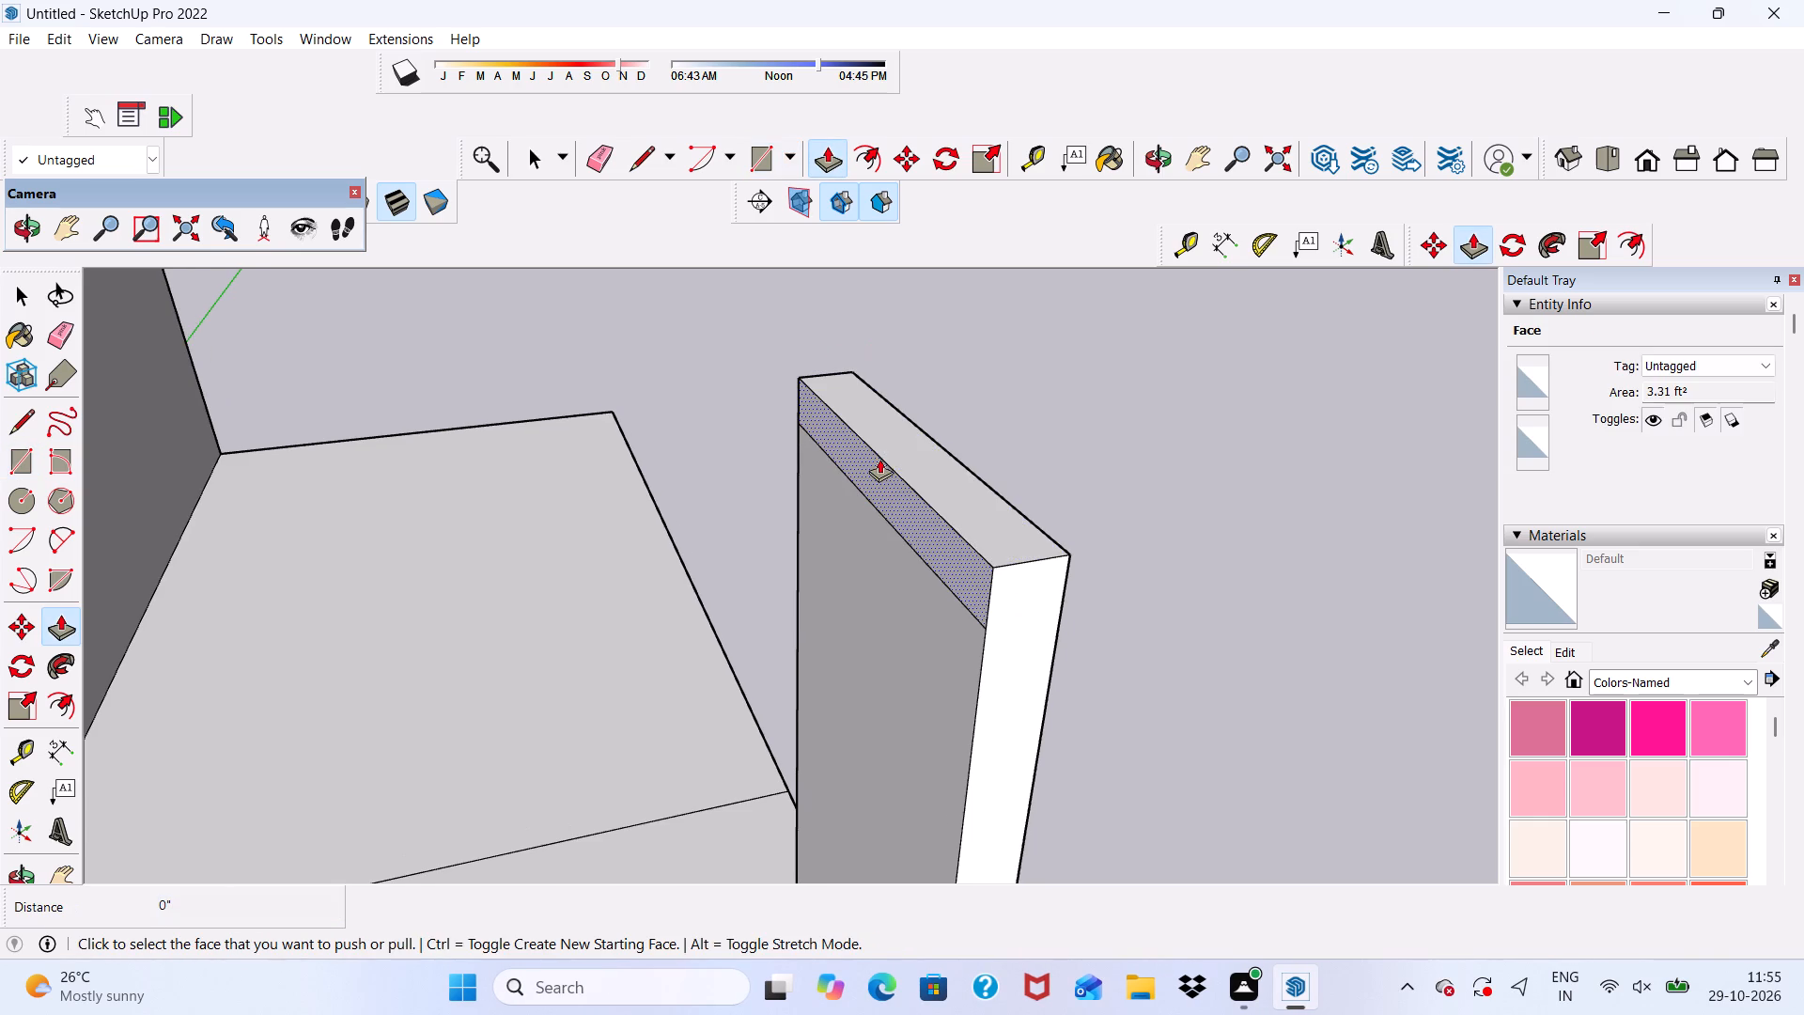
pyautogui.click(879, 459)
pyautogui.scroll(-11, 560, 415)
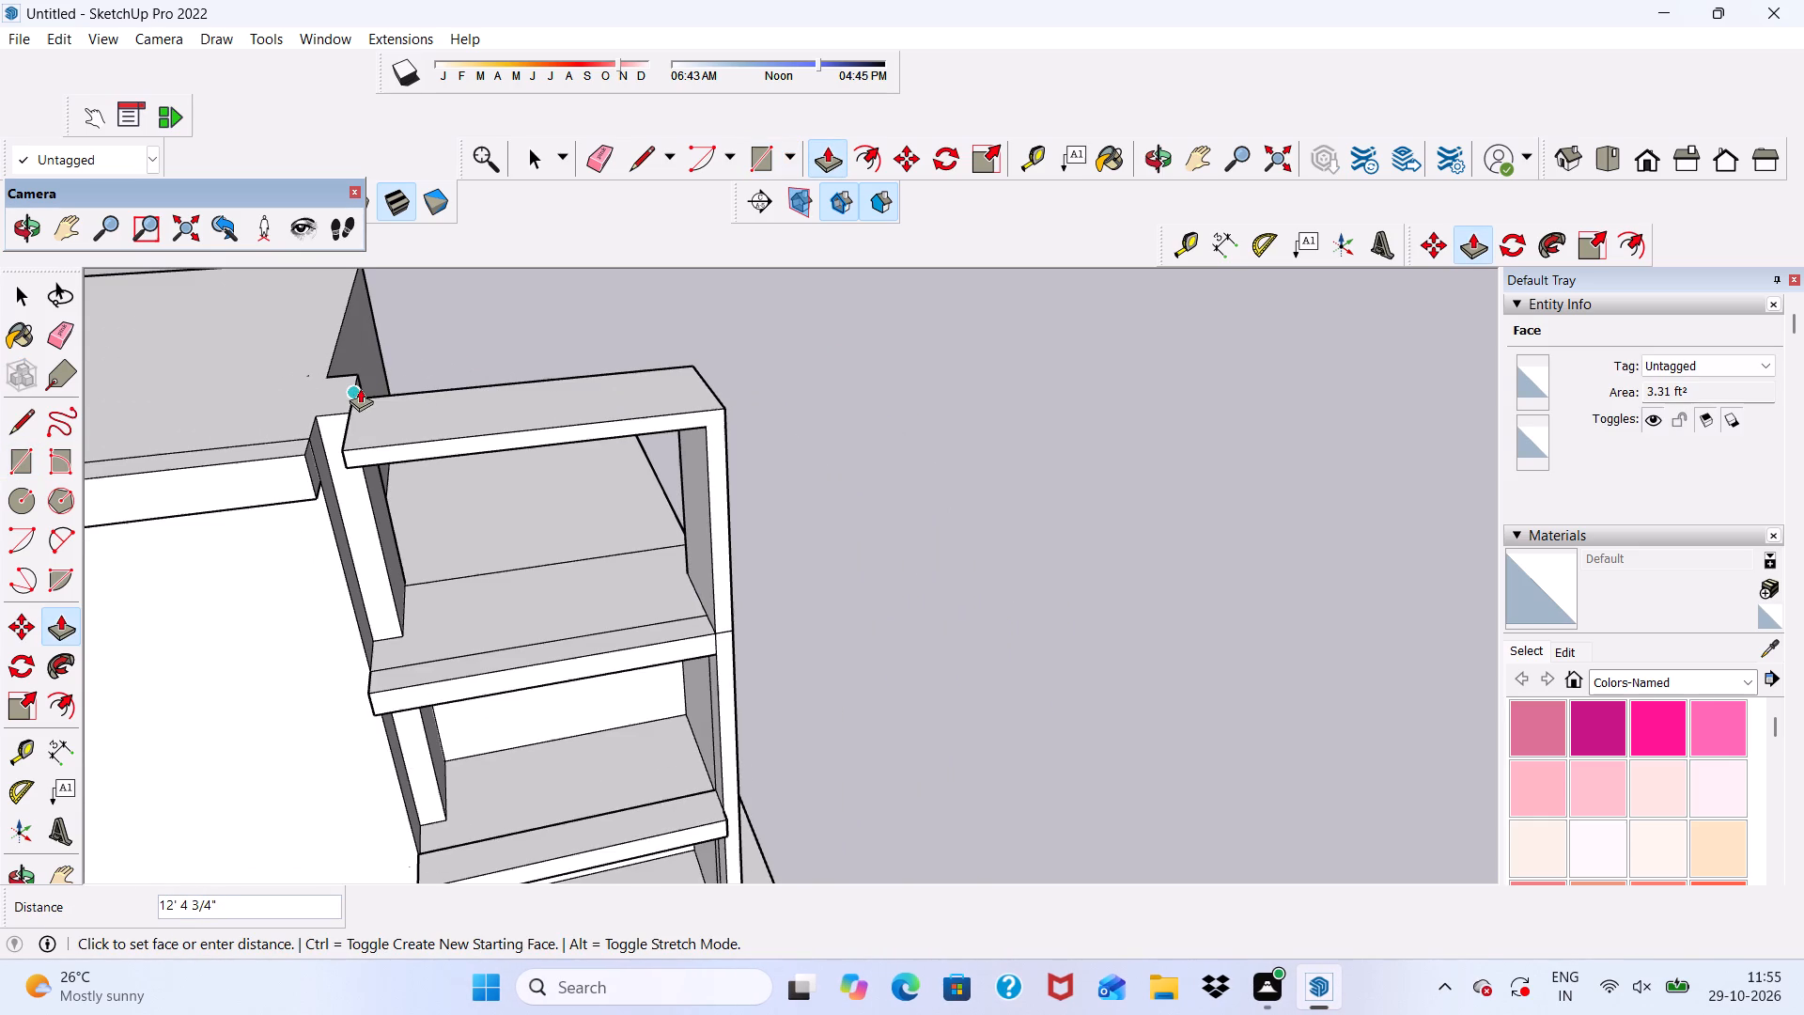
pyautogui.scroll(4, 360, 399)
pyautogui.click(360, 399)
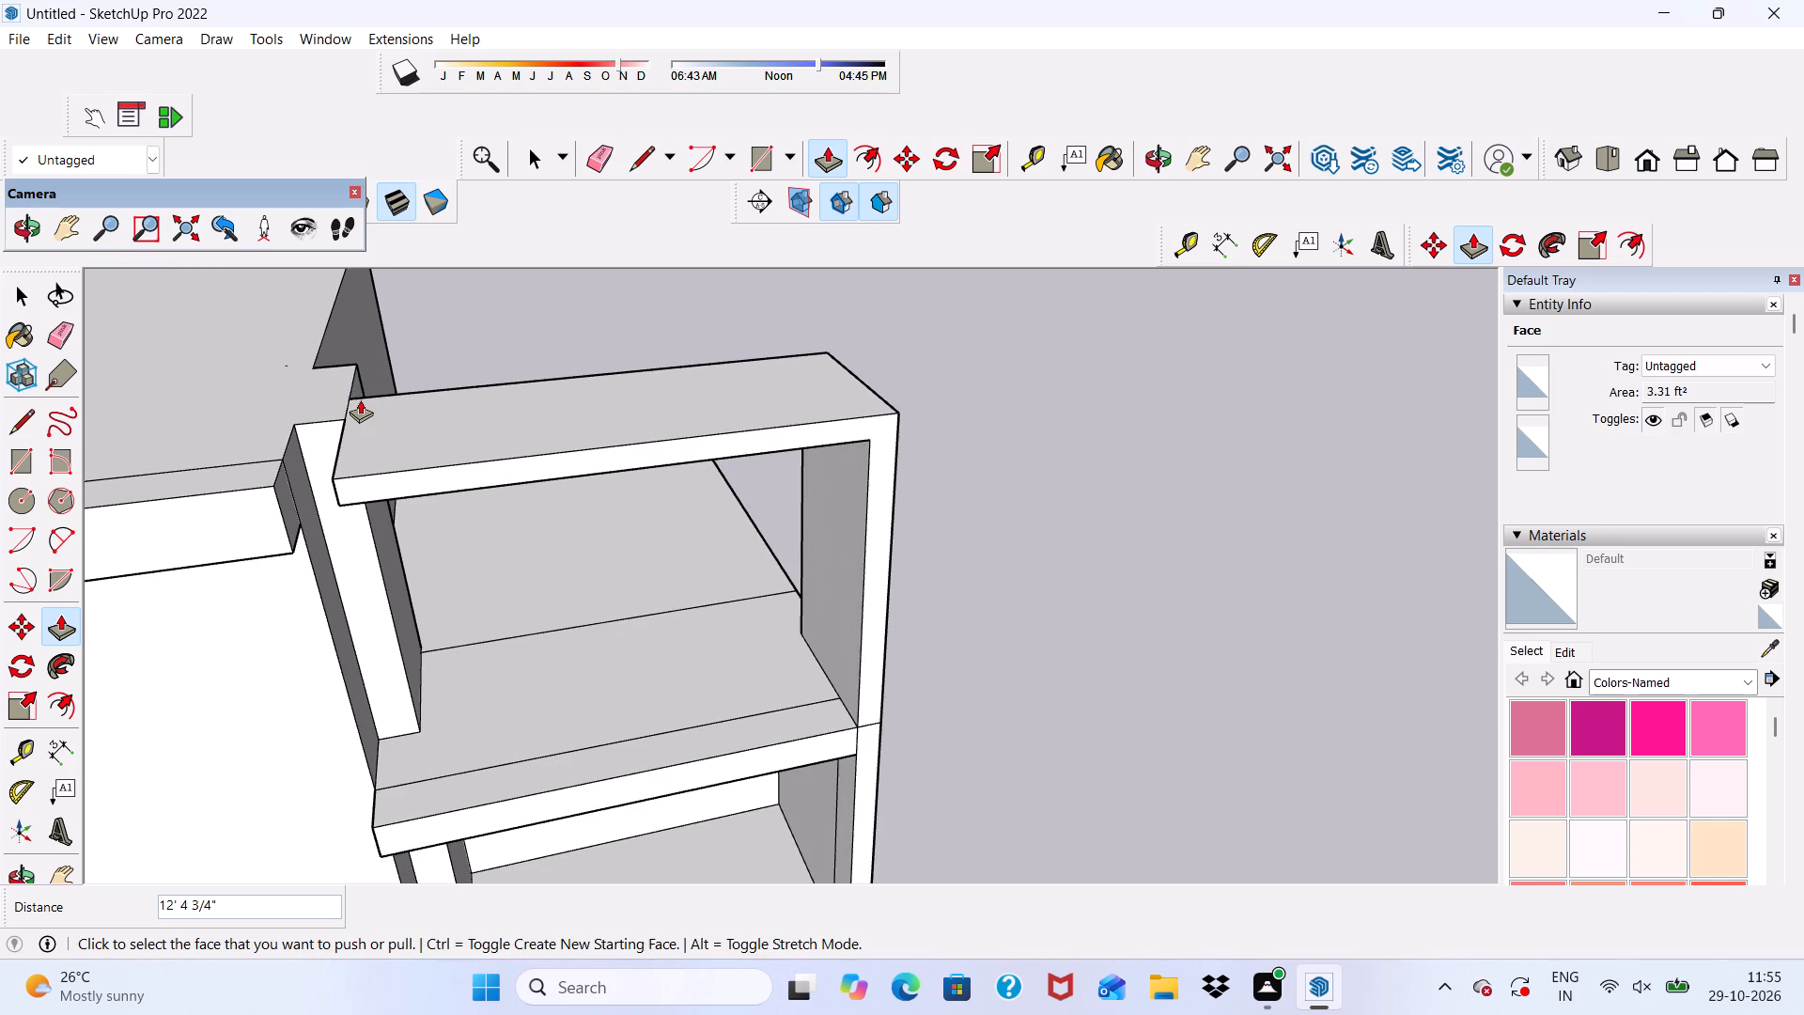
# Push/Pull the recessed wall strip beside the tall block's upper post out about 1' 1 13/16" to the post's side face.
pyautogui.scroll(-5, 355, 402)
pyautogui.moveTo(327, 461); pyautogui.dragTo(241, 416, button='middle')
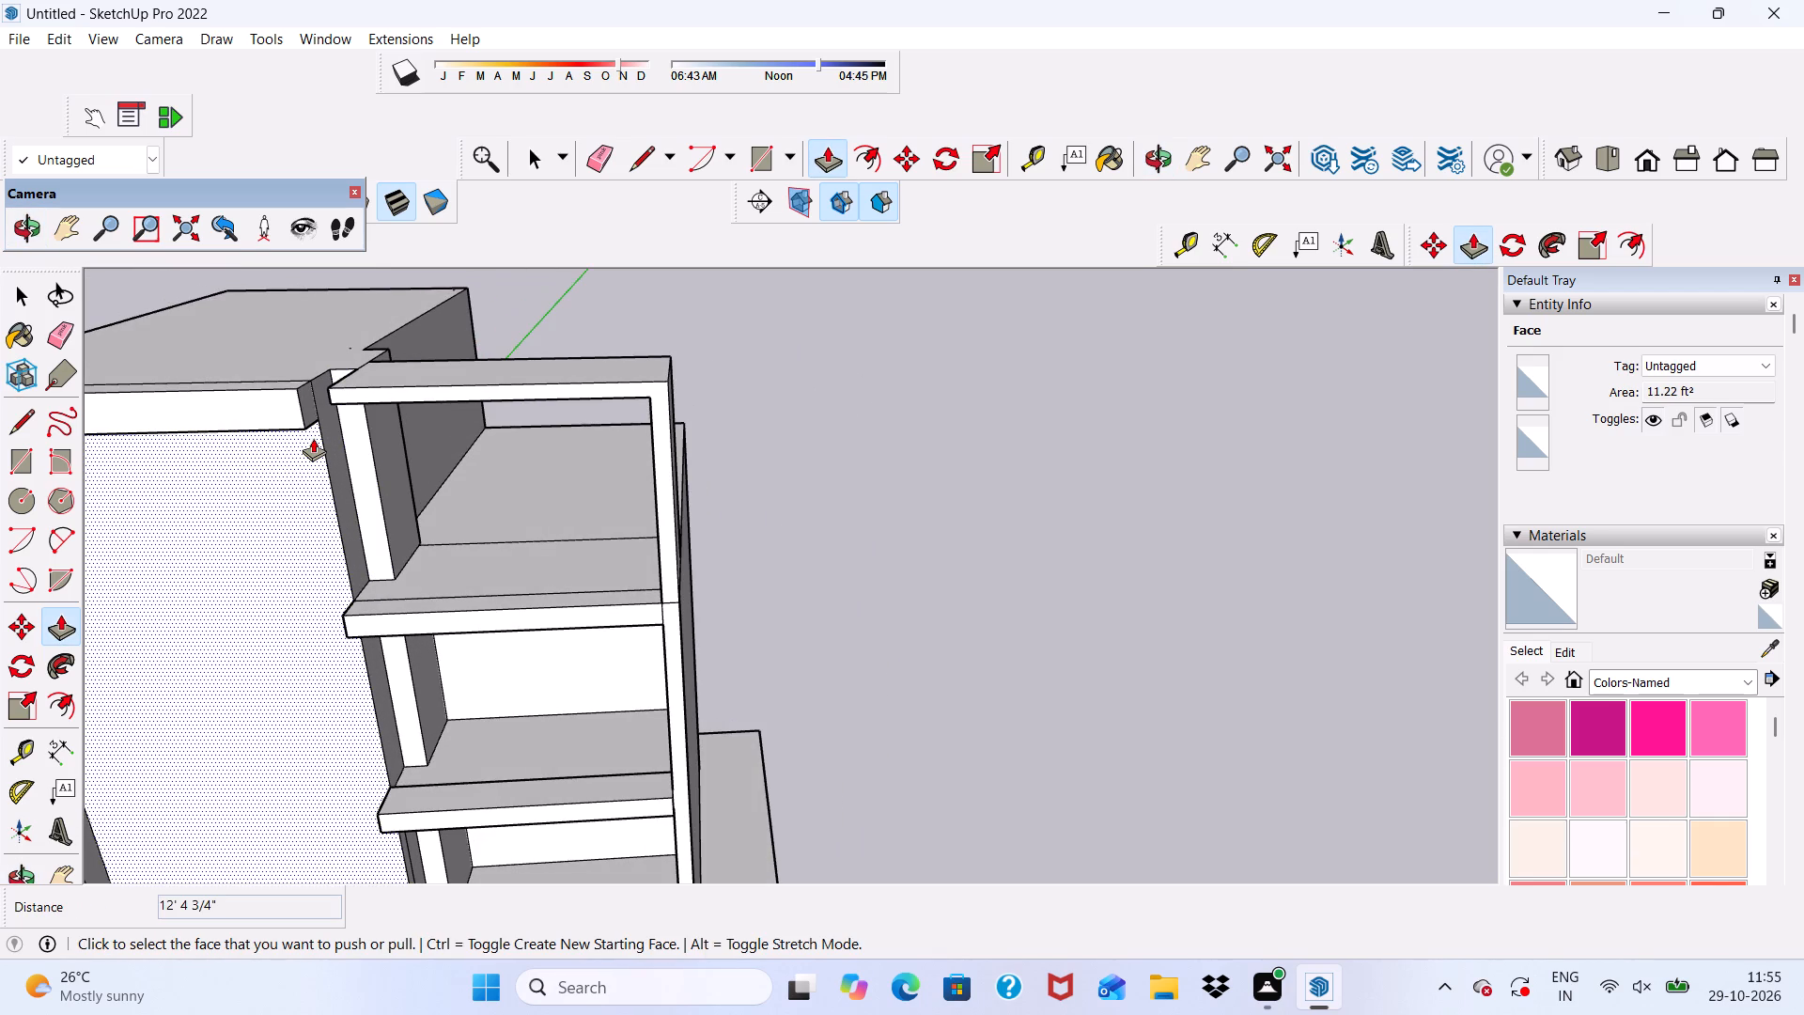
pyautogui.scroll(9, 313, 438)
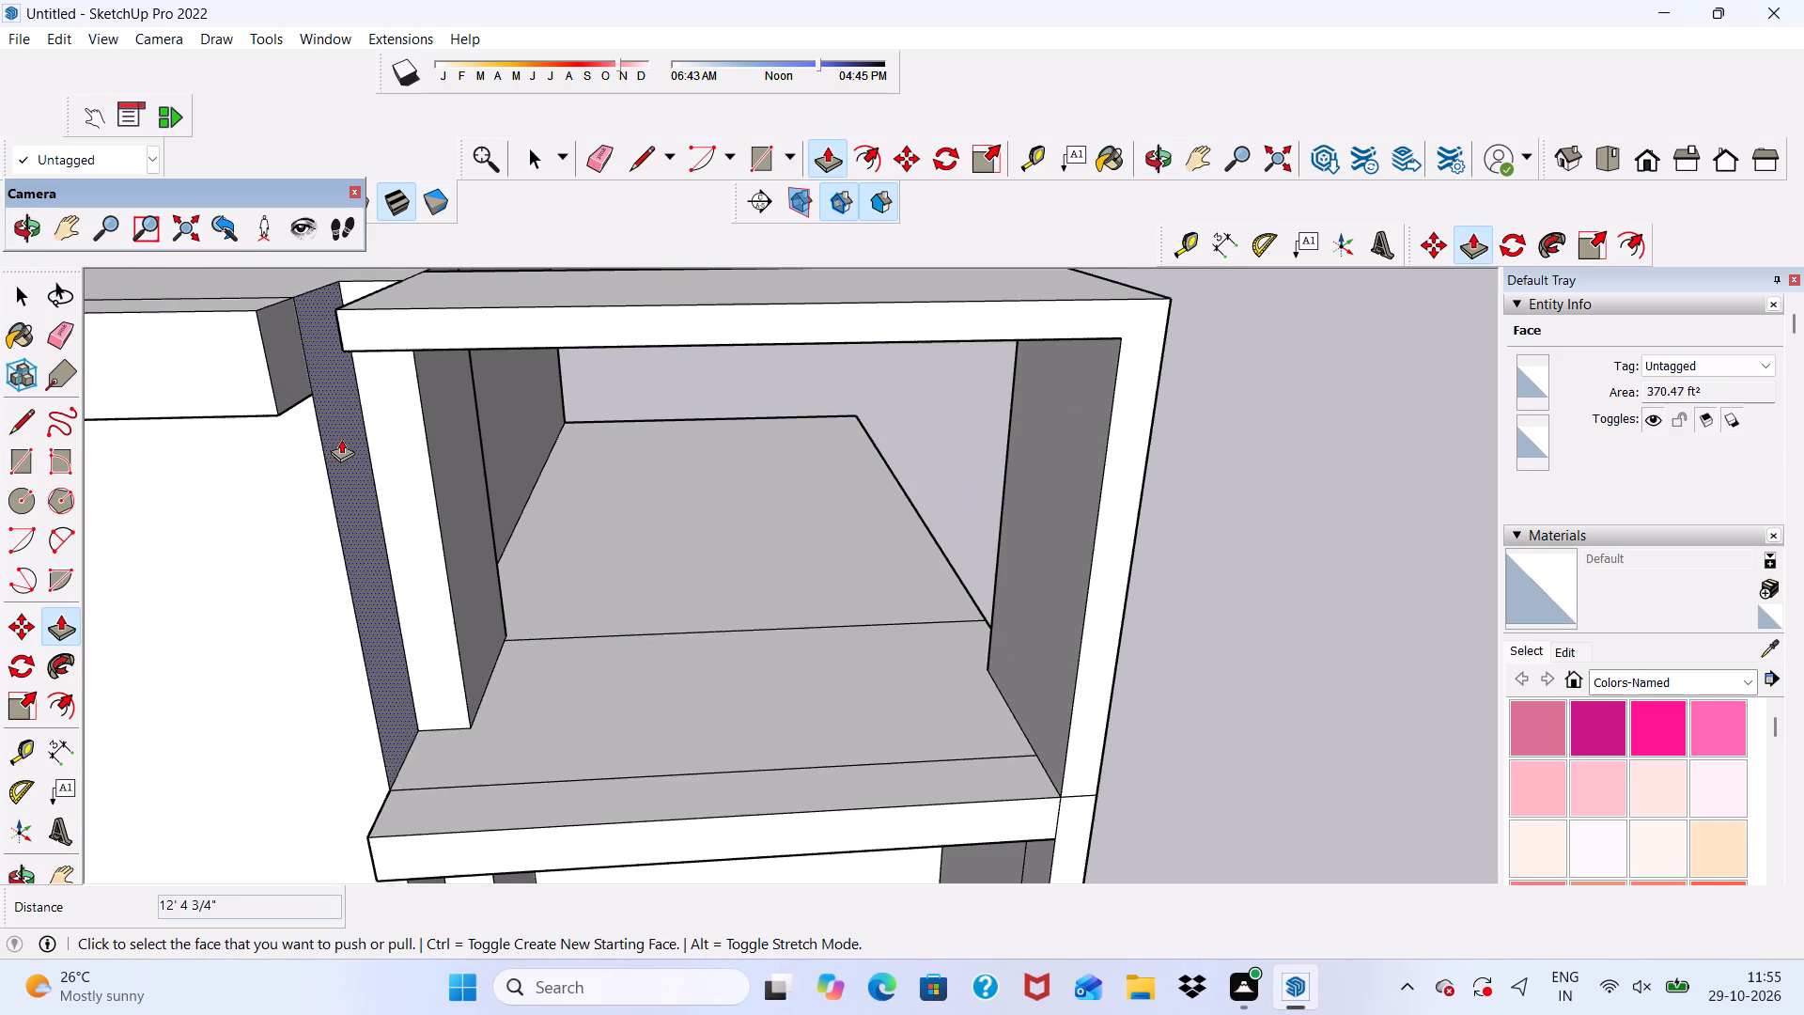
pyautogui.click(341, 430)
pyautogui.scroll(3, 431, 400)
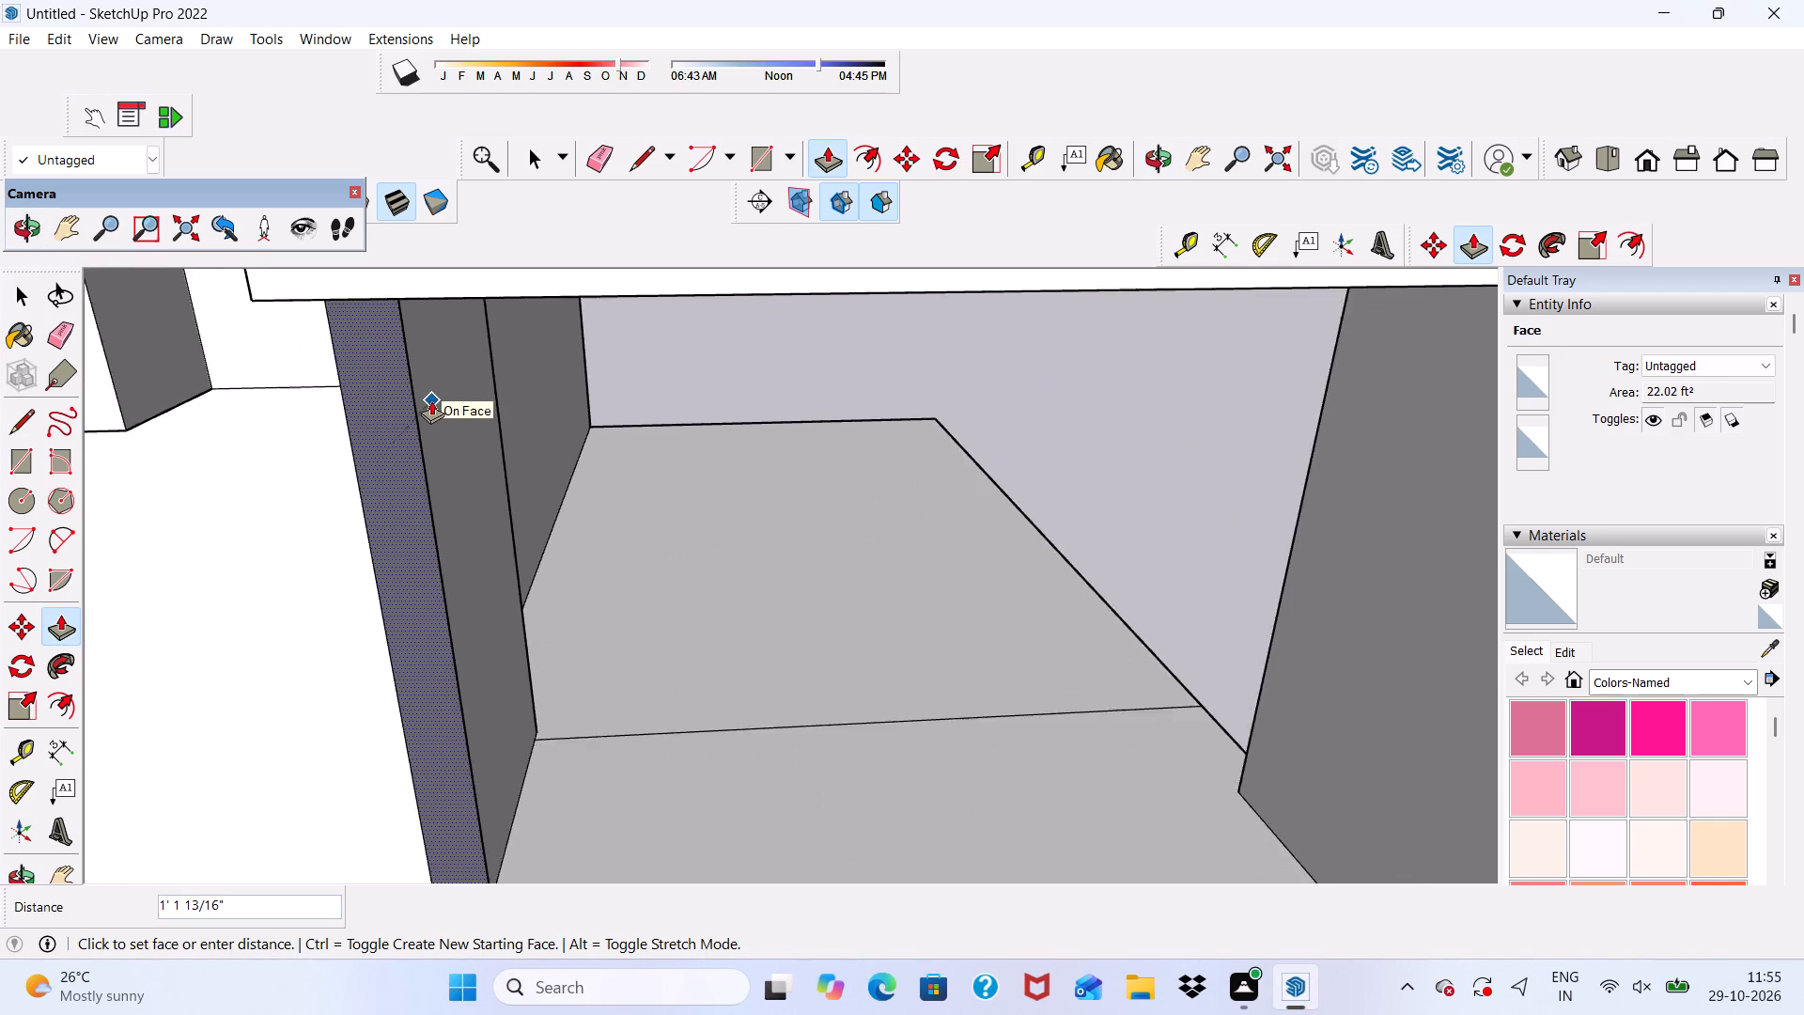
pyautogui.scroll(7, 431, 400)
pyautogui.click(430, 408)
# Push/Pull the end face of the front frame's top beam out to the near end of the side bay's top band.
pyautogui.scroll(-12, 427, 414)
pyautogui.moveTo(465, 473); pyautogui.dragTo(593, 447, button='middle')
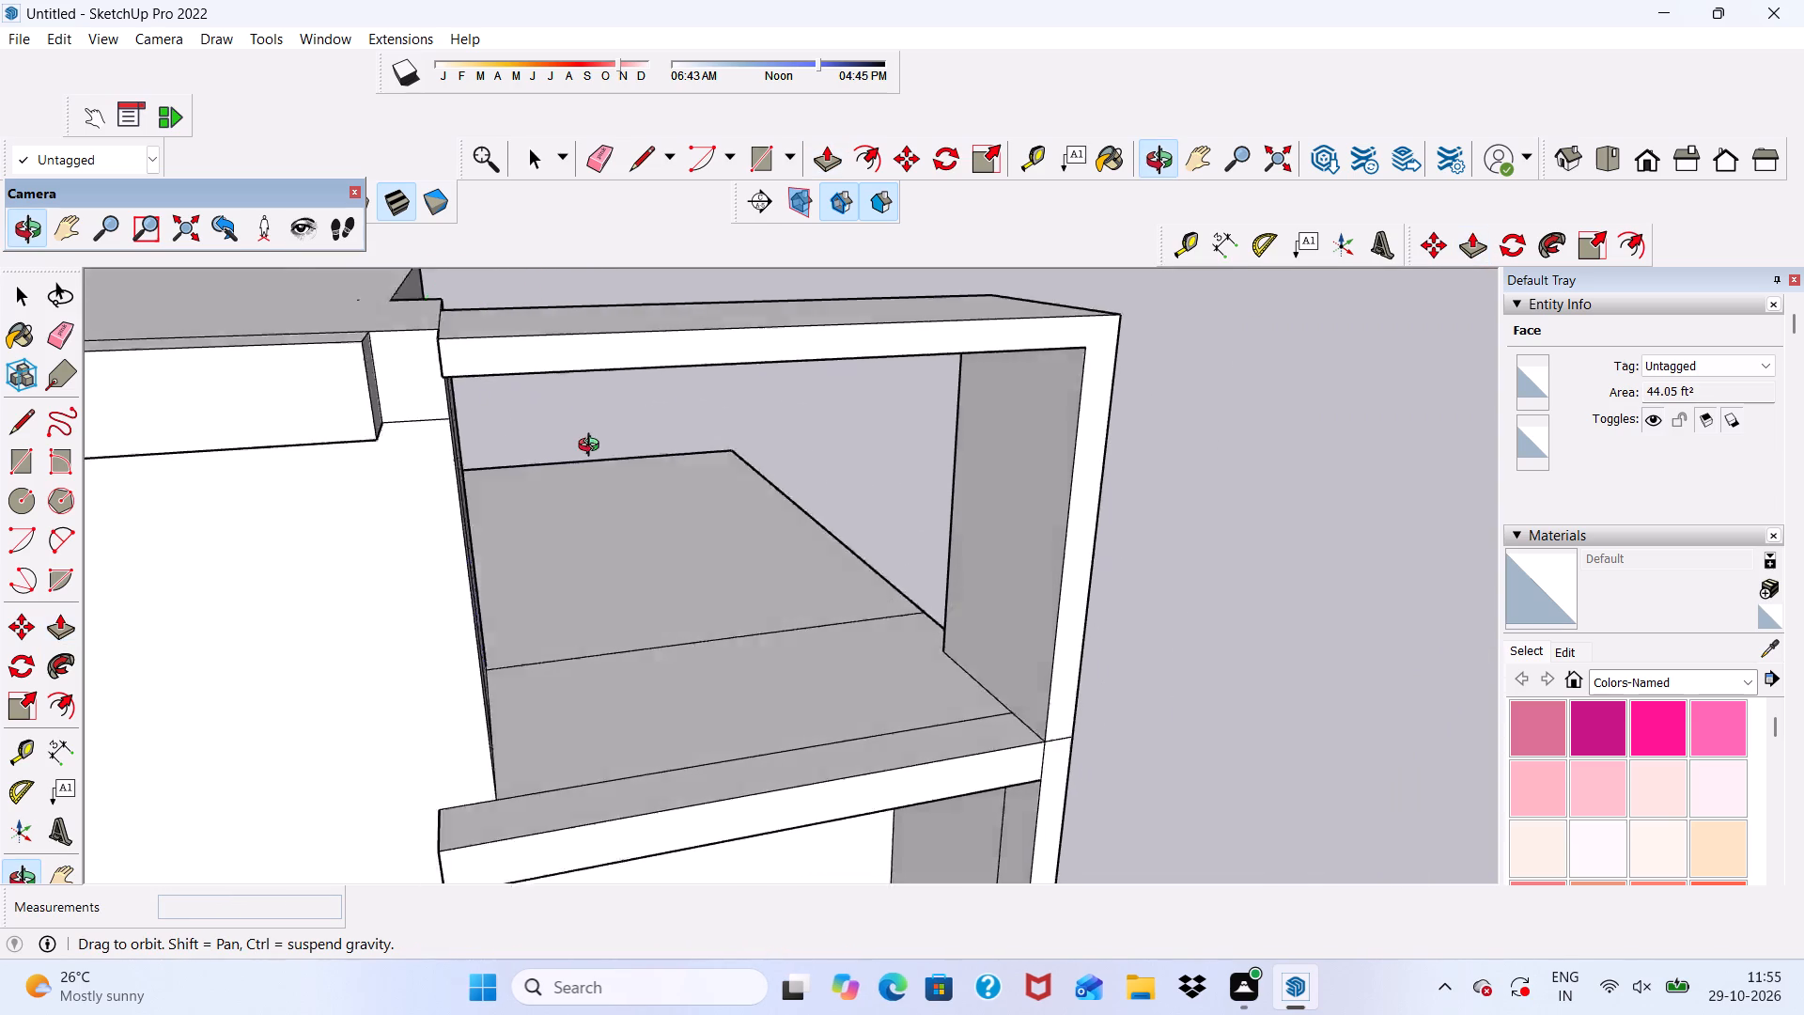
pyautogui.moveTo(593, 447); pyautogui.dragTo(608, 453, button='middle')
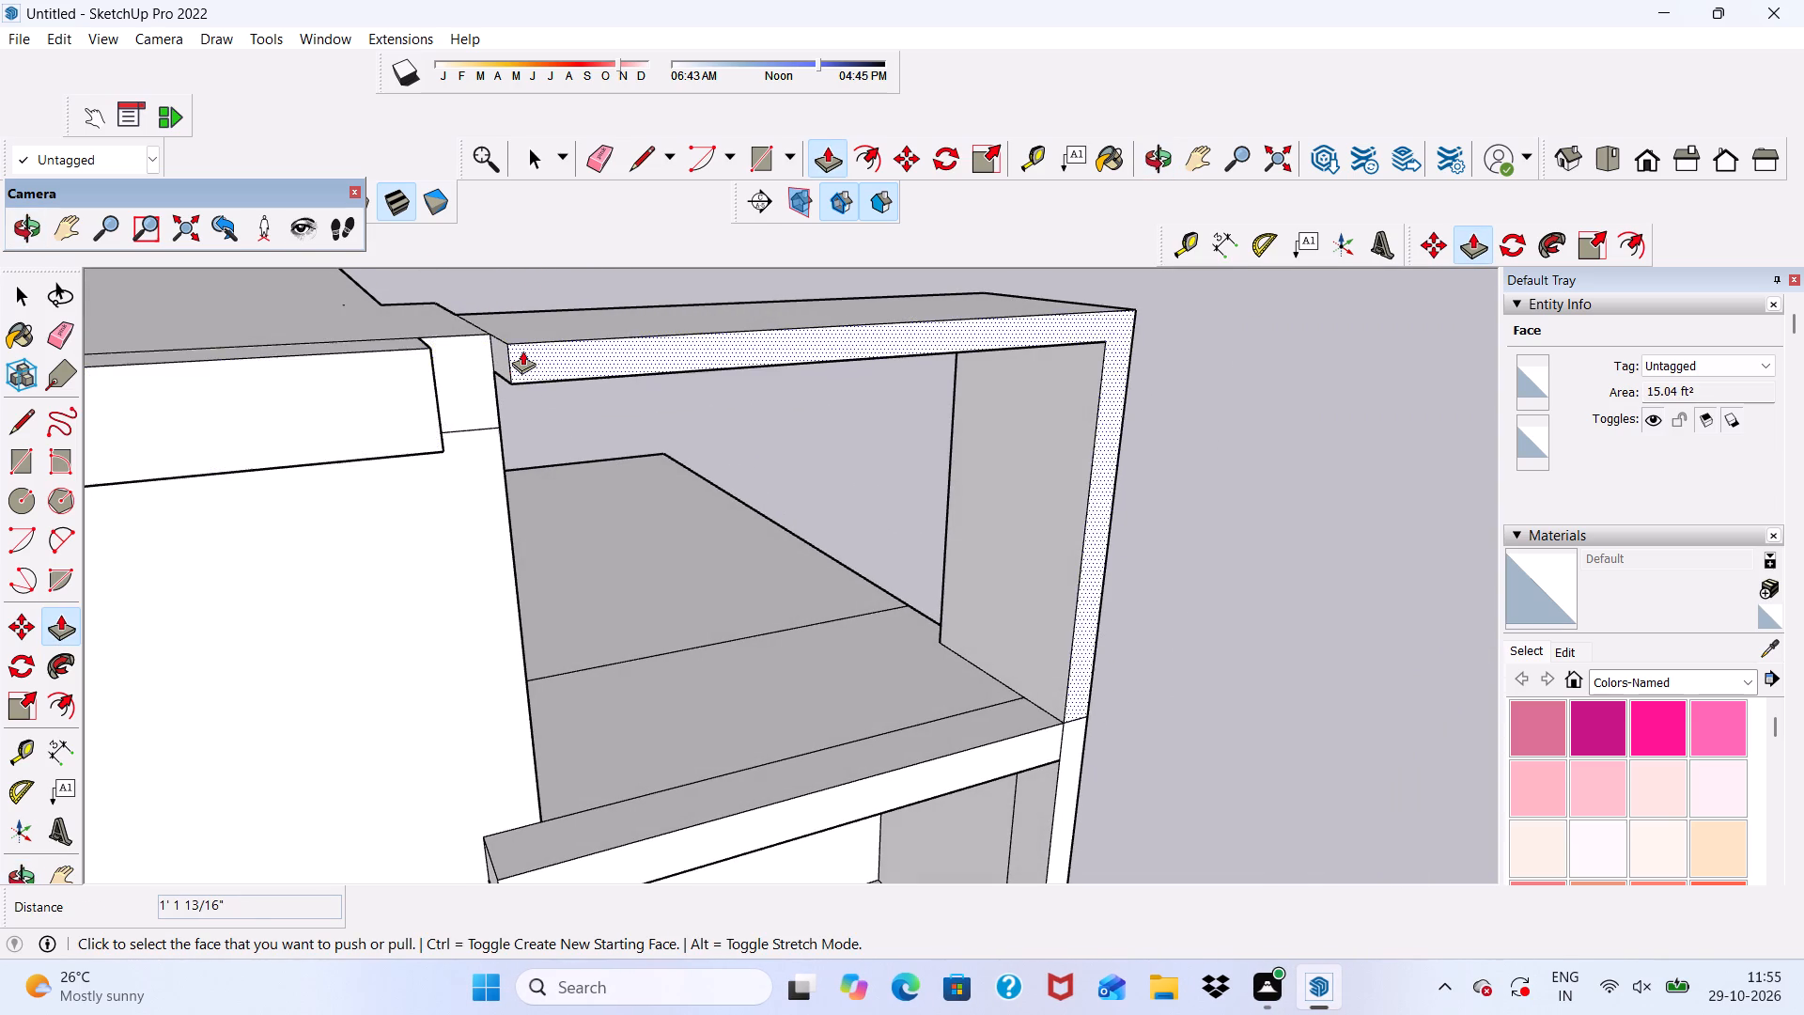
pyautogui.scroll(4, 533, 352)
pyautogui.scroll(-11, 506, 352)
pyautogui.moveTo(571, 492); pyautogui.dragTo(365, 374, button='middle')
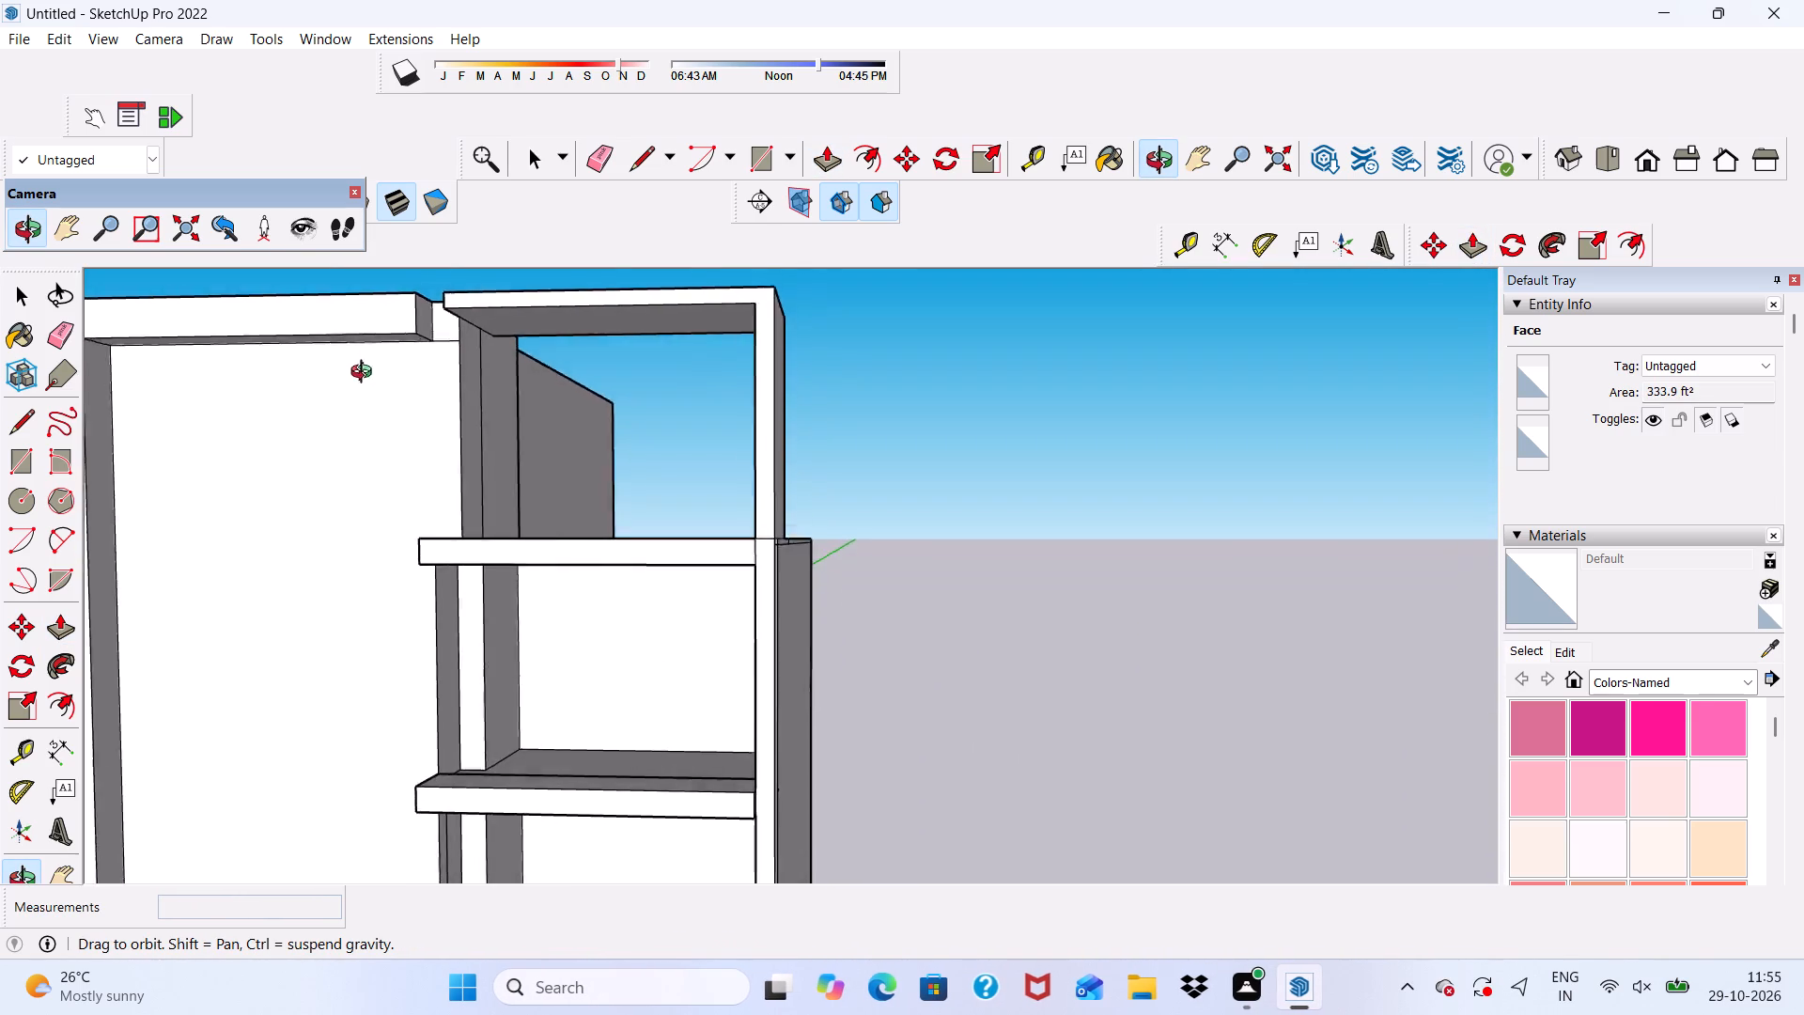
pyautogui.moveTo(365, 374); pyautogui.dragTo(464, 430, button='middle')
pyautogui.scroll(11, 434, 346)
pyautogui.click(409, 321)
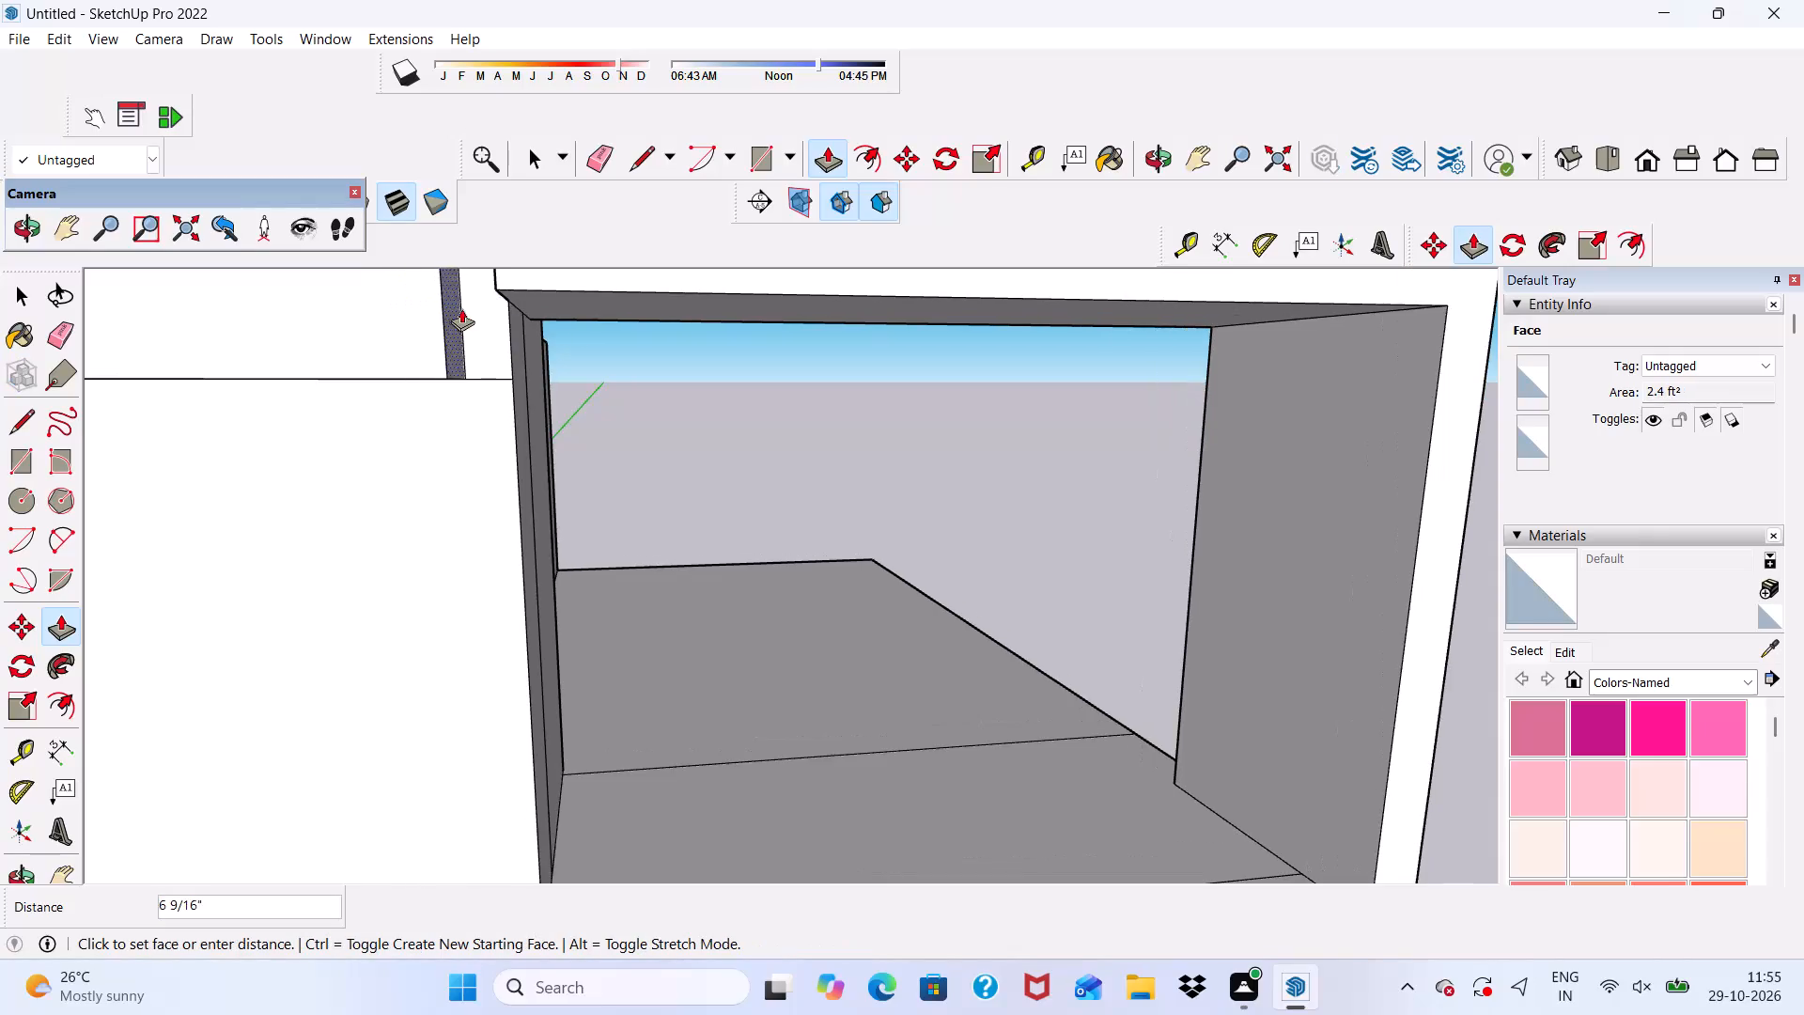
pyautogui.scroll(-1, 462, 308)
pyautogui.click(510, 295)
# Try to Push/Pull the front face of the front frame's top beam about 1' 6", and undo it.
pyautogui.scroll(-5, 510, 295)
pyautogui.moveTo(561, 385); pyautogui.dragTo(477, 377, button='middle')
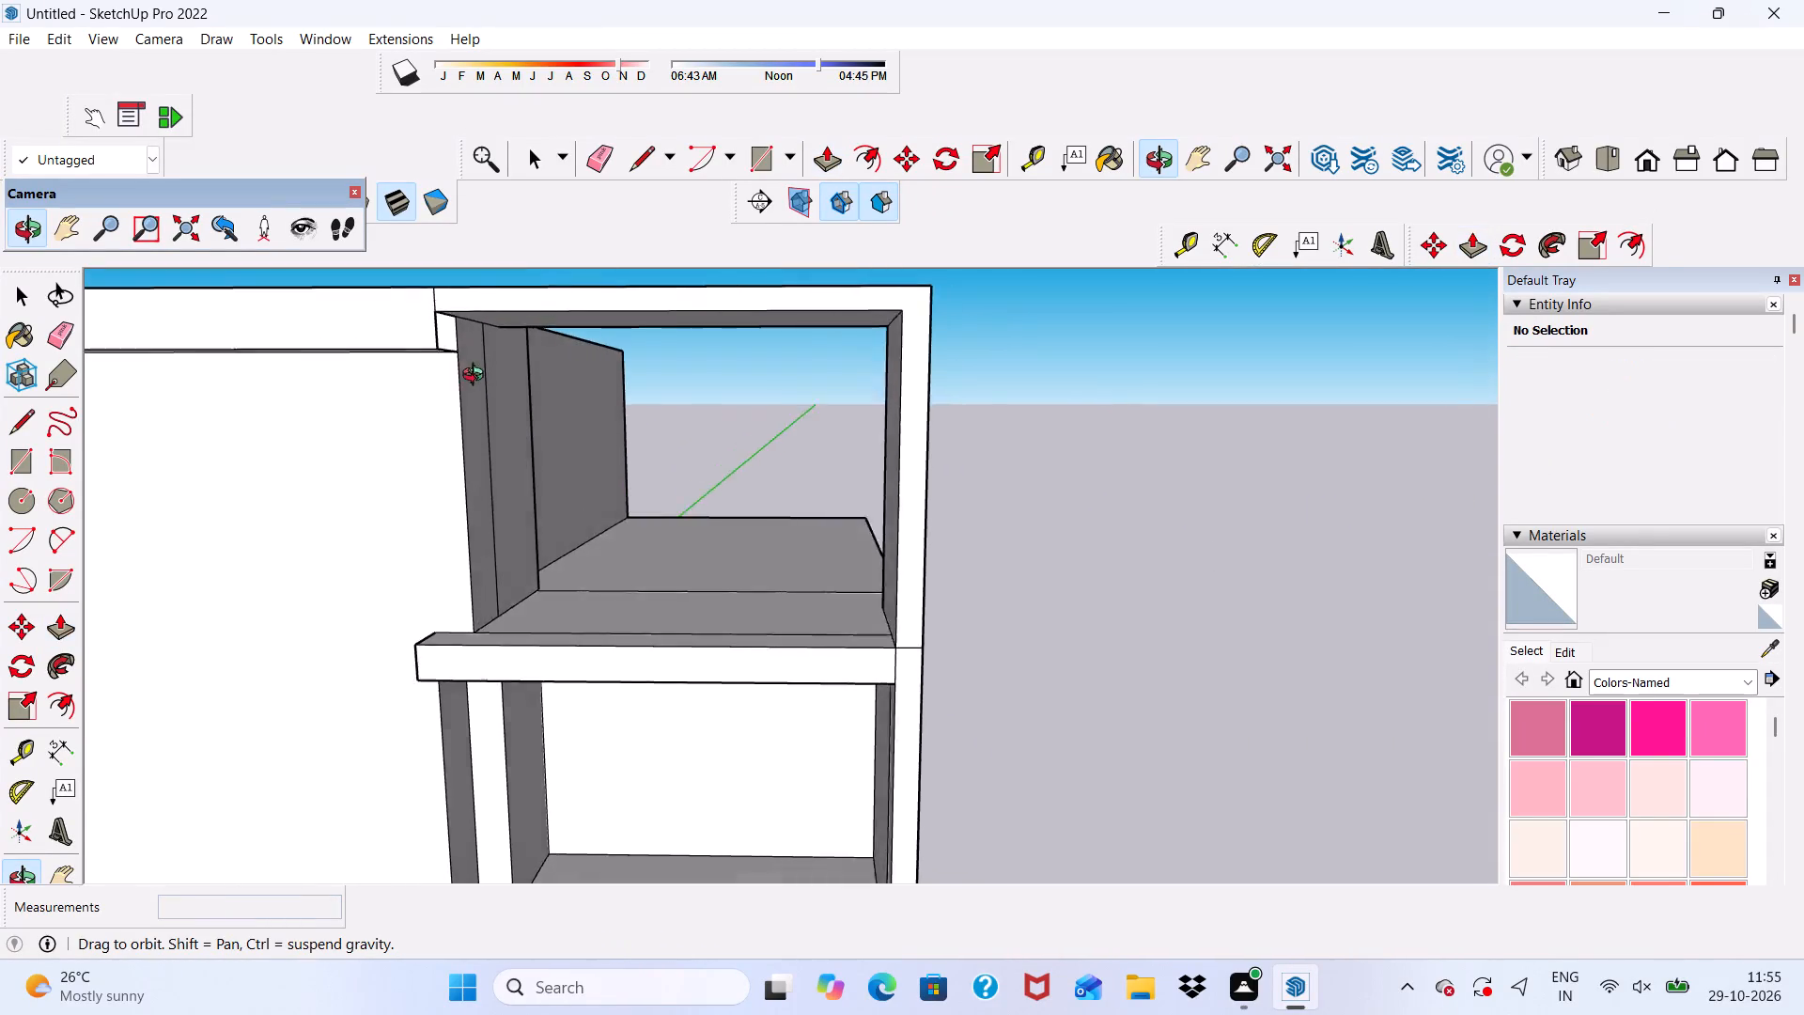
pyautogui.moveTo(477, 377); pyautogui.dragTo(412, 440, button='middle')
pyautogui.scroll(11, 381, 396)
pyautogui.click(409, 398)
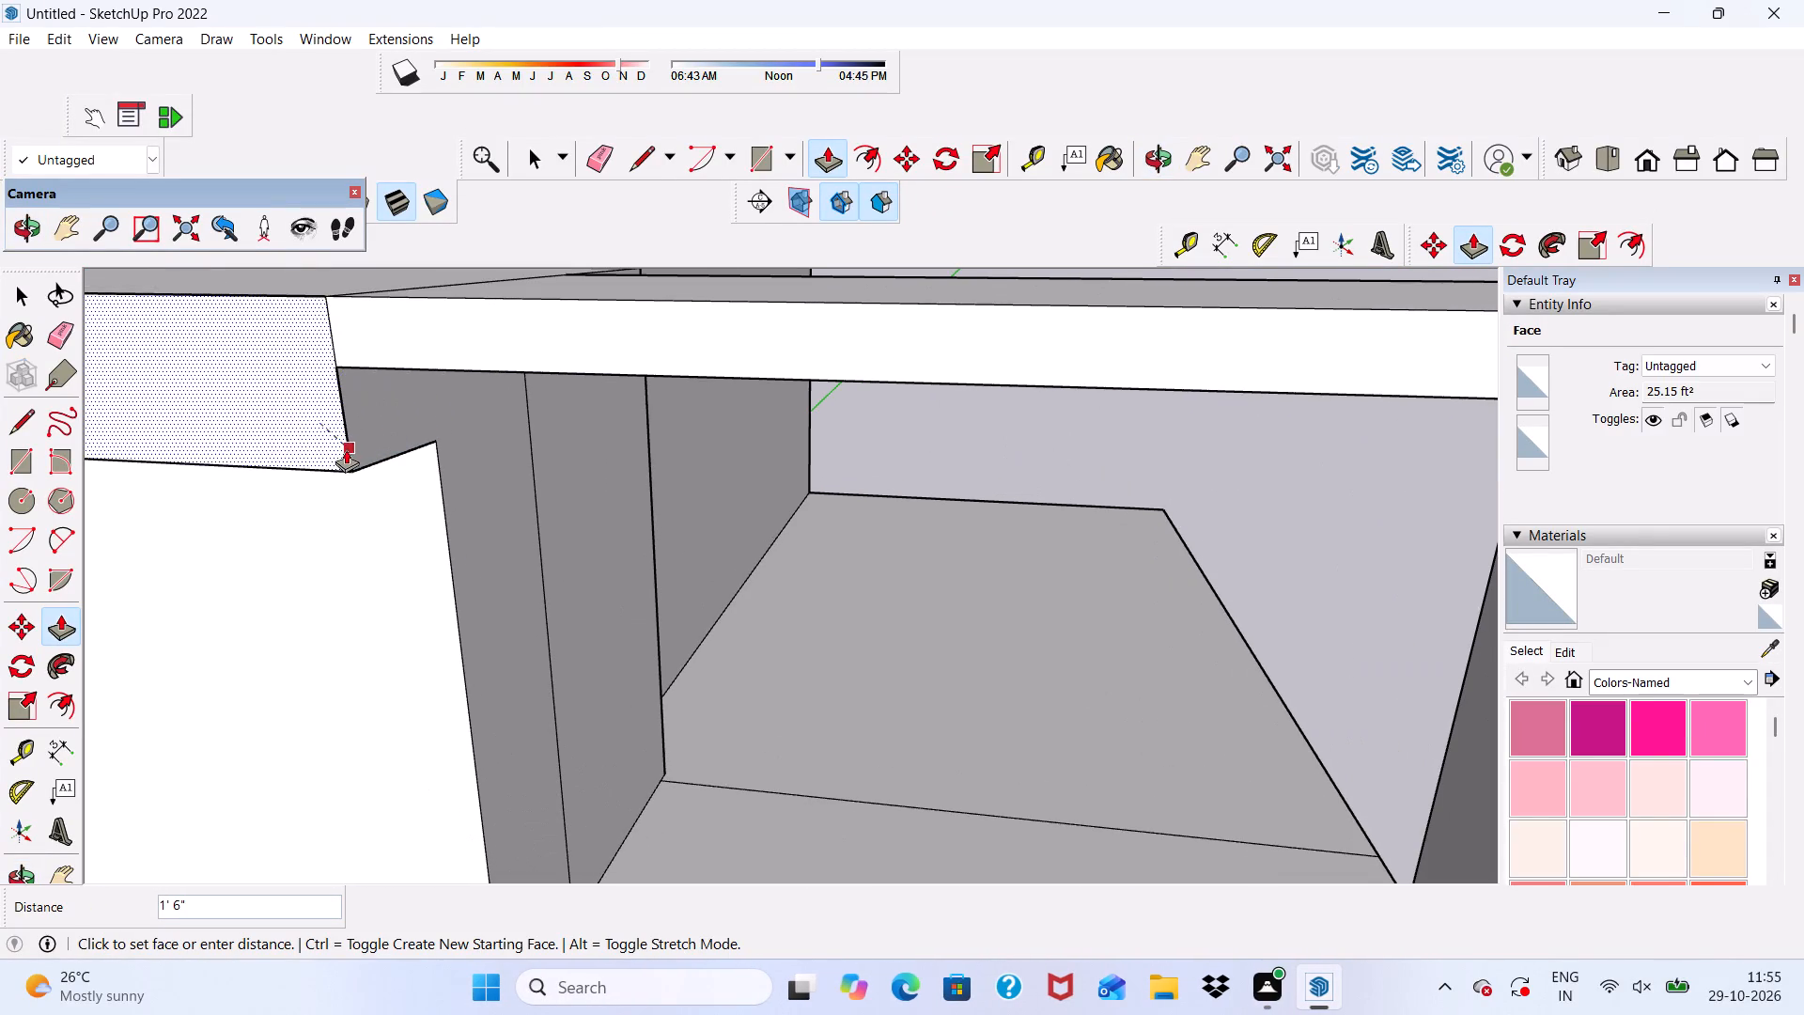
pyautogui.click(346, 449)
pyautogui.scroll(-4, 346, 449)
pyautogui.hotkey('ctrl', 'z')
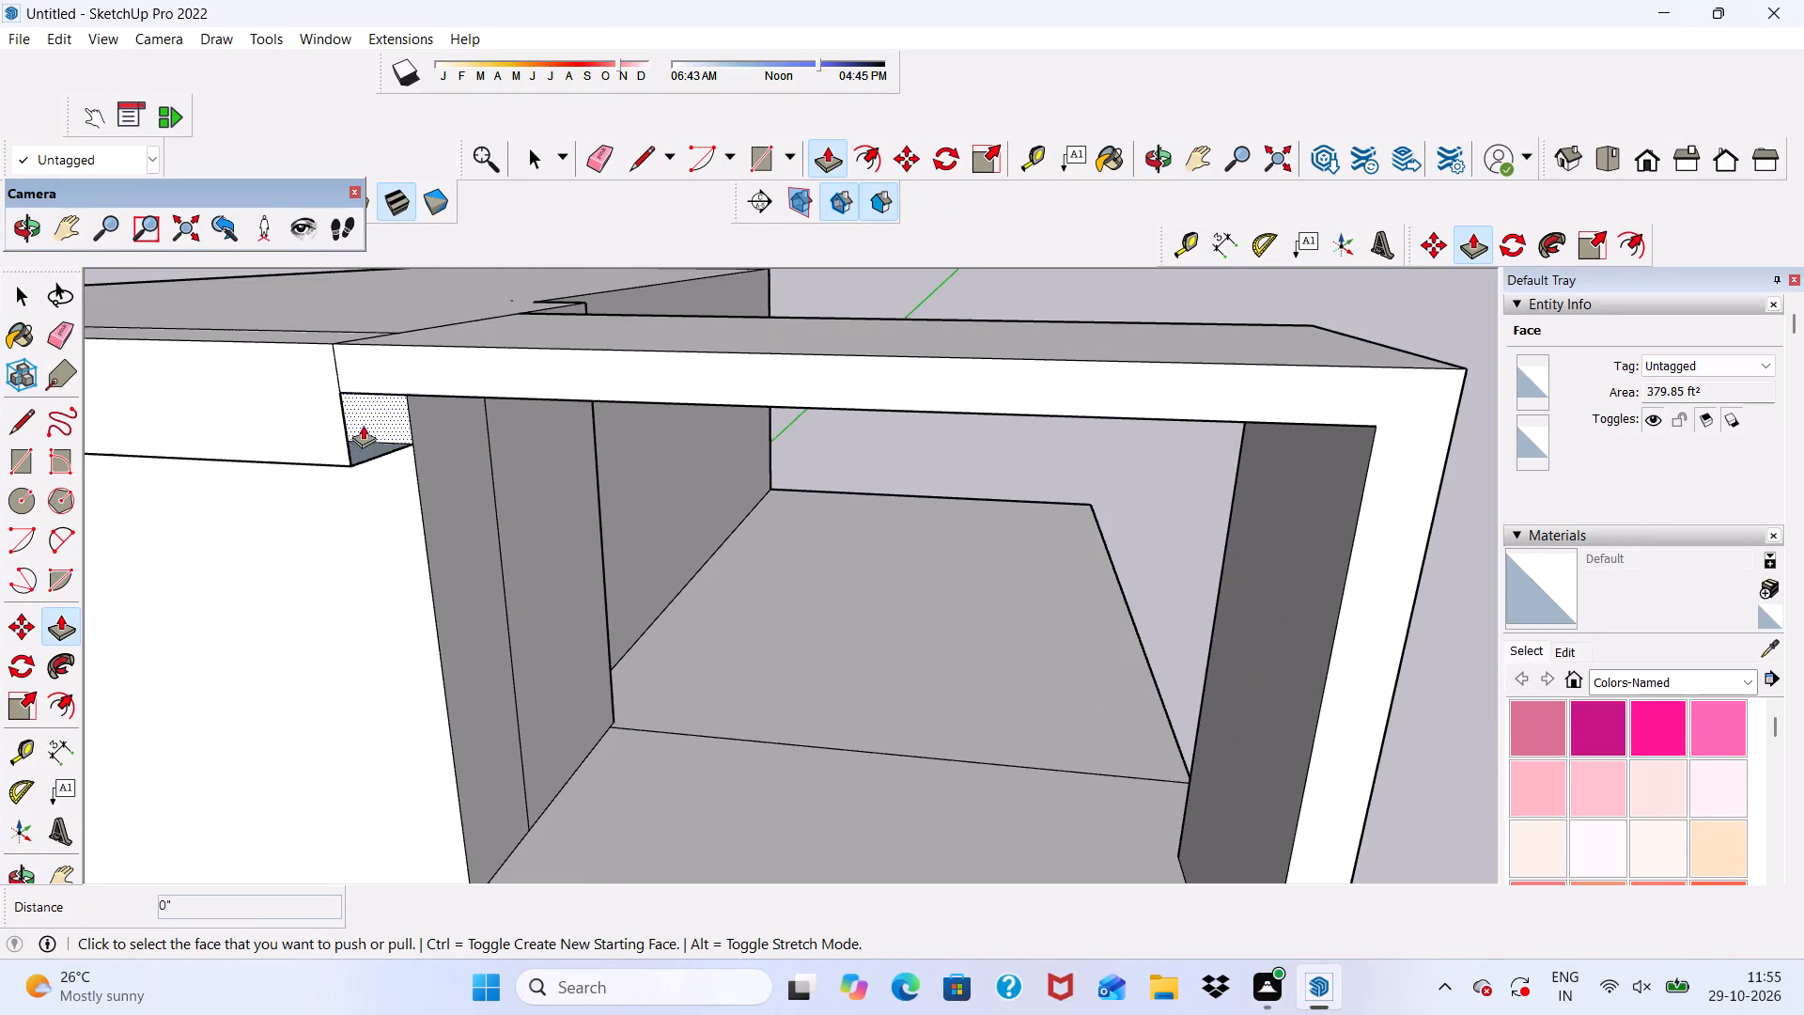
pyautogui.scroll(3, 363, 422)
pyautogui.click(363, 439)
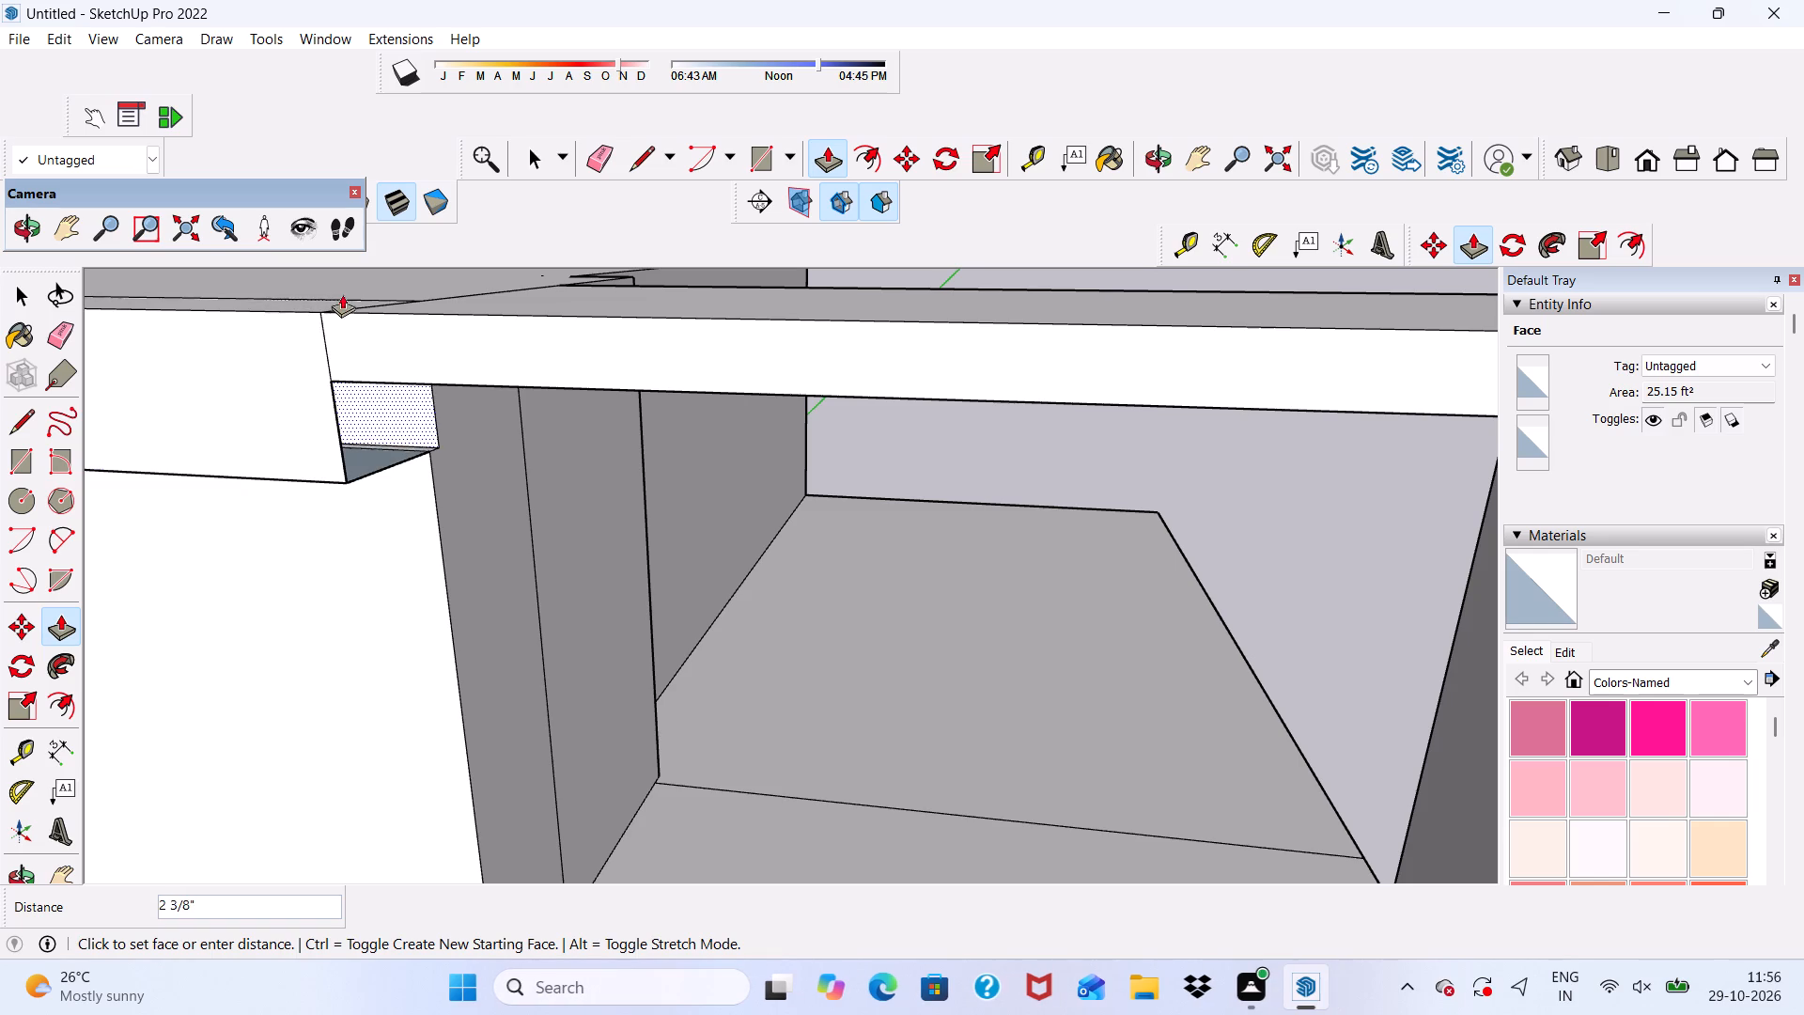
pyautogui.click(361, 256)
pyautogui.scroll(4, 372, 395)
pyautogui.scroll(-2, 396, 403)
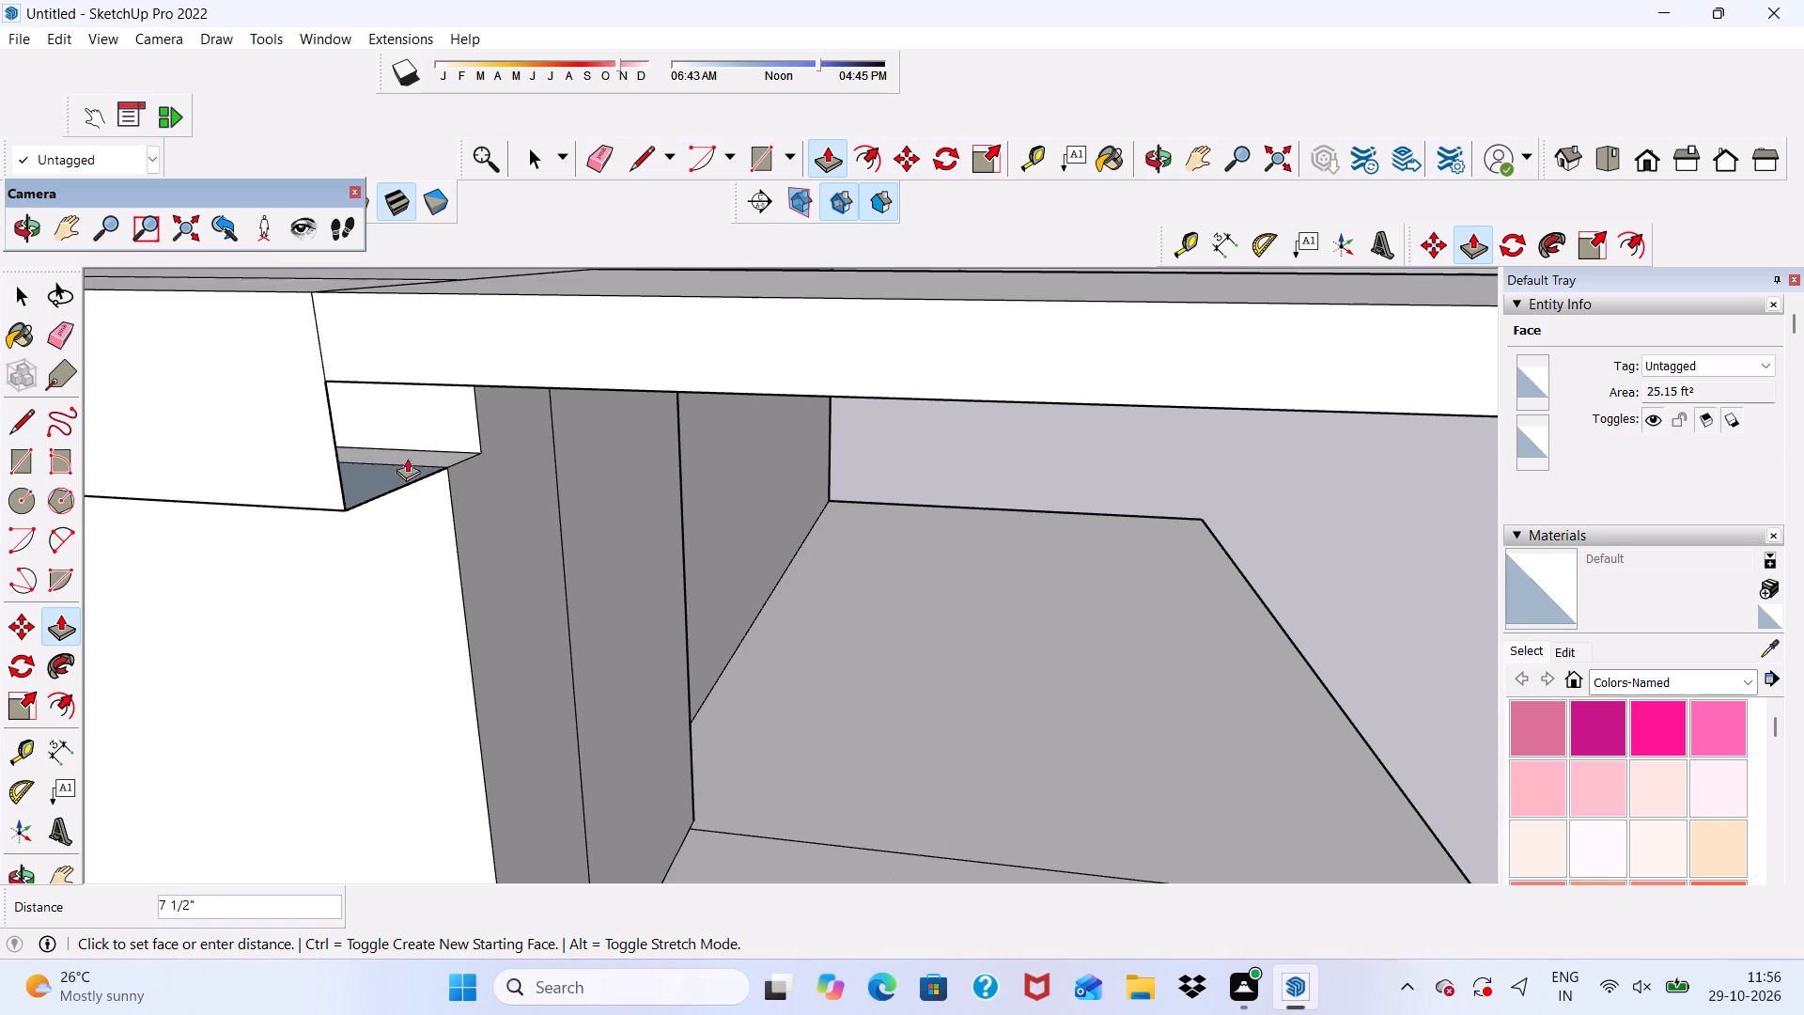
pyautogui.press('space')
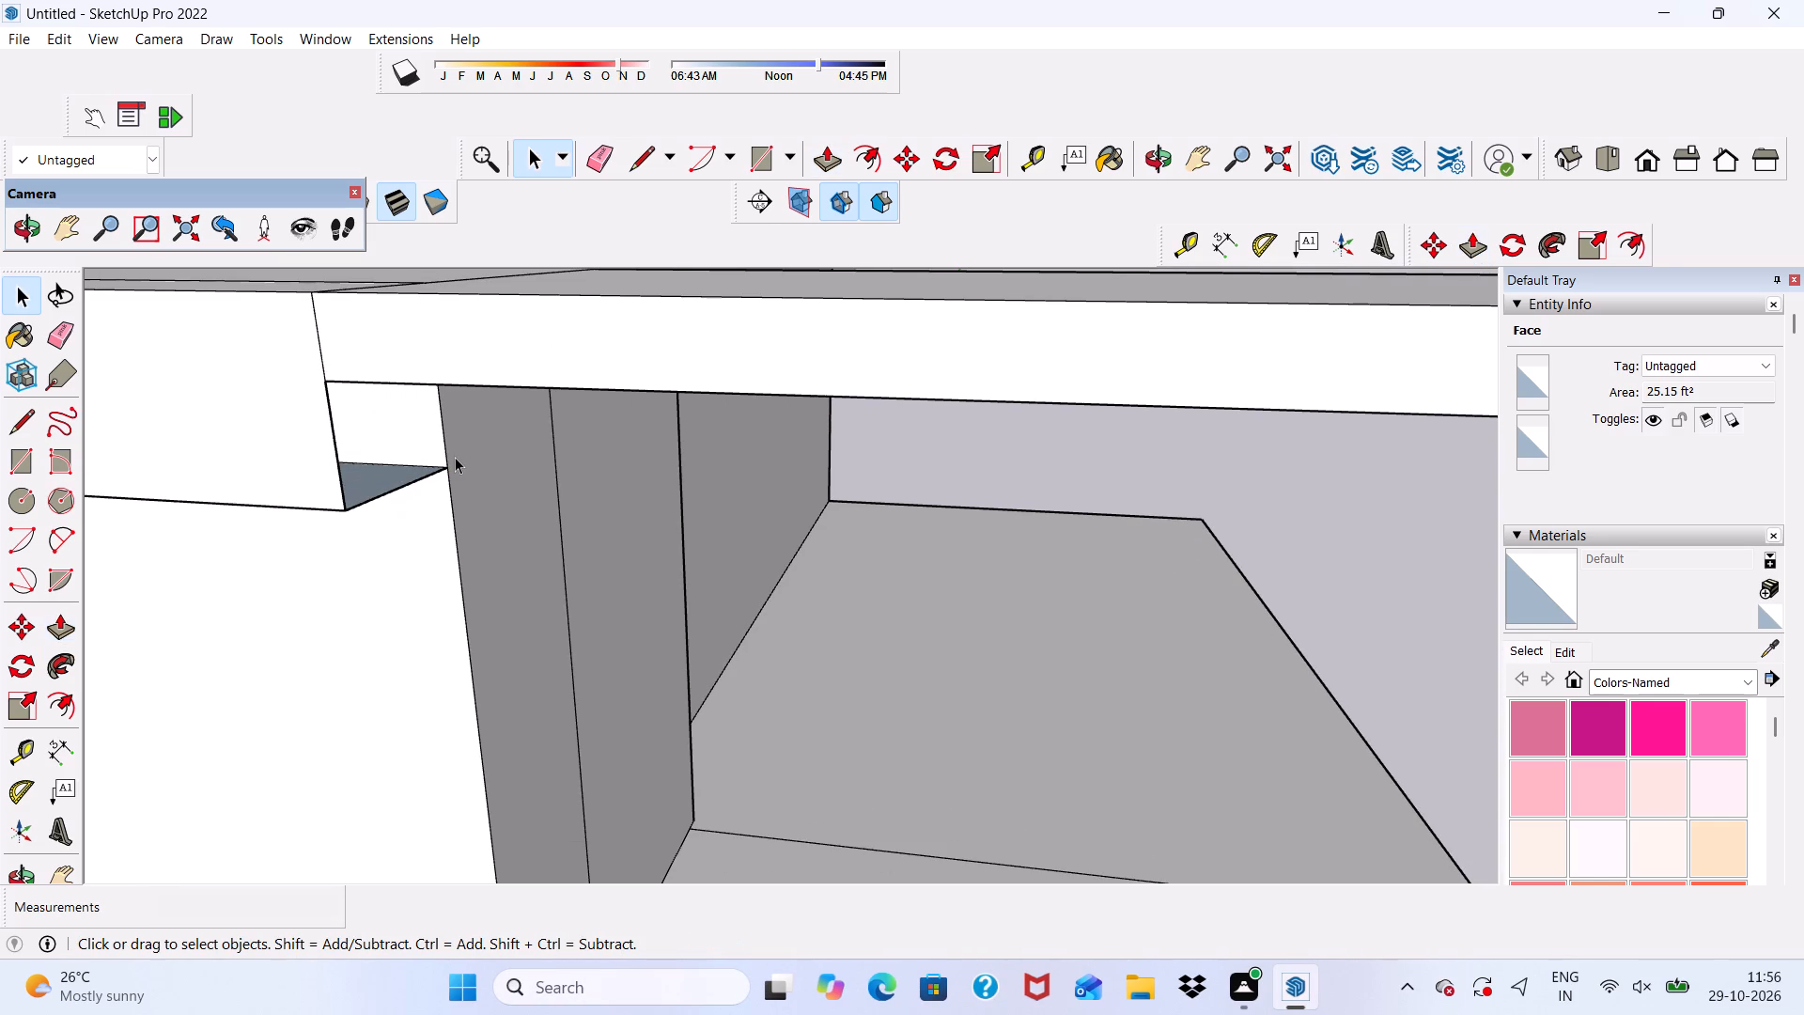
# Undo the top beam's end extension and Push/Pull its end face out again about 1' 1 13/16" to the side bay's top band.
pyautogui.hotkey('ctrl', 'z')
pyautogui.click(279, 418)
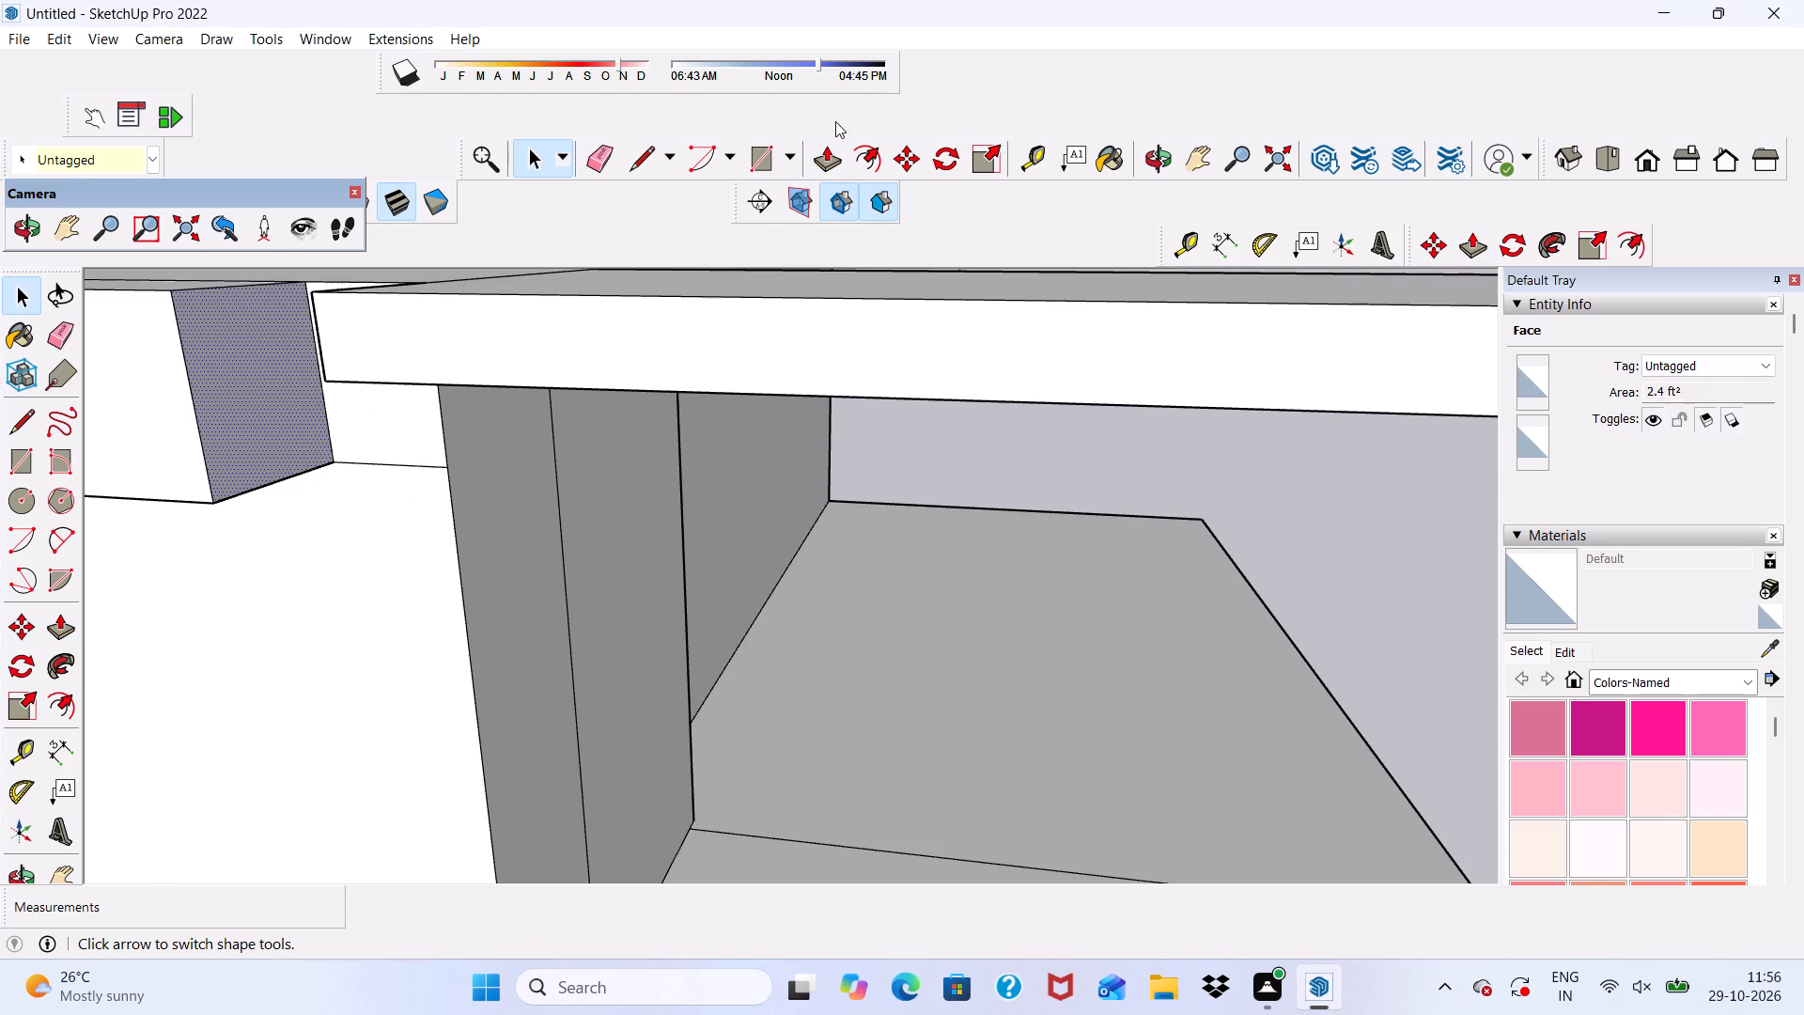
pyautogui.click(828, 169)
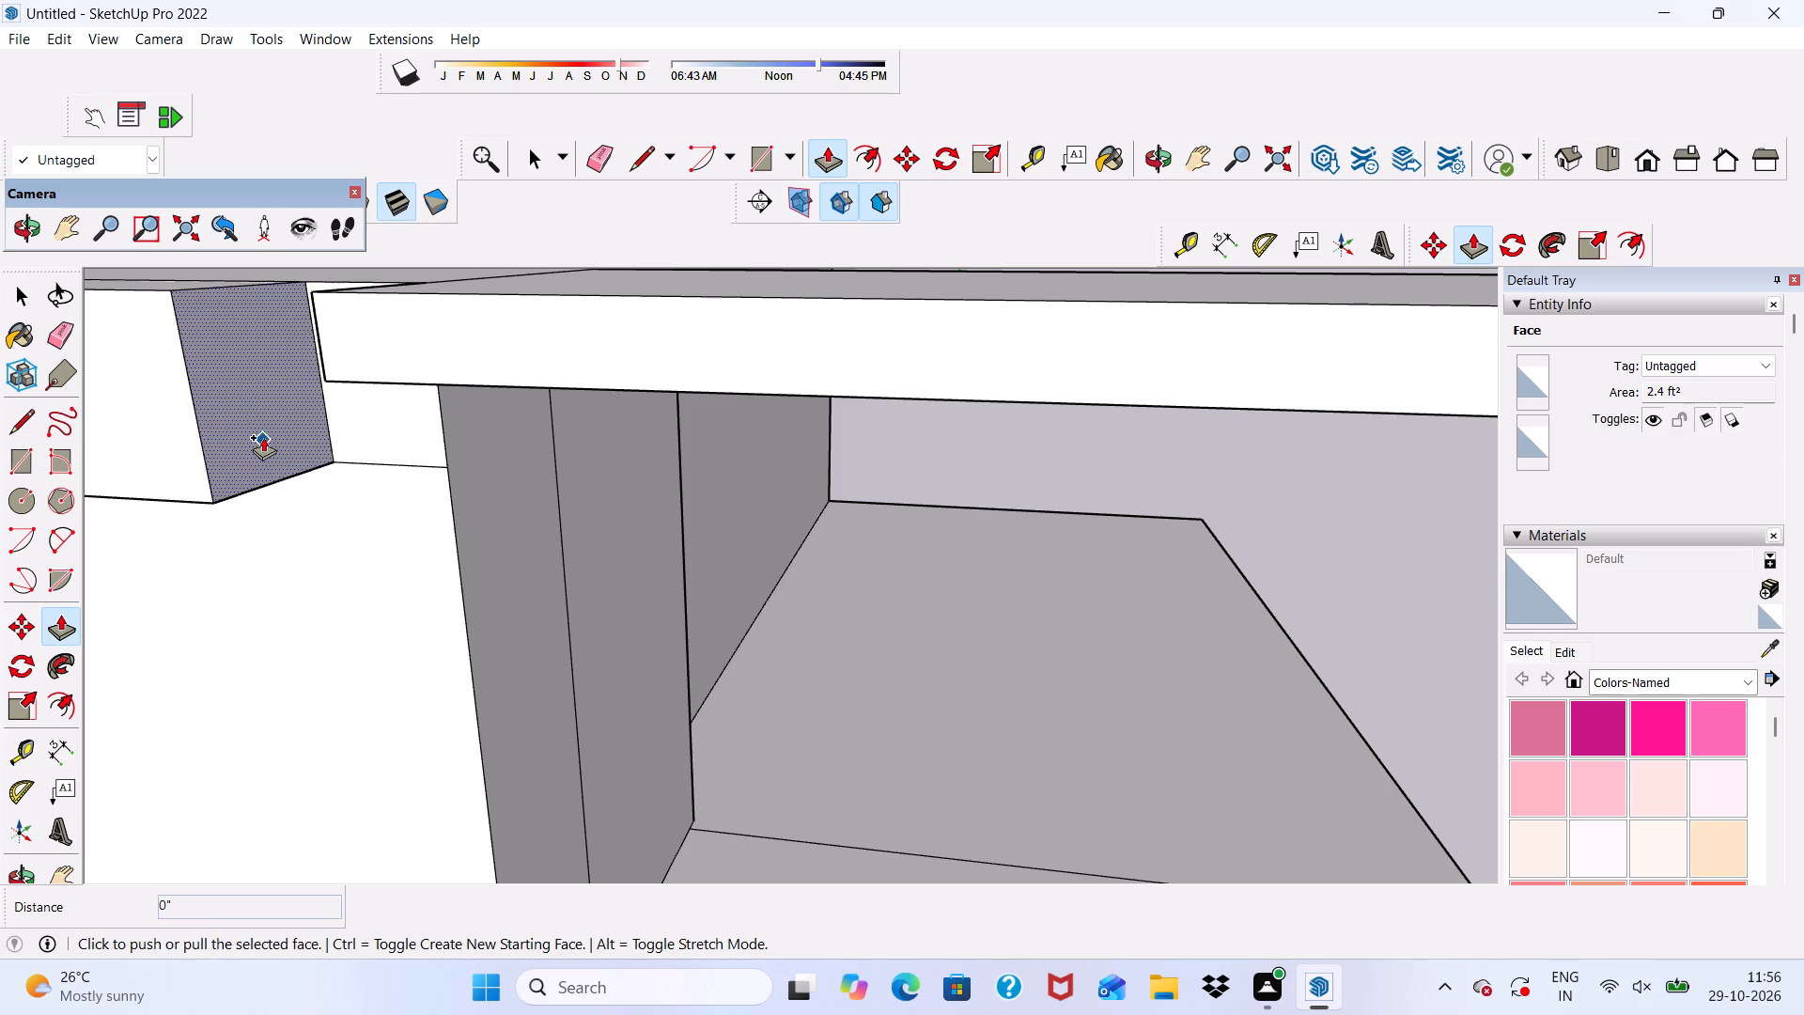
pyautogui.click(258, 429)
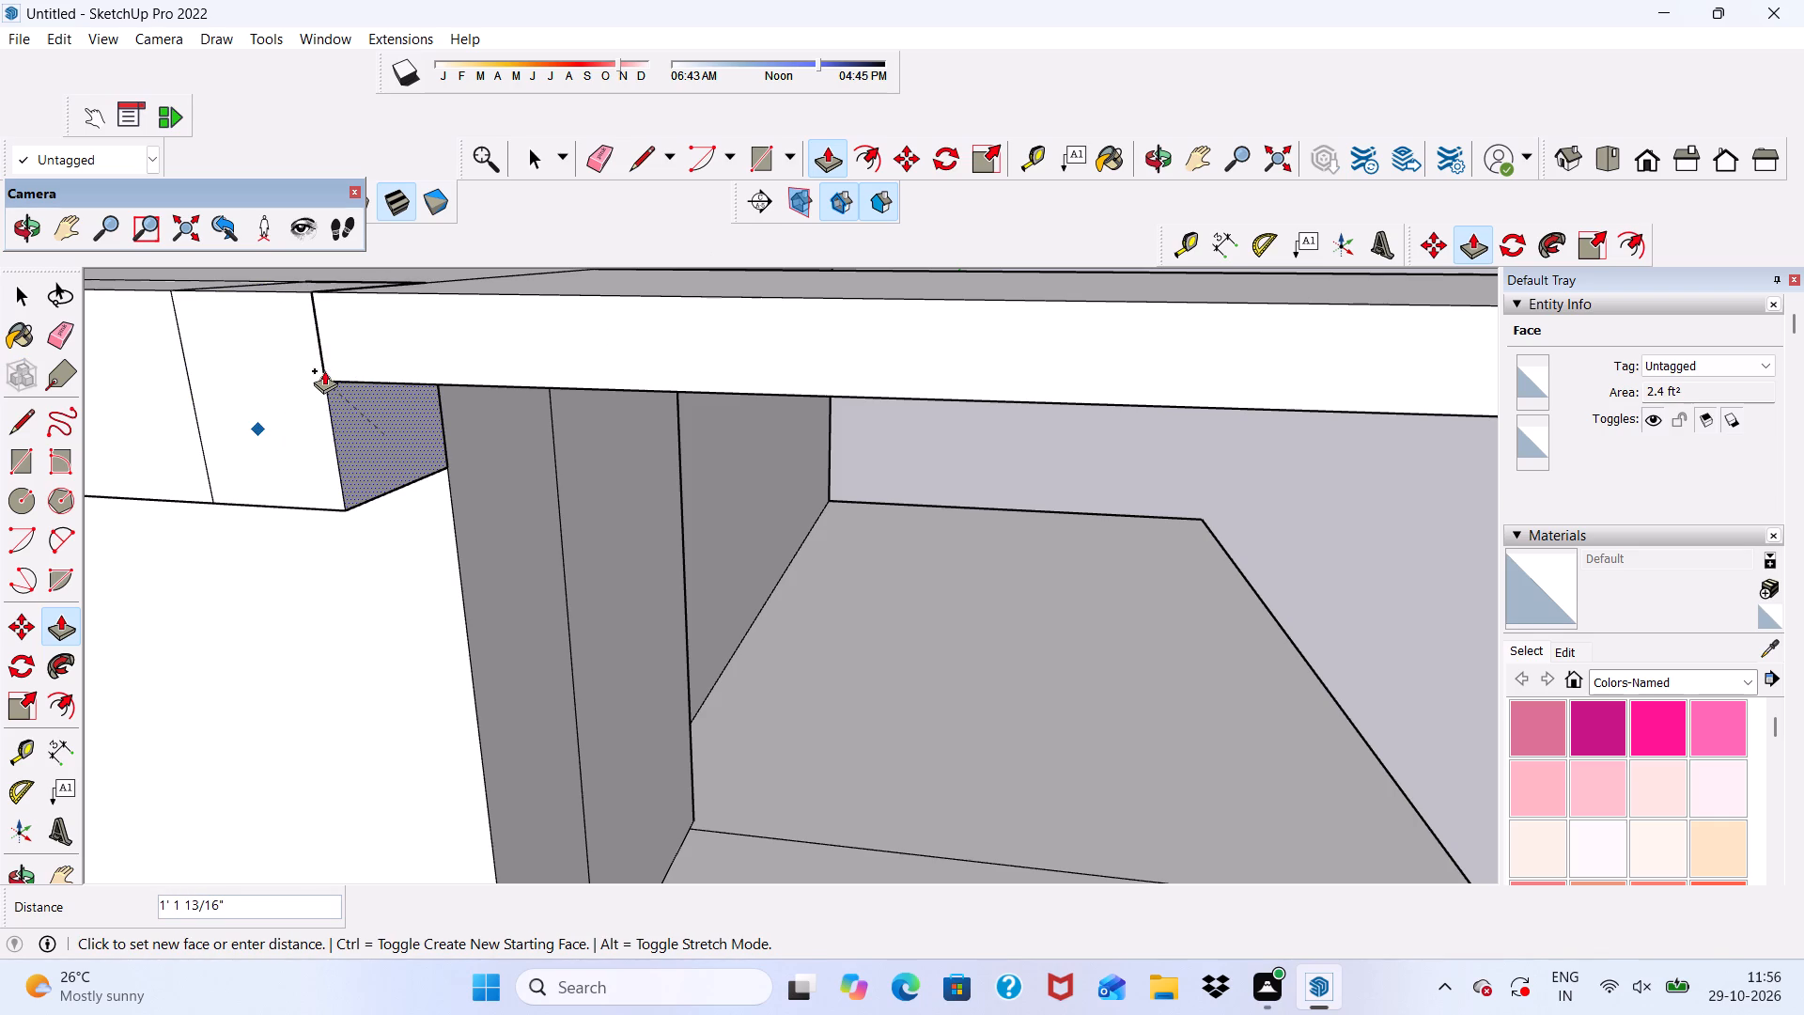
pyautogui.click(324, 371)
pyautogui.click(378, 418)
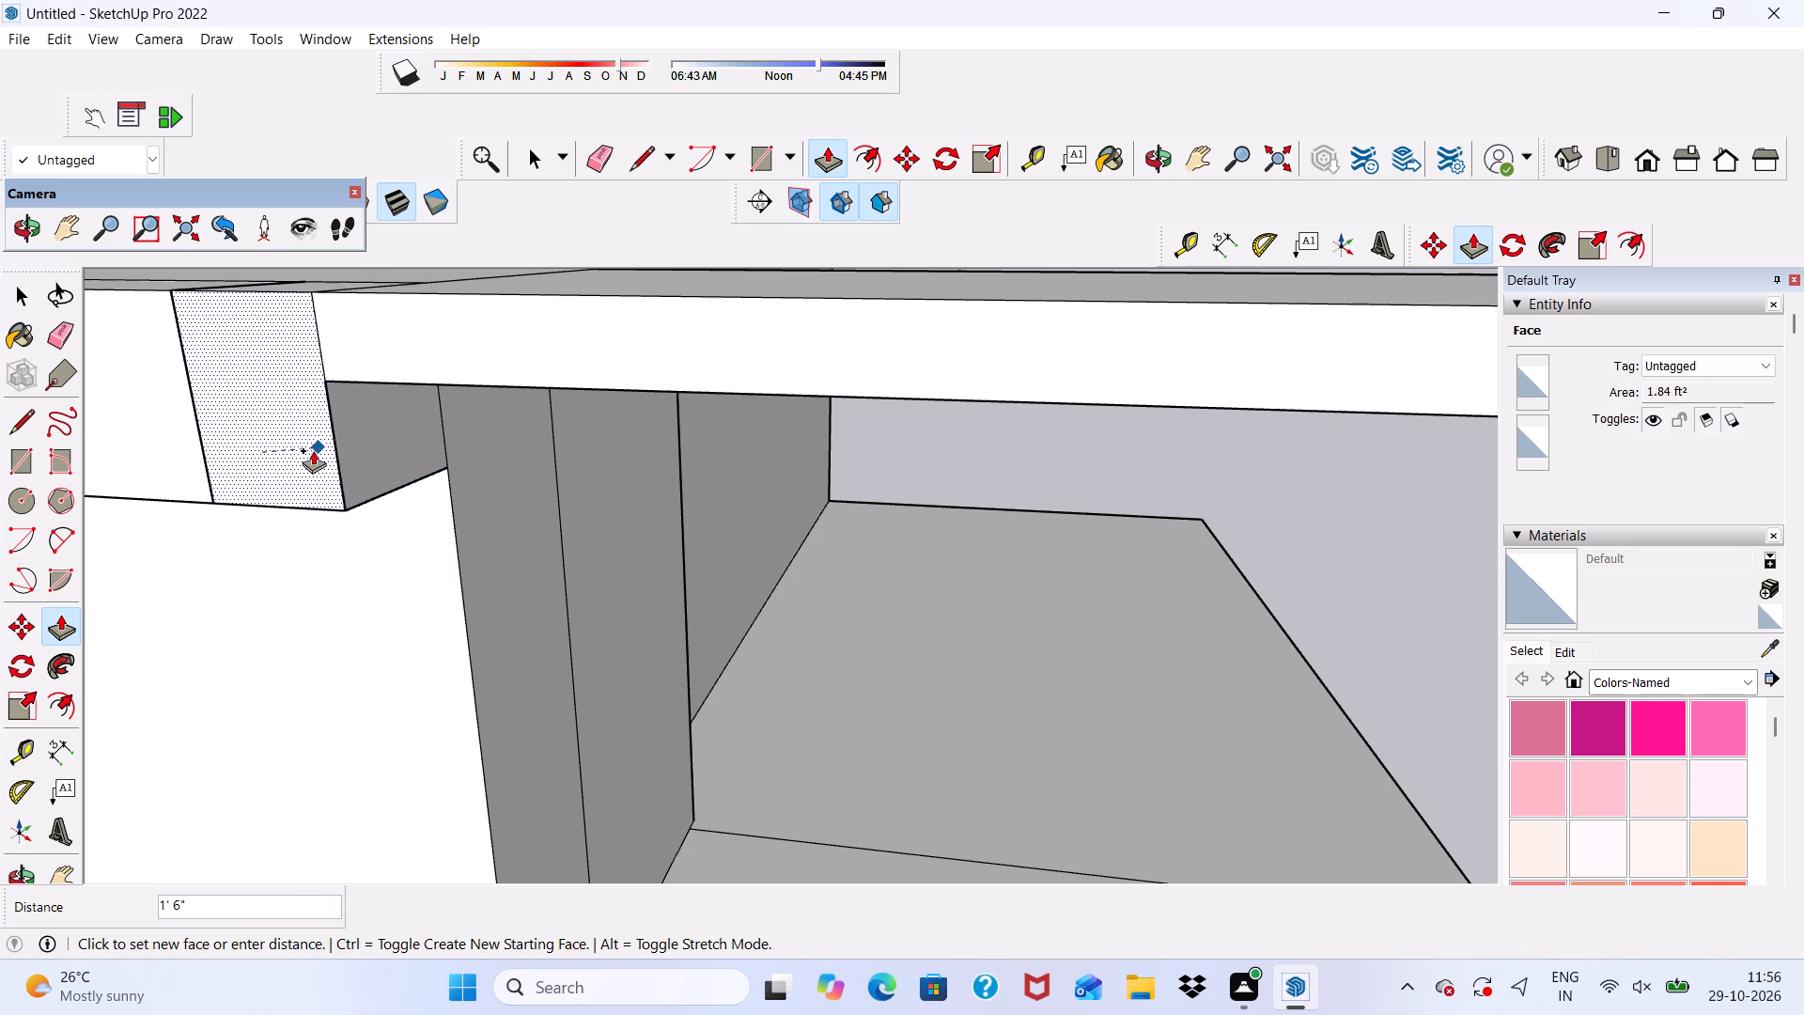
pyautogui.click(306, 453)
pyautogui.click(226, 446)
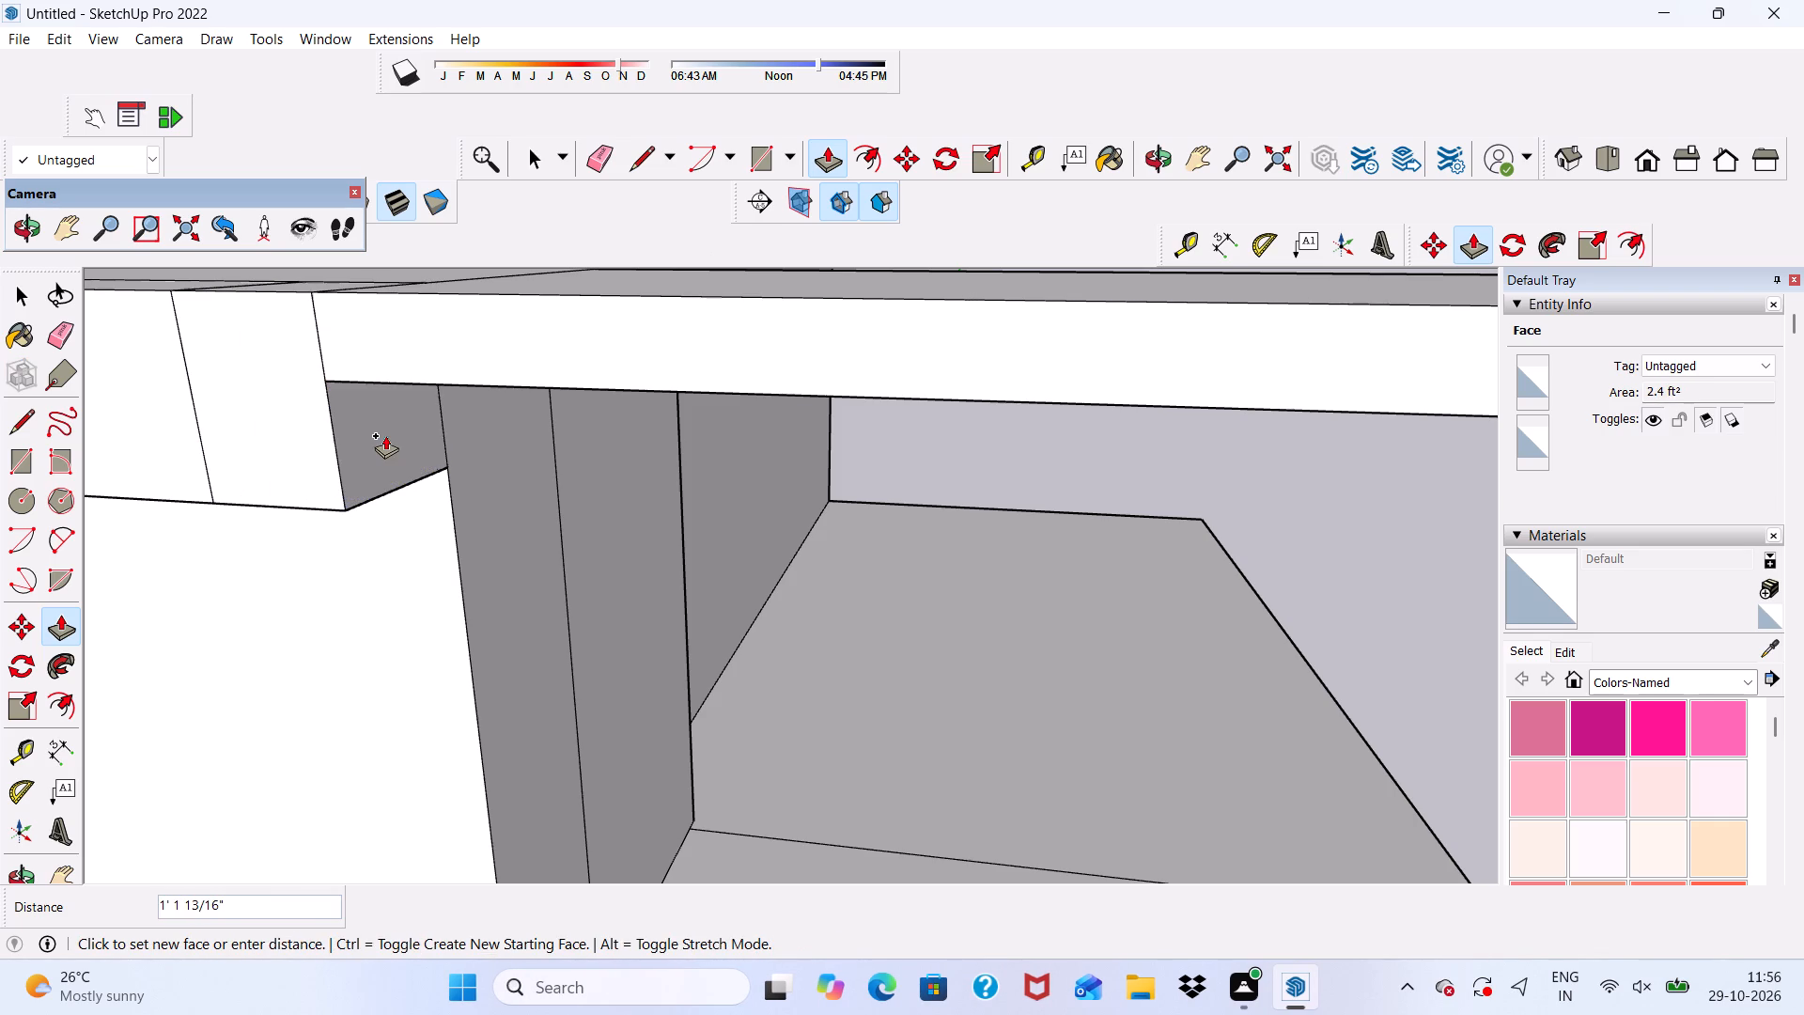
pyautogui.click(385, 435)
pyautogui.scroll(-5, 397, 428)
pyautogui.moveTo(408, 487); pyautogui.dragTo(443, 580, button='middle')
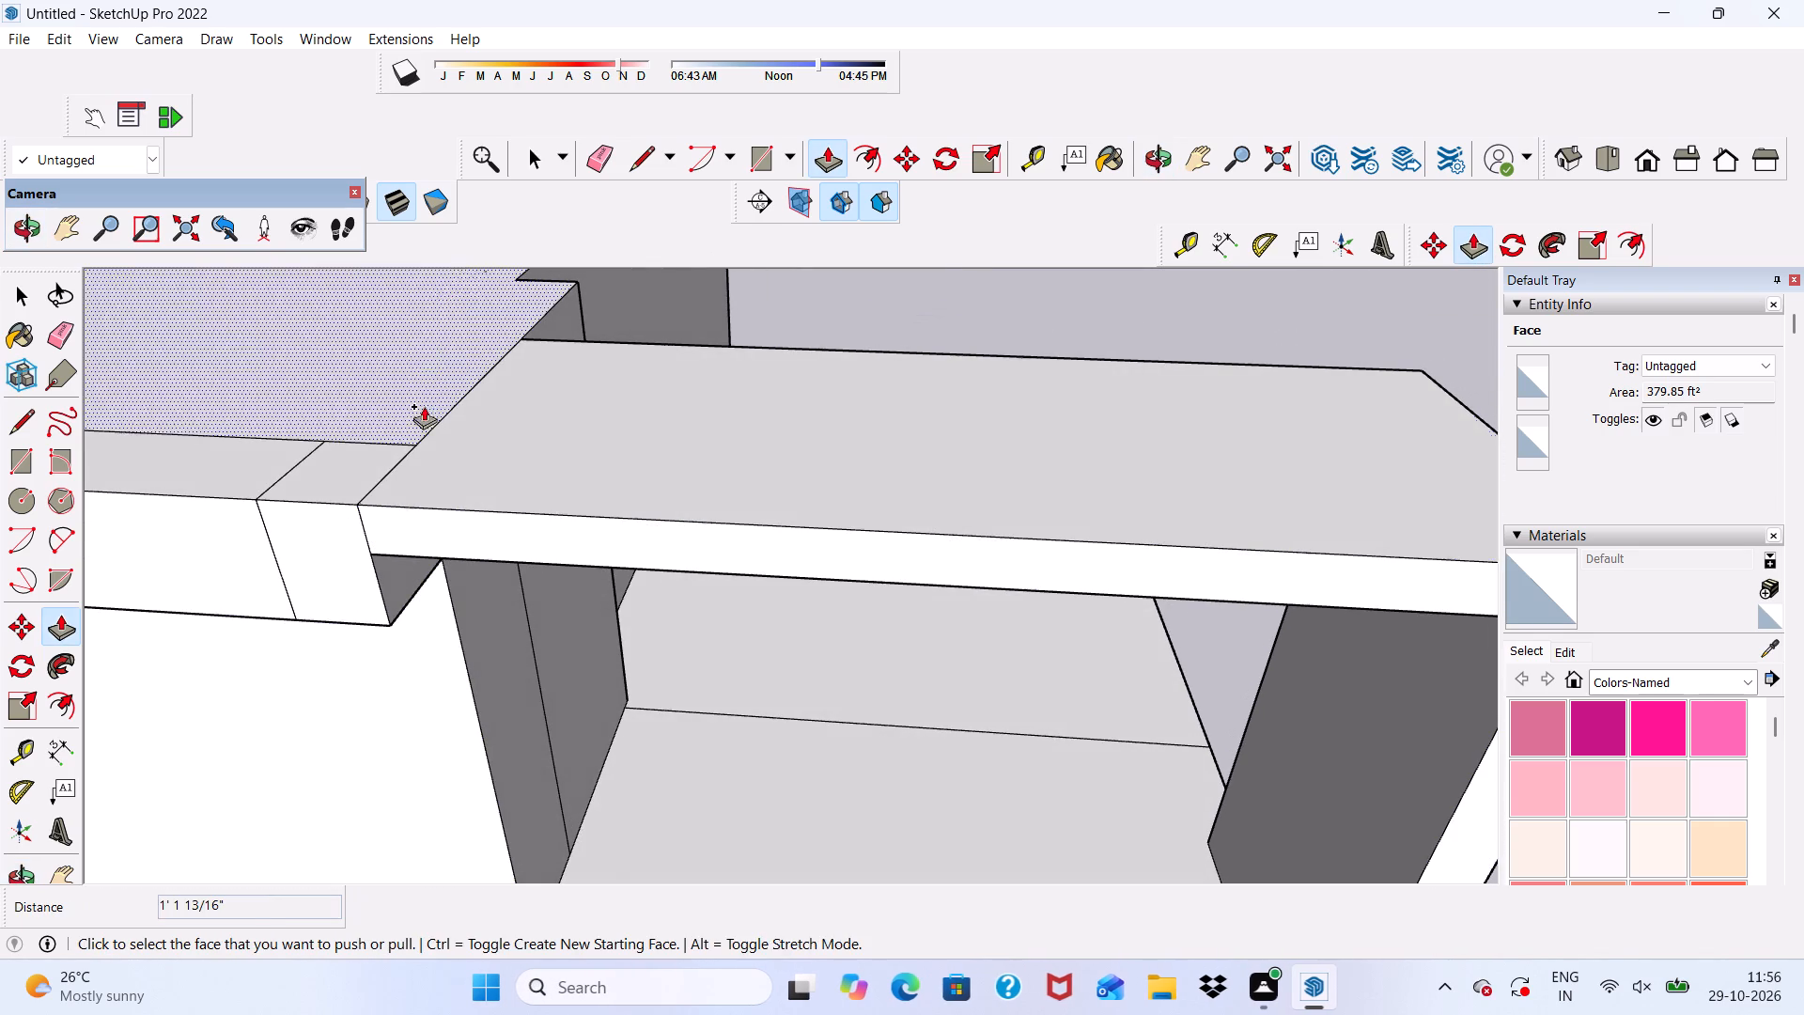
# Erase the leftover seam edges on the top and front faces of the front frame's extended top beam.
pyautogui.click(606, 163)
pyautogui.scroll(3, 292, 599)
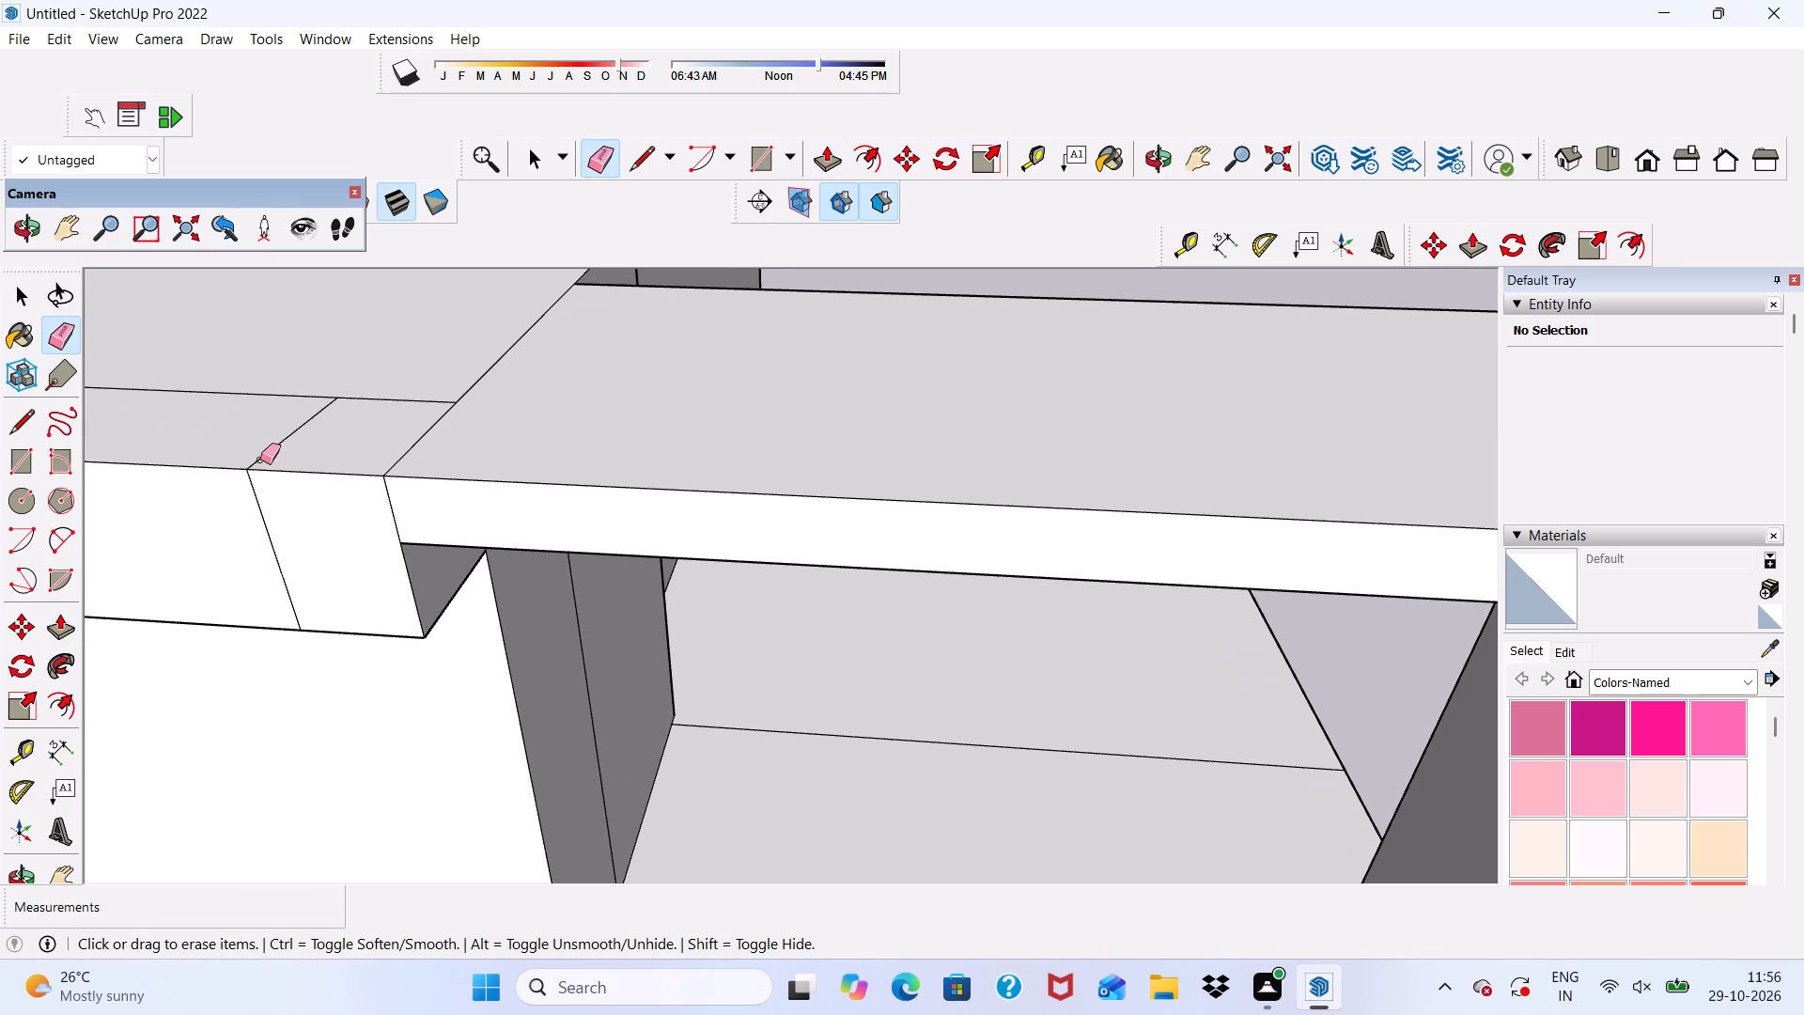
pyautogui.moveTo(297, 447); pyautogui.dragTo(250, 436)
pyautogui.moveTo(254, 511); pyautogui.dragTo(258, 560)
pyautogui.moveTo(301, 574); pyautogui.dragTo(262, 596)
# Erase the leftover diagonal seam edge on the underside of the extended top beam, keeping the underside face intact.
pyautogui.scroll(-2, 293, 630)
pyautogui.moveTo(297, 633); pyautogui.dragTo(353, 389, button='middle')
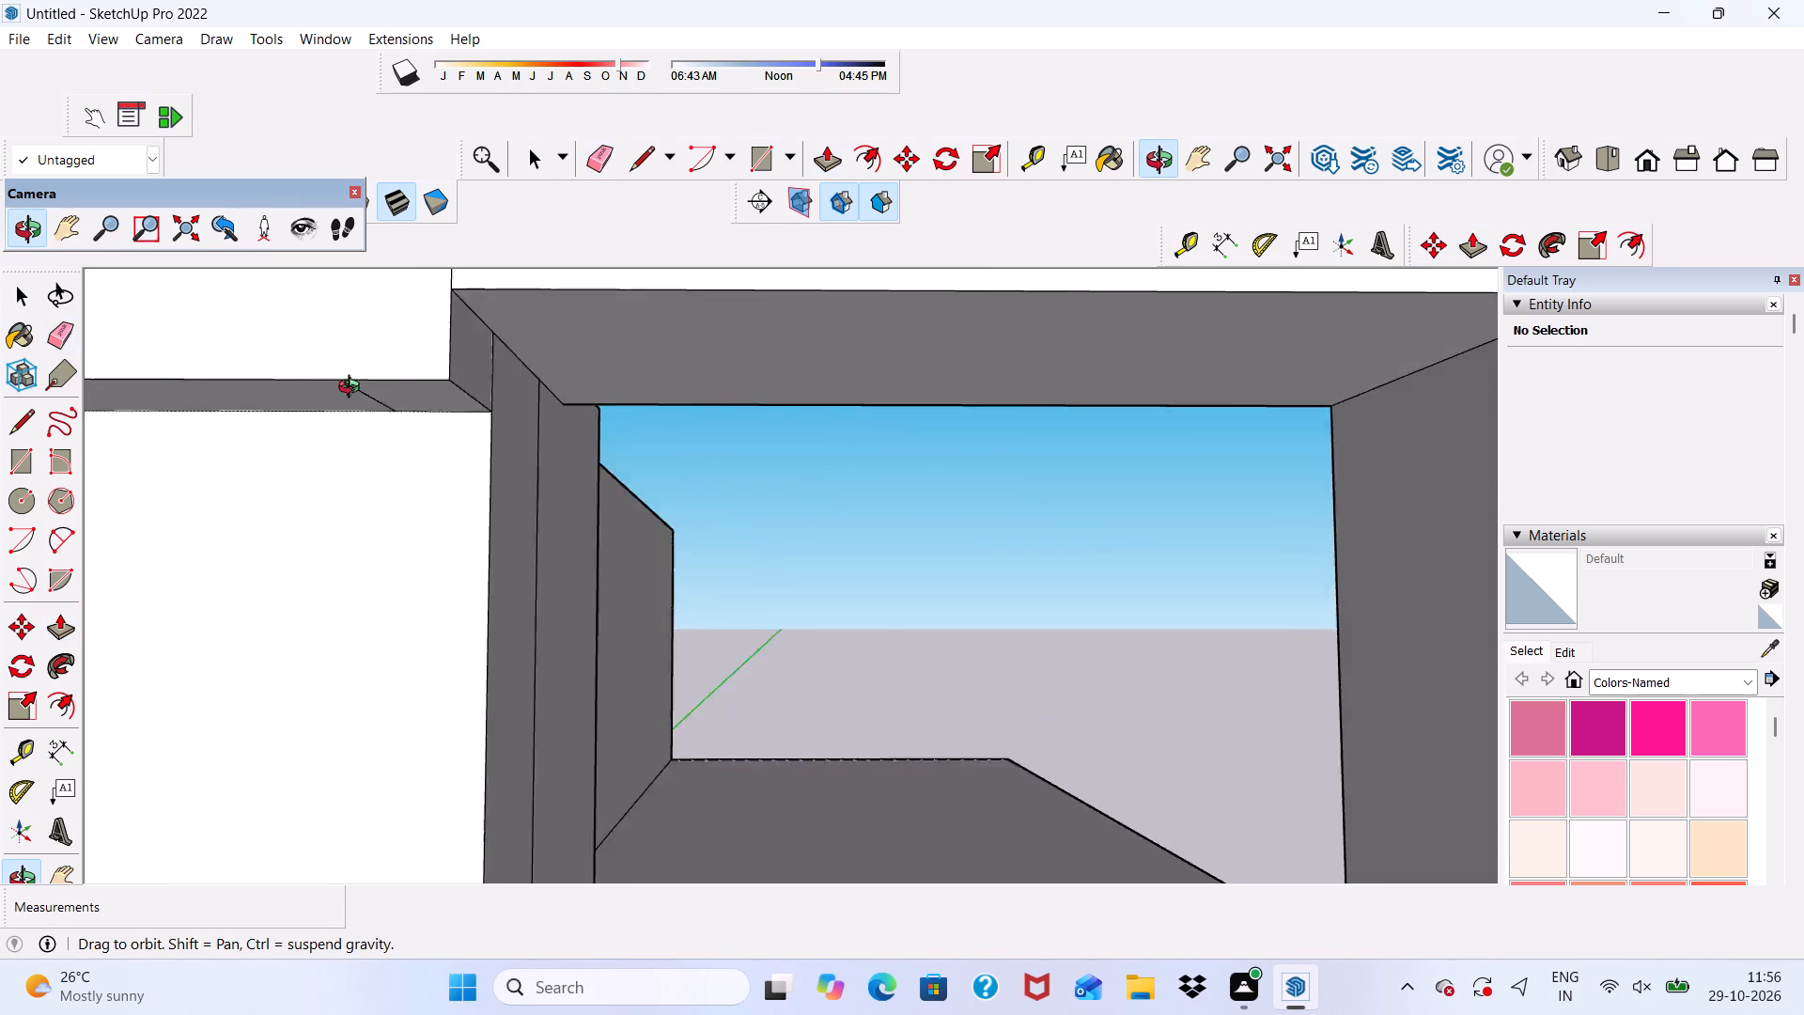
pyautogui.moveTo(353, 389); pyautogui.dragTo(370, 389, button='middle')
pyautogui.scroll(1, 370, 389)
pyautogui.scroll(-6, 332, 449)
pyautogui.scroll(10, 330, 503)
pyautogui.moveTo(391, 360); pyautogui.dragTo(328, 389)
pyautogui.scroll(-1, 573, 463)
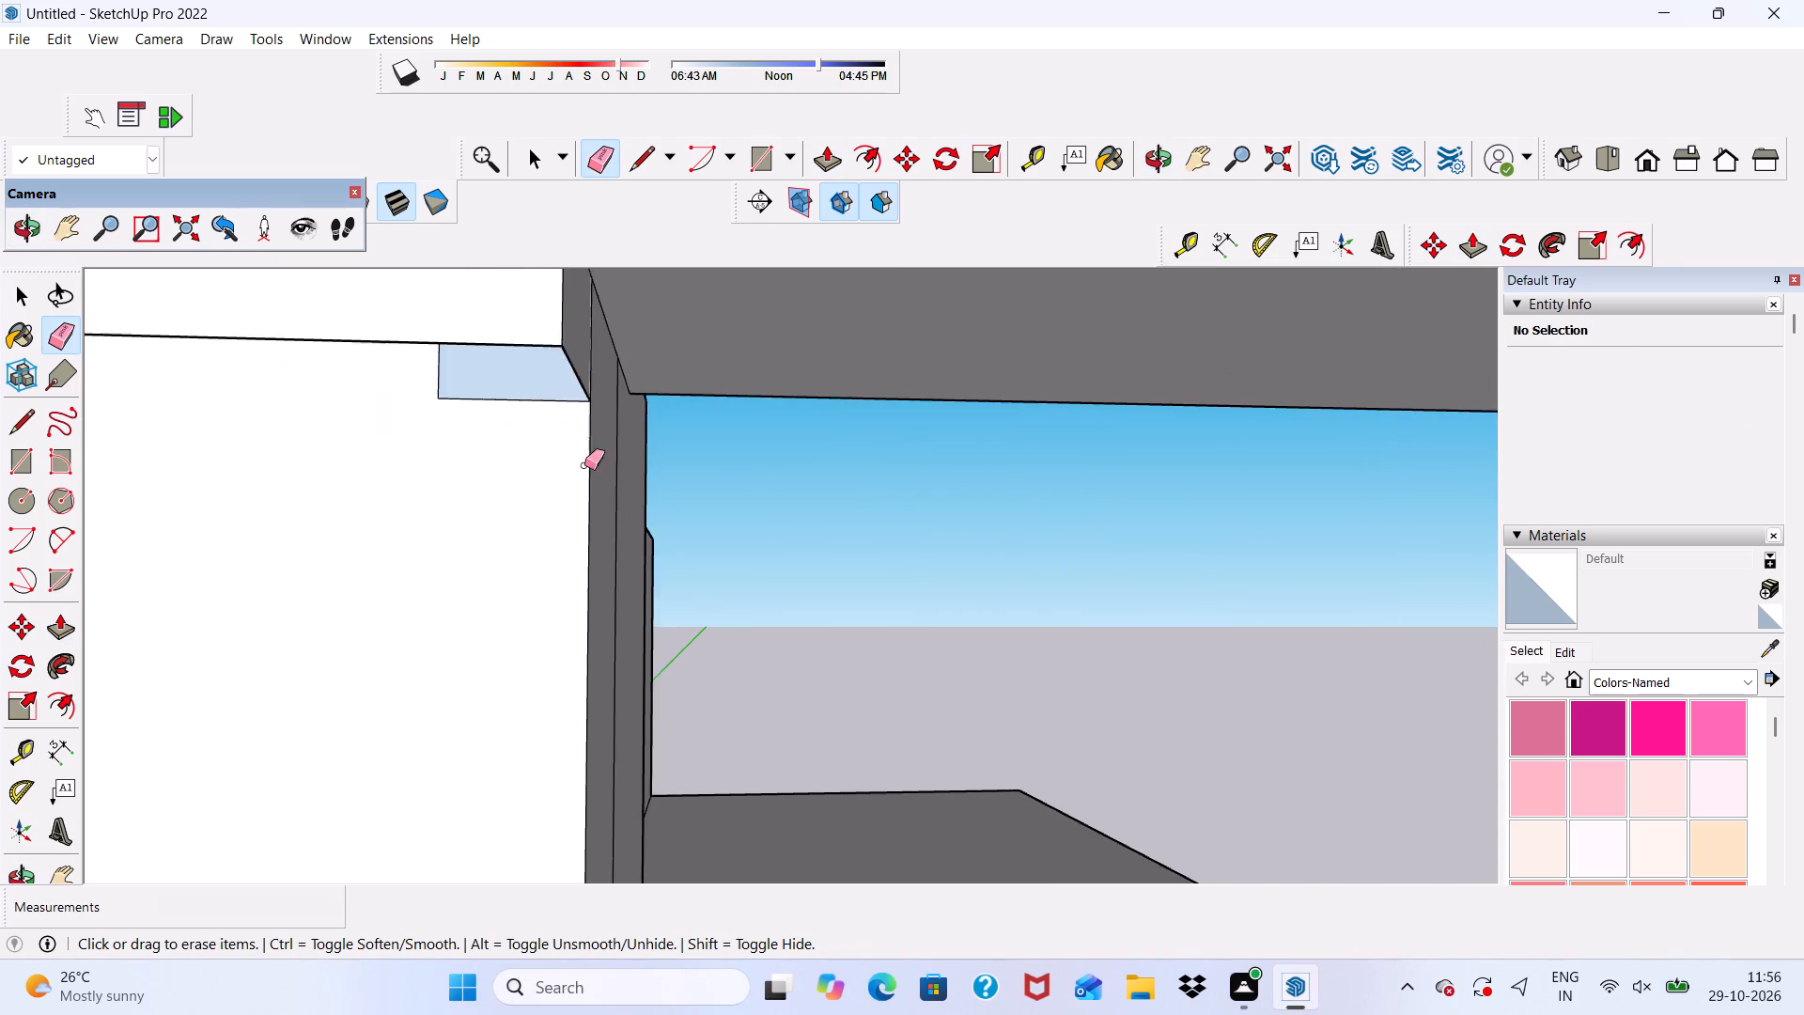
pyautogui.scroll(-1, 584, 465)
pyautogui.moveTo(584, 466); pyautogui.dragTo(580, 492, button='middle')
pyautogui.hotkey('ctrl', 'z')
pyautogui.keyDown('ctrl'); pyautogui.scroll(5, 426, 405); pyautogui.keyUp('ctrl')
pyautogui.scroll(-2, 423, 405)
pyautogui.moveTo(423, 409); pyautogui.dragTo(421, 395, button='middle')
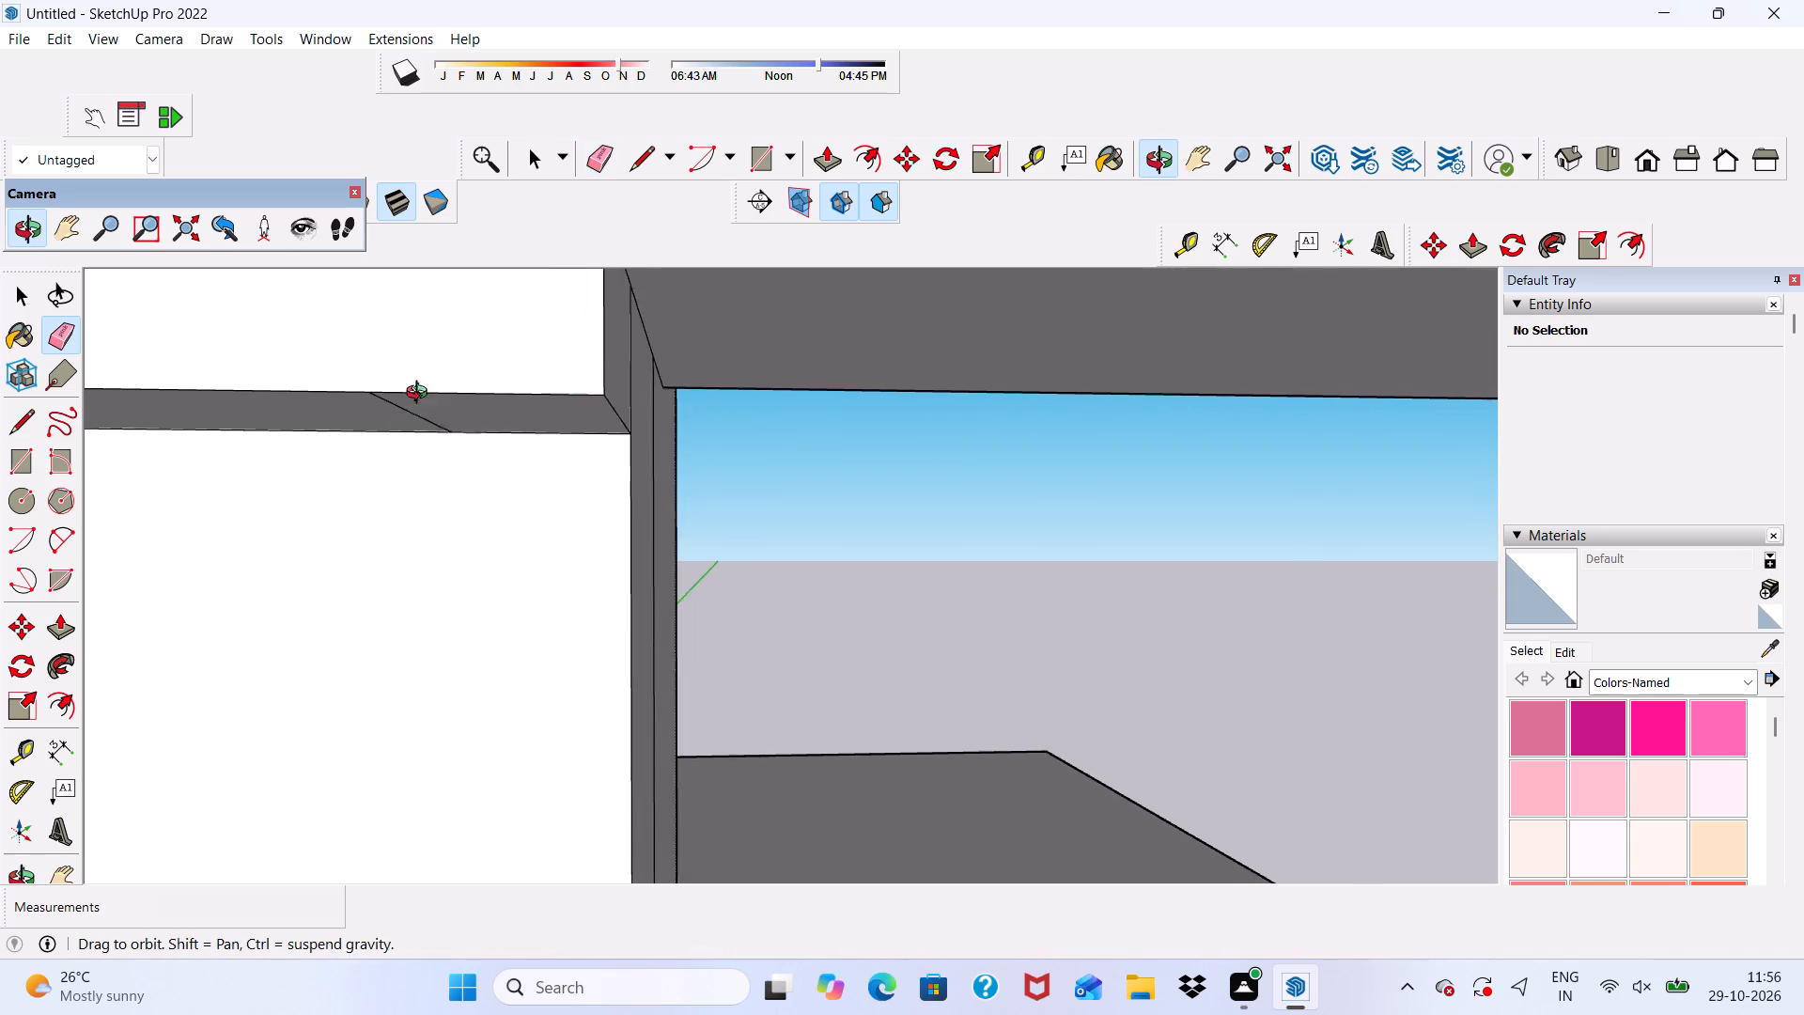
pyautogui.moveTo(421, 395); pyautogui.dragTo(395, 192, button='middle')
pyautogui.scroll(4, 421, 274)
pyautogui.moveTo(423, 277); pyautogui.dragTo(424, 288)
# Erase the vertical seam line on the tall block's side face beneath the side bay's top band.
pyautogui.scroll(-6, 420, 306)
pyautogui.moveTo(794, 451); pyautogui.dragTo(785, 461, button='middle')
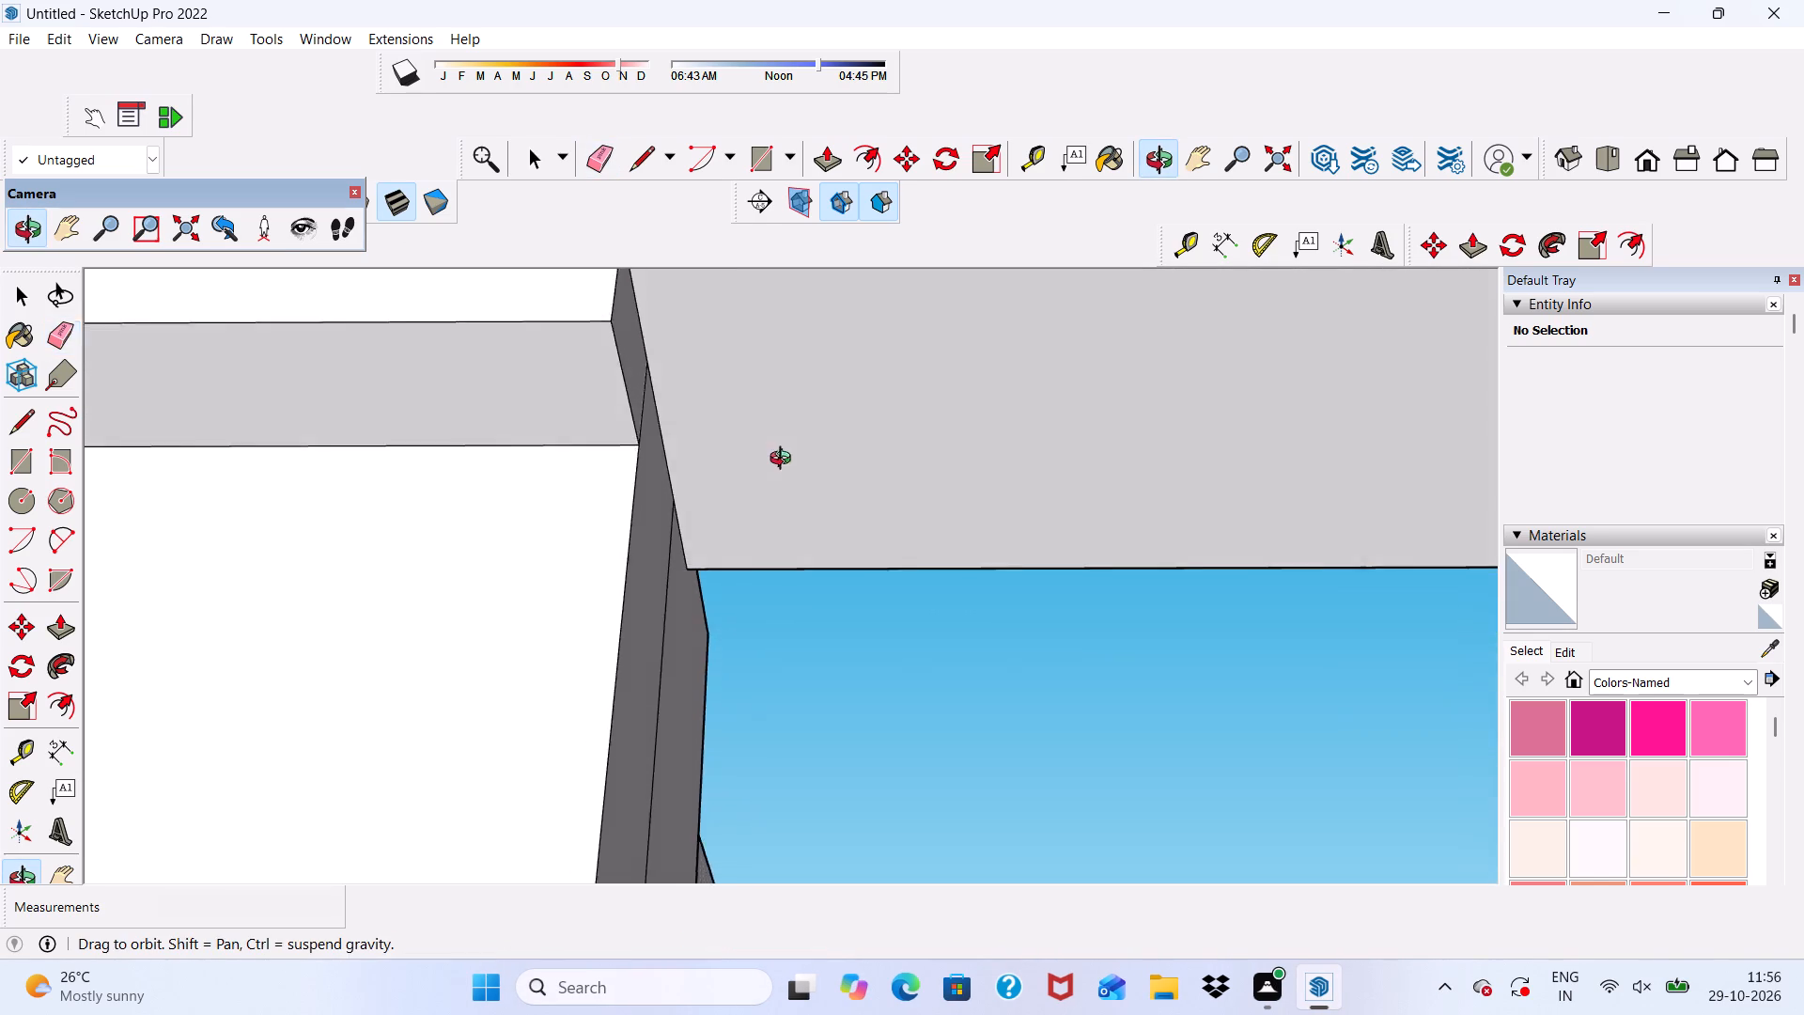
pyautogui.moveTo(785, 461); pyautogui.dragTo(614, 492, button='middle')
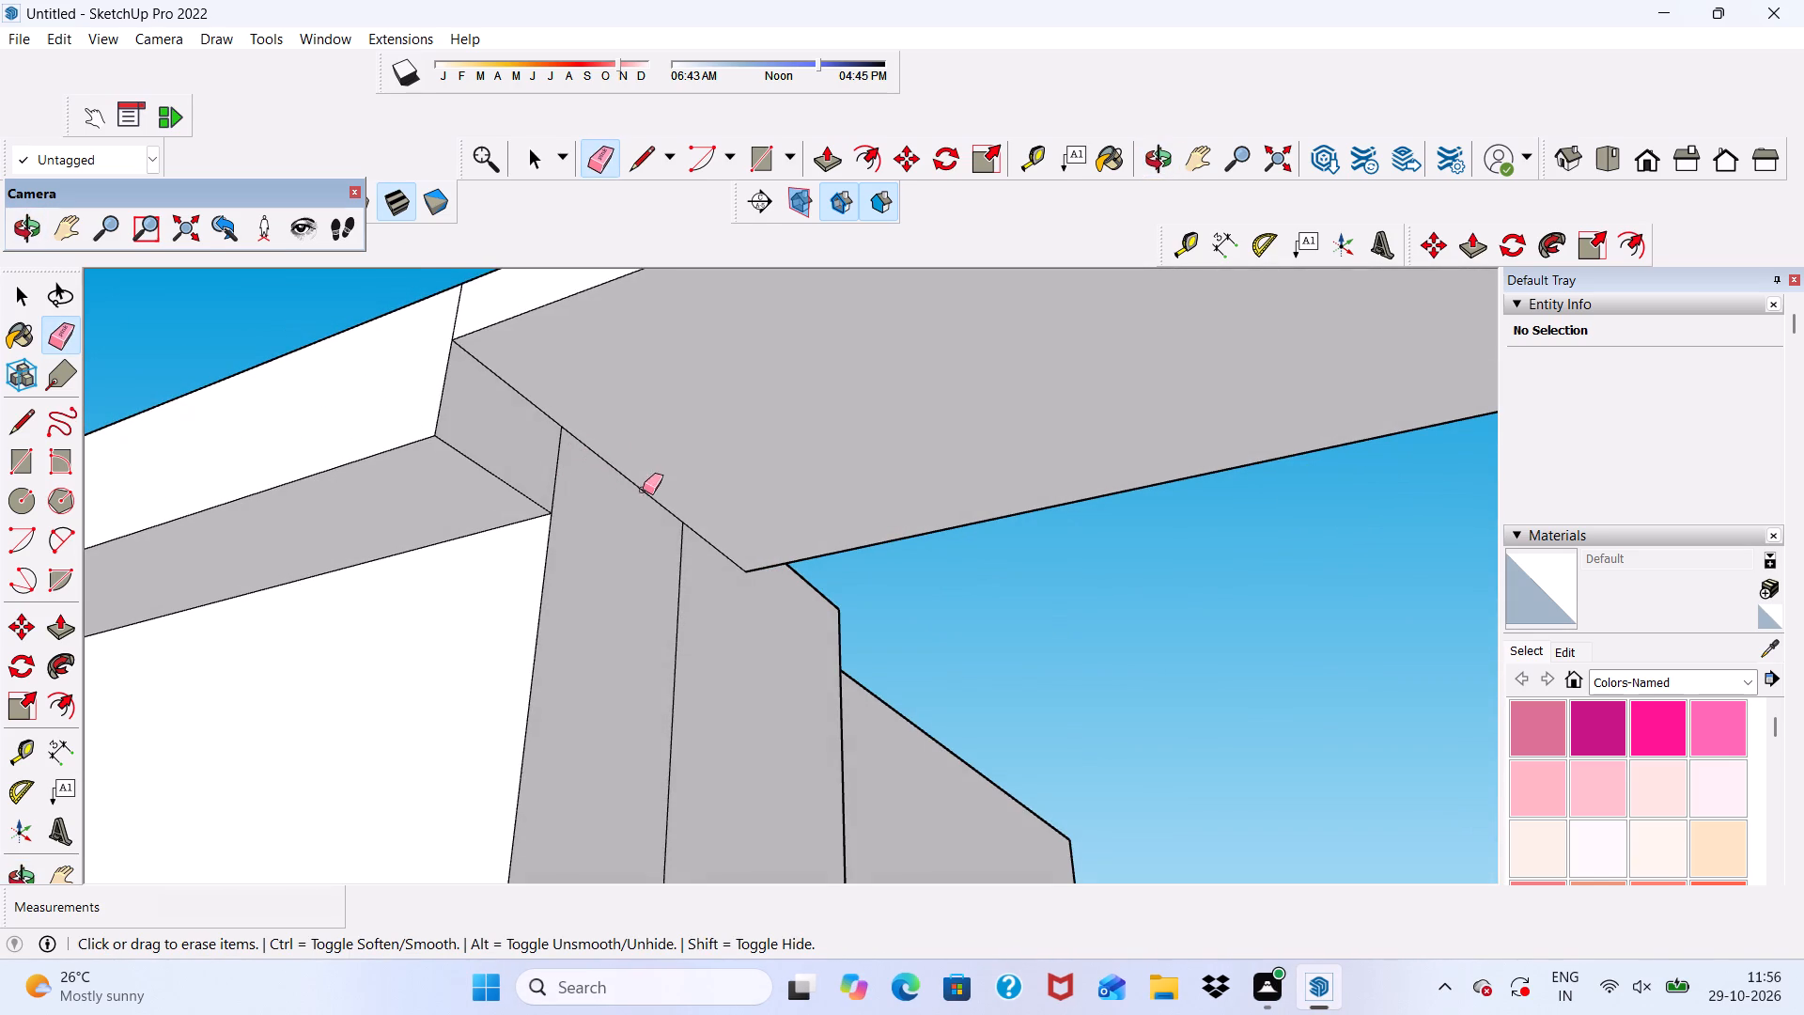
pyautogui.moveTo(650, 494); pyautogui.dragTo(710, 572)
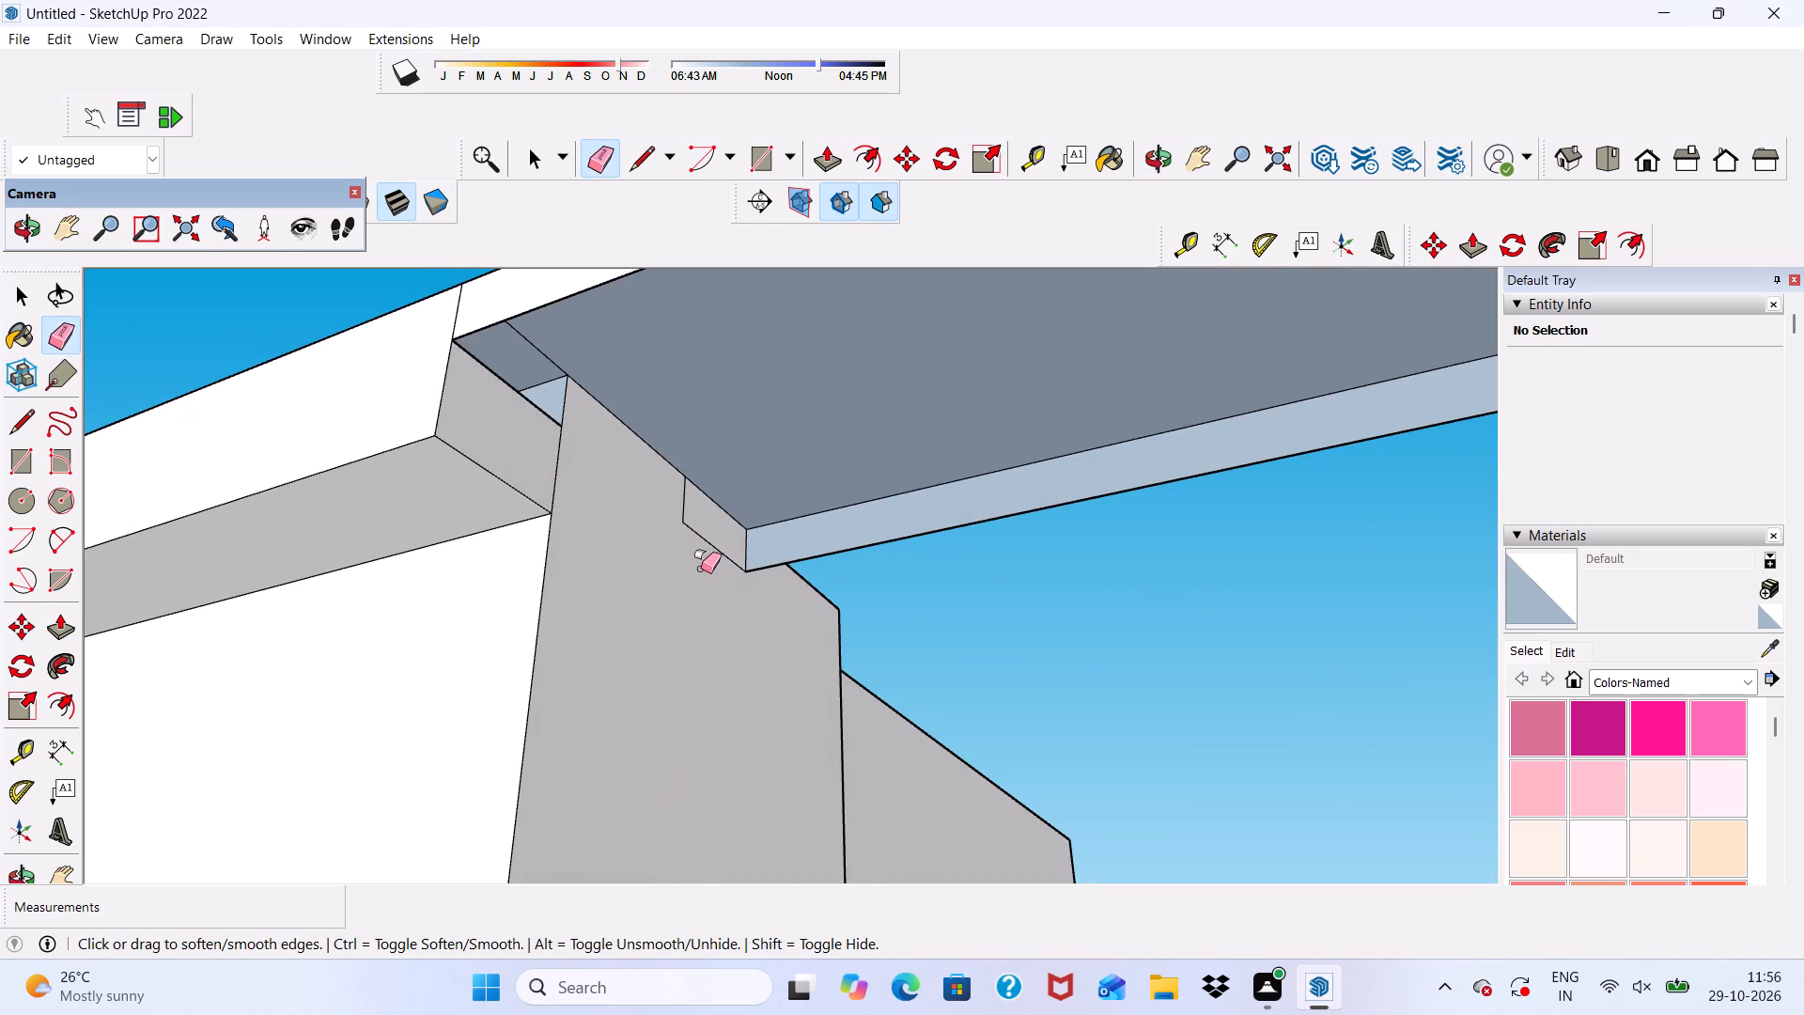
pyautogui.hotkey('ctrl', 'z')
pyautogui.moveTo(671, 595); pyautogui.dragTo(687, 639)
pyautogui.scroll(-6, 643, 611)
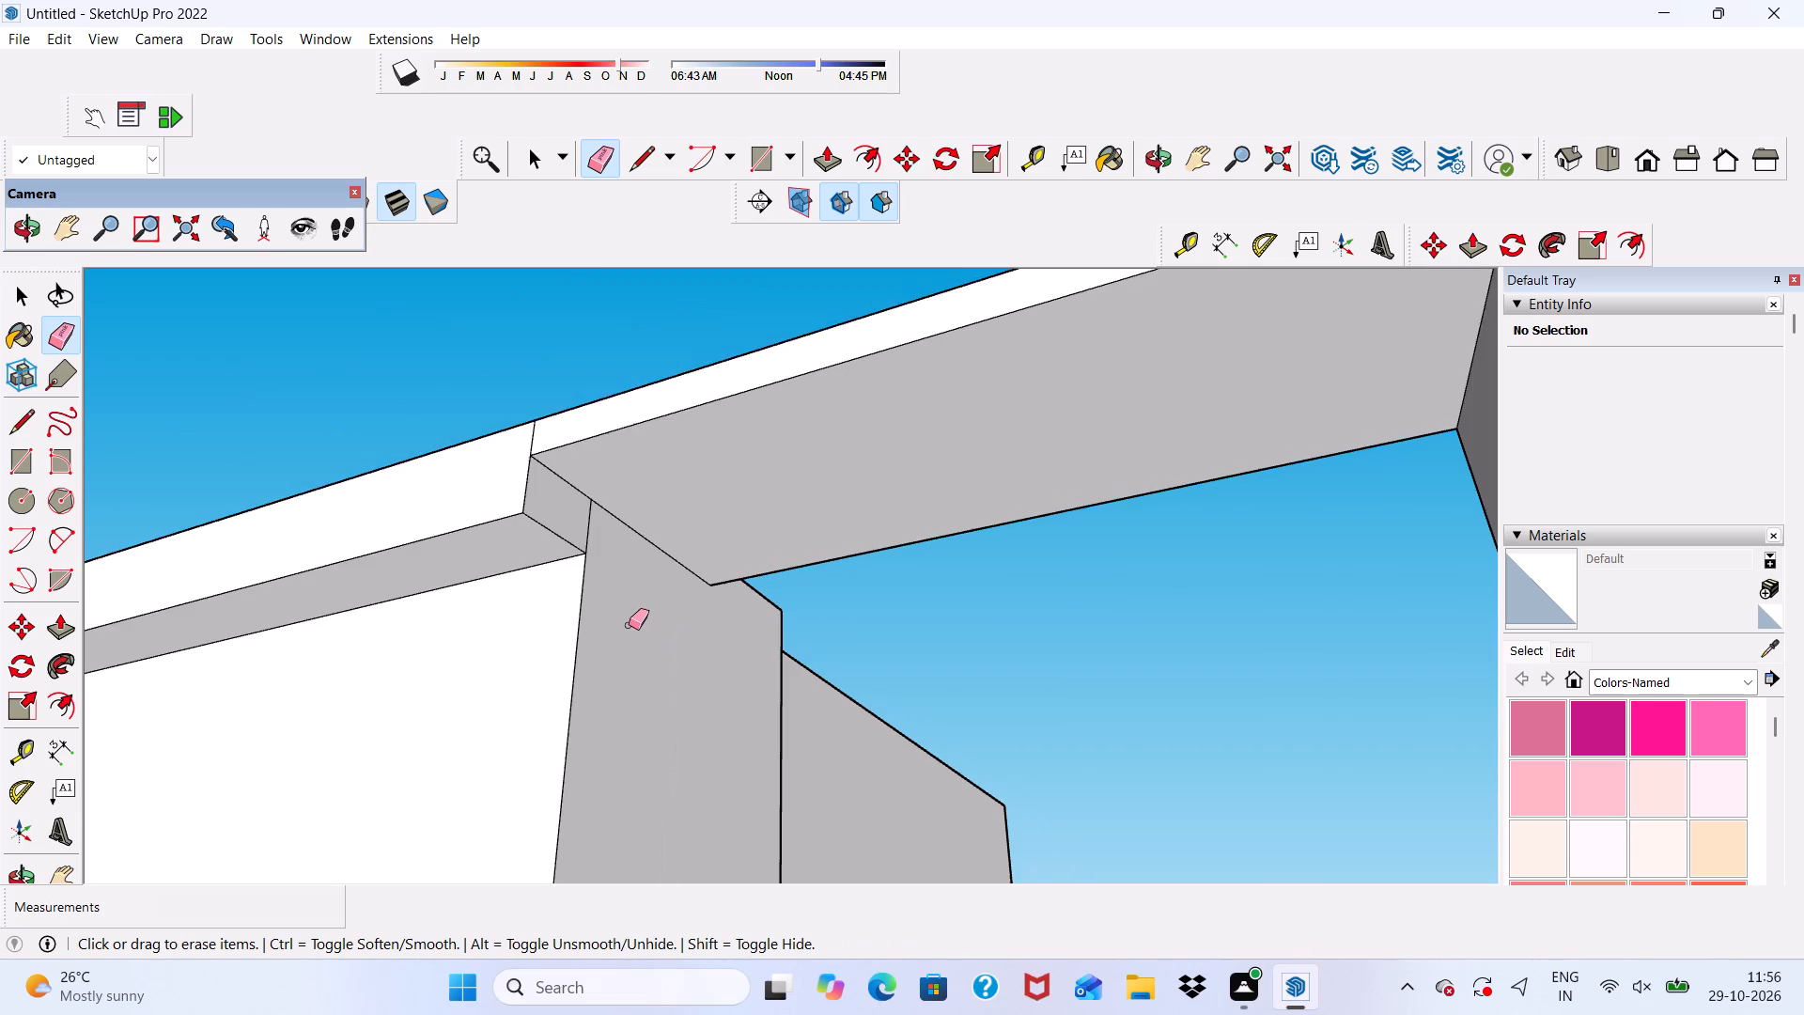
# Examine the extended top beam and the side bay's slab bands, openings and posts from several angles.
pyautogui.moveTo(625, 637); pyautogui.dragTo(552, 901, button='middle')
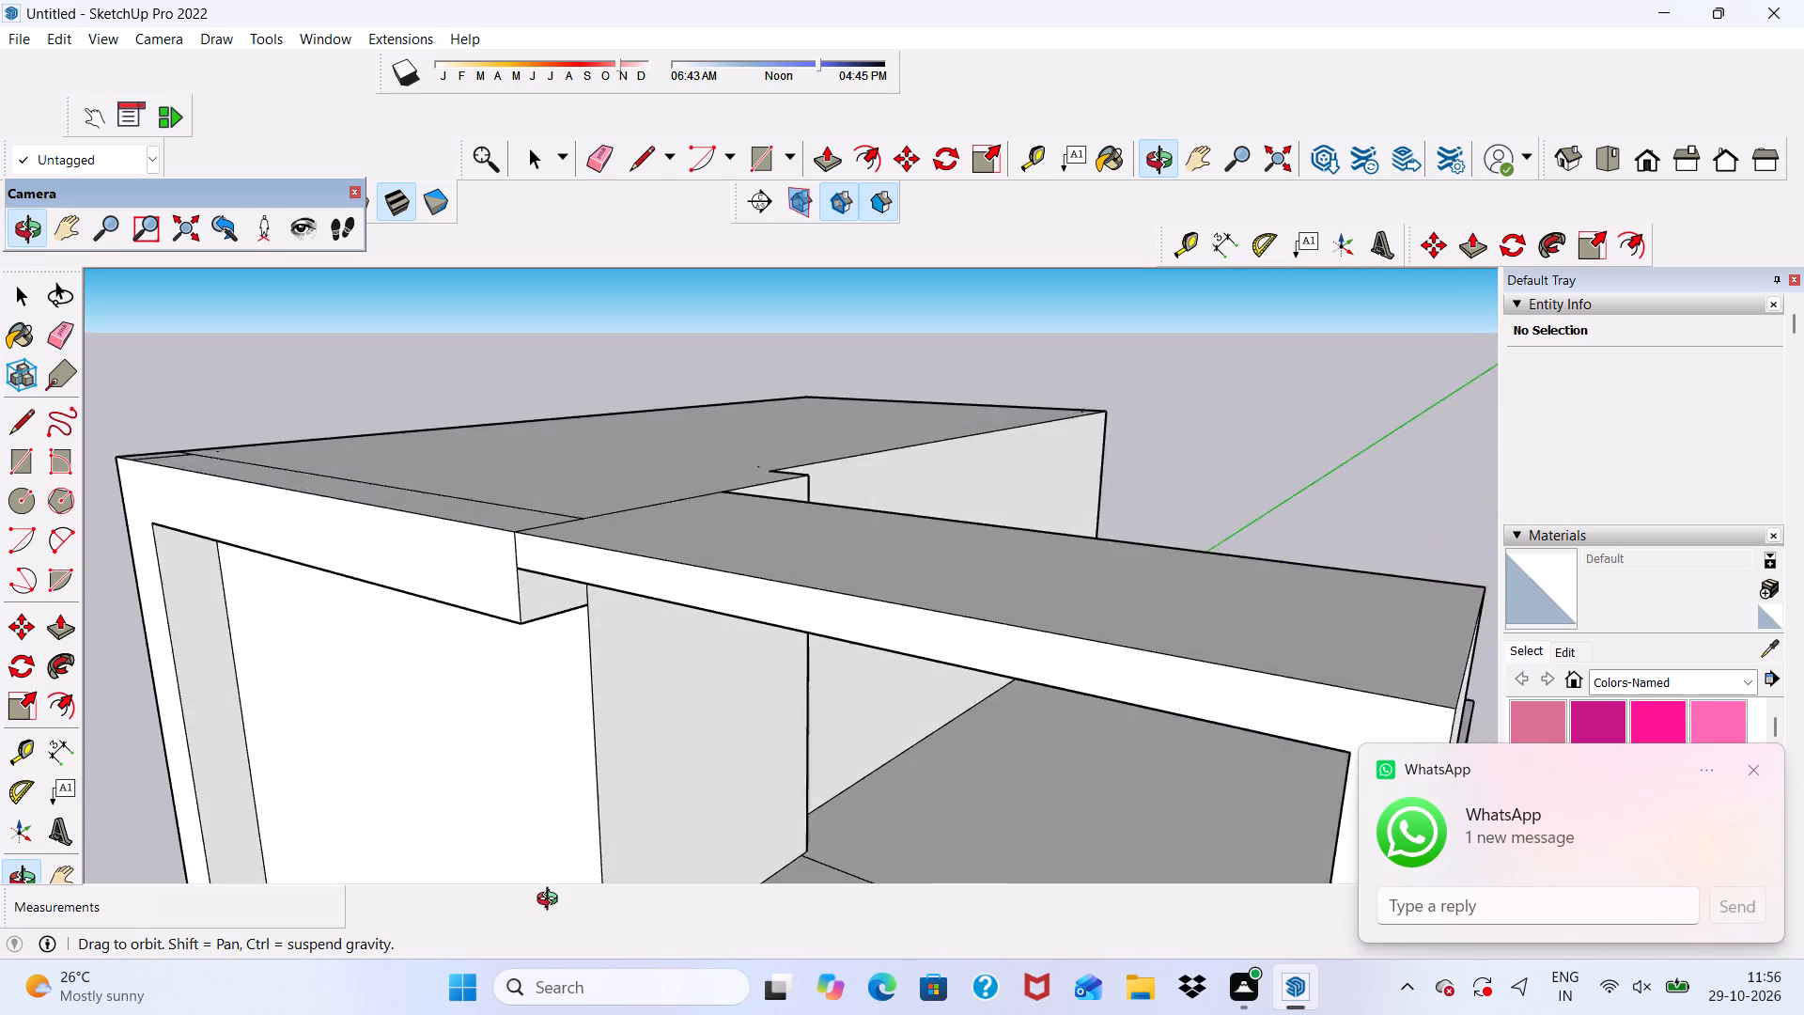
pyautogui.moveTo(552, 901); pyautogui.dragTo(895, 858, button='middle')
pyautogui.moveTo(819, 816); pyautogui.dragTo(550, 798, button='middle')
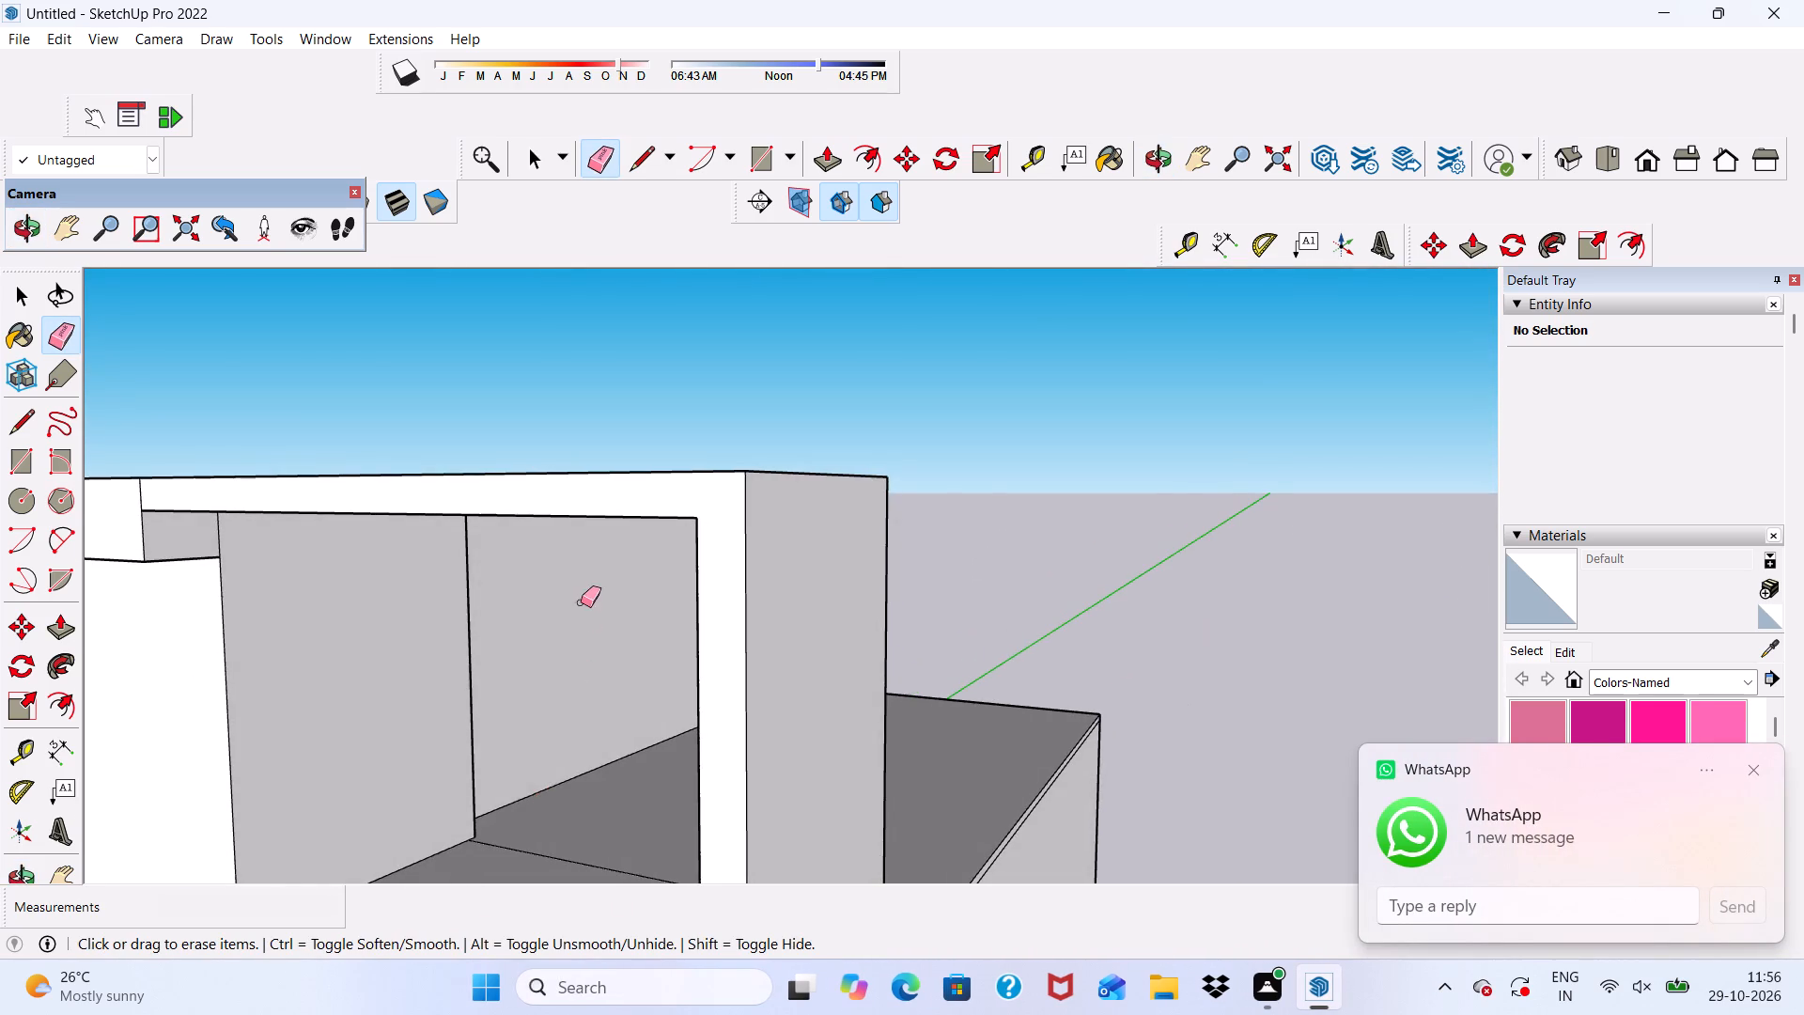
pyautogui.scroll(-5, 581, 602)
pyautogui.moveTo(590, 617); pyautogui.dragTo(963, 622, button='middle')
pyautogui.scroll(-1, 590, 617)
pyautogui.press('space')
pyautogui.scroll(1, 963, 622)
pyautogui.scroll(-5, 851, 537)
pyautogui.moveTo(928, 765); pyautogui.dragTo(926, 781, button='middle')
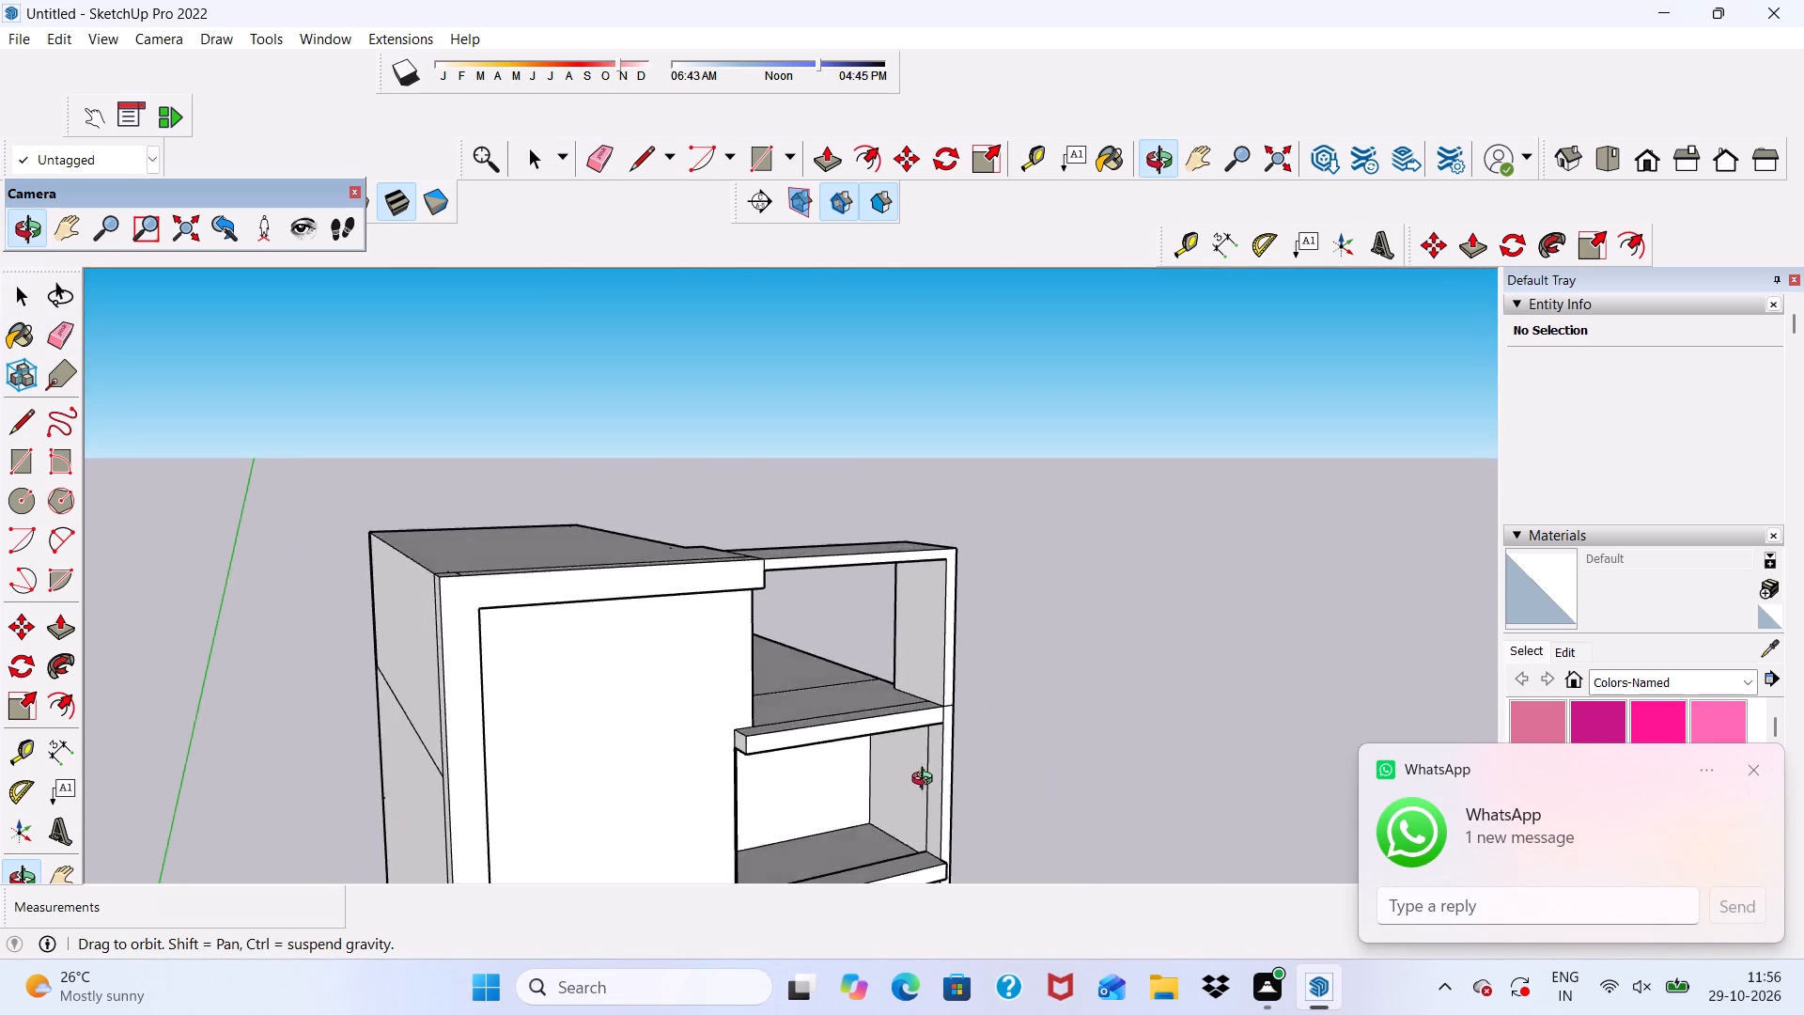
pyautogui.moveTo(926, 781); pyautogui.dragTo(901, 736, button='middle')
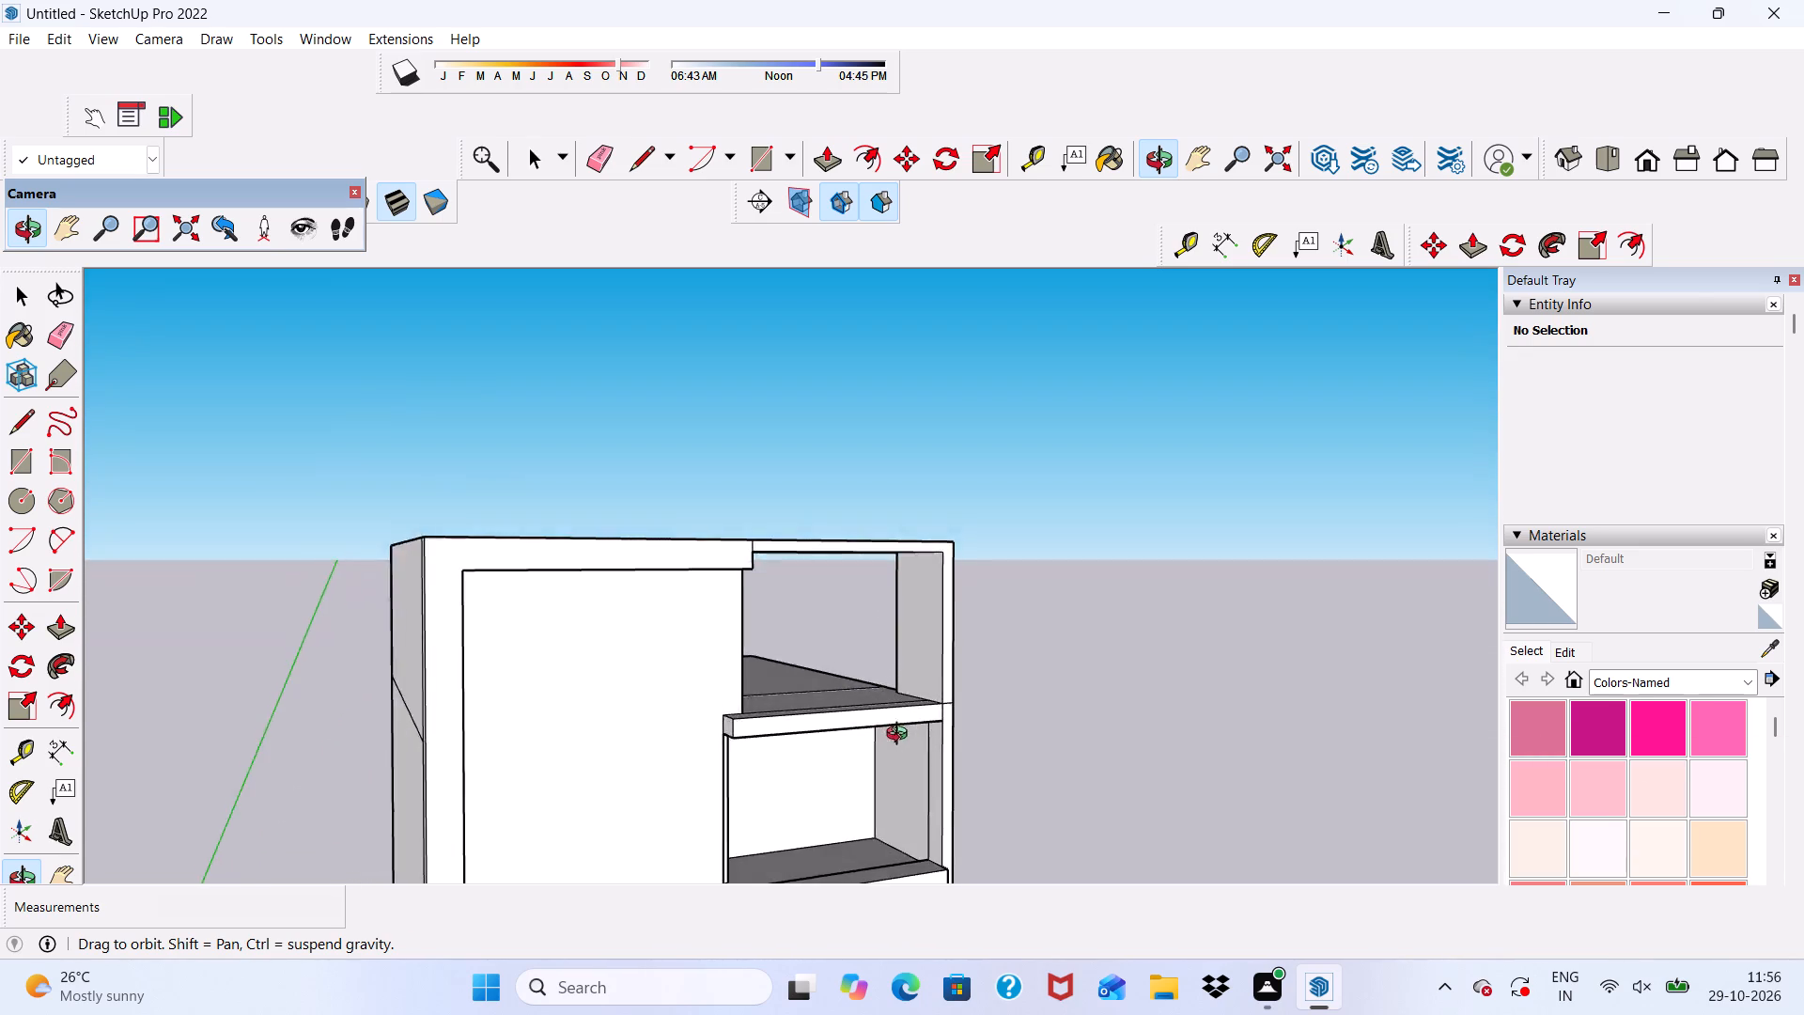
pyautogui.moveTo(901, 736); pyautogui.dragTo(747, 718, button='middle')
pyautogui.scroll(4, 939, 663)
pyautogui.scroll(-6, 939, 663)
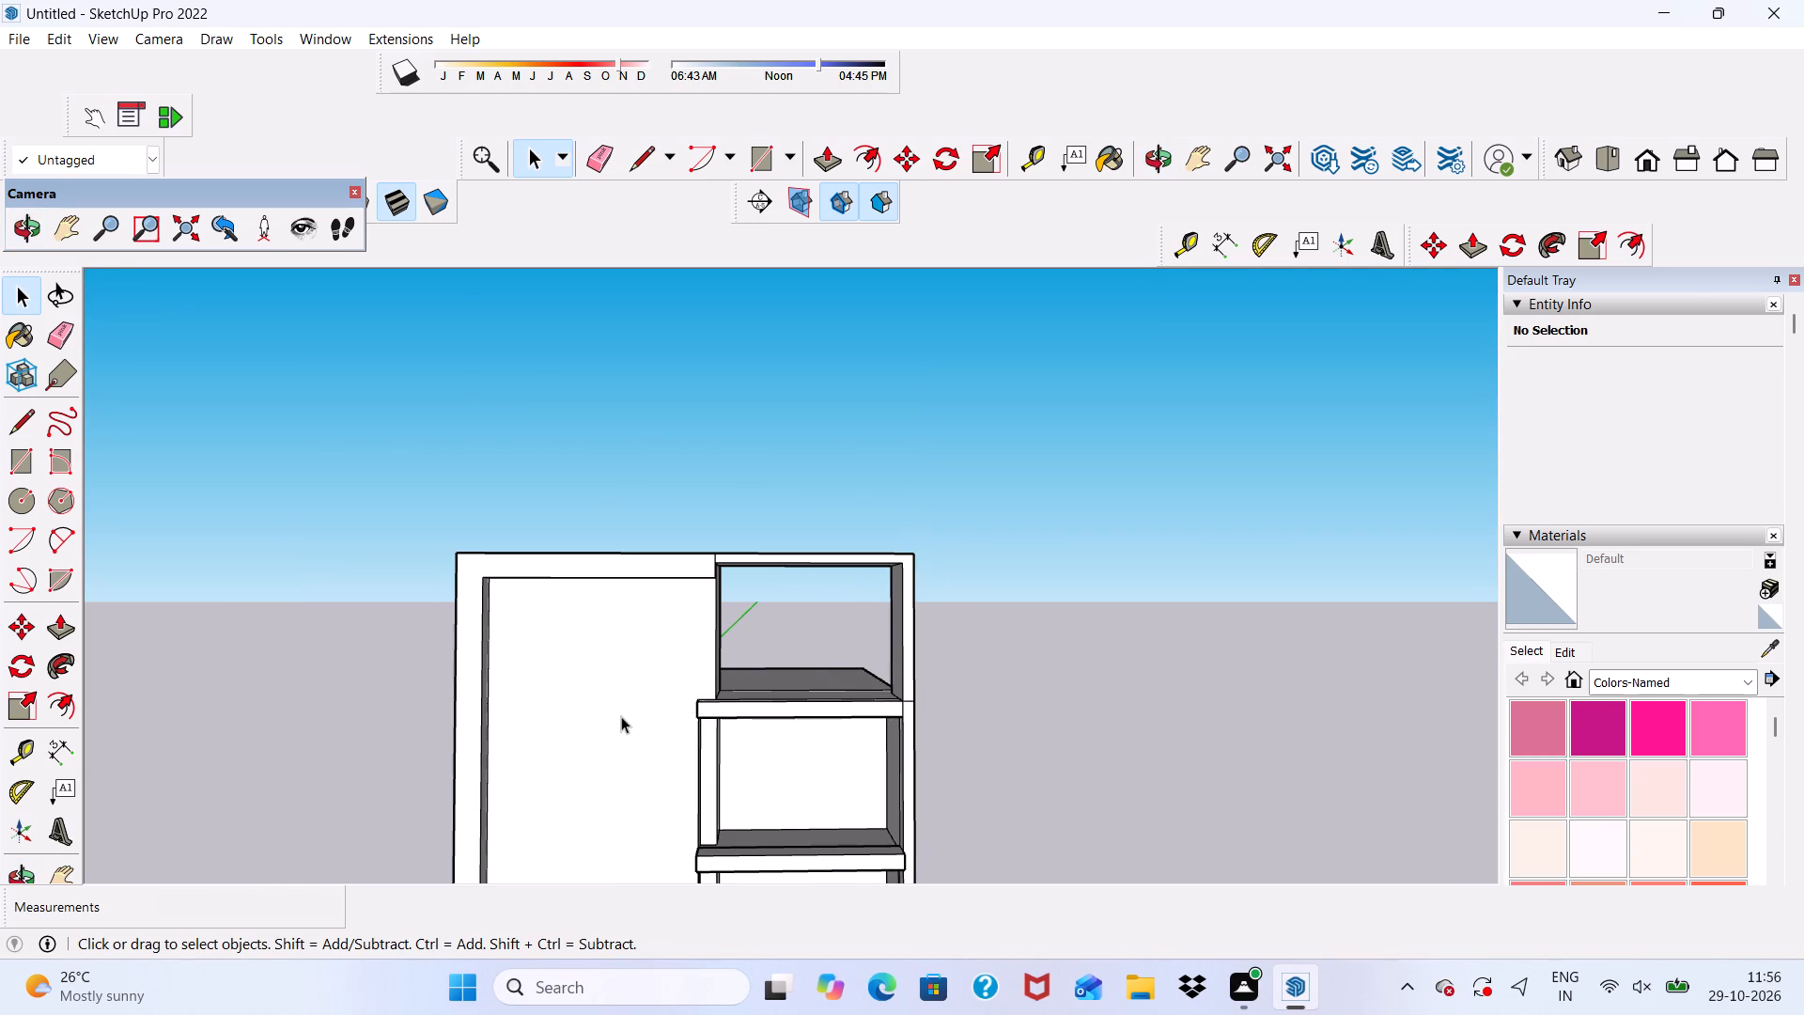
pyautogui.scroll(4, 619, 716)
pyautogui.scroll(-3, 621, 710)
pyautogui.scroll(4, 693, 714)
pyautogui.scroll(-11, 623, 638)
pyautogui.scroll(6, 681, 705)
pyautogui.scroll(-2, 625, 654)
pyautogui.scroll(1, 631, 670)
pyautogui.moveTo(633, 674); pyautogui.dragTo(604, 512, button='middle')
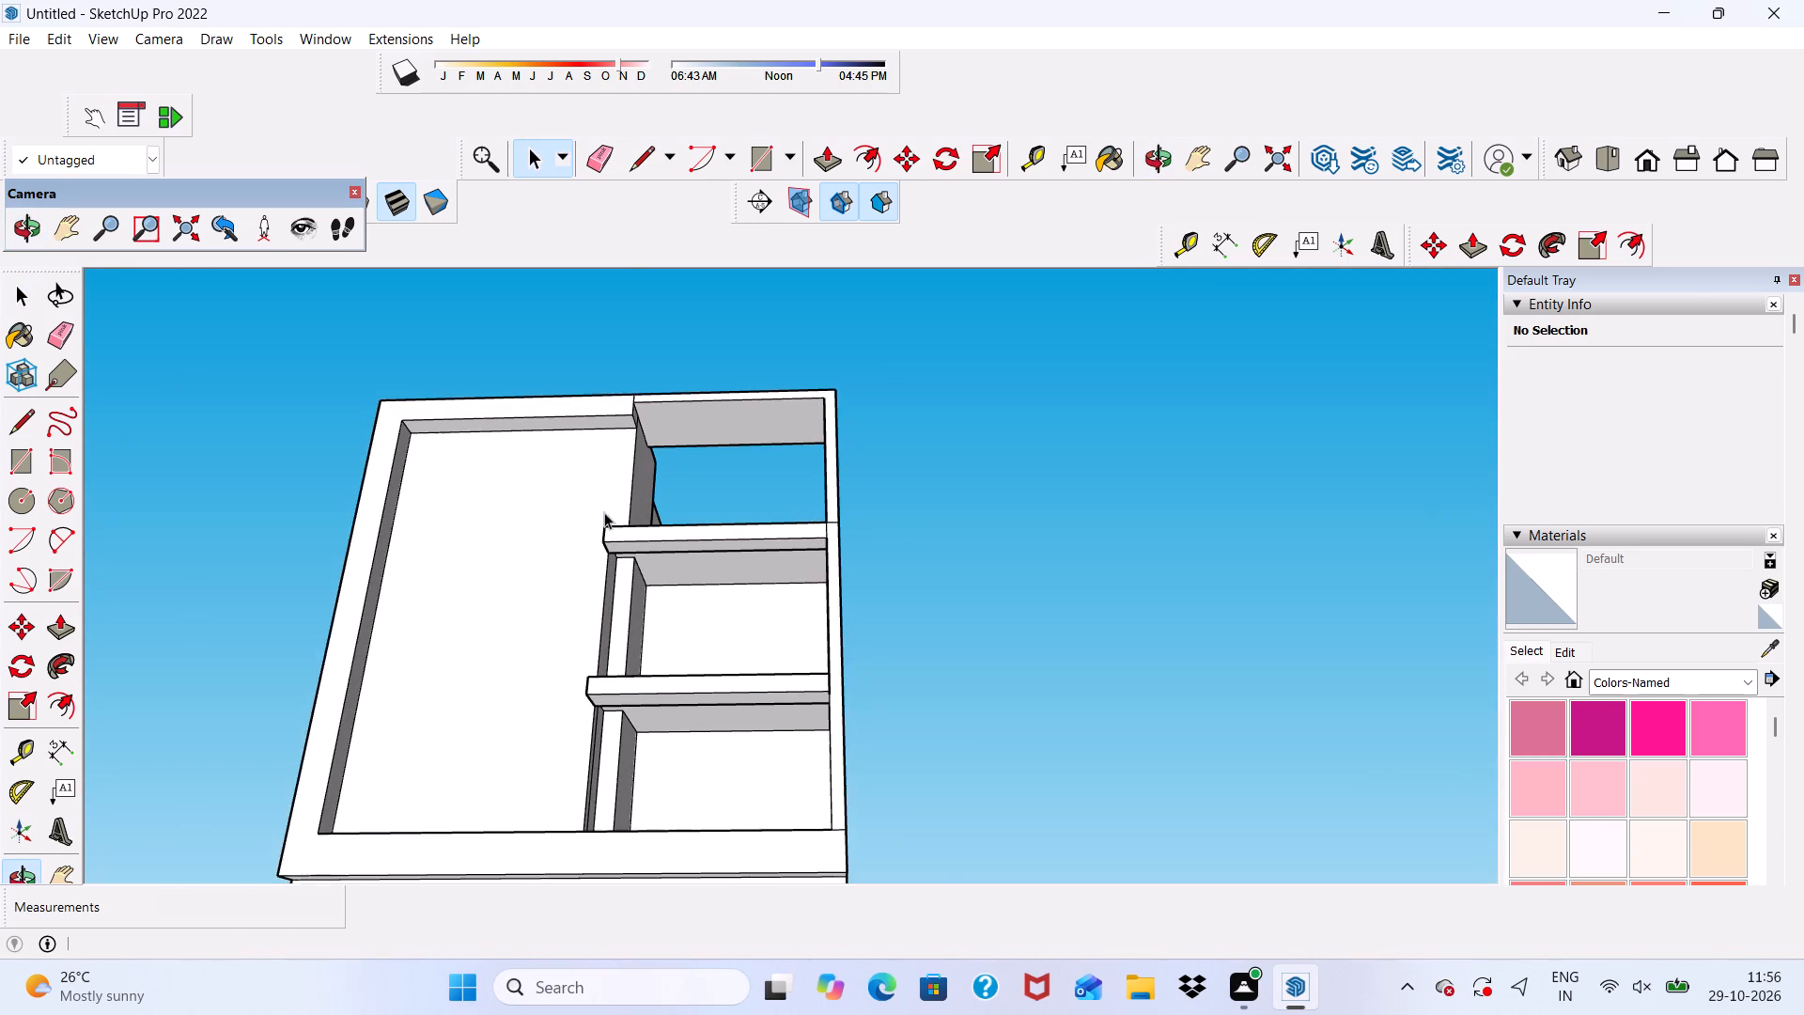
pyautogui.scroll(10, 613, 542)
pyautogui.scroll(-1, 729, 593)
pyautogui.scroll(4, 734, 640)
pyautogui.scroll(-3, 733, 639)
pyautogui.moveTo(733, 639); pyautogui.dragTo(692, 406, button='middle')
pyautogui.scroll(3, 692, 406)
pyautogui.moveTo(641, 417); pyautogui.dragTo(731, 740, button='middle')
pyautogui.scroll(-6, 674, 537)
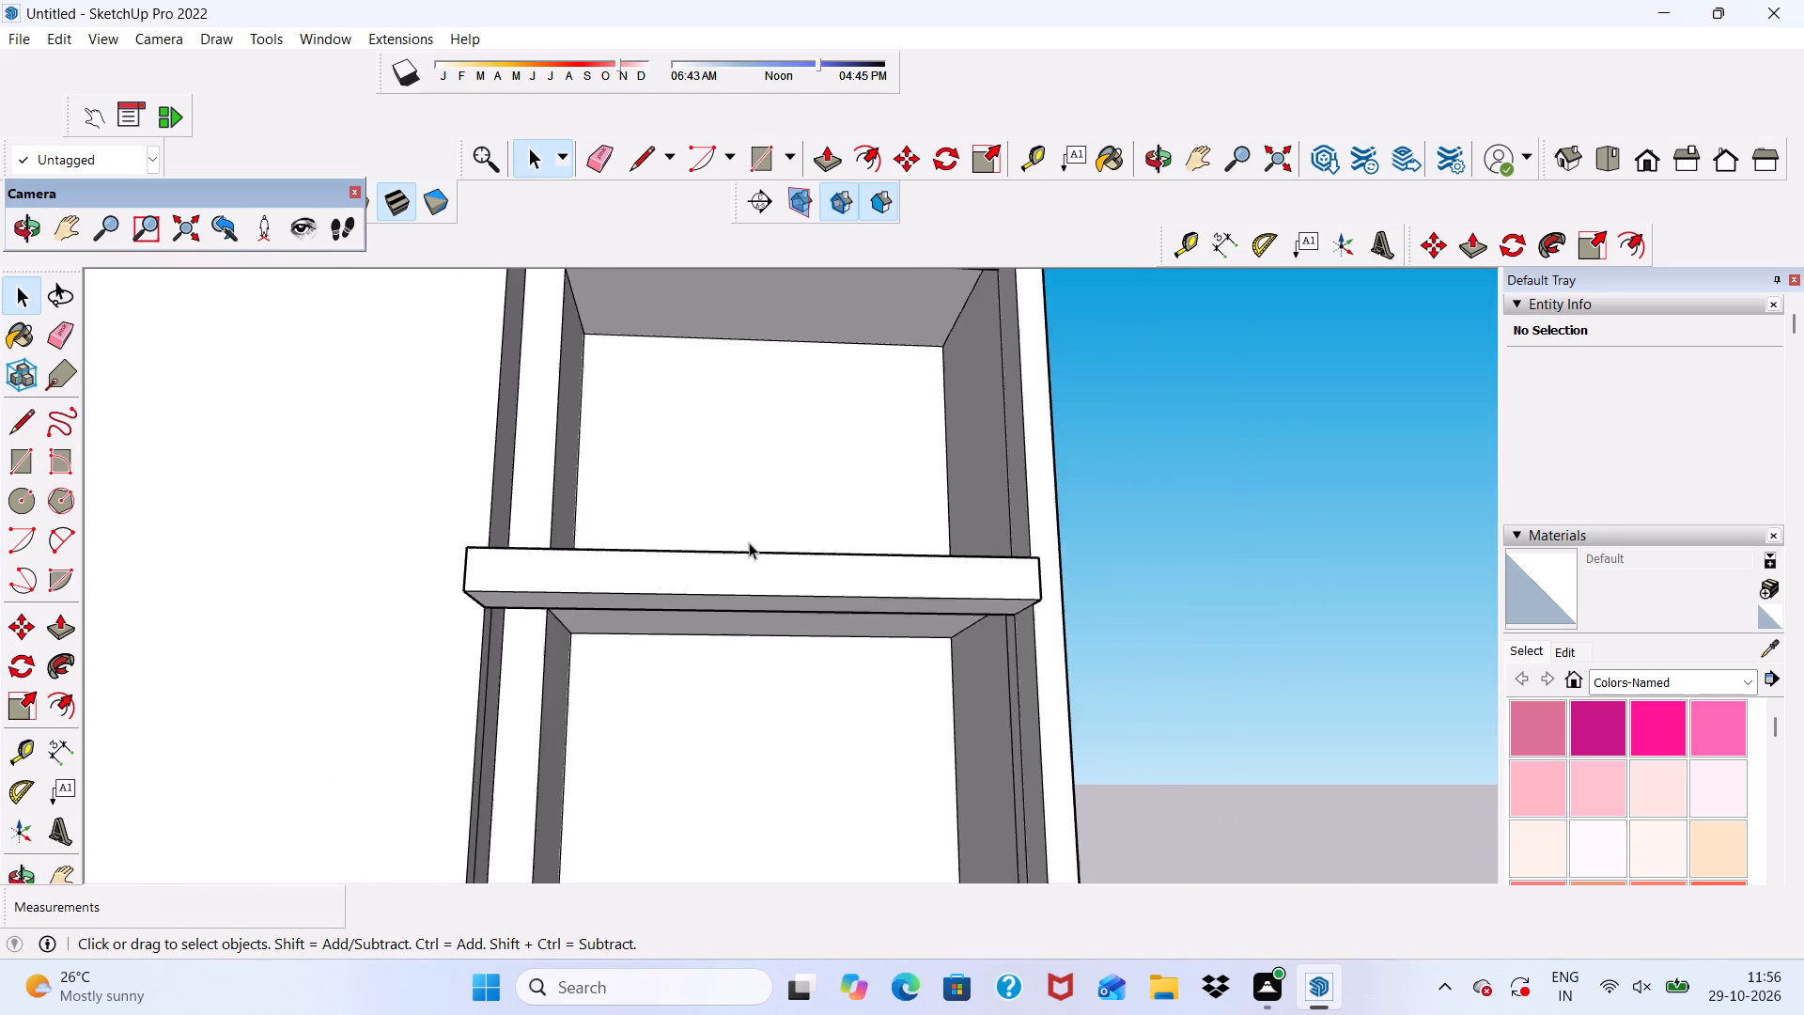
pyautogui.scroll(-1, 749, 542)
pyautogui.moveTo(756, 576); pyautogui.dragTo(738, 798, button='middle')
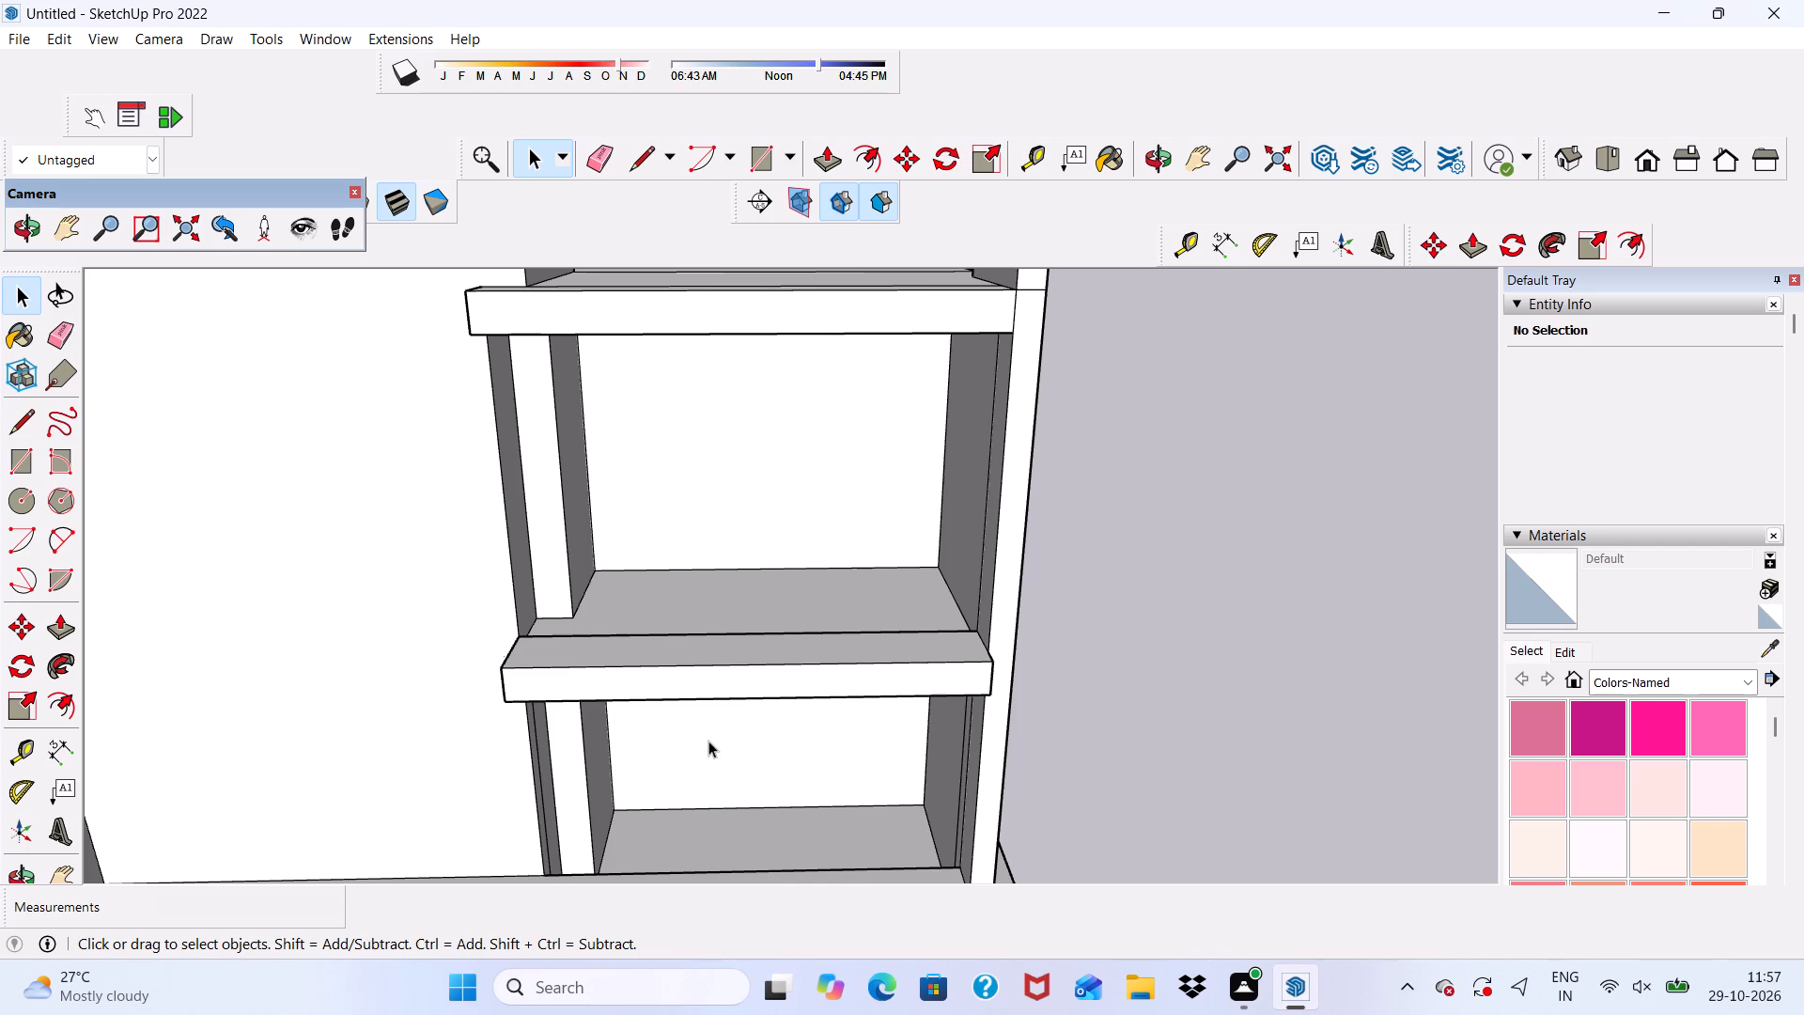
pyautogui.scroll(-4, 569, 673)
pyautogui.moveTo(743, 579); pyautogui.dragTo(743, 403, button='middle')
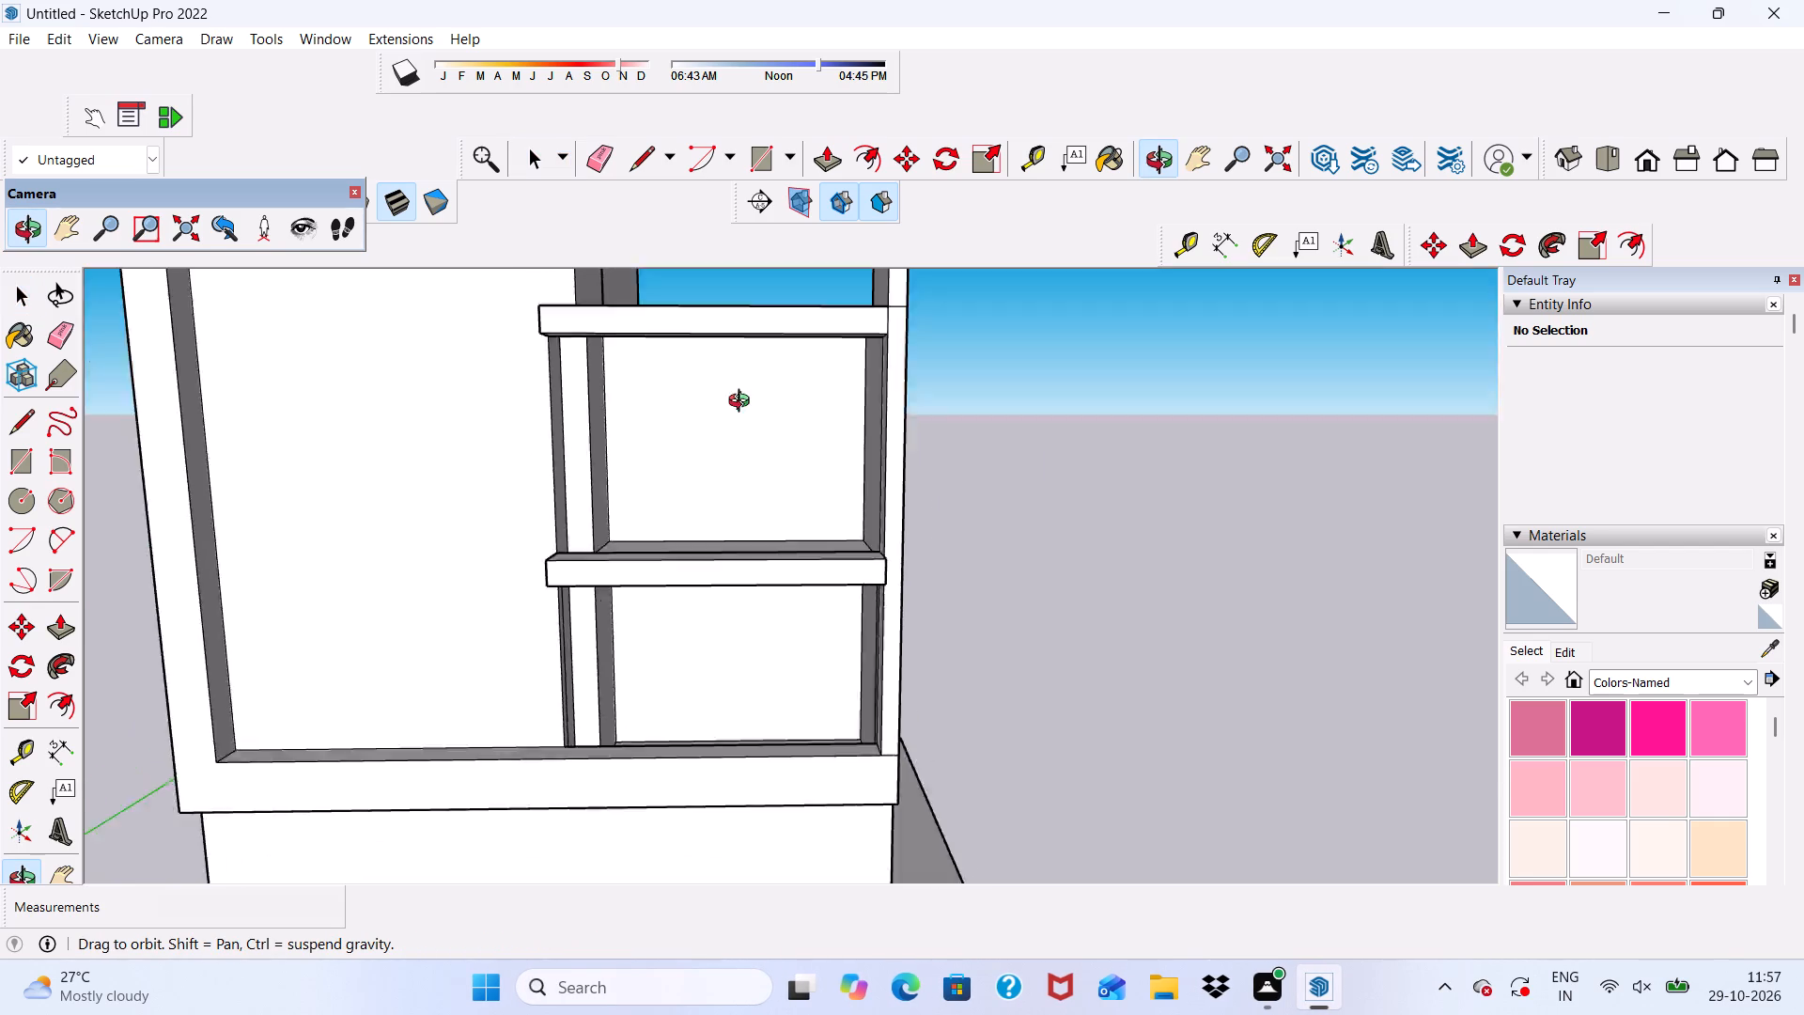
pyautogui.moveTo(743, 403); pyautogui.dragTo(678, 252, button='middle')
pyautogui.scroll(6, 699, 356)
pyautogui.scroll(-3, 695, 305)
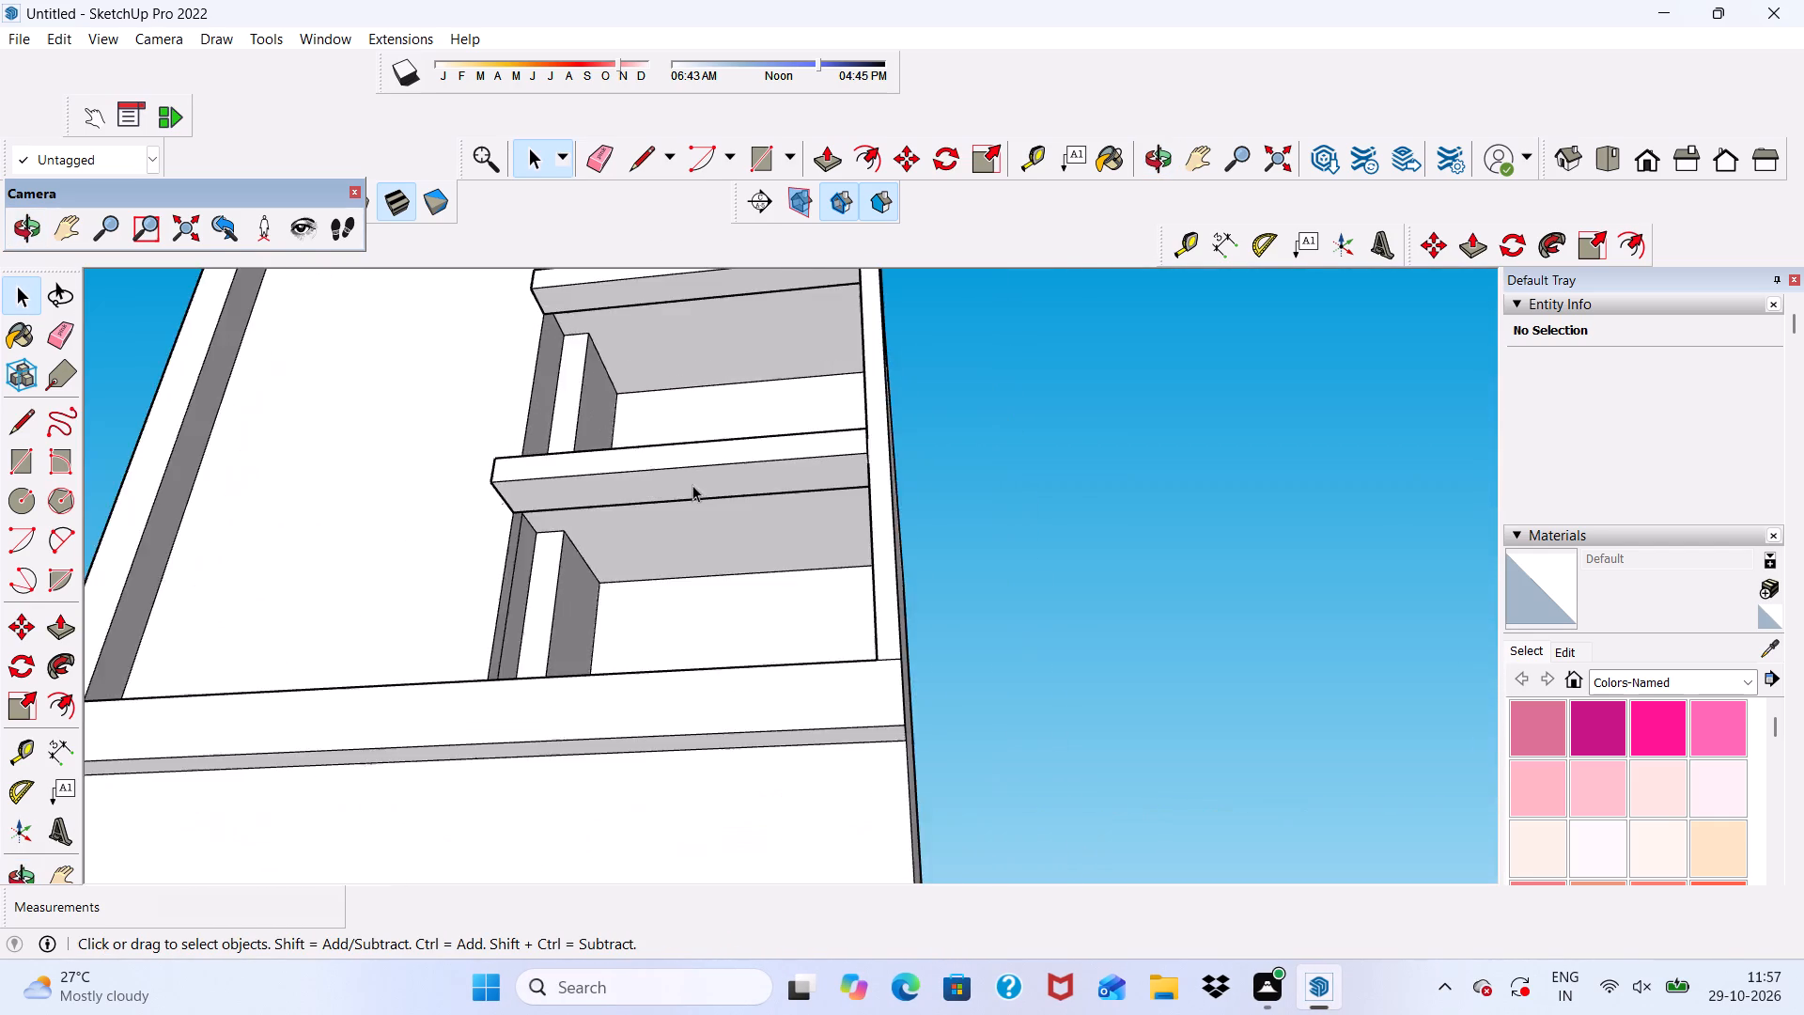
pyautogui.scroll(-7, 692, 485)
pyautogui.scroll(10, 646, 431)
pyautogui.moveTo(675, 413); pyautogui.dragTo(693, 291, button='middle')
pyautogui.scroll(9, 673, 397)
pyautogui.scroll(-1, 369, 463)
pyautogui.moveTo(408, 456); pyautogui.dragTo(379, 430, button='middle')
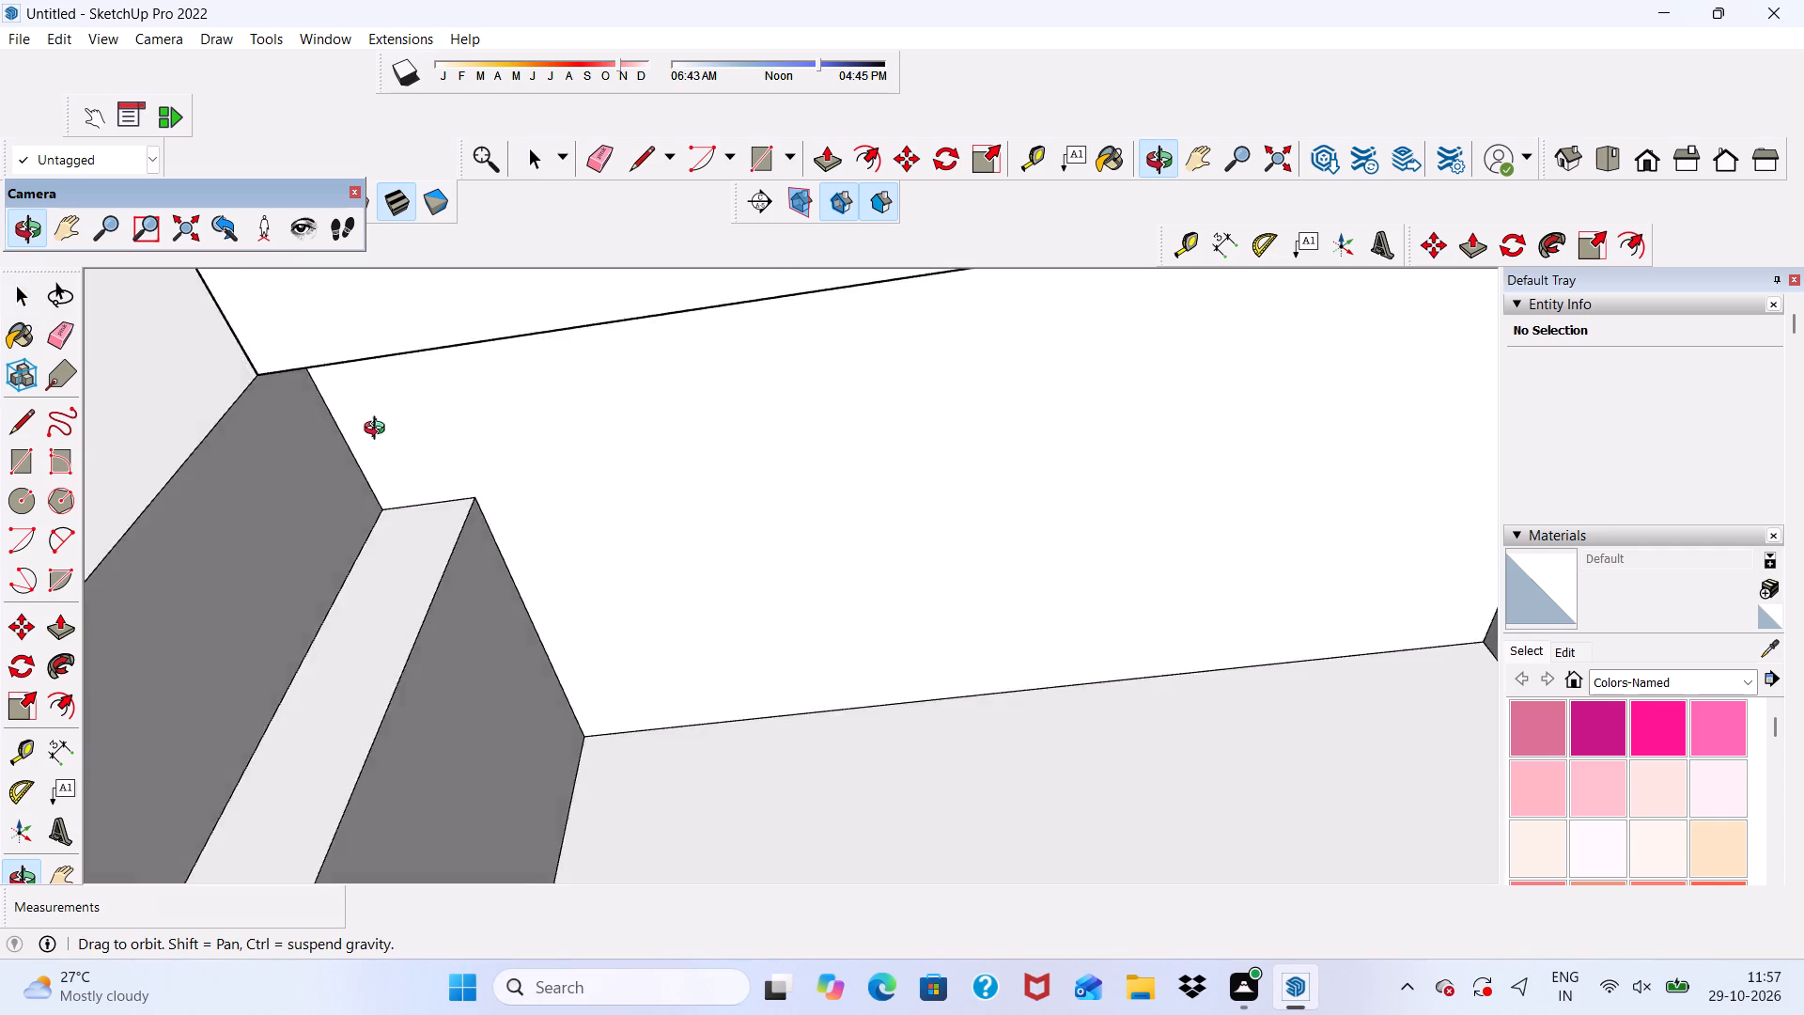
pyautogui.moveTo(379, 430); pyautogui.dragTo(329, 821, button='middle')
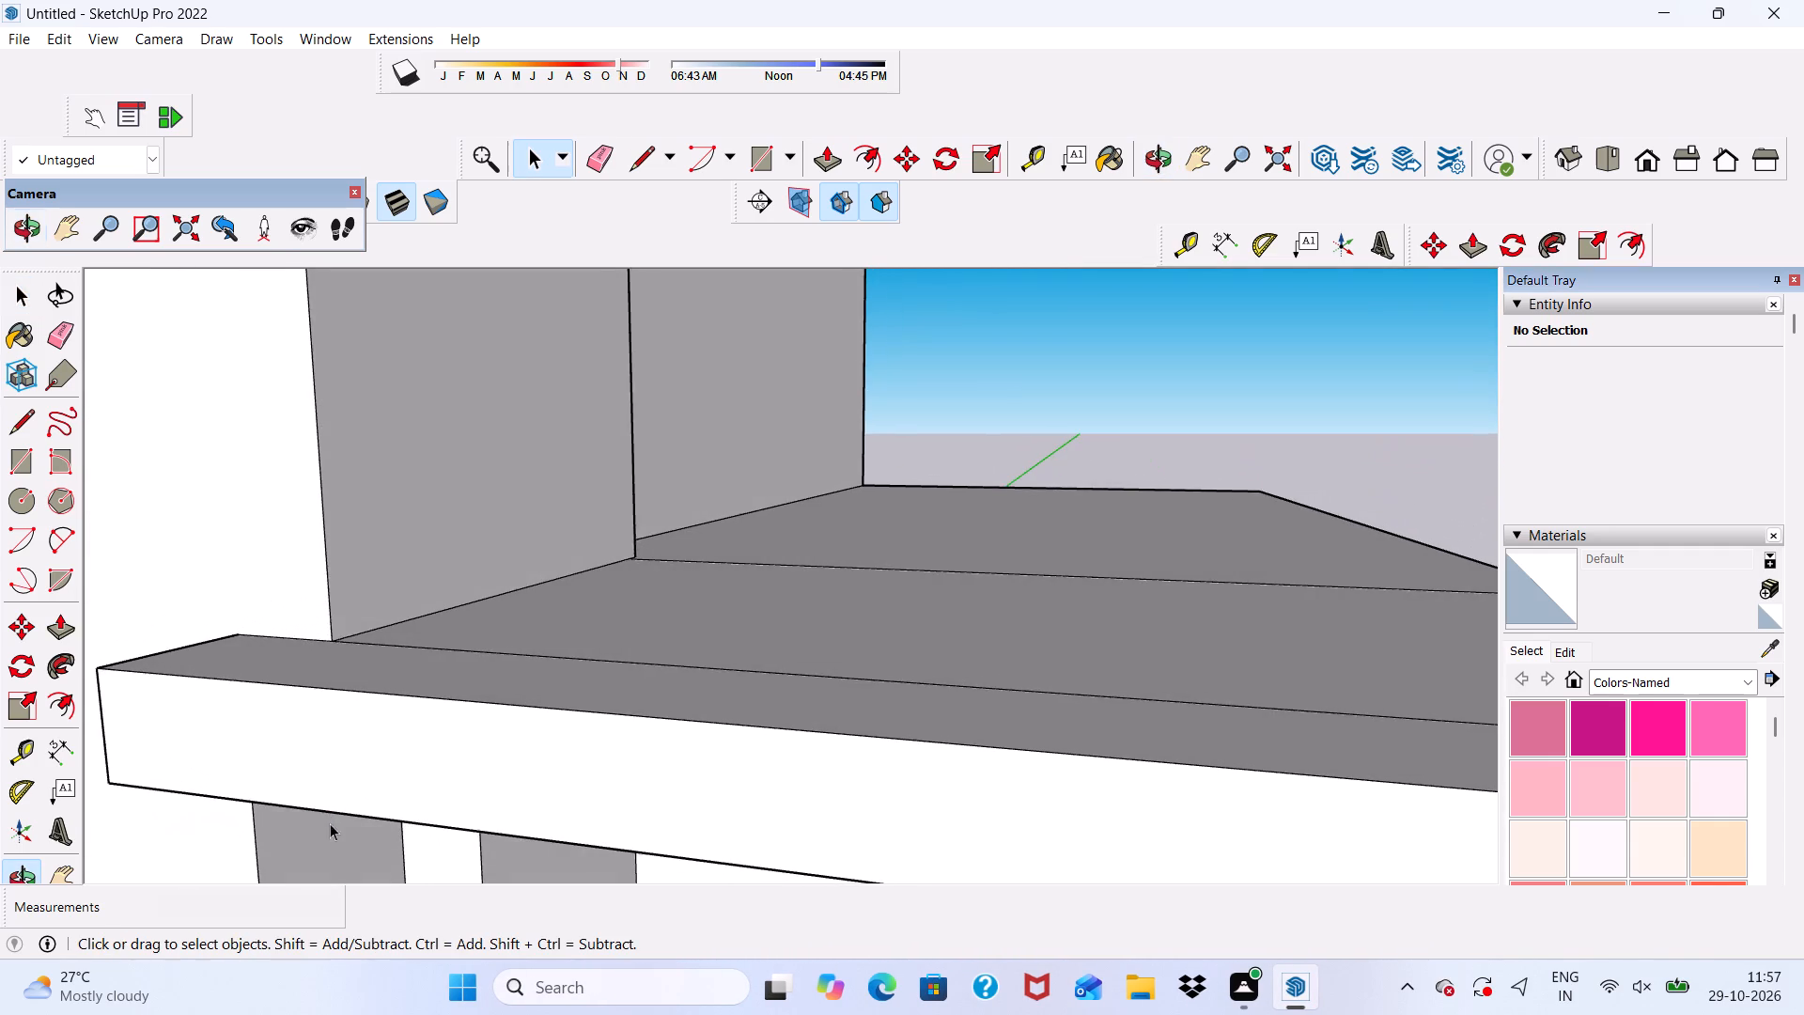
pyautogui.scroll(1, 460, 740)
pyautogui.press('space')
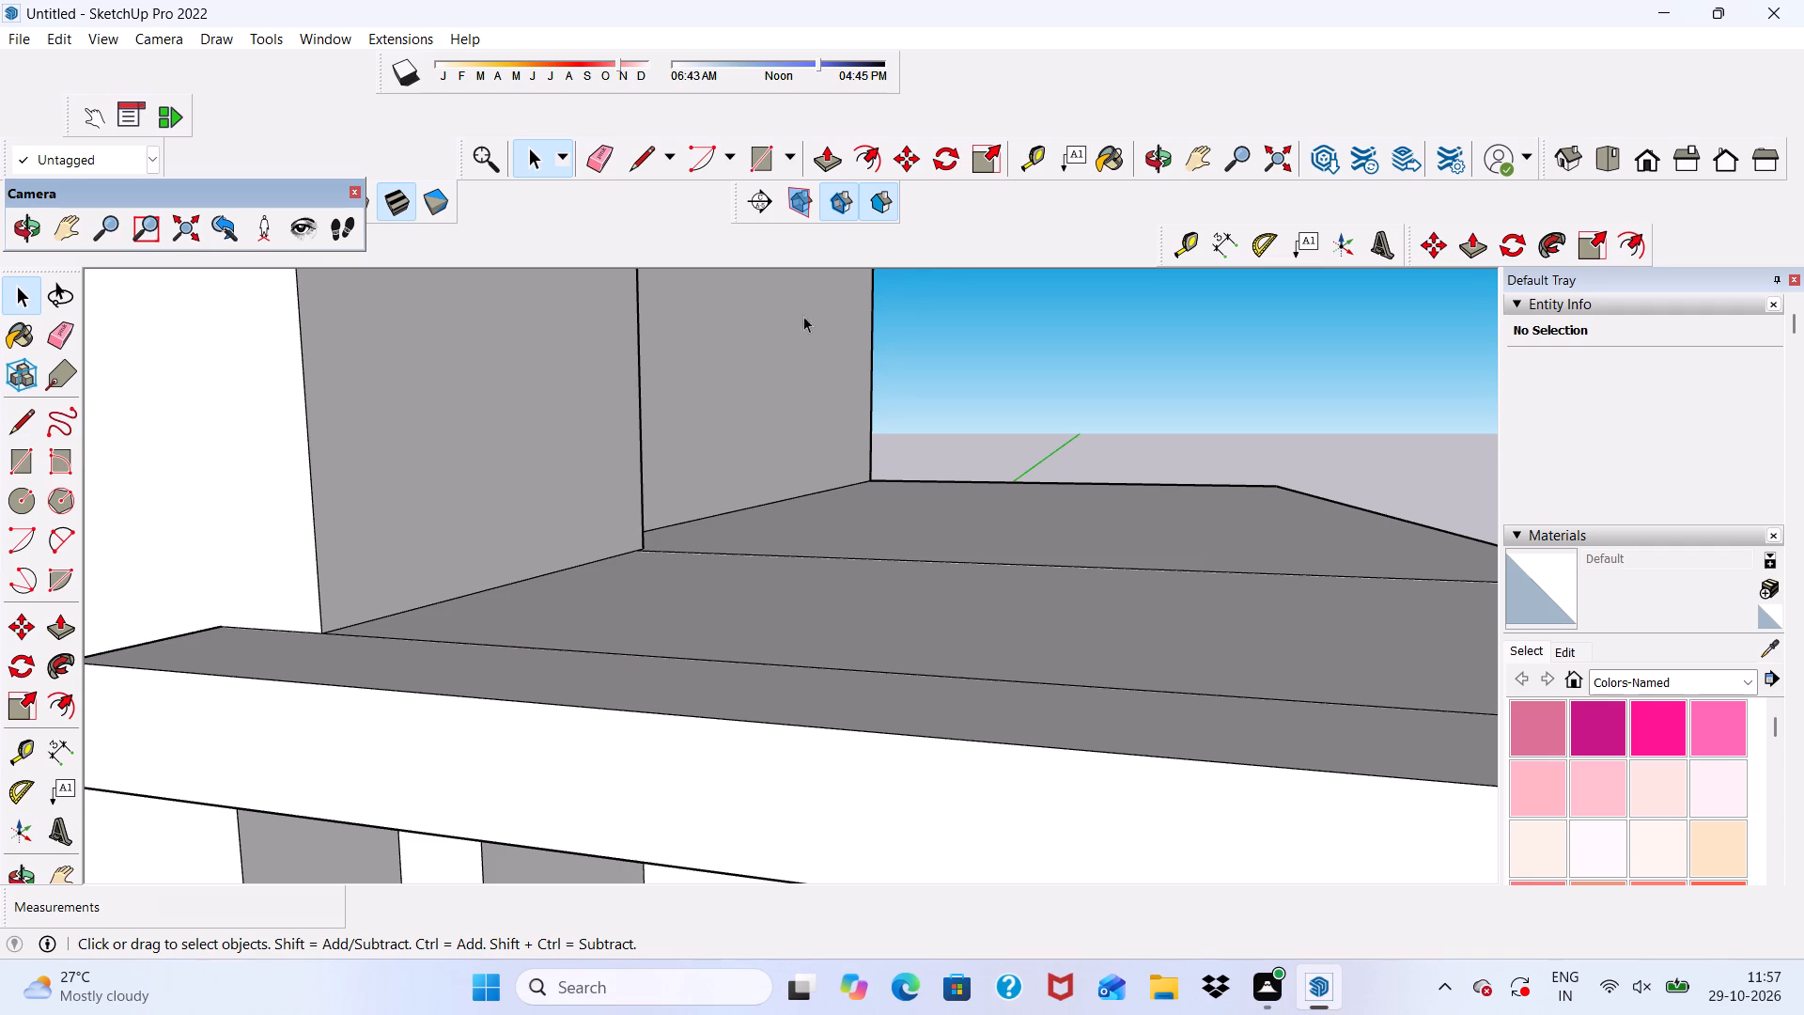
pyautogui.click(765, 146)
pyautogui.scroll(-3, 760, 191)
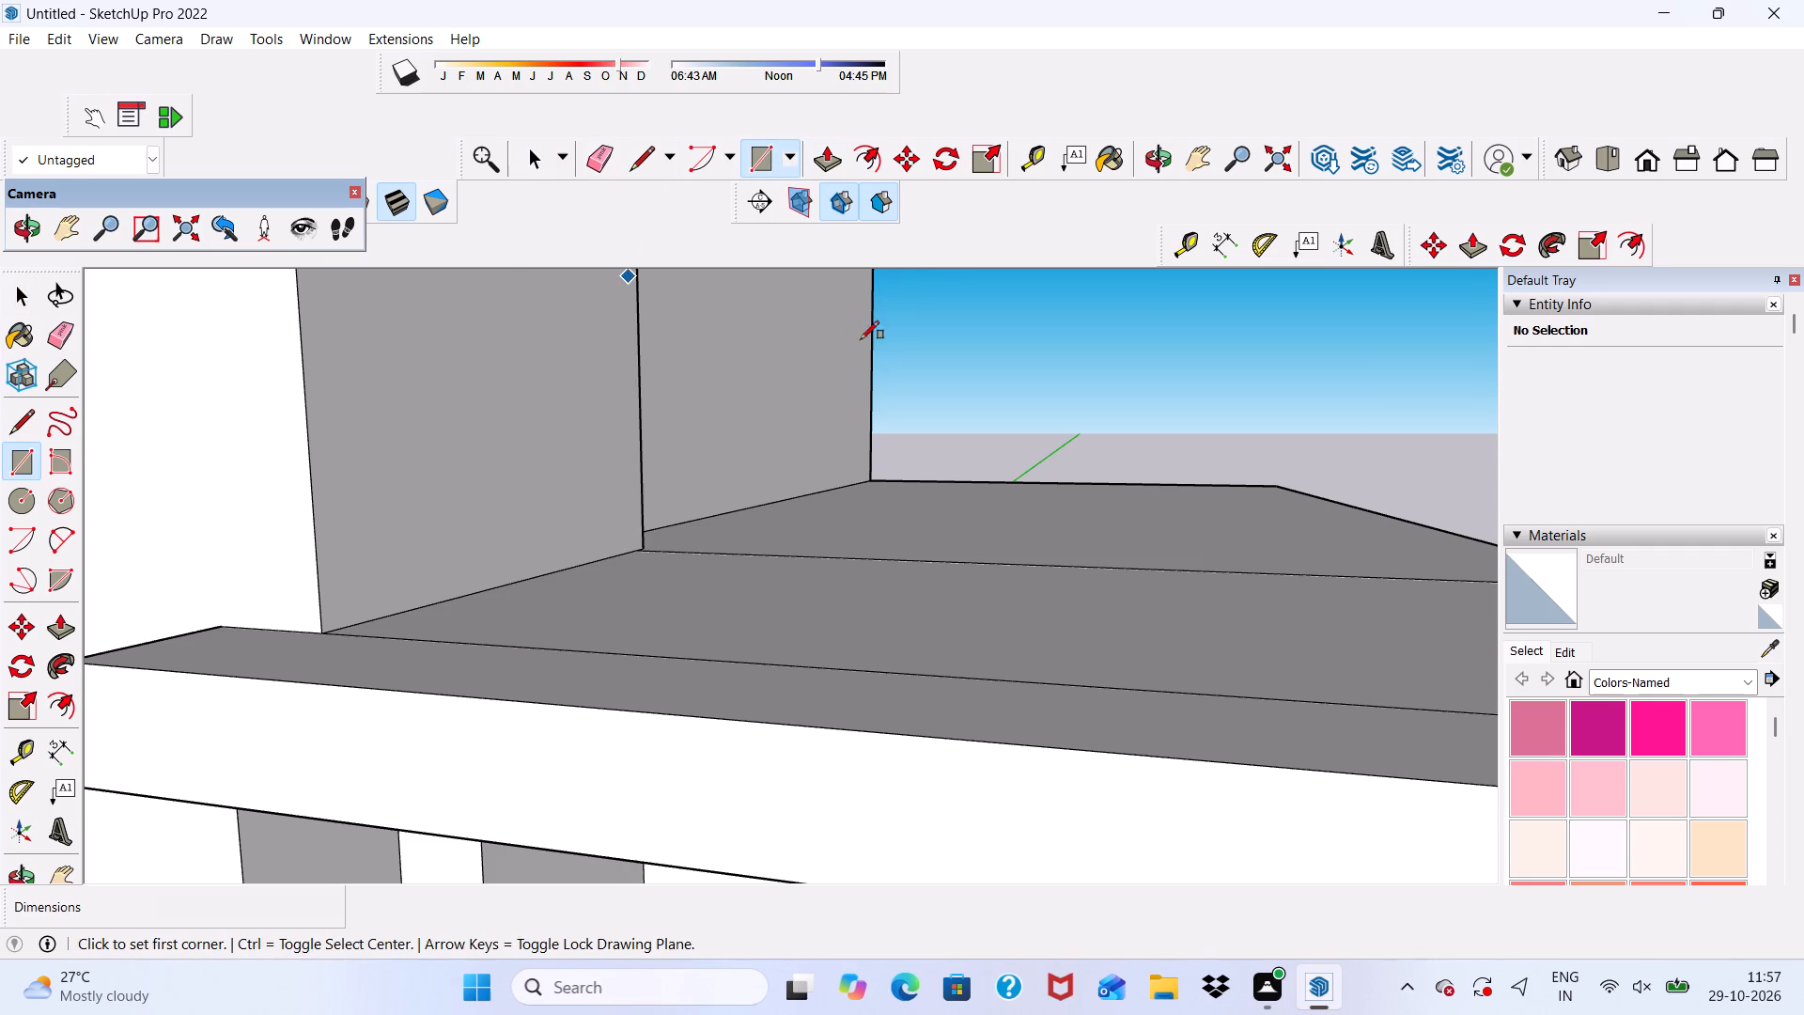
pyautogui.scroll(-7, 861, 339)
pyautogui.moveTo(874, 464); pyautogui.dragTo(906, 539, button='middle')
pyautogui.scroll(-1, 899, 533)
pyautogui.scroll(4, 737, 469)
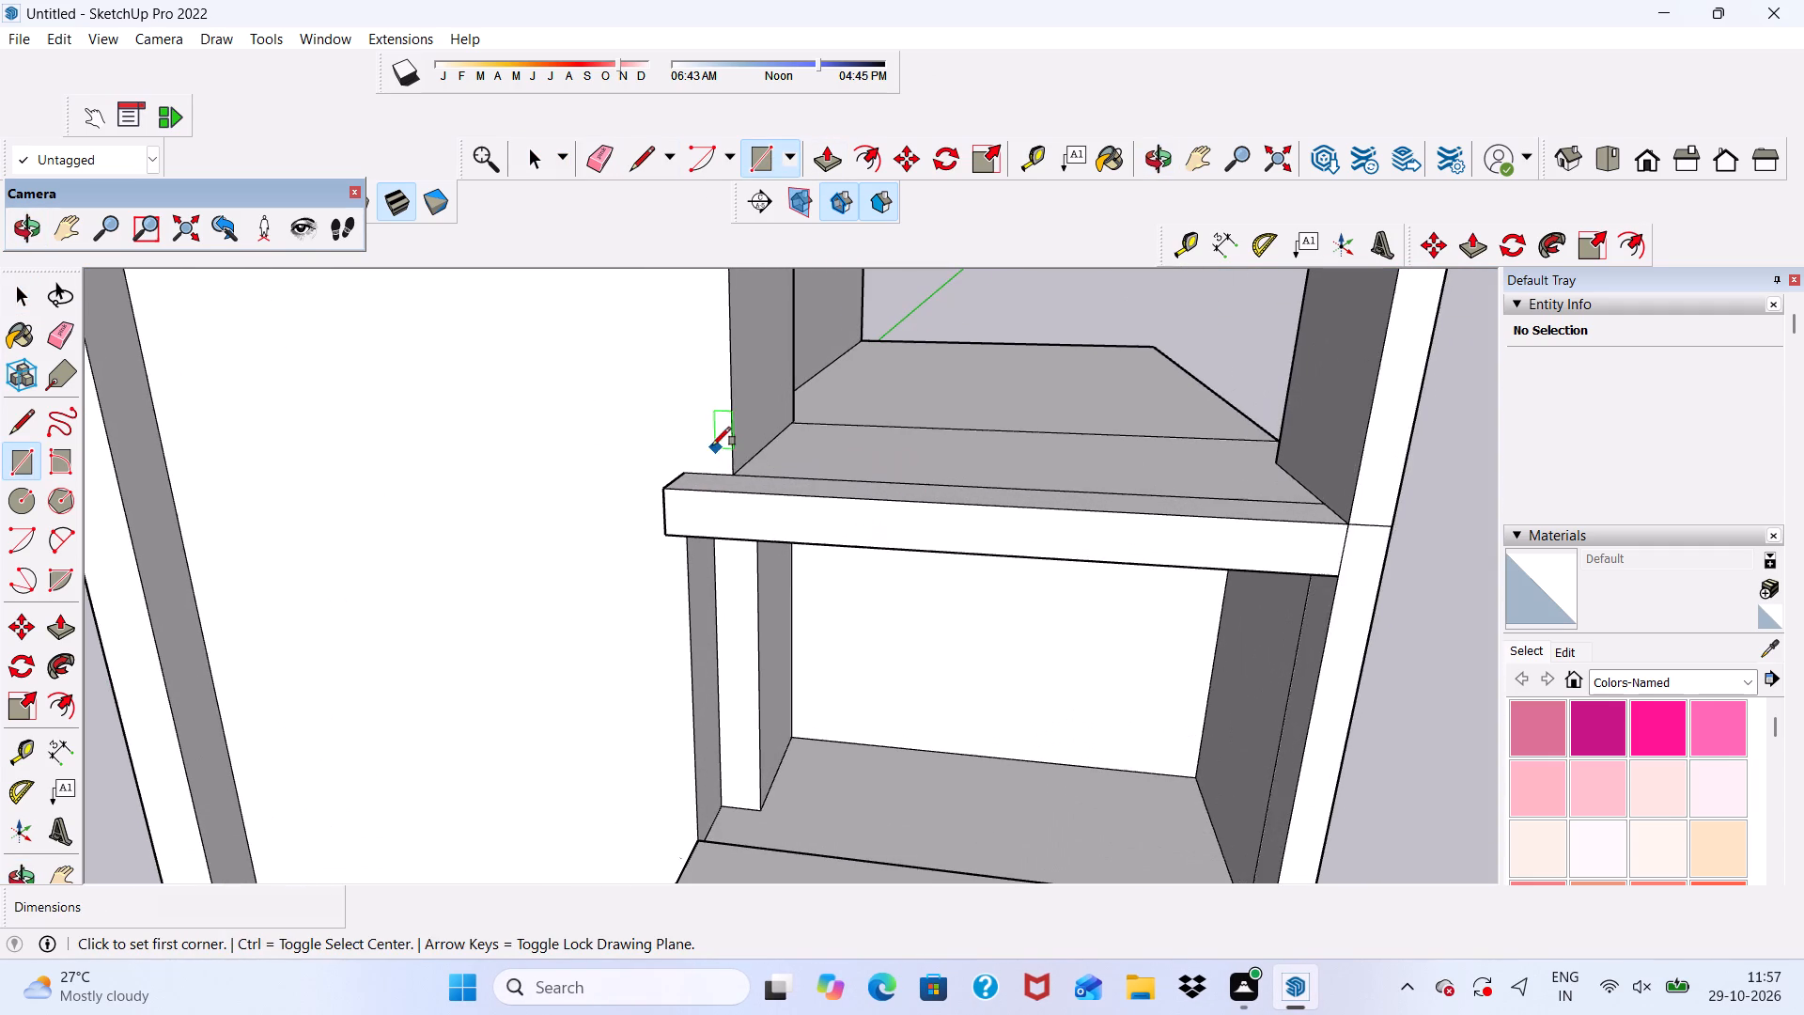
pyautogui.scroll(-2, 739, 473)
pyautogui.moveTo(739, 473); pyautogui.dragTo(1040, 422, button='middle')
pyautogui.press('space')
# Push/Pull the end face of the side bay's upper slab band about 1/2".
pyautogui.scroll(4, 792, 508)
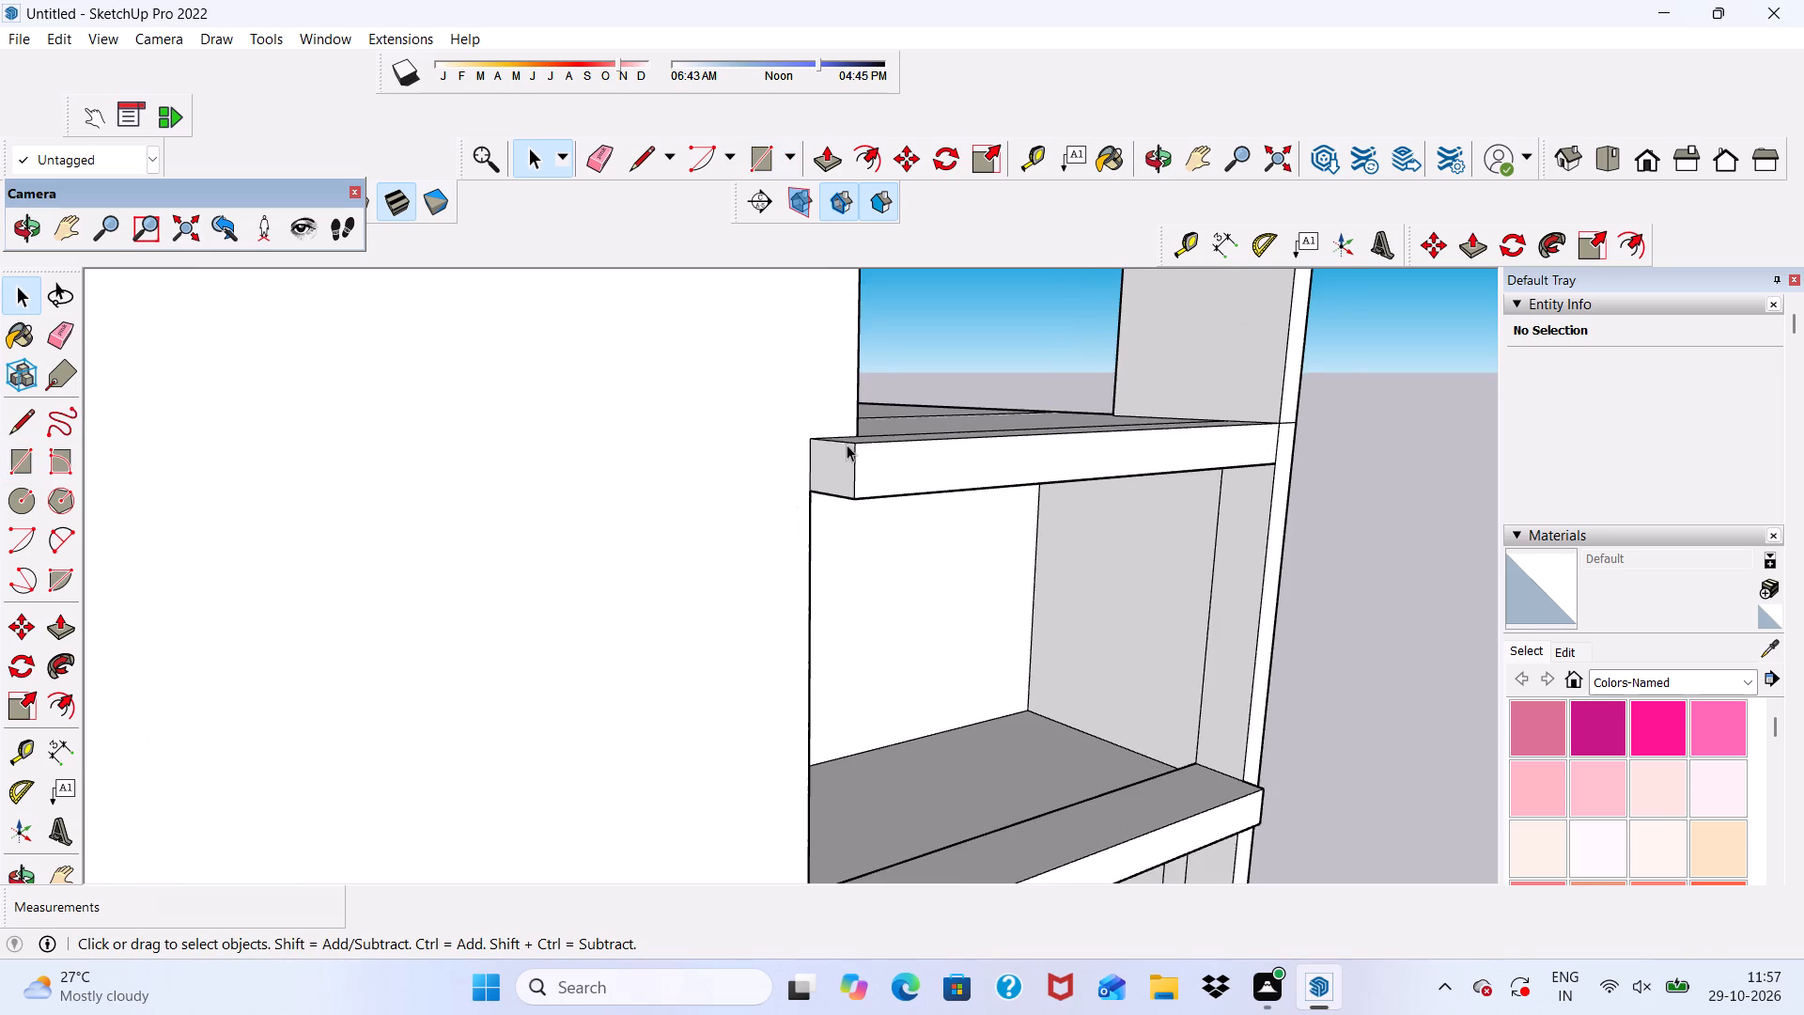
pyautogui.click(848, 444)
pyautogui.click(821, 148)
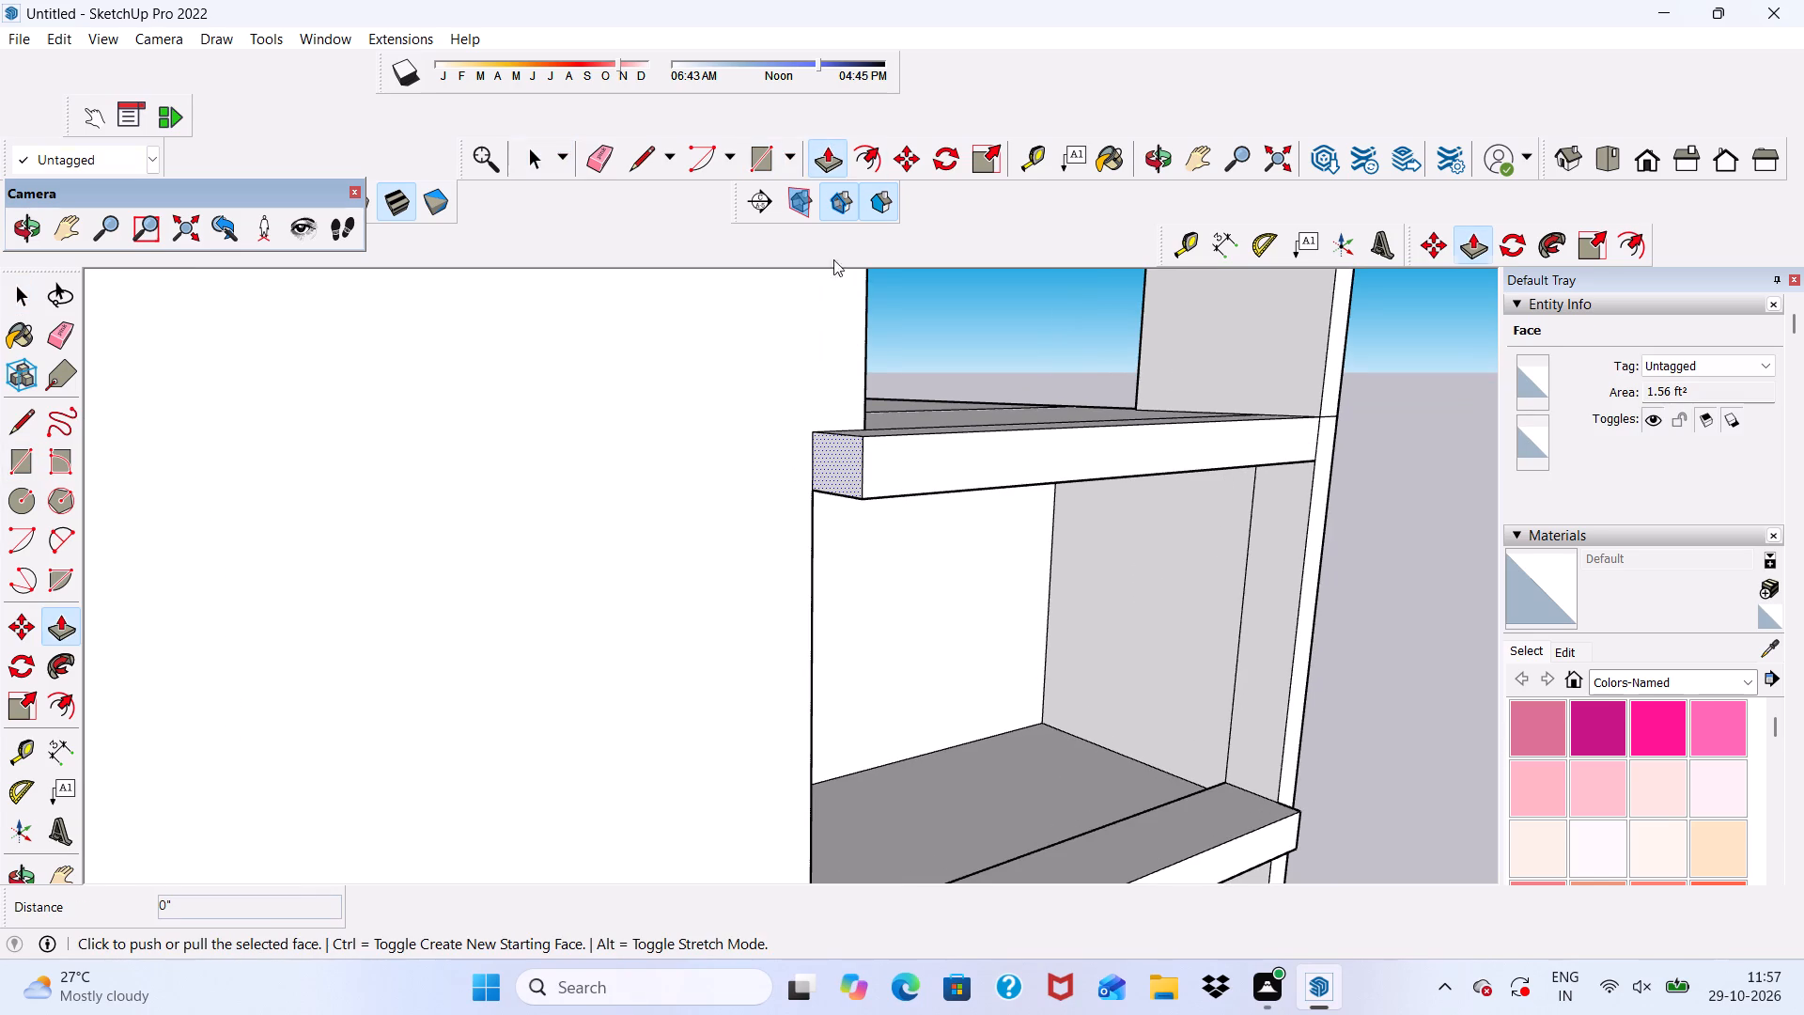
pyautogui.click(825, 458)
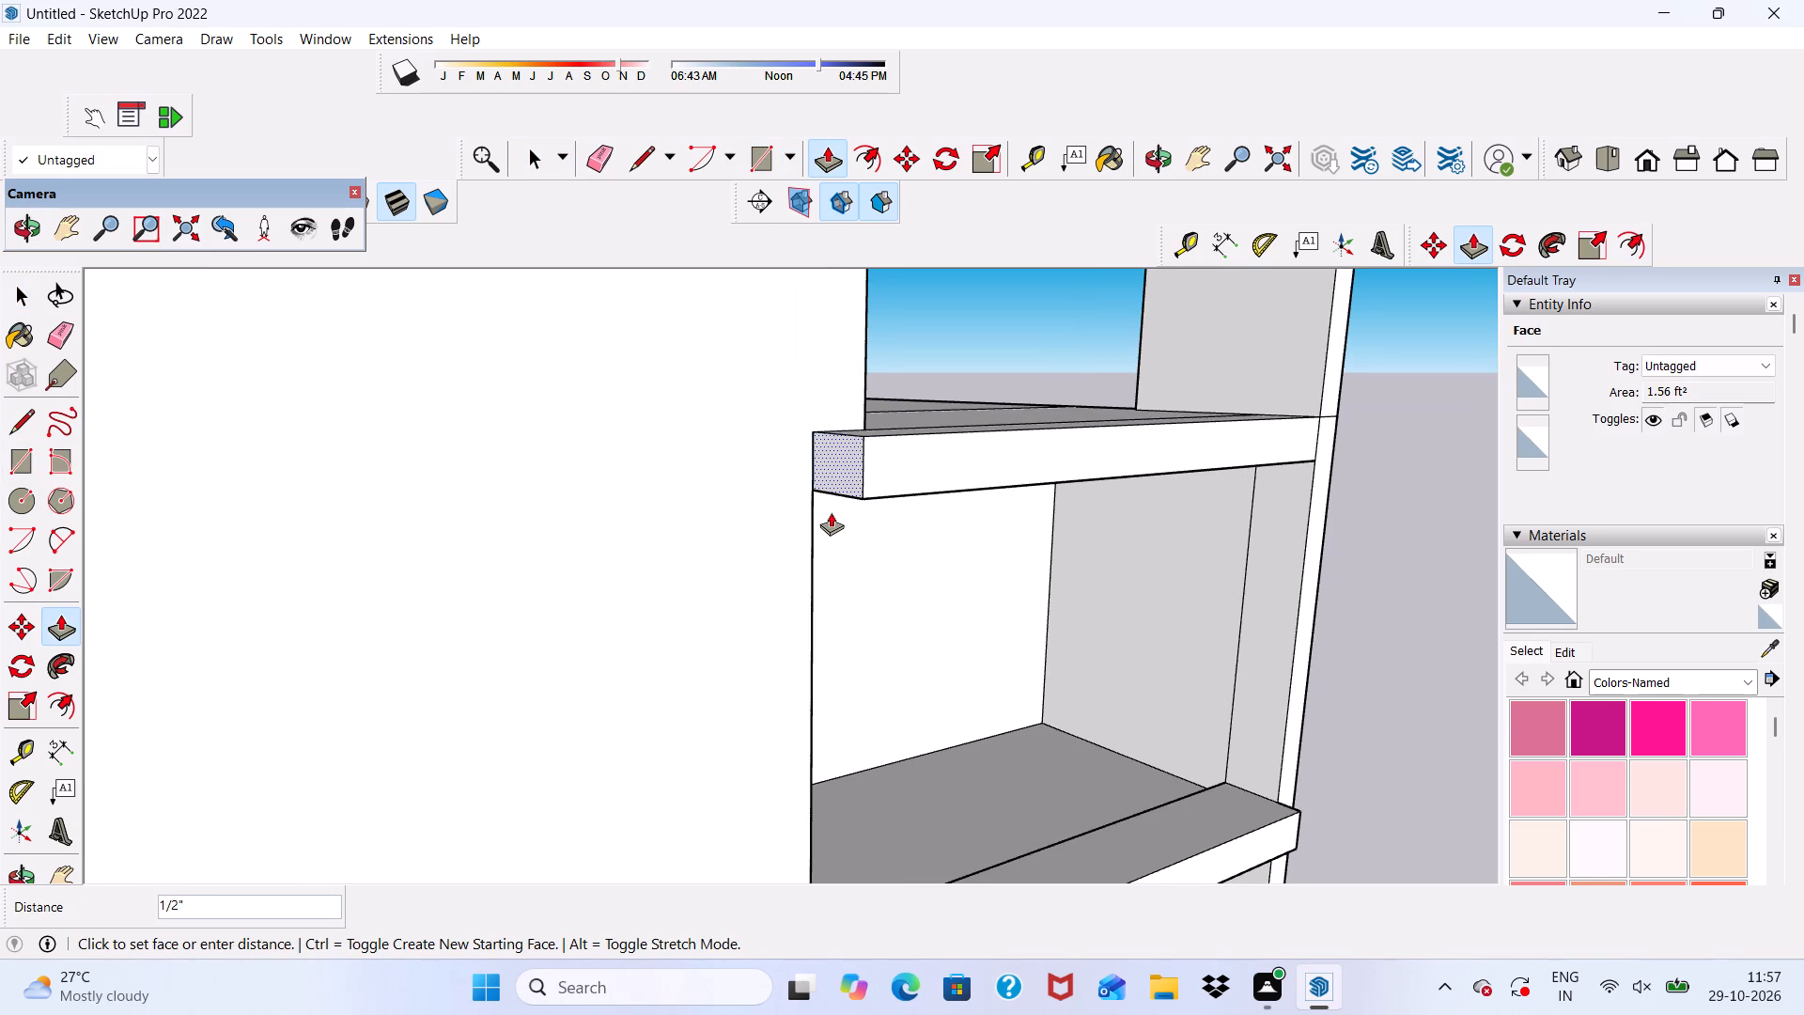
pyautogui.click(829, 513)
pyautogui.scroll(-3, 807, 459)
pyautogui.moveTo(805, 458); pyautogui.dragTo(434, 496, button='middle')
pyautogui.press('space')
pyautogui.press('space')
pyautogui.press('space')
pyautogui.press('space')
pyautogui.press('space')
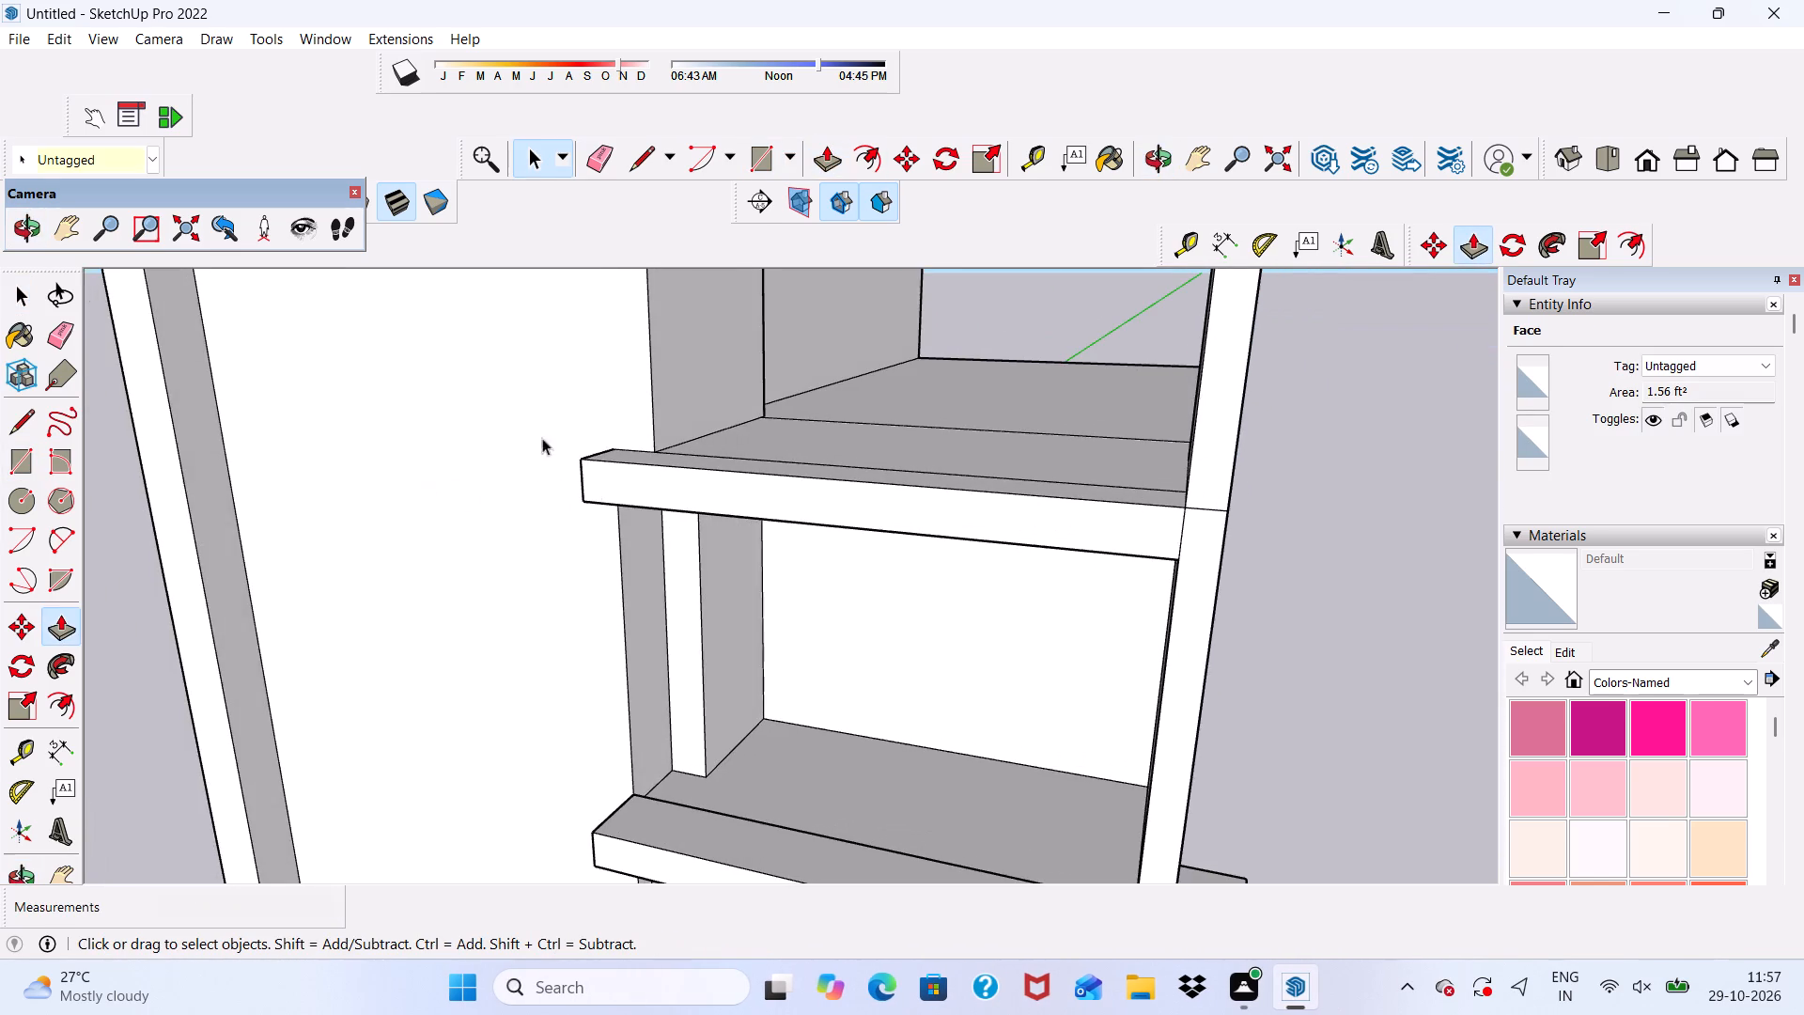
# Push/Pull the tall block's side wall face above the side bay's upper slab band inward 1' 1 13/16".
pyautogui.scroll(4, 738, 412)
pyautogui.click(609, 386)
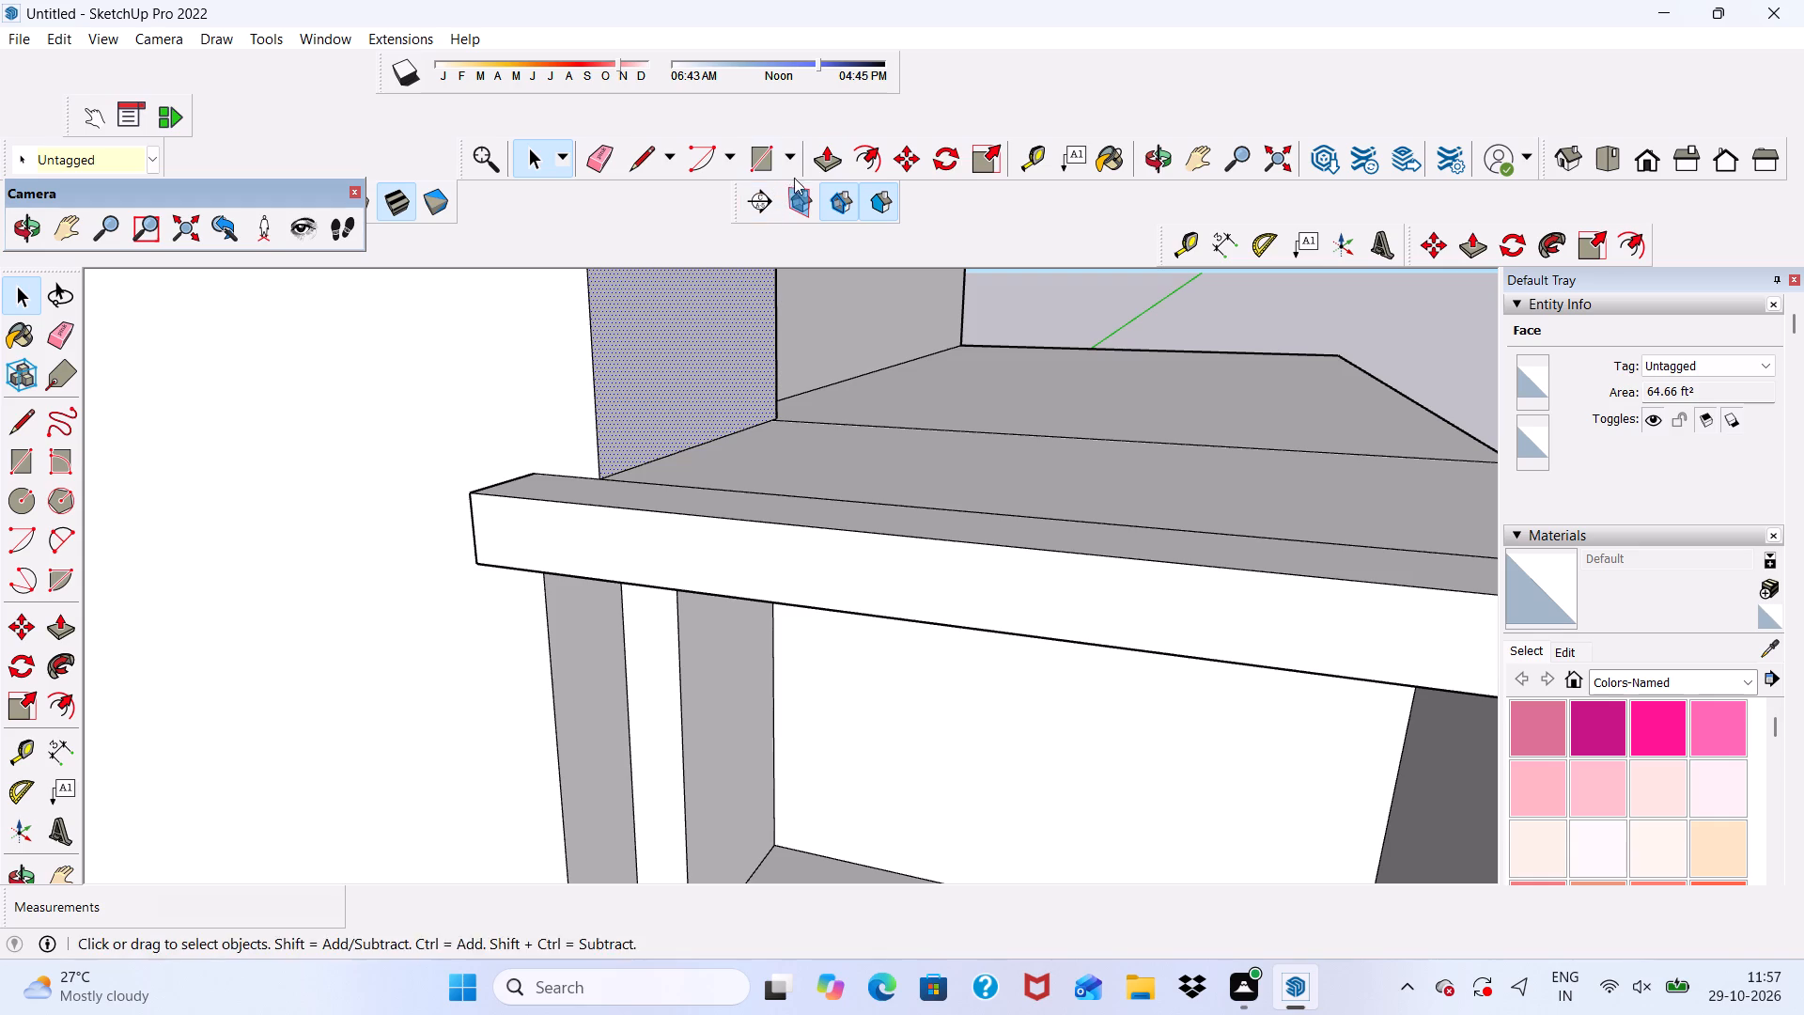
pyautogui.click(824, 156)
pyautogui.moveTo(611, 412); pyautogui.dragTo(531, 447)
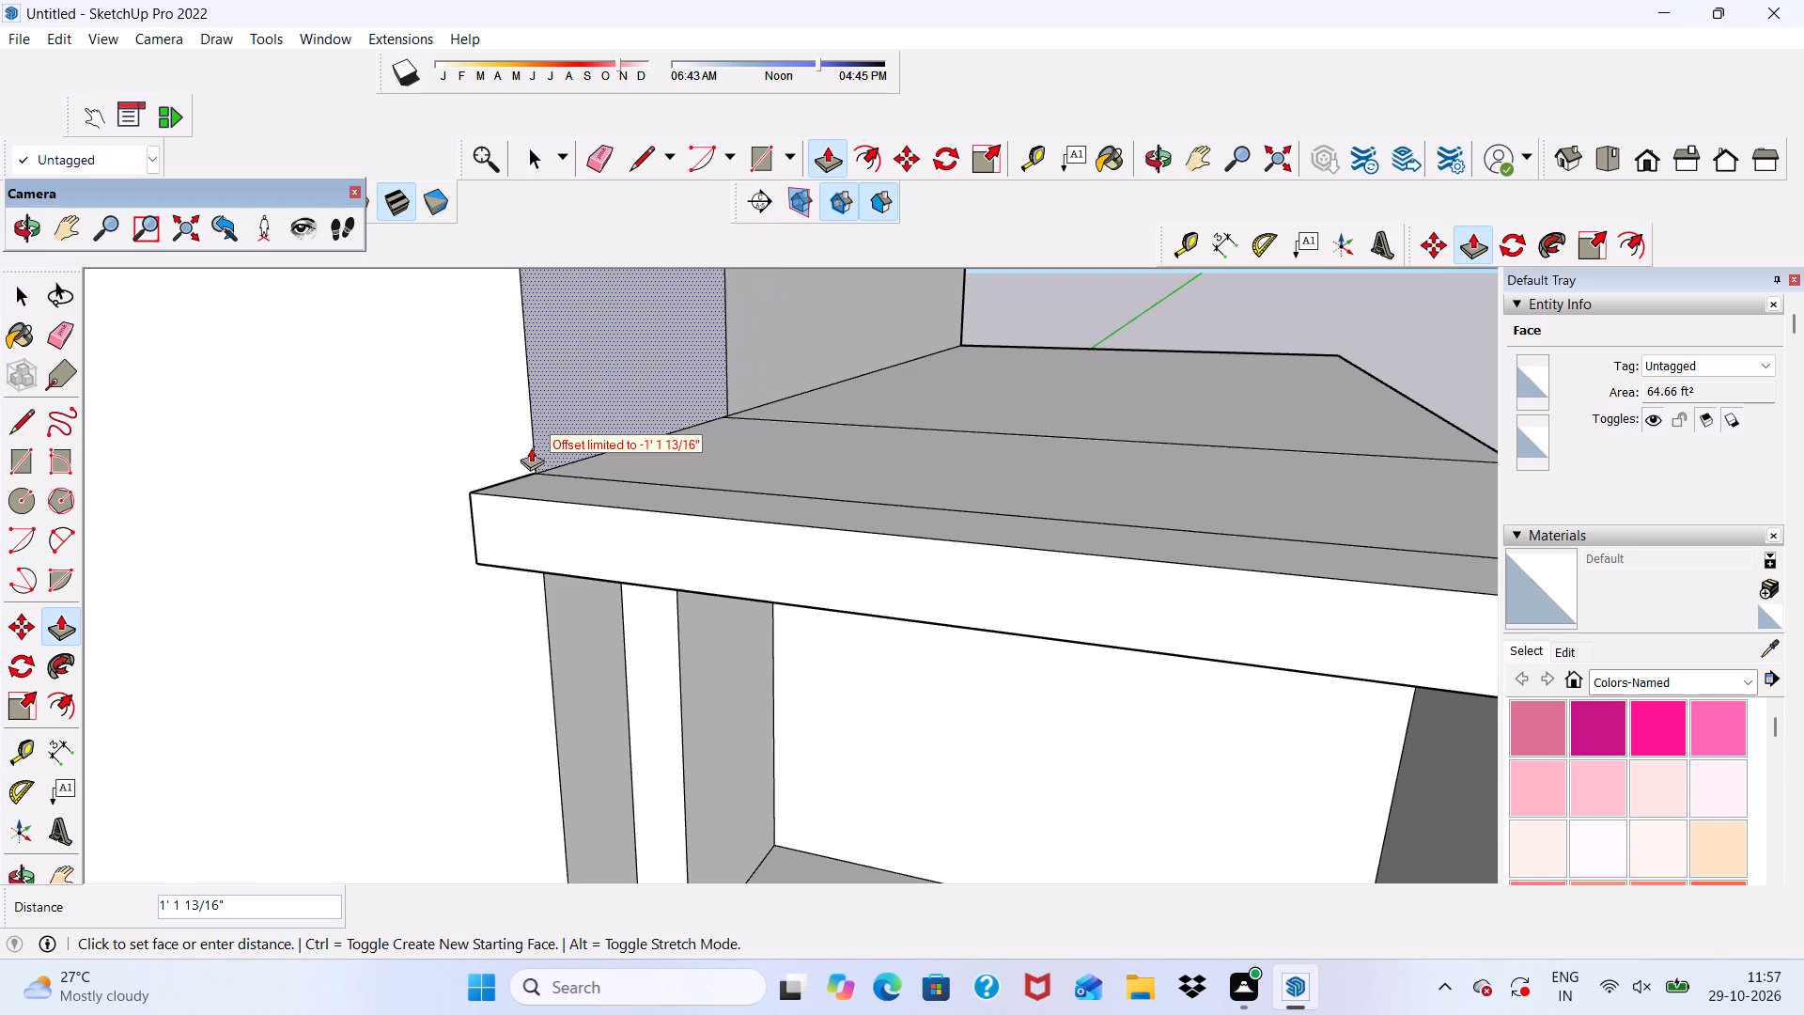
pyautogui.moveTo(531, 447); pyautogui.dragTo(530, 467)
# Examine the recessed side wall, the side bay's top opening and the whole building from several angles.
pyautogui.scroll(-6, 528, 464)
pyautogui.moveTo(665, 558); pyautogui.dragTo(664, 487, button='middle')
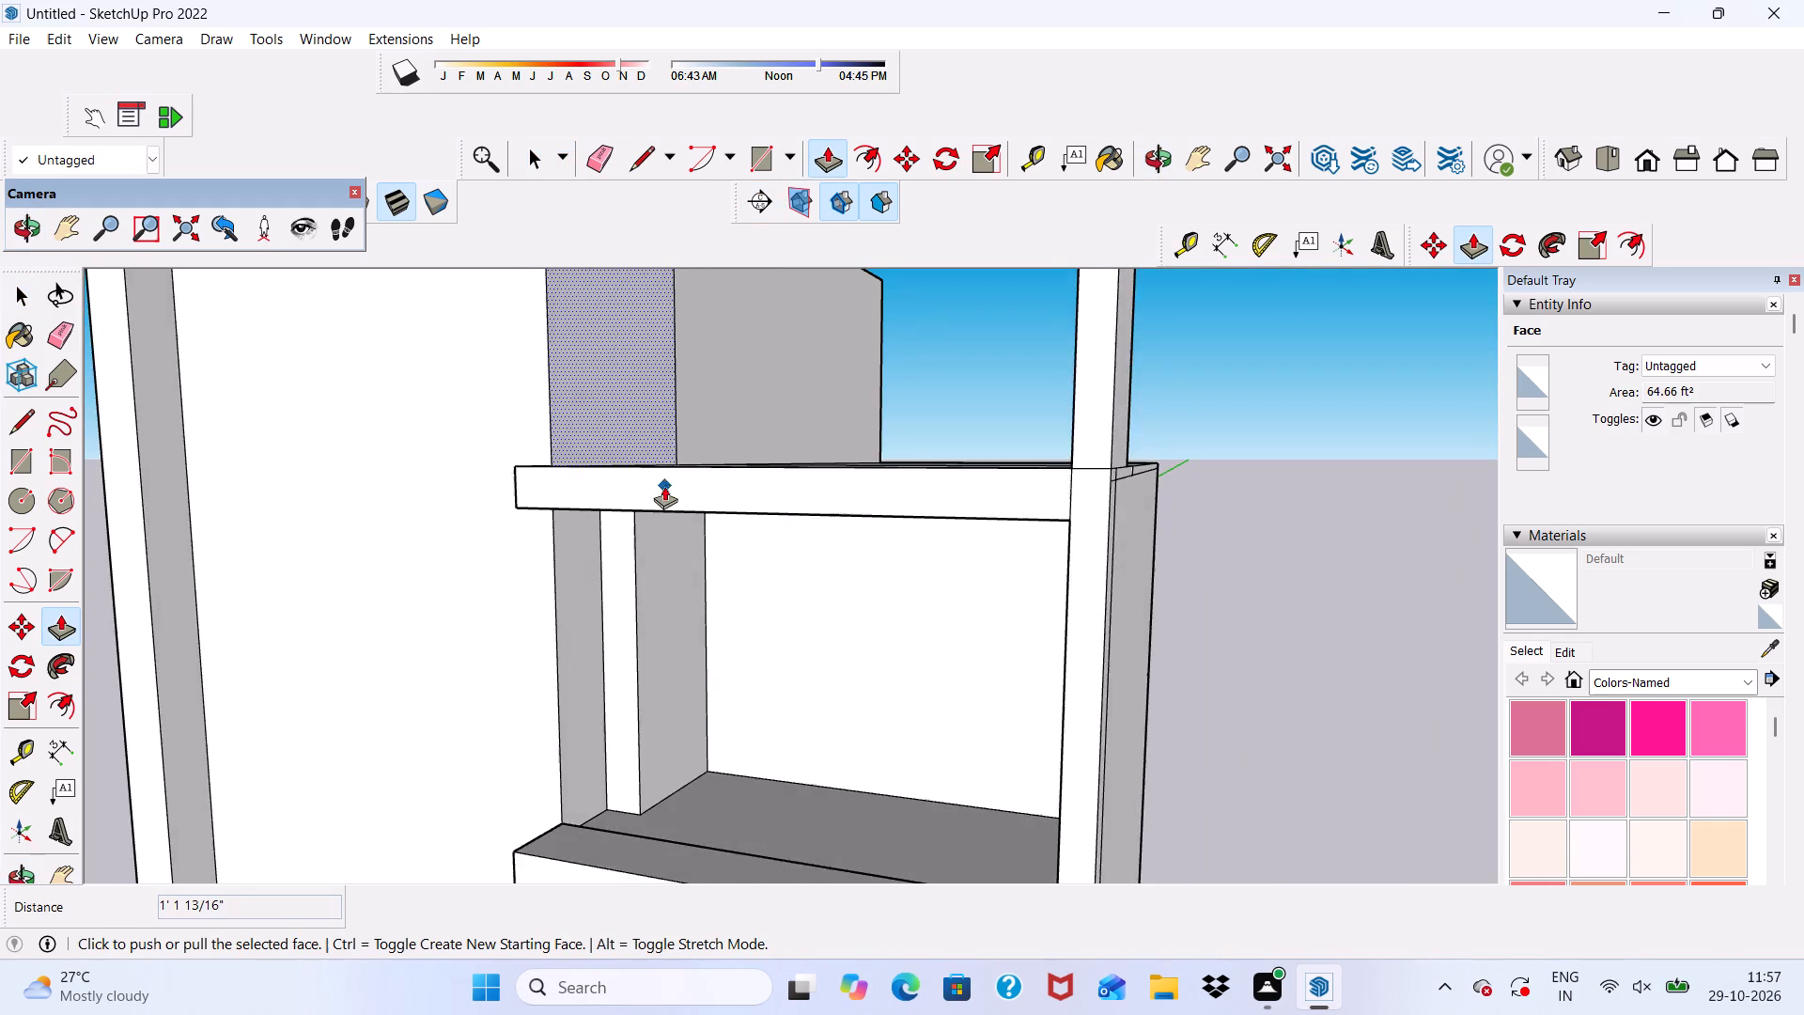
pyautogui.scroll(-9, 664, 486)
pyautogui.moveTo(717, 519); pyautogui.dragTo(785, 559, button='middle')
pyautogui.scroll(5, 630, 381)
pyautogui.moveTo(809, 532); pyautogui.dragTo(764, 353, button='middle')
pyautogui.scroll(3, 750, 338)
pyautogui.press('space')
pyautogui.scroll(-5, 744, 351)
pyautogui.scroll(1, 768, 486)
pyautogui.moveTo(774, 494); pyautogui.dragTo(836, 625, button='middle')
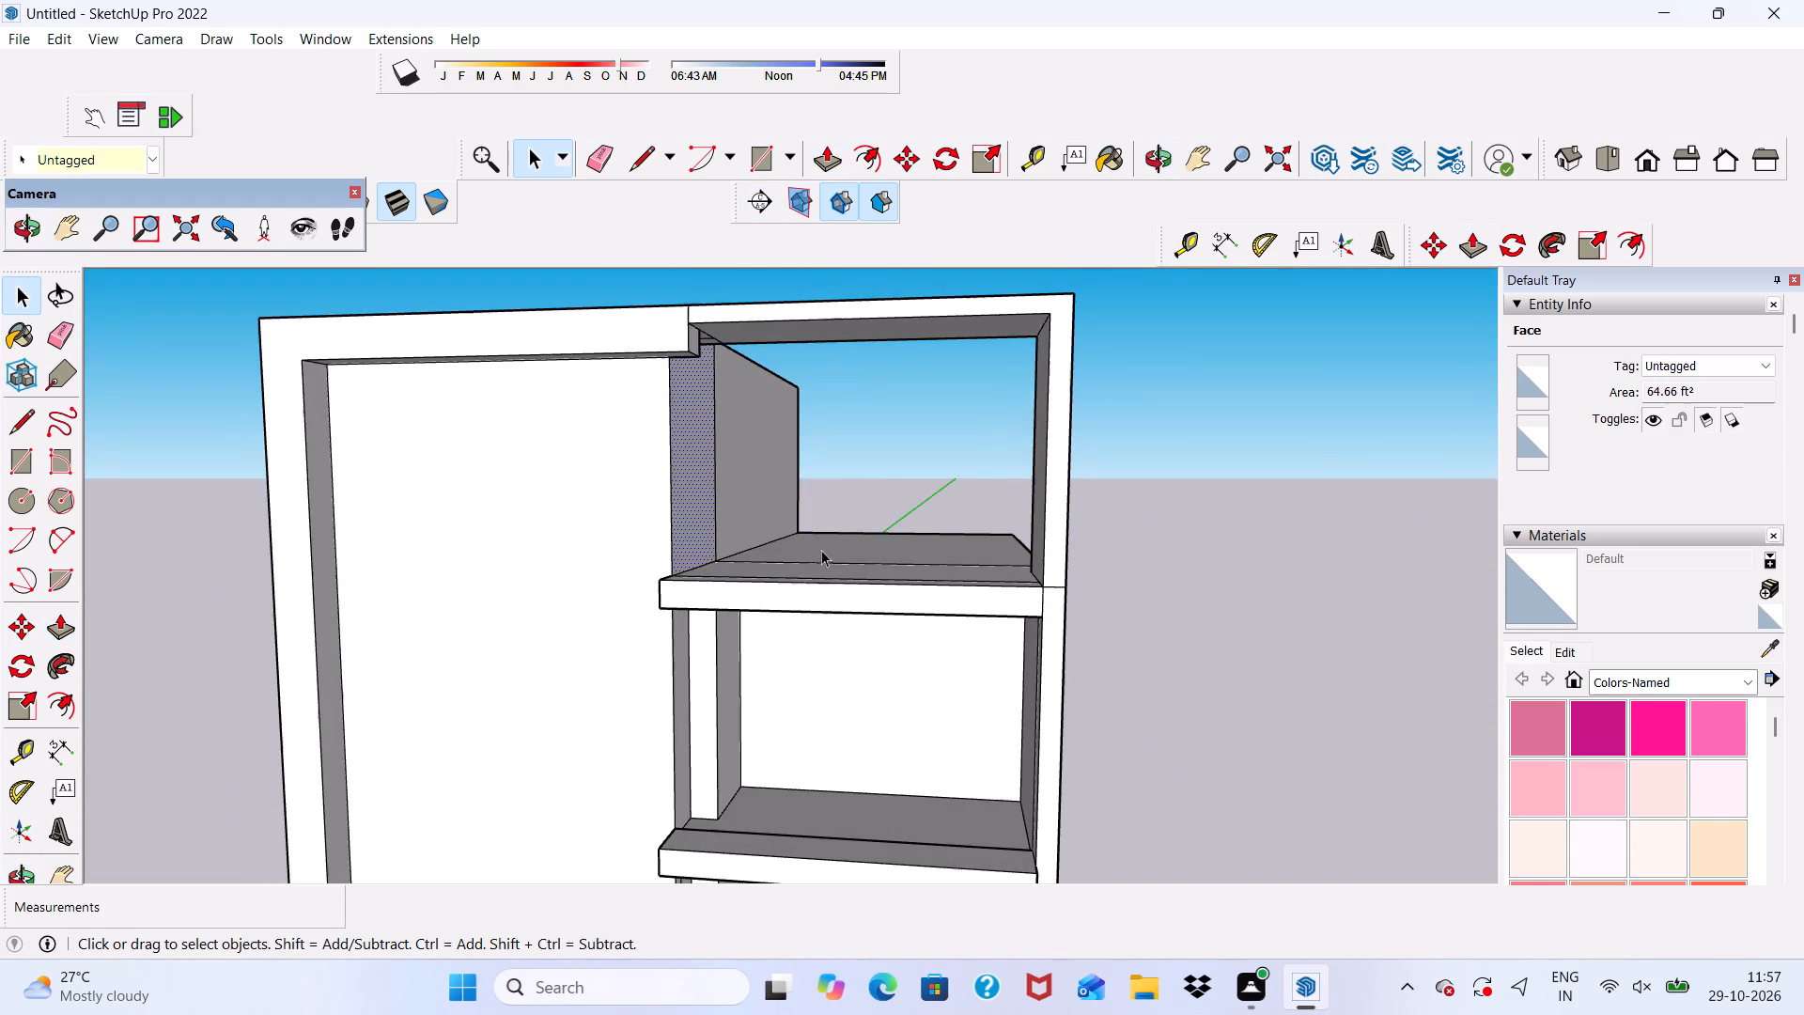
pyautogui.scroll(-5, 821, 550)
pyautogui.moveTo(819, 585); pyautogui.dragTo(814, 560, button='middle')
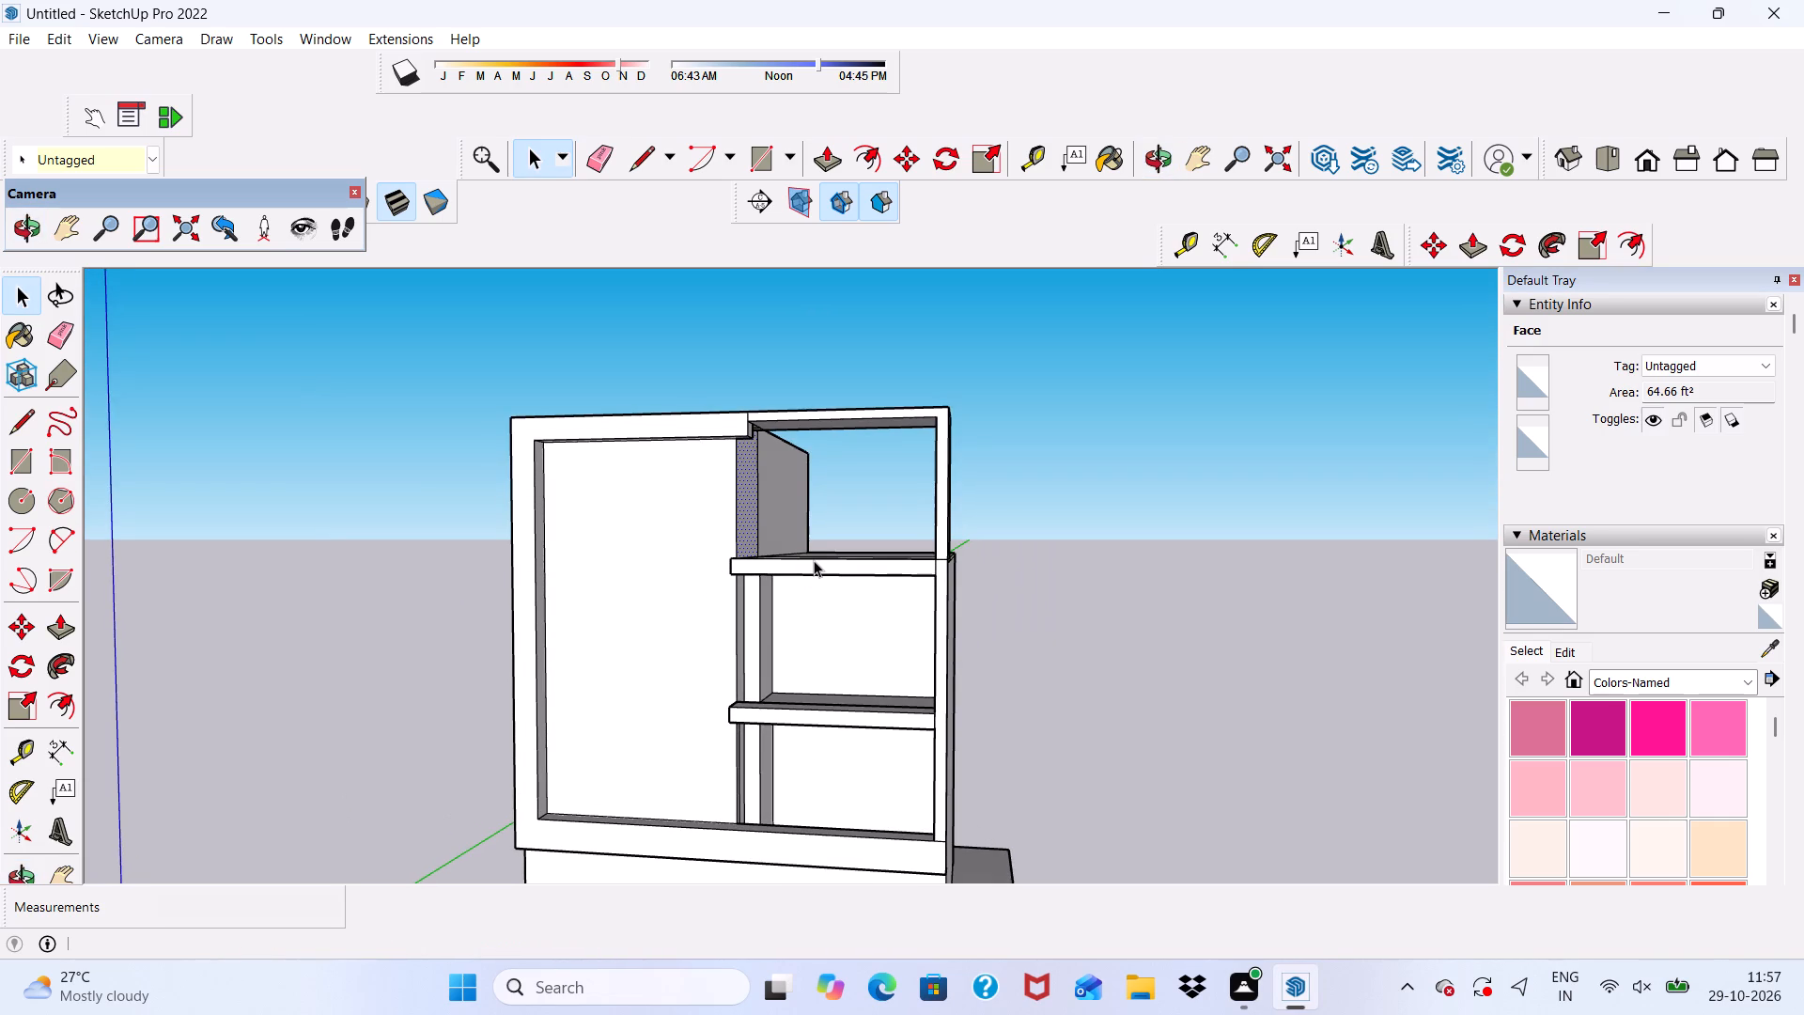
pyautogui.scroll(1, 814, 560)
pyautogui.scroll(-4, 801, 526)
pyautogui.moveTo(803, 573); pyautogui.dragTo(836, 570, button='middle')
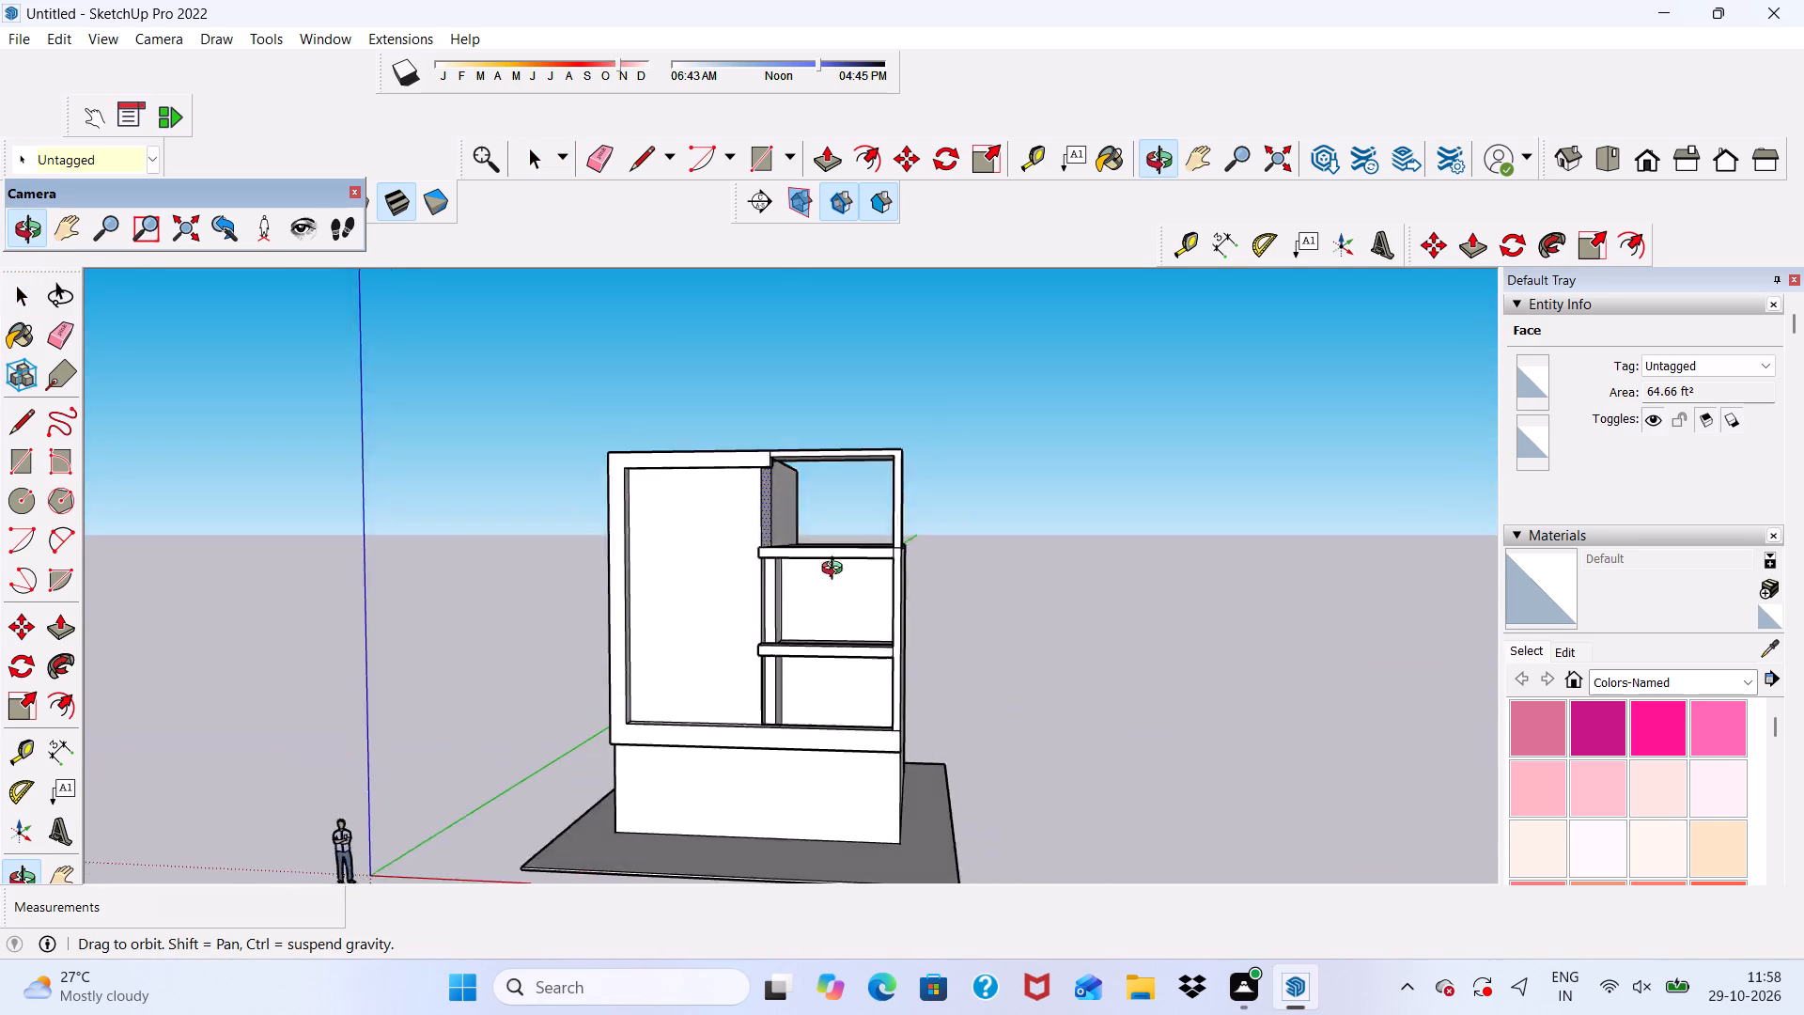
pyautogui.moveTo(836, 570); pyautogui.dragTo(941, 501, button='middle')
pyautogui.scroll(3, 789, 460)
pyautogui.scroll(-4, 770, 476)
pyautogui.moveTo(754, 590); pyautogui.dragTo(706, 802, button='middle')
pyautogui.moveTo(691, 789); pyautogui.dragTo(648, 692, button='middle')
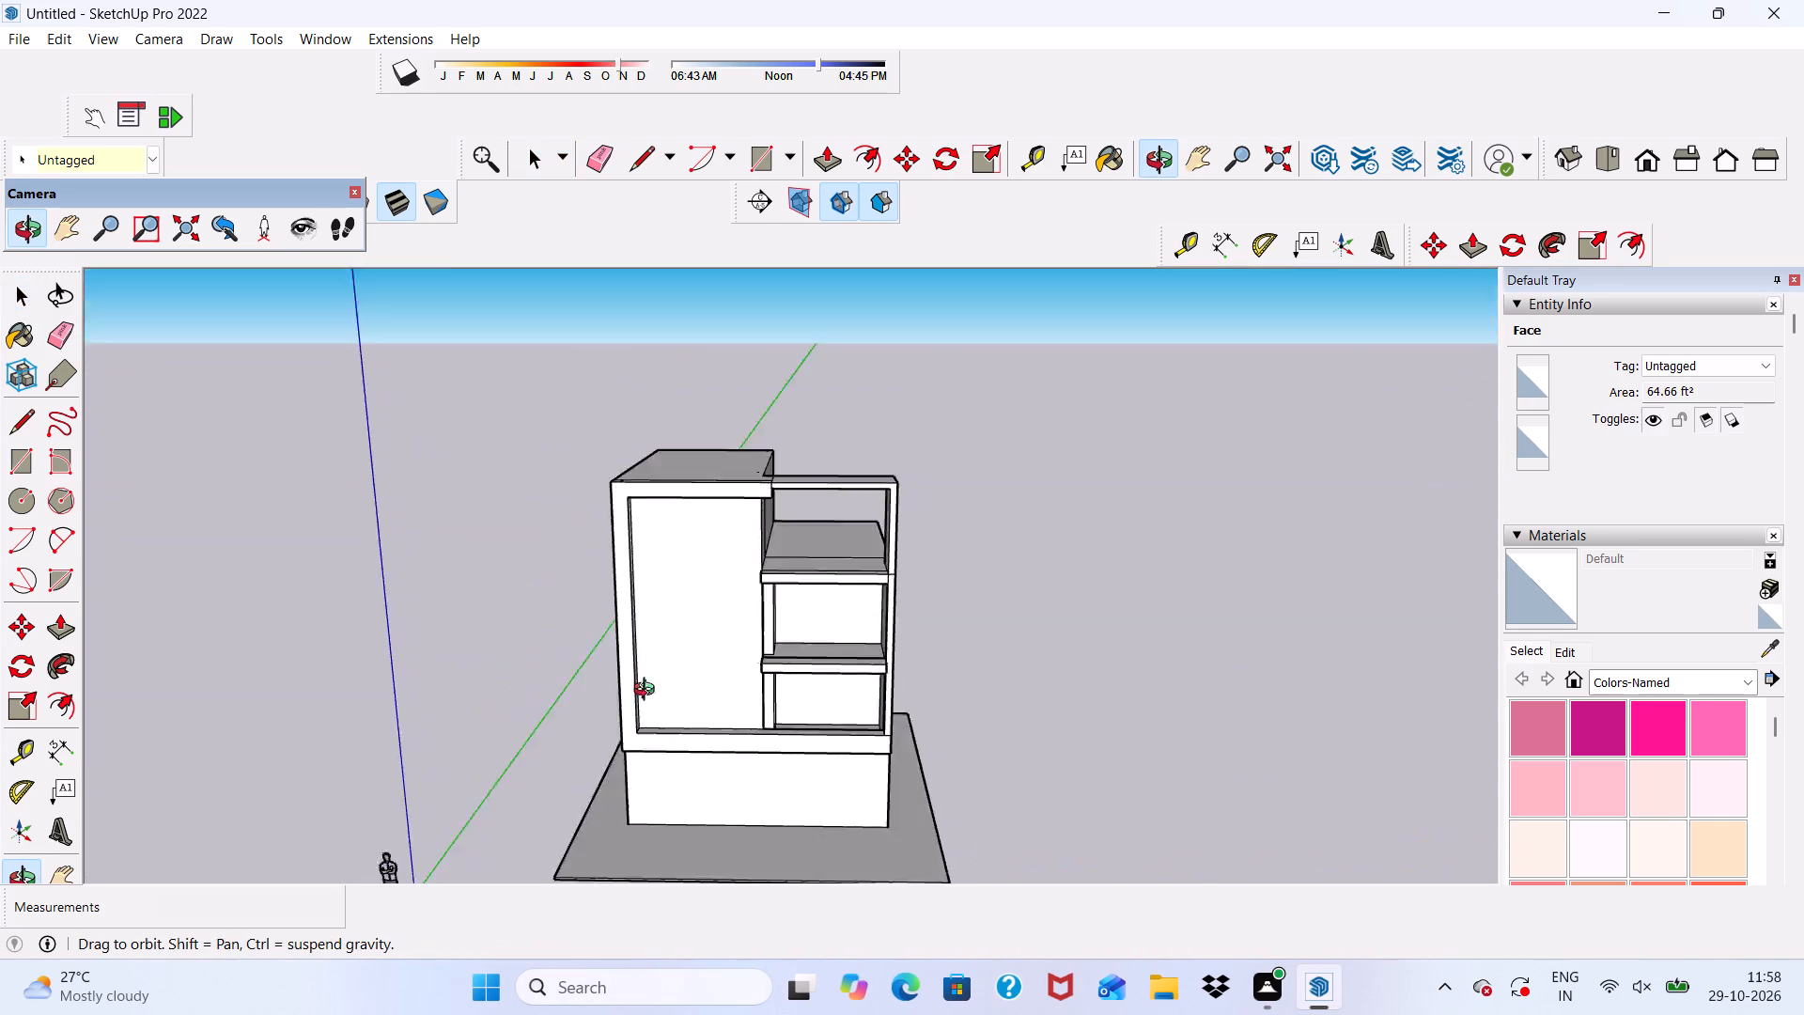
pyautogui.moveTo(648, 692); pyautogui.dragTo(630, 649, button='middle')
# Draw a full-height vertical strip rectangle about 5 3/4" by 26' 5 13/16" on the framed front panel, near its side-bay edge.
pyautogui.click(754, 164)
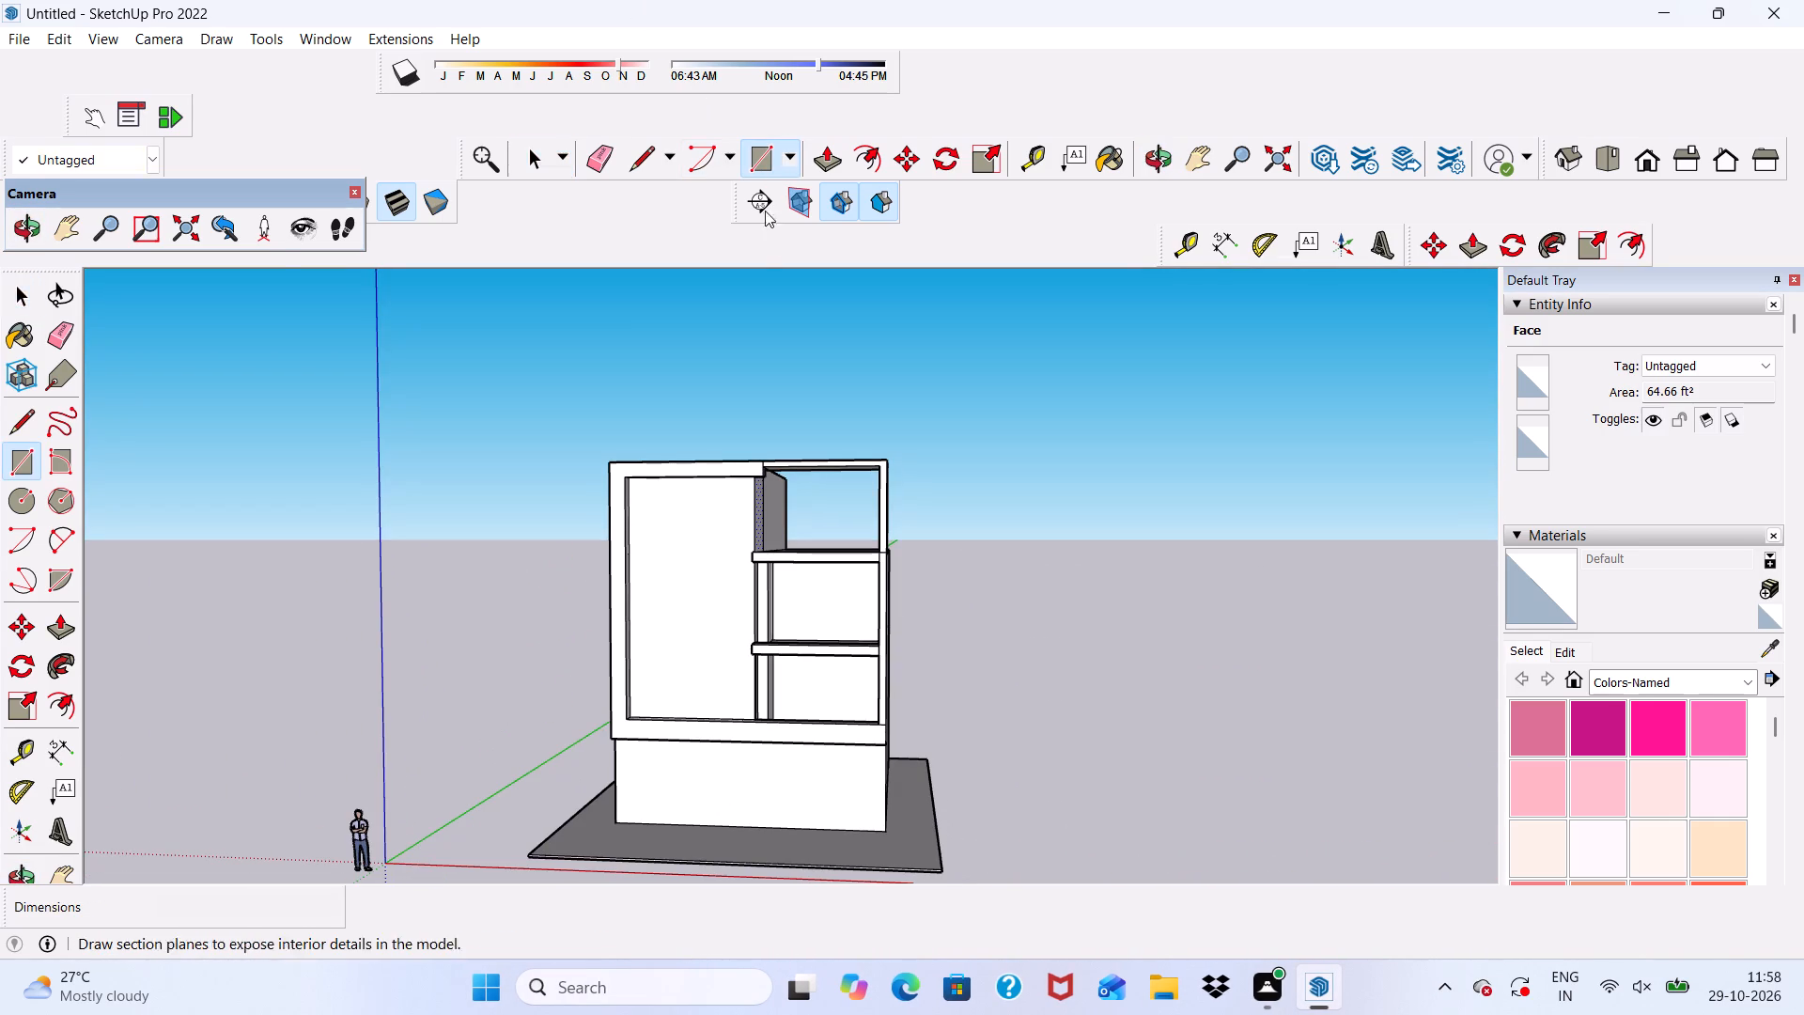
pyautogui.scroll(4, 638, 326)
pyautogui.scroll(-2, 631, 307)
pyautogui.scroll(-1, 725, 443)
pyautogui.moveTo(747, 440); pyautogui.dragTo(748, 439, button='middle')
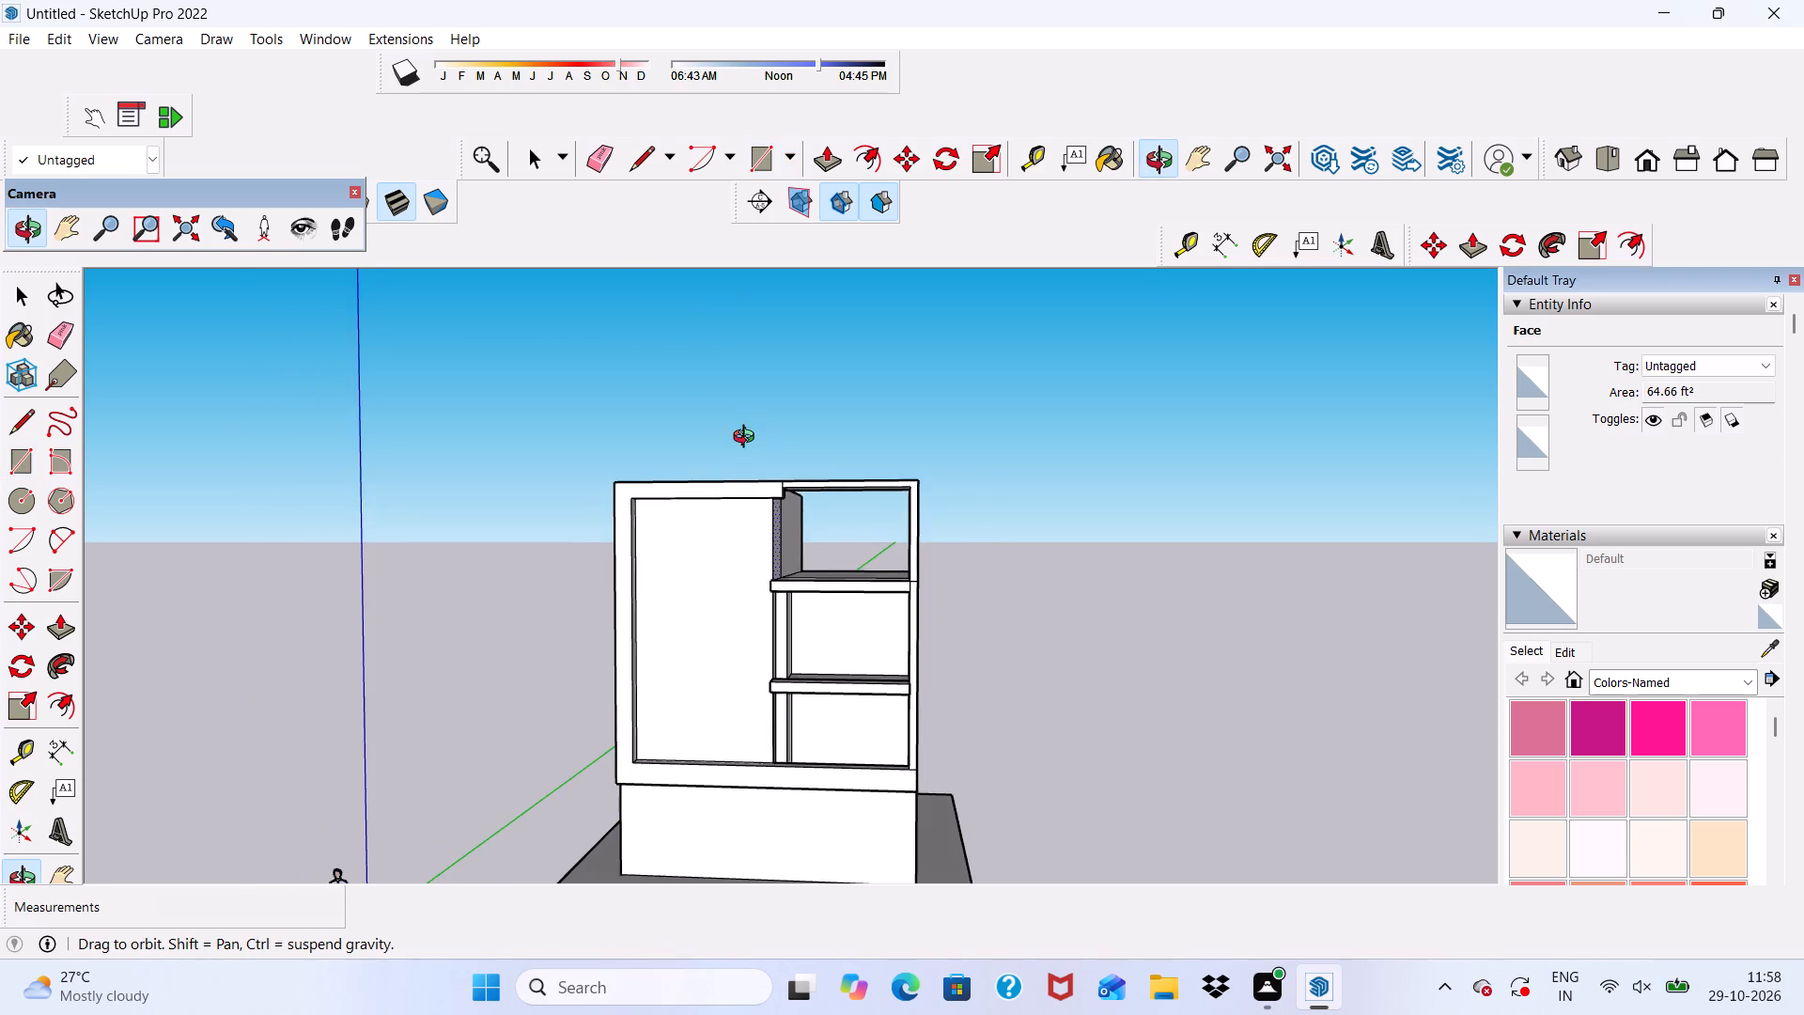
pyautogui.moveTo(748, 439); pyautogui.dragTo(832, 345, button='middle')
pyautogui.scroll(6, 654, 621)
pyautogui.scroll(7, 905, 394)
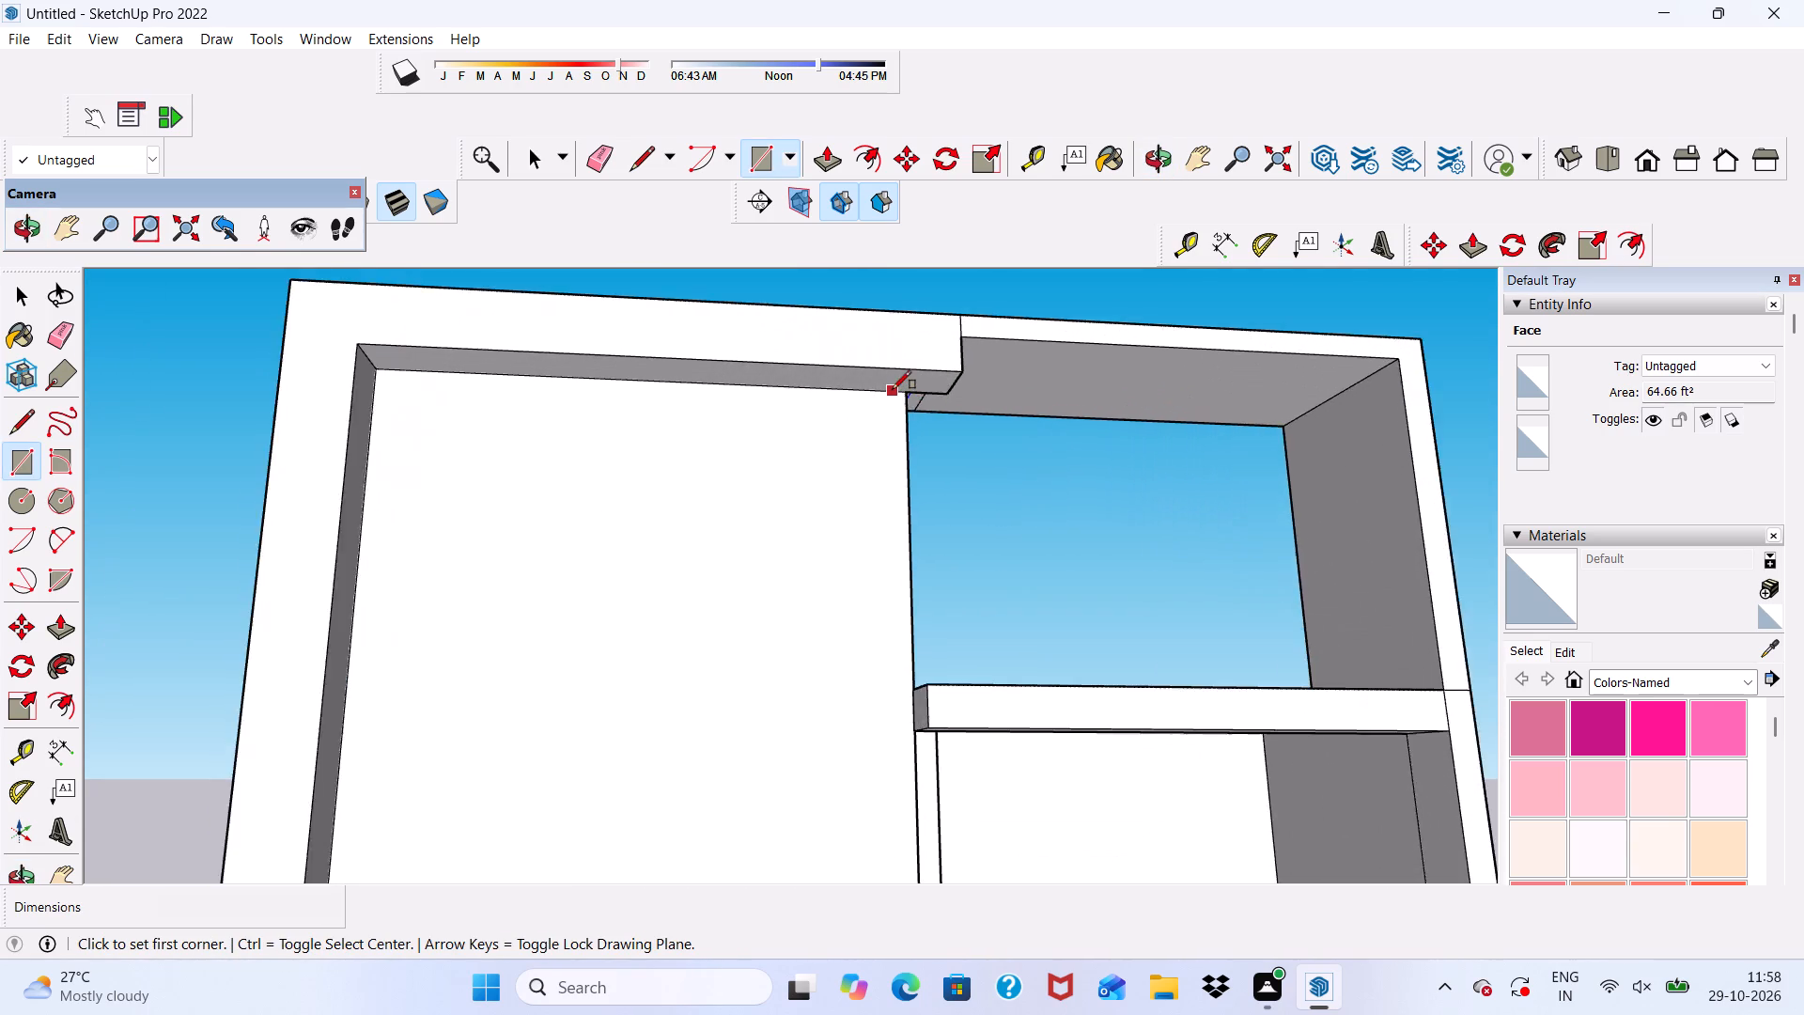
pyautogui.scroll(3, 893, 389)
pyautogui.click(891, 393)
pyautogui.scroll(-6, 708, 398)
pyautogui.scroll(-3, 622, 357)
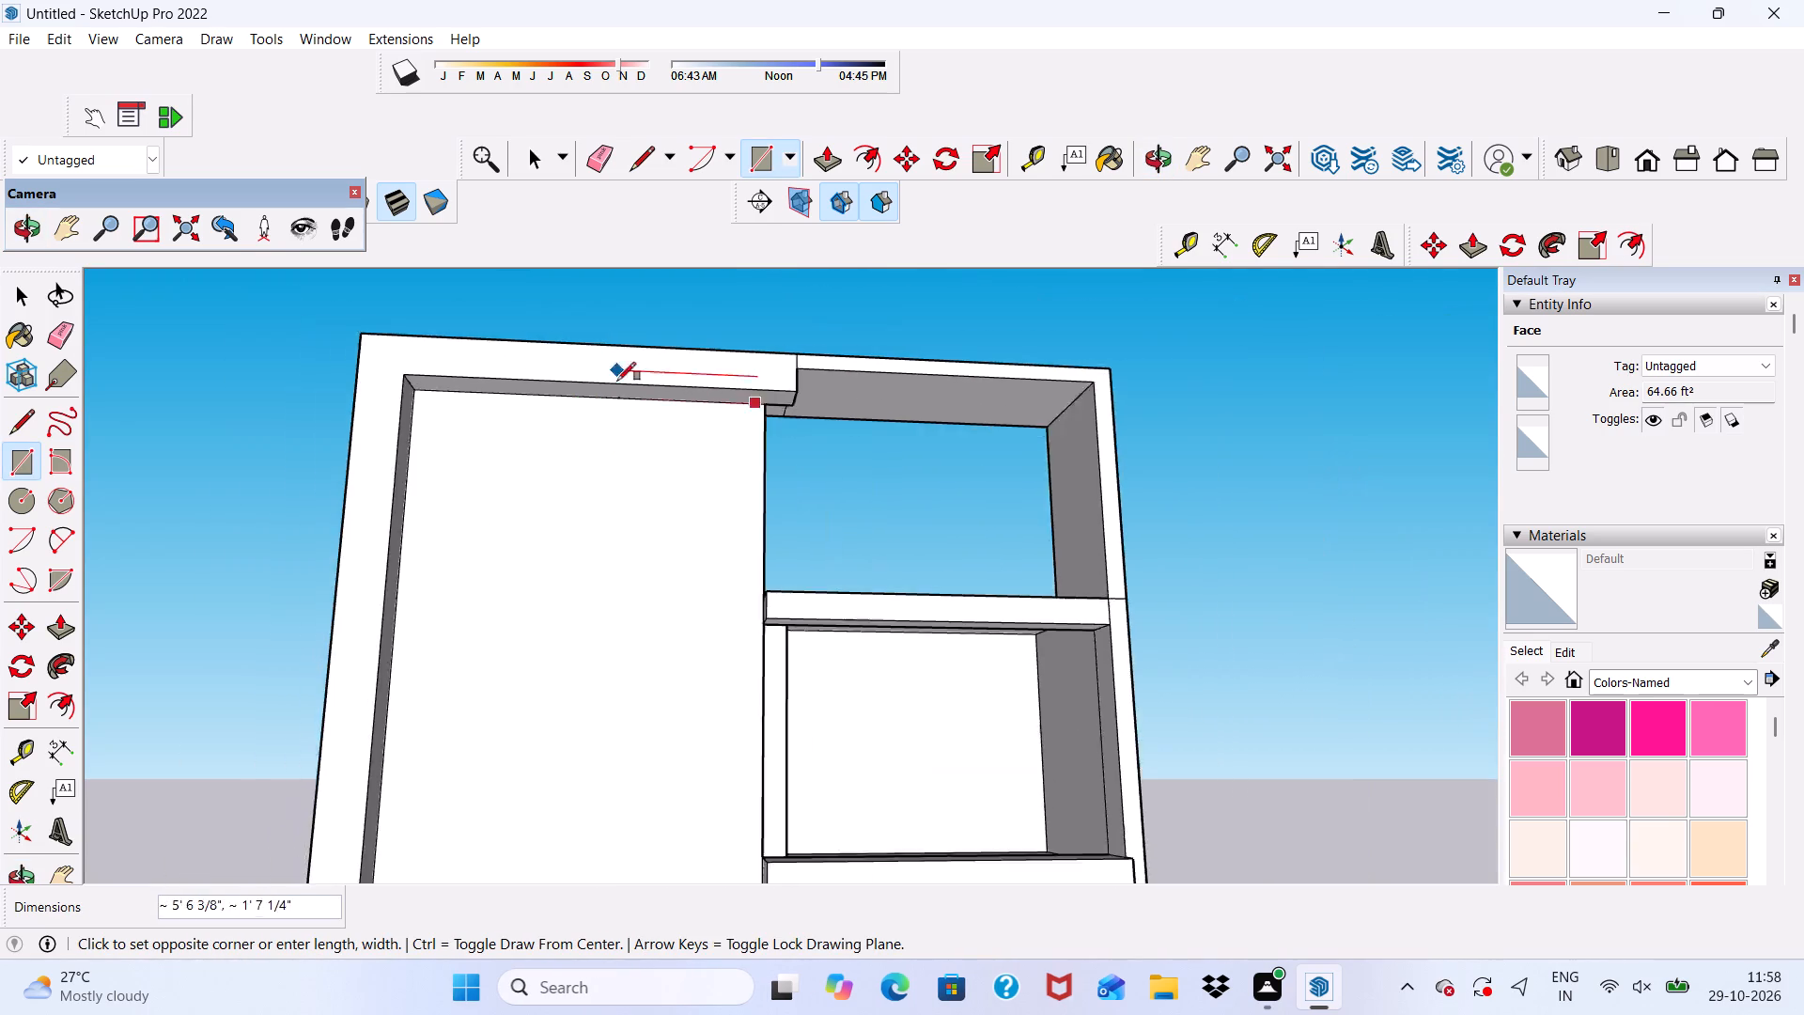
pyautogui.scroll(-2, 617, 381)
pyautogui.scroll(-10, 664, 453)
pyautogui.scroll(10, 614, 665)
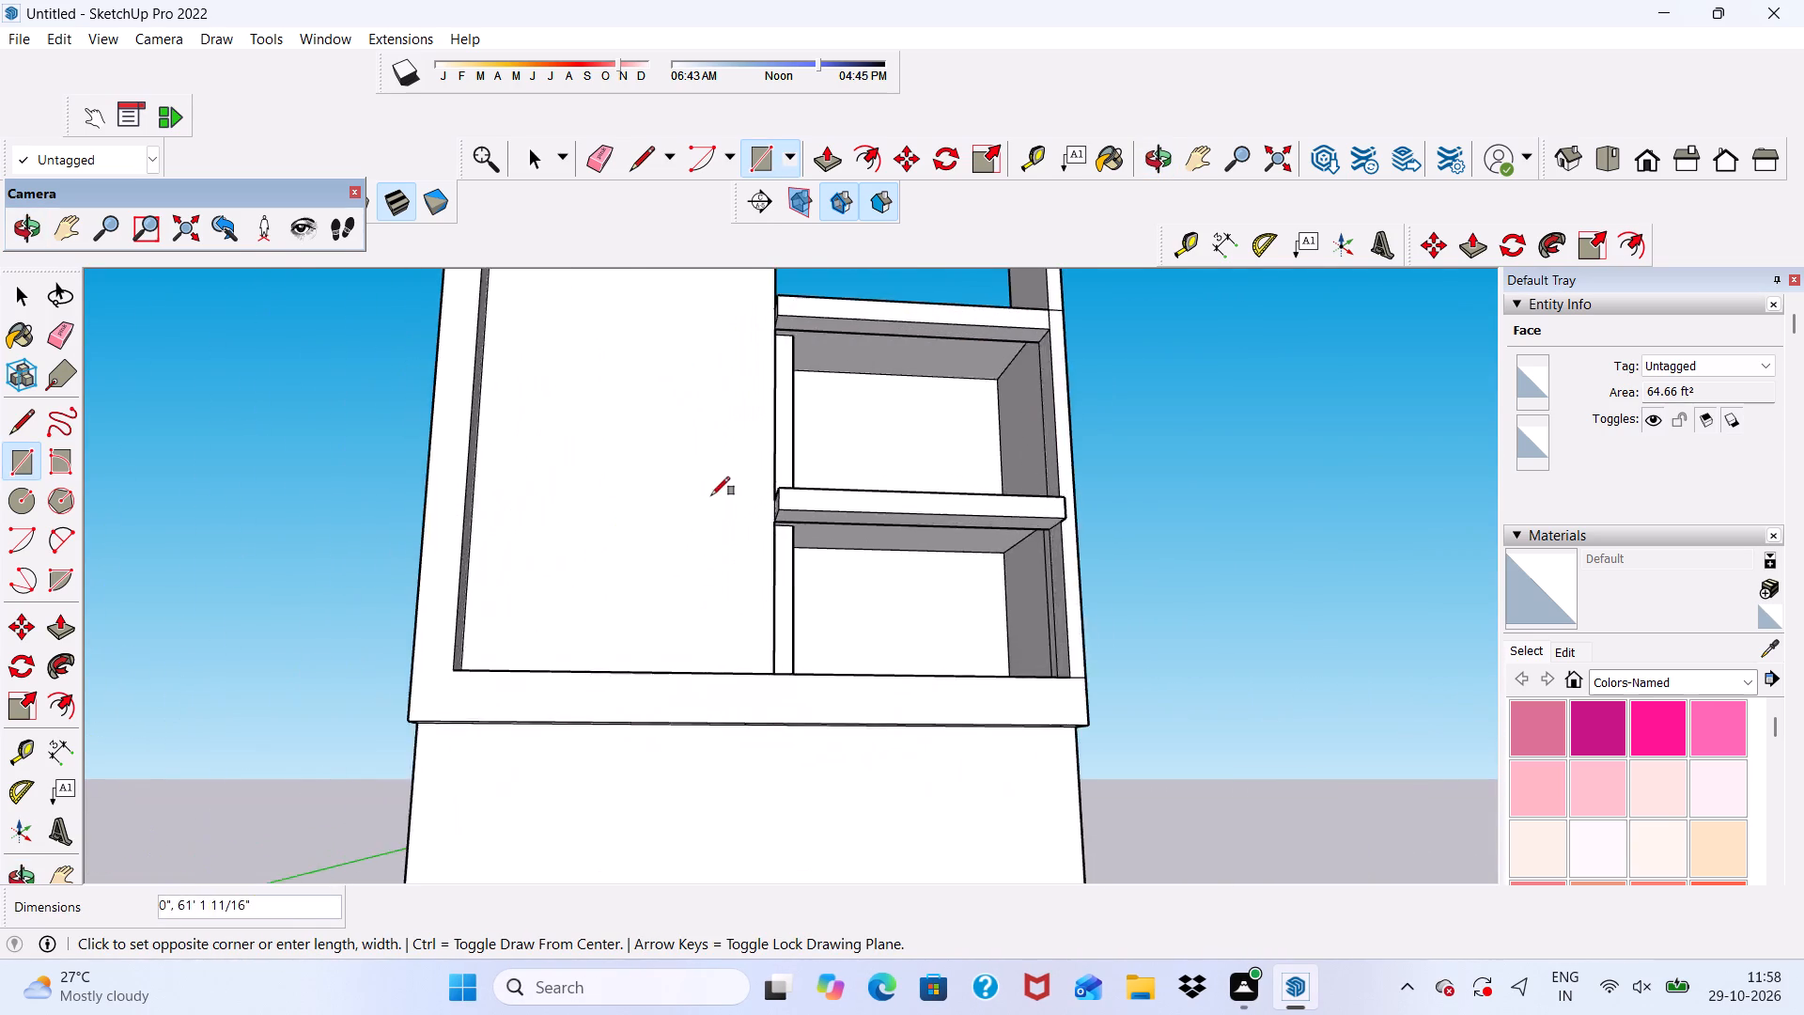
pyautogui.scroll(-1, 715, 510)
pyautogui.moveTo(722, 528); pyautogui.dragTo(752, 684, button='middle')
pyautogui.scroll(11, 752, 684)
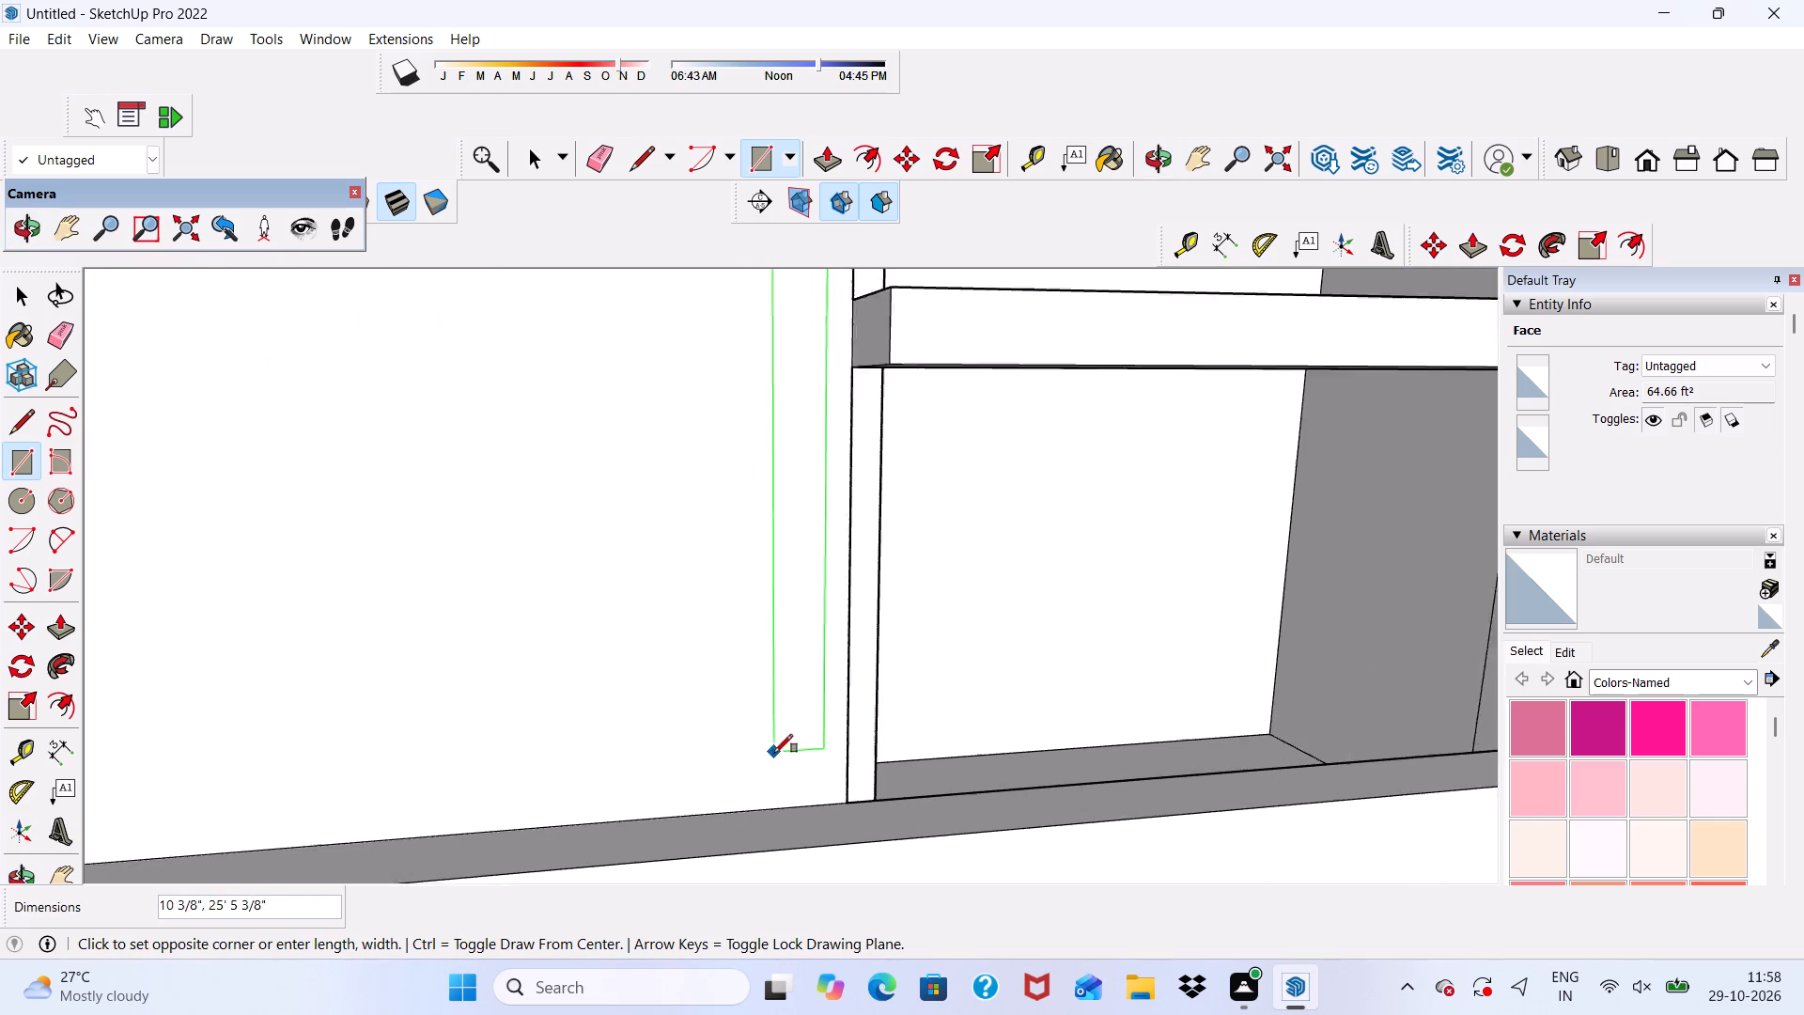
pyautogui.scroll(1, 774, 753)
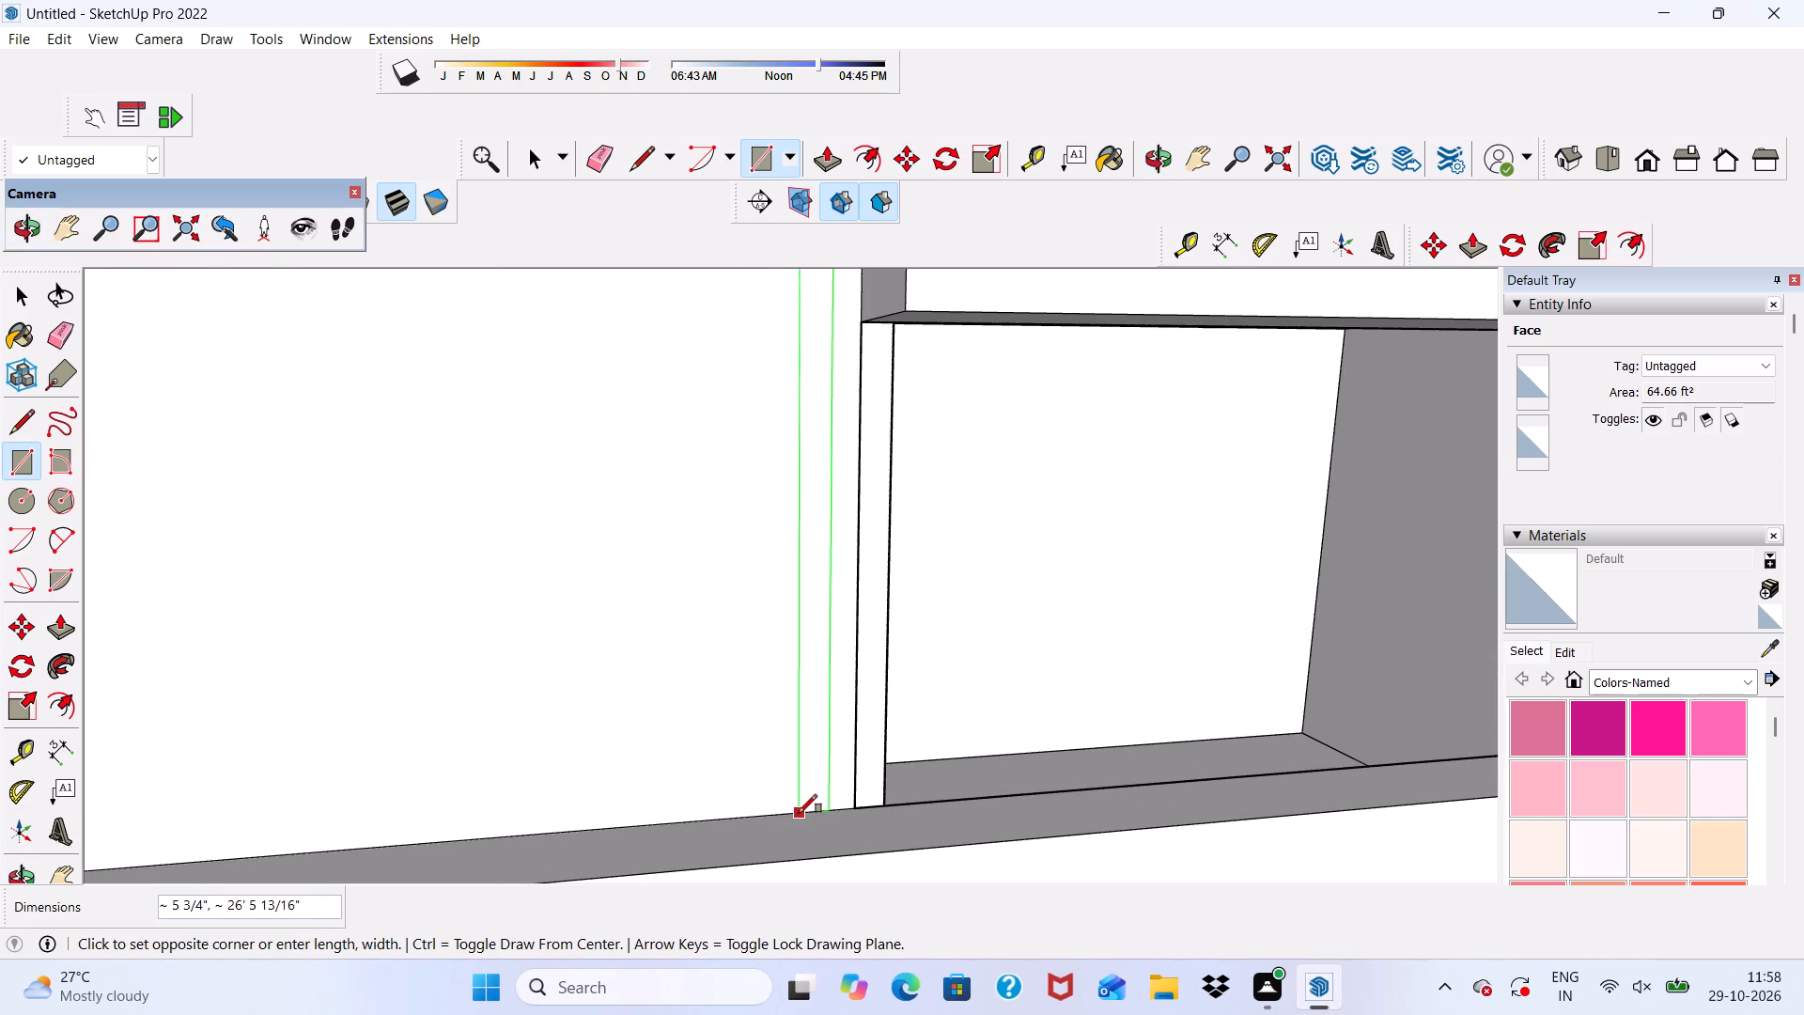
pyautogui.click(799, 813)
pyautogui.scroll(-10, 779, 797)
# Copy the vertical strip with its edges about 10 7/8" across the front panel, away from the side bay.
pyautogui.press('space')
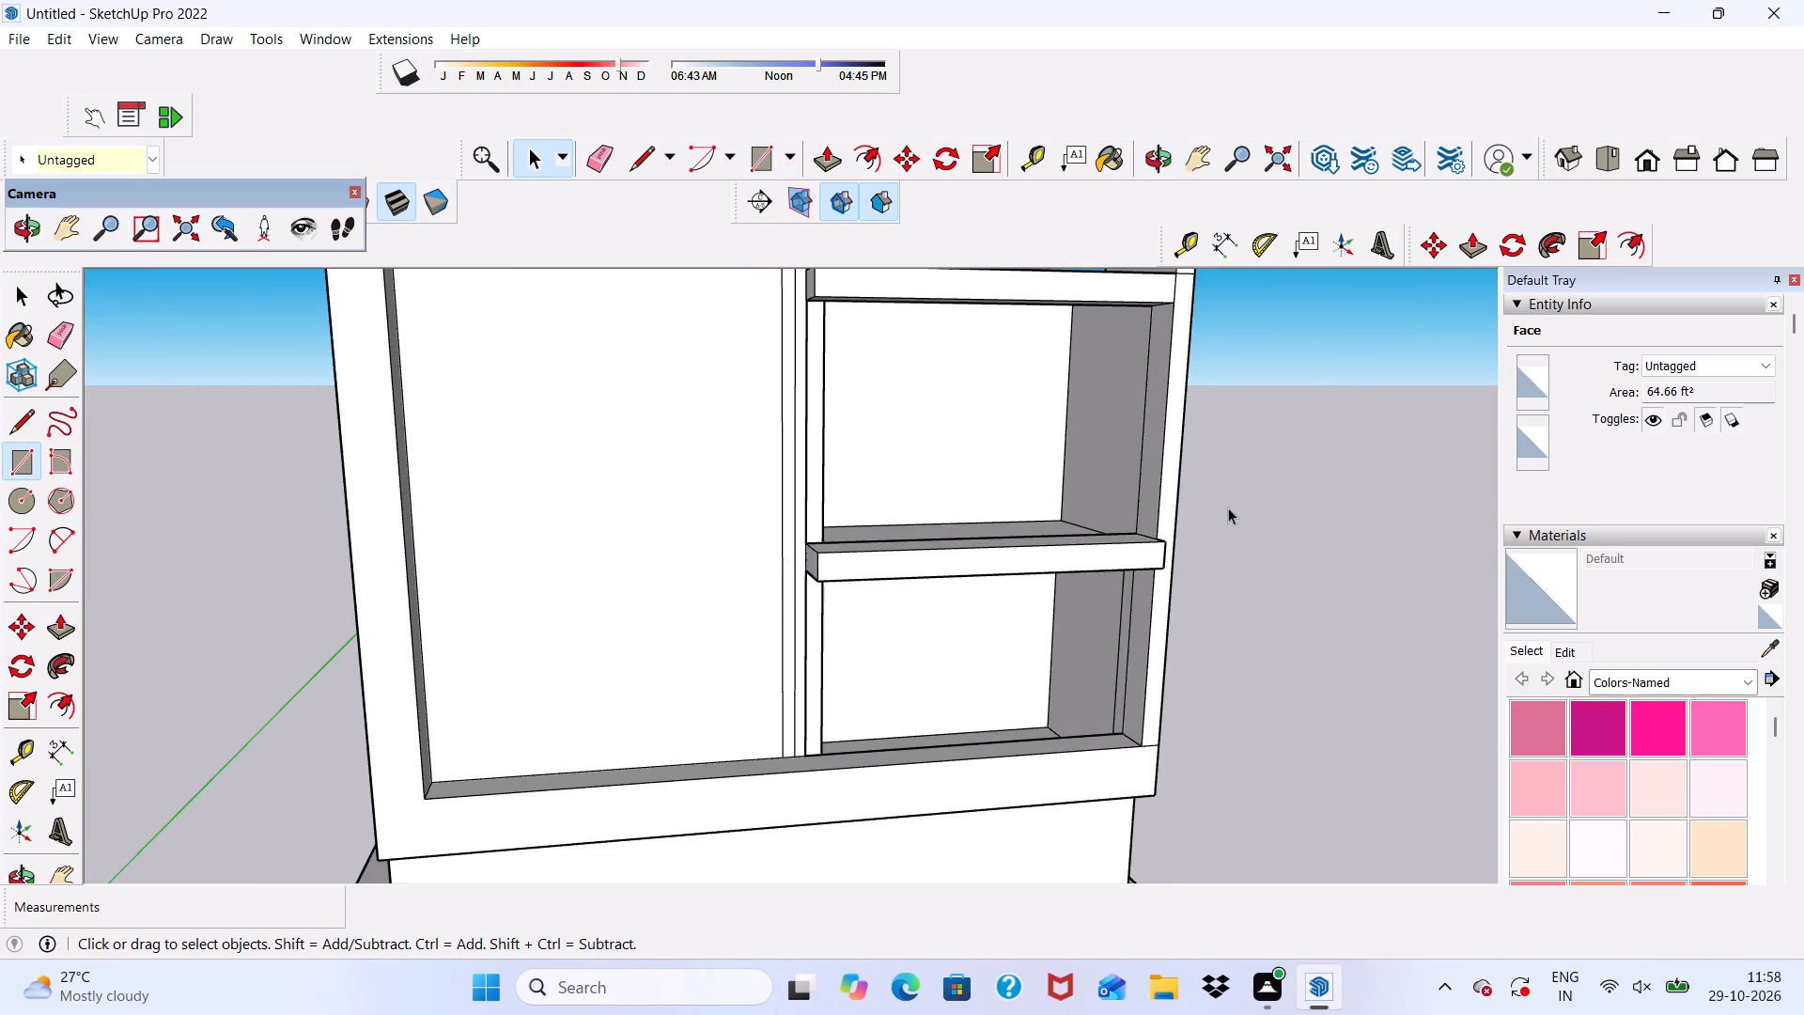
pyautogui.scroll(5, 1236, 524)
pyautogui.scroll(-4, 1236, 524)
pyautogui.press('space')
pyautogui.middleClick(1221, 549)
pyautogui.scroll(4, 674, 515)
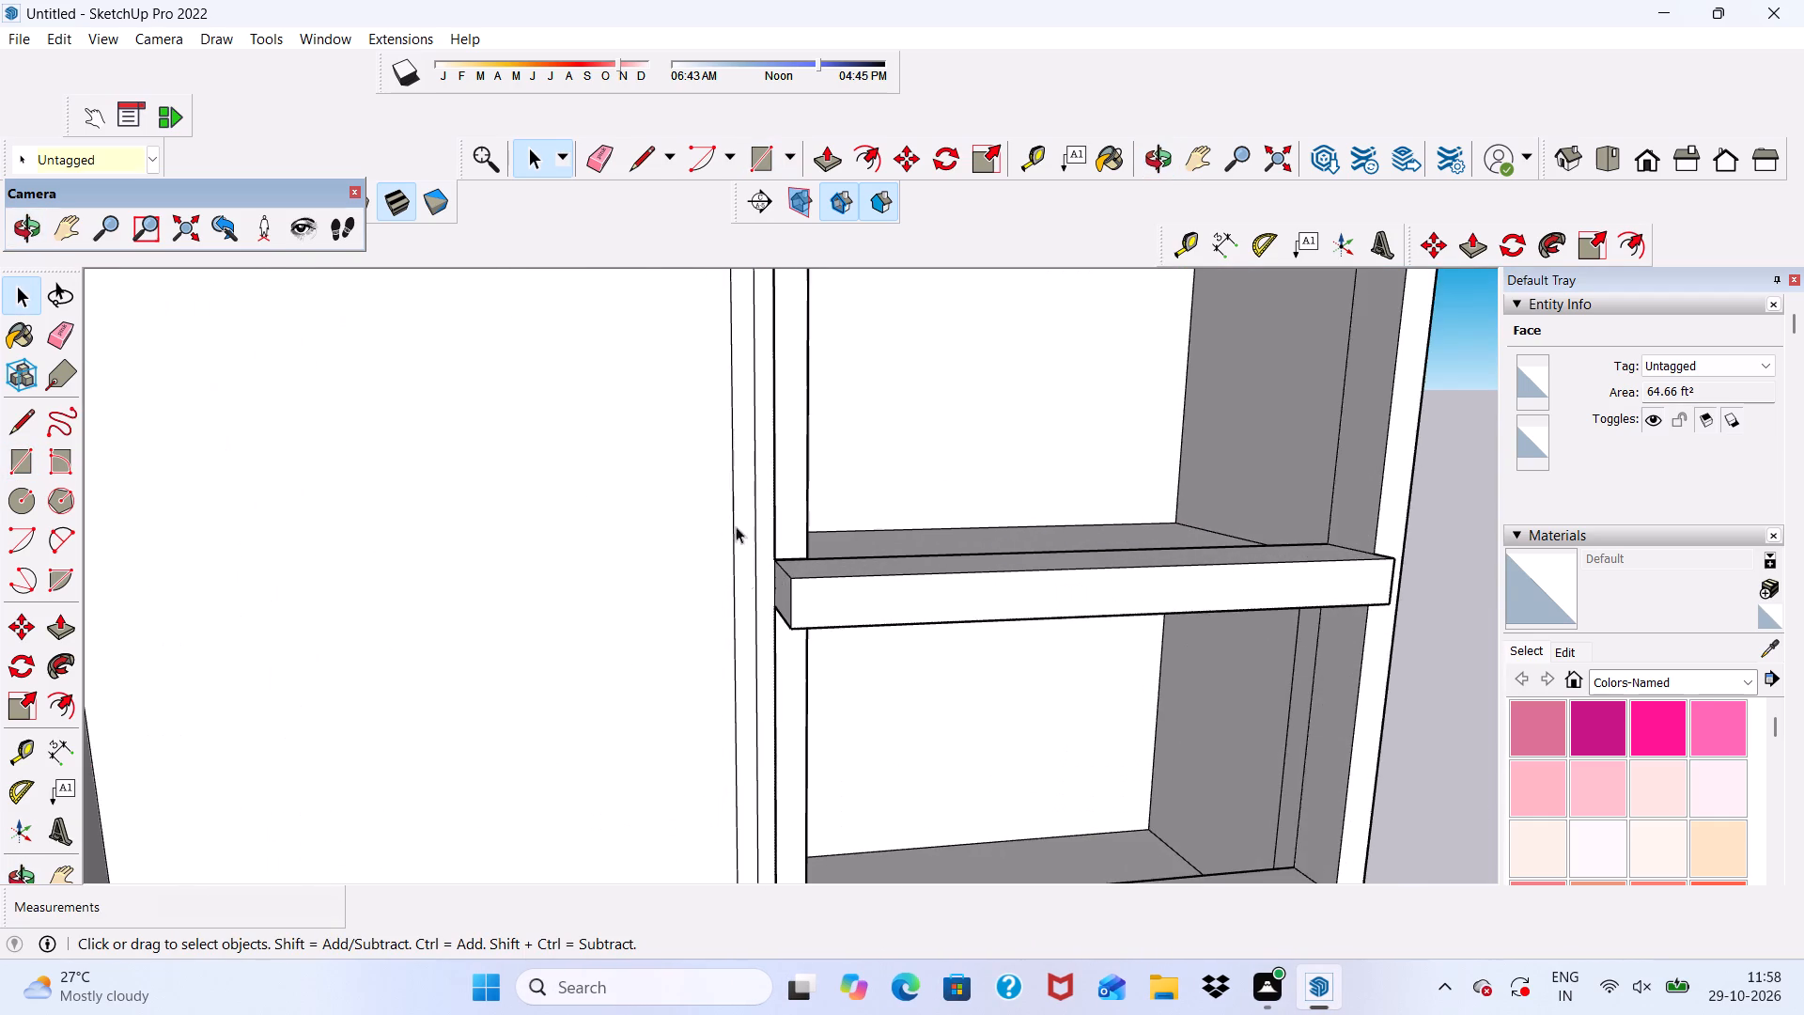
pyautogui.scroll(5, 772, 553)
pyautogui.scroll(-3, 748, 554)
pyautogui.moveTo(748, 554); pyautogui.dragTo(725, 580, button='middle')
pyautogui.scroll(5, 748, 554)
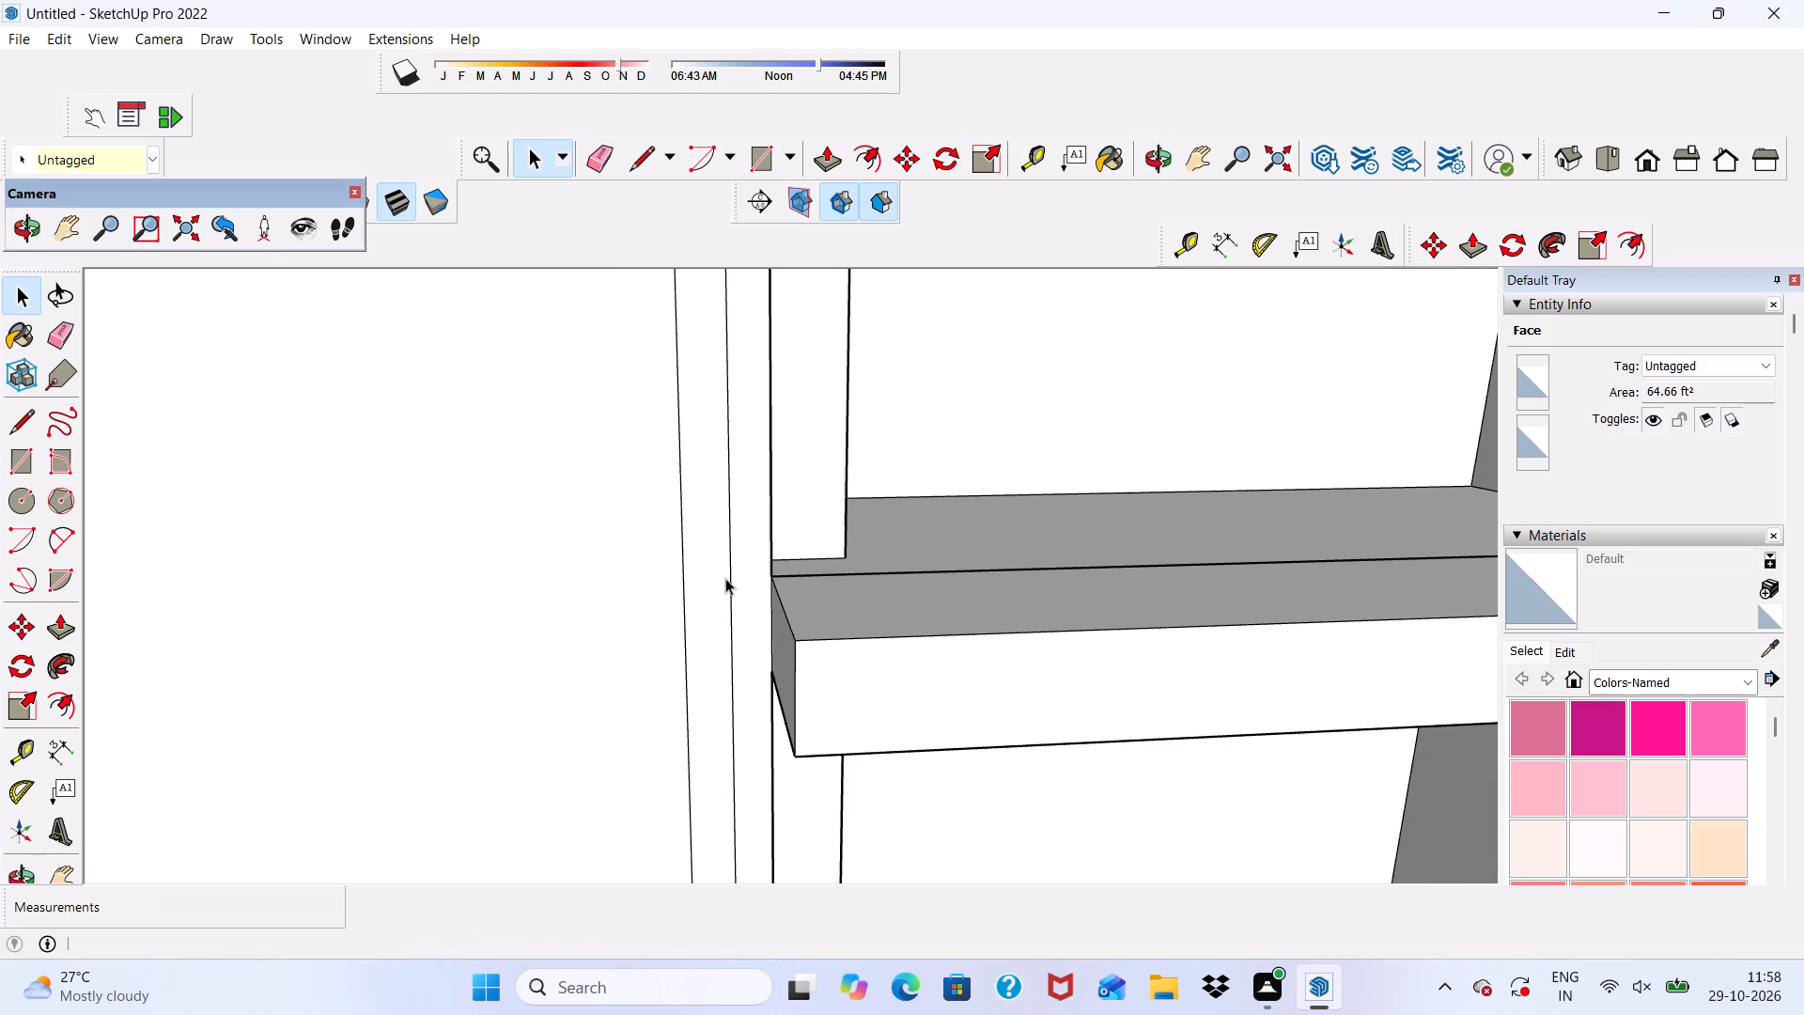
pyautogui.doubleClick(725, 577)
pyautogui.click(903, 141)
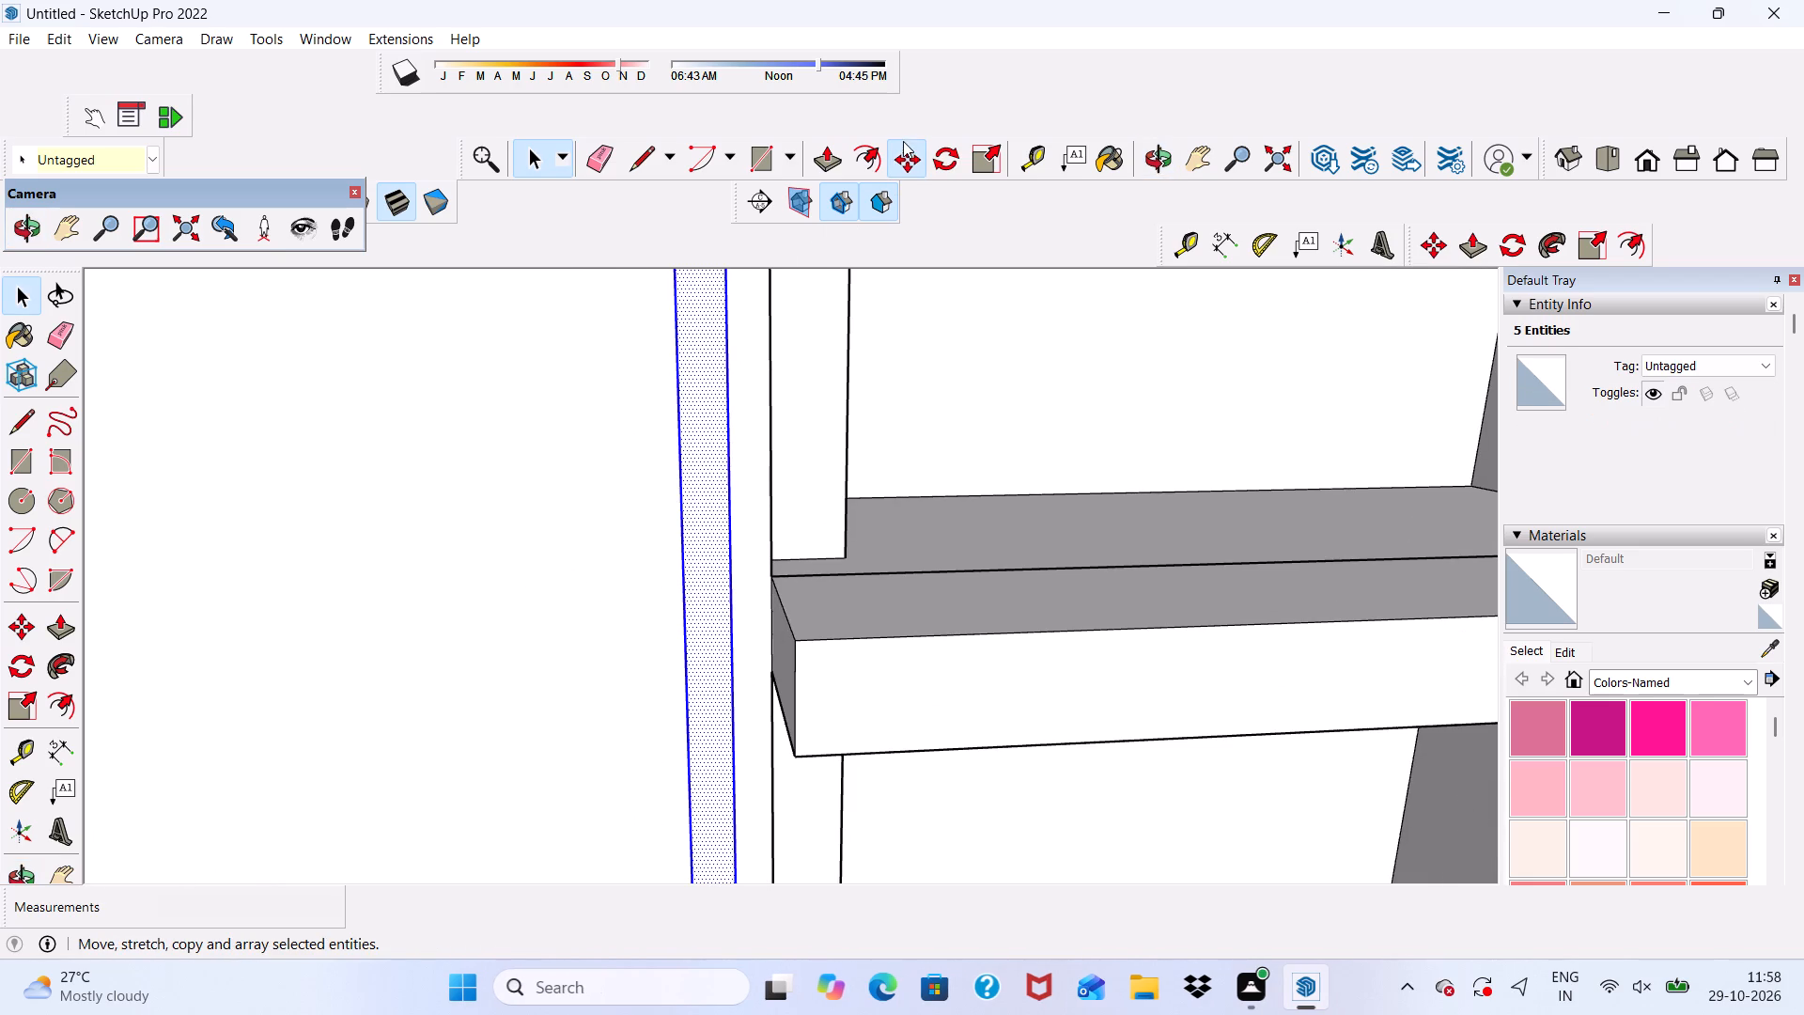
pyautogui.click(692, 582)
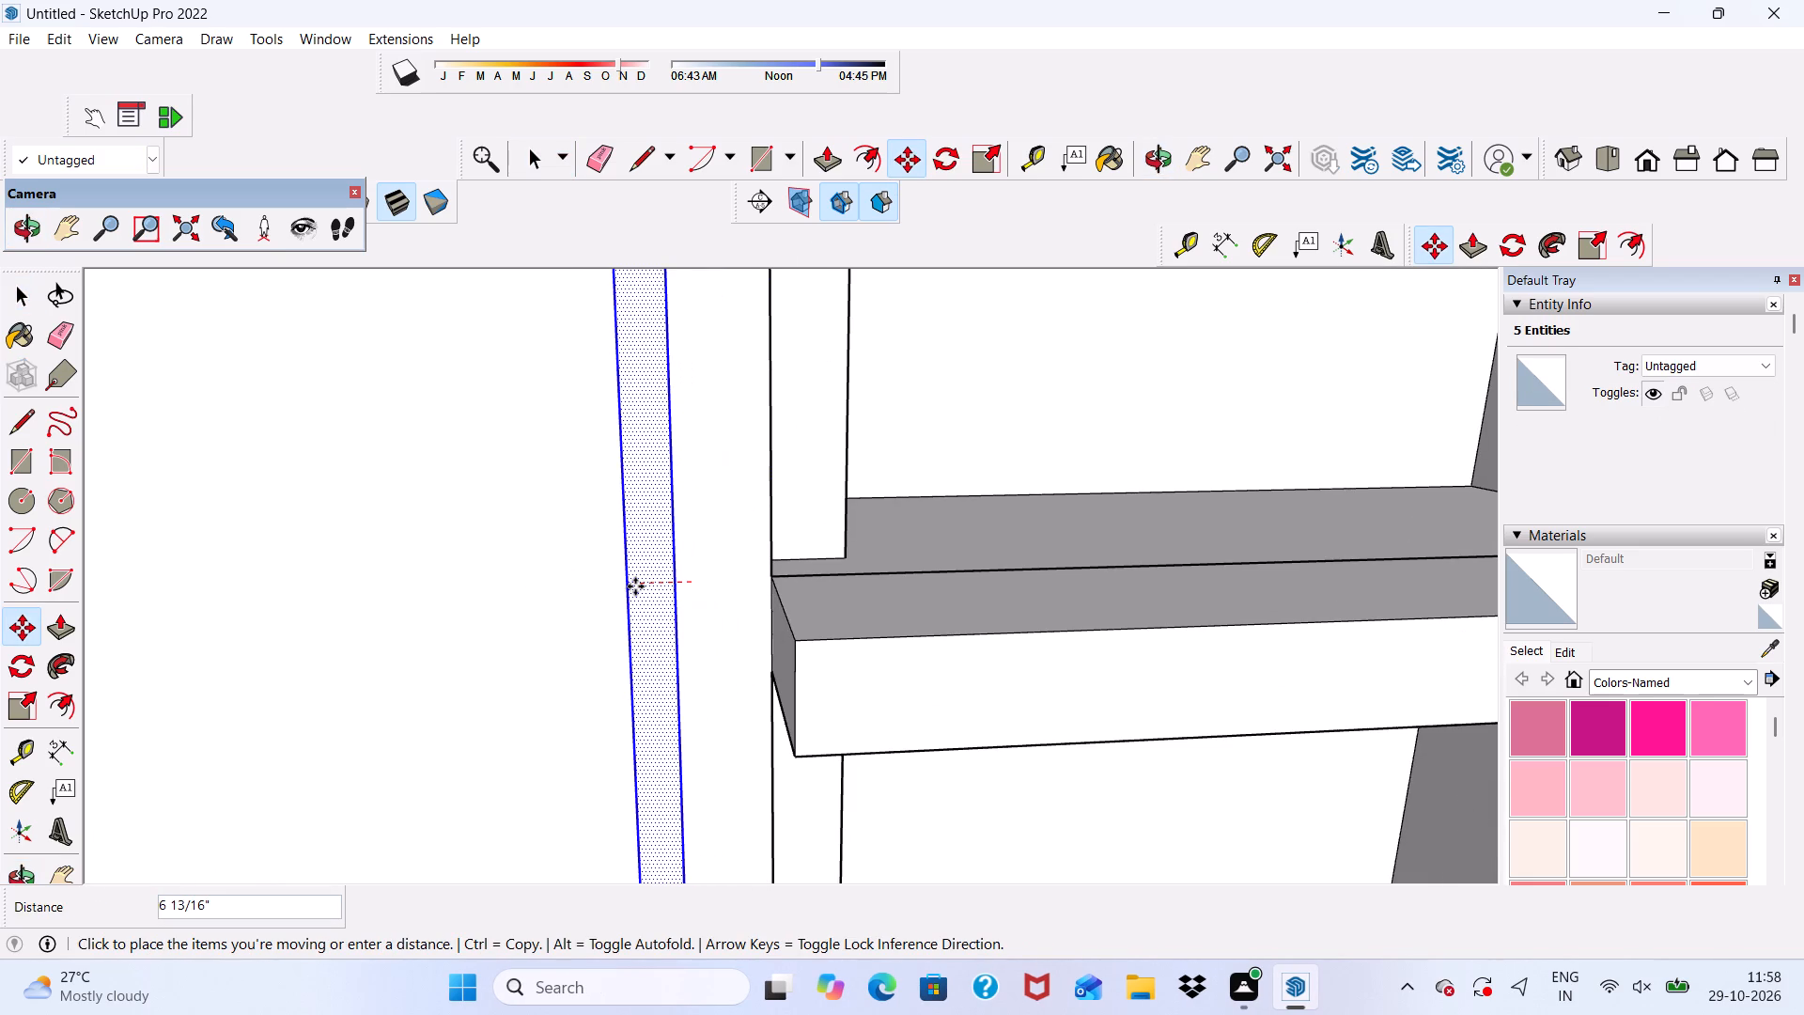
pyautogui.scroll(-4, 560, 534)
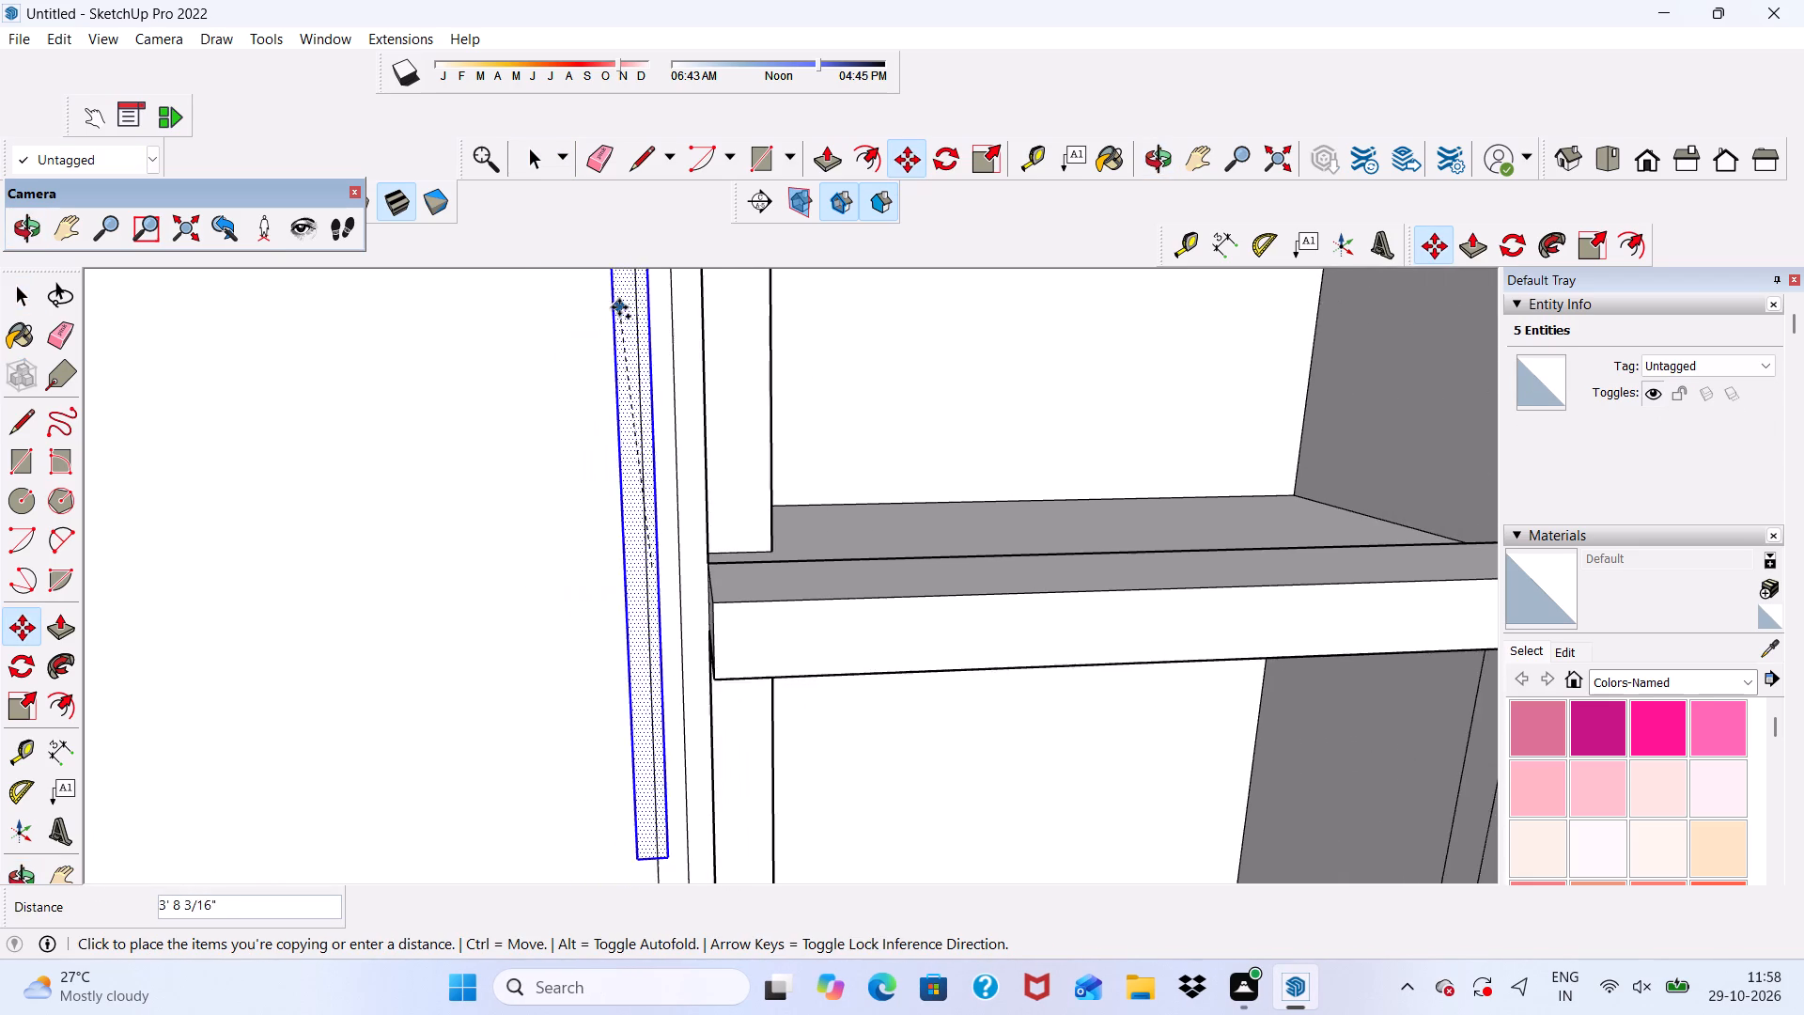
pyautogui.scroll(-11, 619, 307)
pyautogui.scroll(4, 605, 383)
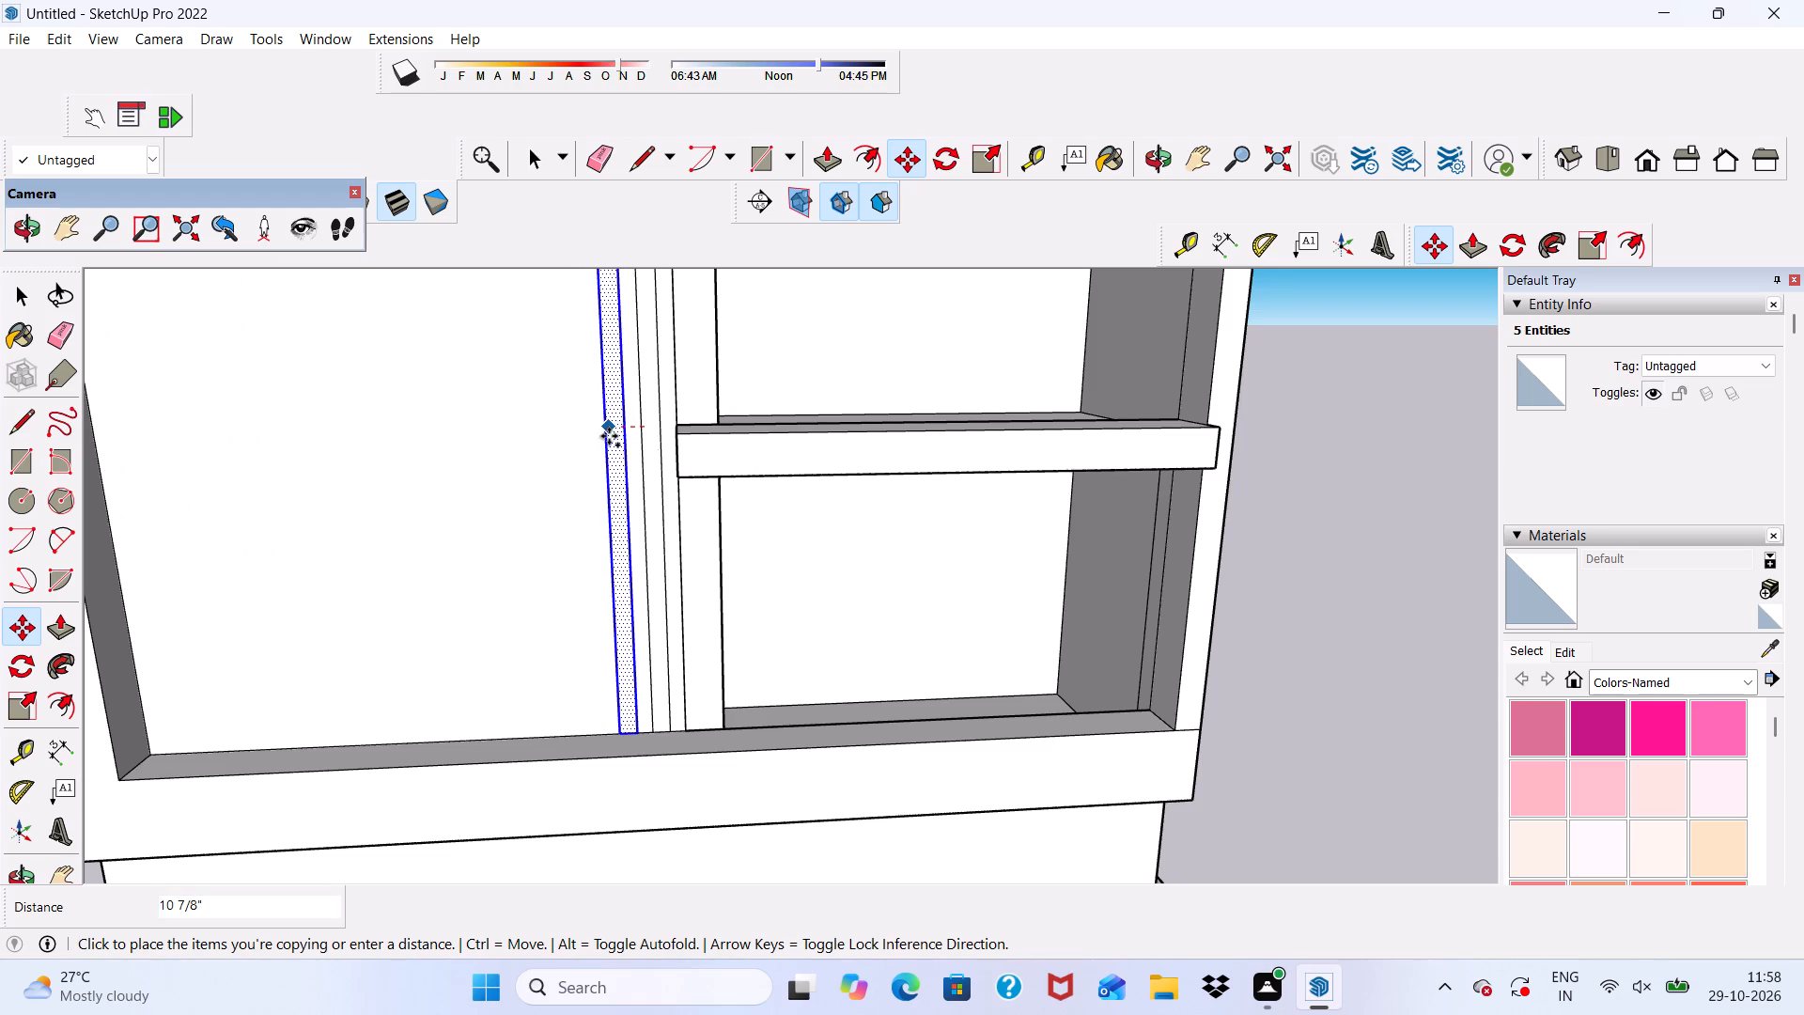
pyautogui.click(614, 435)
# Array the strip copy *5 across the front panel at the same spacing.
pyautogui.scroll(5, 661, 489)
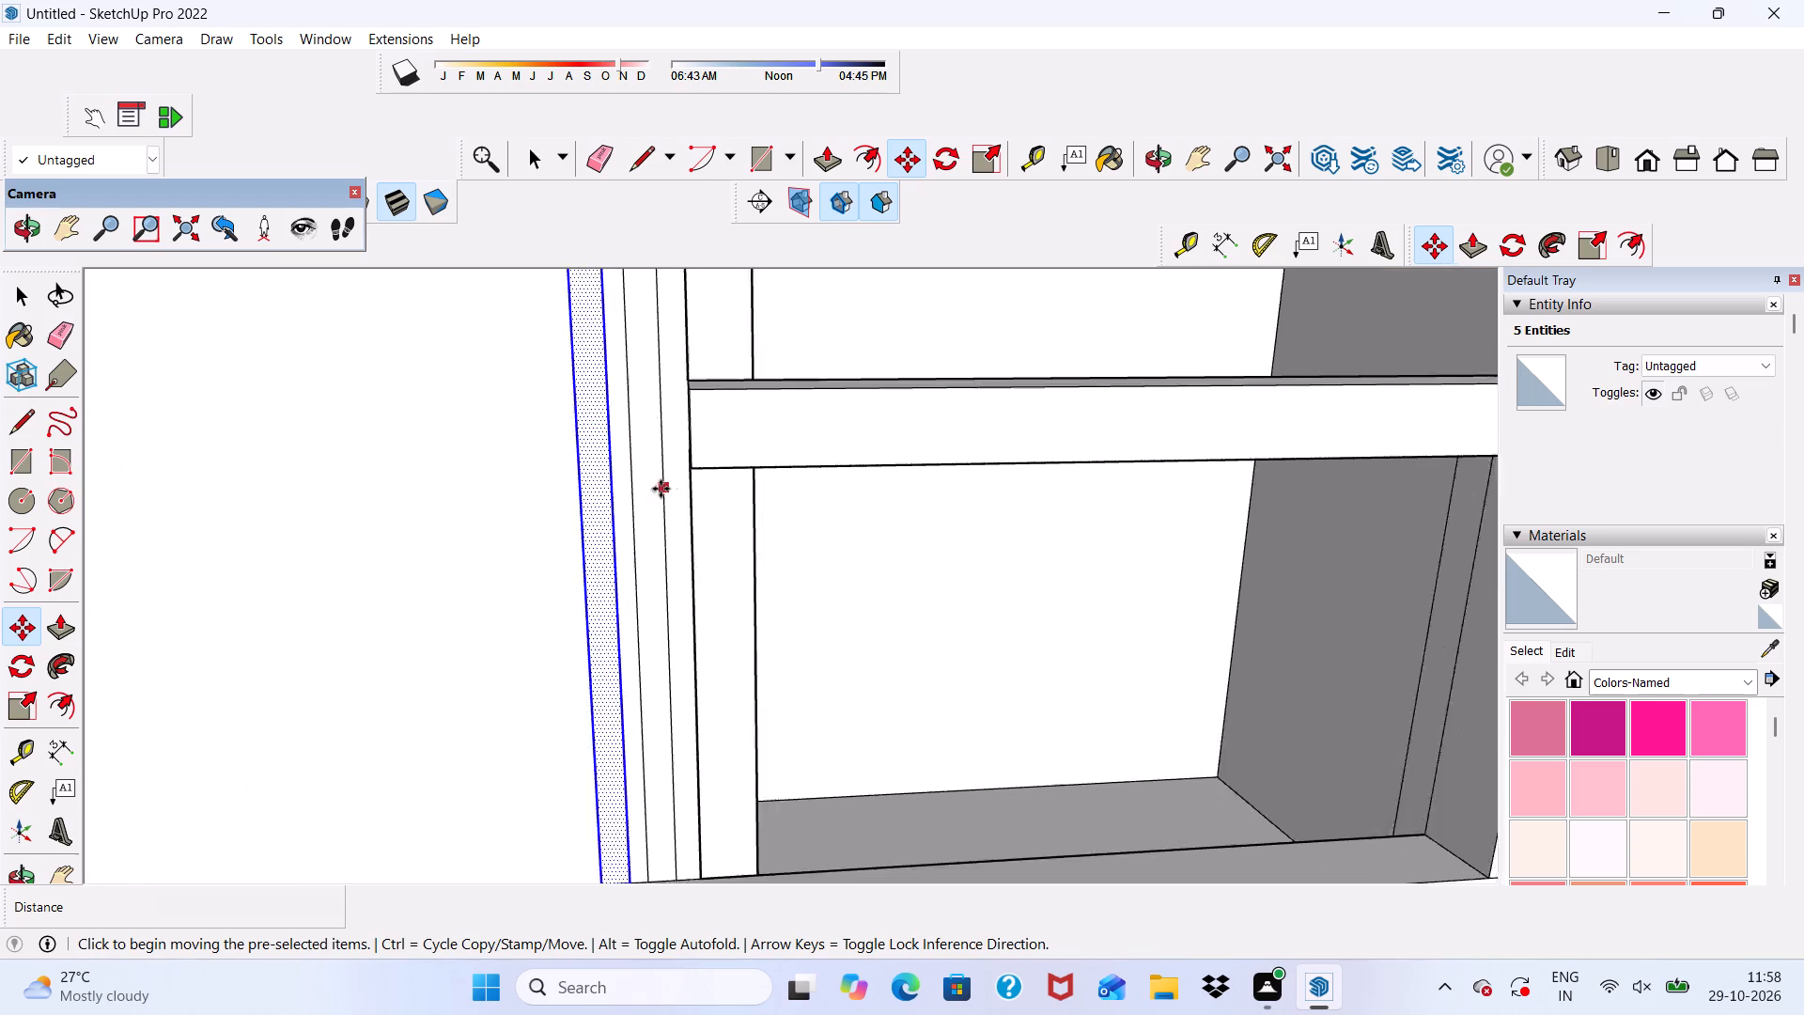
pyautogui.scroll(-5, 661, 489)
pyautogui.hotkey('shift', '*')
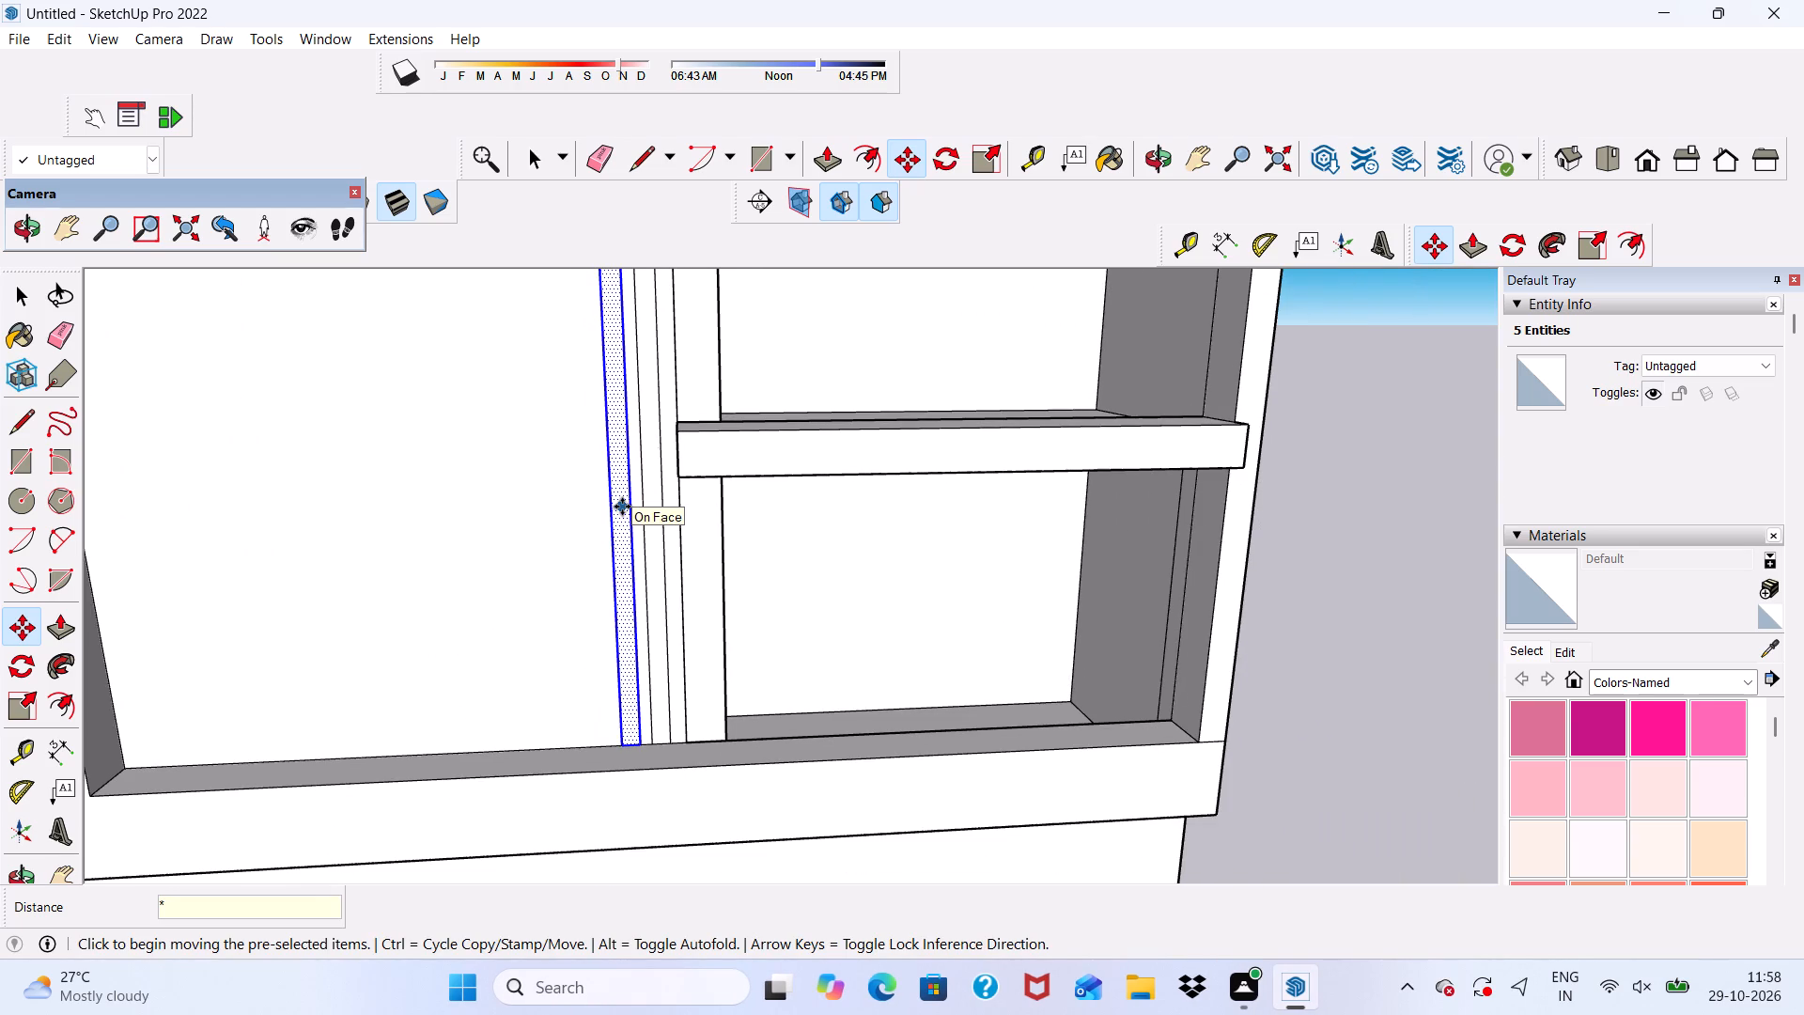
pyautogui.press('5')
pyautogui.press('Return')
# Examine the row of vertical strips on the front panel up close, from a distance and in the front view.
pyautogui.press('space')
pyautogui.scroll(-5, 651, 561)
pyautogui.scroll(-1, 1015, 644)
pyautogui.scroll(1, 1213, 609)
pyautogui.scroll(-6, 1126, 492)
pyautogui.scroll(1, 873, 445)
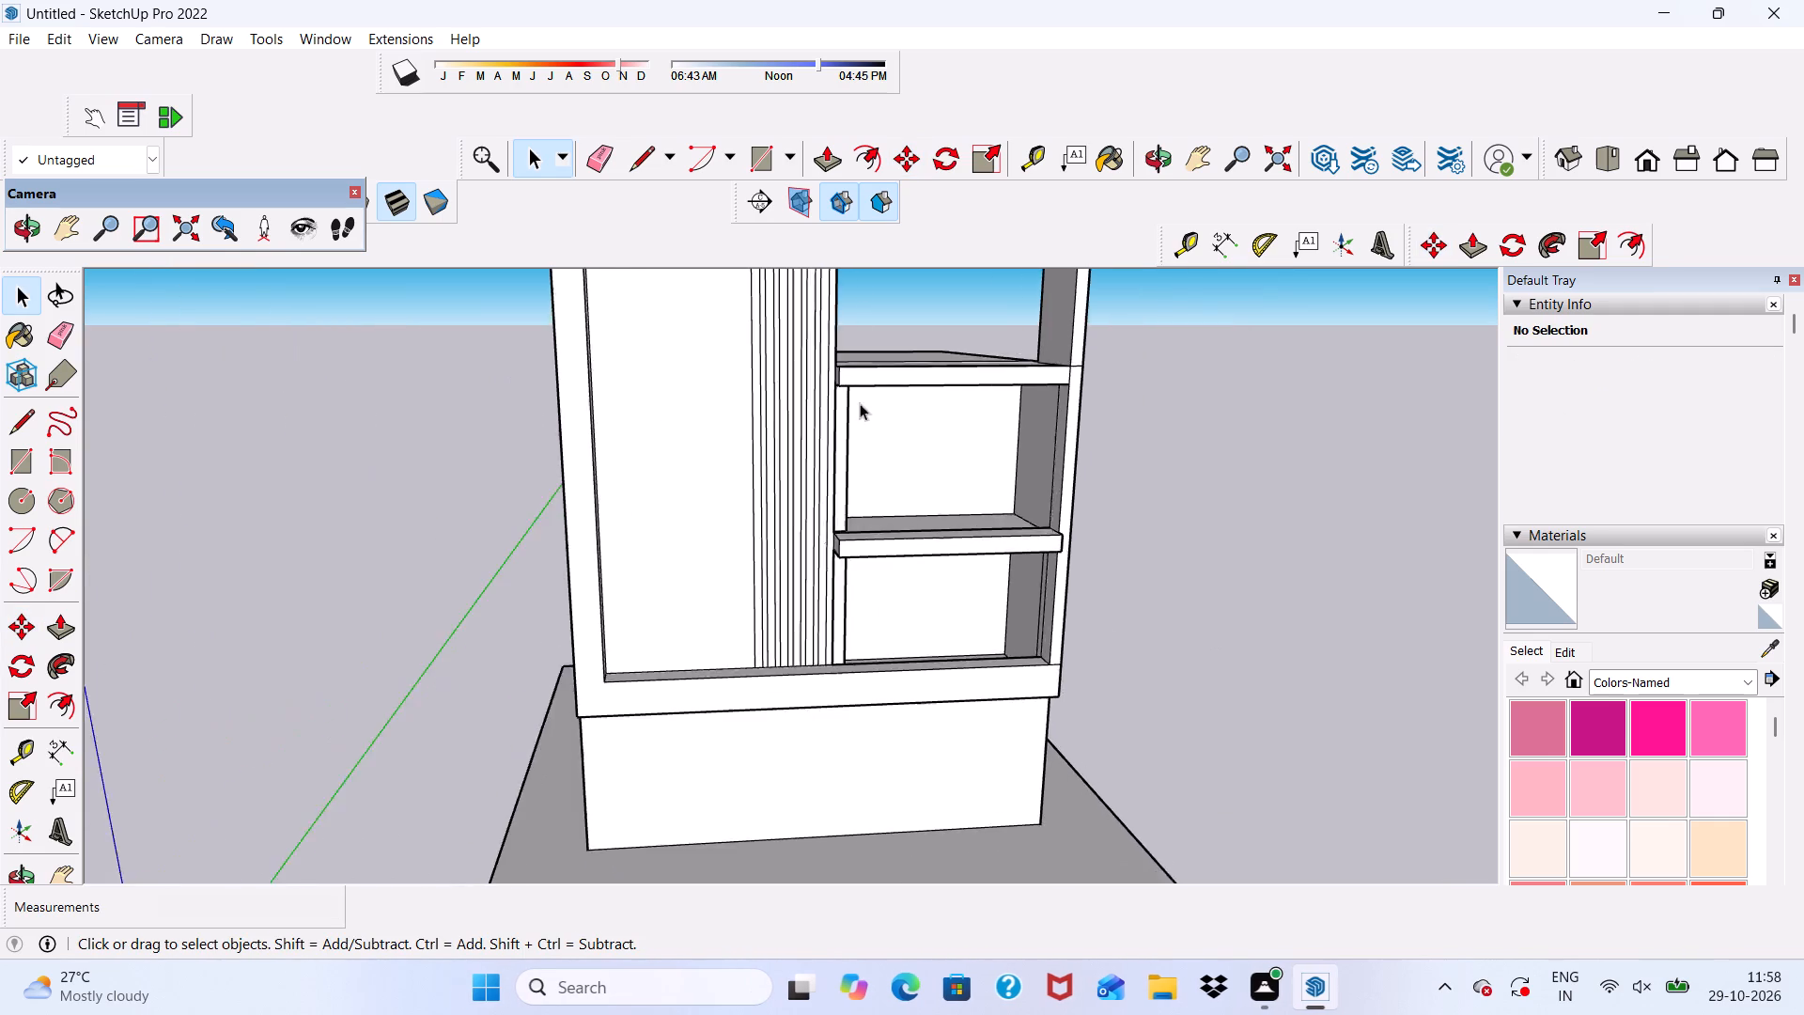
pyautogui.scroll(5, 860, 403)
pyautogui.scroll(-11, 885, 554)
pyautogui.scroll(-8, 798, 549)
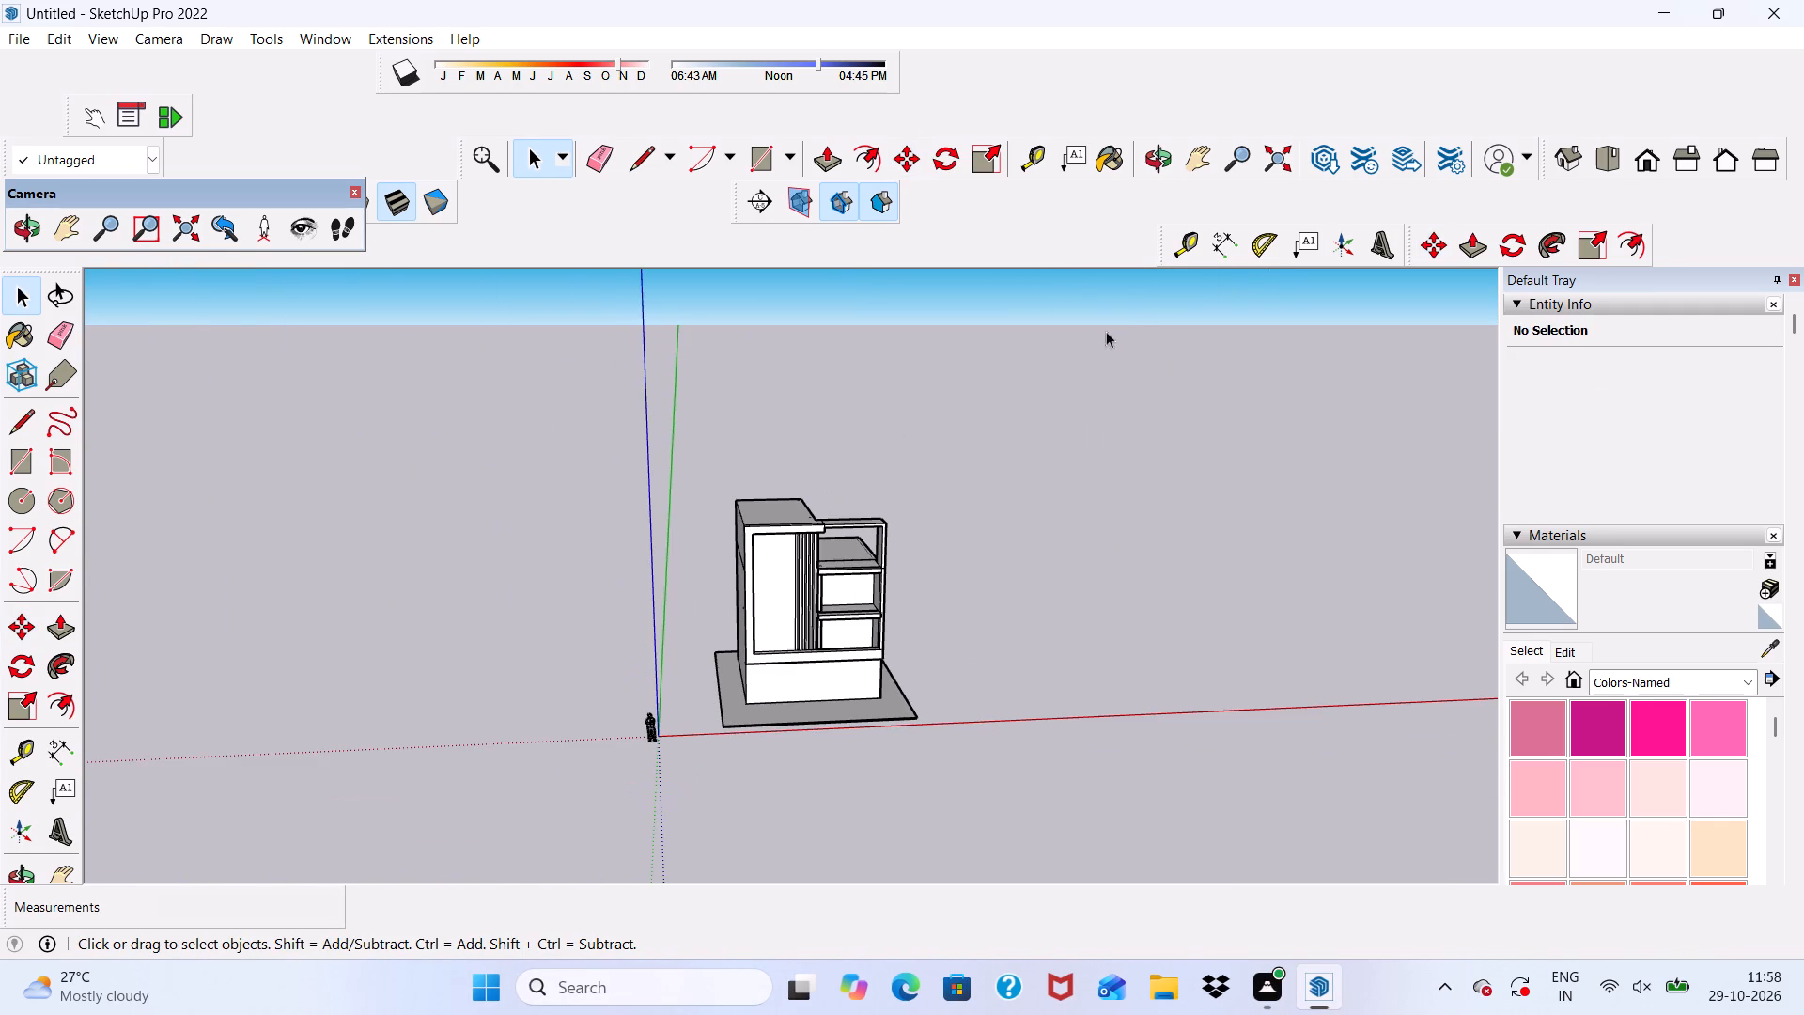
pyautogui.click(1651, 152)
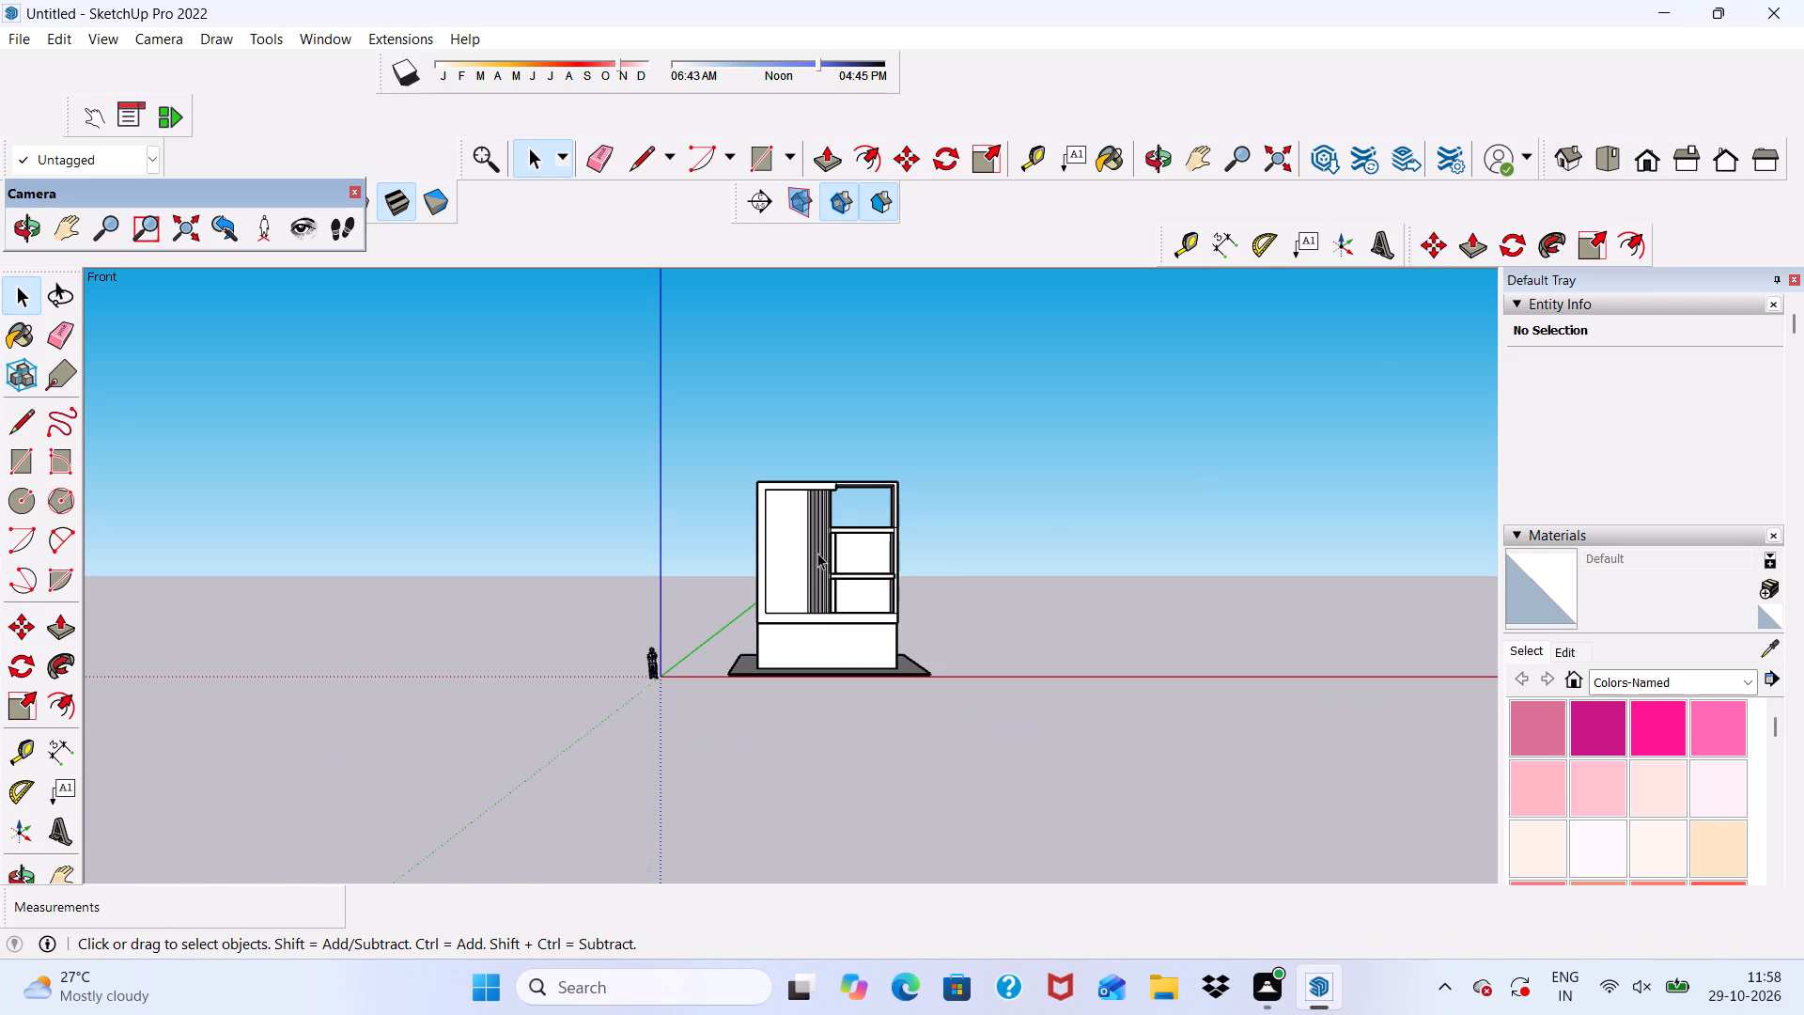
pyautogui.scroll(15, 817, 553)
pyautogui.scroll(-6, 839, 513)
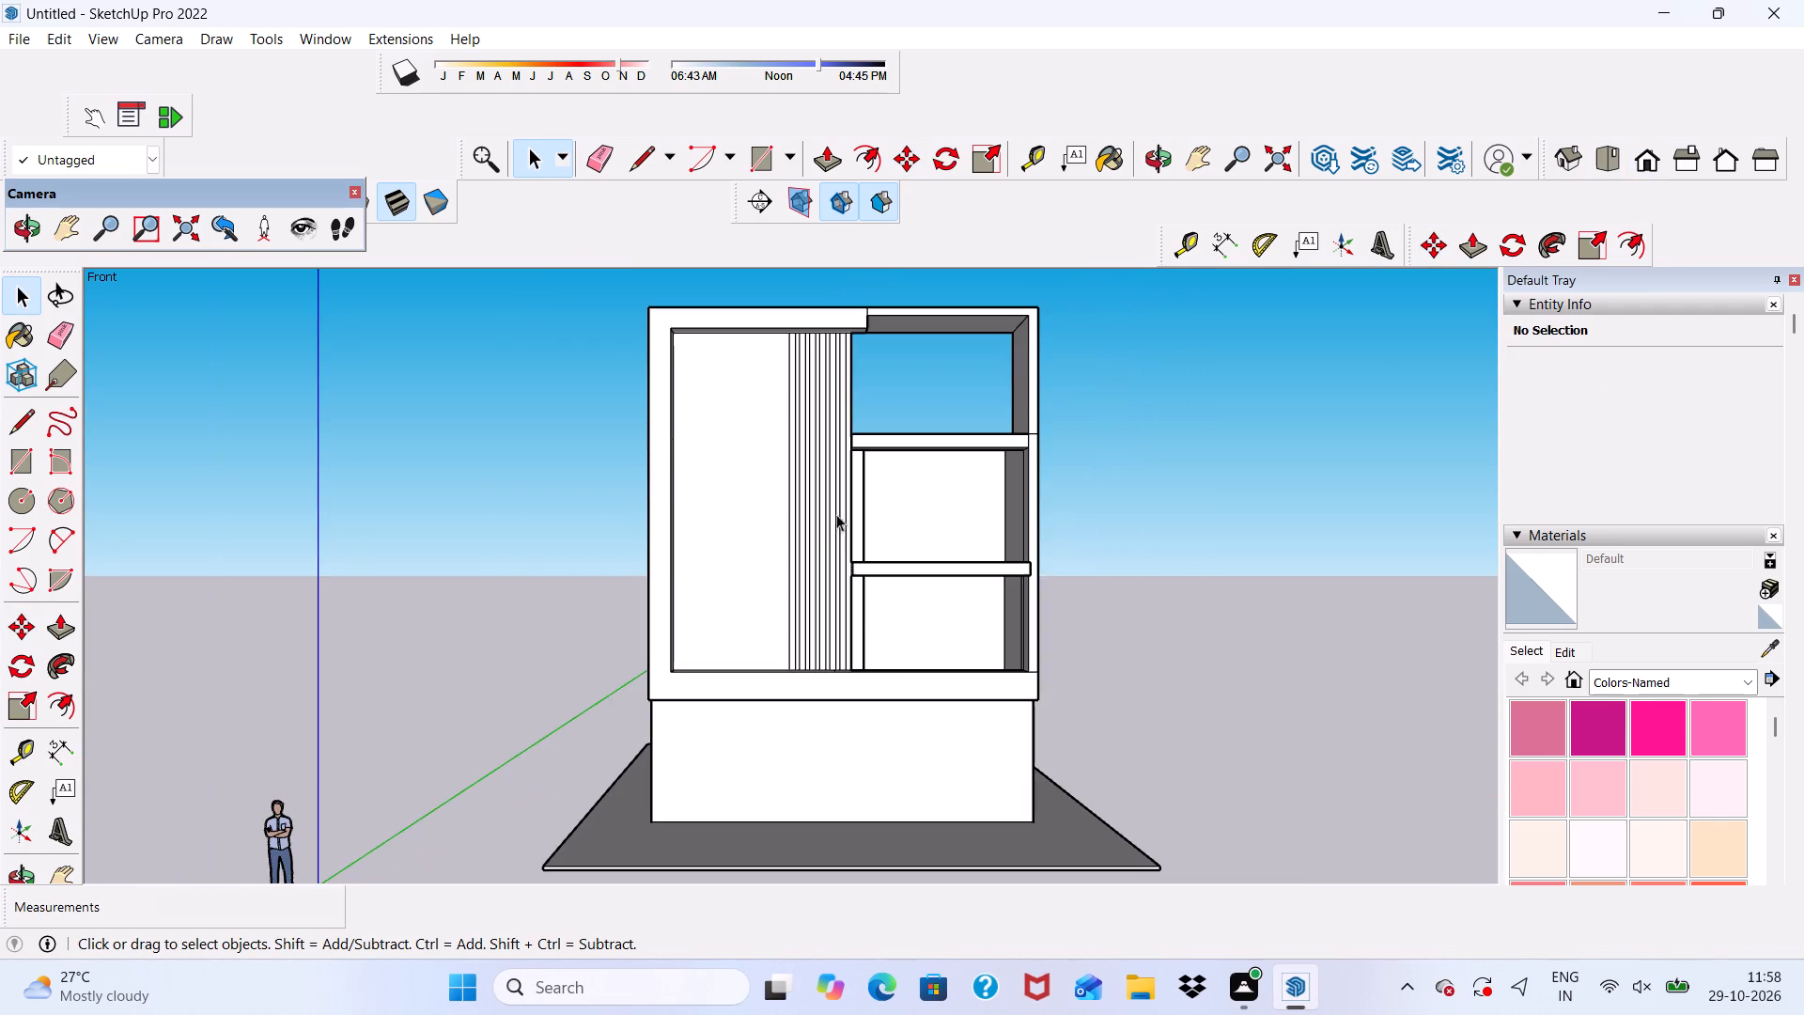
pyautogui.moveTo(896, 673); pyautogui.dragTo(919, 652, button='middle')
# Extrude the vertical strip at the front panel's side-bay edge outward by 3".
pyautogui.scroll(14, 854, 366)
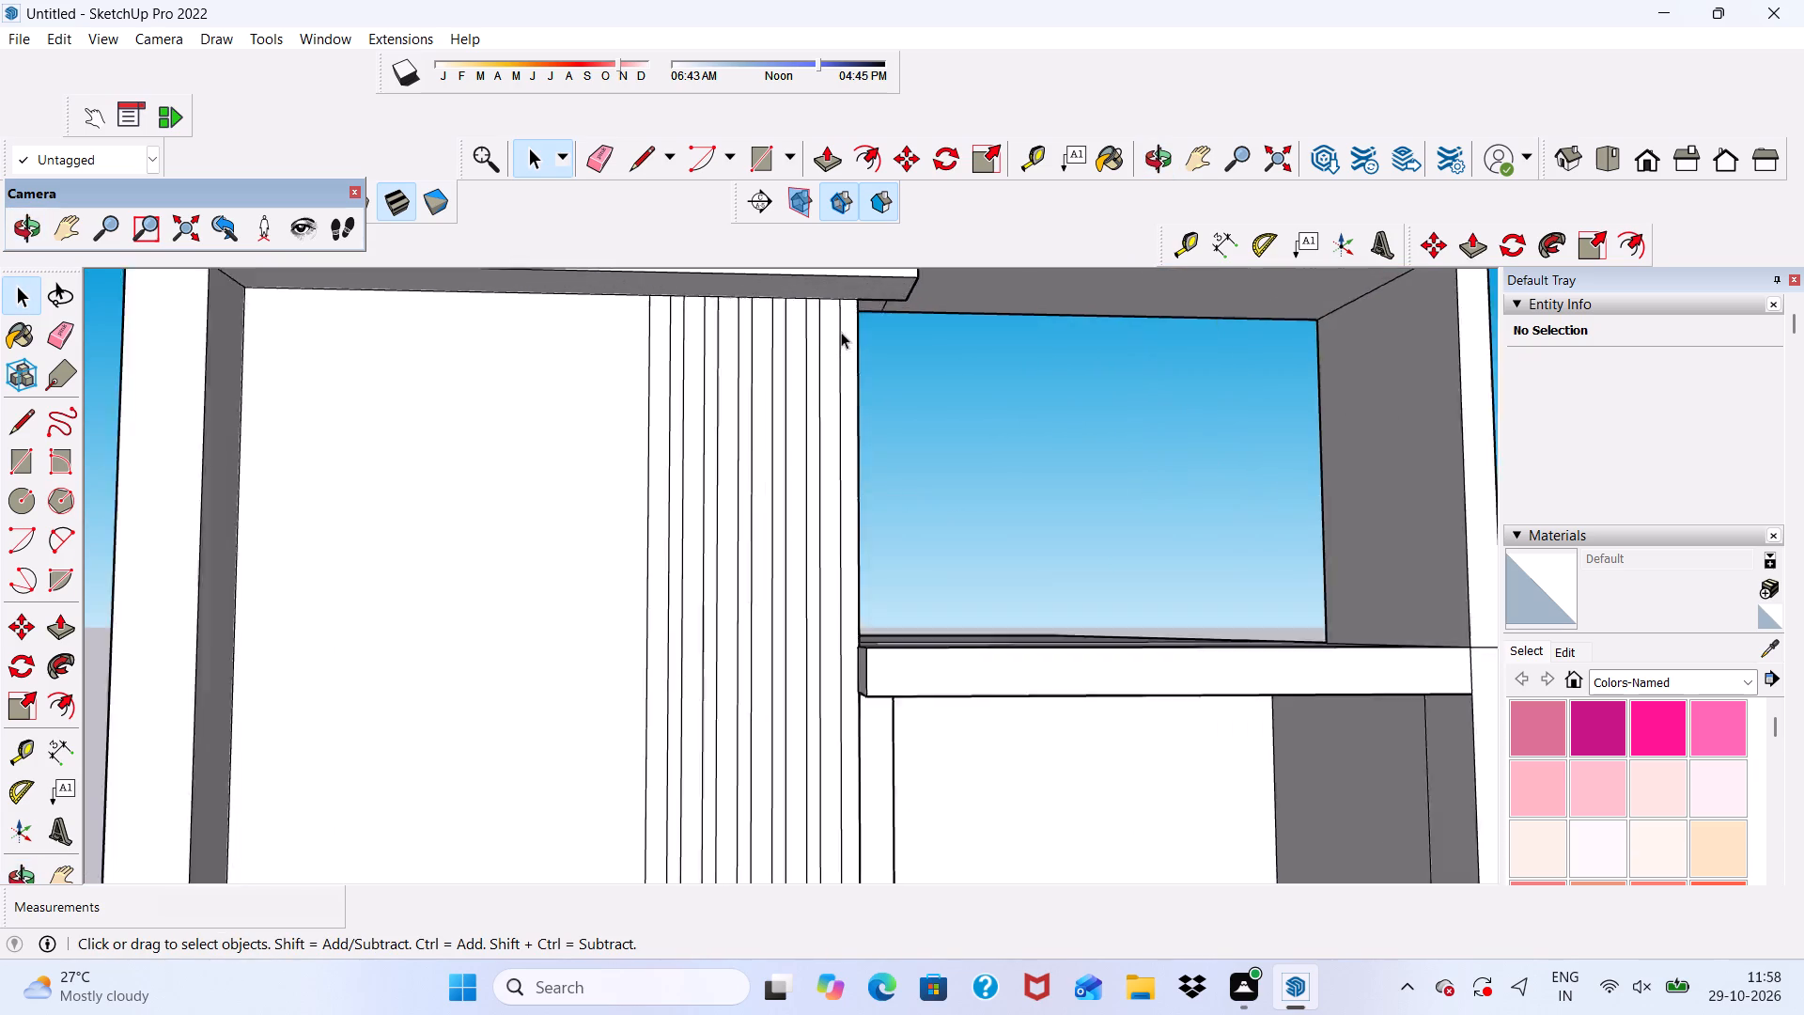
pyautogui.scroll(12, 841, 332)
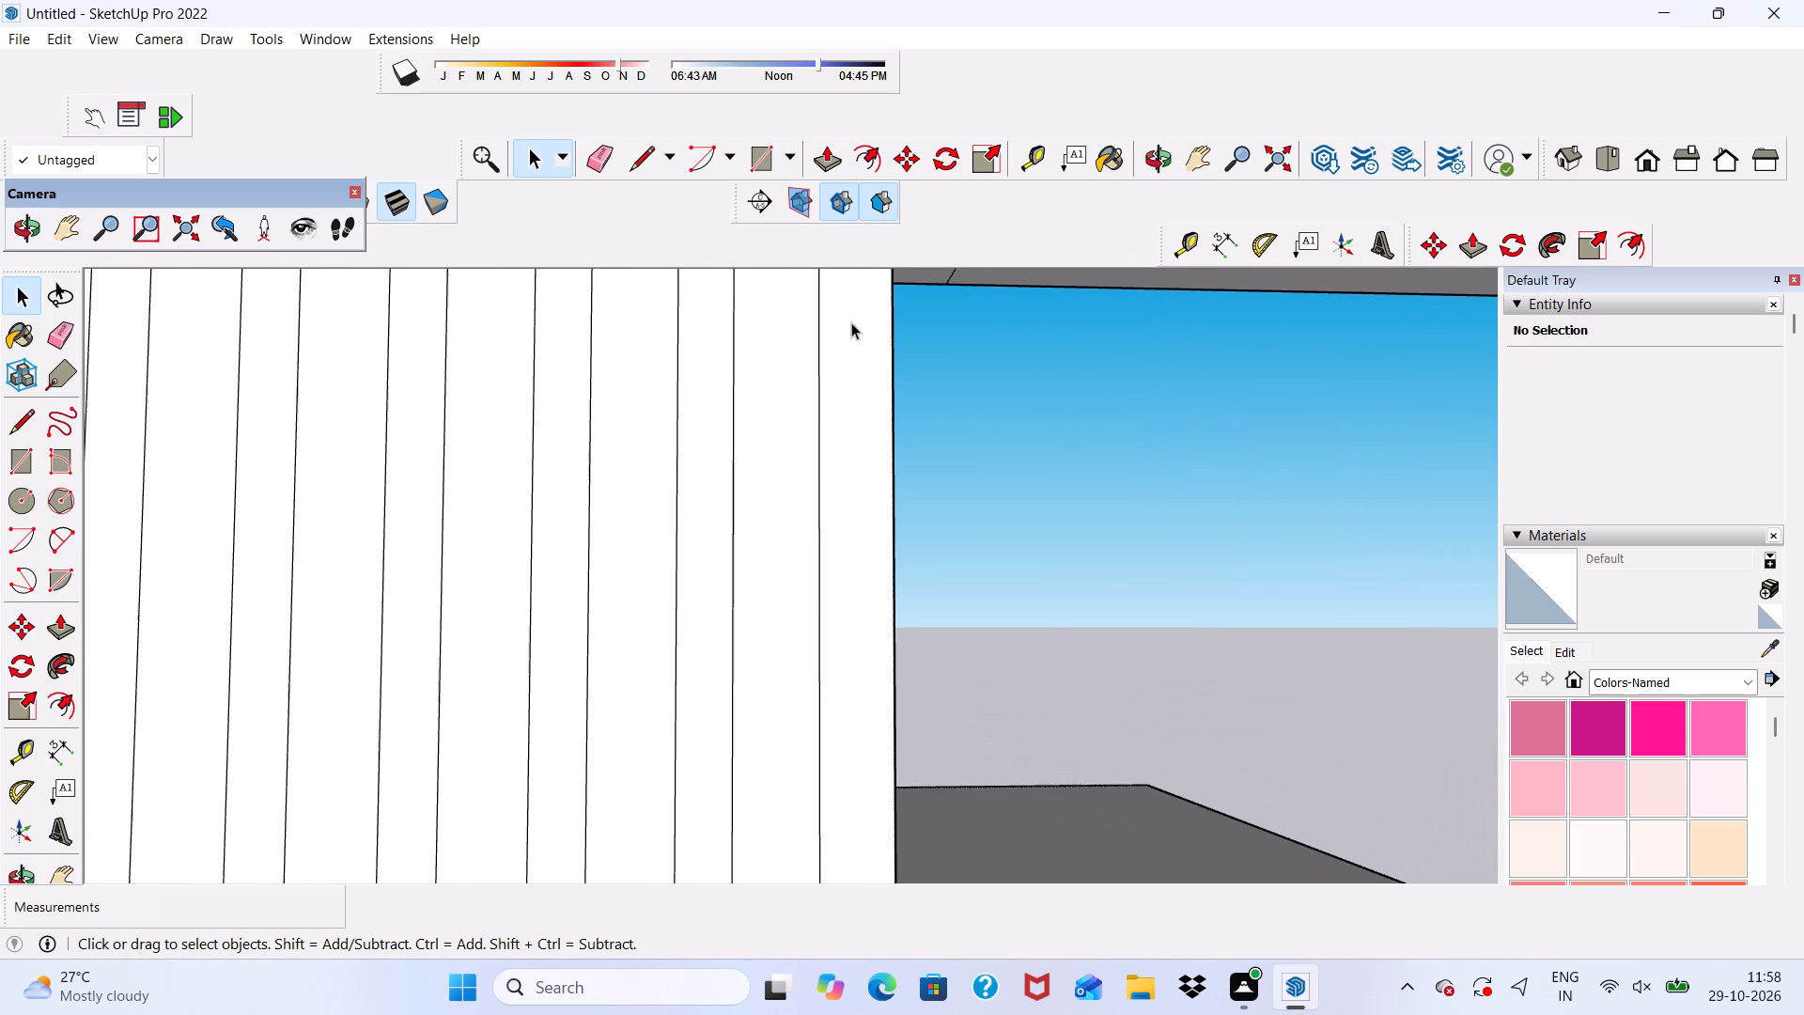
pyautogui.scroll(-5, 851, 322)
pyautogui.scroll(5, 858, 421)
pyautogui.click(858, 421)
pyautogui.scroll(-7, 842, 383)
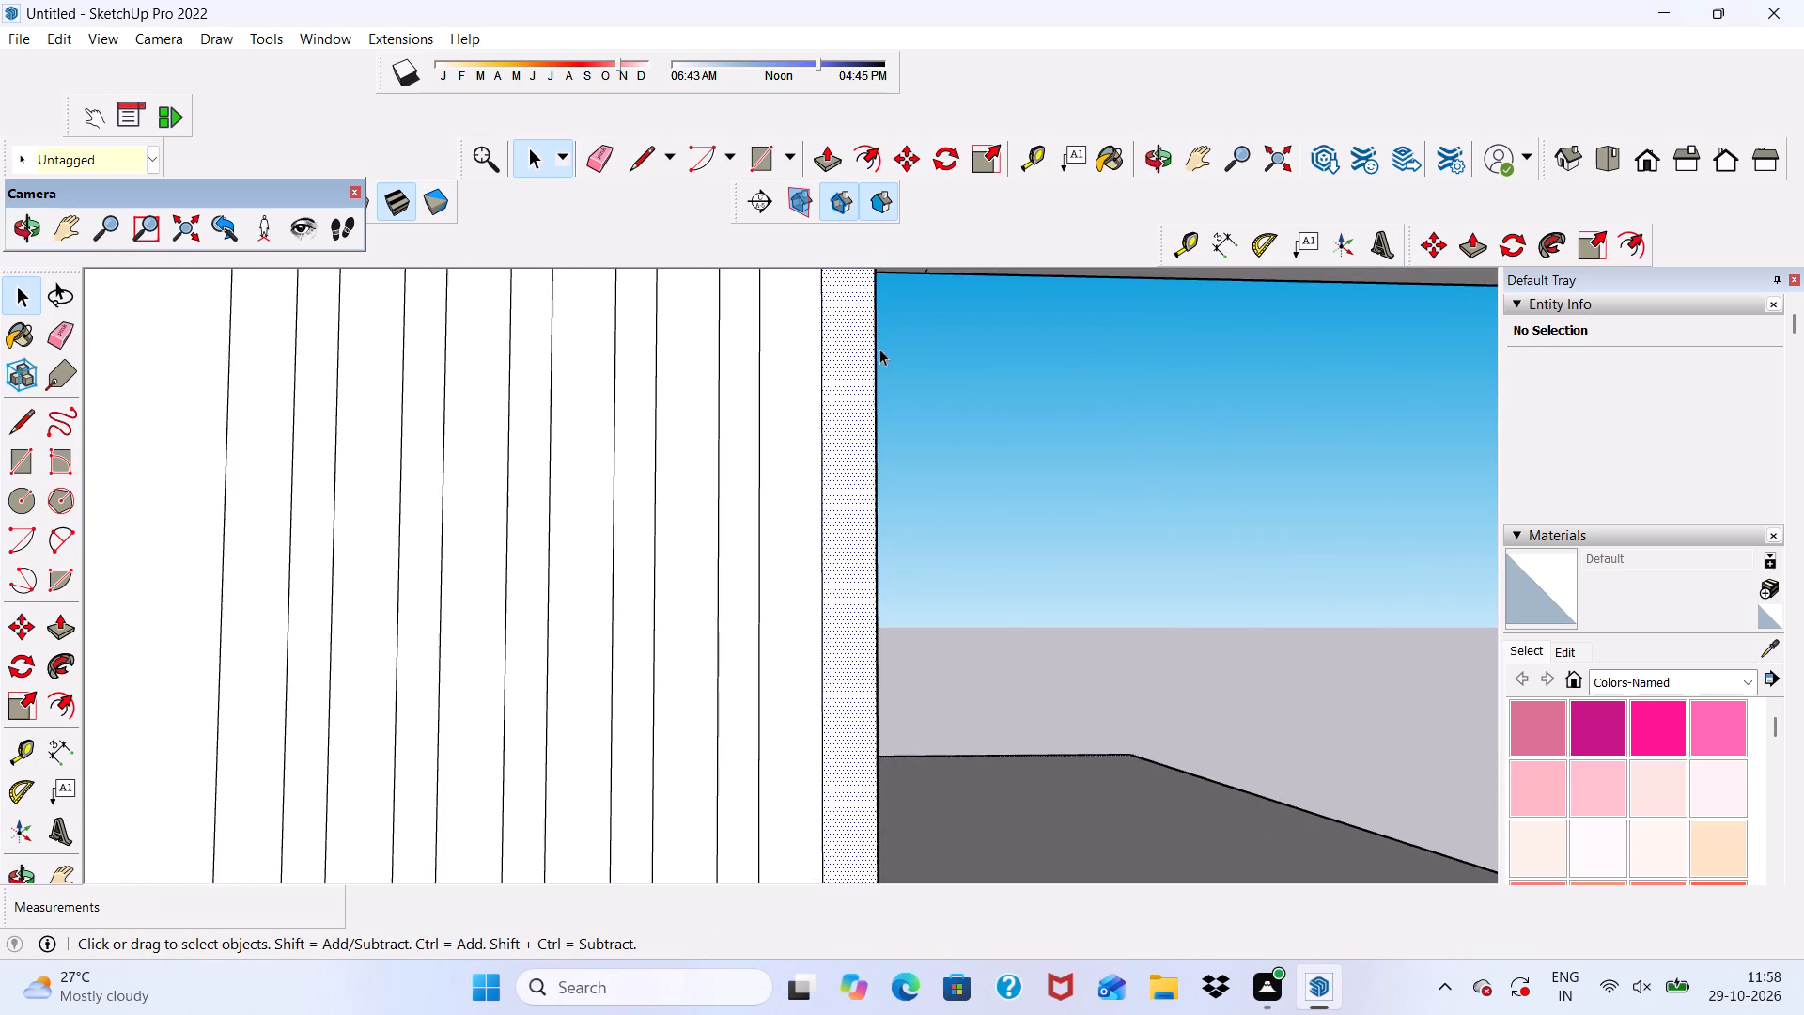
pyautogui.scroll(-13, 879, 349)
pyautogui.scroll(1, 838, 413)
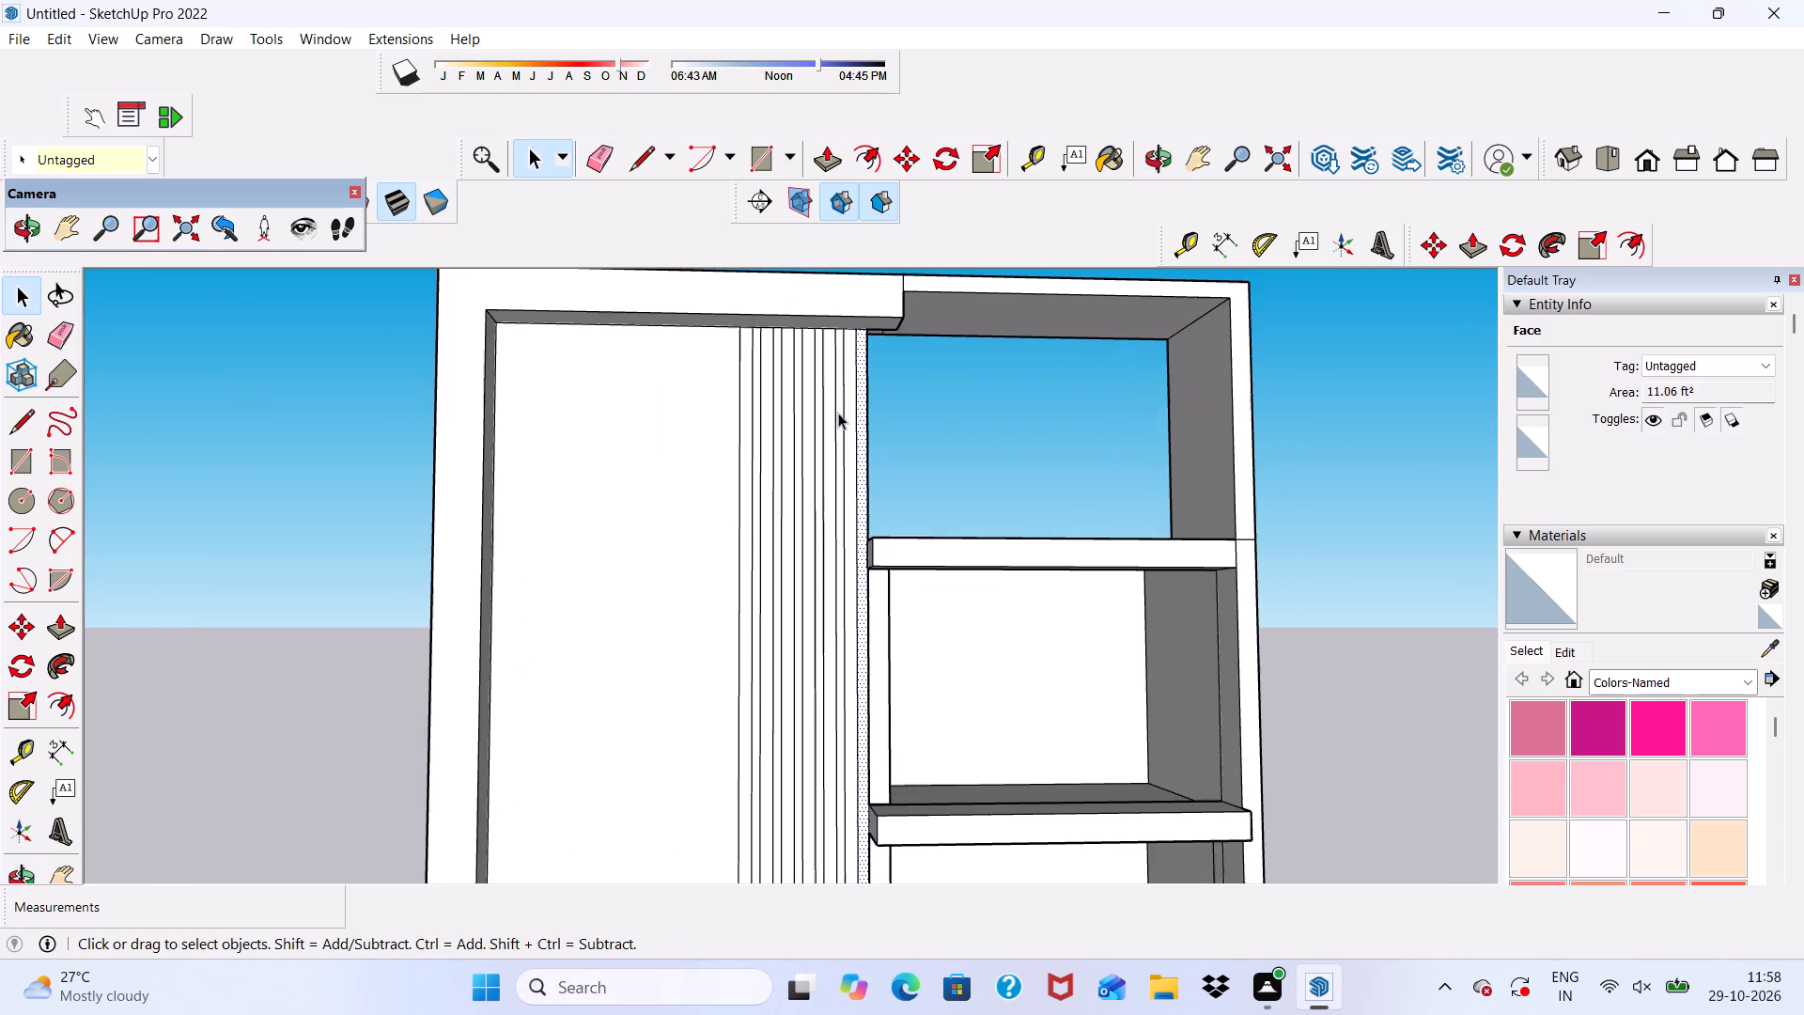
pyautogui.scroll(2, 838, 413)
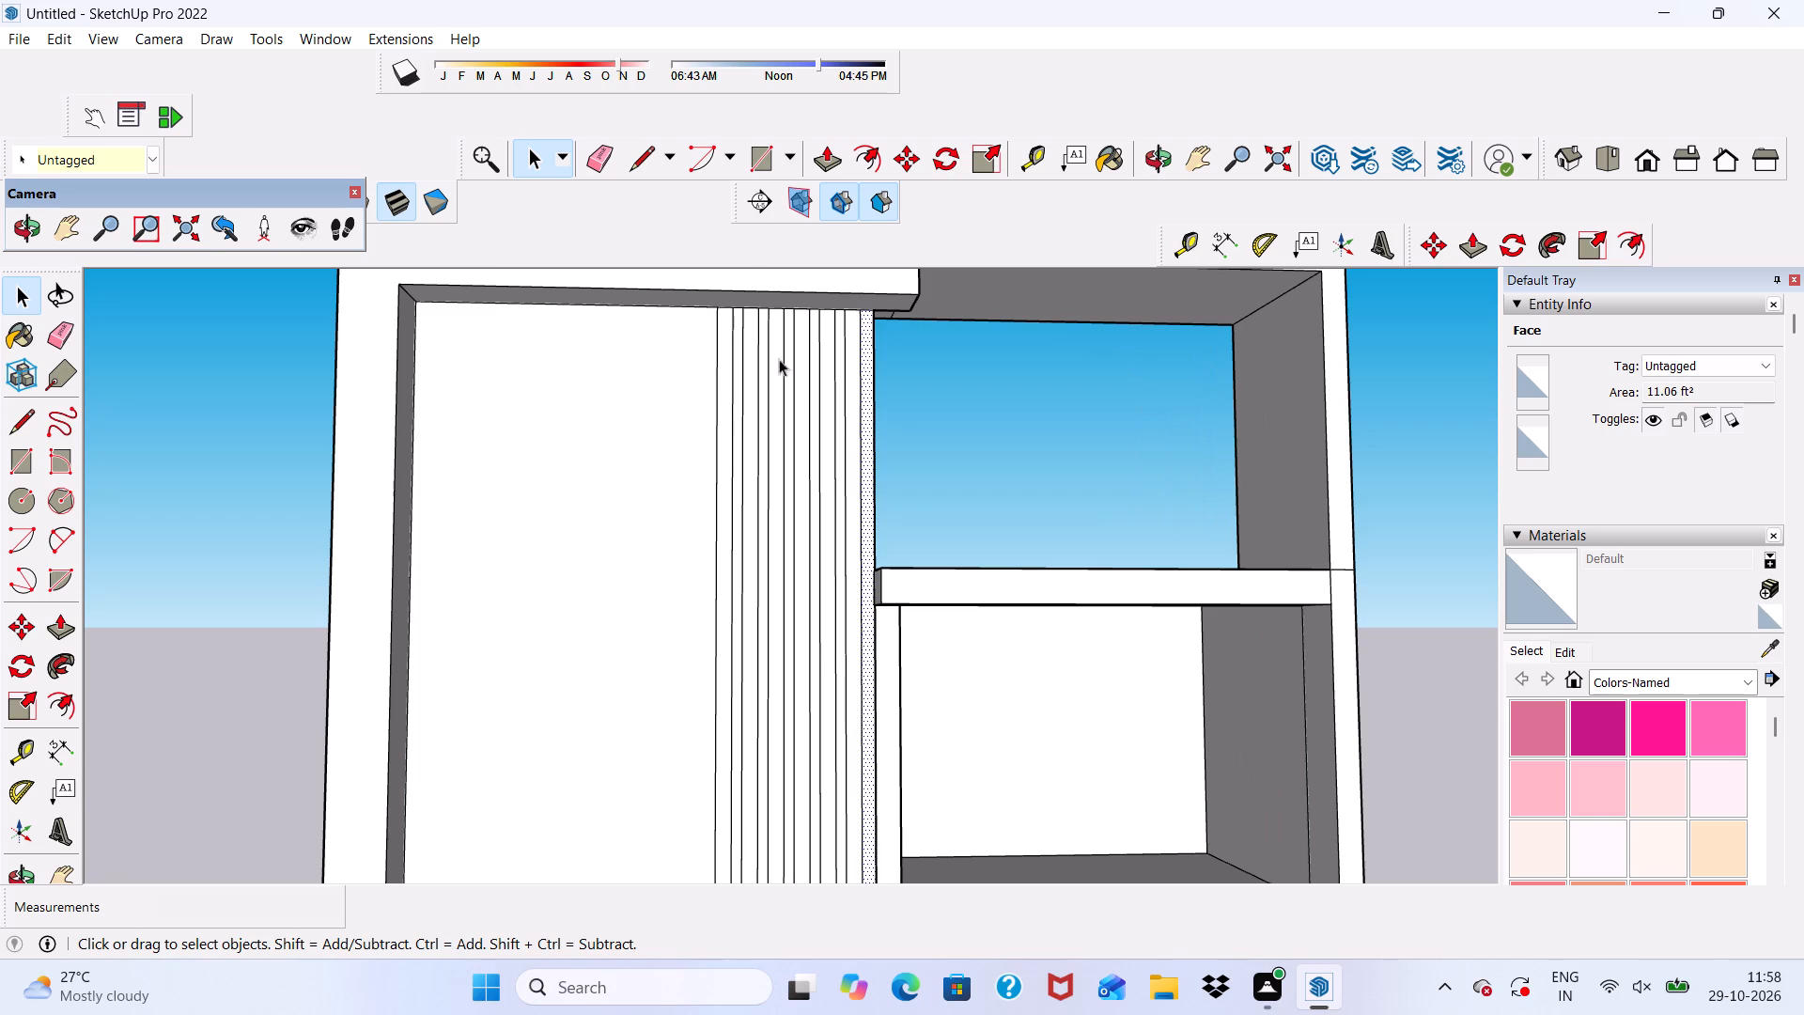
pyautogui.click(832, 141)
pyautogui.scroll(4, 932, 515)
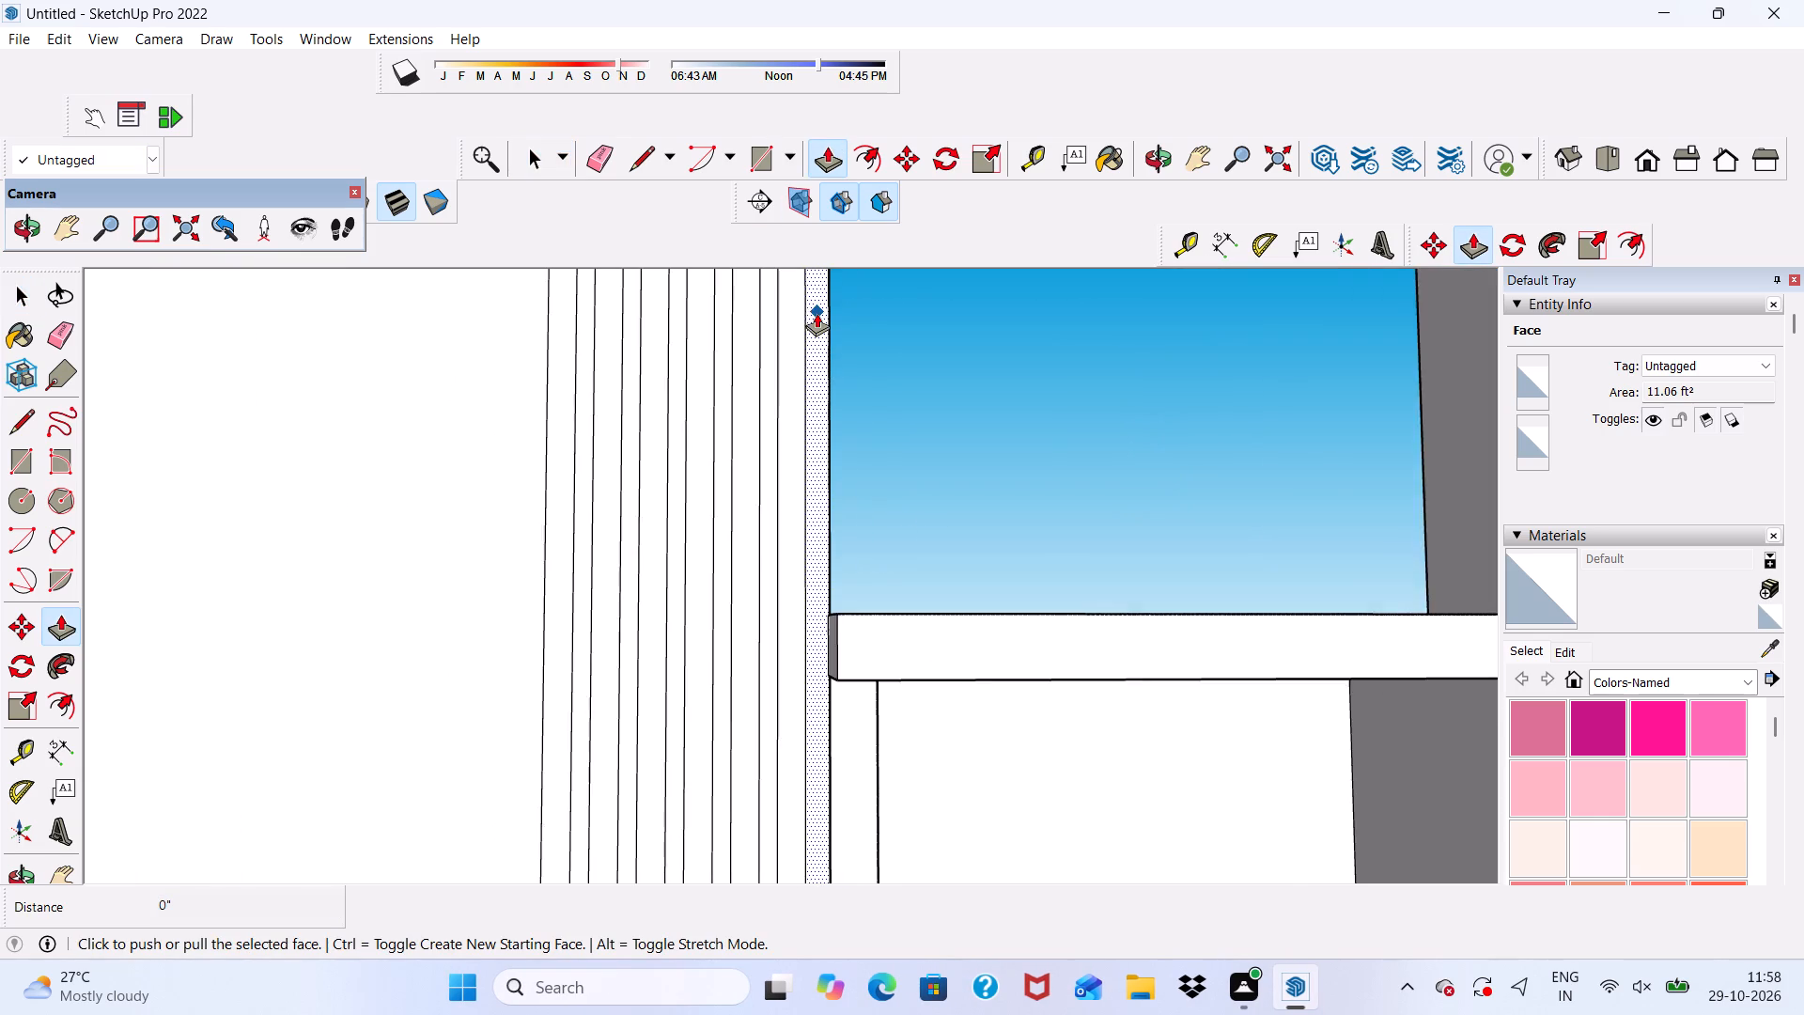
pyautogui.scroll(5, 816, 312)
pyautogui.click(816, 312)
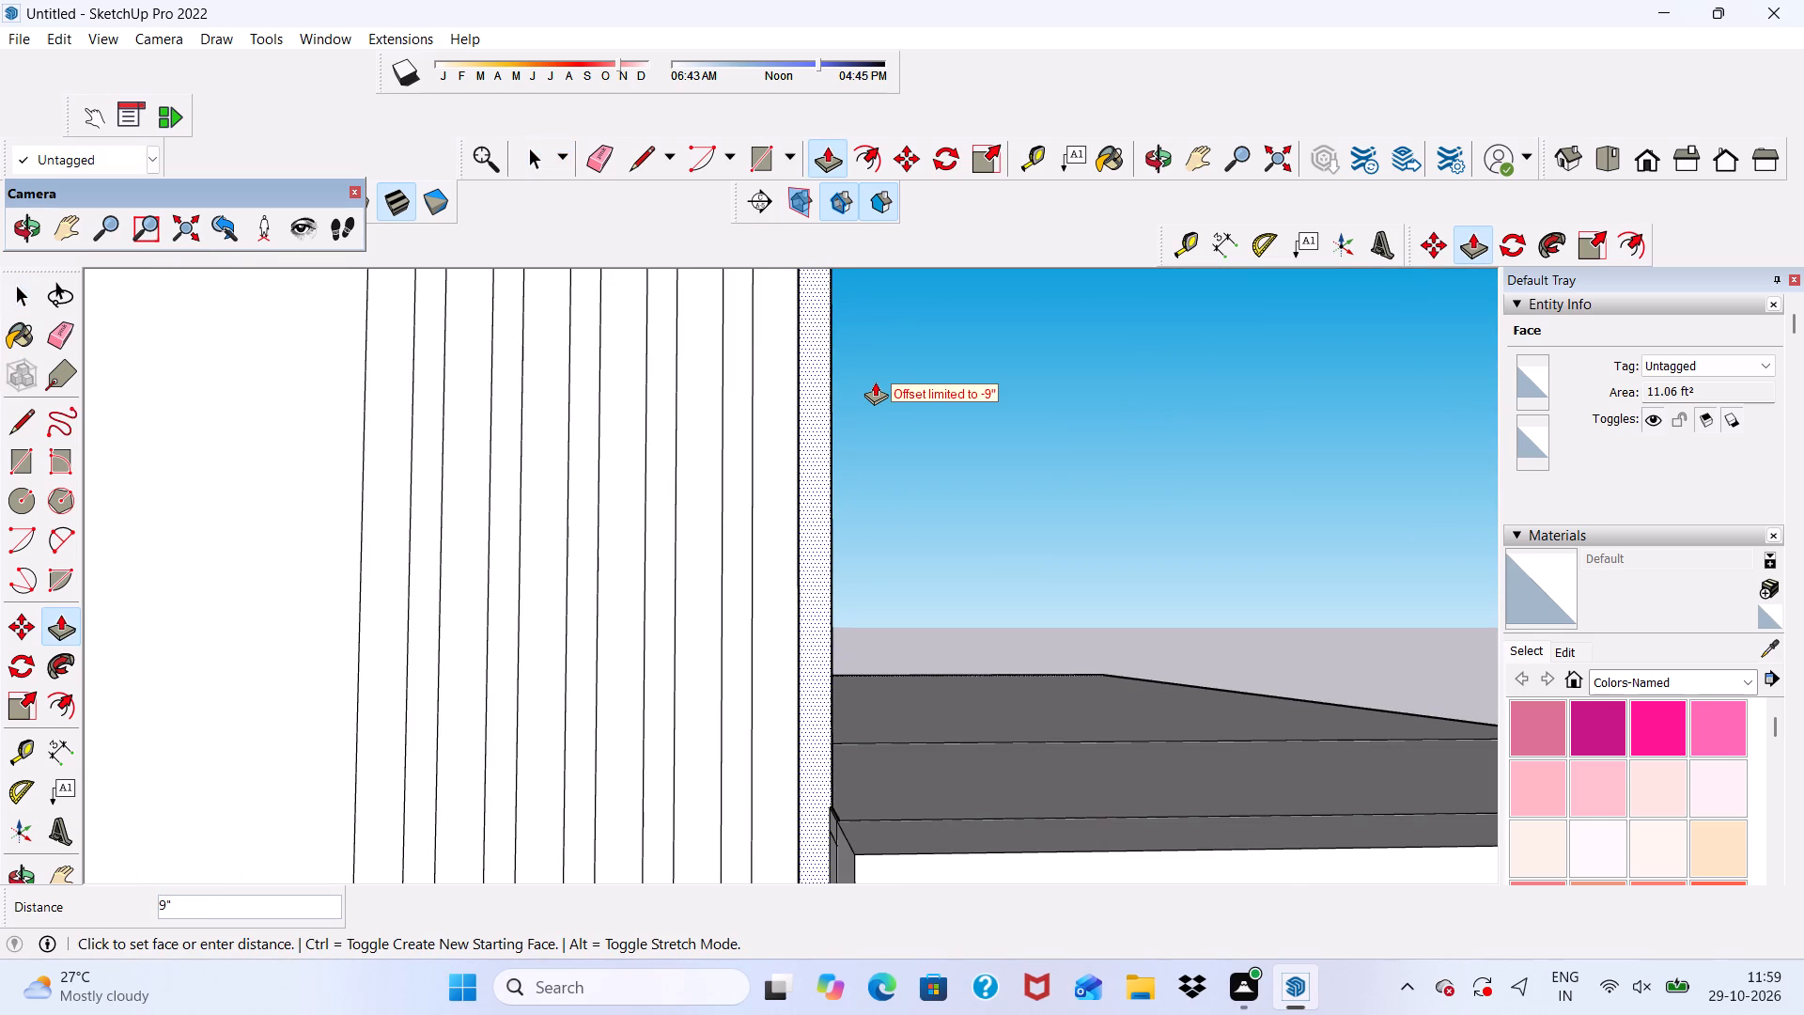
pyautogui.scroll(-4, 874, 382)
pyautogui.scroll(-4, 749, 469)
pyautogui.moveTo(778, 502); pyautogui.dragTo(529, 600, button='middle')
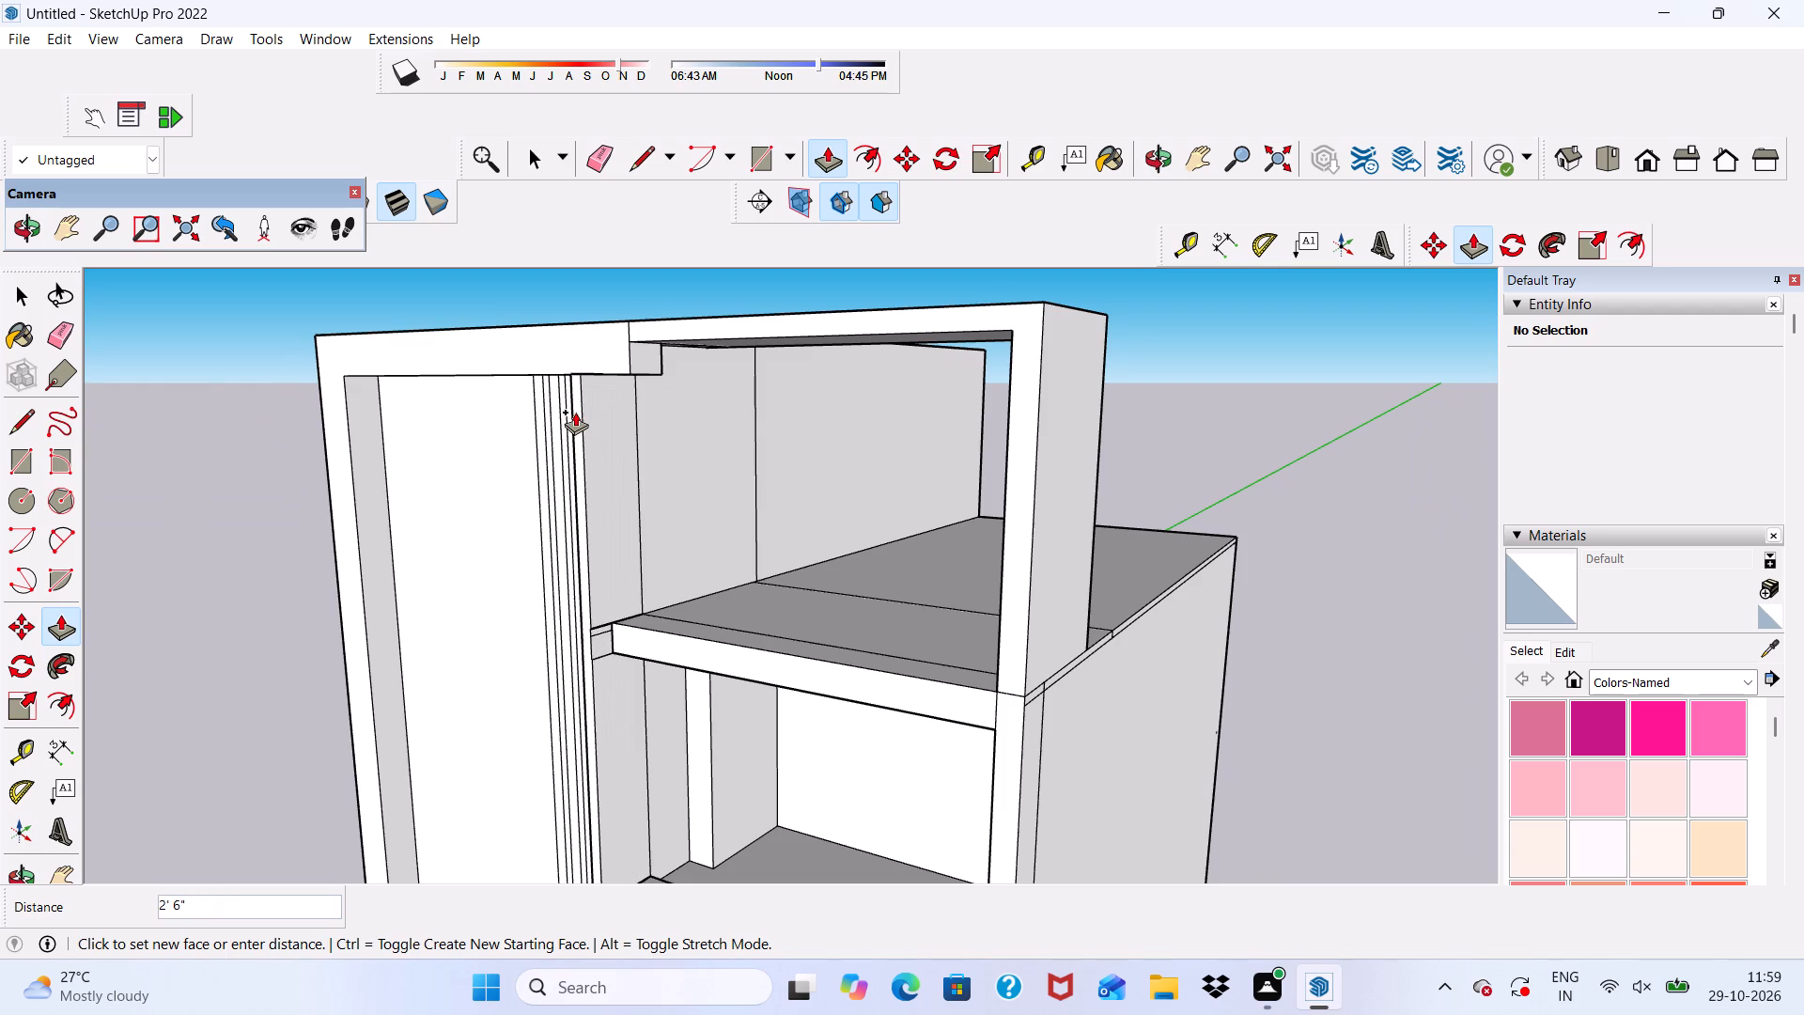
pyautogui.press('3')
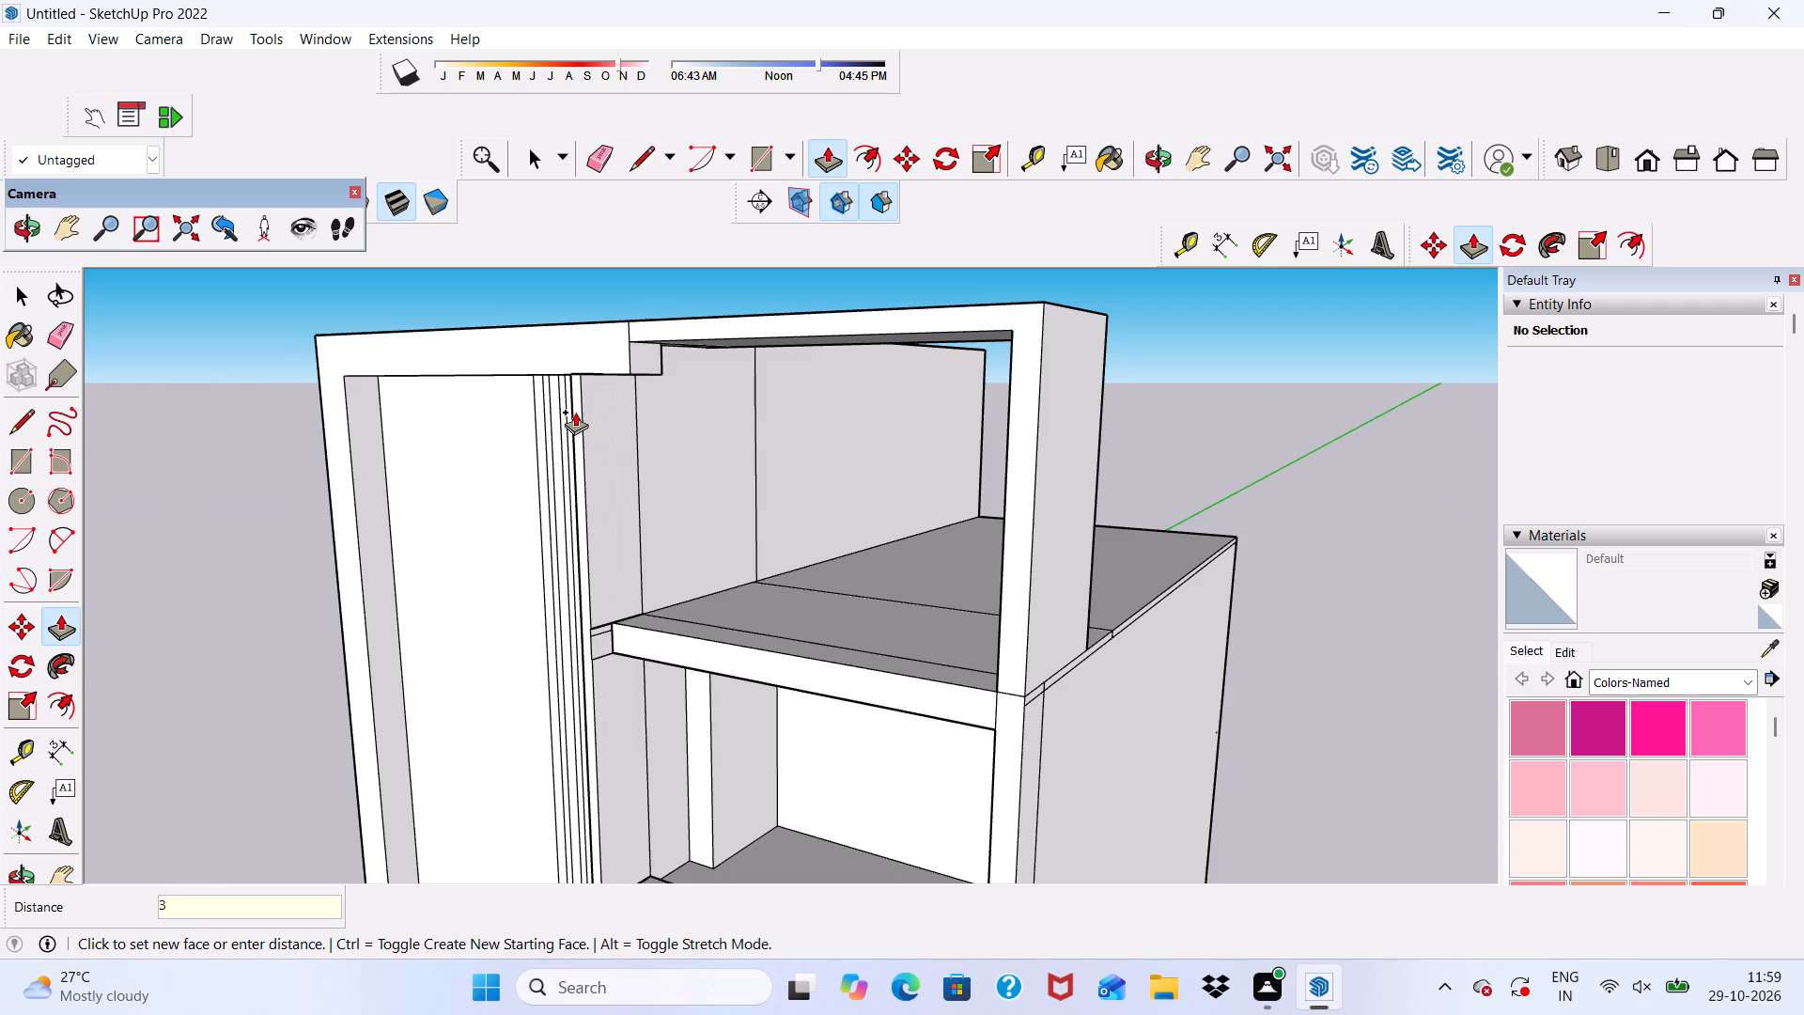
pyautogui.hotkey('shift', '"')
pyautogui.press('Return')
# Extrude the three strips next to the side-bay edge strip outward by 3", flush with it.
pyautogui.scroll(5, 575, 412)
pyautogui.scroll(5, 782, 504)
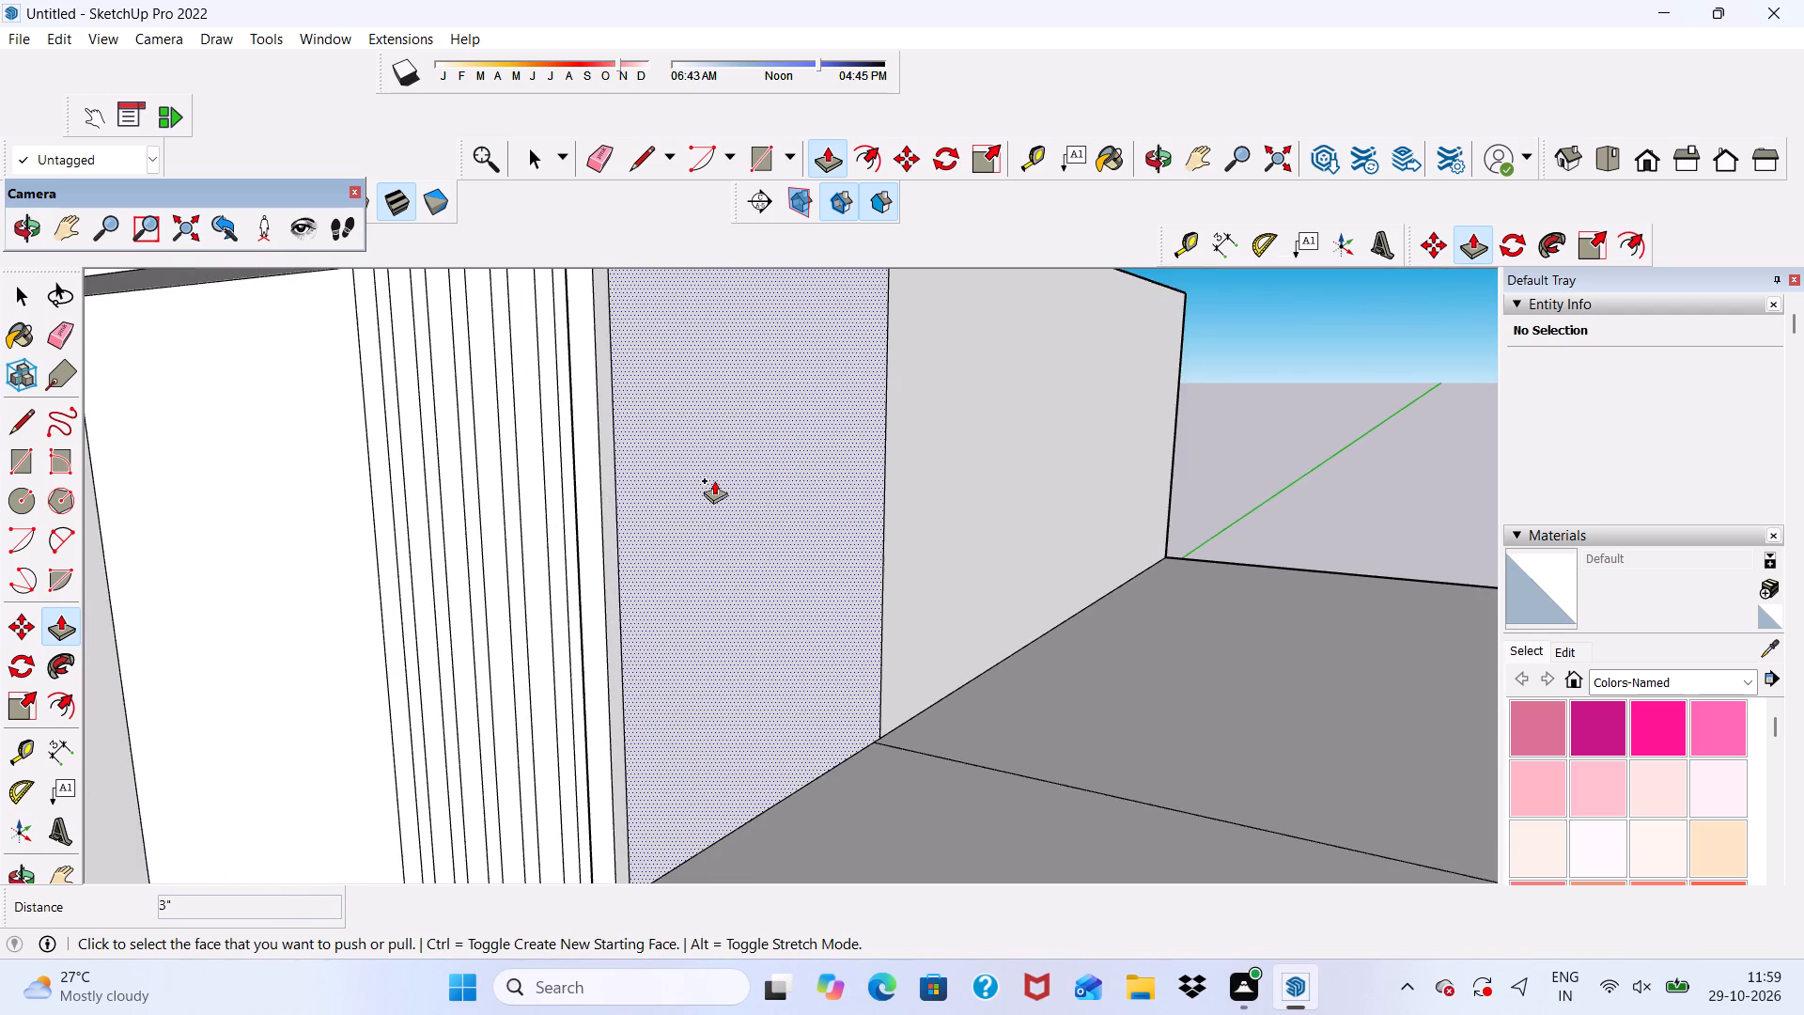
pyautogui.moveTo(714, 480); pyautogui.dragTo(802, 448, button='middle')
pyautogui.scroll(4, 602, 436)
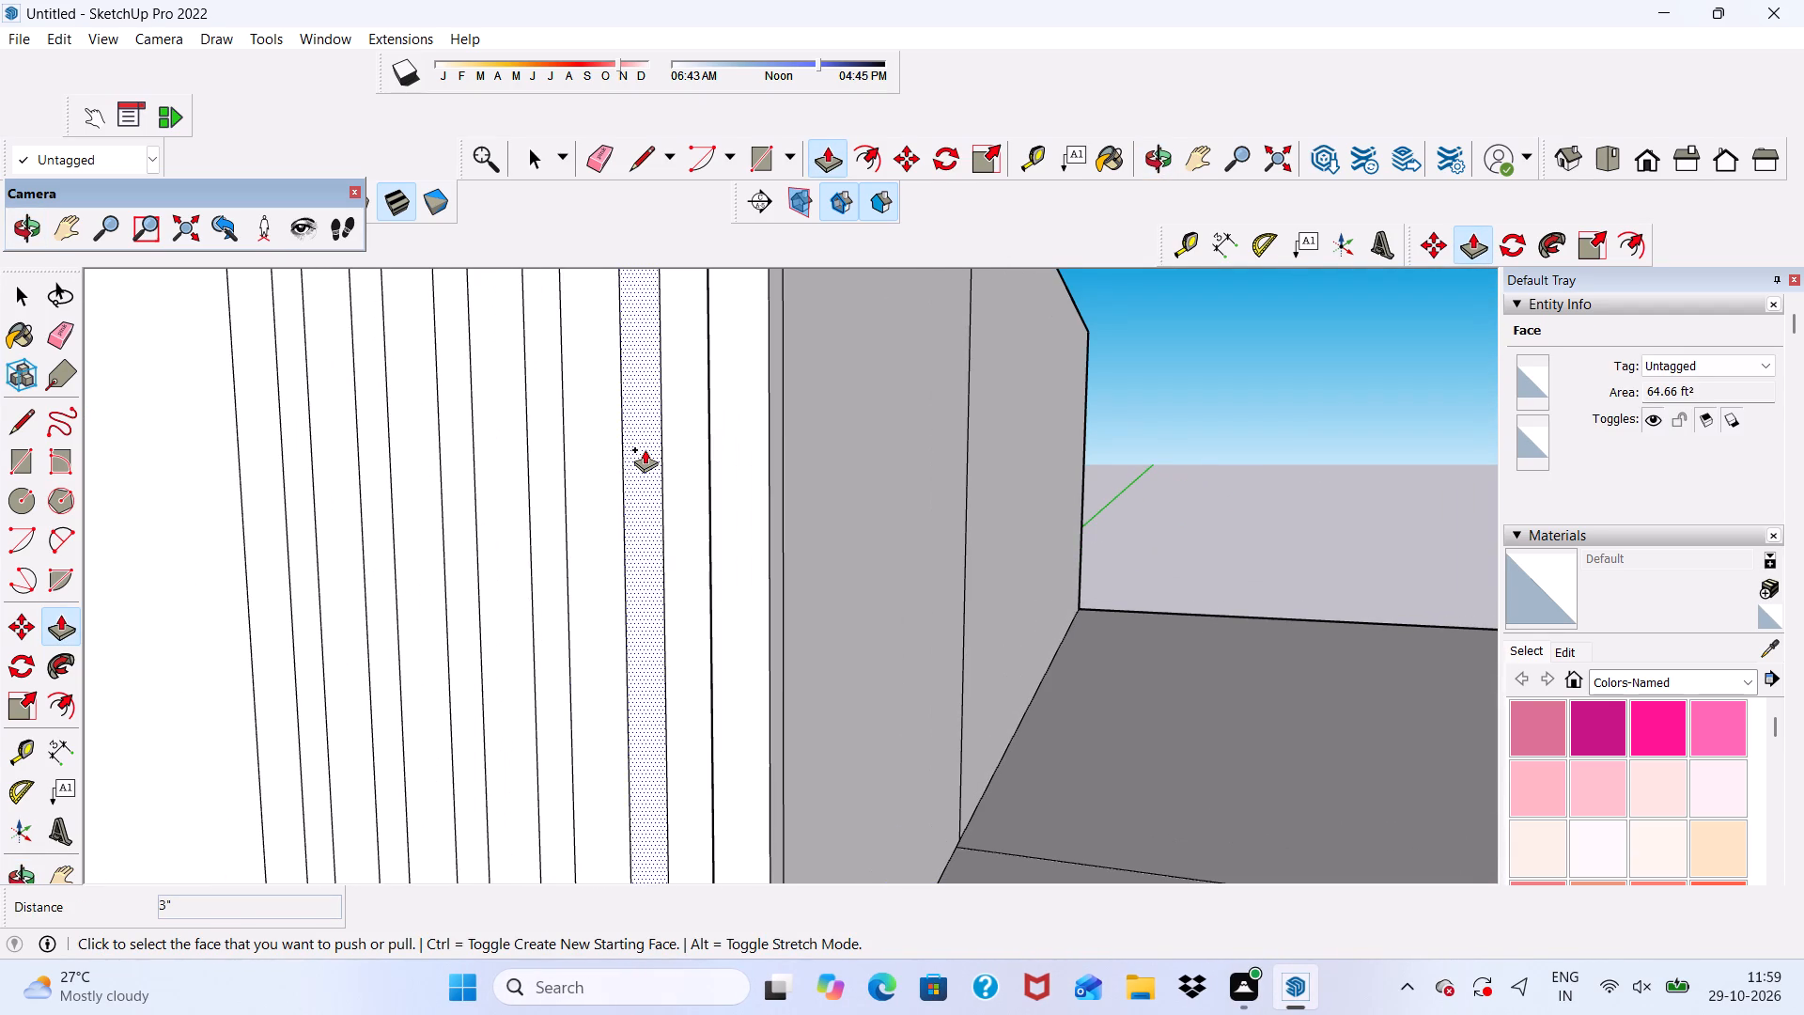
pyautogui.click(645, 449)
pyautogui.scroll(2, 721, 546)
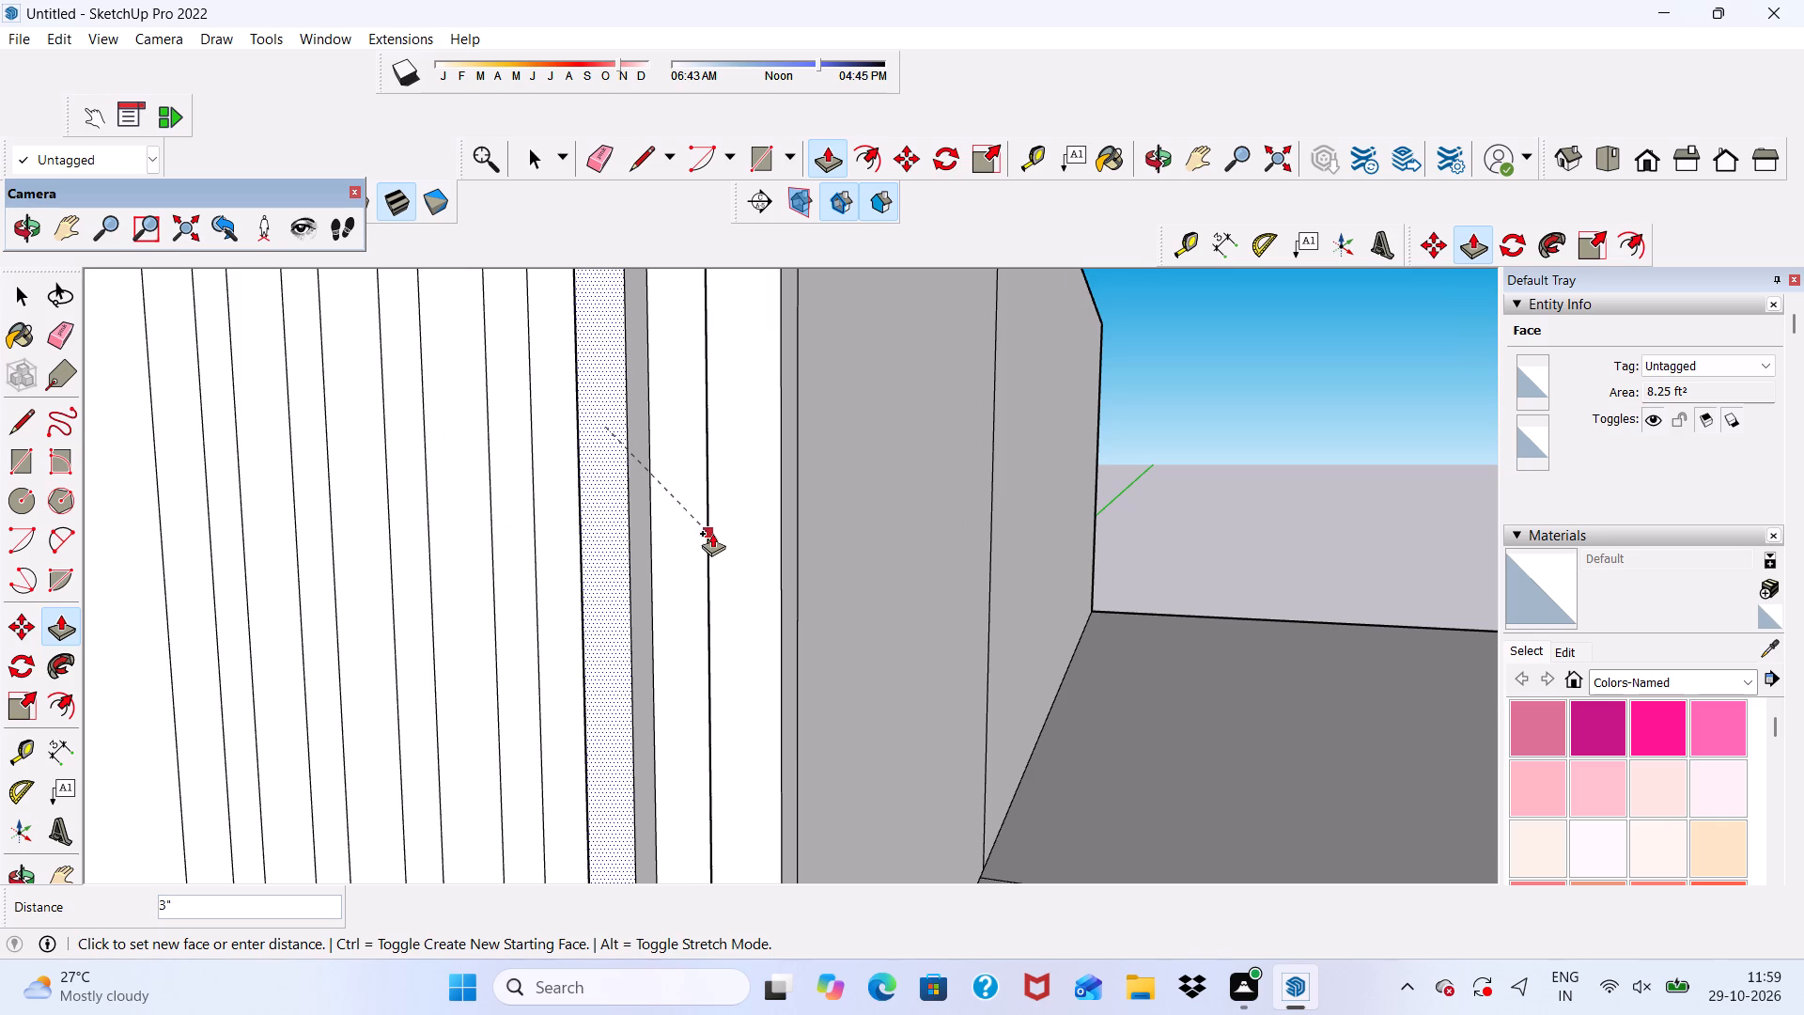
pyautogui.click(712, 533)
pyautogui.click(518, 475)
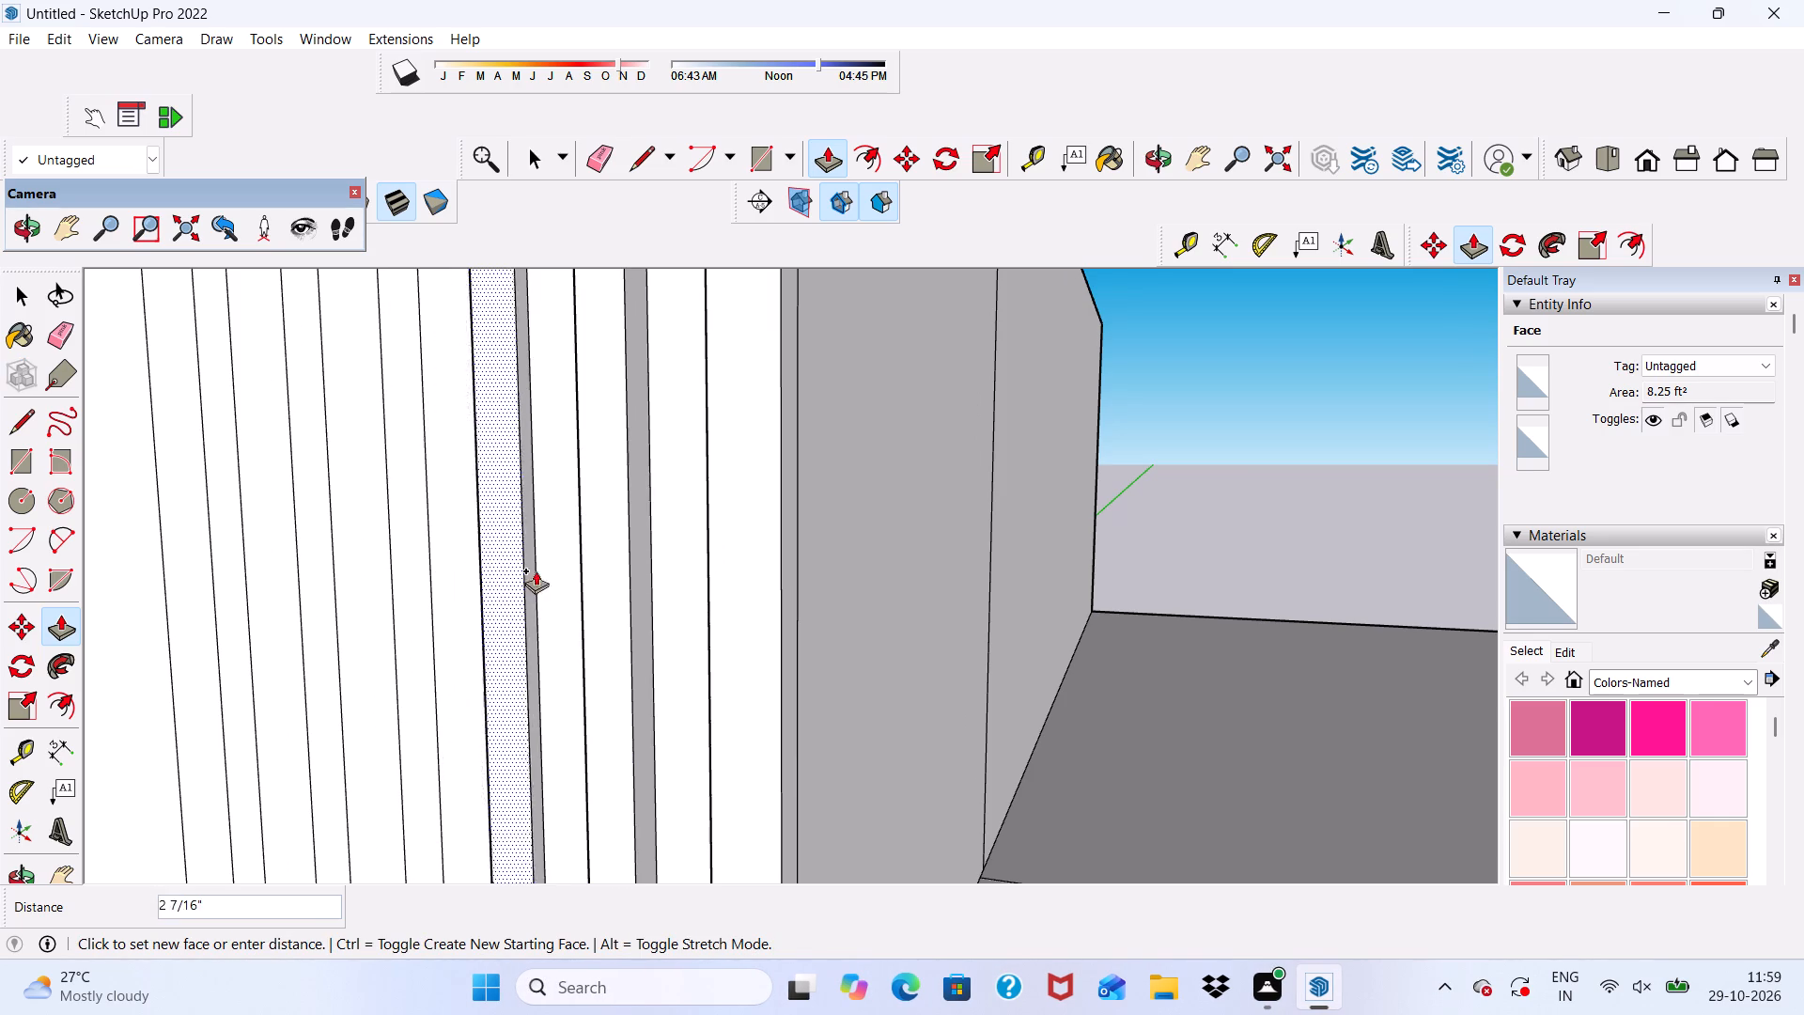
pyautogui.click(582, 555)
pyautogui.scroll(2, 412, 503)
pyautogui.click(413, 502)
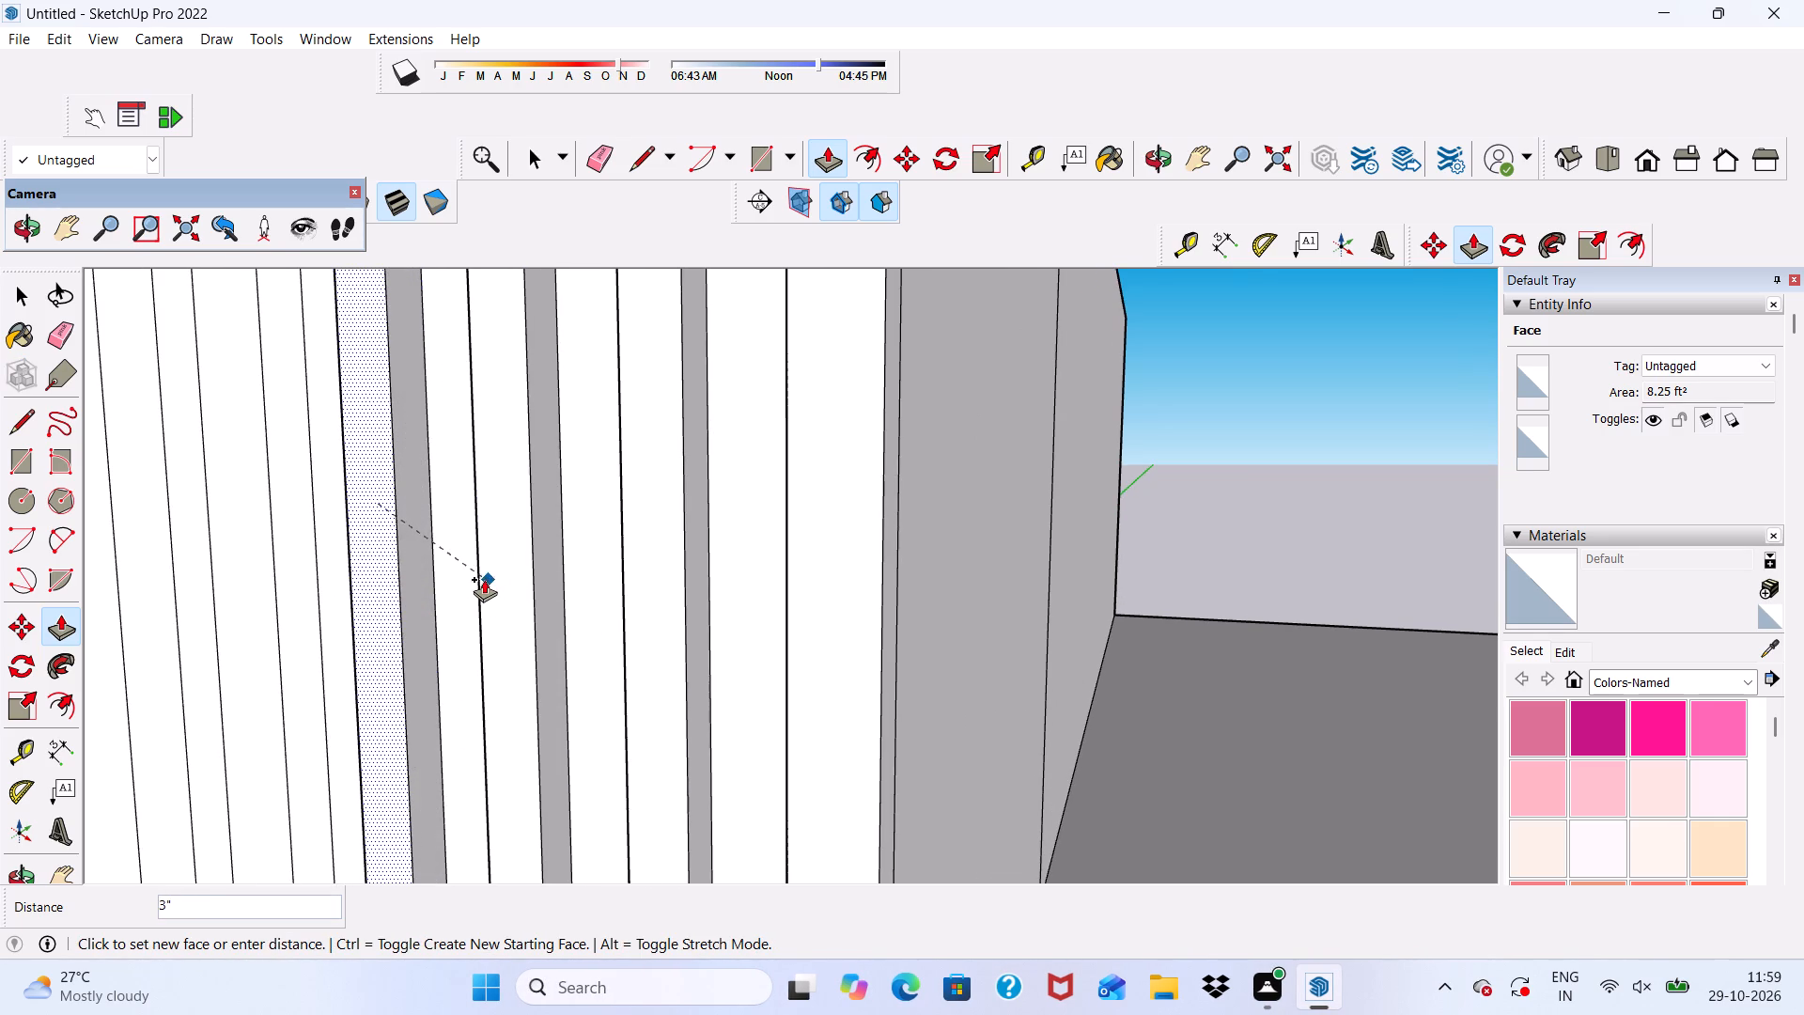
pyautogui.click(484, 579)
# Extrude the two remaining strips farthest from the side bay outward by 3" to match the others.
pyautogui.scroll(-3, 400, 569)
pyautogui.moveTo(364, 525); pyautogui.dragTo(578, 554, button='middle')
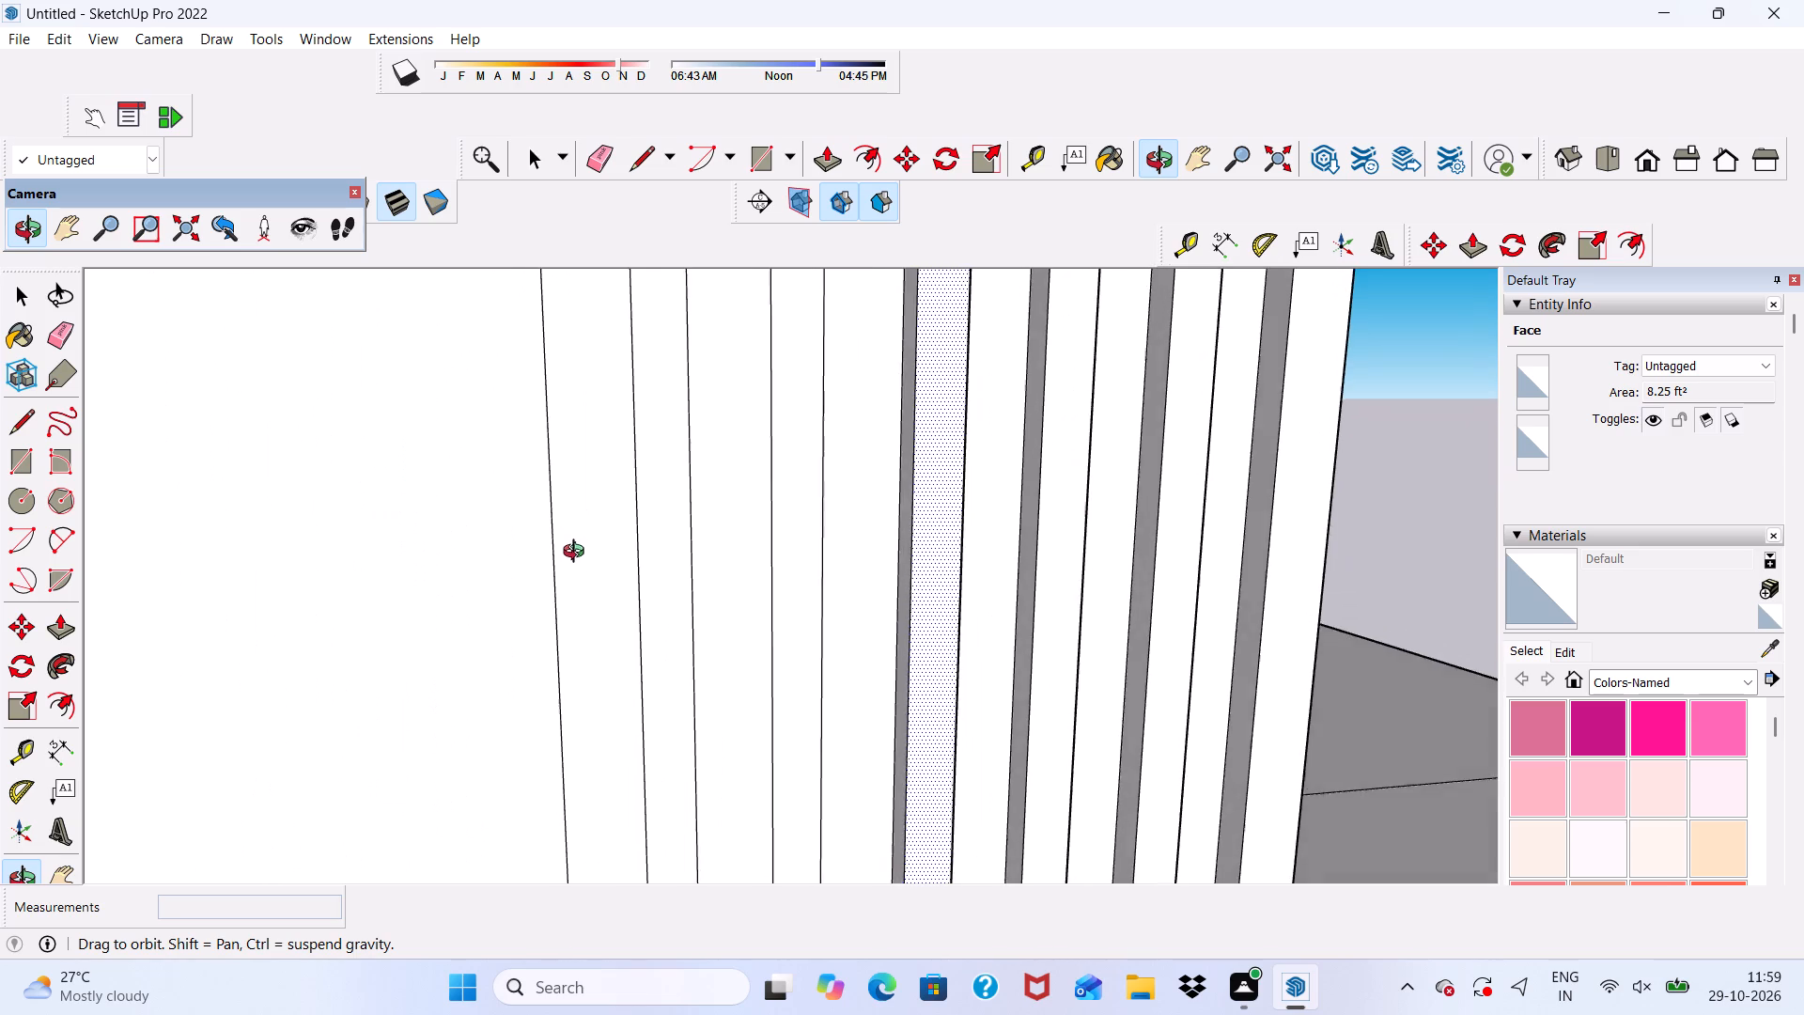
pyautogui.moveTo(578, 554); pyautogui.dragTo(505, 662, button='middle')
pyautogui.click(571, 602)
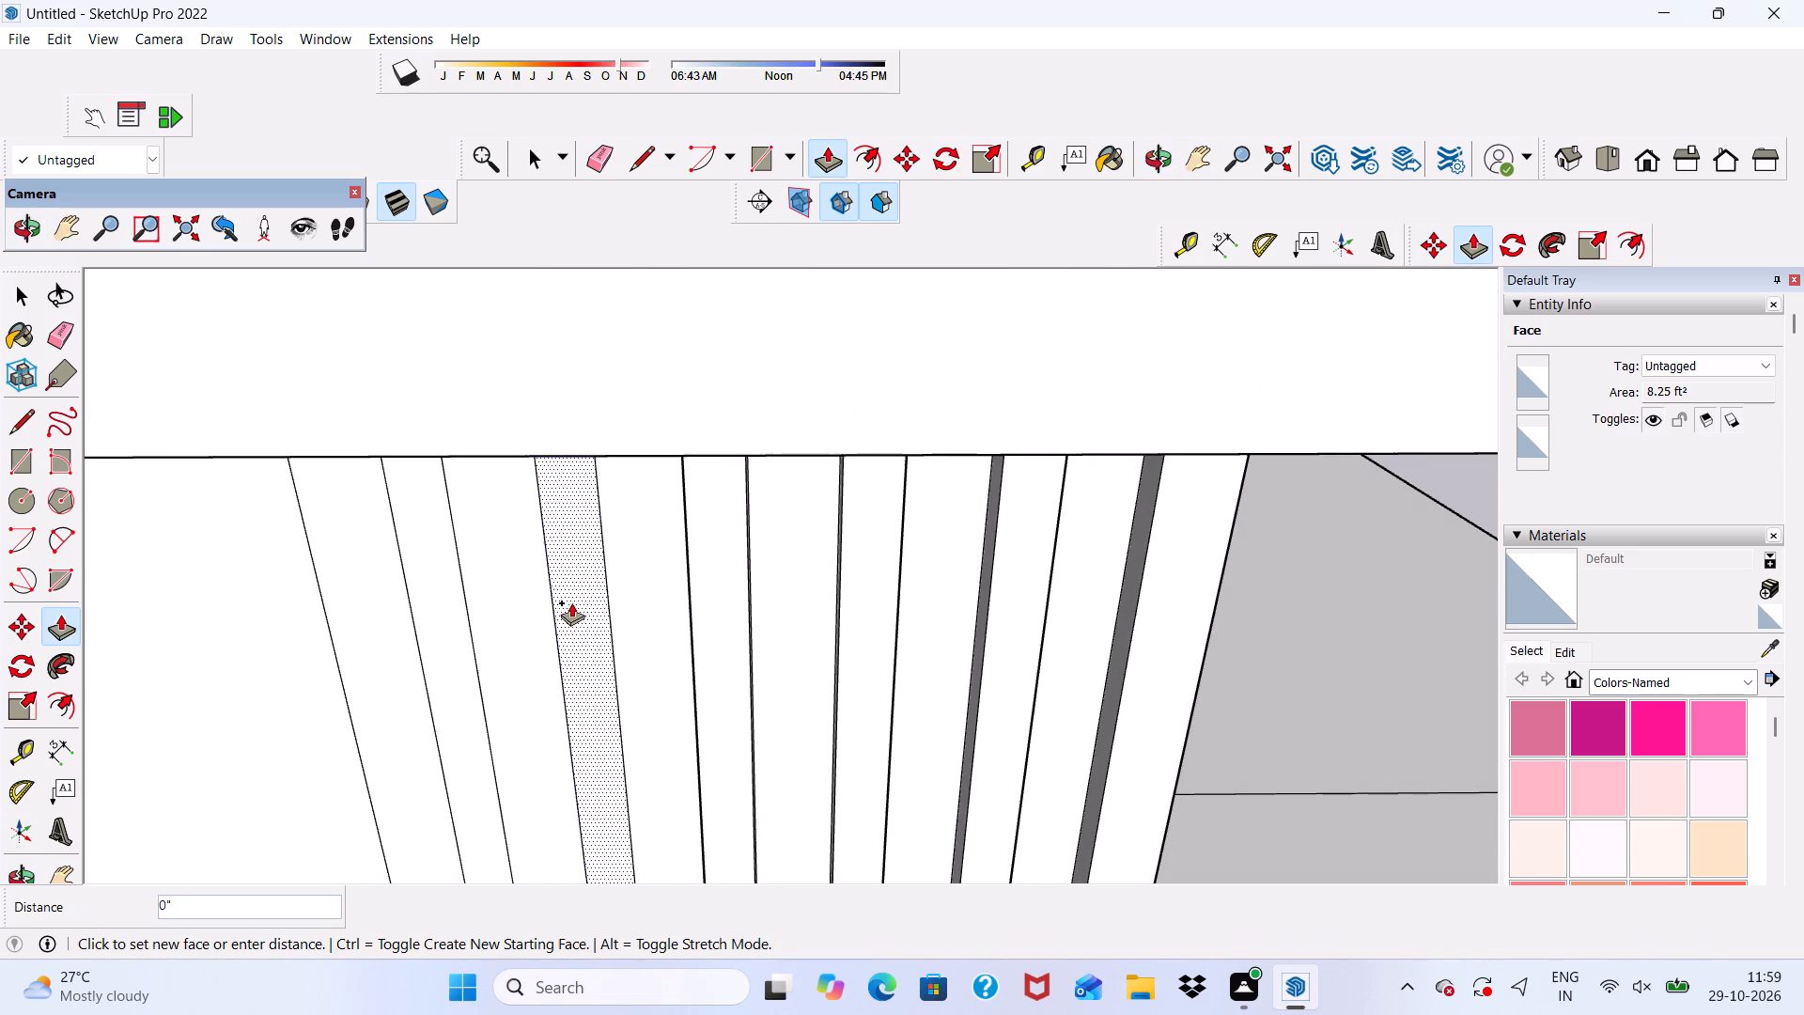
pyautogui.click(696, 701)
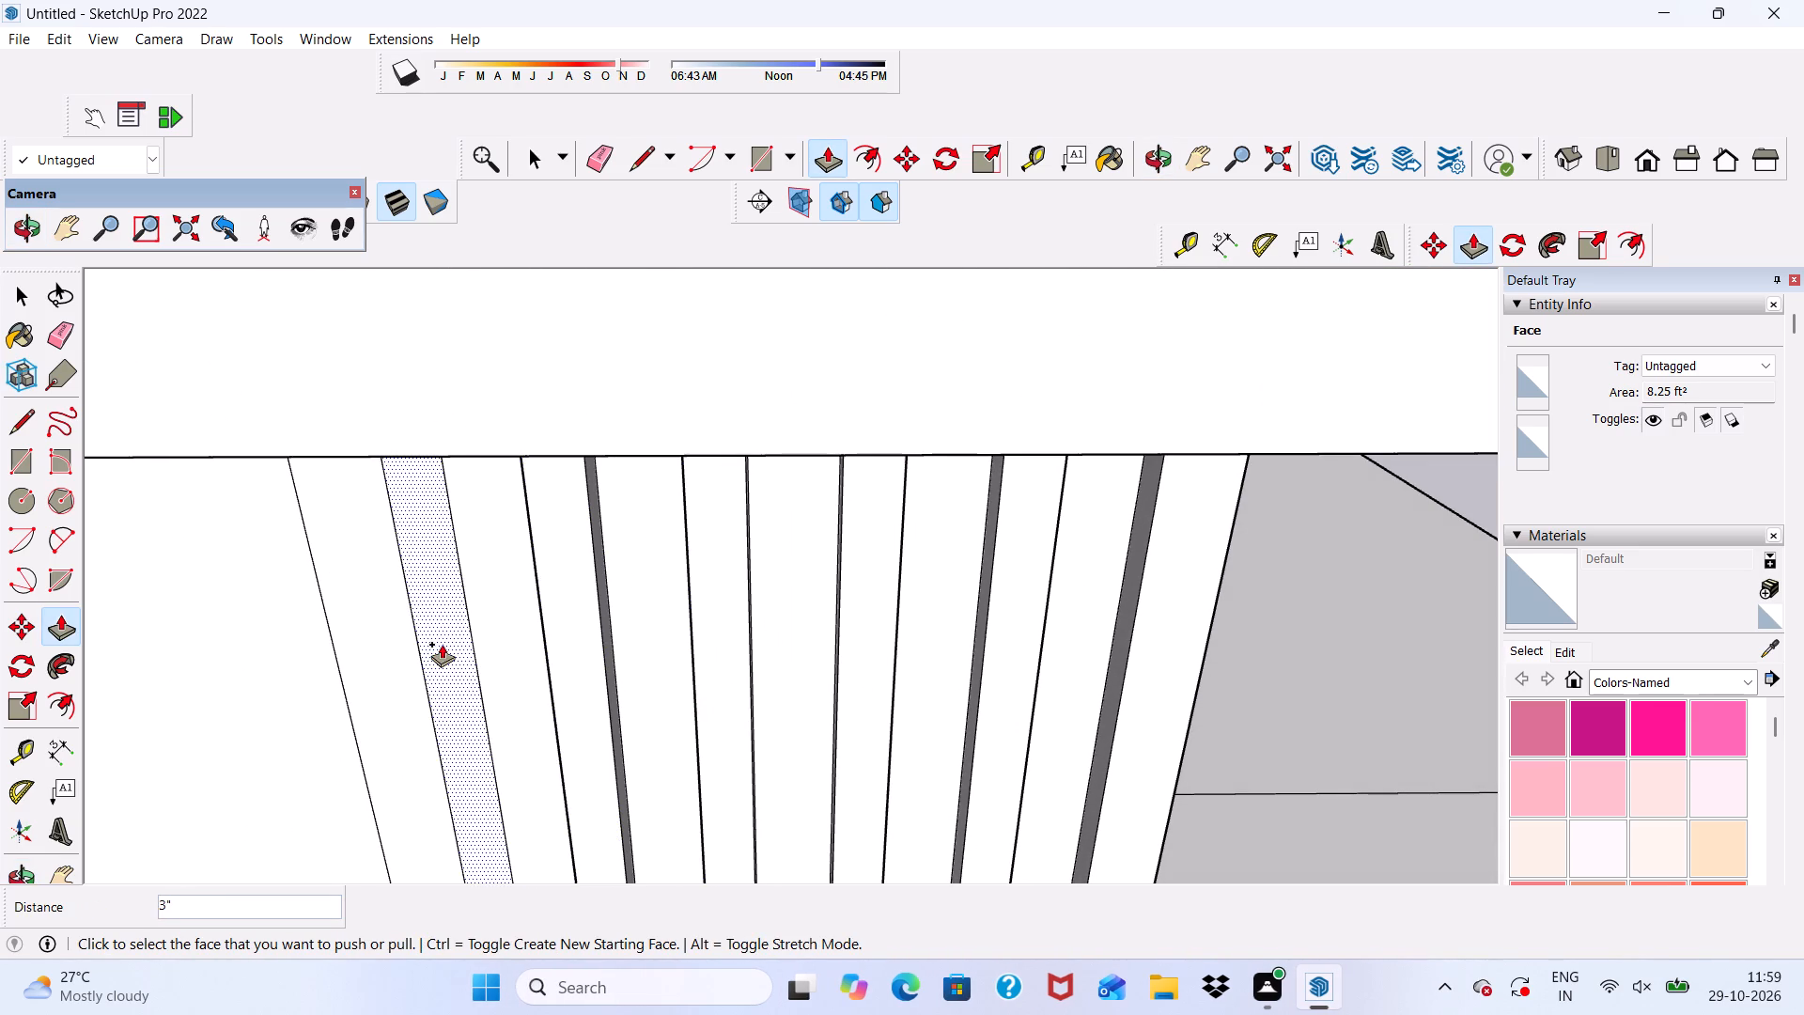
pyautogui.click(442, 644)
pyautogui.click(560, 712)
# Erase the leftover vertical line on the front panel beside the strip farthest from the side bay.
pyautogui.scroll(-6, 563, 517)
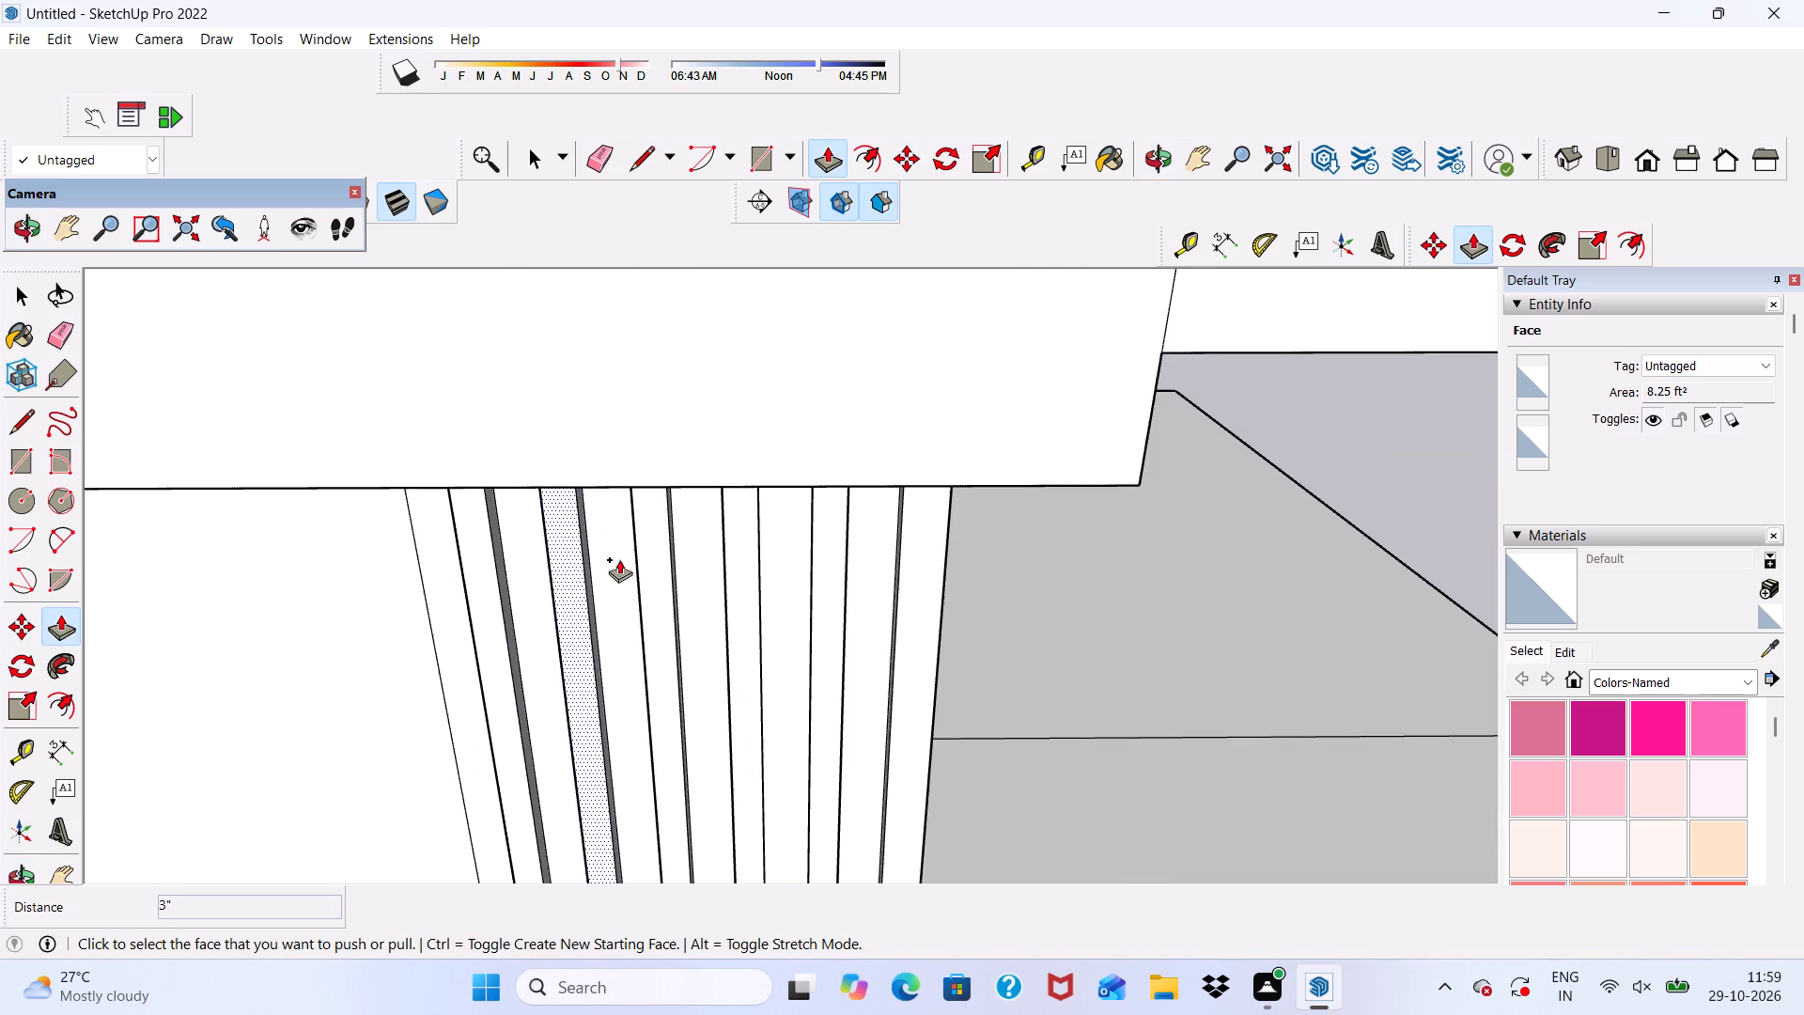
pyautogui.moveTo(627, 559); pyautogui.dragTo(443, 332, button='middle')
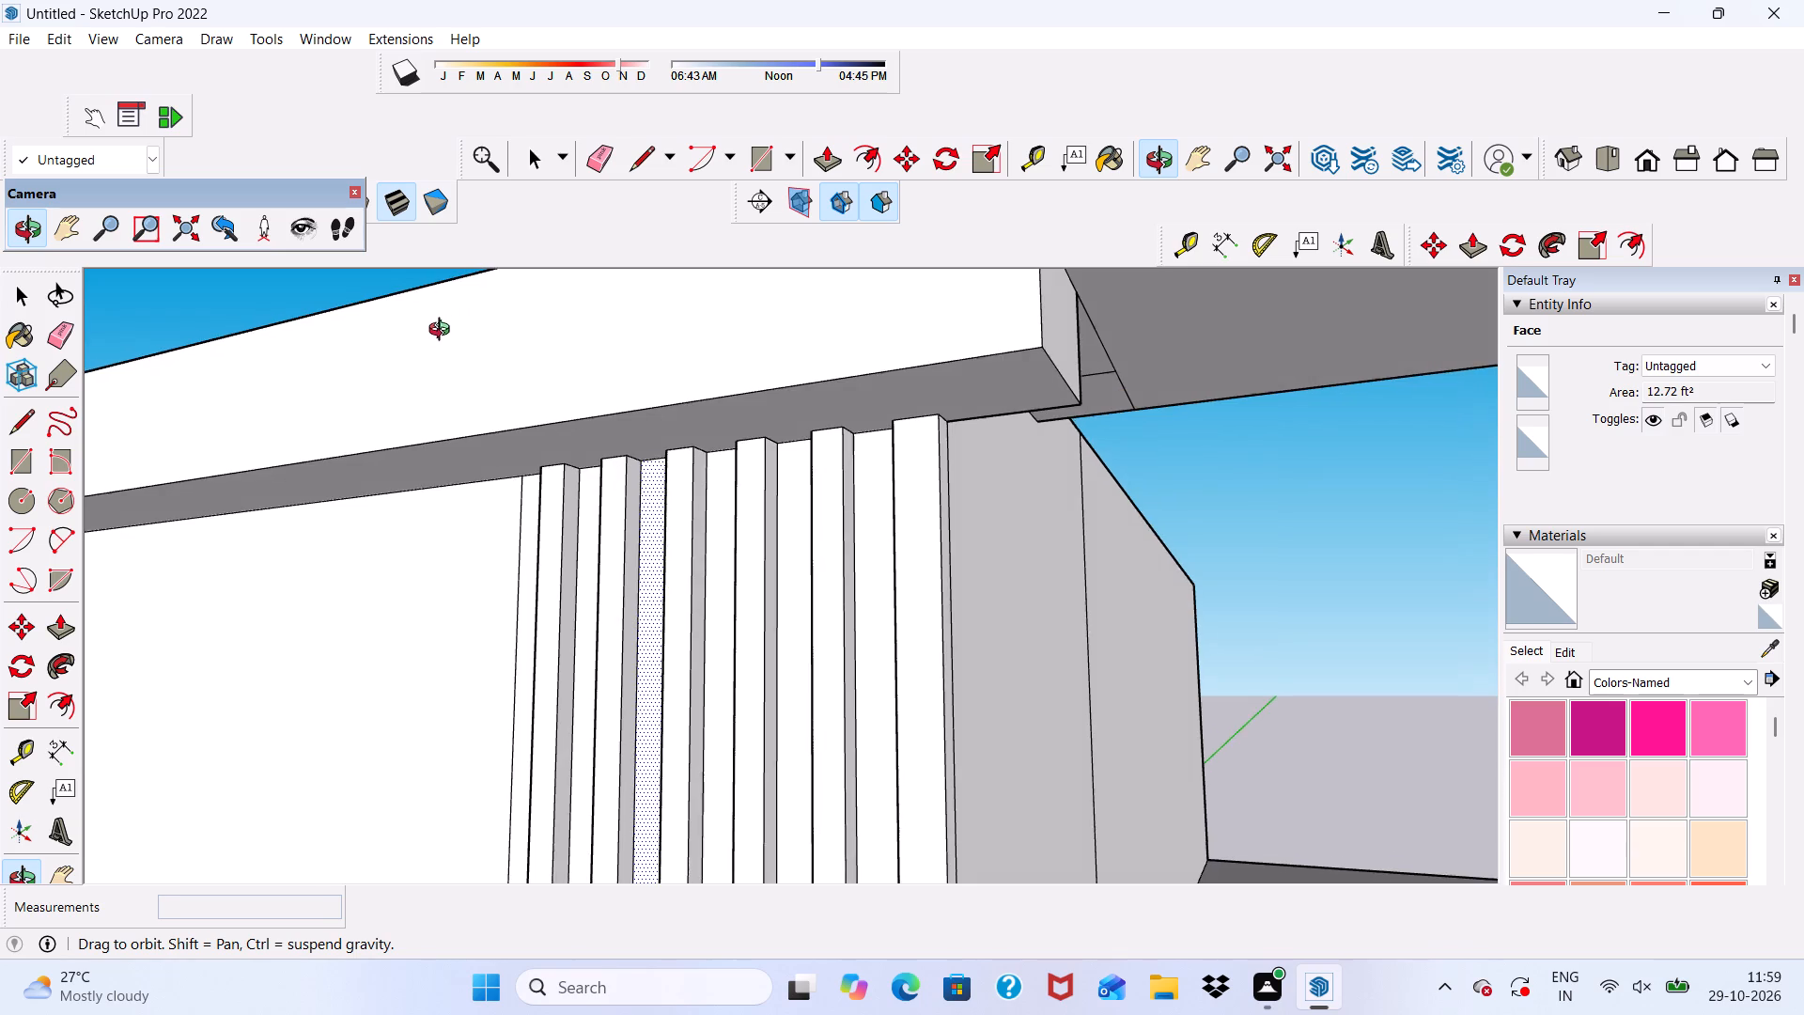
pyautogui.moveTo(443, 332); pyautogui.dragTo(634, 359, button='middle')
pyautogui.press('space')
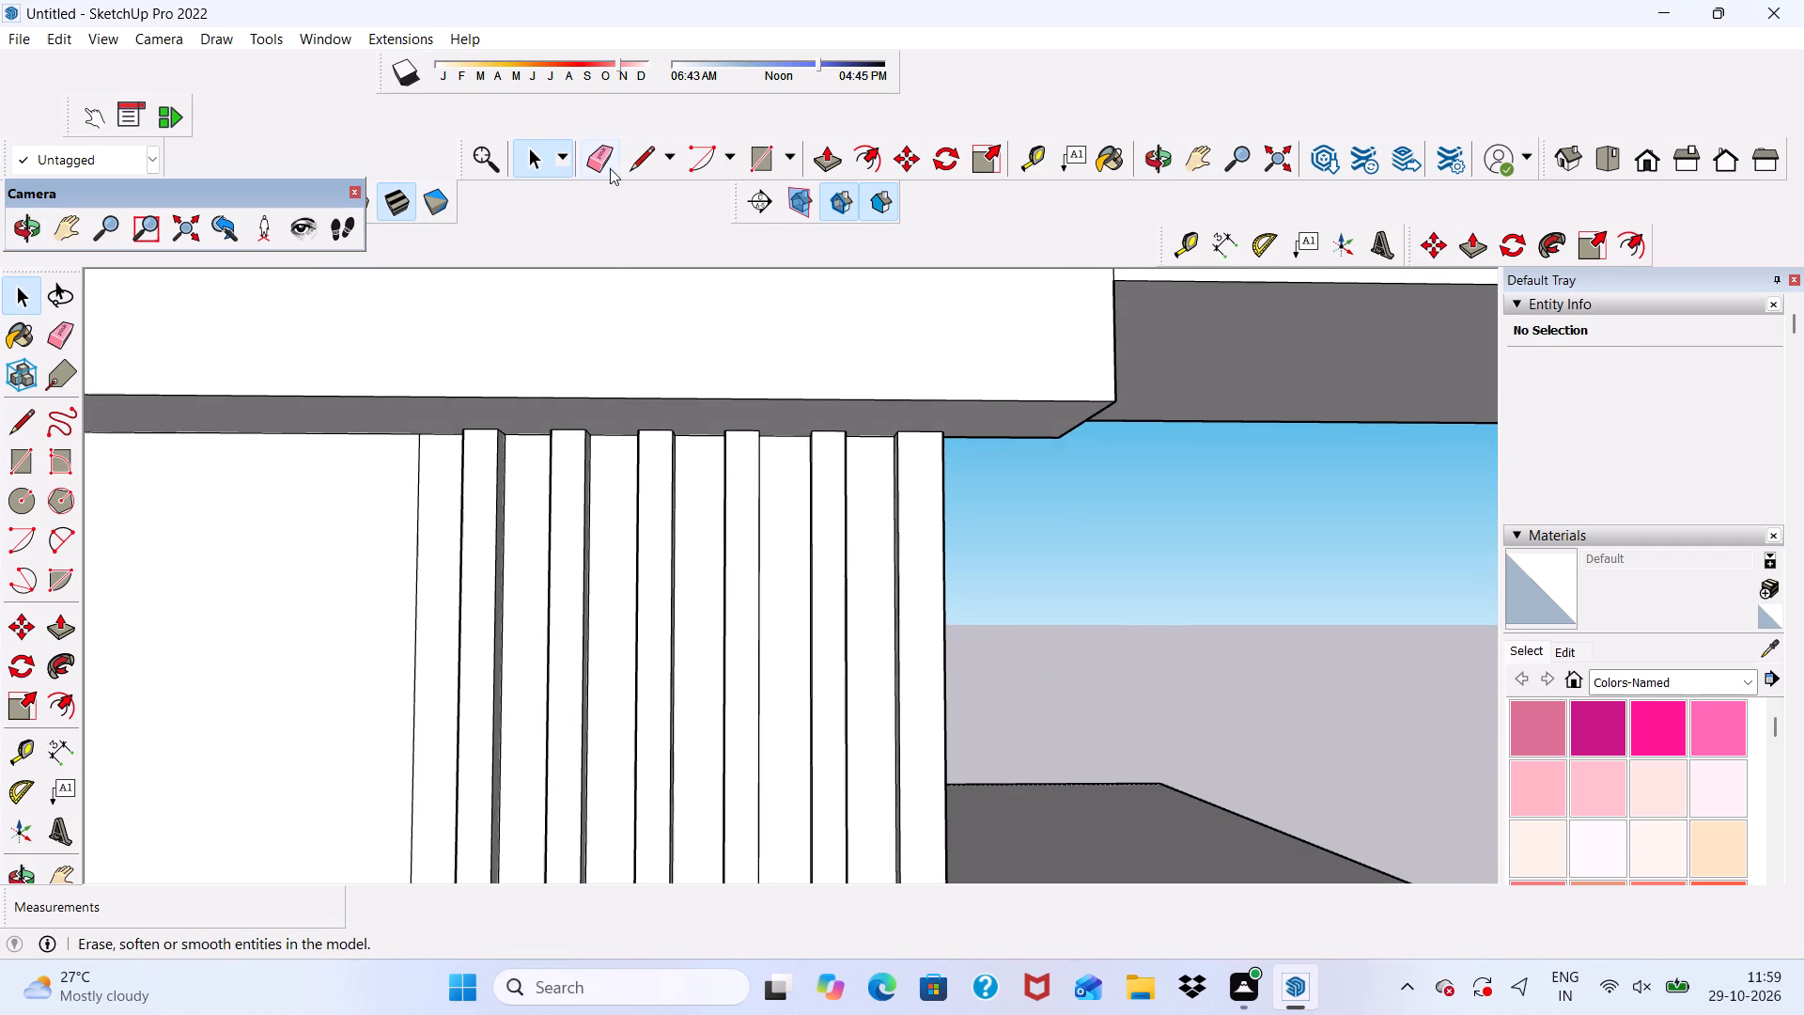
pyautogui.click(610, 167)
pyautogui.scroll(4, 439, 596)
pyautogui.moveTo(417, 513); pyautogui.dragTo(427, 528)
# Examine the raised vertical strips and the adjoining side bay from several angles.
pyautogui.scroll(-8, 430, 381)
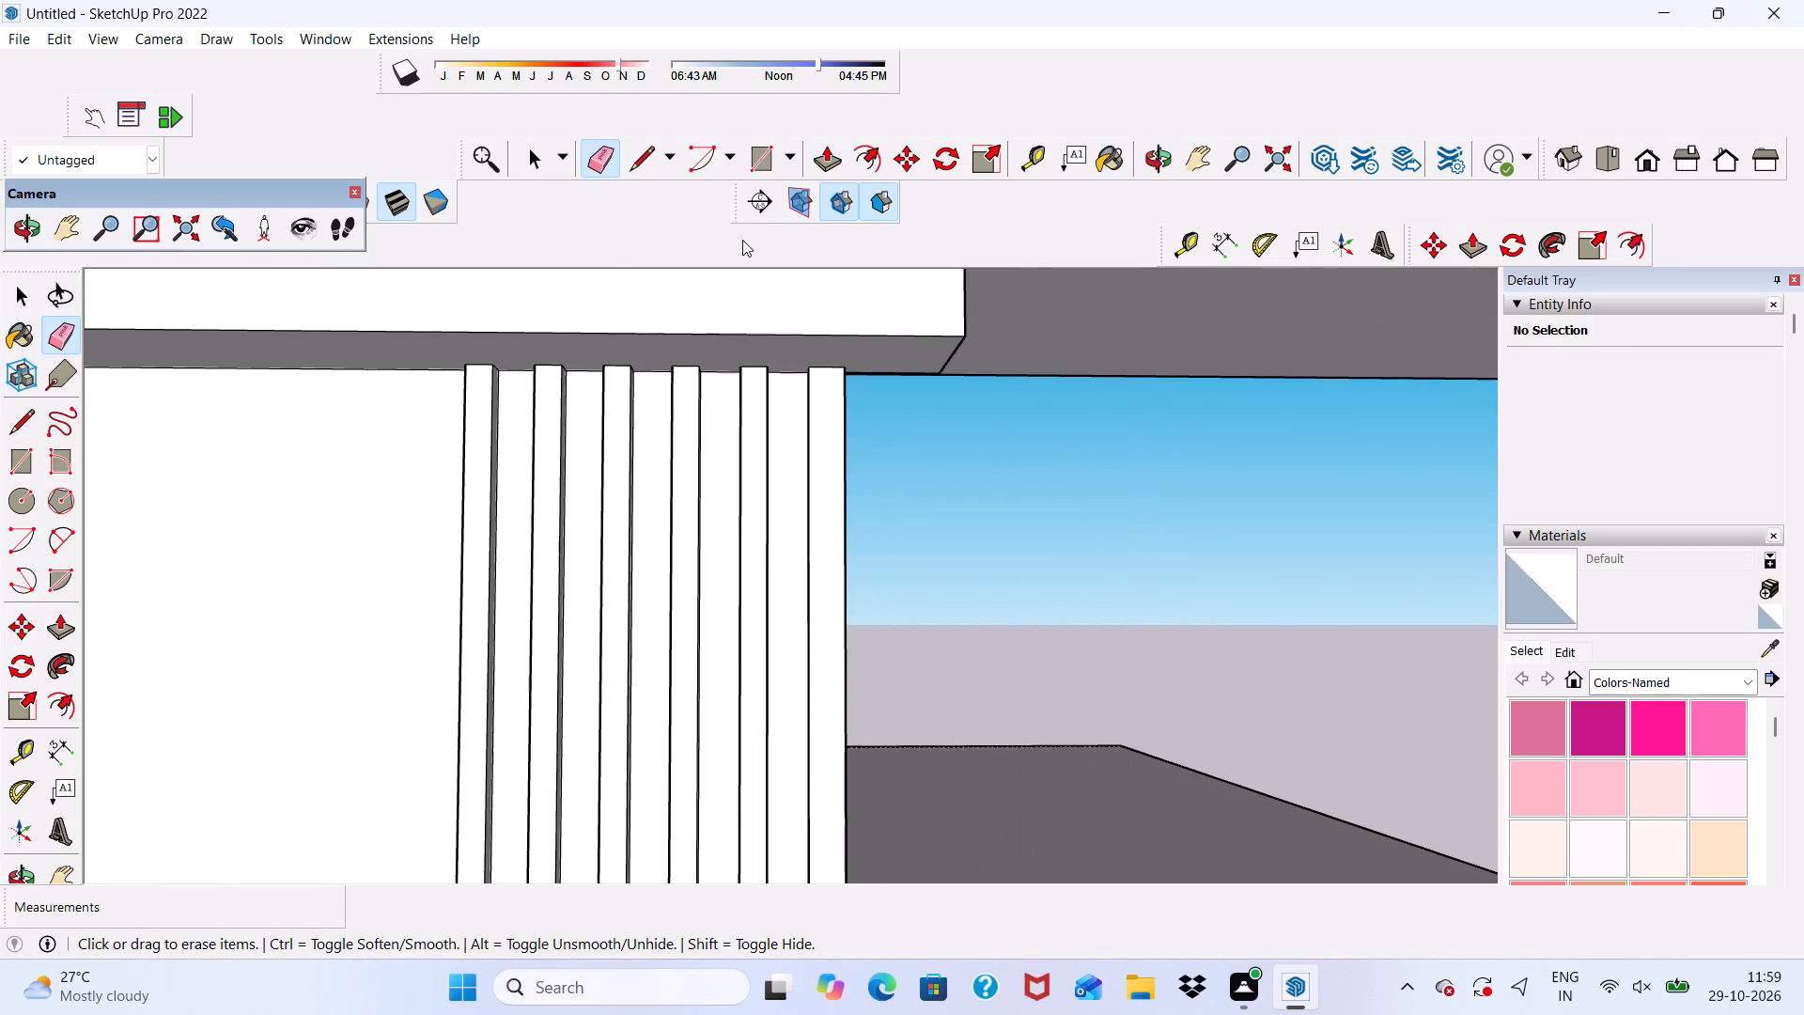
pyautogui.scroll(-5, 742, 240)
pyautogui.moveTo(753, 437); pyautogui.dragTo(386, 512, button='middle')
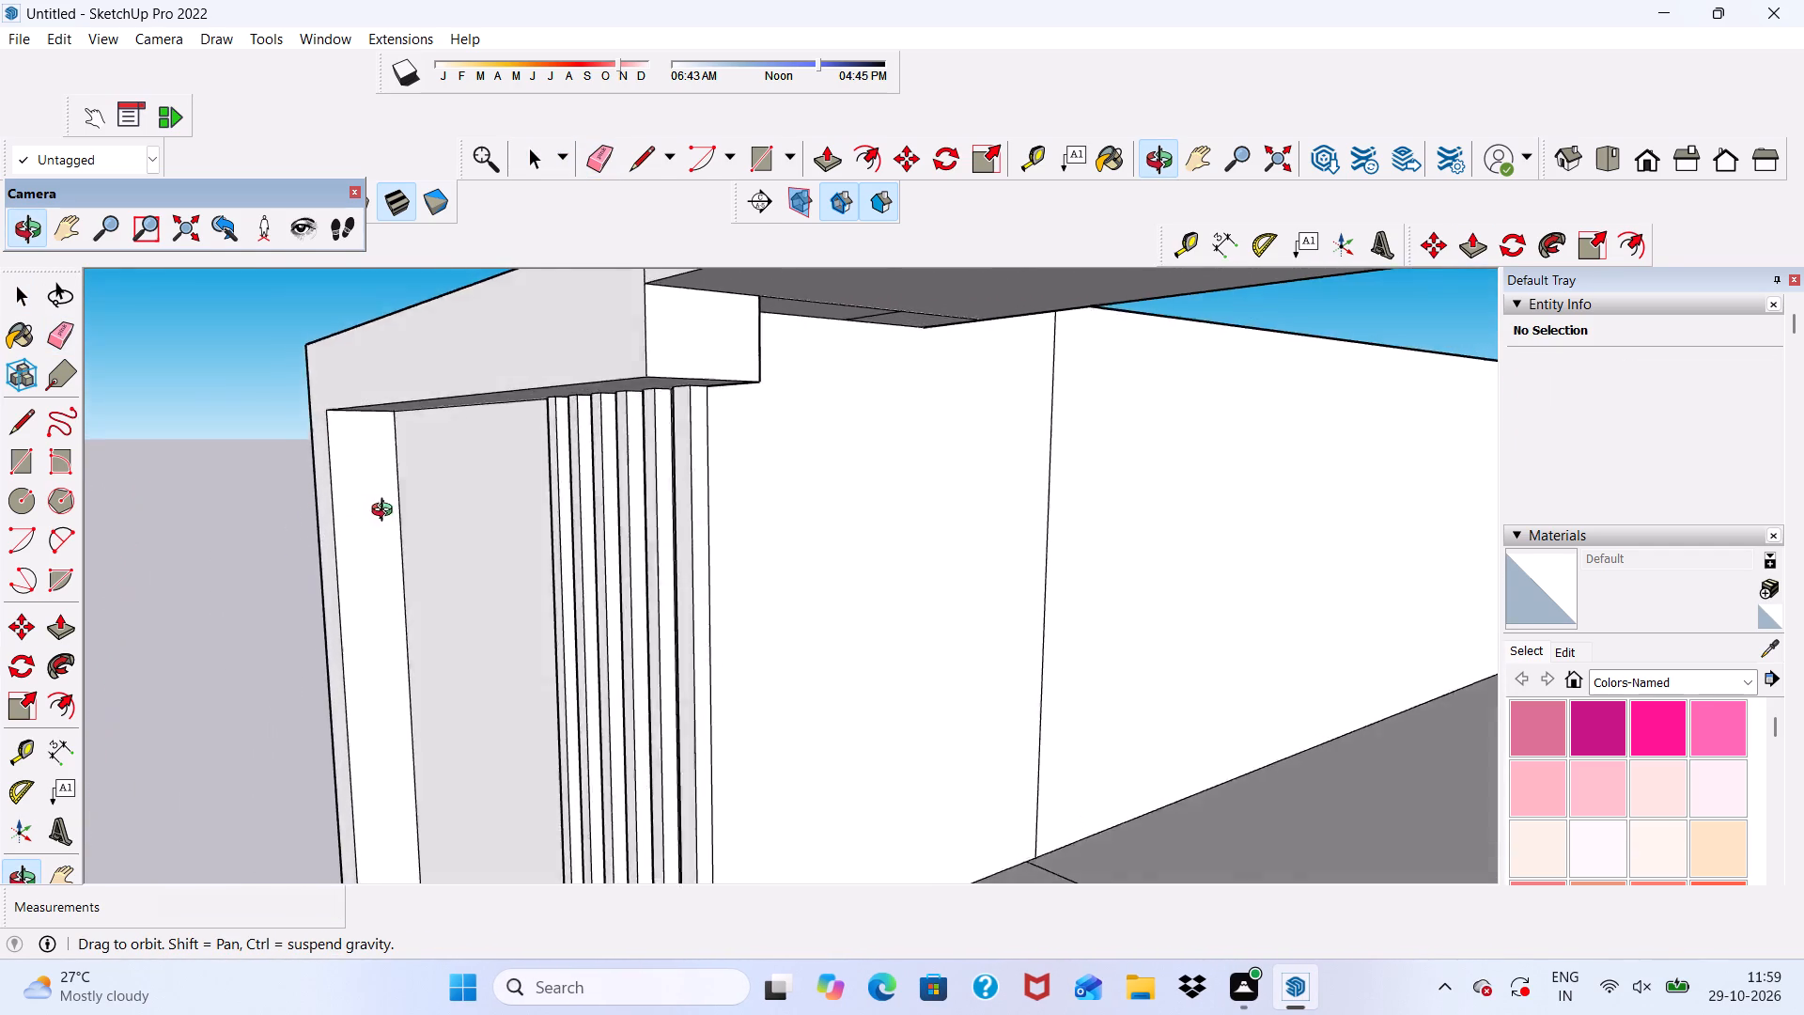
pyautogui.moveTo(386, 512); pyautogui.dragTo(431, 528, button='middle')
pyautogui.scroll(1, 564, 519)
pyautogui.scroll(-6, 578, 502)
pyautogui.moveTo(665, 603); pyautogui.dragTo(840, 533, button='middle')
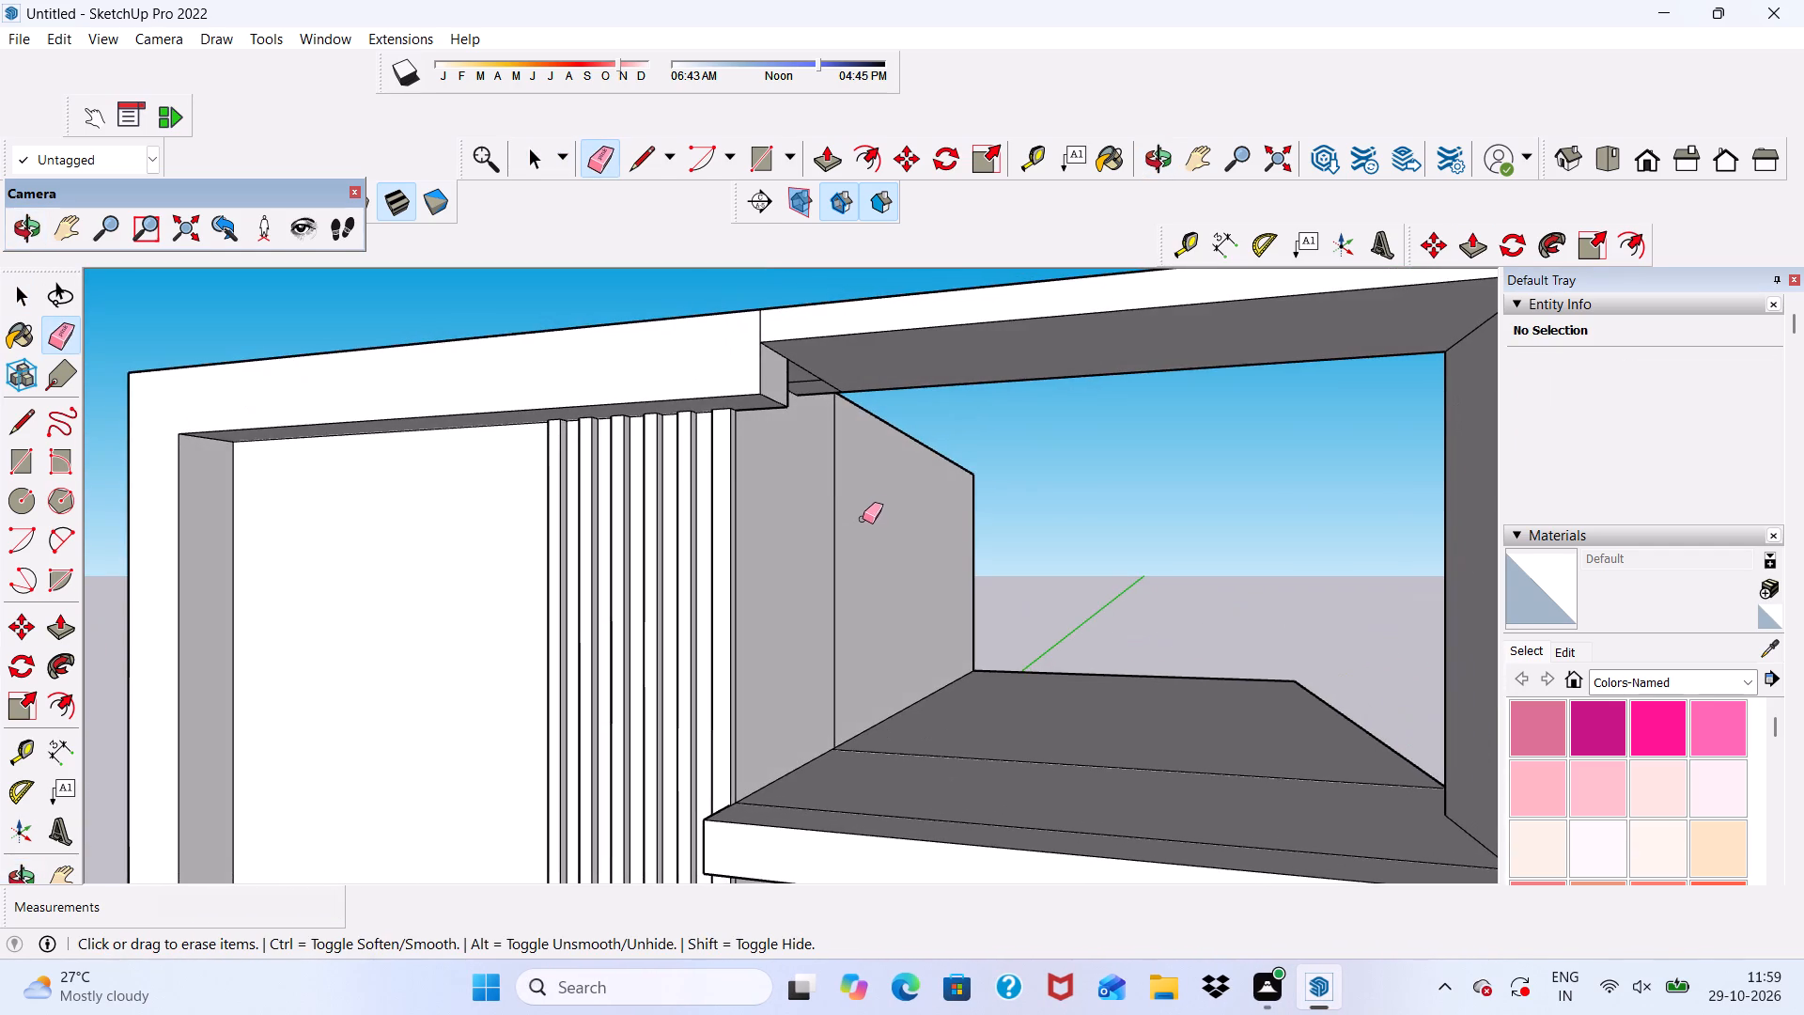
pyautogui.scroll(-5, 546, 463)
pyautogui.moveTo(499, 487); pyautogui.dragTo(821, 495, button='middle')
pyautogui.scroll(4, 821, 495)
pyautogui.press('space')
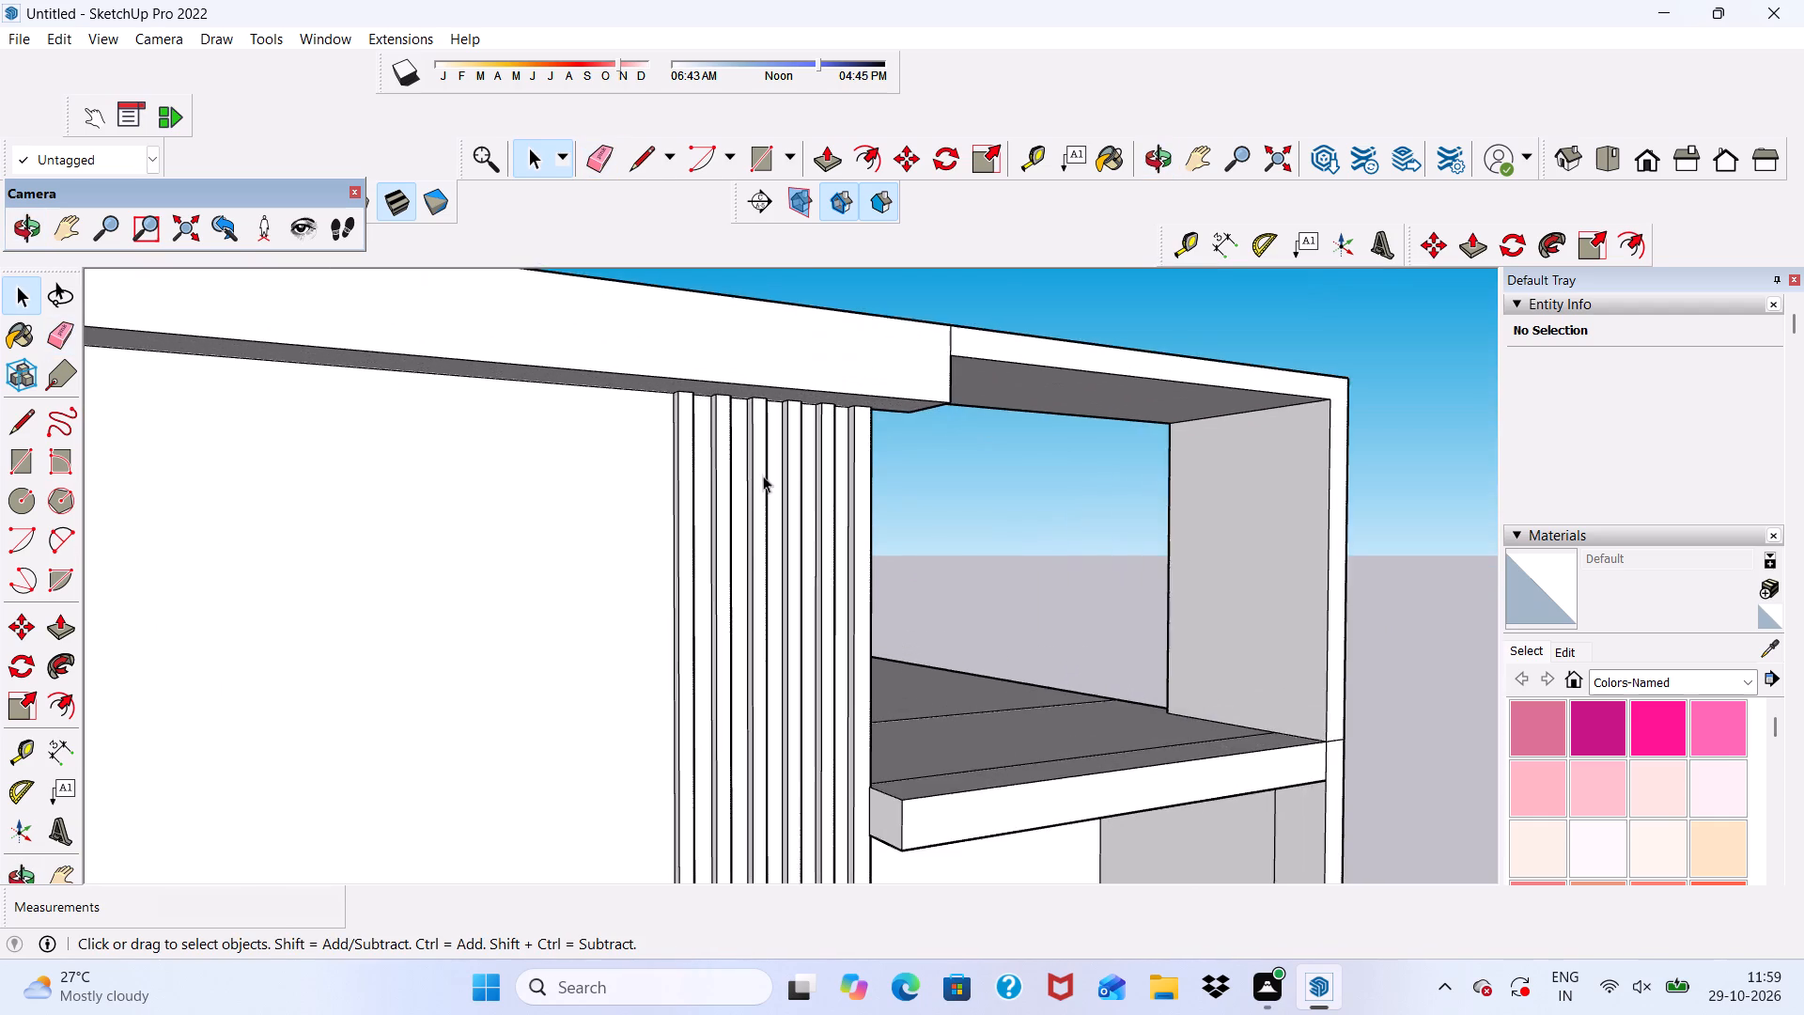
pyautogui.scroll(5, 742, 461)
pyautogui.scroll(-2, 741, 459)
# Extrude the side-bay edge strip further outward by about 5 7/16".
pyautogui.moveTo(741, 459); pyautogui.dragTo(625, 440, button='middle')
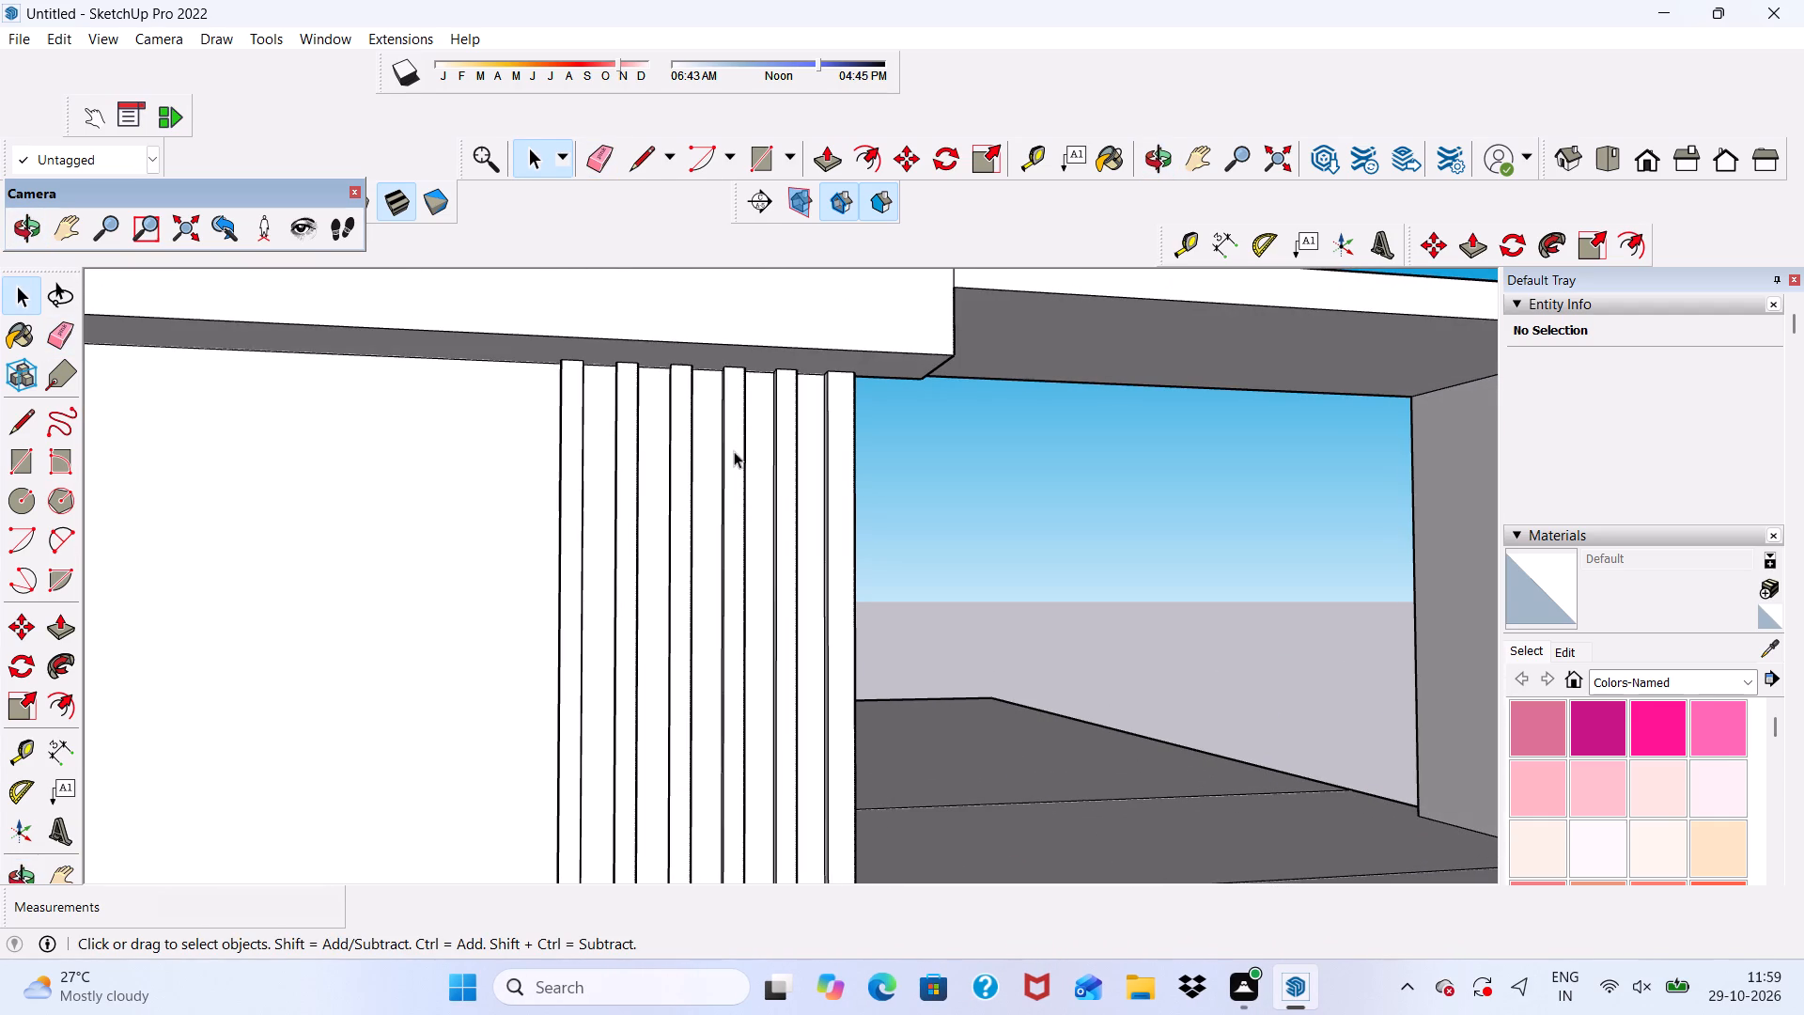
pyautogui.scroll(6, 858, 452)
pyautogui.click(830, 396)
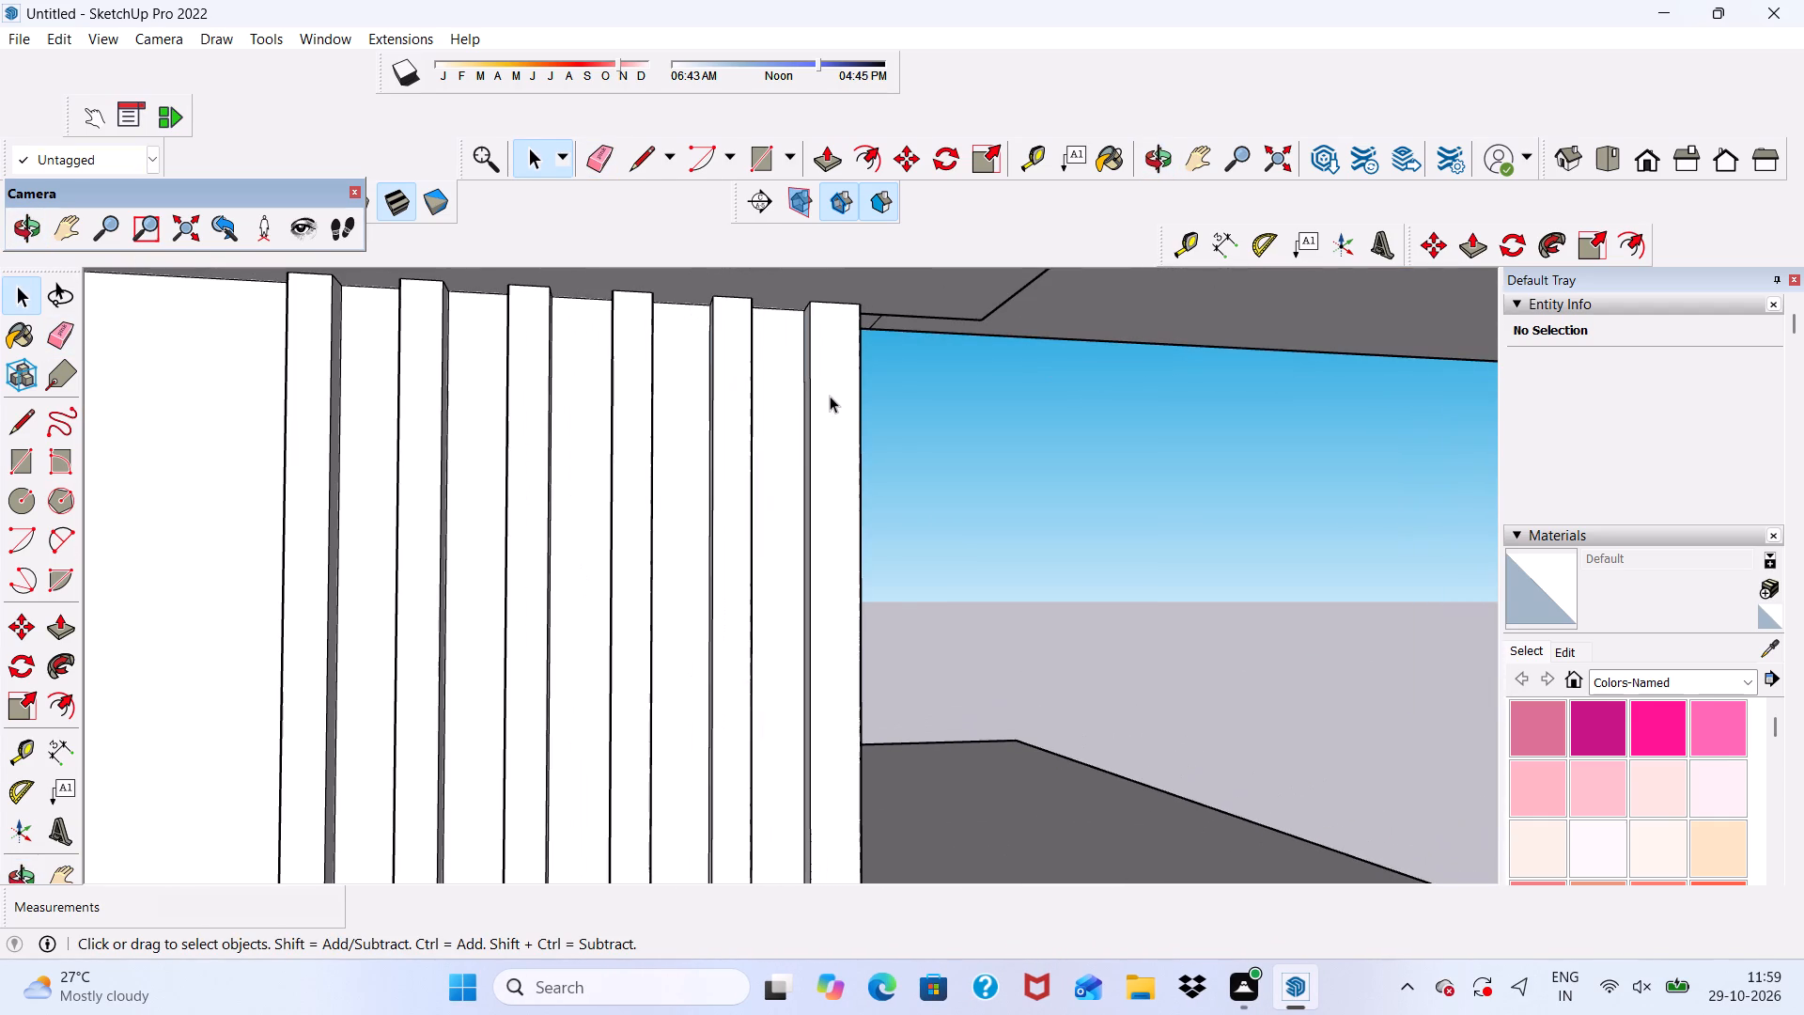
pyautogui.click(829, 138)
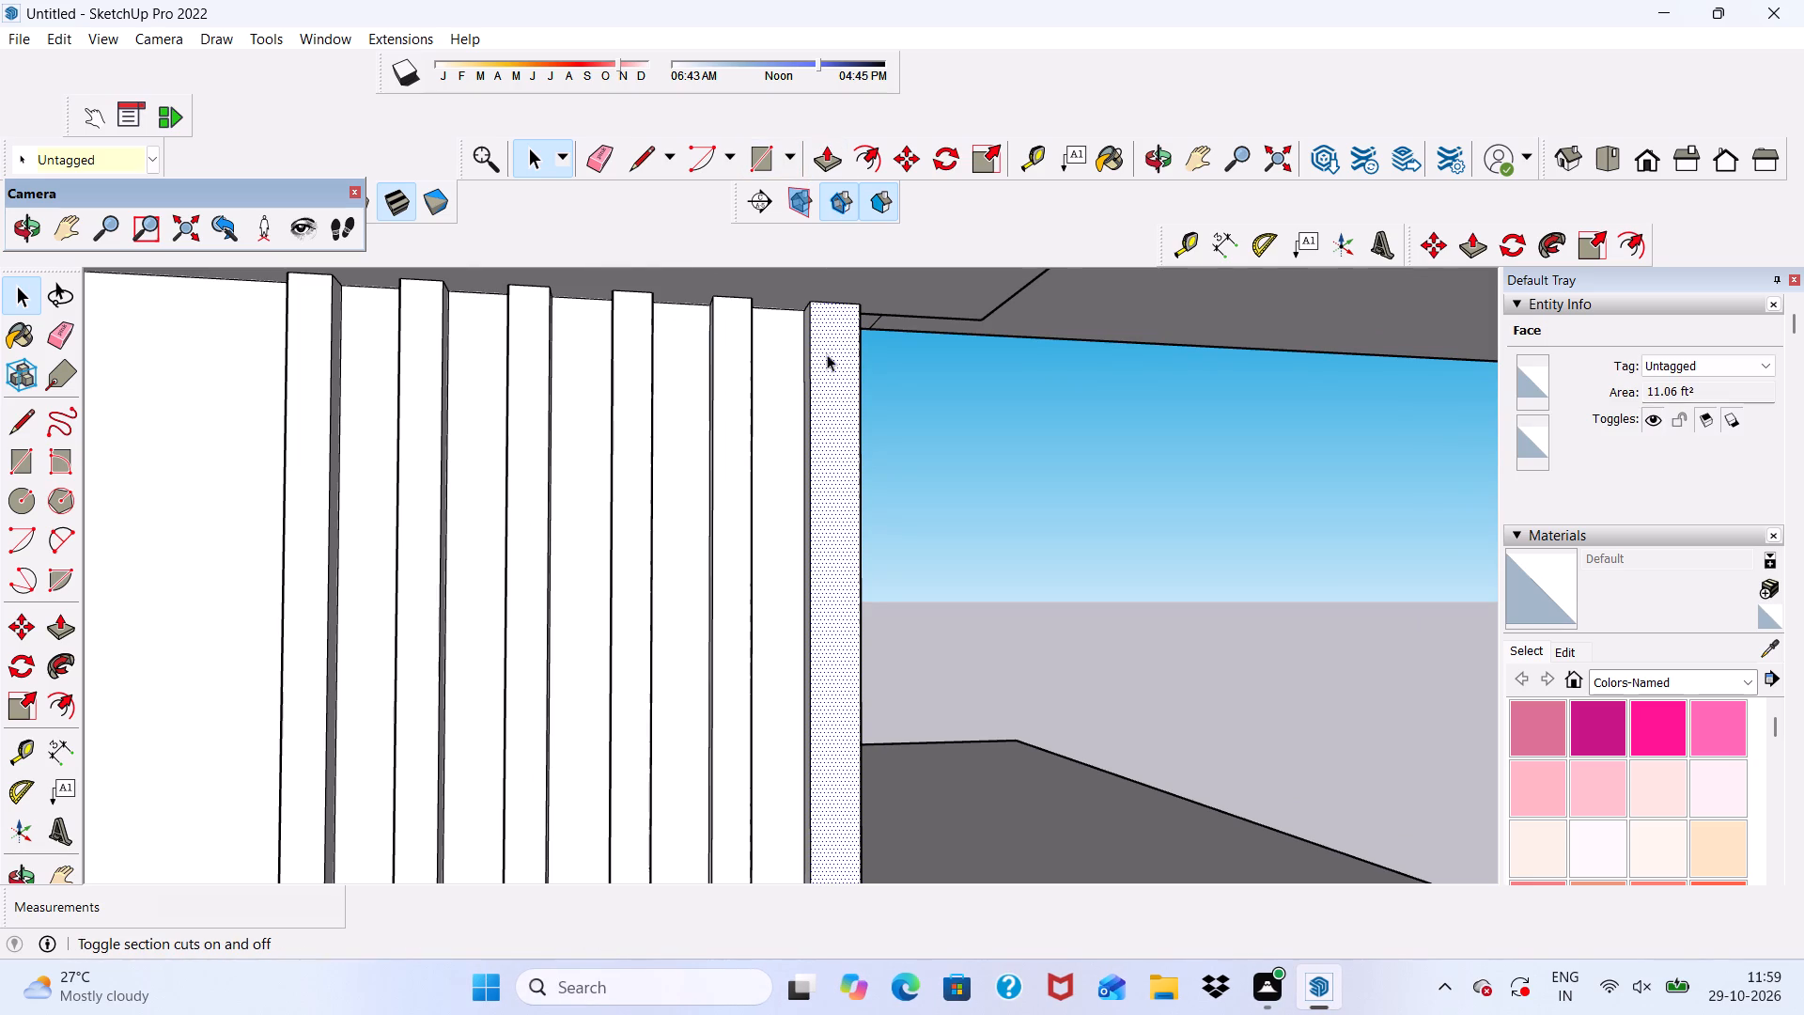
pyautogui.click(826, 144)
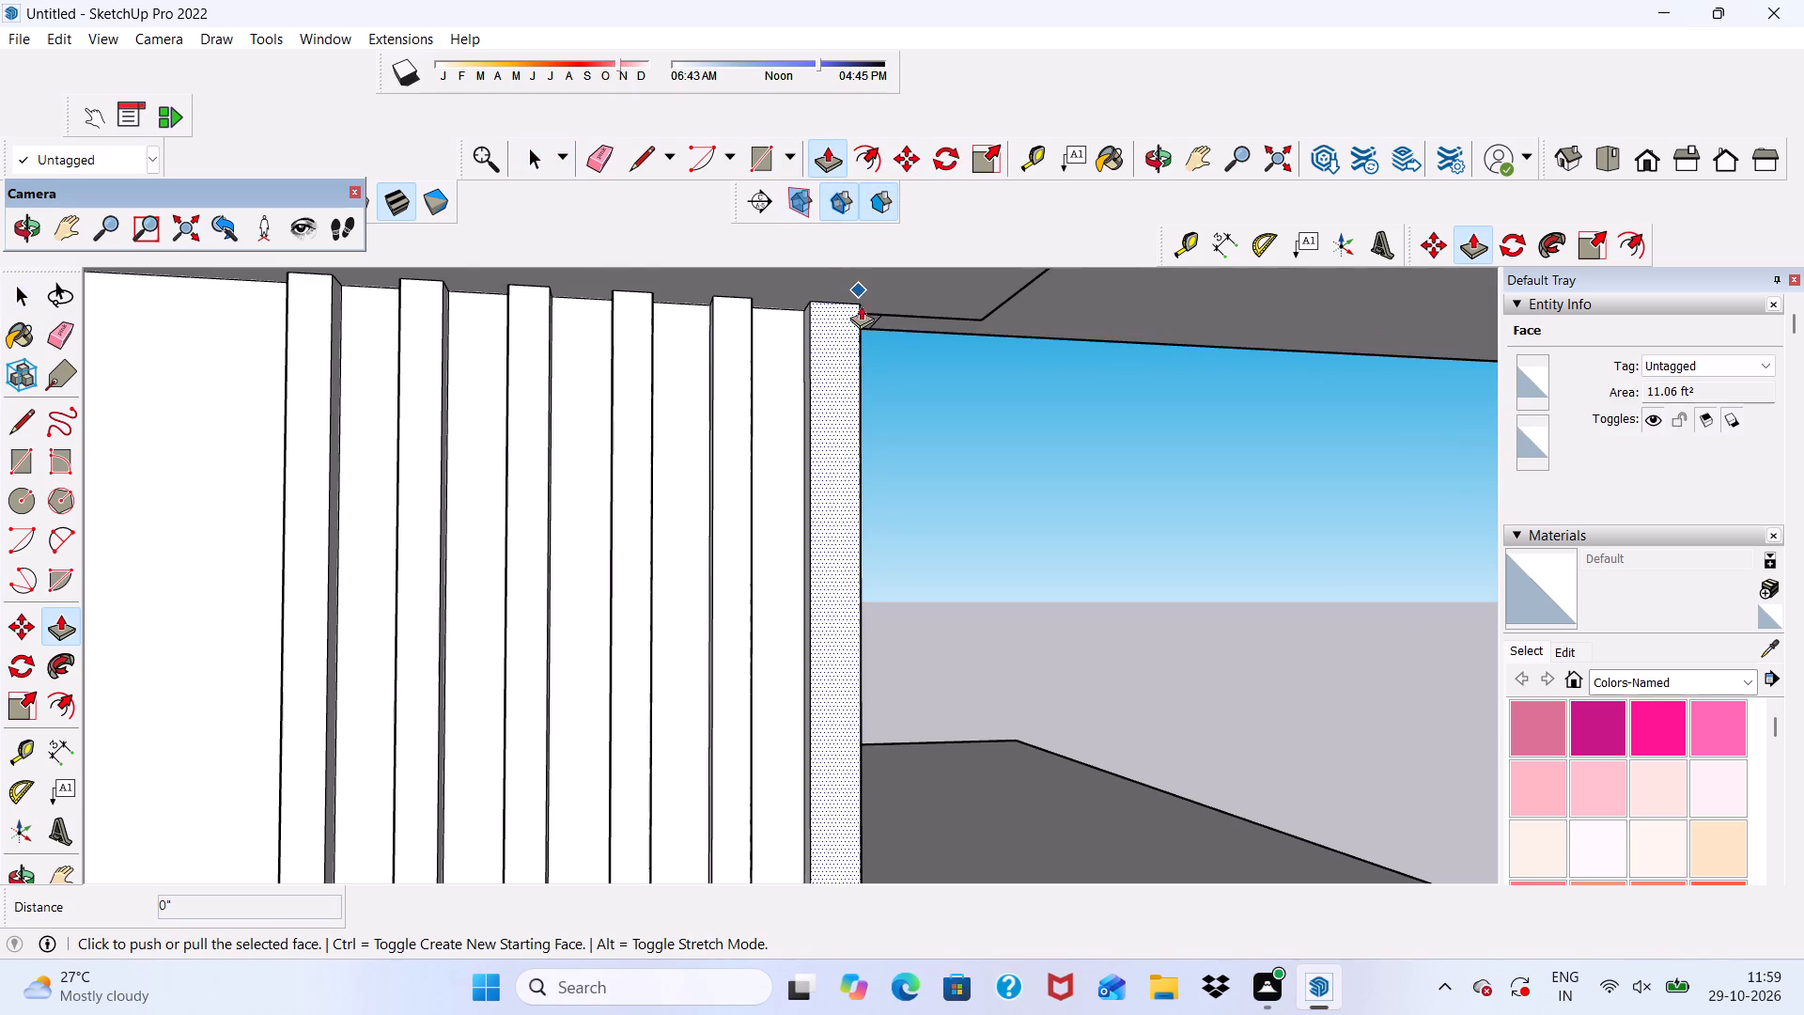
pyautogui.click(852, 387)
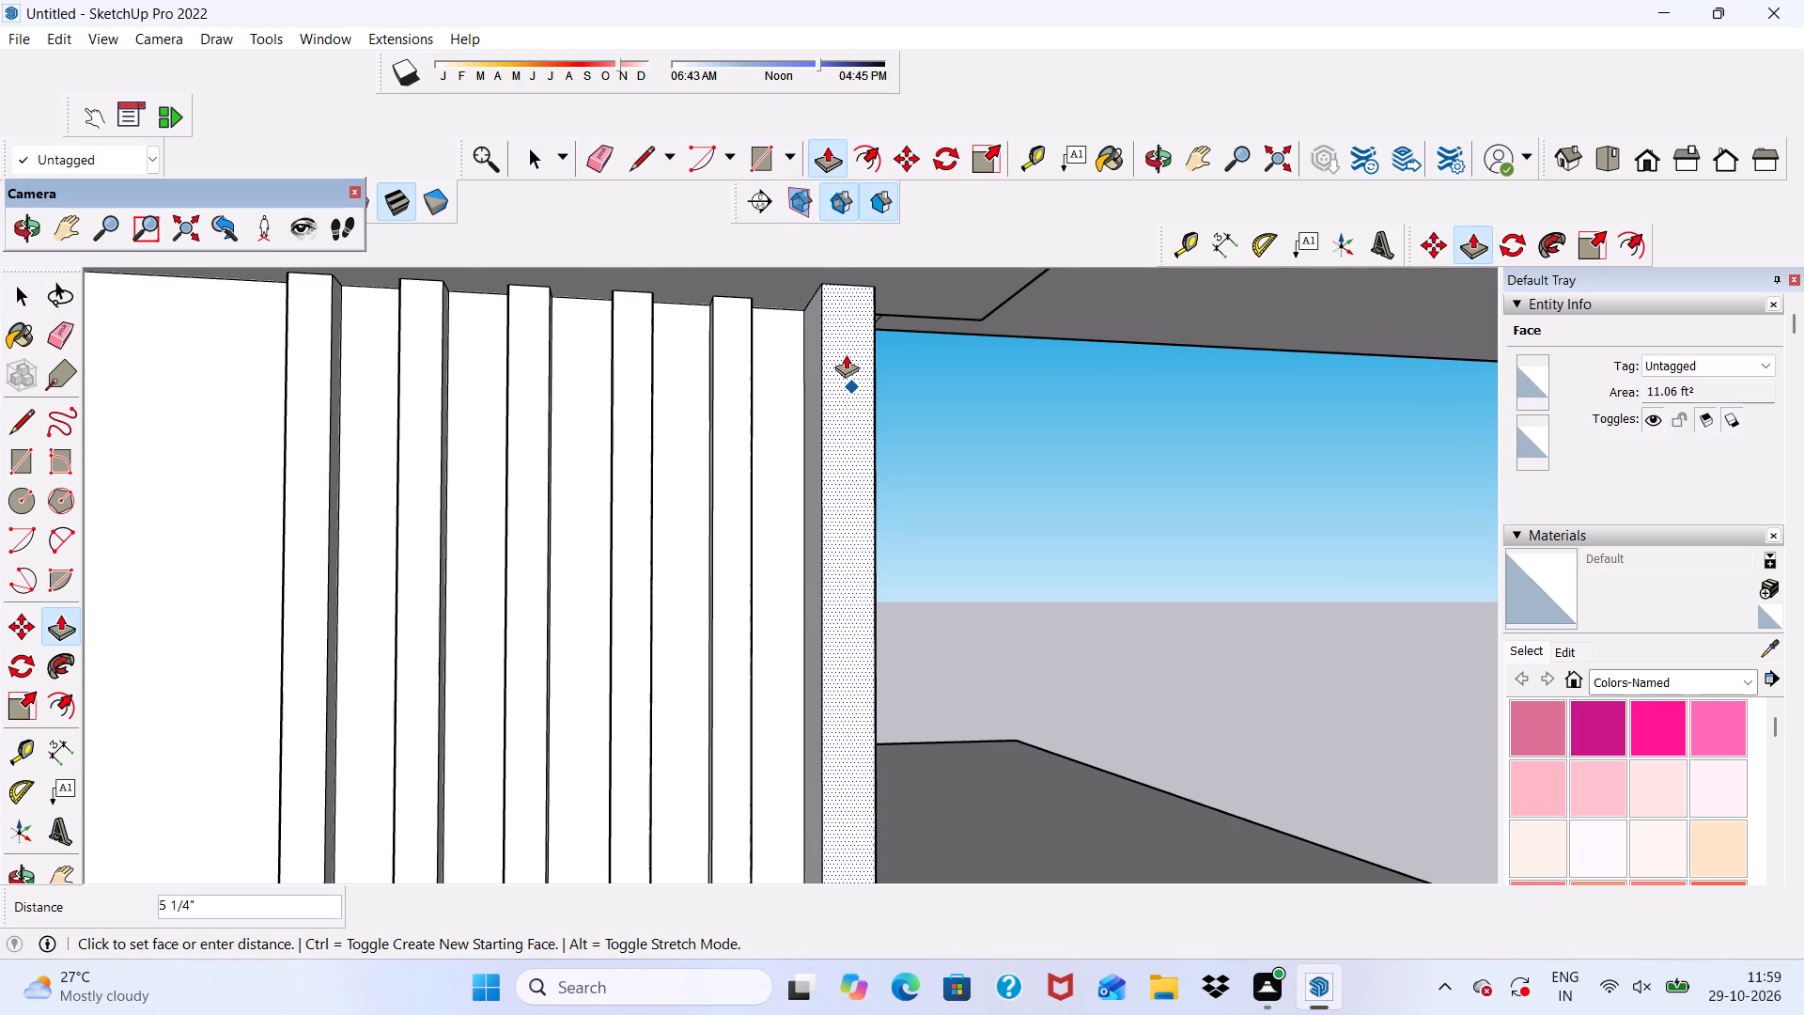
pyautogui.click(846, 354)
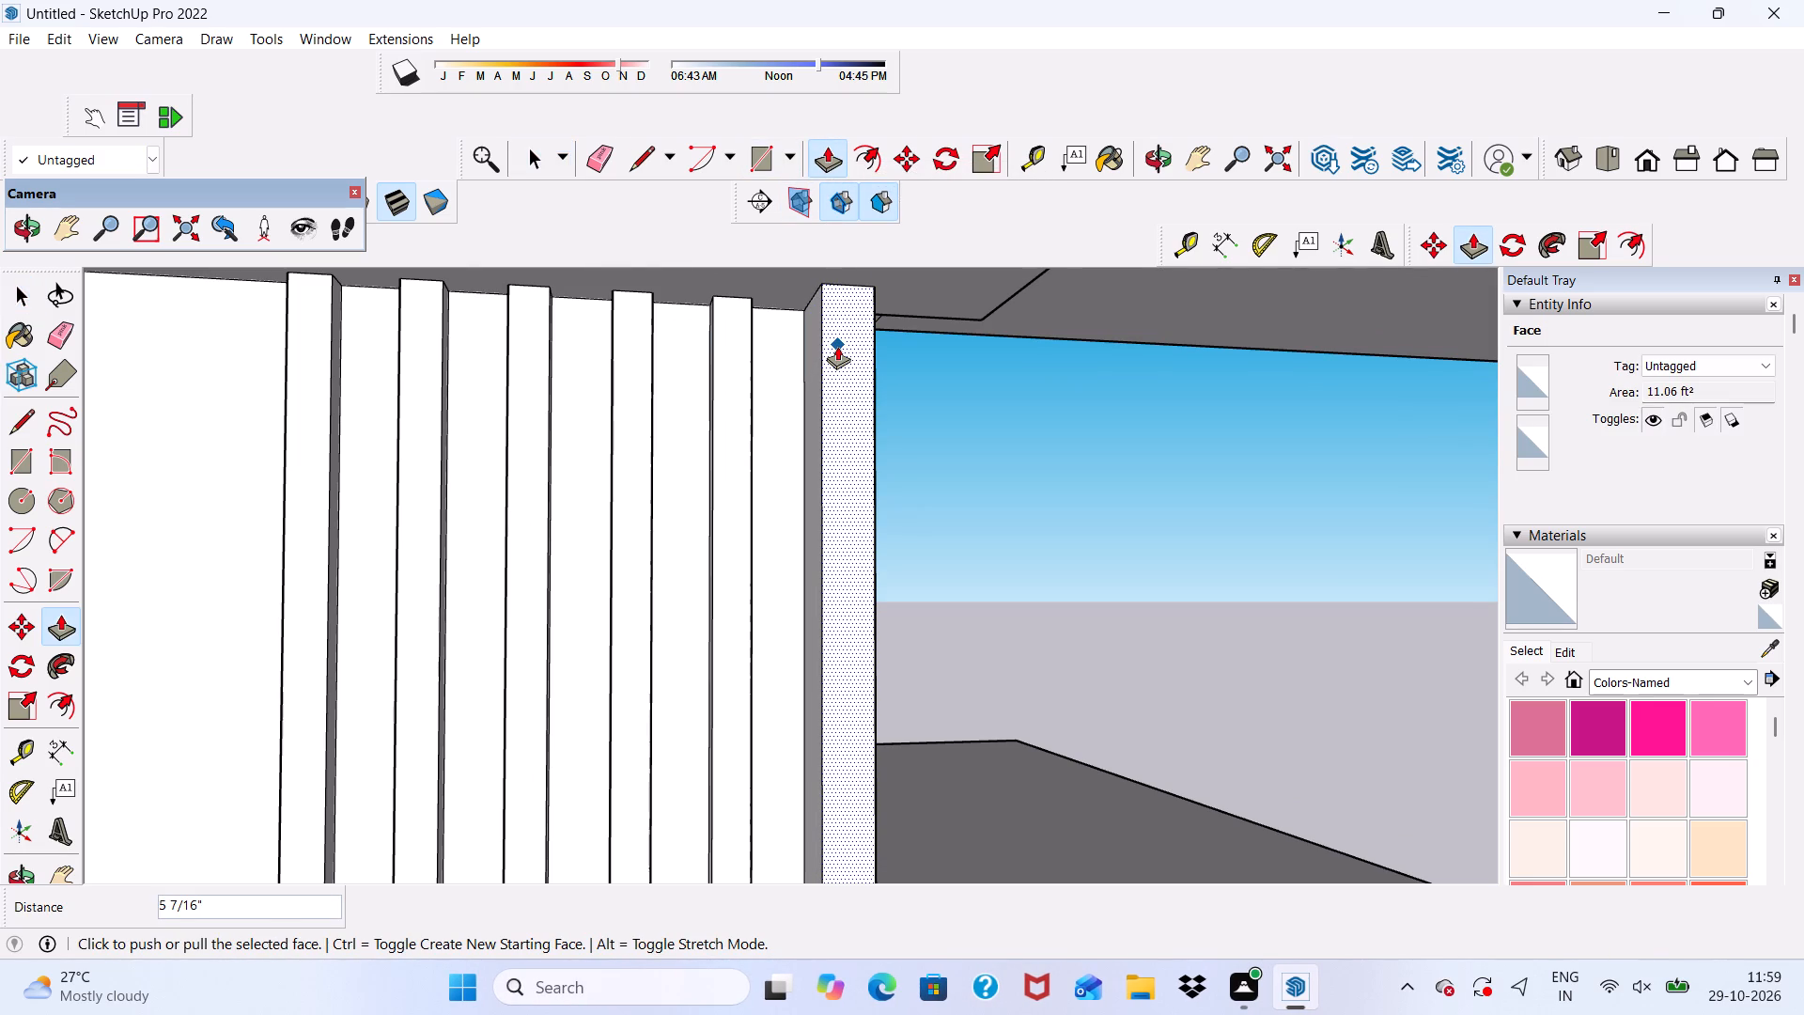
pyautogui.press('space')
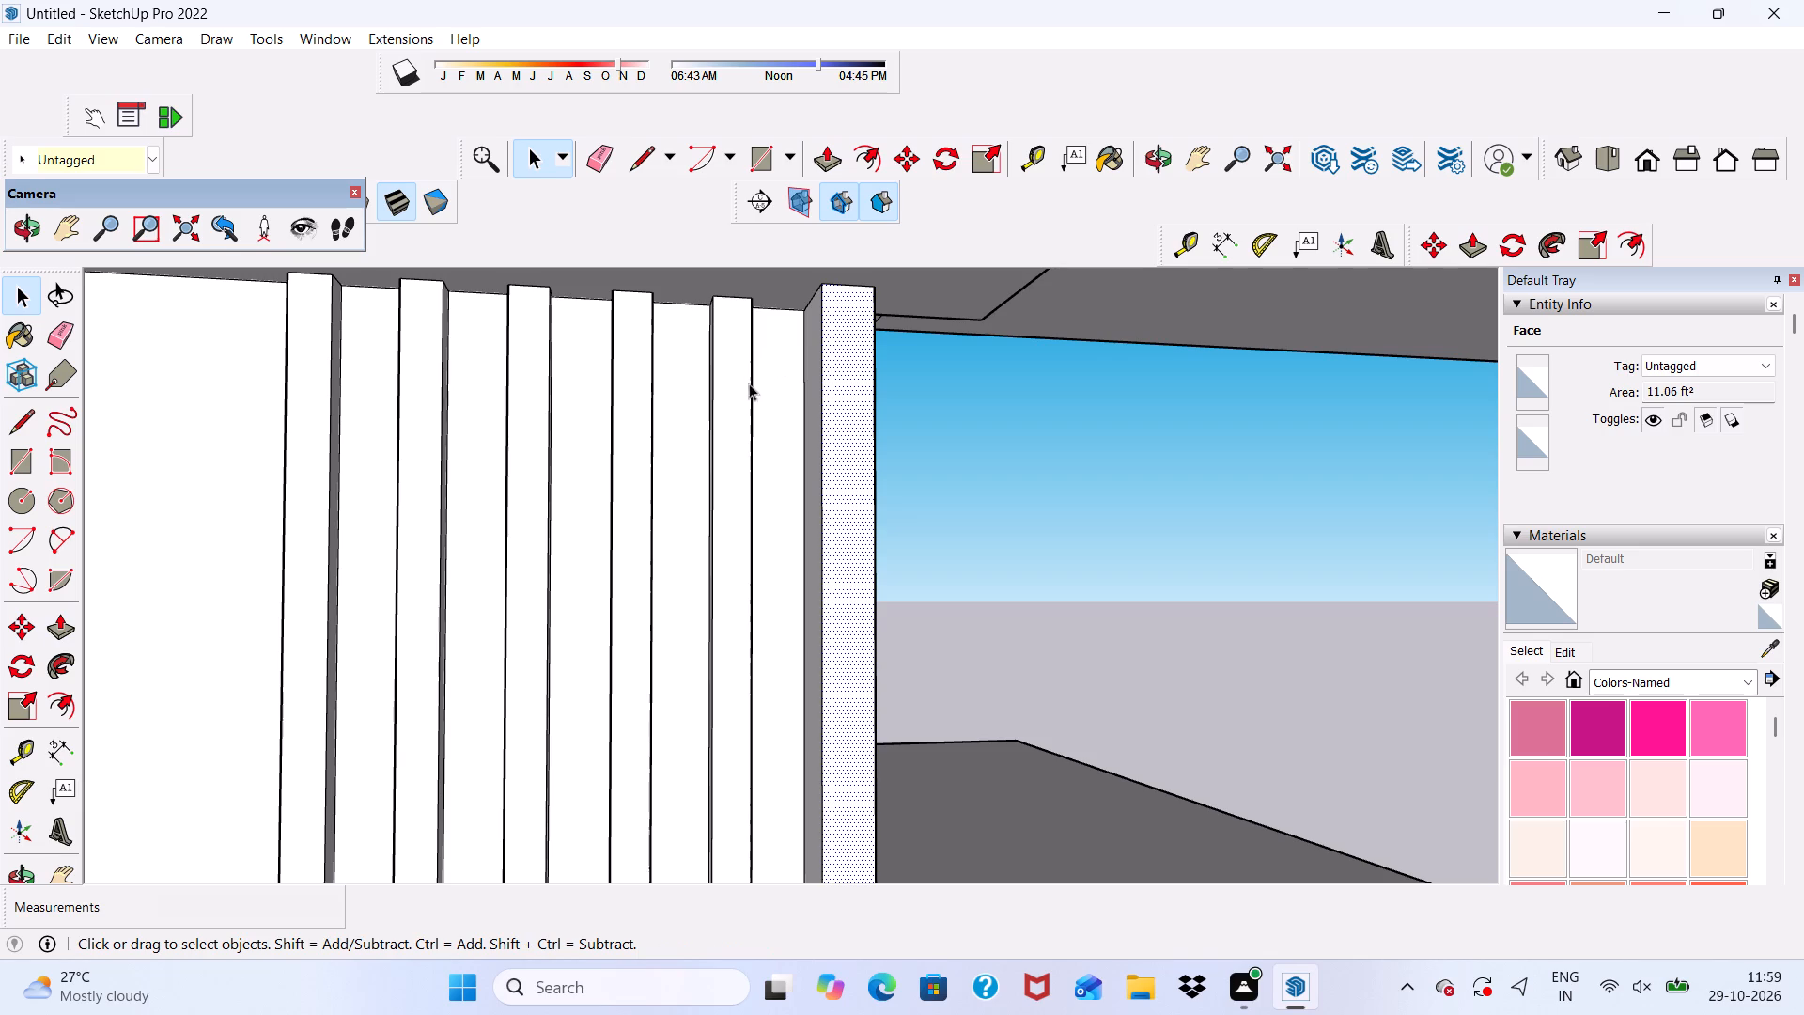
# Extrude the second strip from the side bay outward by 5 7/16", flush with the edge strip.
pyautogui.click(722, 409)
pyautogui.click(813, 155)
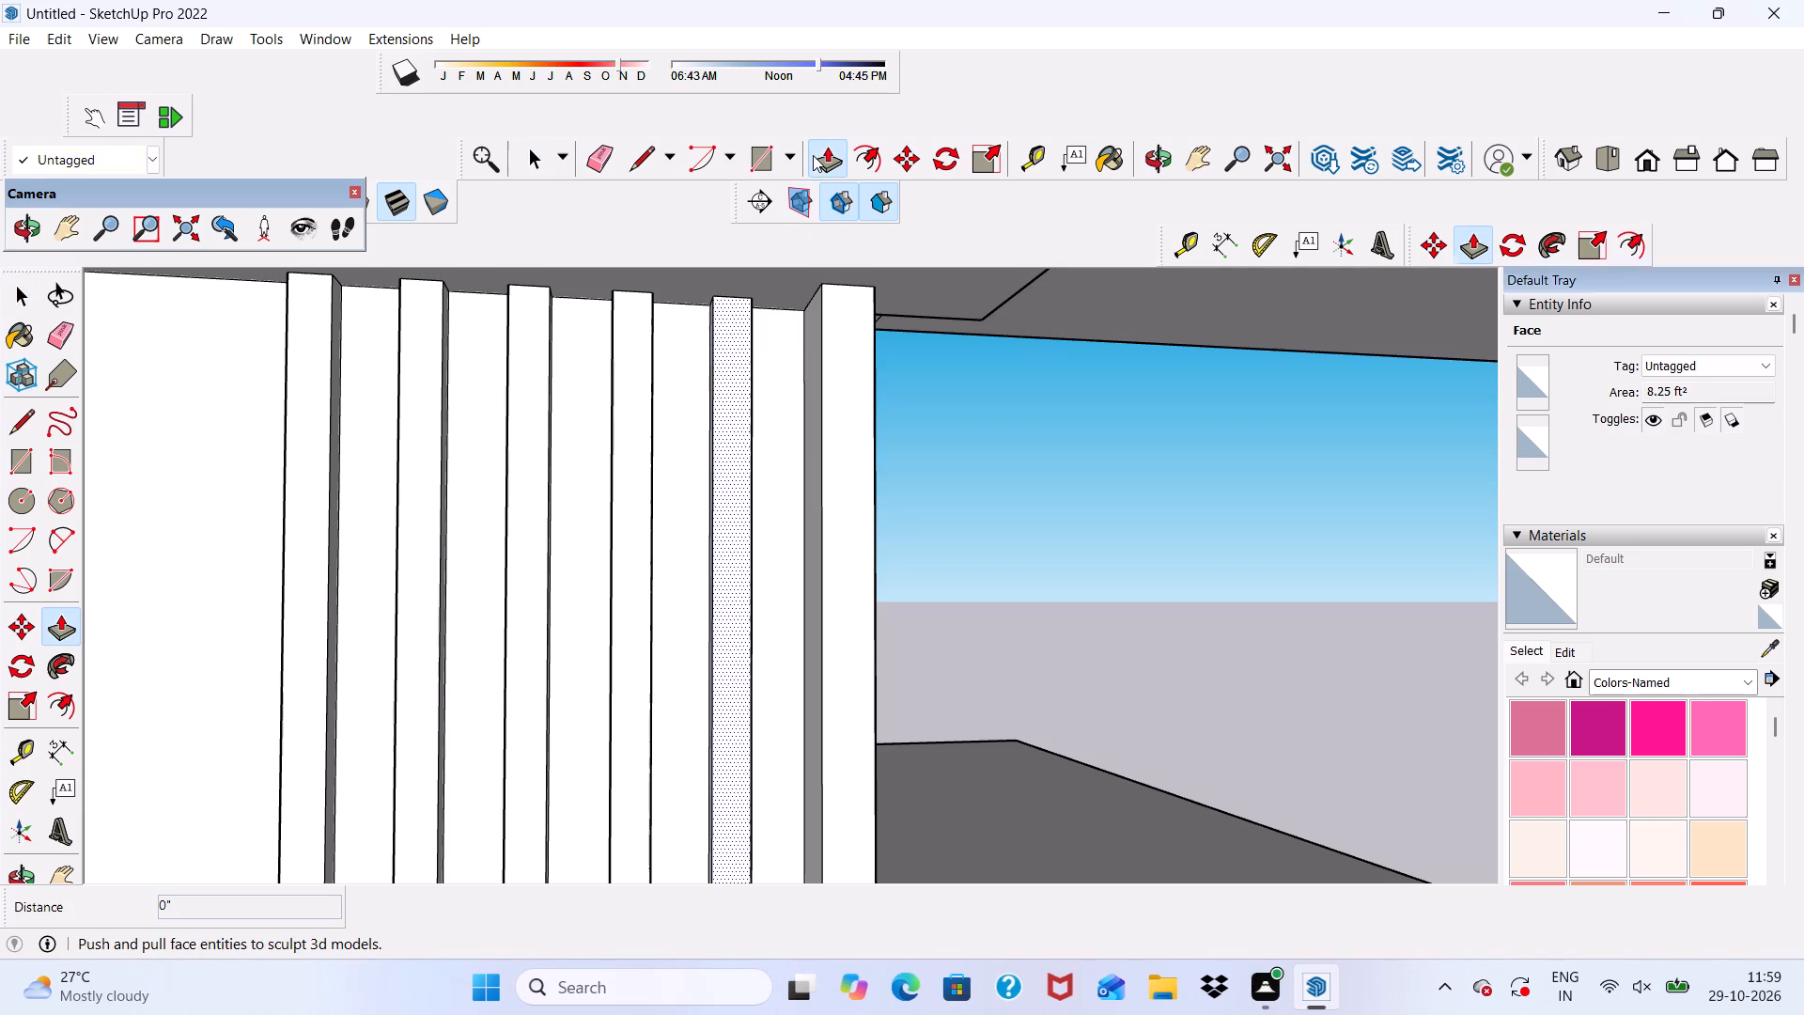
pyautogui.click(723, 618)
pyautogui.scroll(-2, 784, 476)
pyautogui.moveTo(784, 476); pyautogui.dragTo(704, 554, button='middle')
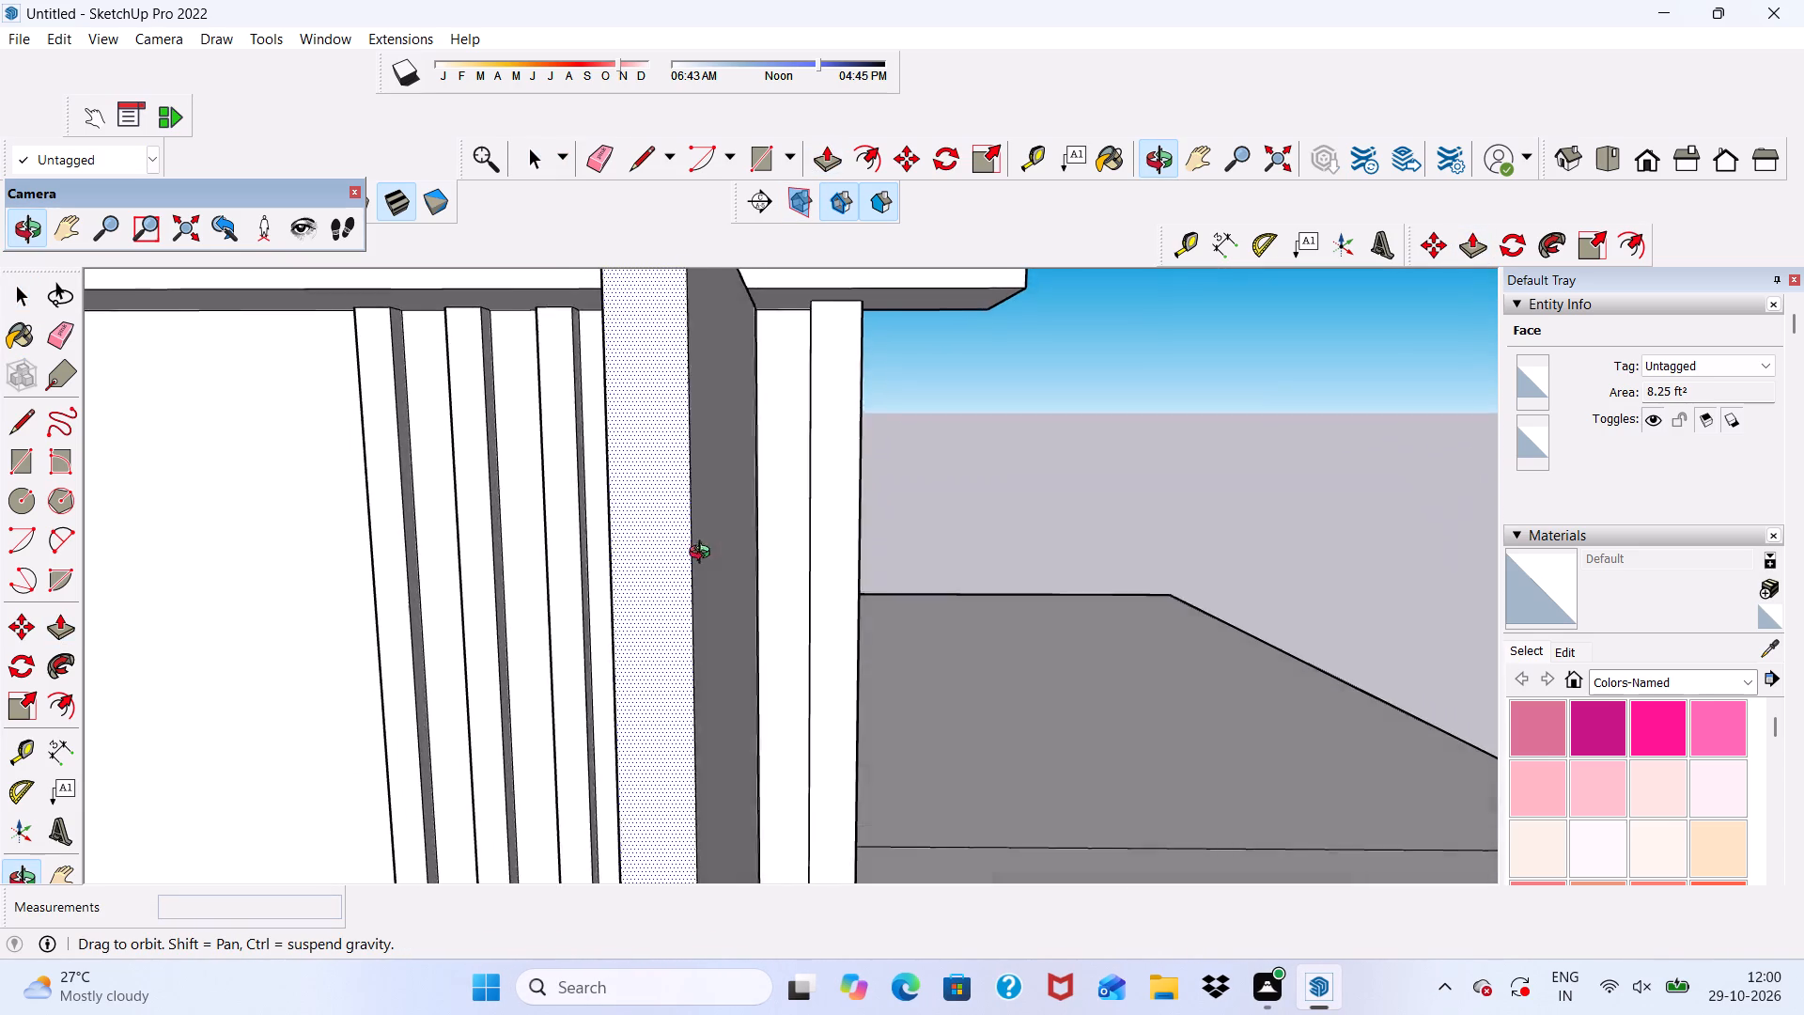
pyautogui.moveTo(704, 554); pyautogui.dragTo(686, 563, button='middle')
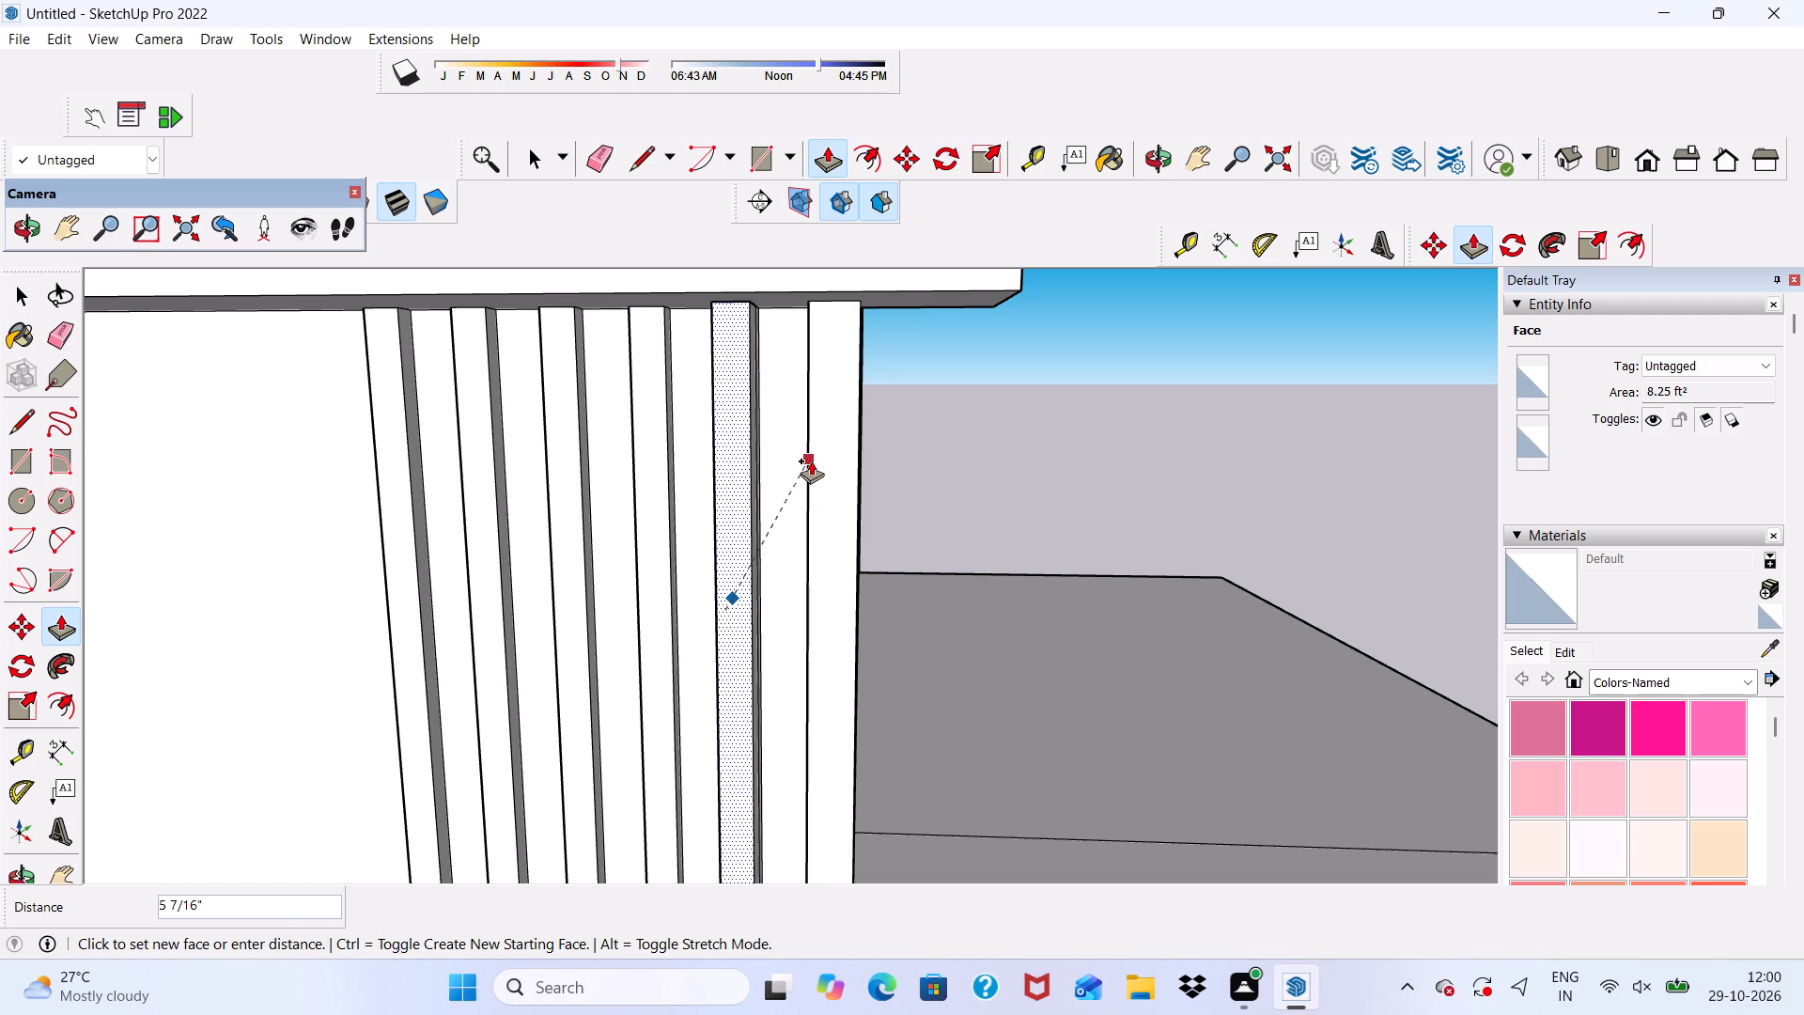
pyautogui.click(811, 461)
pyautogui.scroll(3, 665, 453)
pyautogui.press('space')
pyautogui.scroll(-6, 652, 453)
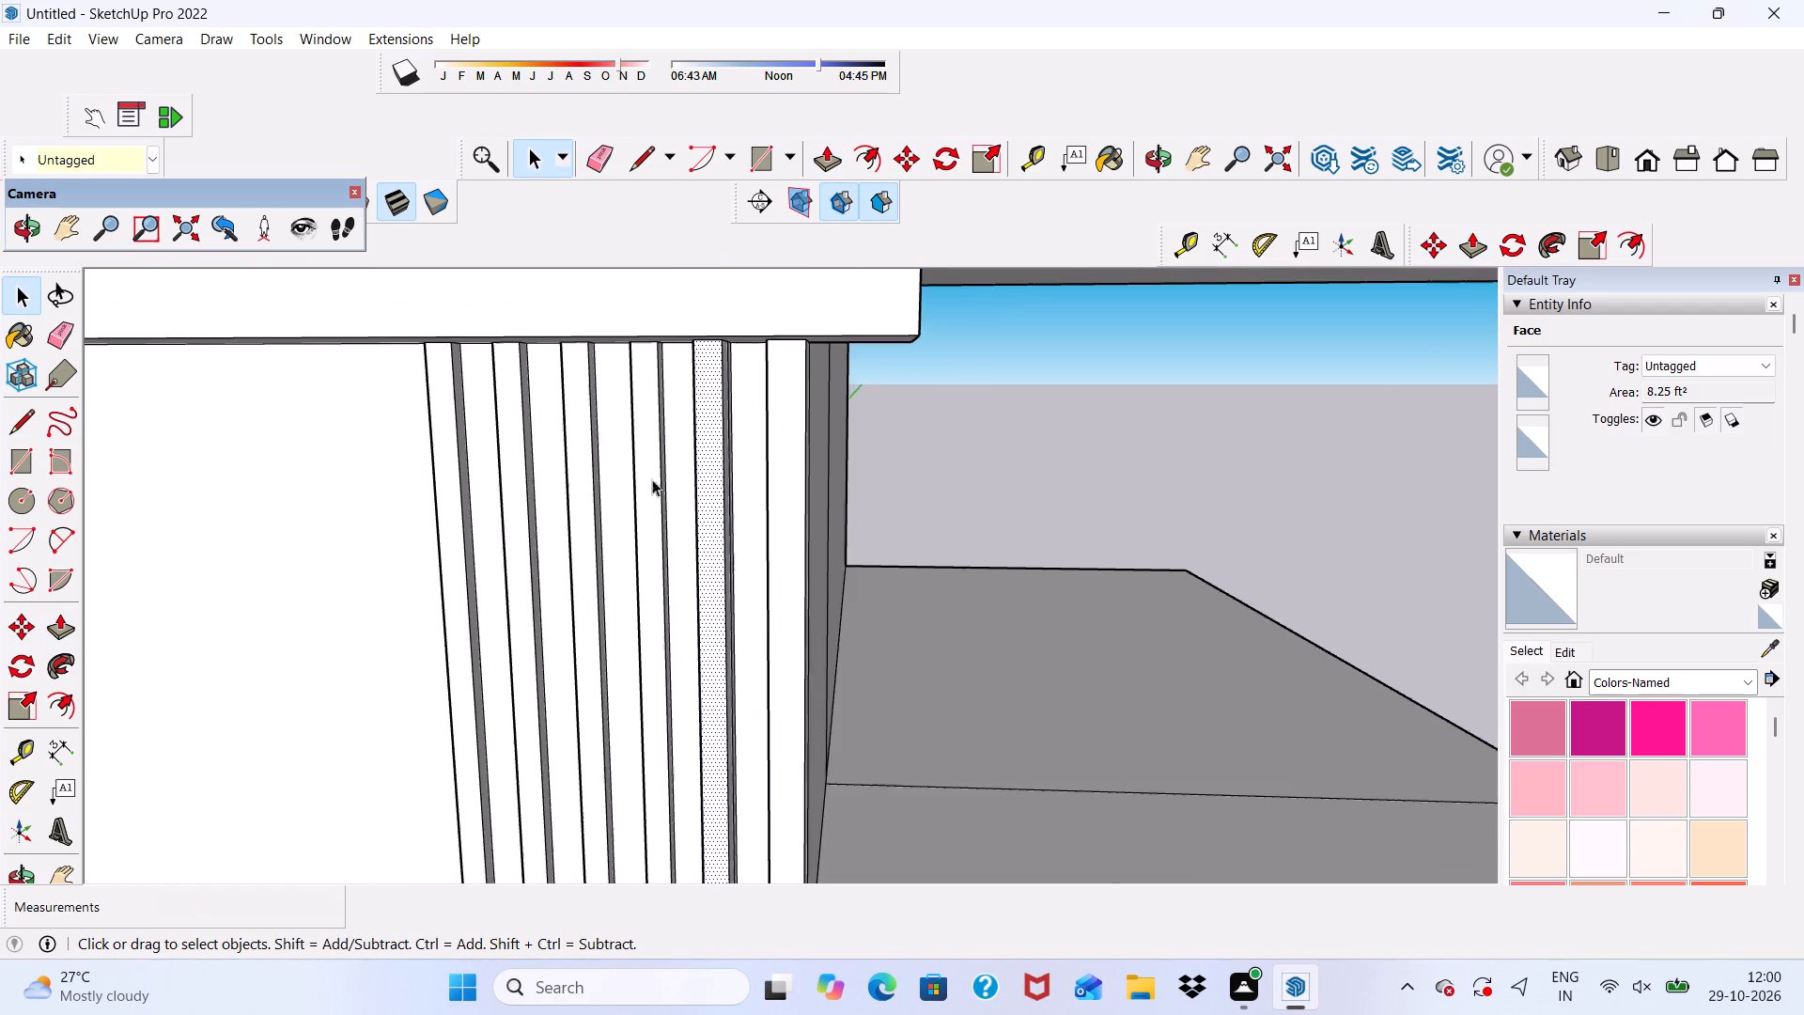
# Extrude the third vertical strip from the side bay outward by 5 7/16", flush with the first two.
pyautogui.scroll(-8, 660, 476)
pyautogui.click(942, 424)
pyautogui.scroll(4, 637, 481)
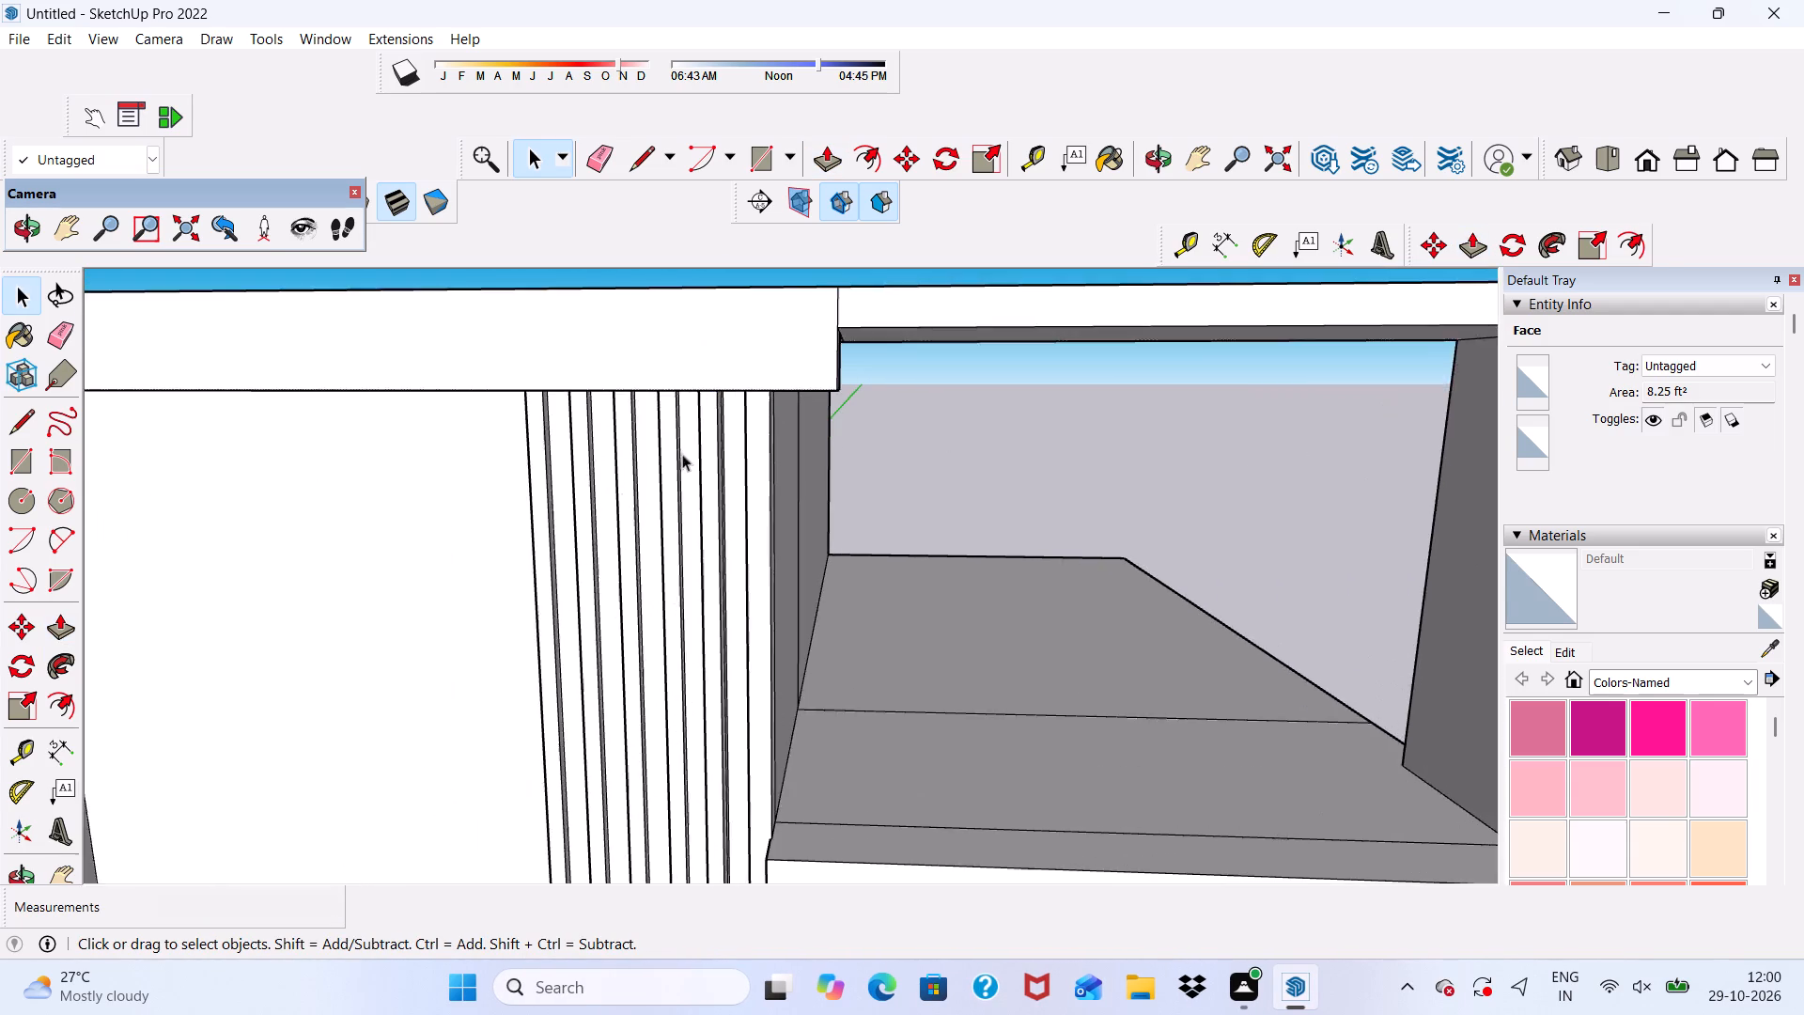
pyautogui.scroll(10, 682, 454)
pyautogui.click(676, 431)
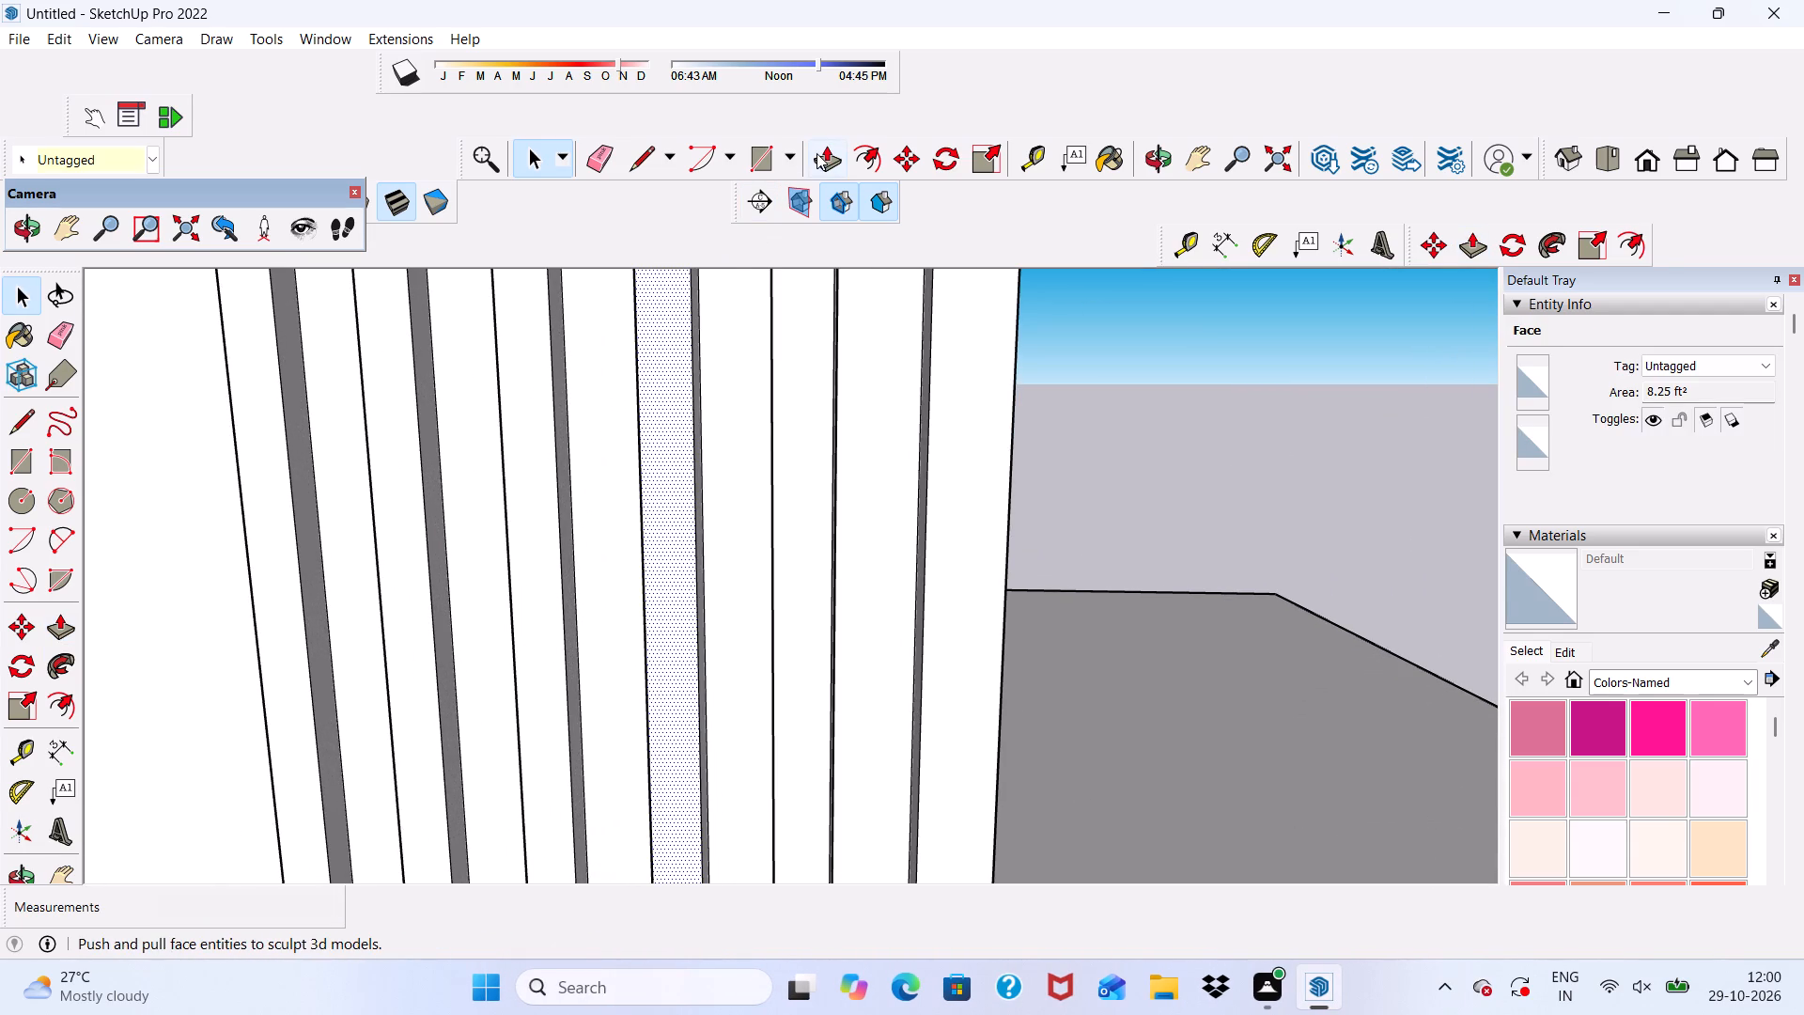
pyautogui.click(816, 153)
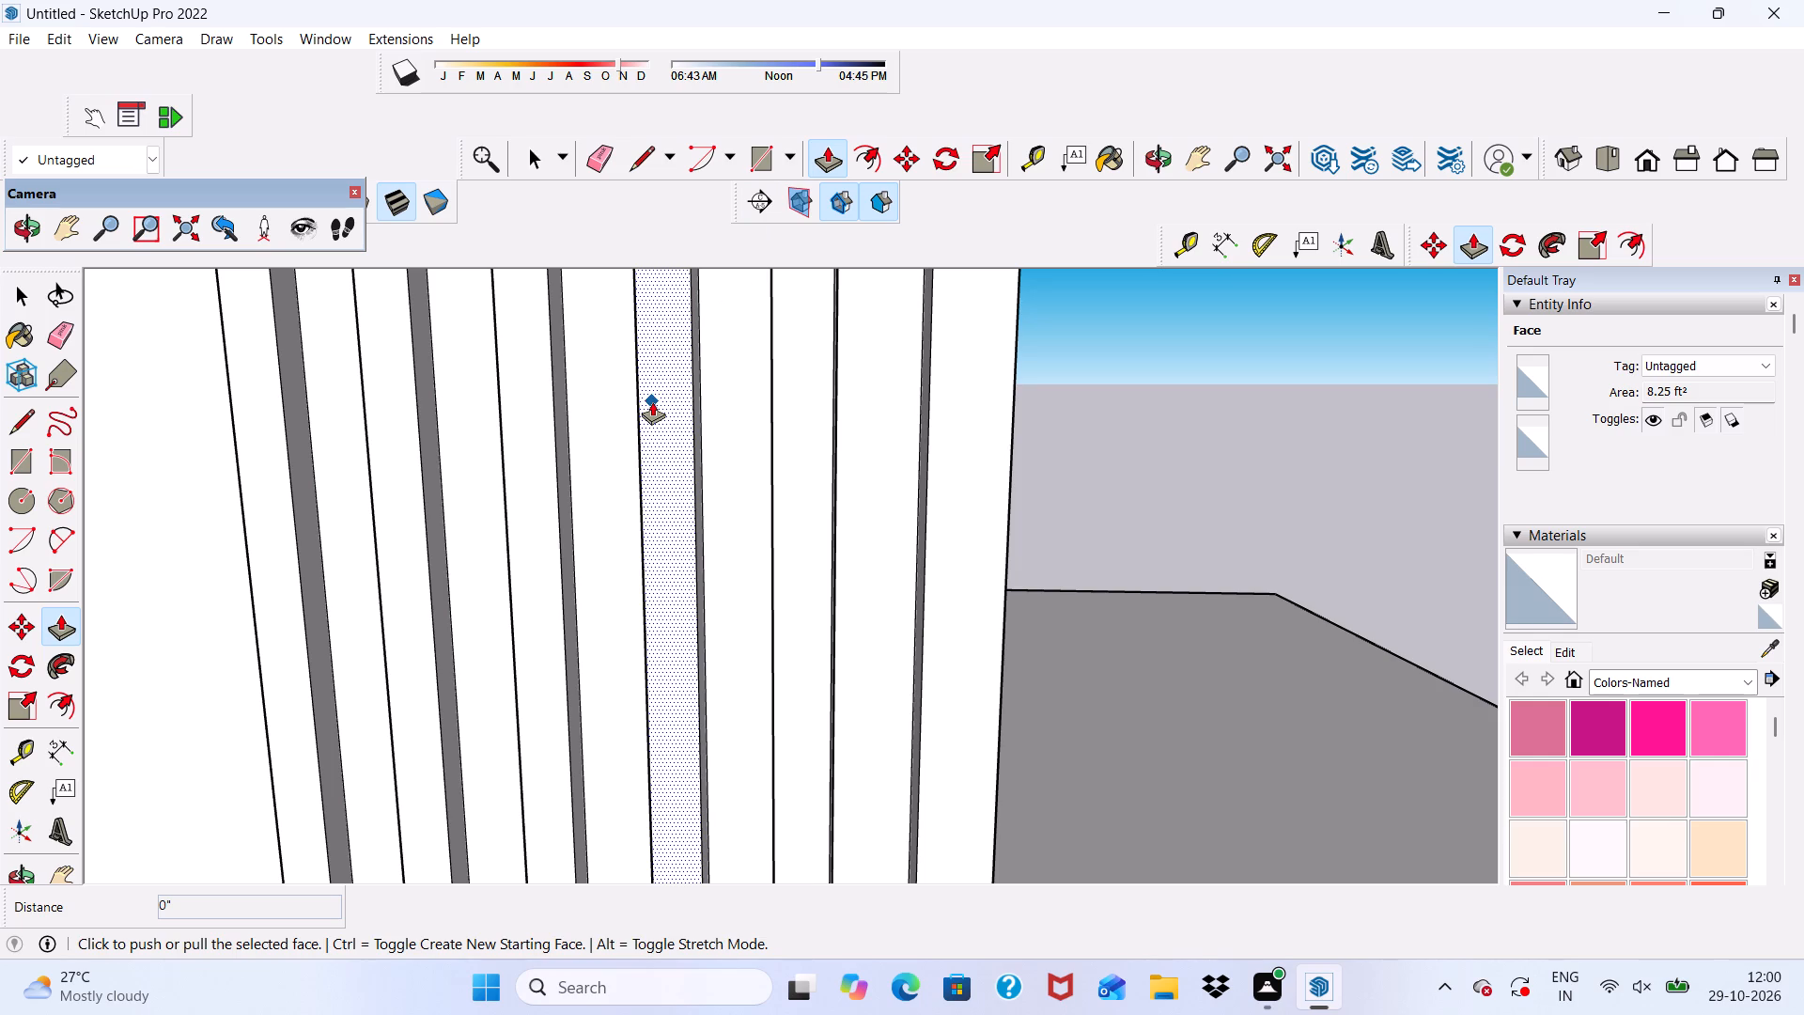
pyautogui.scroll(-6, 766, 492)
pyautogui.moveTo(770, 512); pyautogui.dragTo(724, 540, button='middle')
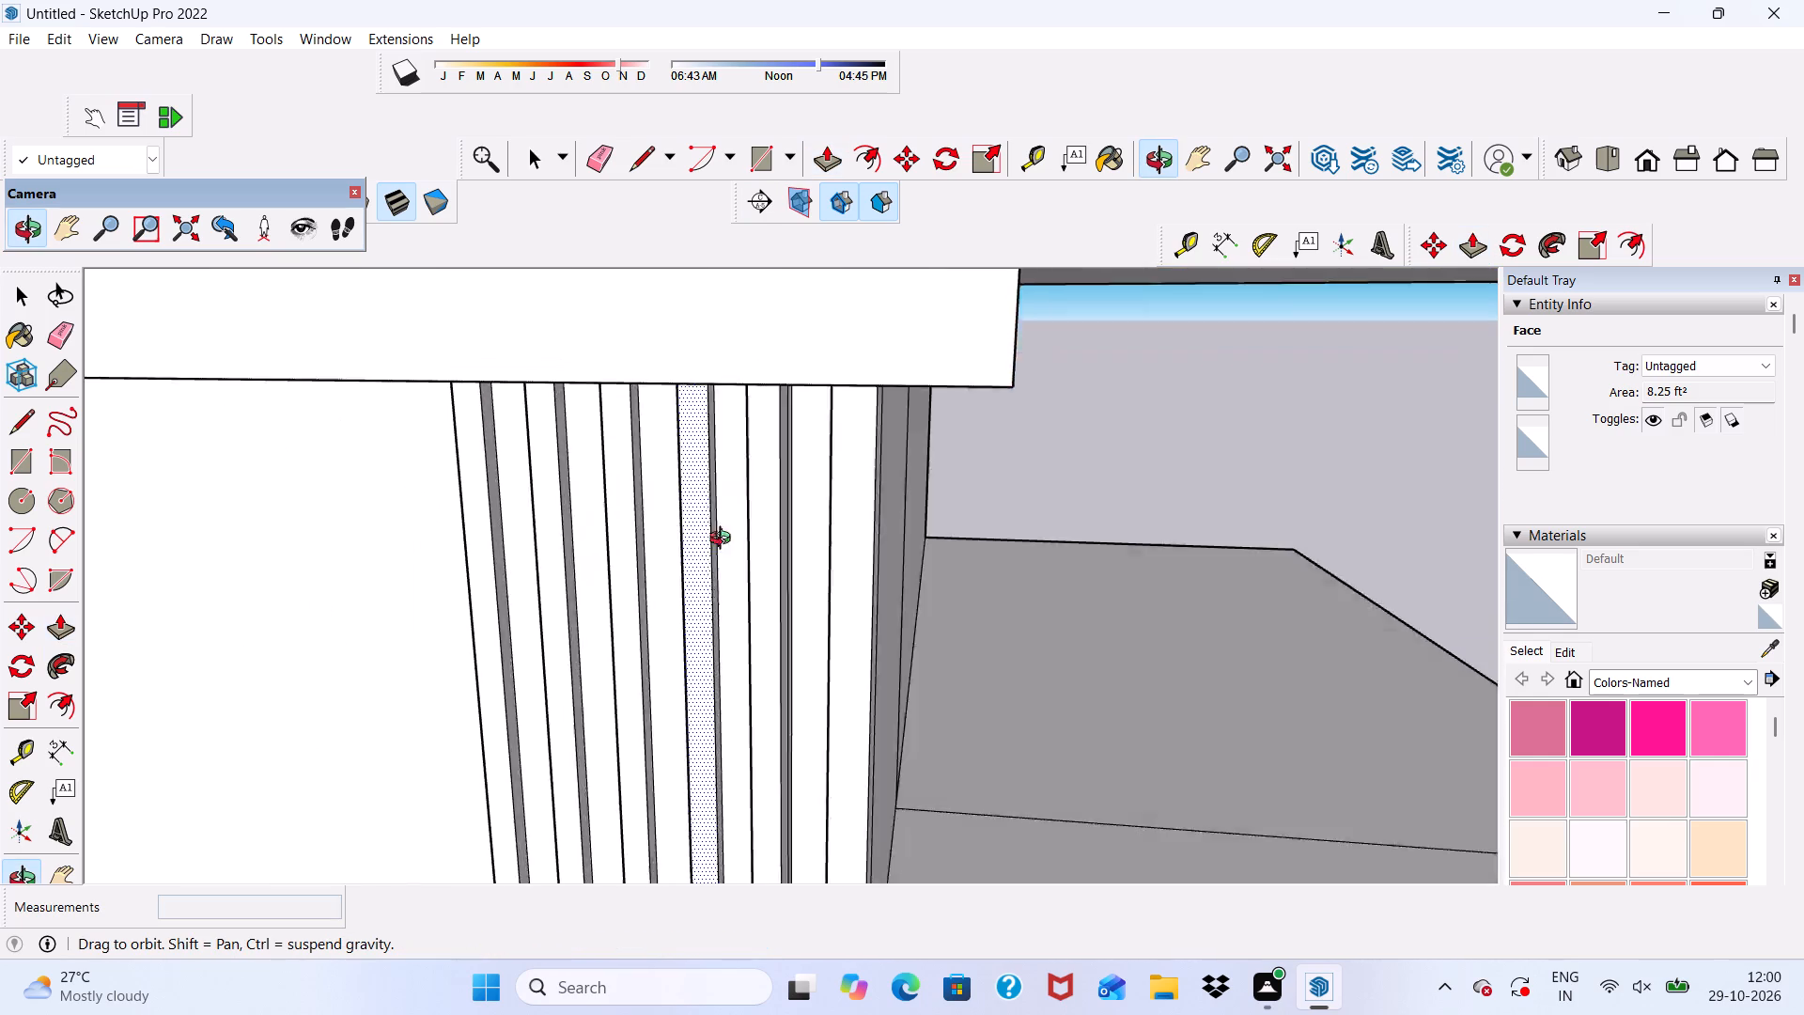
pyautogui.moveTo(724, 540); pyautogui.dragTo(632, 496, button='middle')
pyautogui.scroll(4, 667, 471)
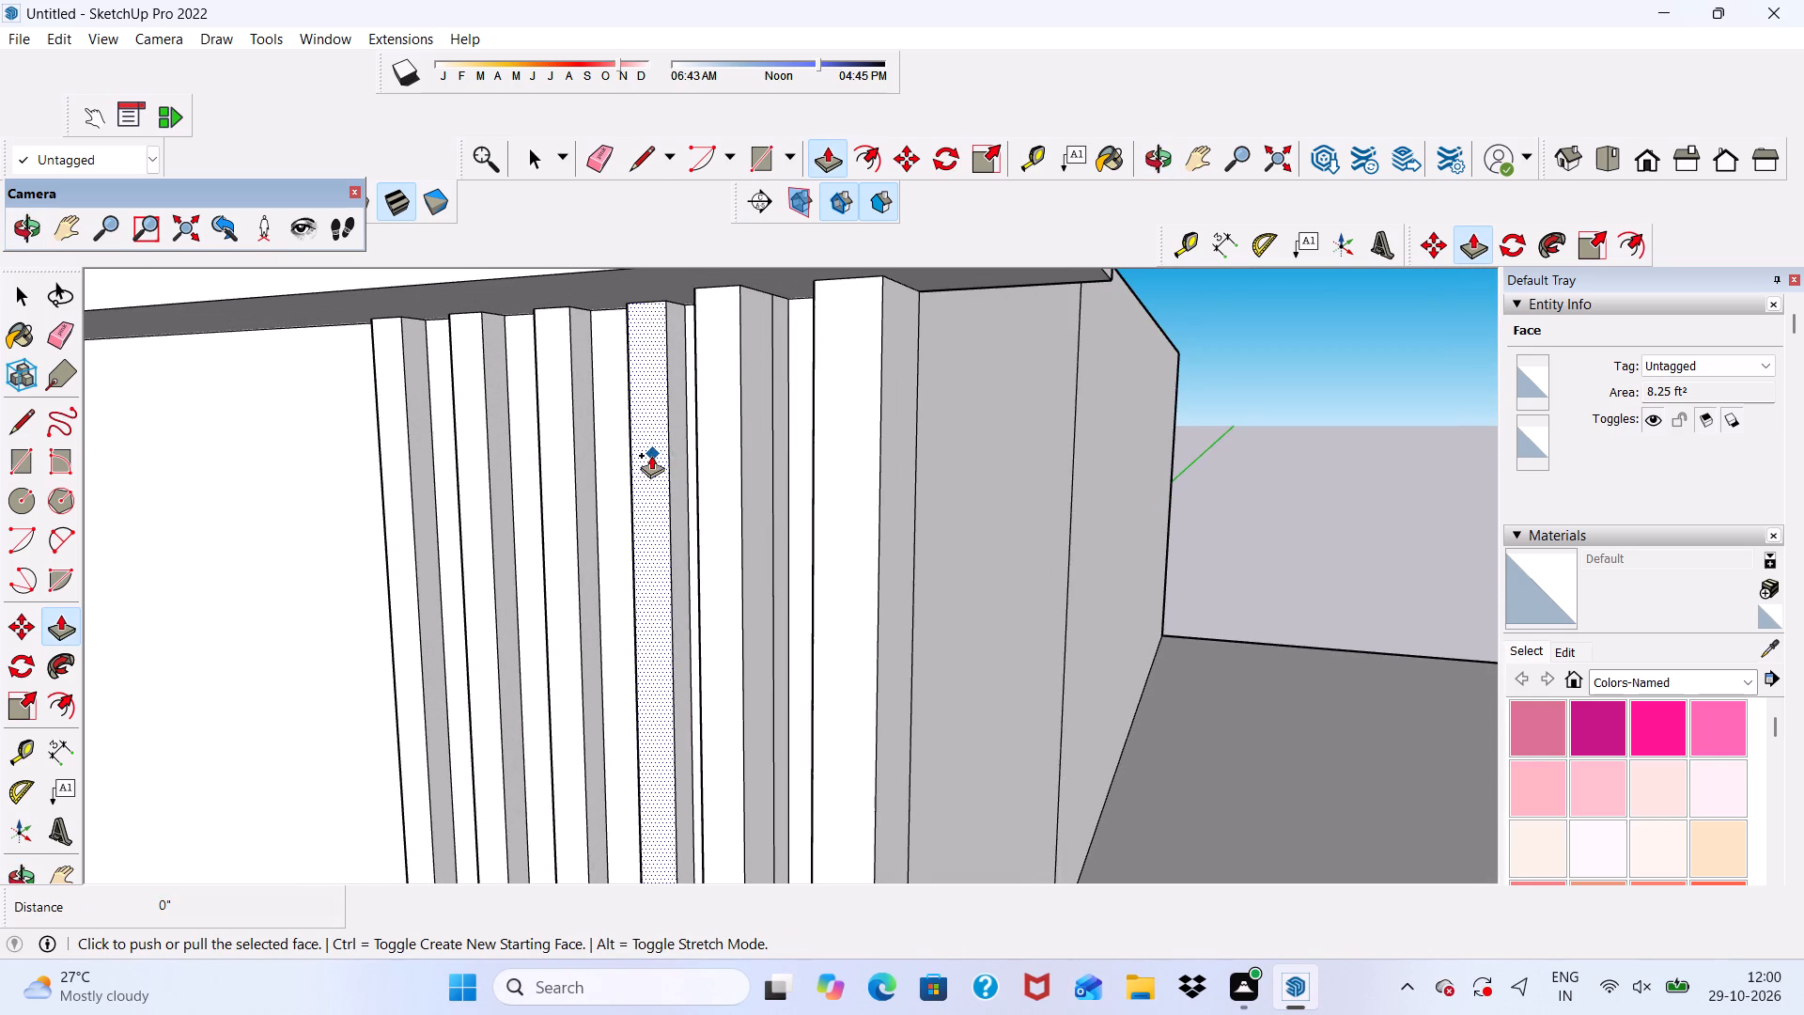
pyautogui.click(651, 455)
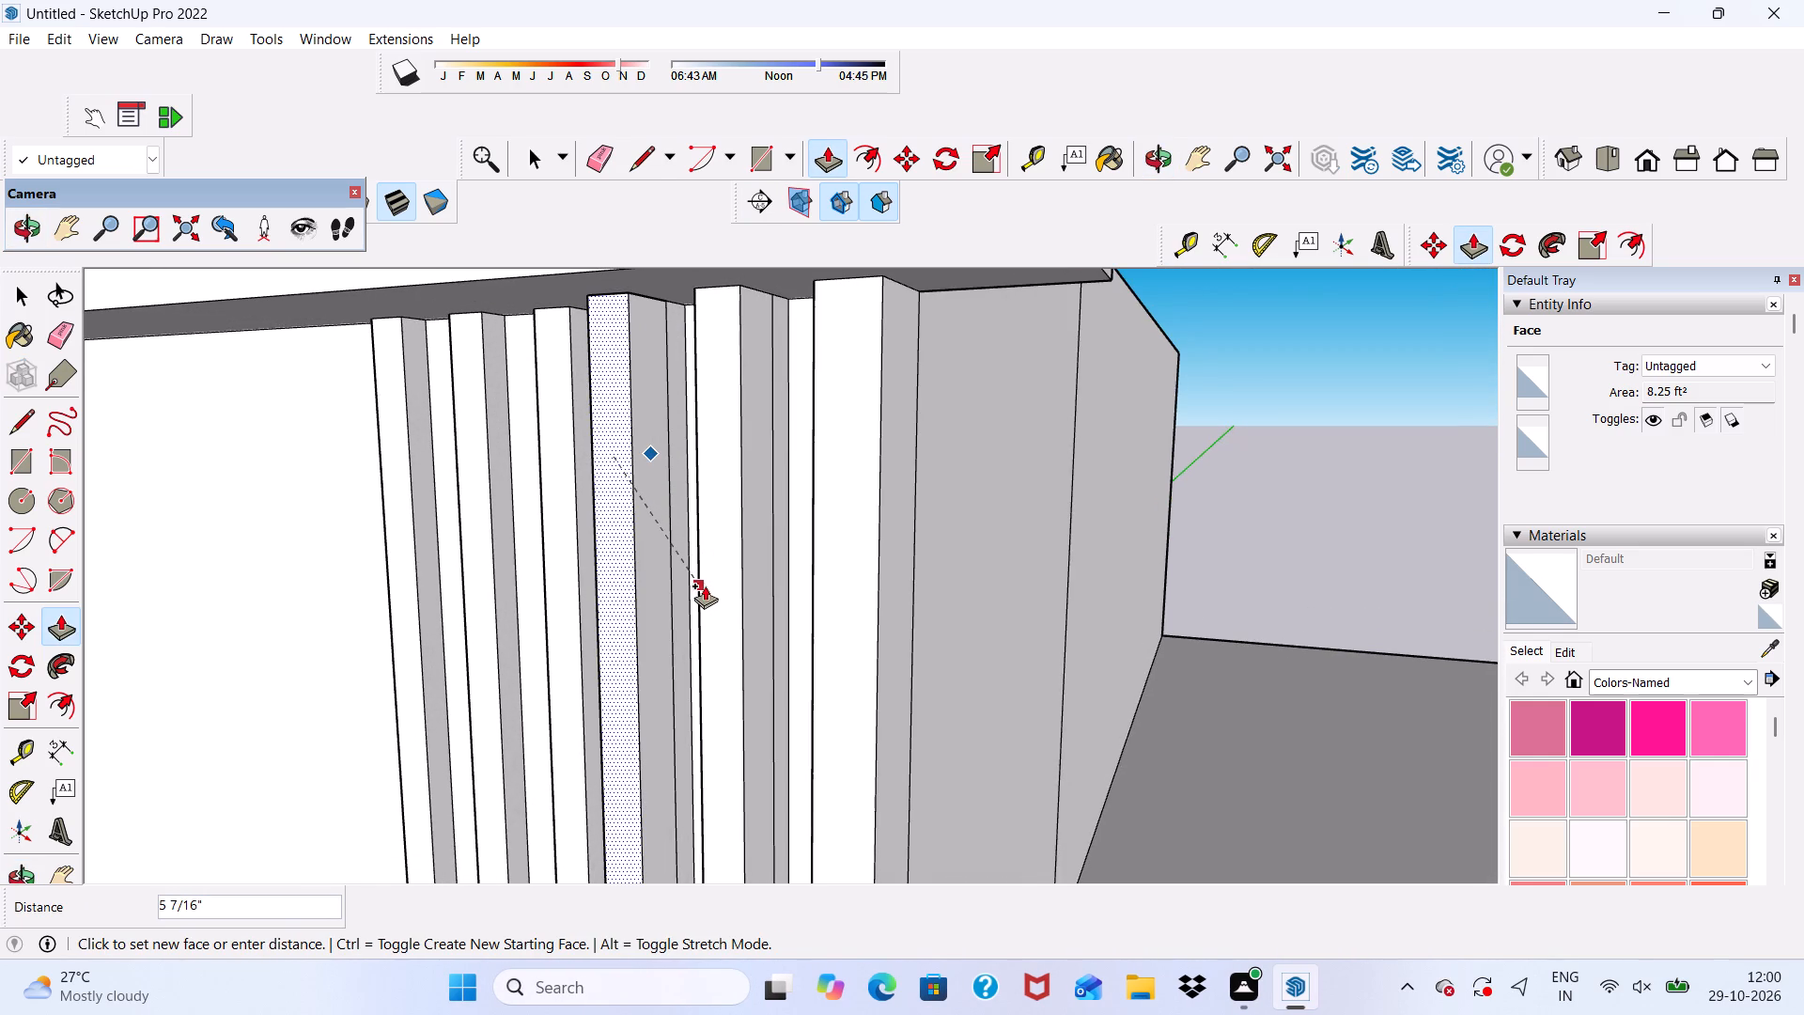
pyautogui.click(705, 586)
pyautogui.press('space')
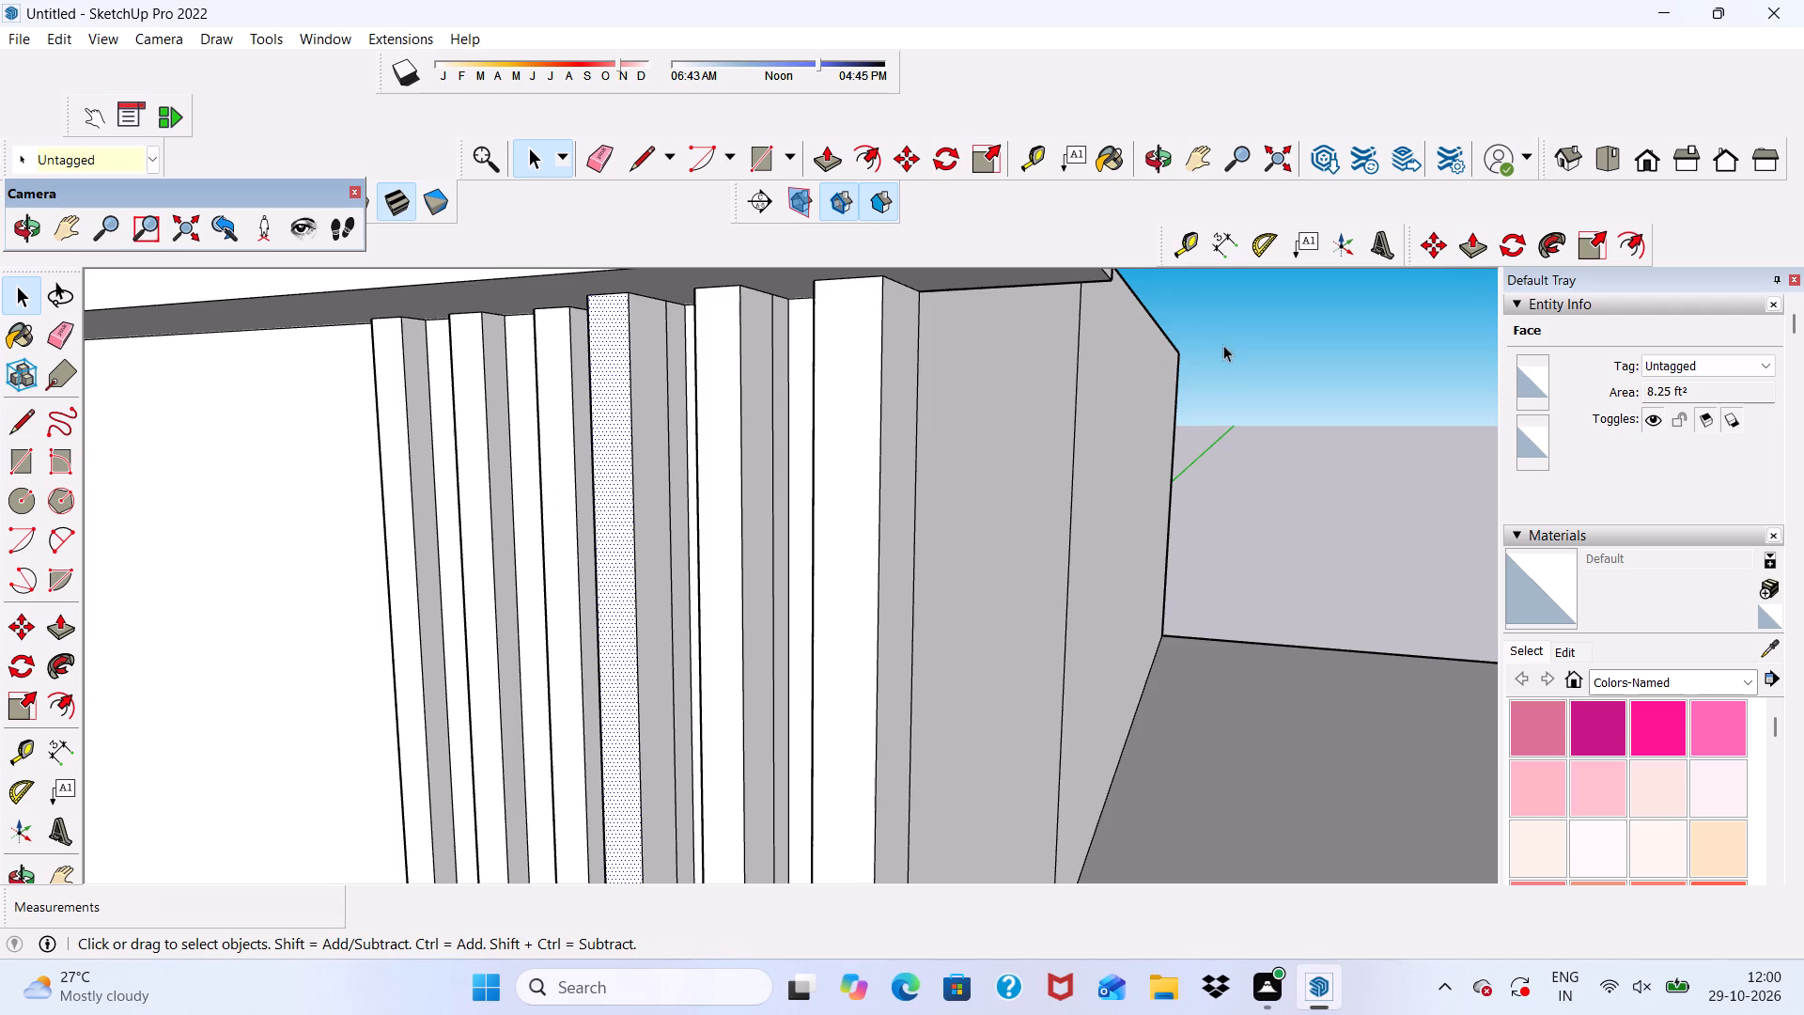
pyautogui.click(1223, 345)
# Extrude the fourth vertical strip from the side bay outward by 5 7/16".
pyautogui.scroll(-2, 539, 429)
pyautogui.click(832, 152)
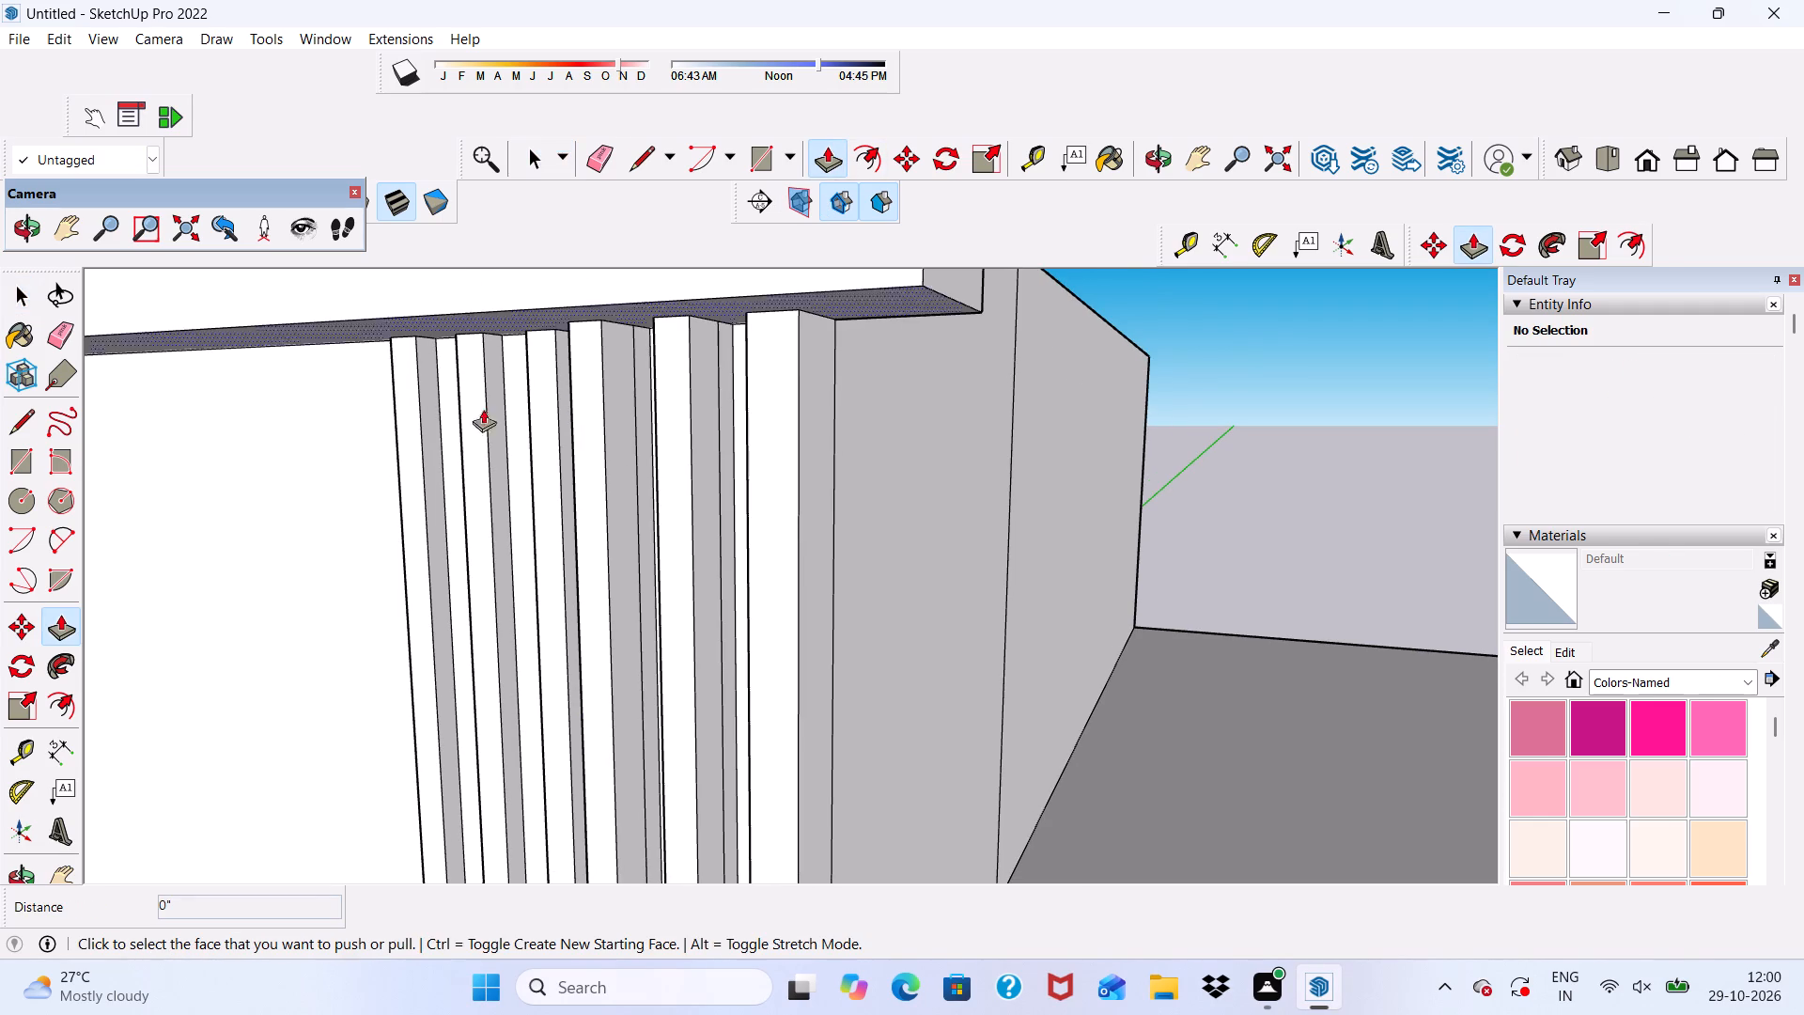
pyautogui.scroll(2, 543, 429)
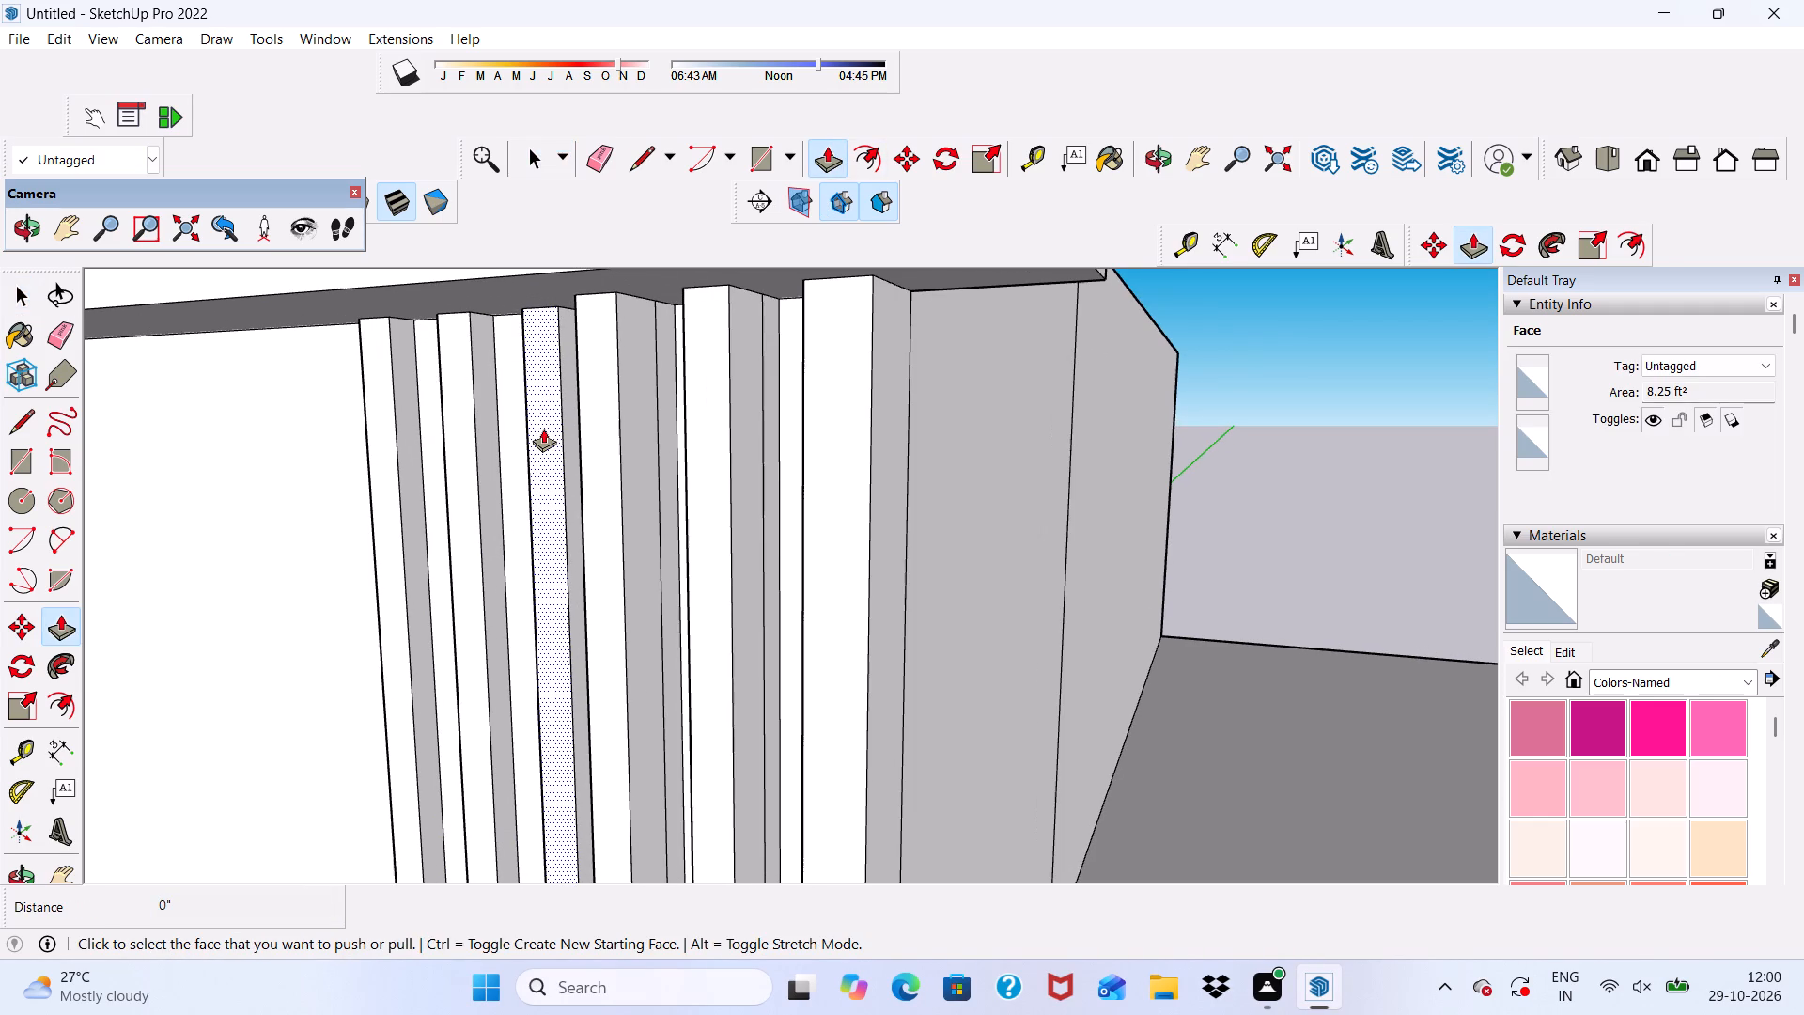
pyautogui.click(543, 429)
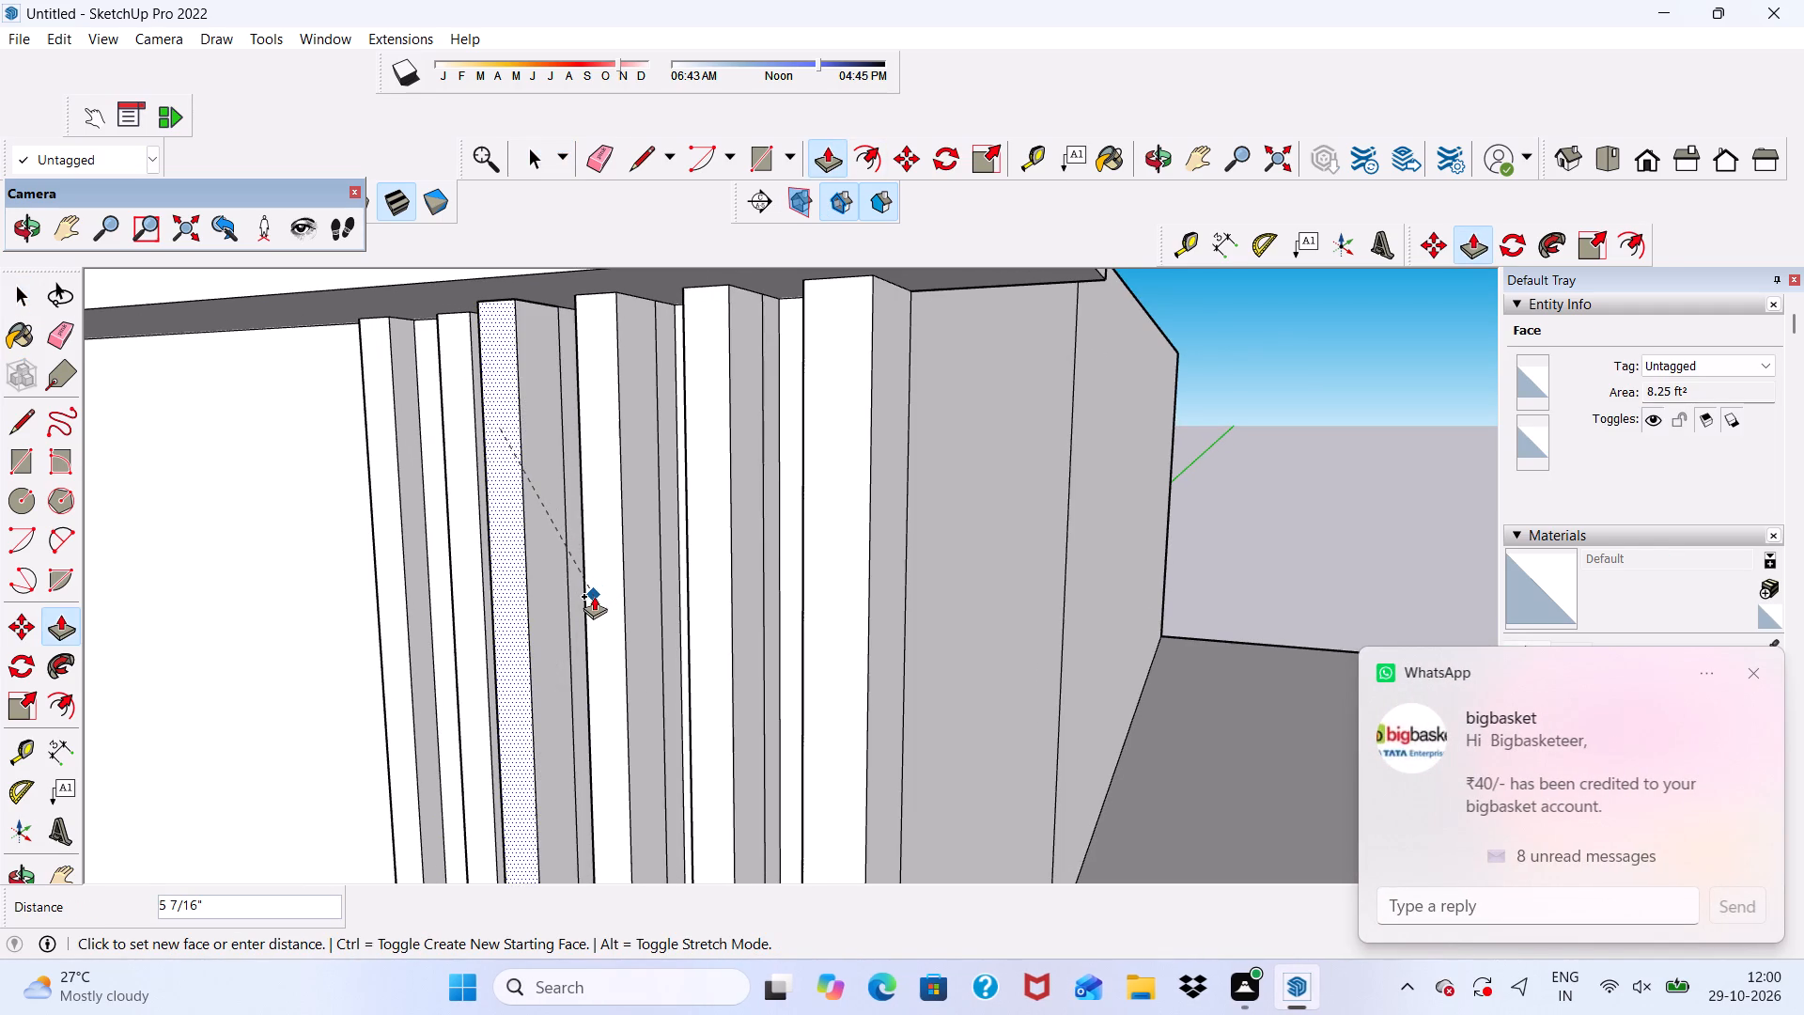
pyautogui.scroll(4, 594, 596)
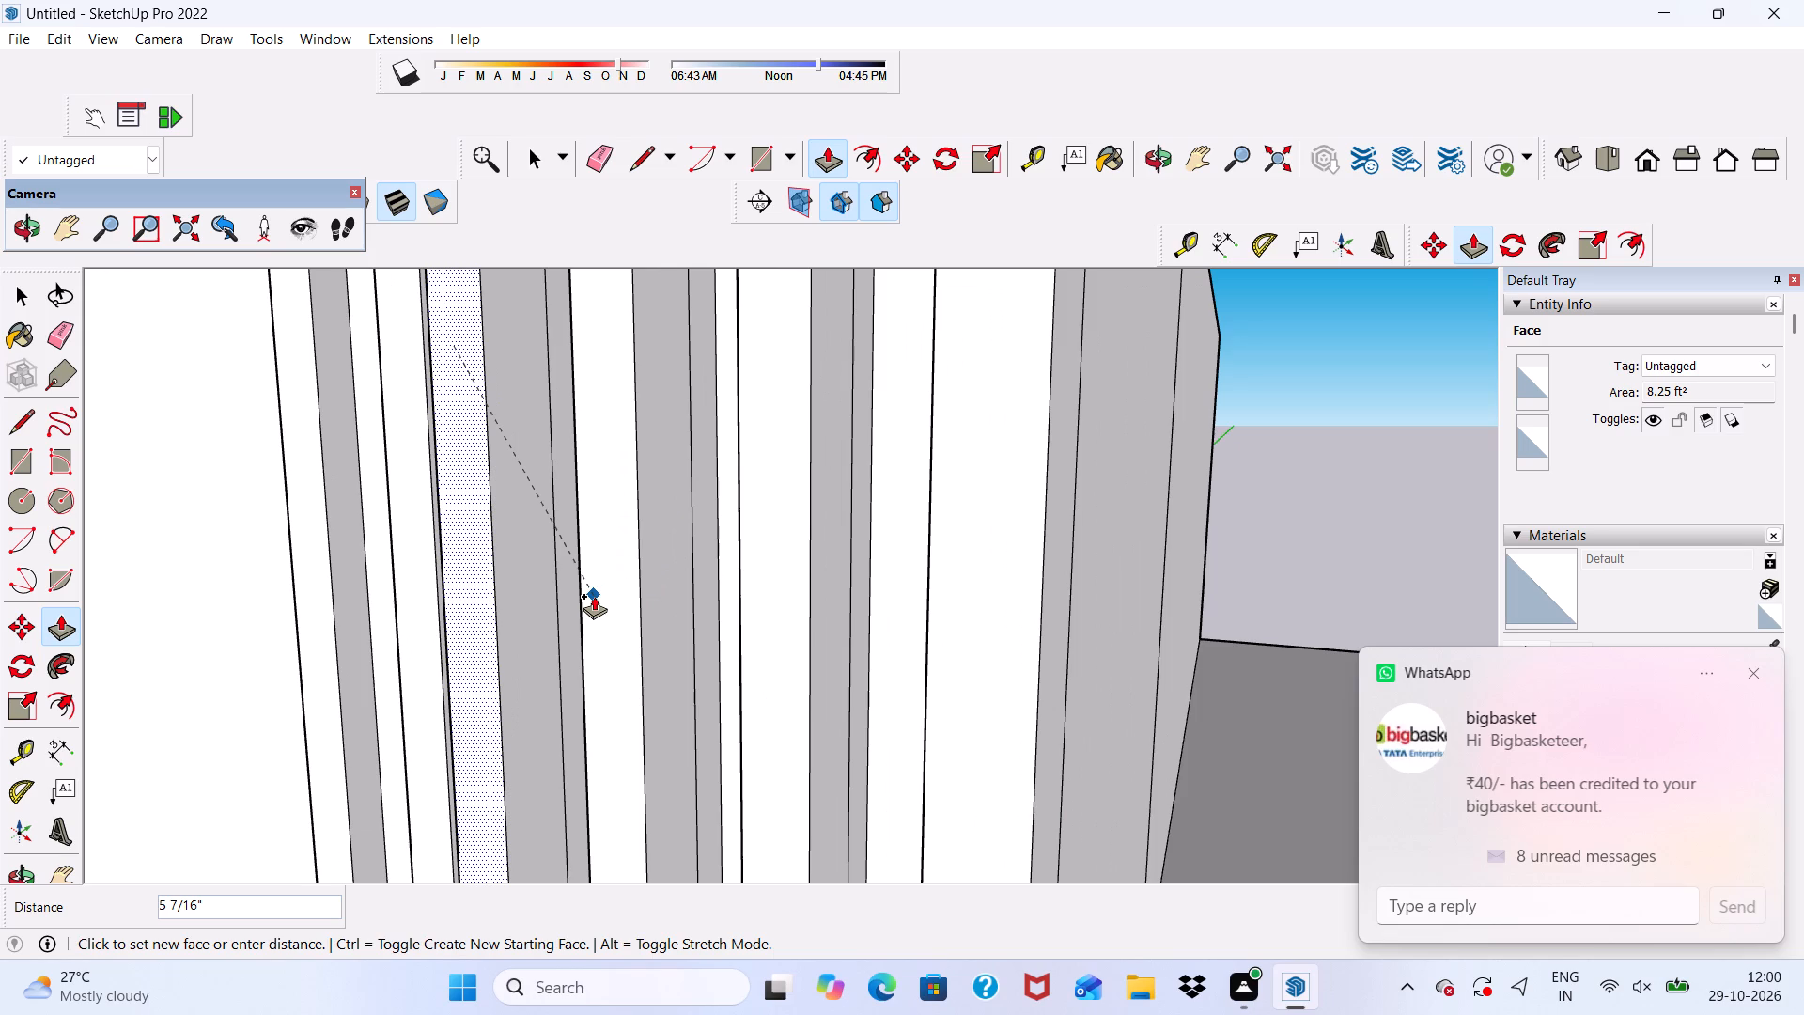
pyautogui.click(579, 546)
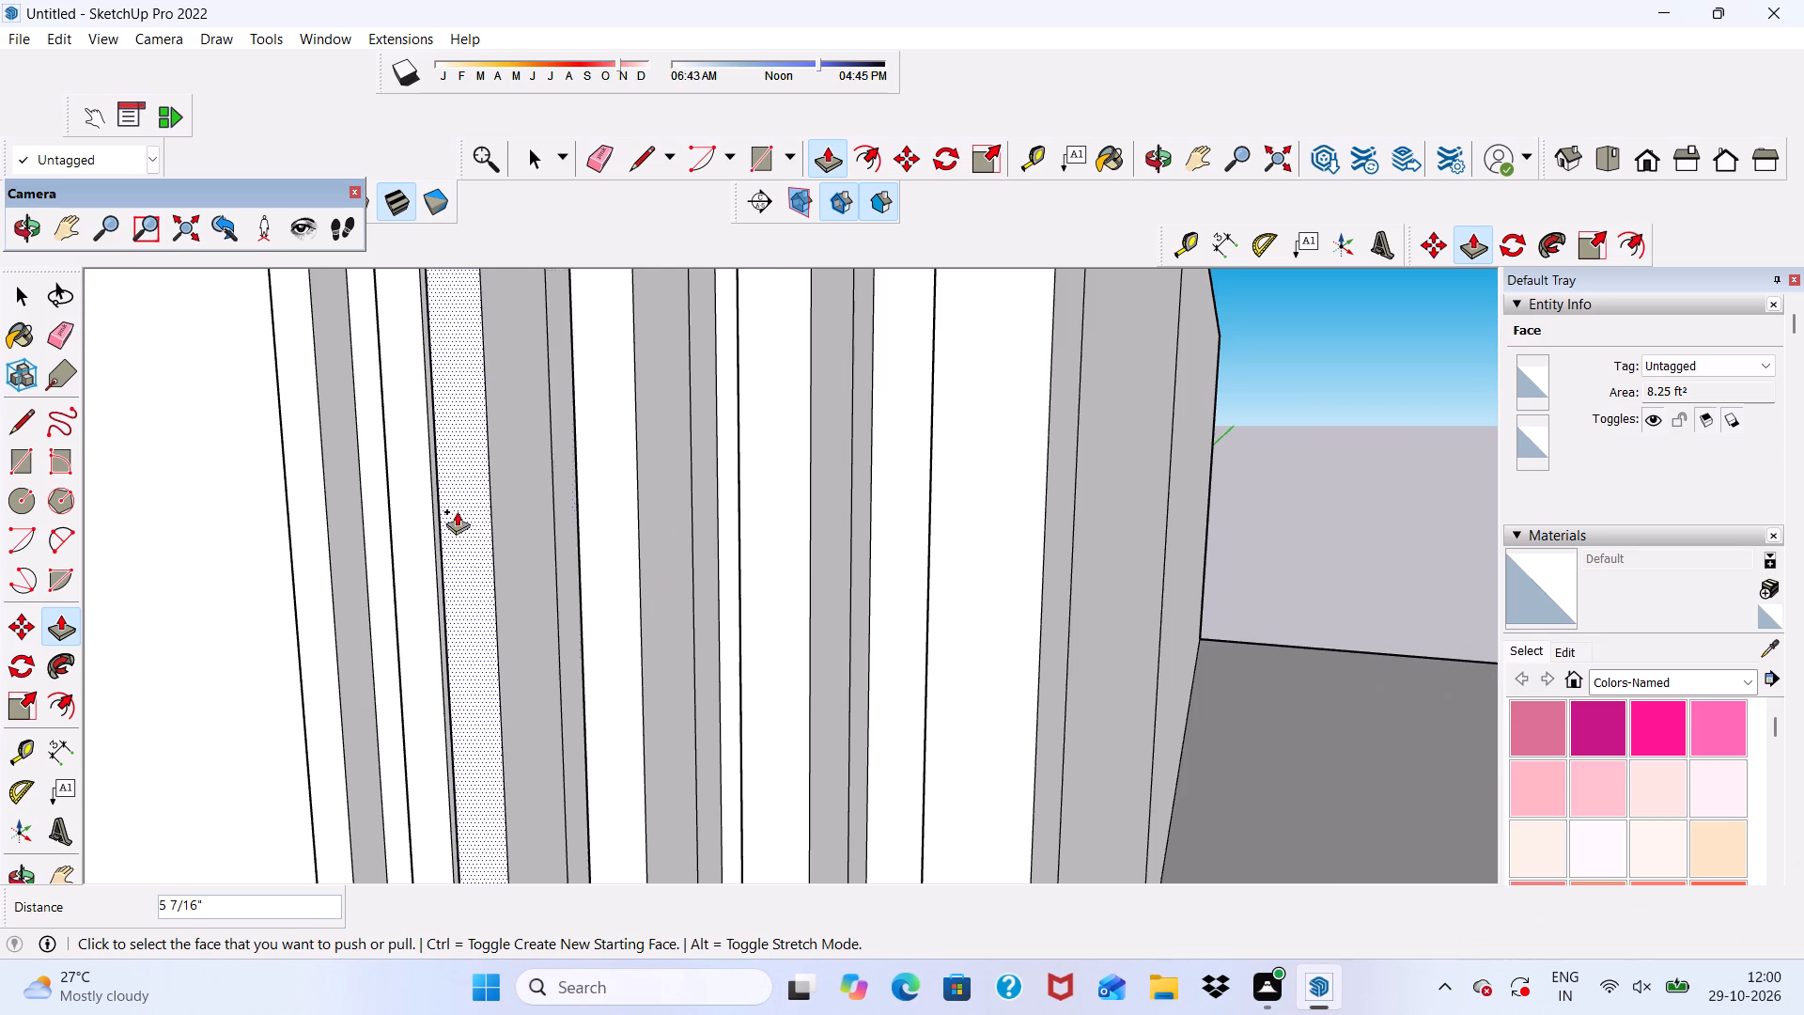
# Extrude the fifth vertical strip from the side bay outward by 5 7/16".
pyautogui.scroll(-7, 419, 507)
pyautogui.scroll(6, 410, 496)
pyautogui.scroll(-2, 410, 490)
pyautogui.moveTo(410, 490); pyautogui.dragTo(477, 516, button='middle')
pyautogui.scroll(2, 421, 530)
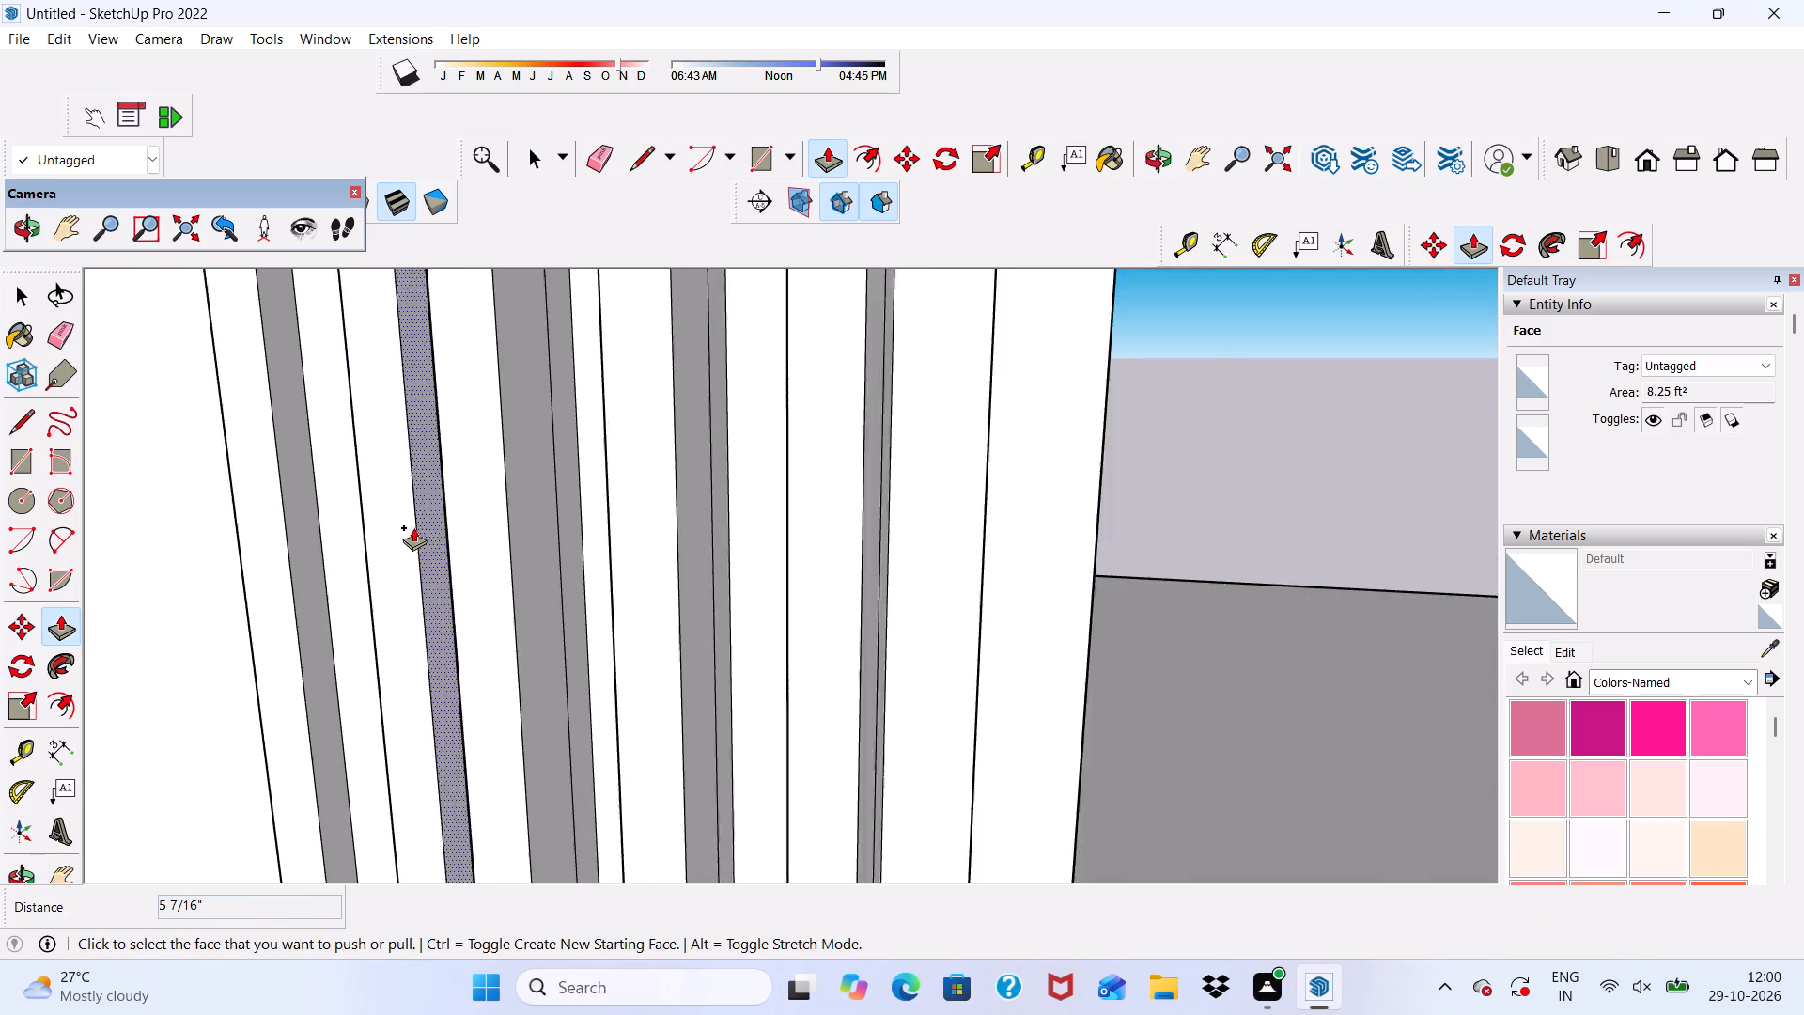
pyautogui.scroll(3, 413, 527)
pyautogui.click(401, 509)
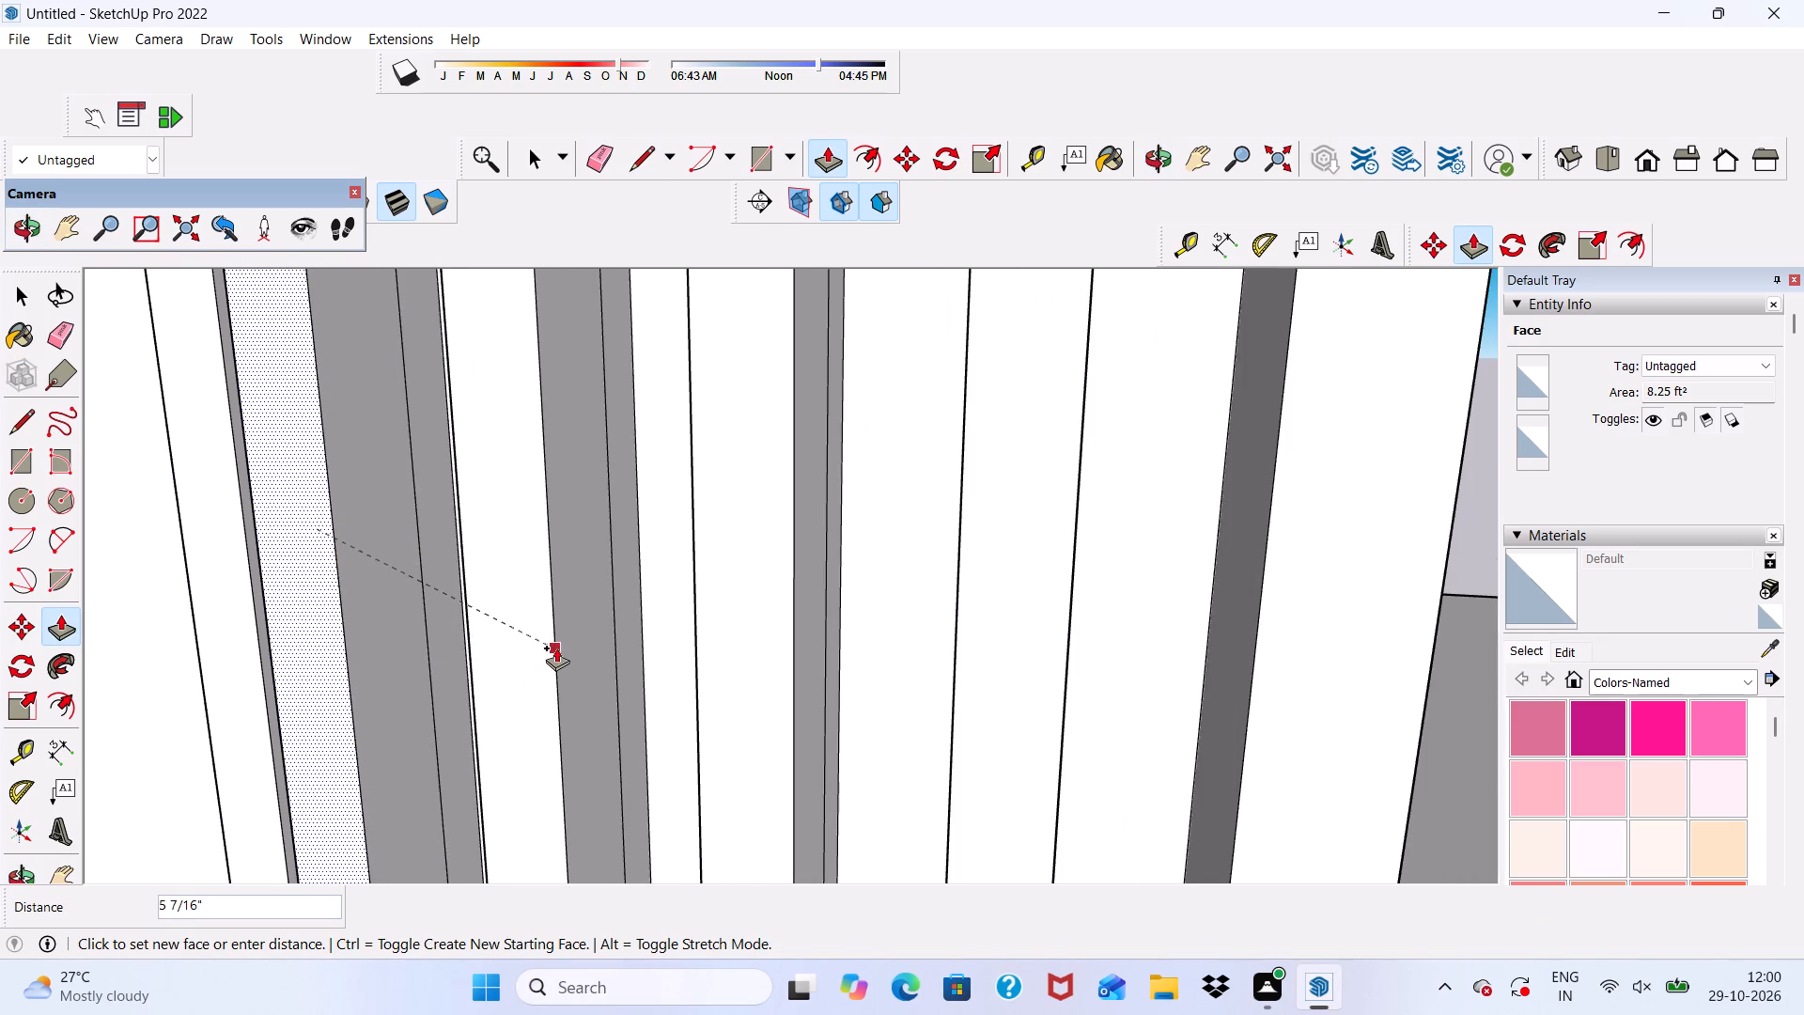
pyautogui.click(556, 648)
# Extrude the last vertical strip, farthest from the side bay, outward by 5 7/16", flush with the others.
pyautogui.scroll(-8, 532, 514)
pyautogui.moveTo(554, 548); pyautogui.dragTo(880, 497, button='middle')
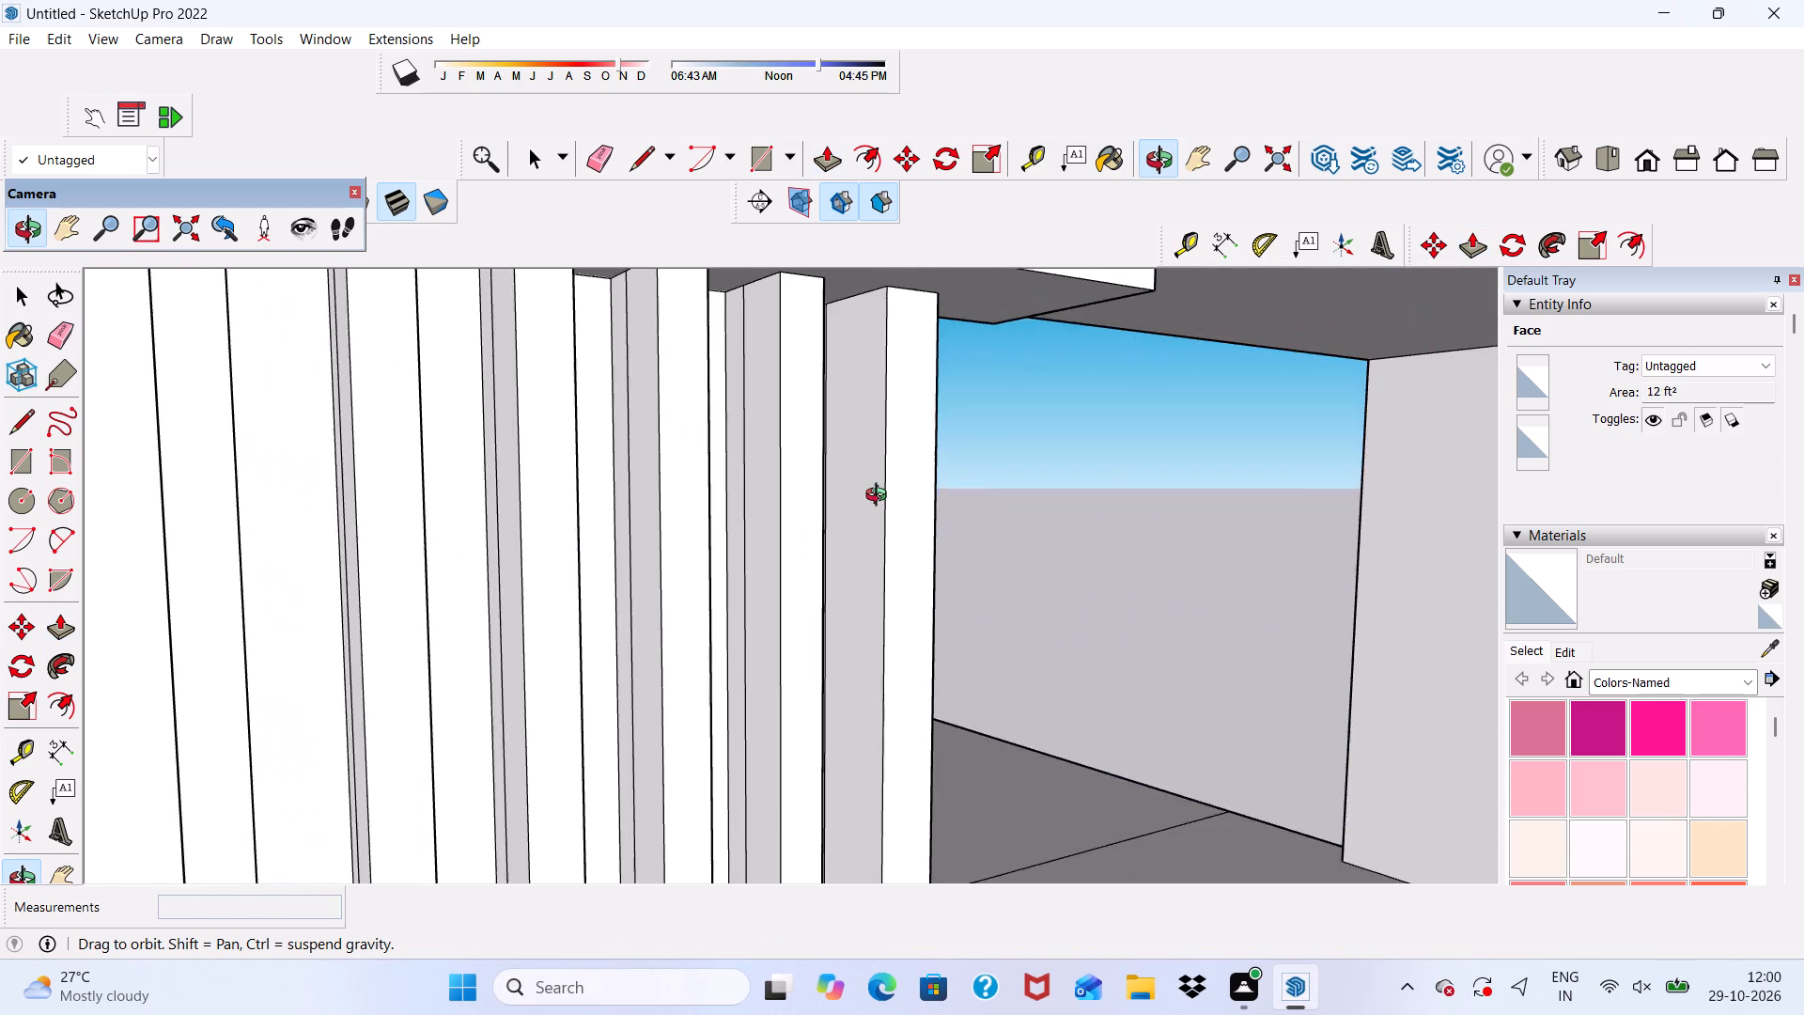
pyautogui.moveTo(880, 497); pyautogui.dragTo(670, 560, button='middle')
pyautogui.scroll(-13, 641, 433)
pyautogui.moveTo(630, 519); pyautogui.dragTo(583, 442, button='middle')
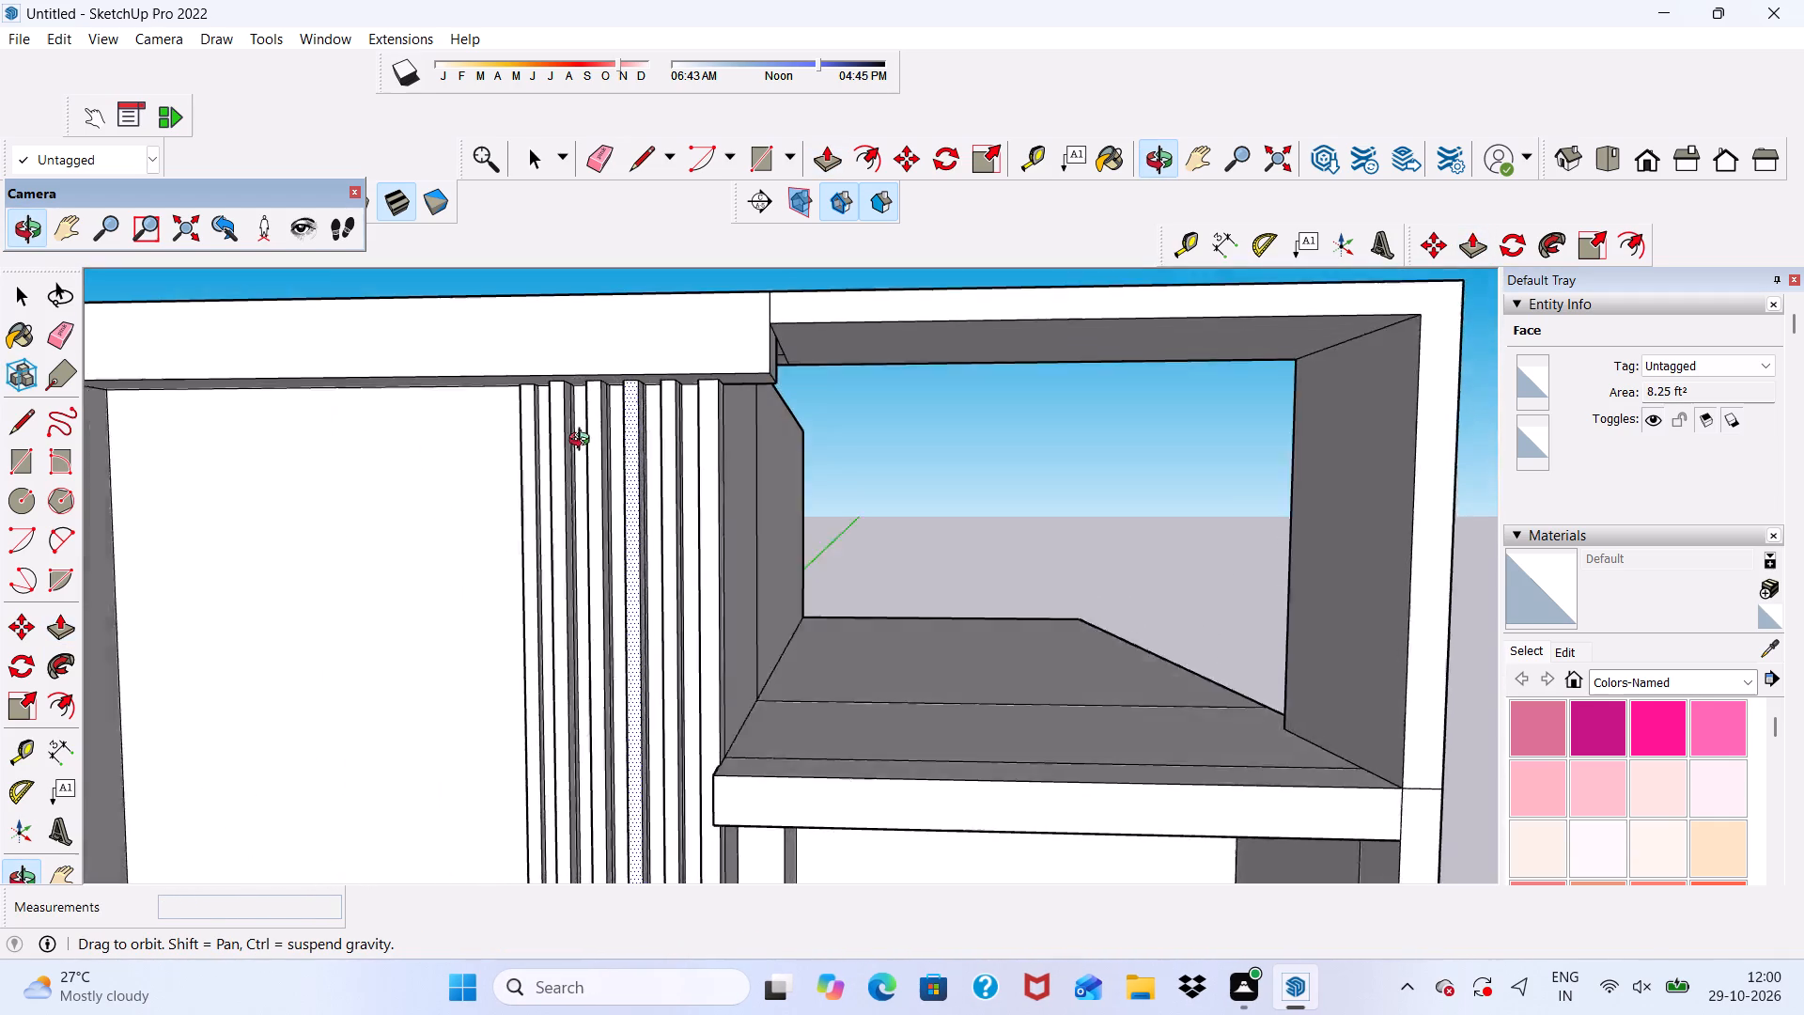
pyautogui.moveTo(583, 442); pyautogui.dragTo(519, 426, button='middle')
pyautogui.scroll(16, 528, 422)
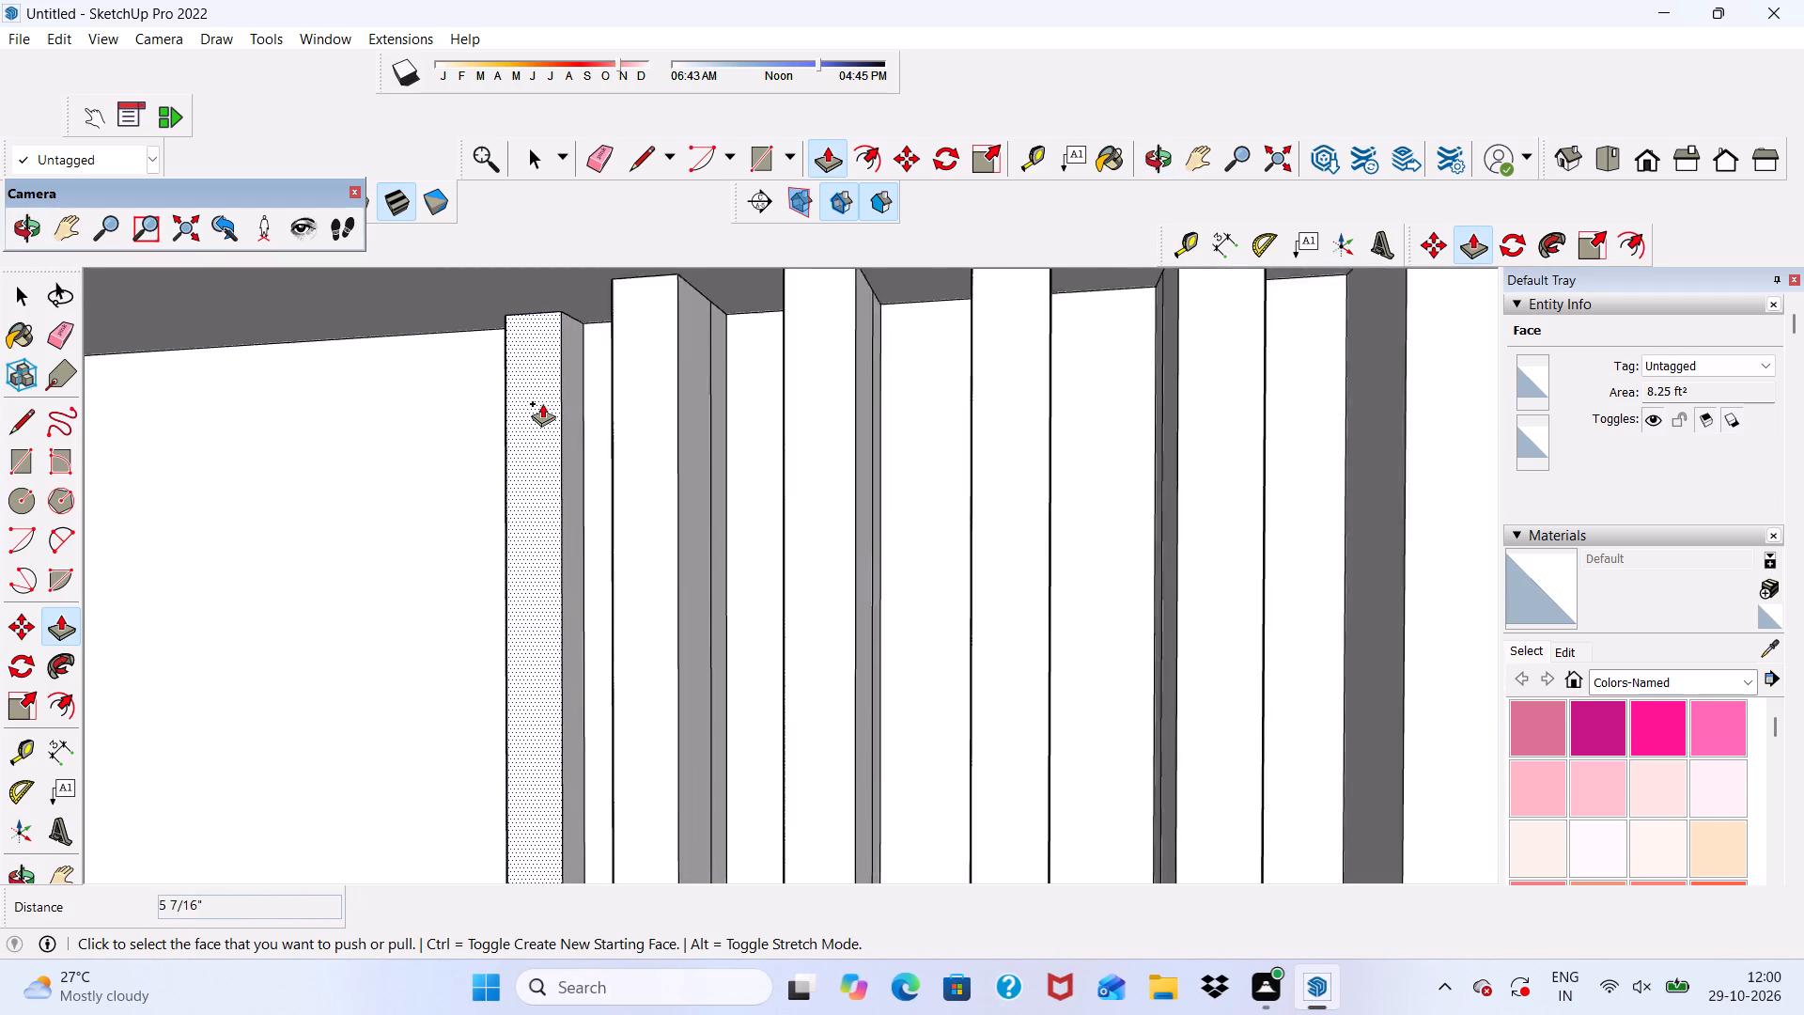
pyautogui.click(542, 403)
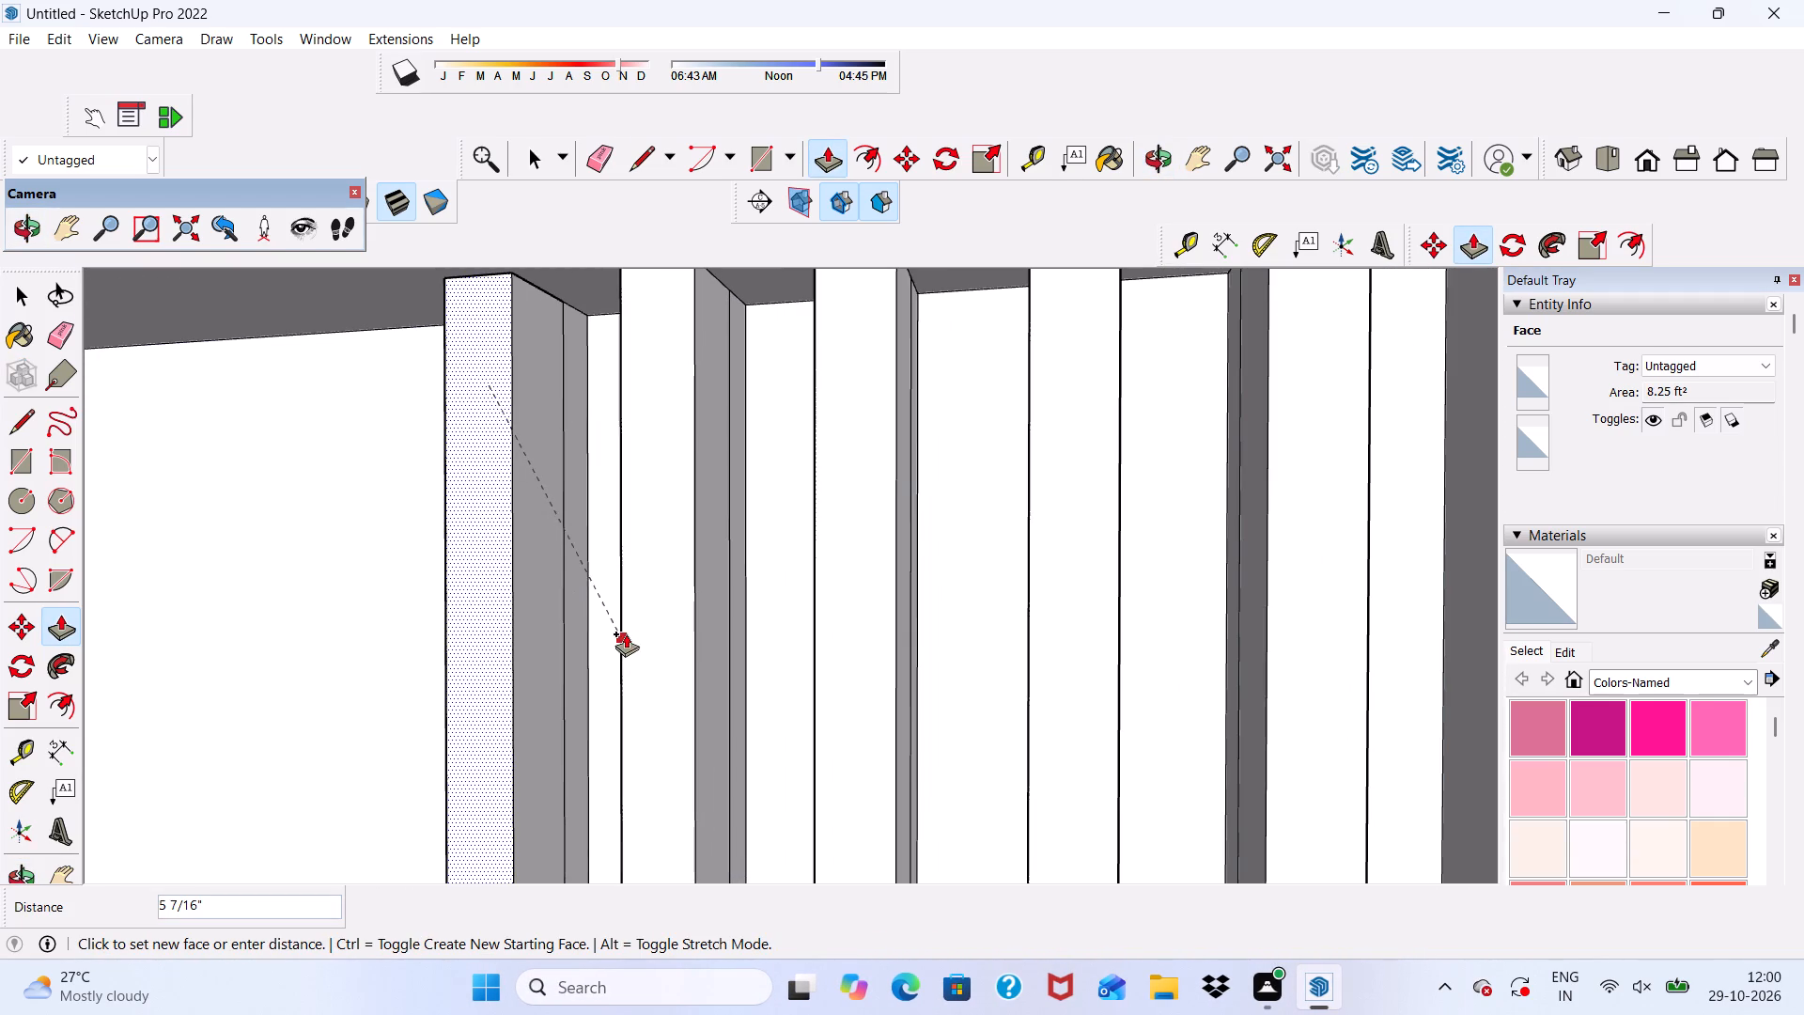
pyautogui.click(625, 632)
# Erase the leftover vertical seam line on the outer side face of the strip farthest from the side bay.
pyautogui.scroll(-7, 566, 504)
pyautogui.moveTo(560, 498); pyautogui.dragTo(774, 477, button='middle')
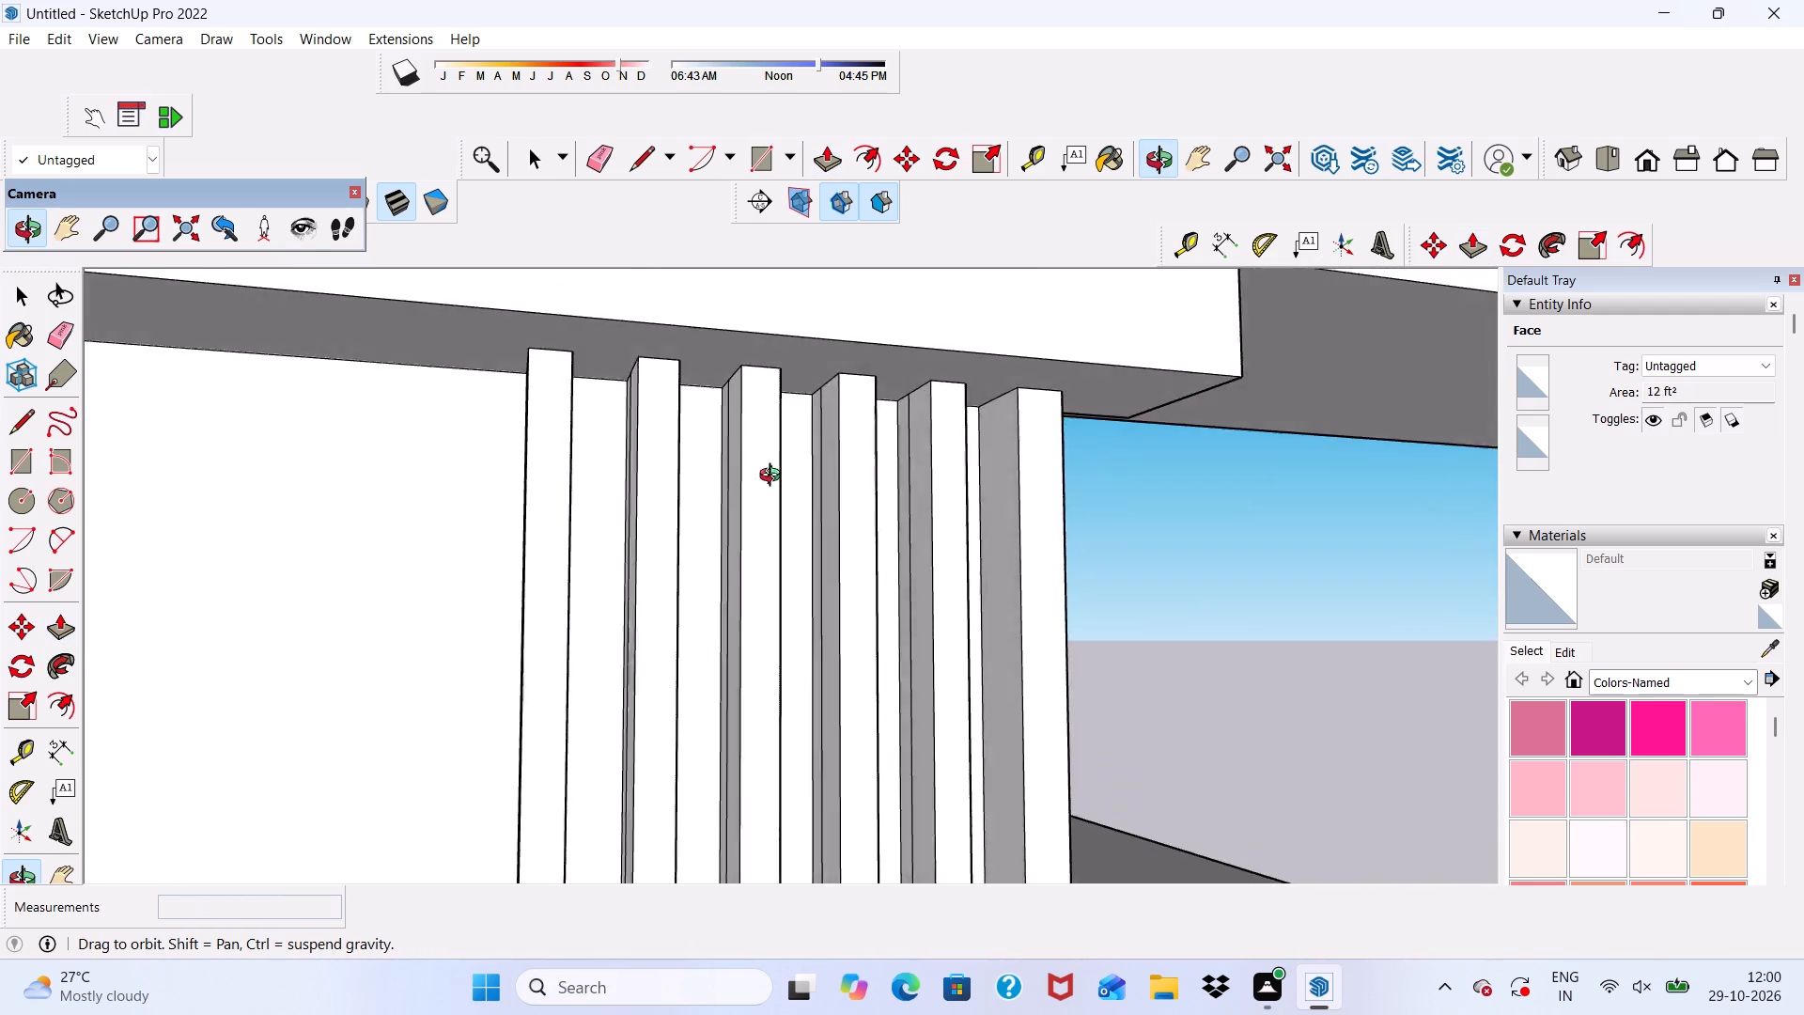
pyautogui.moveTo(774, 477); pyautogui.dragTo(841, 515, button='middle')
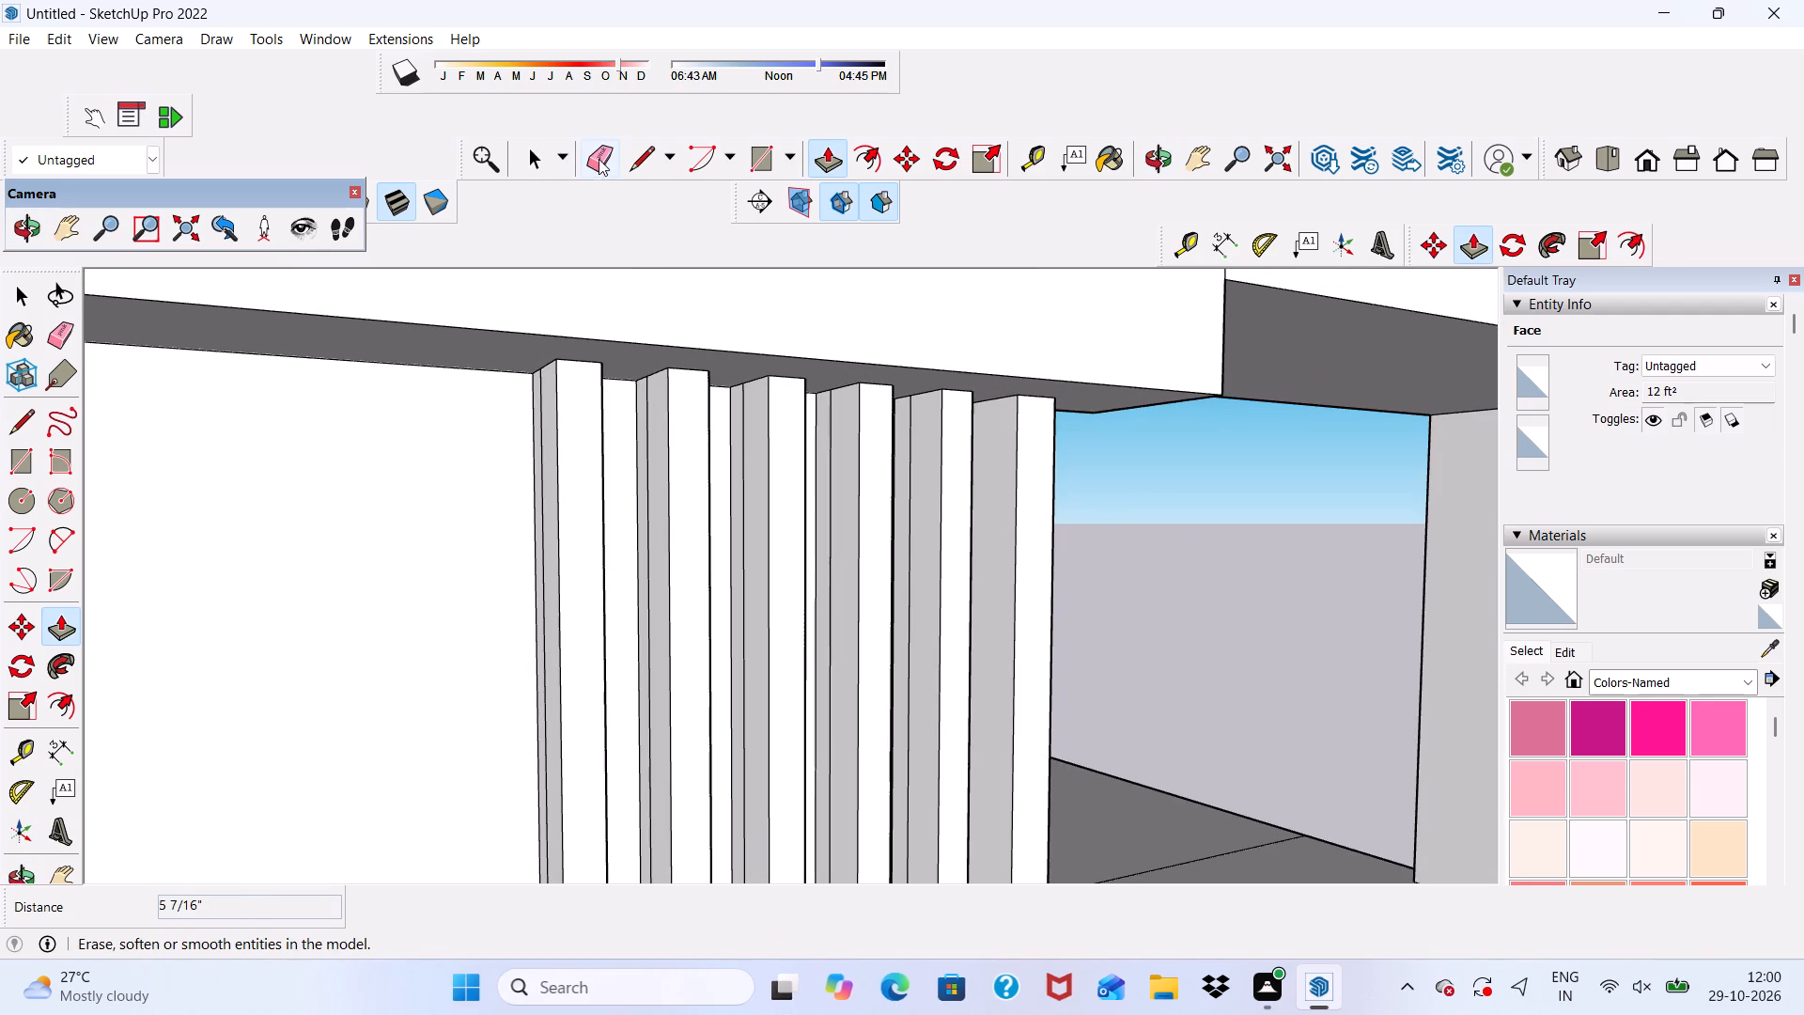
pyautogui.click(599, 158)
pyautogui.scroll(-1, 599, 467)
pyautogui.moveTo(599, 573); pyautogui.dragTo(753, 627, button='middle')
pyautogui.scroll(-1, 635, 524)
pyautogui.scroll(6, 637, 559)
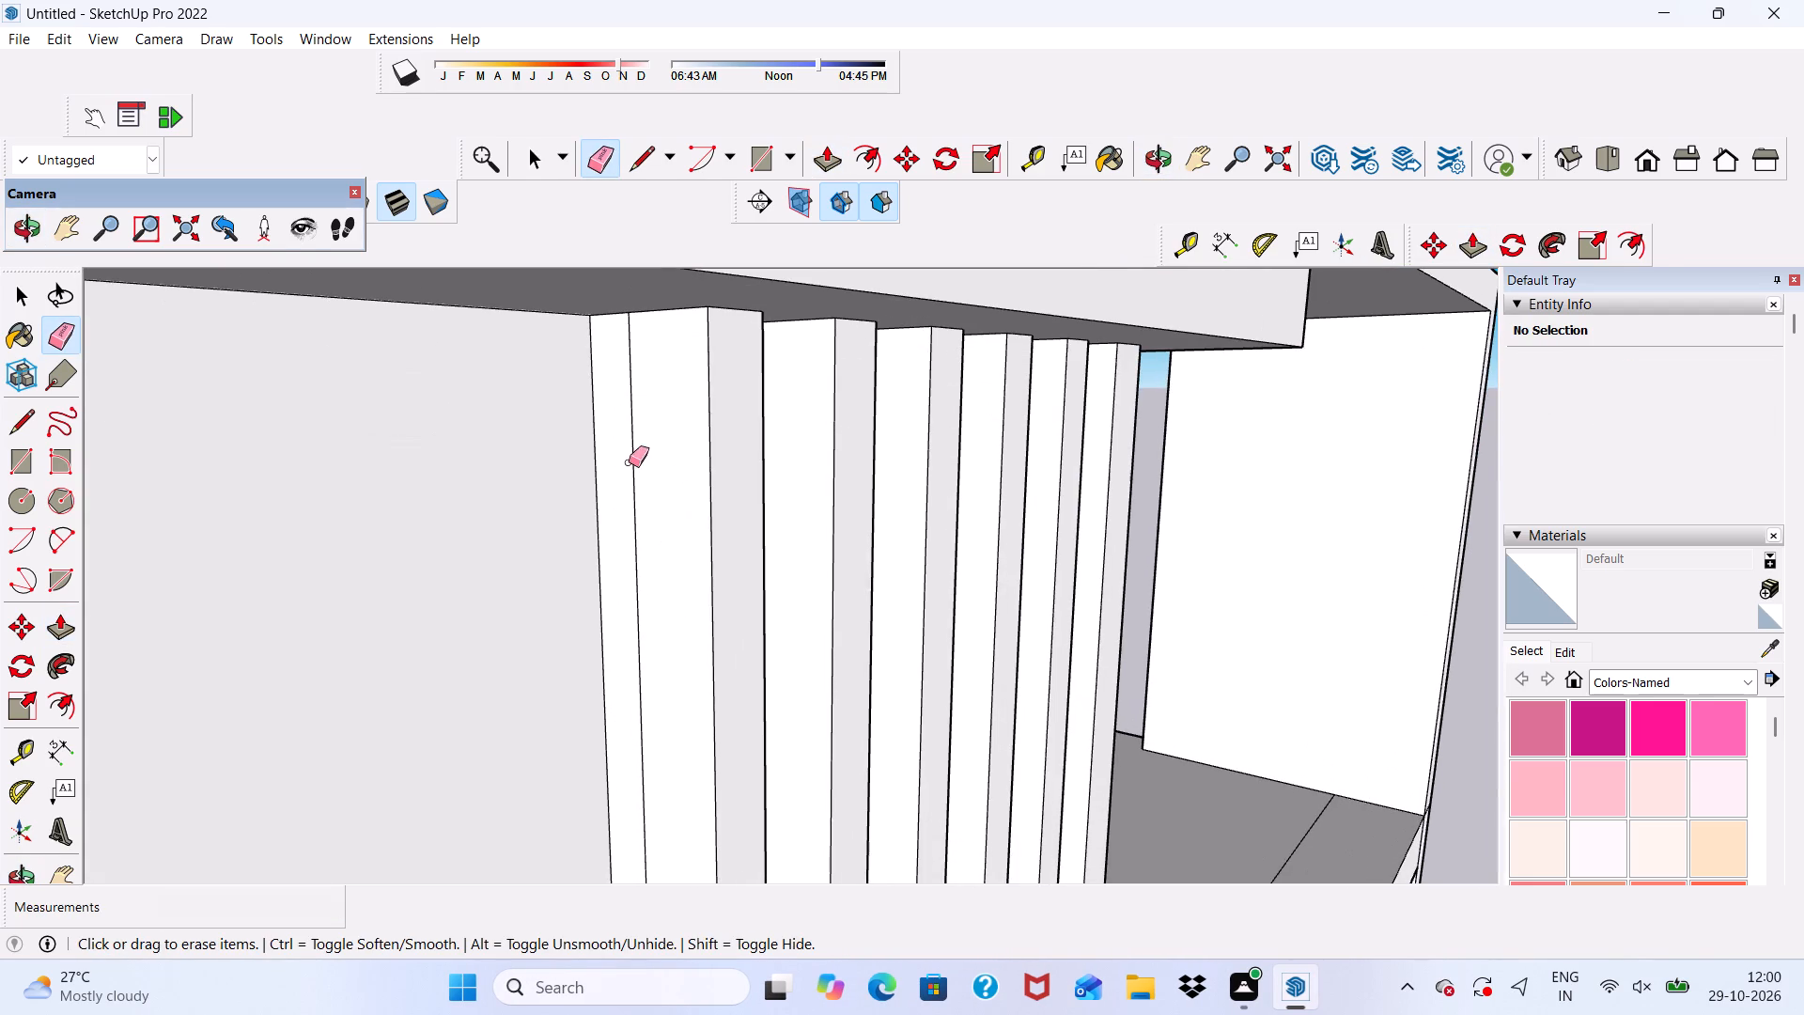
pyautogui.moveTo(630, 462); pyautogui.dragTo(640, 468)
pyautogui.scroll(-4, 638, 485)
pyautogui.moveTo(638, 502); pyautogui.dragTo(0, 575, button='middle')
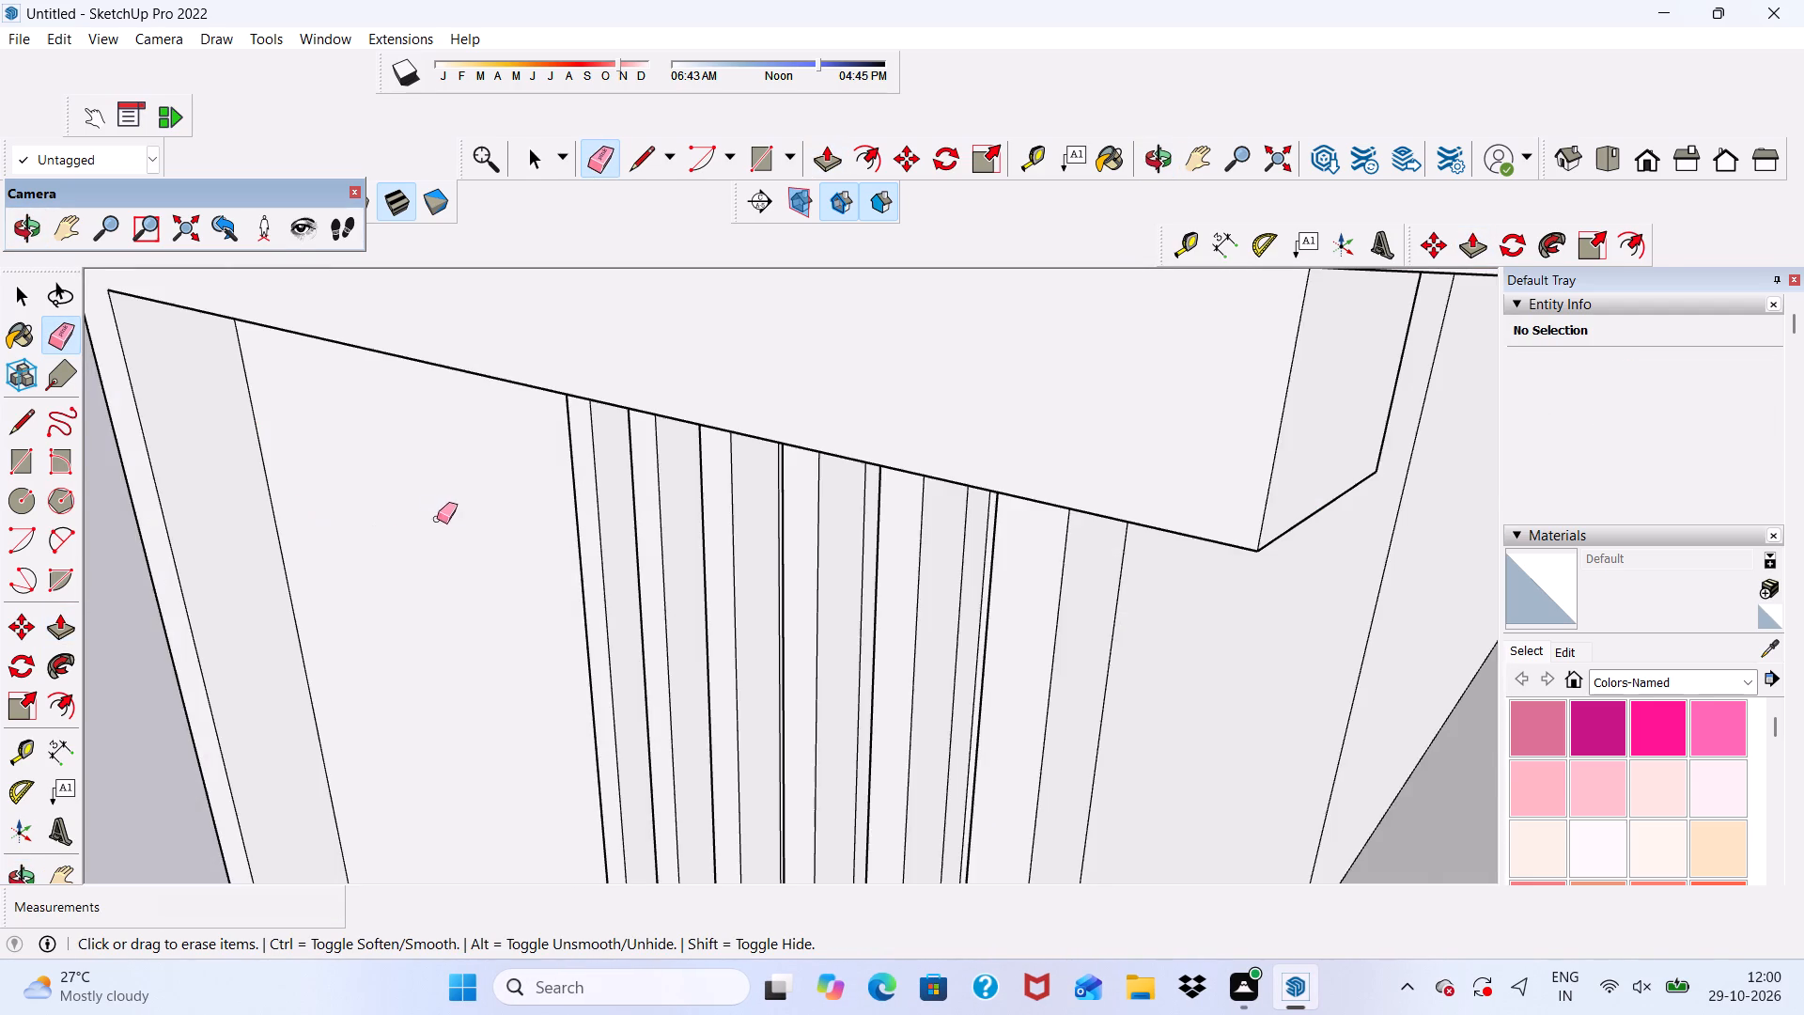
pyautogui.scroll(1, 449, 508)
pyautogui.scroll(-4, 475, 436)
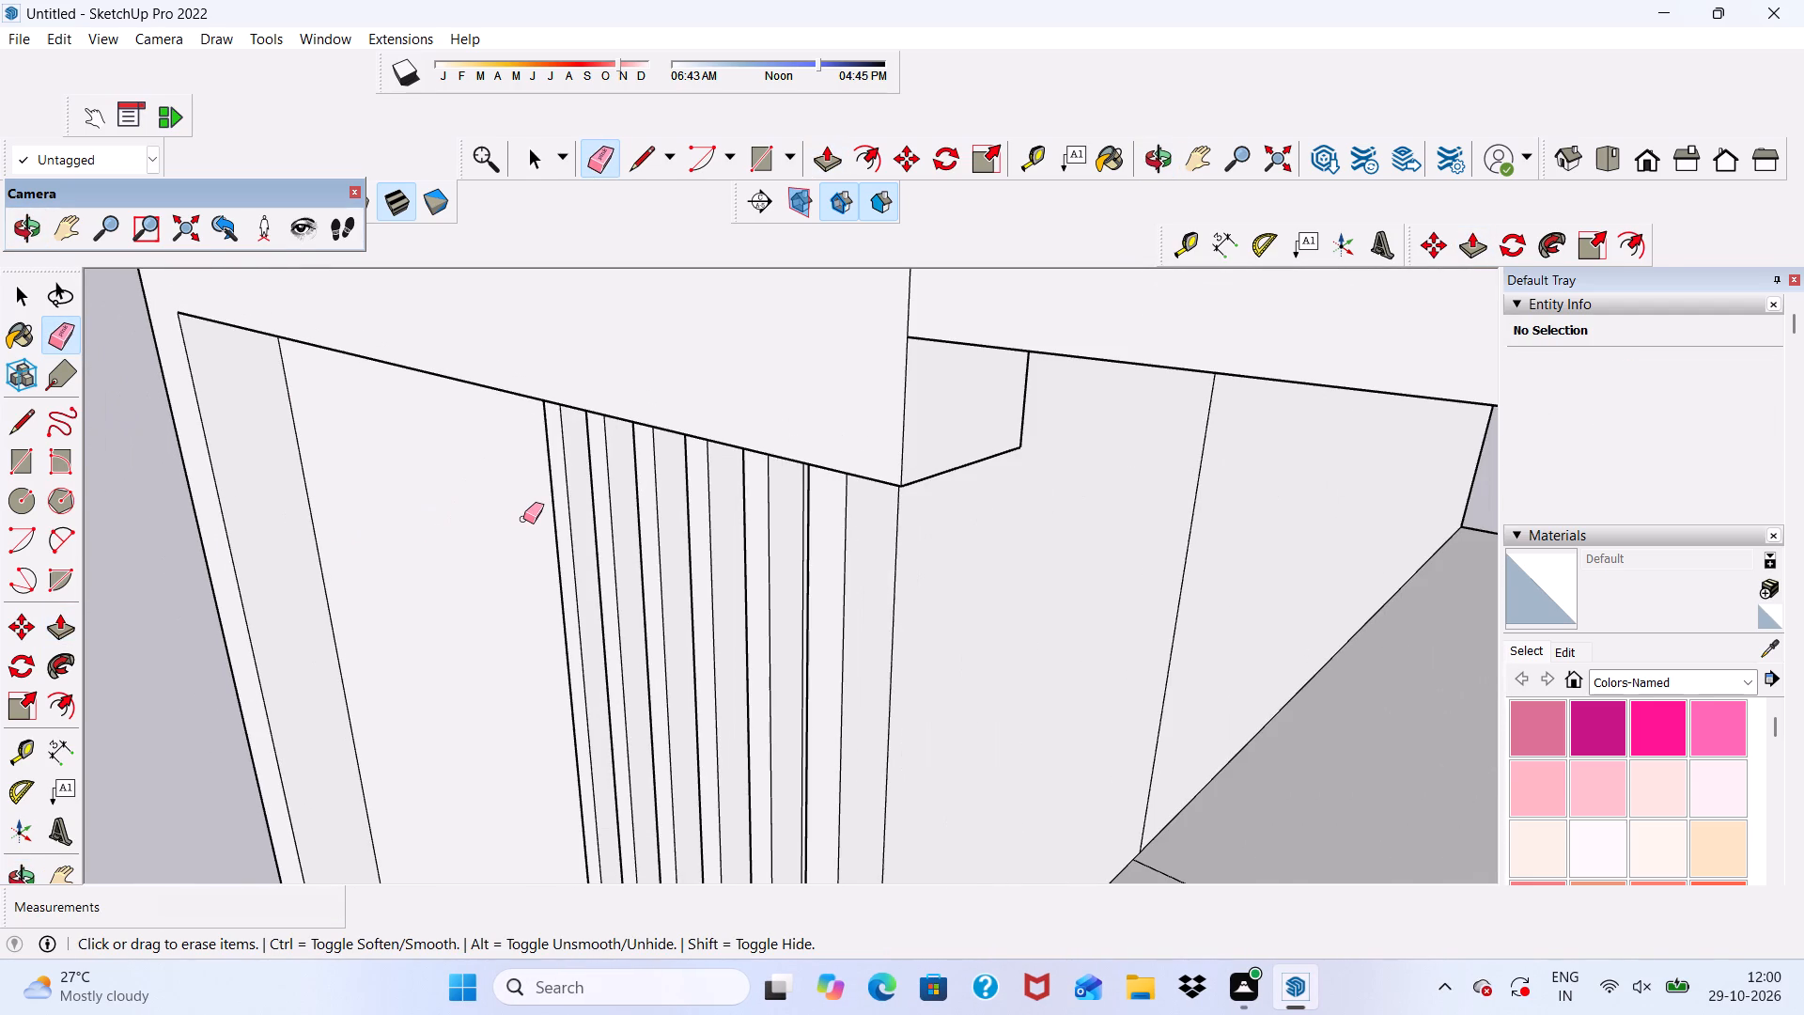
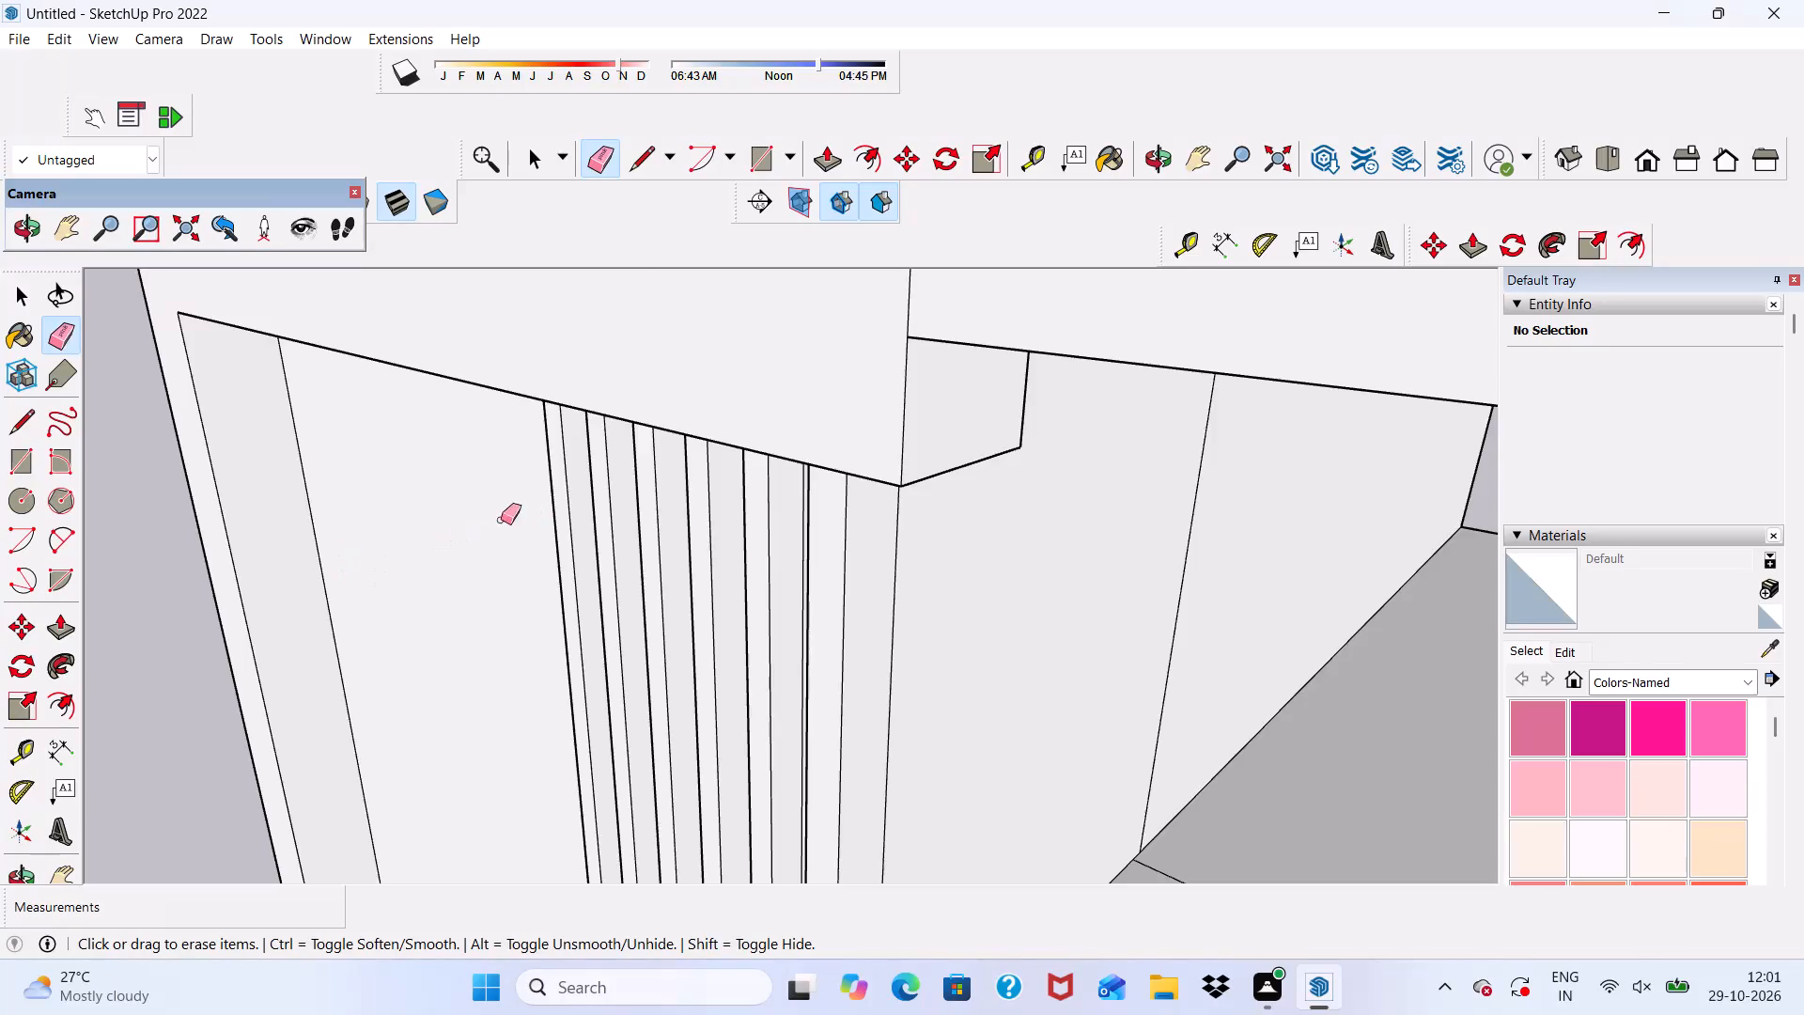
# Erase the extra vertical line on the side face of the second slat, counting from the wide plain panel.
pyautogui.scroll(-4, 535, 530)
pyautogui.moveTo(672, 539); pyautogui.dragTo(1059, 418, button='middle')
pyautogui.scroll(2, 1059, 418)
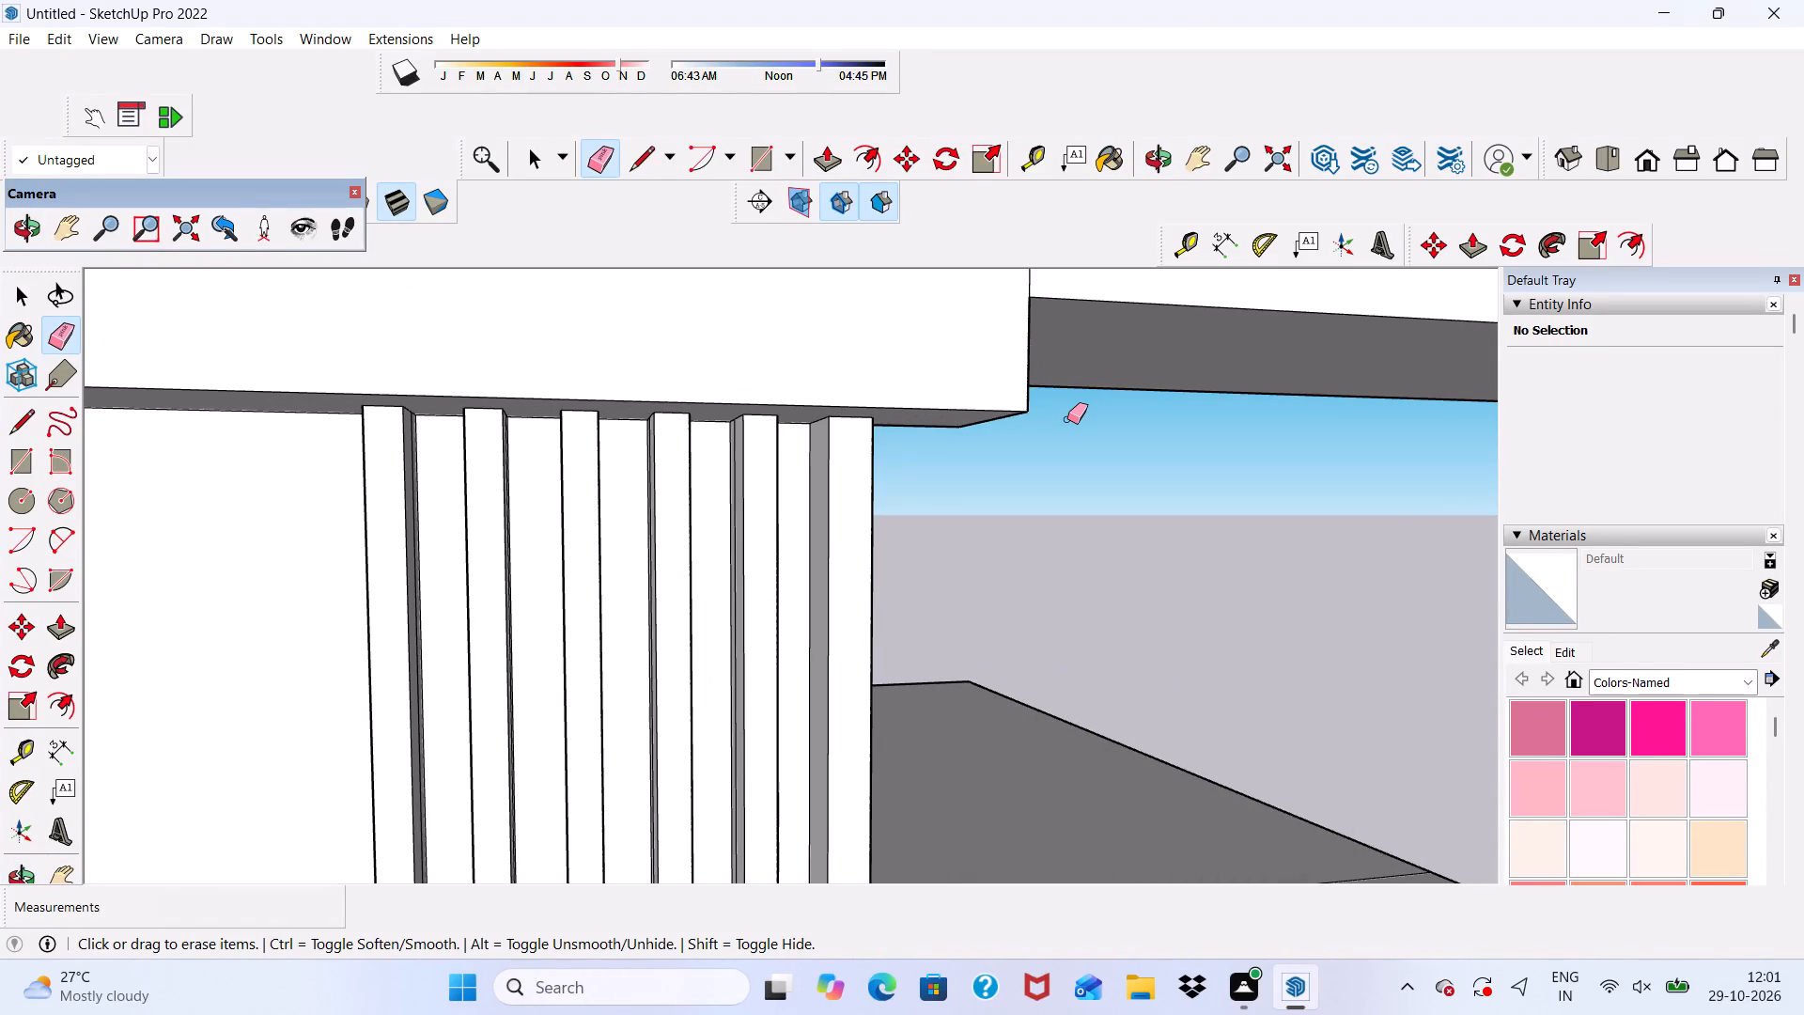
pyautogui.scroll(-4, 1082, 426)
pyautogui.moveTo(606, 583); pyautogui.dragTo(802, 598, button='middle')
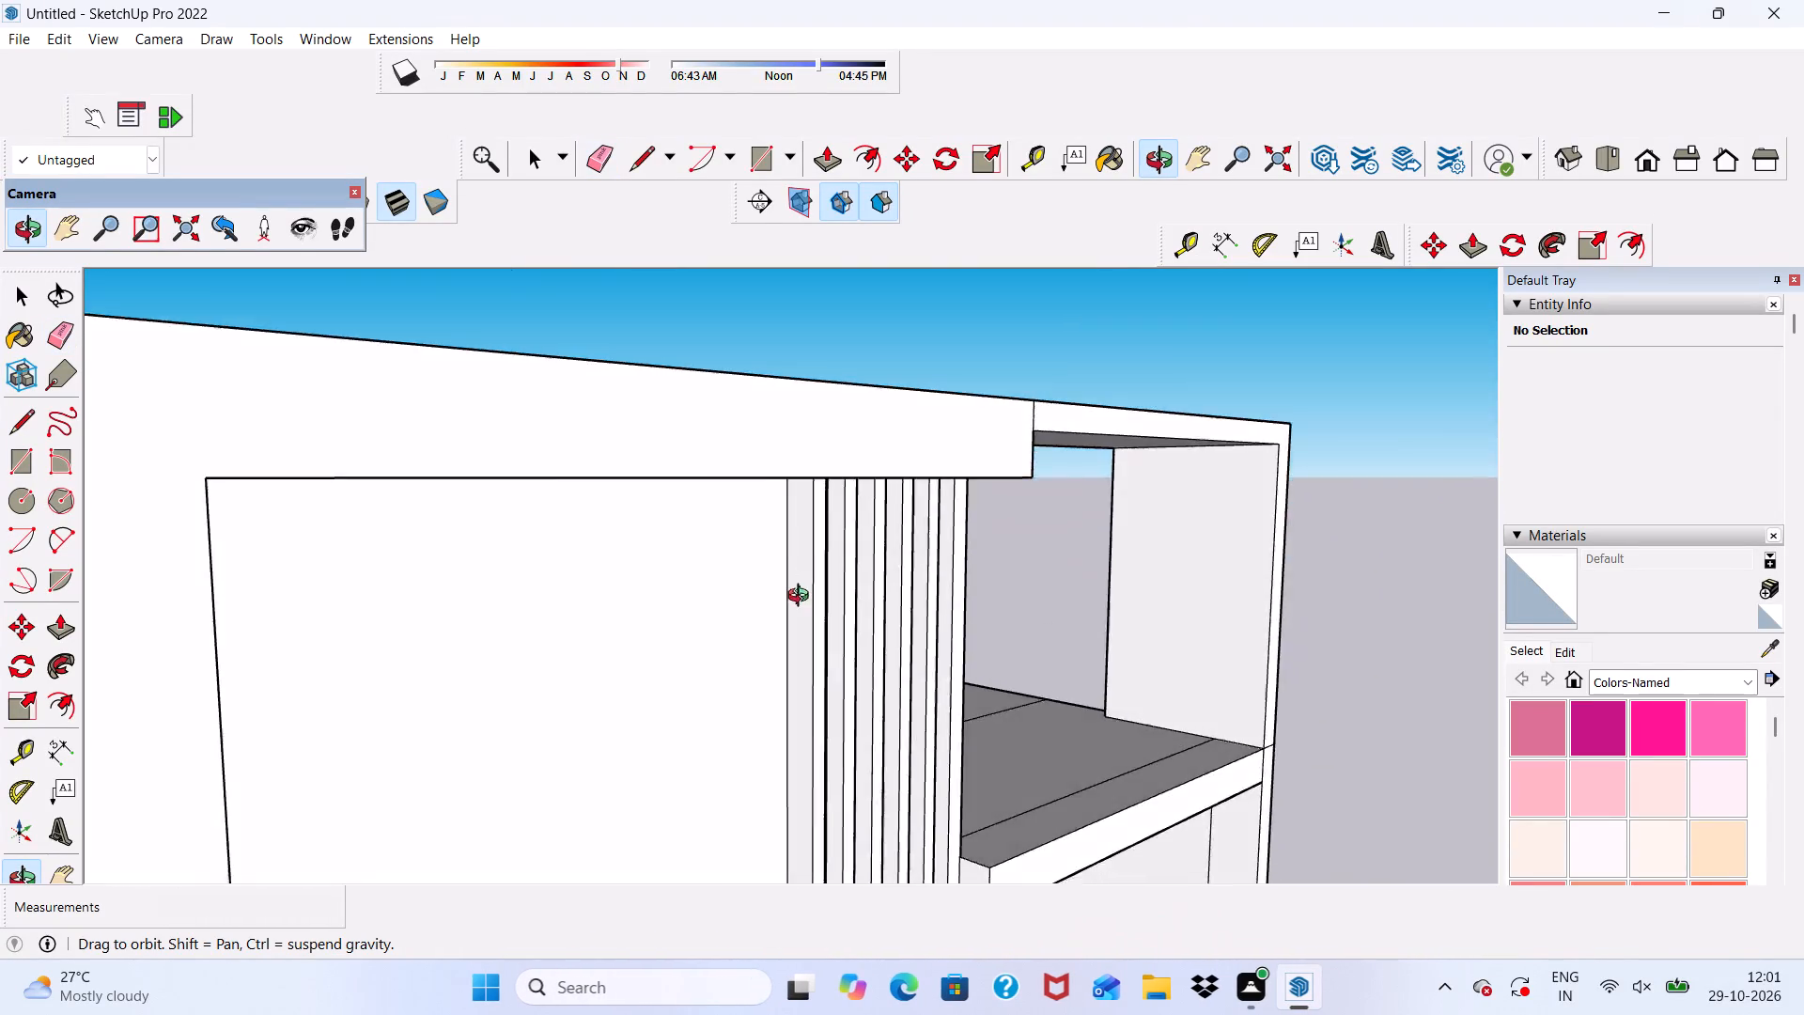
pyautogui.moveTo(802, 598); pyautogui.dragTo(679, 593, button='middle')
pyautogui.scroll(11, 825, 513)
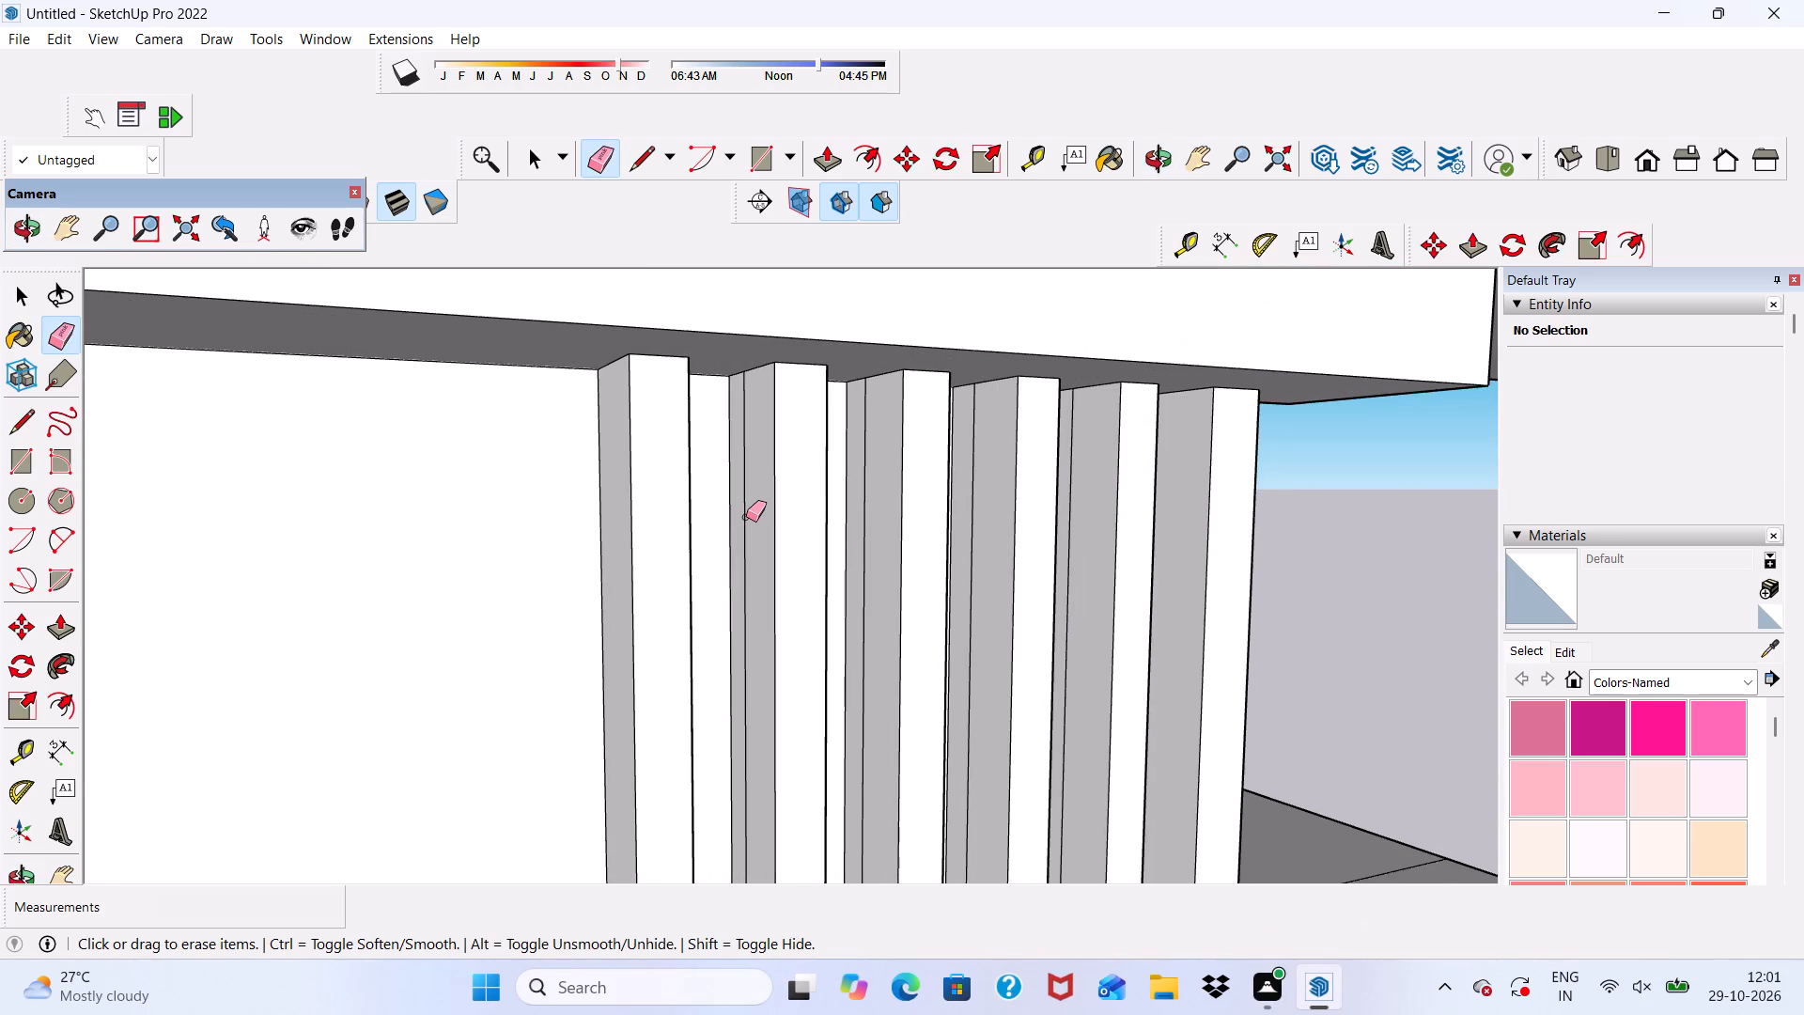
pyautogui.scroll(5, 655, 663)
pyautogui.scroll(2, 853, 490)
pyautogui.moveTo(800, 465); pyautogui.dragTo(788, 464)
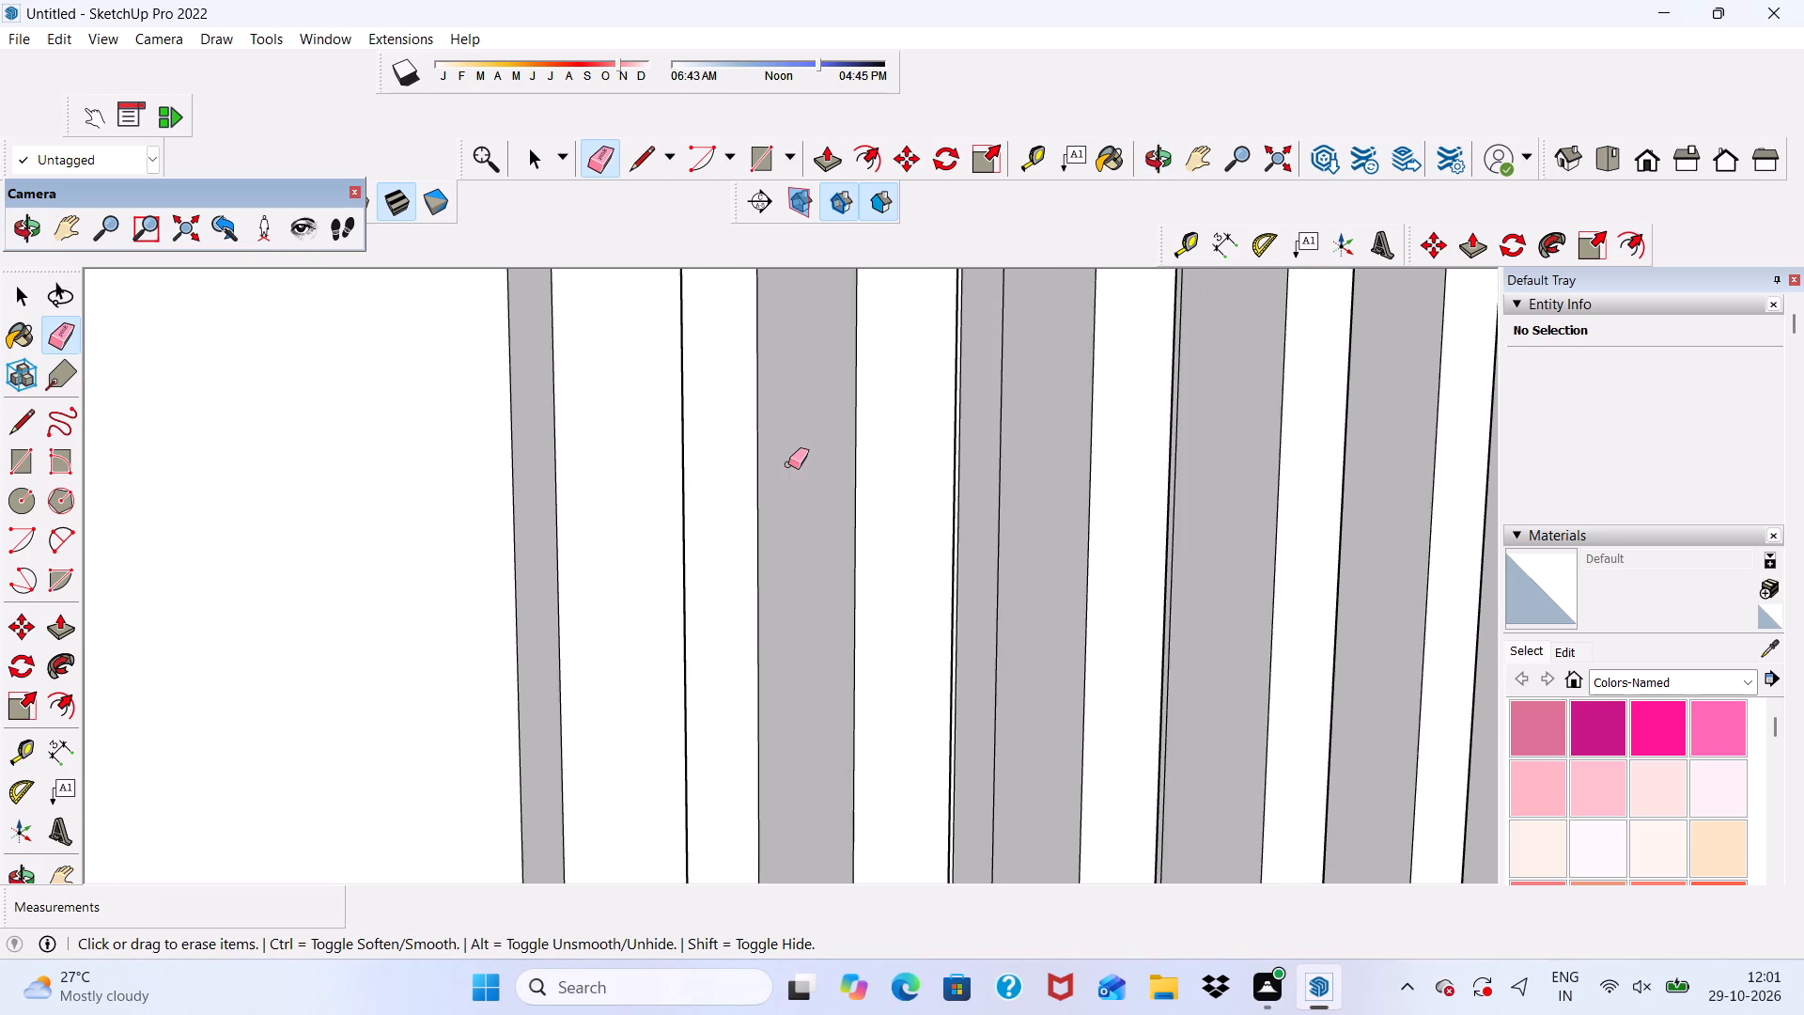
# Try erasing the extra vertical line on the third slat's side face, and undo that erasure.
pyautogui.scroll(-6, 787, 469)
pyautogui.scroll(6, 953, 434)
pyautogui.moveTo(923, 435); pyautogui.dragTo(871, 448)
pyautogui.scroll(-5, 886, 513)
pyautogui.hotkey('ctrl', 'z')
# Erase the extra vertical line on the third slat's side face that faces the plain panel.
pyautogui.scroll(5, 903, 488)
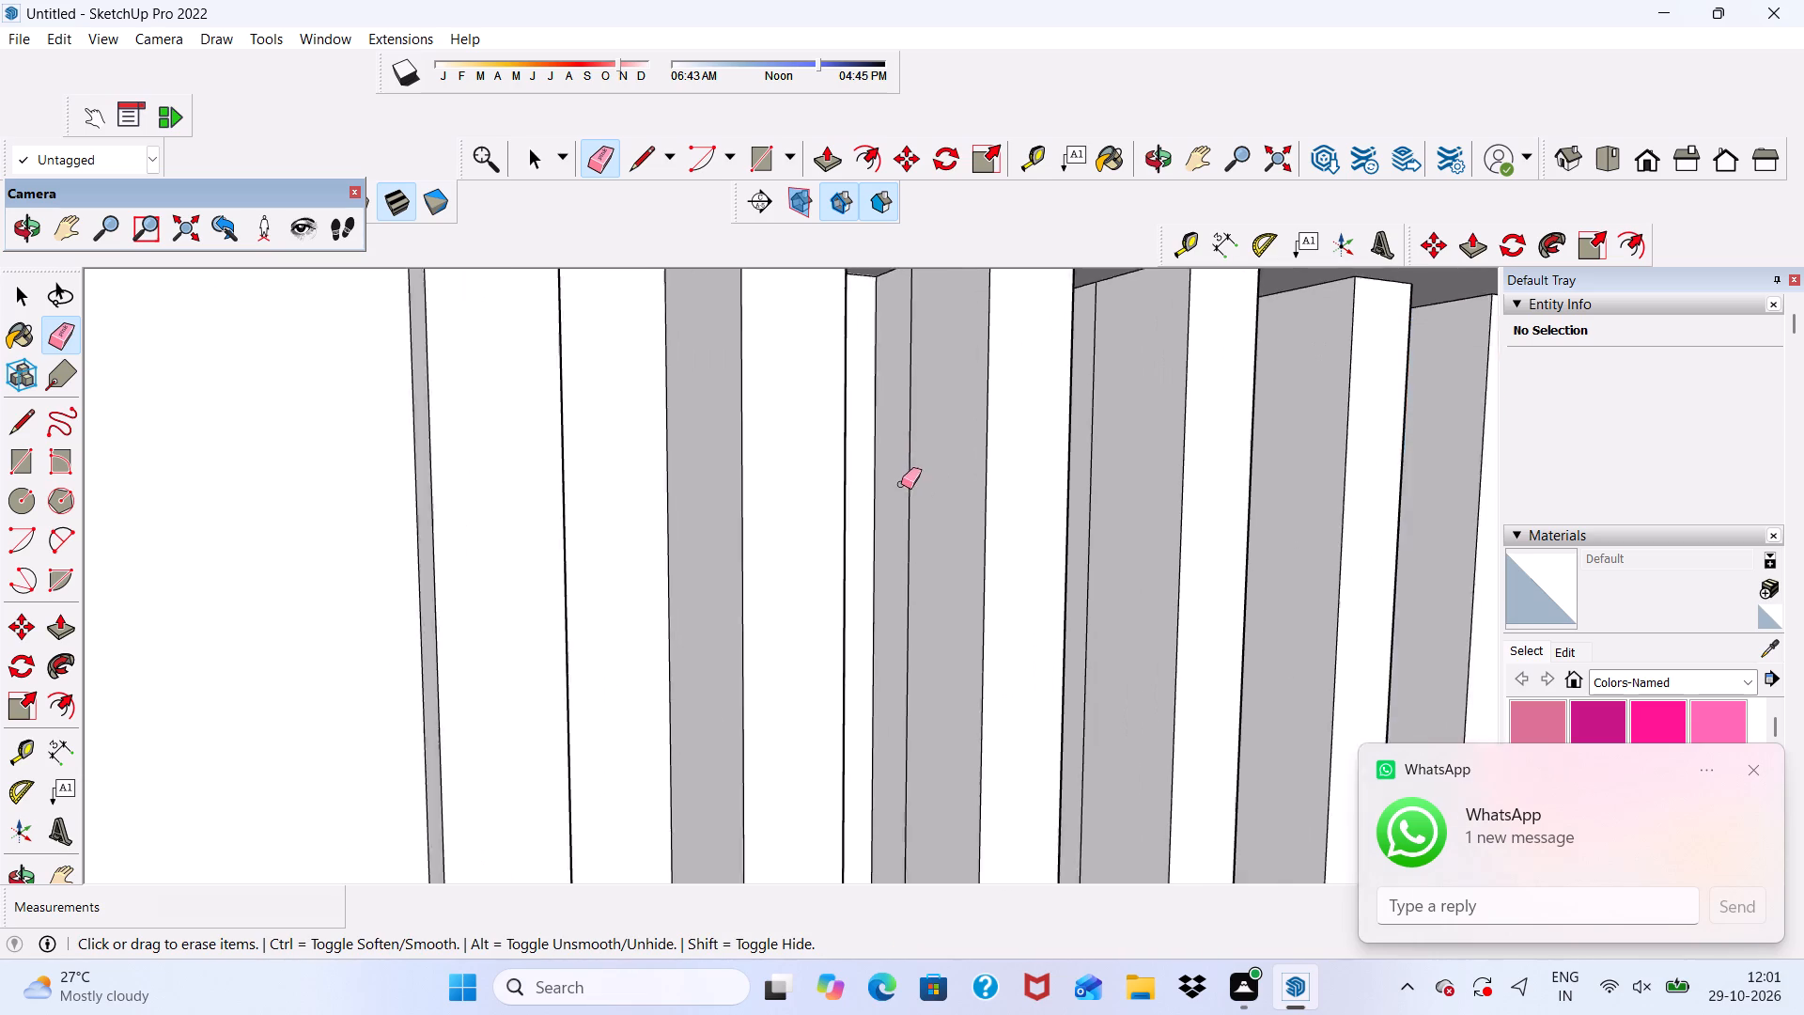
pyautogui.moveTo(901, 459); pyautogui.dragTo(919, 481)
pyautogui.scroll(-5, 919, 481)
pyautogui.scroll(1, 969, 556)
# Erase the extra vertical lines on the first and second slats' side faces that face the open shelves.
pyautogui.moveTo(969, 556); pyautogui.dragTo(580, 606, button='middle')
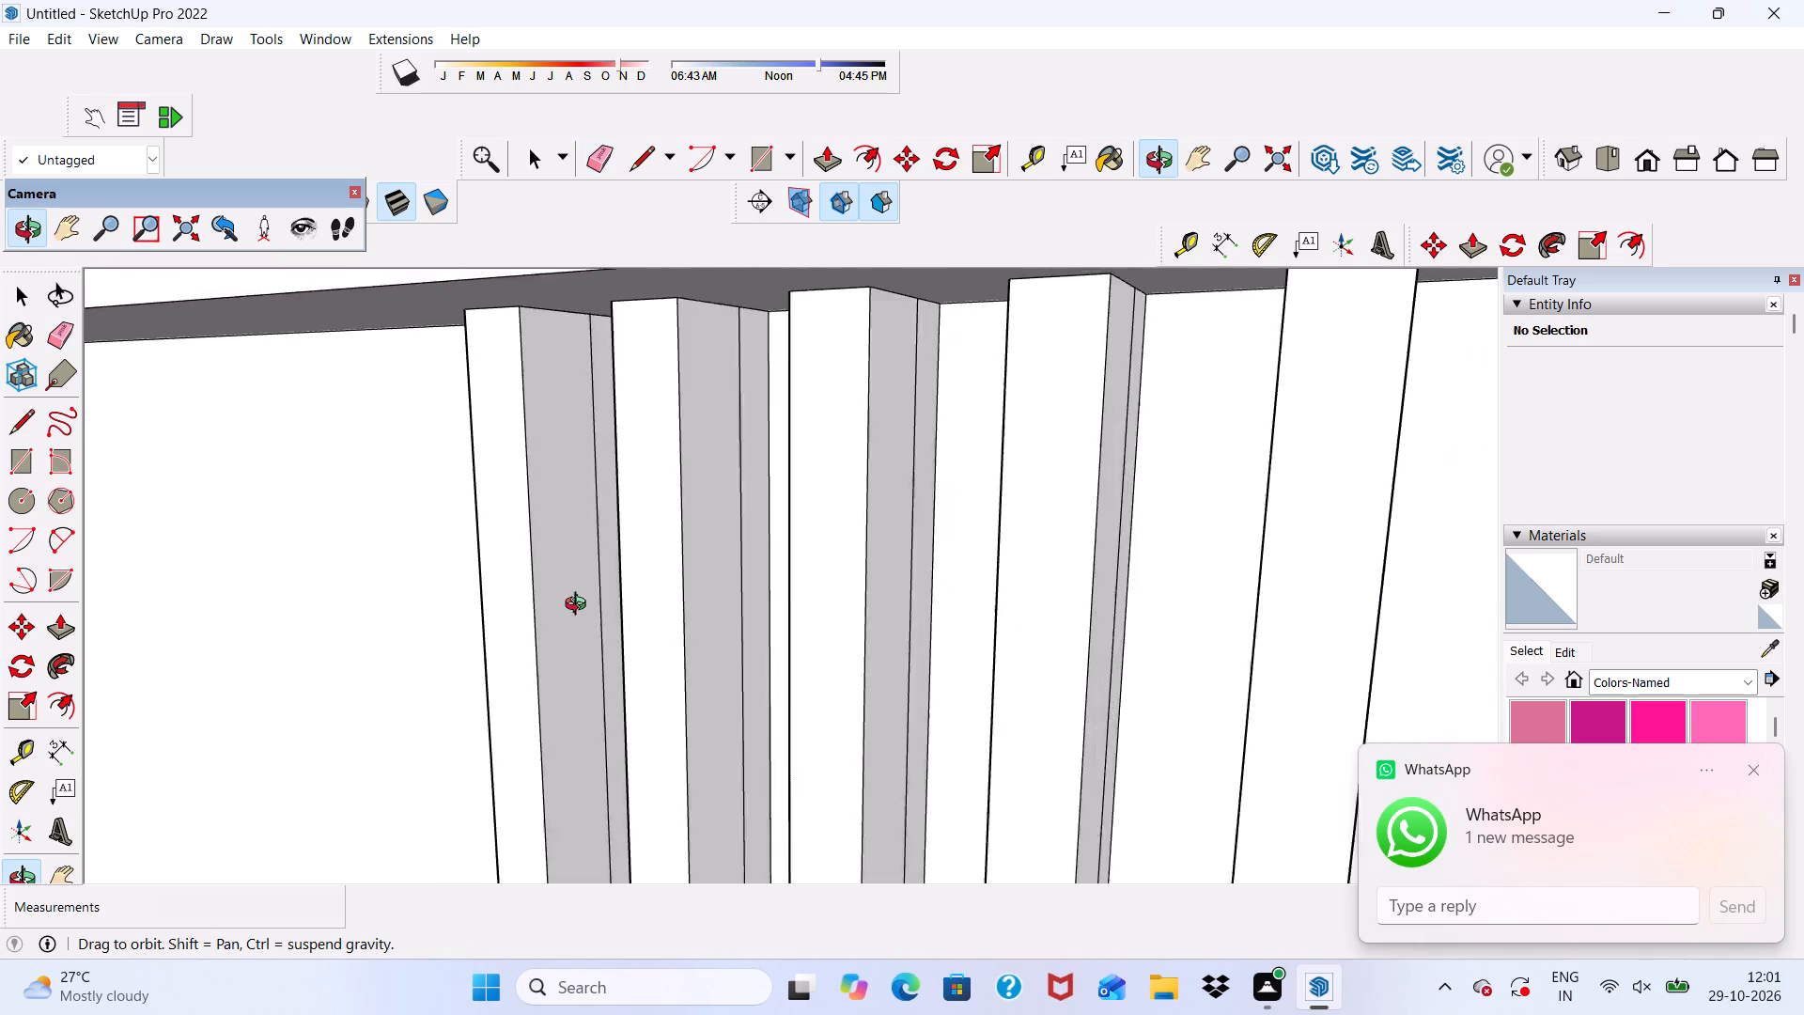
pyautogui.moveTo(580, 606); pyautogui.dragTo(622, 582, button='middle')
pyautogui.scroll(4, 708, 532)
pyautogui.moveTo(750, 508); pyautogui.dragTo(771, 520)
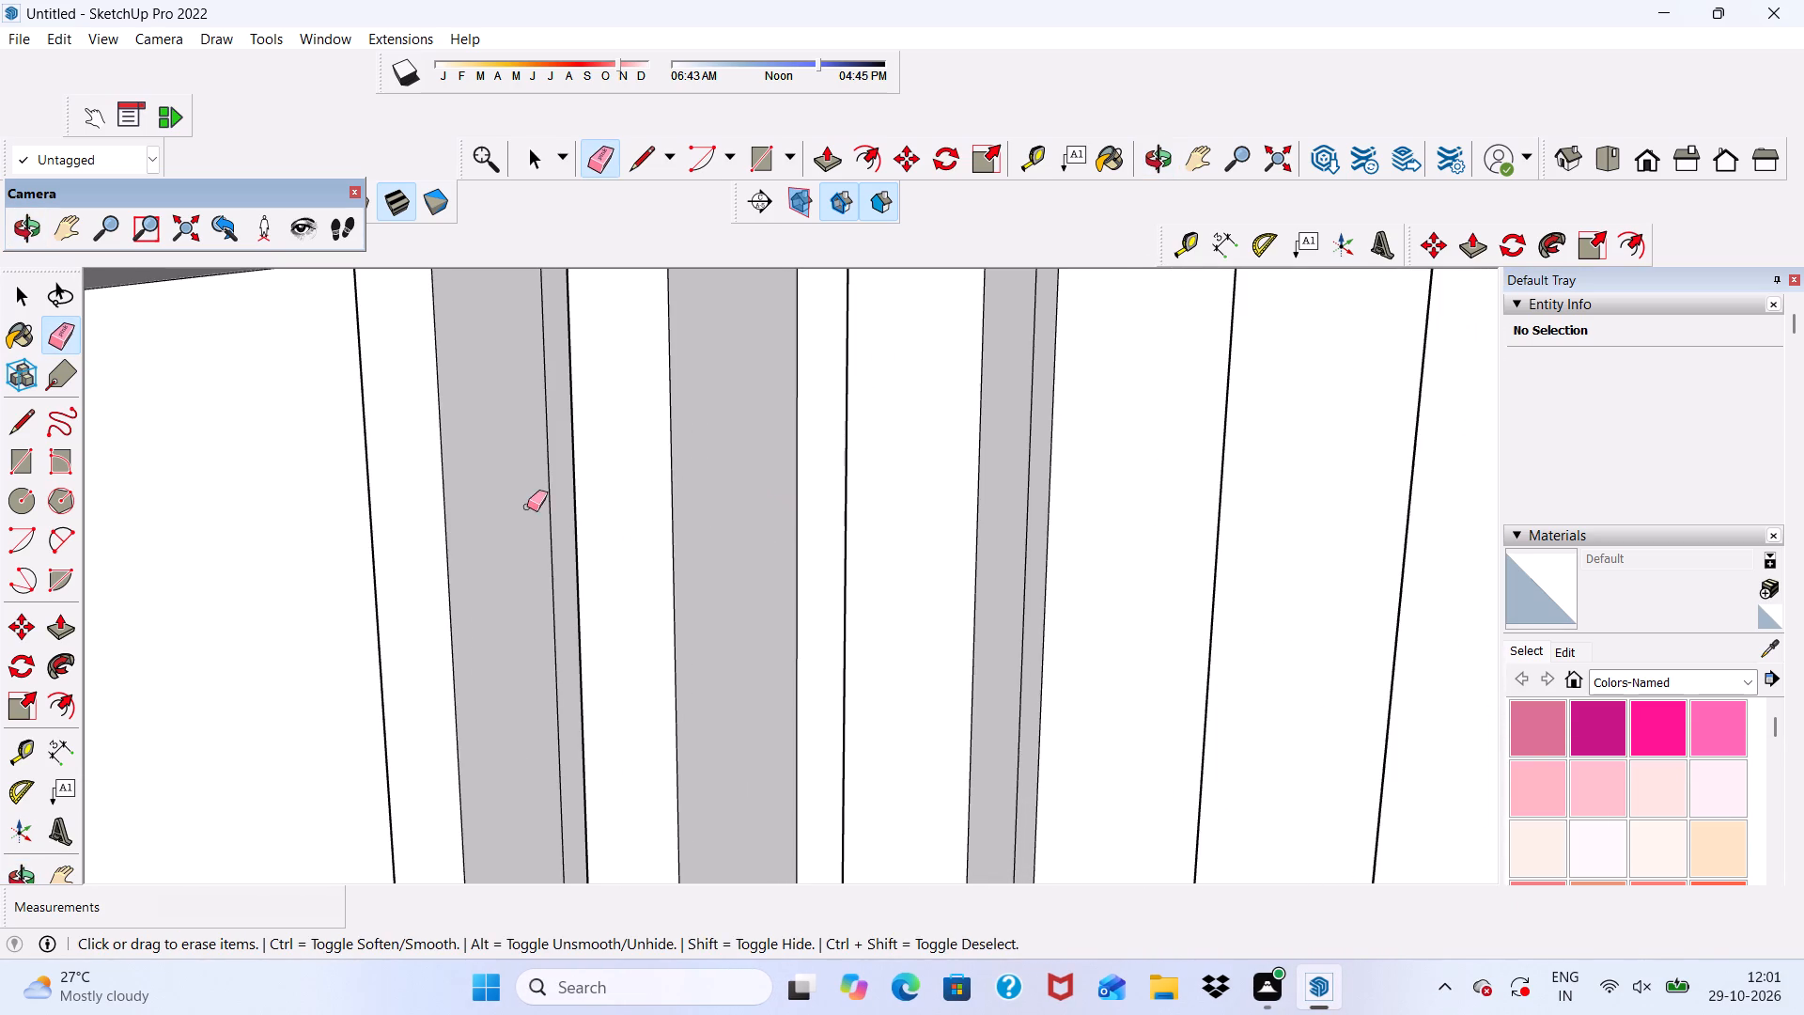
pyautogui.scroll(4, 545, 497)
pyautogui.scroll(-1, 552, 494)
pyautogui.moveTo(548, 494); pyautogui.dragTo(546, 504)
# Erase the extra vertical lines on the third and fourth slats' side faces that face the open shelves.
pyautogui.scroll(-11, 539, 489)
pyautogui.scroll(3, 851, 427)
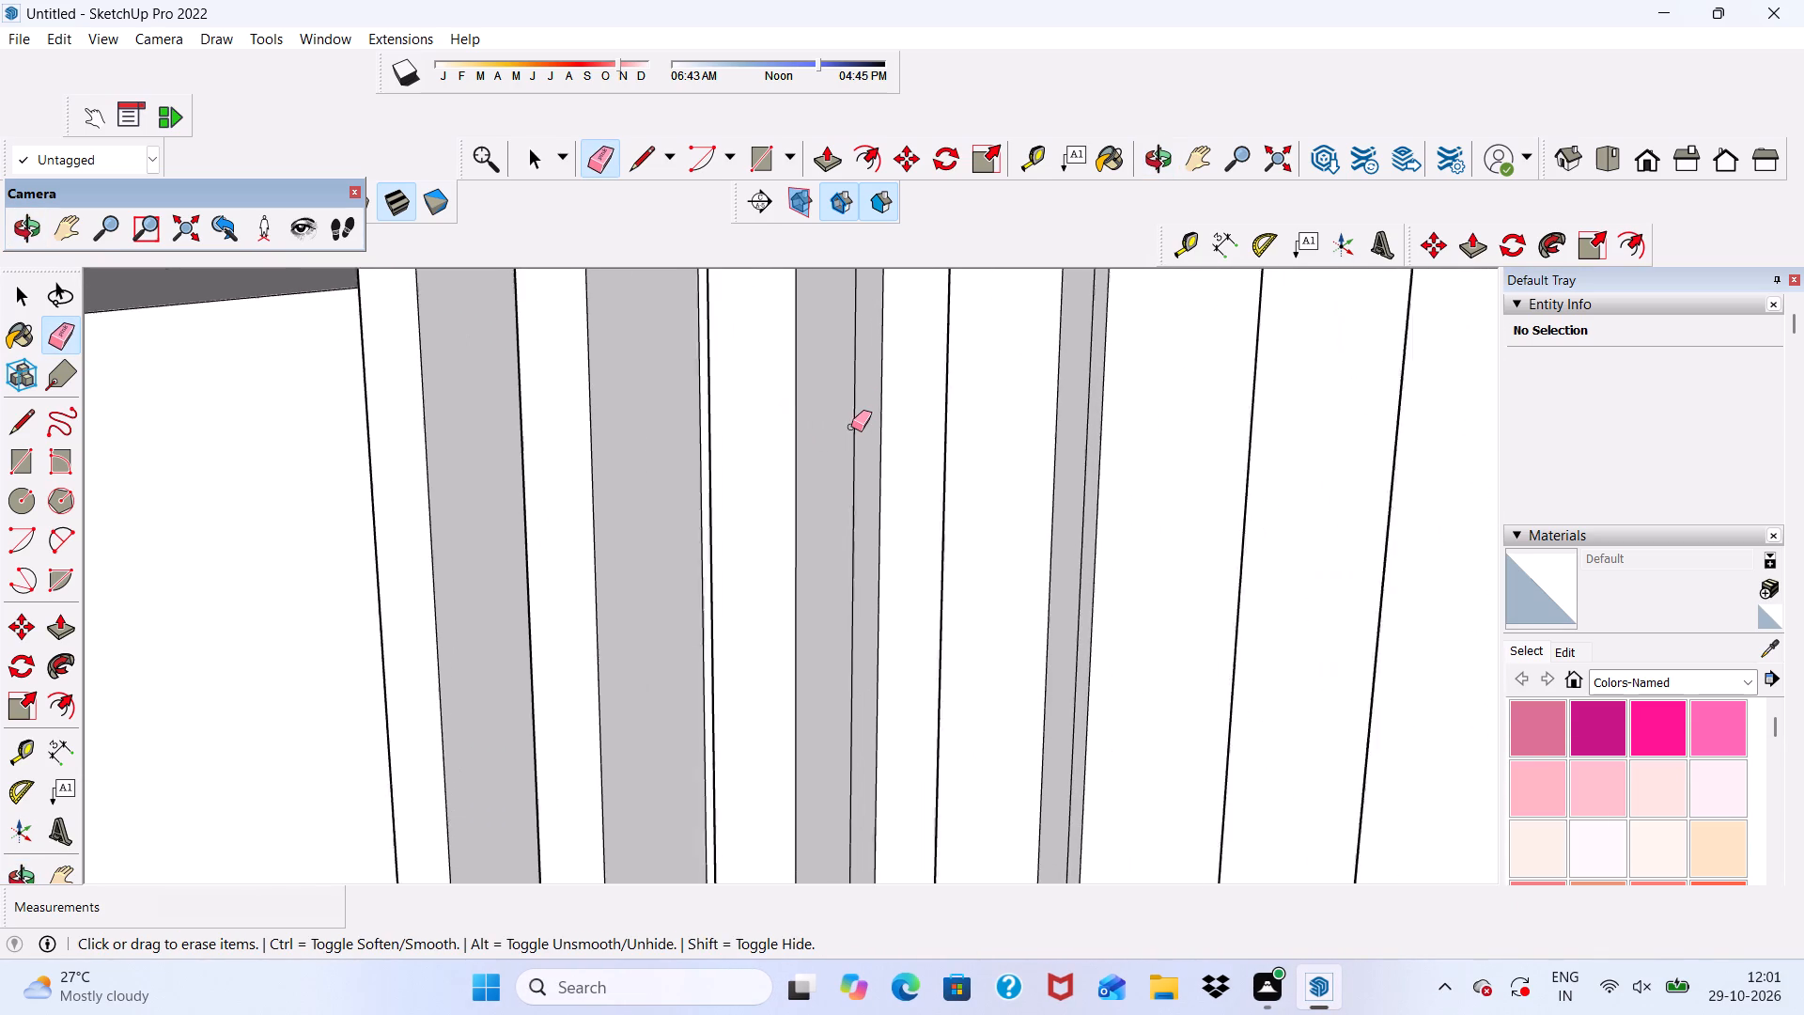
pyautogui.scroll(2, 851, 427)
pyautogui.moveTo(851, 427); pyautogui.dragTo(865, 447)
pyautogui.scroll(-6, 865, 447)
pyautogui.moveTo(999, 484); pyautogui.dragTo(984, 524, button='middle')
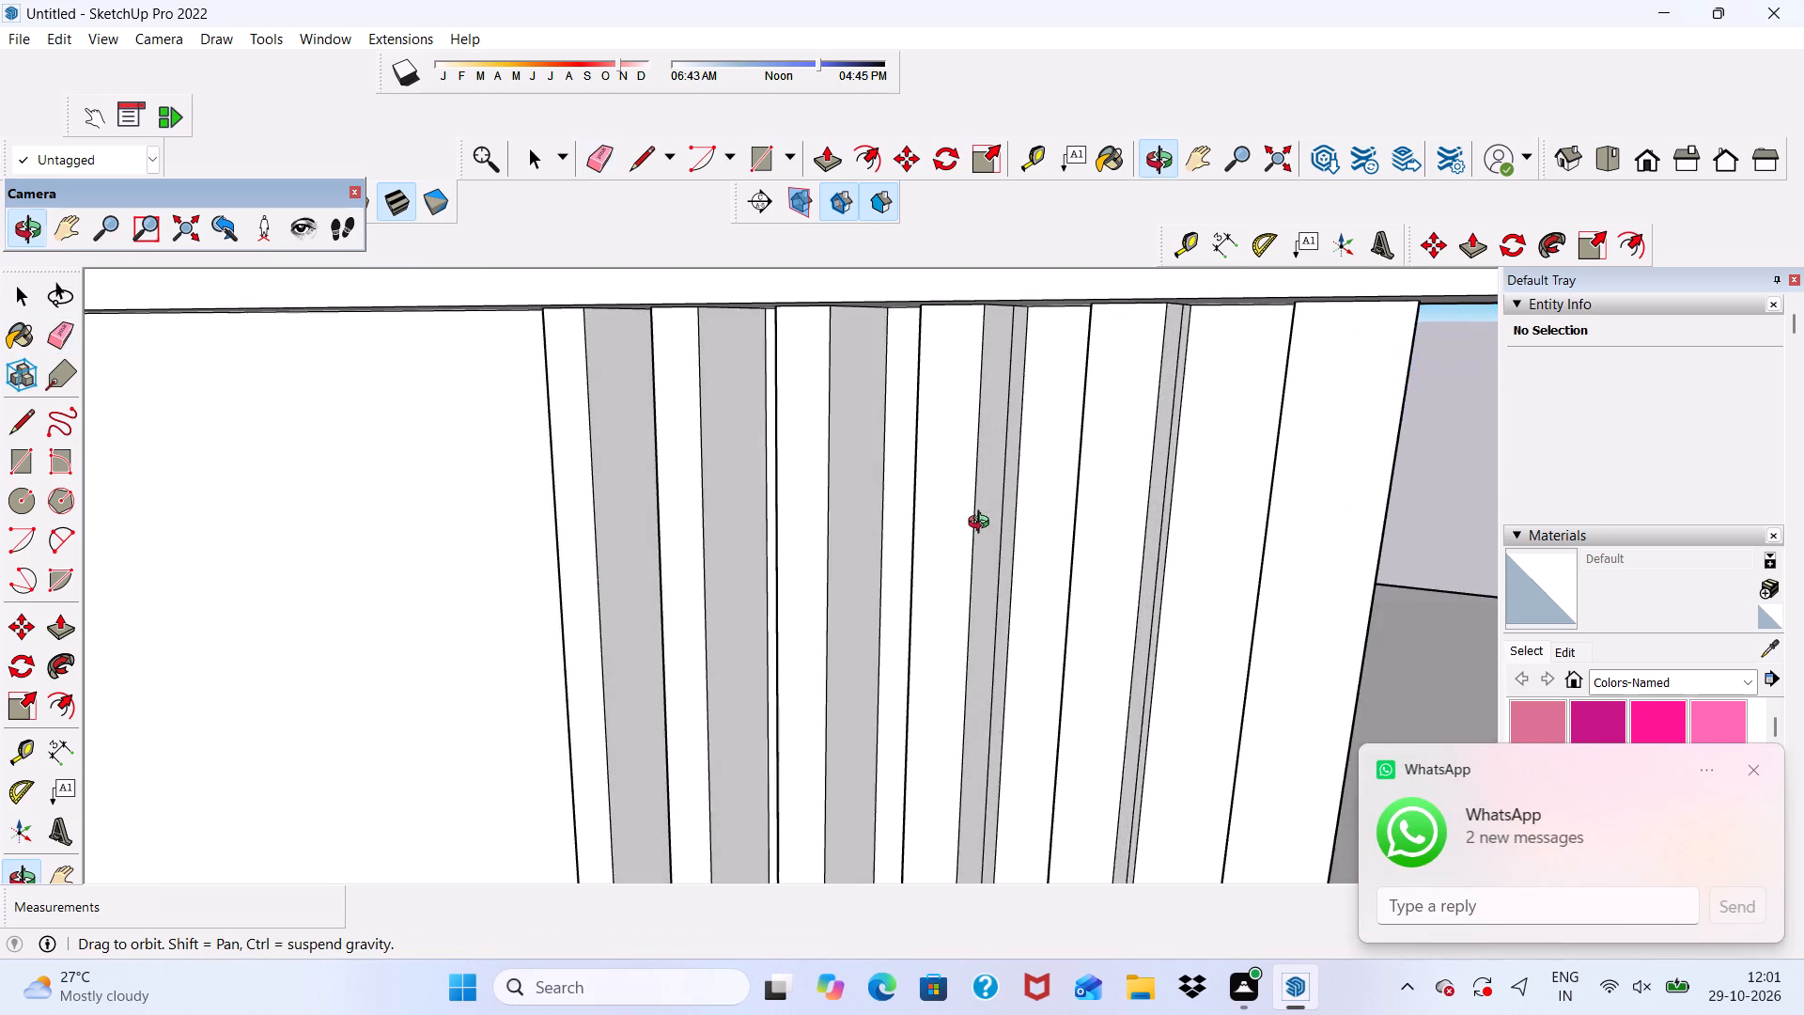
pyautogui.scroll(6, 986, 512)
pyautogui.click(1005, 480)
pyautogui.click(1019, 480)
pyautogui.moveTo(1010, 492); pyautogui.dragTo(1013, 492)
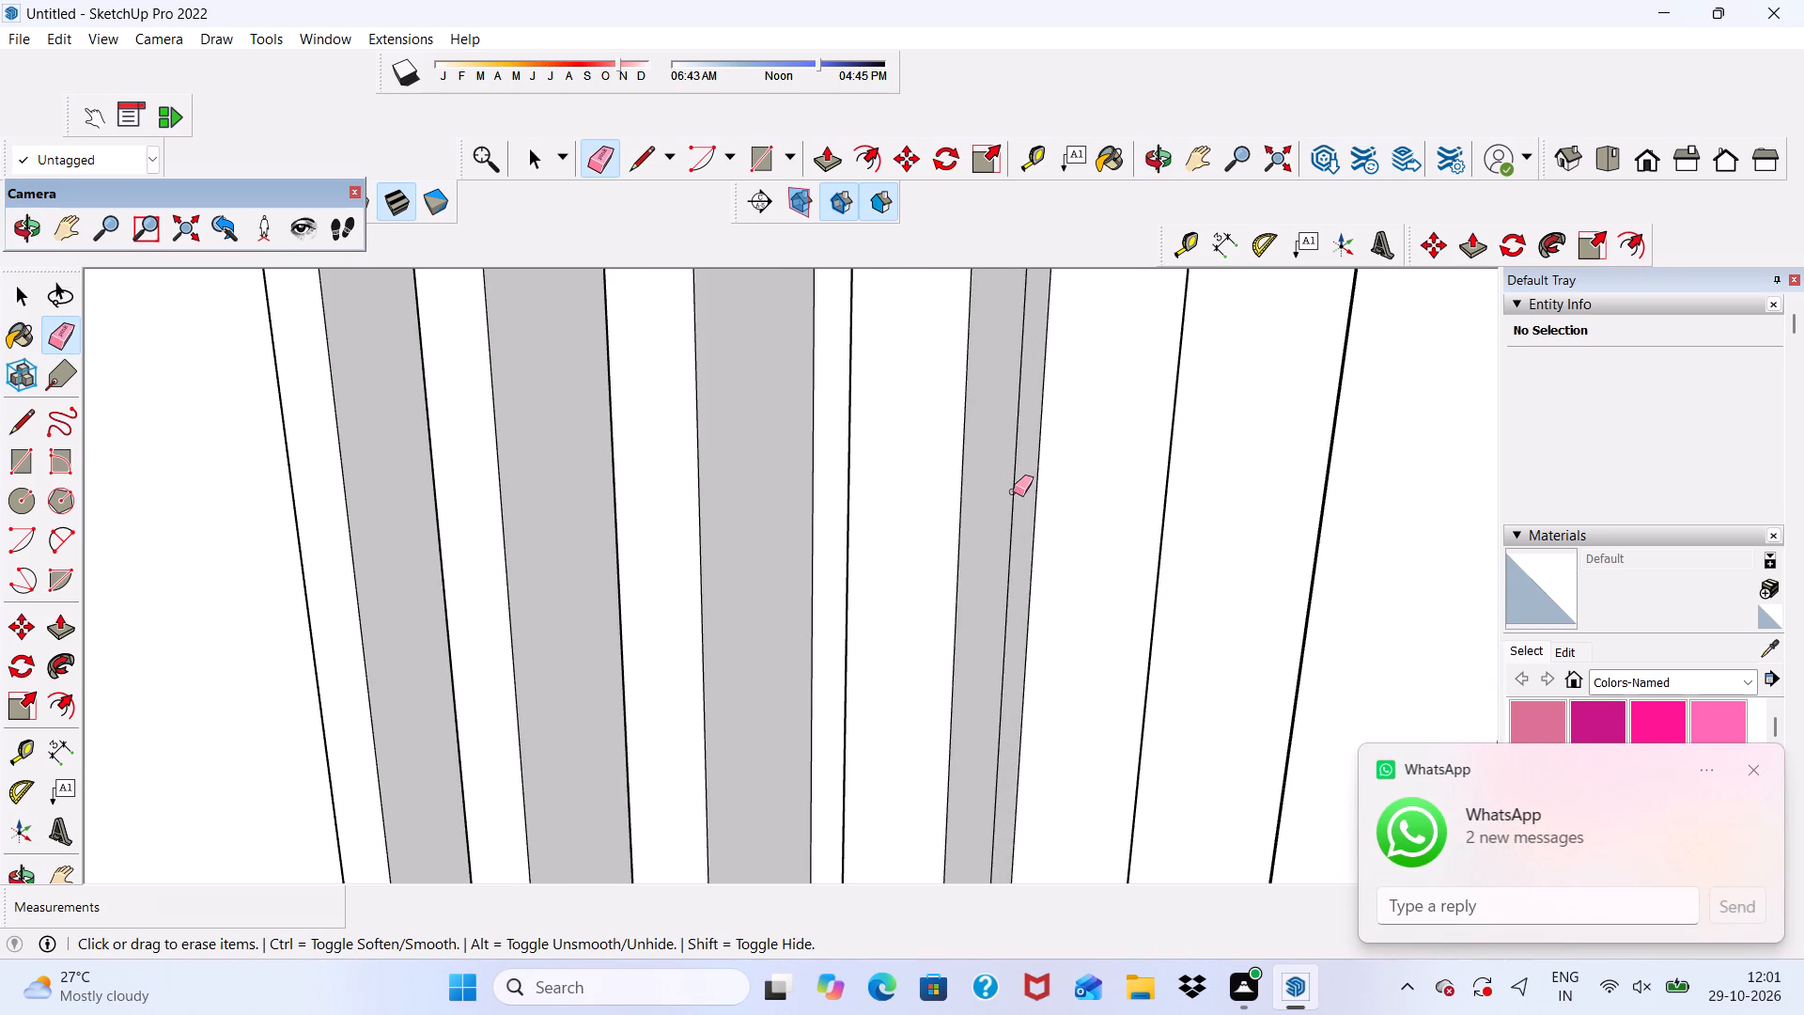
pyautogui.moveTo(1013, 492); pyautogui.dragTo(1019, 490)
# Erase the extra vertical lines on the fourth and fifth slats' side faces that face the plain panel.
pyautogui.scroll(-4, 1020, 489)
pyautogui.moveTo(998, 552); pyautogui.dragTo(1141, 498, button='middle')
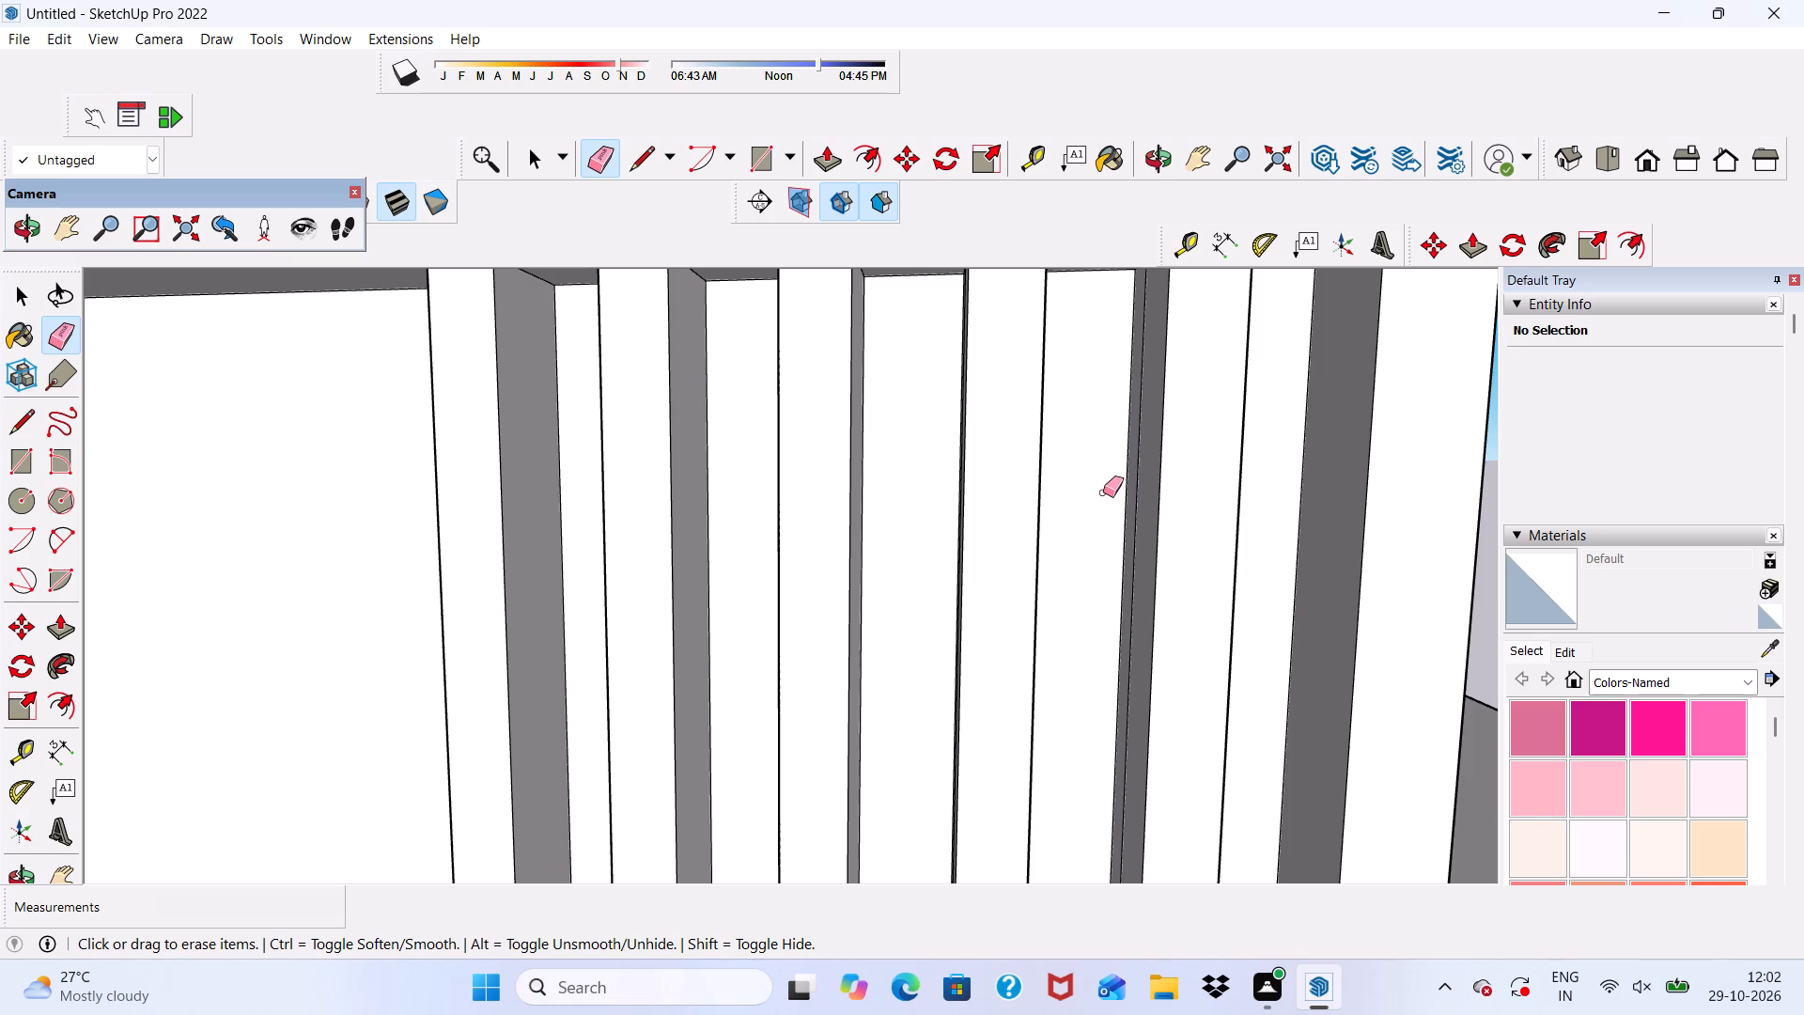
pyautogui.scroll(-2, 1026, 492)
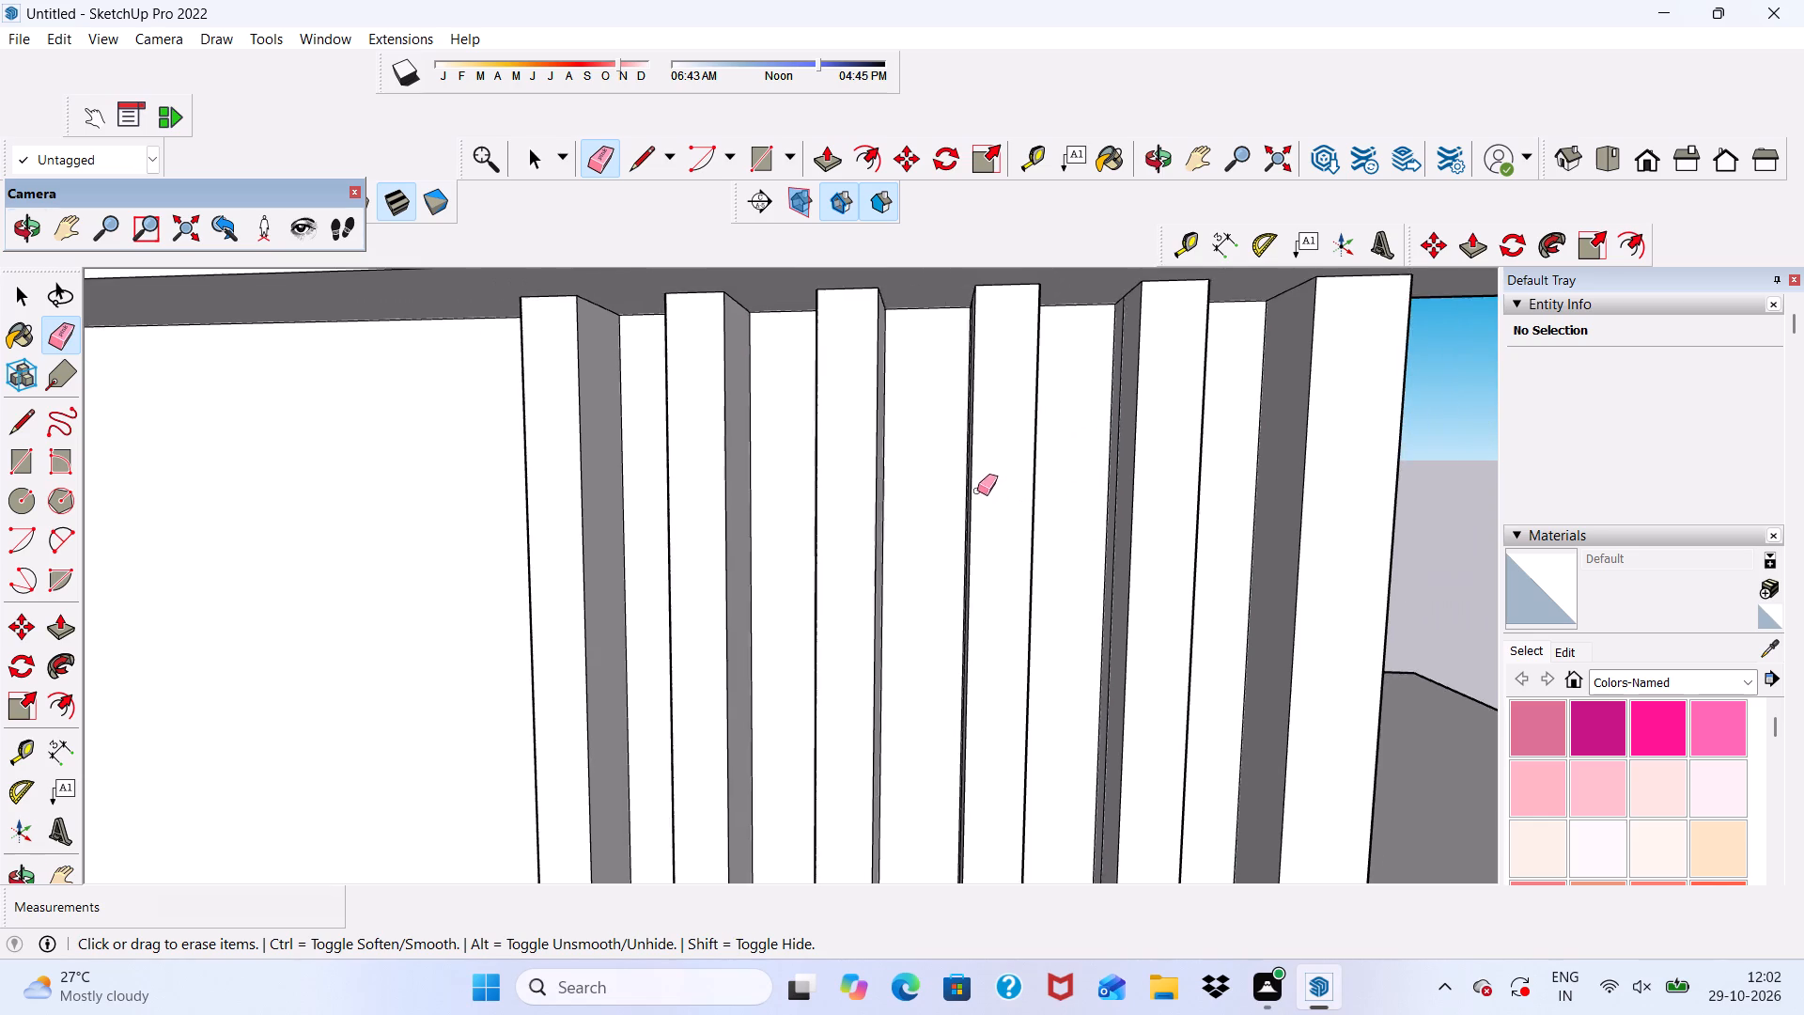
pyautogui.moveTo(977, 491); pyautogui.dragTo(1152, 520, button='middle')
pyautogui.scroll(1, 960, 369)
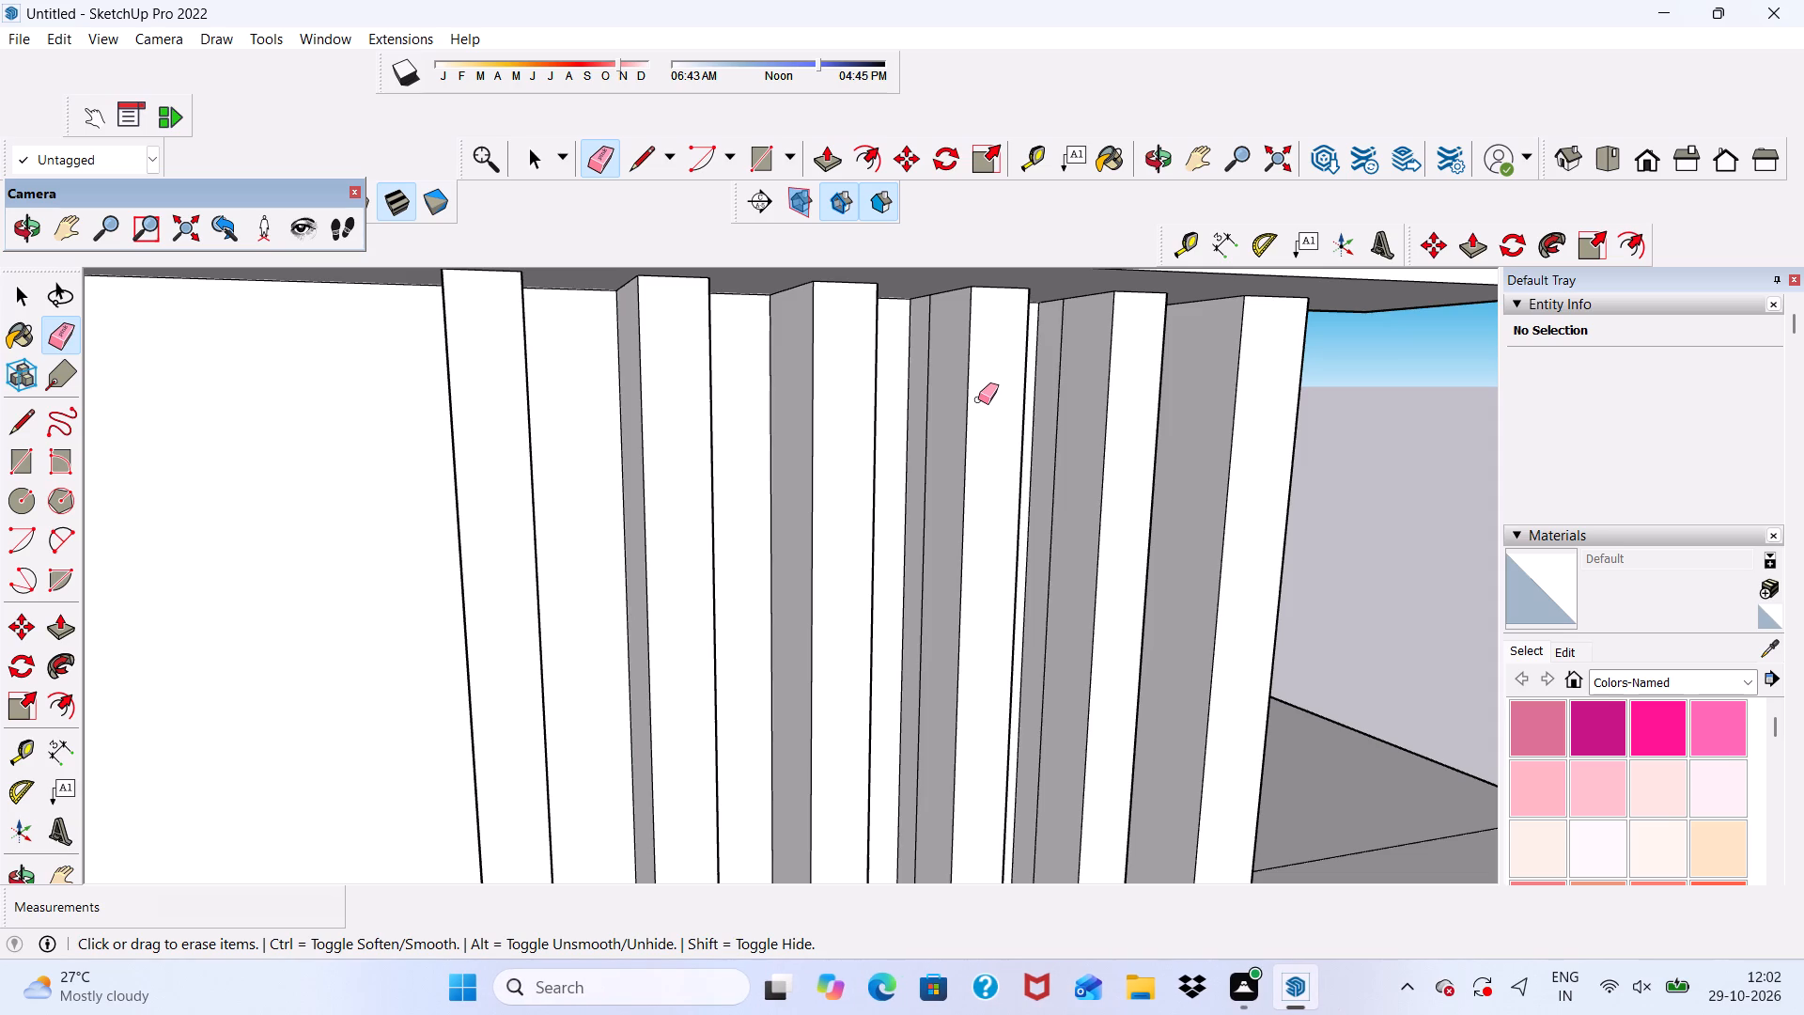
pyautogui.scroll(1, 980, 401)
pyautogui.scroll(-4, 980, 428)
pyautogui.moveTo(987, 450); pyautogui.dragTo(1002, 167, button='middle')
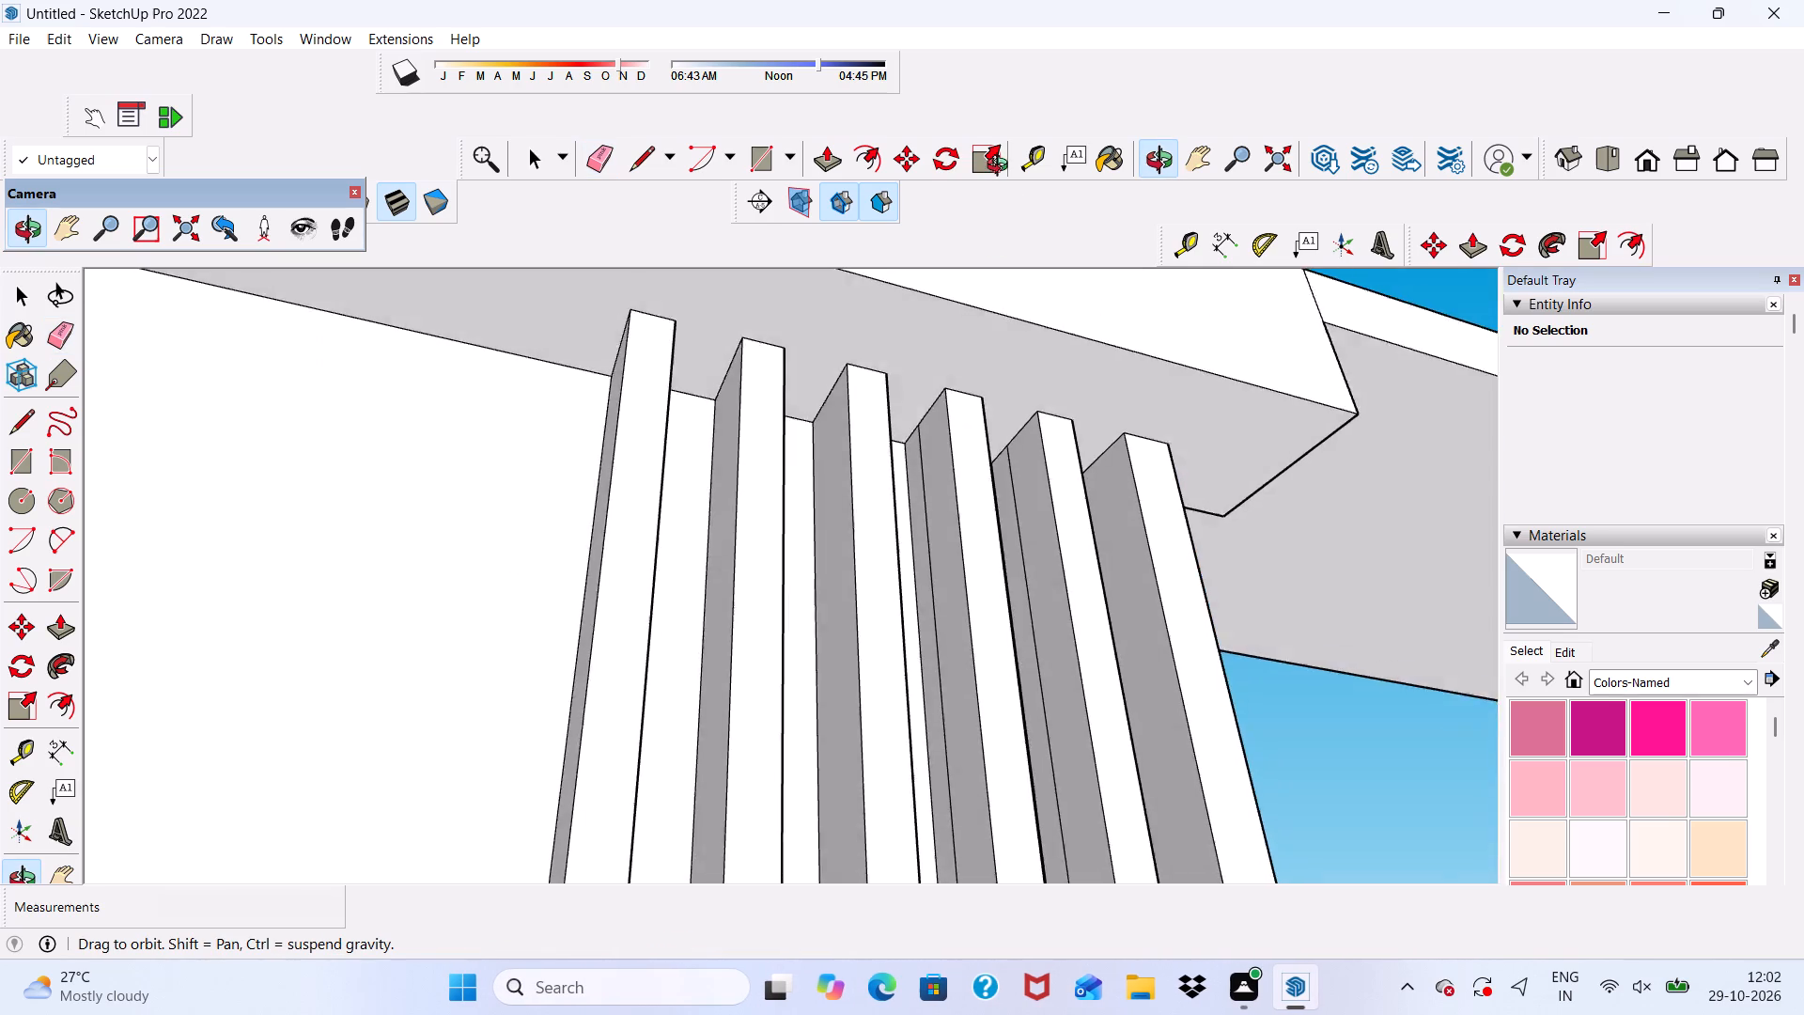
pyautogui.moveTo(1002, 167); pyautogui.dragTo(982, 414, button='middle')
pyautogui.scroll(5, 964, 401)
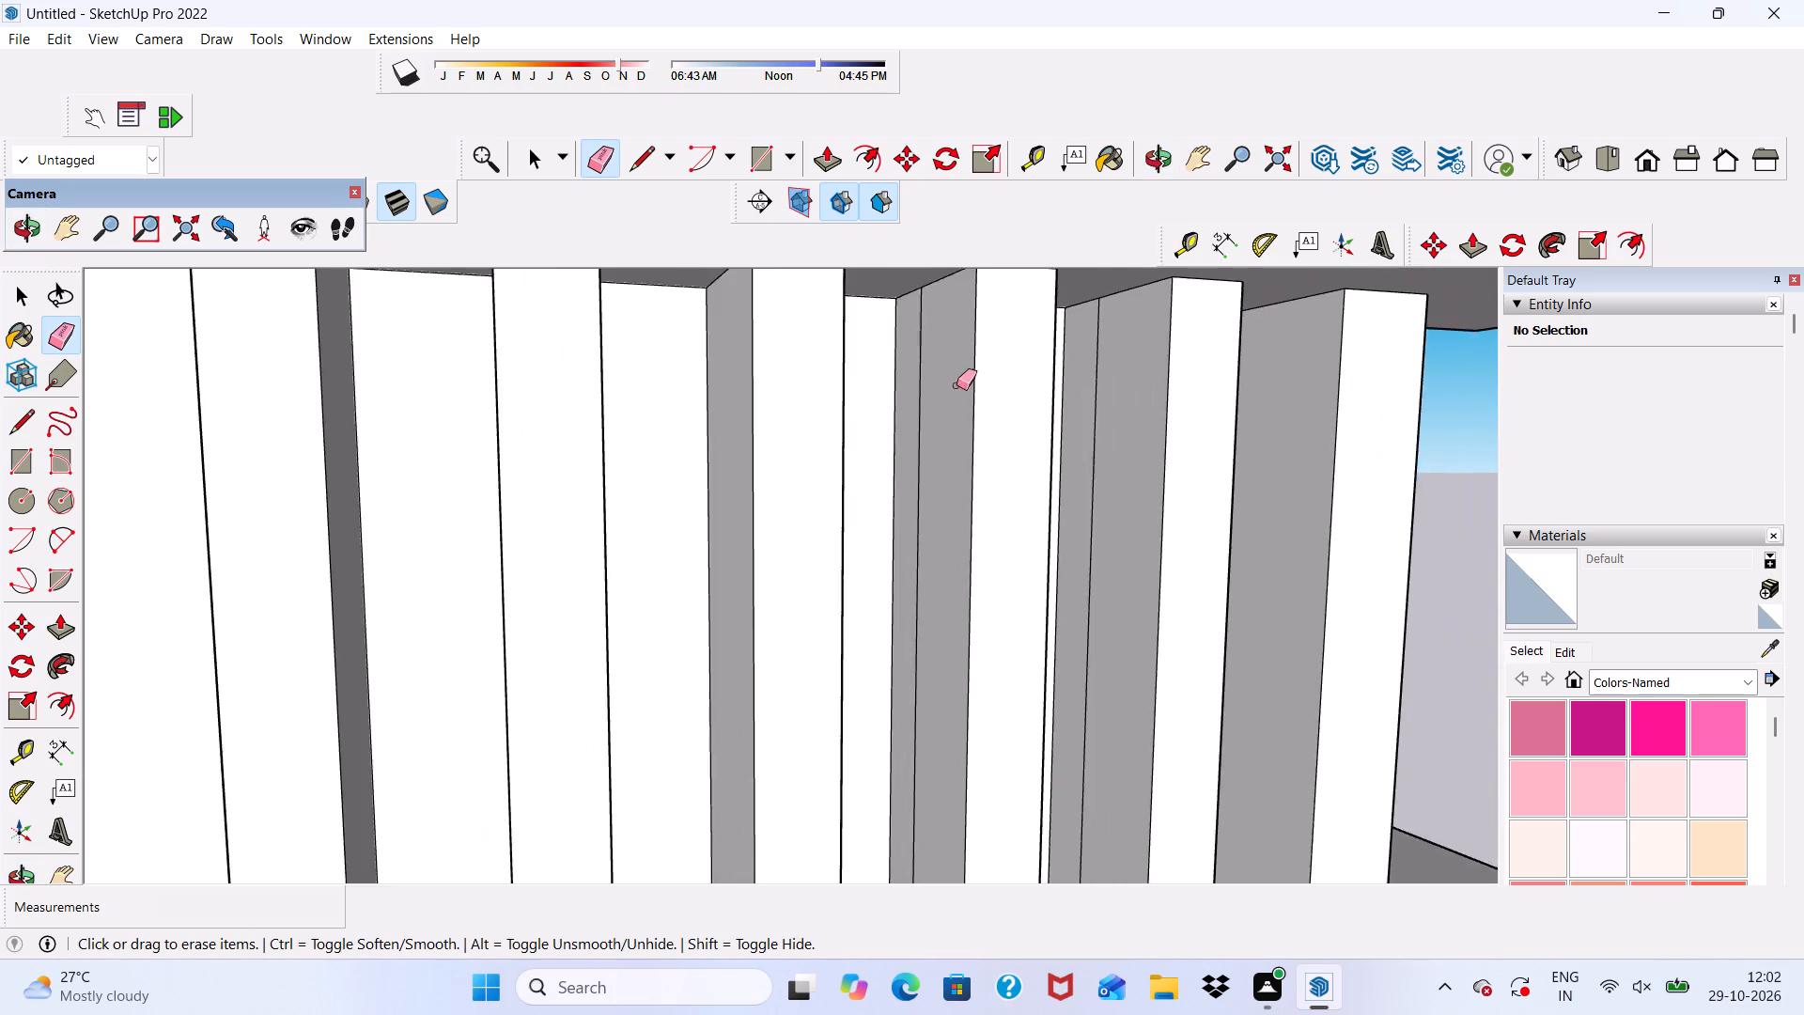
pyautogui.scroll(6, 956, 385)
pyautogui.moveTo(906, 353); pyautogui.dragTo(888, 387)
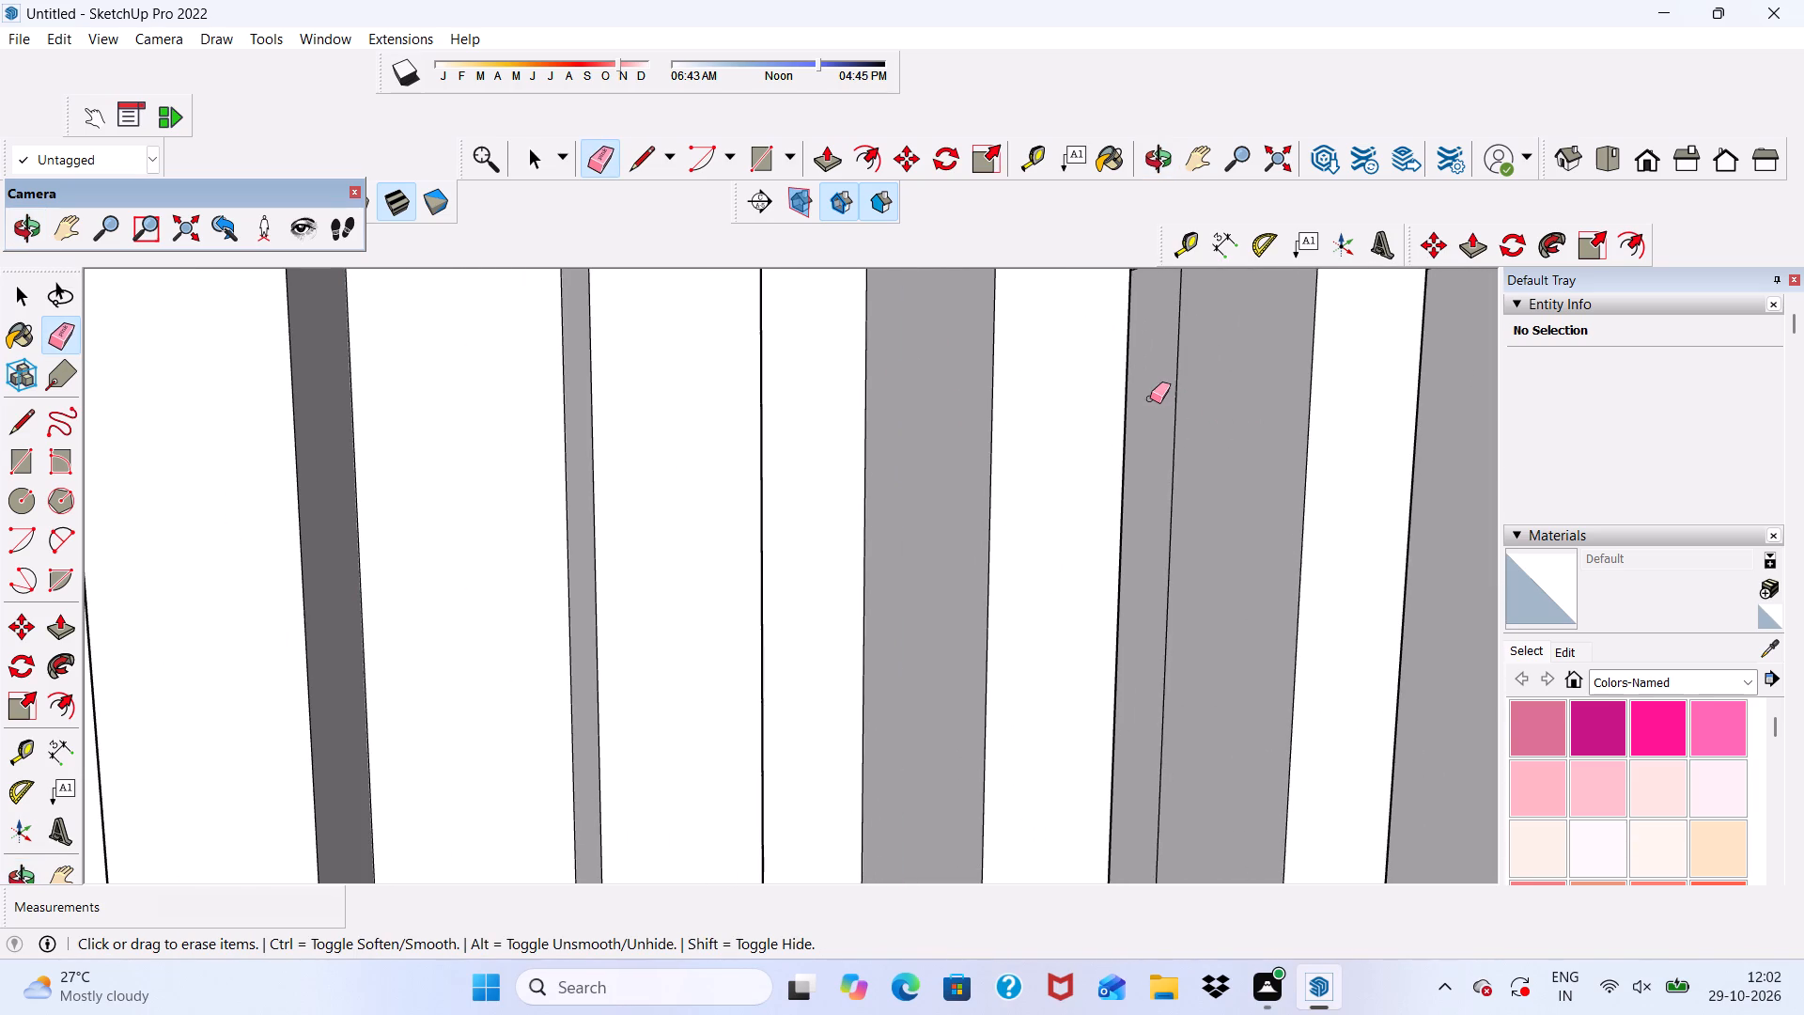
pyautogui.moveTo(1160, 398); pyautogui.dragTo(1184, 408)
# Erase the extra vertical line on the fifth slat's side face that faces the open shelves.
pyautogui.scroll(-12, 1071, 430)
pyautogui.moveTo(795, 554); pyautogui.dragTo(323, 562, button='middle')
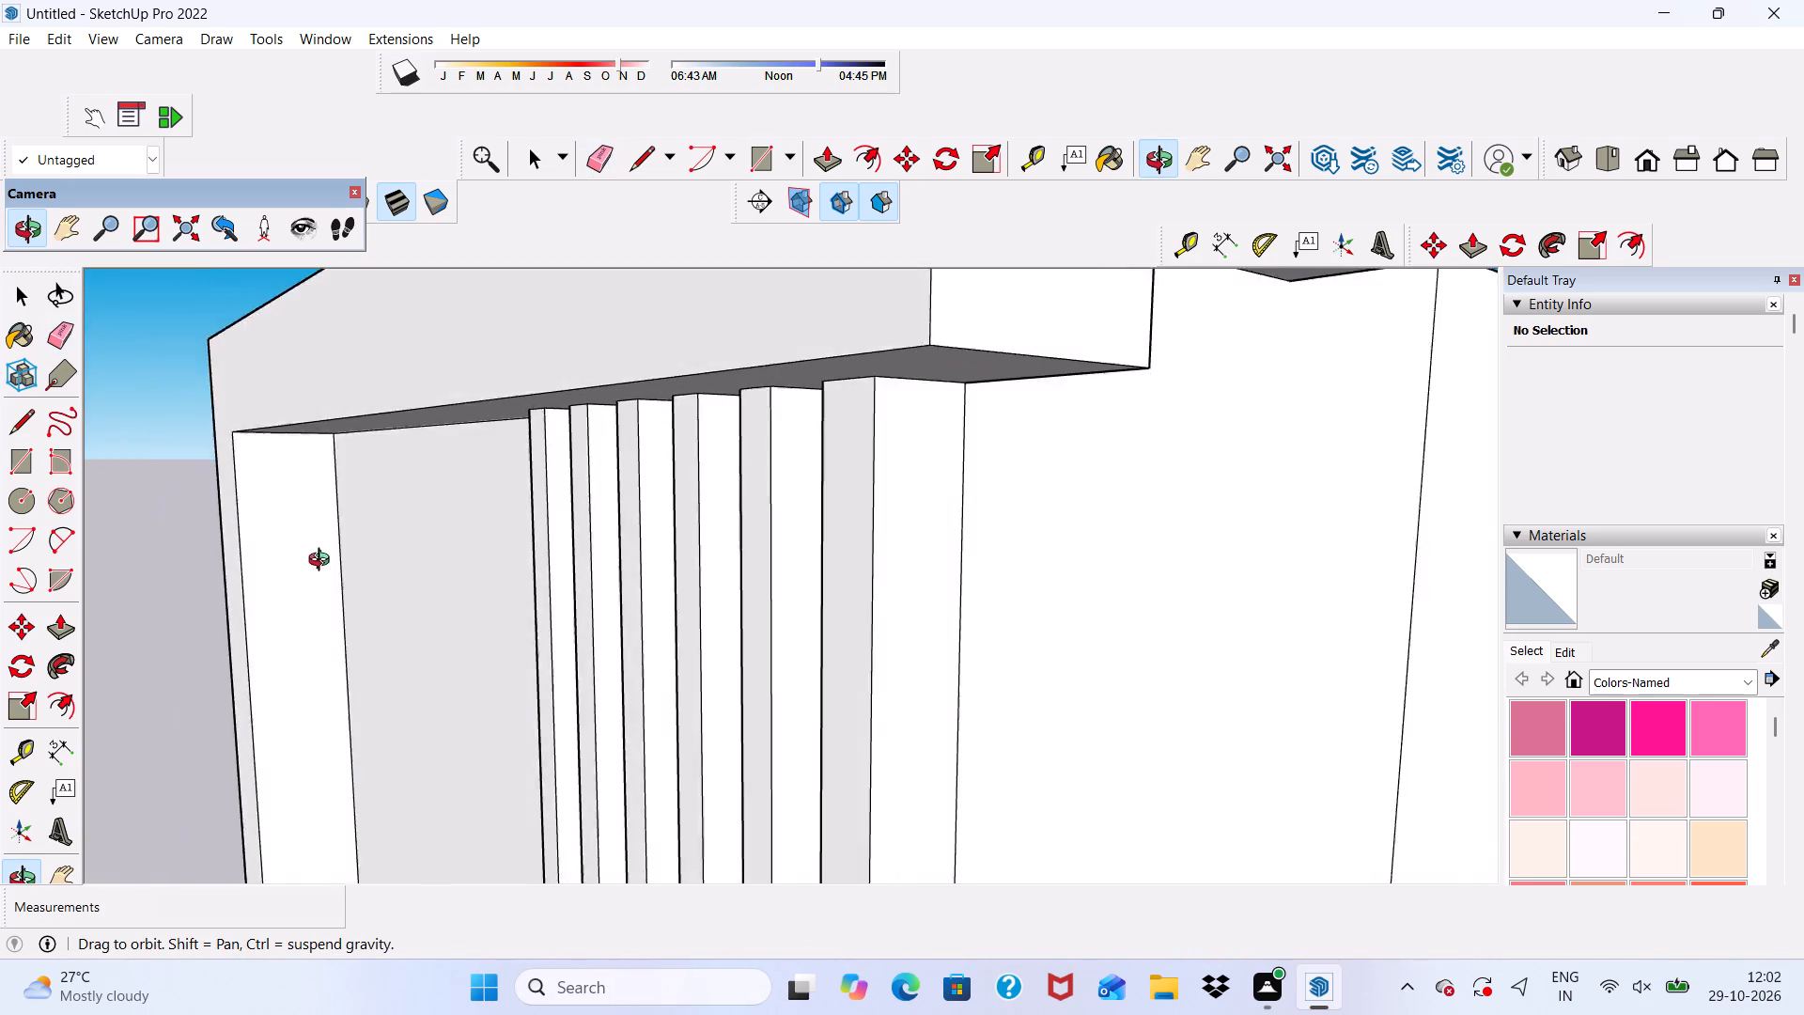
pyautogui.moveTo(323, 562); pyautogui.dragTo(465, 539, button='middle')
pyautogui.scroll(10, 937, 489)
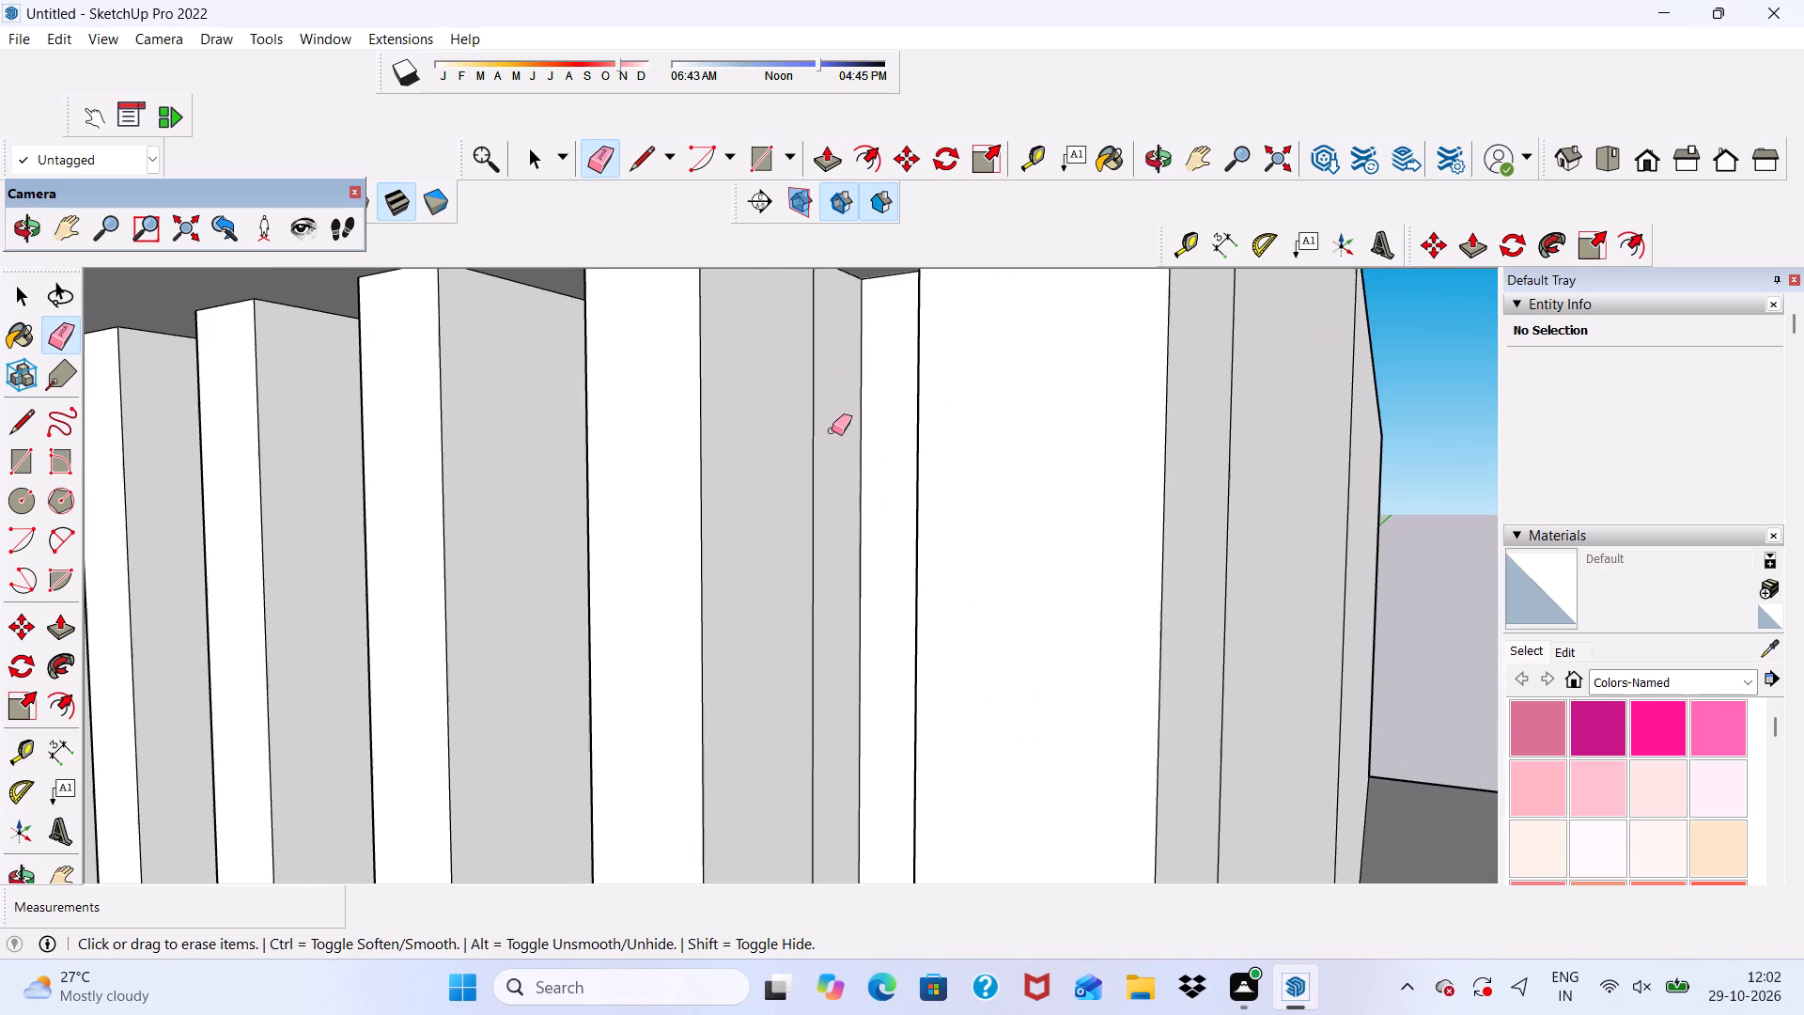
pyautogui.moveTo(803, 440); pyautogui.dragTo(829, 449)
# Erase the extra line crossing the middle of the upper shelf's top surface.
pyautogui.scroll(-10, 829, 449)
pyautogui.moveTo(637, 539); pyautogui.dragTo(722, 532, button='middle')
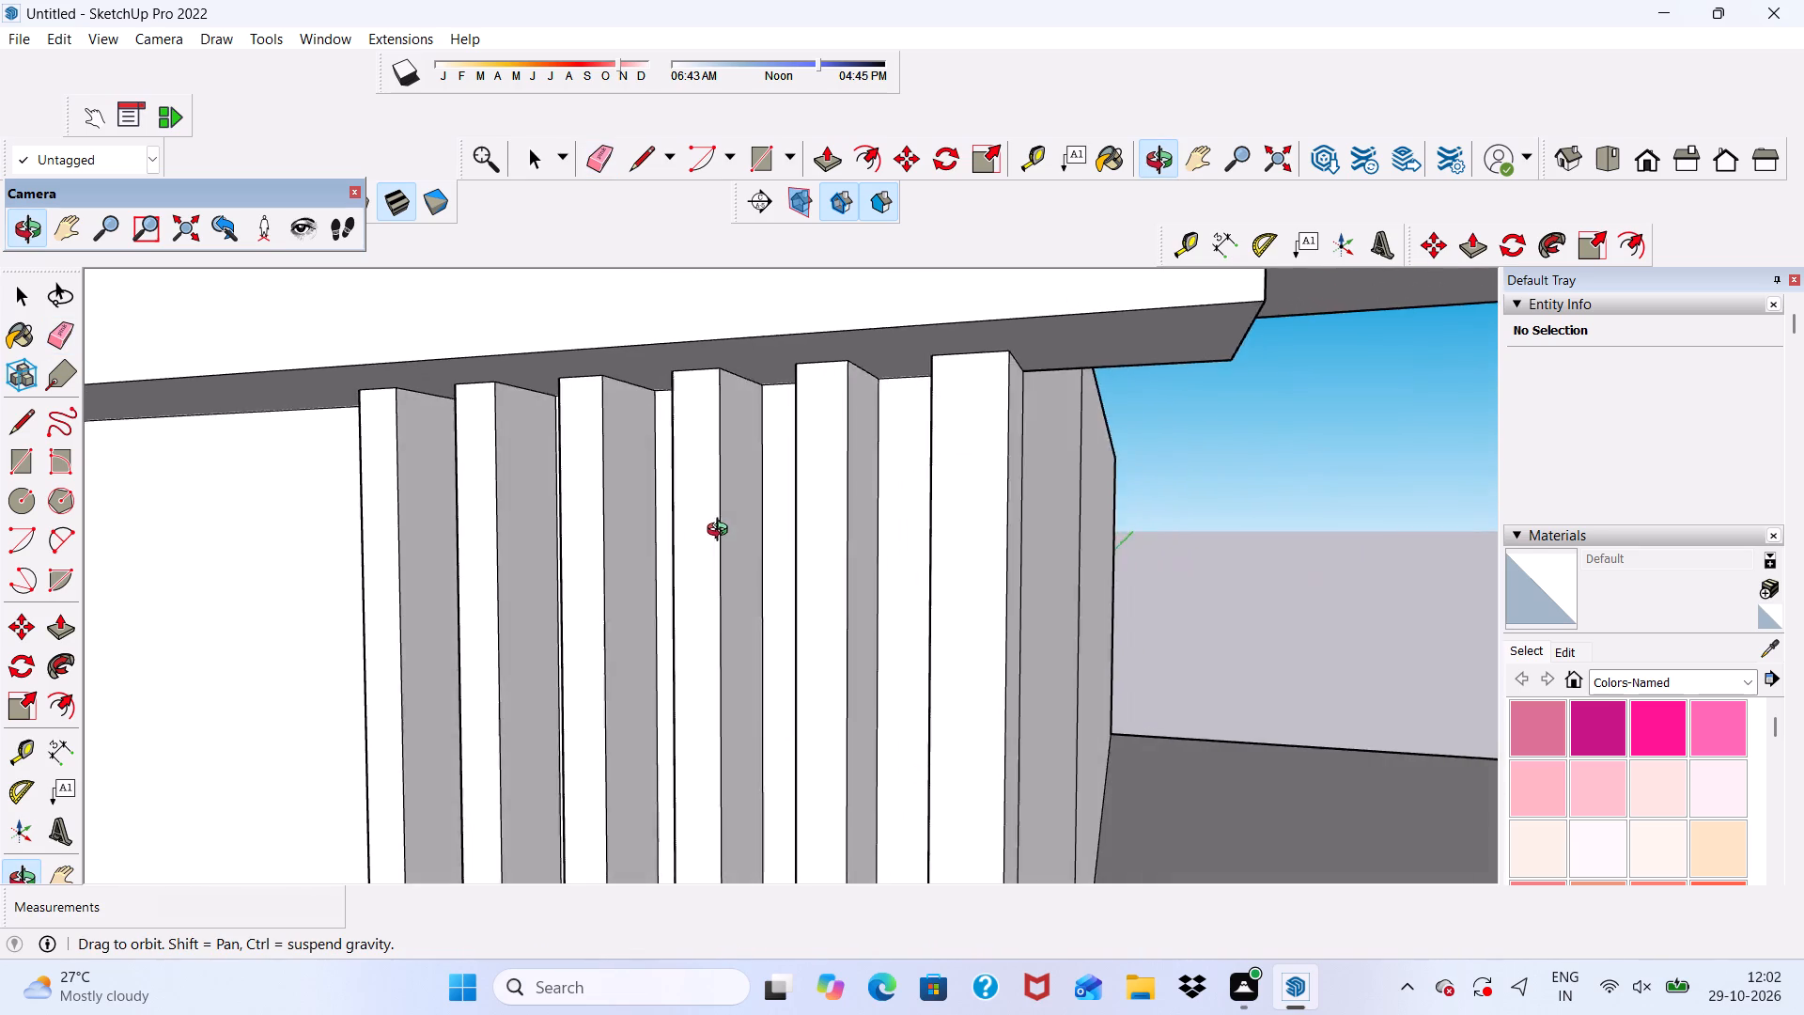
pyautogui.moveTo(722, 532); pyautogui.dragTo(764, 574, button='middle')
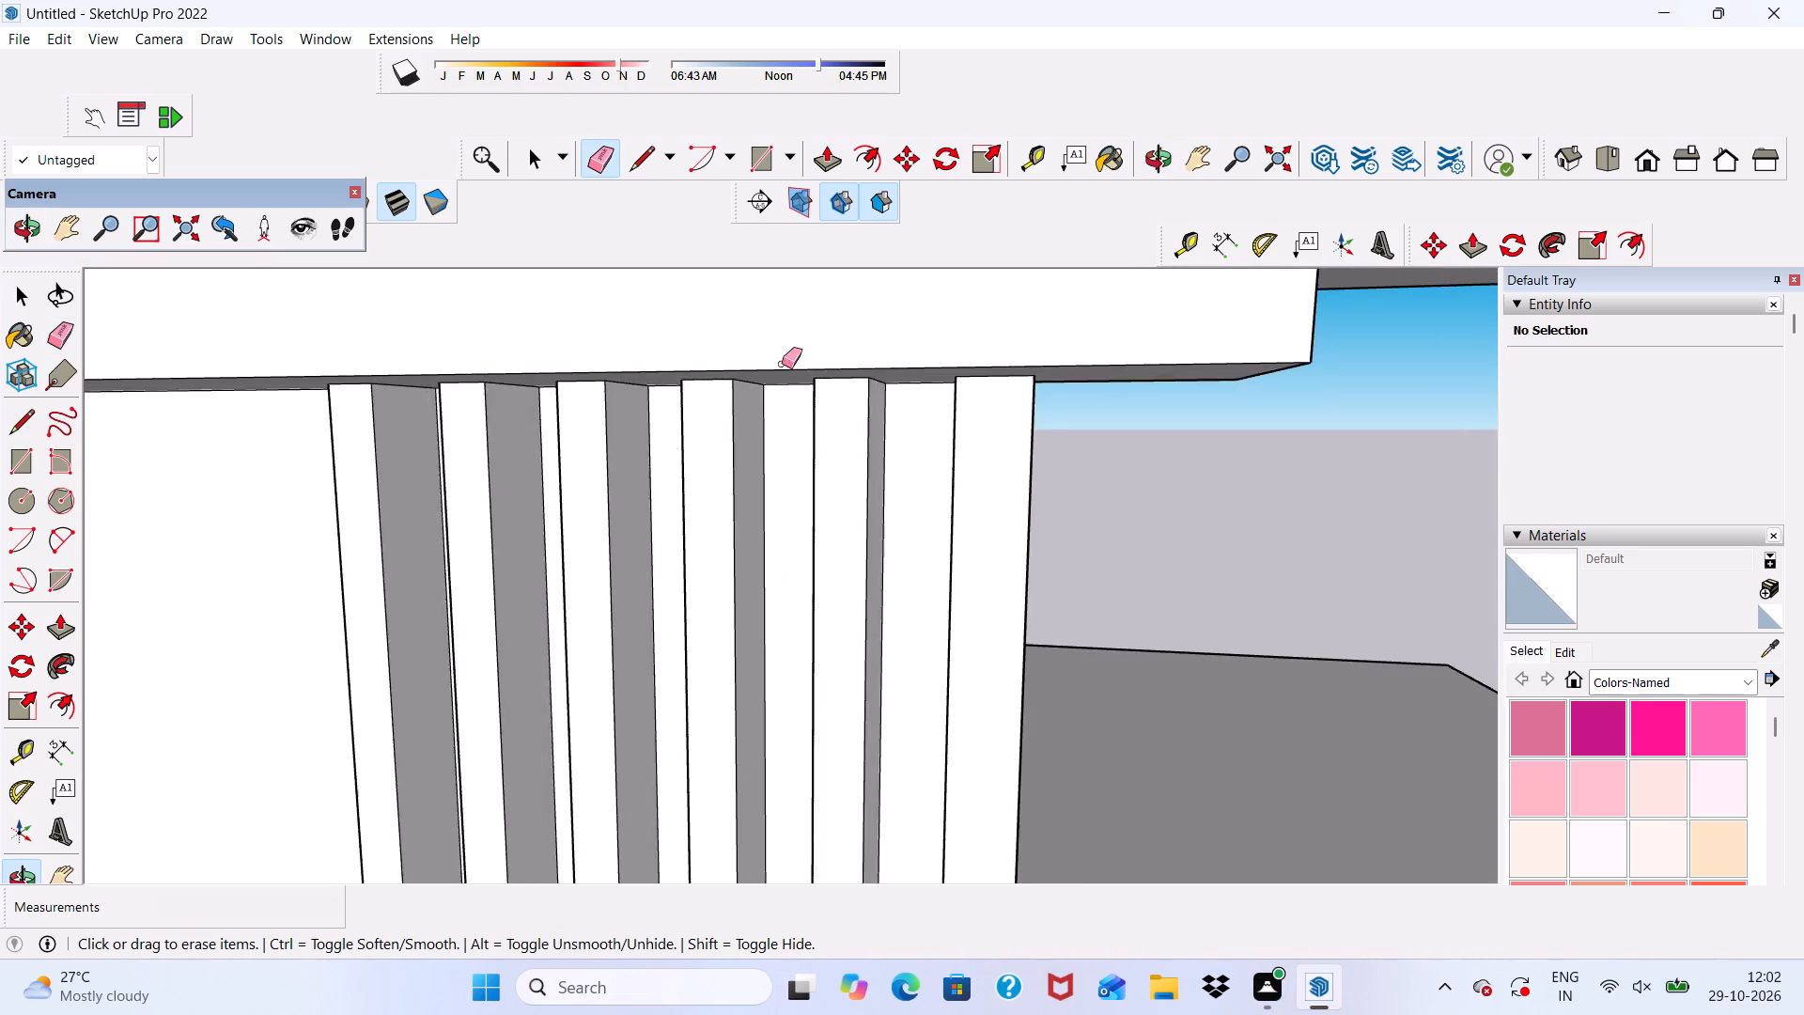
pyautogui.scroll(-20, 782, 364)
pyautogui.scroll(-7, 782, 364)
pyautogui.moveTo(814, 589); pyautogui.dragTo(958, 488, button='middle')
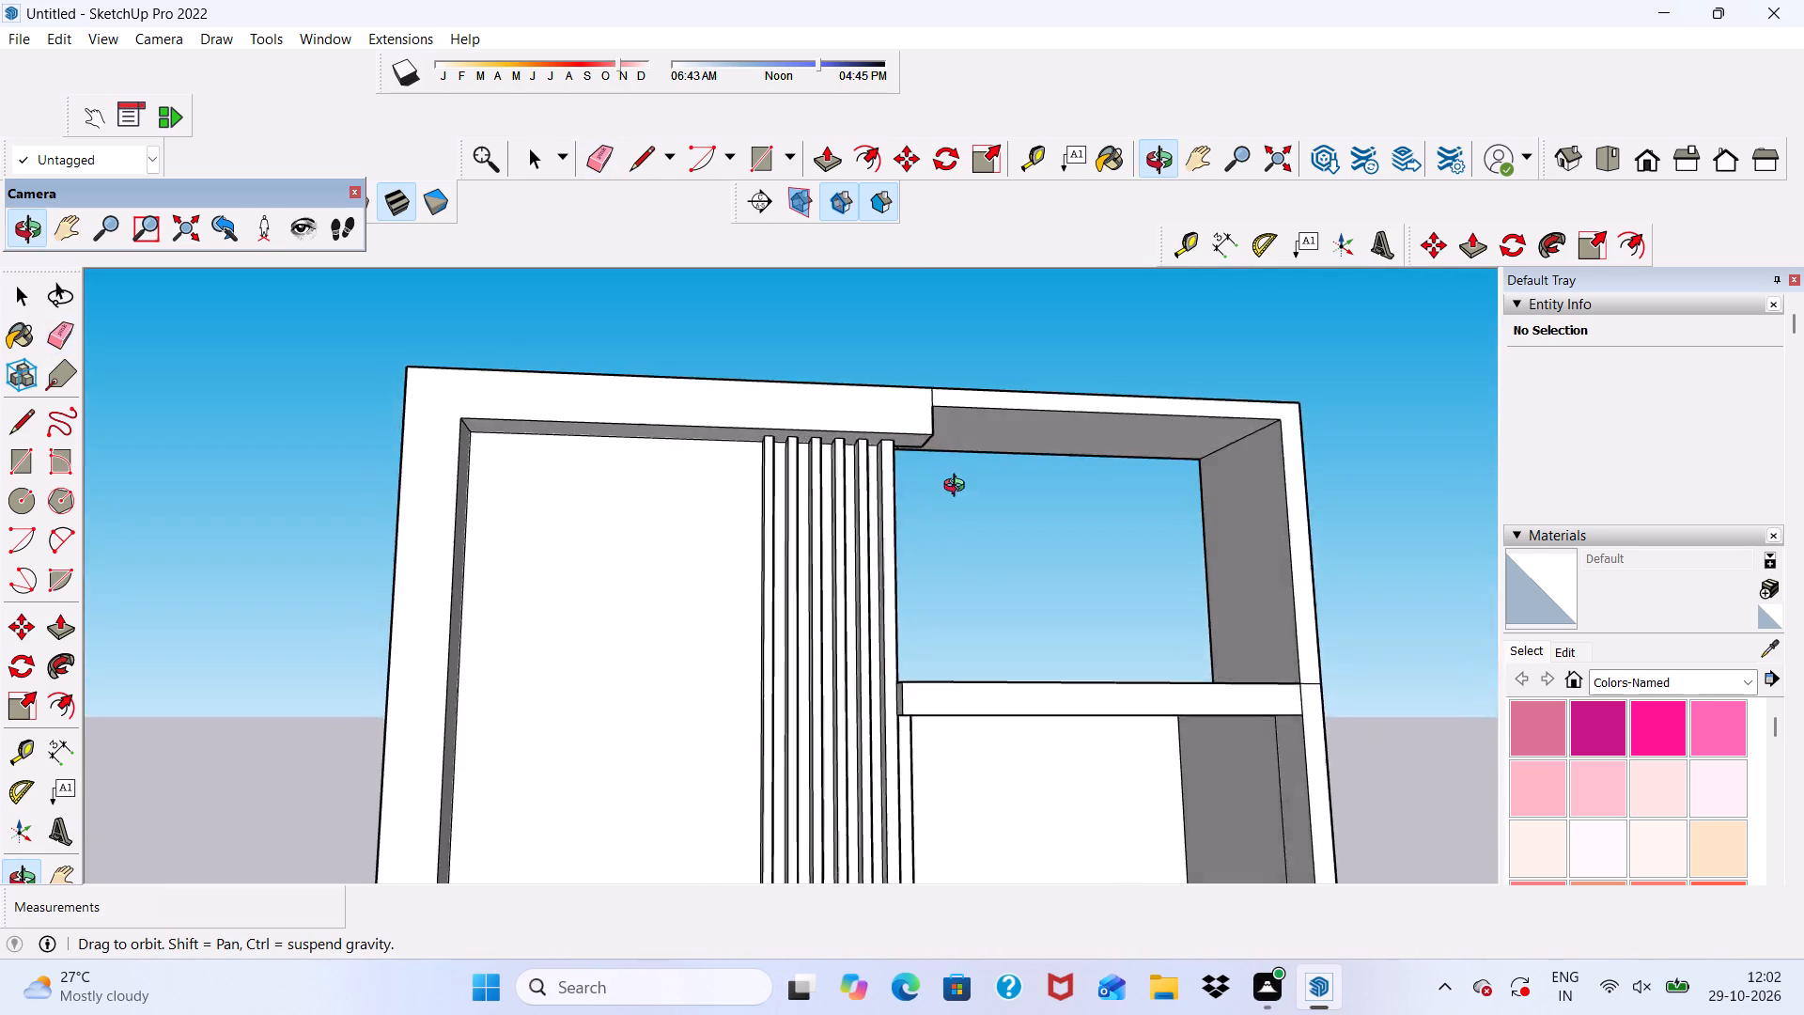
pyautogui.moveTo(958, 488); pyautogui.dragTo(567, 679, button='middle')
pyautogui.scroll(6, 789, 632)
pyautogui.moveTo(884, 596); pyautogui.dragTo(977, 636)
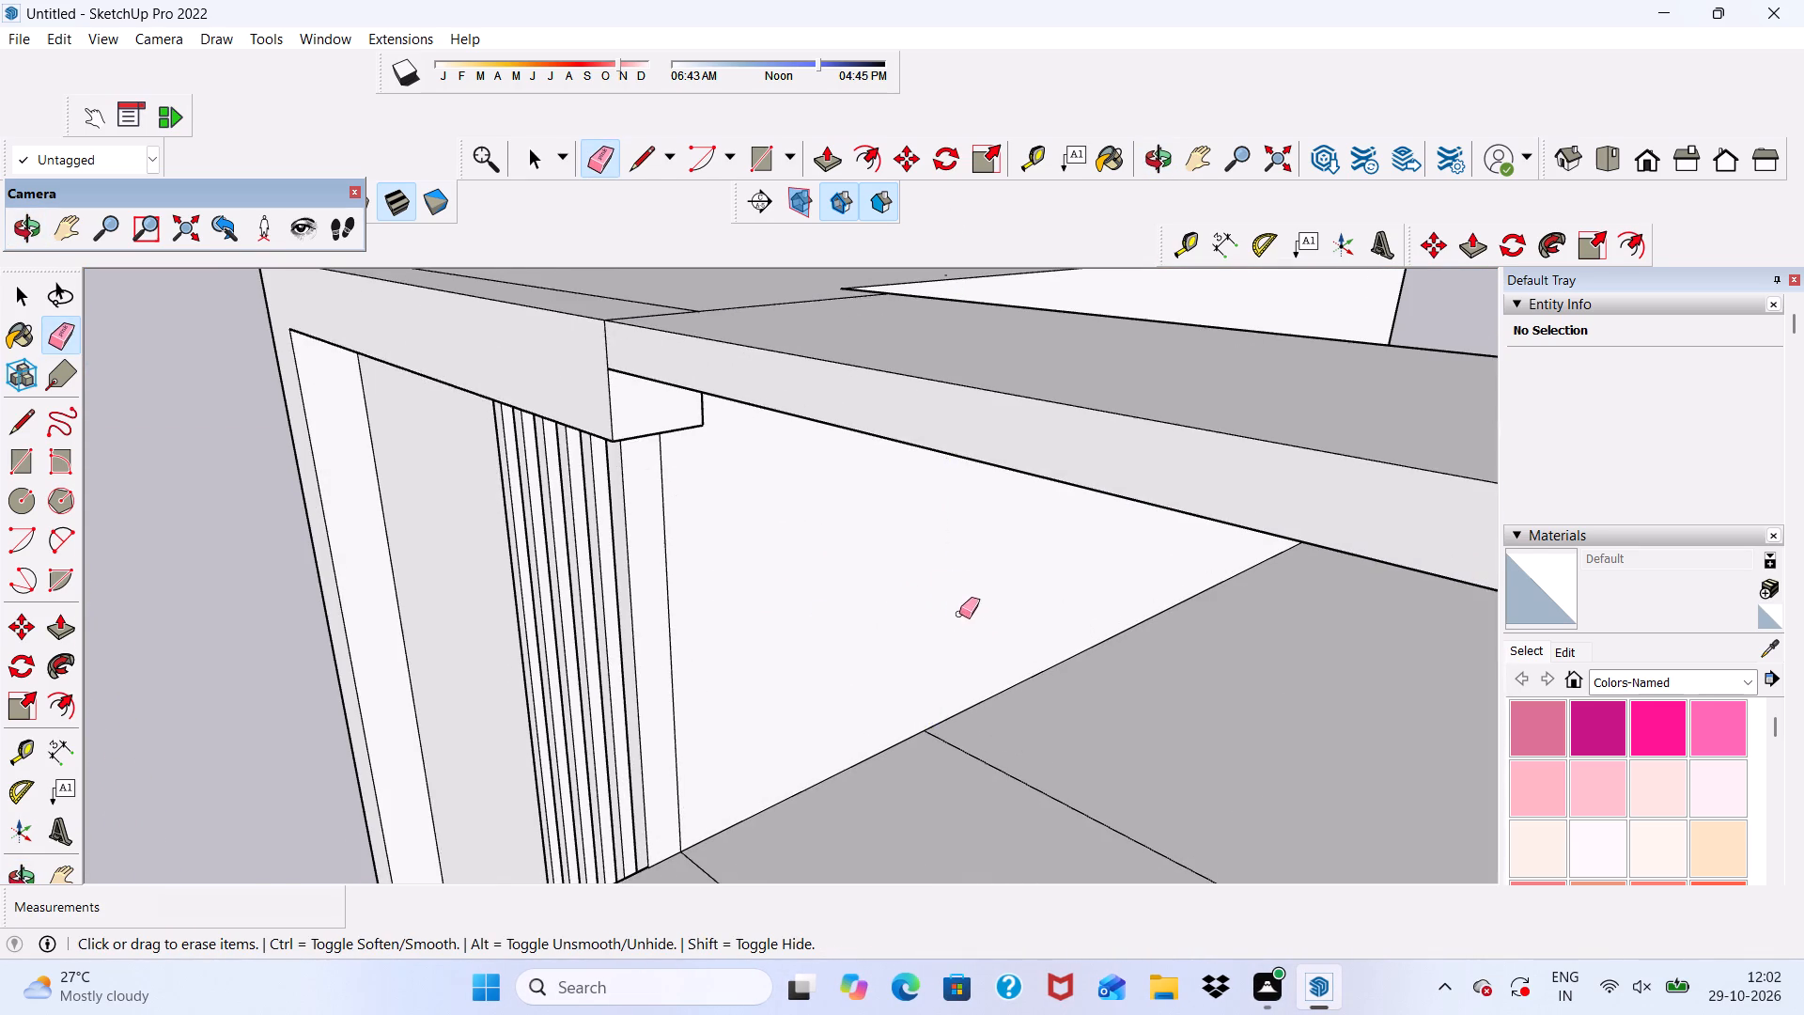
pyautogui.scroll(-8, 908, 564)
pyautogui.scroll(1, 992, 727)
pyautogui.moveTo(993, 721); pyautogui.dragTo(1012, 679)
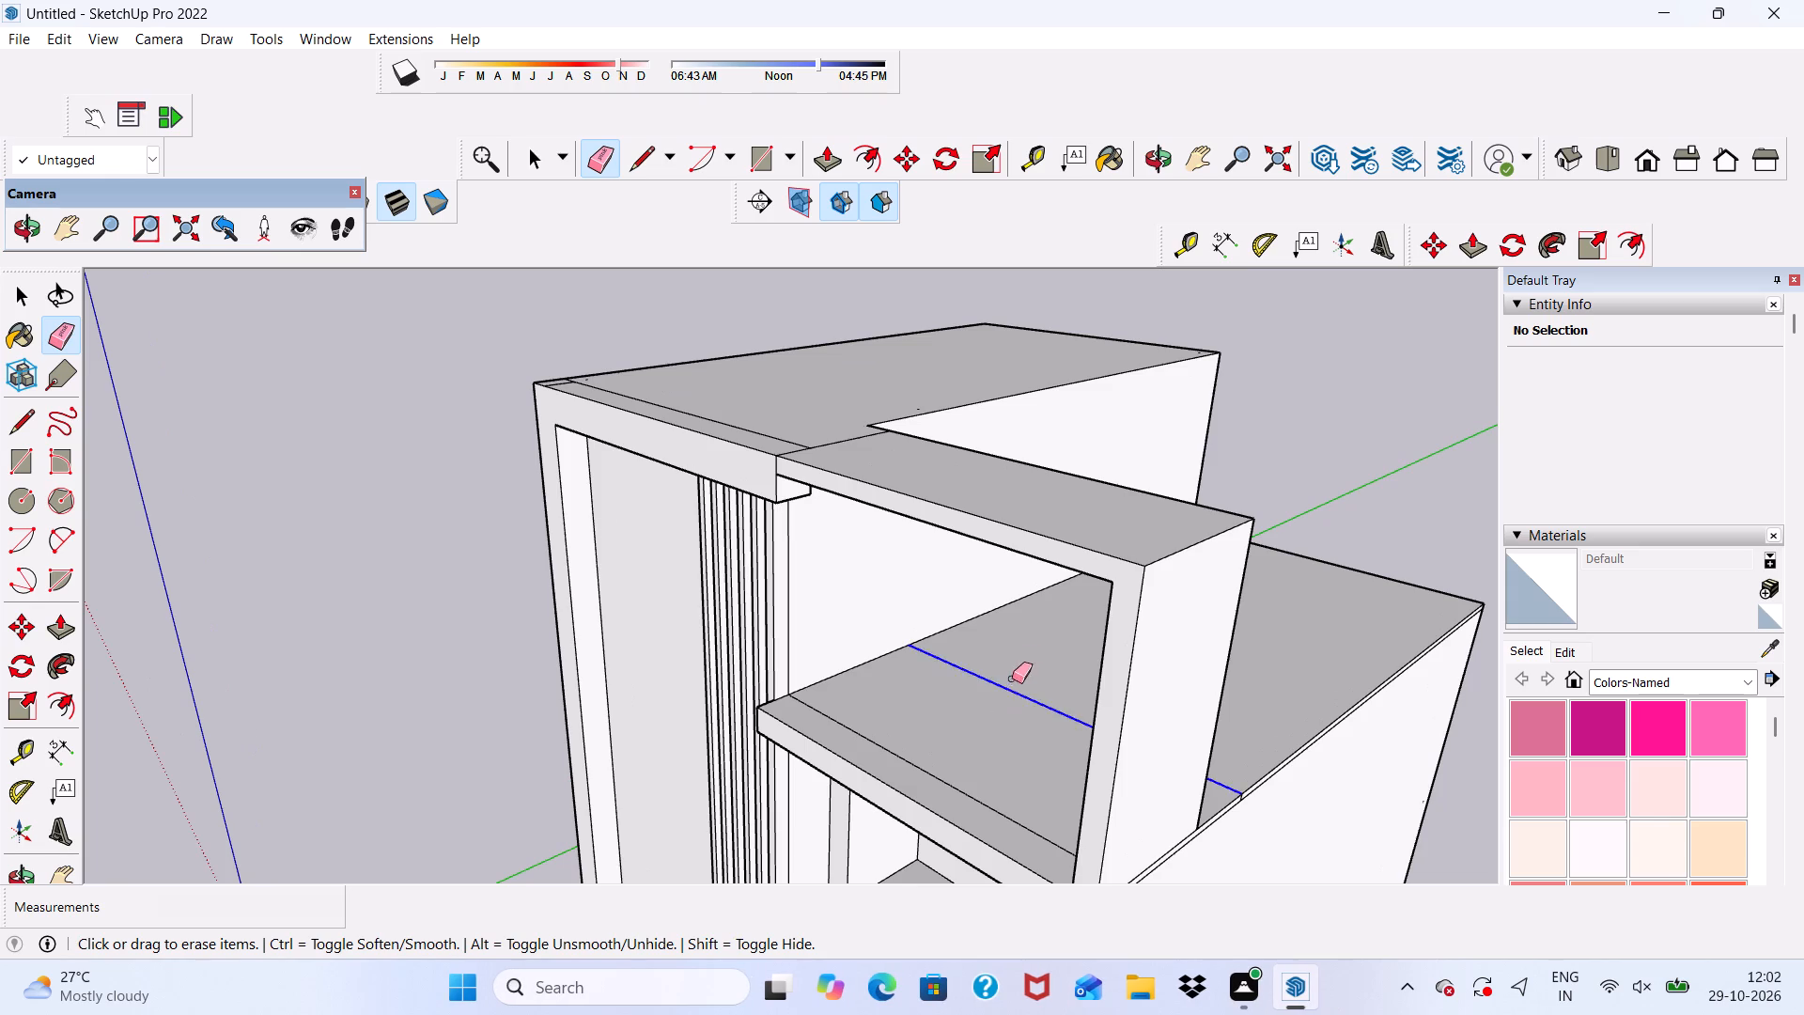
pyautogui.moveTo(1012, 679); pyautogui.dragTo(1020, 666)
# Erase the short vertical line in the thin band along the top of the cabinet's outer side face.
pyautogui.scroll(-5, 985, 614)
pyautogui.moveTo(988, 664); pyautogui.dragTo(1278, 578, button='middle')
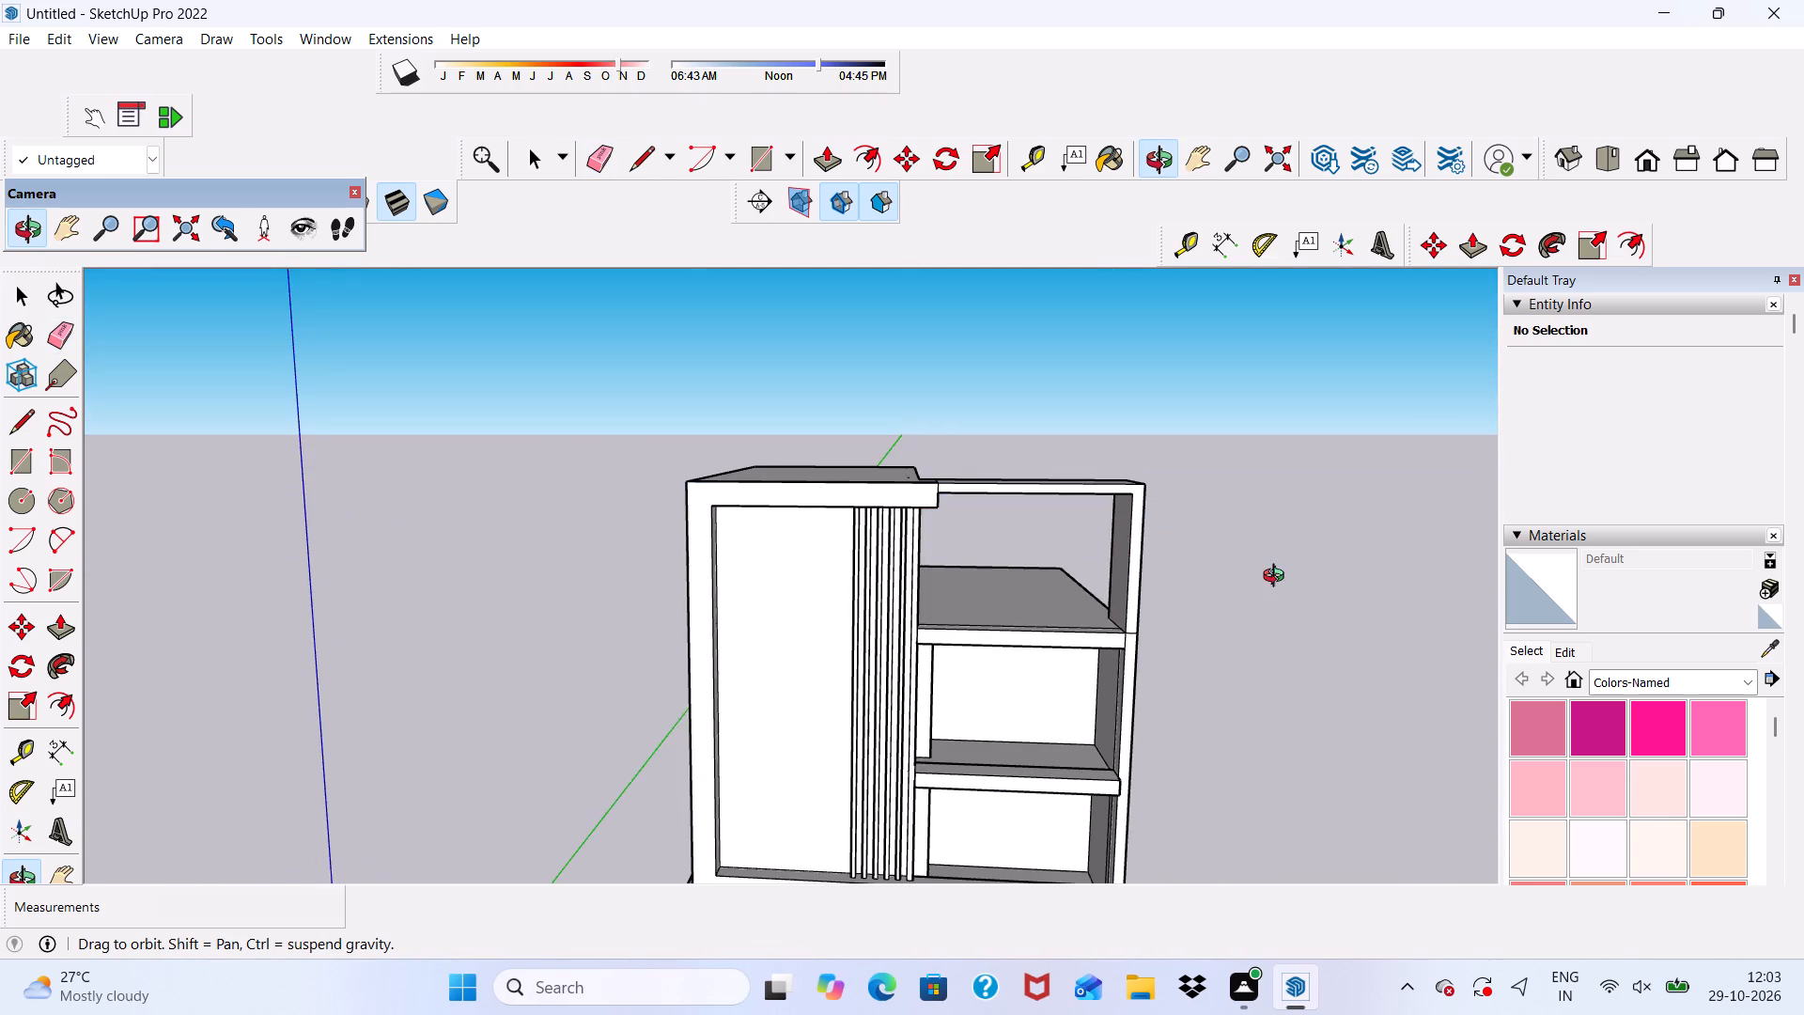
pyautogui.moveTo(1278, 578); pyautogui.dragTo(1247, 583, button='middle')
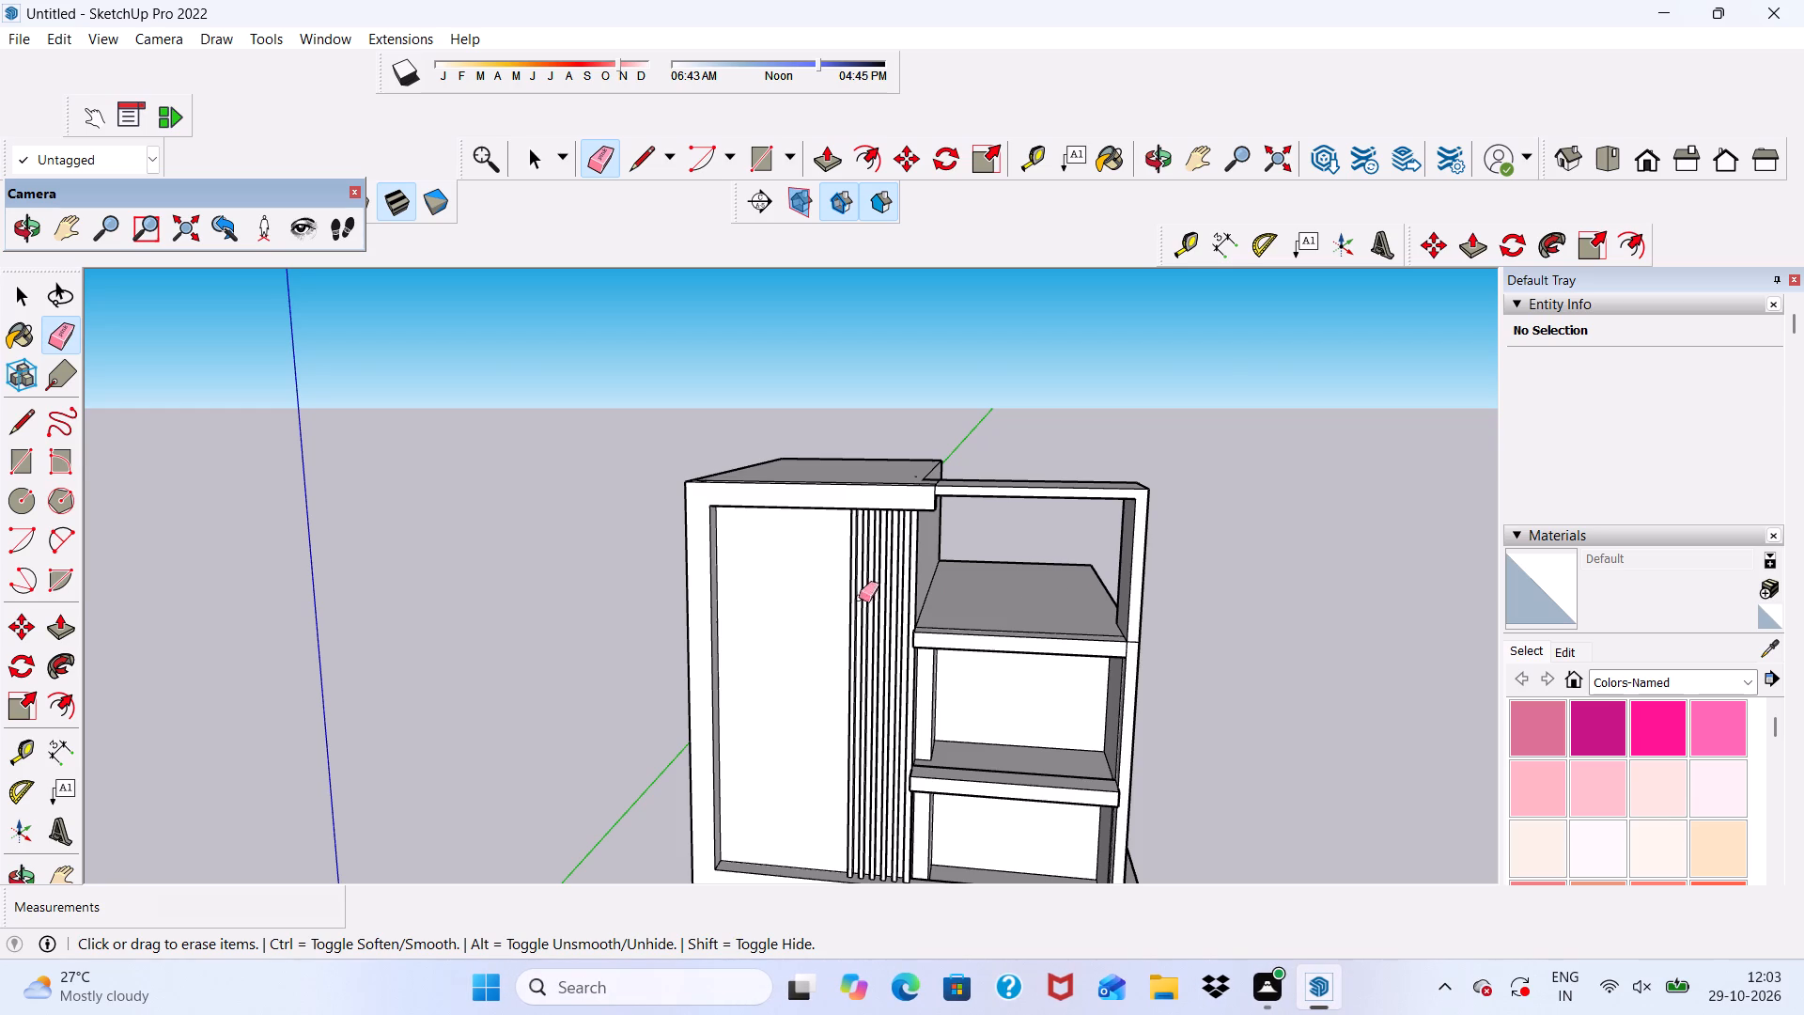
pyautogui.scroll(2, 976, 517)
pyautogui.scroll(-5, 1152, 359)
pyautogui.moveTo(1065, 485); pyautogui.dragTo(964, 475, button='middle')
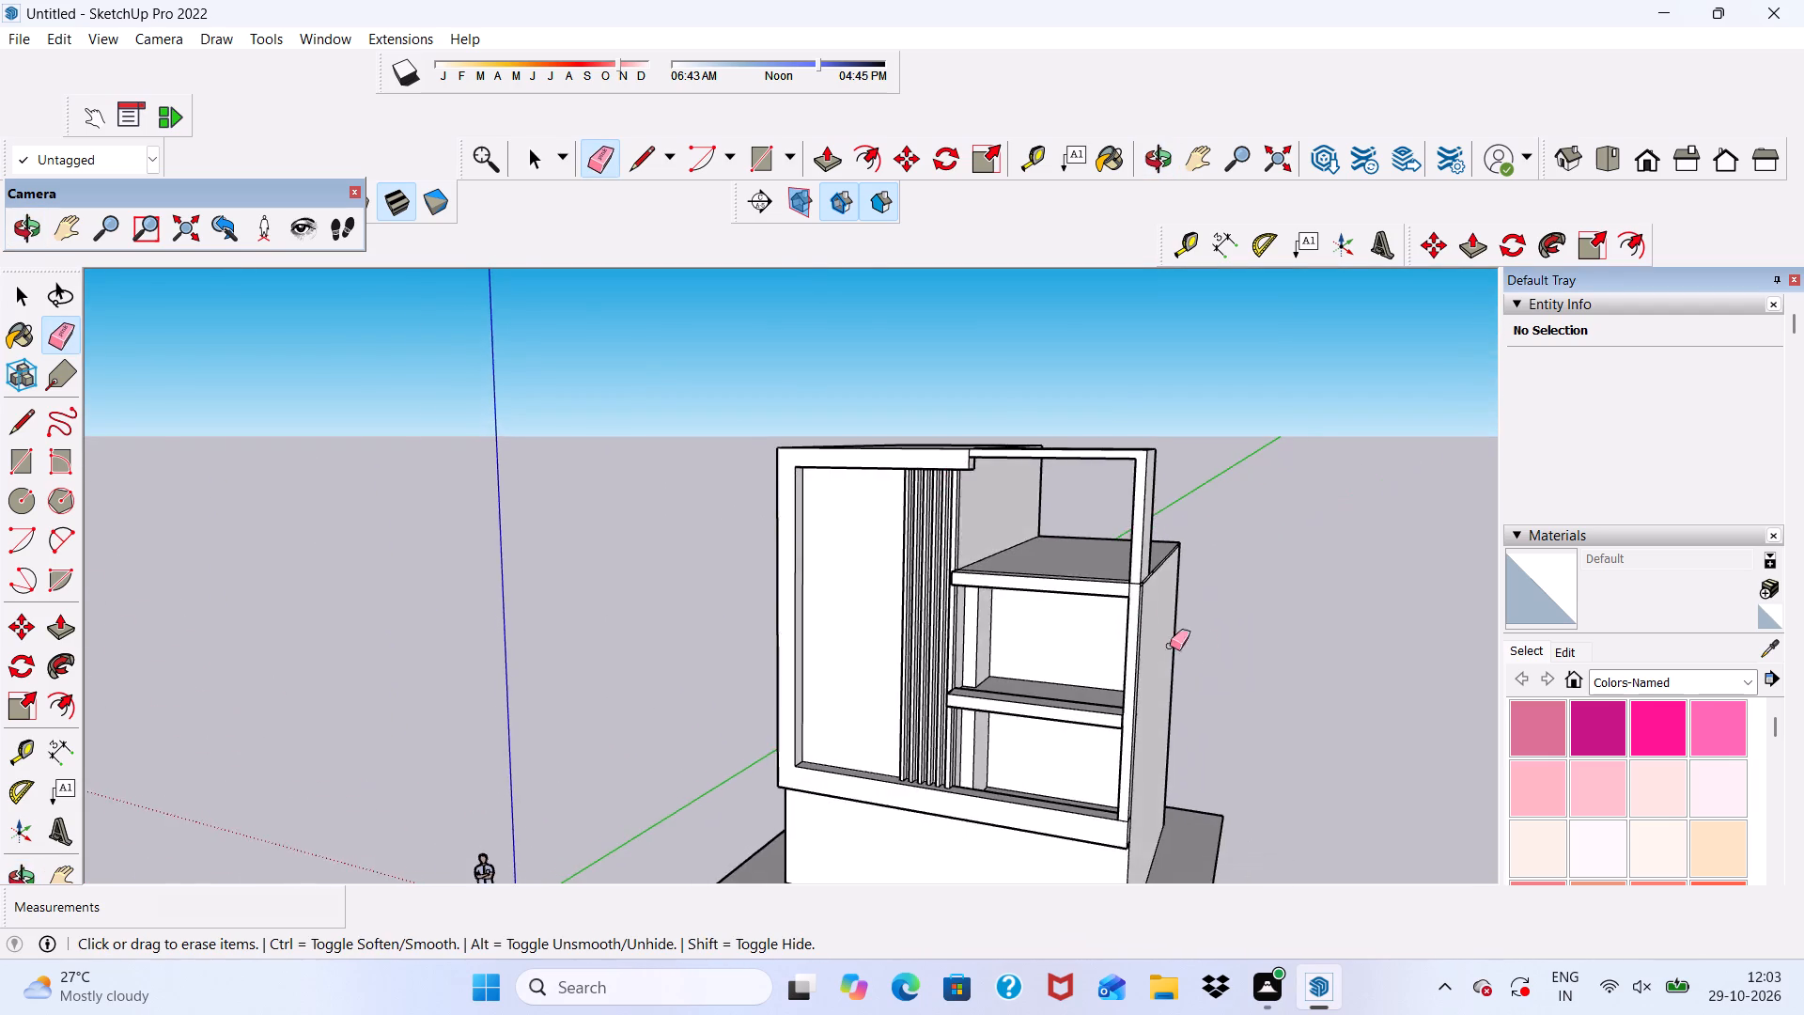
pyautogui.scroll(12, 1195, 653)
pyautogui.moveTo(1107, 531); pyautogui.dragTo(936, 578, button='middle')
pyautogui.scroll(9, 994, 565)
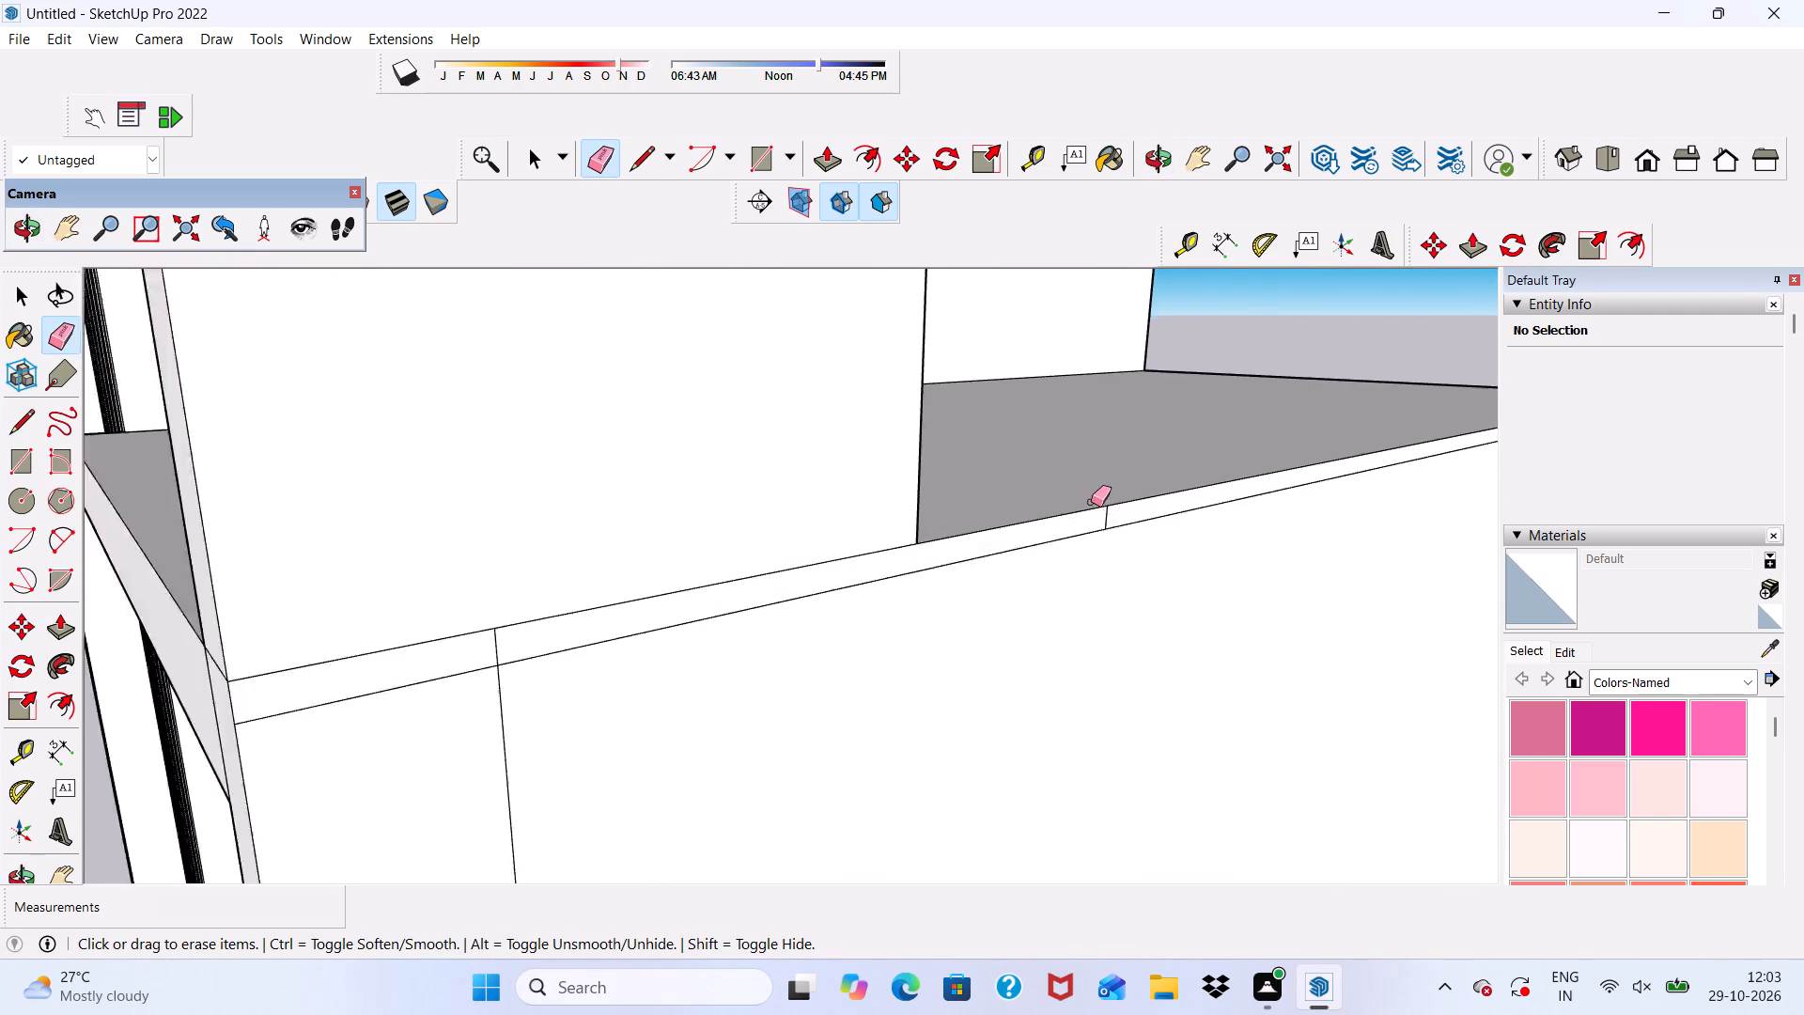
pyautogui.scroll(3, 1091, 502)
pyautogui.moveTo(1103, 523); pyautogui.dragTo(1113, 526)
pyautogui.moveTo(1108, 515); pyautogui.dragTo(1113, 524)
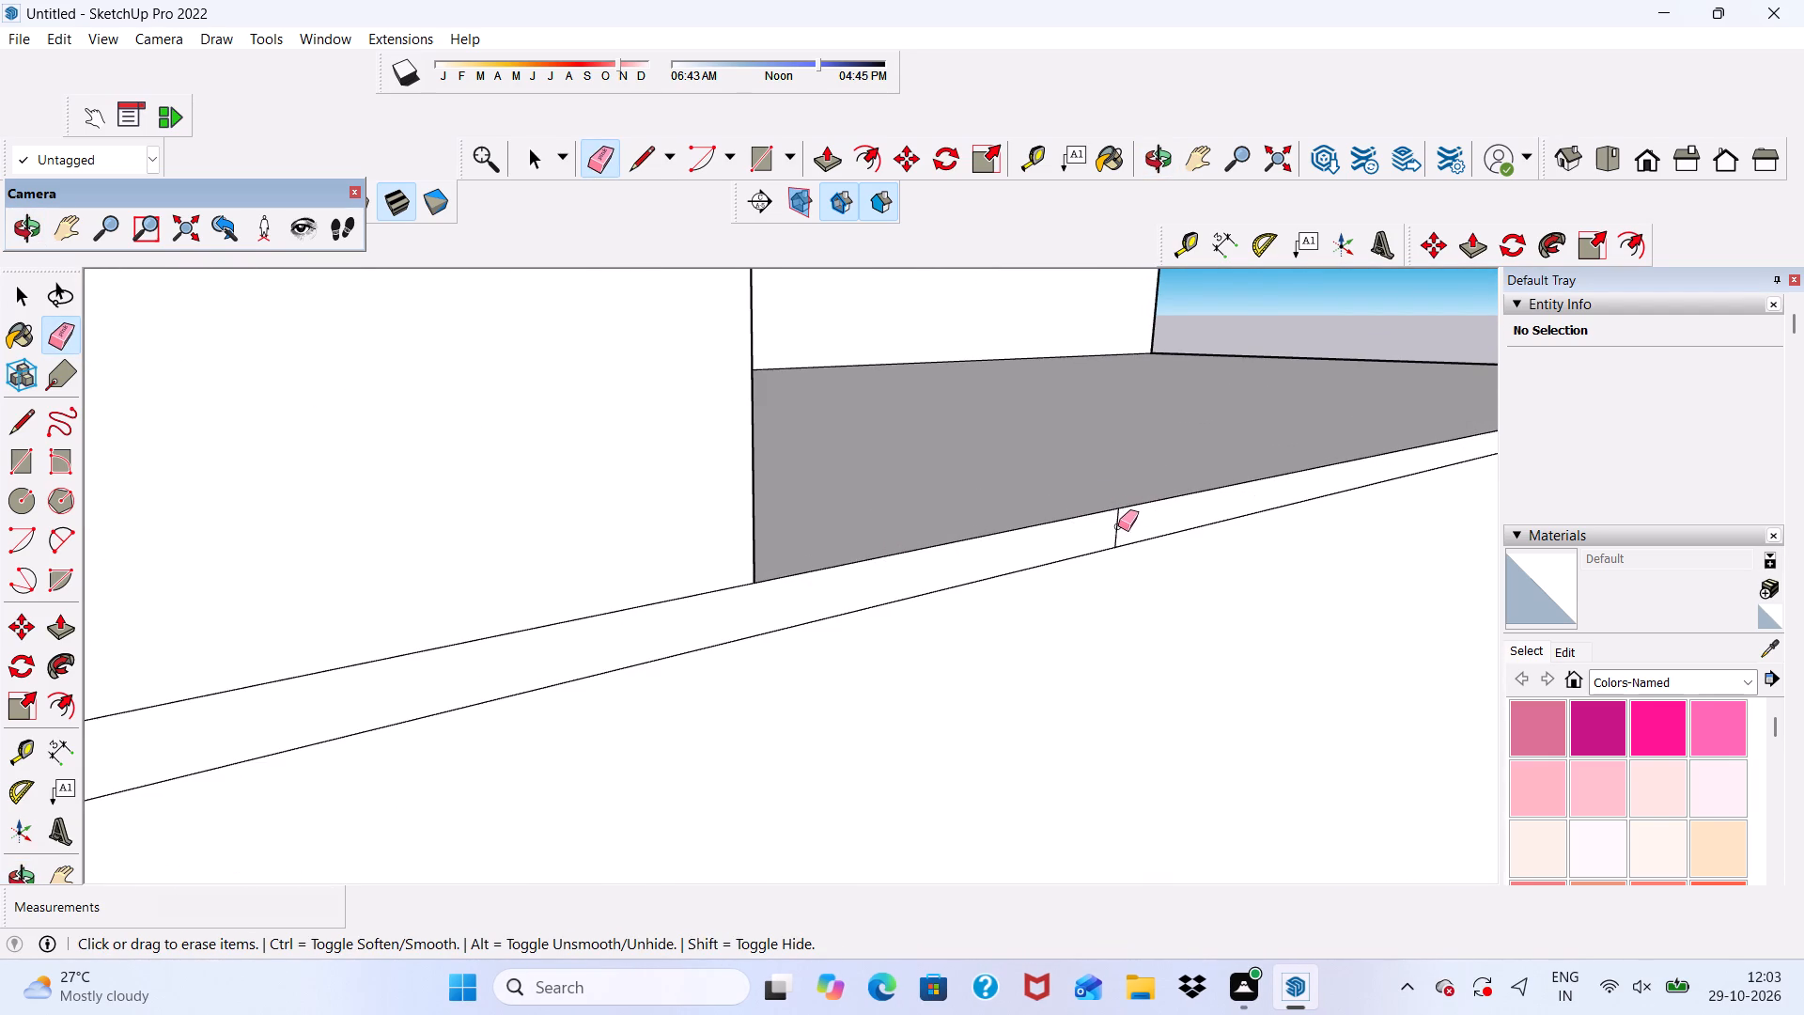
pyautogui.click(1118, 526)
# Erase the vertical and horizontal dividing lines near the front upper corner of the cabinet's outer side face.
pyautogui.scroll(-11, 1105, 517)
pyautogui.scroll(4, 948, 507)
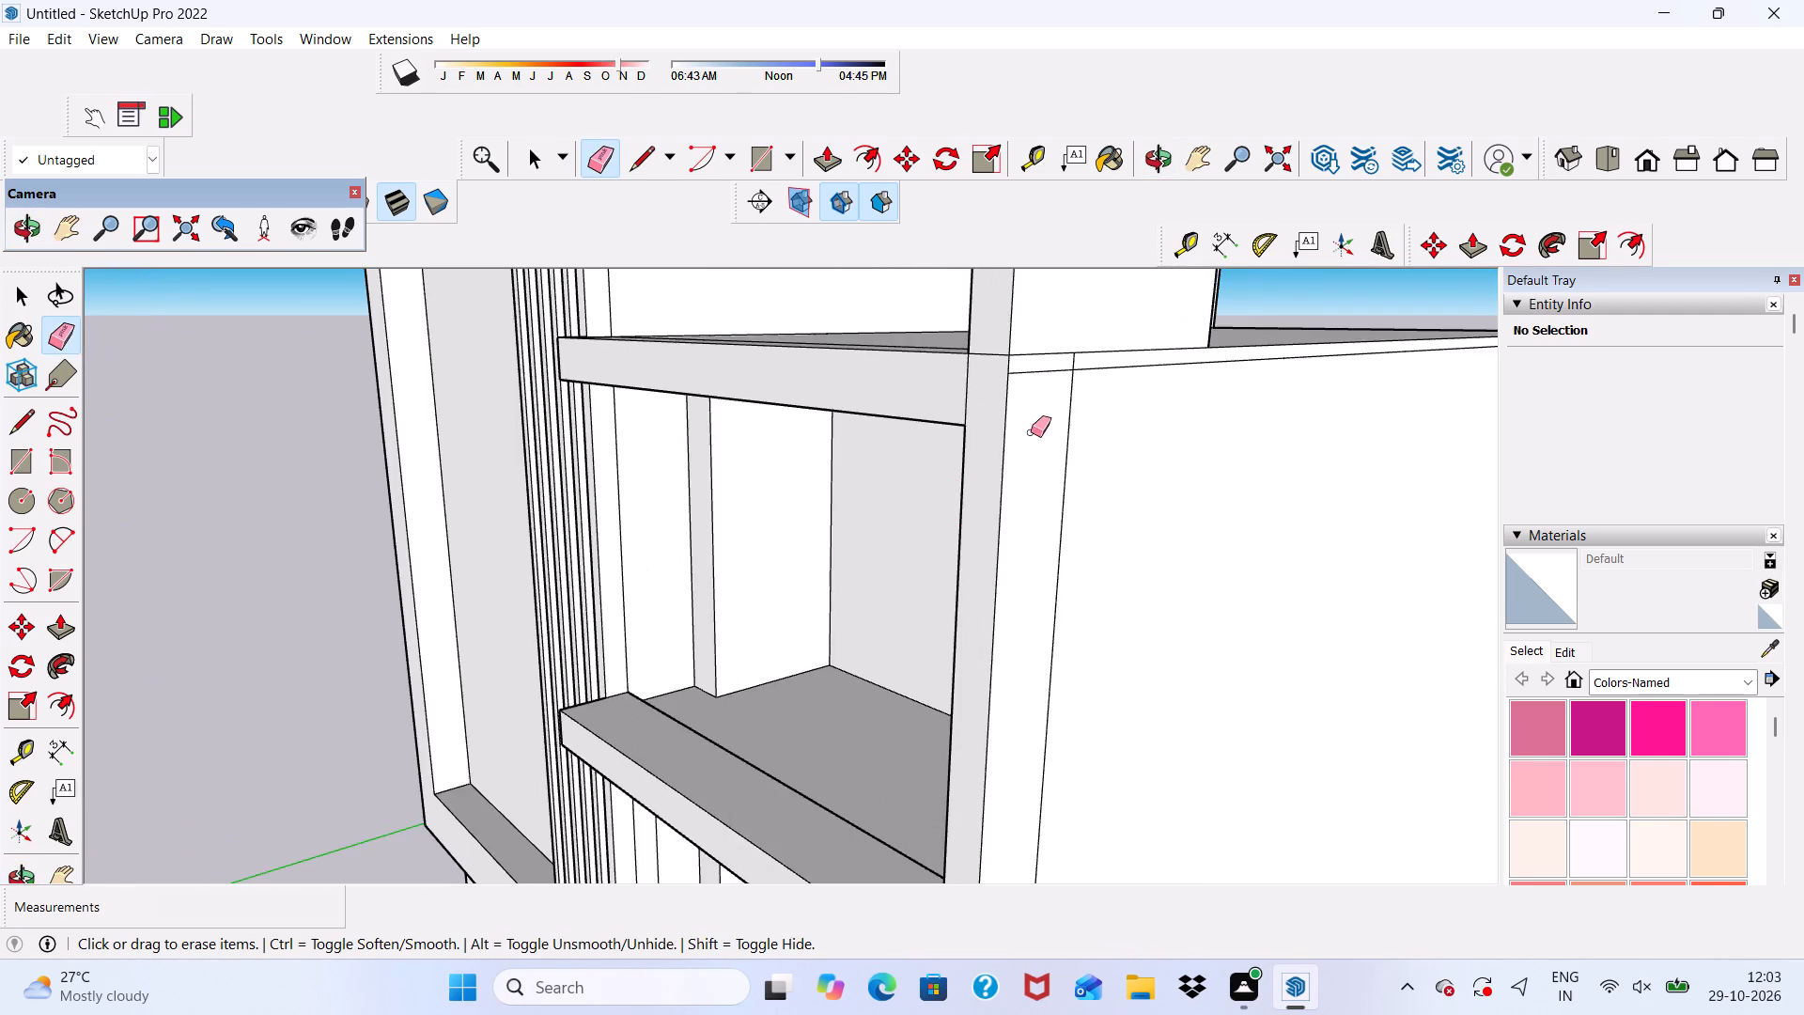
pyautogui.scroll(6, 1016, 388)
pyautogui.click(1023, 365)
pyautogui.moveTo(1027, 339); pyautogui.dragTo(1044, 415)
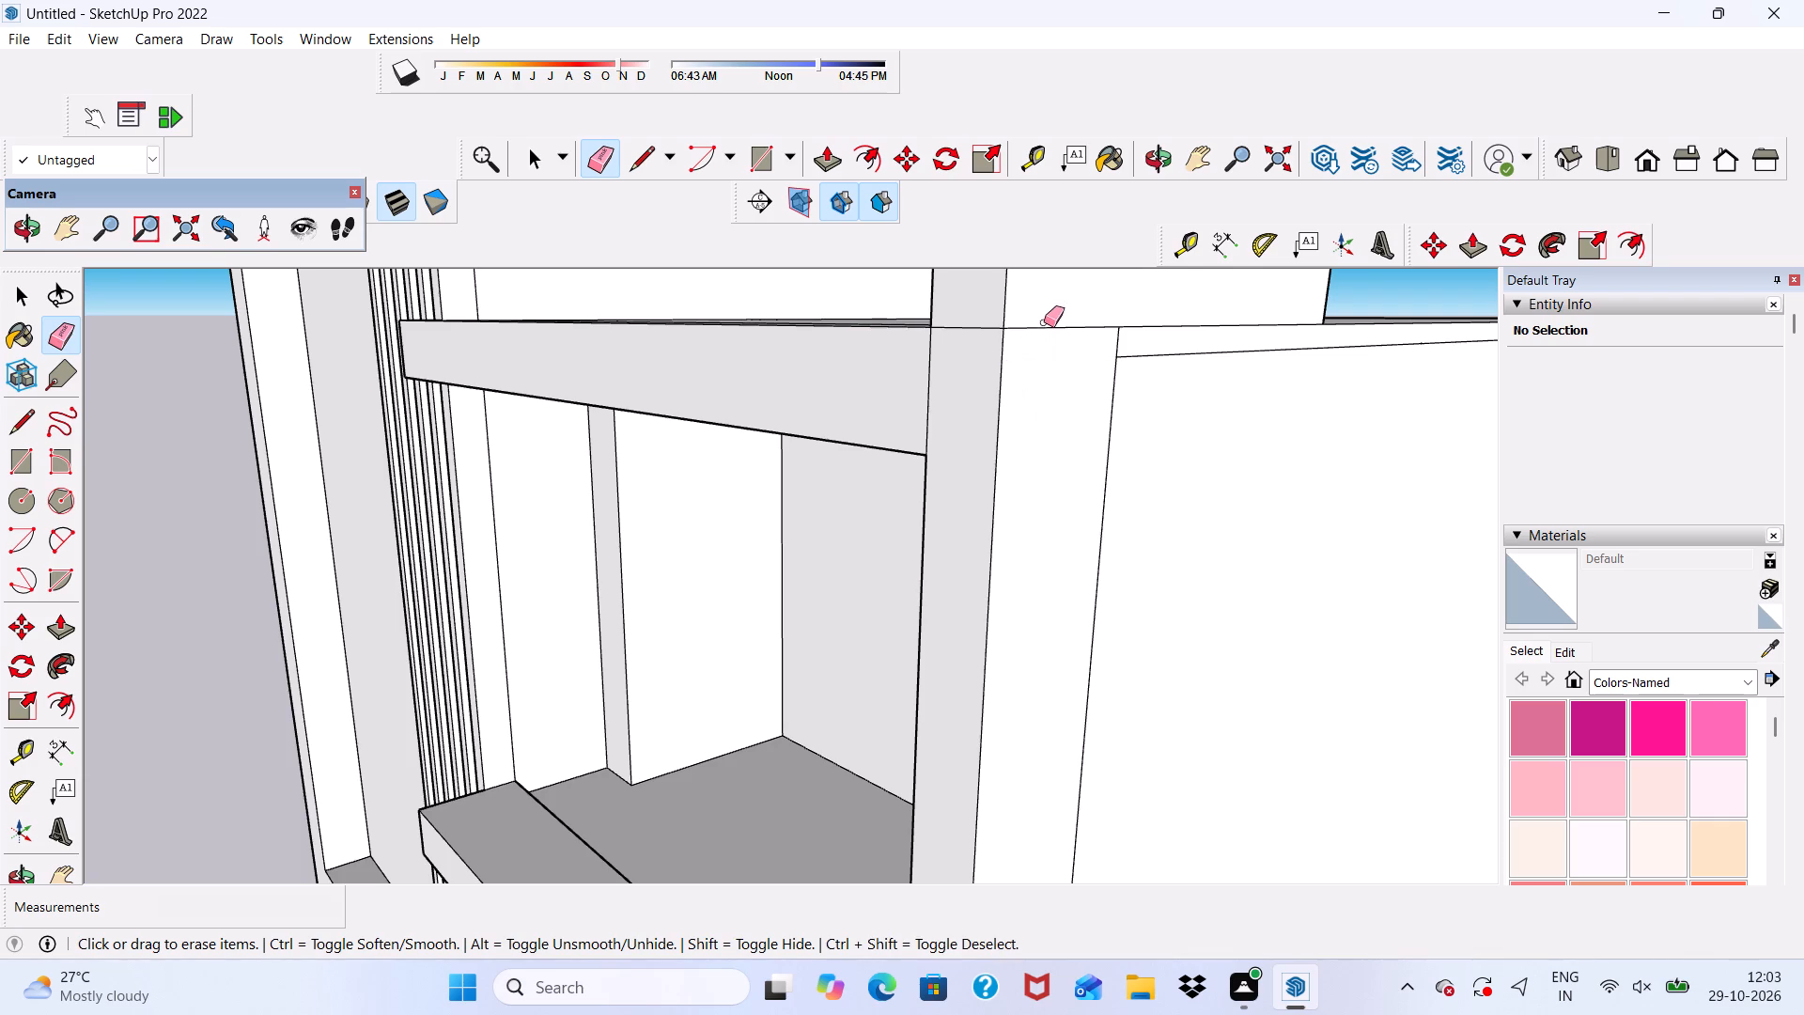
pyautogui.moveTo(1044, 318); pyautogui.dragTo(1049, 337)
pyautogui.moveTo(1116, 326); pyautogui.dragTo(1135, 363)
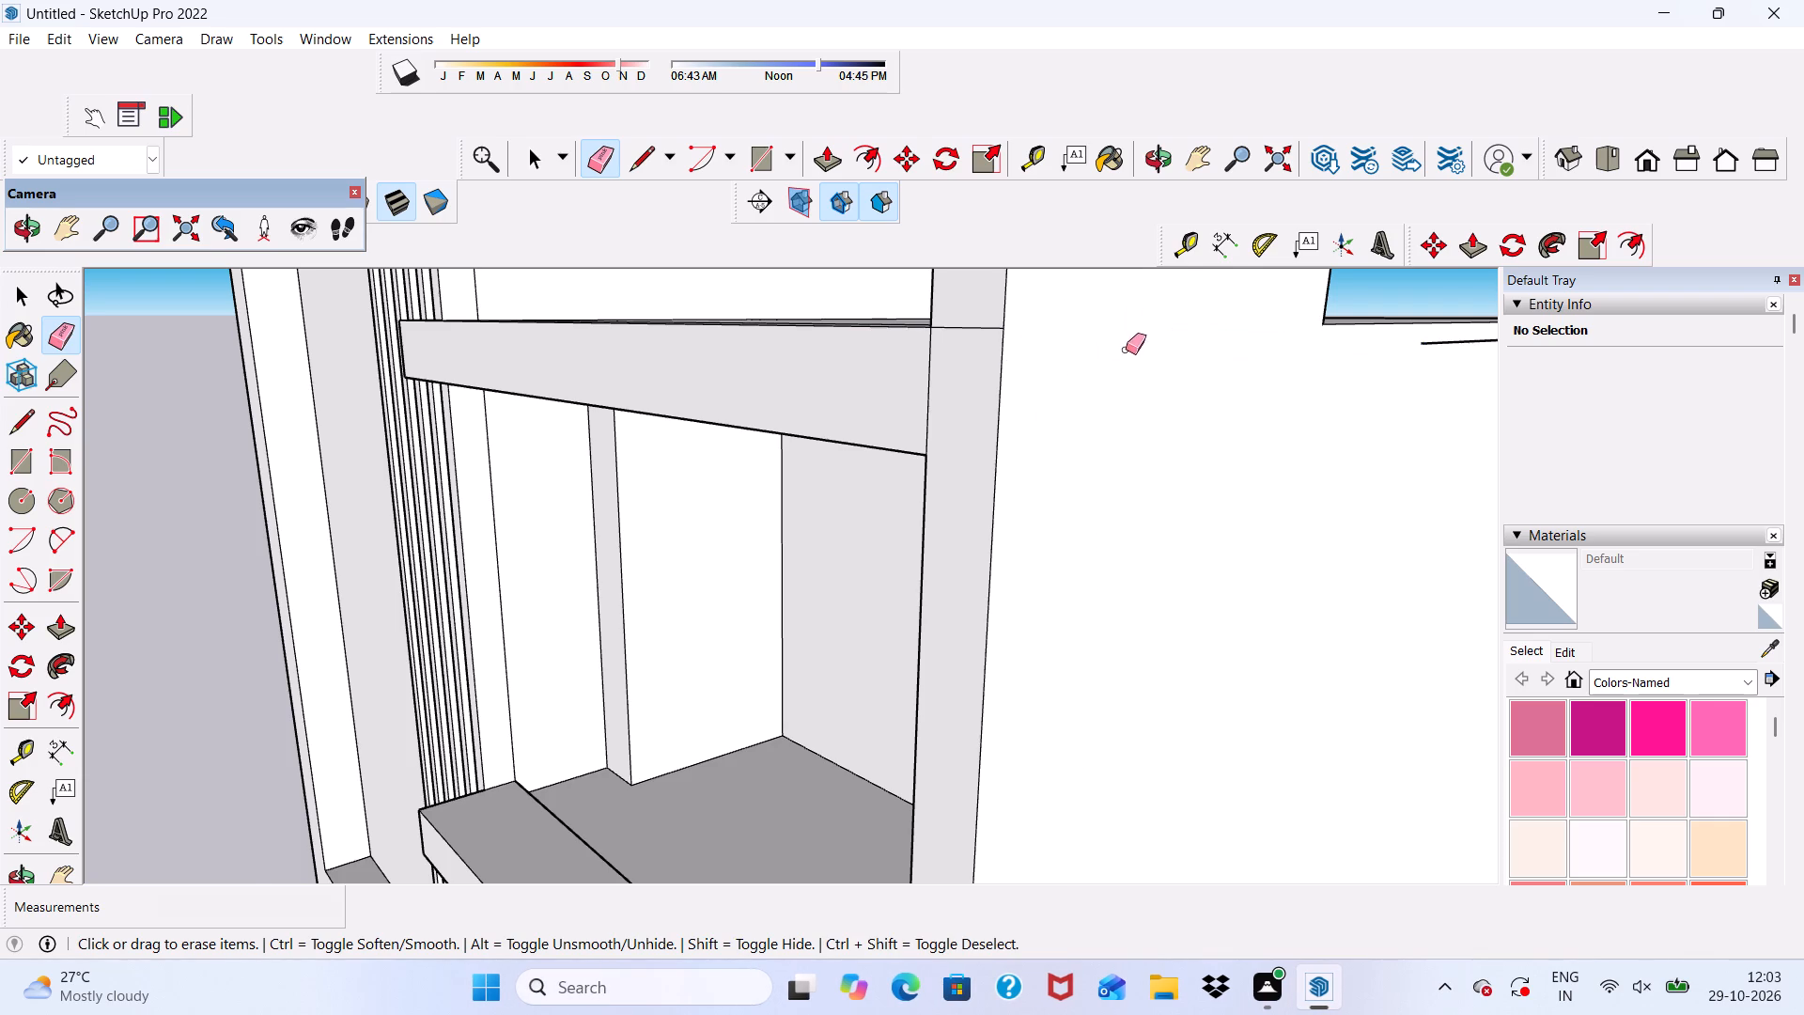
# Erase the long leftover horizontal line just below the ledge edge on the cabinet's outer side face.
pyautogui.scroll(-12, 1123, 345)
pyautogui.scroll(12, 1209, 322)
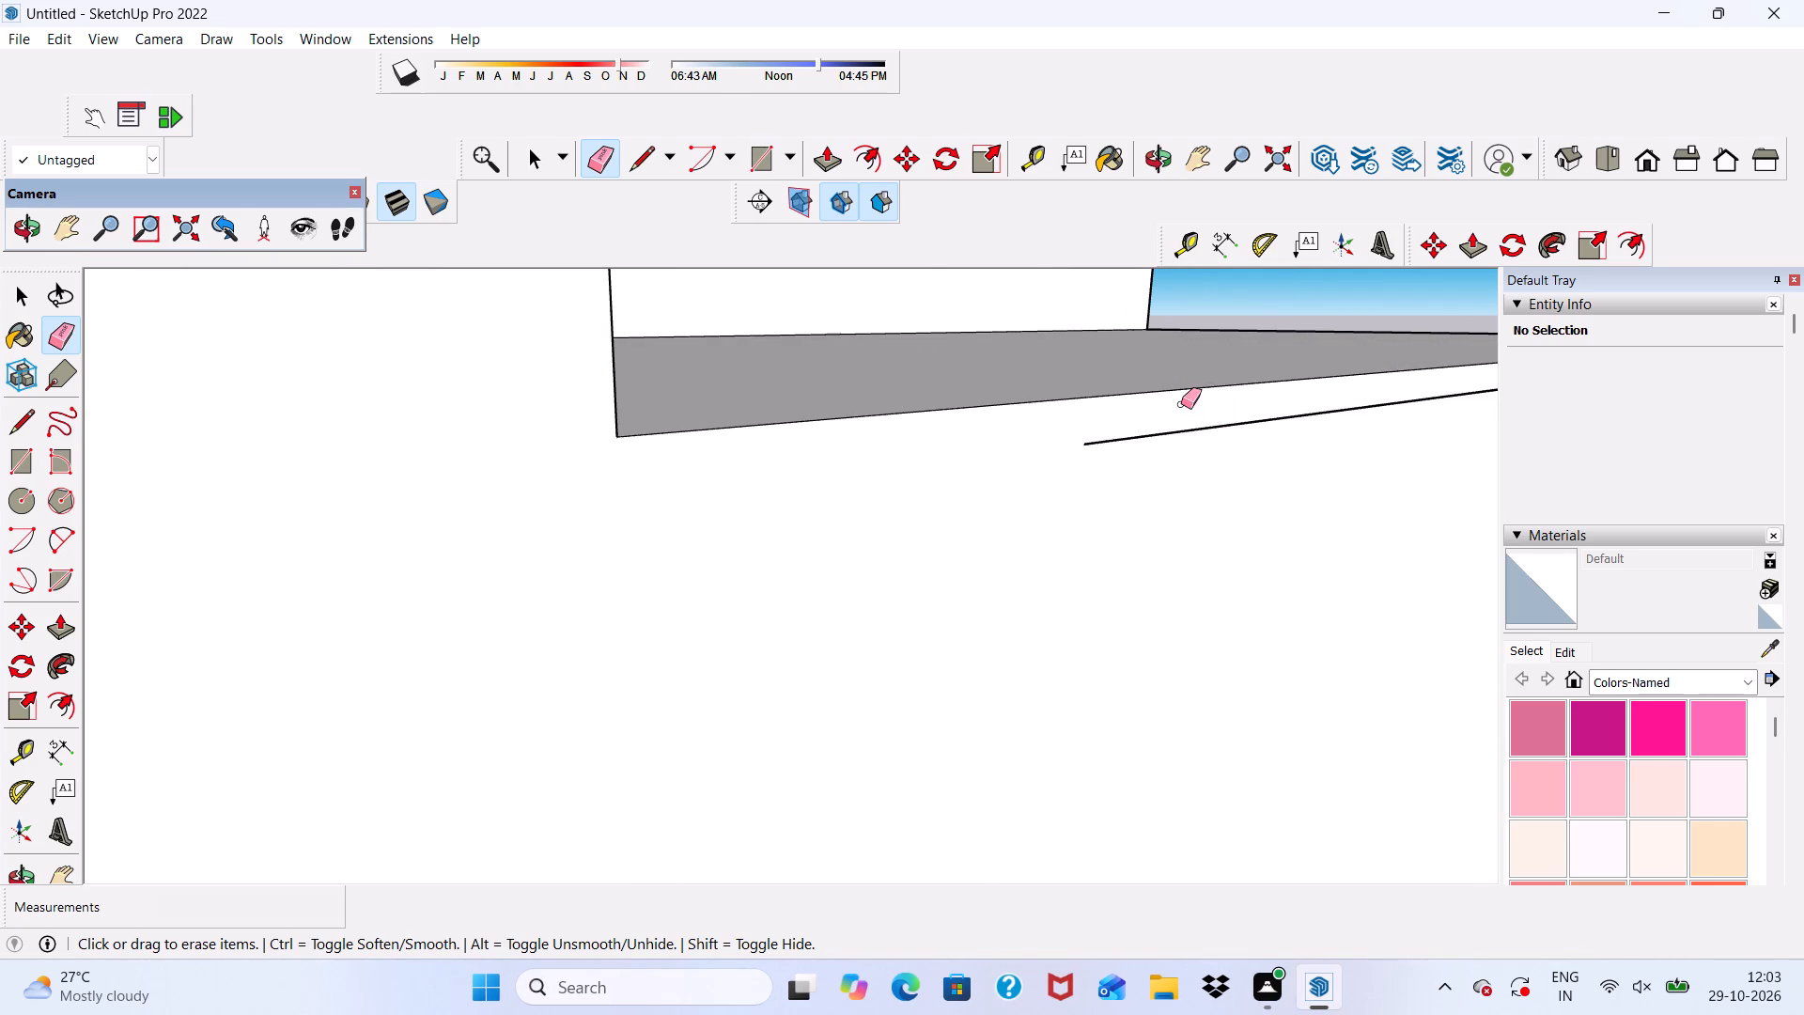
pyautogui.moveTo(1156, 426); pyautogui.dragTo(1156, 435)
pyautogui.scroll(-9, 1072, 433)
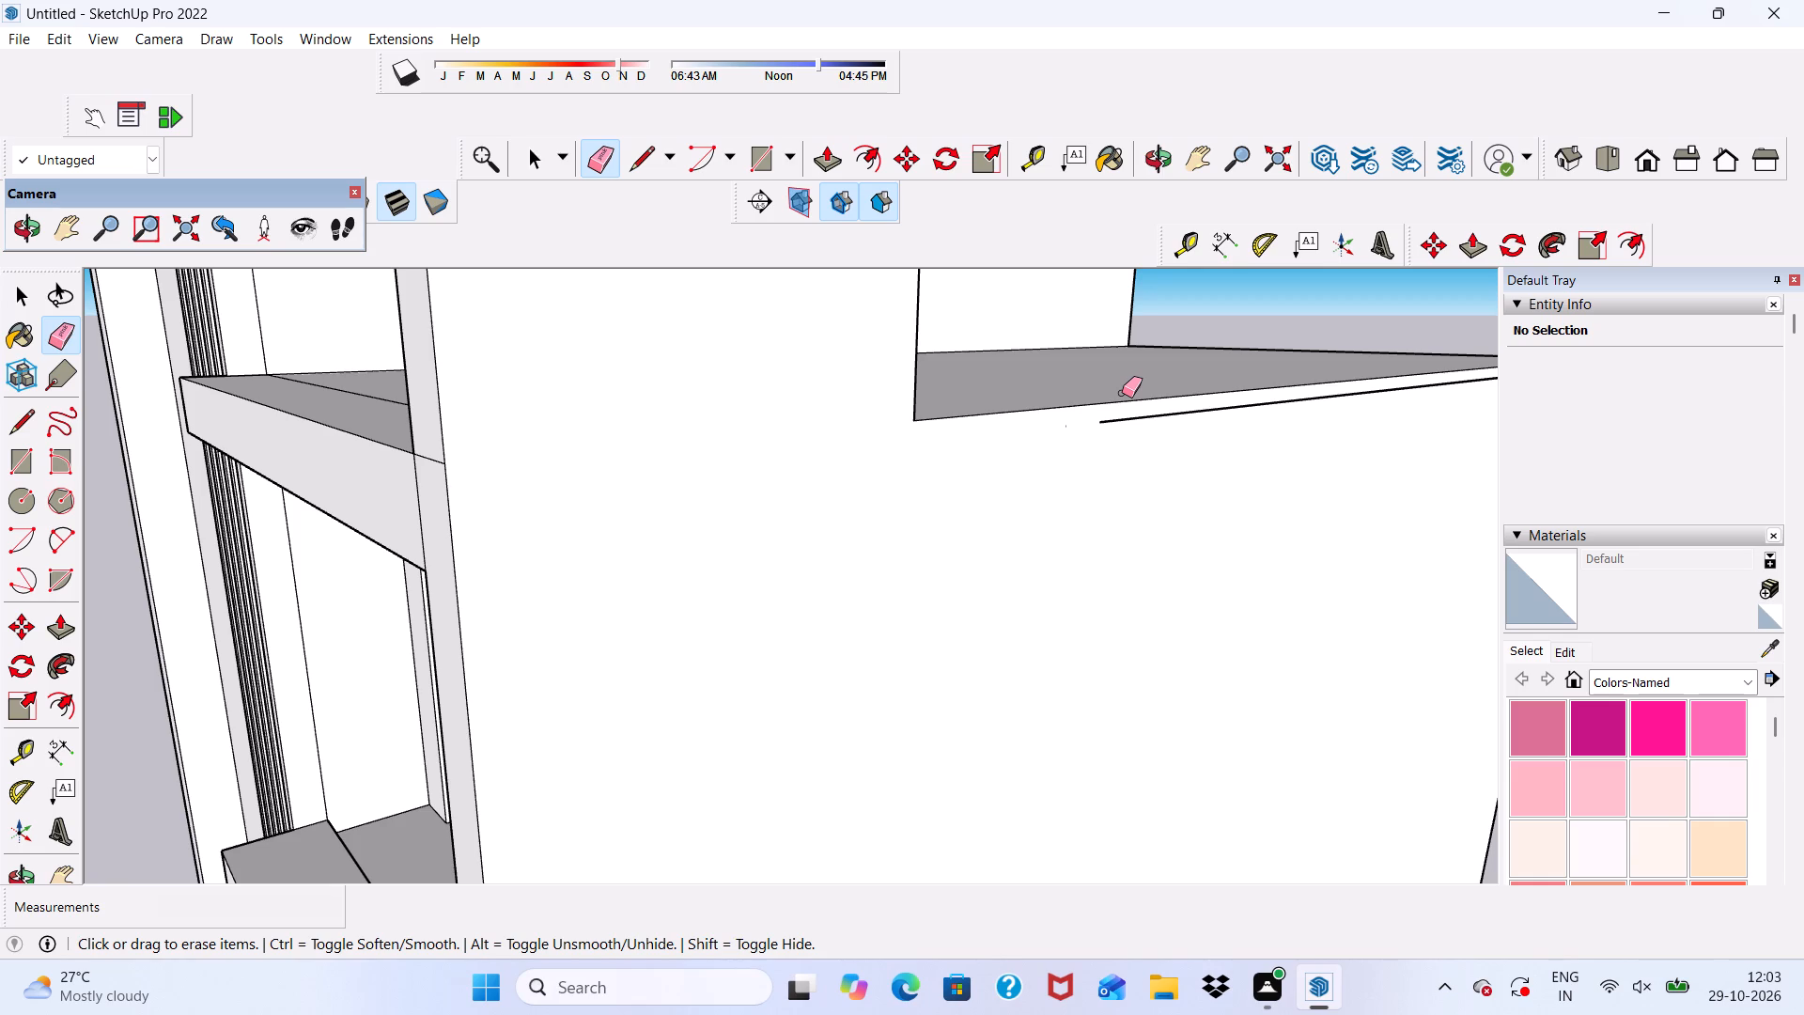
pyautogui.scroll(6, 1125, 349)
pyautogui.scroll(-13, 1002, 249)
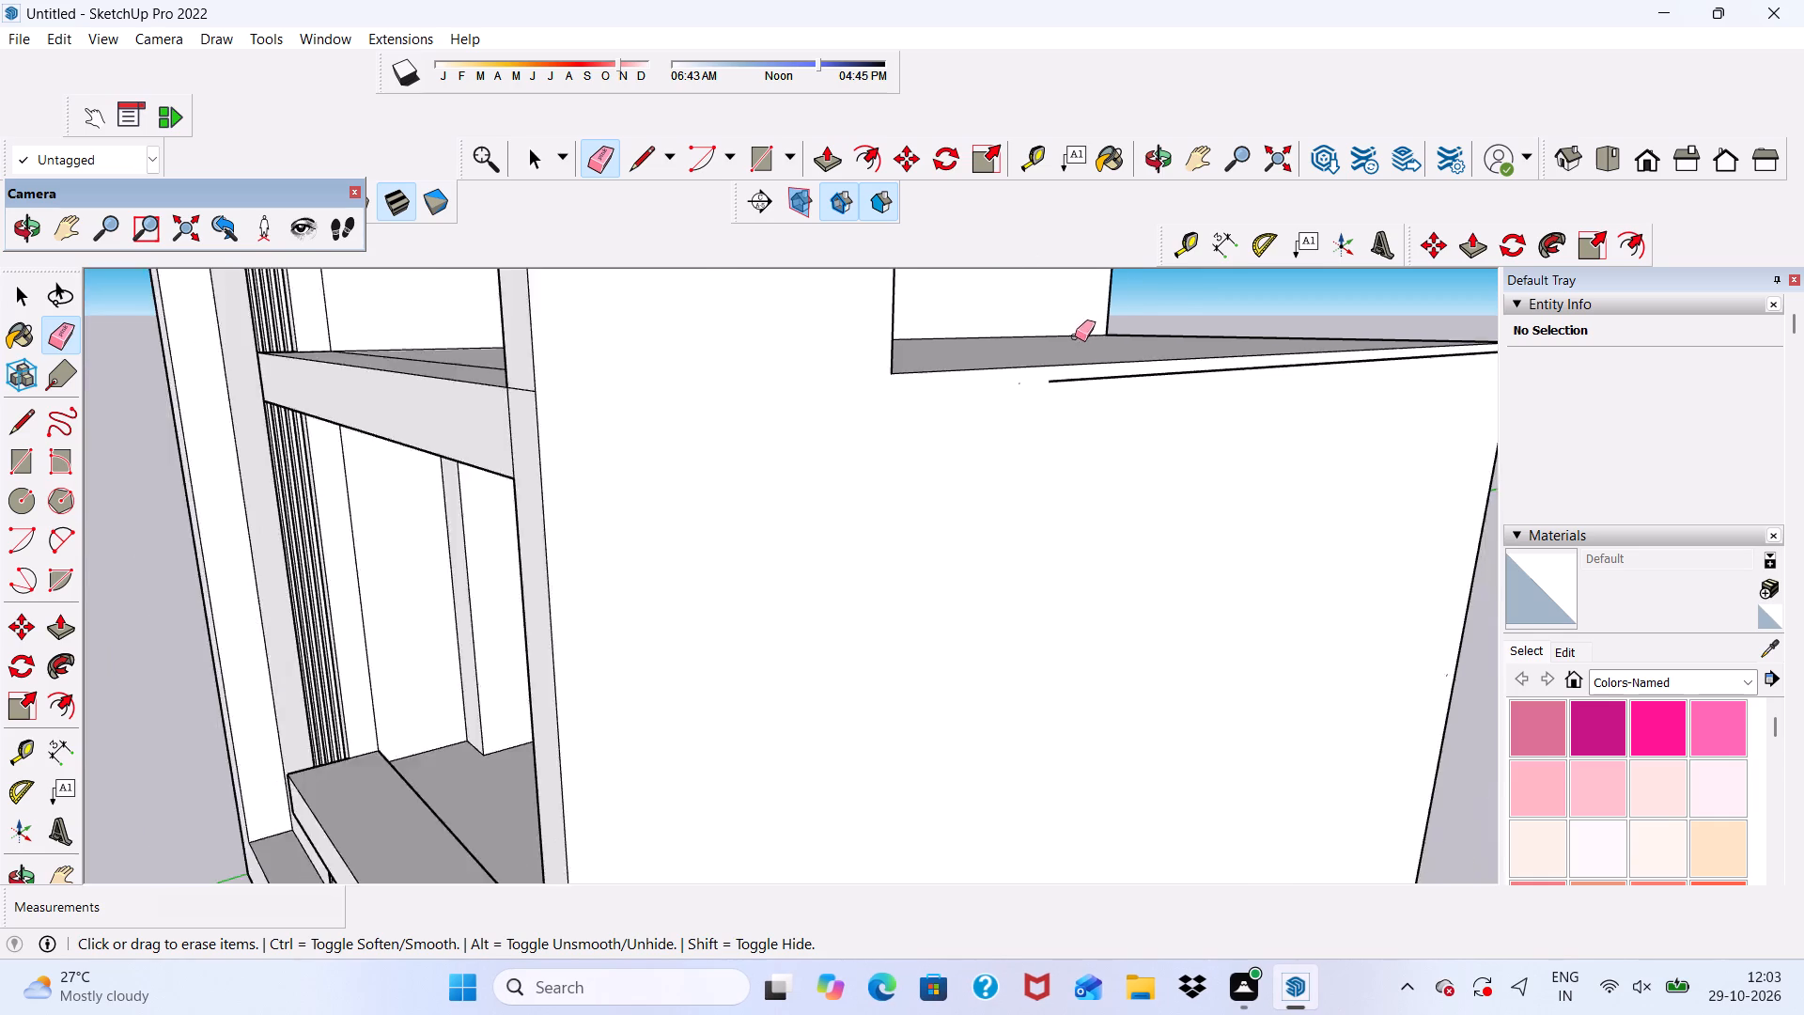
pyautogui.scroll(4, 1075, 349)
pyautogui.scroll(-2, 1079, 360)
pyautogui.scroll(5, 1086, 399)
pyautogui.moveTo(1085, 382); pyautogui.dragTo(1084, 396)
pyautogui.scroll(-14, 965, 438)
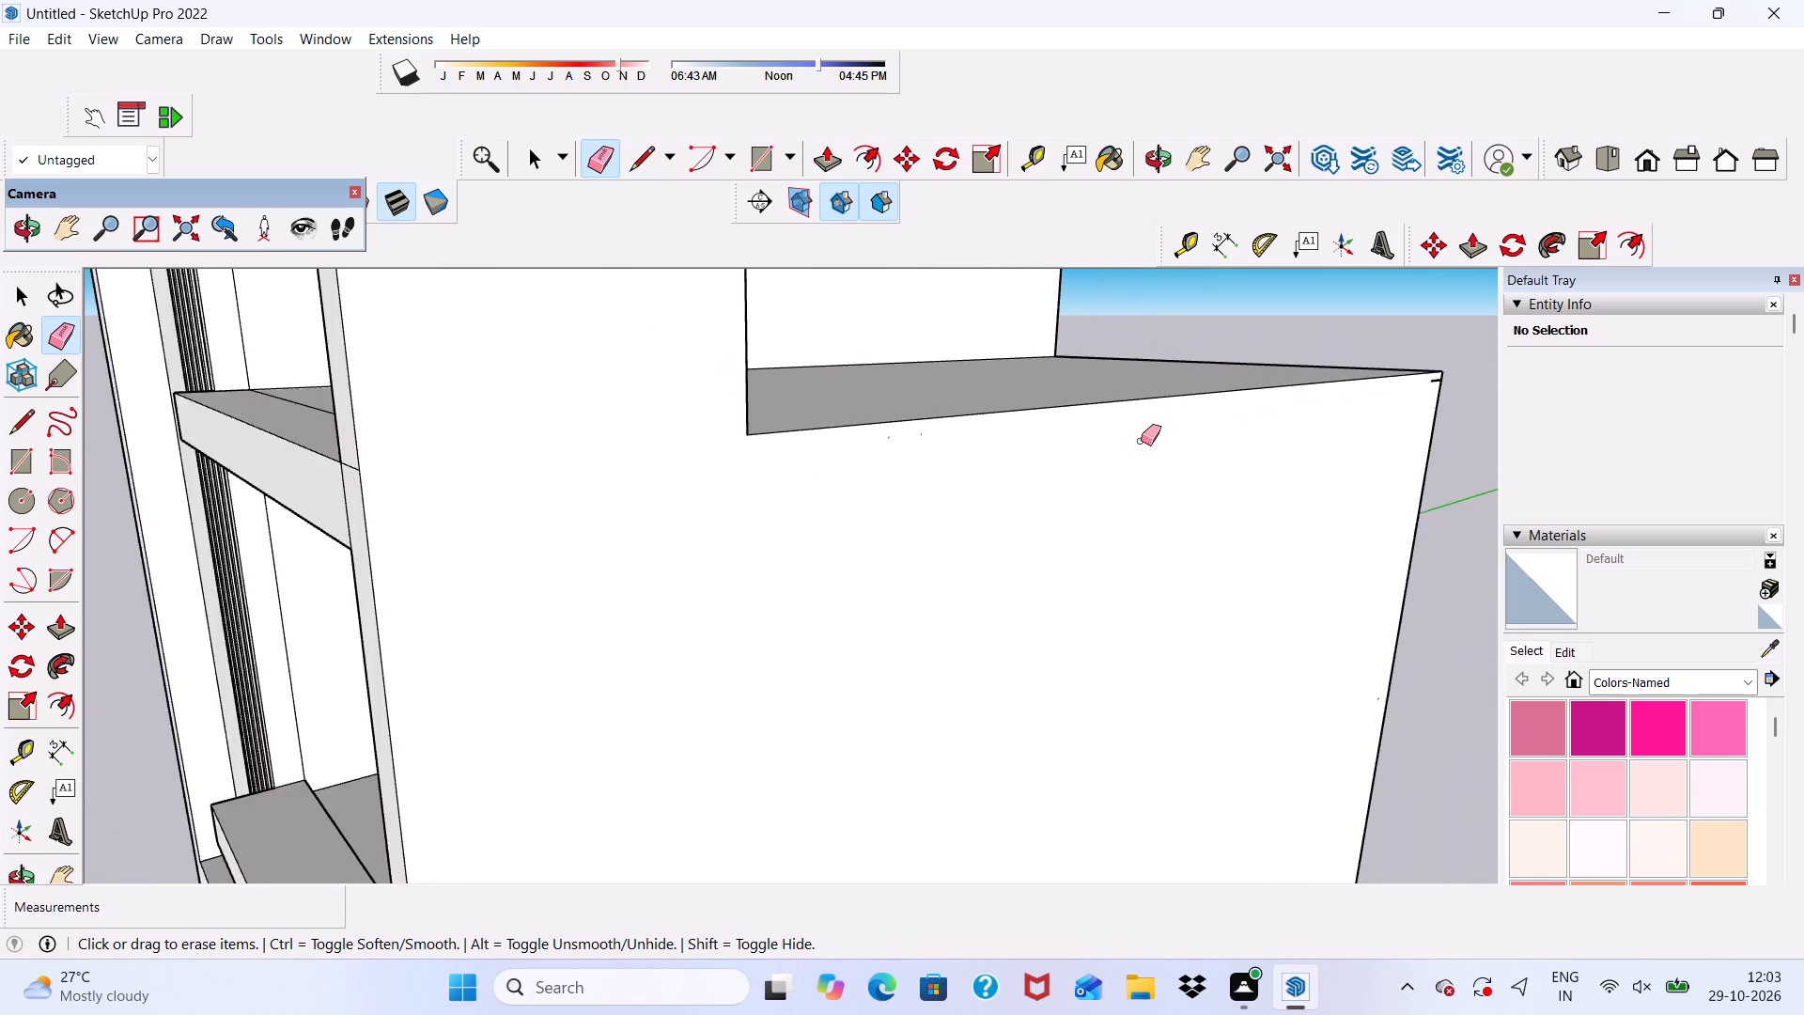
# Erase the remaining short horizontal line at the rear upper corner of the outer side face, below the ledge.
pyautogui.scroll(-3, 1141, 441)
pyautogui.moveTo(1209, 526); pyautogui.dragTo(910, 524, button='middle')
pyautogui.scroll(9, 1428, 459)
pyautogui.scroll(-2, 1379, 461)
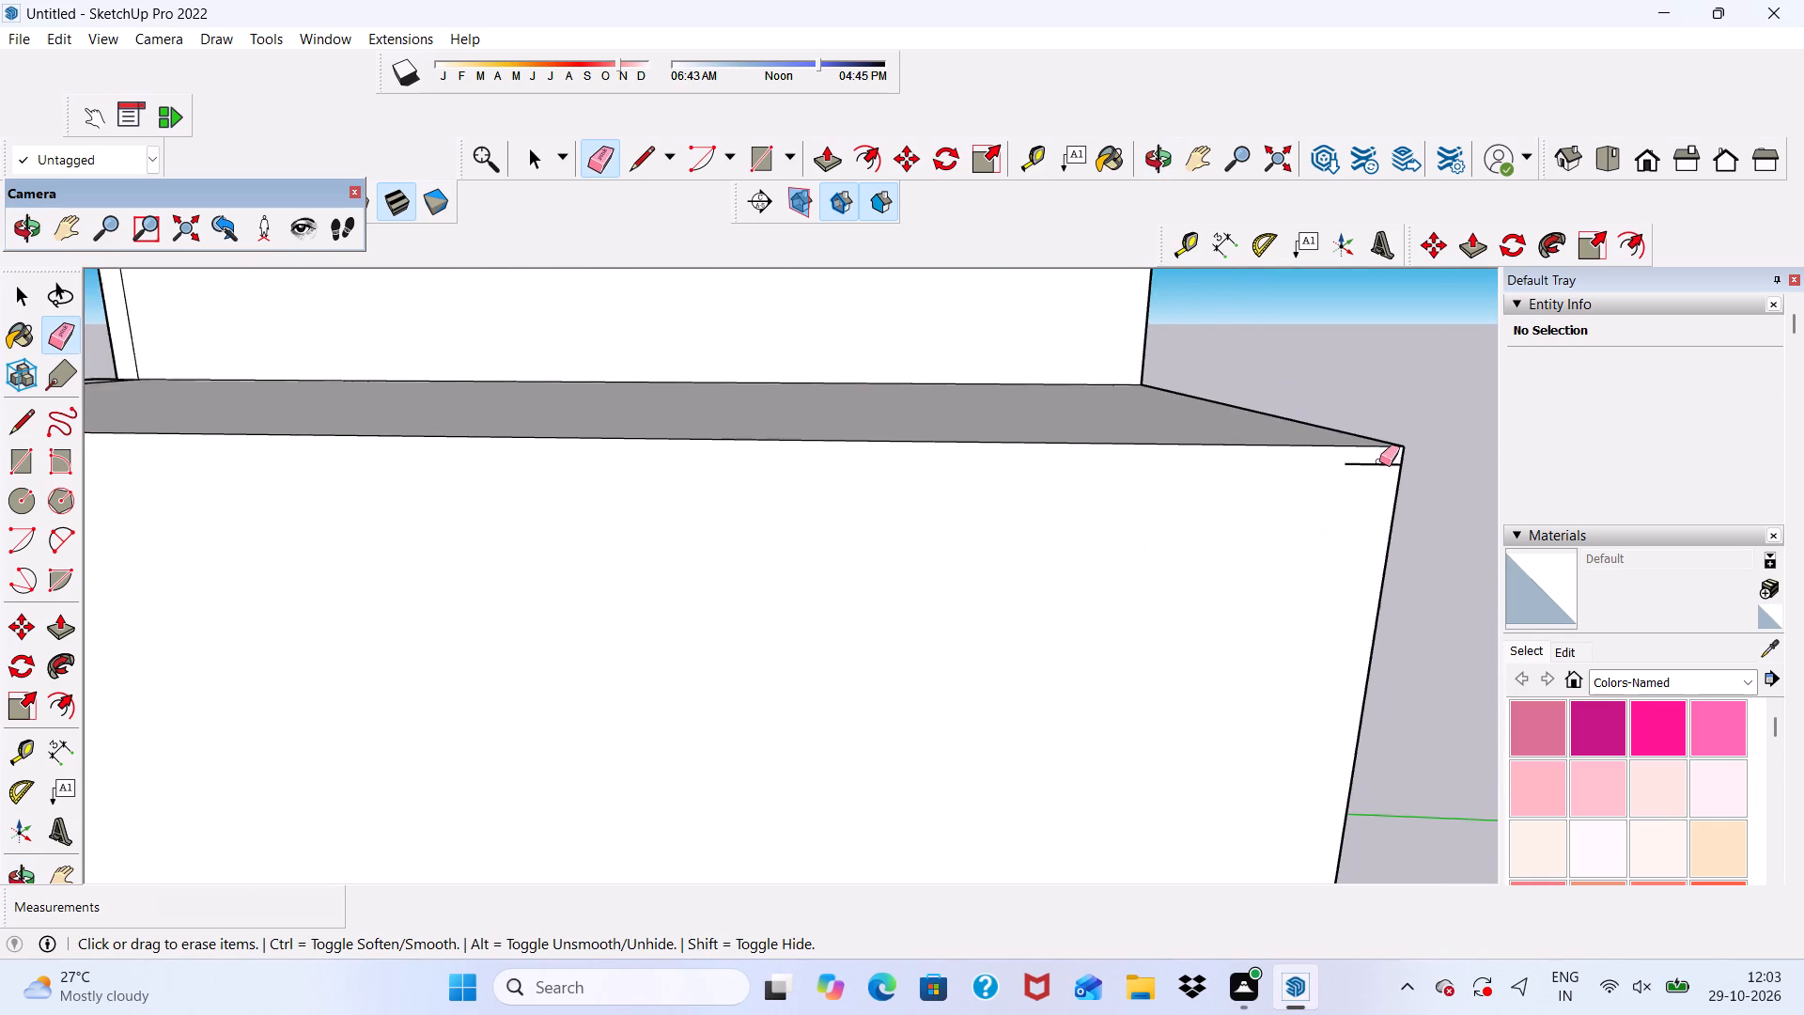
pyautogui.scroll(4, 1379, 461)
pyautogui.click(1379, 461)
pyautogui.click(1374, 468)
pyautogui.moveTo(1369, 465); pyautogui.dragTo(1344, 465)
pyautogui.scroll(-6, 1327, 465)
# Erase the horizontal line below the ledge edge on the cabinet's back face and the short vertical stub at the ledge's inner corner.
pyautogui.moveTo(1330, 535); pyautogui.dragTo(946, 516, button='middle')
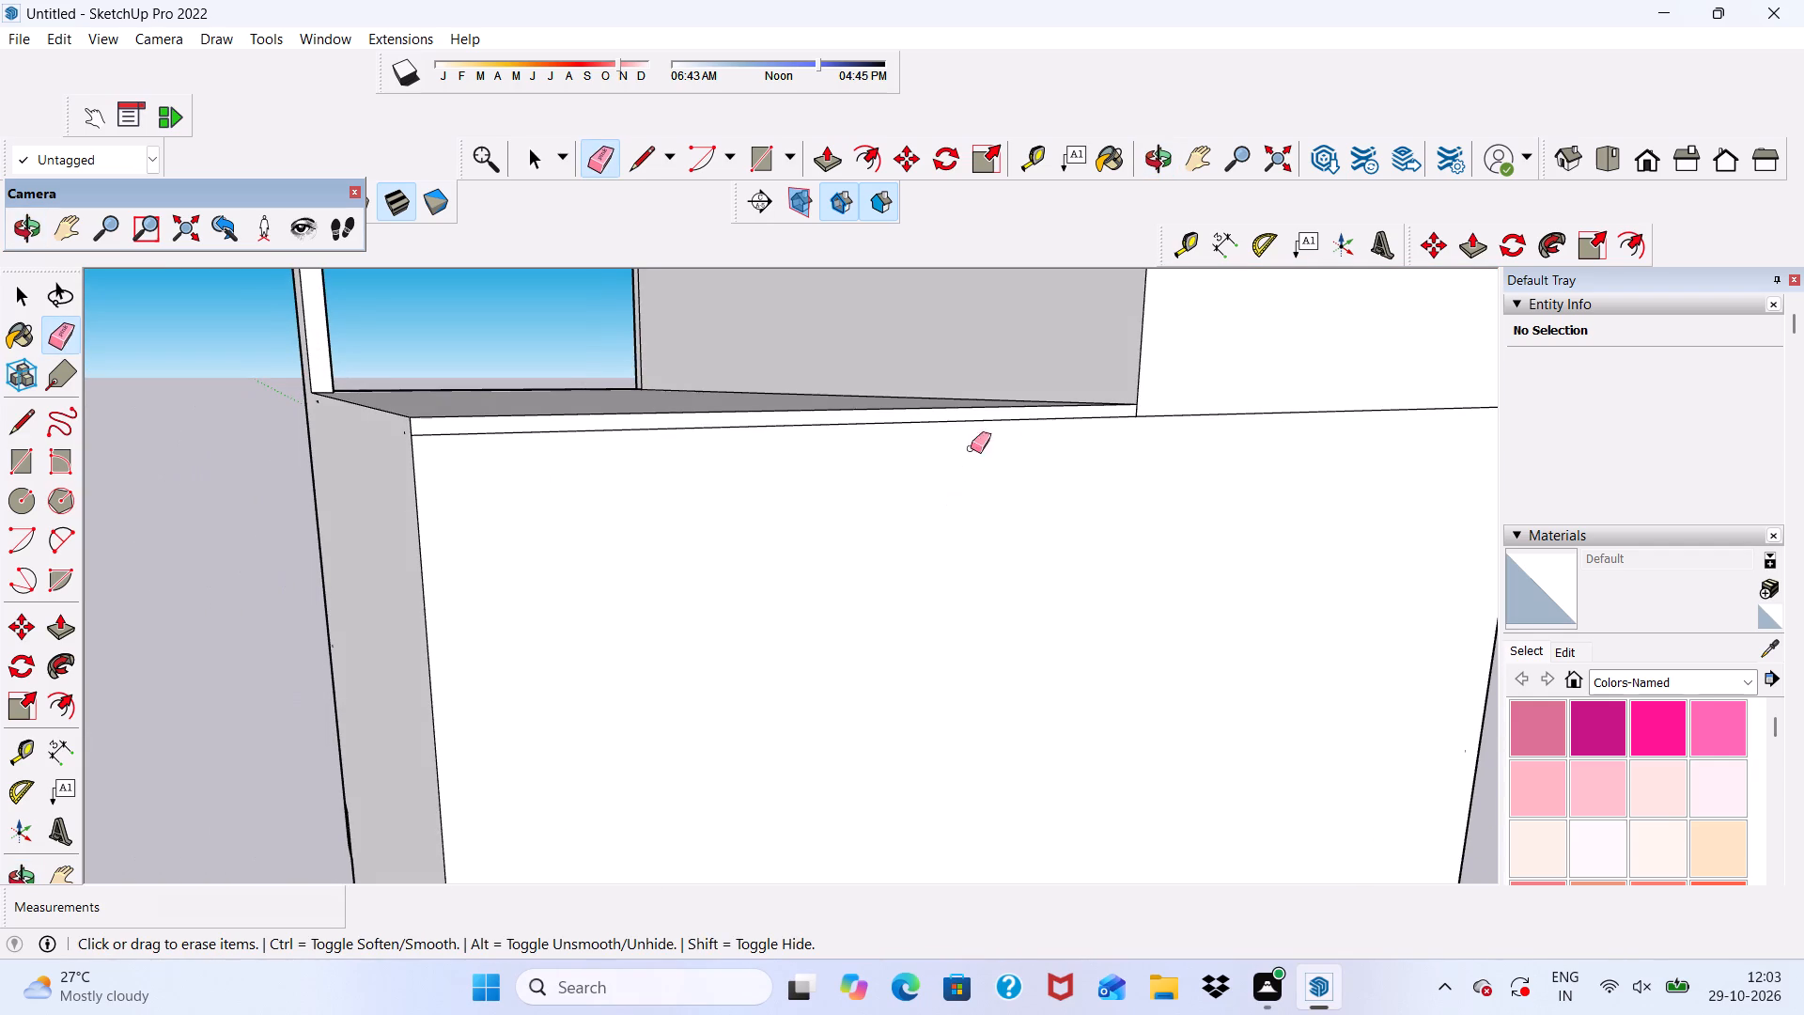
pyautogui.scroll(5, 487, 411)
pyautogui.scroll(-6, 487, 445)
pyautogui.scroll(6, 487, 453)
pyautogui.moveTo(496, 441); pyautogui.dragTo(499, 473)
pyautogui.scroll(-11, 486, 492)
pyautogui.moveTo(1131, 455); pyautogui.dragTo(1137, 512)
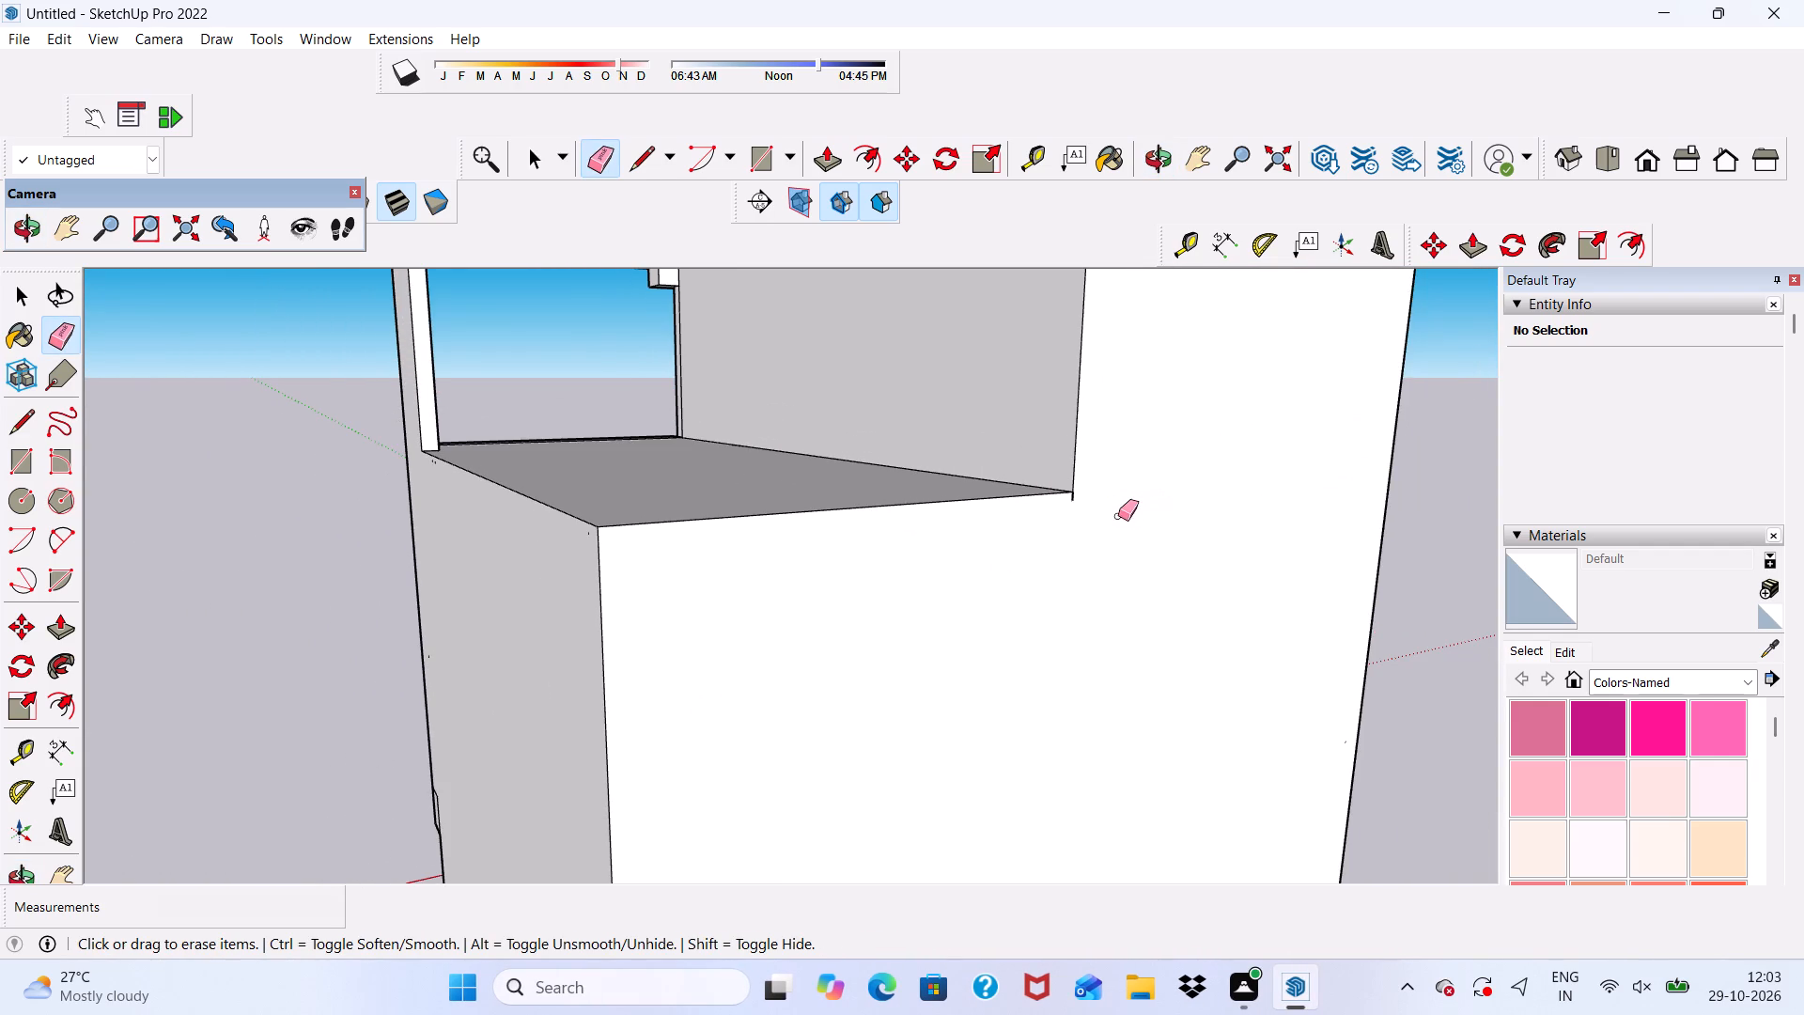
pyautogui.scroll(16, 1078, 495)
pyautogui.moveTo(1063, 497); pyautogui.dragTo(1033, 520)
# Erase the short line crossing the front of the outer upright at the upper shelf's top edge.
pyautogui.scroll(-19, 1042, 508)
pyautogui.scroll(1, 965, 566)
pyautogui.moveTo(965, 566); pyautogui.dragTo(1174, 552, button='middle')
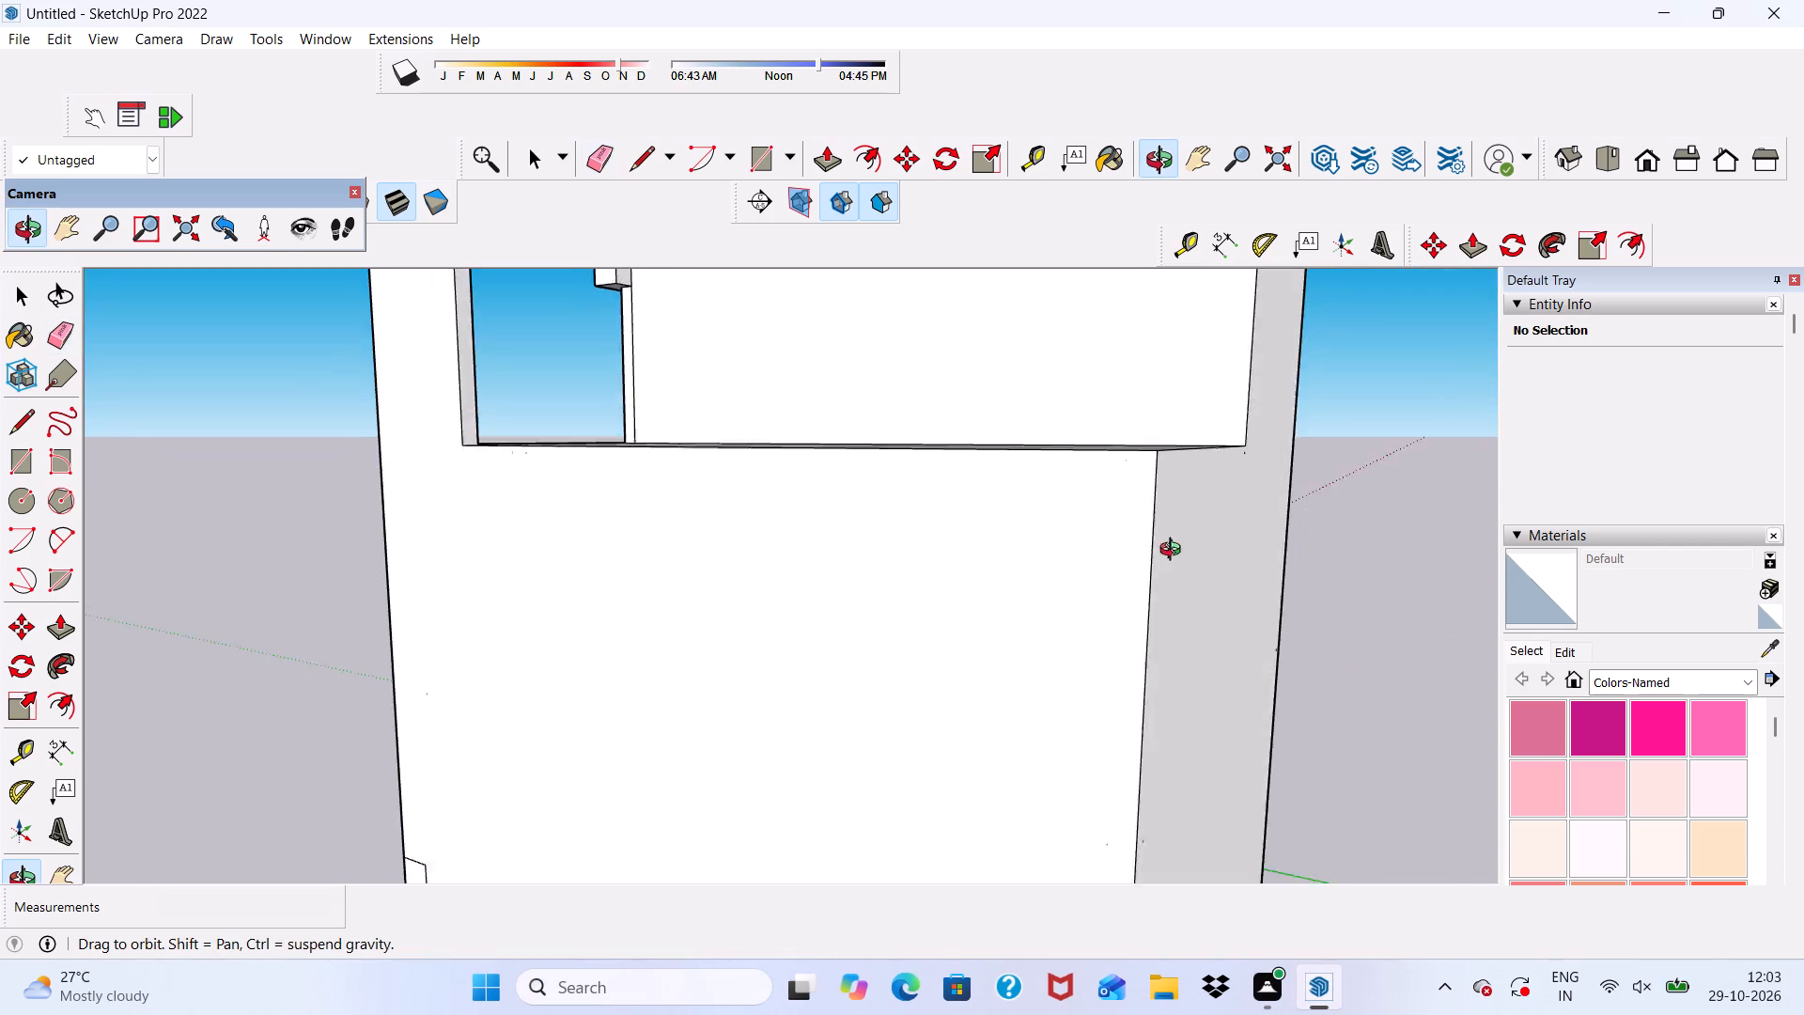
pyautogui.moveTo(1174, 552); pyautogui.dragTo(1208, 575, button='middle')
pyautogui.scroll(5, 1188, 551)
pyautogui.scroll(-4, 1195, 522)
pyautogui.scroll(3, 474, 538)
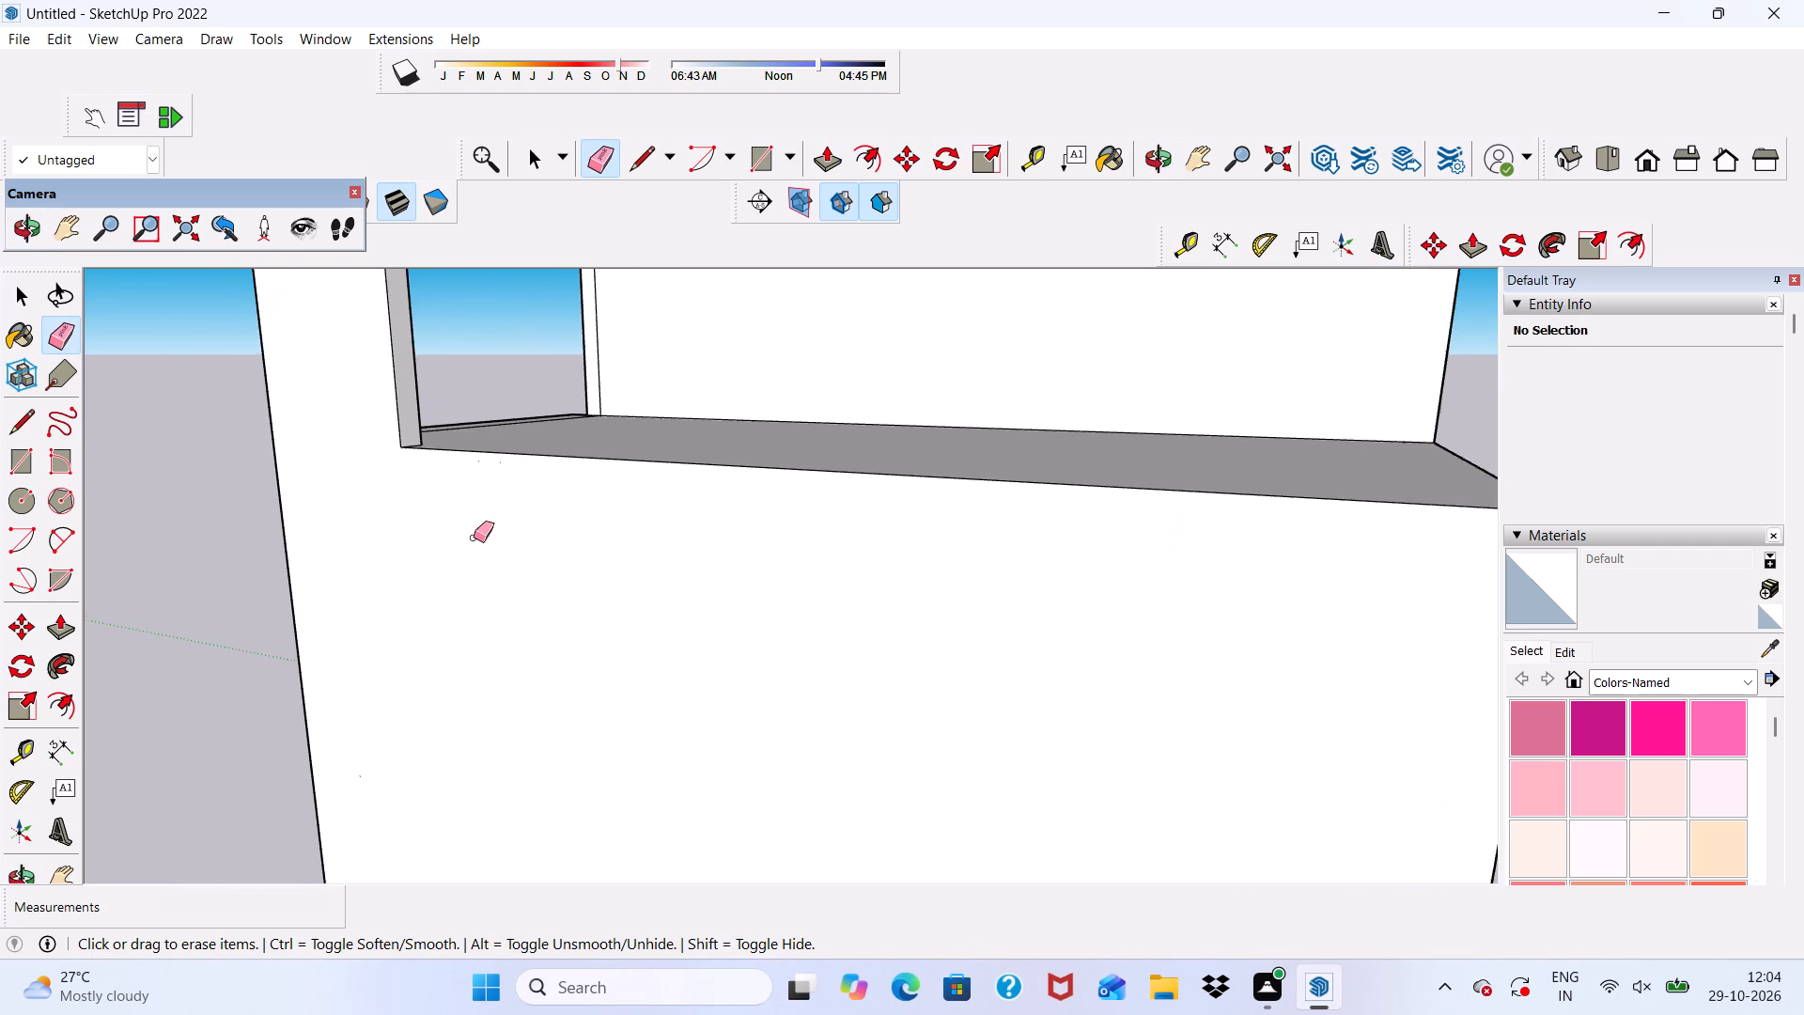
pyautogui.scroll(-1, 457, 535)
pyautogui.moveTo(457, 535); pyautogui.dragTo(1055, 536, button='middle')
pyautogui.scroll(-3, 1119, 476)
pyautogui.moveTo(1116, 492); pyautogui.dragTo(1344, 584, button='middle')
pyautogui.scroll(10, 1181, 475)
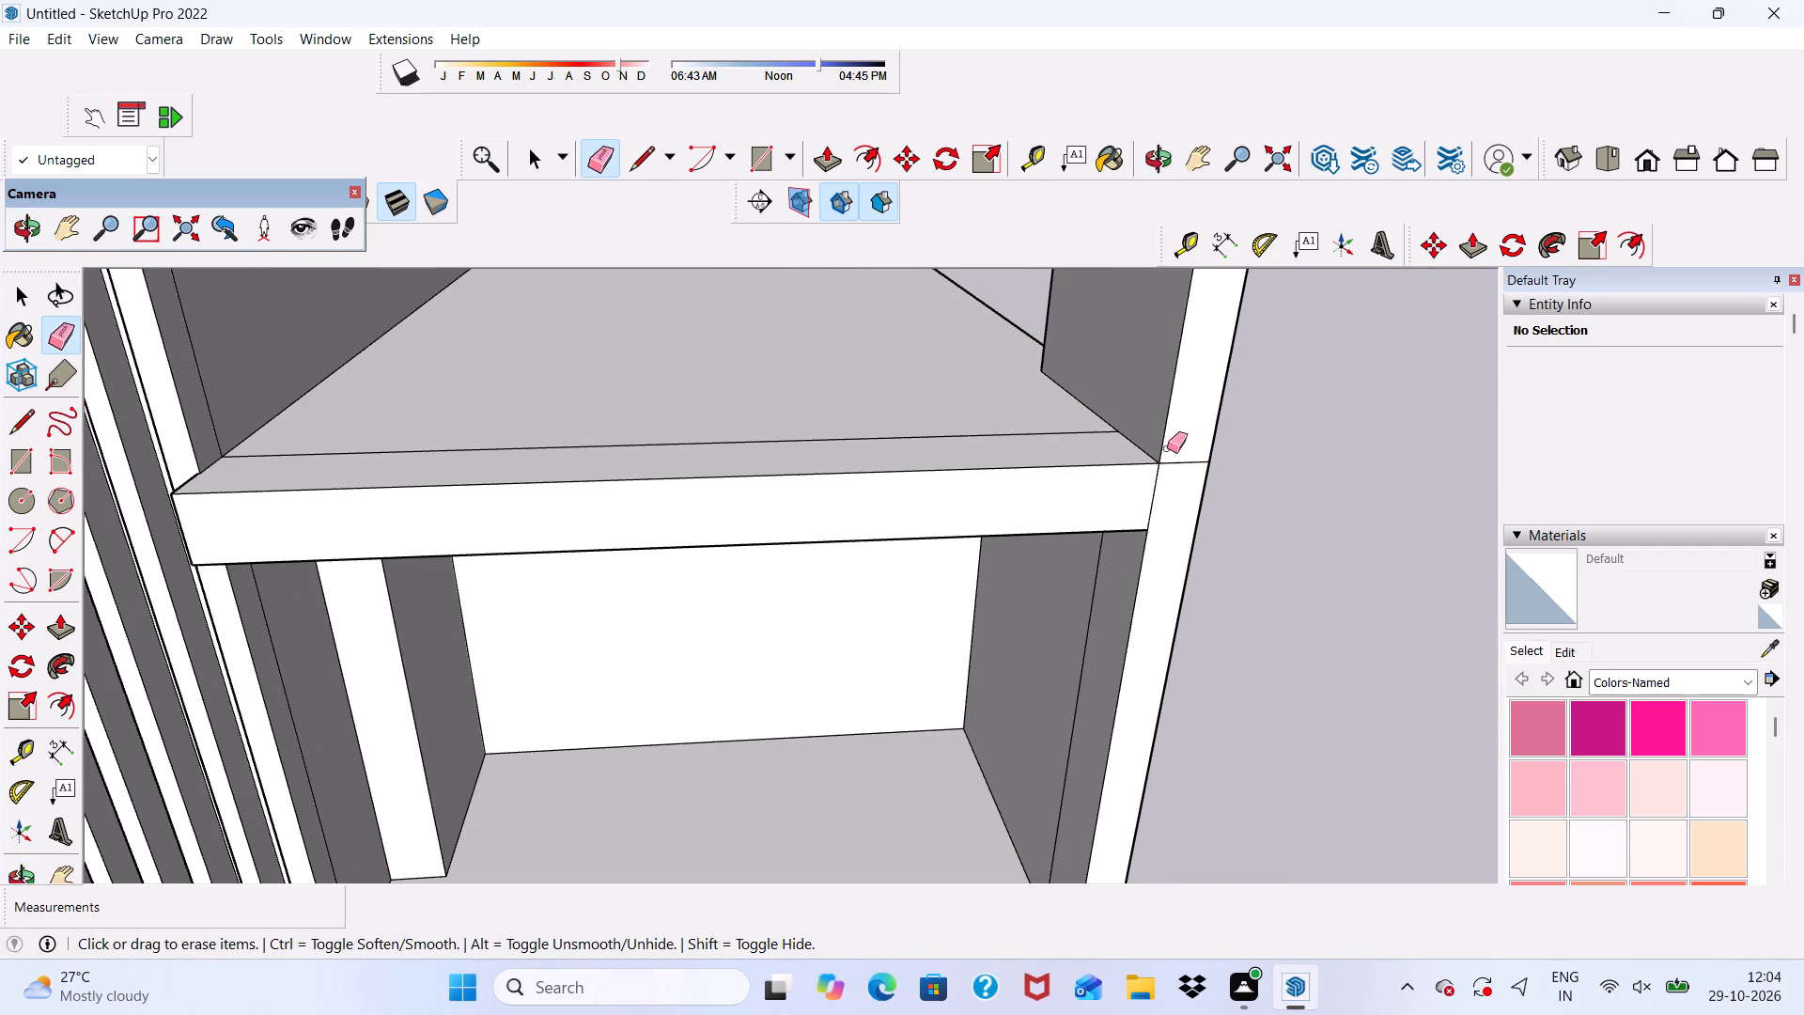
pyautogui.click(1172, 462)
pyautogui.scroll(-5, 1172, 463)
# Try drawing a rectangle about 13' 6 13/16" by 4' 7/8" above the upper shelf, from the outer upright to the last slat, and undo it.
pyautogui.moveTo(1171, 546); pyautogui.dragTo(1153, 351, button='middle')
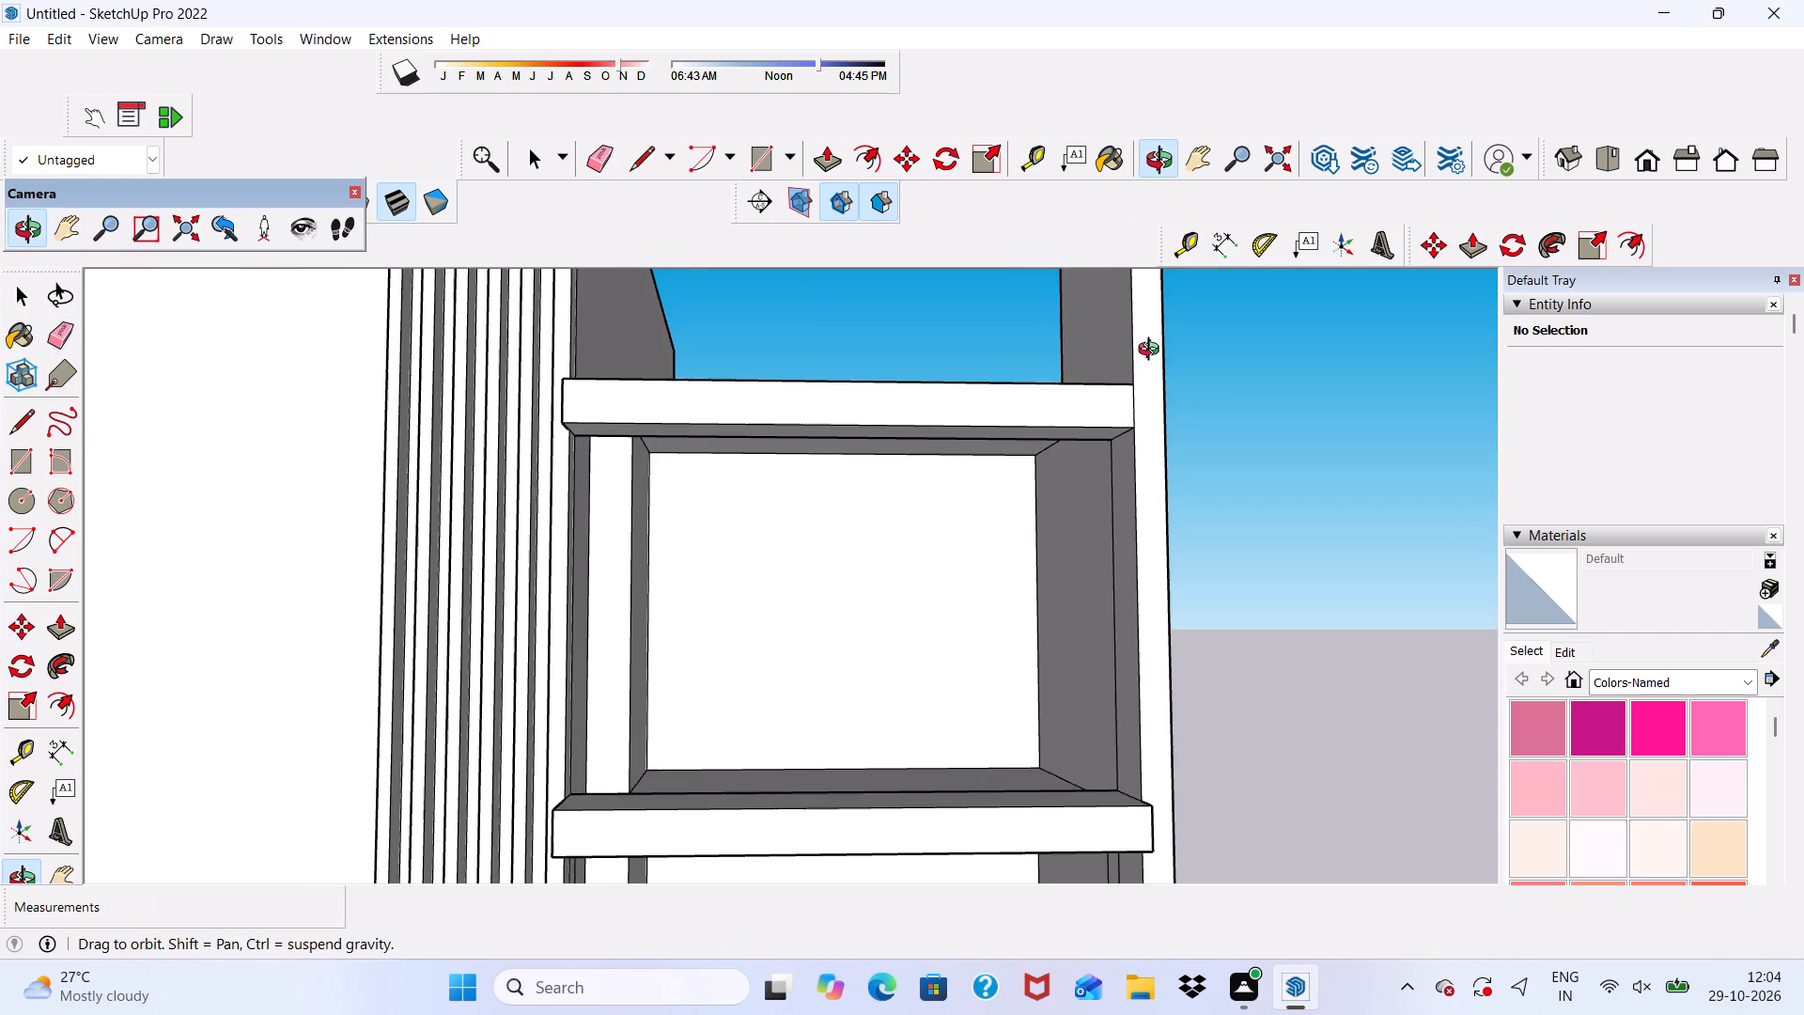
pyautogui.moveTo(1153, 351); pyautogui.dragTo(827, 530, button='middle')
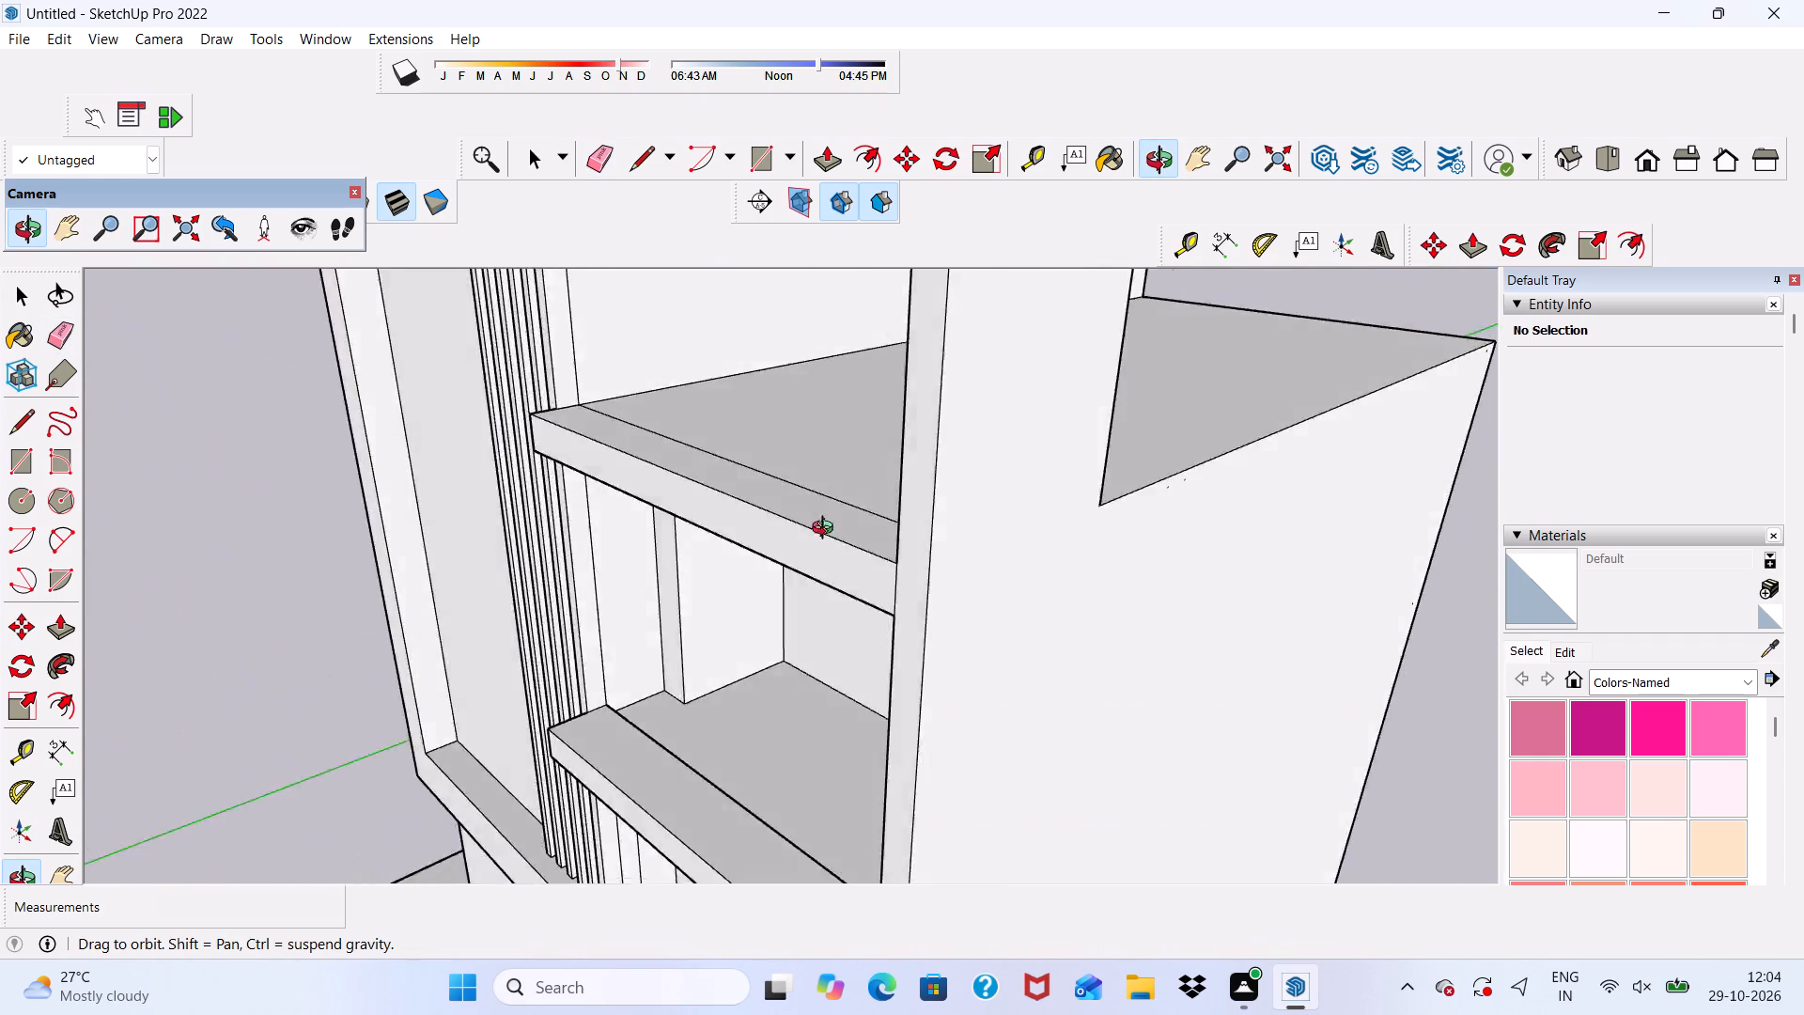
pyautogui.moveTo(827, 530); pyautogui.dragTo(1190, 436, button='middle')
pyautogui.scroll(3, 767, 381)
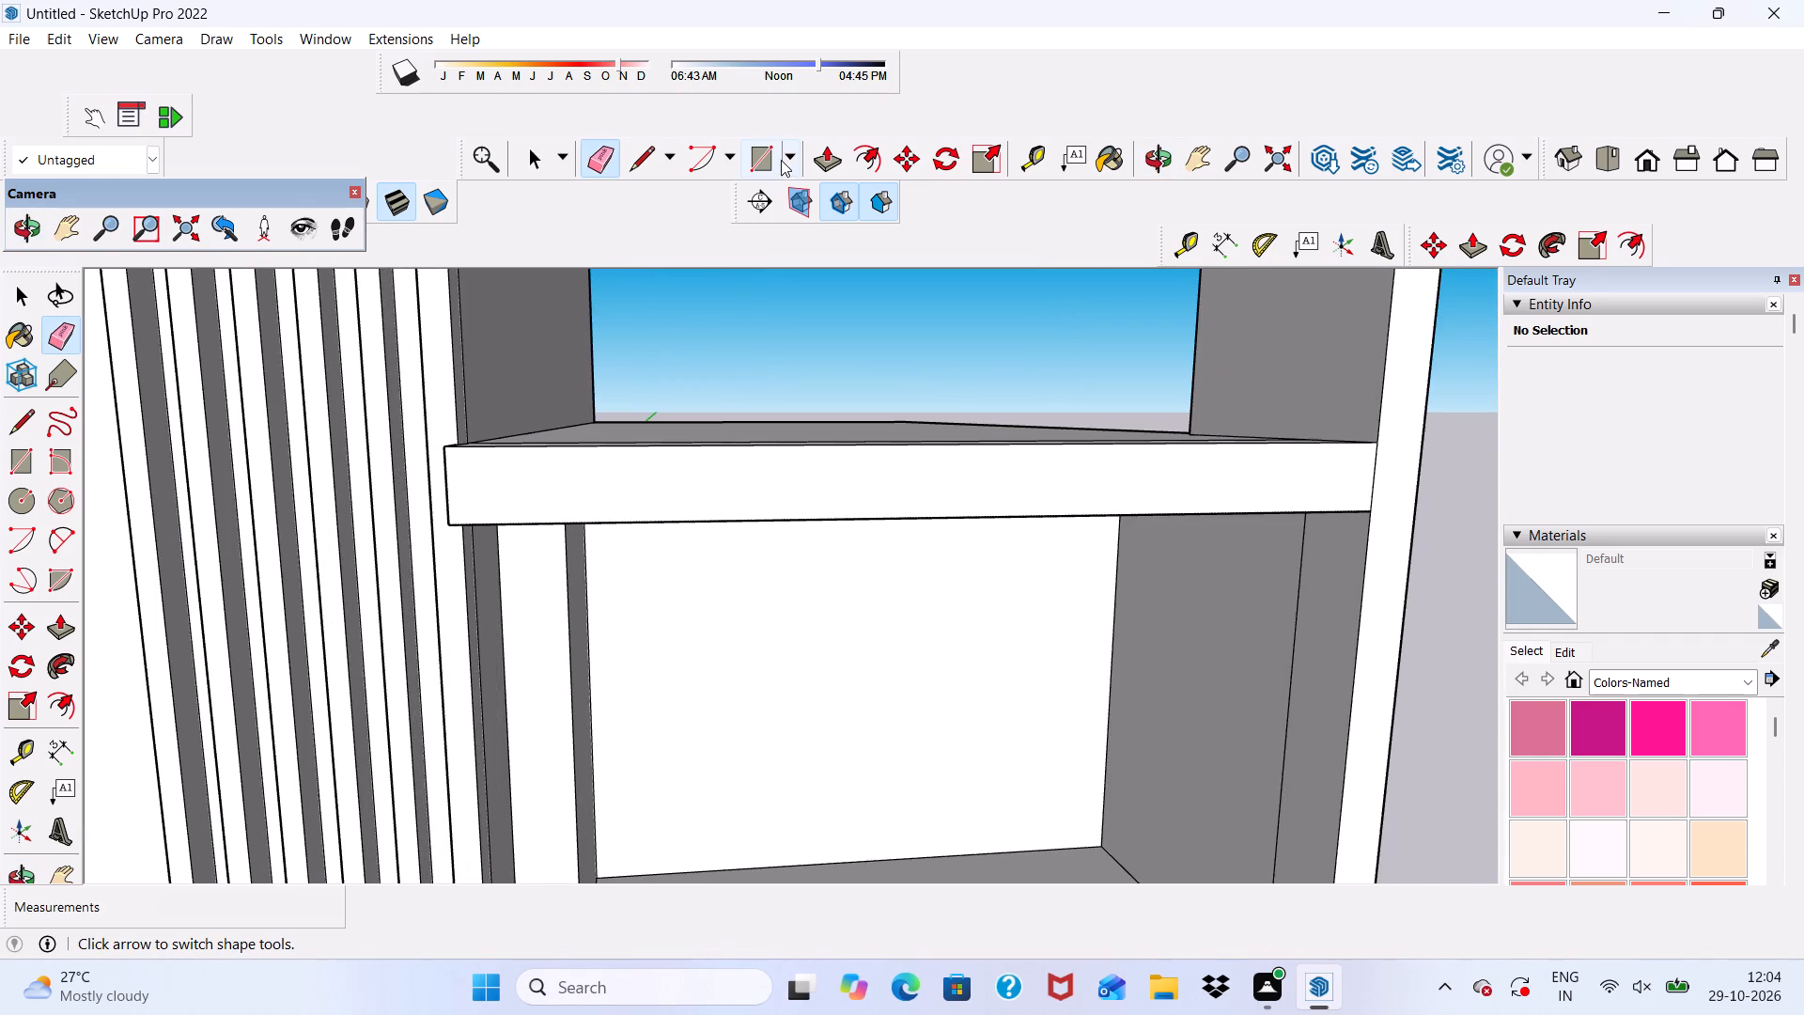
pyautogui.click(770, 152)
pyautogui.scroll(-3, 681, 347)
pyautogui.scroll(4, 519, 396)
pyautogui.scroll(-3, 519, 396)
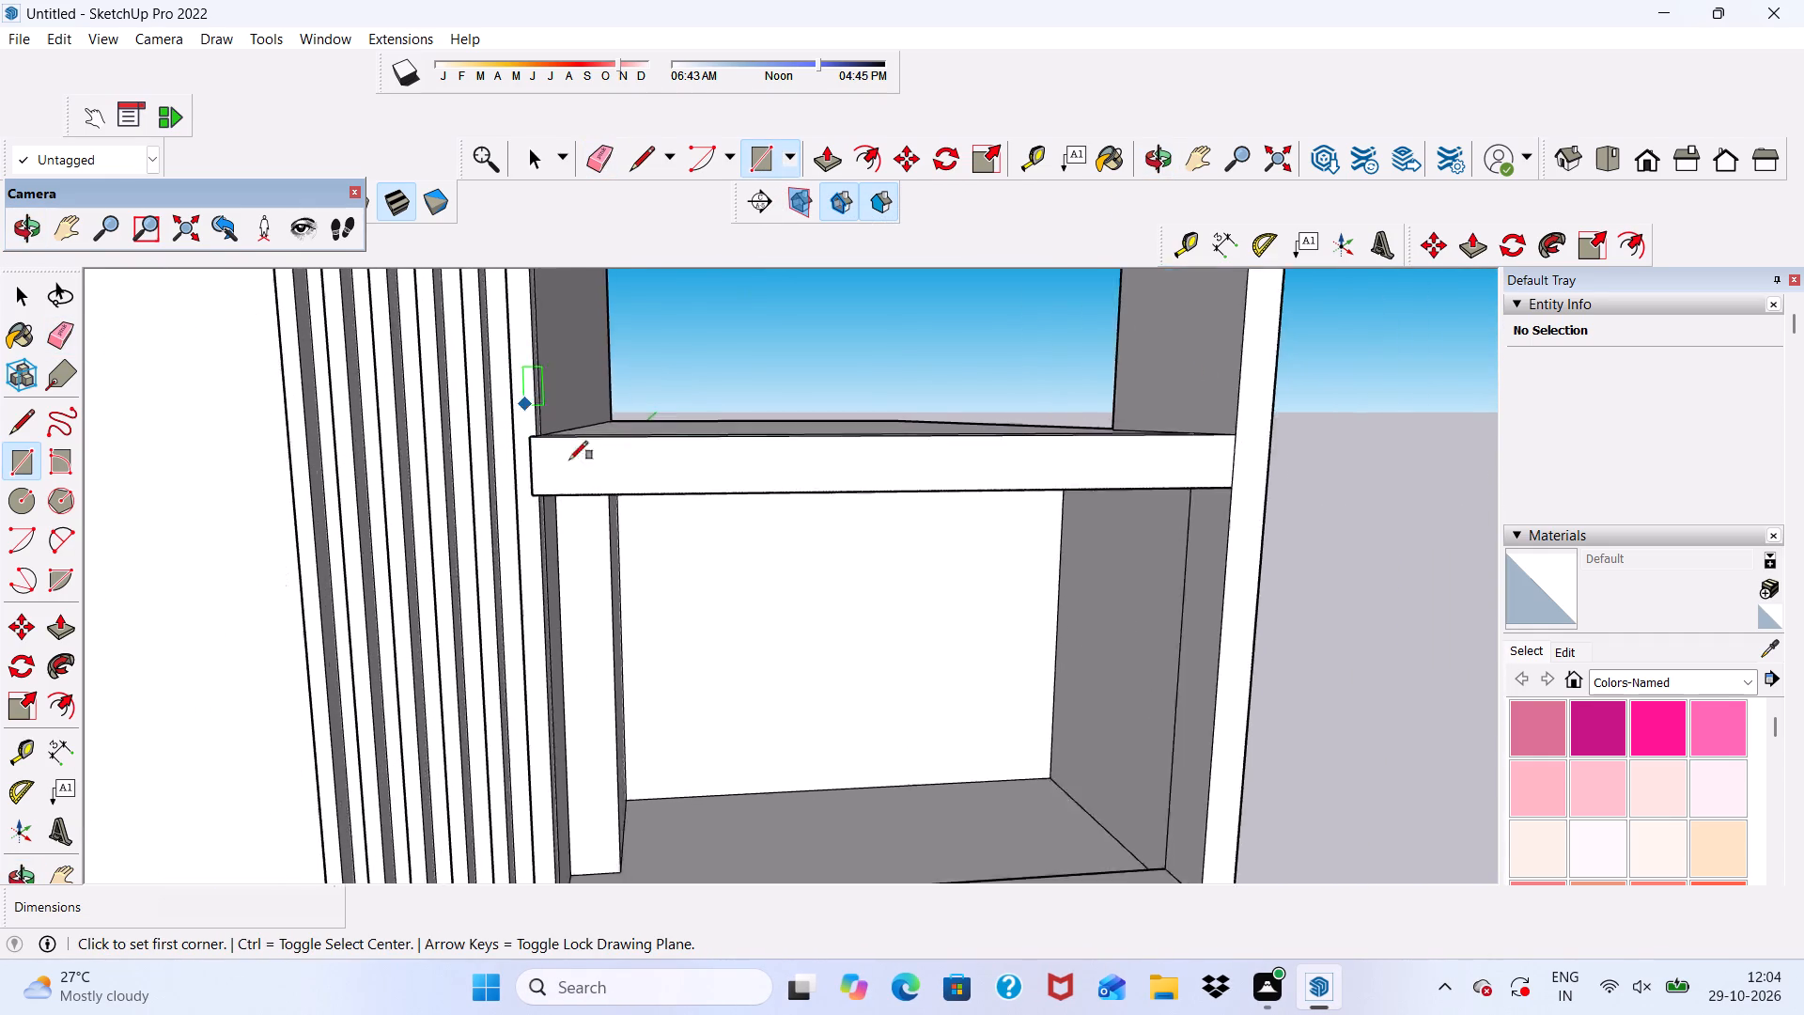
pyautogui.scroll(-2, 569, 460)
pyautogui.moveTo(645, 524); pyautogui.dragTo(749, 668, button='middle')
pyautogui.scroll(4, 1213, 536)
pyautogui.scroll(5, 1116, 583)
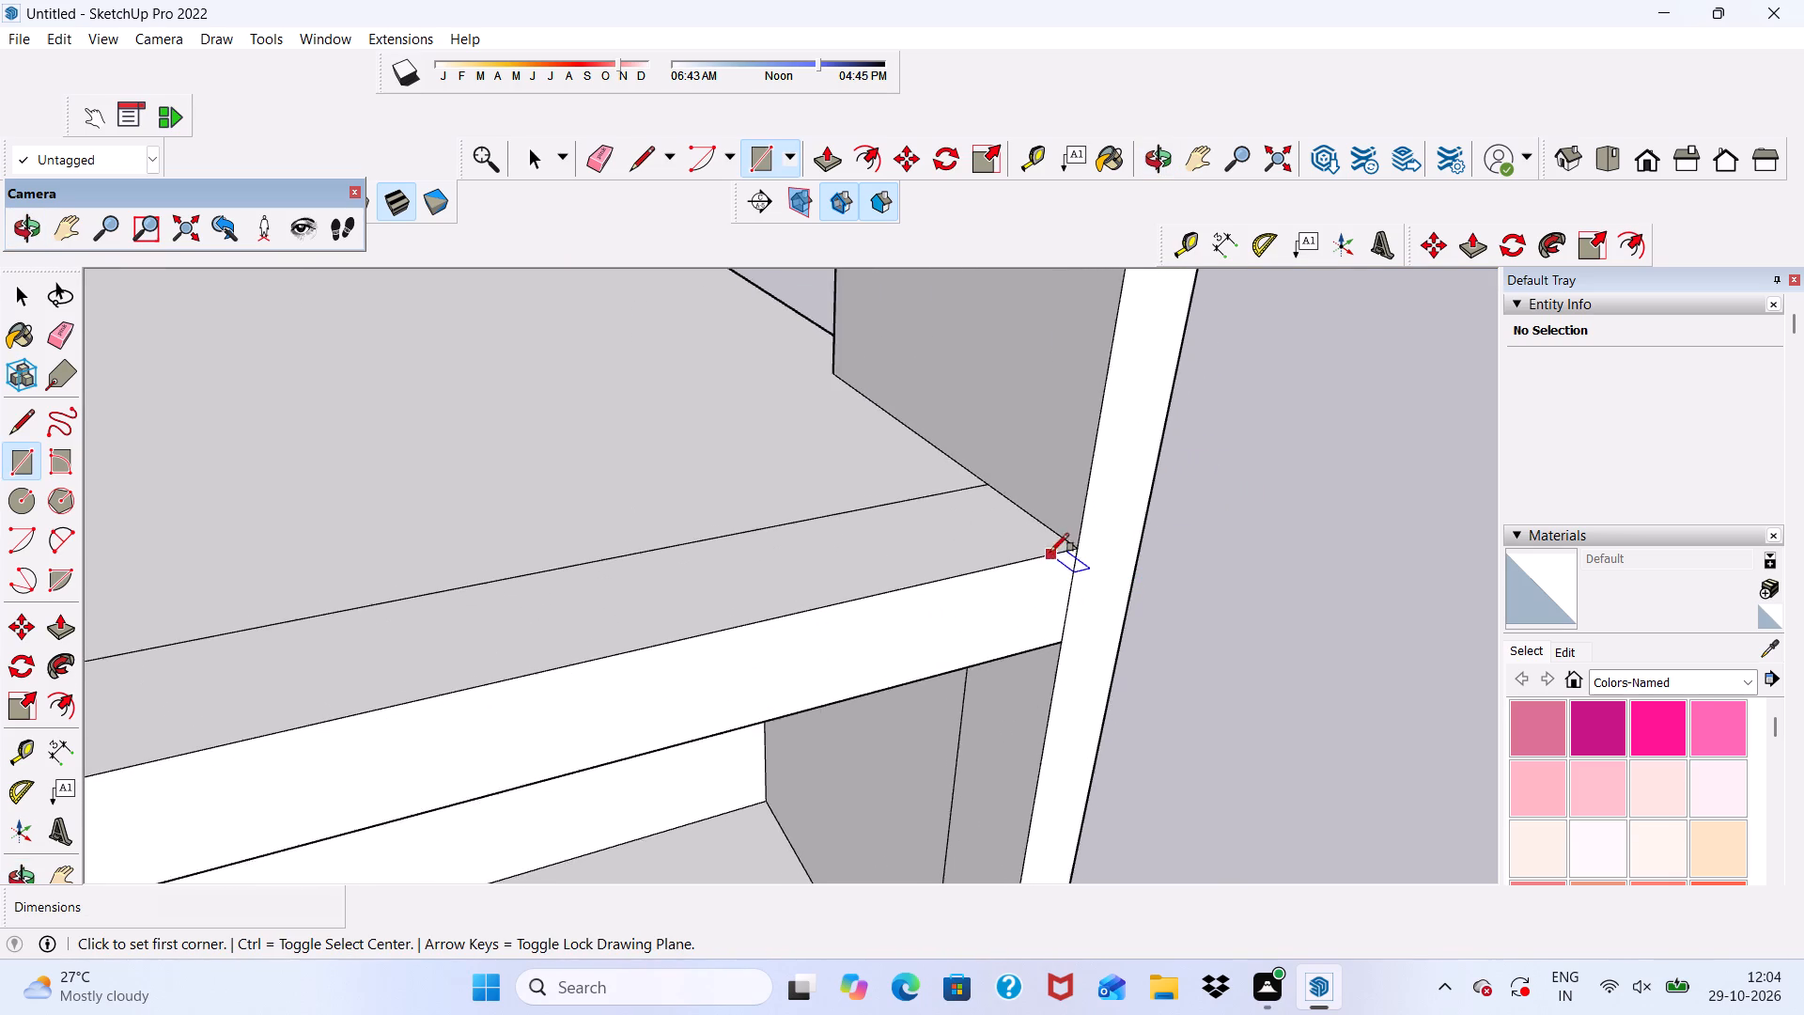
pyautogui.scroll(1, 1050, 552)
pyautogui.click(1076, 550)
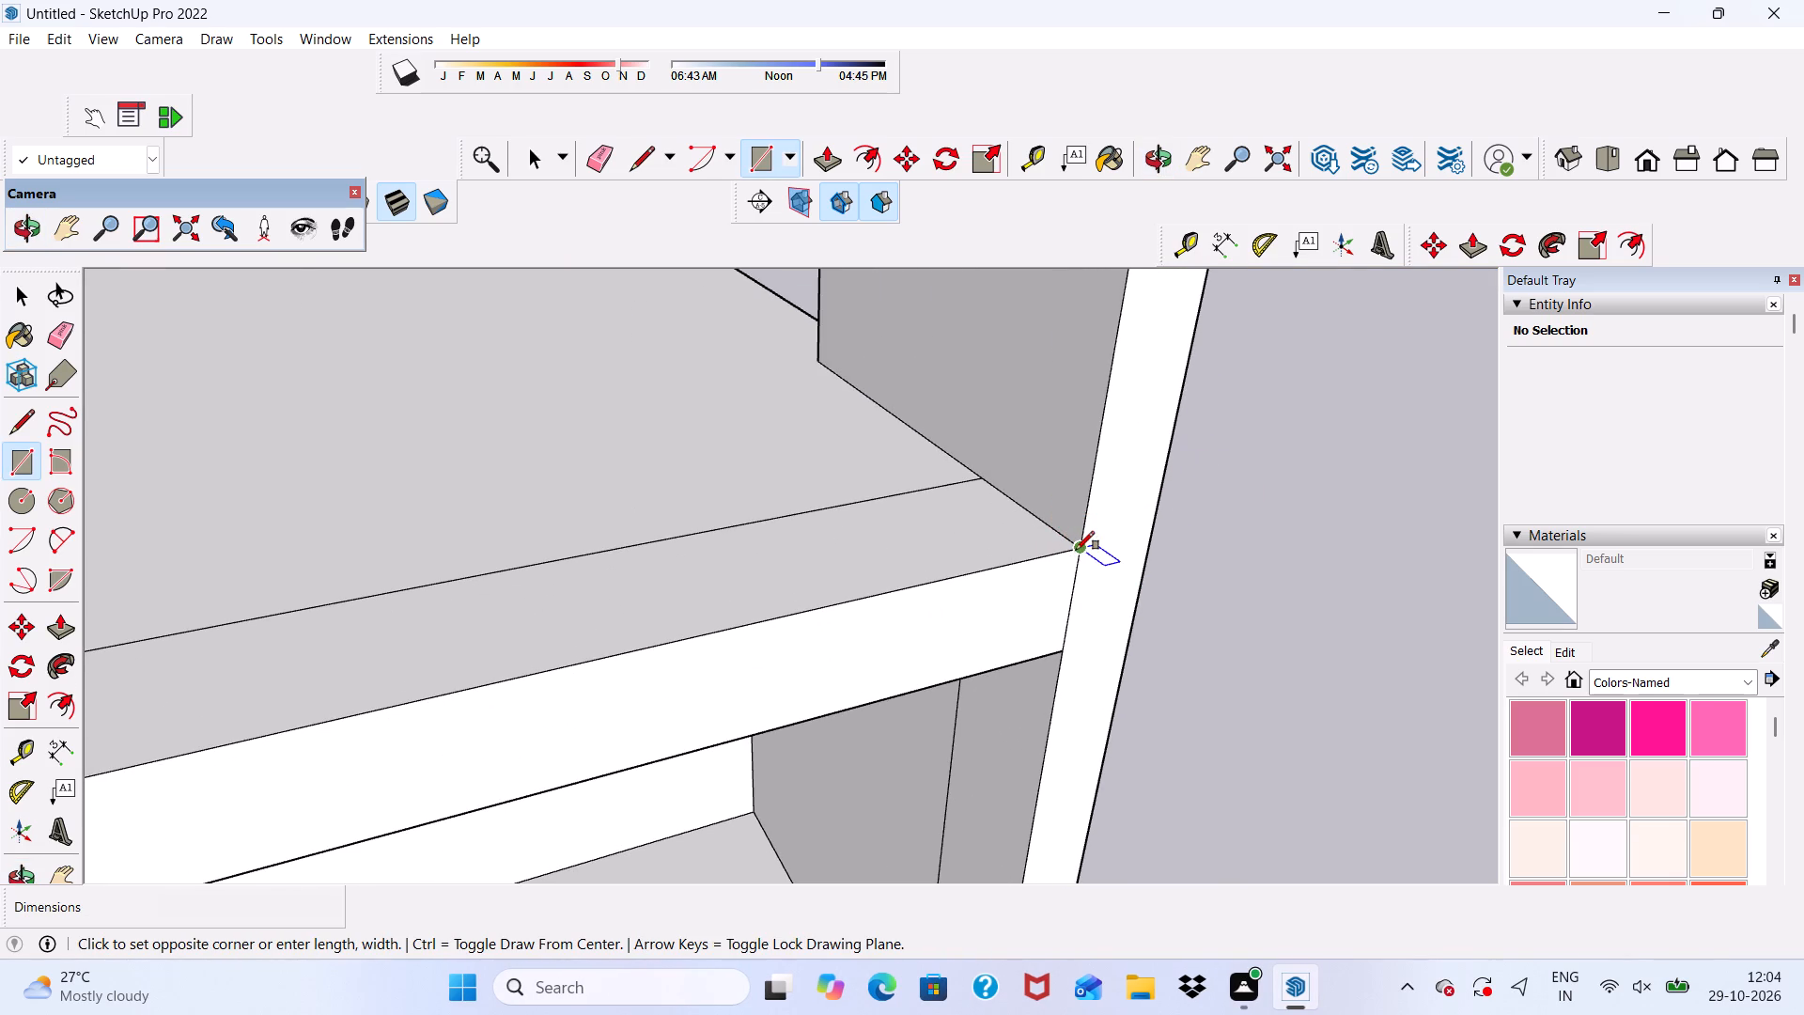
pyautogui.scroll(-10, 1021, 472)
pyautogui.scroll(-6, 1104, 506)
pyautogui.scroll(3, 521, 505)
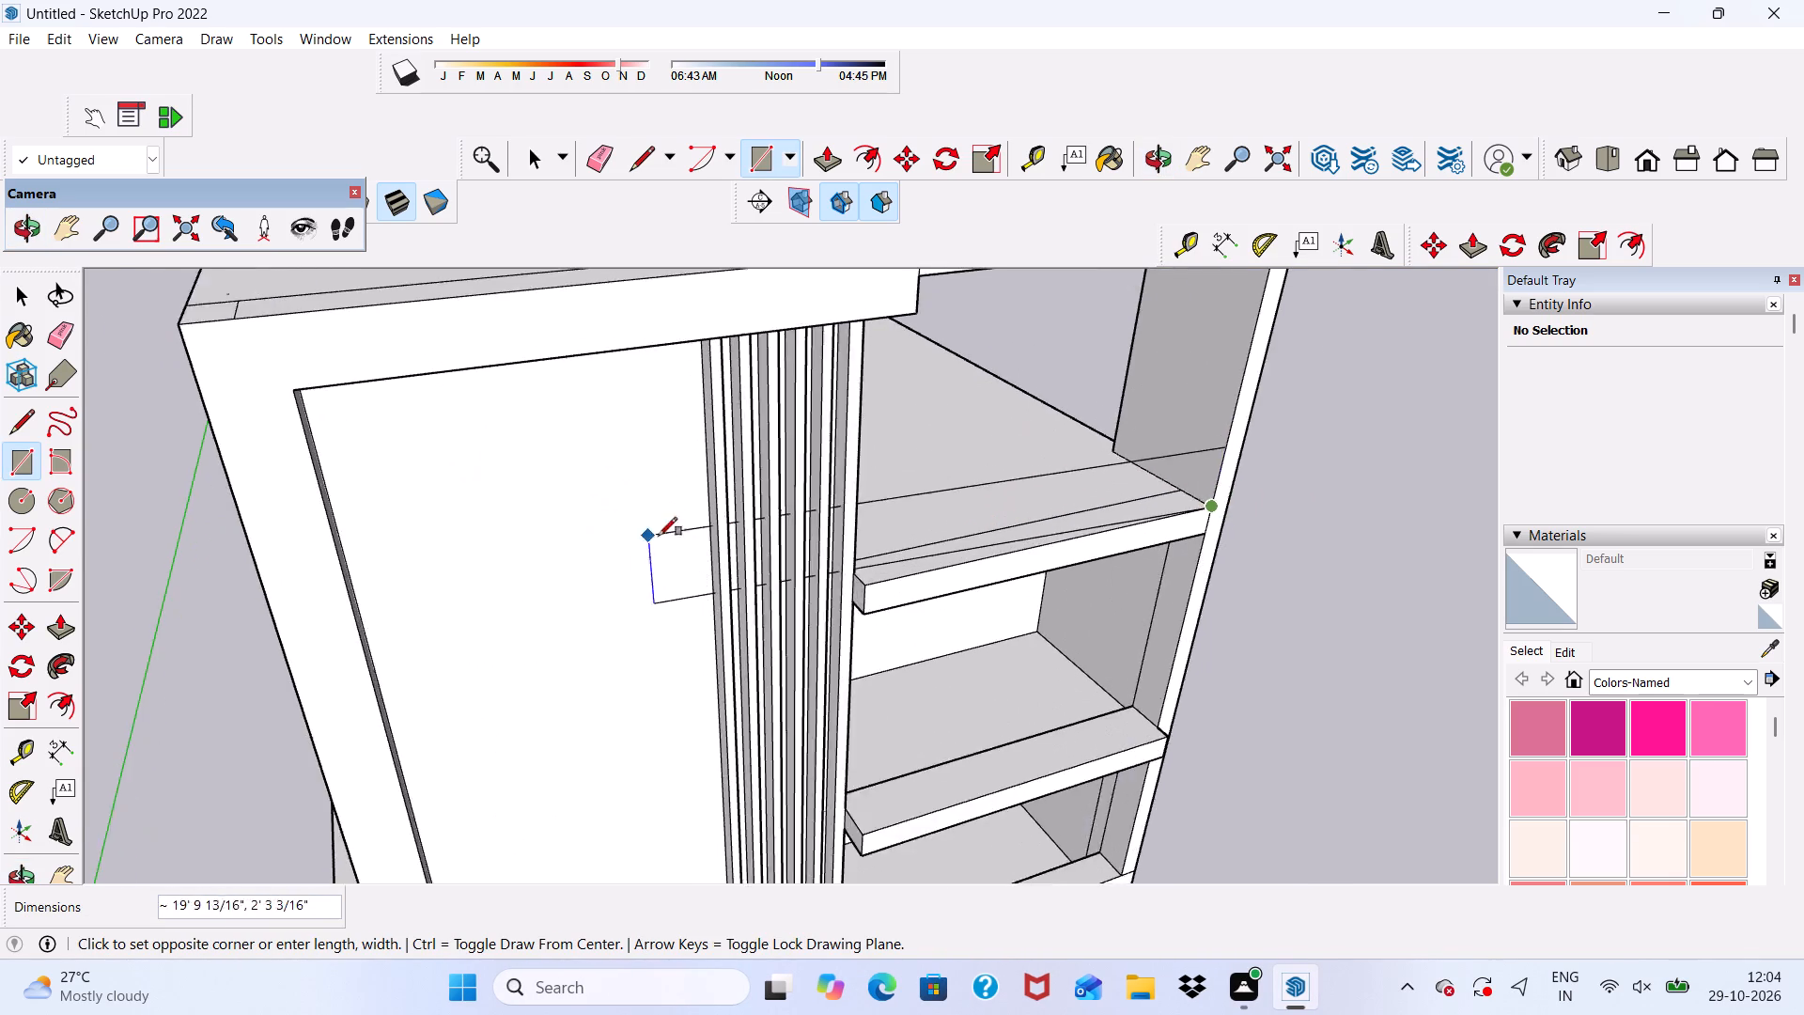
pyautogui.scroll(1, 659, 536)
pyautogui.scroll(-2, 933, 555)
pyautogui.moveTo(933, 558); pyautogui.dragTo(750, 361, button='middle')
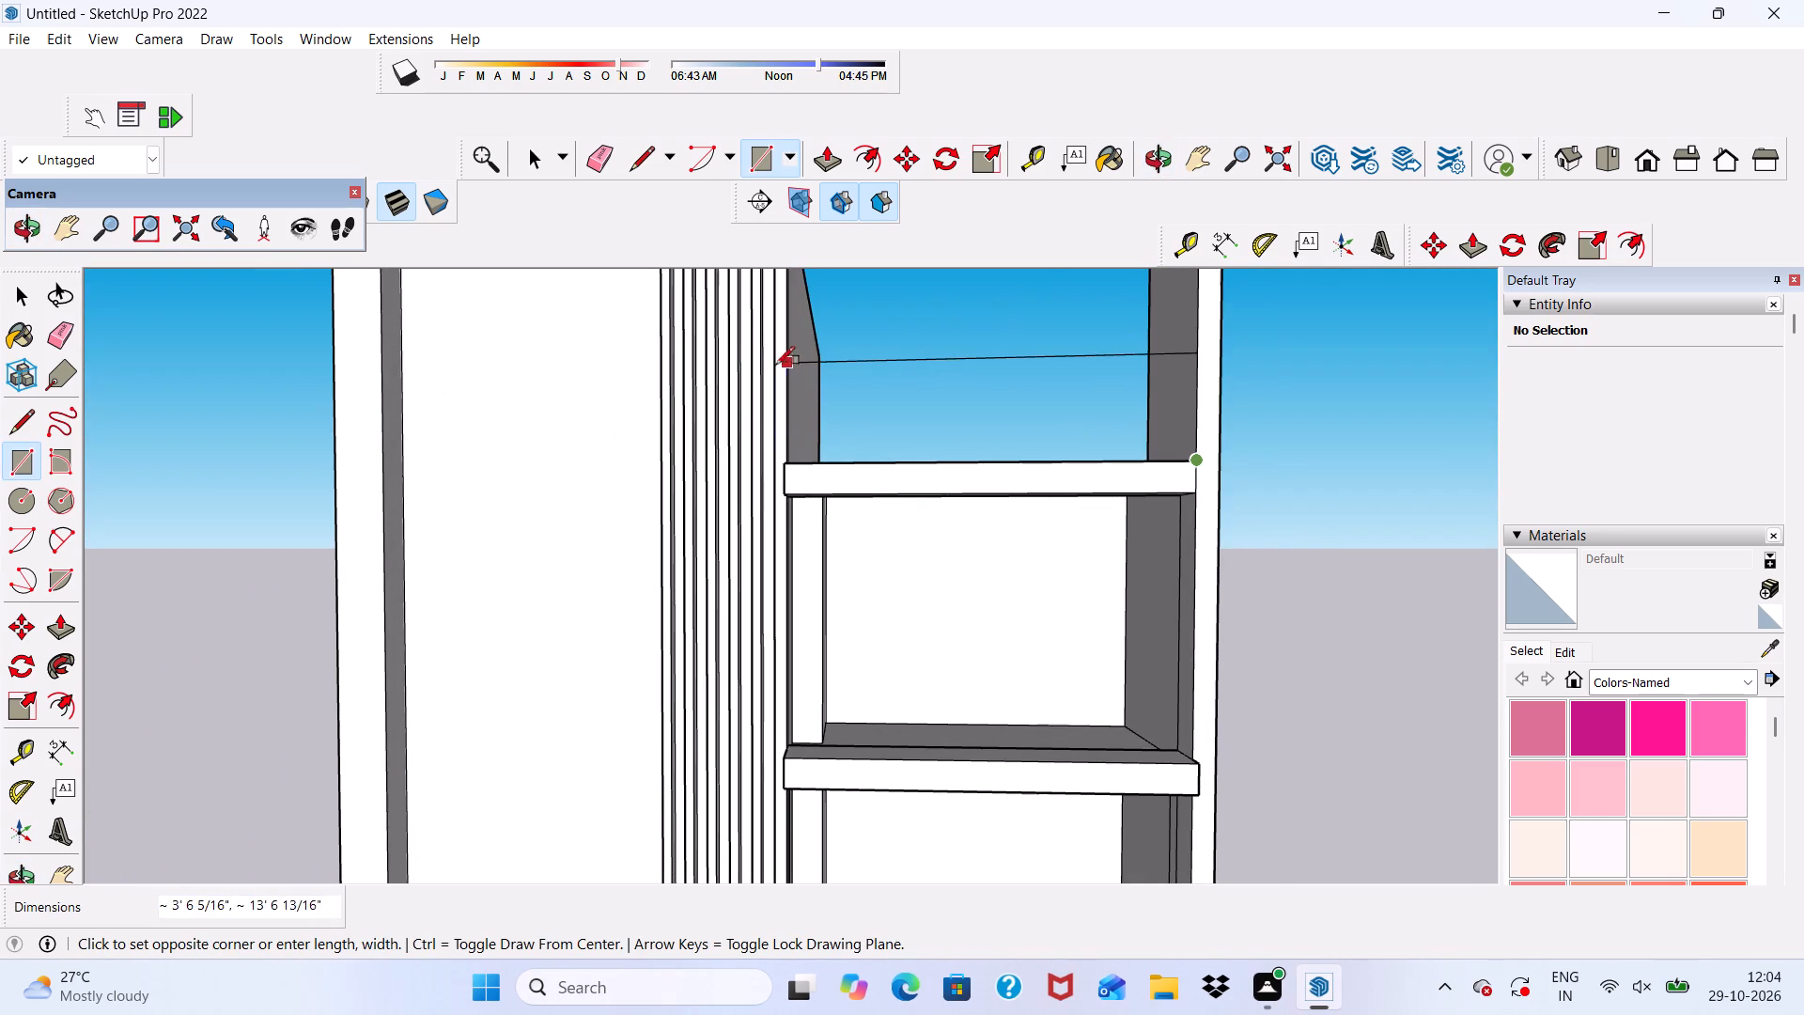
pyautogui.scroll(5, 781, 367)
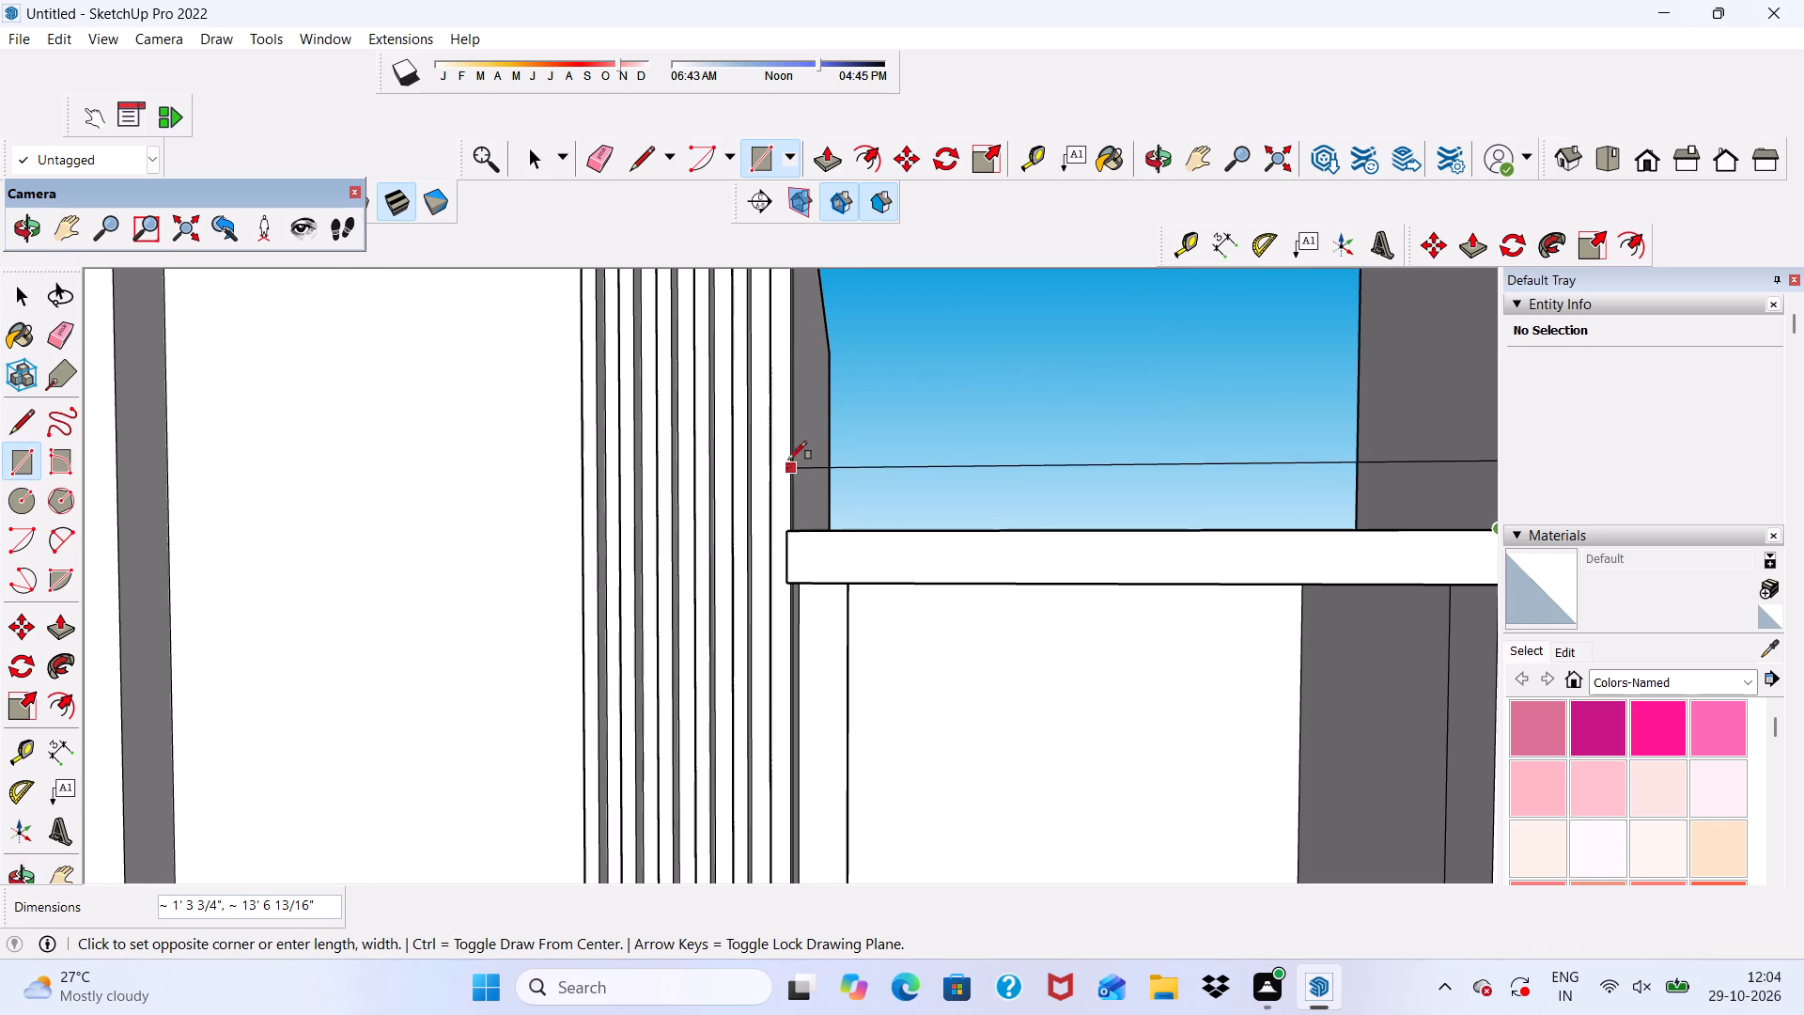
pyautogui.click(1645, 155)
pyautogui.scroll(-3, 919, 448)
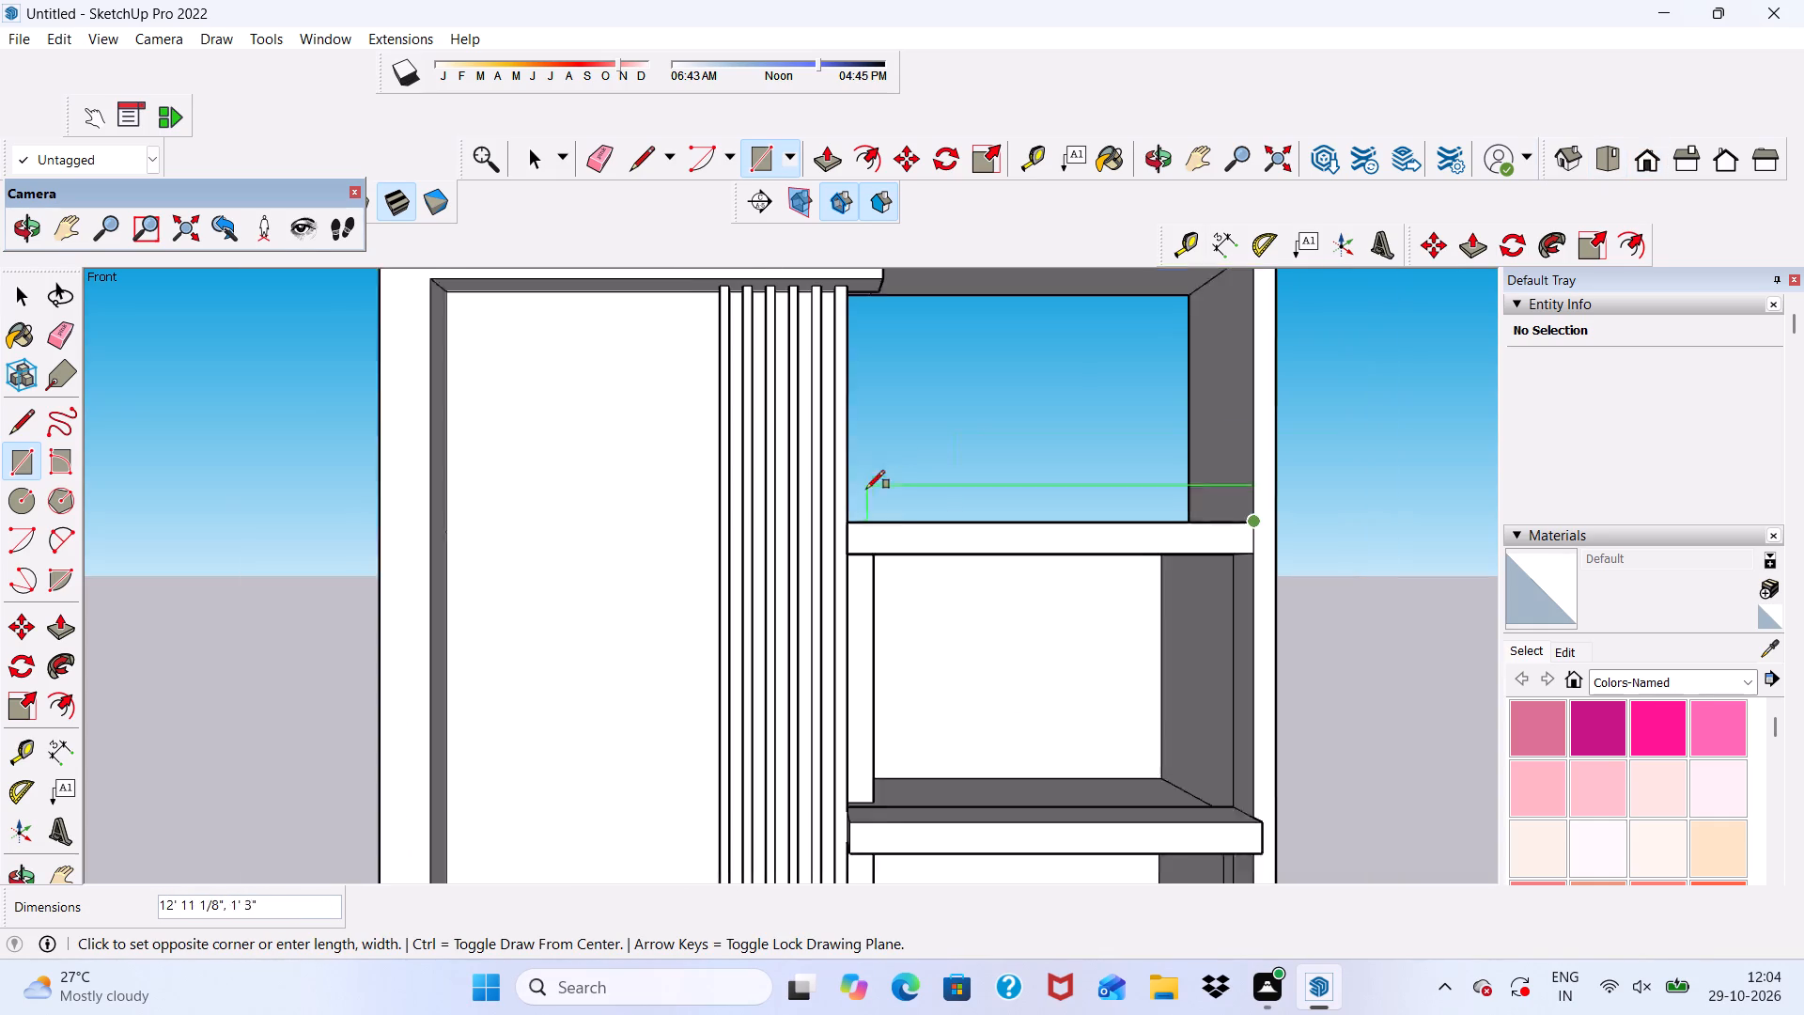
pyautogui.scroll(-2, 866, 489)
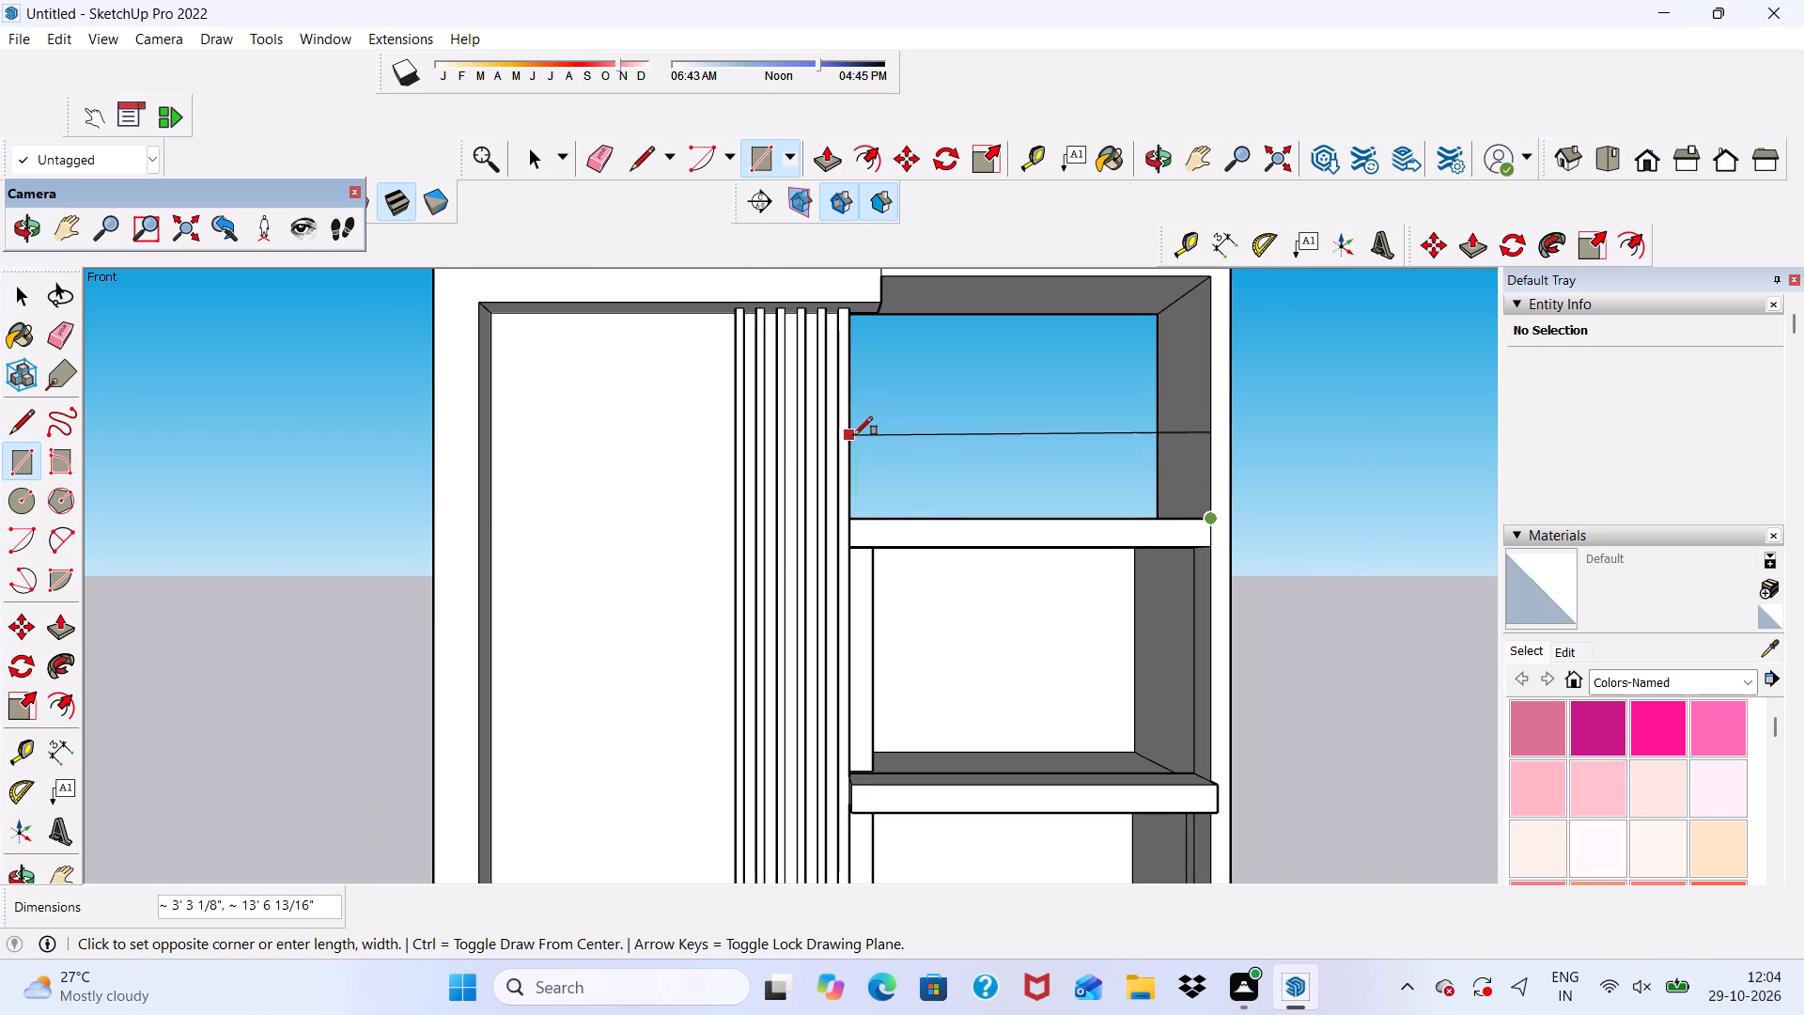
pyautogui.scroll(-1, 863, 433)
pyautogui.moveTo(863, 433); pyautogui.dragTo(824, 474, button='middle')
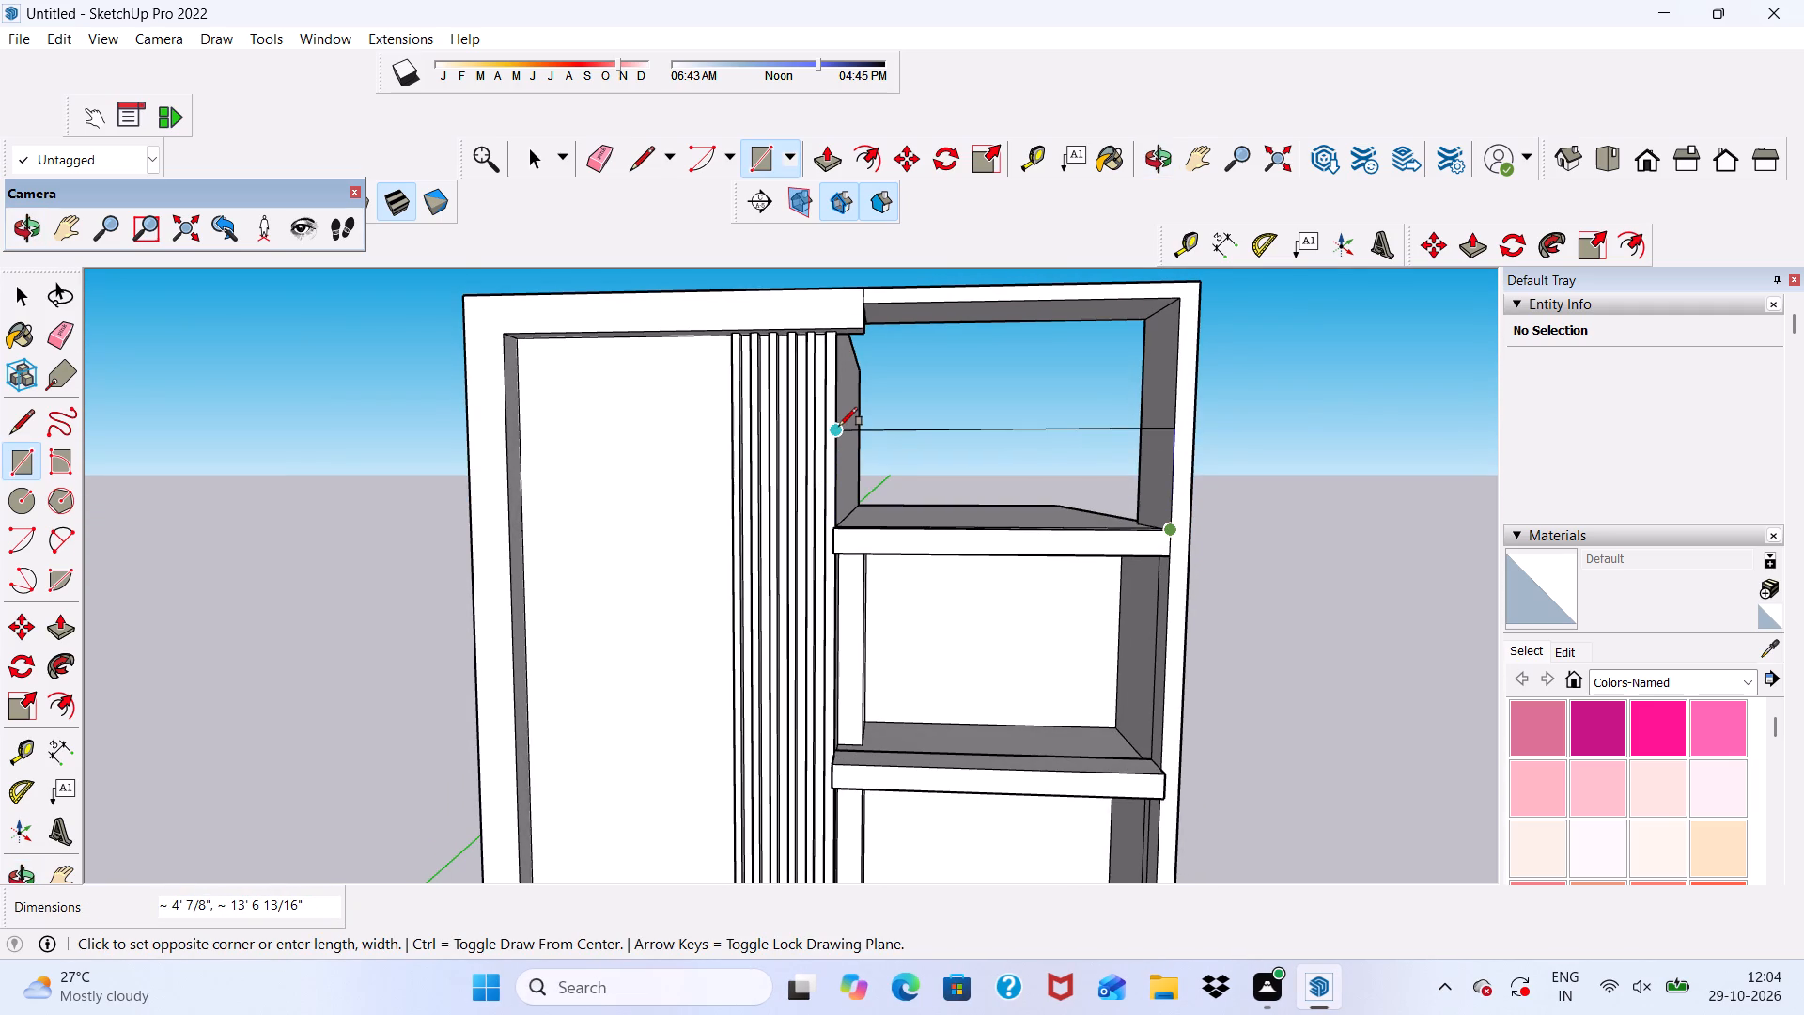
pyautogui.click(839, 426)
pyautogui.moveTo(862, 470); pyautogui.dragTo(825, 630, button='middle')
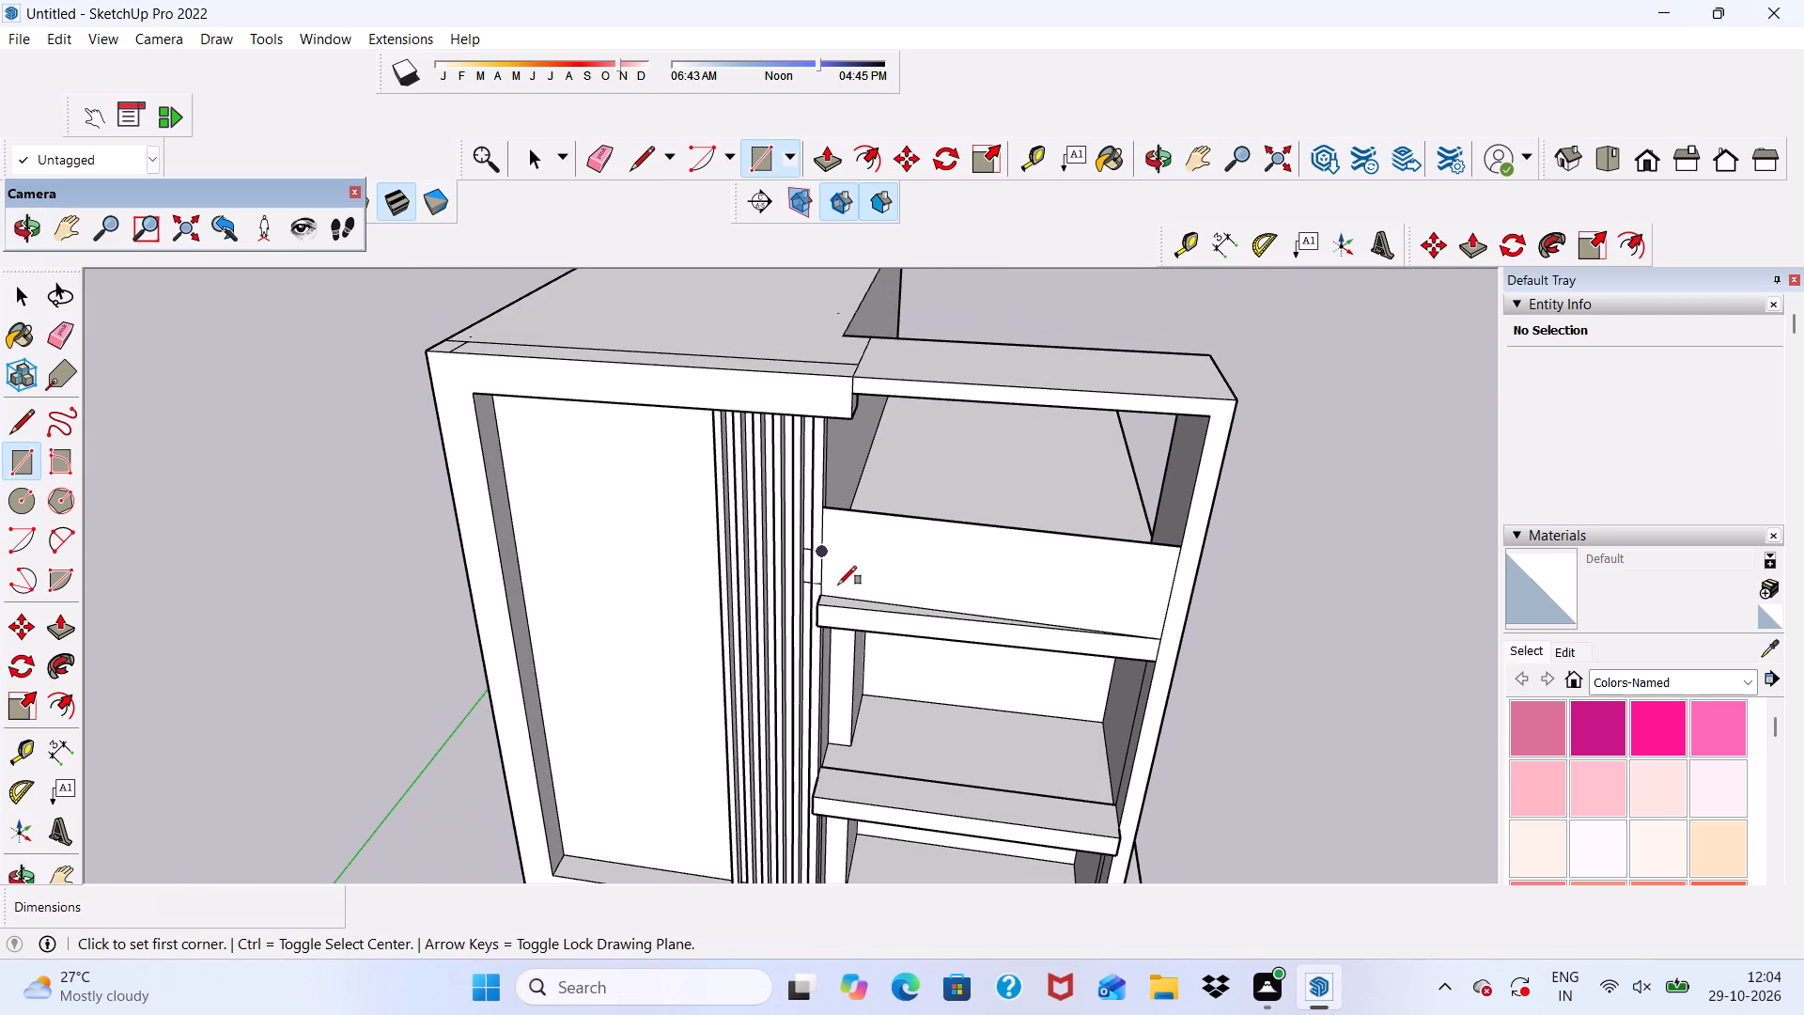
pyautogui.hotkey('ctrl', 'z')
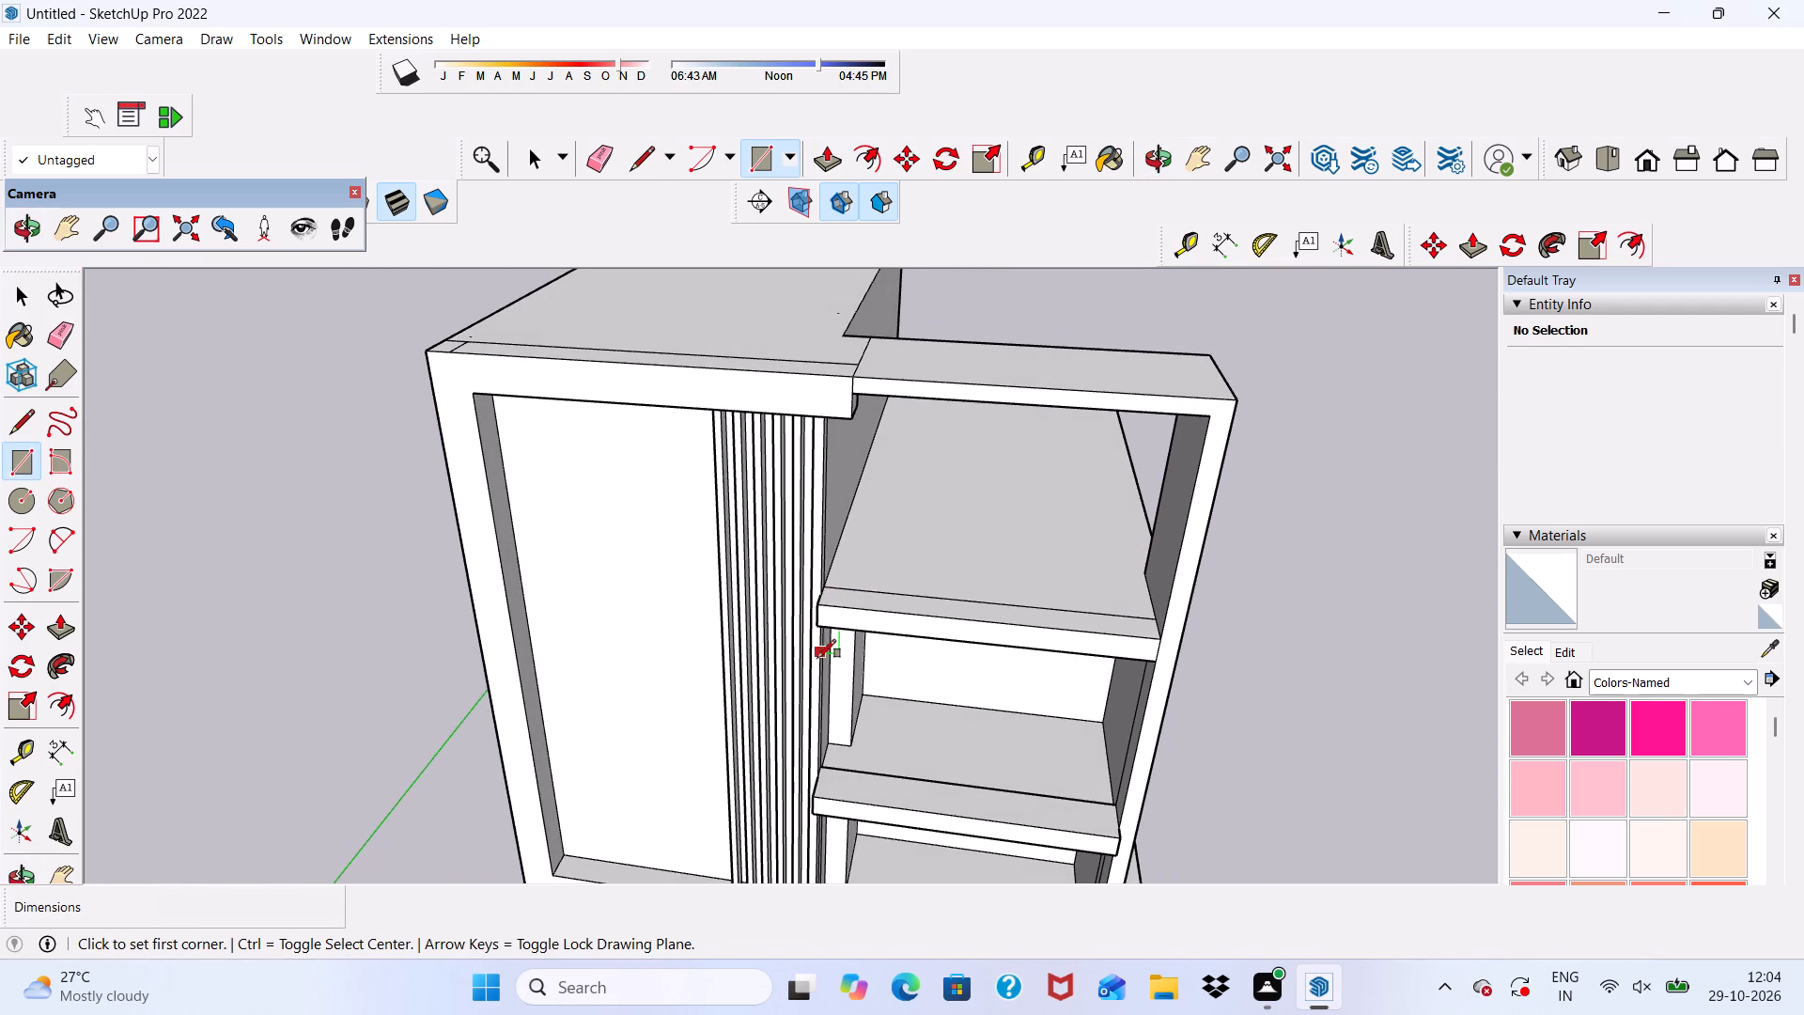
# Draw a rectangle about 13' 6 7/8" by 4' 7/8" from the upper shelf's front top corner beside the slats up to the outer upright.
pyautogui.scroll(8, 817, 658)
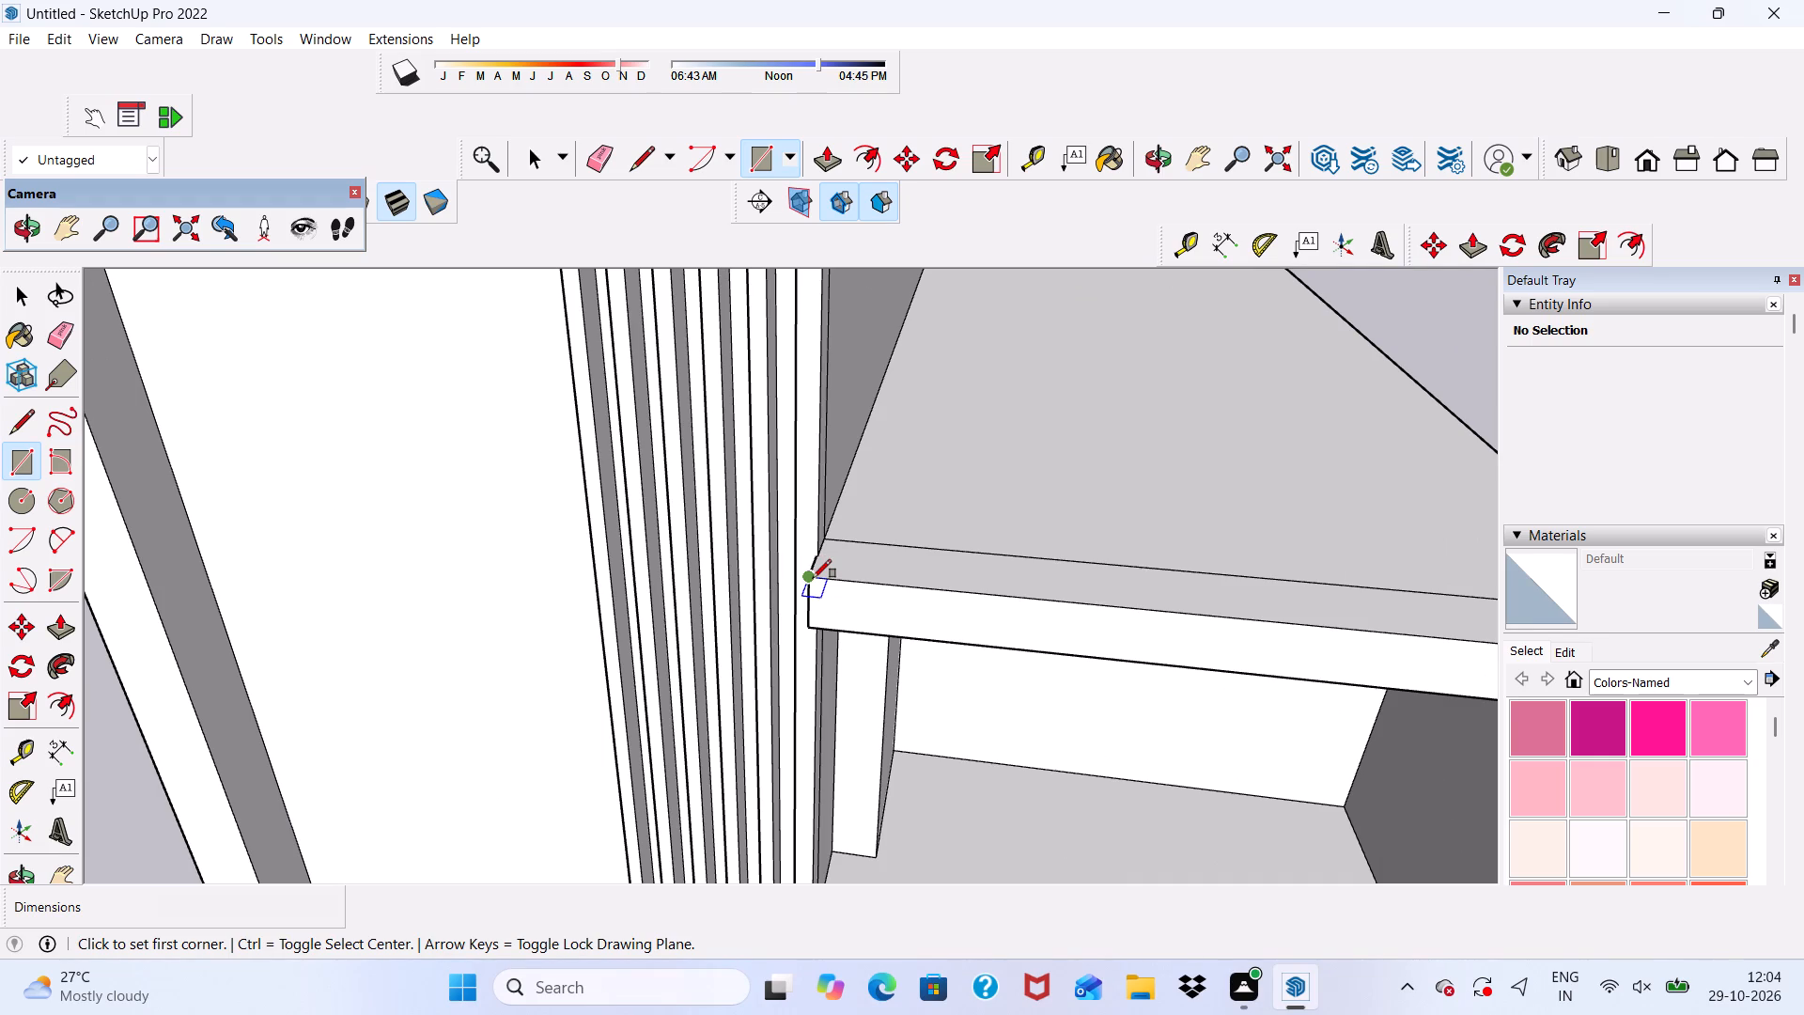
pyautogui.click(813, 578)
pyautogui.scroll(-6, 813, 618)
pyautogui.scroll(-4, 1050, 587)
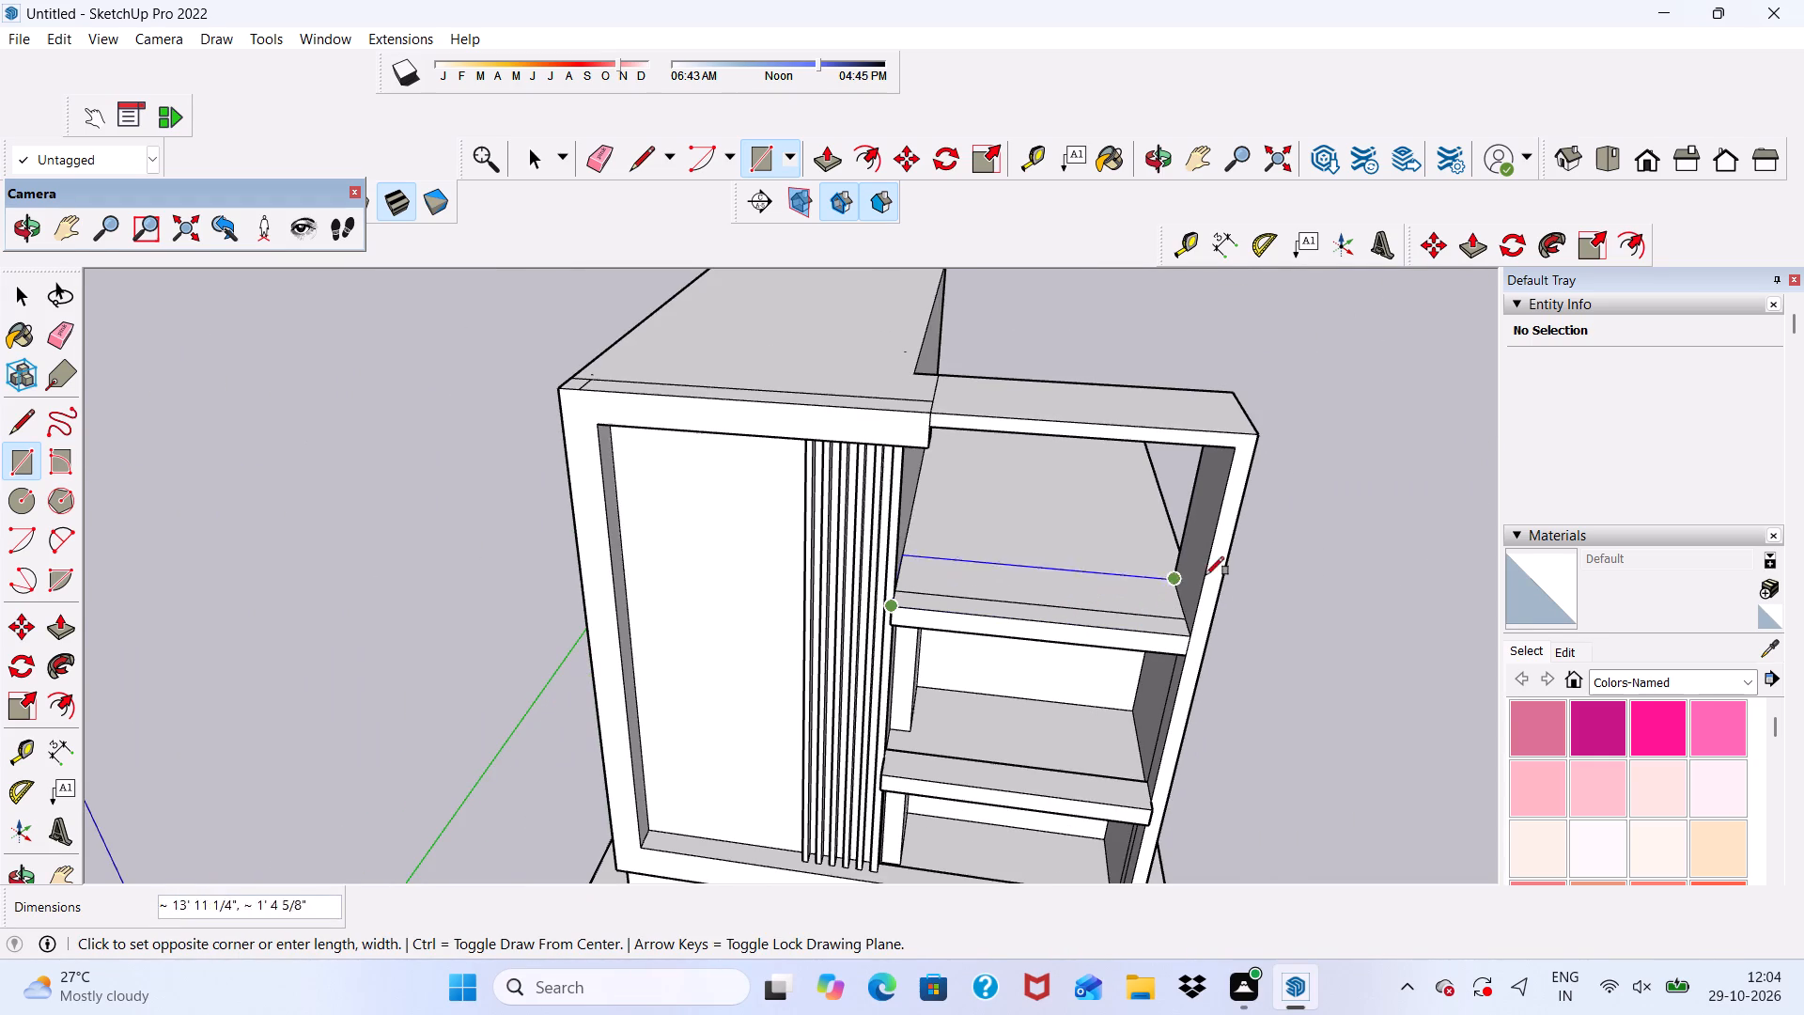
pyautogui.click(1209, 565)
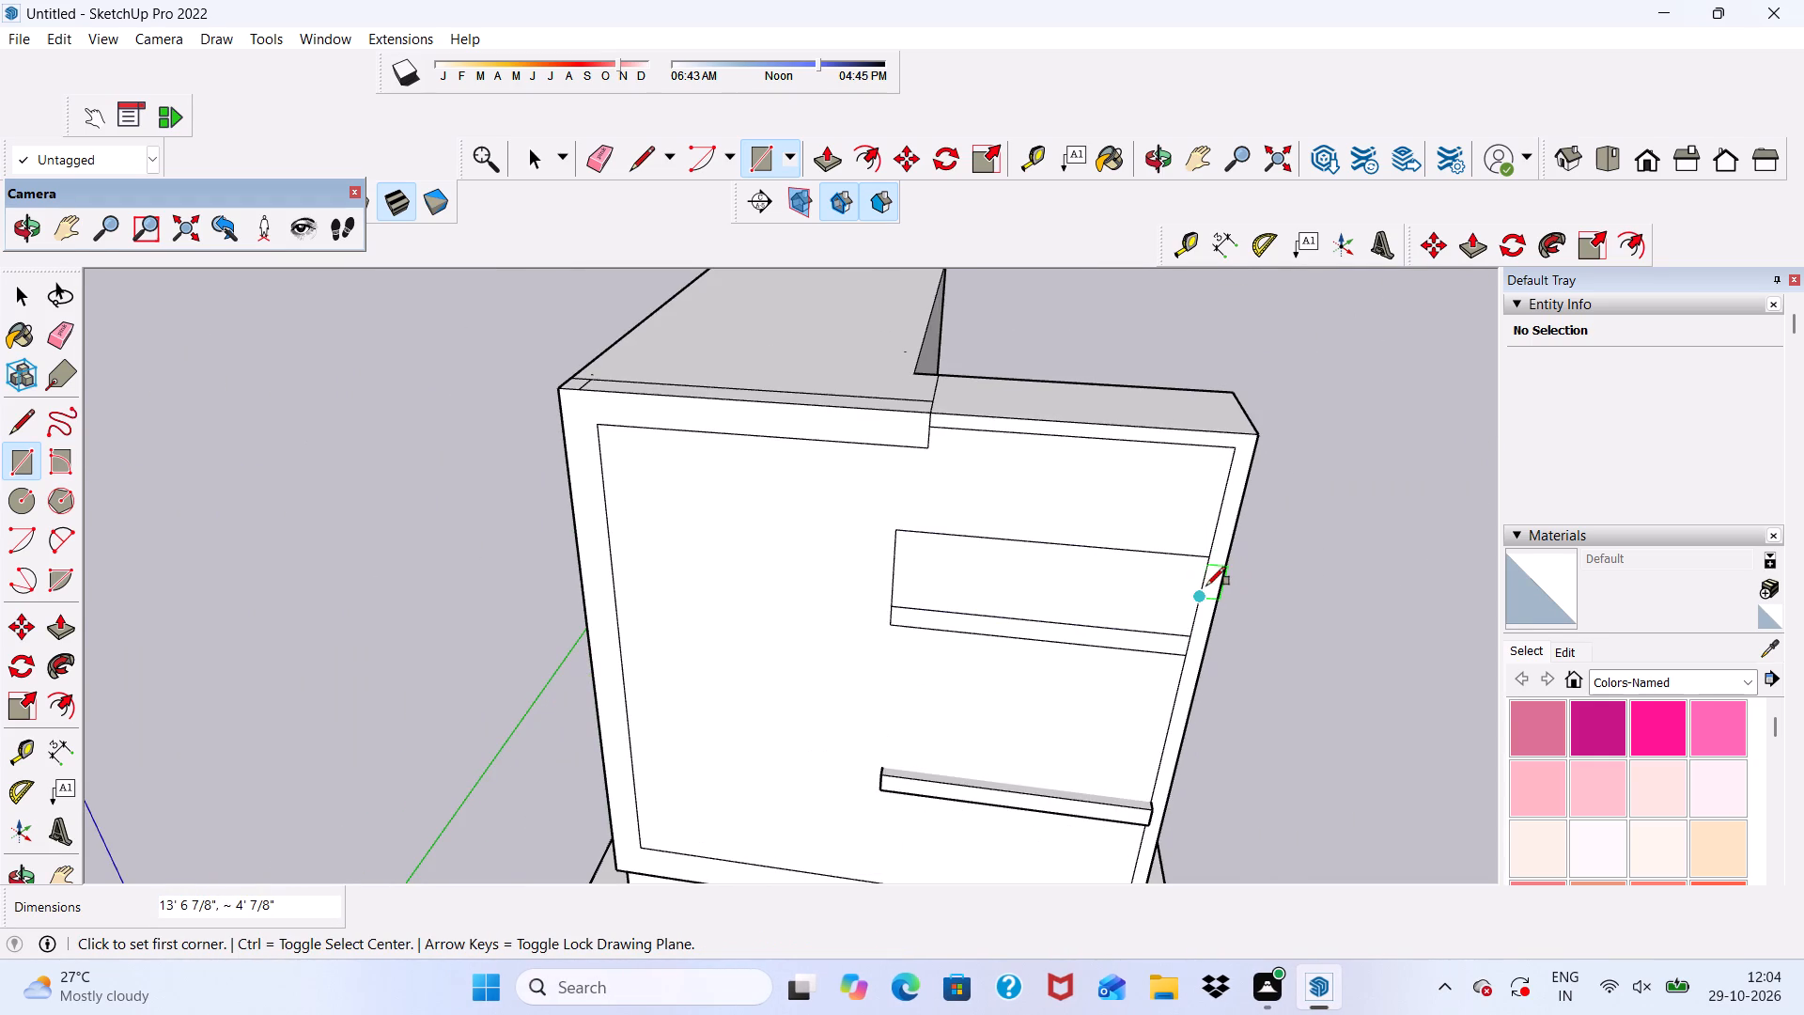
# Delete the large face covering the cabinet's front opening around the new rectangle.
pyautogui.press('space')
pyautogui.click(1023, 700)
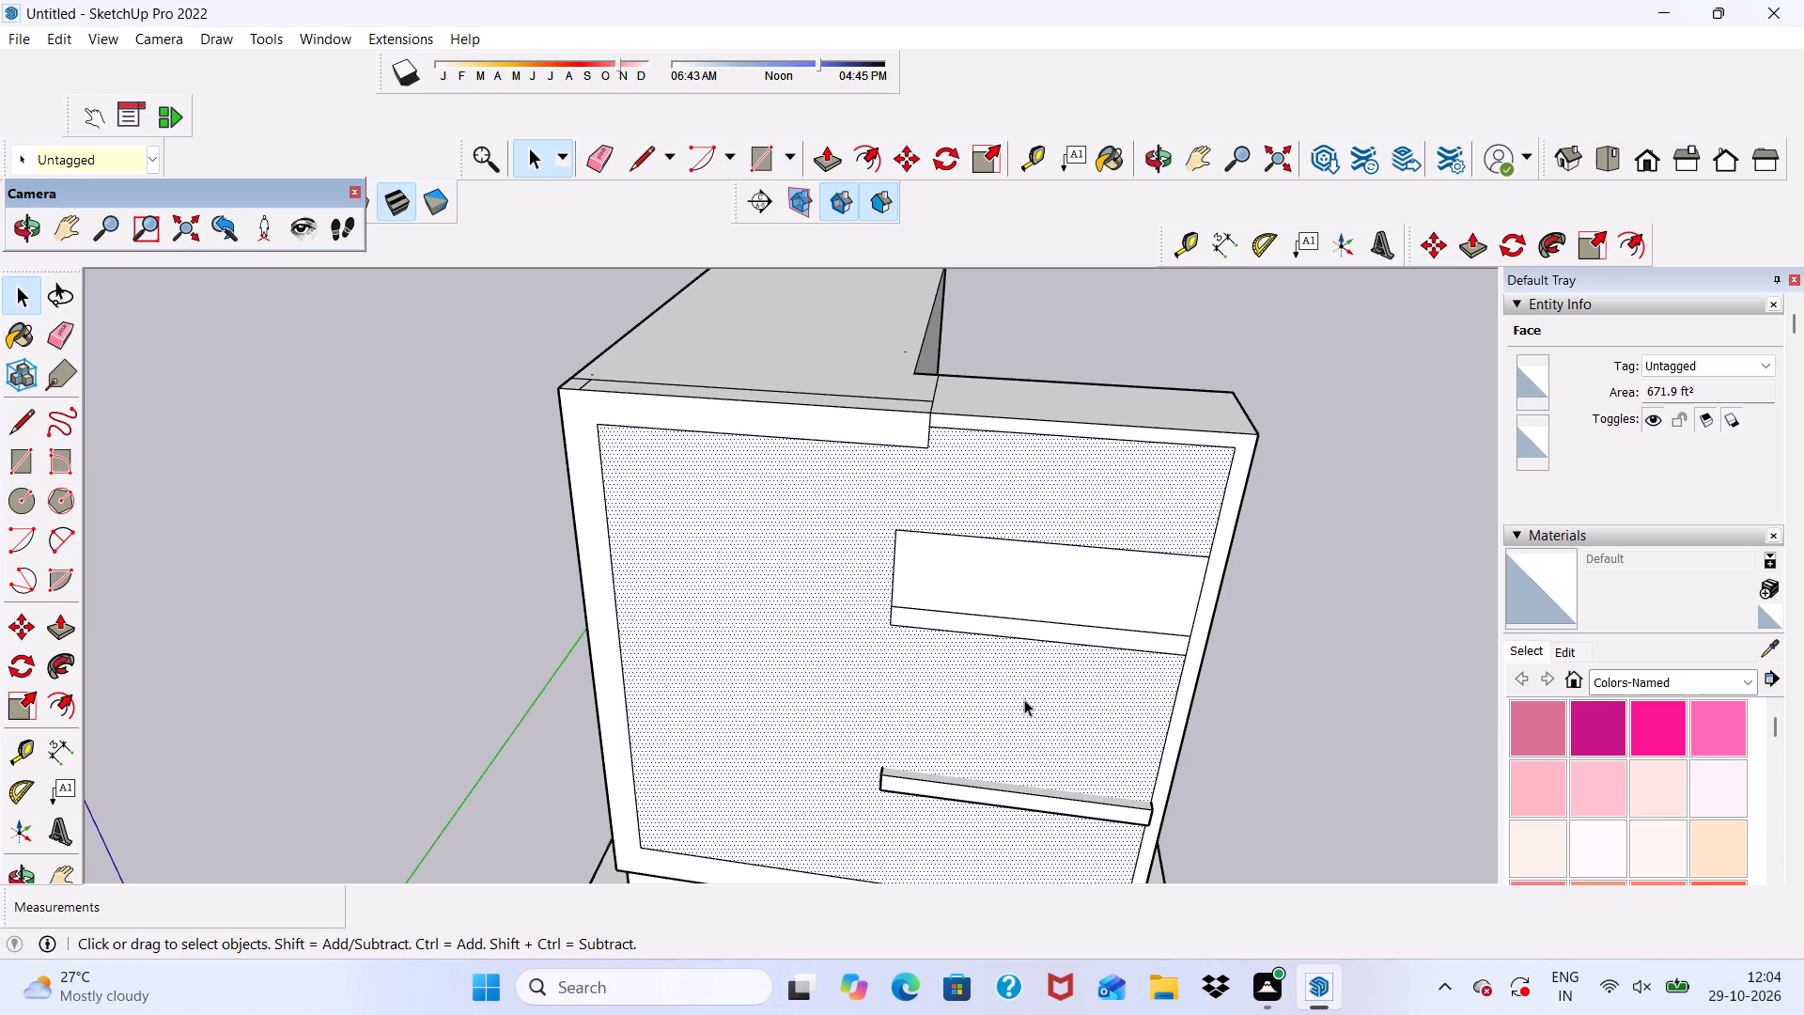
pyautogui.press('Delete')
# Draw a rectangle about 9 9/16" by 4' 1 1/8" on the upper shelf's slat-side end, between the new front panel and the last slat.
pyautogui.scroll(-4, 1218, 768)
pyautogui.moveTo(1217, 771); pyautogui.dragTo(1422, 545, button='middle')
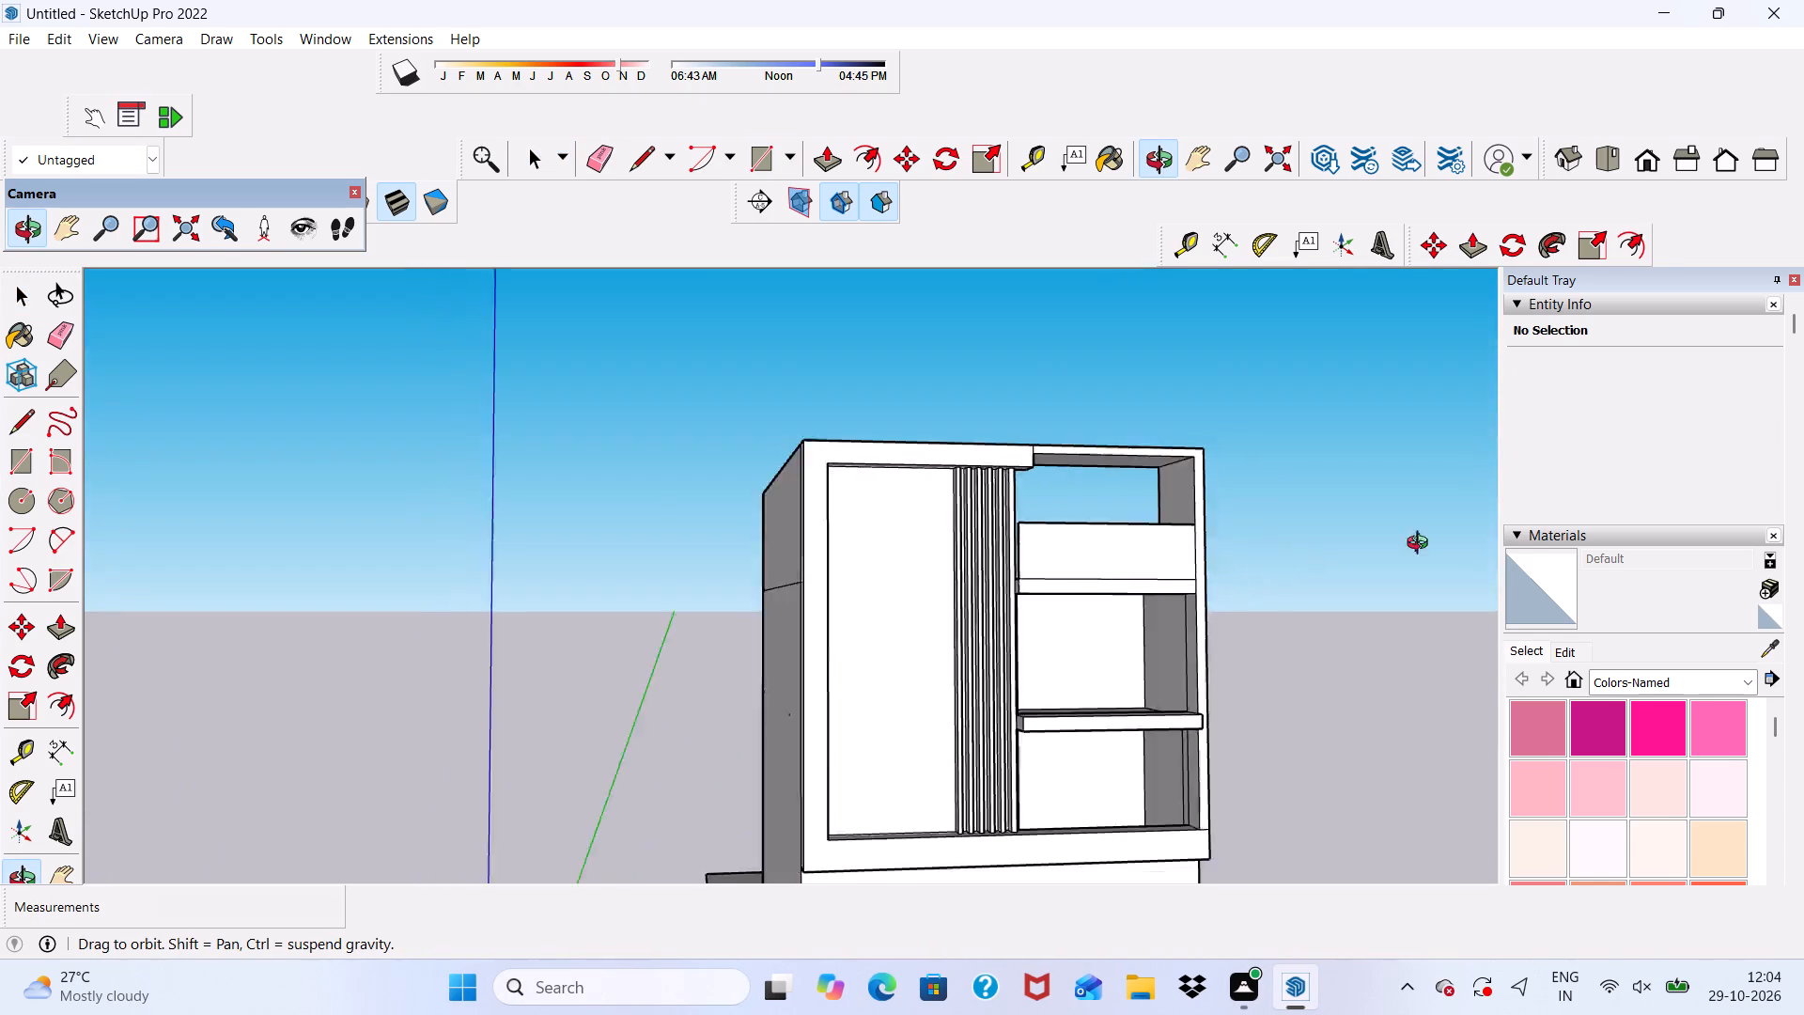
pyautogui.moveTo(1422, 545); pyautogui.dragTo(1646, 566, button='middle')
pyautogui.scroll(20, 946, 520)
pyautogui.scroll(2, 946, 520)
pyautogui.scroll(-6, 949, 550)
pyautogui.moveTo(961, 573); pyautogui.dragTo(1019, 670, button='middle')
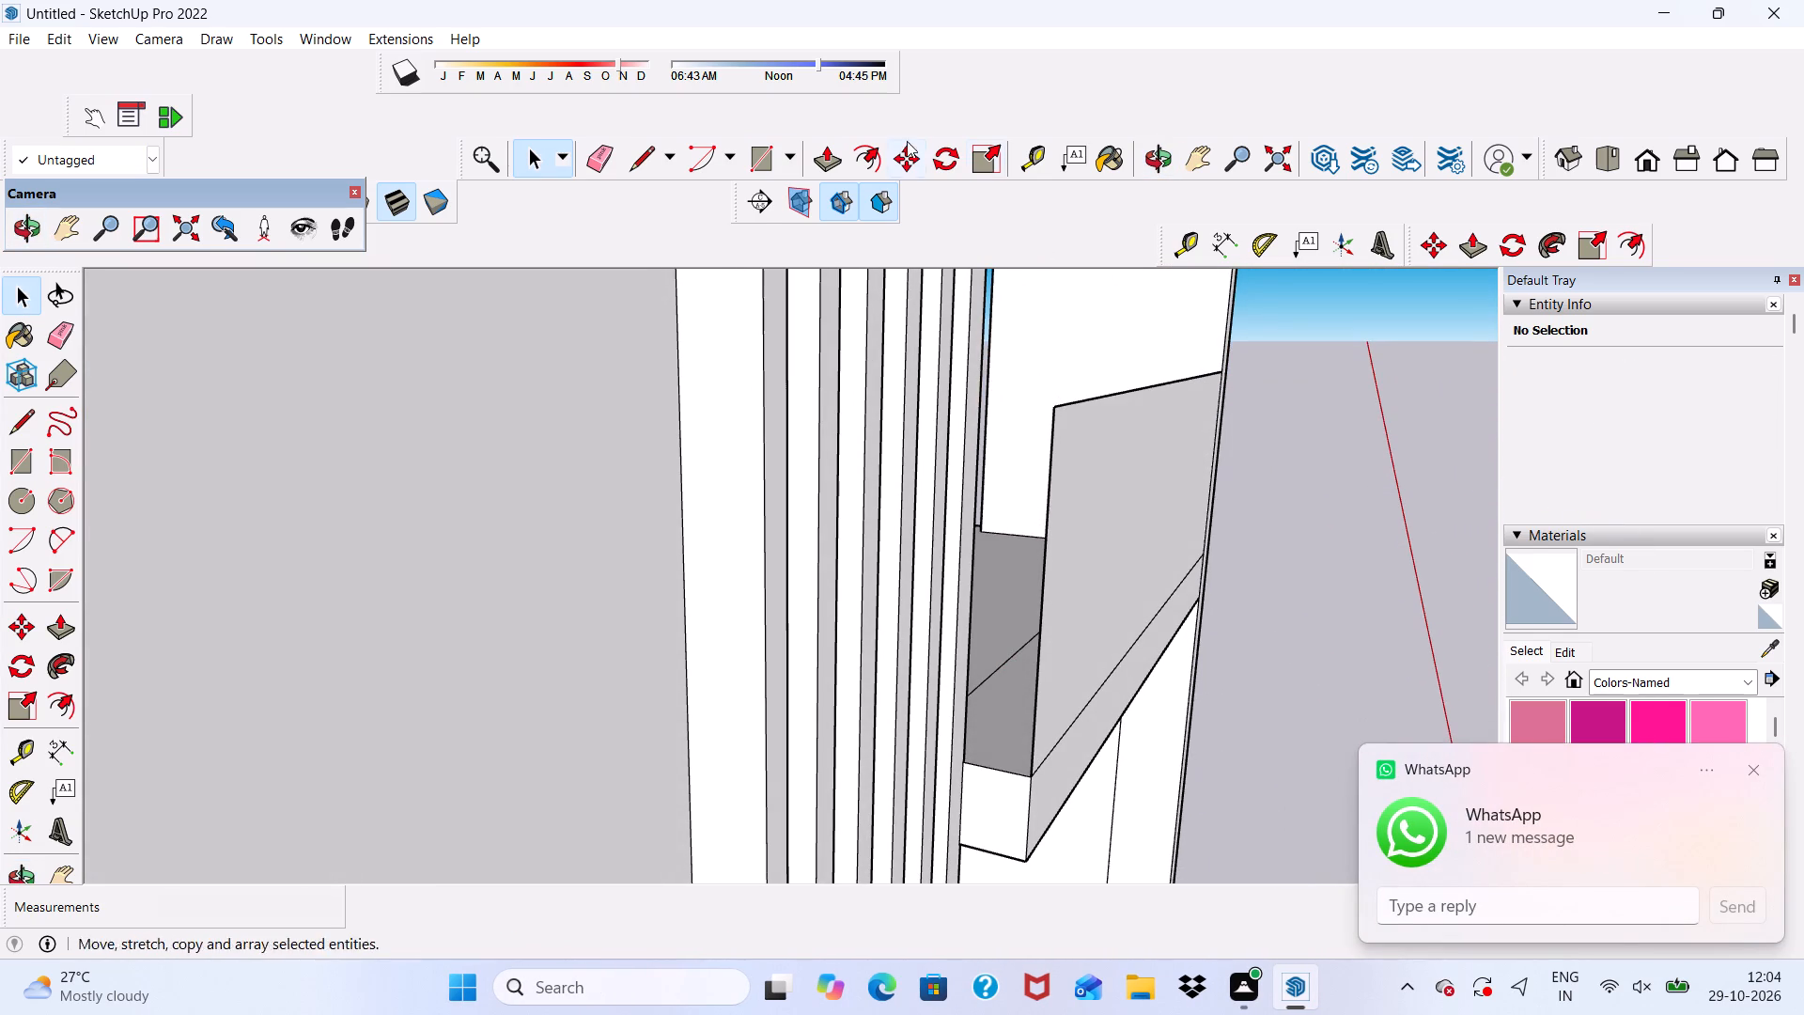
pyautogui.click(767, 160)
pyautogui.scroll(5, 1043, 814)
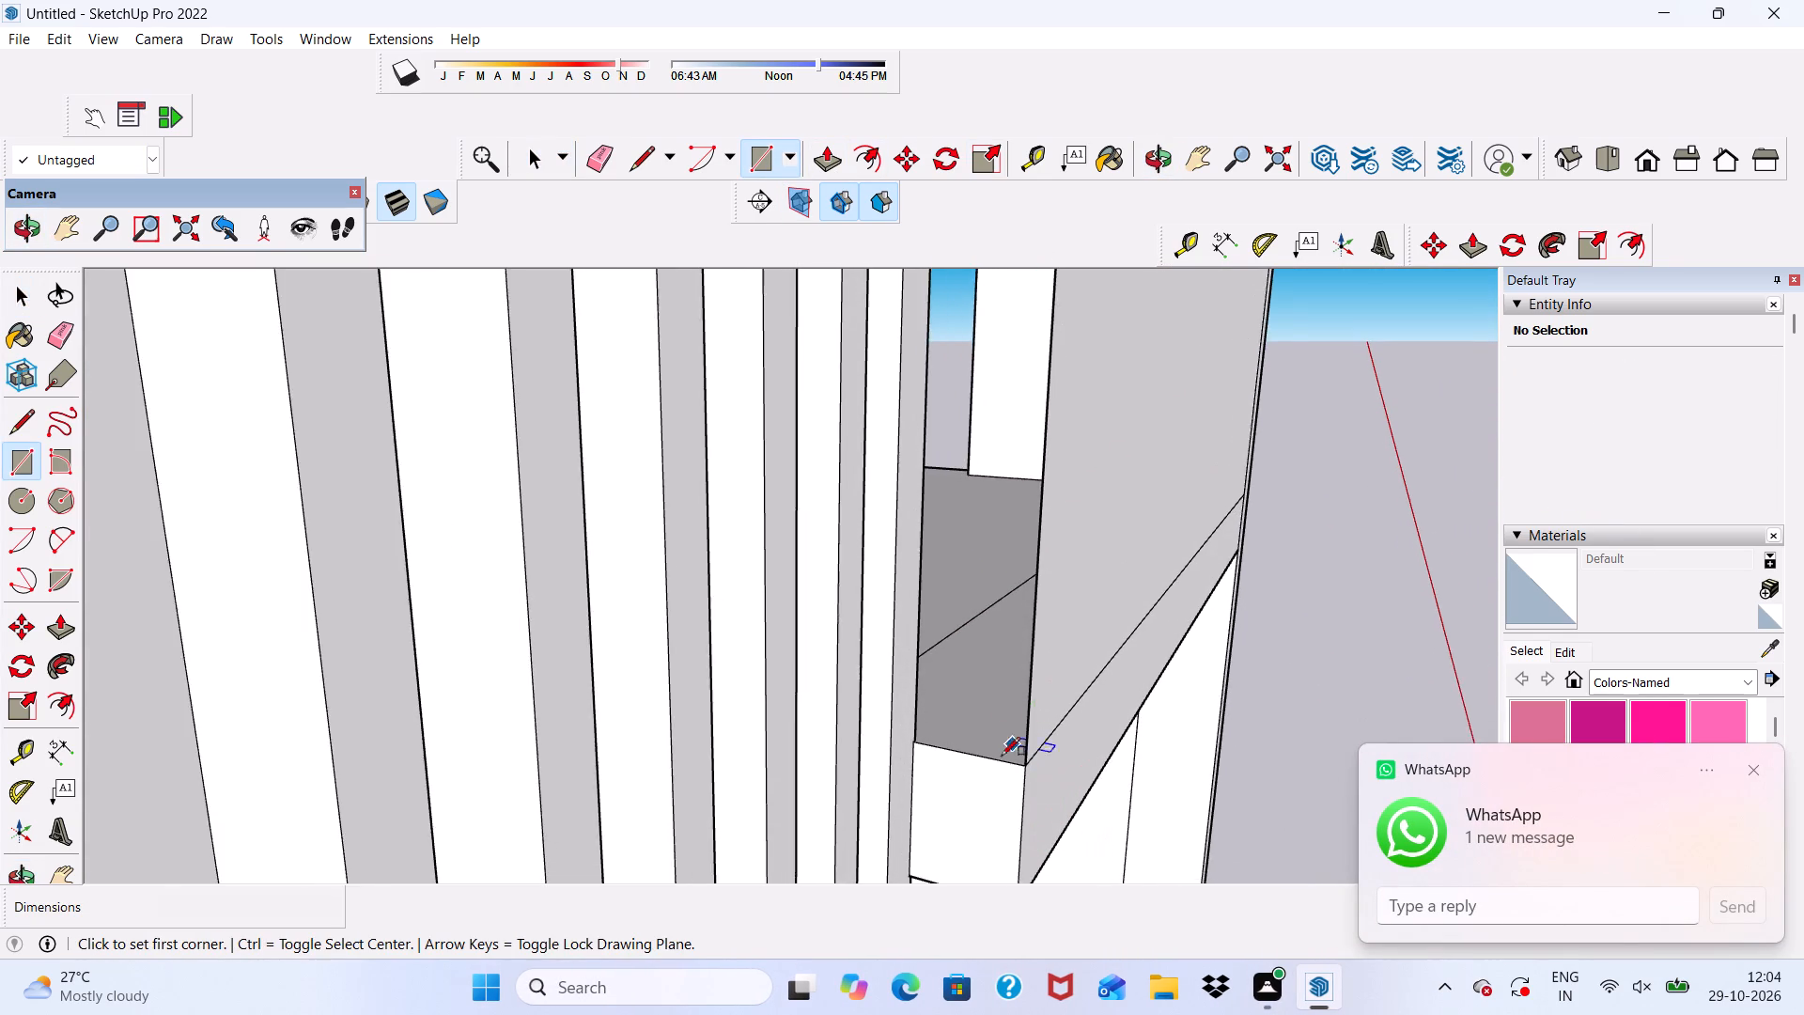
pyautogui.scroll(4, 993, 766)
pyautogui.click(1037, 773)
pyautogui.scroll(-10, 1013, 789)
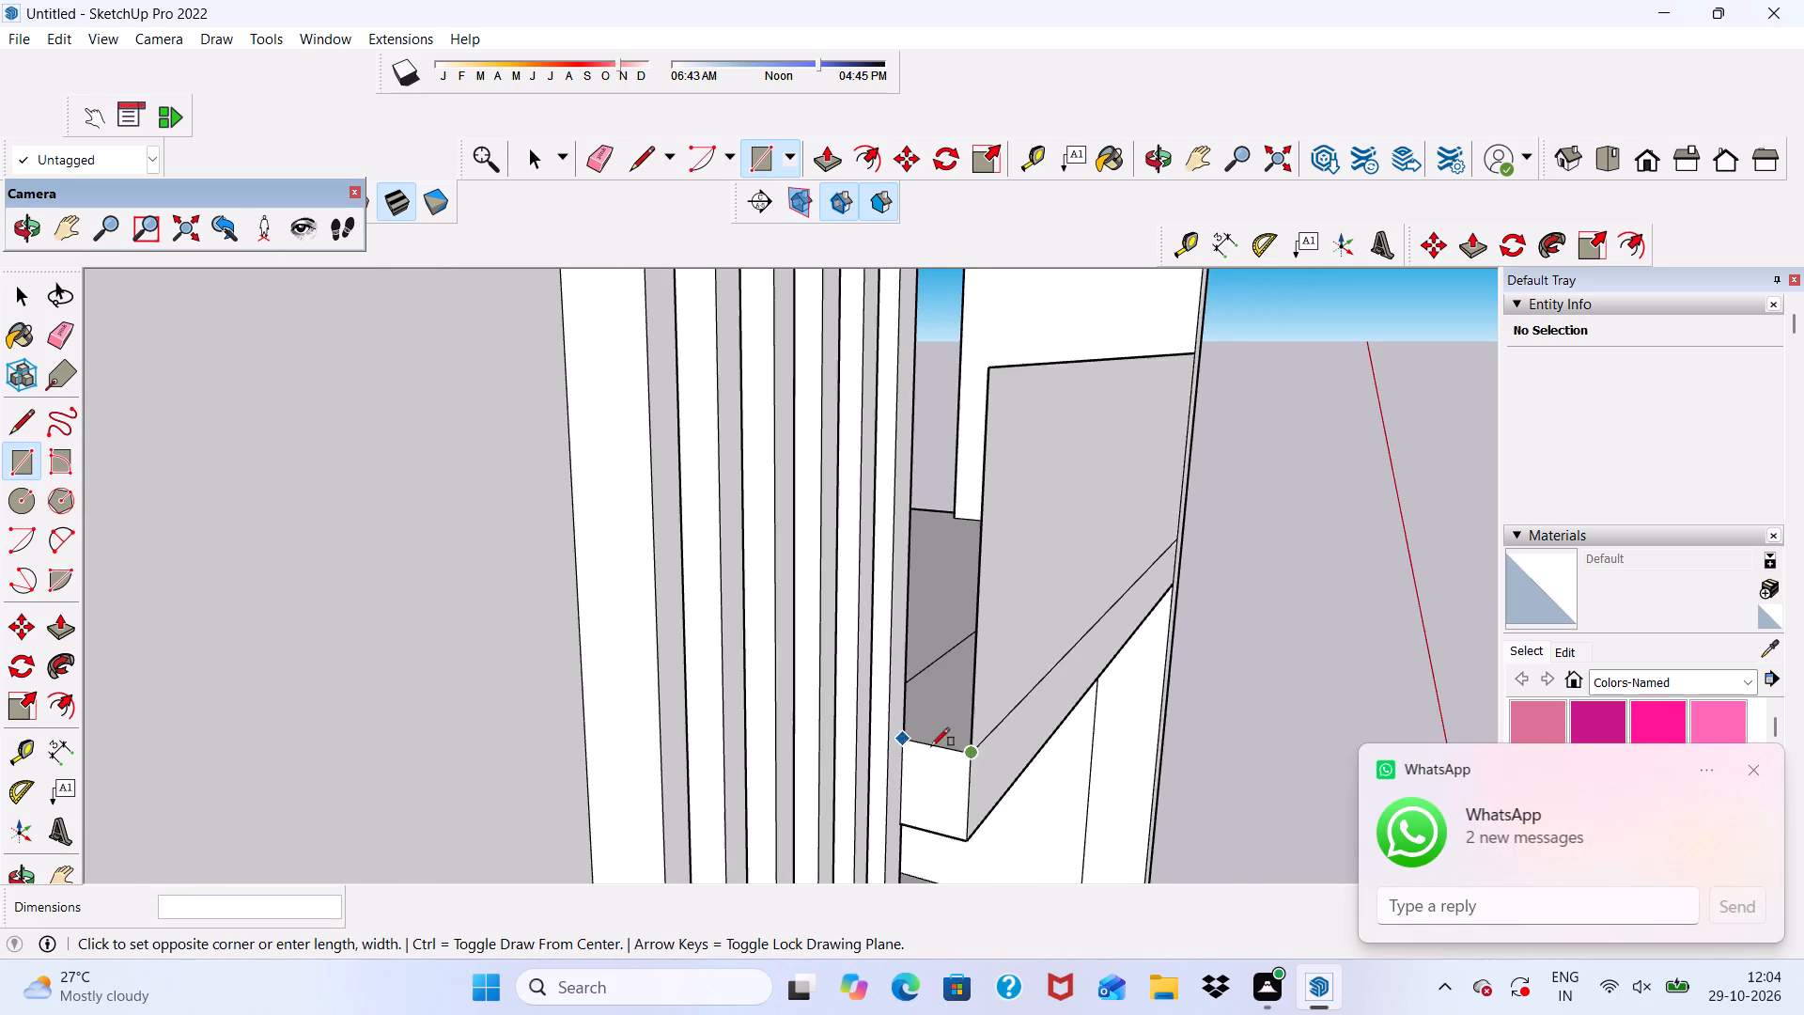
pyautogui.scroll(-5, 937, 734)
pyautogui.scroll(5, 919, 498)
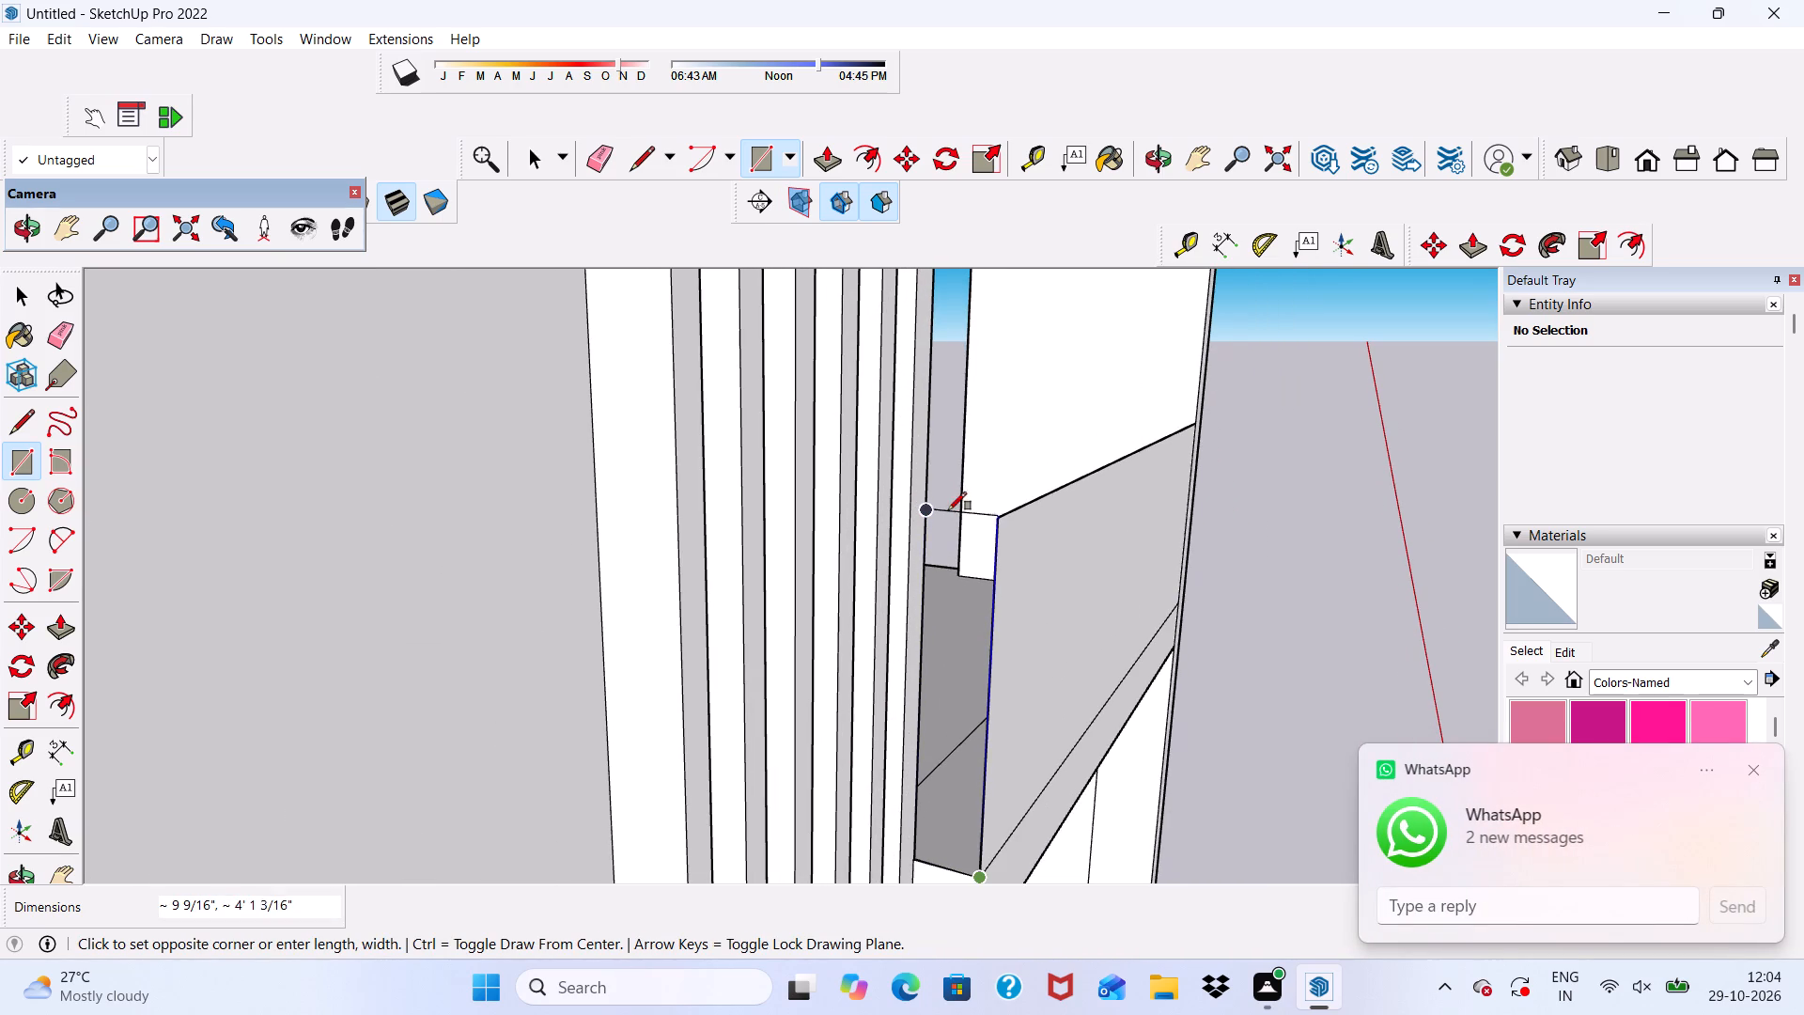
pyautogui.scroll(4, 940, 514)
pyautogui.scroll(-5, 939, 514)
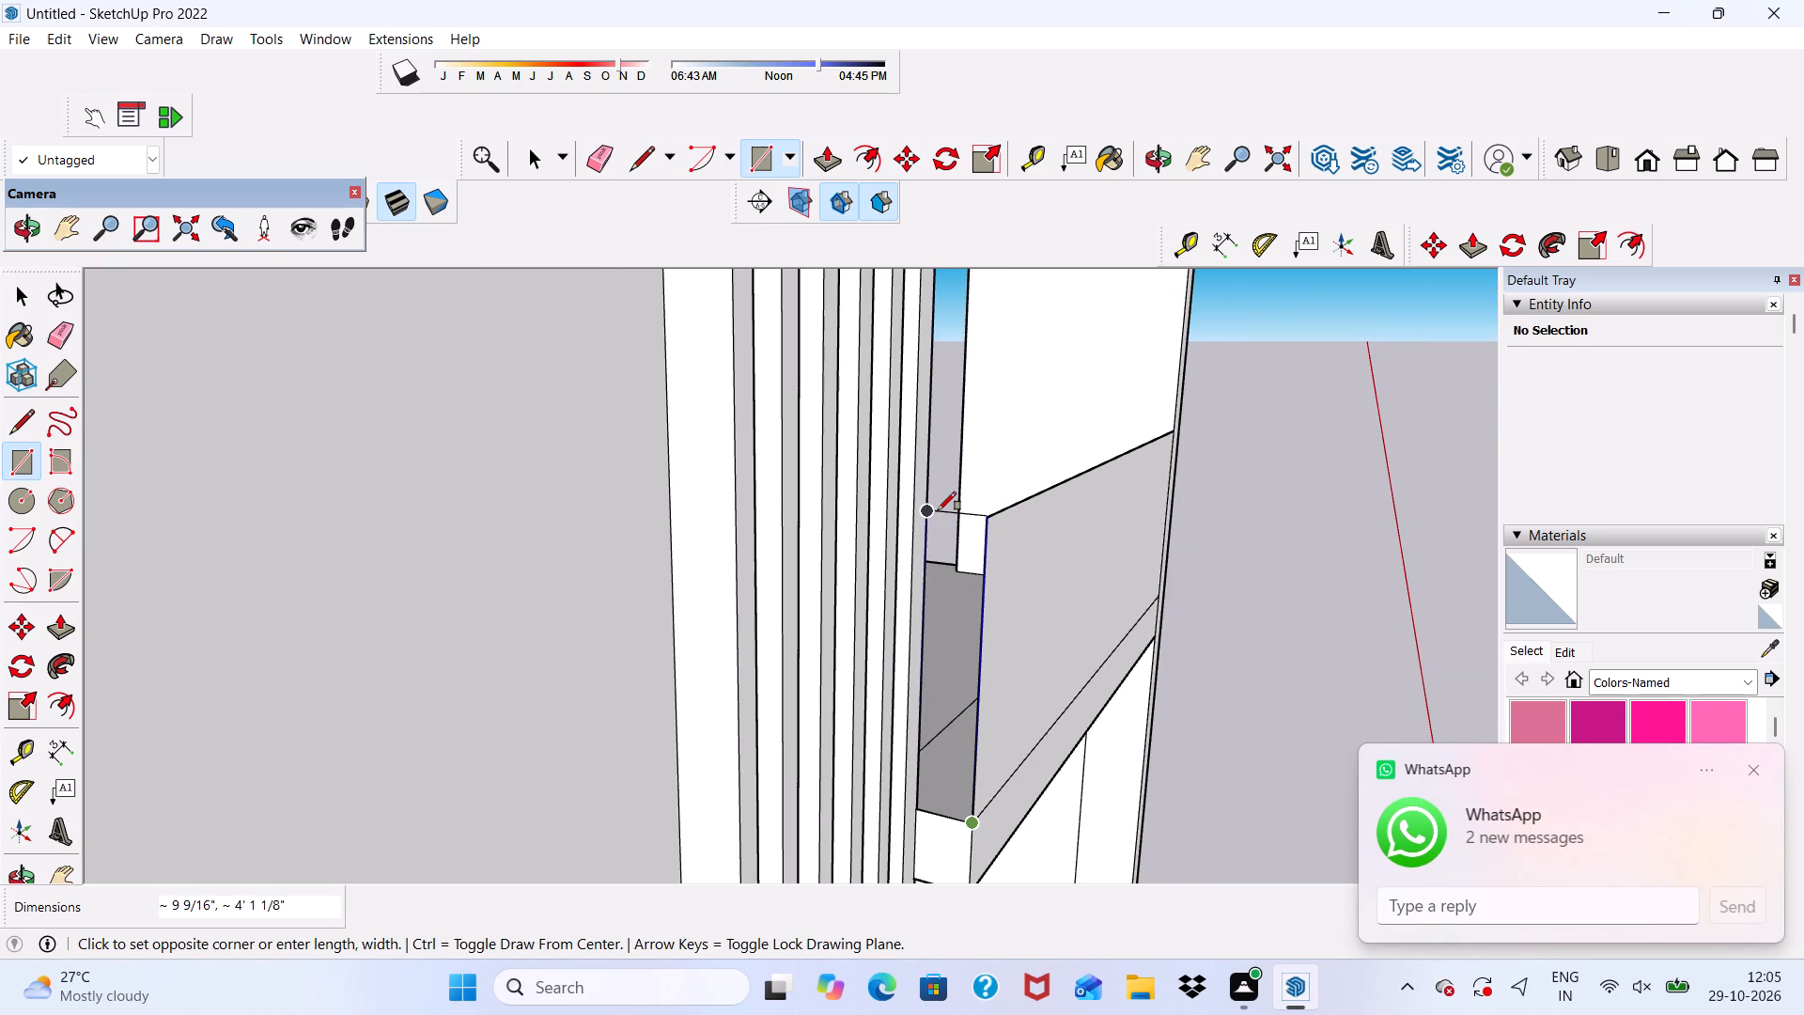
pyautogui.click(938, 510)
pyautogui.press('space')
pyautogui.moveTo(1174, 574); pyautogui.dragTo(808, 476, button='middle')
pyautogui.scroll(-16, 795, 443)
pyautogui.moveTo(877, 571); pyautogui.dragTo(677, 750, button='middle')
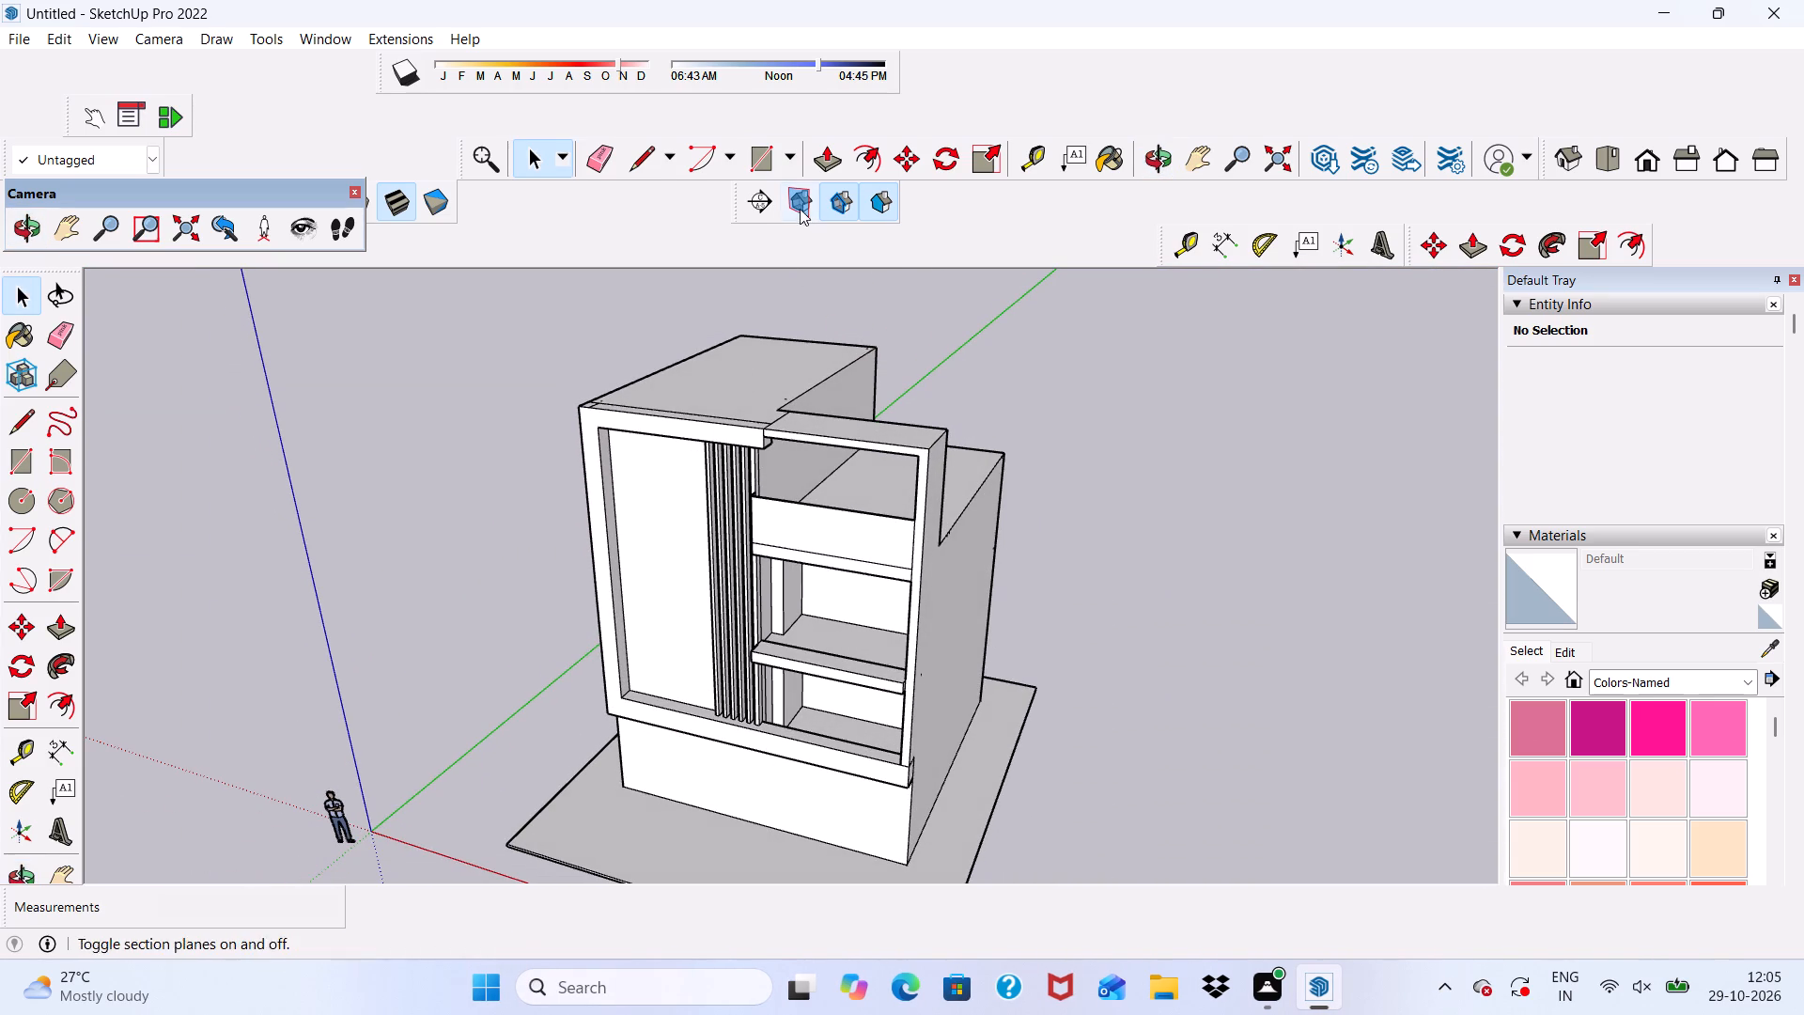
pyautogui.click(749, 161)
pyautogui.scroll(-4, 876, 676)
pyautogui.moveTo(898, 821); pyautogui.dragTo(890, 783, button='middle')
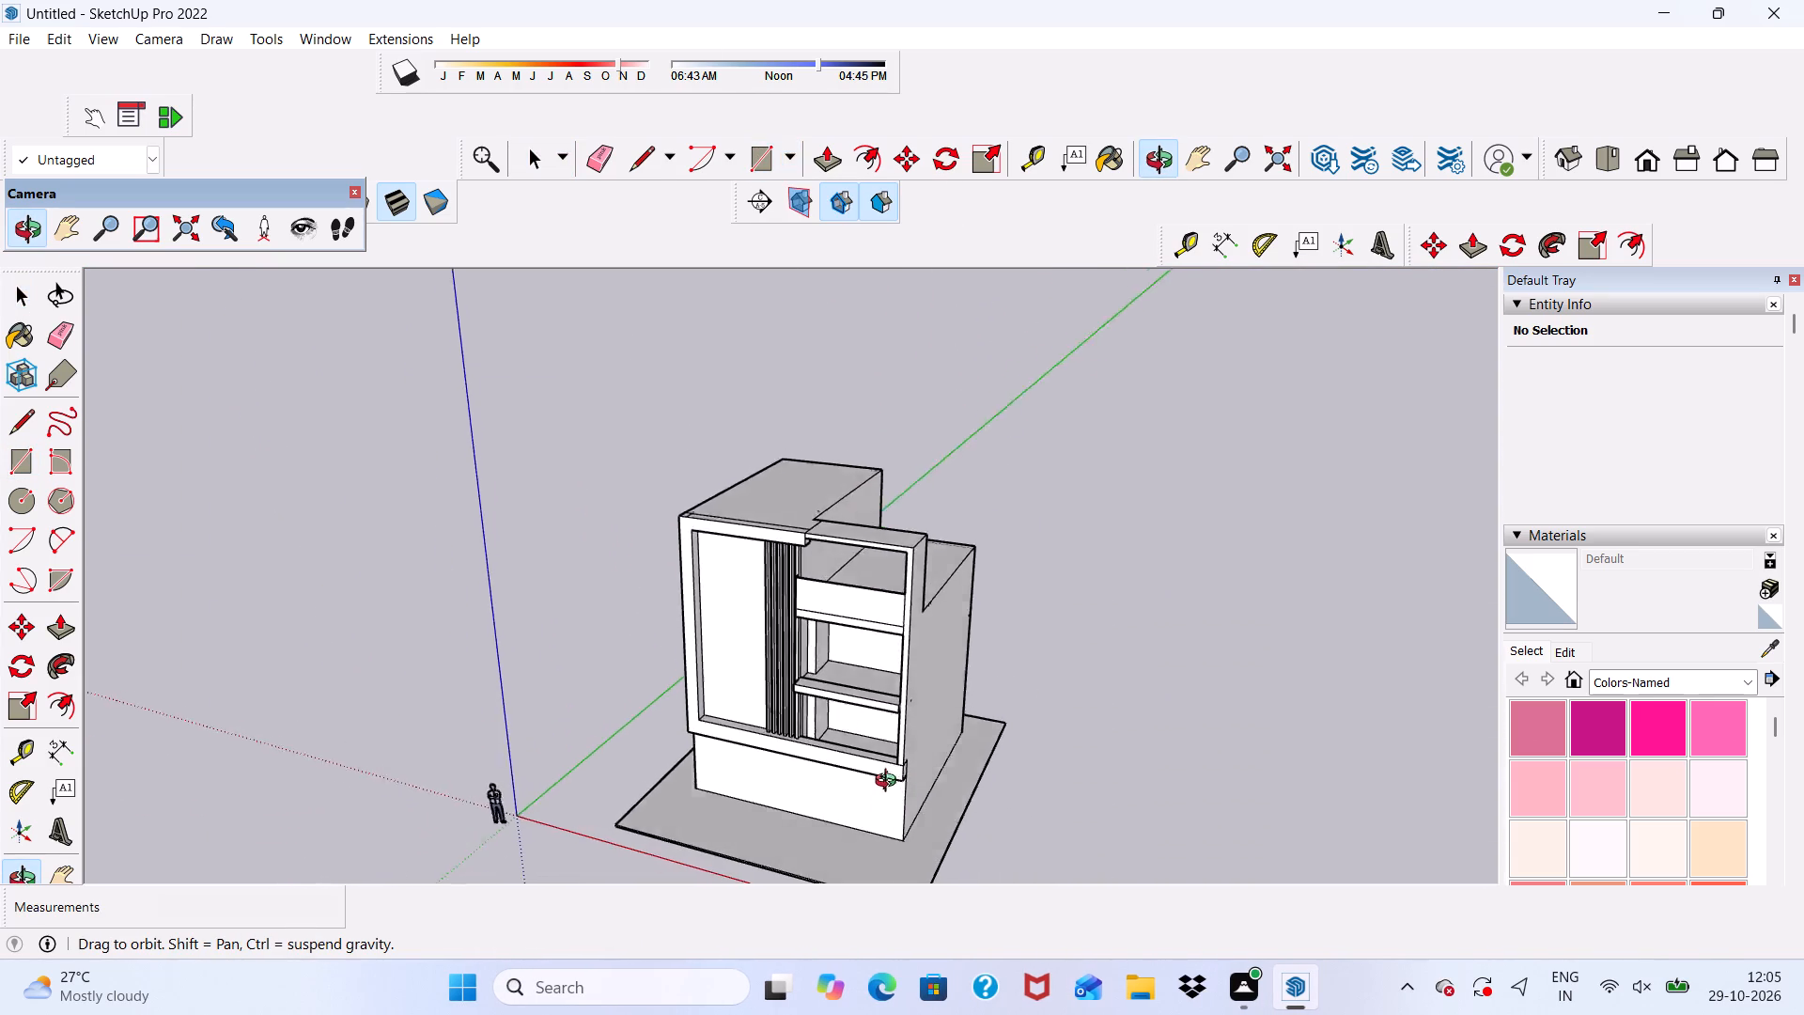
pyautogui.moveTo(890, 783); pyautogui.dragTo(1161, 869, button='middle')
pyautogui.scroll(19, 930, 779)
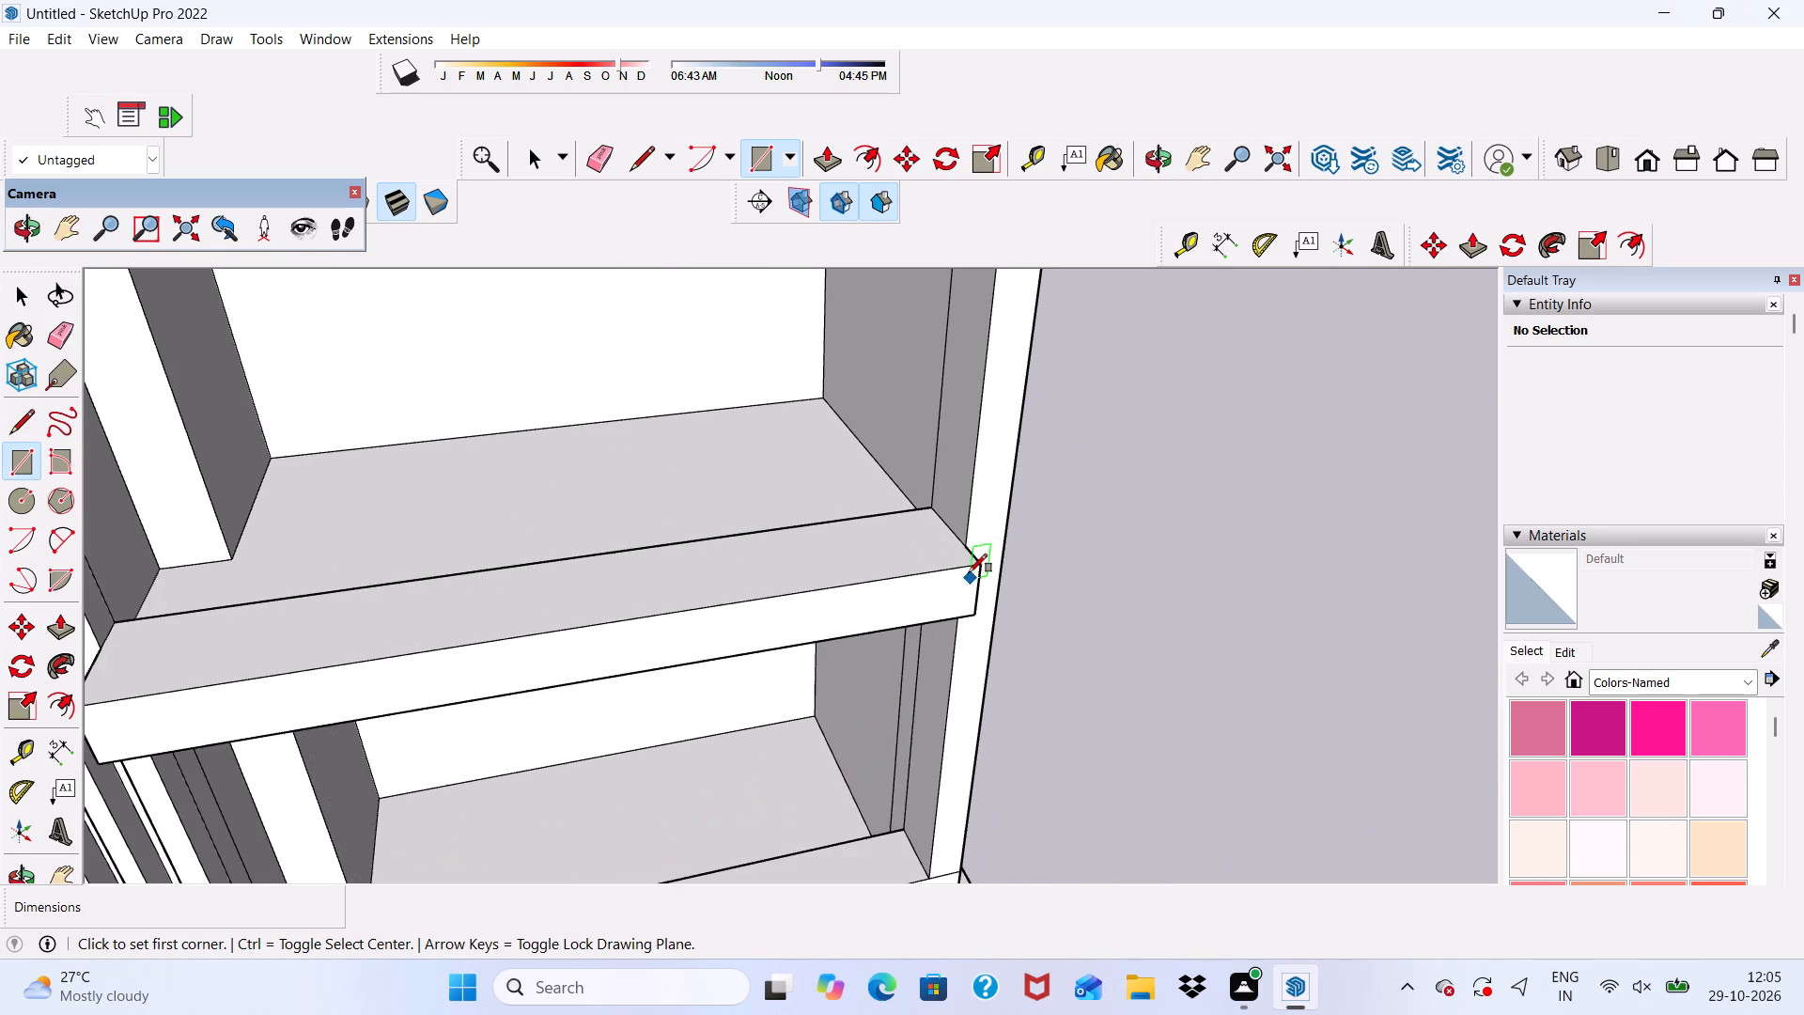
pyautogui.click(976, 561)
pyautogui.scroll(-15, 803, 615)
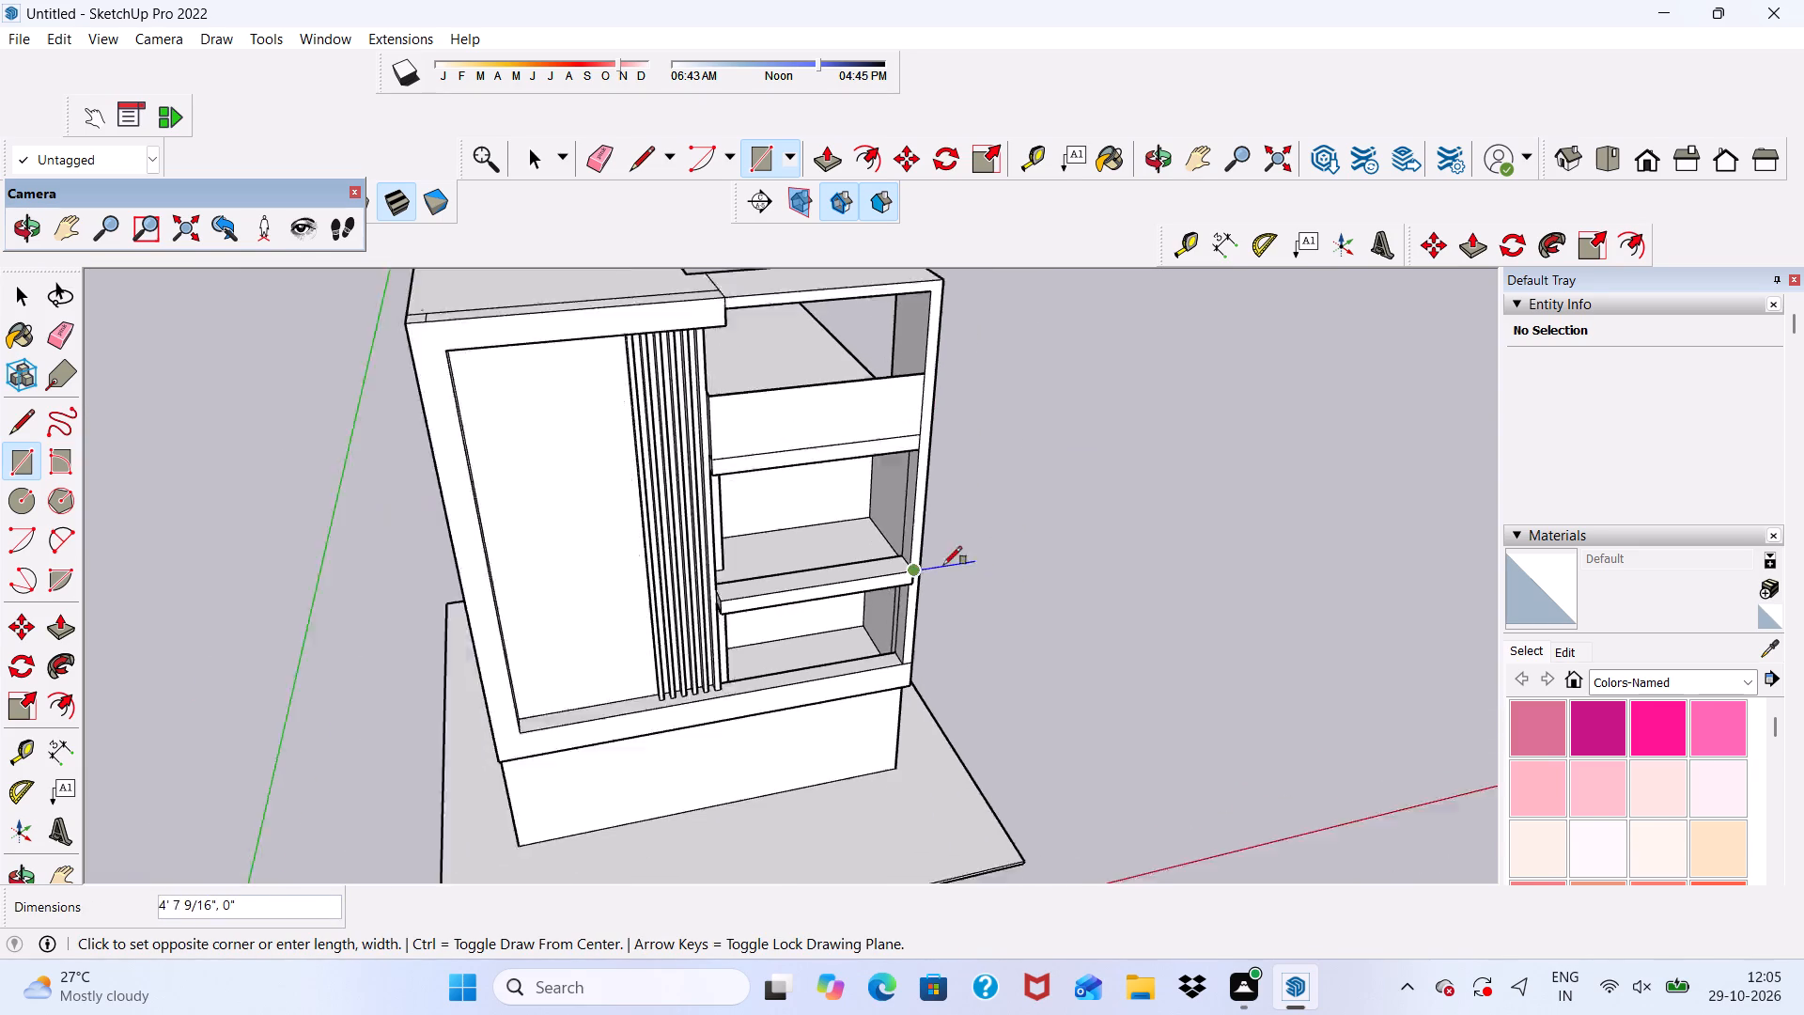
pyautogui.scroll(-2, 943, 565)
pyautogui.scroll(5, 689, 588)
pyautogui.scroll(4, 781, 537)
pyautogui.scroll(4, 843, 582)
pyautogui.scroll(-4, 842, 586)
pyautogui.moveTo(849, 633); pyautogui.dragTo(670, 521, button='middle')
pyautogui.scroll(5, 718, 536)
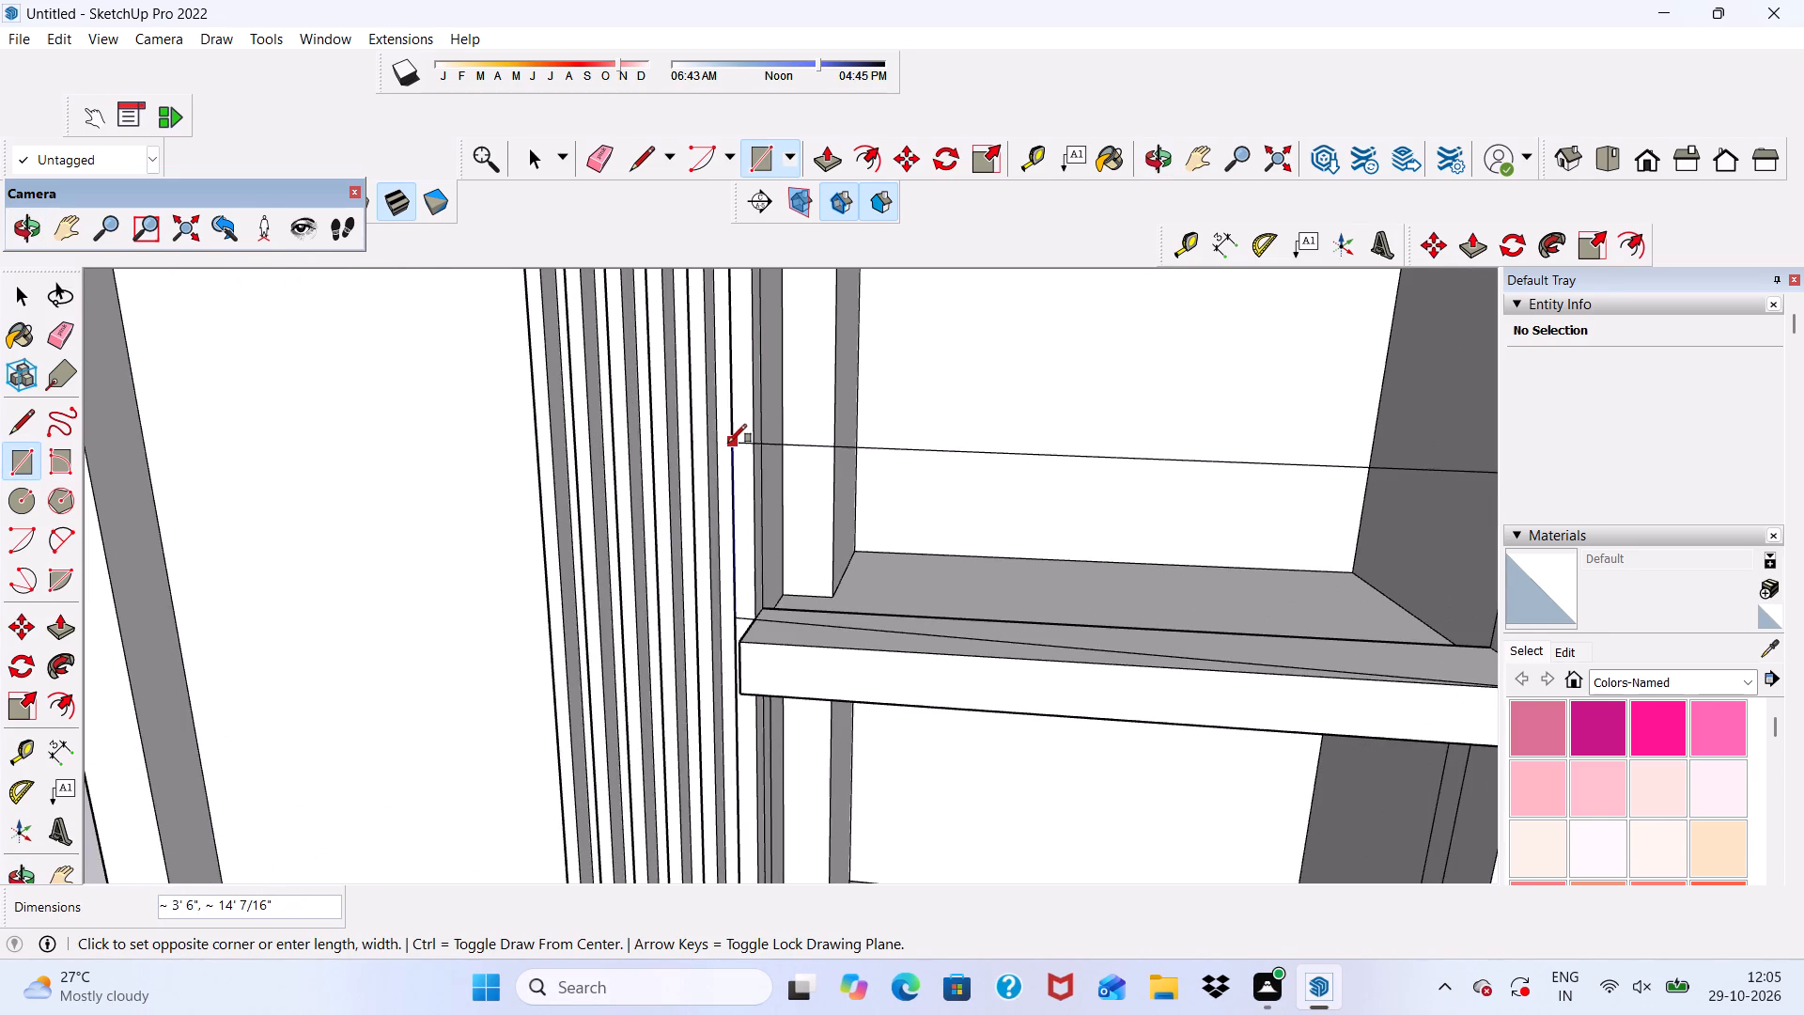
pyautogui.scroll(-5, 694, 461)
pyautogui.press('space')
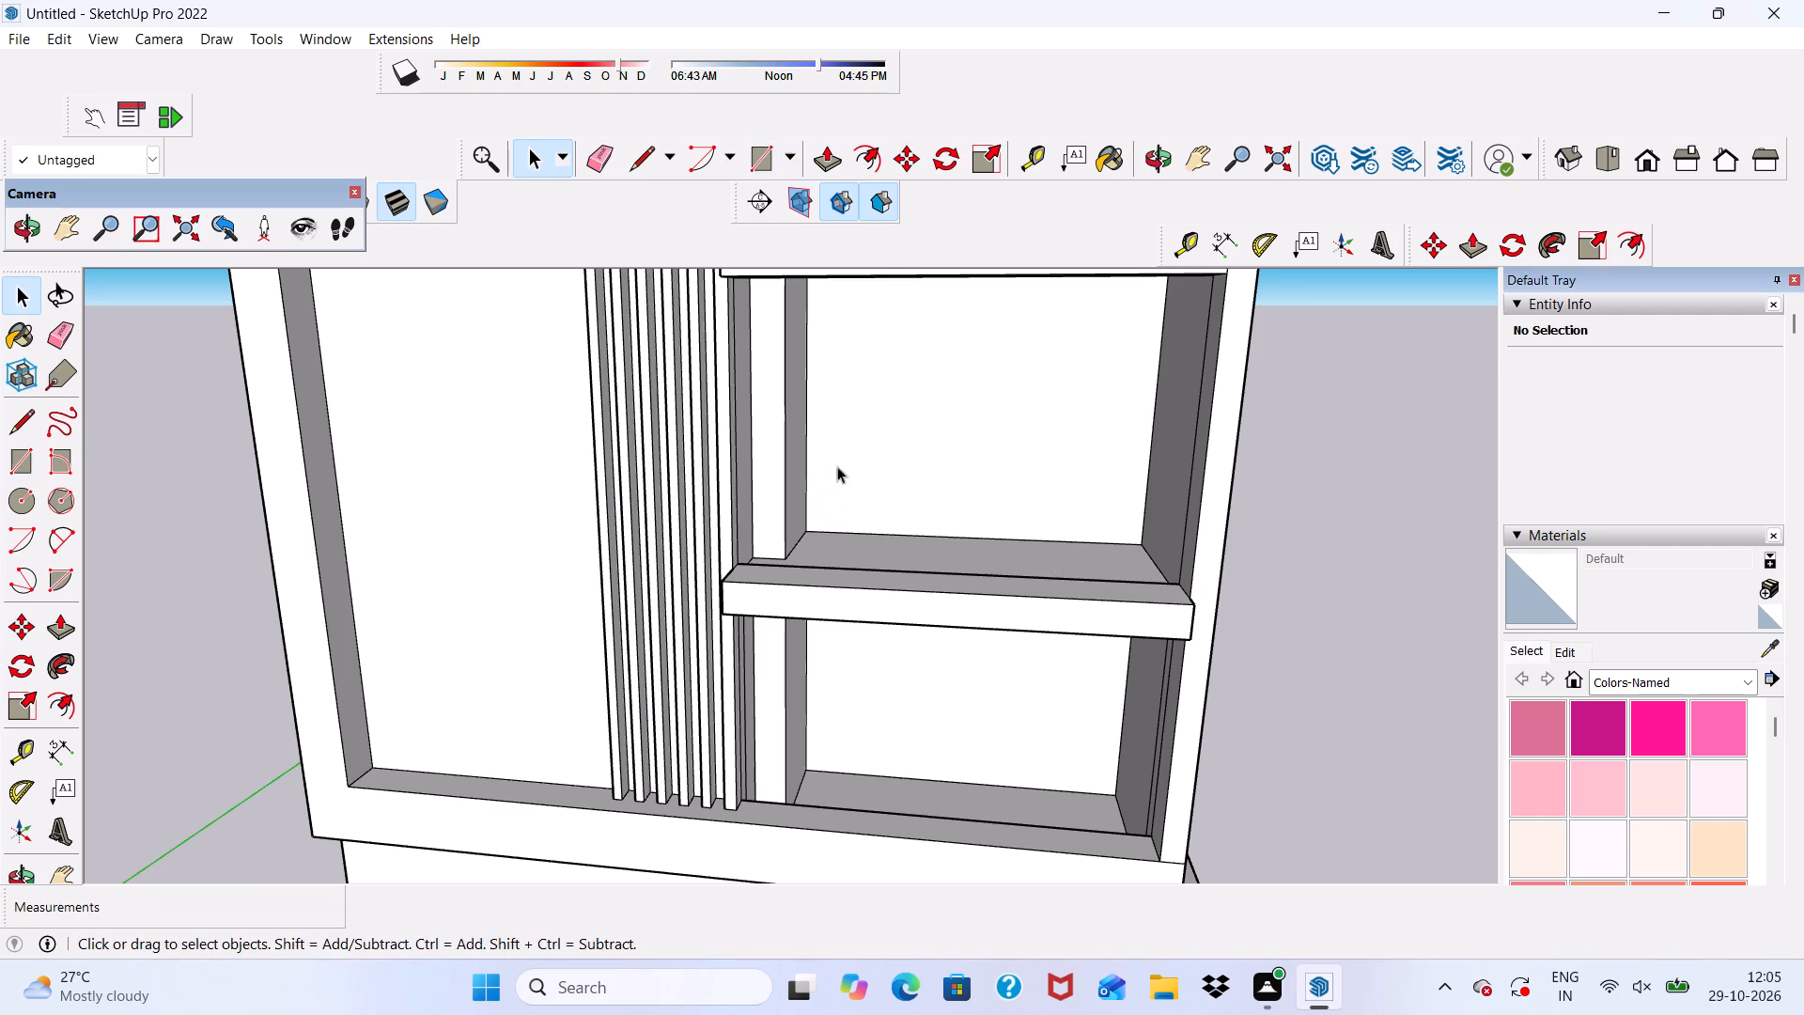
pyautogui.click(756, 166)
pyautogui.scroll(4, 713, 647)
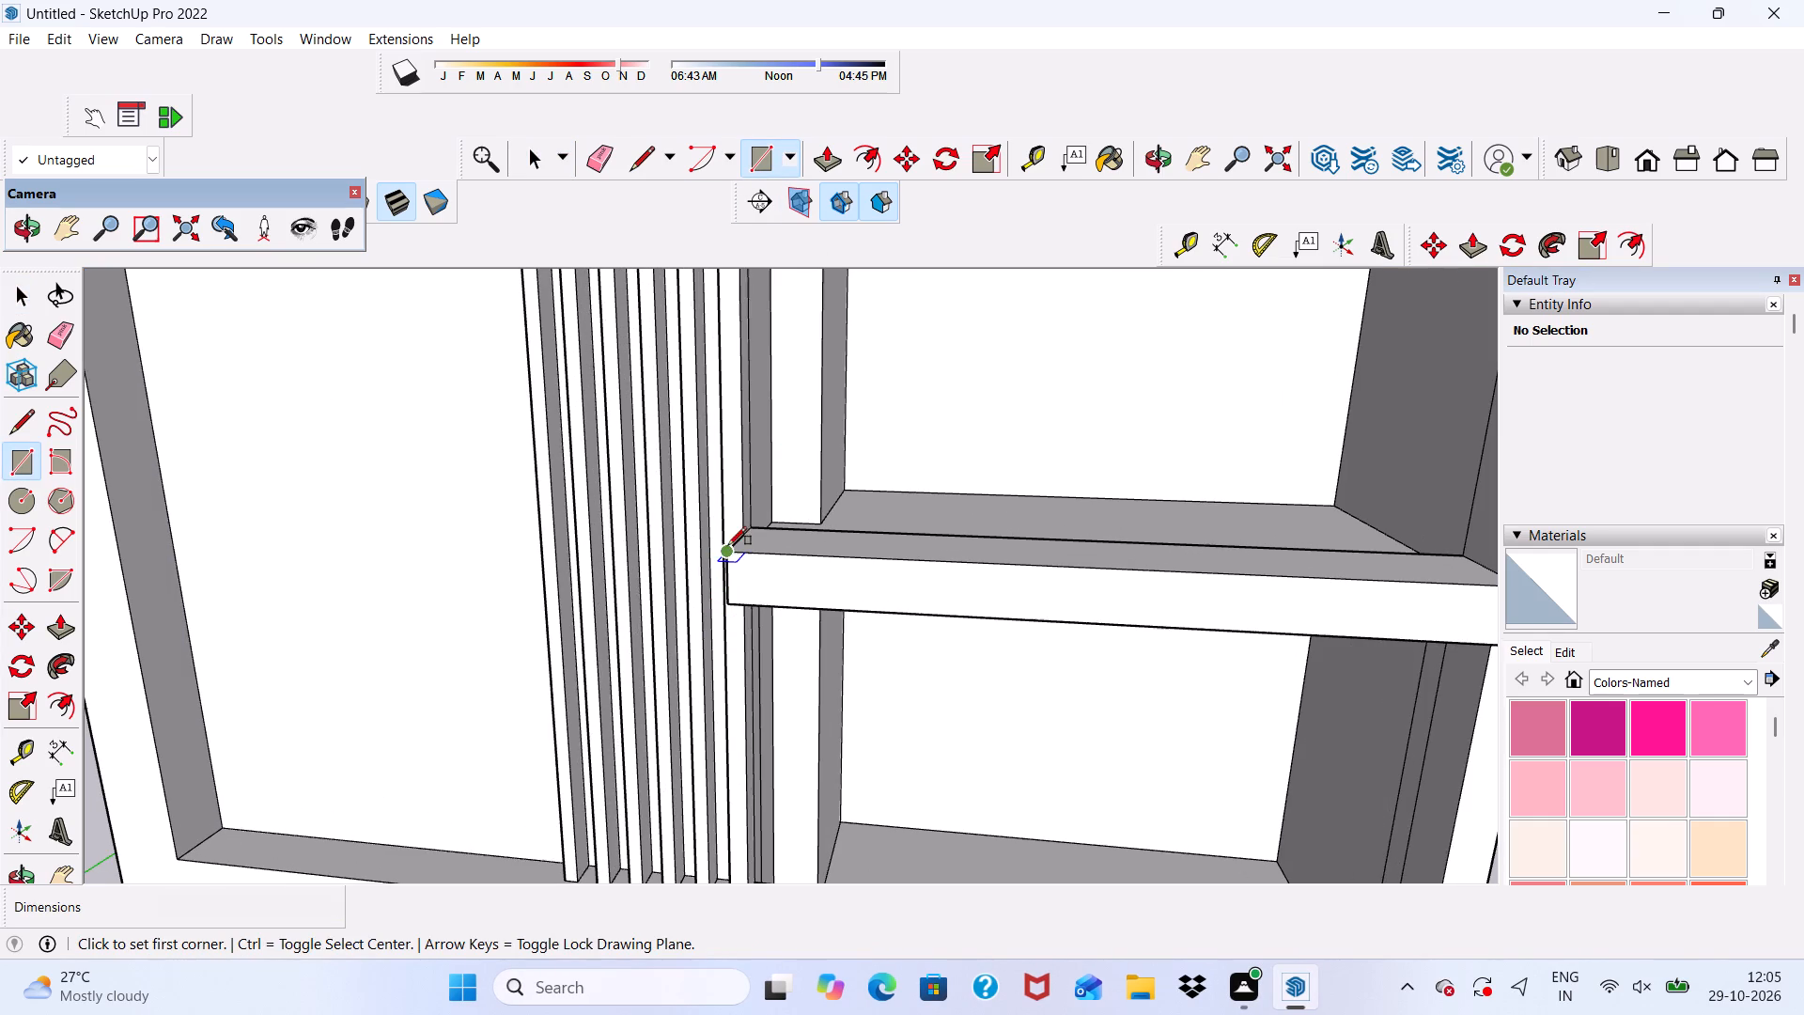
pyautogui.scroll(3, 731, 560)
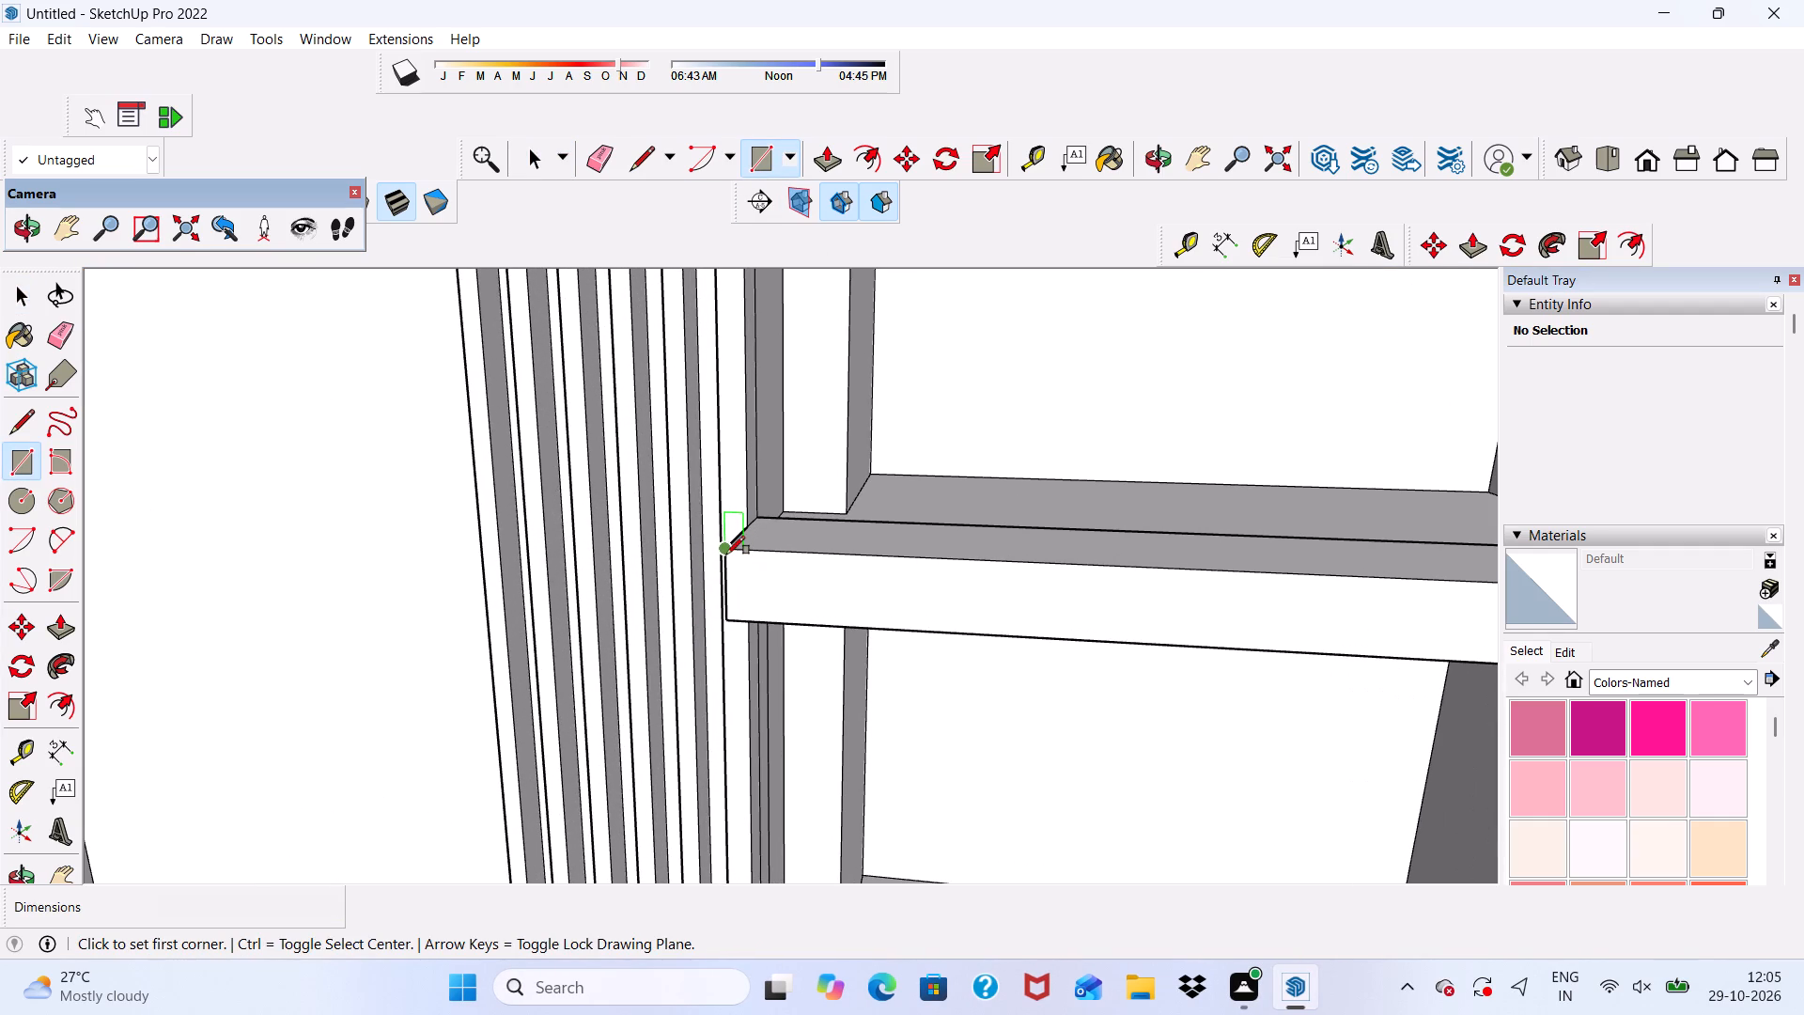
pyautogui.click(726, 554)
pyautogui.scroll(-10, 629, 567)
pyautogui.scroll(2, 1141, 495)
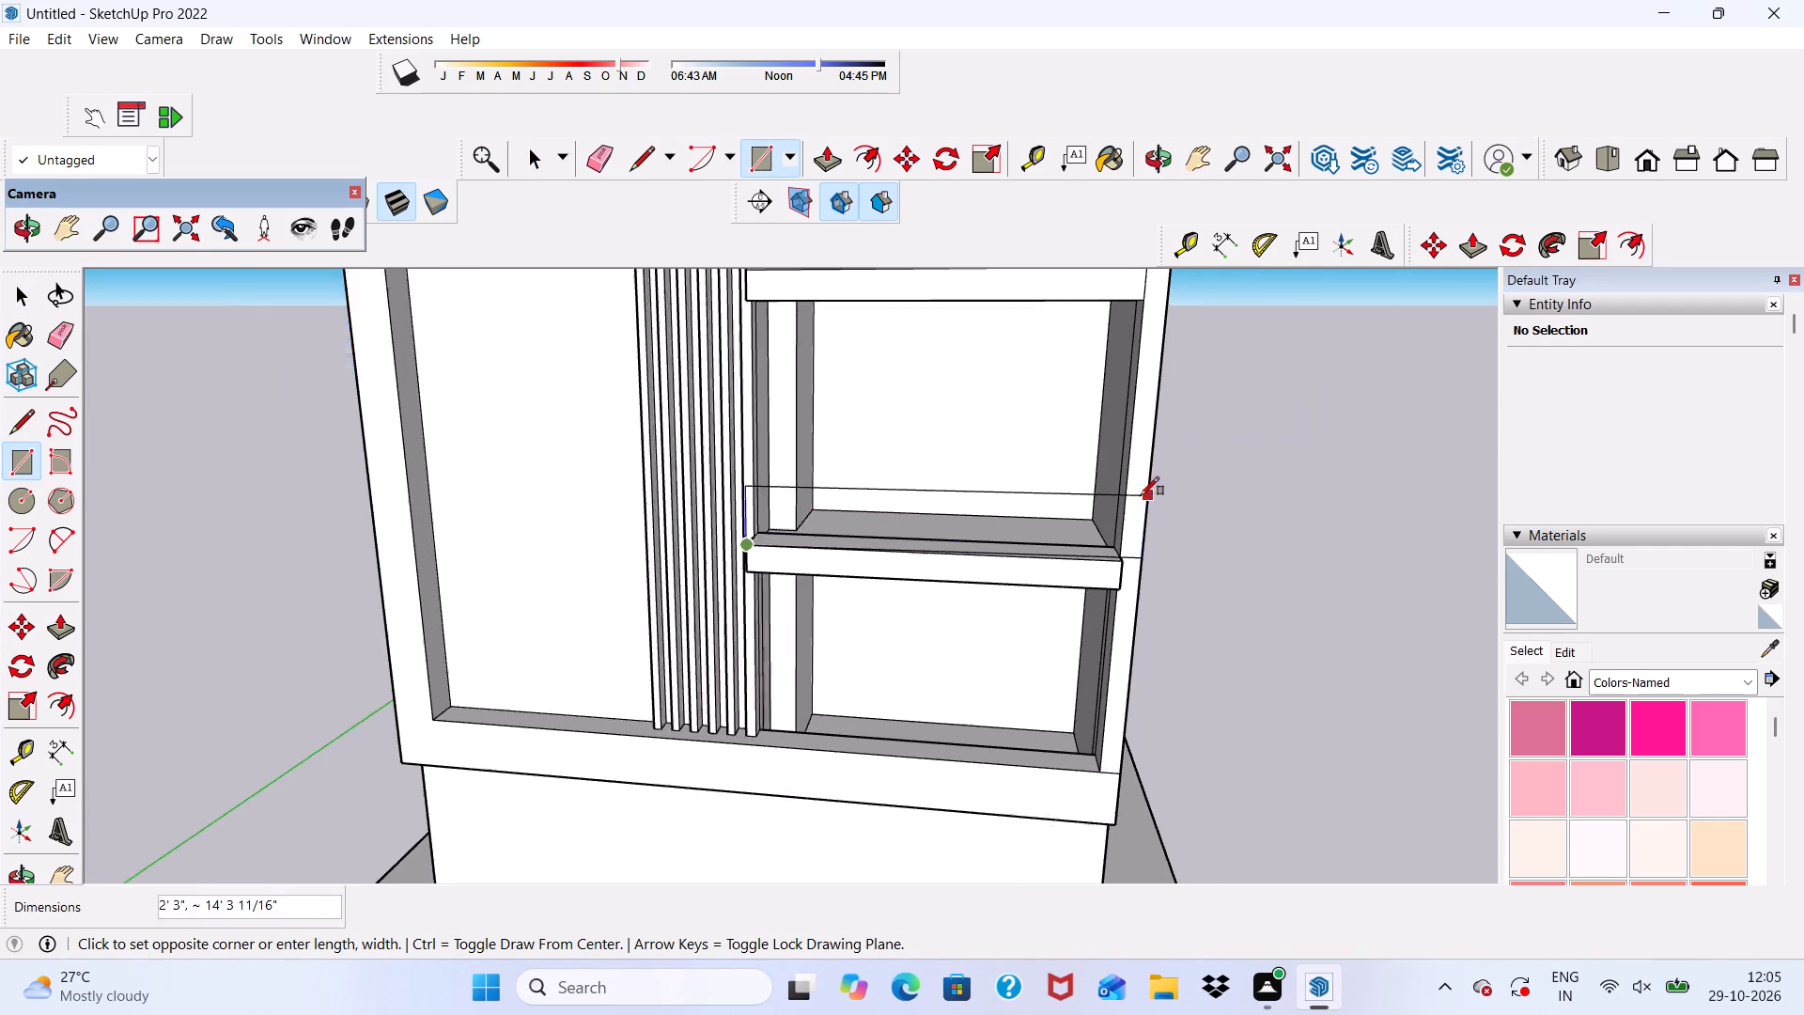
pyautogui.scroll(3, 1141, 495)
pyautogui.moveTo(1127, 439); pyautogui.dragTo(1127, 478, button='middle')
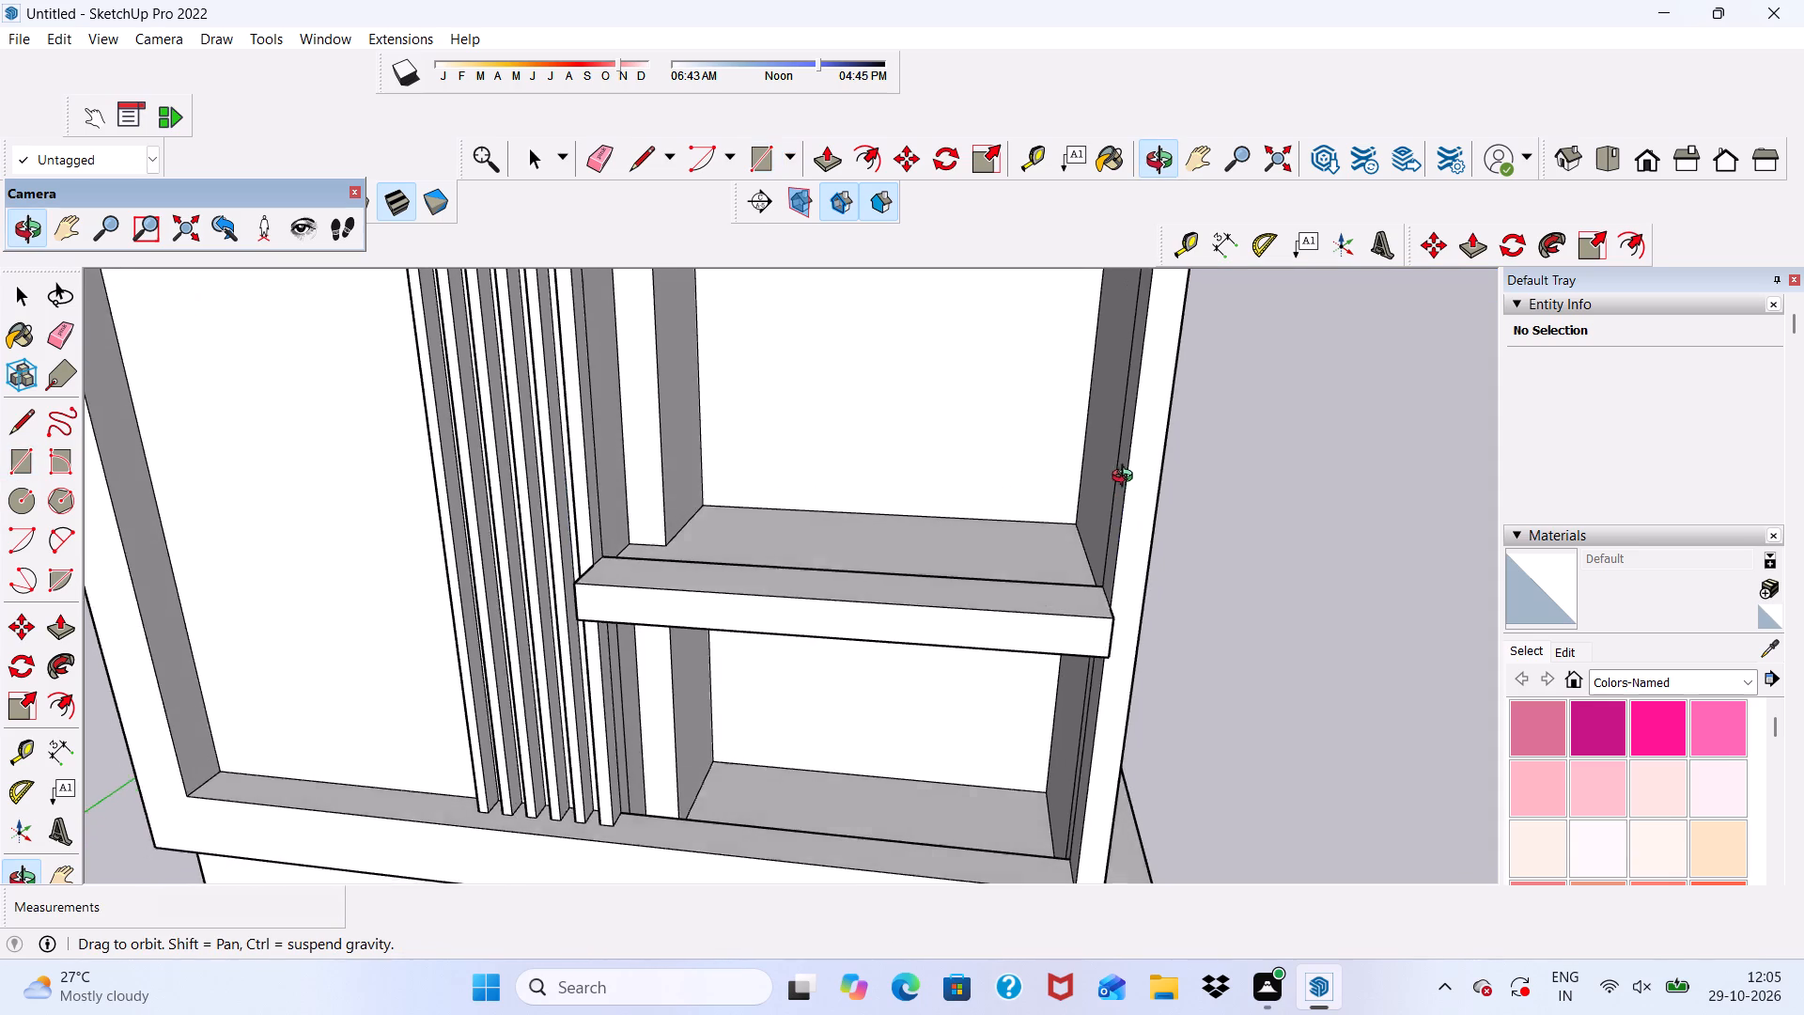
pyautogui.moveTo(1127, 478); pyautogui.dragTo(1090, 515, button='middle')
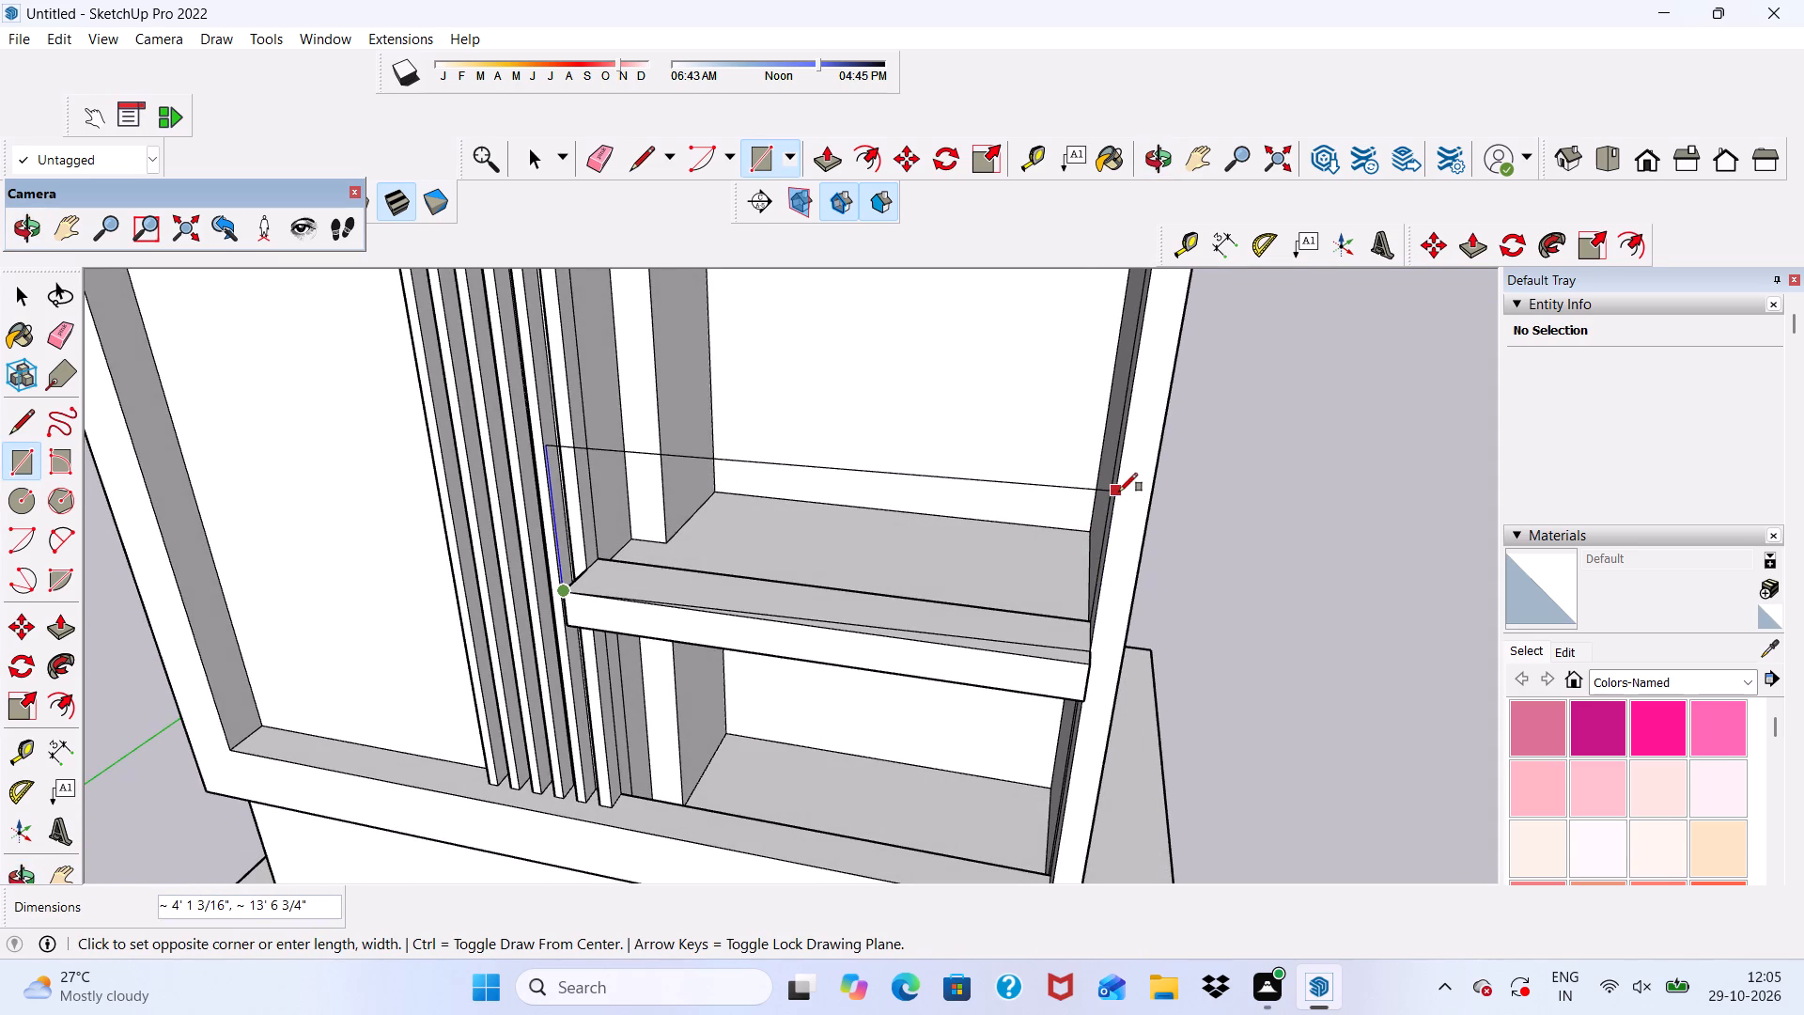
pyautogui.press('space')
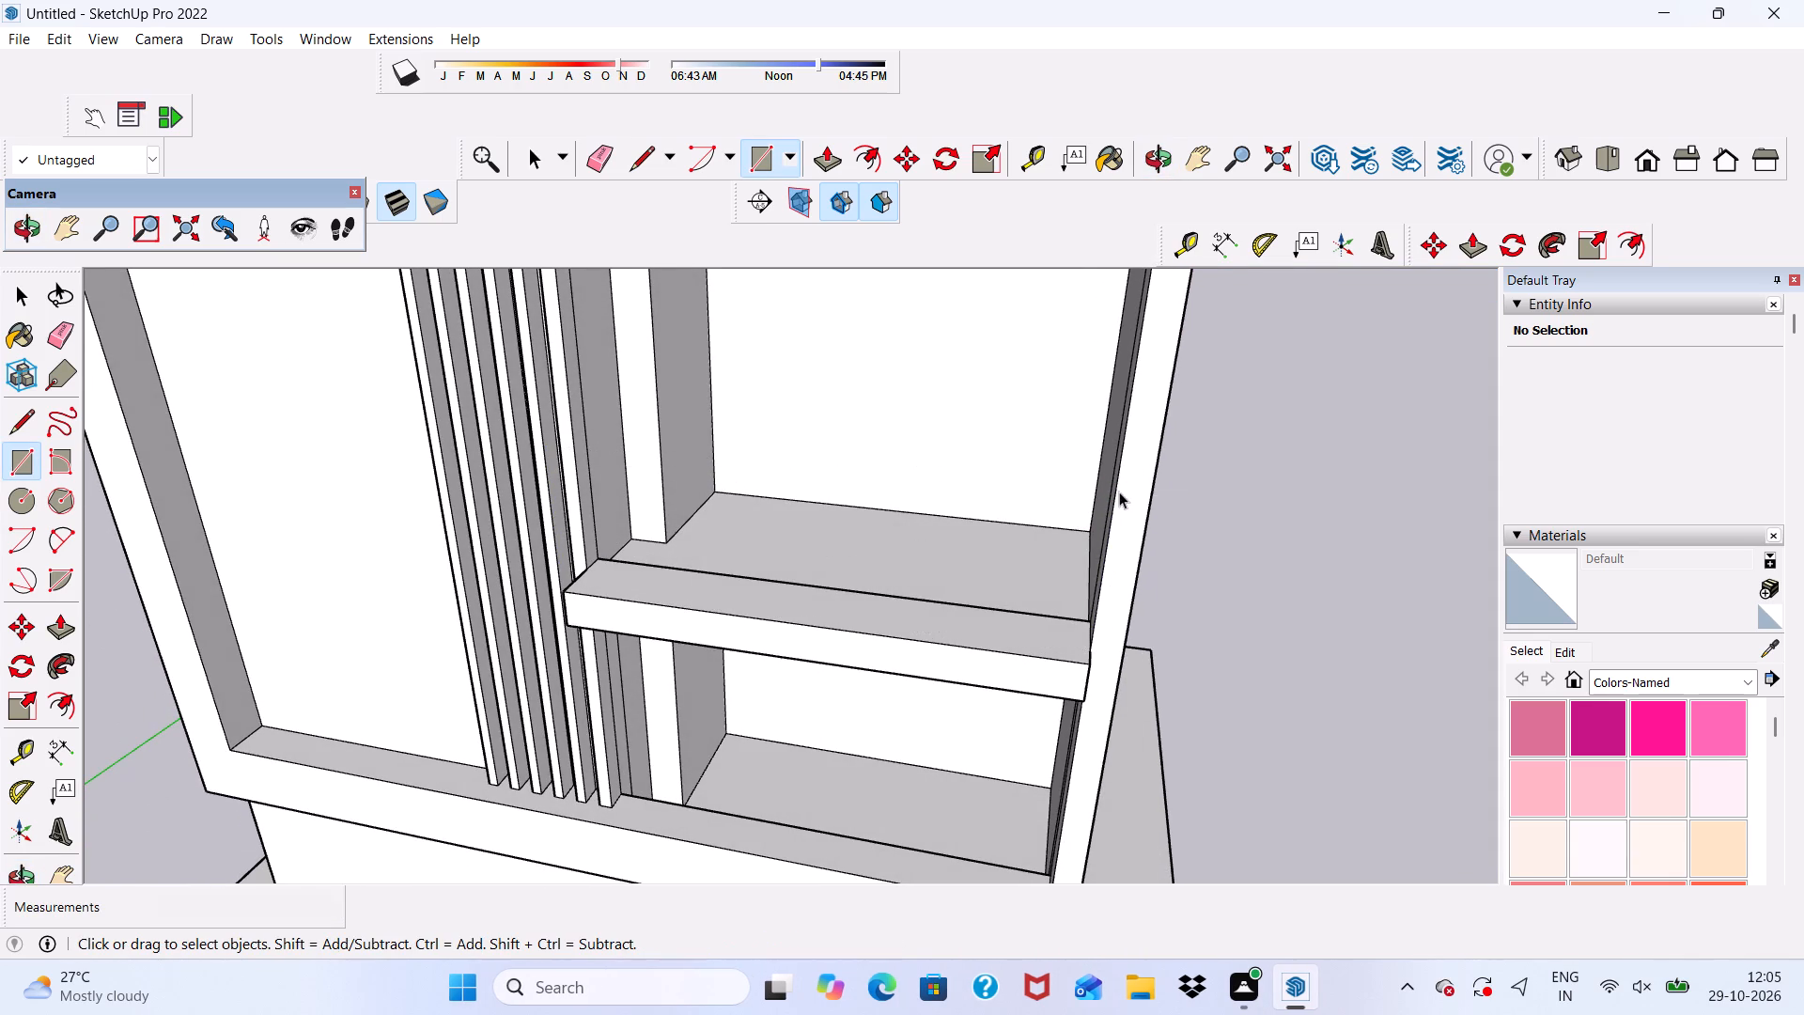
# Draw an upright rectangle about 13' 6 9/16" by 3' 8 5/8" along the lower shelf's inner line, from the slats to the outer upright.
pyautogui.click(758, 160)
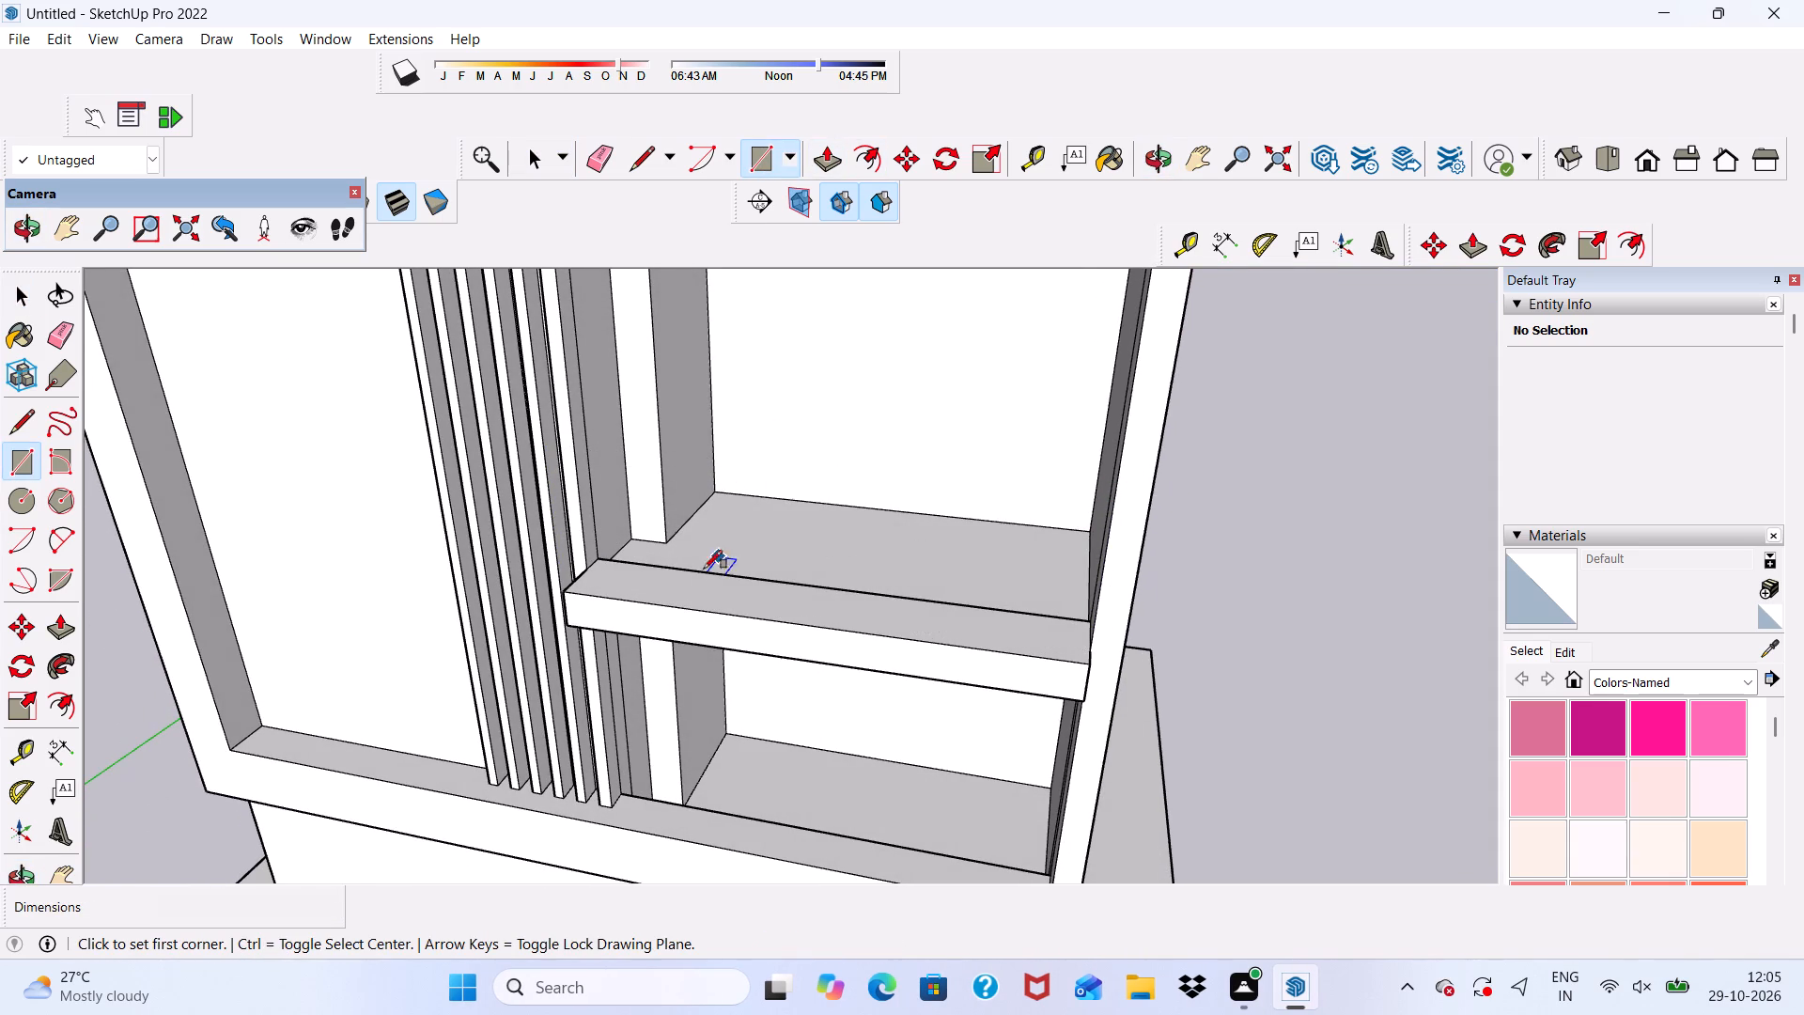
pyautogui.scroll(11, 599, 553)
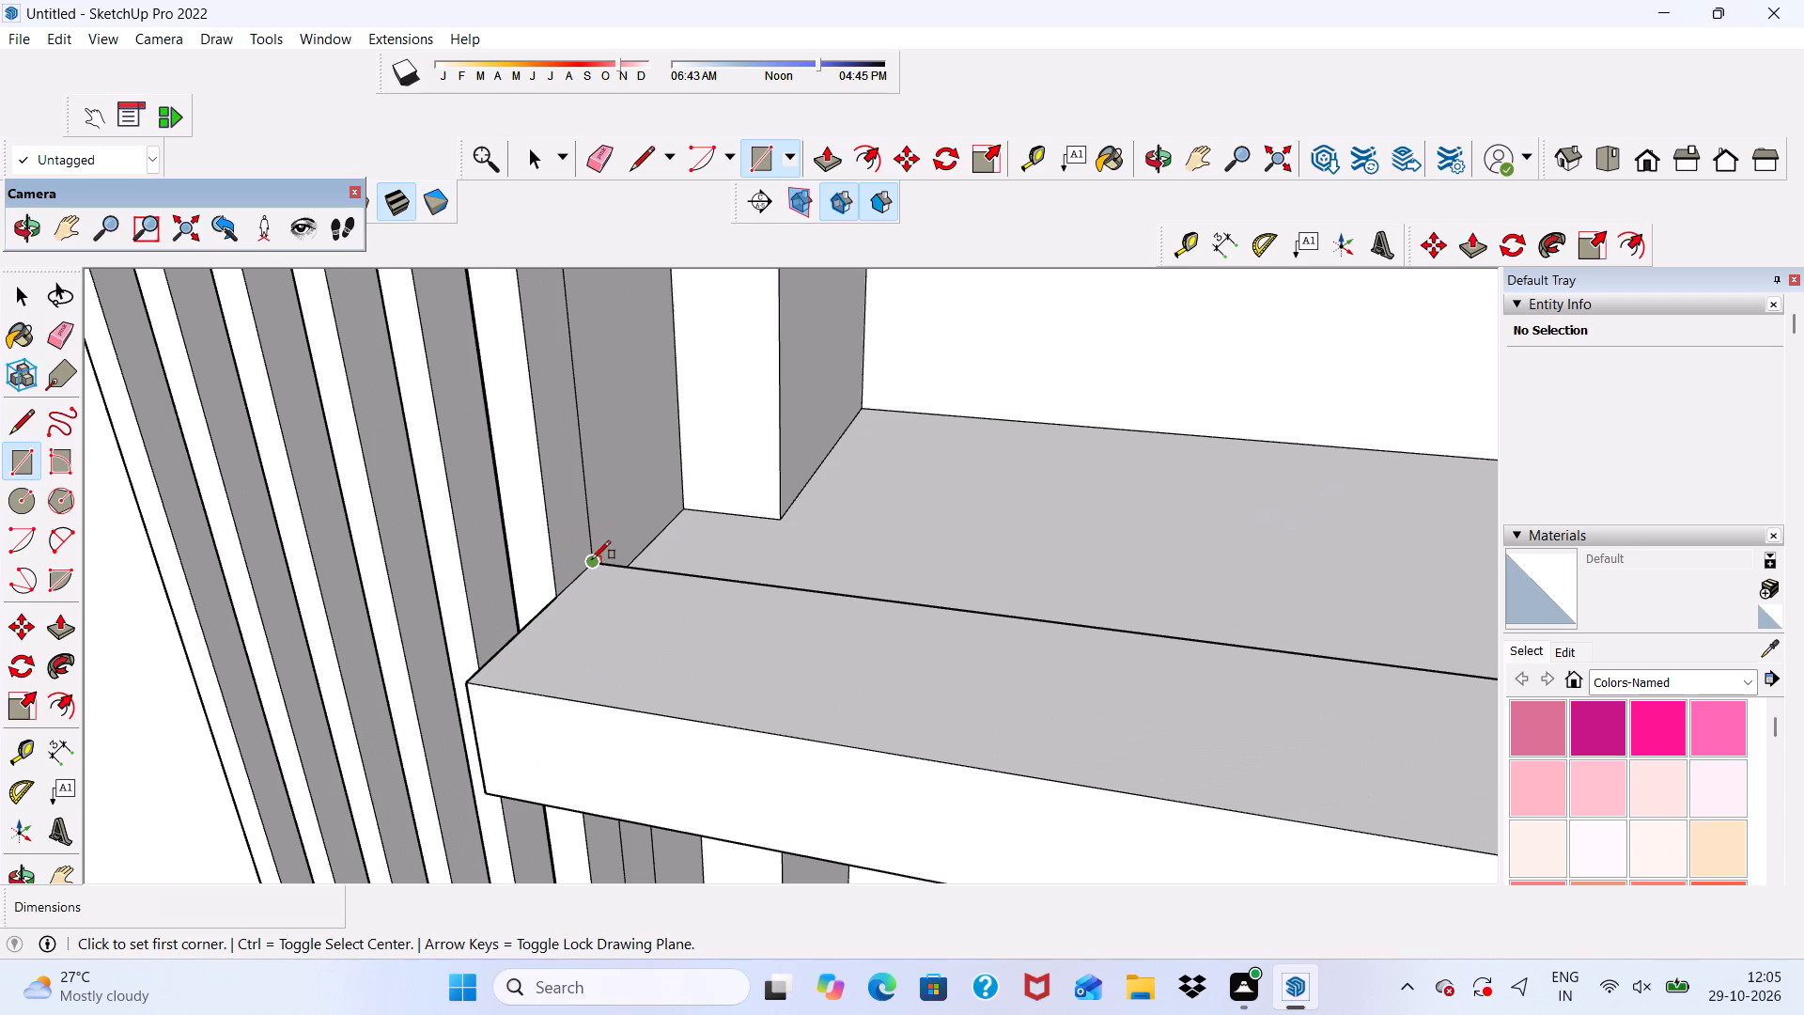
pyautogui.click(592, 559)
pyautogui.scroll(-15, 601, 554)
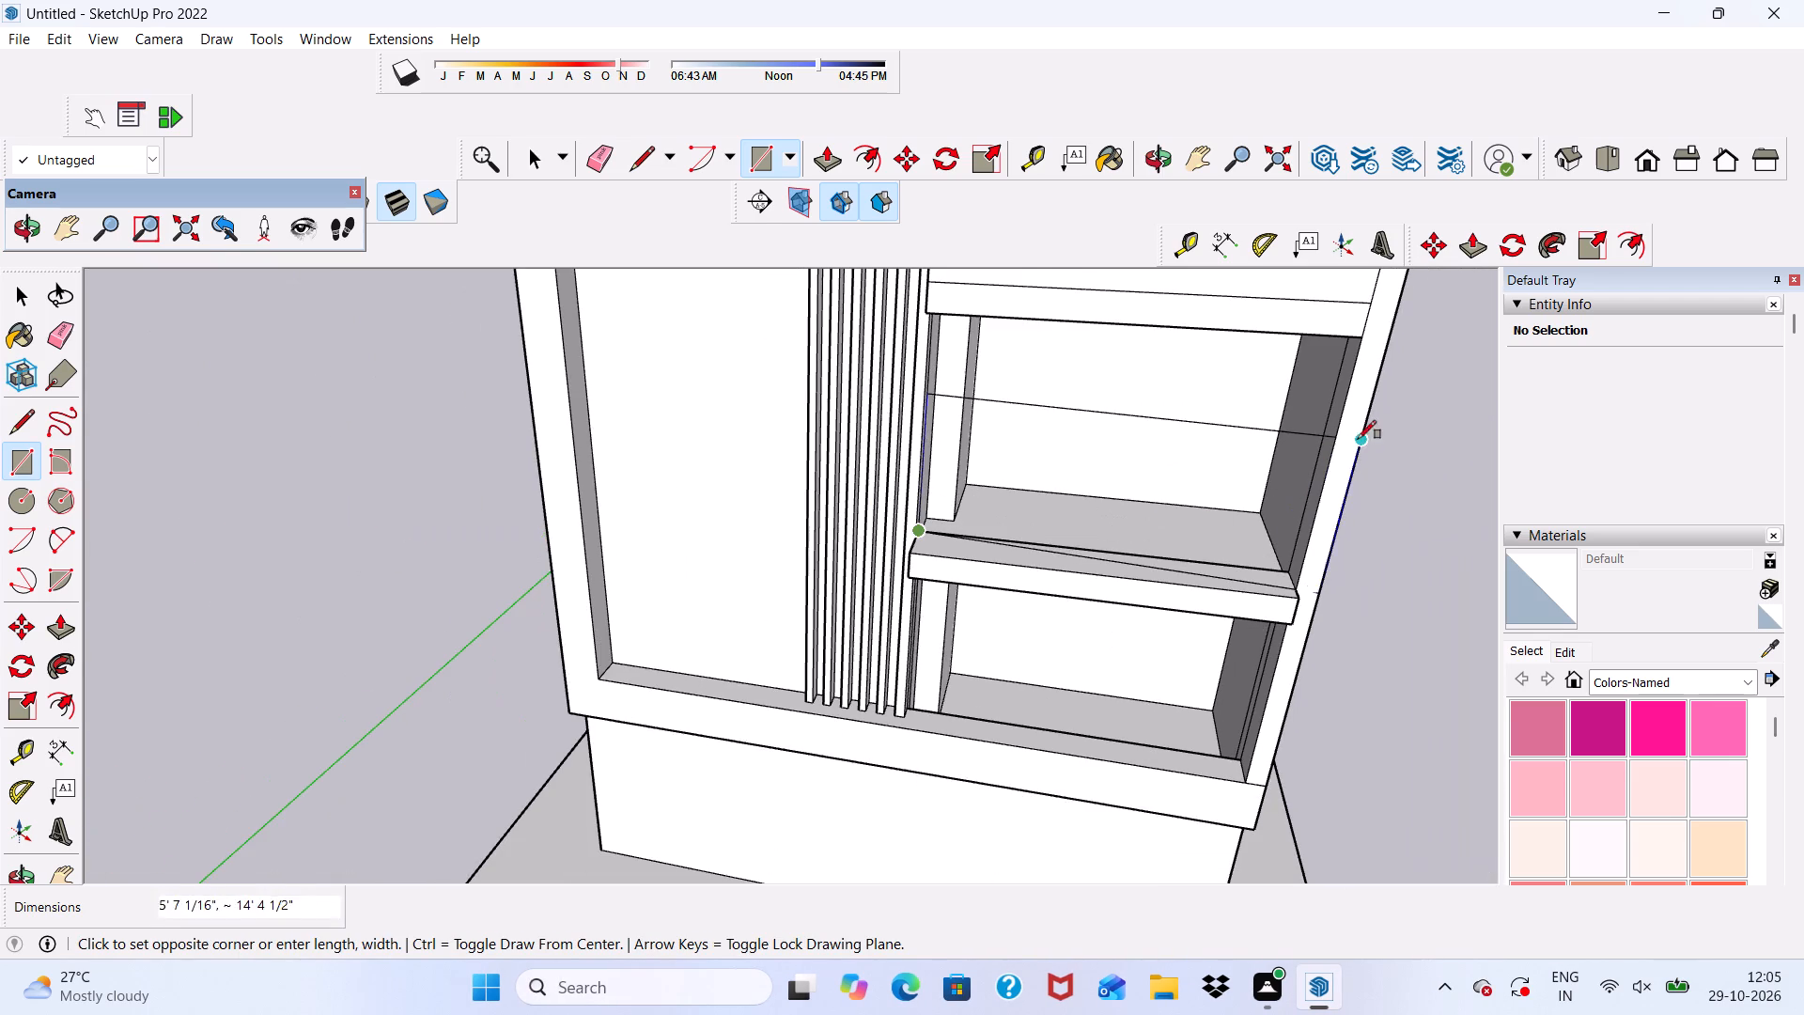
pyautogui.scroll(7, 1341, 440)
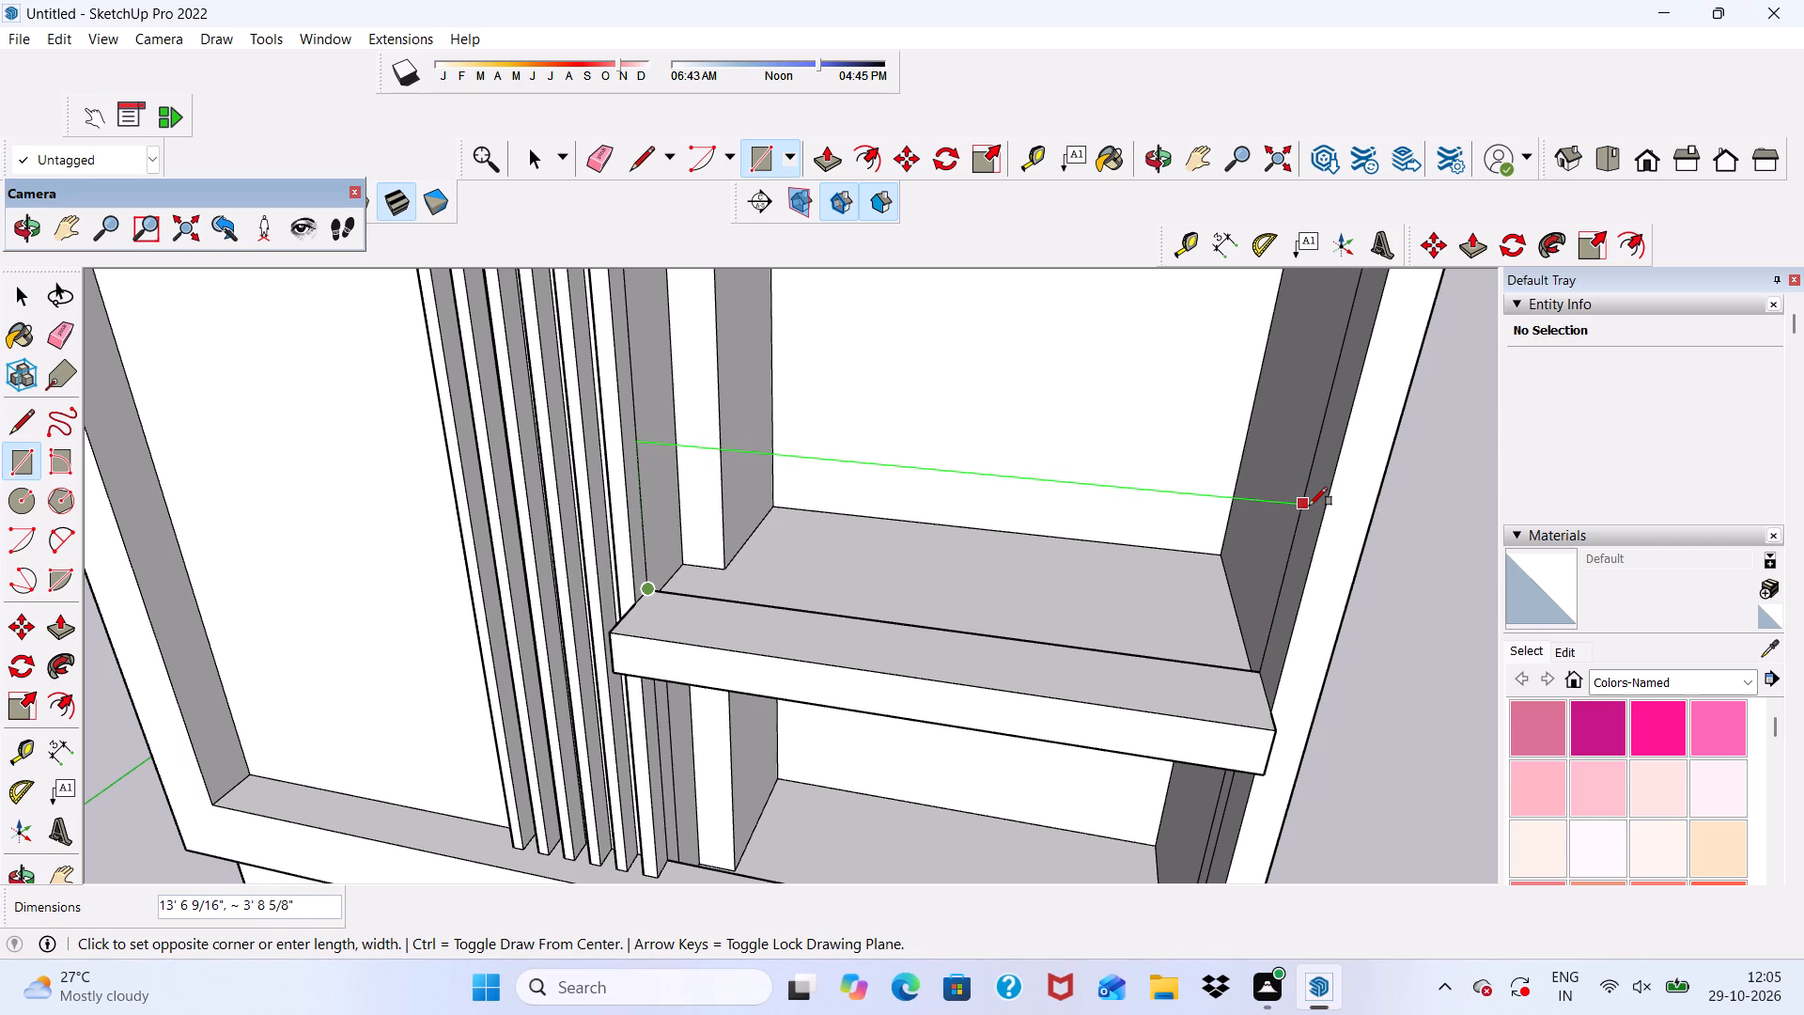
pyautogui.click(1309, 506)
pyautogui.scroll(1, 1309, 506)
pyautogui.scroll(-4, 1299, 499)
pyautogui.moveTo(1267, 541); pyautogui.dragTo(1252, 447, button='middle')
# Delete the face covering the opening between the new rectangle above the lower shelf and the upper shelf.
pyautogui.press('space')
pyautogui.click(1050, 392)
pyautogui.hscroll(2, 1050, 392)
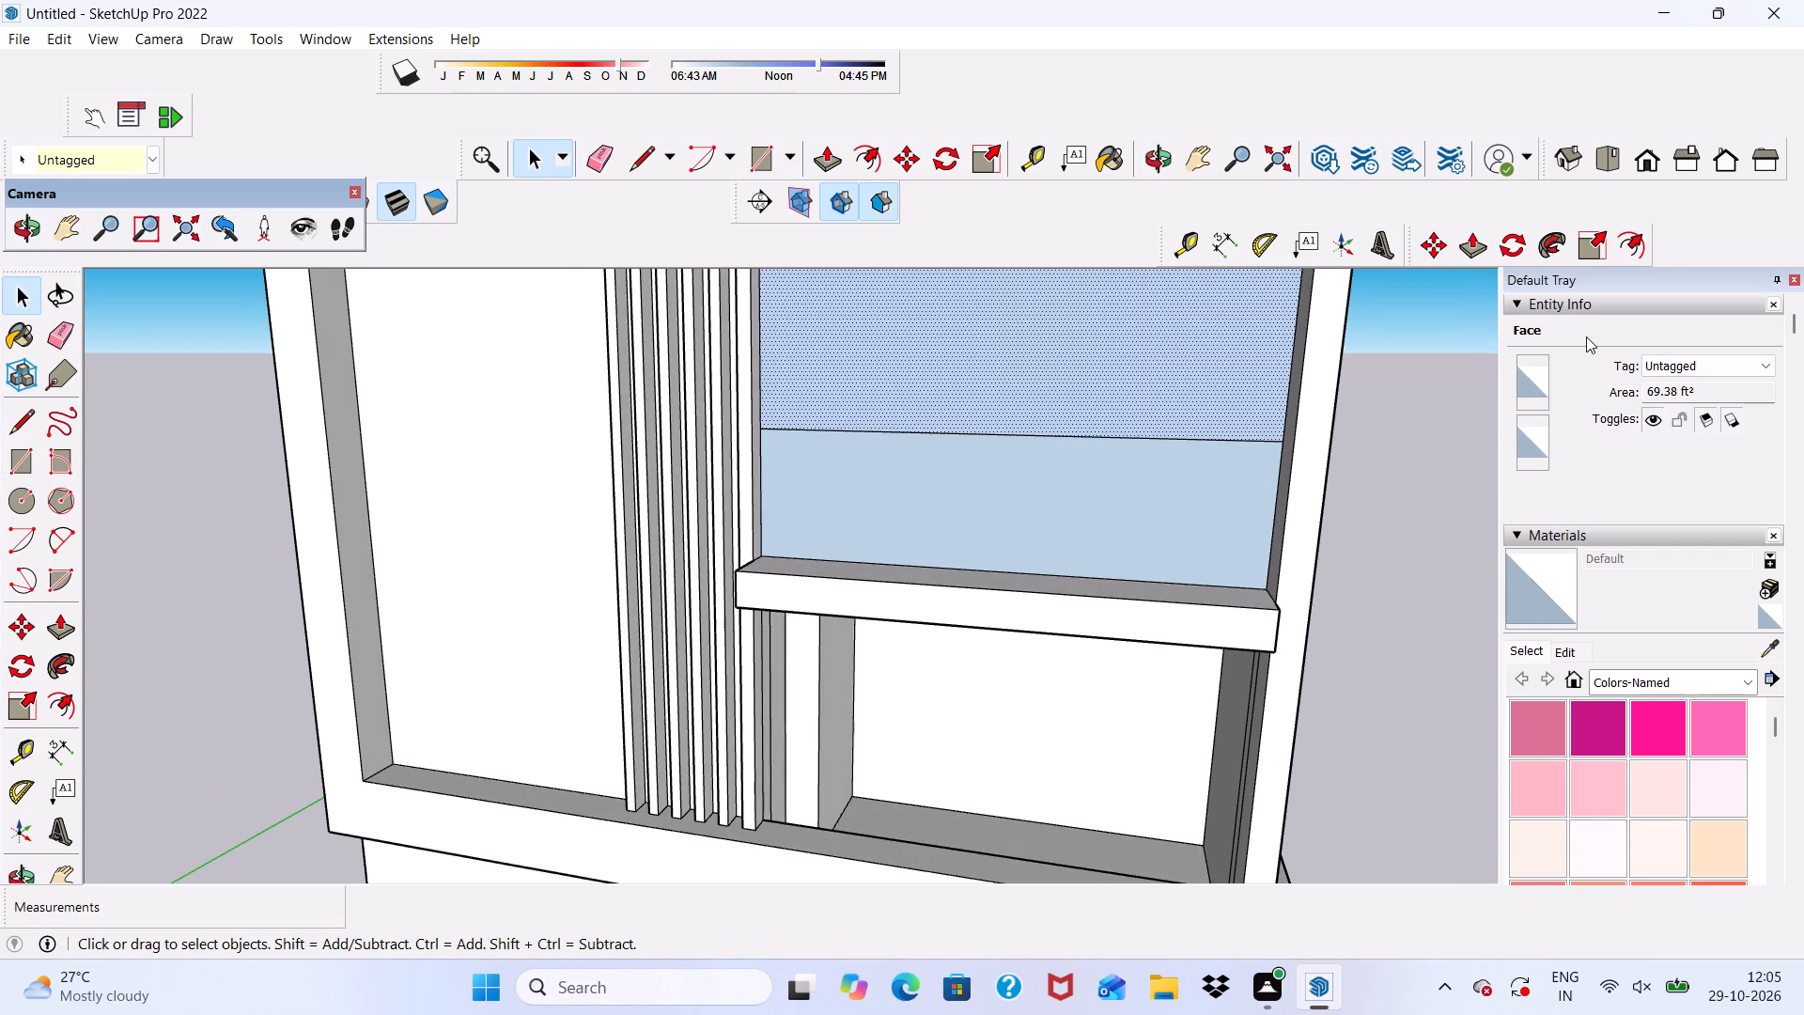
pyautogui.press('Delete')
pyautogui.scroll(-4, 1586, 336)
pyautogui.moveTo(1562, 412); pyautogui.dragTo(1554, 464, button='middle')
pyautogui.scroll(-1, 1474, 472)
pyautogui.moveTo(1470, 476); pyautogui.dragTo(1551, 497, button='middle')
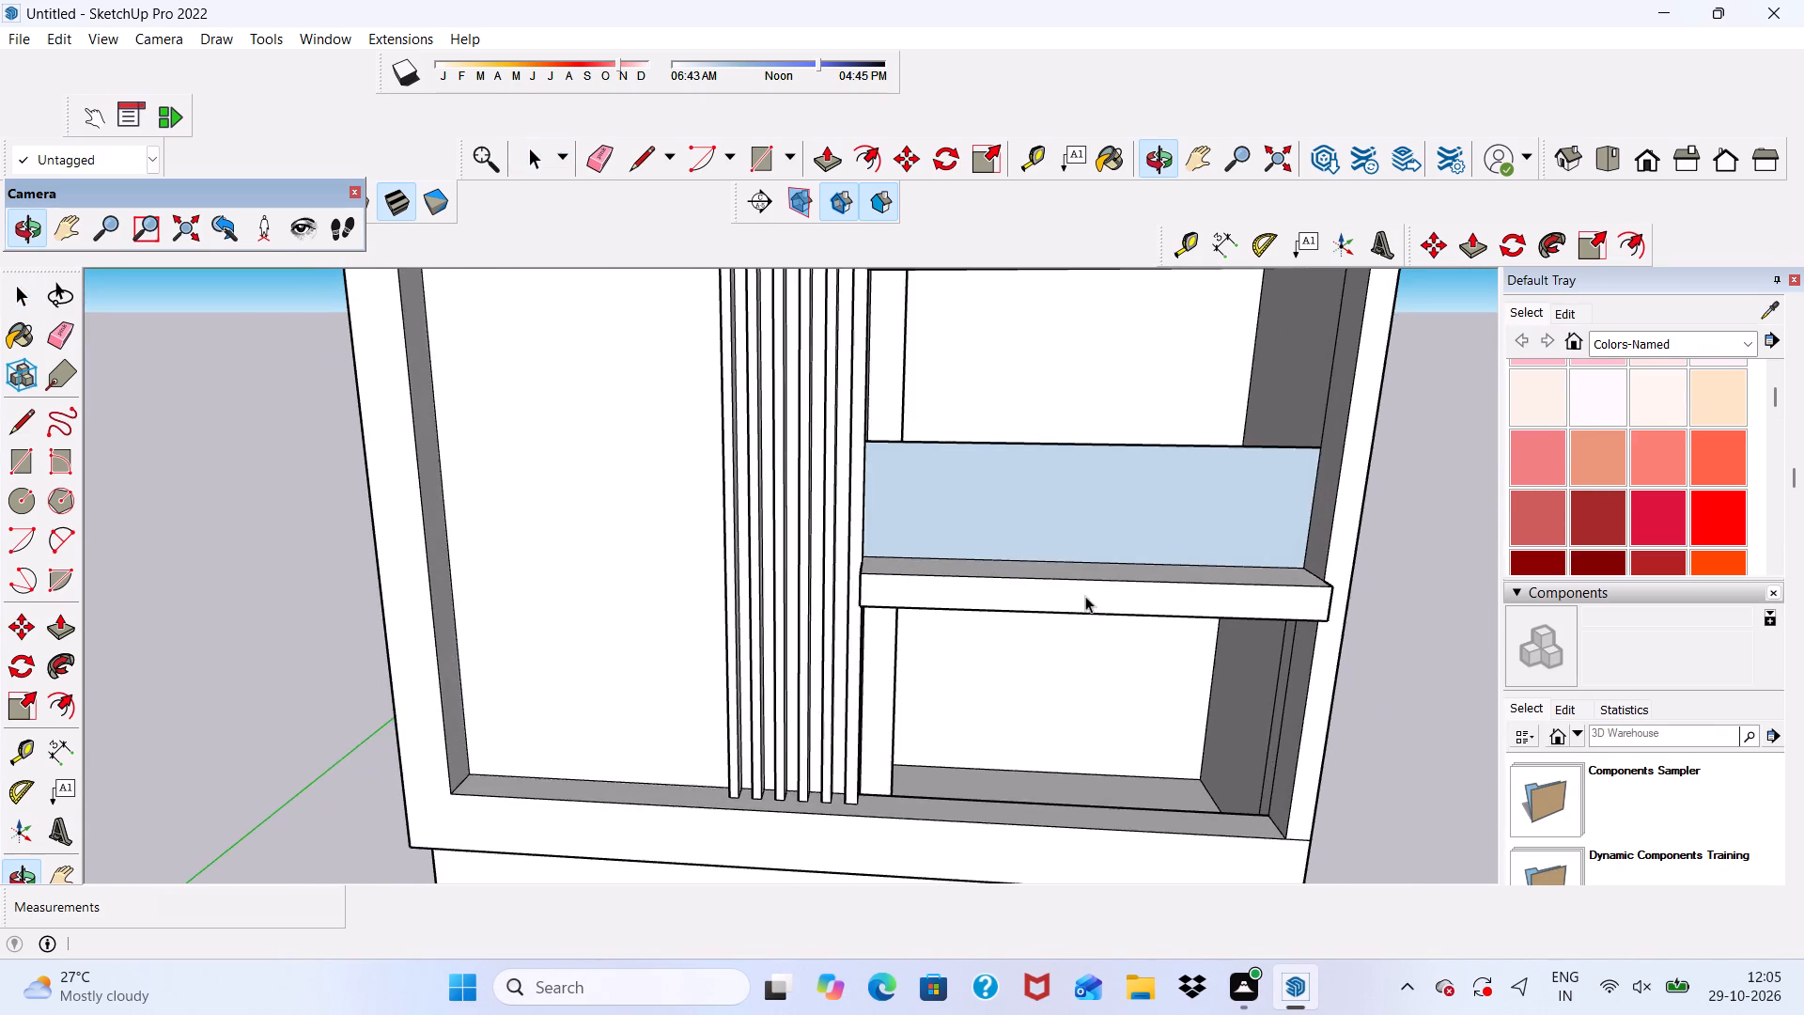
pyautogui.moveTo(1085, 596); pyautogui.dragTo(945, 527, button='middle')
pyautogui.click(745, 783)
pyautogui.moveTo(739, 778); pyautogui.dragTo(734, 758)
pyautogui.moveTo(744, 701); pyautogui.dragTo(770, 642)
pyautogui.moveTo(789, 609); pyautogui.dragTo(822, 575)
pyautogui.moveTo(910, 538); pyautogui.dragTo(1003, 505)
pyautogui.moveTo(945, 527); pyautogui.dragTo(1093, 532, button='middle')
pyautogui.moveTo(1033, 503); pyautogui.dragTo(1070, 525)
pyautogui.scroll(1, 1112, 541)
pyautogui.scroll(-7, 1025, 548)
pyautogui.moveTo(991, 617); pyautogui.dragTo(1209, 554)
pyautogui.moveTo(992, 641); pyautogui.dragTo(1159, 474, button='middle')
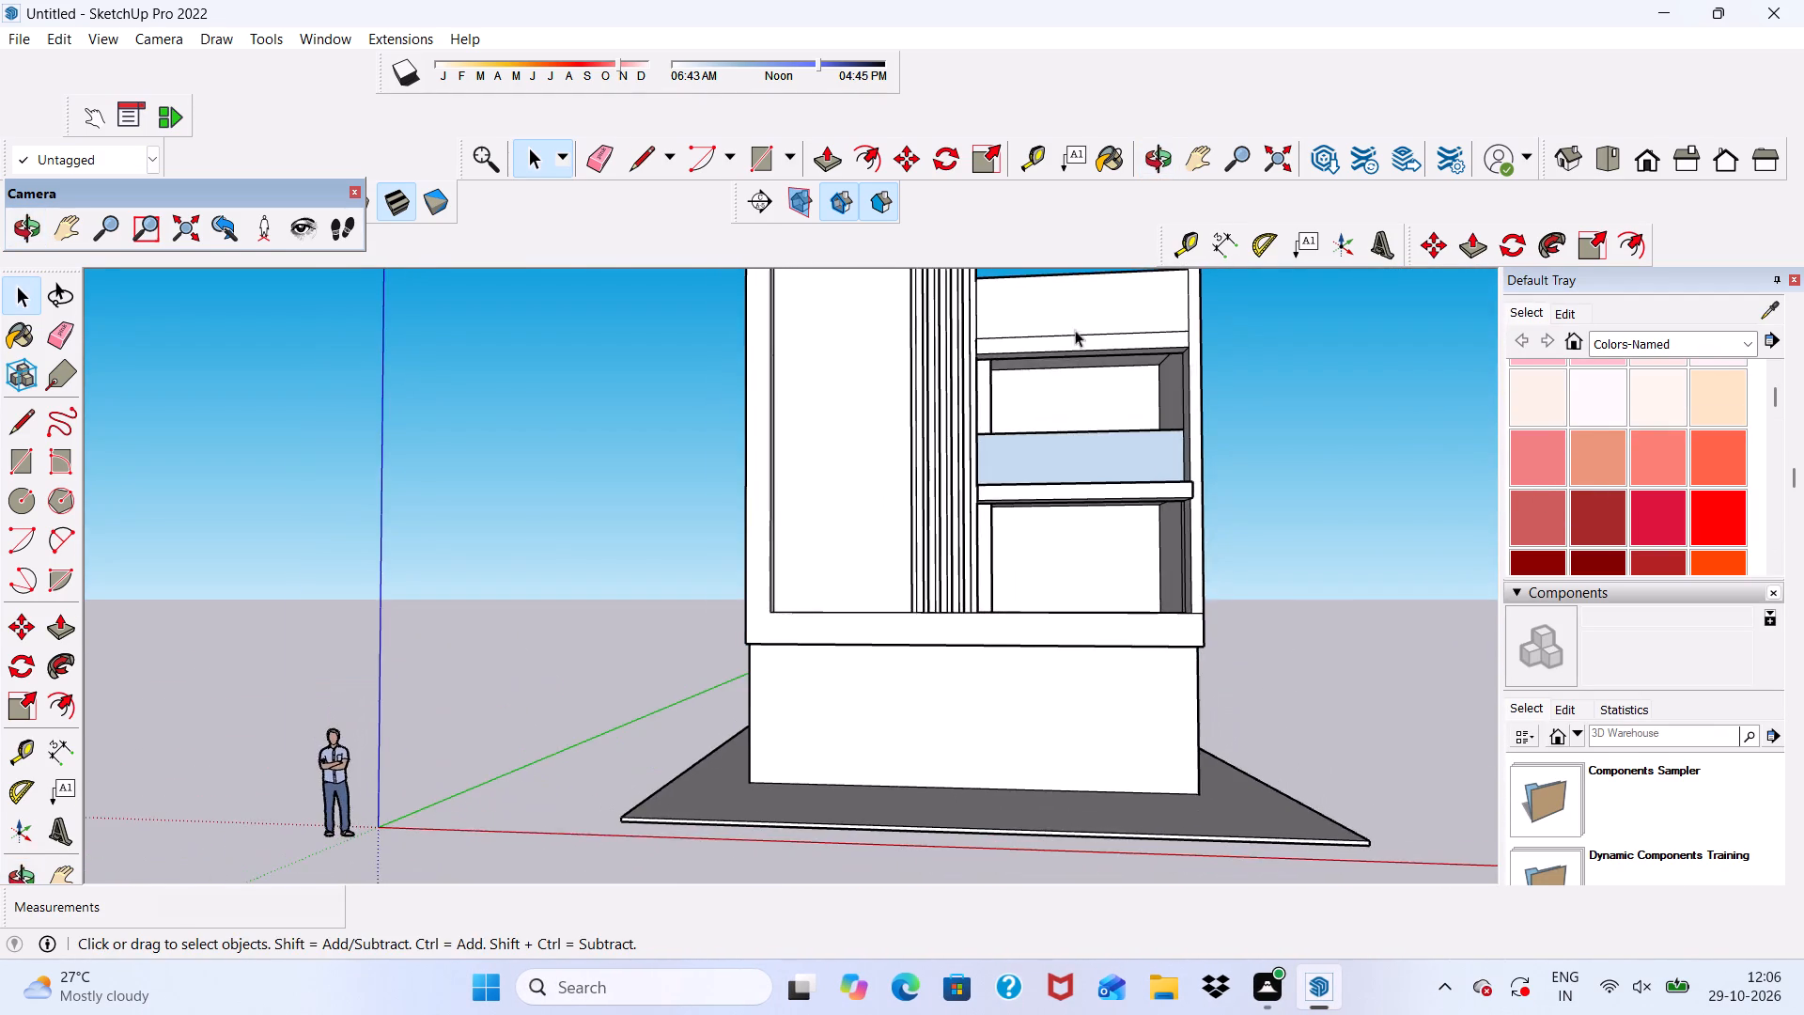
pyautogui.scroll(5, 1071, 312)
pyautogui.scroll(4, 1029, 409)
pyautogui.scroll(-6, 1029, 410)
# Erase the horizontal line and the leftover short edges at the rear corner of the cabinet's plain side face.
pyautogui.moveTo(999, 502); pyautogui.dragTo(1290, 573, button='middle')
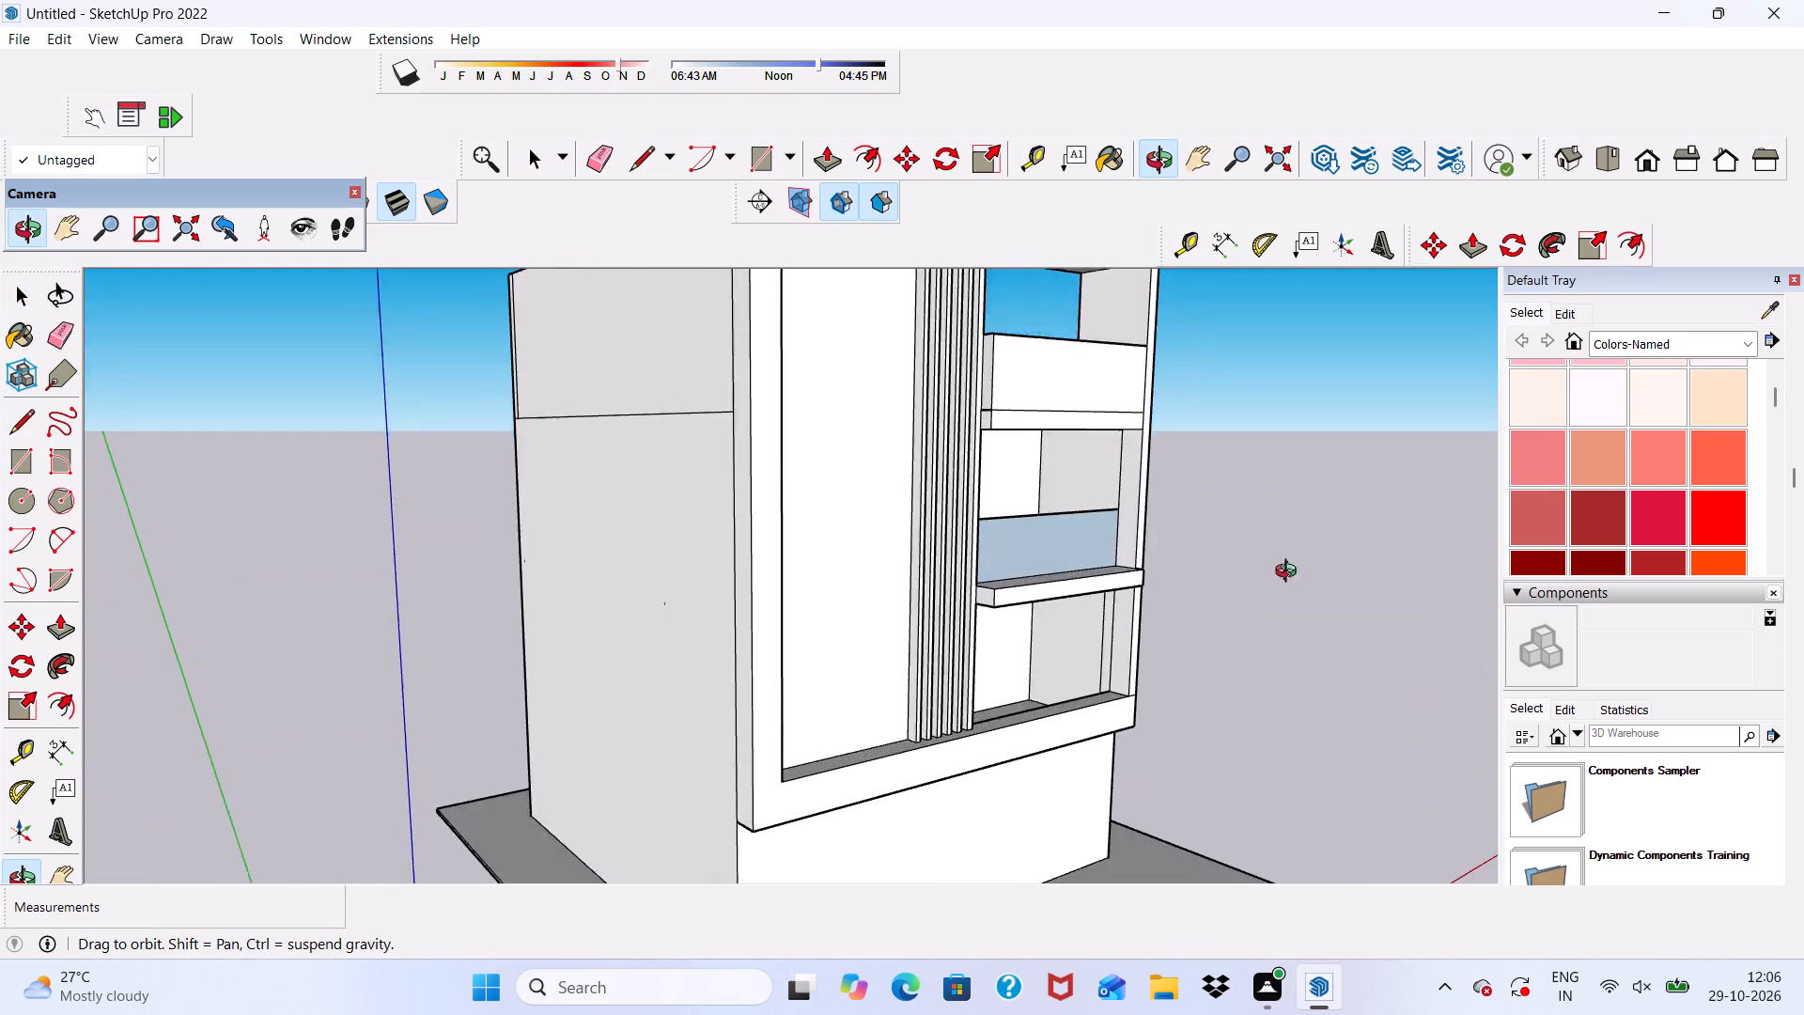
pyautogui.moveTo(1290, 573); pyautogui.dragTo(1434, 502, button='middle')
pyautogui.click(614, 151)
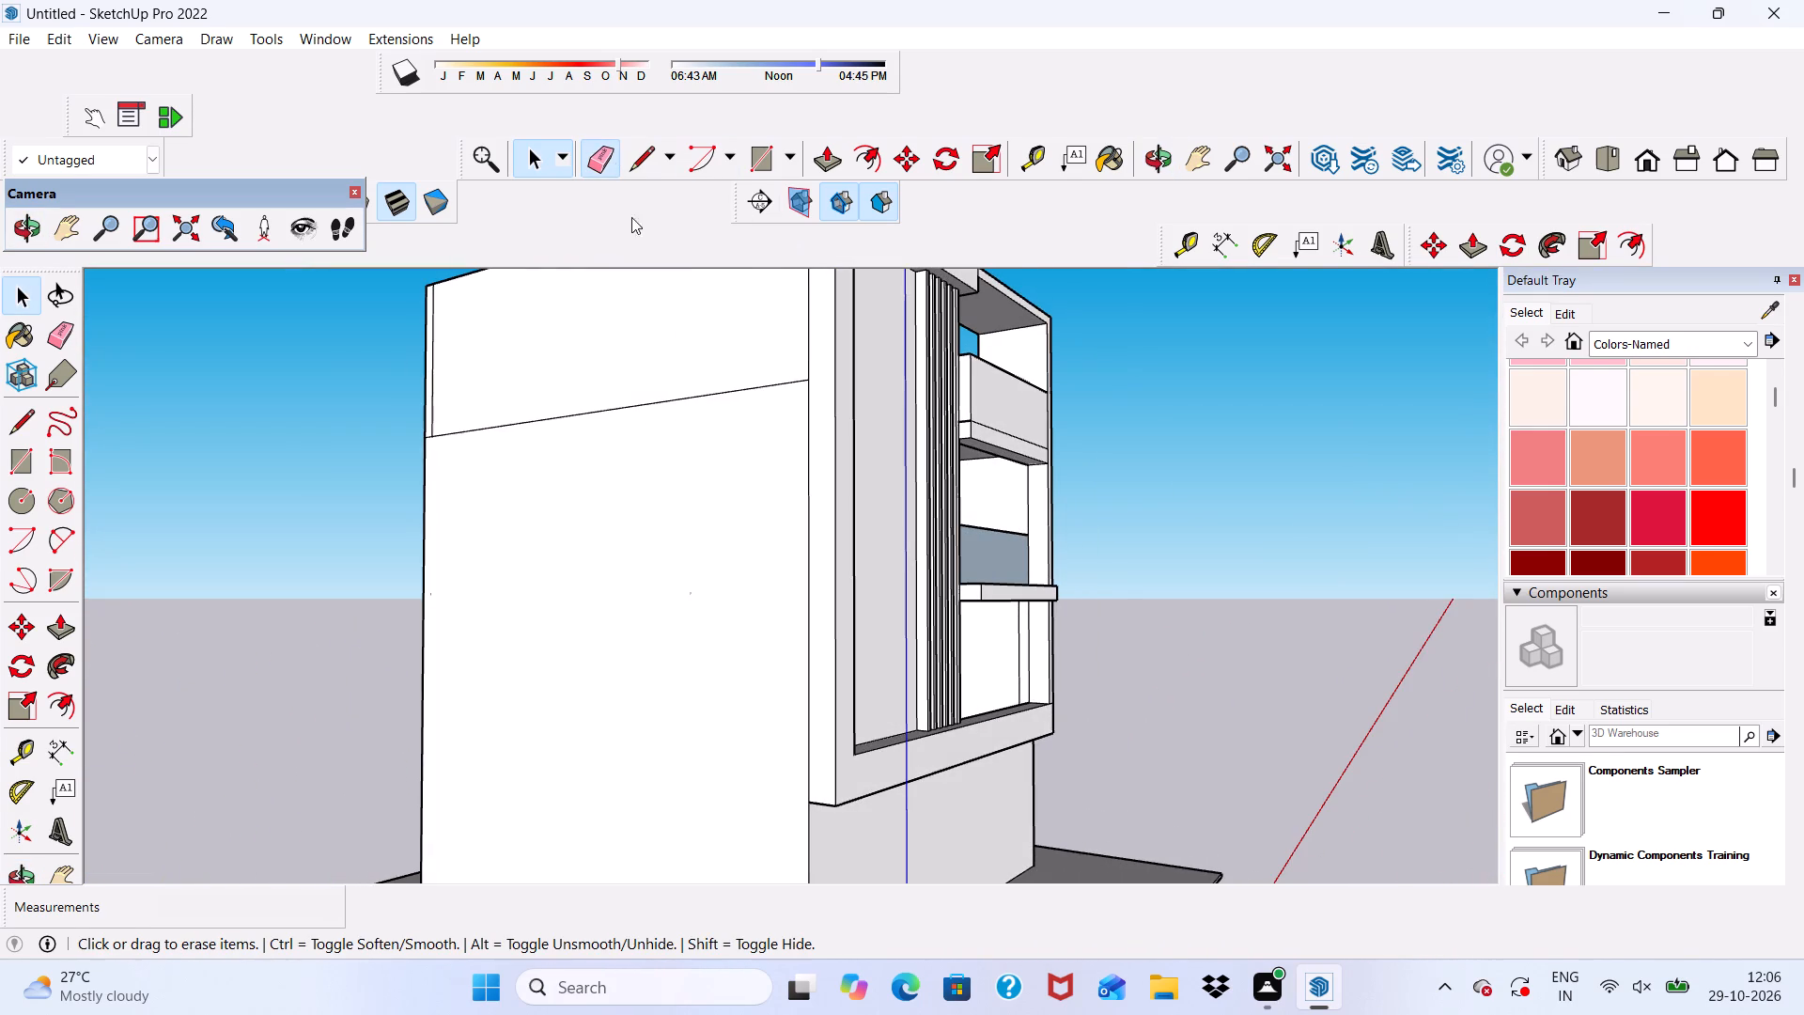
pyautogui.scroll(2, 651, 430)
pyautogui.moveTo(650, 384); pyautogui.dragTo(676, 460)
pyautogui.scroll(-6, 721, 386)
pyautogui.scroll(10, 563, 398)
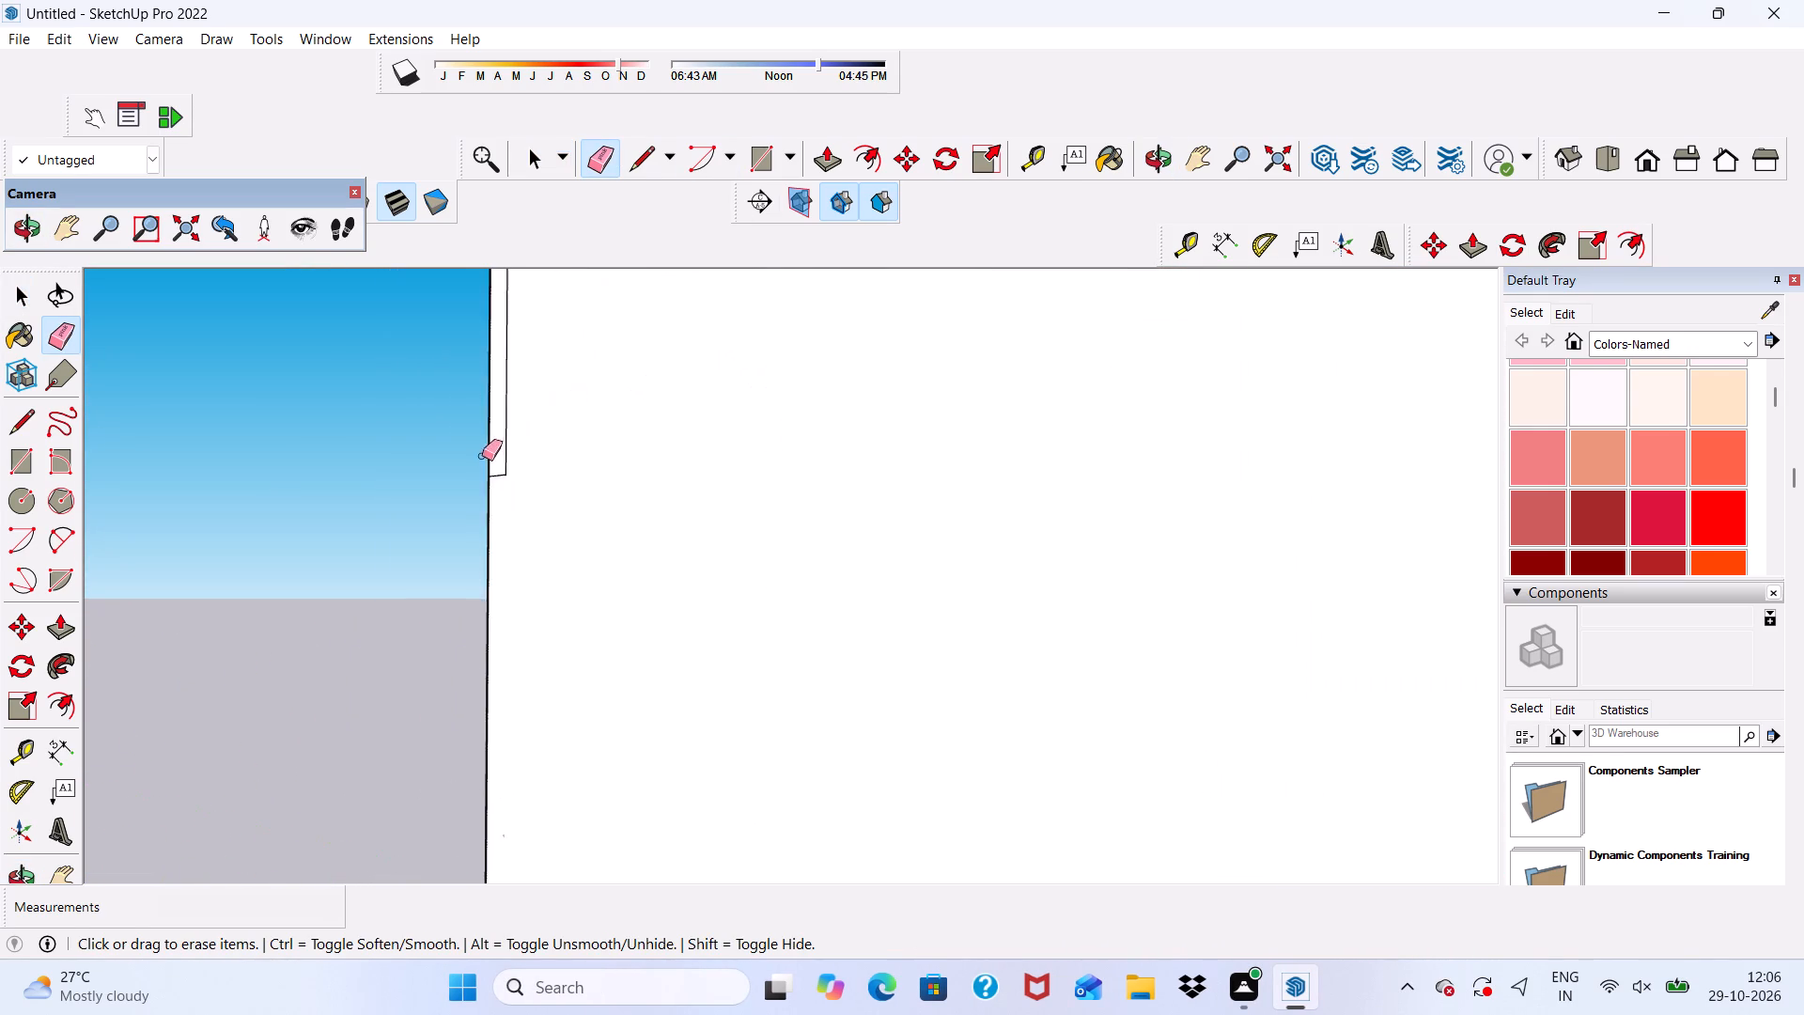
pyautogui.scroll(10, 482, 456)
pyautogui.moveTo(486, 448); pyautogui.dragTo(480, 504)
pyautogui.scroll(-6, 436, 486)
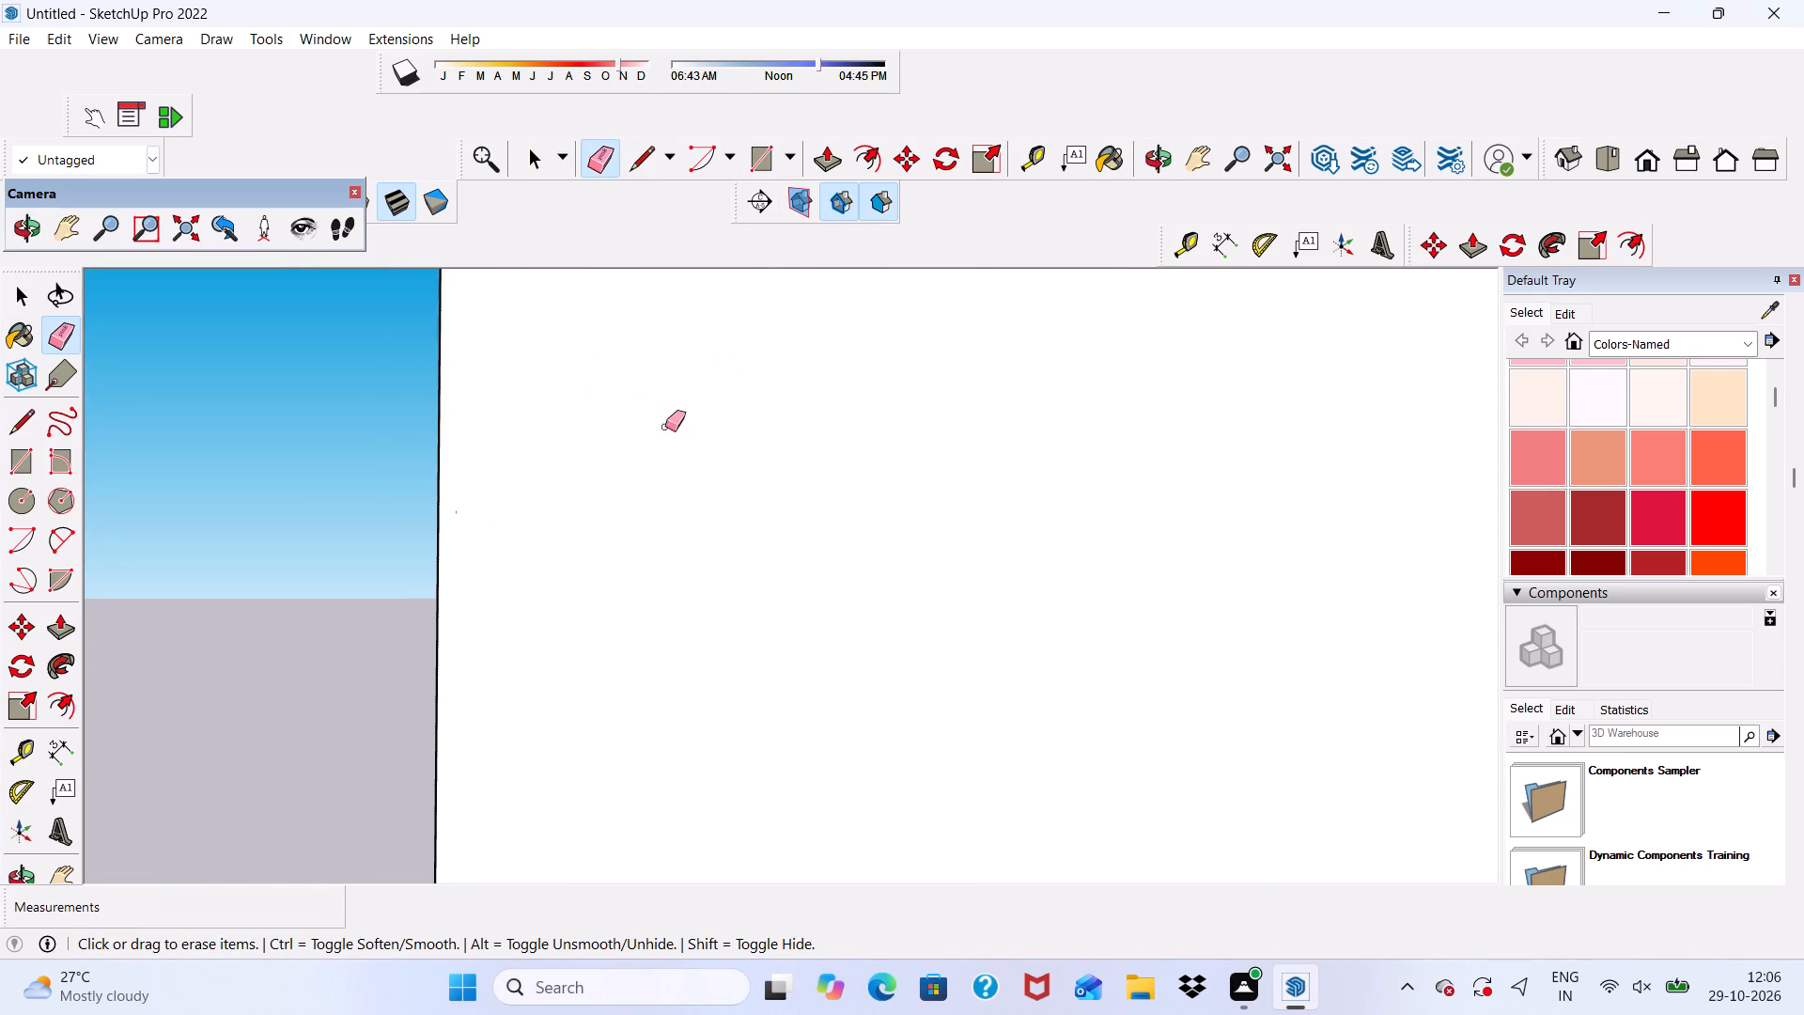
pyautogui.scroll(-13, 665, 427)
pyautogui.scroll(8, 921, 480)
pyautogui.scroll(-15, 850, 371)
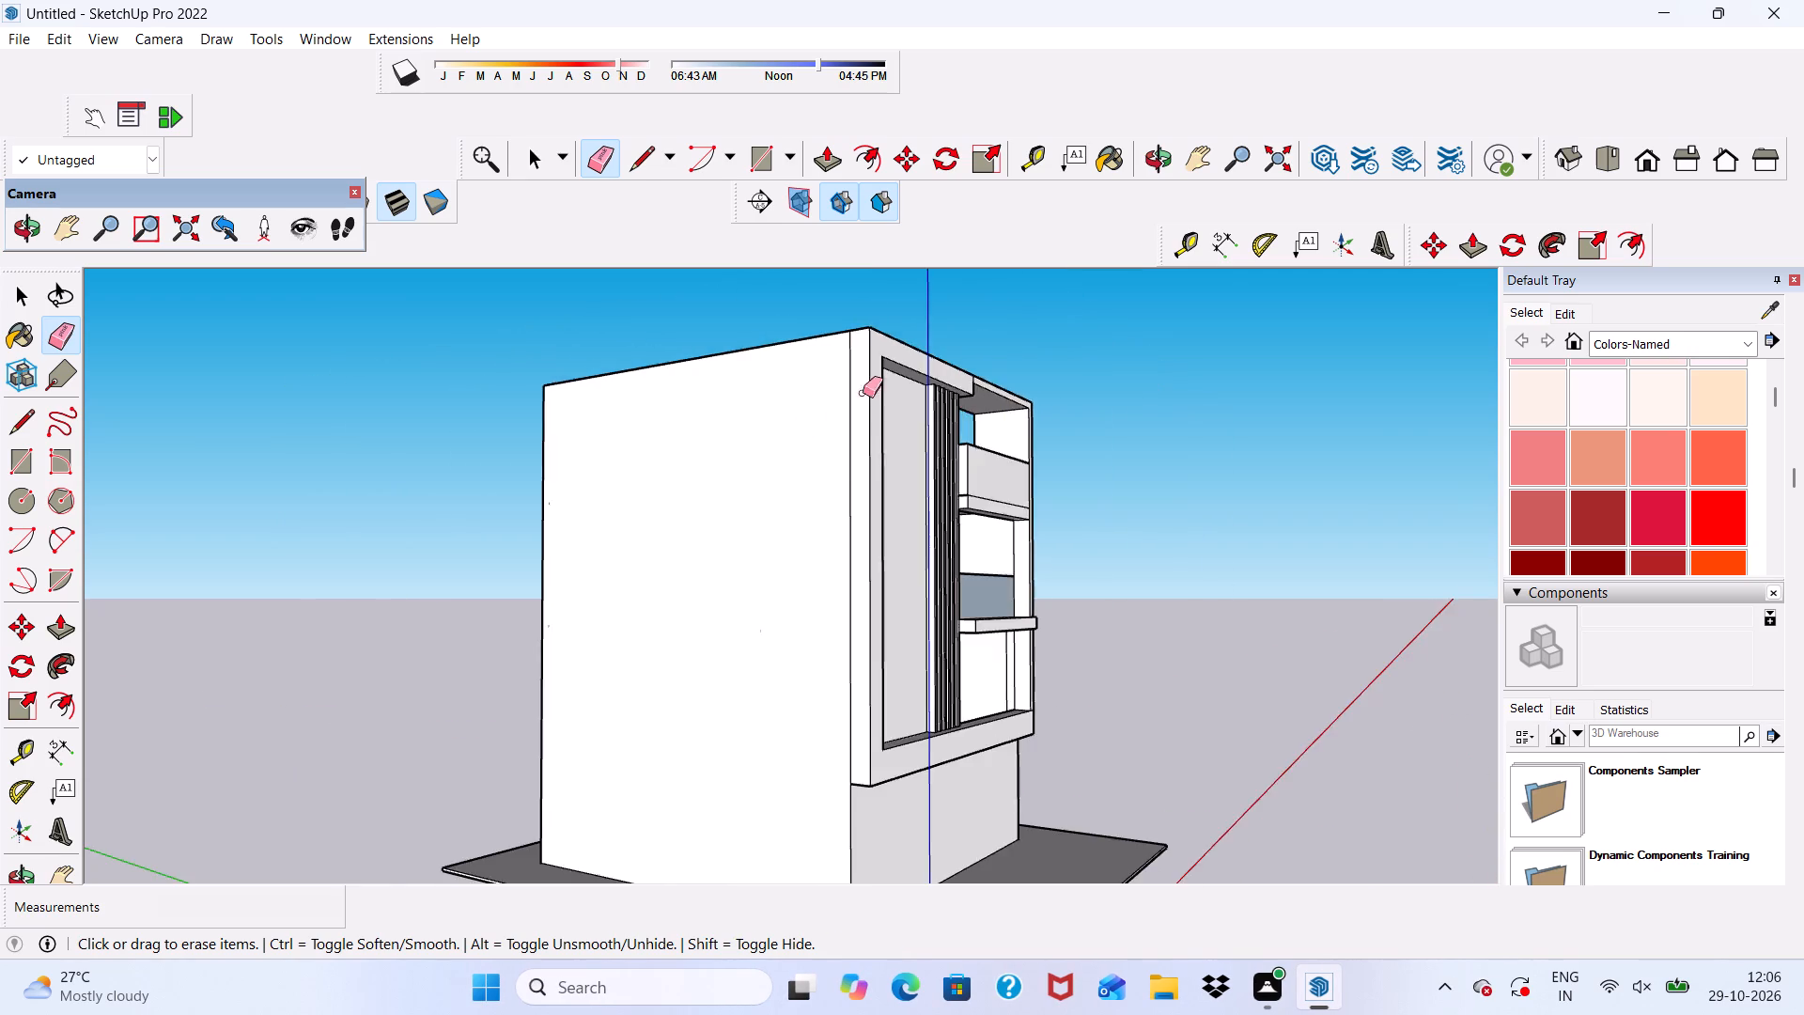
# Erase the short crossing line and the tiny stray mark at the front outer corner of the cabinet's top.
pyautogui.scroll(-3, 863, 393)
pyautogui.moveTo(853, 566); pyautogui.dragTo(527, 657, button='middle')
pyautogui.scroll(4, 1047, 433)
pyautogui.moveTo(812, 412); pyautogui.dragTo(654, 650, button='middle')
pyautogui.scroll(6, 606, 414)
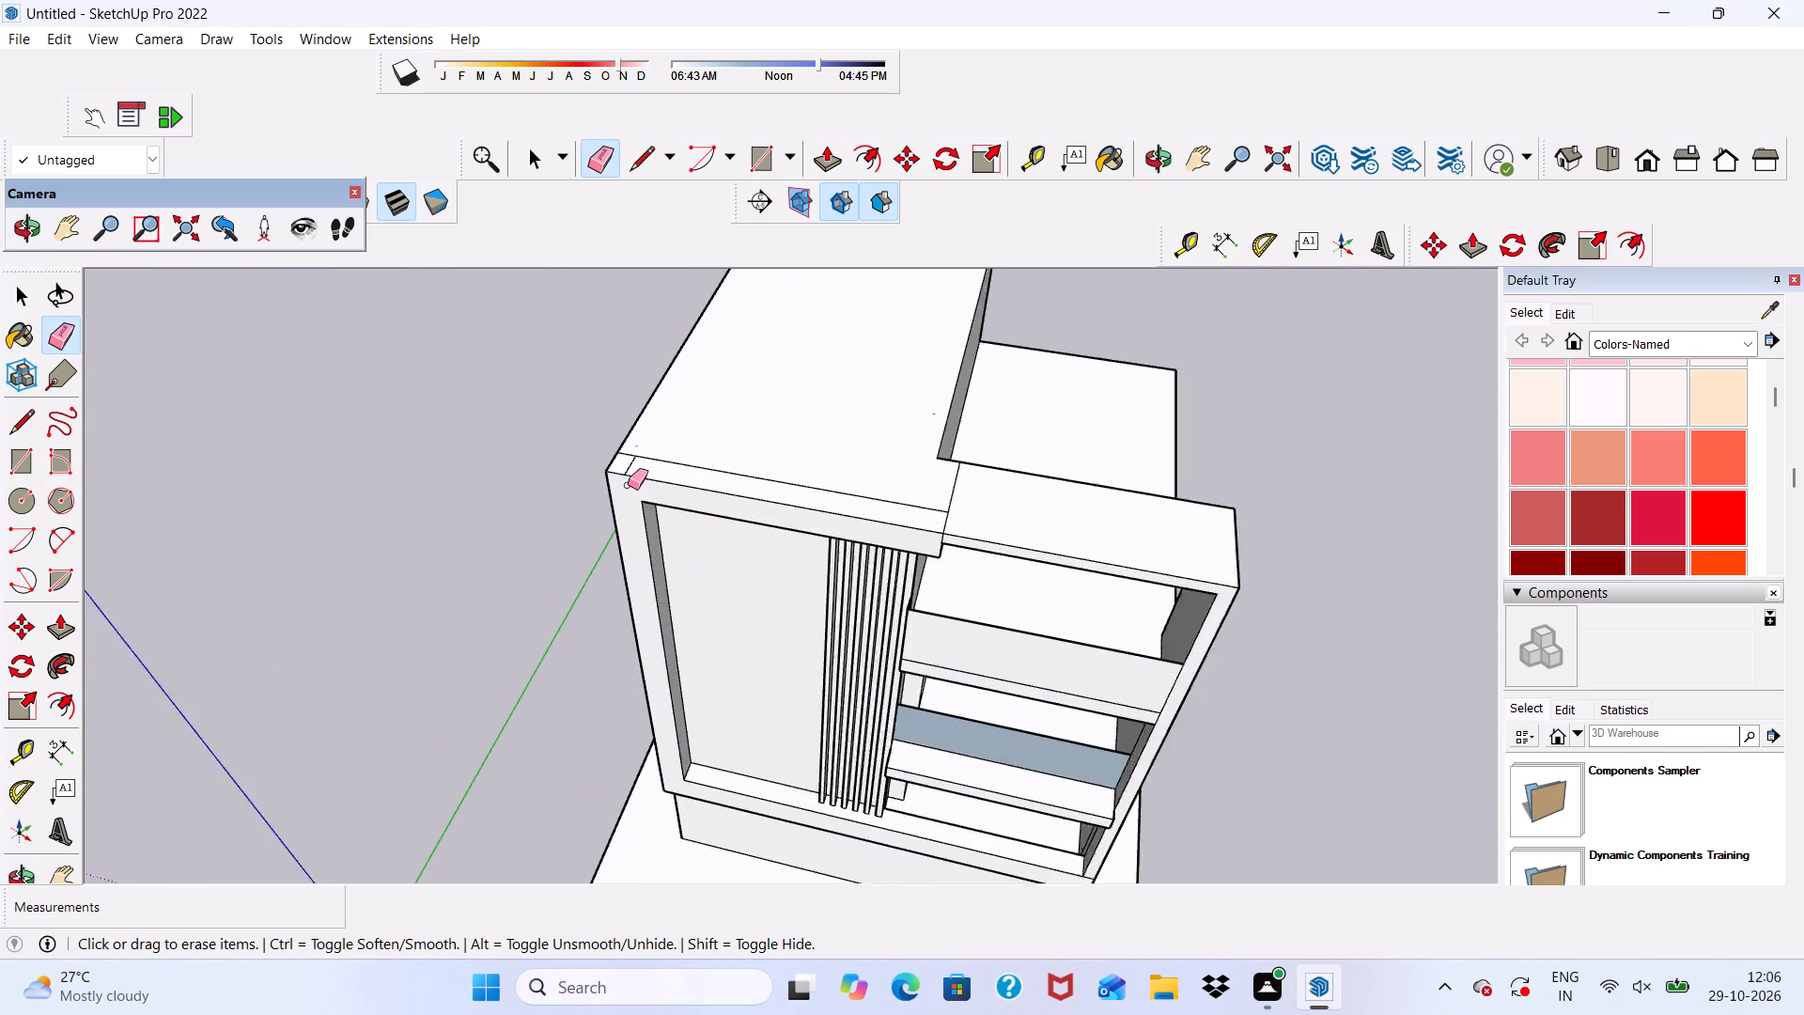
pyautogui.scroll(7, 628, 485)
pyautogui.click(627, 445)
pyautogui.moveTo(642, 422); pyautogui.dragTo(665, 415)
pyautogui.moveTo(666, 415); pyautogui.dragTo(677, 426)
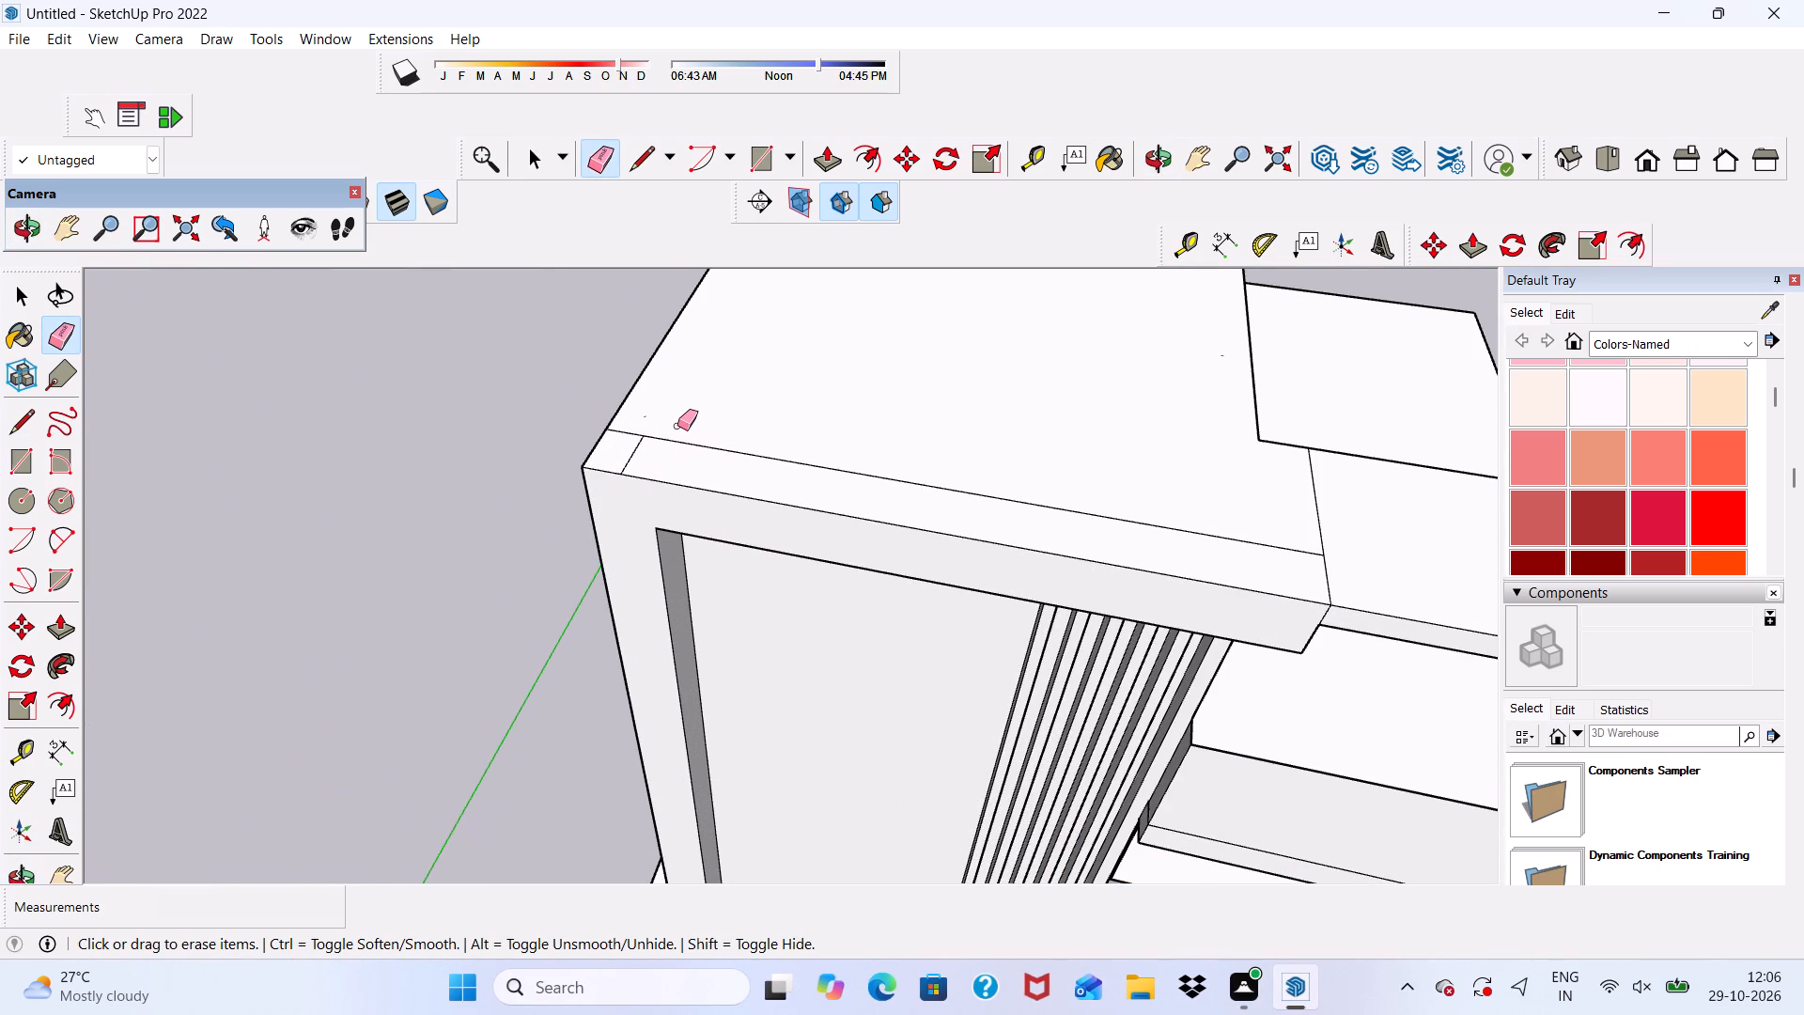
pyautogui.moveTo(654, 414); pyautogui.dragTo(640, 416)
pyautogui.moveTo(637, 452); pyautogui.dragTo(625, 451)
pyautogui.scroll(-6, 623, 449)
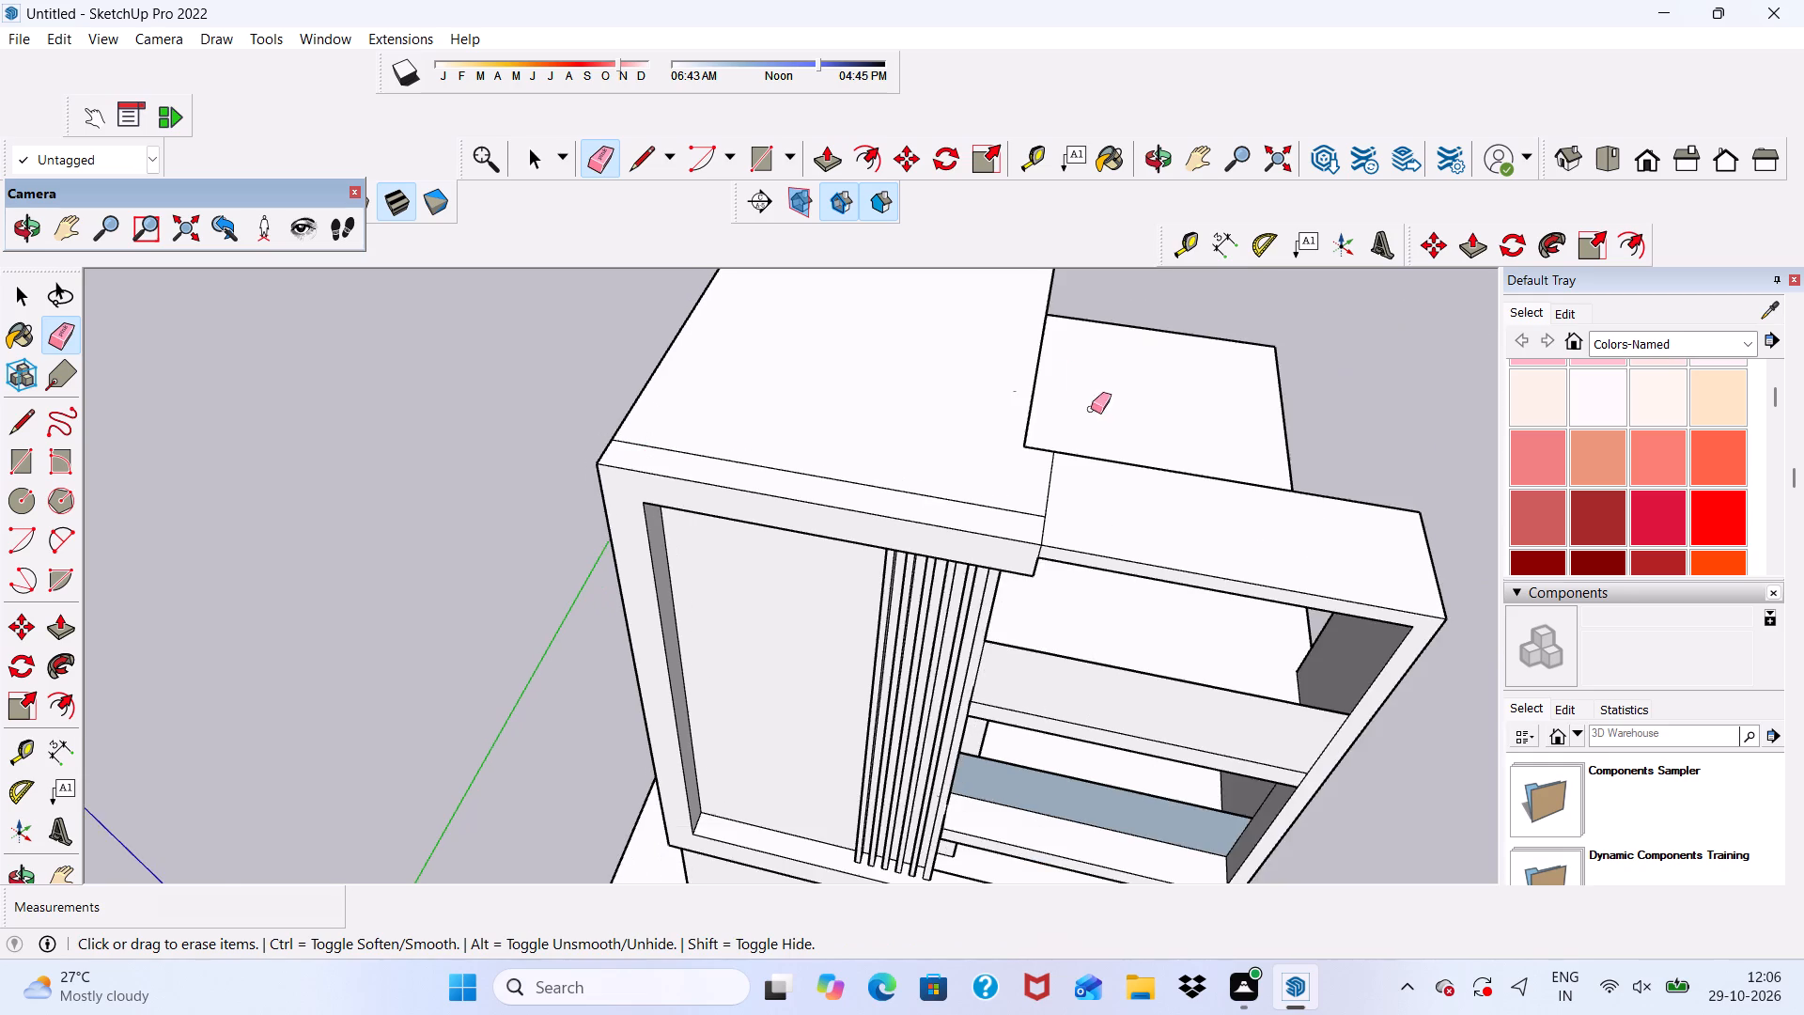
# Erase the tiny stray edge on the cabinet's top face near the inner corner of the step.
pyautogui.moveTo(1091, 409); pyautogui.dragTo(832, 283, button='middle')
pyautogui.moveTo(824, 453); pyautogui.dragTo(774, 528, button='middle')
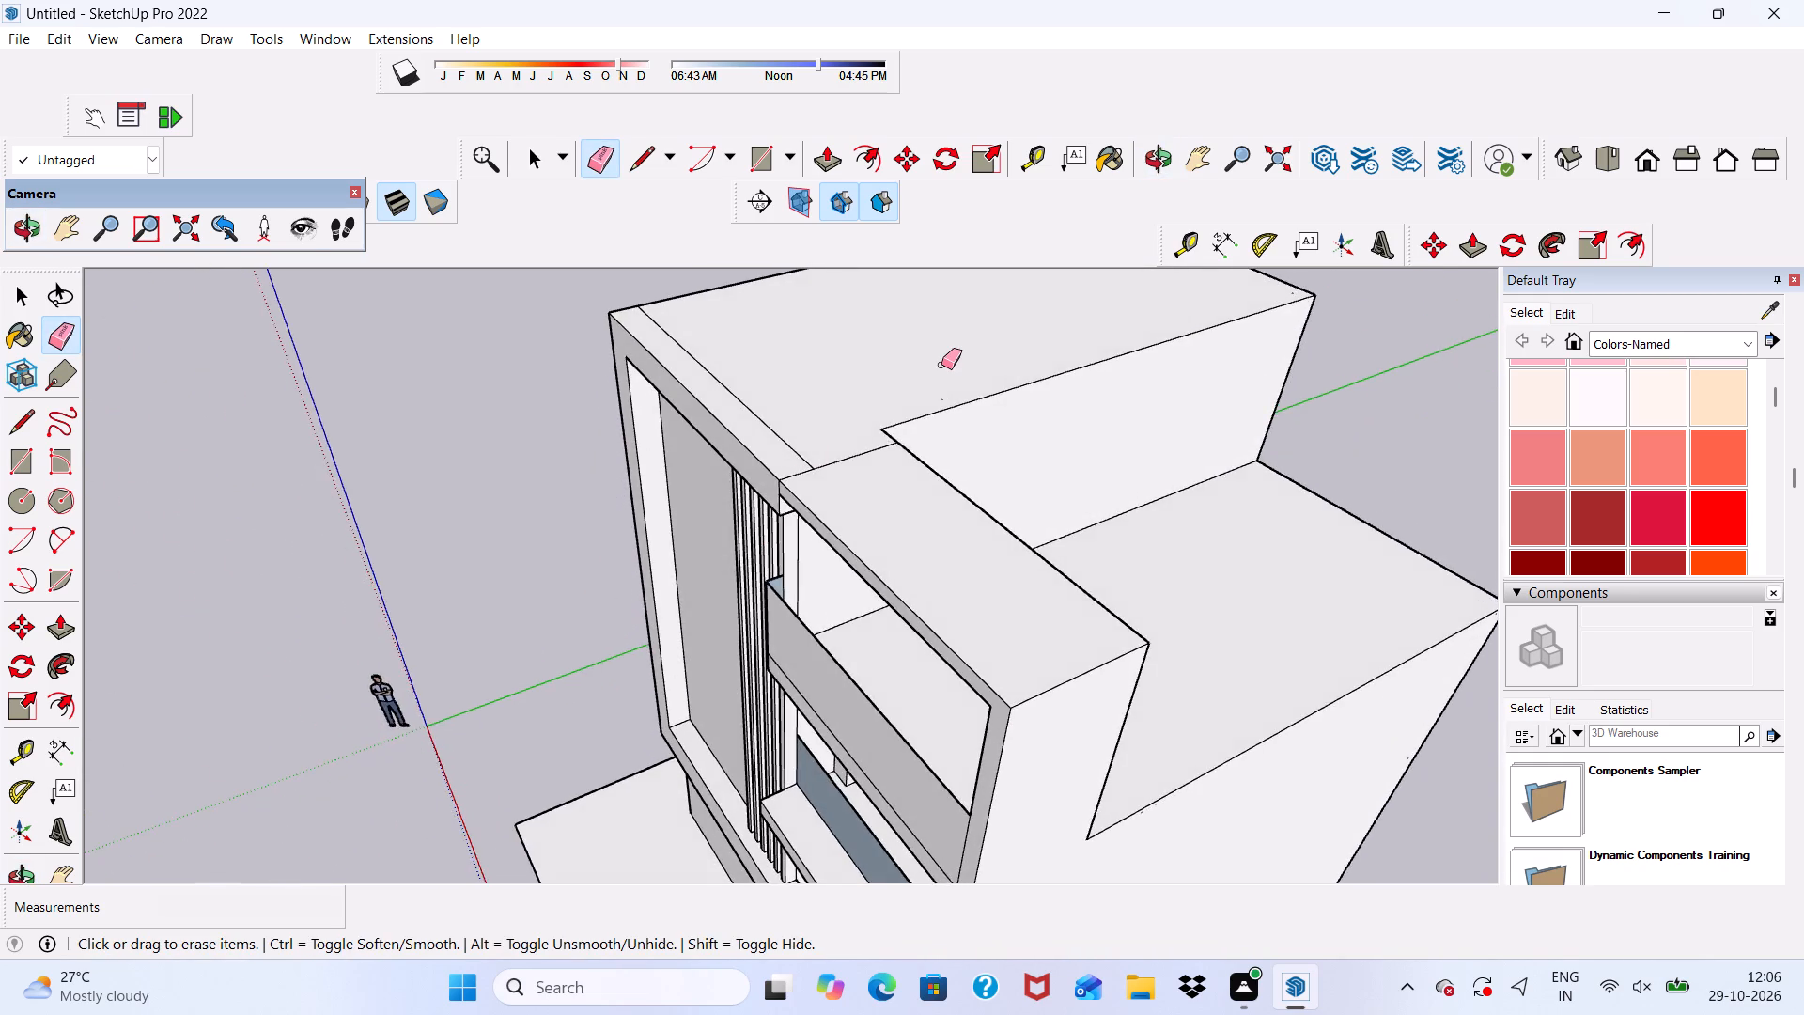
pyautogui.scroll(5, 941, 365)
pyautogui.moveTo(942, 428); pyautogui.dragTo(964, 399)
pyautogui.moveTo(947, 419); pyautogui.dragTo(869, 428)
pyautogui.scroll(-5, 767, 407)
# Erase the stray edges on the underside of the cabinet's top, beside the deeper front beam and the last slat.
pyautogui.moveTo(786, 540); pyautogui.dragTo(1088, 344, button='middle')
pyautogui.scroll(1, 1088, 344)
pyautogui.scroll(-3, 1041, 354)
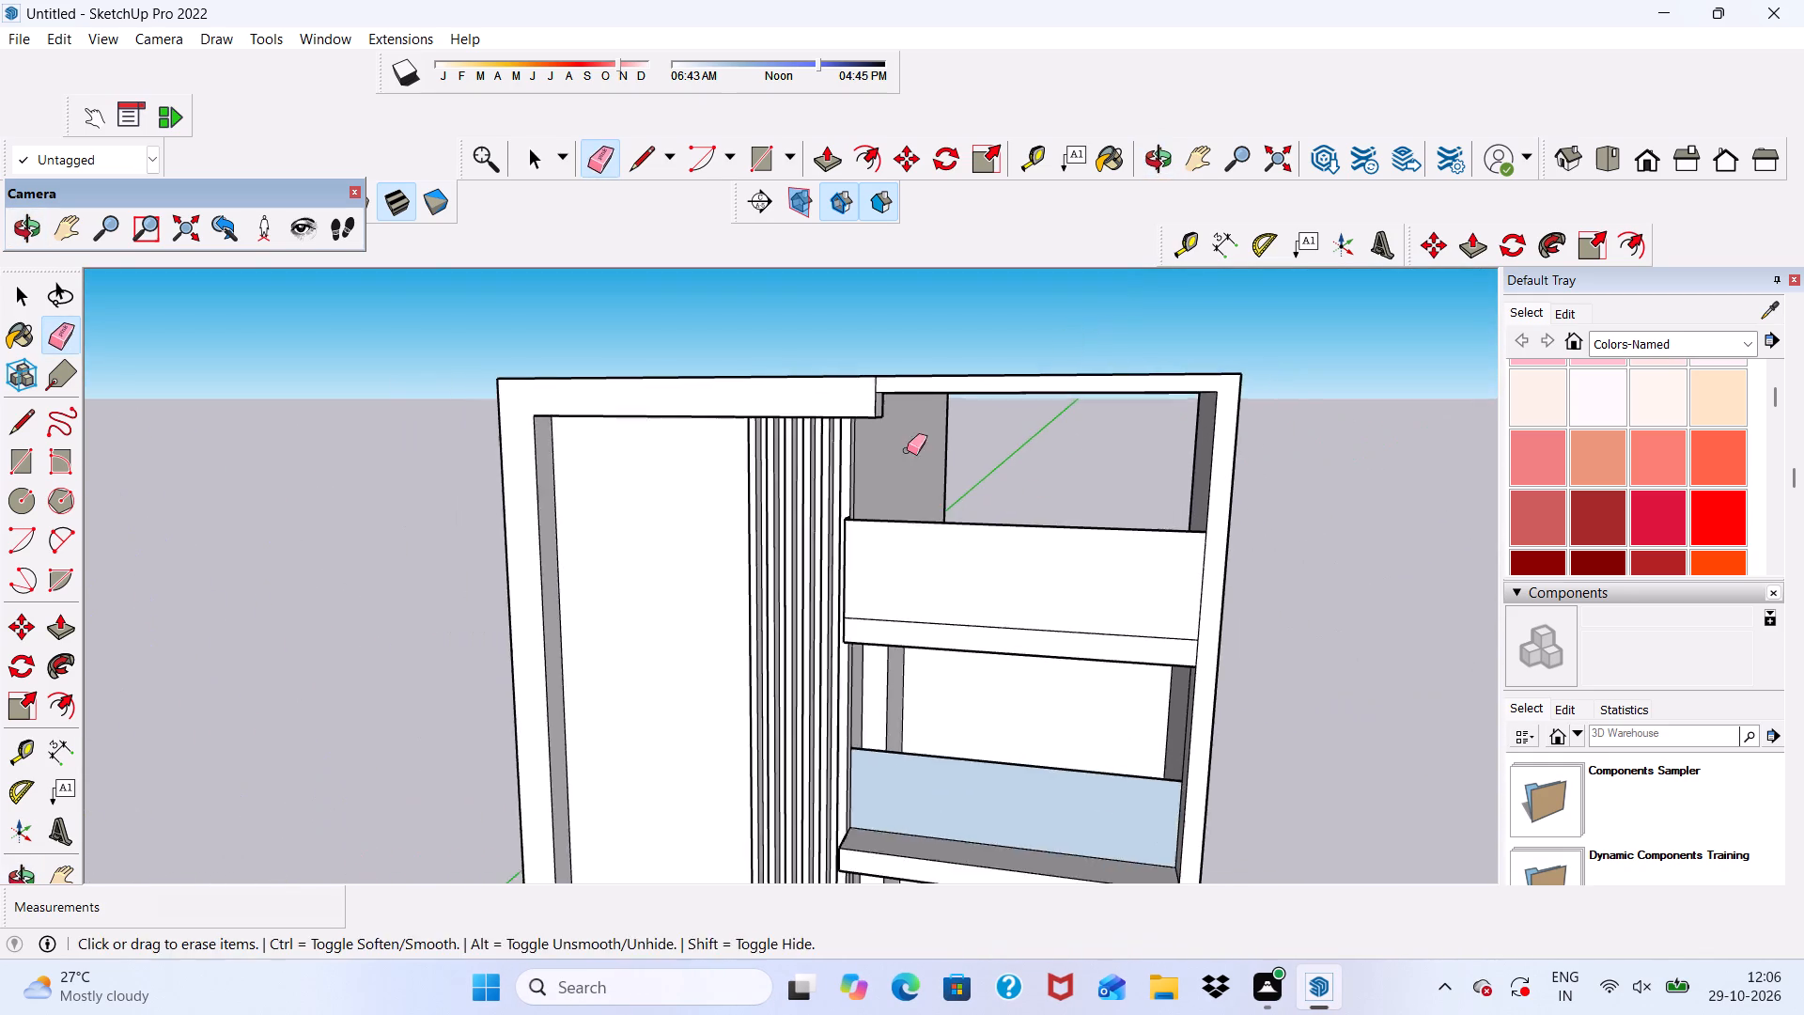
pyautogui.moveTo(907, 450); pyautogui.dragTo(794, 439, button='middle')
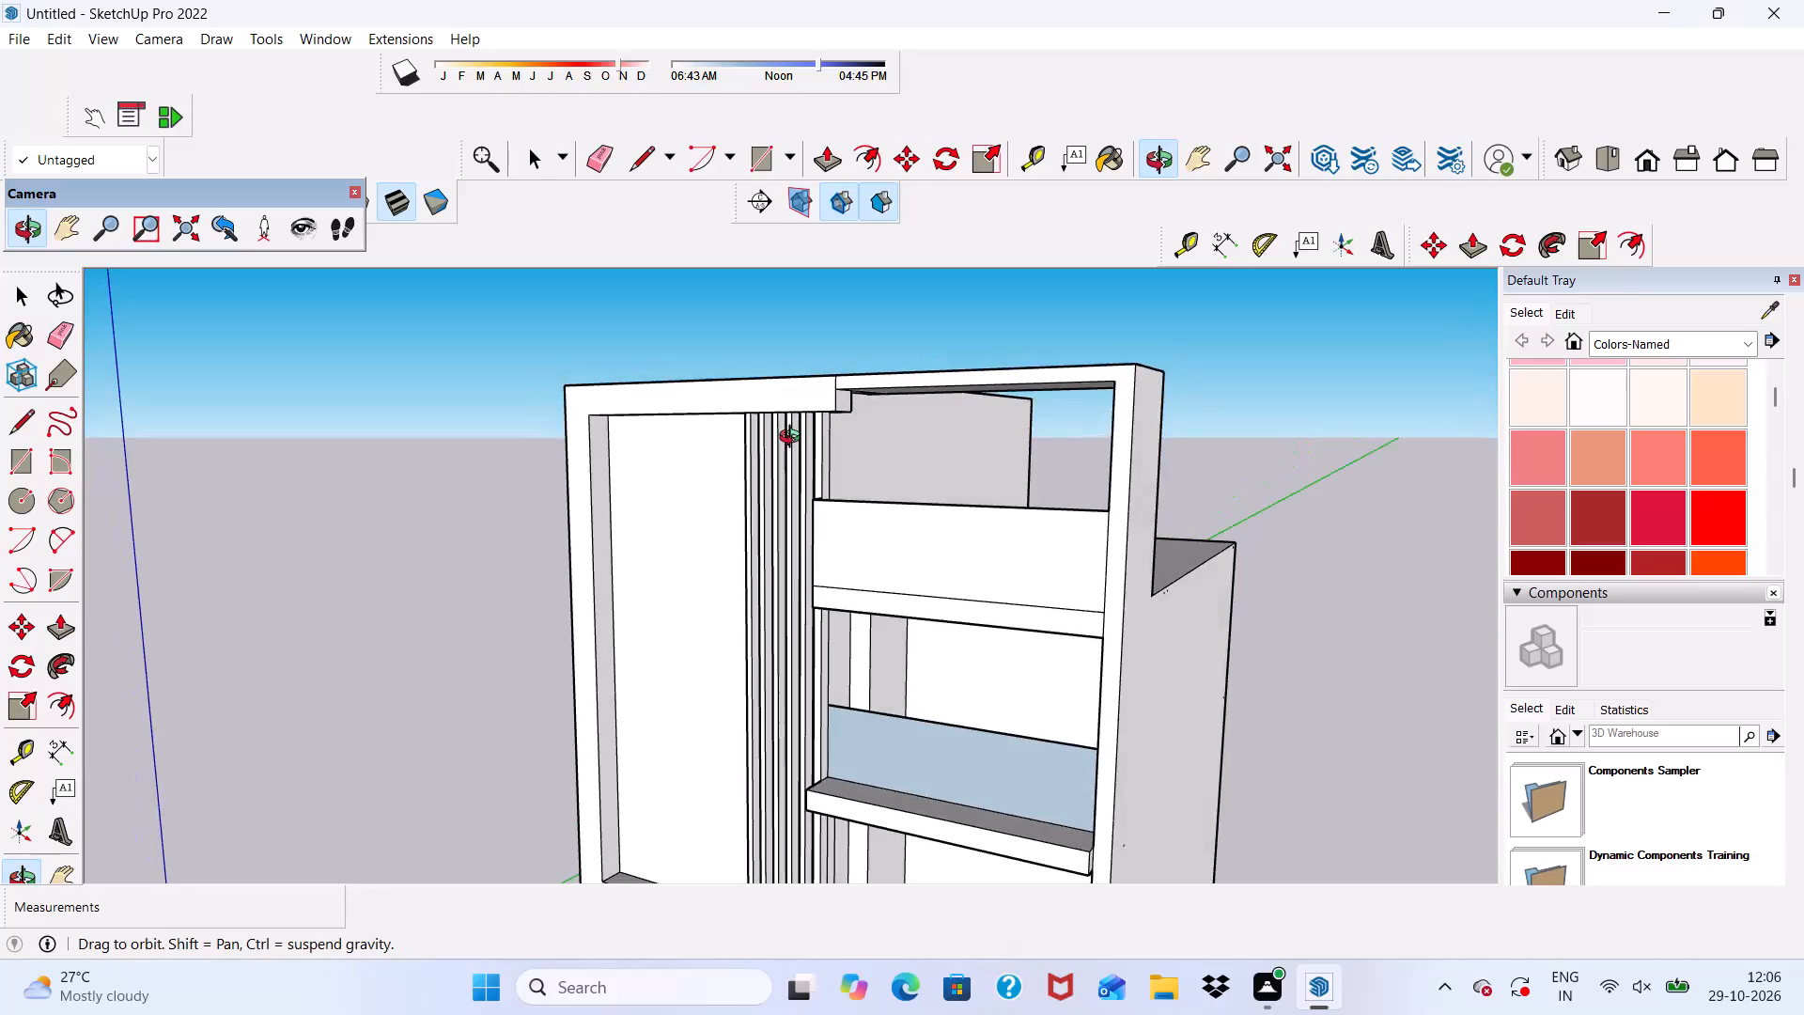
pyautogui.moveTo(794, 439); pyautogui.dragTo(846, 371, button='middle')
pyautogui.scroll(17, 846, 371)
pyautogui.moveTo(861, 342); pyautogui.dragTo(877, 410)
pyautogui.moveTo(914, 383); pyautogui.dragTo(925, 398)
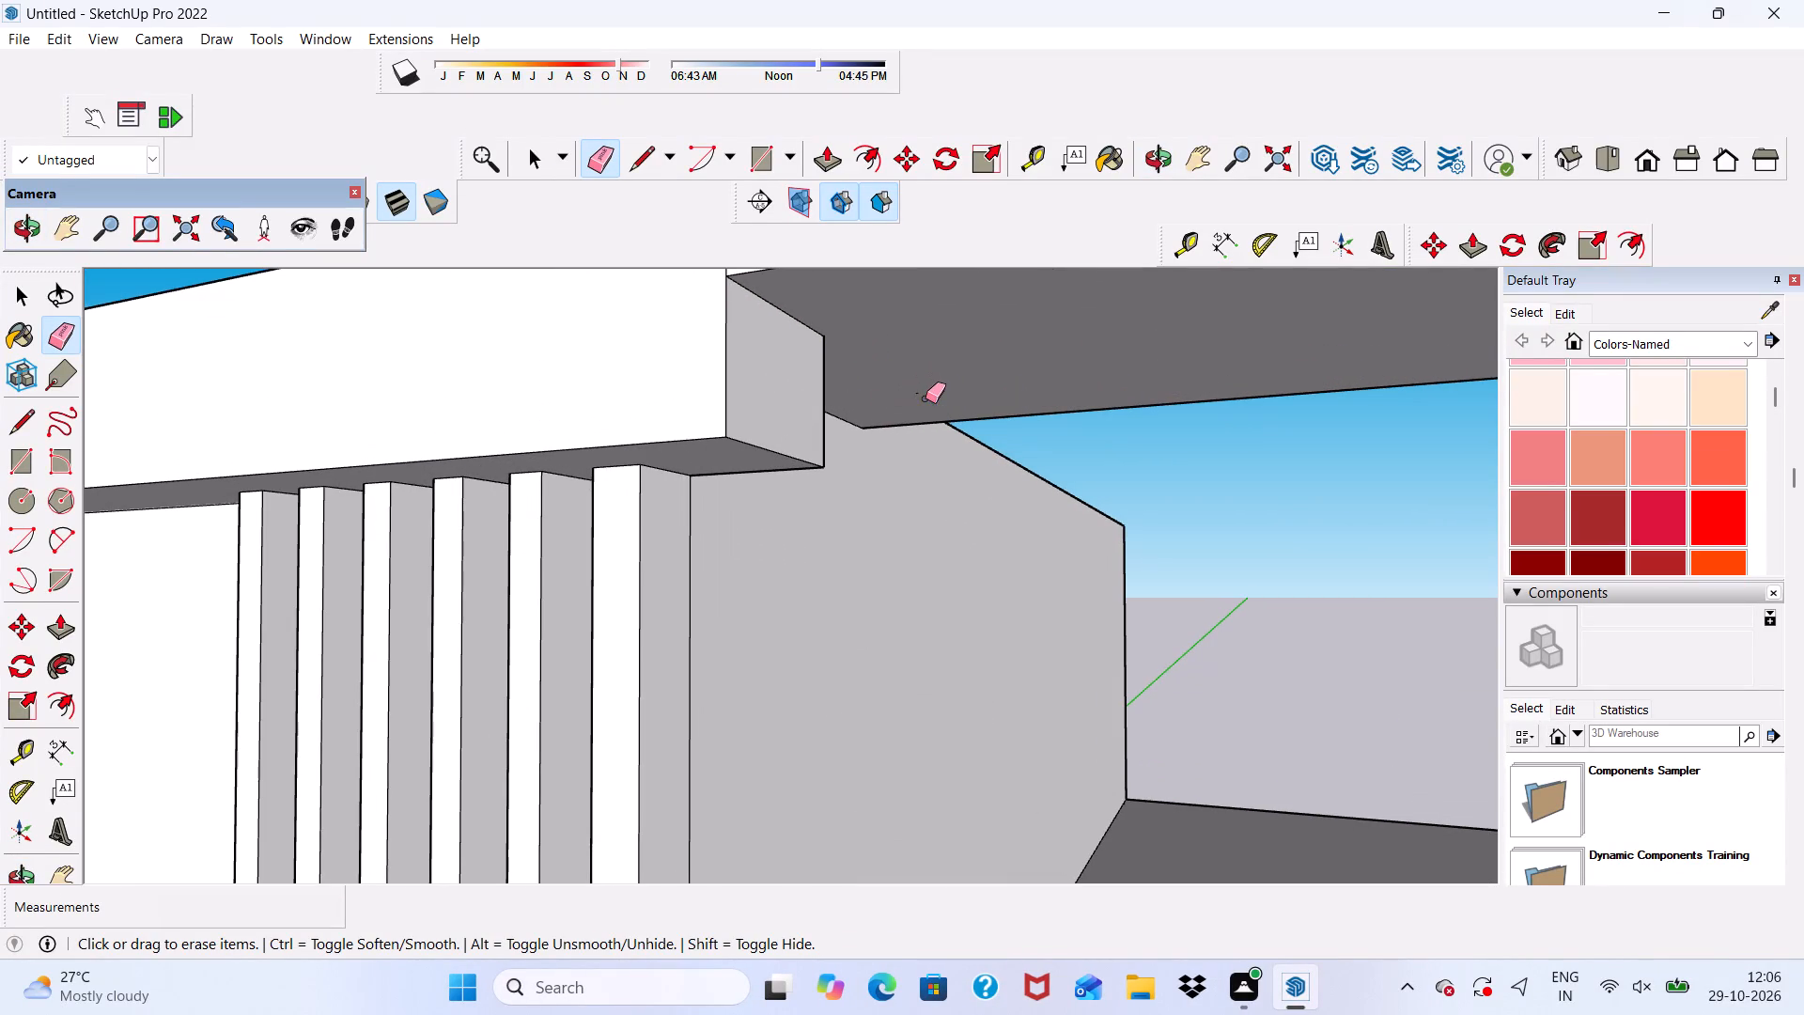
pyautogui.scroll(-4, 892, 368)
pyautogui.scroll(4, 912, 371)
pyautogui.moveTo(910, 382); pyautogui.dragTo(914, 406)
pyautogui.moveTo(914, 394); pyautogui.dragTo(896, 393)
pyautogui.scroll(-13, 889, 395)
pyautogui.moveTo(948, 399); pyautogui.dragTo(1080, 437, button='middle')
pyautogui.scroll(-1, 948, 399)
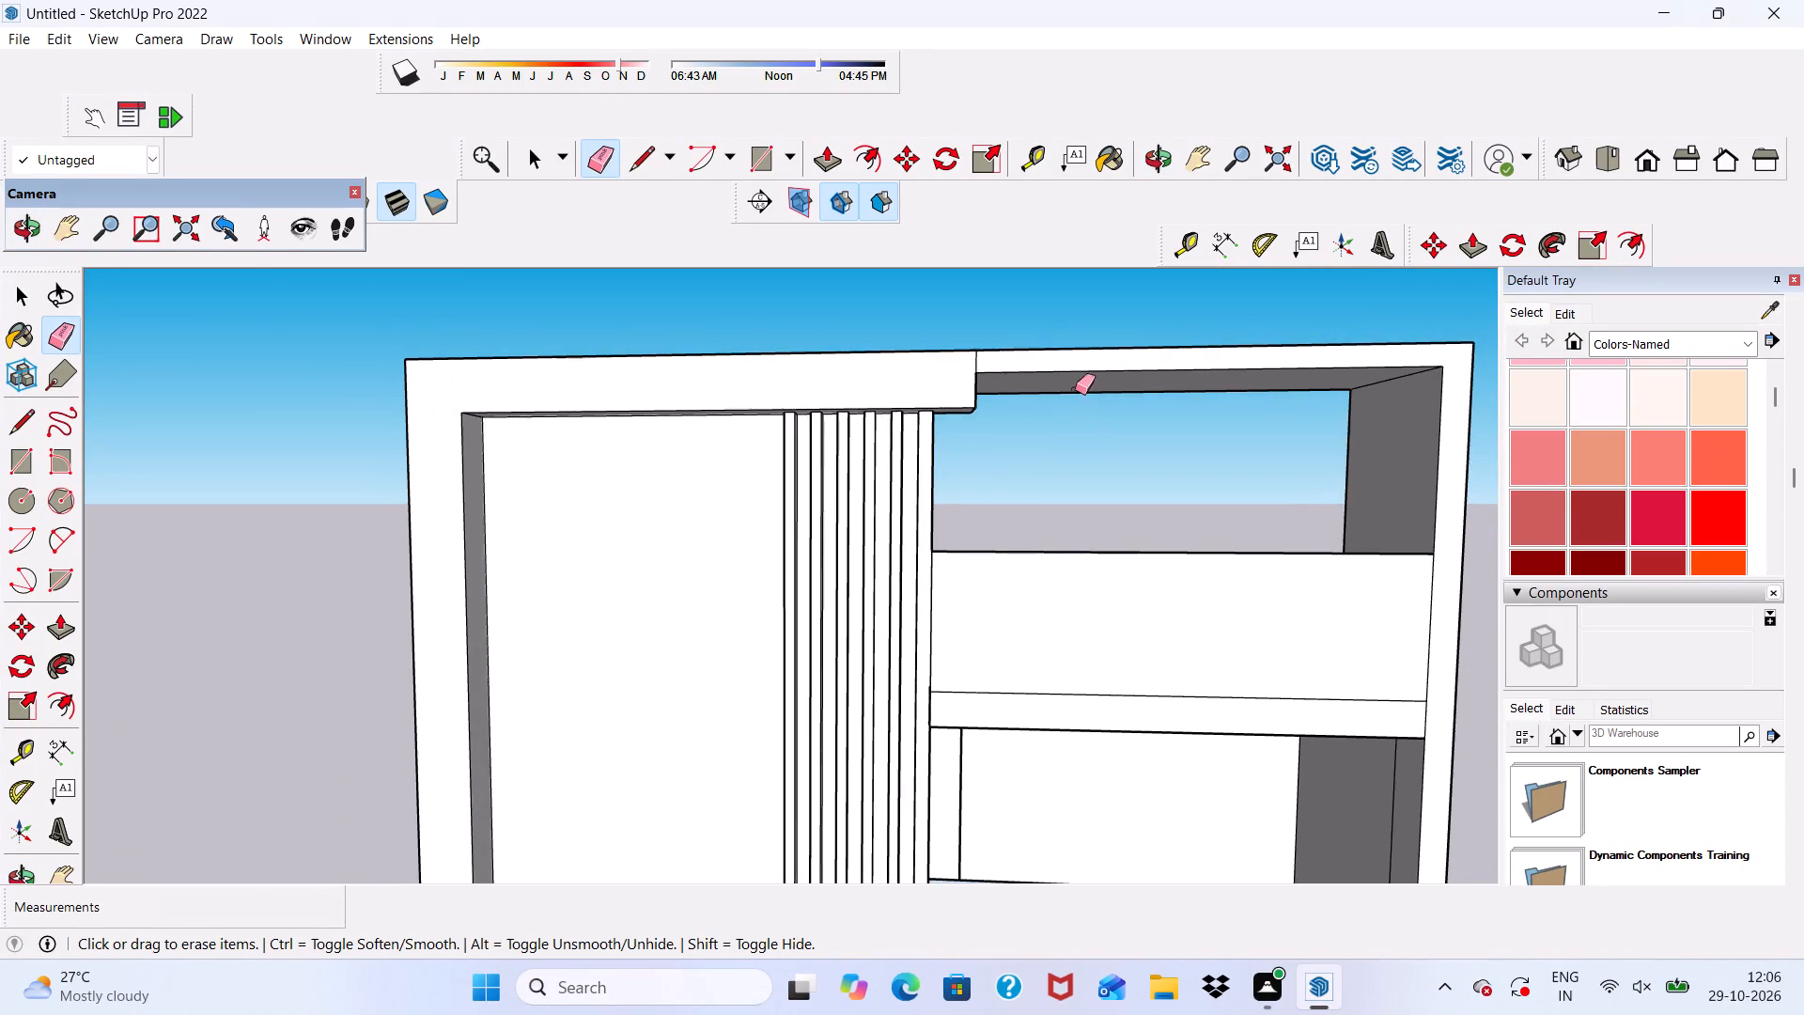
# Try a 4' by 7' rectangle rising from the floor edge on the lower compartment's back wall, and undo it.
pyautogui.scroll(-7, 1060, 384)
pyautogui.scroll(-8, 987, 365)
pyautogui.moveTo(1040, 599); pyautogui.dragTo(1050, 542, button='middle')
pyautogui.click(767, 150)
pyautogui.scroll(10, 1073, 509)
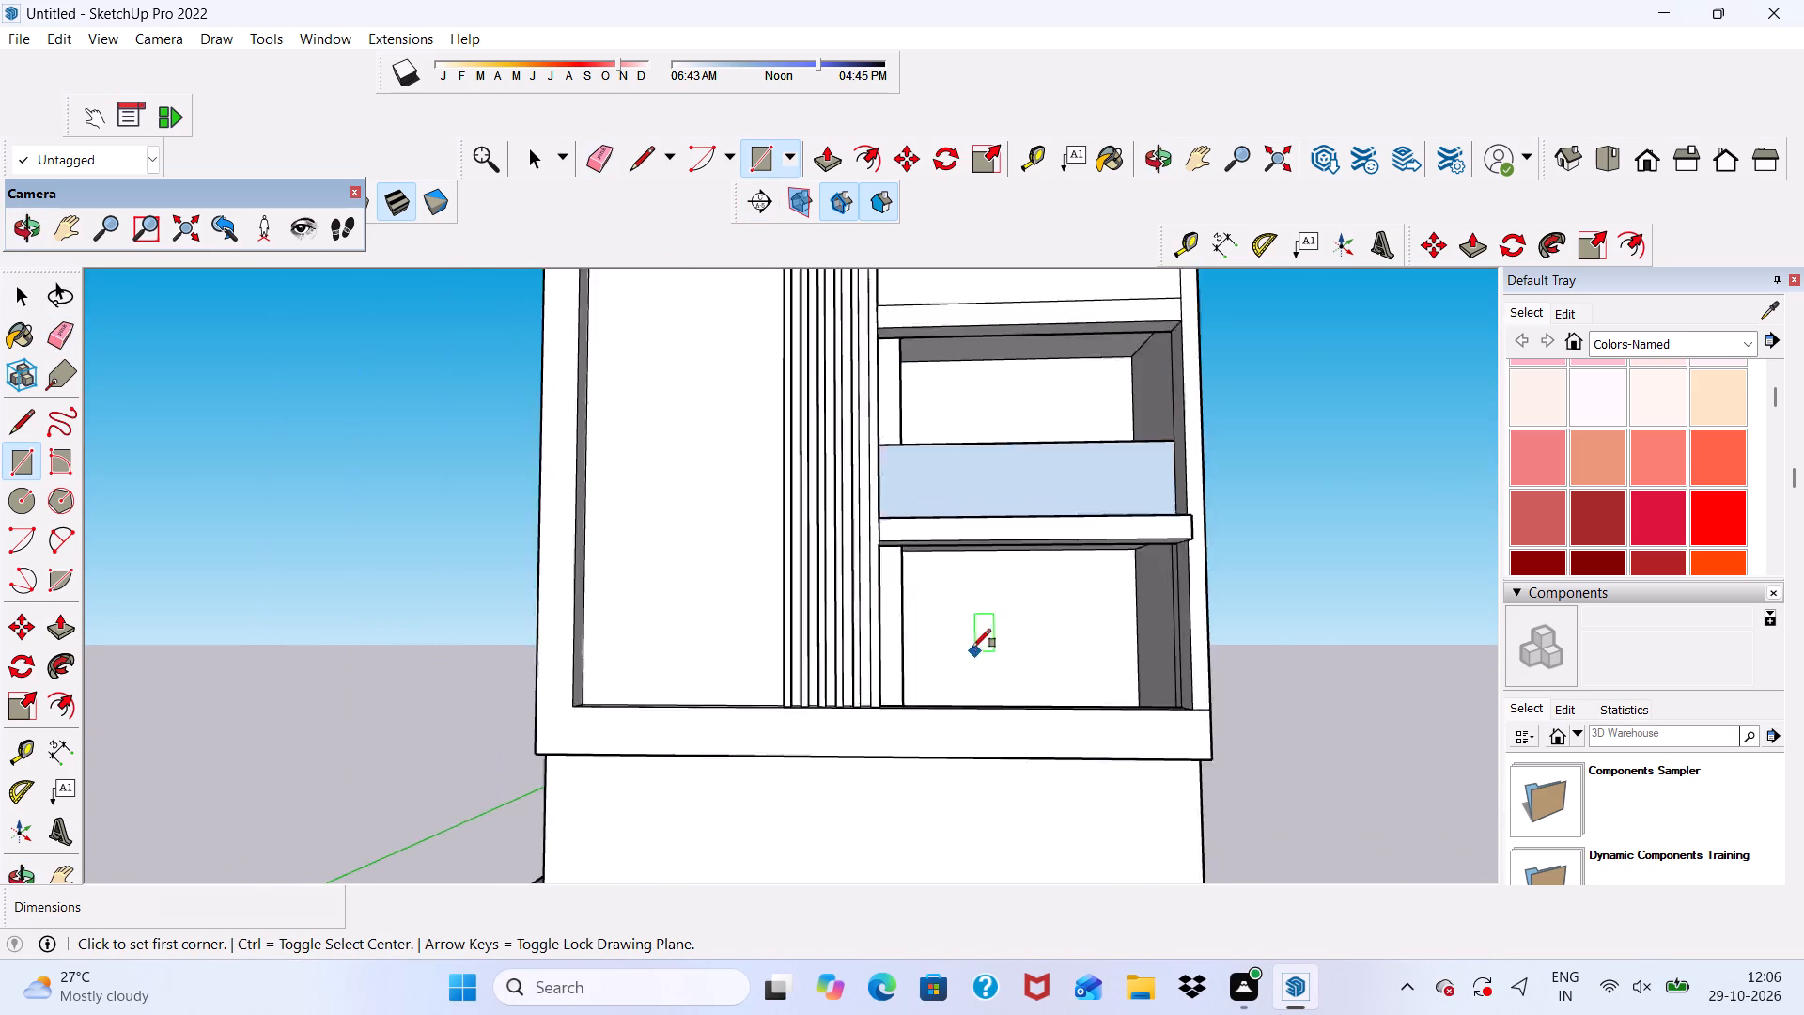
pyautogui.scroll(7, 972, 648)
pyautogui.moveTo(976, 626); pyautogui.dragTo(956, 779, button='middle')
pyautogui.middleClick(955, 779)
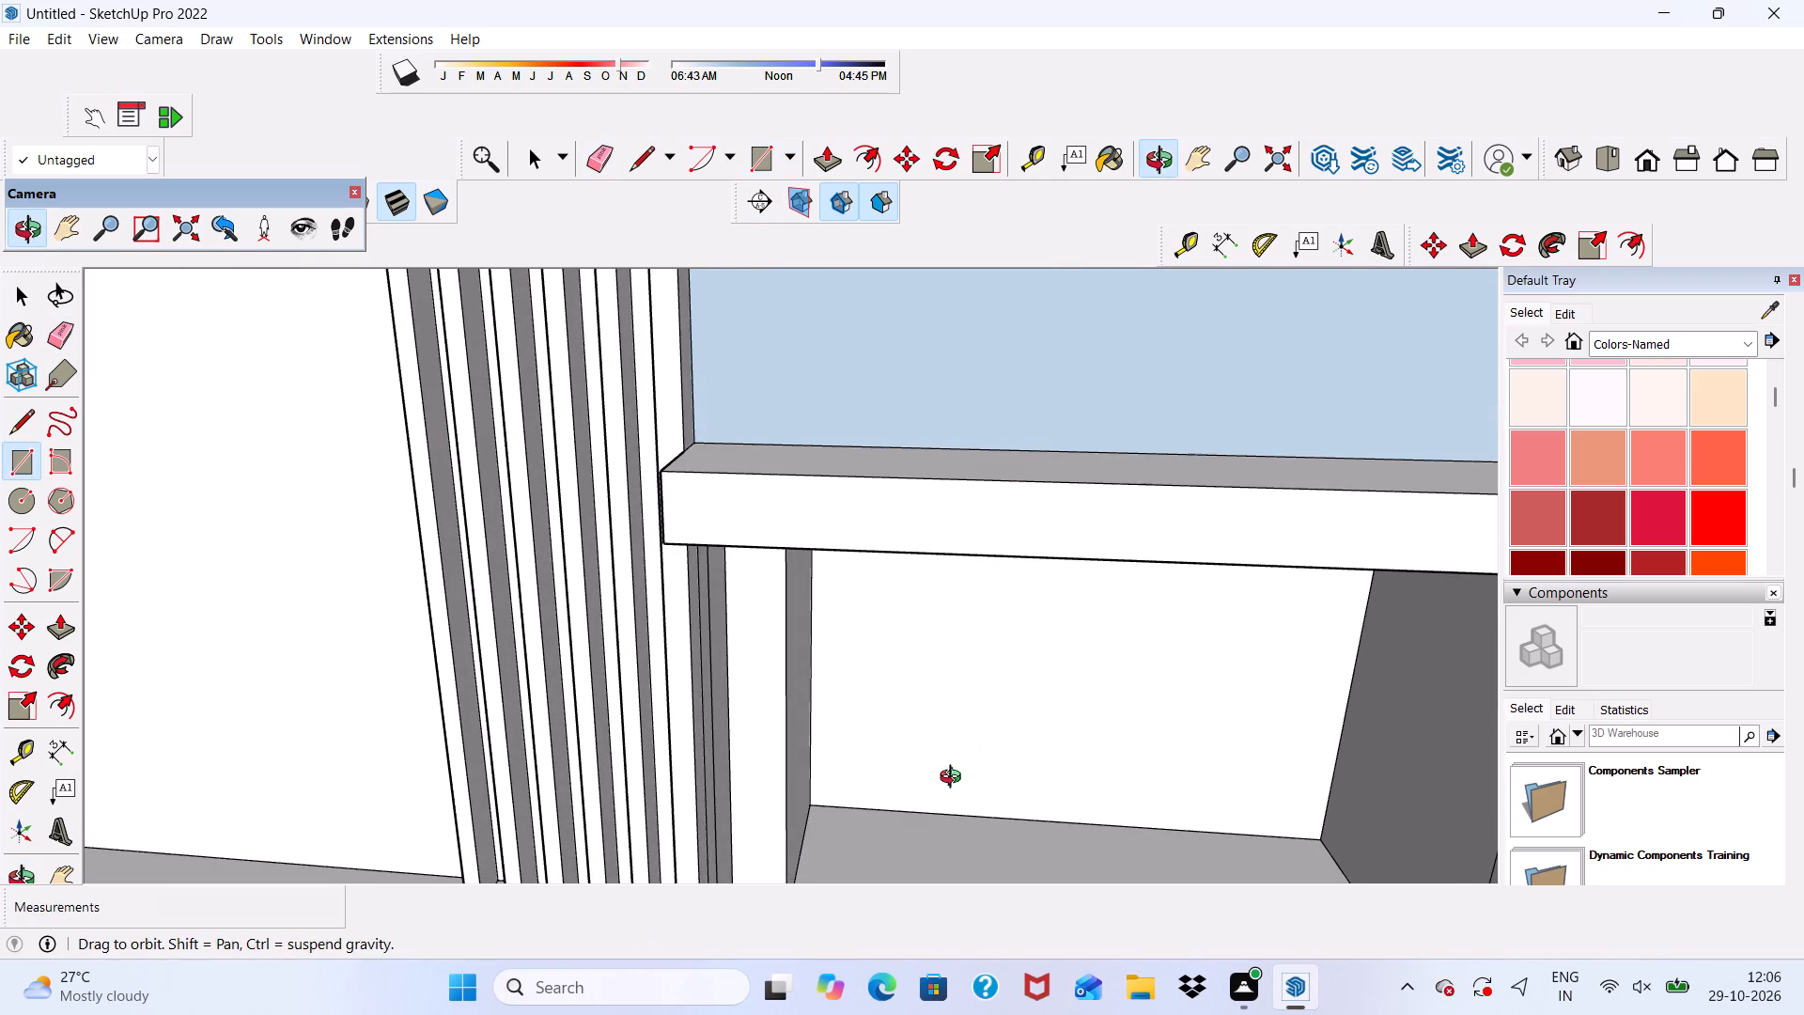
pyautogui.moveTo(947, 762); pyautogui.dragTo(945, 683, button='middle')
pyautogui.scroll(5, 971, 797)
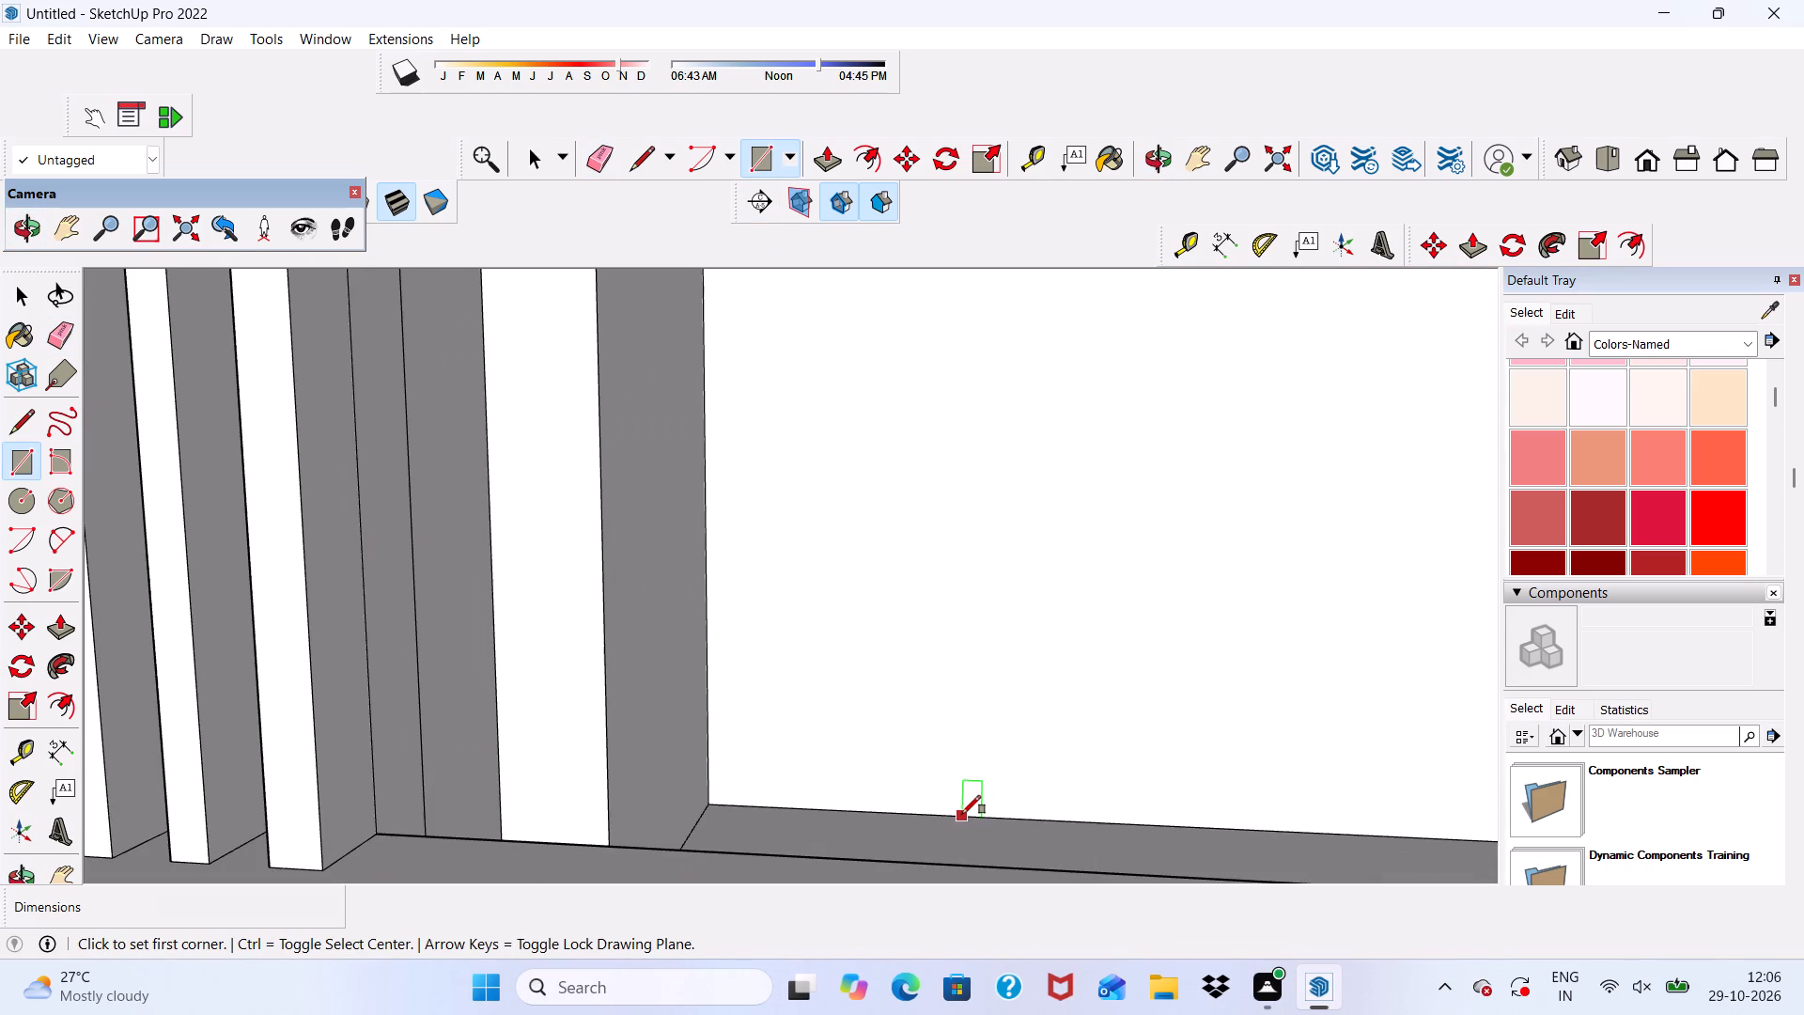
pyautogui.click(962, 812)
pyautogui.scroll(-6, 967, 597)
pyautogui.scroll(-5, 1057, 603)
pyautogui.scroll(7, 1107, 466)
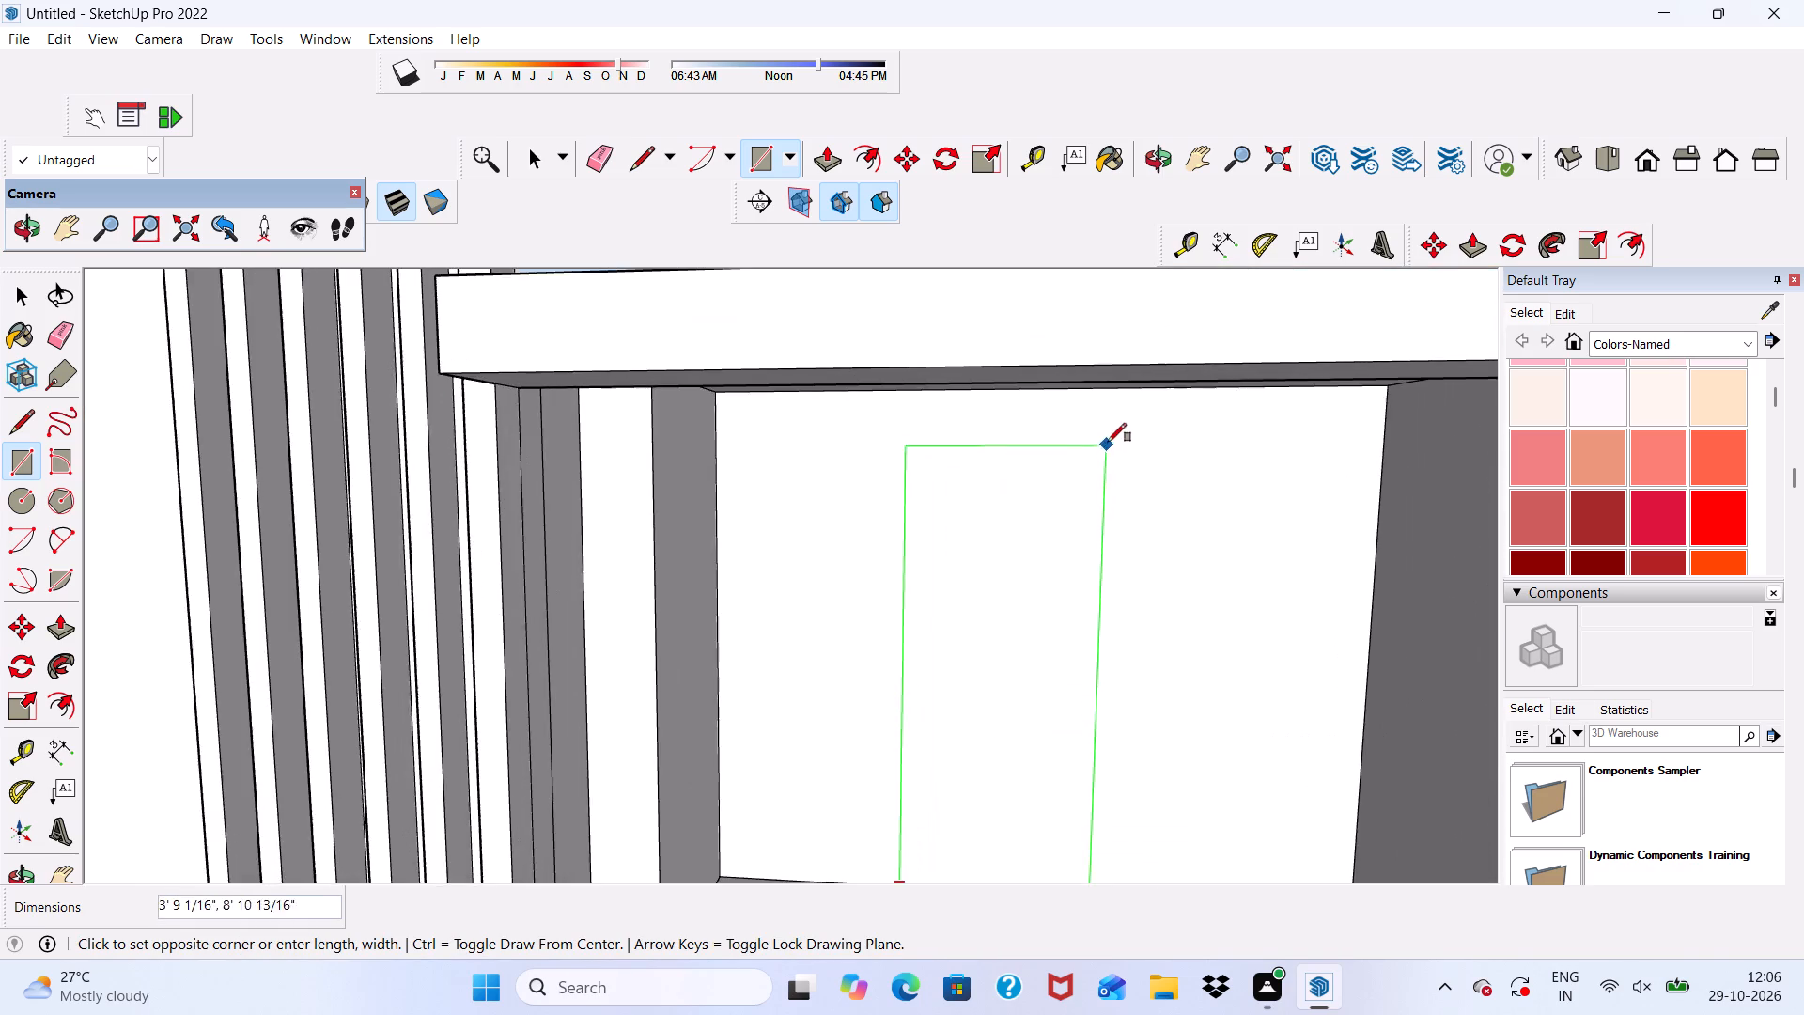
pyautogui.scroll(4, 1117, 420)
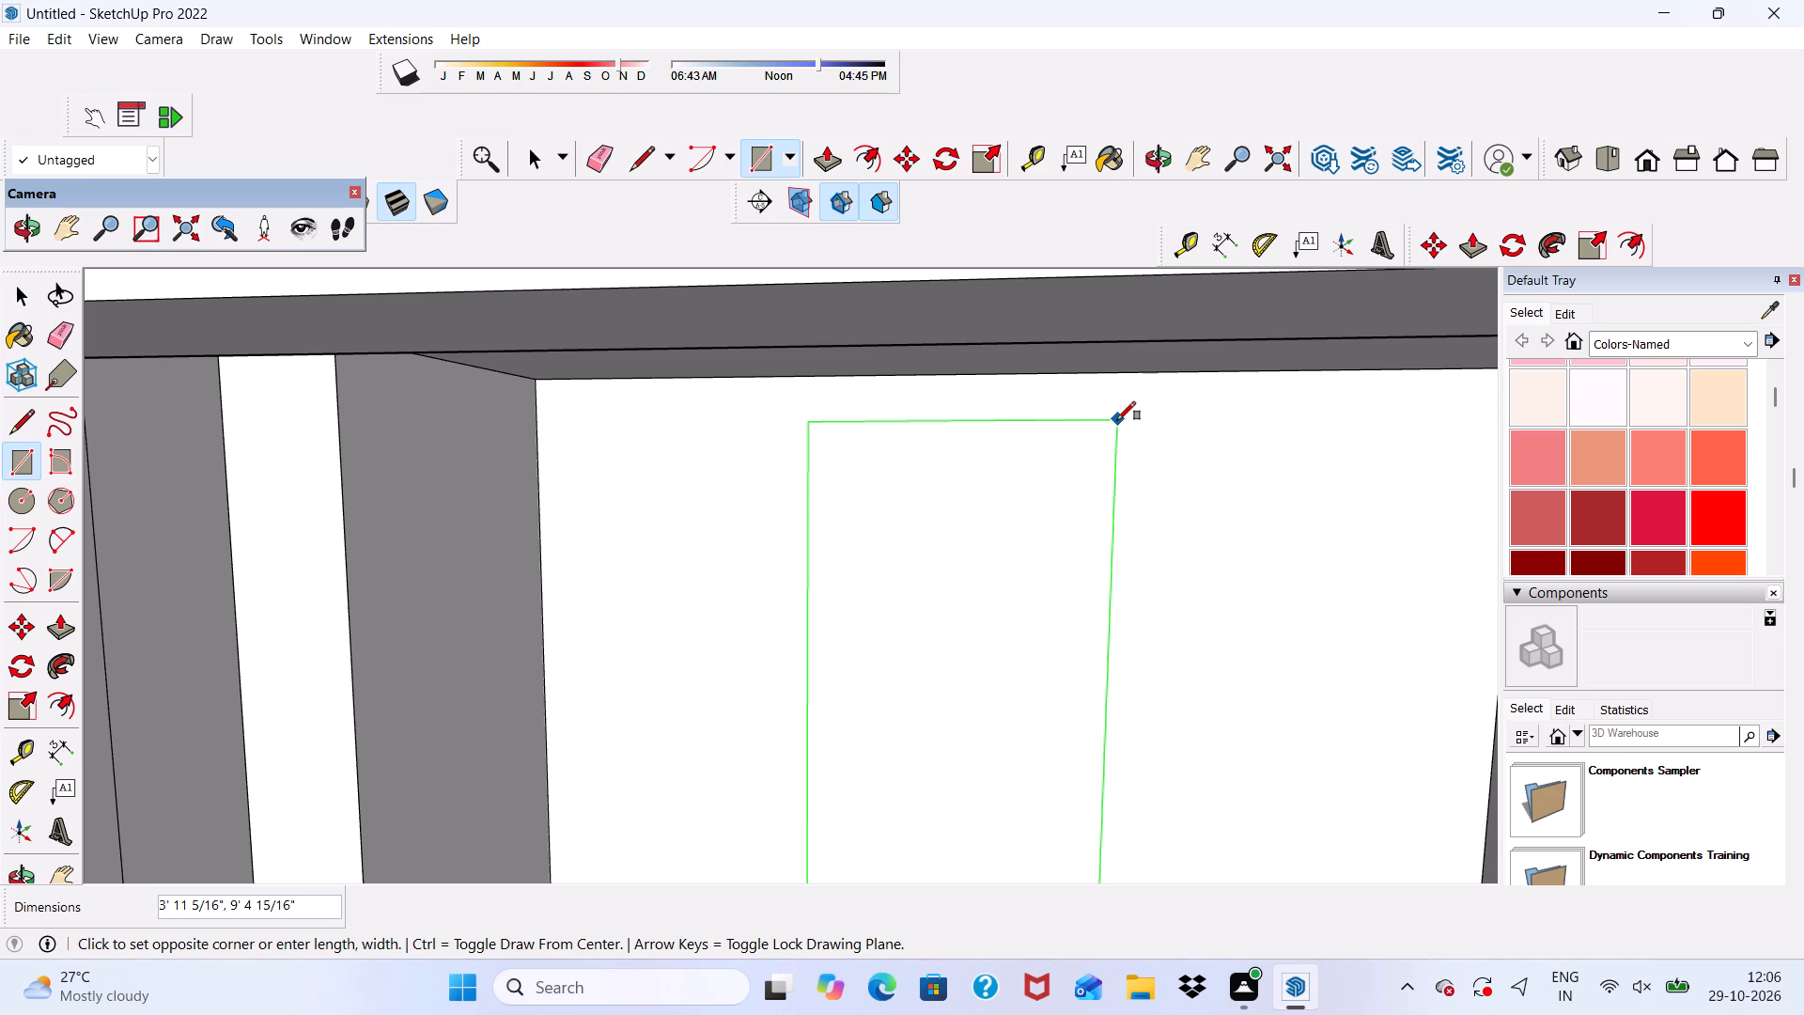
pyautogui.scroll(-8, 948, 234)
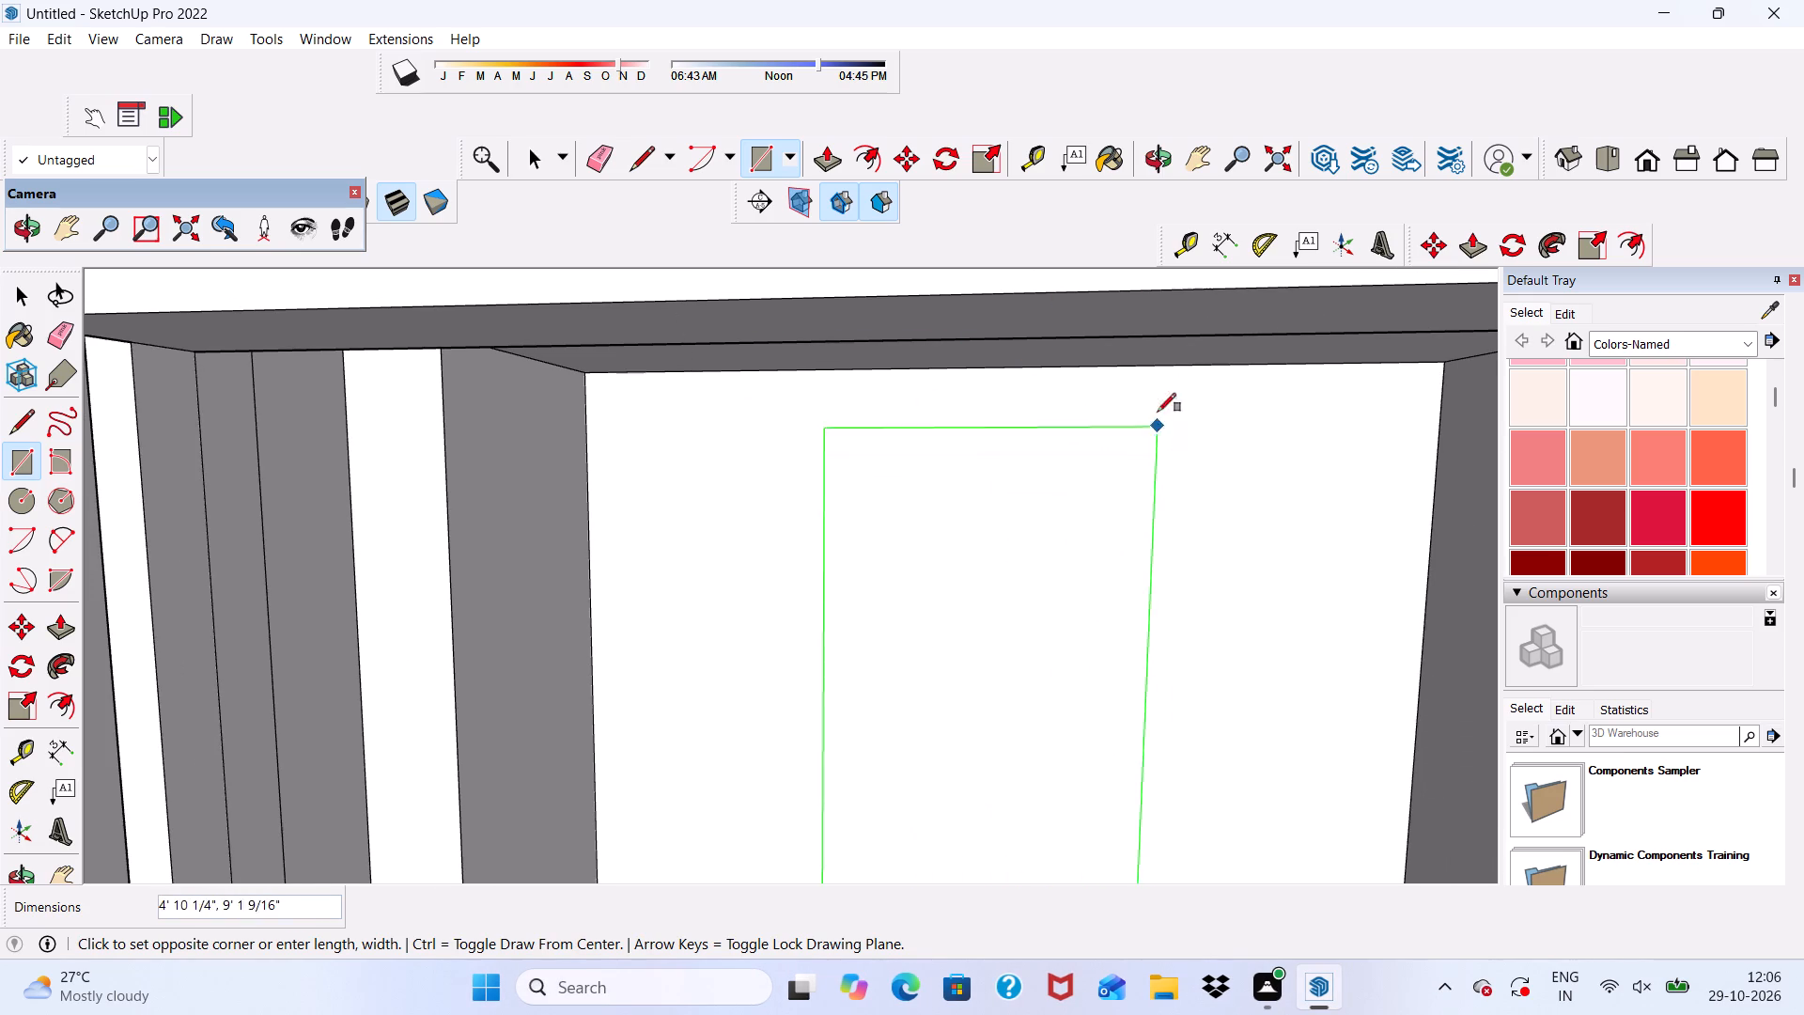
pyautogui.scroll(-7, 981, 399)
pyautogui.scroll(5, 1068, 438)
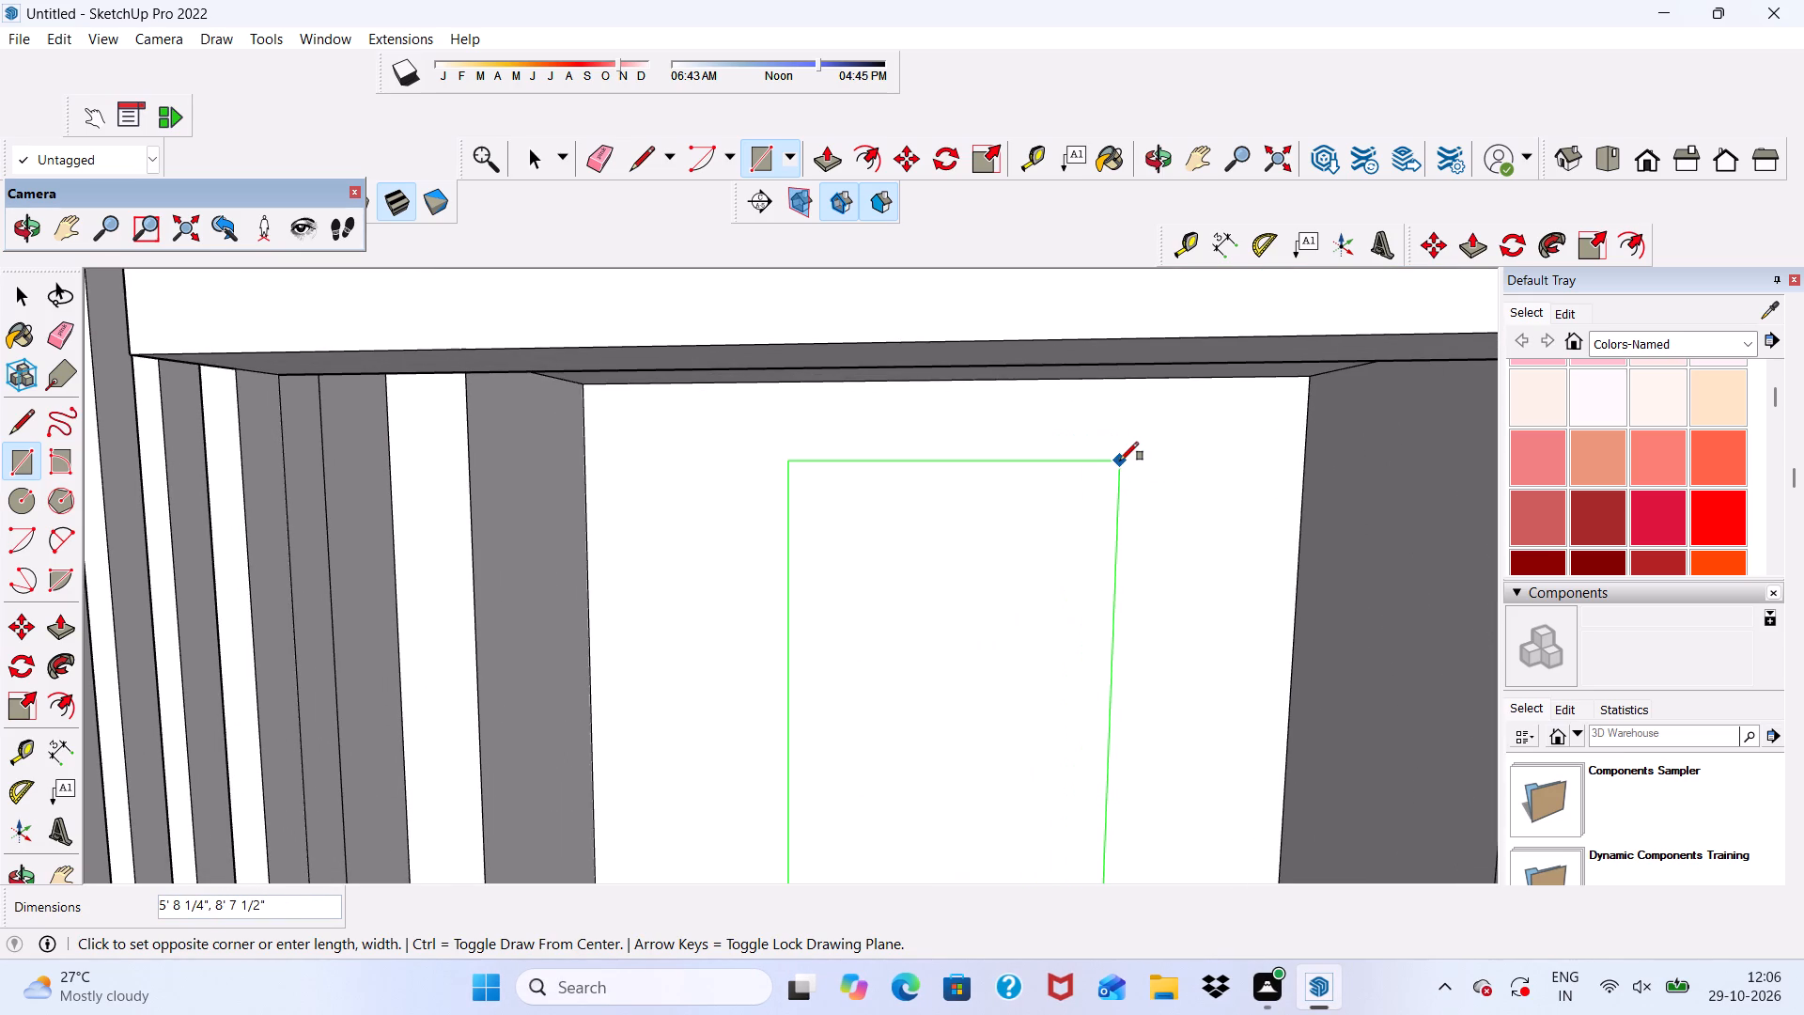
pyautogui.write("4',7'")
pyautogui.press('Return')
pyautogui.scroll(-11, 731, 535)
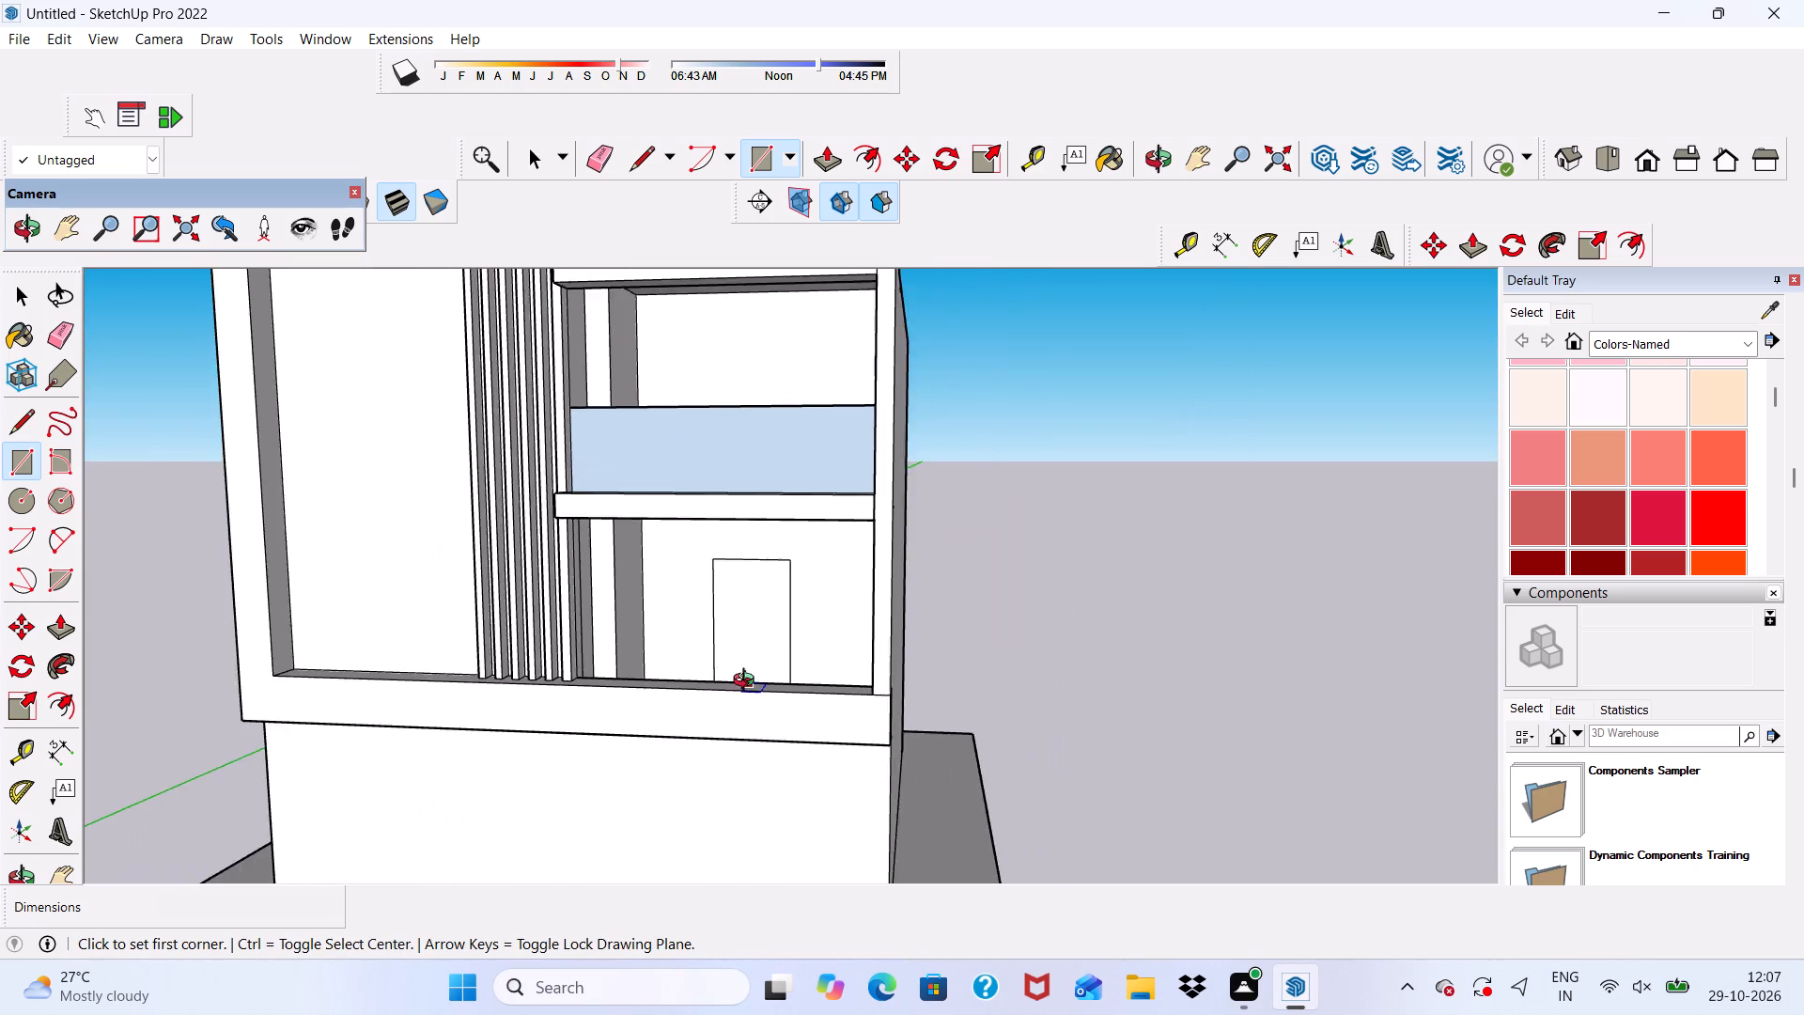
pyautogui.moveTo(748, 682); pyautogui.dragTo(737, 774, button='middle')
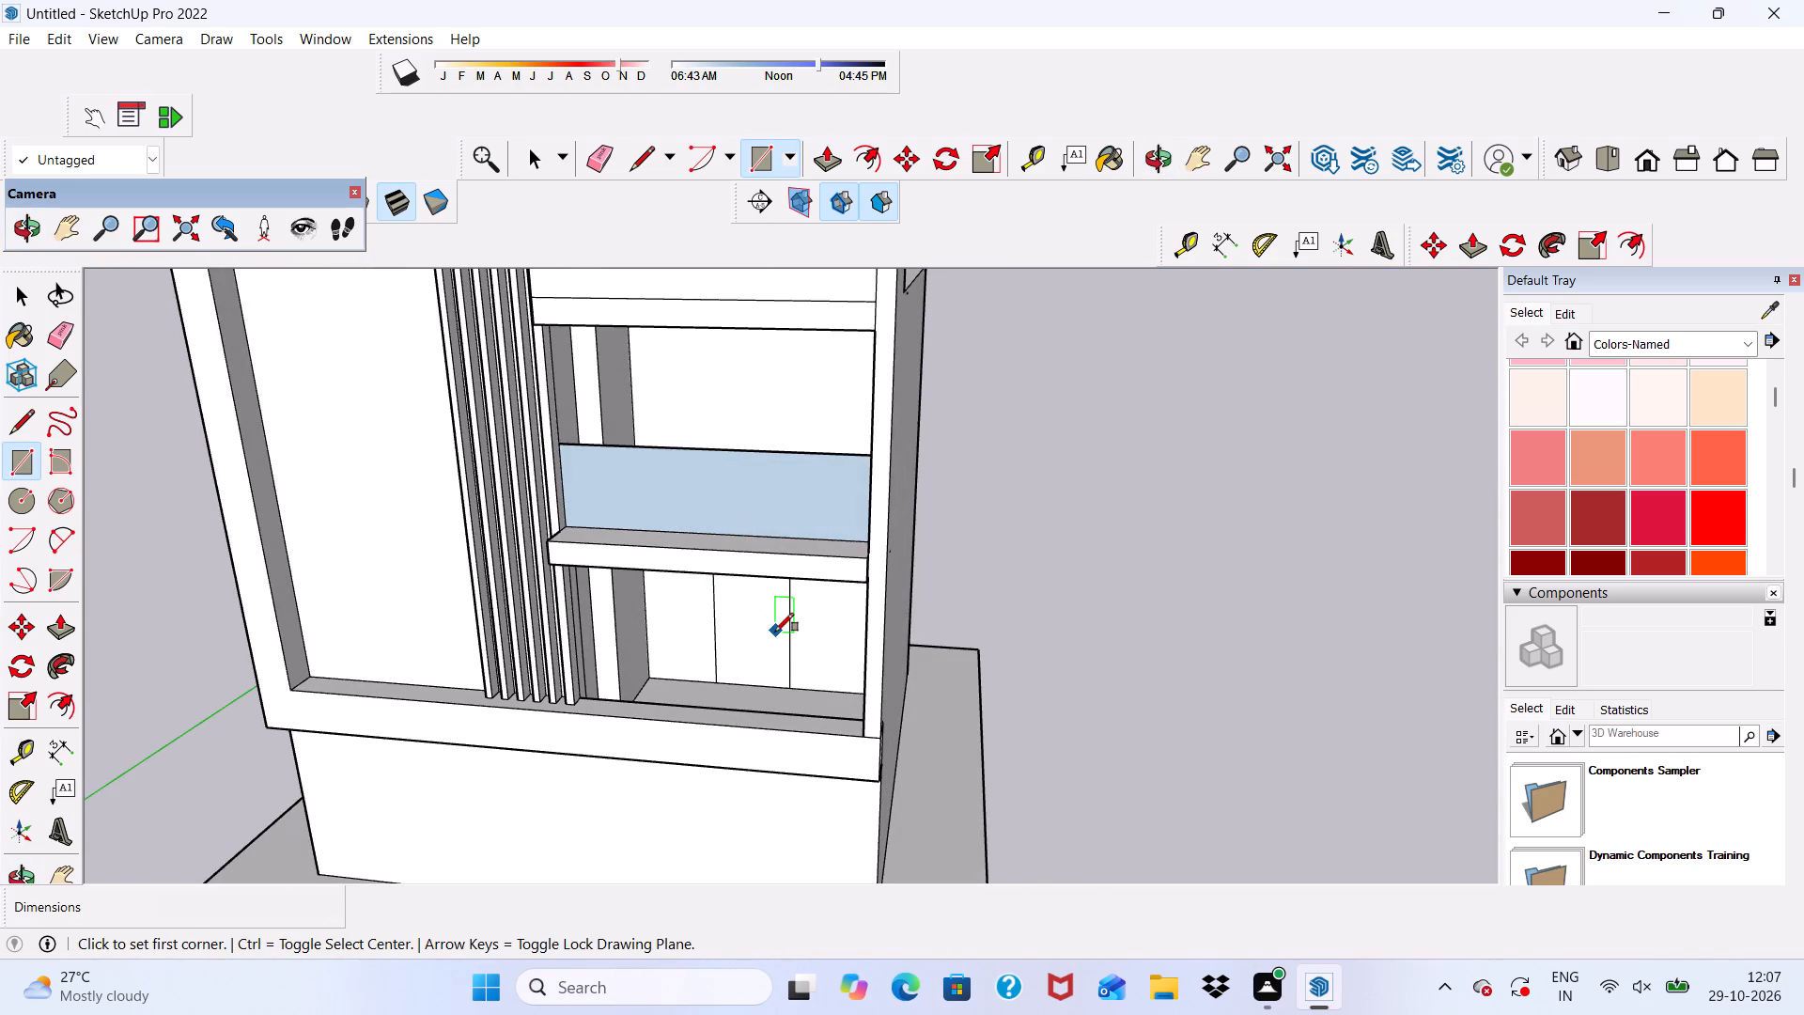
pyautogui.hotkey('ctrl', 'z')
# Draw a 5' by 7' door rectangle on the lower compartment's back wall, starting from its floor edge.
pyautogui.scroll(7, 730, 681)
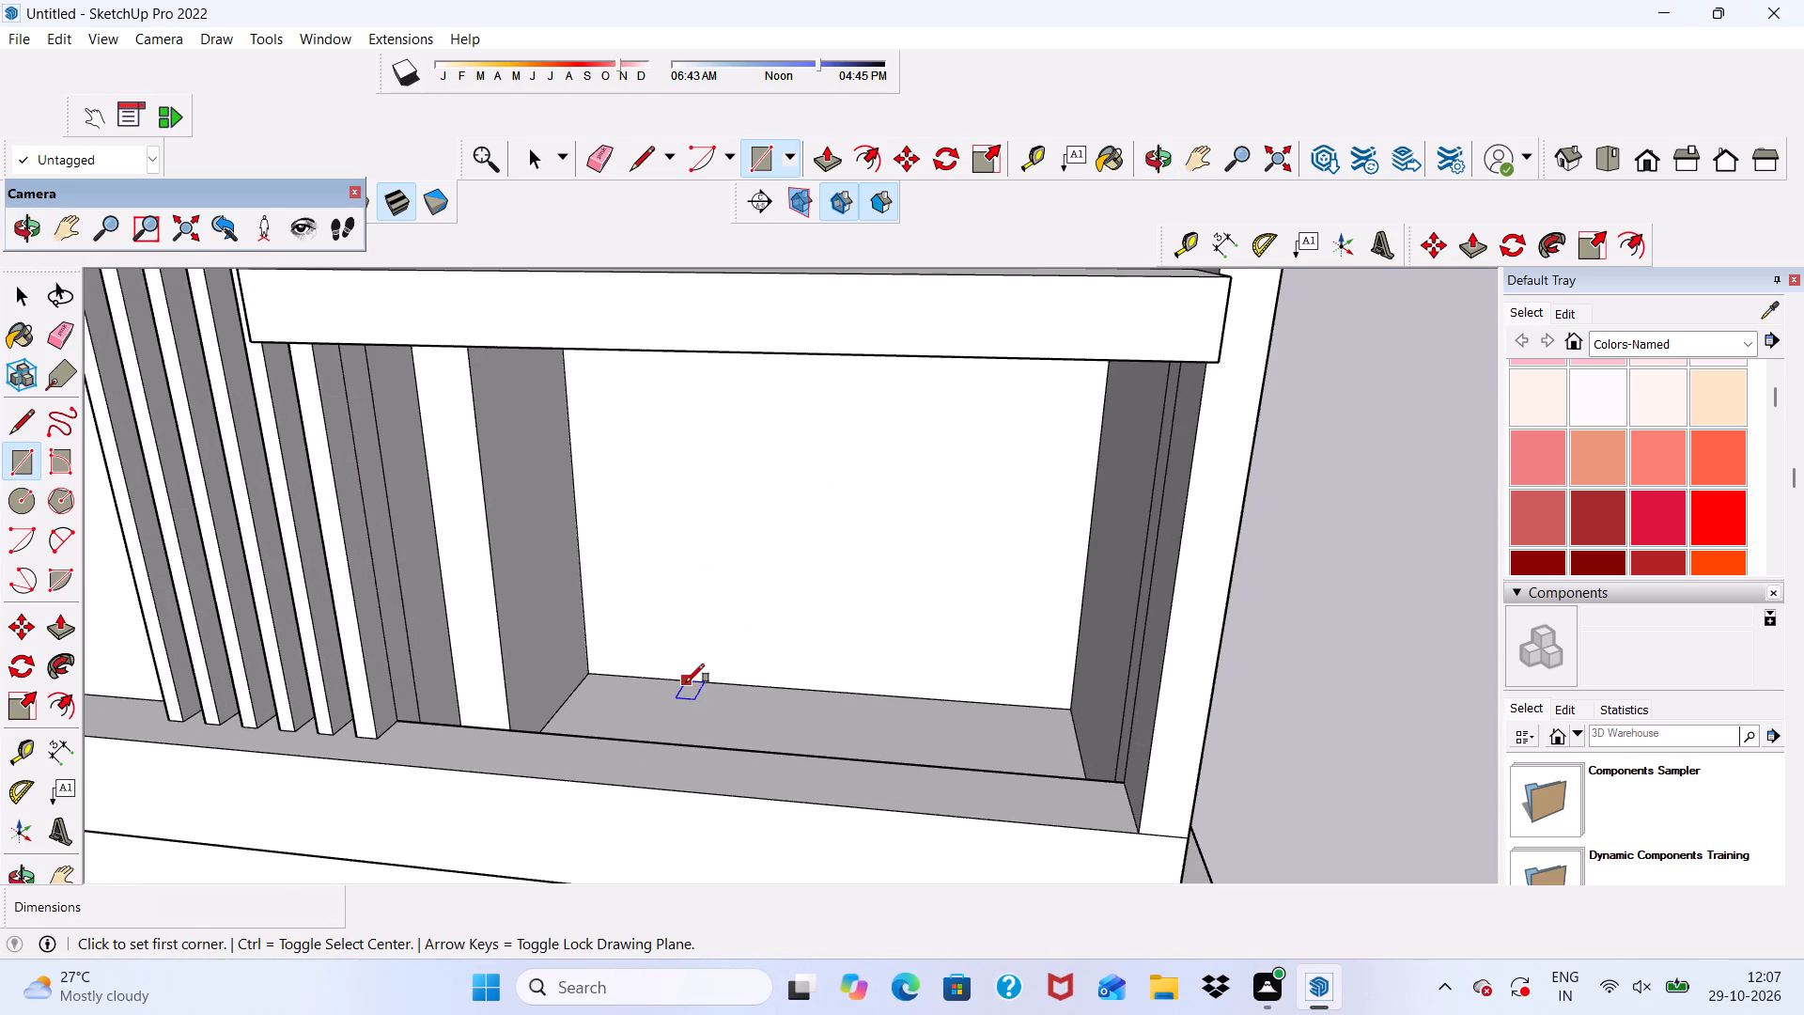
pyautogui.click(686, 682)
pyautogui.scroll(-6, 691, 668)
pyautogui.scroll(7, 788, 586)
pyautogui.scroll(-4, 804, 575)
pyautogui.moveTo(815, 578); pyautogui.dragTo(845, 488, button='middle')
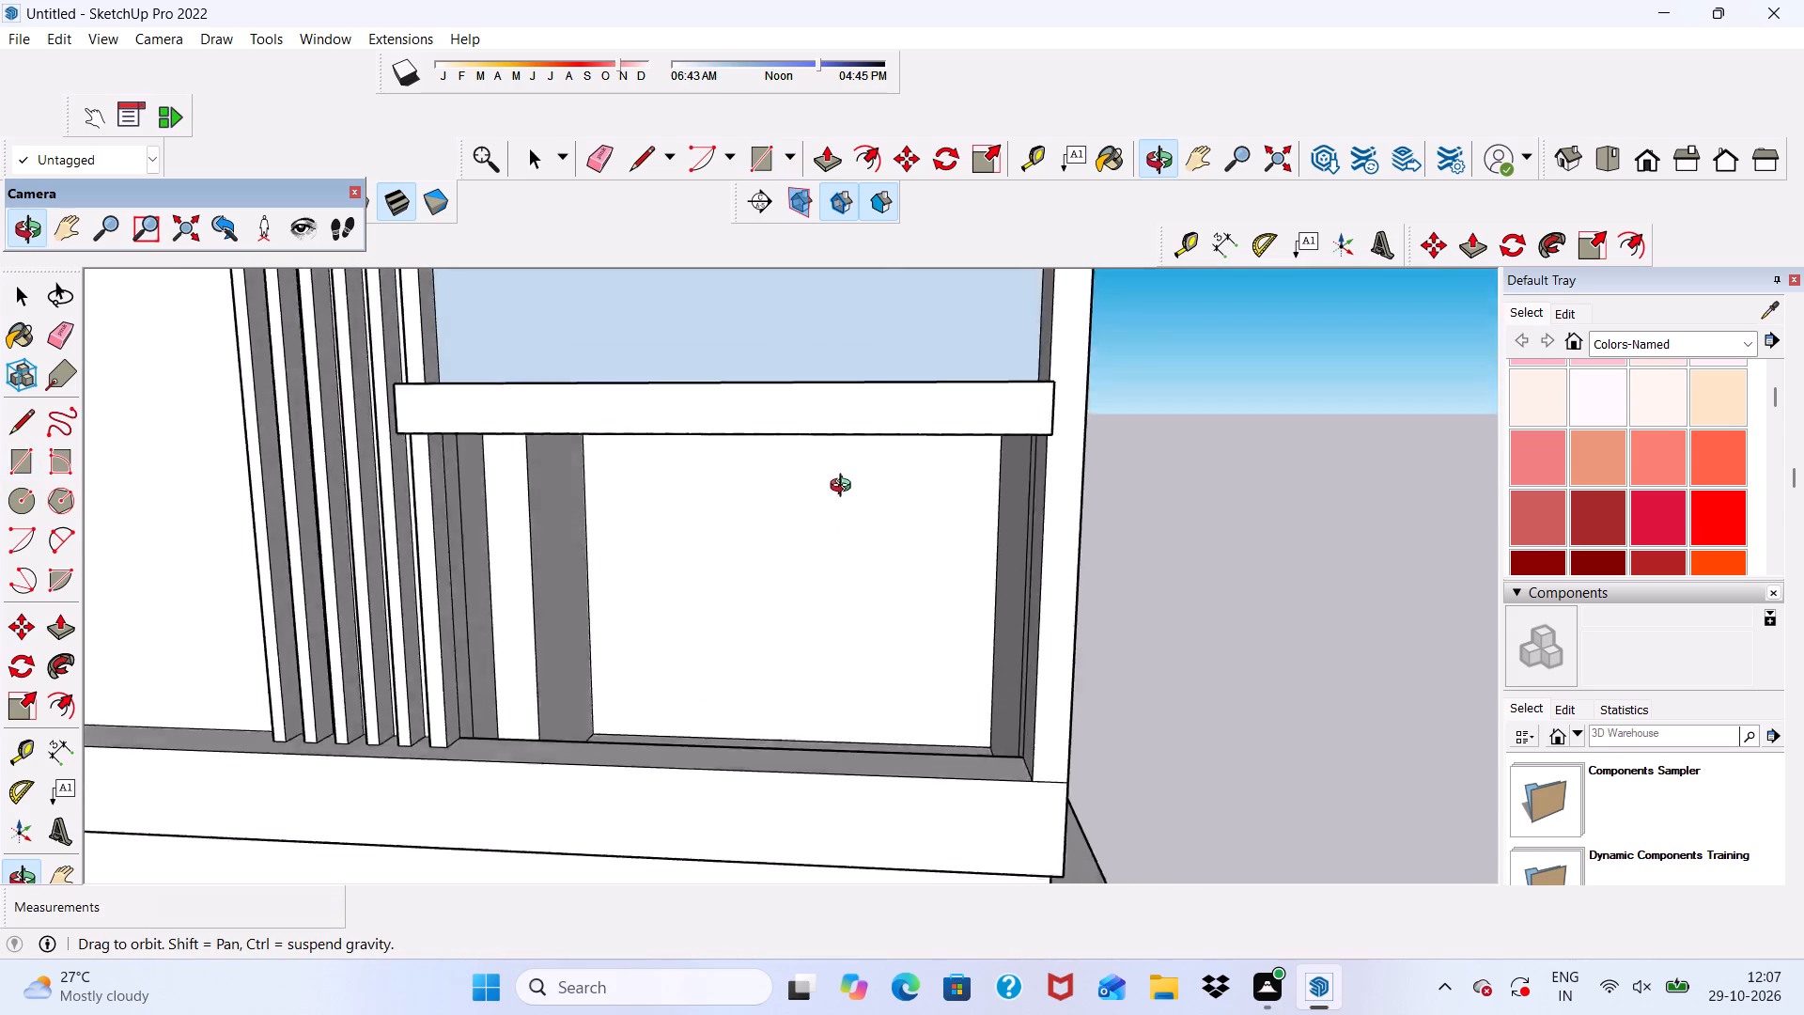
pyautogui.moveTo(845, 488); pyautogui.dragTo(879, 425, button='middle')
pyautogui.scroll(4, 879, 425)
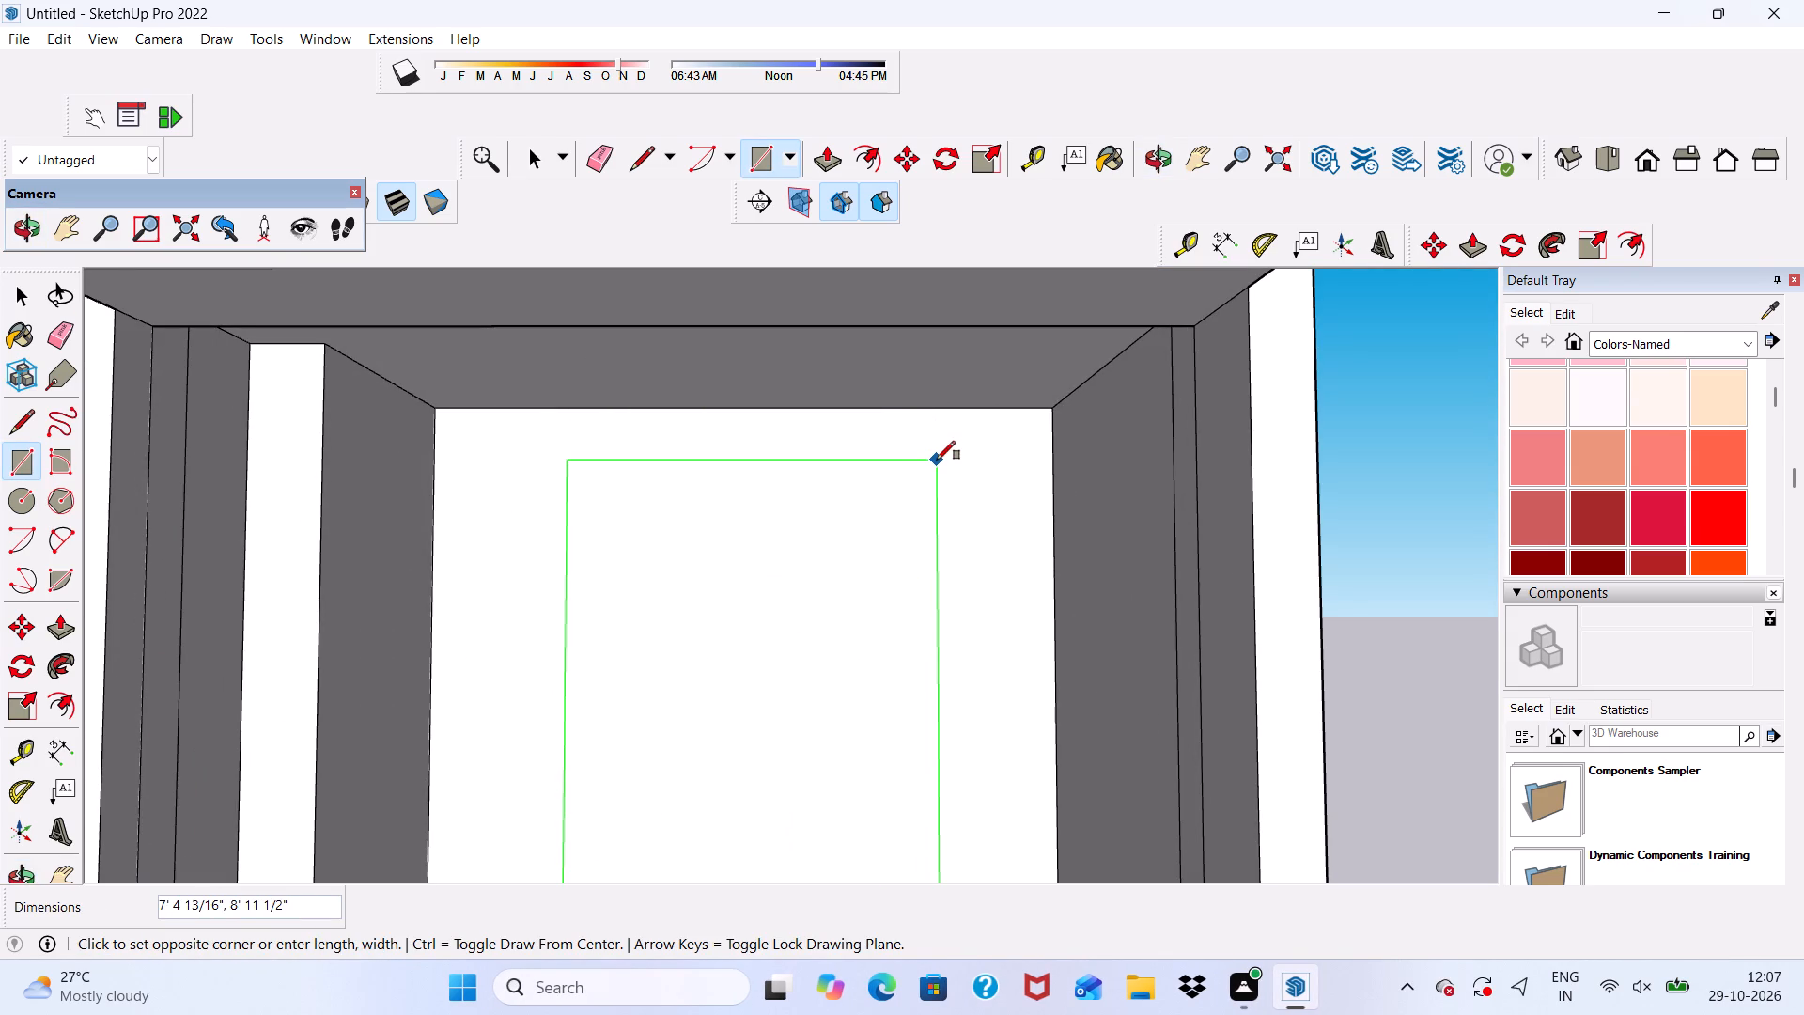
pyautogui.write("5',7'")
pyautogui.press('Return')
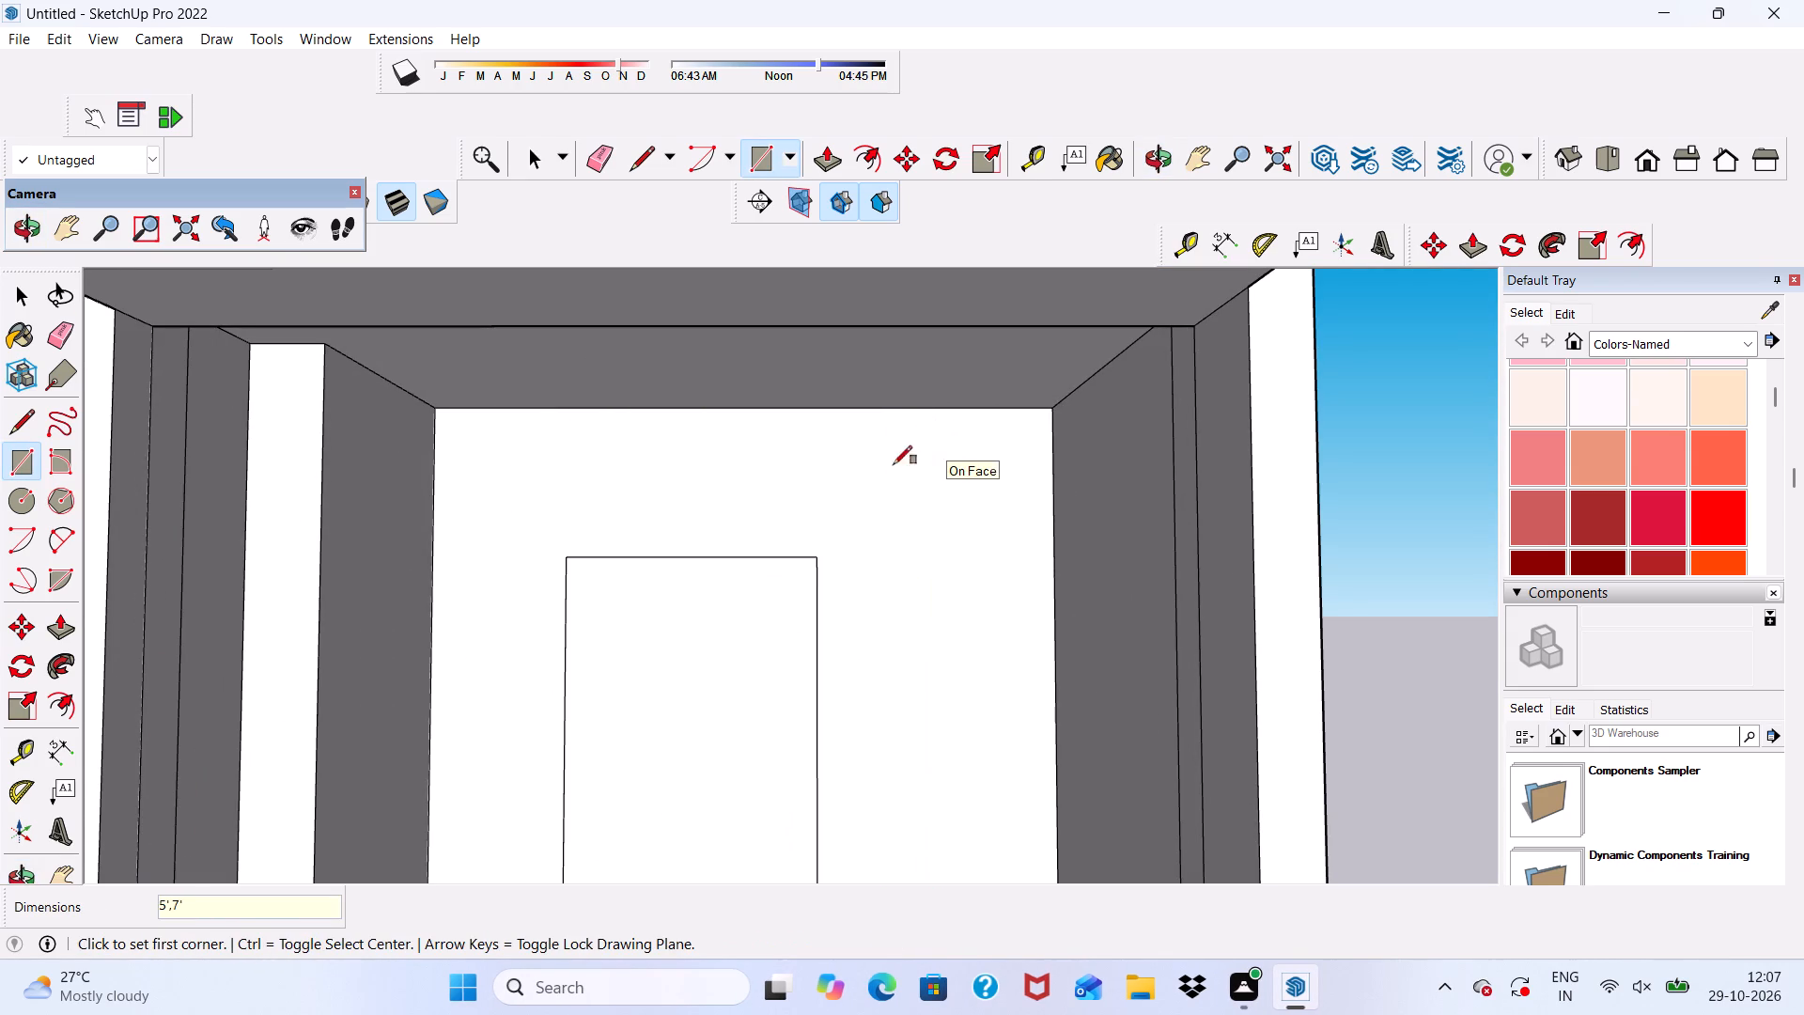
# Draw a 5' by 7' door rectangle on the back wall behind the blue front panel, starting from the floor edge.
pyautogui.scroll(-12, 894, 464)
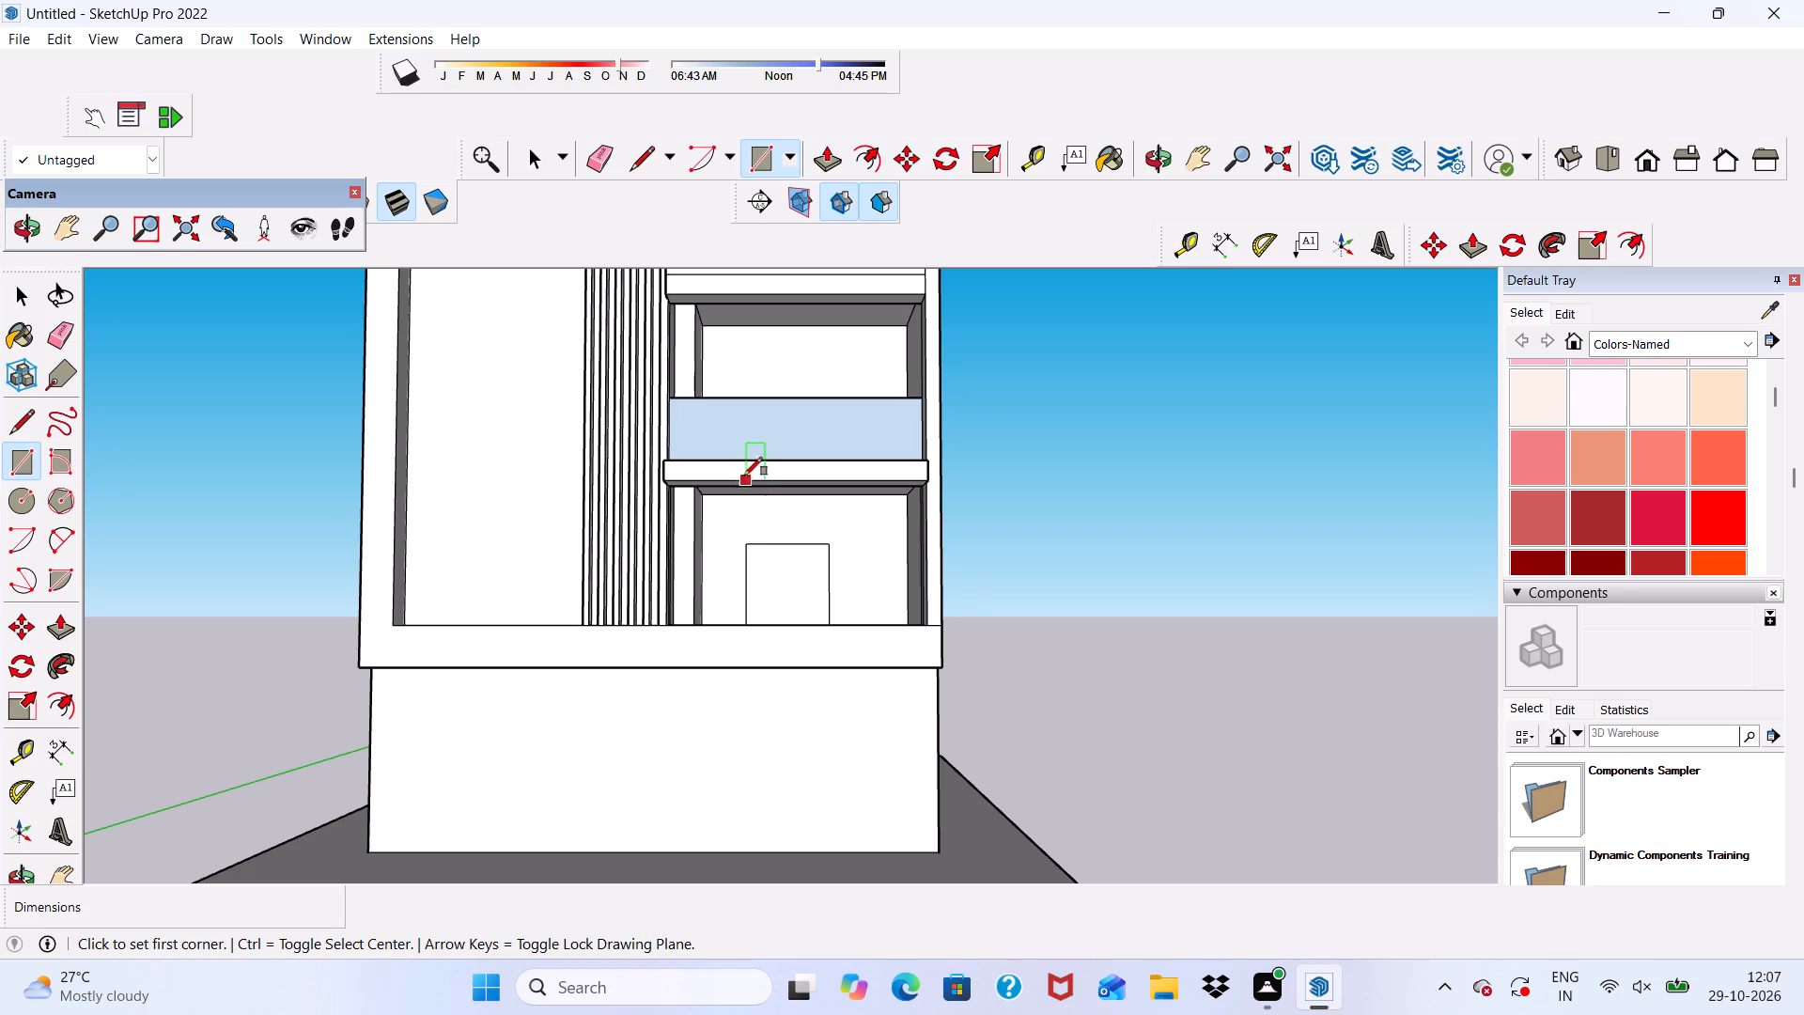
pyautogui.moveTo(759, 363); pyautogui.dragTo(781, 641, button='middle')
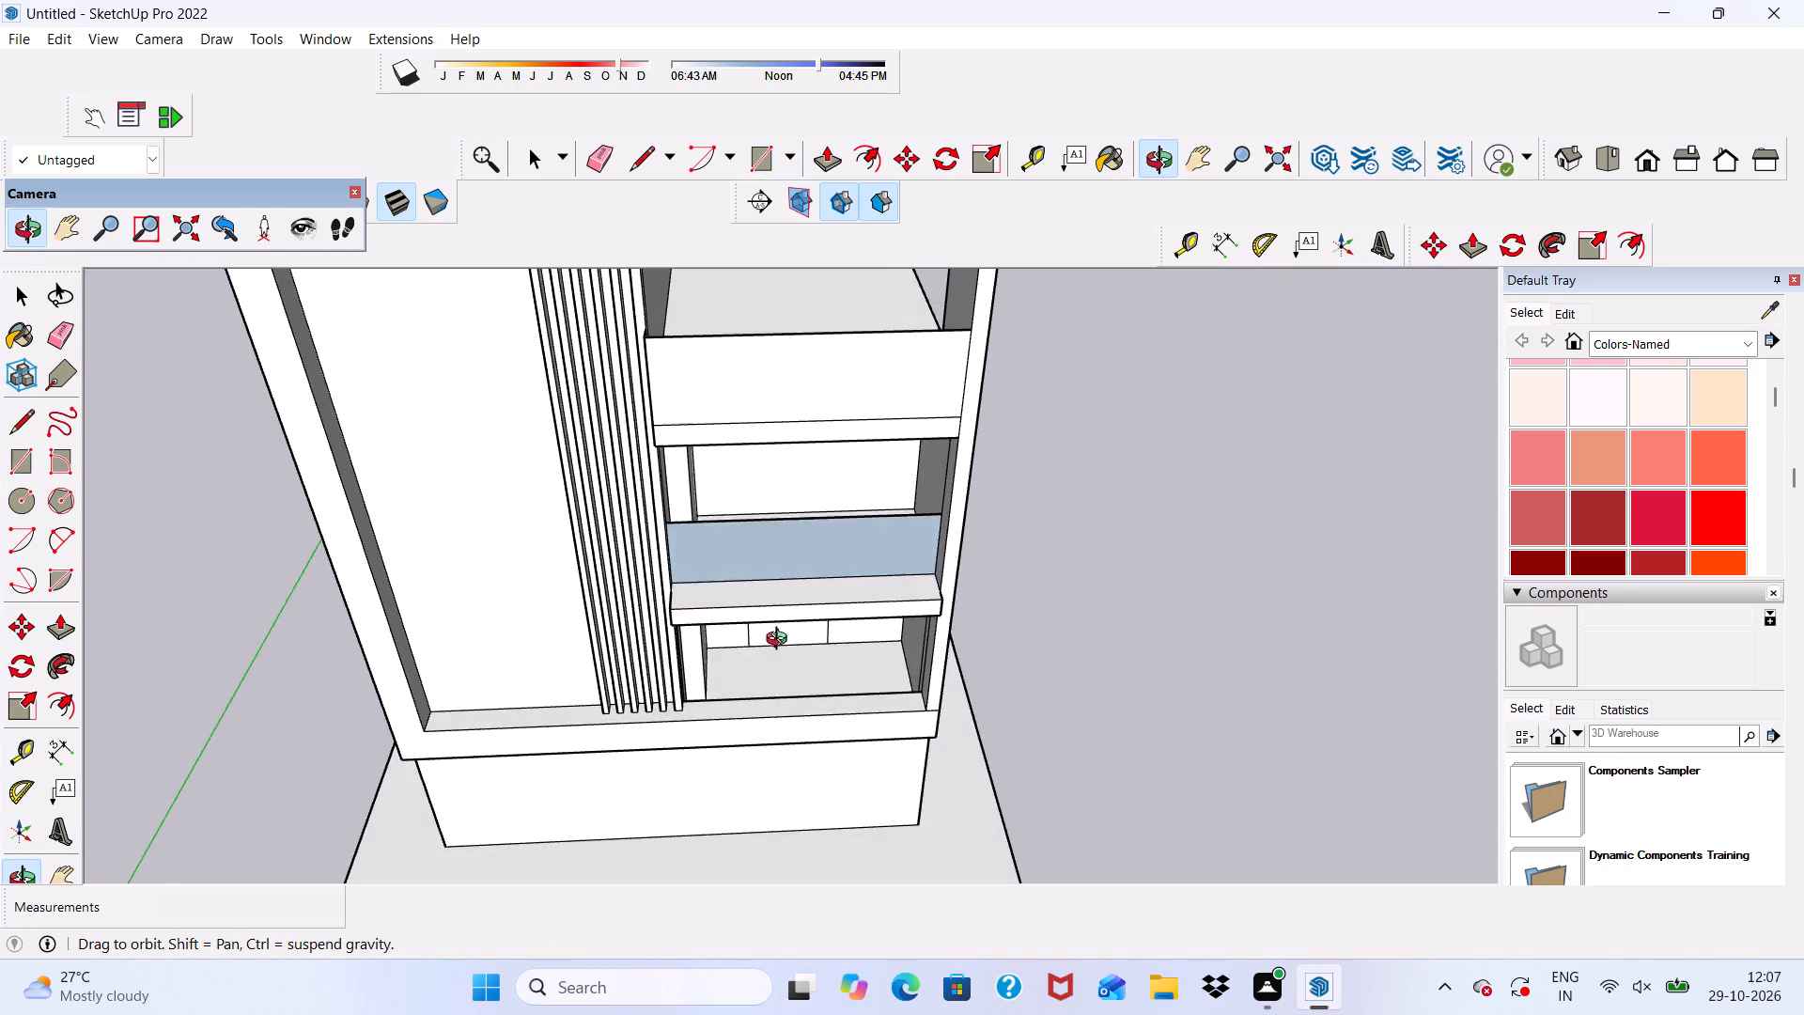
pyautogui.moveTo(781, 641); pyautogui.dragTo(780, 642, button='middle')
pyautogui.scroll(9, 780, 490)
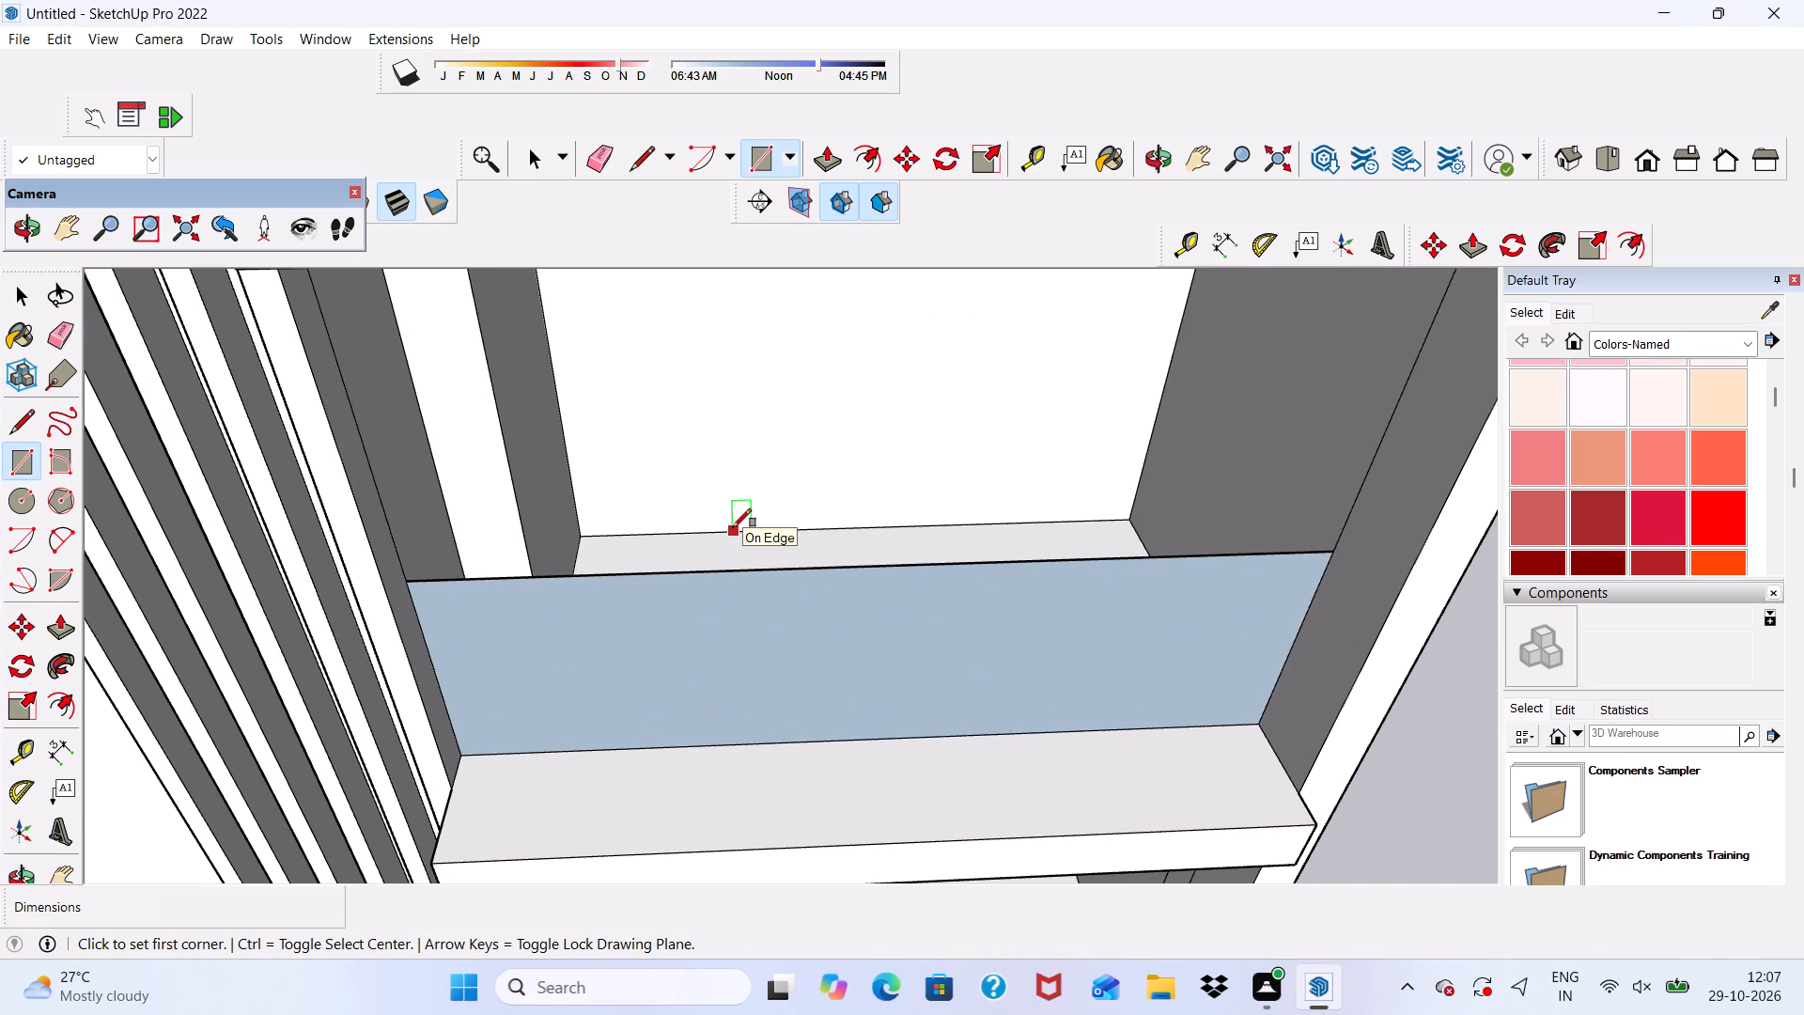
pyautogui.click(733, 527)
pyautogui.scroll(-10, 813, 526)
pyautogui.moveTo(886, 542); pyautogui.dragTo(864, 330, button='middle')
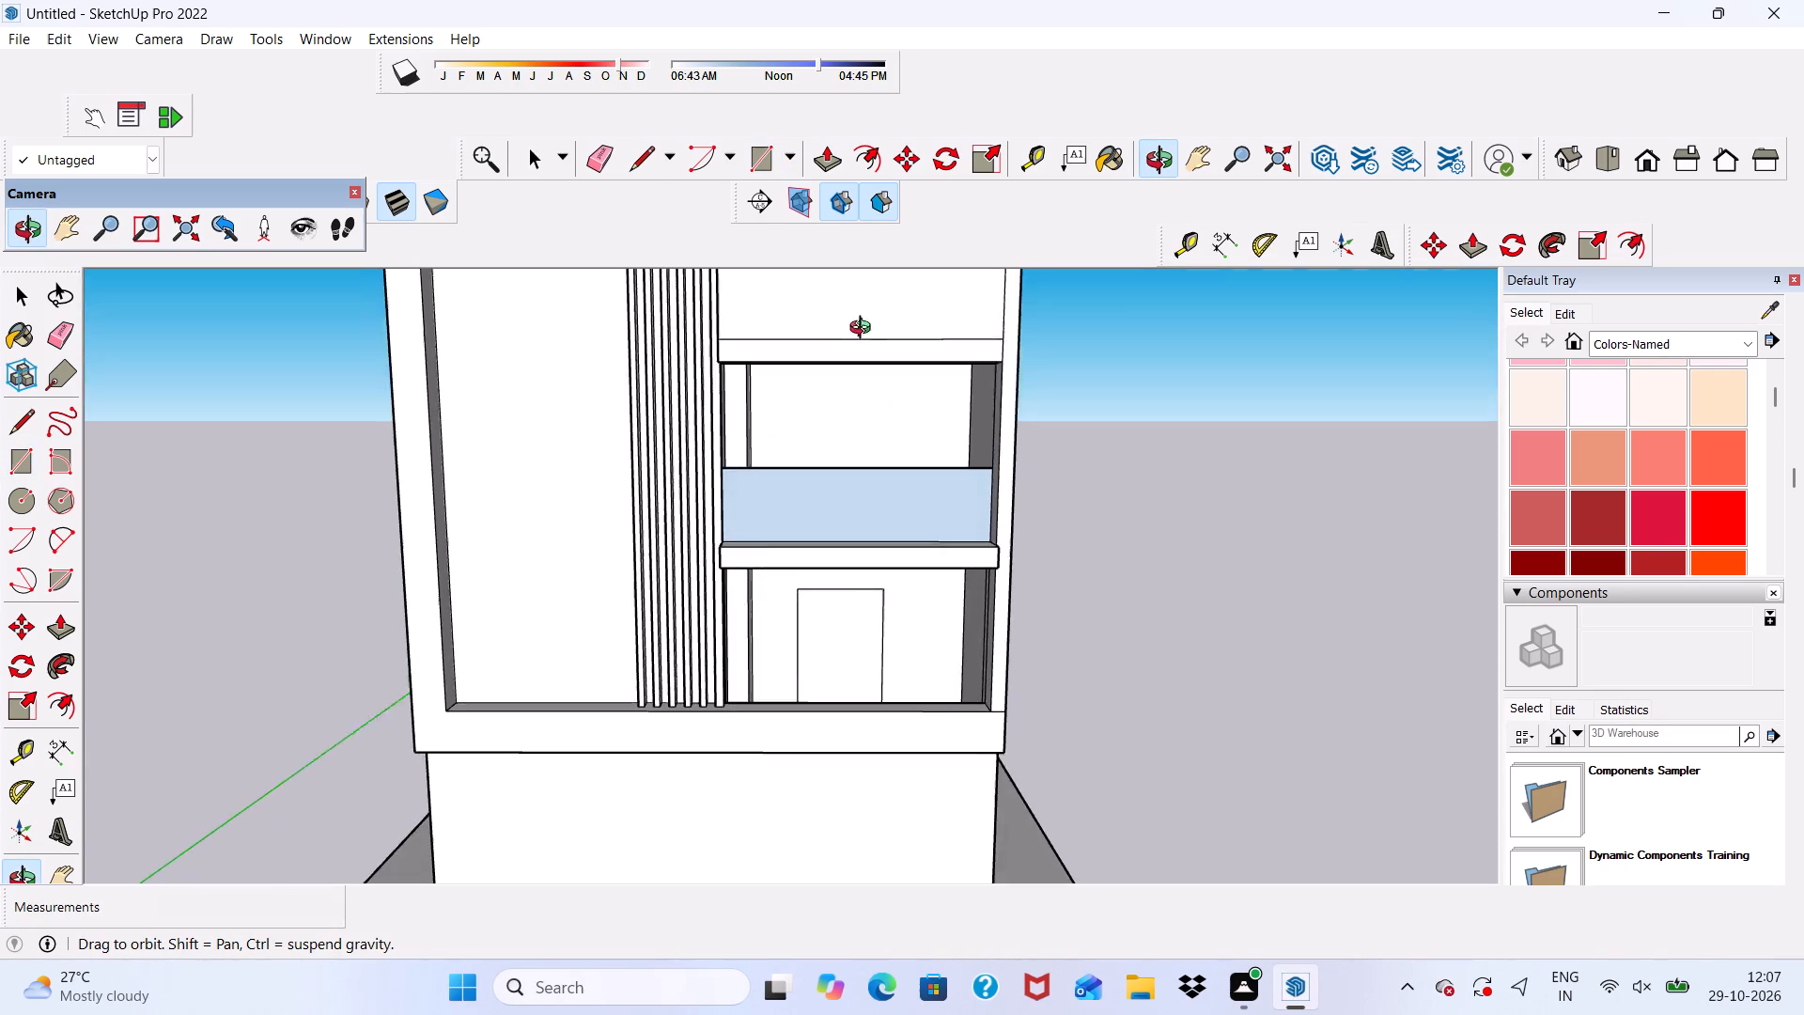
pyautogui.moveTo(864, 330); pyautogui.dragTo(864, 325, button='middle')
pyautogui.scroll(10, 878, 361)
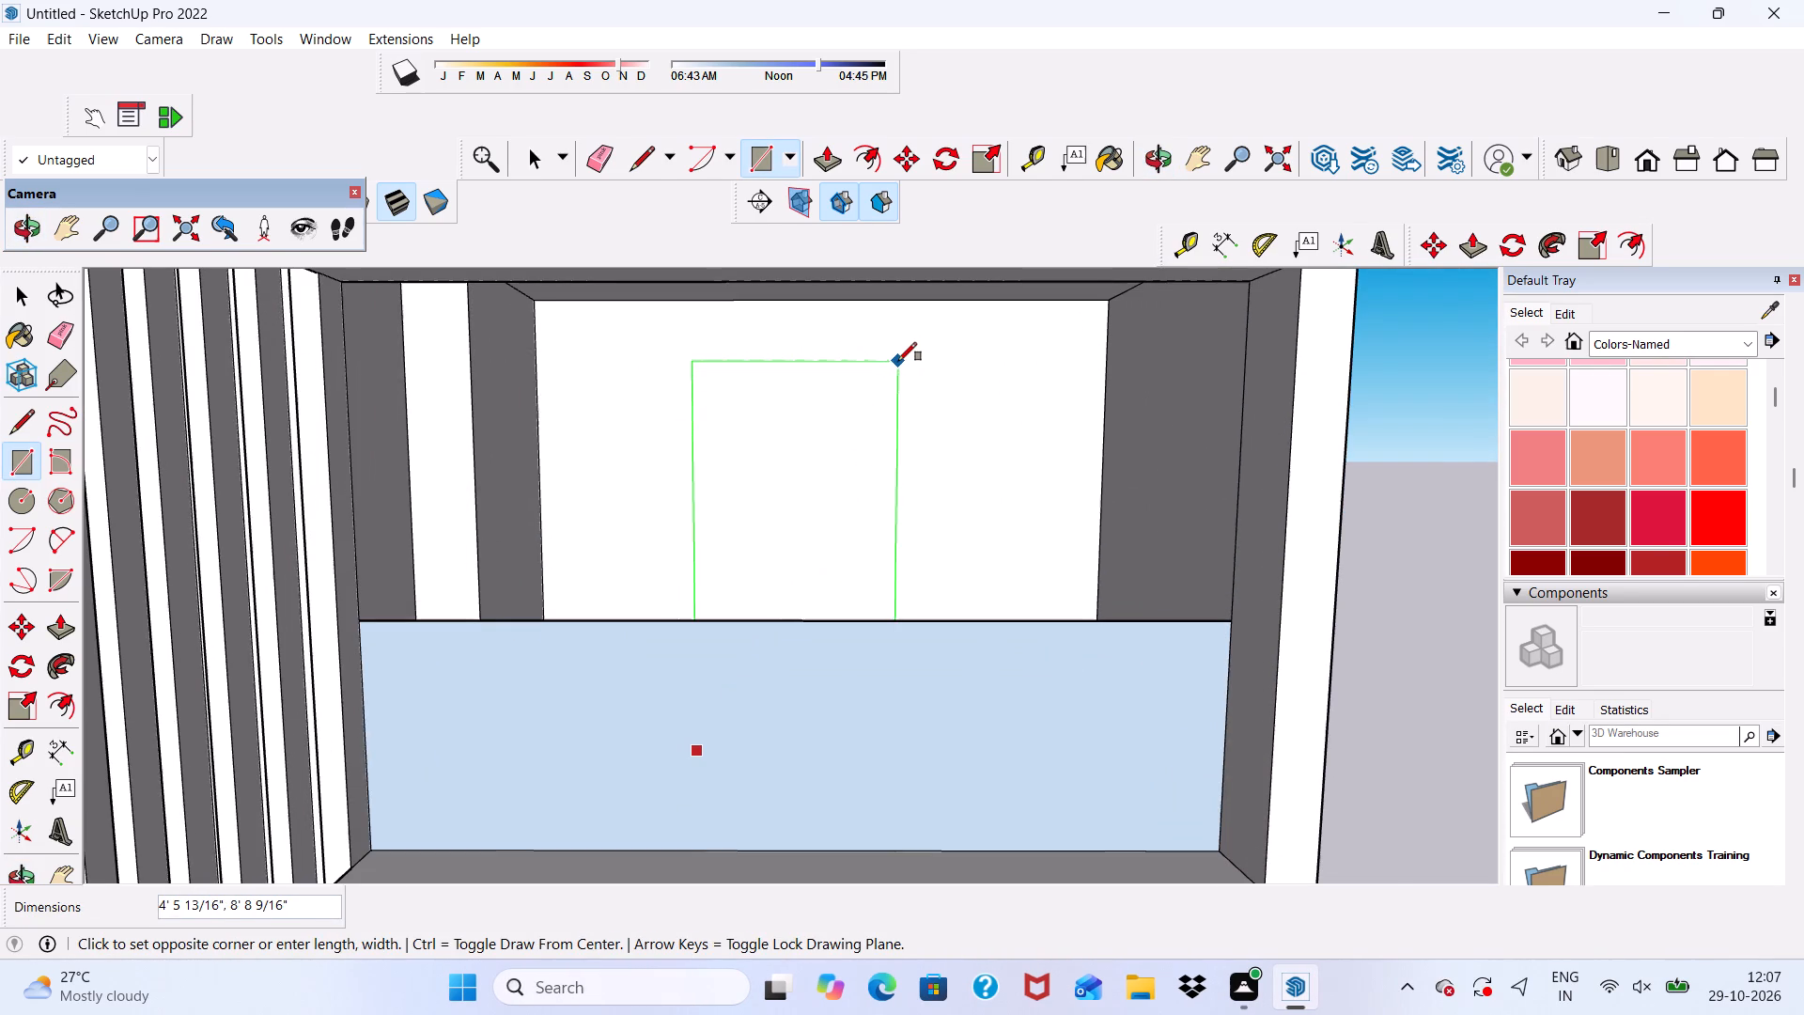
pyautogui.scroll(1, 898, 361)
pyautogui.write("5',7'")
pyautogui.press('Return')
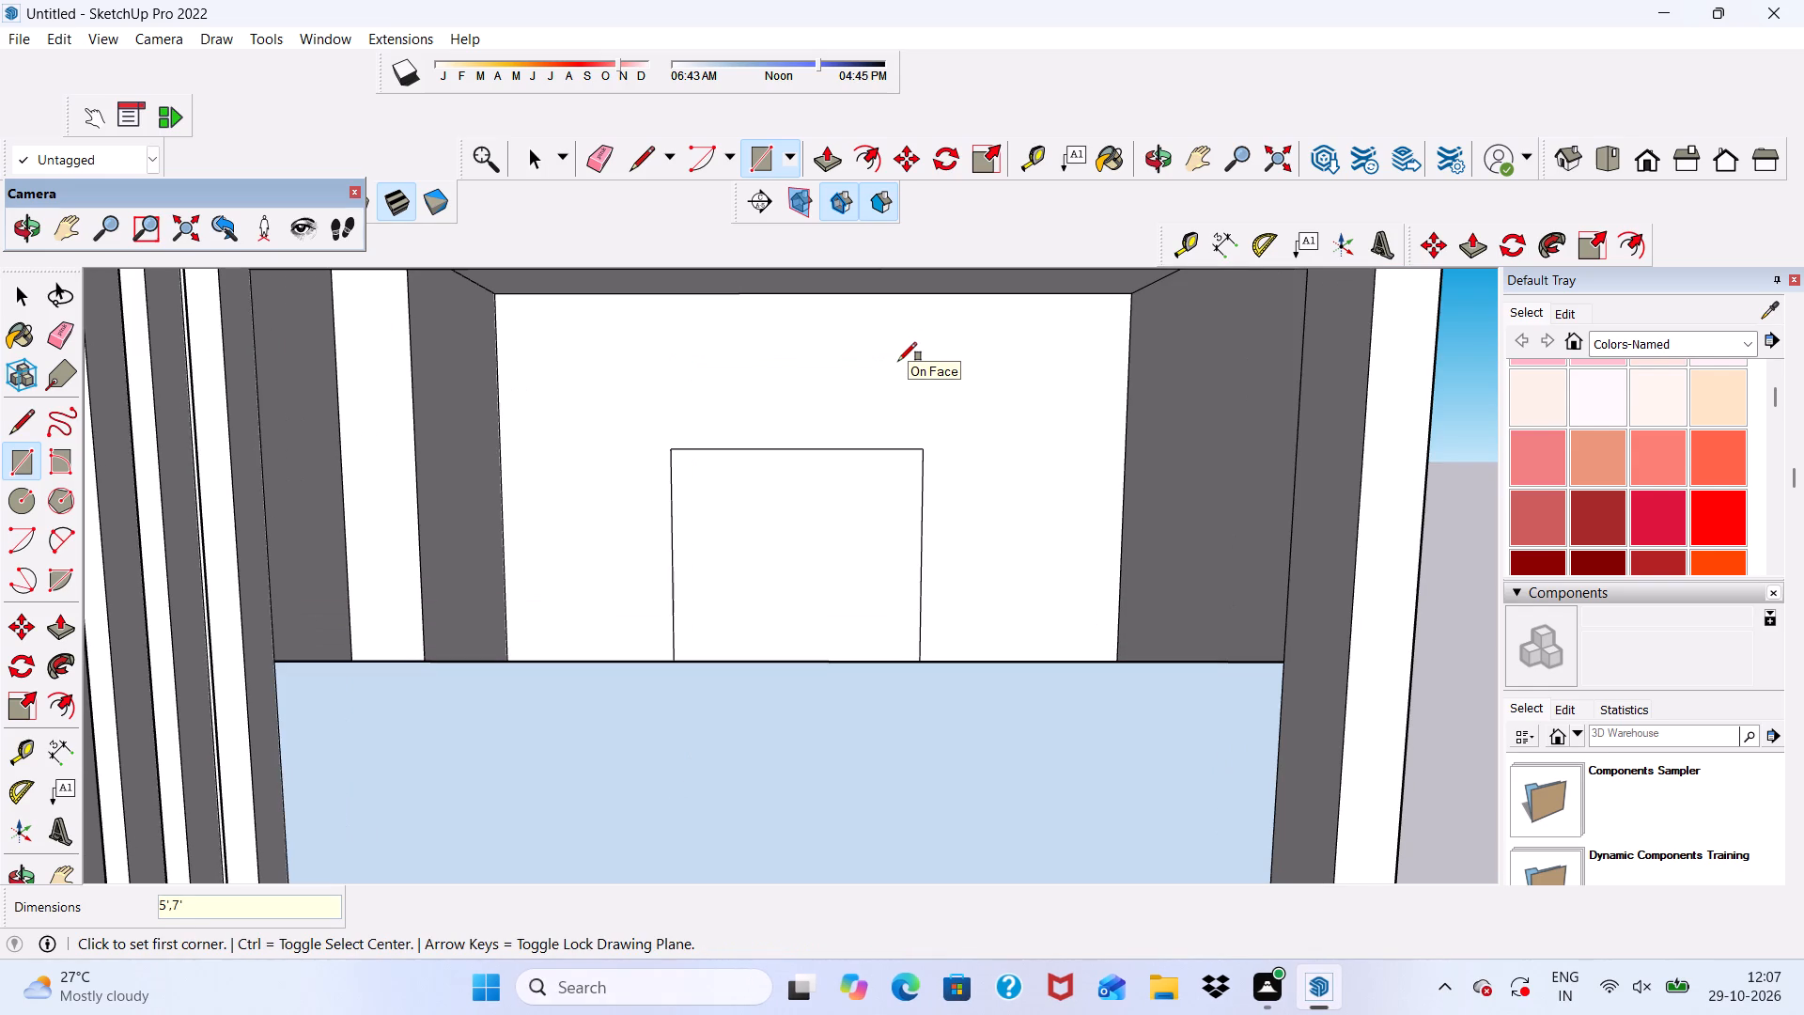
# Push/Pull the door rectangle in the lower compartment outward by 3".
pyautogui.scroll(-10, 900, 375)
pyautogui.moveTo(904, 605); pyautogui.dragTo(997, 582, button='middle')
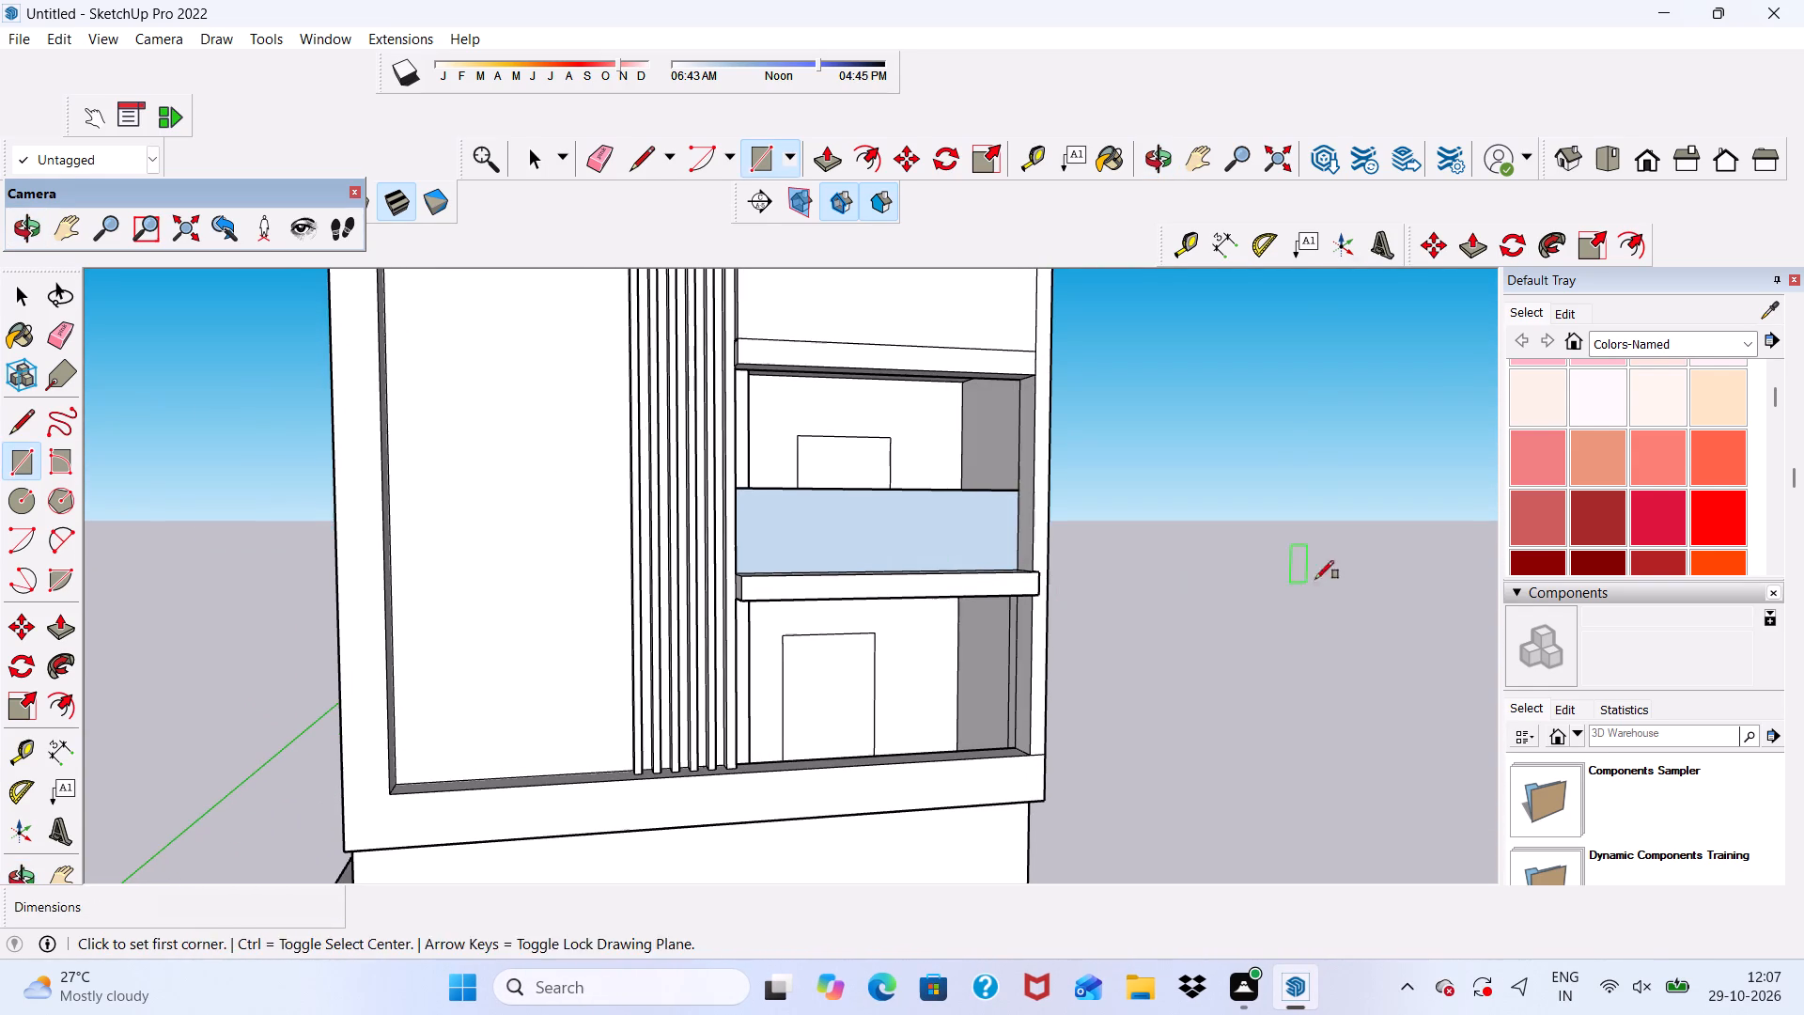
pyautogui.press('space')
pyautogui.click(1644, 154)
pyautogui.scroll(-5, 1279, 536)
pyautogui.middleClick(844, 828)
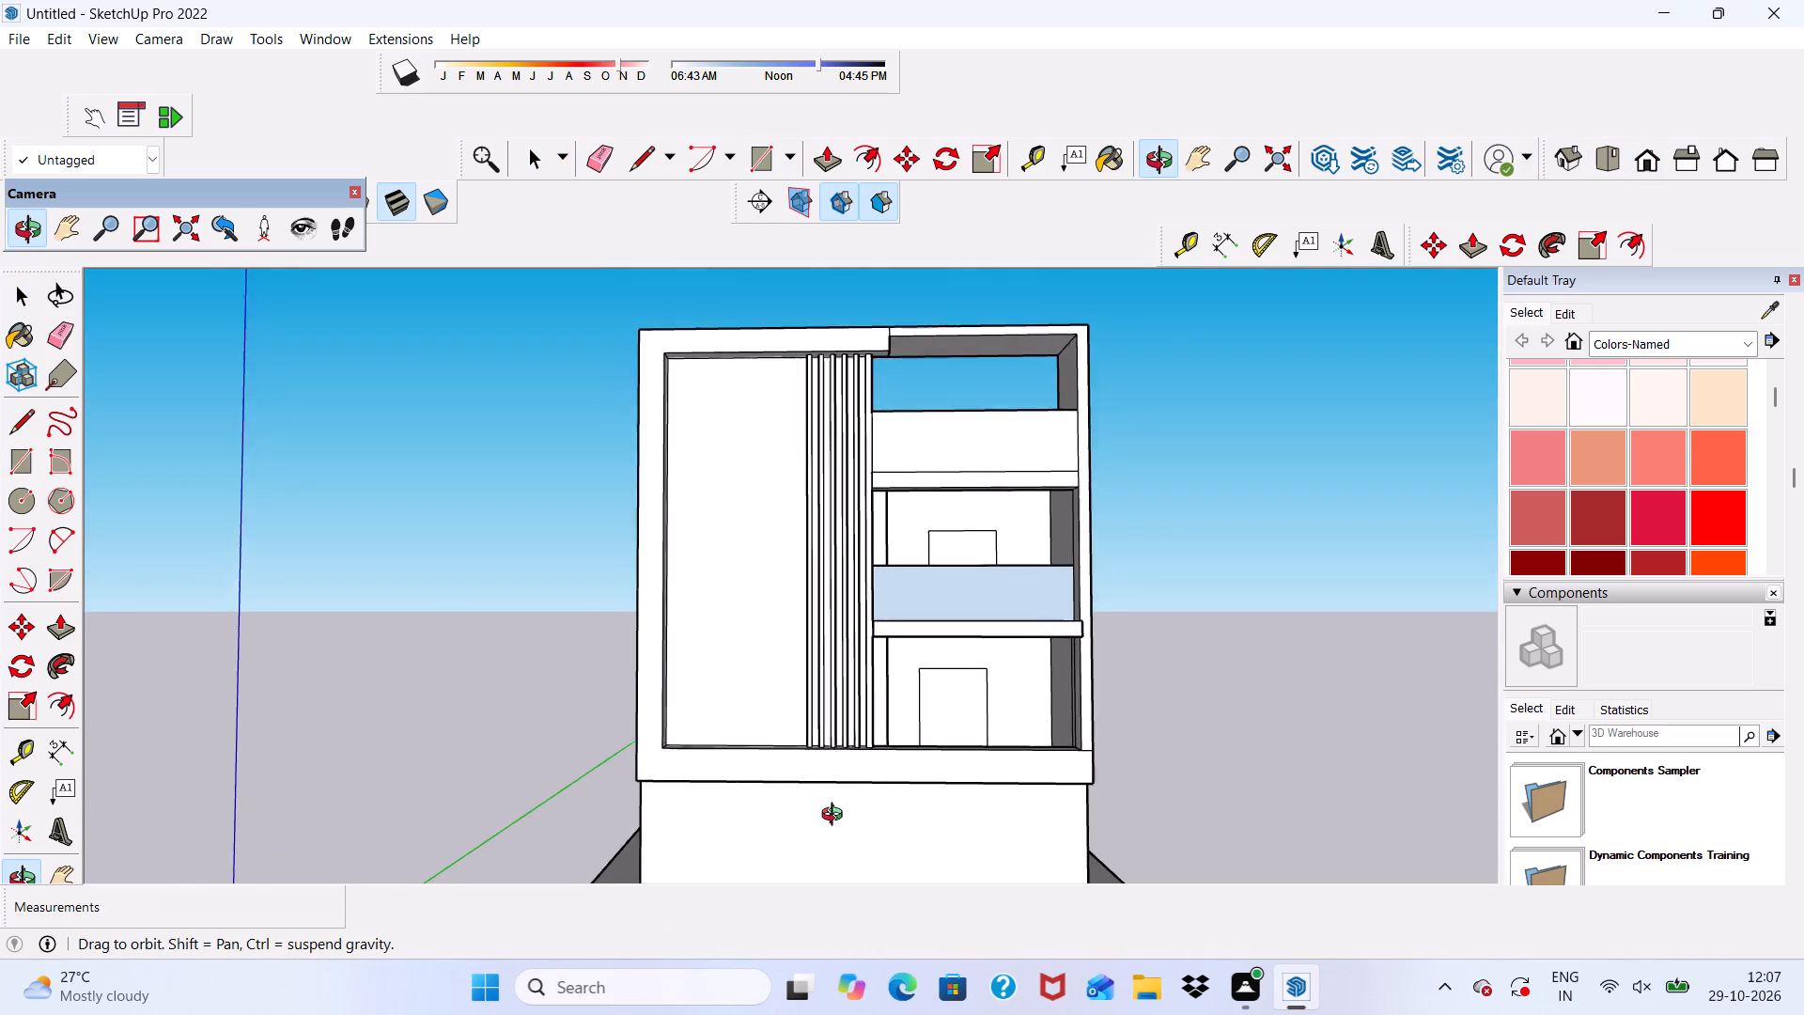
pyautogui.scroll(5, 932, 758)
pyautogui.scroll(3, 941, 661)
pyautogui.click(940, 656)
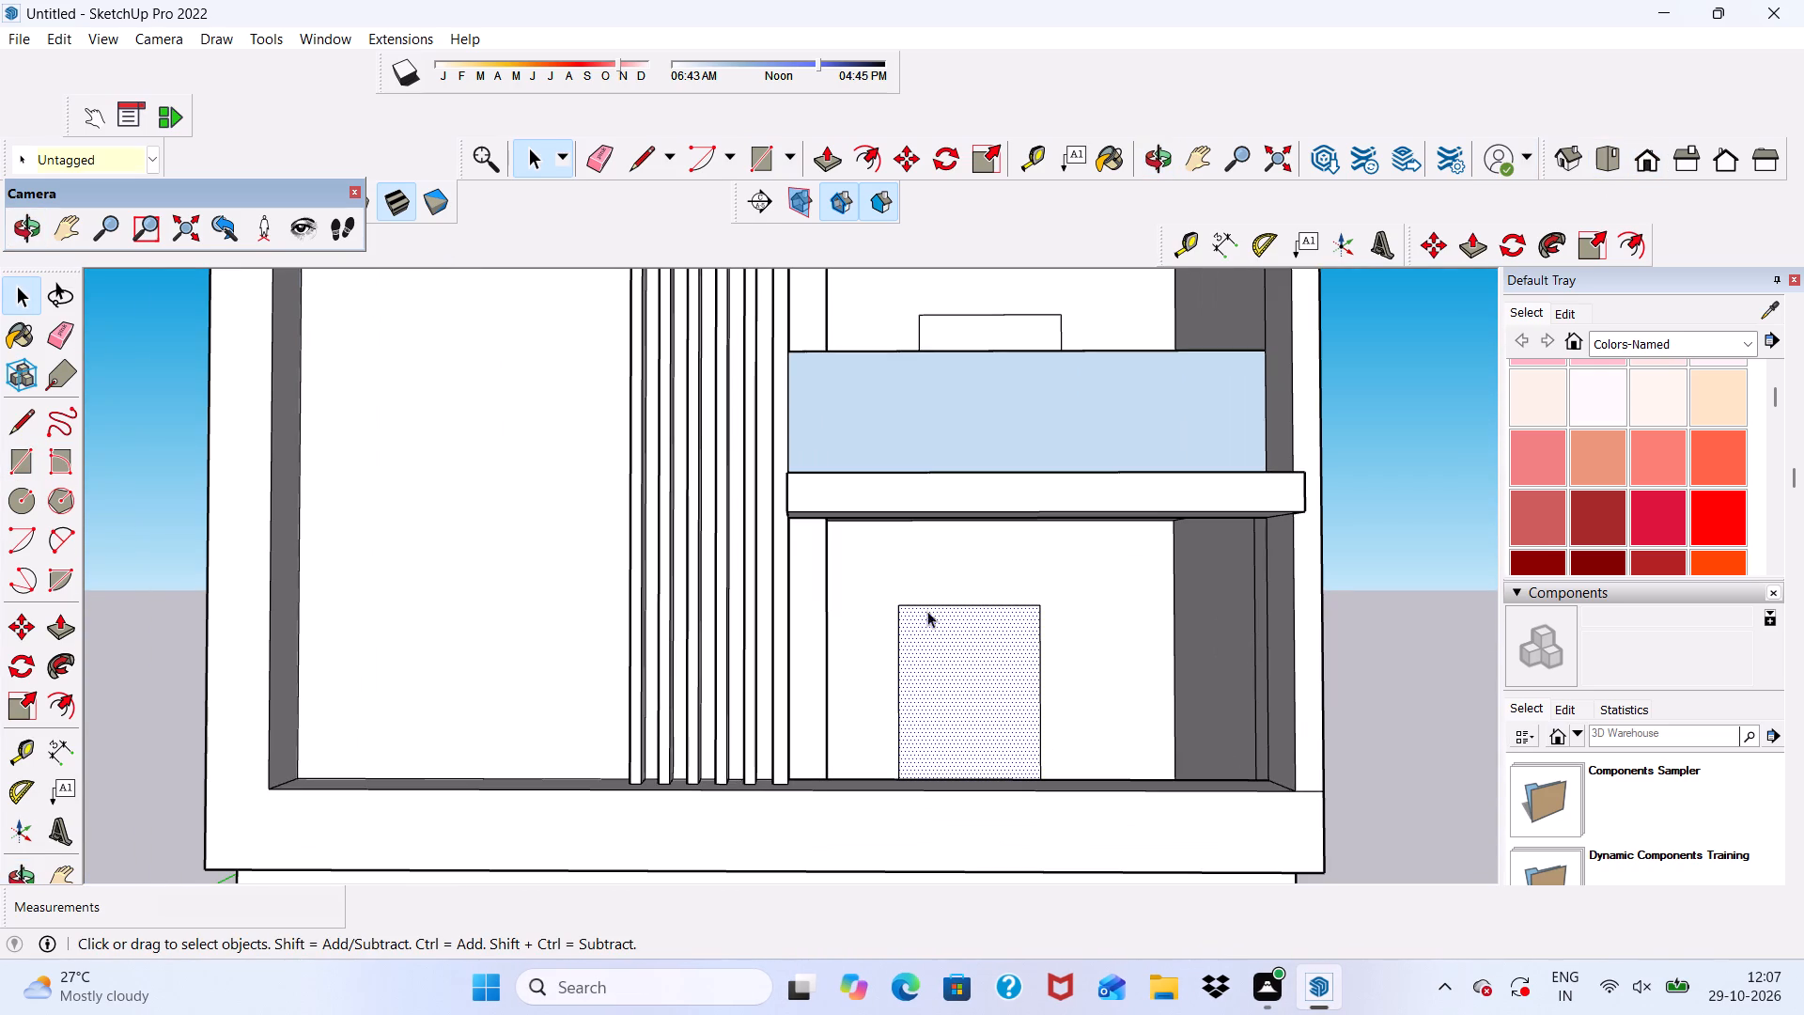
pyautogui.click(816, 158)
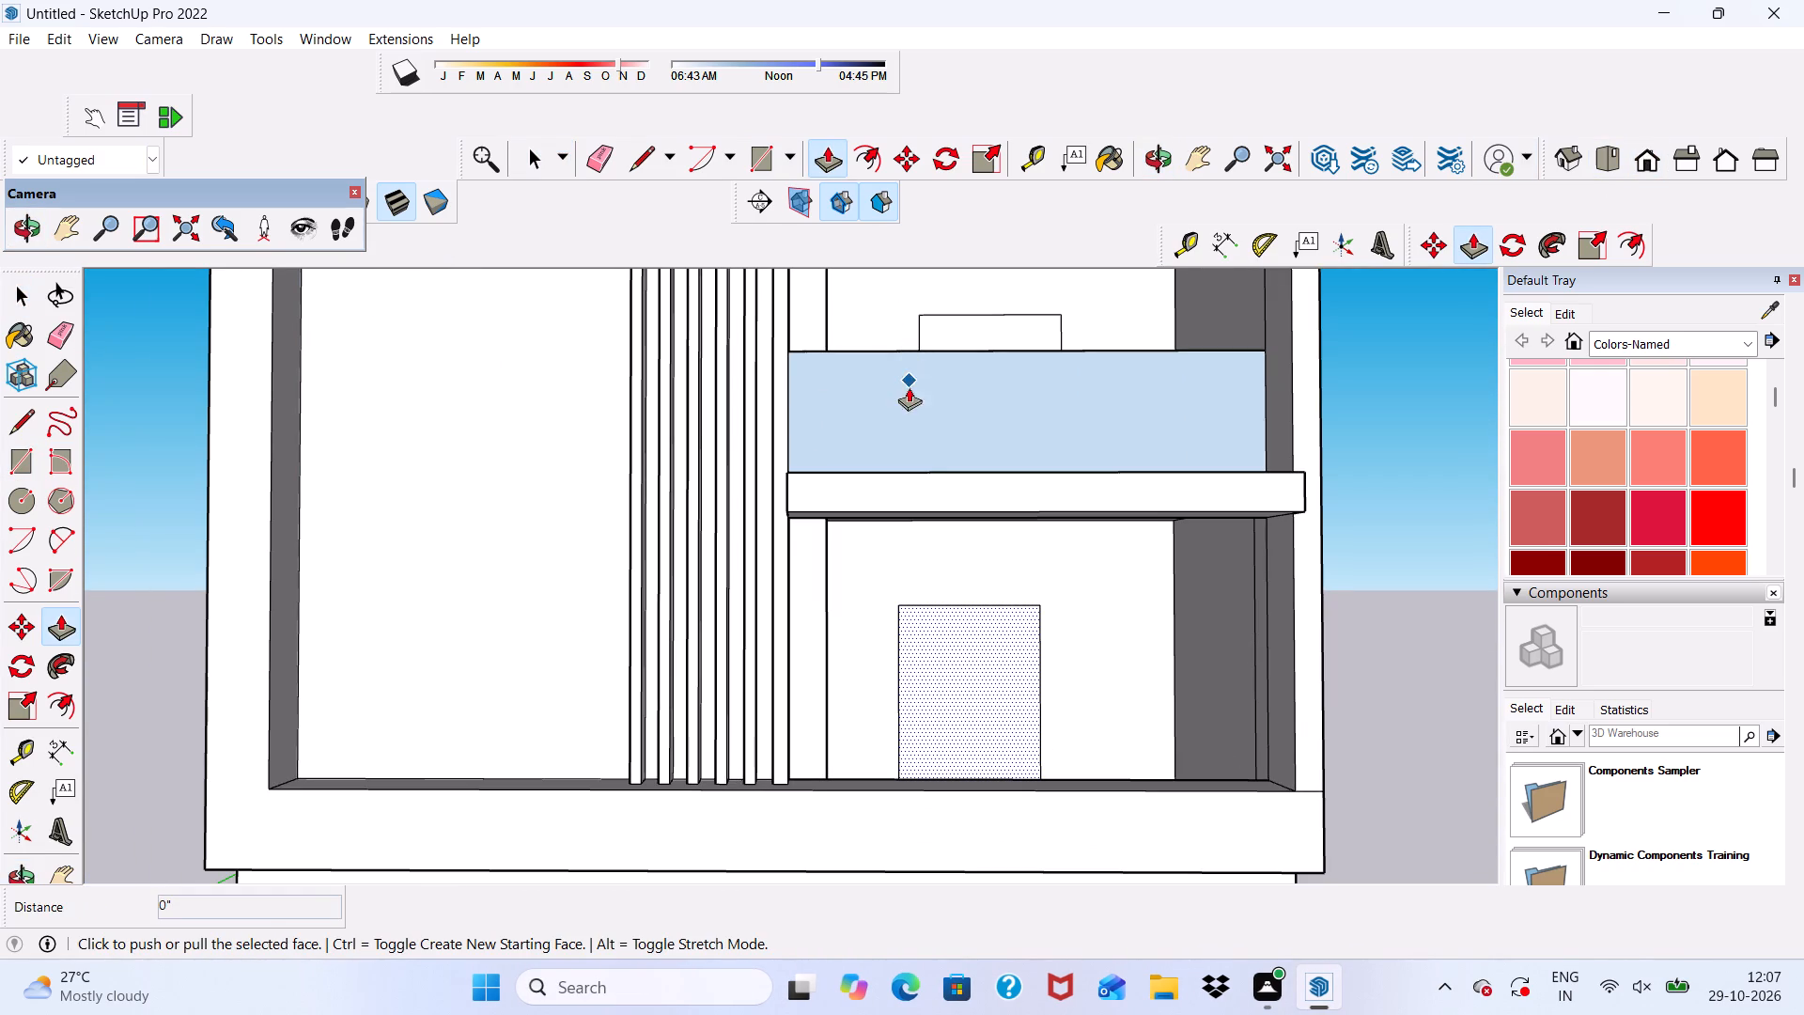
pyautogui.scroll(-2, 912, 508)
pyautogui.scroll(6, 910, 507)
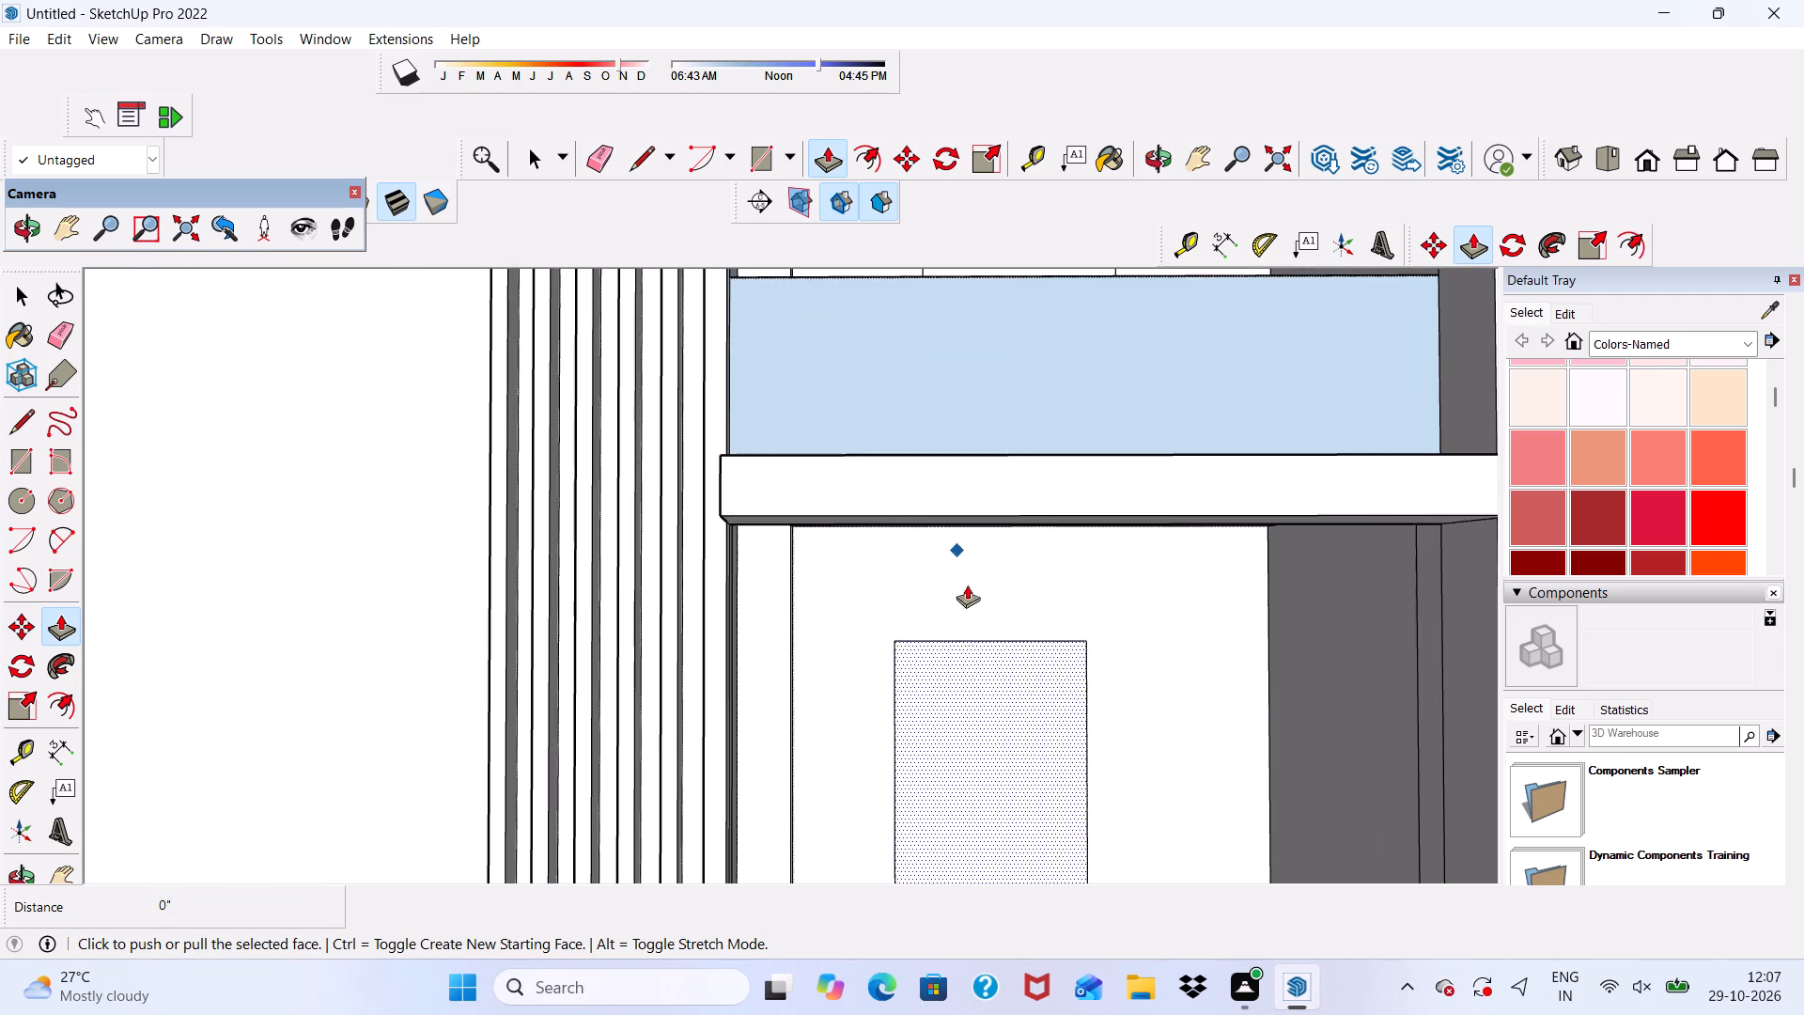
pyautogui.scroll(2, 974, 623)
pyautogui.click(950, 683)
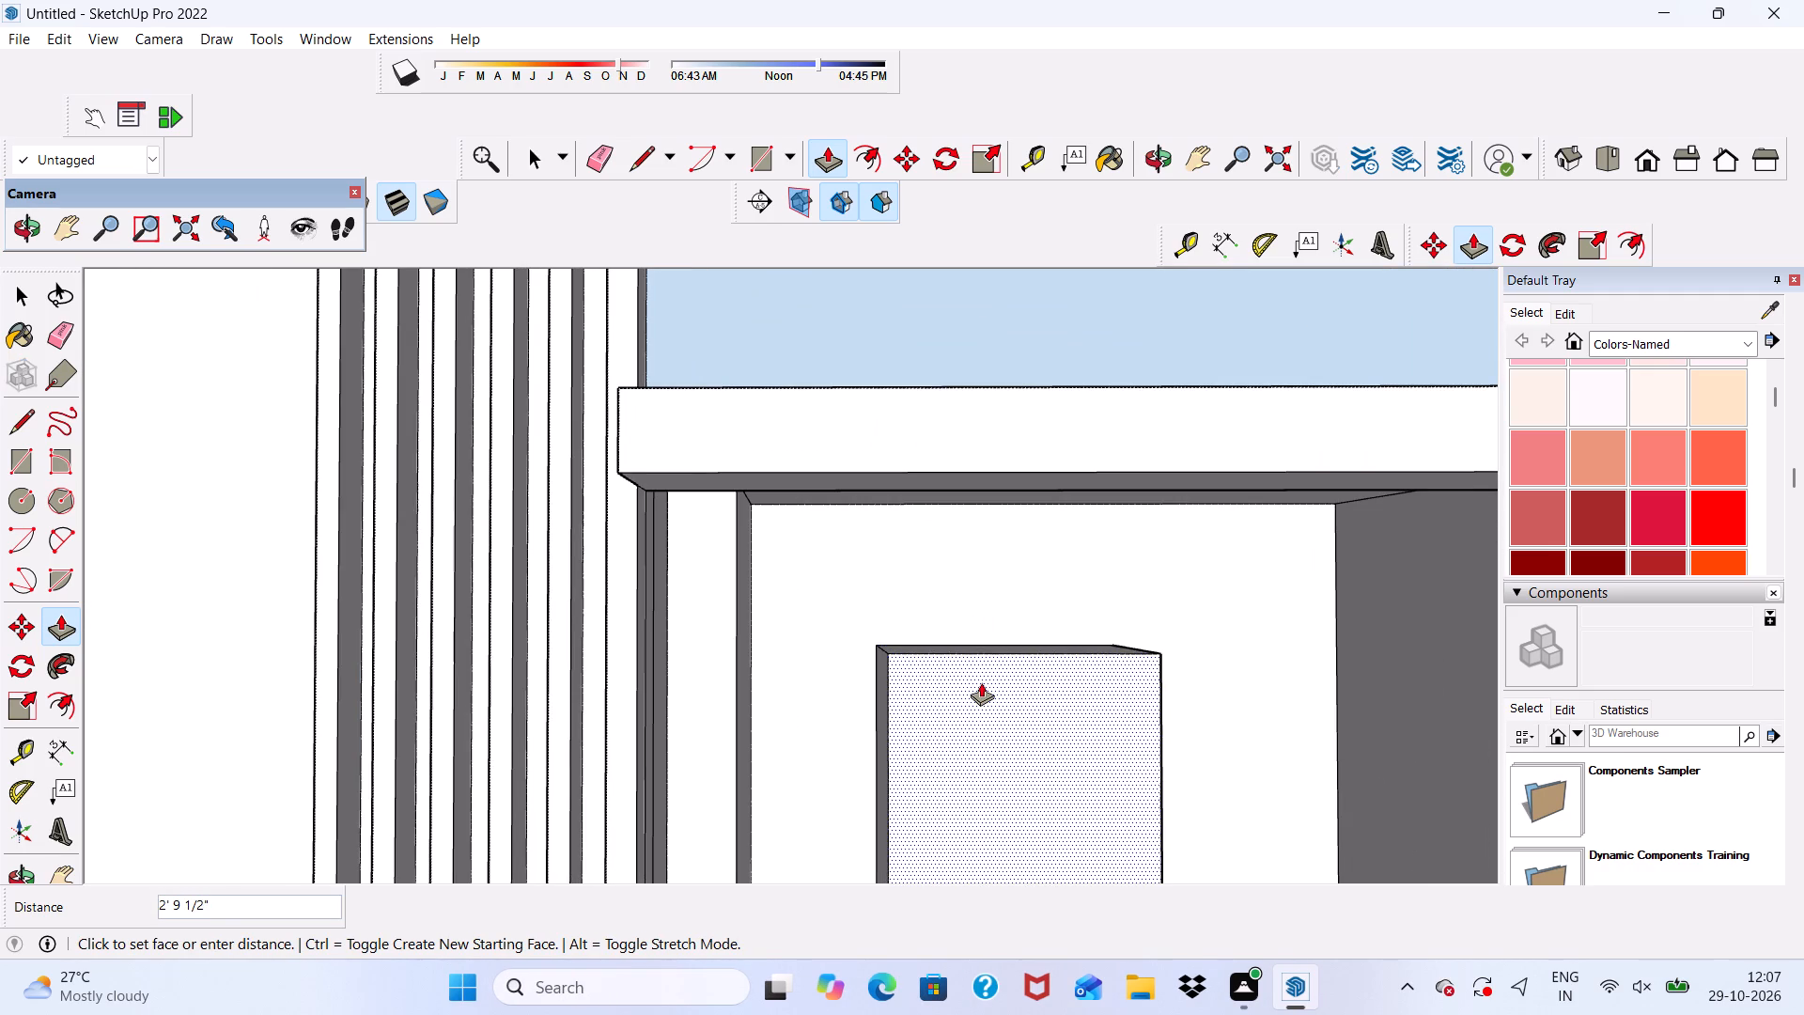
pyautogui.press('3')
pyautogui.hotkey('shift', '"')
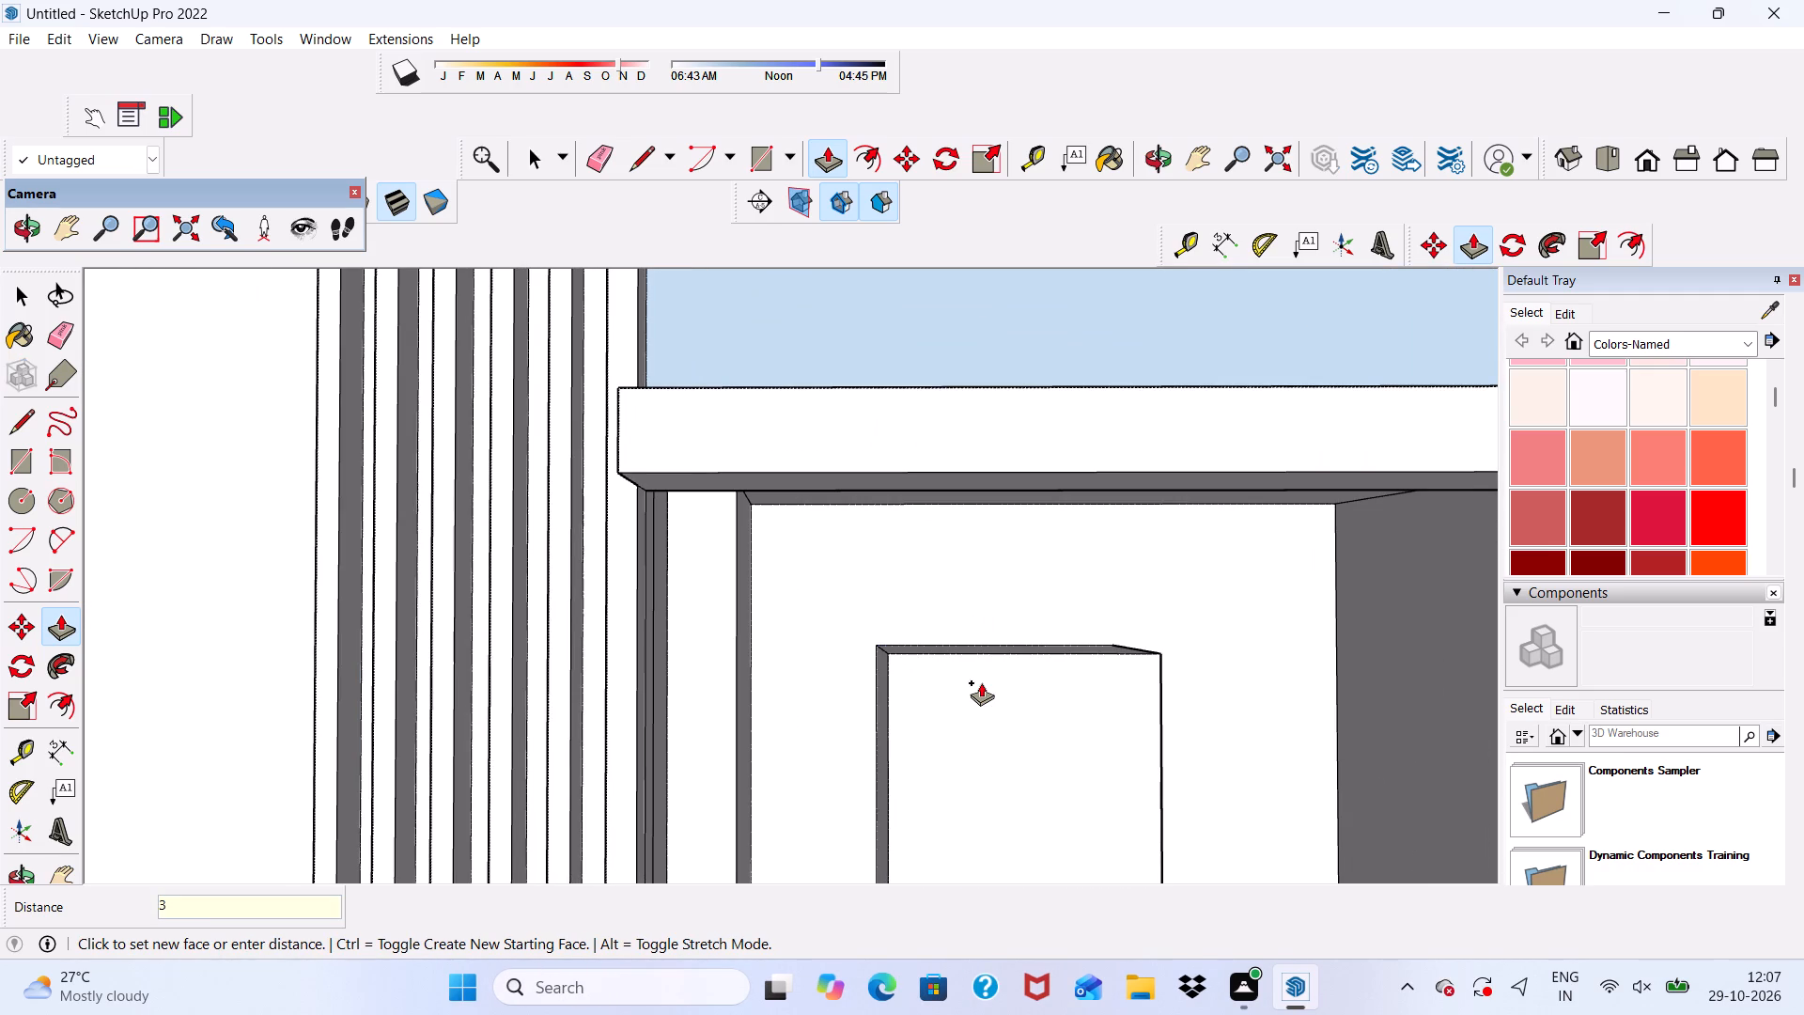
pyautogui.press('Return')
pyautogui.scroll(-7, 949, 613)
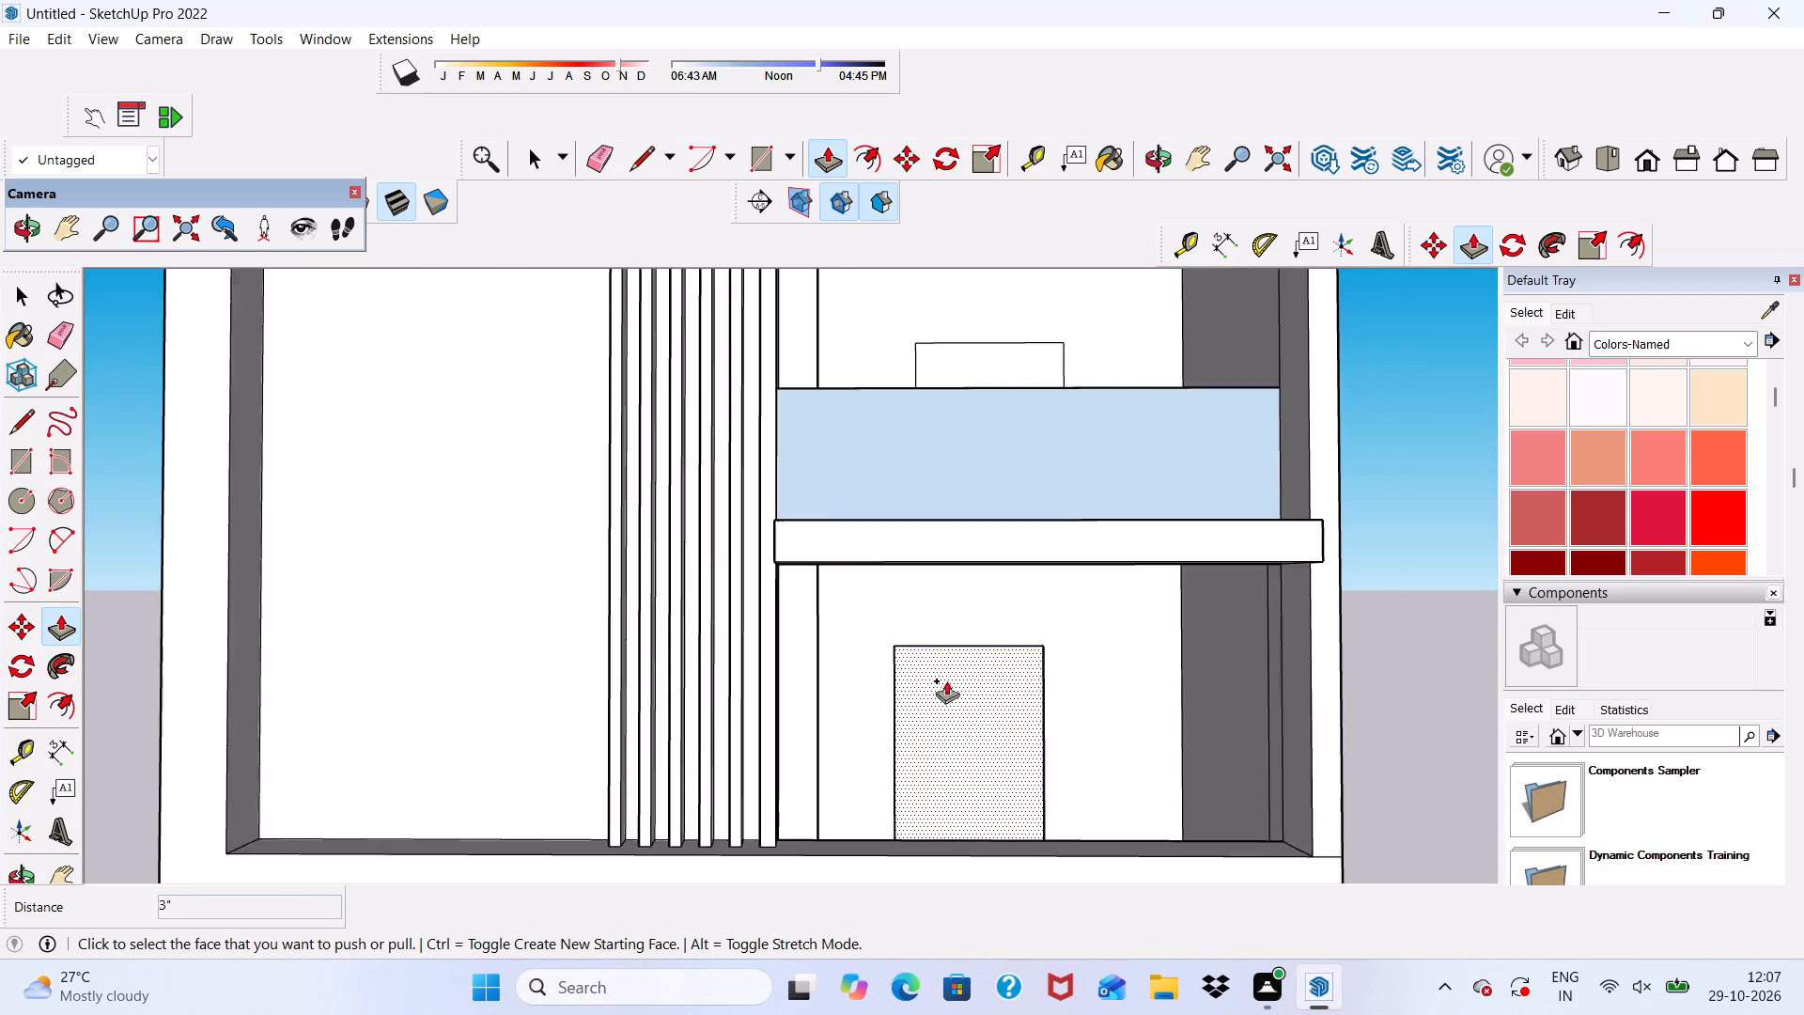
pyautogui.scroll(-2, 946, 680)
pyautogui.press('space')
# Offset the outline of the lower compartment's raised door face inward by 6".
pyautogui.moveTo(1230, 683); pyautogui.dragTo(1032, 726, button='middle')
pyautogui.scroll(2, 831, 835)
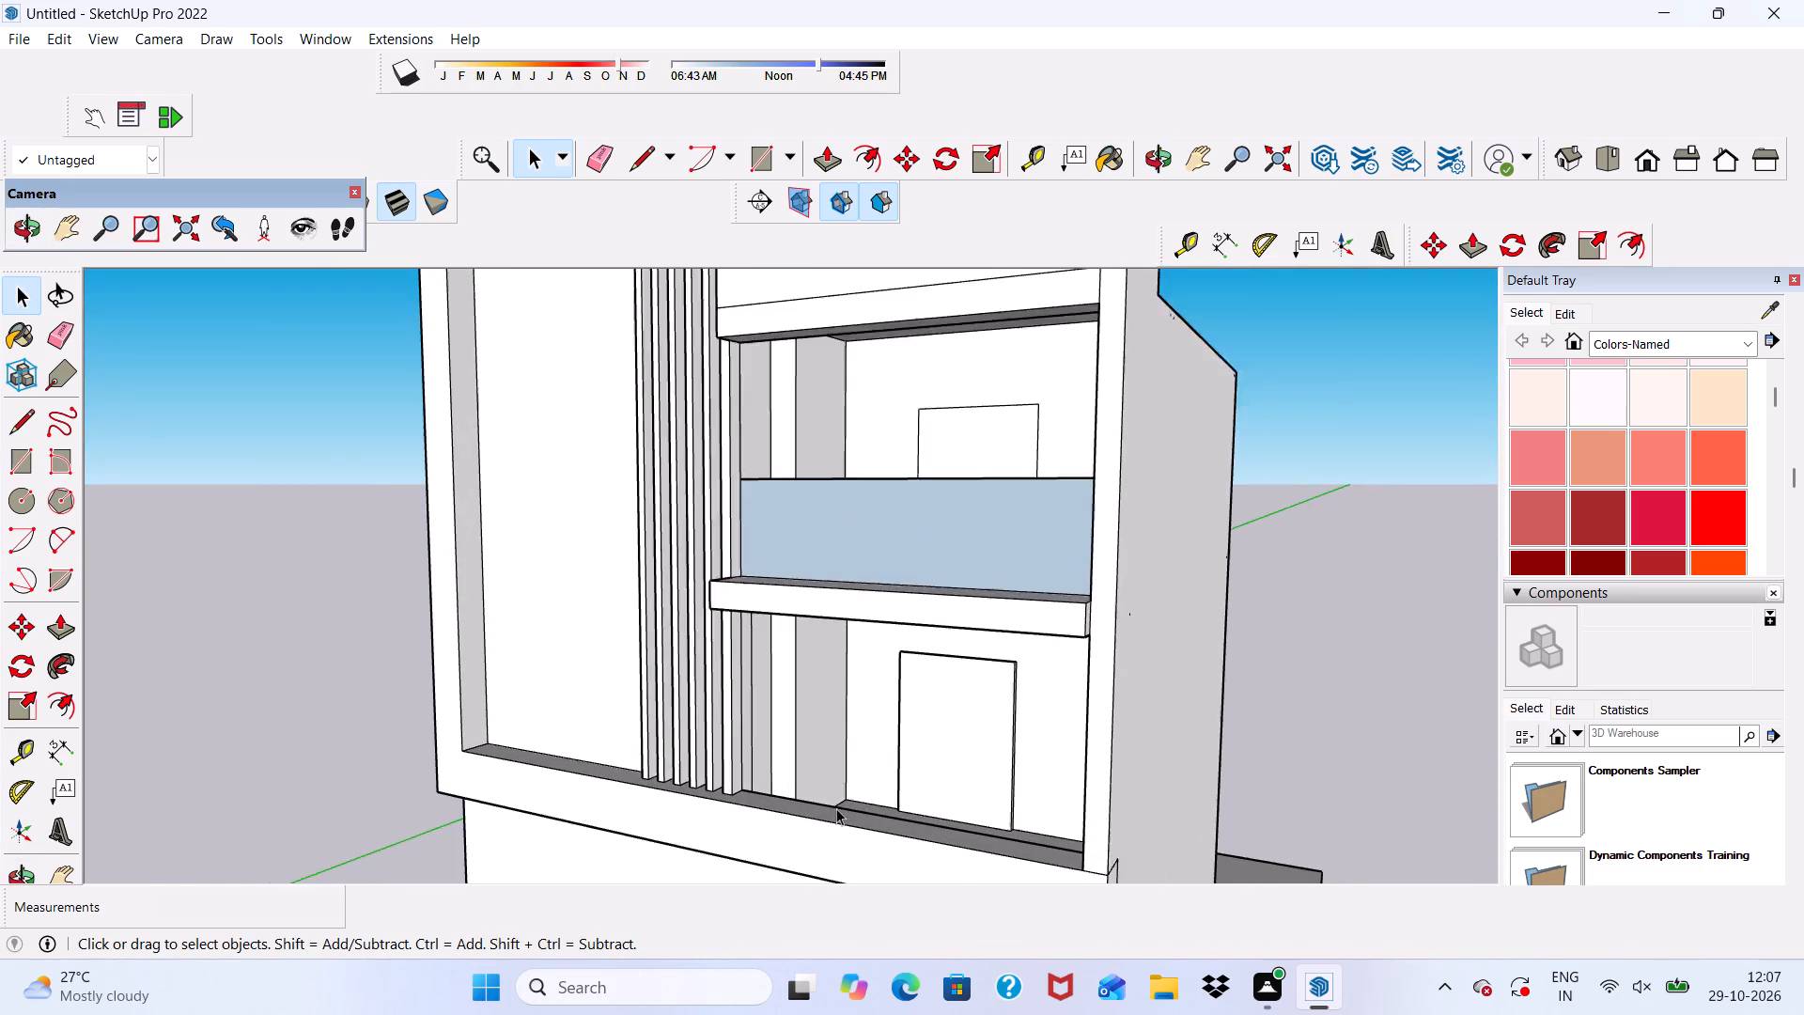
pyautogui.scroll(2, 836, 808)
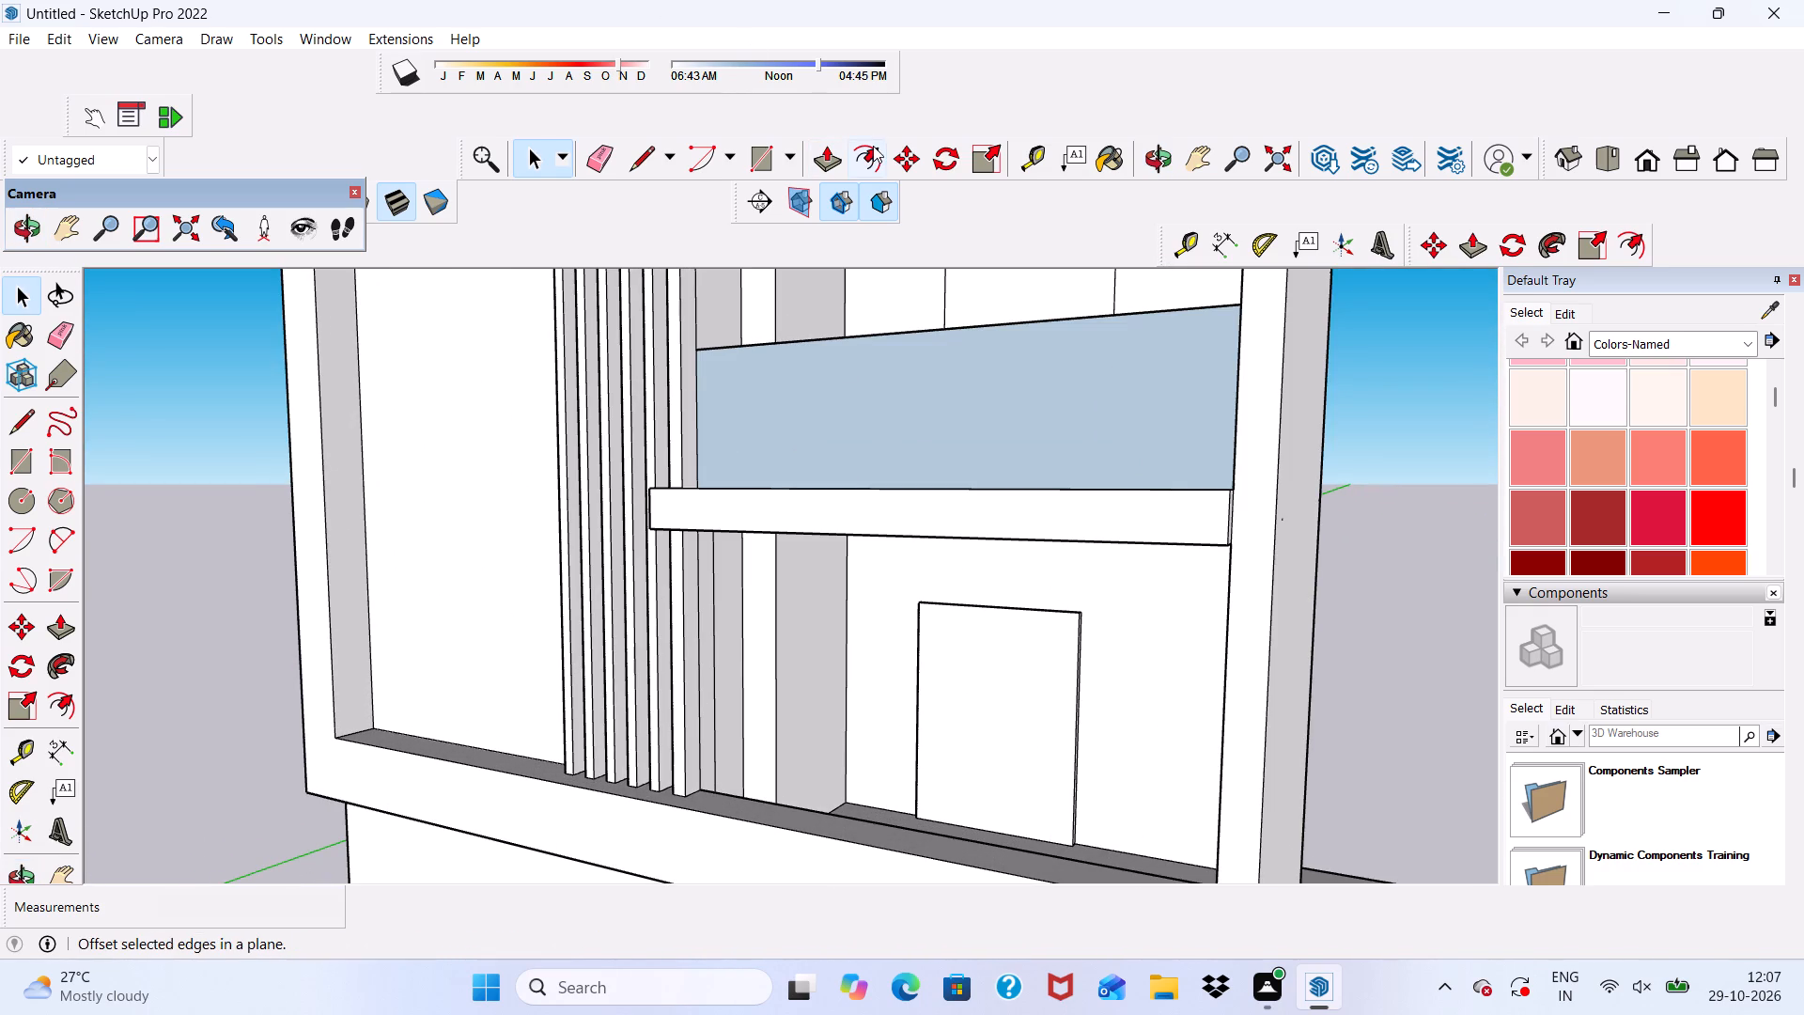
pyautogui.click(873, 146)
pyautogui.click(931, 685)
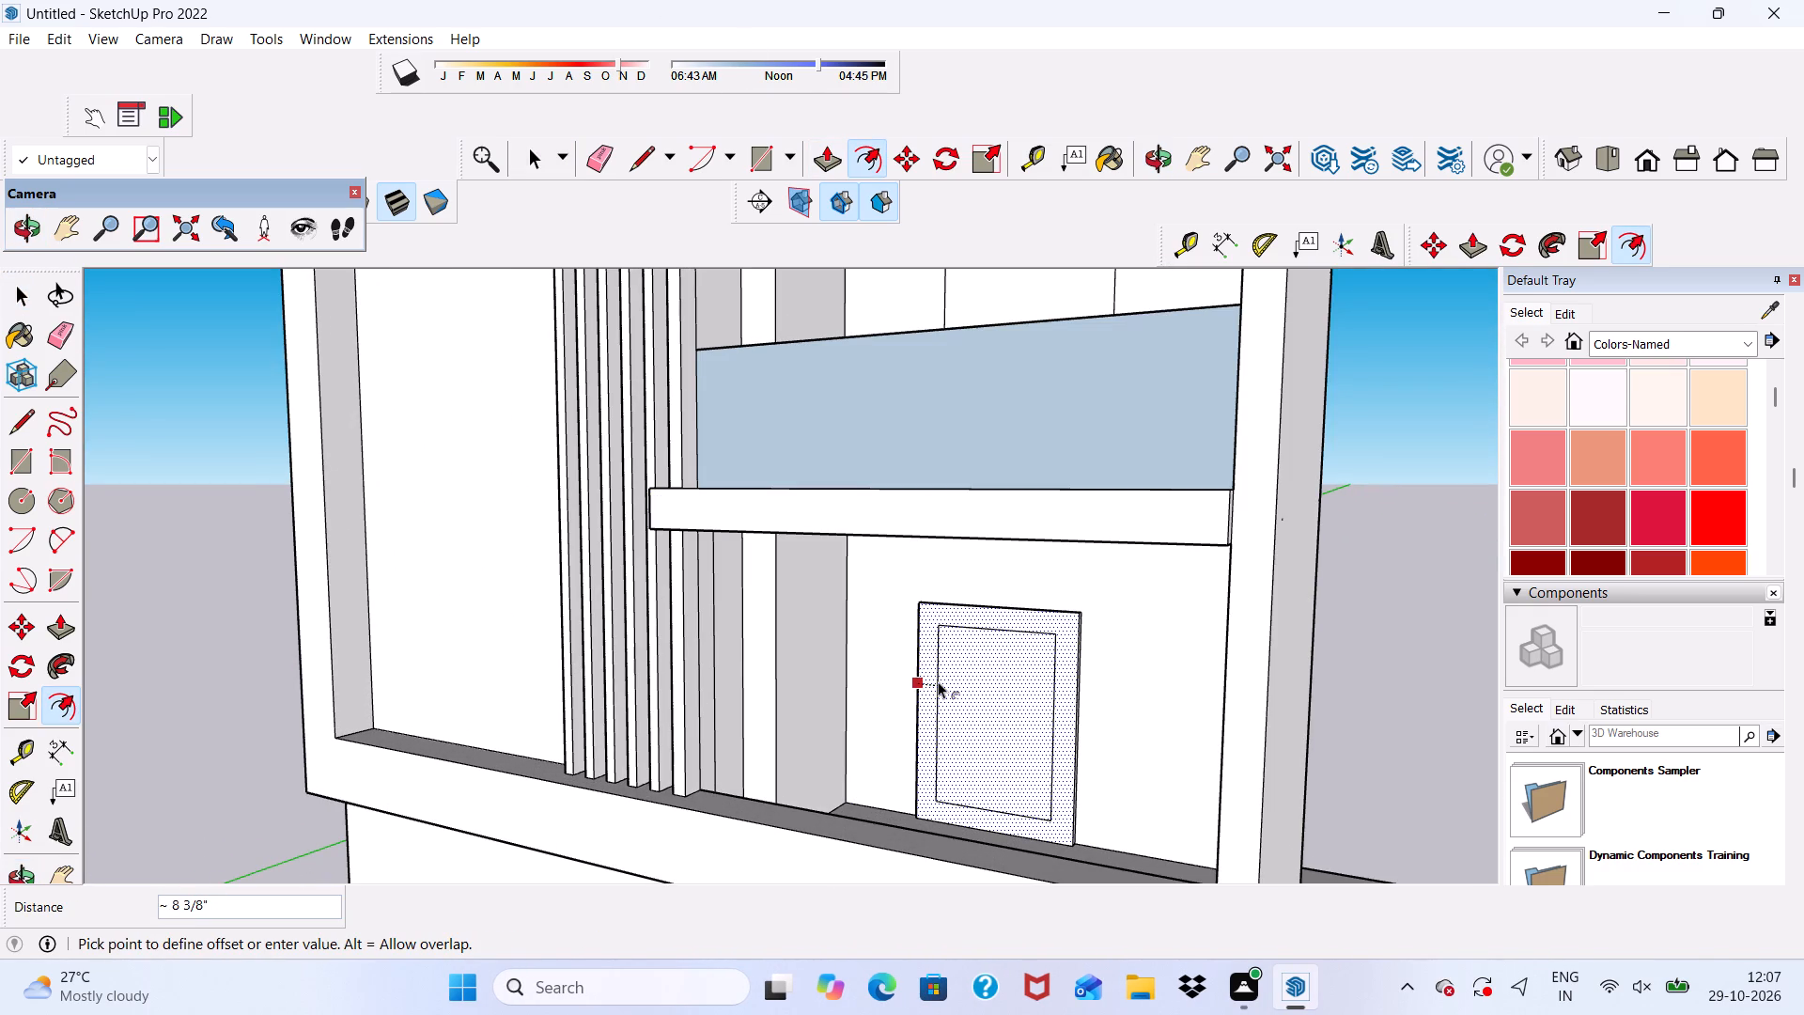
pyautogui.press('6')
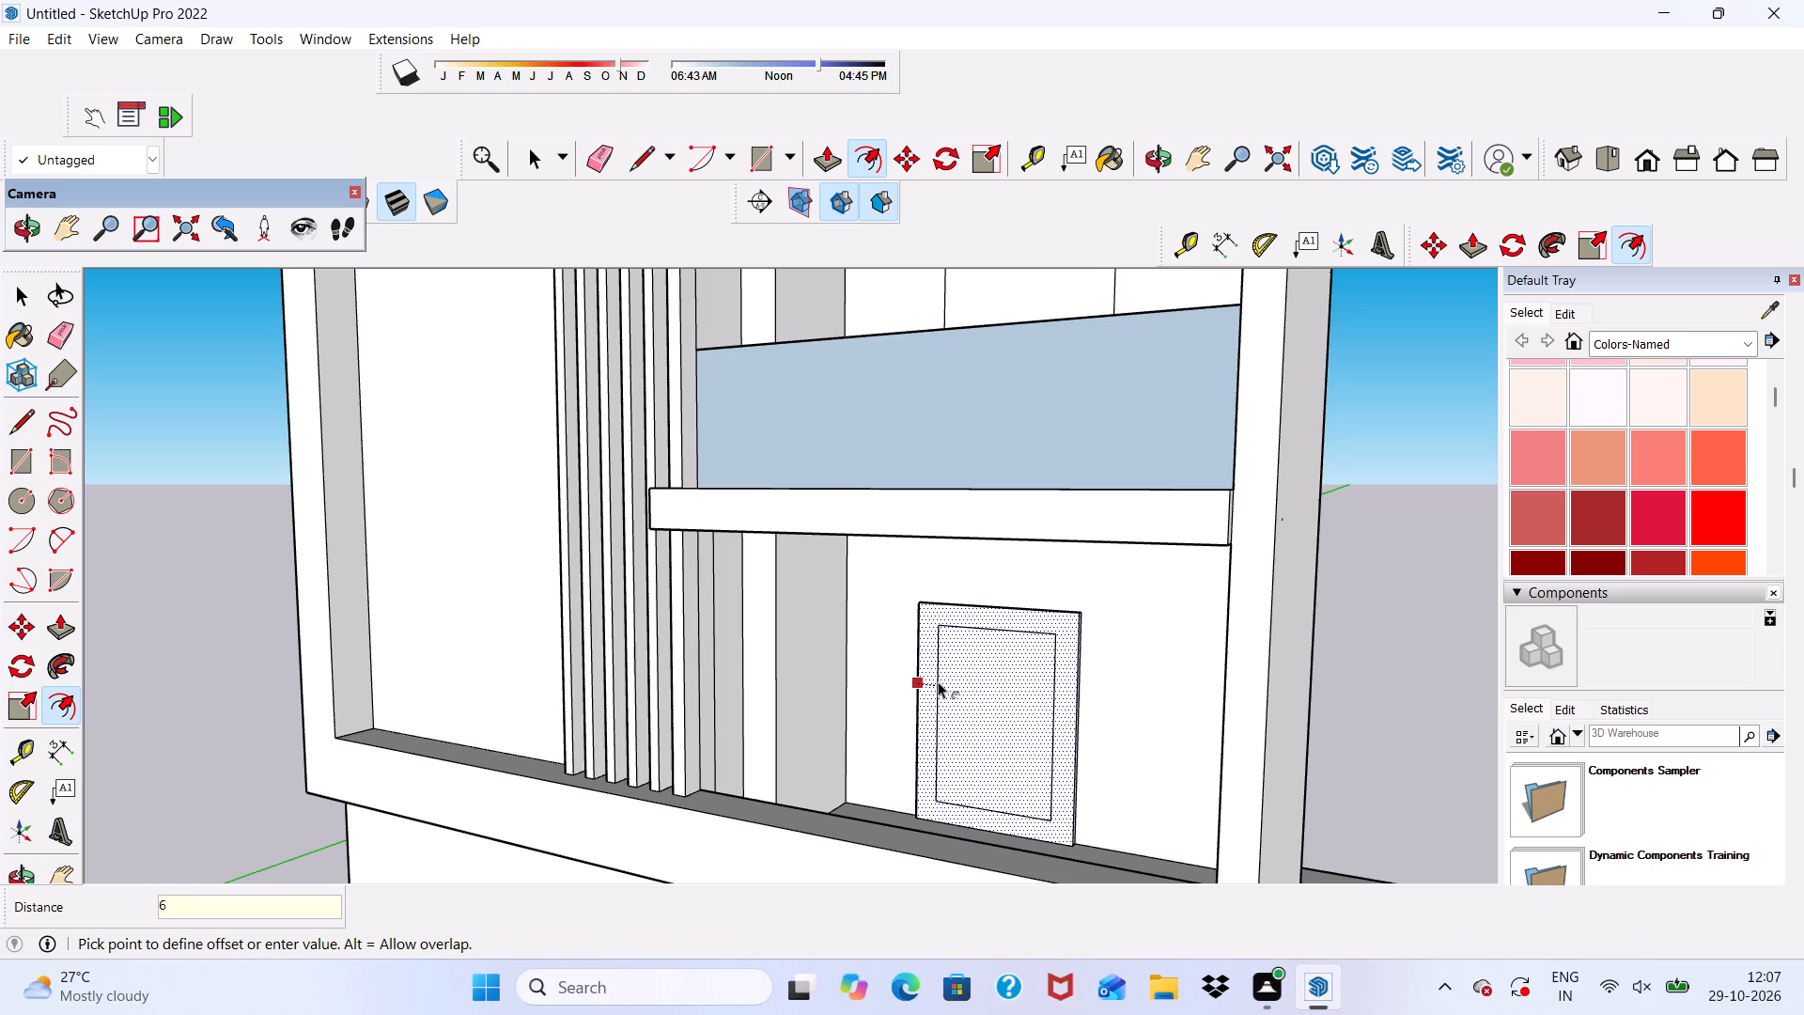
pyautogui.hotkey('shift', '"')
pyautogui.press('Return')
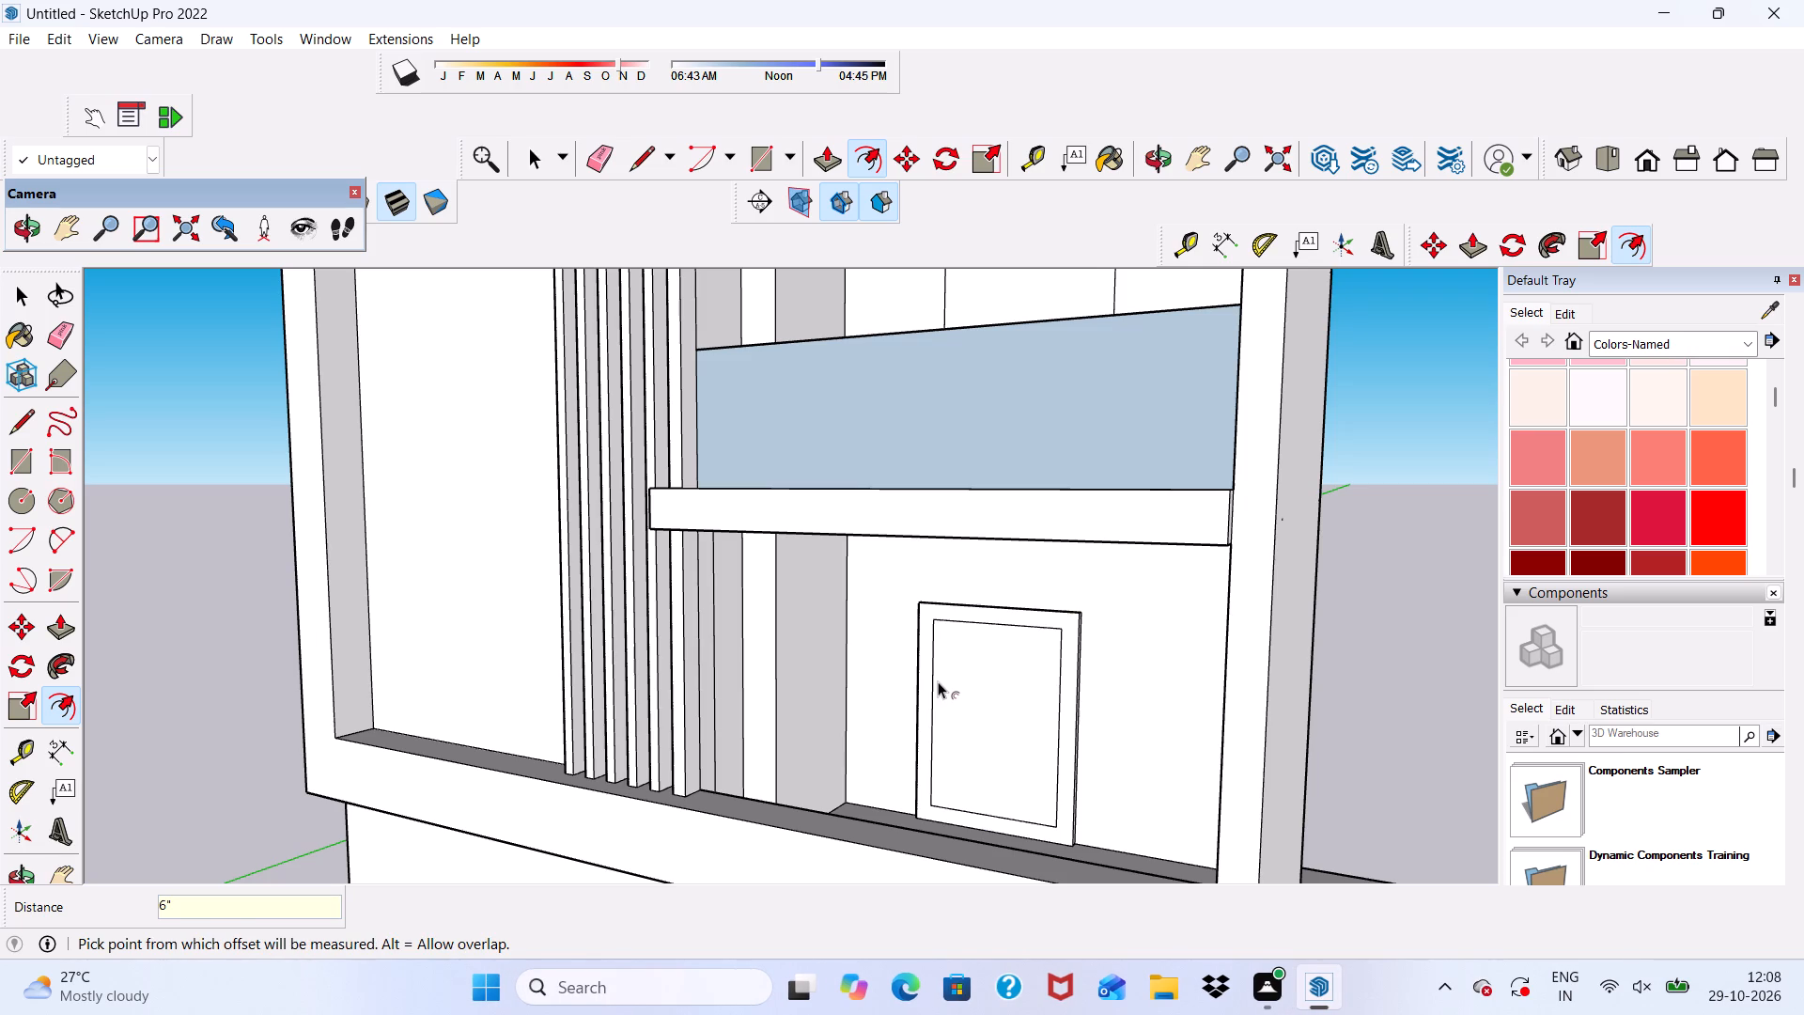
pyautogui.press('space')
pyautogui.scroll(-4, 884, 673)
pyautogui.click(1355, 663)
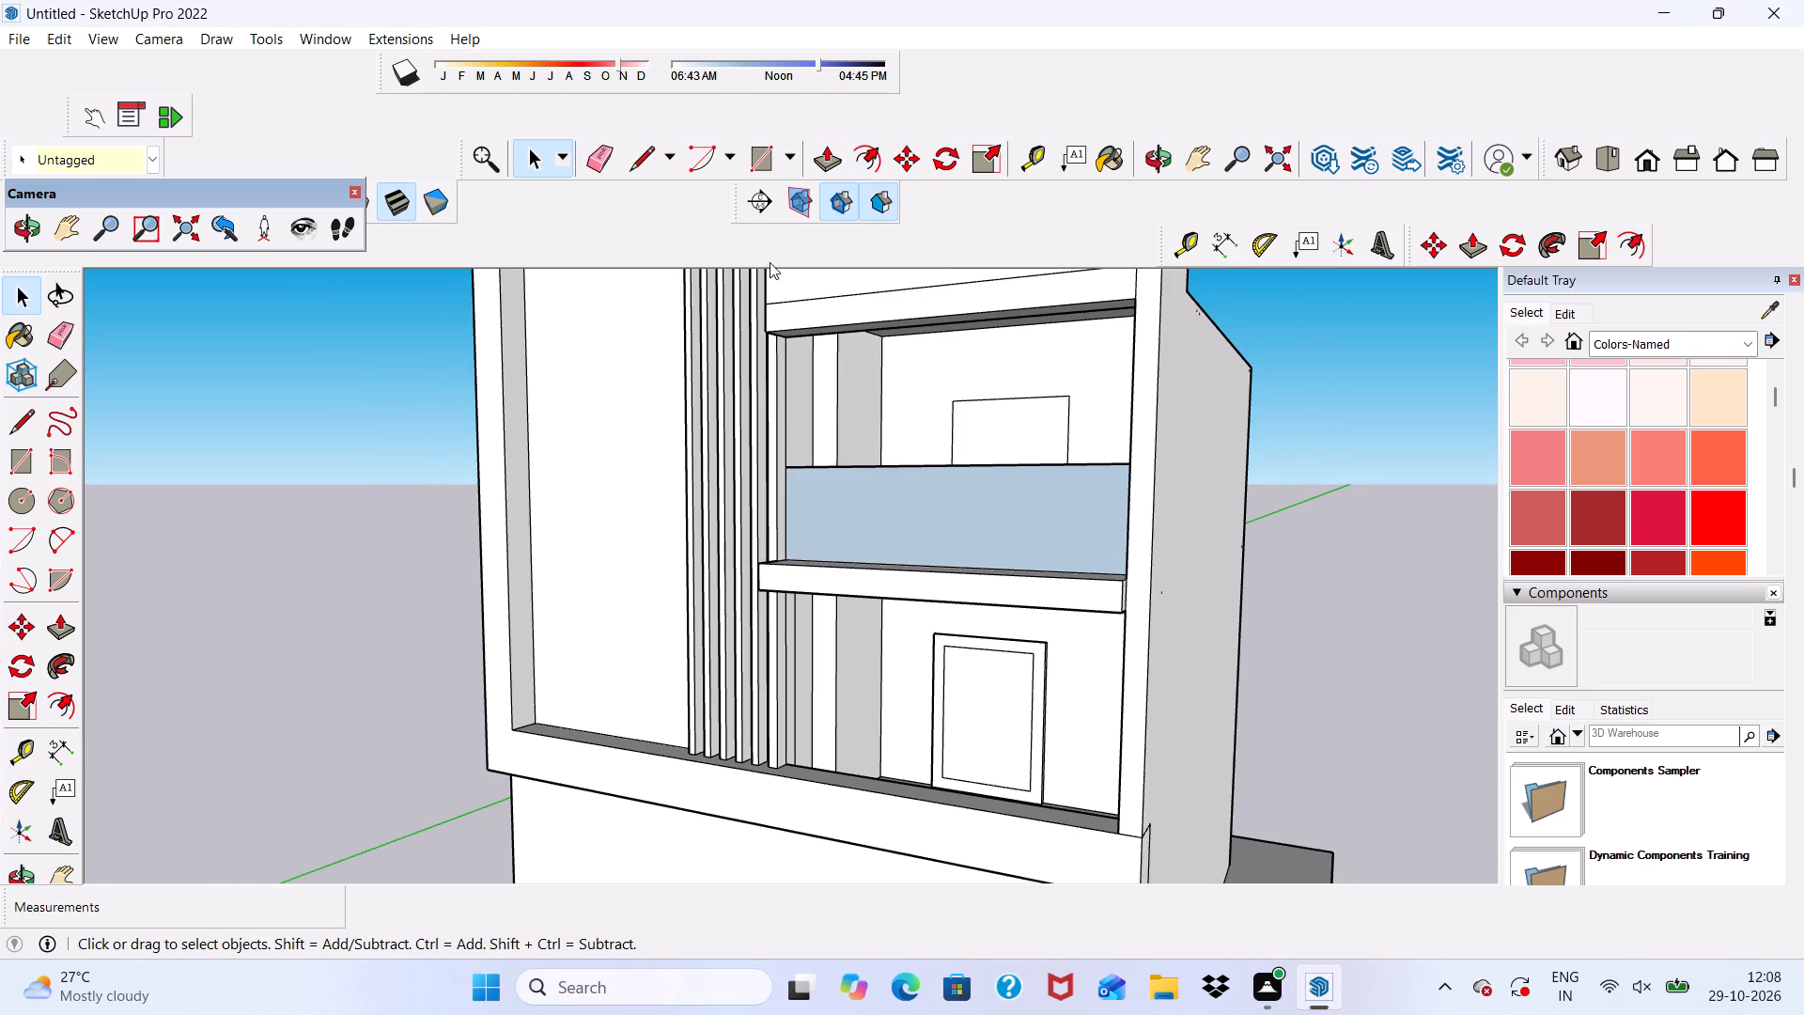
# Draw 6" vertical lines from both bottom corners of the inner door outline down to the raised door's bottom edge.
pyautogui.click(645, 163)
pyautogui.scroll(4, 888, 945)
pyautogui.scroll(5, 992, 800)
pyautogui.moveTo(954, 788); pyautogui.dragTo(960, 797, button='middle')
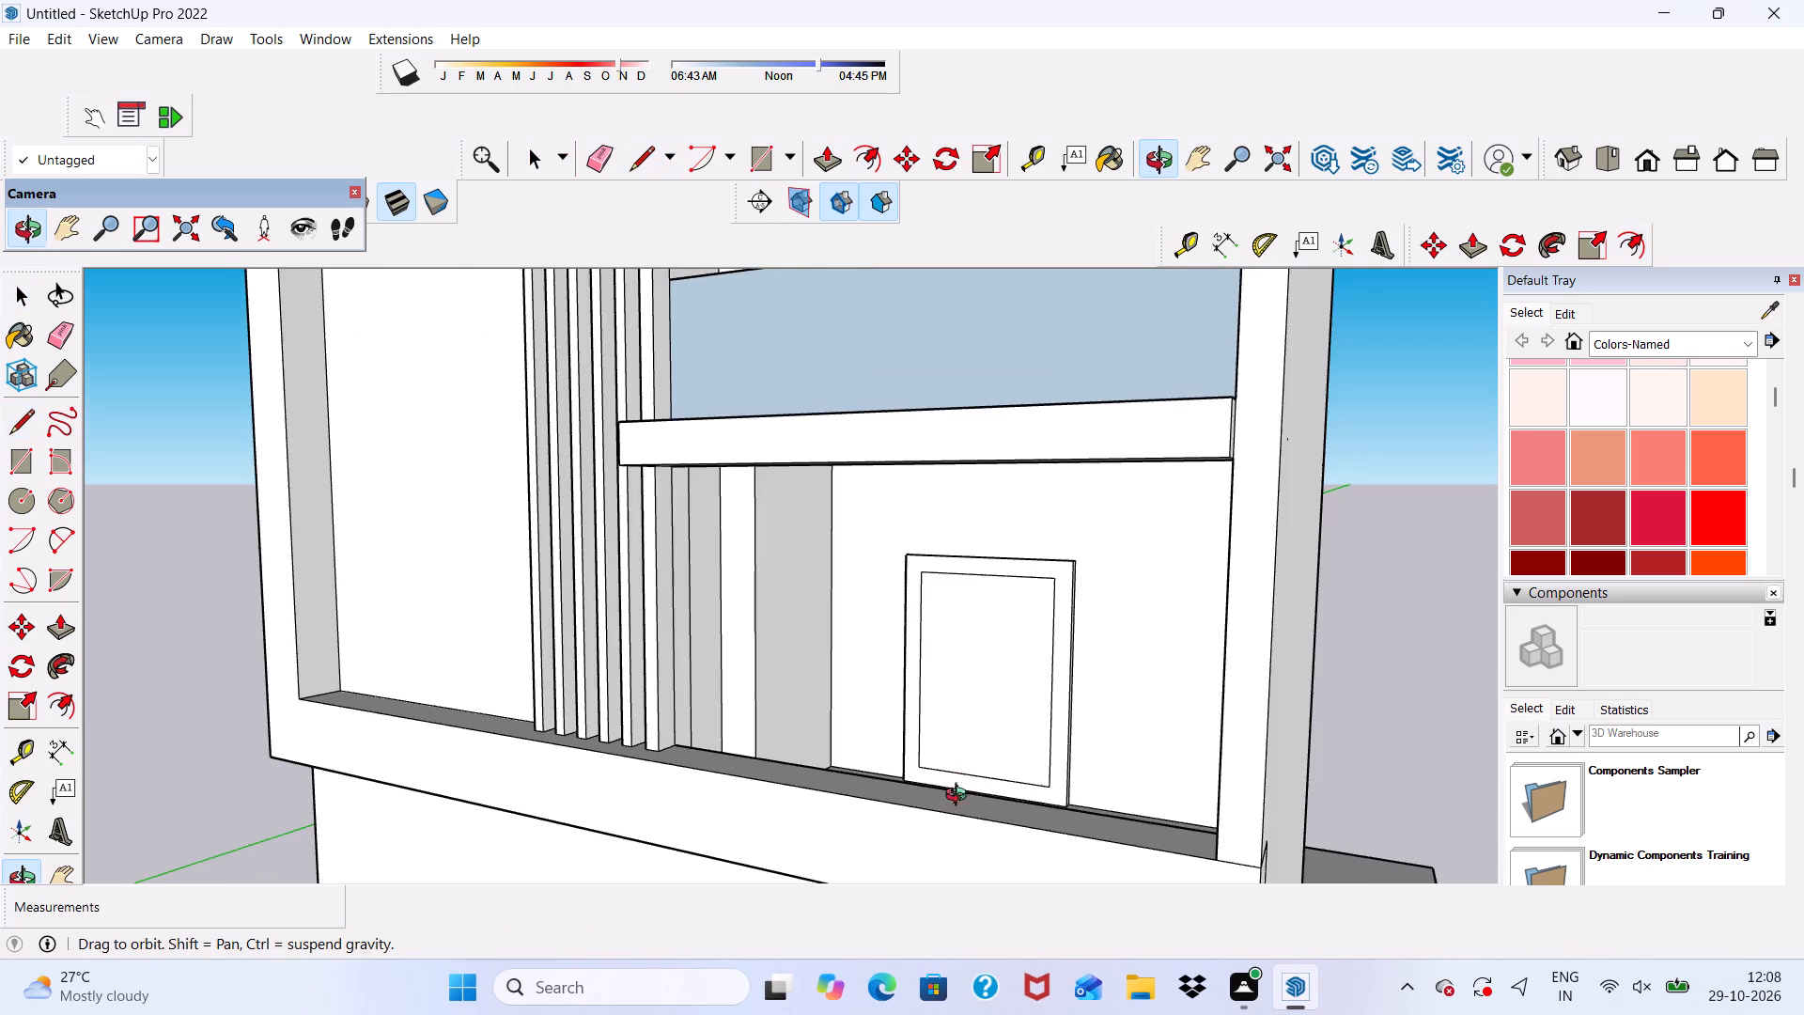
pyautogui.moveTo(960, 797); pyautogui.dragTo(973, 835, button='middle')
pyautogui.scroll(9, 817, 790)
pyautogui.scroll(3, 962, 731)
pyautogui.click(981, 724)
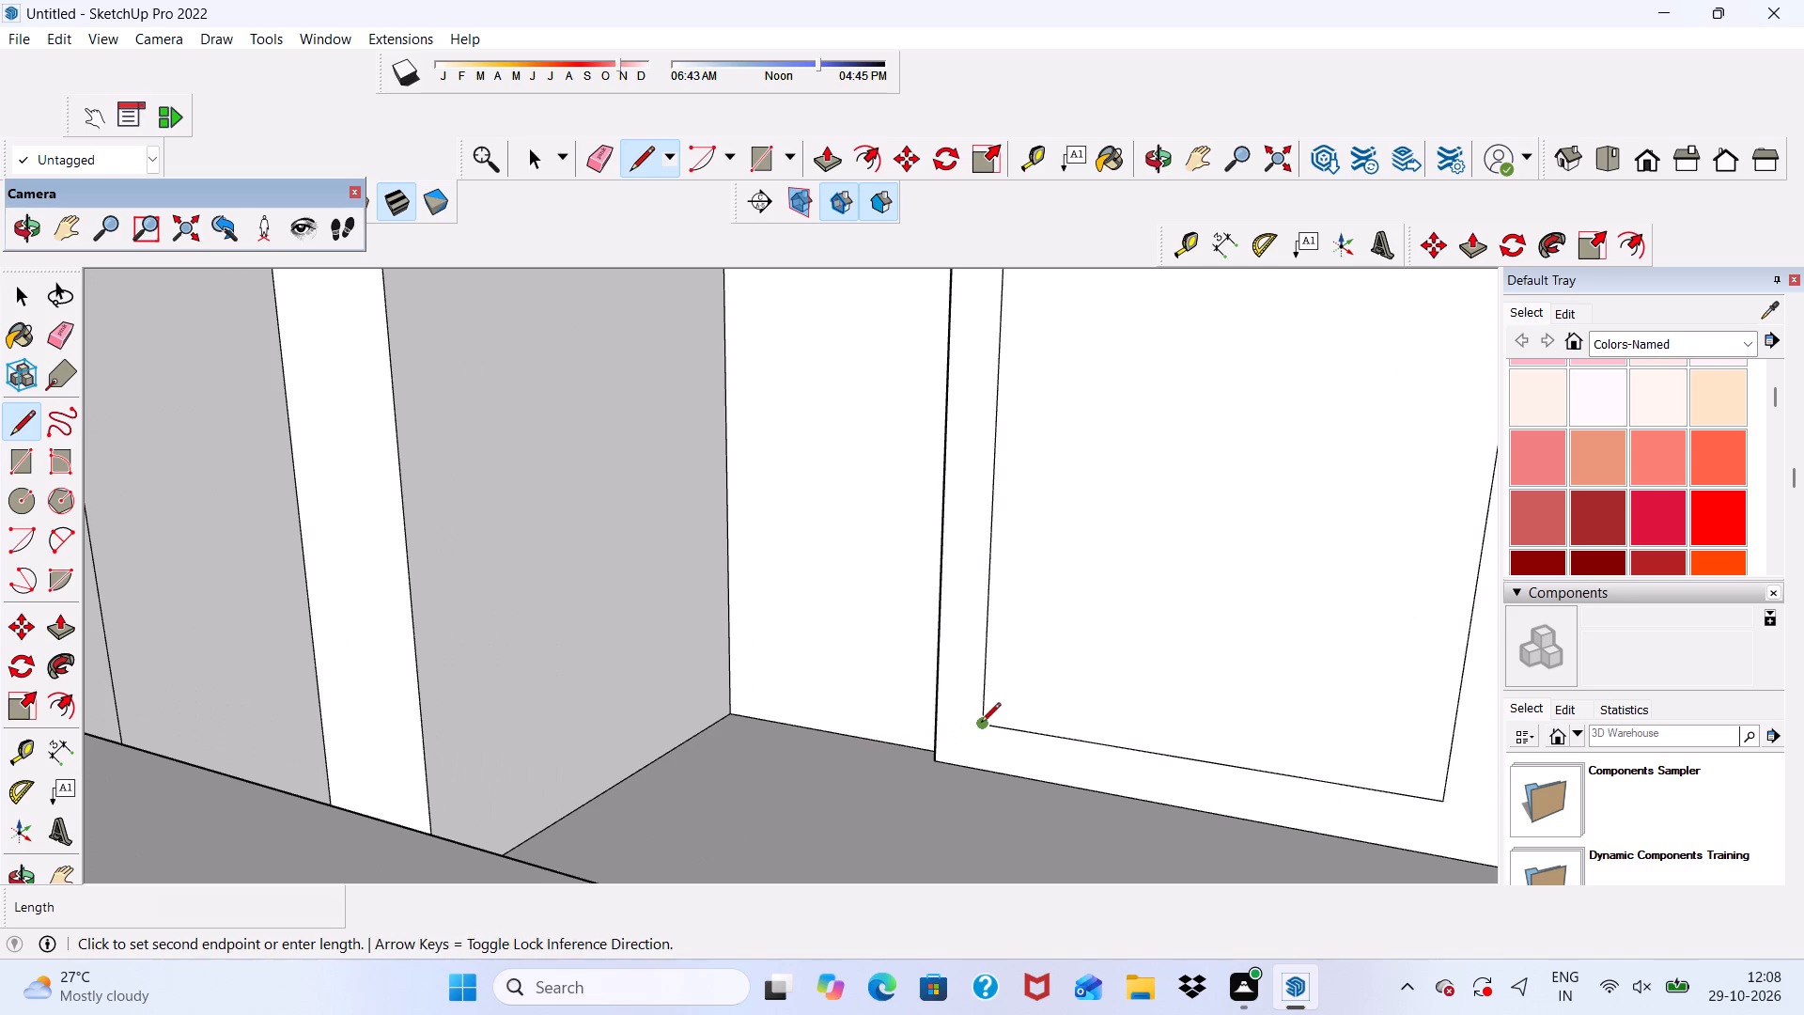
pyautogui.click(976, 768)
pyautogui.scroll(-5, 895, 754)
pyautogui.scroll(2, 1307, 787)
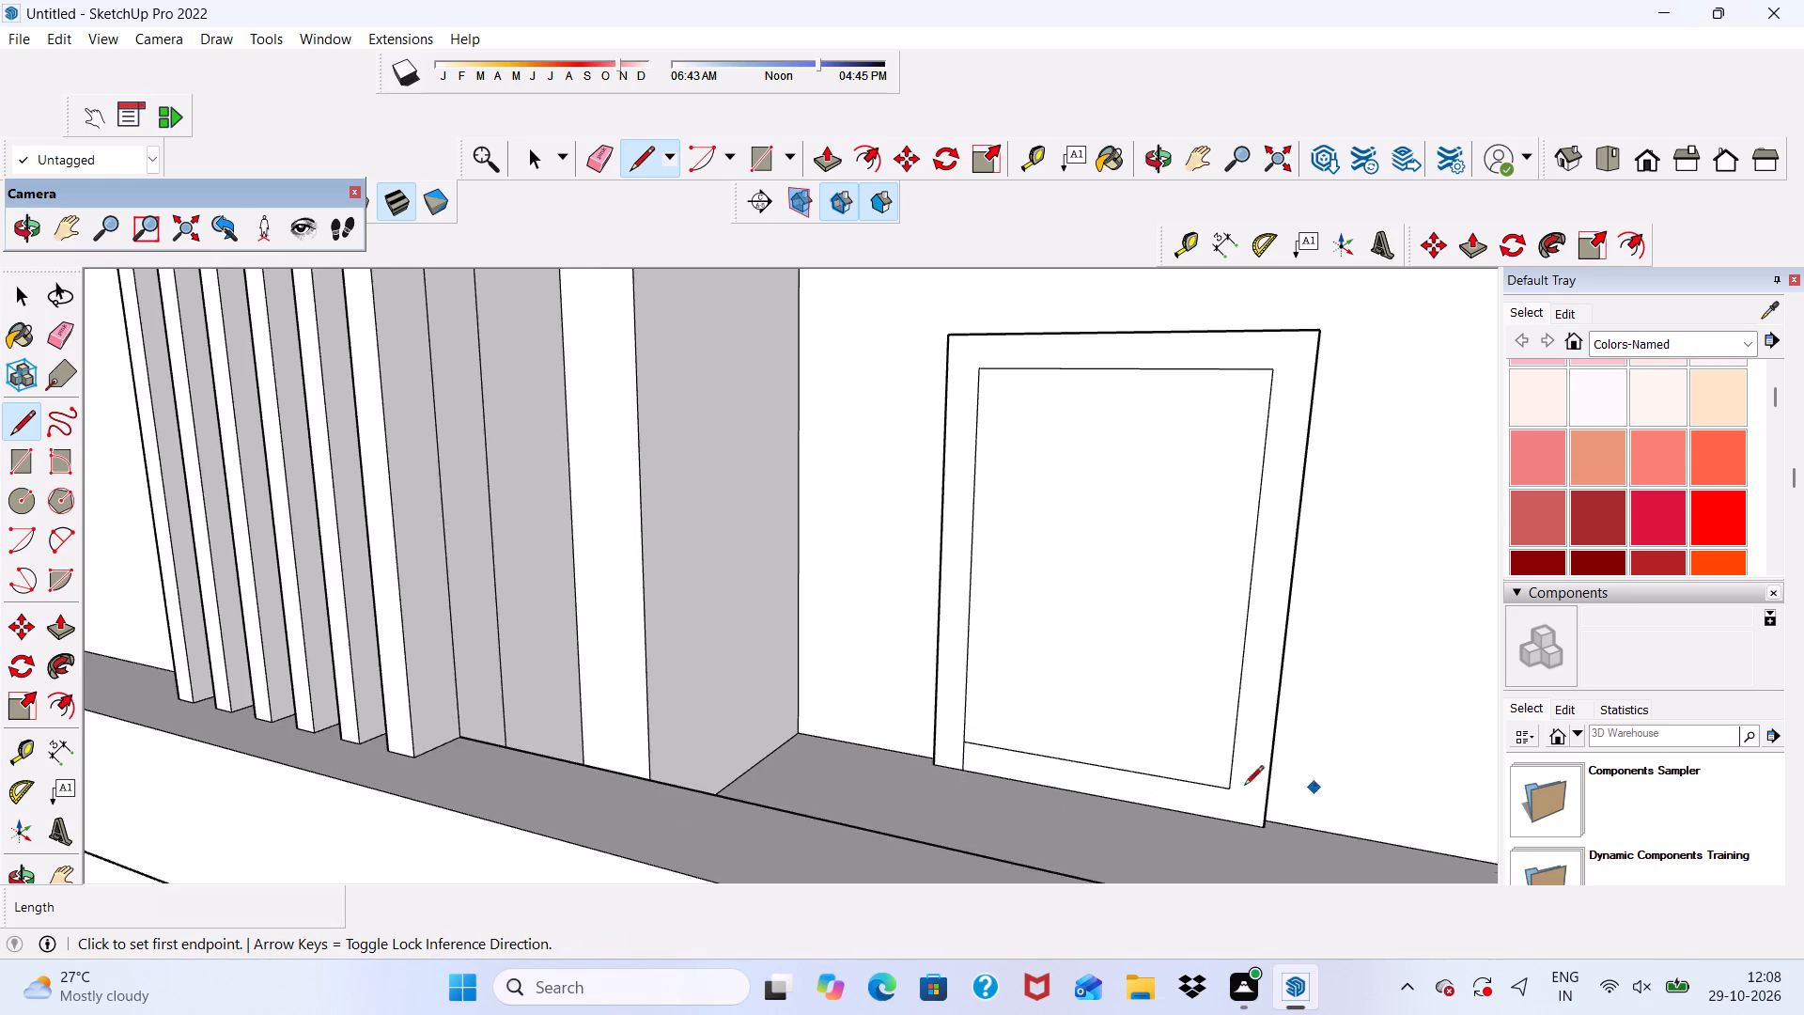
pyautogui.scroll(3, 1244, 787)
pyautogui.click(1214, 788)
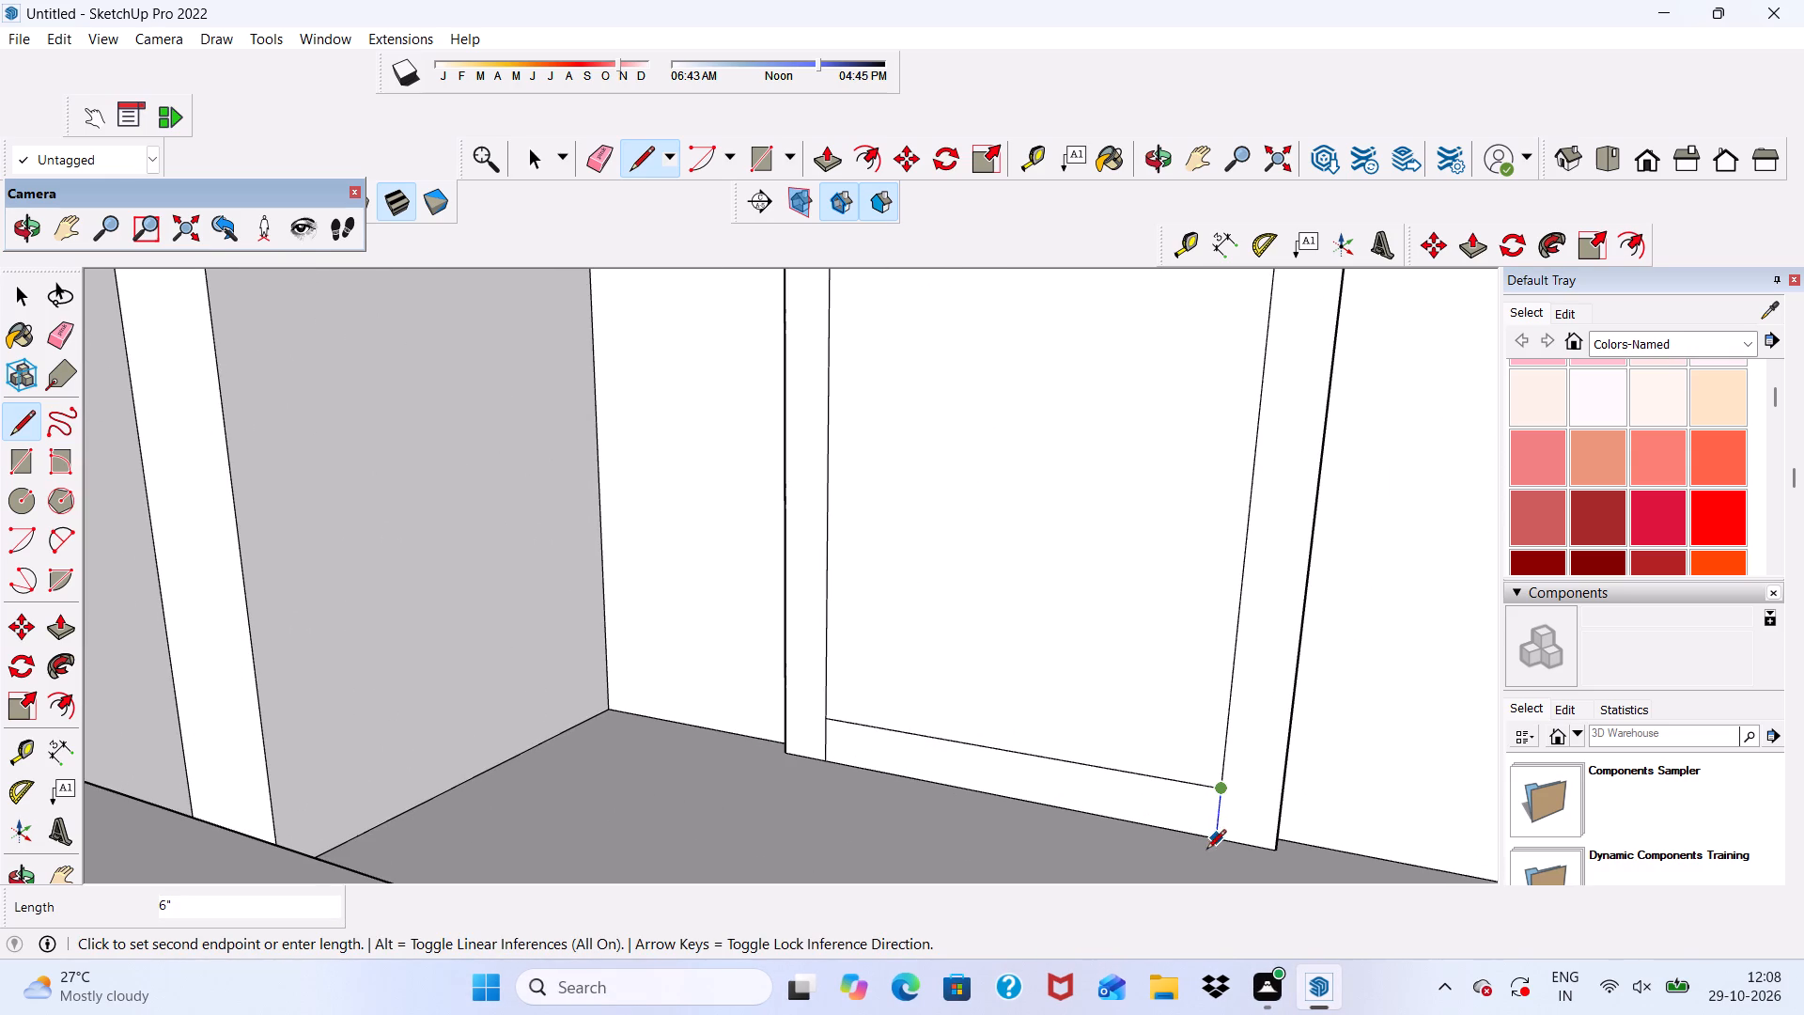
pyautogui.scroll(8, 1213, 821)
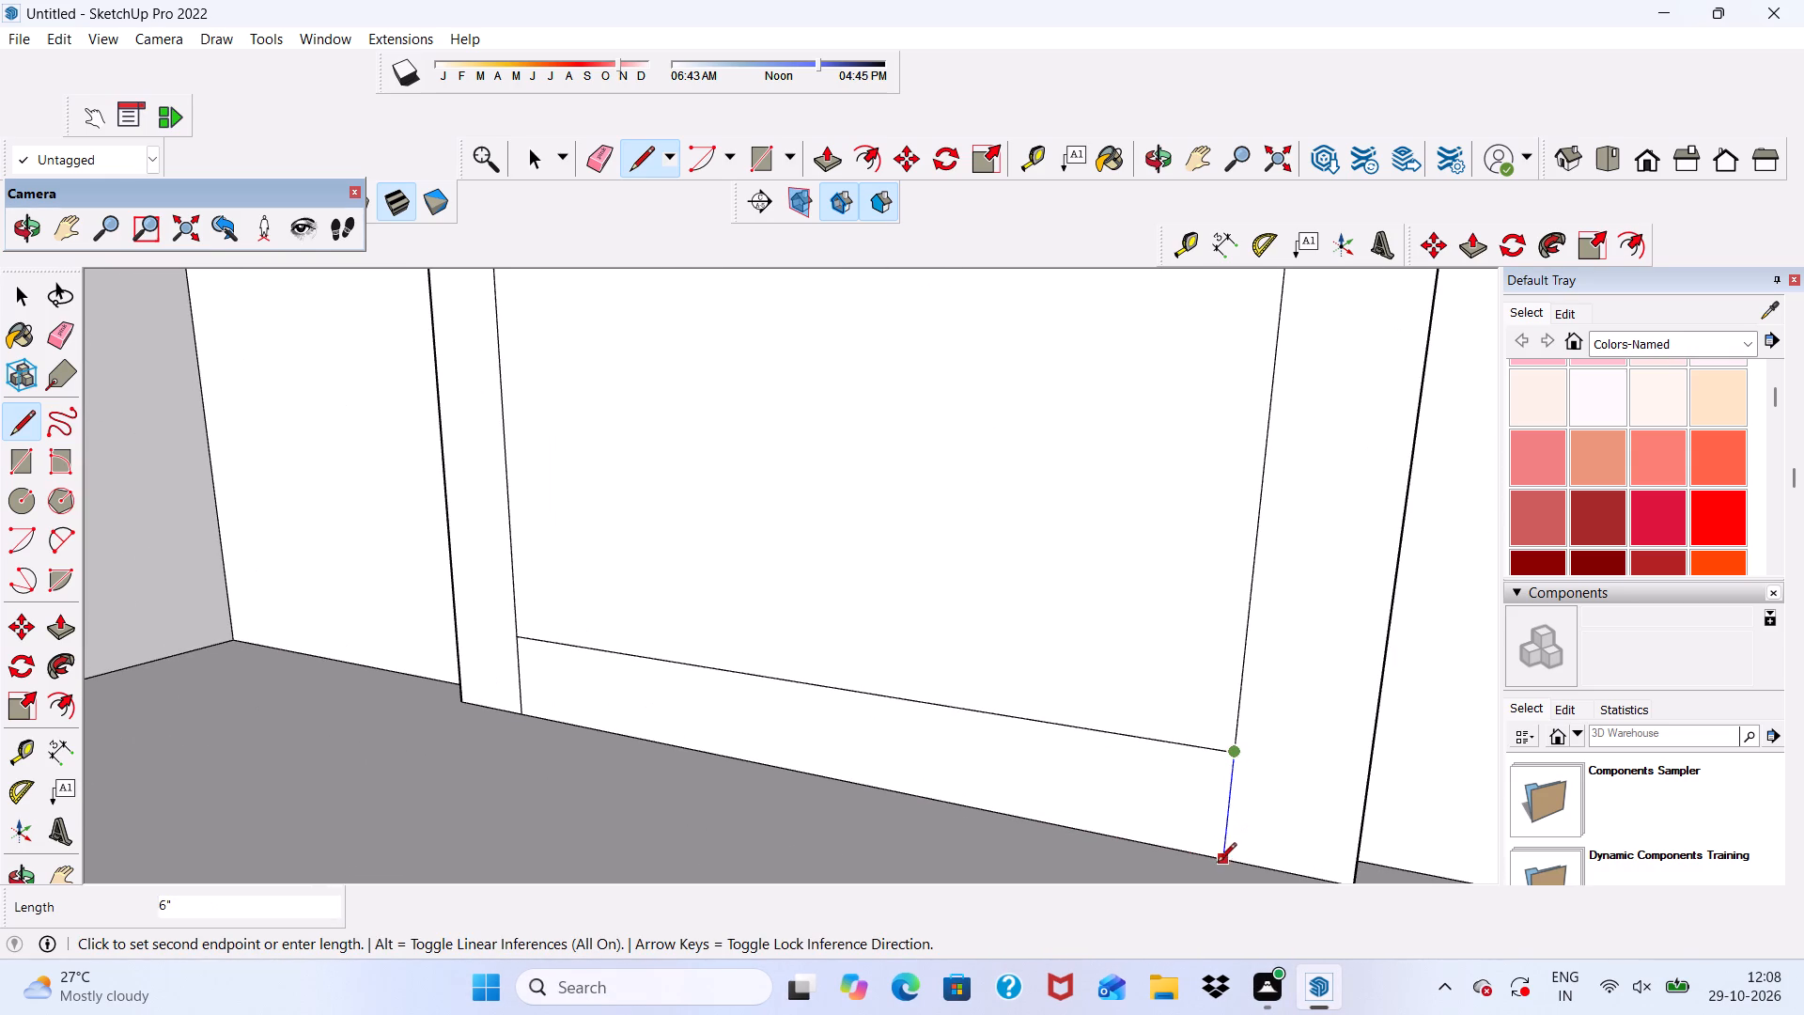
pyautogui.scroll(6, 1223, 855)
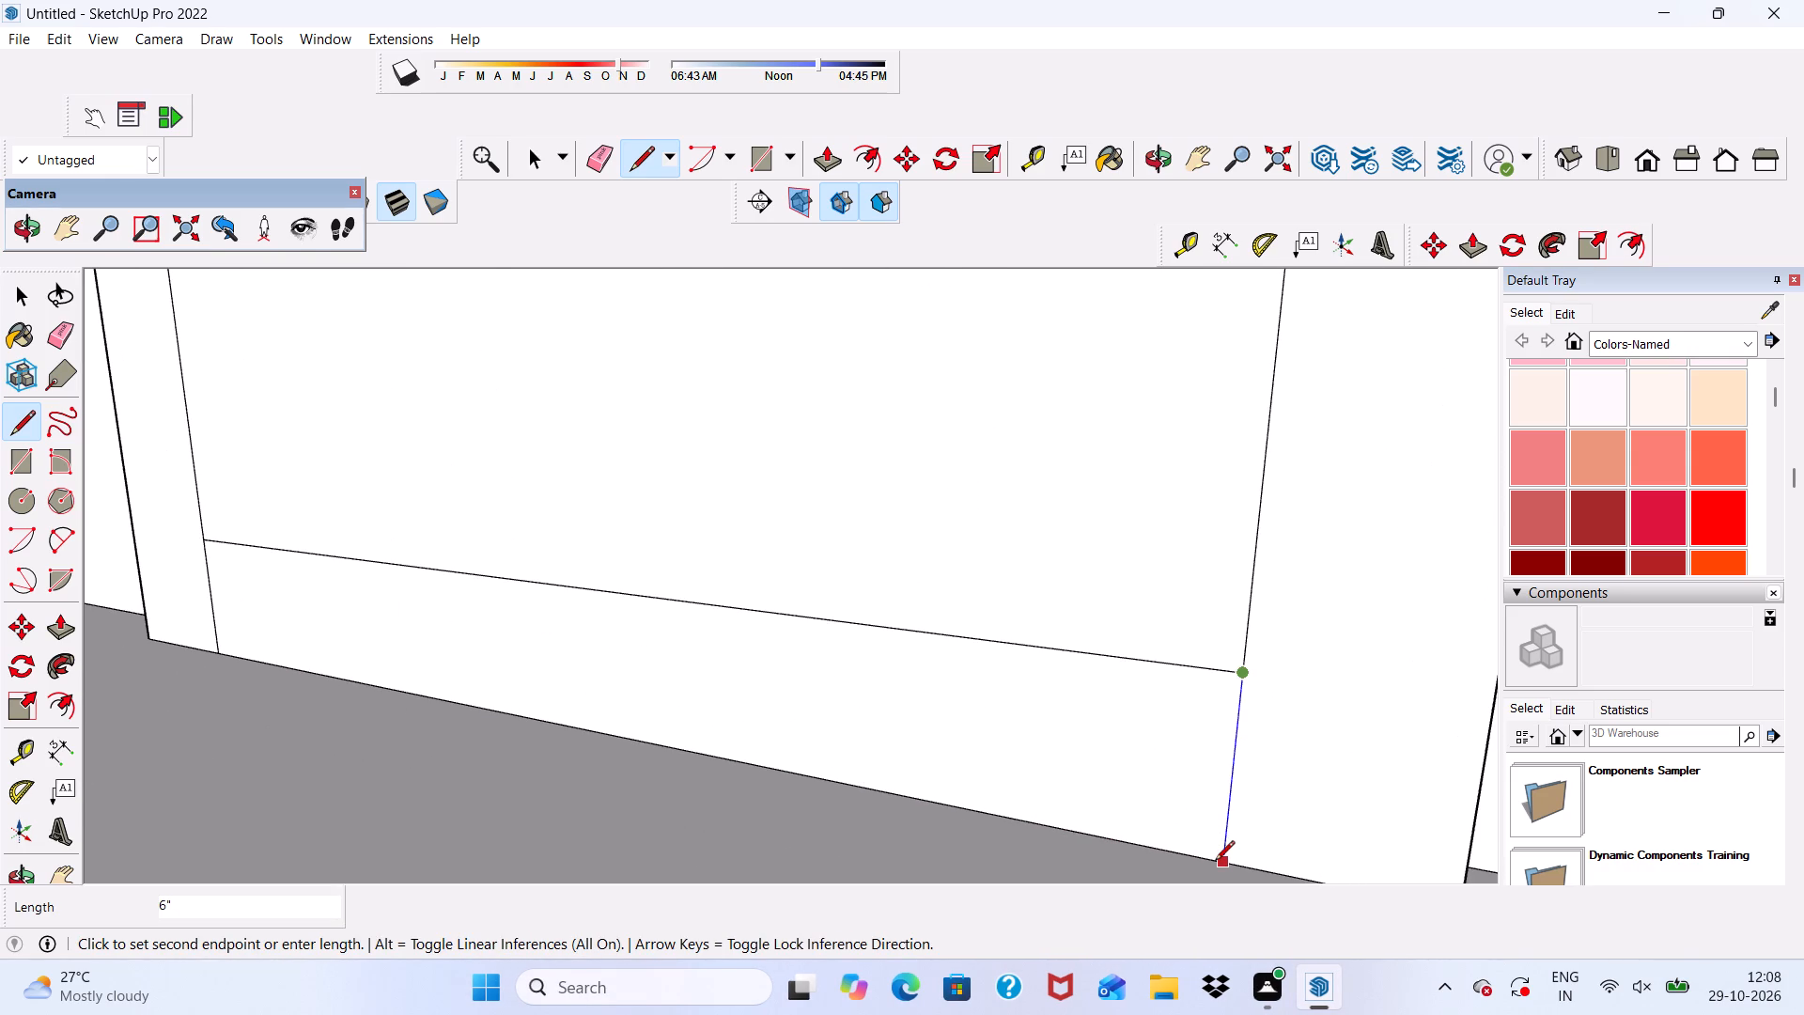
pyautogui.click(1215, 862)
# Erase the horizontal bottom edge of the inner outline on the lower compartment's door.
pyautogui.click(584, 155)
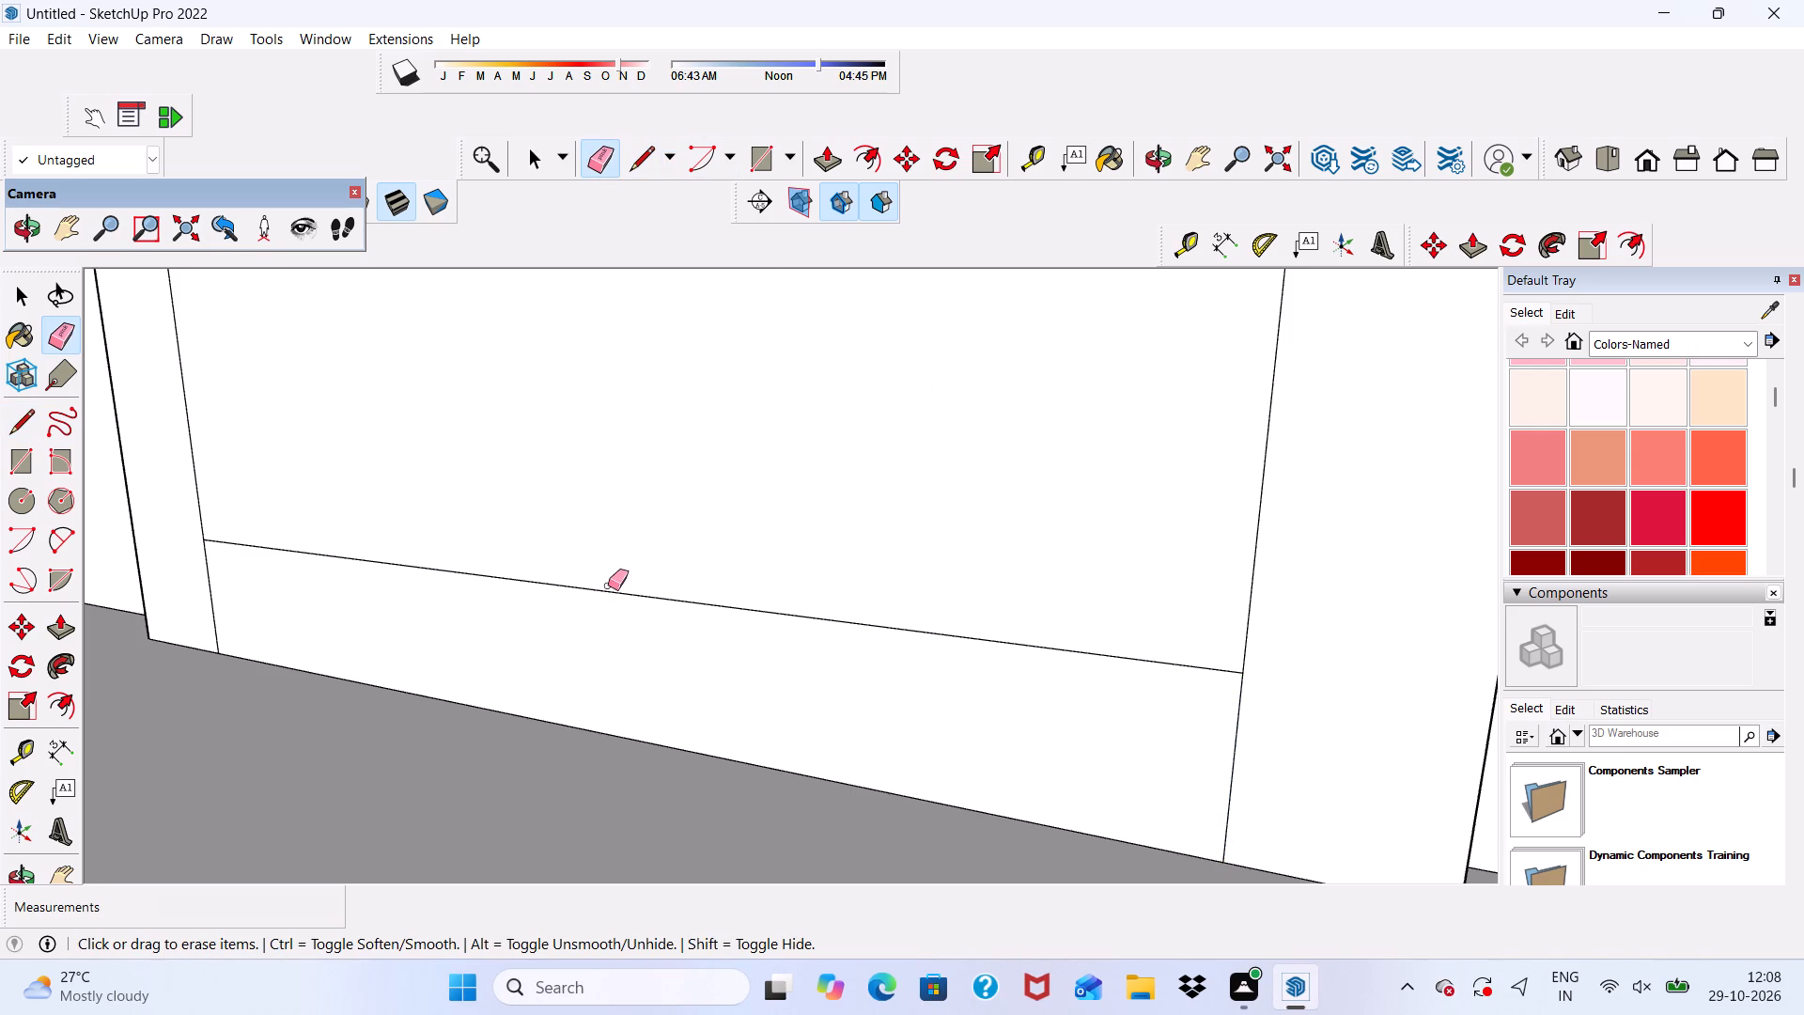
pyautogui.moveTo(606, 561); pyautogui.dragTo(620, 609)
pyautogui.scroll(-20, 617, 600)
pyautogui.press('space')
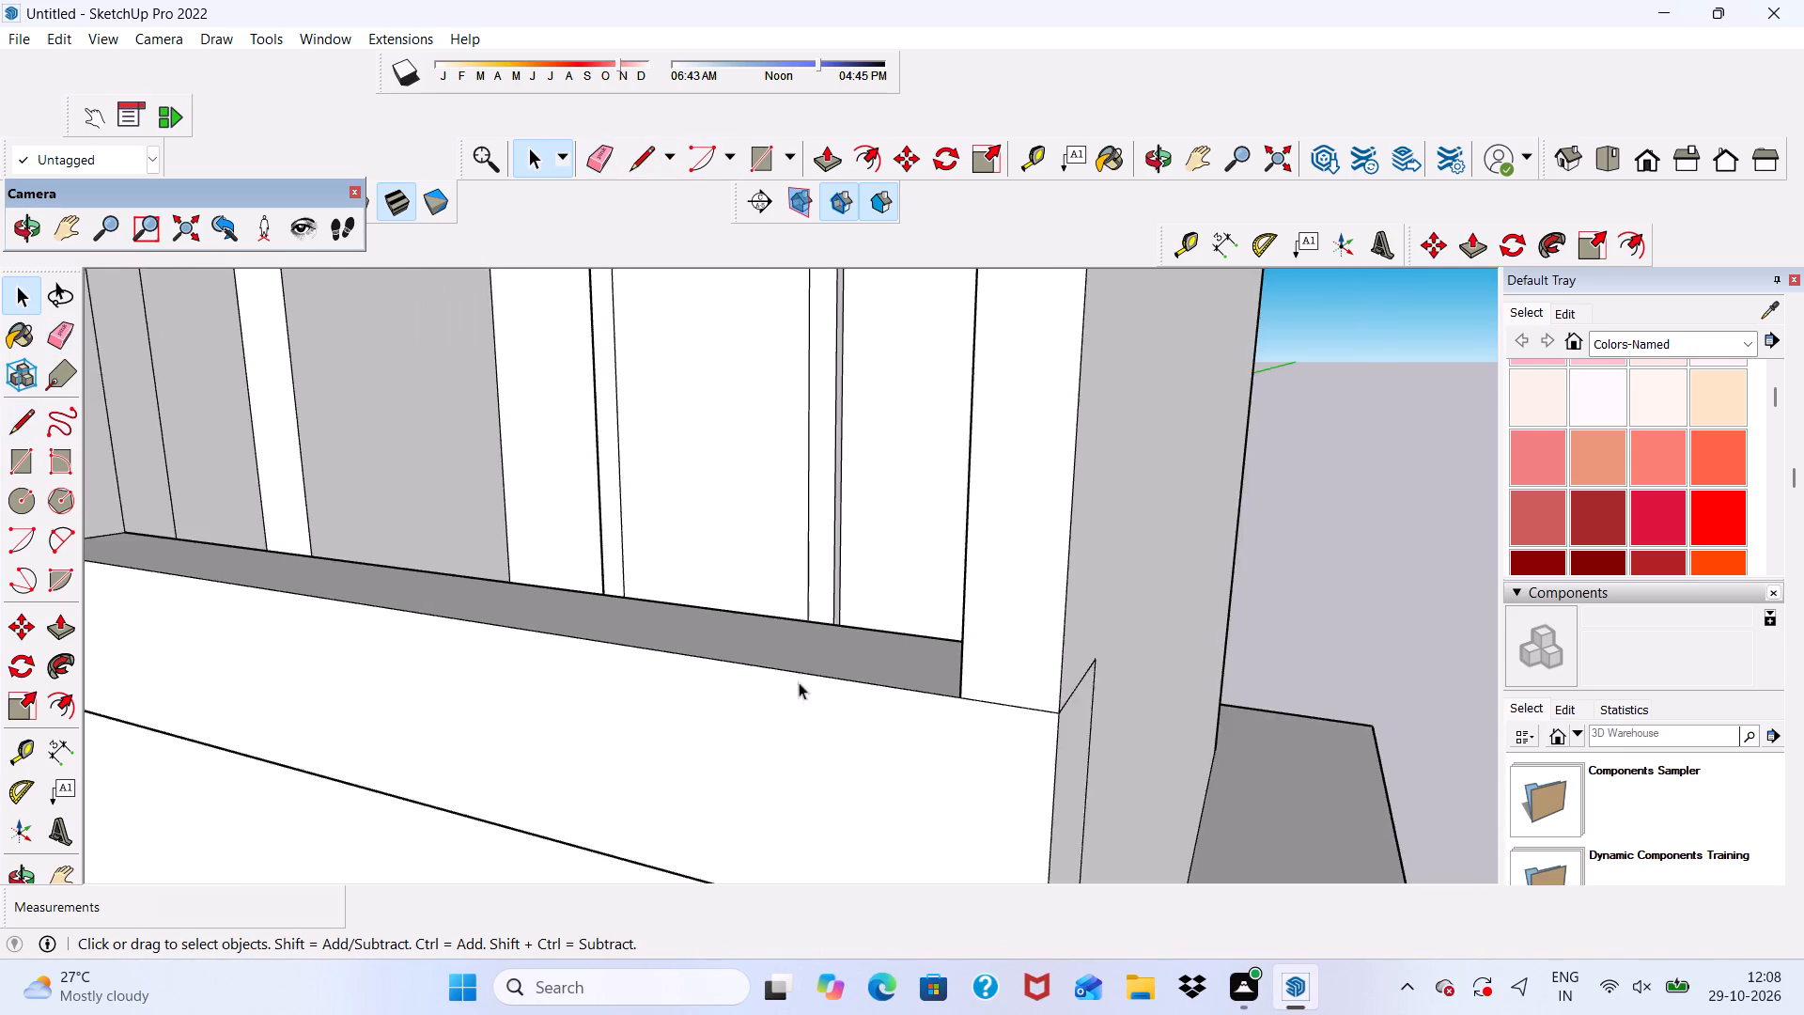
# Push/Pull the door frame face around the inner panel outward by 3".
pyautogui.scroll(-6, 799, 682)
pyautogui.scroll(12, 700, 403)
pyautogui.click(711, 383)
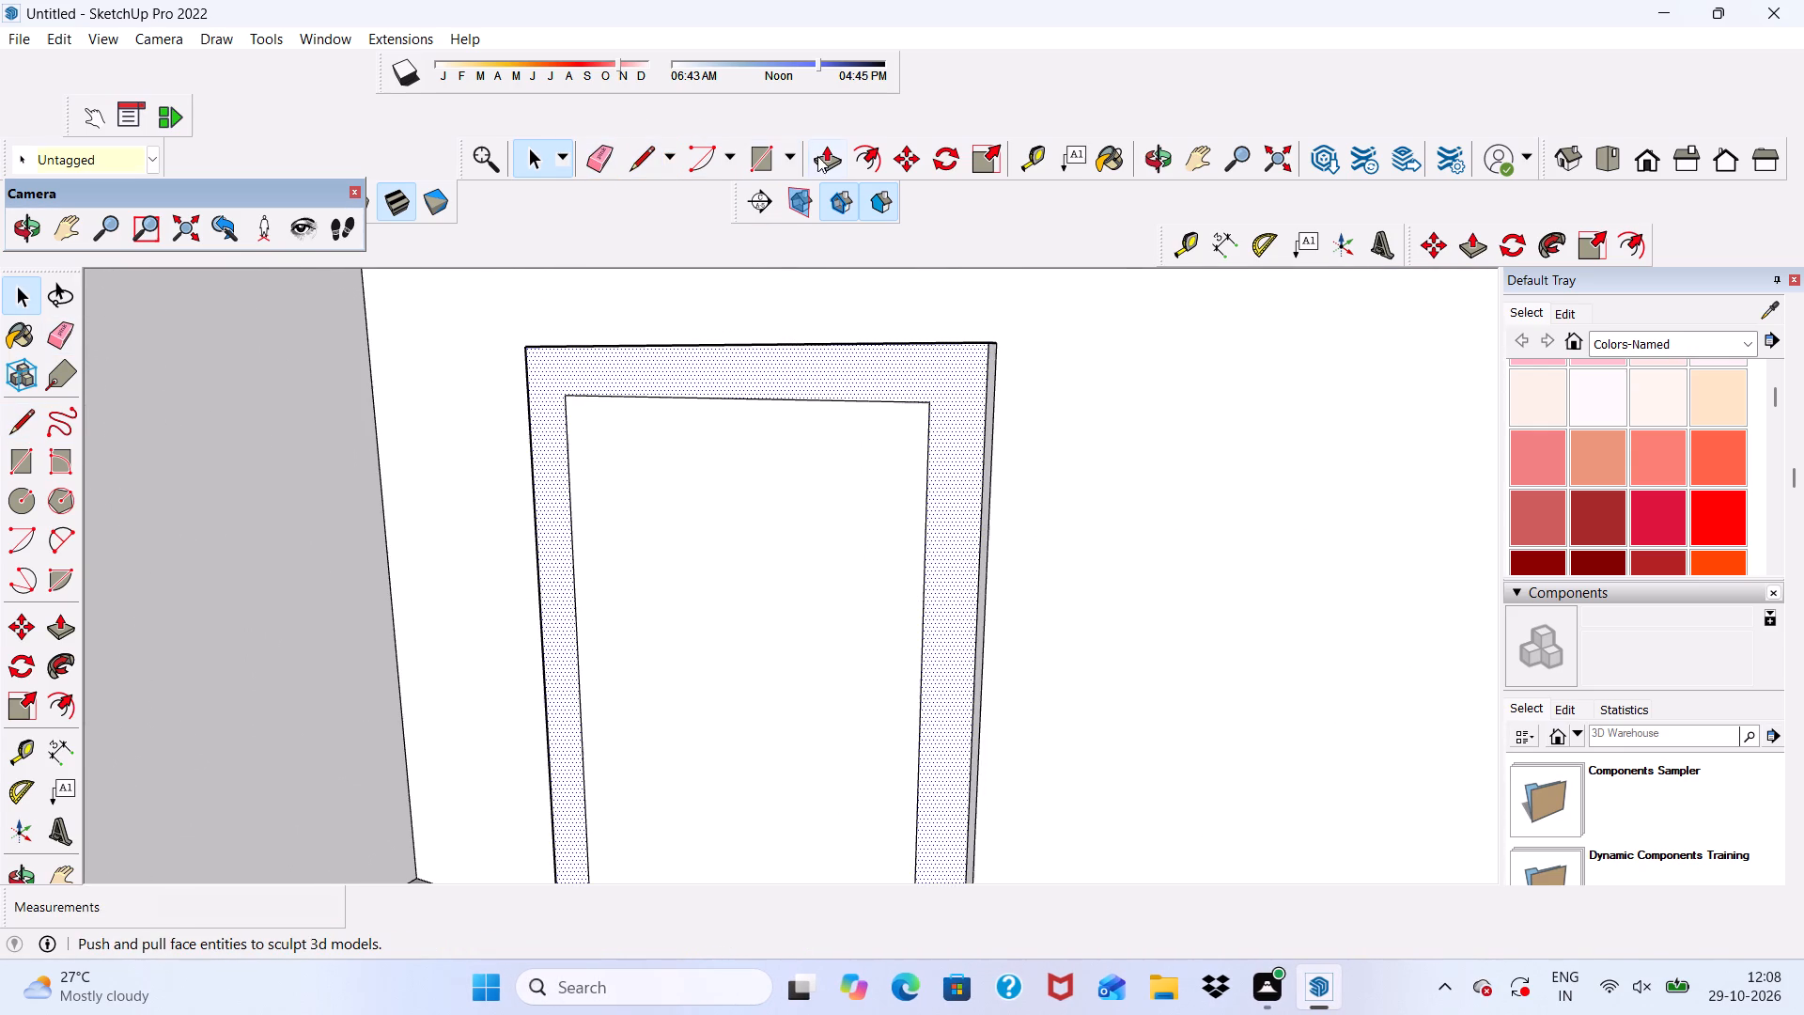
pyautogui.click(827, 151)
pyautogui.click(809, 365)
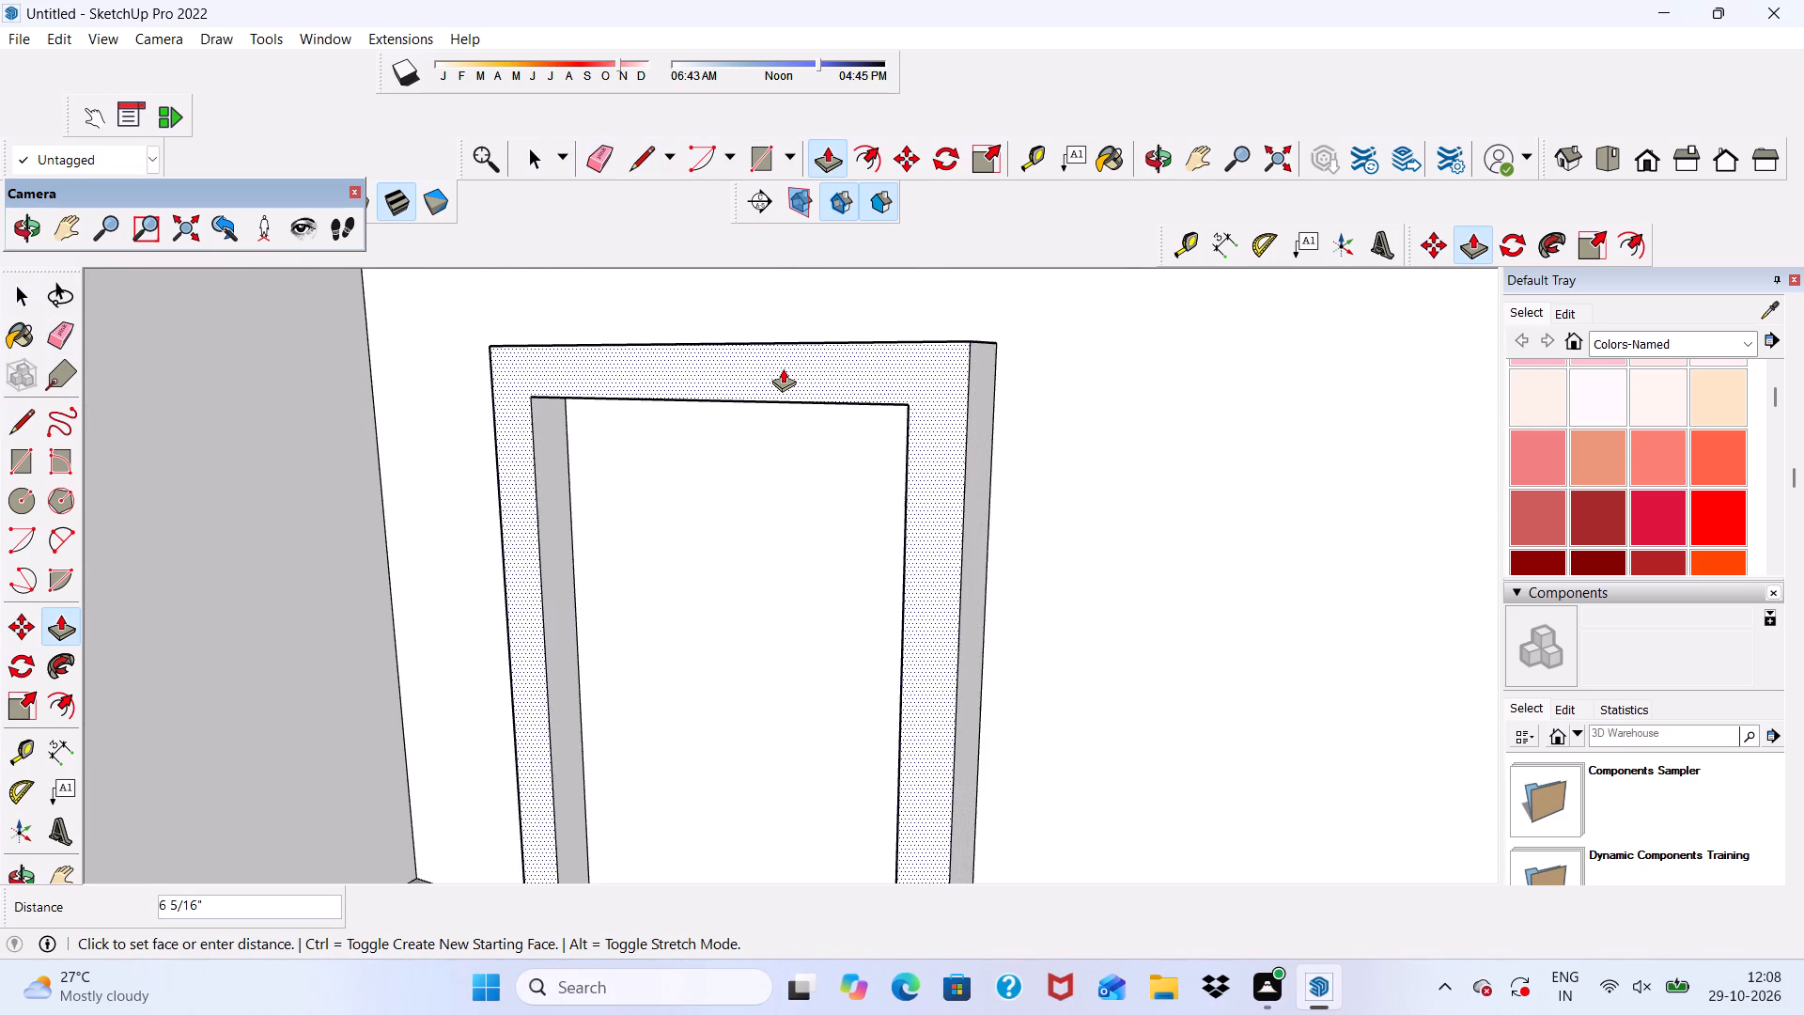
pyautogui.press('3')
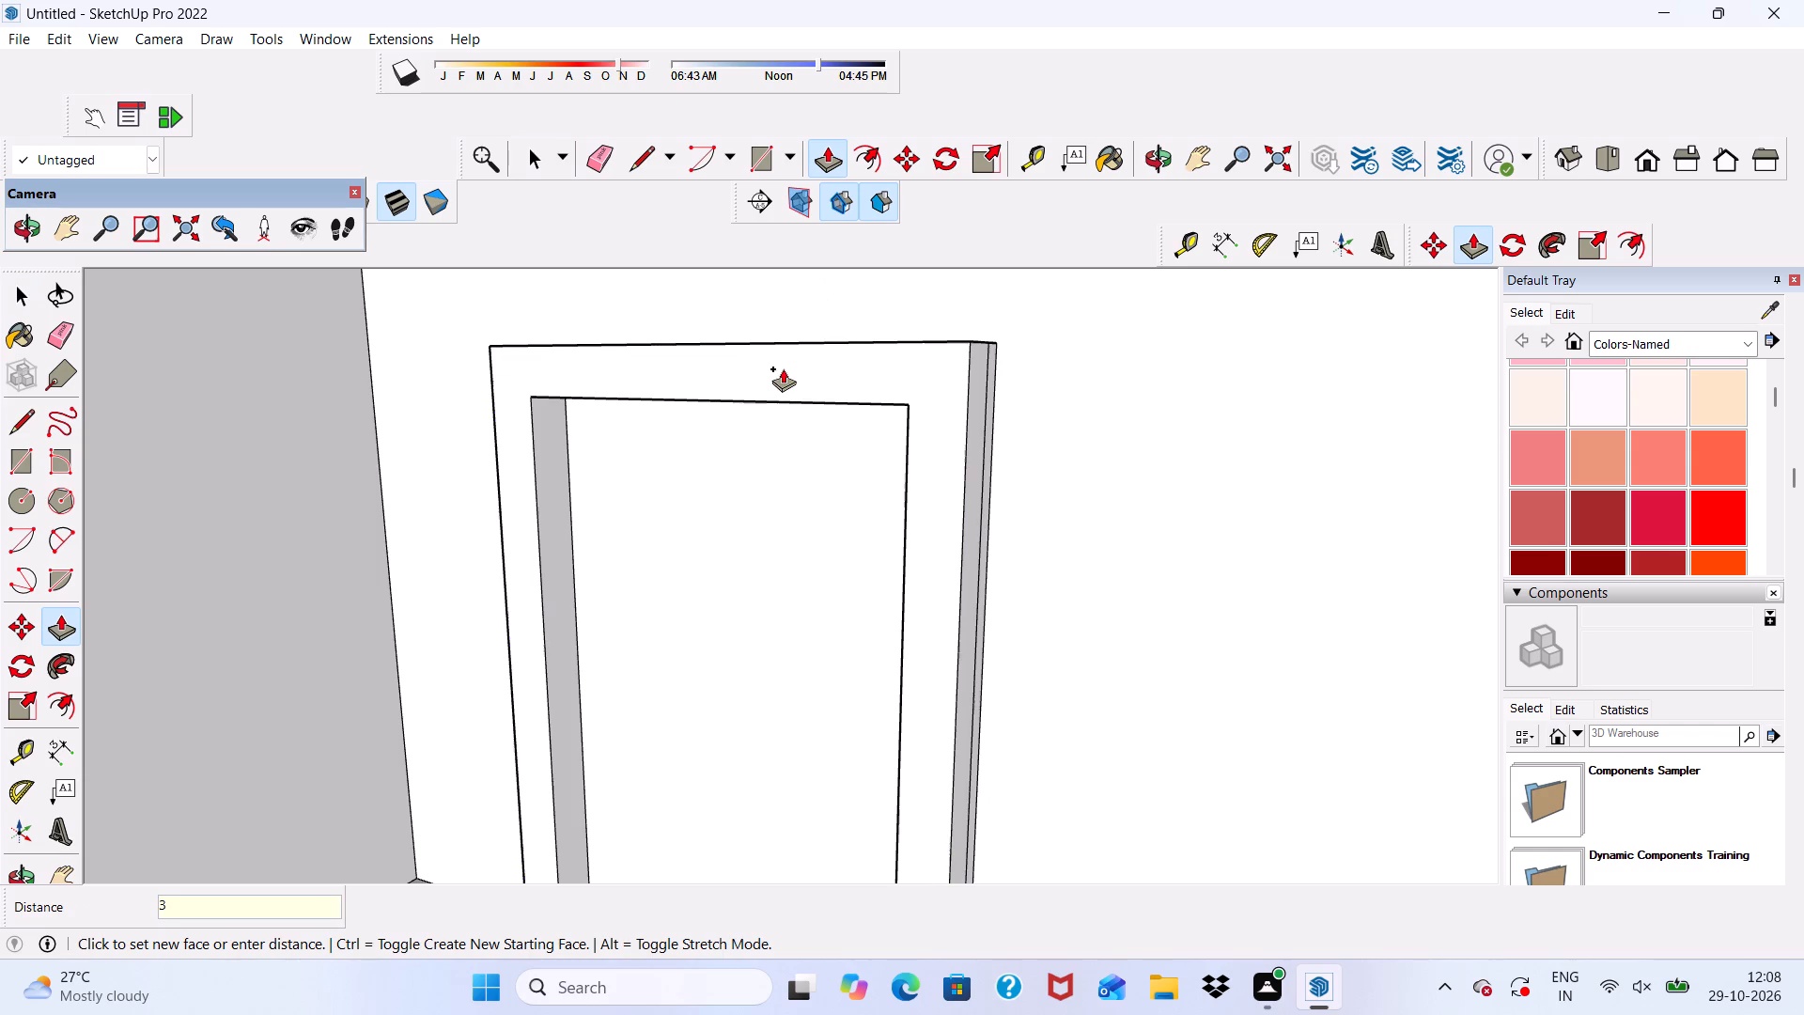
pyautogui.hotkey('shift', '"')
pyautogui.press('Return')
pyautogui.scroll(-4, 606, 458)
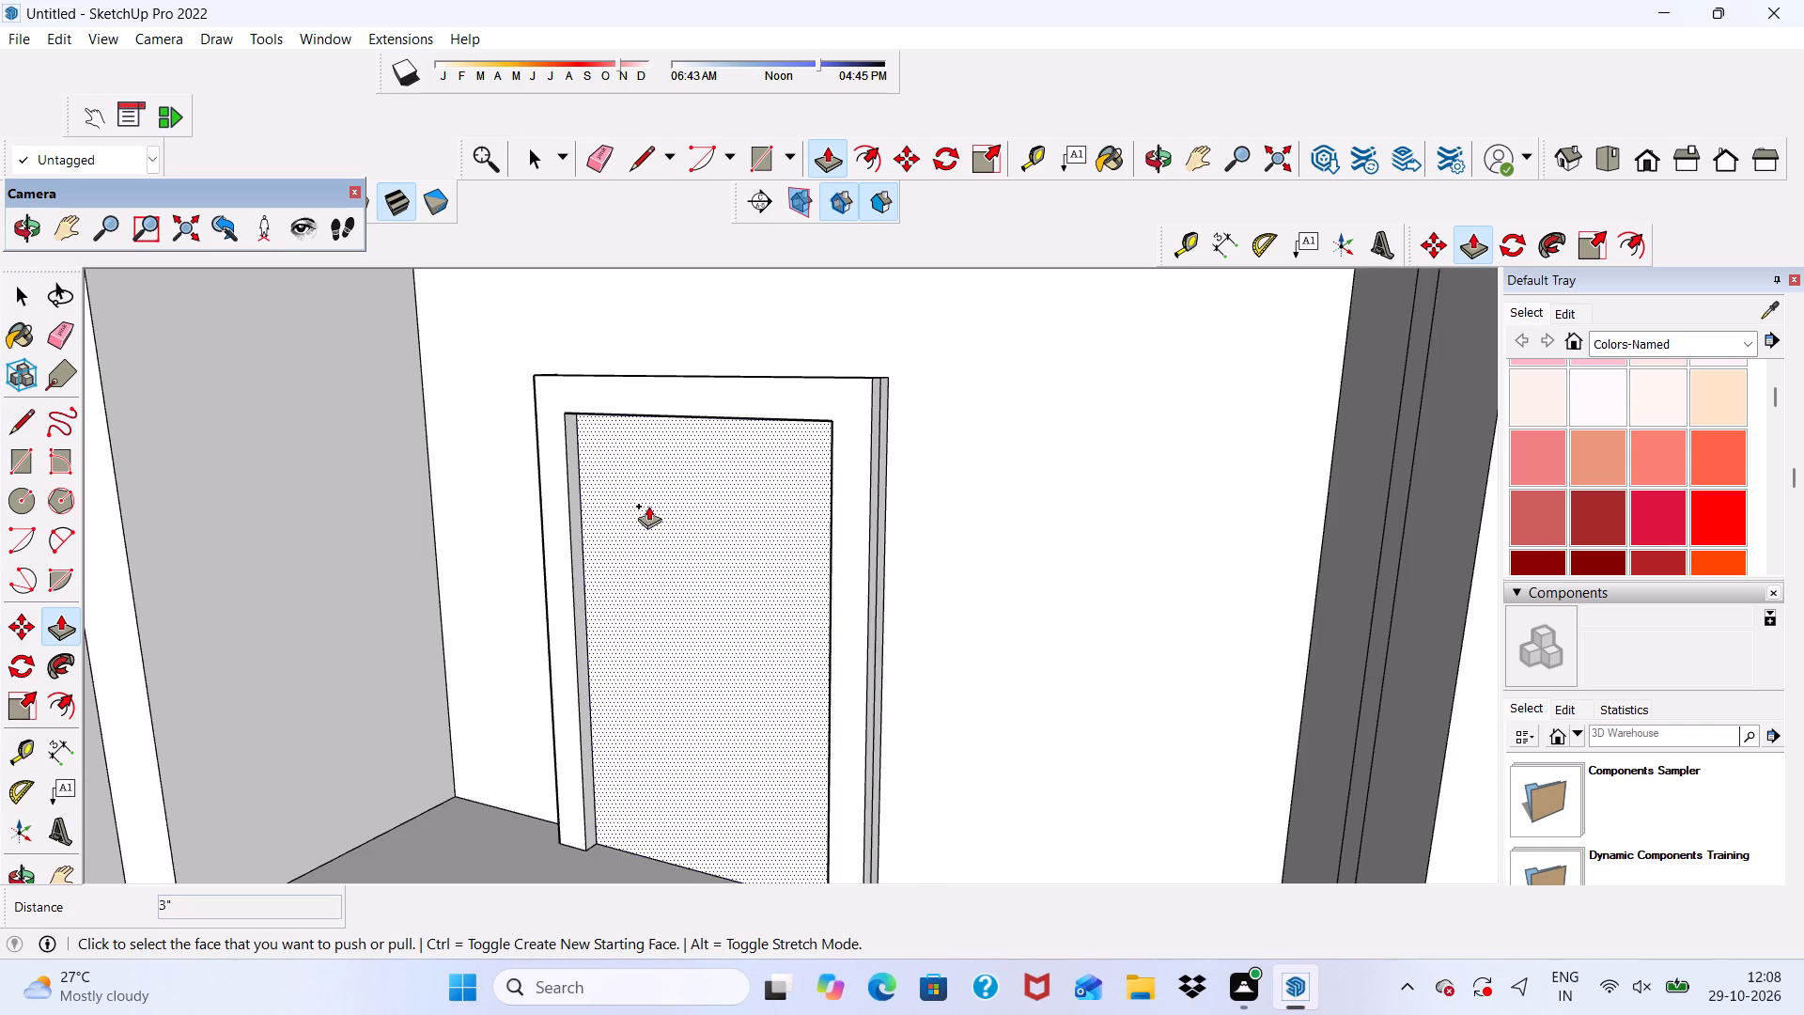
pyautogui.scroll(-5, 841, 504)
pyautogui.press('space')
# Erase the seam lines running along the left side face and the top face of the door frame.
pyautogui.moveTo(1161, 529); pyautogui.dragTo(1524, 495, button='middle')
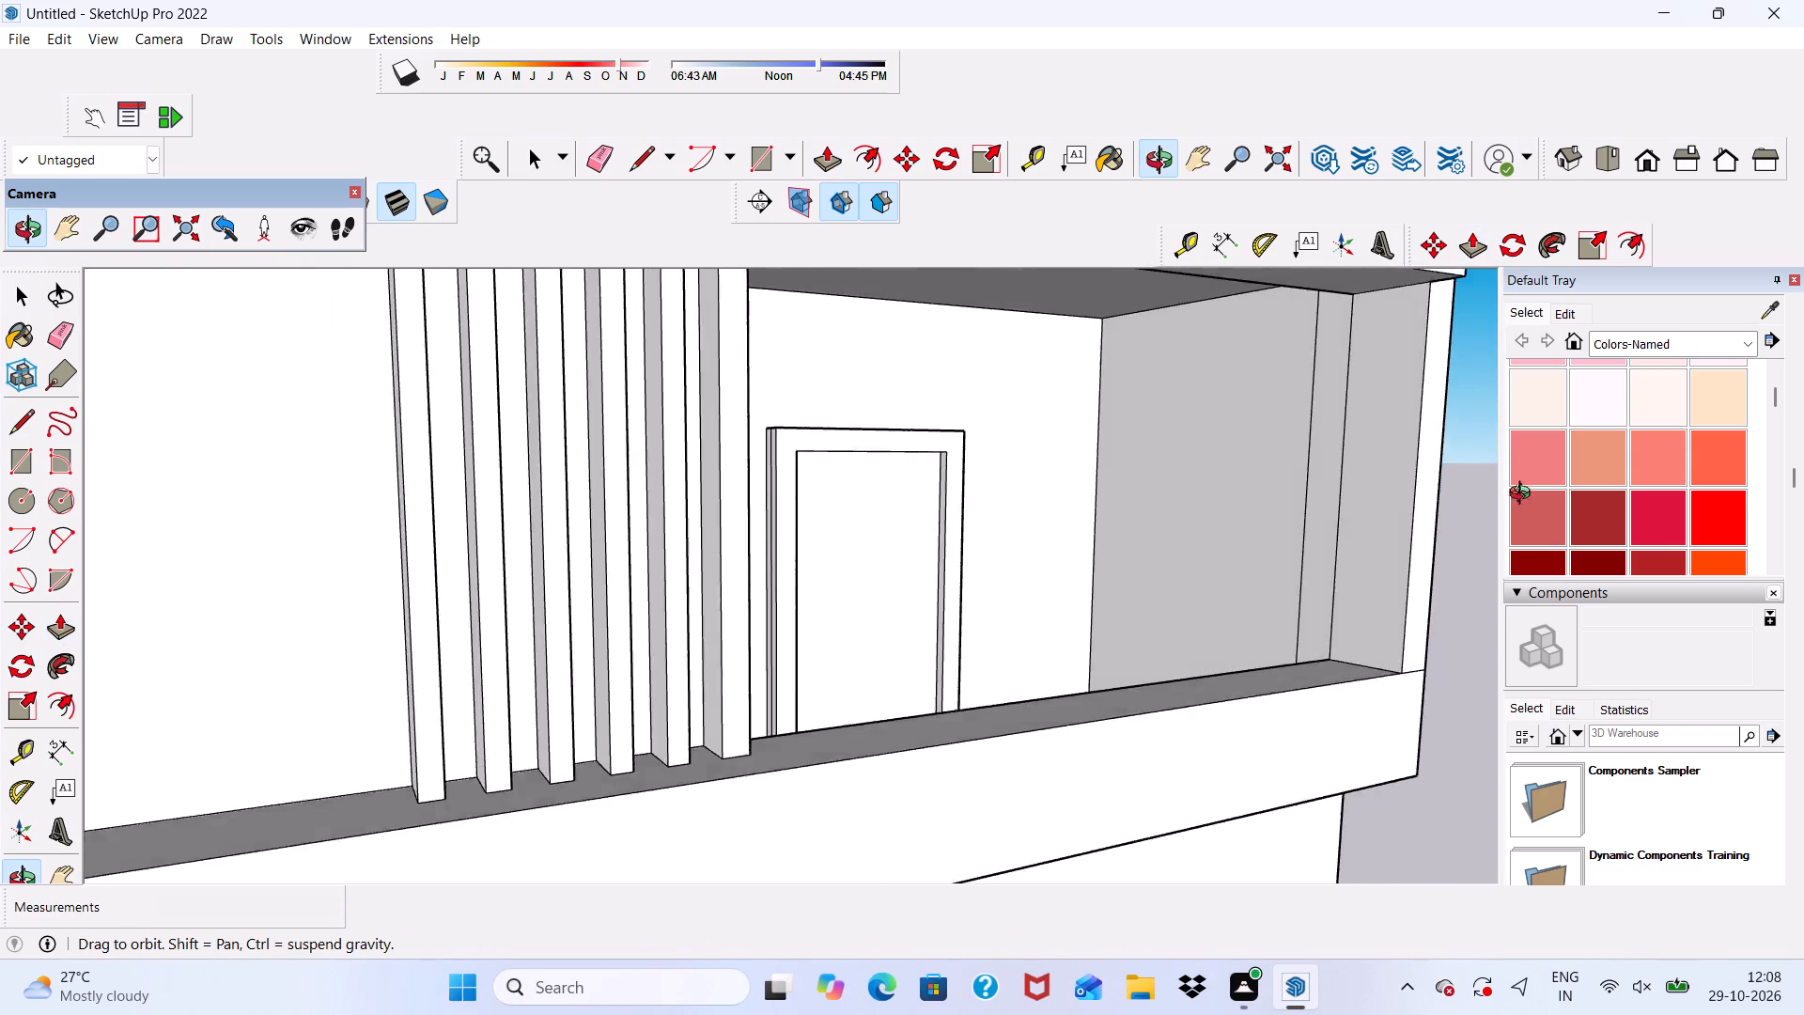
pyautogui.moveTo(1524, 495); pyautogui.dragTo(1470, 519, button='middle')
pyautogui.click(590, 151)
pyautogui.scroll(10, 789, 371)
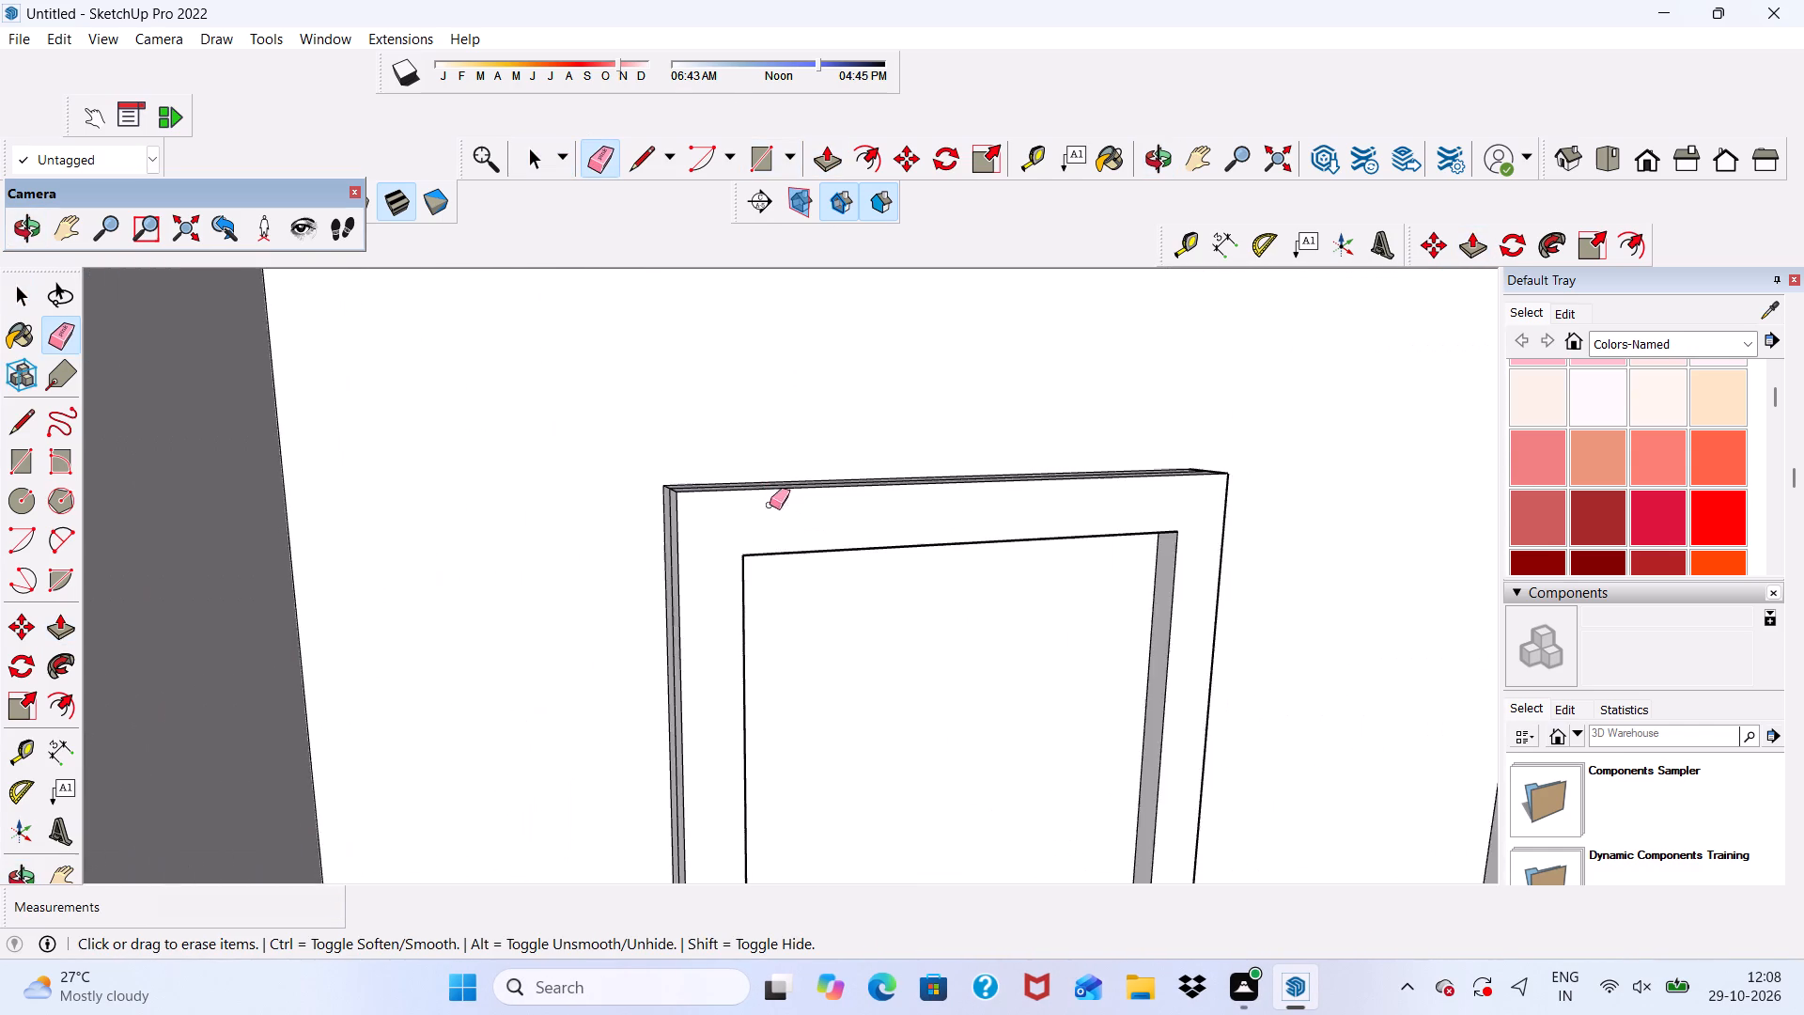
pyautogui.scroll(1, 742, 501)
pyautogui.moveTo(742, 501); pyautogui.dragTo(753, 555, button='middle')
pyautogui.scroll(5, 725, 523)
pyautogui.click(712, 482)
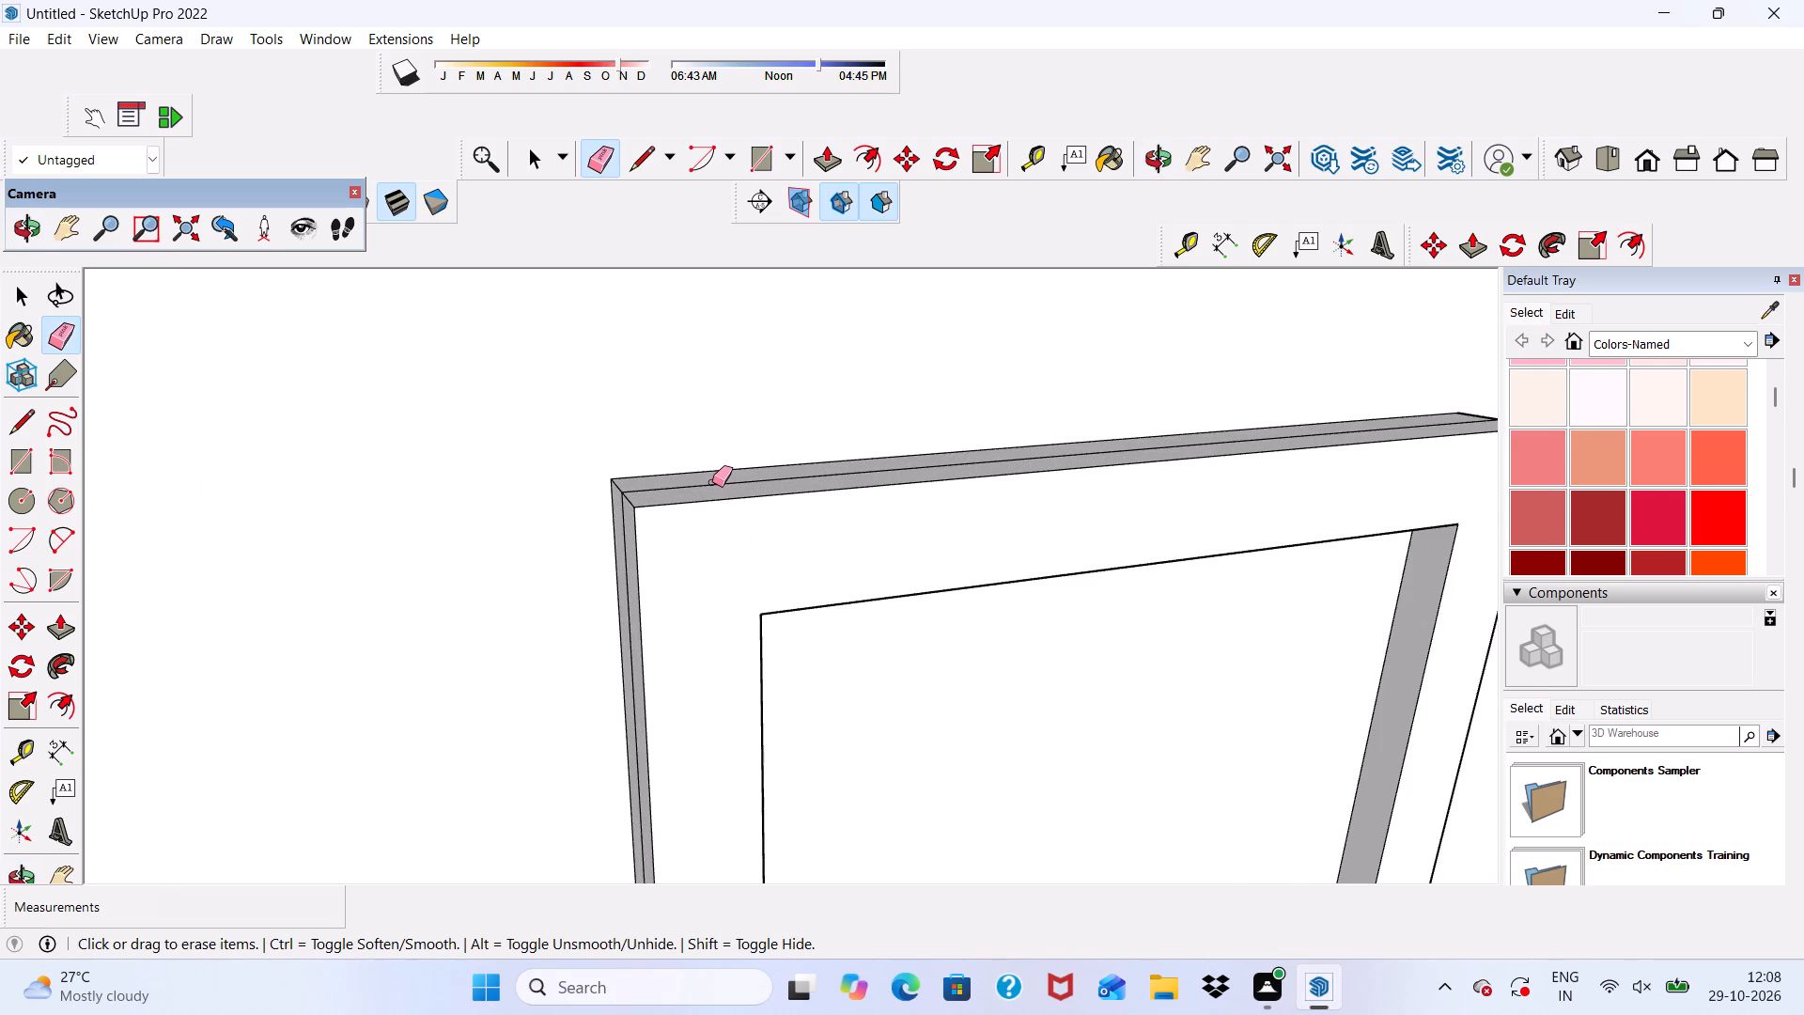
pyautogui.scroll(-1, 674, 525)
pyautogui.scroll(5, 645, 538)
pyautogui.moveTo(641, 518); pyautogui.dragTo(851, 468, button='middle')
pyautogui.moveTo(632, 559); pyautogui.dragTo(633, 559)
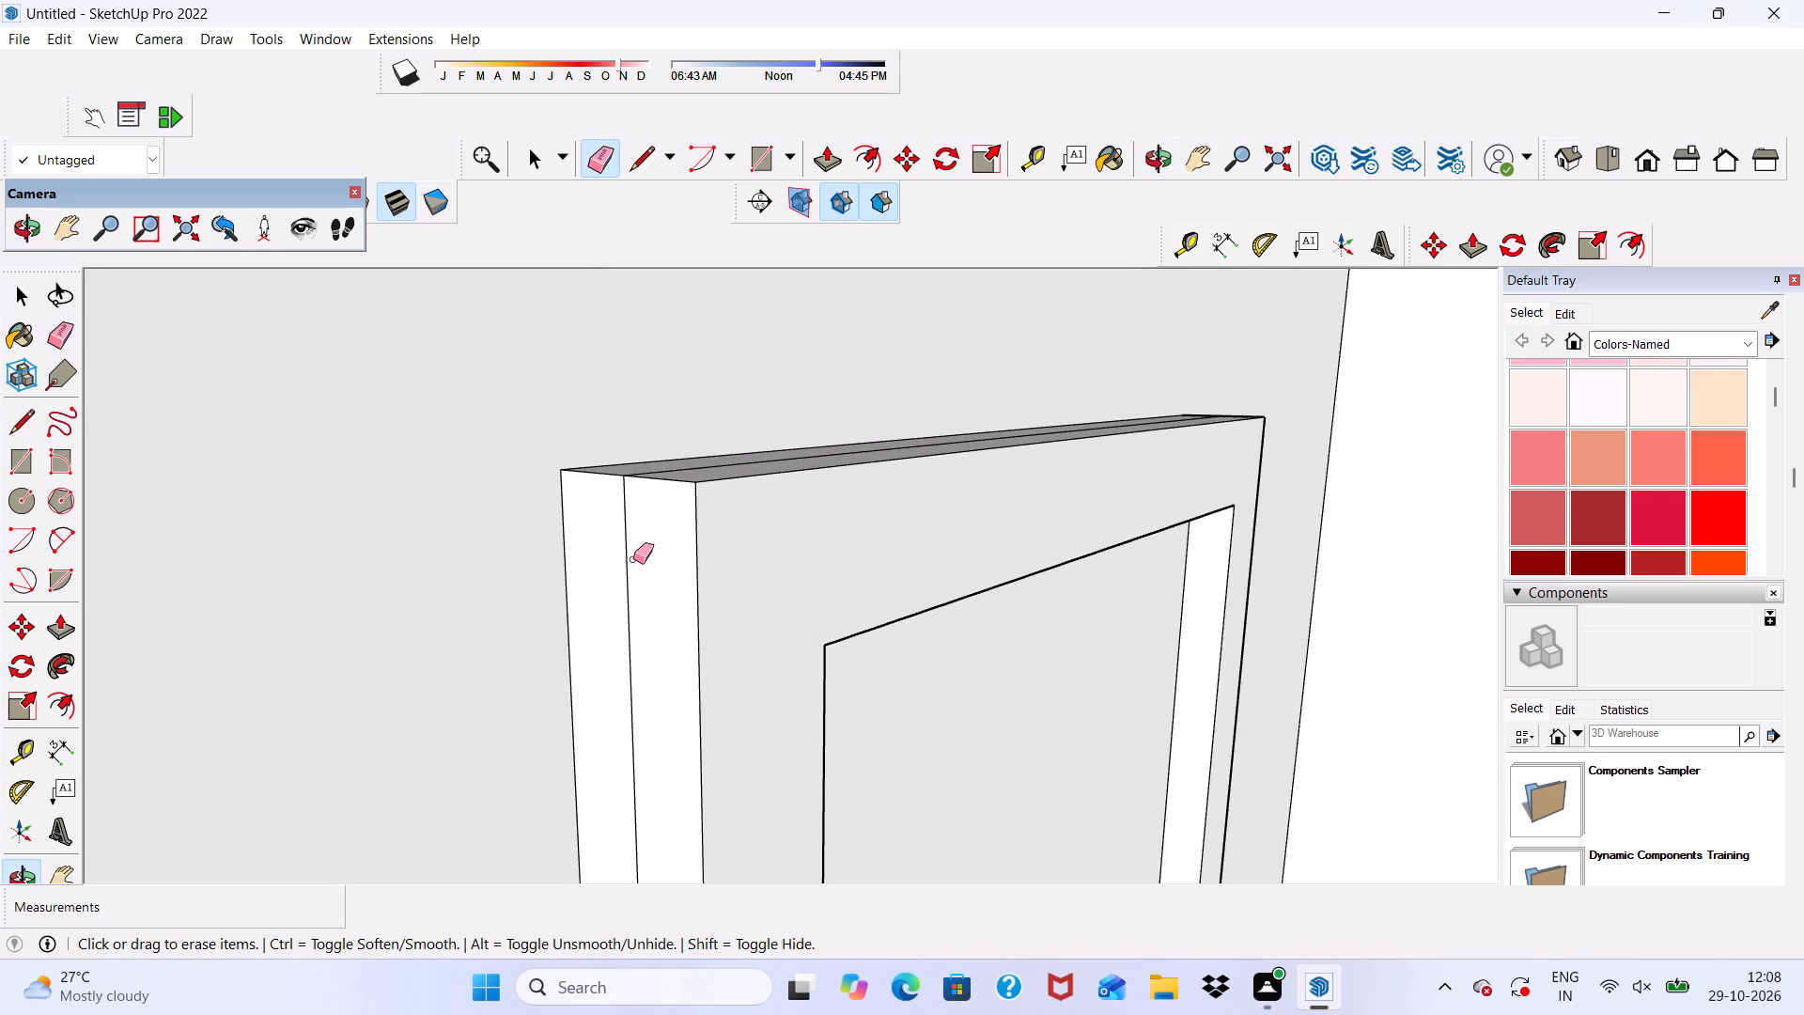
pyautogui.moveTo(633, 559); pyautogui.dragTo(618, 579)
pyautogui.moveTo(707, 589); pyautogui.dragTo(442, 735, button='middle')
pyautogui.moveTo(765, 423); pyautogui.dragTo(769, 449)
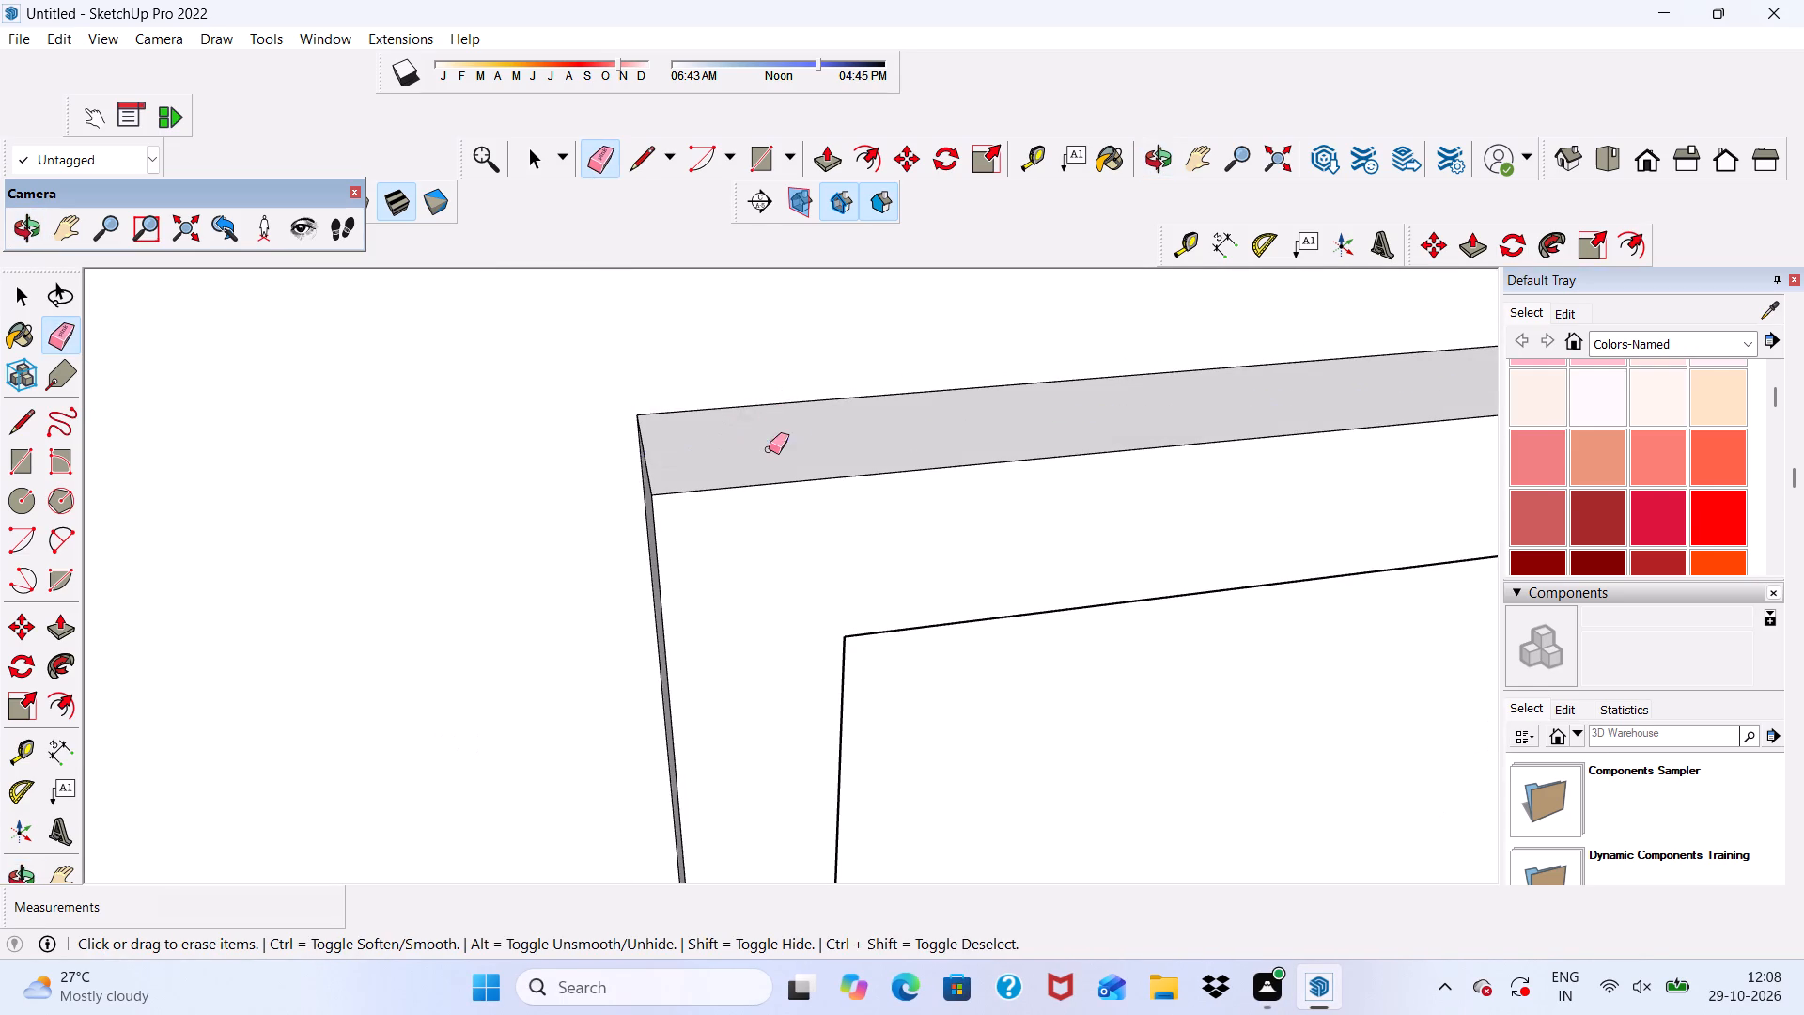
# Erase the remaining seam line along the right side face of the door frame, keeping the surrounding faces.
pyautogui.scroll(-14, 613, 373)
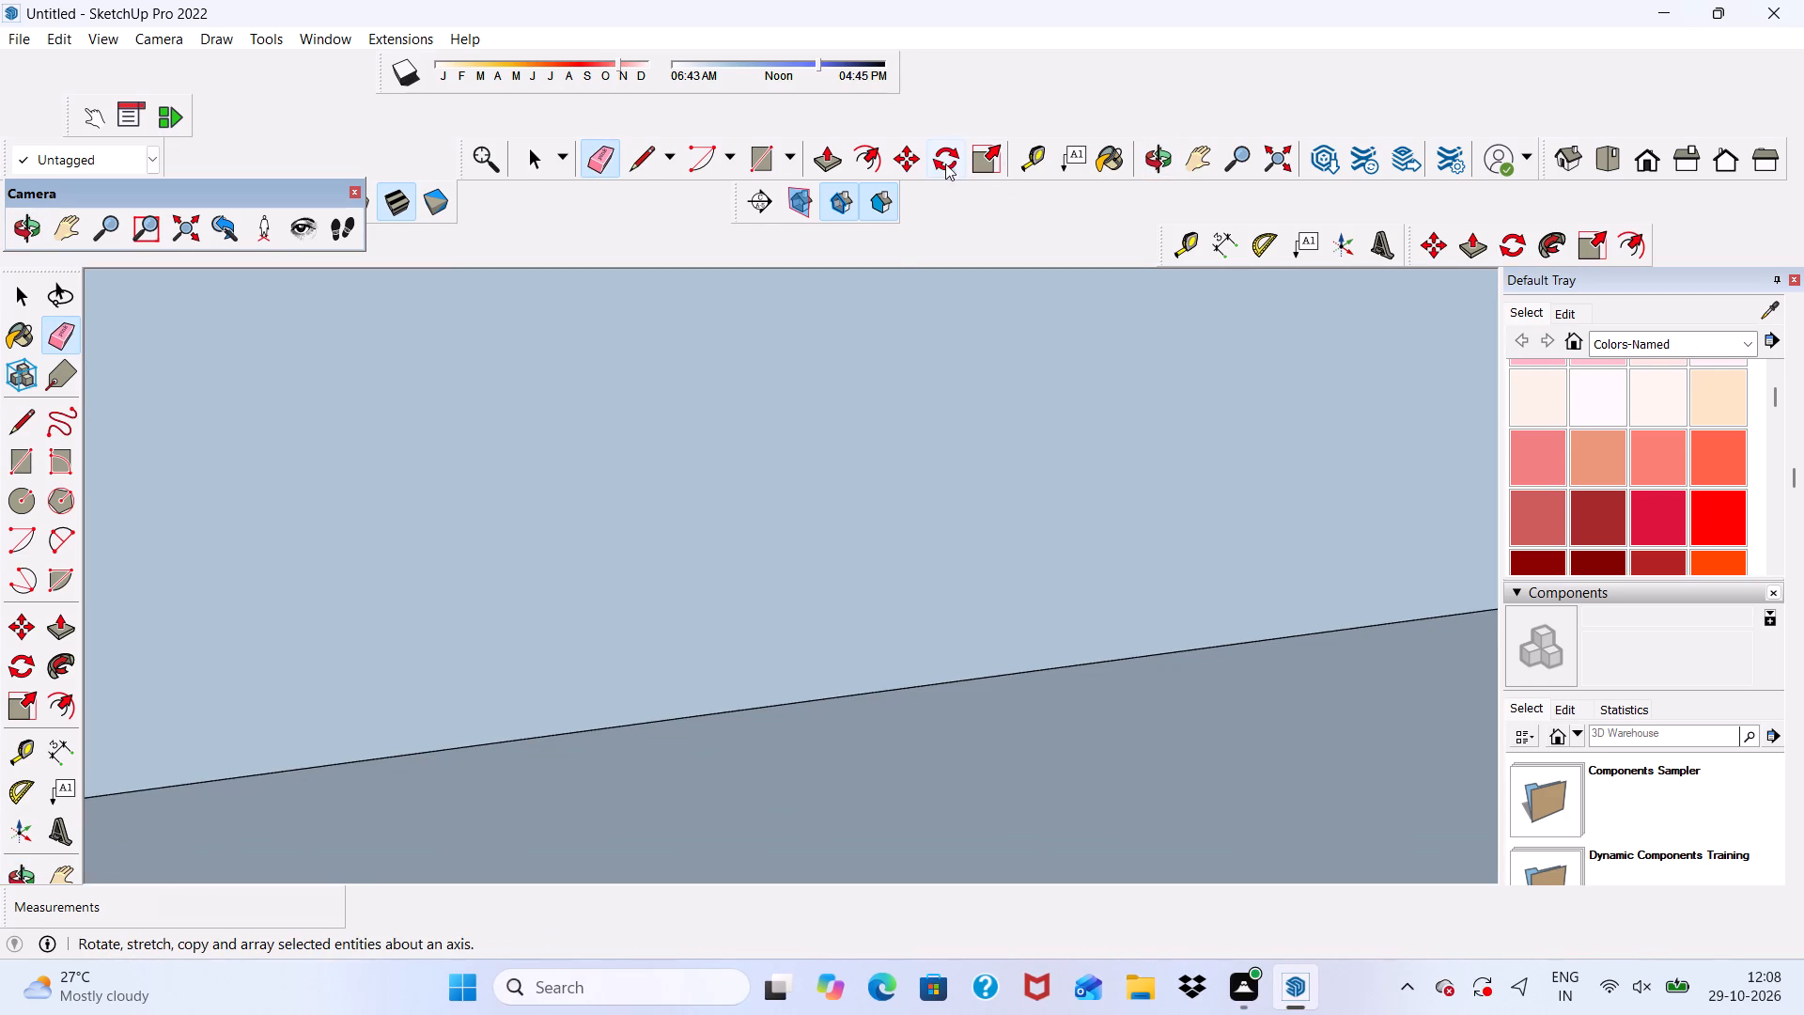
pyautogui.click(1645, 163)
pyautogui.scroll(-14, 634, 679)
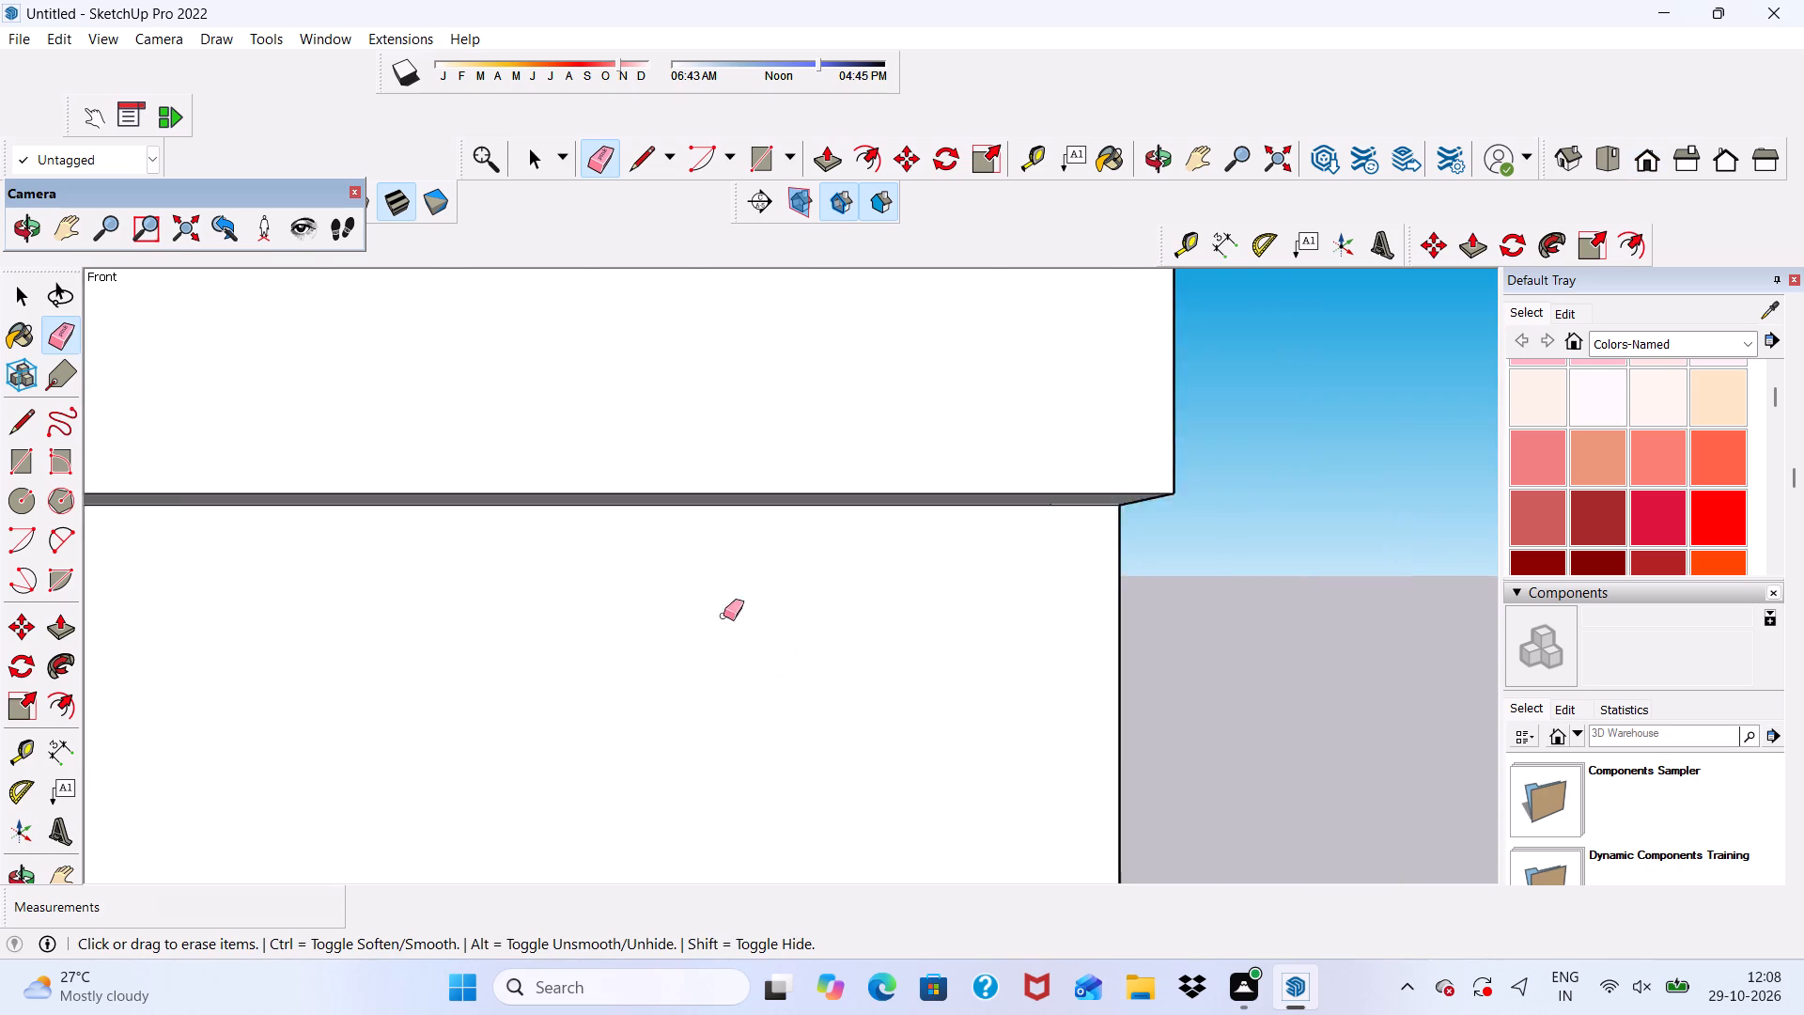
pyautogui.scroll(-8, 723, 616)
pyautogui.scroll(11, 693, 429)
pyautogui.moveTo(753, 407); pyautogui.dragTo(639, 583, button='middle')
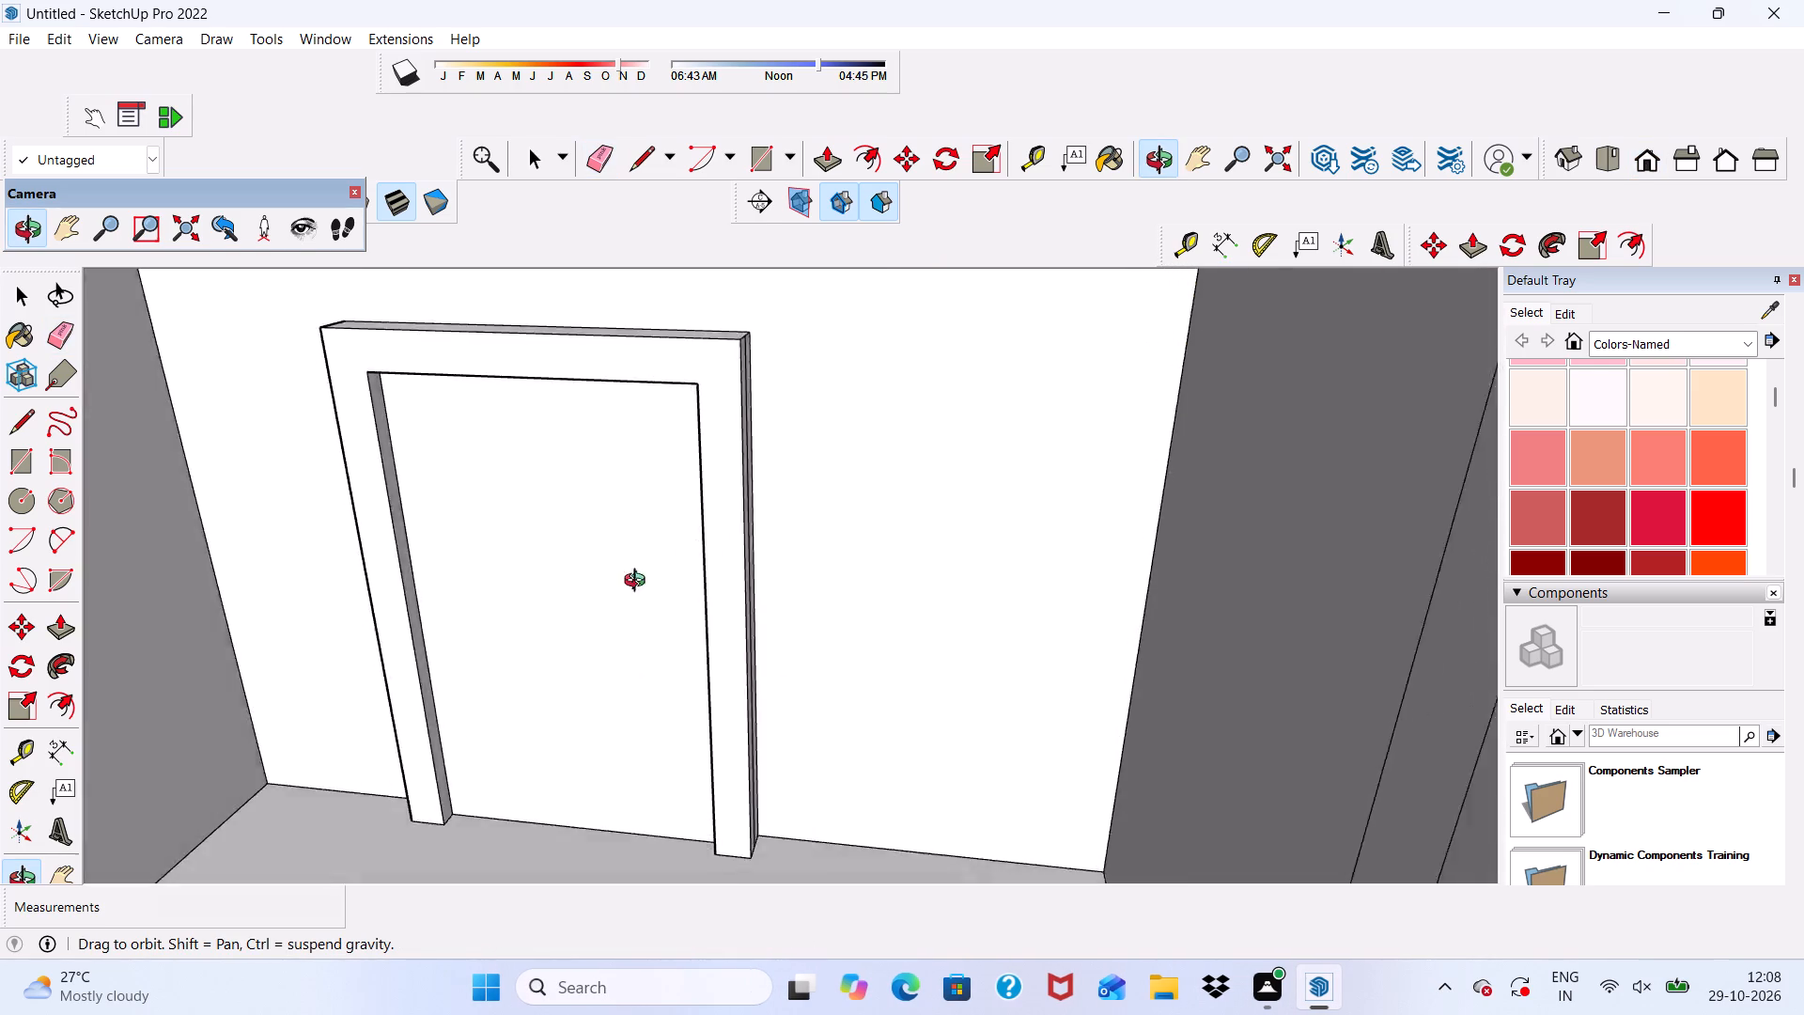
pyautogui.moveTo(639, 583); pyautogui.dragTo(631, 508, button='middle')
pyautogui.scroll(9, 753, 441)
pyautogui.moveTo(745, 433); pyautogui.dragTo(768, 425)
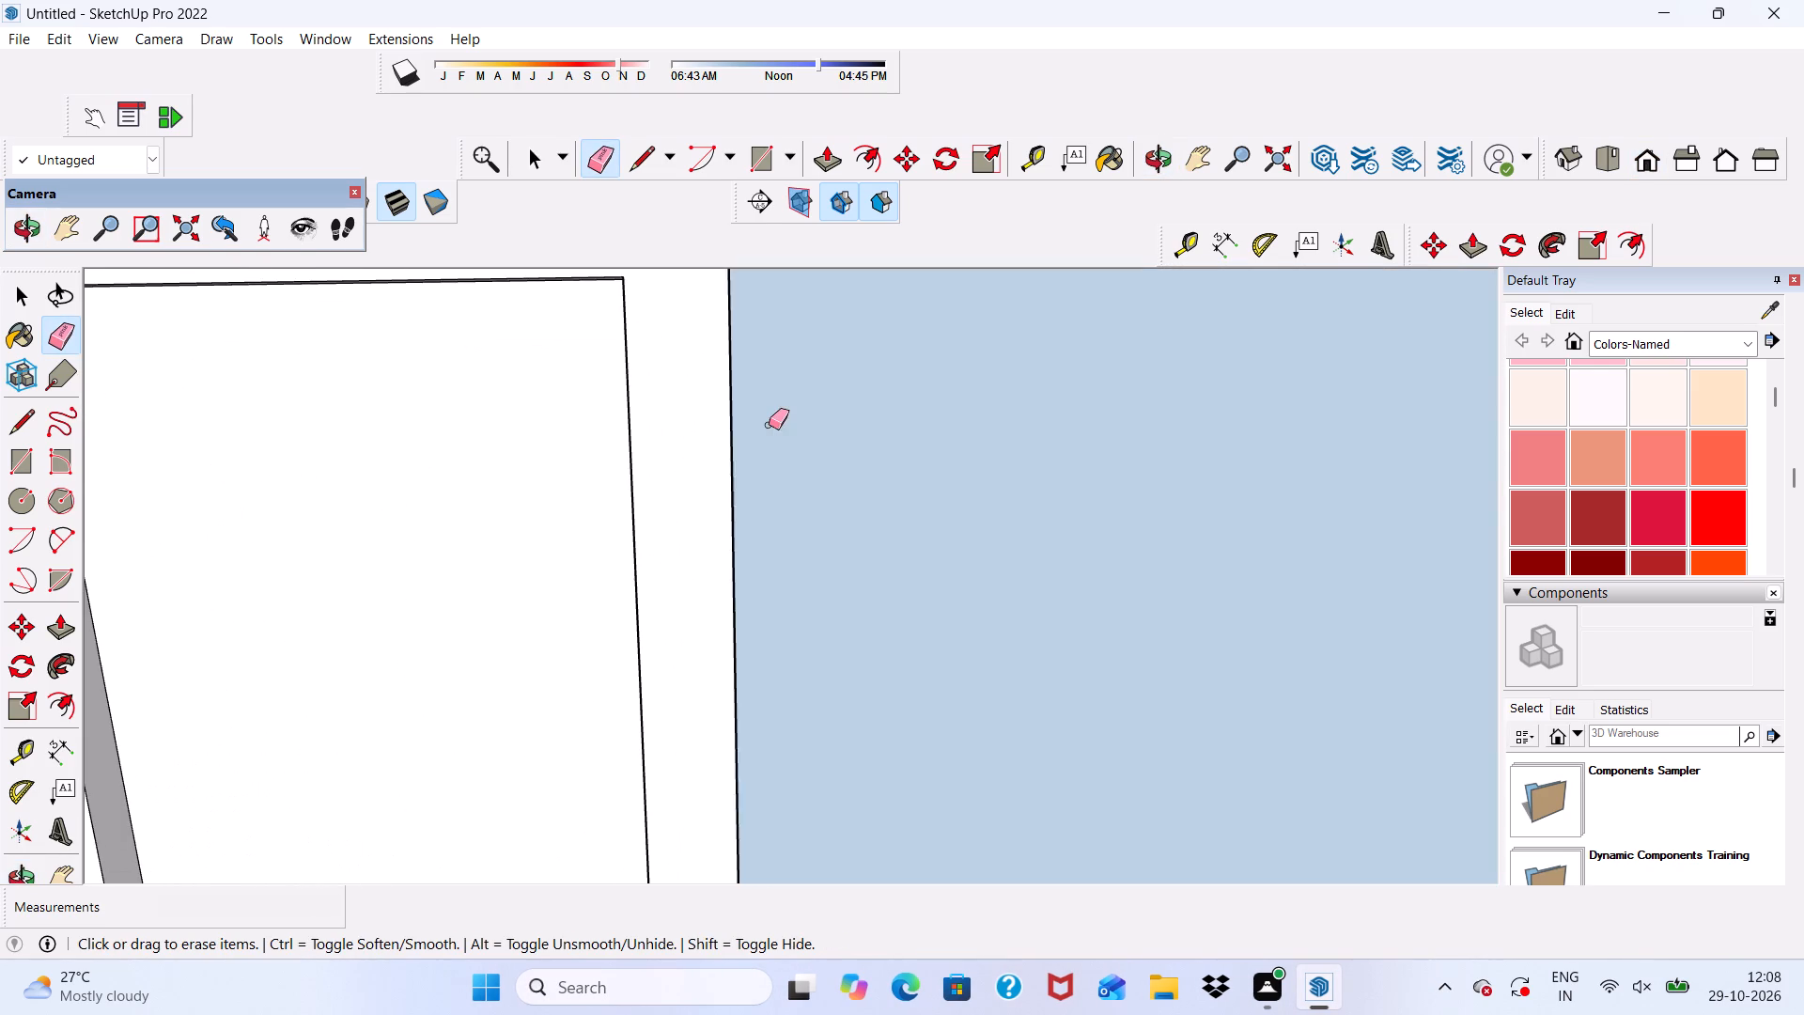
pyautogui.scroll(-5, 767, 442)
pyautogui.hotkey('ctrl', 'z')
pyautogui.scroll(6, 753, 452)
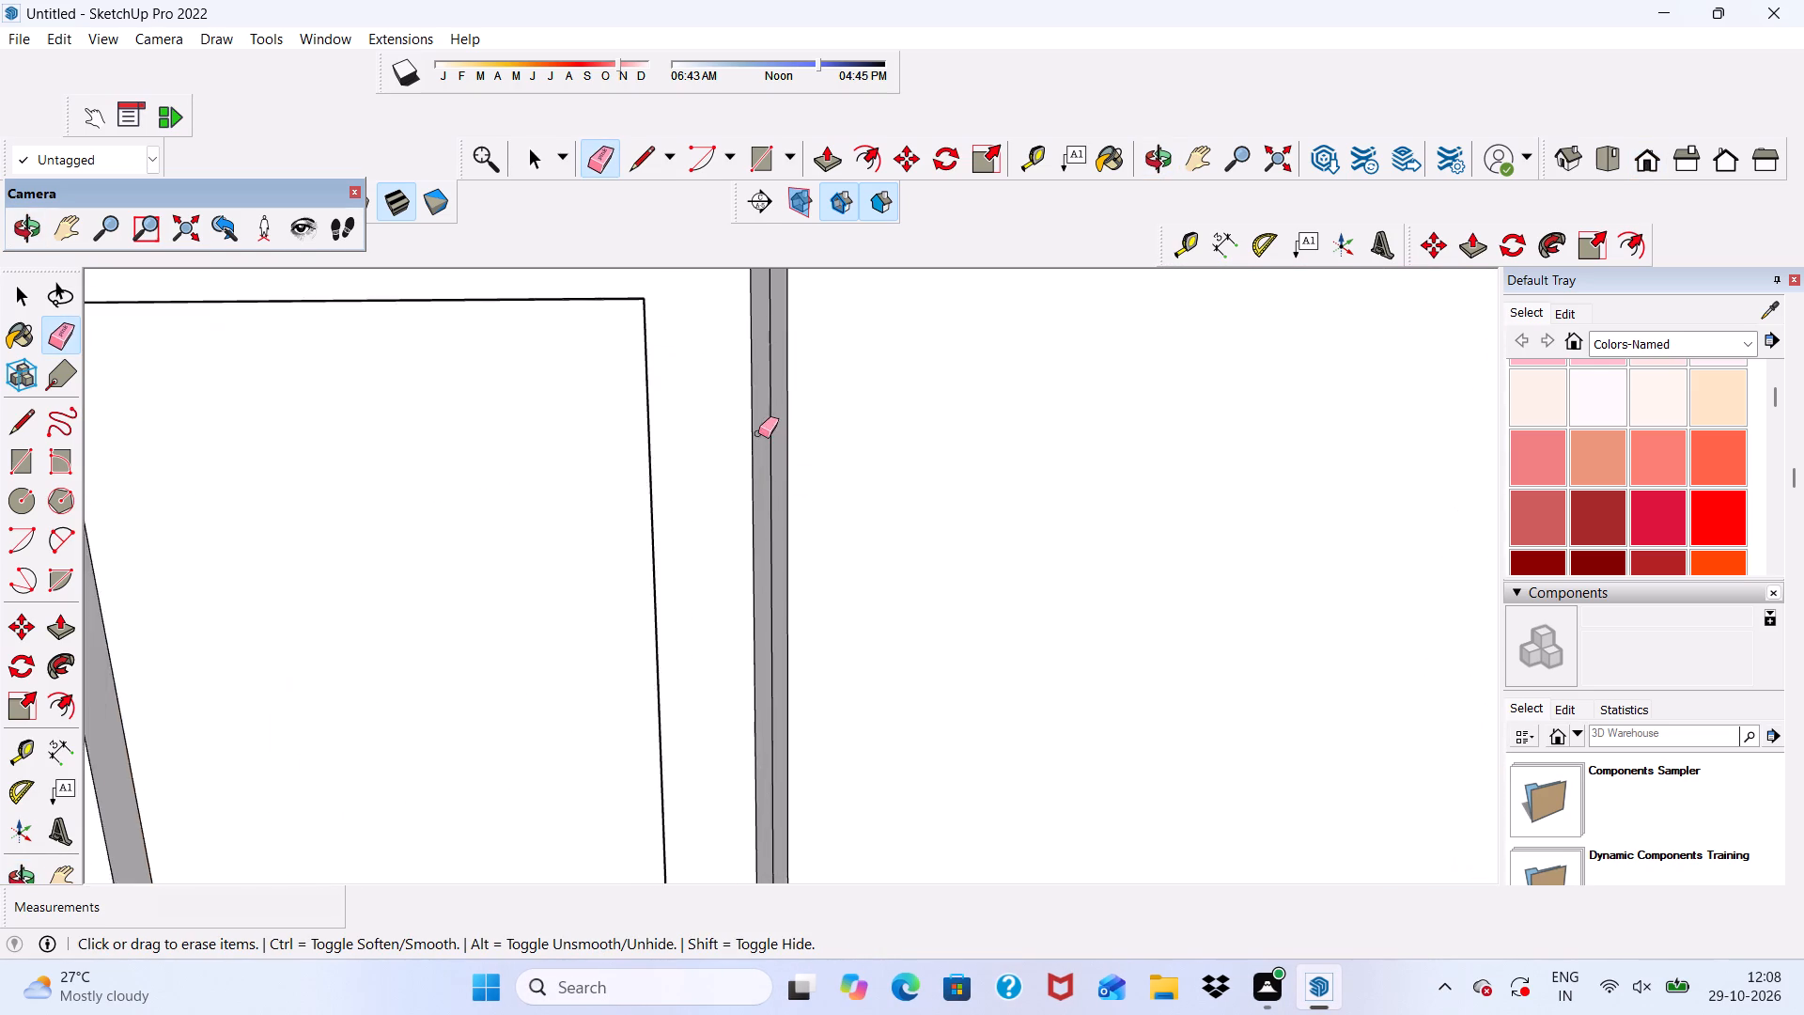
pyautogui.scroll(3, 758, 433)
pyautogui.moveTo(772, 421); pyautogui.dragTo(782, 425)
pyautogui.scroll(-9, 771, 435)
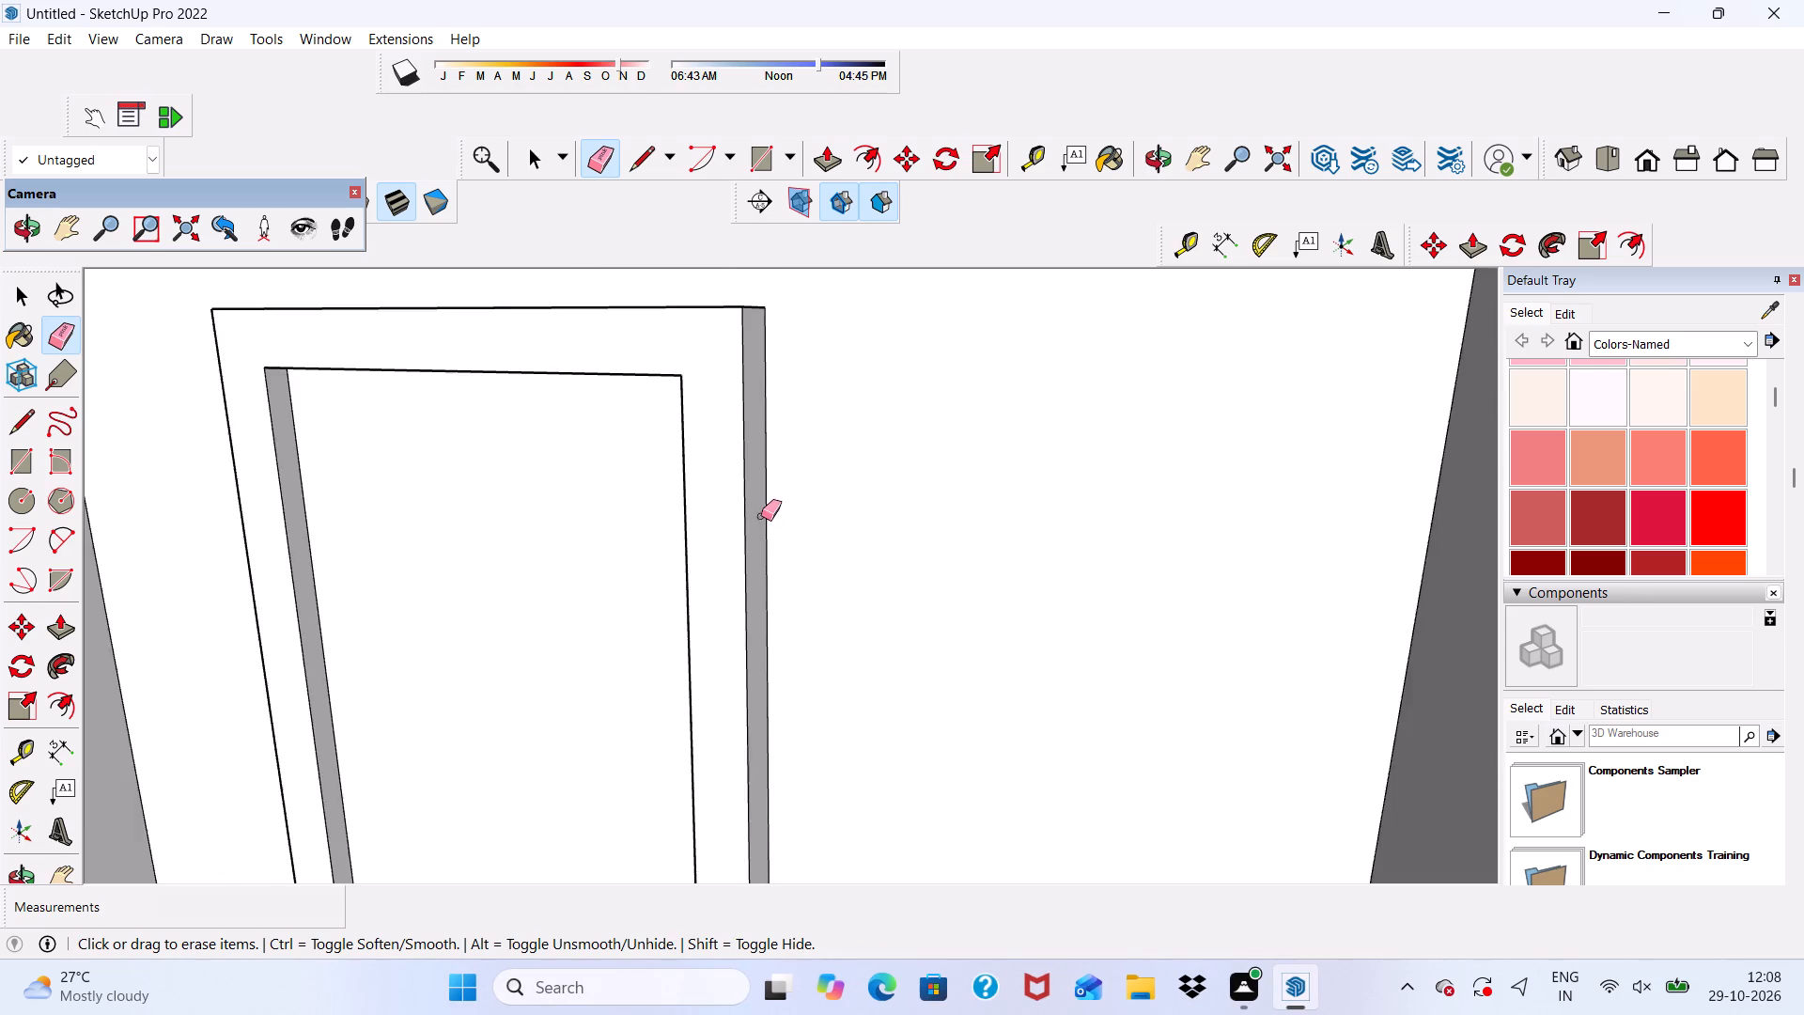
pyautogui.scroll(-10, 761, 516)
pyautogui.press('space')
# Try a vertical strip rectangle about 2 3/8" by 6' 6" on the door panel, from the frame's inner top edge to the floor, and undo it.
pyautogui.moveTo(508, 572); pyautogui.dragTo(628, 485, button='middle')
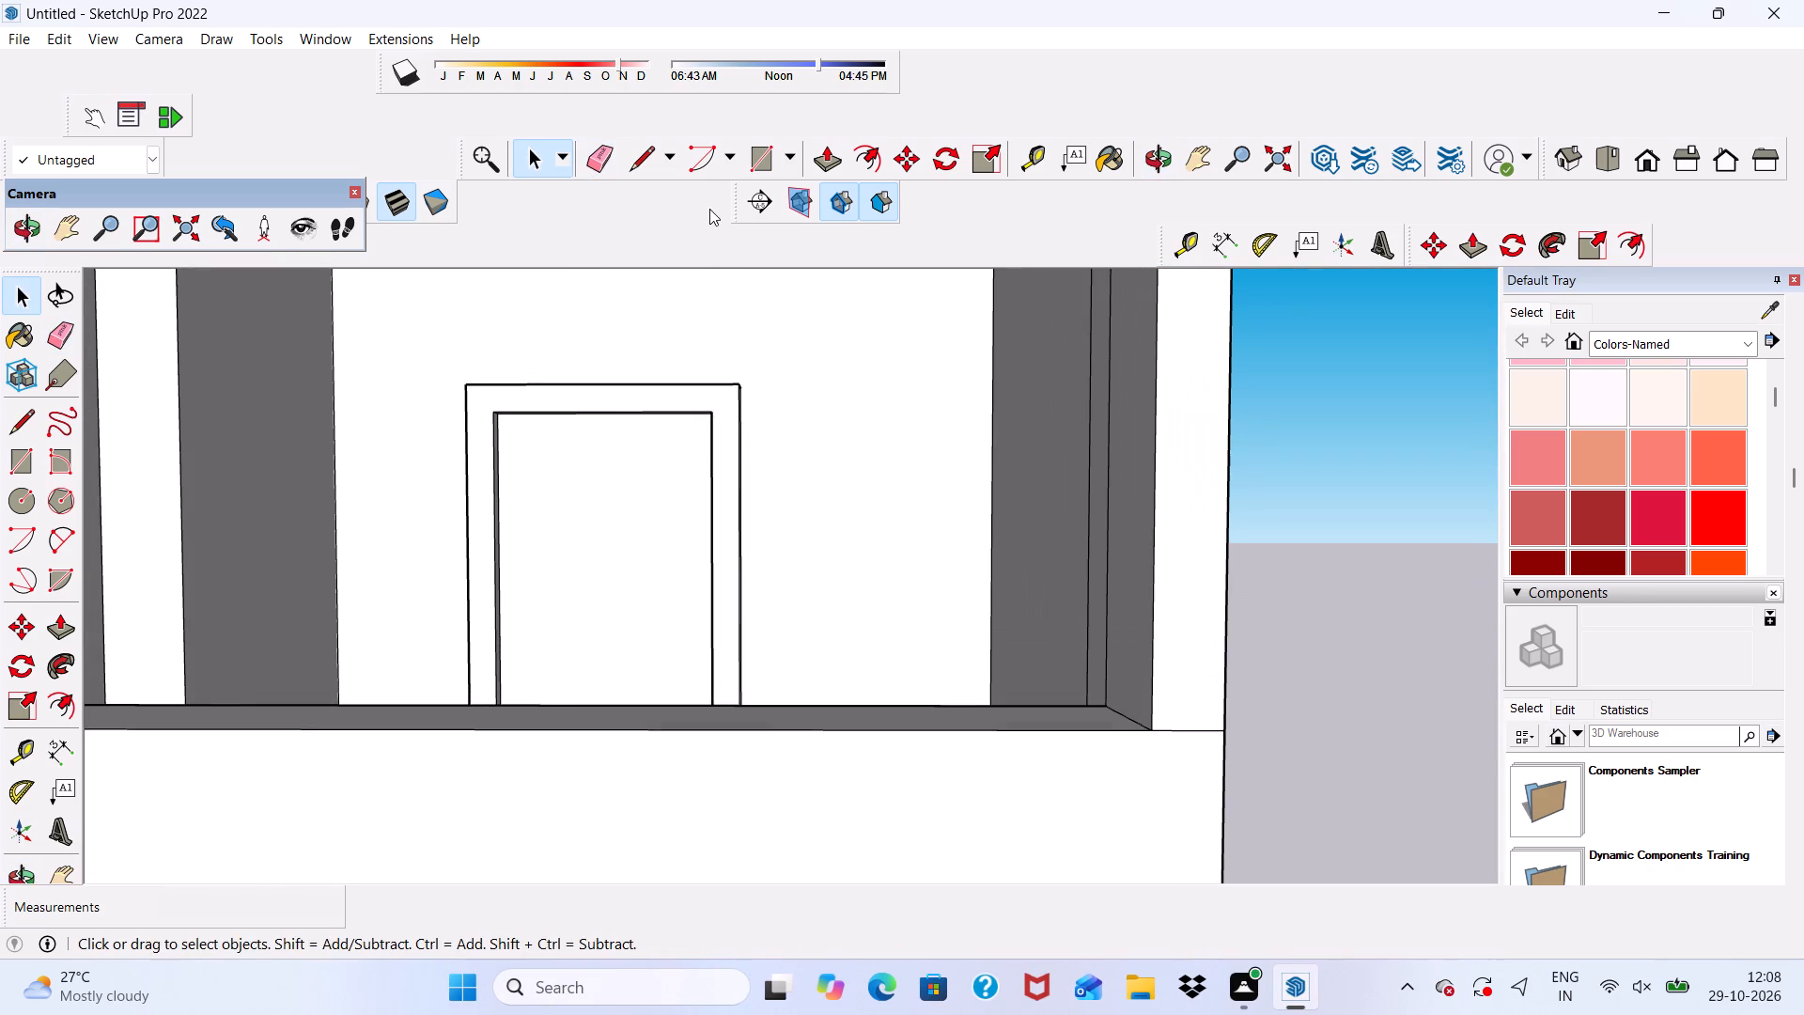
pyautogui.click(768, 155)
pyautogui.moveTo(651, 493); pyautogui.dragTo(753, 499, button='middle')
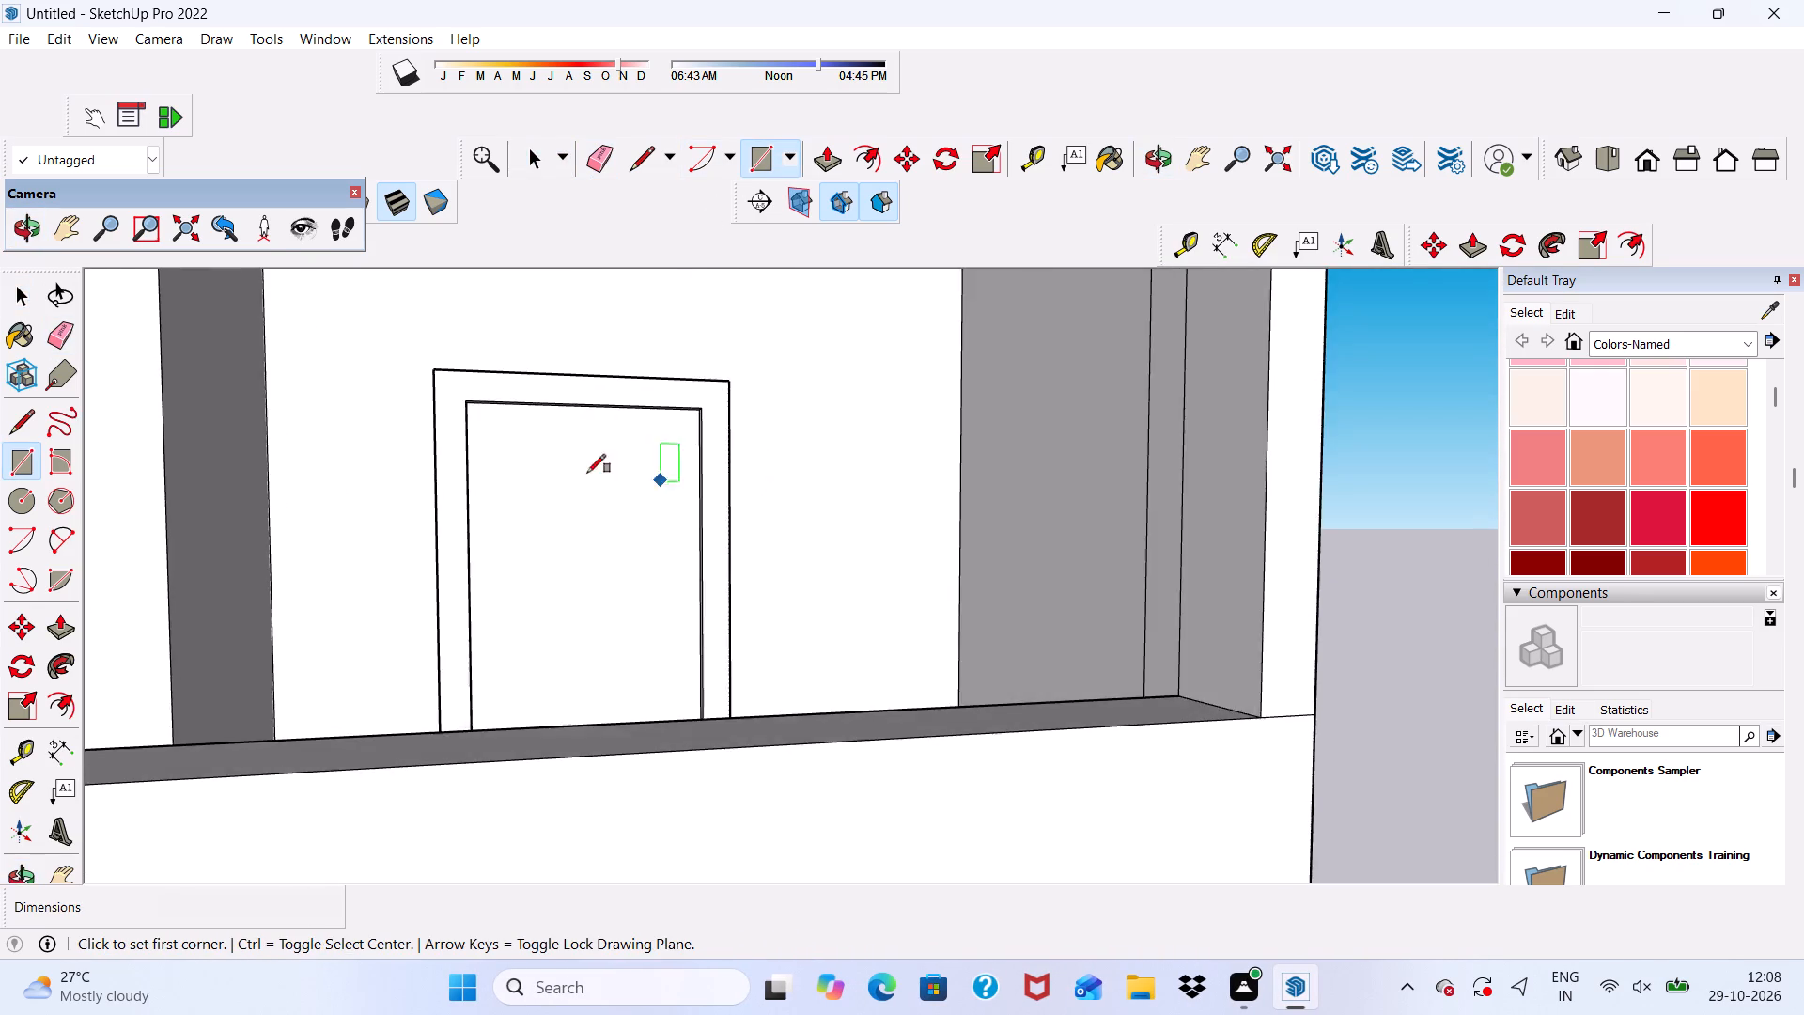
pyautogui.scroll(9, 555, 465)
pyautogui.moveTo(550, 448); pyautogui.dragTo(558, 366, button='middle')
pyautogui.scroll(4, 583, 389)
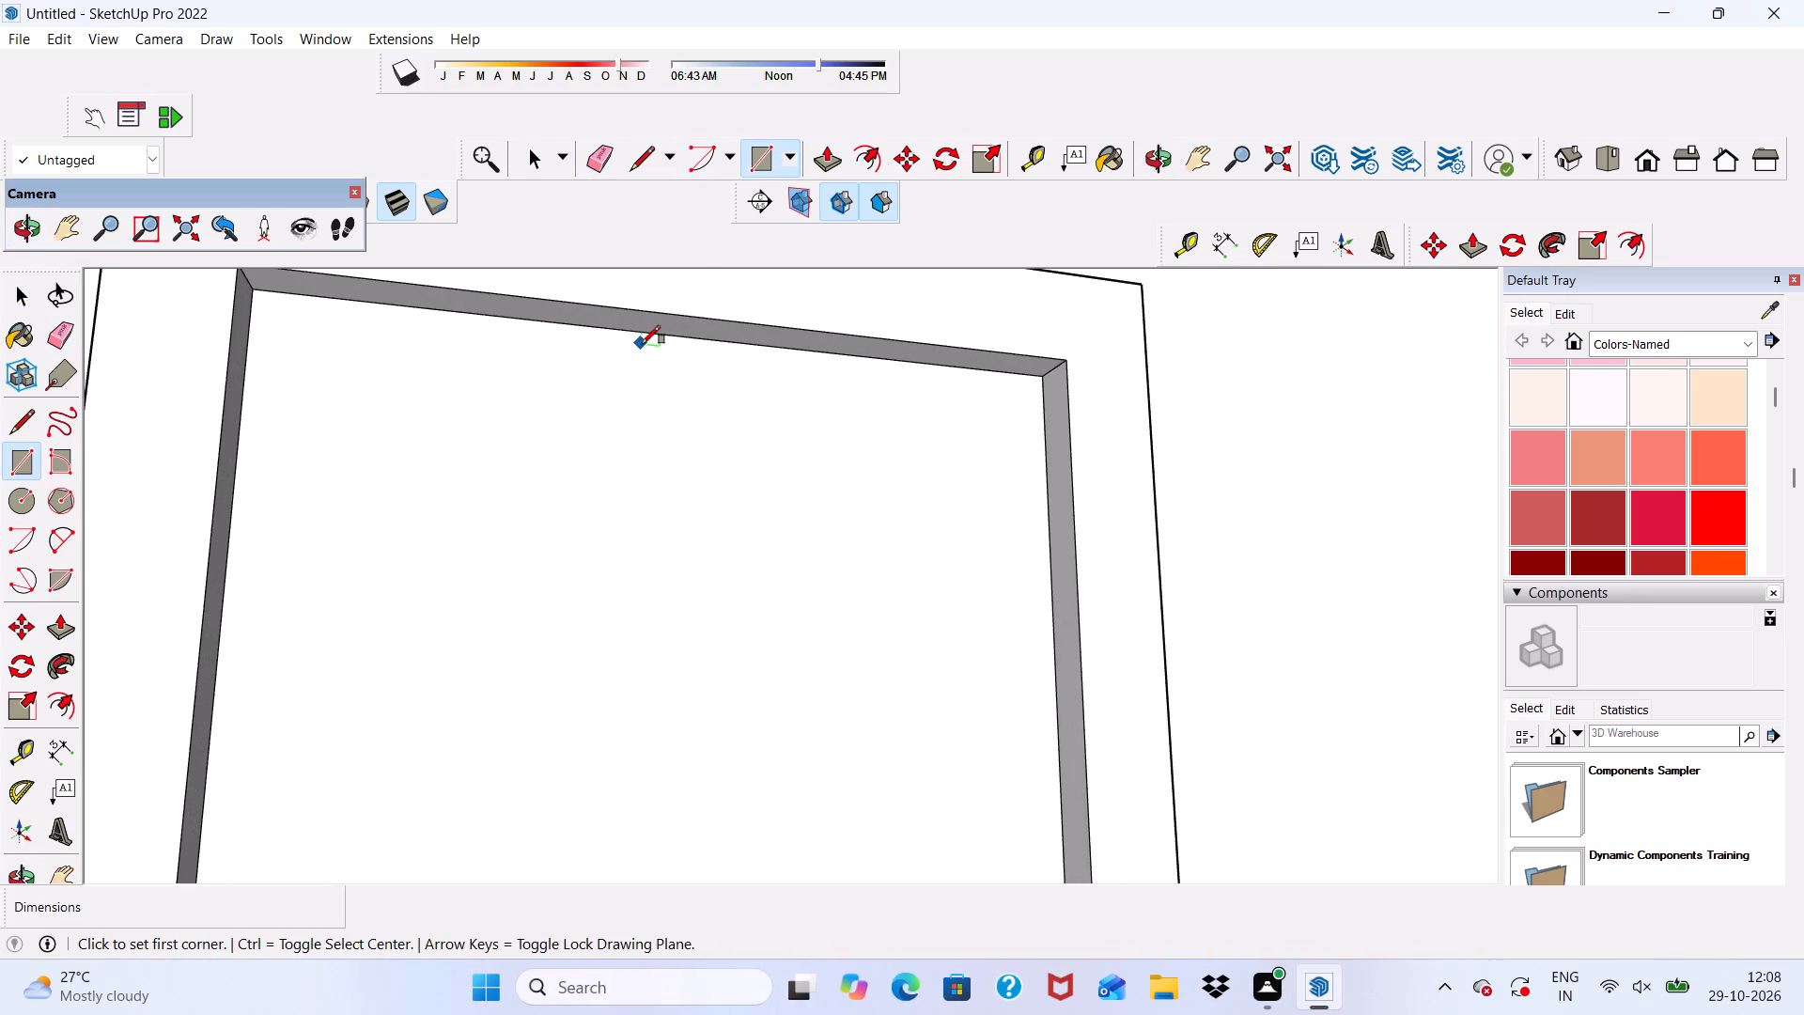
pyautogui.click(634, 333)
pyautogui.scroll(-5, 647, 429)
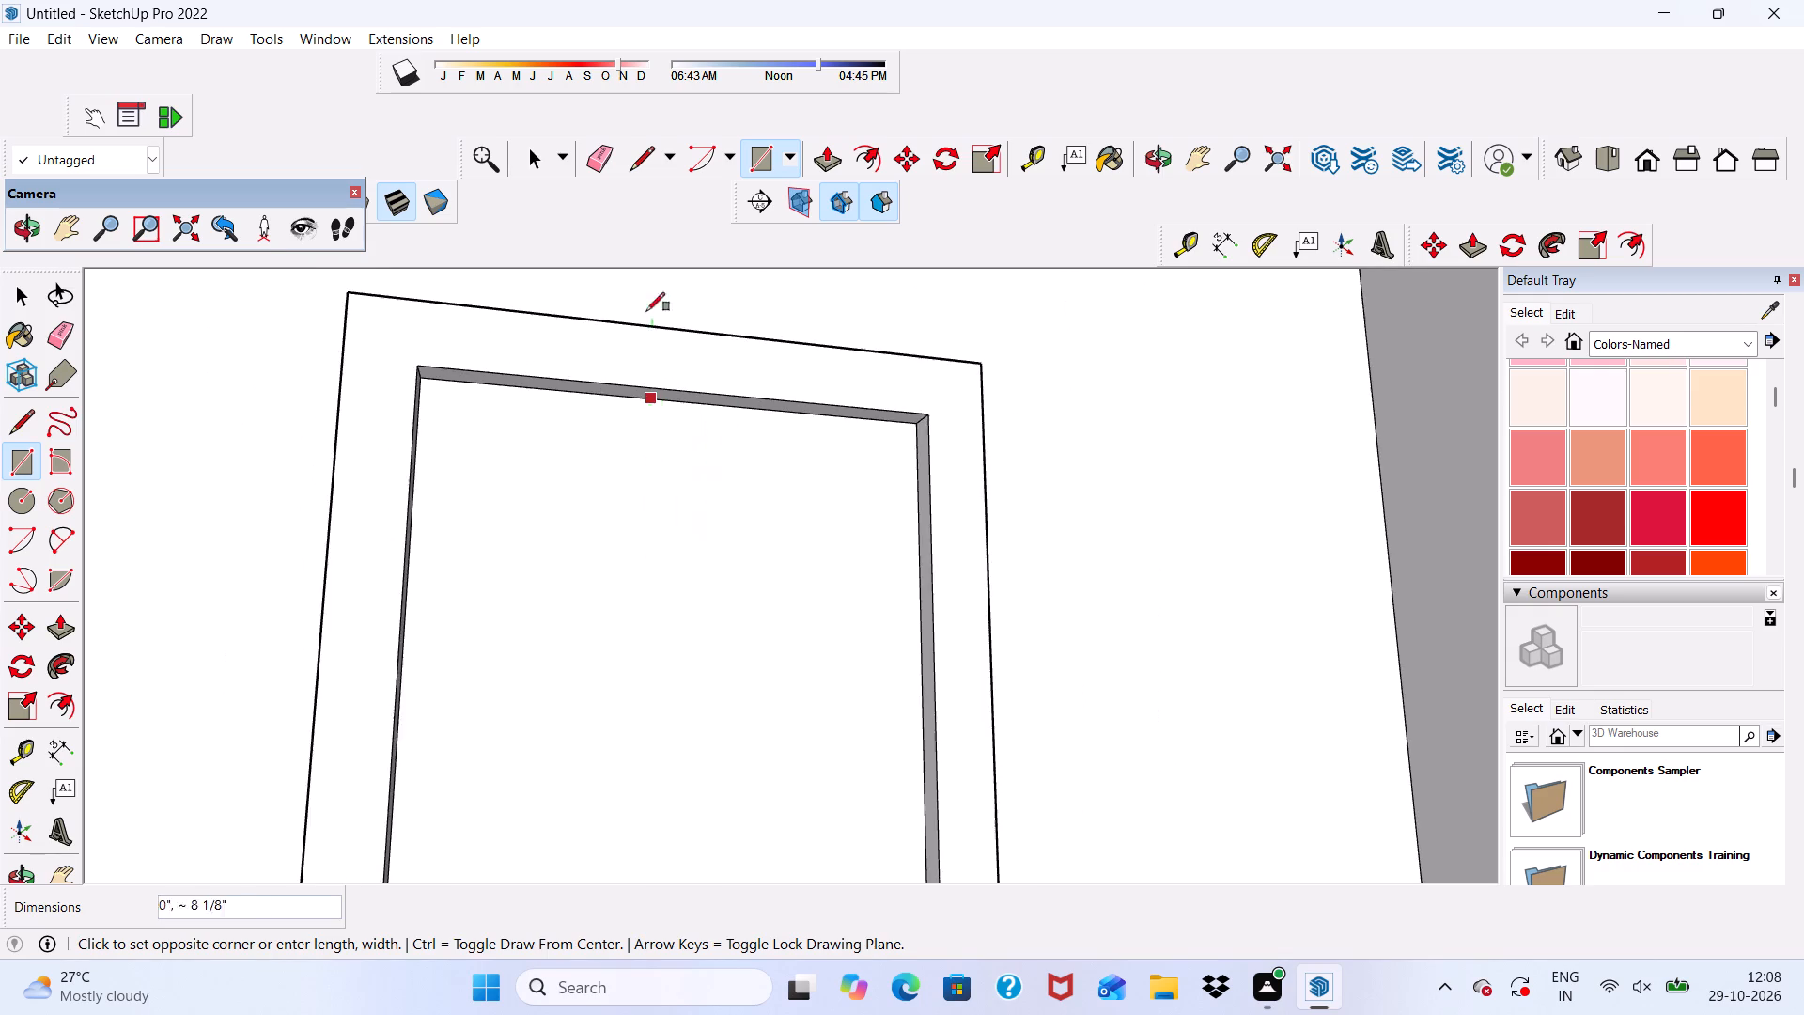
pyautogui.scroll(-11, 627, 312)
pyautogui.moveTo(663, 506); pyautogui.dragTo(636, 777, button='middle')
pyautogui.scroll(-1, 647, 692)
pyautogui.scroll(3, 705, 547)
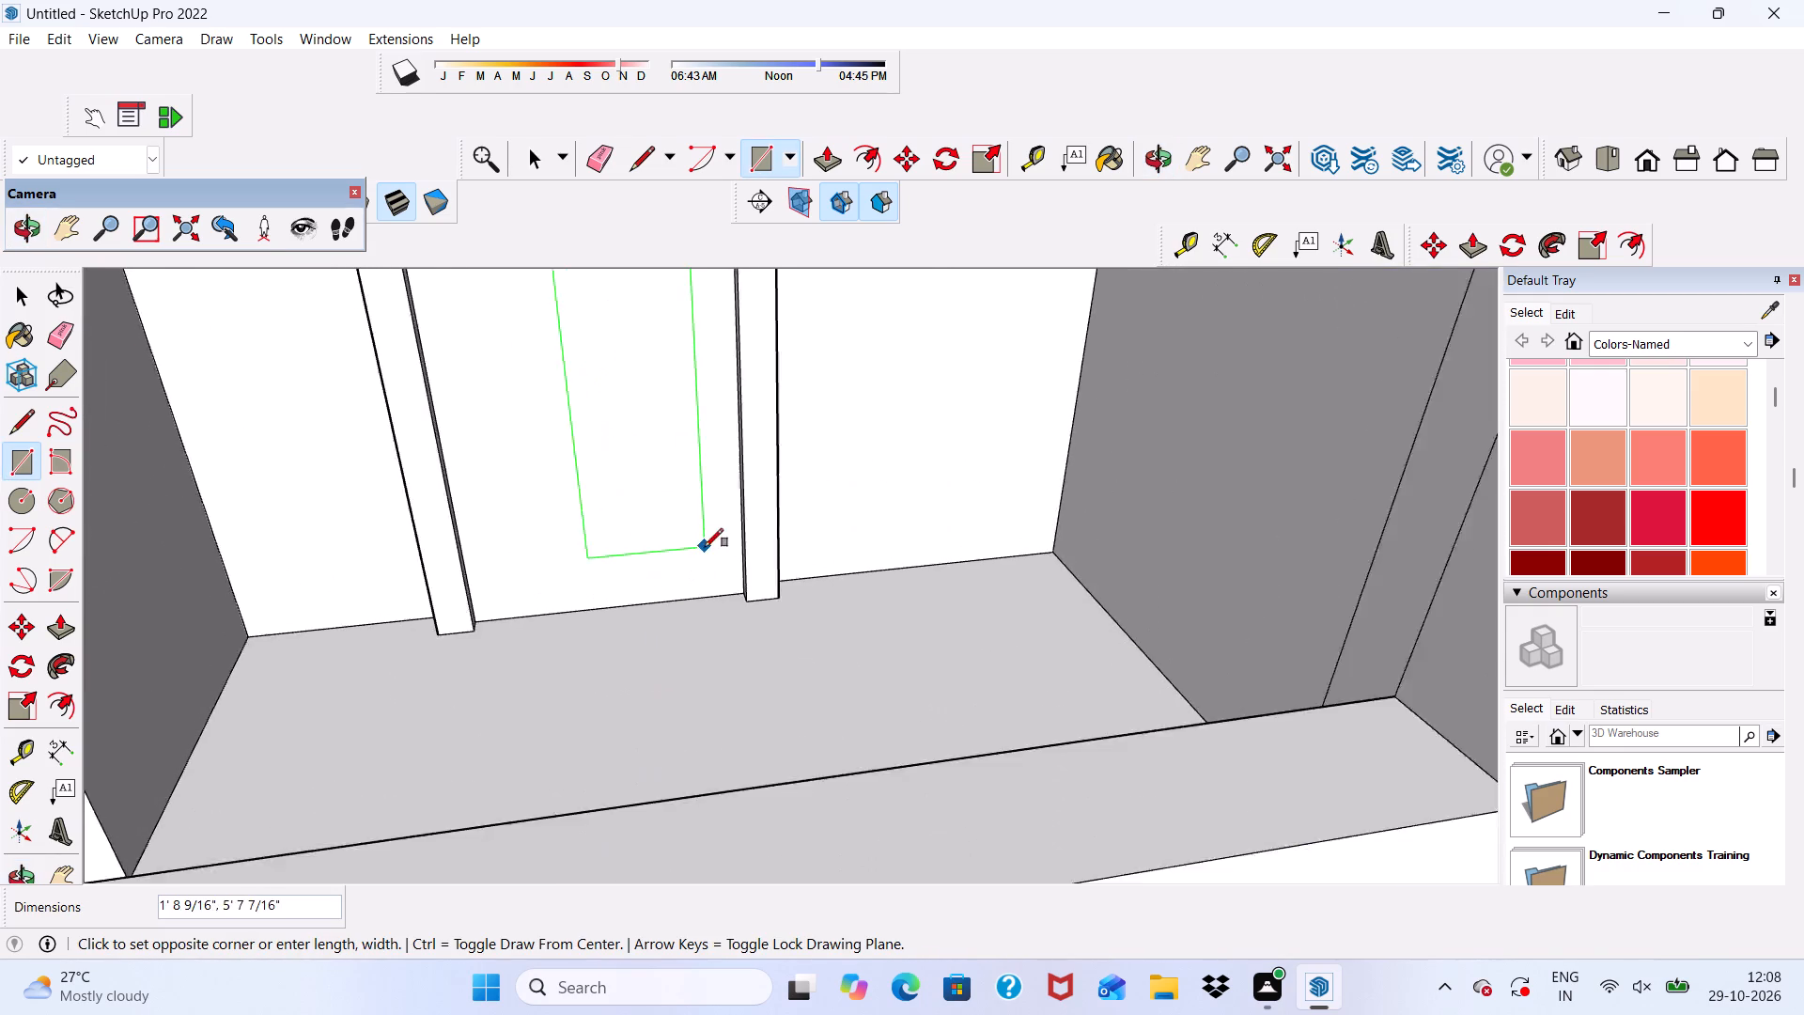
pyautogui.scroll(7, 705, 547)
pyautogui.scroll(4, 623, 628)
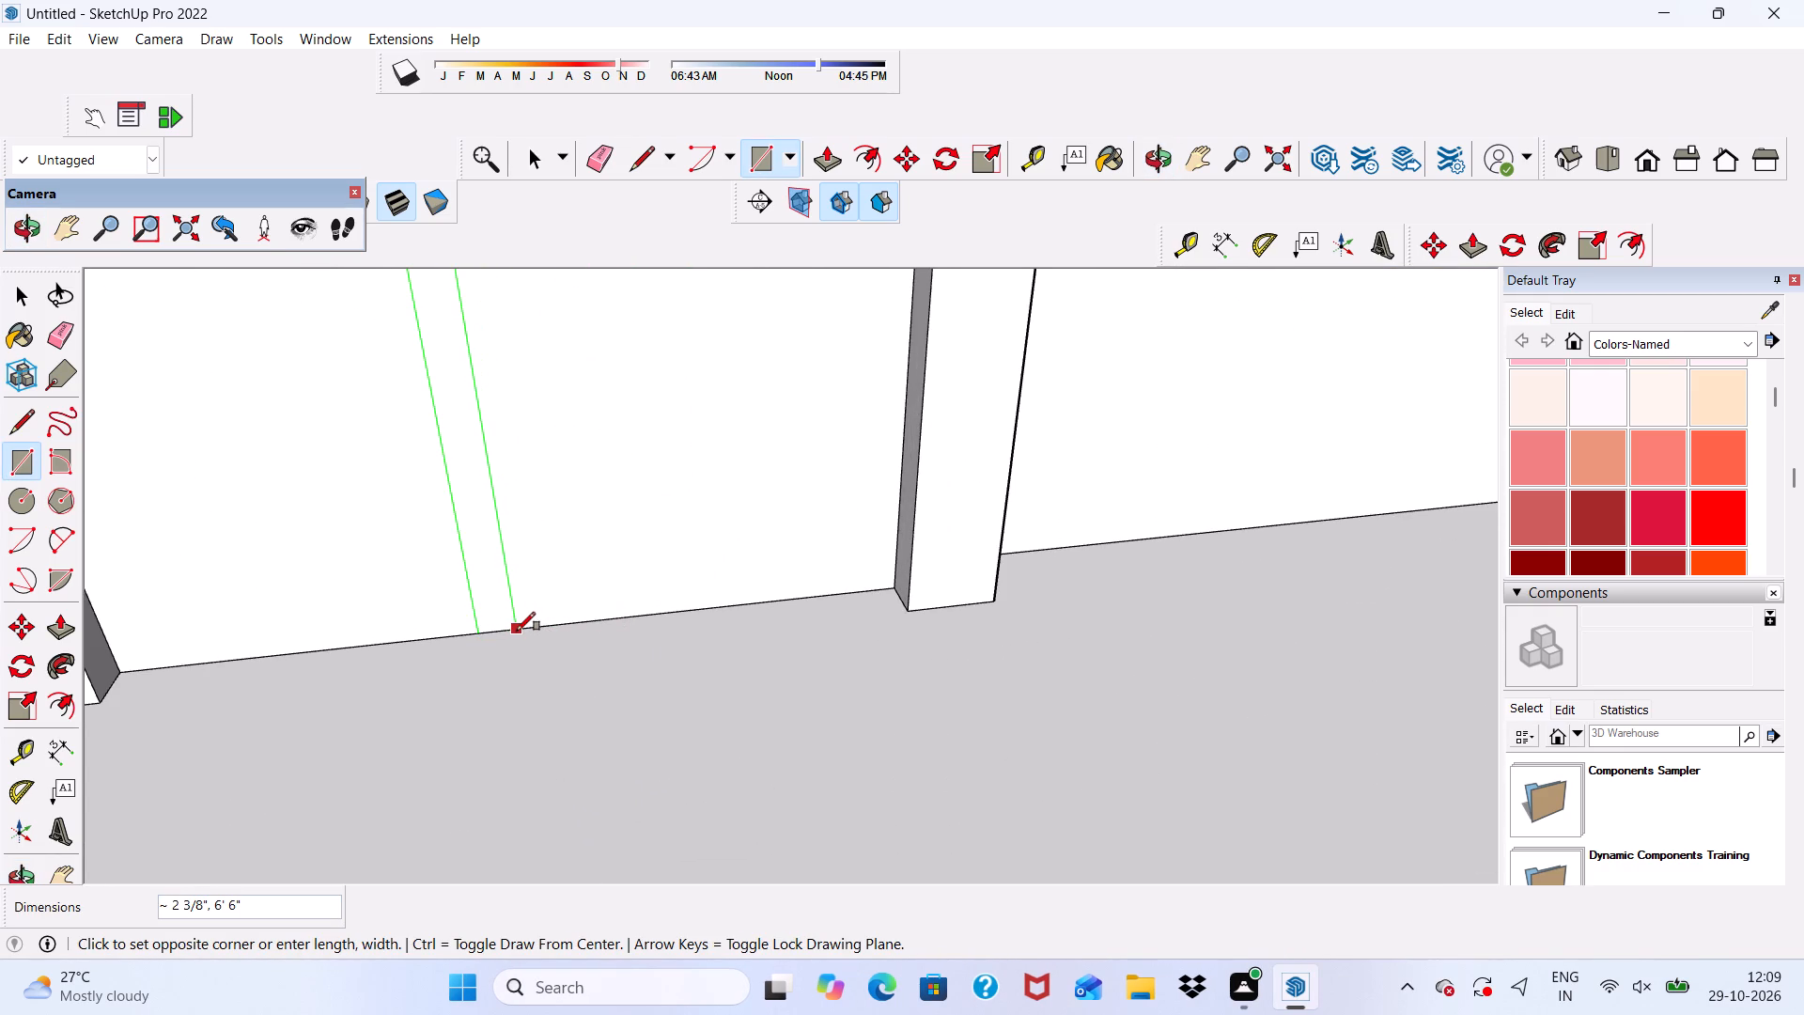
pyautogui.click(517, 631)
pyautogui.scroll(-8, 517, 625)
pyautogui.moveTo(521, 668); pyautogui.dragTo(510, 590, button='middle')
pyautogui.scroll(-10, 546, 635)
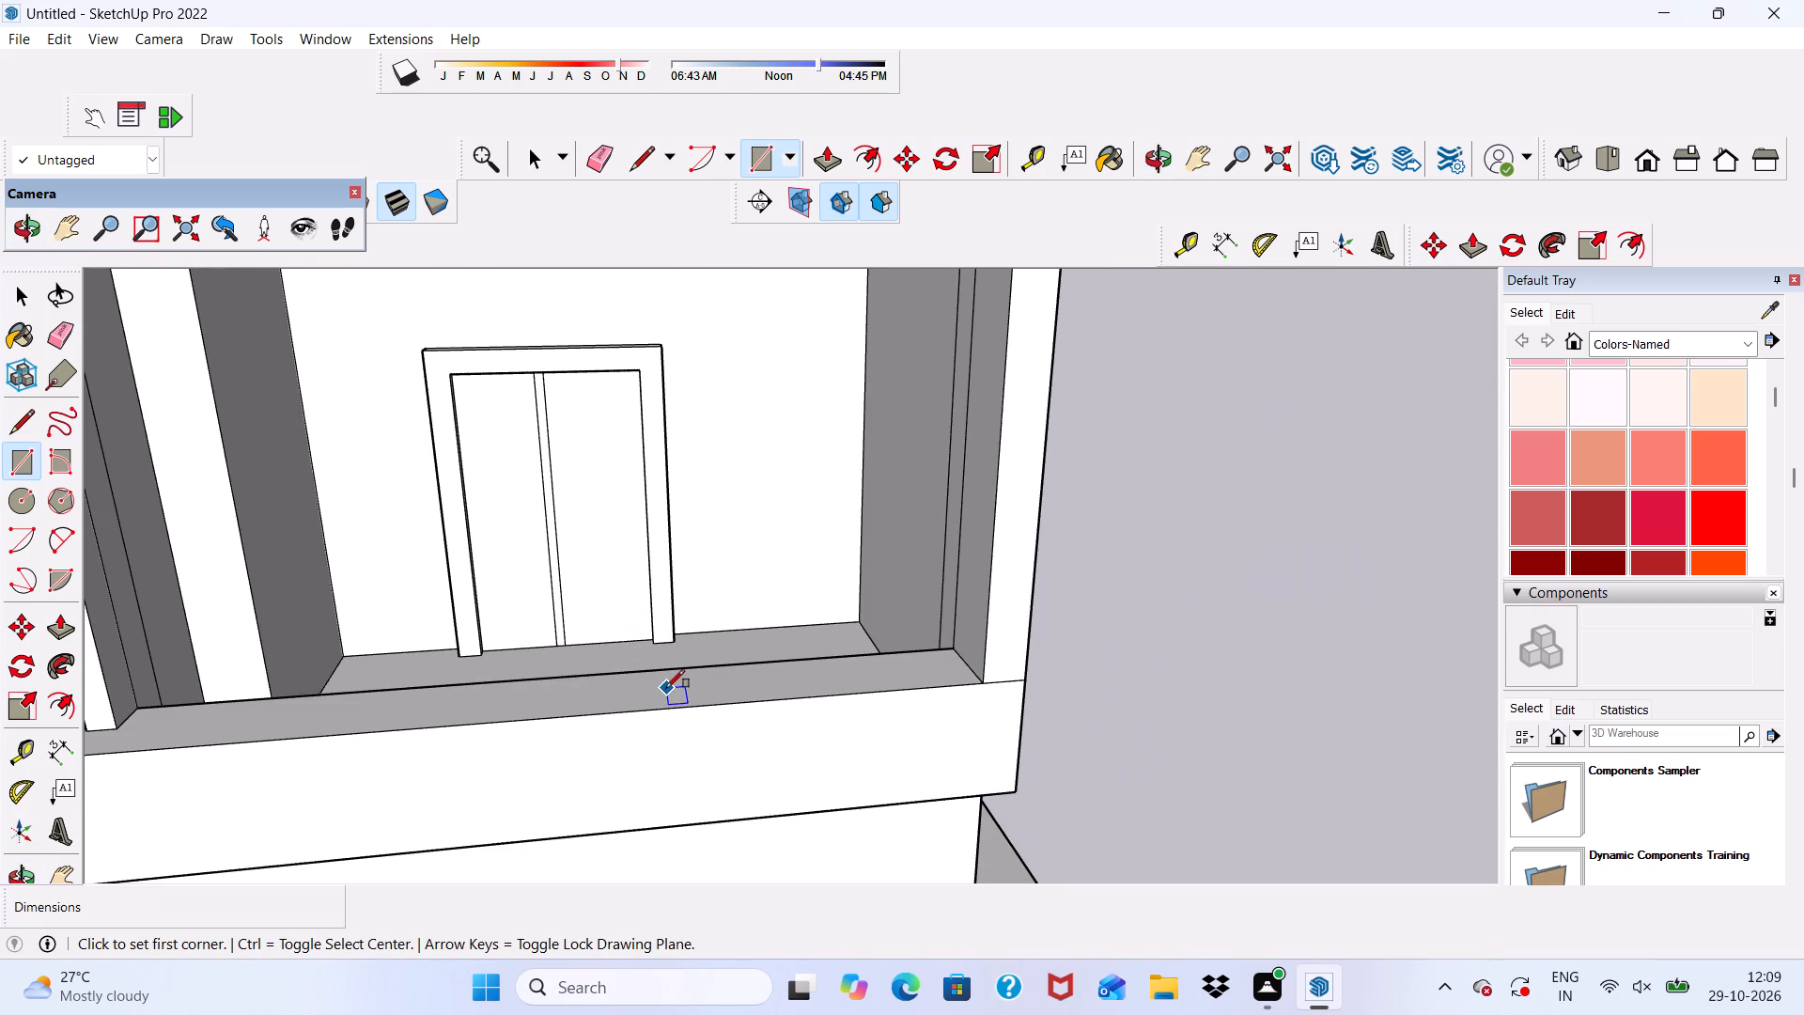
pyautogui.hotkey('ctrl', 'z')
# Draw a vertical strip rectangle about 6 3/4" by 6' 6" on the door panel, from the frame's inner top edge to the floor.
pyautogui.moveTo(568, 491); pyautogui.dragTo(545, 419, button='middle')
pyautogui.scroll(6, 545, 418)
pyautogui.moveTo(545, 410); pyautogui.dragTo(545, 395, button='middle')
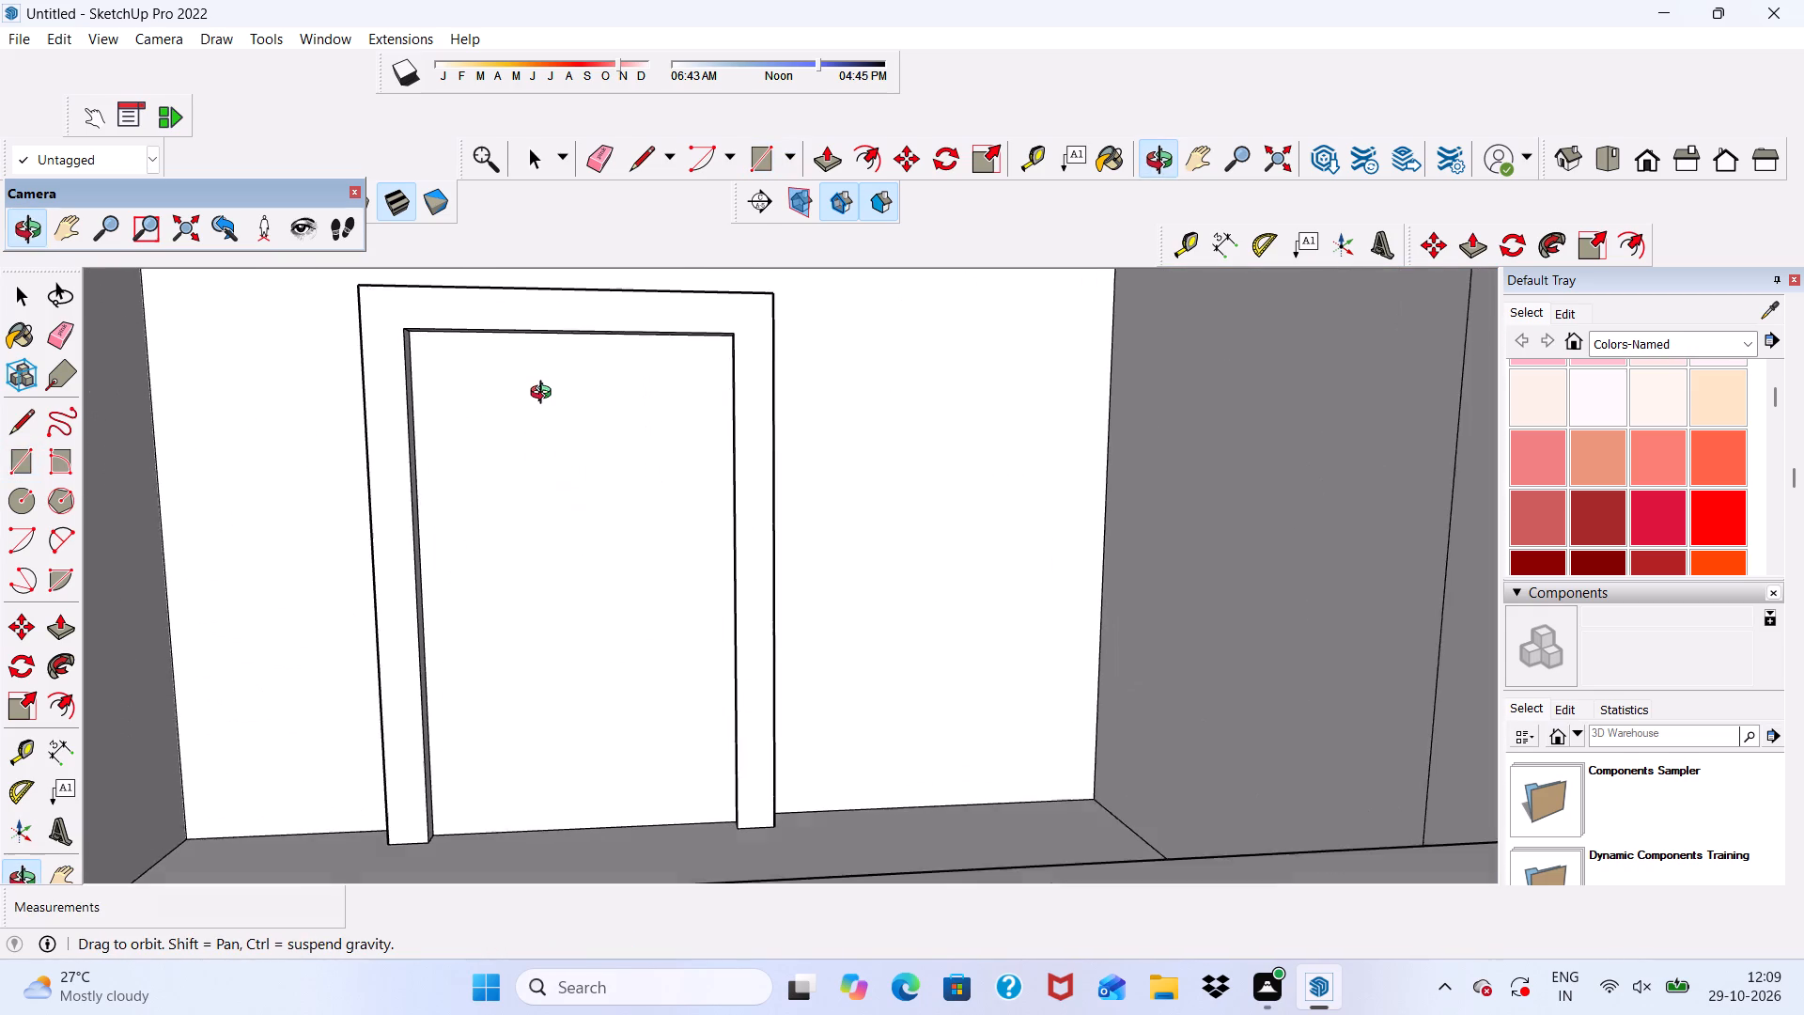
pyautogui.moveTo(545, 395); pyautogui.dragTo(550, 366, button='middle')
pyautogui.scroll(8, 551, 351)
pyautogui.click(552, 329)
pyautogui.scroll(-2, 573, 378)
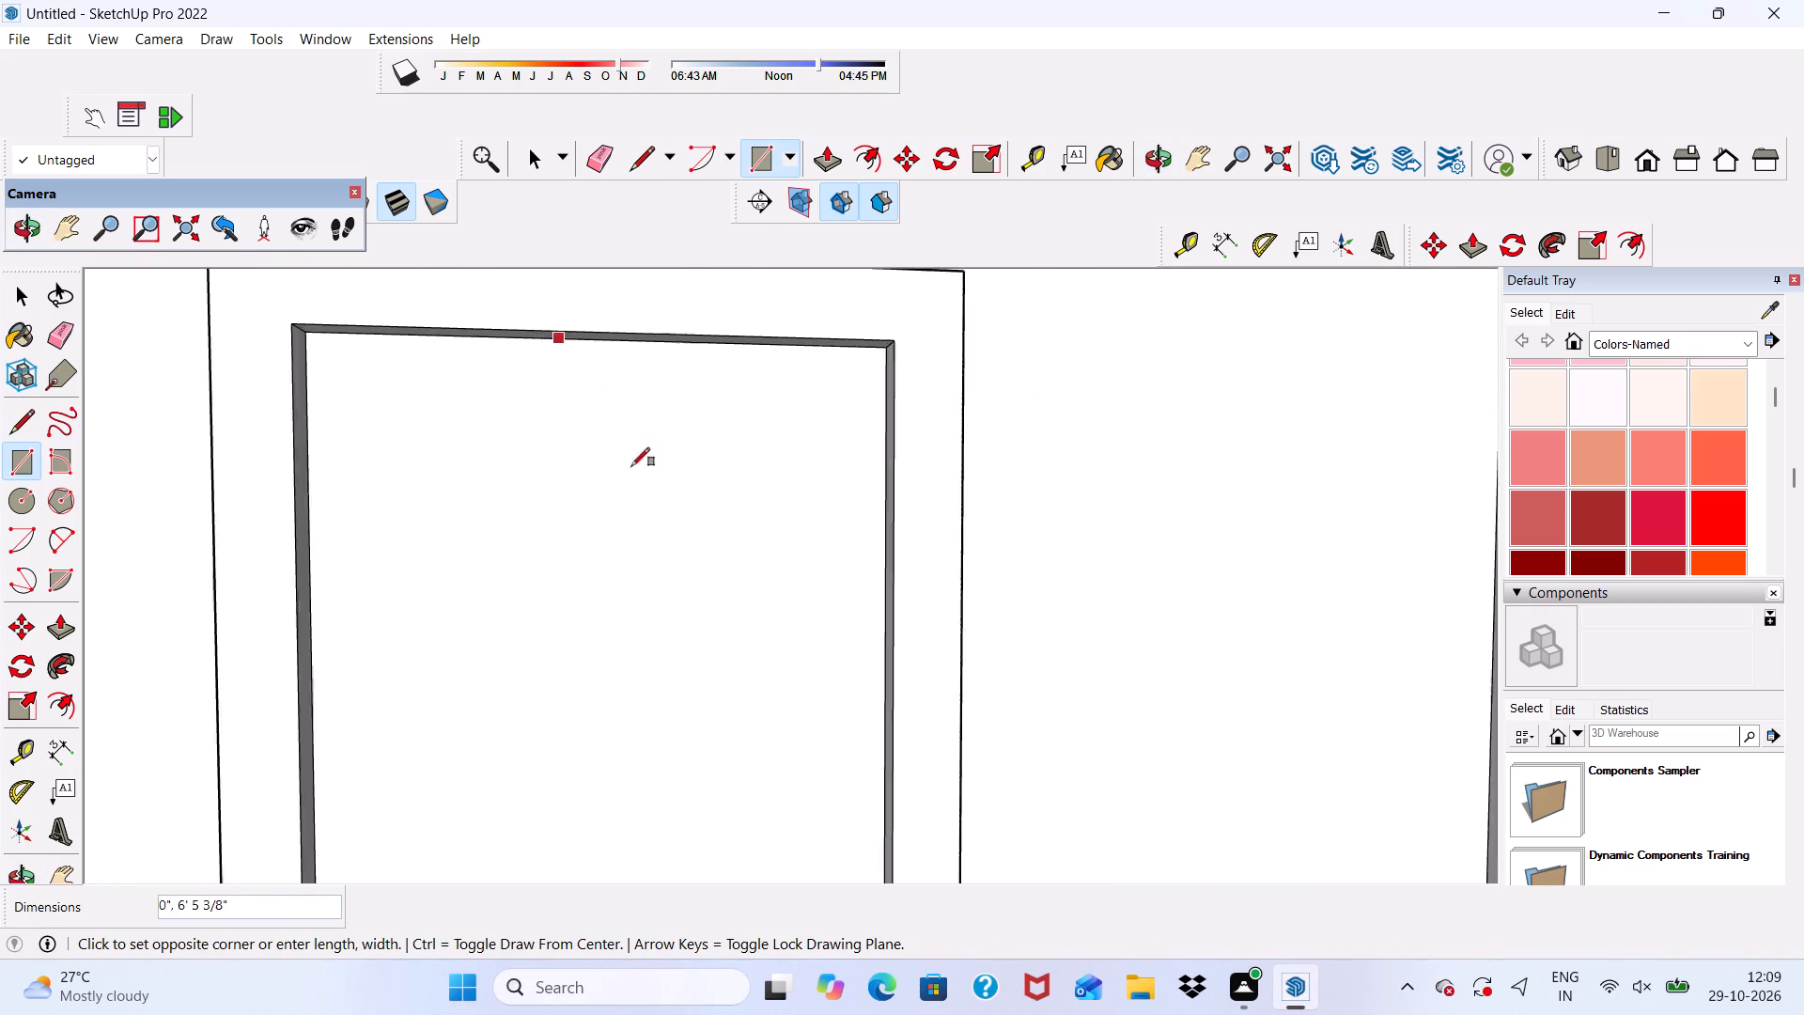
pyautogui.scroll(-13, 631, 466)
pyautogui.moveTo(664, 402); pyautogui.dragTo(686, 622, button='middle')
pyautogui.scroll(3, 687, 642)
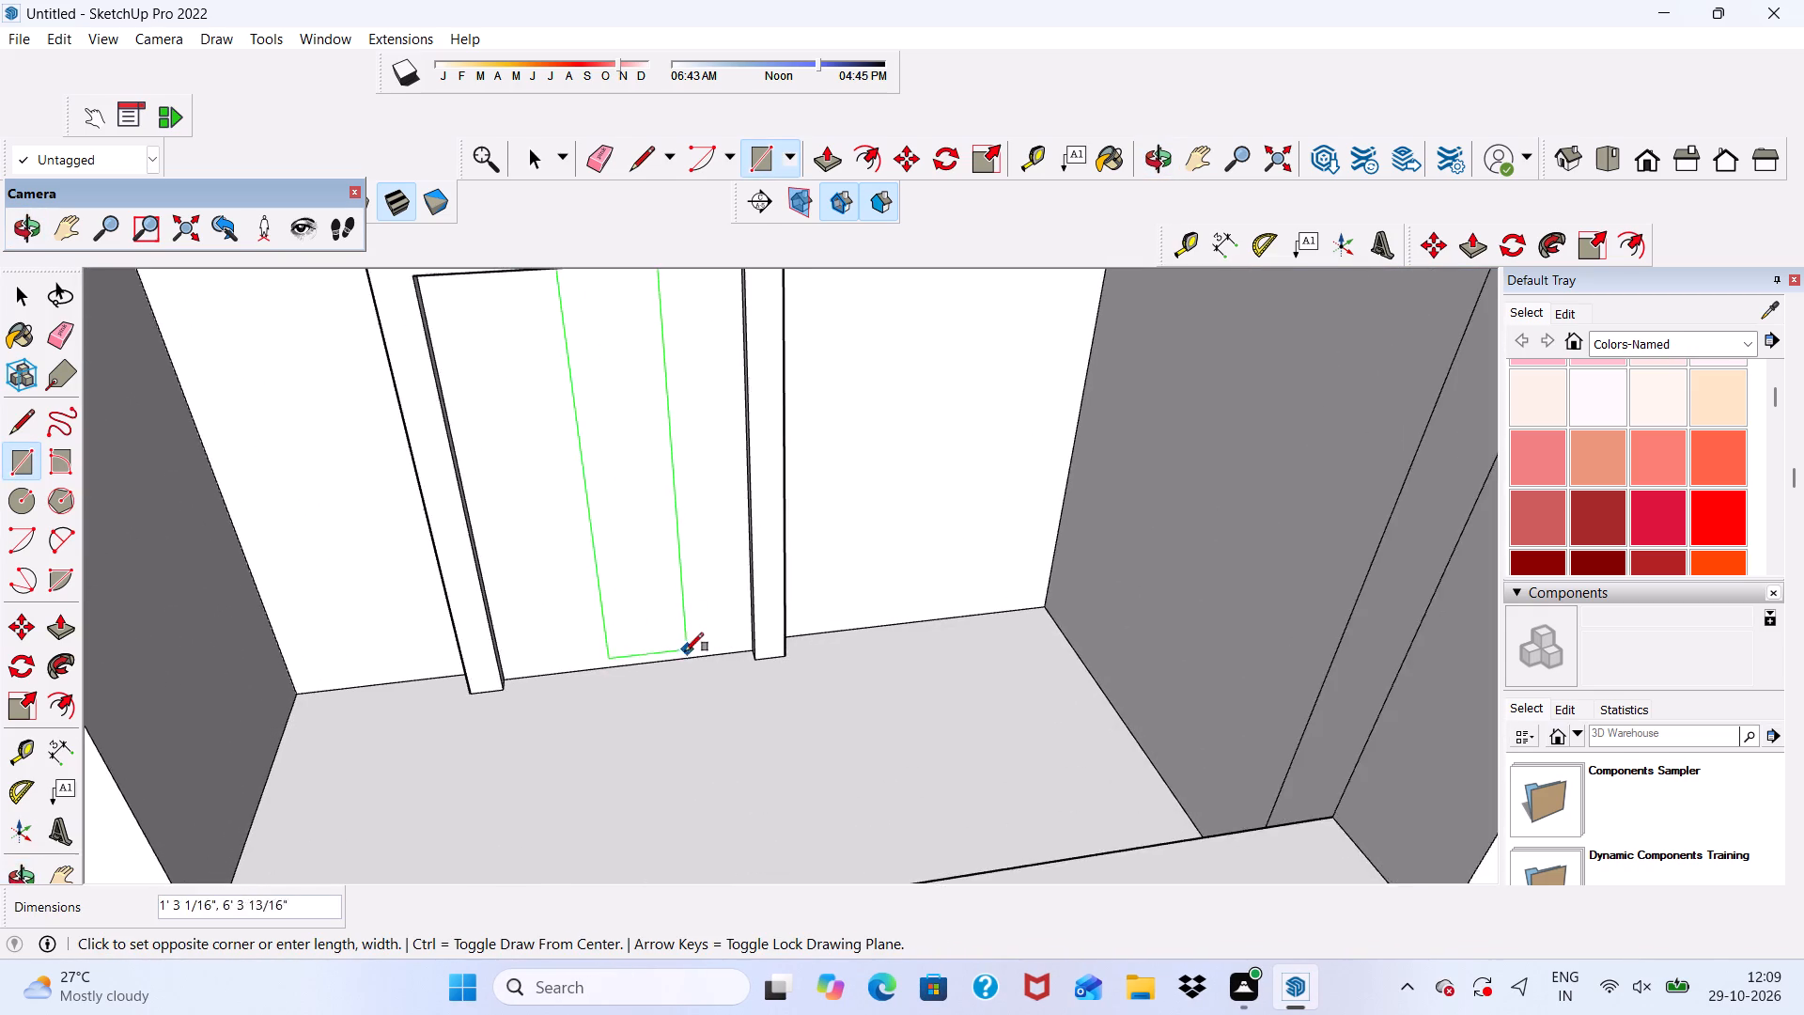
pyautogui.scroll(2, 685, 651)
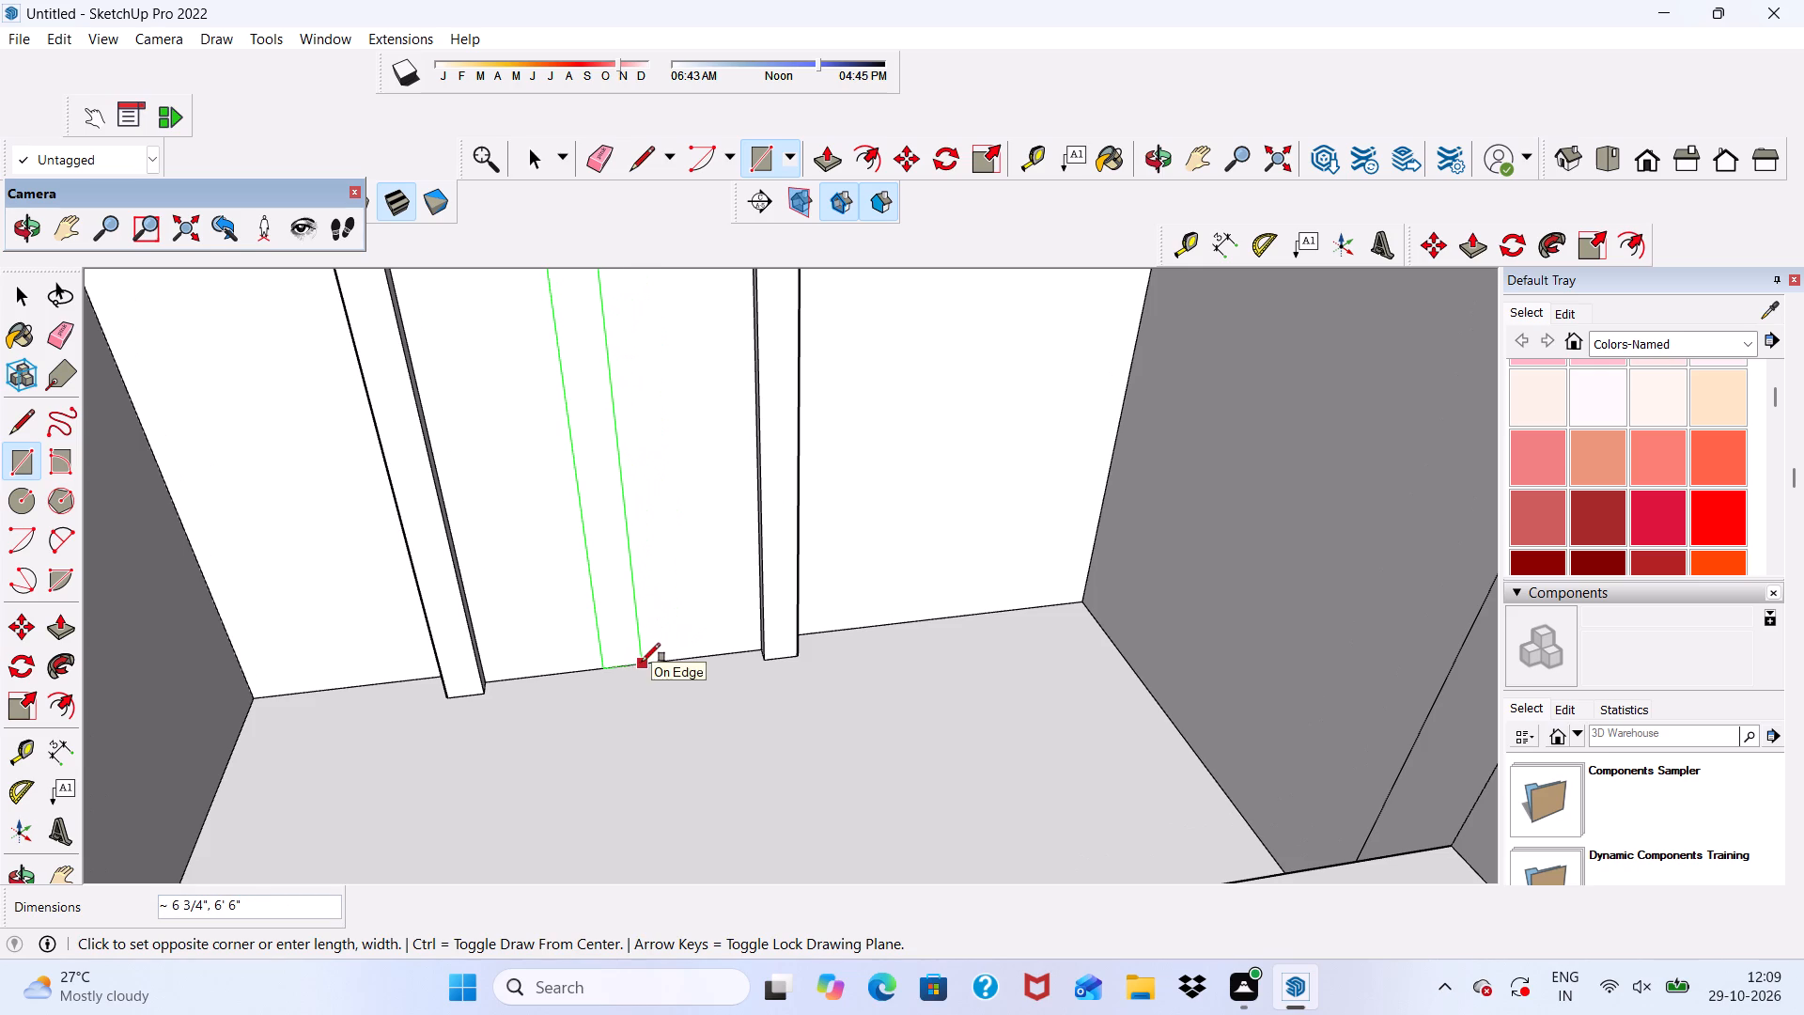
pyautogui.click(640, 664)
pyautogui.scroll(-6, 641, 631)
pyautogui.moveTo(689, 735); pyautogui.dragTo(652, 578, button='middle')
pyautogui.press('space')
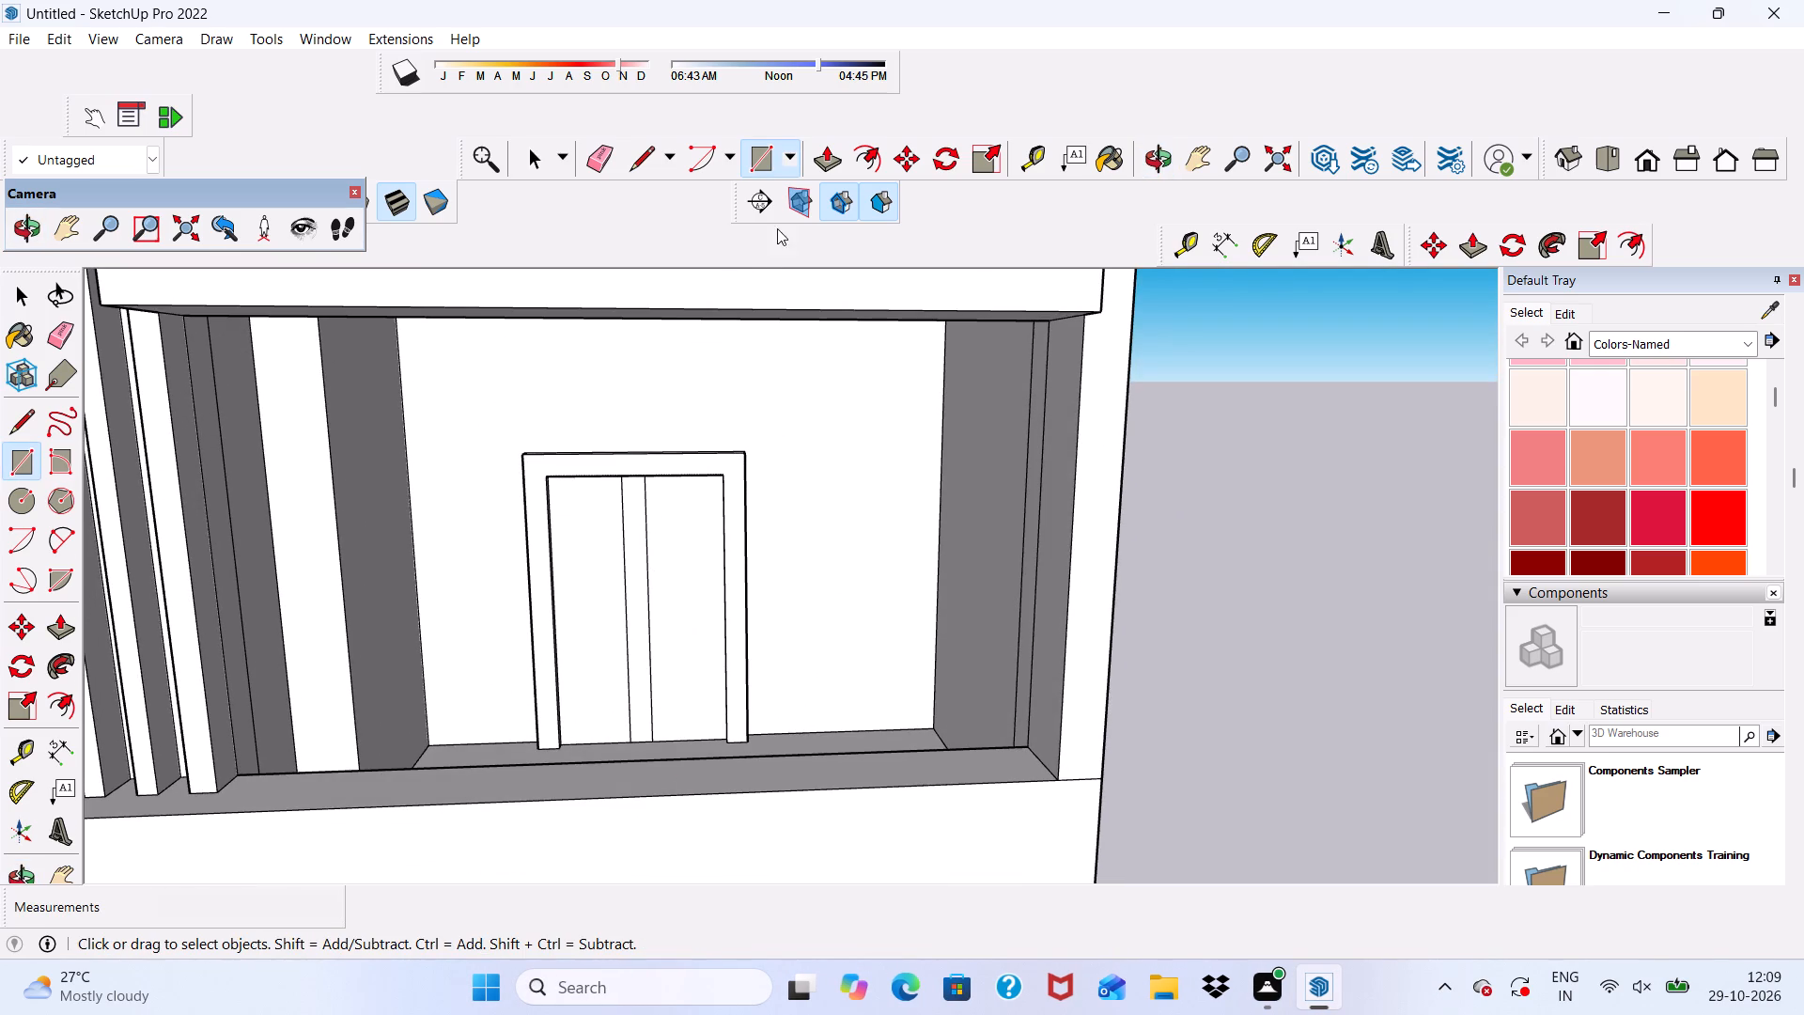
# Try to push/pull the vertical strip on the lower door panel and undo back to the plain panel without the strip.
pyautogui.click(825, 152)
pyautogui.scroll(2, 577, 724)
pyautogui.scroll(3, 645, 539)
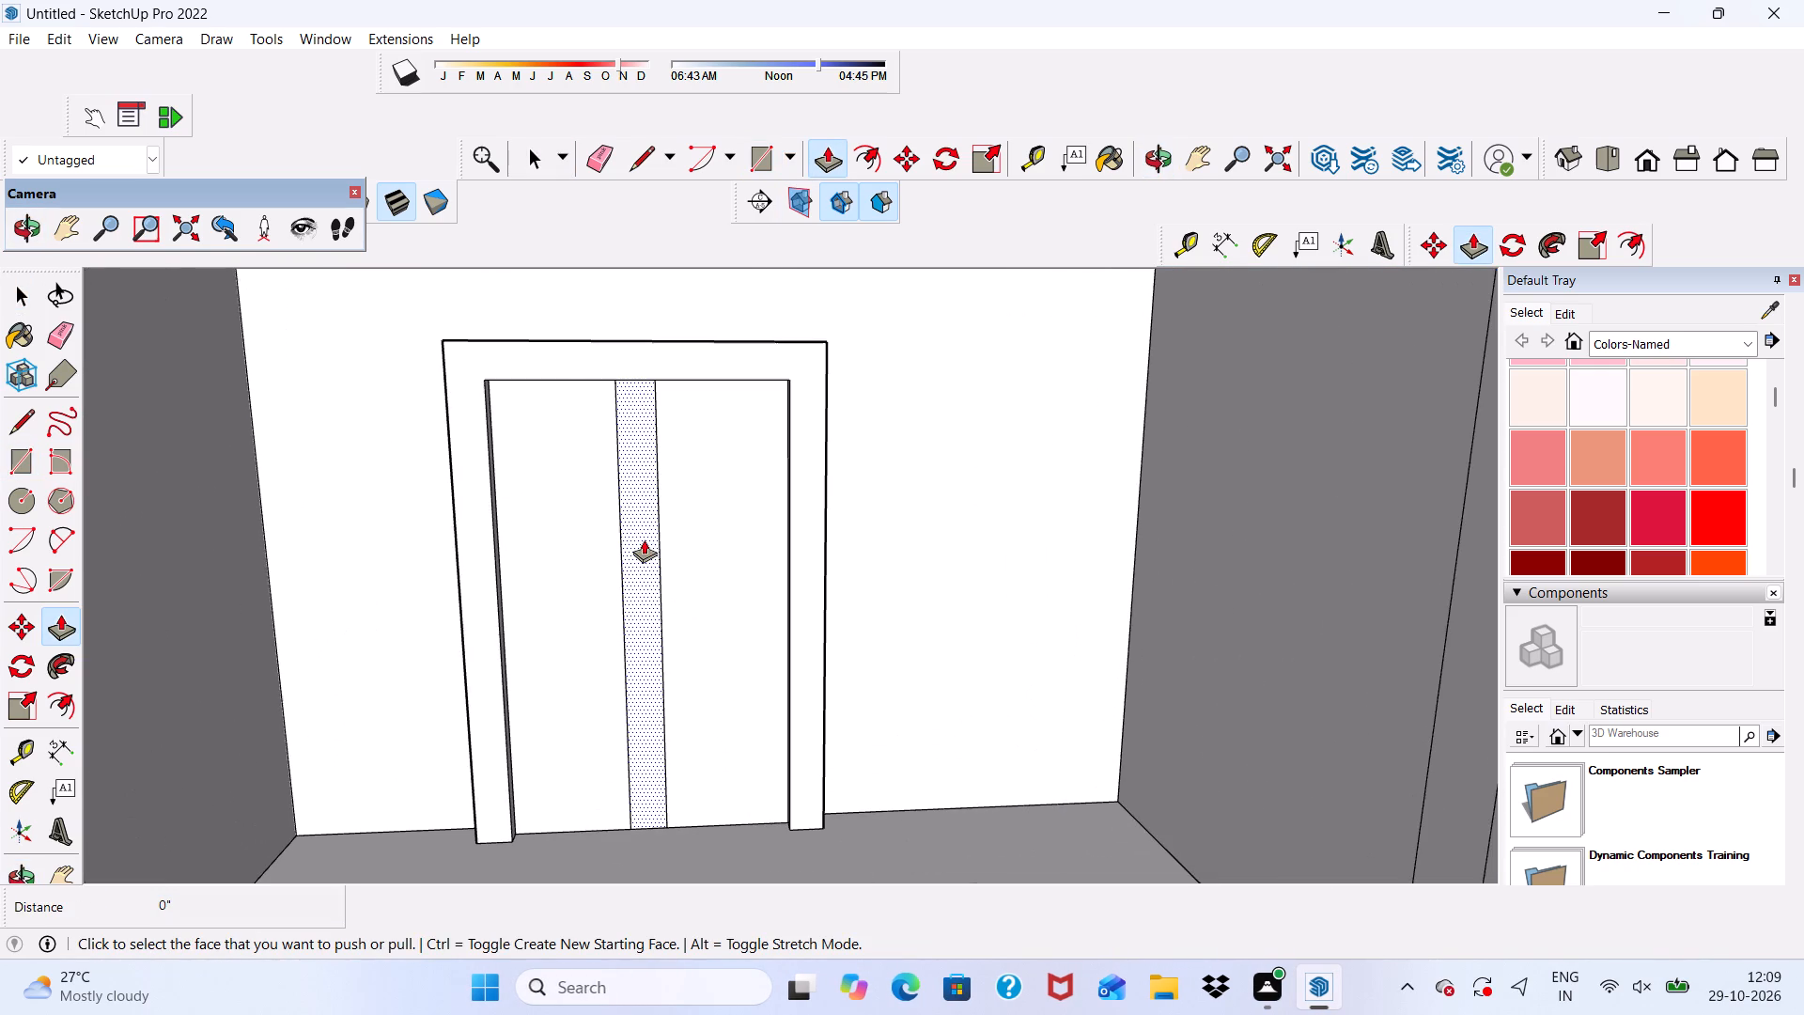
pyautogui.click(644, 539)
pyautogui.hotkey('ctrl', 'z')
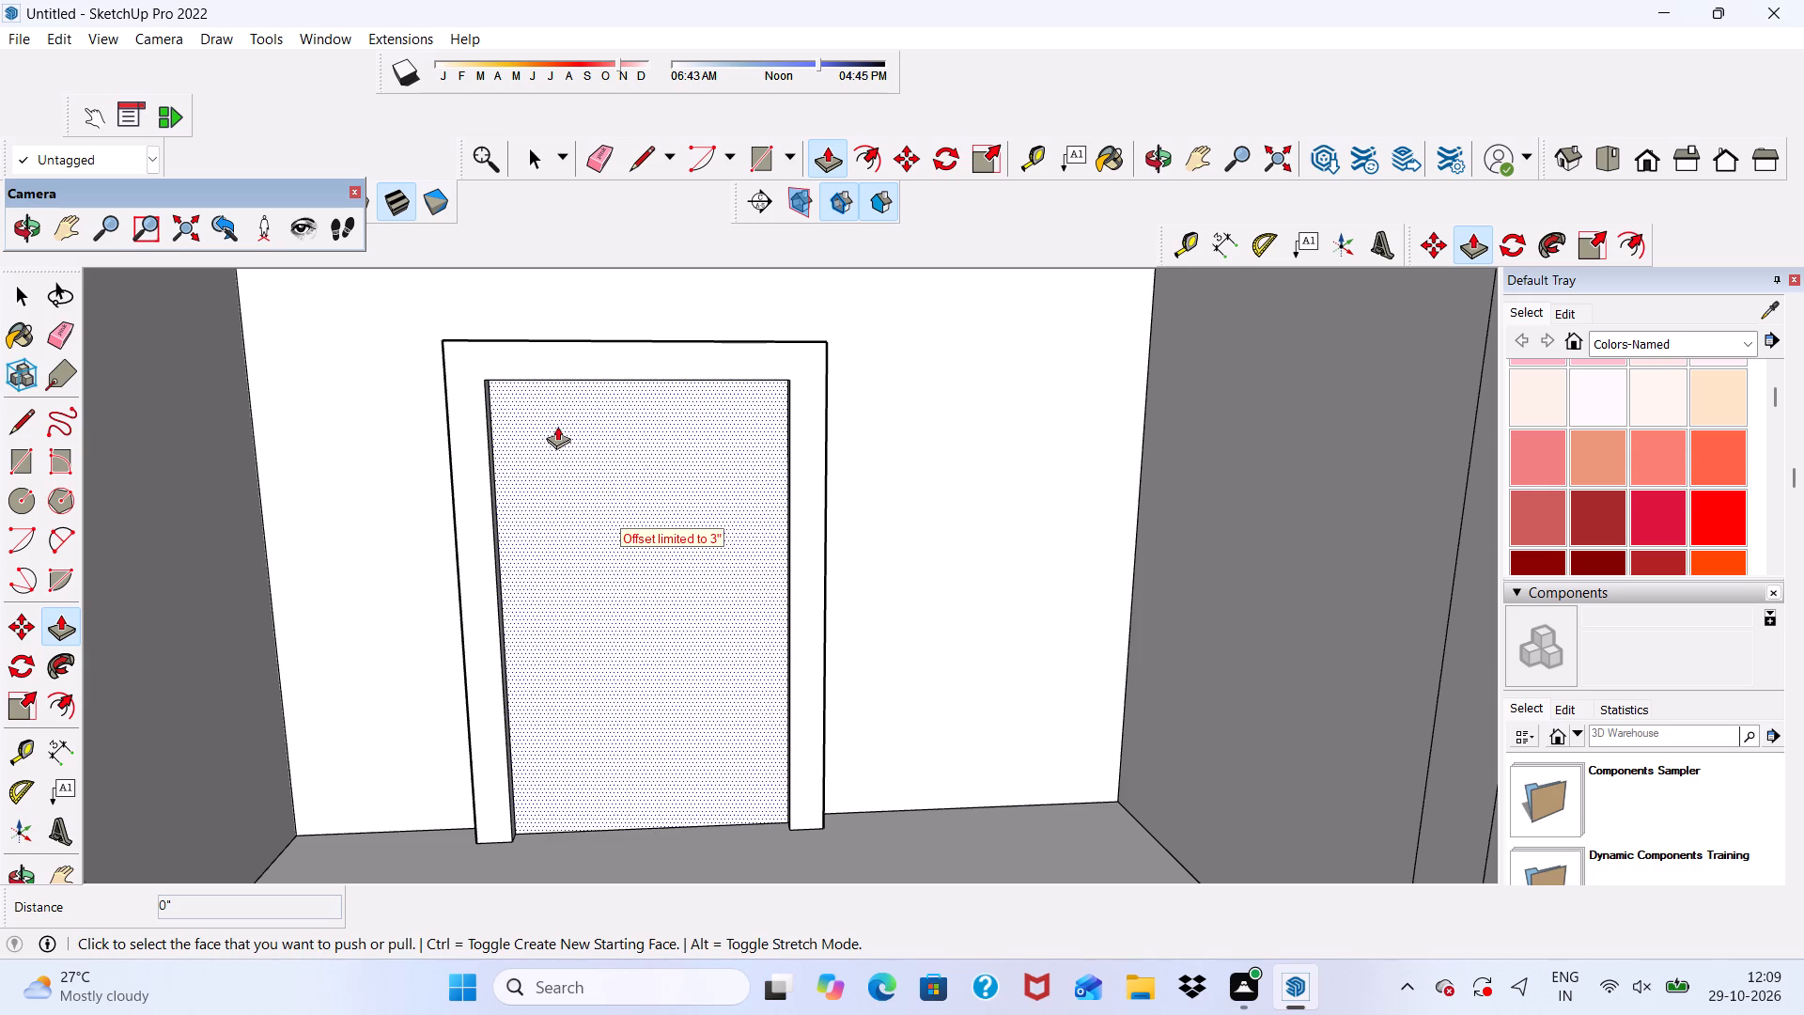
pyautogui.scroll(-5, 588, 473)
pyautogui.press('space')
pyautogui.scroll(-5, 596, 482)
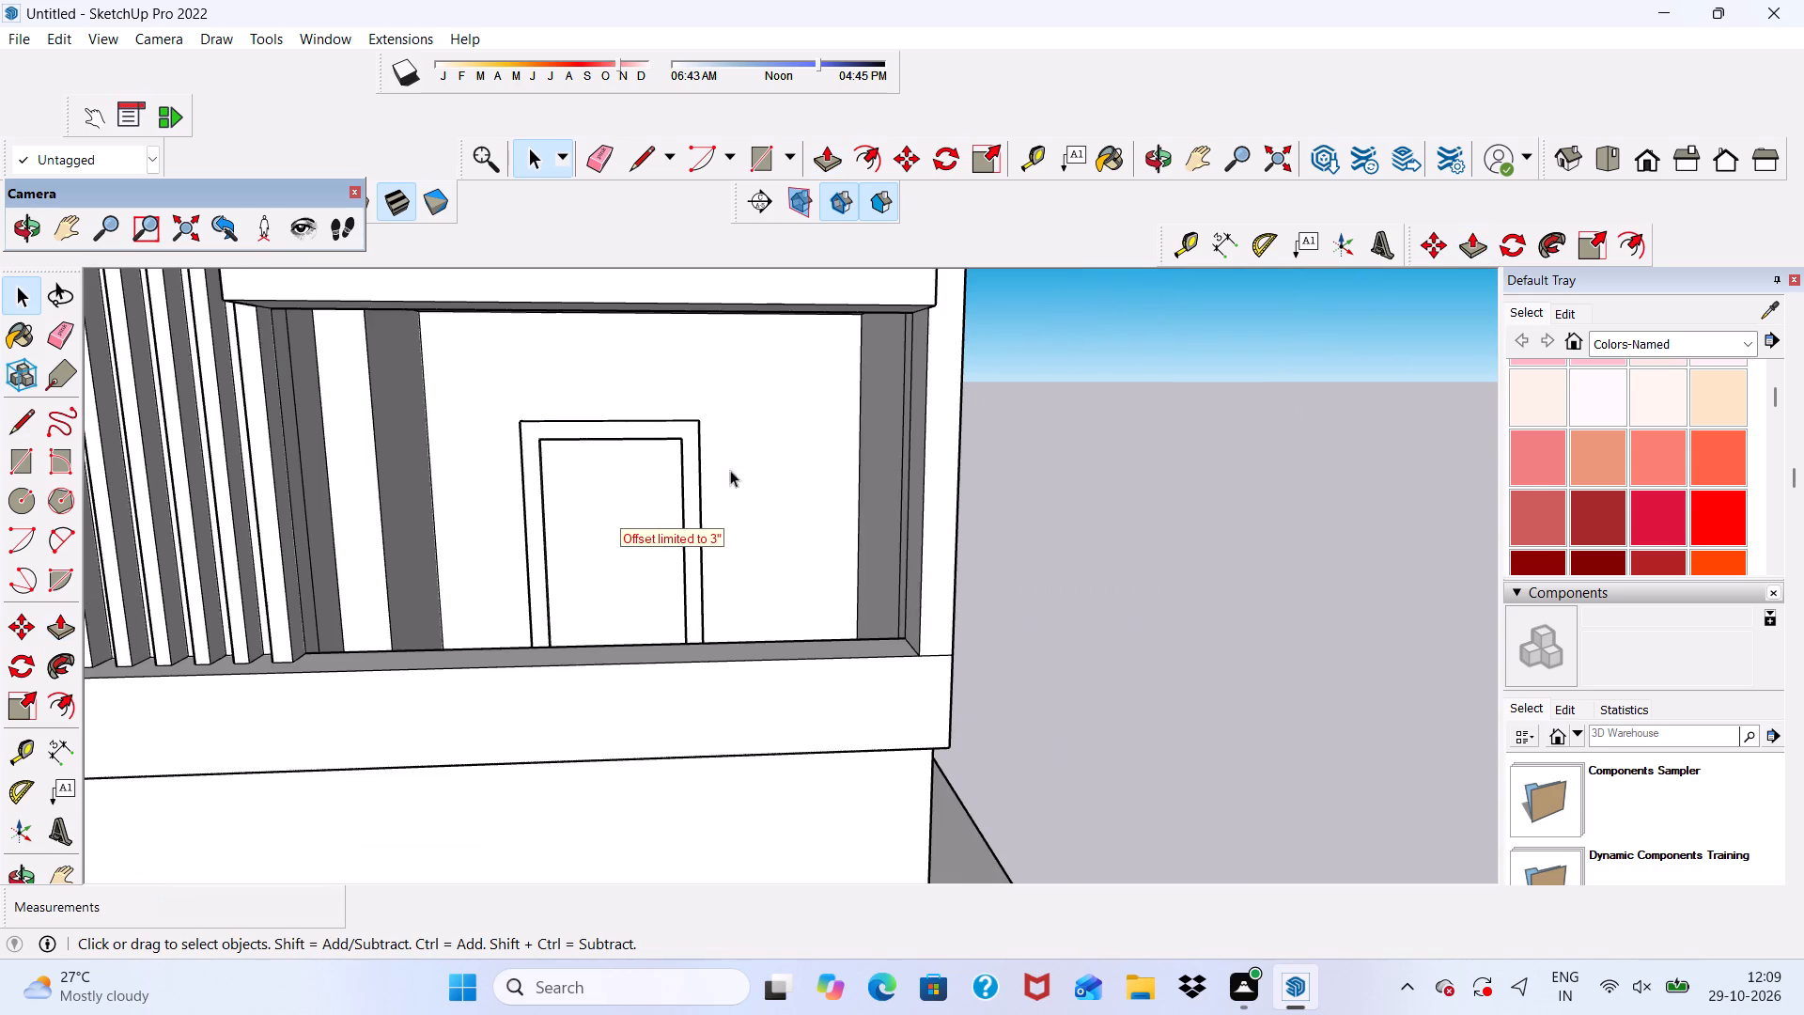
# Draw a vertical strip rectangle about 5 11/16" by 6' 6" on the lower door panel, from the frame's inner top edge to the floor.
pyautogui.click(761, 151)
pyautogui.moveTo(648, 527); pyautogui.dragTo(640, 451, button='middle')
pyautogui.scroll(5, 515, 514)
pyautogui.moveTo(644, 499); pyautogui.dragTo(659, 454, button='middle')
pyautogui.scroll(10, 659, 454)
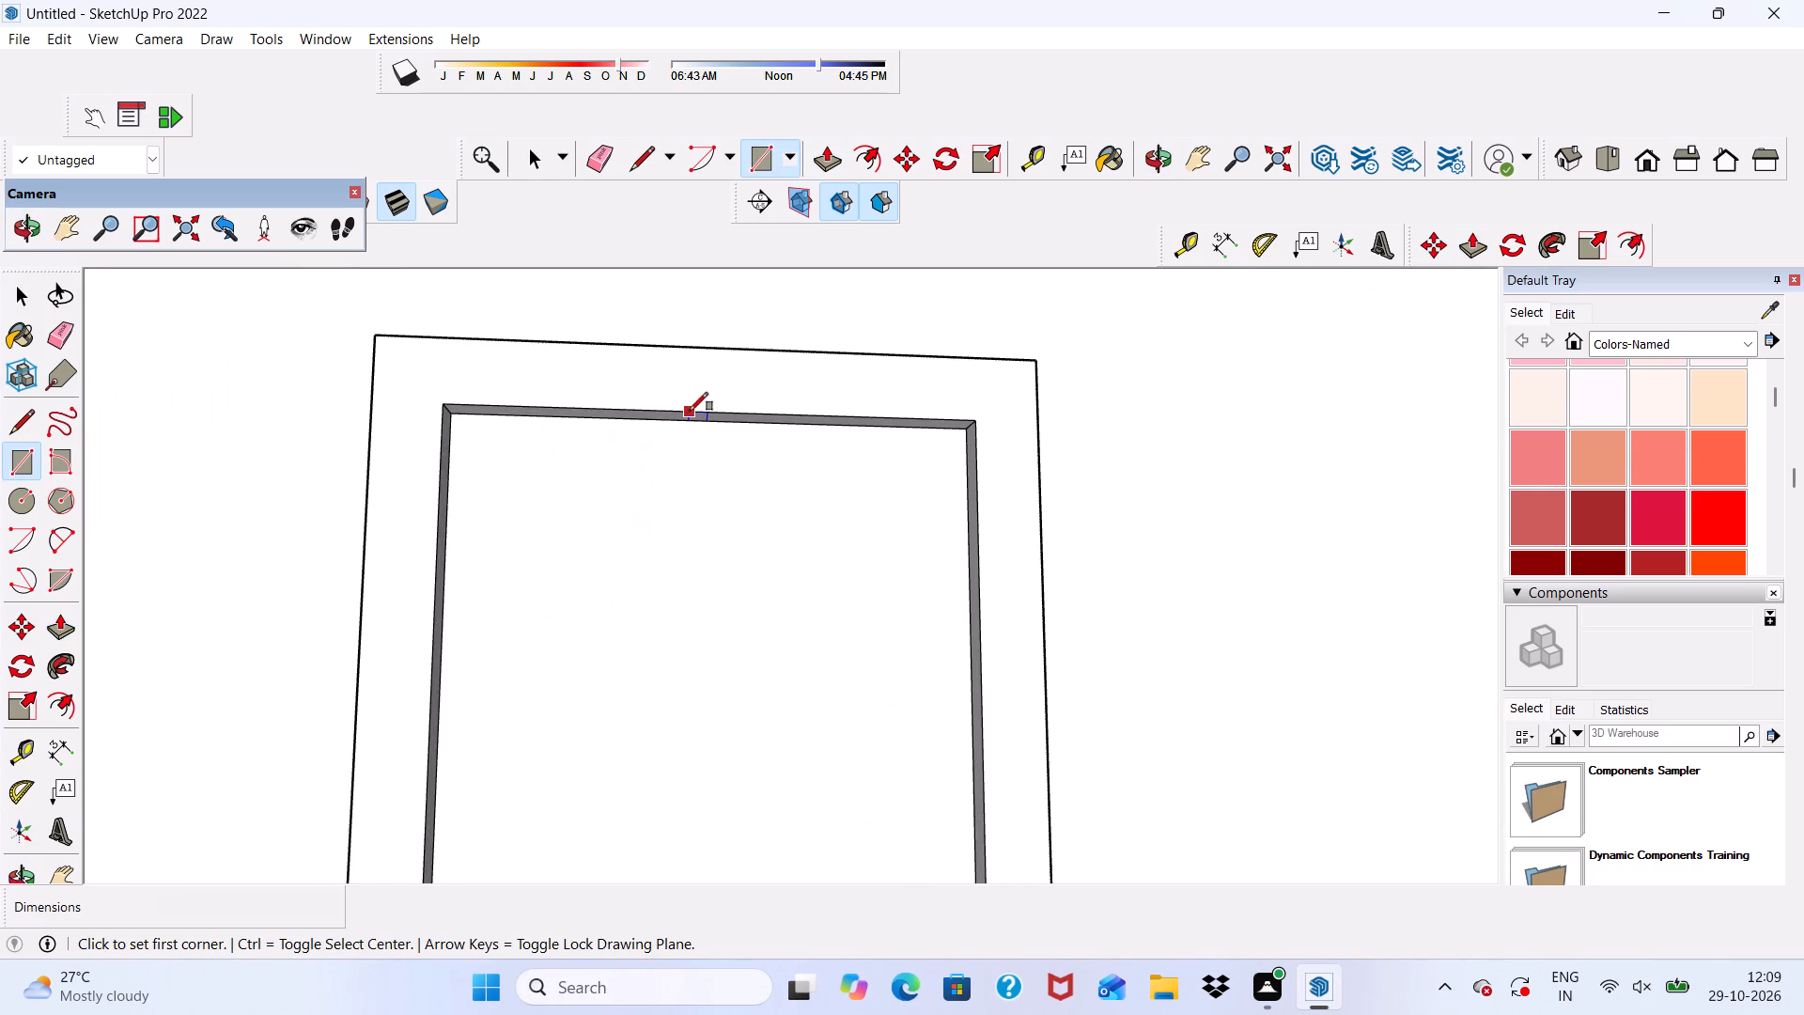
pyautogui.scroll(5, 691, 411)
pyautogui.click(692, 424)
pyautogui.scroll(-6, 637, 429)
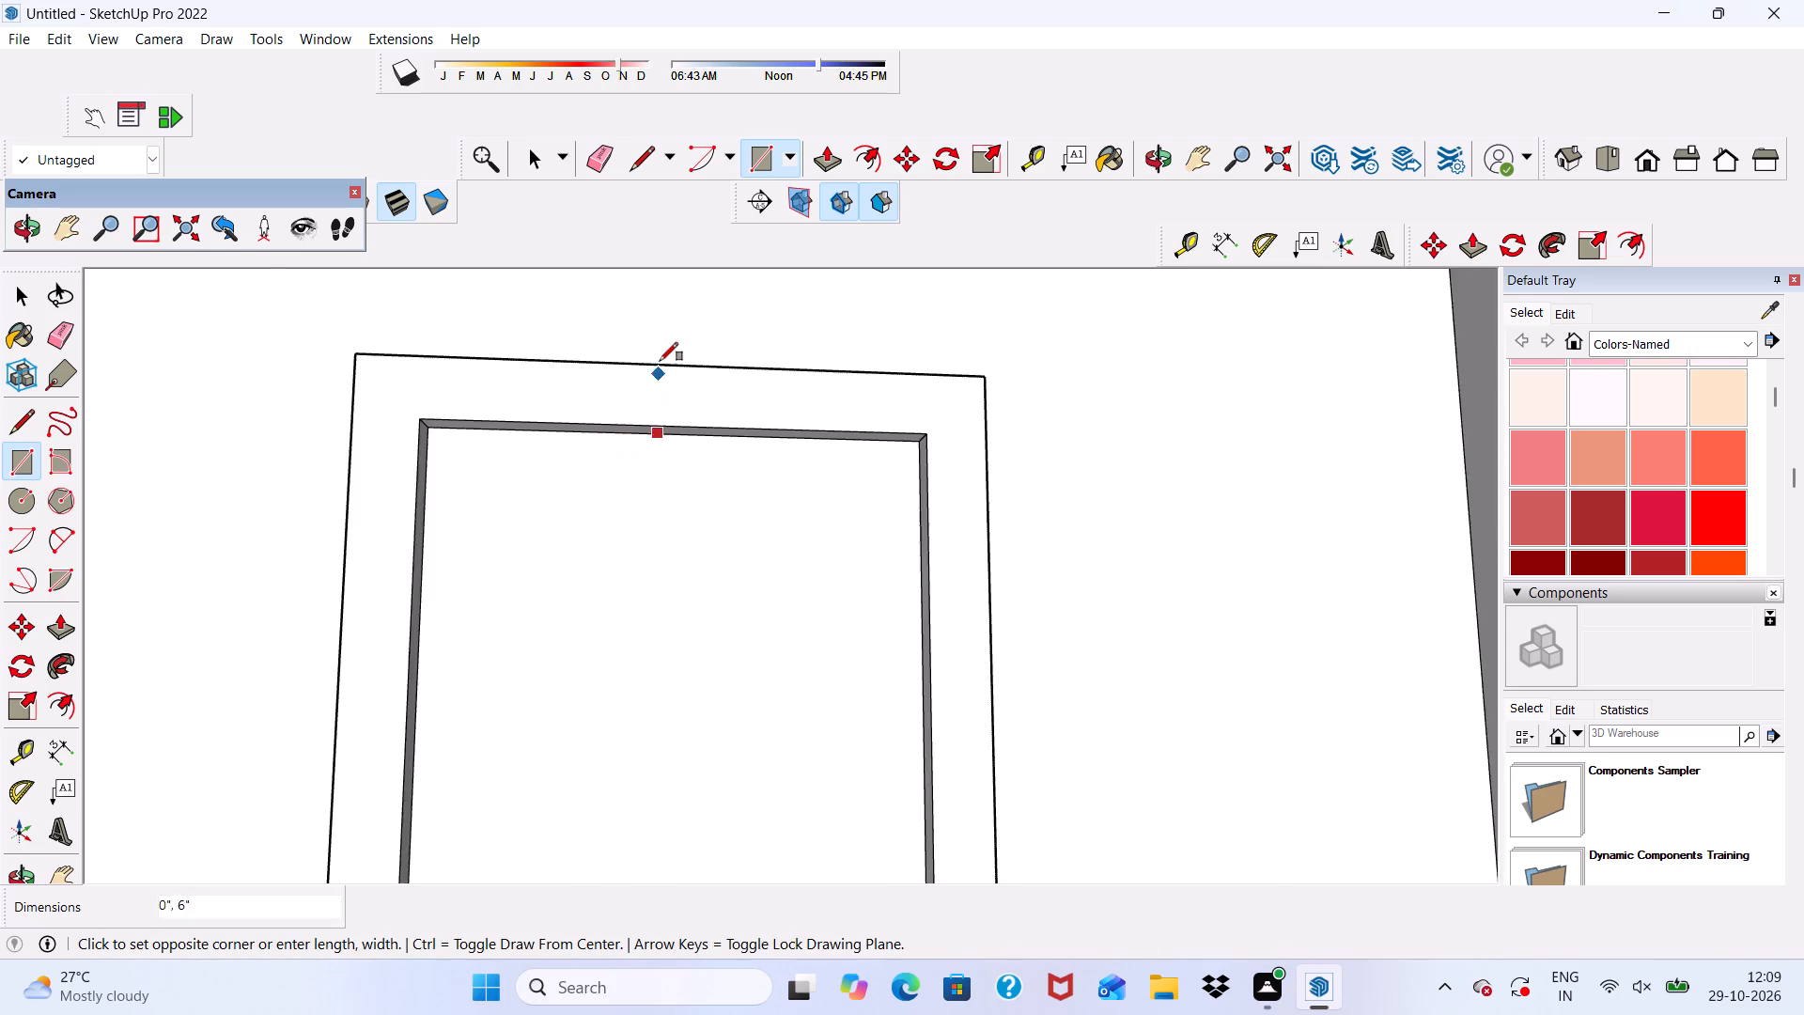
pyautogui.scroll(-6, 660, 361)
pyautogui.moveTo(743, 440); pyautogui.dragTo(757, 537, button='middle')
pyautogui.scroll(-2, 614, 522)
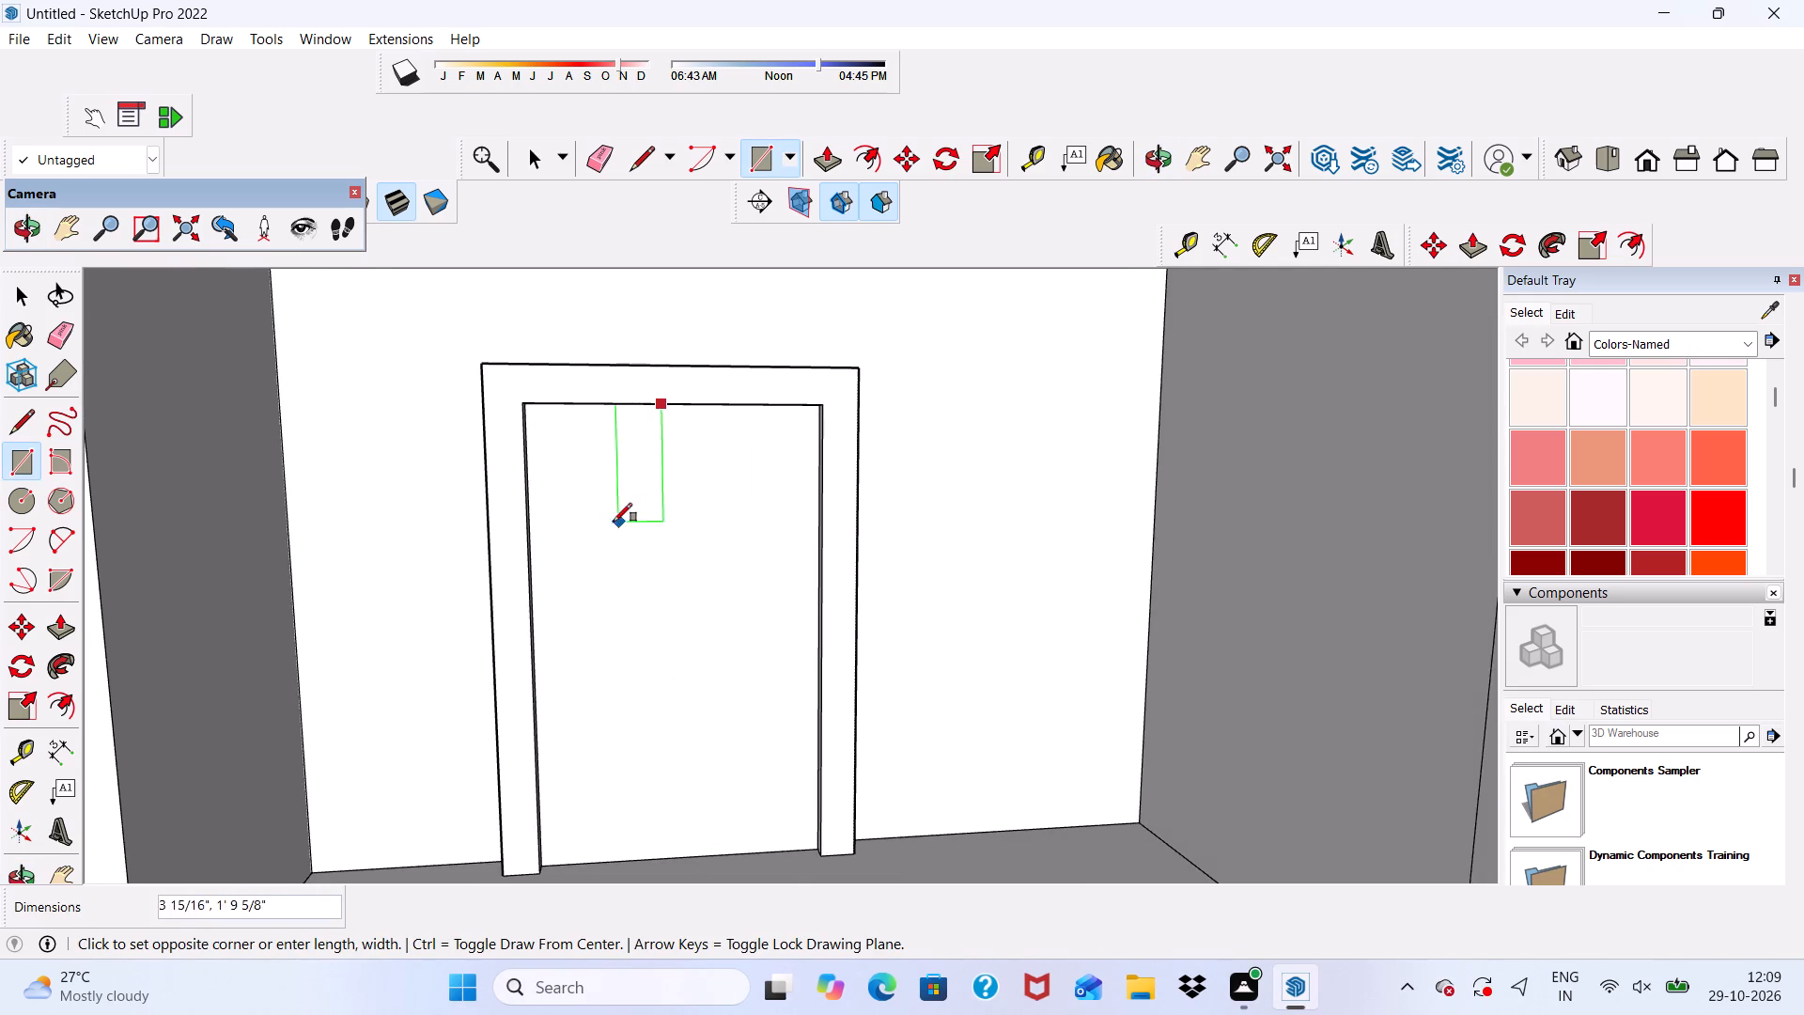
pyautogui.scroll(-3, 614, 522)
pyautogui.scroll(11, 690, 750)
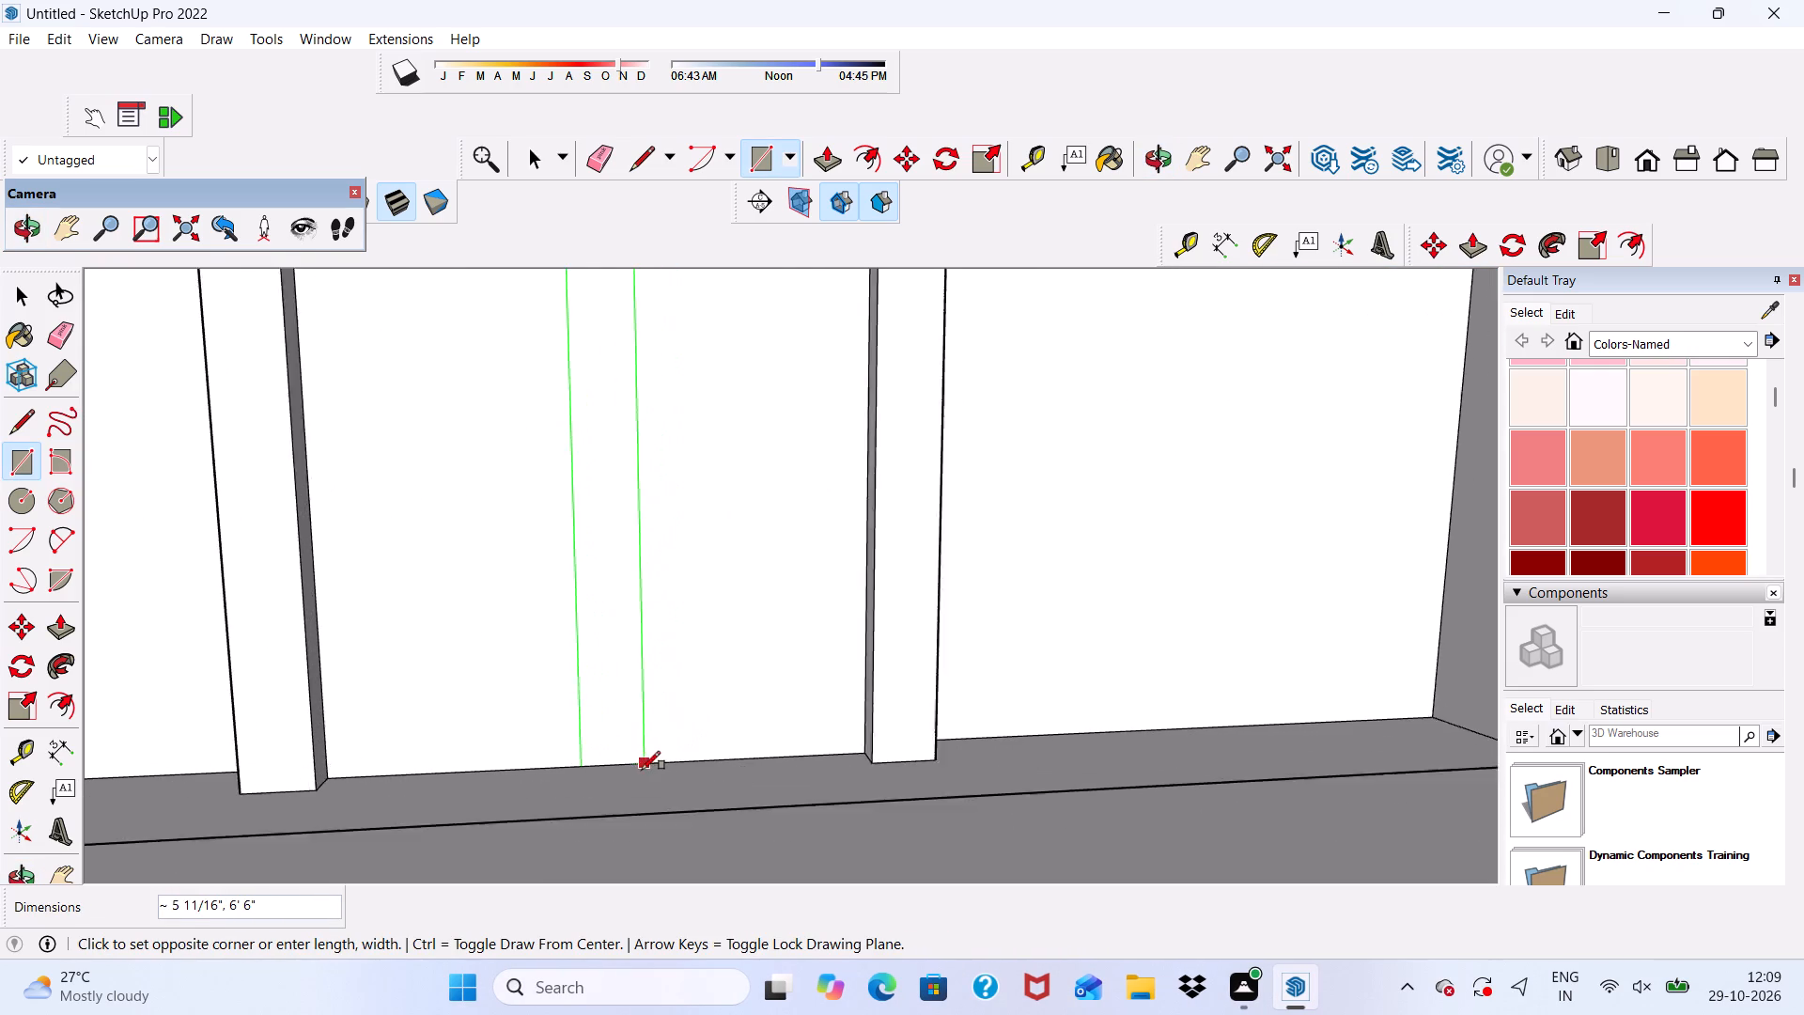
pyautogui.scroll(1, 642, 770)
pyautogui.click(640, 768)
pyautogui.scroll(-6, 638, 742)
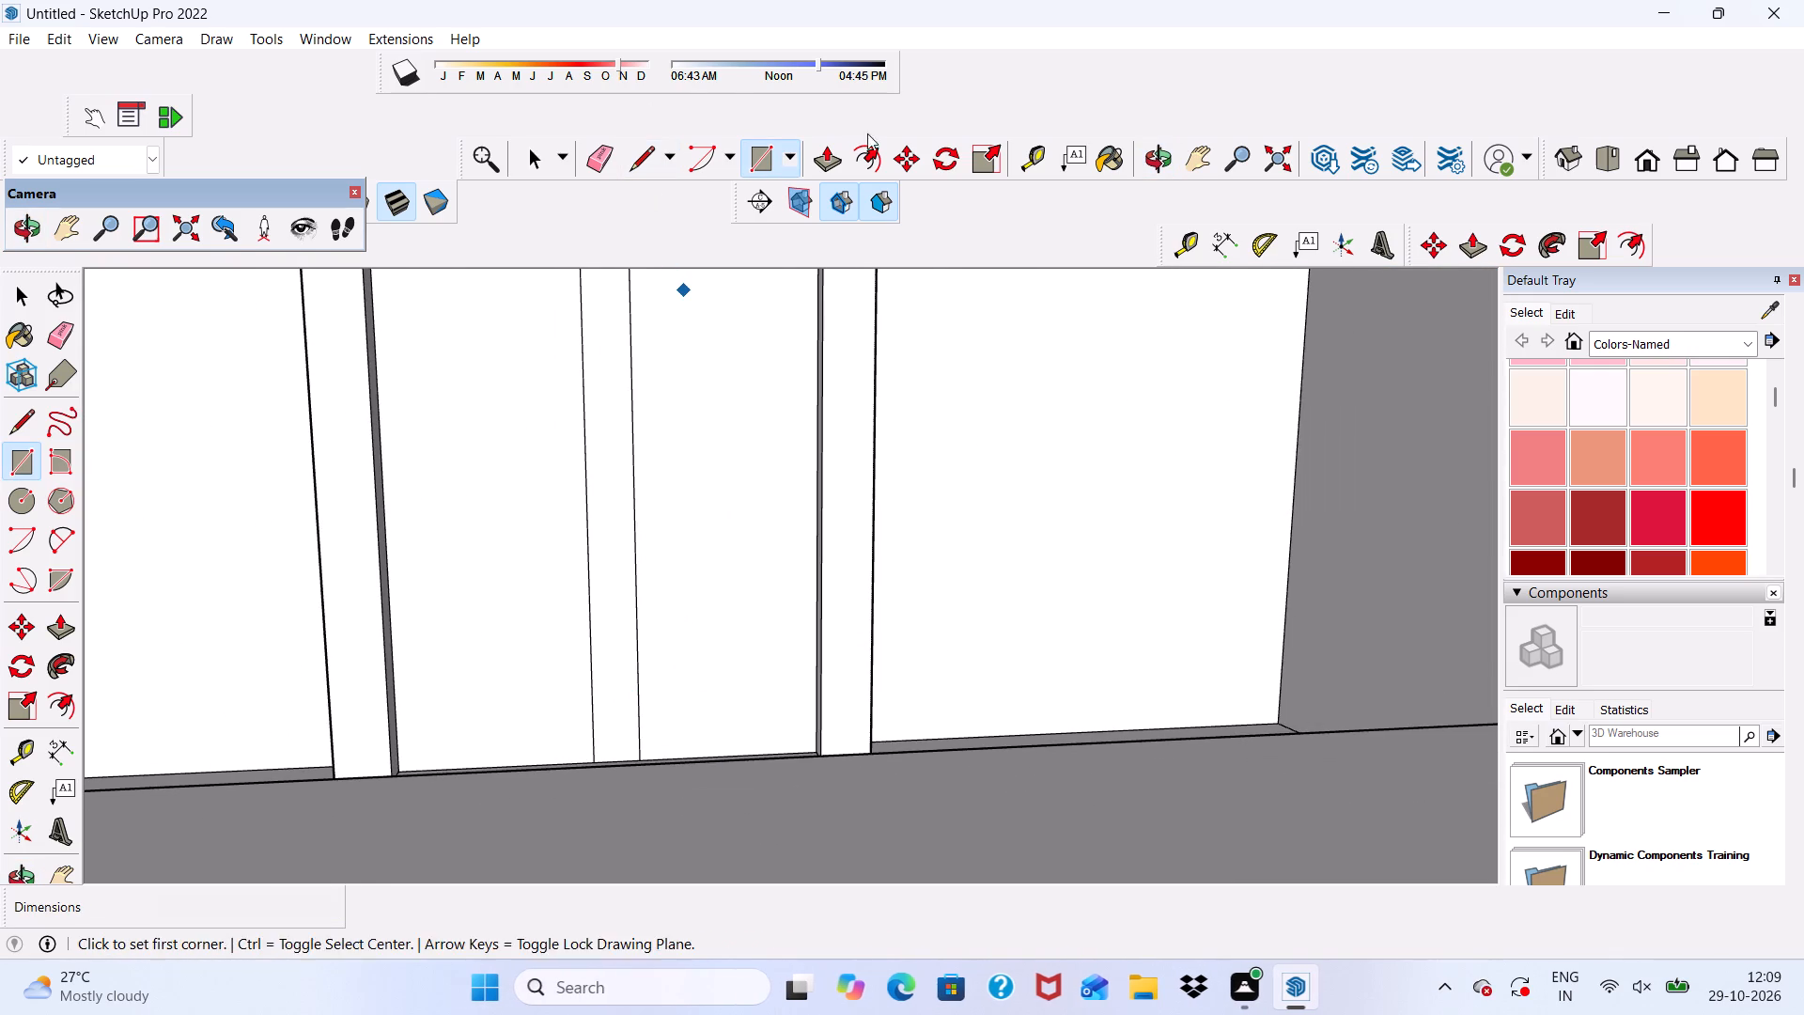
# Extrude the central strip on the lower door panel outward 3", level with the door frame's face.
pyautogui.click(816, 154)
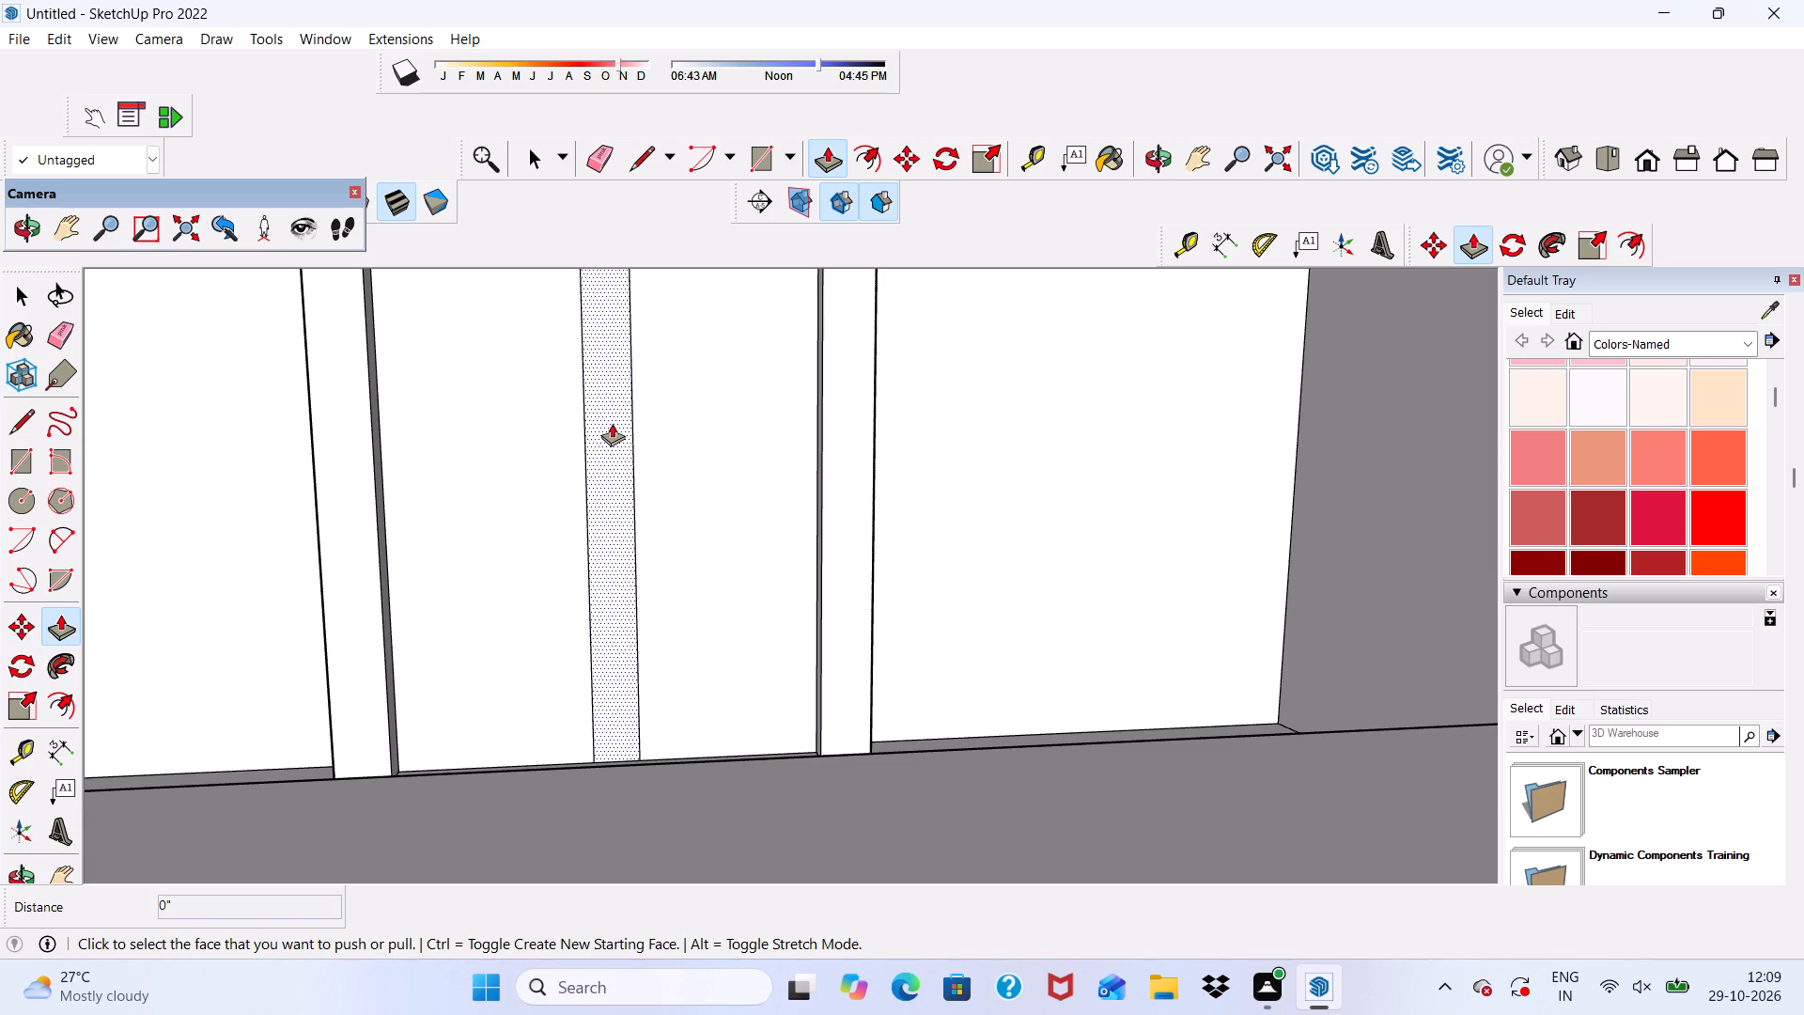
pyautogui.click(612, 423)
pyautogui.click(365, 393)
pyautogui.scroll(-3, 387, 432)
pyautogui.moveTo(426, 481); pyautogui.dragTo(361, 474, button='middle')
pyautogui.scroll(-2, 426, 481)
pyautogui.scroll(1, 433, 486)
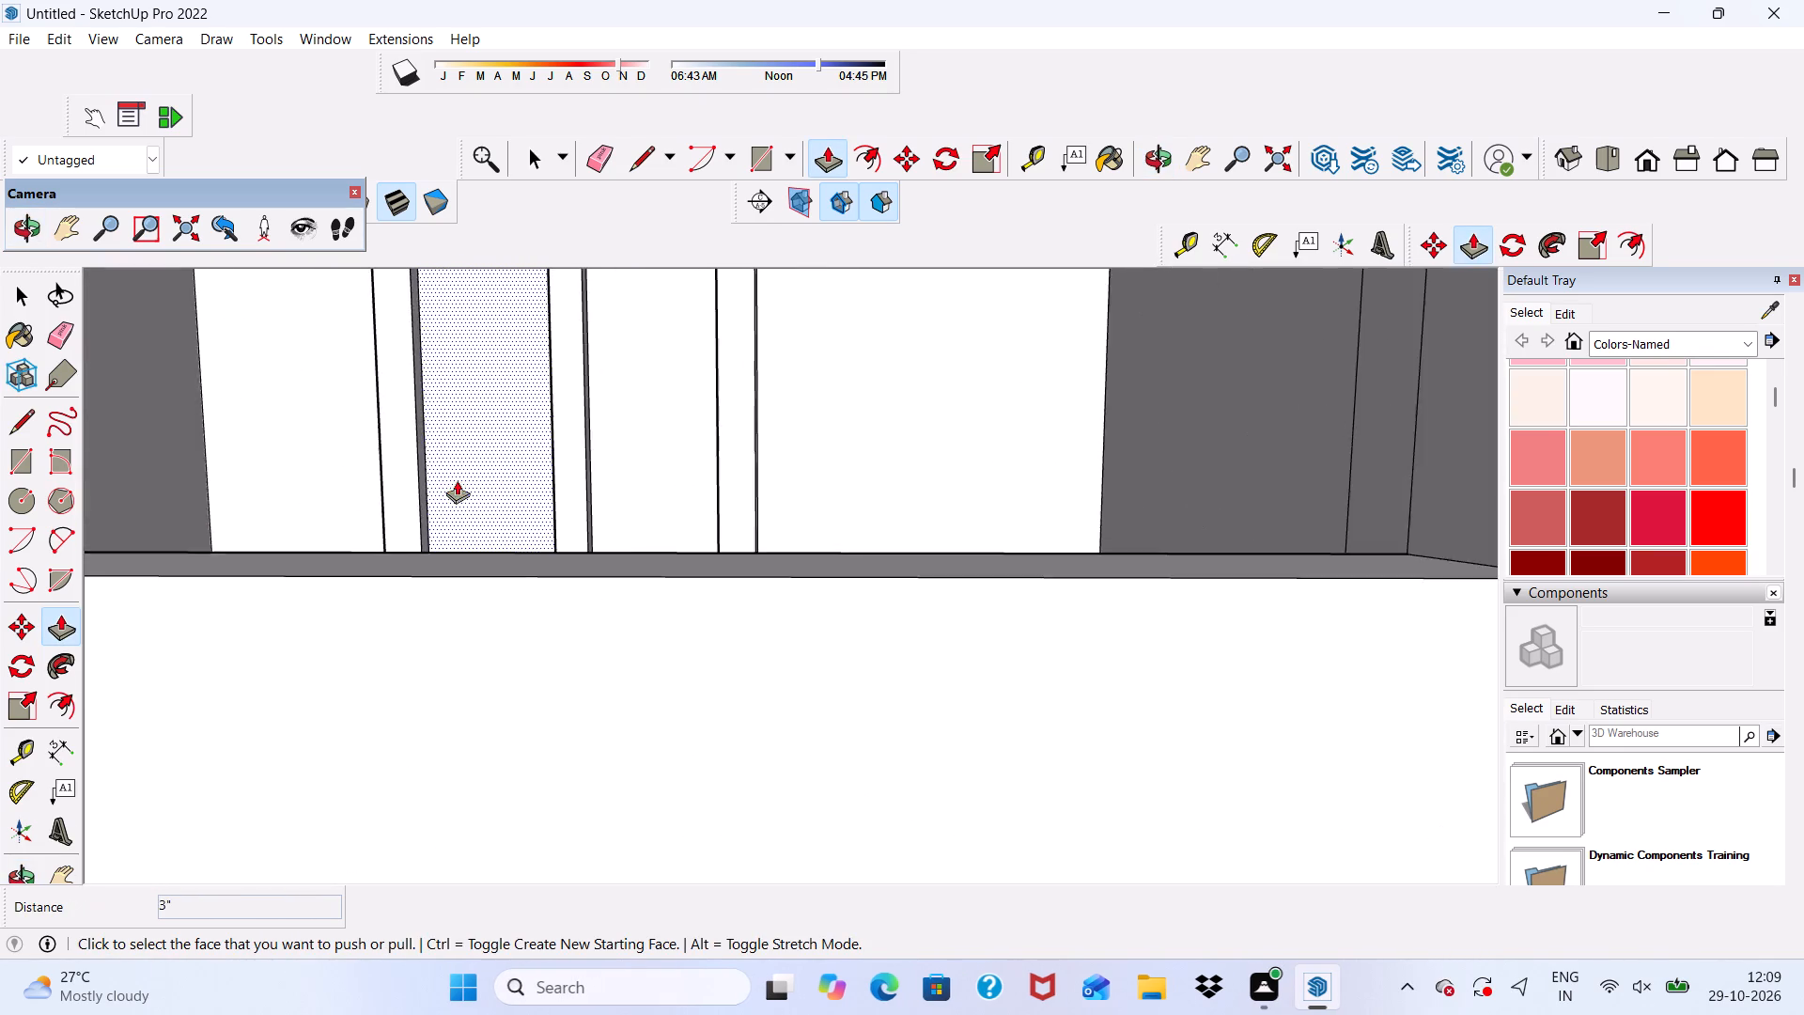
pyautogui.scroll(-17, 457, 480)
pyautogui.moveTo(747, 601); pyautogui.dragTo(711, 605, button='middle')
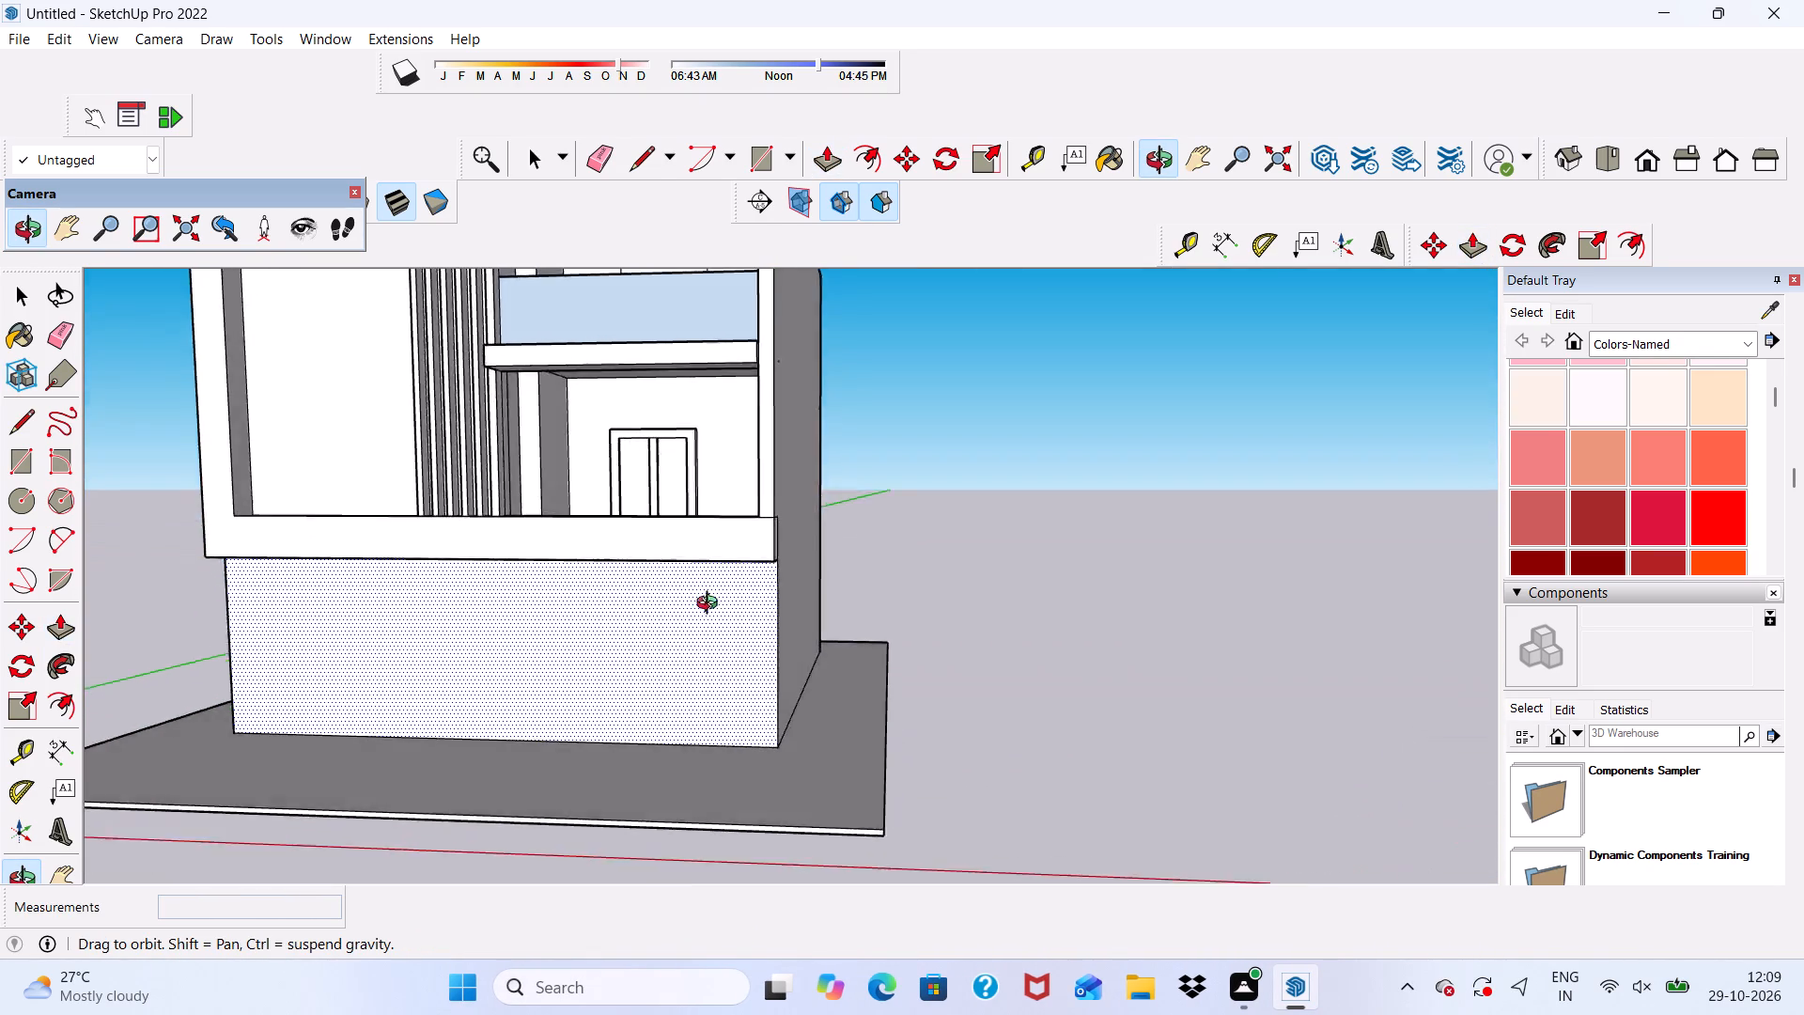
pyautogui.moveTo(711, 605); pyautogui.dragTo(823, 662, button='middle')
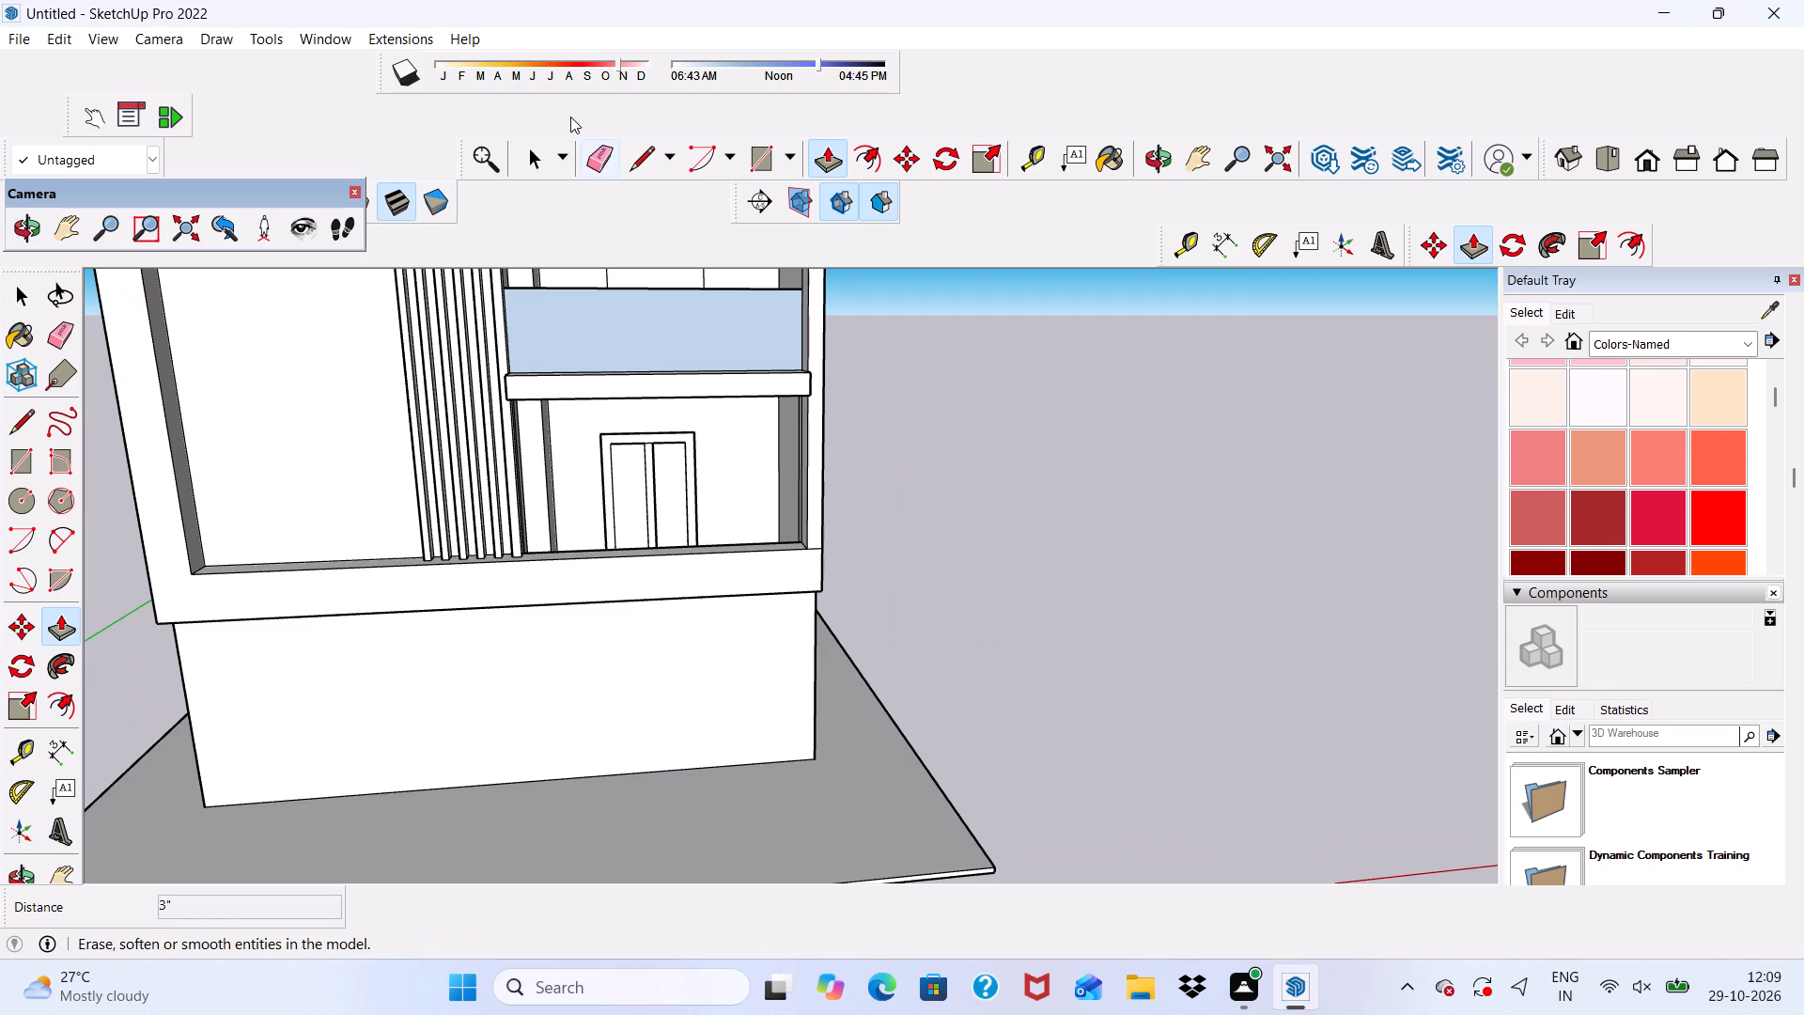
# Erase the seam lines on the building's side face where the front ledge above the base meets it.
pyautogui.click(605, 145)
pyautogui.scroll(-1, 629, 339)
pyautogui.moveTo(670, 428); pyautogui.dragTo(393, 470, button='middle')
pyautogui.scroll(2, 777, 538)
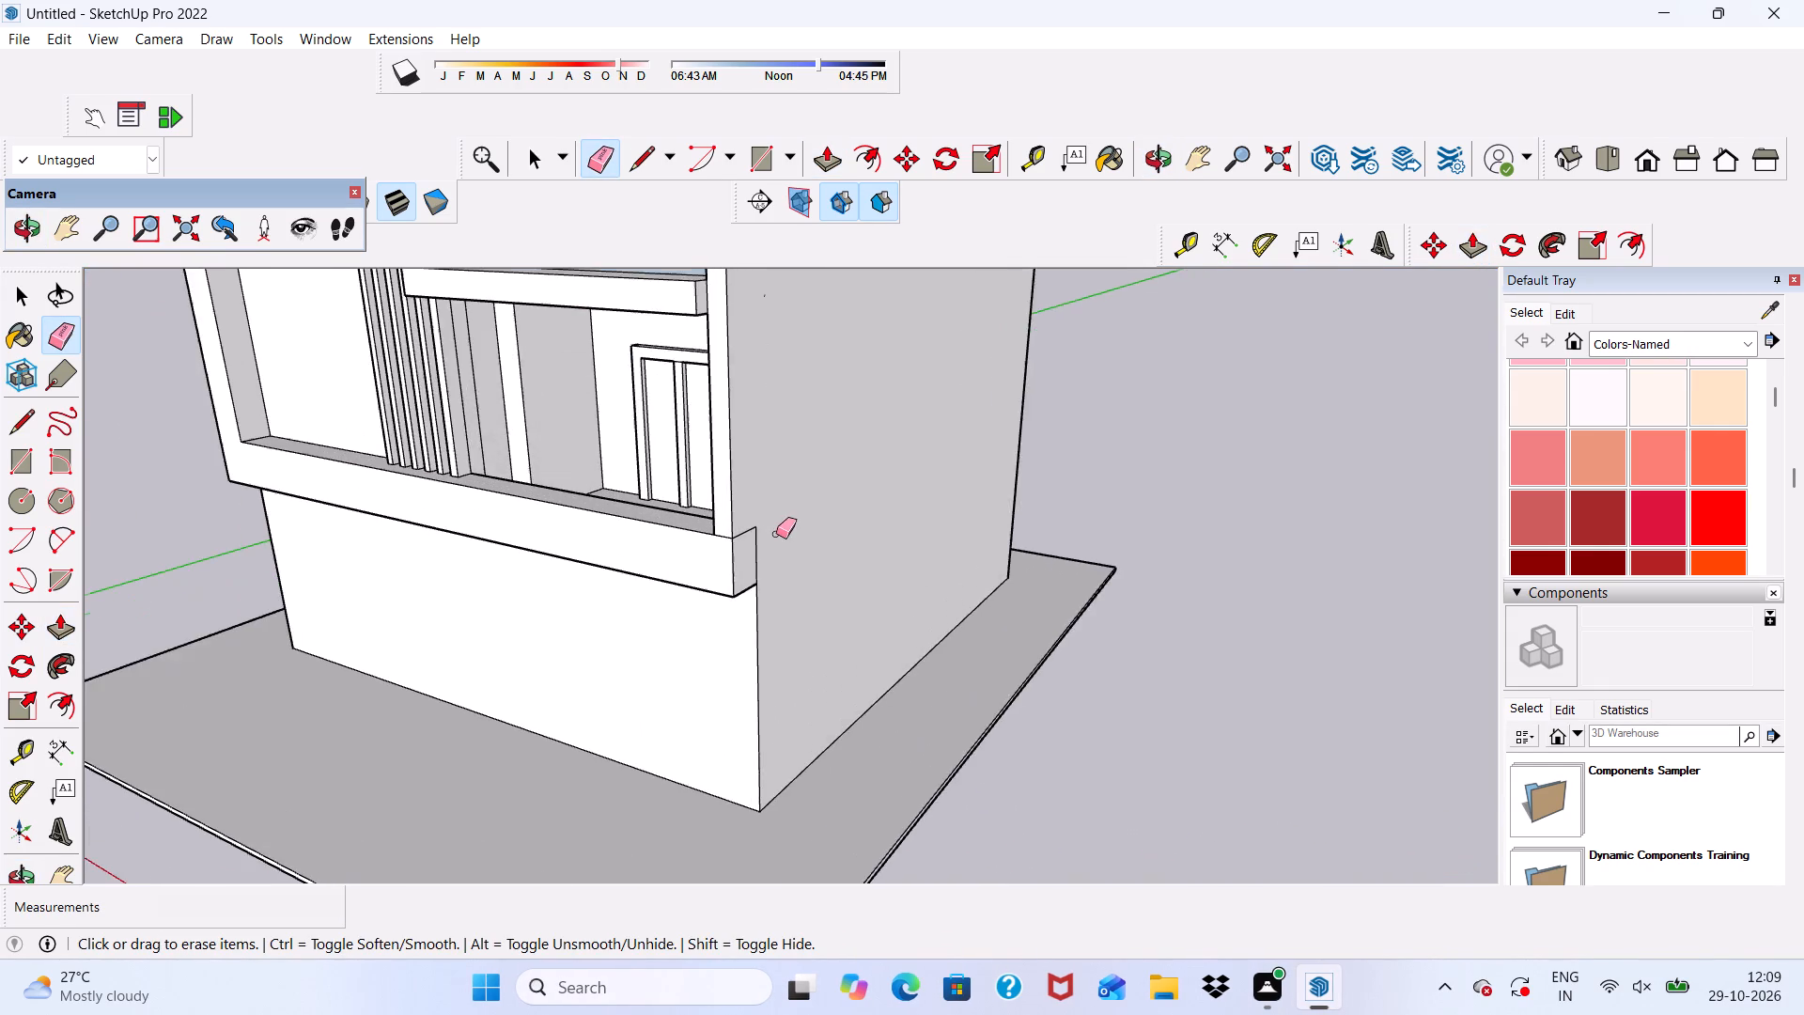
pyautogui.scroll(8, 776, 534)
pyautogui.moveTo(737, 512); pyautogui.dragTo(783, 588)
pyautogui.moveTo(740, 511); pyautogui.dragTo(754, 523)
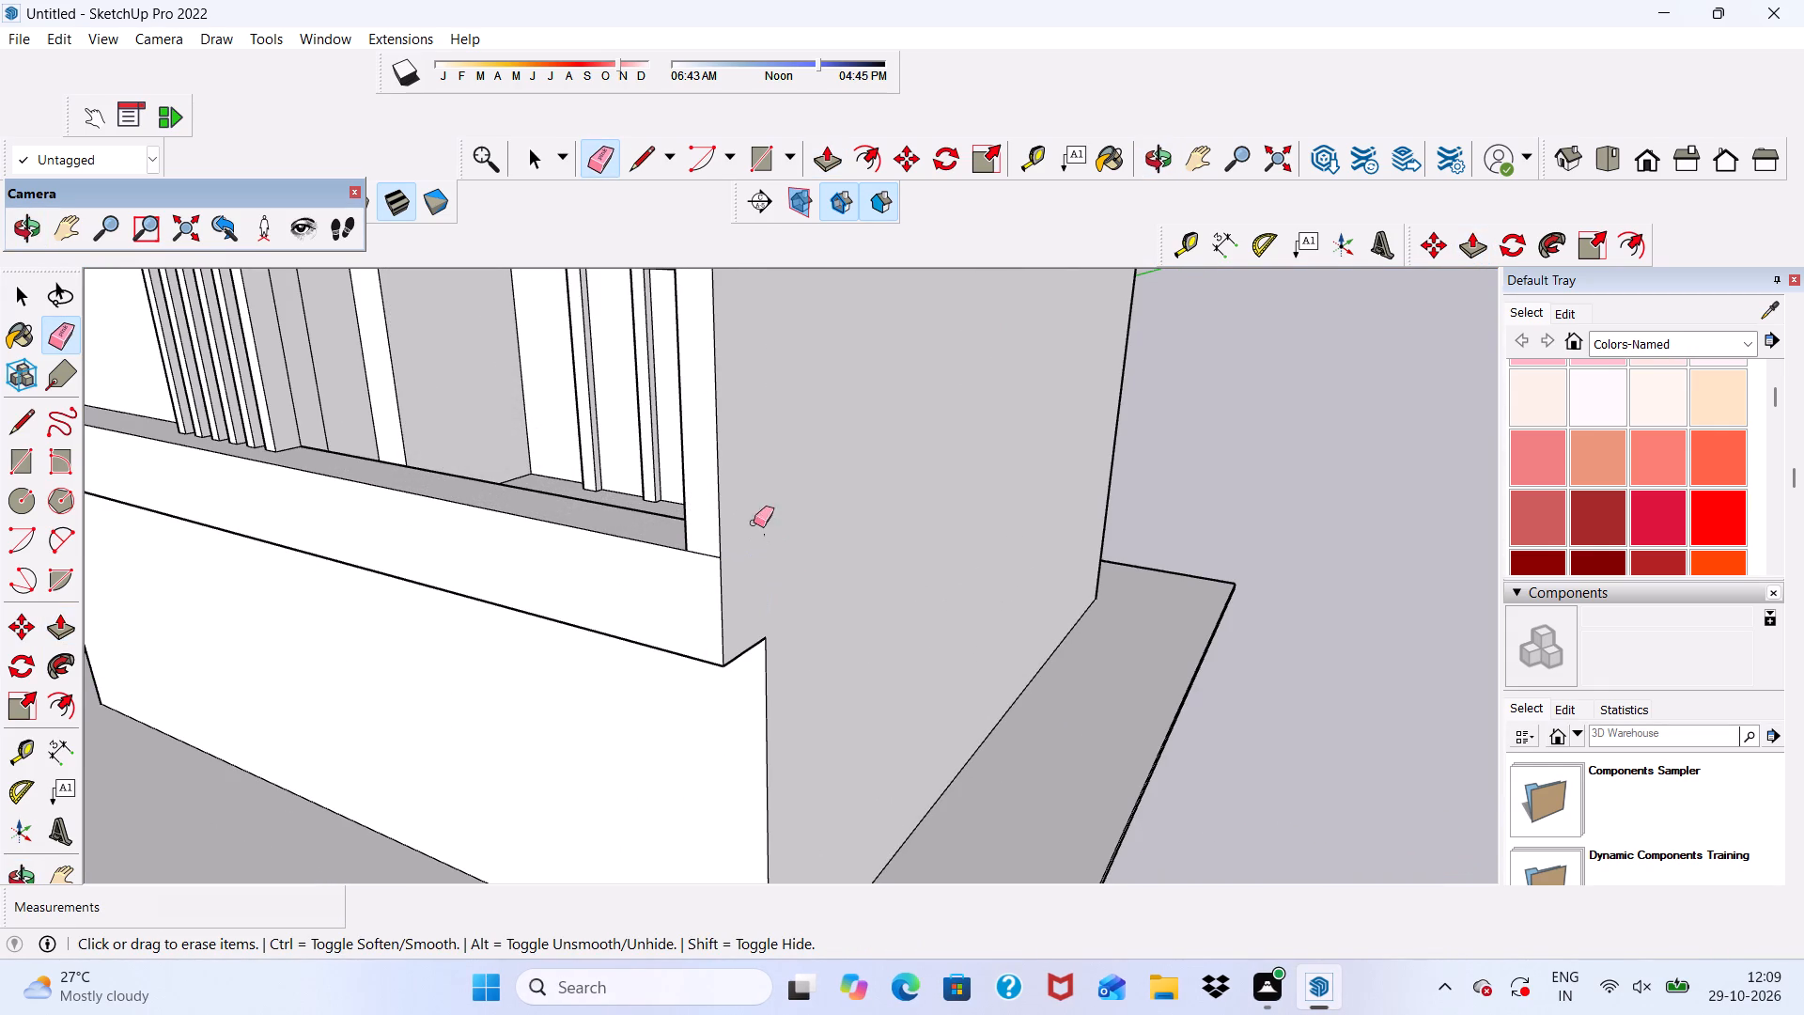
pyautogui.moveTo(754, 523); pyautogui.dragTo(770, 546)
pyautogui.moveTo(764, 532); pyautogui.dragTo(771, 566)
pyautogui.scroll(-18, 754, 543)
pyautogui.moveTo(822, 566); pyautogui.dragTo(1026, 425, button='middle')
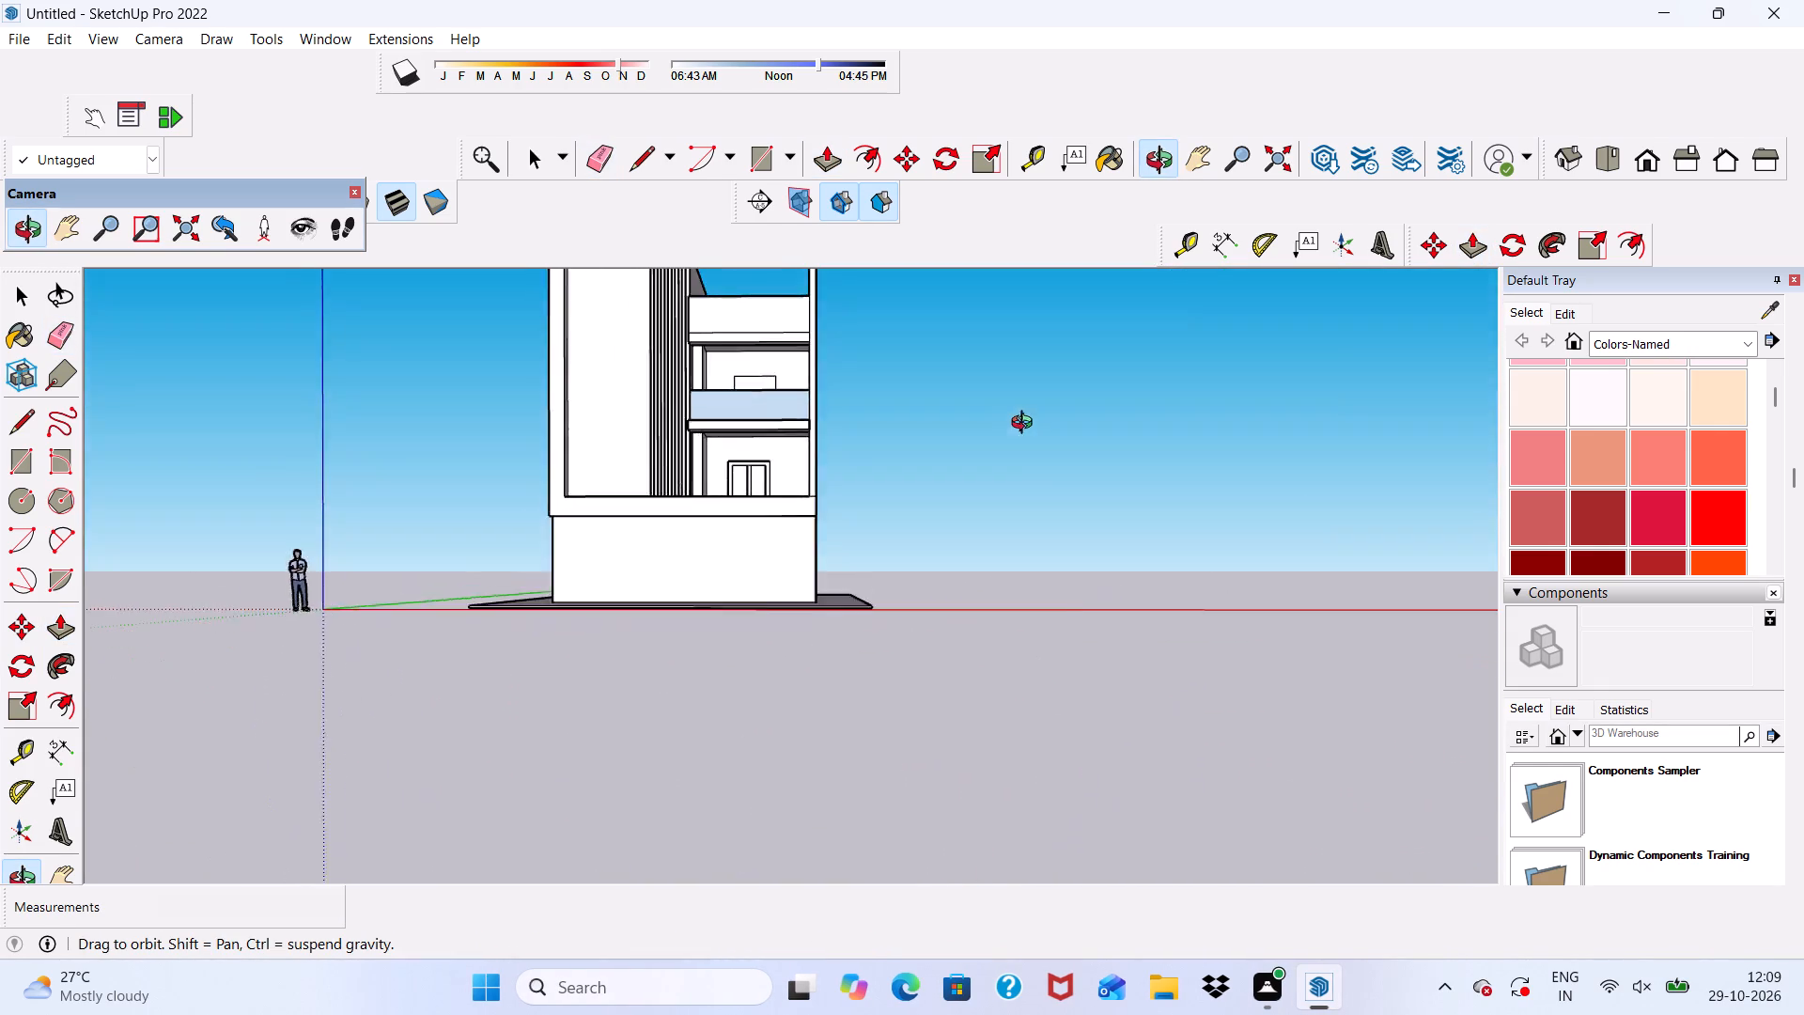
pyautogui.moveTo(1026, 425); pyautogui.dragTo(1112, 523, button='middle')
pyautogui.press('space')
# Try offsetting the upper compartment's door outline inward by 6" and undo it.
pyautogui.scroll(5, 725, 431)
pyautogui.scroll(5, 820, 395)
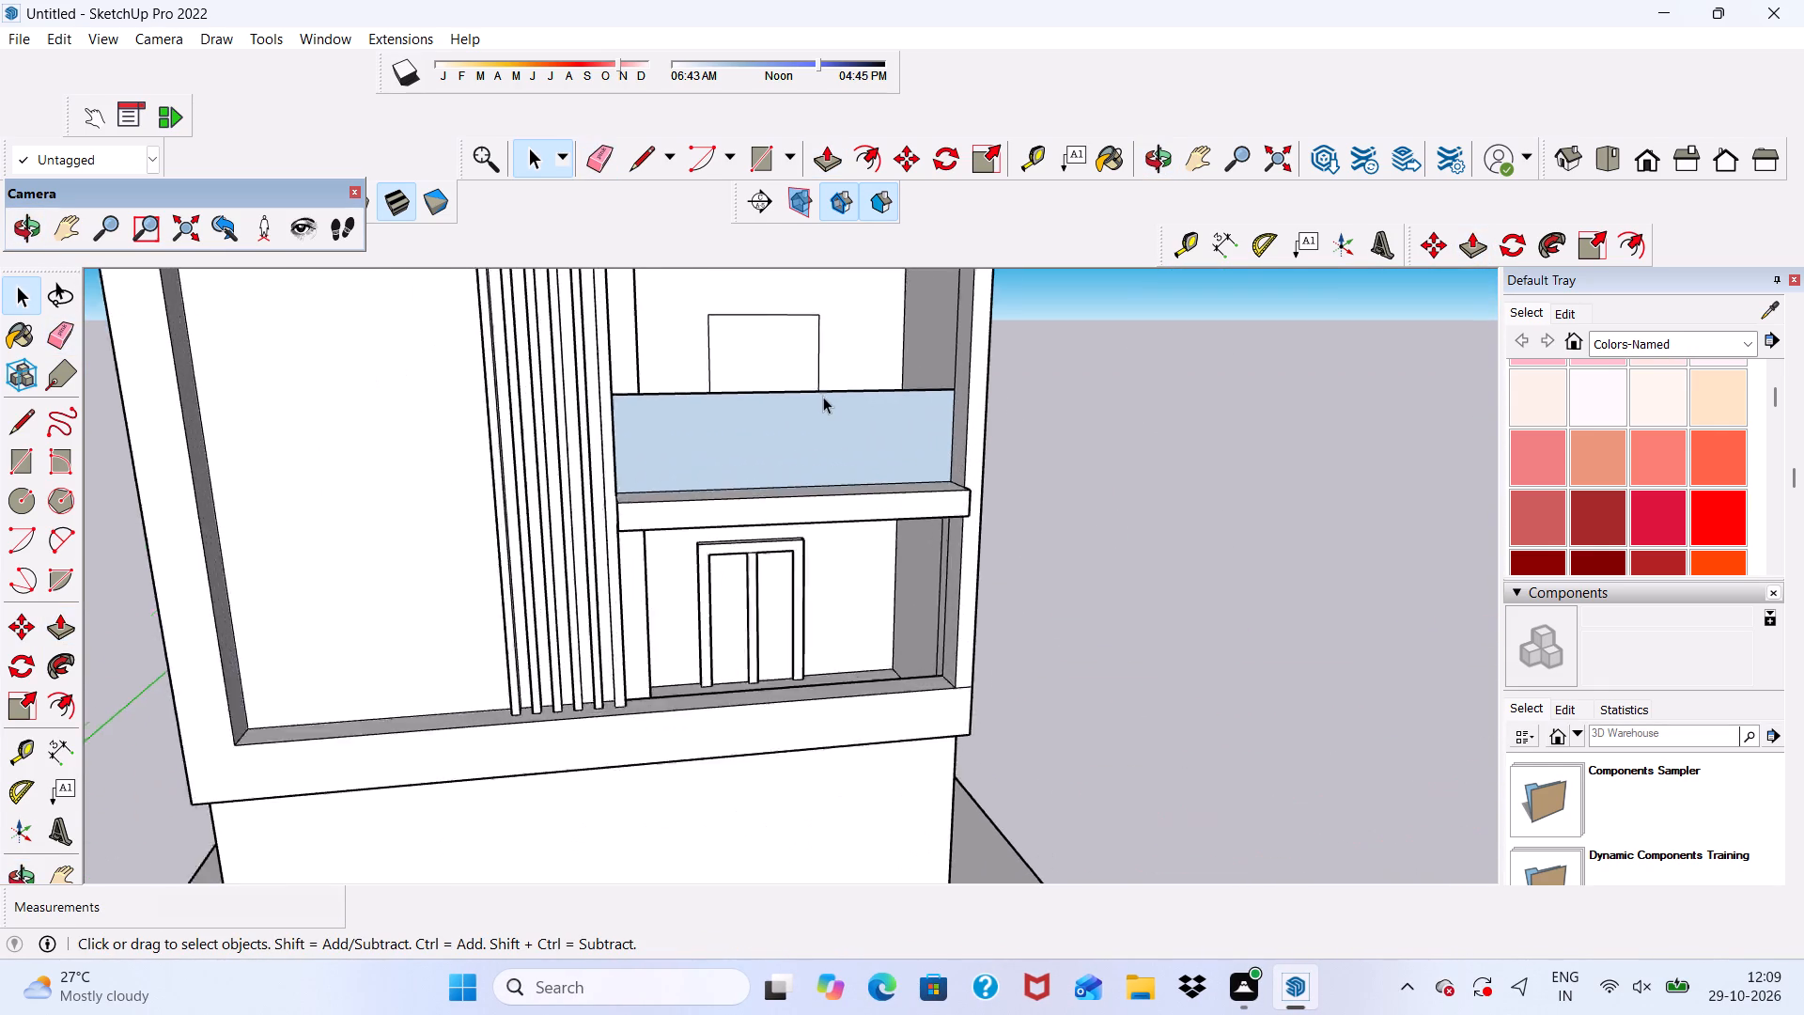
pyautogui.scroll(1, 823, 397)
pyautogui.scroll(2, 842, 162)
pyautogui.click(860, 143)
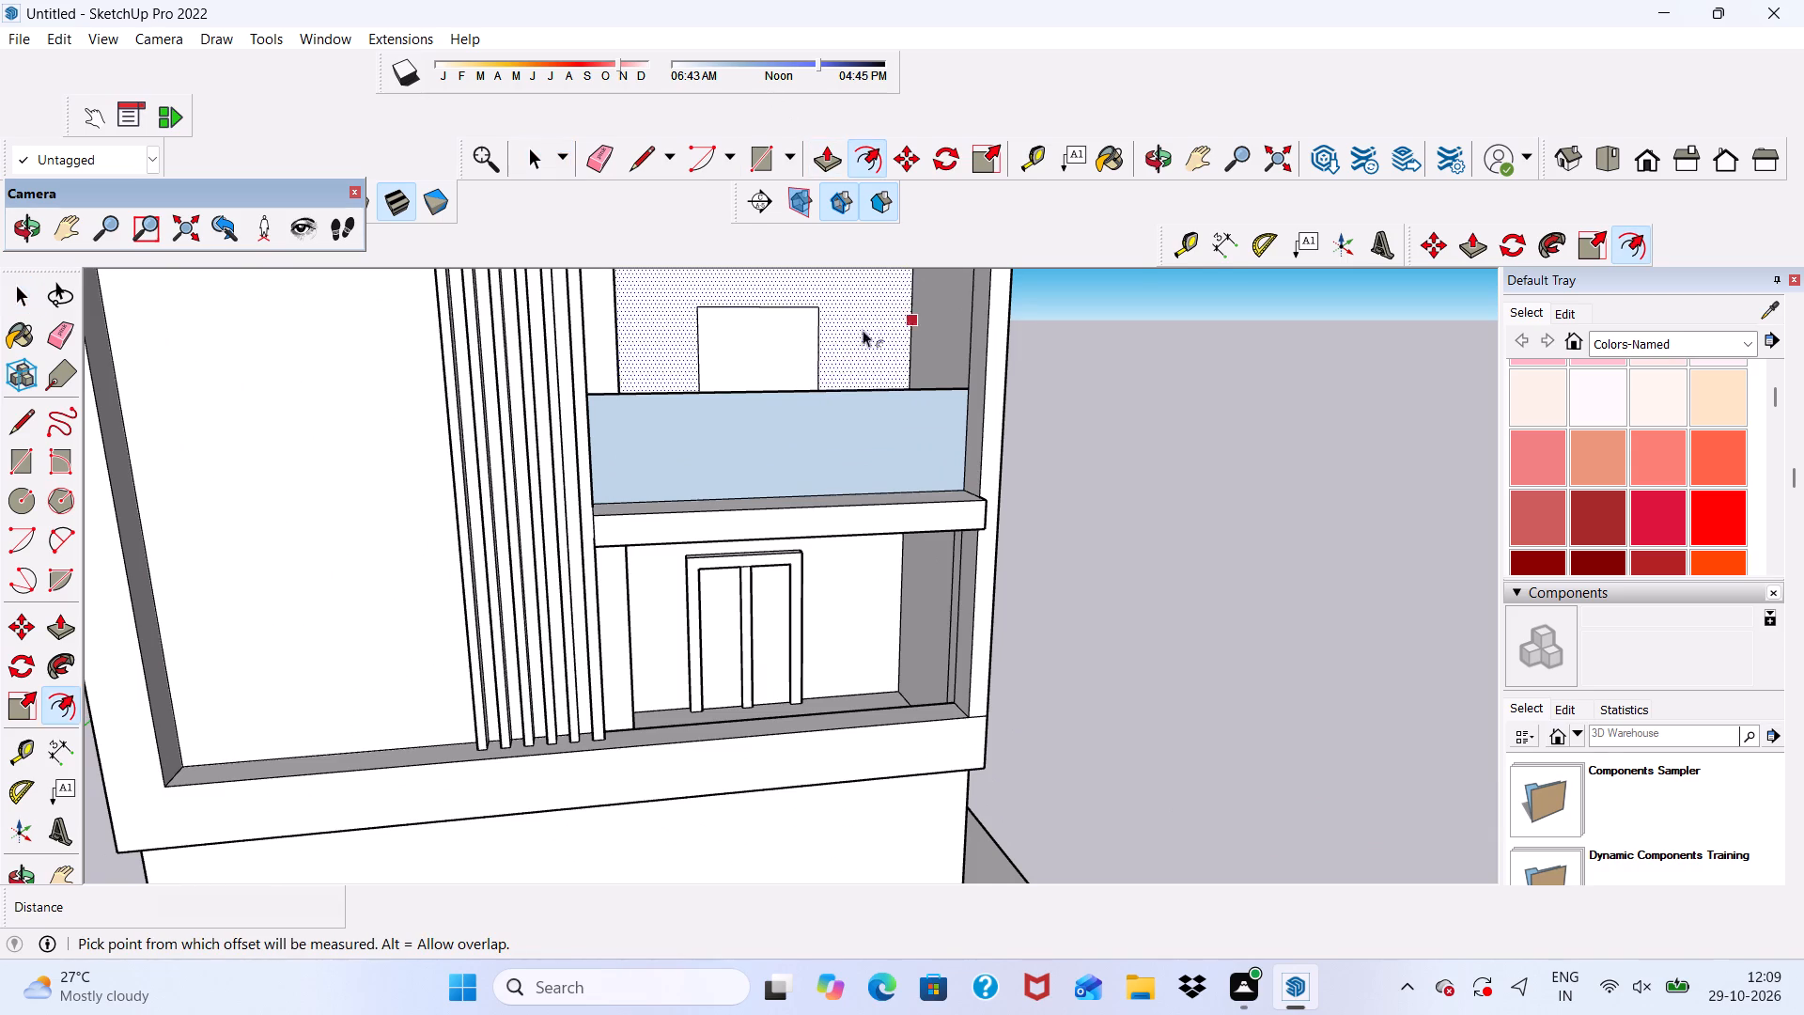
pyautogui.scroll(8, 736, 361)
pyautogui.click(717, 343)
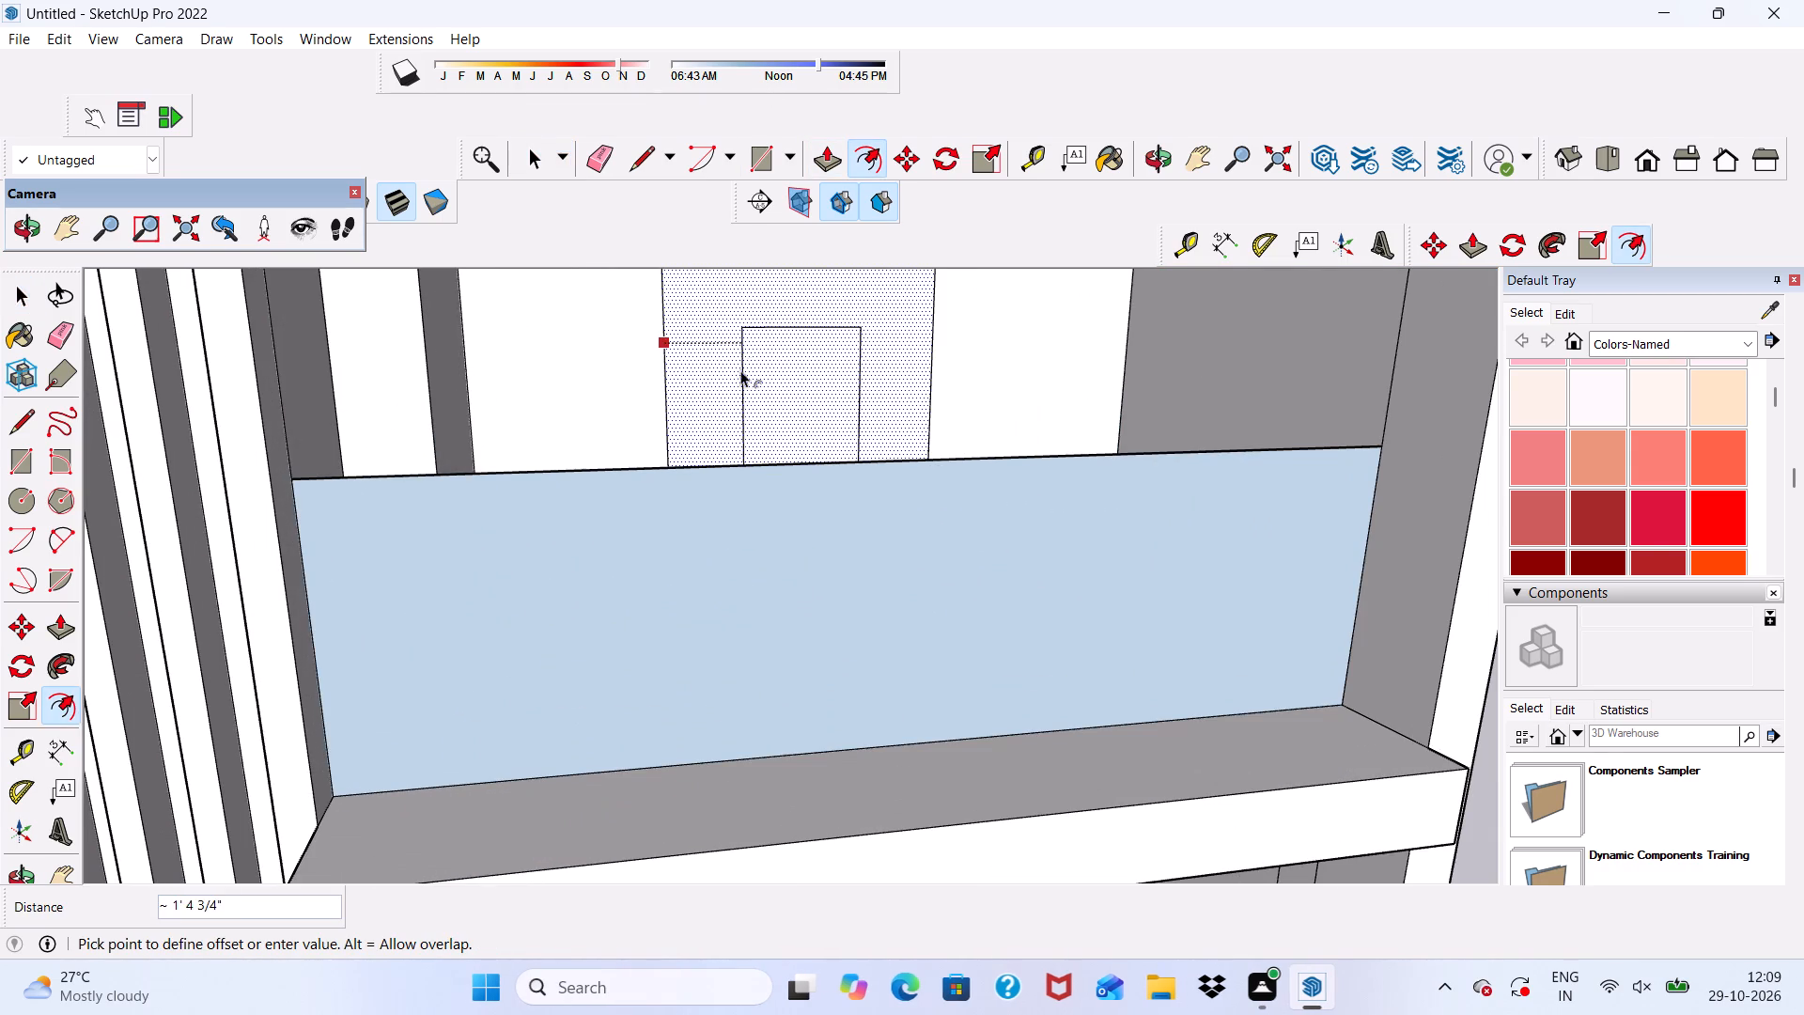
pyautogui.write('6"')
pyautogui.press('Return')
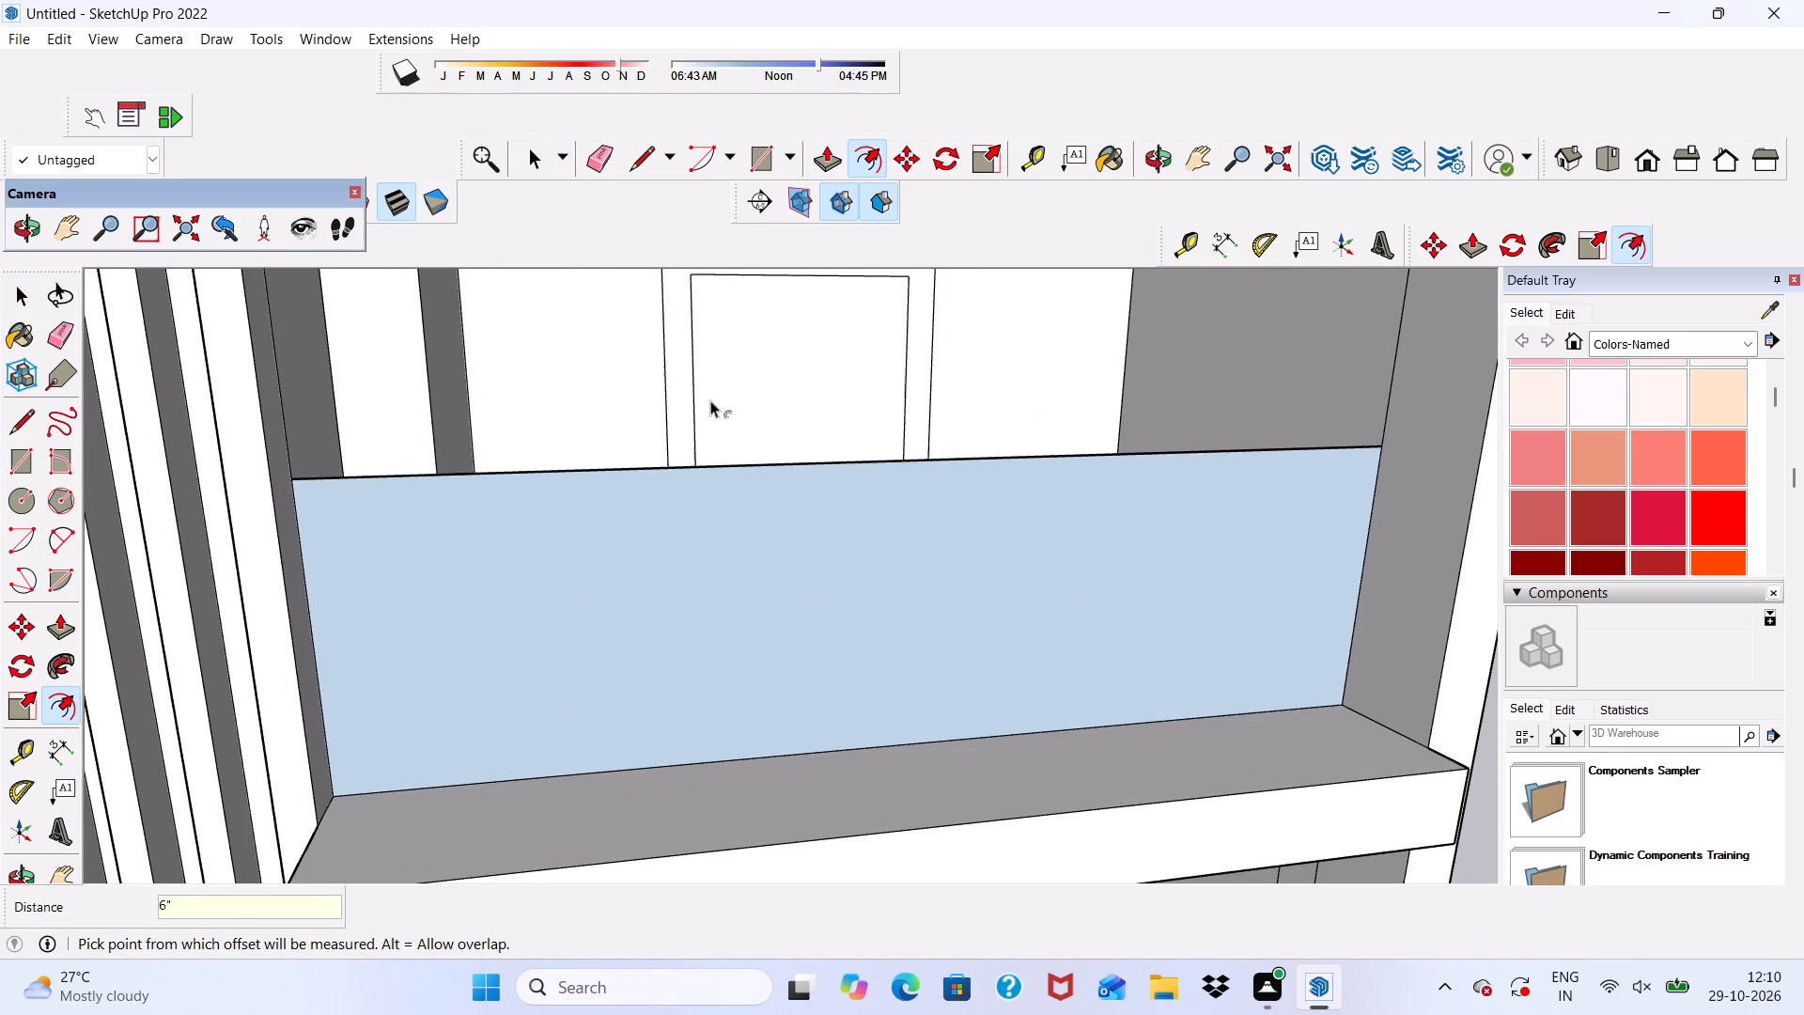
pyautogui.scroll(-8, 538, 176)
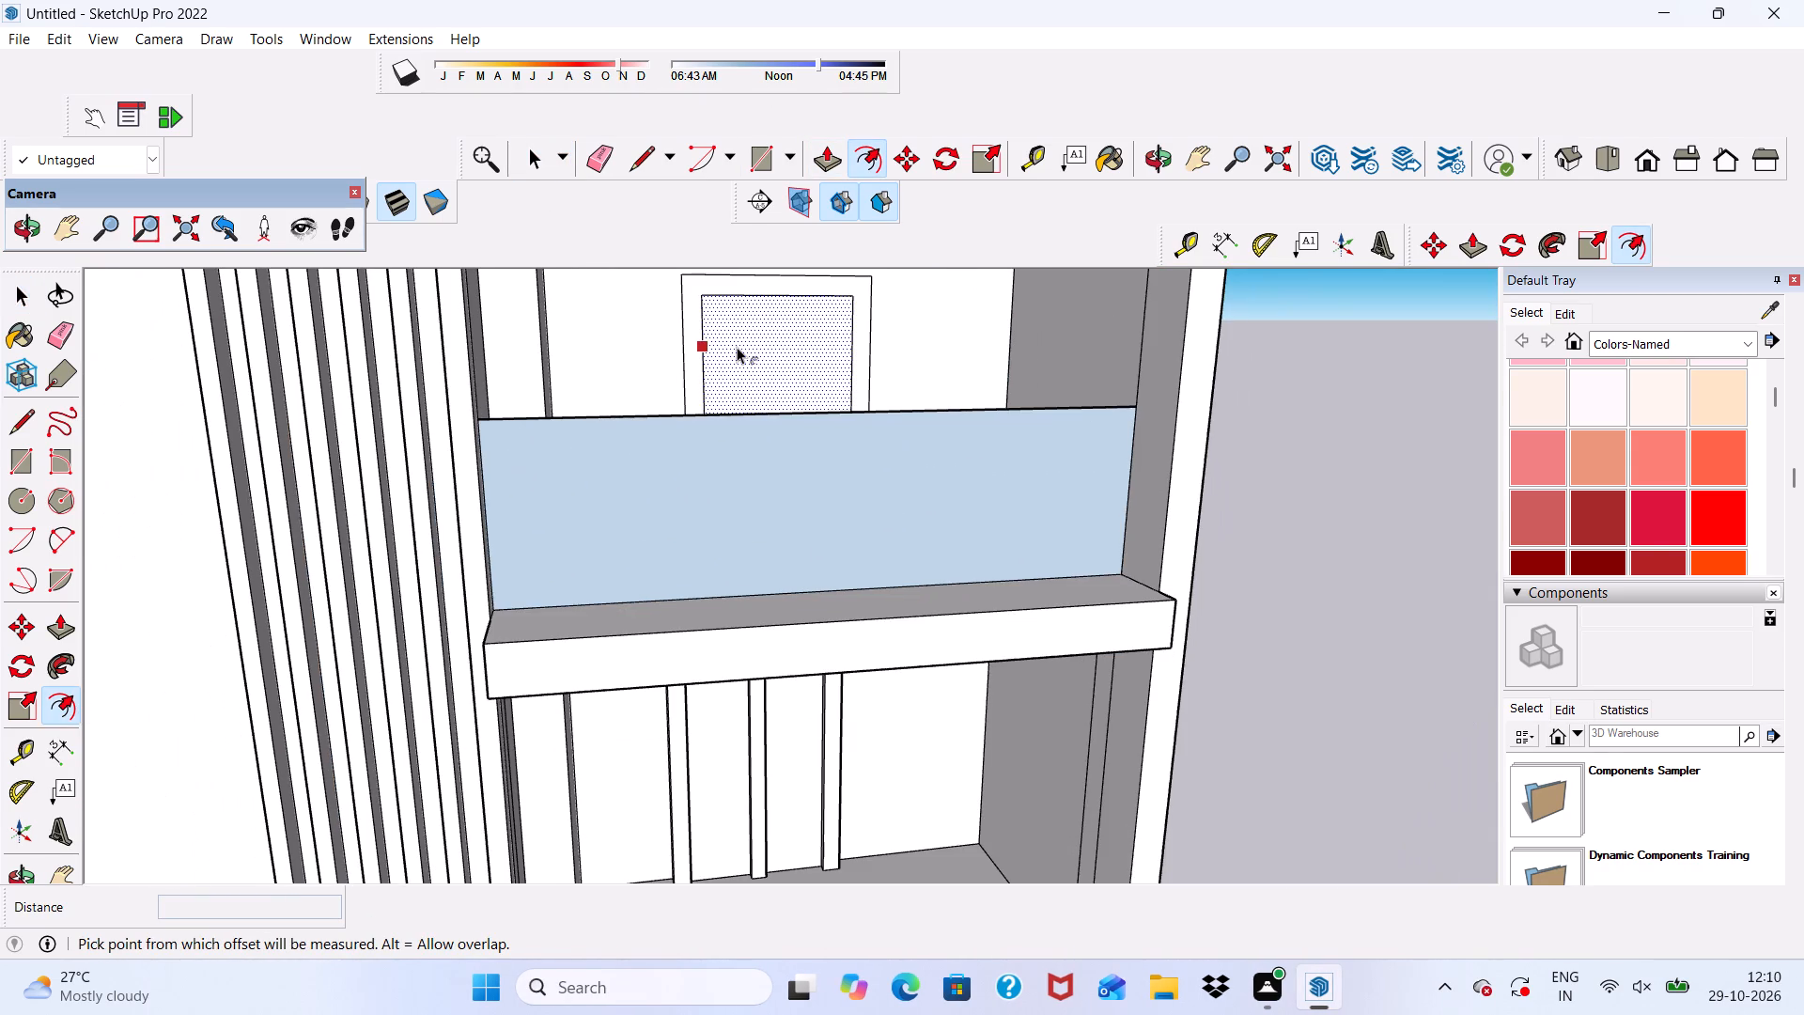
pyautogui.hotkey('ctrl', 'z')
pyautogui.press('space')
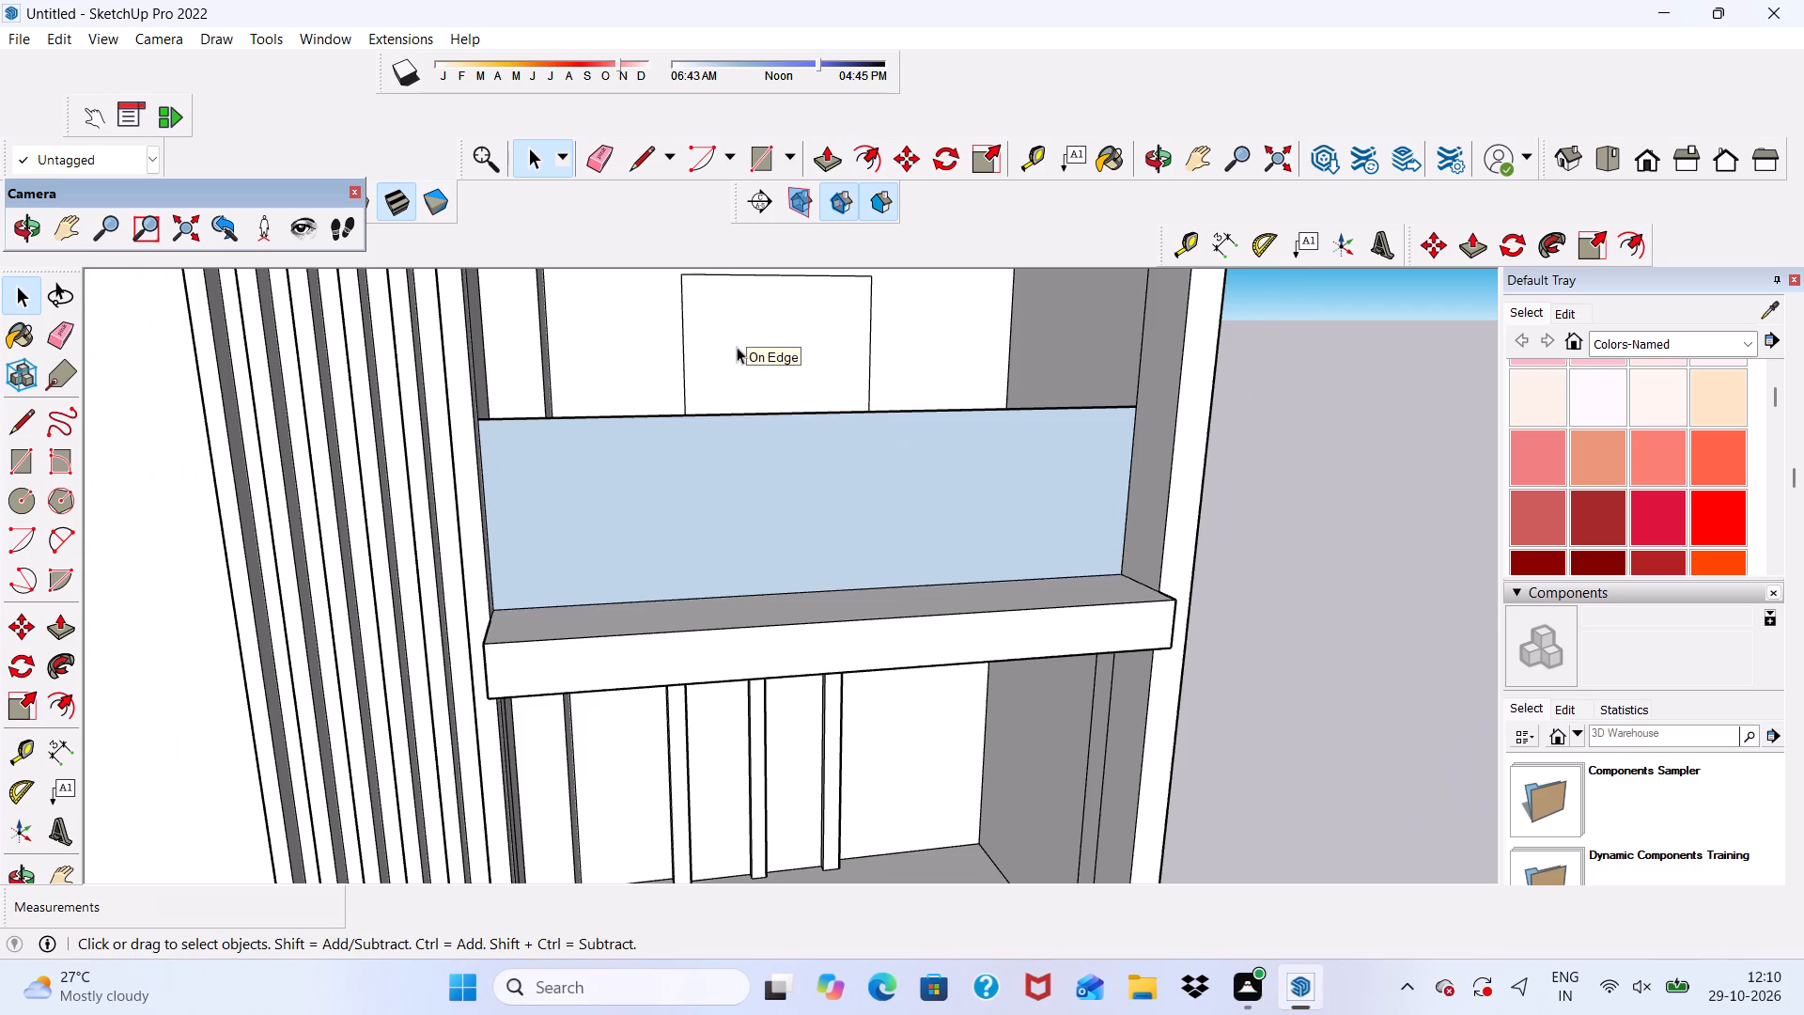
# Extrude the door rectangle on the upper compartment's back wall outward 3".
pyautogui.click(821, 342)
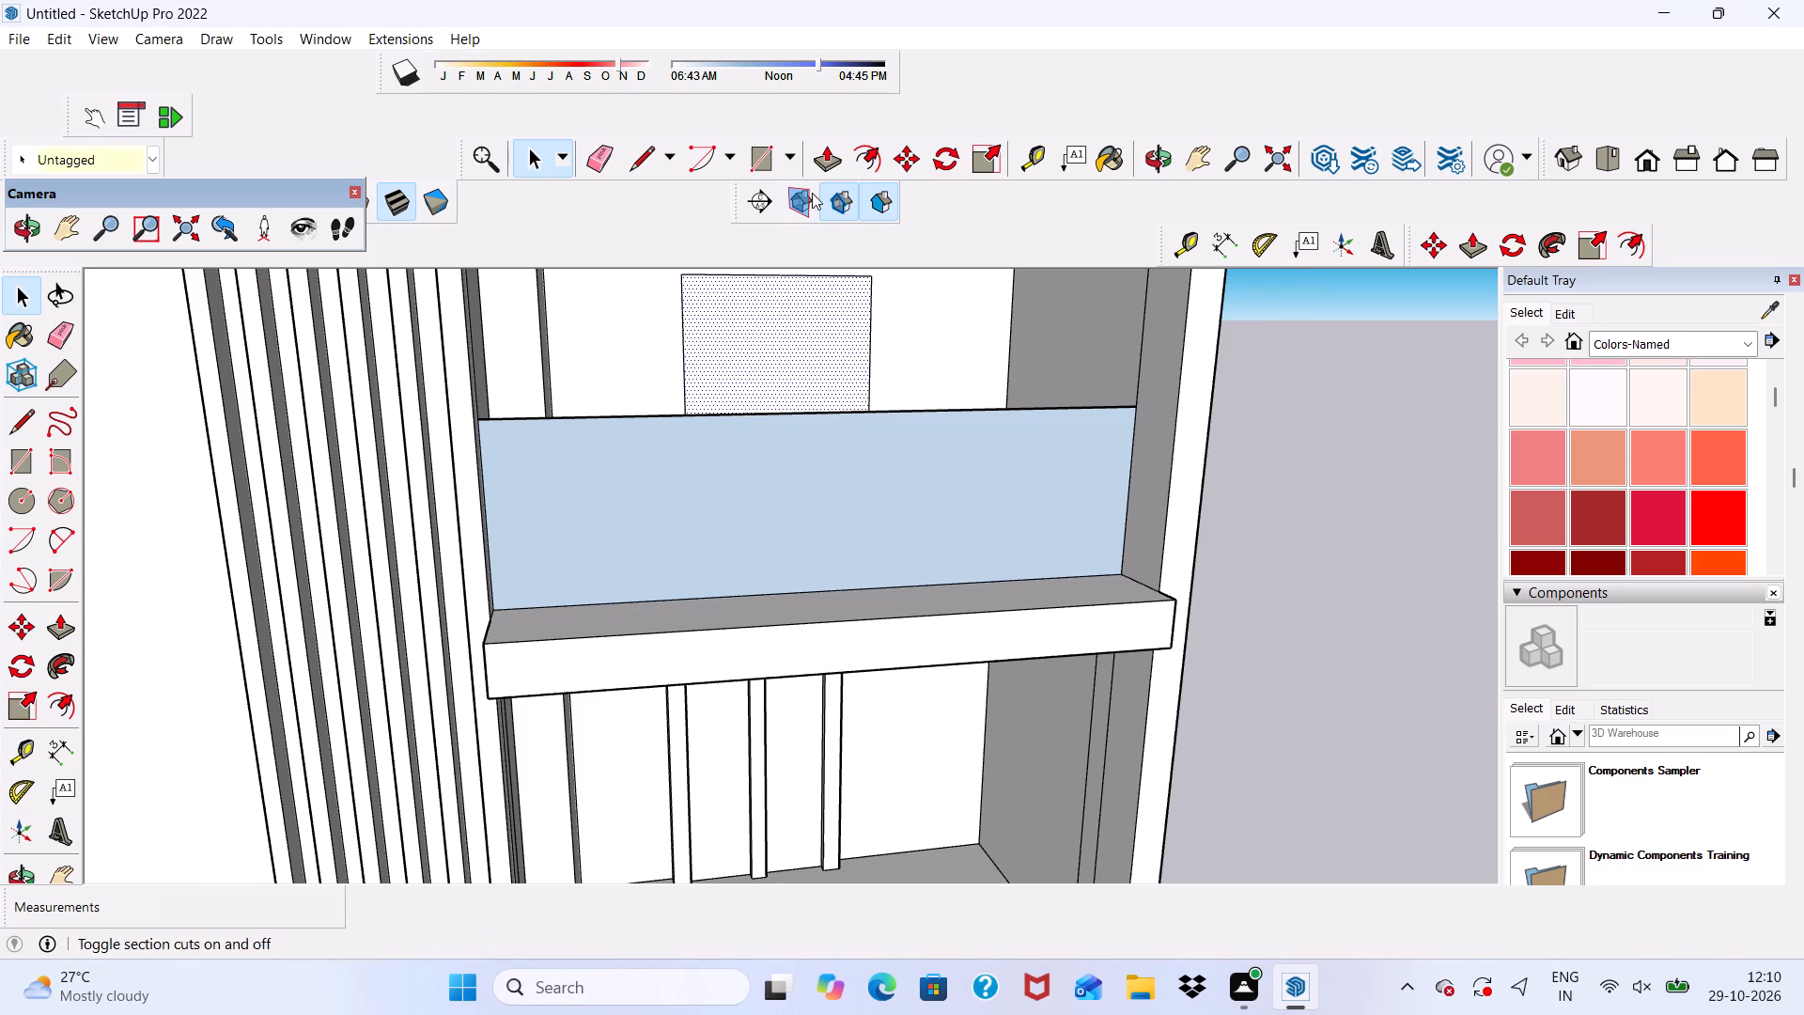
pyautogui.click(820, 151)
pyautogui.click(723, 349)
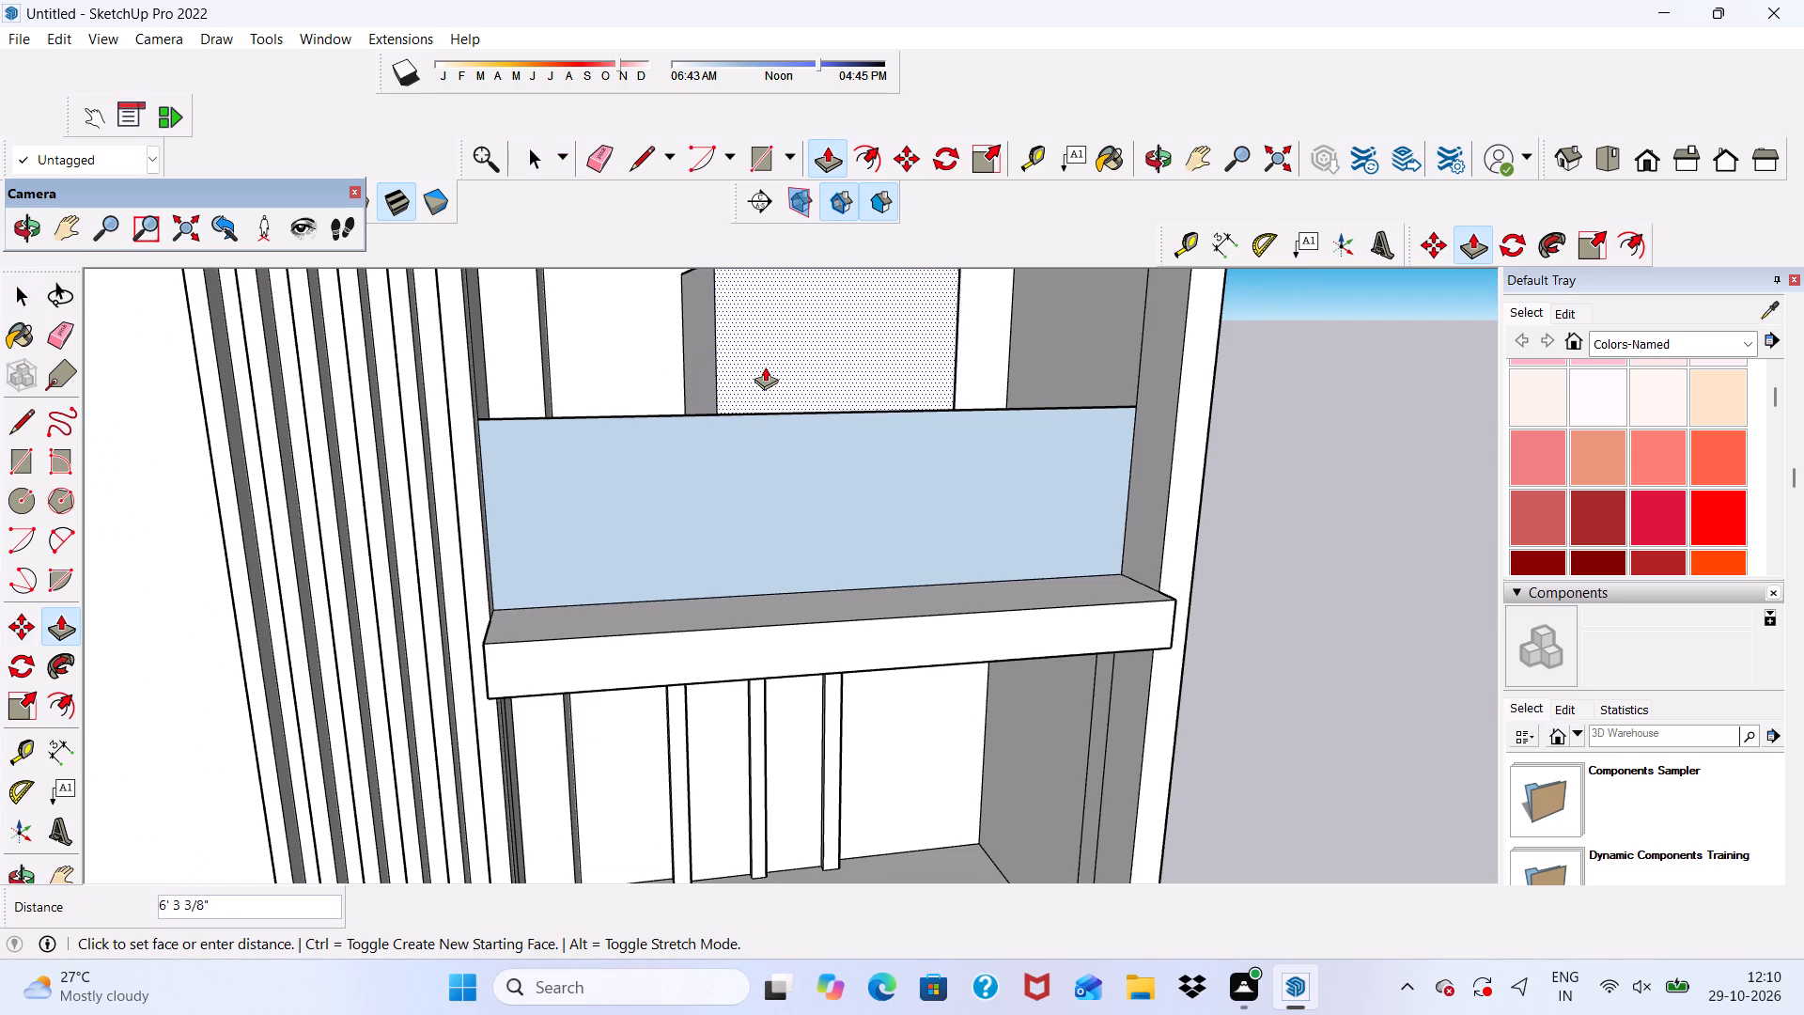
pyautogui.press('3')
pyautogui.hotkey('shift', '"')
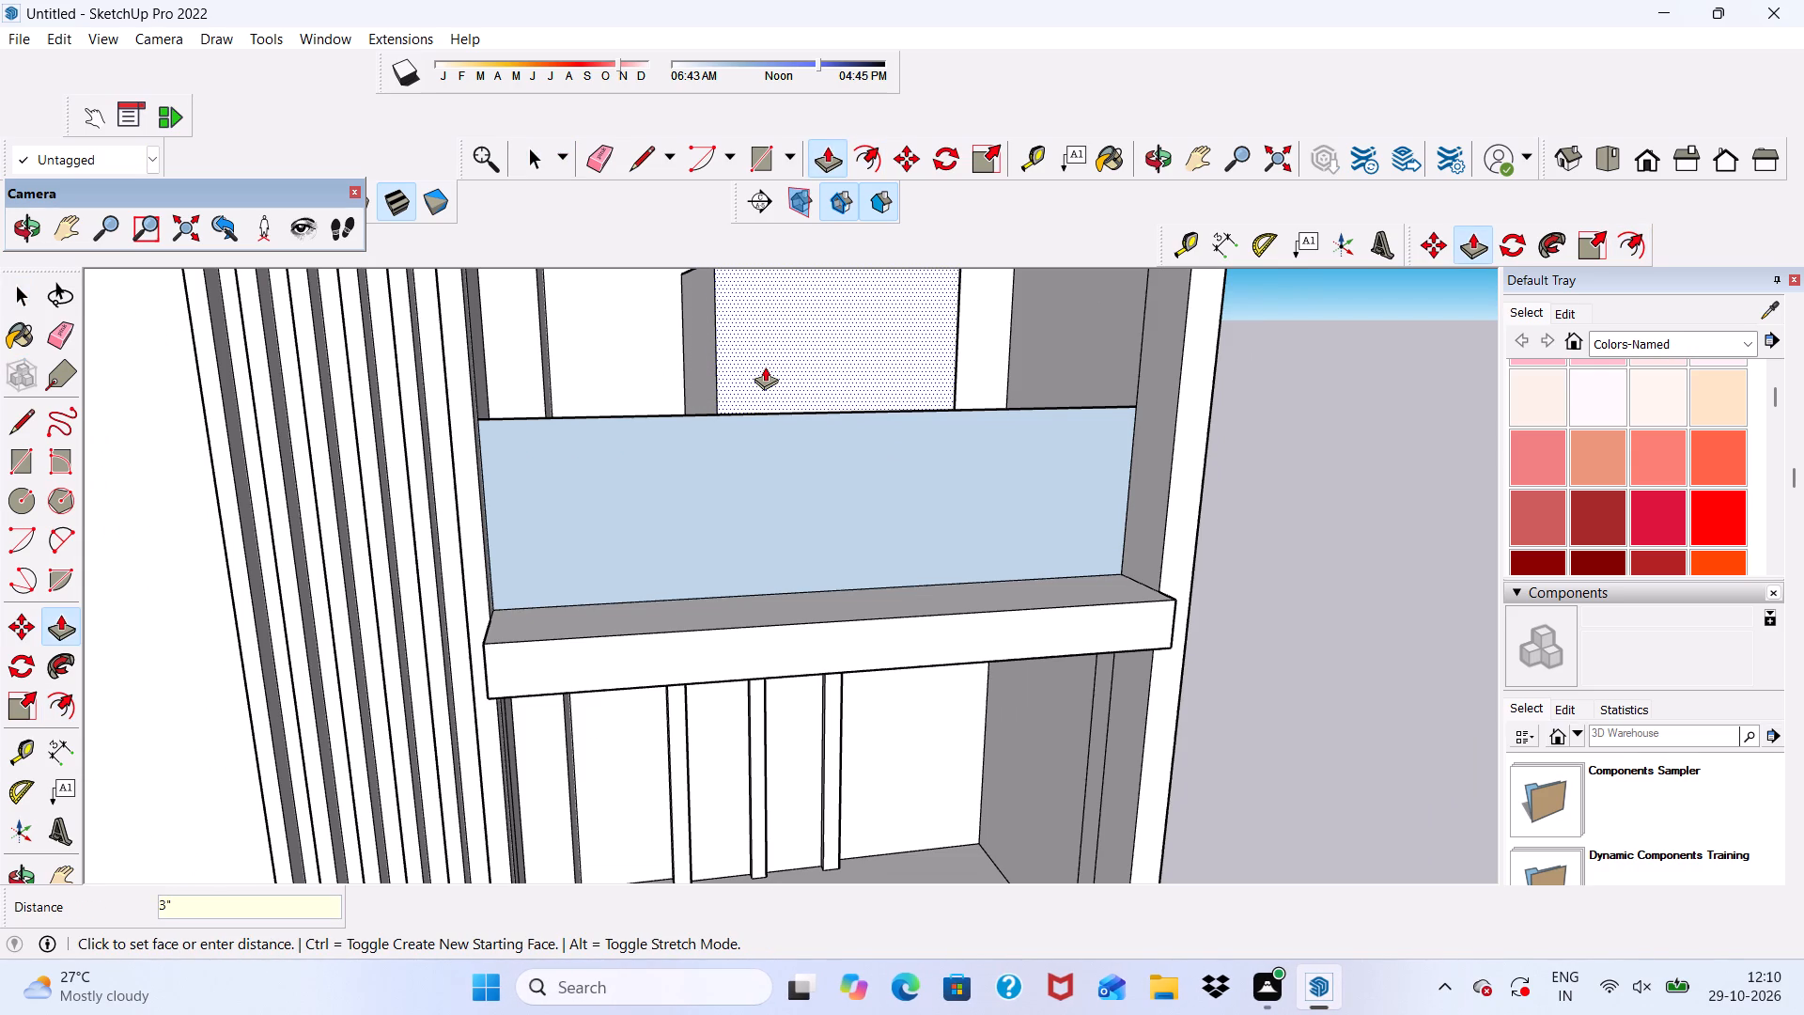
pyautogui.press('Return')
pyautogui.scroll(-6, 759, 370)
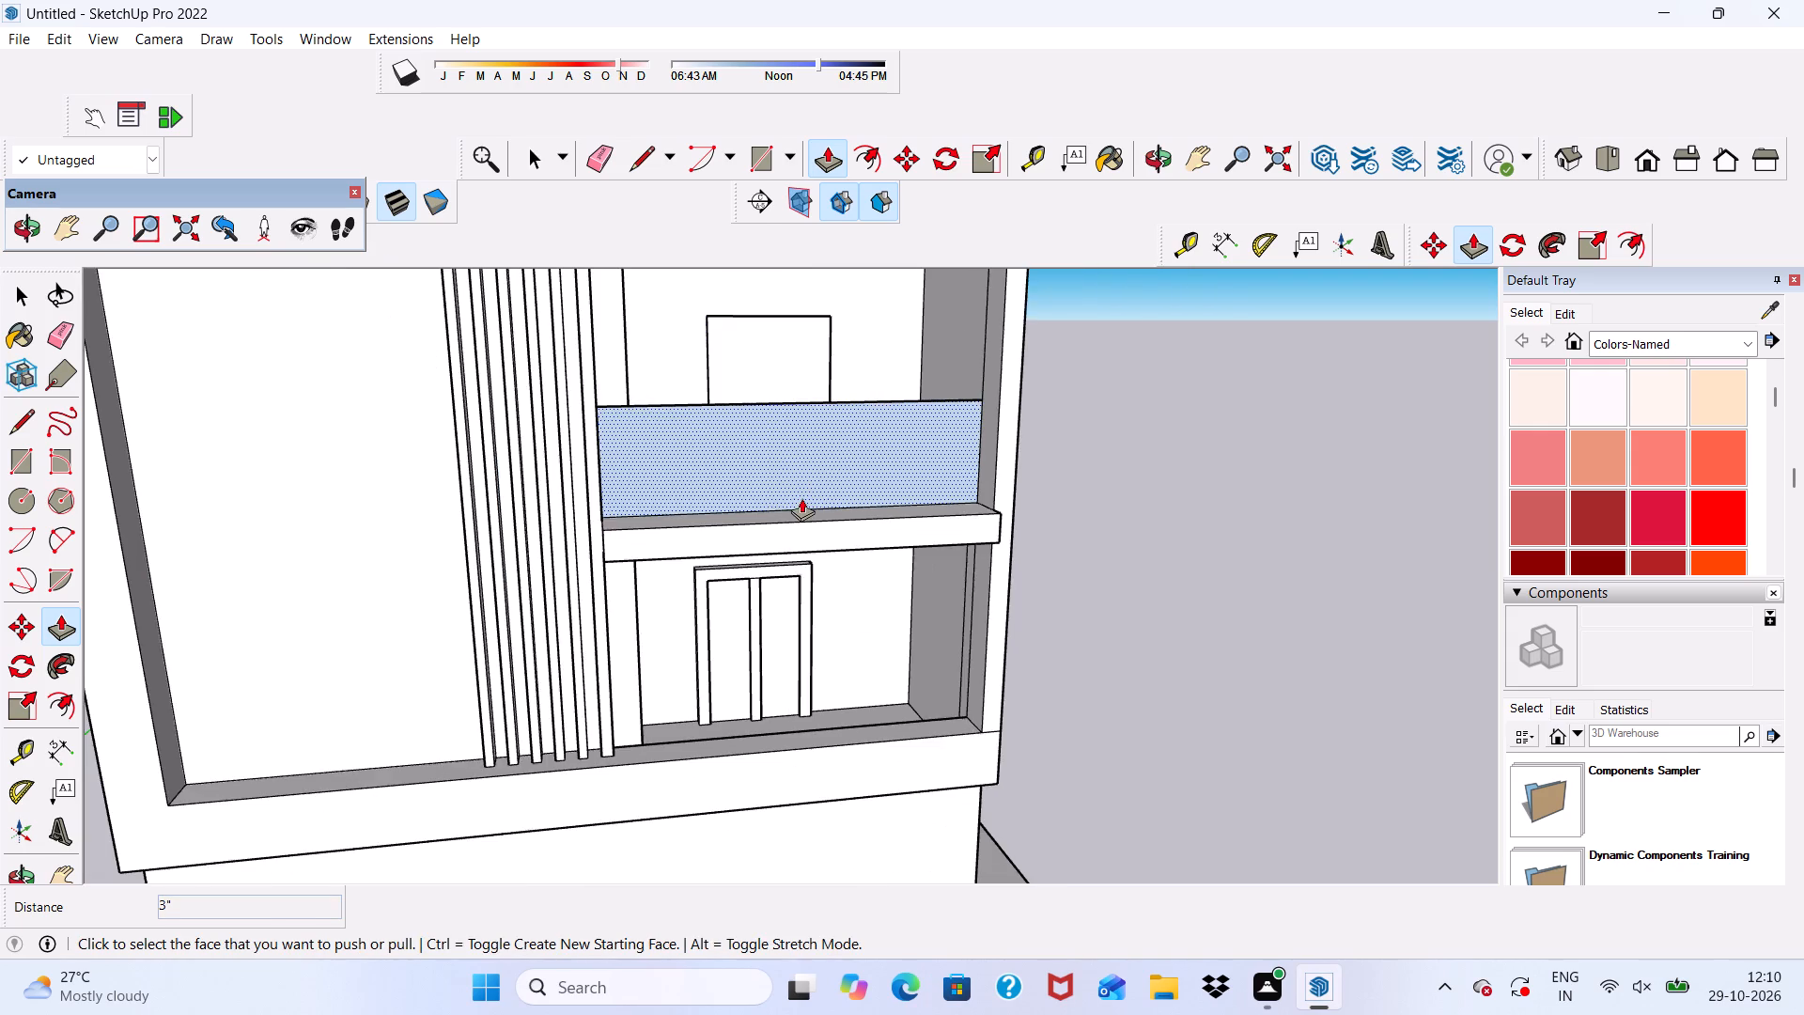
pyautogui.moveTo(801, 498); pyautogui.dragTo(660, 587, button='middle')
pyautogui.scroll(12, 772, 461)
pyautogui.scroll(-1, 908, 384)
pyautogui.moveTo(911, 405); pyautogui.dragTo(911, 433, button='middle')
pyautogui.scroll(1, 882, 417)
pyautogui.scroll(-2, 694, 405)
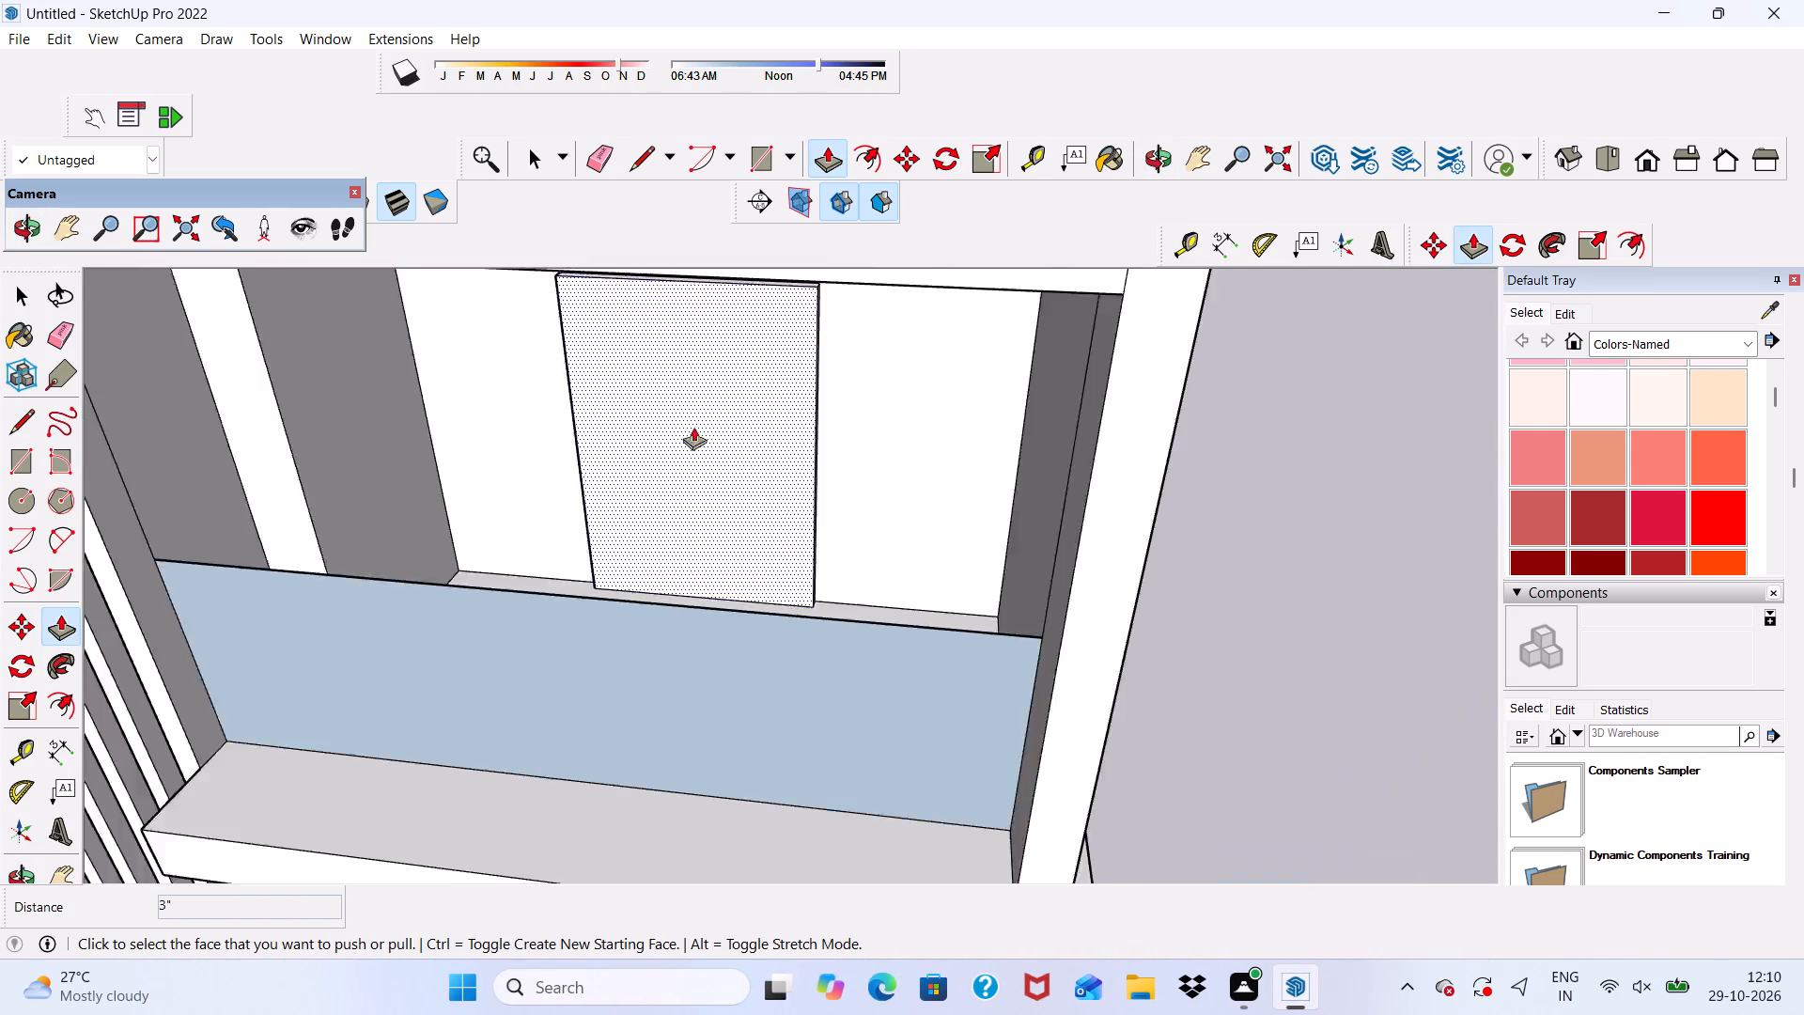
pyautogui.scroll(-9, 693, 427)
pyautogui.click(1081, 468)
pyautogui.press('space')
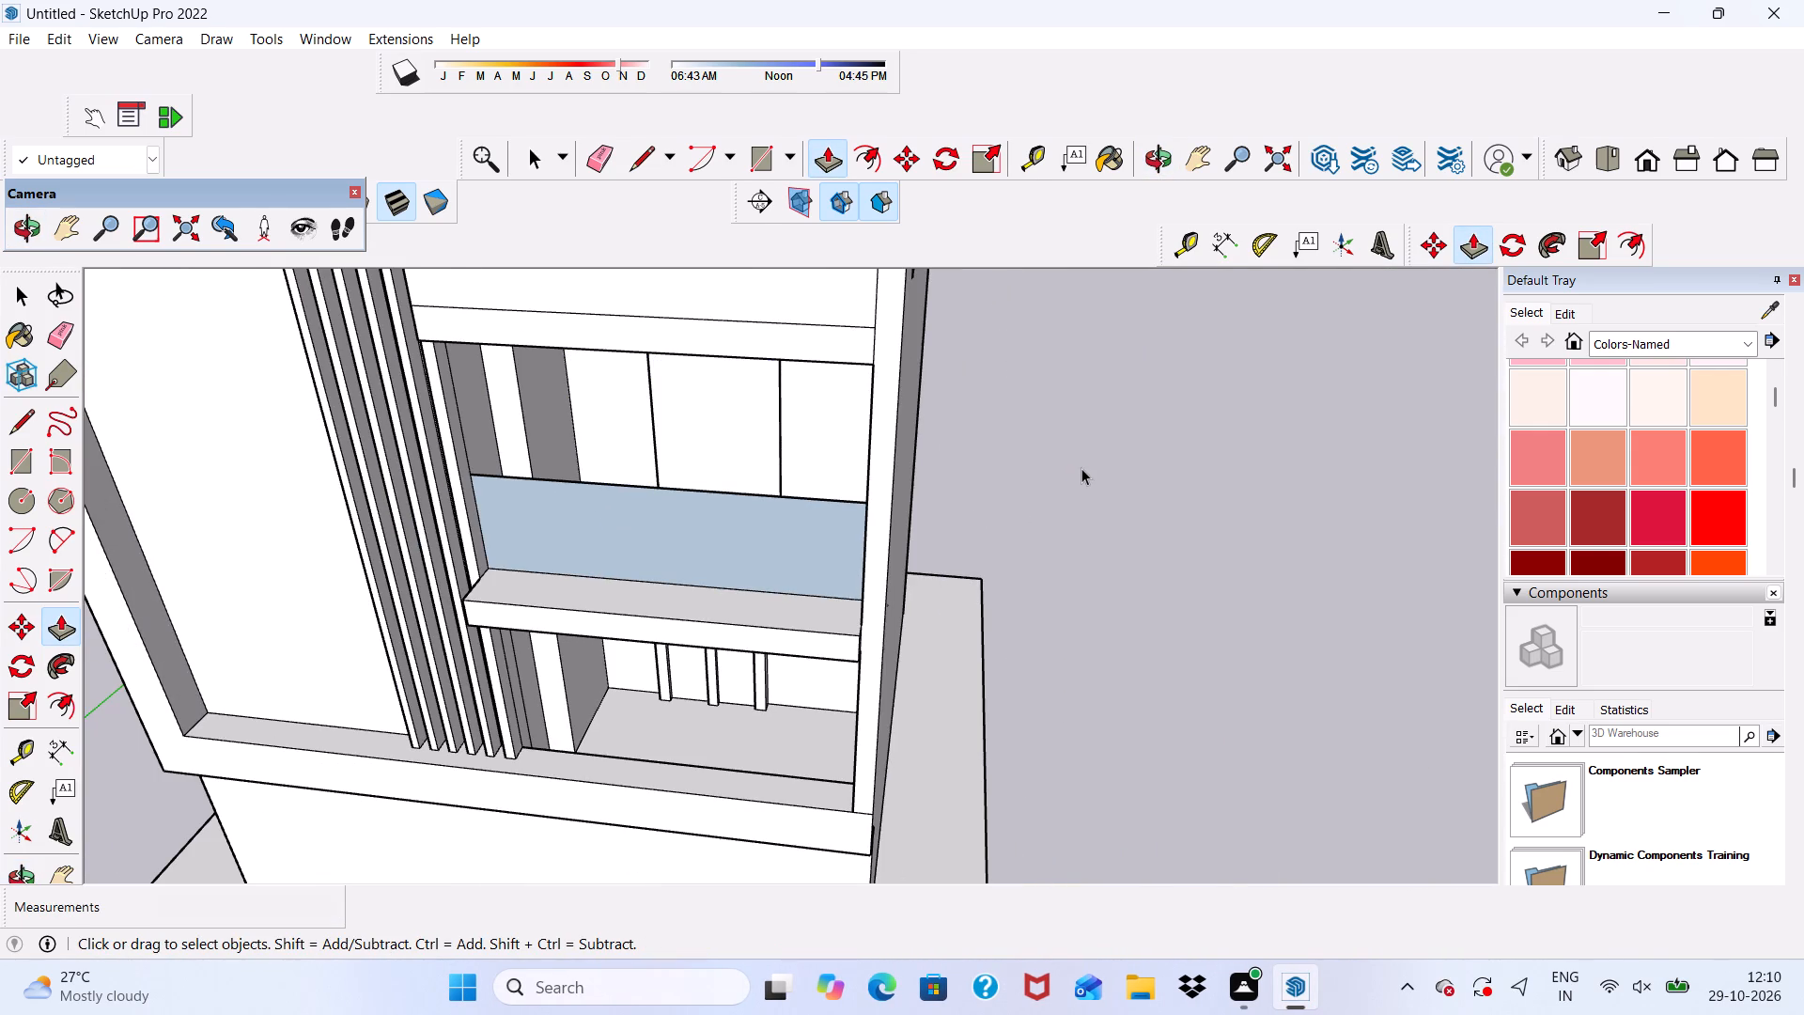
# Offset the upper door's front face outline inward by 6" to mark its frame.
pyautogui.scroll(-2, 928, 303)
pyautogui.scroll(4, 915, 390)
pyautogui.scroll(-3, 623, 596)
pyautogui.moveTo(612, 599); pyautogui.dragTo(647, 398, button='middle')
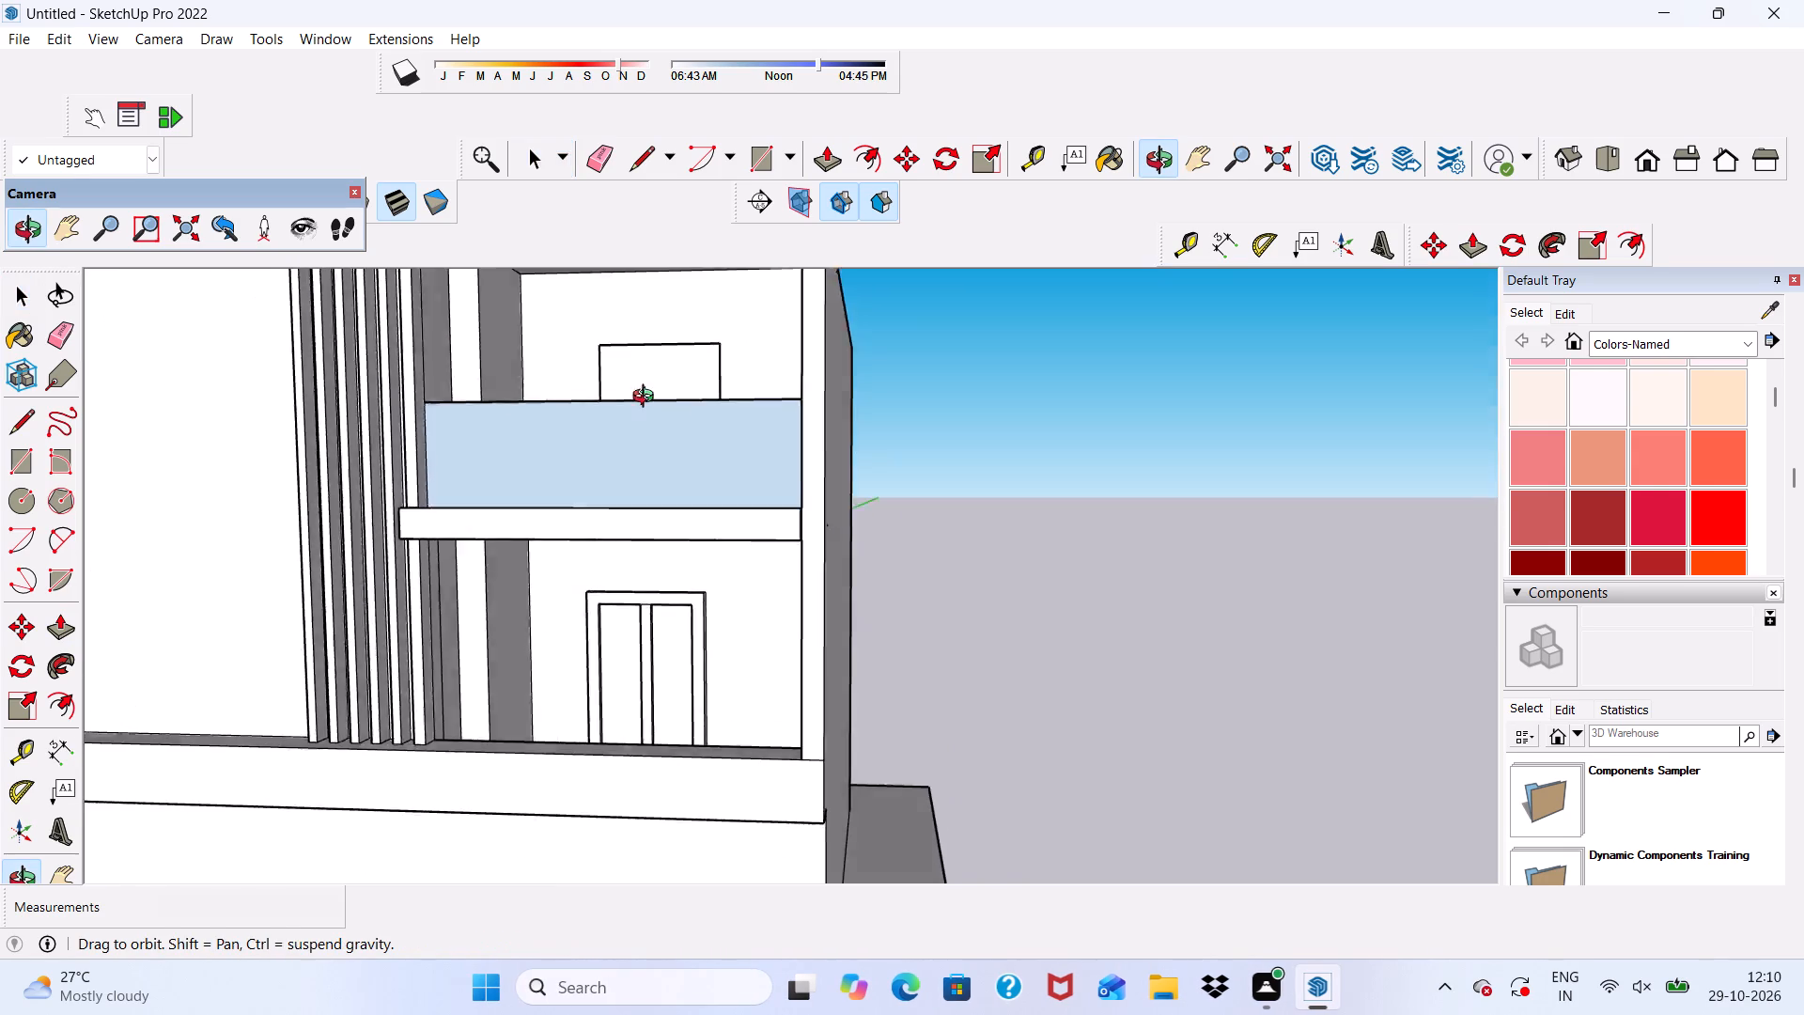
pyautogui.moveTo(647, 398); pyautogui.dragTo(734, 506, button='middle')
pyautogui.click(868, 144)
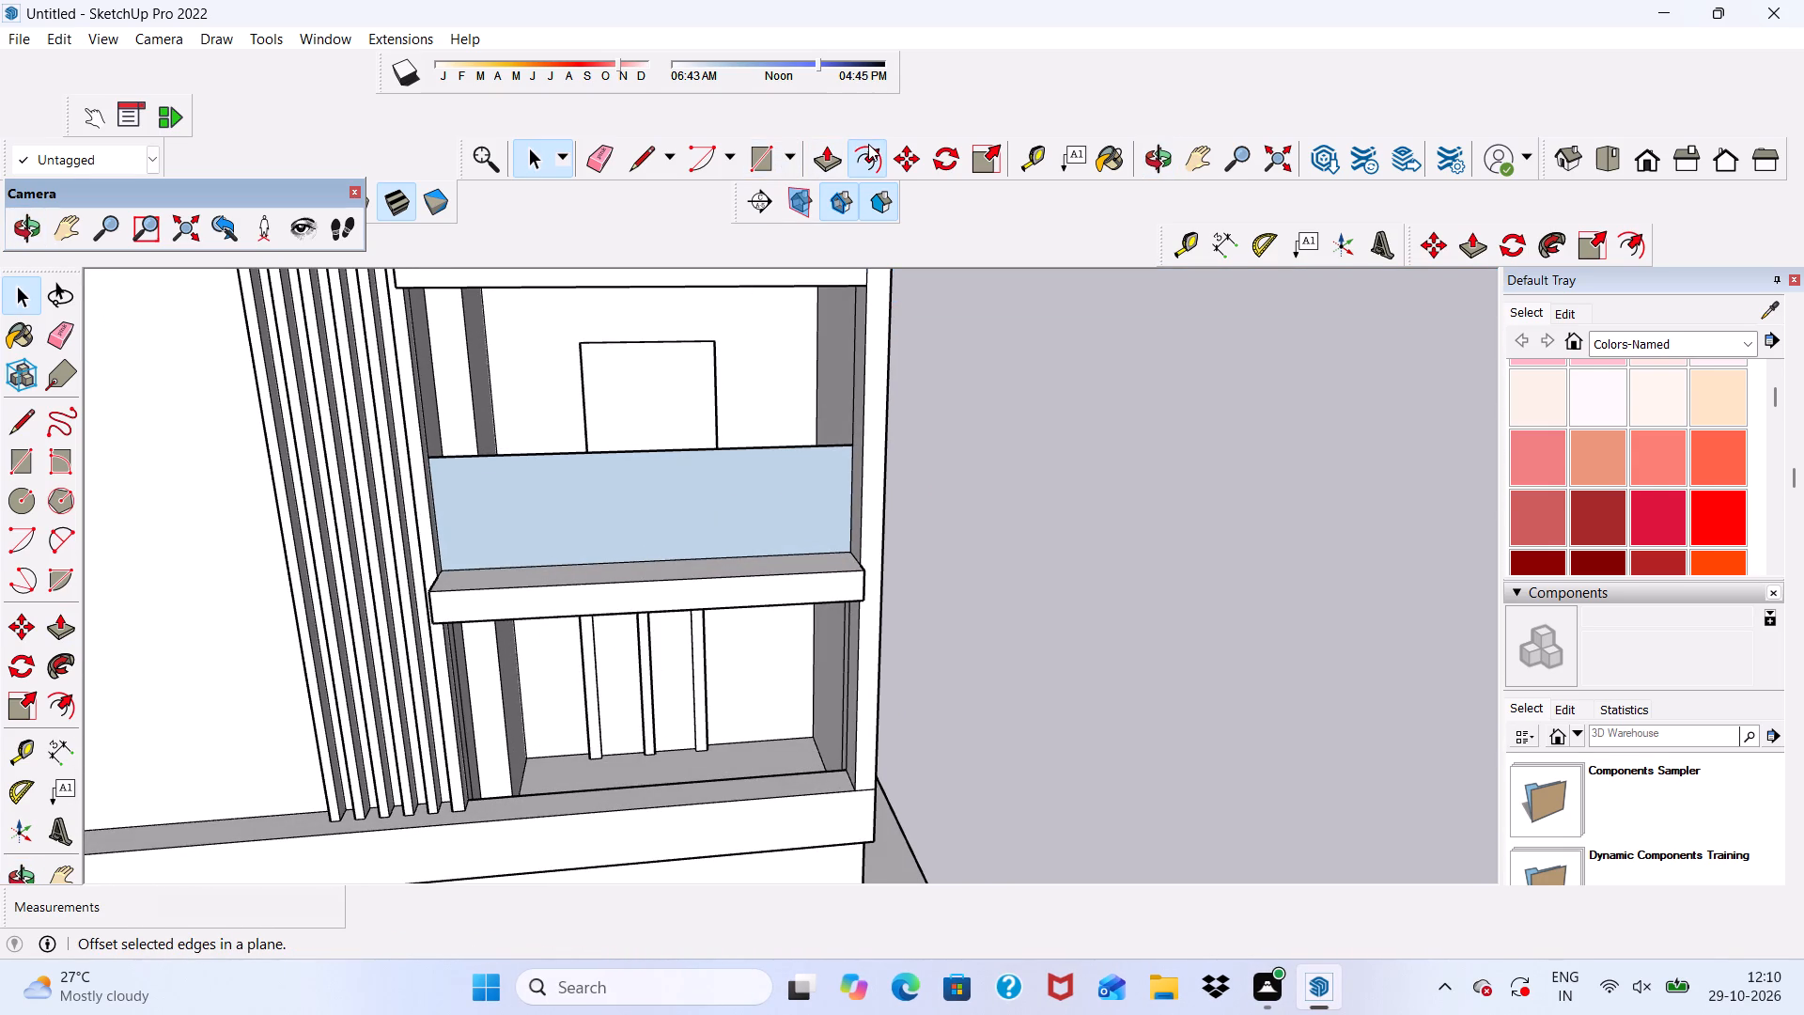
pyautogui.scroll(3, 655, 367)
pyautogui.click(601, 396)
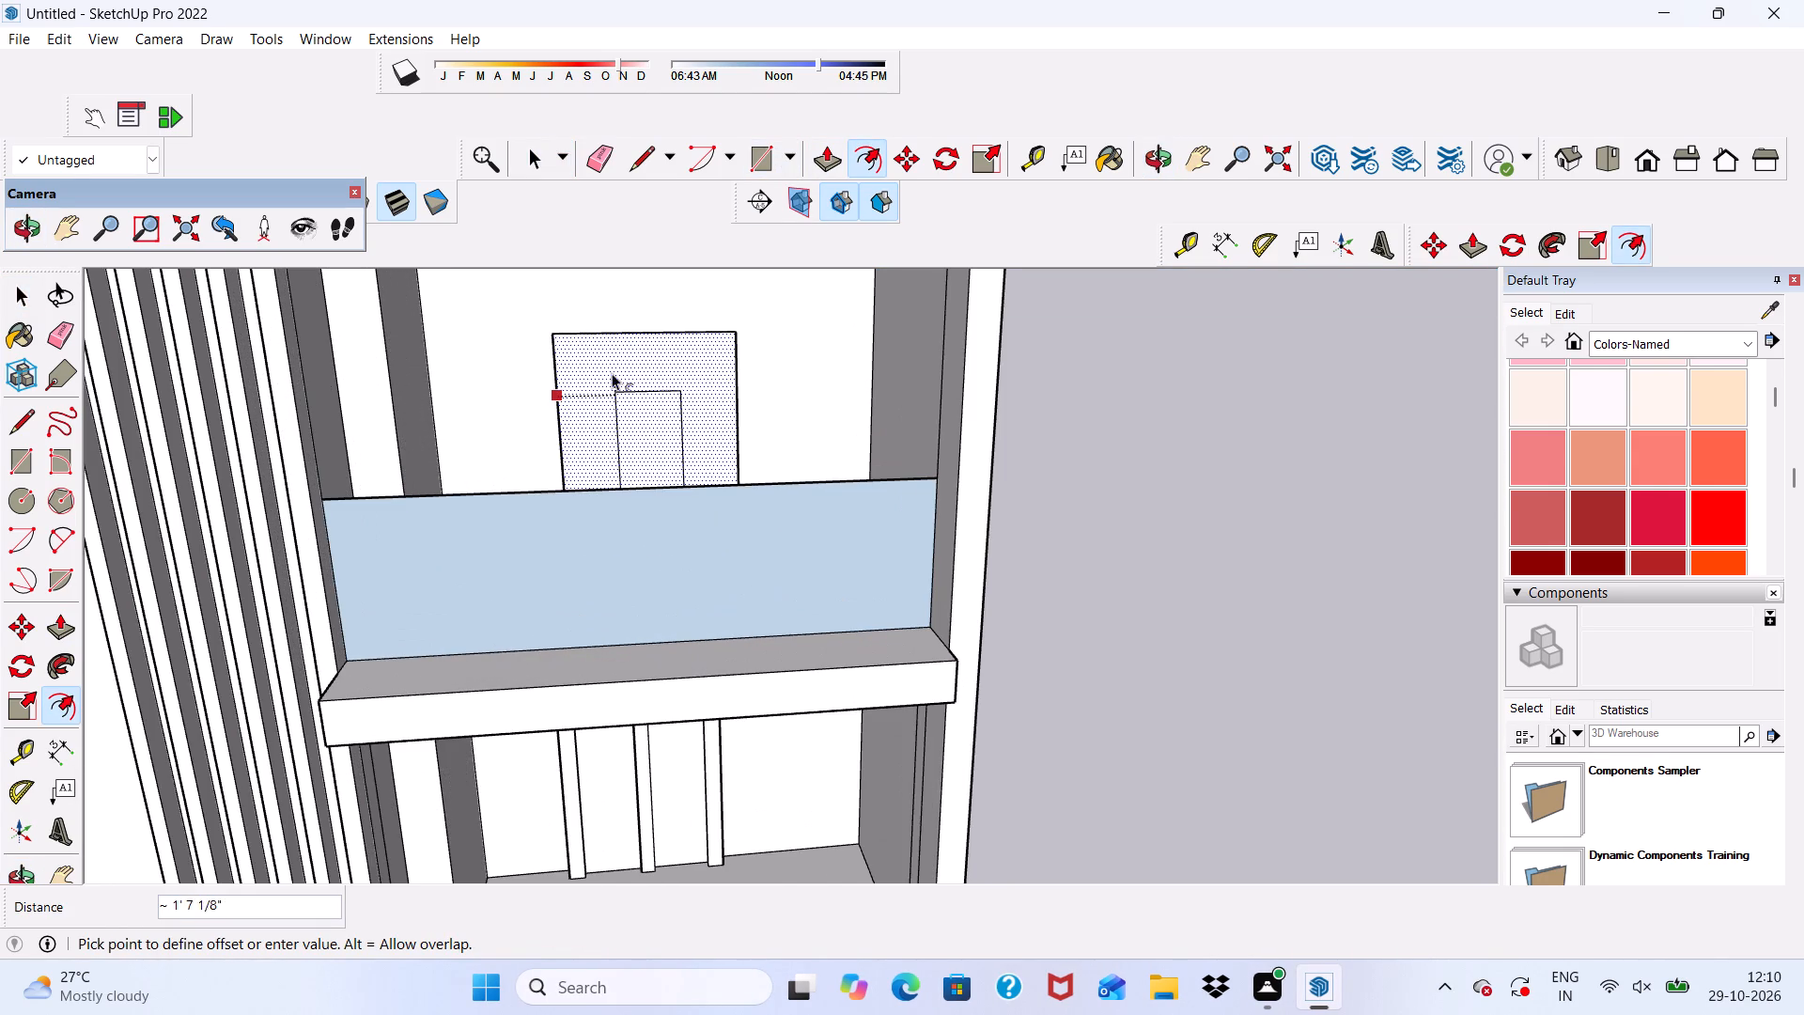
pyautogui.write('6"')
pyautogui.press('Return')
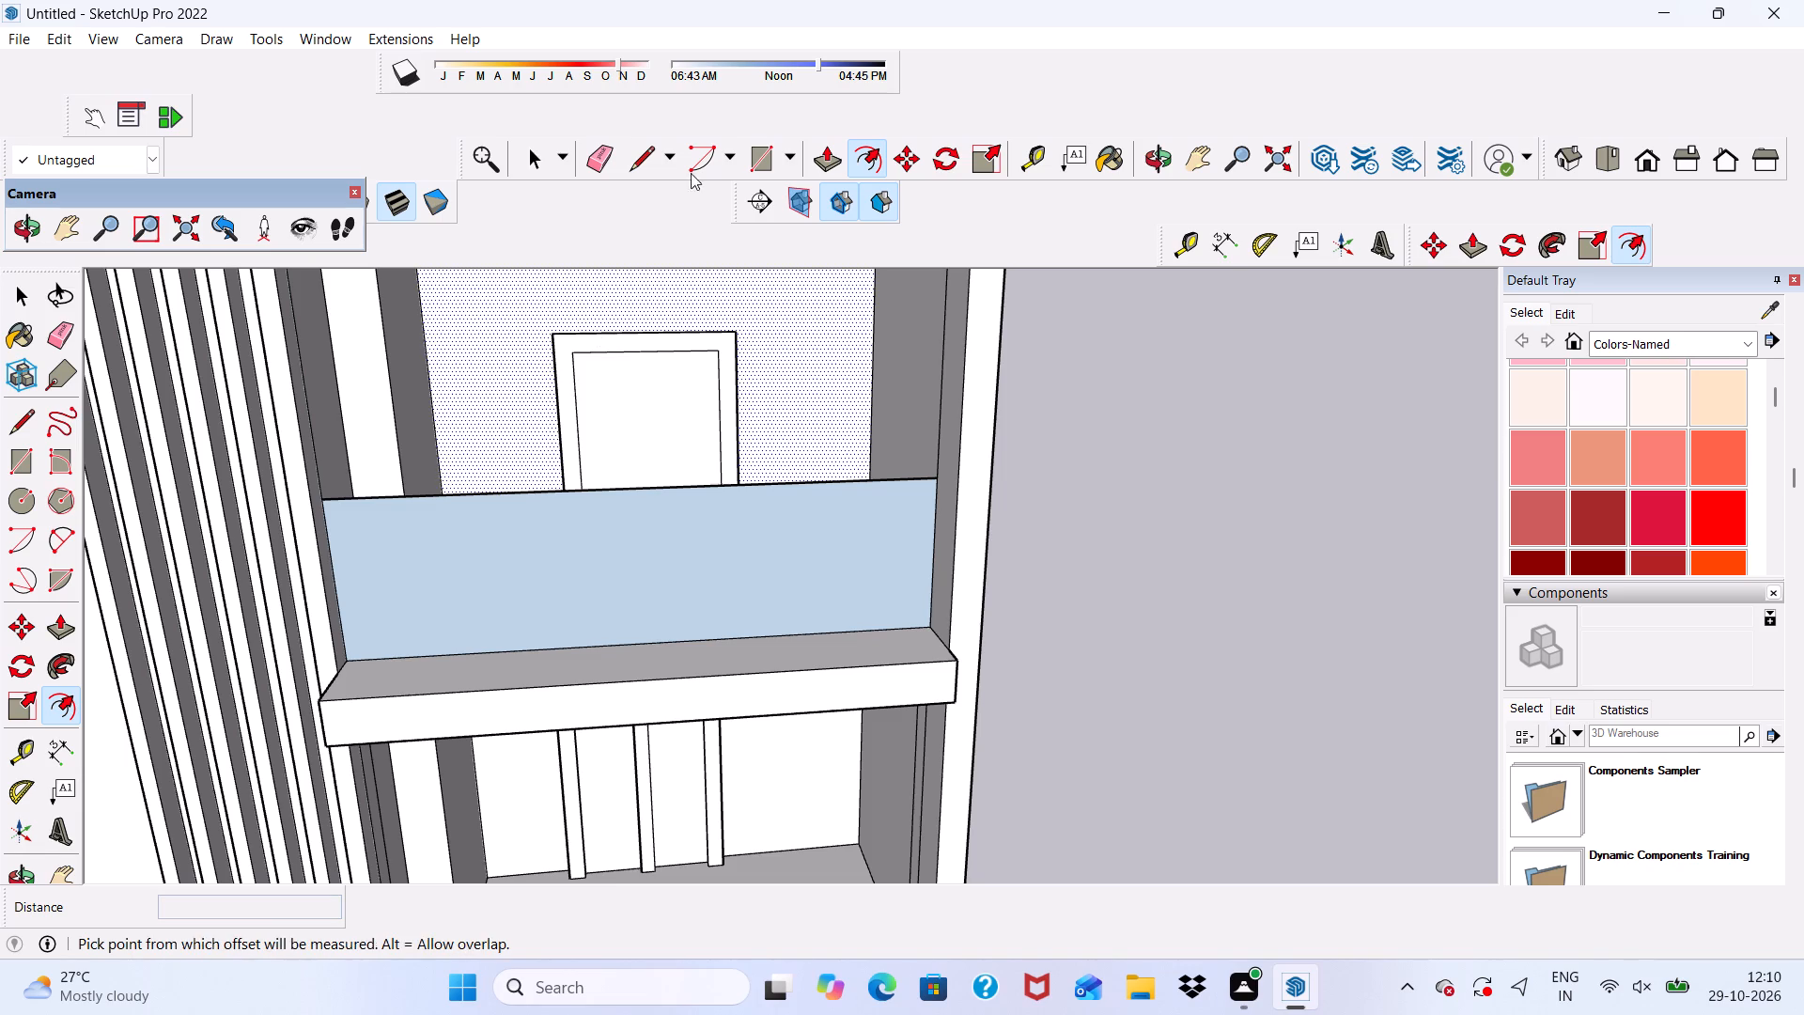
# Draw a centre strip rectangle about 5" wide by 6' 6" tall on the upper door, from the inner frame's top line to the door's bottom edge.
pyautogui.click(774, 158)
pyautogui.scroll(-5, 754, 256)
pyautogui.moveTo(726, 340); pyautogui.dragTo(681, 362, button='middle')
pyautogui.scroll(5, 671, 351)
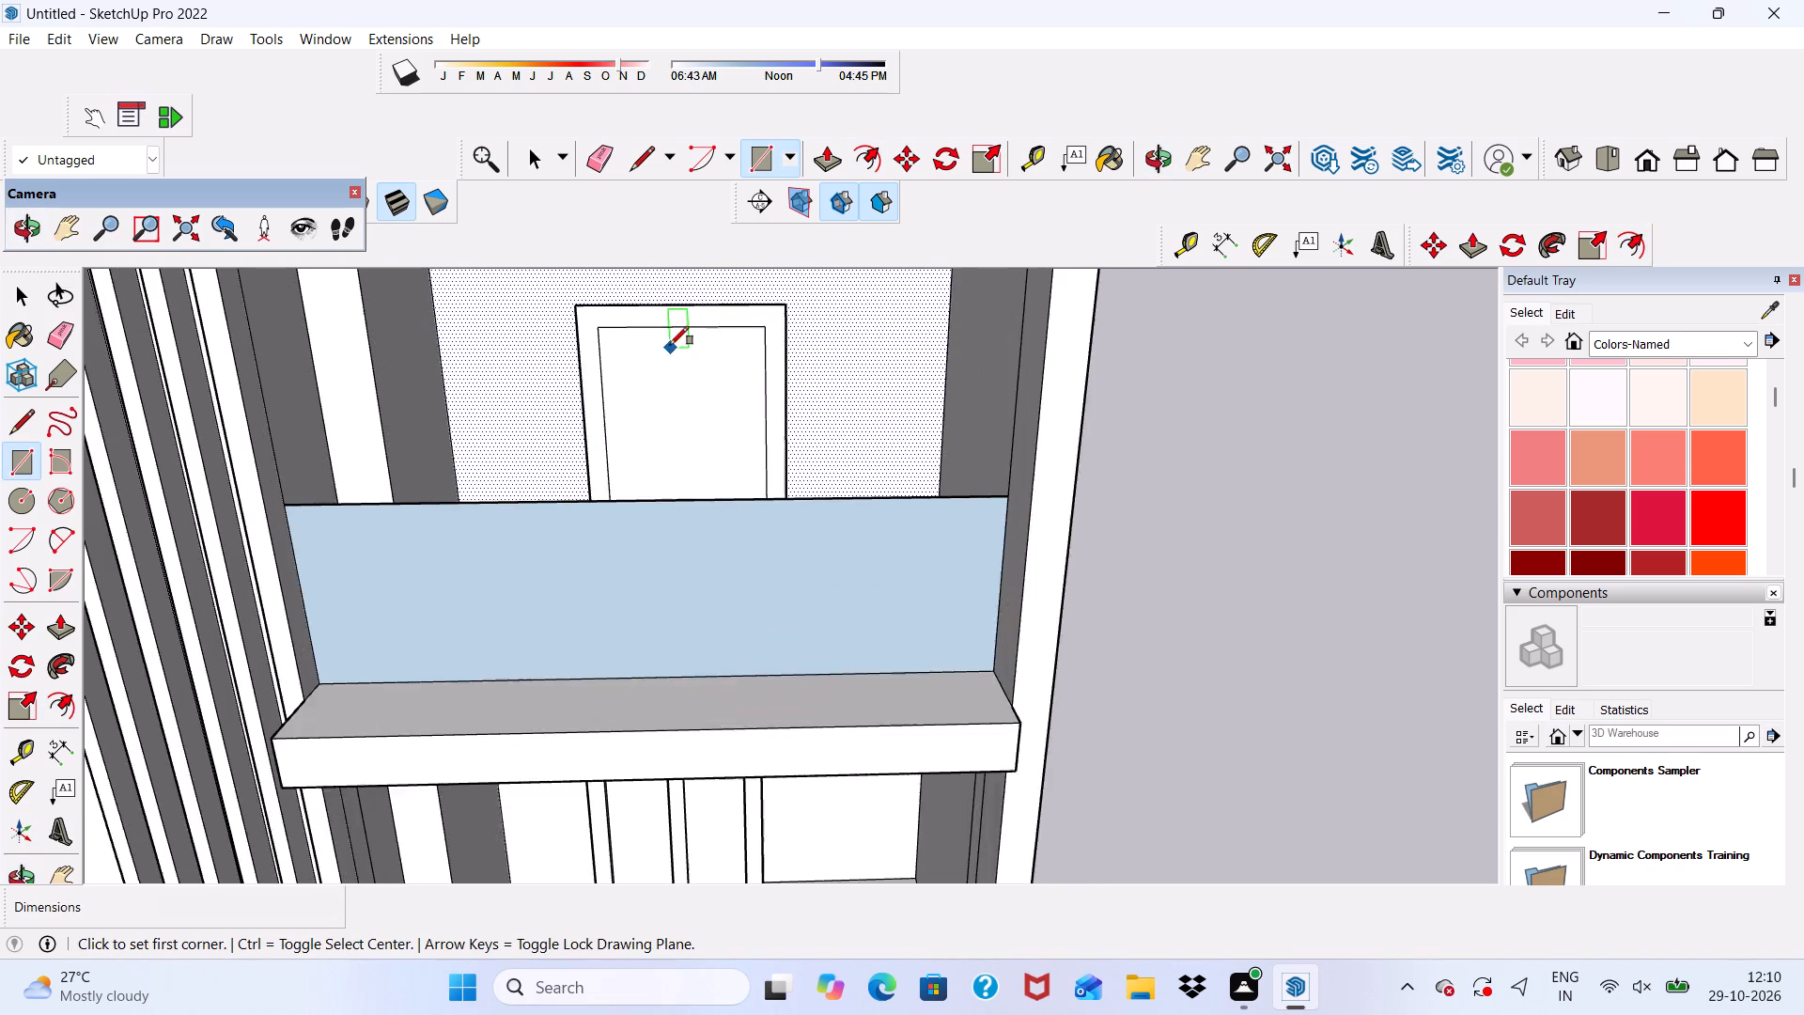
pyautogui.scroll(1, 670, 345)
pyautogui.click(679, 324)
pyautogui.scroll(-2, 620, 335)
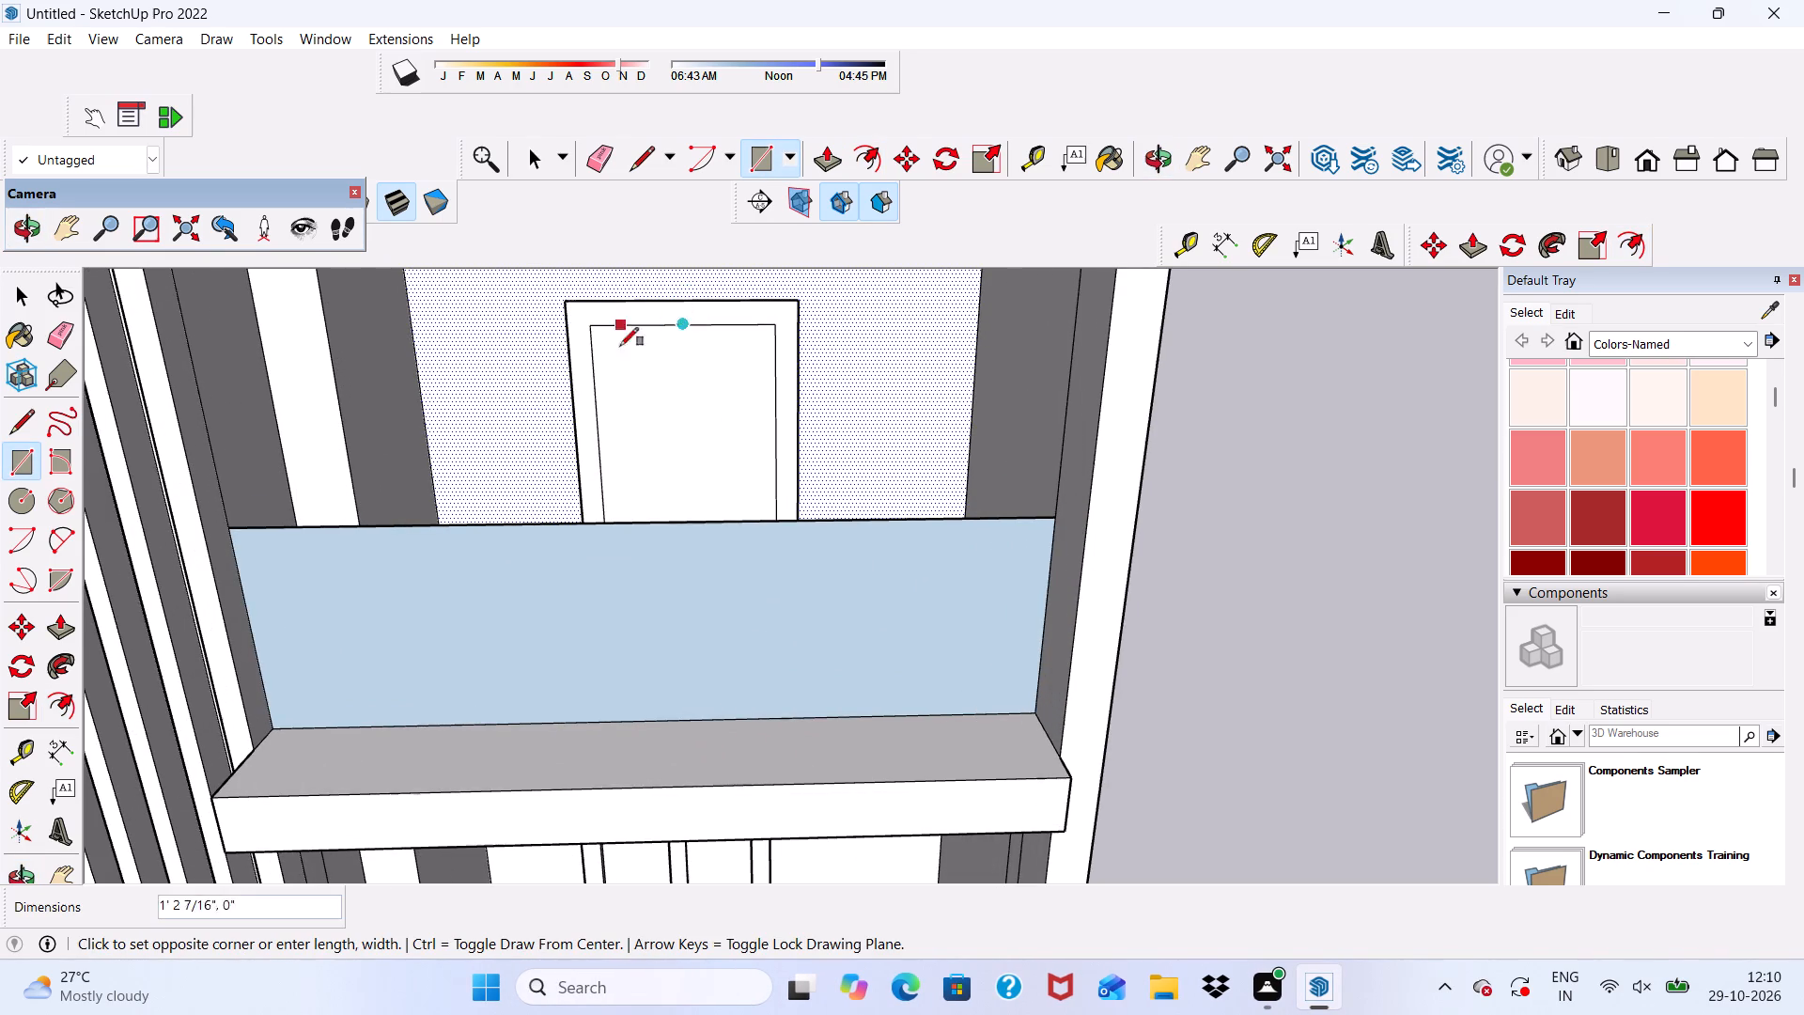
pyautogui.scroll(-3, 620, 346)
pyautogui.scroll(6, 672, 322)
pyautogui.scroll(-2, 672, 320)
pyautogui.moveTo(672, 320); pyautogui.dragTo(699, 413, button='middle')
pyautogui.scroll(6, 664, 536)
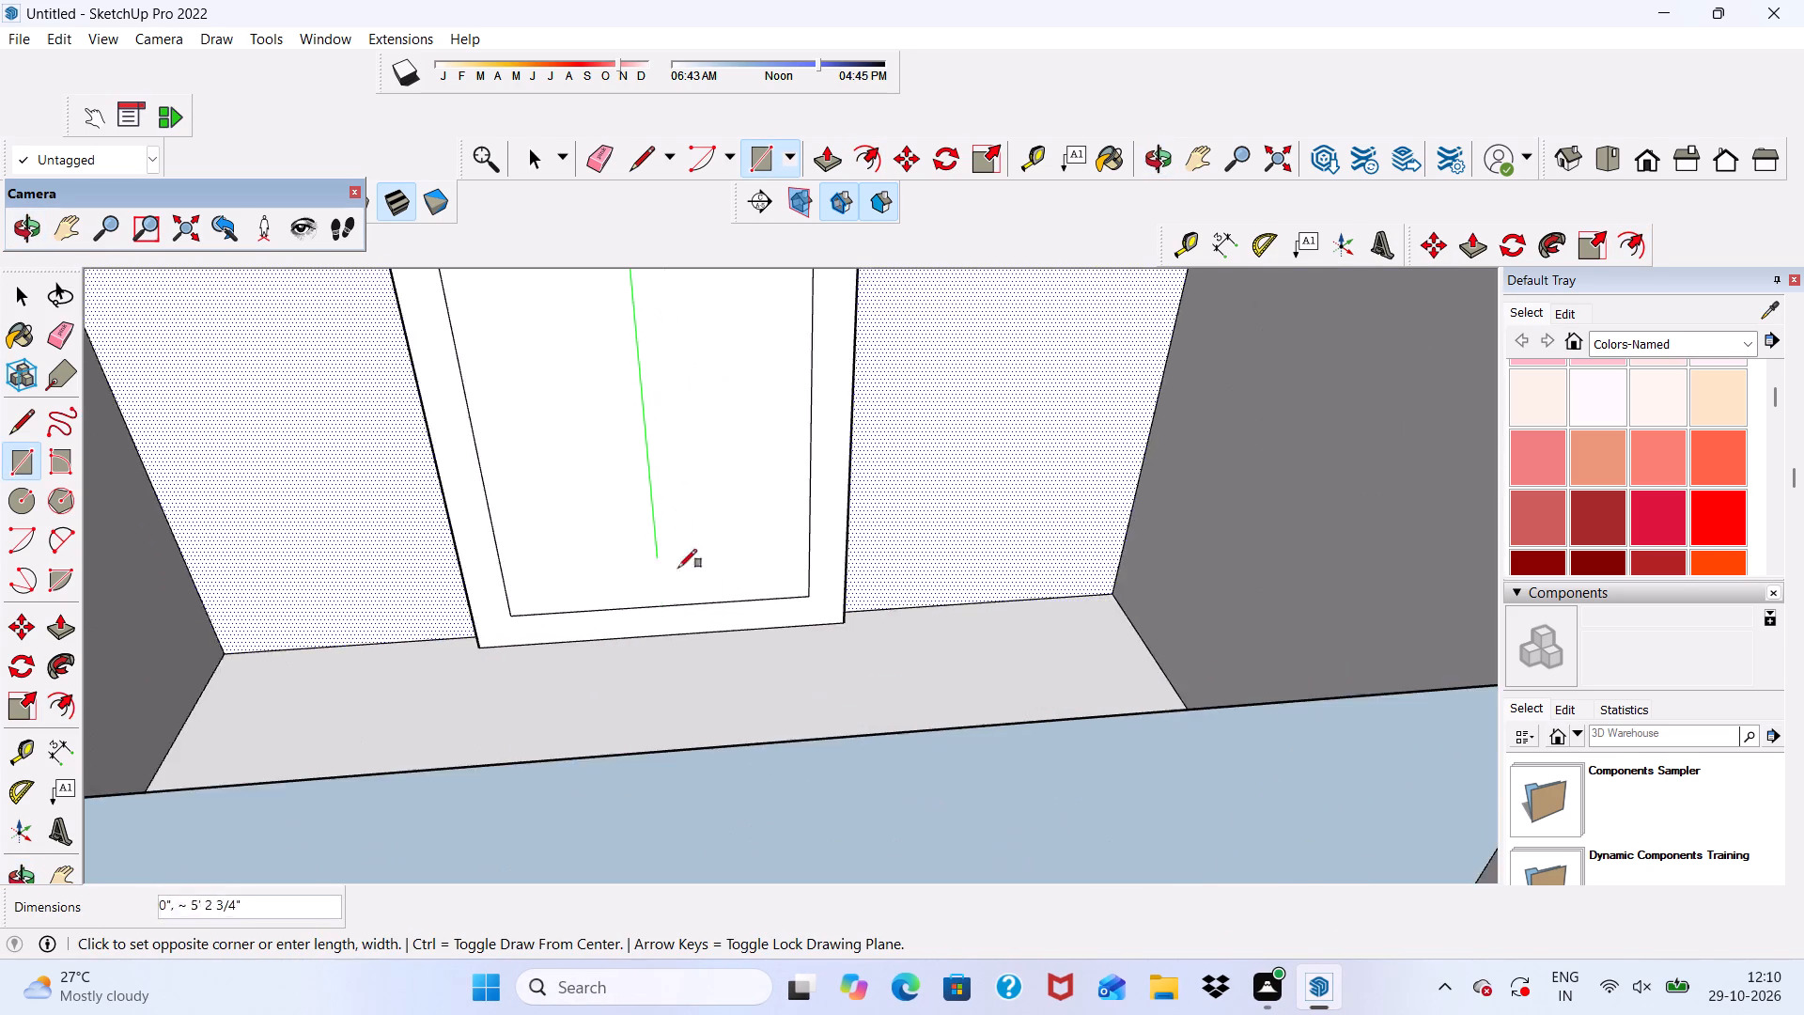
pyautogui.scroll(9, 697, 627)
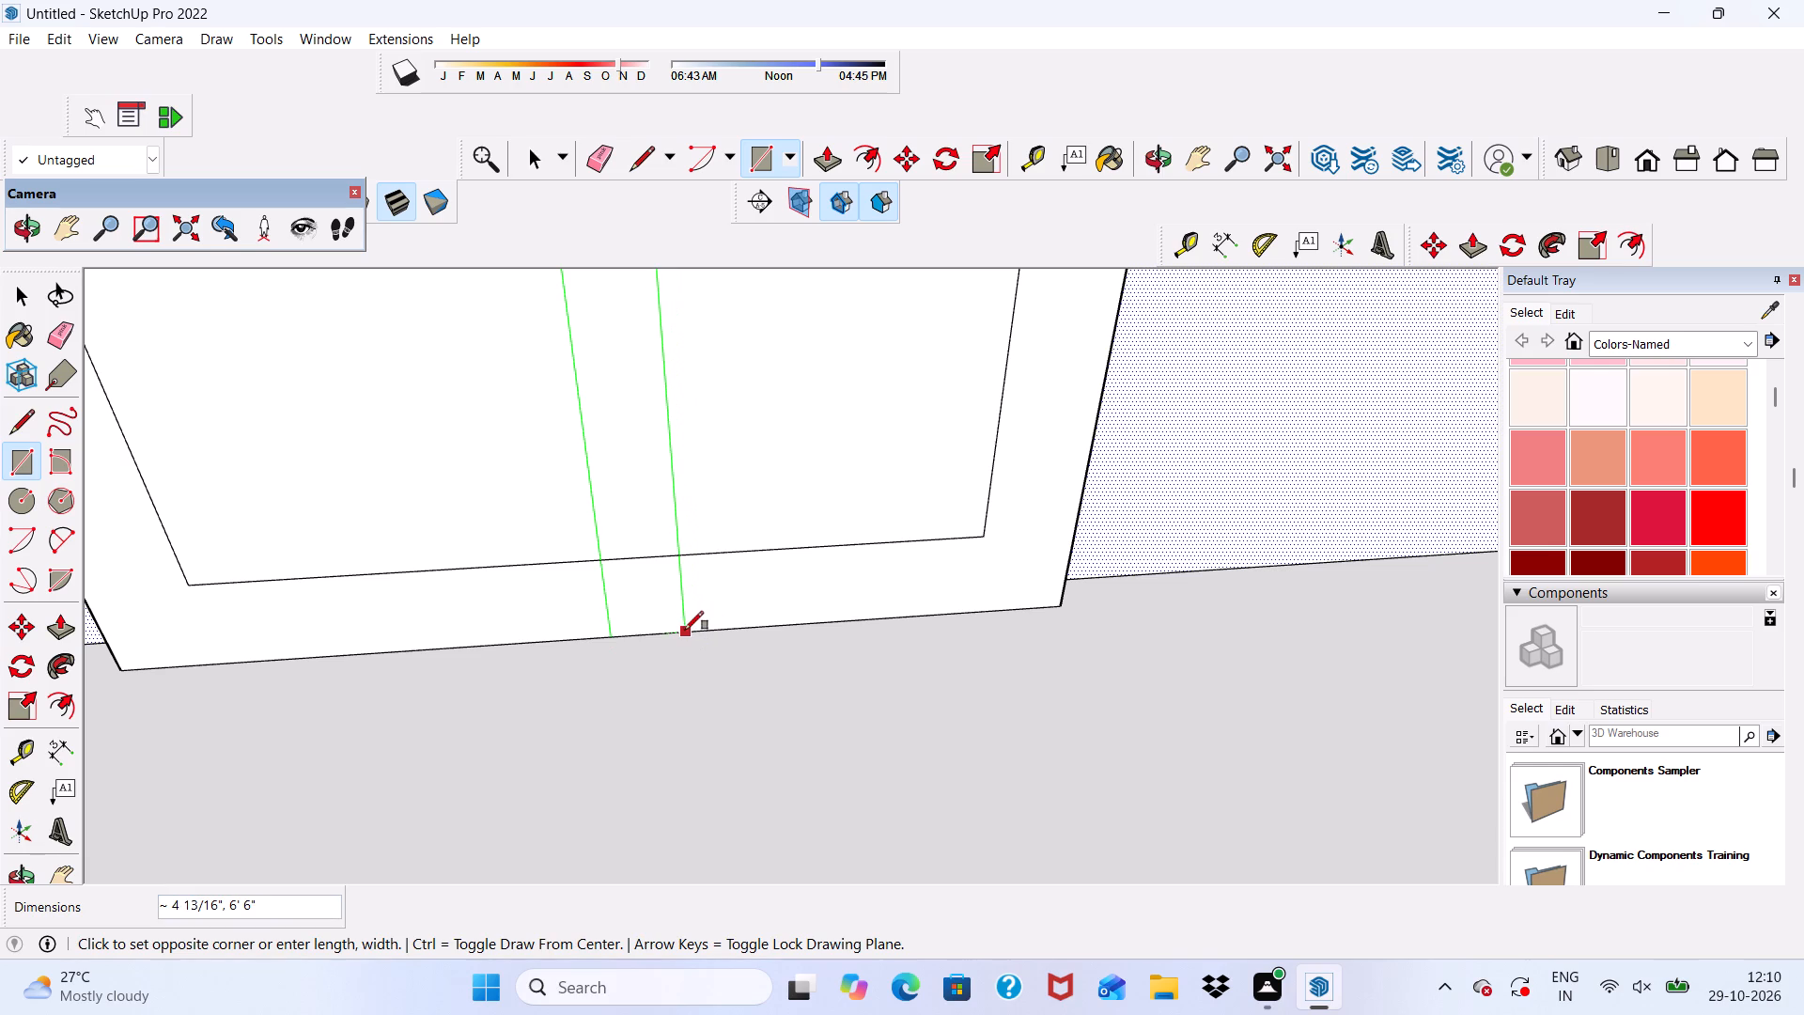
pyautogui.click(683, 631)
# Erase the bottom line of the upper door's inner frame outline, including the segments on both sides of the centre strip.
pyautogui.click(601, 155)
pyautogui.scroll(1, 630, 523)
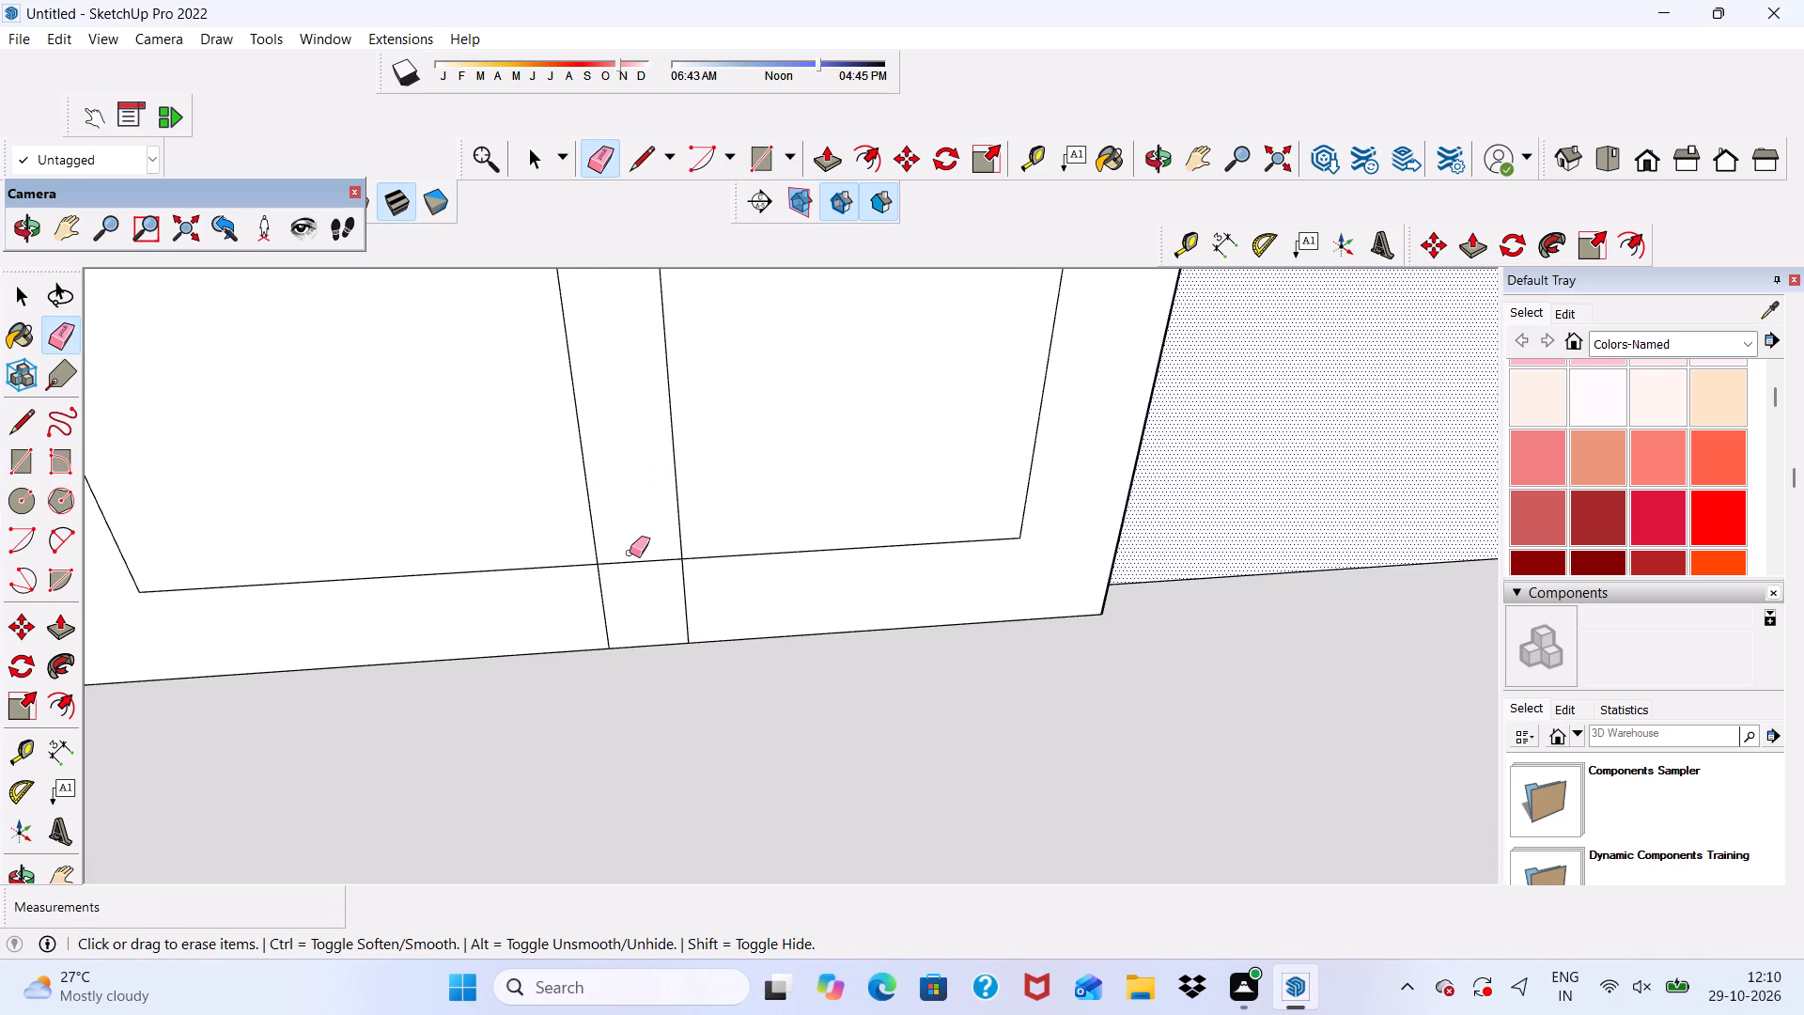
pyautogui.moveTo(630, 554); pyautogui.dragTo(638, 570)
pyautogui.moveTo(771, 534); pyautogui.dragTo(787, 557)
pyautogui.moveTo(467, 548); pyautogui.dragTo(474, 576)
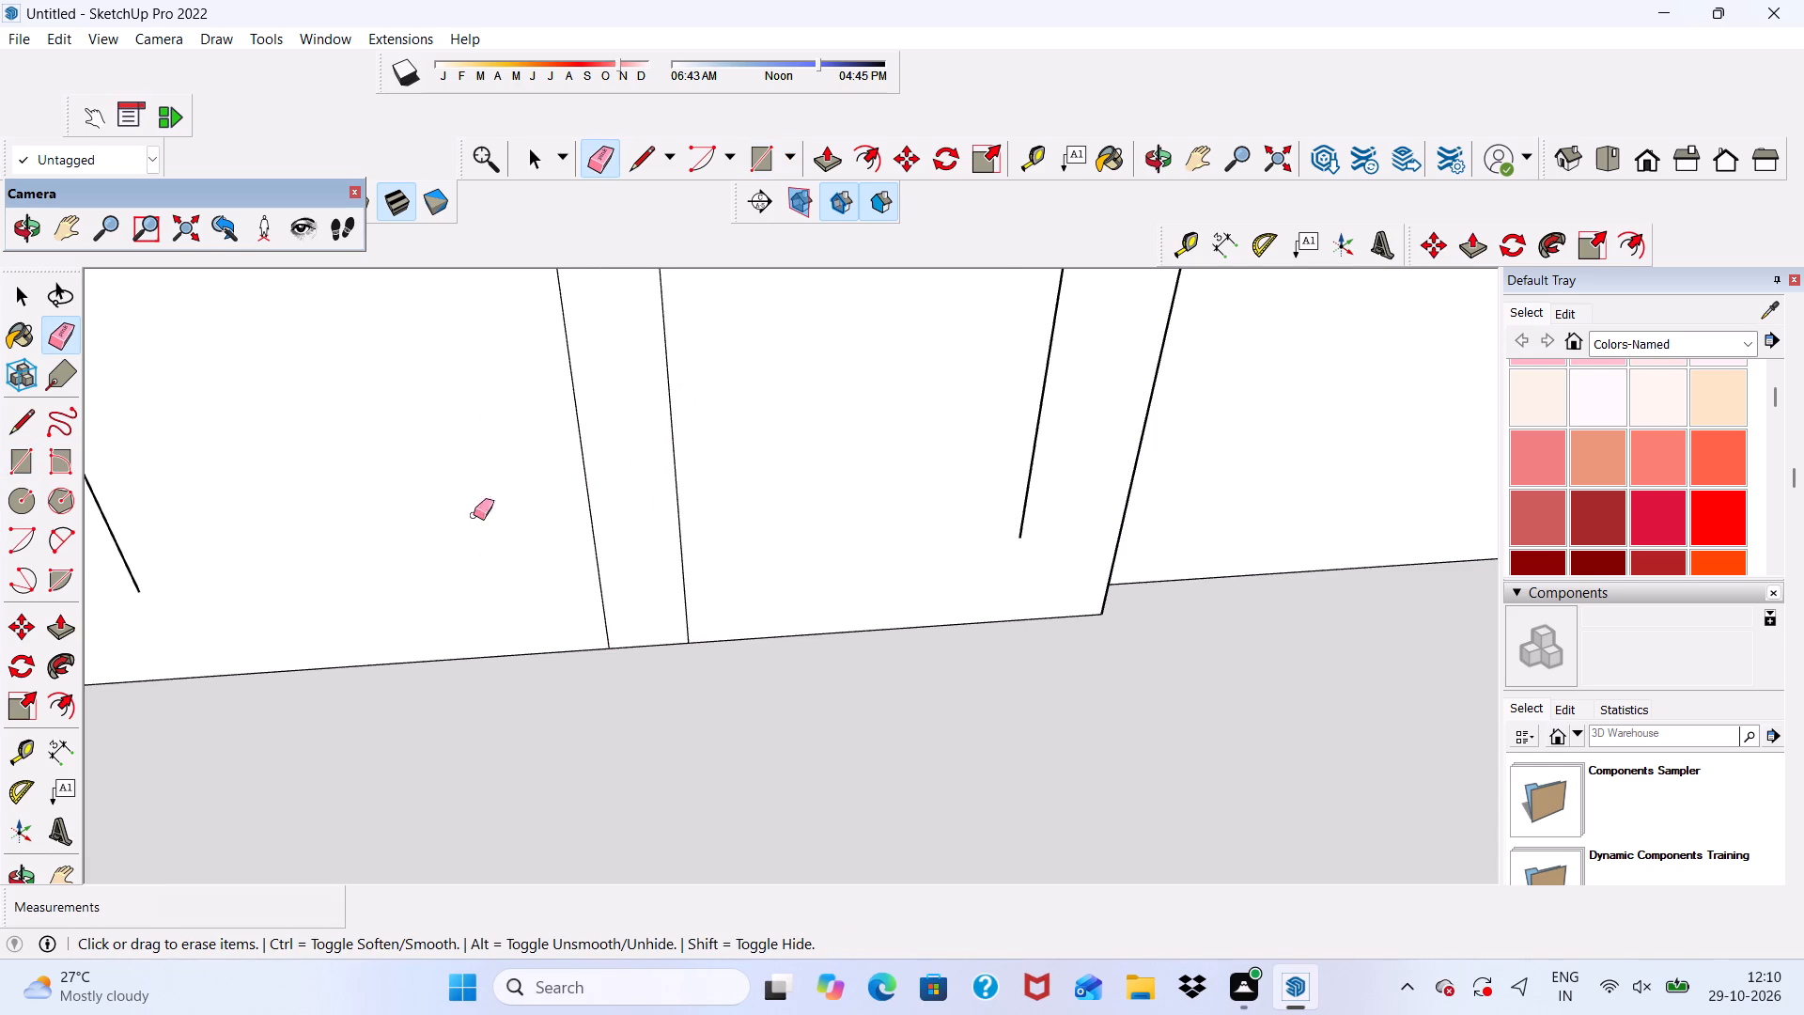
# Extend the inner frame line farther from the slats about 6" down to the upper door's bottom edge.
pyautogui.click(647, 154)
pyautogui.scroll(-5, 718, 305)
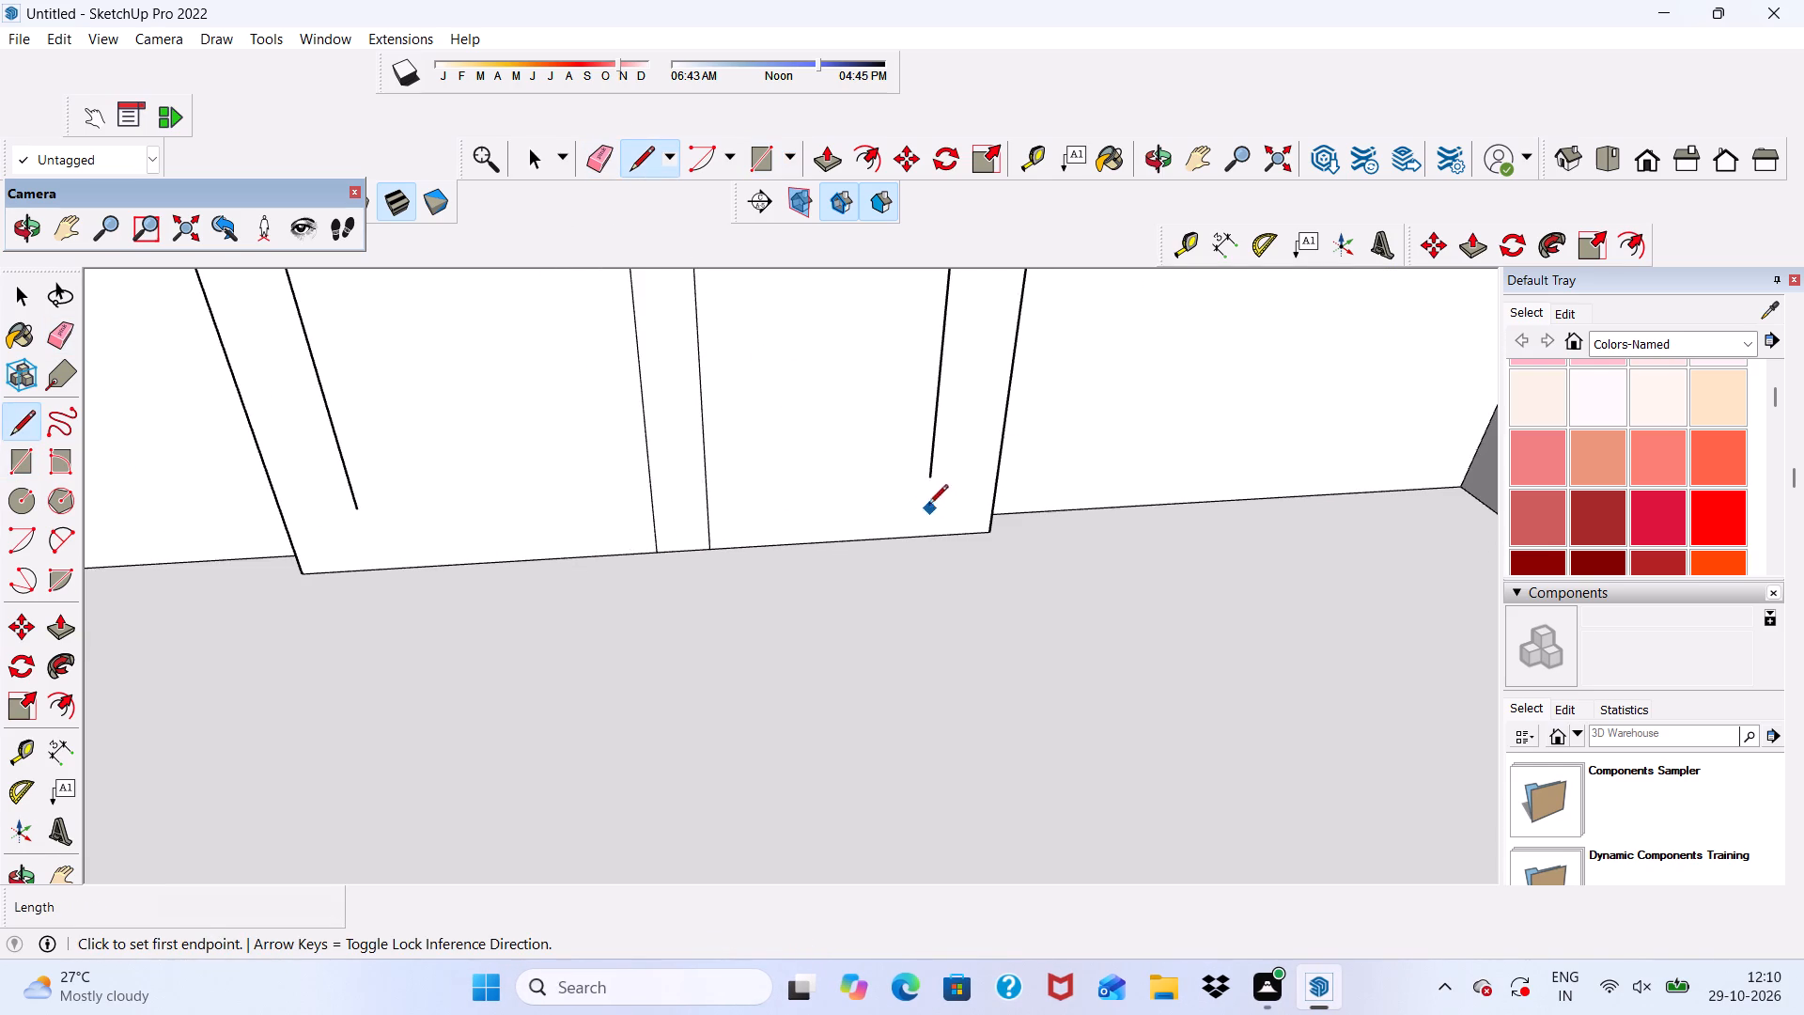
pyautogui.scroll(6, 927, 490)
pyautogui.click(935, 481)
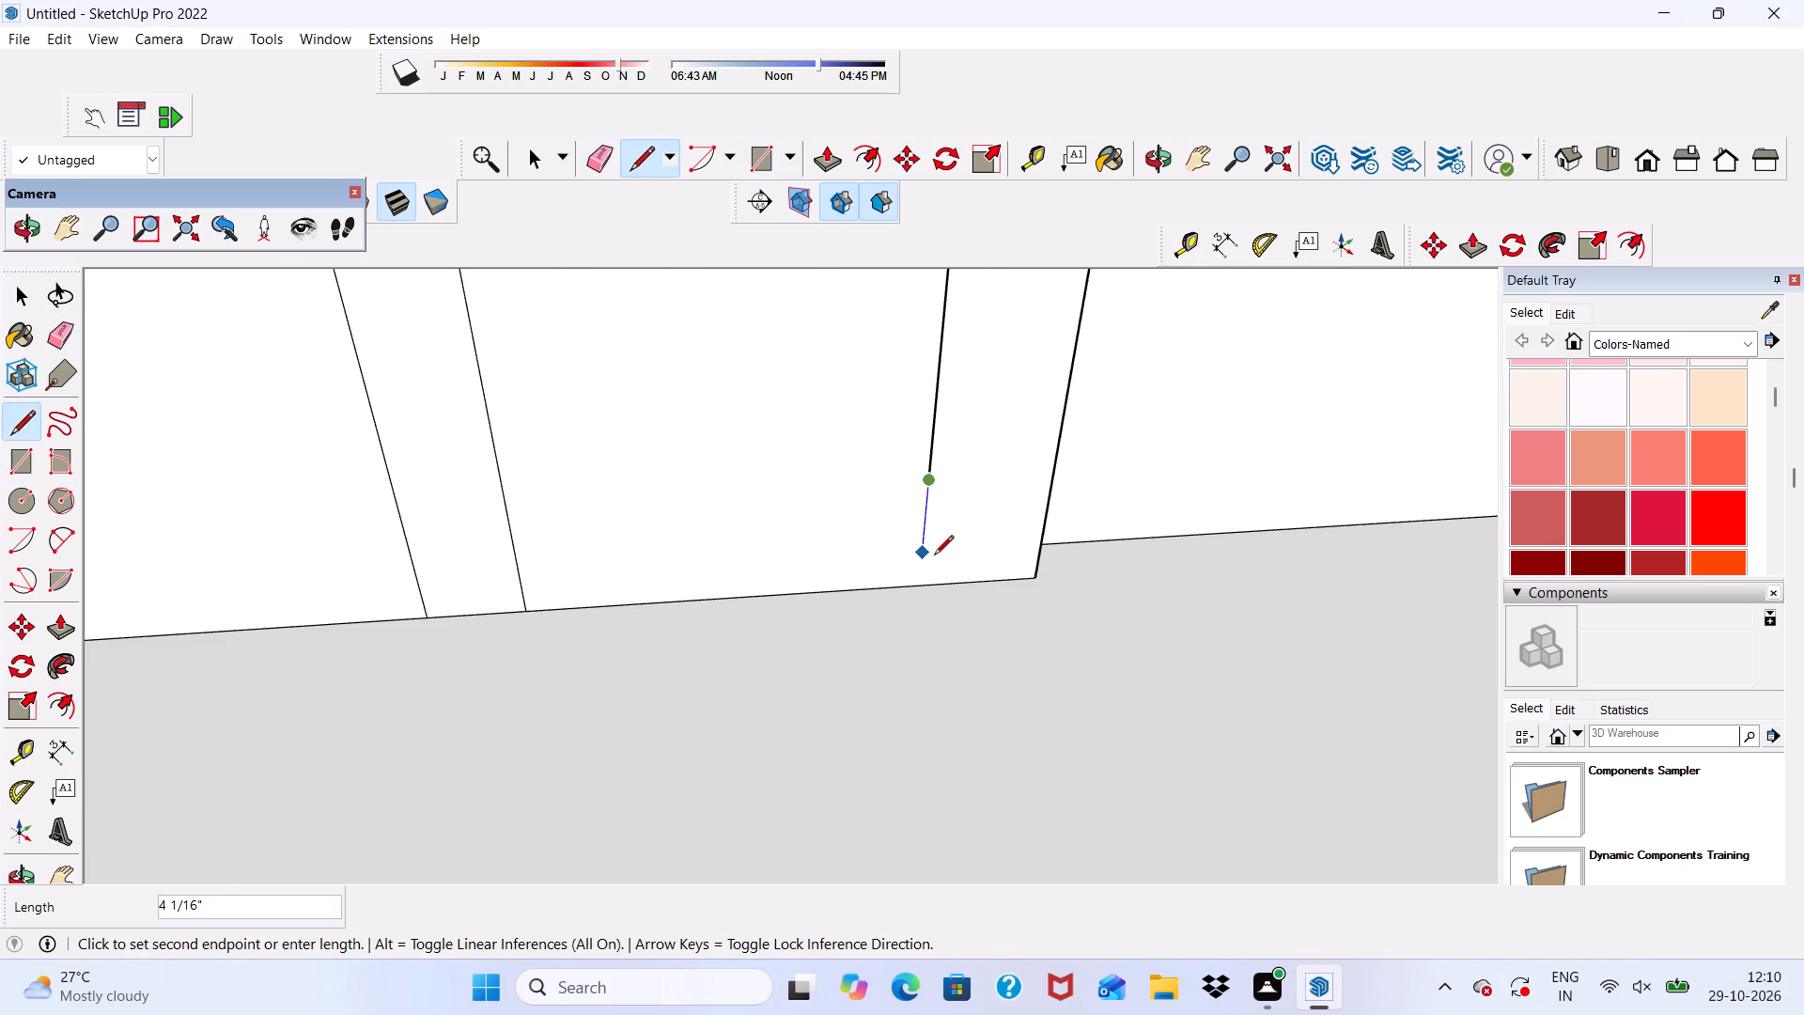
pyautogui.scroll(5, 936, 583)
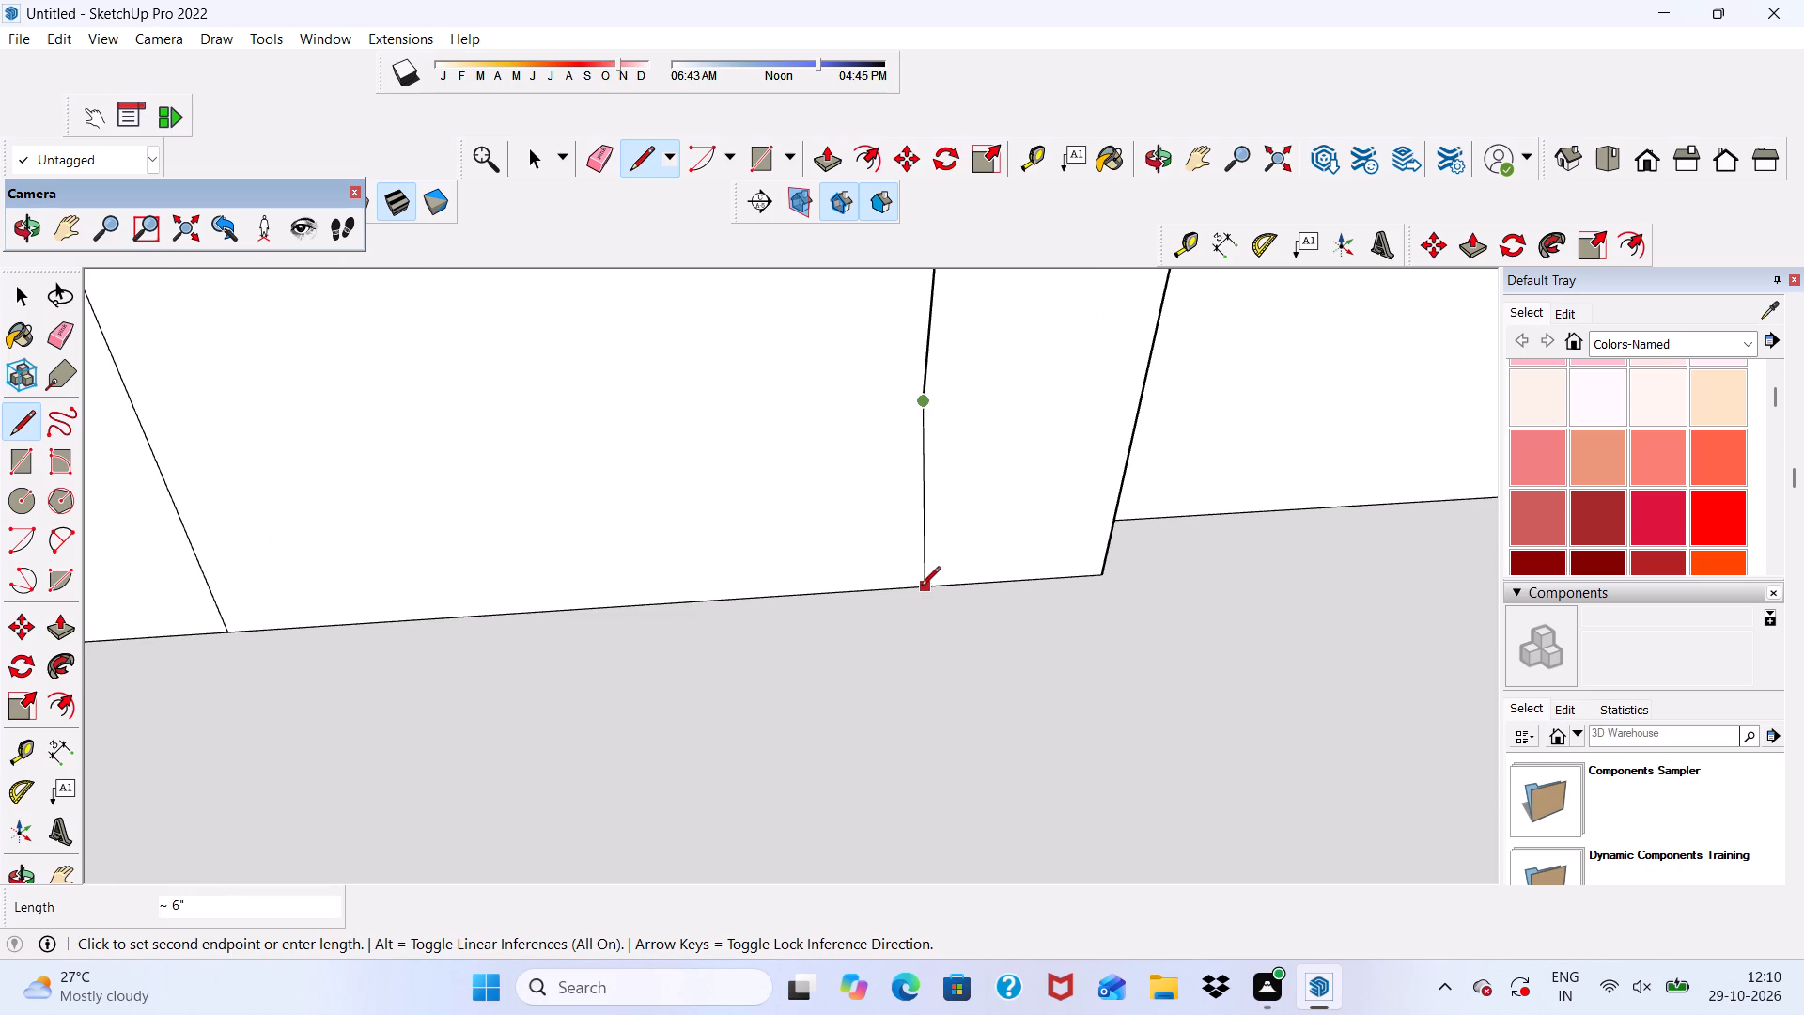
pyautogui.click(913, 598)
# Extend the inner frame line nearer the slats 6" down to the upper door's bottom edge.
pyautogui.scroll(-11, 919, 497)
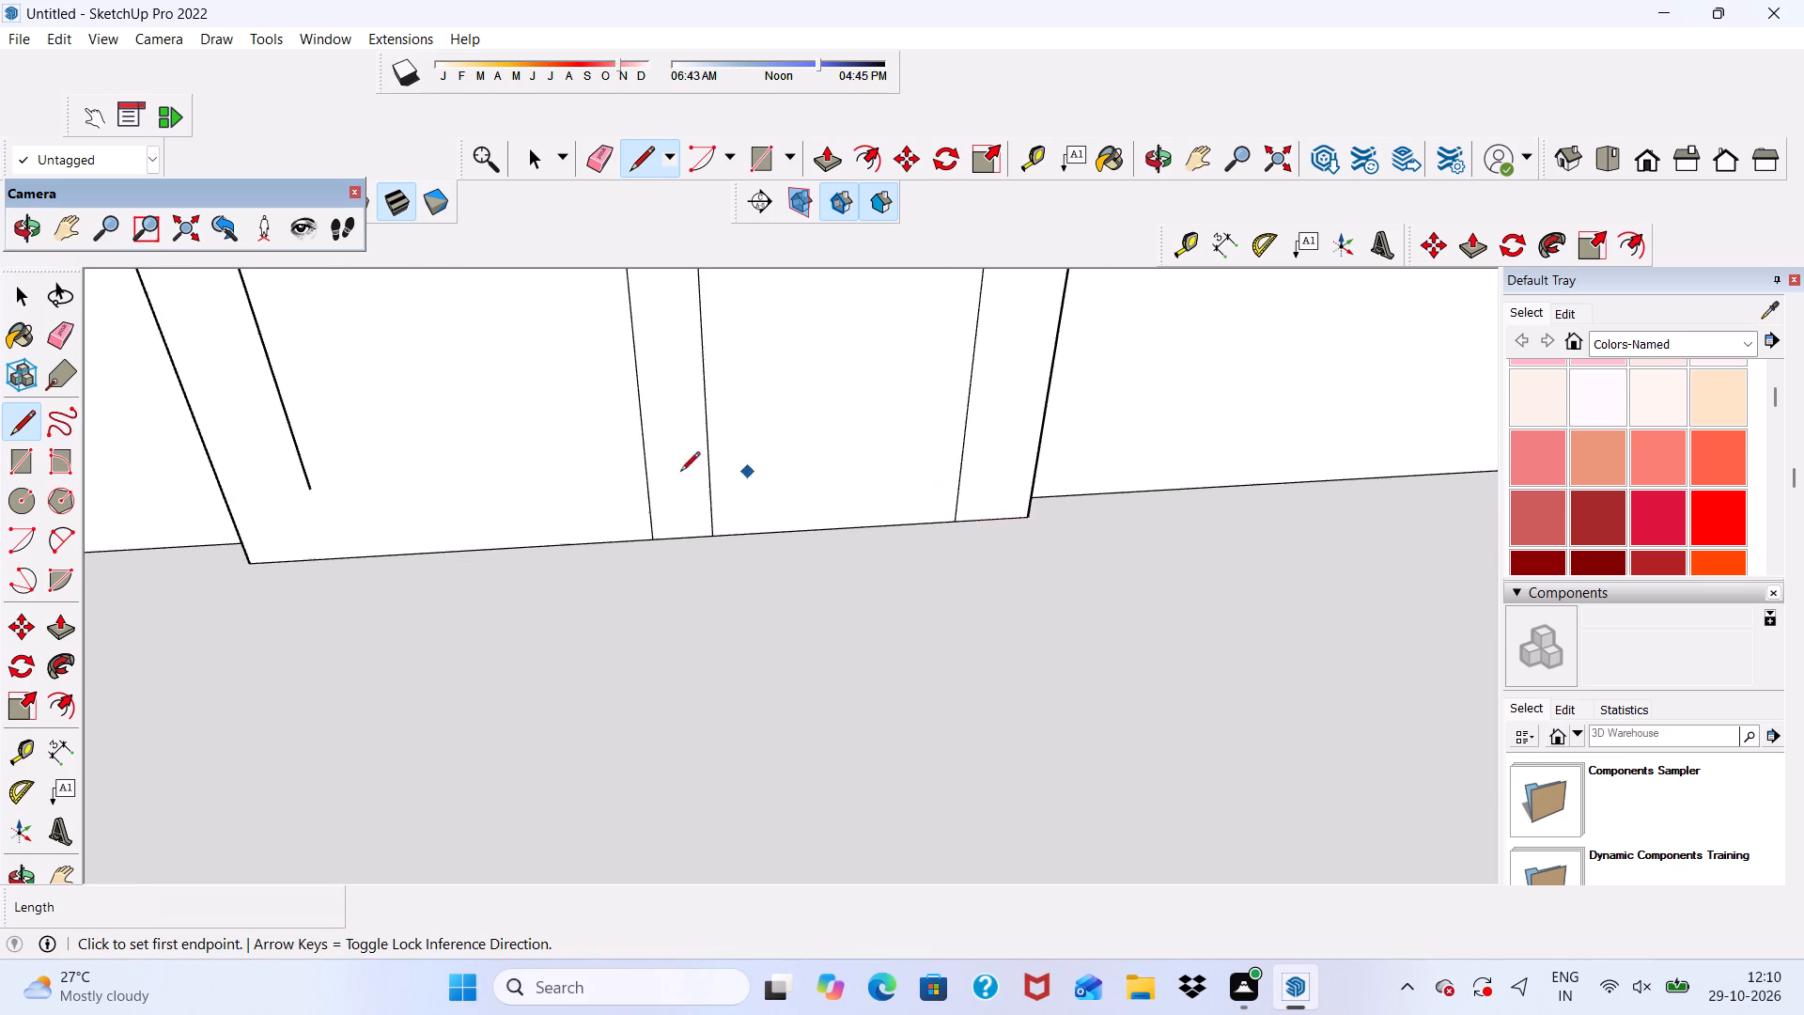
pyautogui.scroll(-3, 680, 473)
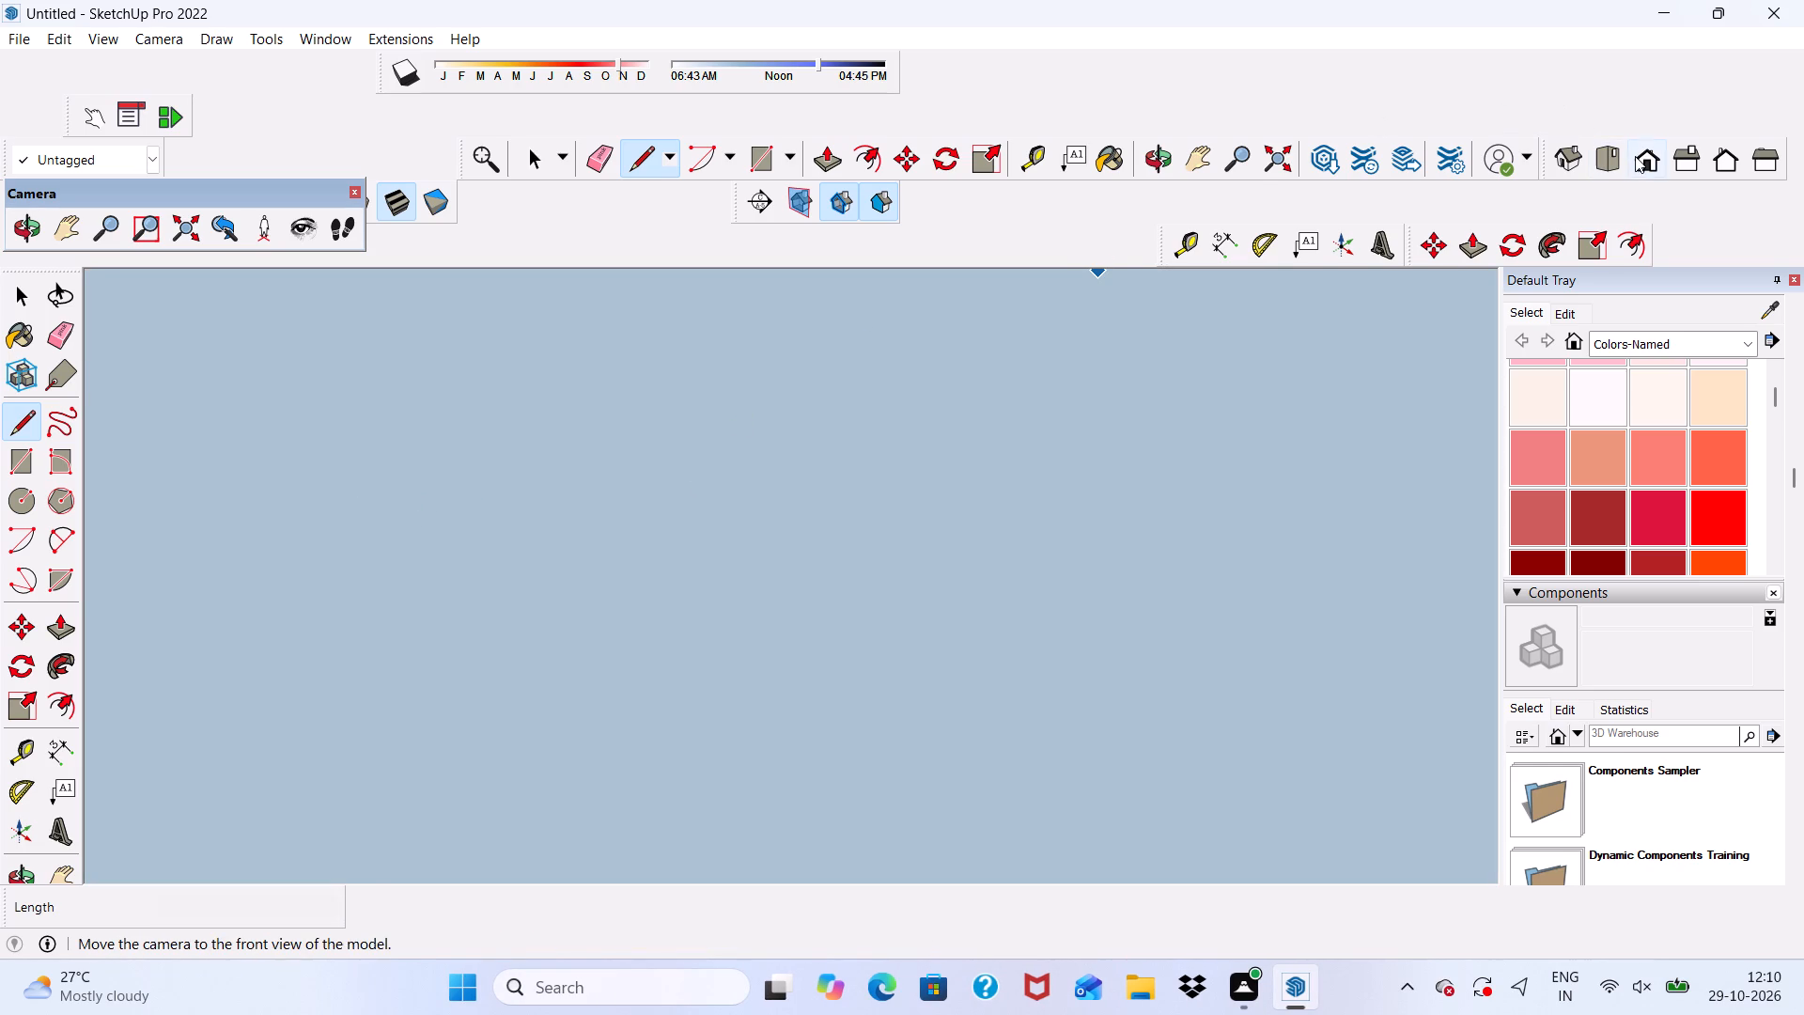
pyautogui.click(1635, 156)
pyautogui.scroll(-17, 1261, 591)
pyautogui.scroll(5, 956, 426)
pyautogui.moveTo(924, 618); pyautogui.dragTo(939, 656, button='middle')
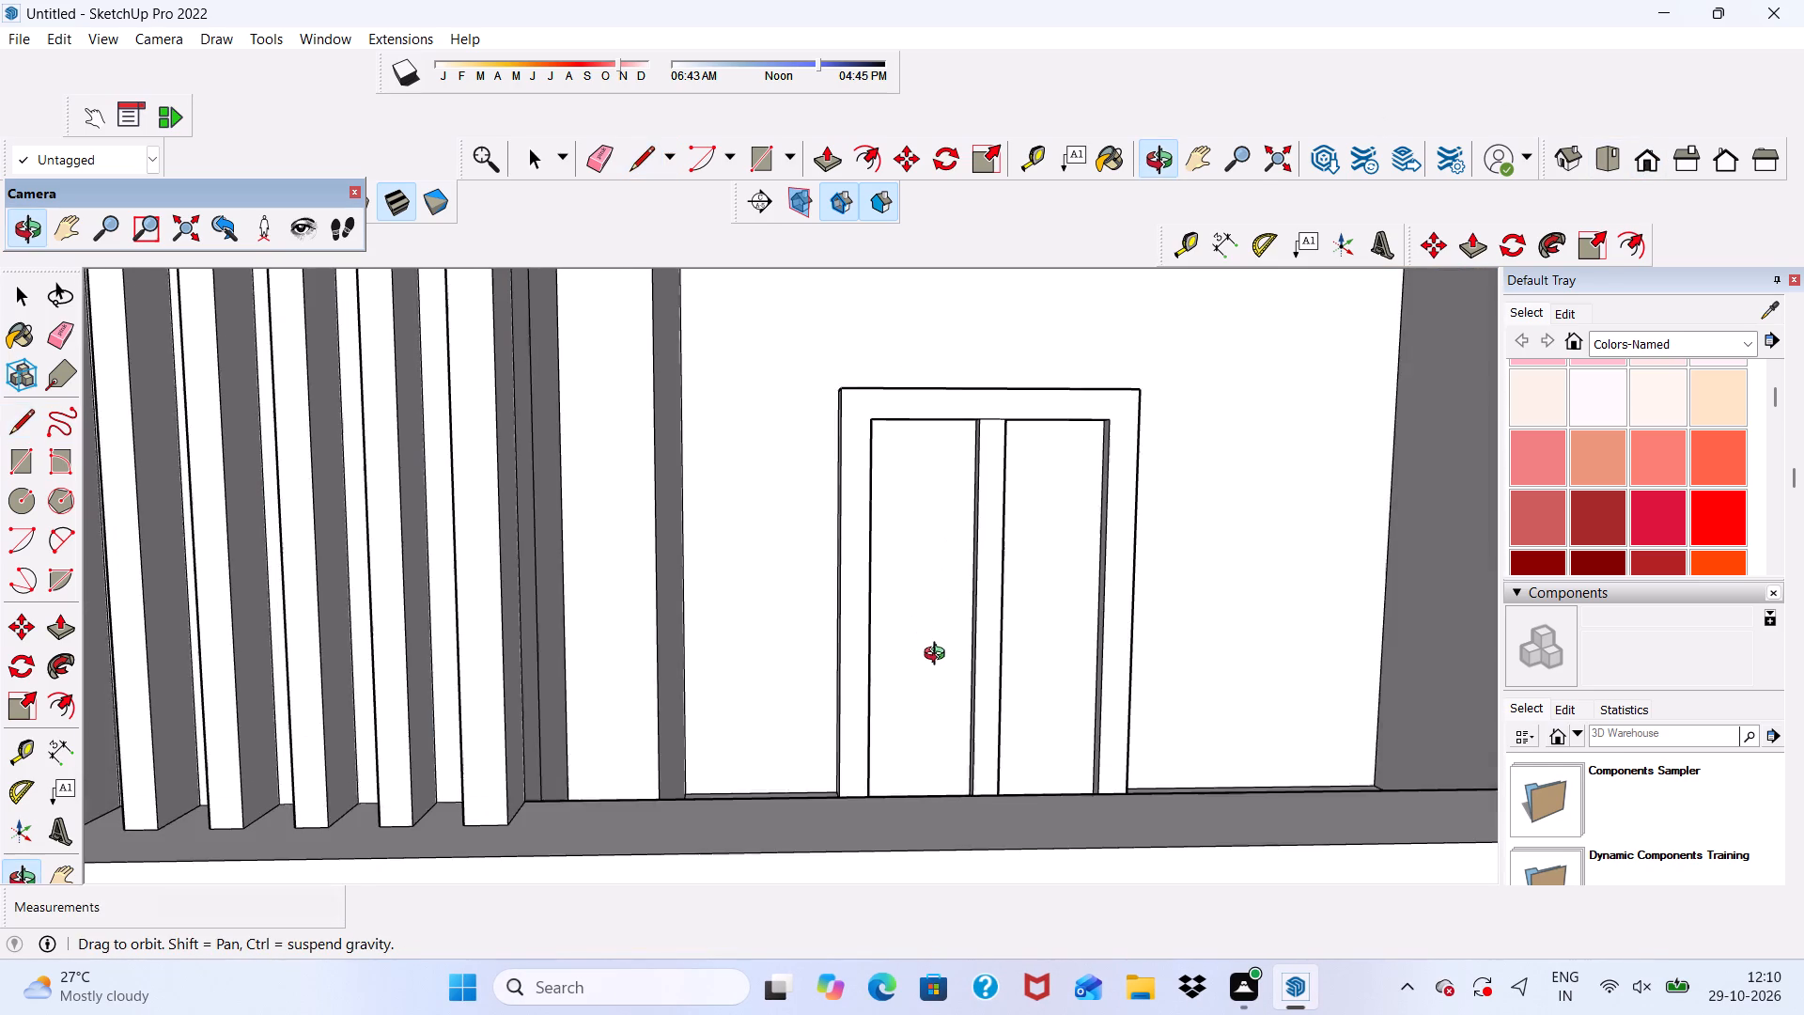
pyautogui.moveTo(939, 656); pyautogui.dragTo(939, 658, button='middle')
pyautogui.scroll(-4, 783, 699)
pyautogui.moveTo(842, 682); pyautogui.dragTo(864, 809, button='middle')
pyautogui.scroll(1, 783, 680)
pyautogui.scroll(-12, 689, 665)
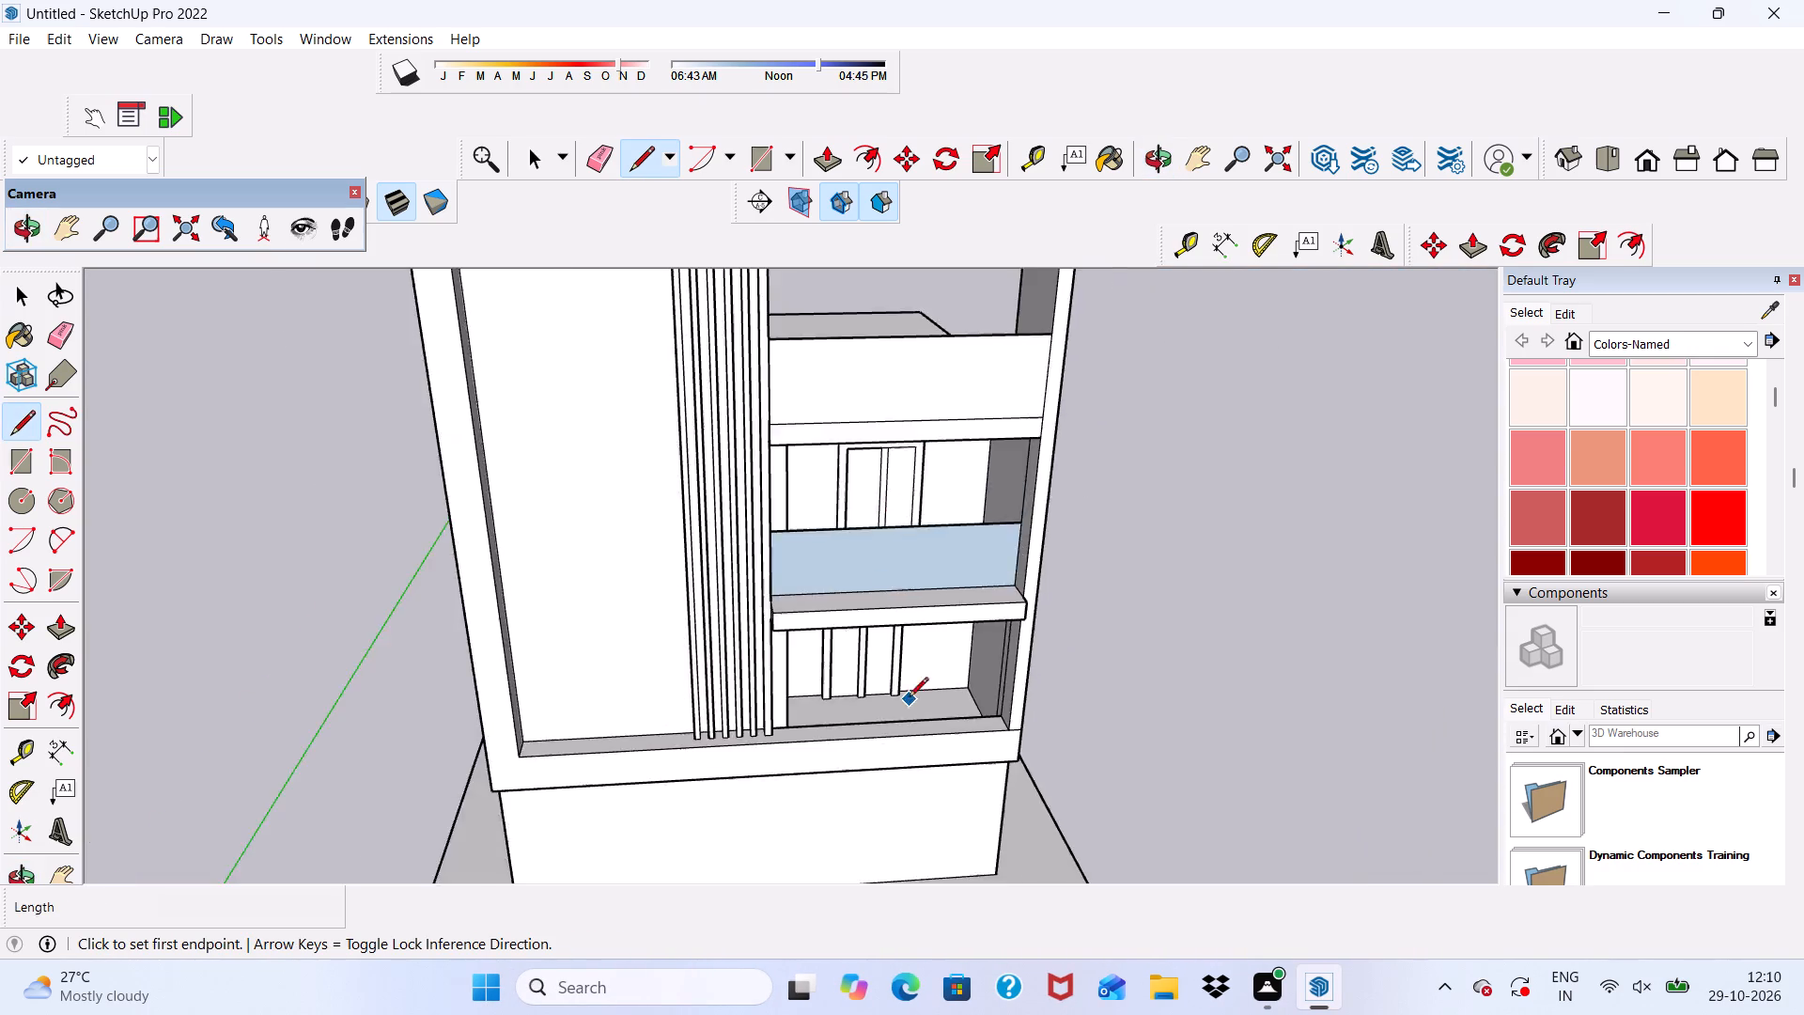
pyautogui.scroll(13, 882, 483)
pyautogui.moveTo(791, 568); pyautogui.dragTo(800, 626, button='middle')
pyautogui.scroll(9, 772, 754)
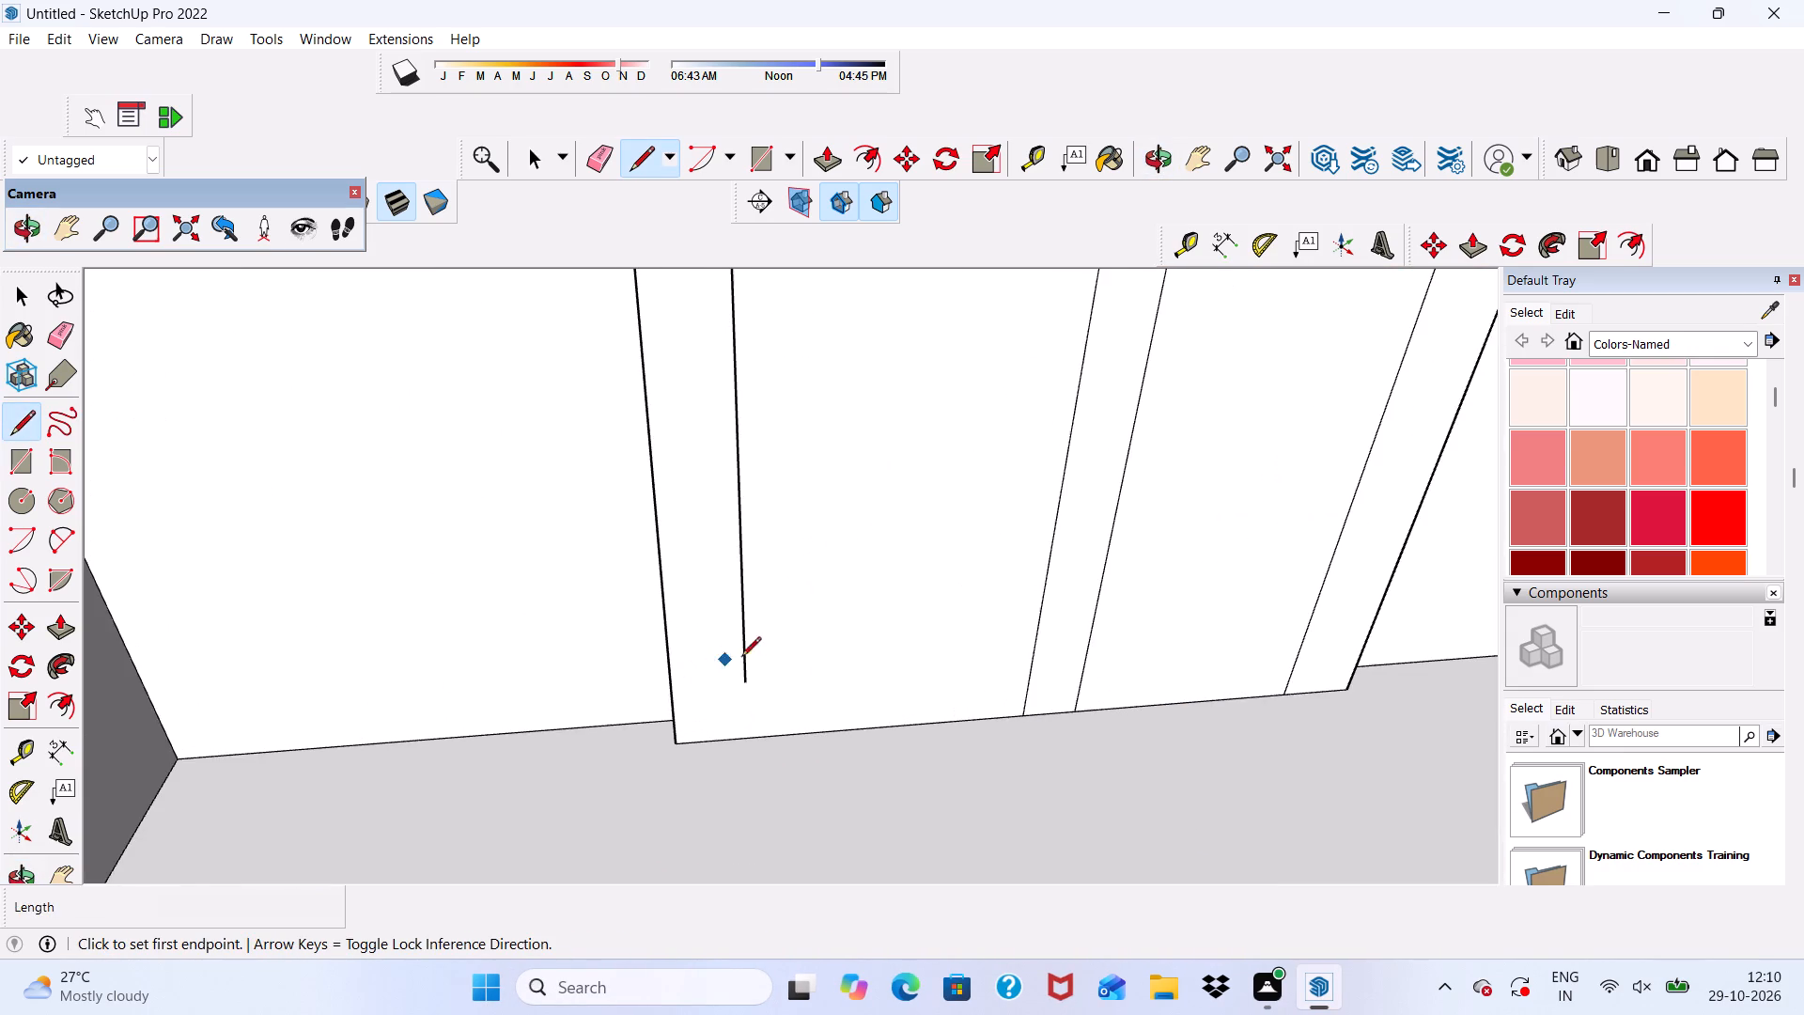
pyautogui.scroll(4, 745, 694)
pyautogui.click(741, 680)
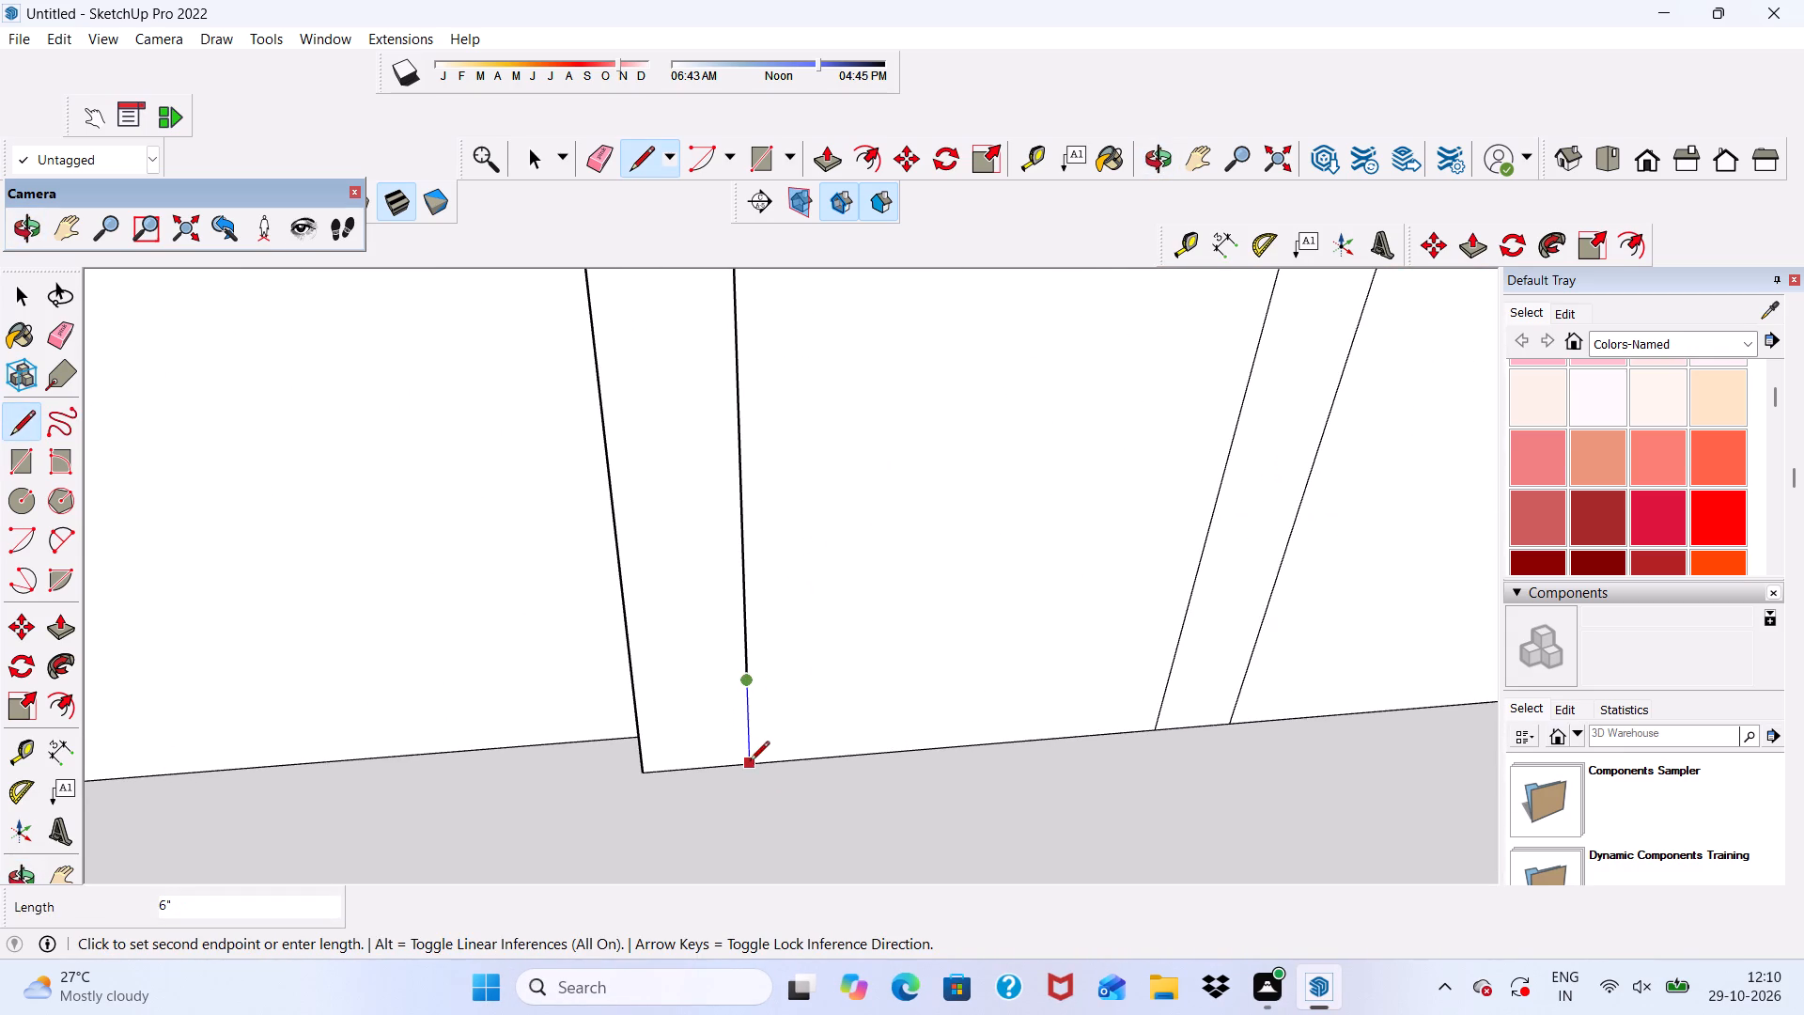
pyautogui.click(754, 766)
# Erase the short line where the centre strip meets the top of the upper door's frame.
pyautogui.scroll(-15, 696, 714)
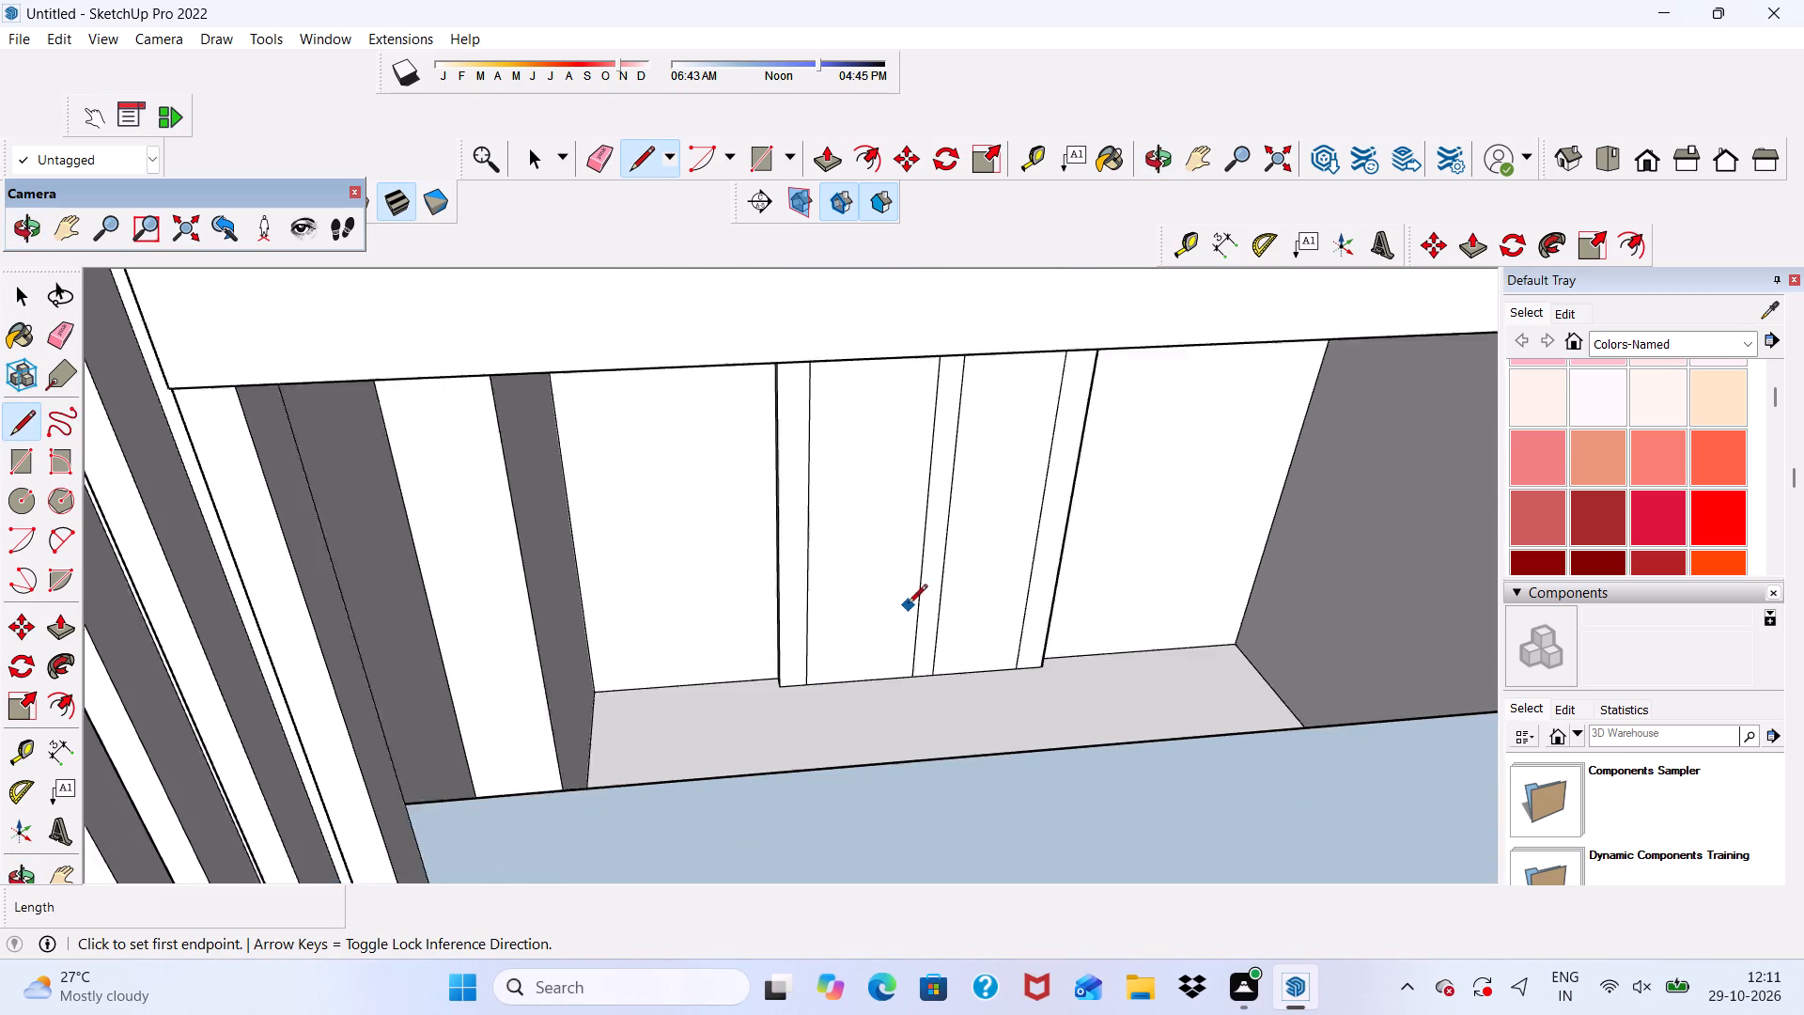
pyautogui.scroll(-1, 908, 605)
pyautogui.click(599, 159)
pyautogui.moveTo(941, 584); pyautogui.dragTo(887, 444, button='middle')
pyautogui.scroll(8, 927, 364)
pyautogui.moveTo(941, 345); pyautogui.dragTo(947, 373)
# Extrude the upper door's joined frame and centre strip face outward by 3".
pyautogui.click(821, 161)
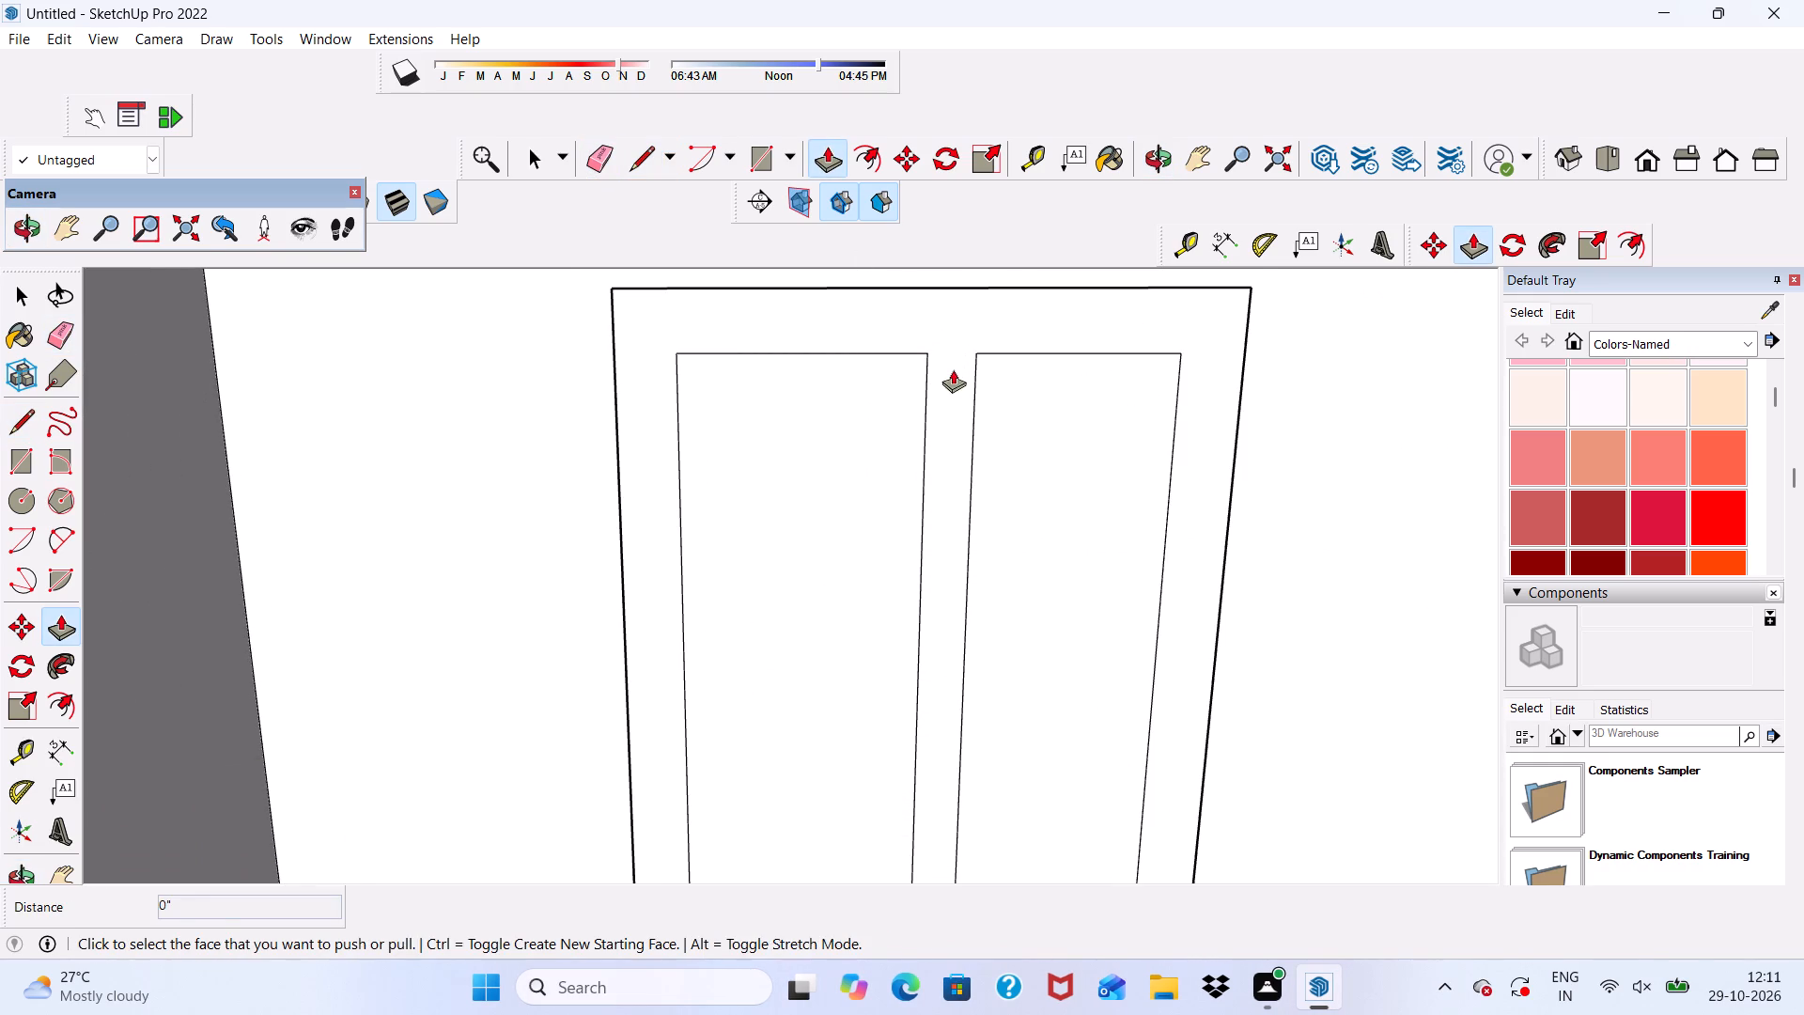
pyautogui.click(940, 361)
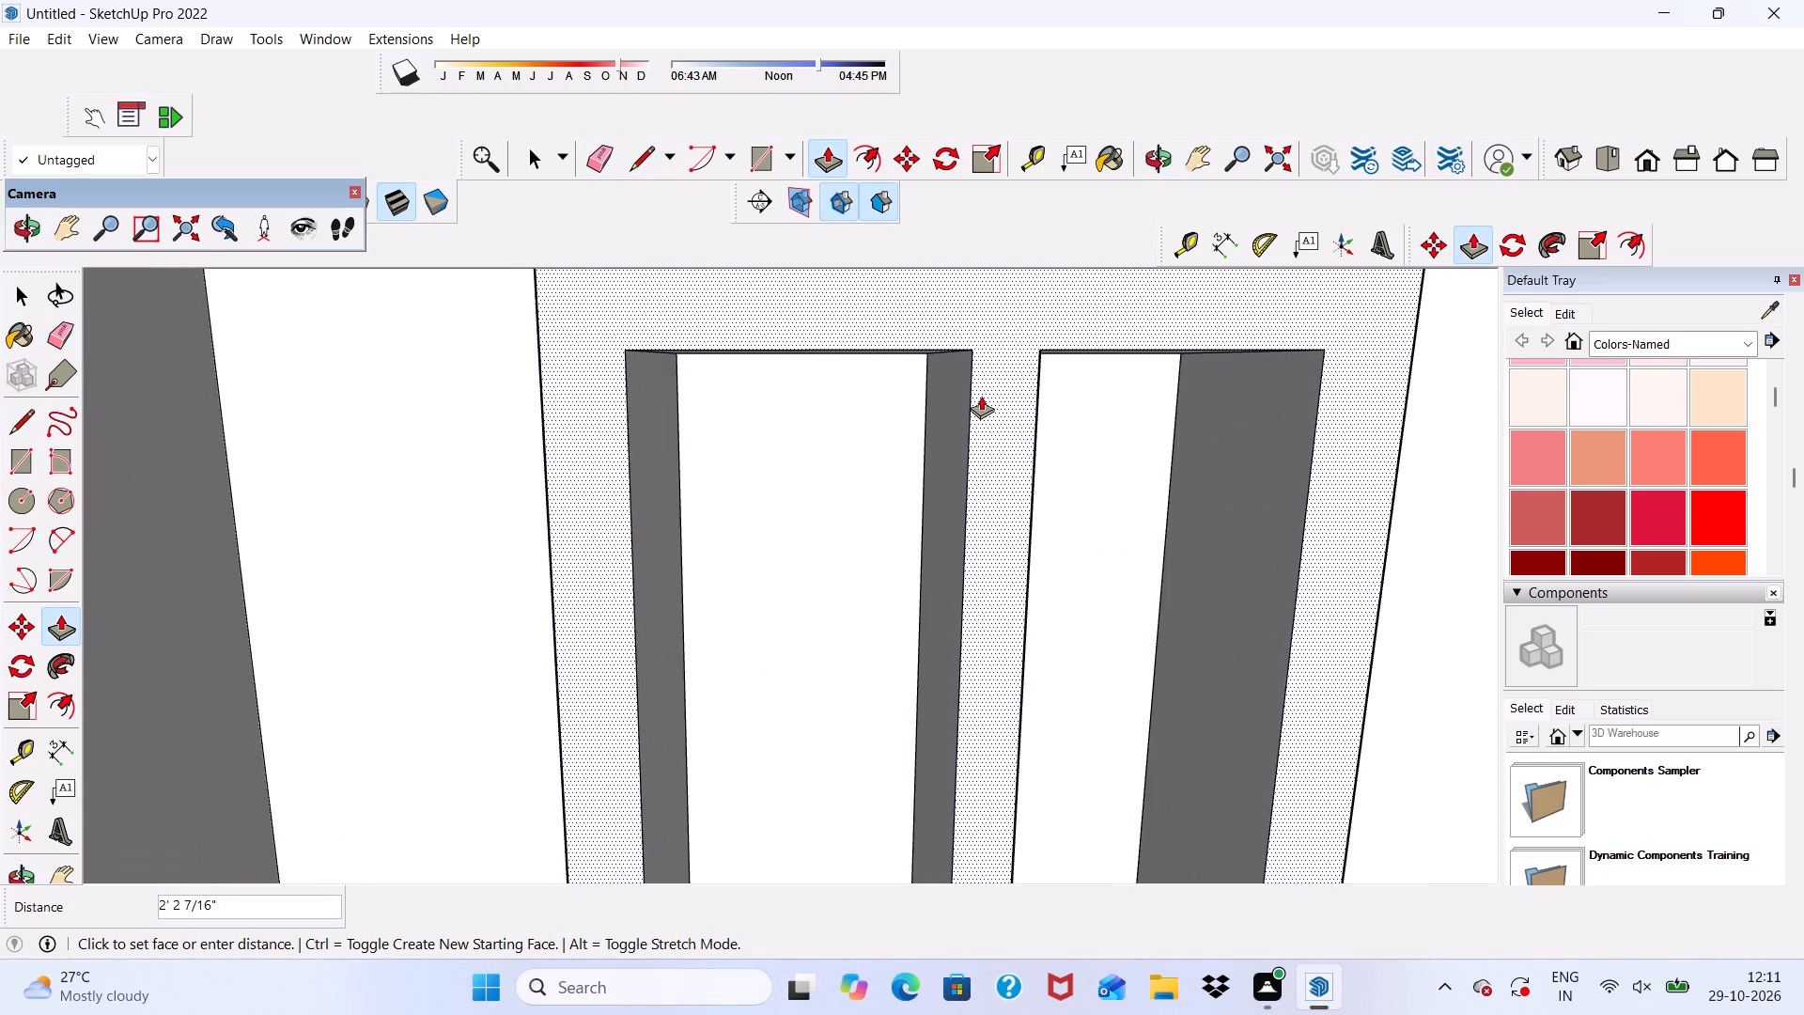
pyautogui.press('3')
pyautogui.hotkey('shift', '"')
pyautogui.press('Return')
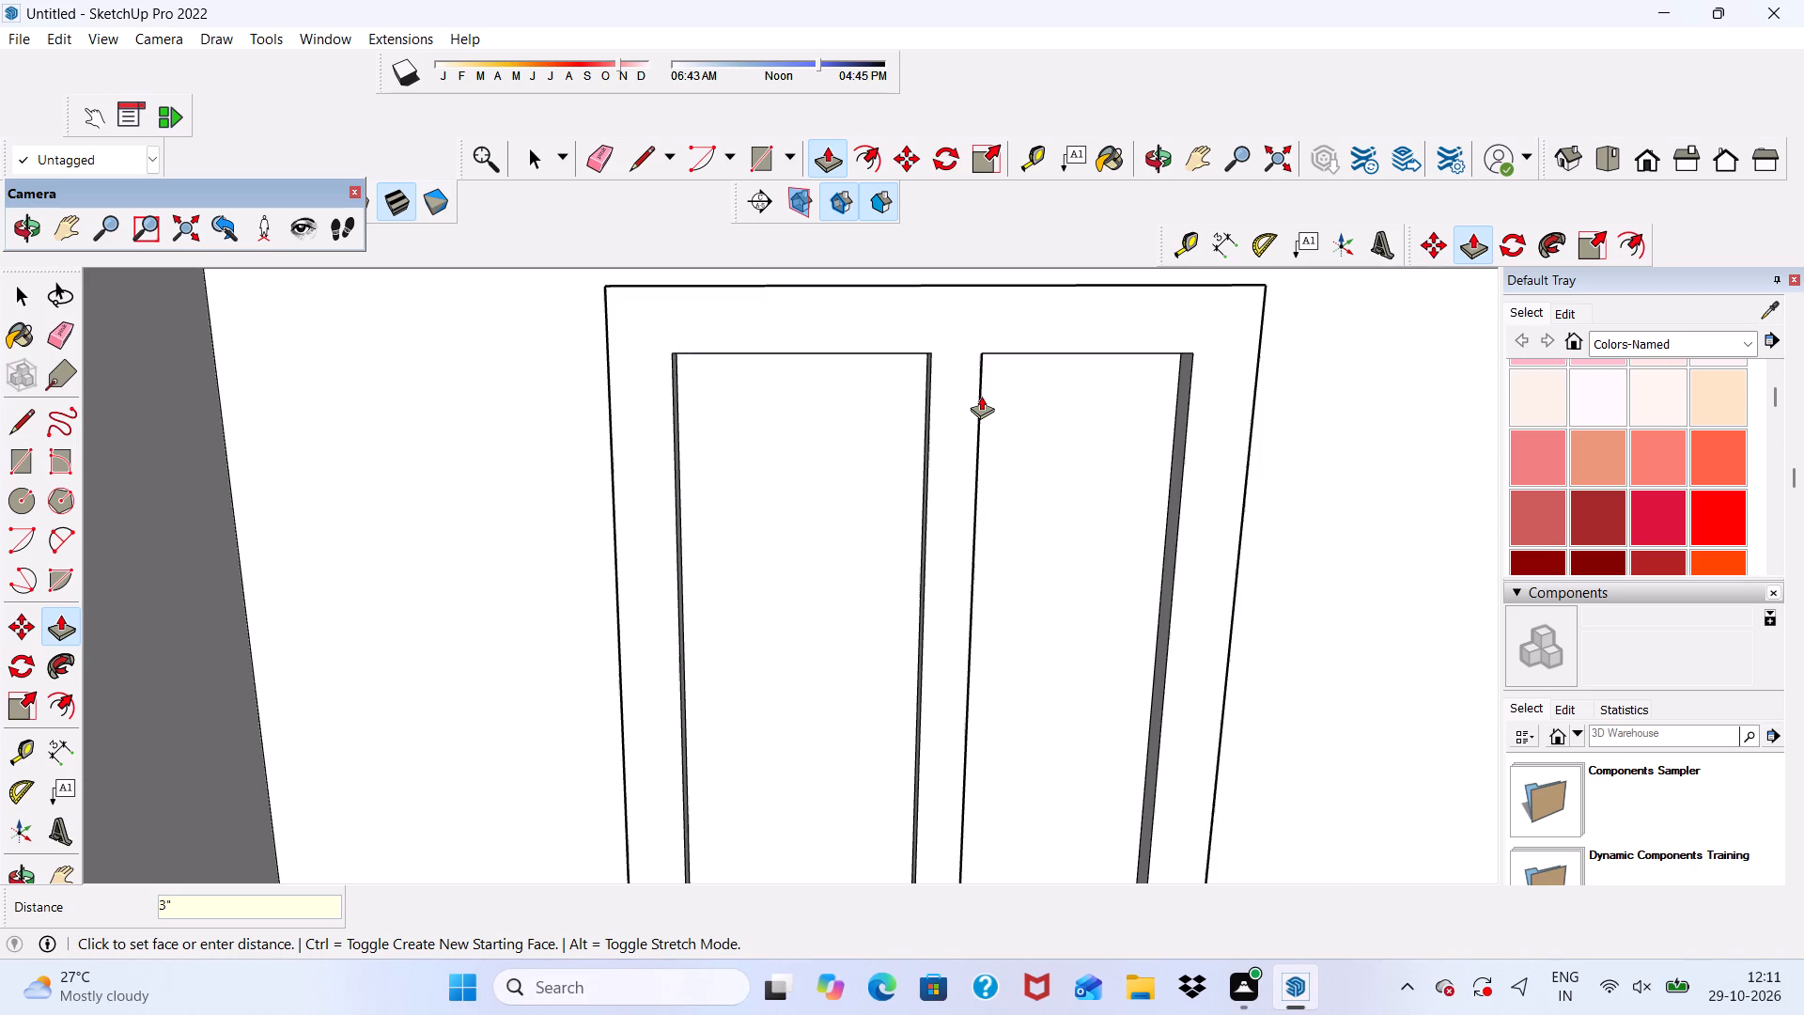
# Extrude the narrow wall face beside the slats in the lower compartment forward to the vertical line on the adjoining side face.
pyautogui.scroll(-7, 871, 328)
pyautogui.moveTo(1063, 515); pyautogui.dragTo(785, 620, button='middle')
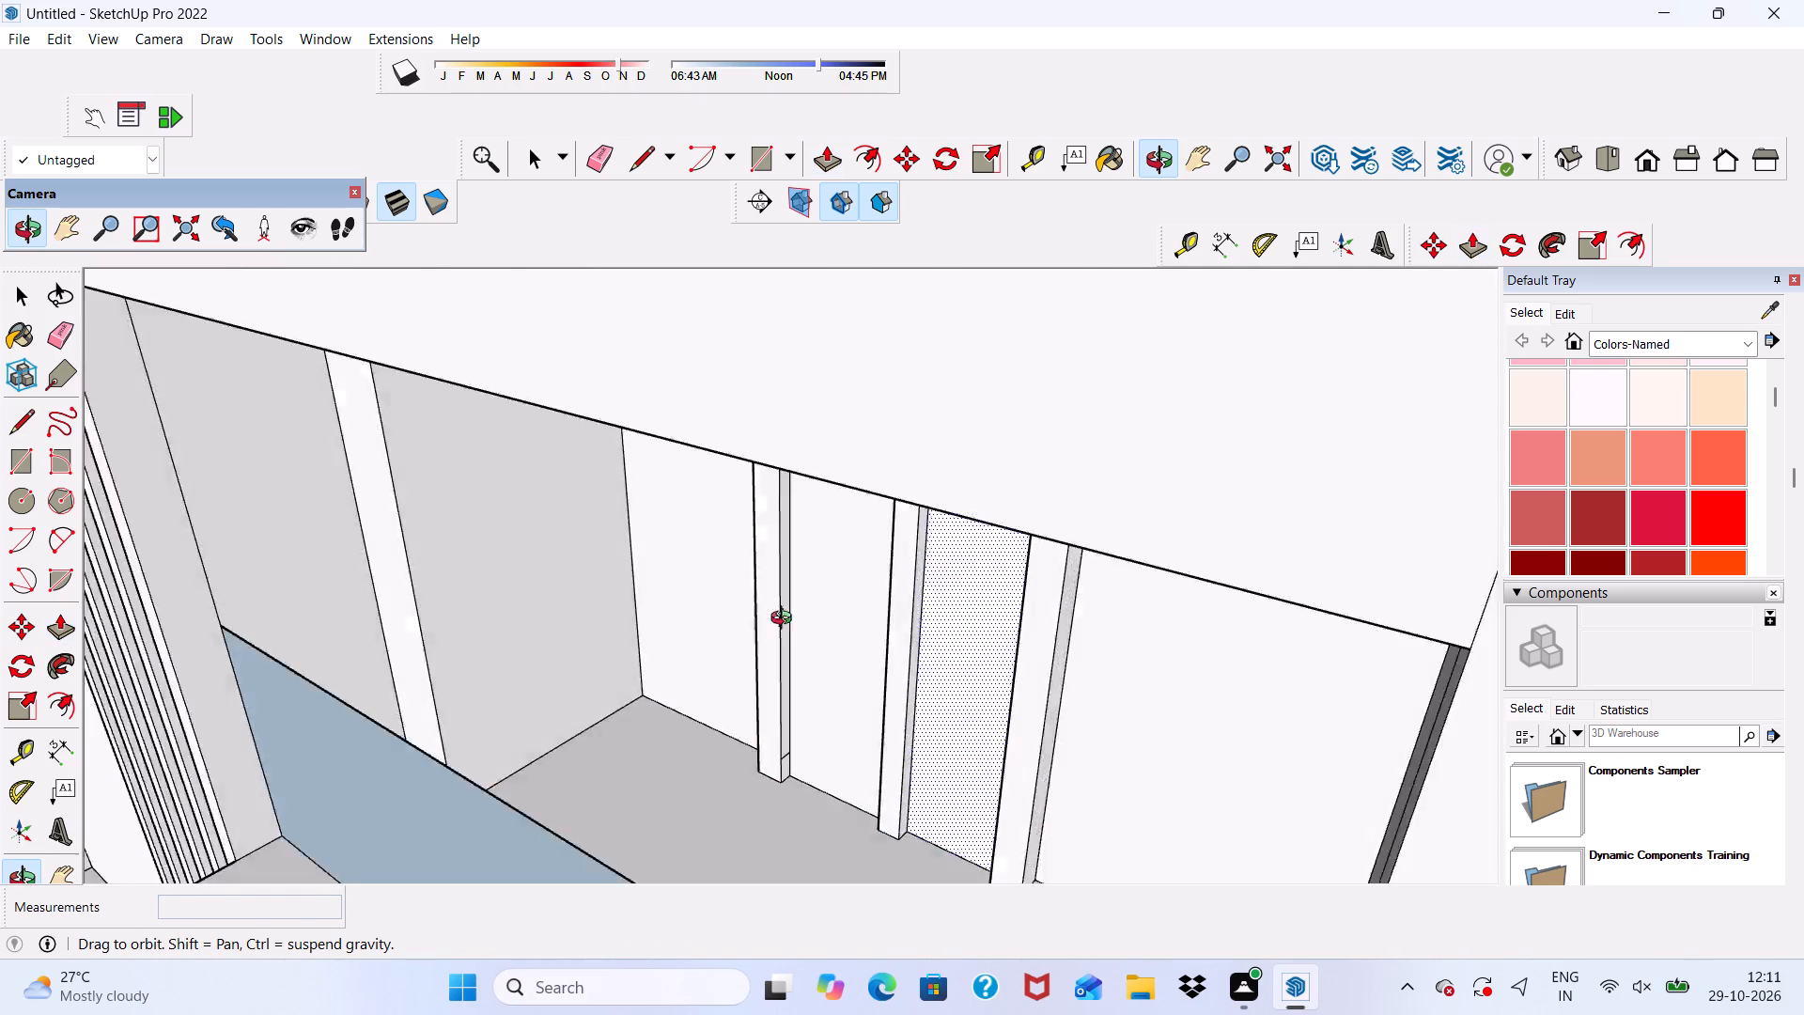
pyautogui.moveTo(785, 620); pyautogui.dragTo(1070, 495, button='middle')
pyautogui.scroll(5, 861, 352)
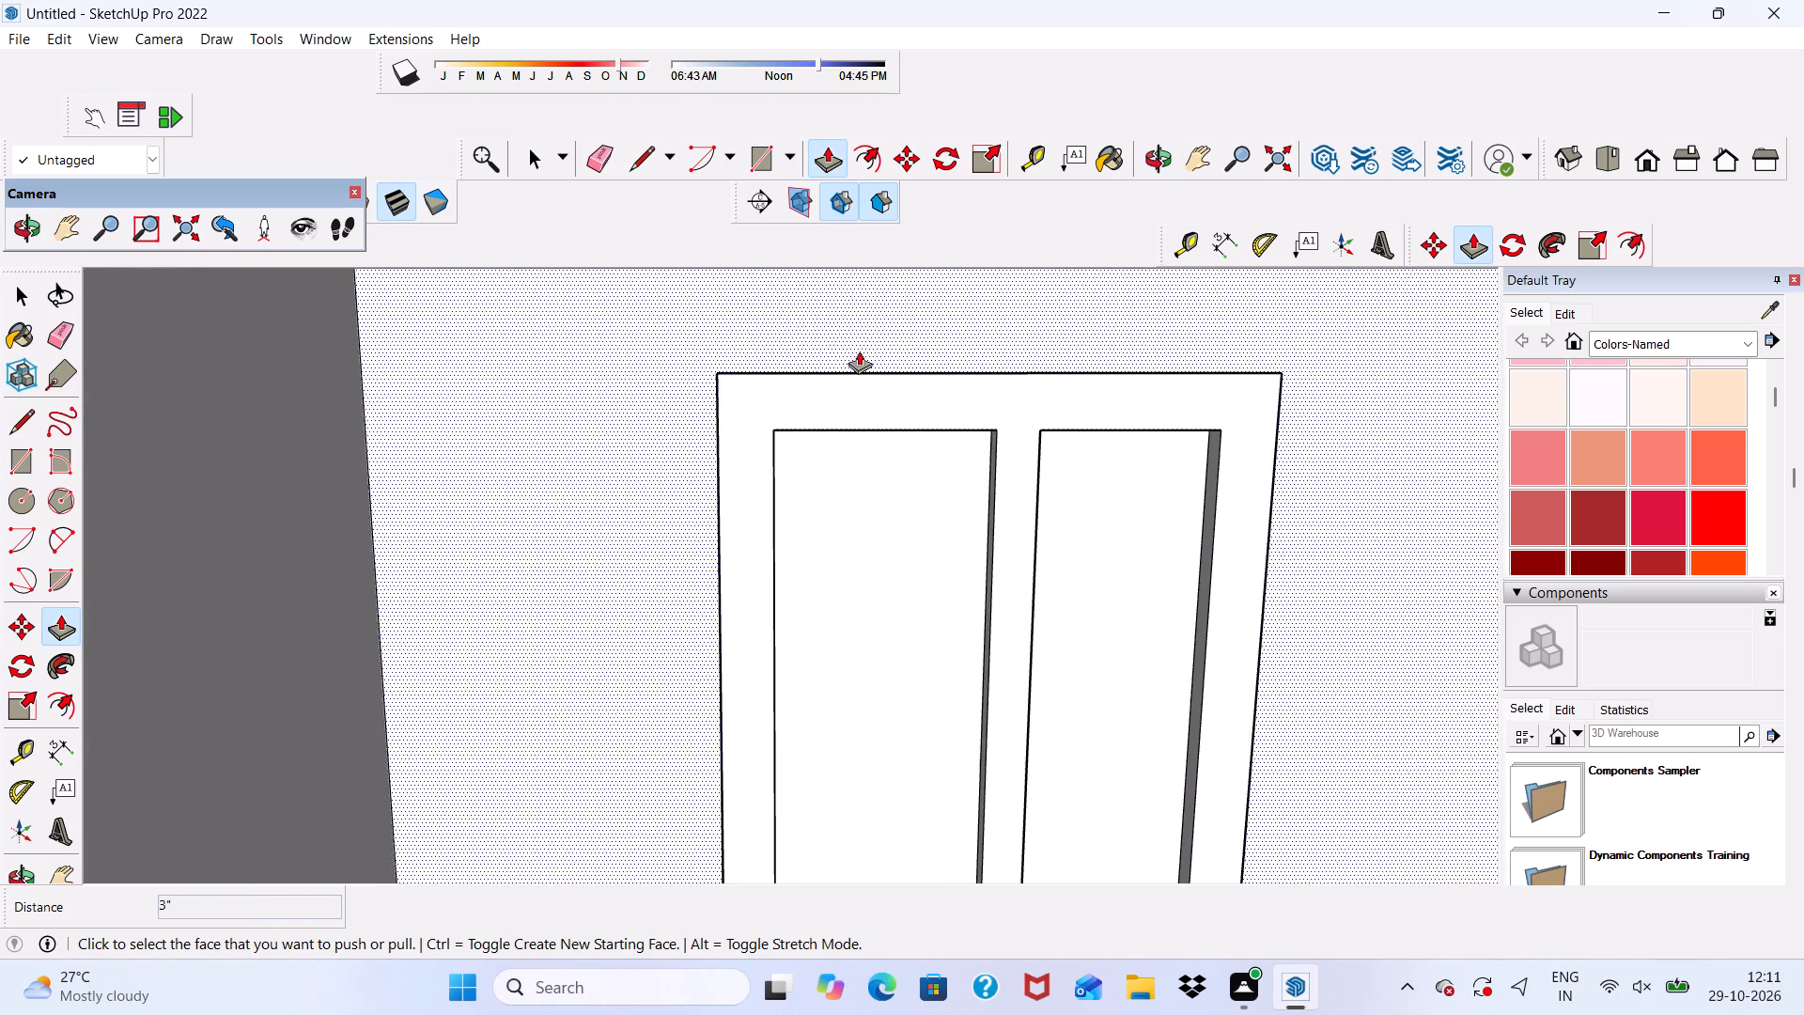
pyautogui.scroll(-20, 810, 471)
pyautogui.scroll(-2, 810, 471)
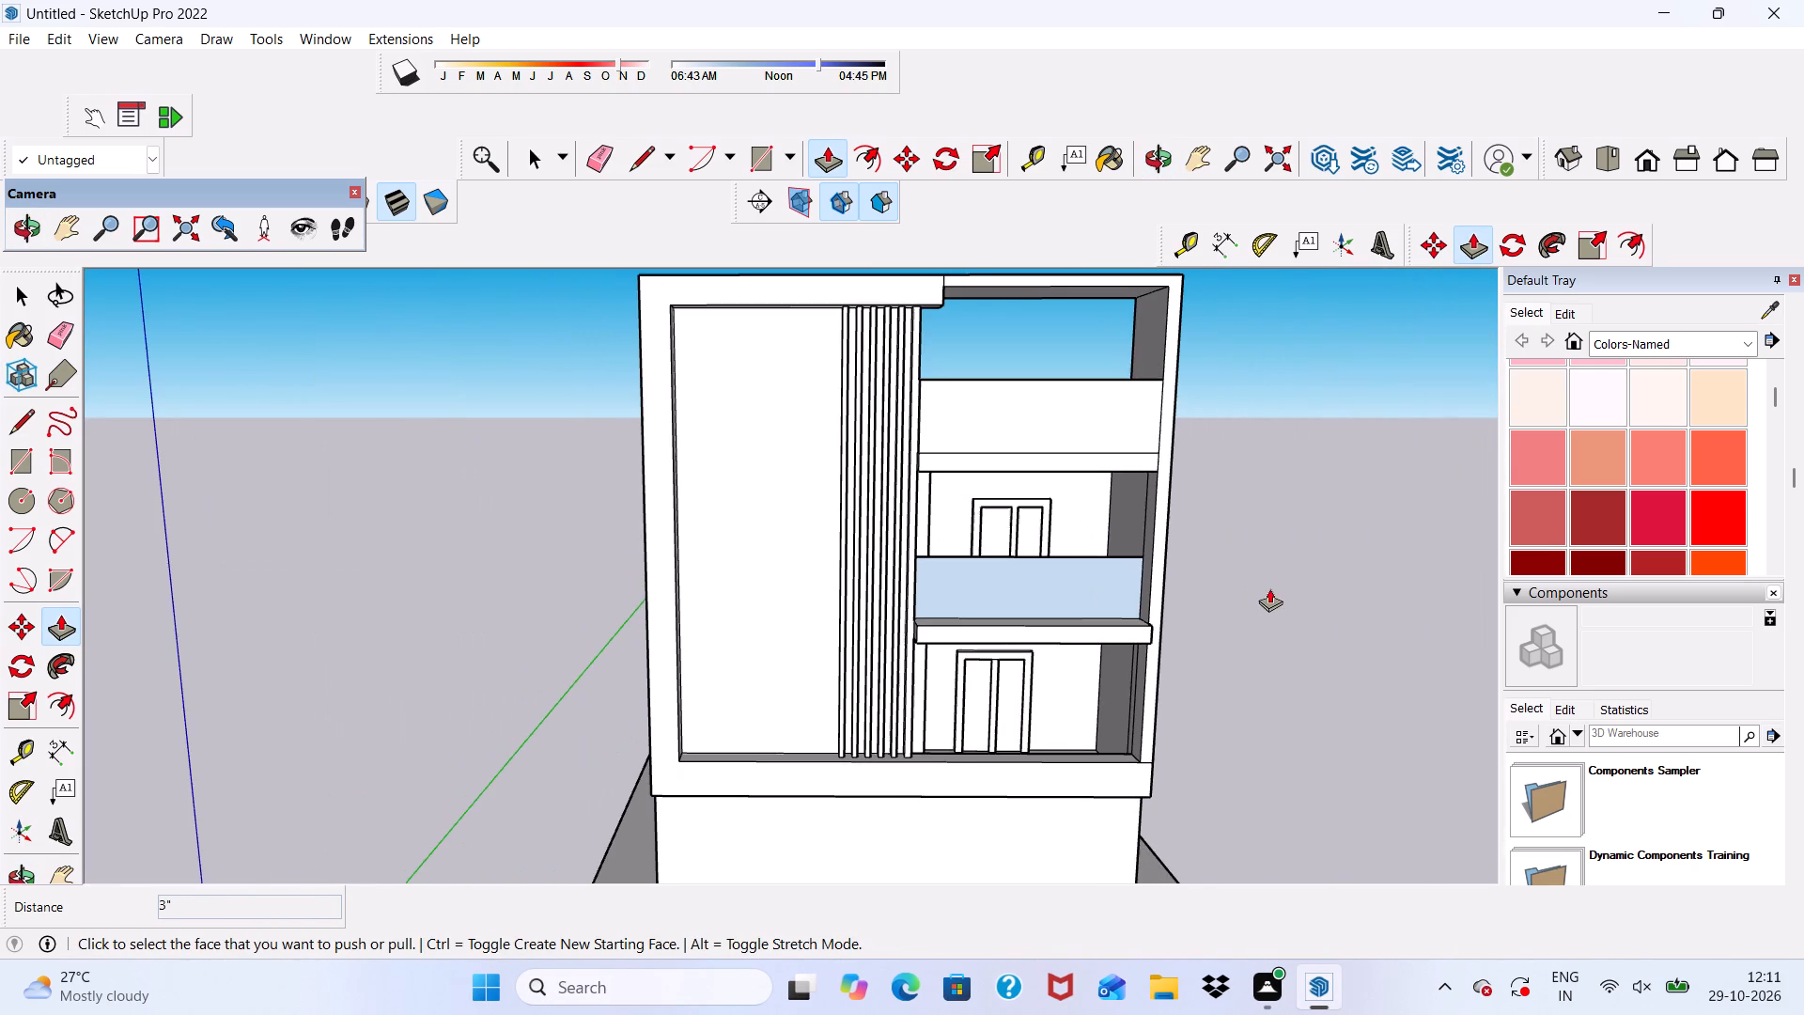
pyautogui.press('space')
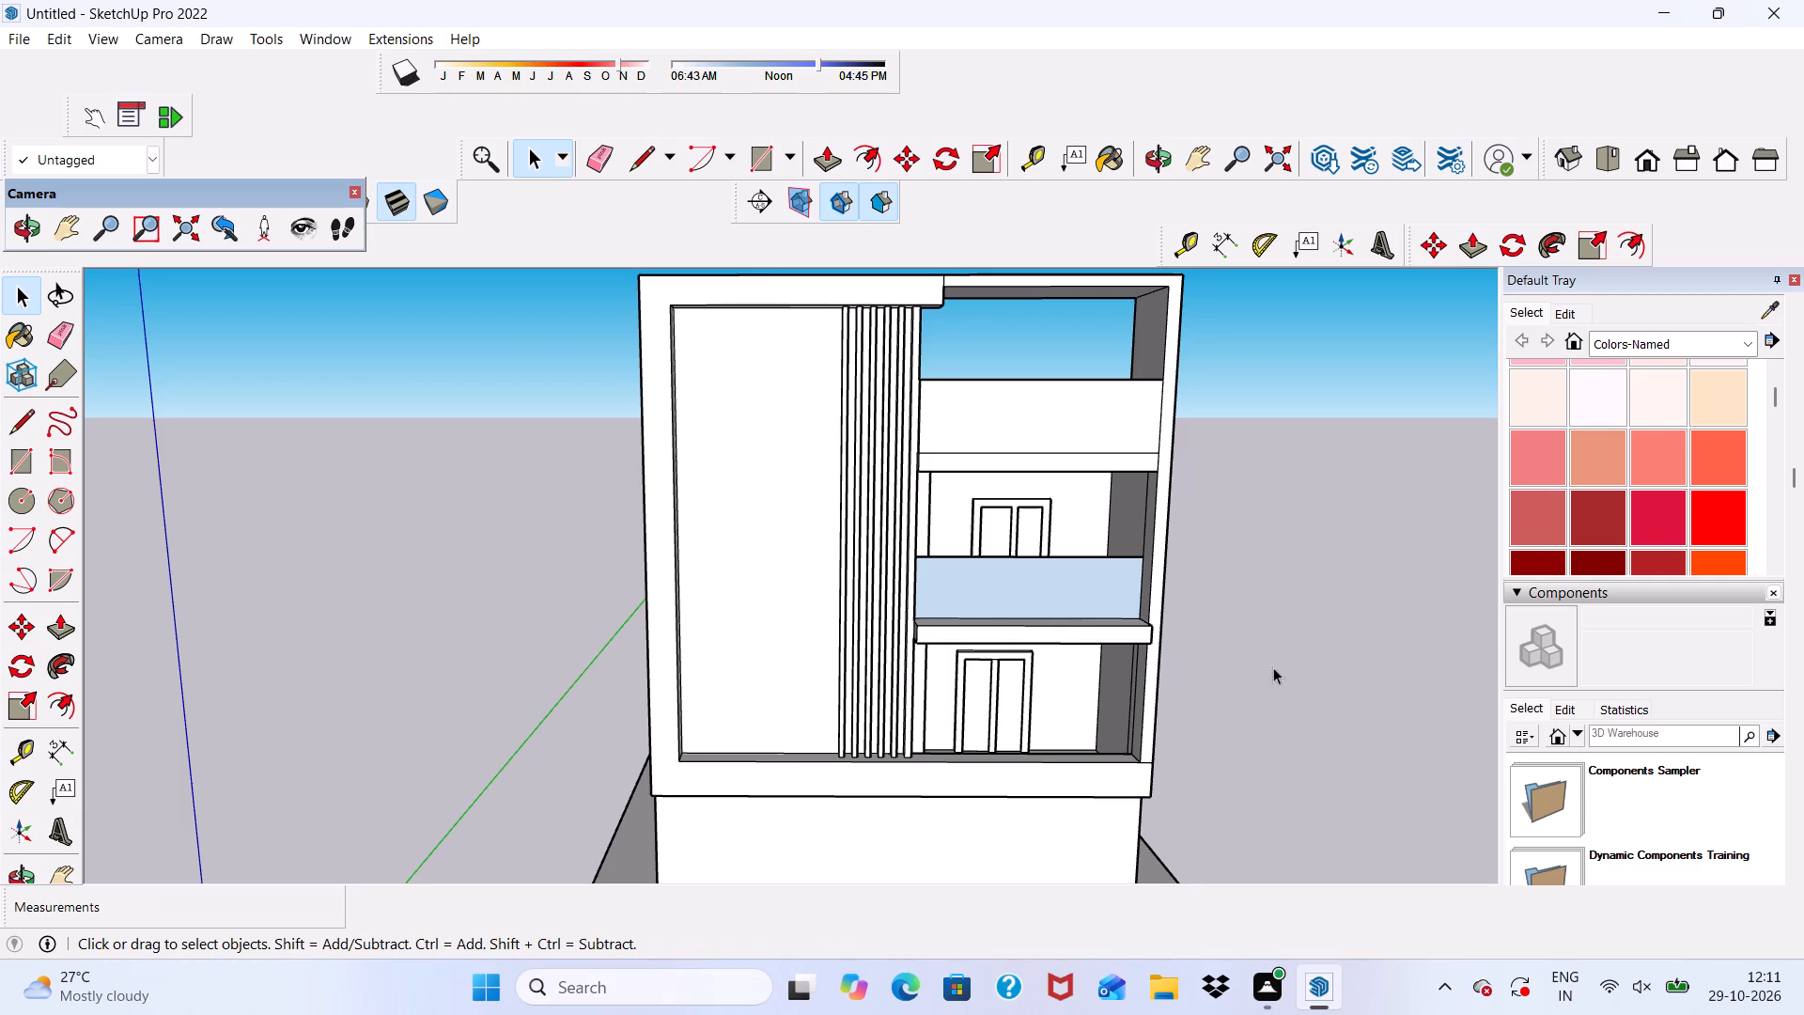
pyautogui.scroll(1, 1245, 724)
pyautogui.scroll(-5, 985, 628)
pyautogui.moveTo(989, 707); pyautogui.dragTo(923, 771, button='middle')
pyautogui.scroll(4, 921, 745)
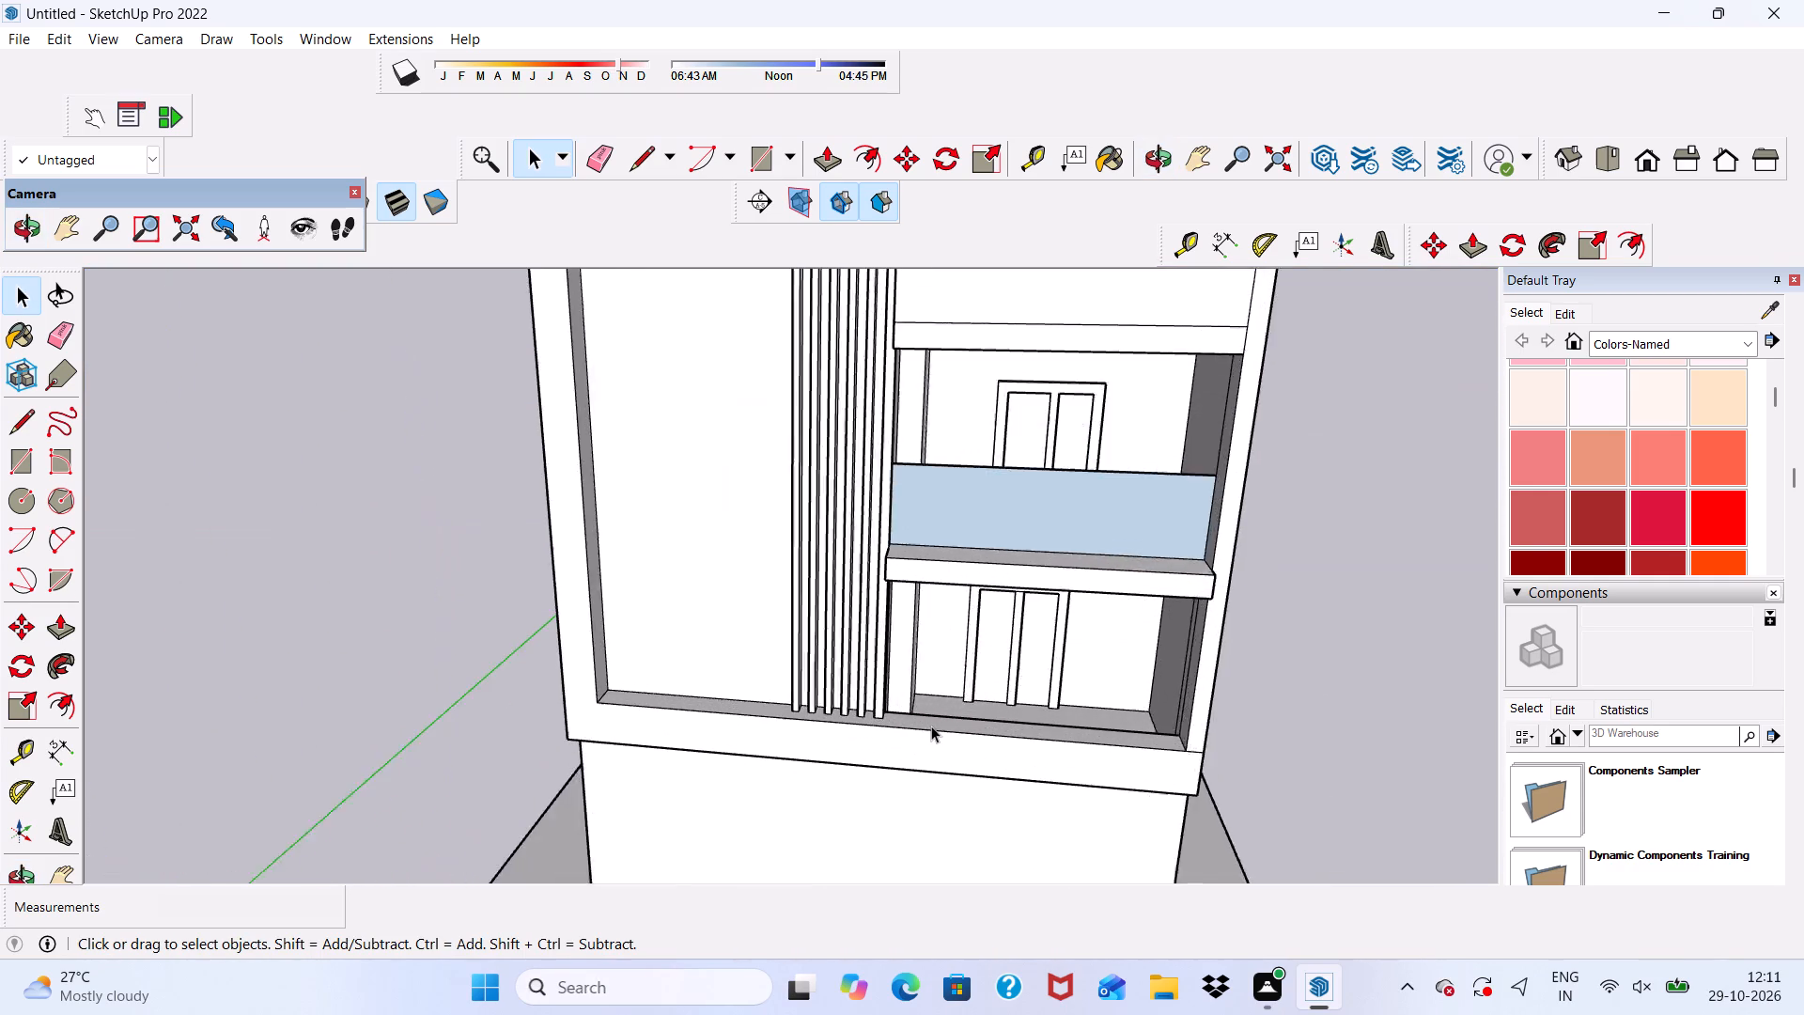
pyautogui.scroll(14, 931, 726)
pyautogui.moveTo(859, 671); pyautogui.dragTo(743, 775, button='middle')
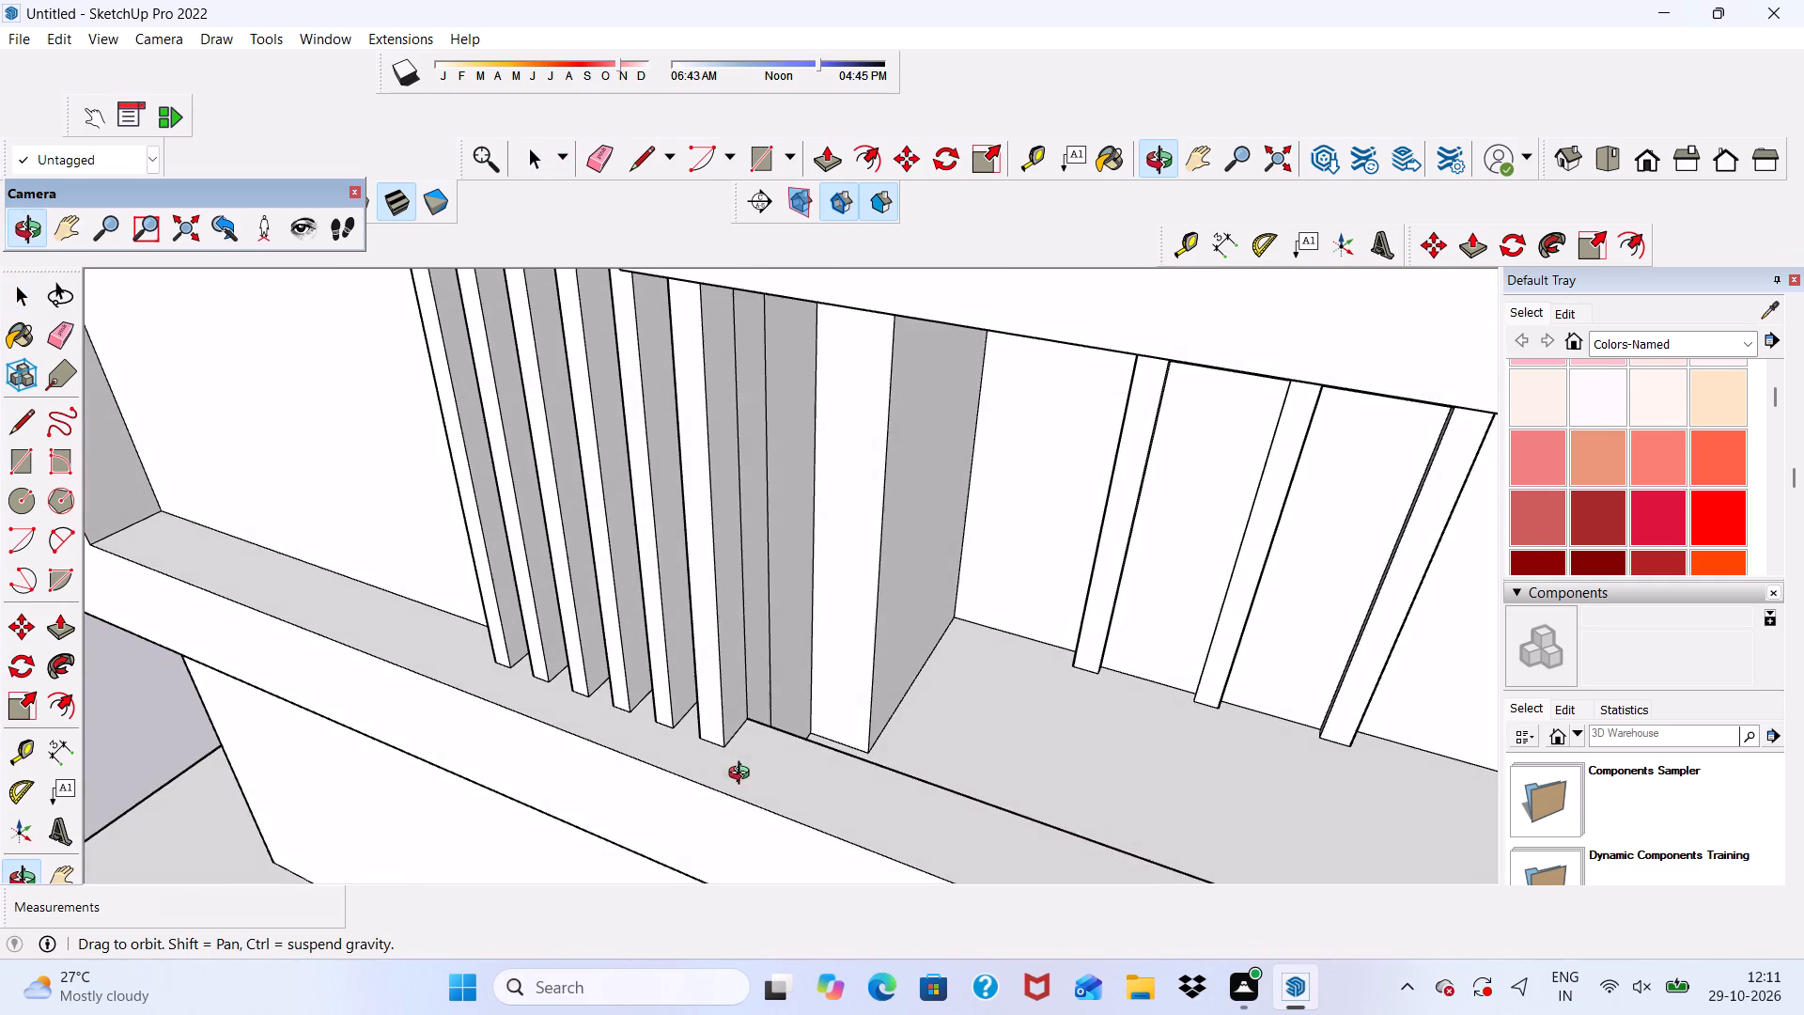
pyautogui.moveTo(743, 775); pyautogui.dragTo(743, 774, button='middle')
pyautogui.scroll(5, 805, 648)
pyautogui.click(846, 603)
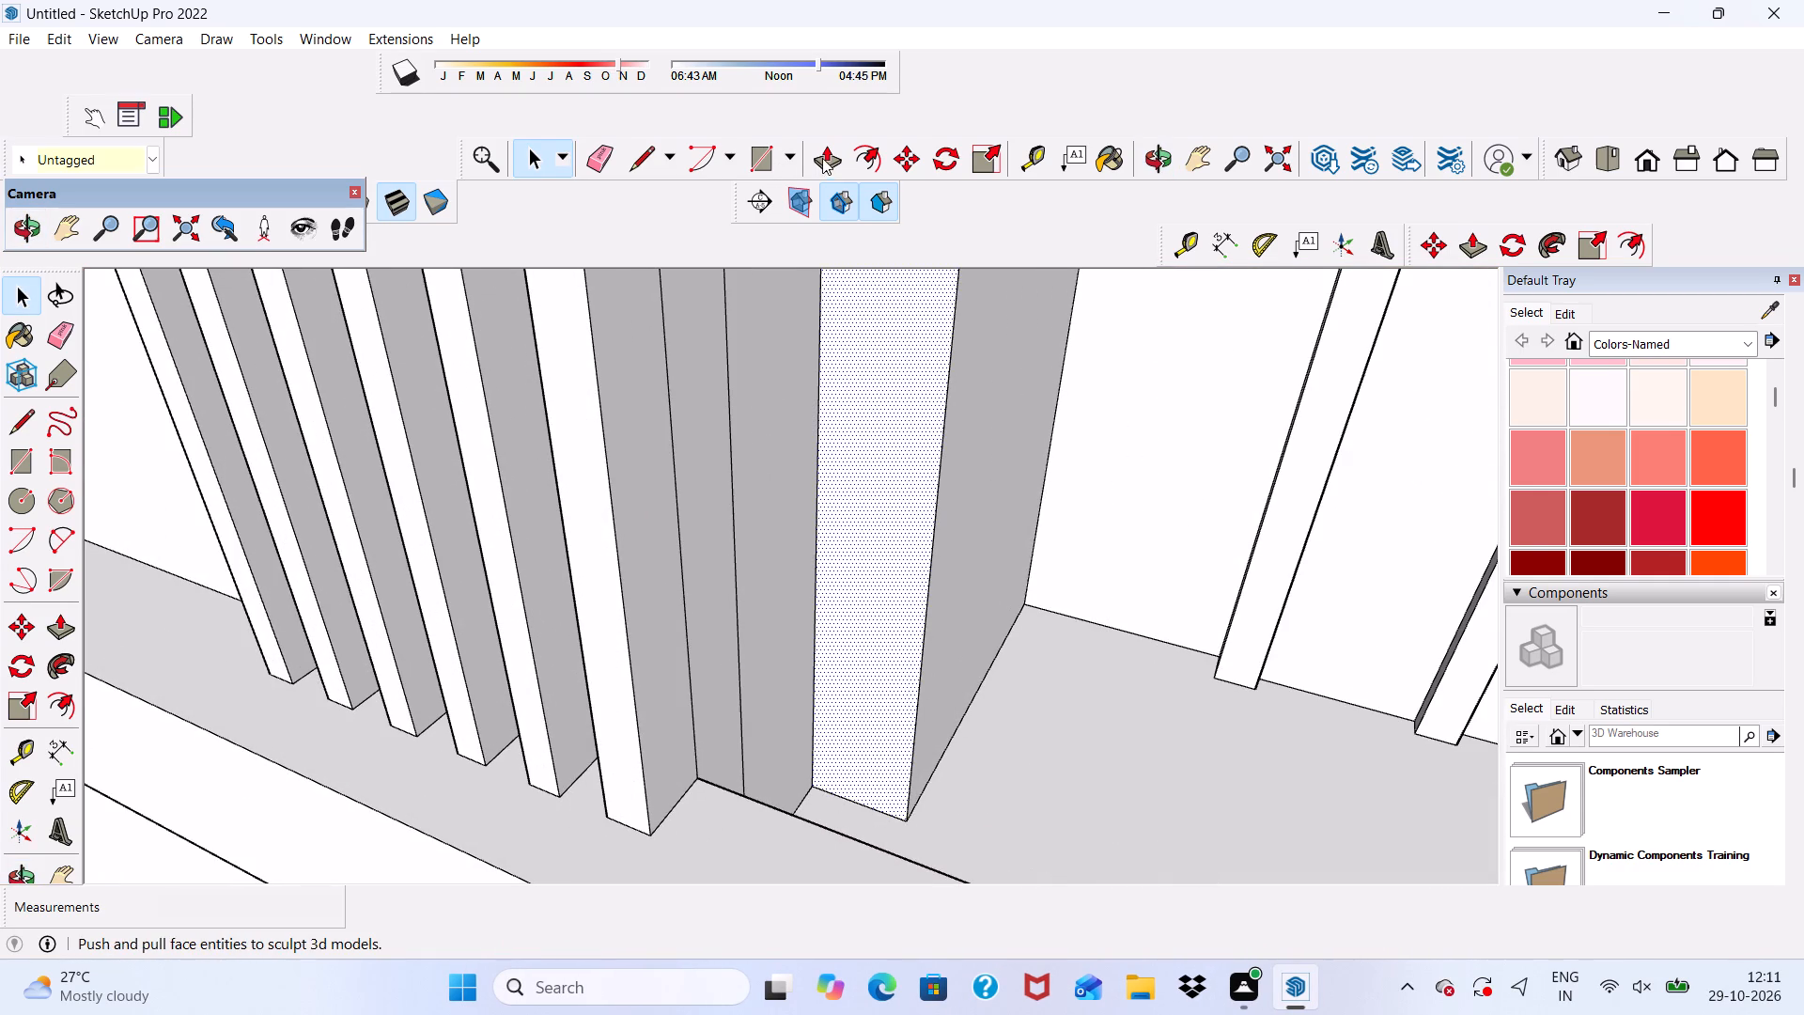
pyautogui.click(826, 163)
pyautogui.click(860, 655)
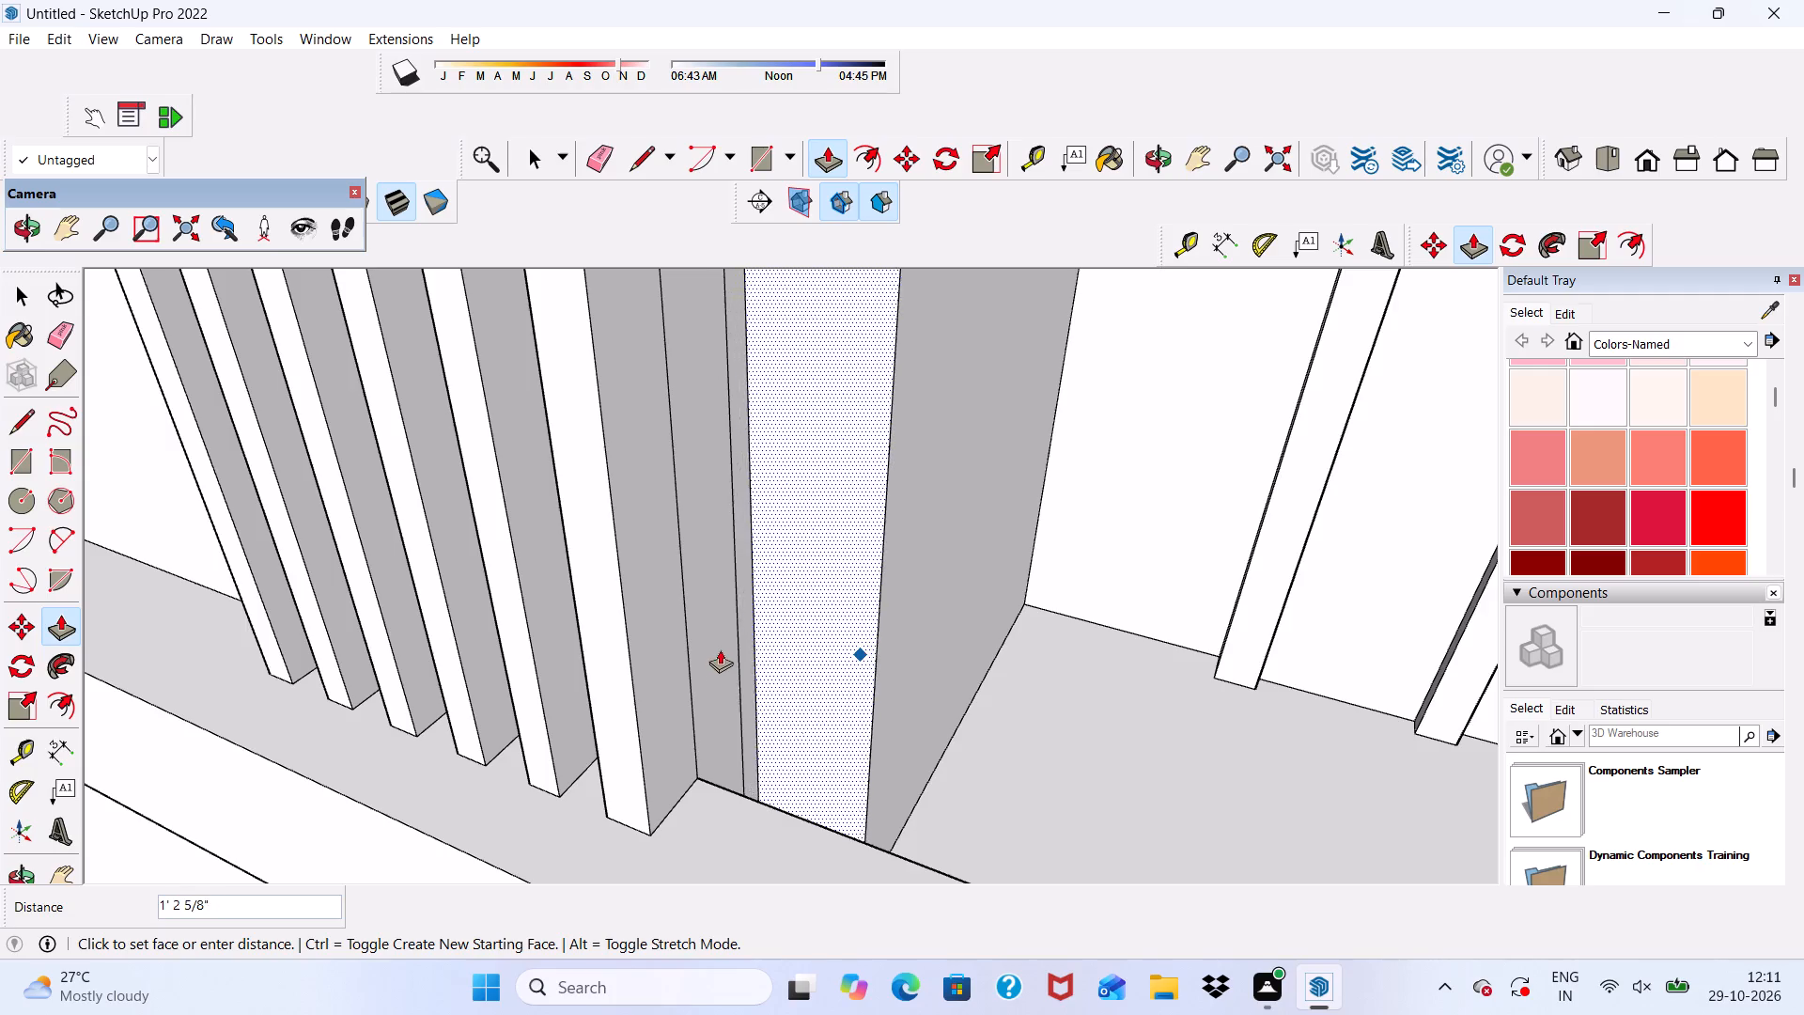
pyautogui.click(732, 630)
# Draw a rectangle about 13' 7" by 3' 9" across the lower compartment's opening, from the floor corner beside the slats to the opposite wall line's midpoint.
pyautogui.scroll(-7, 708, 608)
pyautogui.moveTo(753, 776); pyautogui.dragTo(990, 734, button='middle')
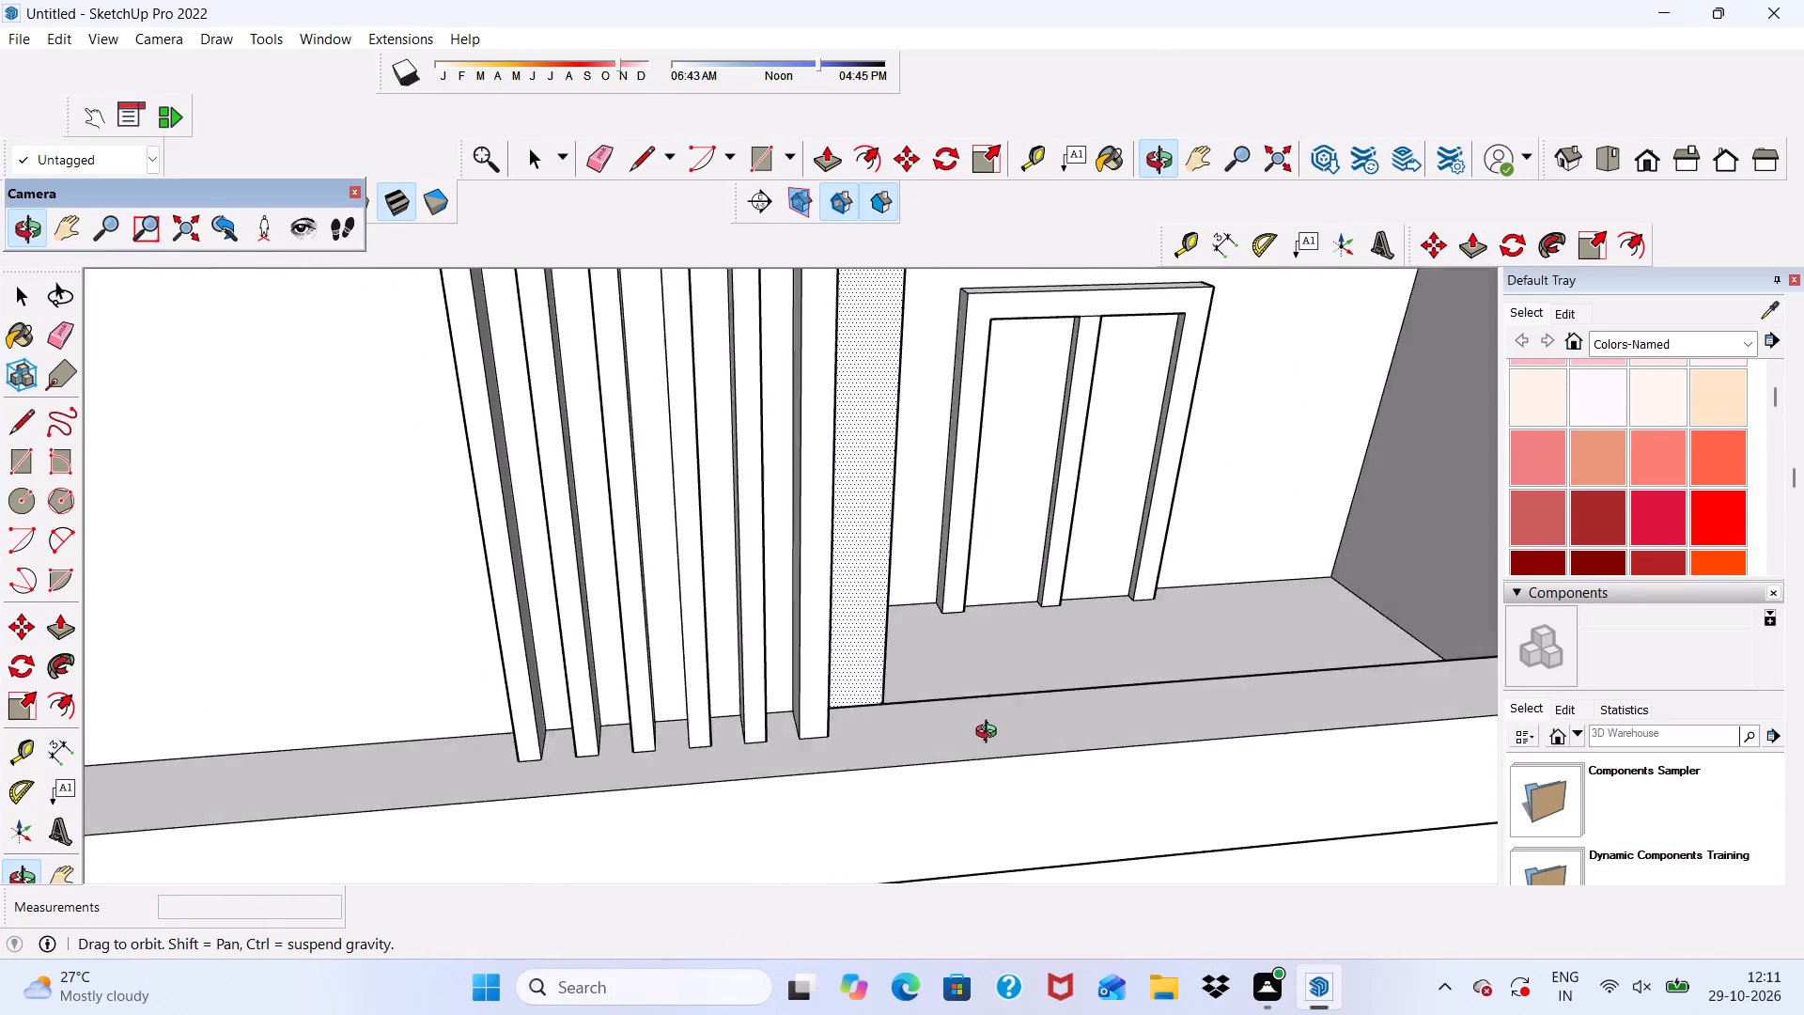
pyautogui.moveTo(990, 734); pyautogui.dragTo(917, 716, button='middle')
pyautogui.click(755, 148)
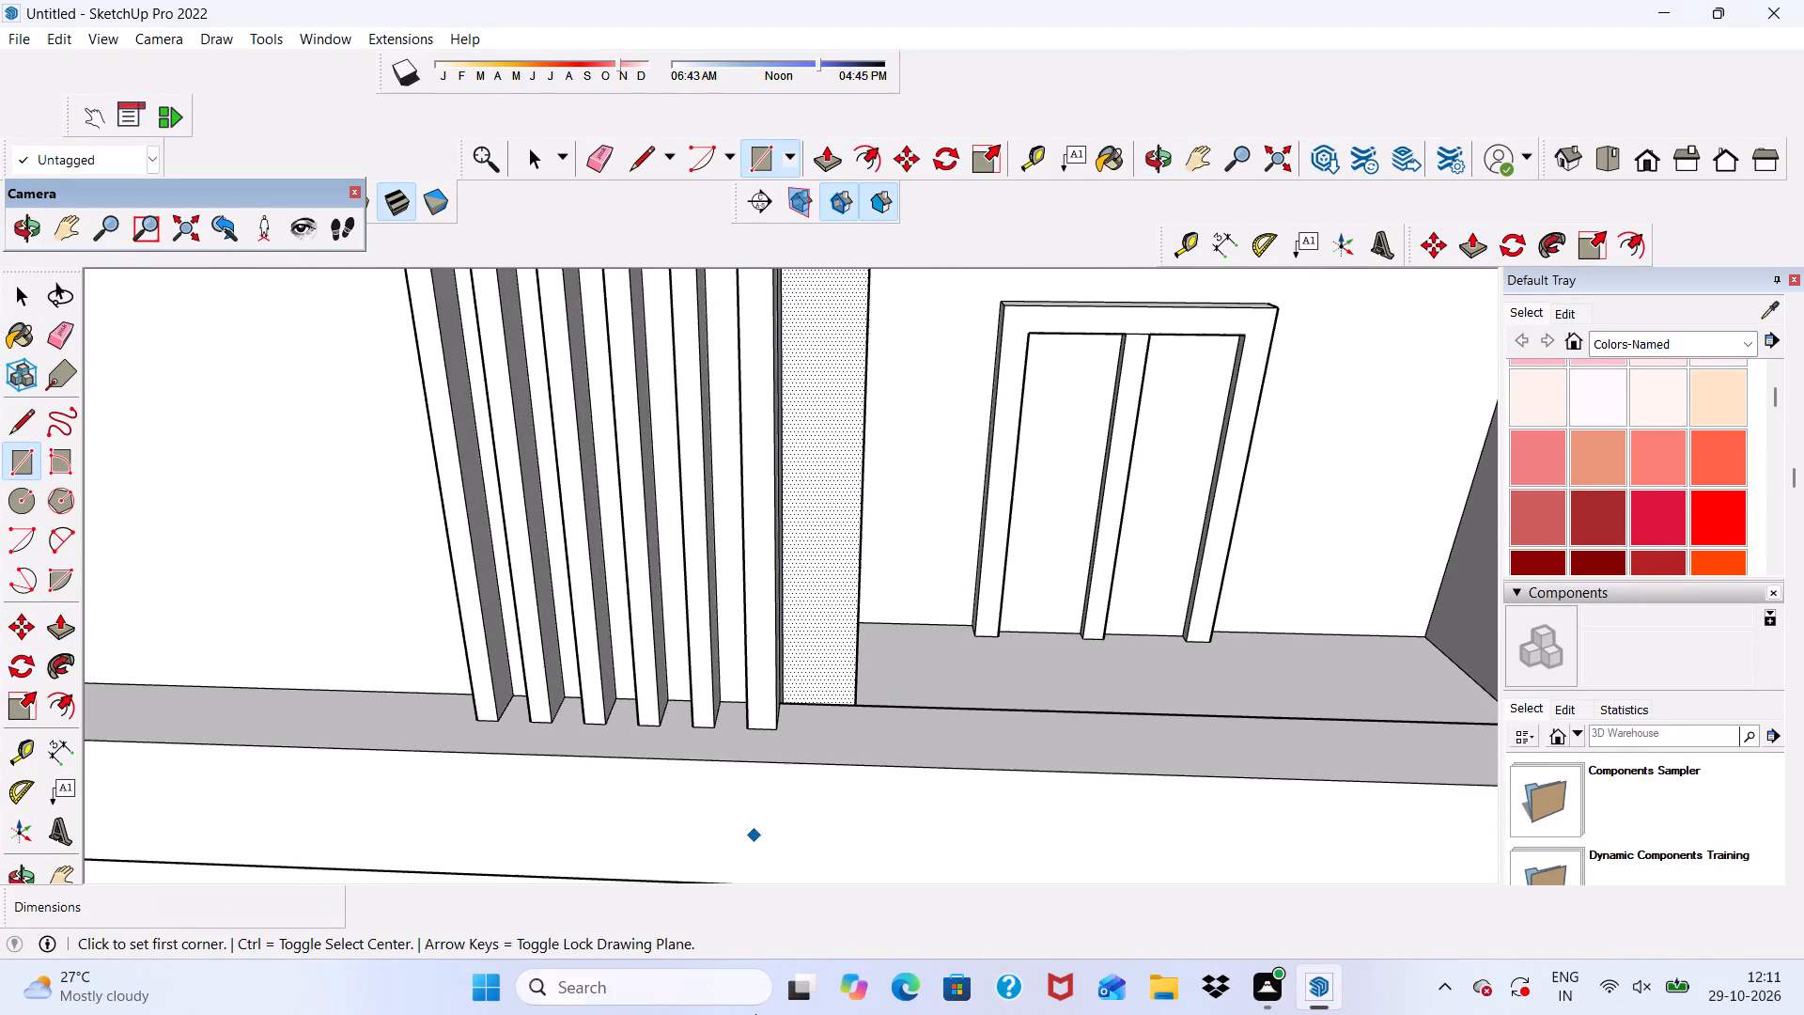
pyautogui.moveTo(859, 821); pyautogui.dragTo(750, 882, button='middle')
pyautogui.scroll(5, 722, 762)
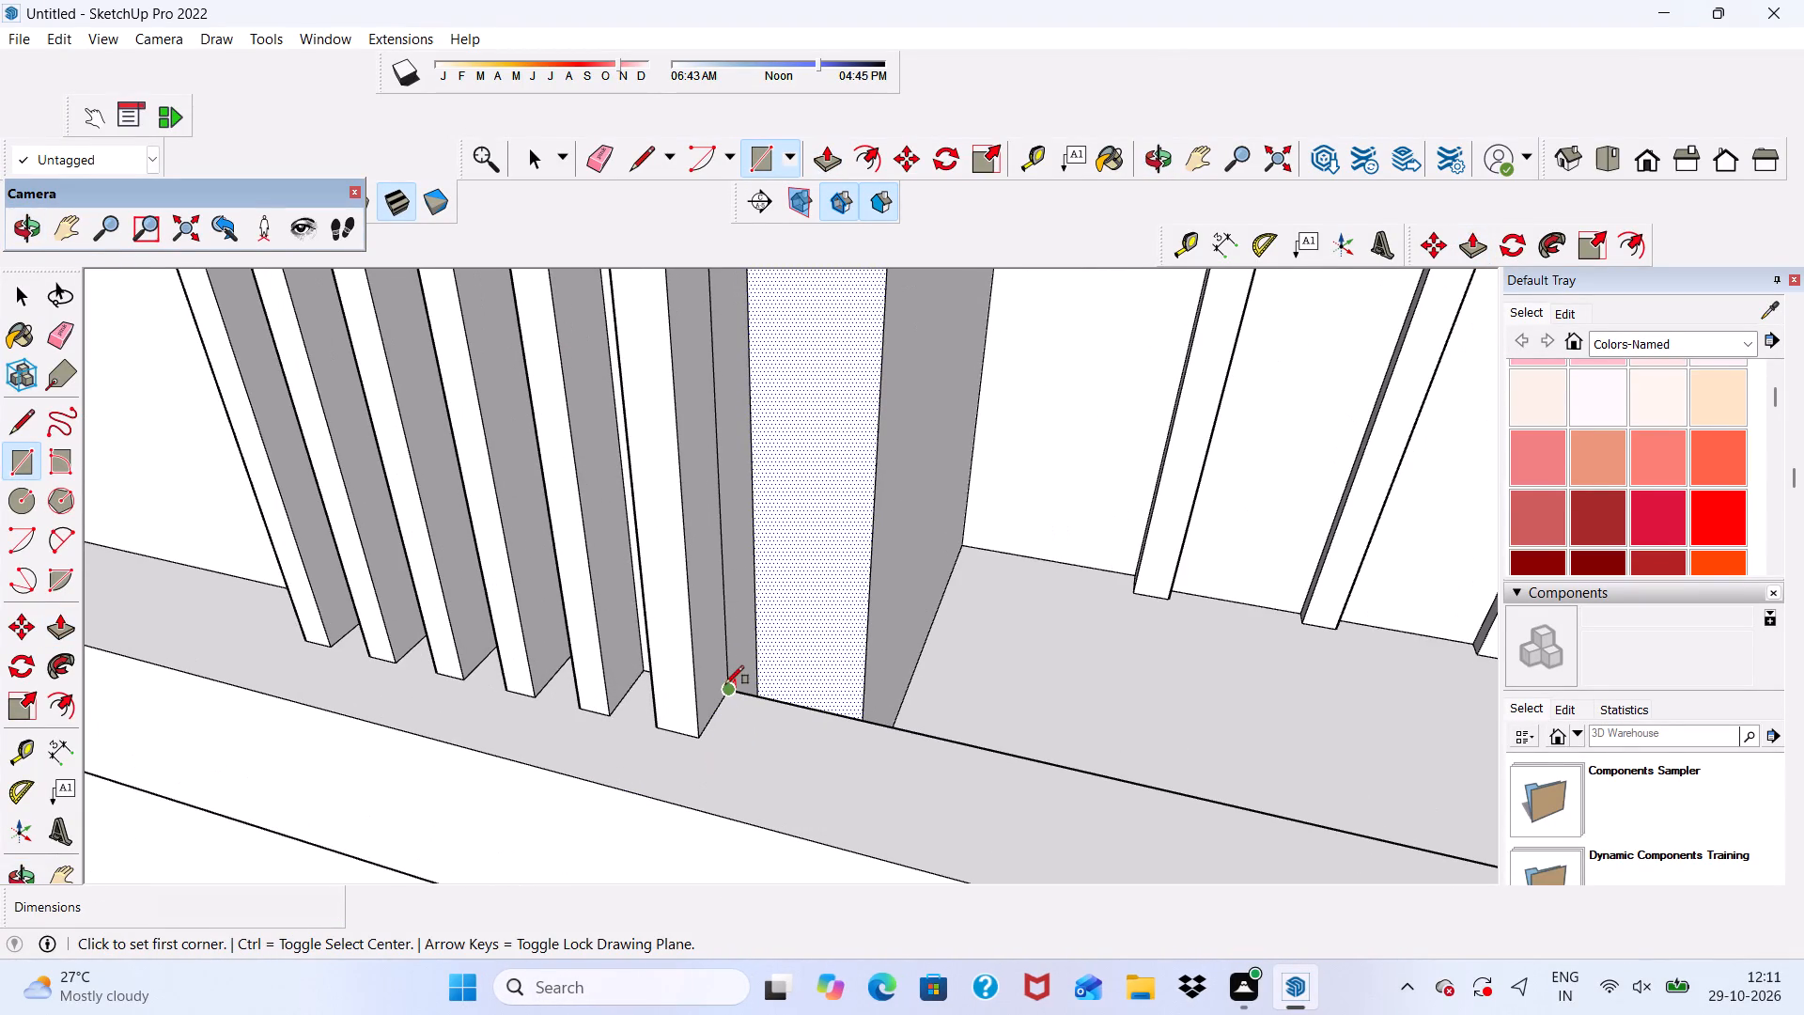
pyautogui.click(726, 684)
pyautogui.scroll(-5, 744, 801)
pyautogui.scroll(-12, 642, 704)
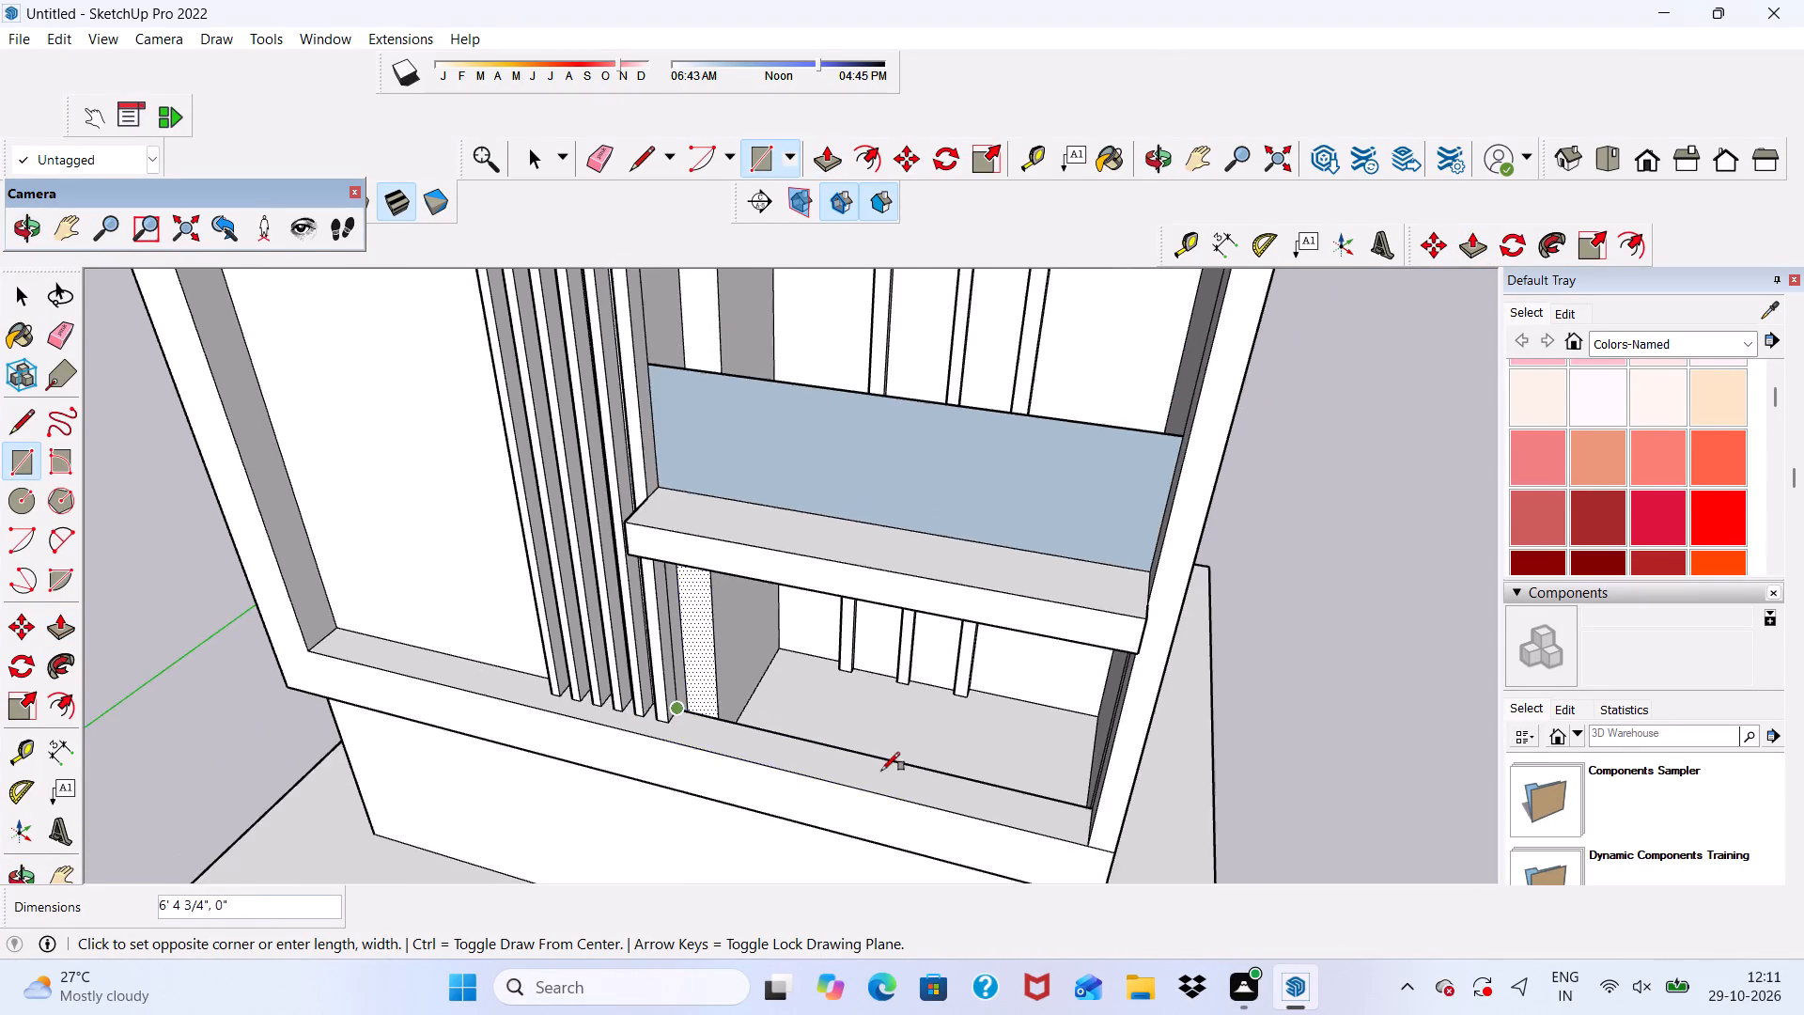
pyautogui.scroll(-1, 951, 797)
pyautogui.moveTo(951, 797); pyautogui.dragTo(1136, 682, button='middle')
pyautogui.scroll(5, 1157, 643)
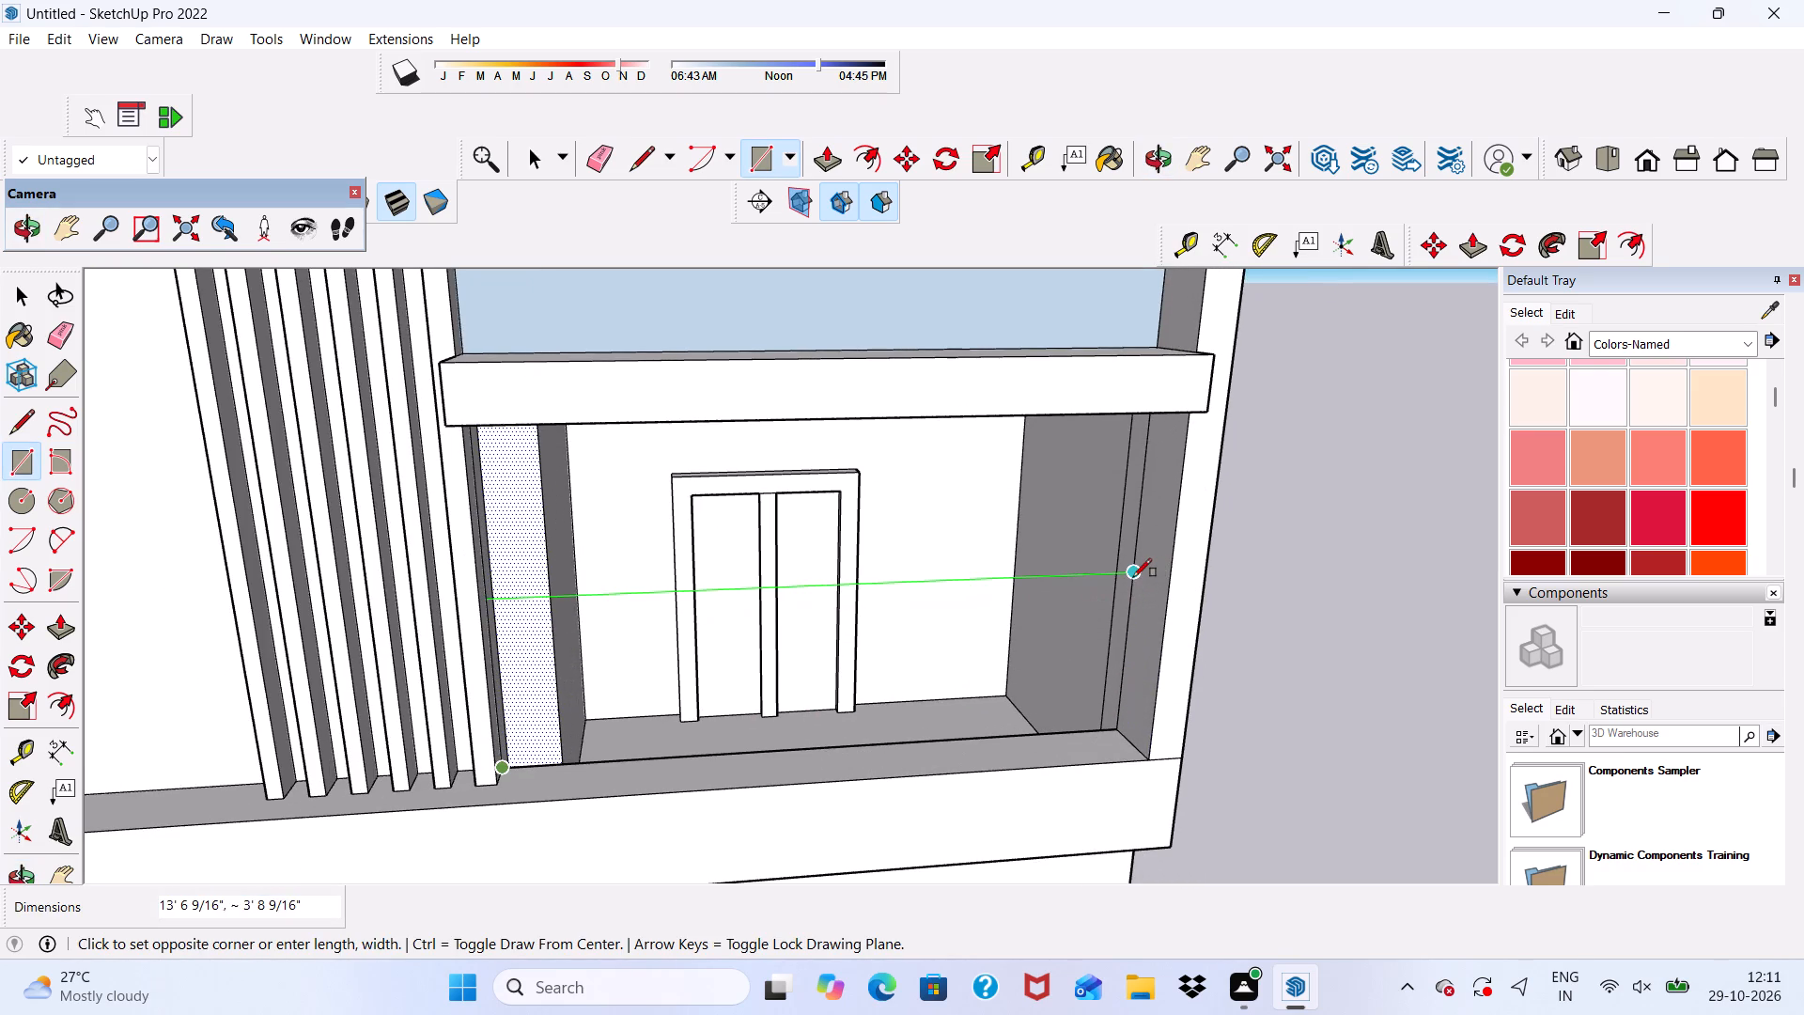
pyautogui.click(1133, 577)
# Delete the face filling the upper half of the lower compartment's opening, above the new half-height front panel.
pyautogui.scroll(-4, 1091, 601)
pyautogui.moveTo(1072, 695); pyautogui.dragTo(1054, 631, button='middle')
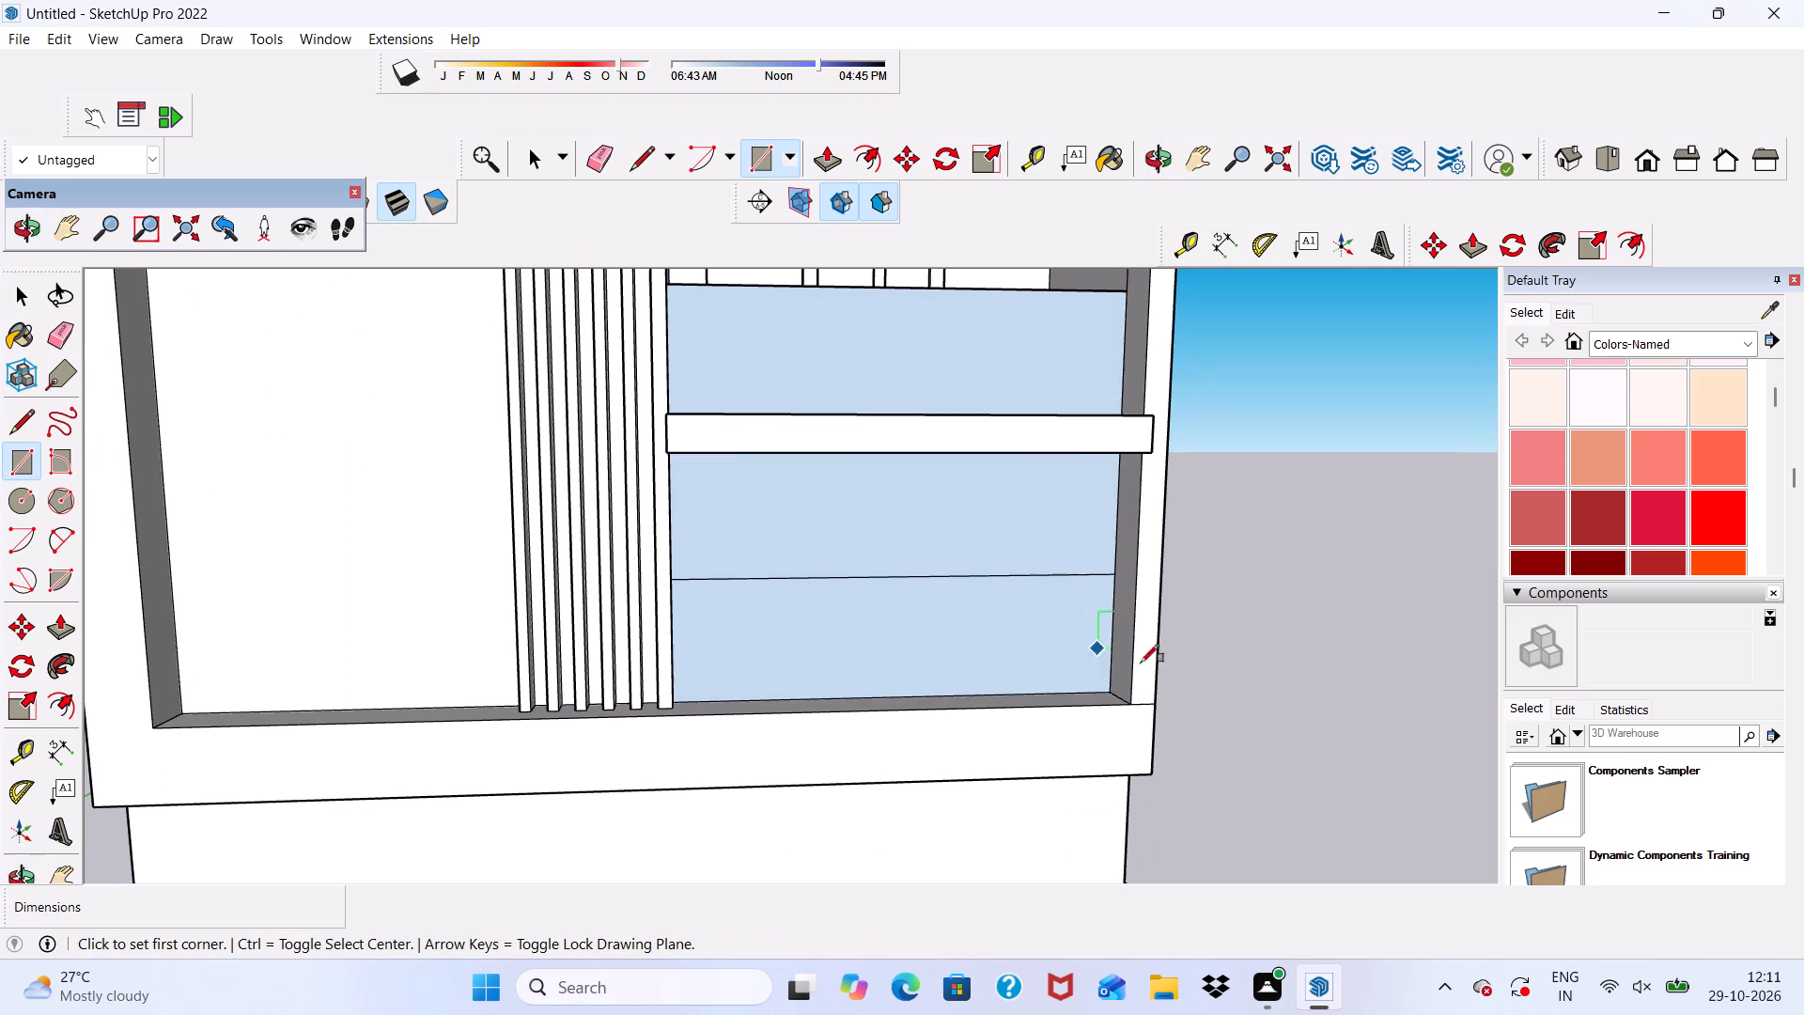
pyautogui.press('space')
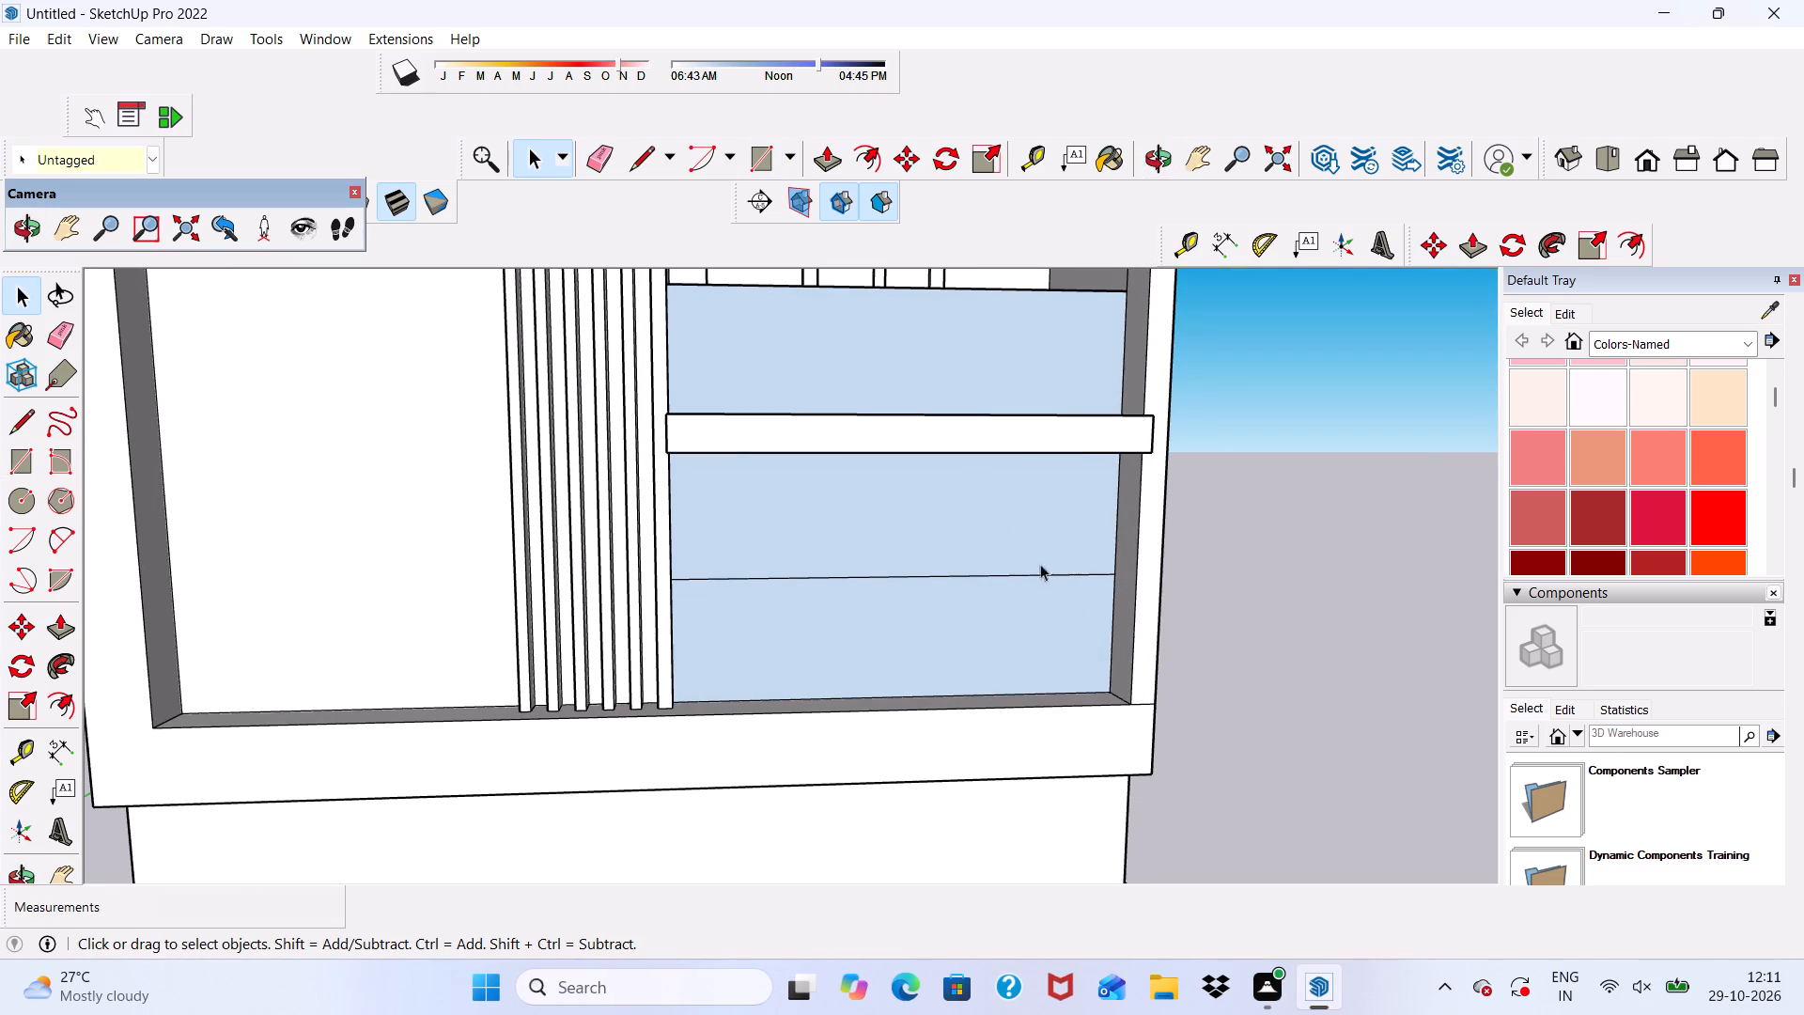
pyautogui.click(975, 491)
pyautogui.press('Delete')
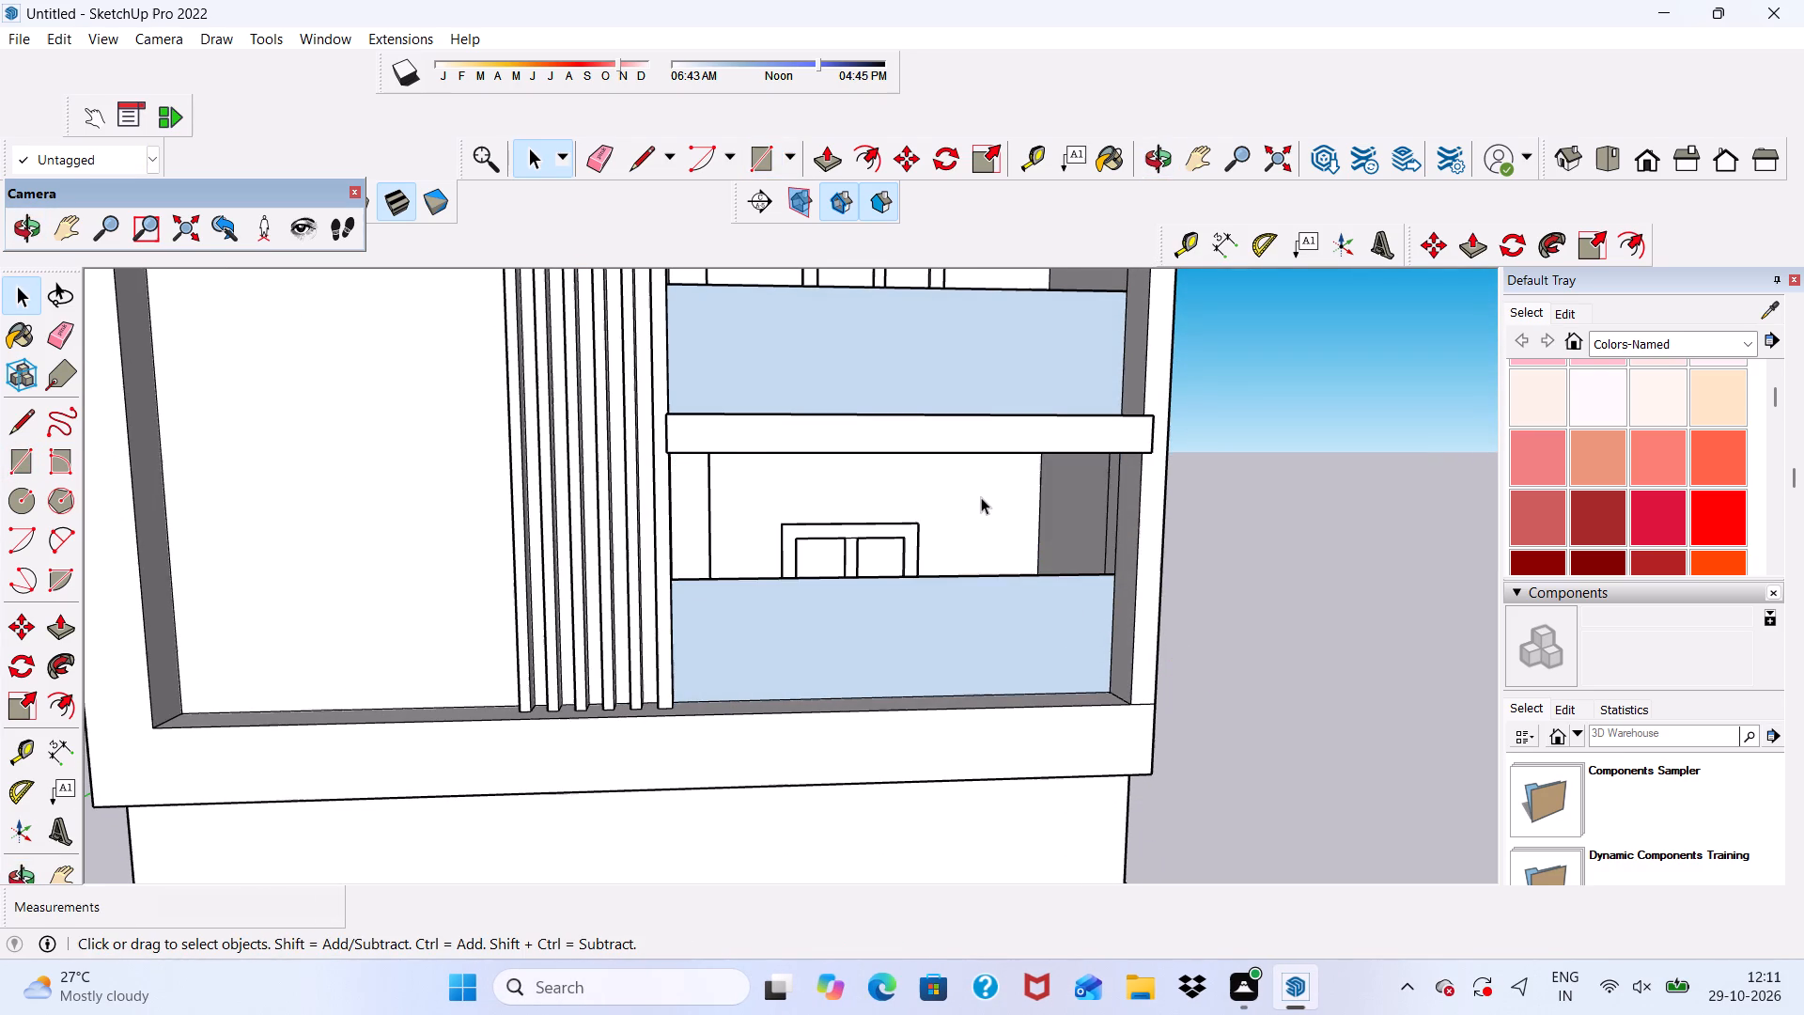
# Push/pull the large recessed face on the underside of the building's base out to the corner of the opening in the ground slab.
pyautogui.scroll(-9, 961, 476)
pyautogui.moveTo(1019, 728); pyautogui.dragTo(825, 748, button='middle')
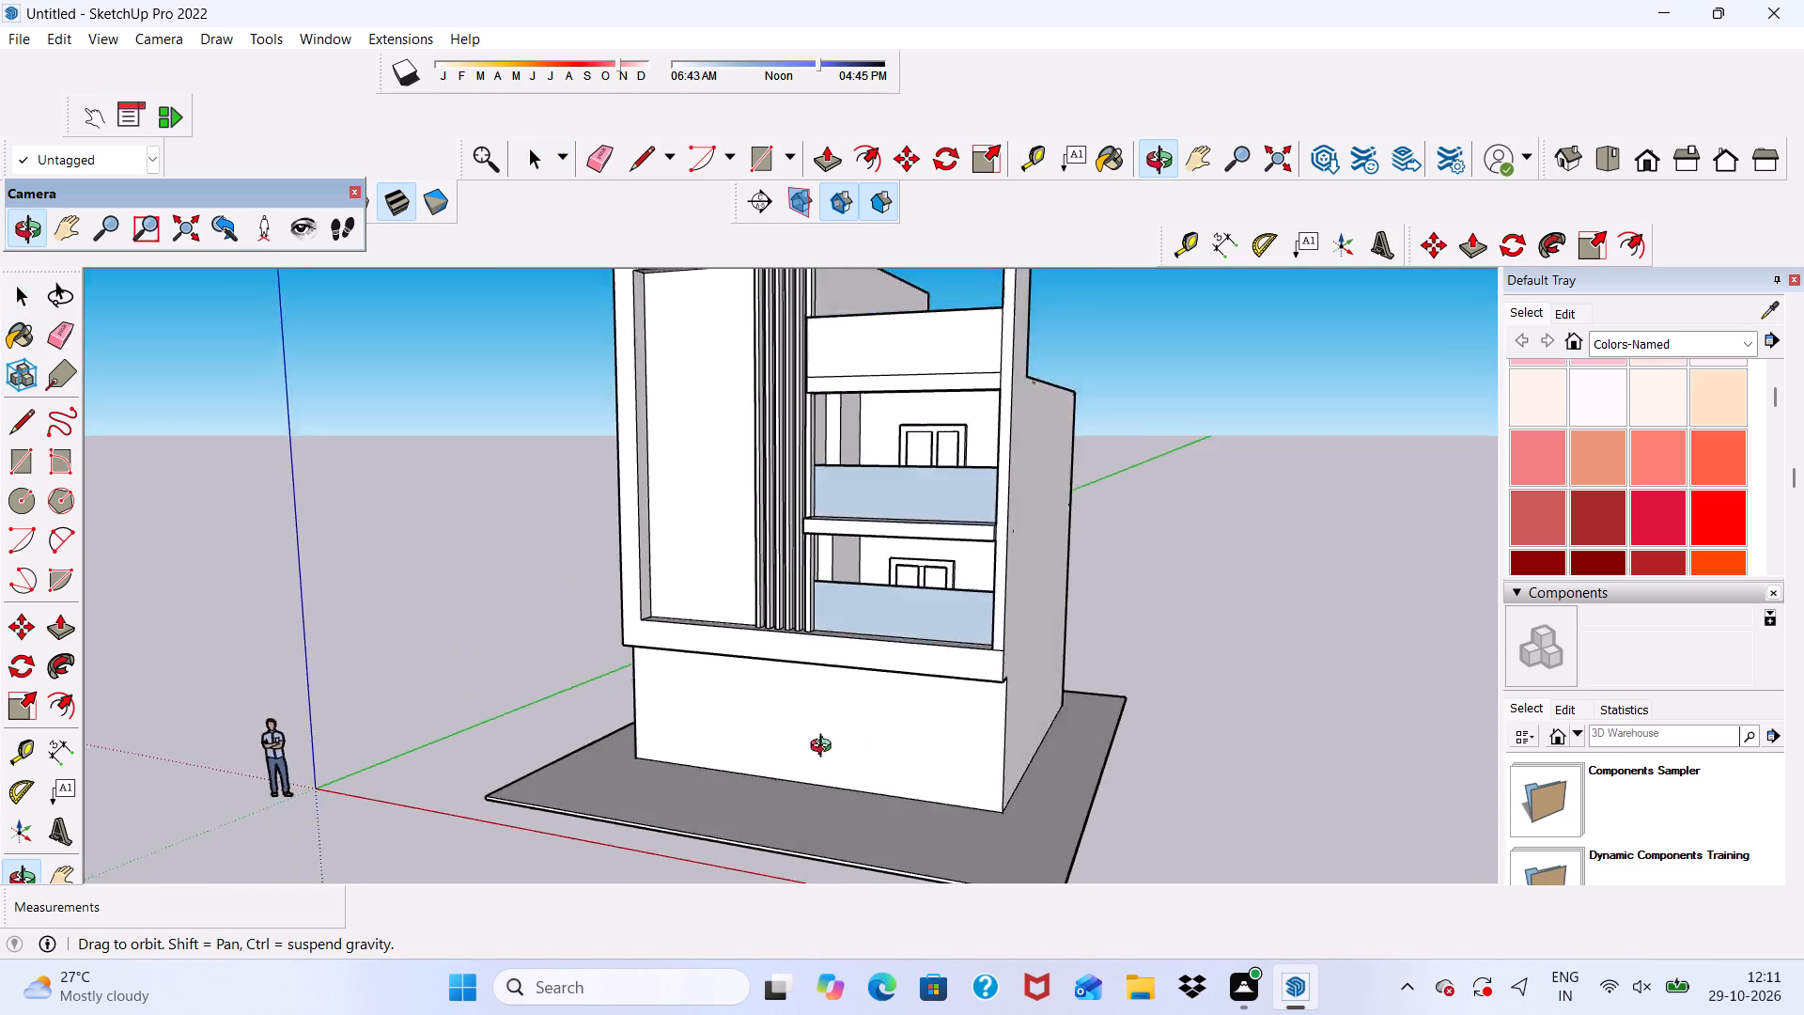
pyautogui.moveTo(825, 748); pyautogui.dragTo(1068, 849, button='middle')
pyautogui.scroll(1, 923, 610)
pyautogui.scroll(-5, 862, 554)
pyautogui.moveTo(853, 741); pyautogui.dragTo(762, 664, button='middle')
pyautogui.scroll(5, 838, 709)
pyautogui.scroll(-1, 840, 709)
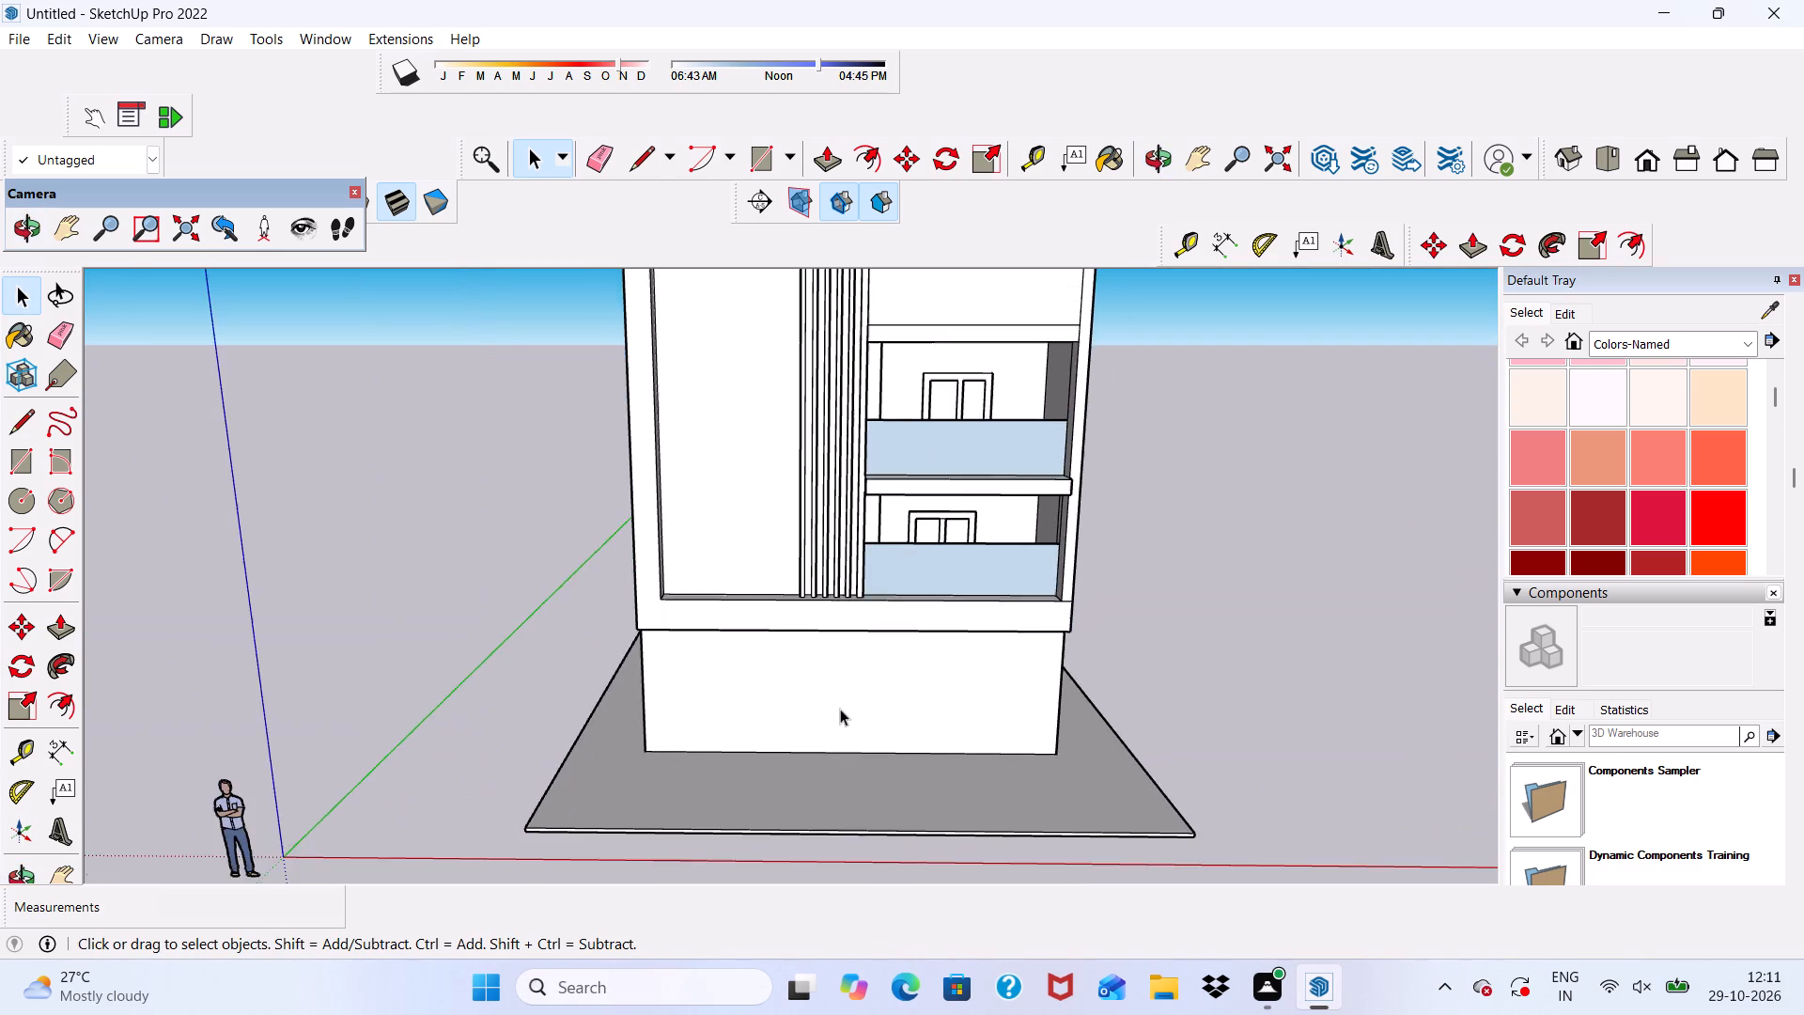
pyautogui.moveTo(840, 709); pyautogui.dragTo(858, 377, button='middle')
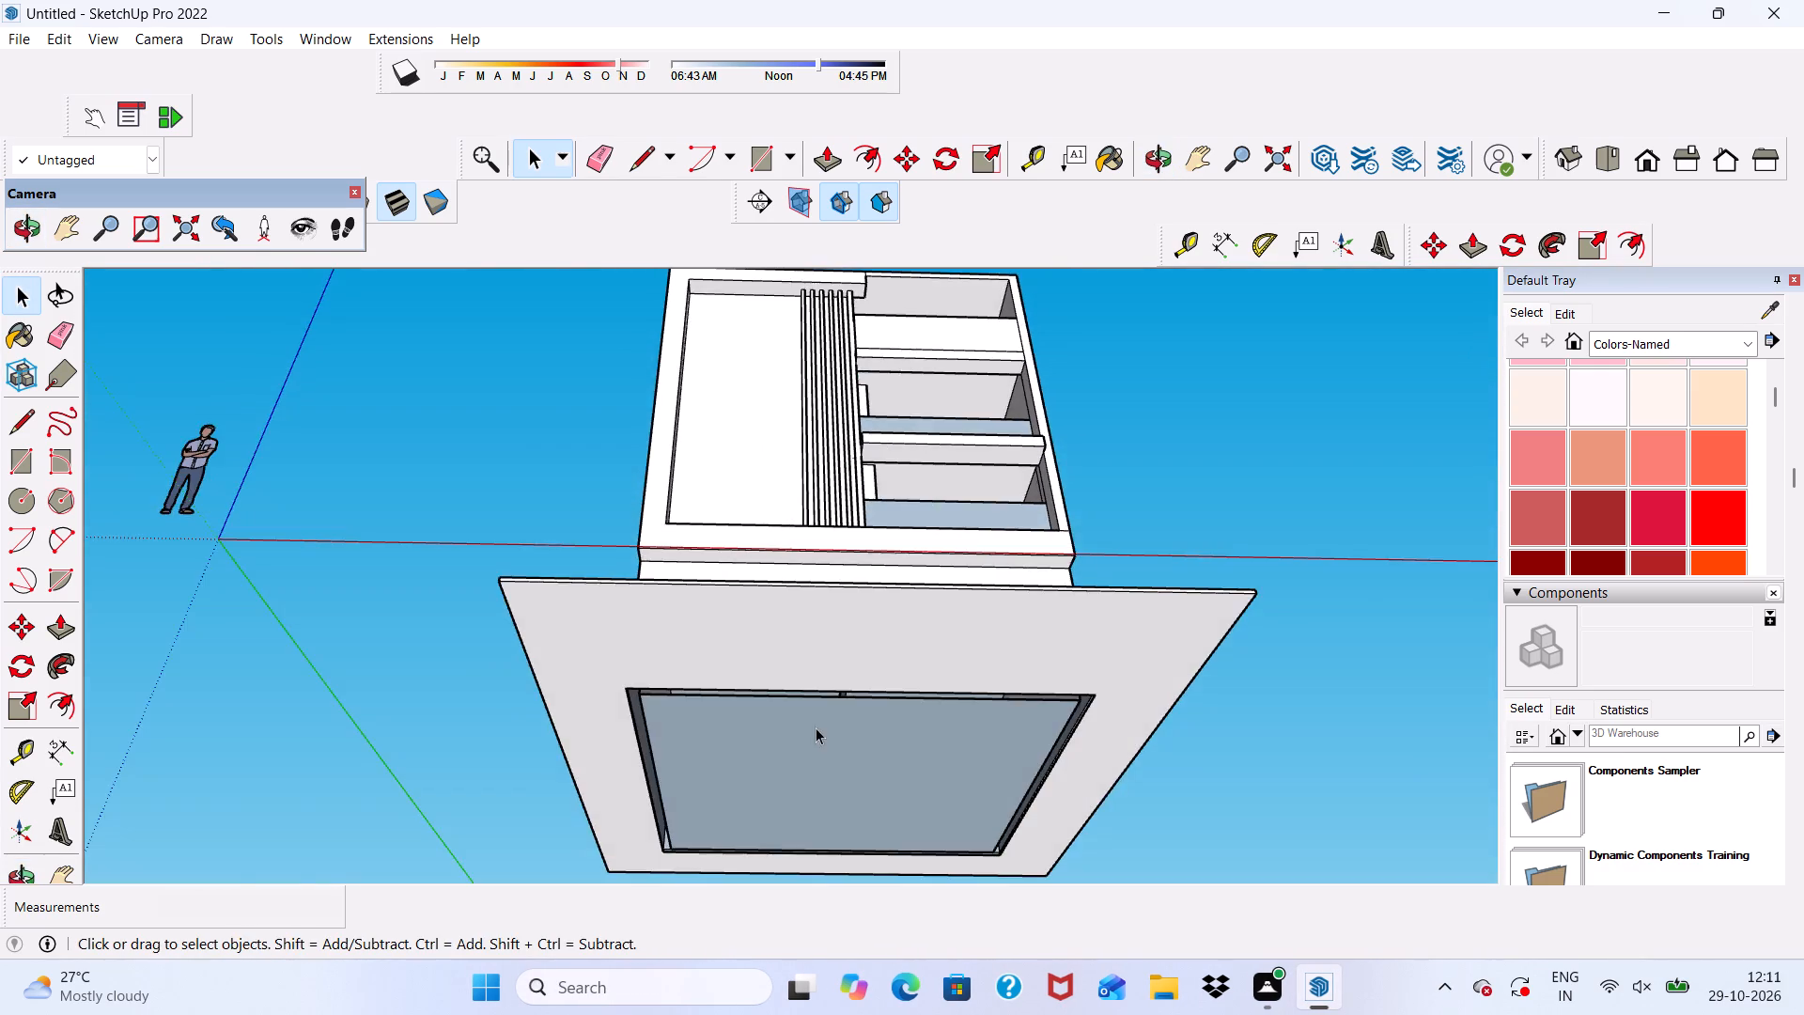
pyautogui.scroll(5, 816, 727)
pyautogui.moveTo(813, 706); pyautogui.dragTo(843, 456, button='middle')
pyautogui.click(814, 488)
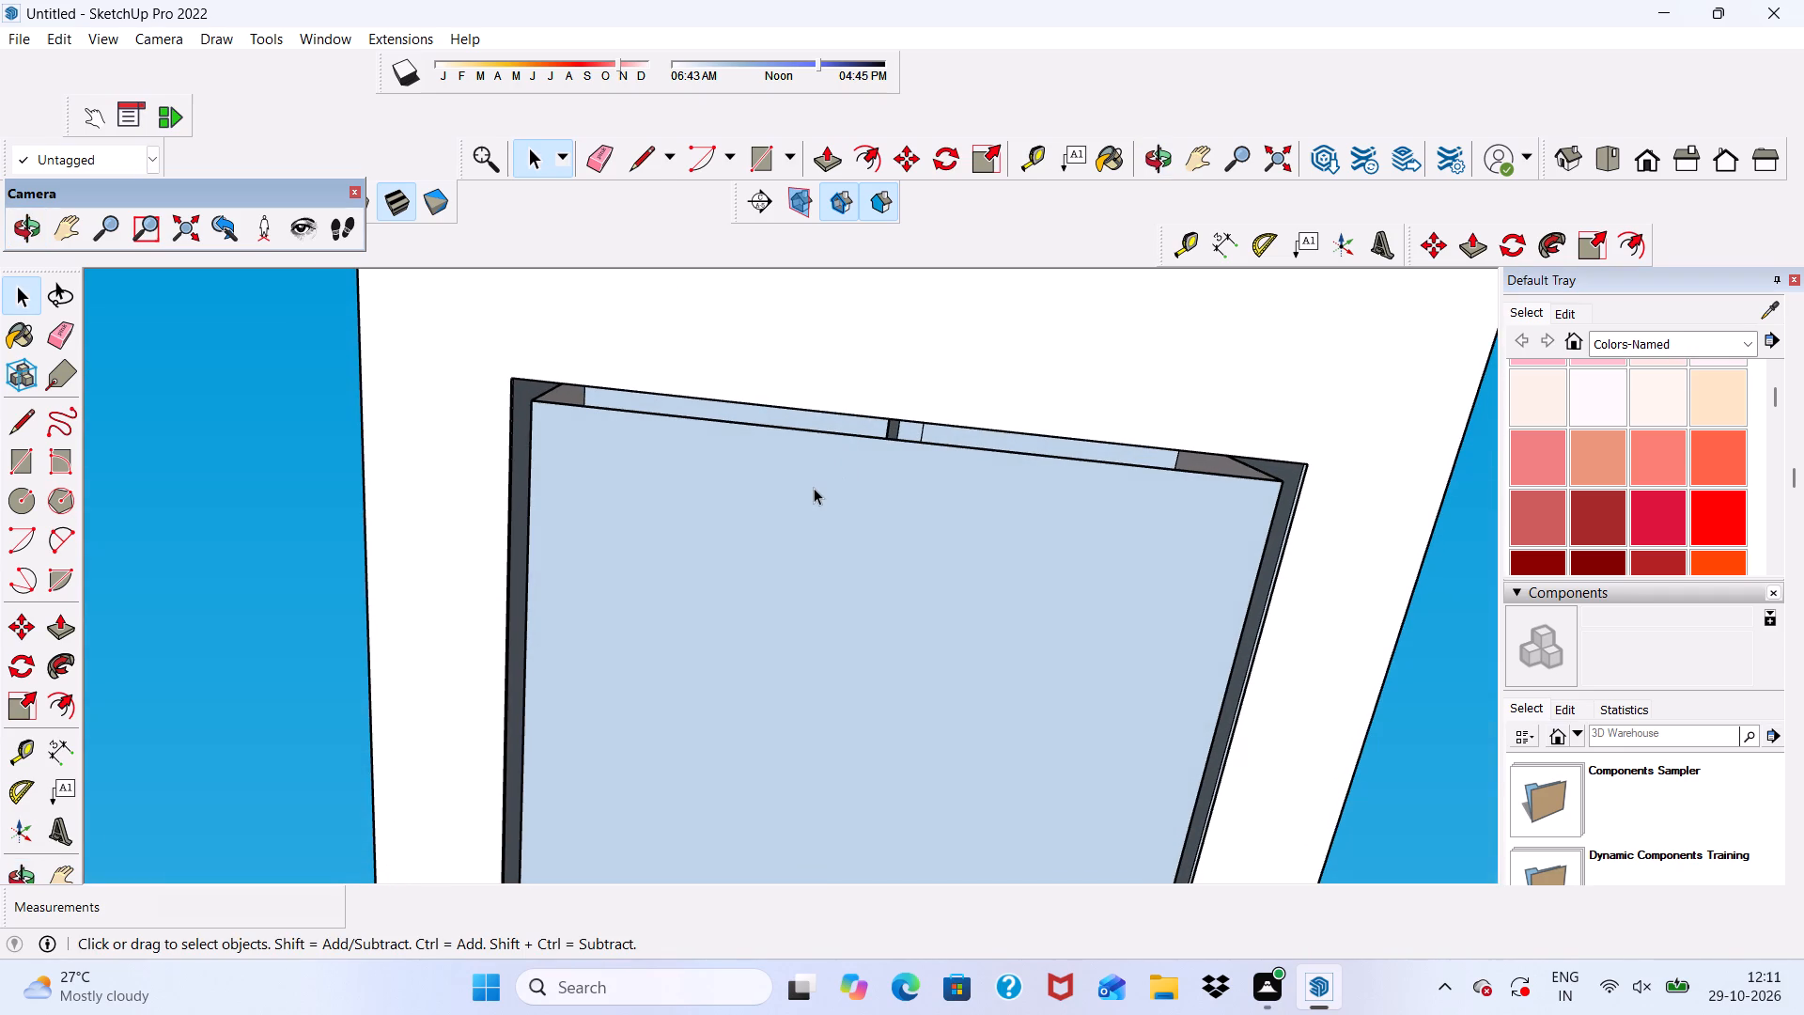
pyautogui.click(835, 156)
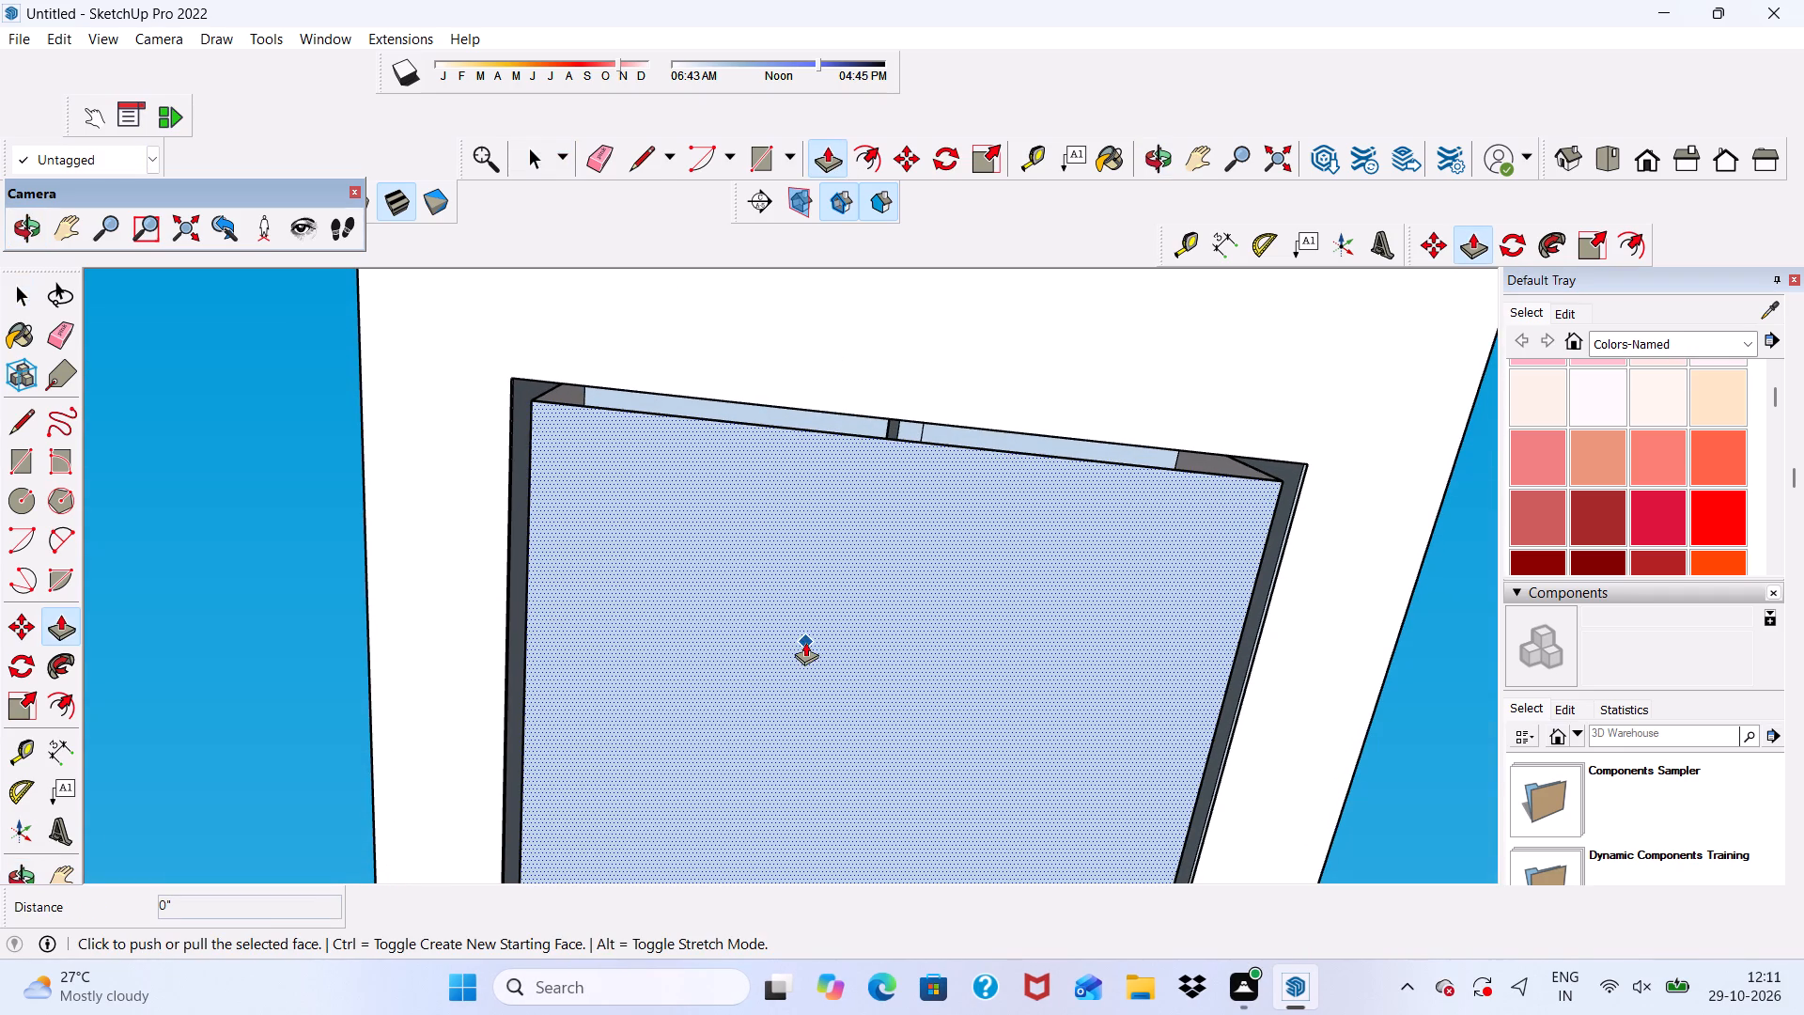
pyautogui.click(723, 610)
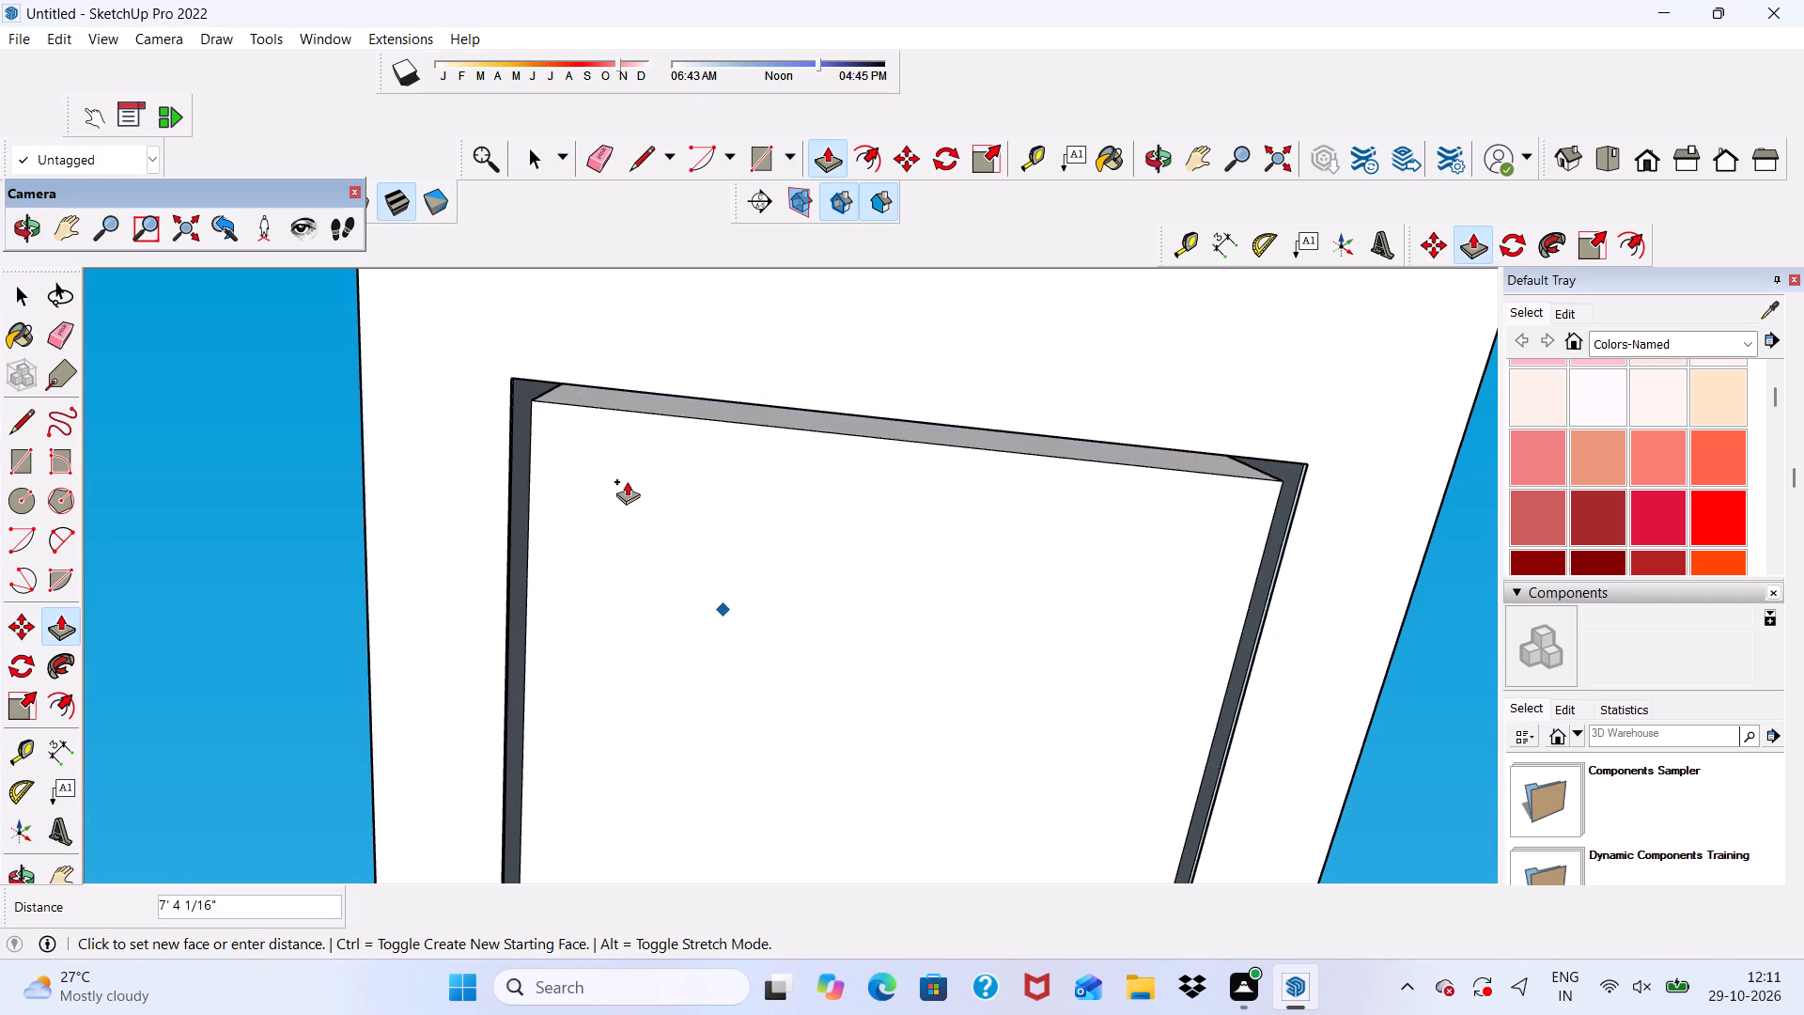
pyautogui.click(521, 378)
pyautogui.scroll(3, 538, 394)
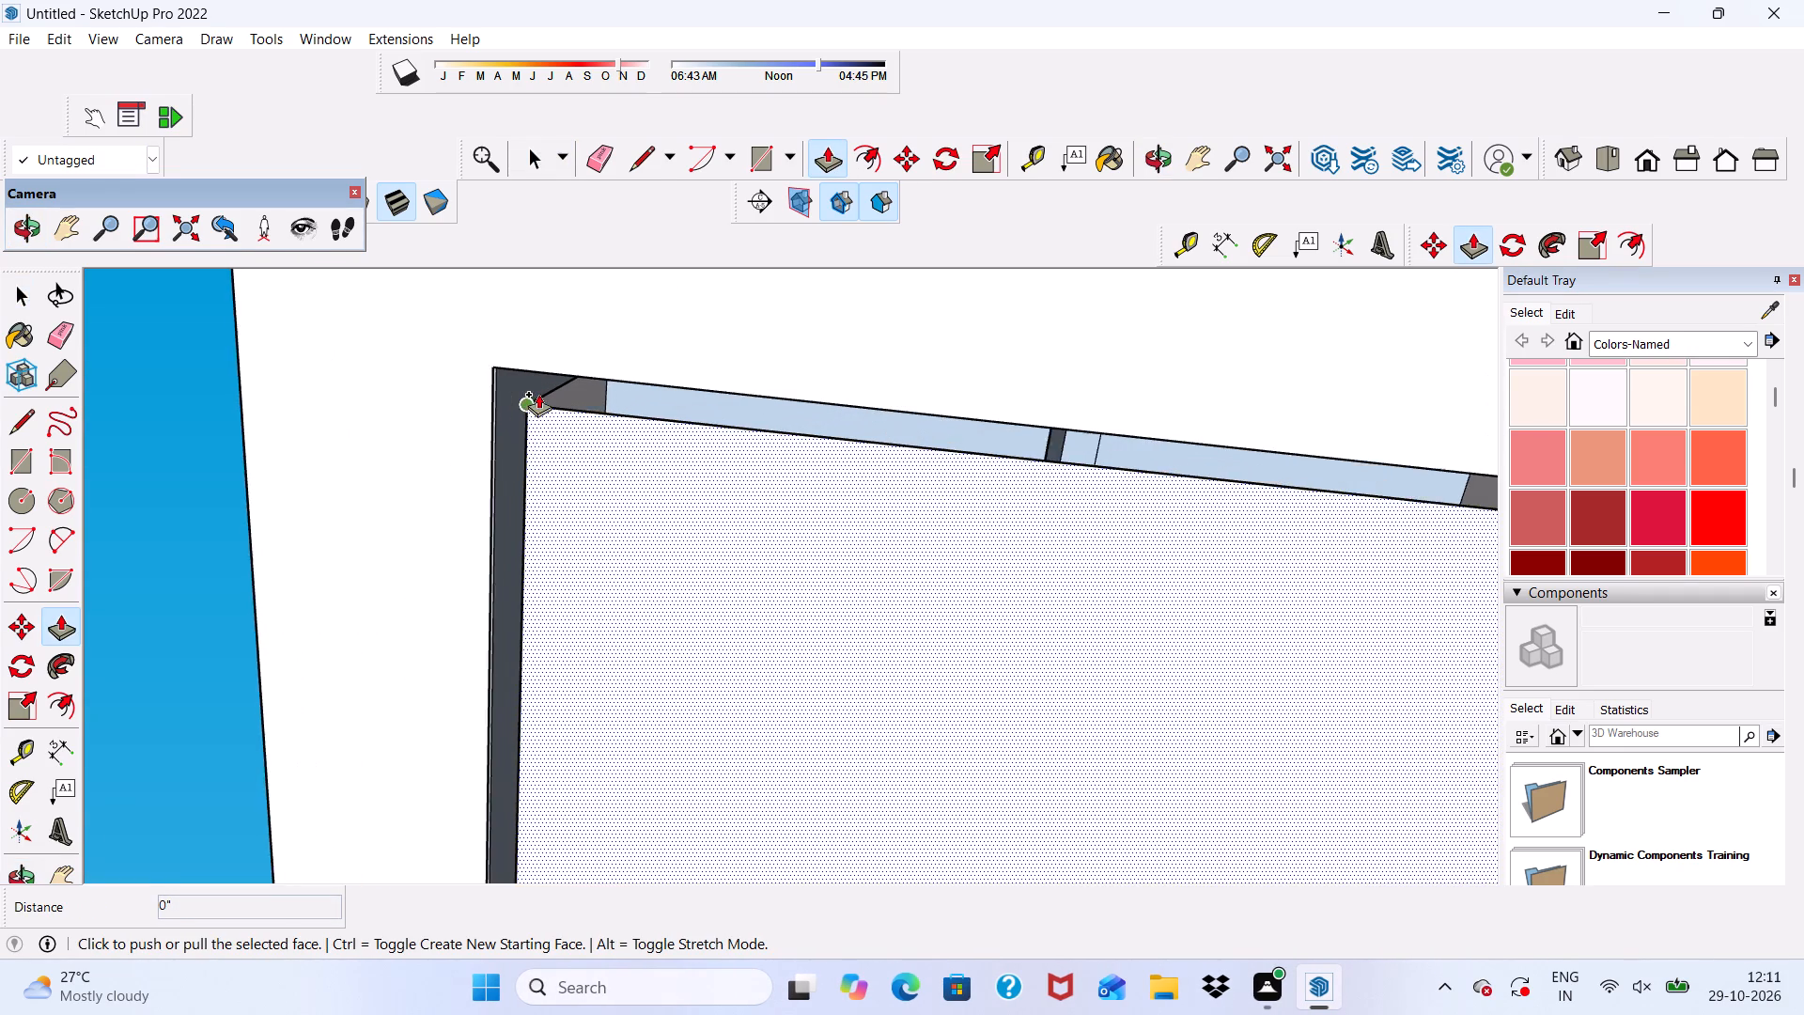
pyautogui.scroll(7, 538, 394)
pyautogui.click(501, 376)
pyautogui.press('space')
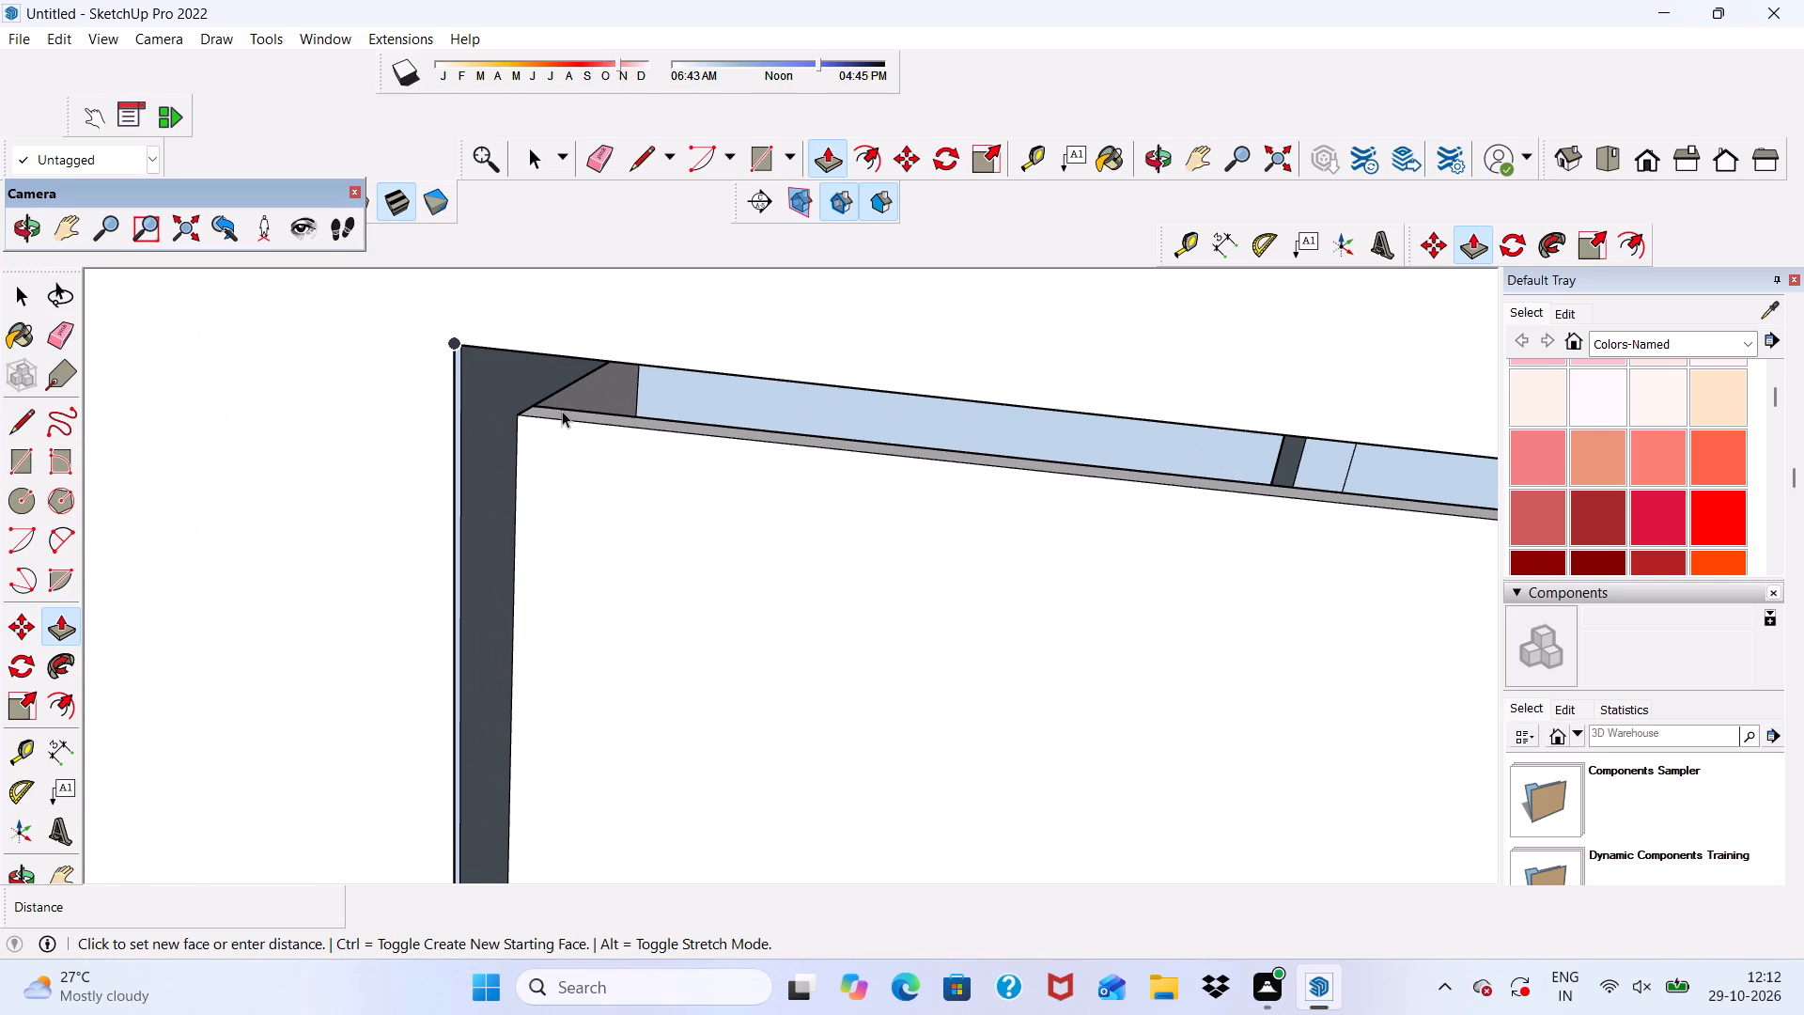
# Push/pull the recessed border faces around the base opening to fill the gap, ending at the opening's opposite corner.
pyautogui.click(497, 390)
pyautogui.click(832, 150)
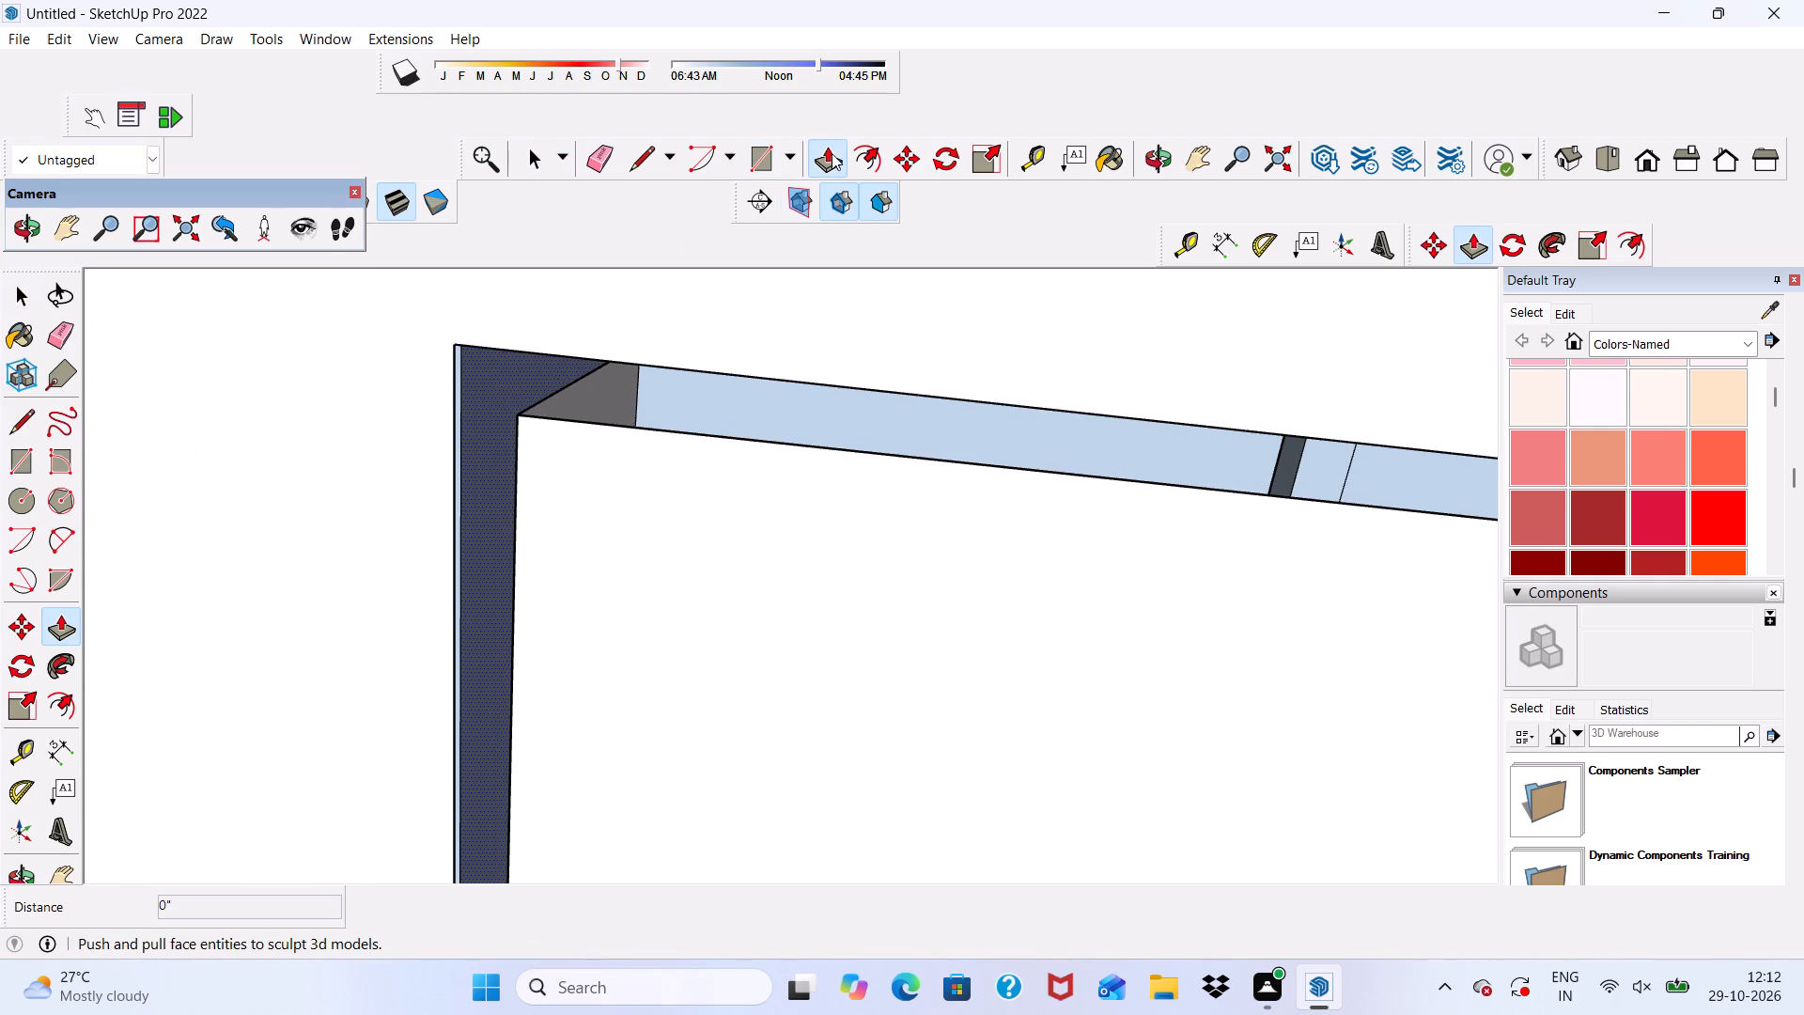
pyautogui.click(484, 443)
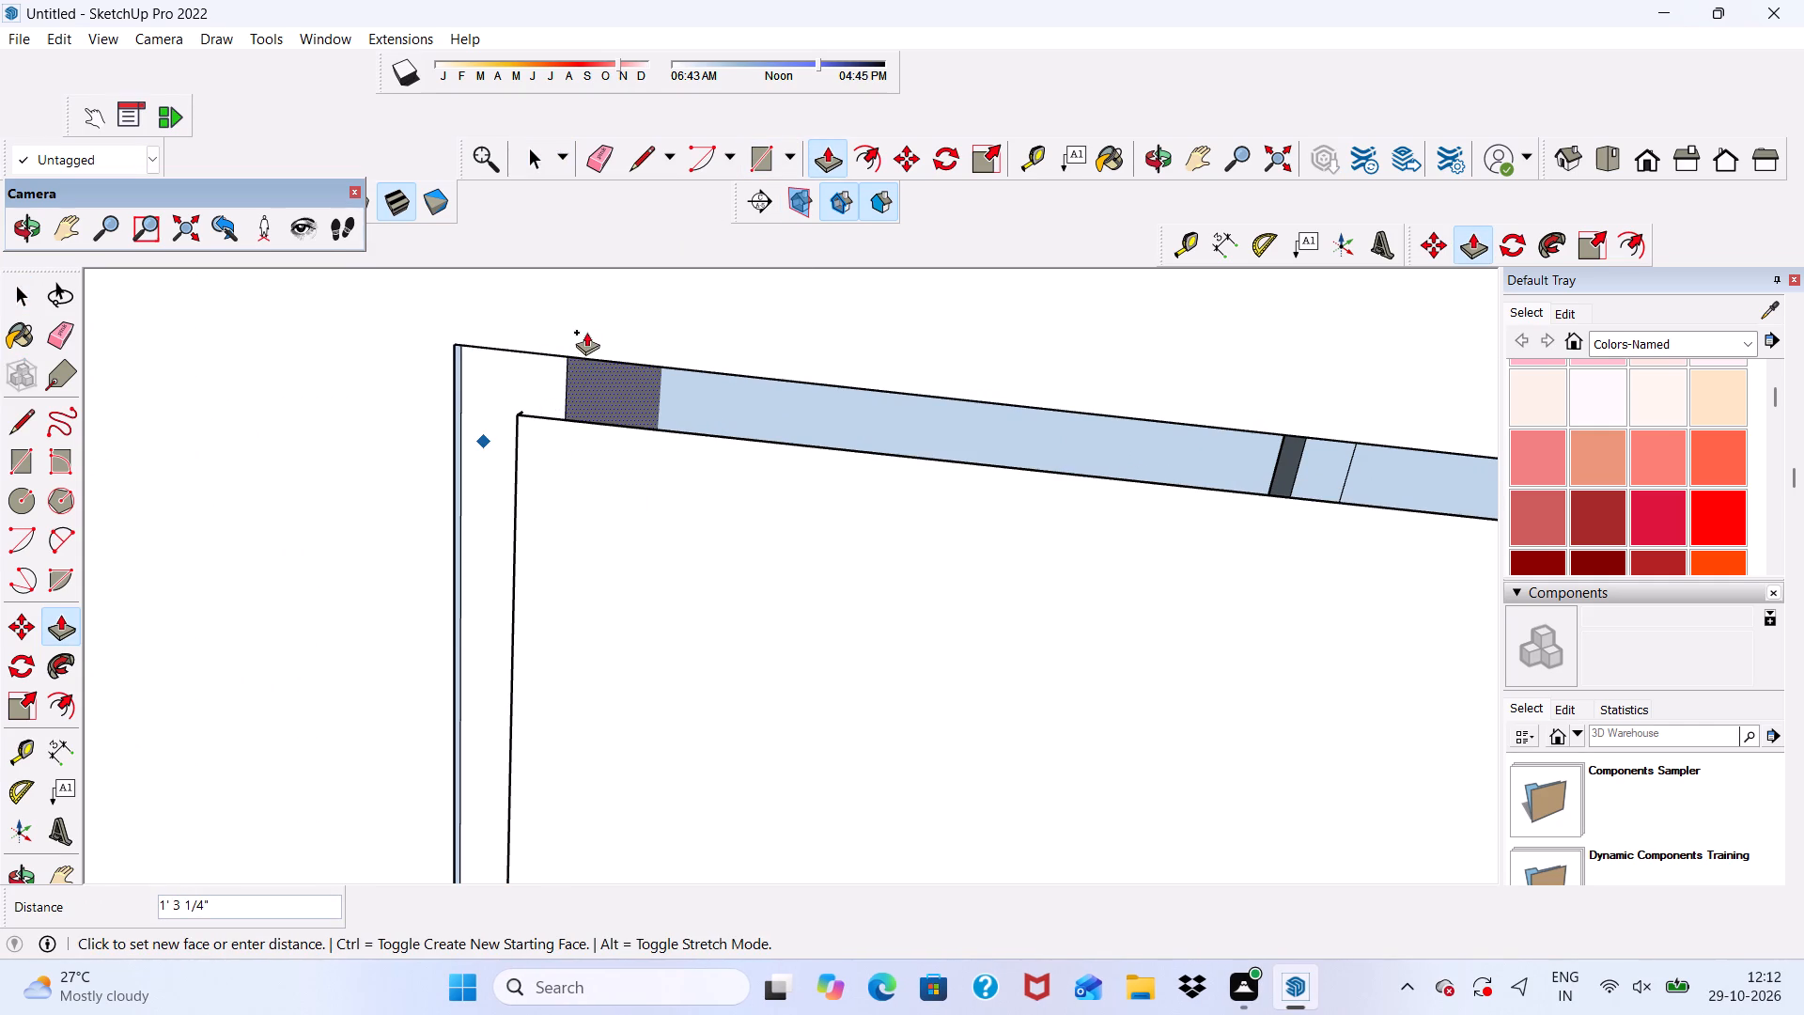
pyautogui.click(586, 332)
pyautogui.scroll(4, 611, 423)
pyautogui.click(586, 363)
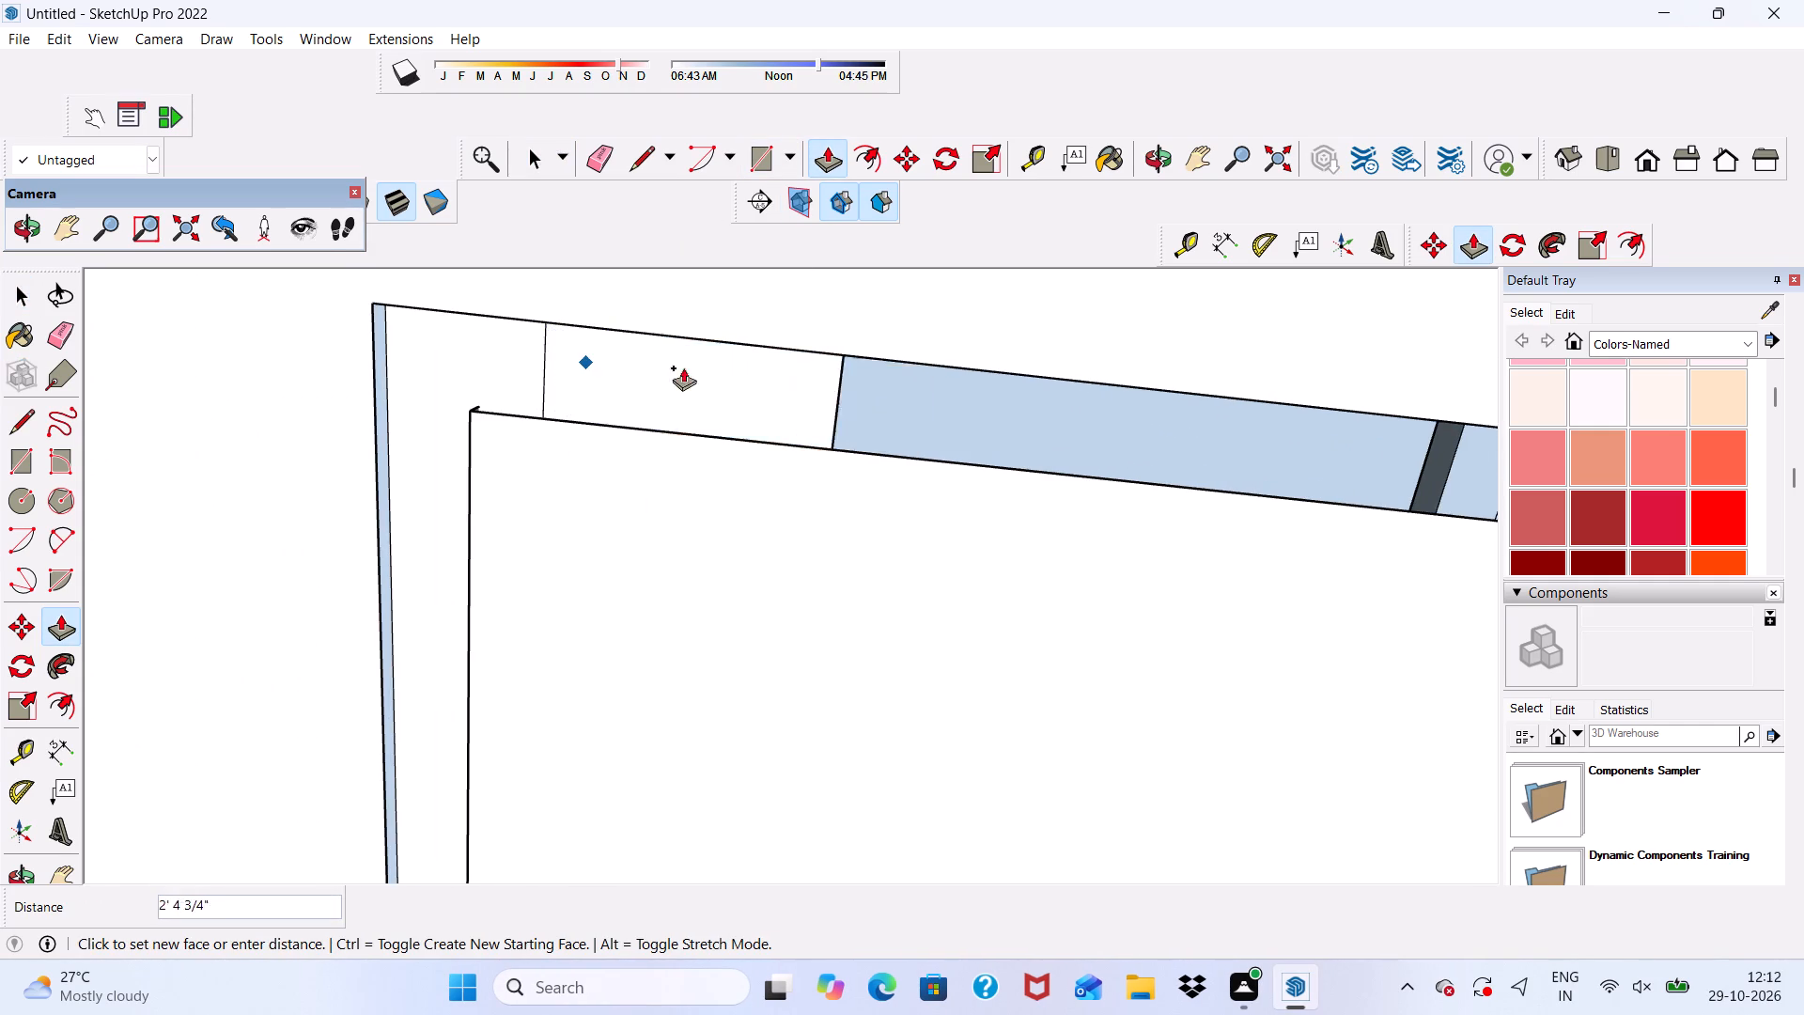
pyautogui.scroll(-10, 568, 367)
pyautogui.scroll(-9, 759, 305)
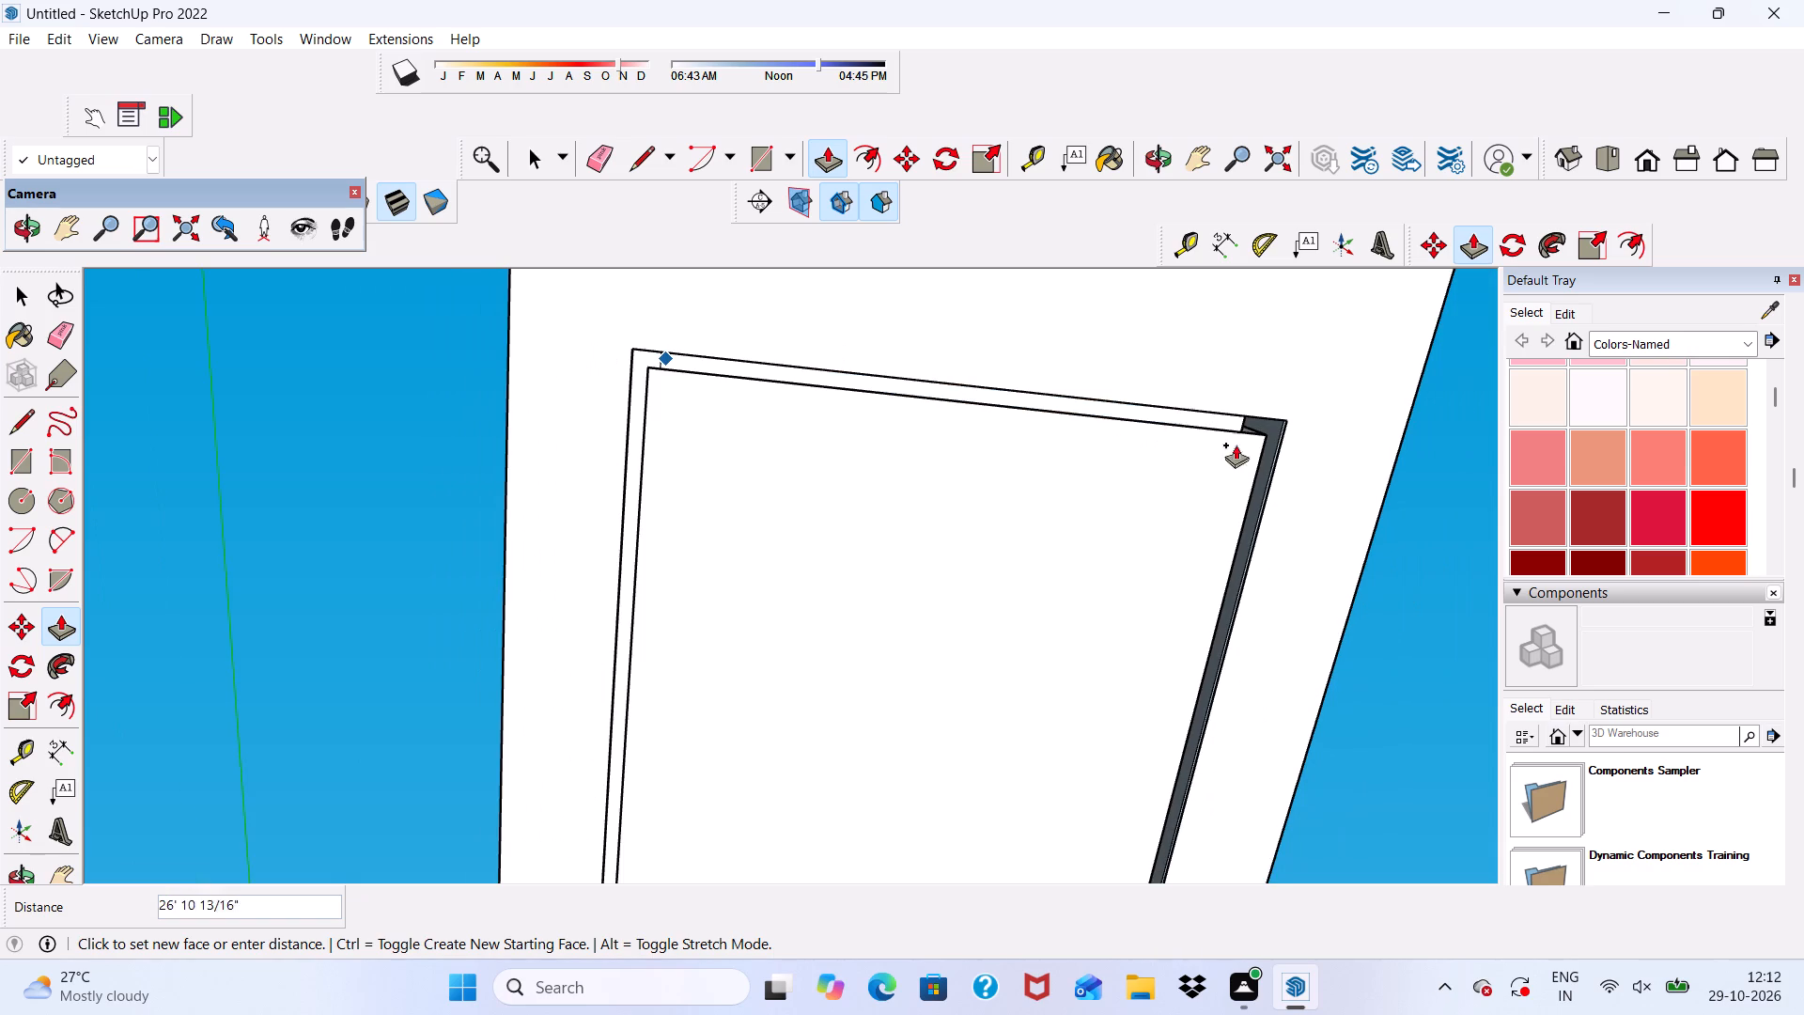
pyautogui.click(1303, 474)
# Extrude the border strip along one side of the base opening 3", level with the slab's underside.
pyautogui.scroll(-4, 1110, 392)
pyautogui.moveTo(1047, 496); pyautogui.dragTo(1022, 369, button='middle')
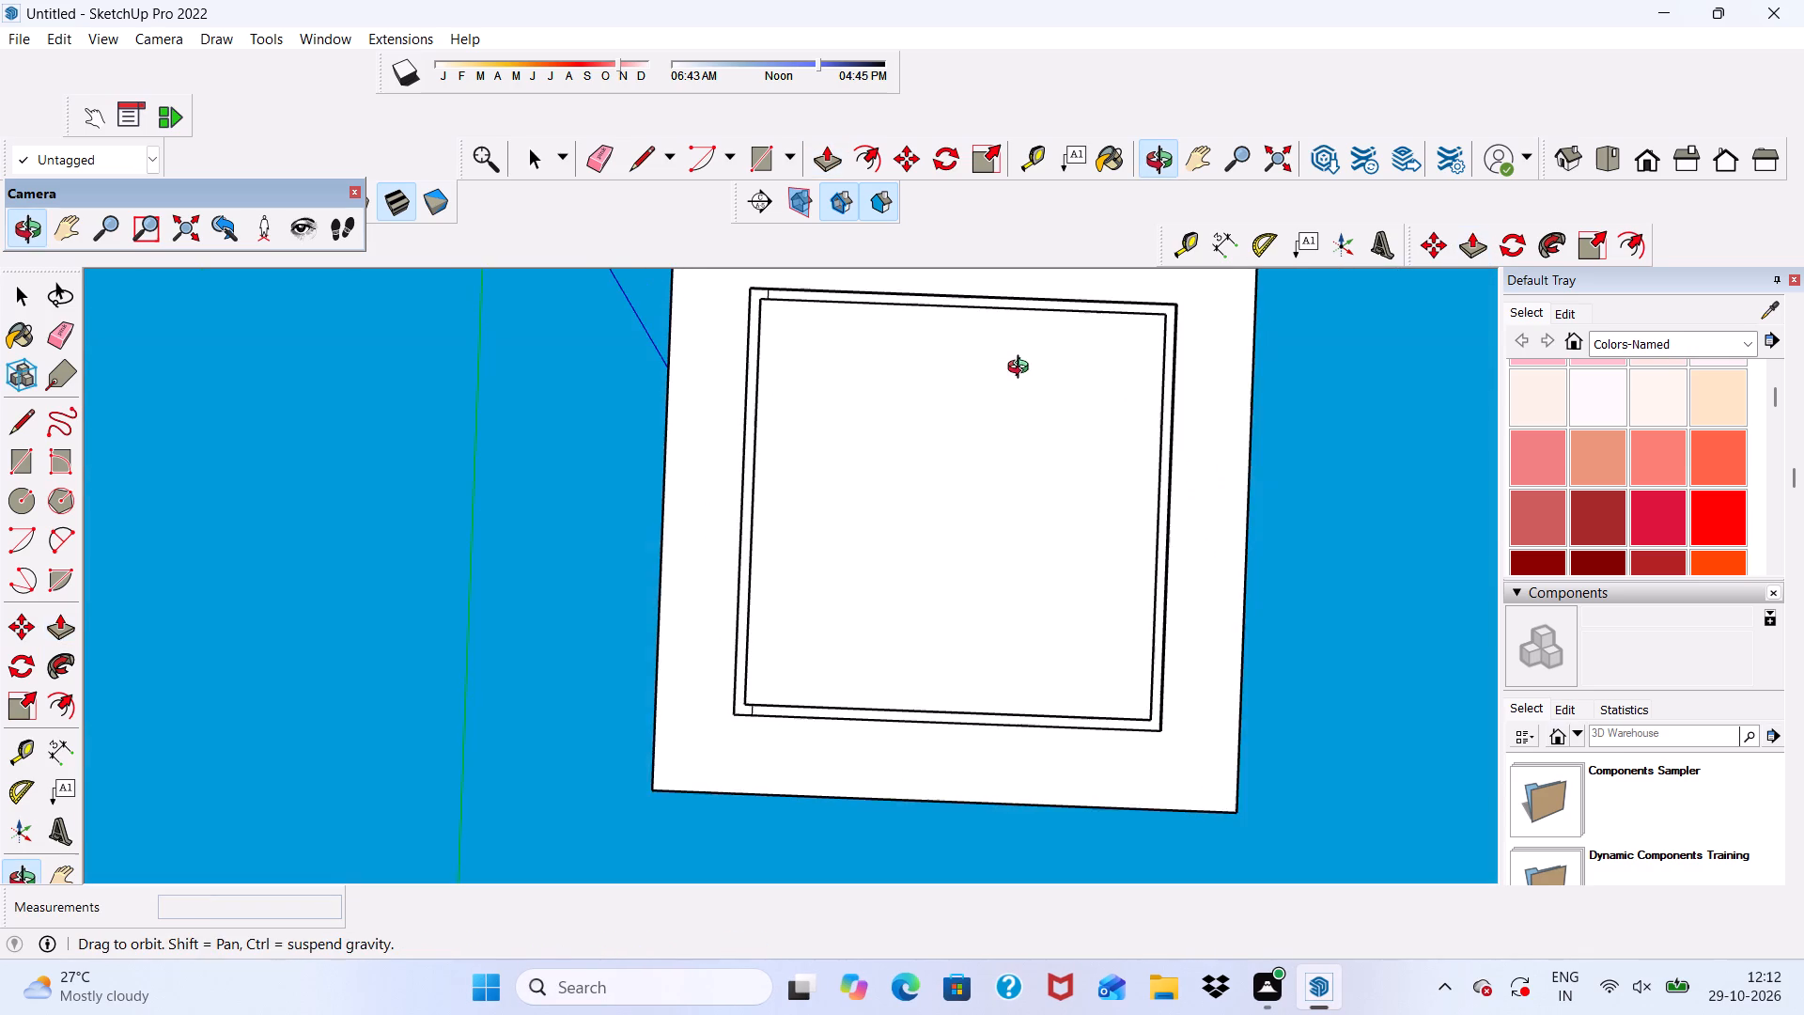
pyautogui.moveTo(1022, 369); pyautogui.dragTo(1022, 378, button='middle')
pyautogui.scroll(16, 839, 698)
pyautogui.moveTo(665, 659); pyautogui.dragTo(606, 799, button='middle')
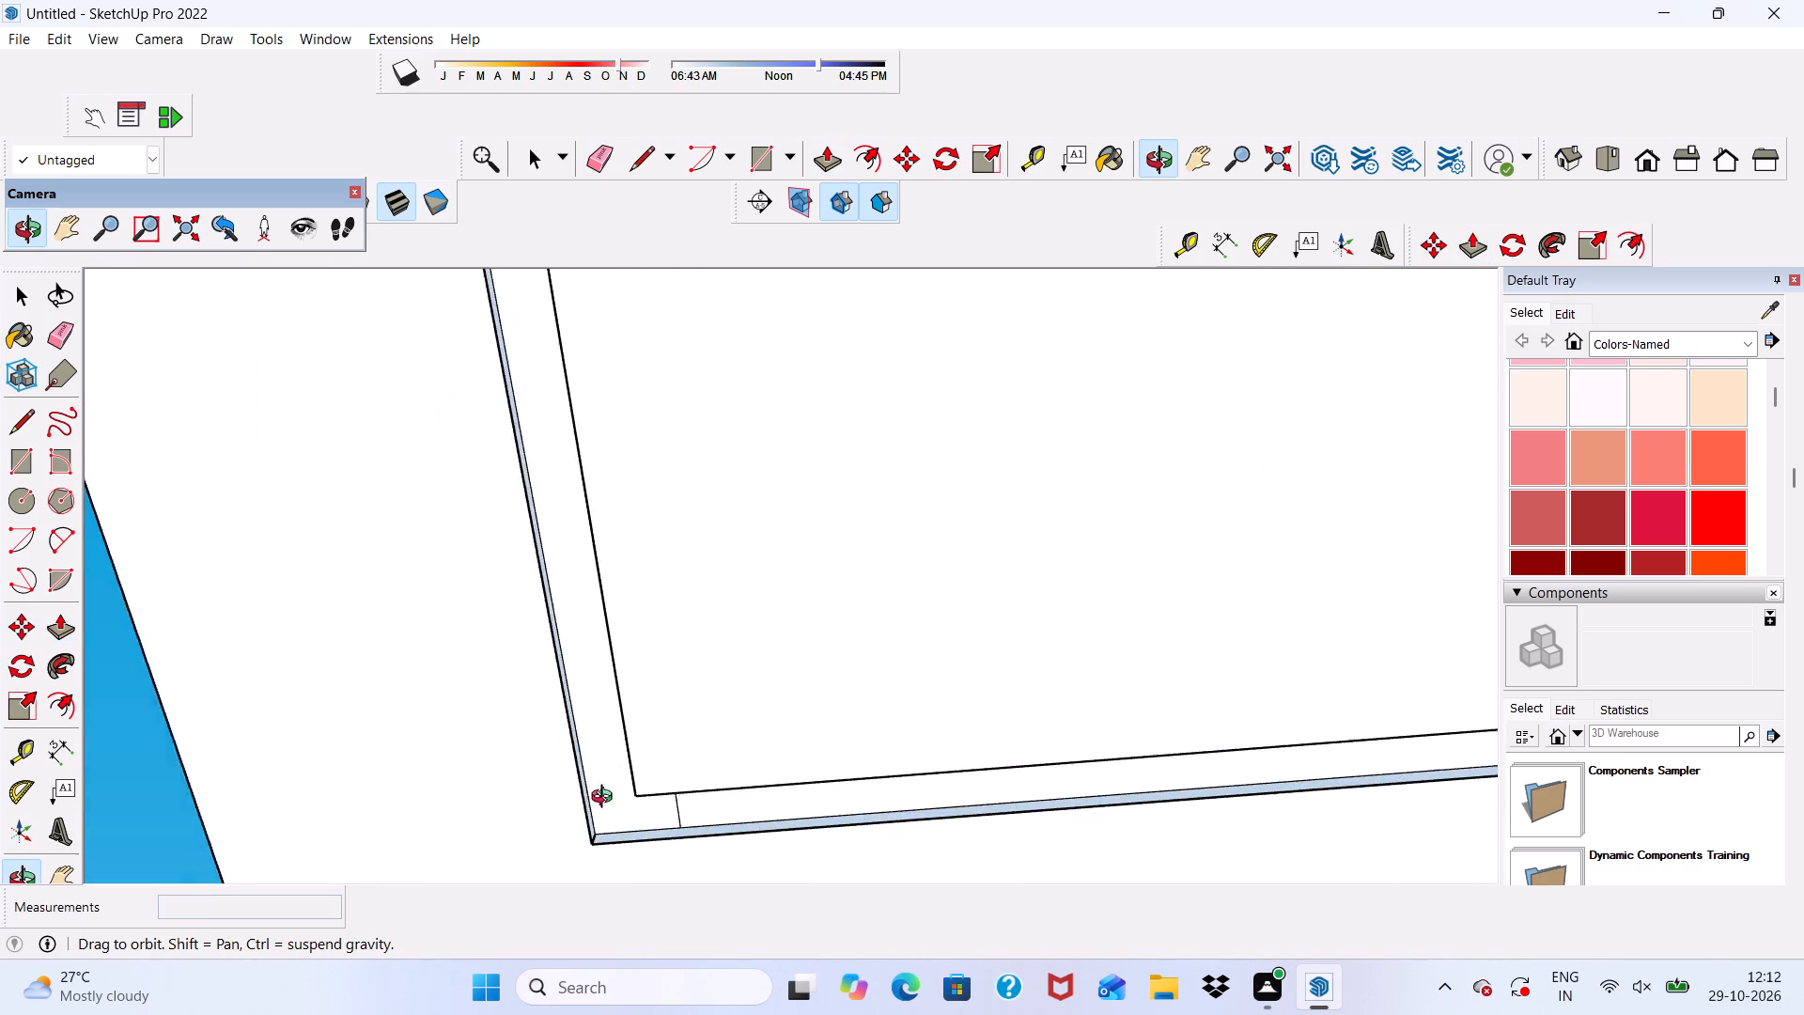
pyautogui.moveTo(606, 799); pyautogui.dragTo(546, 802, button='middle')
pyautogui.press('space')
pyautogui.scroll(9, 727, 905)
pyautogui.click(603, 742)
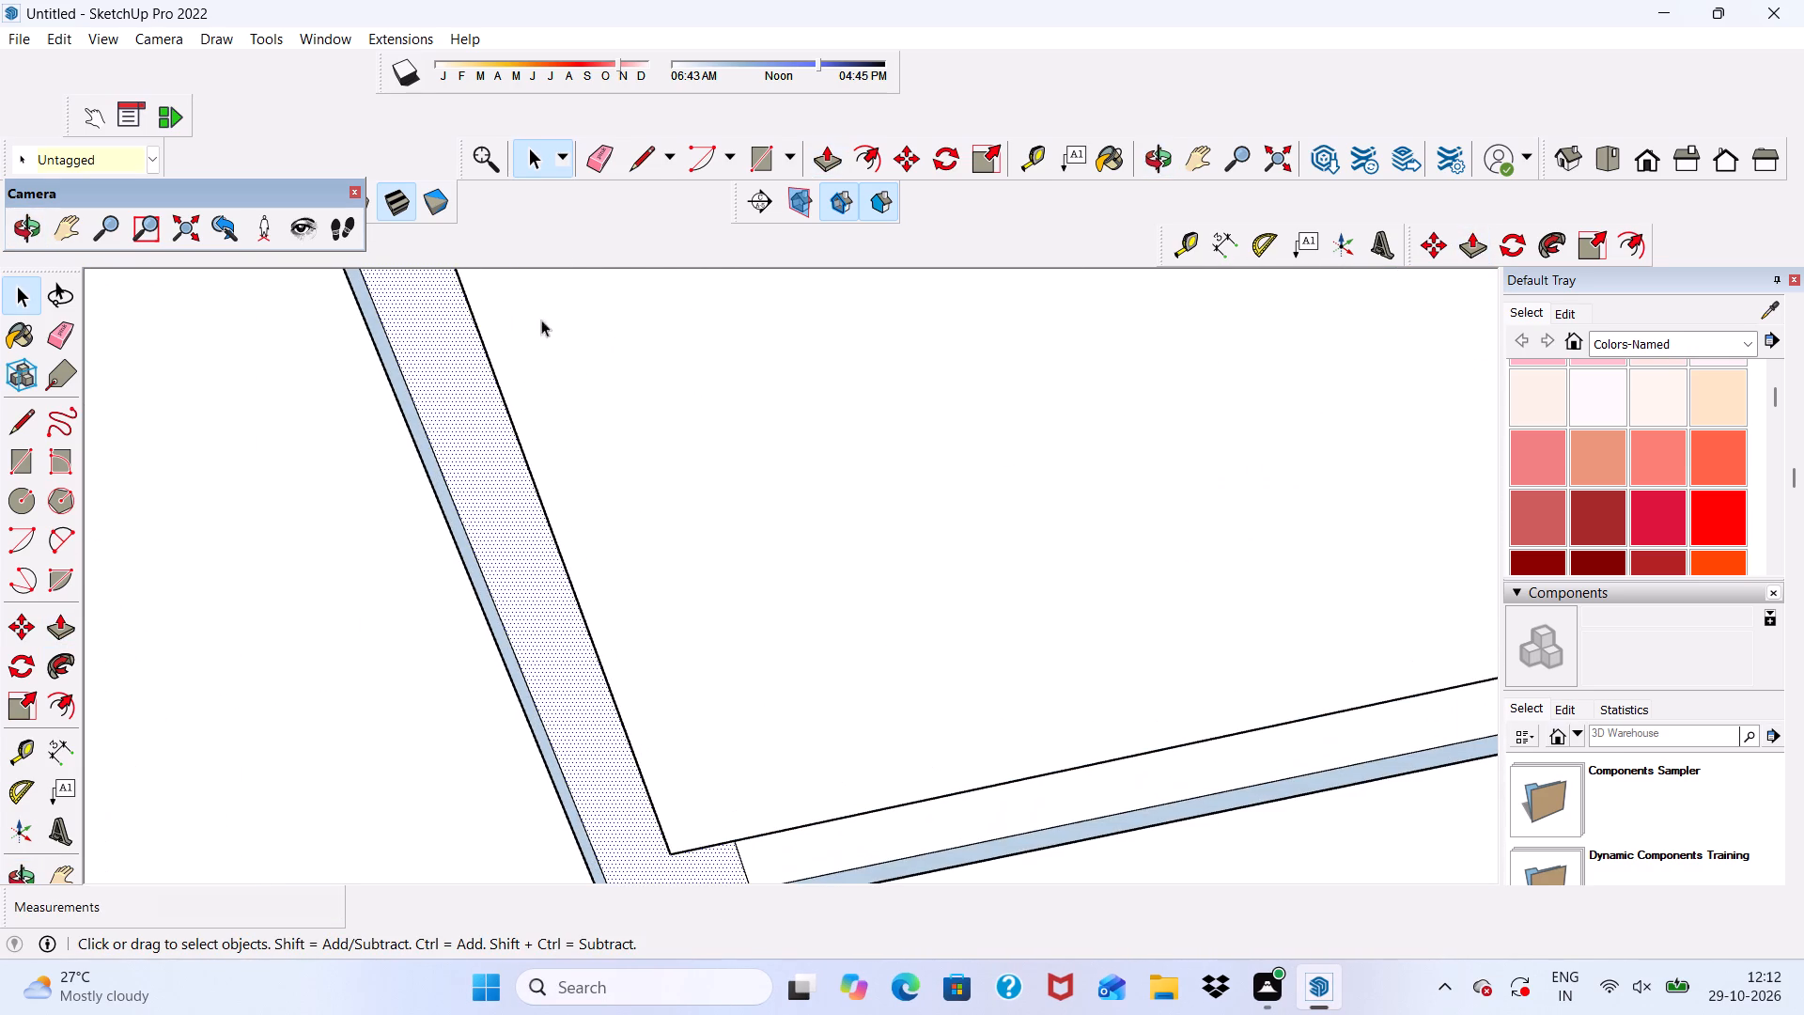
pyautogui.click(815, 147)
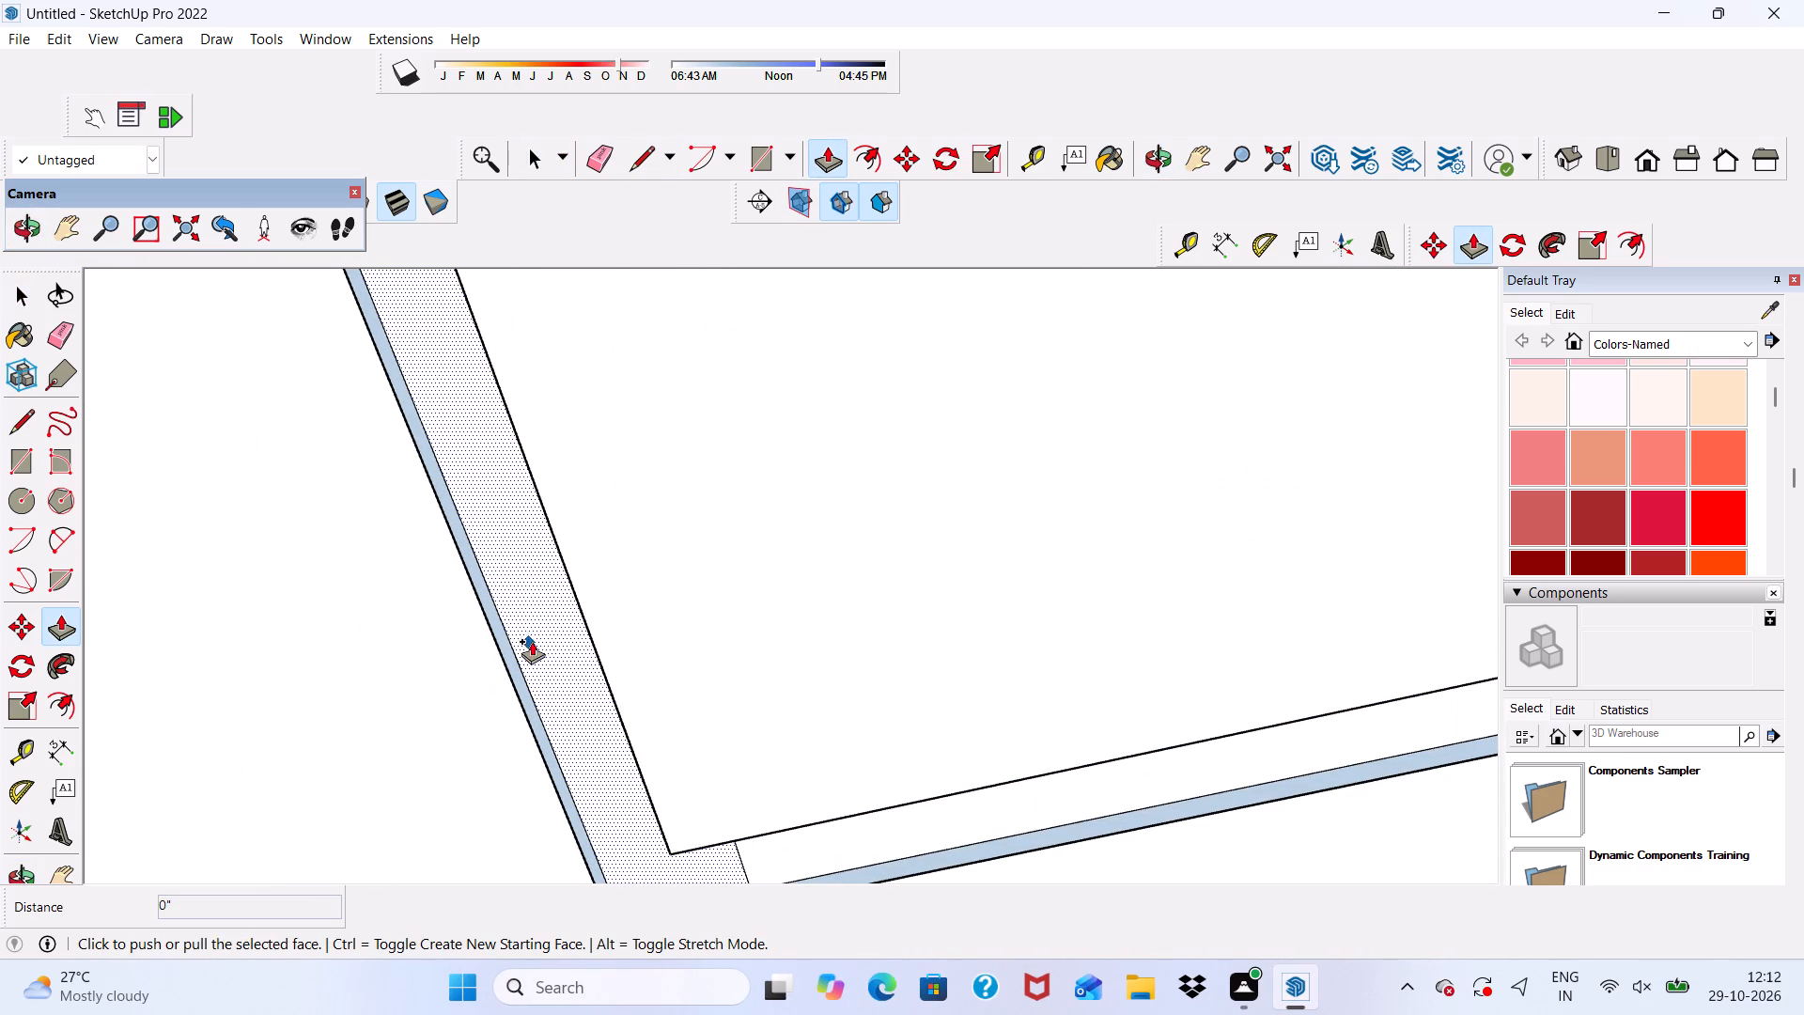
pyautogui.click(536, 639)
pyautogui.click(406, 545)
# Extrude the adjoining border strip of the base opening 3", level with the slab's underside.
pyautogui.scroll(-7, 314, 511)
pyautogui.scroll(7, 760, 710)
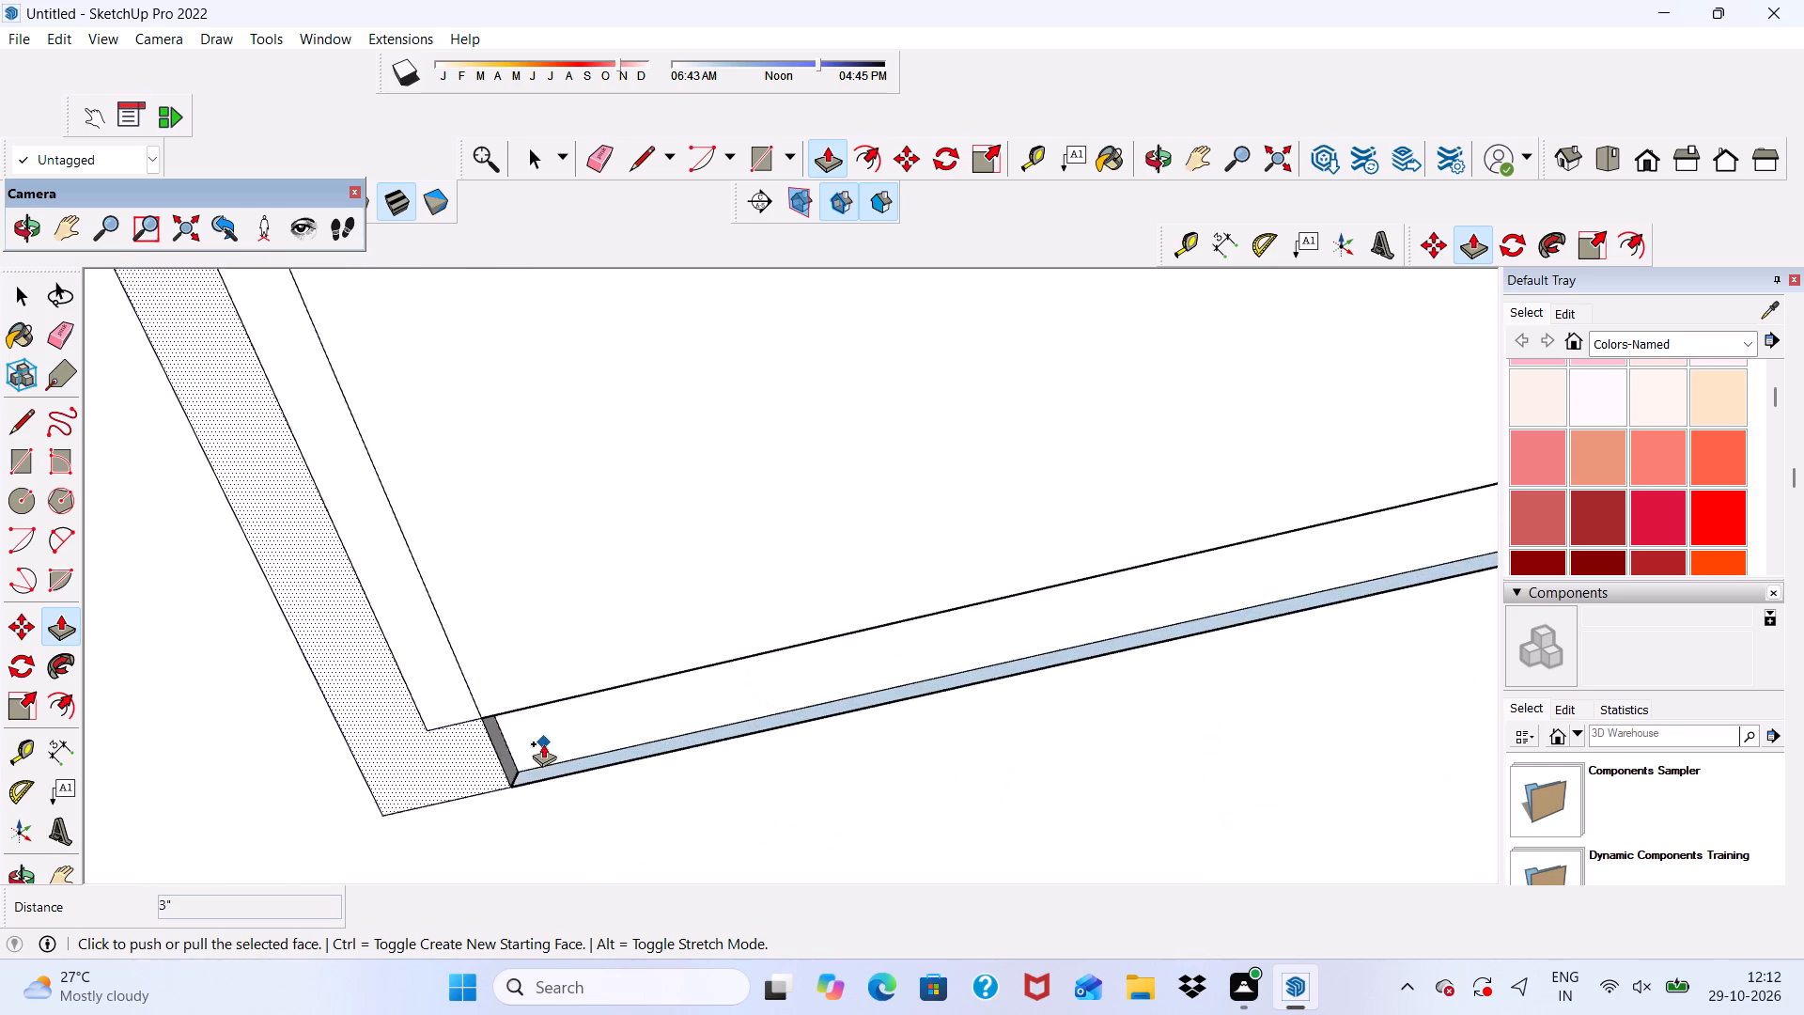
pyautogui.scroll(1, 543, 743)
pyautogui.press('space')
pyautogui.click(542, 732)
pyautogui.click(835, 155)
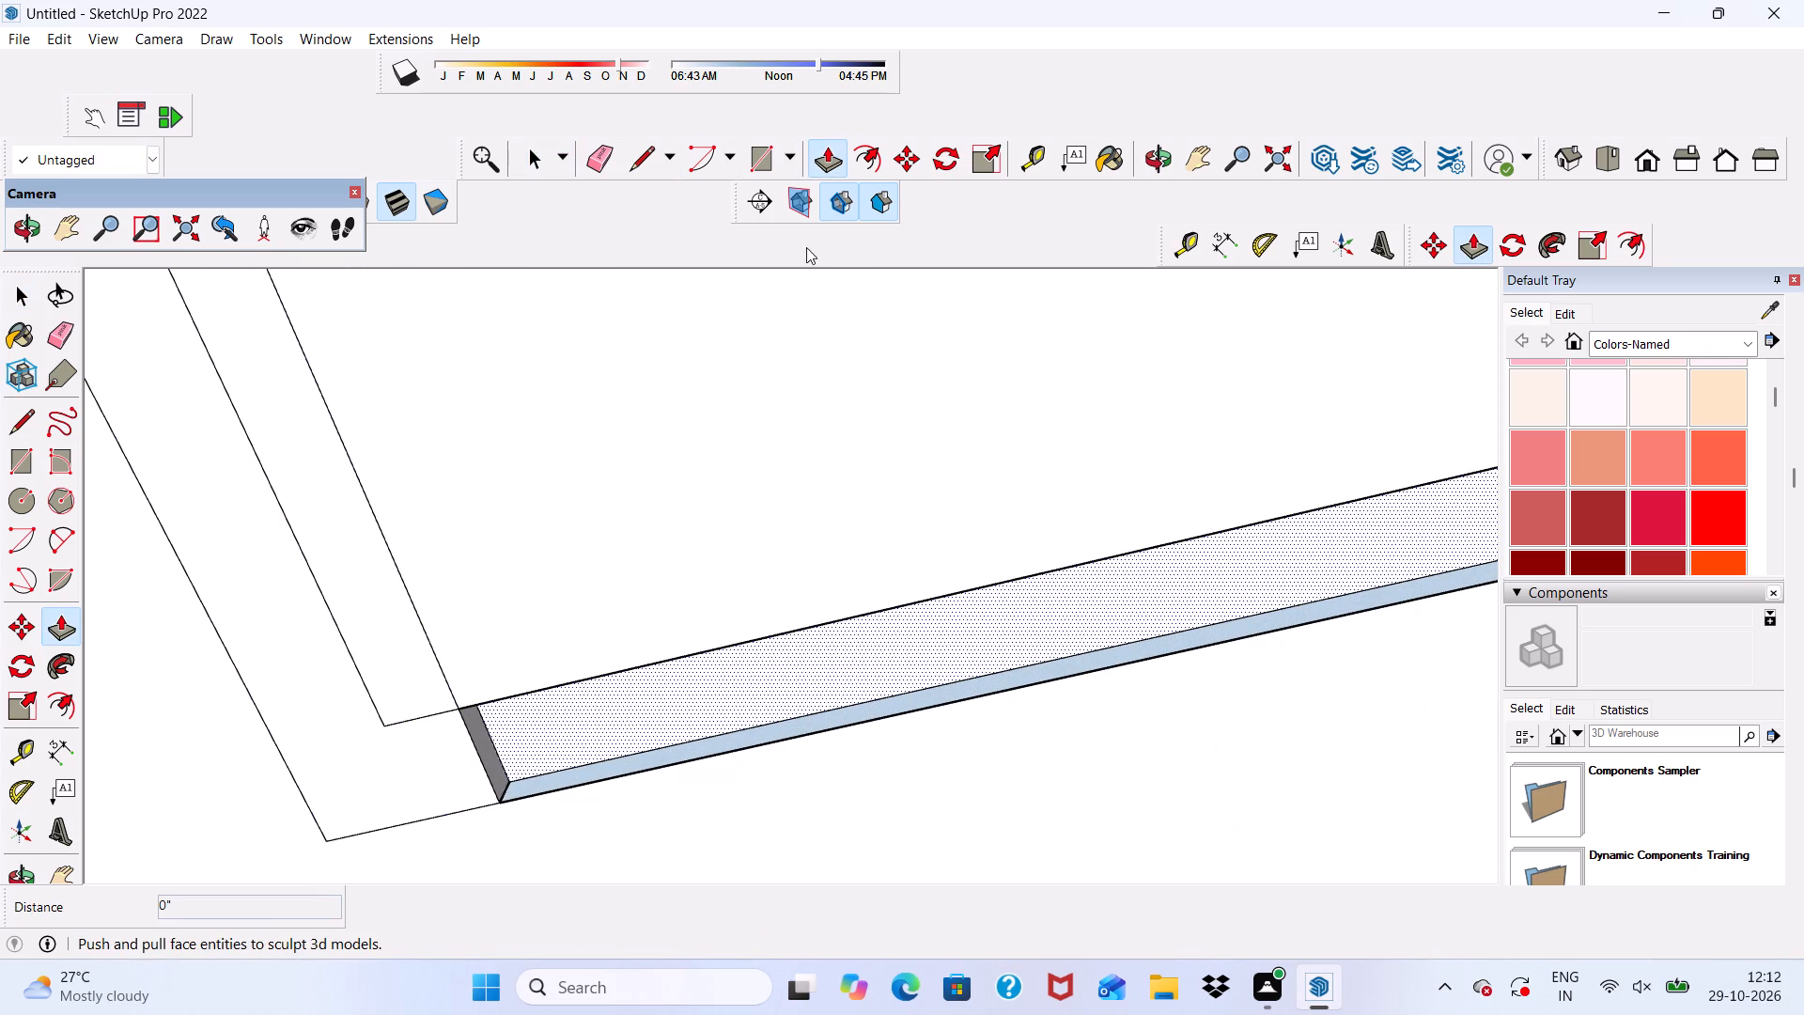
pyautogui.click(543, 713)
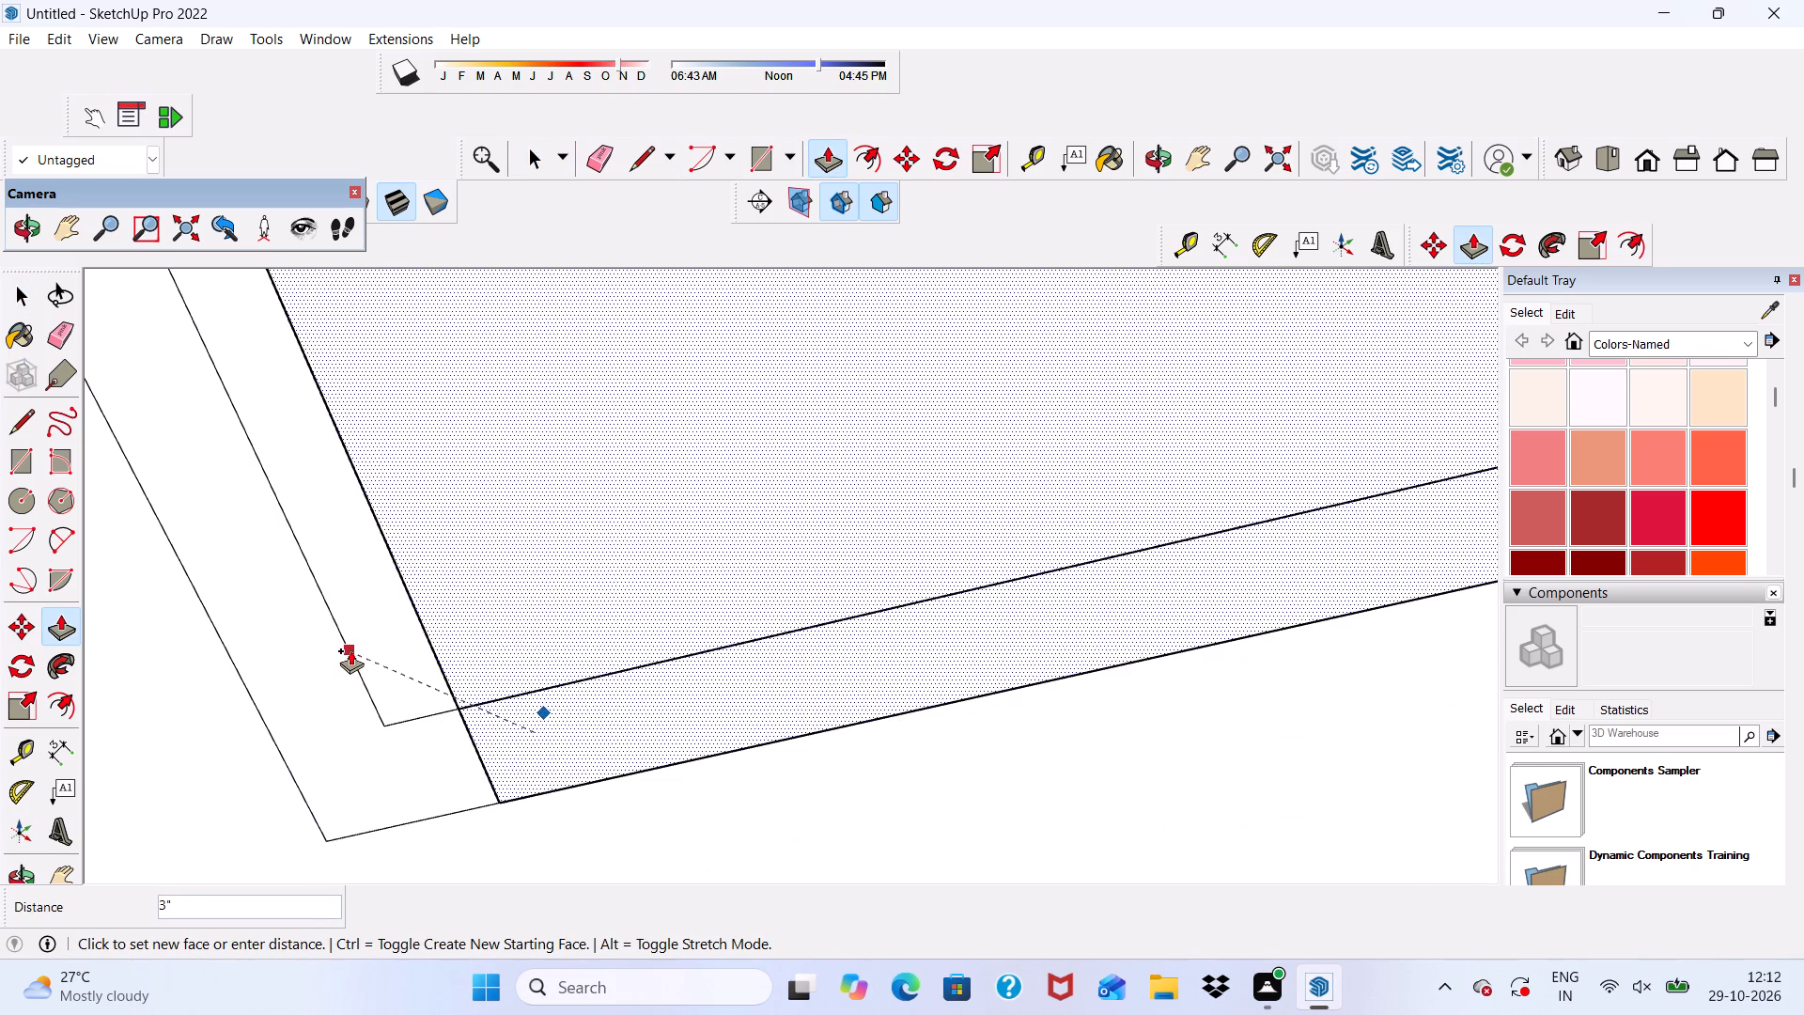
pyautogui.click(350, 650)
# Extend the end face of the remaining narrow recess along the base opening to its far corner, closing the gap.
pyautogui.scroll(-6, 257, 709)
pyautogui.scroll(13, 512, 782)
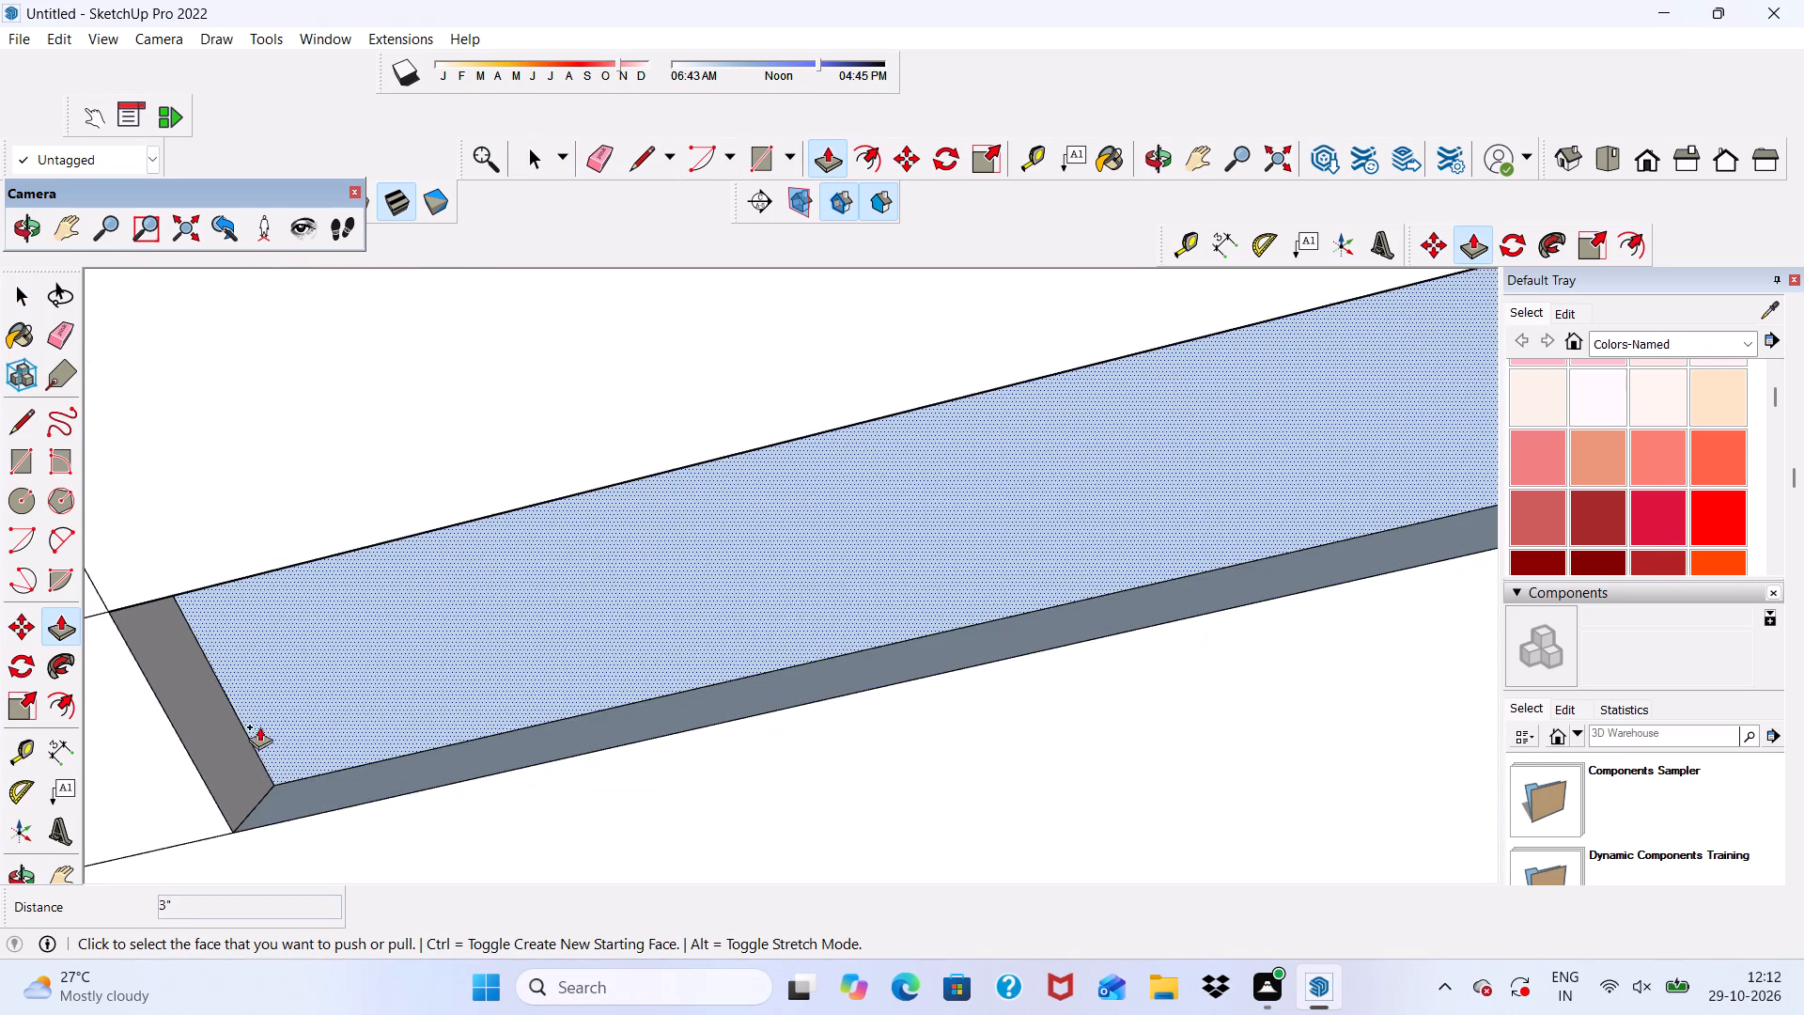
pyautogui.click(213, 727)
pyautogui.scroll(-20, 399, 747)
pyautogui.scroll(-4, 399, 747)
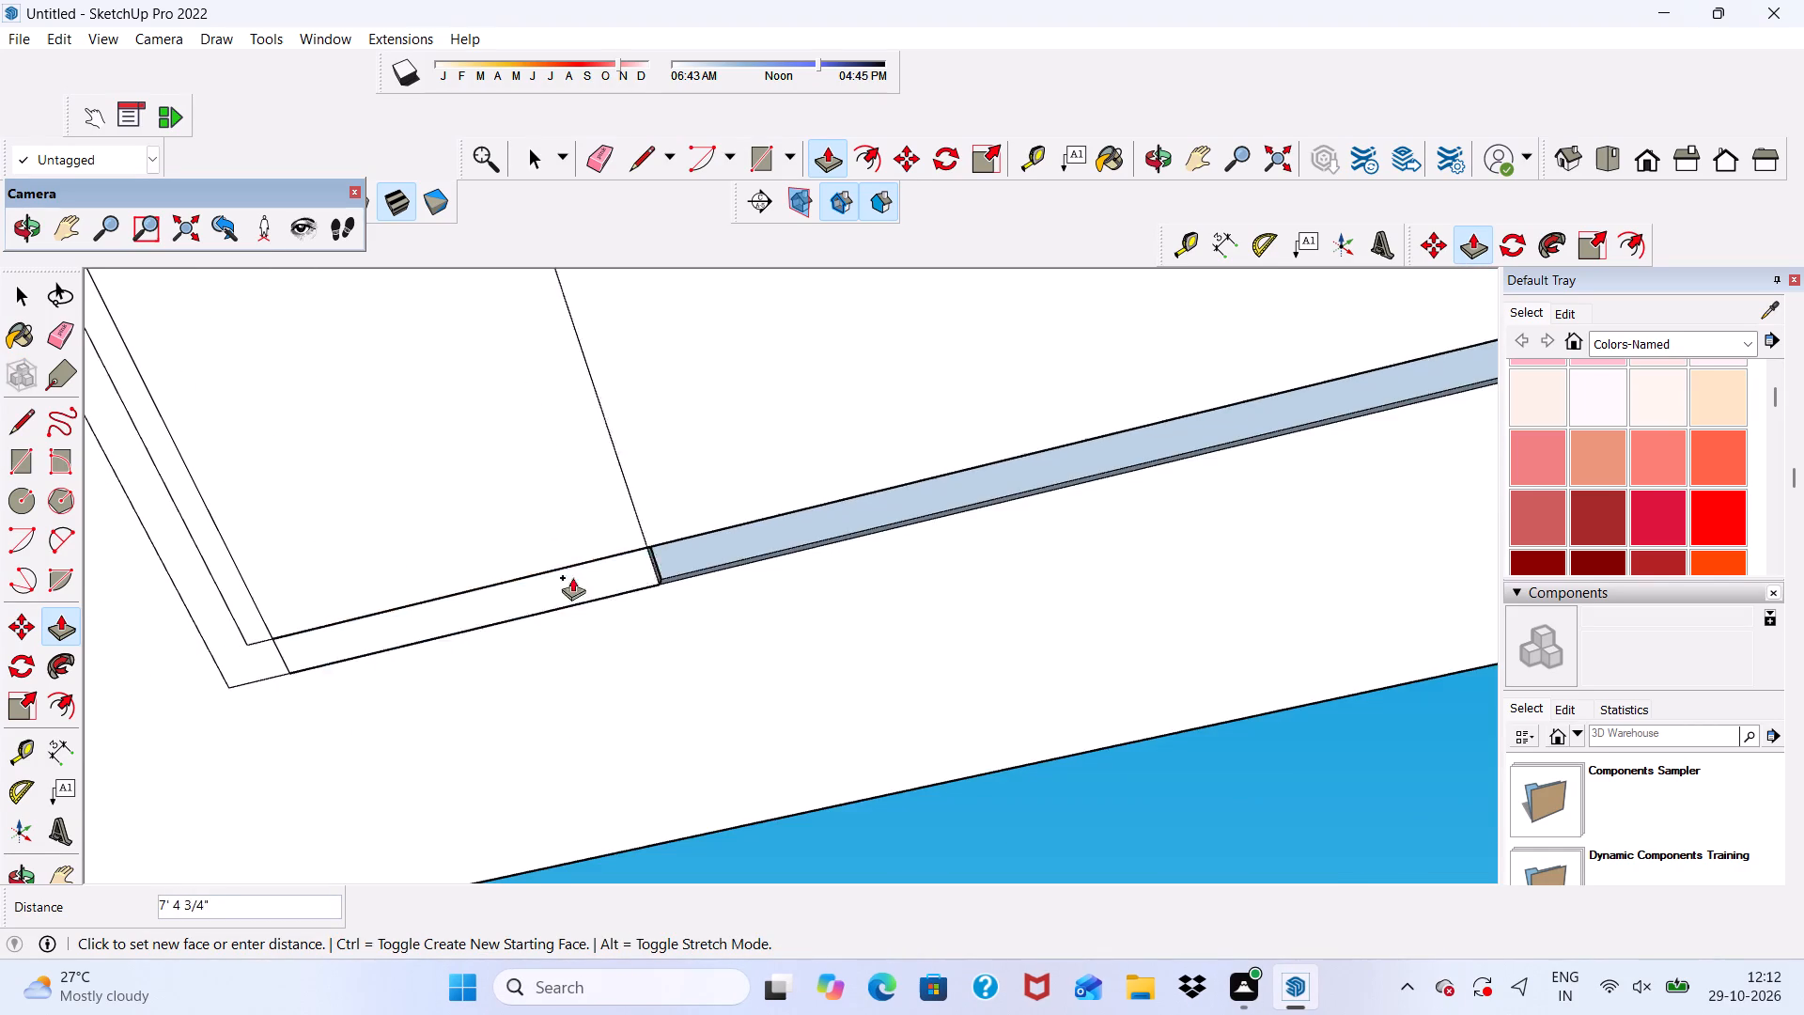
pyautogui.scroll(-10, 572, 577)
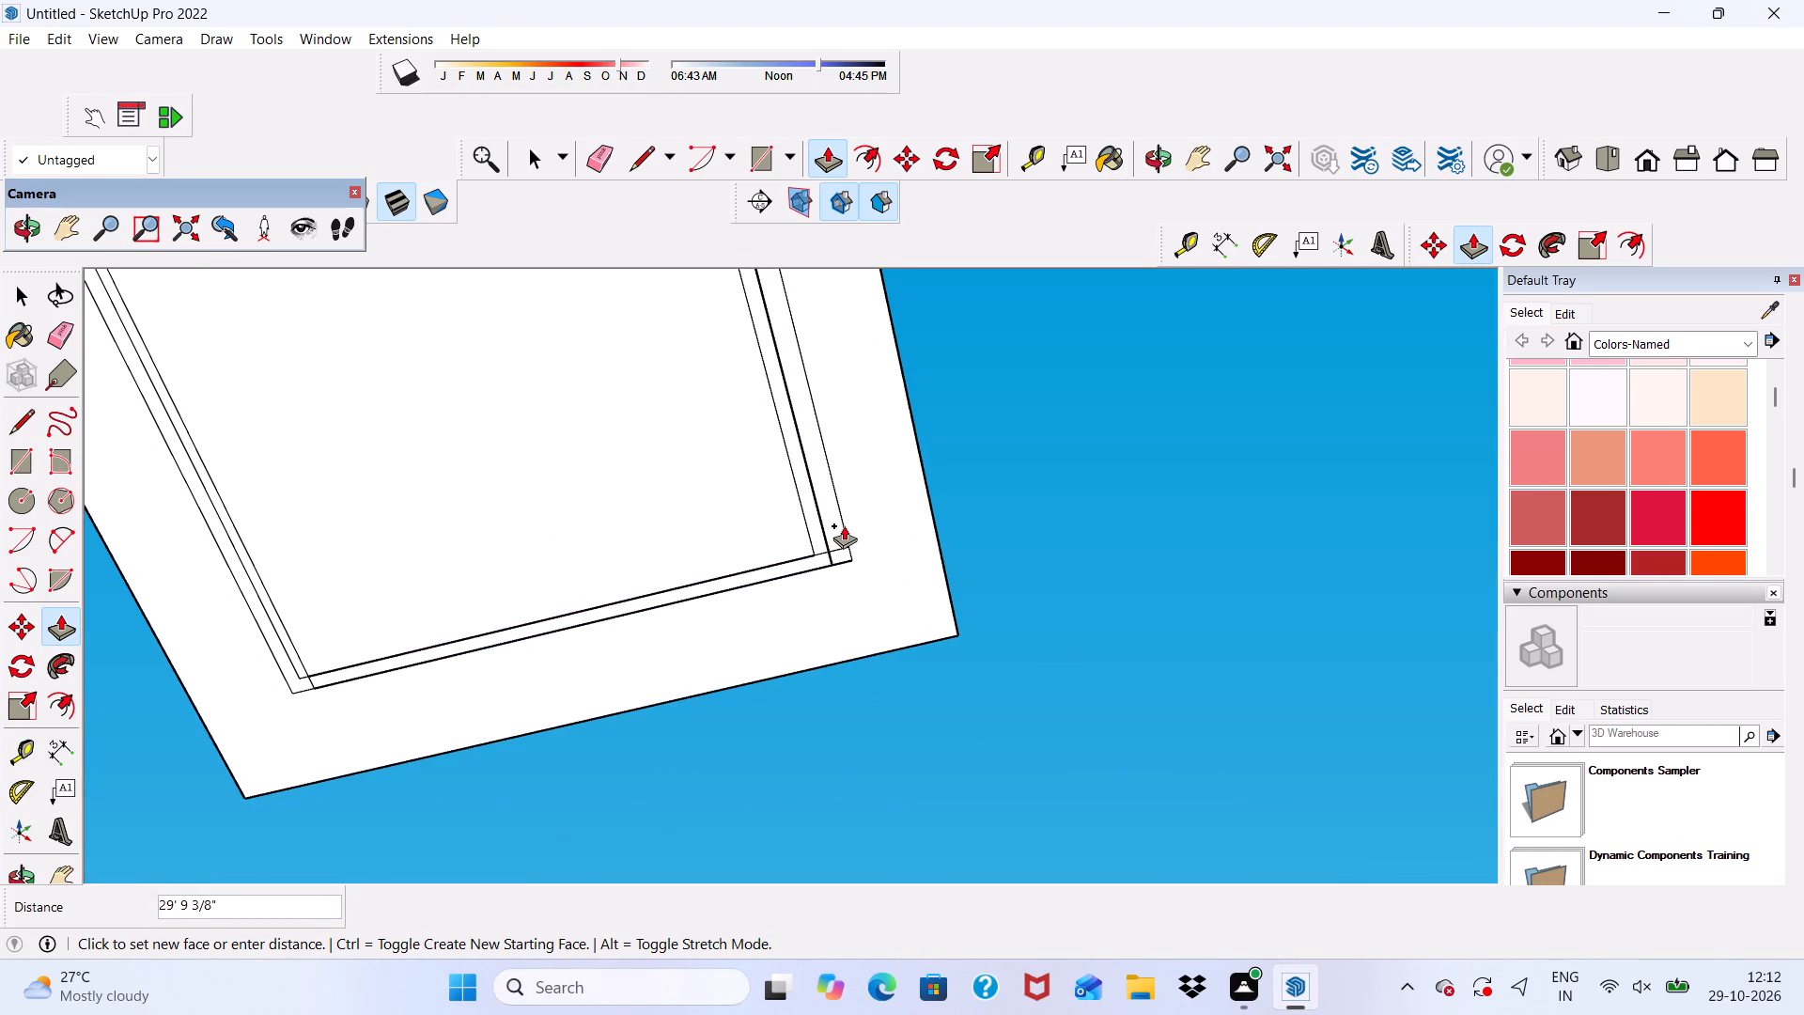
pyautogui.click(844, 525)
pyautogui.scroll(-10, 845, 580)
pyautogui.press('space')
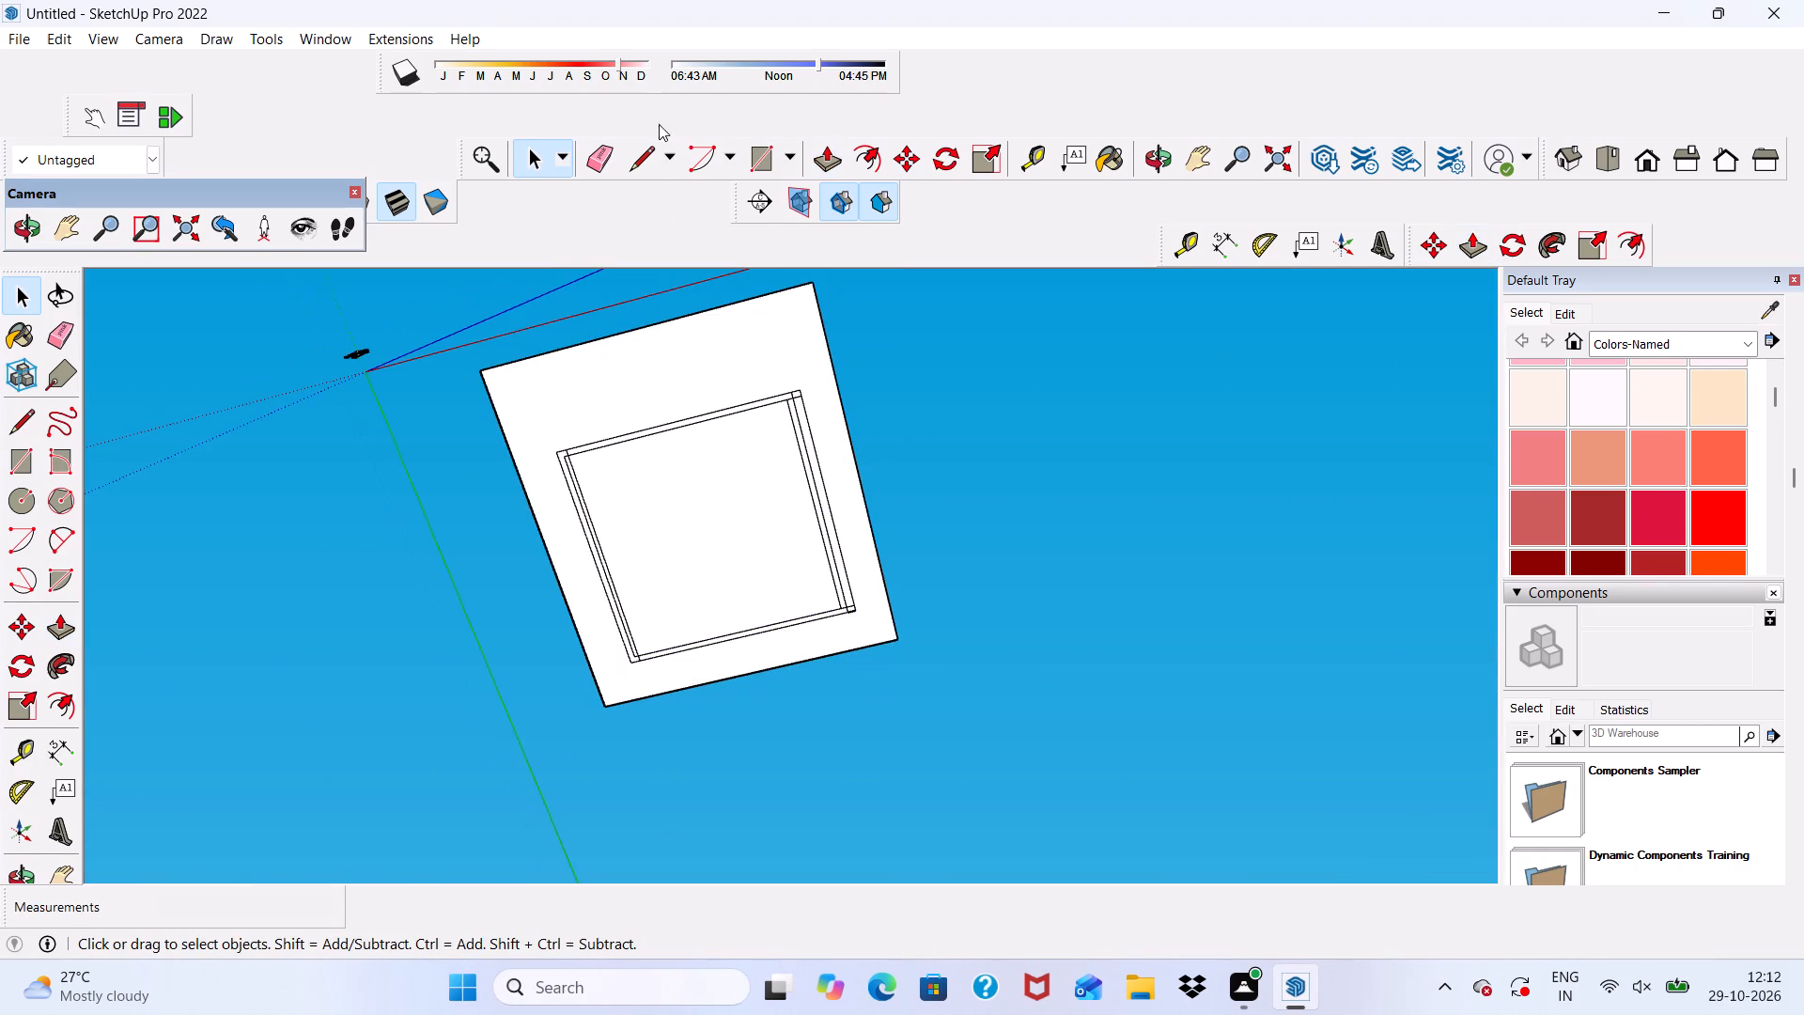
# Erase the leftover outline edges of the filled opening along the slab underside's front side.
pyautogui.click(591, 148)
pyautogui.scroll(4, 665, 440)
pyautogui.moveTo(665, 394); pyautogui.dragTo(718, 509)
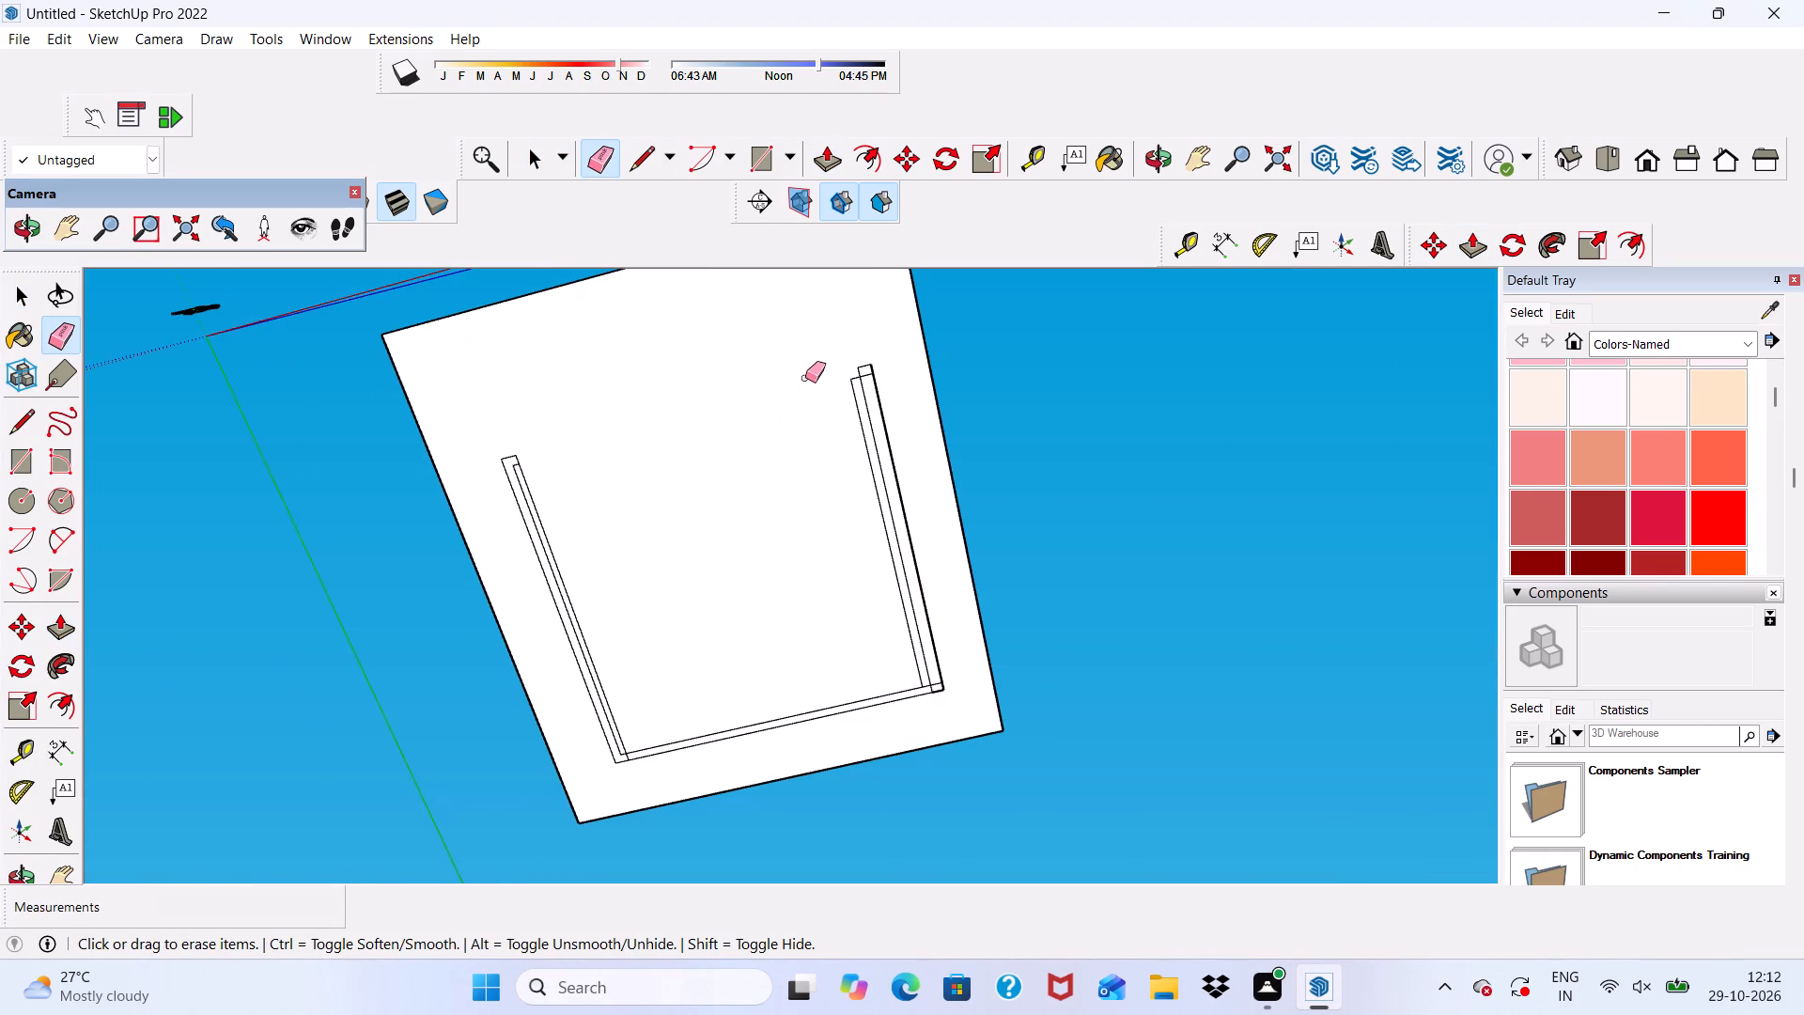
pyautogui.moveTo(811, 373); pyautogui.dragTo(889, 461)
pyautogui.moveTo(874, 363); pyautogui.dragTo(839, 397)
pyautogui.scroll(-5, 810, 389)
# Erase the remaining outline edges and corner fragments of the filled opening along the other three sides of the slab's underside.
pyautogui.moveTo(807, 452); pyautogui.dragTo(976, 1014, button='middle')
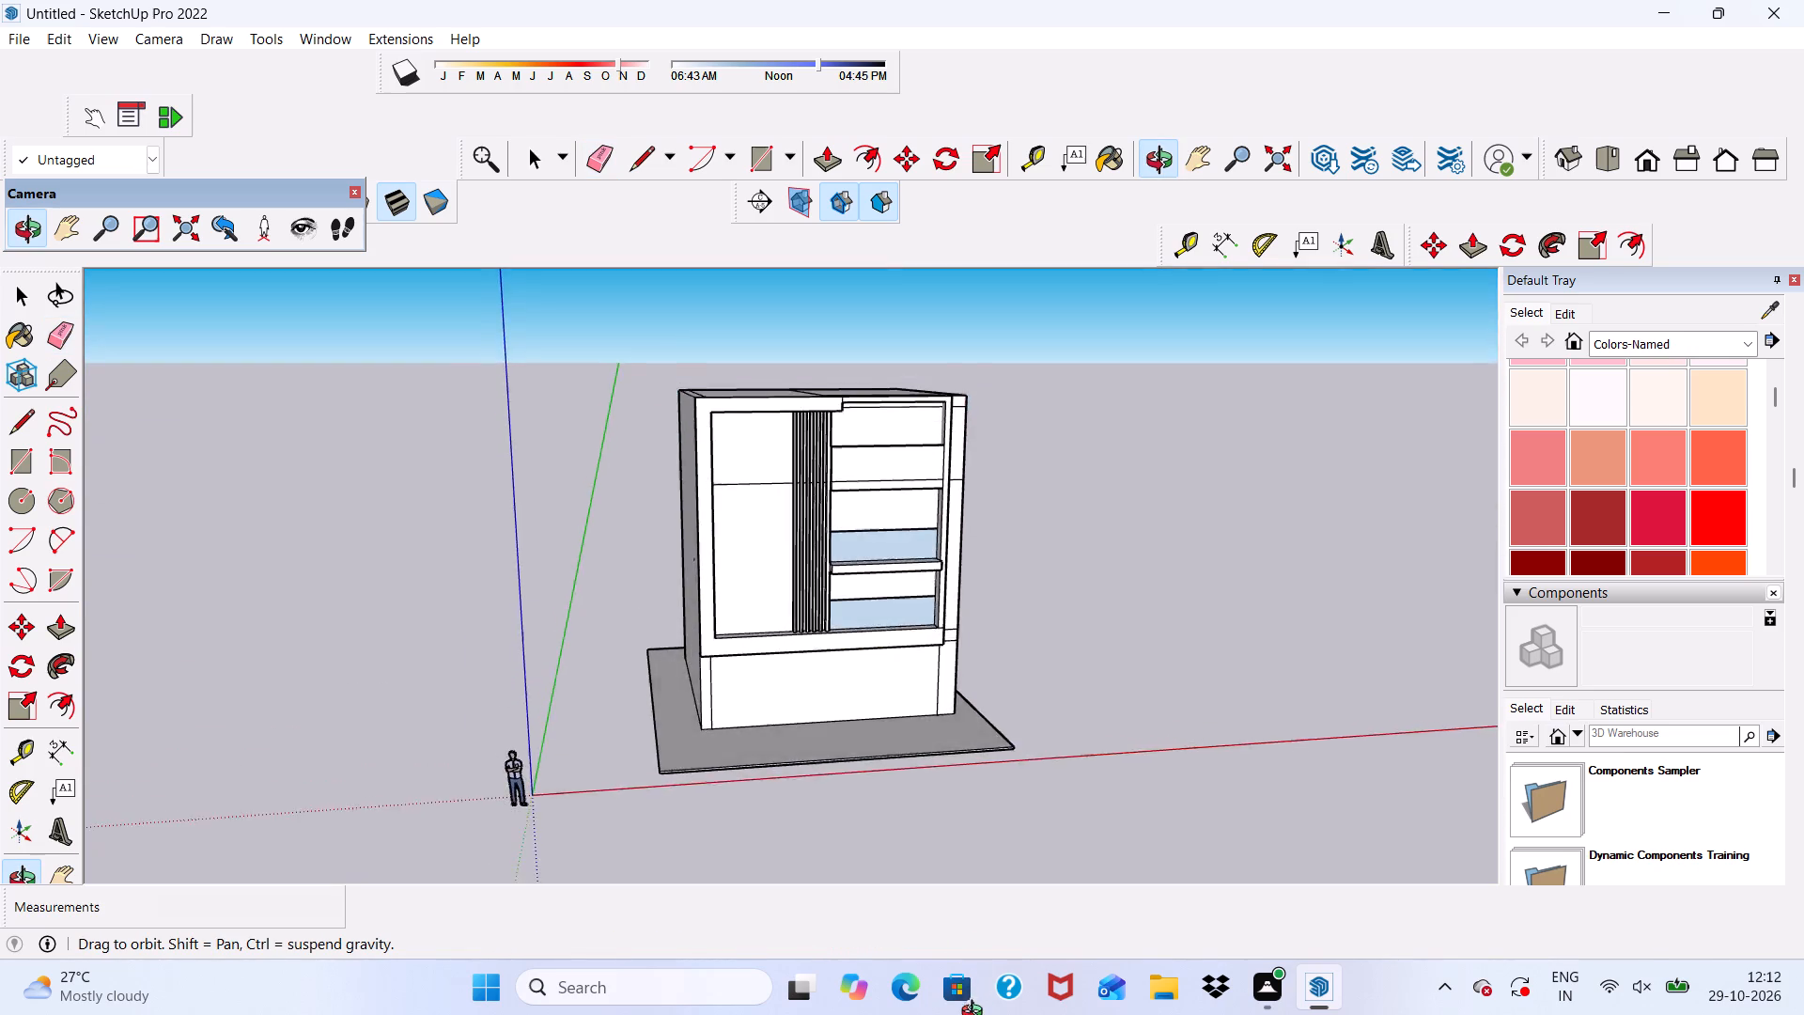
pyautogui.moveTo(976, 1014); pyautogui.dragTo(860, 549, button='middle')
pyautogui.scroll(6, 861, 427)
pyautogui.moveTo(861, 426); pyautogui.dragTo(910, 507)
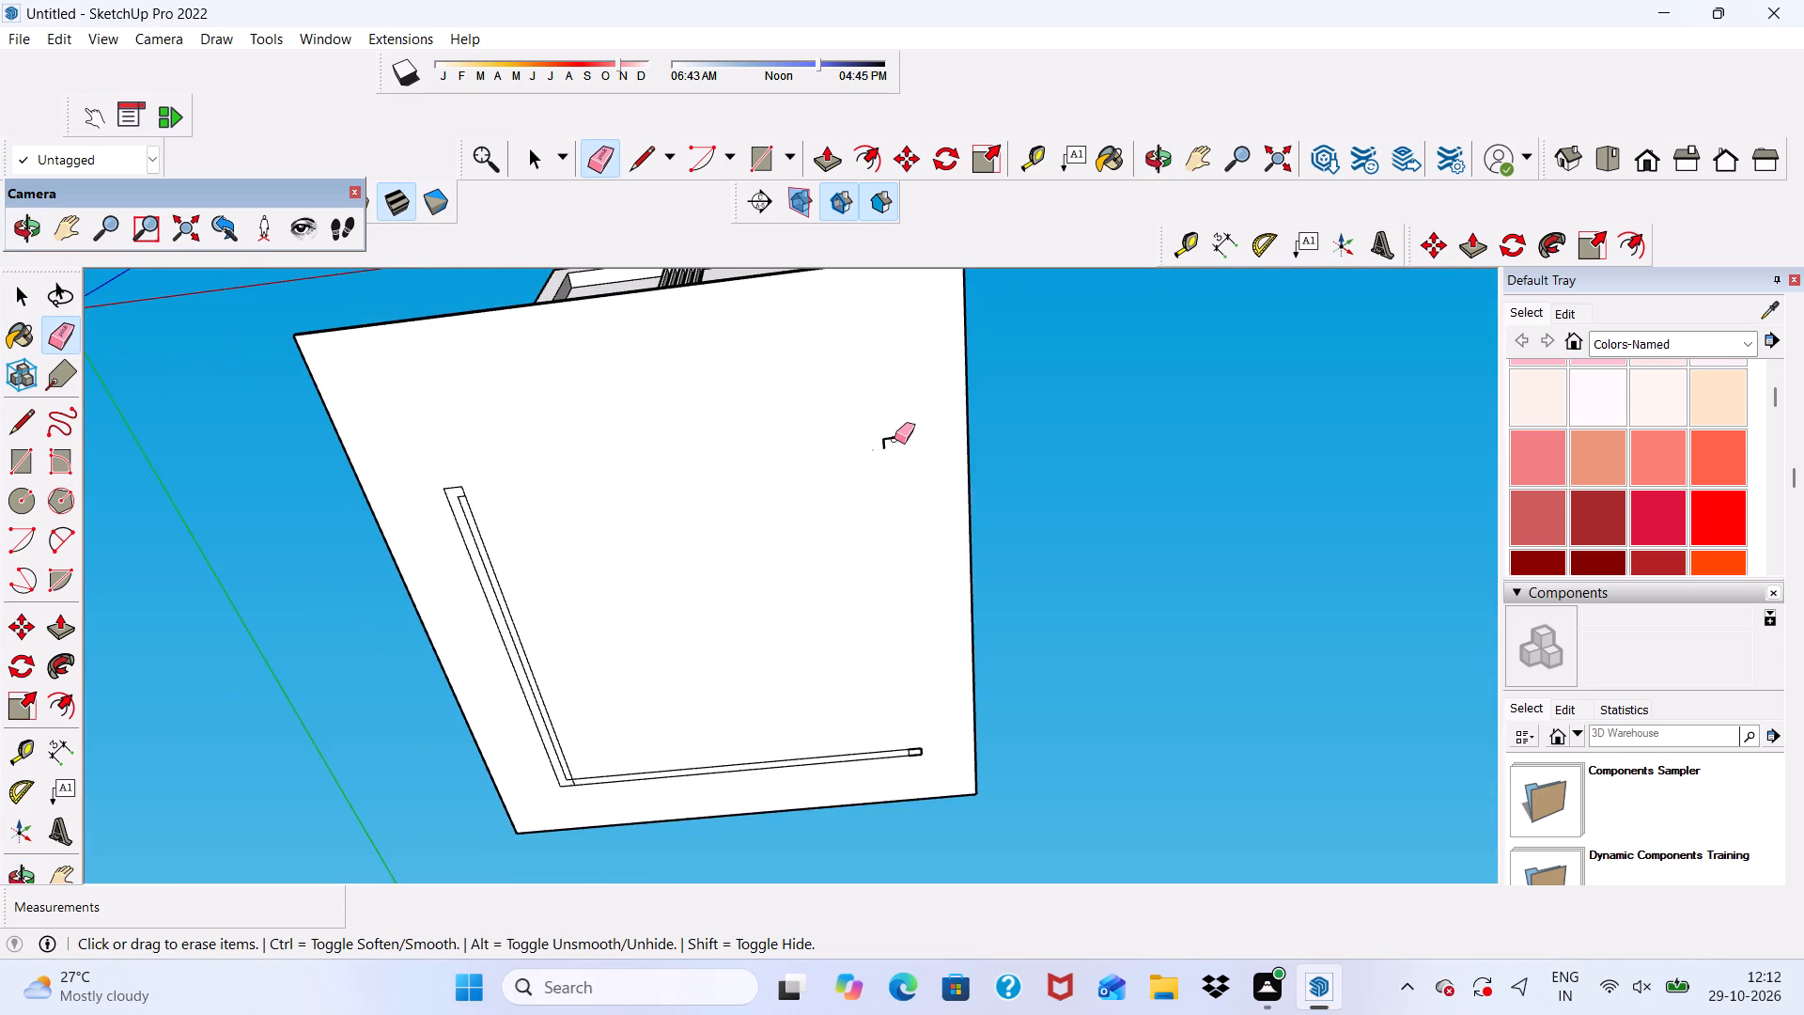
pyautogui.moveTo(891, 438); pyautogui.dragTo(867, 446)
pyautogui.moveTo(919, 419); pyautogui.dragTo(828, 744)
pyautogui.moveTo(846, 748); pyautogui.dragTo(860, 763)
pyautogui.moveTo(861, 748); pyautogui.dragTo(891, 735)
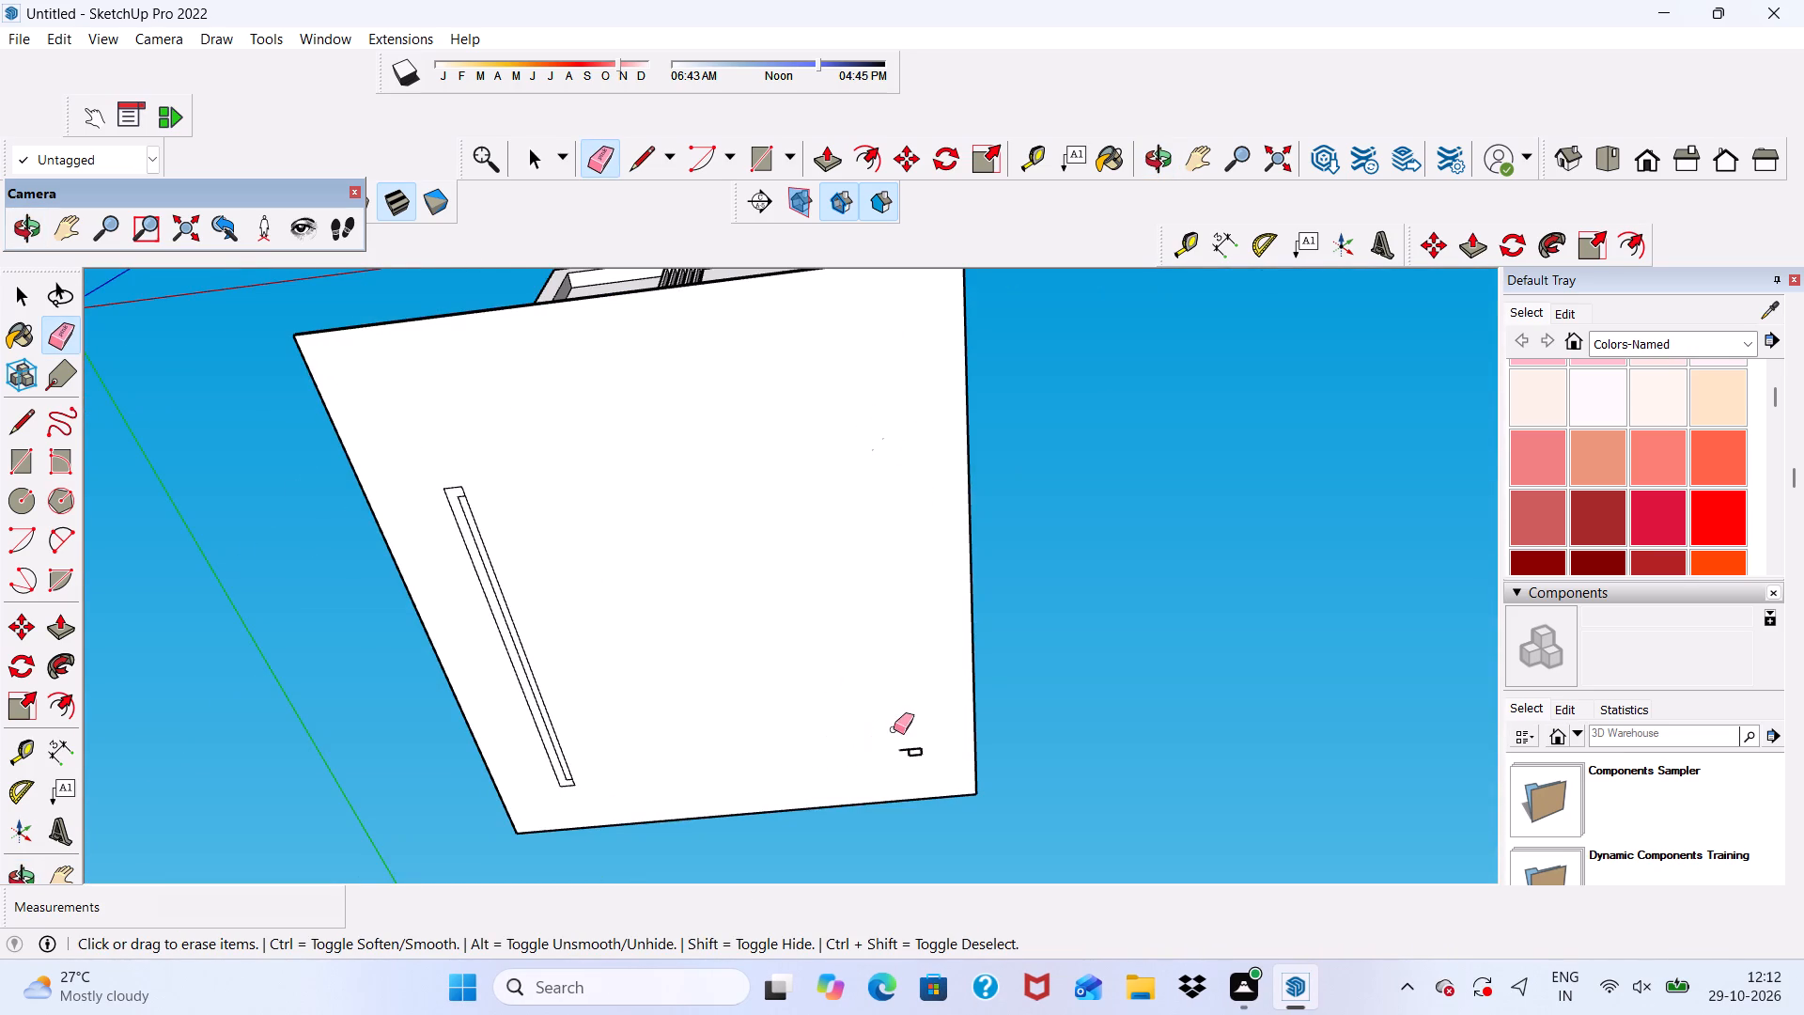
pyautogui.moveTo(894, 728); pyautogui.dragTo(906, 747)
pyautogui.moveTo(906, 747); pyautogui.dragTo(910, 763)
pyautogui.moveTo(914, 747); pyautogui.dragTo(920, 766)
pyautogui.moveTo(918, 749); pyautogui.dragTo(914, 762)
pyautogui.moveTo(430, 461); pyautogui.dragTo(570, 800)
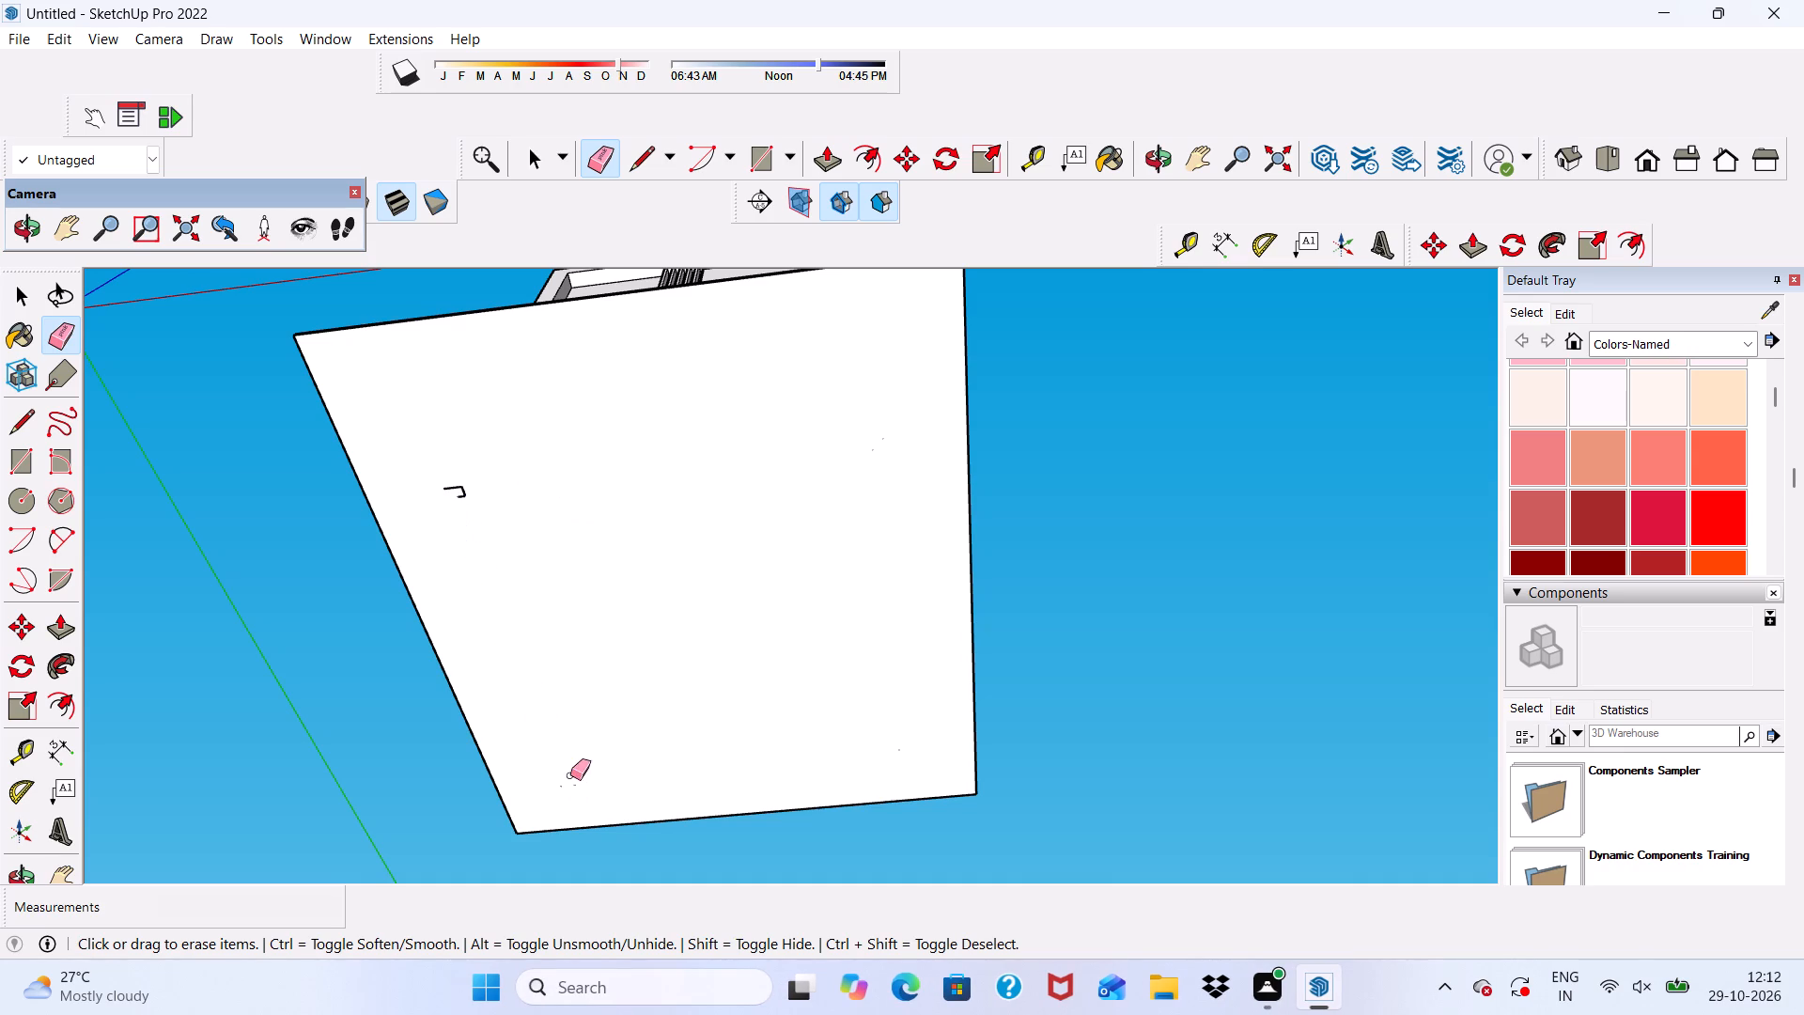
pyautogui.moveTo(427, 445); pyautogui.dragTo(468, 516)
pyautogui.moveTo(459, 481); pyautogui.dragTo(468, 511)
pyautogui.scroll(-6, 502, 555)
pyautogui.press('space')
# Delete the face covering the two compartments' openings in front of the framed doors, keeping the half-height front panels.
pyautogui.moveTo(649, 538); pyautogui.dragTo(710, 988, button='middle')
pyautogui.scroll(5, 559, 680)
pyautogui.scroll(-2, 653, 756)
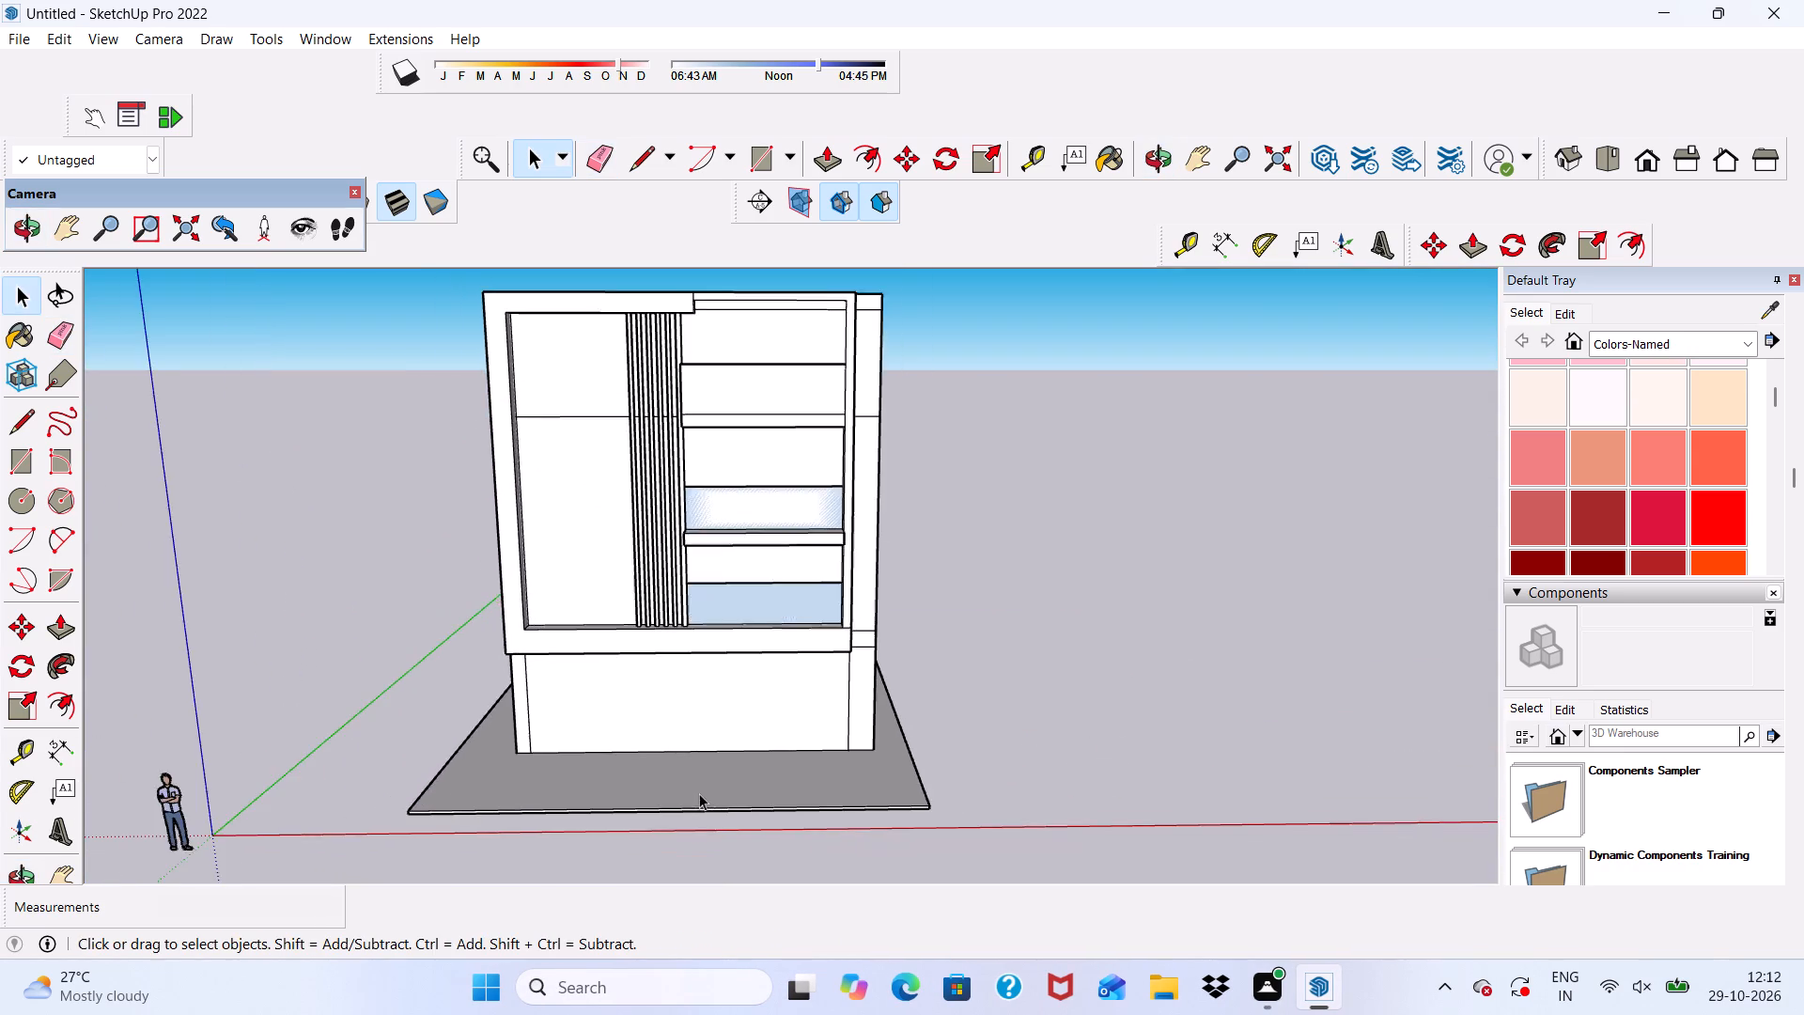
pyautogui.moveTo(699, 793); pyautogui.dragTo(400, 905, button='middle')
pyautogui.scroll(5, 850, 484)
pyautogui.scroll(-1, 848, 389)
pyautogui.scroll(5, 692, 579)
pyautogui.scroll(1, 703, 665)
pyautogui.moveTo(703, 666); pyautogui.dragTo(705, 647, button='middle')
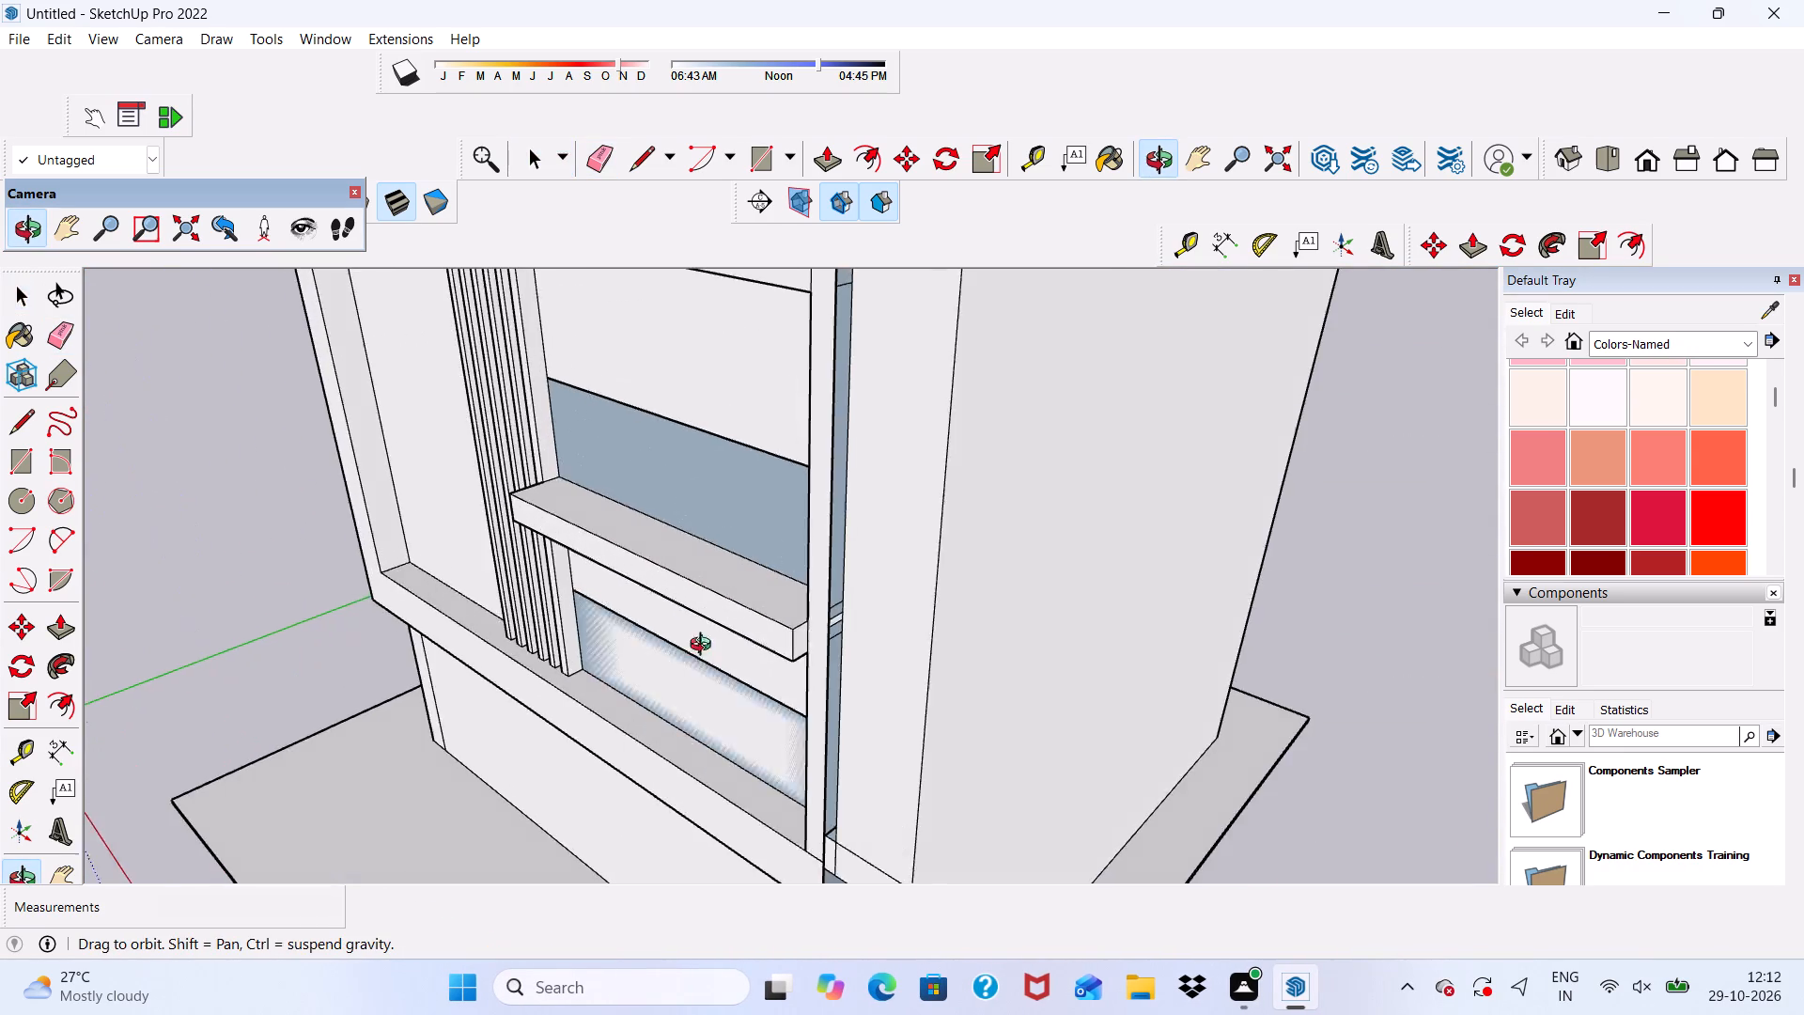
pyautogui.moveTo(705, 647); pyautogui.dragTo(828, 525, button='middle')
pyautogui.click(721, 327)
pyautogui.click(721, 351)
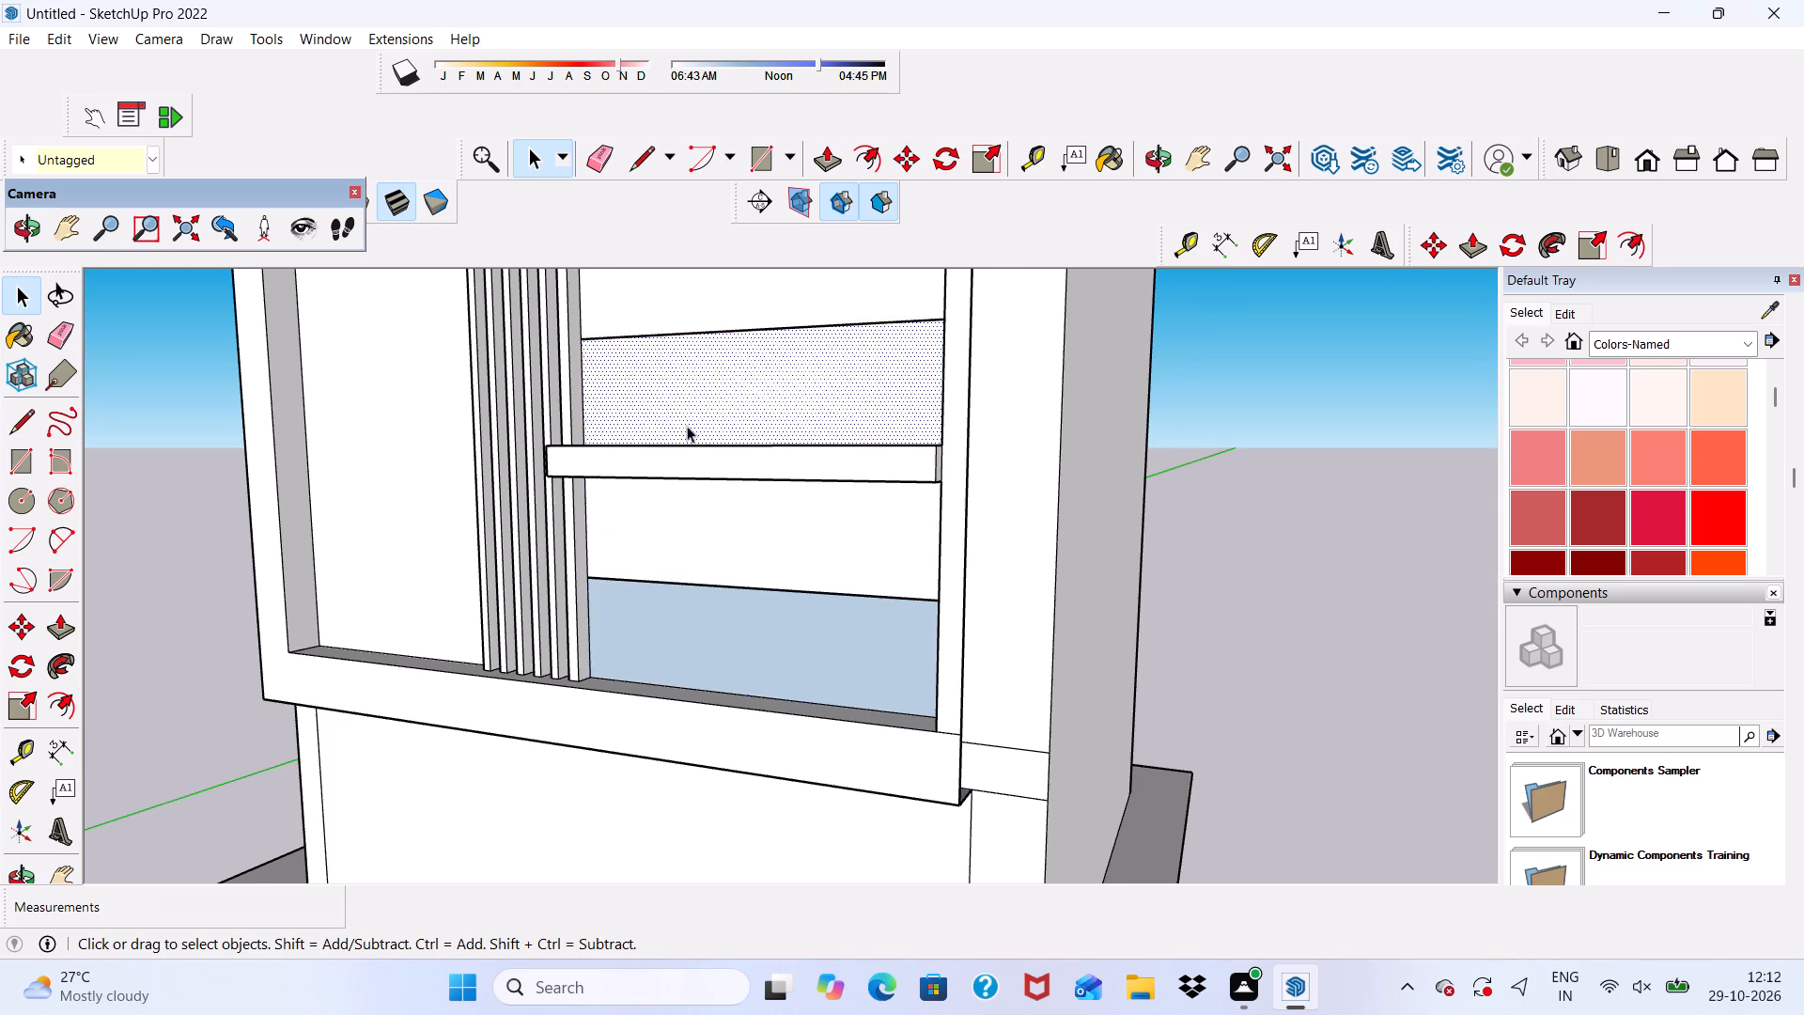
pyautogui.scroll(-3, 687, 426)
pyautogui.scroll(-6, 703, 333)
pyautogui.scroll(1, 725, 352)
pyautogui.click(673, 333)
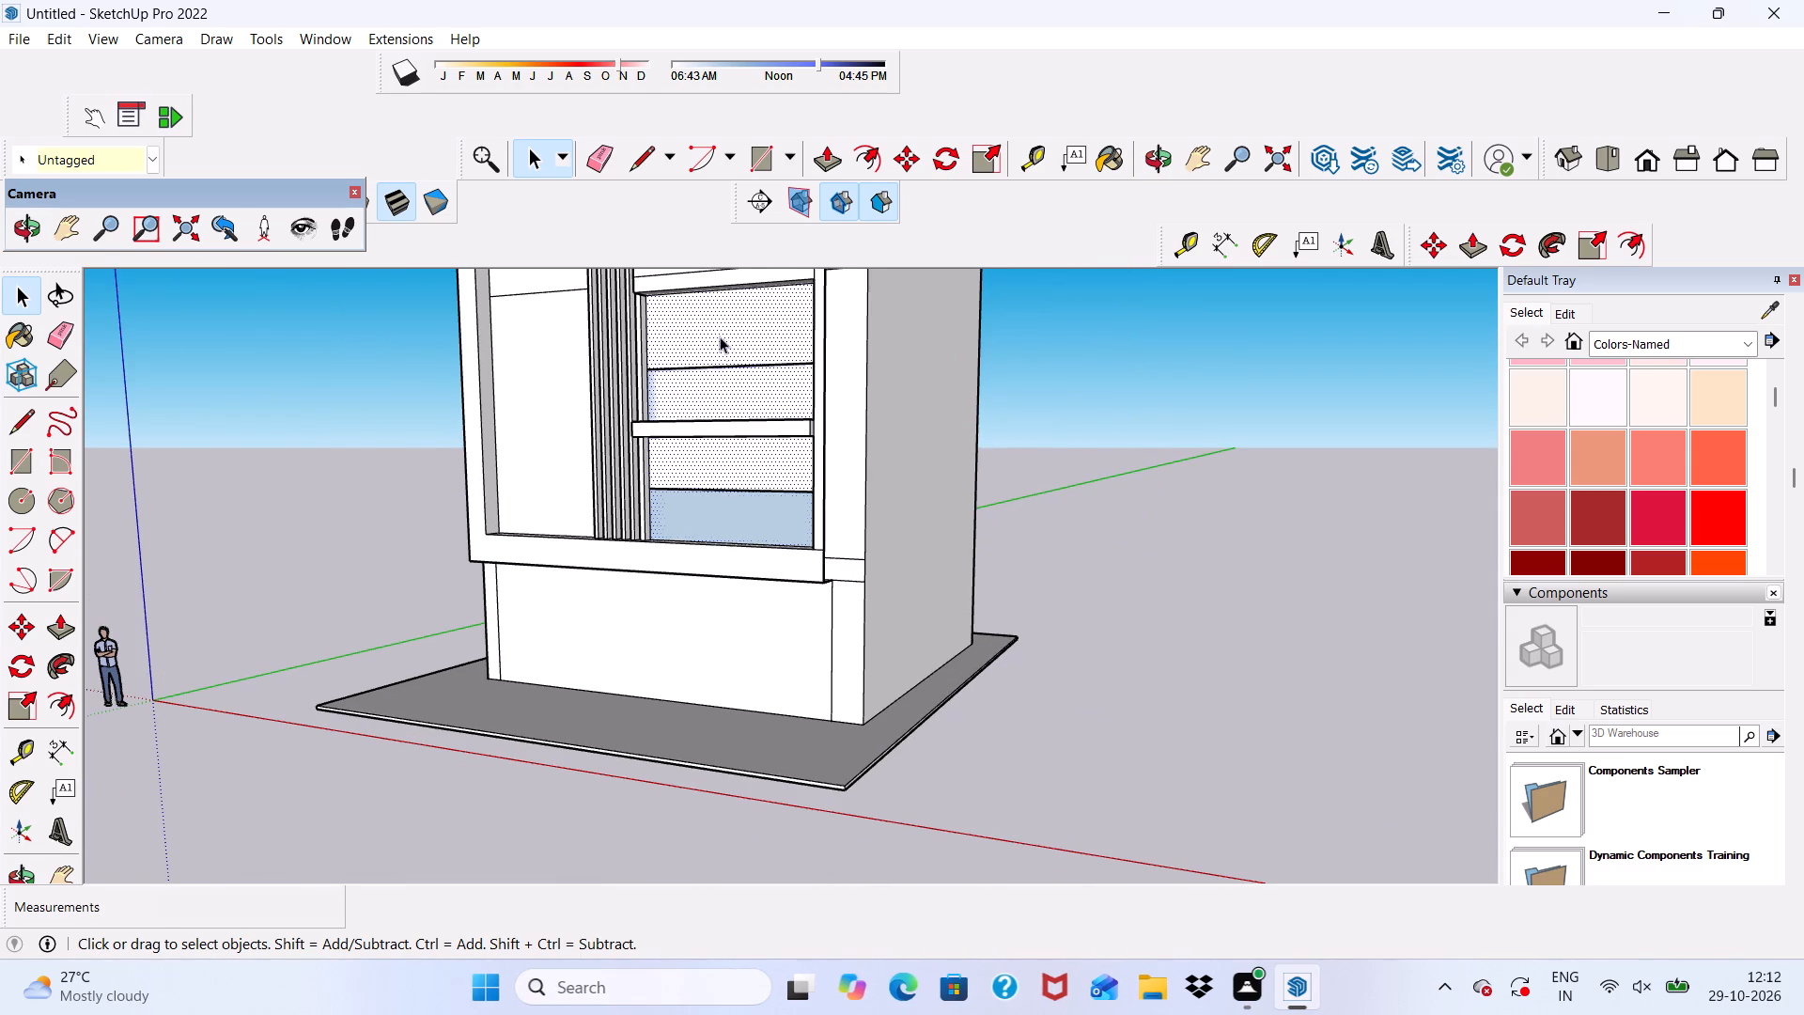
pyautogui.press('Delete')
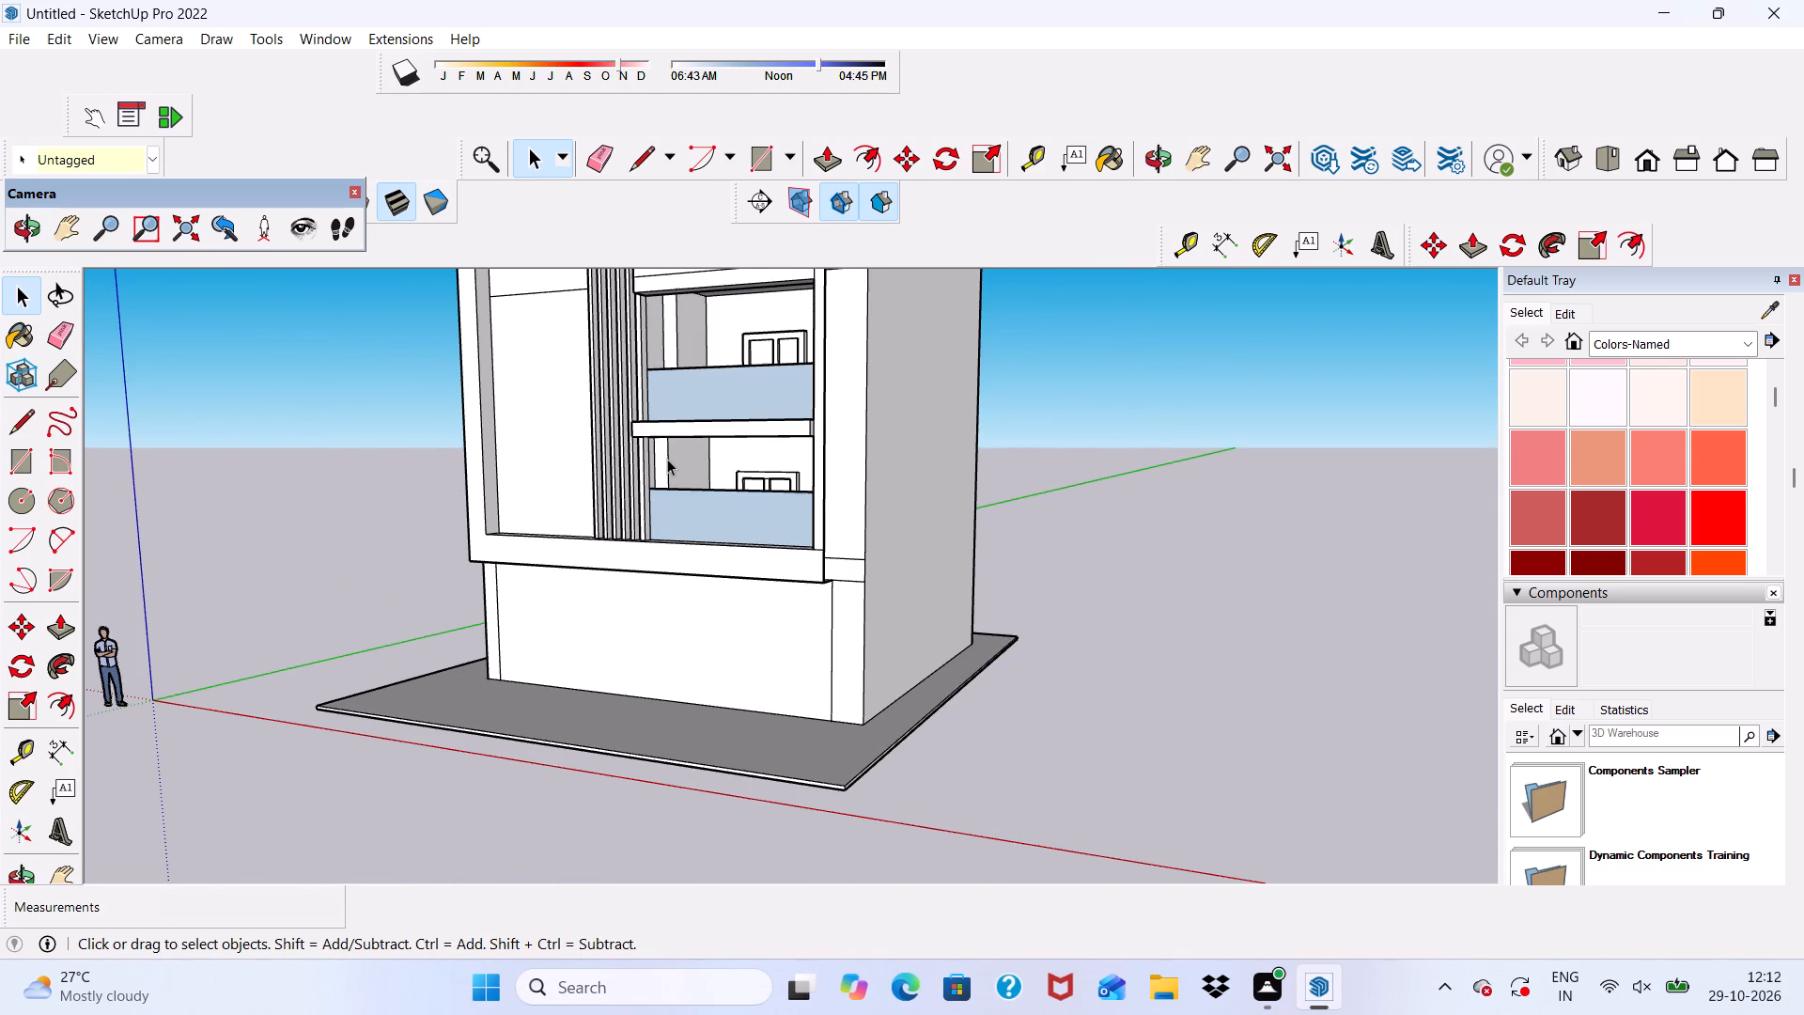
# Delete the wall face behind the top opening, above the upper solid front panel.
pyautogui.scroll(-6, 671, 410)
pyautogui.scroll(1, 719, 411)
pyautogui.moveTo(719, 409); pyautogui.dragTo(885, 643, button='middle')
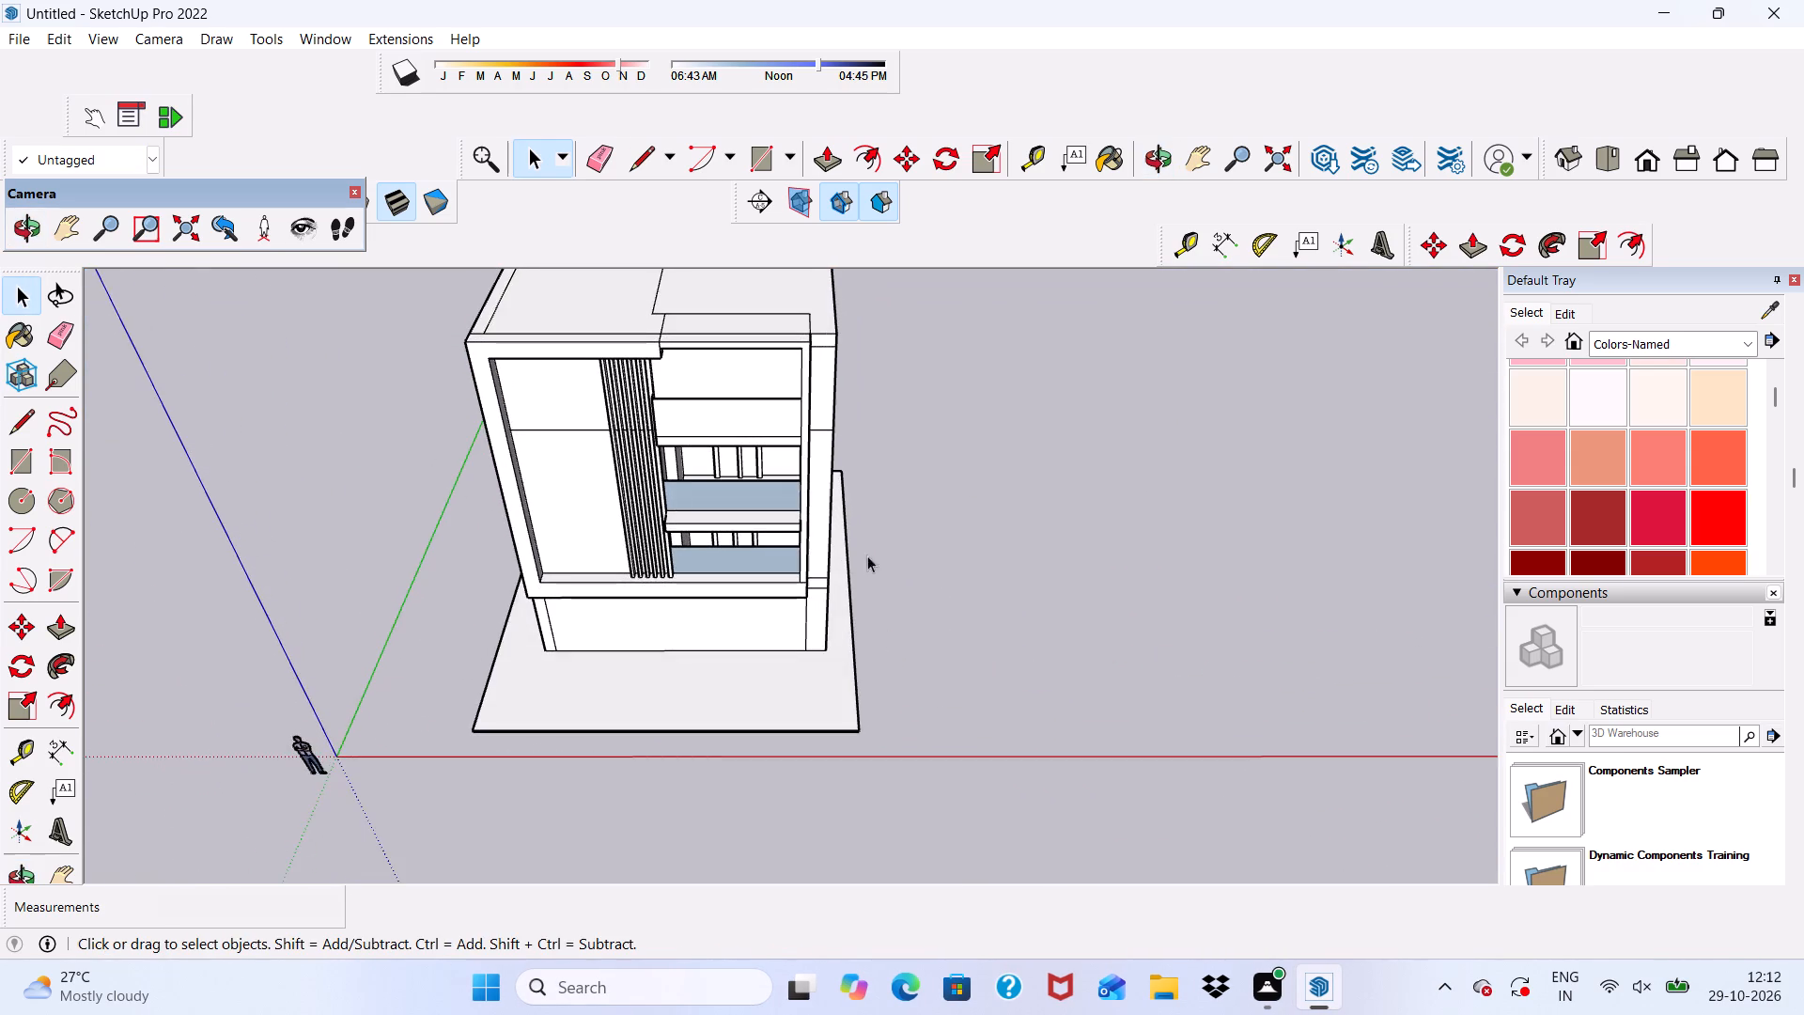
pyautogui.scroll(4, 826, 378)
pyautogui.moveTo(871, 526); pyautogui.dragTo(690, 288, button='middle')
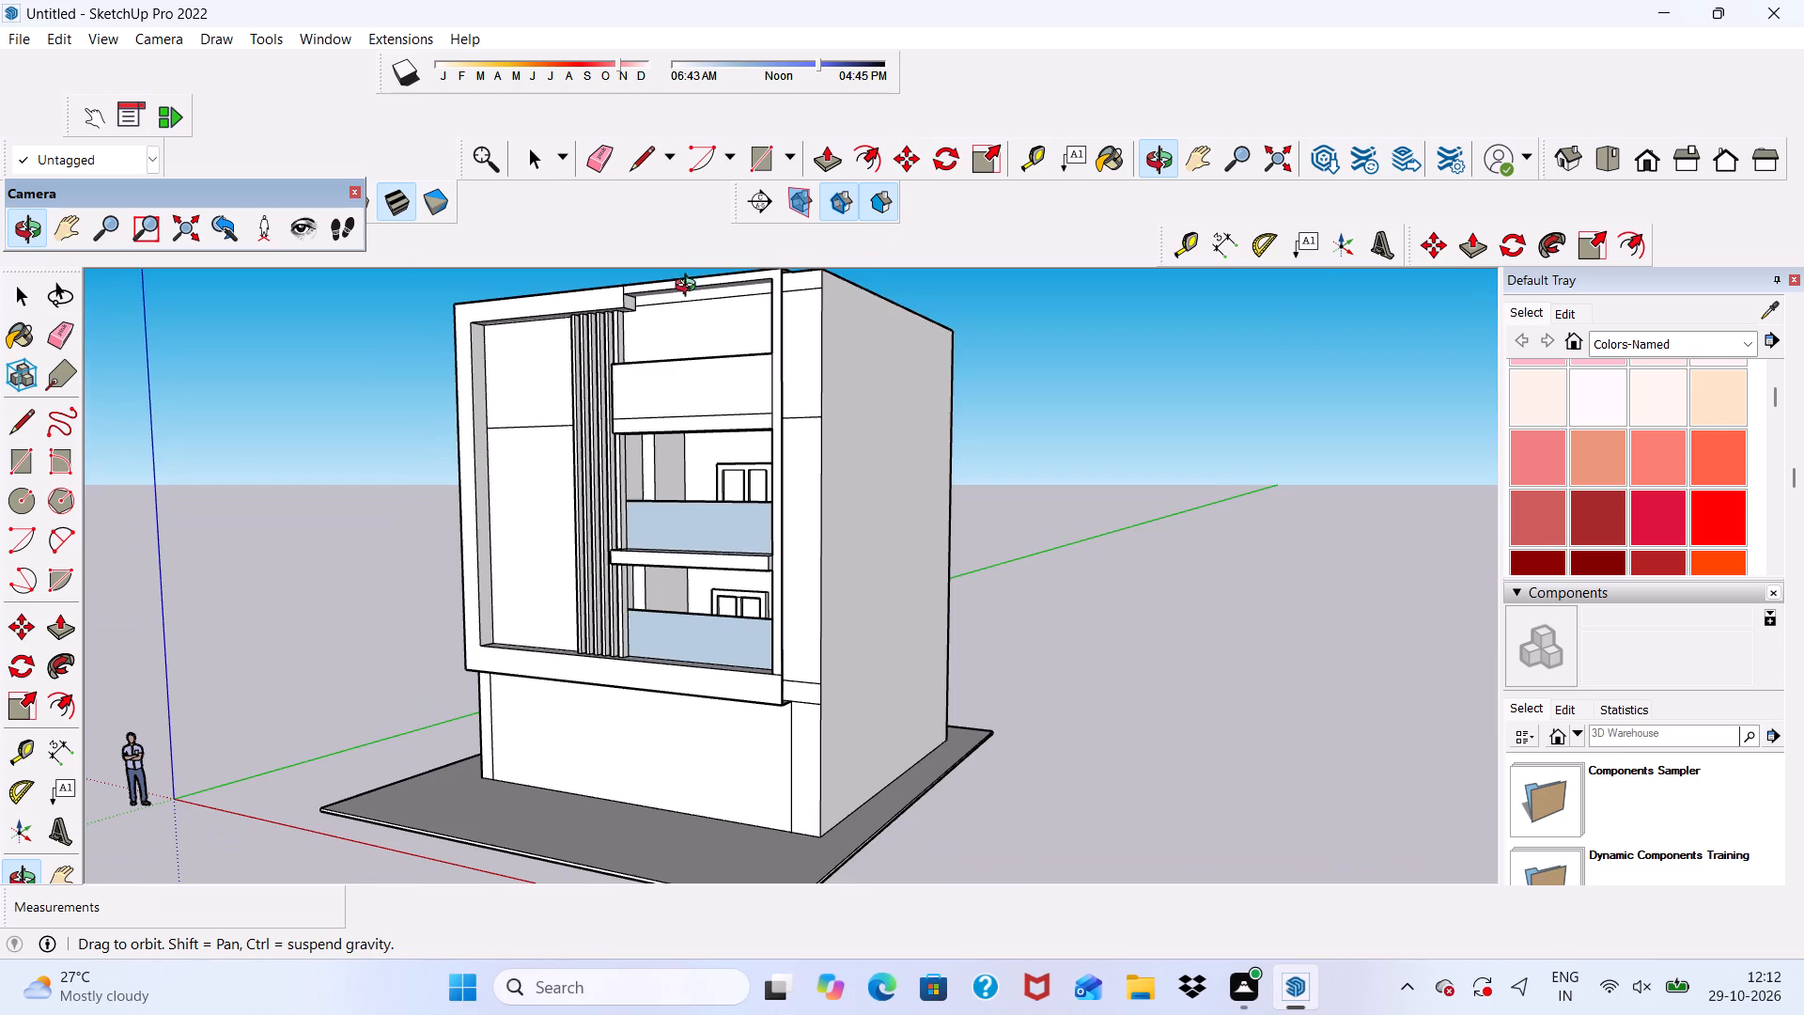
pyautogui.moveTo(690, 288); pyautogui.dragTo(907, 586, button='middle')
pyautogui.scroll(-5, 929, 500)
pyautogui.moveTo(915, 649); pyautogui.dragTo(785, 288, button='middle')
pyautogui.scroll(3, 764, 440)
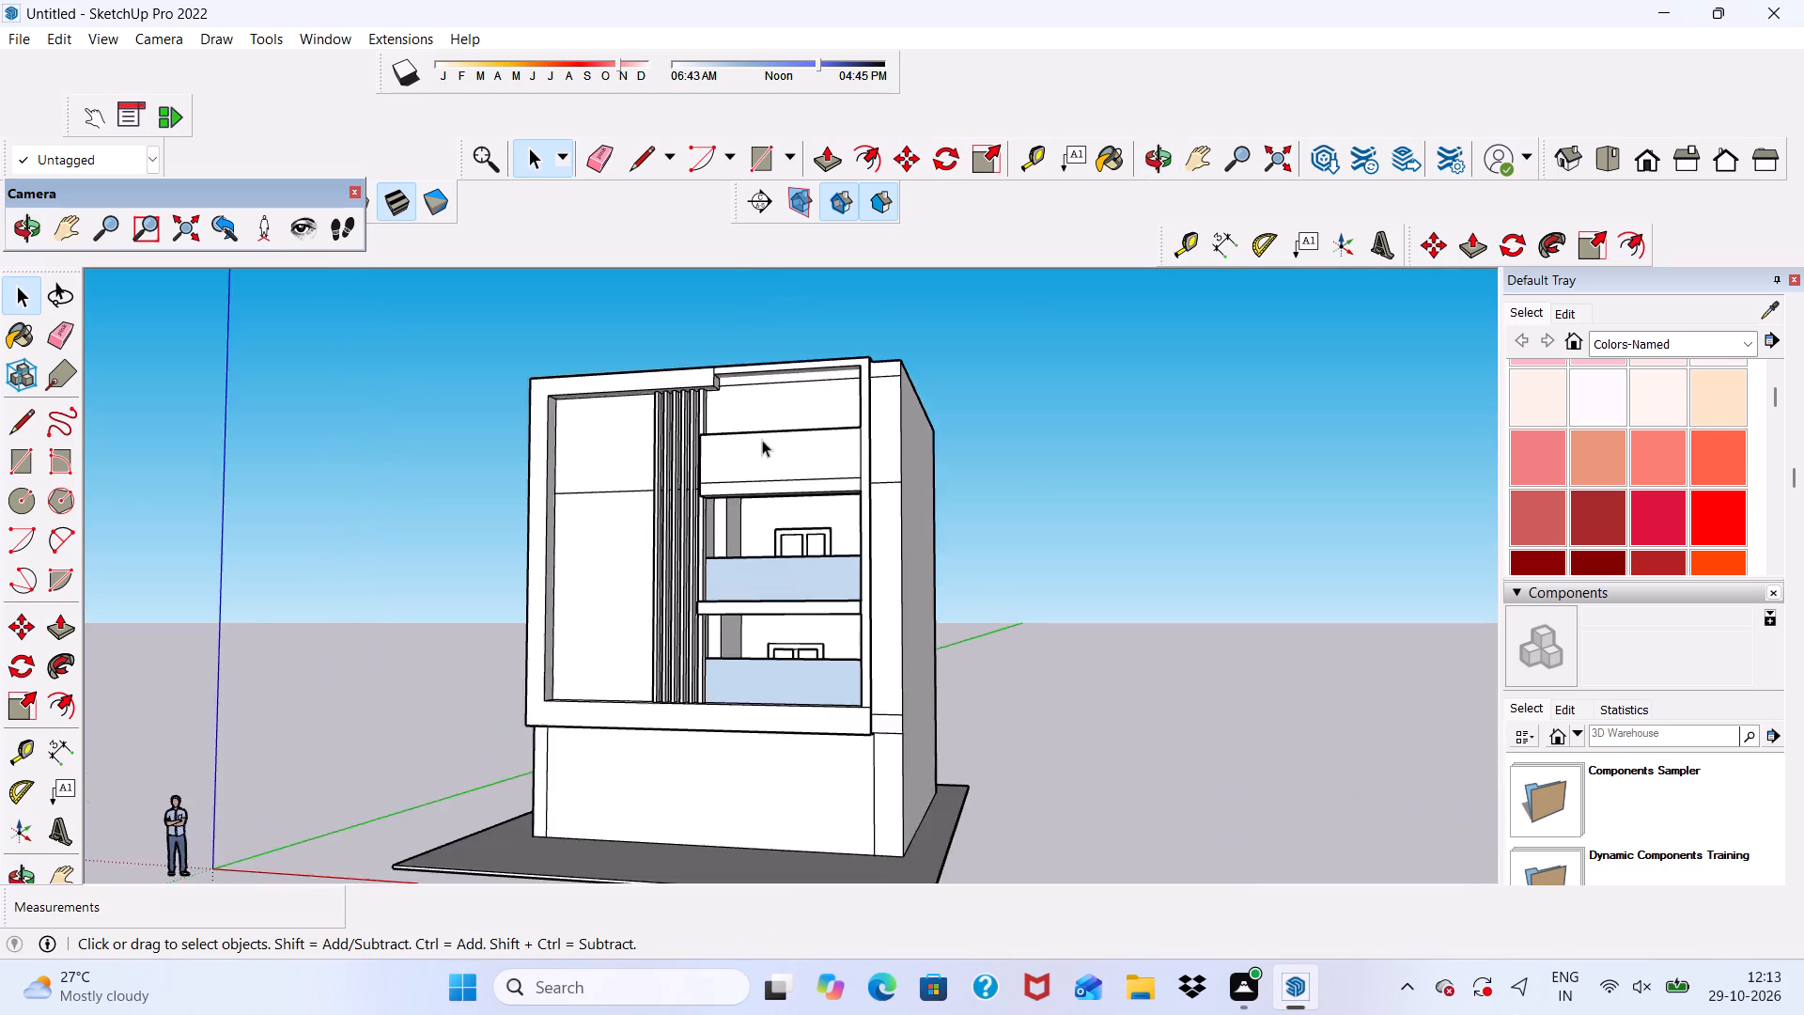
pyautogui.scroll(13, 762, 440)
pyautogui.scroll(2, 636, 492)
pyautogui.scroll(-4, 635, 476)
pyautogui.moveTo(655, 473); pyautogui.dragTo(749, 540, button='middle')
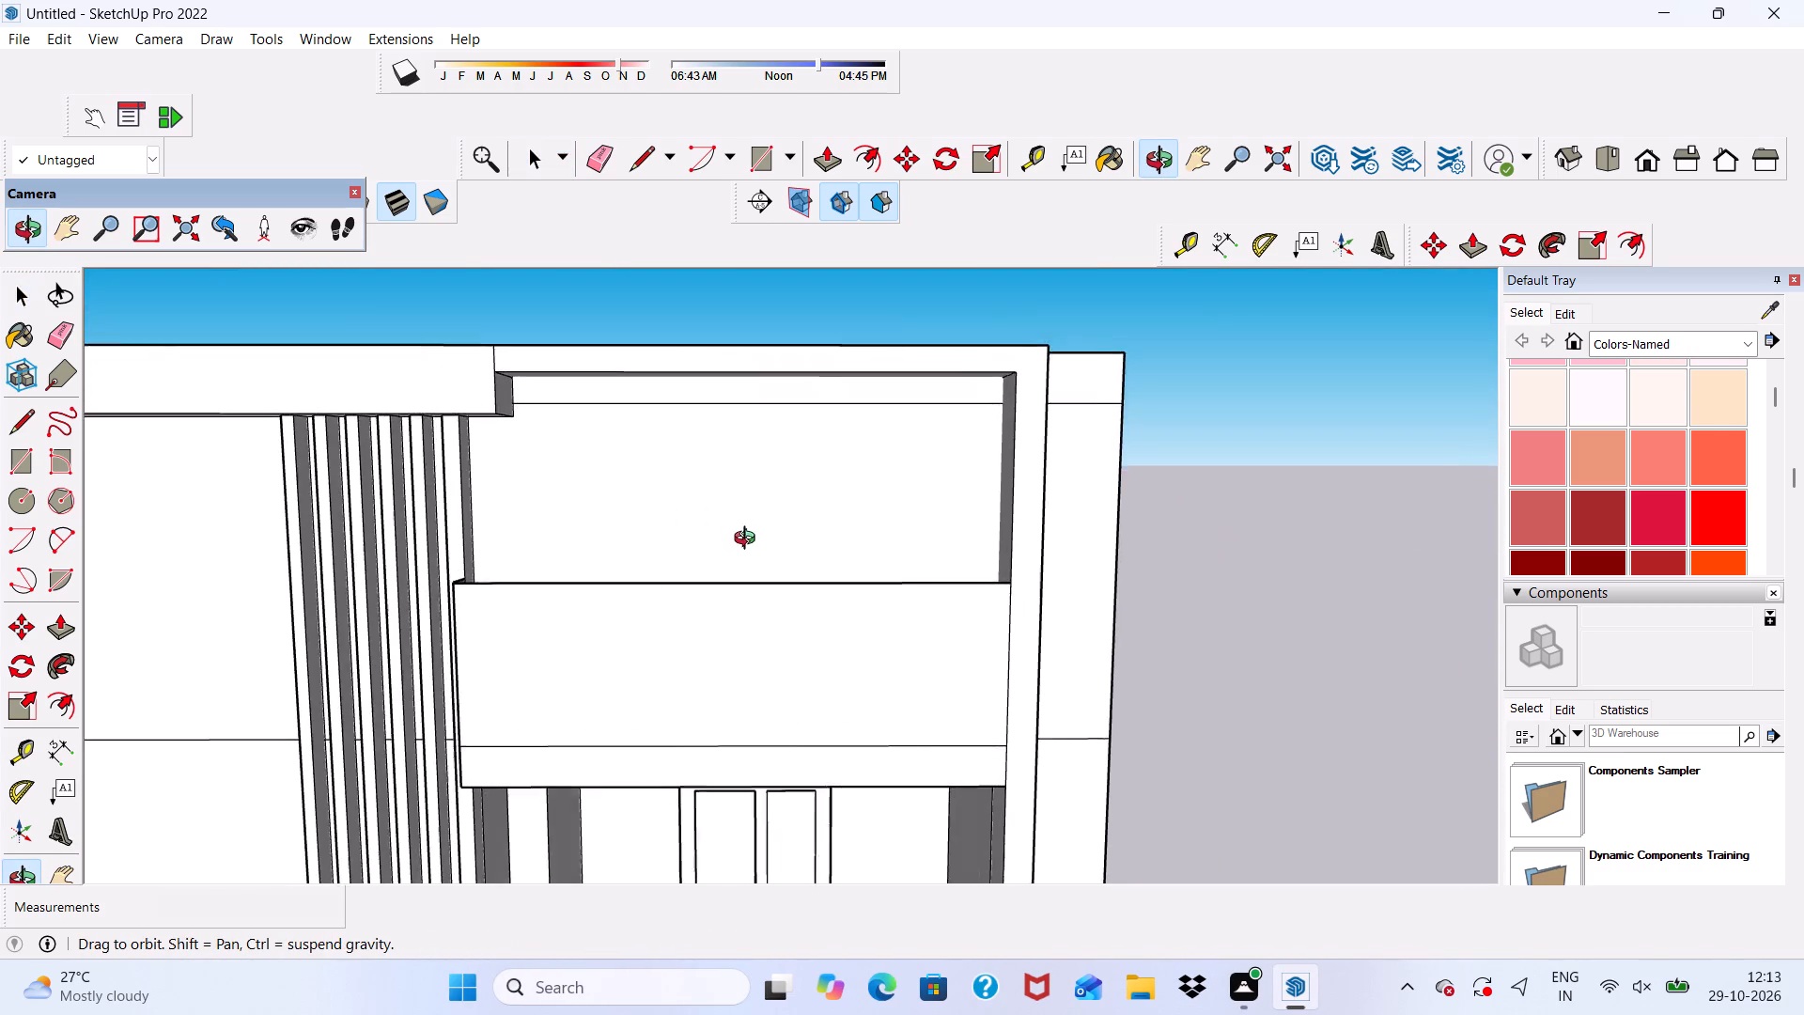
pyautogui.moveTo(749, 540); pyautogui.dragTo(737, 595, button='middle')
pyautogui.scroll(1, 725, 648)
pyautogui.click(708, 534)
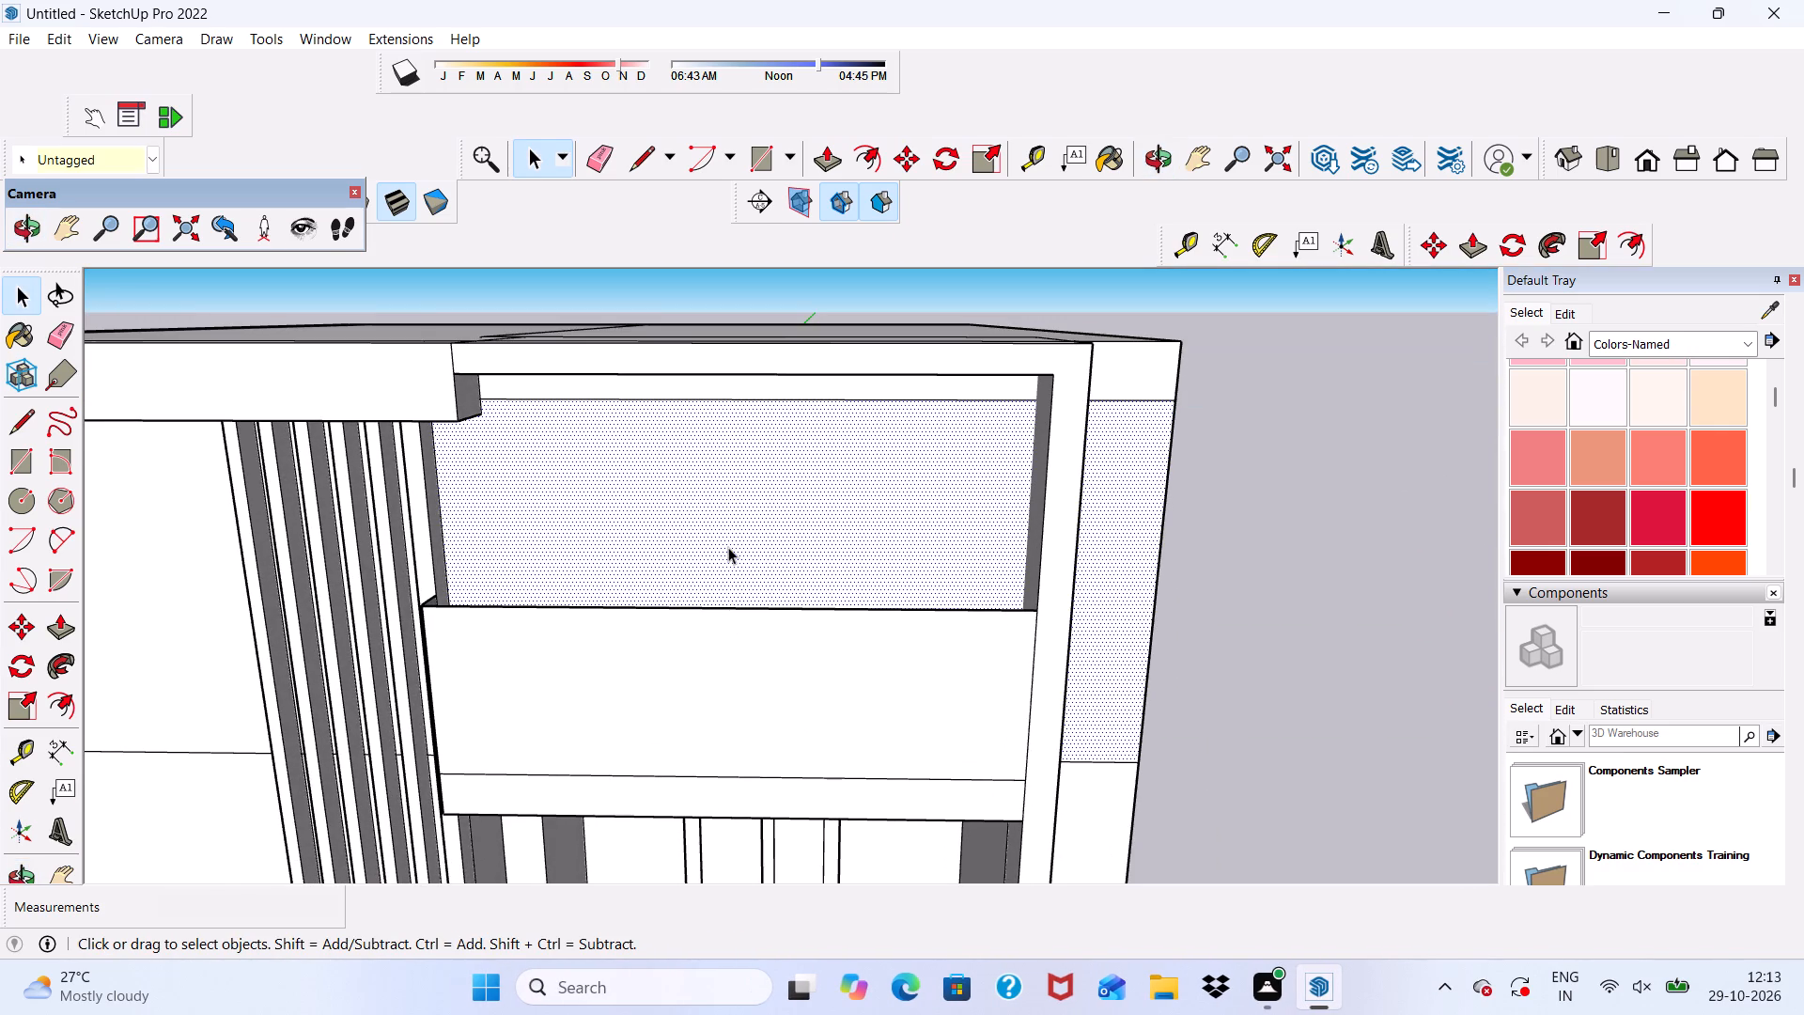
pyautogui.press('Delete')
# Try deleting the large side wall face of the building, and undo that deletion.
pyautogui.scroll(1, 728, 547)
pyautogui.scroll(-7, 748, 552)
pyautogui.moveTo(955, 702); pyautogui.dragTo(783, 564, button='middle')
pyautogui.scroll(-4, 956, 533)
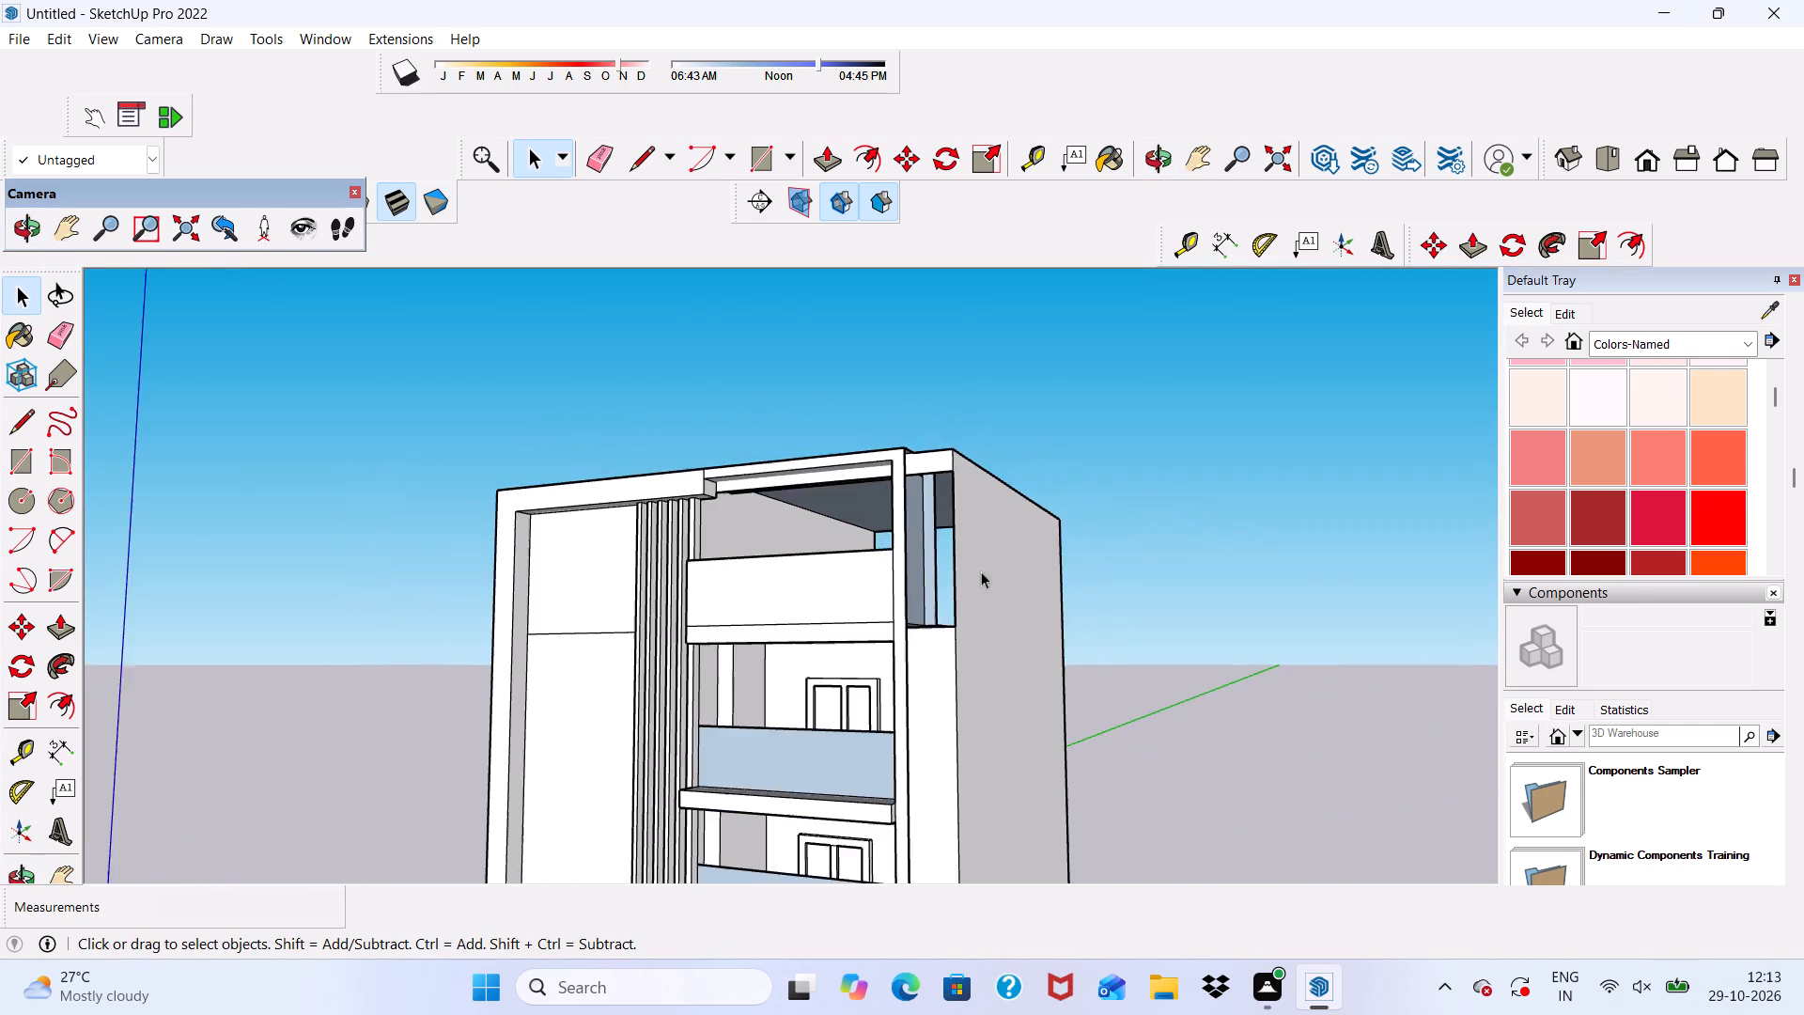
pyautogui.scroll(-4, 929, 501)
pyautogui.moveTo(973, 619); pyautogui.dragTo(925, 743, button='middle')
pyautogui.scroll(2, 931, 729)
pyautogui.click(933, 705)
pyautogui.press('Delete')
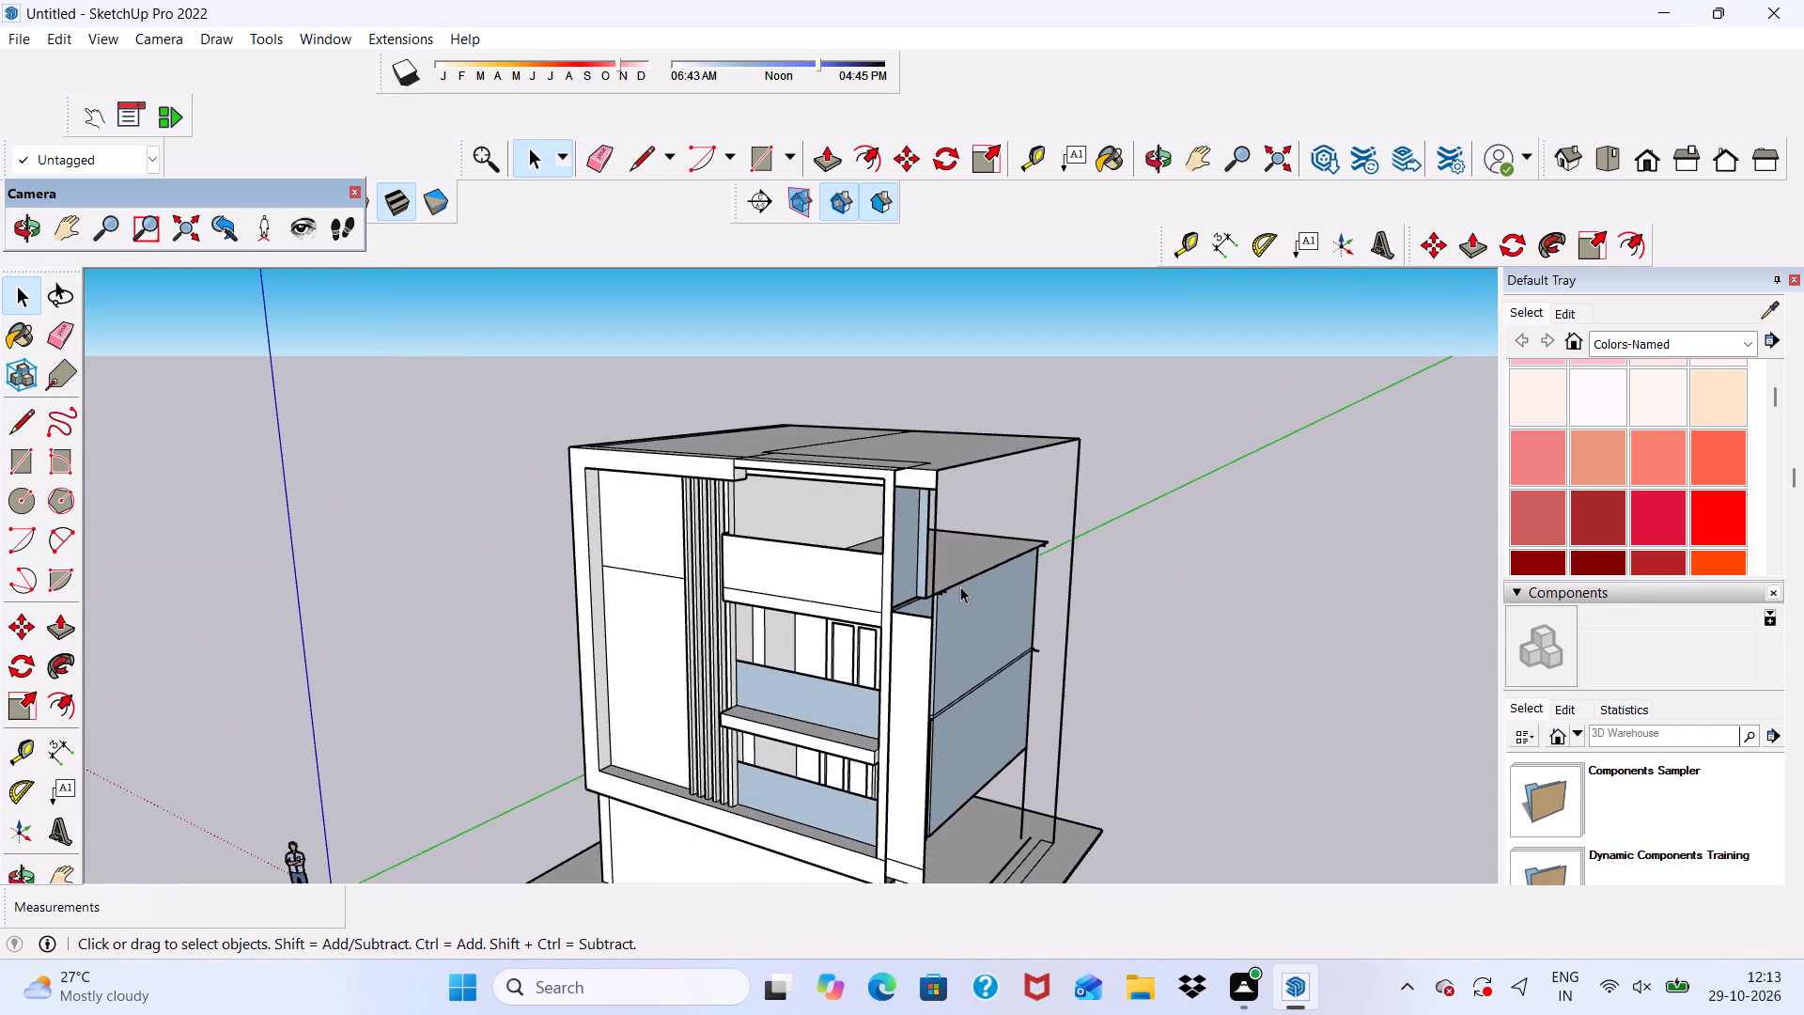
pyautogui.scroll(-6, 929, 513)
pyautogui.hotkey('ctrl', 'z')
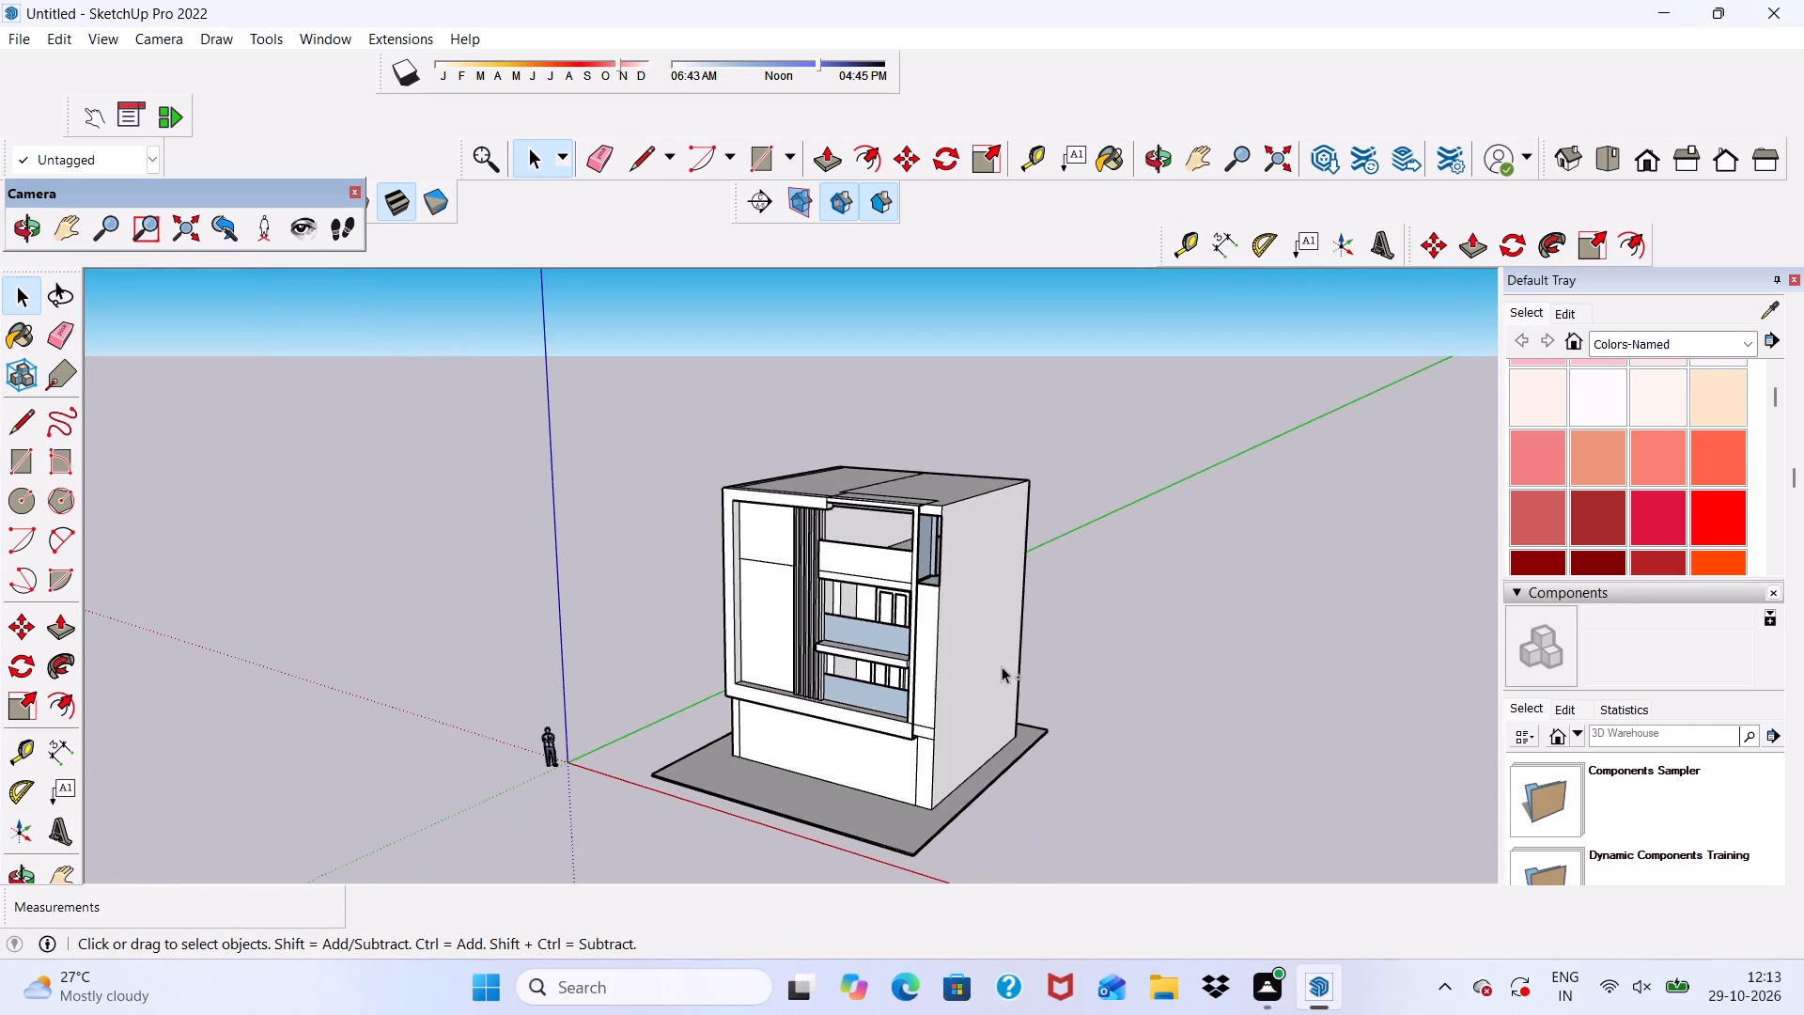
# Undo the recent edits back to the stepped building form, before the upper rear block and its enclosing walls were added.
pyautogui.scroll(-1, 944, 695)
pyautogui.moveTo(925, 700); pyautogui.dragTo(1050, 726, button='middle')
pyautogui.scroll(6, 980, 671)
pyautogui.press('space')
pyautogui.moveTo(982, 687); pyautogui.dragTo(918, 614, button='middle')
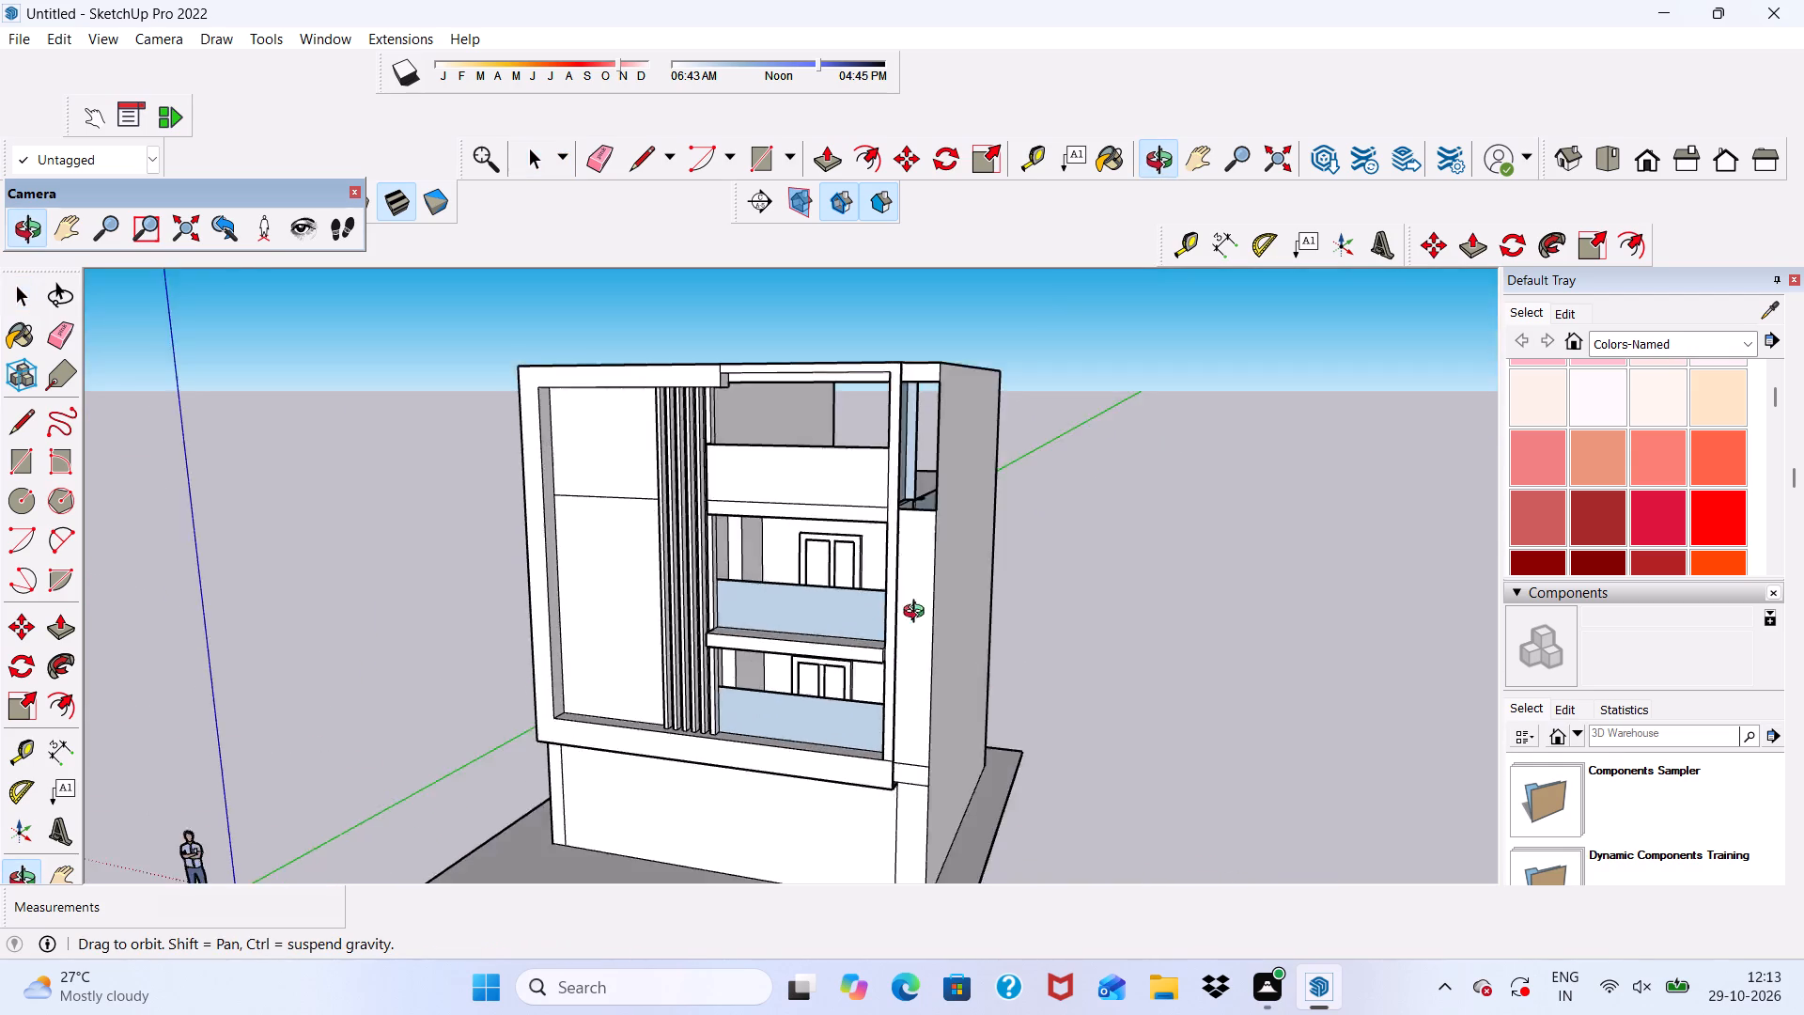
pyautogui.moveTo(918, 614); pyautogui.dragTo(847, 627, button='middle')
pyautogui.hotkey('ctrl', 'z')
pyautogui.hotkey('ctrl', 'z')
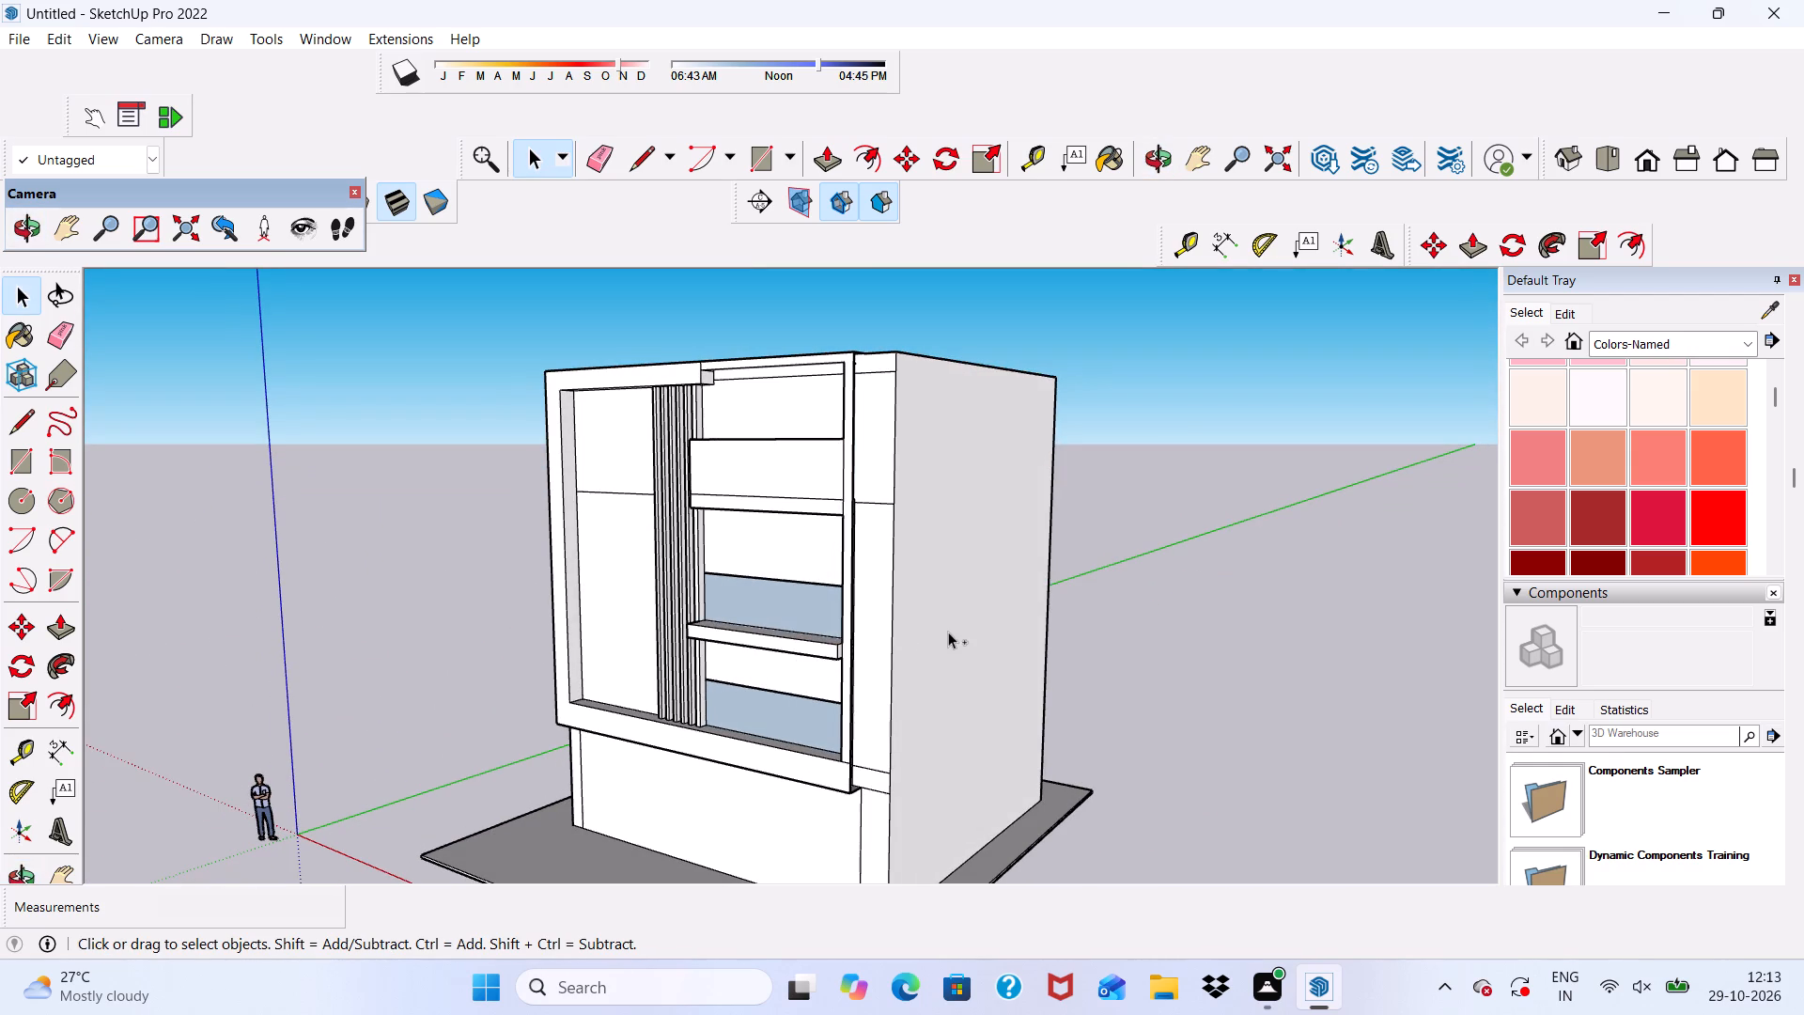
pyautogui.hotkey('ctrl', 'z')
pyautogui.hotkey('ctrl', 'z')
pyautogui.hotkey('ctrl', 'z')
pyautogui.hotkey('ctrl', 'z')
pyautogui.hotkey('ctrl', 'z')
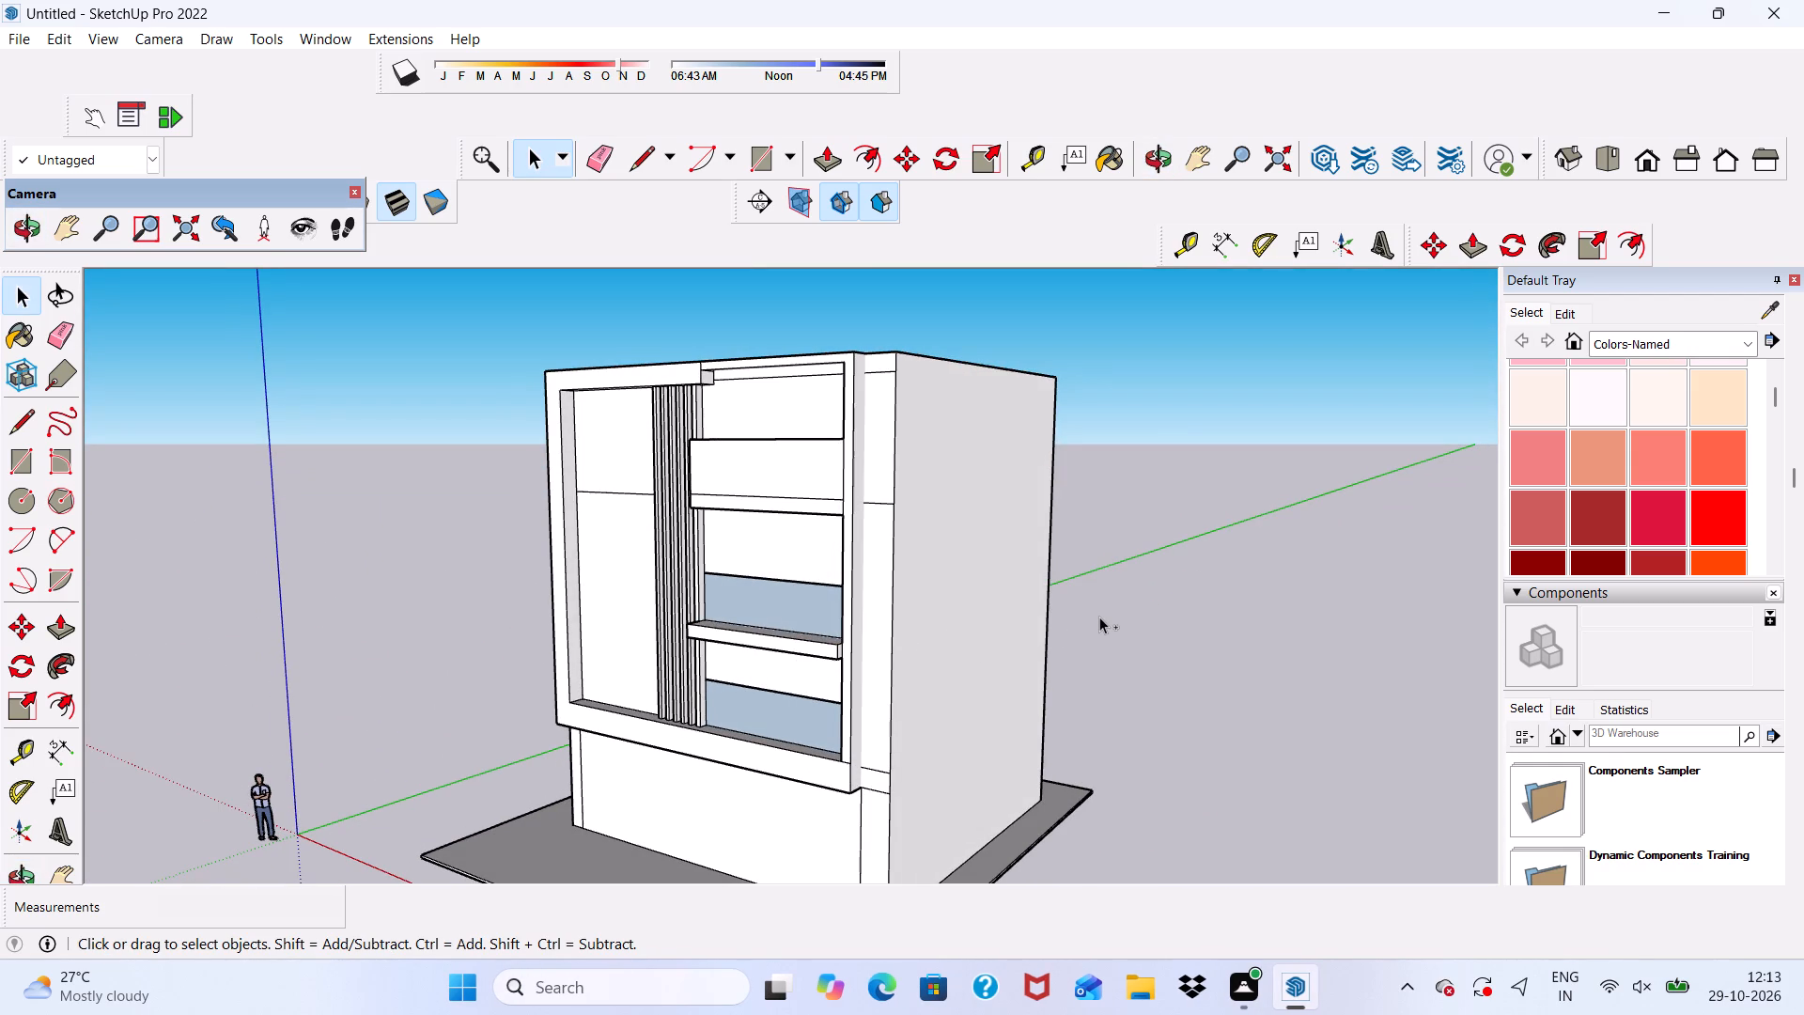
pyautogui.hotkey('ctrl', 'z')
pyautogui.hotkey('ctrl', 'z')
pyautogui.hotkey('ctrl', 'z')
pyautogui.hotkey('ctrl', 'z')
pyautogui.hotkey('ctrl', 'z')
pyautogui.hotkey('ctrl', 'z')
pyautogui.hotkey('ctrl', 'z')
pyautogui.hotkey('ctrl', 'z')
pyautogui.hotkey('ctrl', 'z')
pyautogui.hotkey('ctrl', 'z')
pyautogui.hotkey('ctrl', 'z')
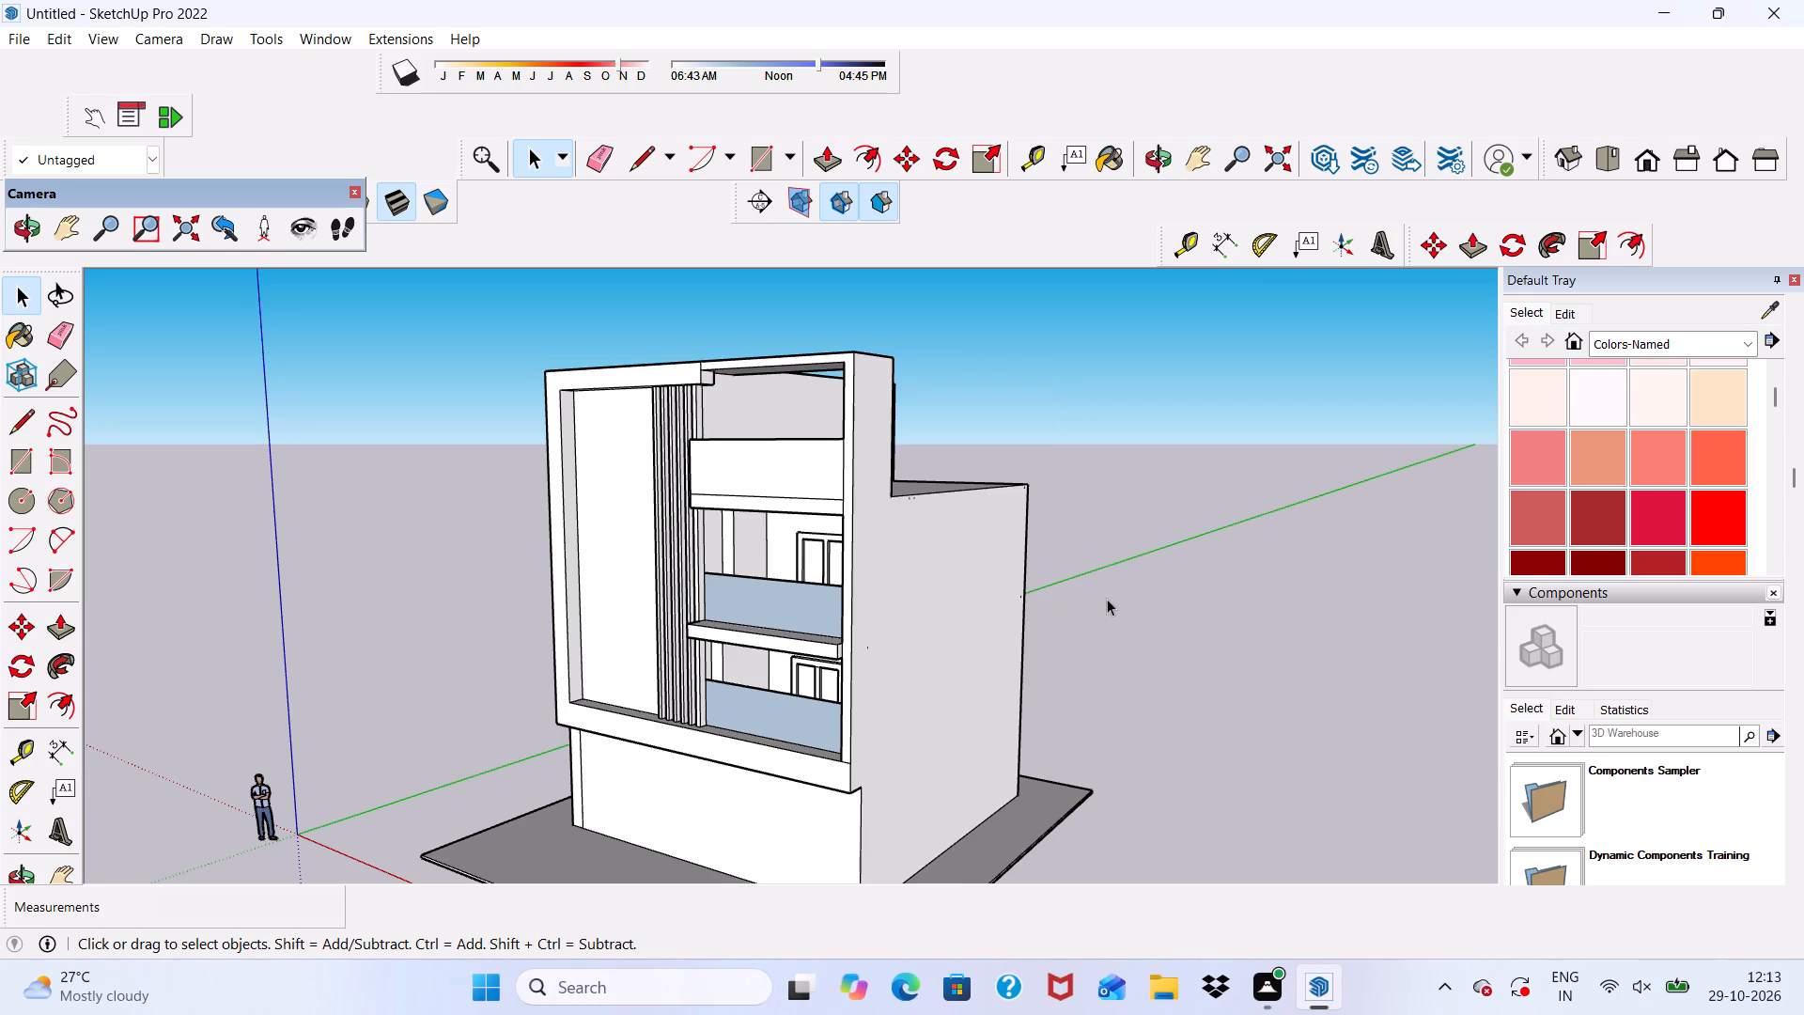
# Erase the leftover edge running along the roof beside its long outer side.
pyautogui.moveTo(942, 608); pyautogui.dragTo(1102, 934, button='middle')
pyautogui.scroll(-1, 942, 608)
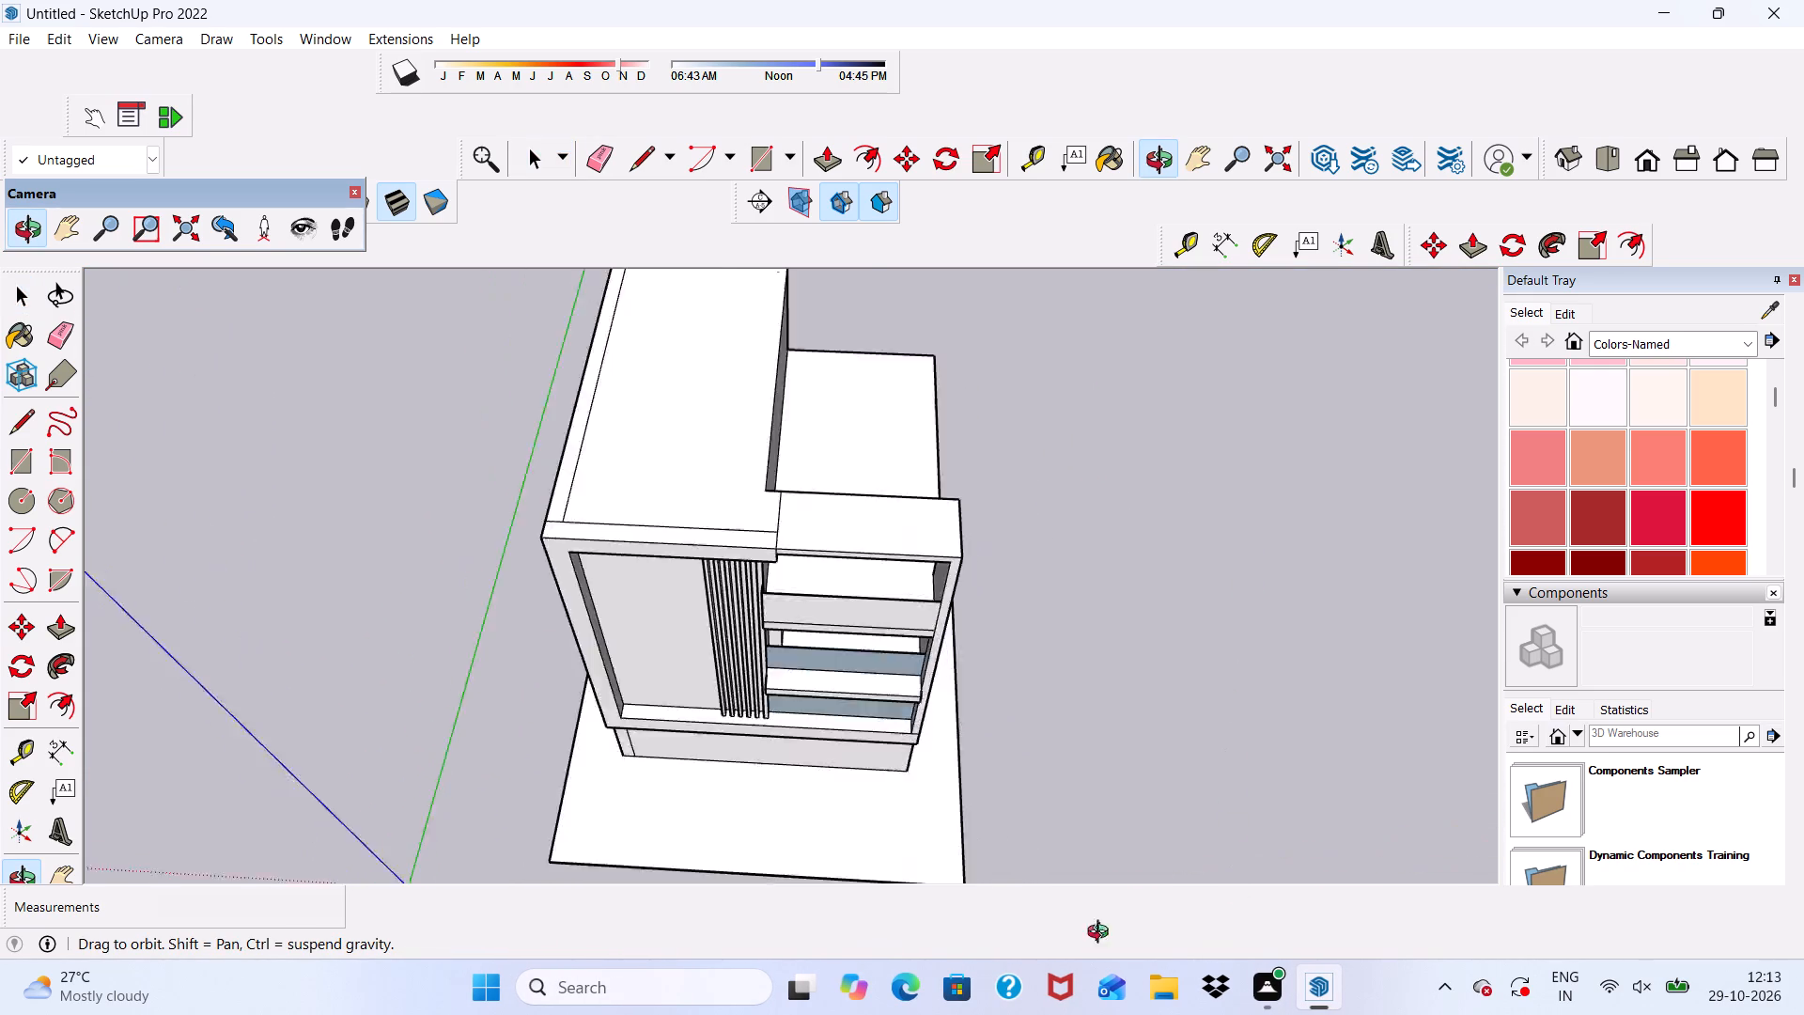
pyautogui.moveTo(1102, 934); pyautogui.dragTo(1047, 579, button='middle')
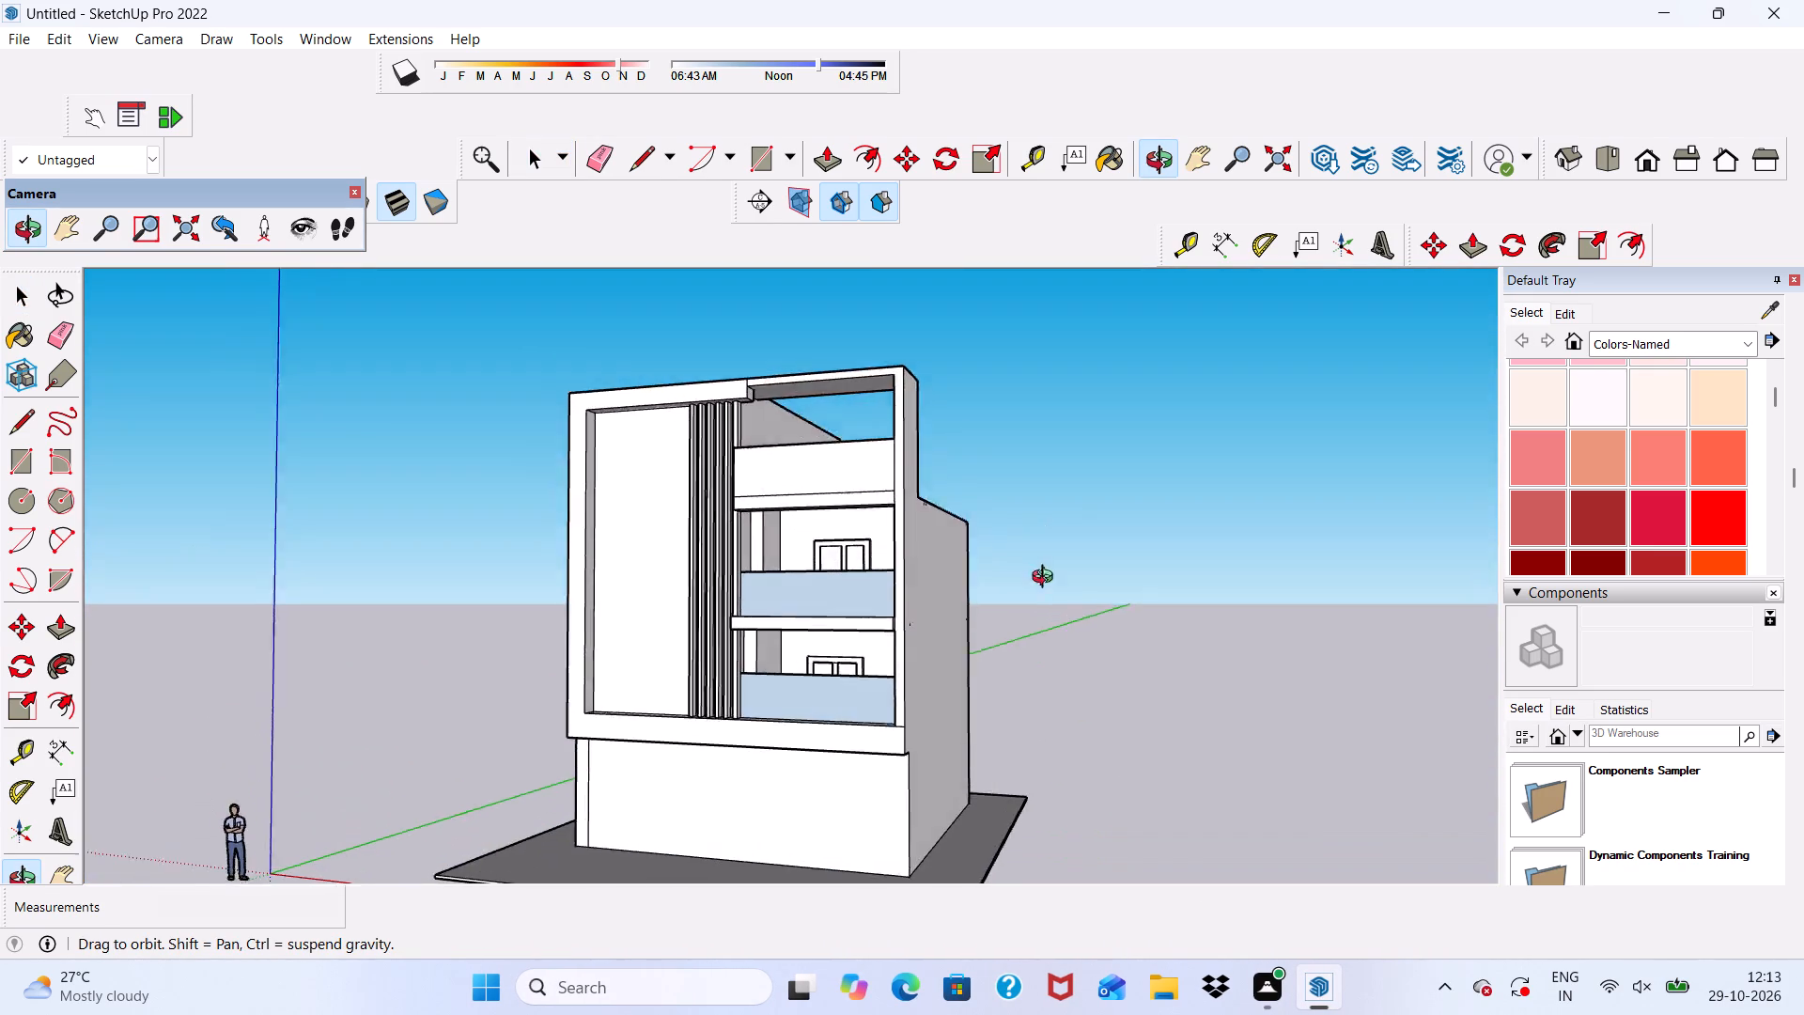
pyautogui.moveTo(1047, 579); pyautogui.dragTo(1030, 636, button='middle')
pyautogui.press('space')
pyautogui.scroll(-4, 710, 546)
pyautogui.moveTo(718, 572); pyautogui.dragTo(895, 743, button='middle')
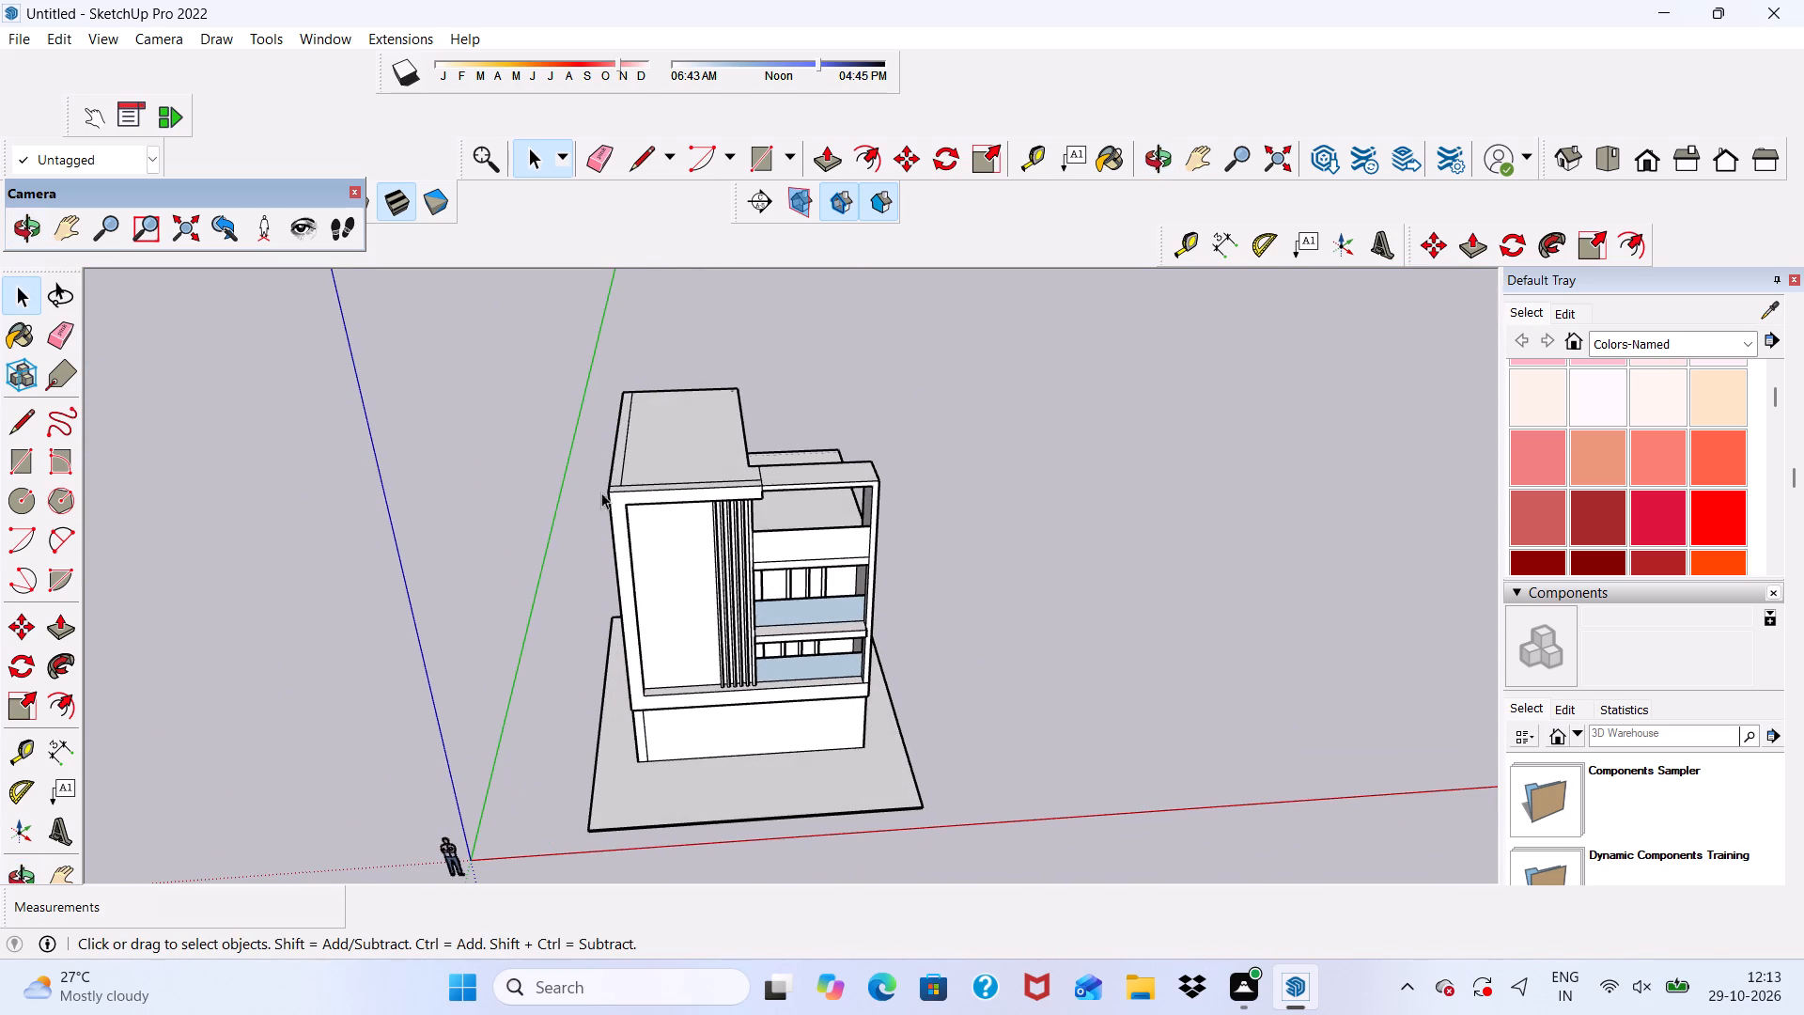
pyautogui.click(598, 153)
pyautogui.scroll(12, 678, 441)
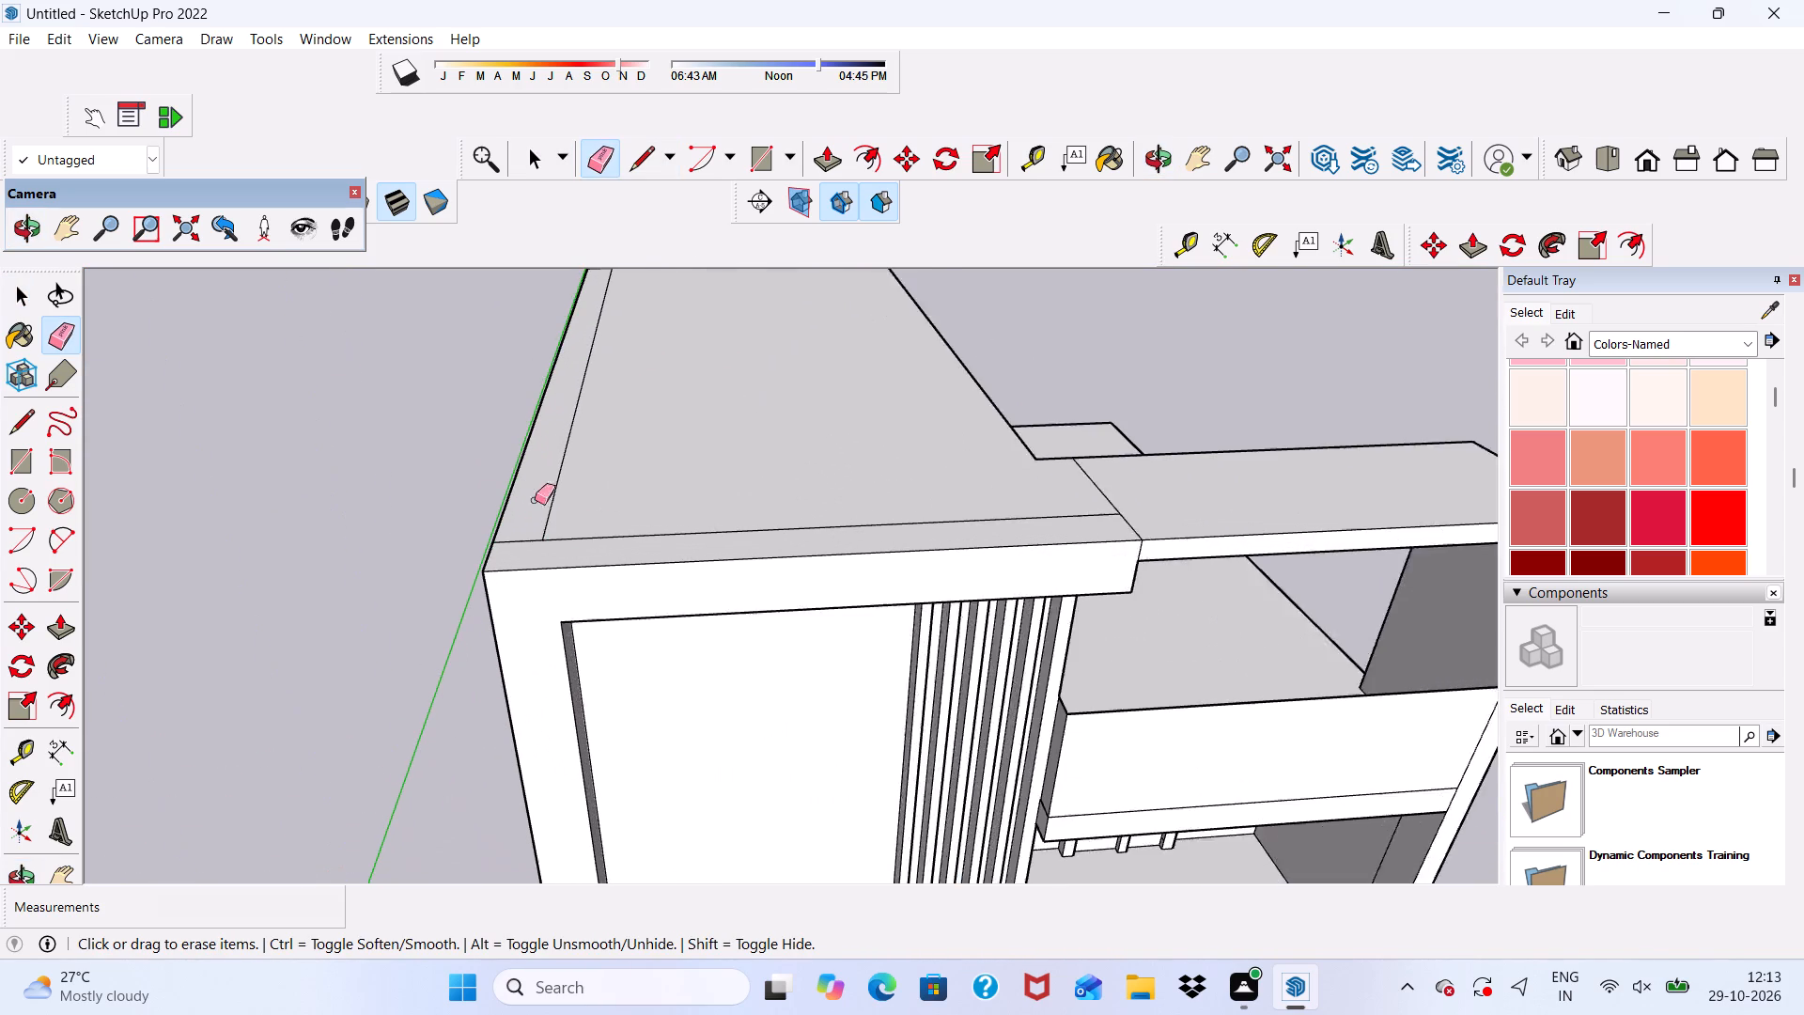
pyautogui.scroll(3, 535, 500)
pyautogui.moveTo(527, 475); pyautogui.dragTo(577, 511)
# Examine the slatted front, side wall, compartments and slab underside from several angles.
pyautogui.scroll(1, 561, 548)
pyautogui.scroll(-8, 521, 458)
pyautogui.moveTo(1130, 506); pyautogui.dragTo(1050, 277, button='middle')
pyautogui.scroll(1, 1055, 280)
pyautogui.scroll(-5, 1057, 351)
pyautogui.moveTo(1053, 626); pyautogui.dragTo(1215, 492, button='middle')
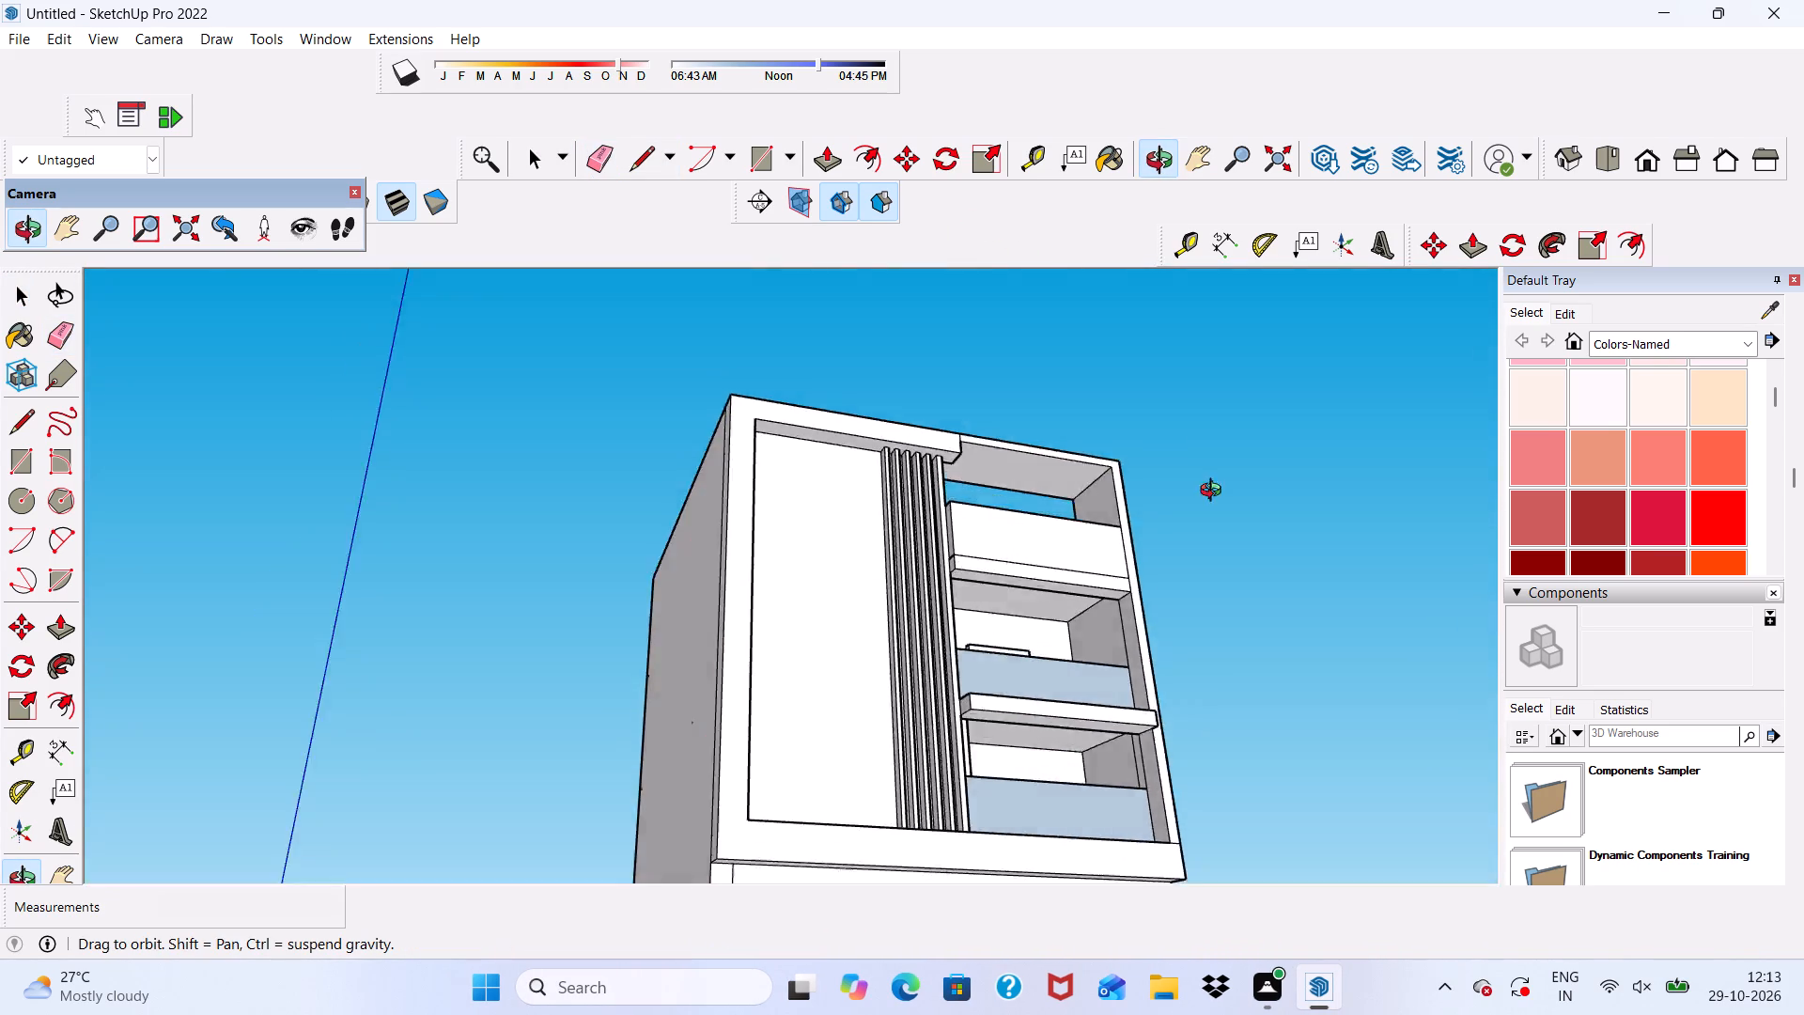
pyautogui.moveTo(1215, 492); pyautogui.dragTo(977, 666, button='middle')
pyautogui.scroll(5, 942, 610)
pyautogui.scroll(-1, 929, 581)
pyautogui.moveTo(929, 581); pyautogui.dragTo(1222, 598, button='middle')
pyautogui.scroll(6, 863, 582)
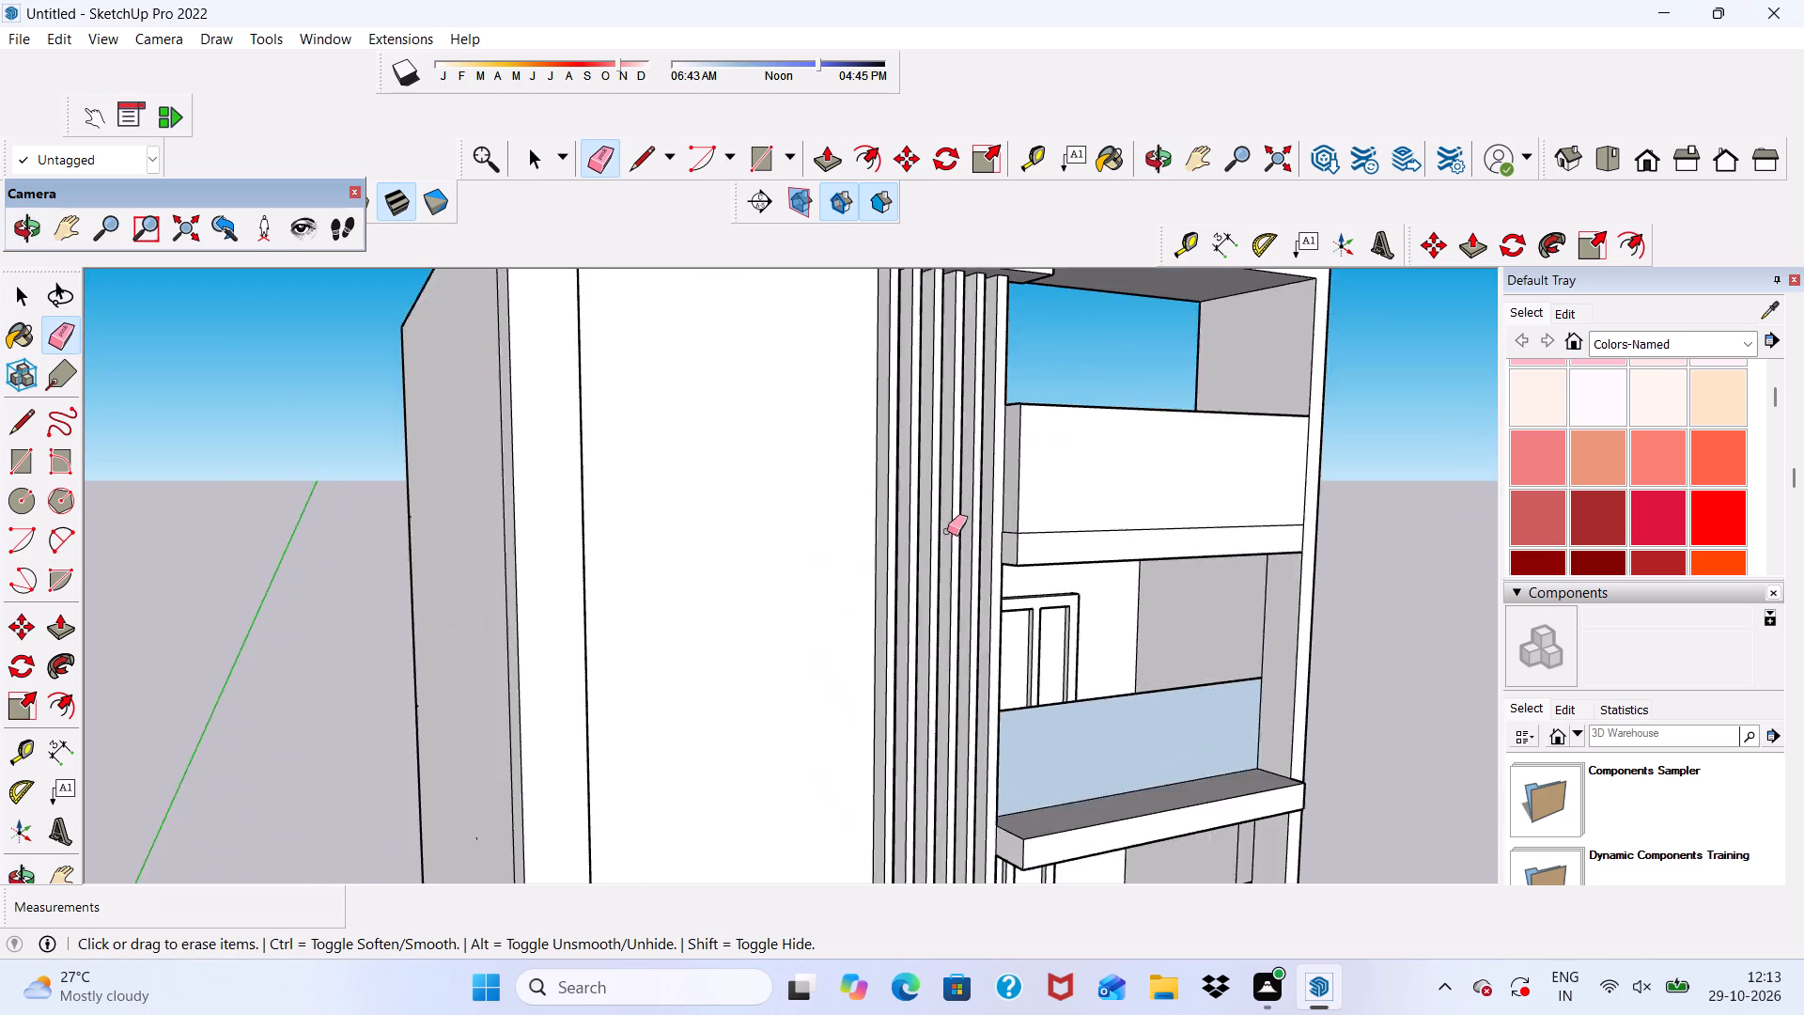
pyautogui.scroll(15, 947, 531)
pyautogui.moveTo(1107, 534); pyautogui.dragTo(1003, 653, button='middle')
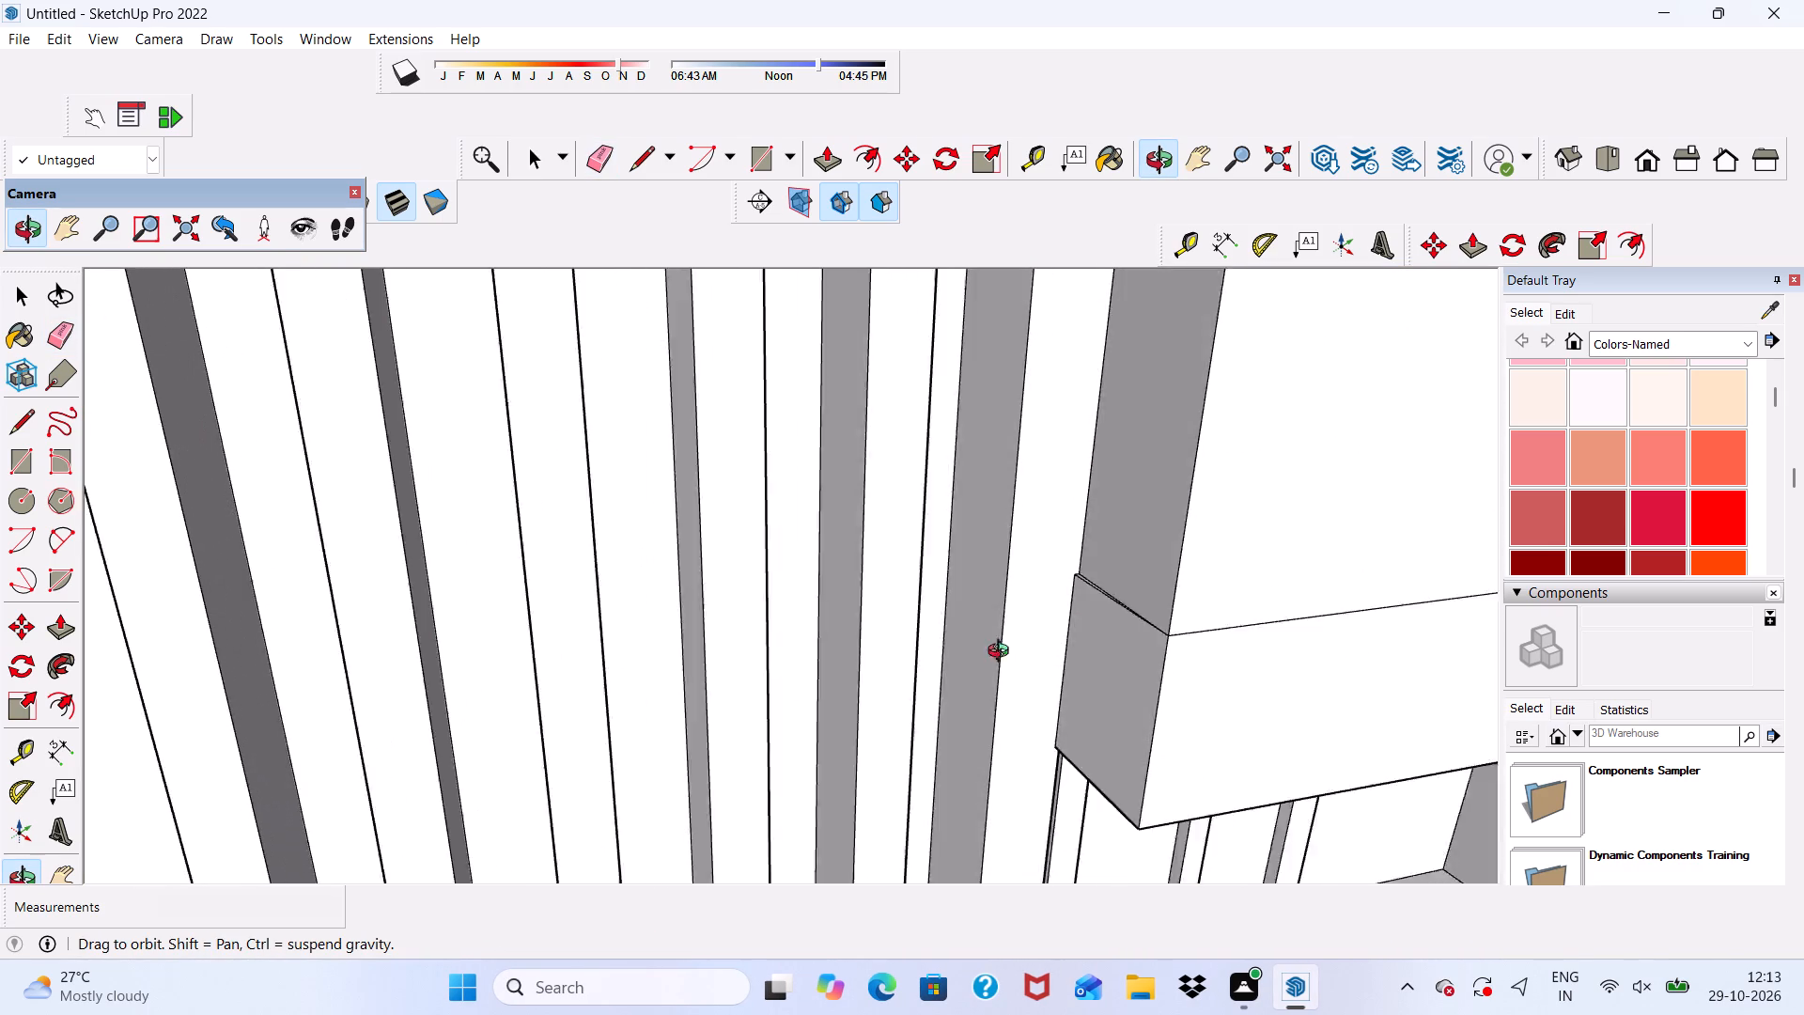
pyautogui.moveTo(1003, 653); pyautogui.dragTo(917, 679, button='middle')
pyautogui.press('space')
pyautogui.scroll(-10, 859, 453)
pyautogui.moveTo(895, 595); pyautogui.dragTo(895, 561, button='middle')
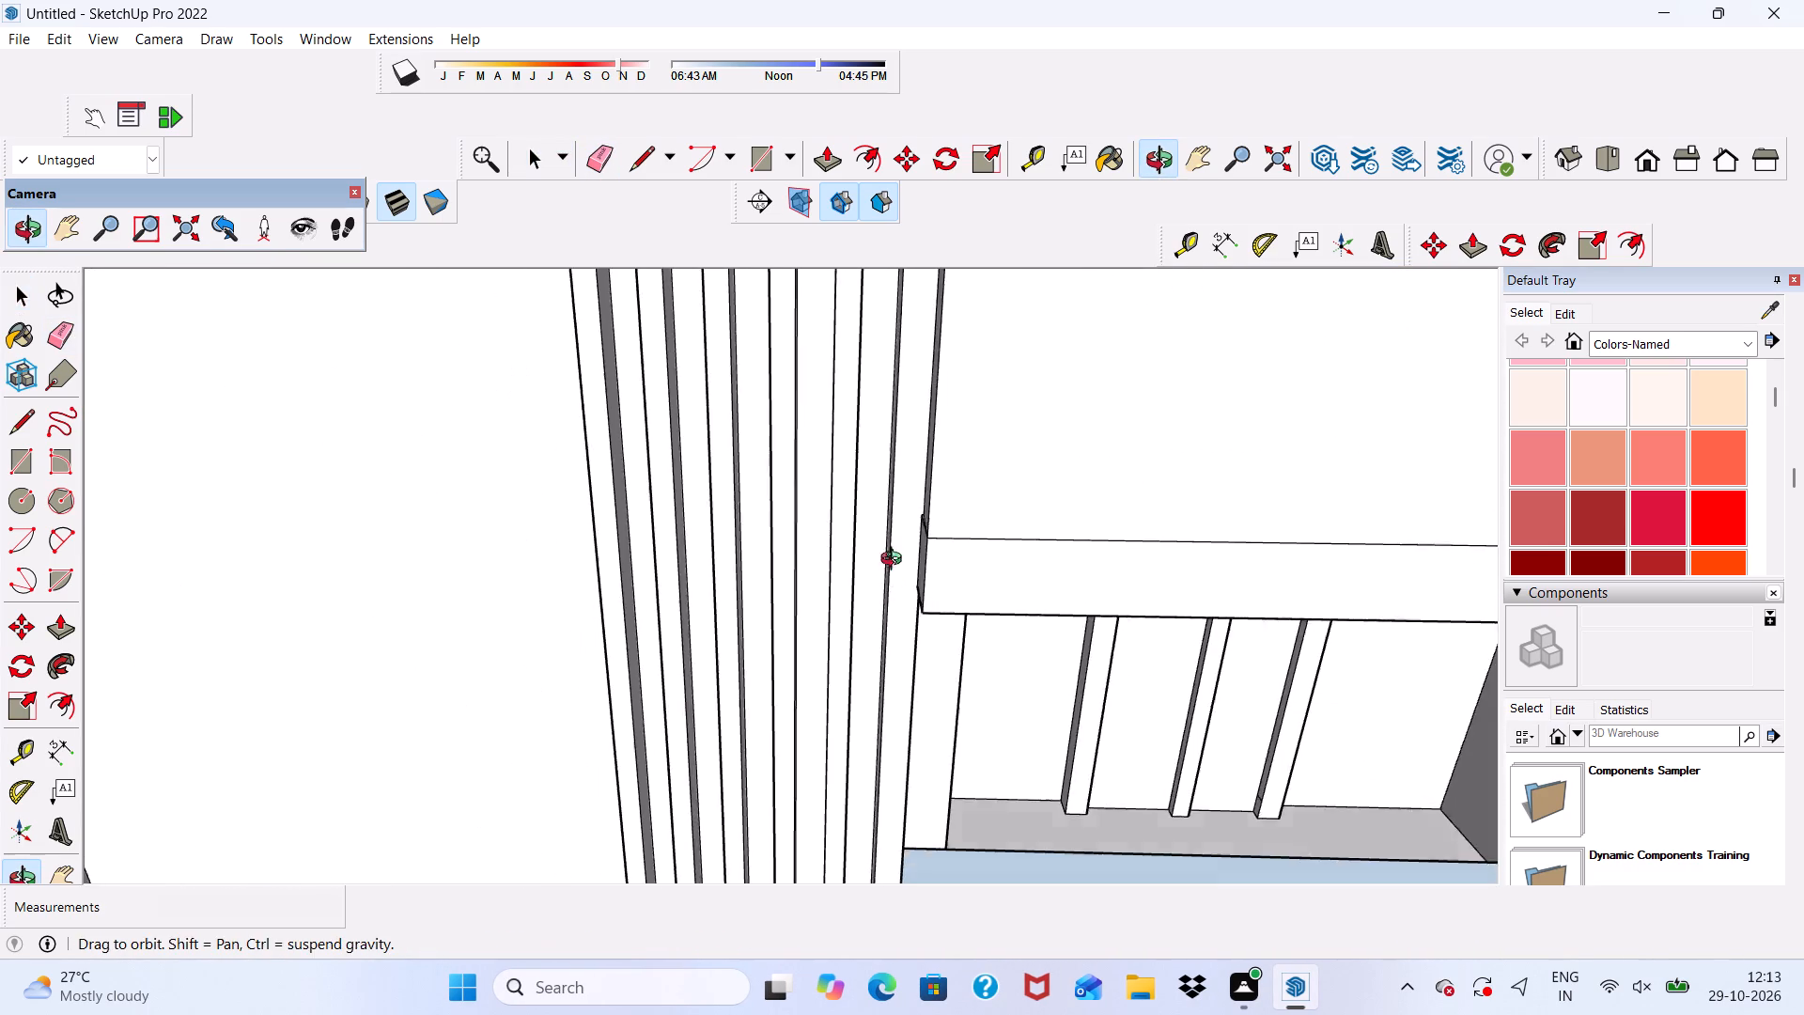
pyautogui.moveTo(895, 561); pyautogui.dragTo(917, 414, button='middle')
pyautogui.scroll(1, 920, 413)
pyautogui.scroll(-9, 913, 414)
pyautogui.scroll(-3, 1013, 598)
pyautogui.moveTo(1002, 635); pyautogui.dragTo(1215, 551, button='middle')
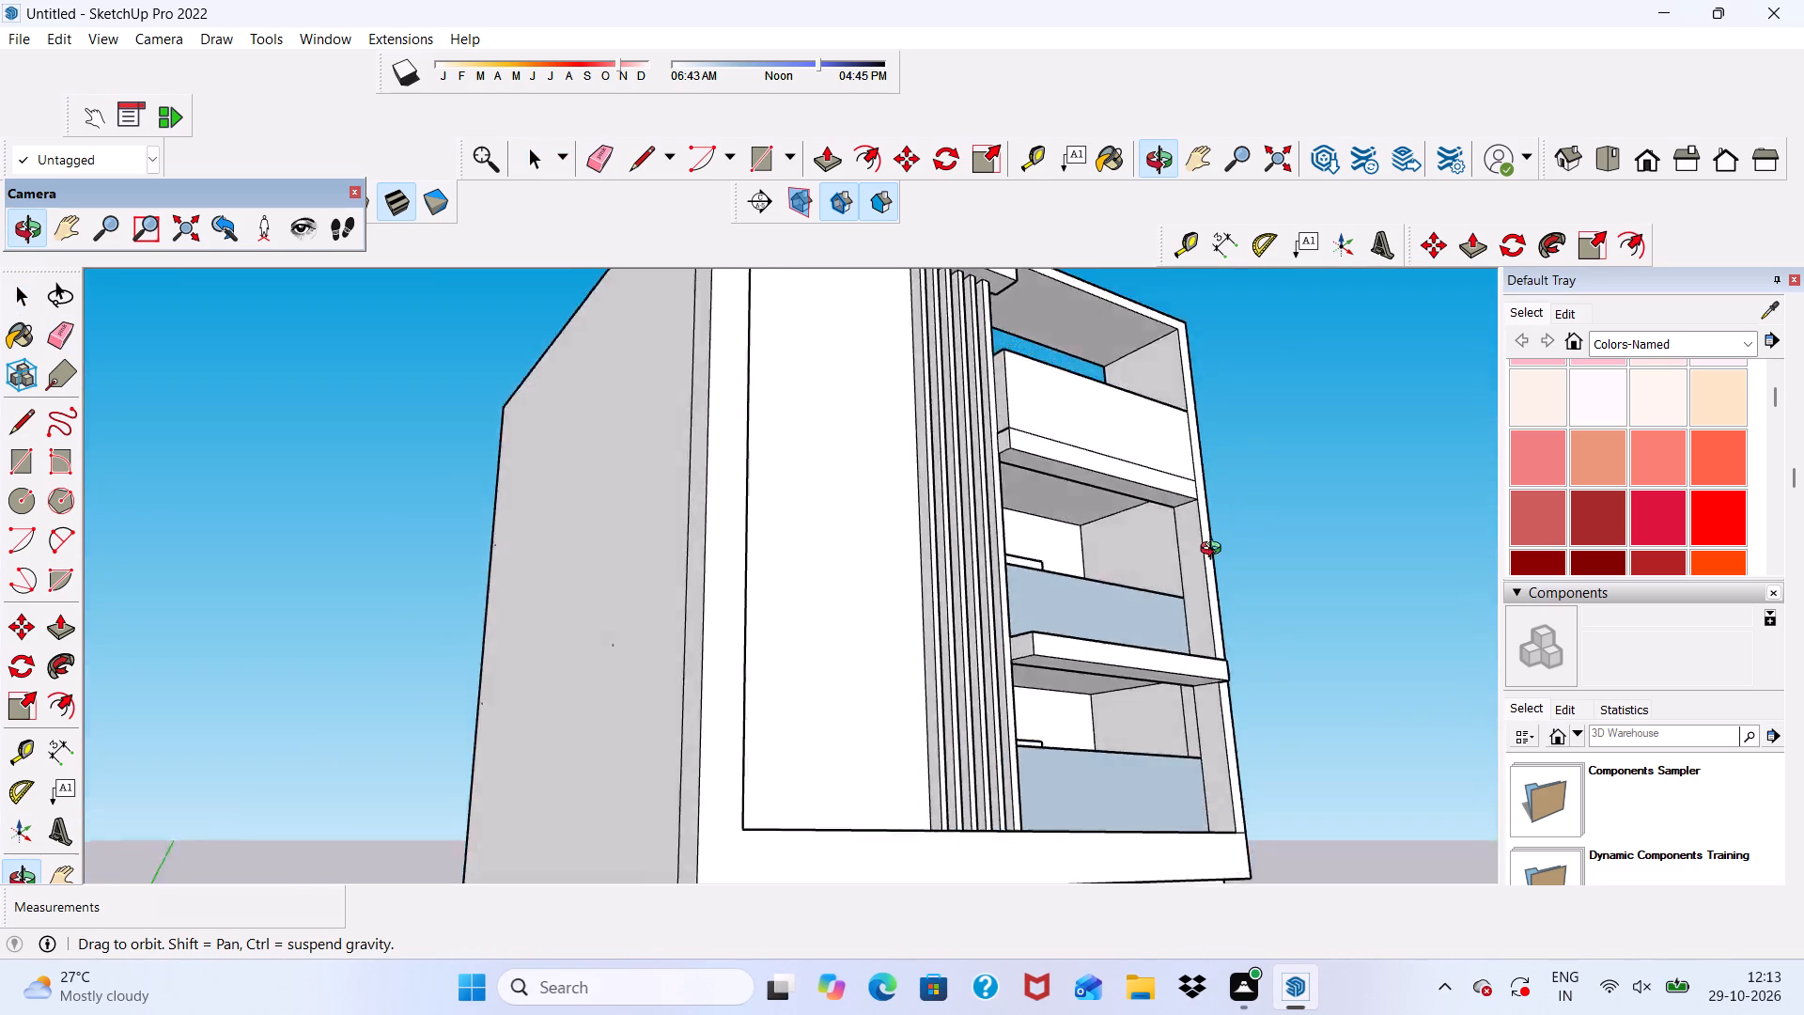
pyautogui.moveTo(1215, 551); pyautogui.dragTo(1082, 672, button='middle')
pyautogui.scroll(-5, 1038, 591)
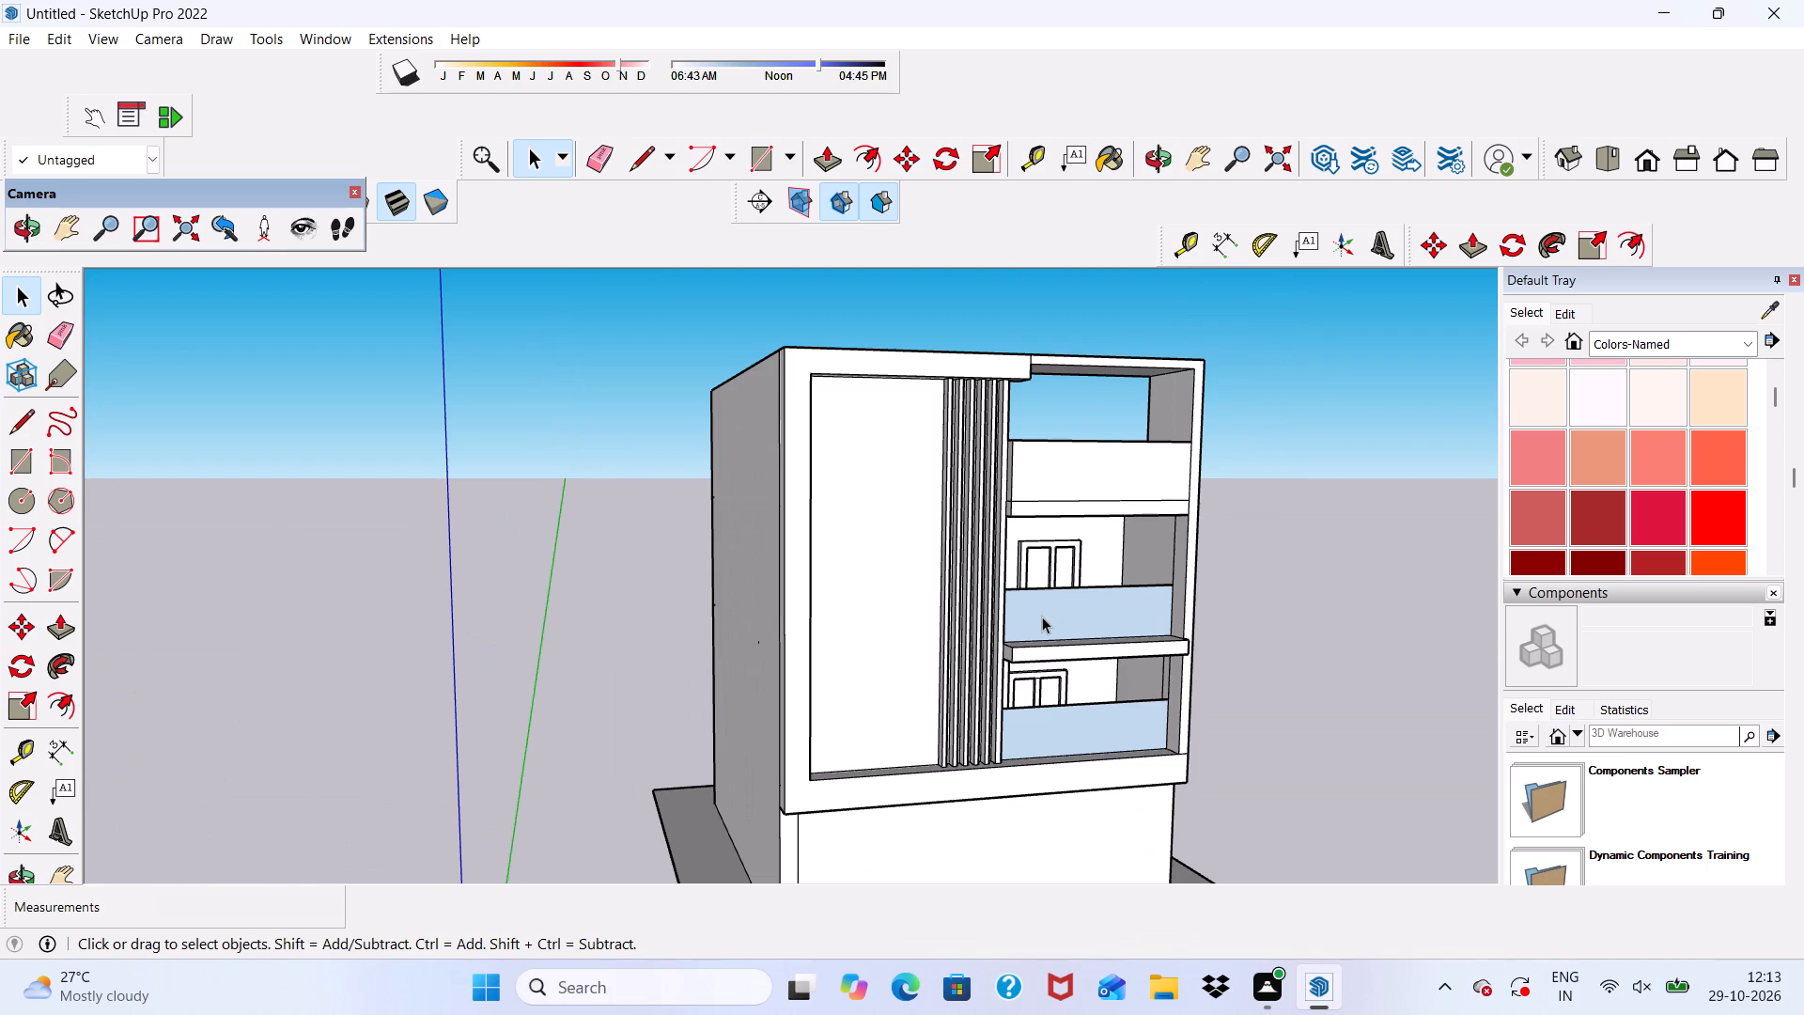
pyautogui.scroll(-11, 1057, 570)
pyautogui.moveTo(1017, 646); pyautogui.dragTo(904, 427, button='middle')
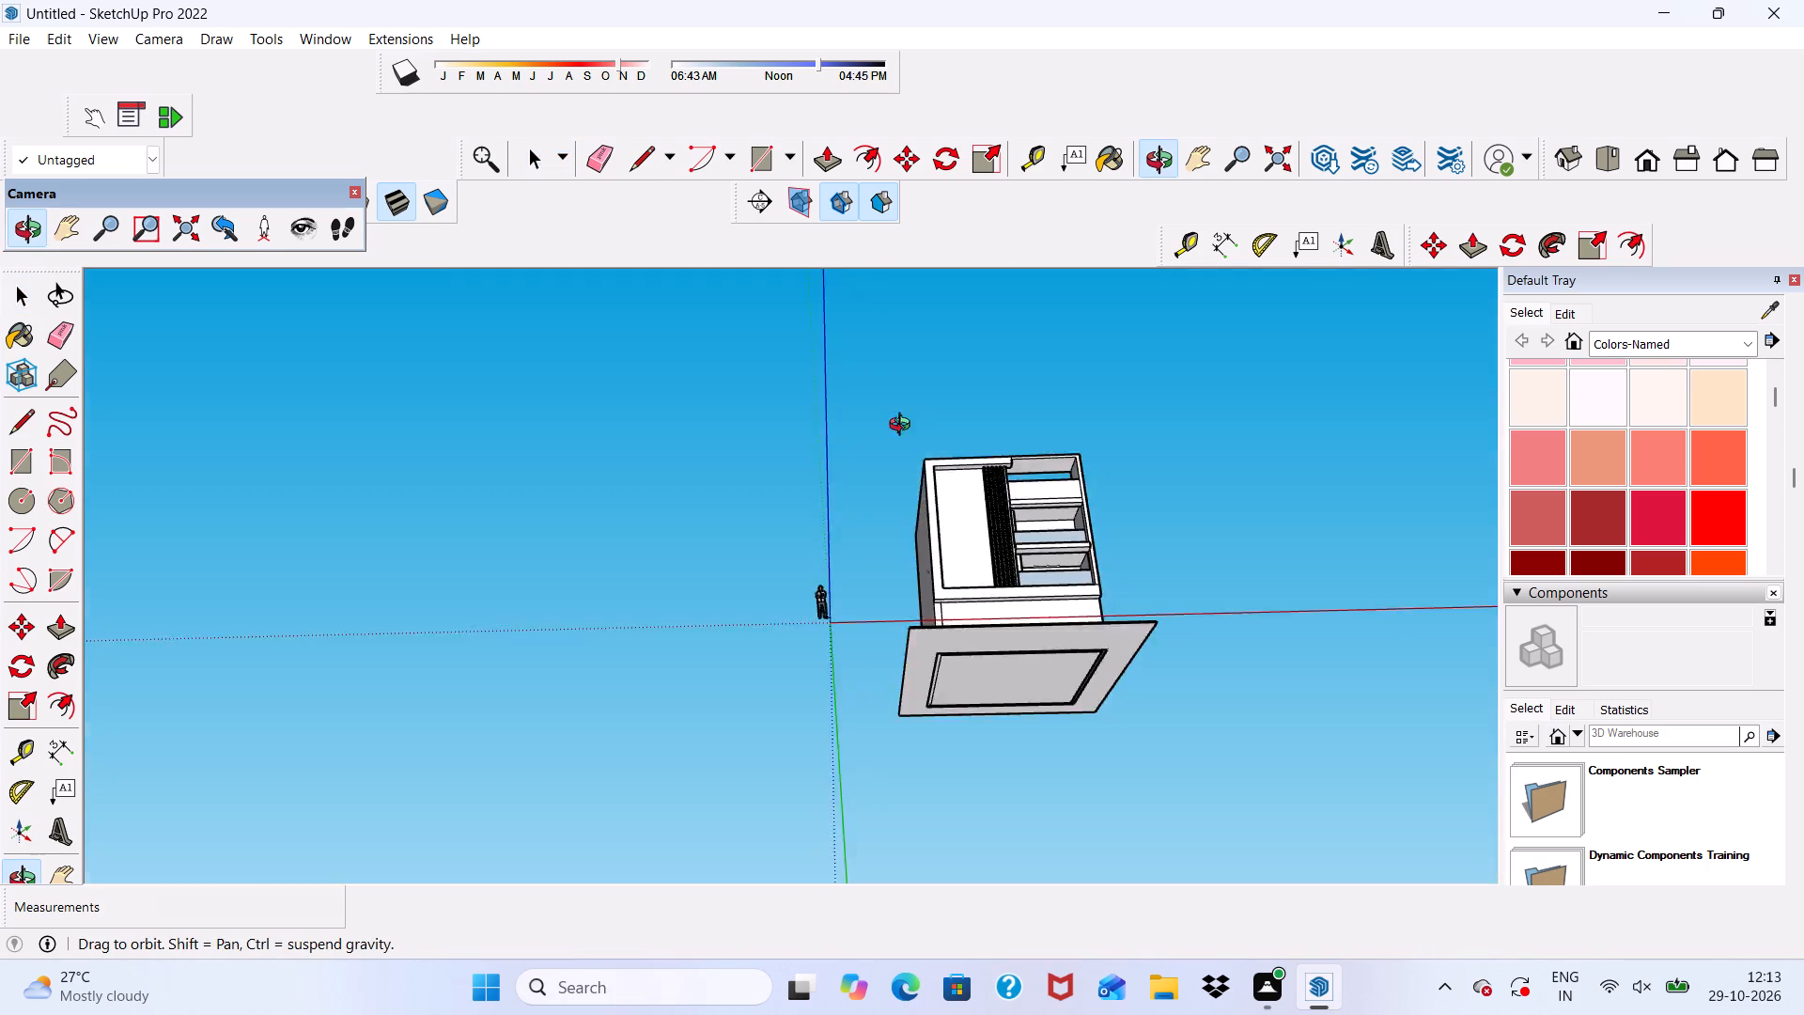
pyautogui.moveTo(904, 427); pyautogui.dragTo(923, 531, button='middle')
# Draw a rectangle about 28' 8 3/4" by 7' 9 5/8" on the base's front wall, starting at the vertical line's lower end.
pyautogui.scroll(11, 923, 530)
pyautogui.moveTo(996, 836); pyautogui.dragTo(970, 798, button='middle')
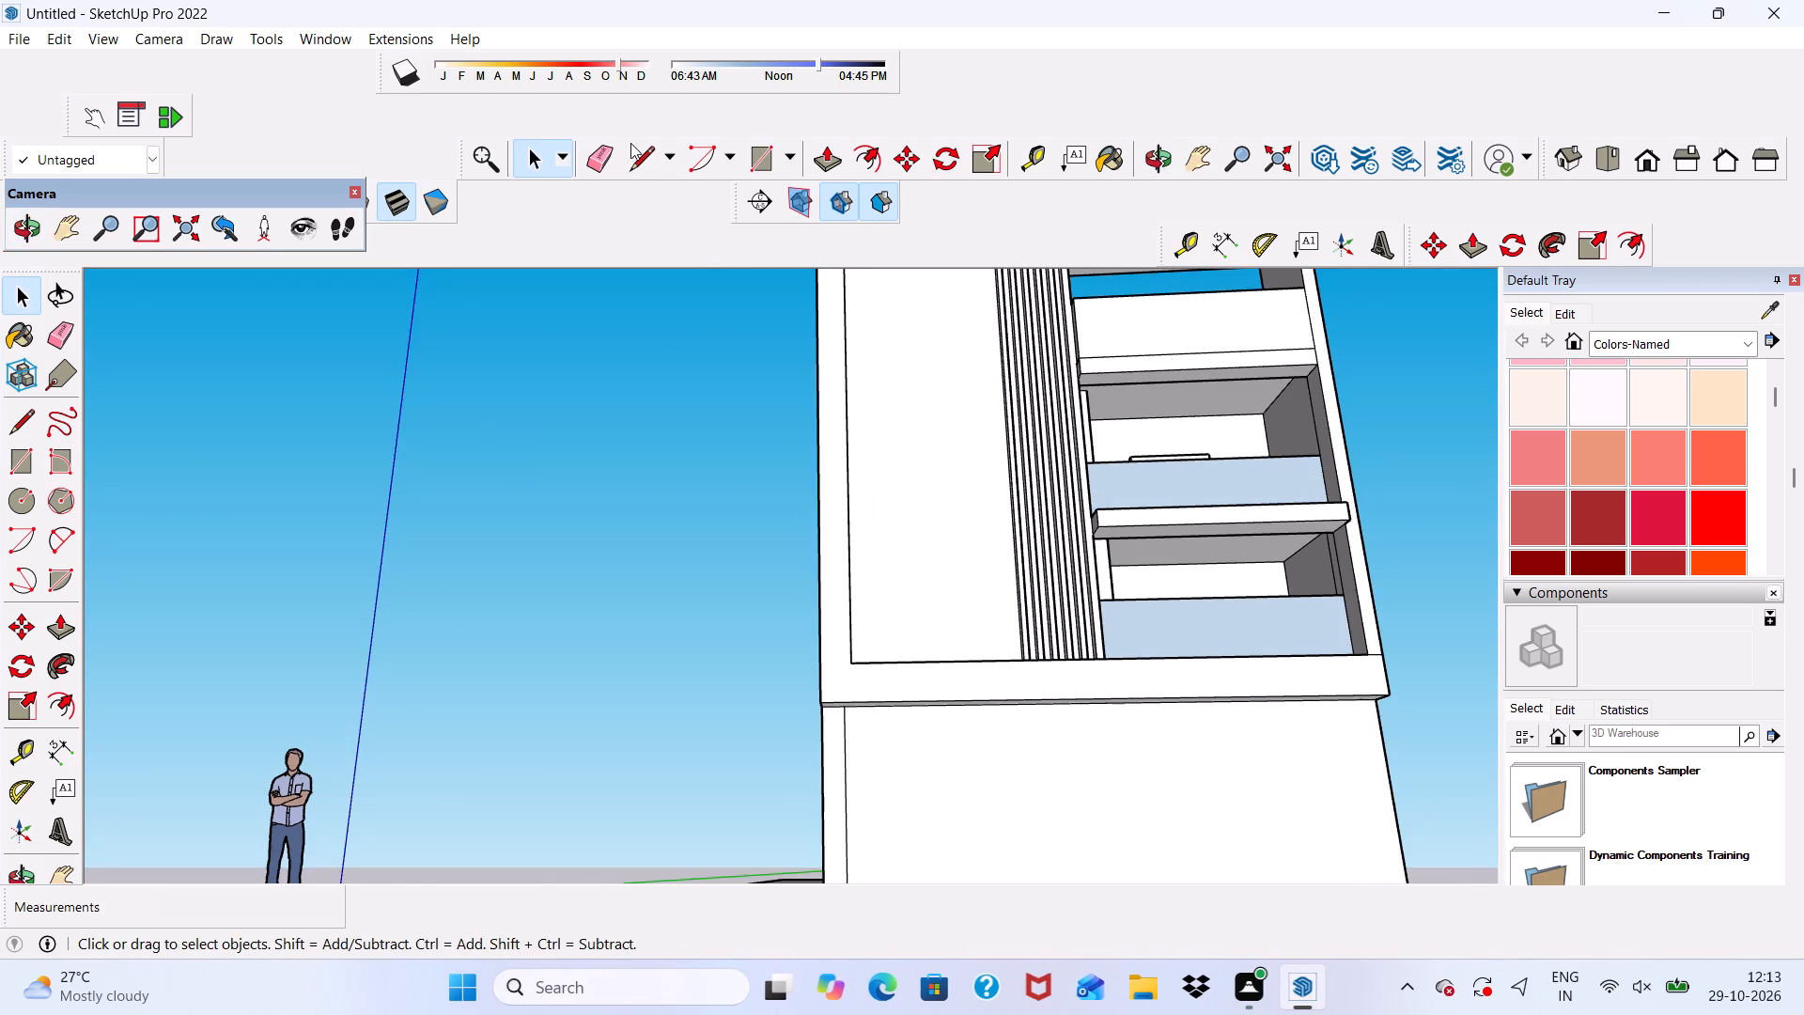
pyautogui.click(754, 158)
pyautogui.scroll(-6, 716, 158)
pyautogui.scroll(1, 840, 516)
pyautogui.scroll(-6, 672, 200)
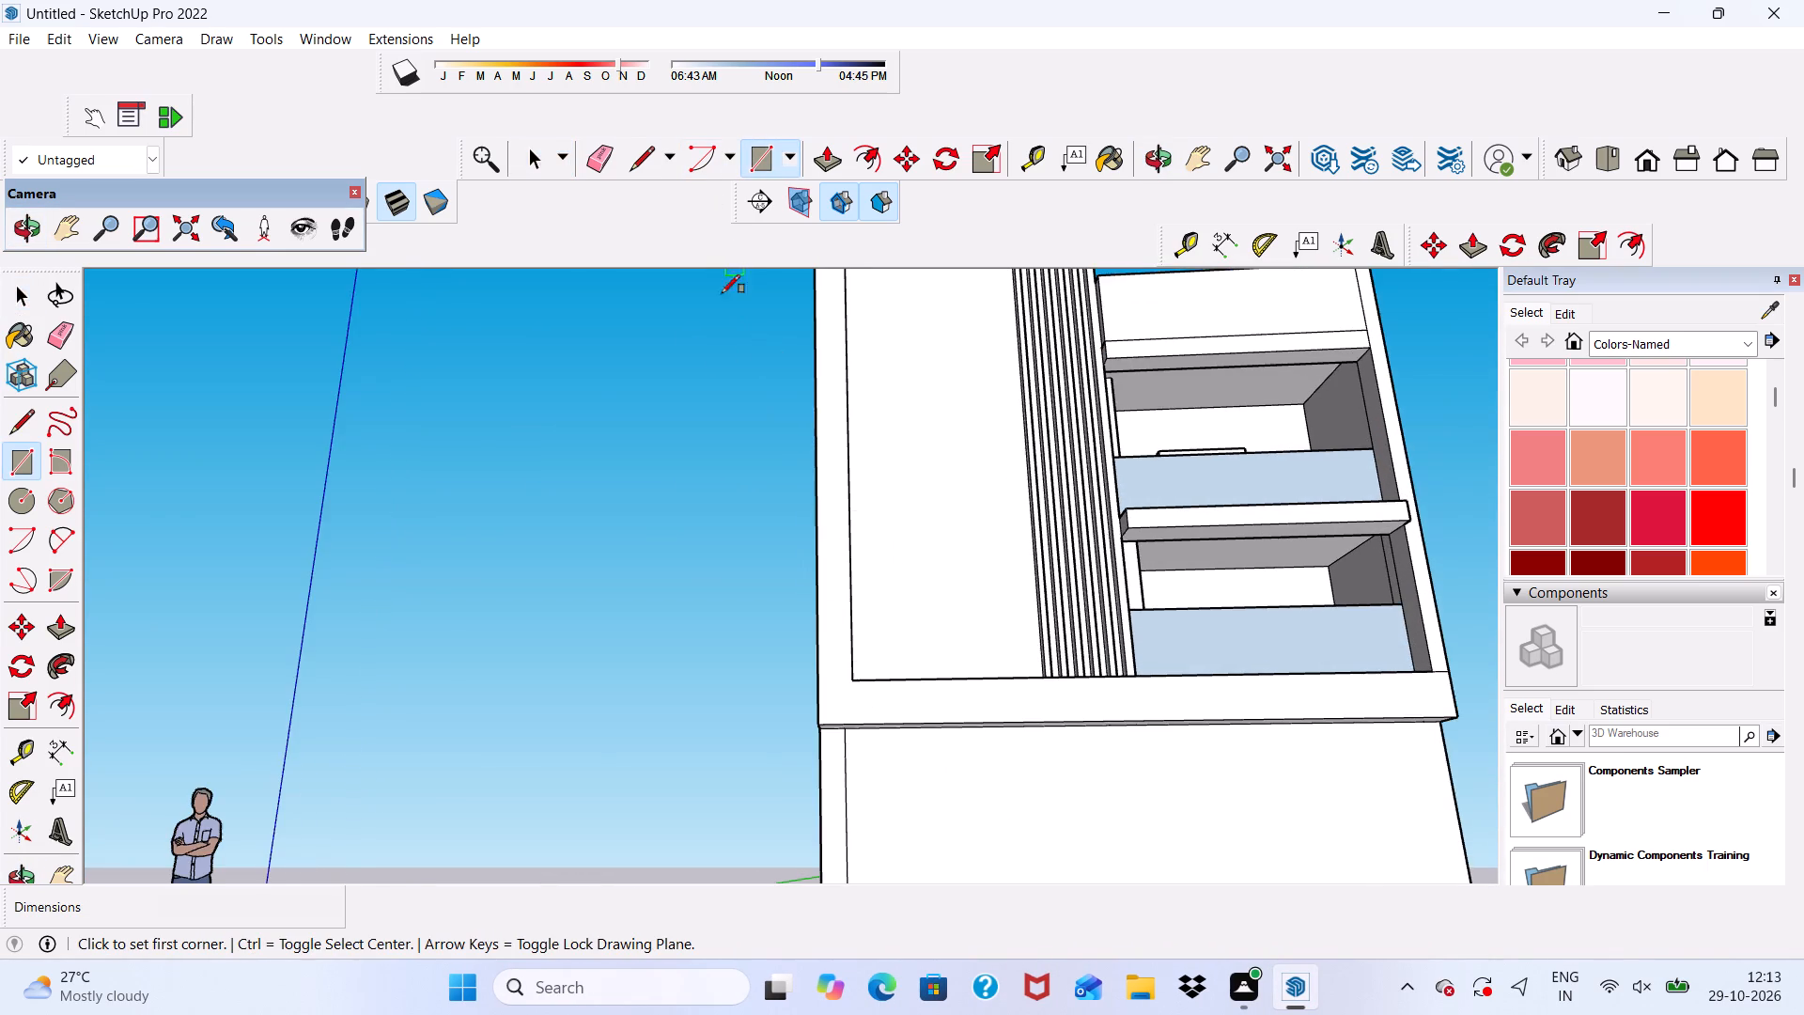
pyautogui.scroll(-8, 722, 293)
pyautogui.moveTo(869, 708); pyautogui.dragTo(913, 802, button='middle')
pyautogui.scroll(6, 863, 748)
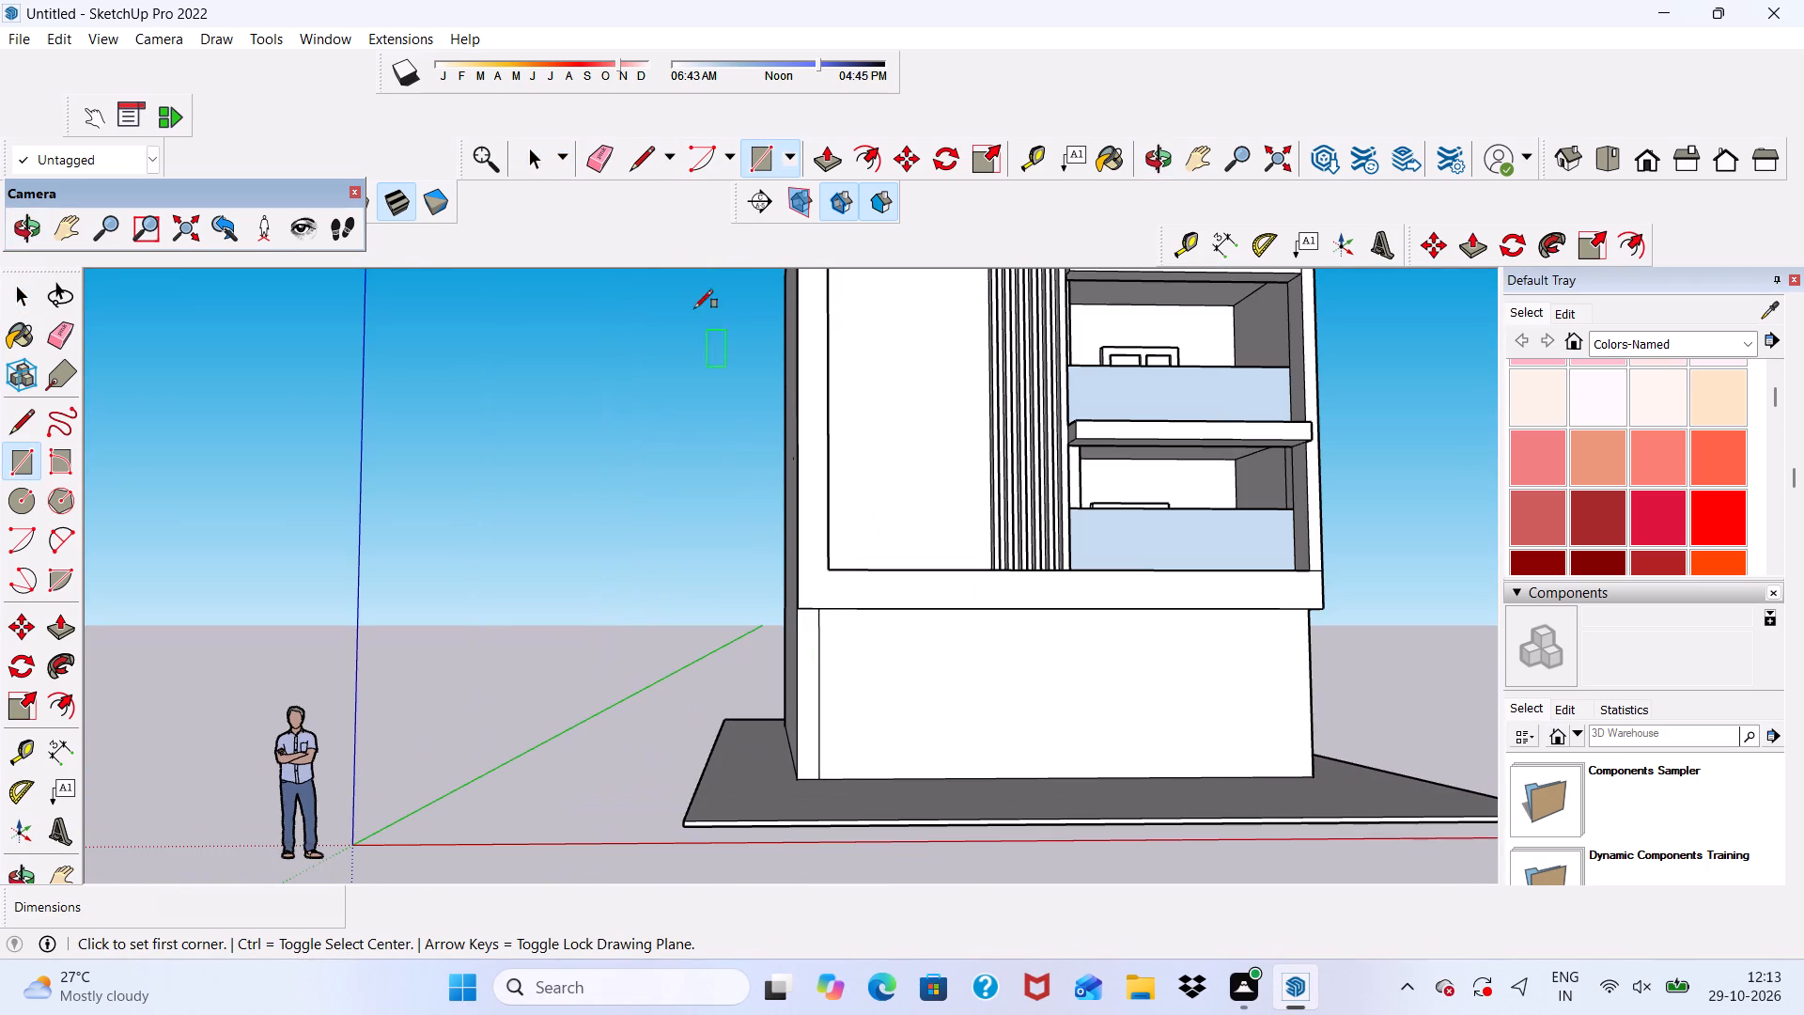
pyautogui.scroll(4, 868, 791)
pyautogui.scroll(3, 789, 744)
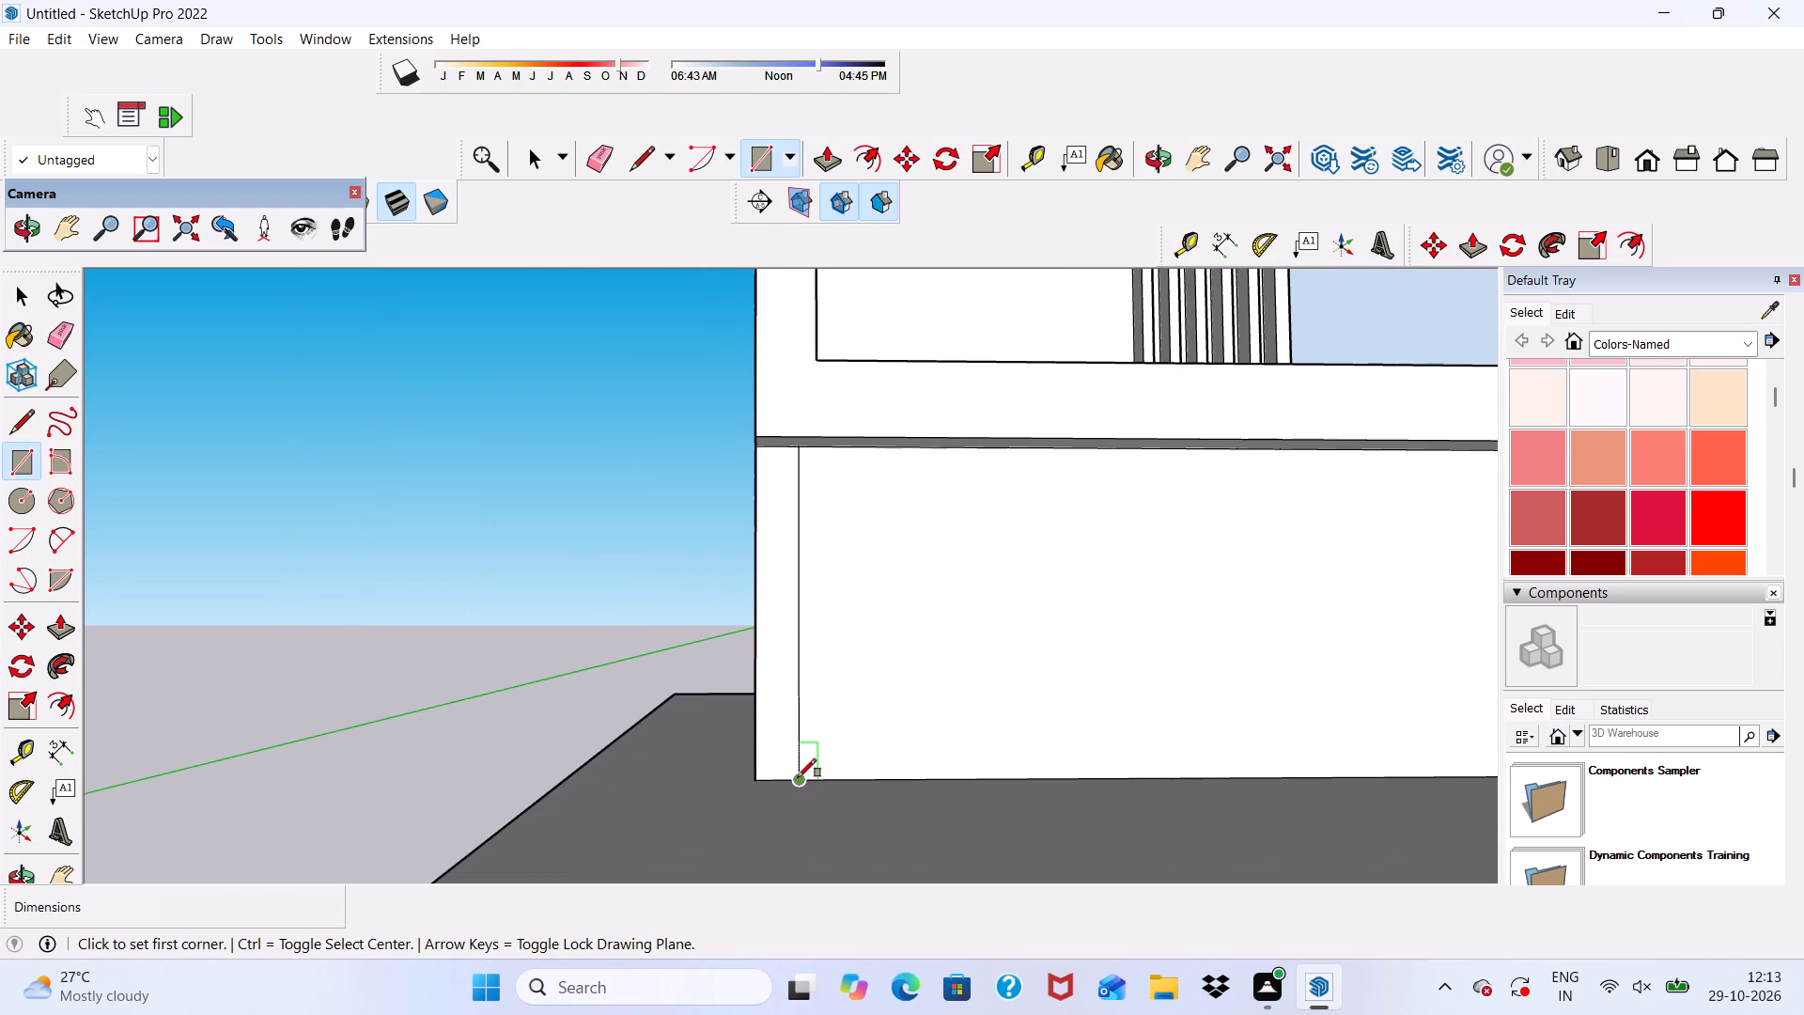
pyautogui.click(798, 777)
pyautogui.scroll(-5, 776, 574)
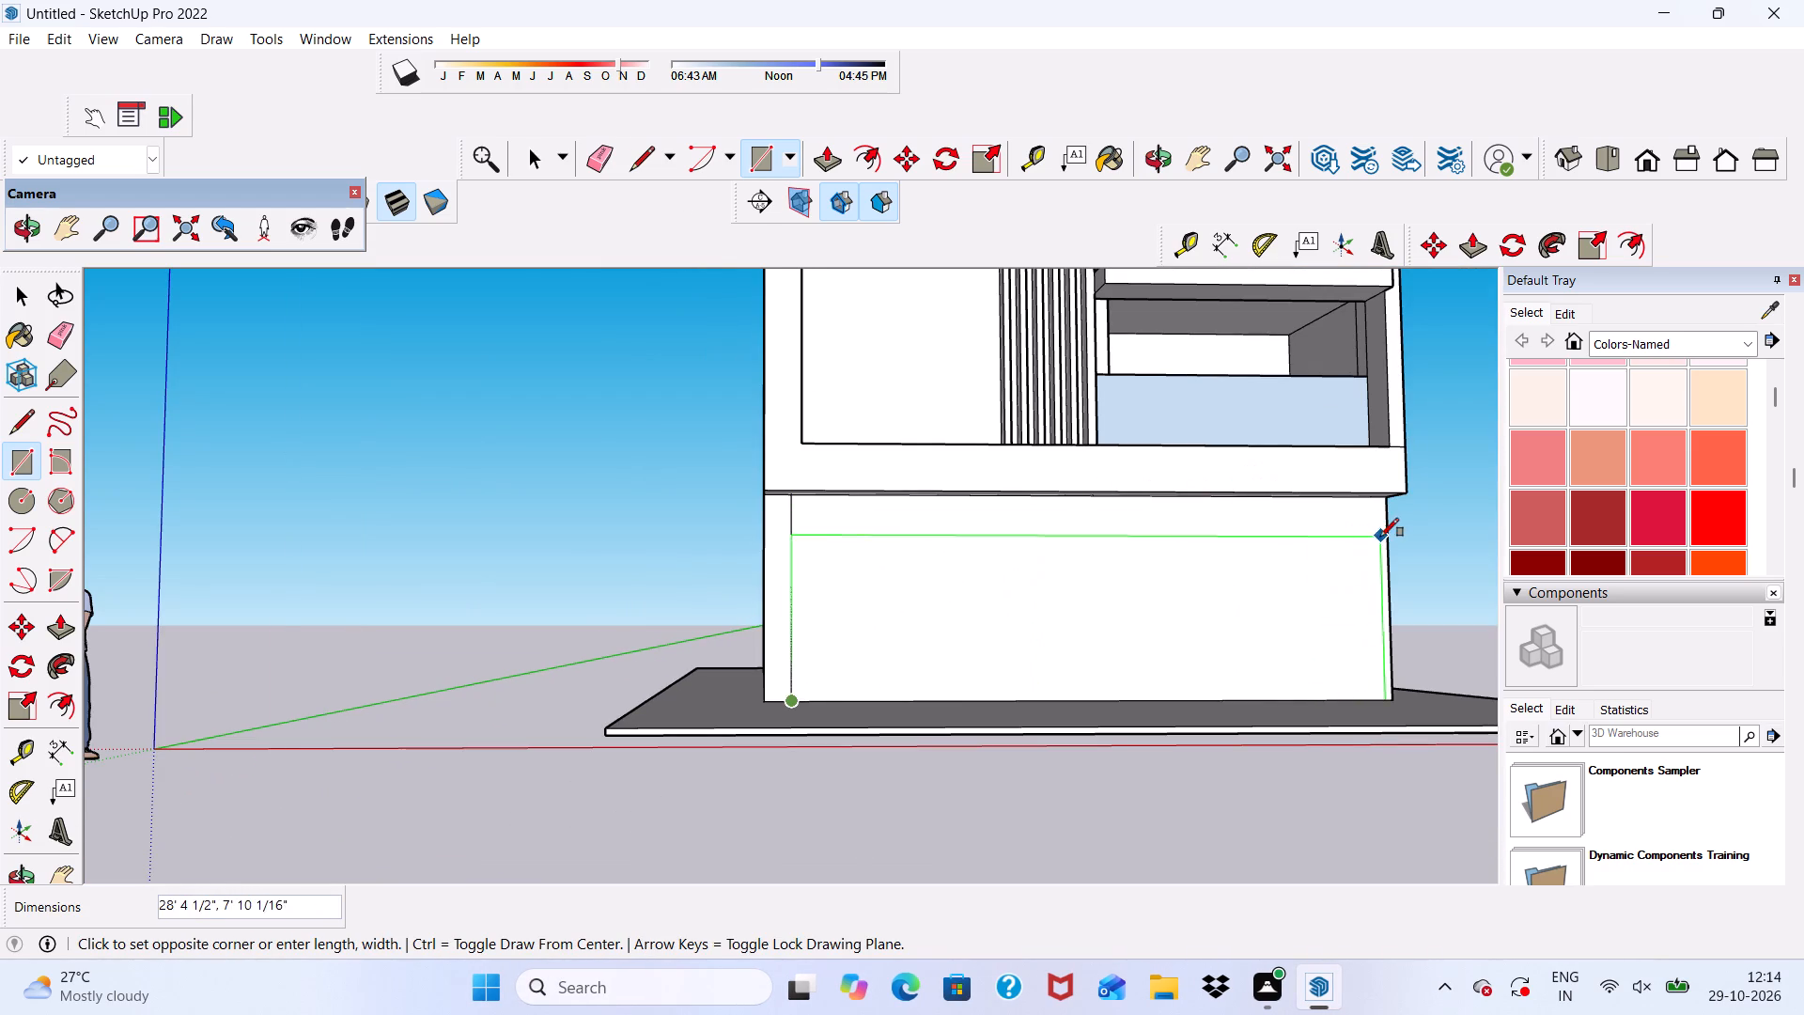
pyautogui.click(1383, 538)
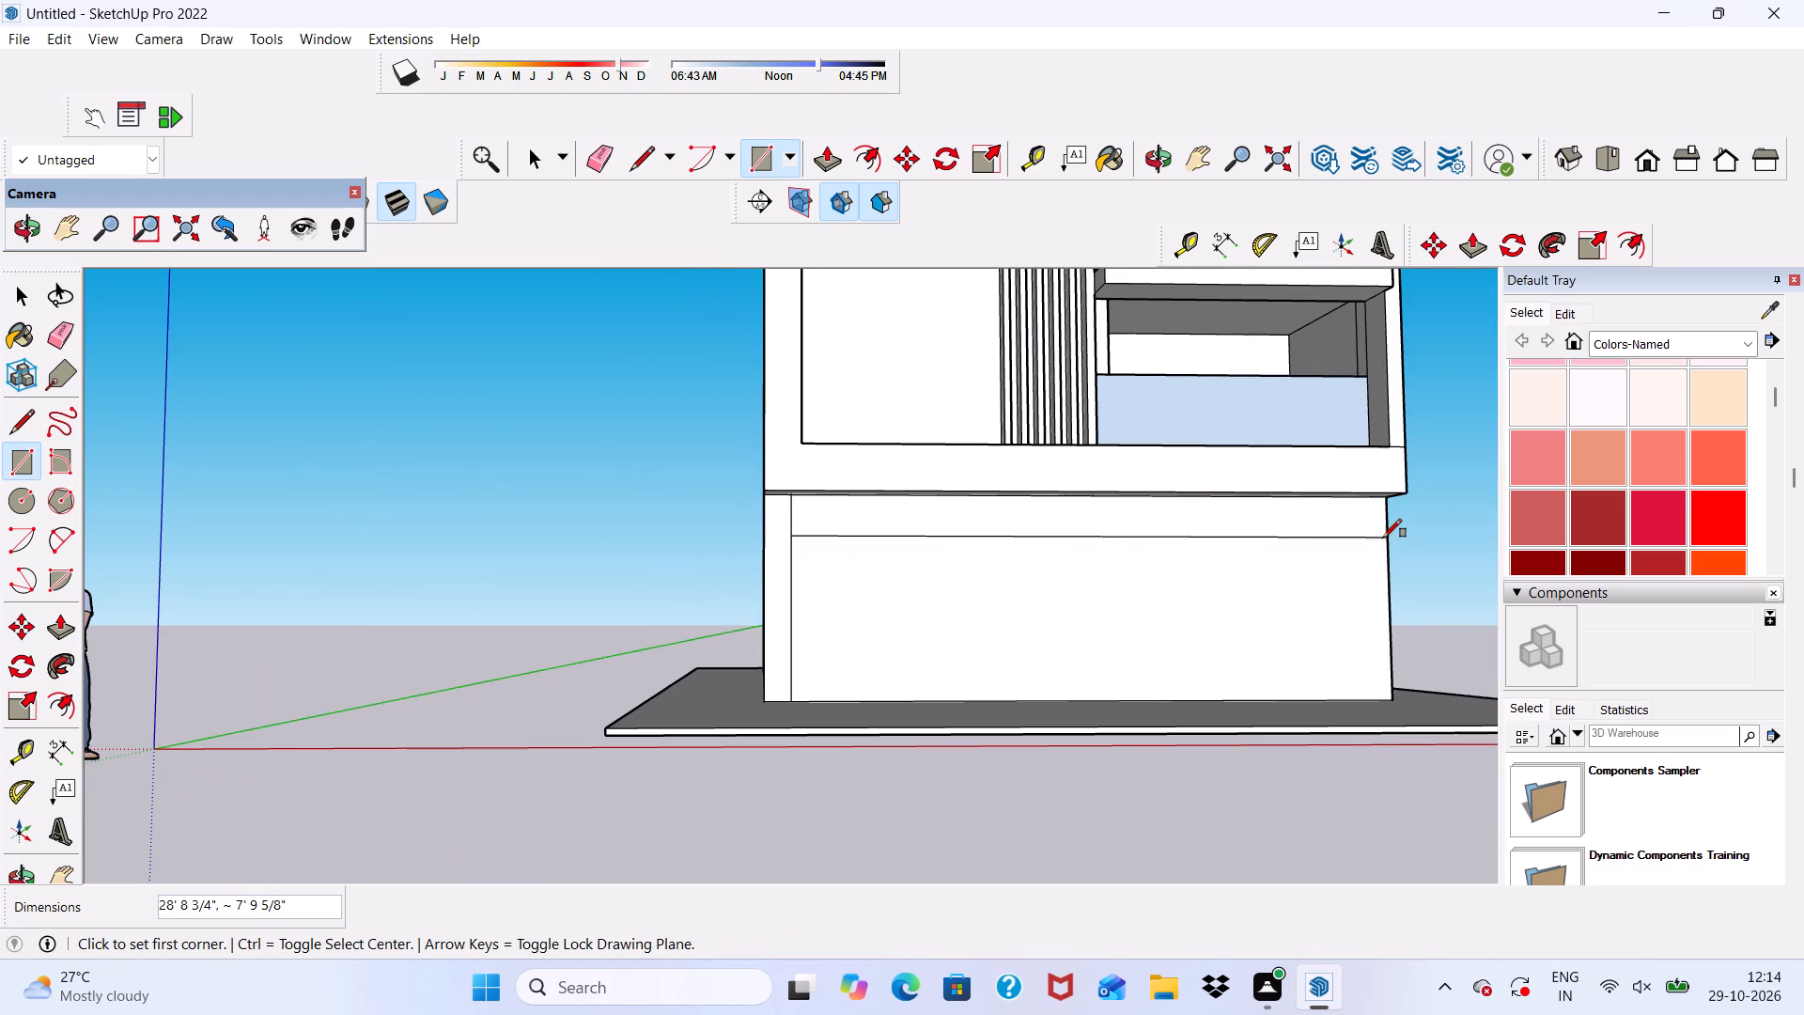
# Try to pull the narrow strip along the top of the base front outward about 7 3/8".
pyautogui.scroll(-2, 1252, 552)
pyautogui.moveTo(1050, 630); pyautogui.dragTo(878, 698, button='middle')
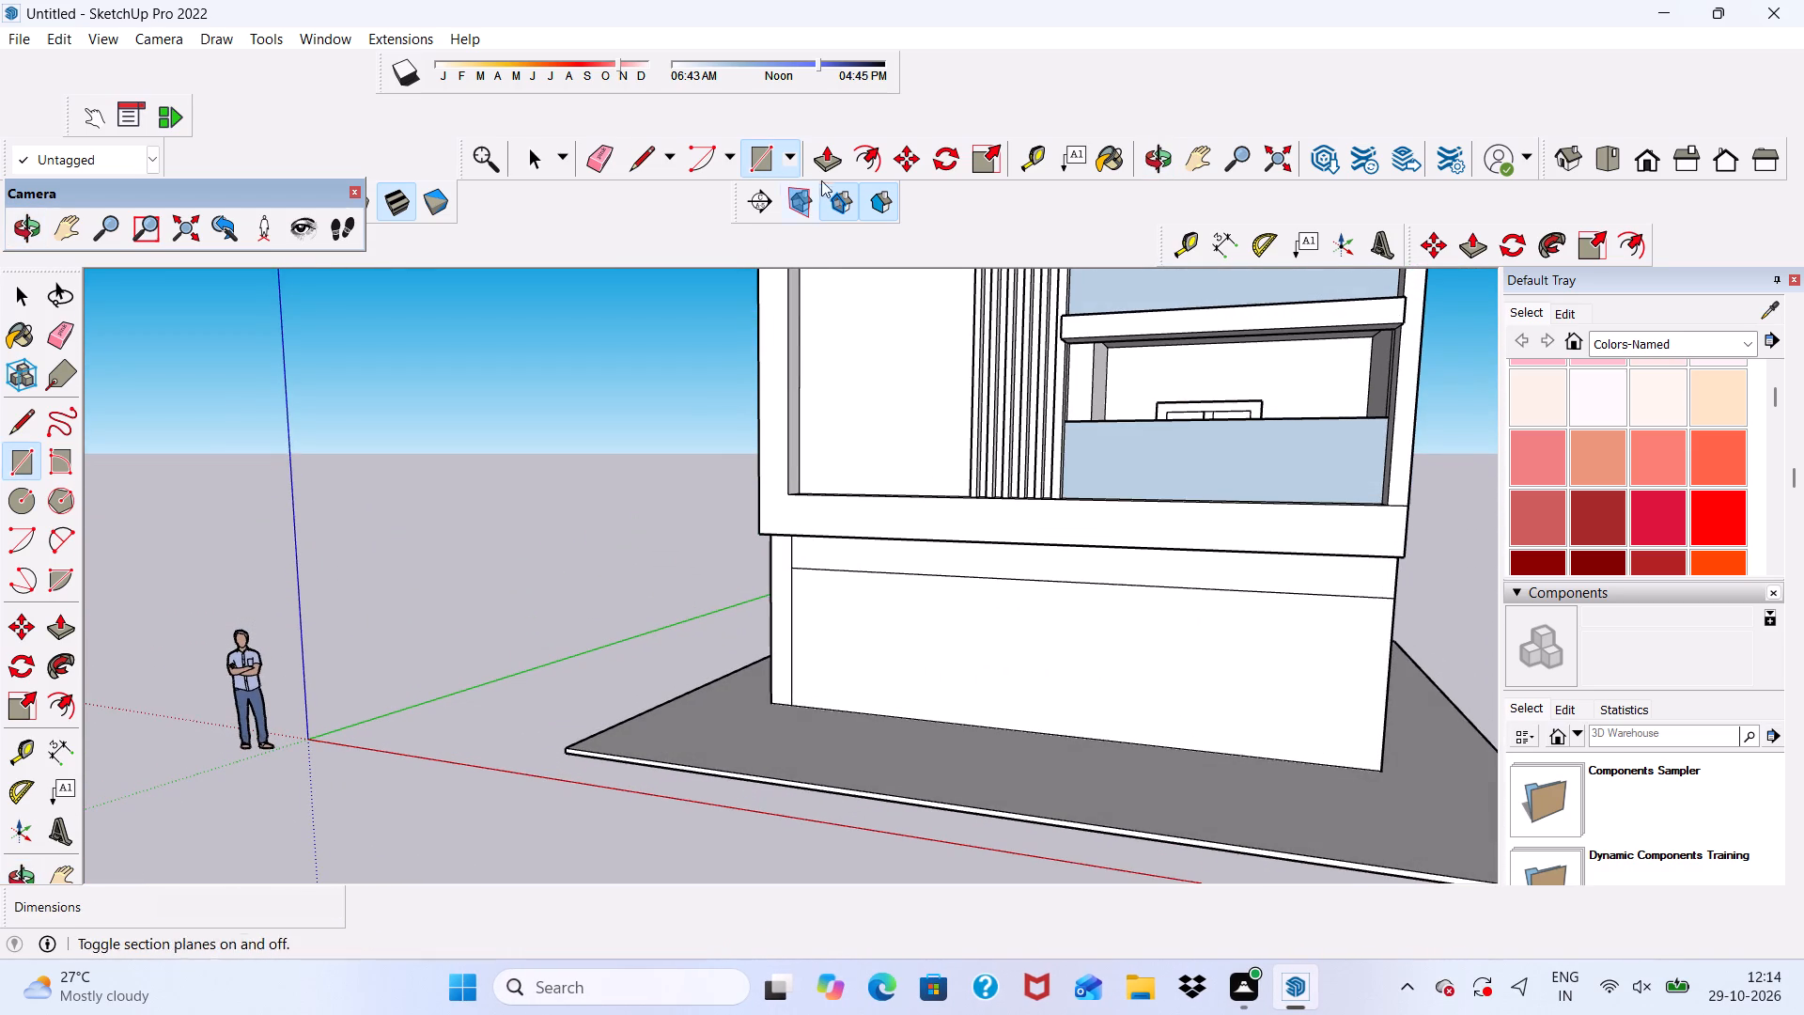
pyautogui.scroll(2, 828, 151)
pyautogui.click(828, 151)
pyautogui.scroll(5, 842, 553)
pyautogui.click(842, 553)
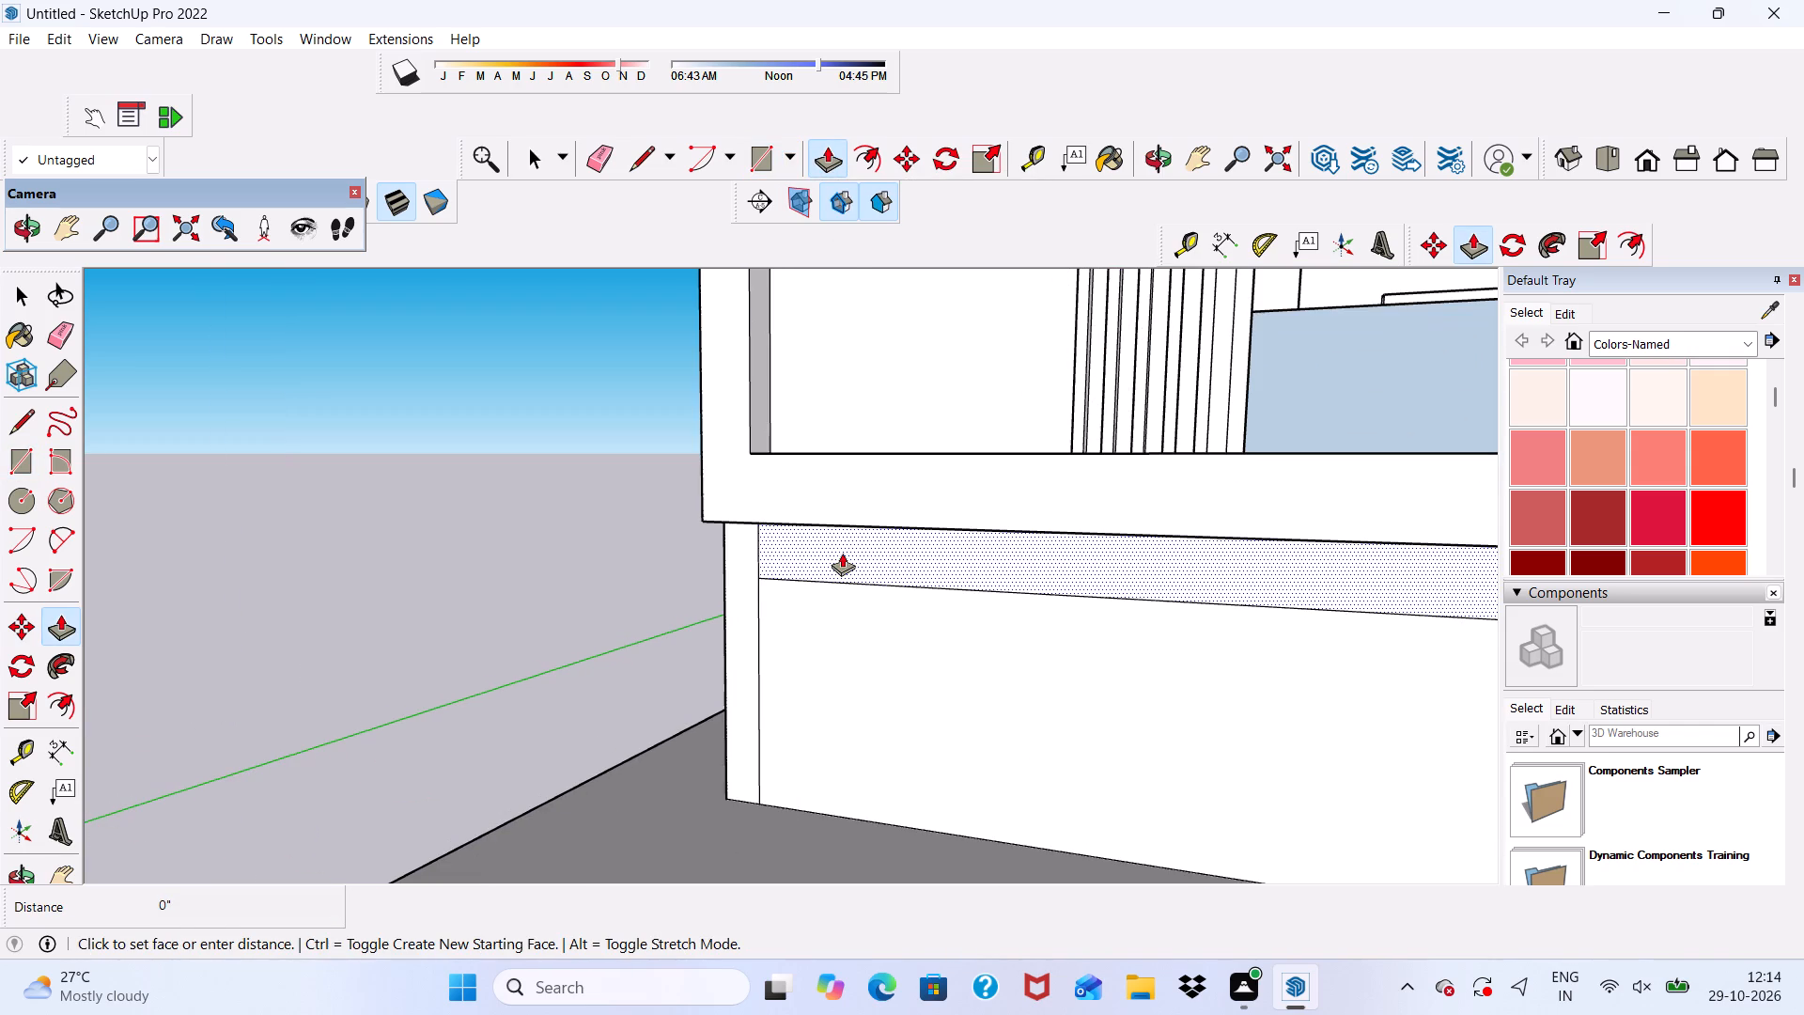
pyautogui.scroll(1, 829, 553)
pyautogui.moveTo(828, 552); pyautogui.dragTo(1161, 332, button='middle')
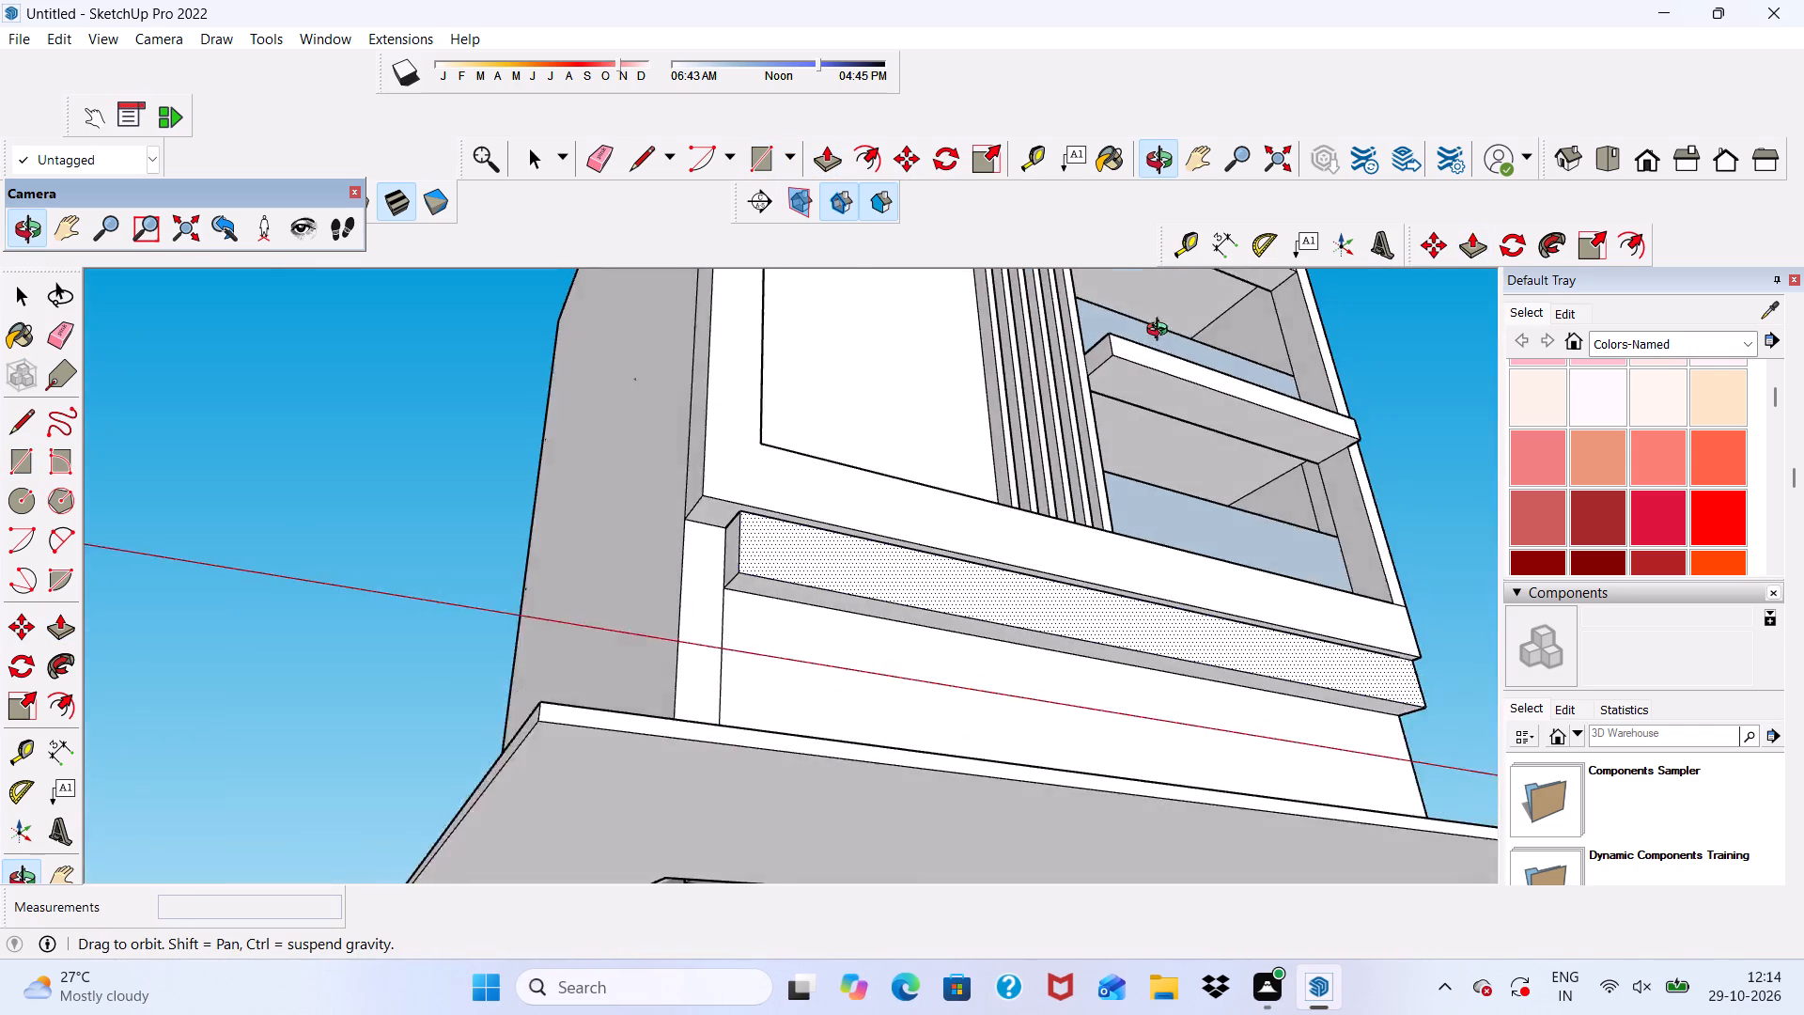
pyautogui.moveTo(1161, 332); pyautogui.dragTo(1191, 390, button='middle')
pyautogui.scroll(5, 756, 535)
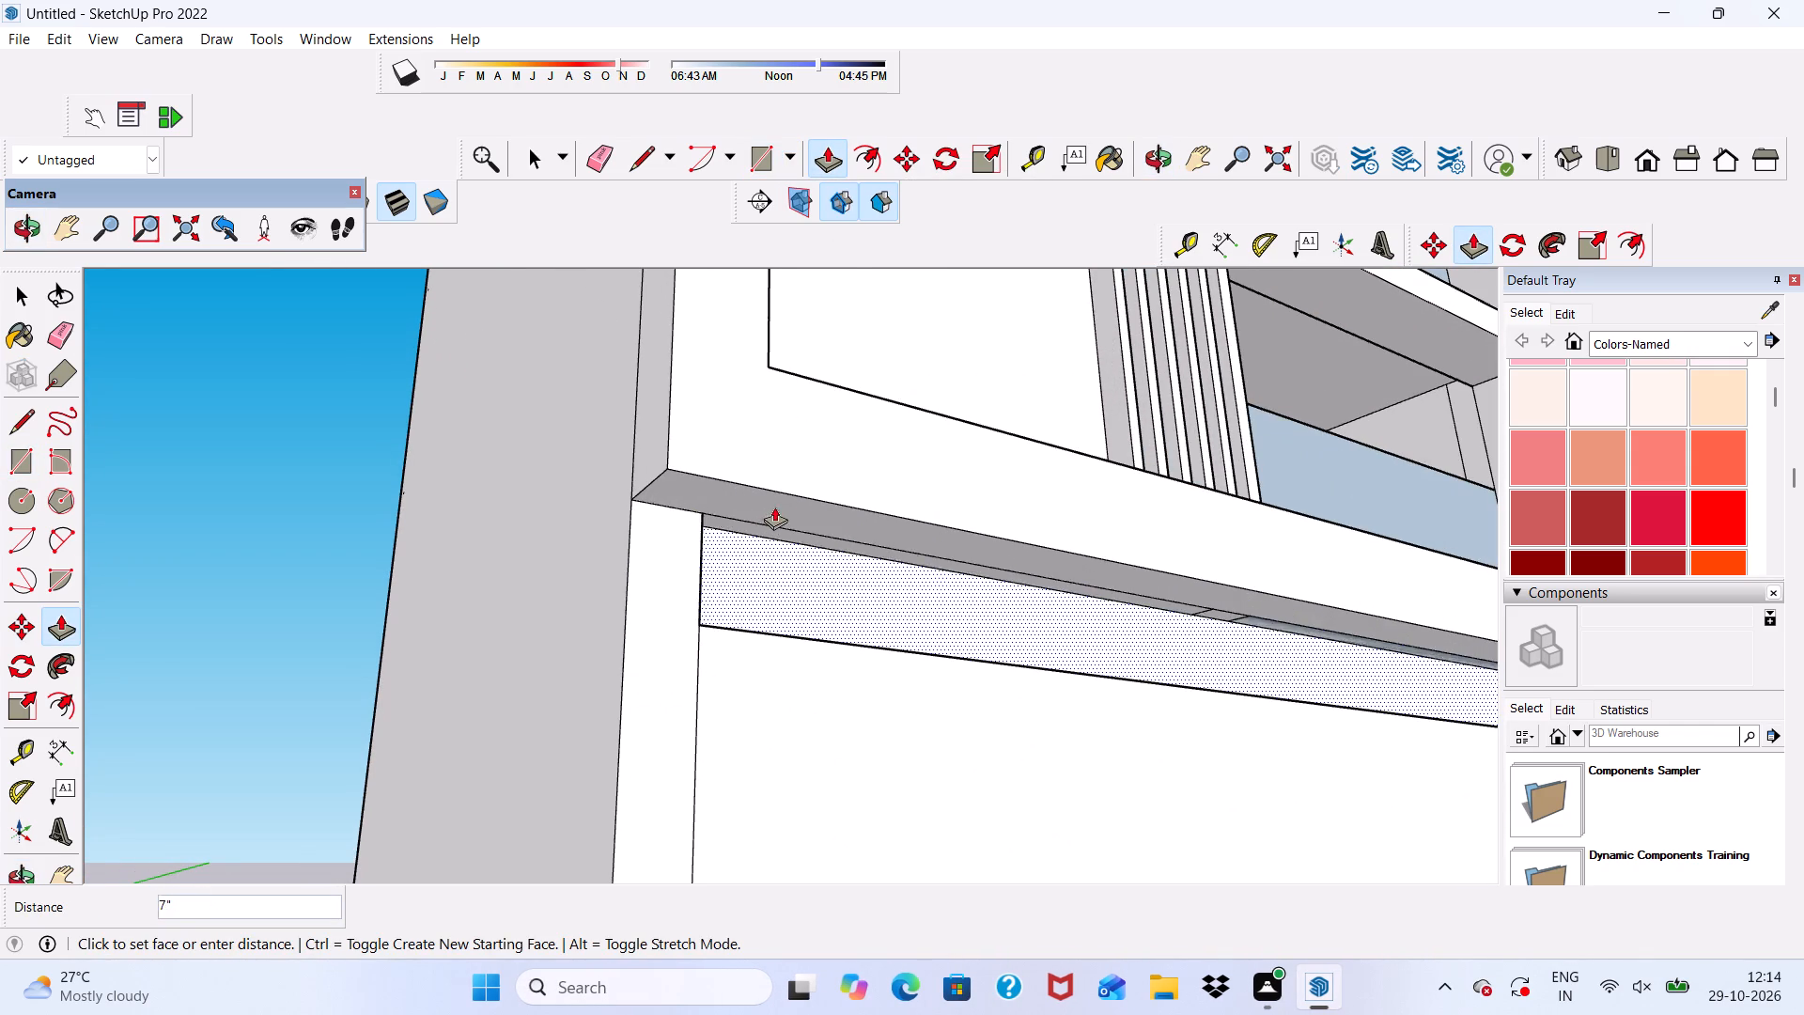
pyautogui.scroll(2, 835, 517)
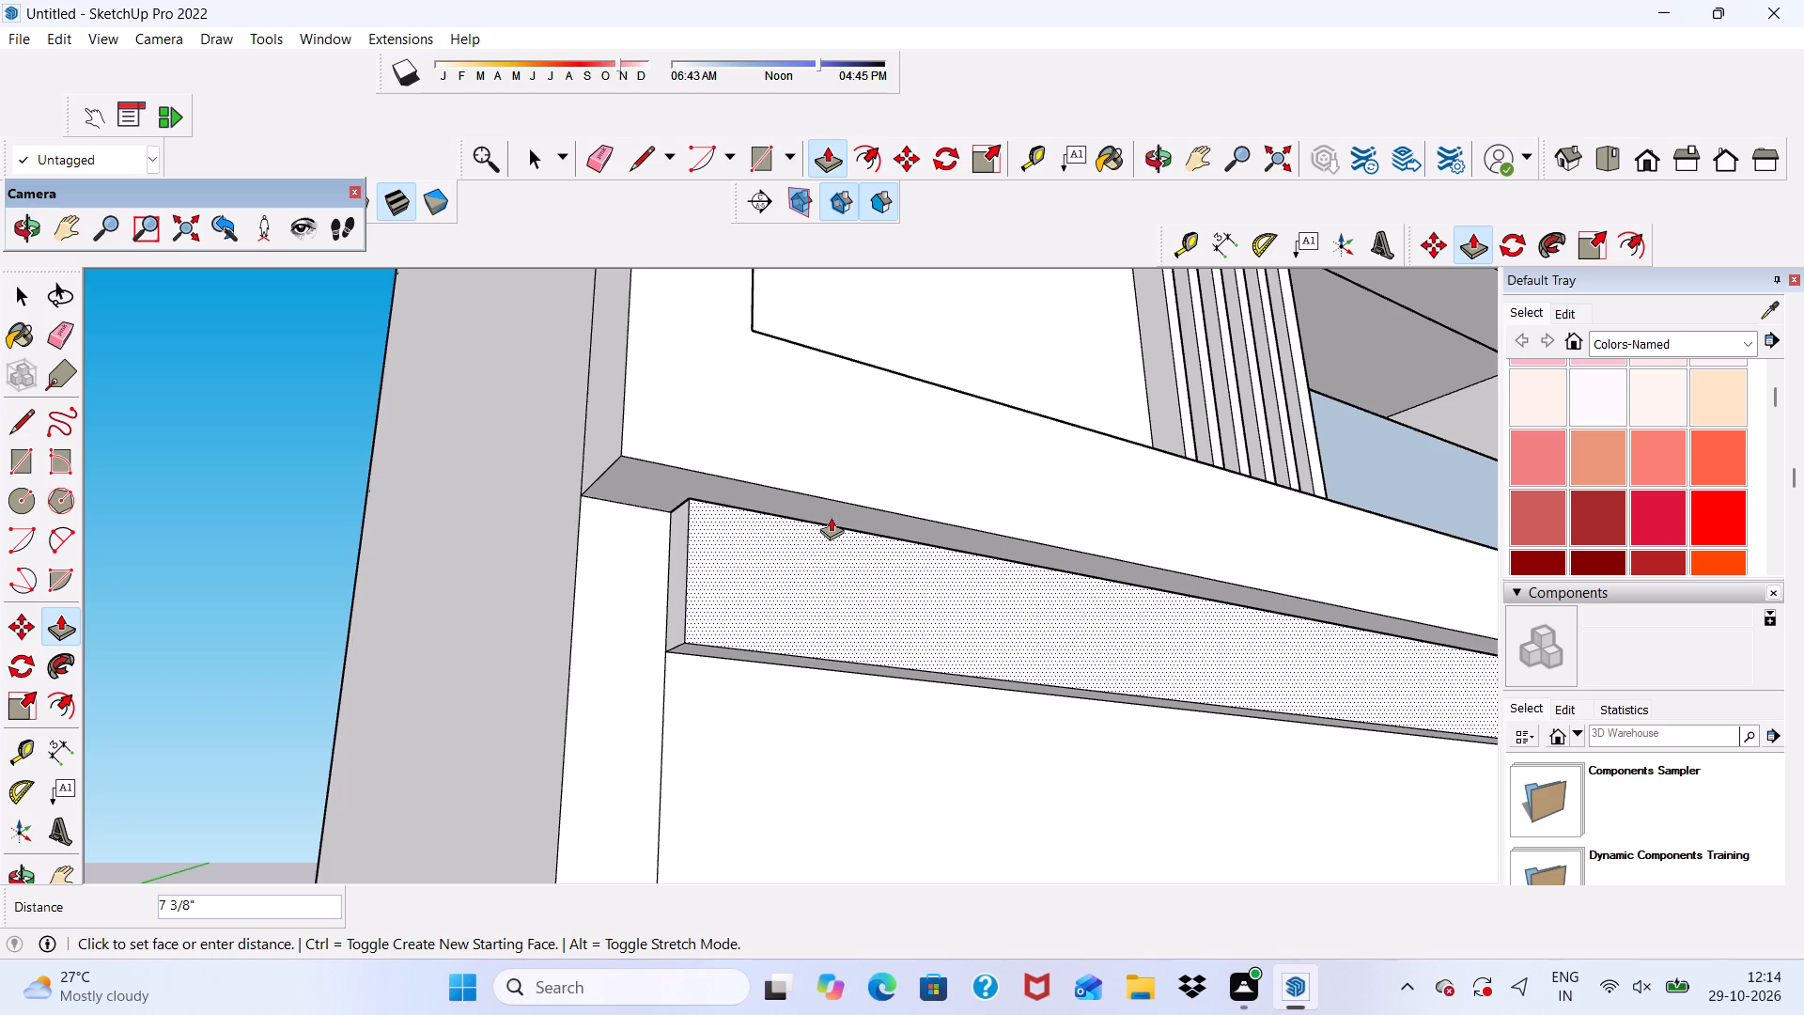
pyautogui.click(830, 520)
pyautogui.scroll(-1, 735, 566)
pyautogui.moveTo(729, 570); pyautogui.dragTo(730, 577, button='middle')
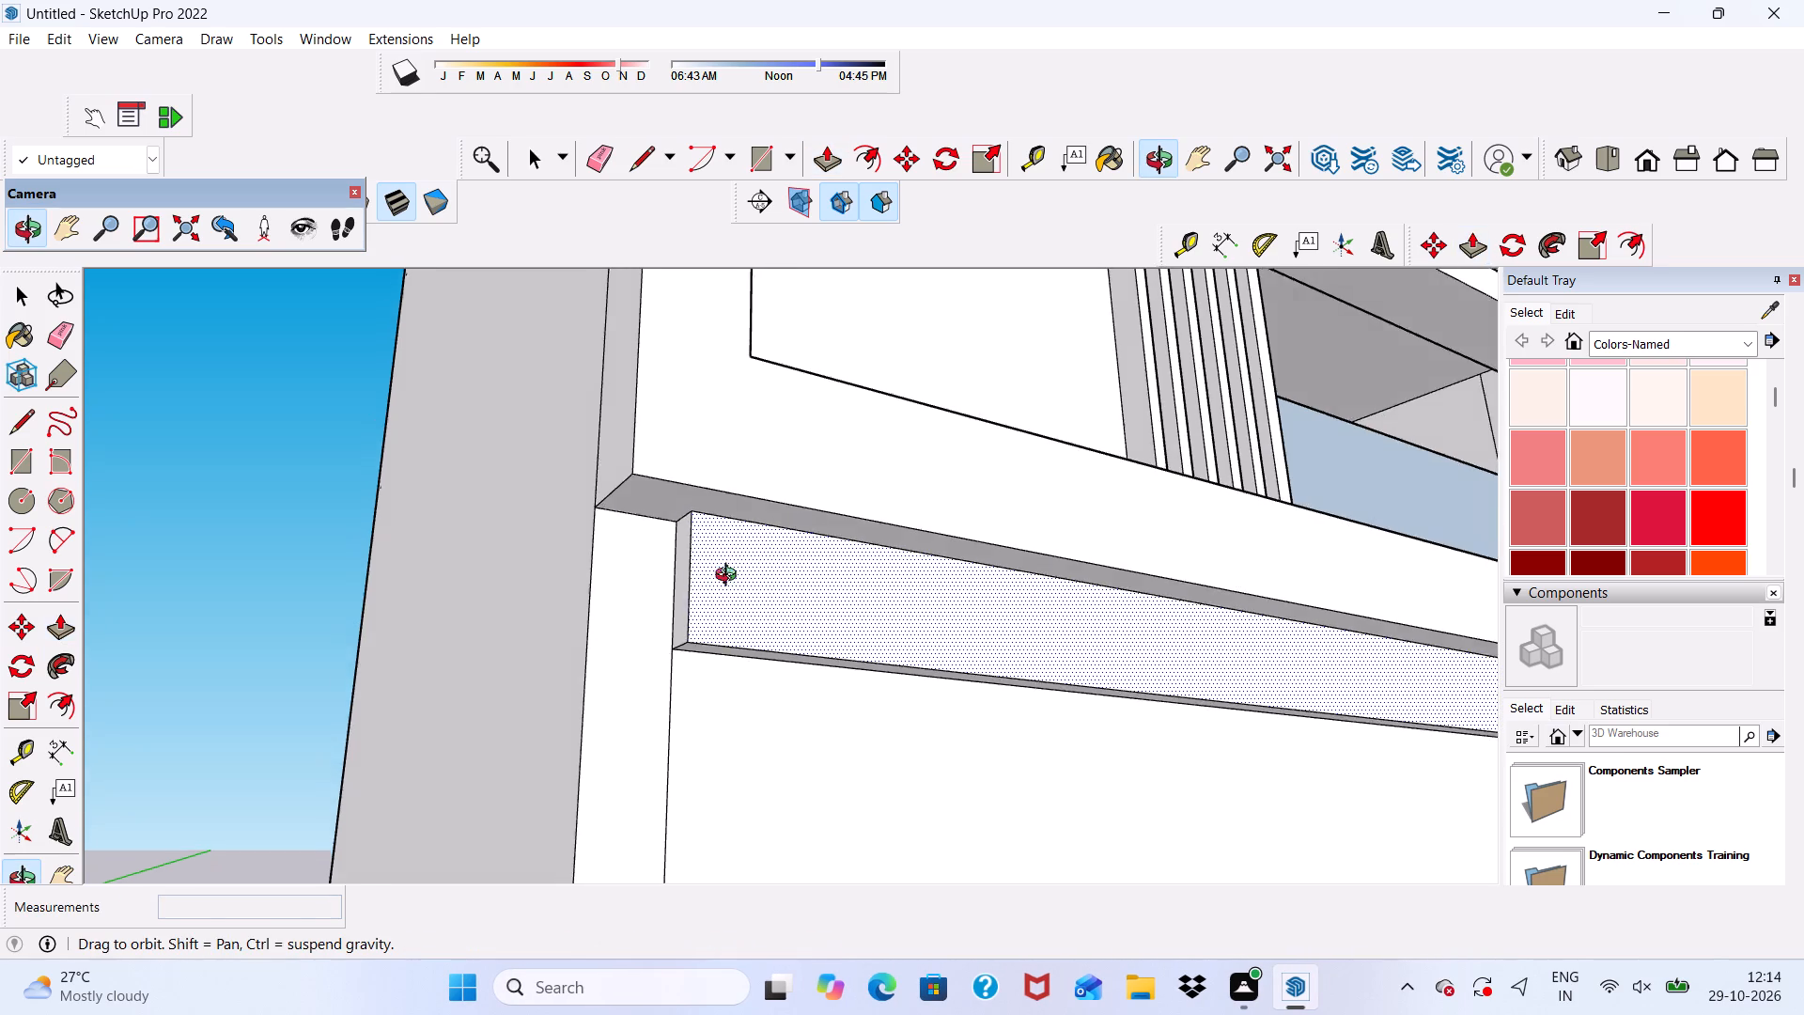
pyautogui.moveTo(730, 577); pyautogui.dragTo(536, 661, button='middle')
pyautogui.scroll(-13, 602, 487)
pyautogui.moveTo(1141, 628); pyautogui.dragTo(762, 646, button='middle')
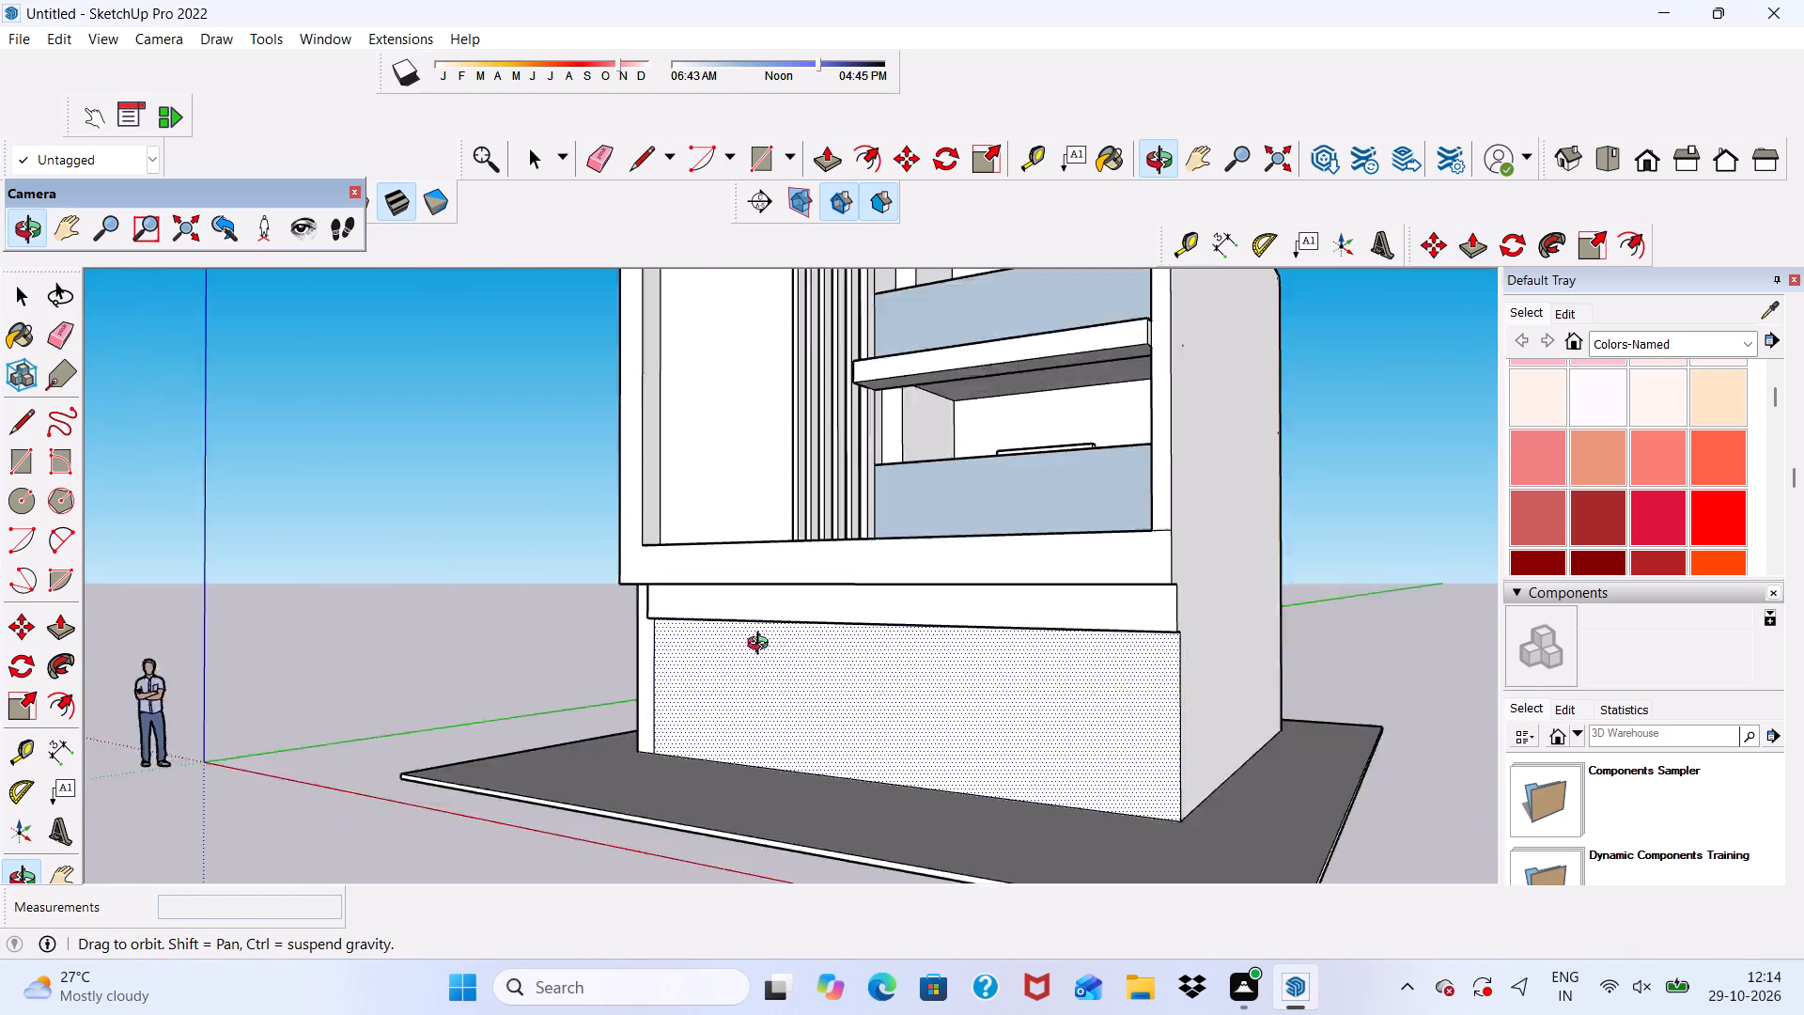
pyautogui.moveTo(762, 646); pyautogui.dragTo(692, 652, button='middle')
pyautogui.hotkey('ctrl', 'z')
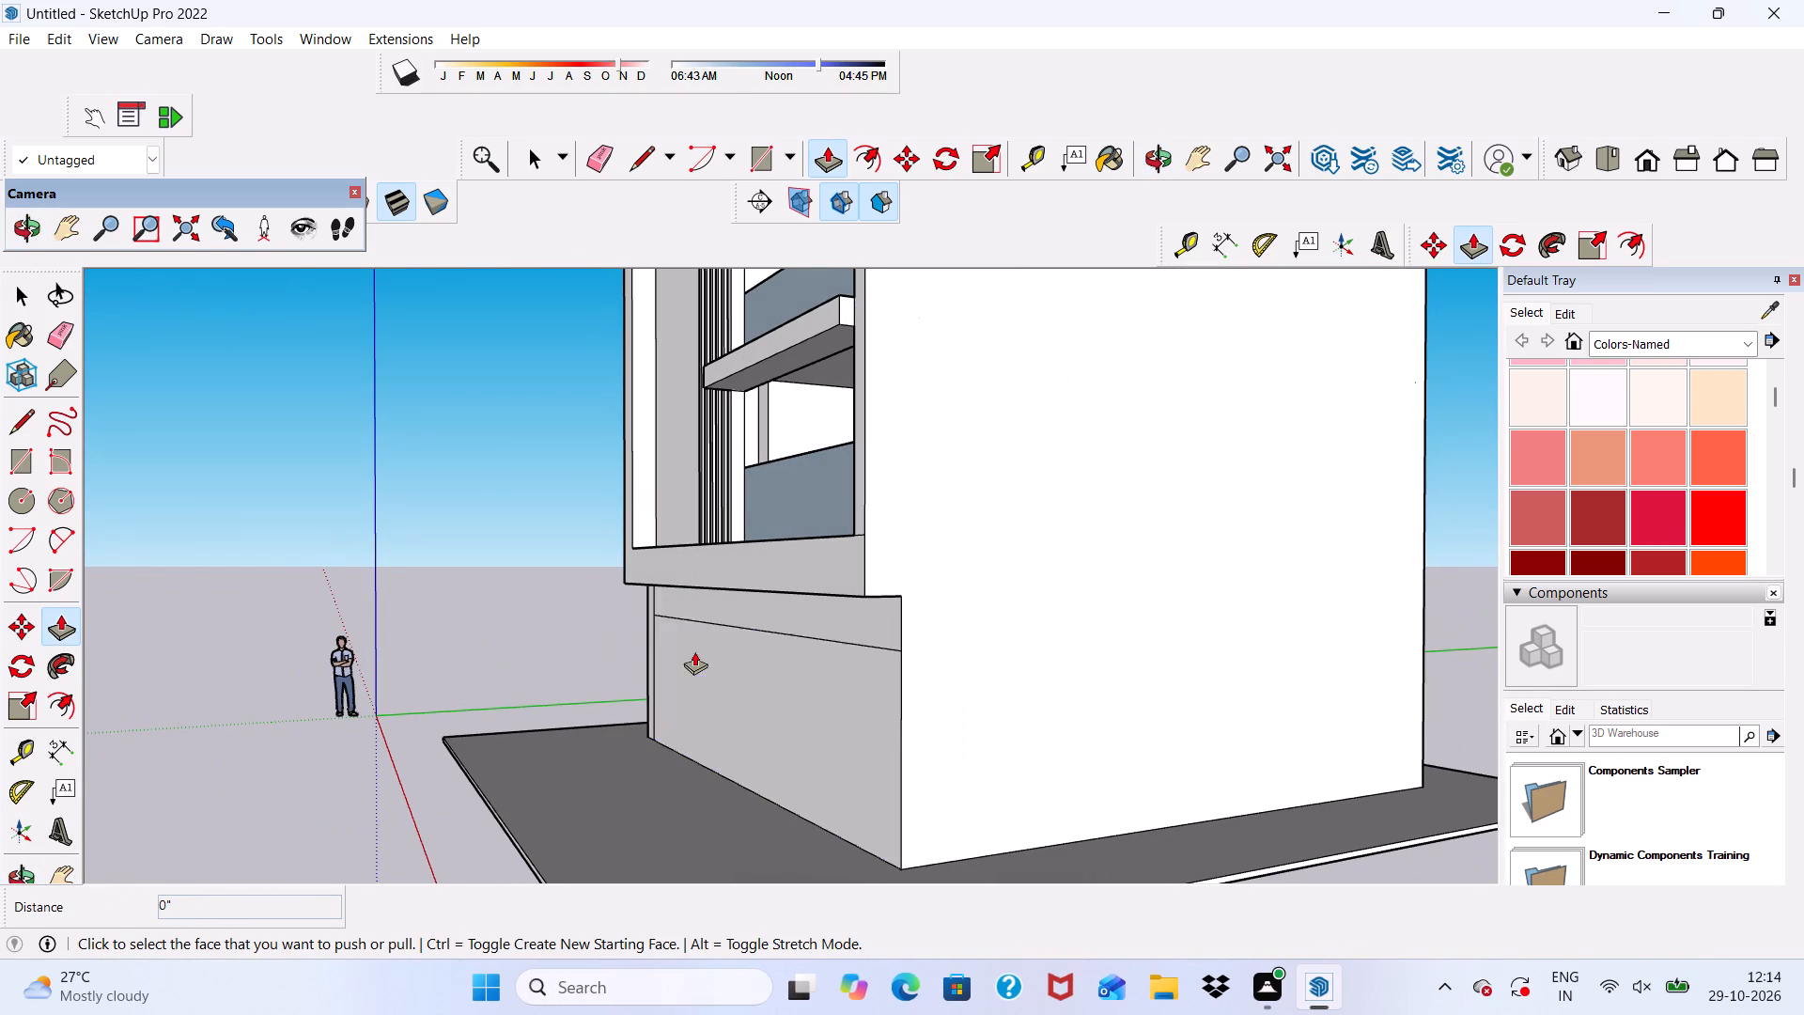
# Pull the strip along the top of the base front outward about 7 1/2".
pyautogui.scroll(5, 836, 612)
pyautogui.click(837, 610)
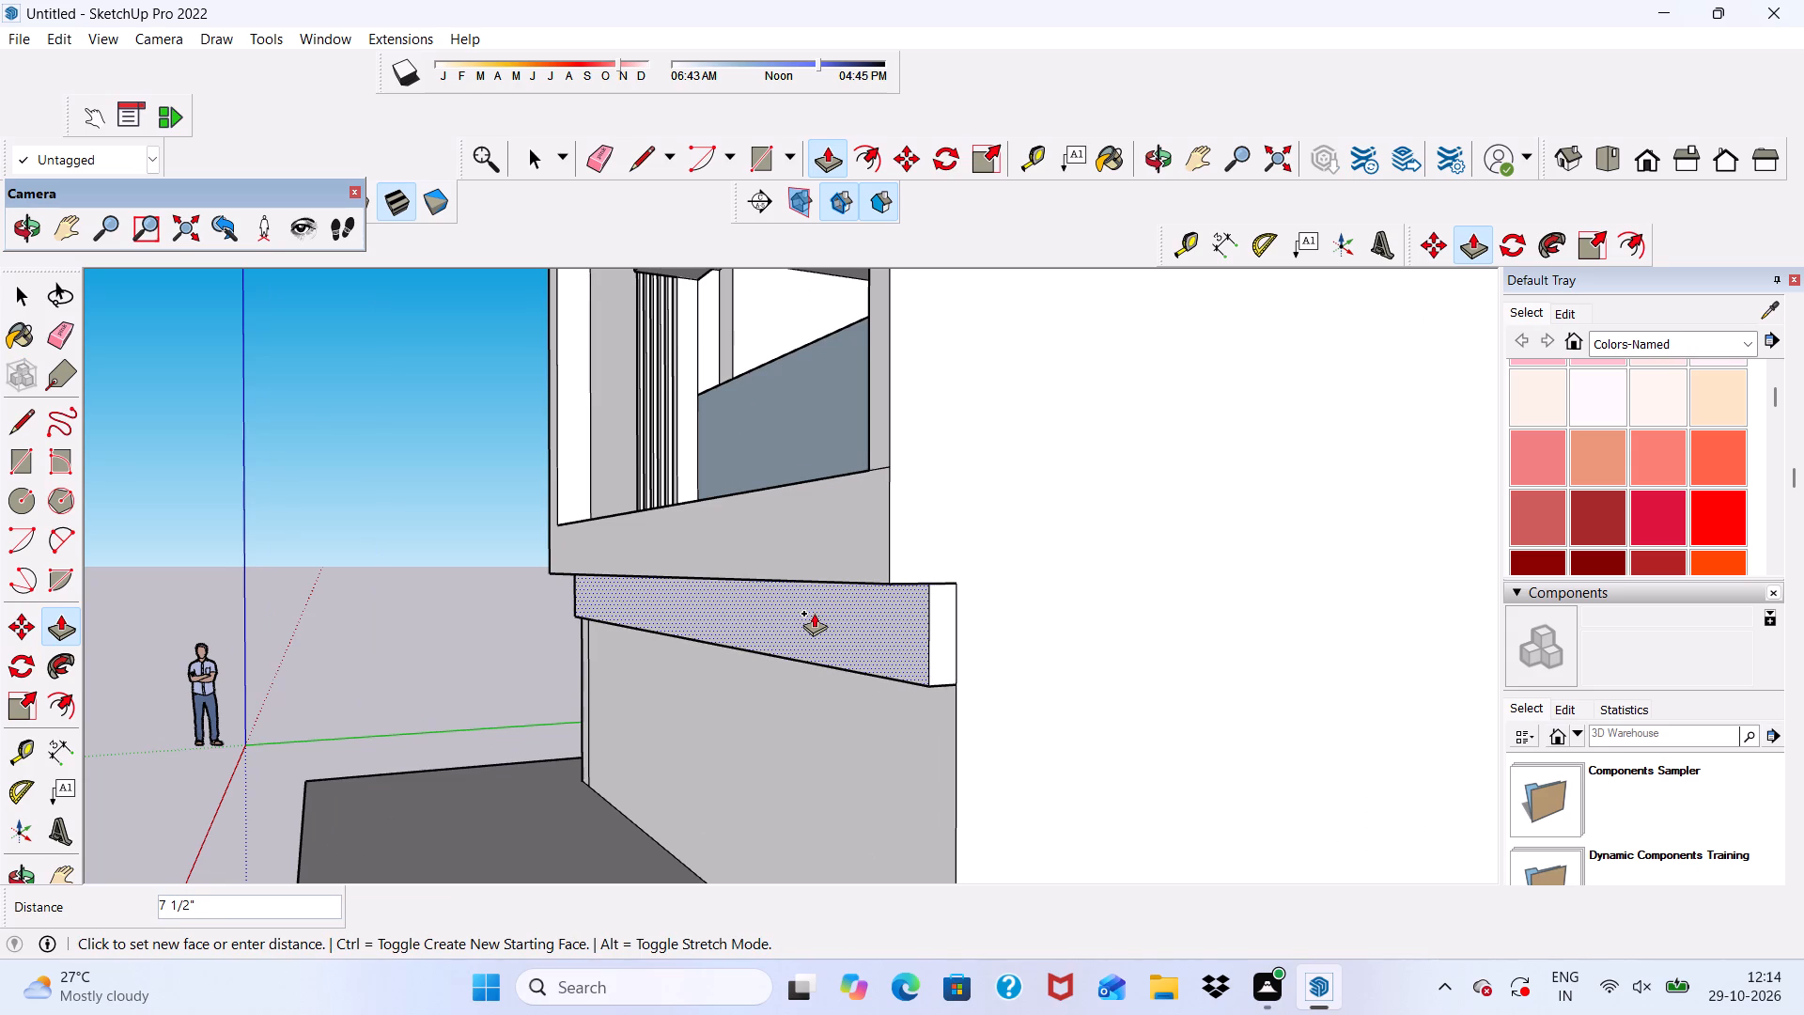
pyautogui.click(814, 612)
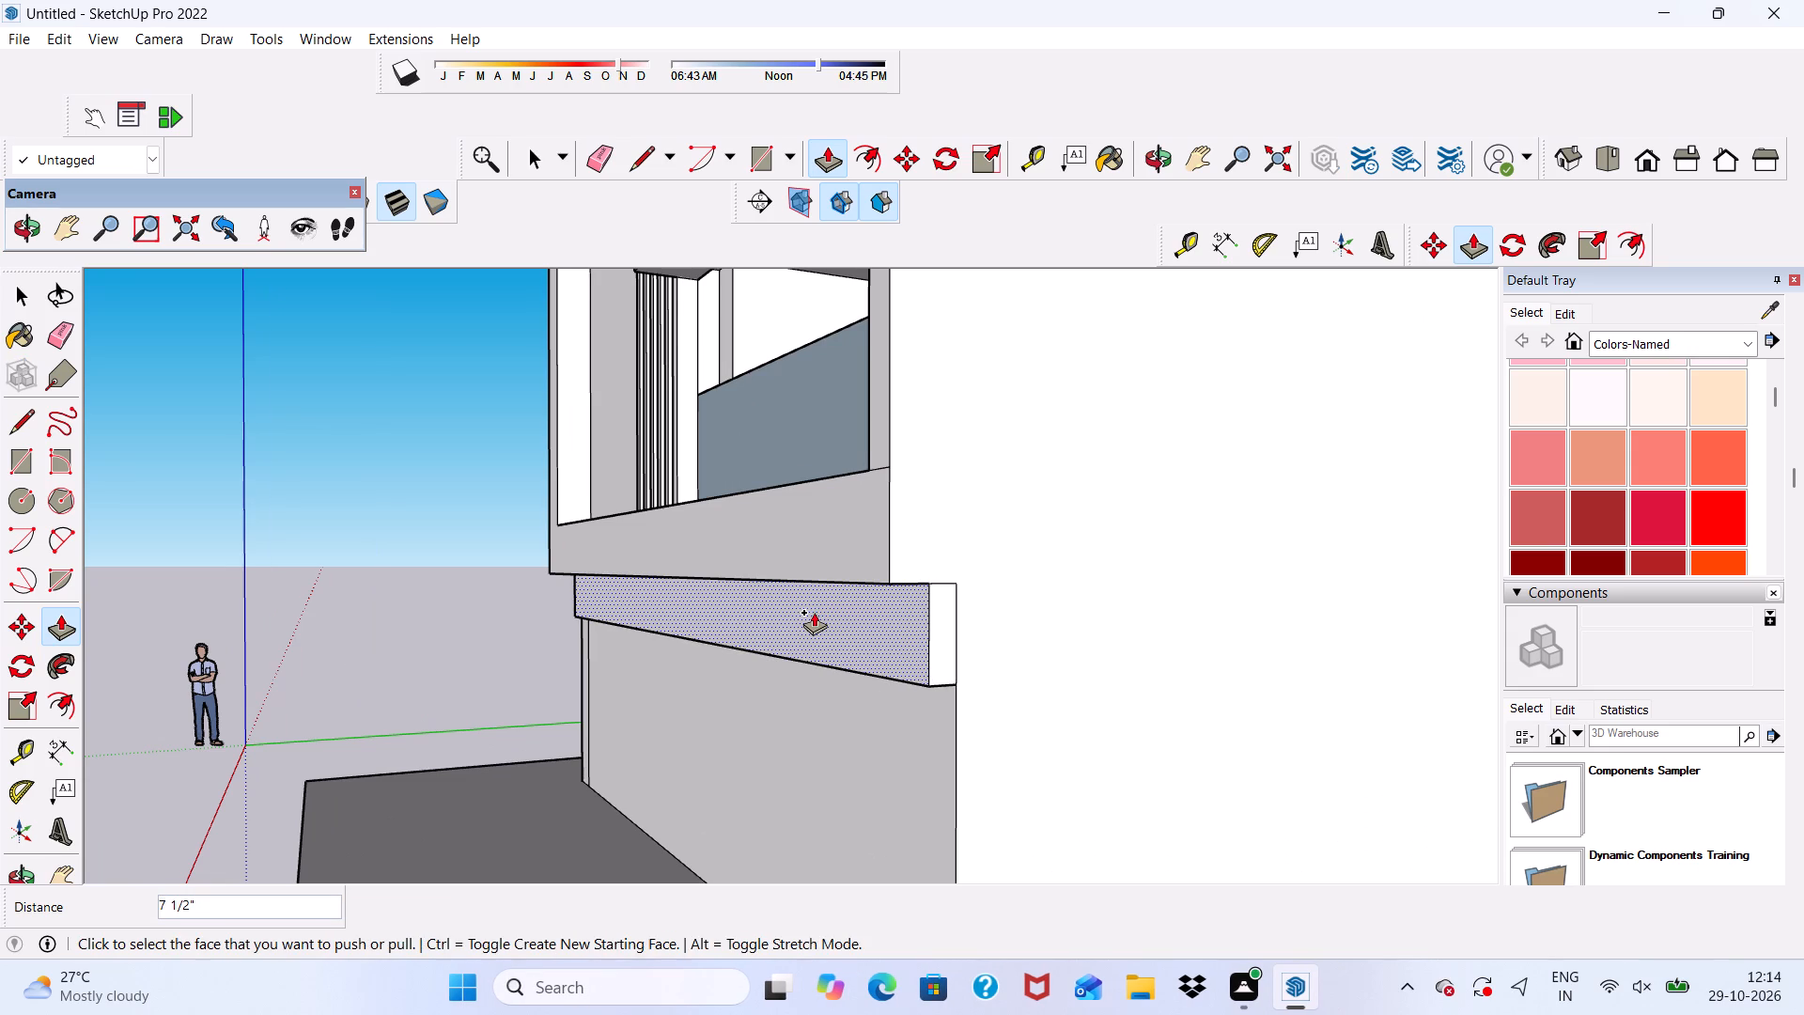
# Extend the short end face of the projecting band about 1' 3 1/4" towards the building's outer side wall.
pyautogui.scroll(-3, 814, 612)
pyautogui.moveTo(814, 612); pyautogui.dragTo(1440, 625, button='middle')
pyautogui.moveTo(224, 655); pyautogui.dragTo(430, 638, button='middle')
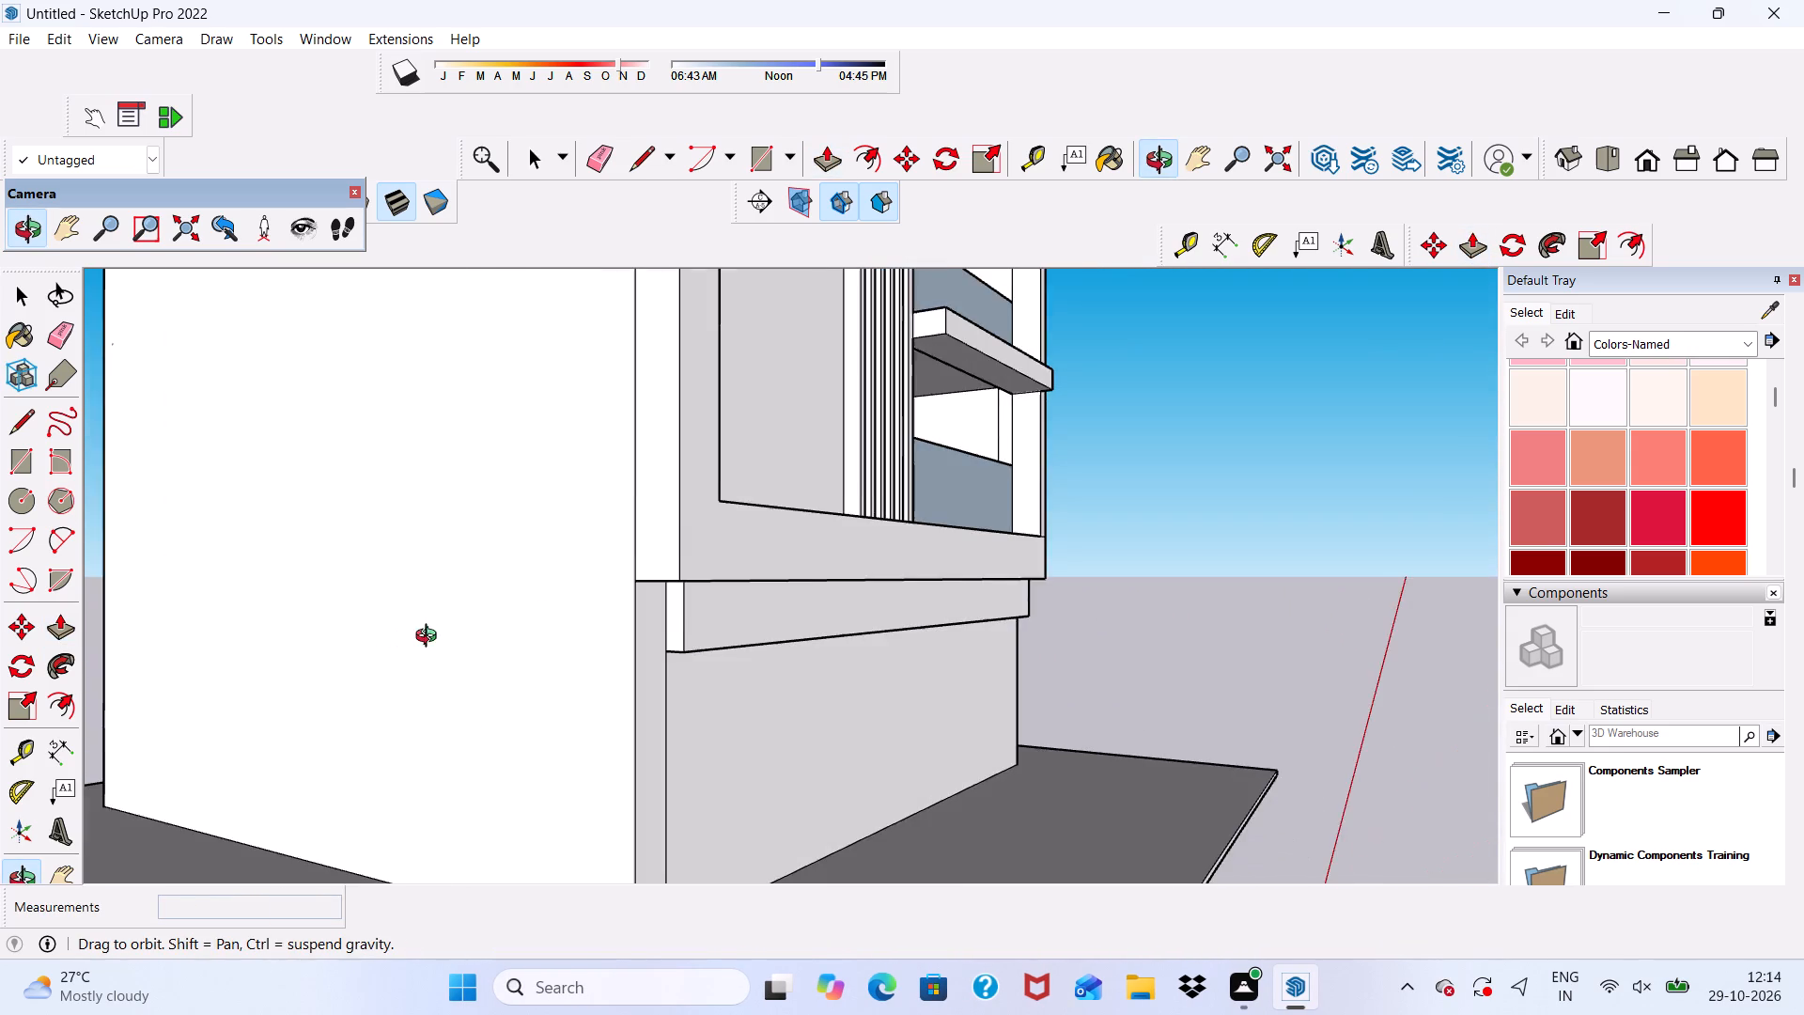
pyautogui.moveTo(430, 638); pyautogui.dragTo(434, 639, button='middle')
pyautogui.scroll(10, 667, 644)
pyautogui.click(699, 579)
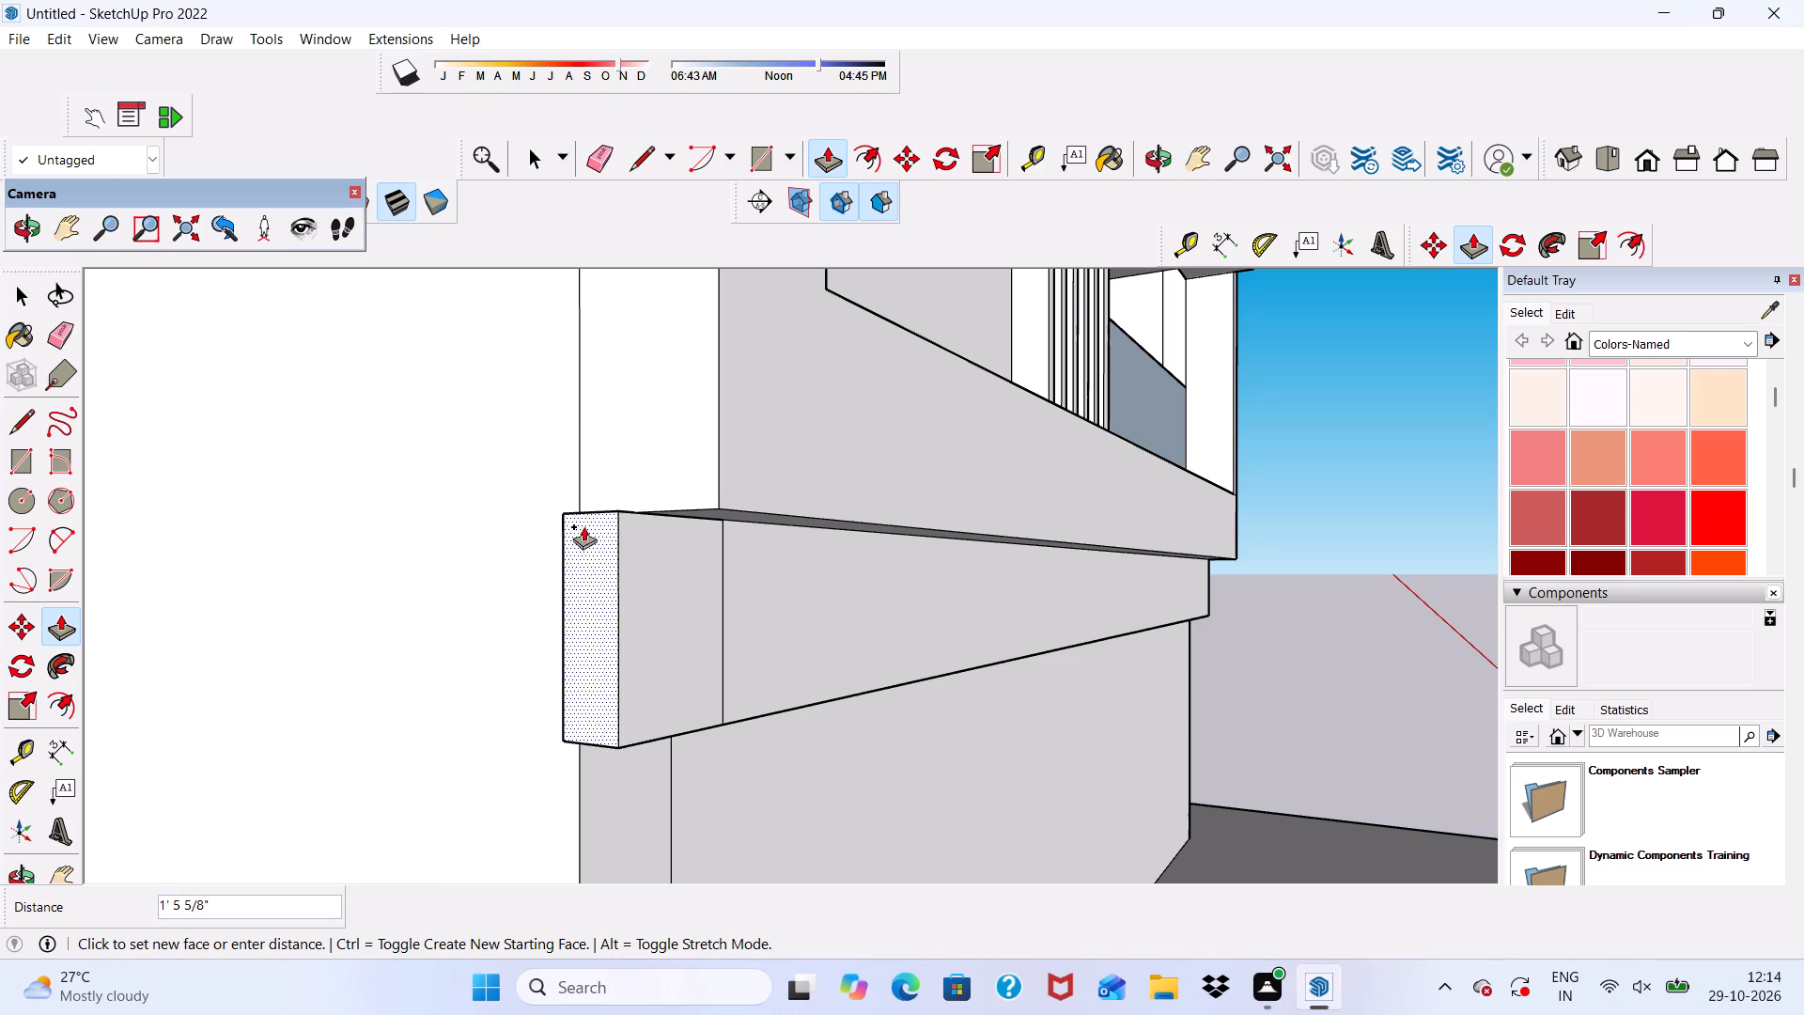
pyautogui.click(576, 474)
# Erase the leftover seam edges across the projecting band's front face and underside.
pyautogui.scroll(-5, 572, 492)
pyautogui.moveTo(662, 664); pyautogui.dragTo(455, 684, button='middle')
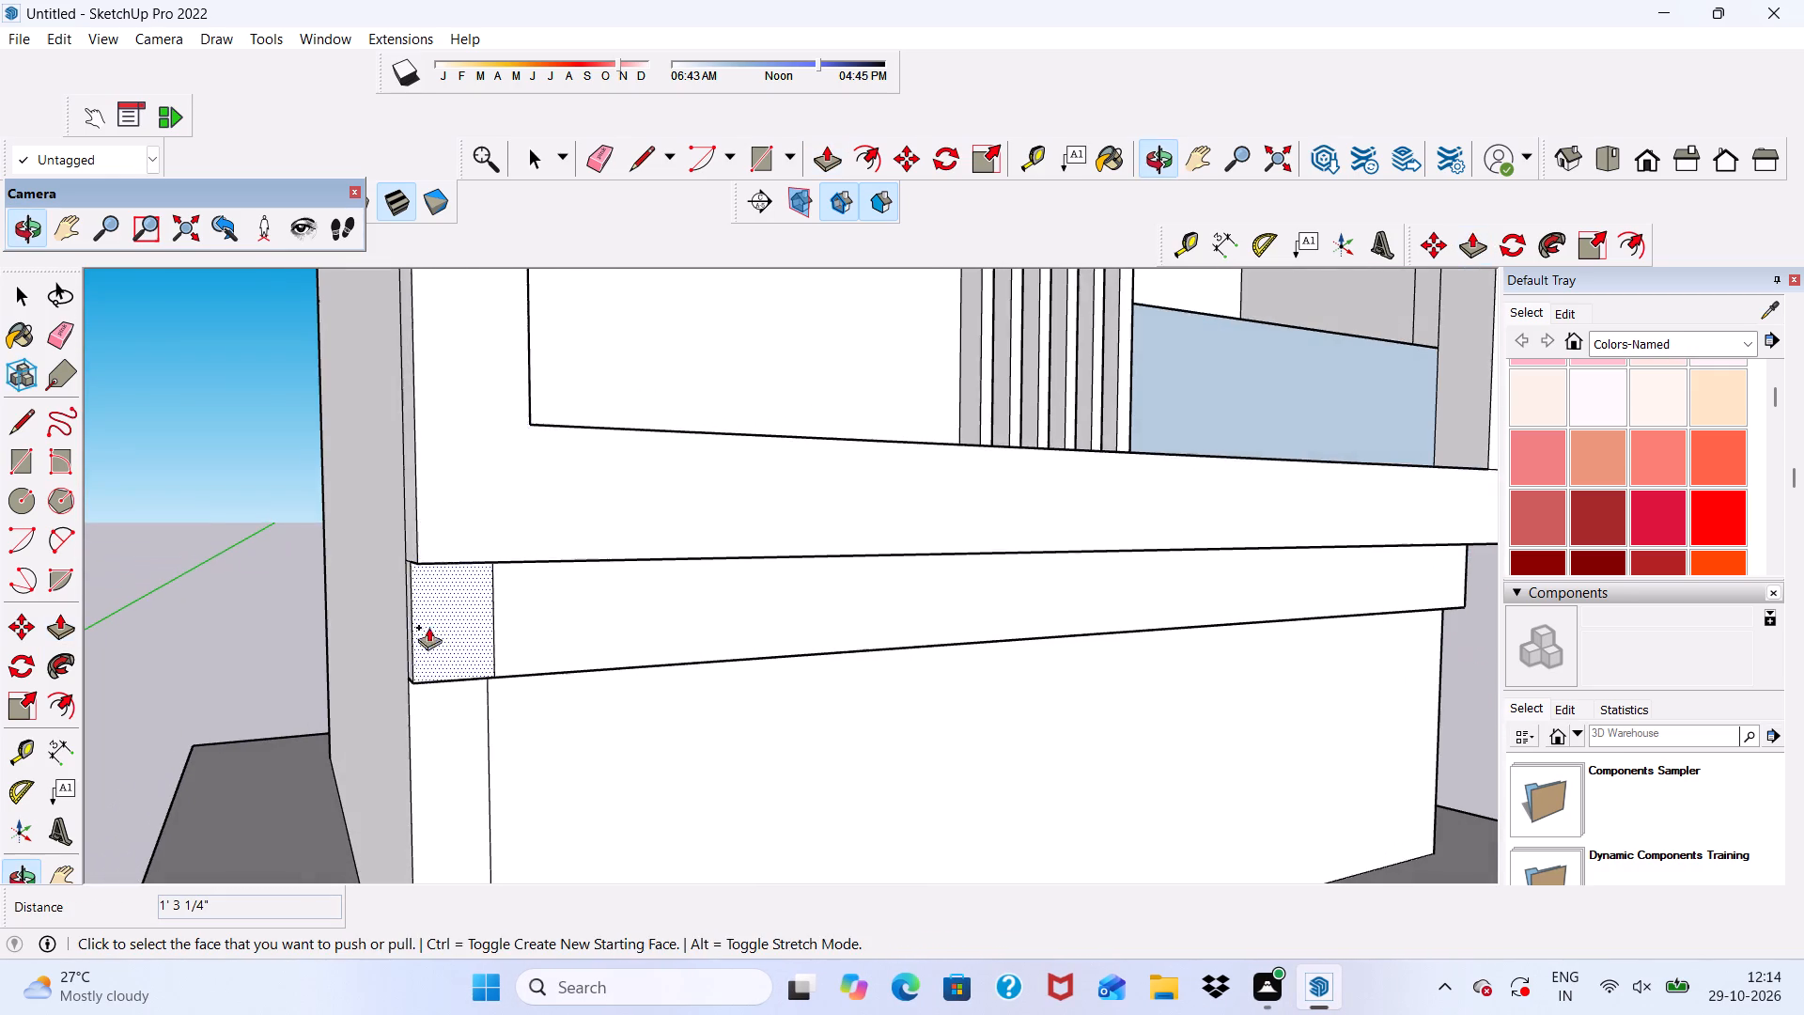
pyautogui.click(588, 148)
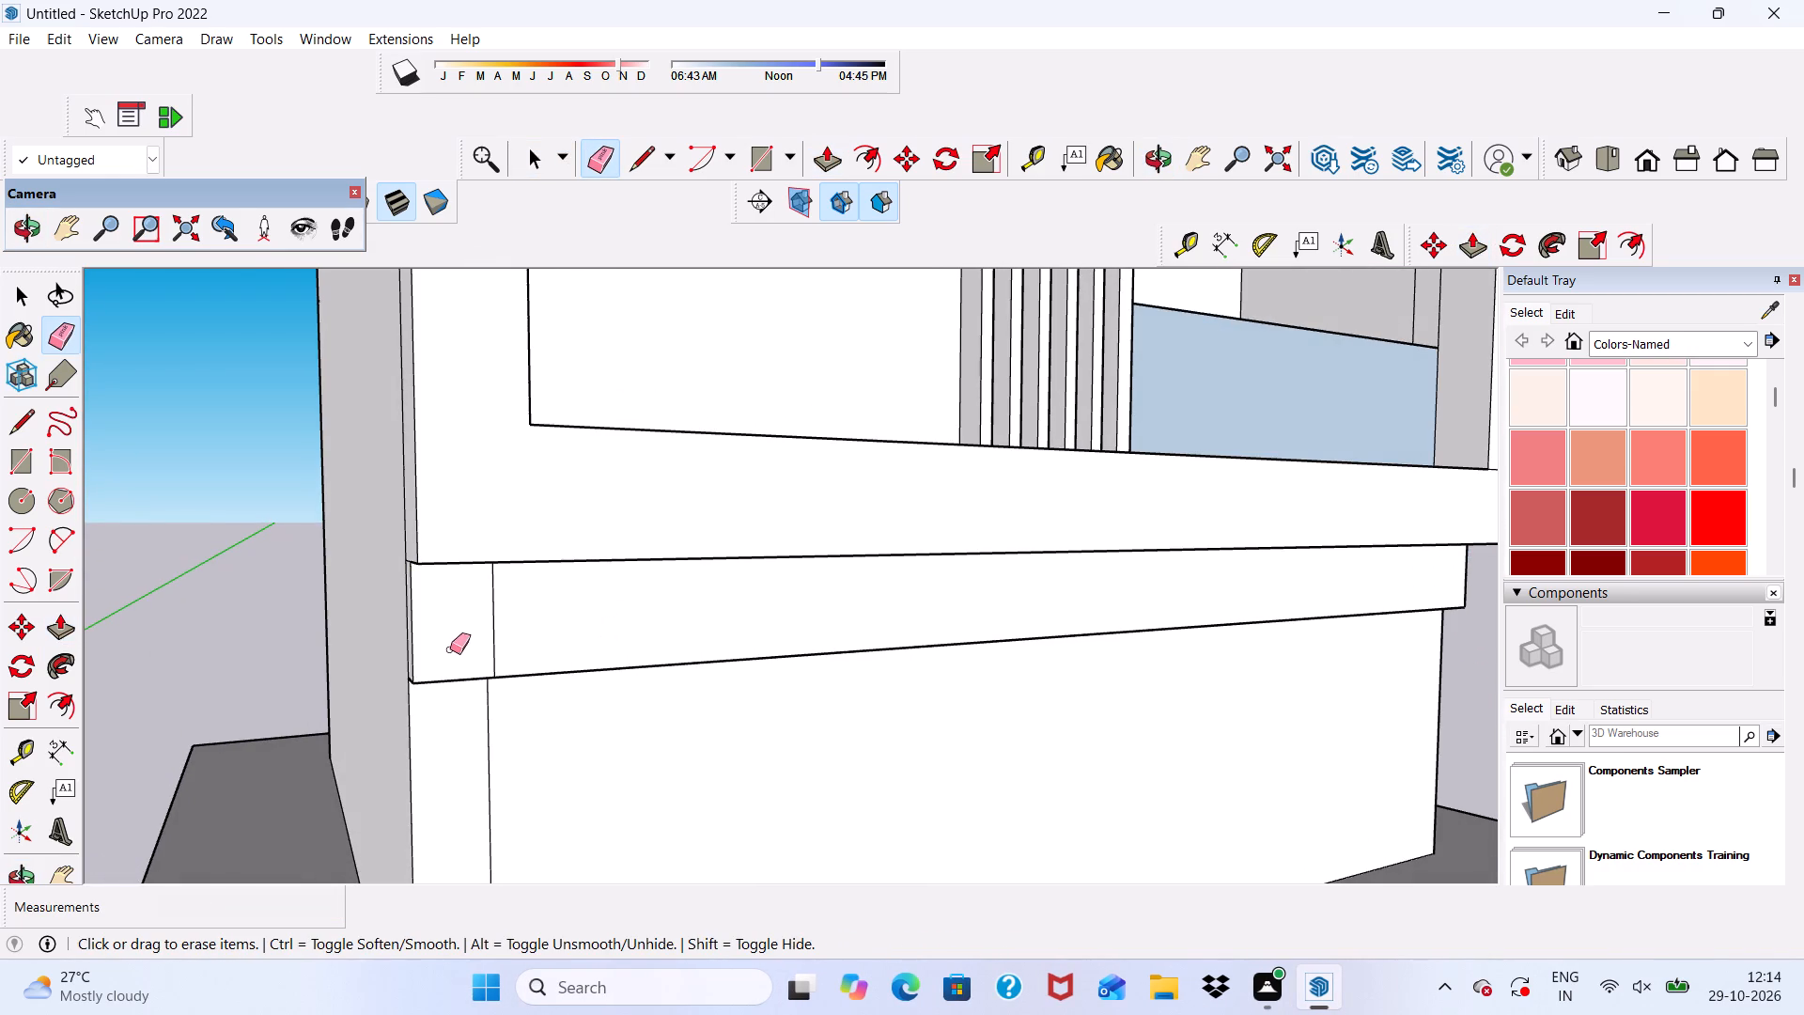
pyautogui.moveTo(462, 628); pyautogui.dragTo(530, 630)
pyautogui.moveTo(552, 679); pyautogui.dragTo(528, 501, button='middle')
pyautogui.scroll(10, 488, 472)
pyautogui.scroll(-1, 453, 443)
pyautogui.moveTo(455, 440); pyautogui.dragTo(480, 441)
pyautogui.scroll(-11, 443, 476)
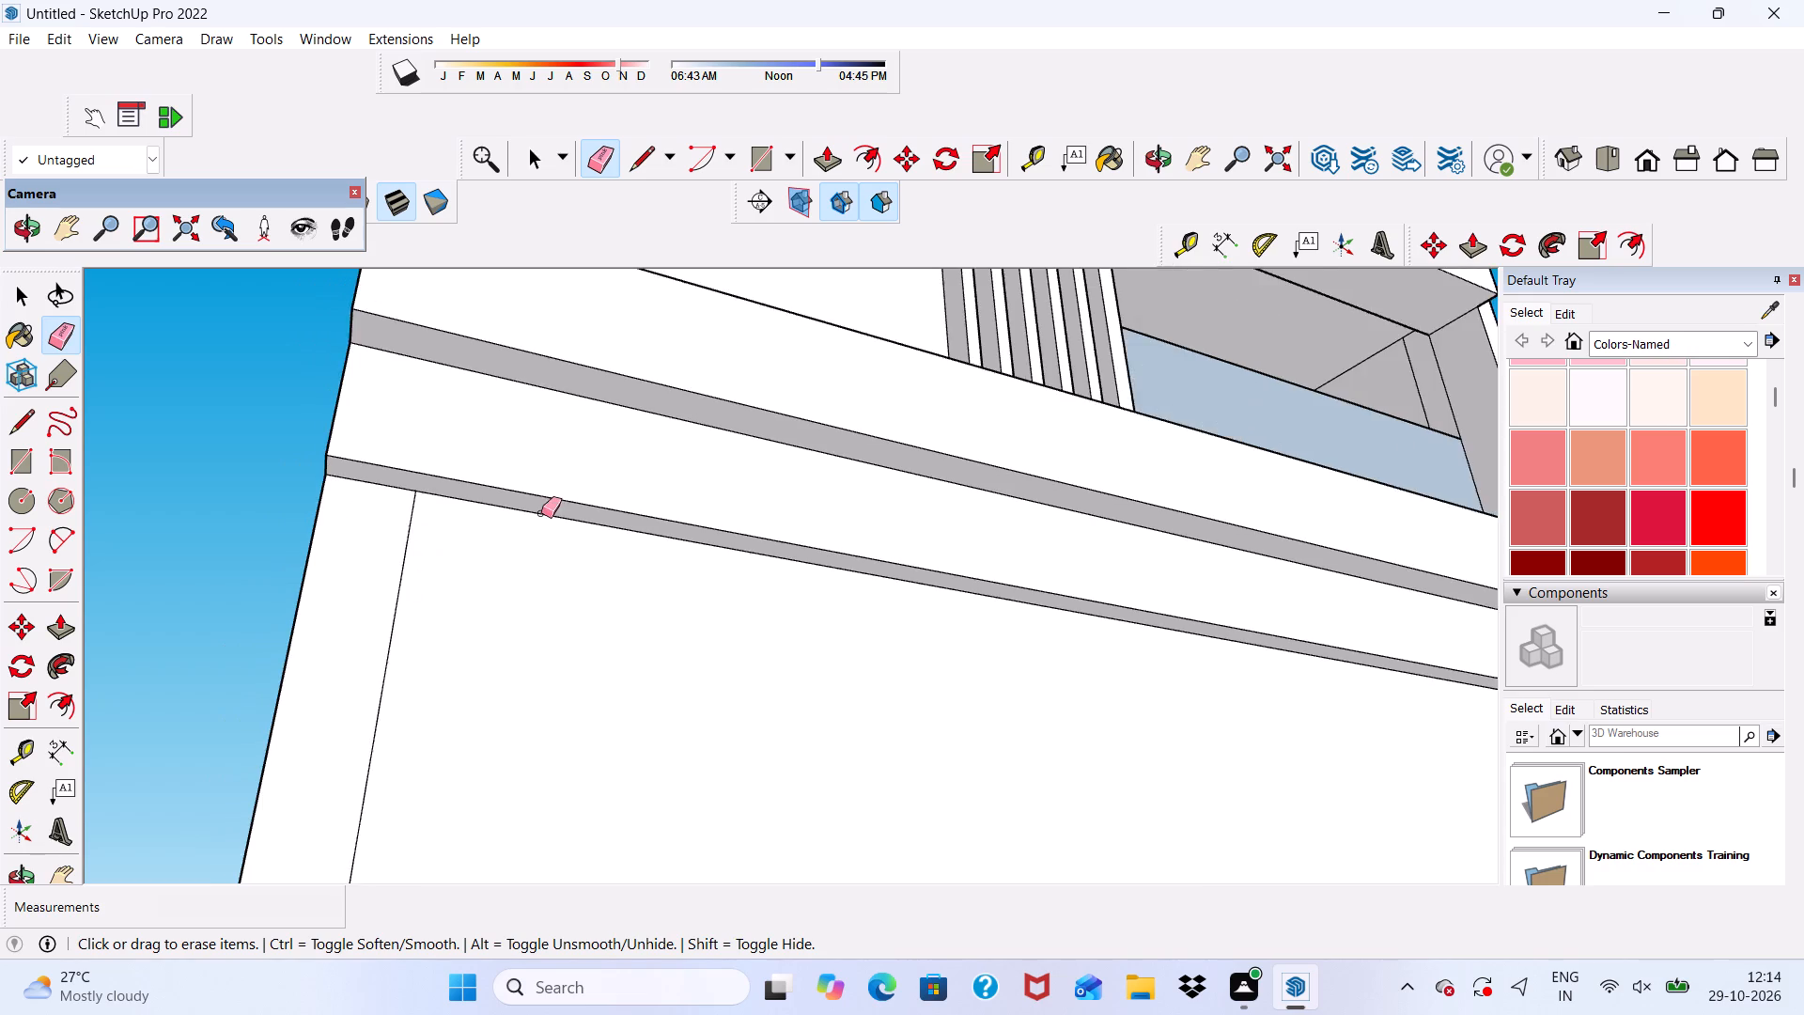
# Examine the projecting band and the base from the side, front and below.
pyautogui.scroll(-5, 470, 516)
pyautogui.moveTo(1173, 627); pyautogui.dragTo(714, 784, button='middle')
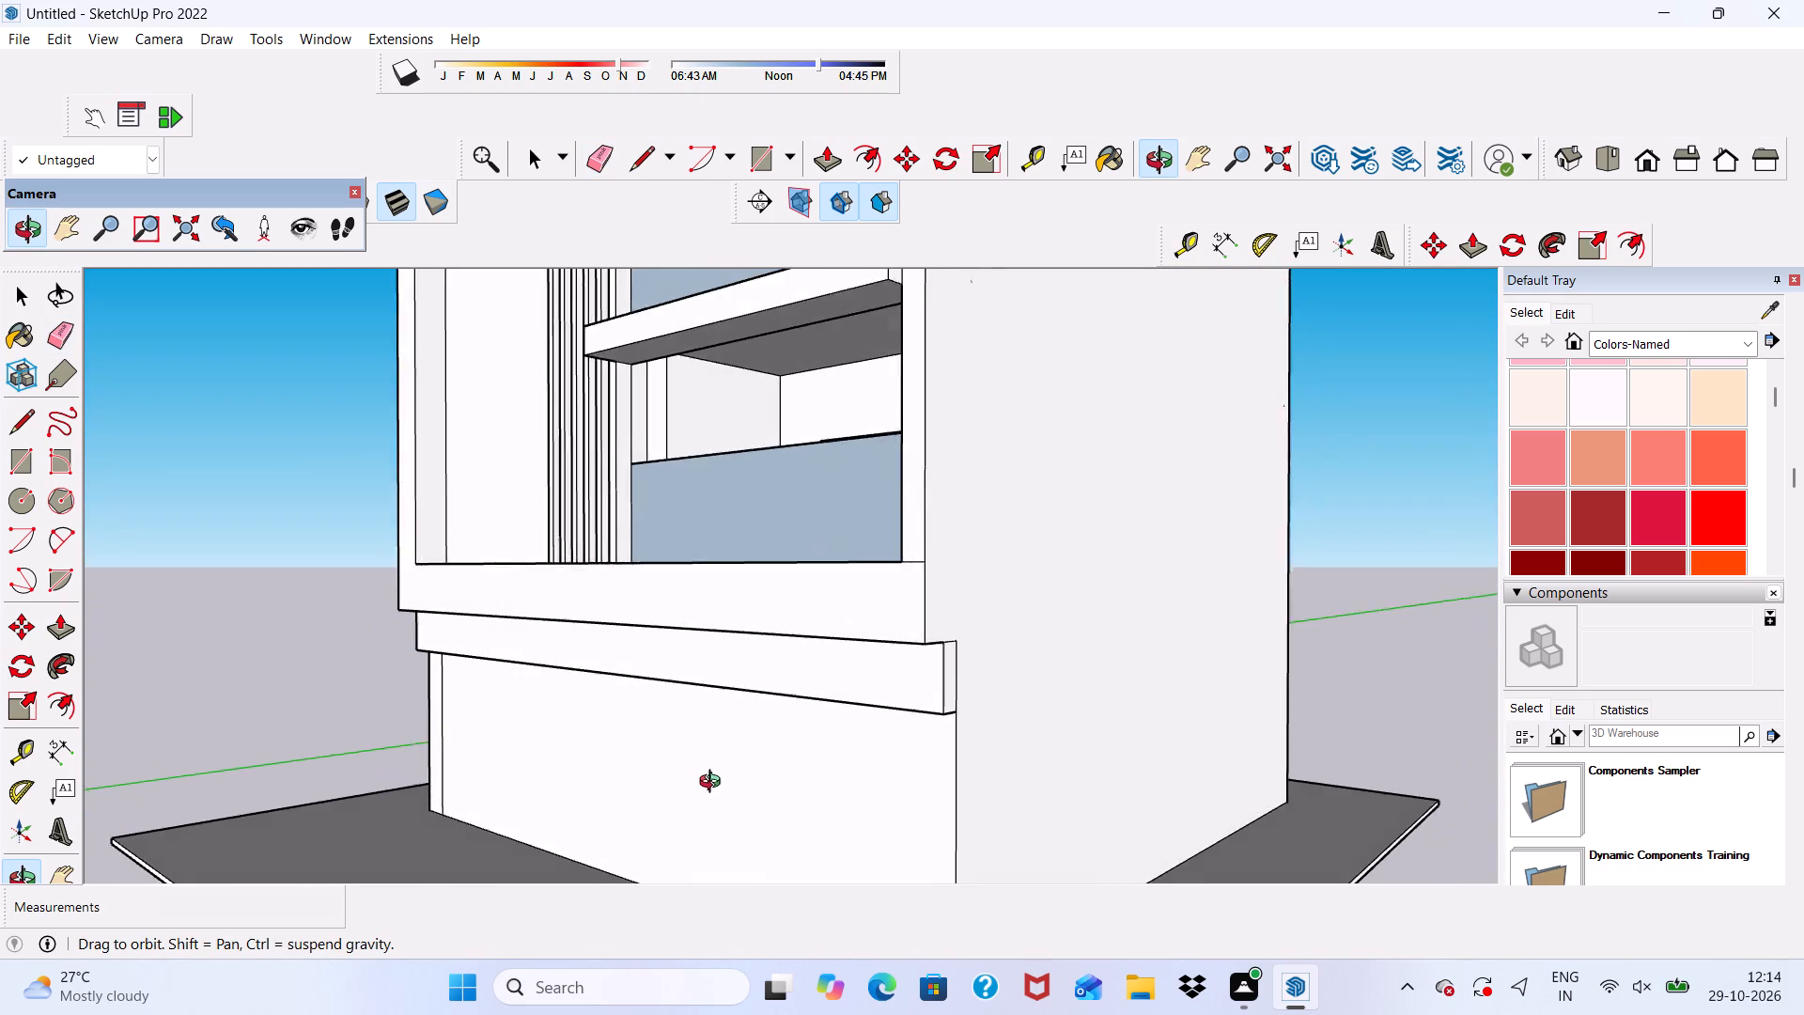
pyautogui.moveTo(714, 784); pyautogui.dragTo(1046, 750, button='middle')
pyautogui.scroll(1, 914, 672)
pyautogui.scroll(-5, 572, 571)
pyautogui.press('space')
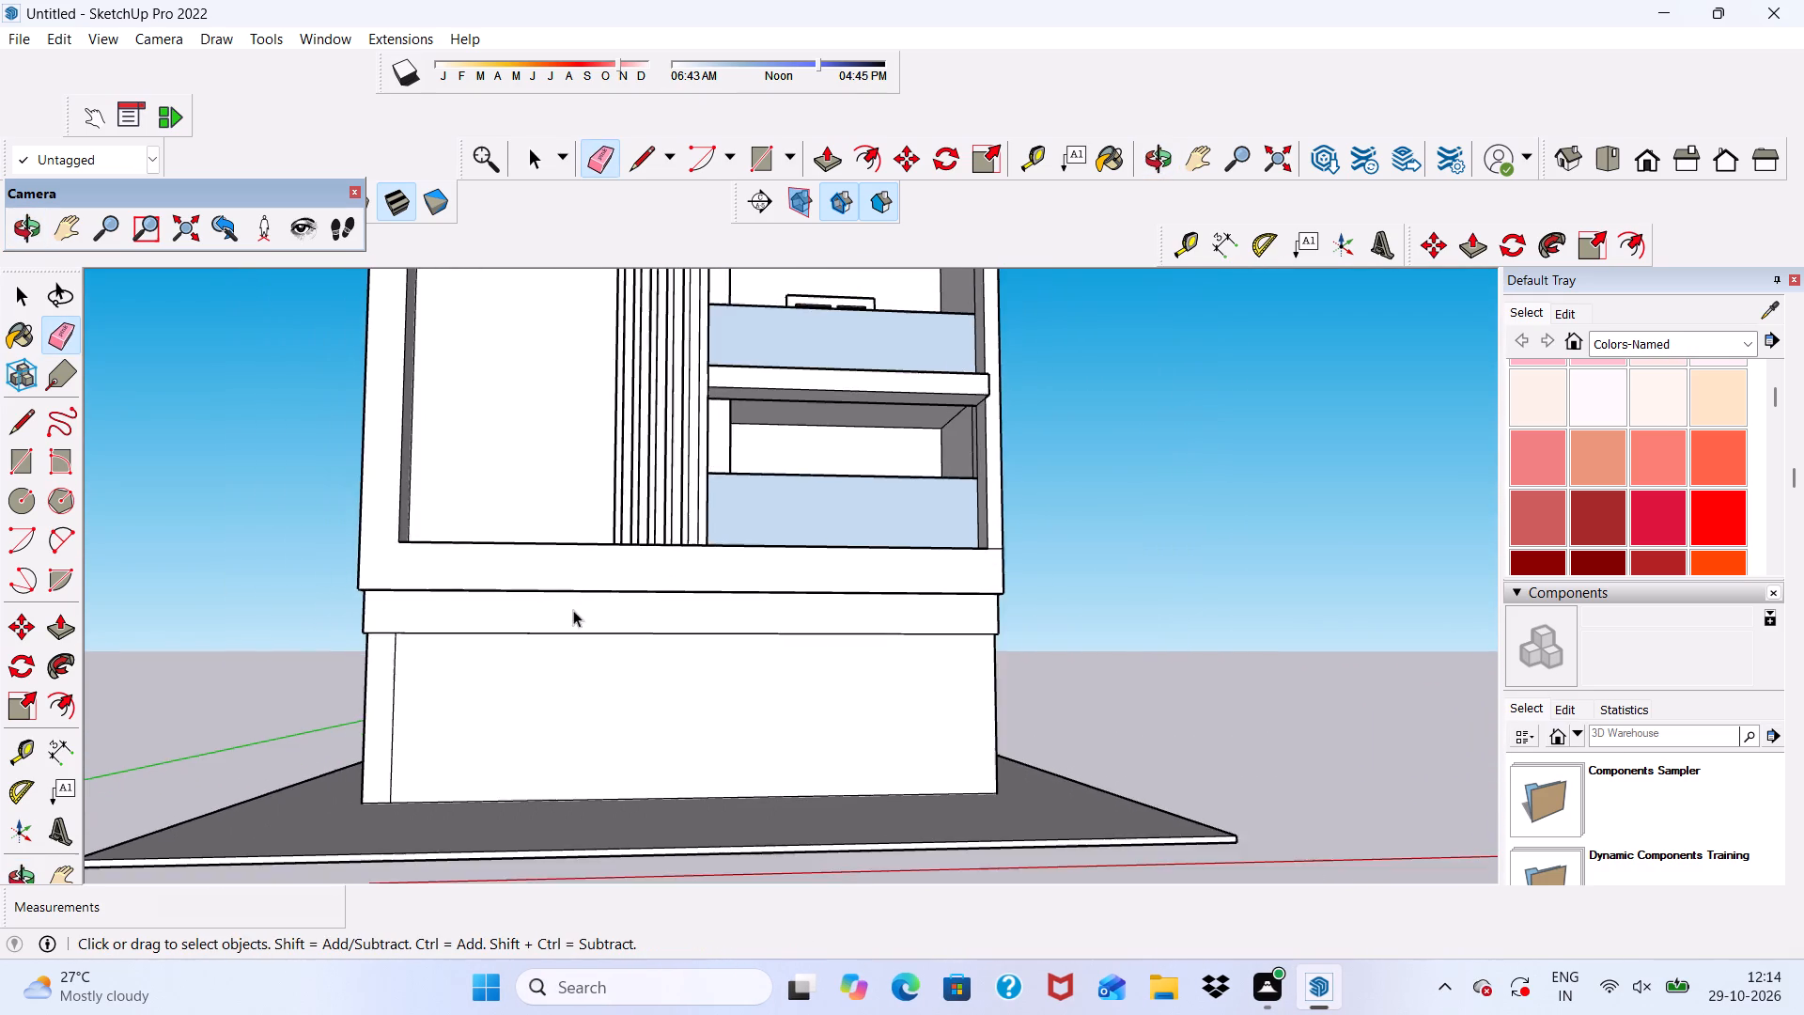
pyautogui.scroll(-5, 567, 584)
pyautogui.moveTo(619, 677); pyautogui.dragTo(552, 530, button='middle')
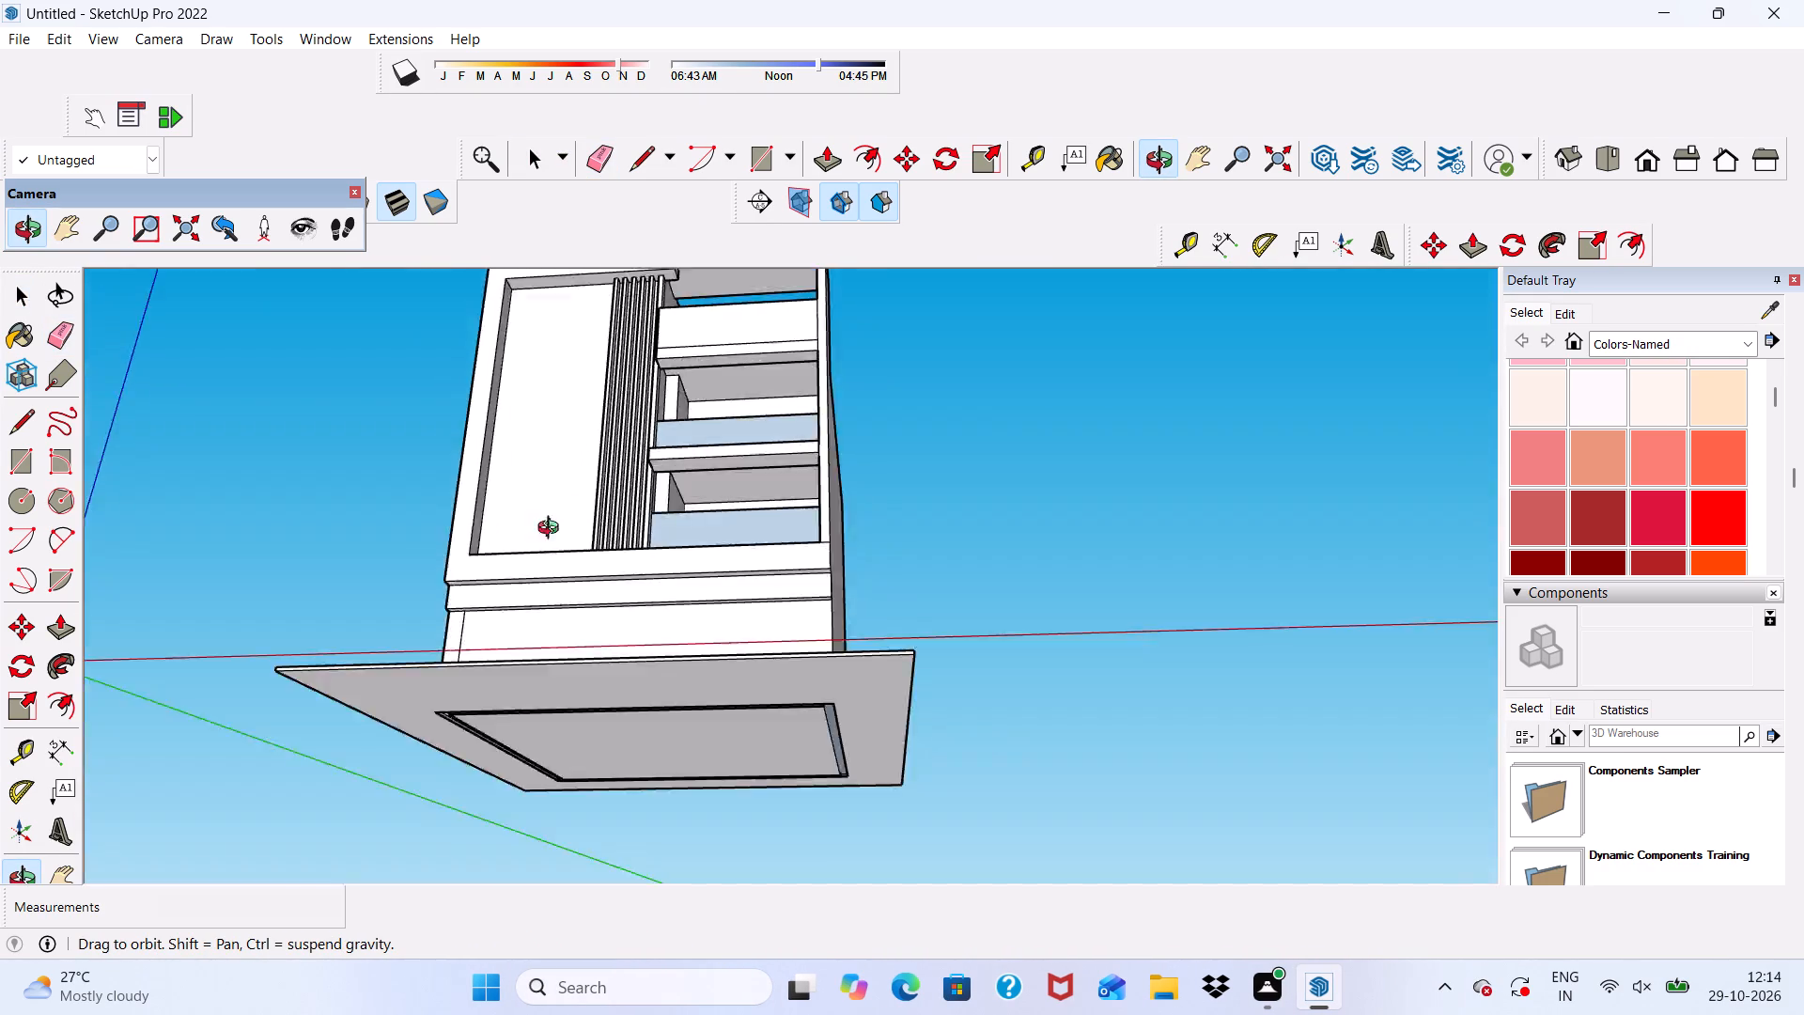
pyautogui.moveTo(552, 530); pyautogui.dragTo(539, 710, button='middle')
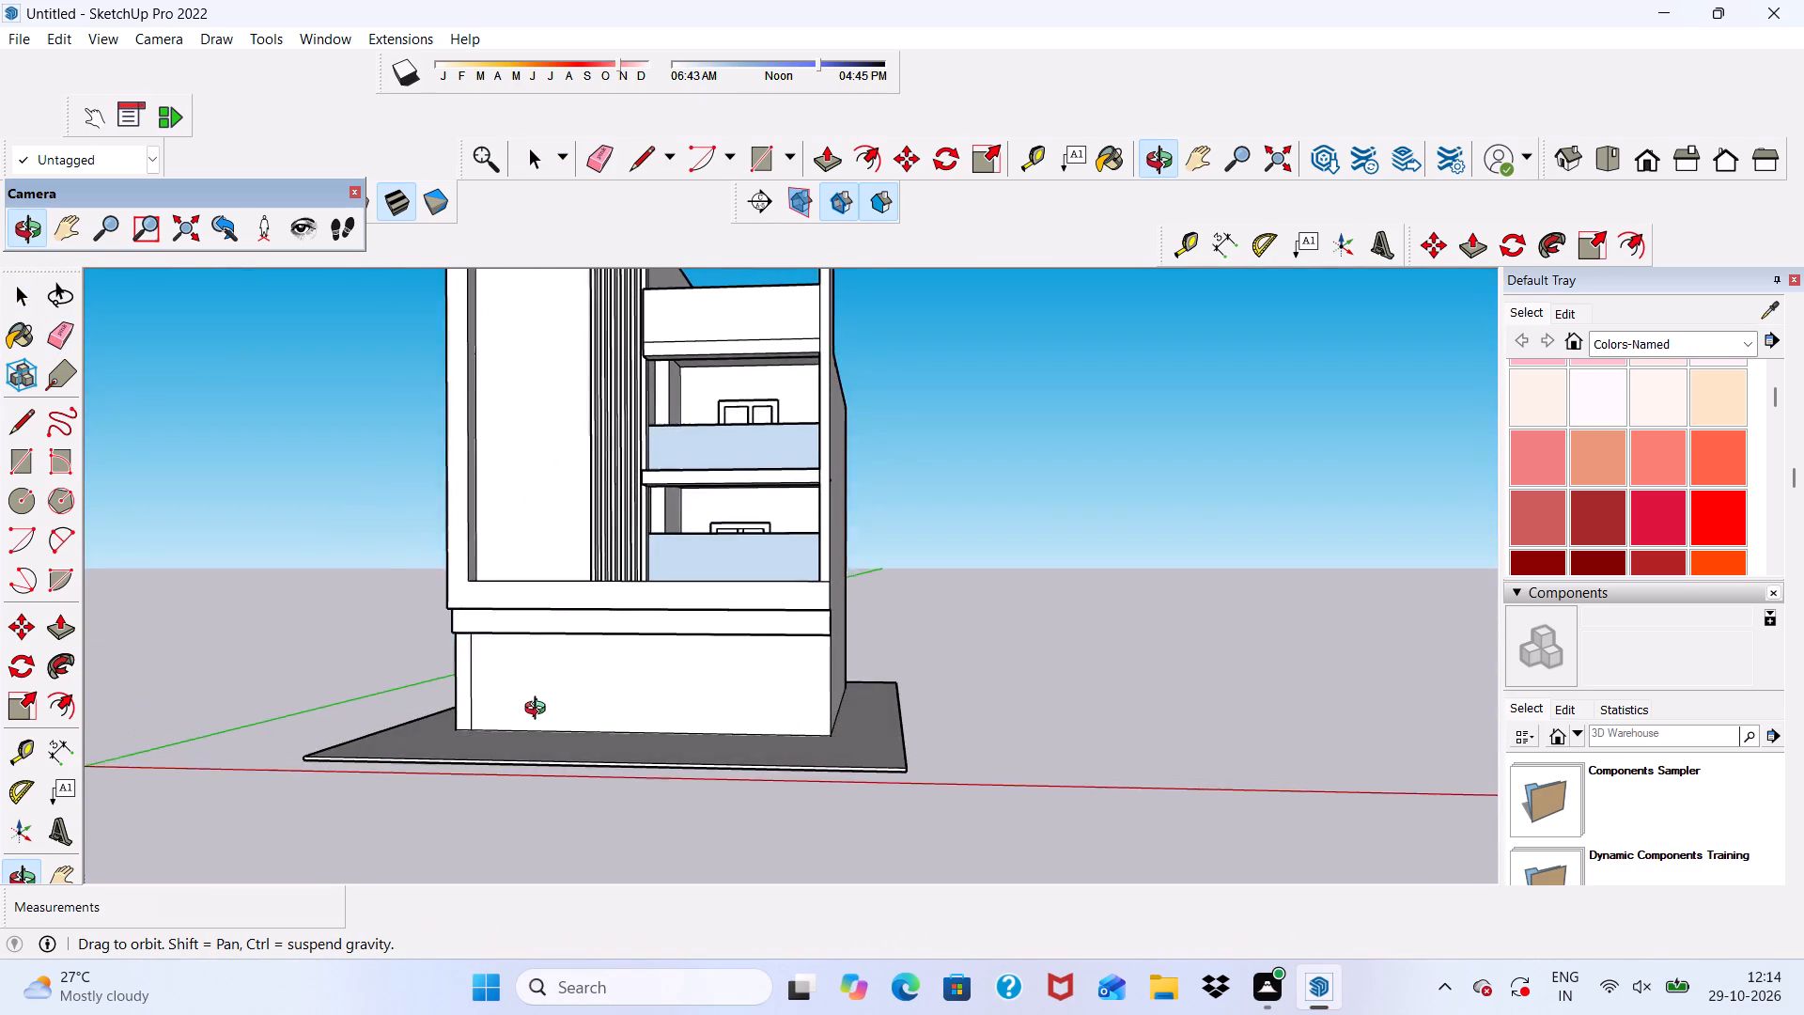
pyautogui.moveTo(539, 710); pyautogui.dragTo(539, 736, button='middle')
# Undo the projecting band, its vertical line and the edits before them, back to a plain base front.
pyautogui.hotkey('ctrl', 'z')
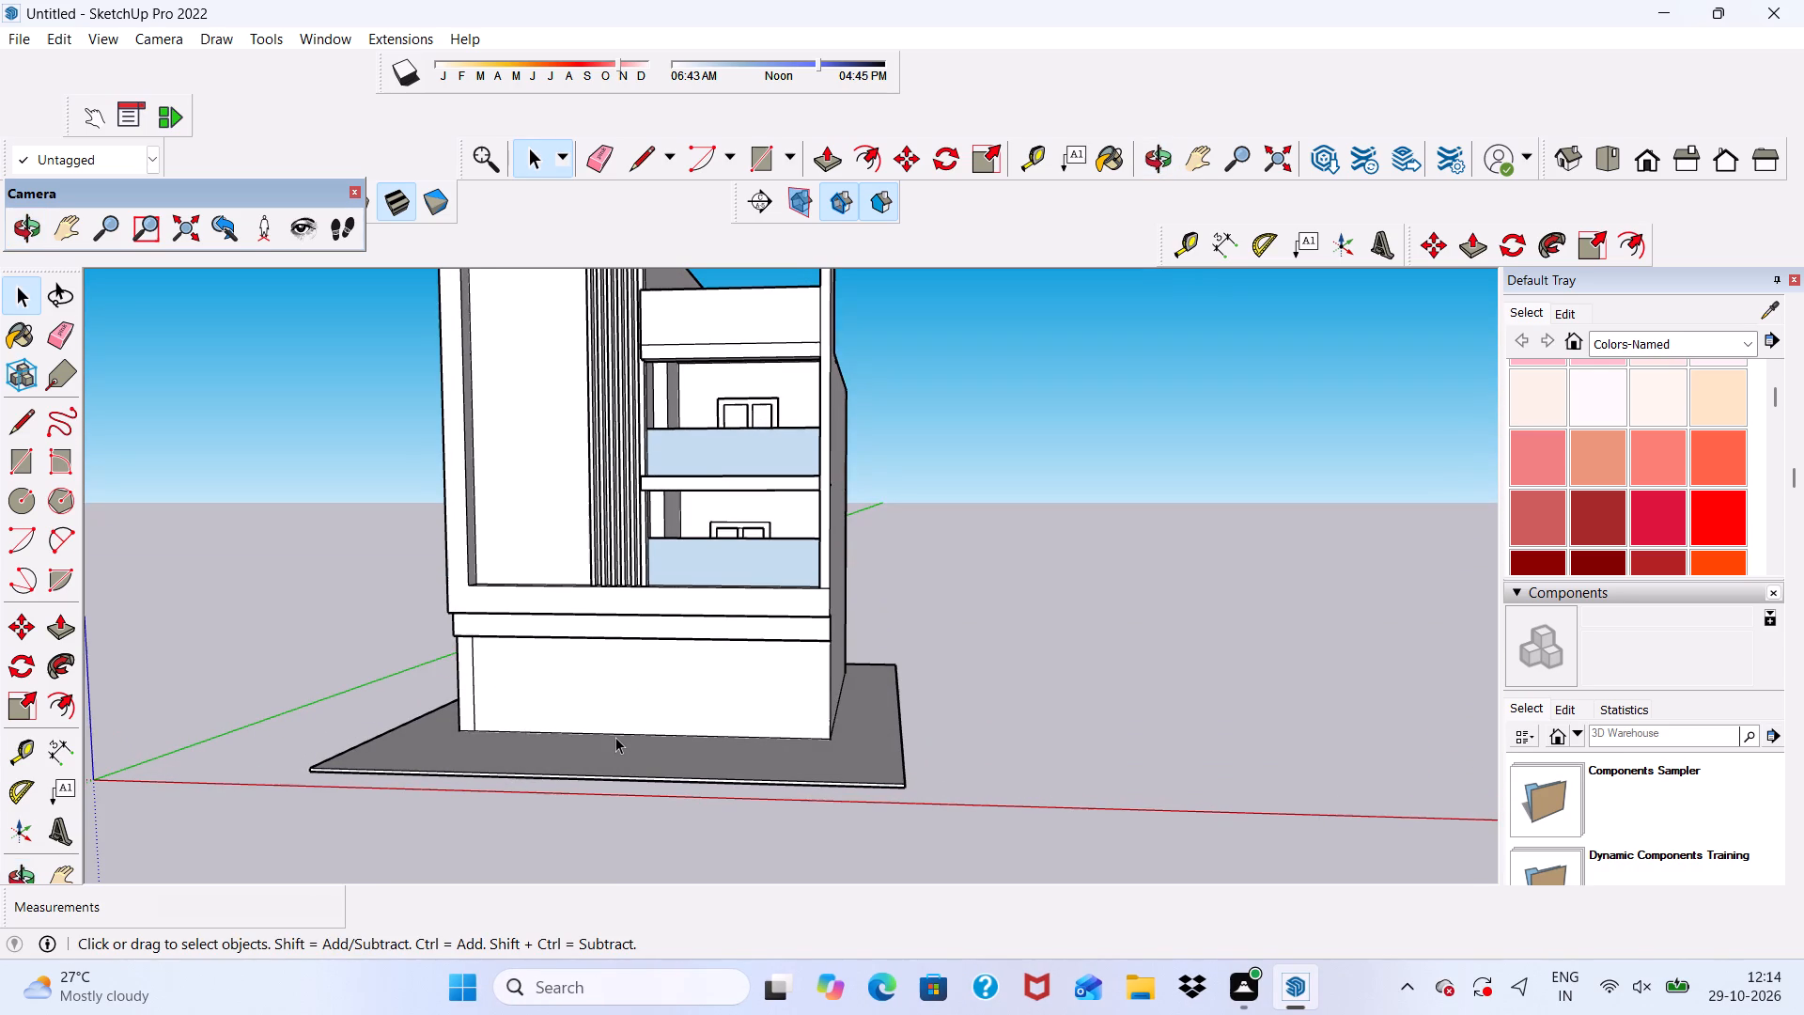
pyautogui.hotkey('ctrl', 'z')
pyautogui.hotkey('ctrl', 'z')
pyautogui.hotkey('ctrl', 'z')
pyautogui.hotkey('ctrl', 'z')
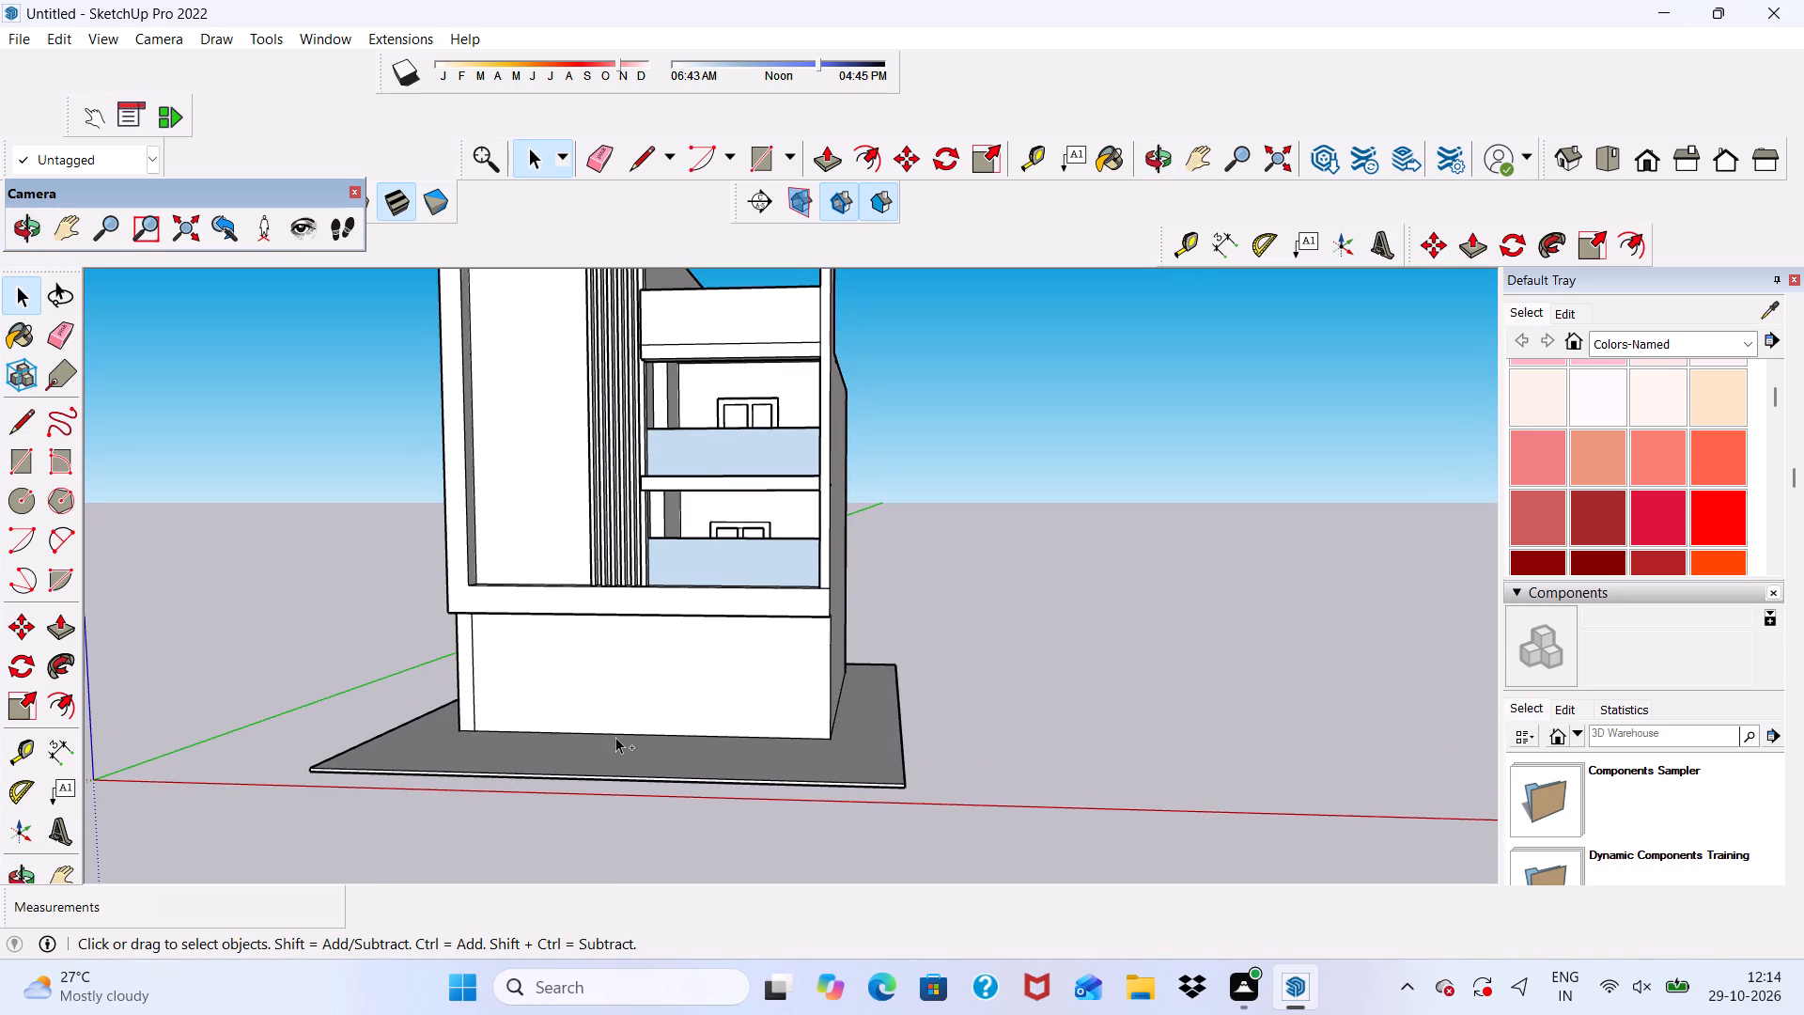
pyautogui.hotkey('ctrl', 'z')
pyautogui.hotkey('ctrl', 'z')
pyautogui.scroll(-2, 613, 671)
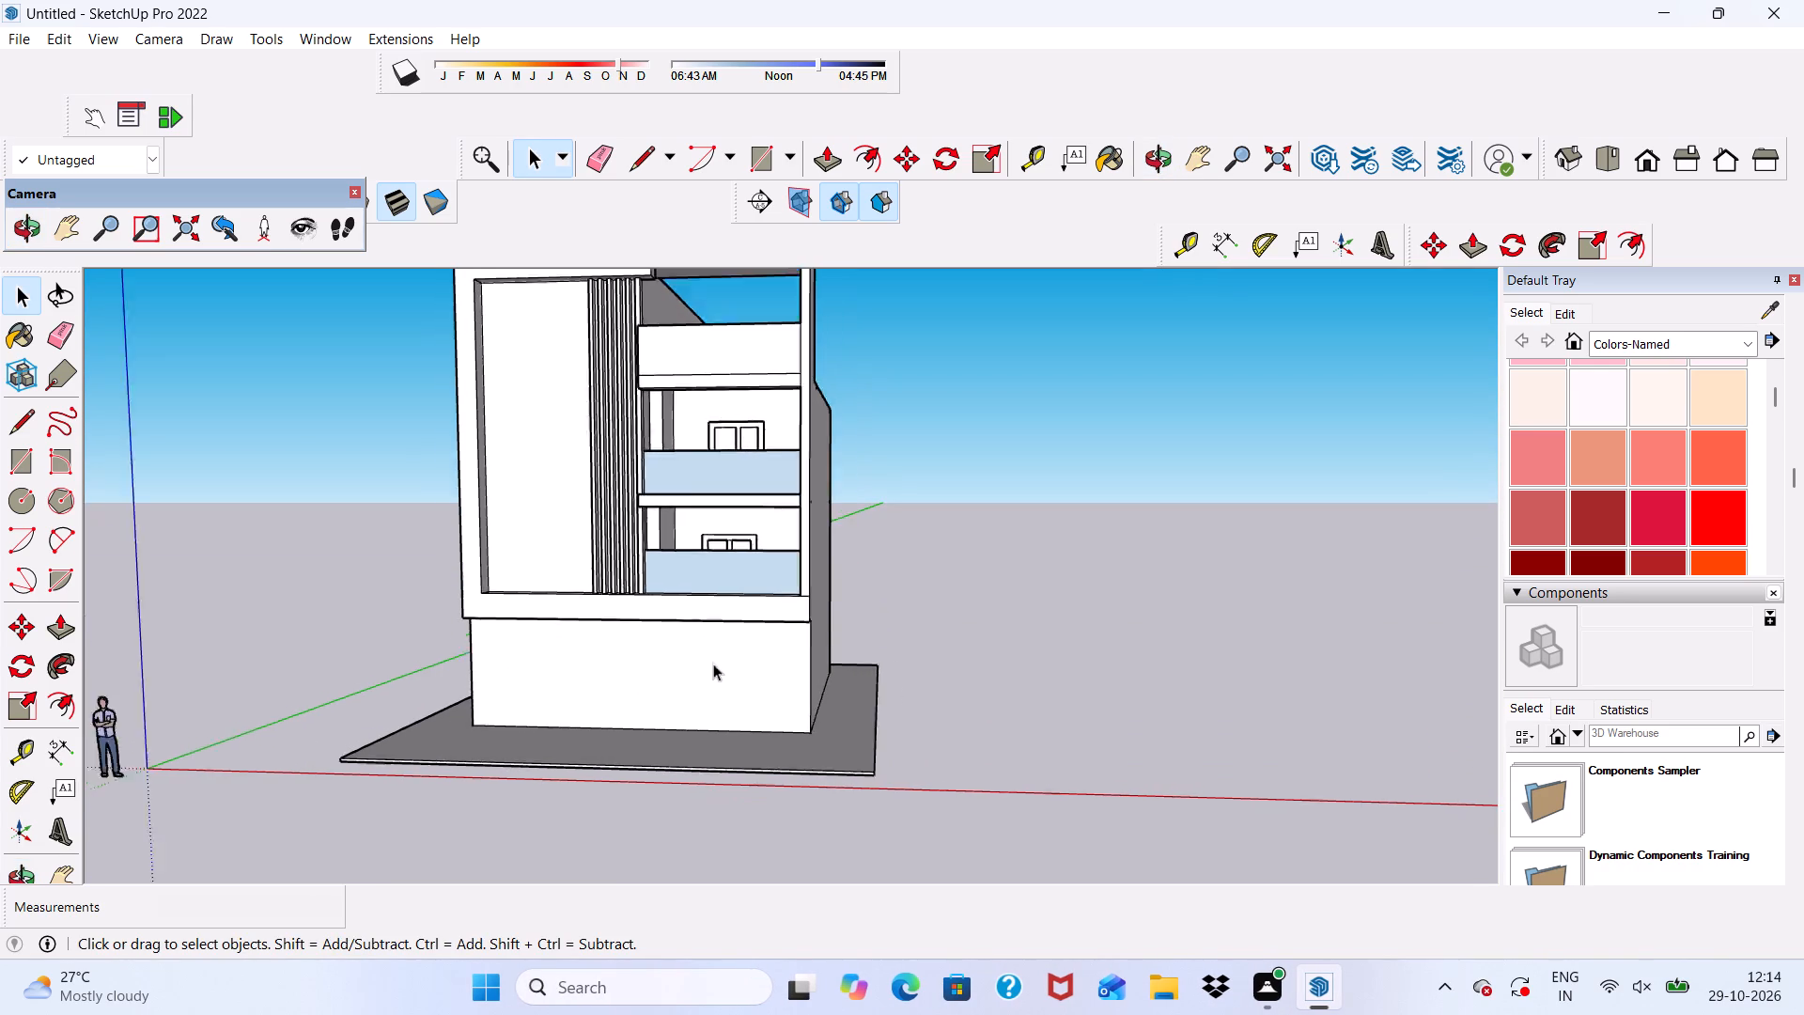
pyautogui.scroll(-4, 713, 664)
pyautogui.moveTo(816, 699); pyautogui.dragTo(838, 220, button='middle')
pyautogui.hotkey('ctrl', 'z')
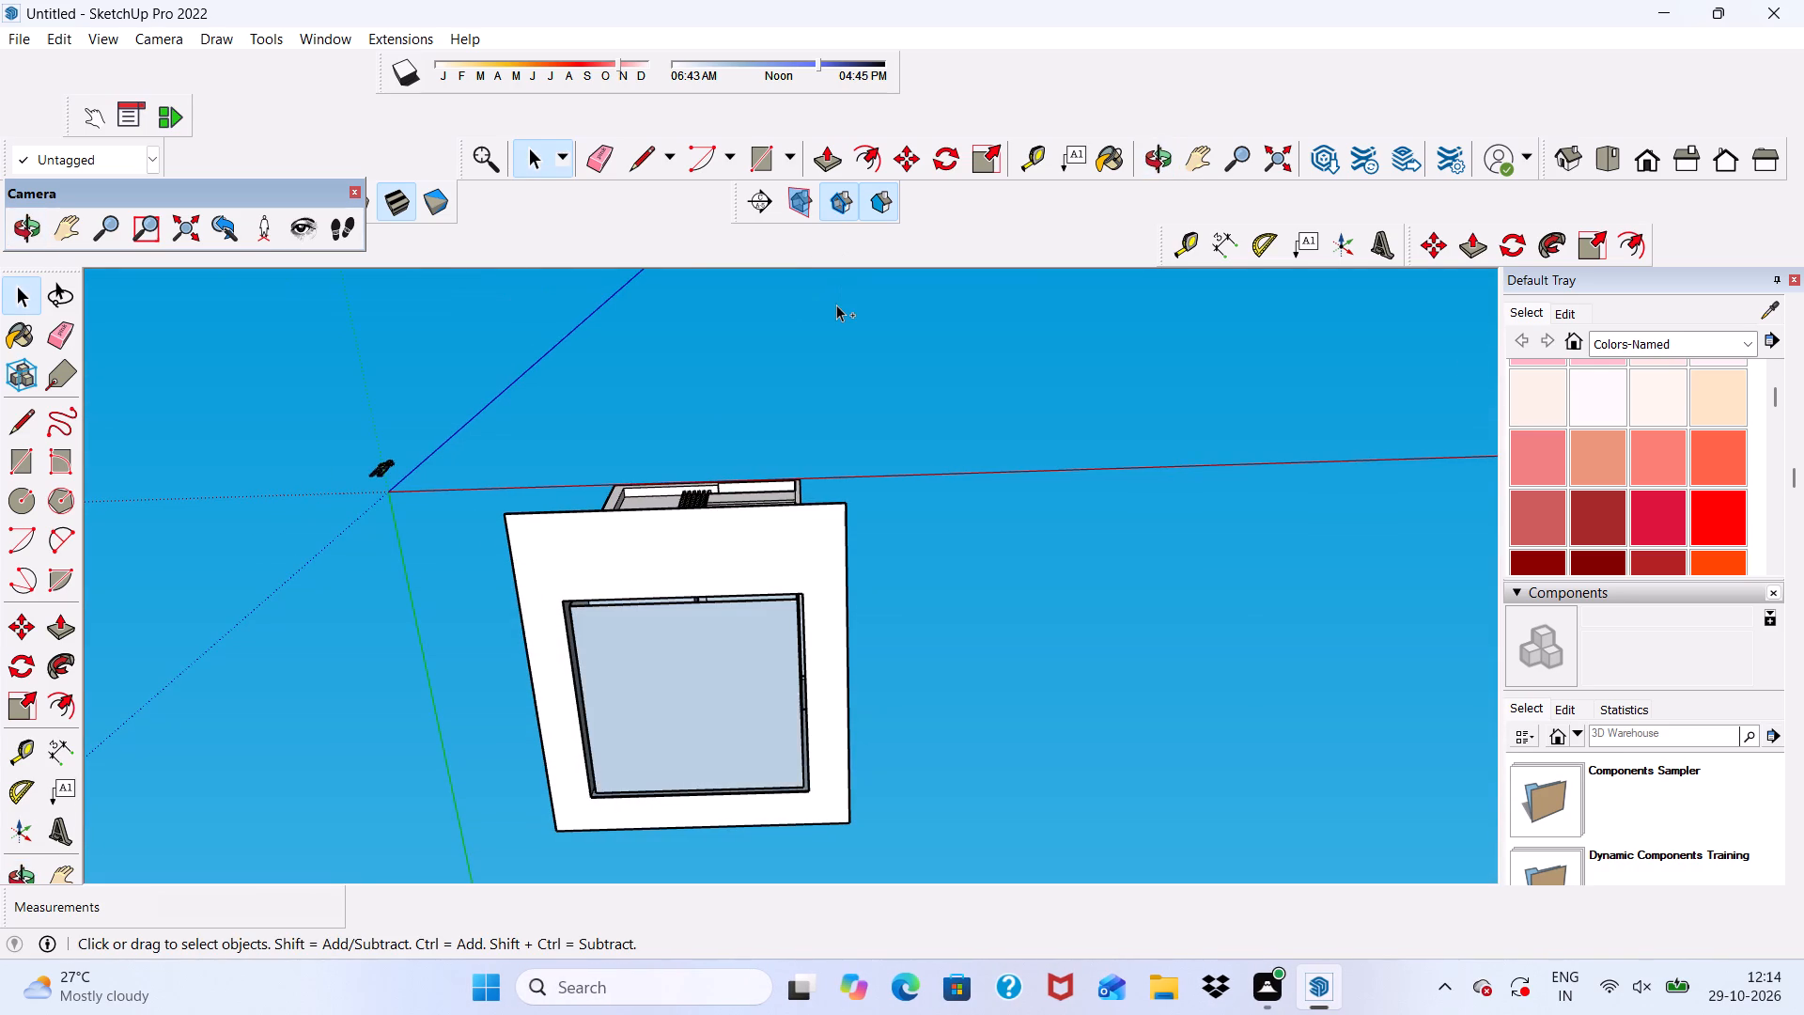
pyautogui.hotkey('ctrl', 'z')
pyautogui.moveTo(639, 584); pyautogui.dragTo(524, 913, button='middle')
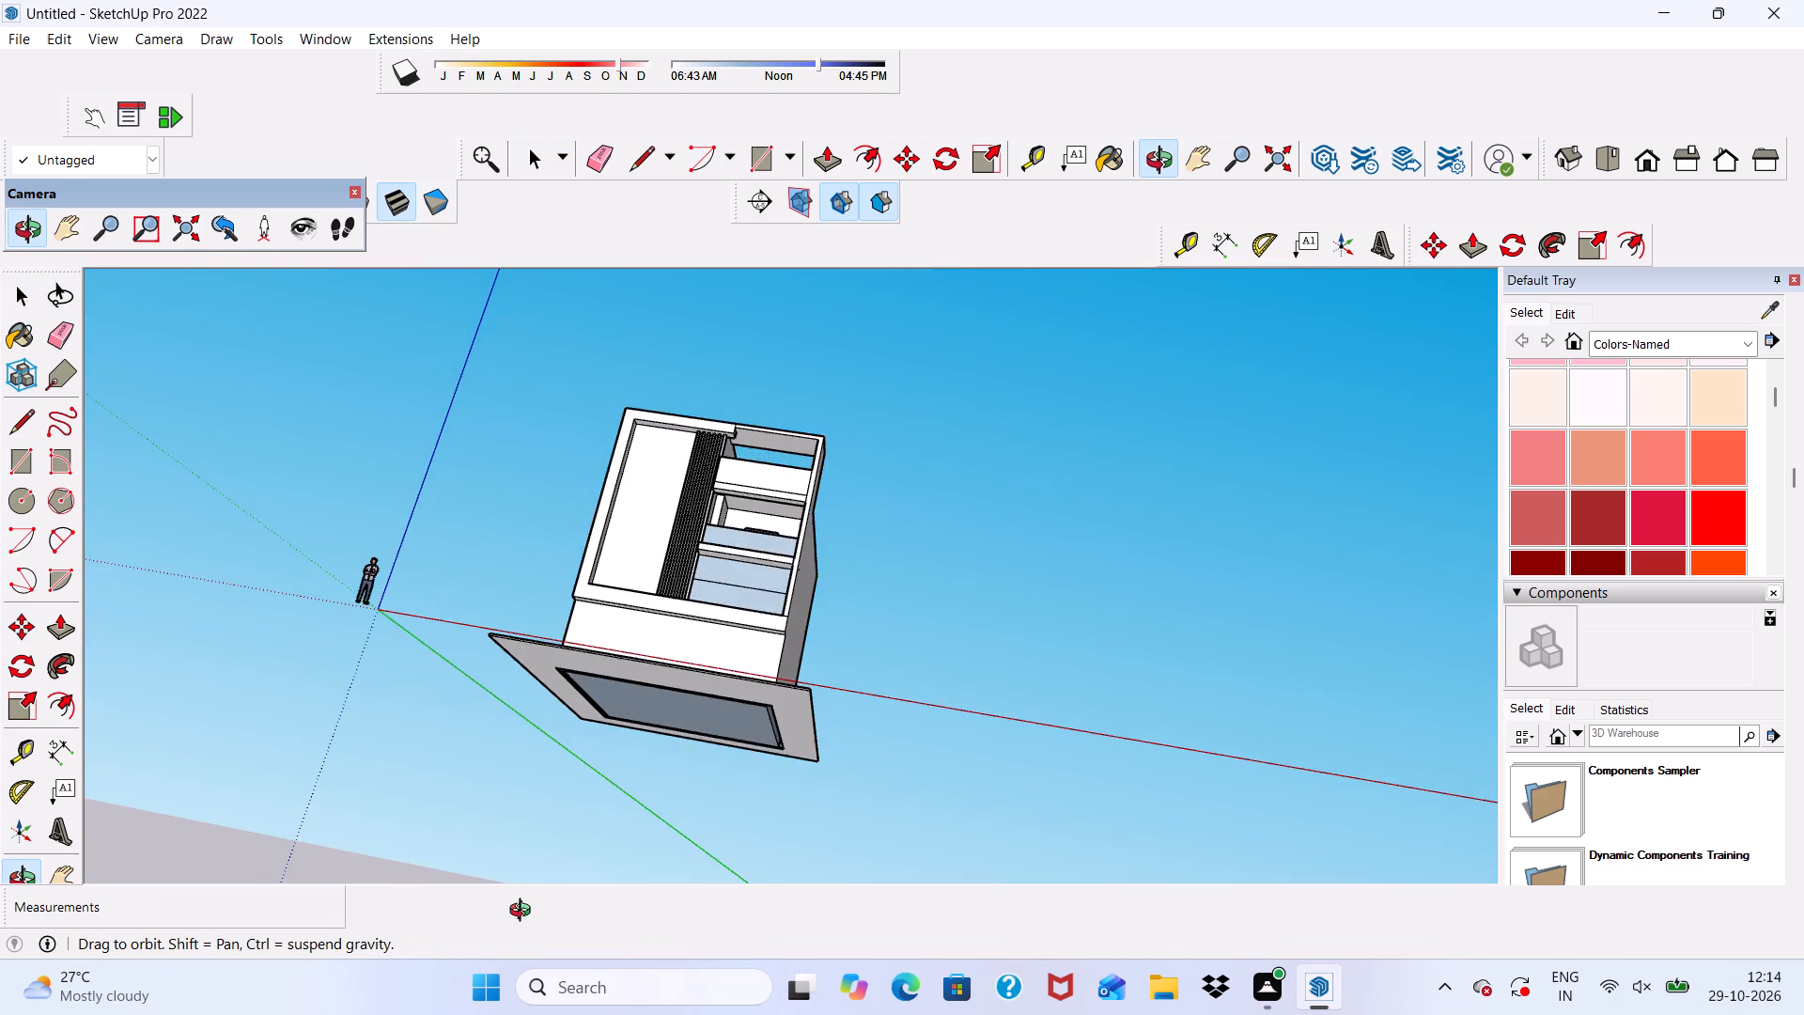
pyautogui.moveTo(524, 913); pyautogui.dragTo(514, 900, button='middle')
pyautogui.hotkey('ctrl', 'z')
pyautogui.hotkey('ctrl', 'z')
# Push/Pull the recessed face in the slab's underside by about 11' 8 15/16".
pyautogui.scroll(5, 787, 737)
pyautogui.moveTo(787, 735); pyautogui.dragTo(747, 713)
pyautogui.scroll(-1, 723, 696)
pyautogui.moveTo(723, 695); pyautogui.dragTo(714, 420, button='middle')
pyautogui.scroll(5, 698, 588)
pyautogui.click(637, 458)
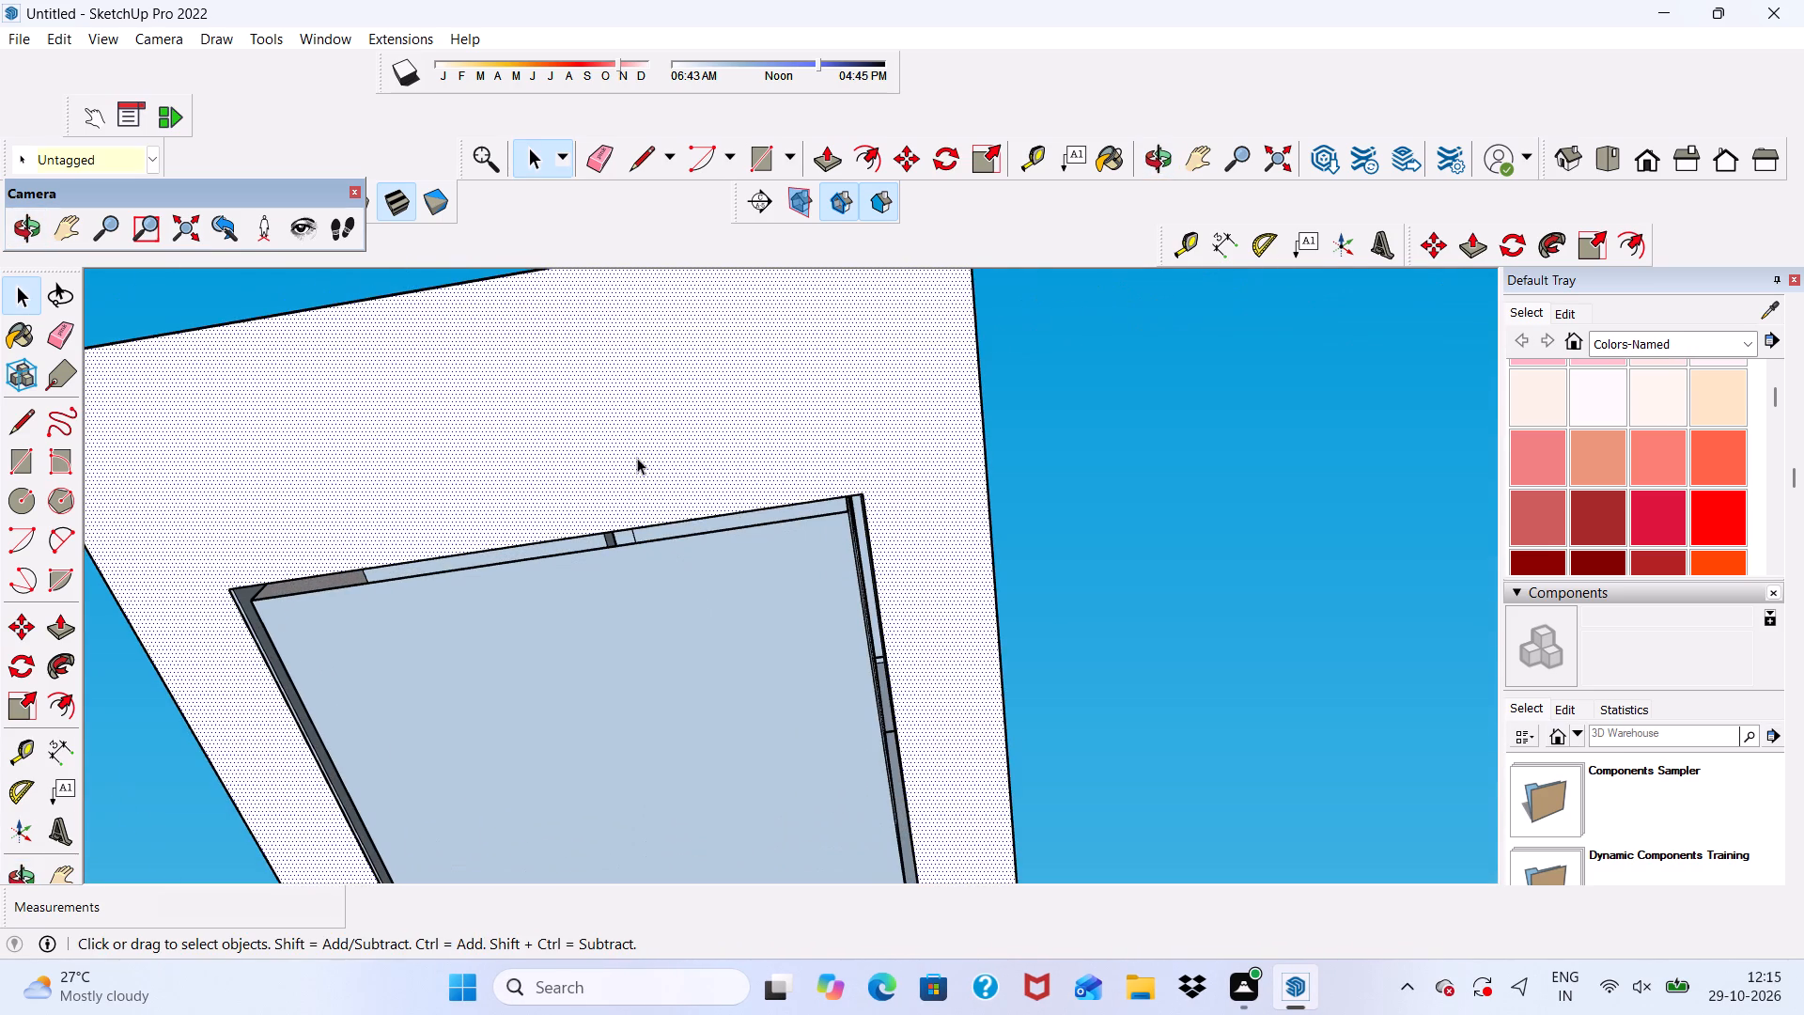
pyautogui.scroll(-4, 644, 520)
pyautogui.scroll(1, 630, 647)
pyautogui.click(628, 644)
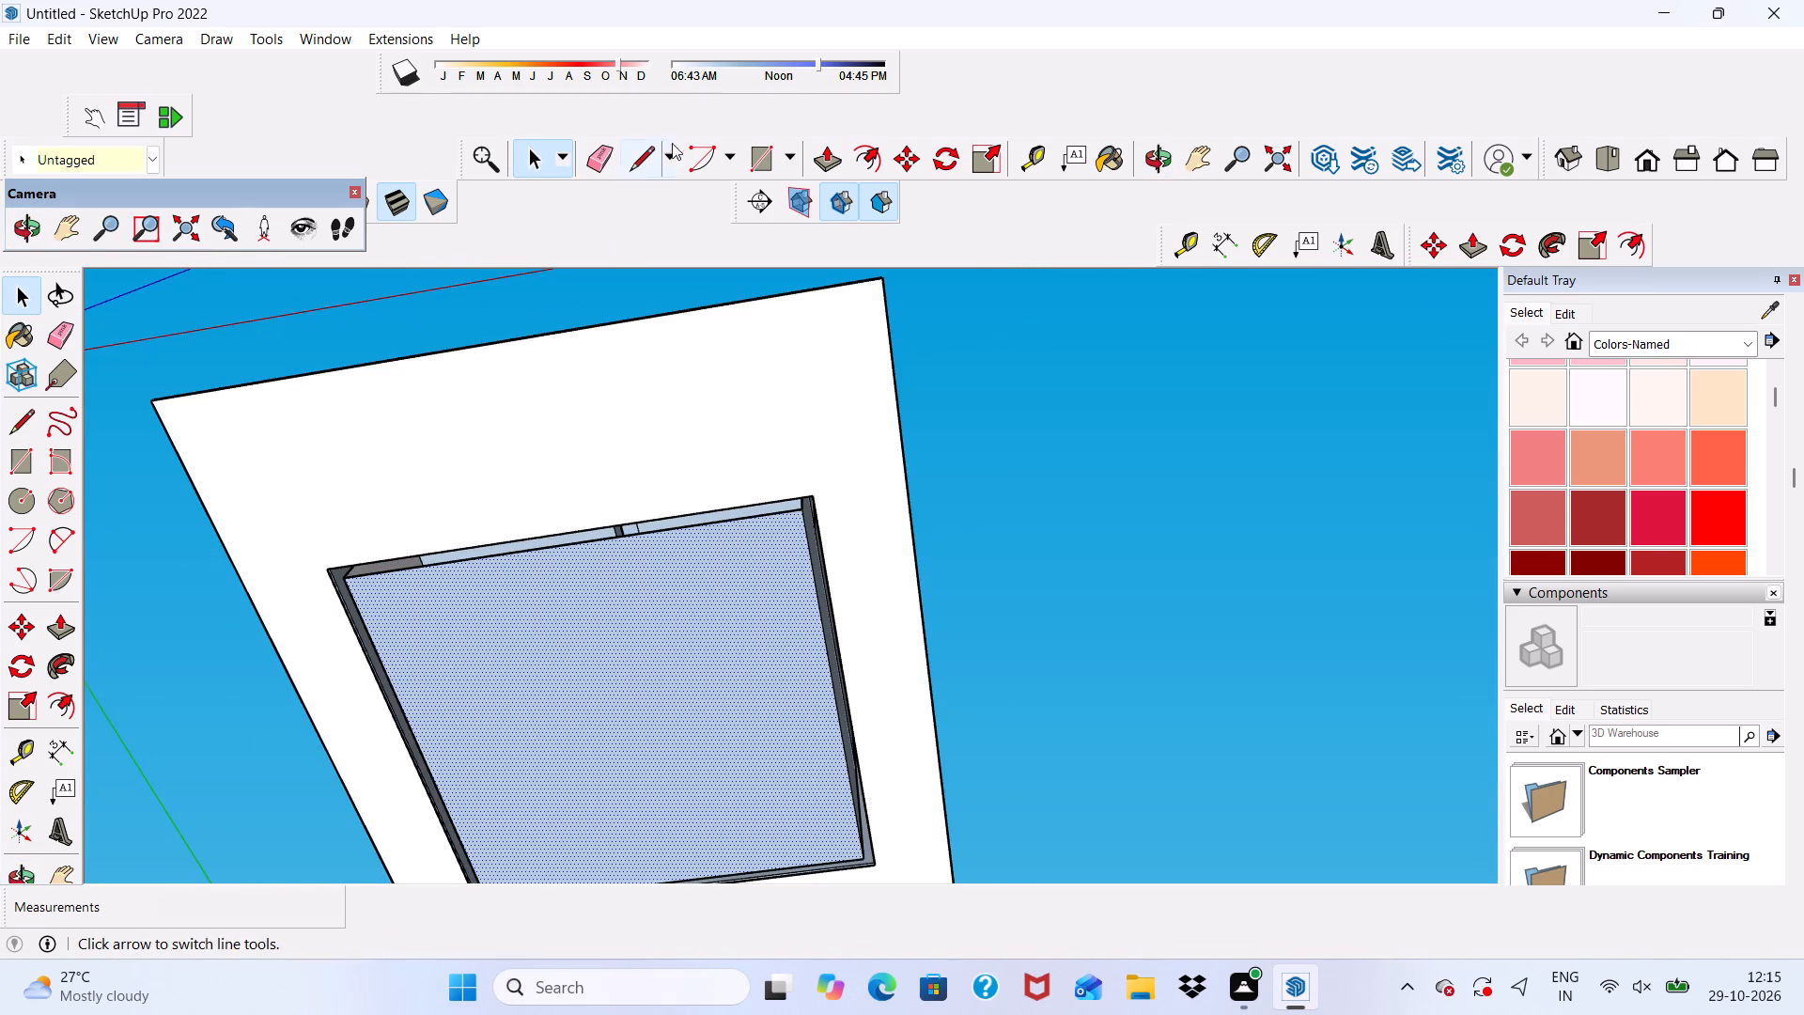
pyautogui.click(831, 159)
pyautogui.click(639, 707)
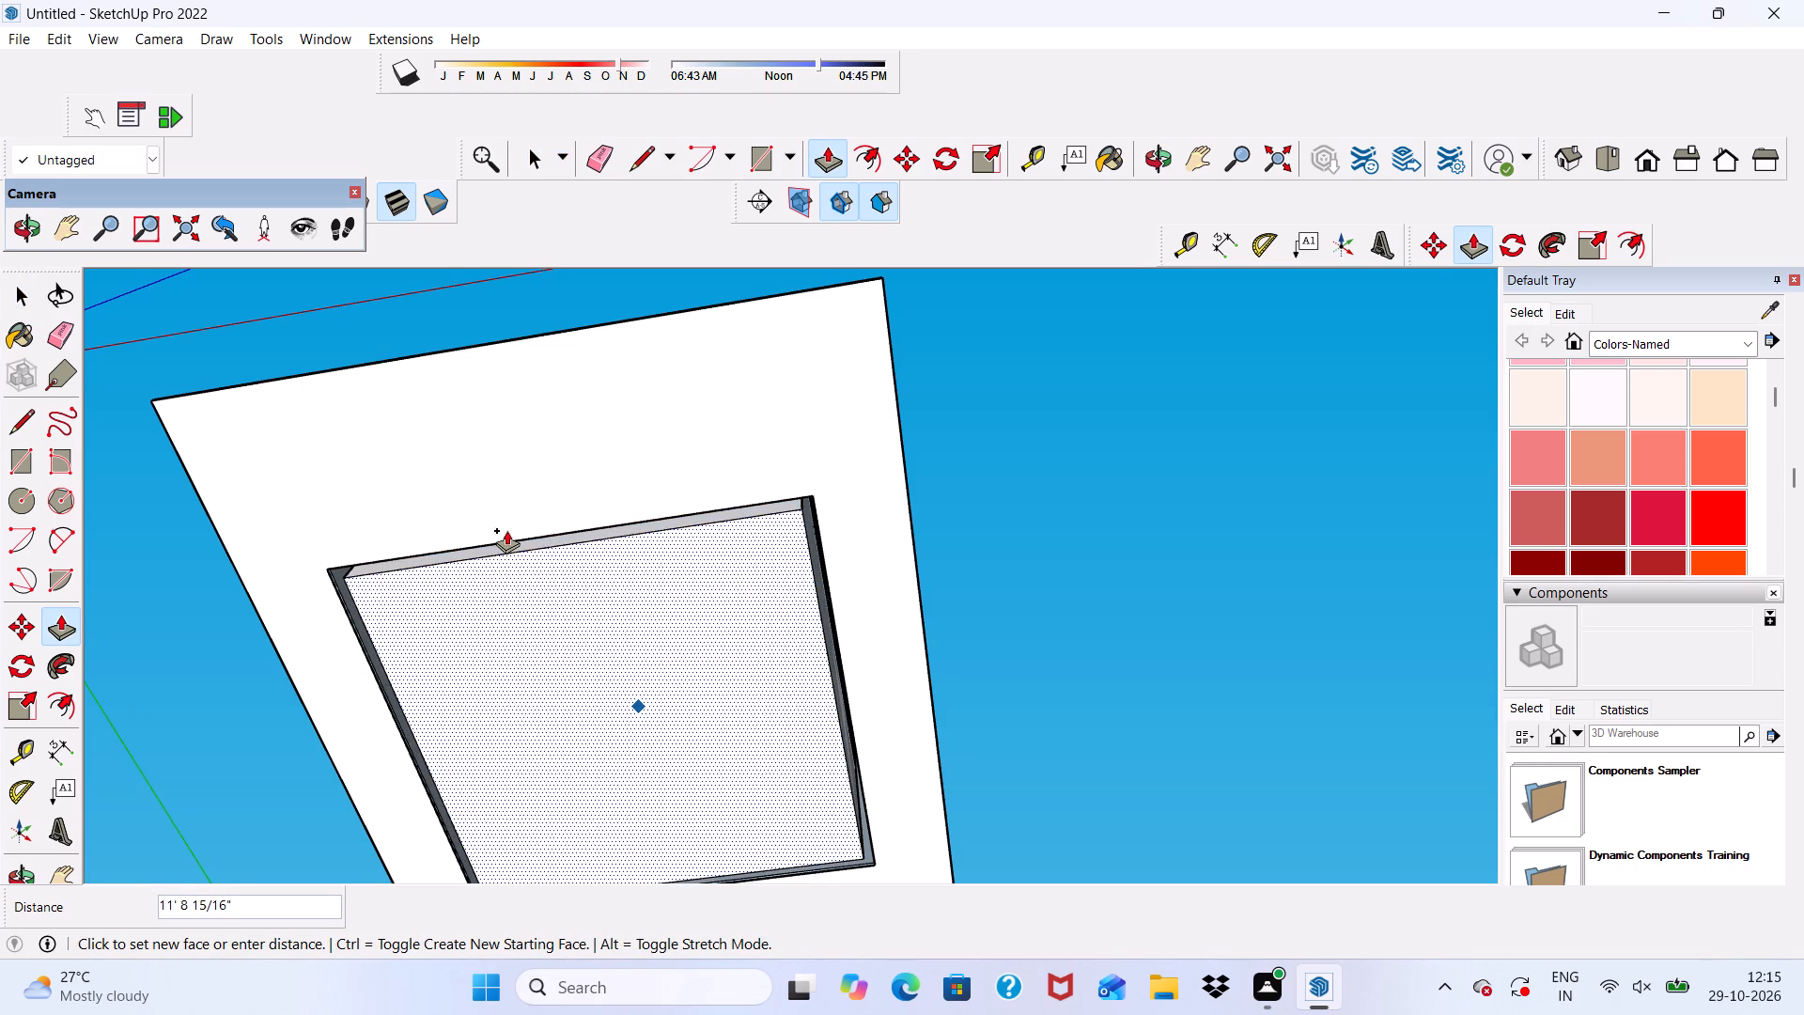
pyautogui.click(506, 530)
# Push the front inner side face of the slab's underside recess outward about 1' 4 1/4".
pyautogui.scroll(14, 349, 617)
pyautogui.click(497, 535)
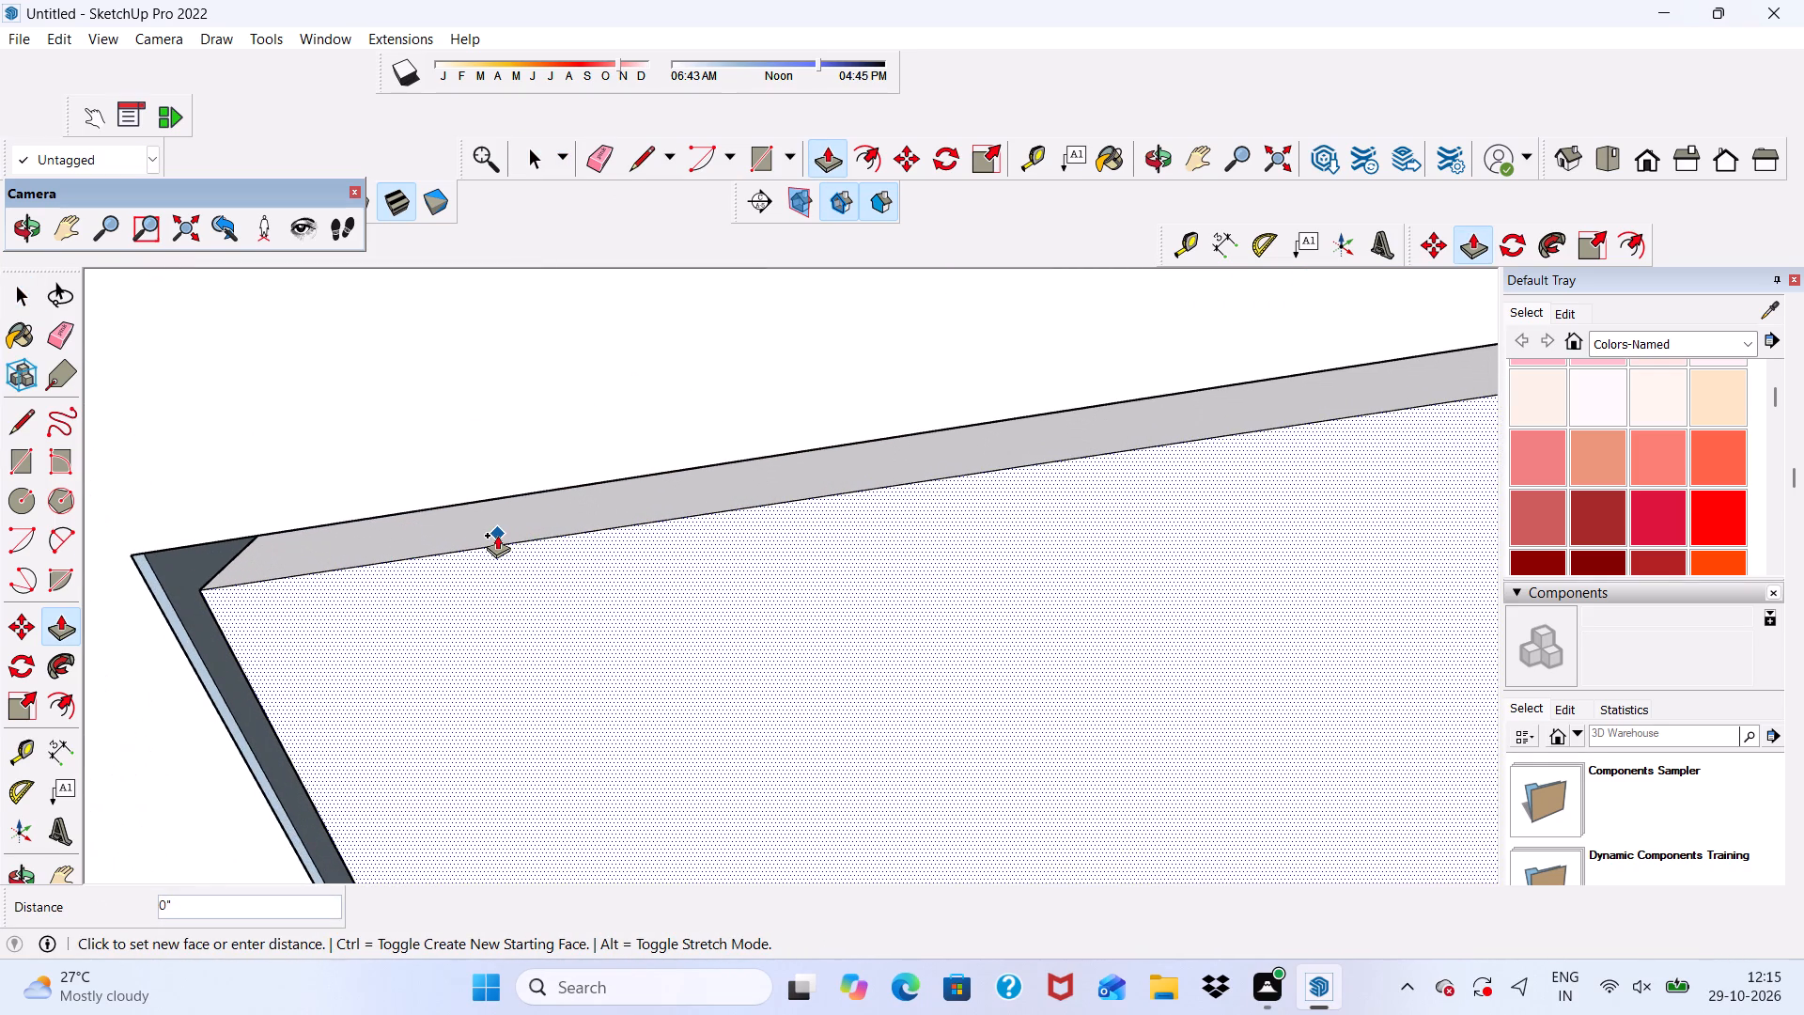
pyautogui.press('space')
pyautogui.click(474, 519)
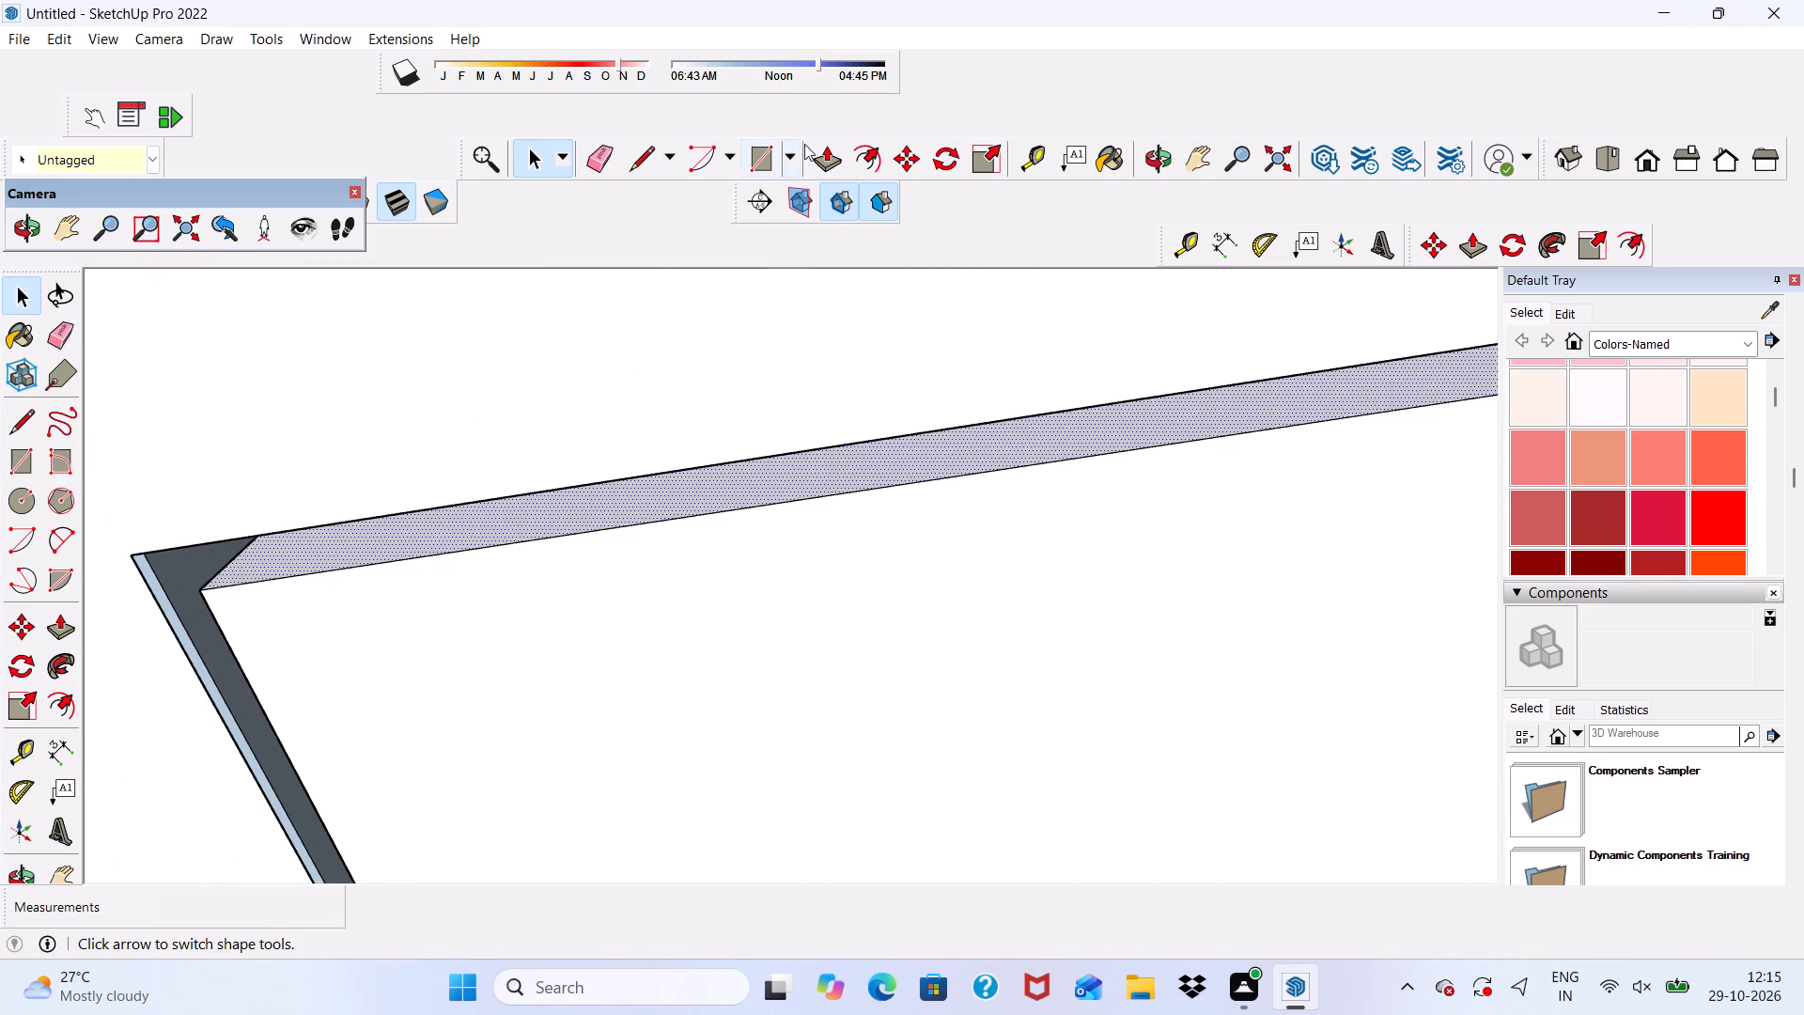
pyautogui.click(831, 134)
pyautogui.scroll(3, 505, 504)
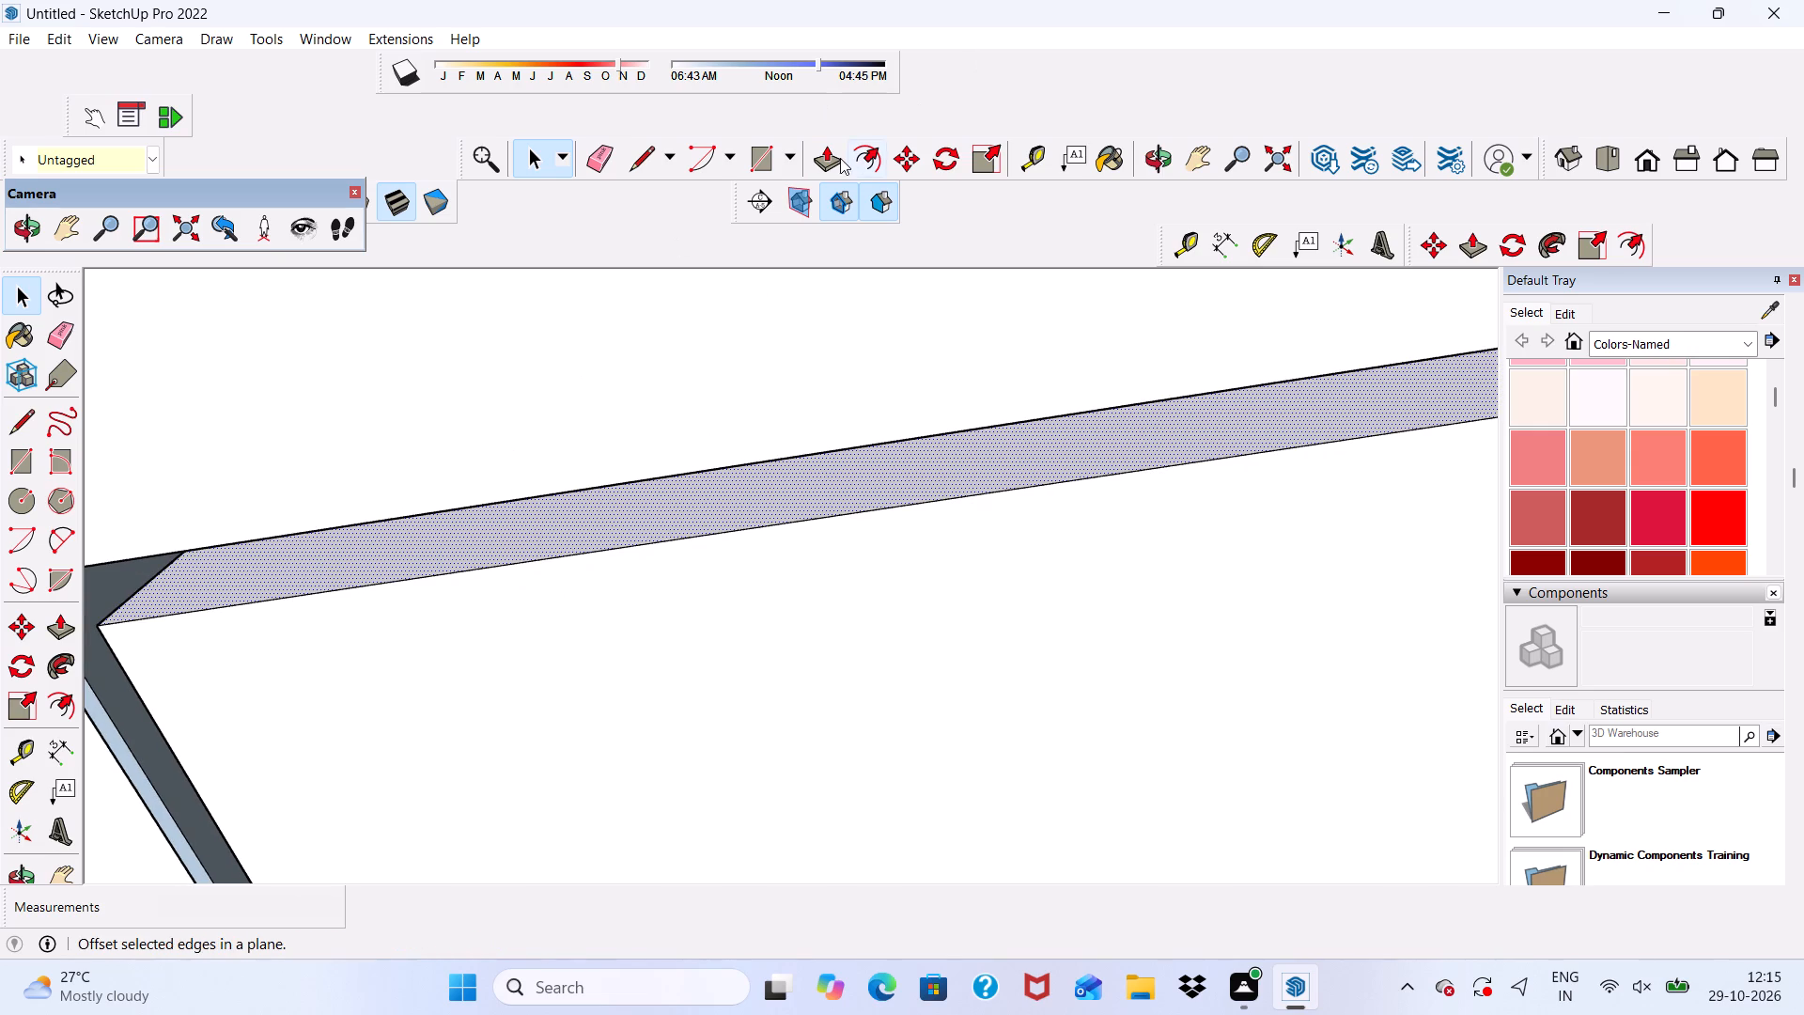
pyautogui.click(840, 154)
pyautogui.scroll(2, 583, 531)
pyautogui.click(578, 533)
pyautogui.click(558, 392)
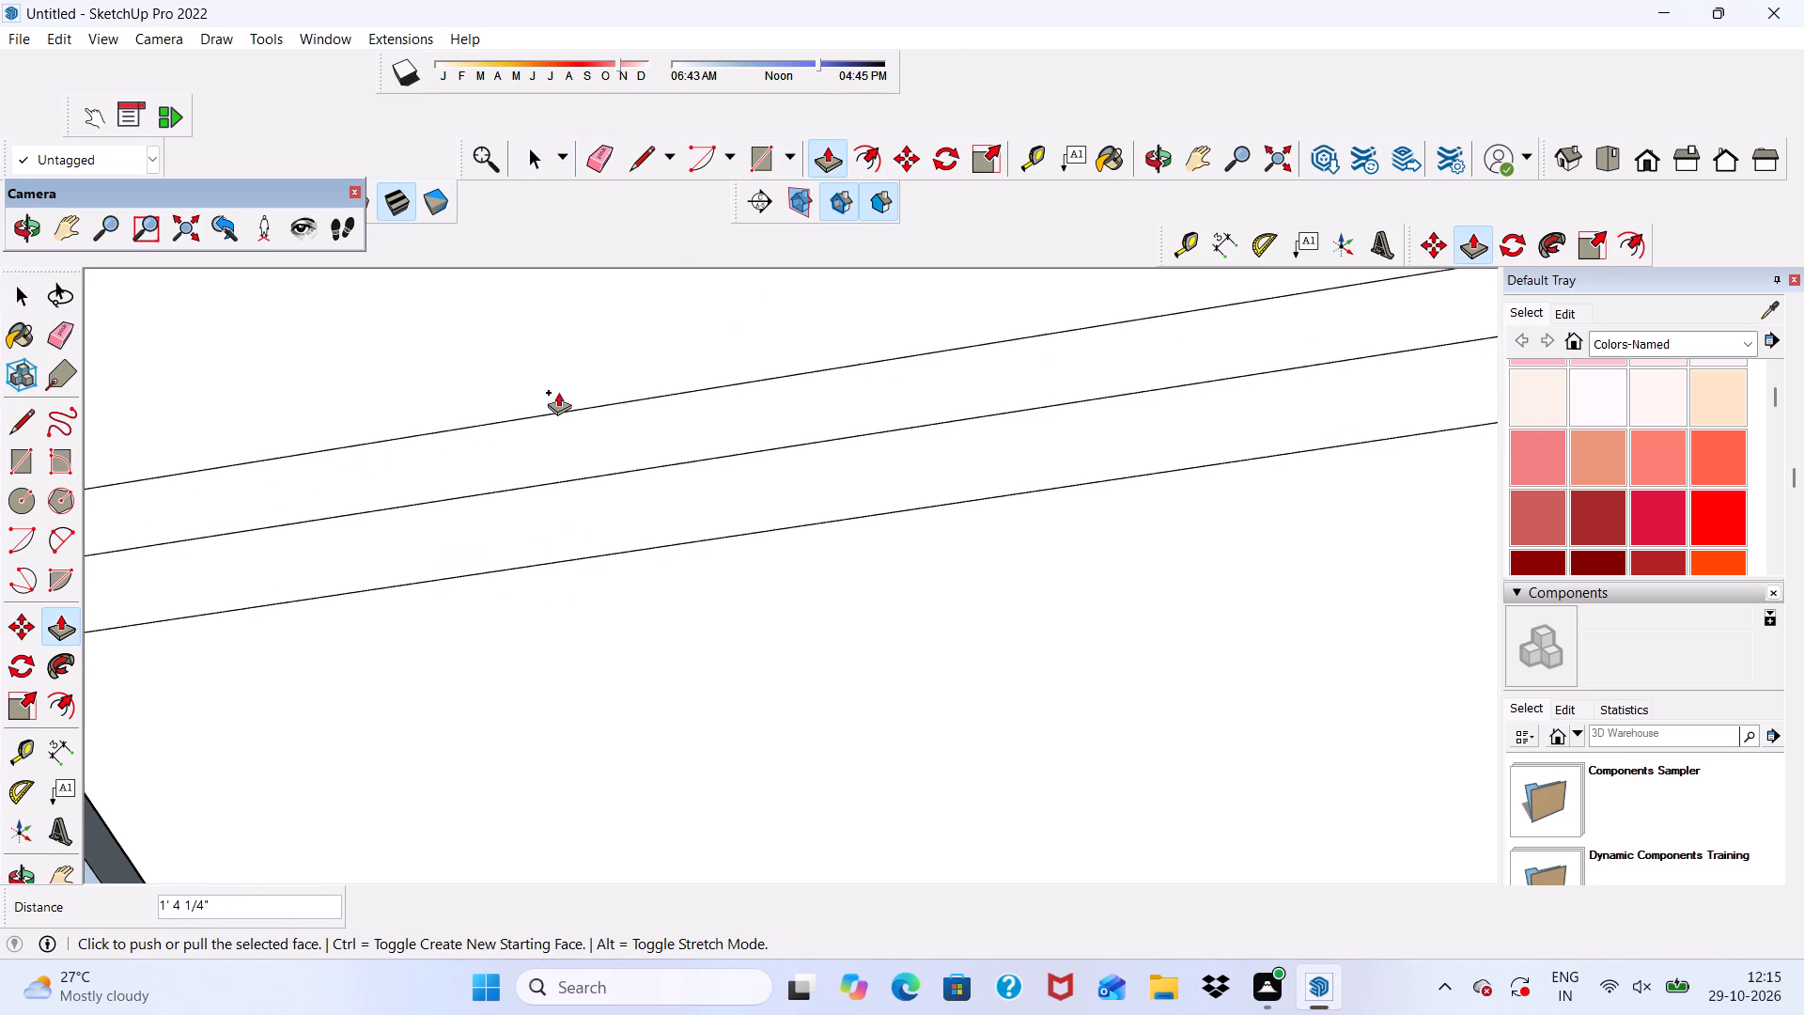
# Push the adjoining inner side face of the underside recess outward about 1' 3 1/16".
pyautogui.scroll(-13, 555, 400)
pyautogui.moveTo(630, 567); pyautogui.dragTo(869, 671, button='middle')
pyautogui.press('space')
pyautogui.scroll(10, 679, 624)
pyautogui.click(739, 613)
pyautogui.click(811, 144)
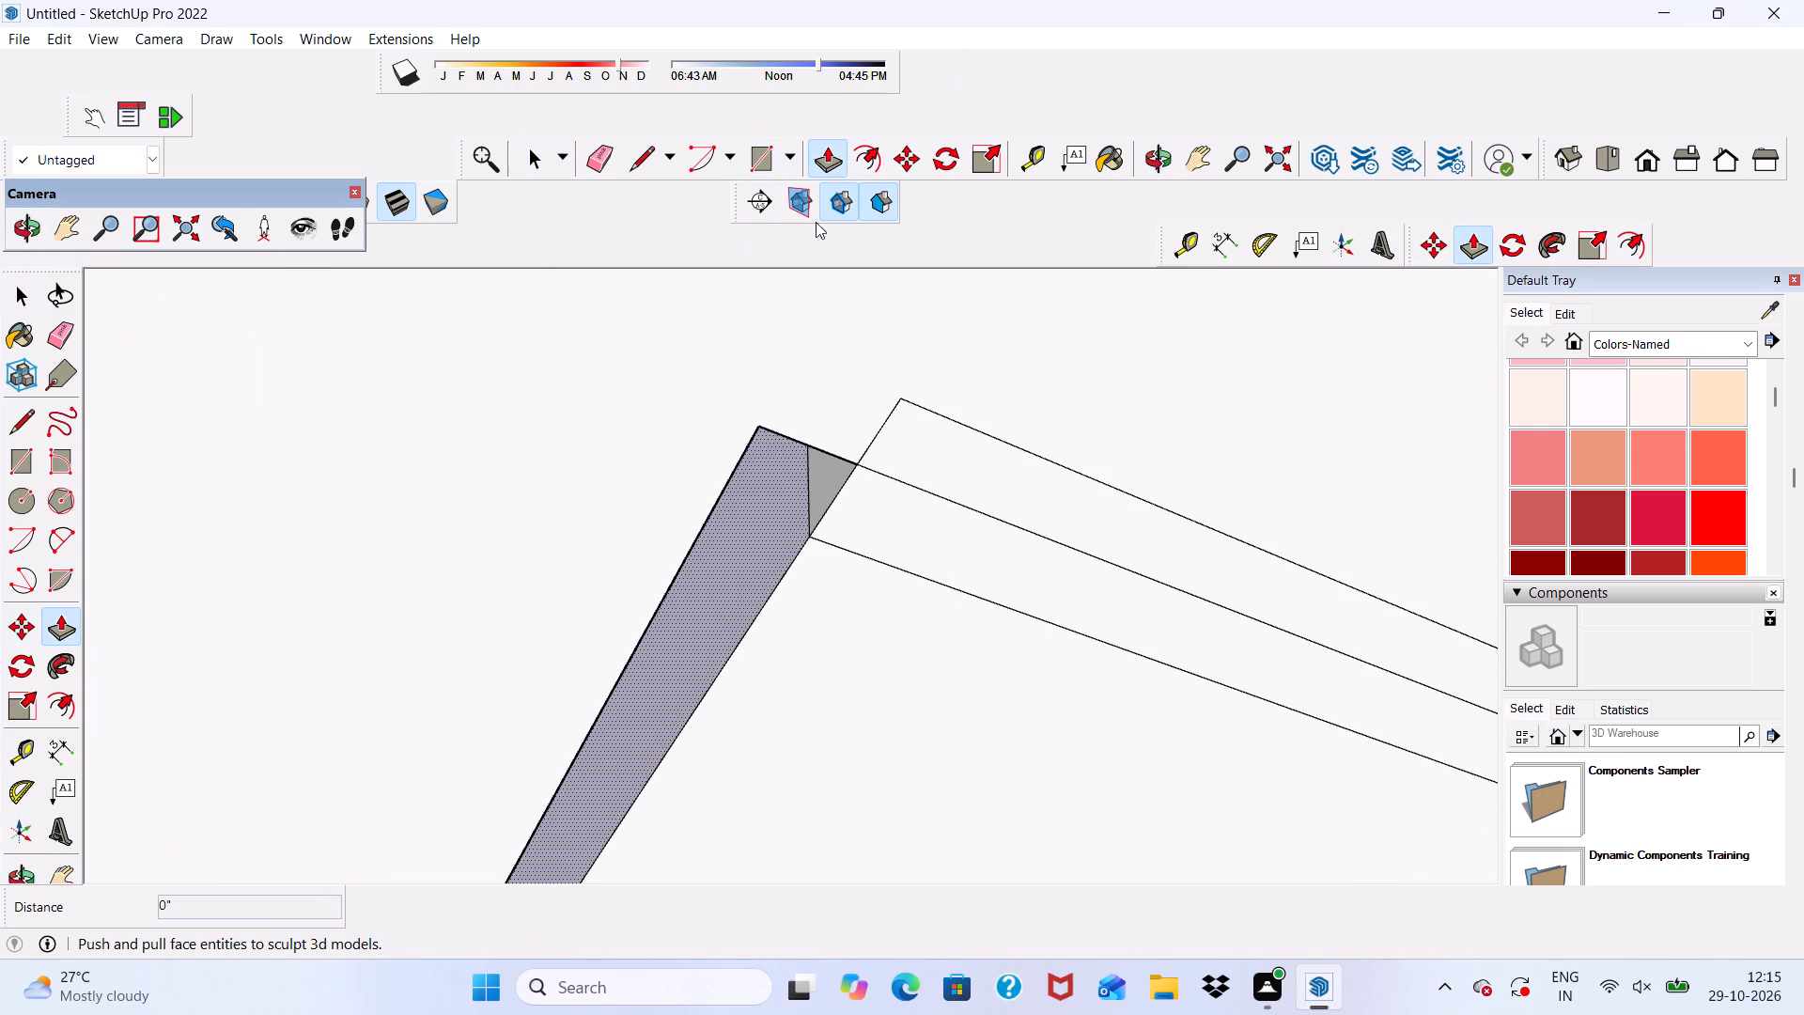
pyautogui.click(729, 644)
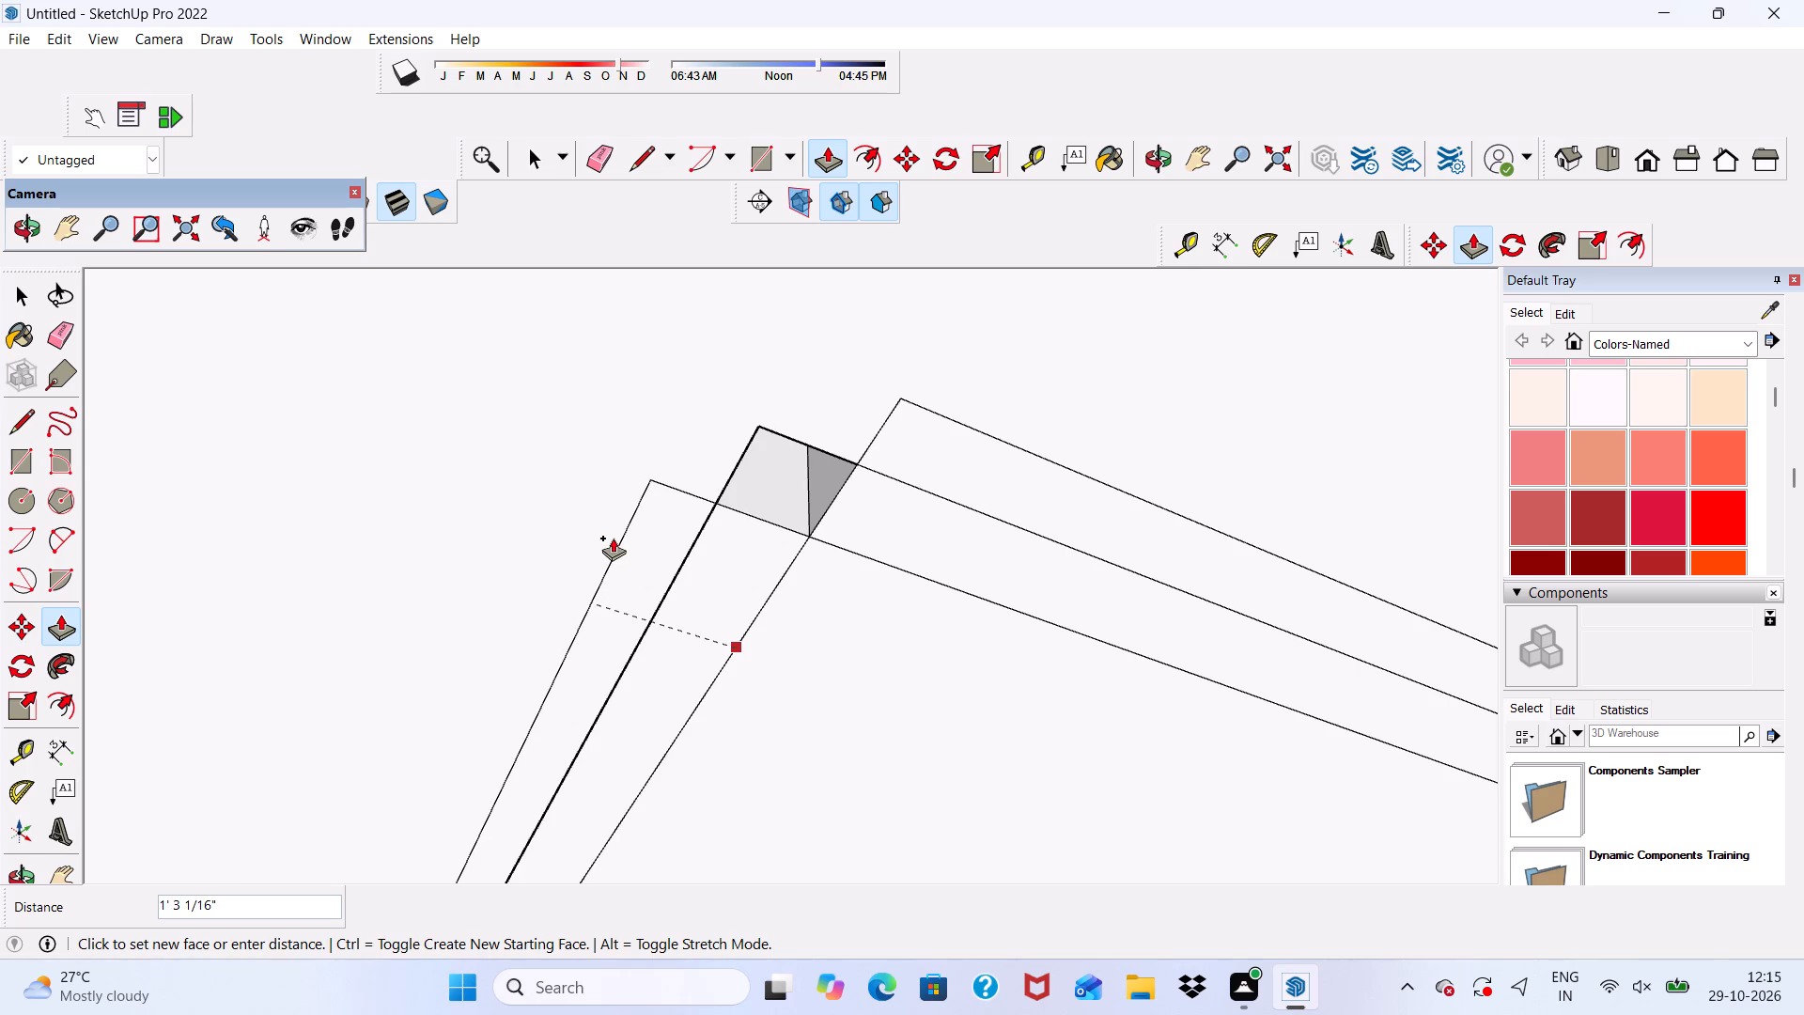
pyautogui.click(613, 538)
pyautogui.press('space')
# Push/Pull the dark corner face of the slab's underside recess about 1' 1 13/16".
pyautogui.scroll(1, 817, 476)
pyautogui.click(819, 476)
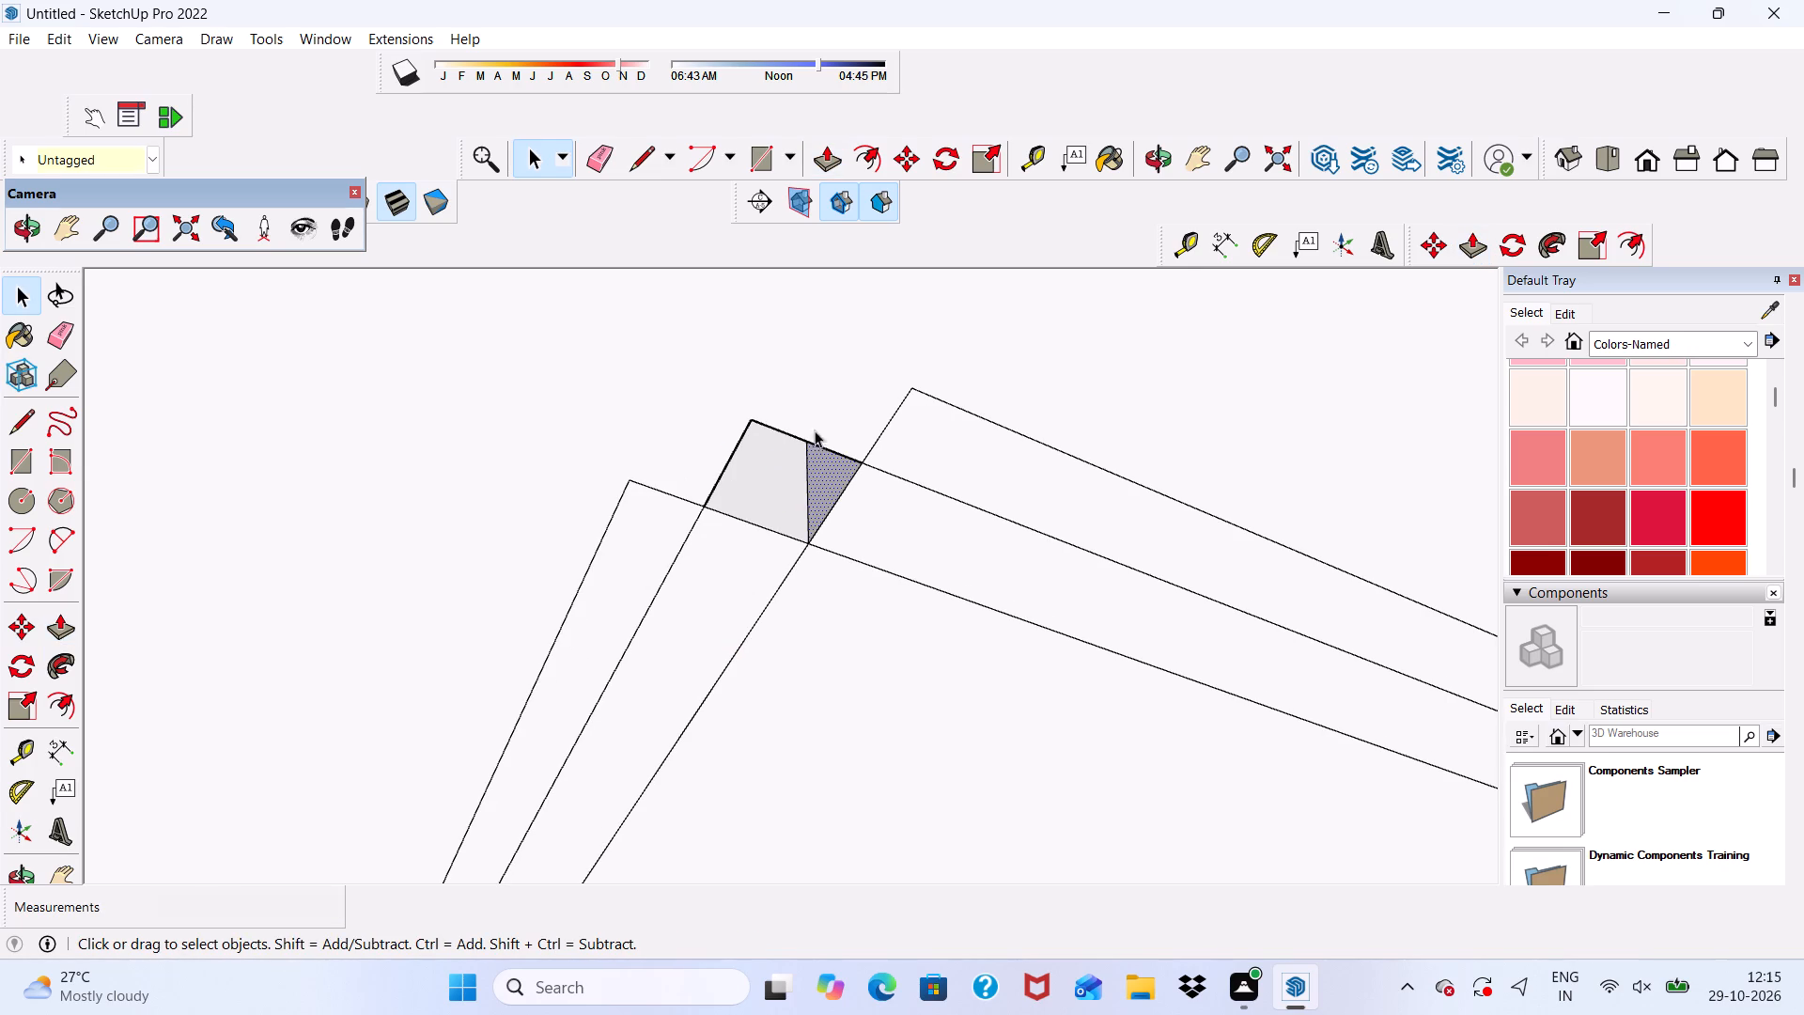
pyautogui.click(831, 151)
pyautogui.click(829, 489)
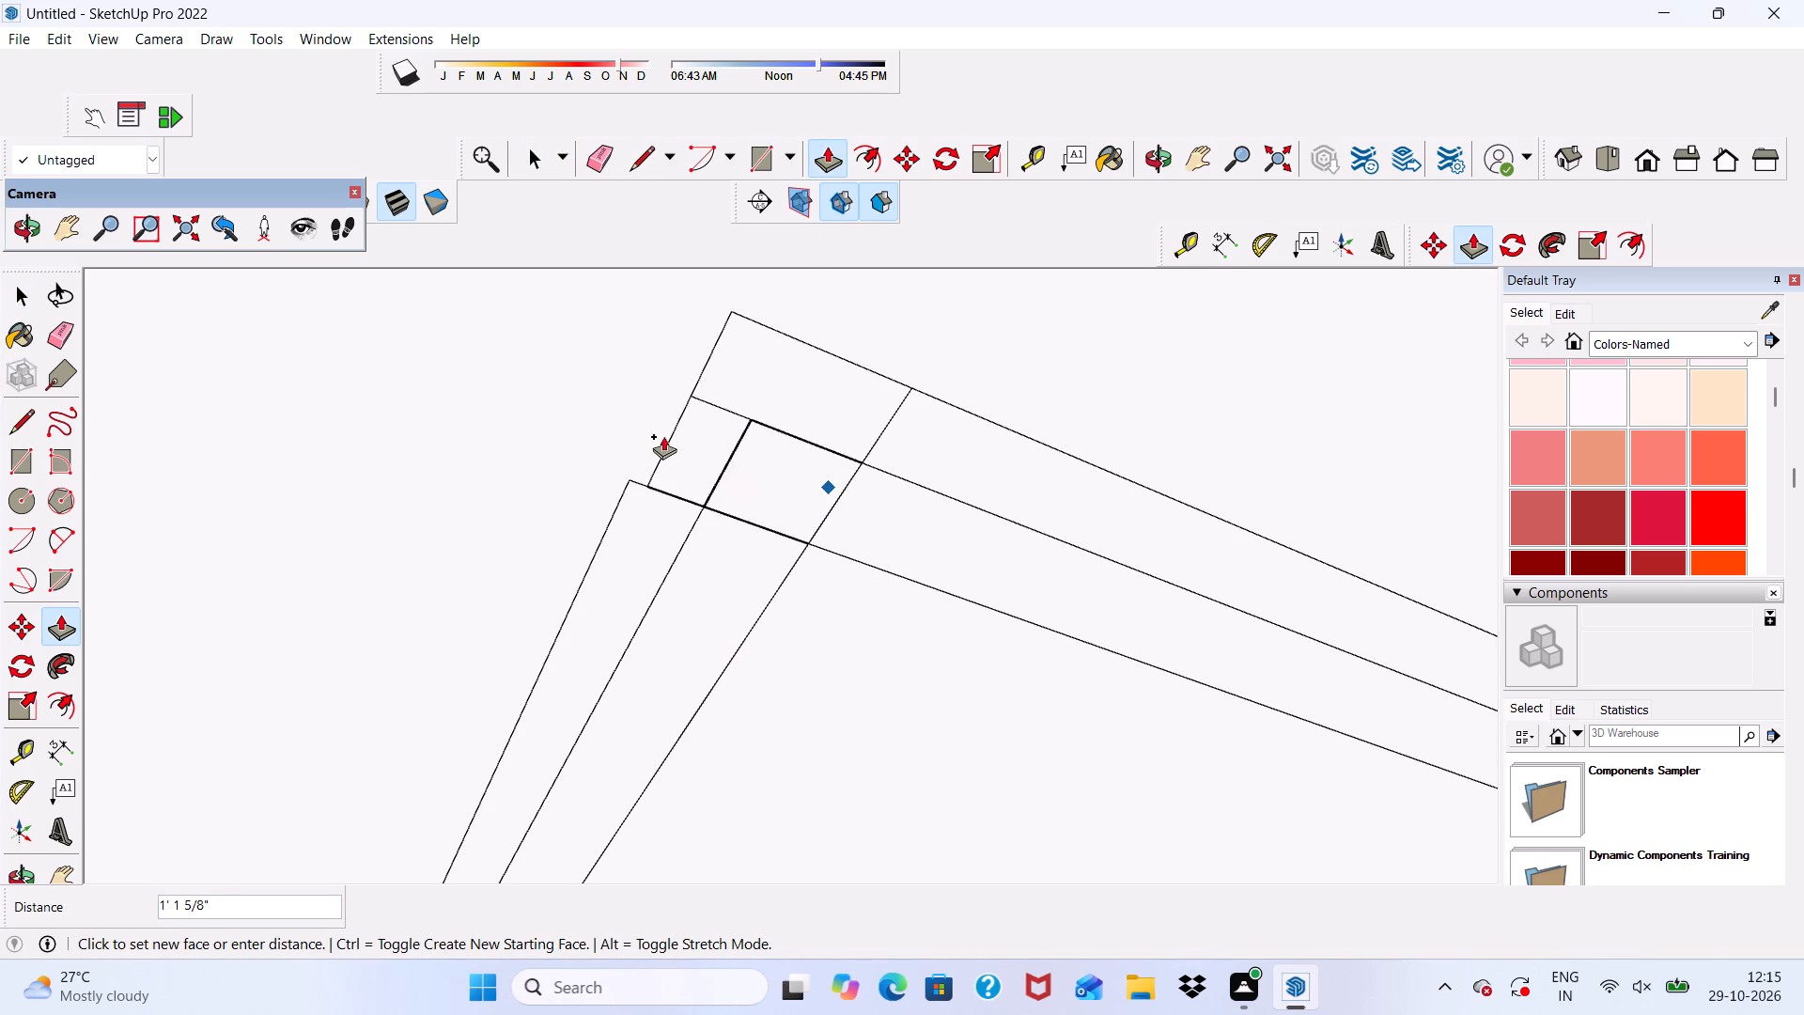
pyautogui.click(663, 435)
# Delete the large front face of the building's base beneath the projecting slab.
pyautogui.scroll(-20, 540, 435)
pyautogui.scroll(-2, 540, 435)
pyautogui.scroll(1, 855, 617)
pyautogui.moveTo(970, 662); pyautogui.dragTo(875, 466, button='middle')
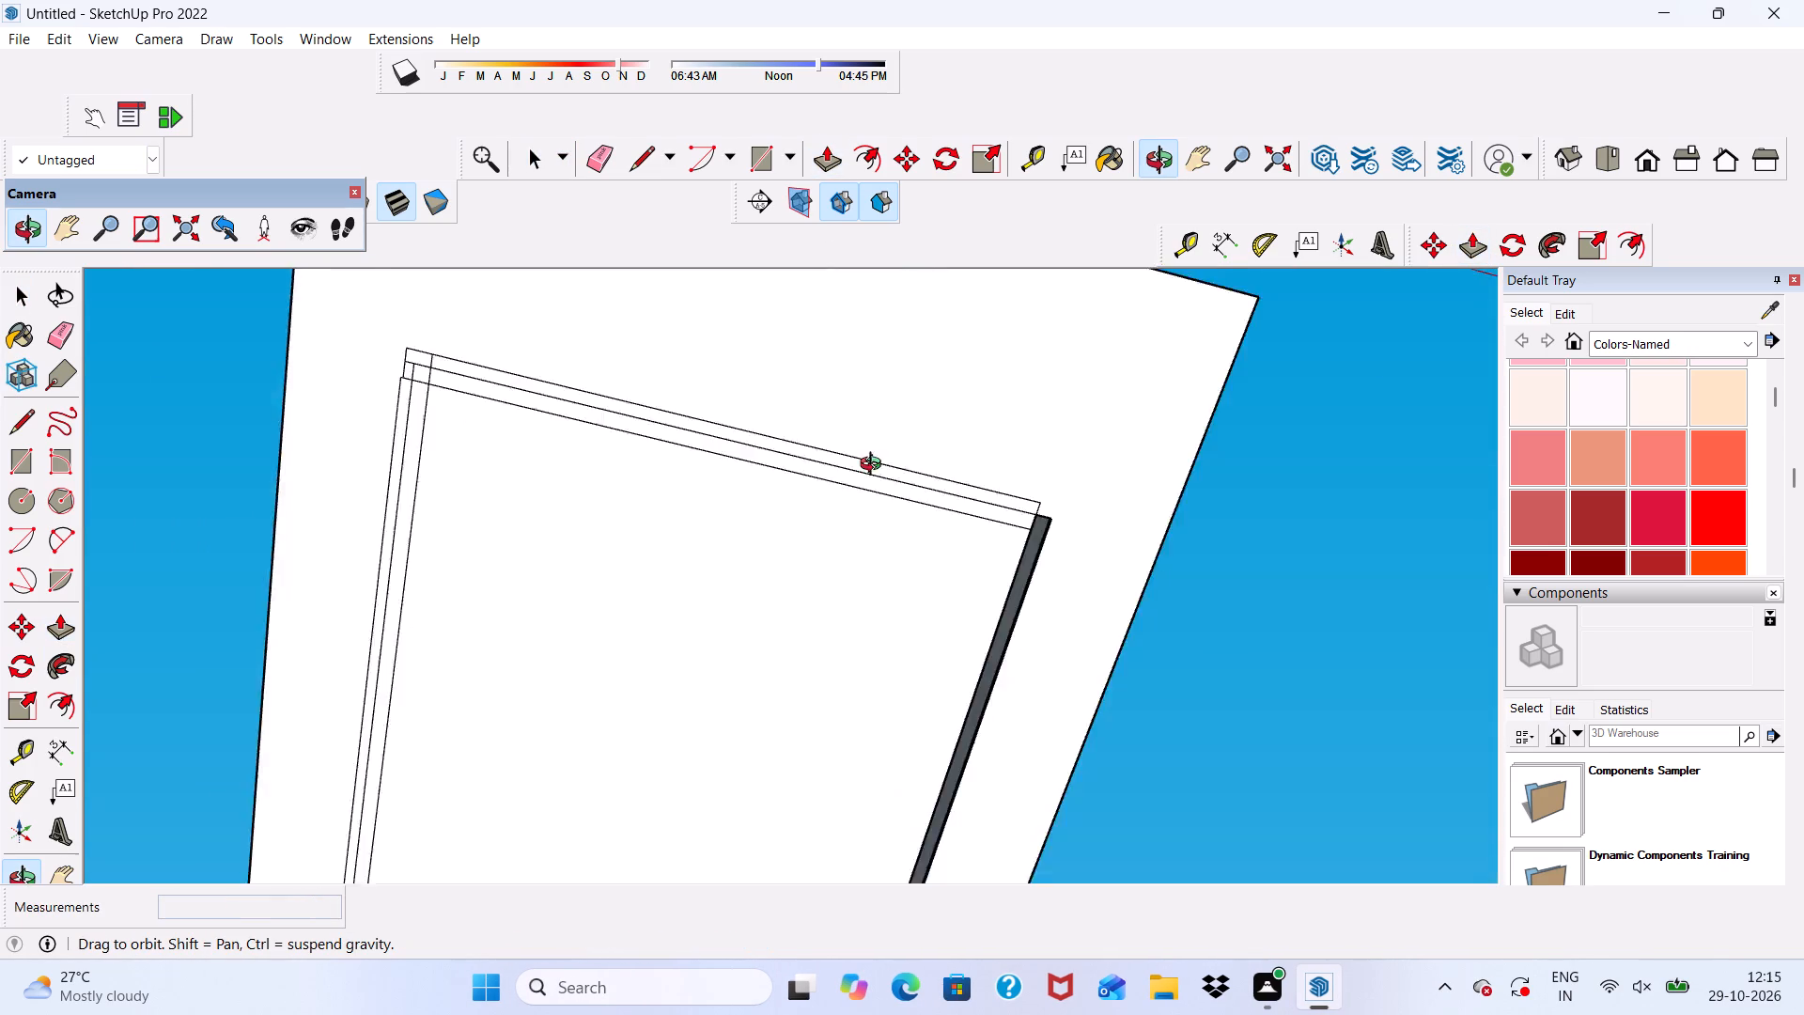
pyautogui.moveTo(875, 466); pyautogui.dragTo(575, 934, button='middle')
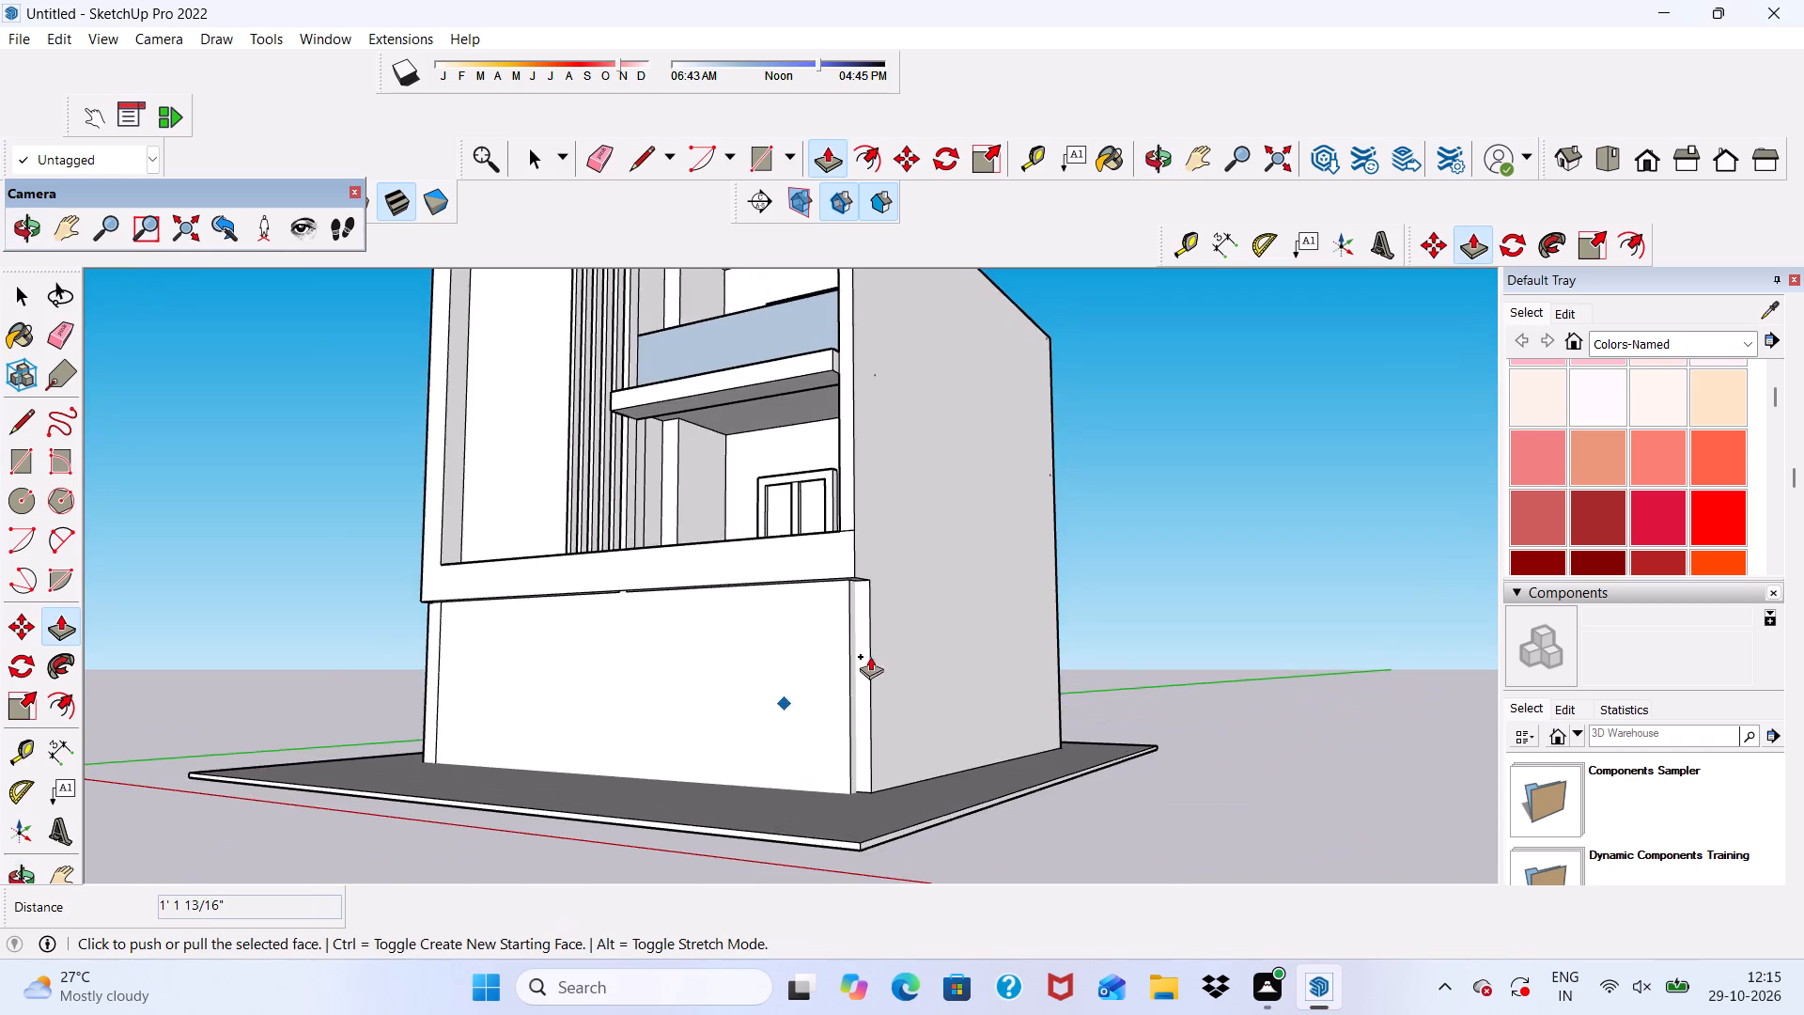
pyautogui.scroll(5, 890, 639)
pyautogui.press('space')
pyautogui.click(771, 632)
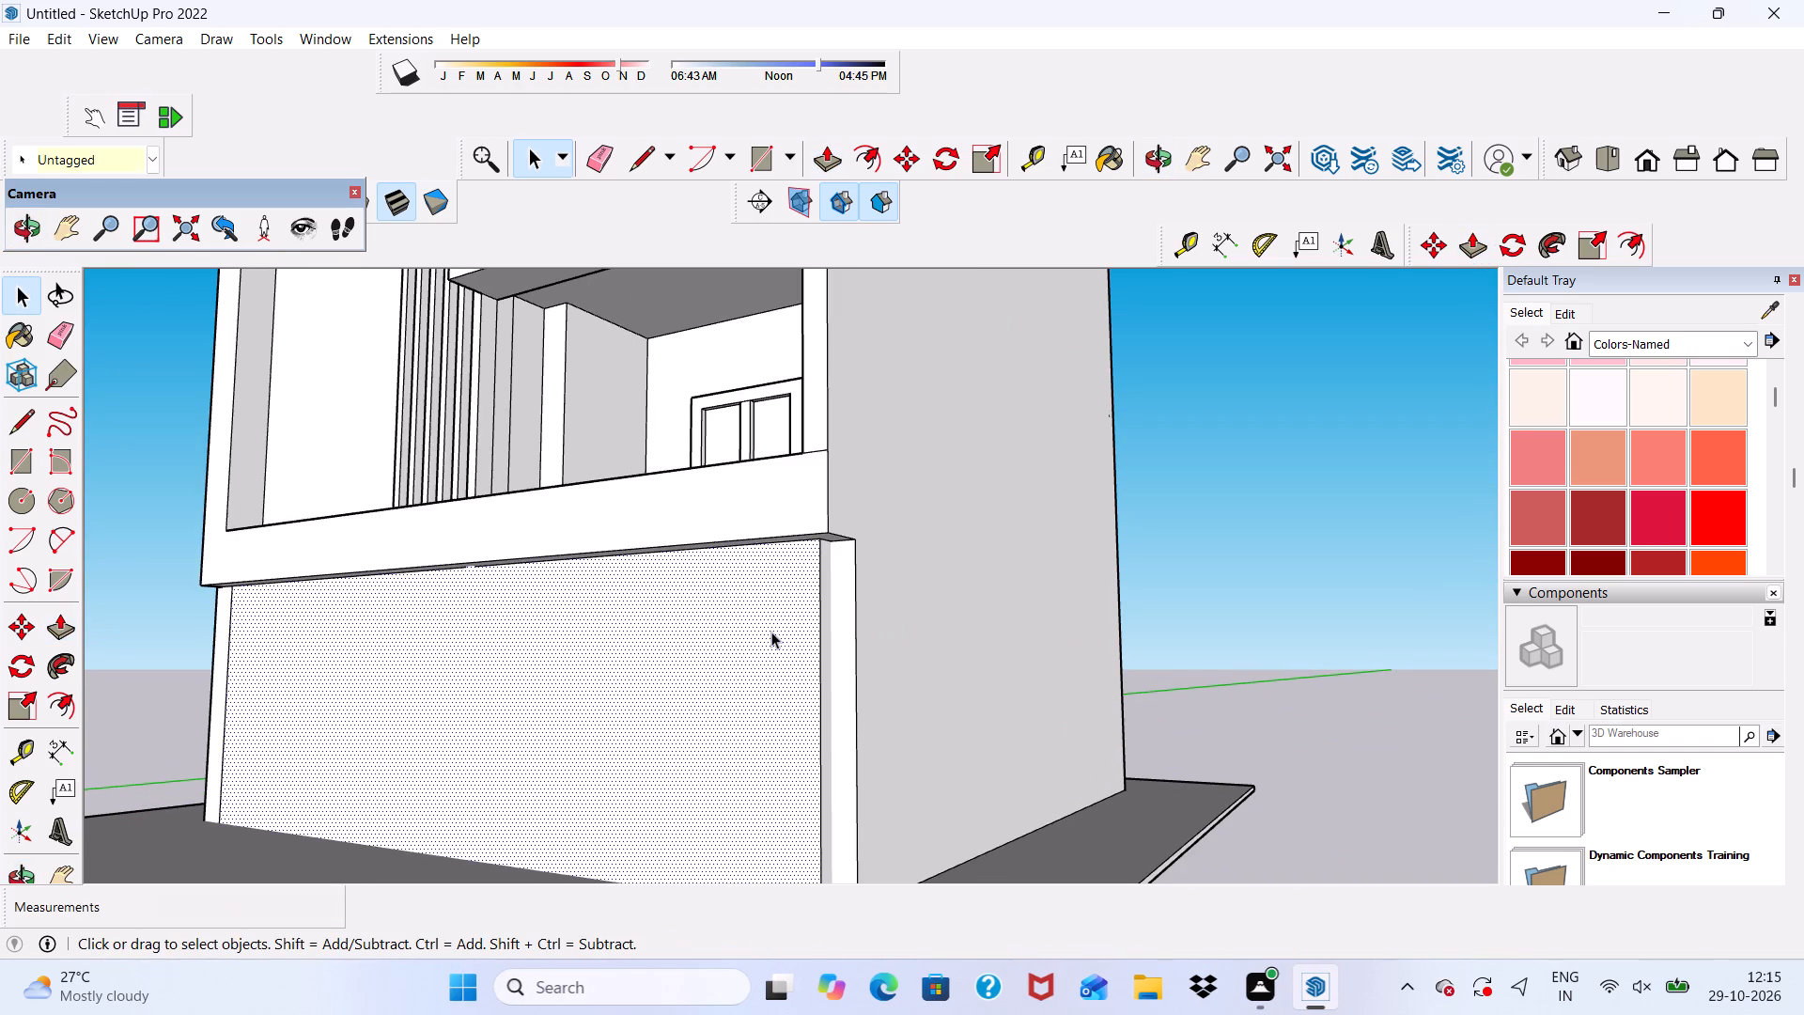
pyautogui.press('Delete')
# Erase the vertical edge separating the narrow end strip from the base's front wall.
pyautogui.scroll(-3, 779, 616)
pyautogui.moveTo(779, 617); pyautogui.dragTo(1019, 628, button='middle')
pyautogui.scroll(5, 1019, 628)
pyautogui.scroll(-4, 1019, 628)
pyautogui.moveTo(1018, 630); pyautogui.dragTo(1051, 503, button='middle')
pyautogui.click(602, 151)
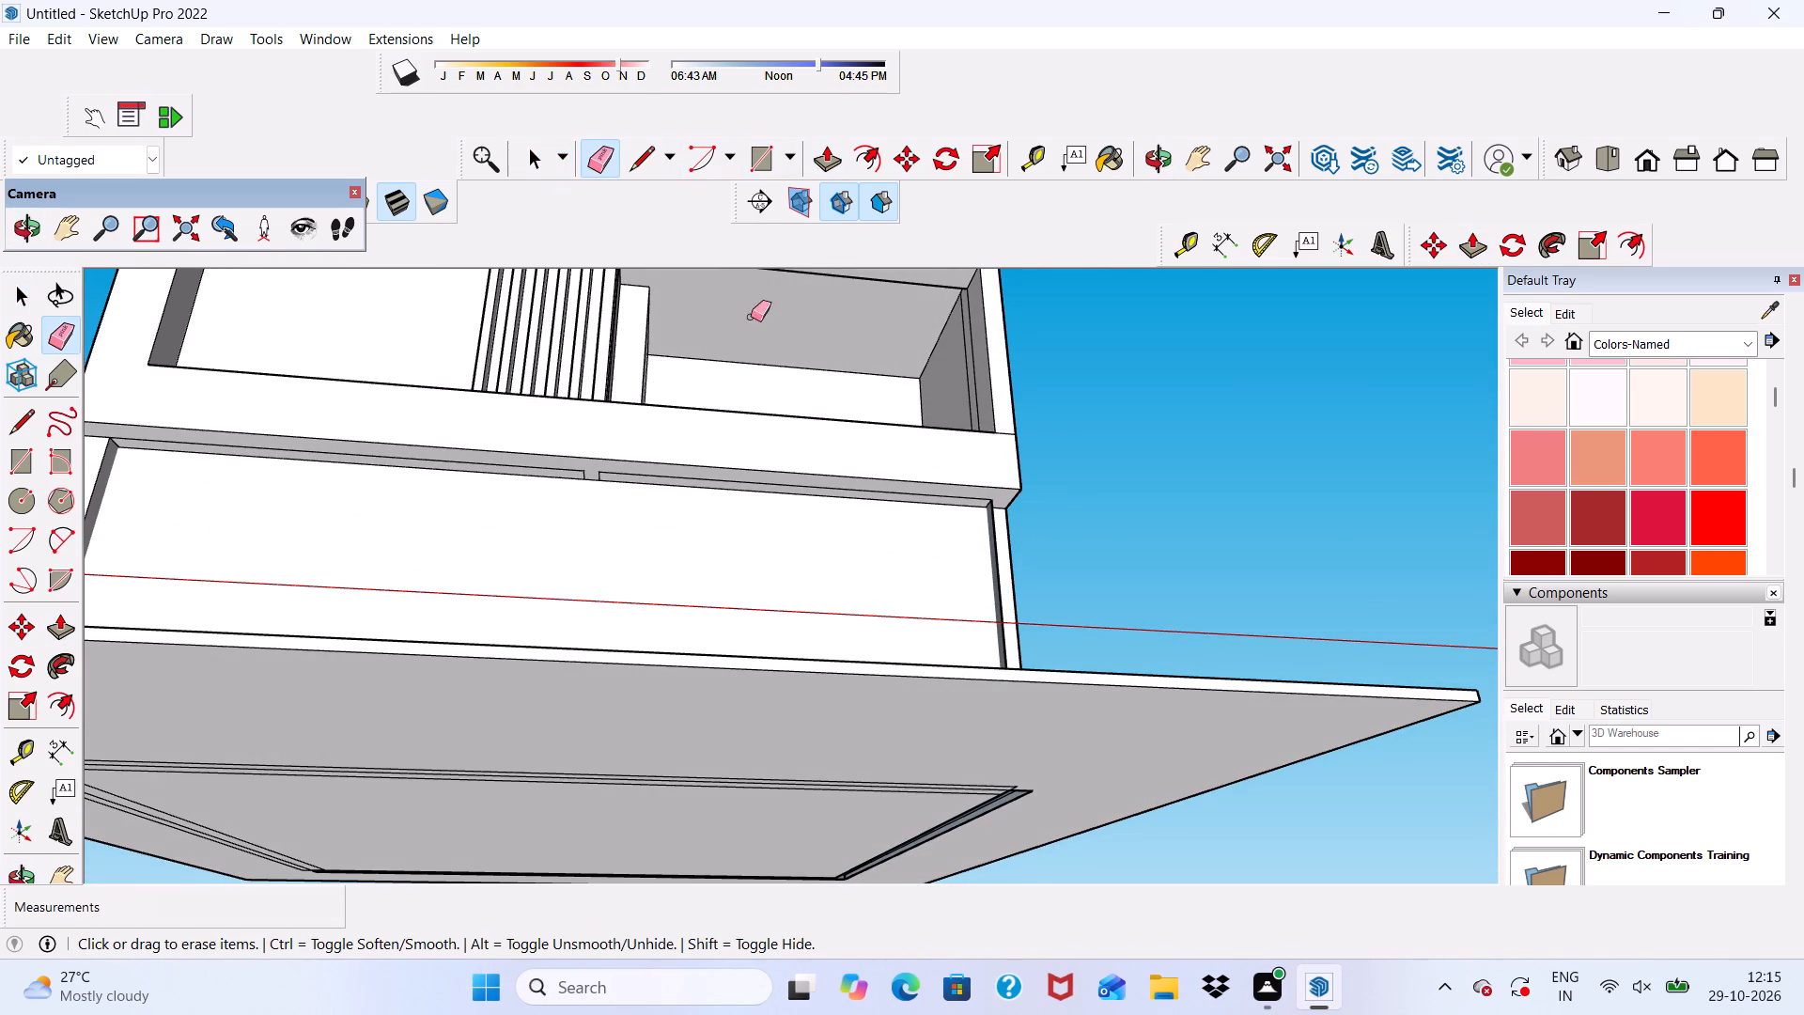
pyautogui.scroll(13, 1104, 565)
pyautogui.moveTo(1067, 555); pyautogui.dragTo(970, 675, button='middle')
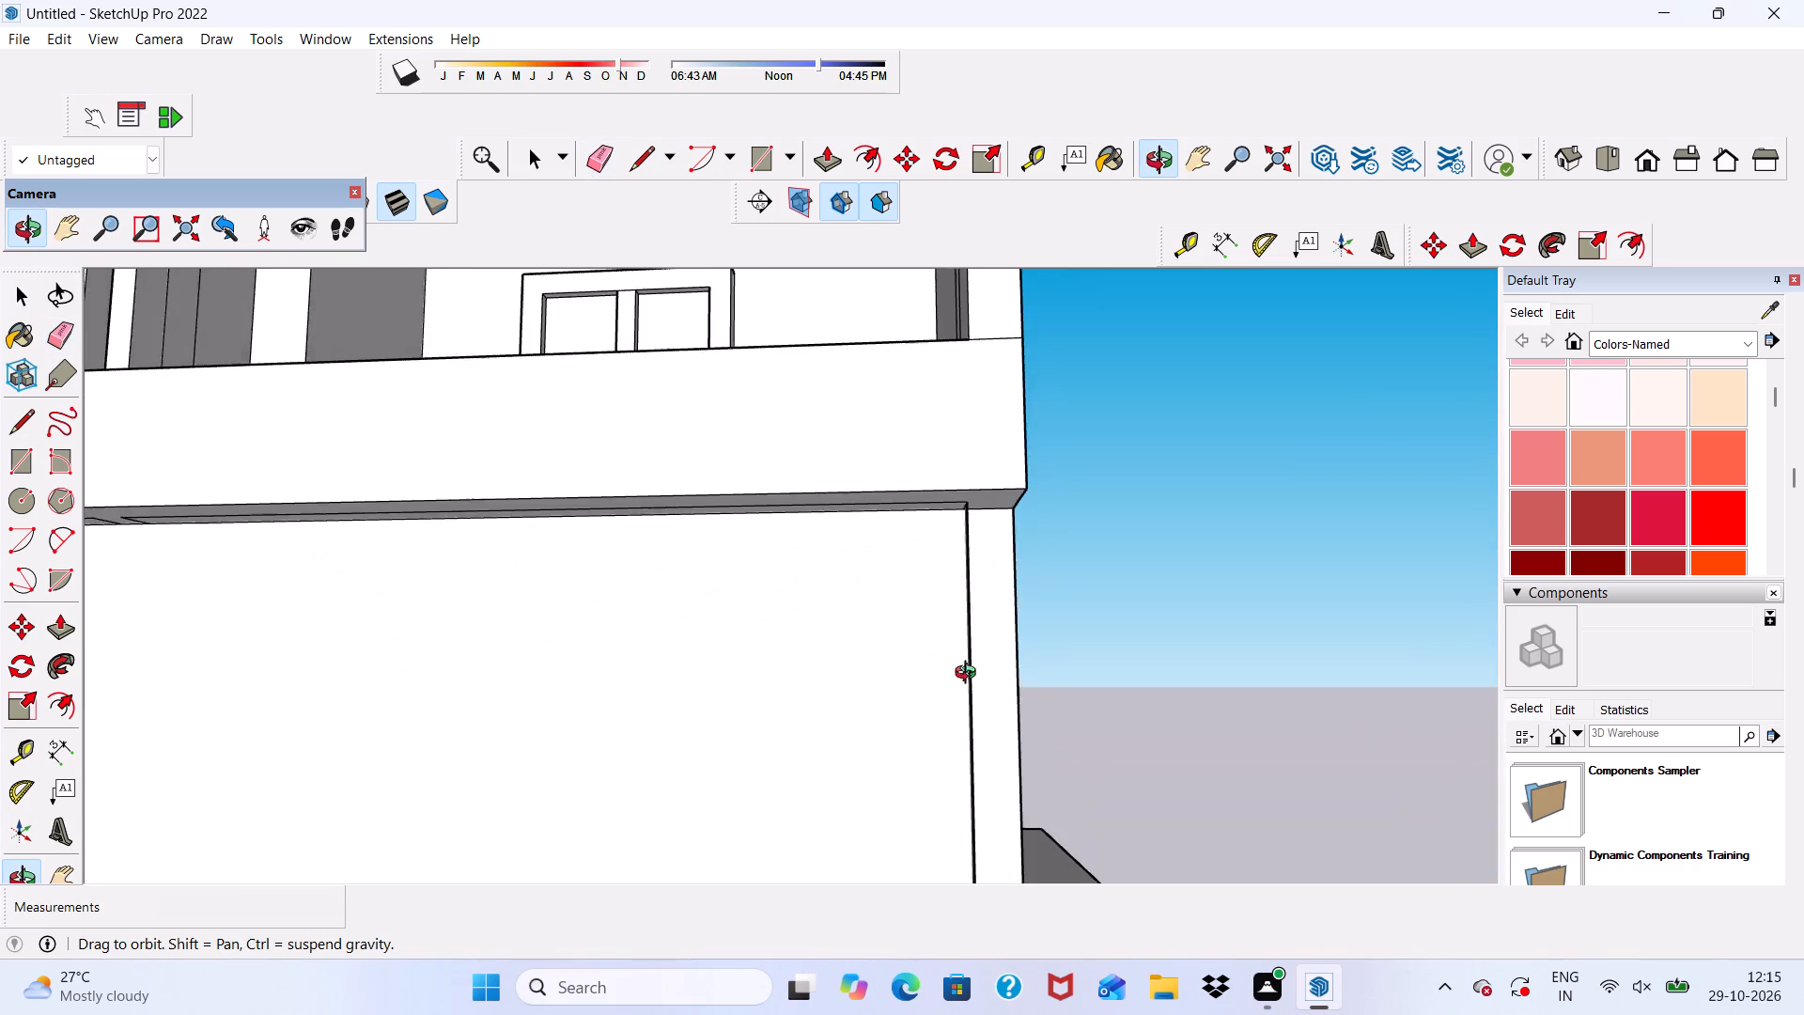
pyautogui.moveTo(970, 675); pyautogui.dragTo(968, 678, button='middle')
pyautogui.scroll(4, 965, 660)
pyautogui.moveTo(969, 630); pyautogui.dragTo(971, 639)
pyautogui.scroll(2, 941, 499)
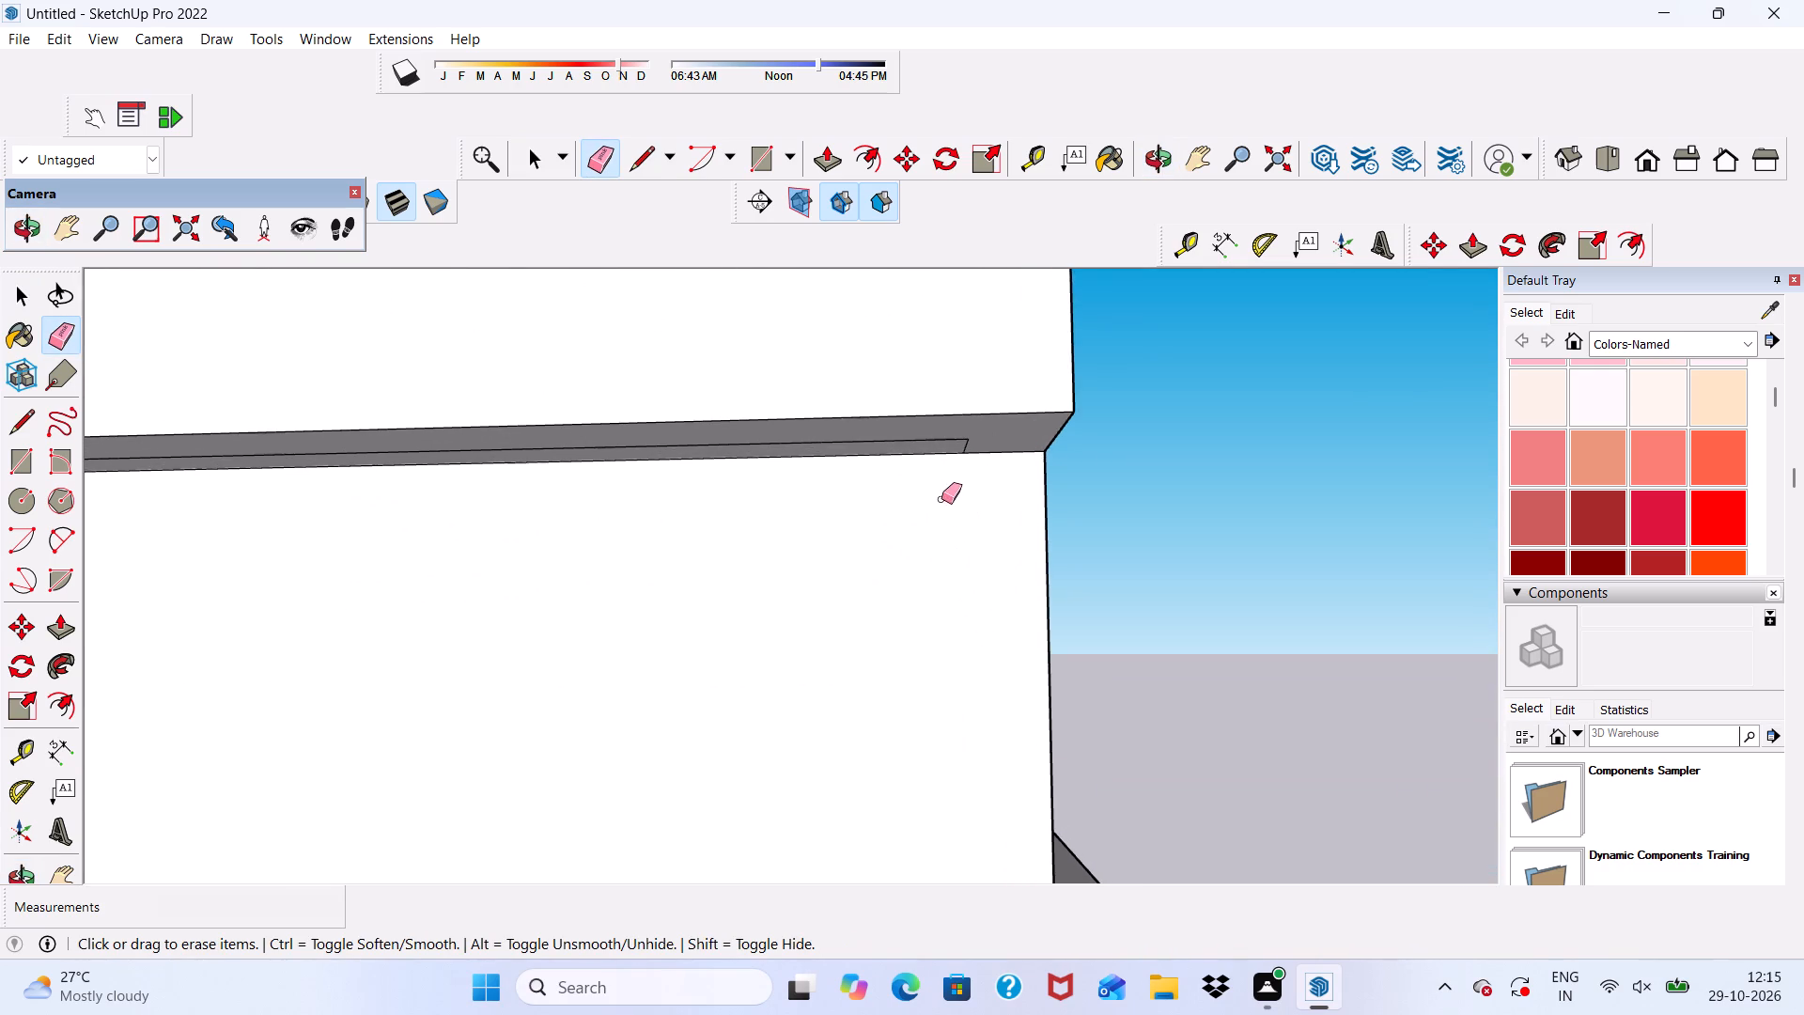
# Erase the short leftover edges at the end of the outline on the overhang's underside.
pyautogui.scroll(-1, 941, 499)
pyautogui.moveTo(939, 468); pyautogui.dragTo(959, 381, button='middle')
pyautogui.moveTo(1001, 289); pyautogui.dragTo(977, 317)
pyautogui.moveTo(995, 310); pyautogui.dragTo(992, 319)
pyautogui.scroll(-17, 988, 352)
pyautogui.scroll(3, 295, 653)
pyautogui.scroll(4, 653, 401)
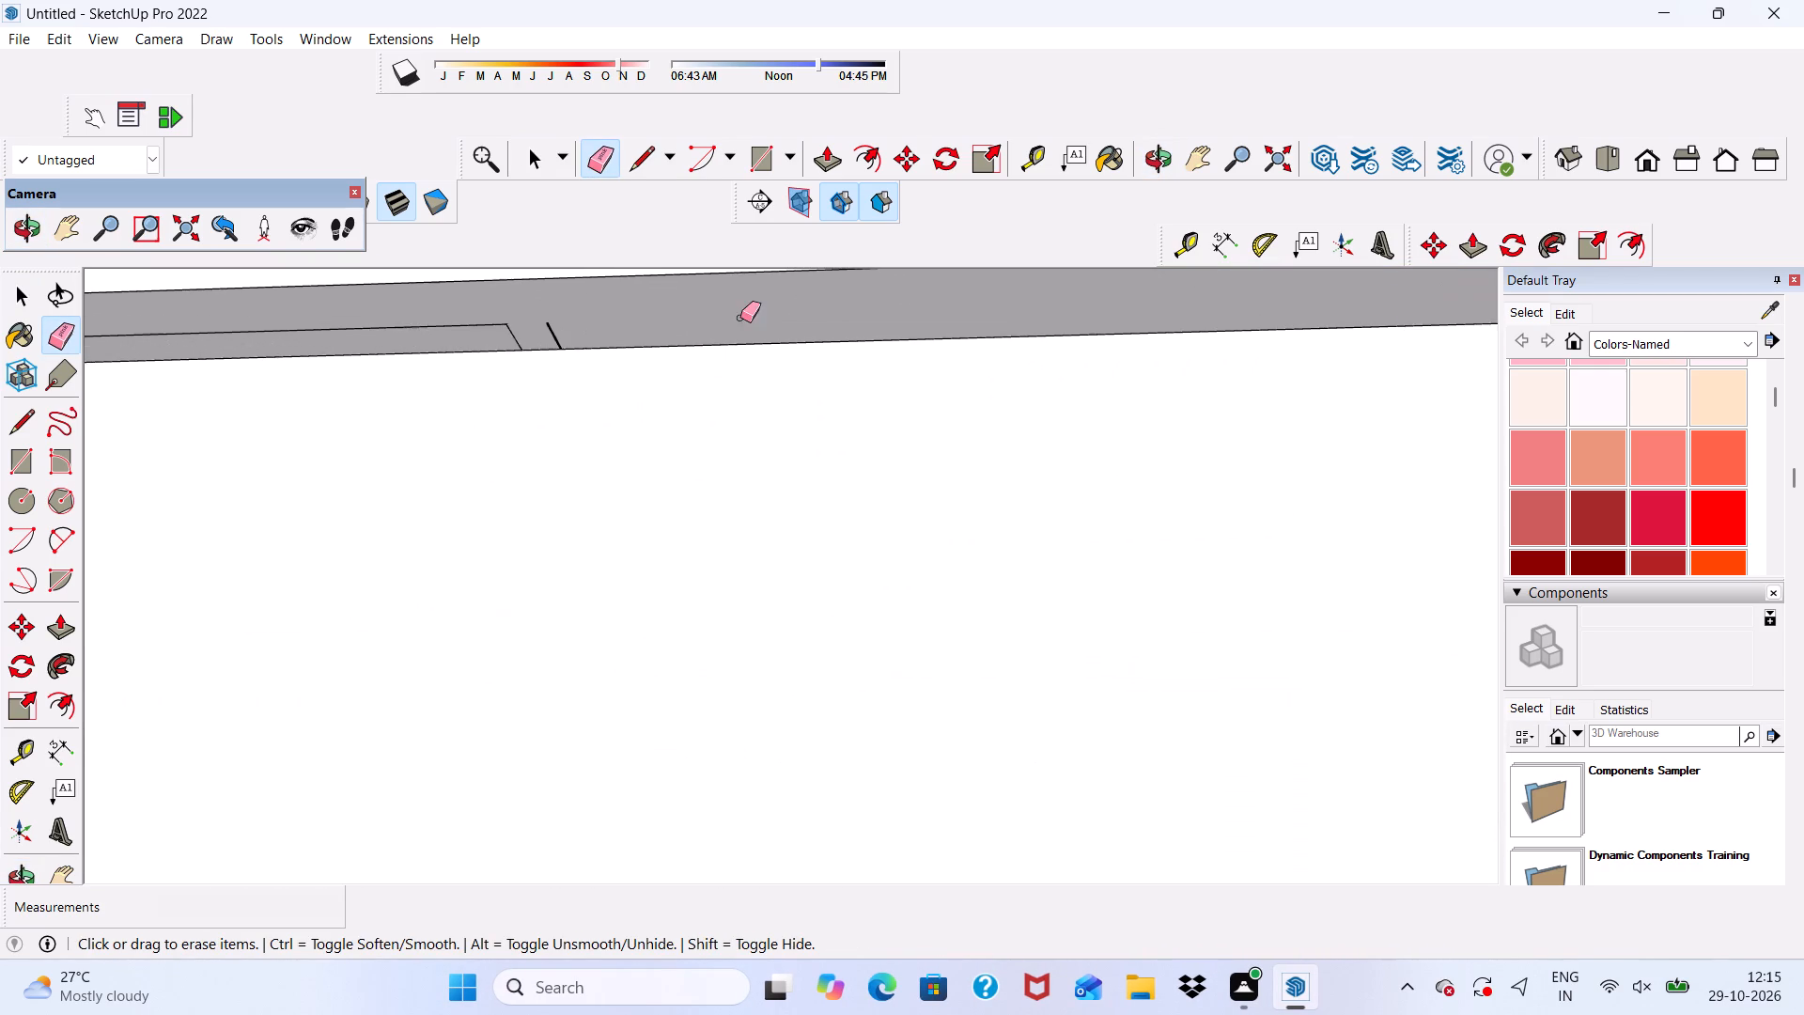
pyautogui.scroll(6, 740, 318)
pyautogui.moveTo(472, 294); pyautogui.dragTo(521, 281)
pyautogui.scroll(-16, 533, 327)
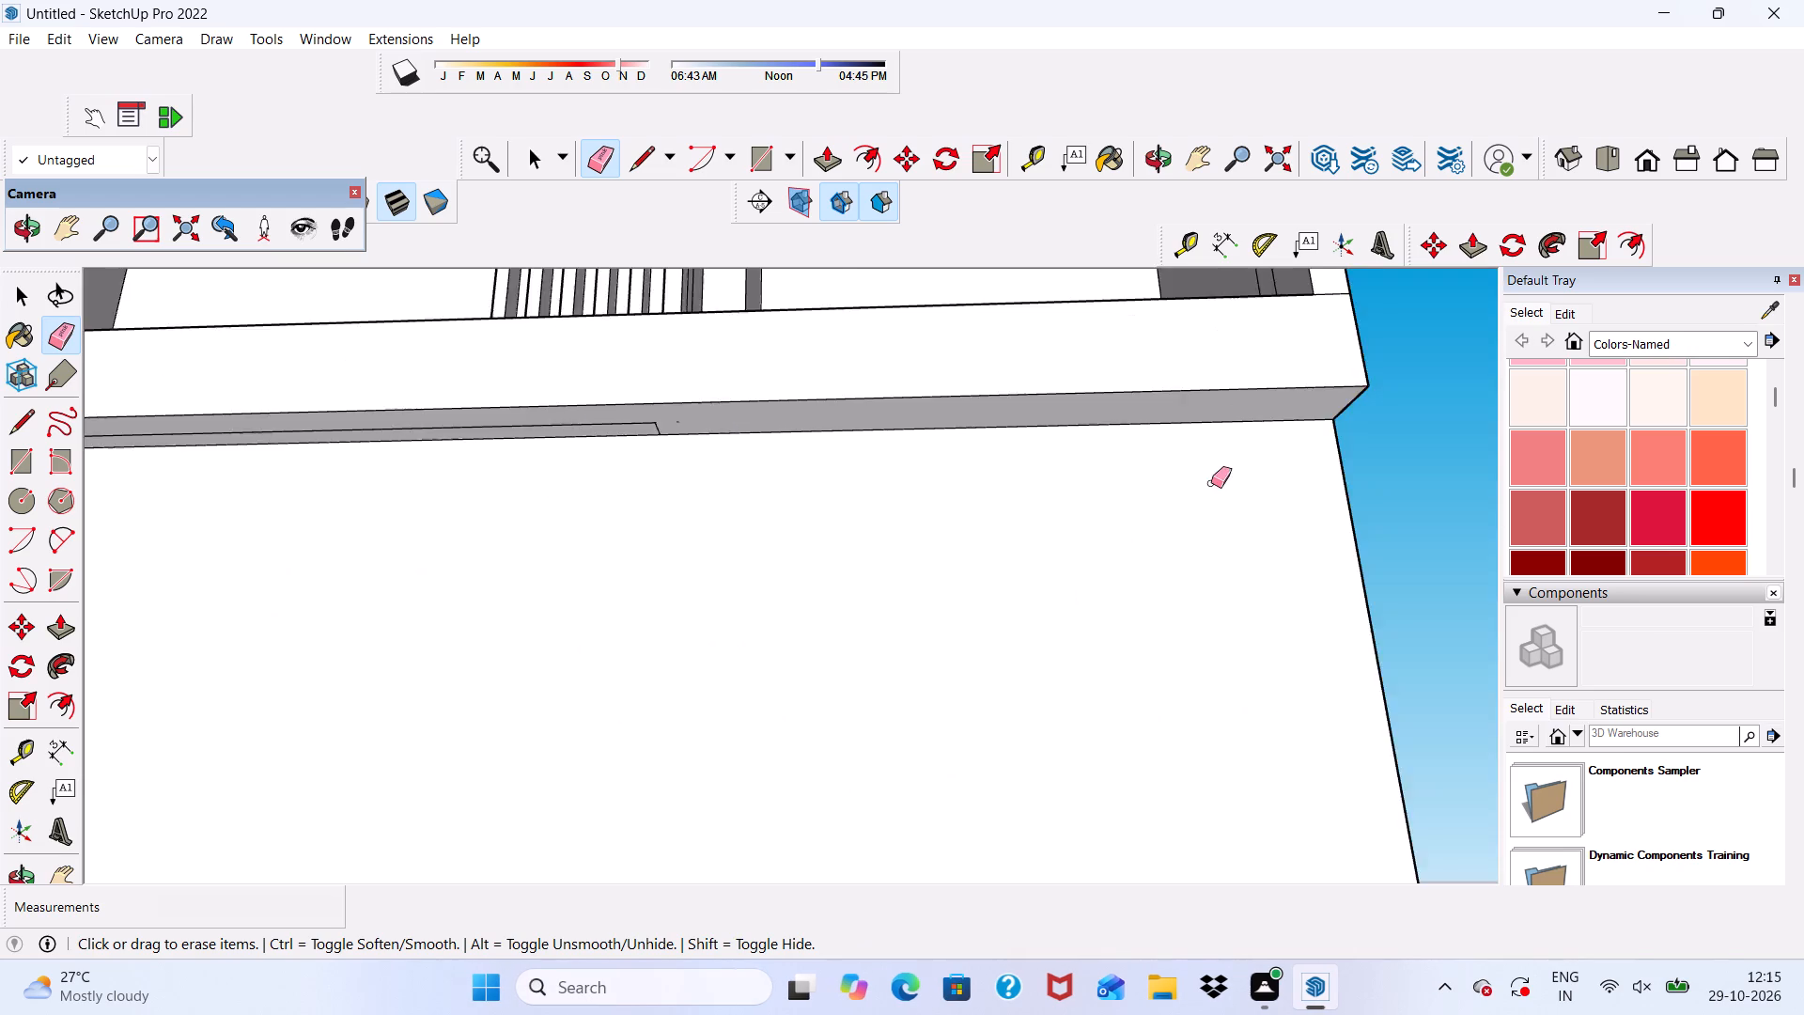
# Erase the long line running along the overhang's underside, at the opposite end of the base front.
pyautogui.scroll(-3, 1211, 483)
pyautogui.scroll(14, 409, 541)
pyautogui.moveTo(604, 461); pyautogui.dragTo(537, 619, button='middle')
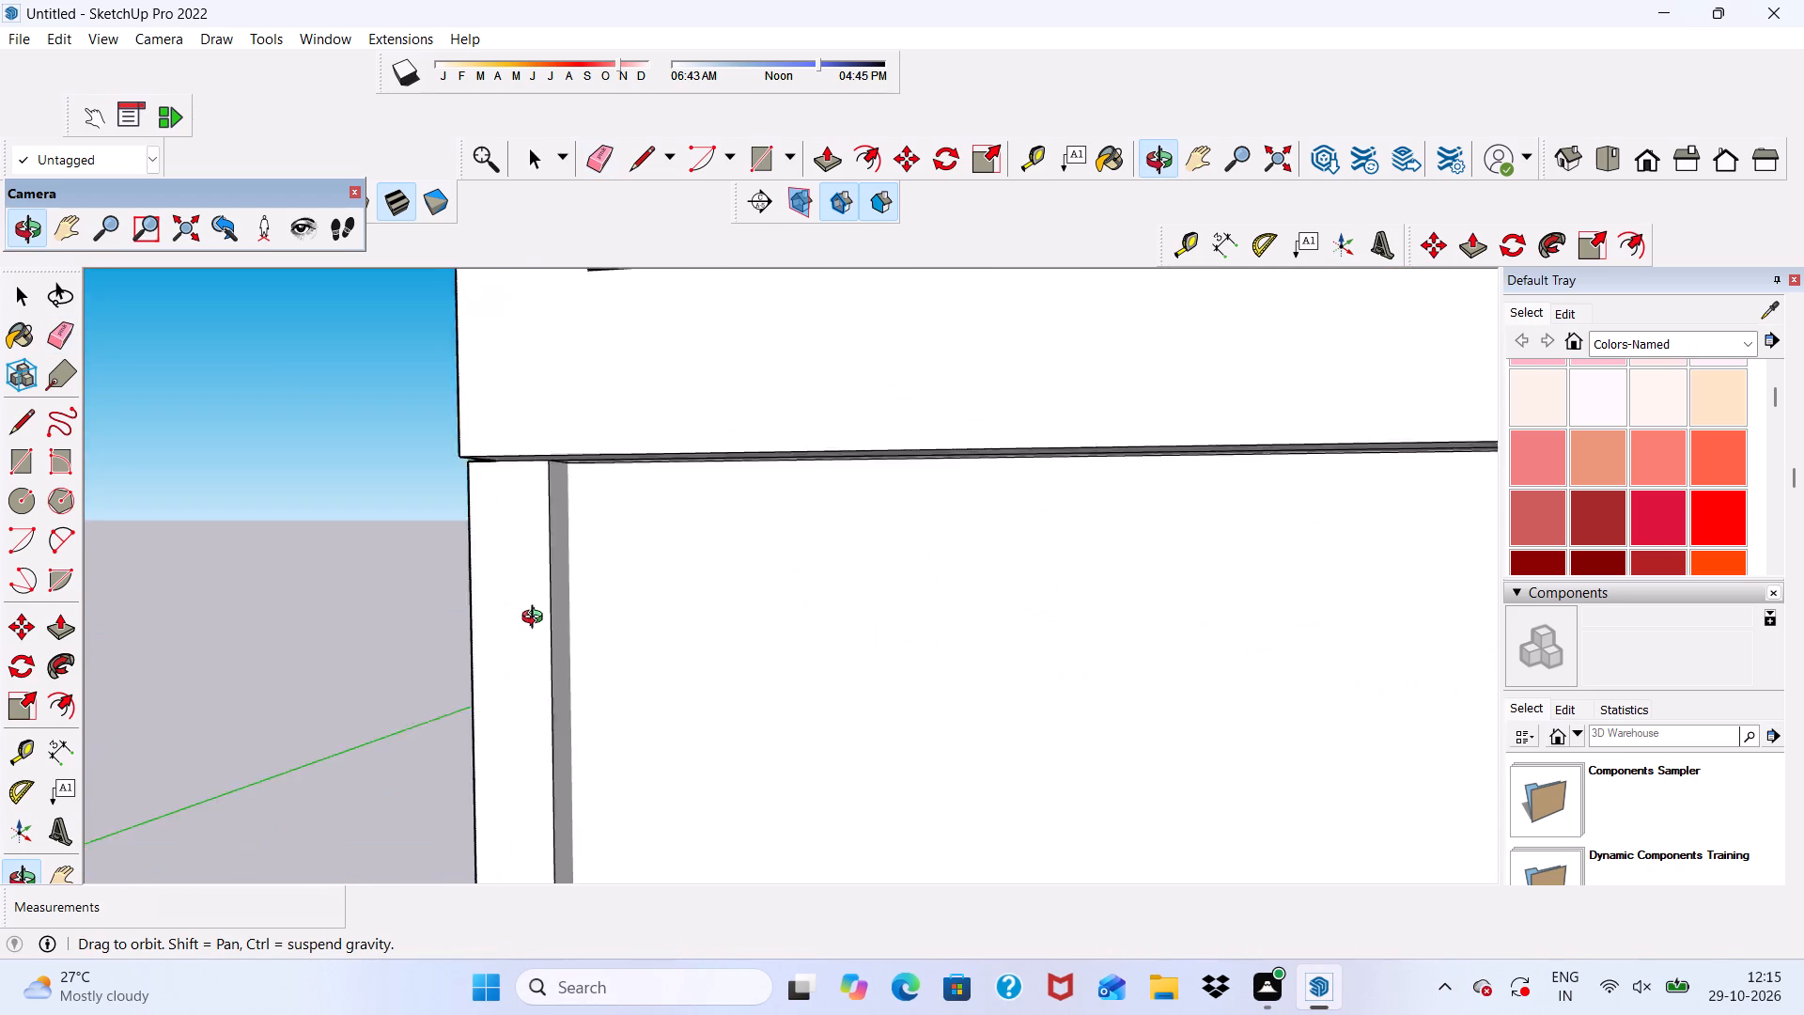
pyautogui.moveTo(537, 619); pyautogui.dragTo(1019, 734, button='middle')
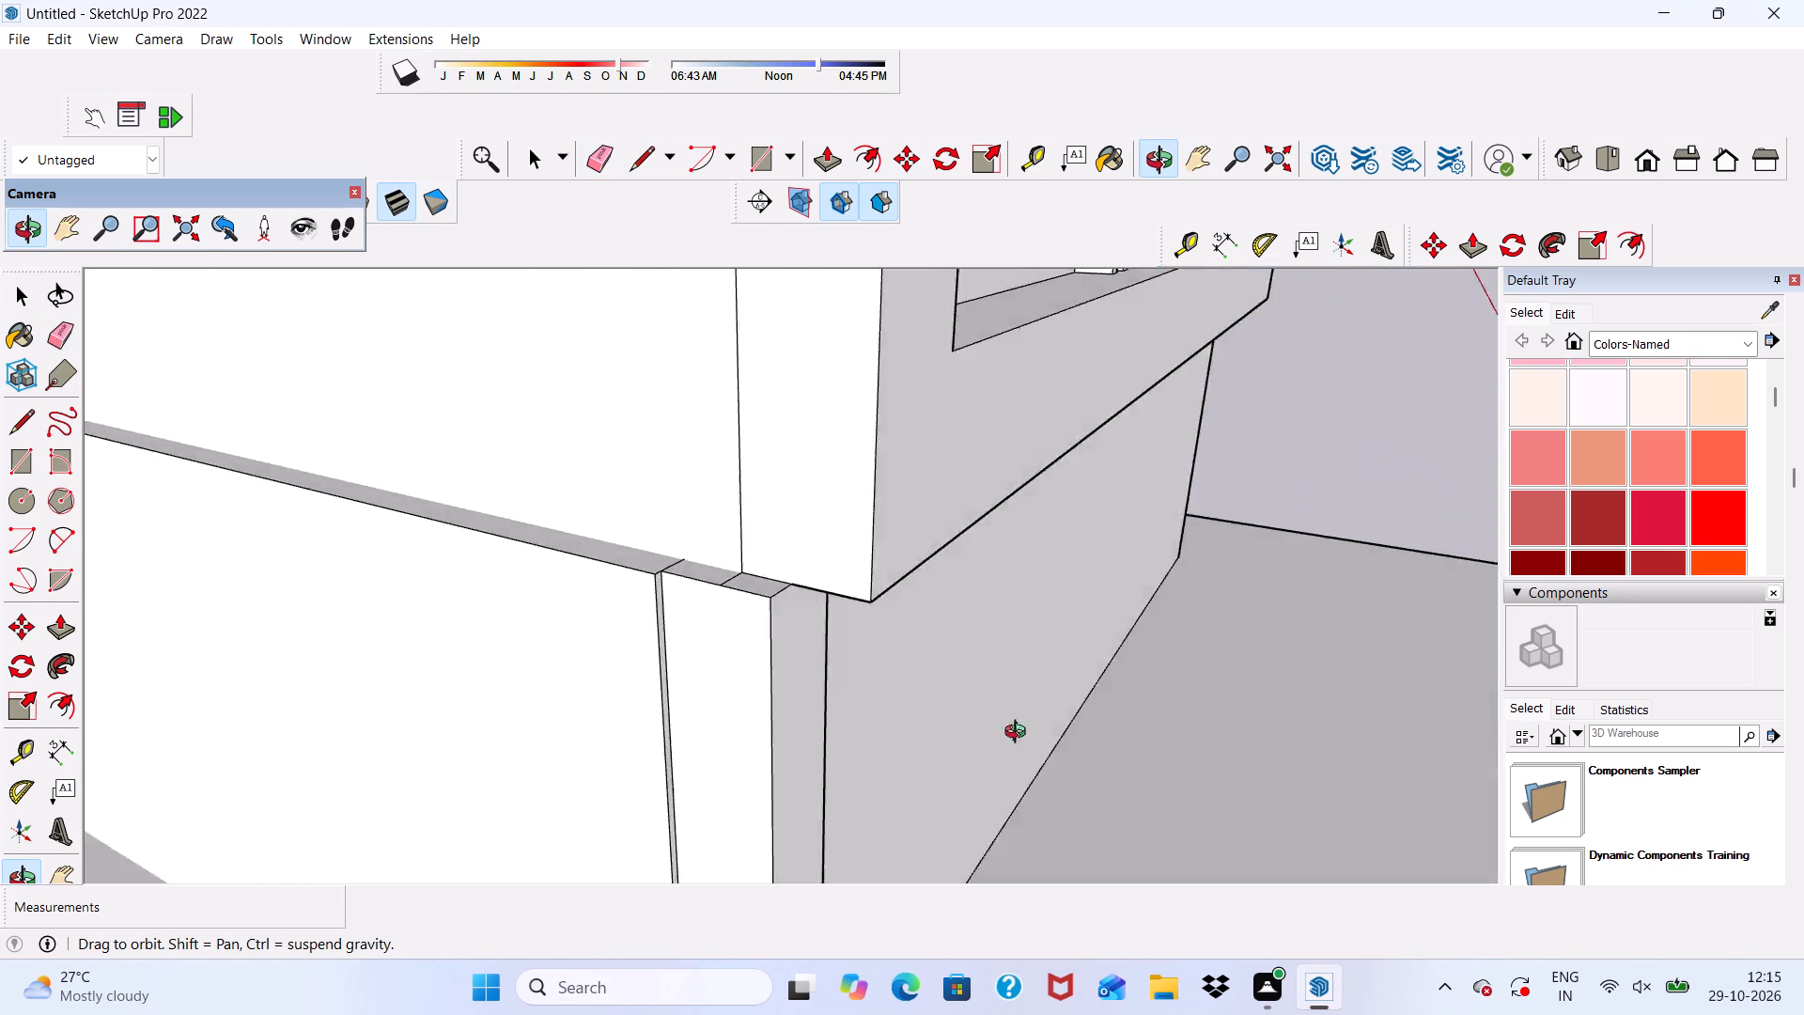
pyautogui.moveTo(1019, 734); pyautogui.dragTo(522, 396, button='middle')
pyautogui.scroll(7, 522, 396)
pyautogui.moveTo(626, 436); pyautogui.dragTo(629, 435)
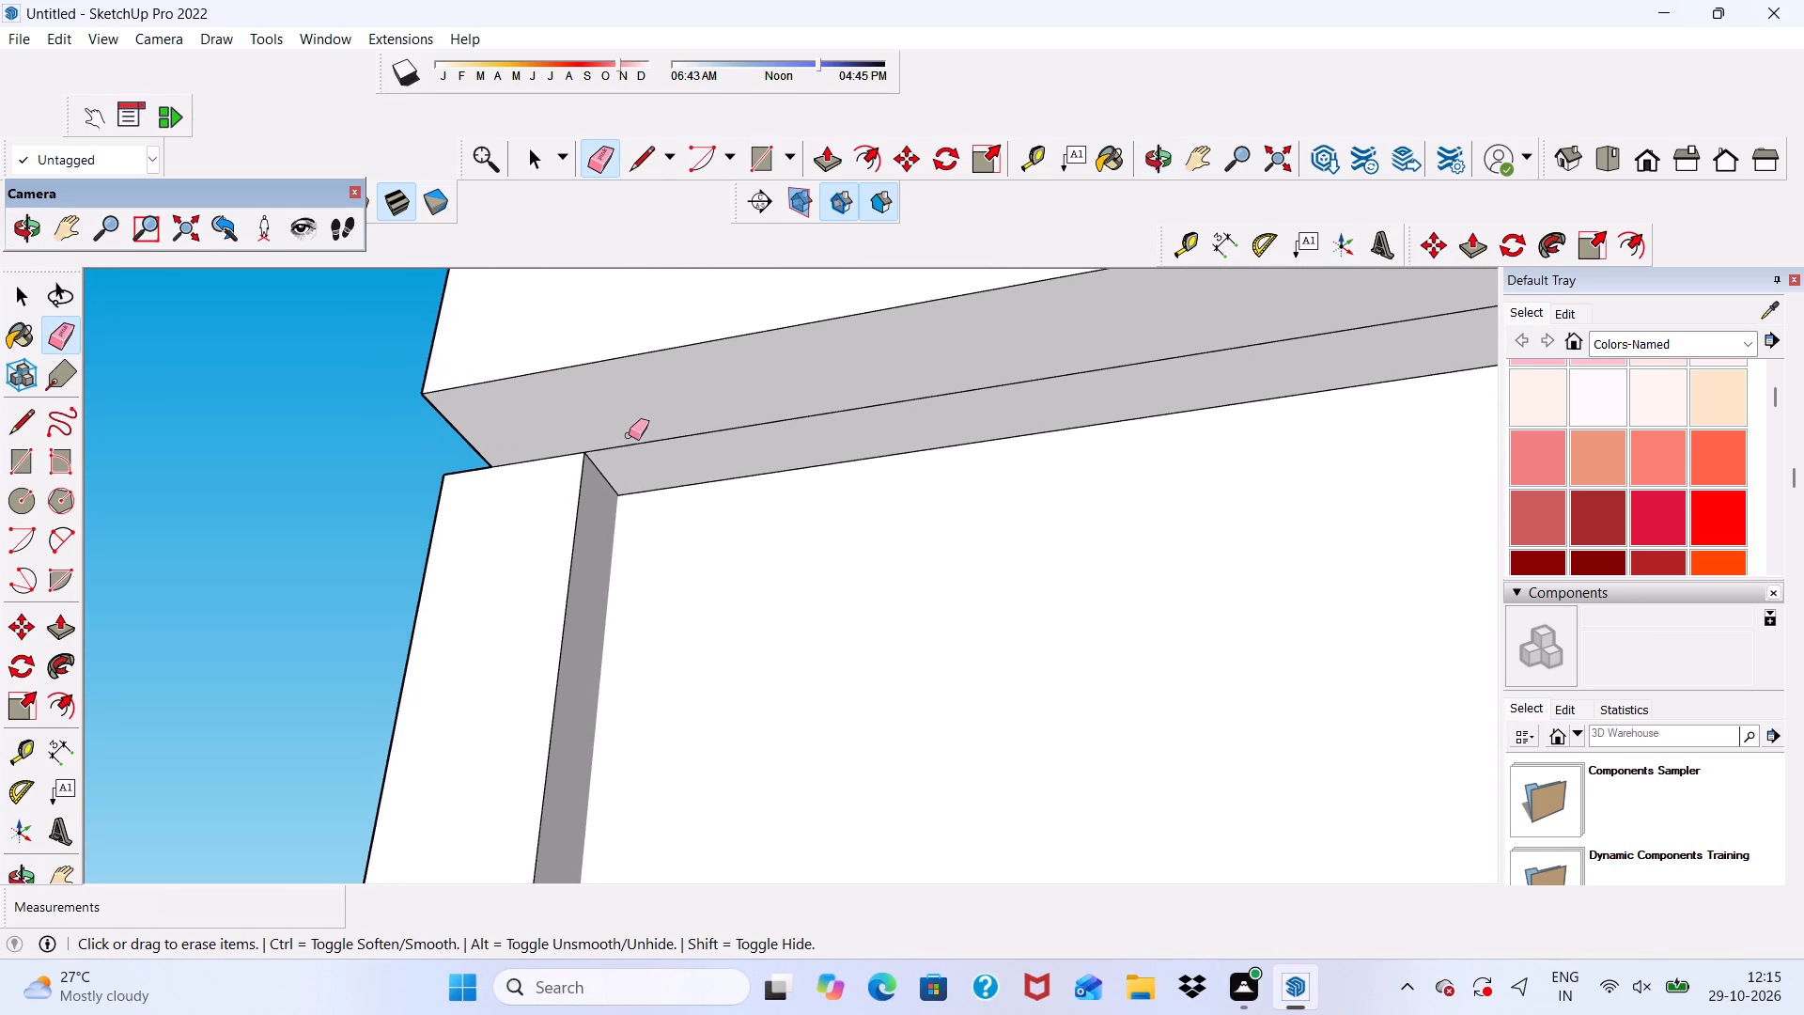
pyautogui.moveTo(629, 435); pyautogui.dragTo(640, 458)
pyautogui.scroll(-4, 618, 474)
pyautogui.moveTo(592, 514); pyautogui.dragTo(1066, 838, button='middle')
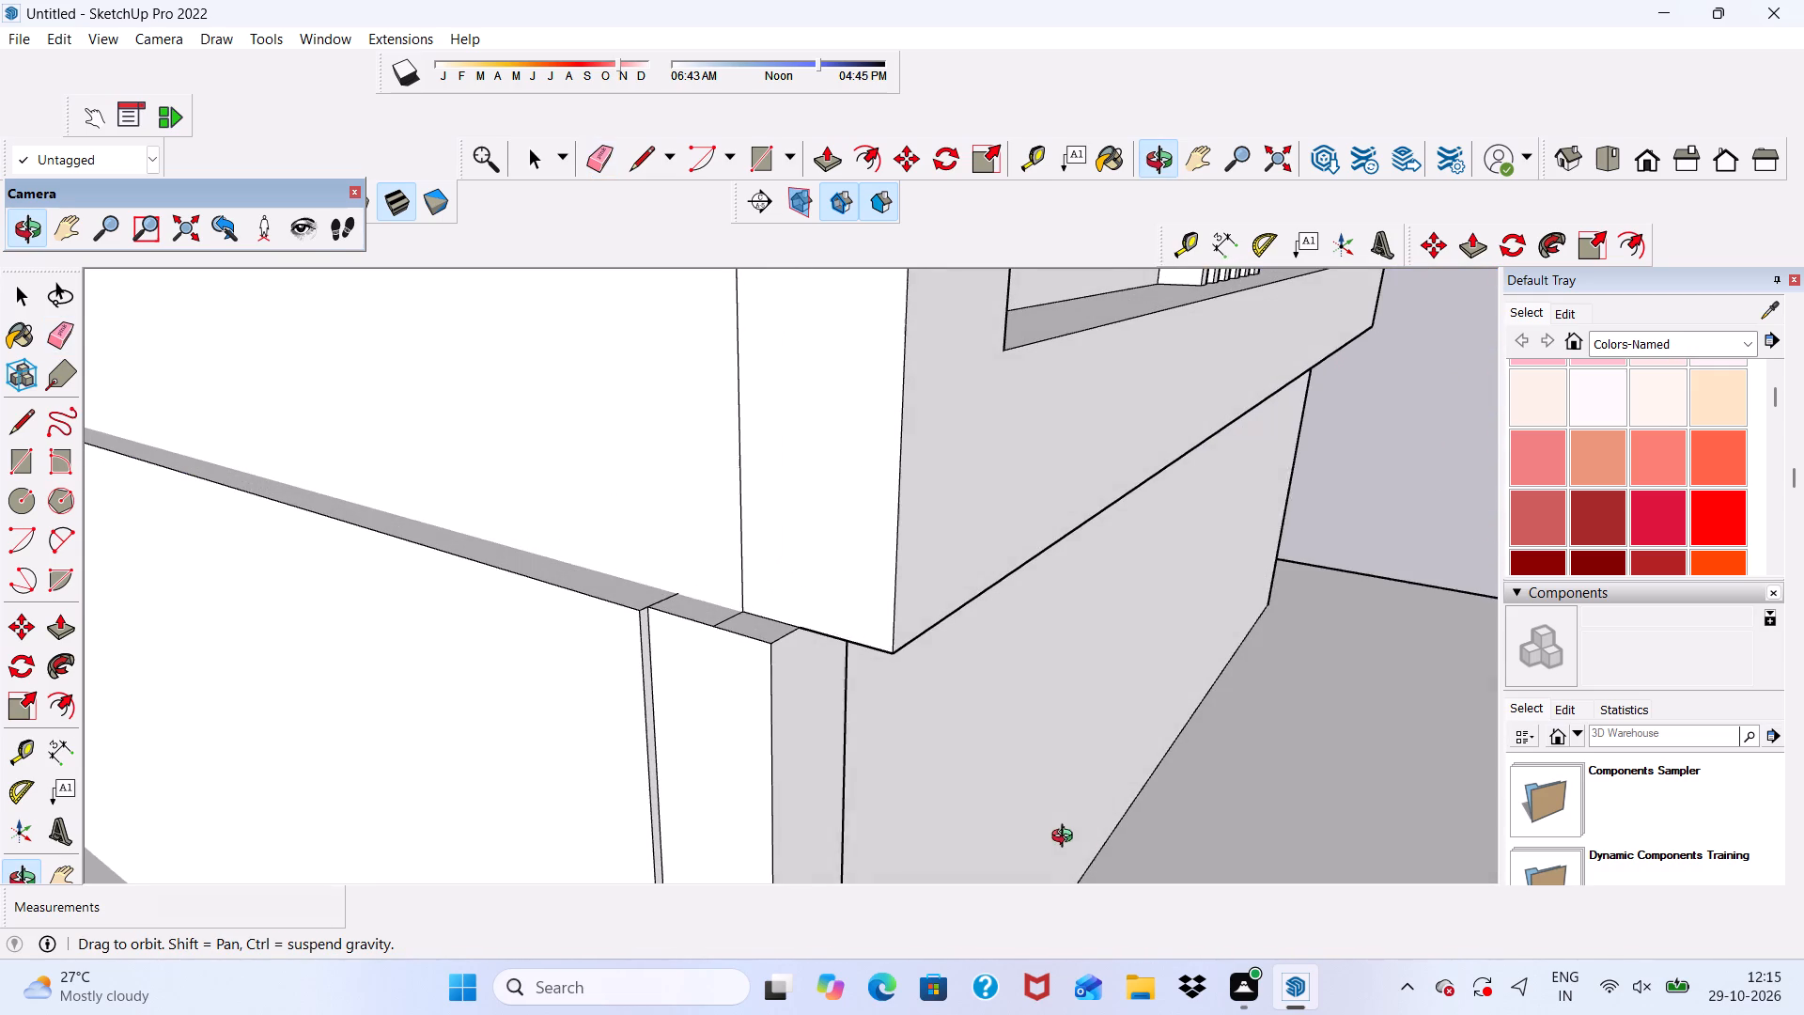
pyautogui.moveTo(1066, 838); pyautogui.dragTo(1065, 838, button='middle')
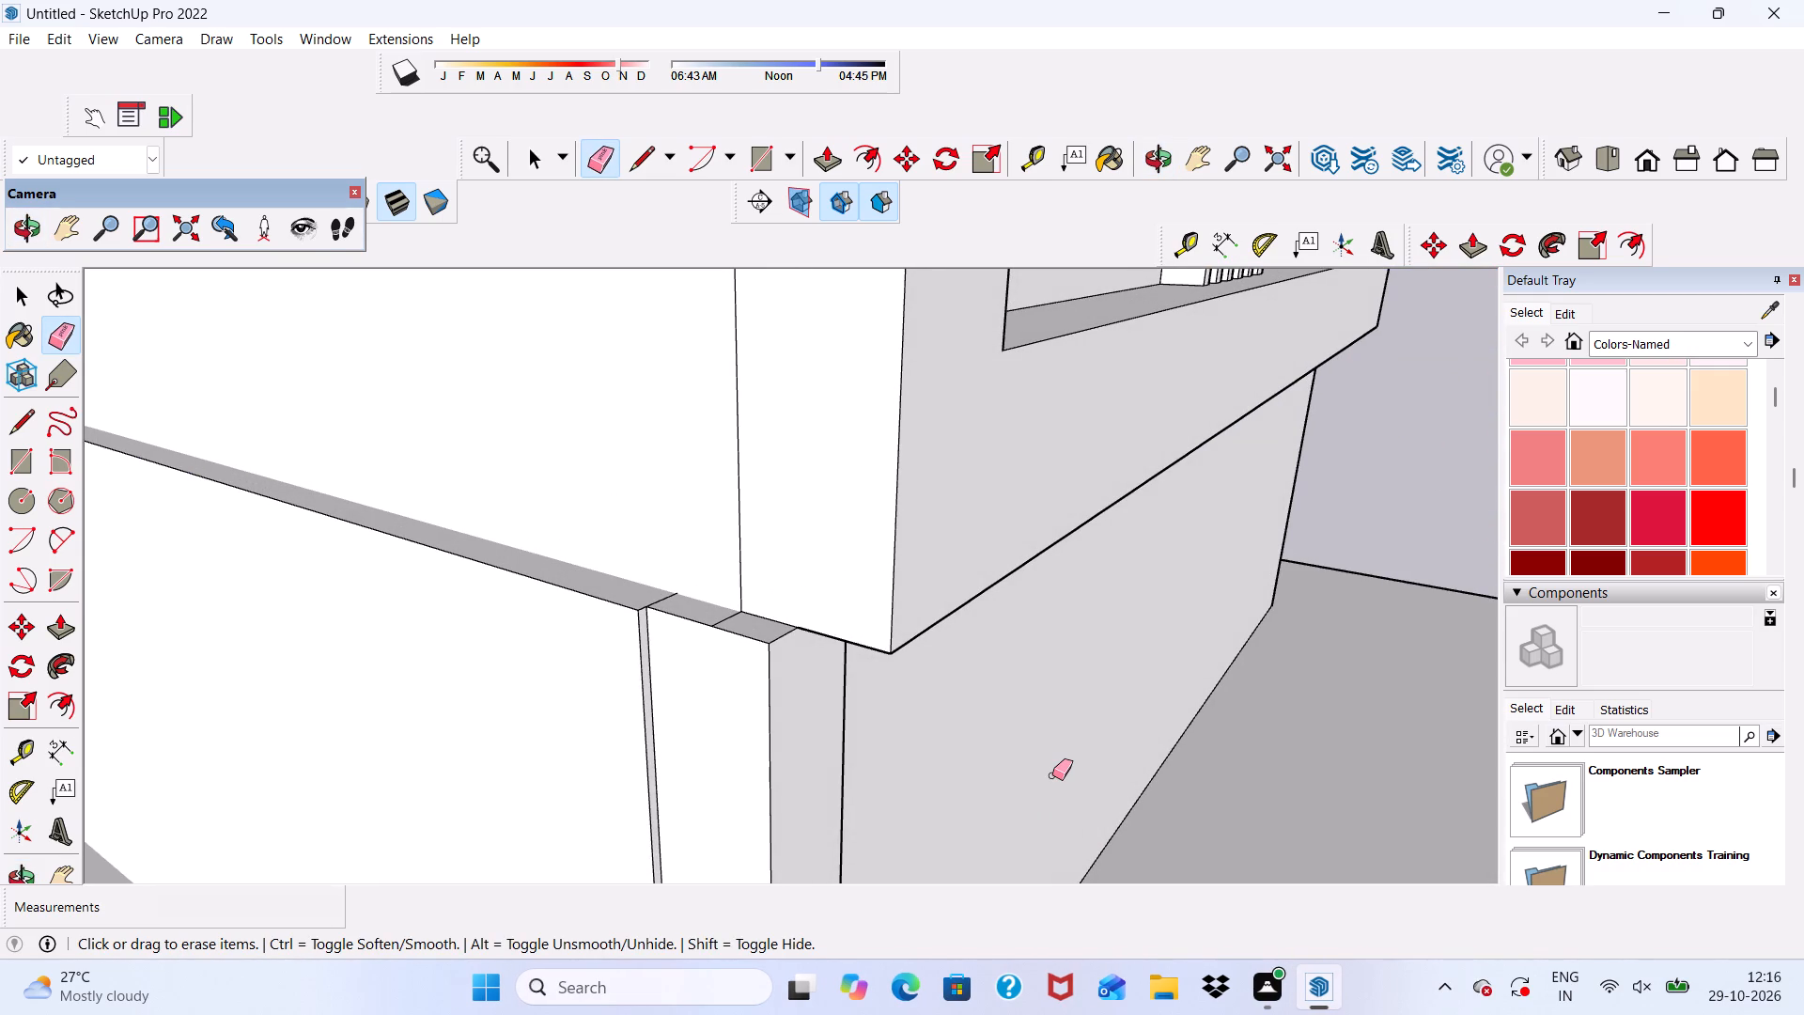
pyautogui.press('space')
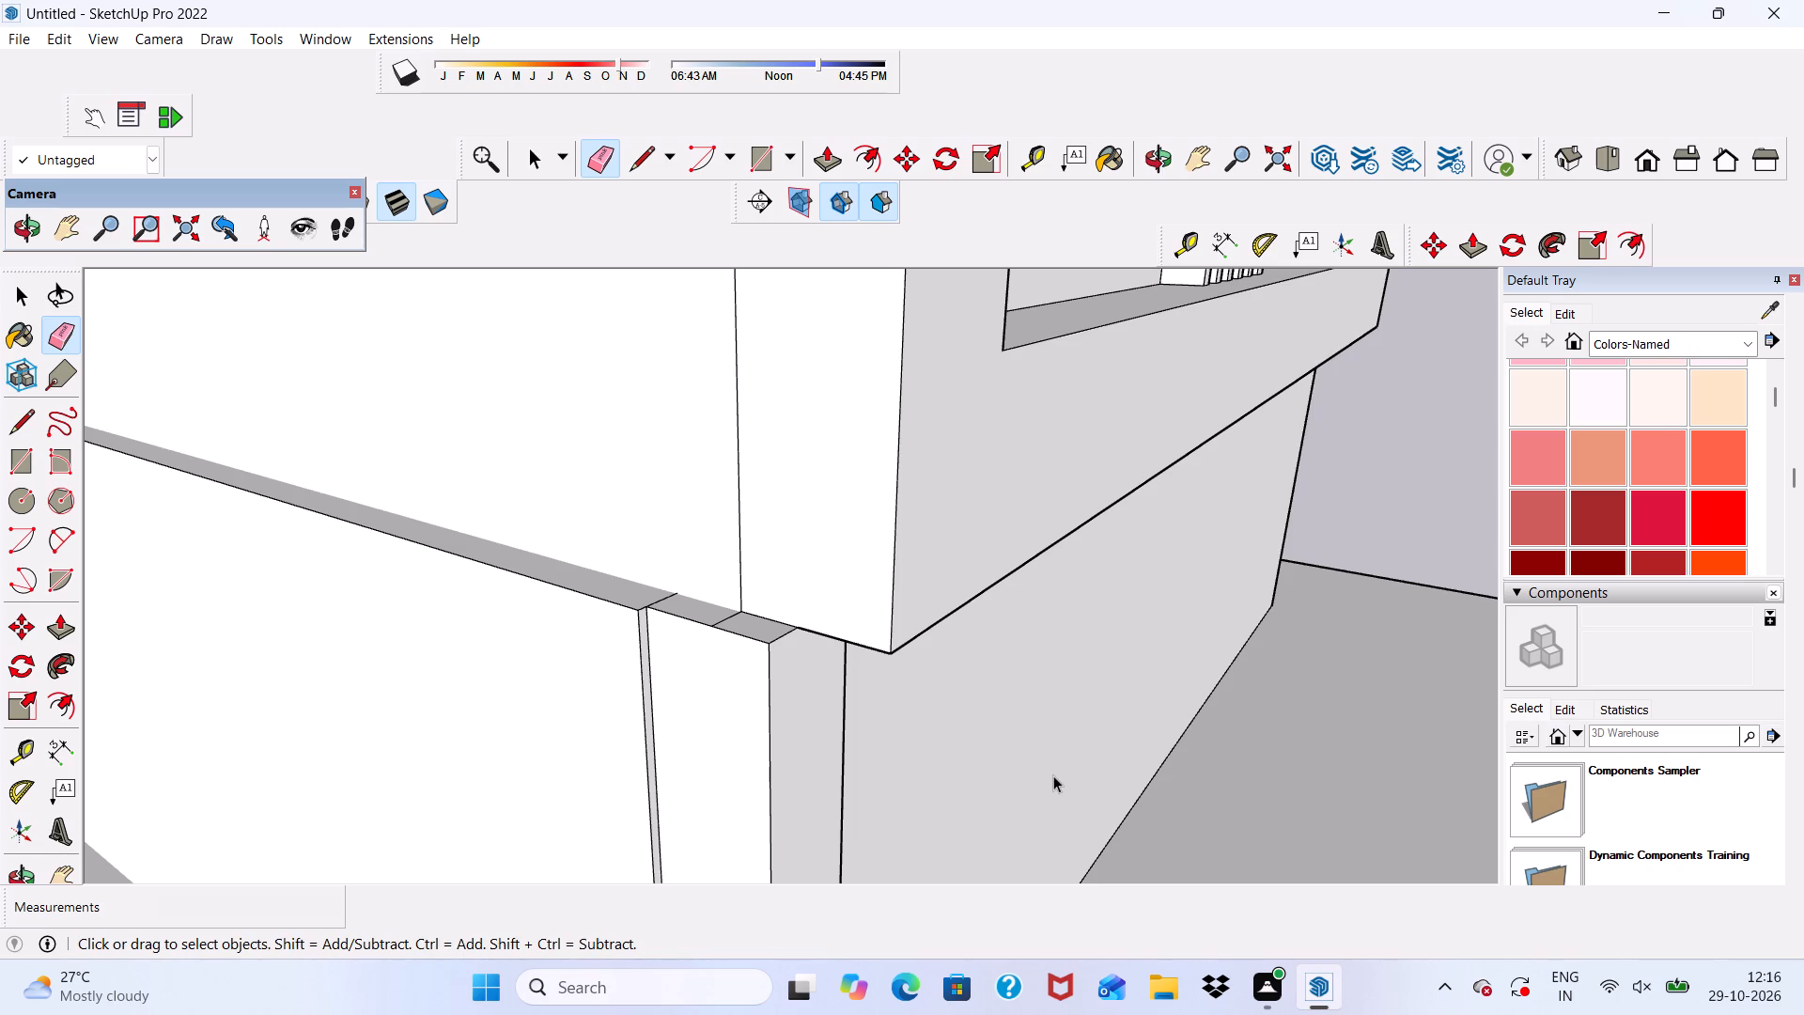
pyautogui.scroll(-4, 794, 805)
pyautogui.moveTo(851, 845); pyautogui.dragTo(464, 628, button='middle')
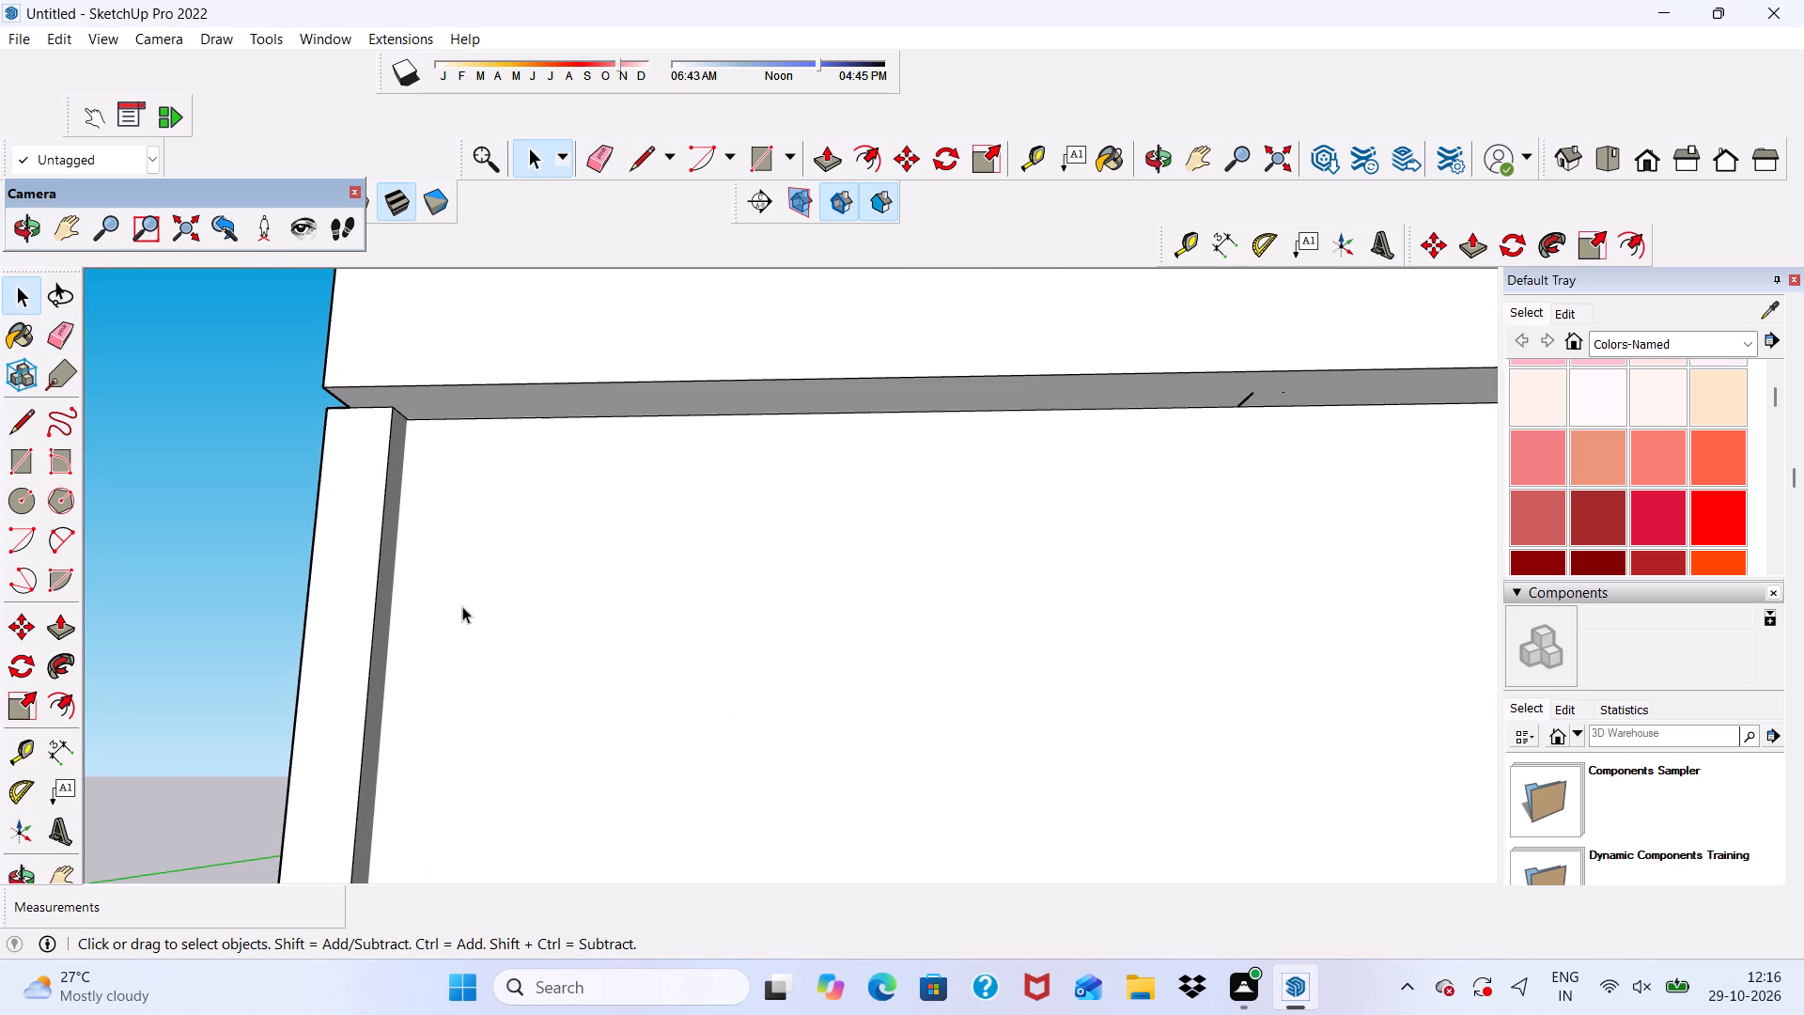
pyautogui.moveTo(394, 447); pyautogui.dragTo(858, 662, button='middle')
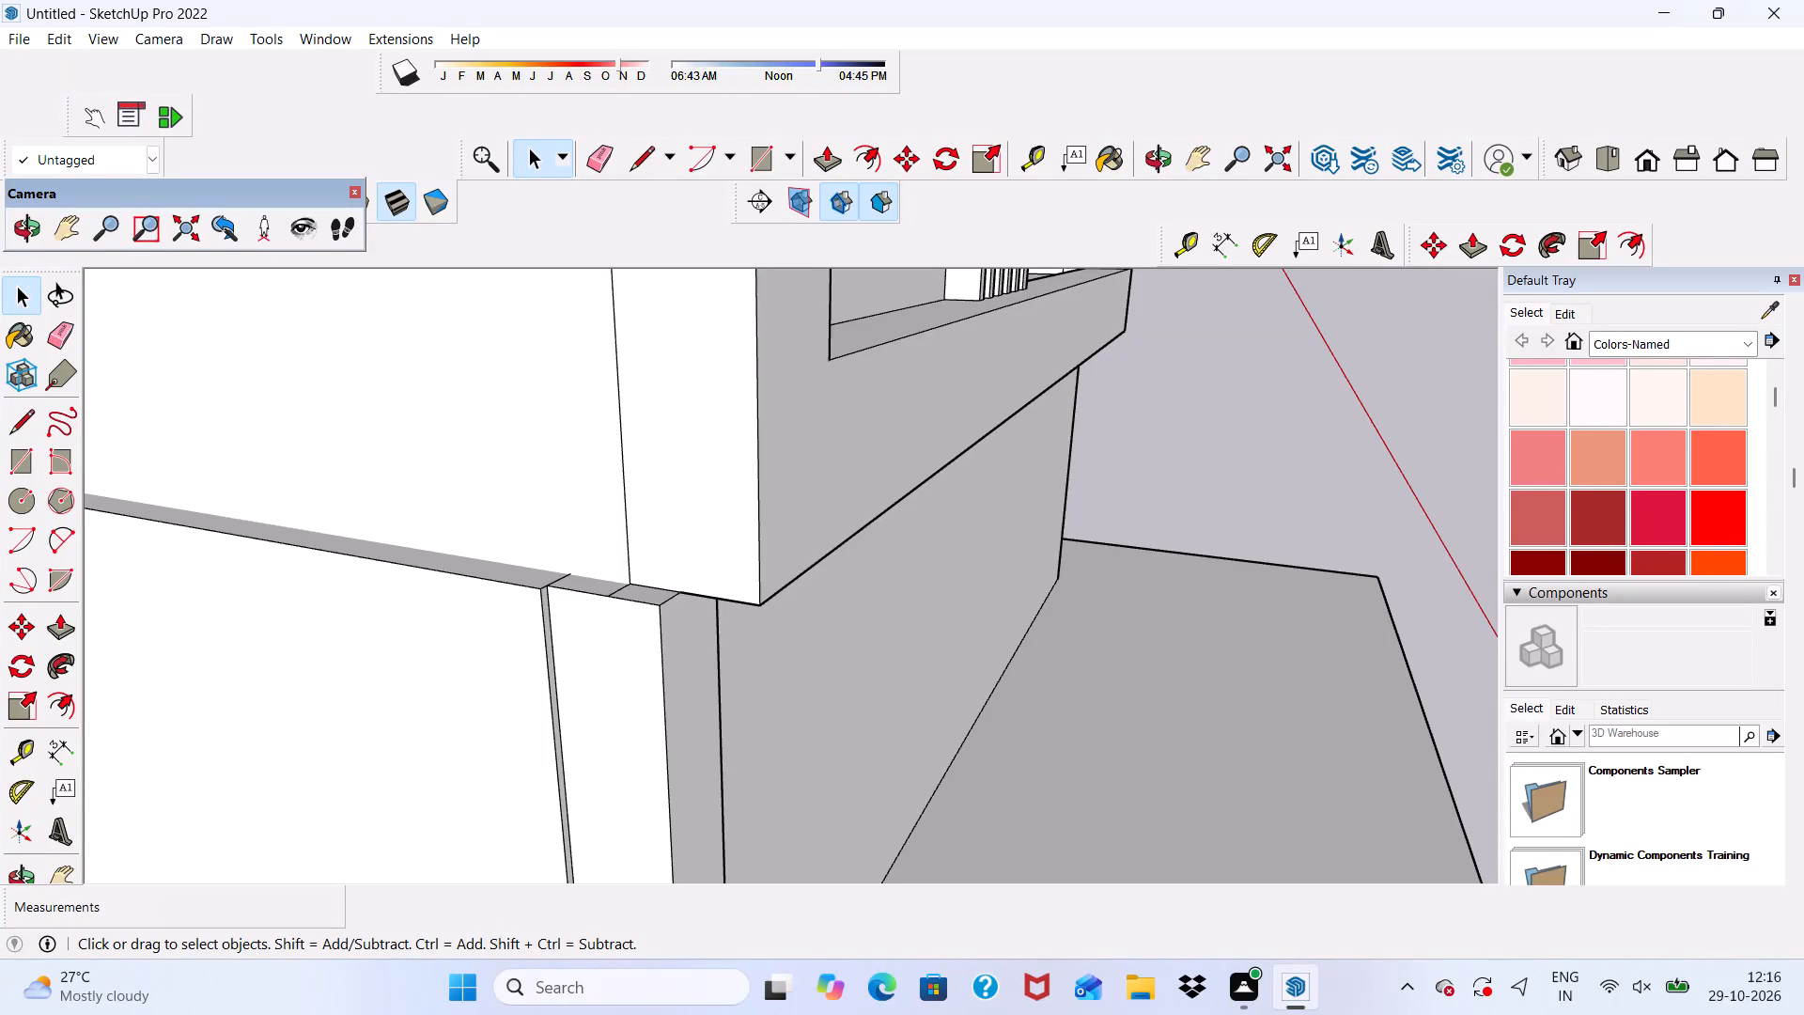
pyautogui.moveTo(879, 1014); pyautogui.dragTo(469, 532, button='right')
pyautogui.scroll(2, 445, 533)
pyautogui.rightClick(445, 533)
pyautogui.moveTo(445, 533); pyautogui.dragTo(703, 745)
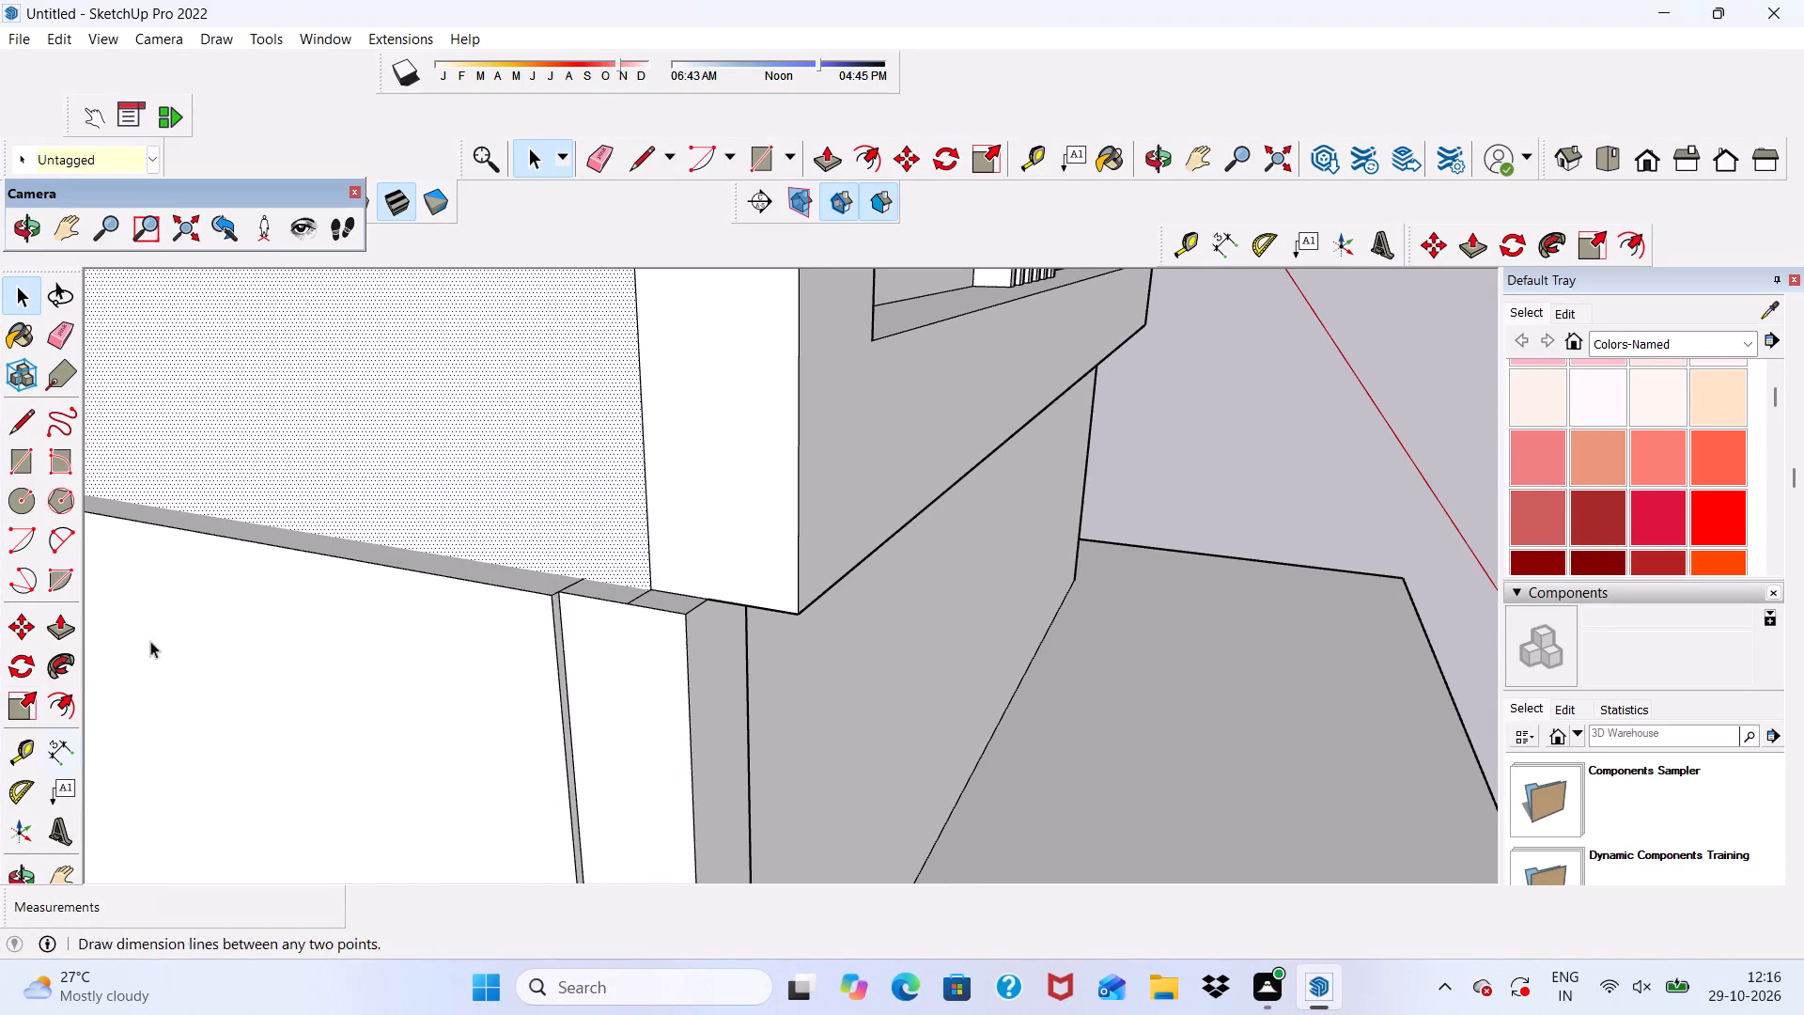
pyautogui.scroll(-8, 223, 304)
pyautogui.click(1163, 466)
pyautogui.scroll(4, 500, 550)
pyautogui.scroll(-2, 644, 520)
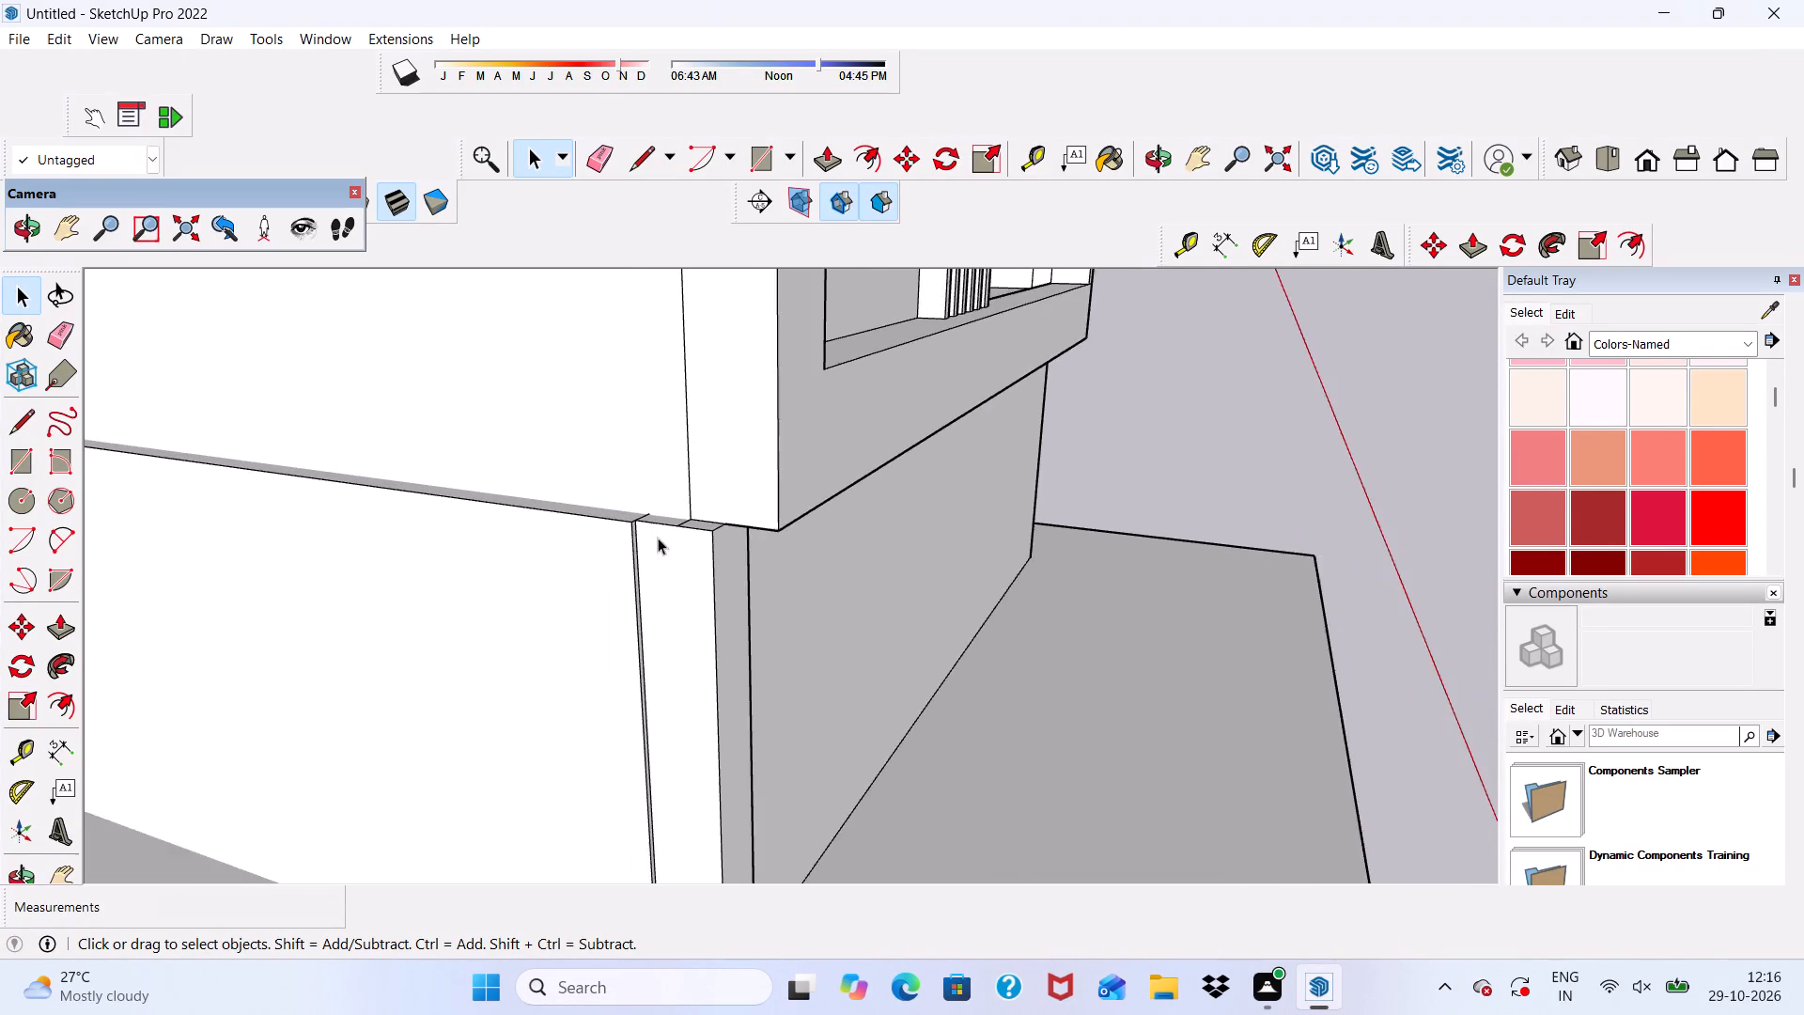
# Push/Pull the narrow strip face at the base's front corner about 1 1/4", flush with the adjoining front wall.
pyautogui.moveTo(658, 538); pyautogui.dragTo(665, 666, button='middle')
pyautogui.scroll(5, 650, 713)
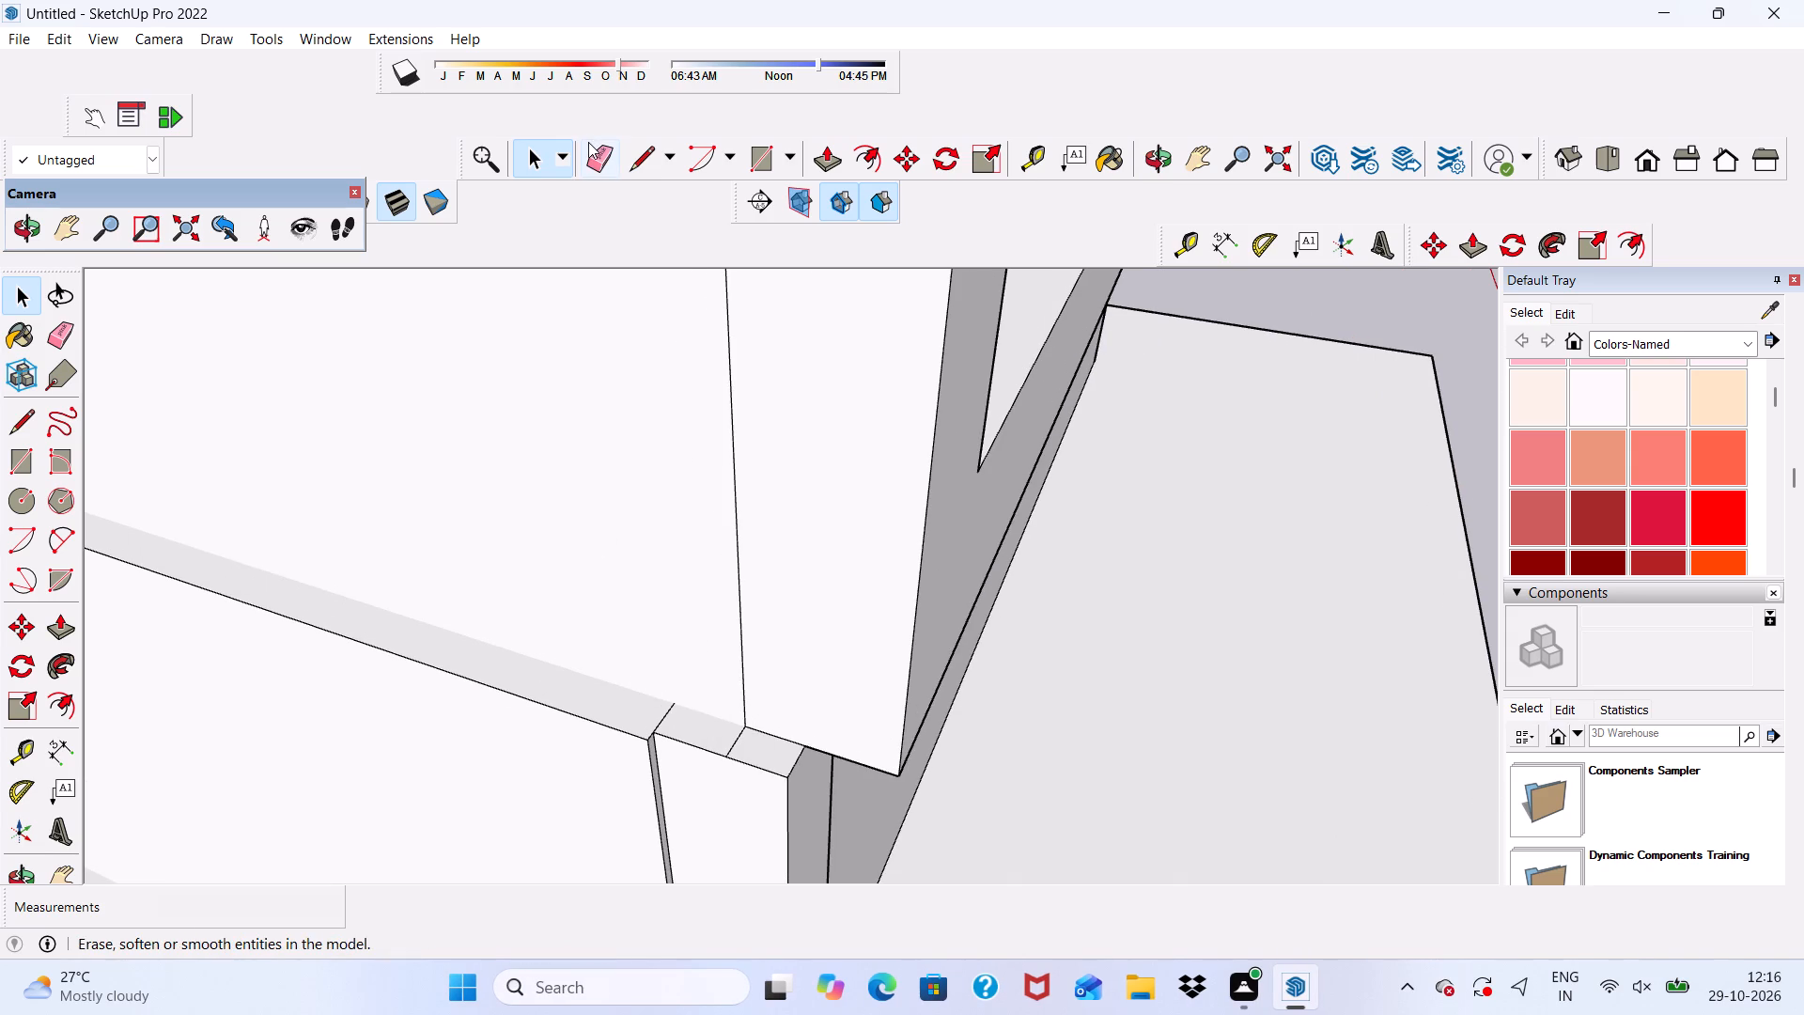
pyautogui.scroll(-6, 574, 205)
pyautogui.moveTo(619, 448); pyautogui.dragTo(398, 279, button='middle')
pyautogui.press('space')
pyautogui.scroll(17, 623, 614)
pyautogui.click(721, 550)
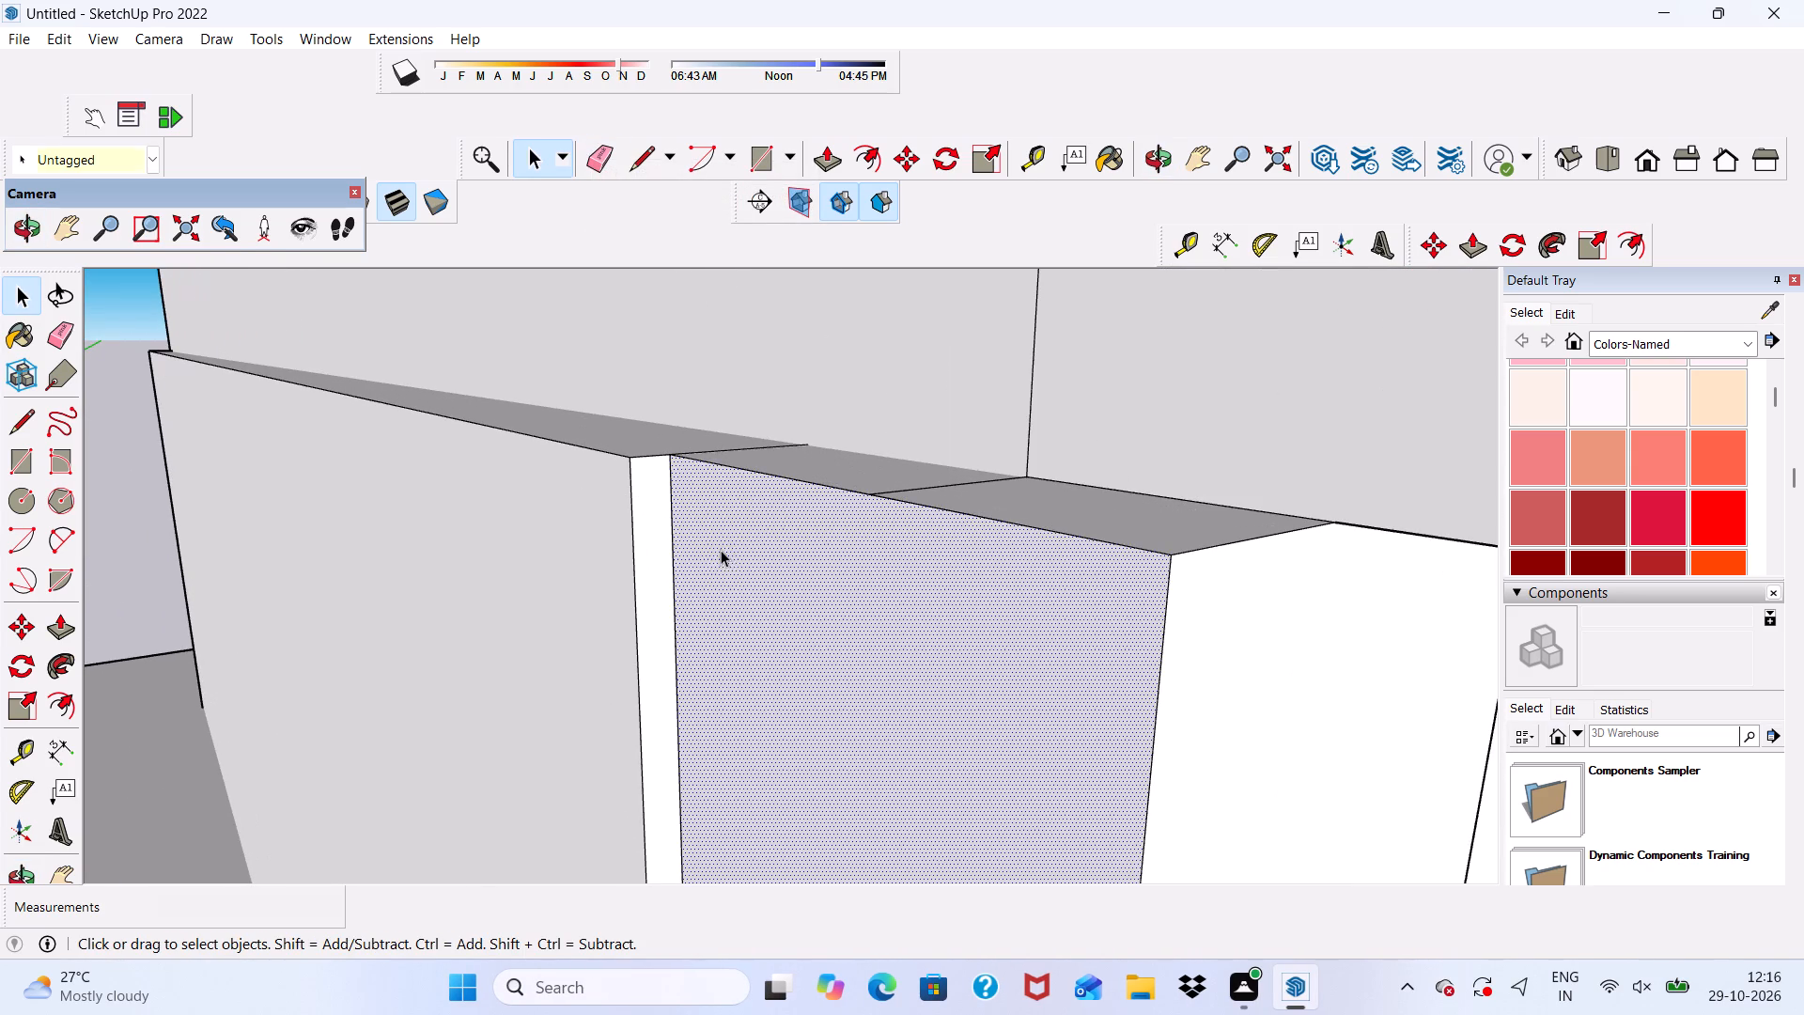
pyautogui.click(825, 158)
pyautogui.click(766, 532)
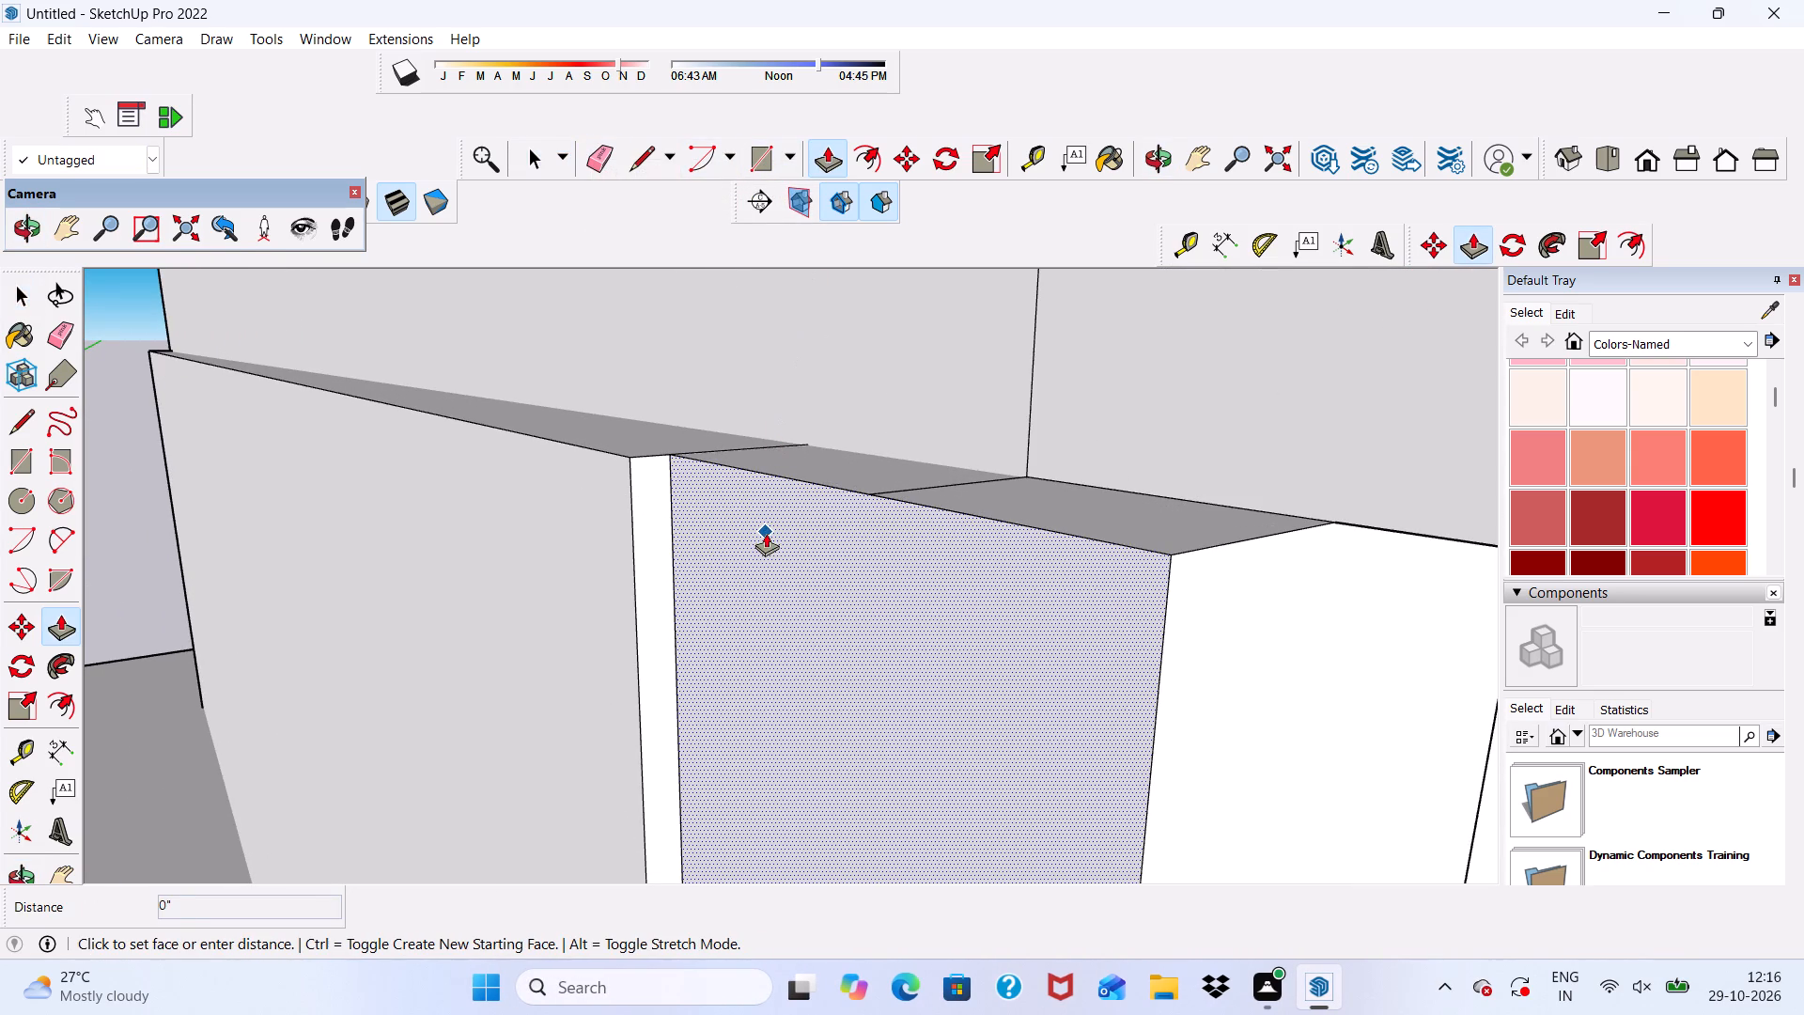
pyautogui.click(594, 448)
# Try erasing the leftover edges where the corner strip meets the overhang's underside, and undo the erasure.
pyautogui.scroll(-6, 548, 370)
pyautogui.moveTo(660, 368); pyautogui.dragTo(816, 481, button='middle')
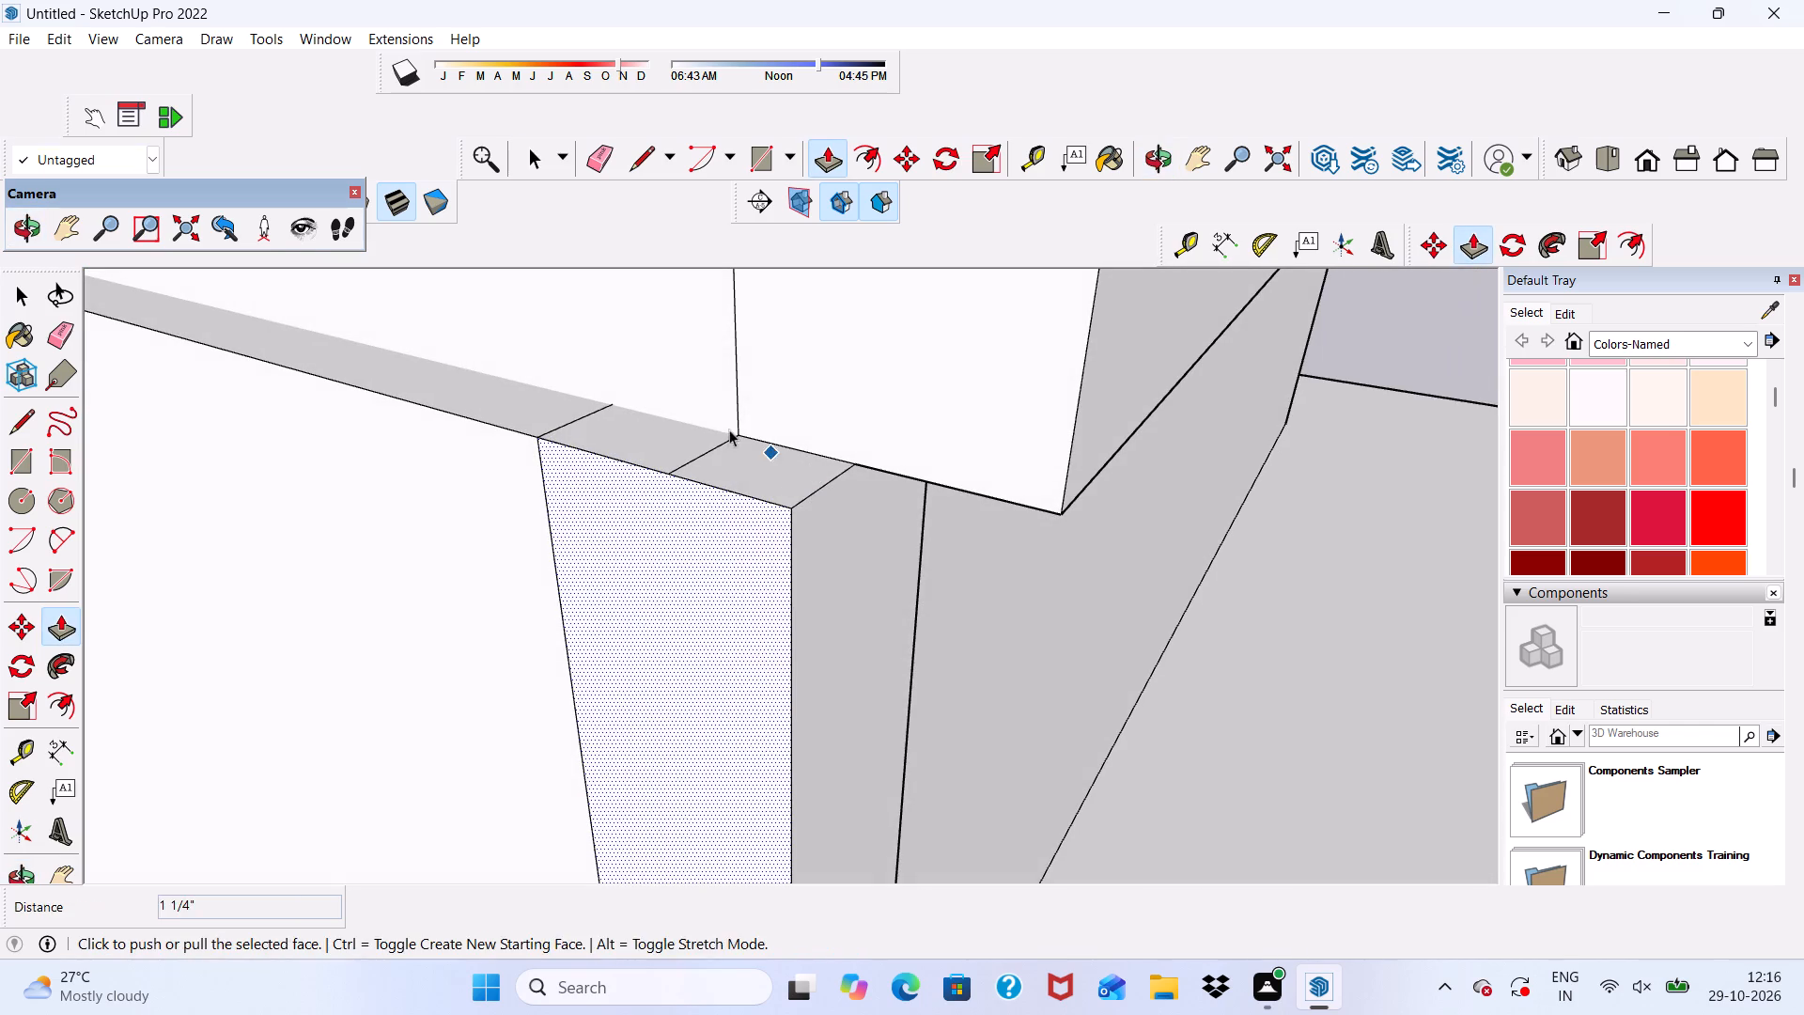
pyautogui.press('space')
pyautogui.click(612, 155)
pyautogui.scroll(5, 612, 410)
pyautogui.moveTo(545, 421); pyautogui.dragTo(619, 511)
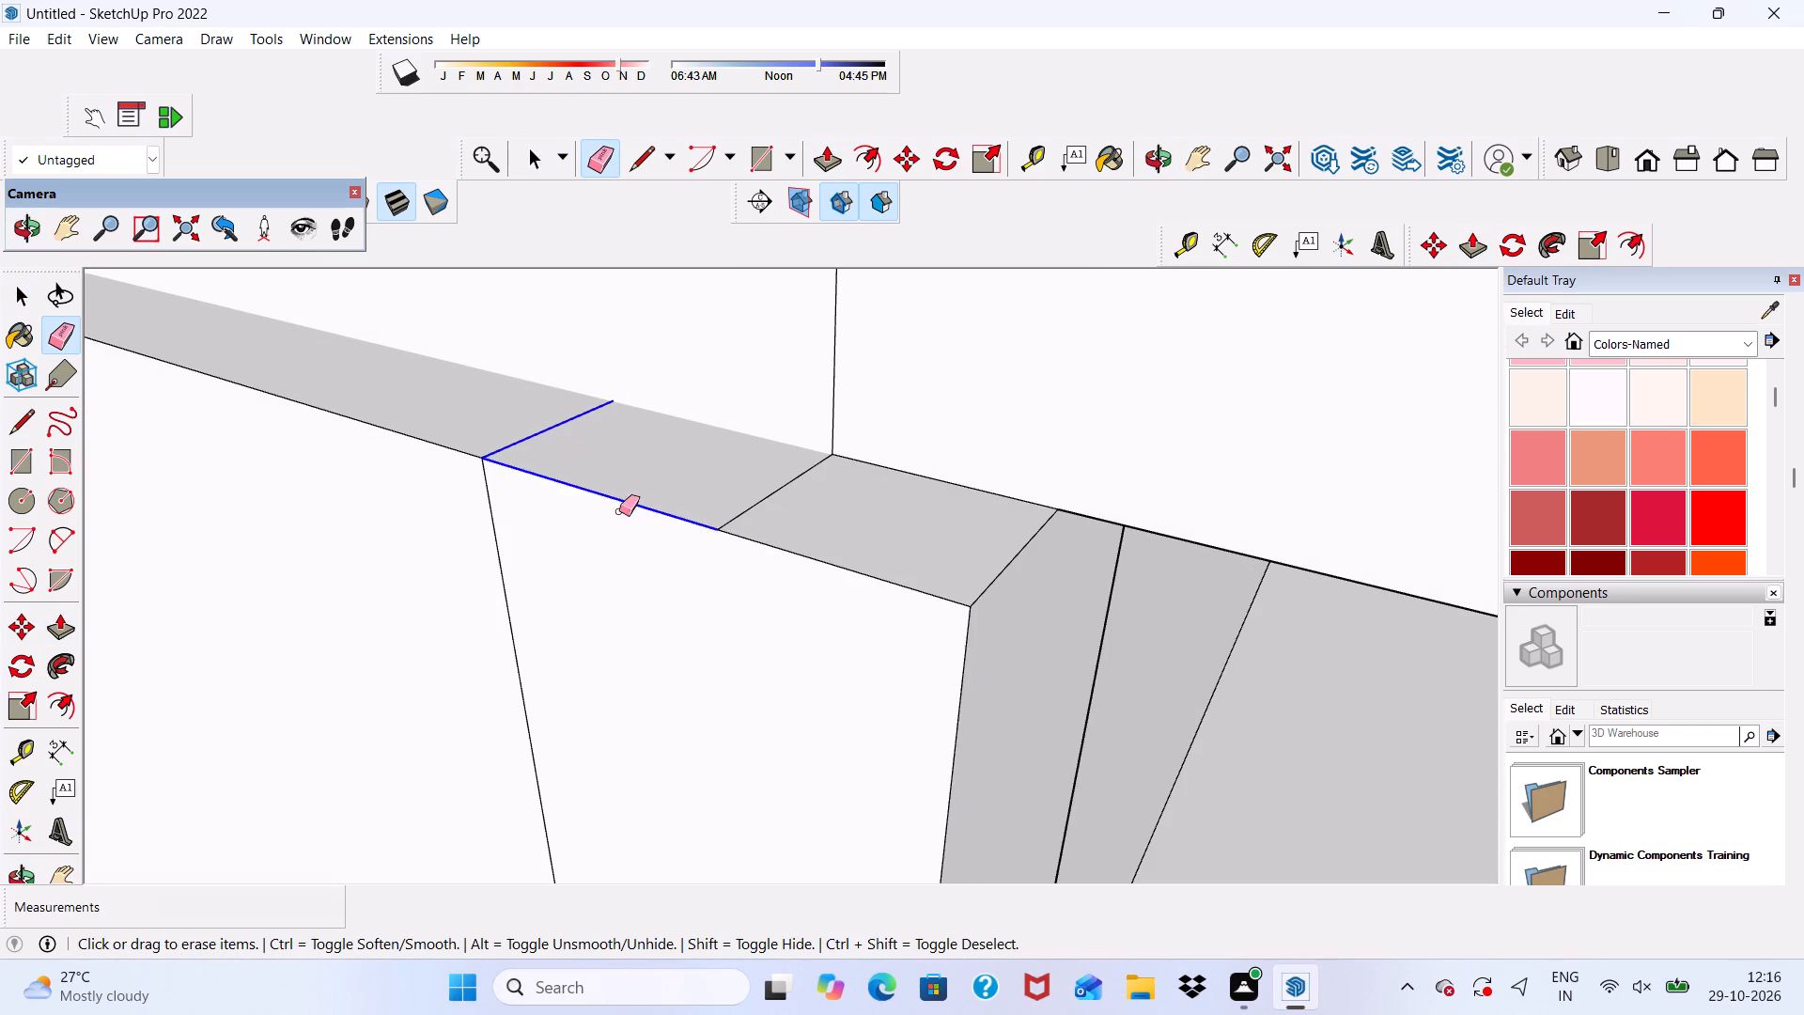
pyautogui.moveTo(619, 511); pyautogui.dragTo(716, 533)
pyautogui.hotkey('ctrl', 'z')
# Push/Pull the end face of the base's front corner, beside the side wall under the overhang.
pyautogui.scroll(-1, 762, 541)
pyautogui.moveTo(761, 550); pyautogui.dragTo(381, 334, button='middle')
pyautogui.scroll(-7, 429, 299)
pyautogui.moveTo(970, 615); pyautogui.dragTo(751, 573, button='middle')
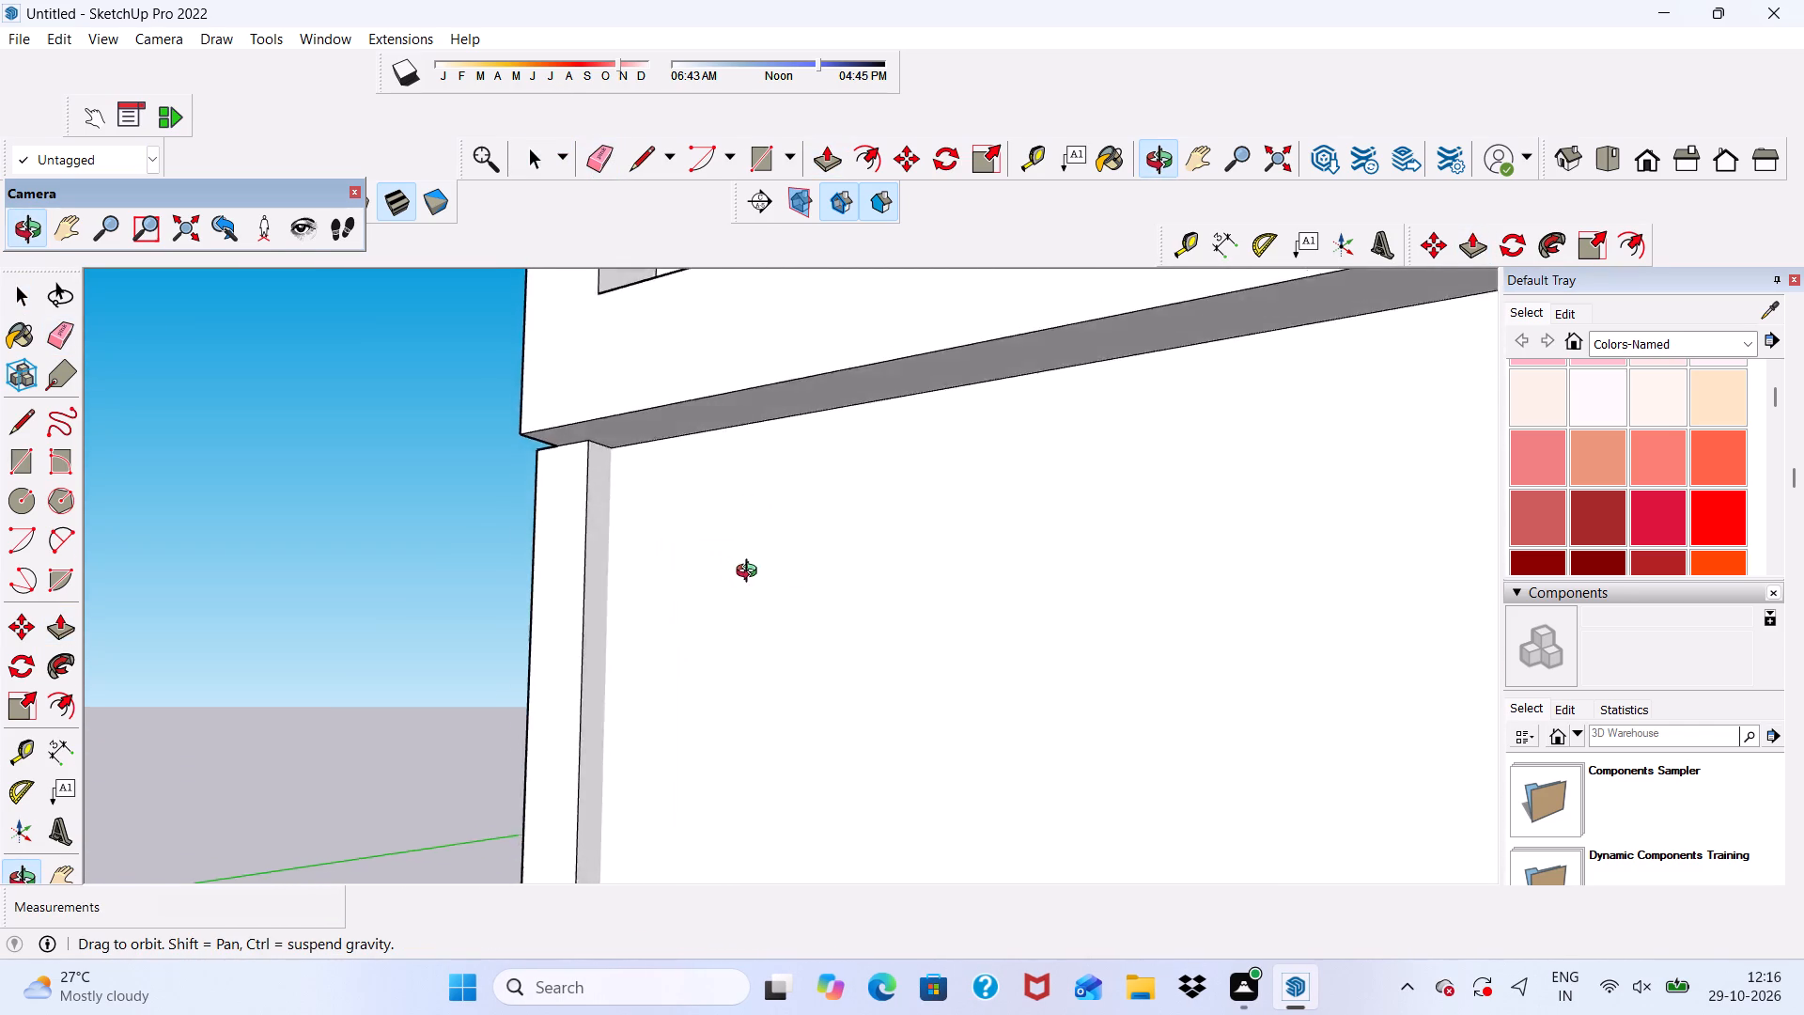
pyautogui.moveTo(751, 573); pyautogui.dragTo(1414, 948, button='middle')
pyautogui.press('space')
pyautogui.scroll(5, 405, 382)
pyautogui.scroll(-5, 664, 531)
pyautogui.moveTo(711, 632); pyautogui.dragTo(820, 734, button='middle')
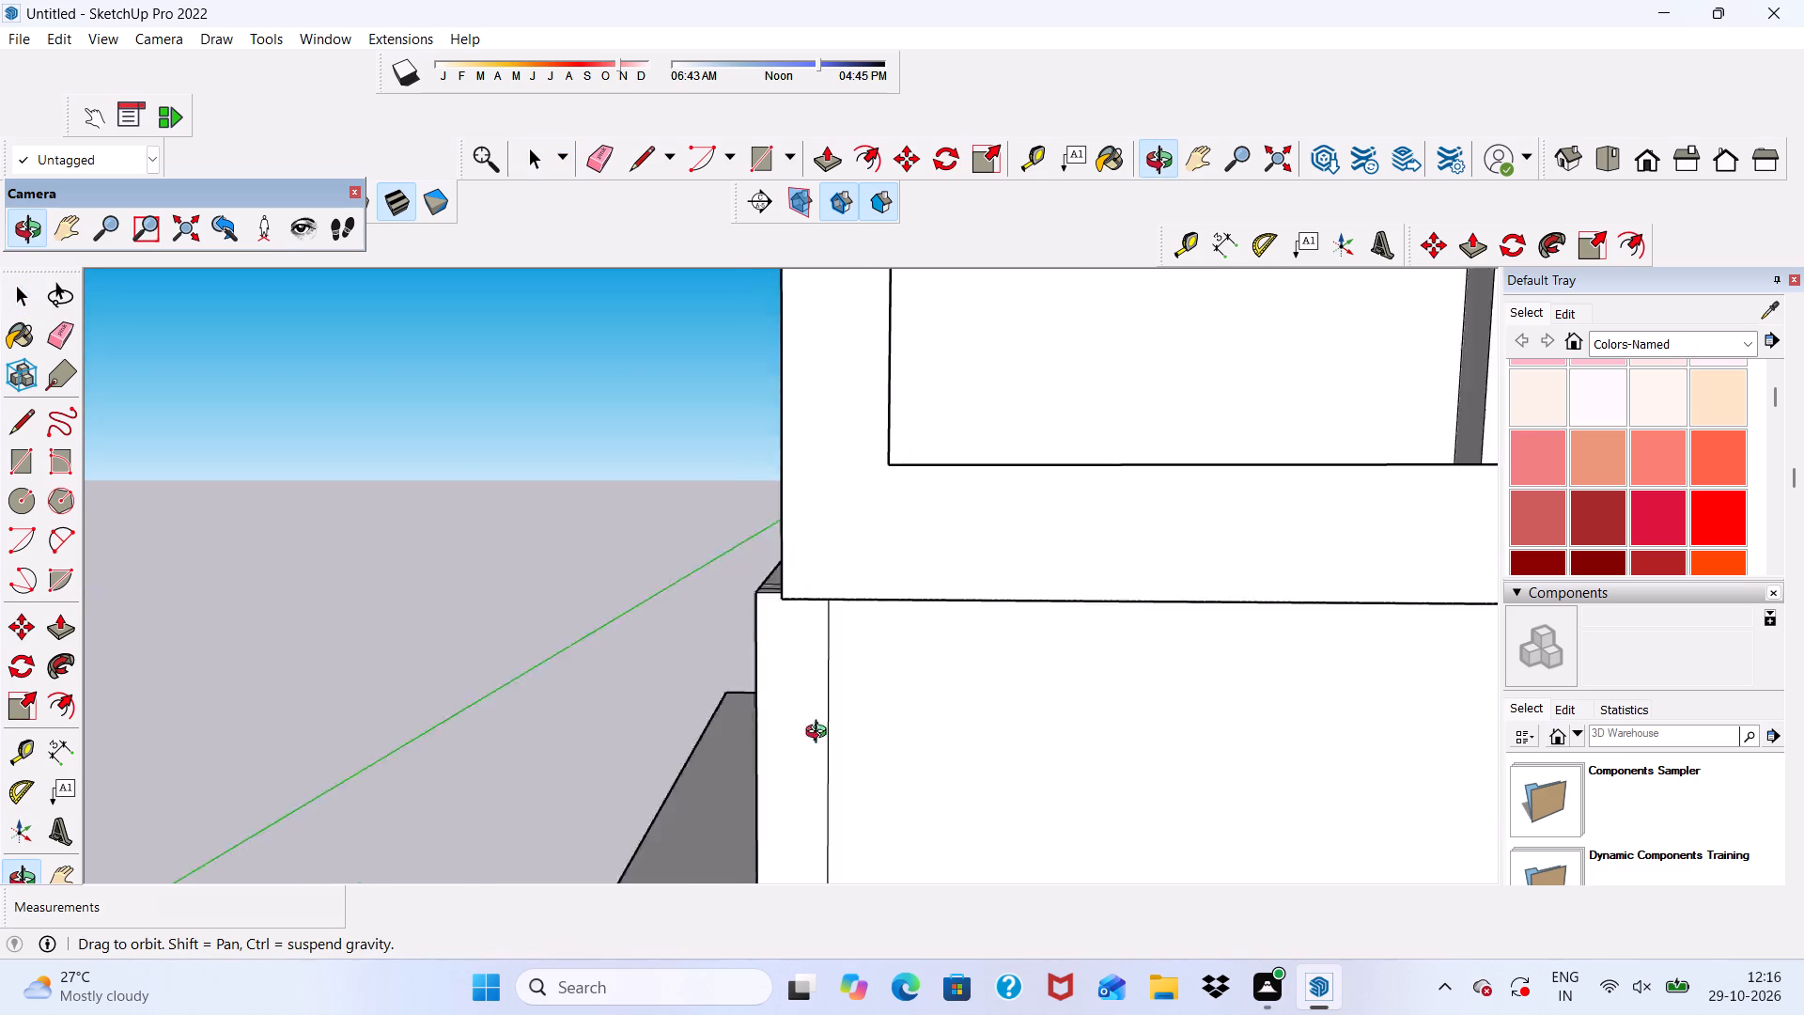
pyautogui.moveTo(820, 734); pyautogui.dragTo(918, 683, button='middle')
pyautogui.scroll(10, 892, 657)
pyautogui.click(636, 578)
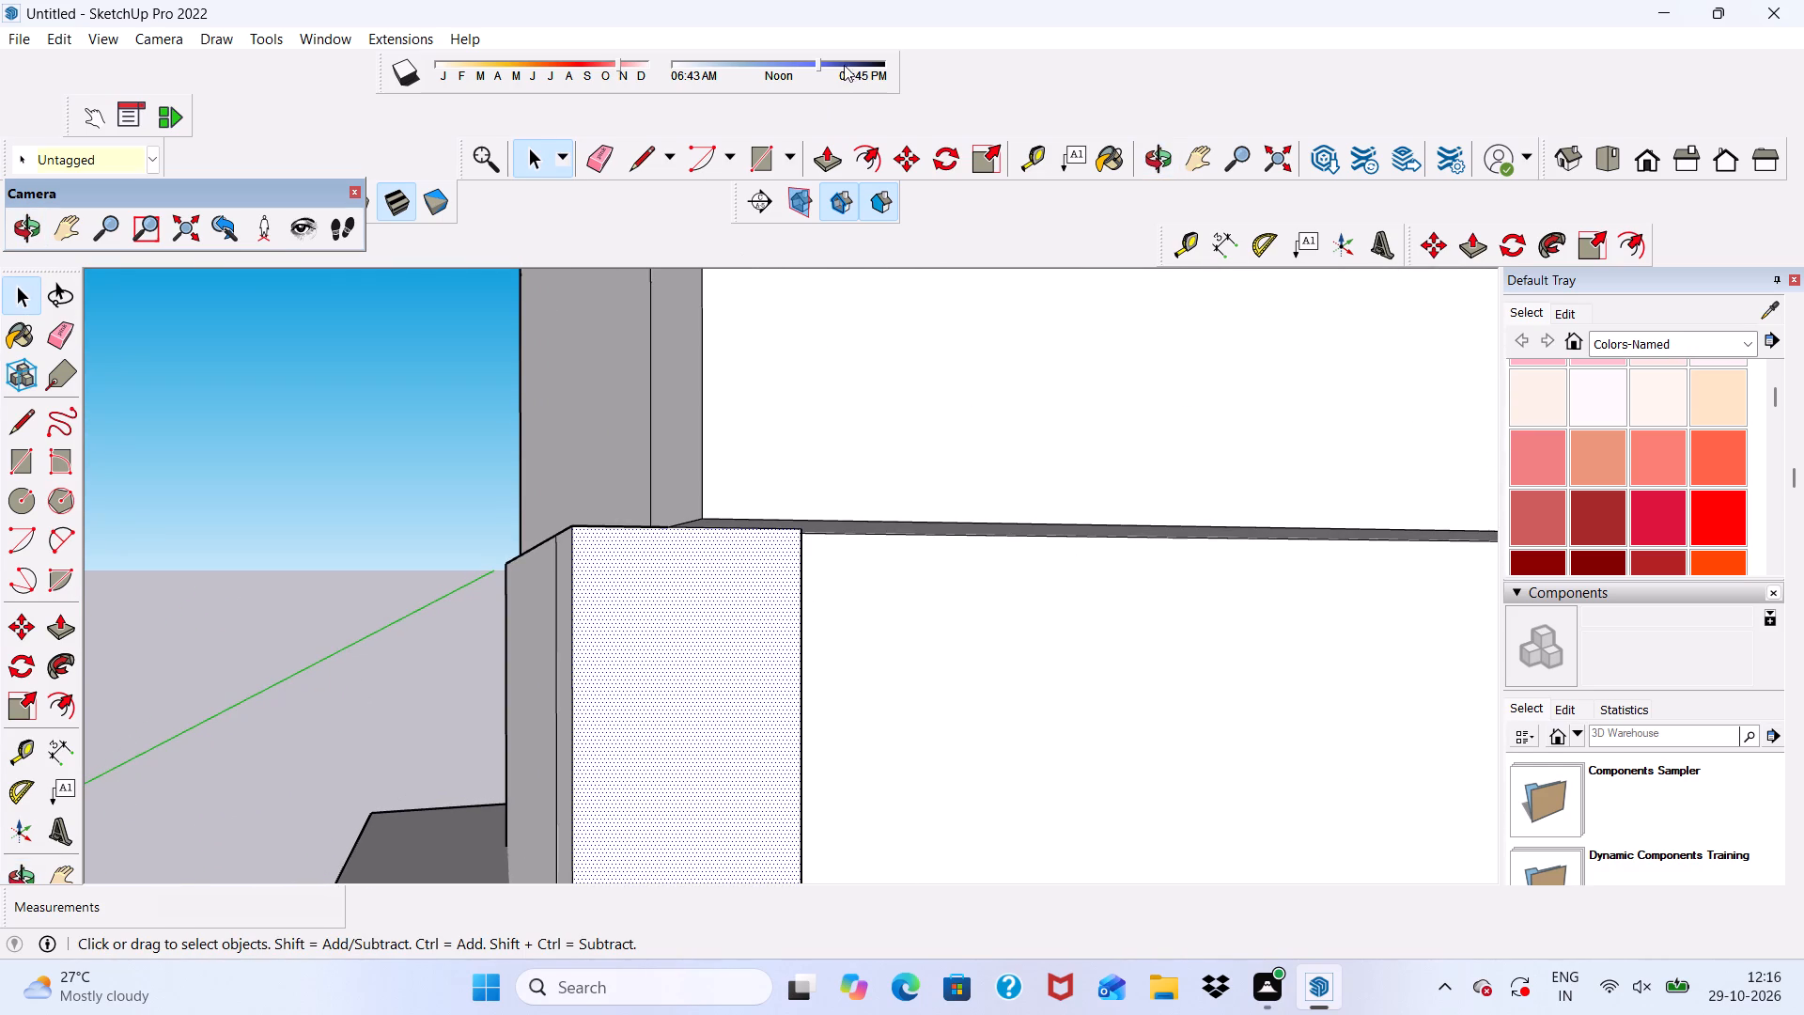
pyautogui.click(819, 157)
pyautogui.click(634, 706)
pyautogui.scroll(-3, 624, 657)
pyautogui.middleClick(614, 638)
pyautogui.click(614, 638)
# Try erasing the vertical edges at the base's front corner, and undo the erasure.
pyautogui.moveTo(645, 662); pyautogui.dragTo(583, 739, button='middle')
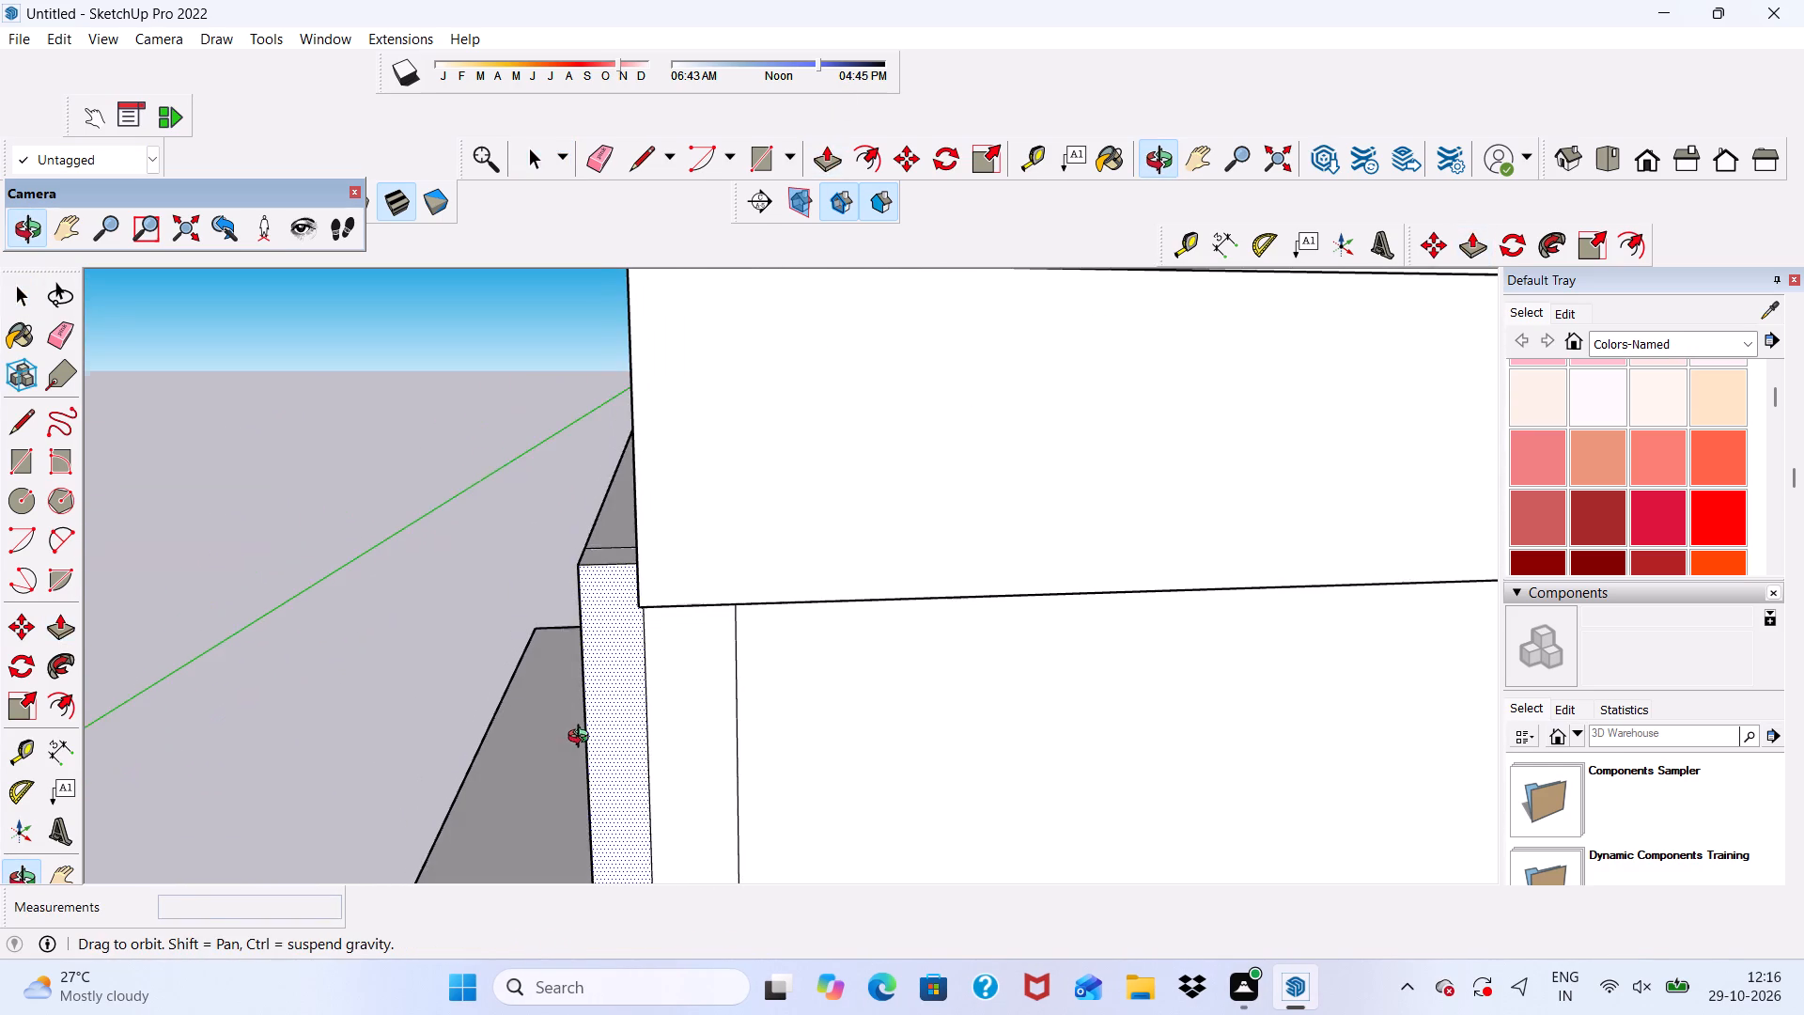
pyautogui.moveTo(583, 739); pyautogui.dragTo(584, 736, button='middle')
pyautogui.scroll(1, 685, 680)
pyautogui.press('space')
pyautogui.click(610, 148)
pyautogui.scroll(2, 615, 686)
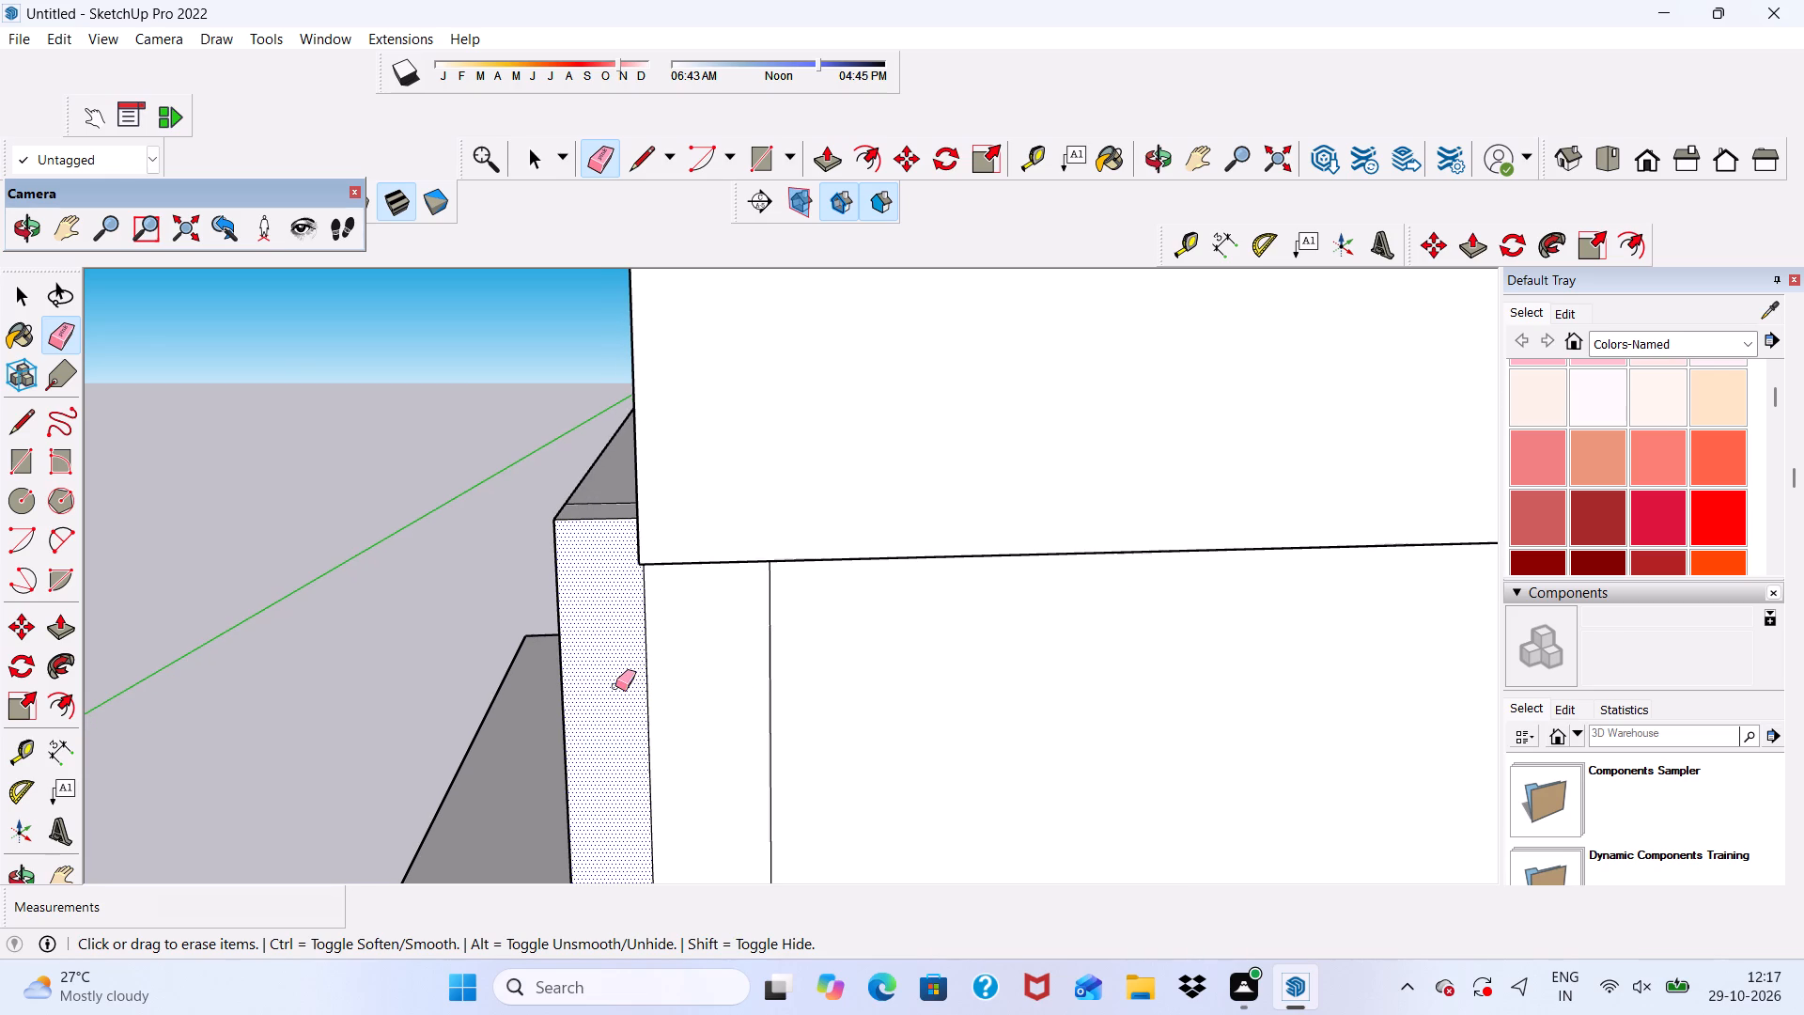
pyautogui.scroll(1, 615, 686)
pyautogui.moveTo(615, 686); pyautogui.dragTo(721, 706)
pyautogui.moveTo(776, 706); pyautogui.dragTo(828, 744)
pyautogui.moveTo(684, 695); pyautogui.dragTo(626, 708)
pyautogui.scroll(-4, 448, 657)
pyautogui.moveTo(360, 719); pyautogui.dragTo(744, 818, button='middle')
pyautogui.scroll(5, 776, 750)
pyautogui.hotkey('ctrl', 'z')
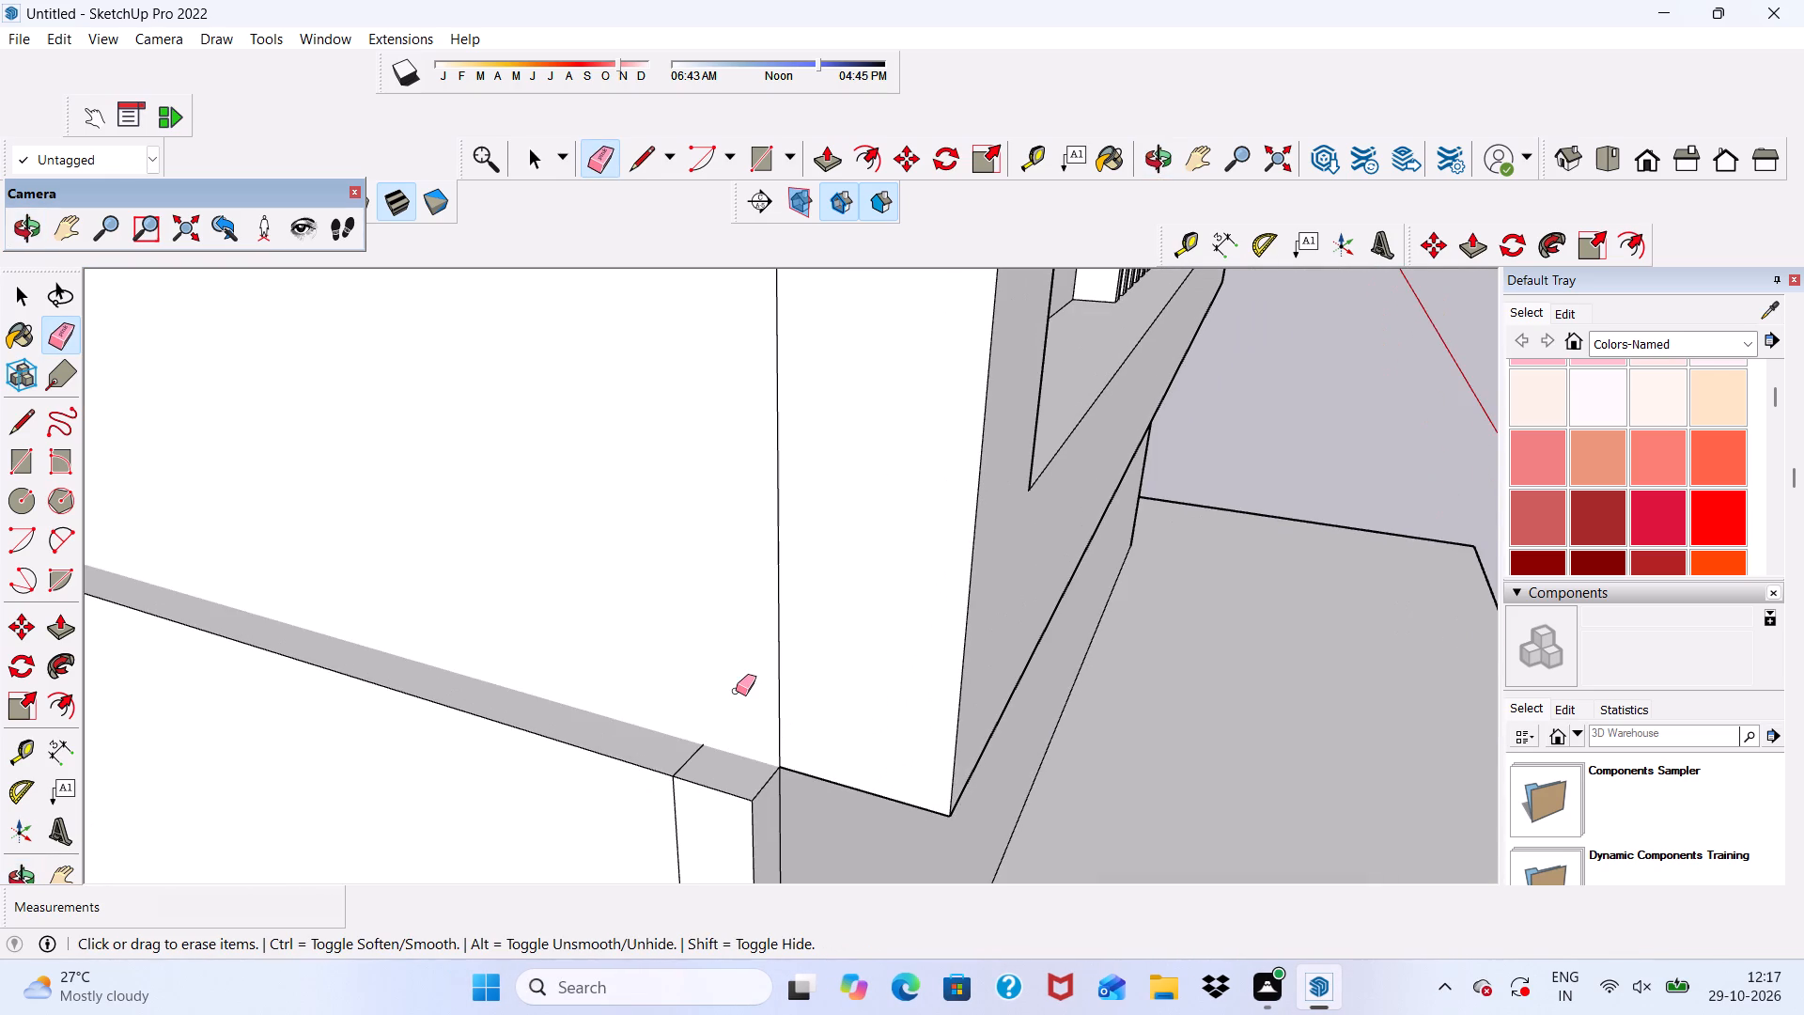
# Erase the short line crossing the overhang's underside beside the base's front corner.
pyautogui.scroll(-3, 735, 691)
pyautogui.scroll(6, 698, 753)
pyautogui.moveTo(698, 753); pyautogui.dragTo(647, 702)
pyautogui.scroll(-7, 594, 668)
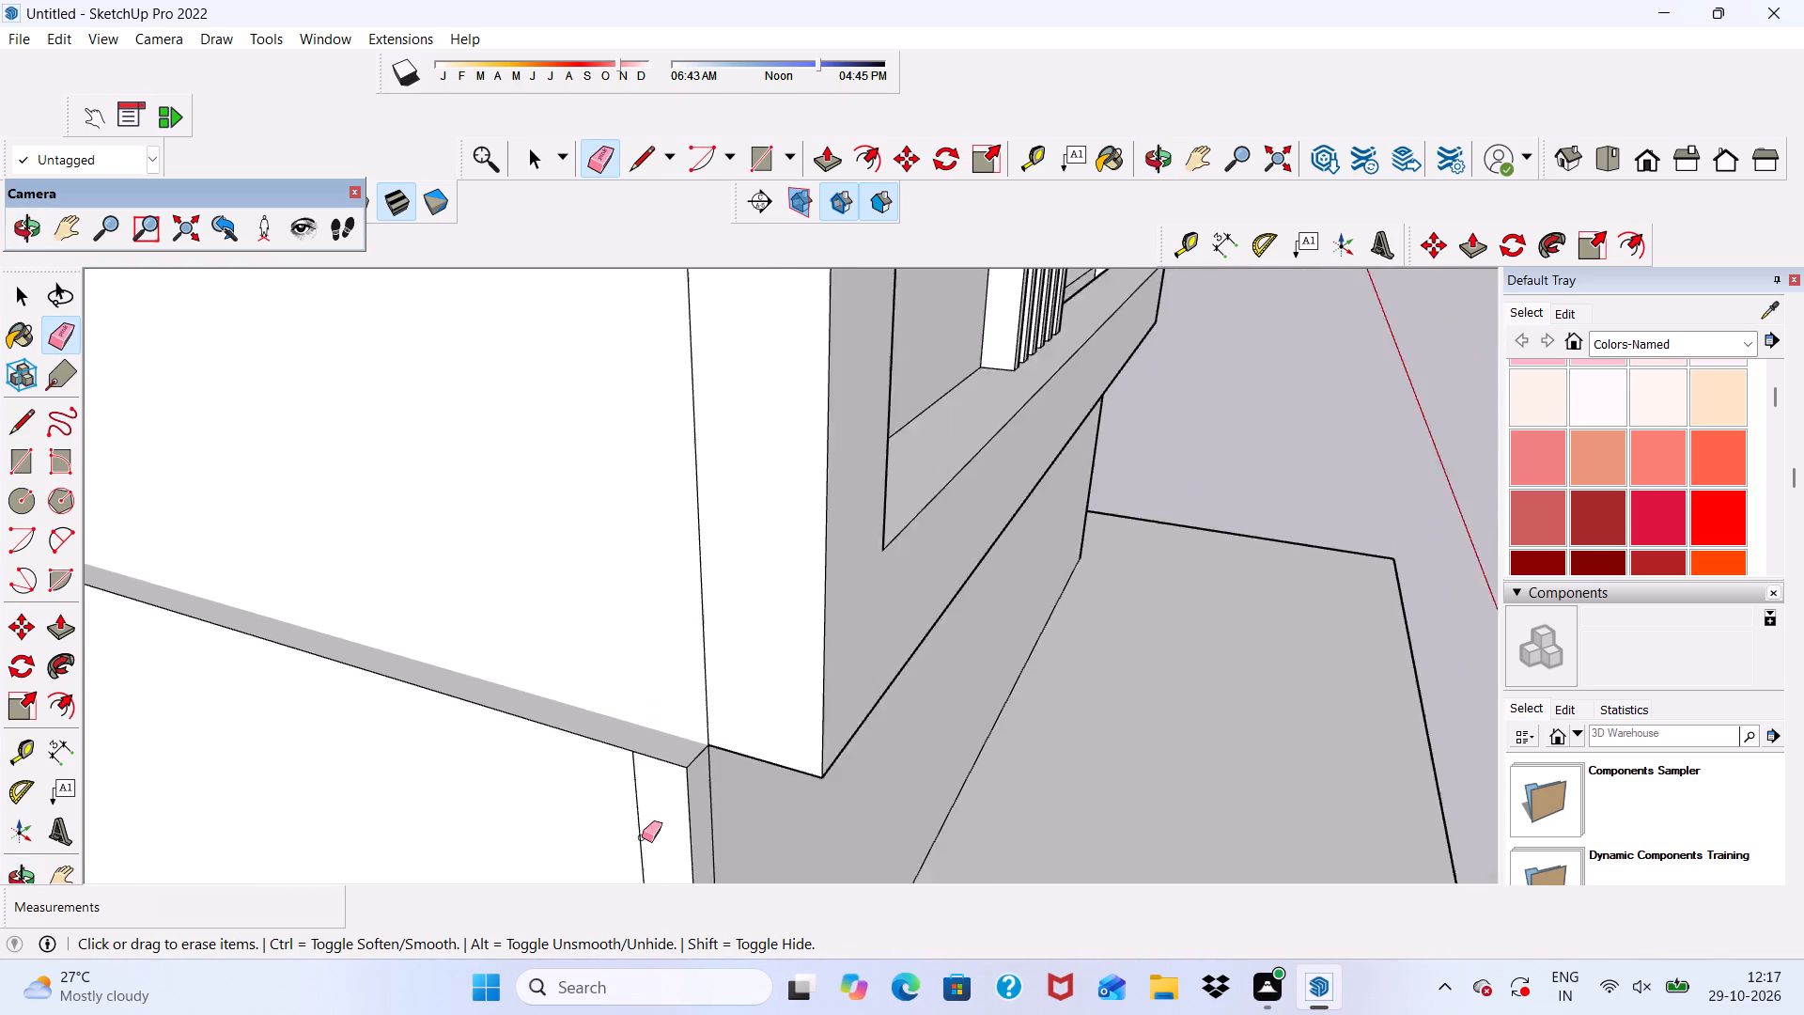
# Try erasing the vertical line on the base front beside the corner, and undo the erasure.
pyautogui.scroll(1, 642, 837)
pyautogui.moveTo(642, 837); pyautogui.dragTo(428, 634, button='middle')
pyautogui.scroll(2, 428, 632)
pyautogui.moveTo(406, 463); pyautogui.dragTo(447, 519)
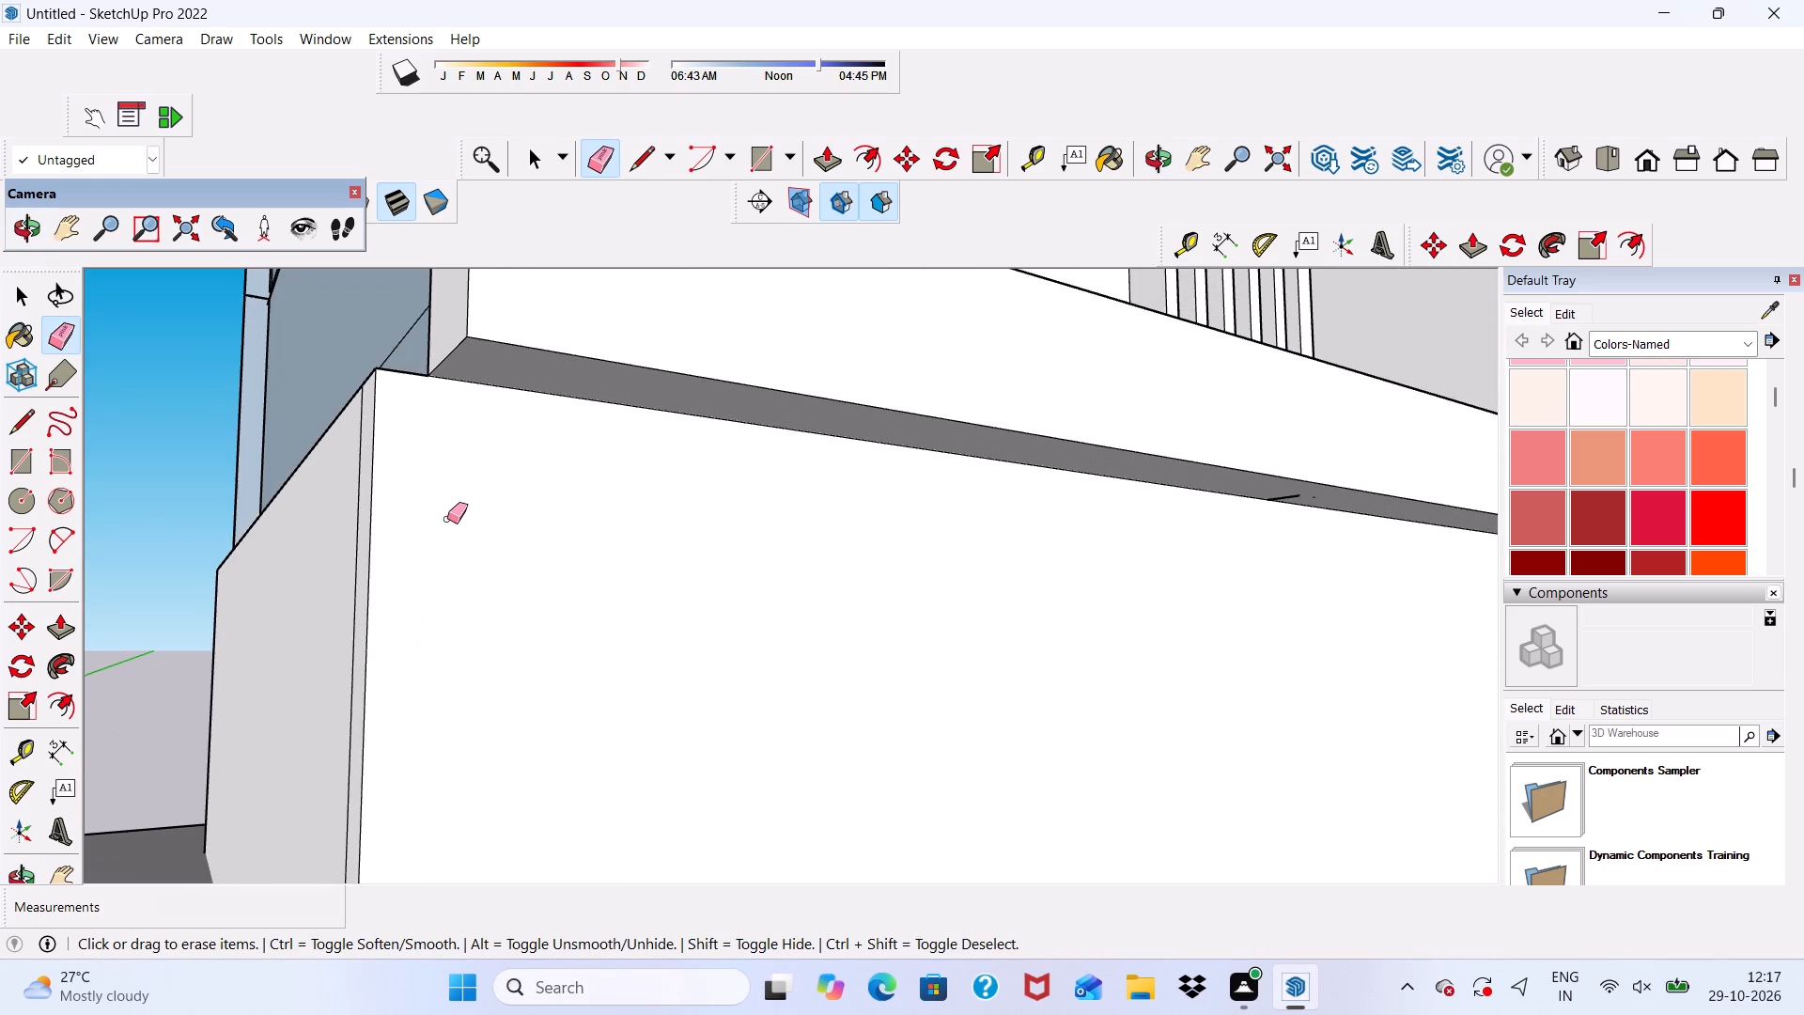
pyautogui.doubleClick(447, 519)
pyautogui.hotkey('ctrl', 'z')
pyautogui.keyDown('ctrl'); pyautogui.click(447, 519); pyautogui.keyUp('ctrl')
# Erase the short leftover edge at the base's front corner, beneath the overhang's underside.
pyautogui.scroll(-4, 447, 518)
pyautogui.moveTo(447, 518); pyautogui.dragTo(516, 718, button='middle')
pyautogui.press('space')
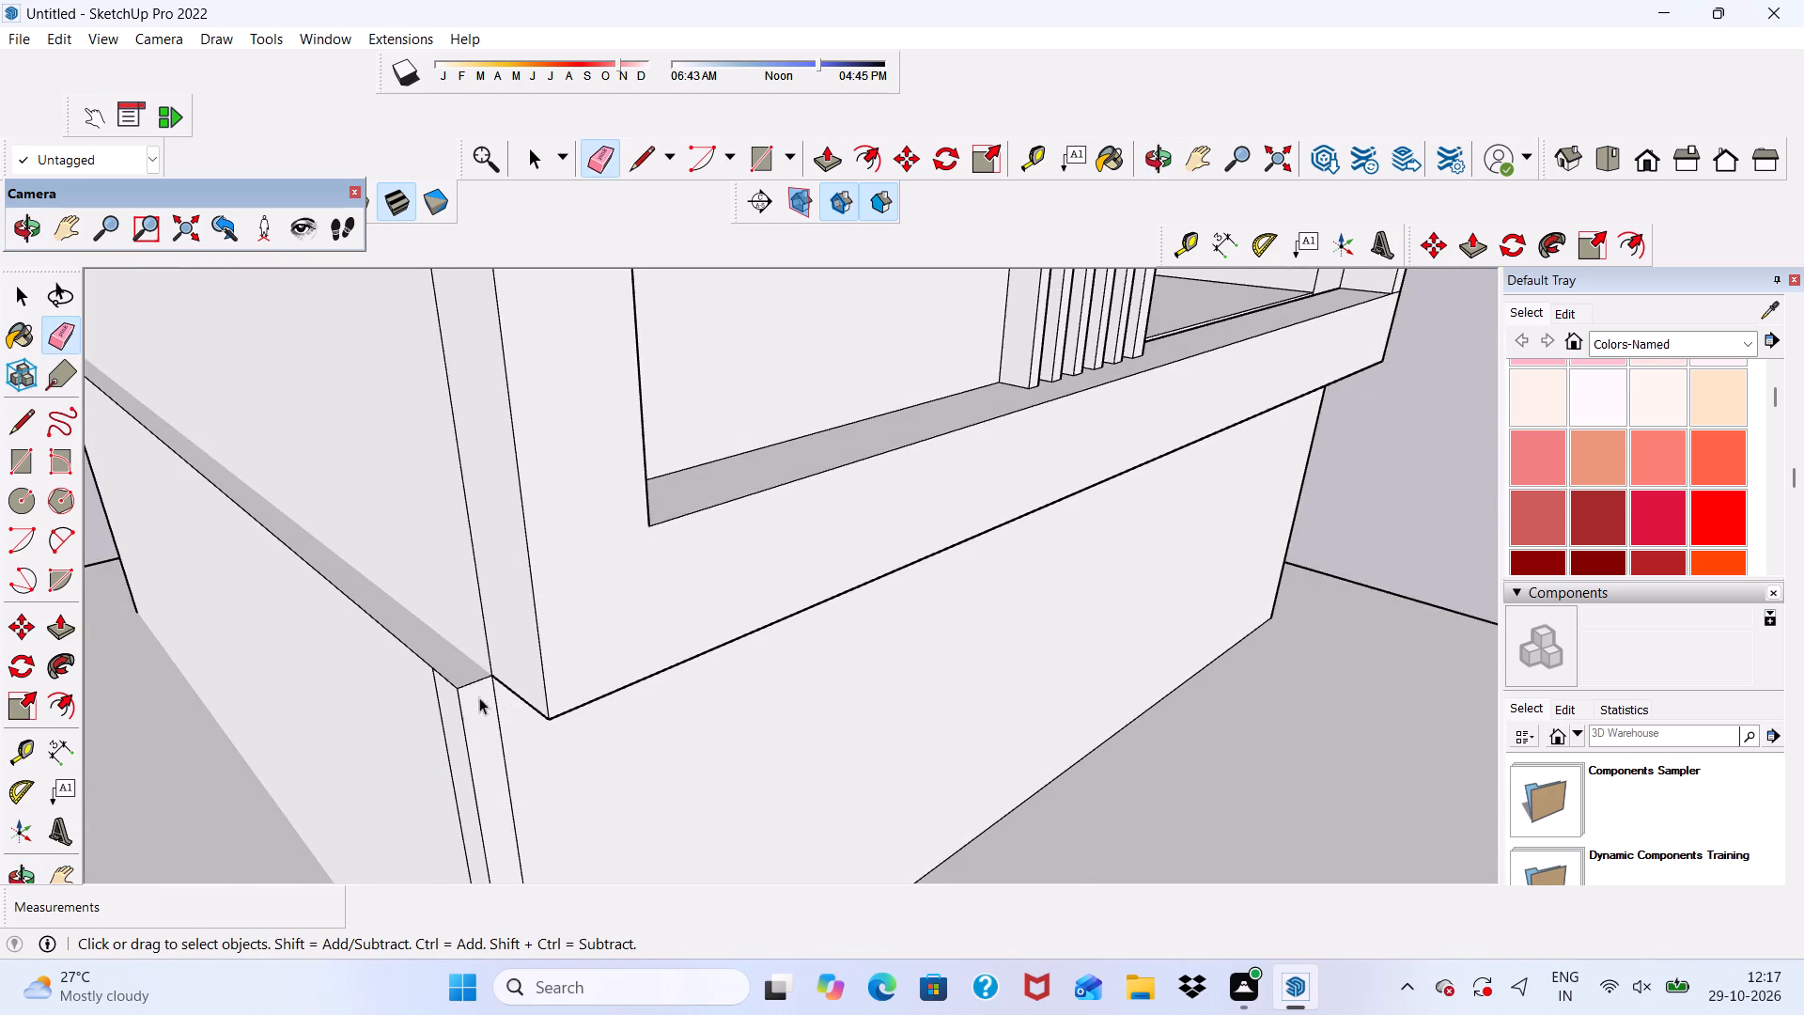
pyautogui.scroll(4, 446, 696)
pyautogui.click(598, 151)
pyautogui.scroll(-5, 518, 435)
pyautogui.scroll(2, 399, 807)
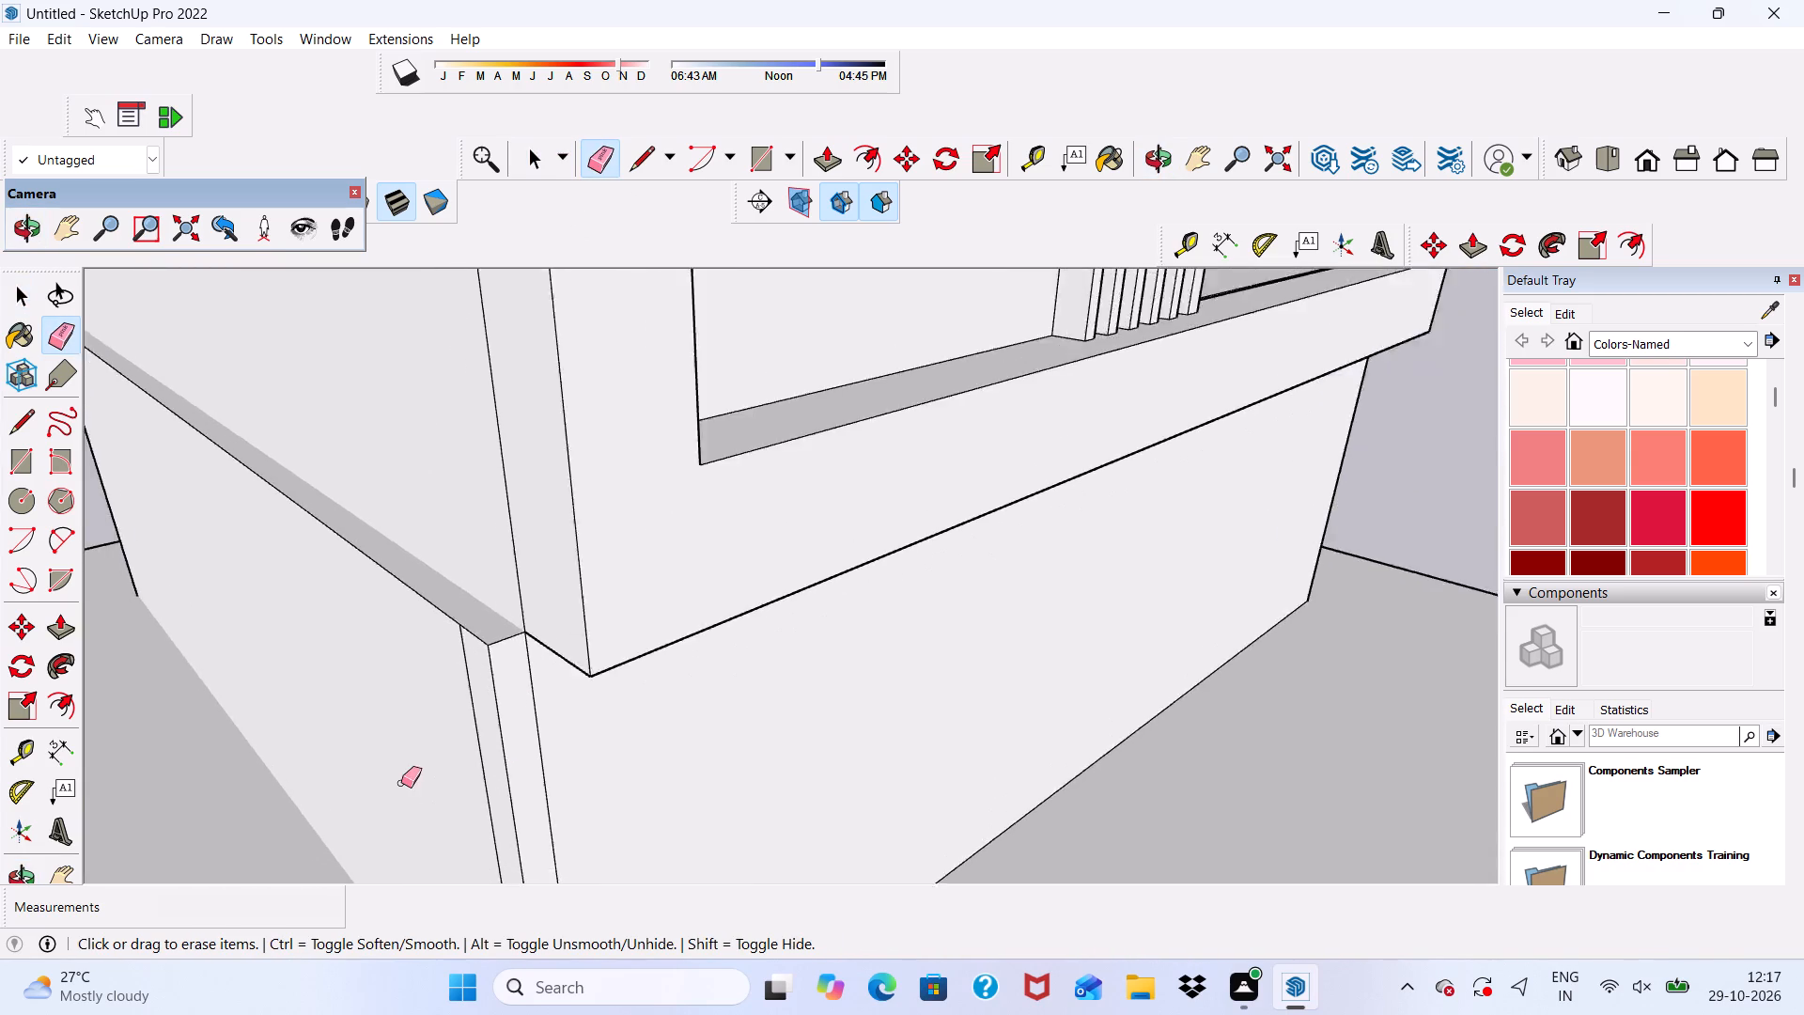
pyautogui.scroll(3, 401, 783)
pyautogui.moveTo(505, 606); pyautogui.dragTo(520, 623)
# Delete the outer face of the thin base layer projecting along the side wall.
pyautogui.scroll(-14, 483, 542)
pyautogui.scroll(5, 365, 485)
pyautogui.scroll(-3, 351, 459)
pyautogui.moveTo(351, 459); pyautogui.dragTo(1107, 456, button='middle')
pyautogui.scroll(1, 1009, 452)
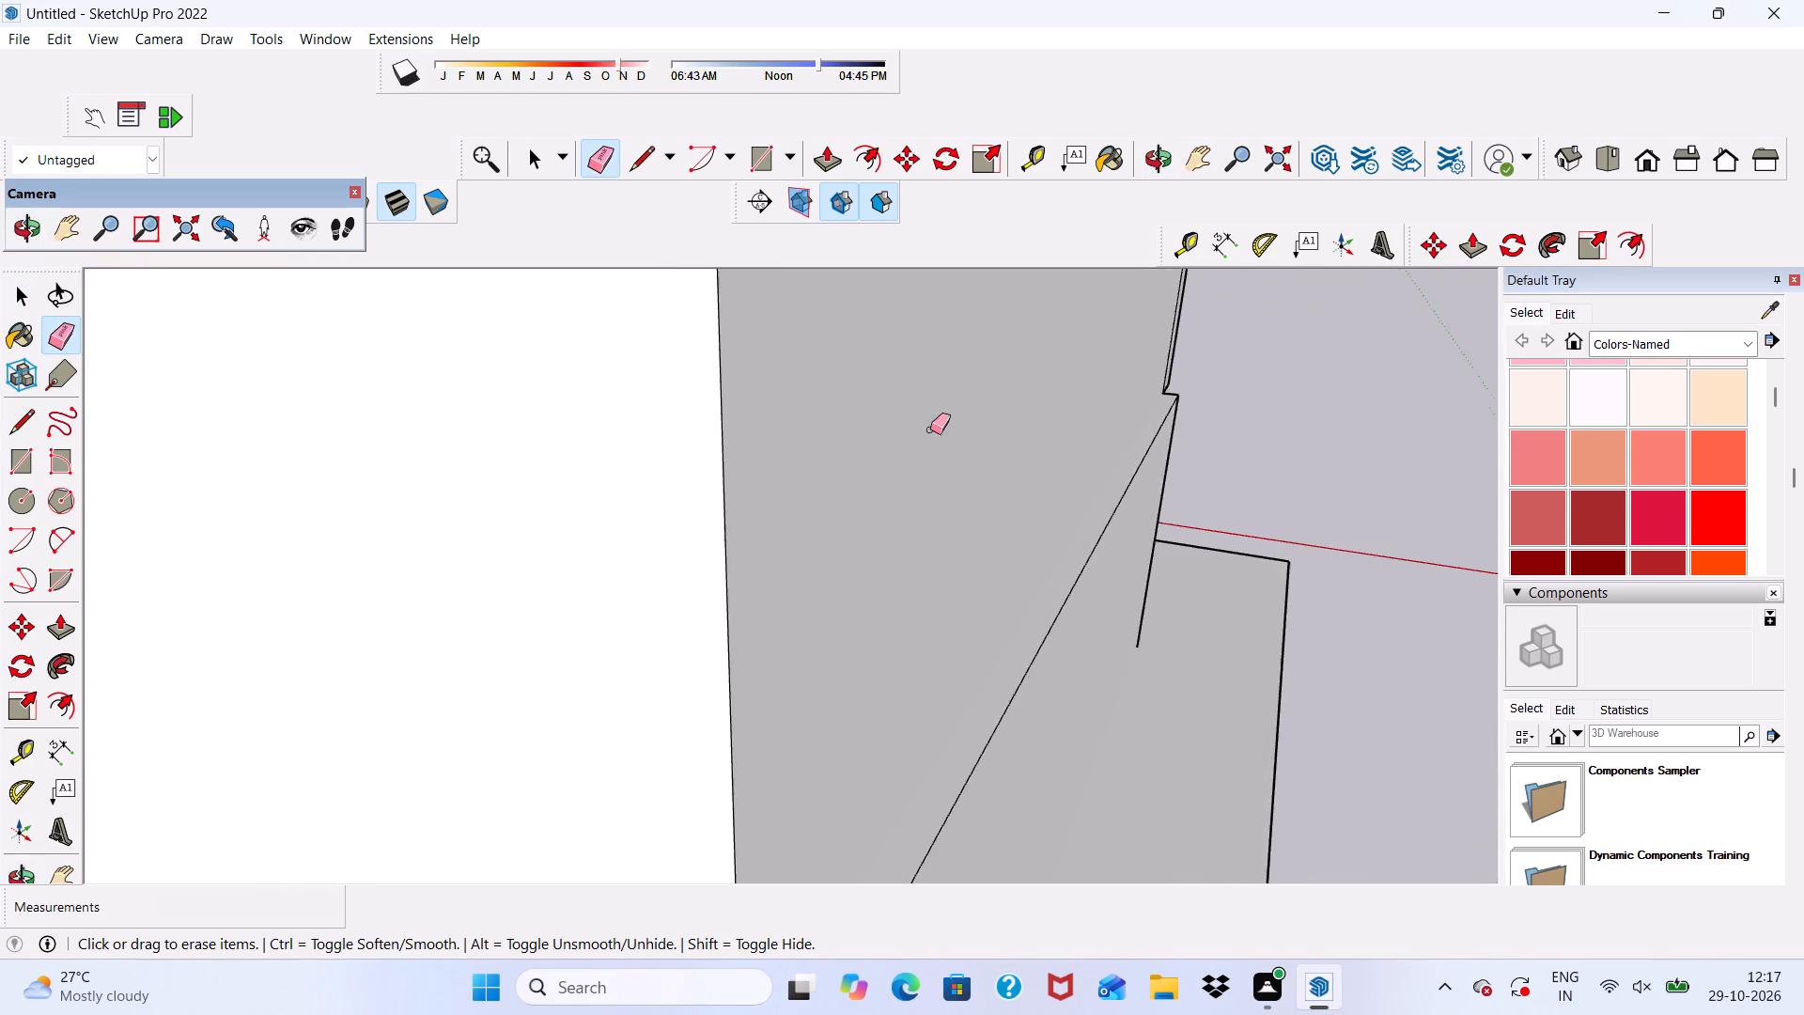
pyautogui.scroll(-9, 815, 434)
pyautogui.moveTo(854, 739); pyautogui.dragTo(739, 606, button='middle')
pyautogui.press('space')
pyautogui.scroll(5, 723, 705)
pyautogui.click(724, 706)
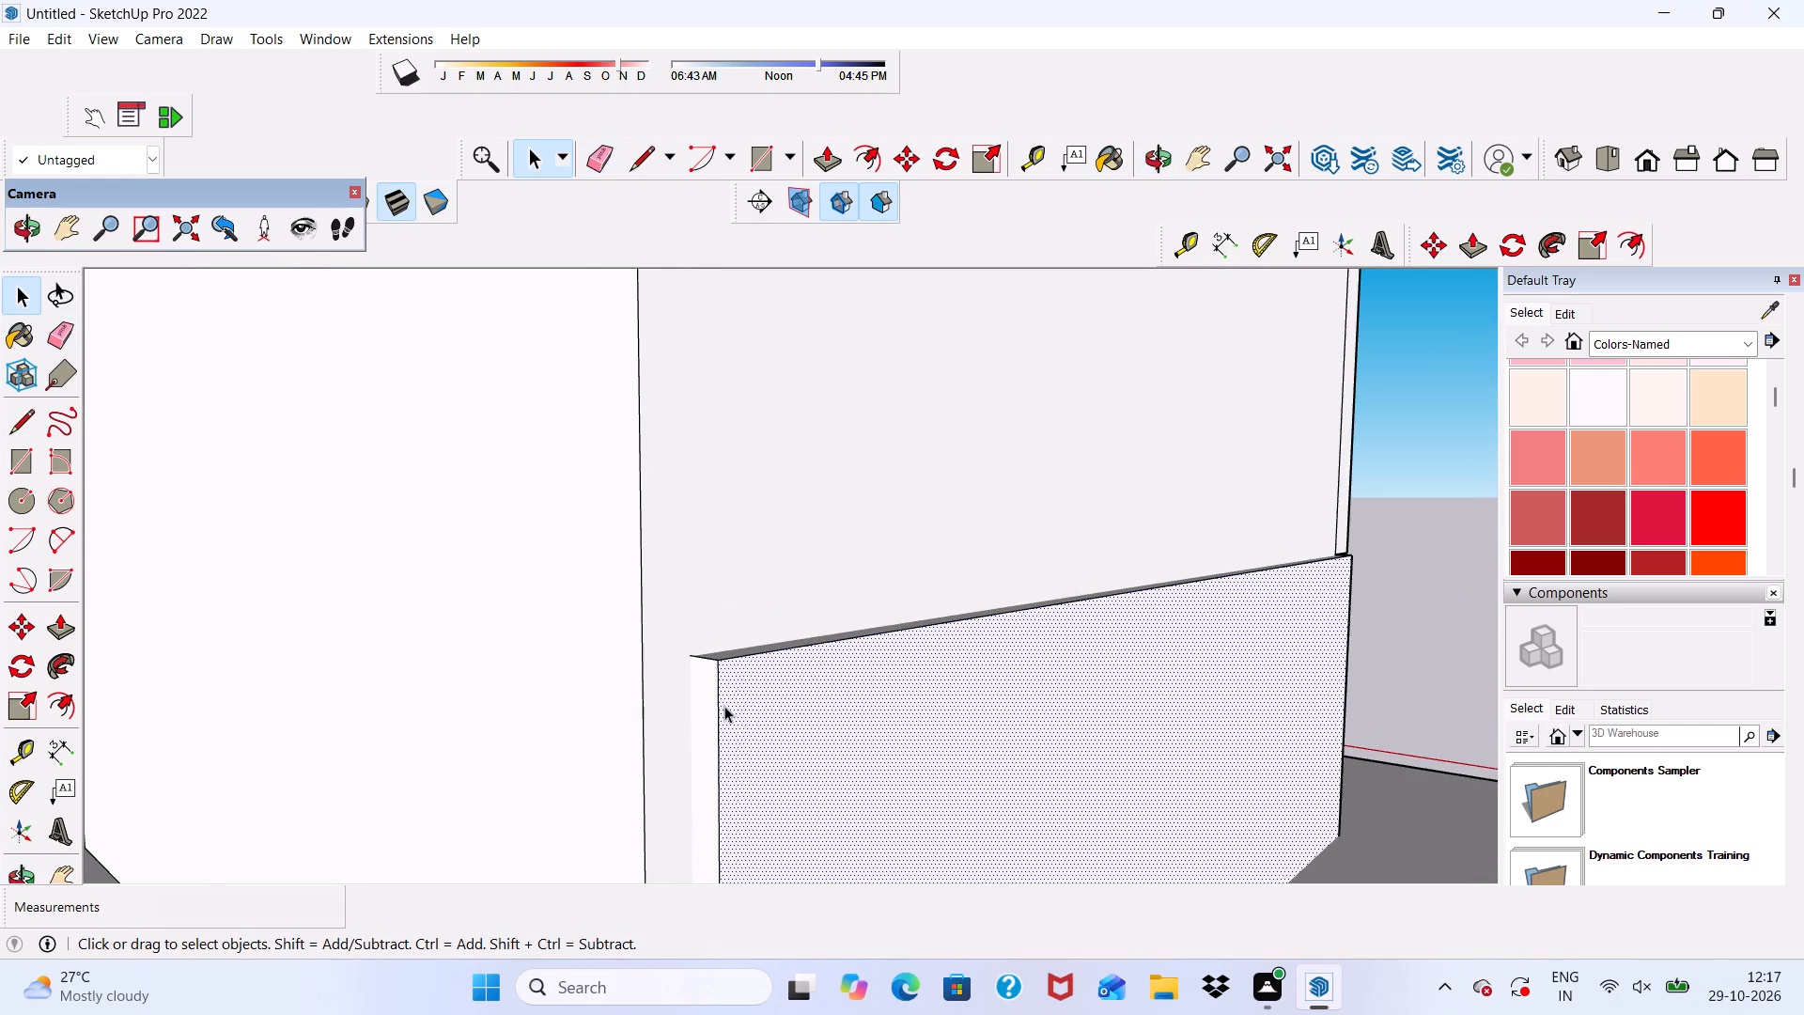
pyautogui.press('Delete')
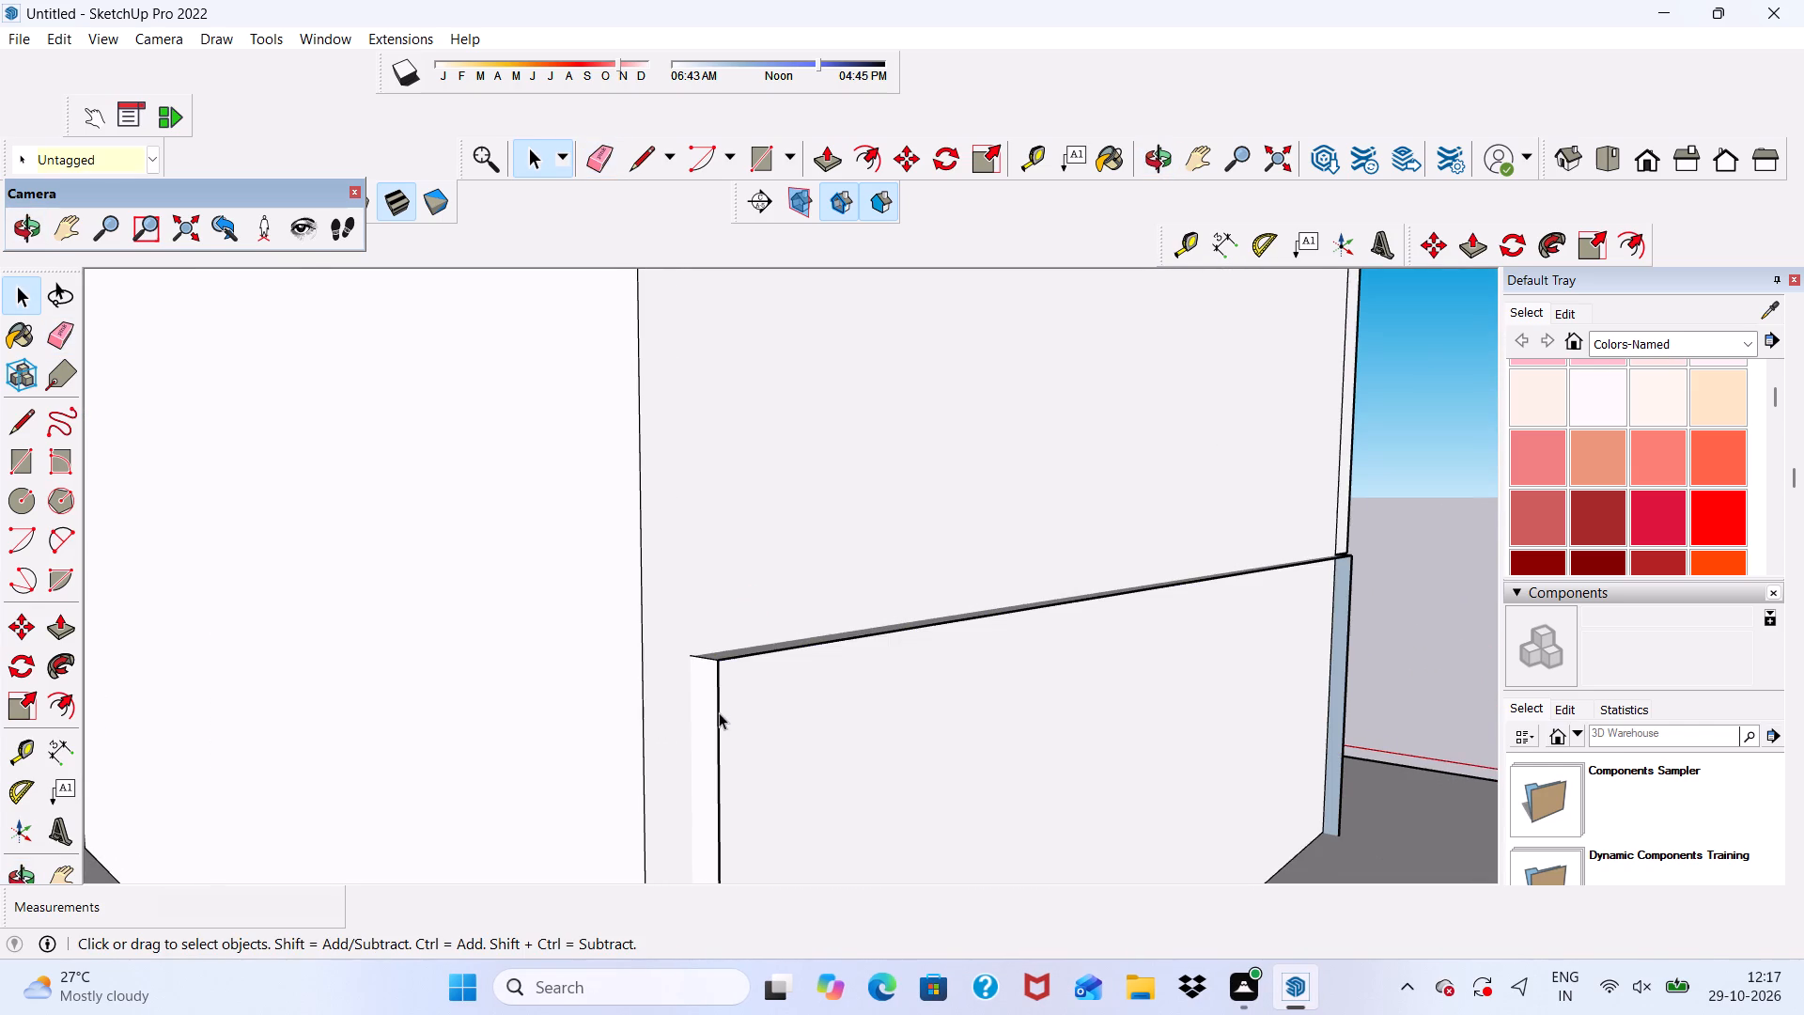
# Erase the leftover edges of the projecting base layer at the side wall's far upper corner, away from the overhang.
pyautogui.scroll(-6, 719, 713)
pyautogui.moveTo(843, 606); pyautogui.dragTo(0, 591, button='middle')
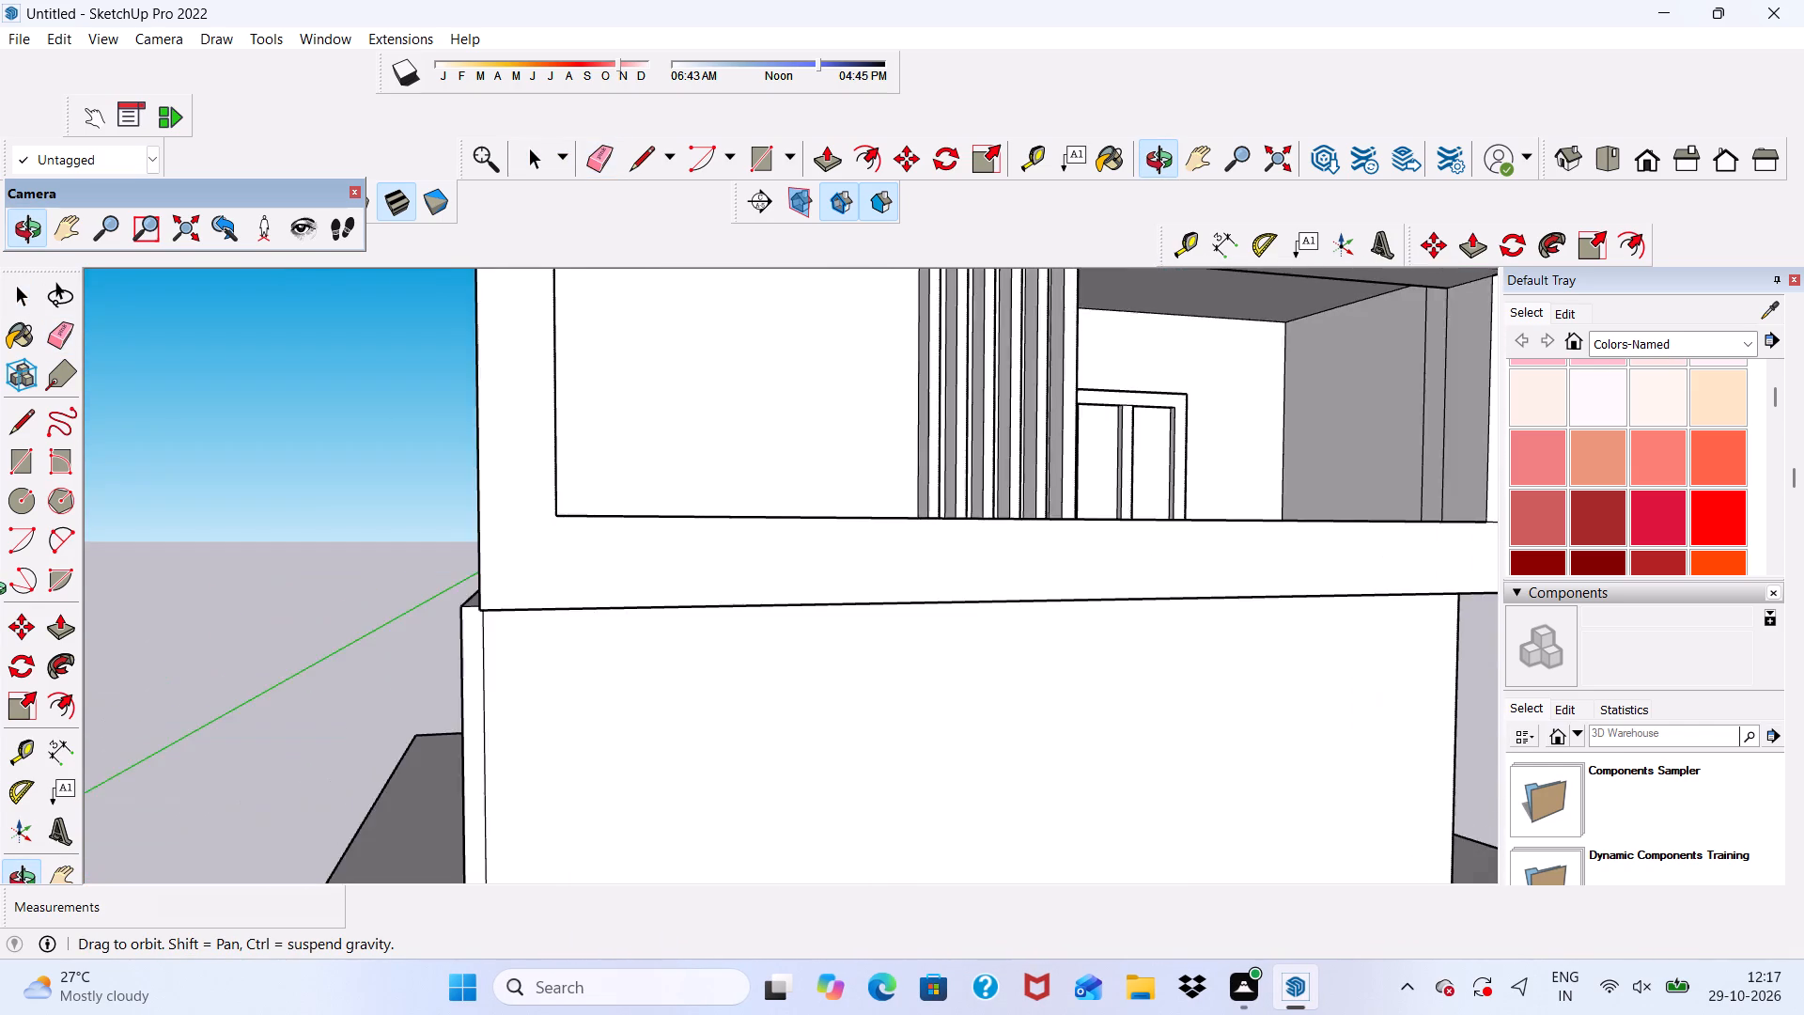
pyautogui.moveTo(0, 591); pyautogui.dragTo(550, 748, button='middle')
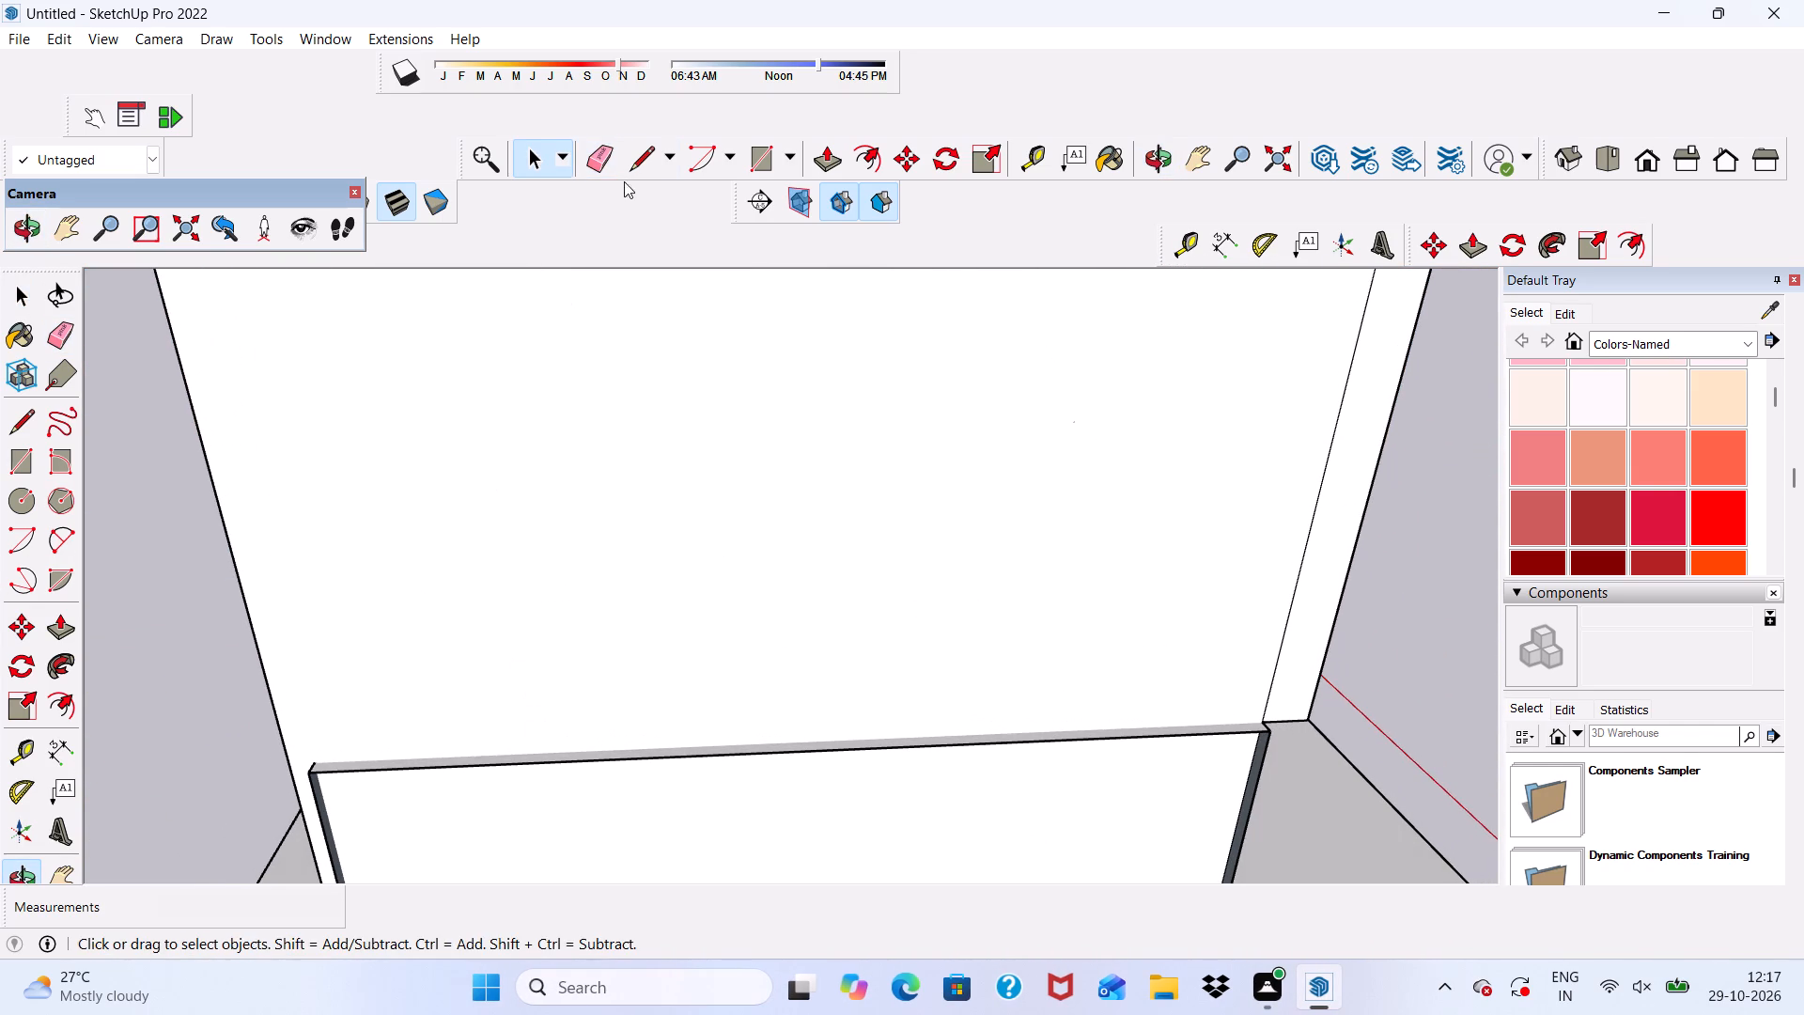
pyautogui.click(602, 149)
pyautogui.scroll(4, 358, 898)
pyautogui.scroll(4, 360, 731)
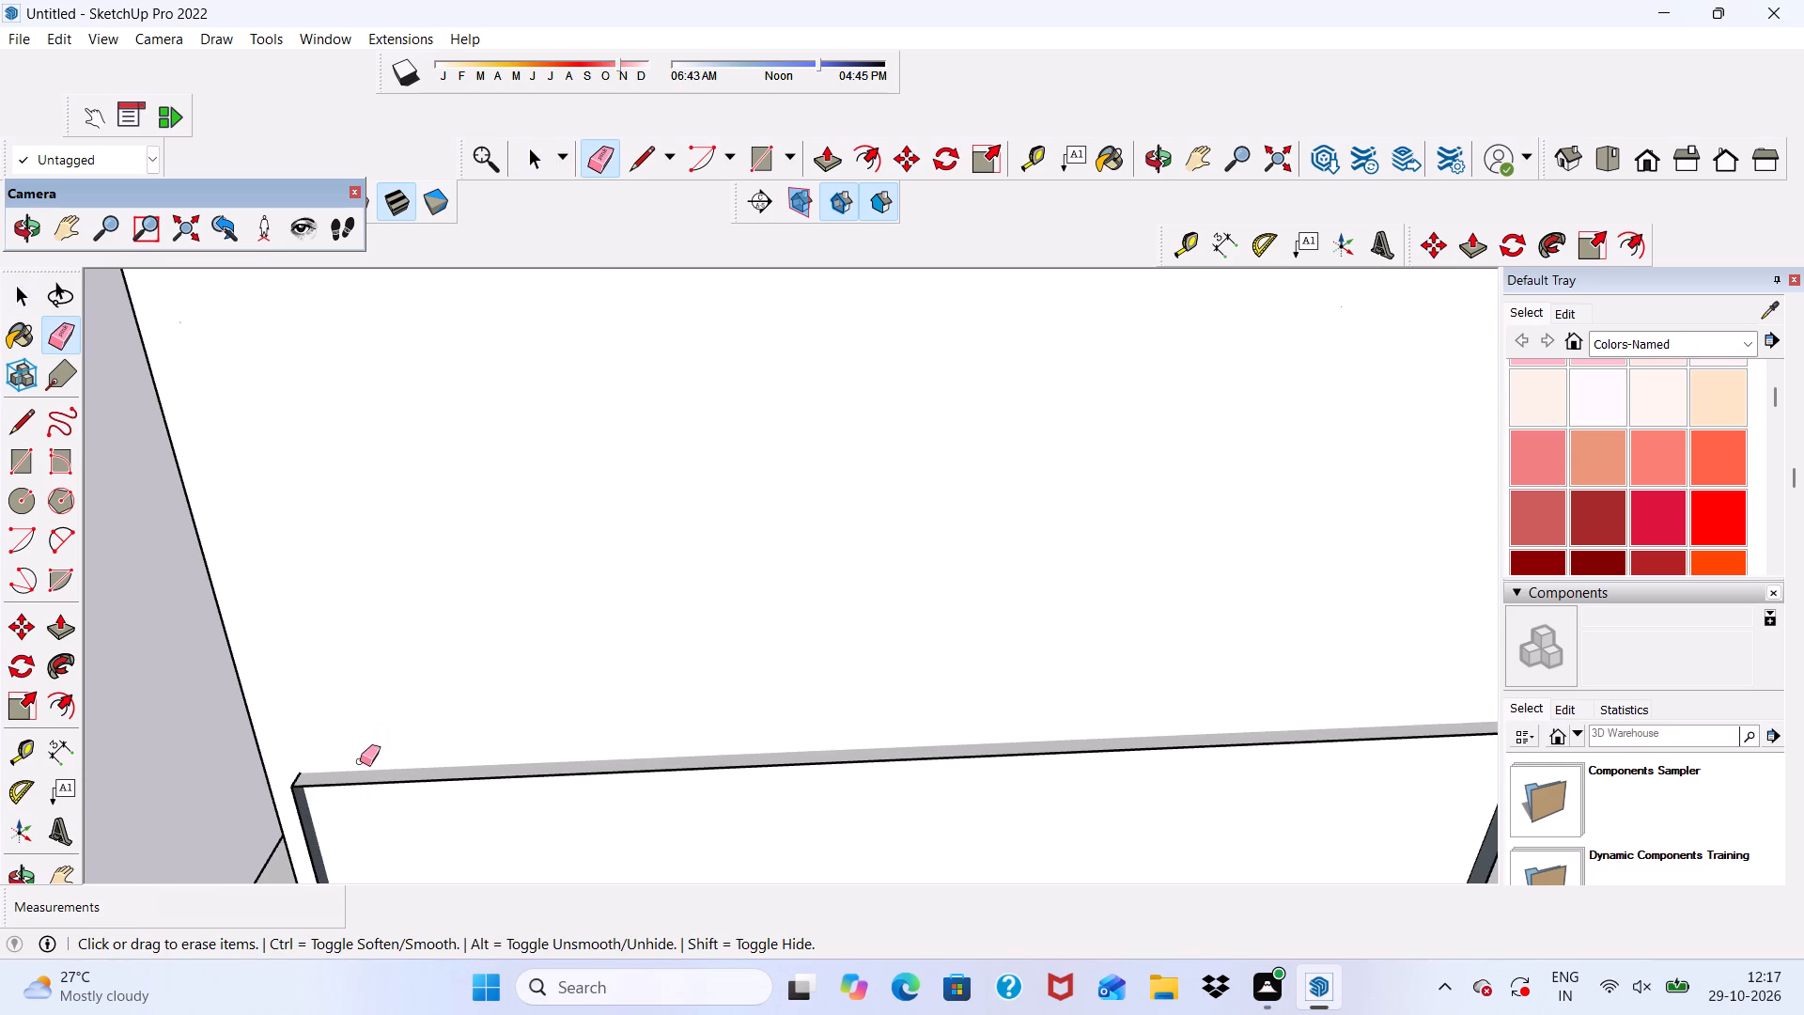
pyautogui.moveTo(360, 762); pyautogui.dragTo(373, 794)
pyautogui.scroll(5, 280, 828)
pyautogui.moveTo(289, 800); pyautogui.dragTo(304, 810)
pyautogui.moveTo(287, 753); pyautogui.dragTo(308, 782)
pyautogui.scroll(-7, 273, 725)
pyautogui.scroll(-11, 240, 614)
# Erase the leftover vertical edges at the side wall's front corner, just below the overhang.
pyautogui.moveTo(659, 860); pyautogui.dragTo(624, 768, button='middle')
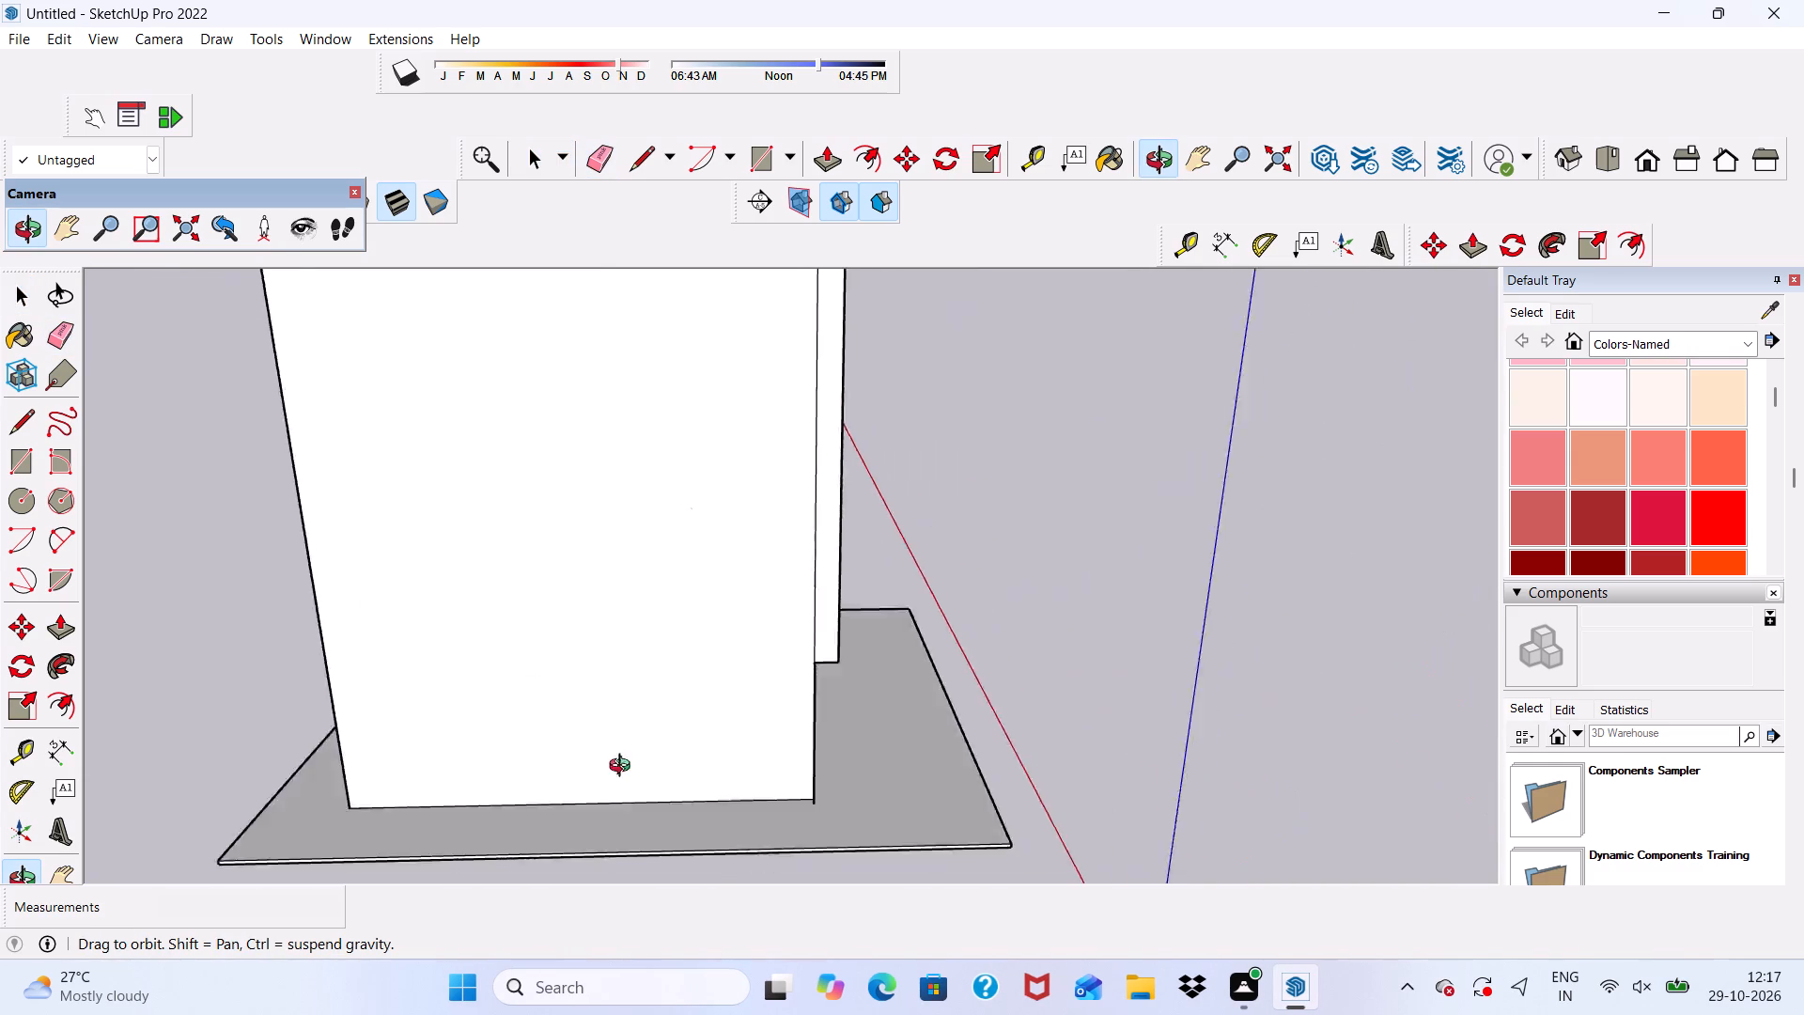
pyautogui.moveTo(624, 768); pyautogui.dragTo(624, 624, button='middle')
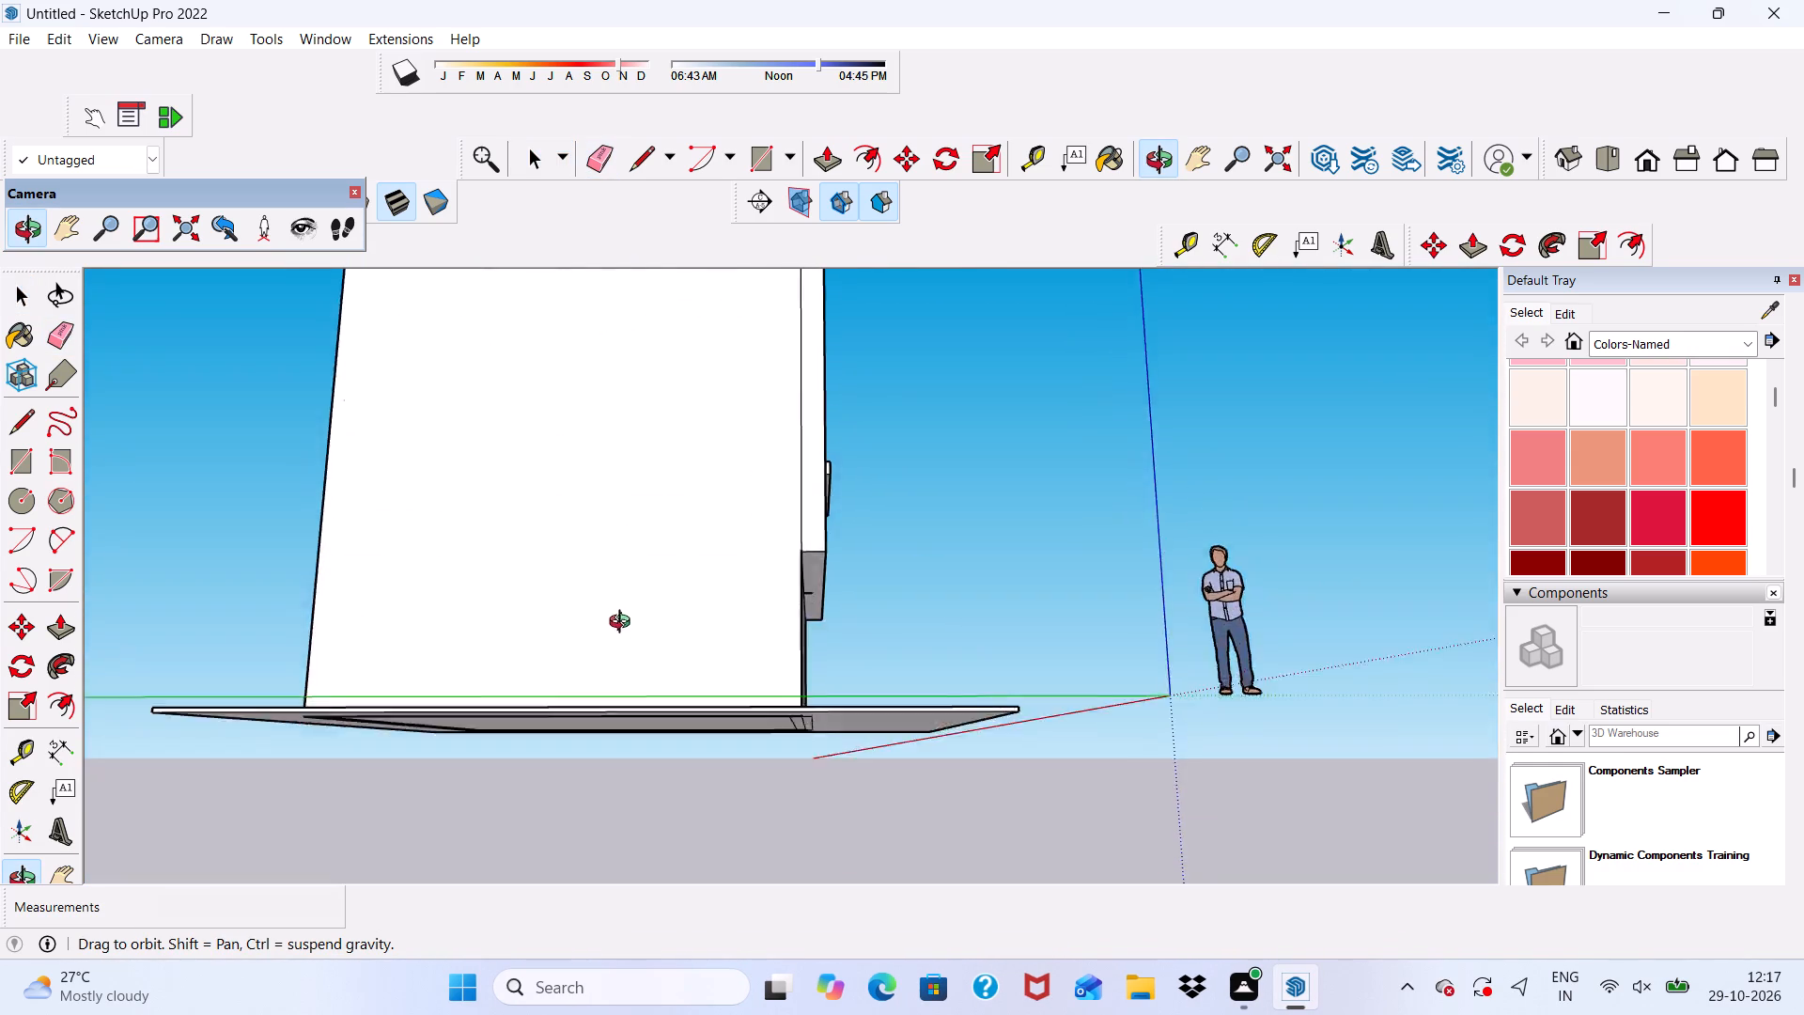
pyautogui.moveTo(624, 624); pyautogui.dragTo(507, 791, button='middle')
pyautogui.scroll(16, 725, 685)
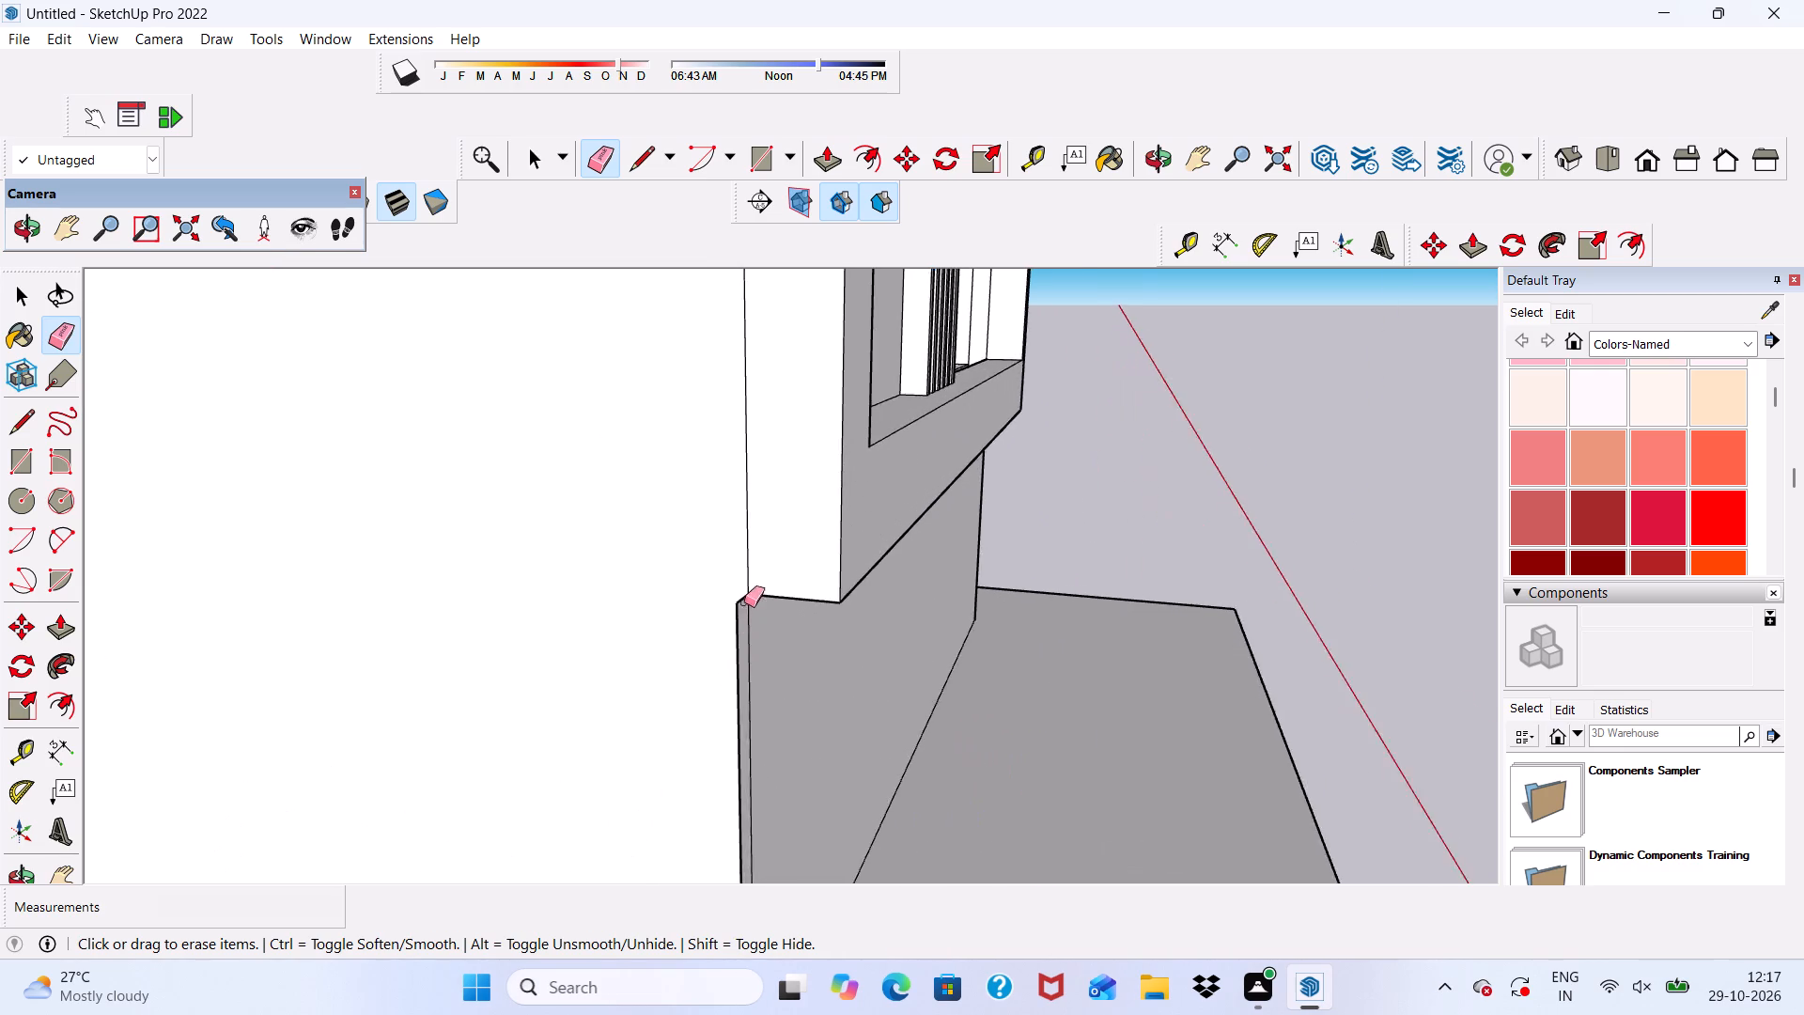
pyautogui.scroll(3, 744, 602)
pyautogui.moveTo(740, 586); pyautogui.dragTo(733, 610)
pyautogui.moveTo(733, 610); pyautogui.dragTo(722, 629)
pyautogui.scroll(-7, 664, 458)
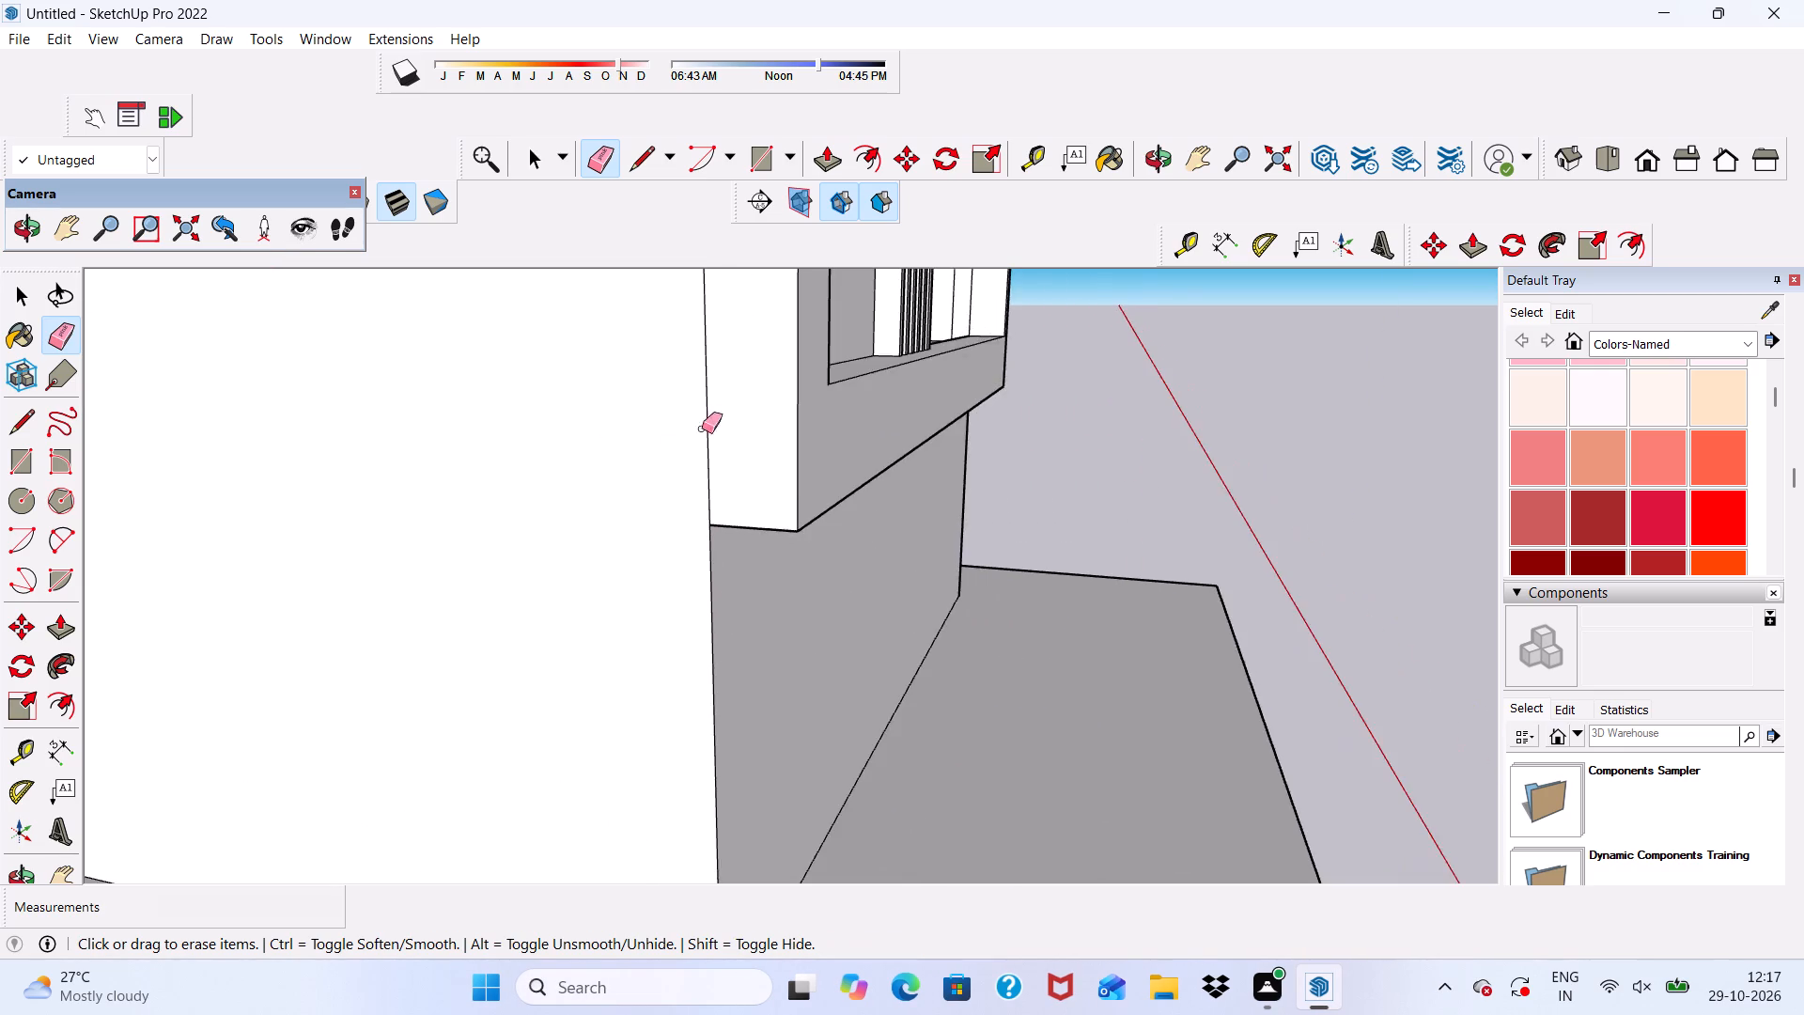
# Push/Pull the dark recessed strip along one side of the base outline on the ground slab's underside by about 1' 15/16".
pyautogui.scroll(-7, 644, 476)
pyautogui.scroll(7, 676, 871)
pyautogui.scroll(-12, 676, 871)
pyautogui.moveTo(645, 600); pyautogui.dragTo(599, 261, button='middle')
pyautogui.press('space')
pyautogui.scroll(6, 583, 406)
pyautogui.scroll(-3, 505, 563)
pyautogui.moveTo(451, 623); pyautogui.dragTo(725, 630, button='middle')
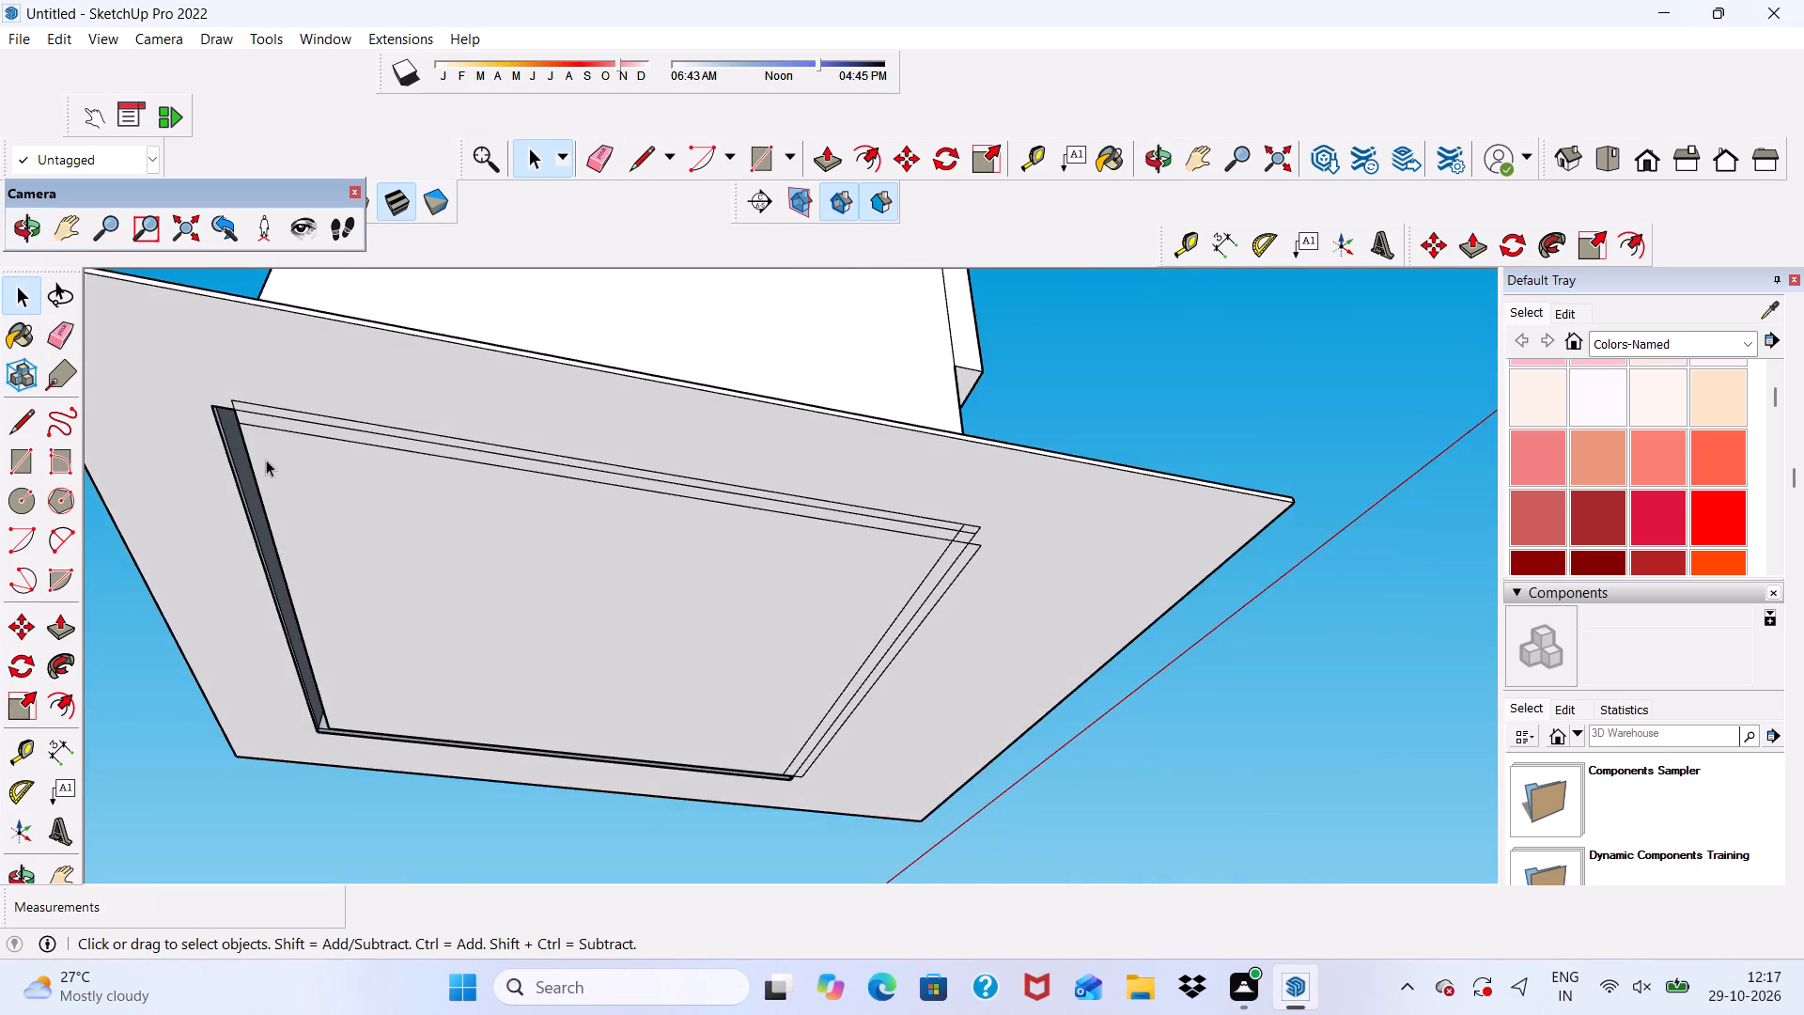
pyautogui.scroll(20, 263, 448)
pyautogui.scroll(1, 263, 448)
pyautogui.click(117, 422)
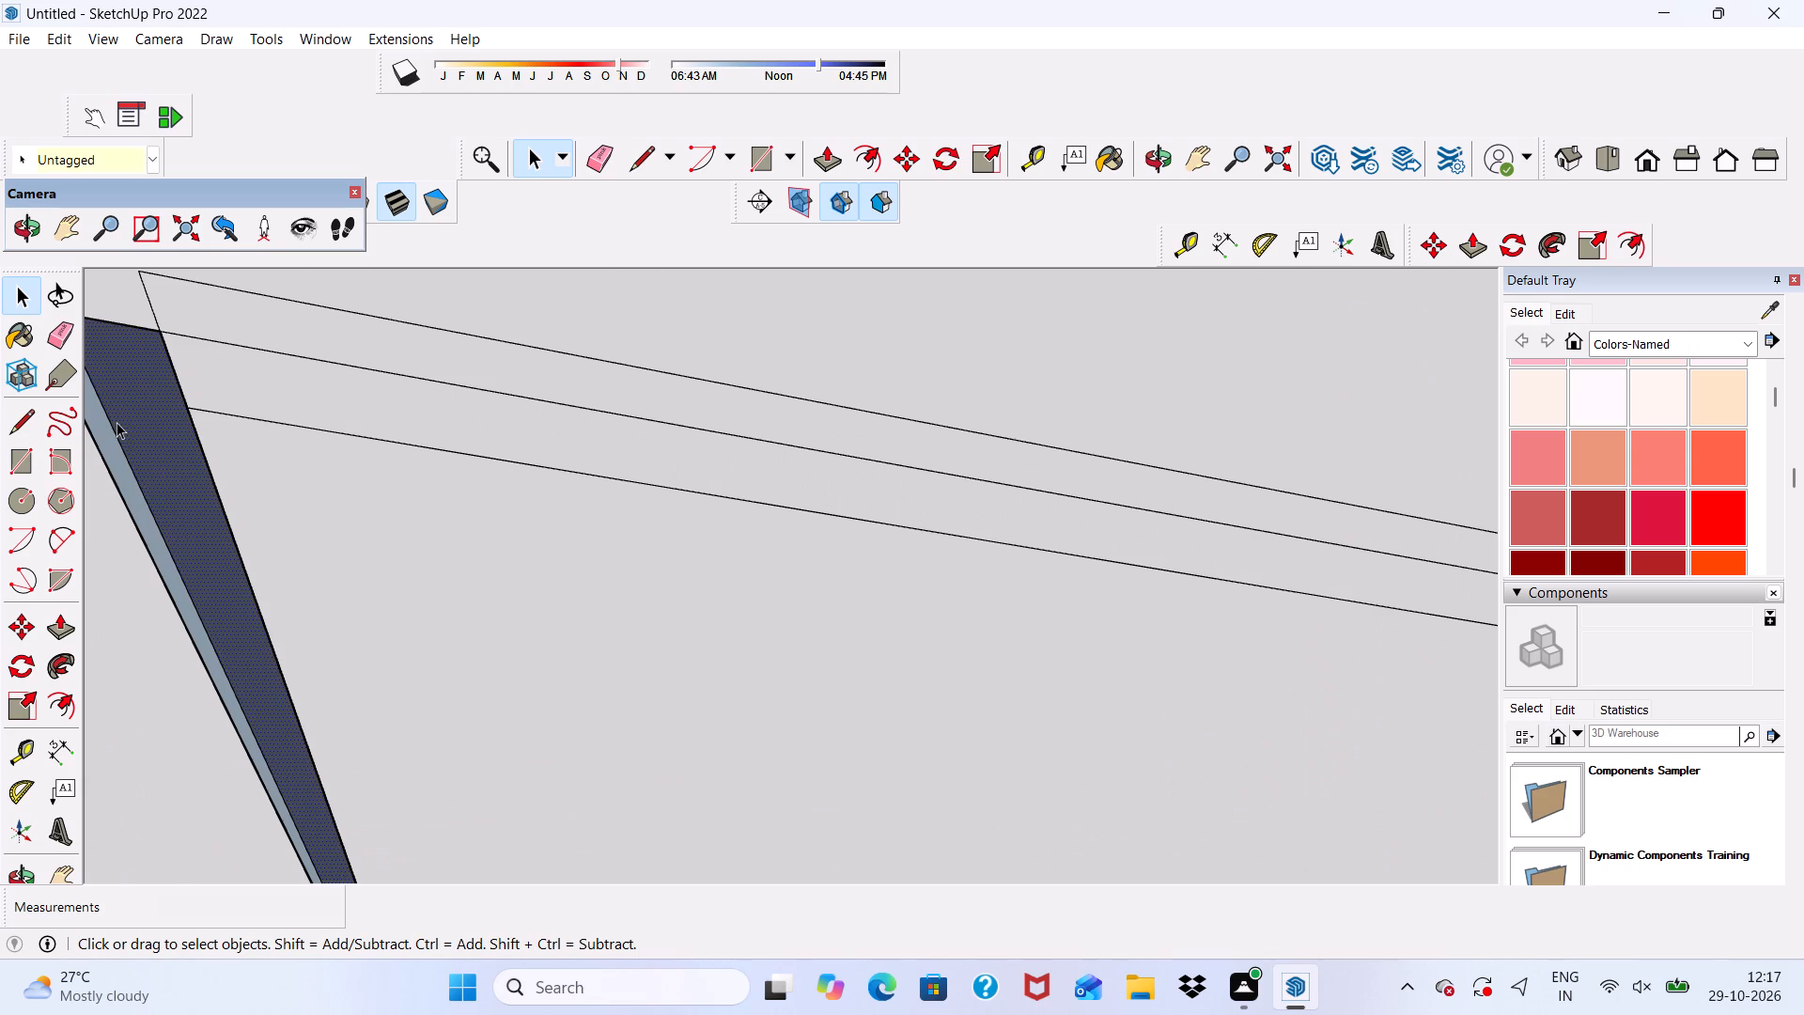
pyautogui.click(824, 143)
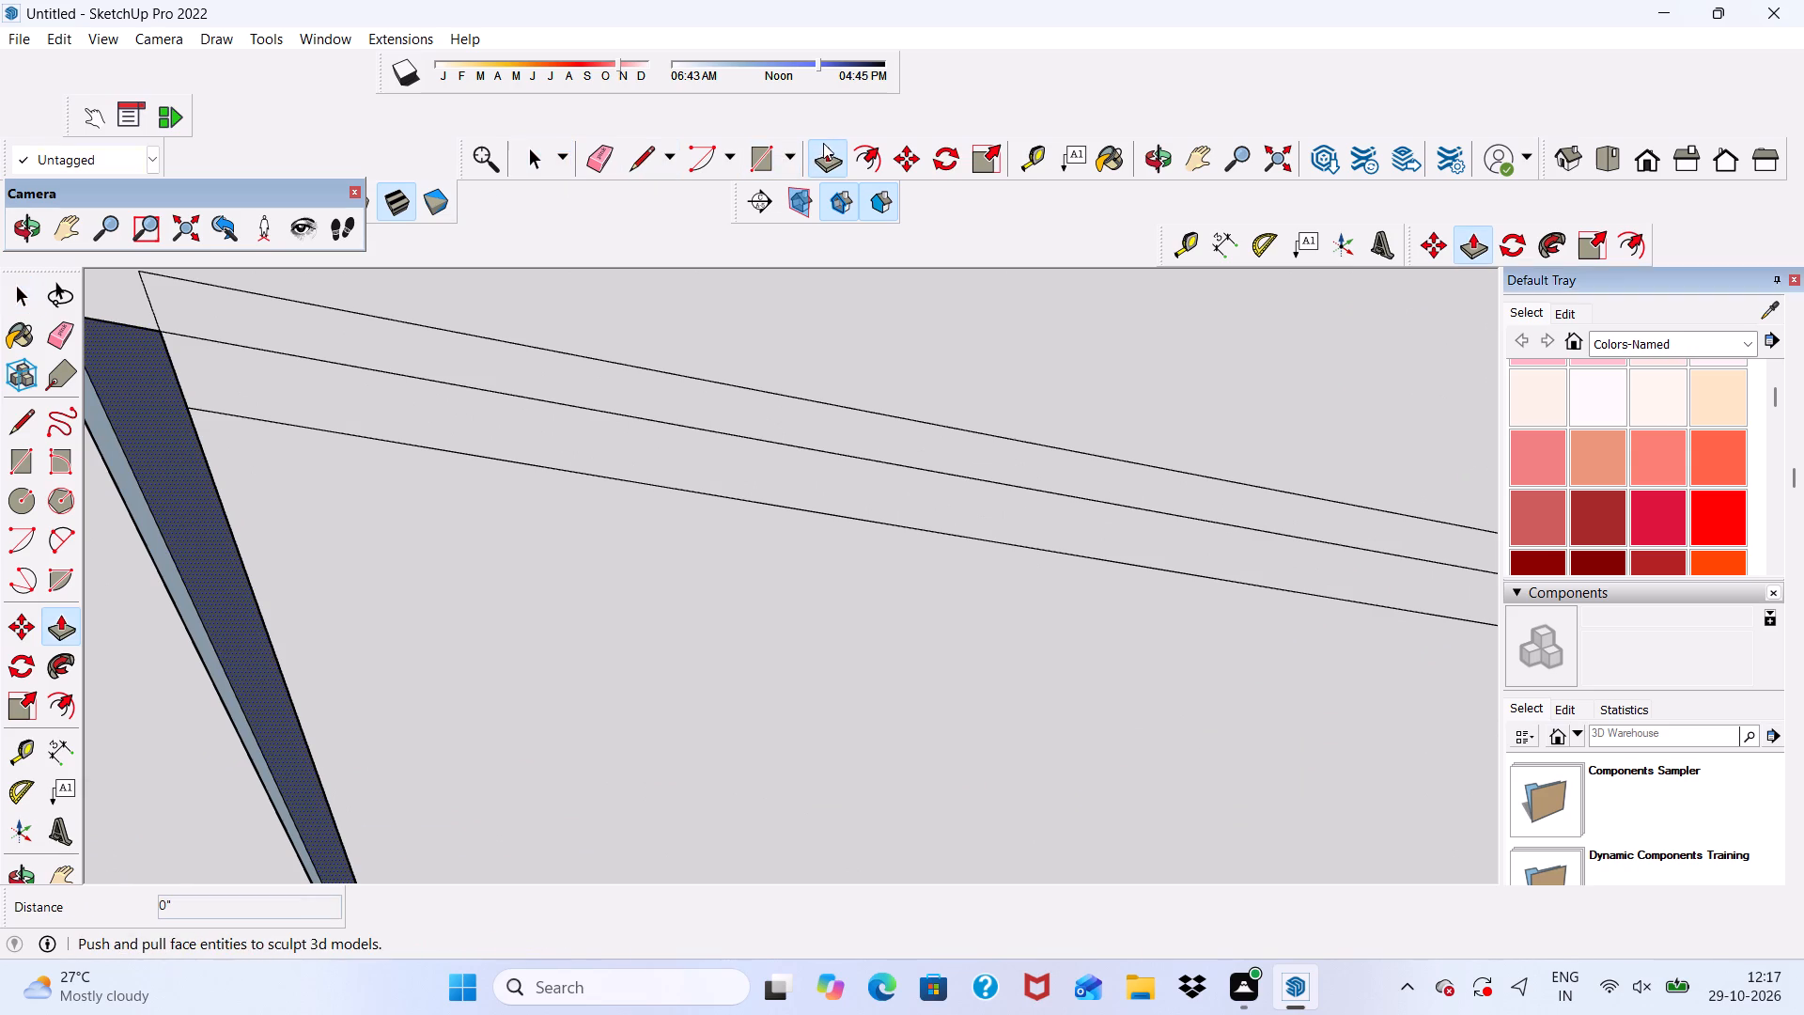
pyautogui.click(149, 507)
pyautogui.click(287, 516)
pyautogui.scroll(-4, 256, 415)
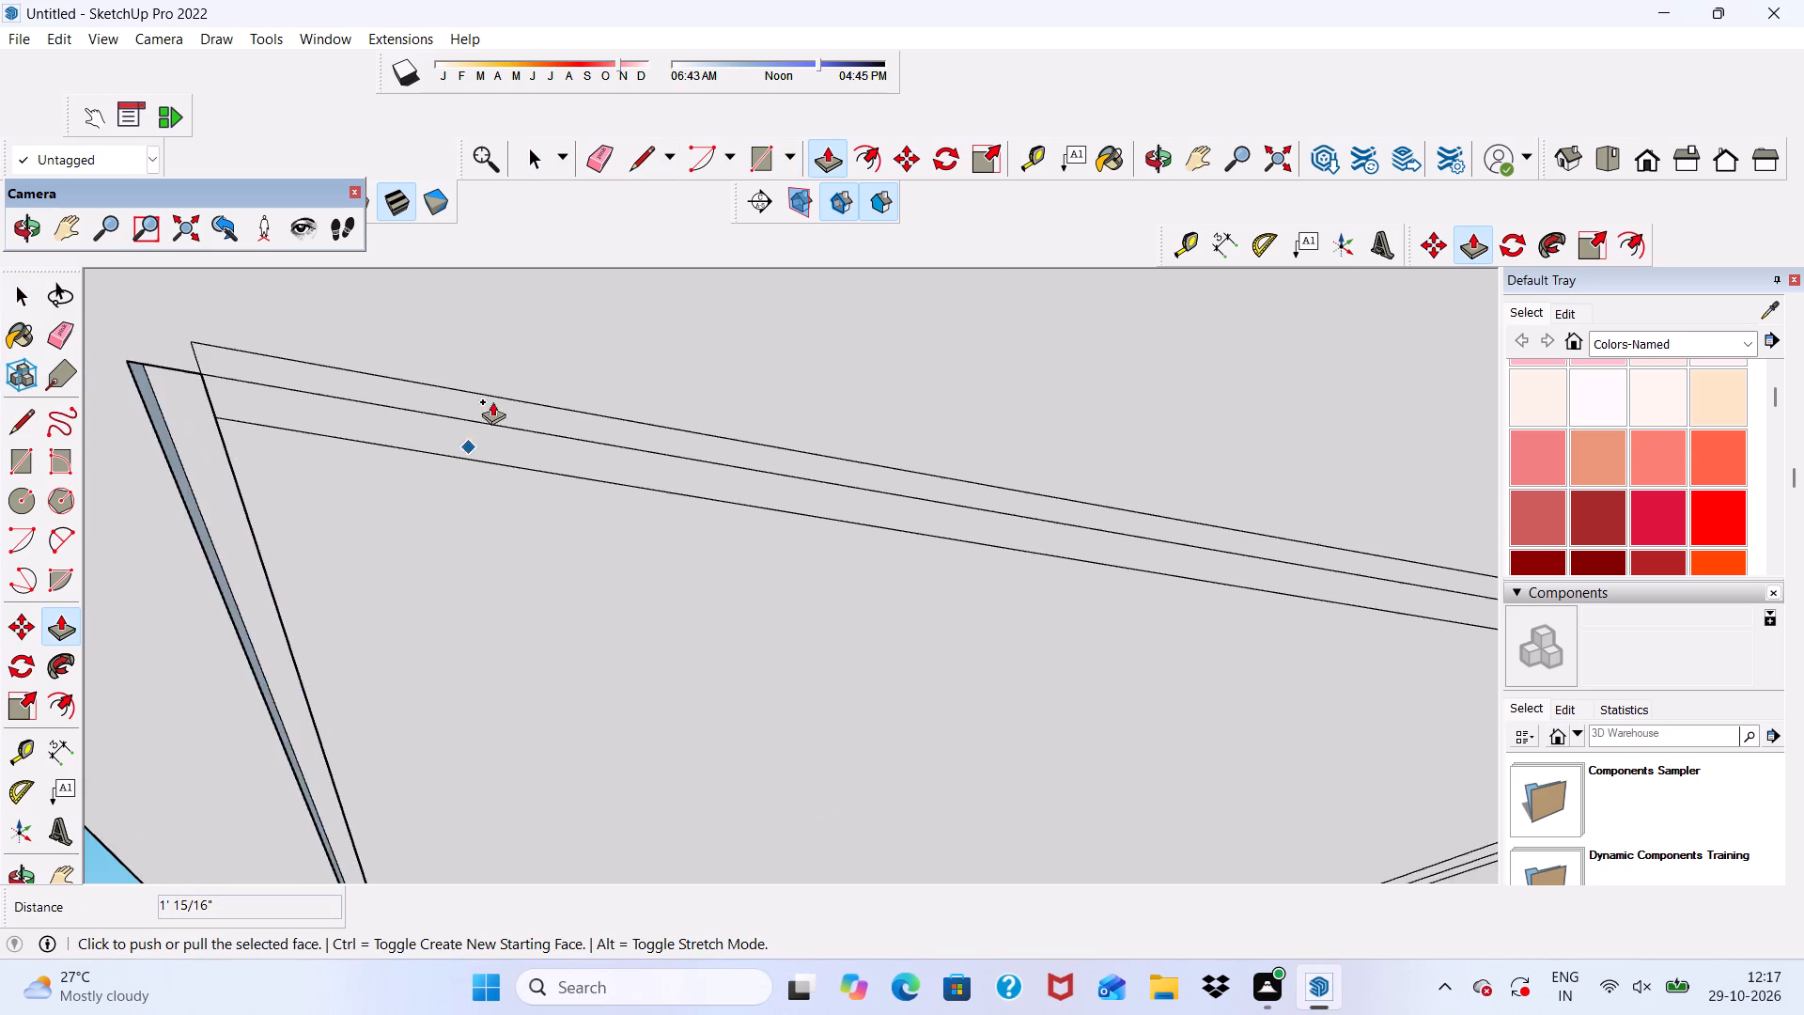
# Push/Pull the adjoining dark recessed strip of the base outline on the slab's underside by about 1' 1/8".
pyautogui.scroll(-9, 492, 401)
pyautogui.moveTo(587, 370); pyautogui.dragTo(28, 703, button='middle')
pyautogui.scroll(1, 175, 534)
pyautogui.scroll(-9, 236, 433)
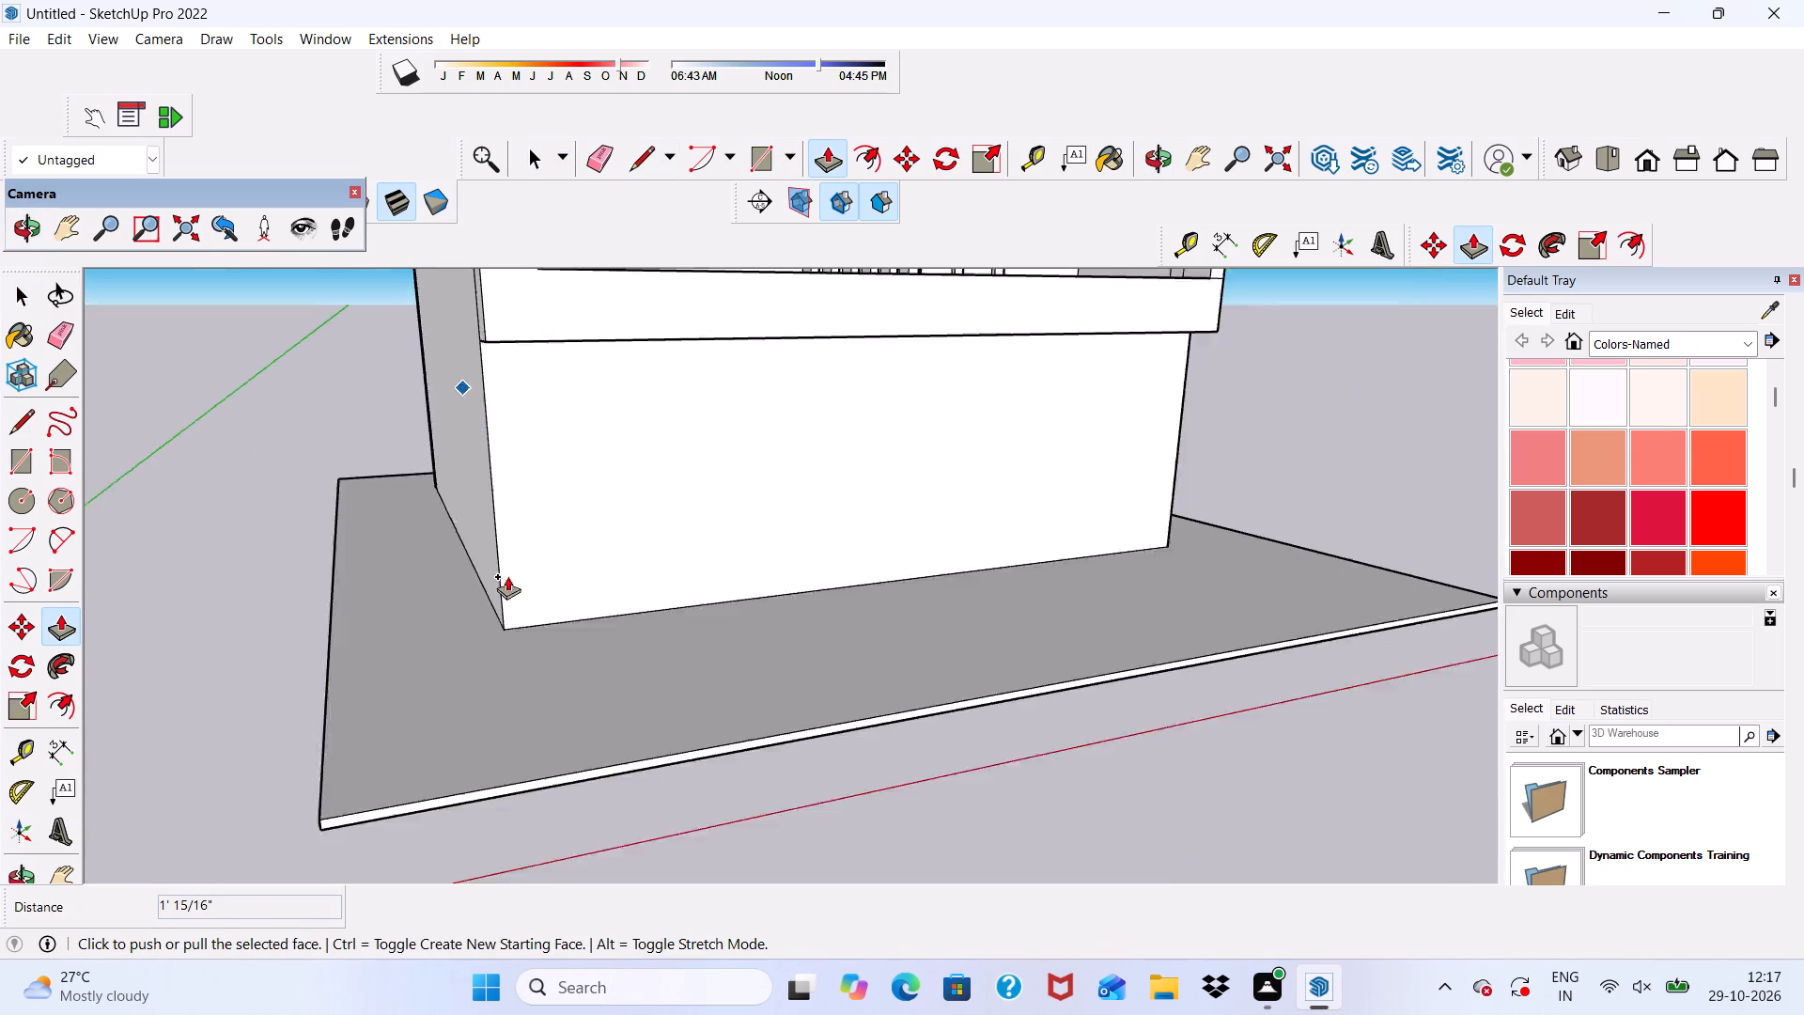
pyautogui.scroll(-2, 507, 576)
pyautogui.moveTo(561, 670); pyautogui.dragTo(360, 352, button='middle')
pyautogui.scroll(1, 357, 560)
pyautogui.press('space')
pyautogui.scroll(7, 1132, 650)
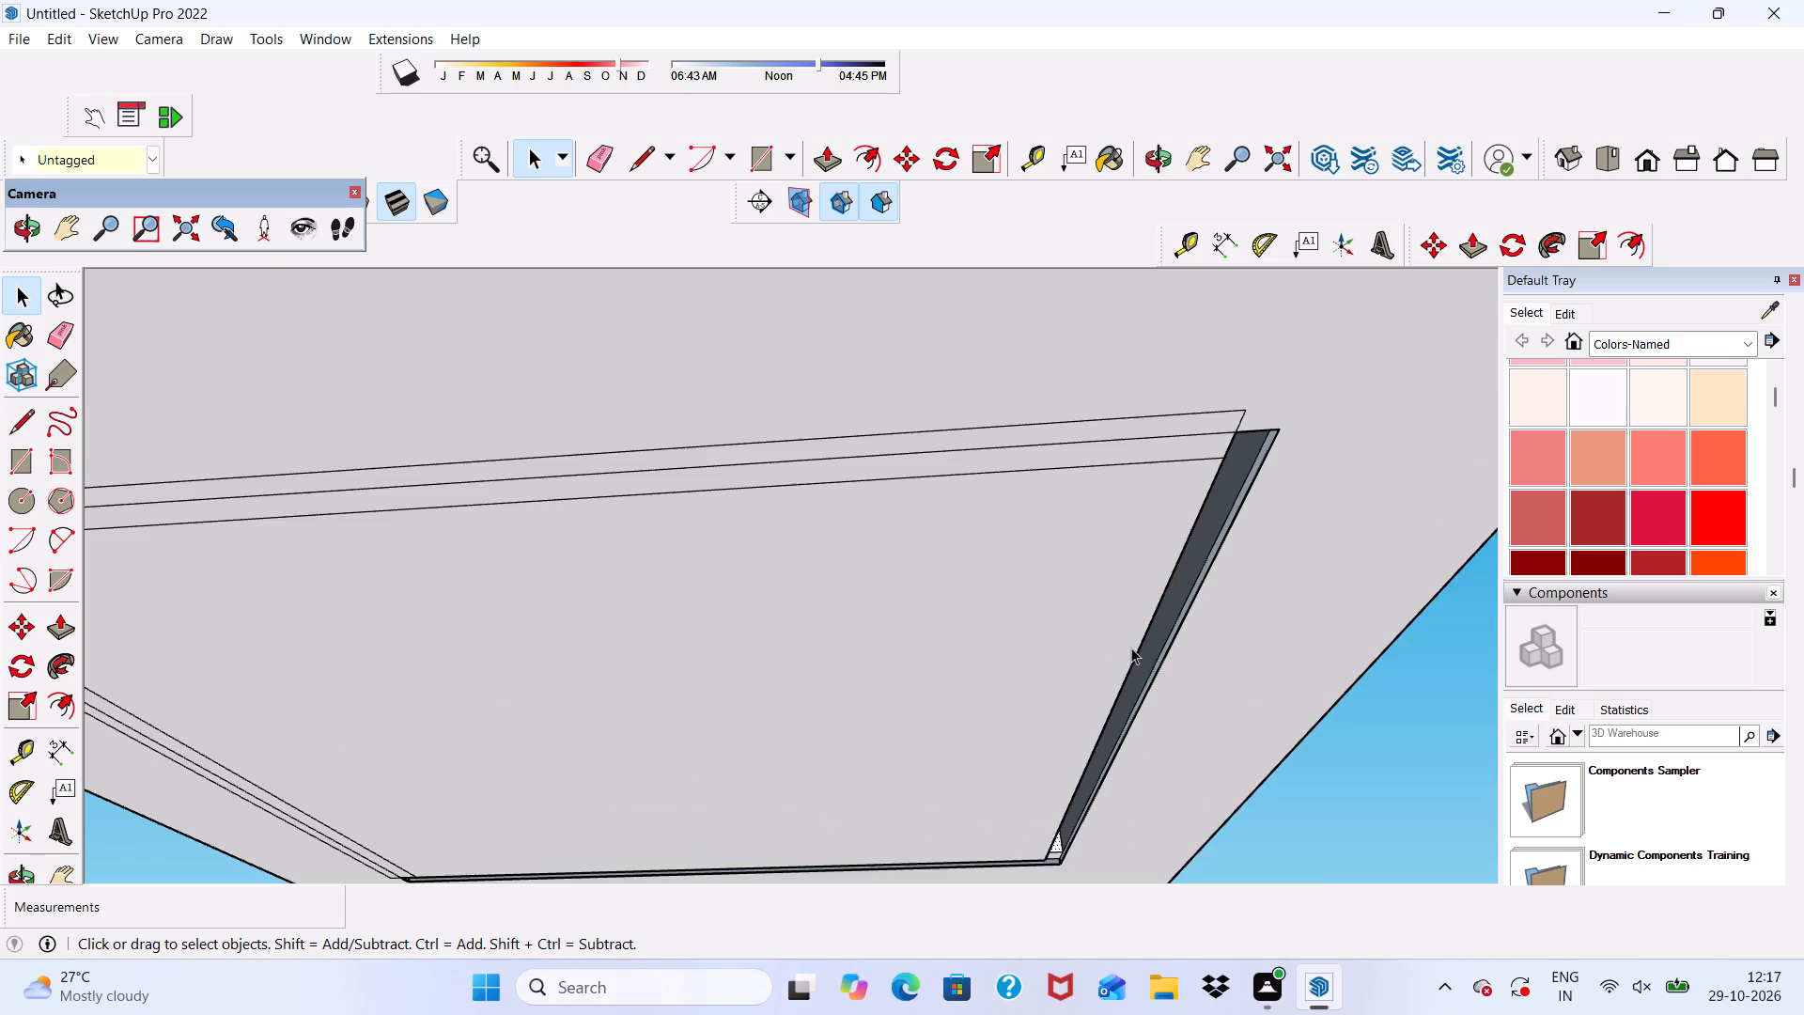
pyautogui.scroll(12, 1131, 648)
pyautogui.click(1200, 641)
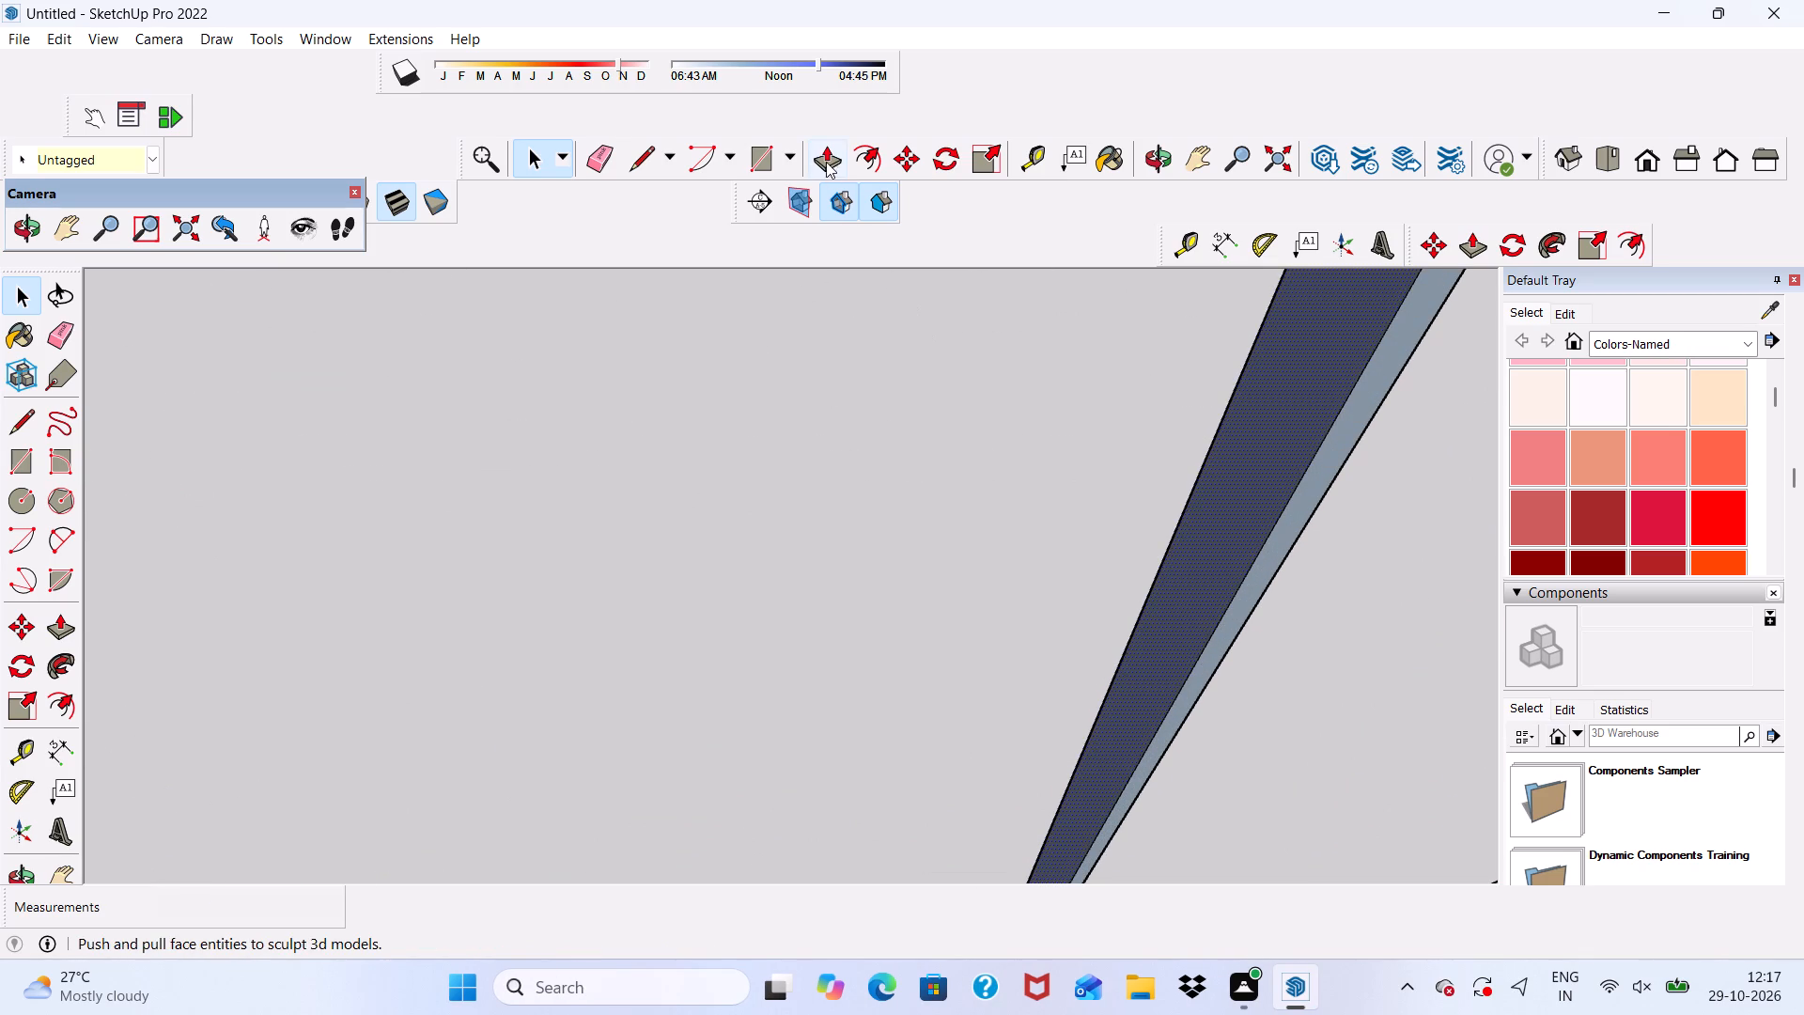
pyautogui.click(825, 162)
pyautogui.click(1236, 551)
pyautogui.click(1088, 493)
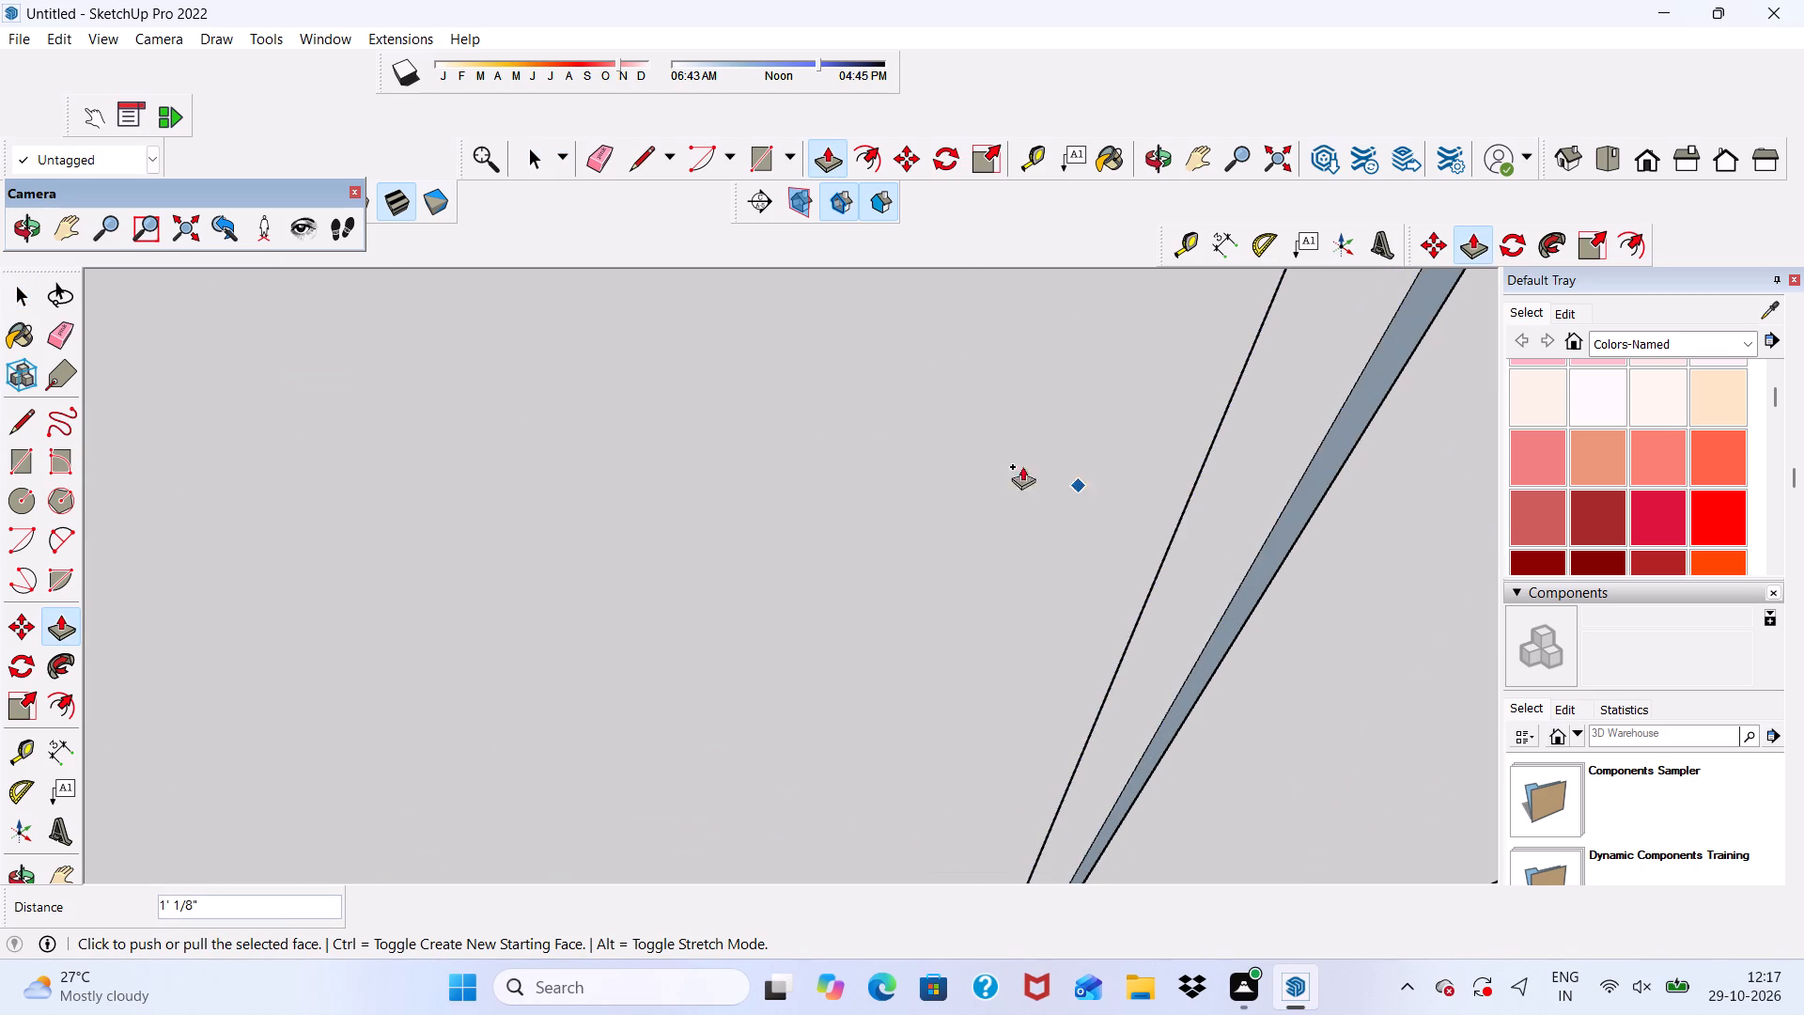
# Push/Pull the same strip's face another 3" to bring it level with the slab's underside.
pyautogui.scroll(-12, 721, 490)
pyautogui.scroll(11, 885, 494)
pyautogui.press('space')
pyautogui.click(875, 459)
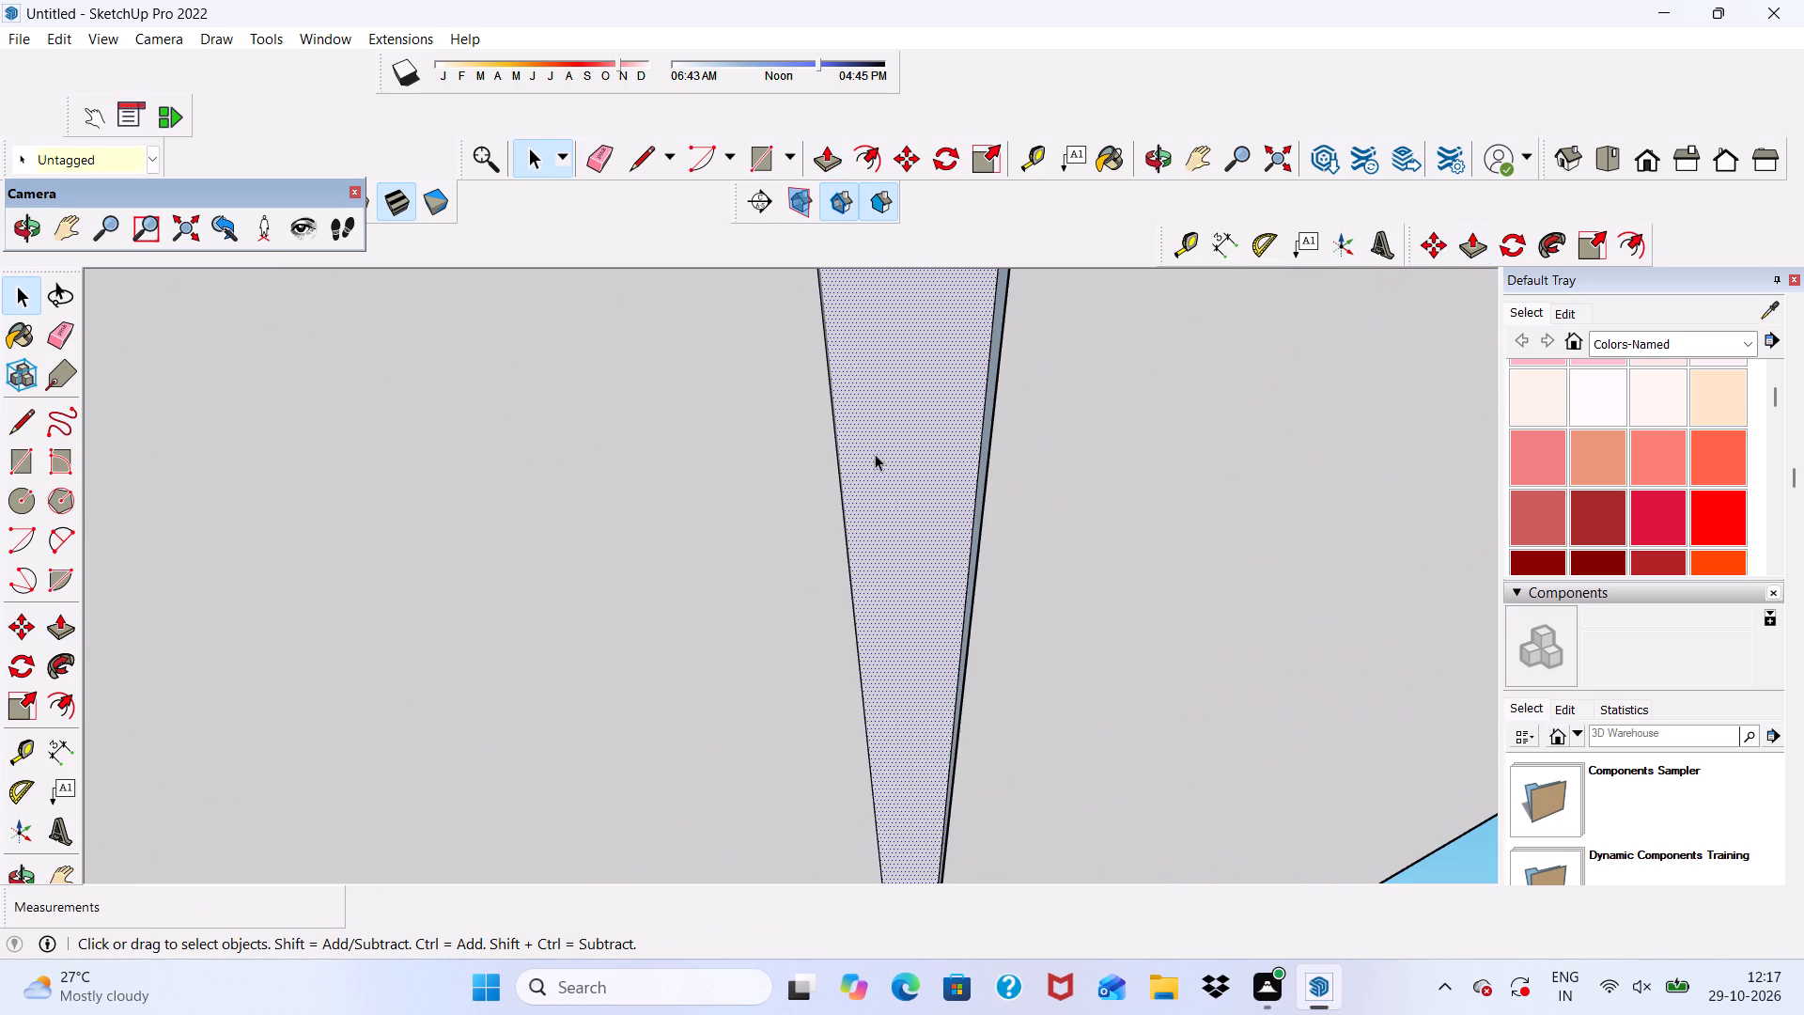
pyautogui.click(828, 158)
pyautogui.click(904, 480)
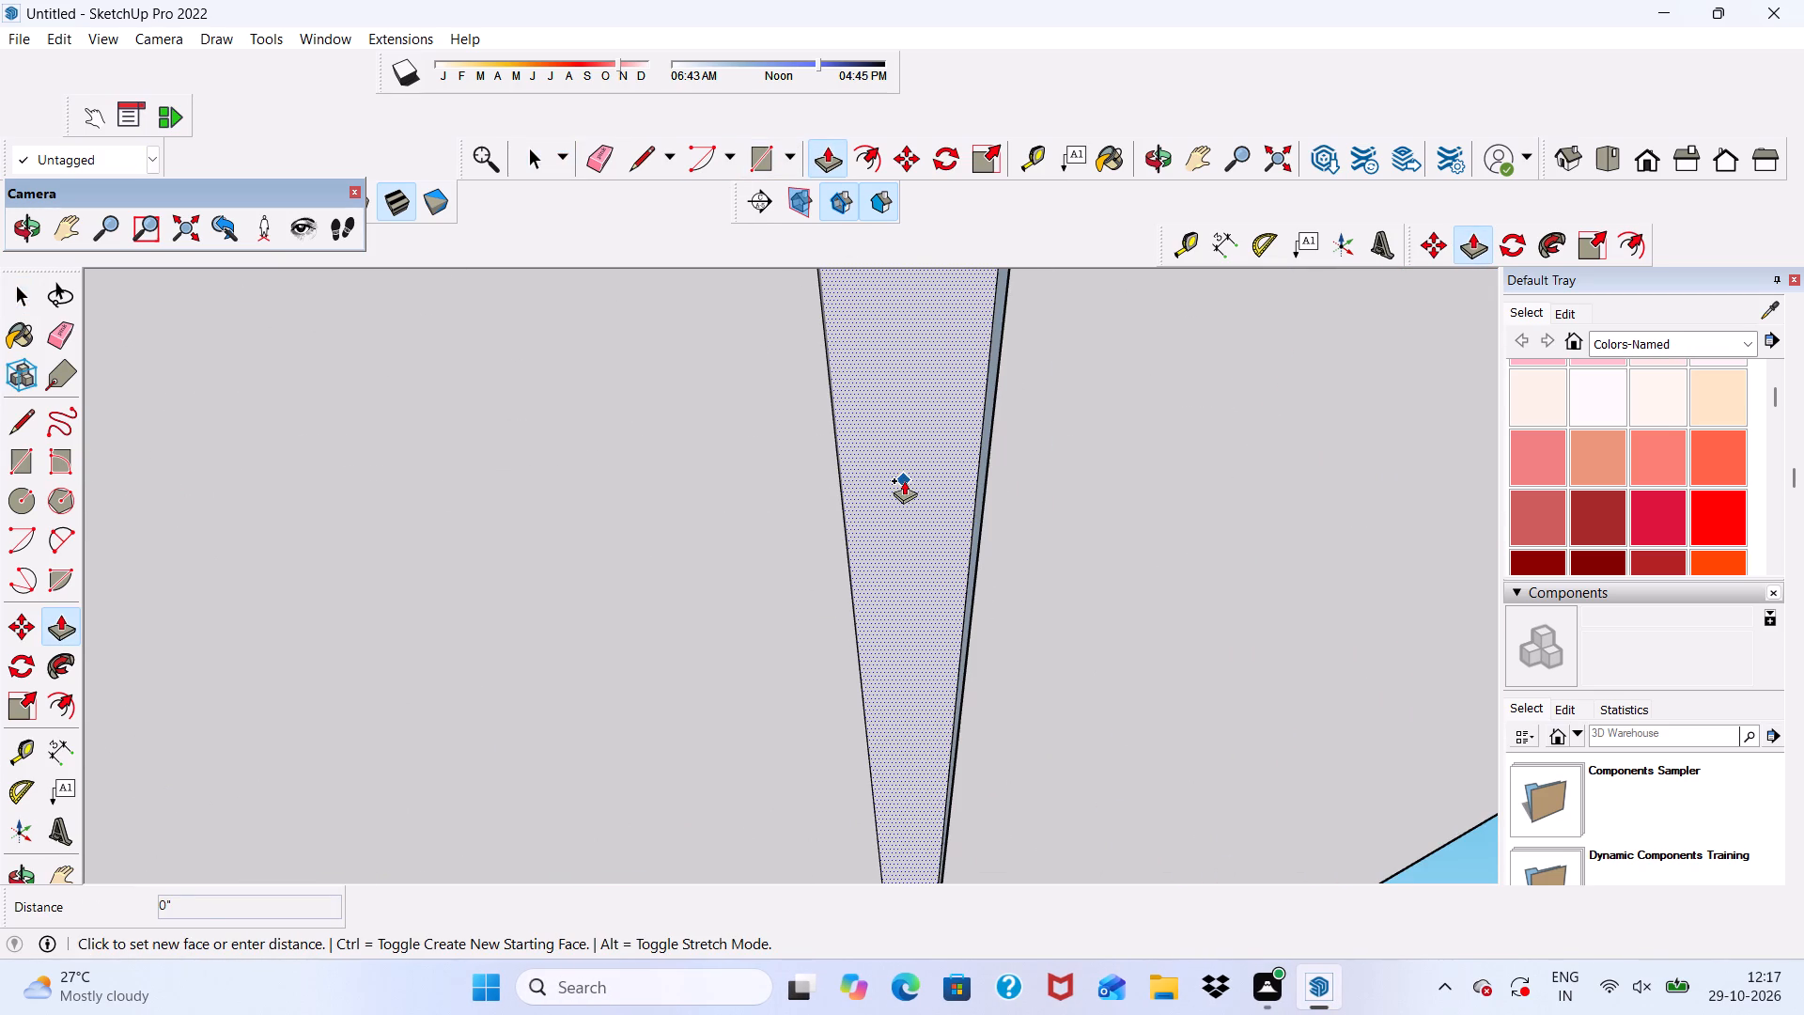
pyautogui.click(1035, 383)
pyautogui.scroll(-20, 749, 410)
pyautogui.scroll(-3, 749, 410)
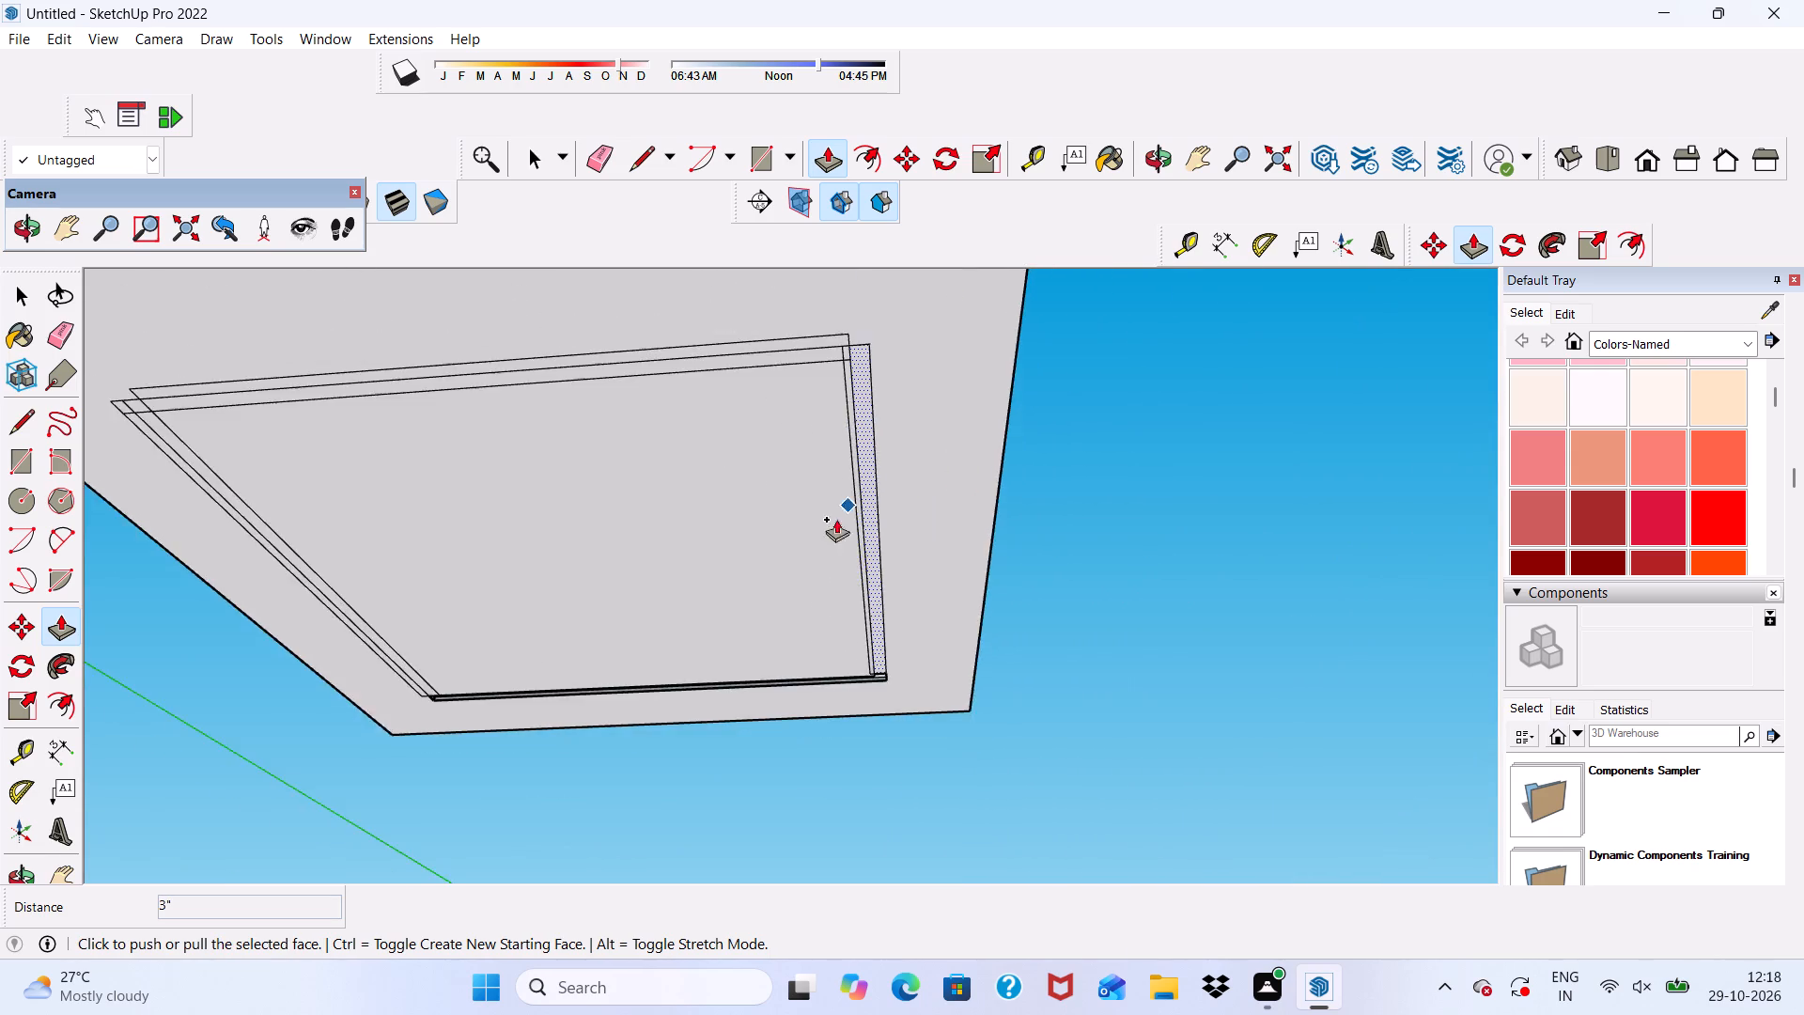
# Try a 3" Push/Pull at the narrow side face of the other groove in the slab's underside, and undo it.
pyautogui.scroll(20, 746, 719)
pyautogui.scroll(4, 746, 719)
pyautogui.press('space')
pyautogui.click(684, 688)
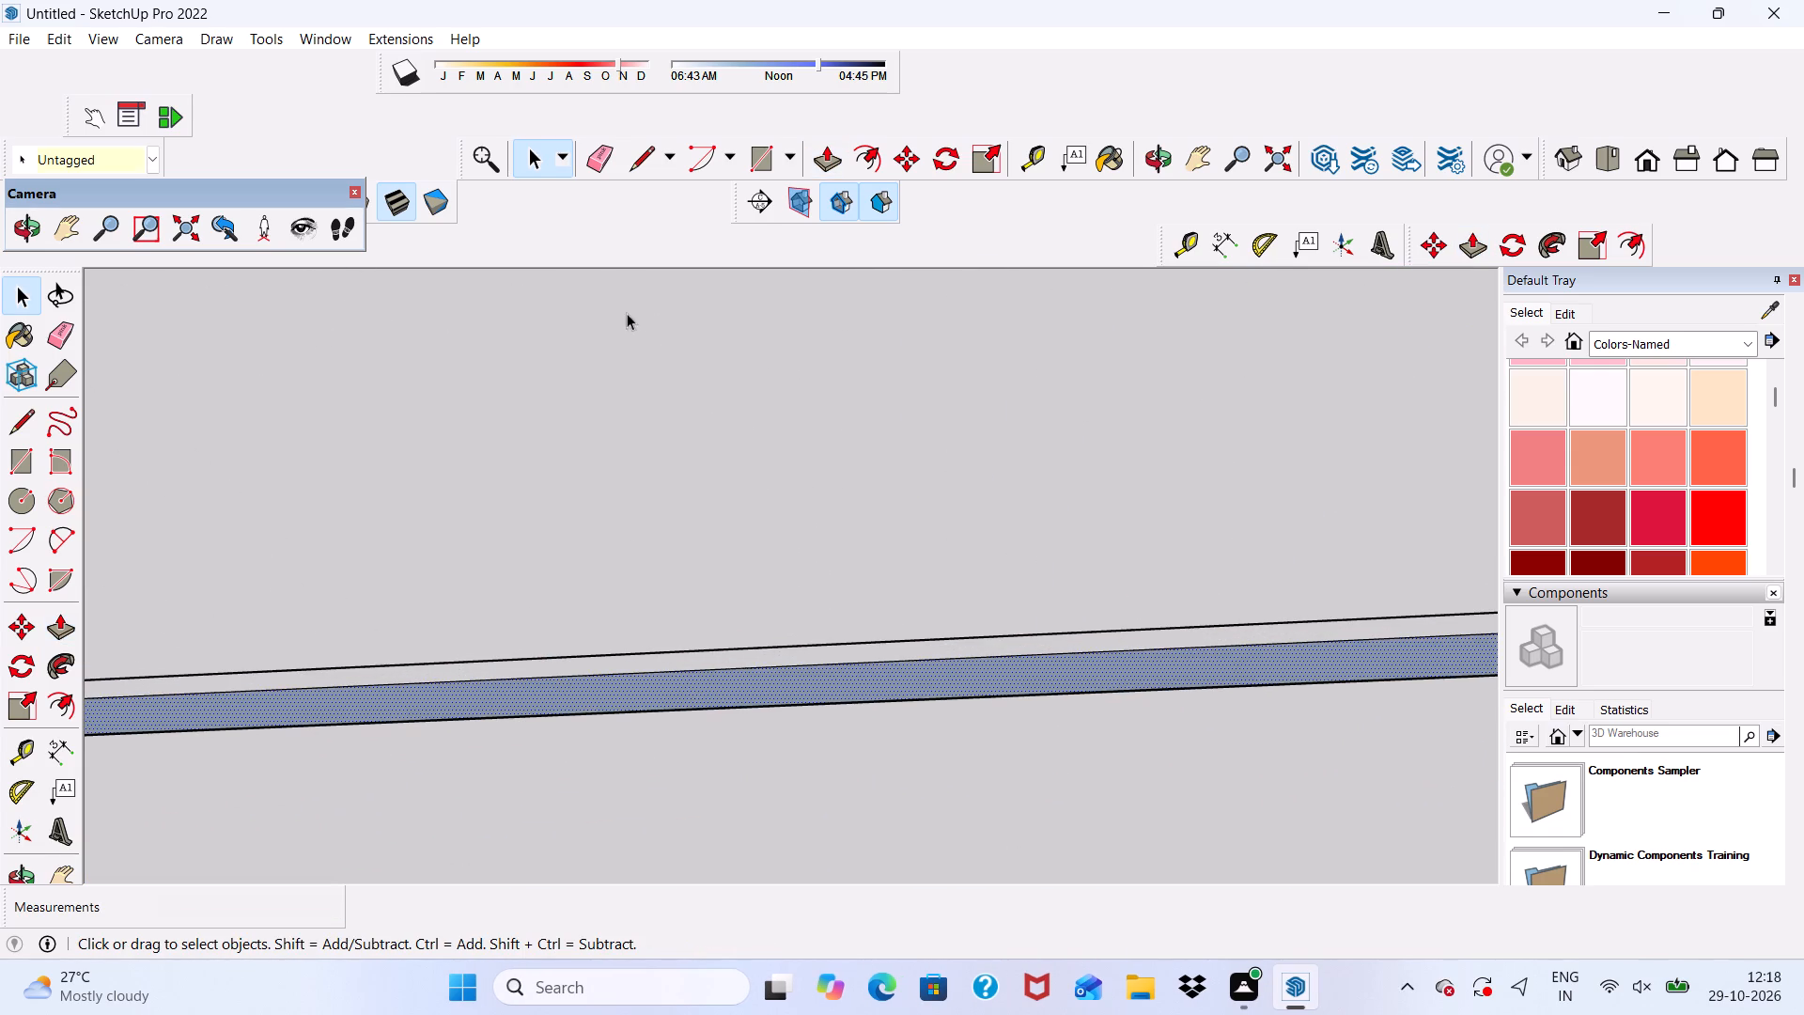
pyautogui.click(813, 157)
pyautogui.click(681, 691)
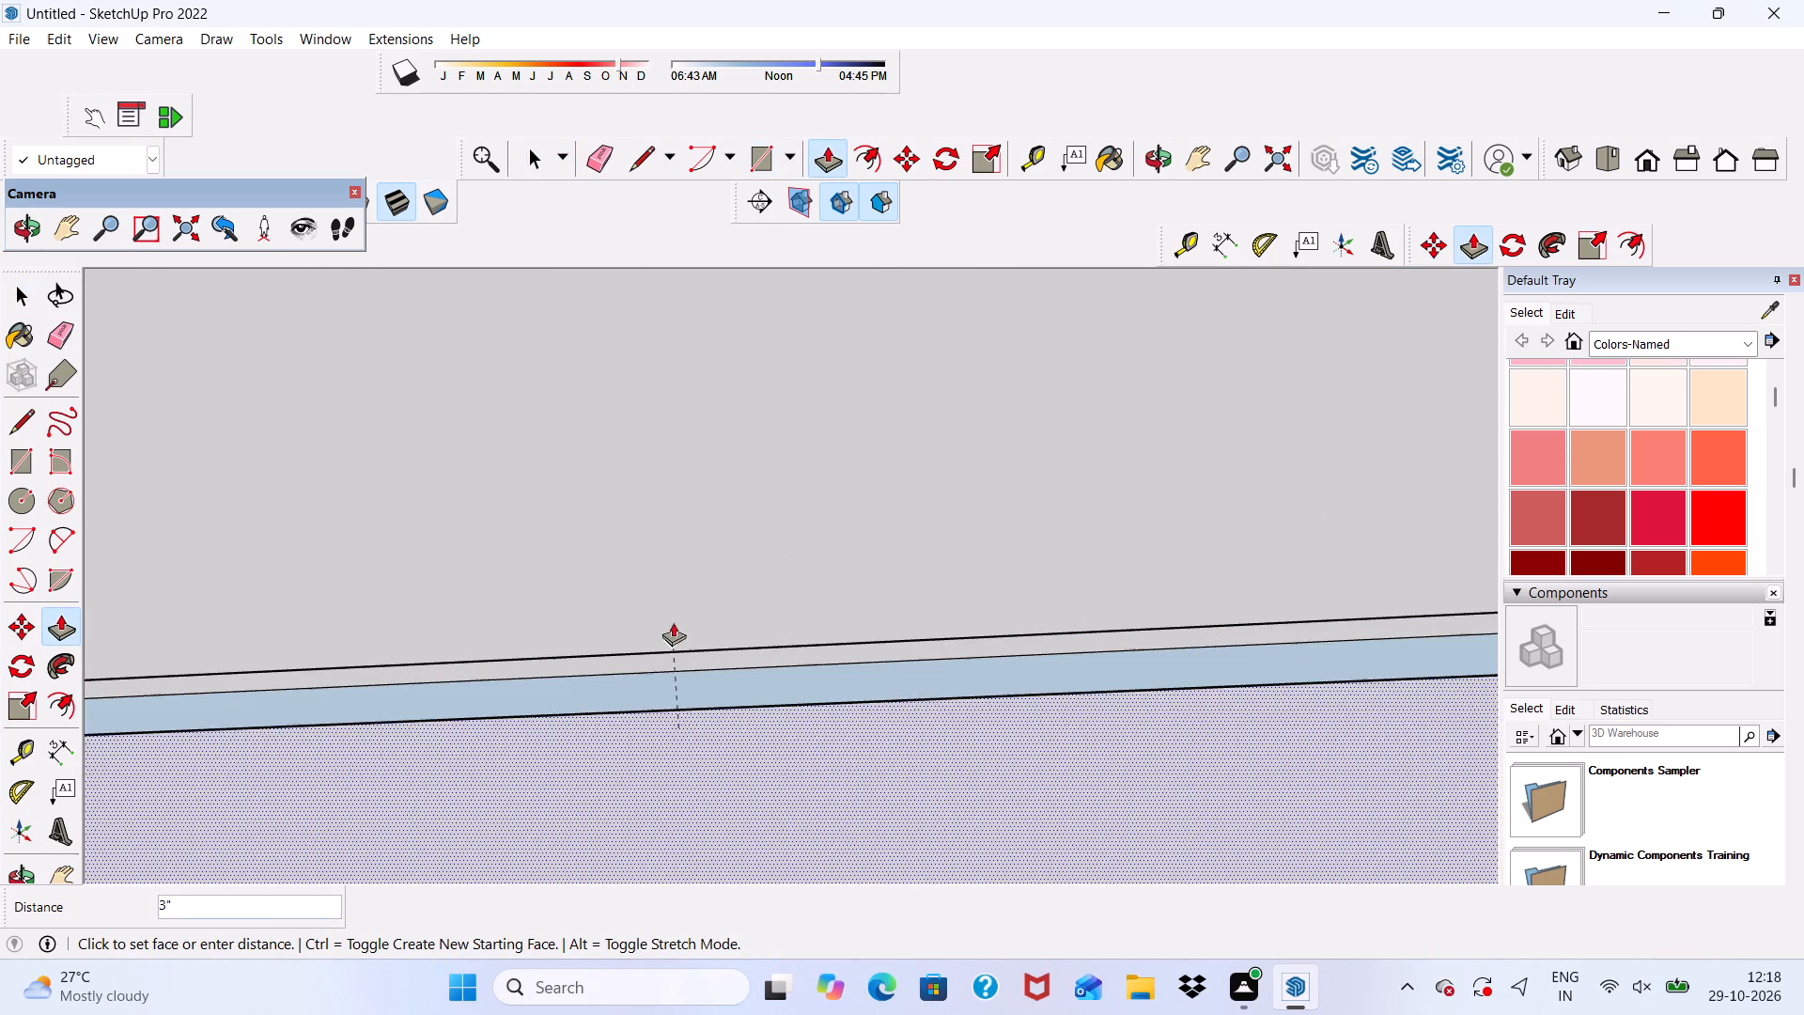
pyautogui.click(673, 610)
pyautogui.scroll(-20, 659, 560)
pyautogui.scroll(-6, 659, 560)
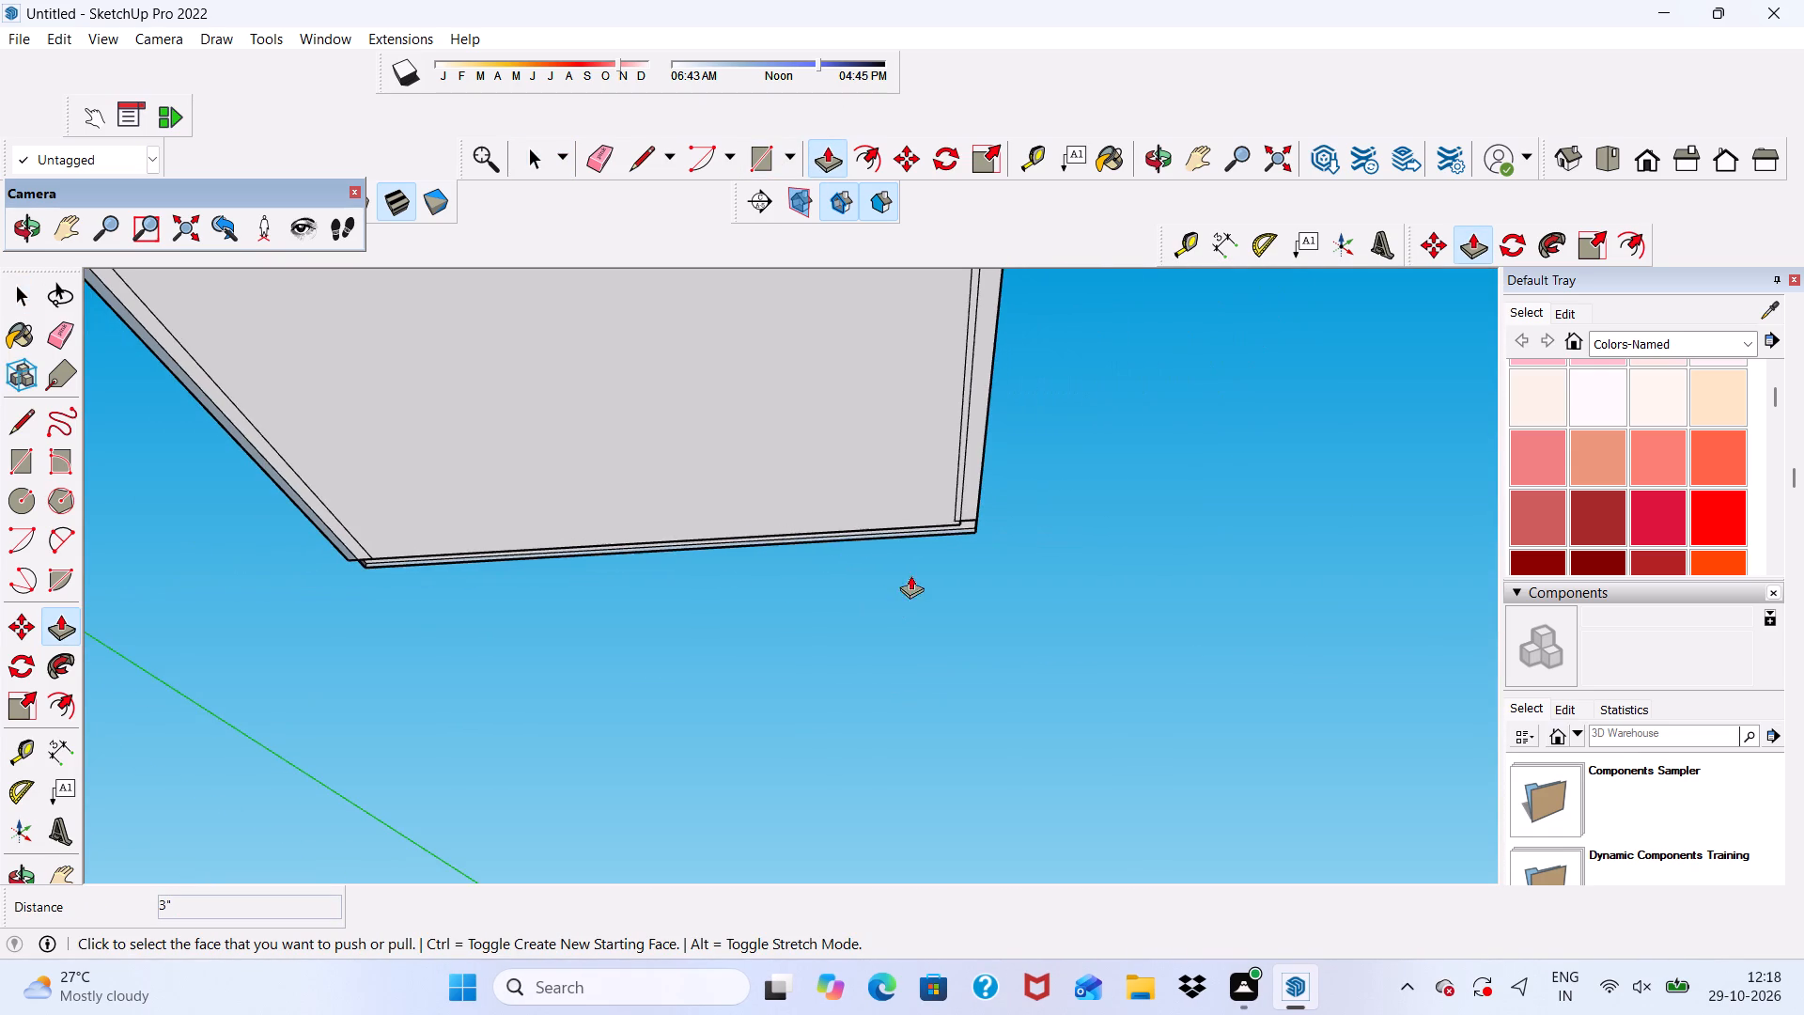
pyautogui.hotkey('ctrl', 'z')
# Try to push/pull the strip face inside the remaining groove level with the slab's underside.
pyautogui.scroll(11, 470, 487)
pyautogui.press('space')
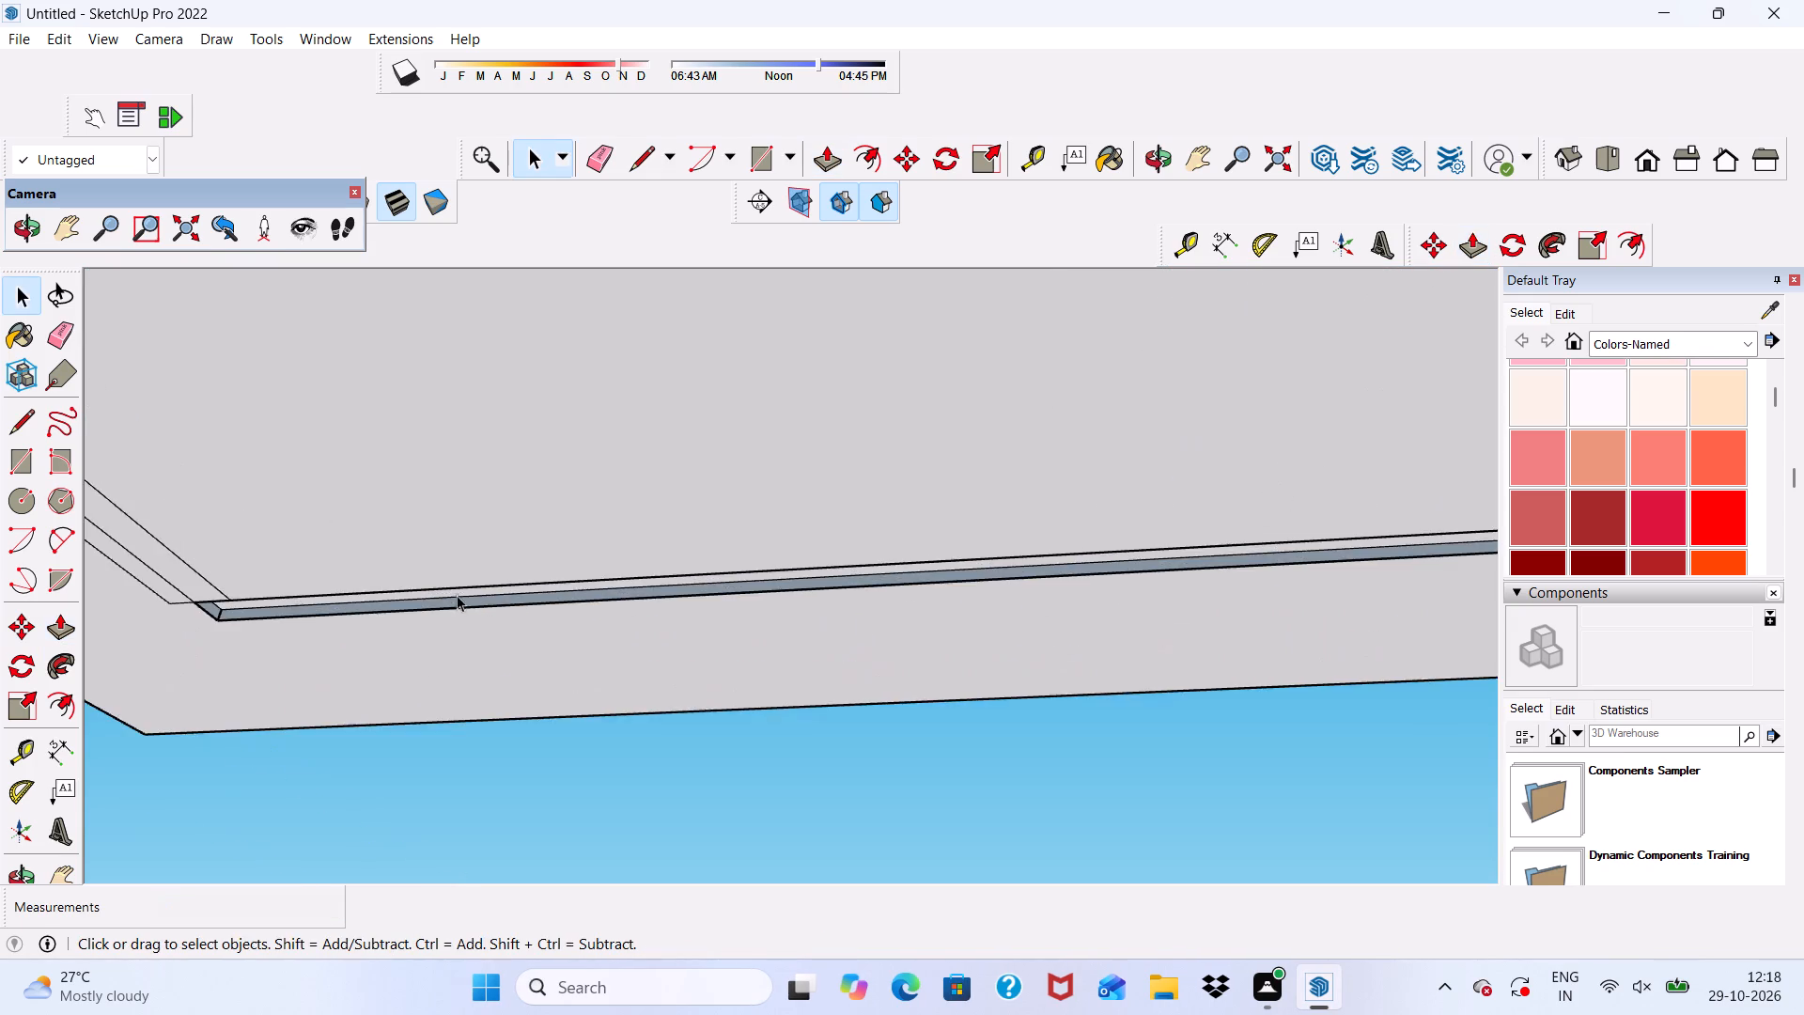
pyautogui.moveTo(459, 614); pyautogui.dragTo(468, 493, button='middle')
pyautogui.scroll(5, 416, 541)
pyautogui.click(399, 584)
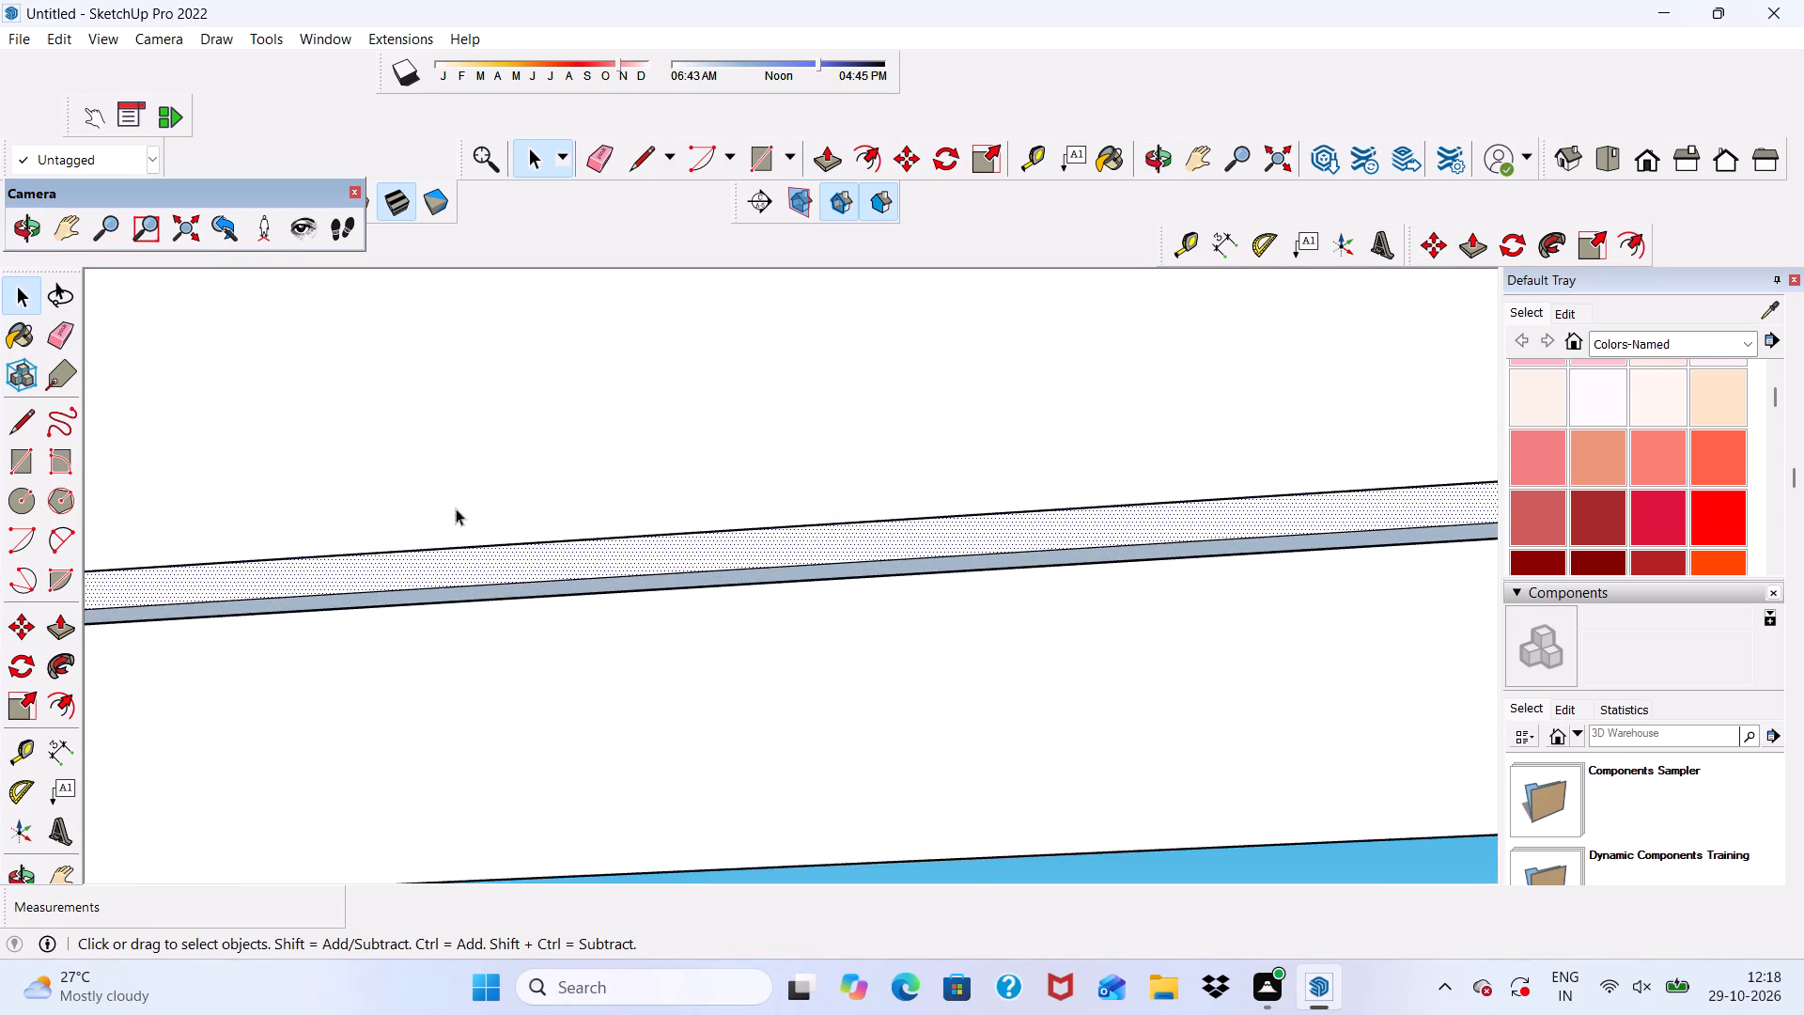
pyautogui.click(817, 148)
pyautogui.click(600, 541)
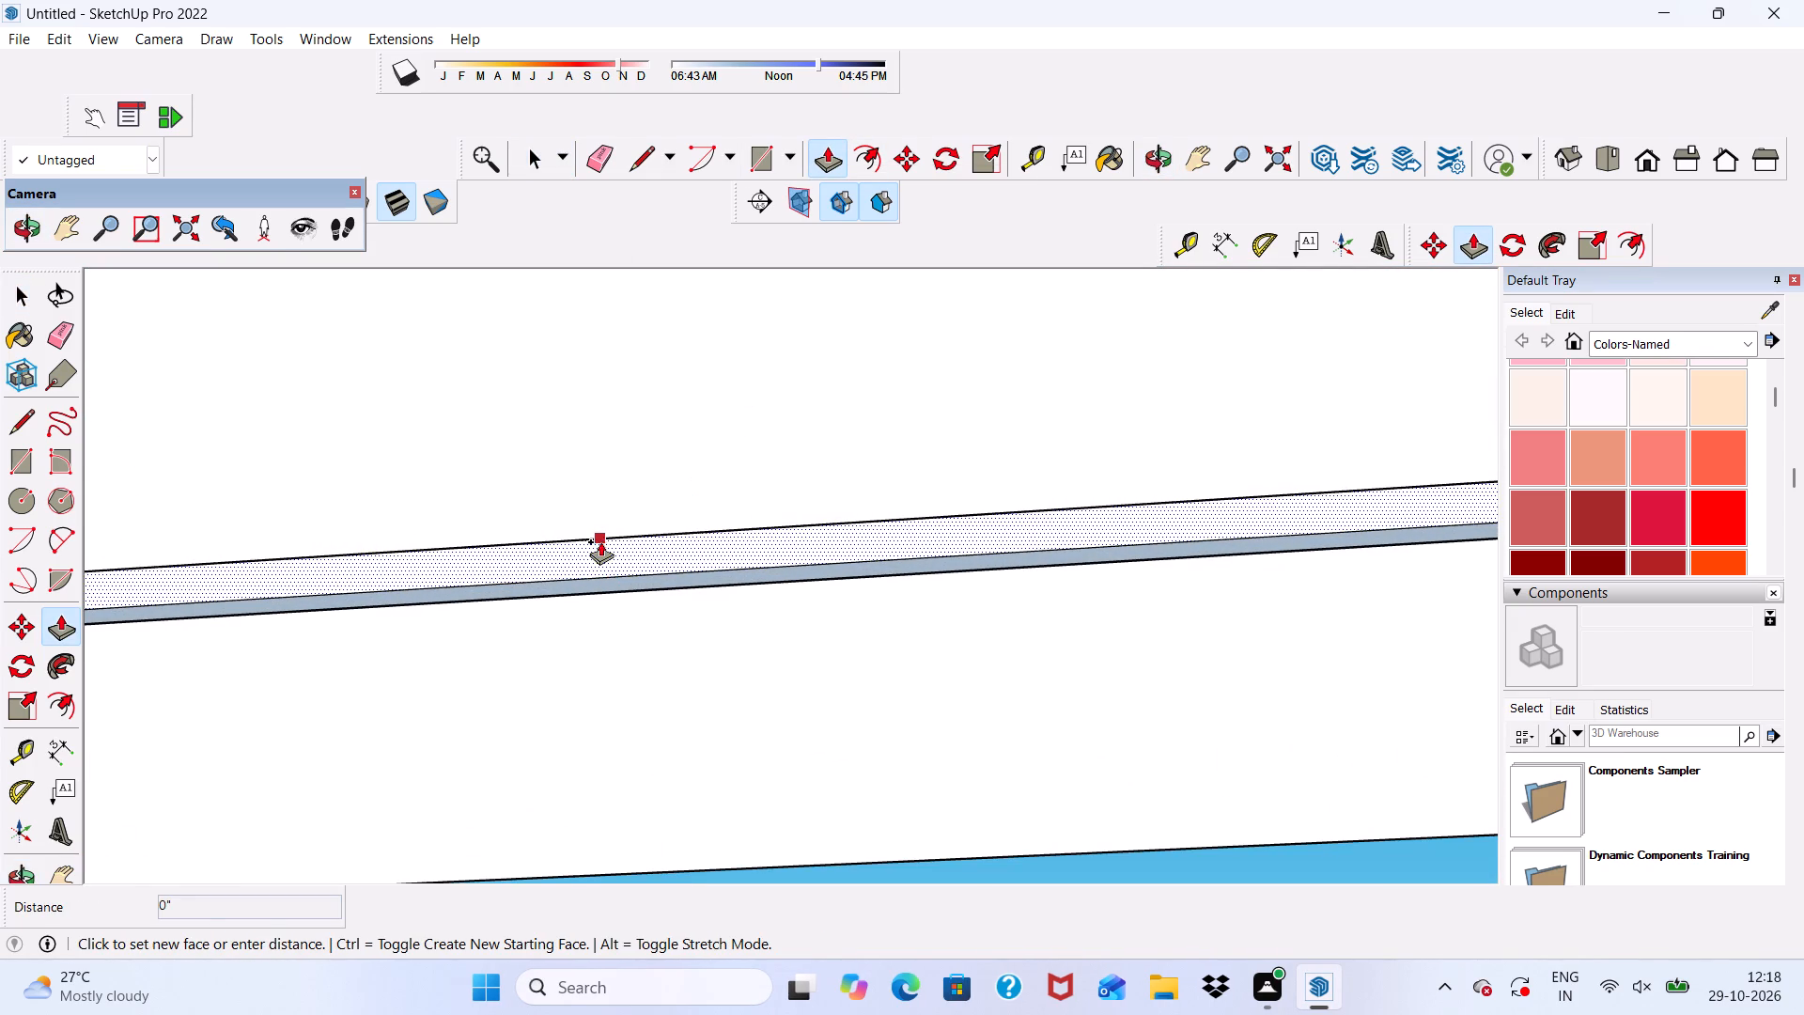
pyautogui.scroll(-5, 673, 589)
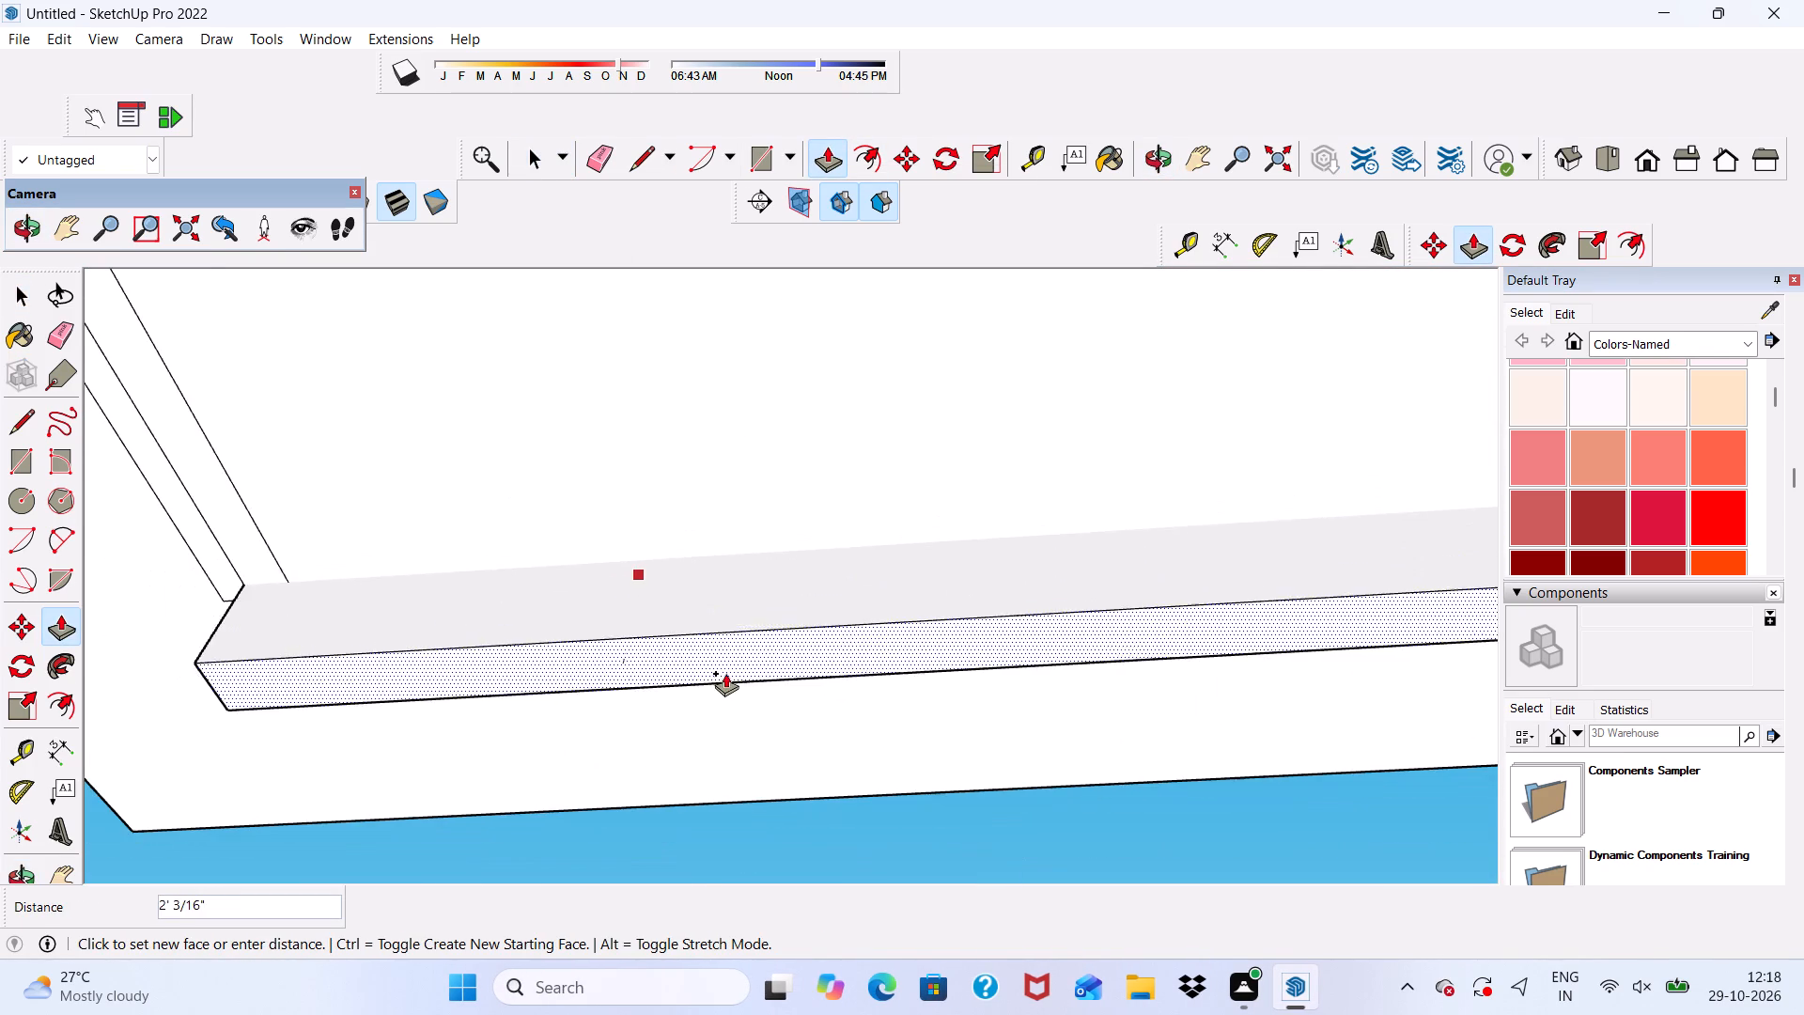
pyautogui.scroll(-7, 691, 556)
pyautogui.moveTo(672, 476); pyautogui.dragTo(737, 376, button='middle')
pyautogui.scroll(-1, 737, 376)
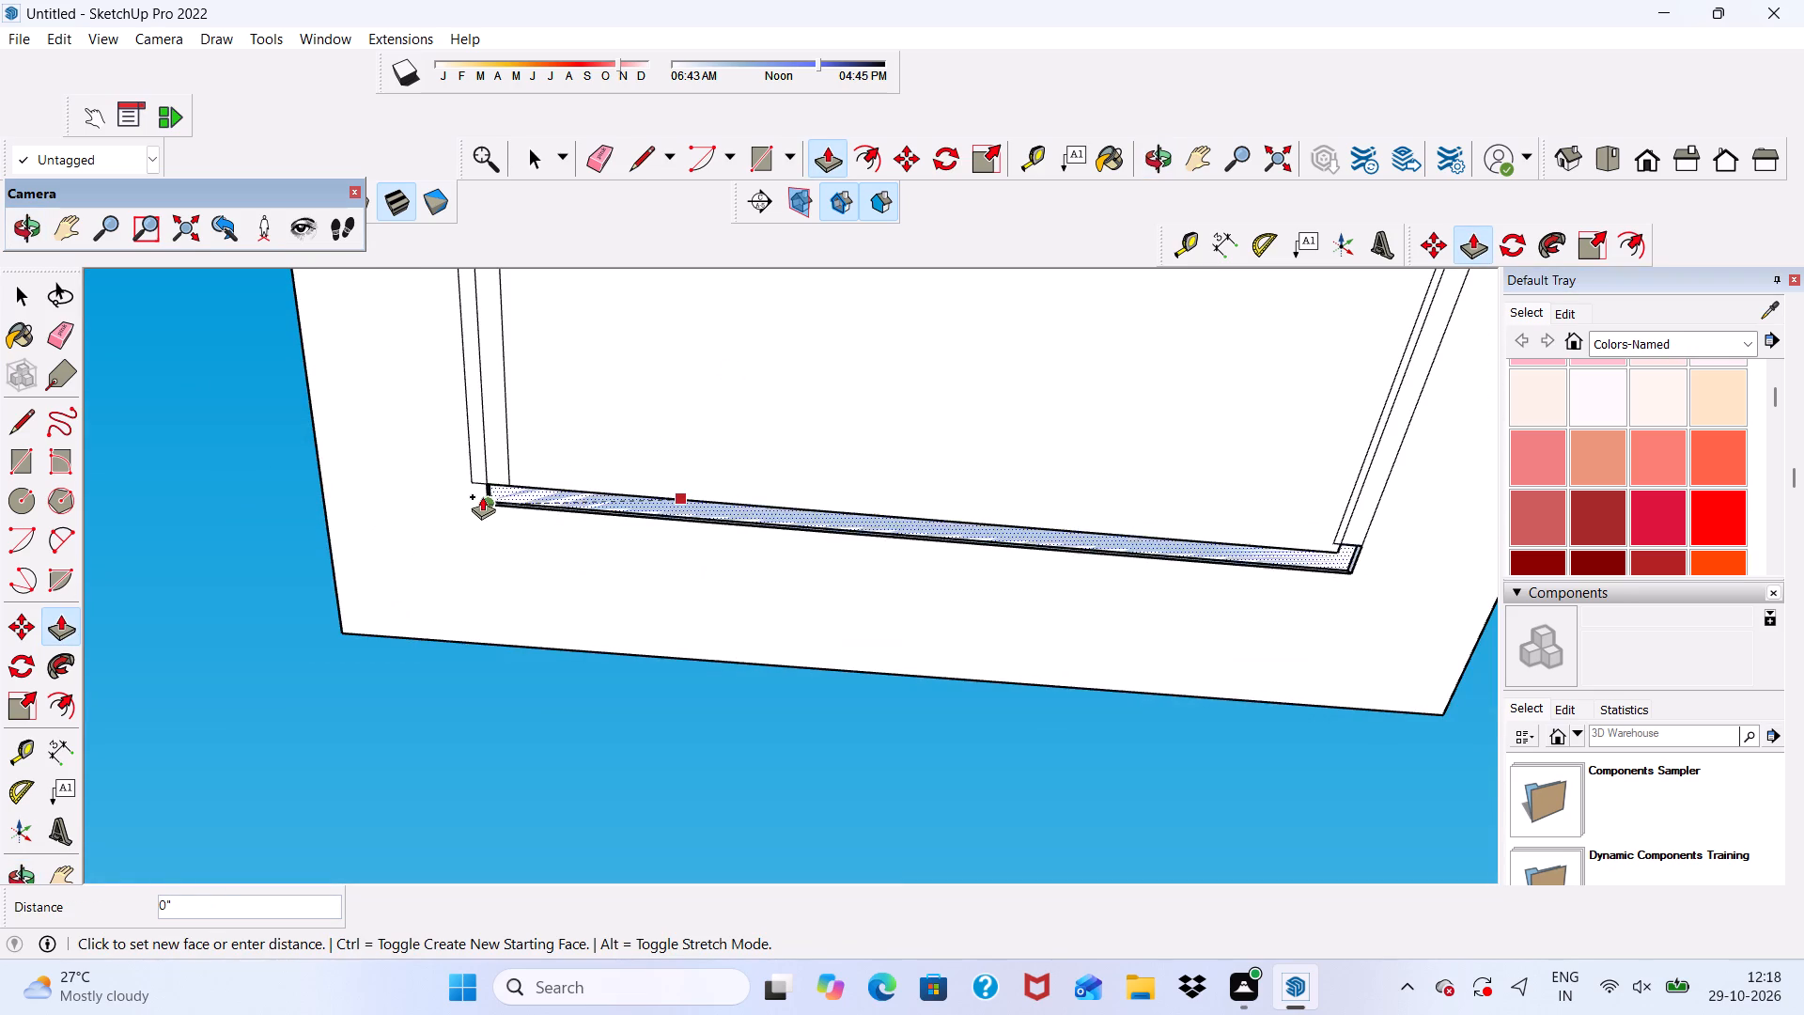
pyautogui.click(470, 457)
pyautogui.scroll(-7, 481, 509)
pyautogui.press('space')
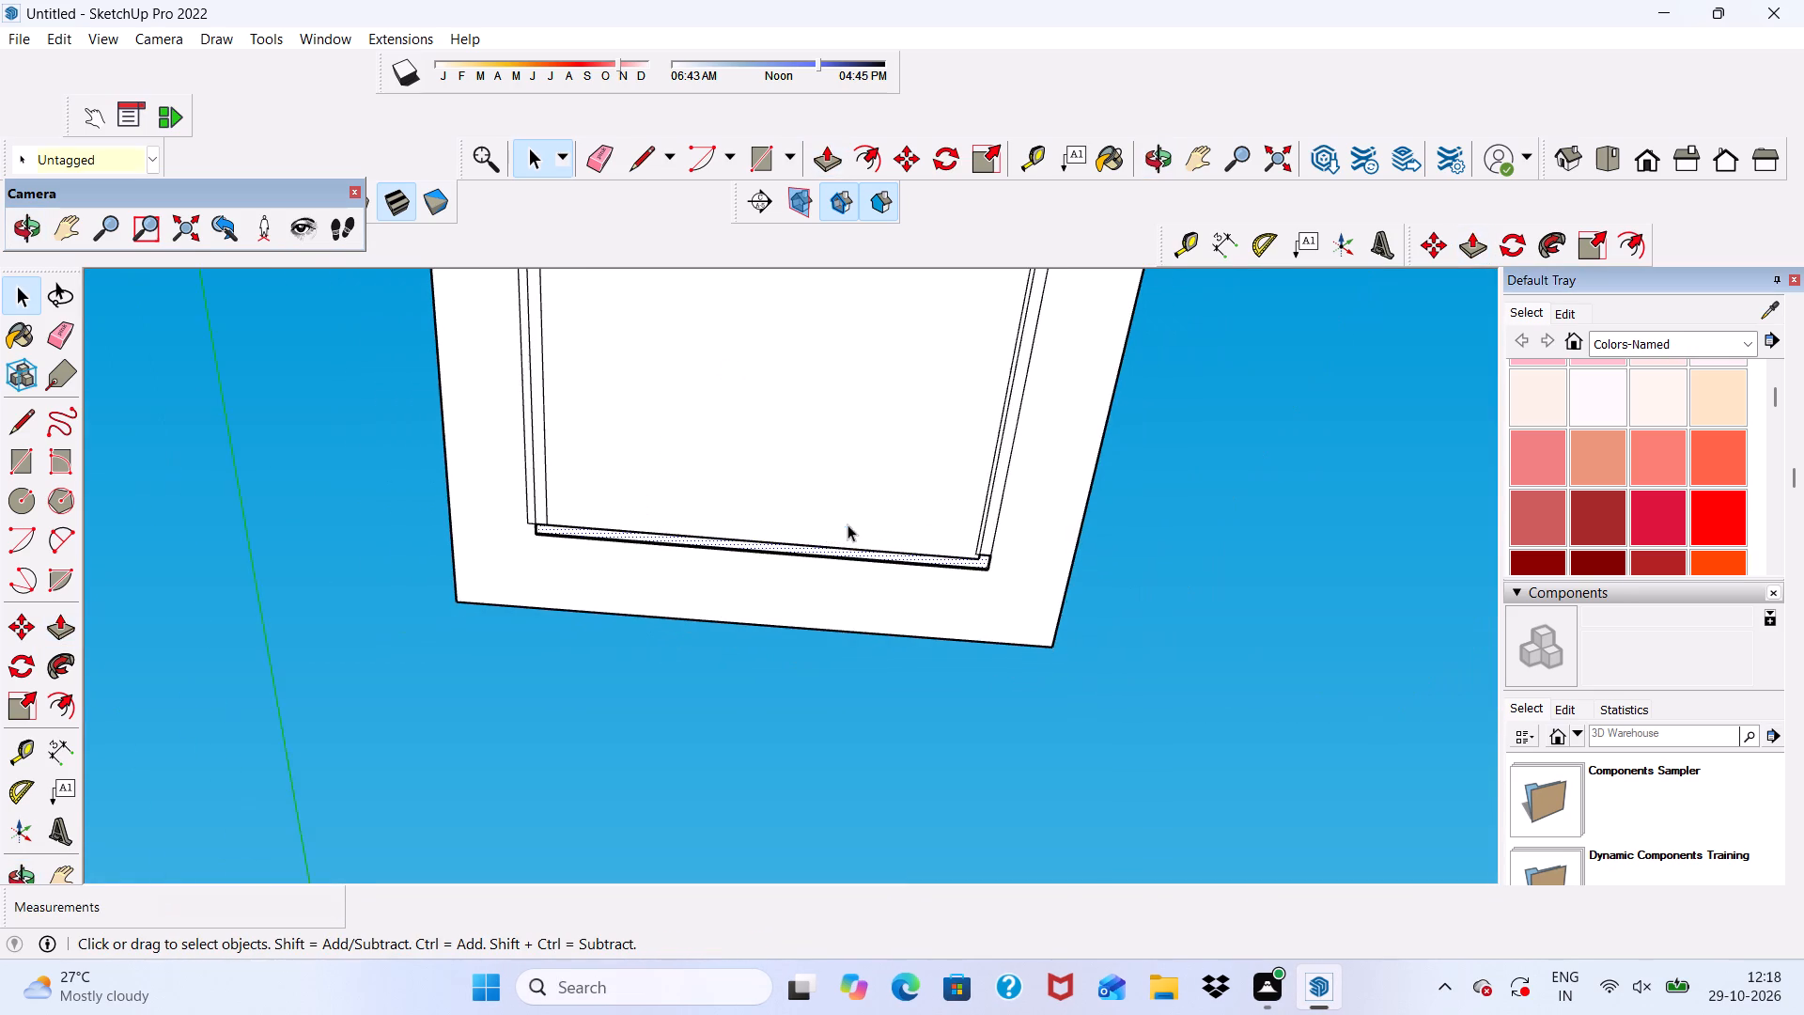
# Push/Pull at the narrow side face of the remaining groove in the slab's underside by 3".
pyautogui.scroll(11, 848, 549)
pyautogui.moveTo(791, 561); pyautogui.dragTo(797, 625, button='middle')
pyautogui.scroll(9, 777, 612)
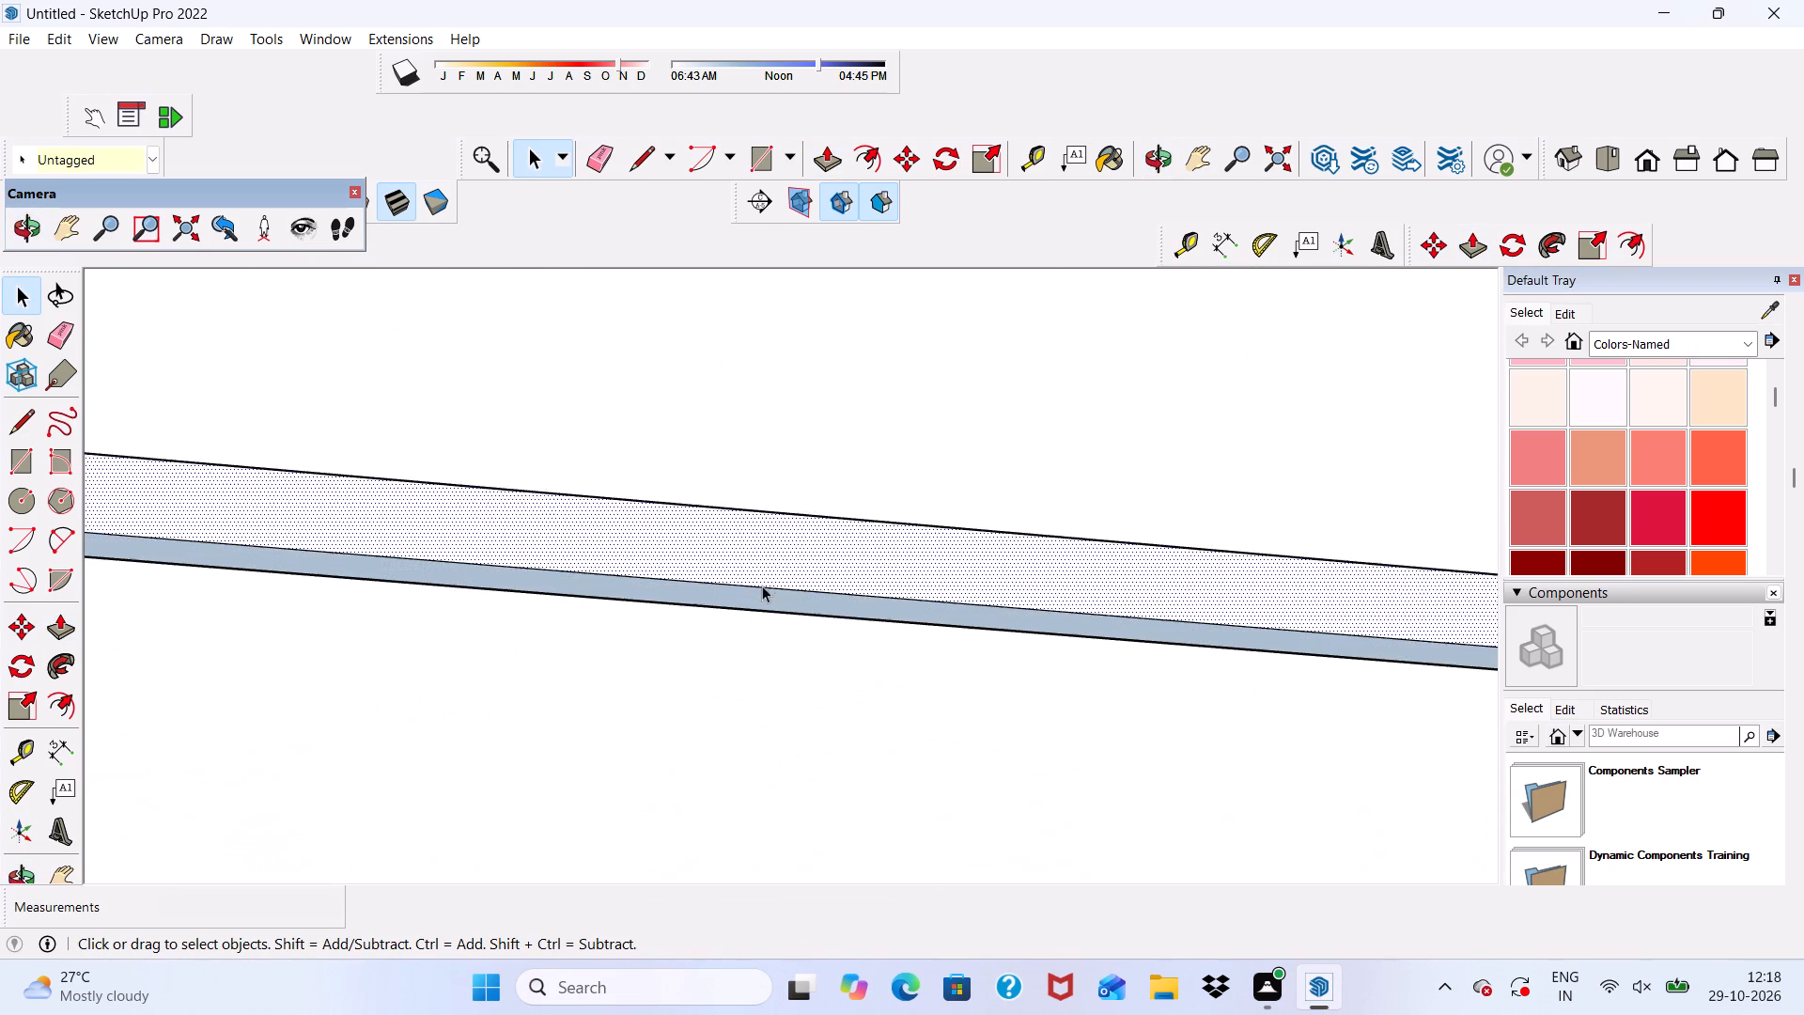
pyautogui.scroll(10, 762, 586)
pyautogui.click(690, 615)
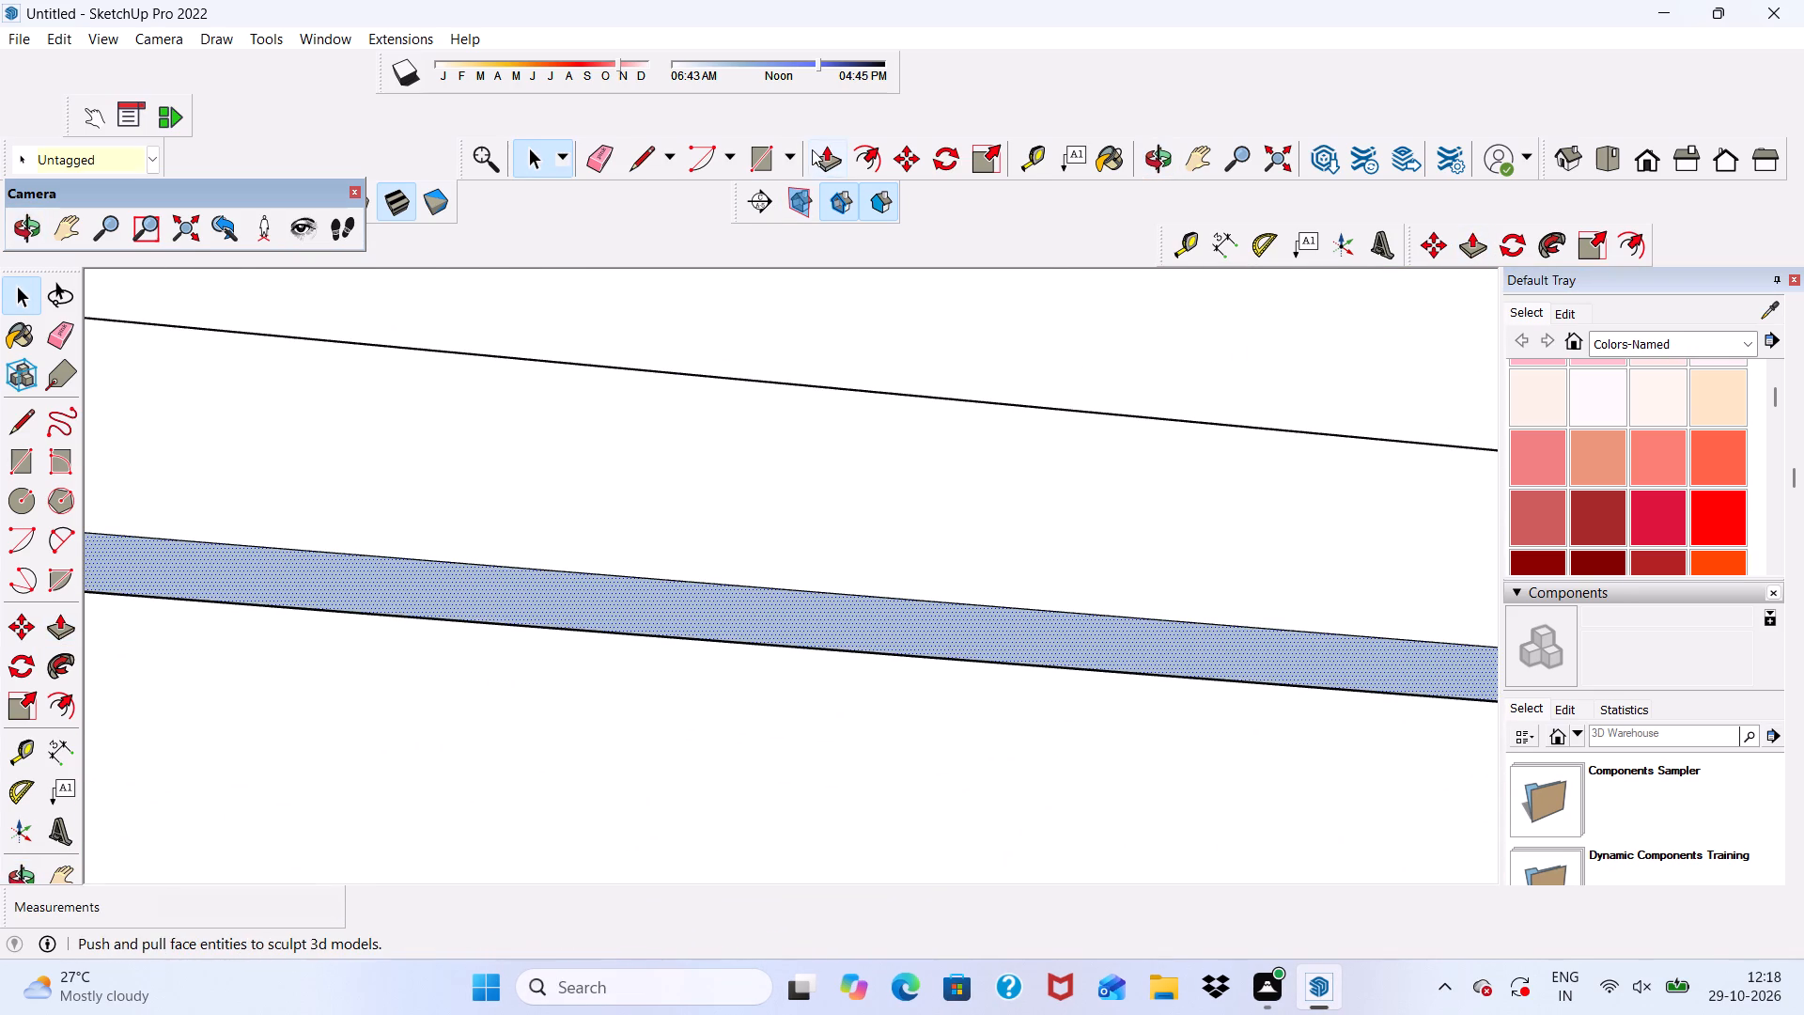
pyautogui.click(812, 149)
pyautogui.click(603, 613)
pyautogui.click(626, 306)
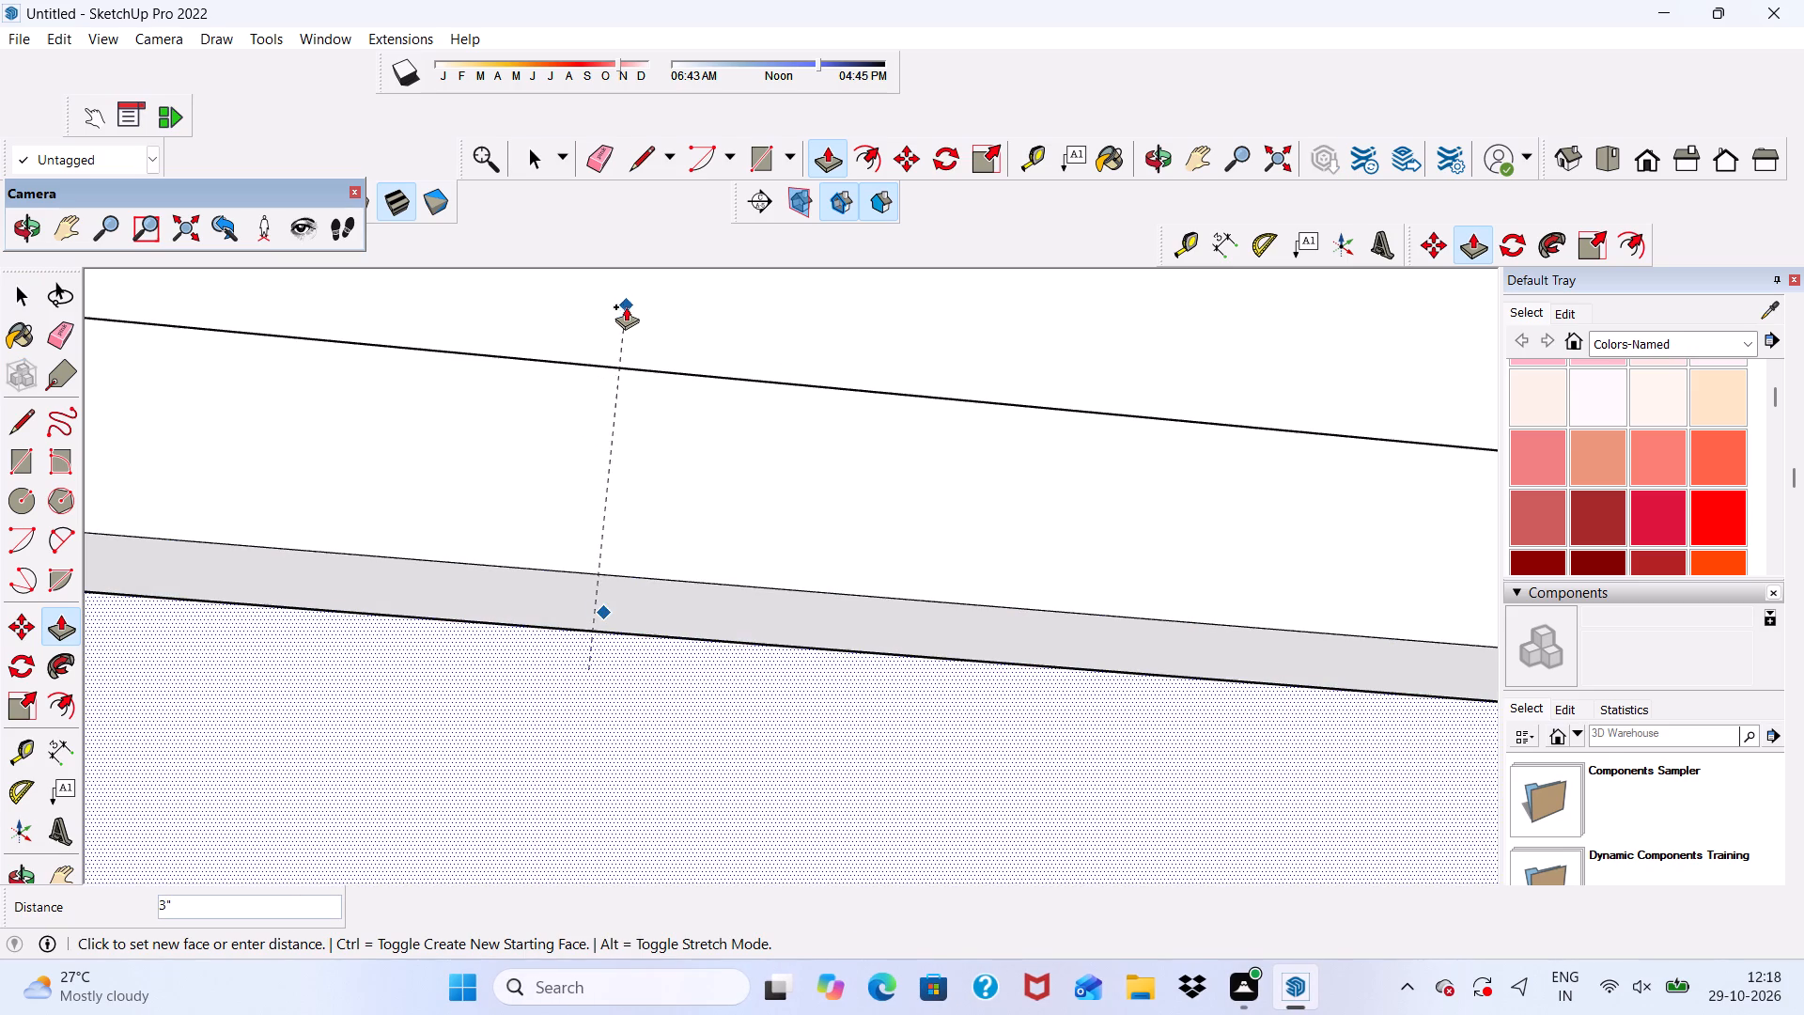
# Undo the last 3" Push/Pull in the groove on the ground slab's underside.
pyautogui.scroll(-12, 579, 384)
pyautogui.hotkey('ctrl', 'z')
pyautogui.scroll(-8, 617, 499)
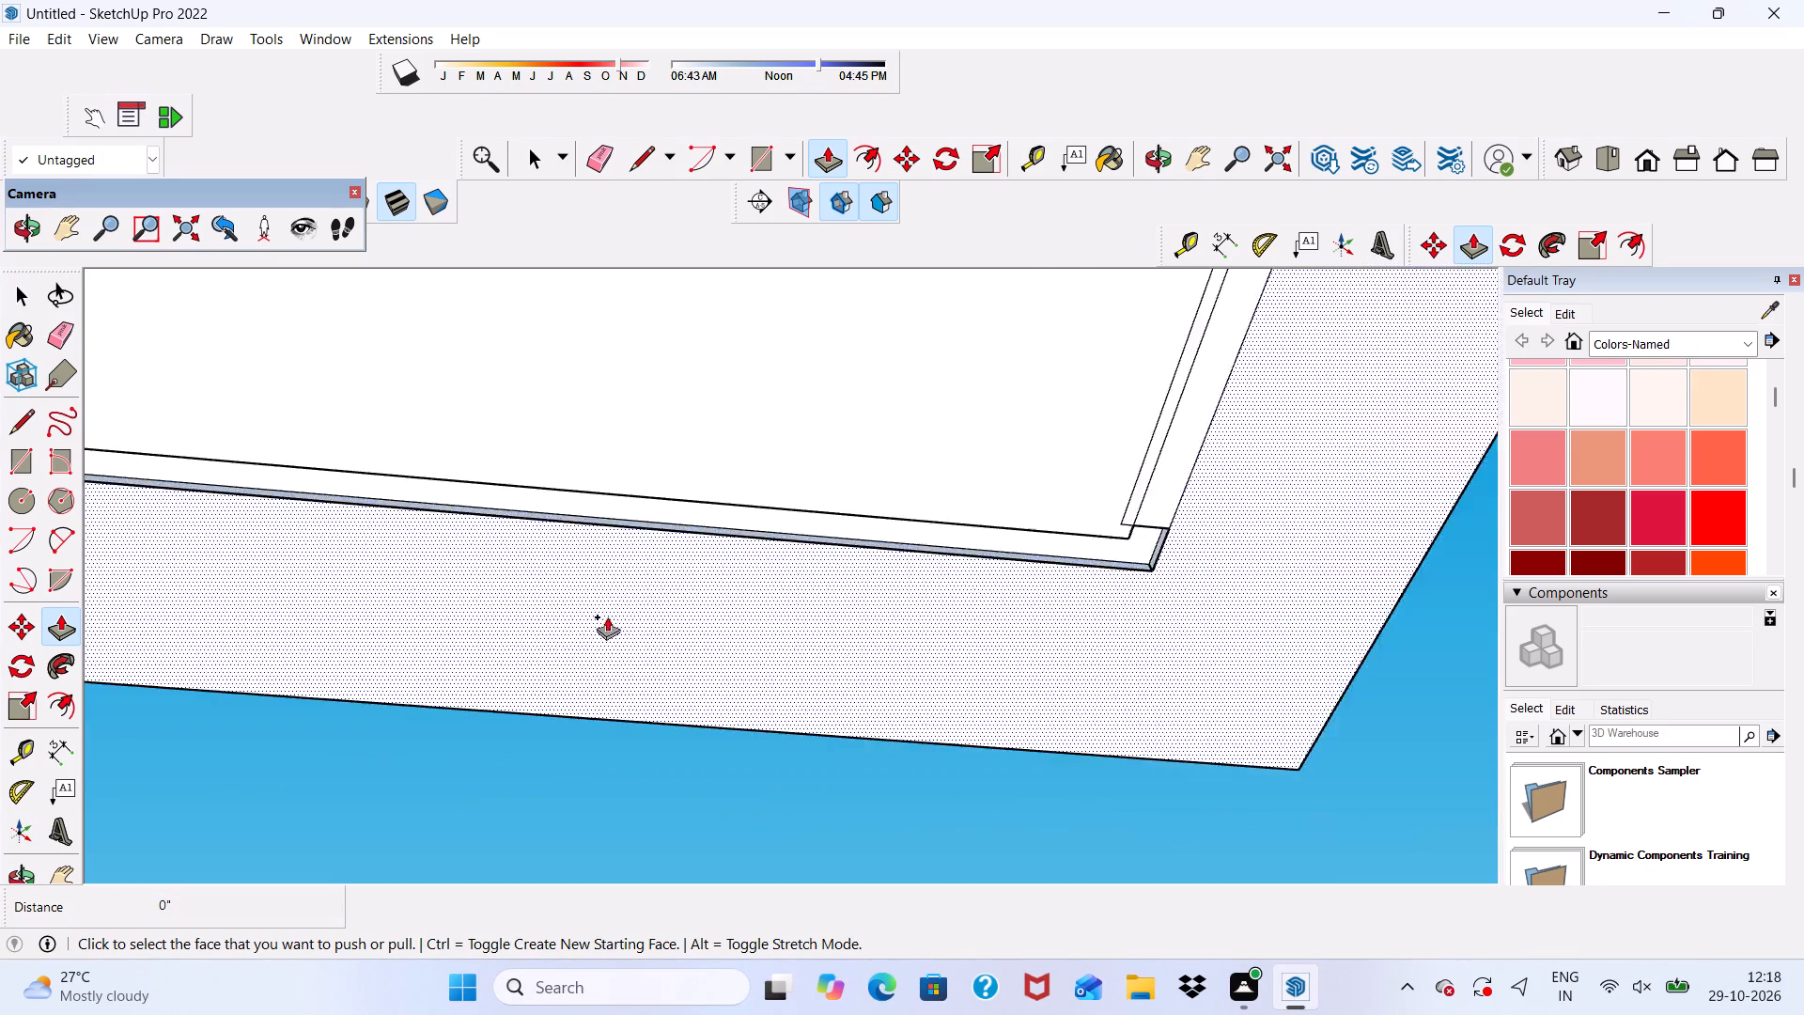
# Examine the ground slab, the building's outer walls and the front facade with its upper parapet for leftover geometry.
pyautogui.scroll(-15, 607, 617)
pyautogui.press('space')
pyautogui.moveTo(803, 510); pyautogui.dragTo(856, 905, button='middle')
pyautogui.scroll(-5, 667, 355)
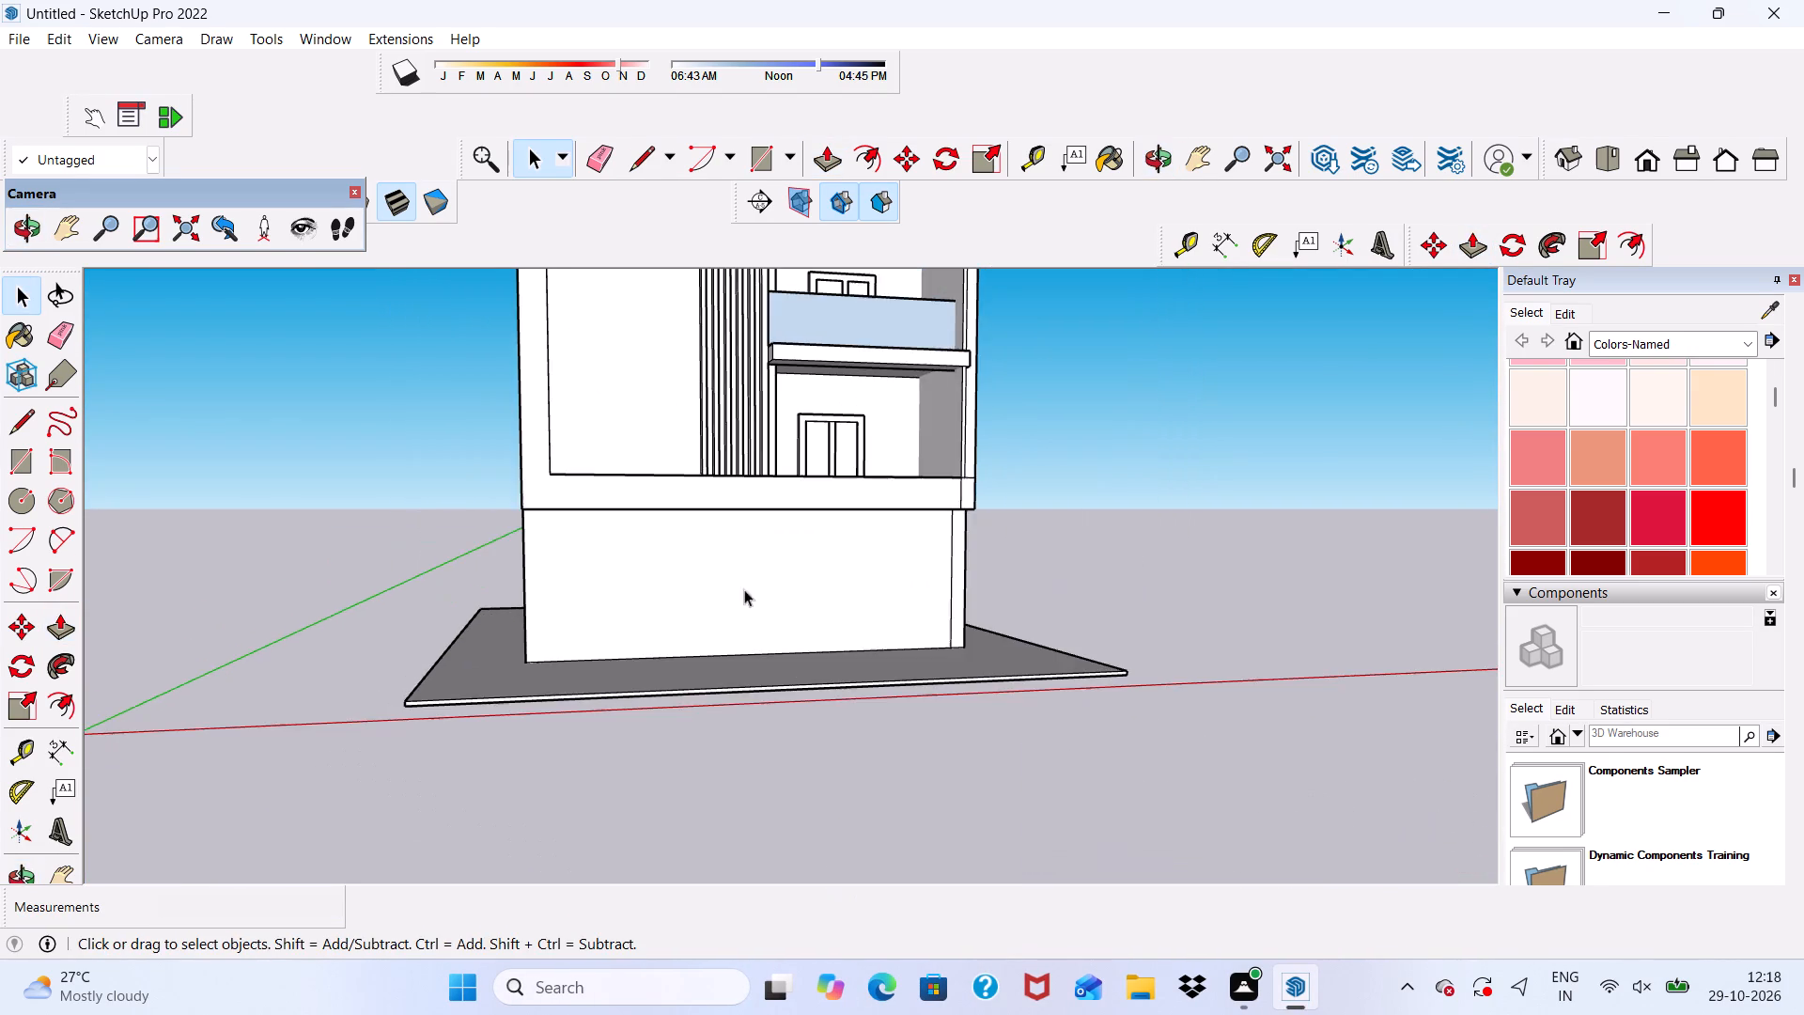
pyautogui.scroll(-1, 744, 589)
pyautogui.moveTo(795, 679); pyautogui.dragTo(423, 843, button='middle')
pyautogui.moveTo(949, 701); pyautogui.dragTo(568, 639, button='middle')
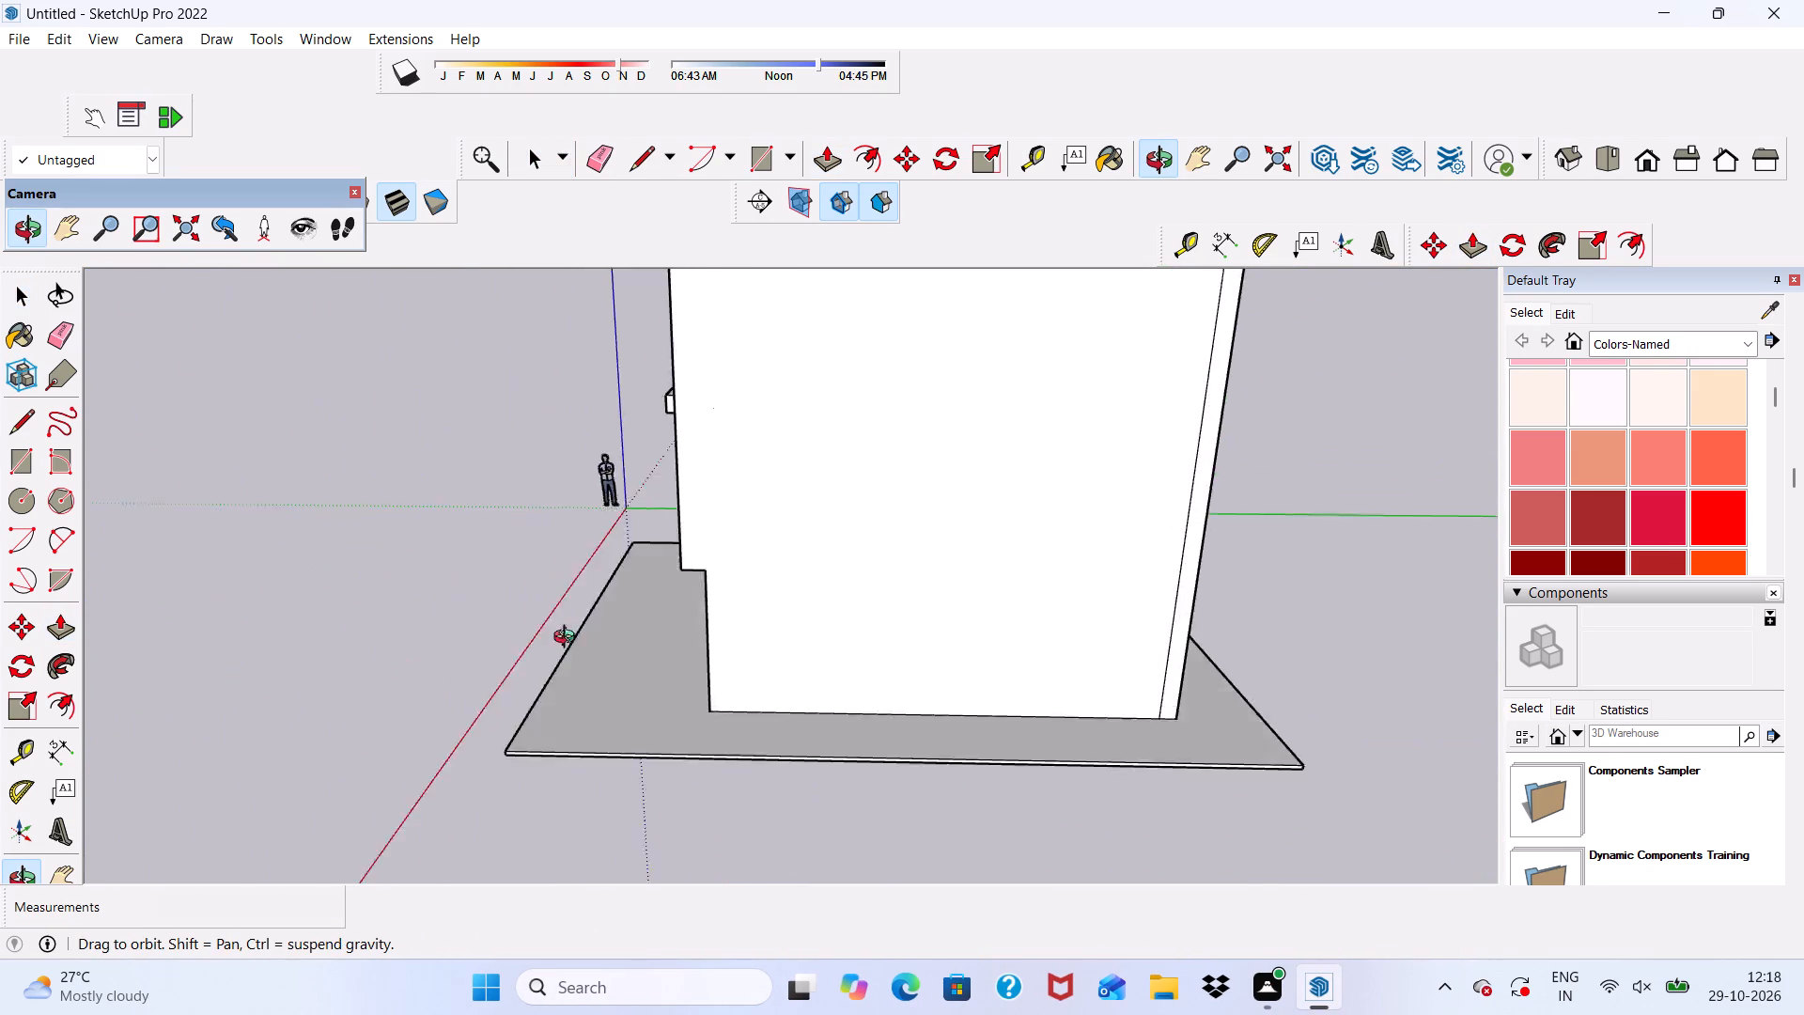
pyautogui.moveTo(568, 639); pyautogui.dragTo(1312, 474, button='middle')
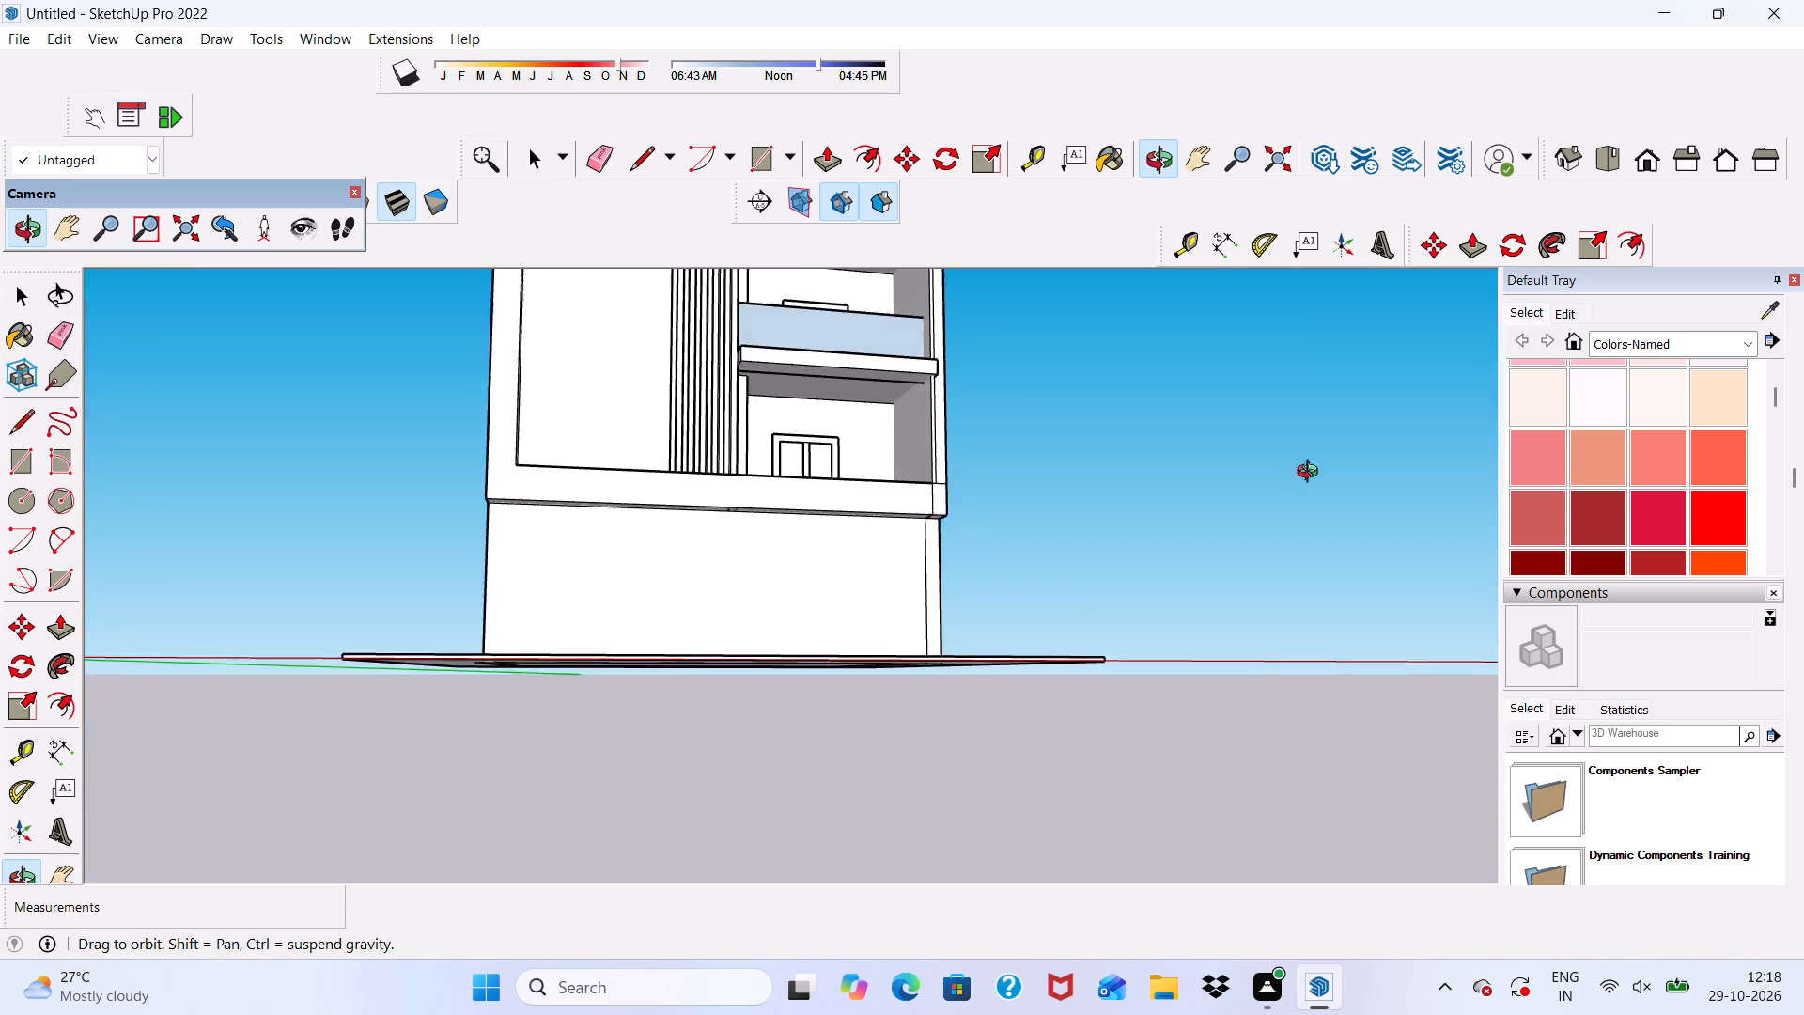
pyautogui.moveTo(1312, 474); pyautogui.dragTo(1121, 779, button='middle')
pyautogui.press('space')
pyautogui.scroll(1, 668, 587)
pyautogui.scroll(-6, 659, 579)
pyautogui.moveTo(707, 687); pyautogui.dragTo(772, 595, button='middle')
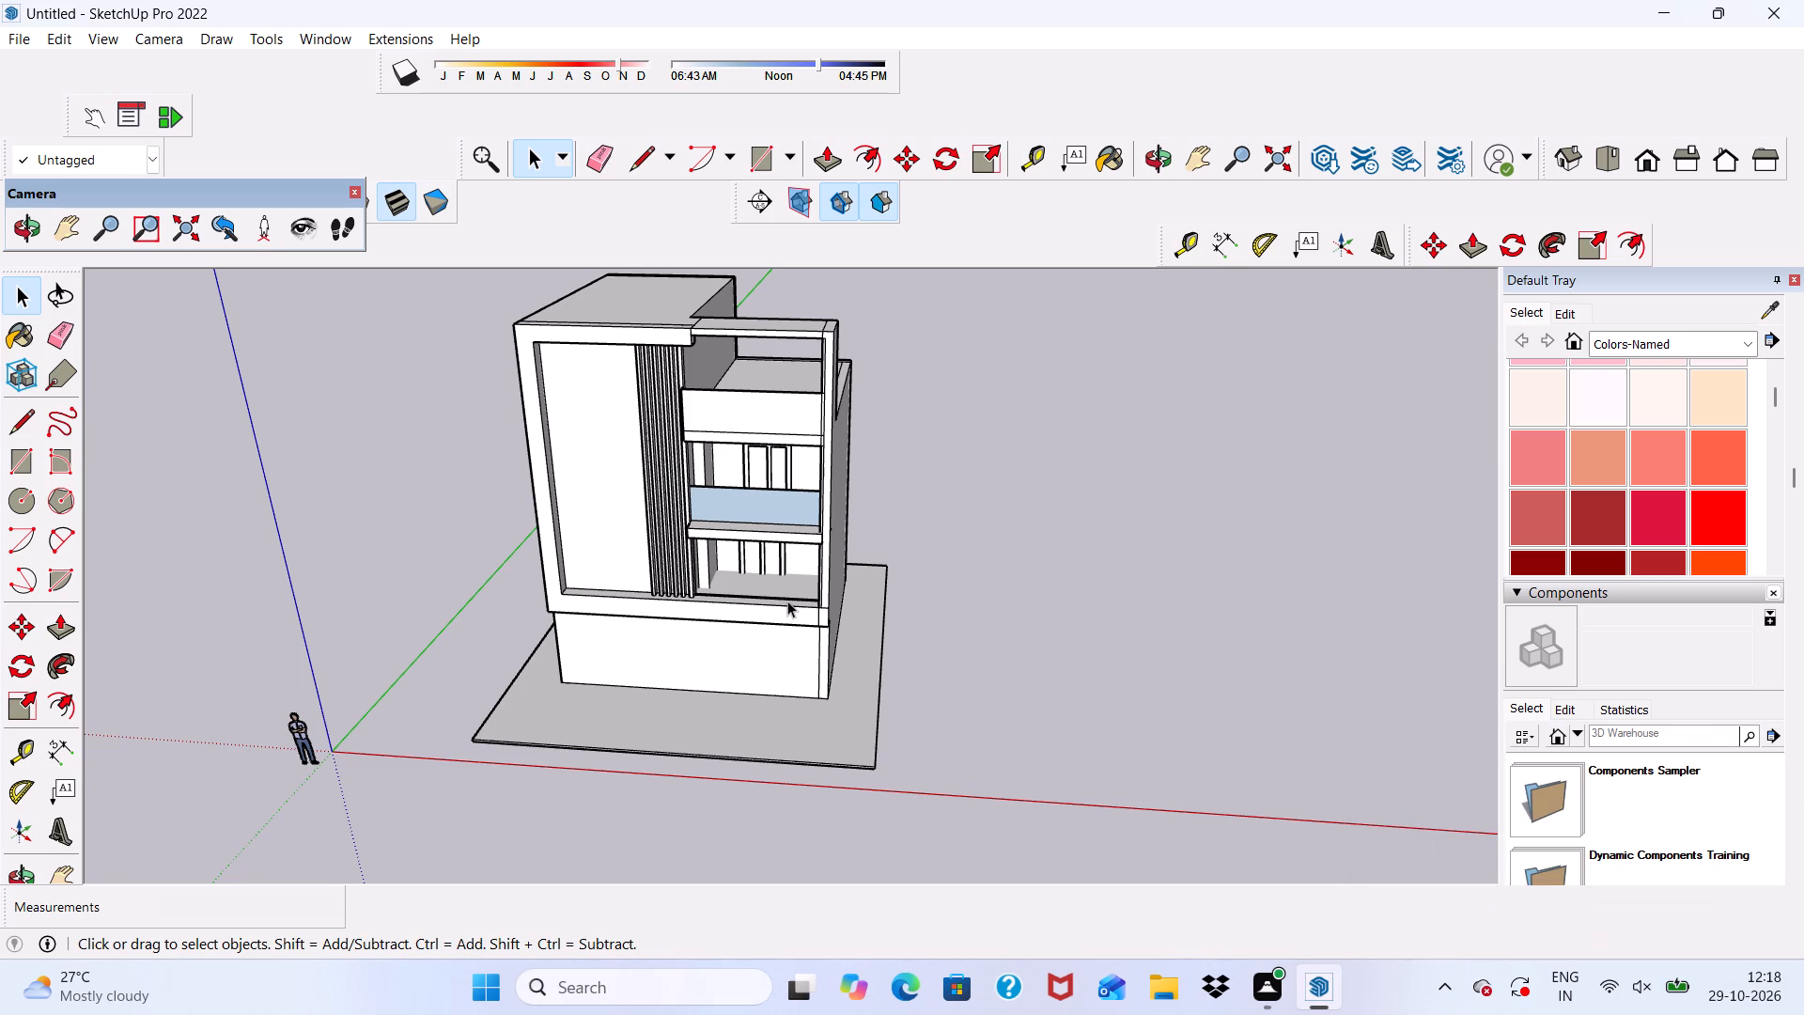
pyautogui.scroll(-5, 681, 404)
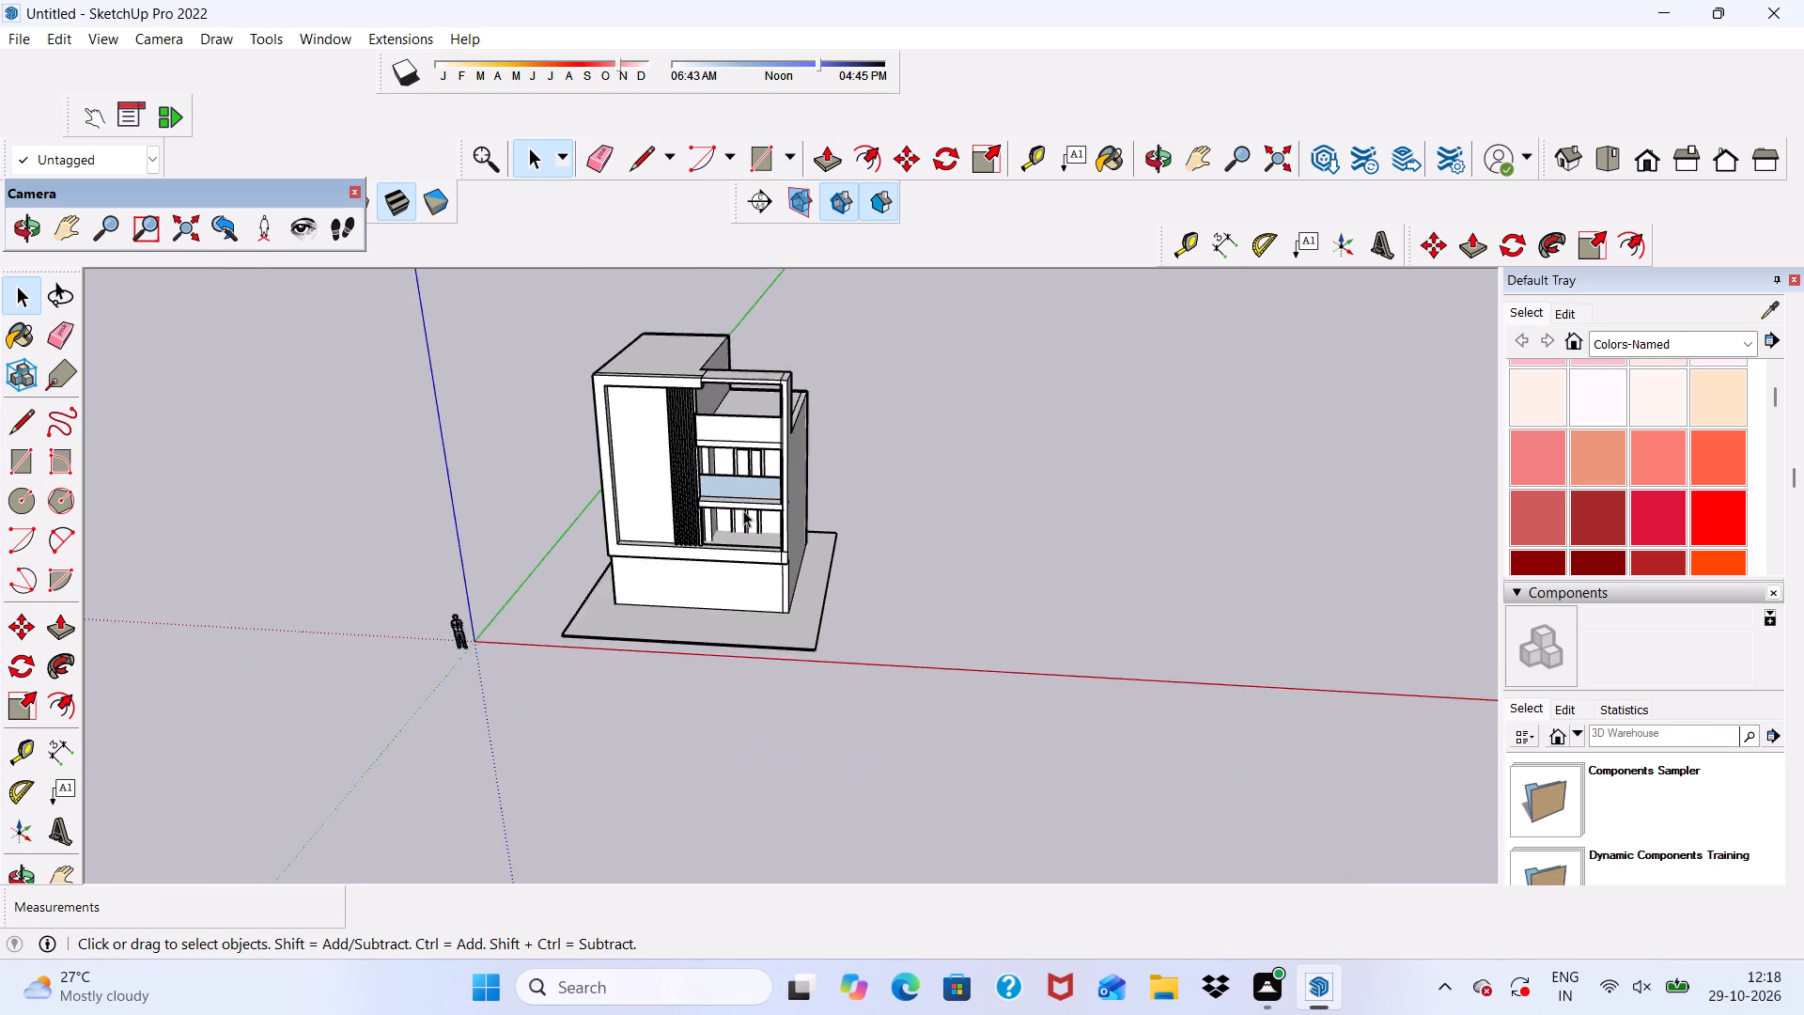
pyautogui.moveTo(743, 510); pyautogui.dragTo(660, 361, button='middle')
pyautogui.scroll(20, 660, 359)
pyautogui.press('space')
pyautogui.moveTo(617, 466); pyautogui.dragTo(773, 667, button='middle')
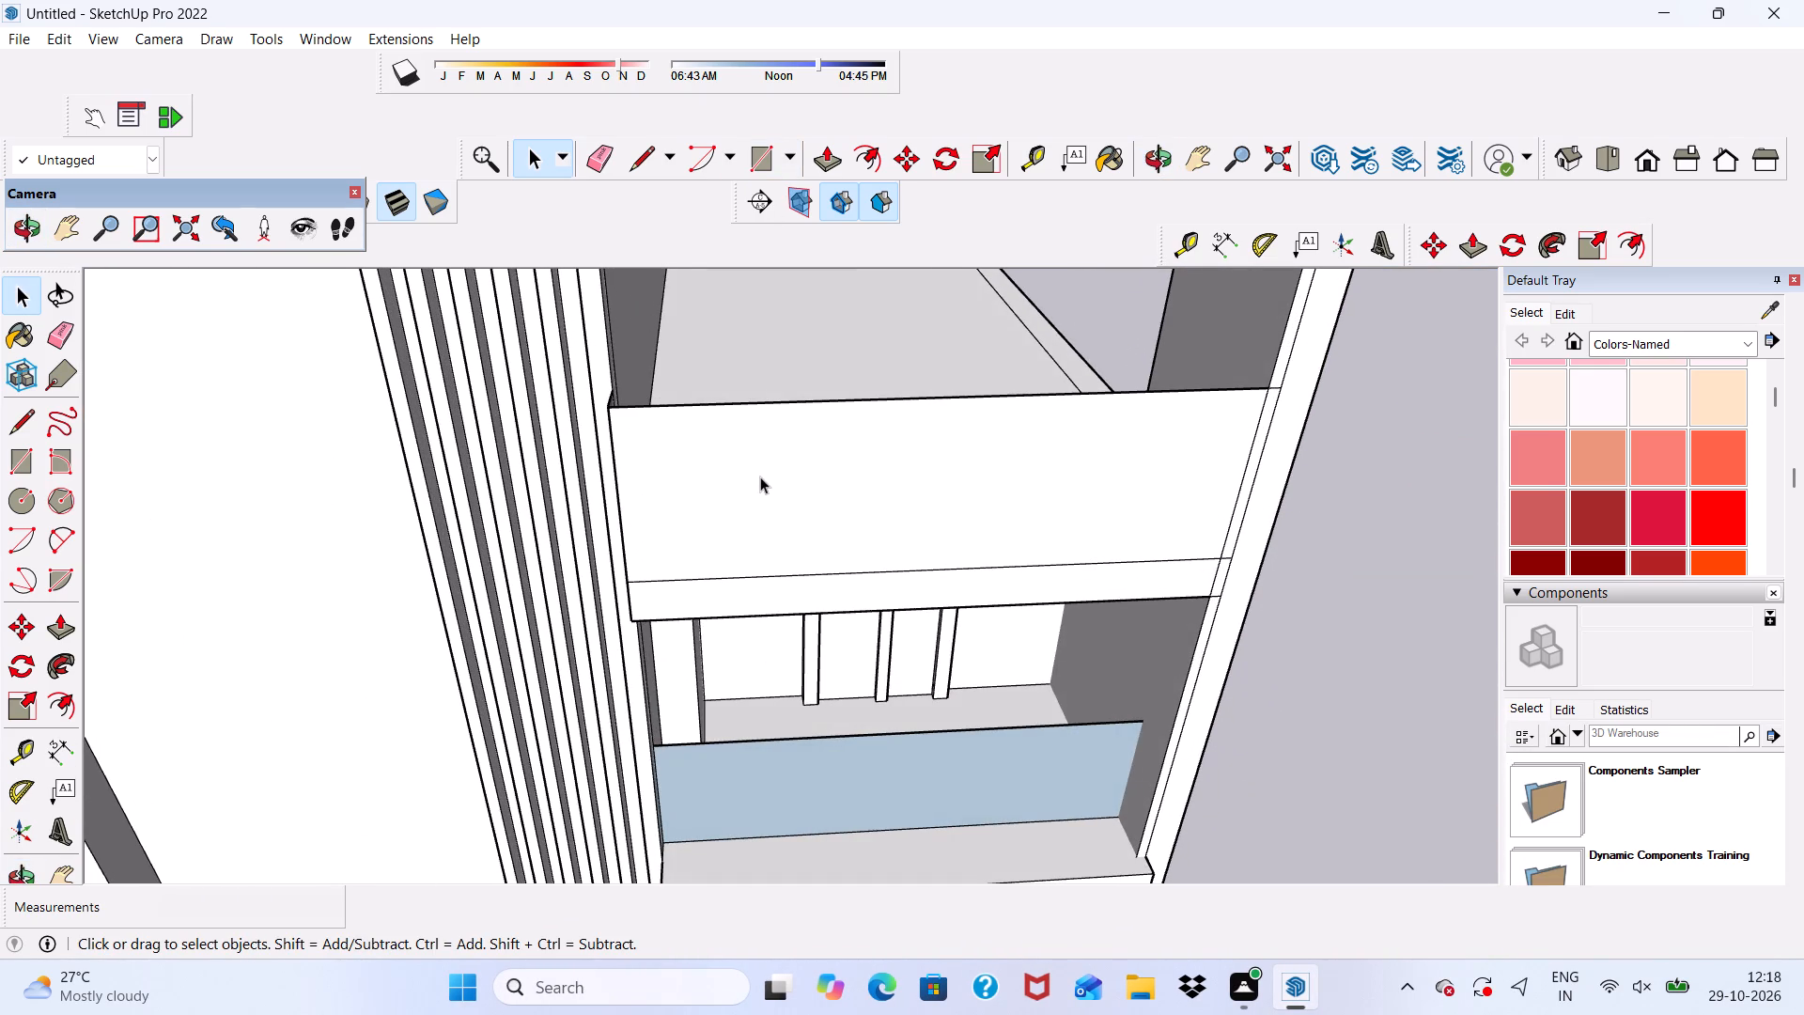
pyautogui.scroll(3, 760, 476)
pyautogui.scroll(-2, 776, 502)
# Erase the leftover lines running parallel to the side and rear edges of the lower roof.
pyautogui.moveTo(967, 648); pyautogui.dragTo(758, 622, button='middle')
pyautogui.scroll(1, 754, 557)
pyautogui.scroll(-6, 767, 419)
pyautogui.moveTo(924, 692); pyautogui.dragTo(793, 697, button='middle')
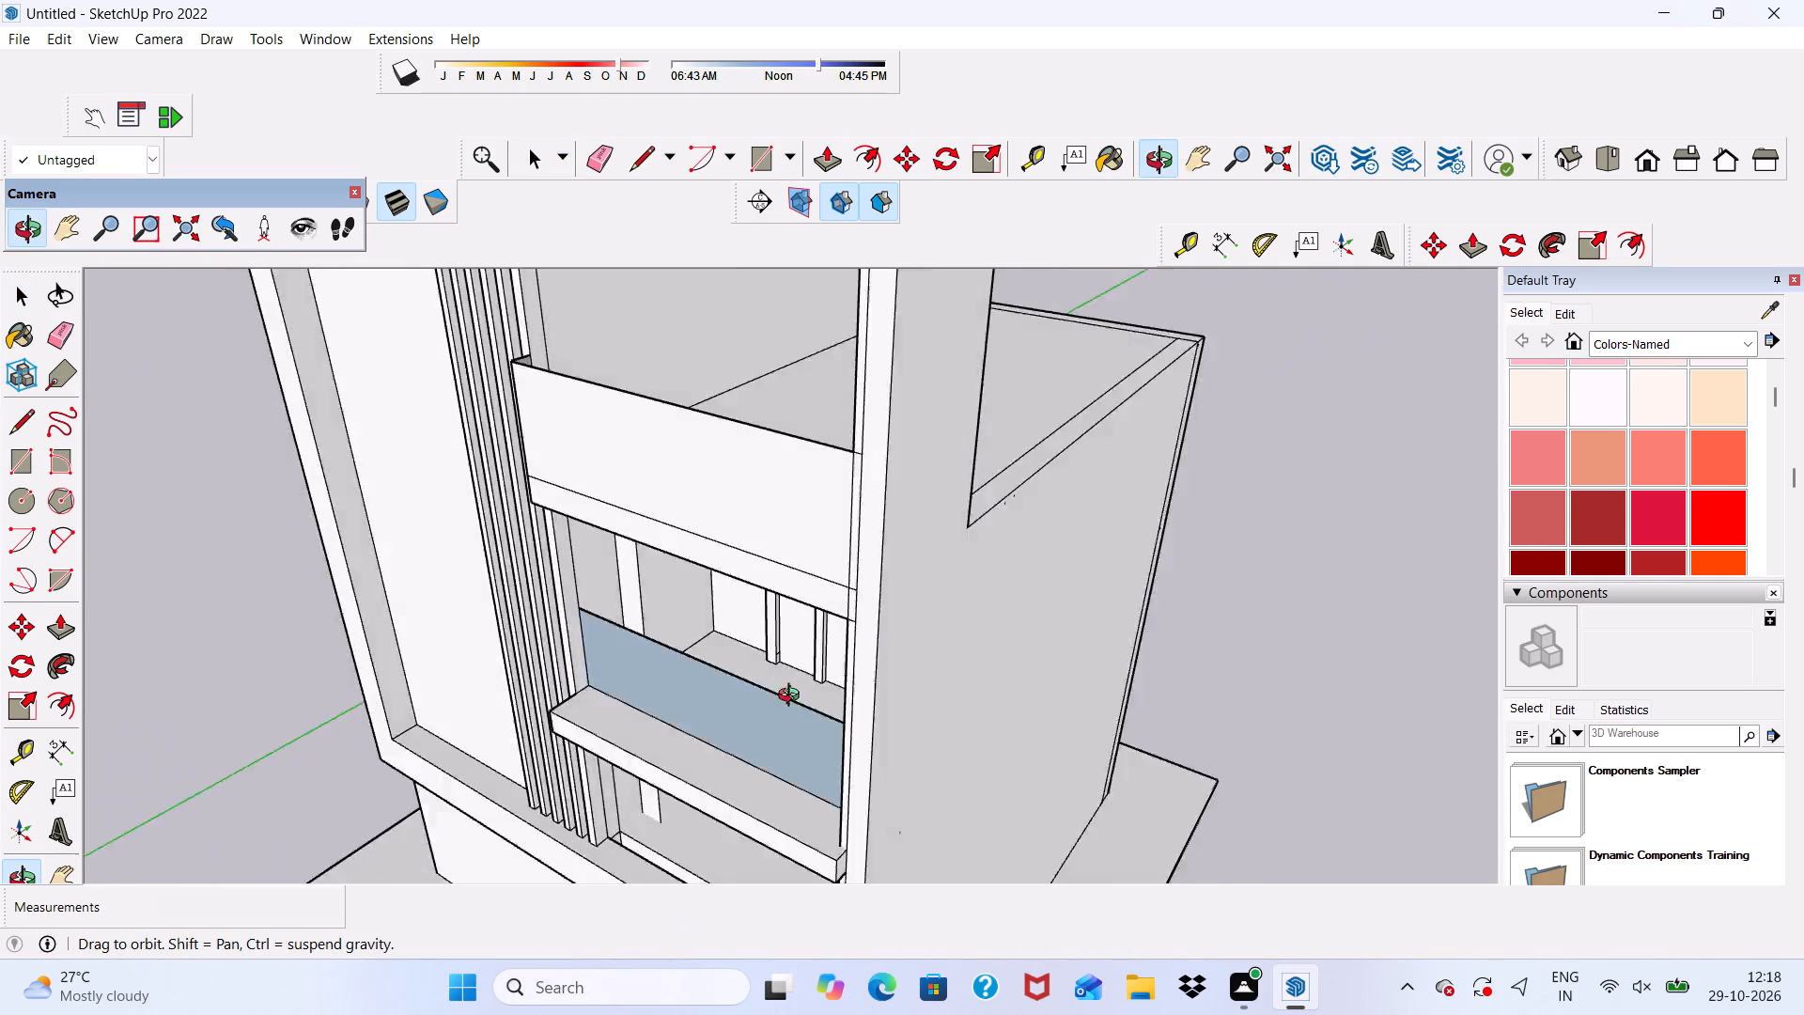
pyautogui.moveTo(793, 697); pyautogui.dragTo(545, 752, button='middle')
pyautogui.click(594, 162)
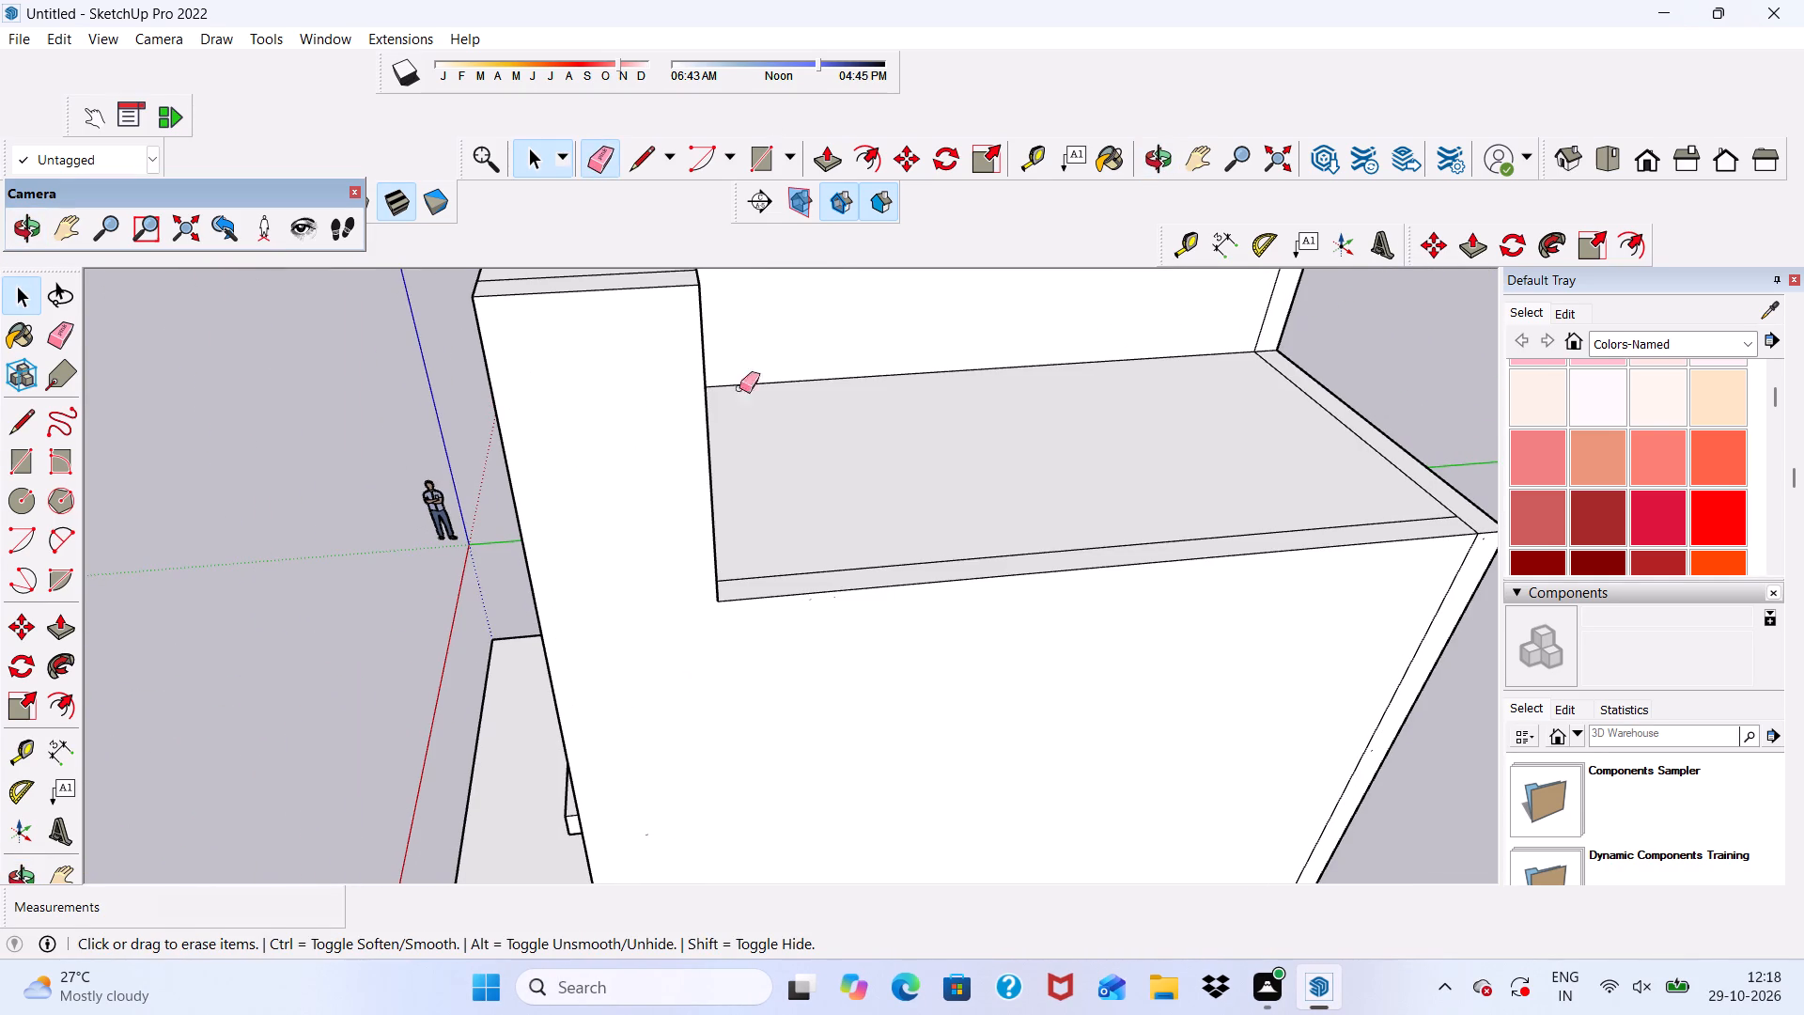
pyautogui.scroll(2, 770, 442)
pyautogui.moveTo(818, 564); pyautogui.dragTo(828, 618)
pyautogui.scroll(-7, 734, 404)
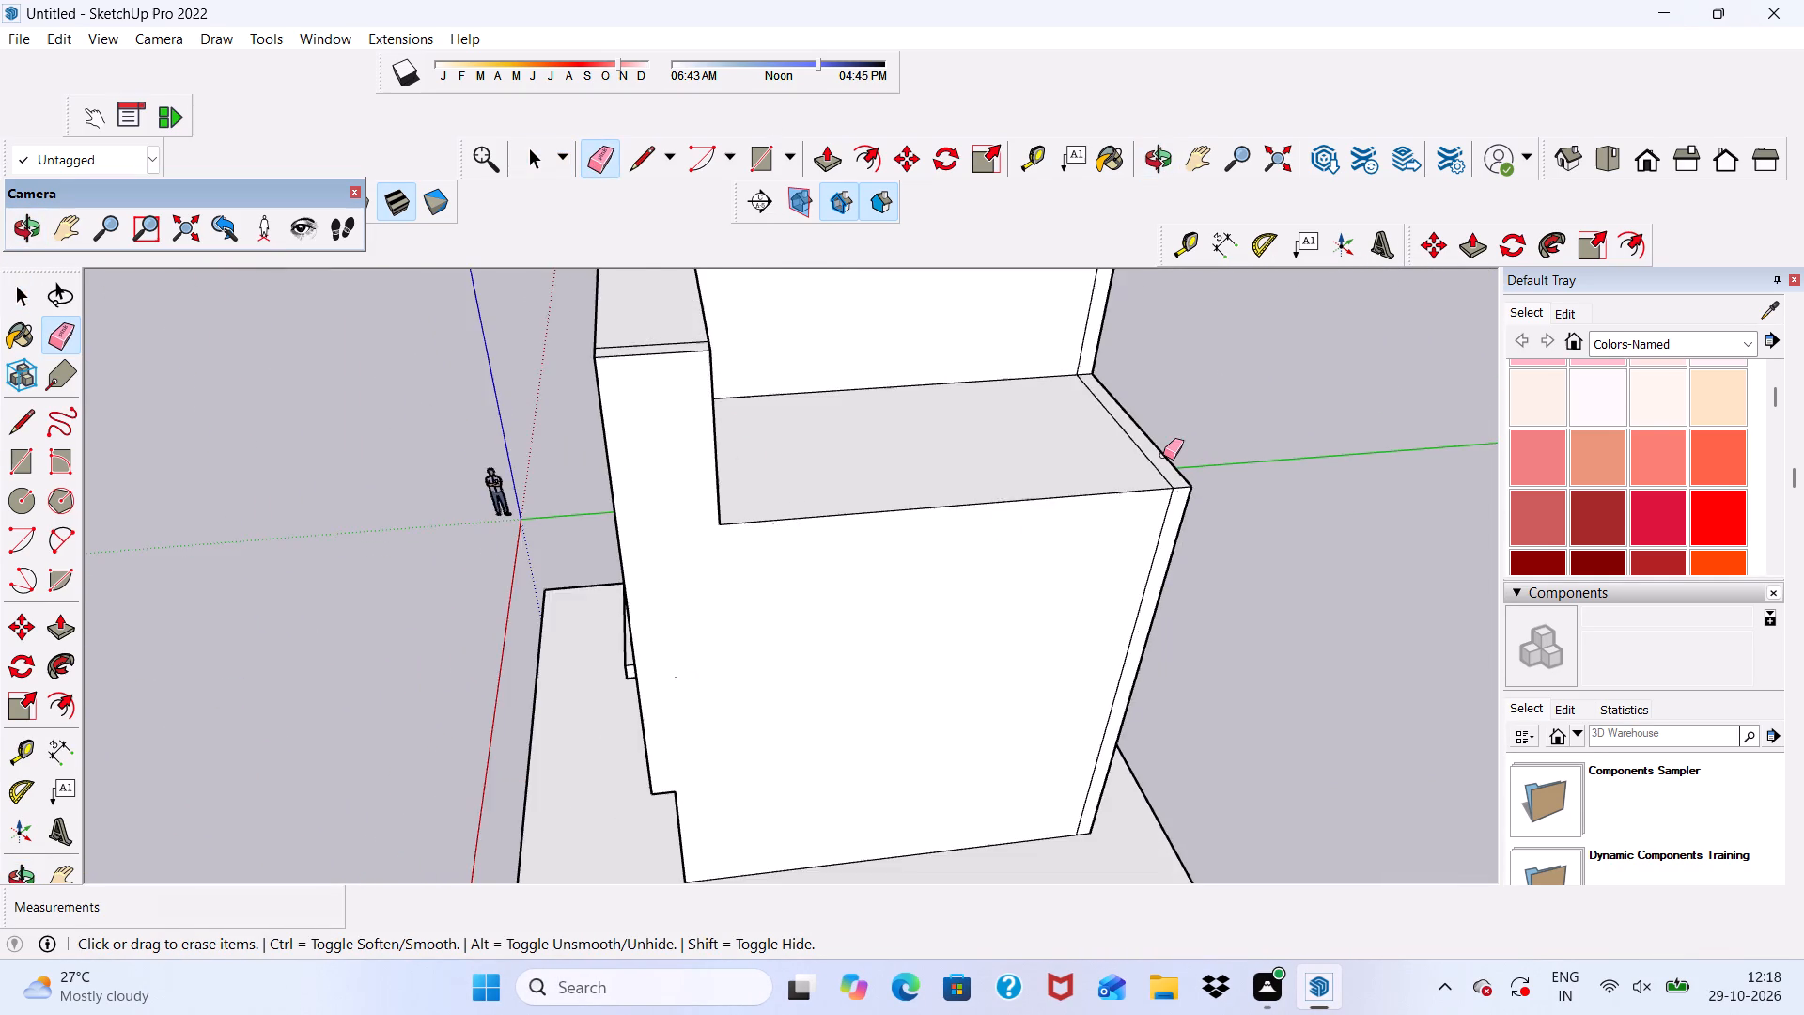
pyautogui.scroll(6, 1163, 455)
pyautogui.scroll(-4, 1145, 451)
pyautogui.moveTo(1145, 451); pyautogui.dragTo(1129, 471)
pyautogui.scroll(-2, 1137, 559)
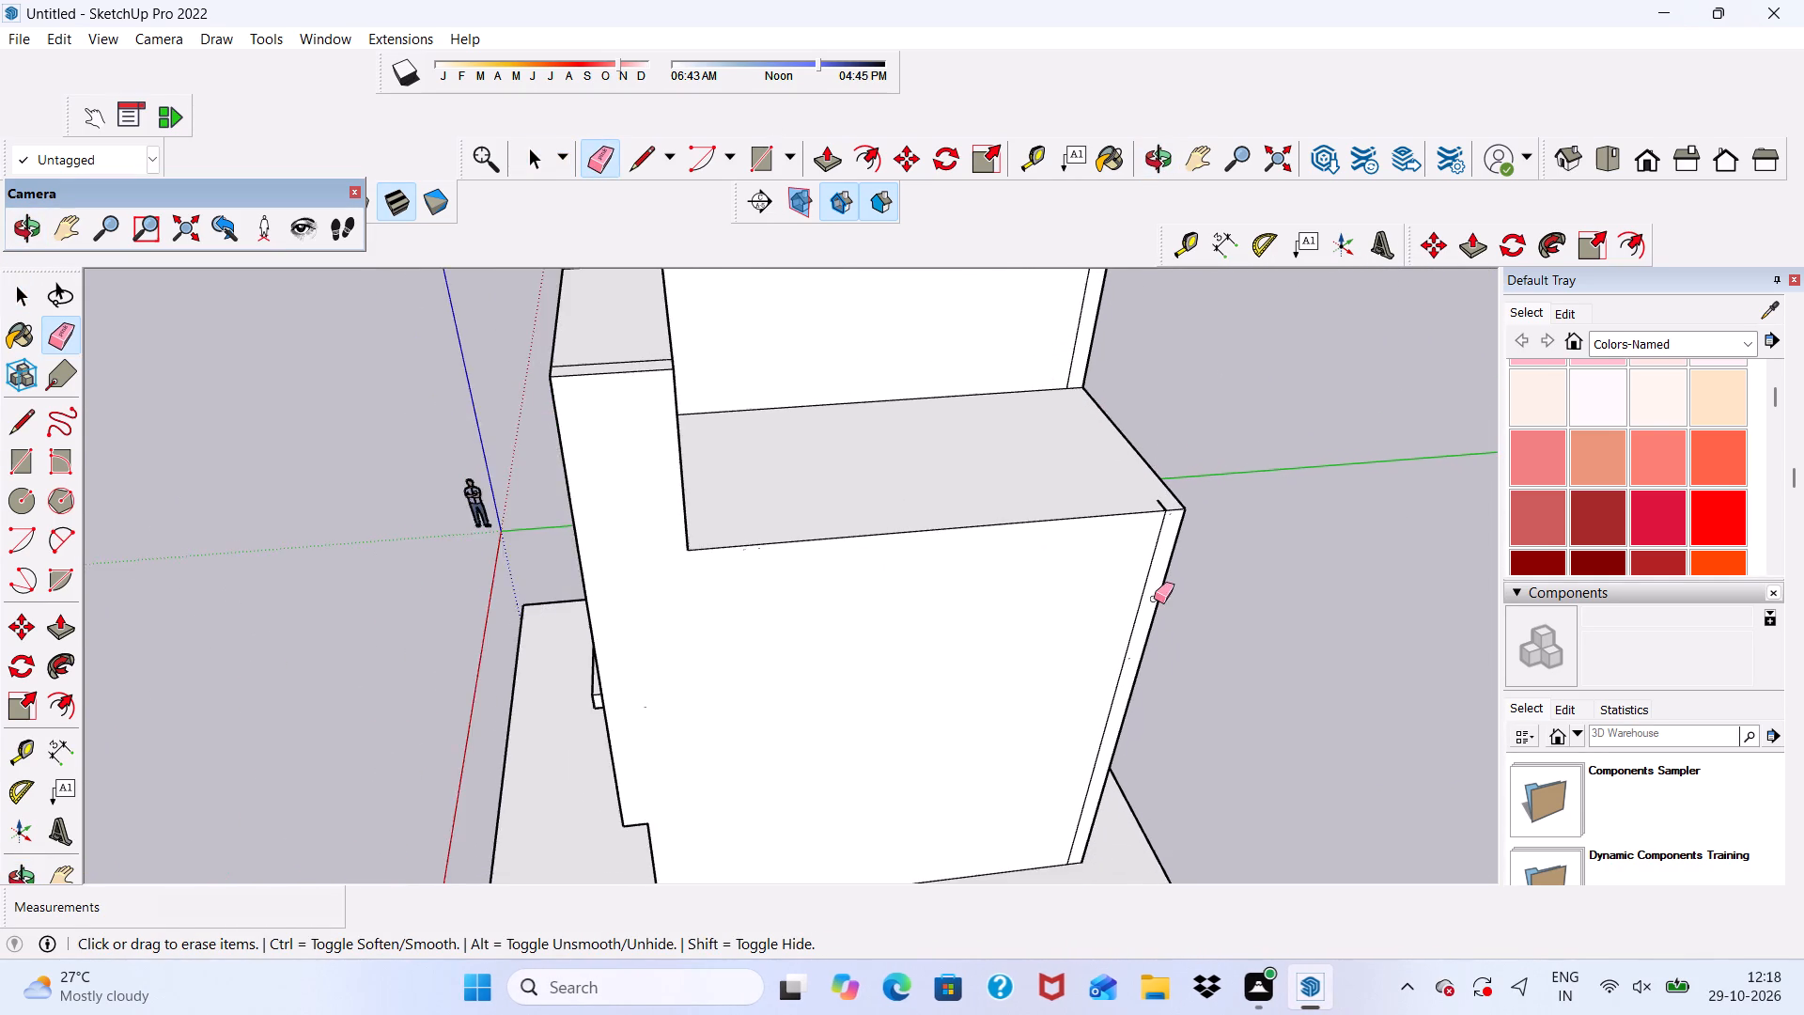
# Erase the short edge stub at the lower roof's rear corner and the vertical line on the side wall beneath it.
pyautogui.scroll(11, 1153, 553)
pyautogui.moveTo(1149, 477); pyautogui.dragTo(1193, 460)
pyautogui.moveTo(1187, 550); pyautogui.dragTo(1159, 584)
pyautogui.scroll(-6, 1101, 364)
pyautogui.scroll(13, 1151, 497)
pyautogui.click(1115, 377)
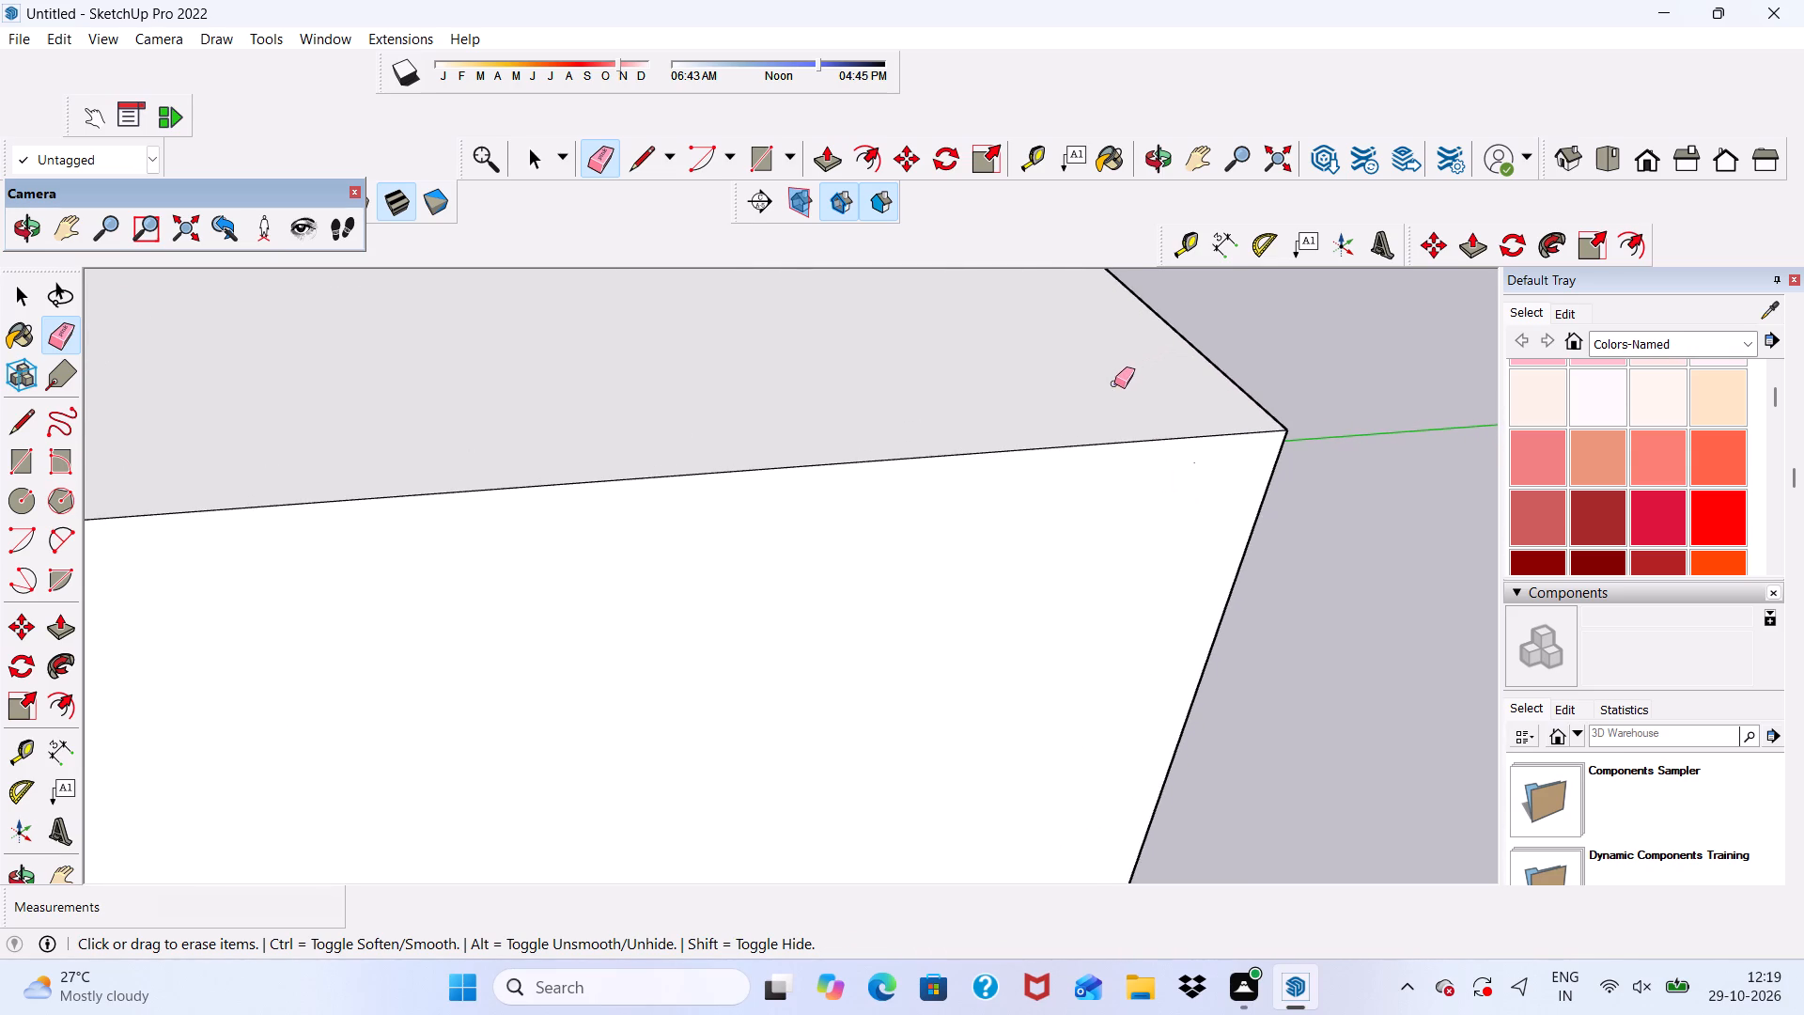
pyautogui.scroll(-17, 1112, 350)
pyautogui.scroll(17, 1171, 446)
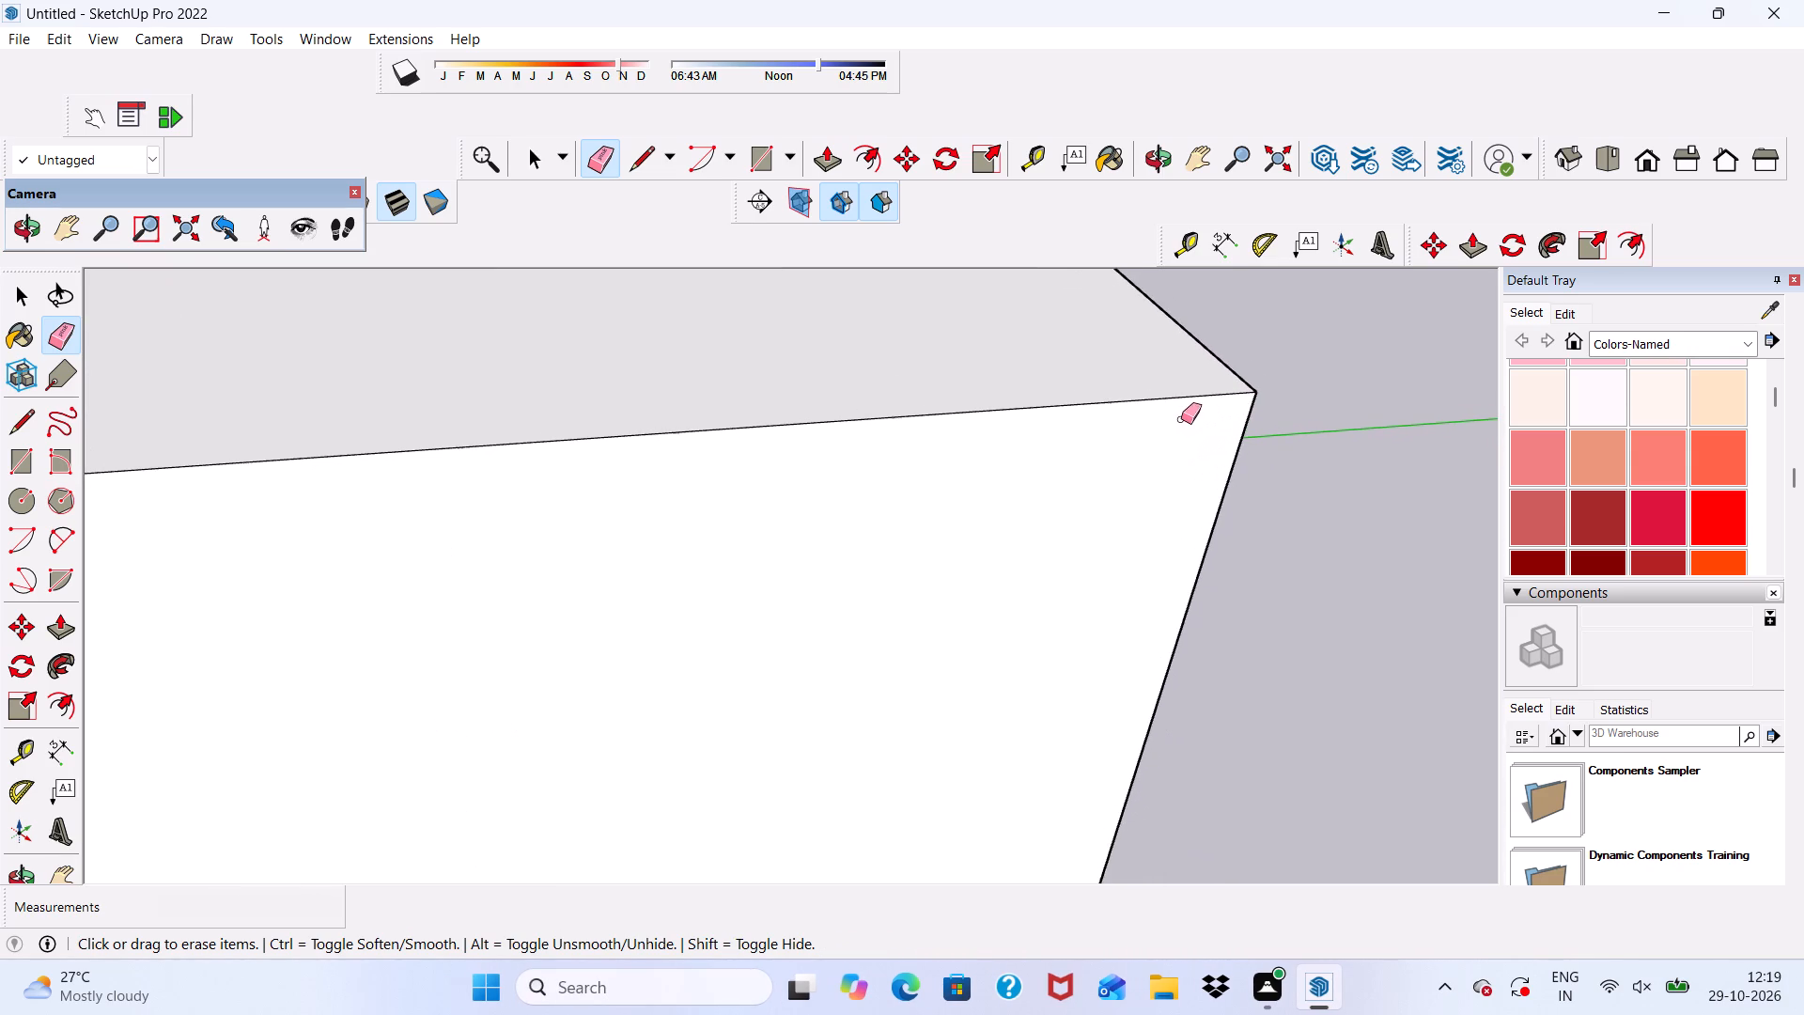
pyautogui.scroll(1, 1181, 419)
pyautogui.moveTo(1194, 403); pyautogui.dragTo(1177, 441)
pyautogui.moveTo(1180, 420); pyautogui.dragTo(1192, 453)
pyautogui.click(1188, 420)
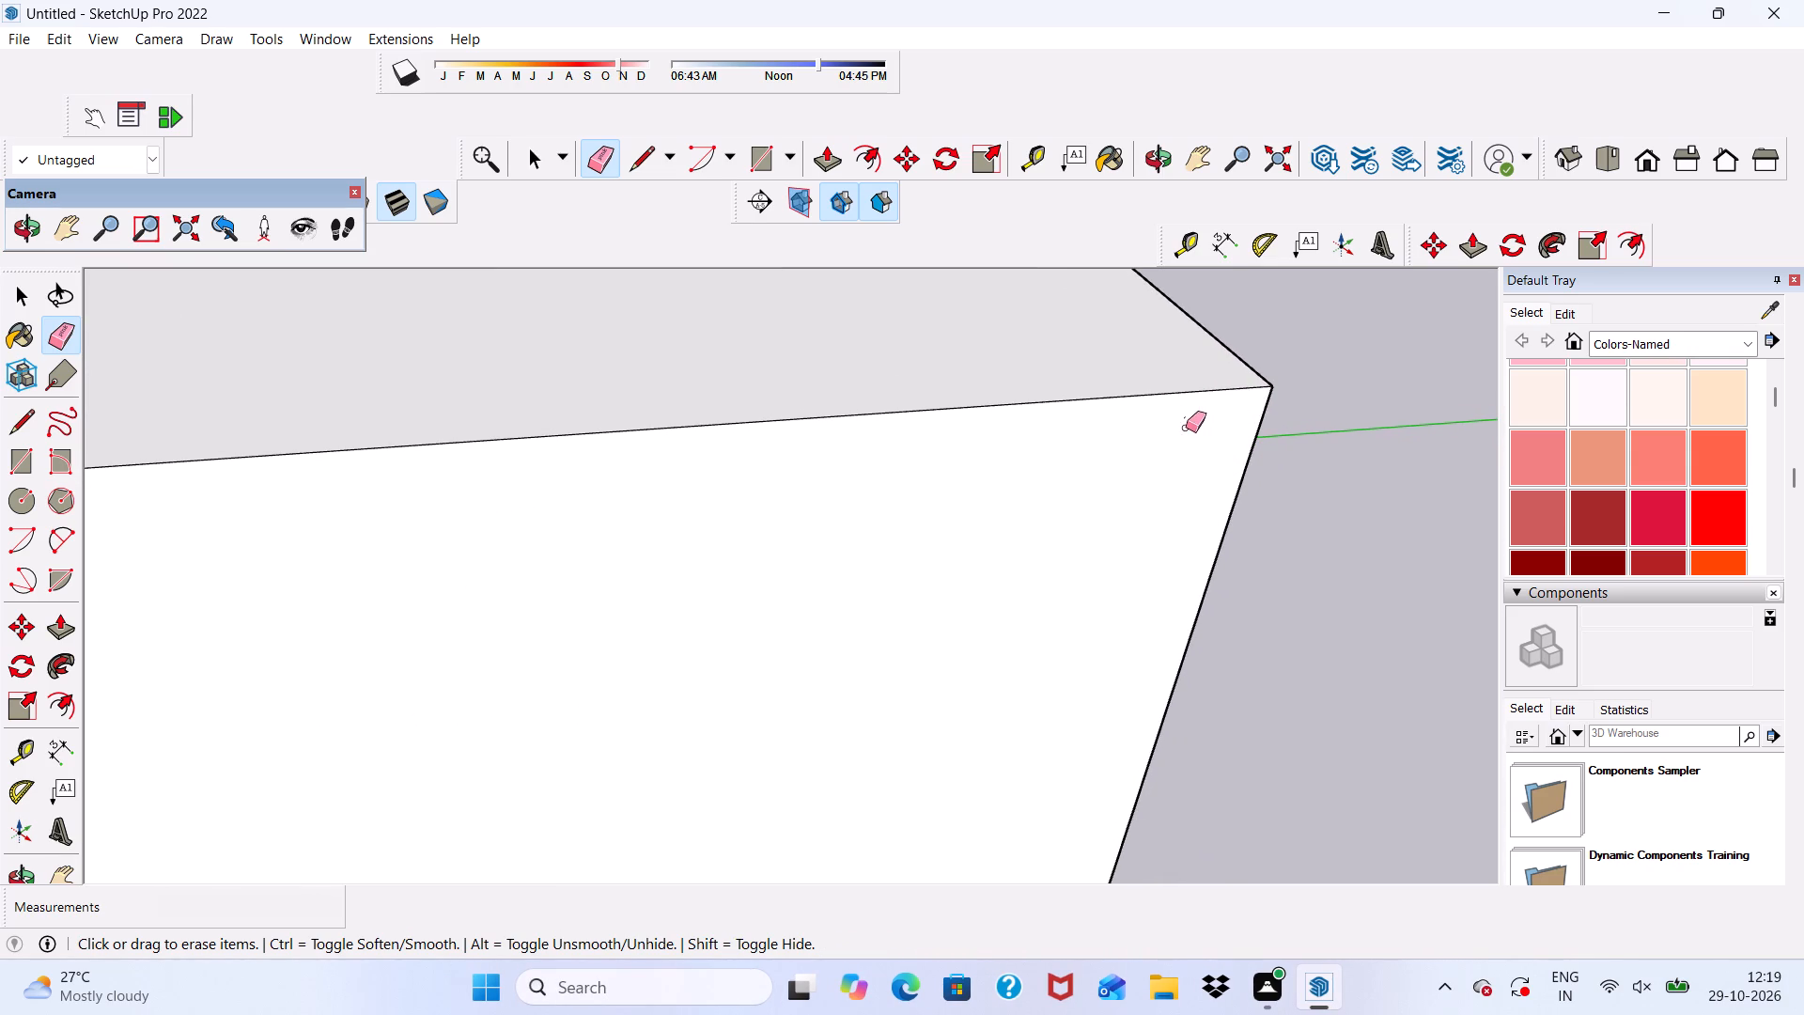
# Erase the thin strip face at the end of the wall above the lower roof and the short leftover edge at its foot.
pyautogui.scroll(-12, 1180, 414)
pyautogui.moveTo(1023, 517); pyautogui.dragTo(1267, 459, button='middle')
pyautogui.scroll(1, 1269, 458)
pyautogui.scroll(-5, 1256, 450)
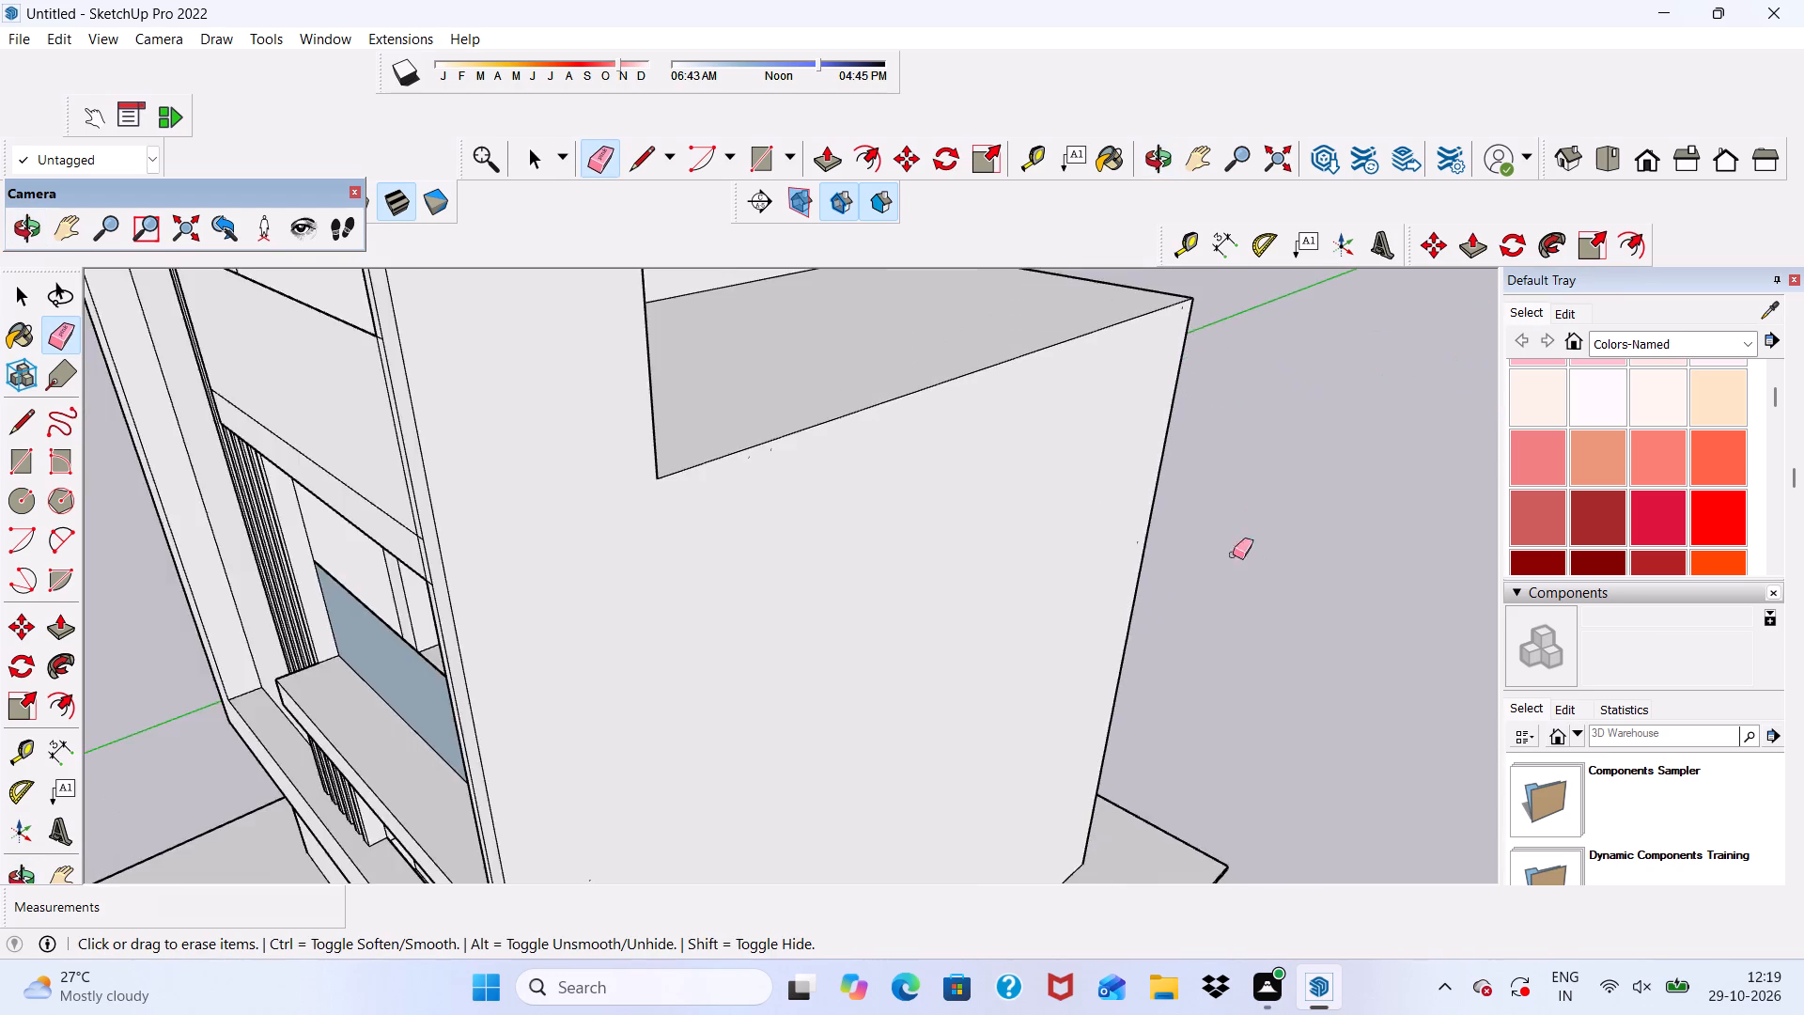
pyautogui.scroll(-4, 1233, 554)
pyautogui.moveTo(956, 652); pyautogui.dragTo(1029, 673, button='middle')
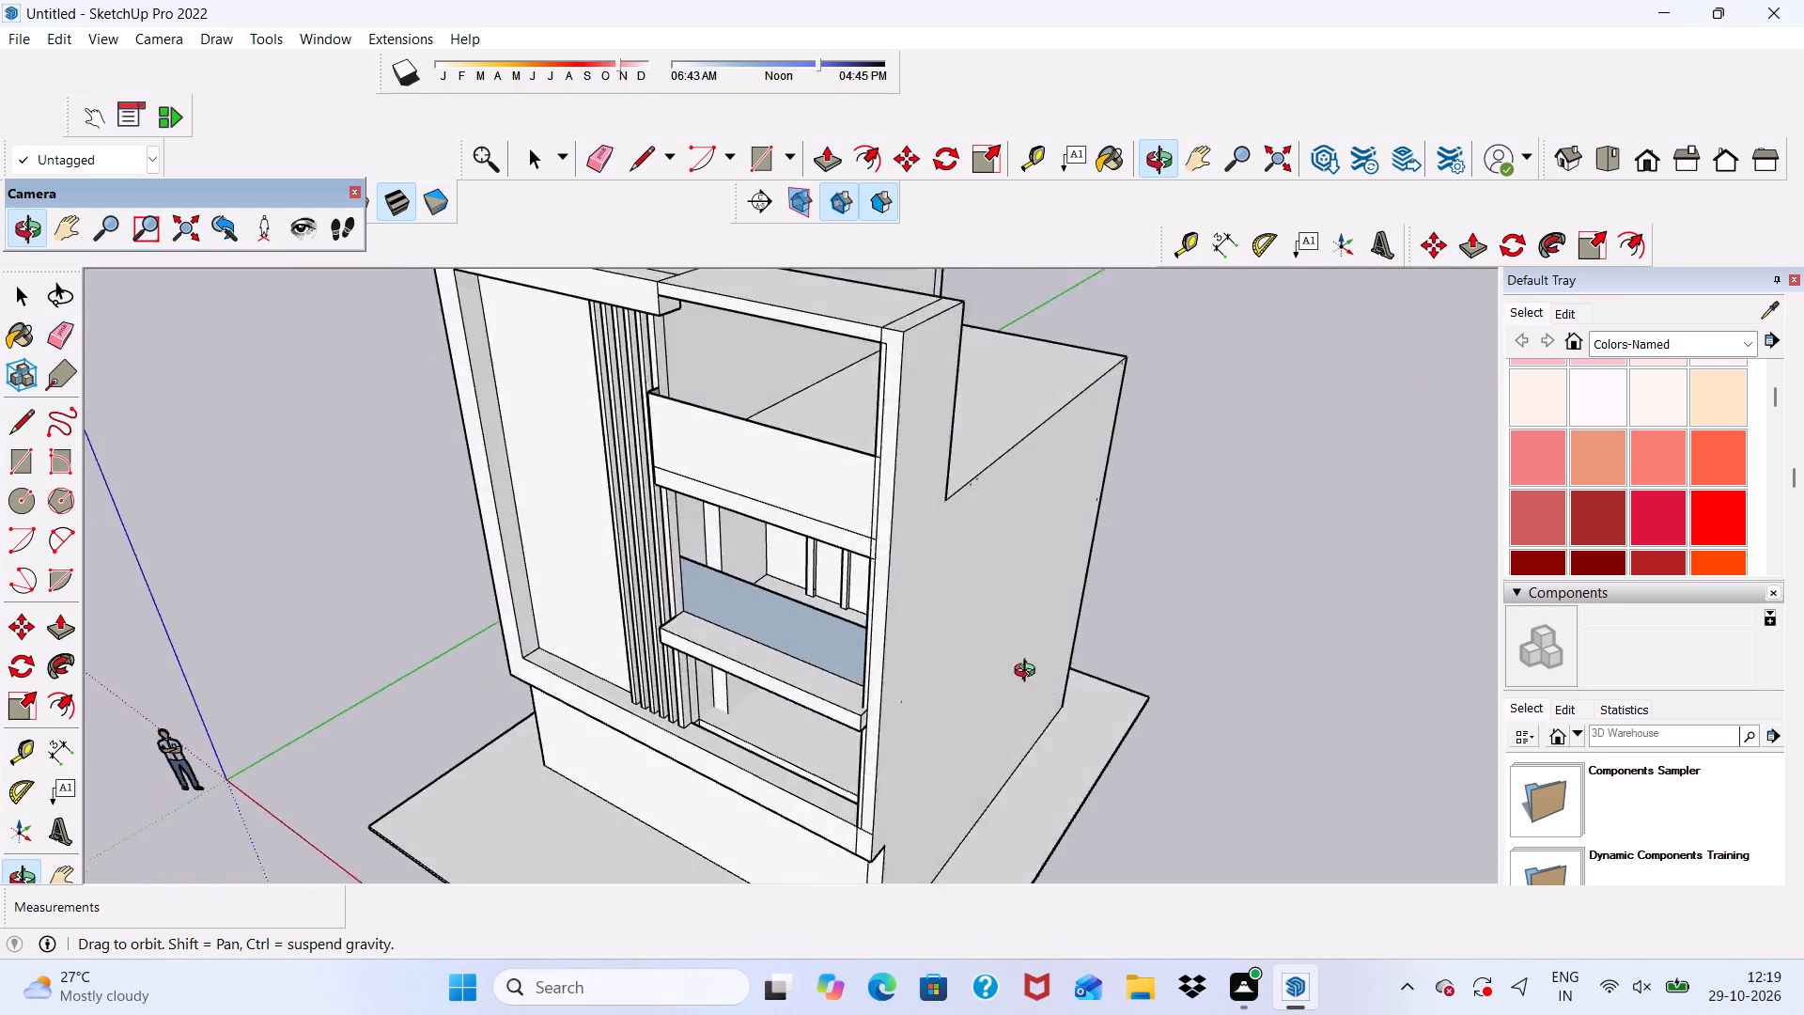
pyautogui.moveTo(1029, 673); pyautogui.dragTo(1456, 639, button='middle')
pyautogui.scroll(6, 913, 351)
pyautogui.scroll(8, 1070, 319)
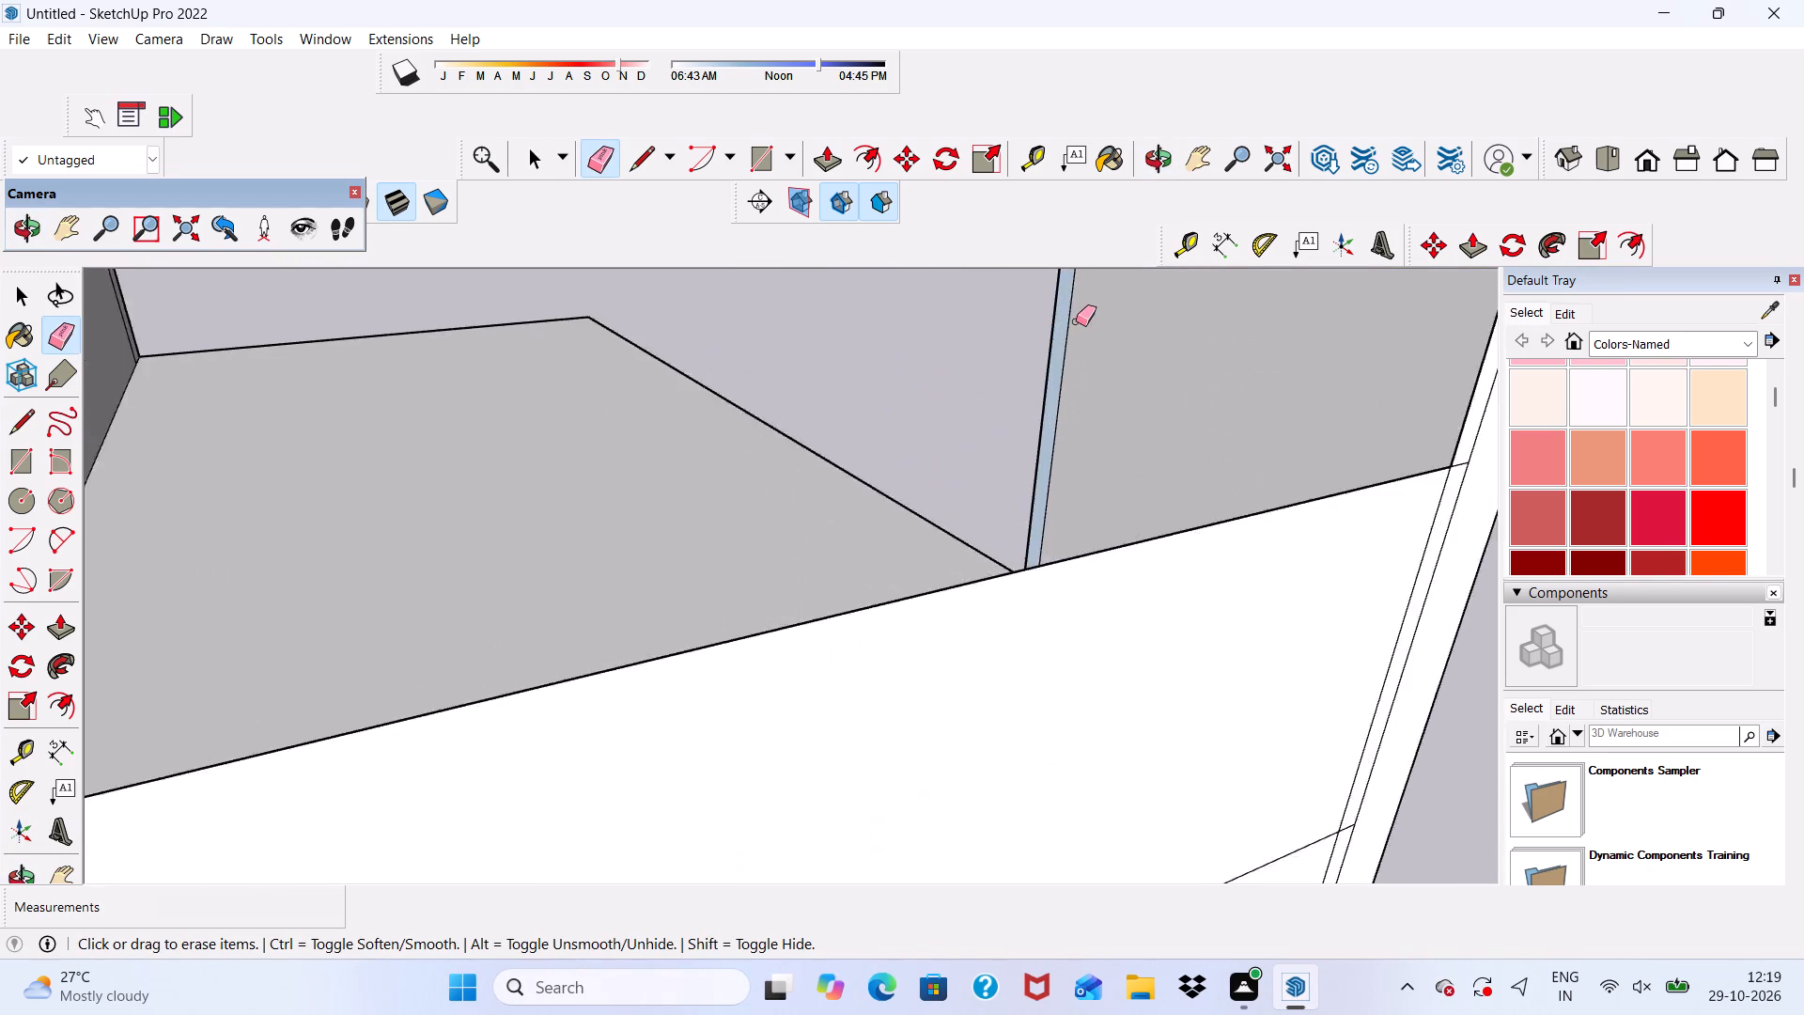
pyautogui.scroll(7, 1076, 321)
pyautogui.scroll(-1, 1049, 378)
pyautogui.moveTo(1047, 398); pyautogui.dragTo(1221, 491, button='middle')
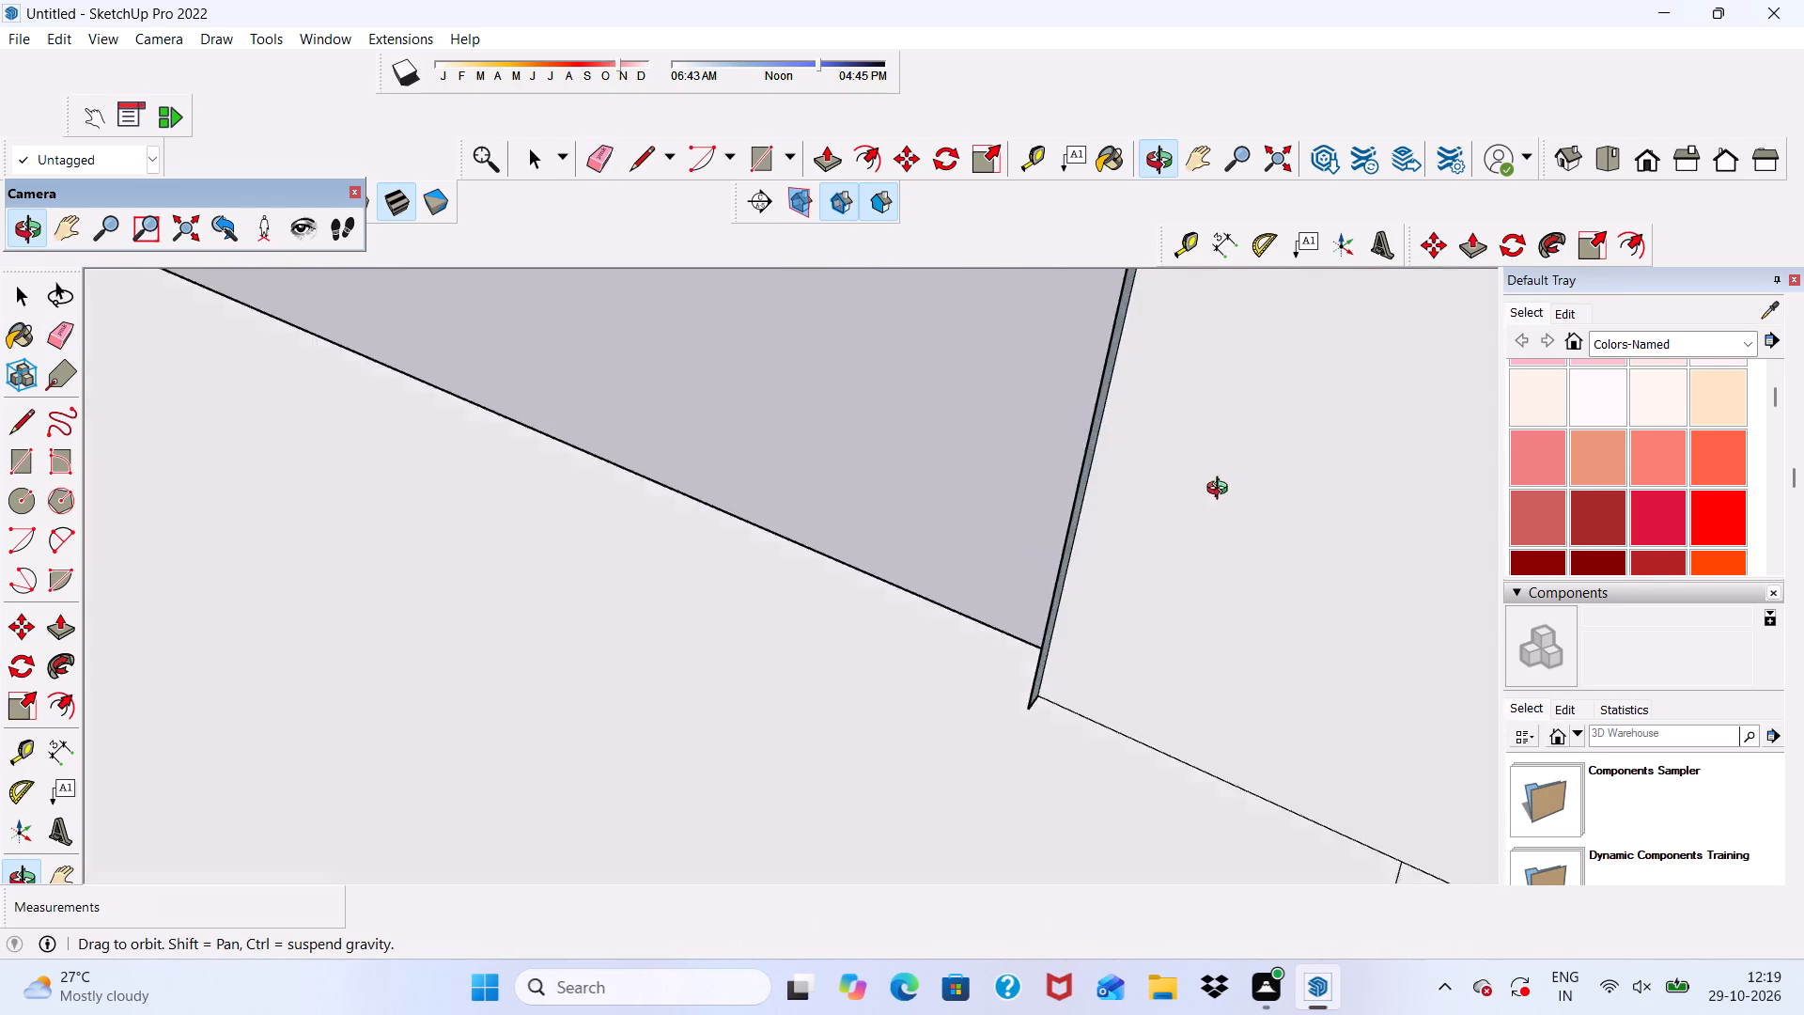
pyautogui.moveTo(1221, 491); pyautogui.dragTo(1003, 464, button='middle')
pyautogui.scroll(5, 1022, 472)
pyautogui.click(1015, 435)
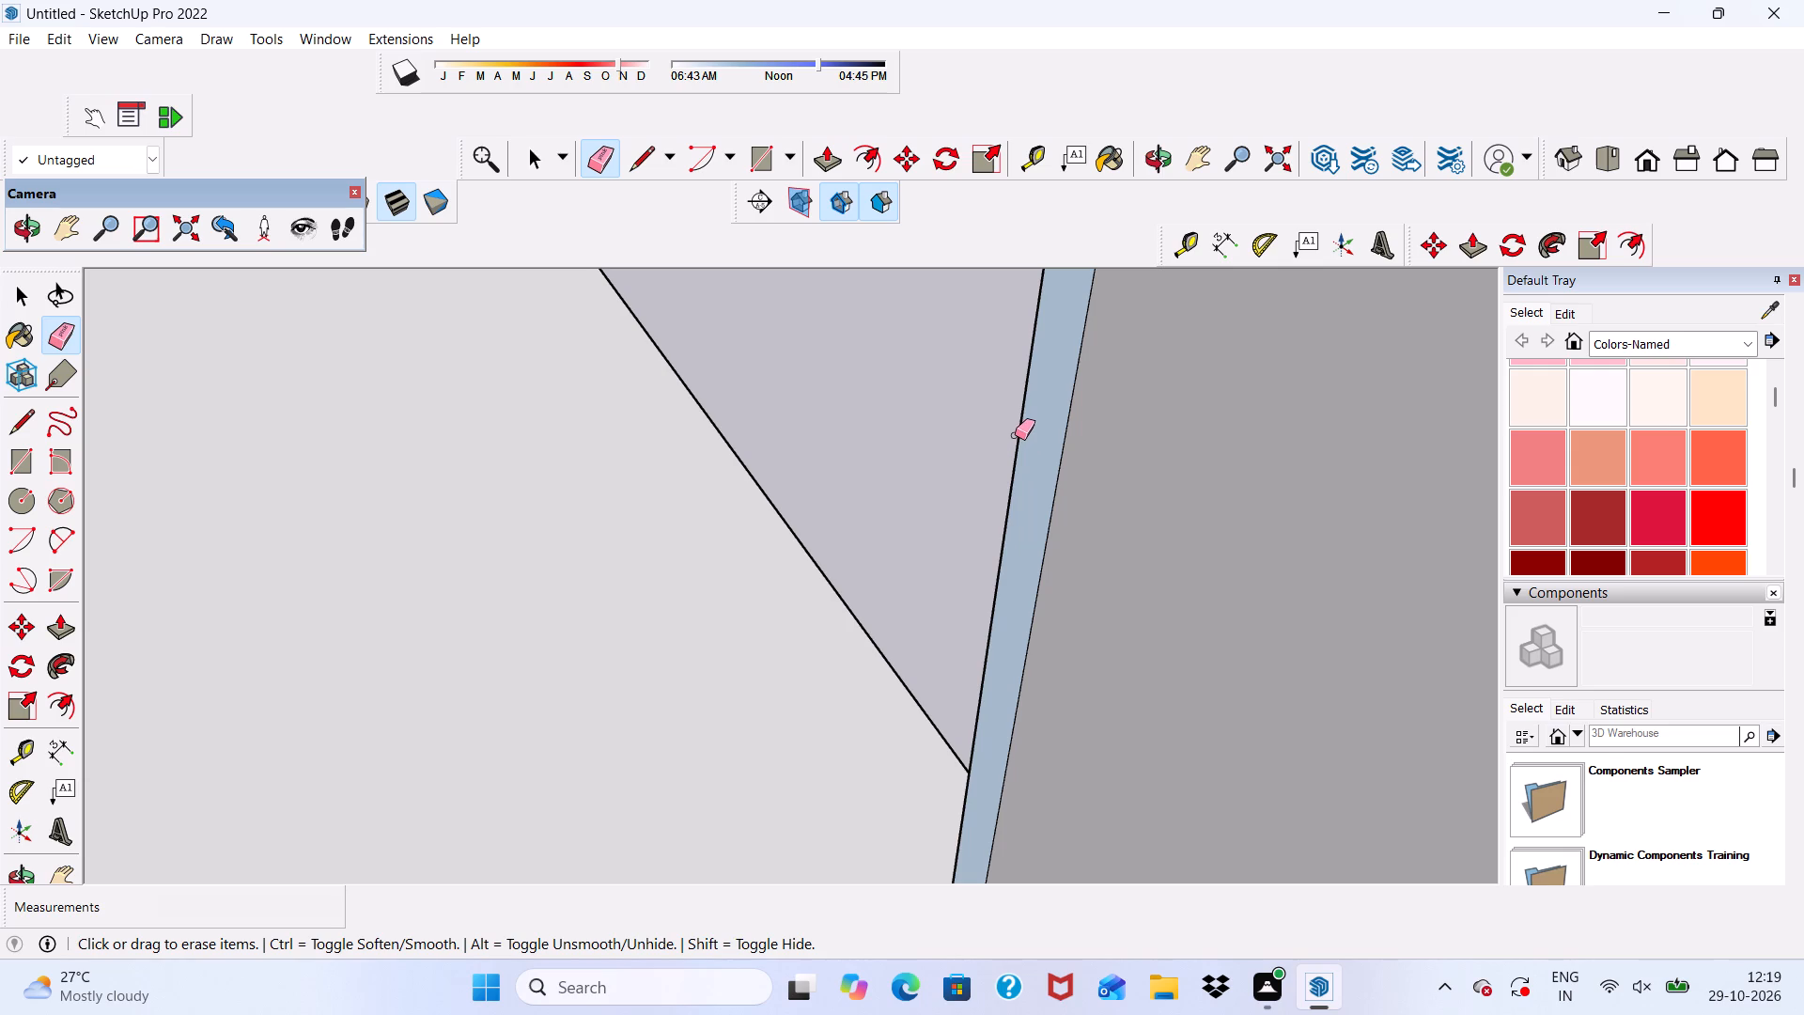
pyautogui.scroll(-6, 1016, 425)
pyautogui.scroll(15, 1017, 615)
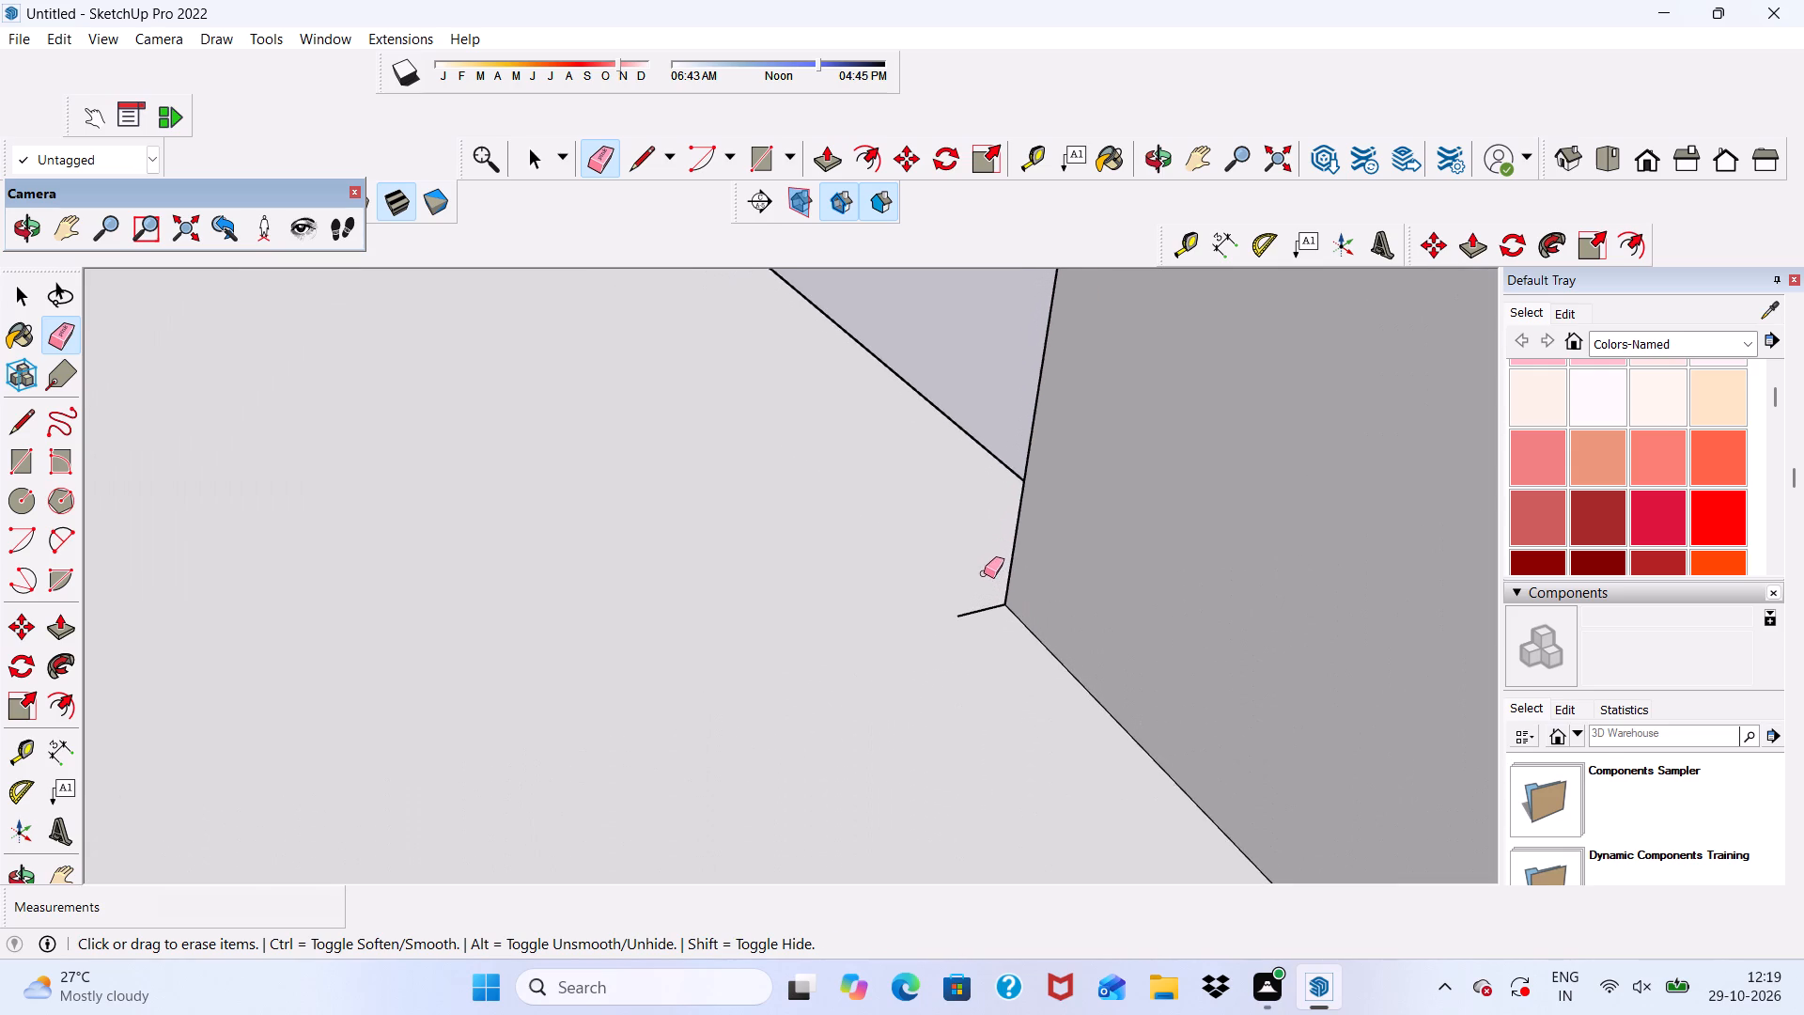
pyautogui.scroll(2, 984, 573)
pyautogui.moveTo(977, 609); pyautogui.dragTo(980, 630)
pyautogui.scroll(-17, 807, 490)
# Examine the upper parapet, slats and top frame of the facade for leftover edges.
pyautogui.moveTo(958, 608); pyautogui.dragTo(1302, 642, button='middle')
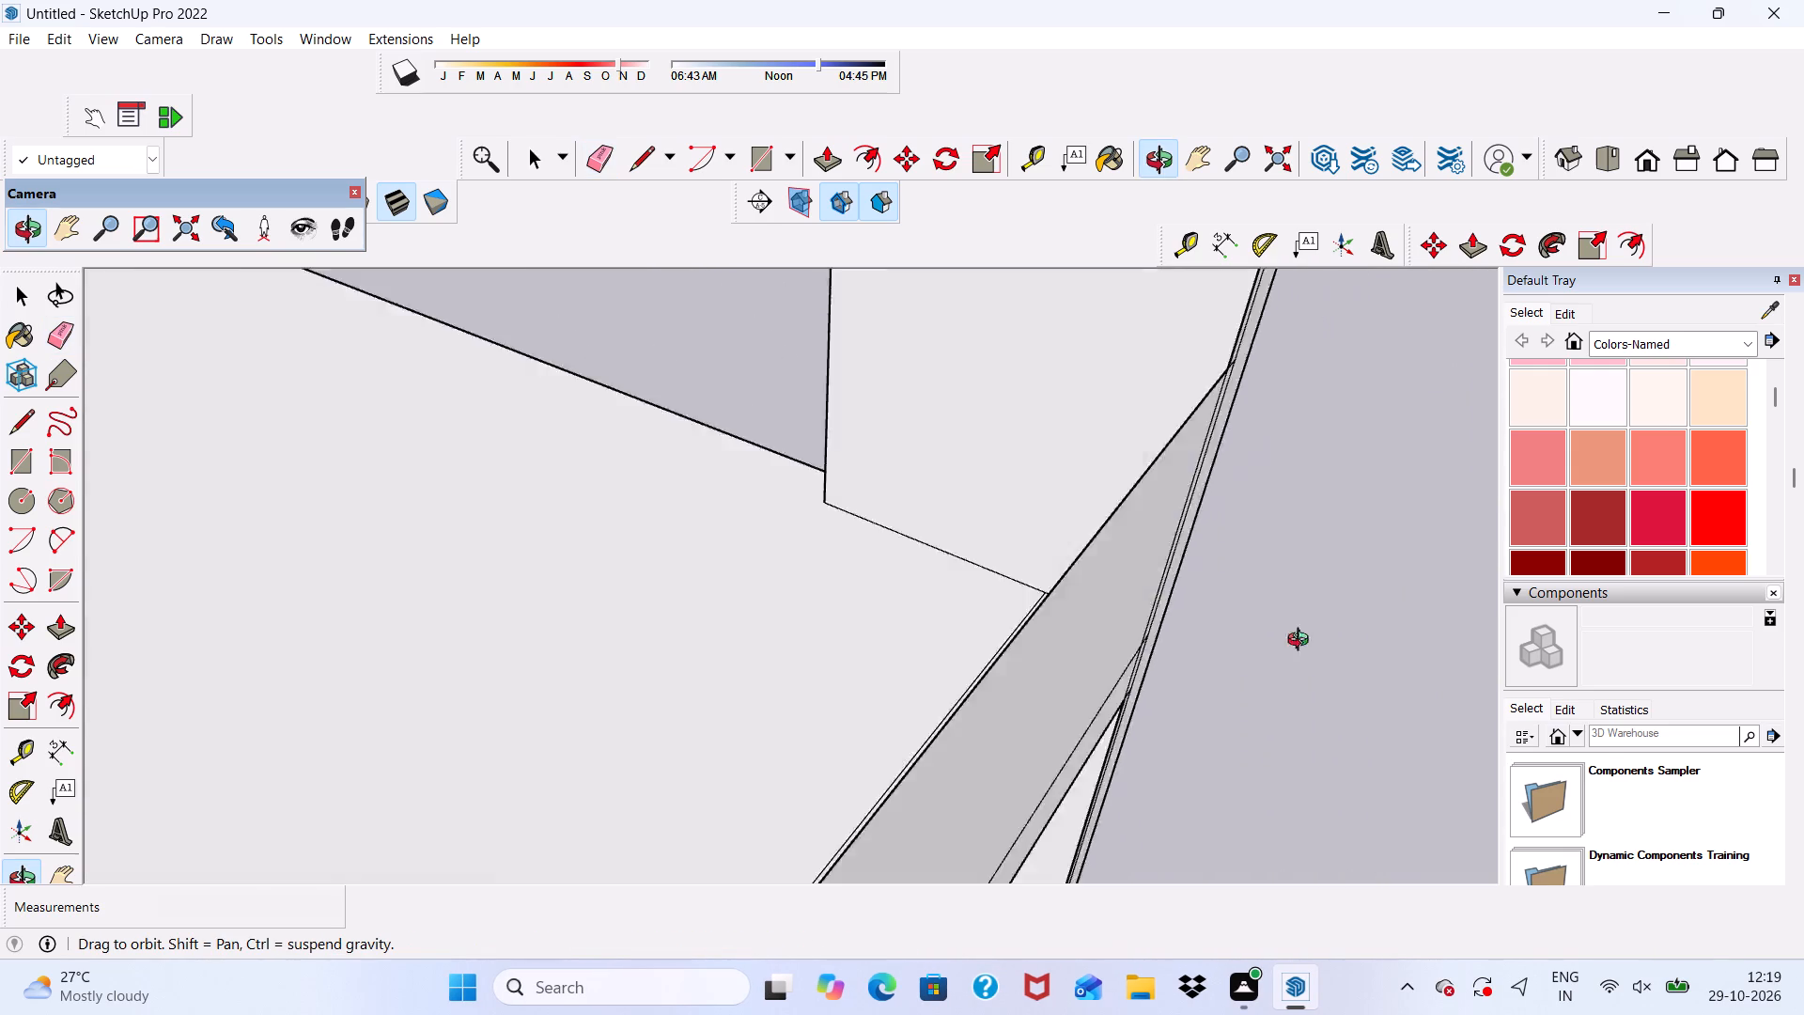
pyautogui.moveTo(1302, 642); pyautogui.dragTo(804, 507, button='middle')
pyautogui.scroll(-8, 793, 410)
pyautogui.press('space')
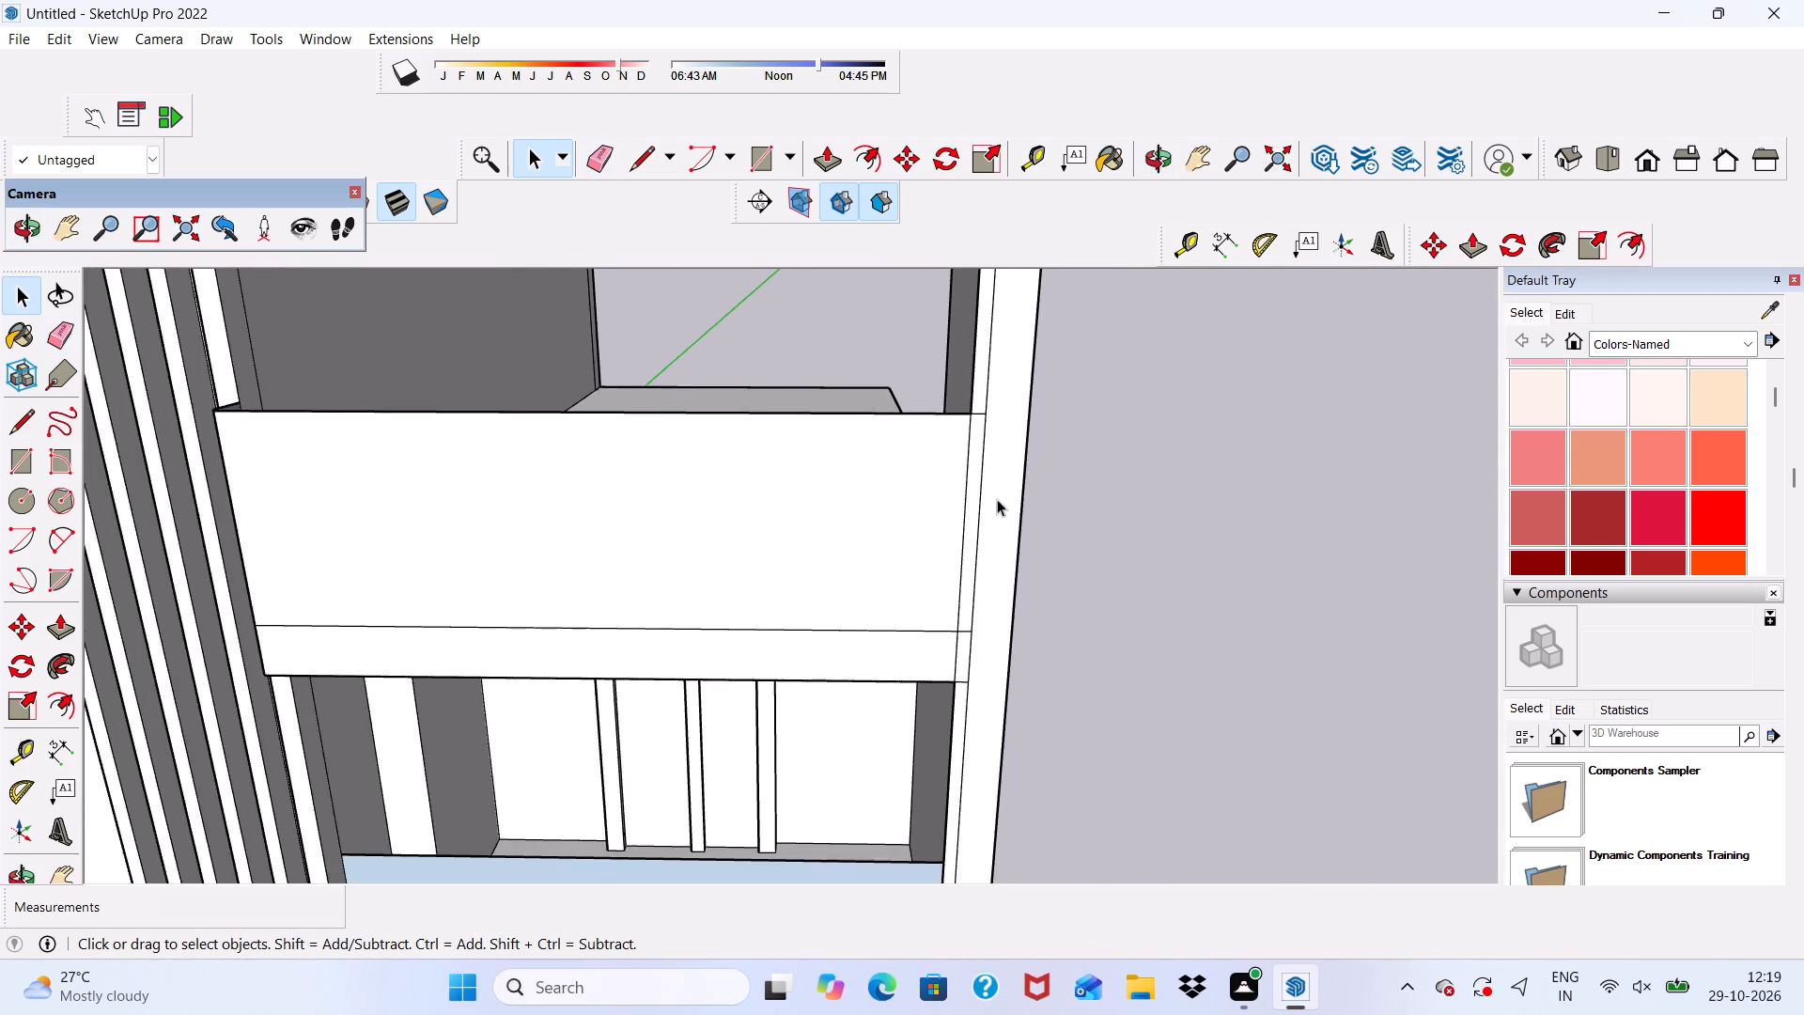
pyautogui.scroll(-5, 997, 499)
pyautogui.moveTo(942, 694); pyautogui.dragTo(1177, 660, button='middle')
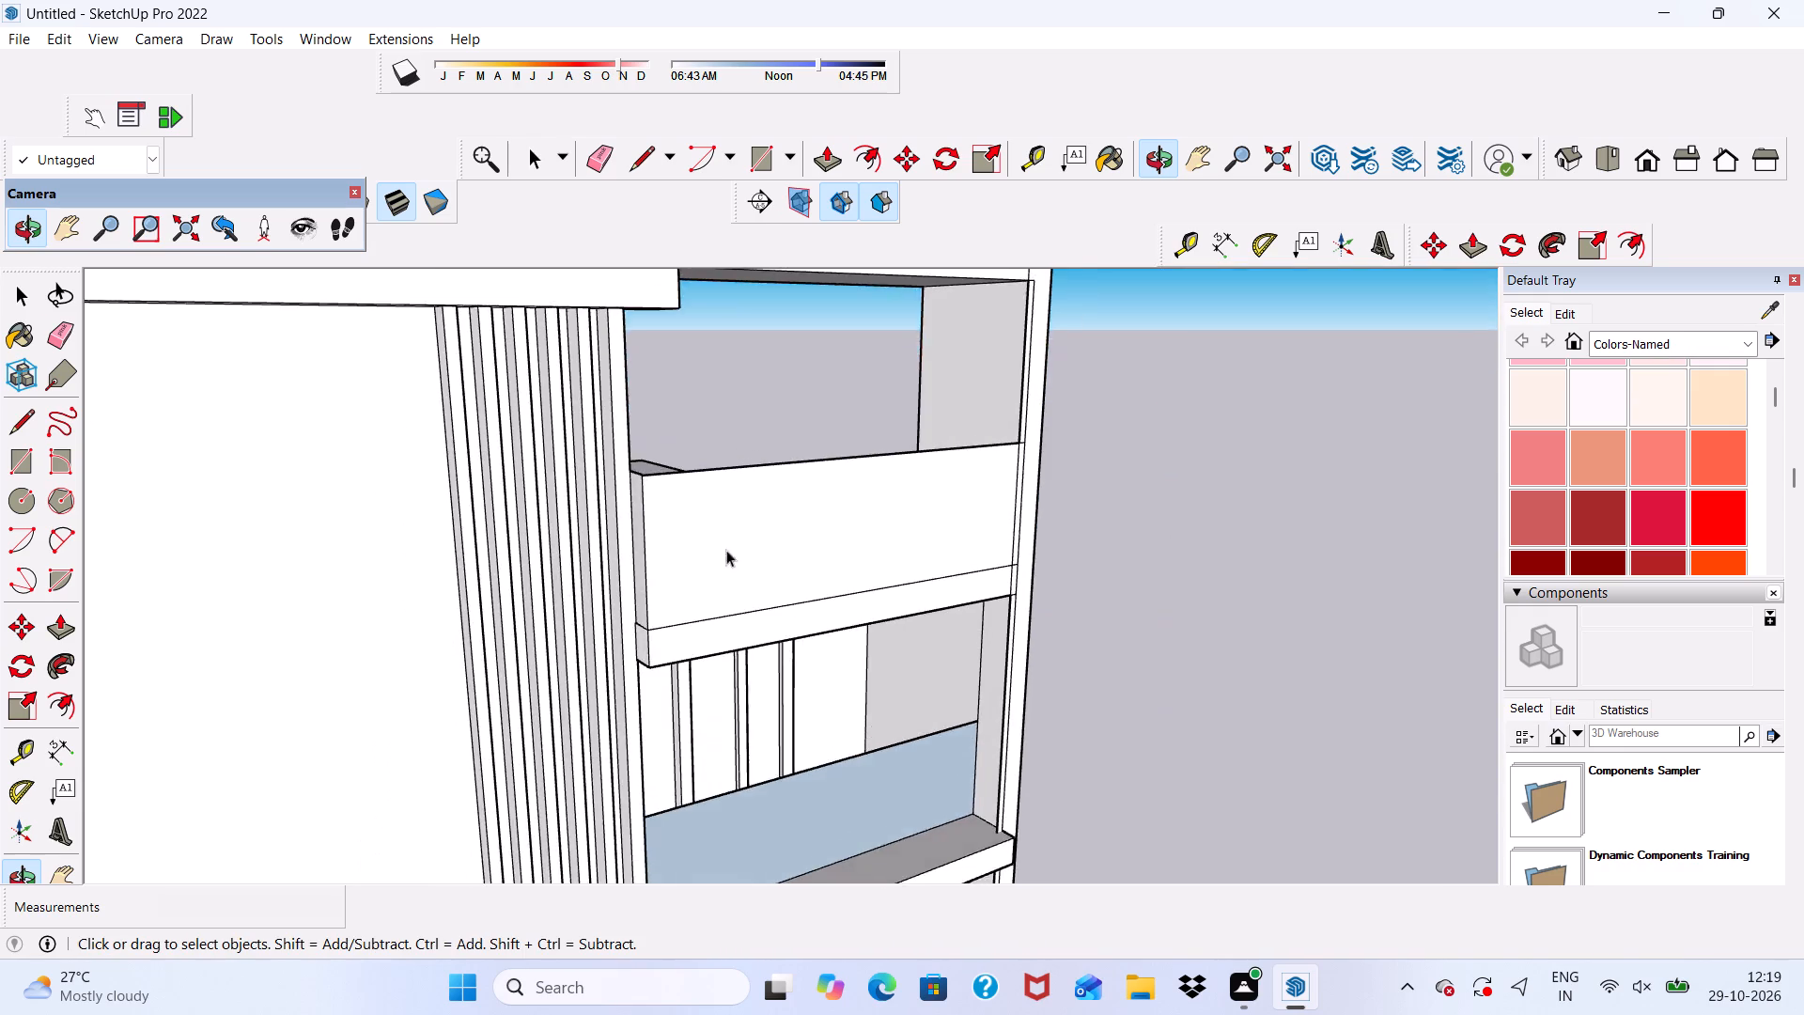
pyautogui.scroll(6, 655, 471)
pyautogui.scroll(-10, 578, 442)
pyautogui.moveTo(692, 657); pyautogui.dragTo(551, 496, button='middle')
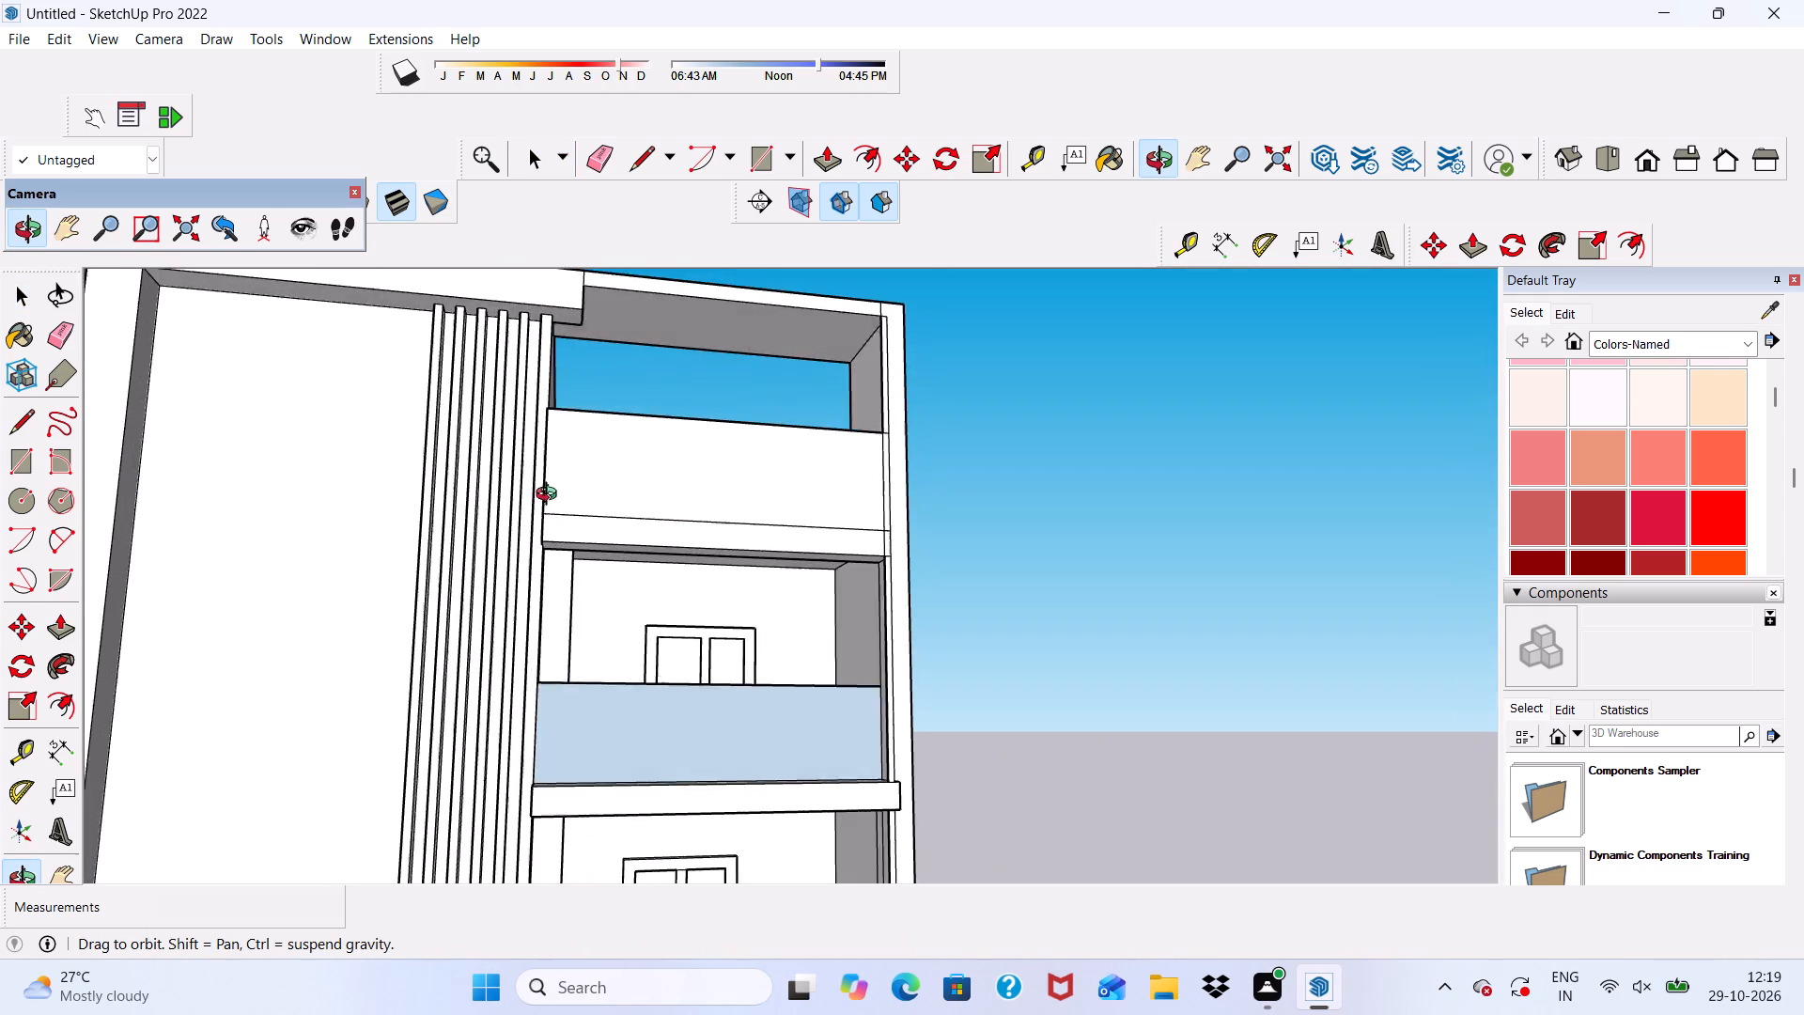
pyautogui.moveTo(551, 496); pyautogui.dragTo(549, 496, button='middle')
pyautogui.scroll(5, 636, 655)
pyautogui.scroll(-6, 613, 630)
# Erase the vertical seam on the front face of the top beam, beside the slats.
pyautogui.moveTo(629, 689); pyautogui.dragTo(397, 828, button='middle')
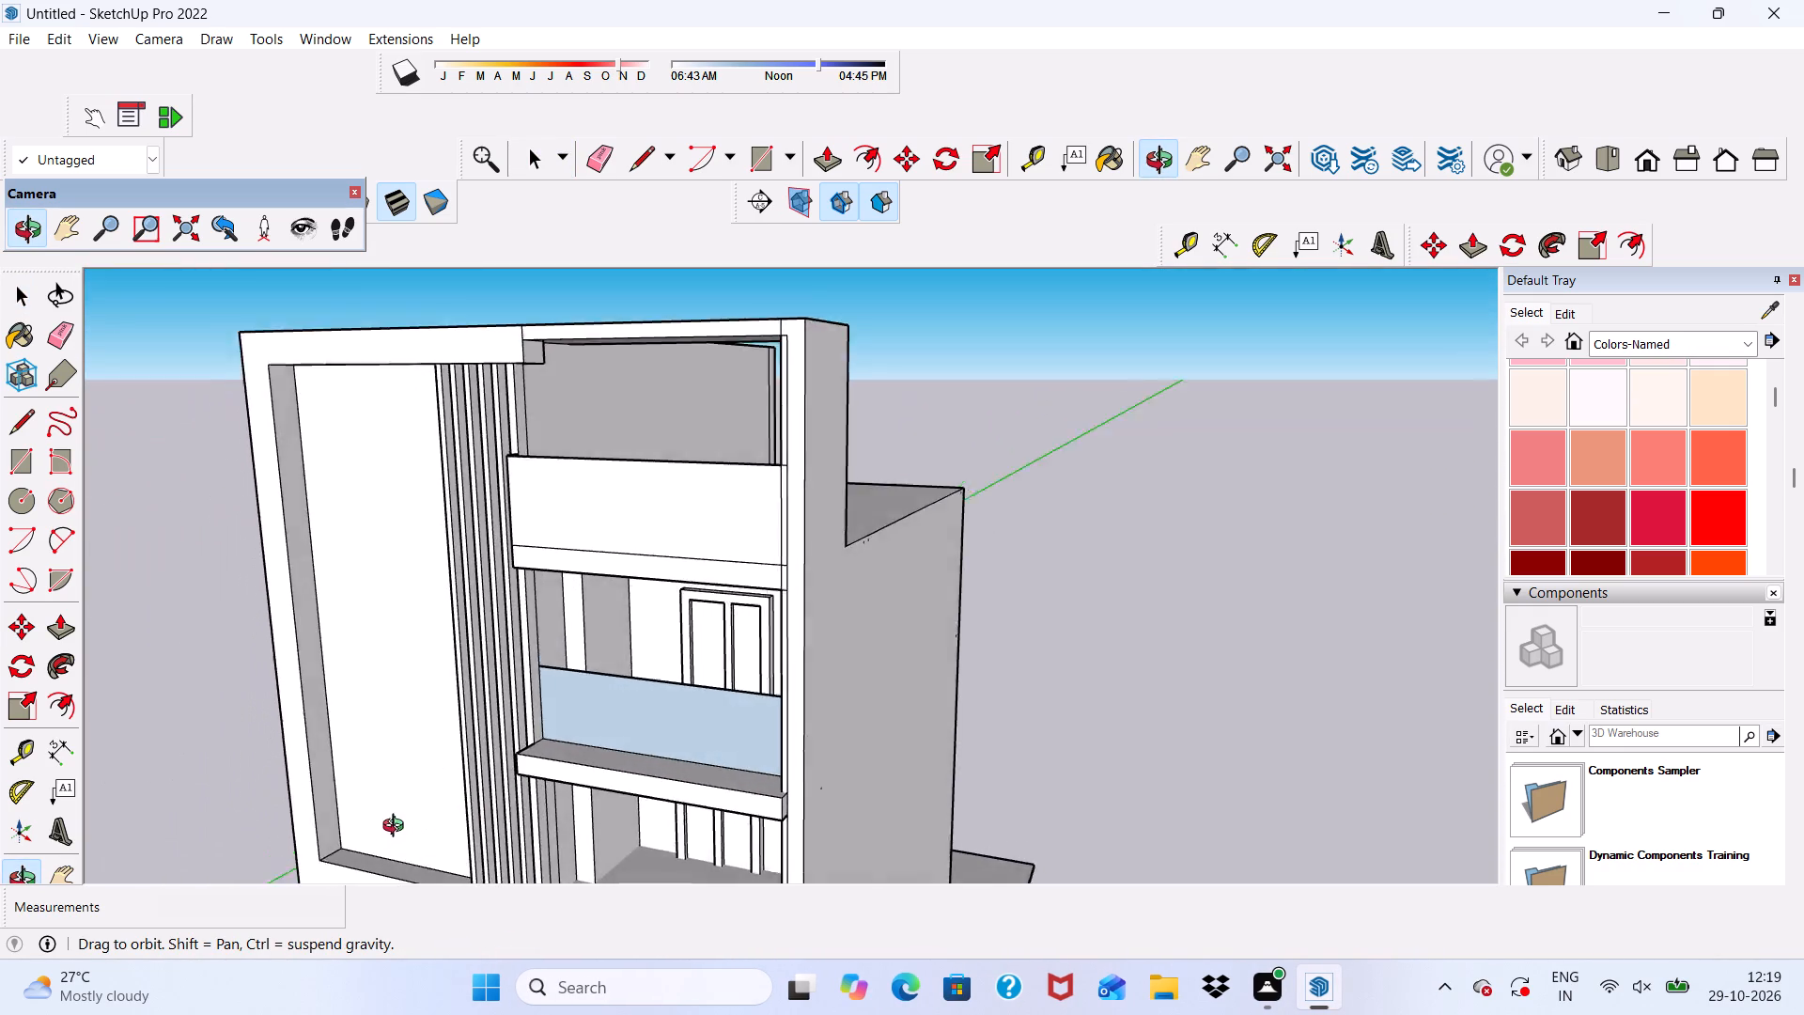
pyautogui.moveTo(397, 828); pyautogui.dragTo(584, 749, button='middle')
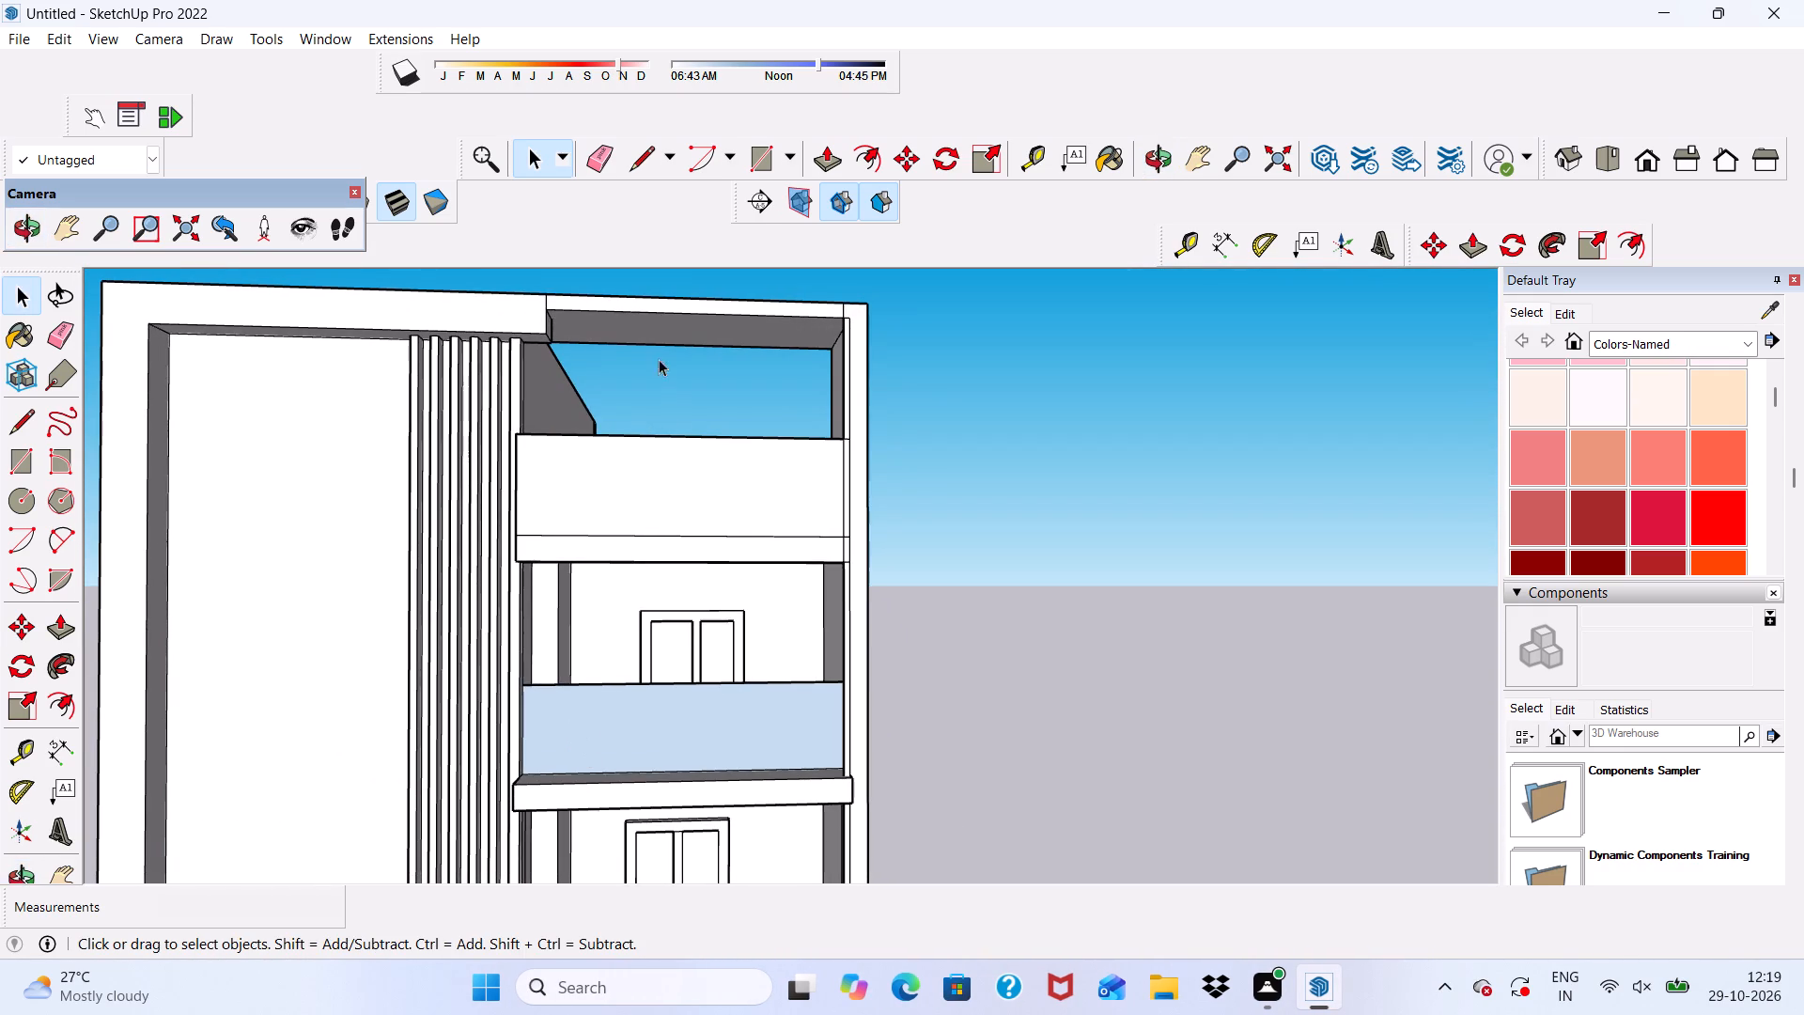
pyautogui.scroll(9, 640, 304)
pyautogui.click(598, 148)
pyautogui.scroll(3, 474, 323)
pyautogui.moveTo(407, 341); pyautogui.dragTo(465, 344)
pyautogui.scroll(-12, 445, 300)
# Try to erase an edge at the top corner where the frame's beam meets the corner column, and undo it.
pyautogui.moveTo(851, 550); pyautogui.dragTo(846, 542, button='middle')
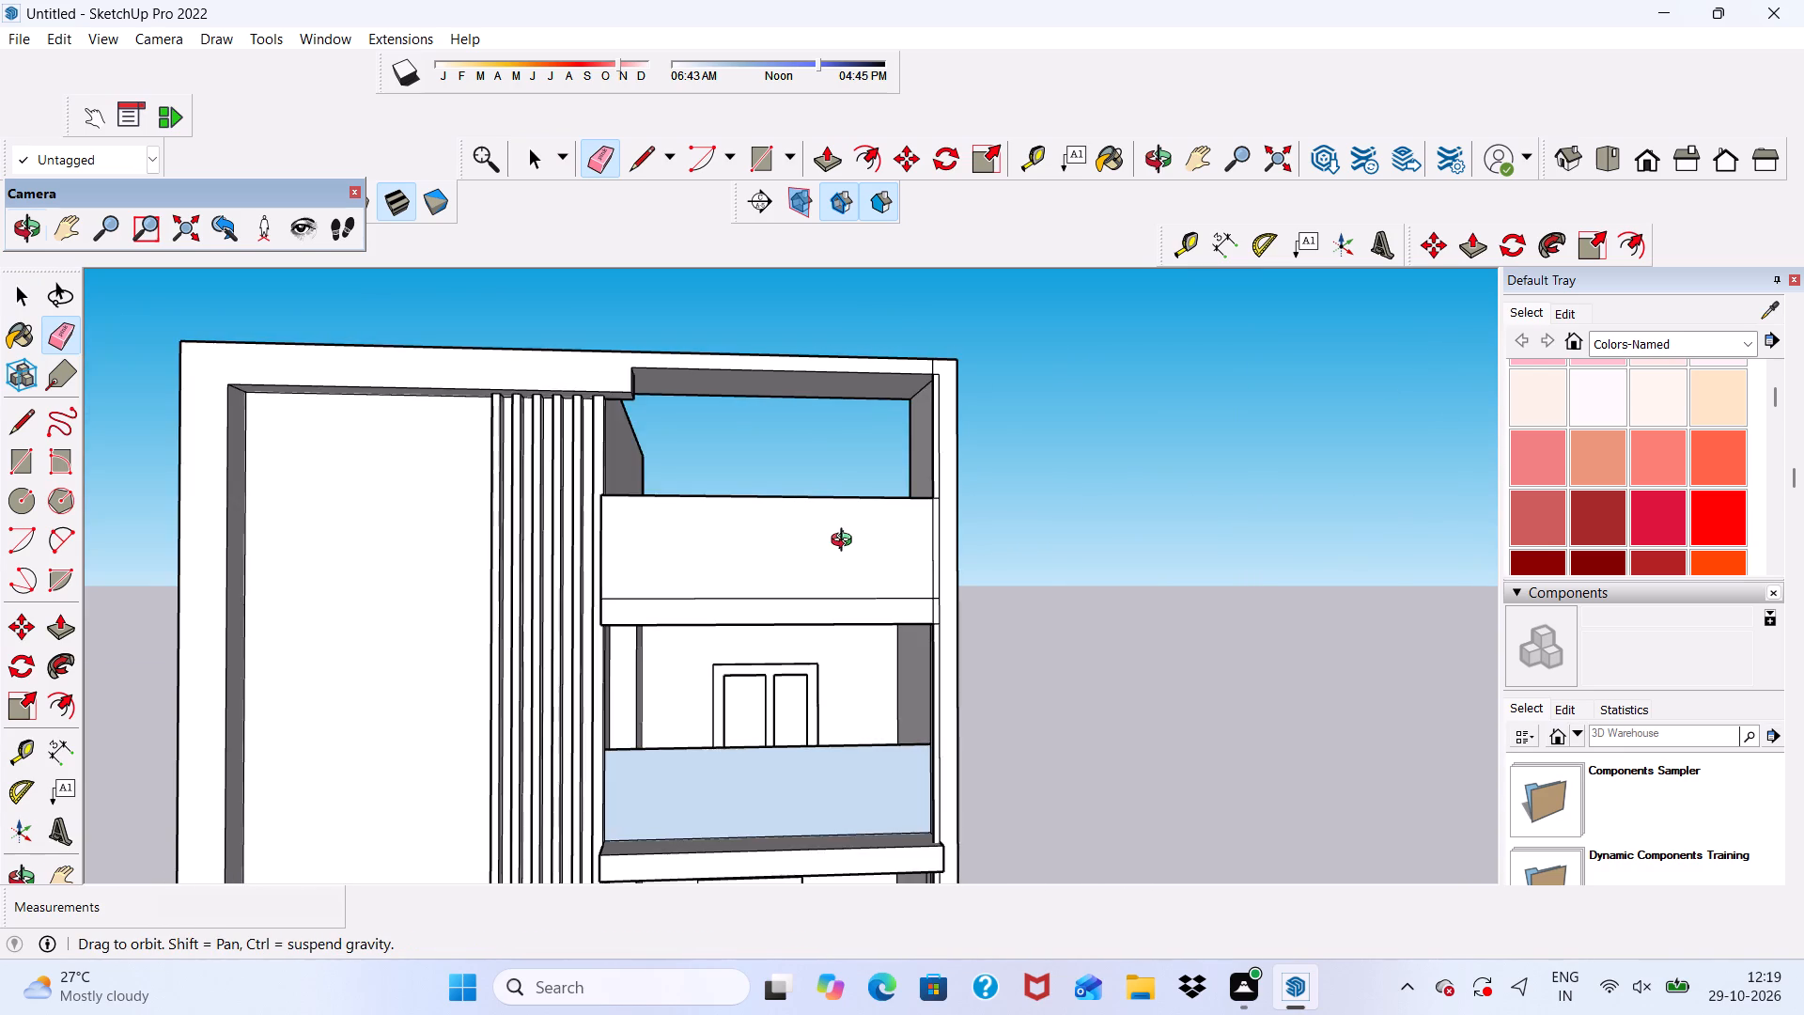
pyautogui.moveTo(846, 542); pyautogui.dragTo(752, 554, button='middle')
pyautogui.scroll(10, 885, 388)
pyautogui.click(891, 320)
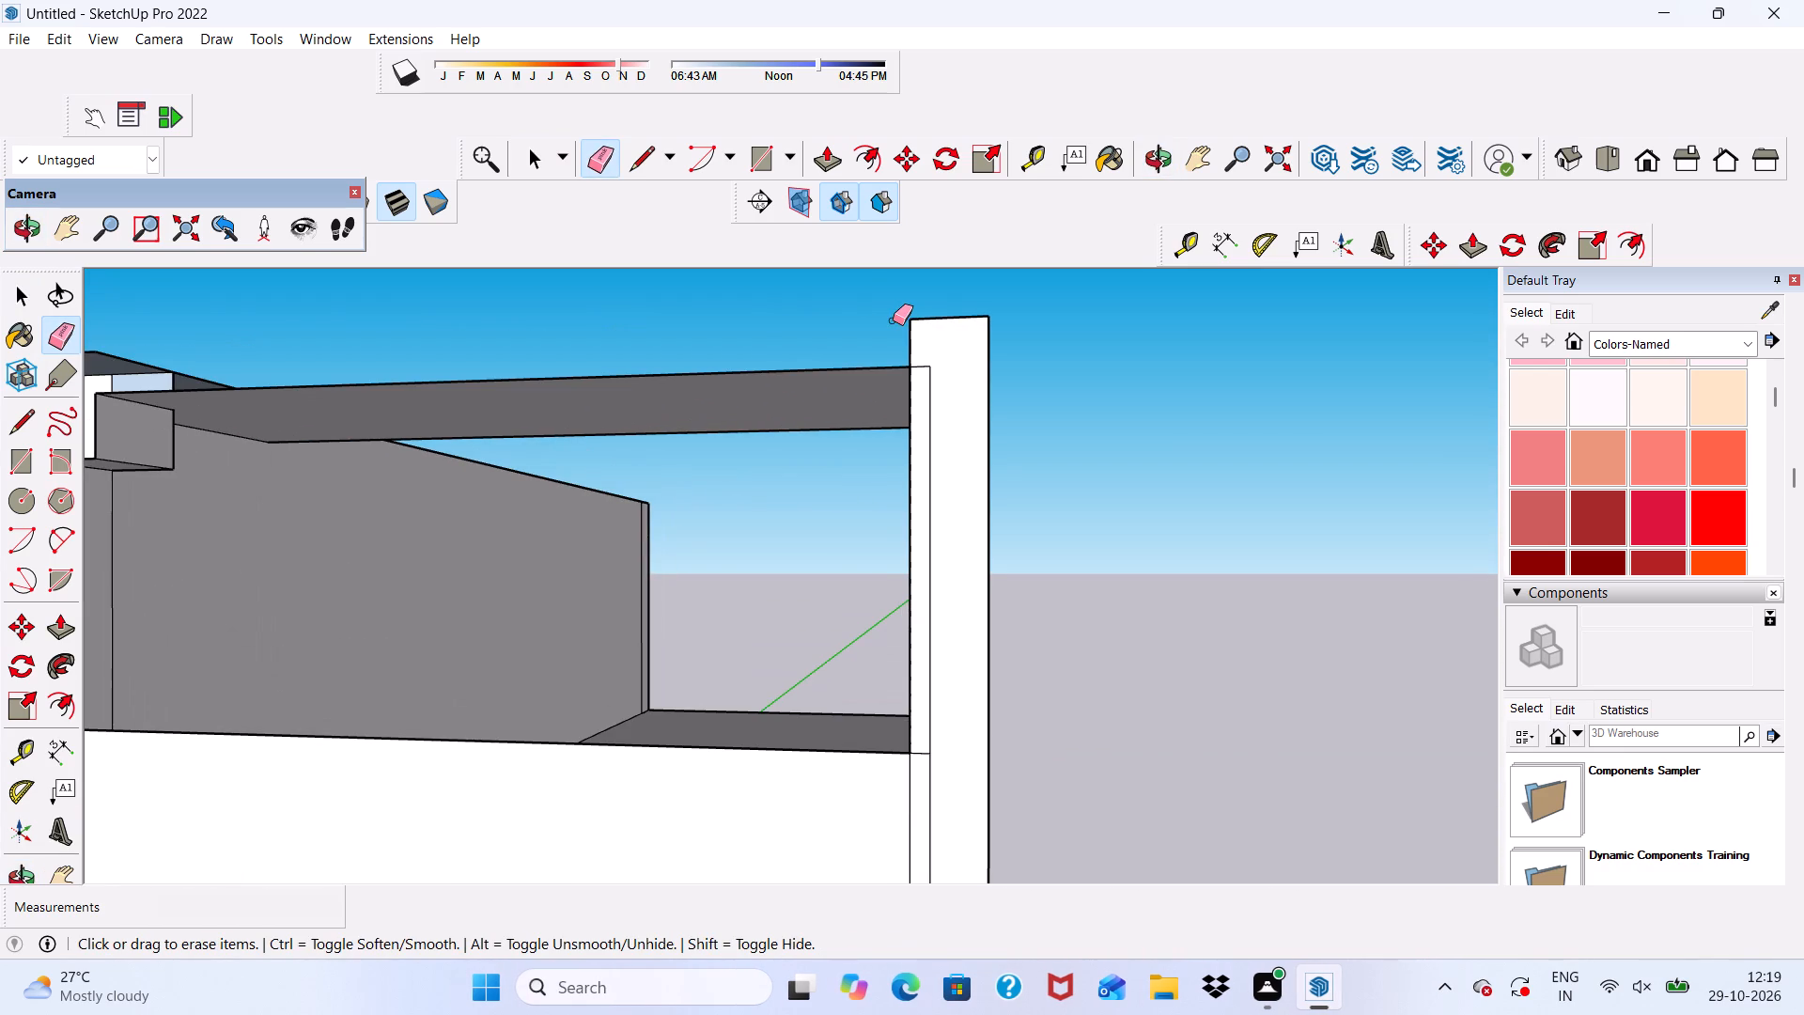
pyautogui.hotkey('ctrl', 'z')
# Erase the vertical seam between the top beam and the corner column on the frame's front face.
pyautogui.scroll(5, 944, 356)
pyautogui.moveTo(876, 353); pyautogui.dragTo(925, 351)
pyautogui.scroll(-2, 933, 477)
pyautogui.moveTo(932, 538); pyautogui.dragTo(1211, 565, button='middle')
pyautogui.scroll(9, 1154, 519)
pyautogui.click(1120, 440)
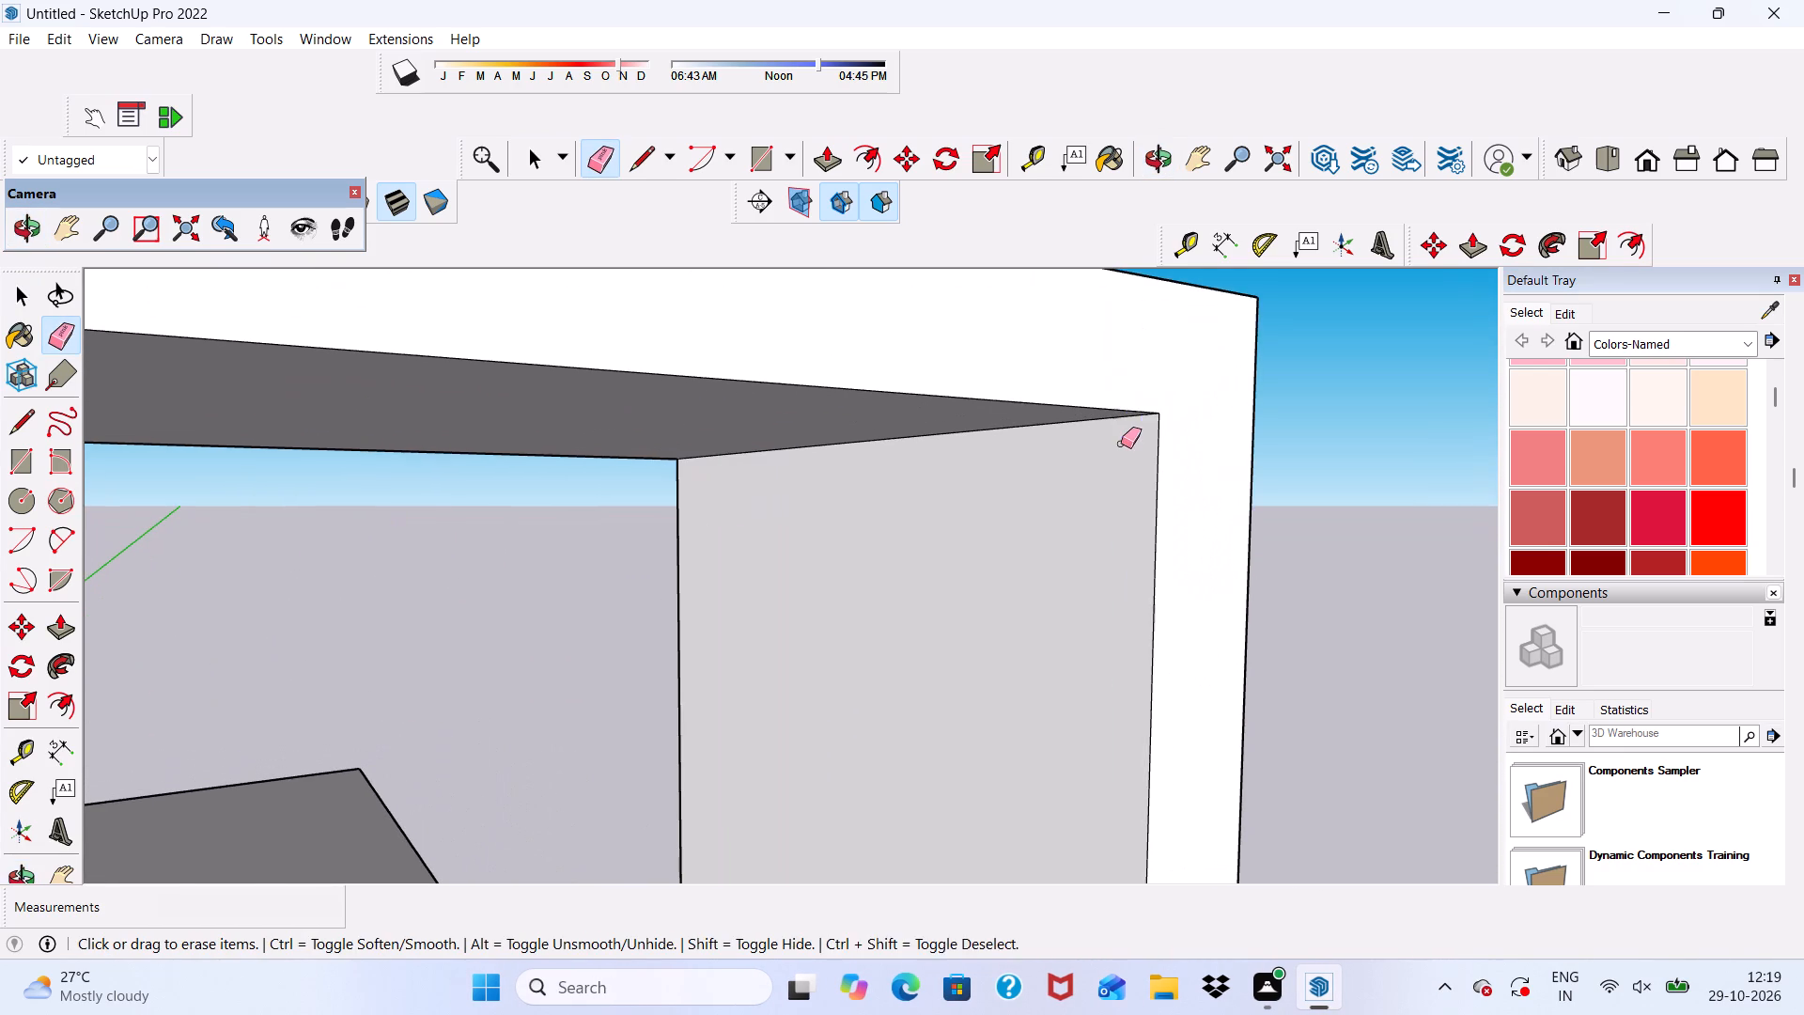
pyautogui.scroll(-18, 1110, 401)
pyautogui.moveTo(1128, 764); pyautogui.dragTo(824, 726, button='middle')
pyautogui.press('space')
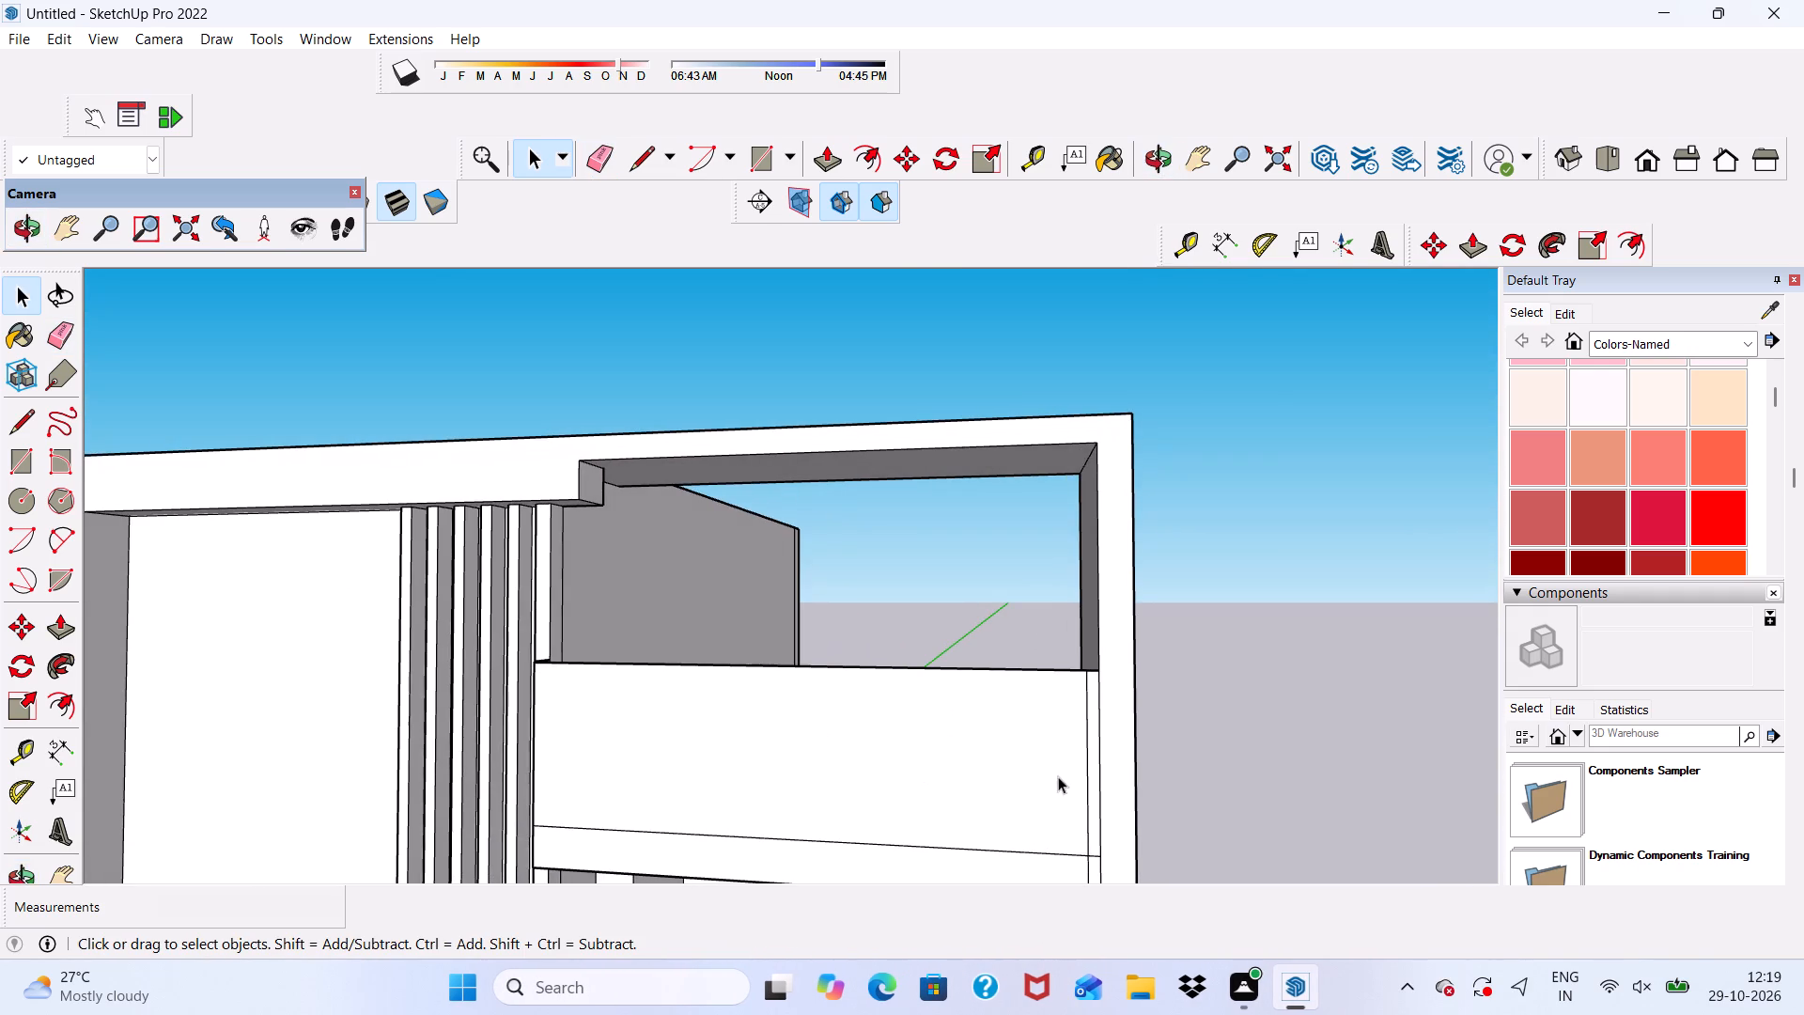
# Erase the inner of the two vertical lines on the upper parapet's face beside the corner column.
pyautogui.click(604, 167)
pyautogui.click(604, 167)
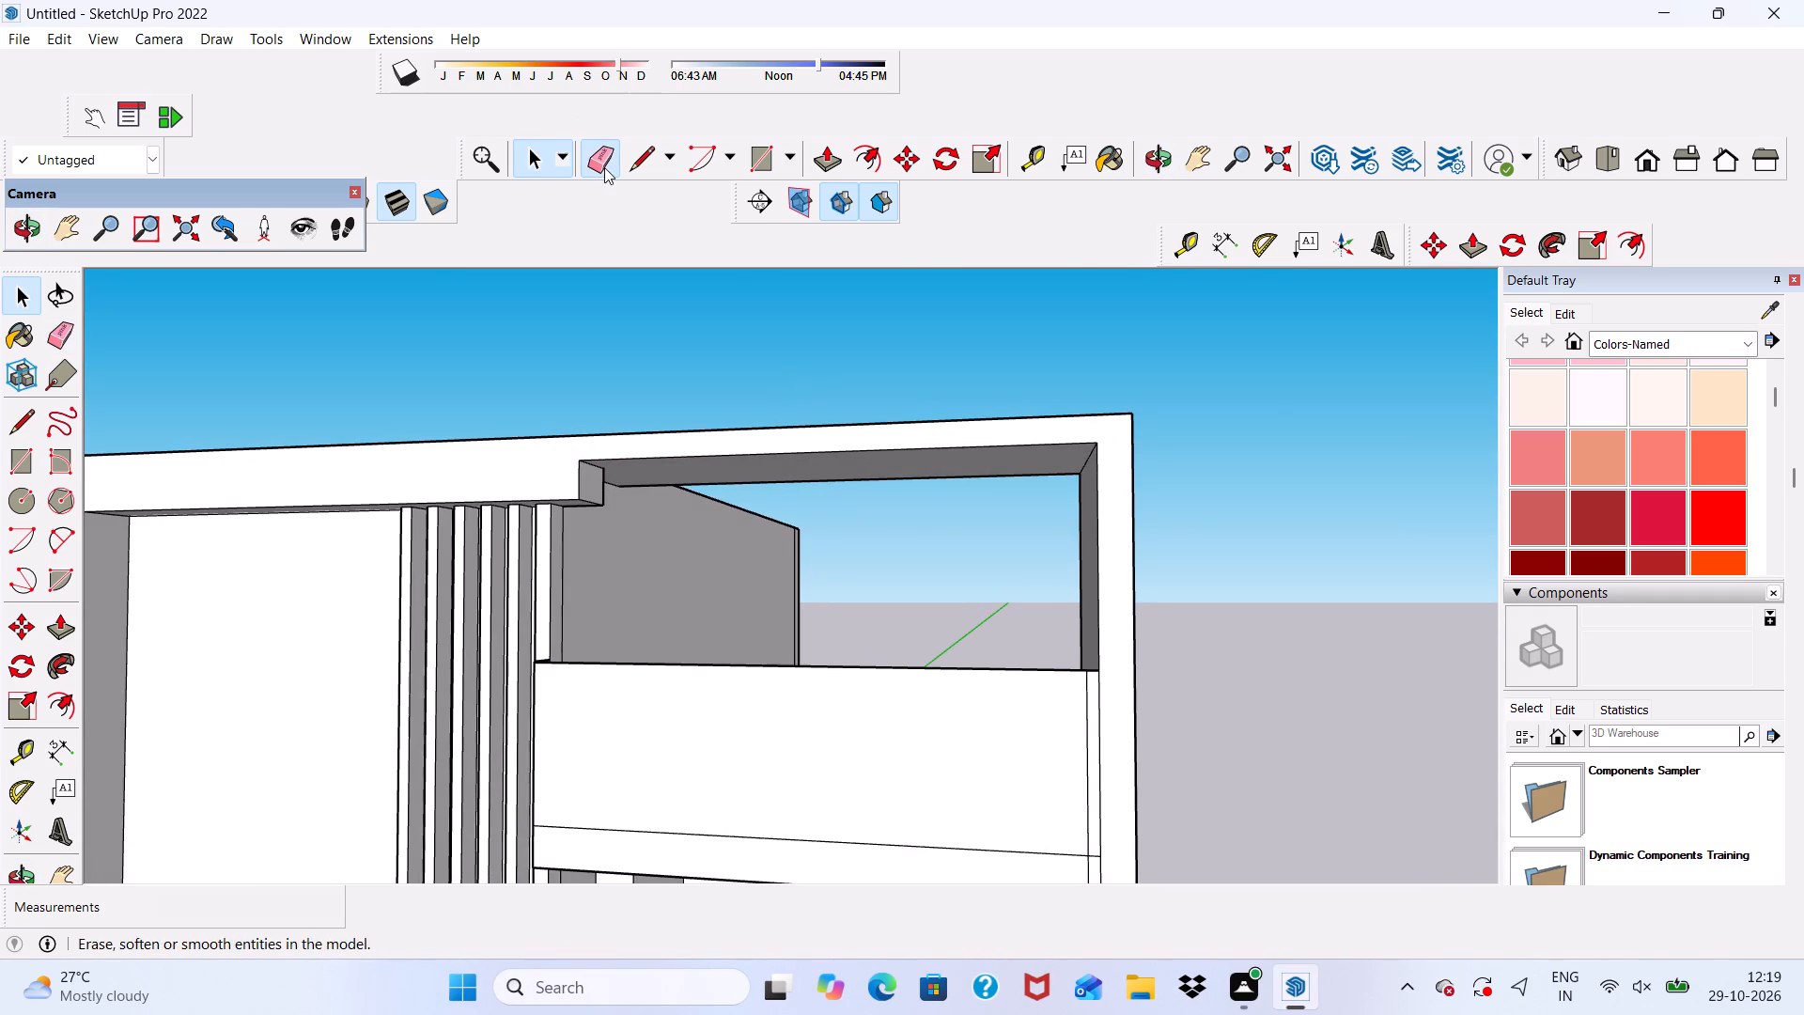
pyautogui.scroll(7, 1060, 850)
pyautogui.moveTo(1114, 636); pyautogui.dragTo(1129, 646)
pyautogui.scroll(-10, 1015, 458)
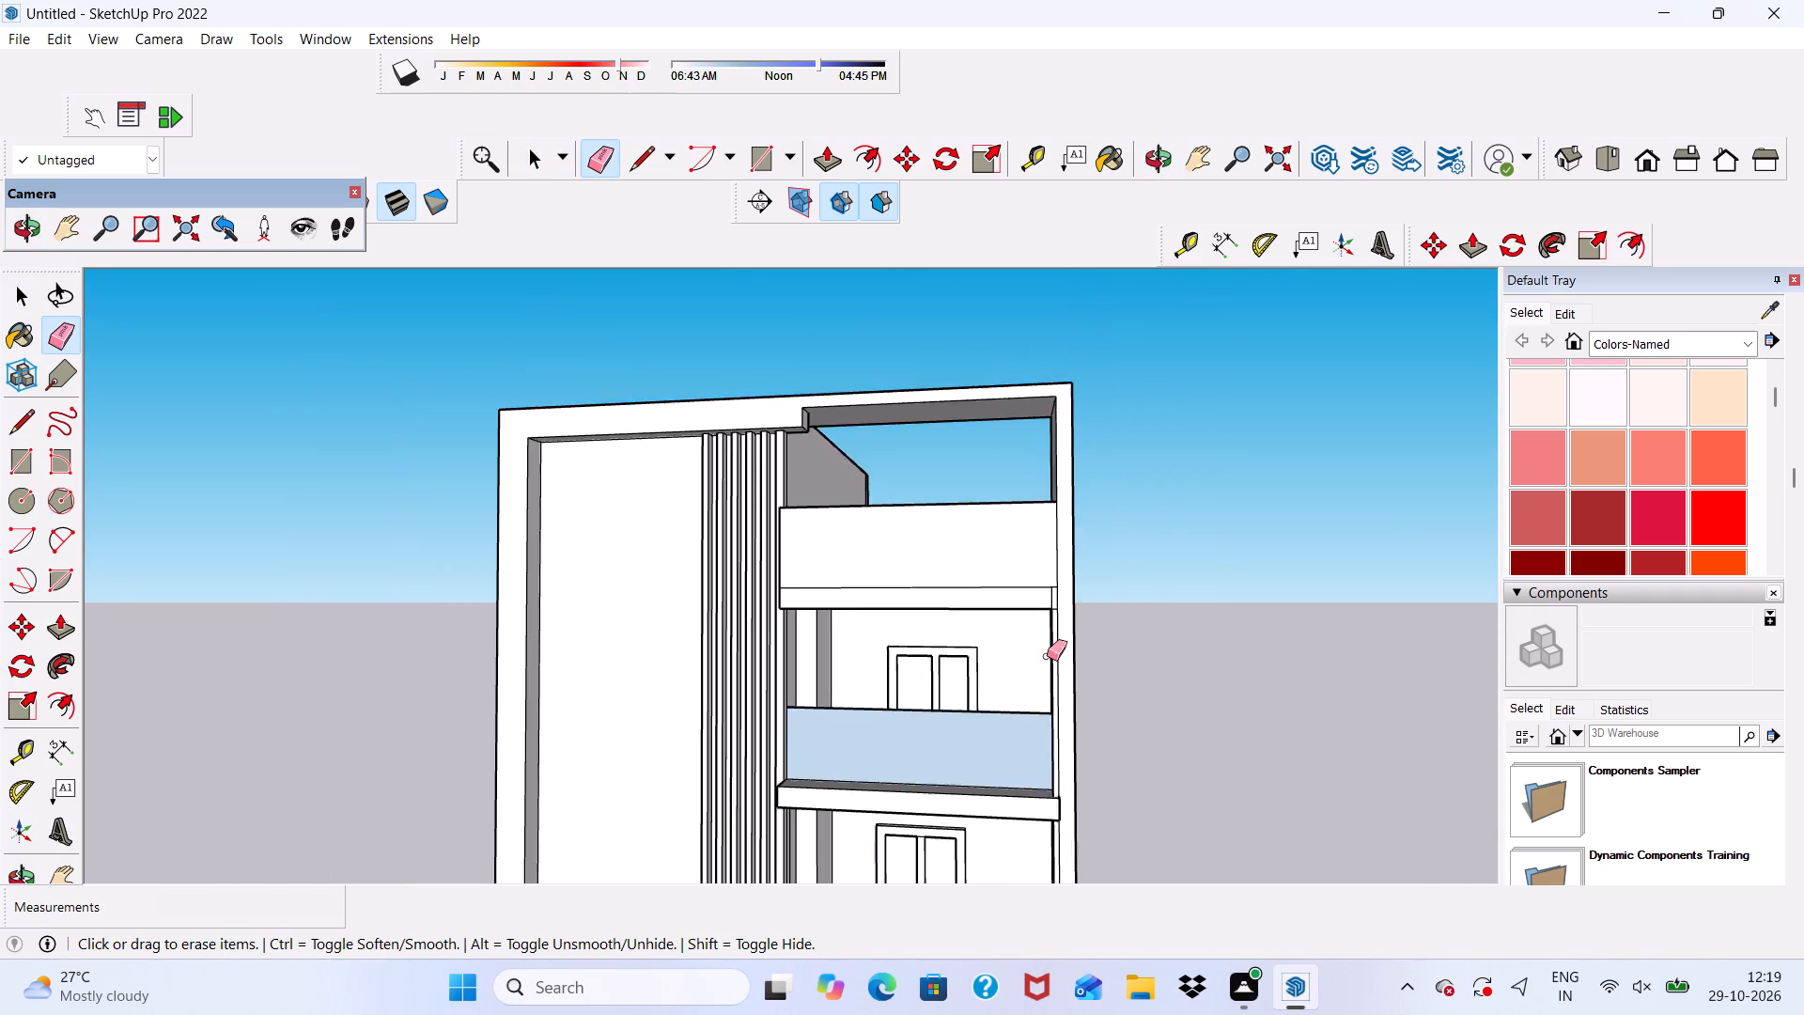
# Examine the facade's parapets, balconies and corner column from several angles for leftover seam lines.
pyautogui.moveTo(1047, 656); pyautogui.dragTo(978, 824, button='middle')
pyautogui.scroll(20, 996, 648)
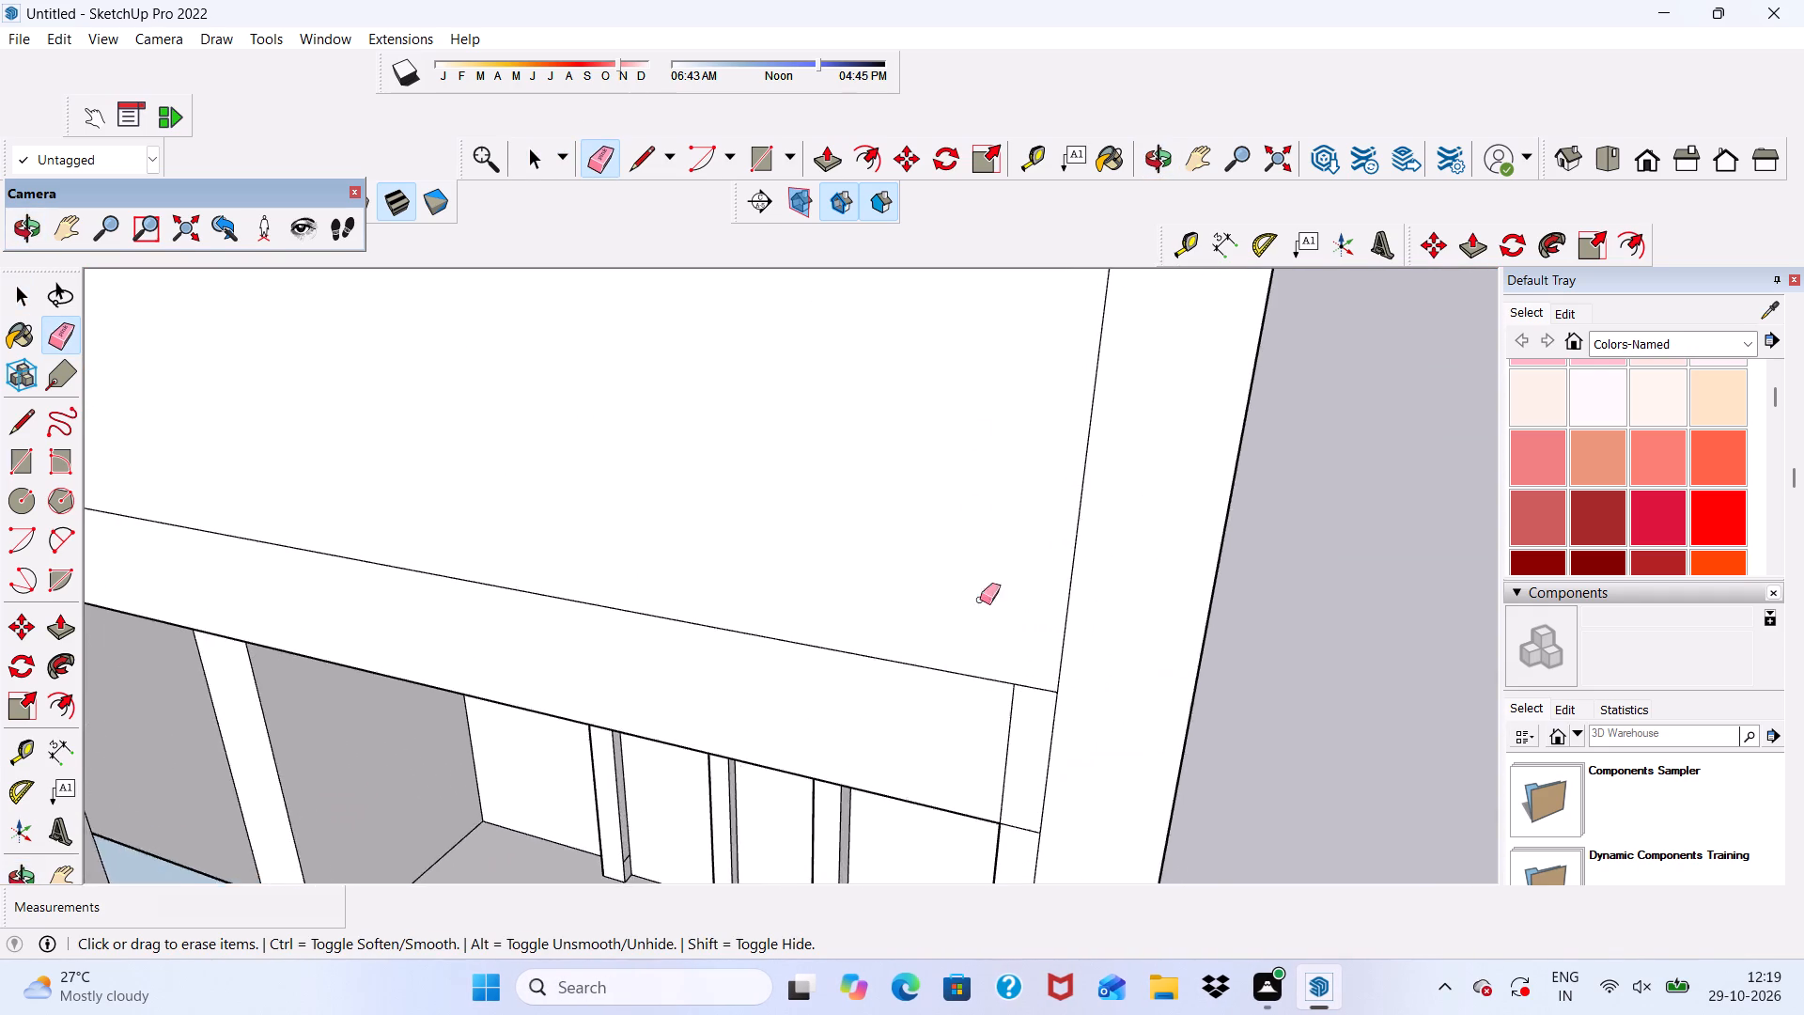
pyautogui.scroll(-16, 960, 442)
pyautogui.press('space')
pyautogui.scroll(-6, 816, 508)
pyautogui.moveTo(815, 527); pyautogui.dragTo(1156, 444, button='middle')
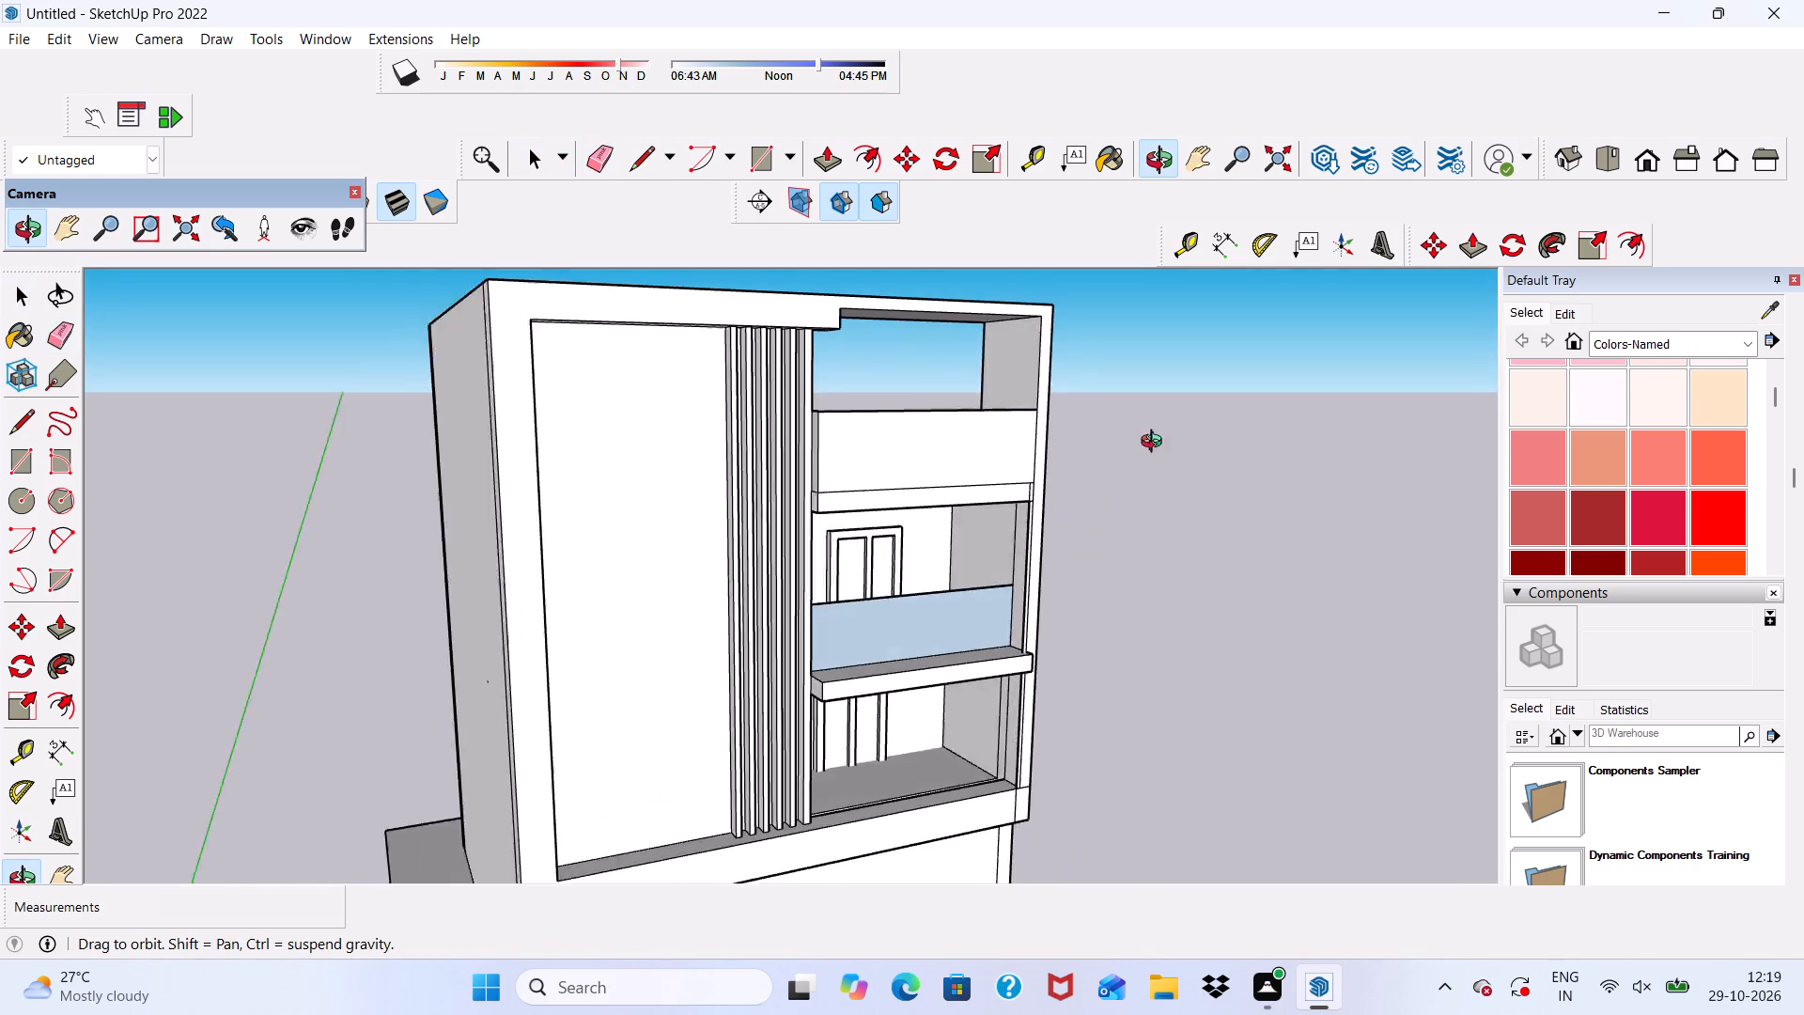
pyautogui.moveTo(1156, 444); pyautogui.dragTo(1011, 340, button='middle')
pyautogui.scroll(12, 792, 437)
pyautogui.moveTo(764, 457); pyautogui.dragTo(951, 448, button='middle')
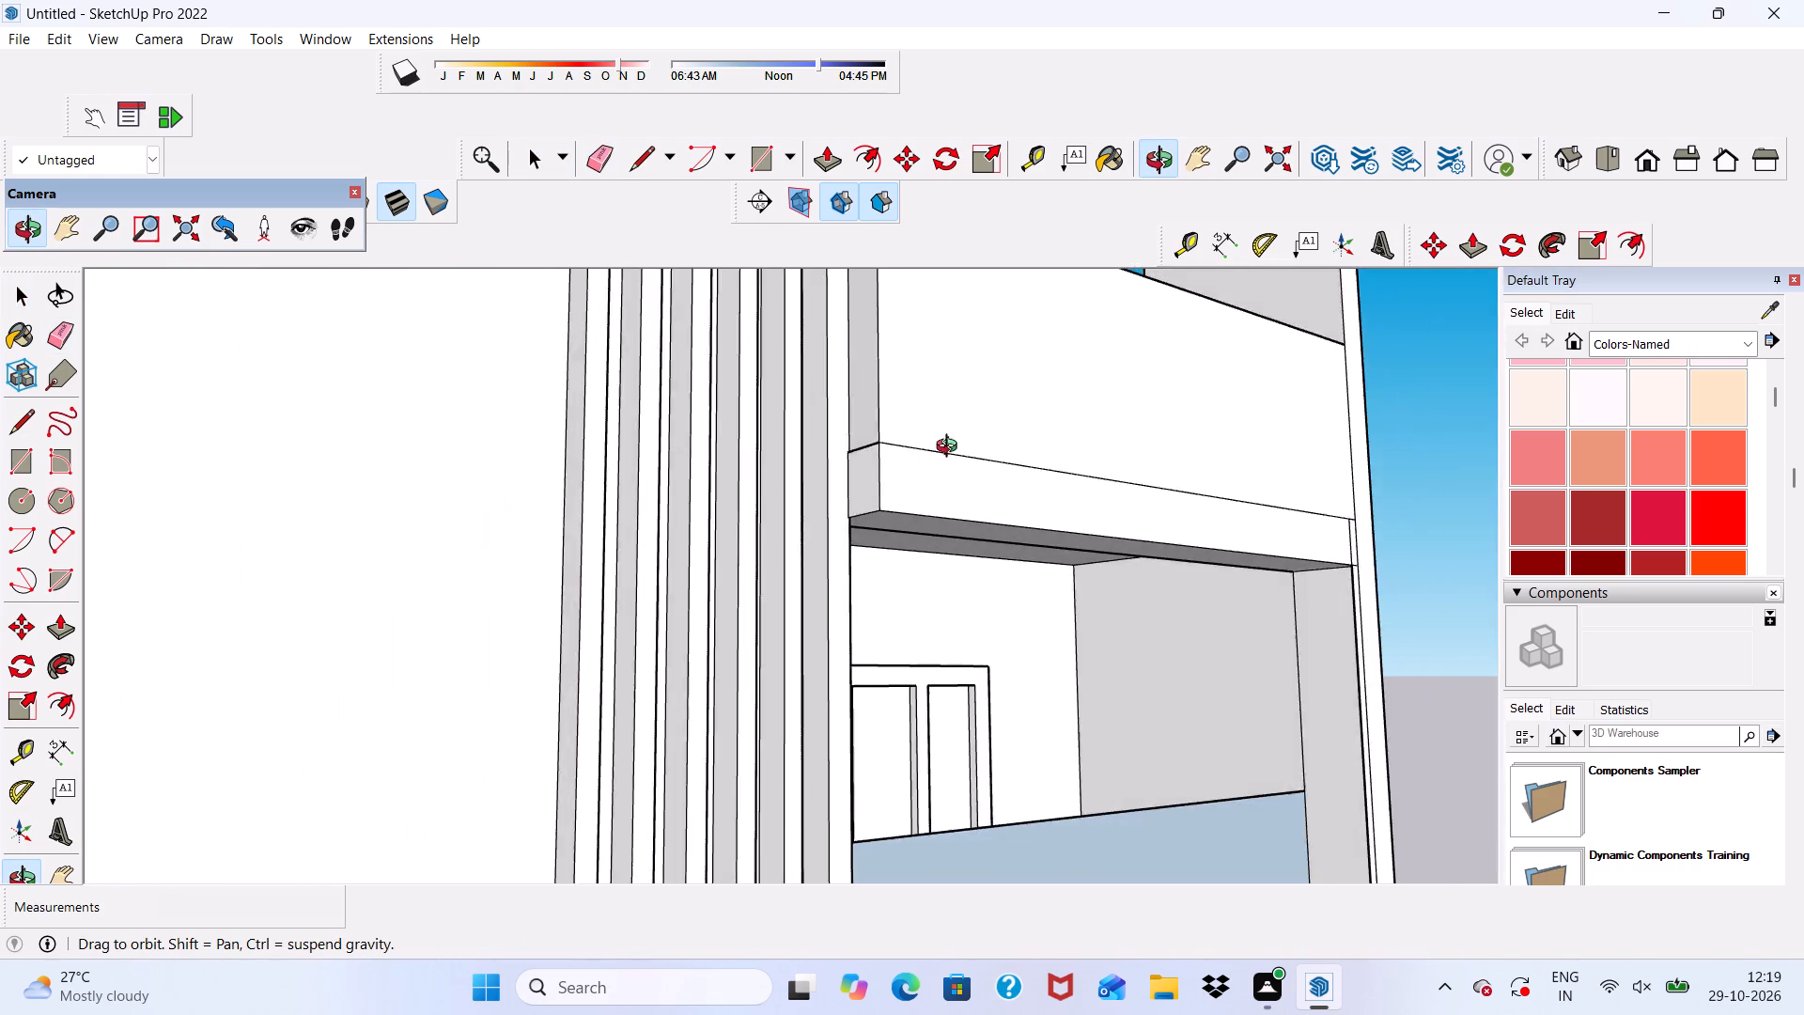
pyautogui.moveTo(951, 448); pyautogui.dragTo(910, 547, button='middle')
pyautogui.scroll(-9, 661, 392)
pyautogui.scroll(-5, 836, 857)
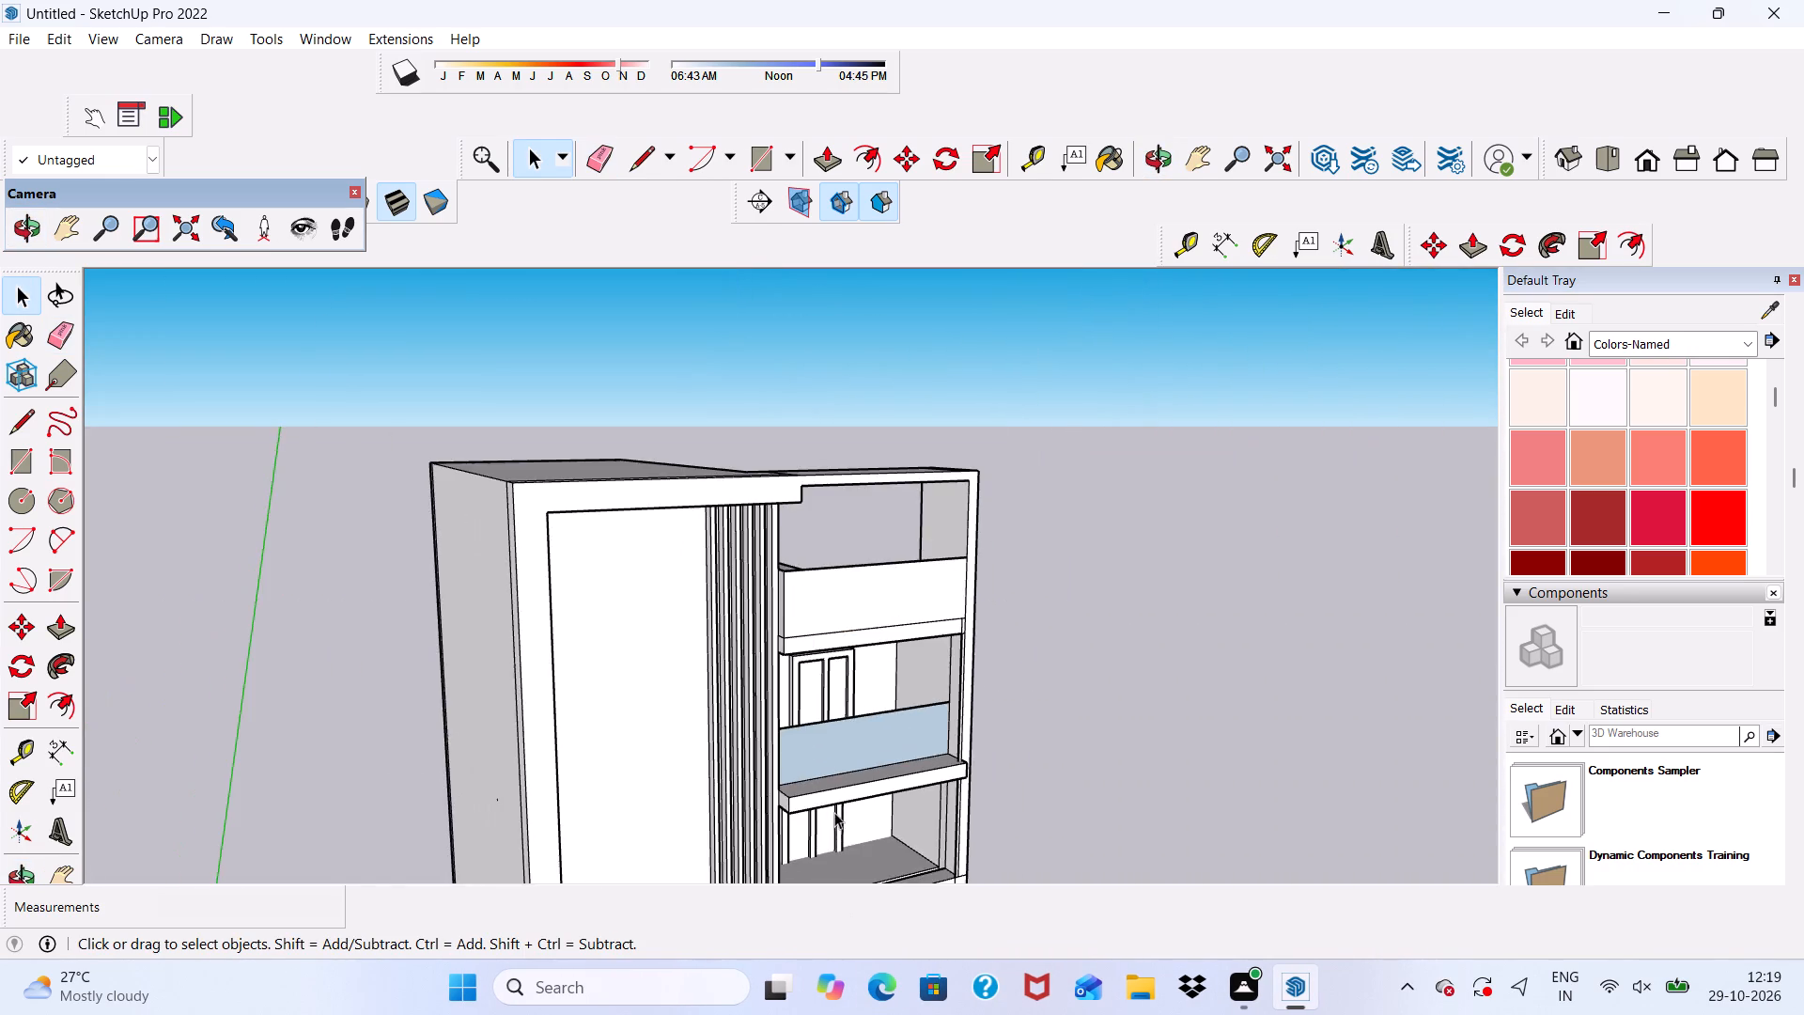
pyautogui.moveTo(834, 812); pyautogui.dragTo(868, 800, button='middle')
pyautogui.scroll(18, 937, 753)
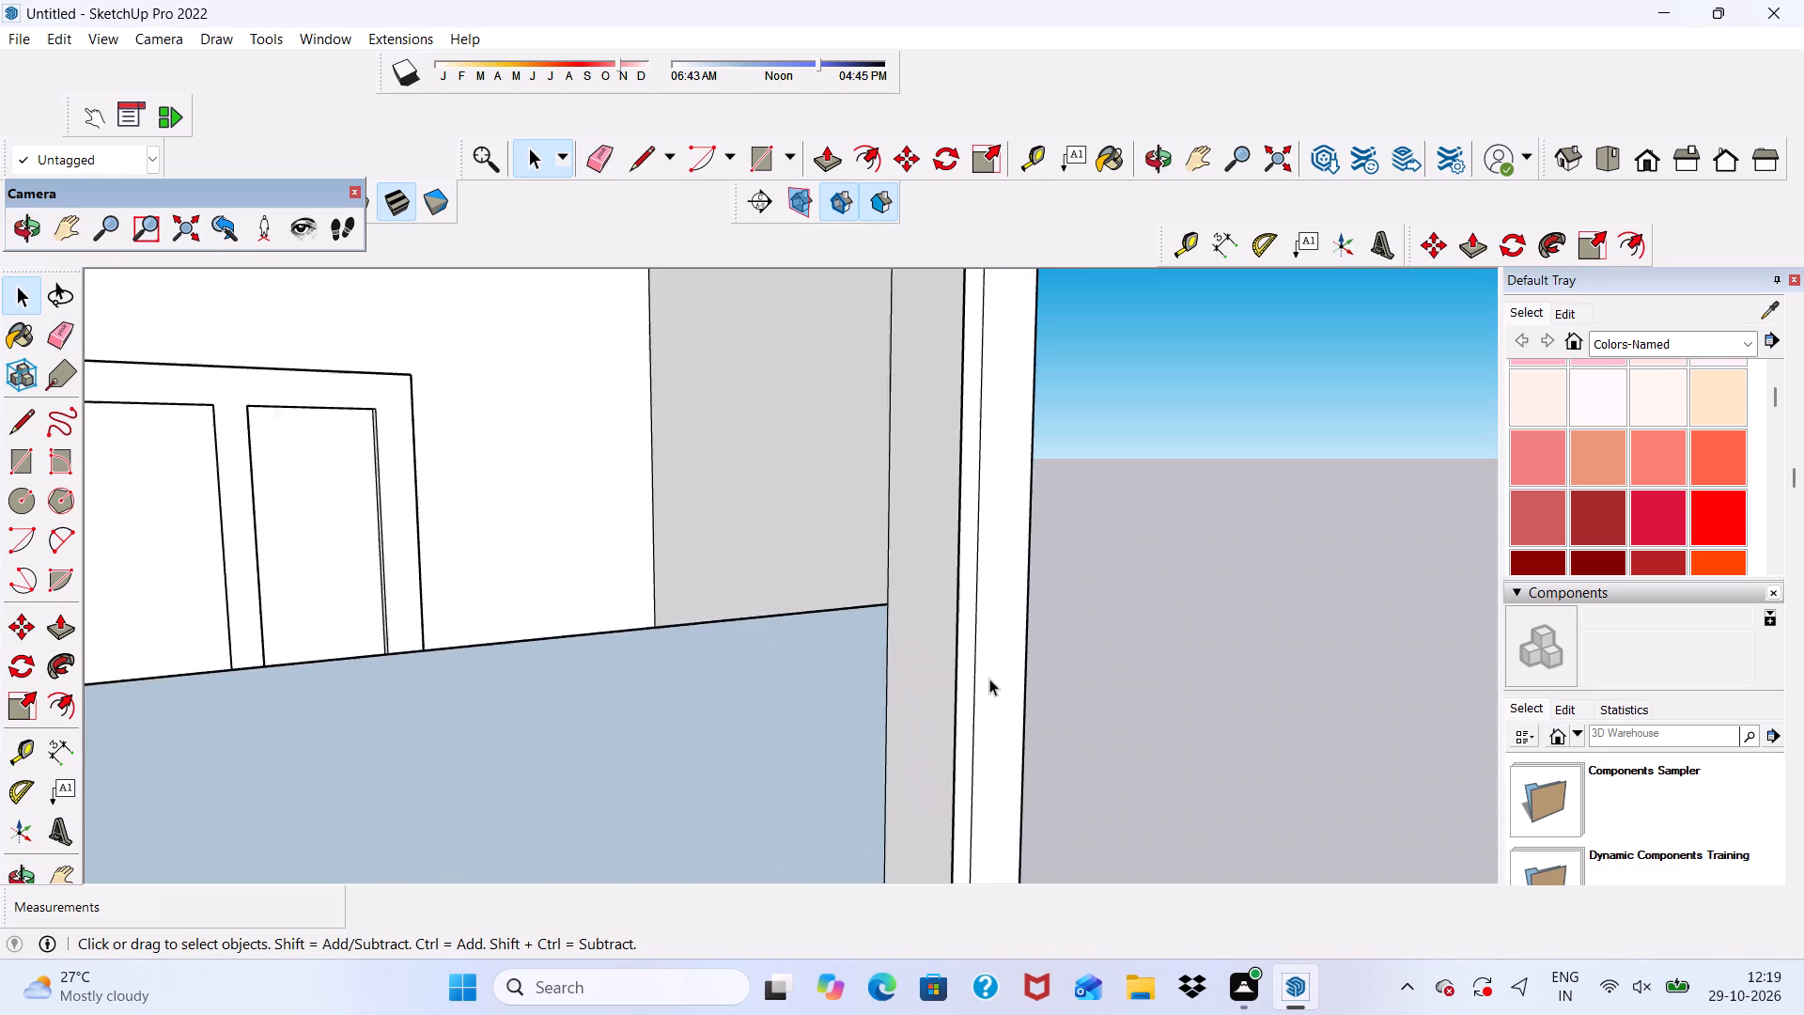
pyautogui.scroll(-1, 989, 679)
pyautogui.moveTo(989, 679); pyautogui.dragTo(1044, 781, button='middle')
pyautogui.scroll(-7, 871, 435)
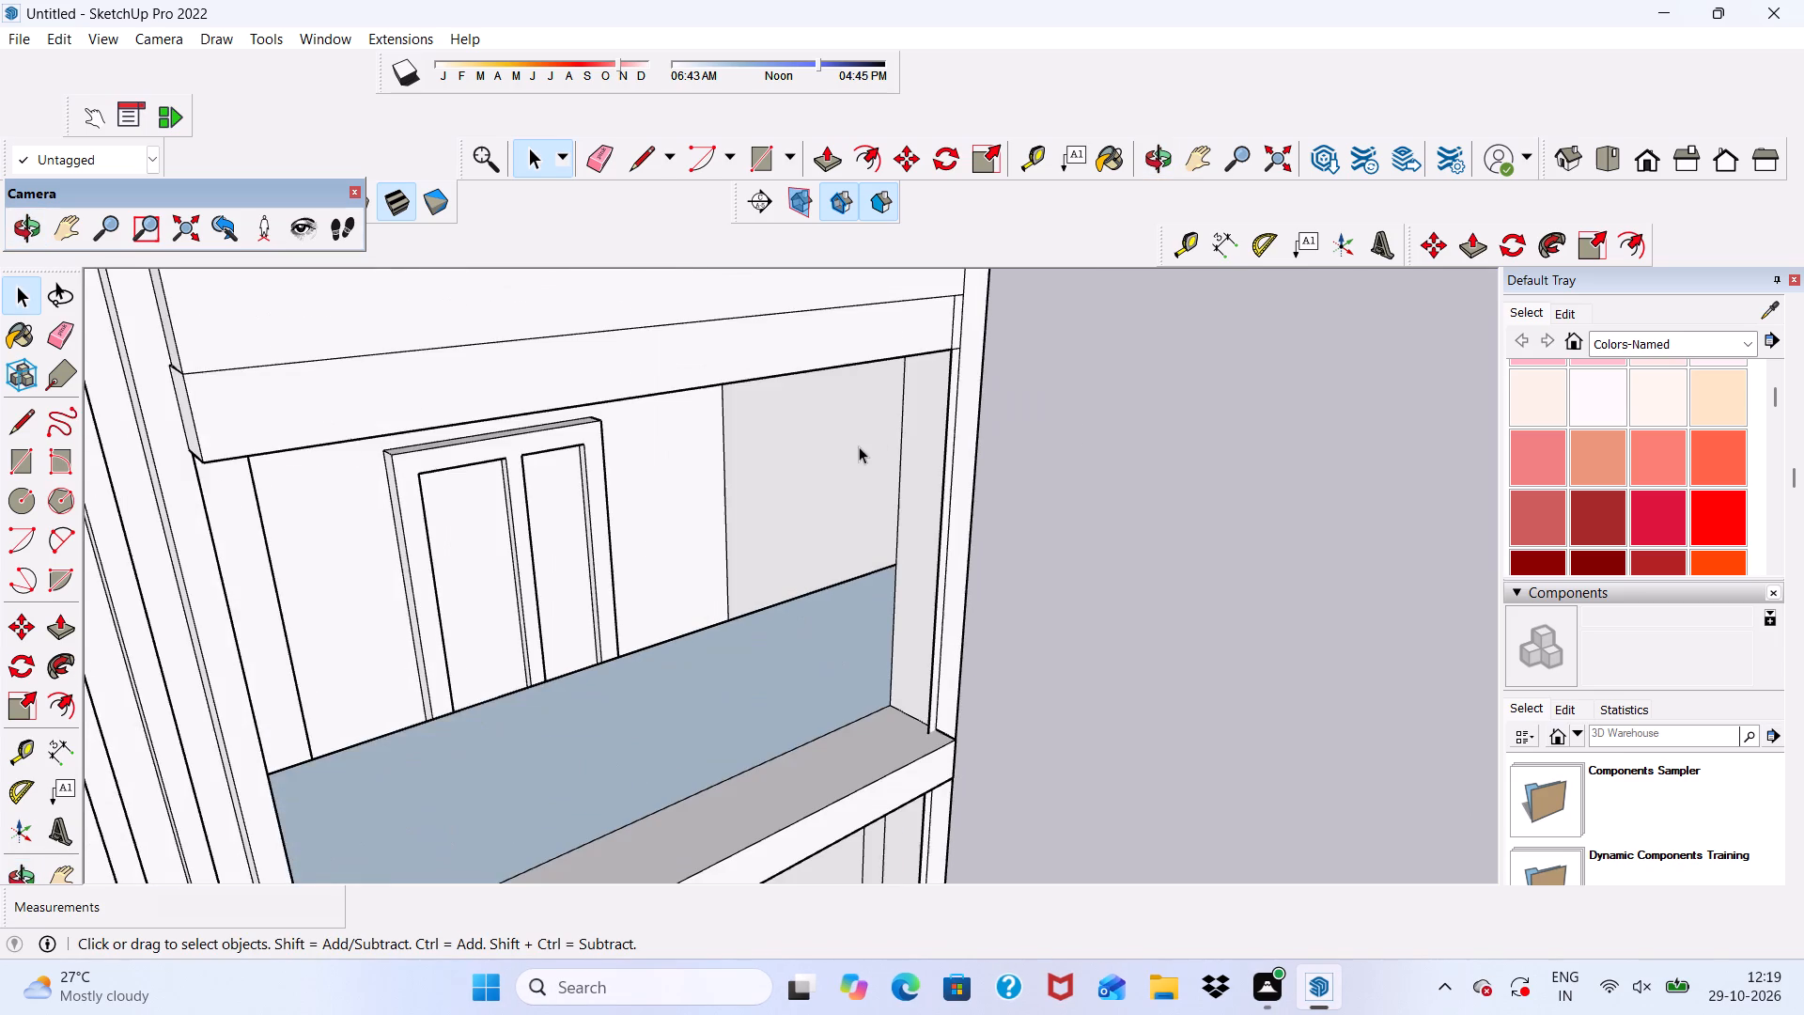
# Erase the long vertical seam on the front face of the facade frame's corner column.
pyautogui.scroll(10, 939, 405)
pyautogui.moveTo(931, 440); pyautogui.dragTo(1137, 486, button='middle')
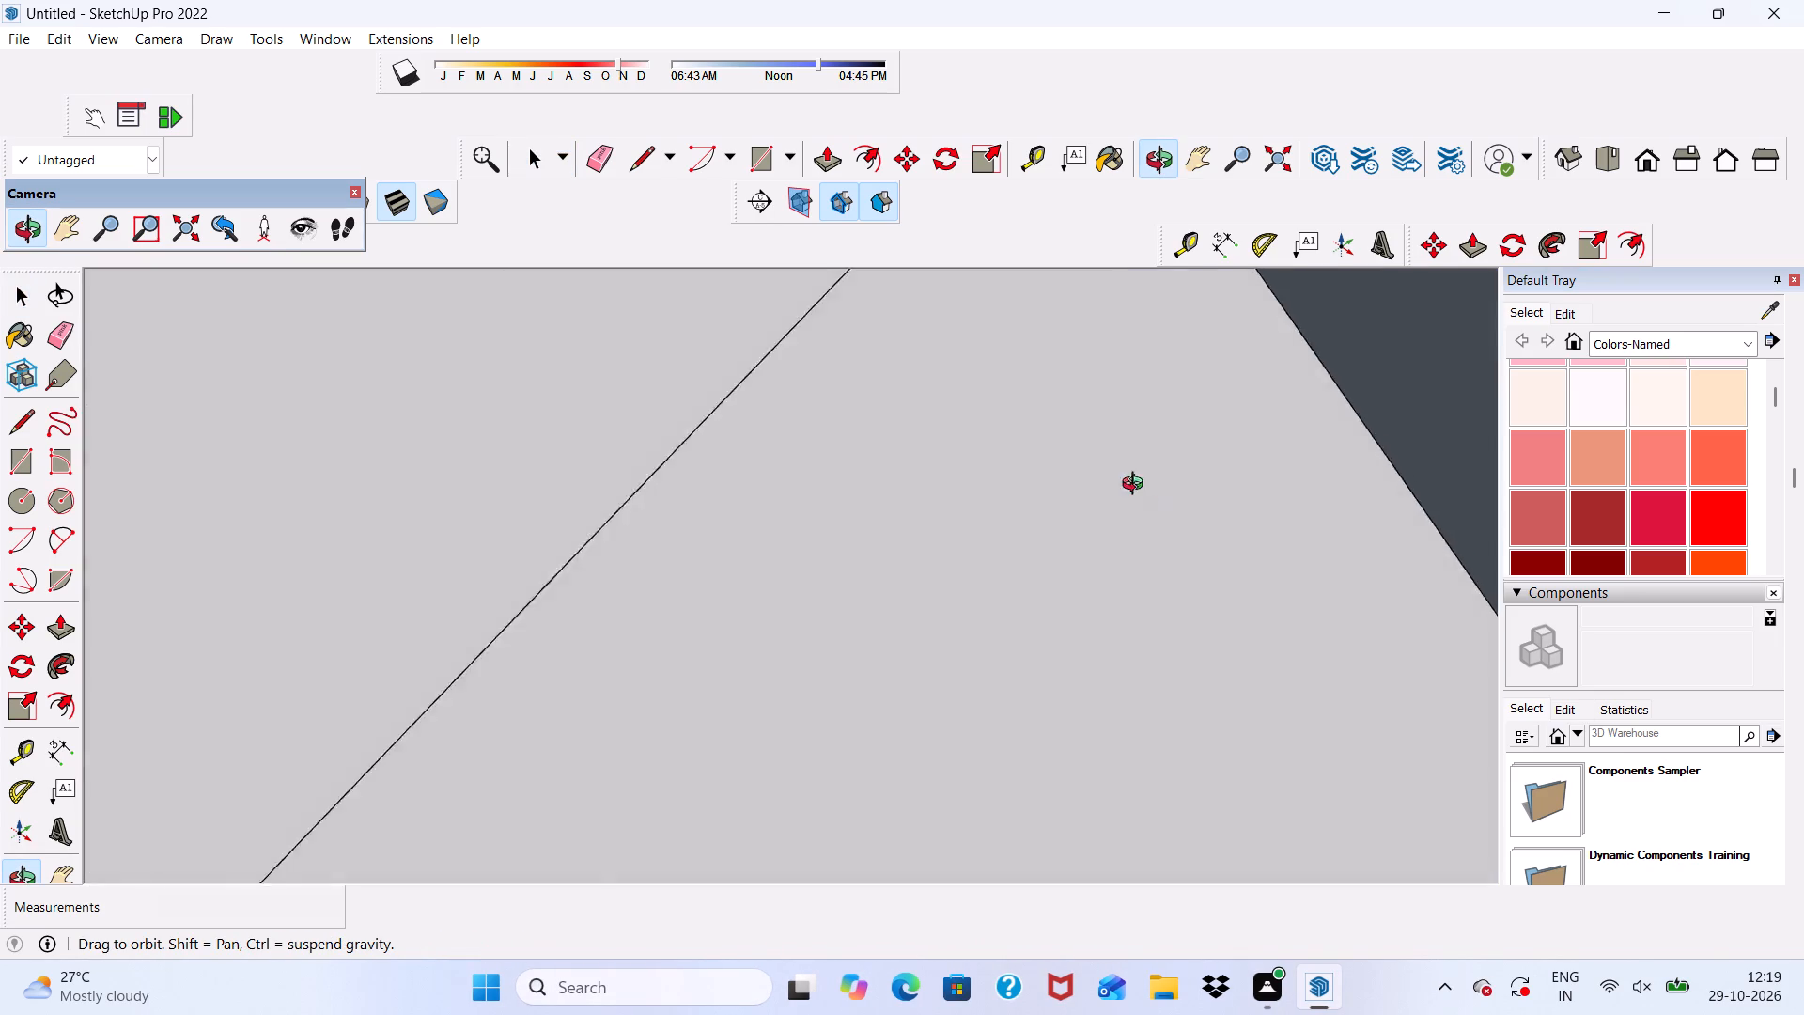
pyautogui.moveTo(1137, 486); pyautogui.dragTo(998, 435, button='middle')
pyautogui.scroll(5, 981, 455)
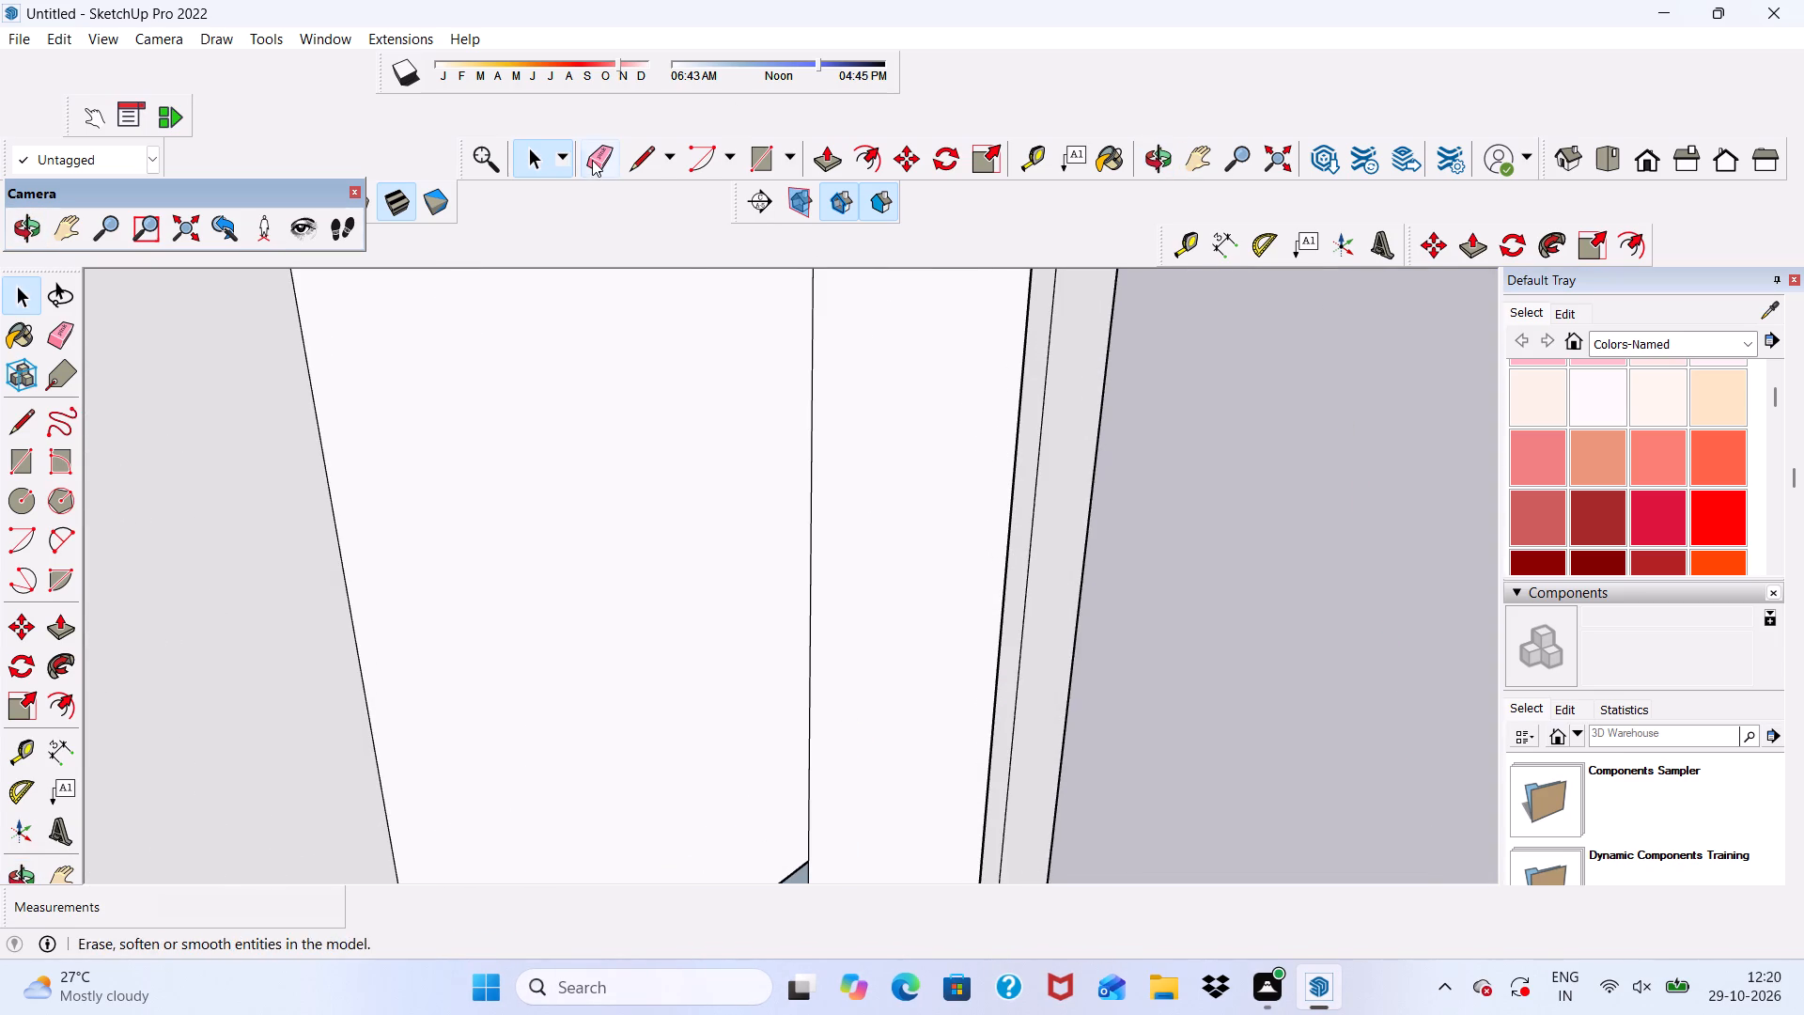
pyautogui.click(592, 160)
pyautogui.scroll(2, 864, 392)
pyautogui.scroll(4, 1055, 560)
pyautogui.scroll(-4, 1048, 555)
pyautogui.moveTo(935, 534); pyautogui.dragTo(1114, 574, button='middle')
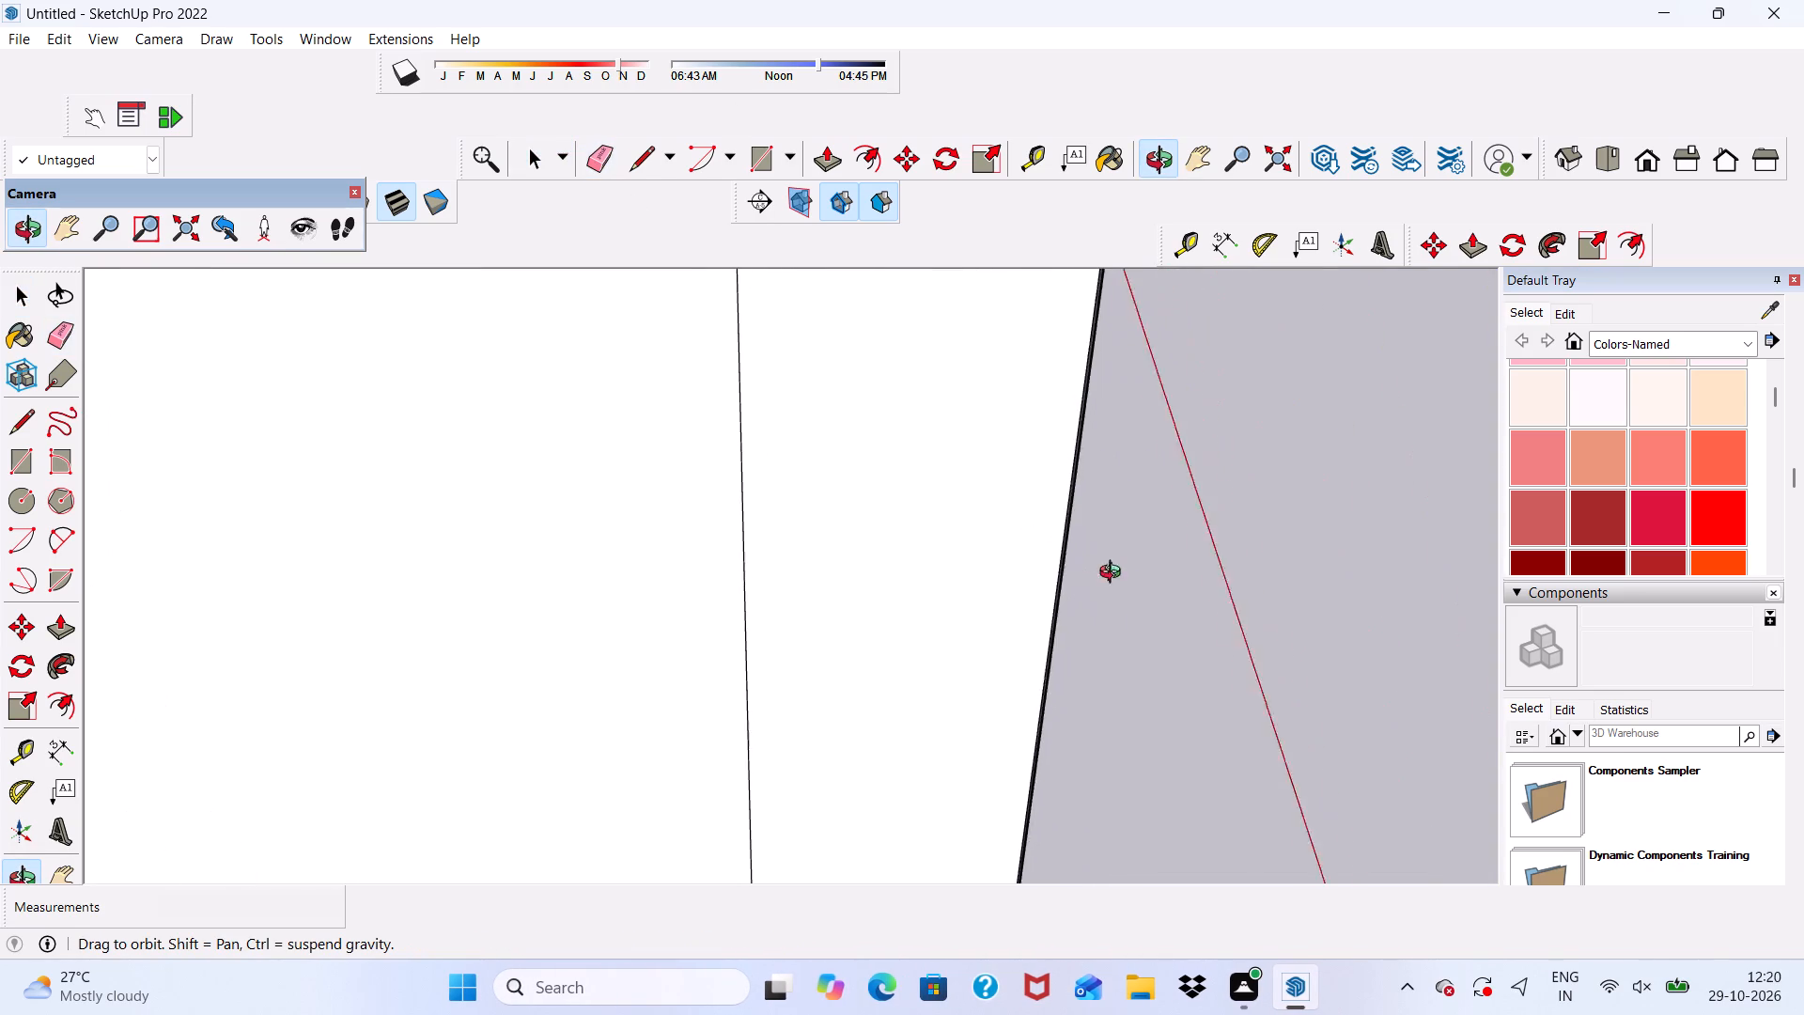
pyautogui.moveTo(1114, 574); pyautogui.dragTo(1140, 554, button='middle')
pyautogui.scroll(4, 1076, 523)
pyautogui.scroll(-6, 992, 485)
pyautogui.scroll(4, 959, 541)
pyautogui.scroll(-1, 972, 537)
pyautogui.click(991, 532)
# Erase the vertical seam and short horizontal seam where the frame's lower beam meets the corner column.
pyautogui.scroll(-4, 971, 538)
pyautogui.moveTo(964, 544); pyautogui.dragTo(714, 538, button='middle')
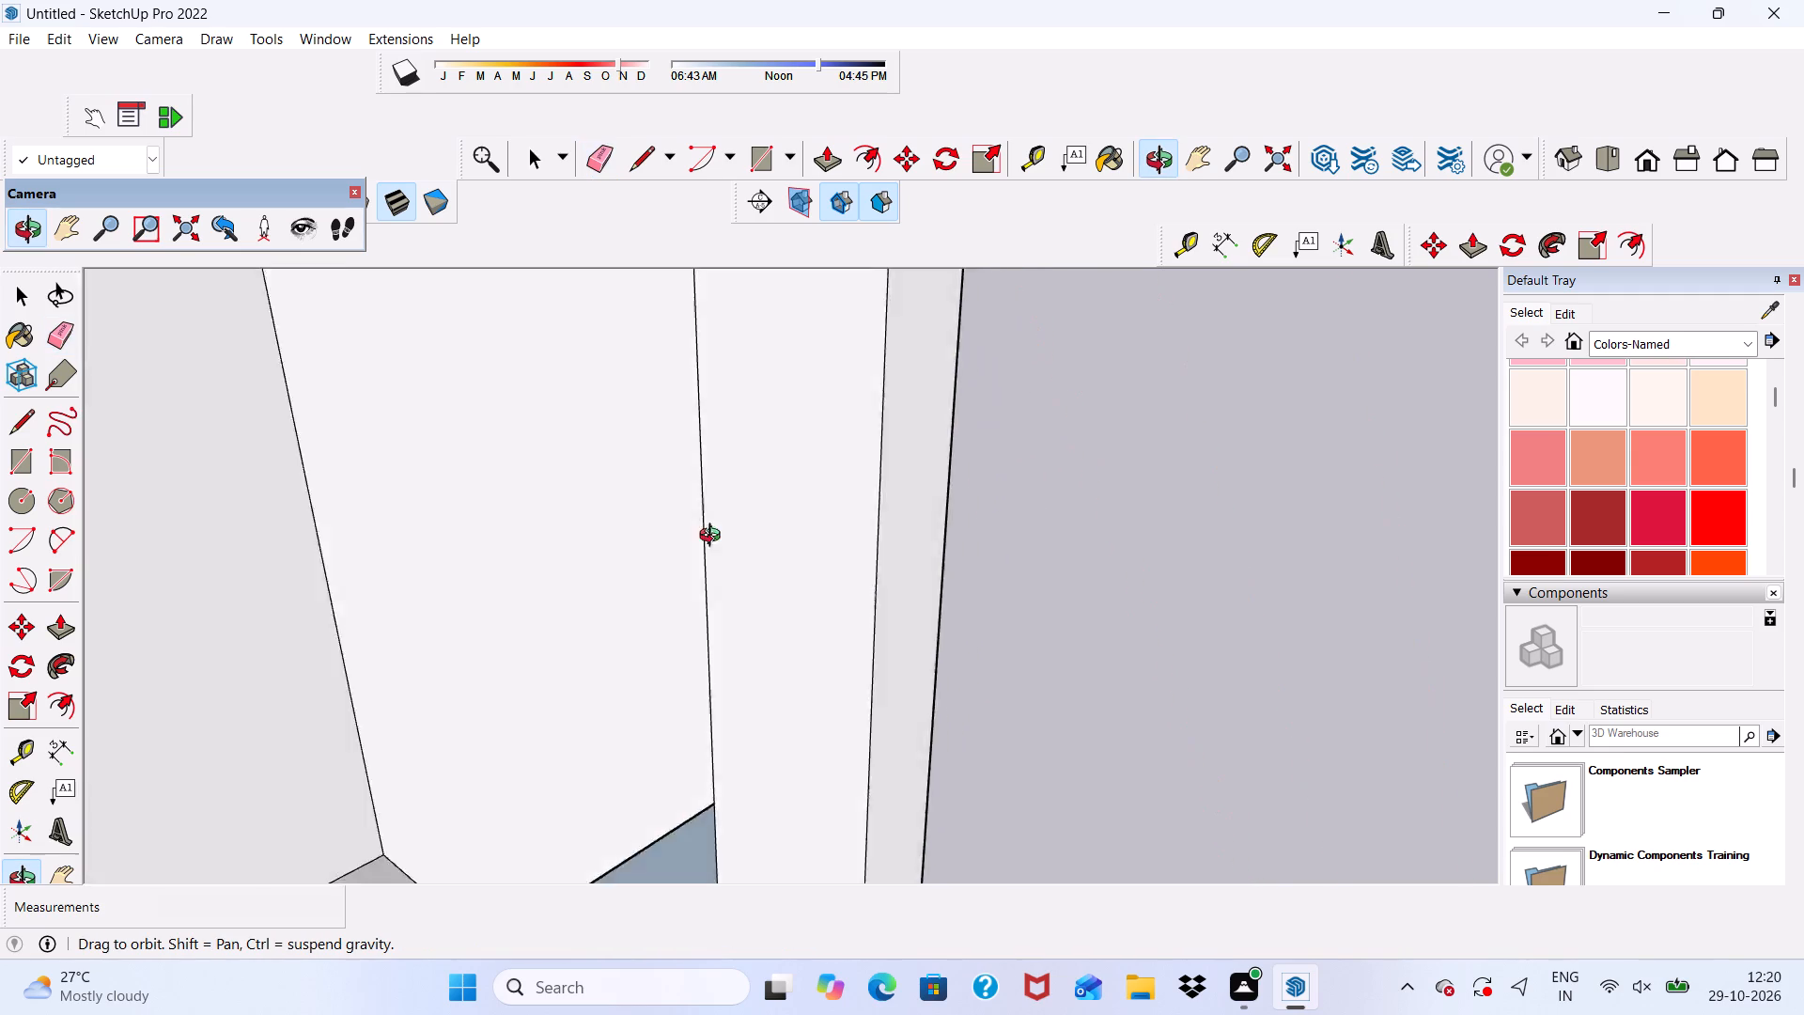
pyautogui.moveTo(714, 538); pyautogui.dragTo(467, 513, button='middle')
pyautogui.scroll(-10, 566, 415)
pyautogui.moveTo(972, 601); pyautogui.dragTo(645, 600, button='middle')
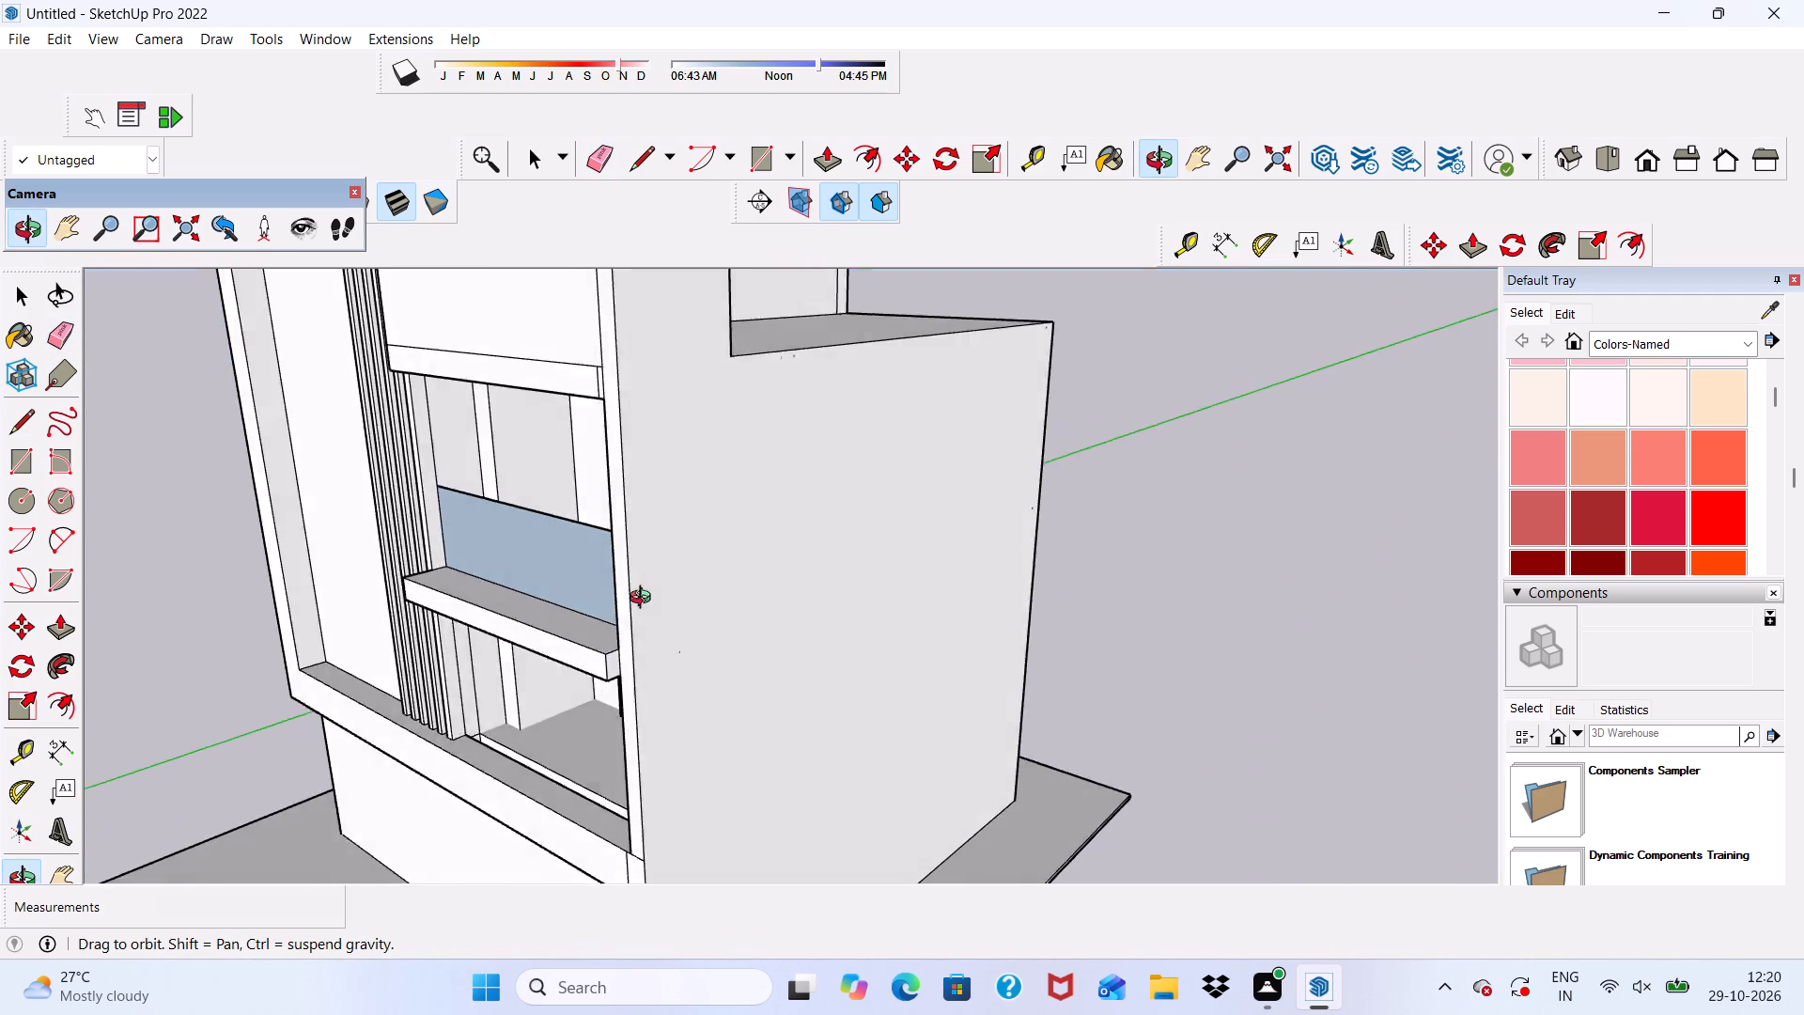
pyautogui.moveTo(645, 600); pyautogui.dragTo(780, 478, button='middle')
pyautogui.scroll(2, 813, 458)
pyautogui.scroll(-6, 843, 392)
pyautogui.scroll(14, 764, 846)
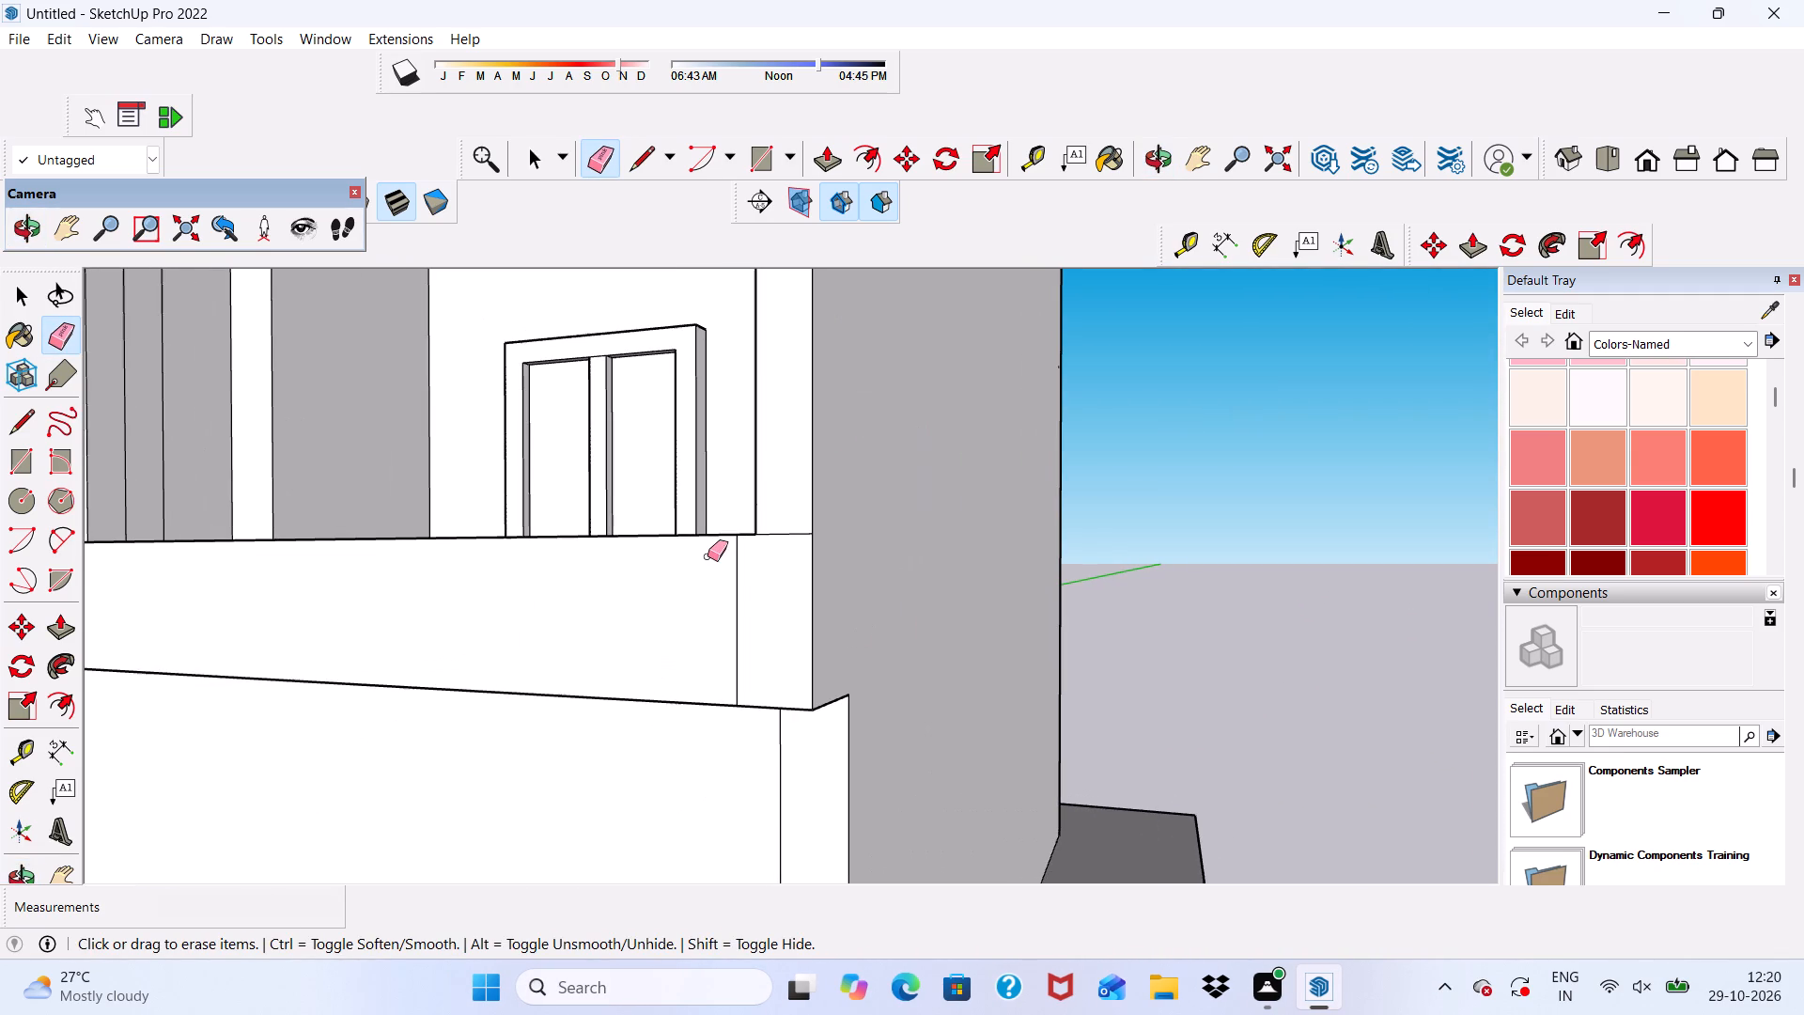
pyautogui.moveTo(709, 566); pyautogui.dragTo(778, 586)
pyautogui.scroll(-1, 780, 523)
pyautogui.scroll(4, 780, 523)
pyautogui.moveTo(780, 523); pyautogui.dragTo(783, 546)
# Erase the leftover seams on the underside of the frame's lower beam, near the corner column and farther along.
pyautogui.scroll(-4, 778, 553)
pyautogui.moveTo(775, 684); pyautogui.dragTo(863, 486, button='middle')
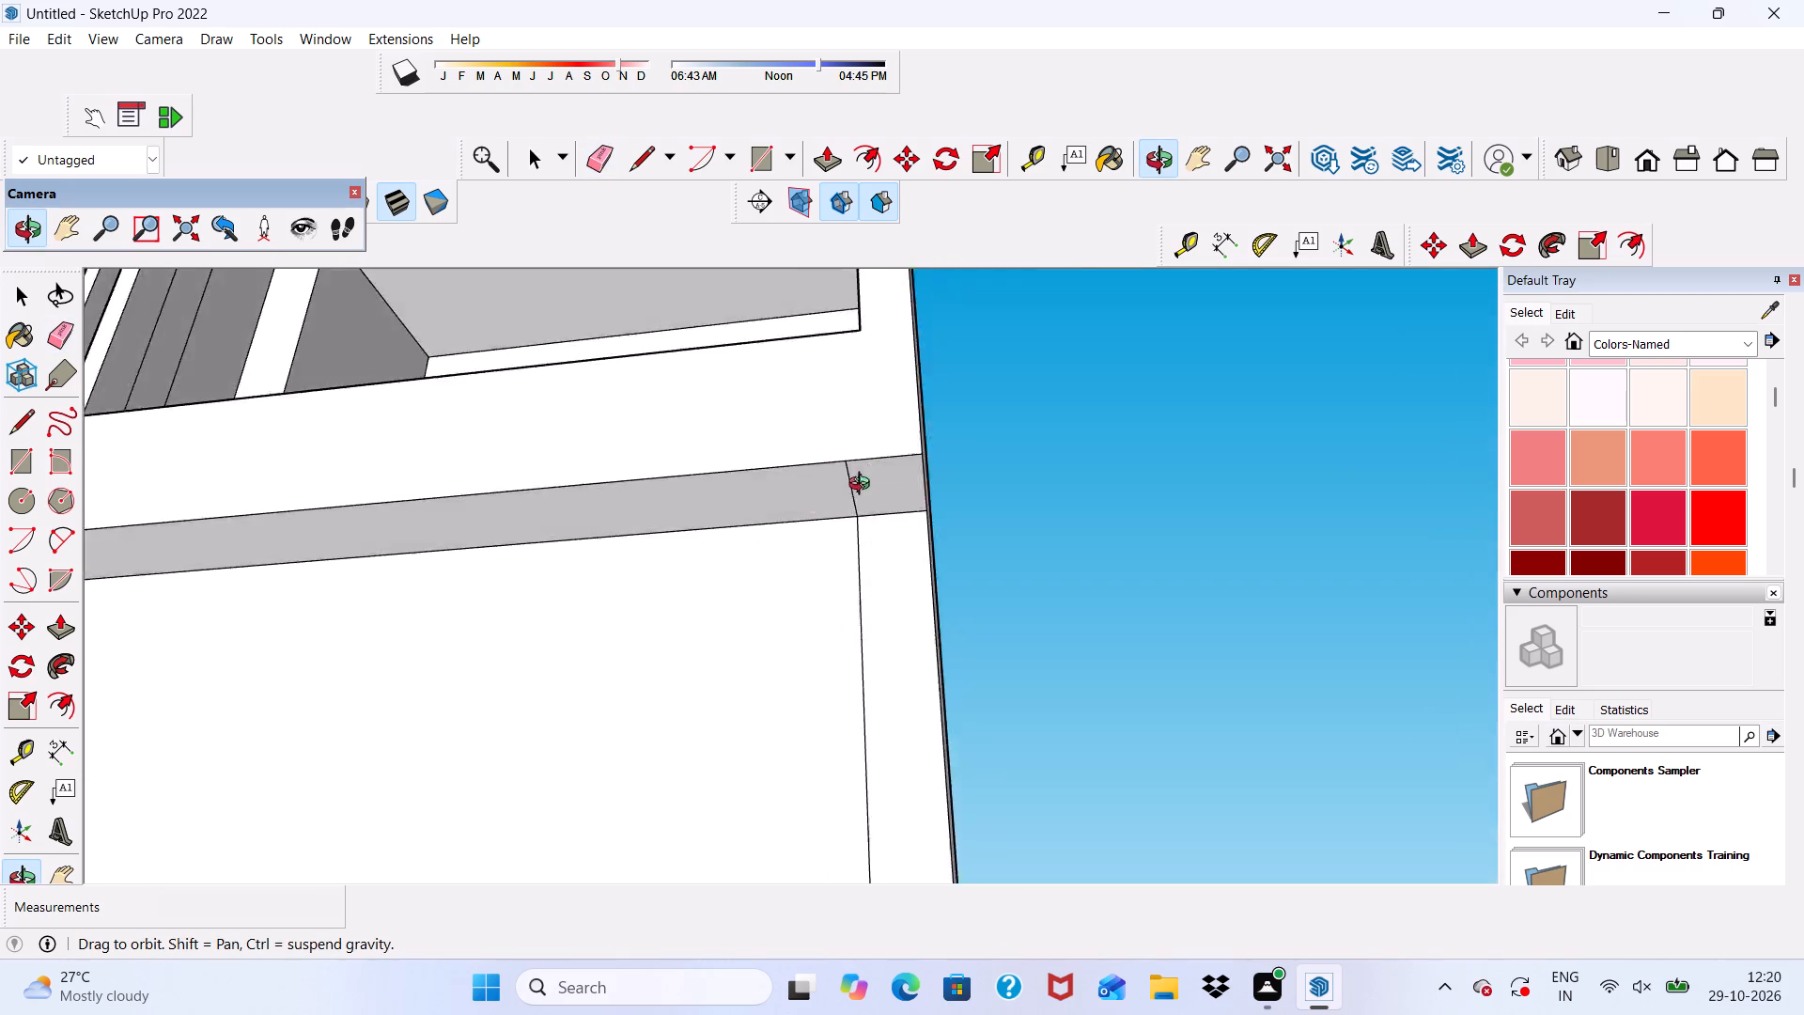
pyautogui.moveTo(863, 486); pyautogui.dragTo(883, 461, button='middle')
pyautogui.scroll(2, 883, 461)
pyautogui.moveTo(892, 434); pyautogui.dragTo(849, 459)
pyautogui.scroll(-13, 844, 428)
pyautogui.scroll(10, 308, 520)
pyautogui.scroll(-1, 571, 396)
pyautogui.scroll(5, 511, 516)
pyautogui.moveTo(227, 494); pyautogui.dragTo(284, 499)
pyautogui.moveTo(287, 482); pyautogui.dragTo(293, 492)
pyautogui.moveTo(291, 479); pyautogui.dragTo(301, 503)
pyautogui.click(245, 485)
pyautogui.scroll(-8, 240, 485)
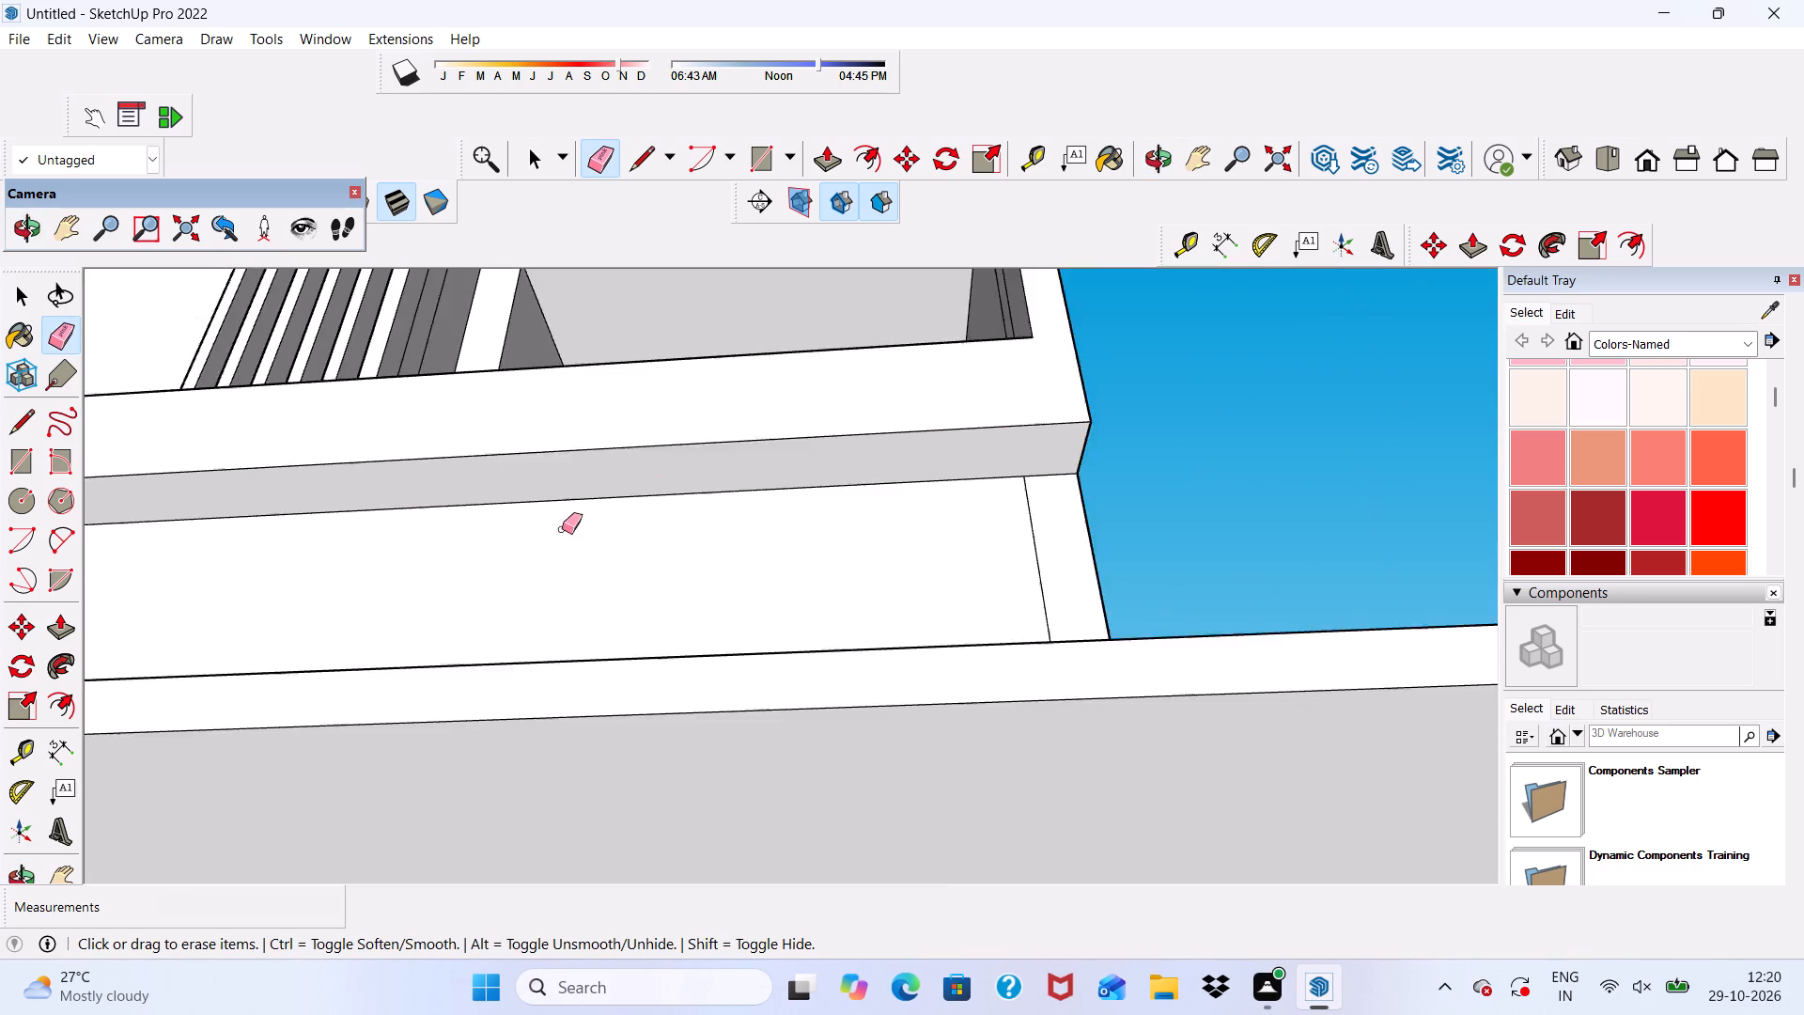
# Examine the whole building from the front, side and base for remaining stray edges.
pyautogui.scroll(-11, 562, 529)
pyautogui.press('space')
pyautogui.scroll(-2, 705, 381)
pyautogui.moveTo(702, 374); pyautogui.dragTo(740, 732, button='middle')
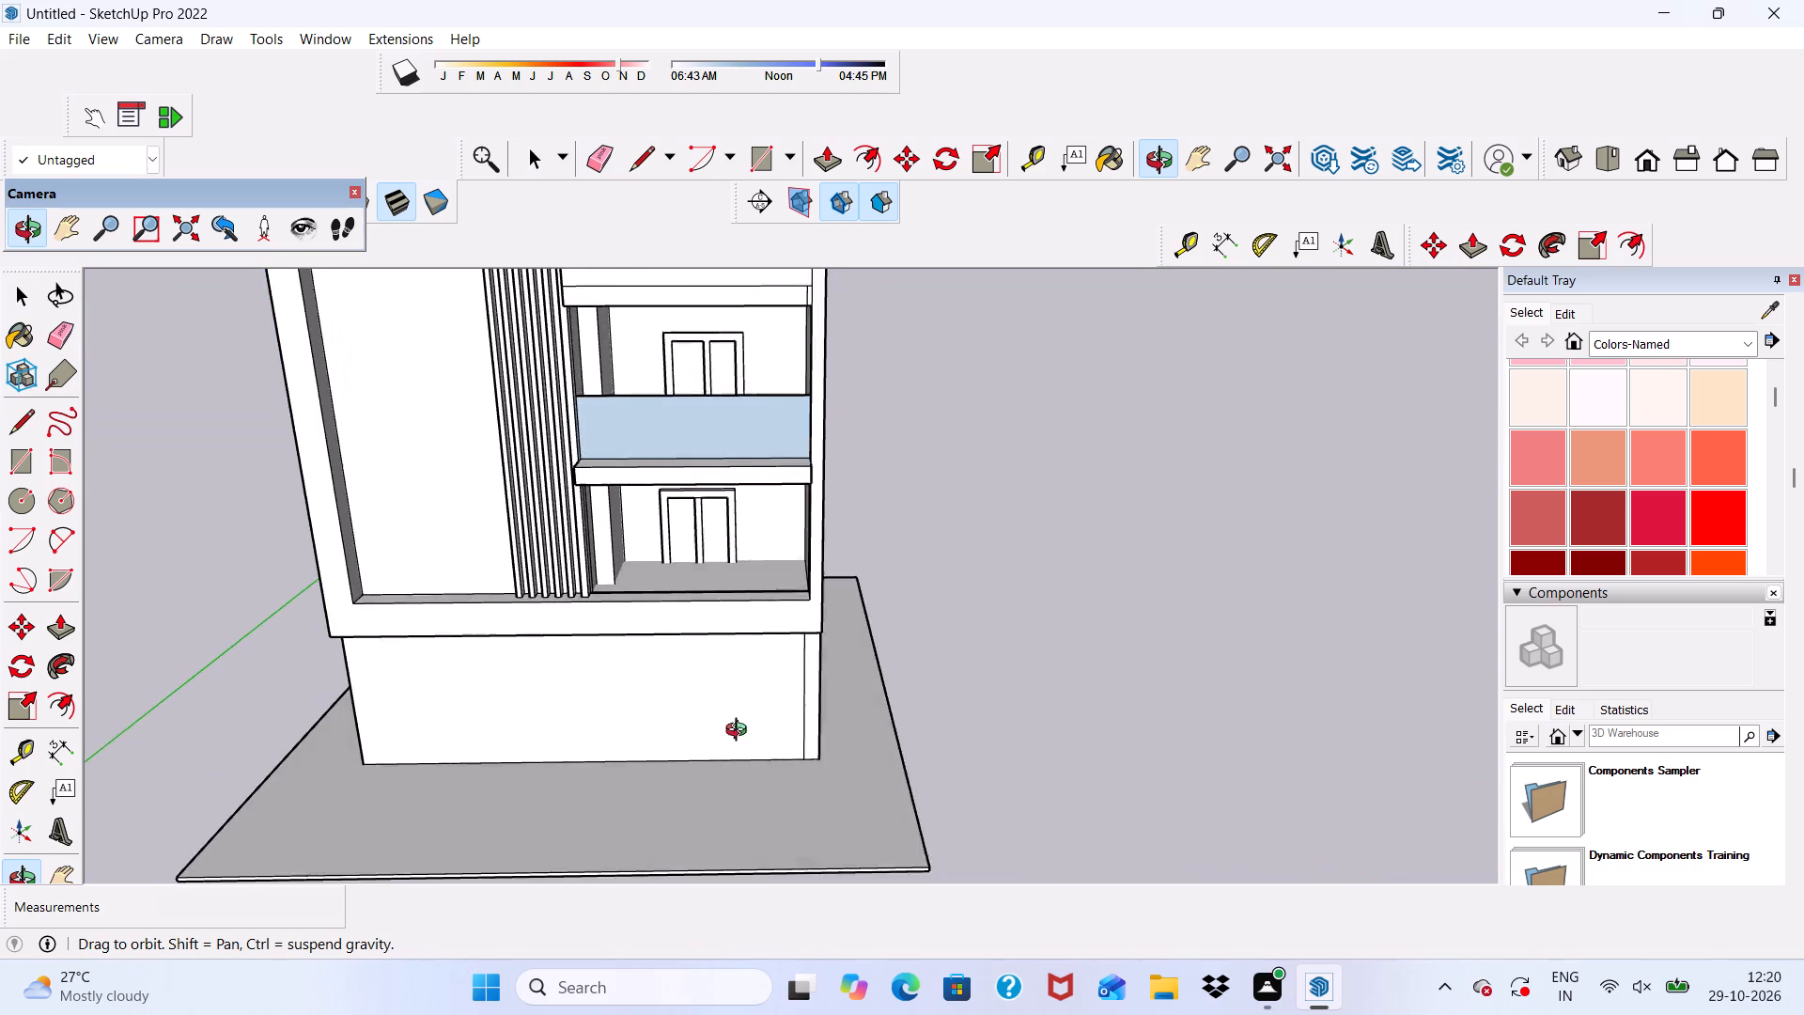
pyautogui.moveTo(740, 732); pyautogui.dragTo(652, 856, button='middle')
pyautogui.scroll(5, 466, 449)
pyautogui.scroll(-8, 466, 443)
pyautogui.moveTo(527, 610); pyautogui.dragTo(545, 490, button='middle')
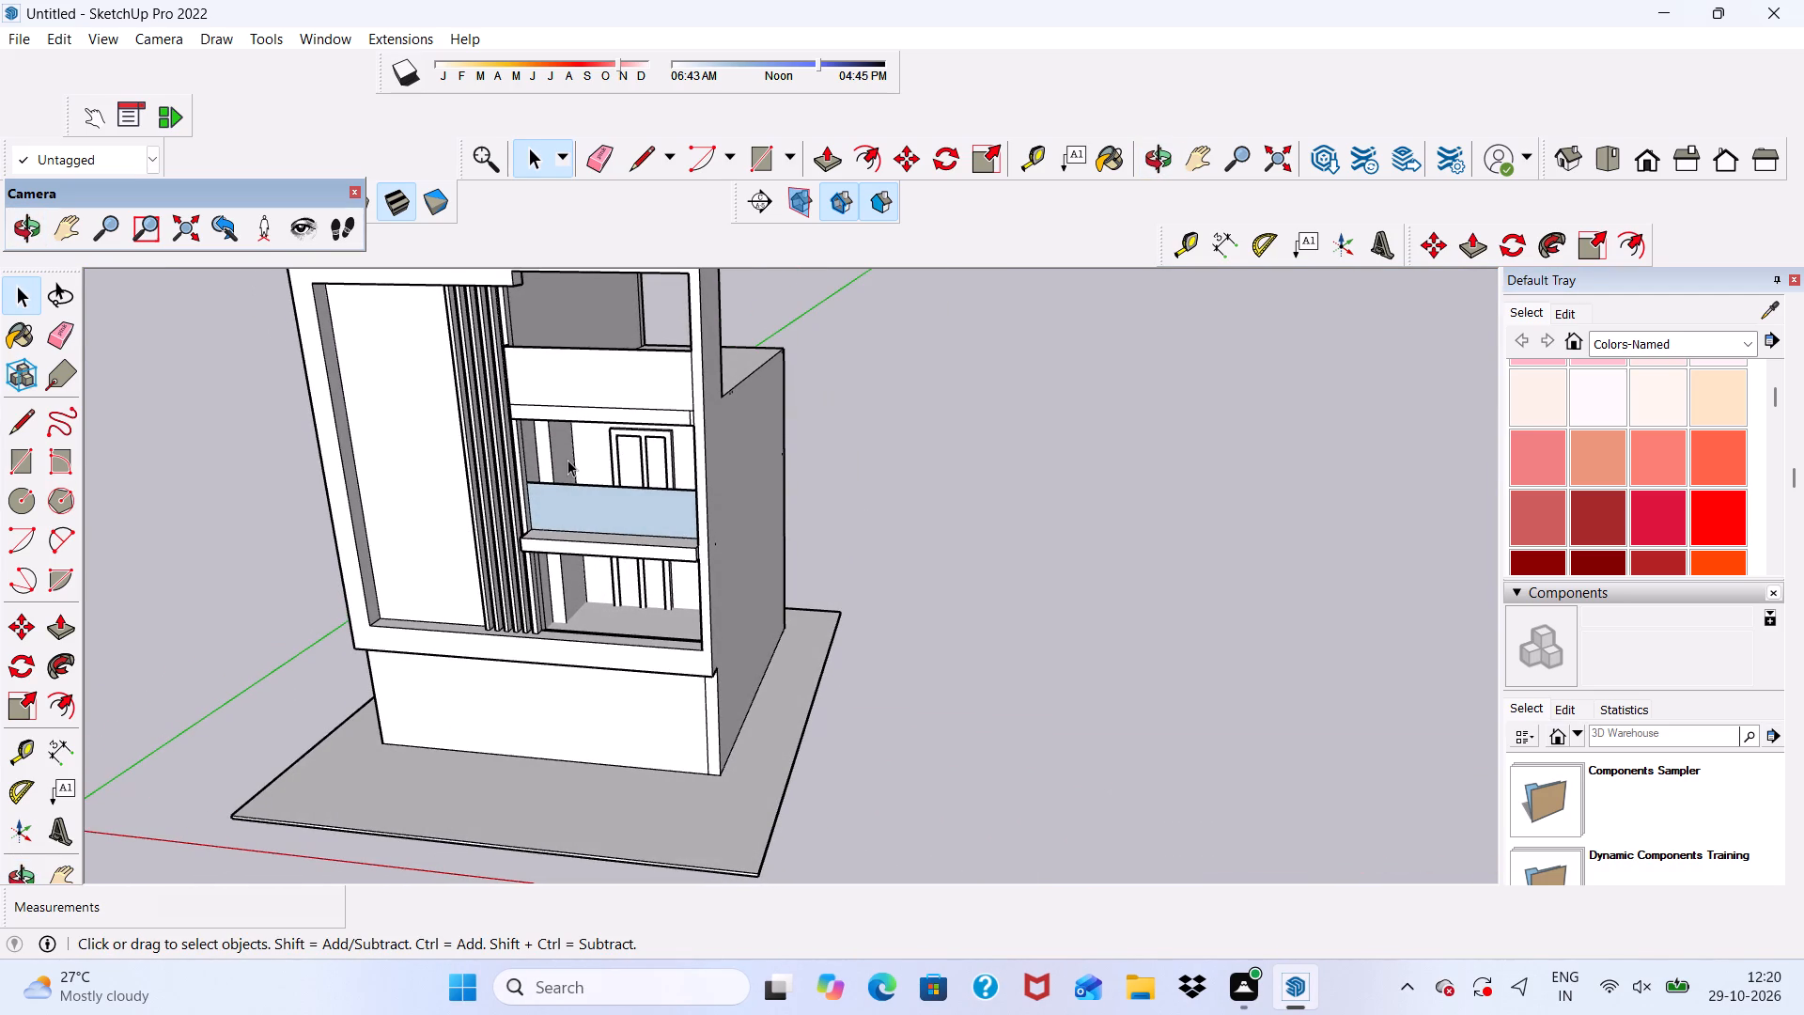
pyautogui.press('space')
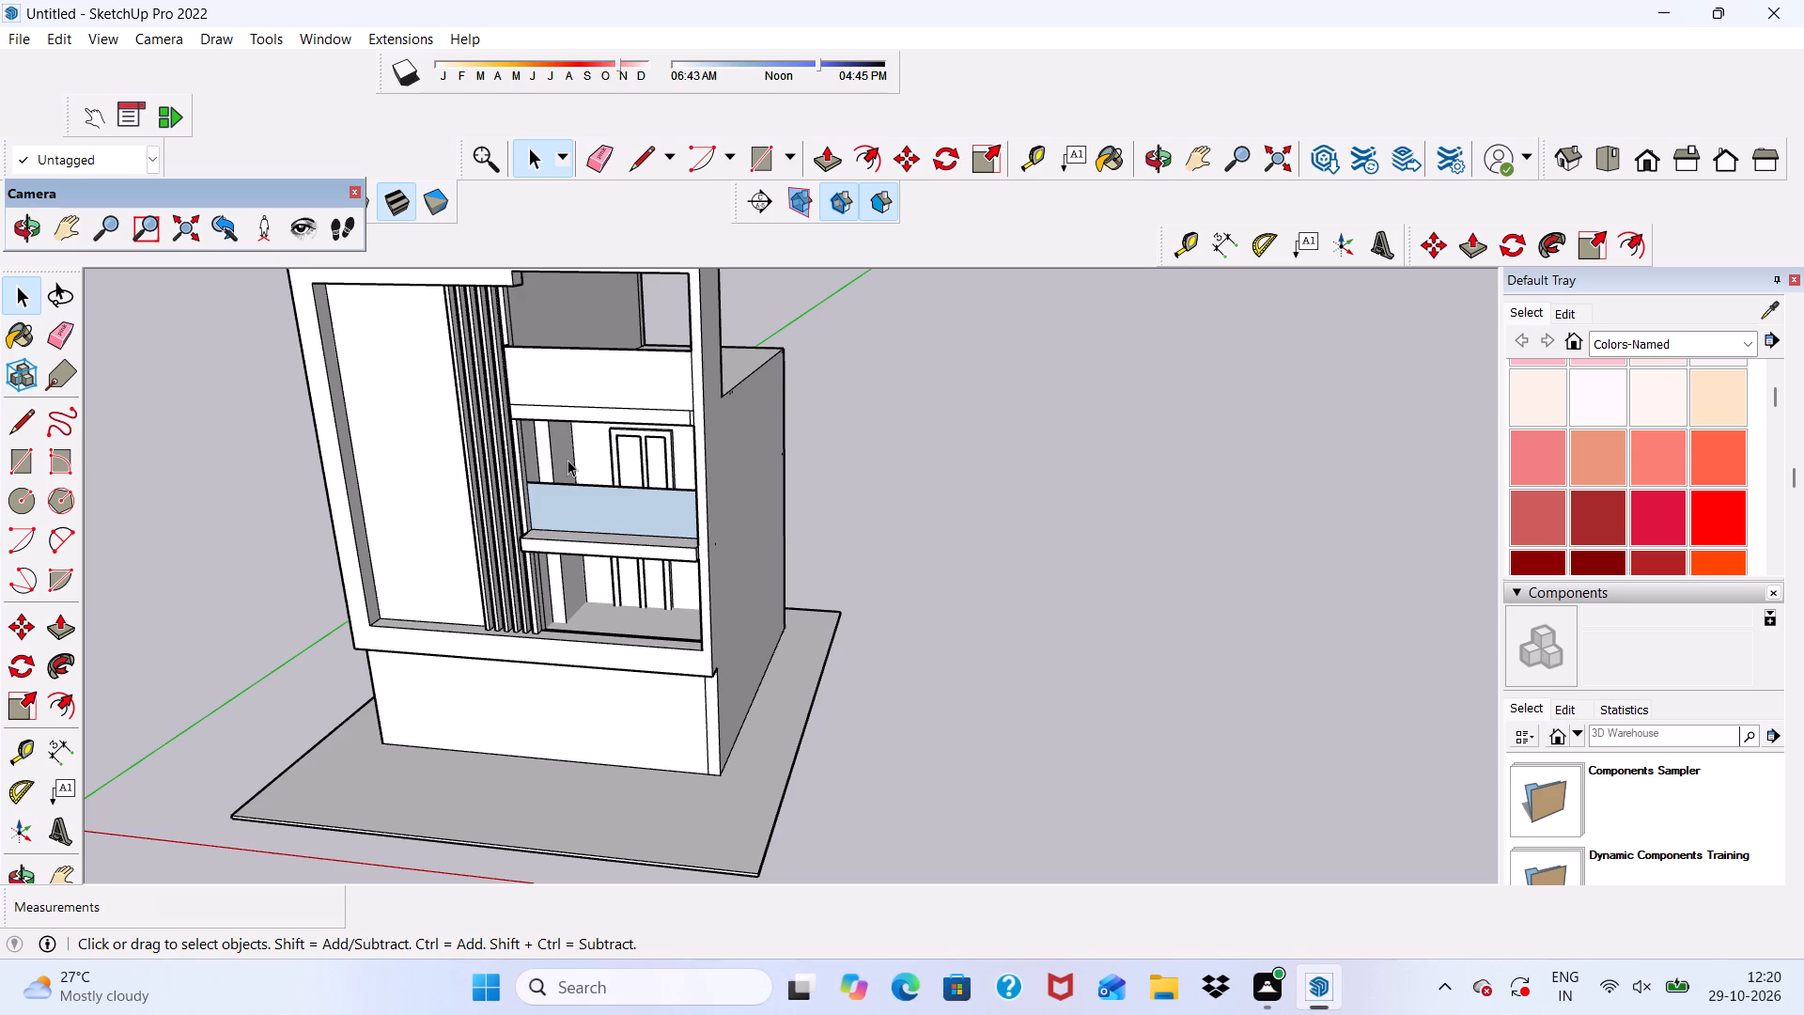
pyautogui.scroll(-5, 676, 551)
pyautogui.moveTo(684, 570); pyautogui.dragTo(721, 449, button='middle')
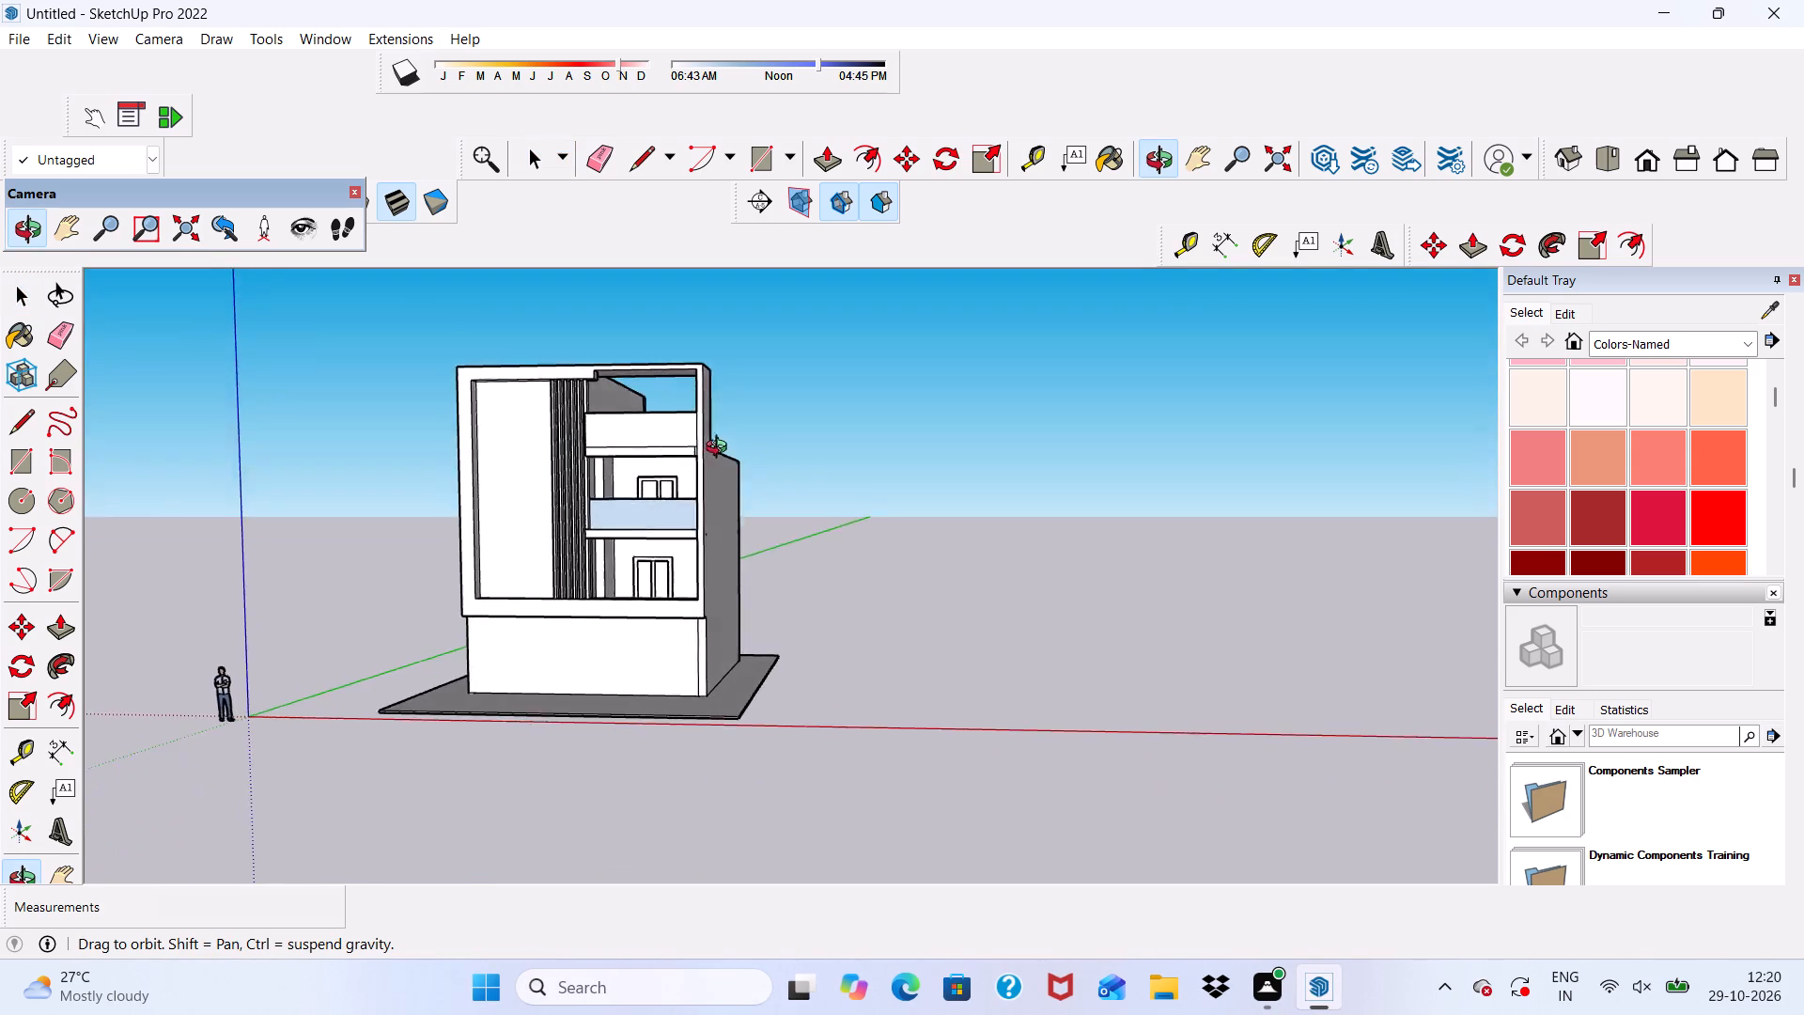
pyautogui.moveTo(721, 449); pyautogui.dragTo(749, 394, button='middle')
pyautogui.scroll(6, 749, 394)
pyautogui.scroll(-4, 749, 394)
# Erase the seam across the top of the frame where the top beam meets the corner column.
pyautogui.moveTo(769, 460); pyautogui.dragTo(576, 838, button='middle')
pyautogui.scroll(1, 568, 477)
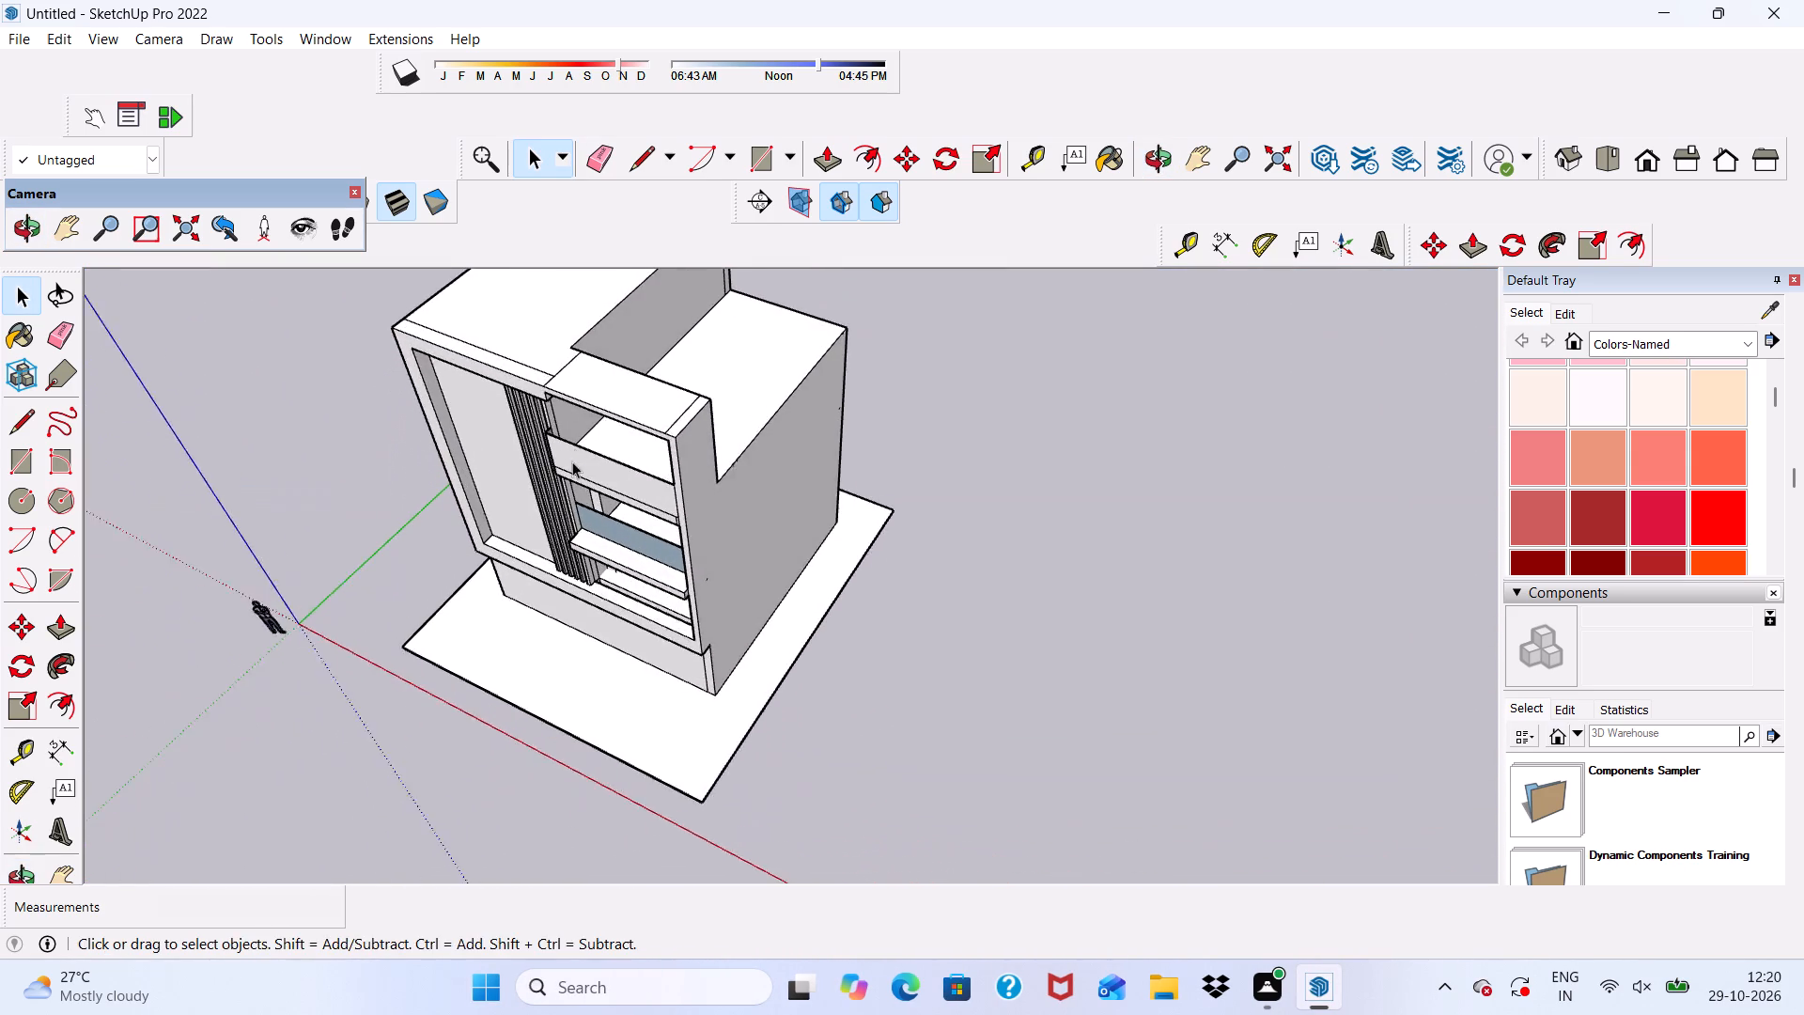
pyautogui.scroll(3, 572, 461)
pyautogui.click(604, 153)
pyautogui.scroll(4, 678, 294)
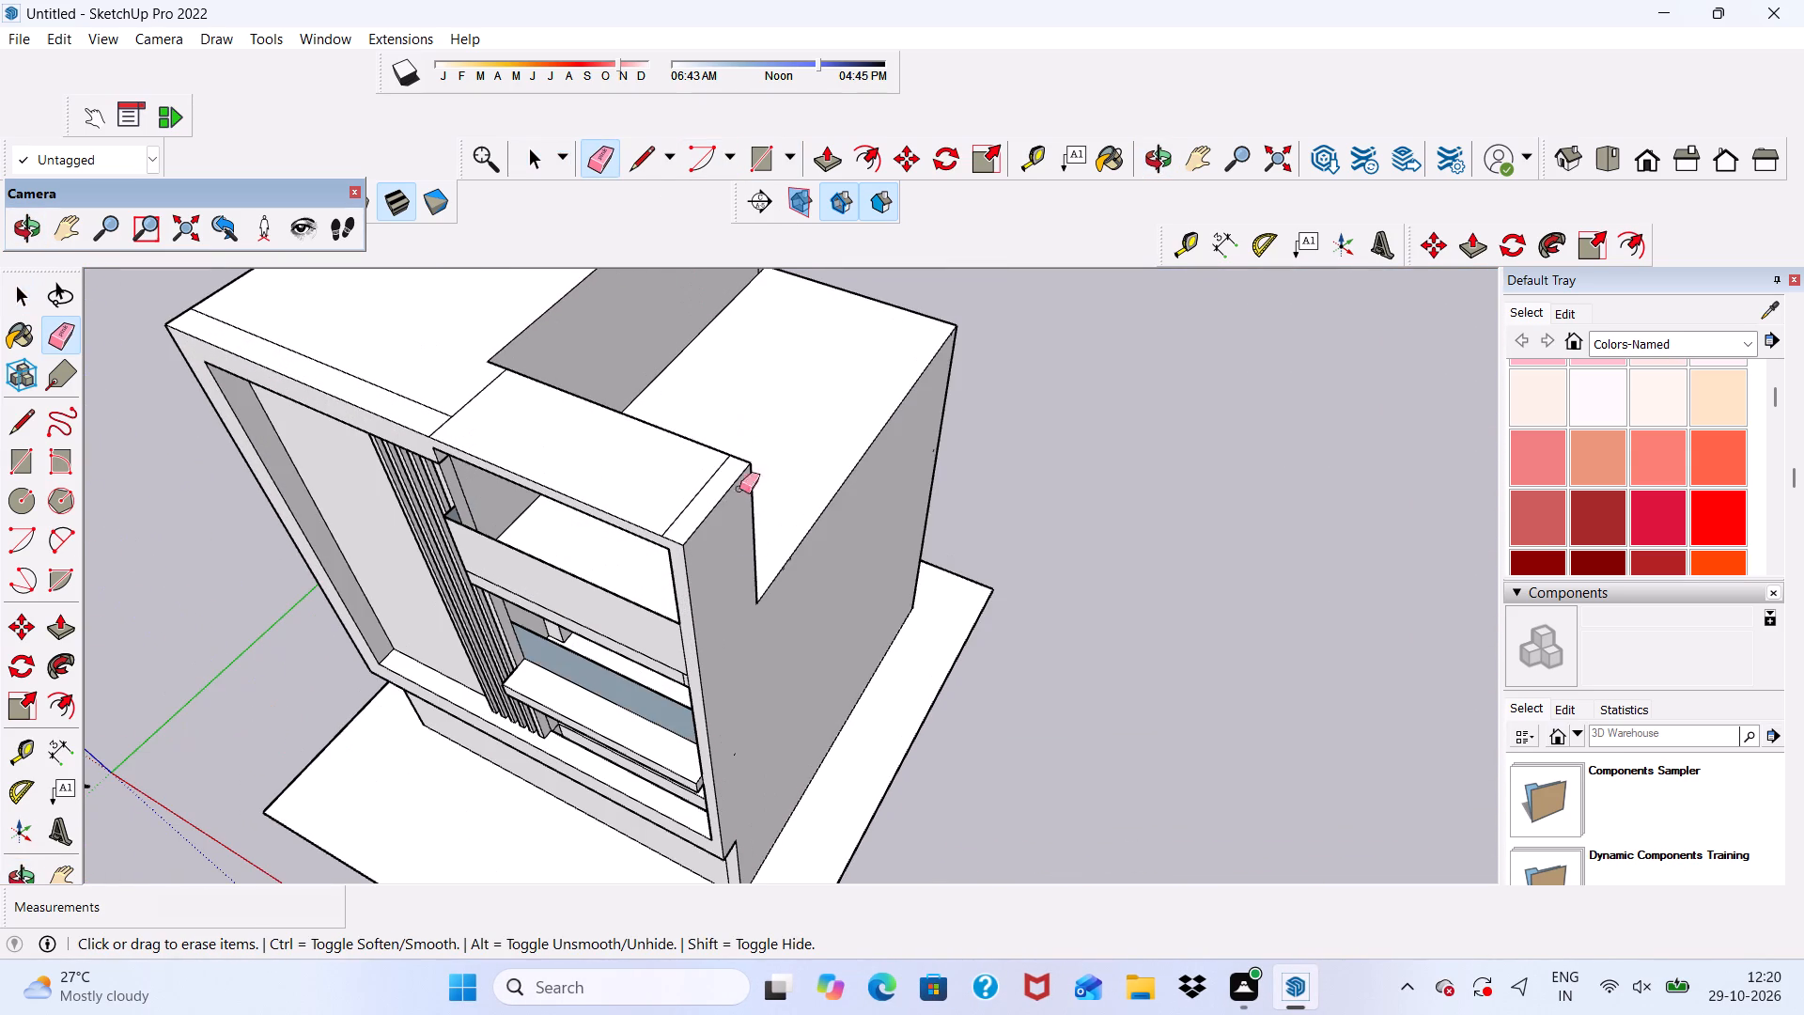
pyautogui.moveTo(709, 515); pyautogui.dragTo(702, 489)
# Draw a rectangle on the base's front wall from its bottom corner to the opposite side edge, 30' by about 7' 10 5/8".
pyautogui.scroll(-5, 691, 489)
pyautogui.moveTo(656, 631); pyautogui.dragTo(664, 513, button='middle')
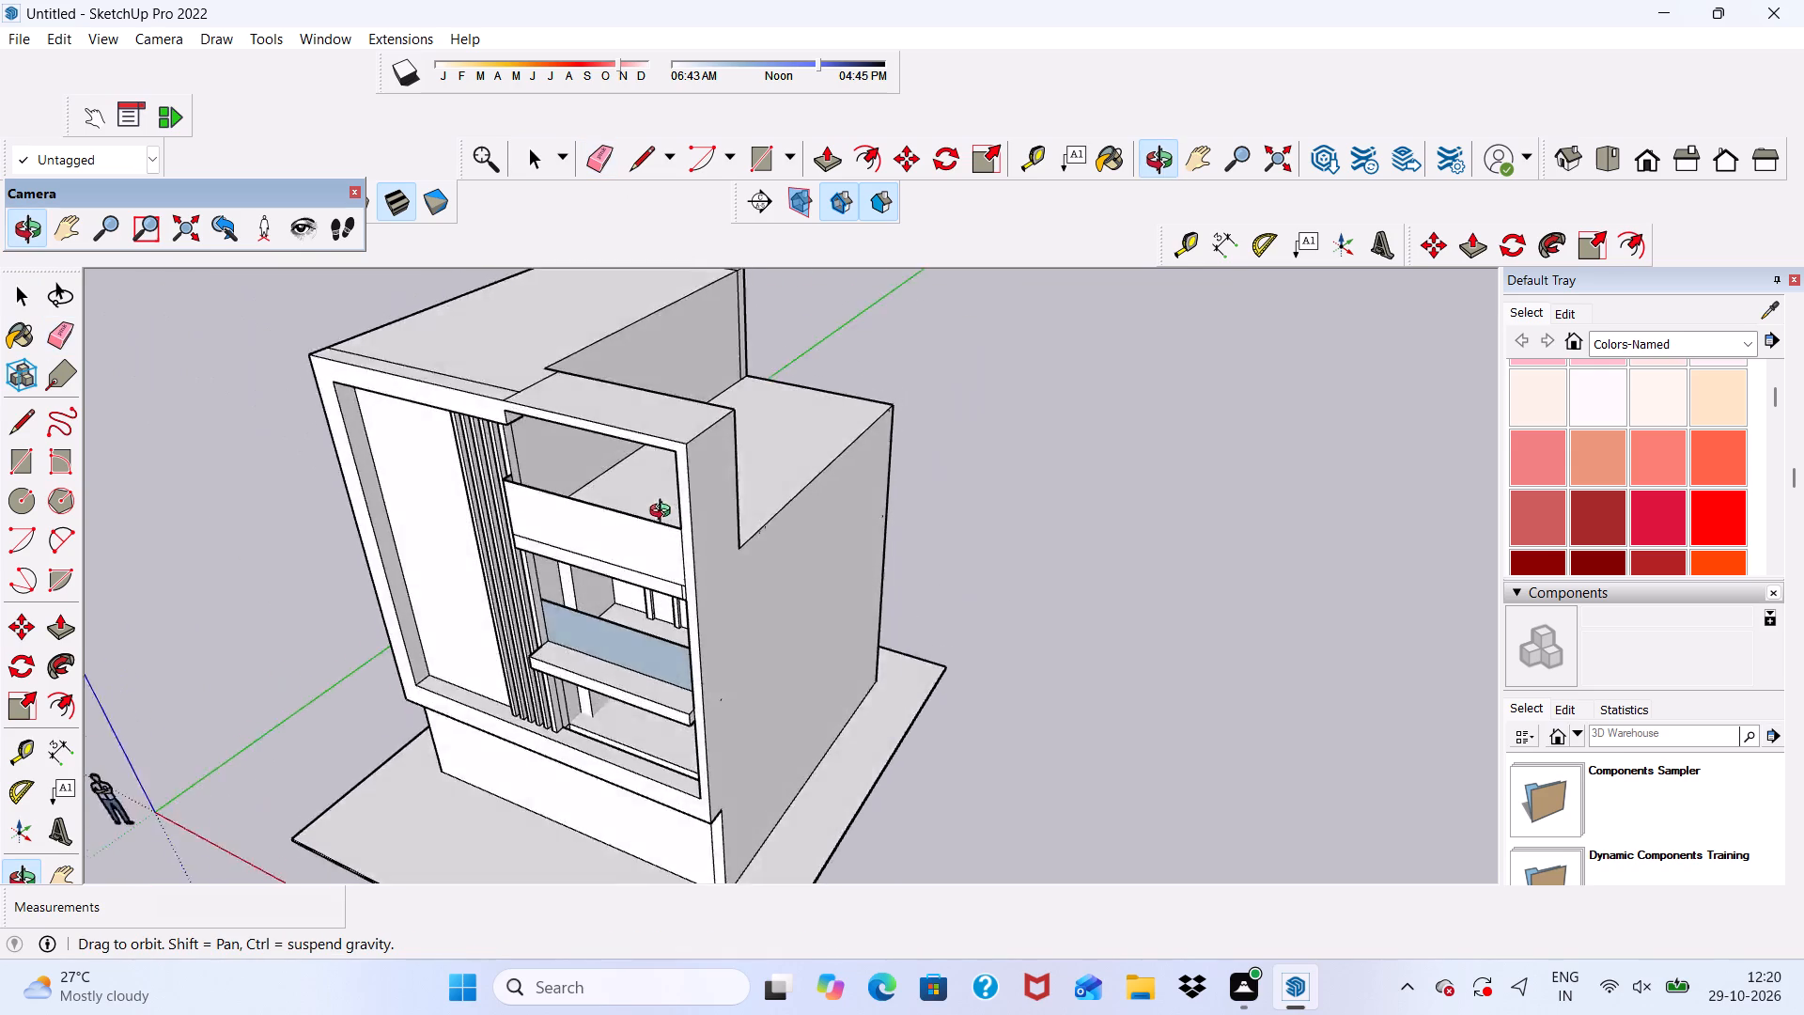
pyautogui.moveTo(664, 513); pyautogui.dragTo(787, 367, button='middle')
pyautogui.scroll(-5, 796, 405)
pyautogui.moveTo(831, 592); pyautogui.dragTo(908, 544, button='middle')
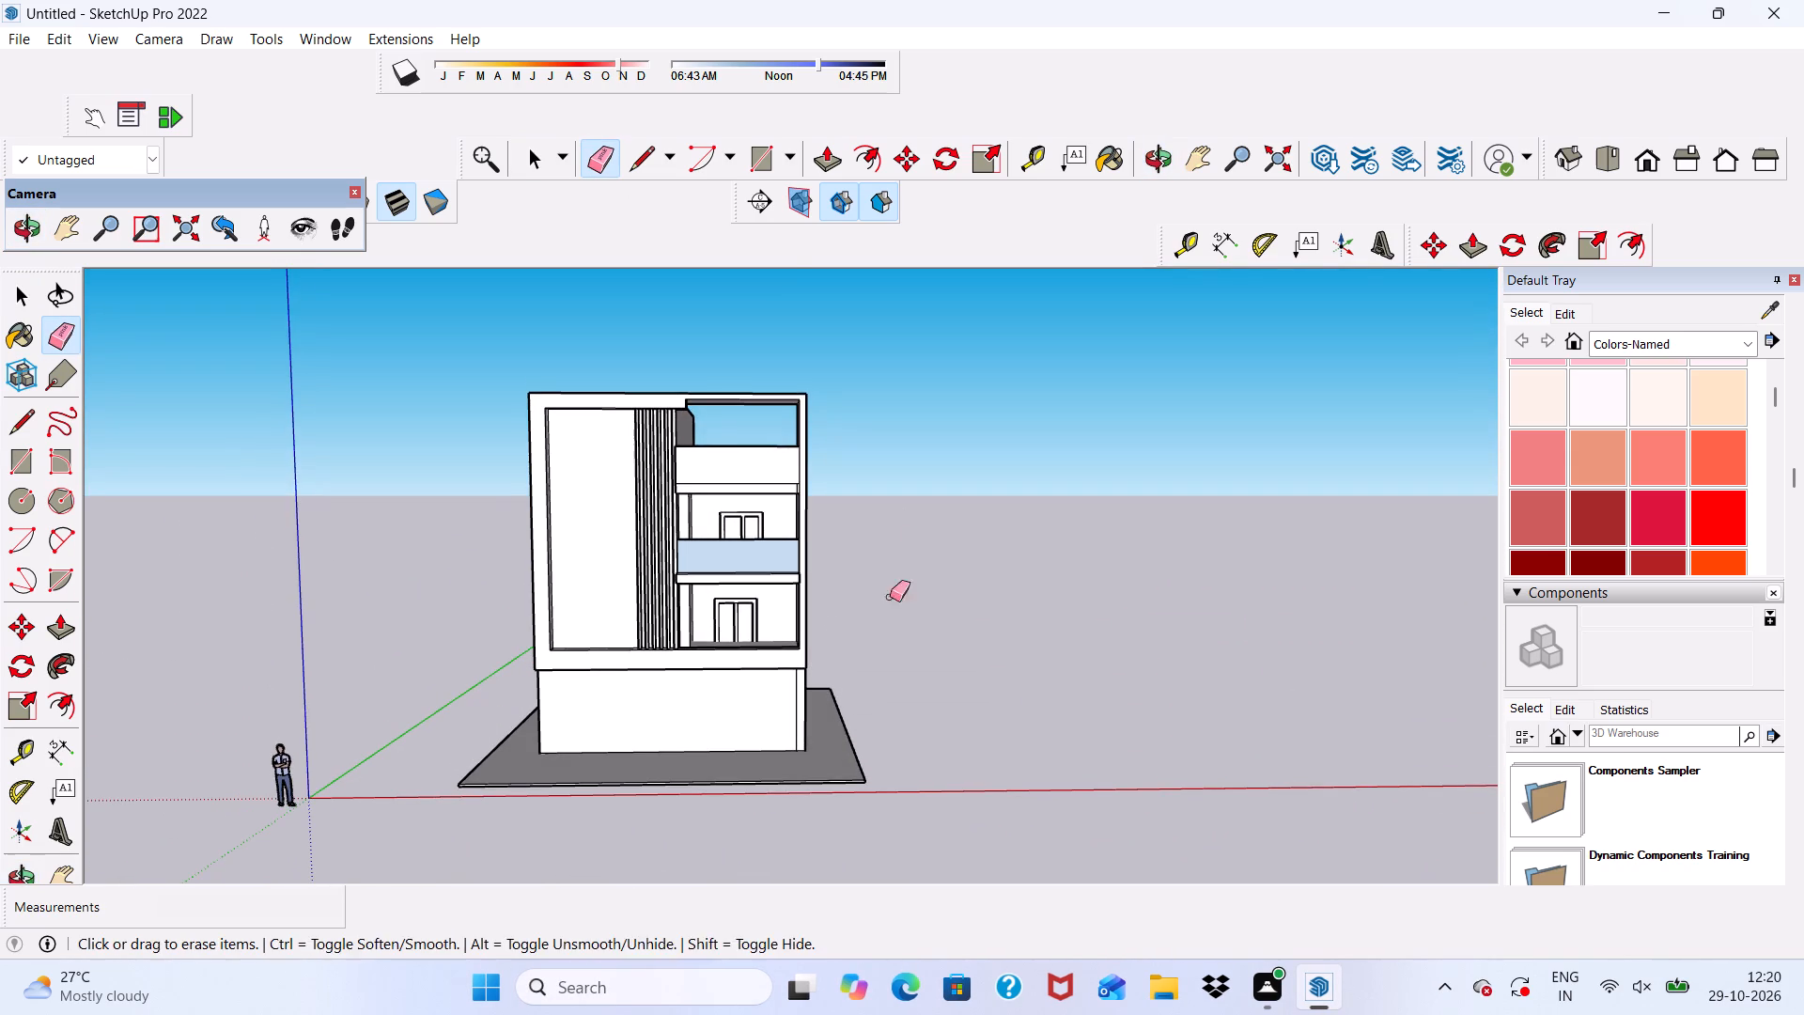
pyautogui.click(764, 175)
pyautogui.scroll(-3, 636, 661)
pyautogui.moveTo(619, 704); pyautogui.dragTo(614, 632, button='middle')
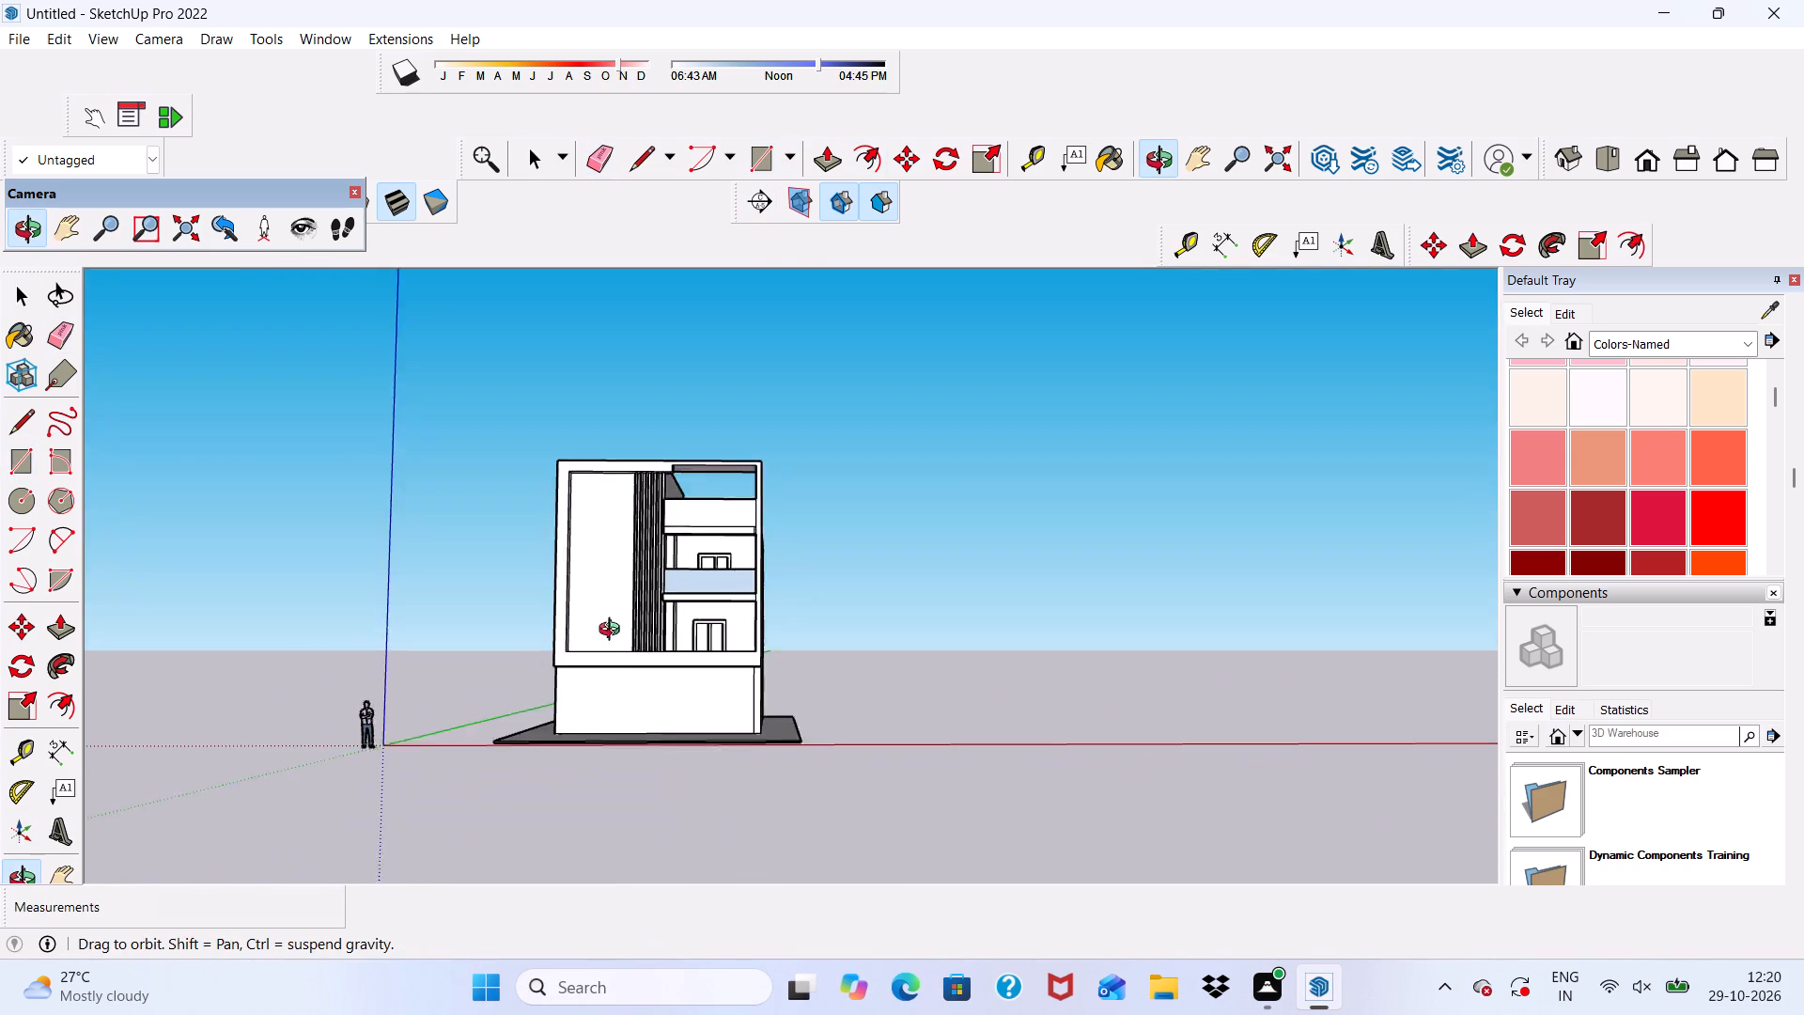
pyautogui.moveTo(614, 632); pyautogui.dragTo(613, 631, button='middle')
pyautogui.scroll(11, 613, 631)
pyautogui.scroll(-3, 462, 805)
pyautogui.middleClick(482, 818)
pyautogui.scroll(16, 484, 818)
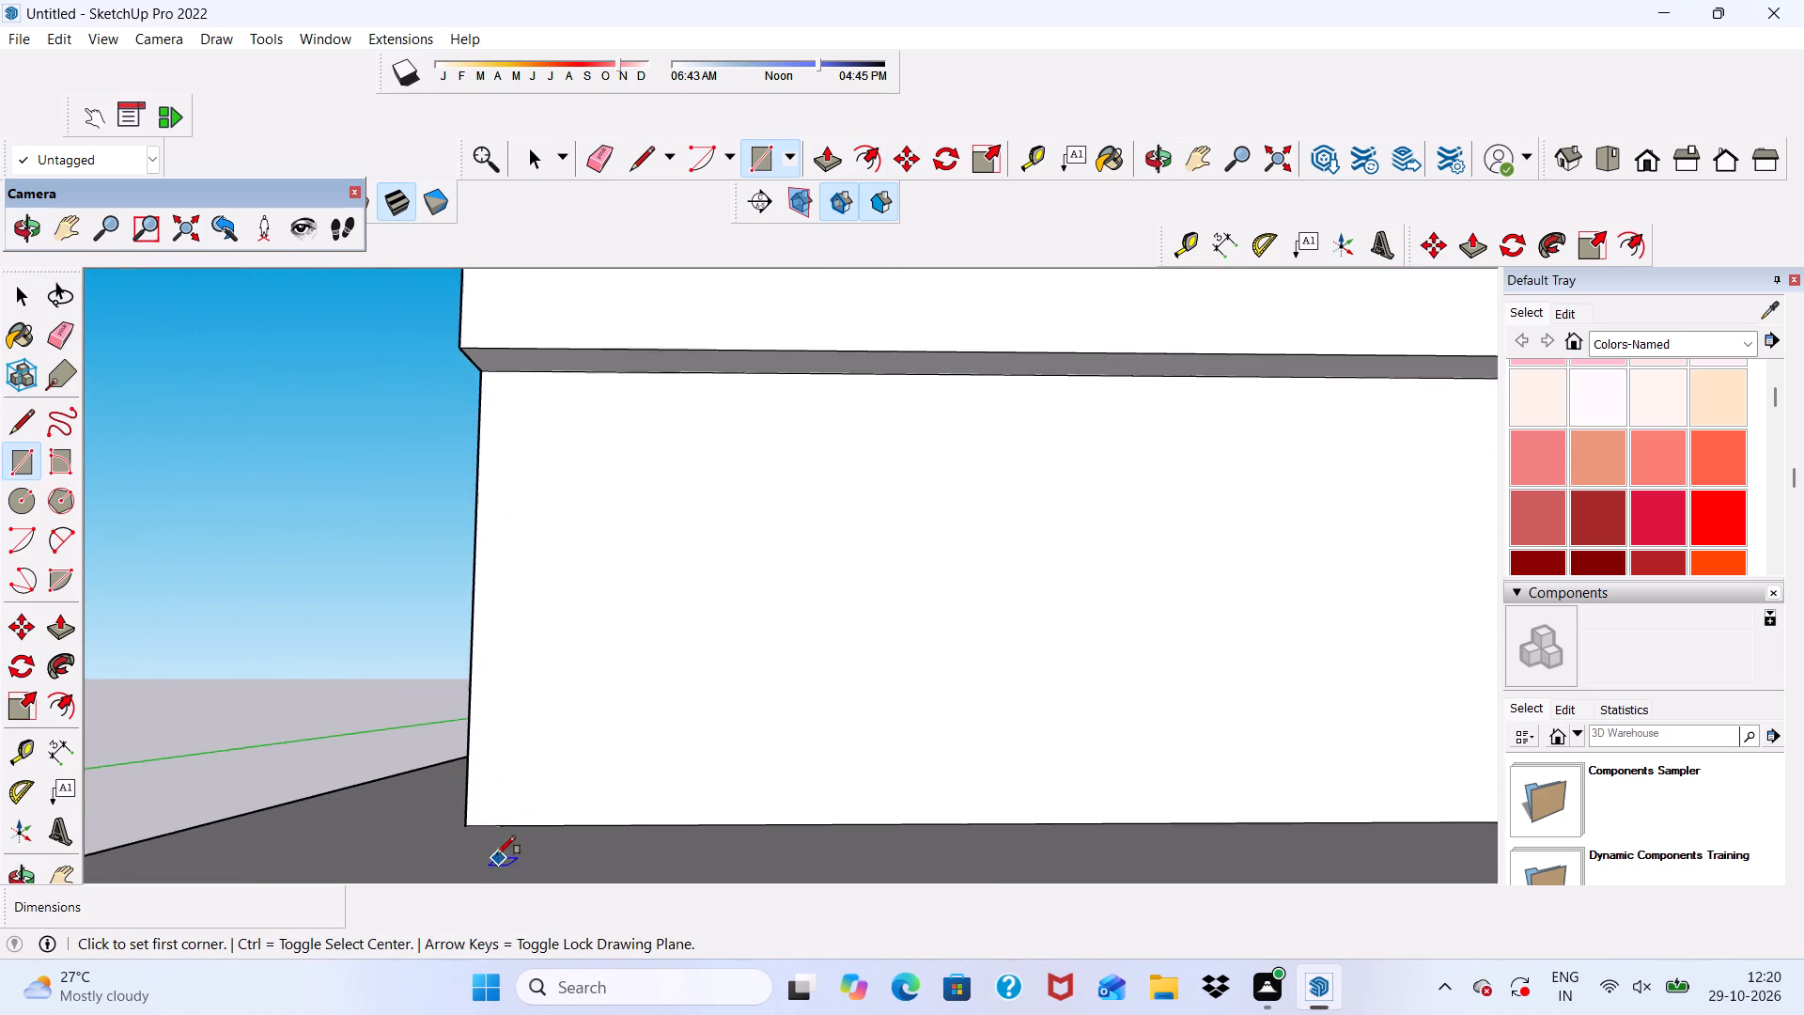
pyautogui.scroll(6, 497, 854)
pyautogui.click(456, 831)
pyautogui.scroll(-8, 540, 679)
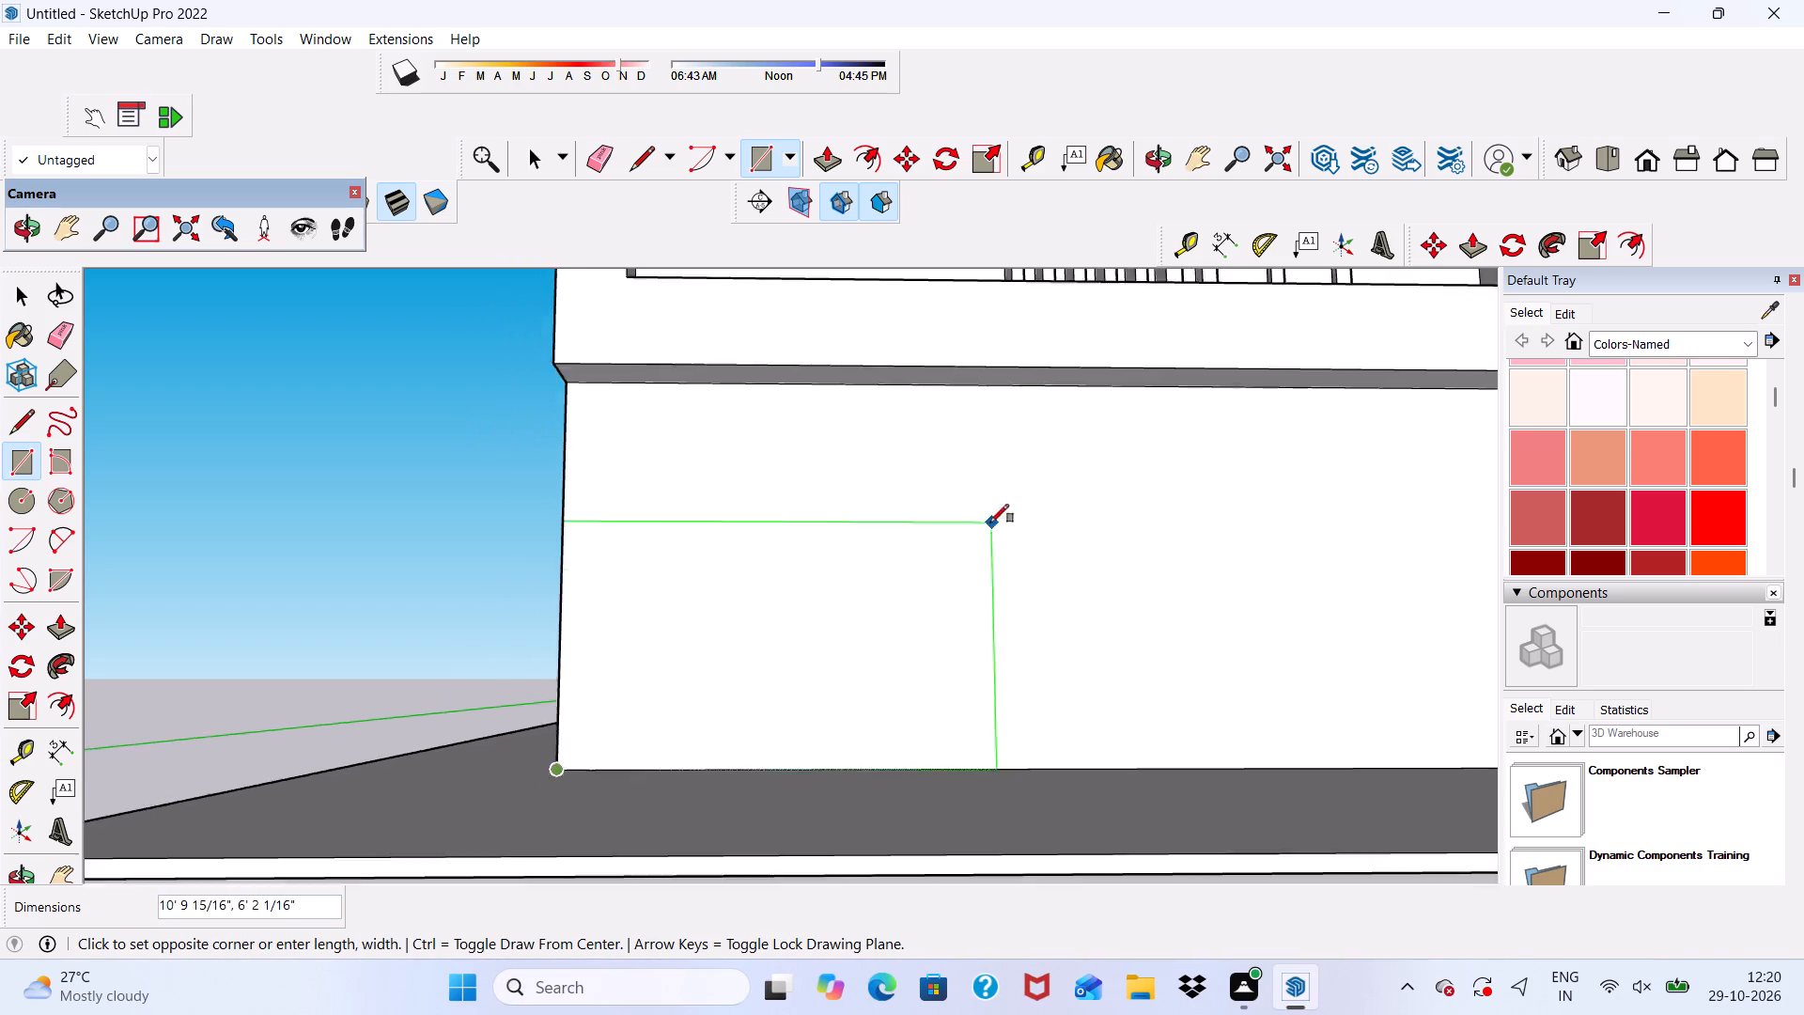
pyautogui.scroll(-2, 990, 523)
pyautogui.scroll(7, 1096, 426)
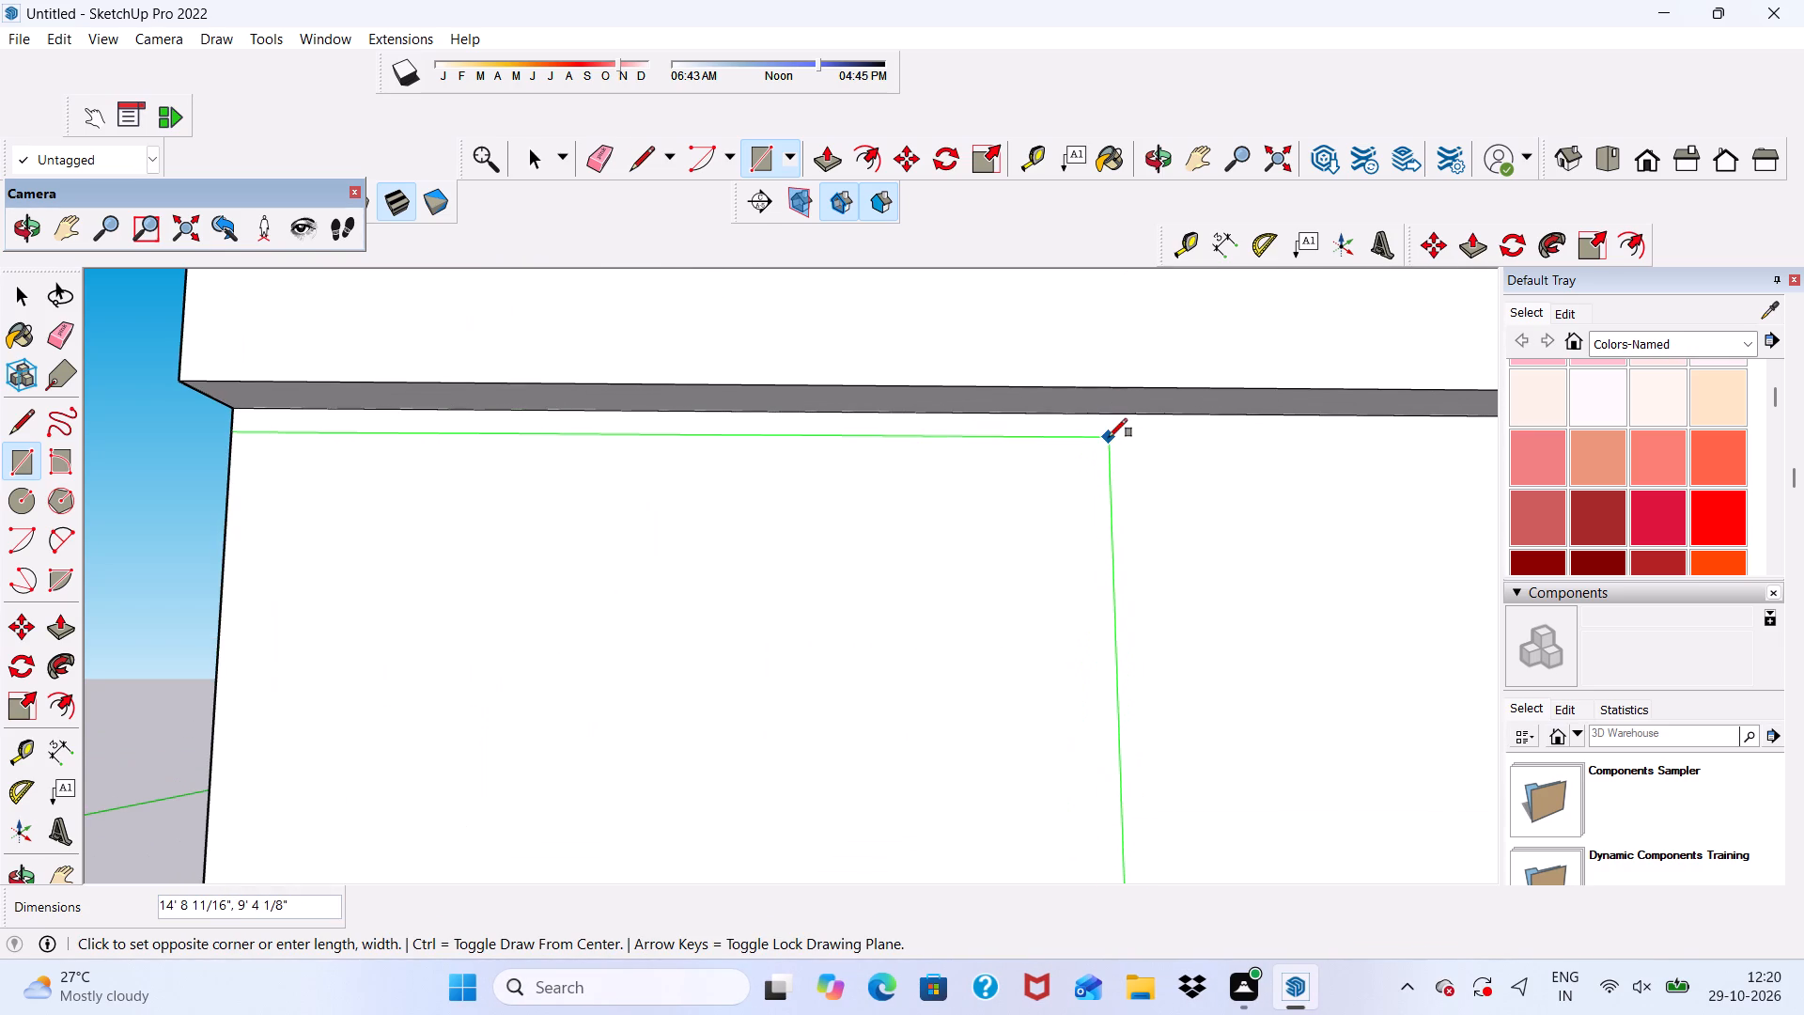
pyautogui.scroll(-4, 1043, 412)
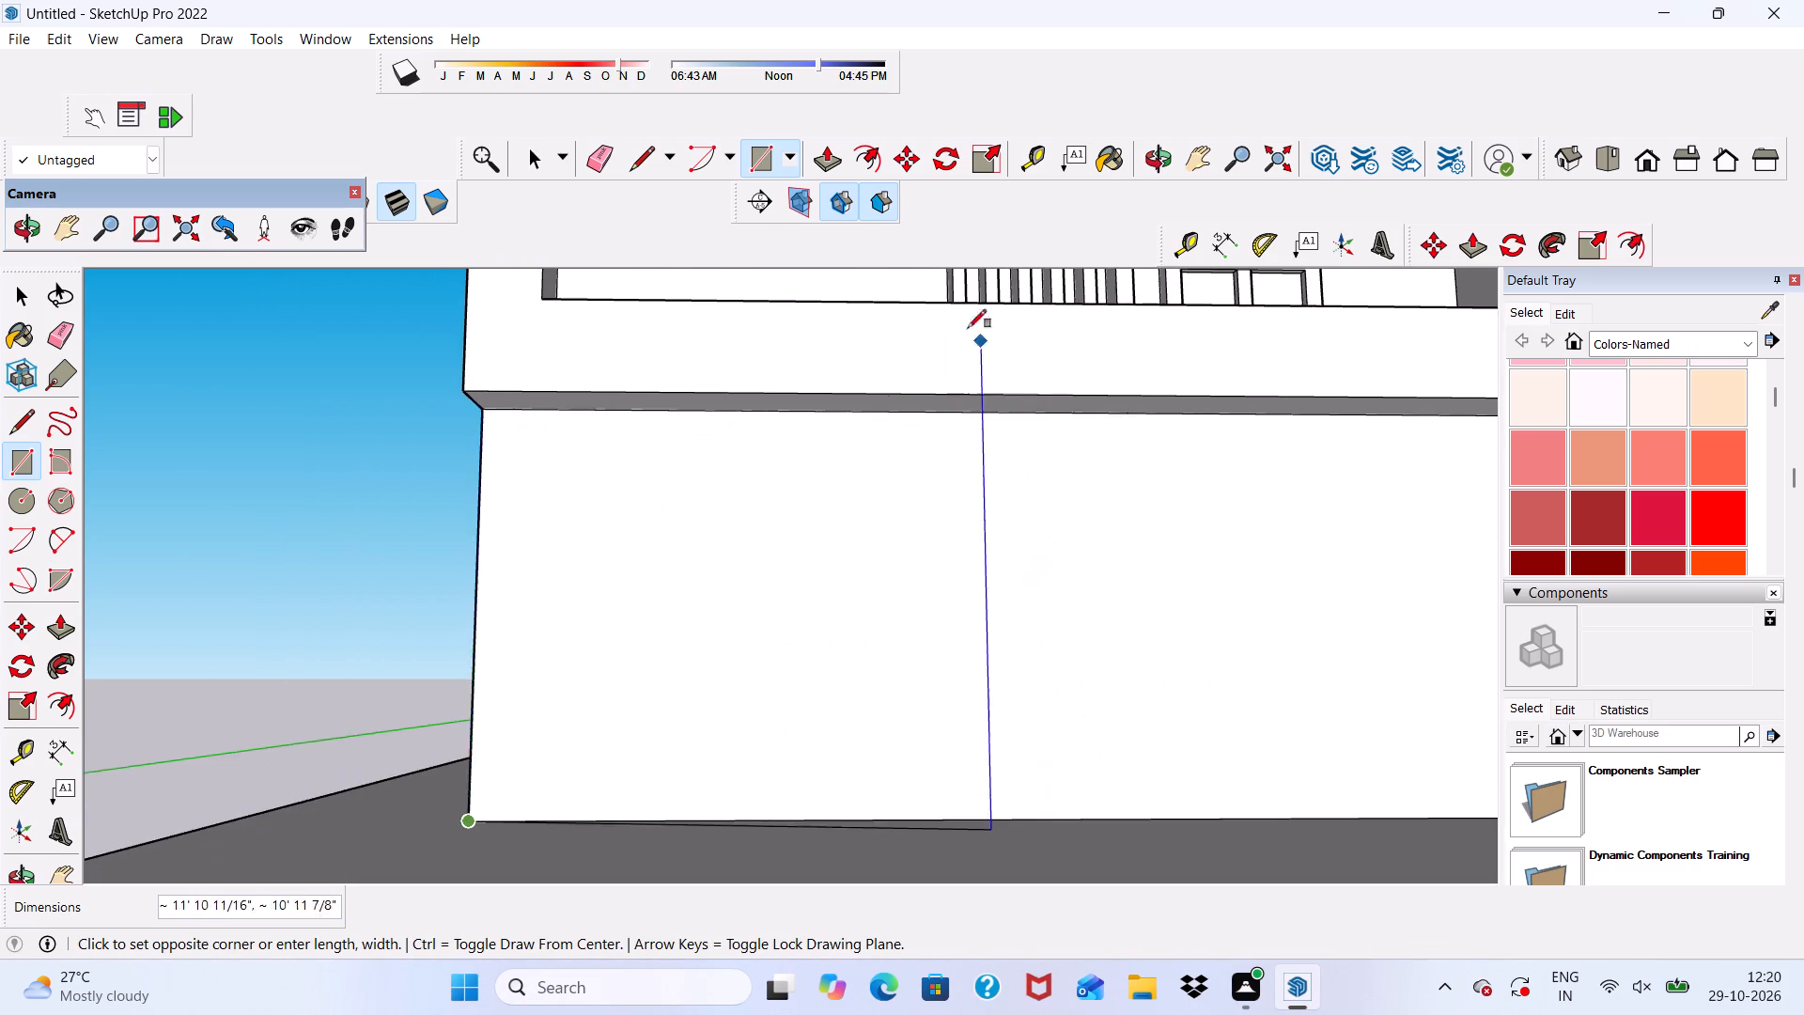
pyautogui.scroll(-4, 875, 309)
pyautogui.scroll(5, 1098, 433)
pyautogui.scroll(-8, 1086, 383)
pyautogui.scroll(2, 1029, 431)
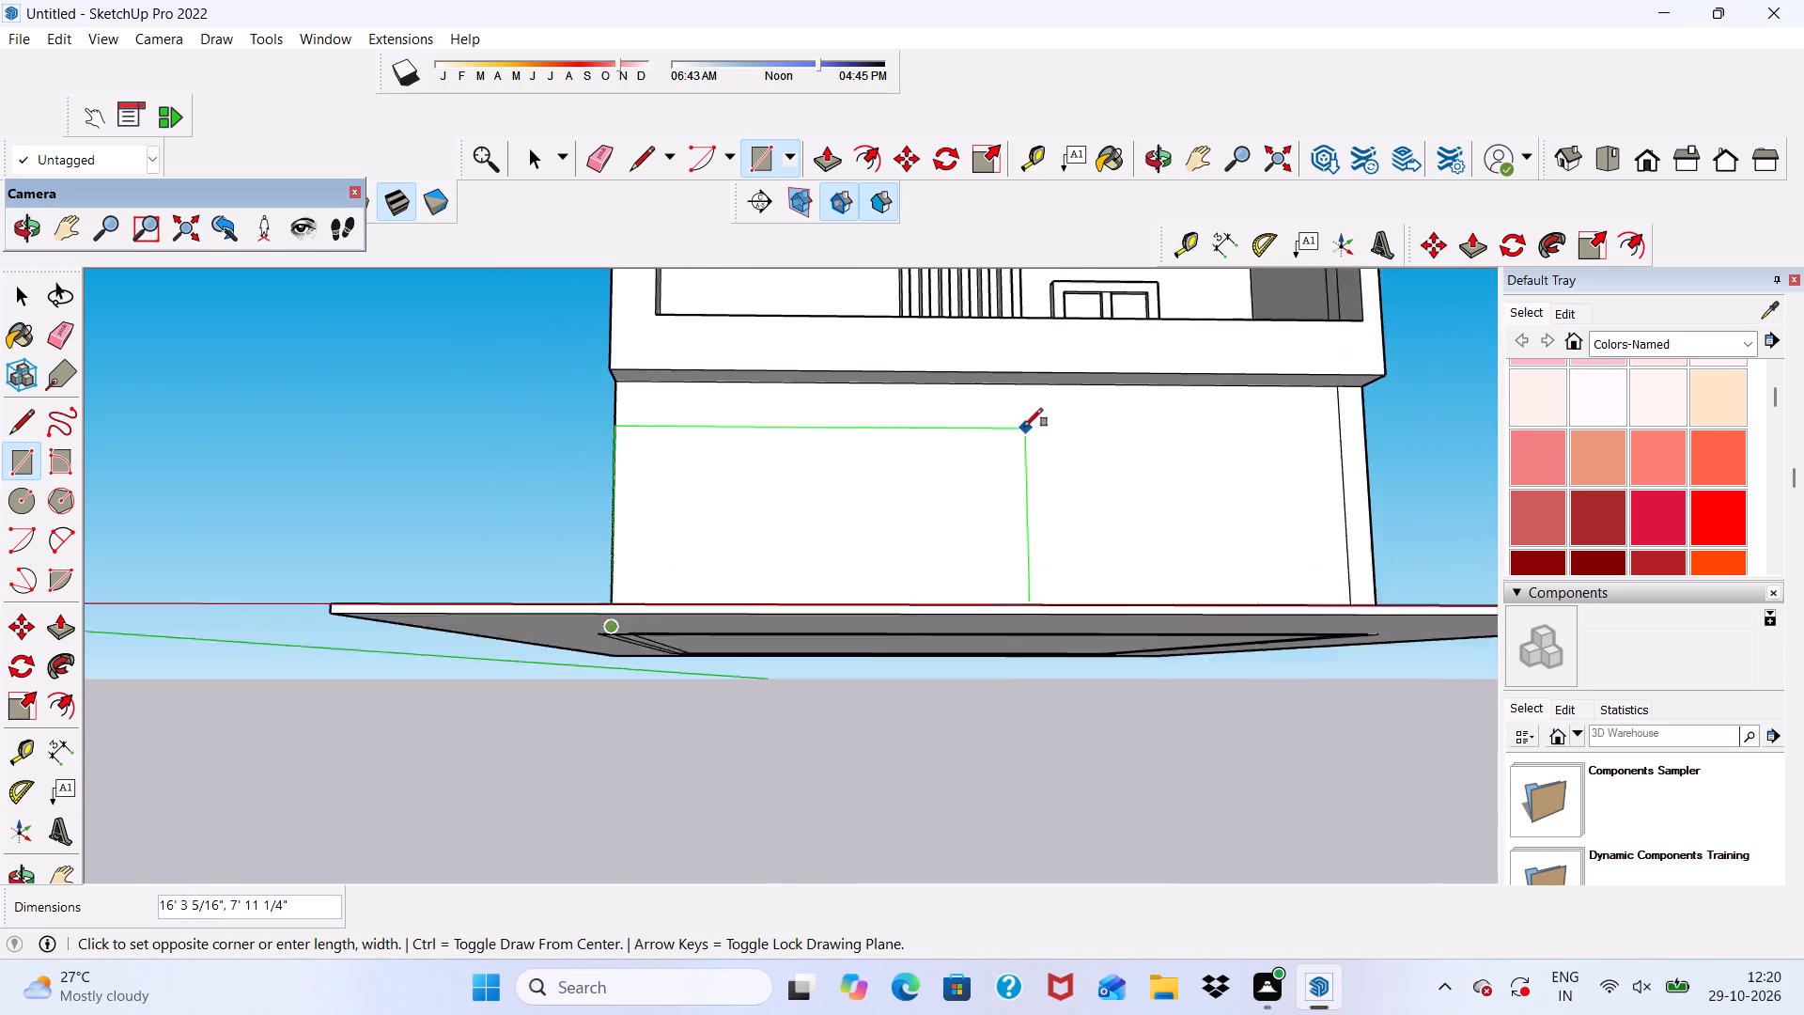
pyautogui.scroll(3, 1024, 427)
pyautogui.scroll(-3, 1070, 441)
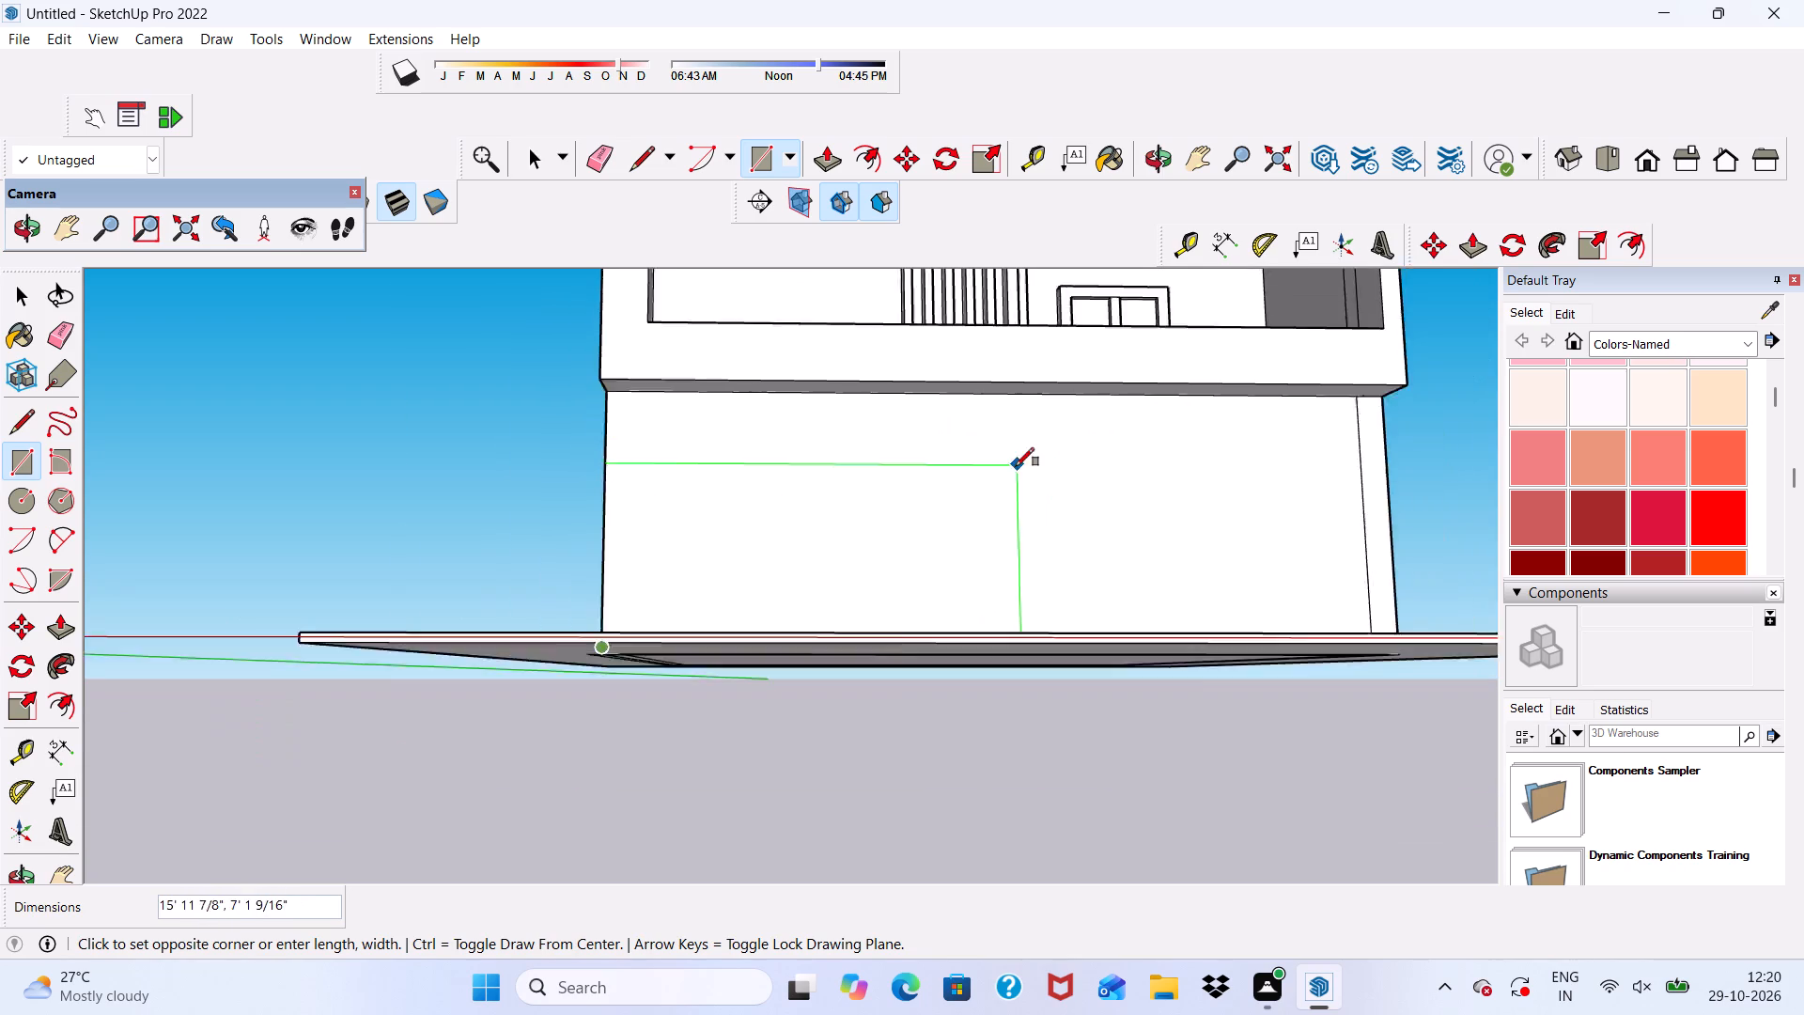
pyautogui.scroll(-7, 1016, 466)
pyautogui.scroll(10, 1205, 454)
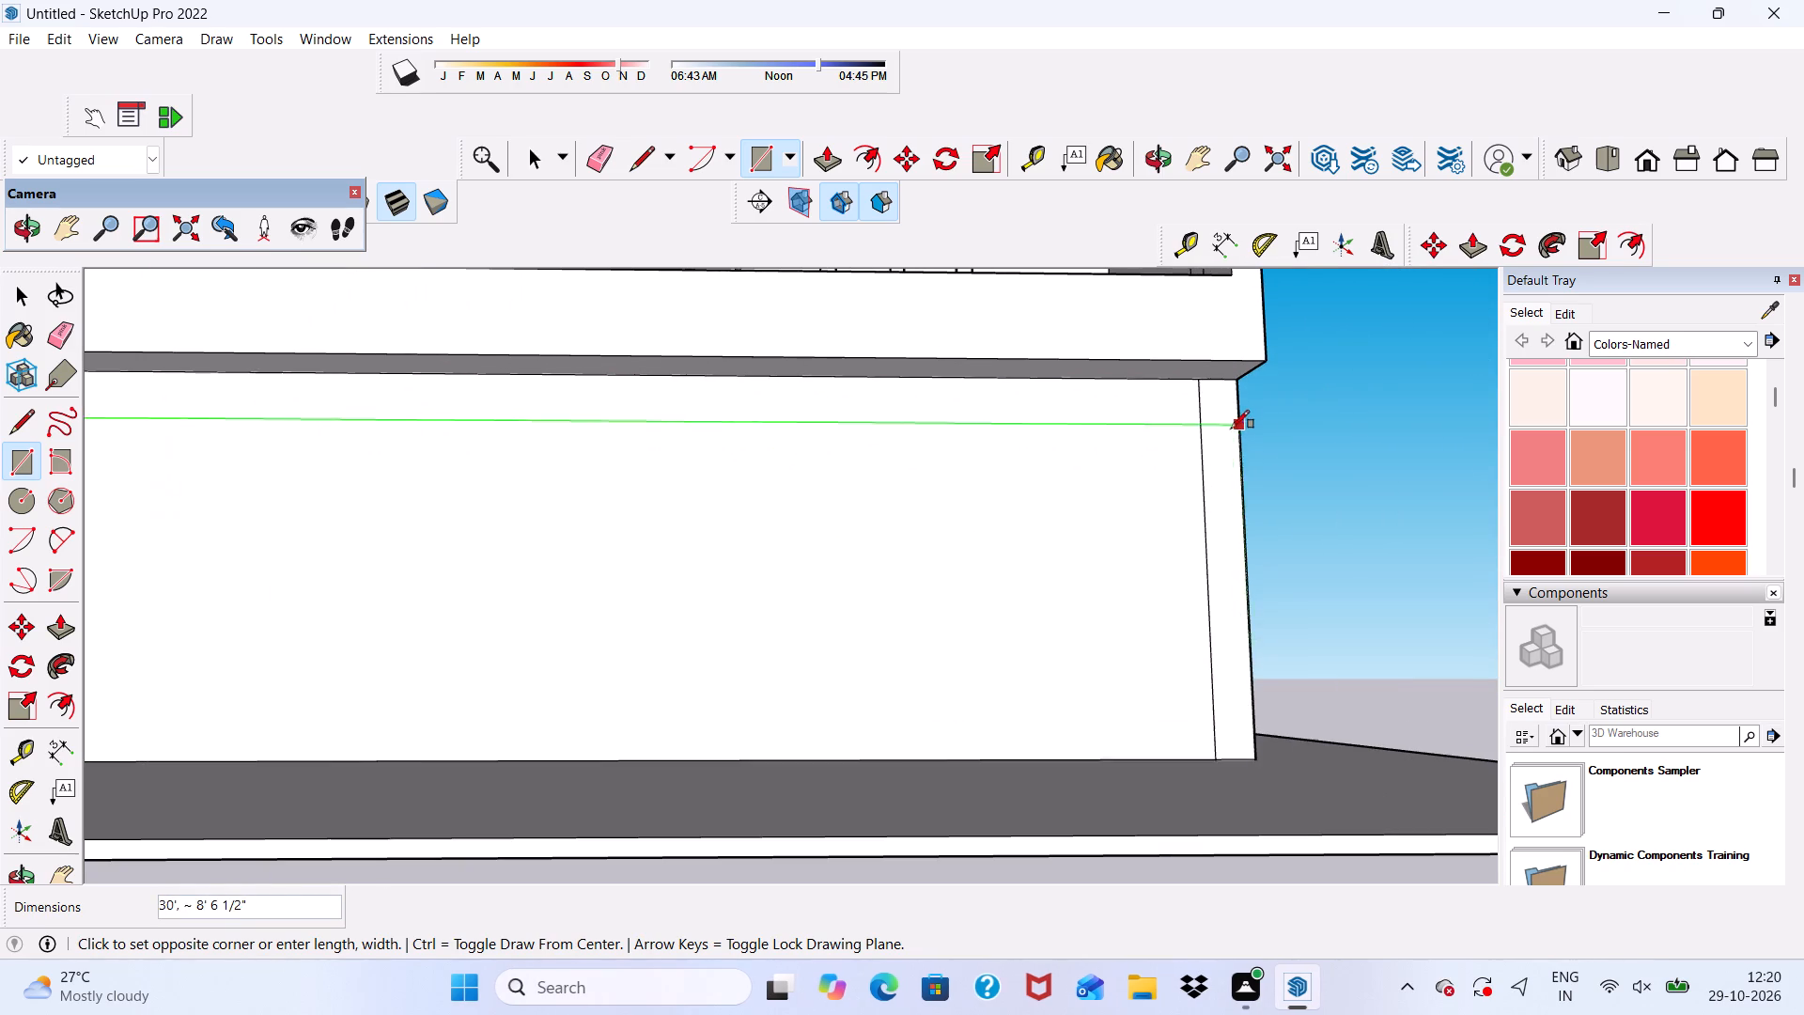
pyautogui.click(1236, 450)
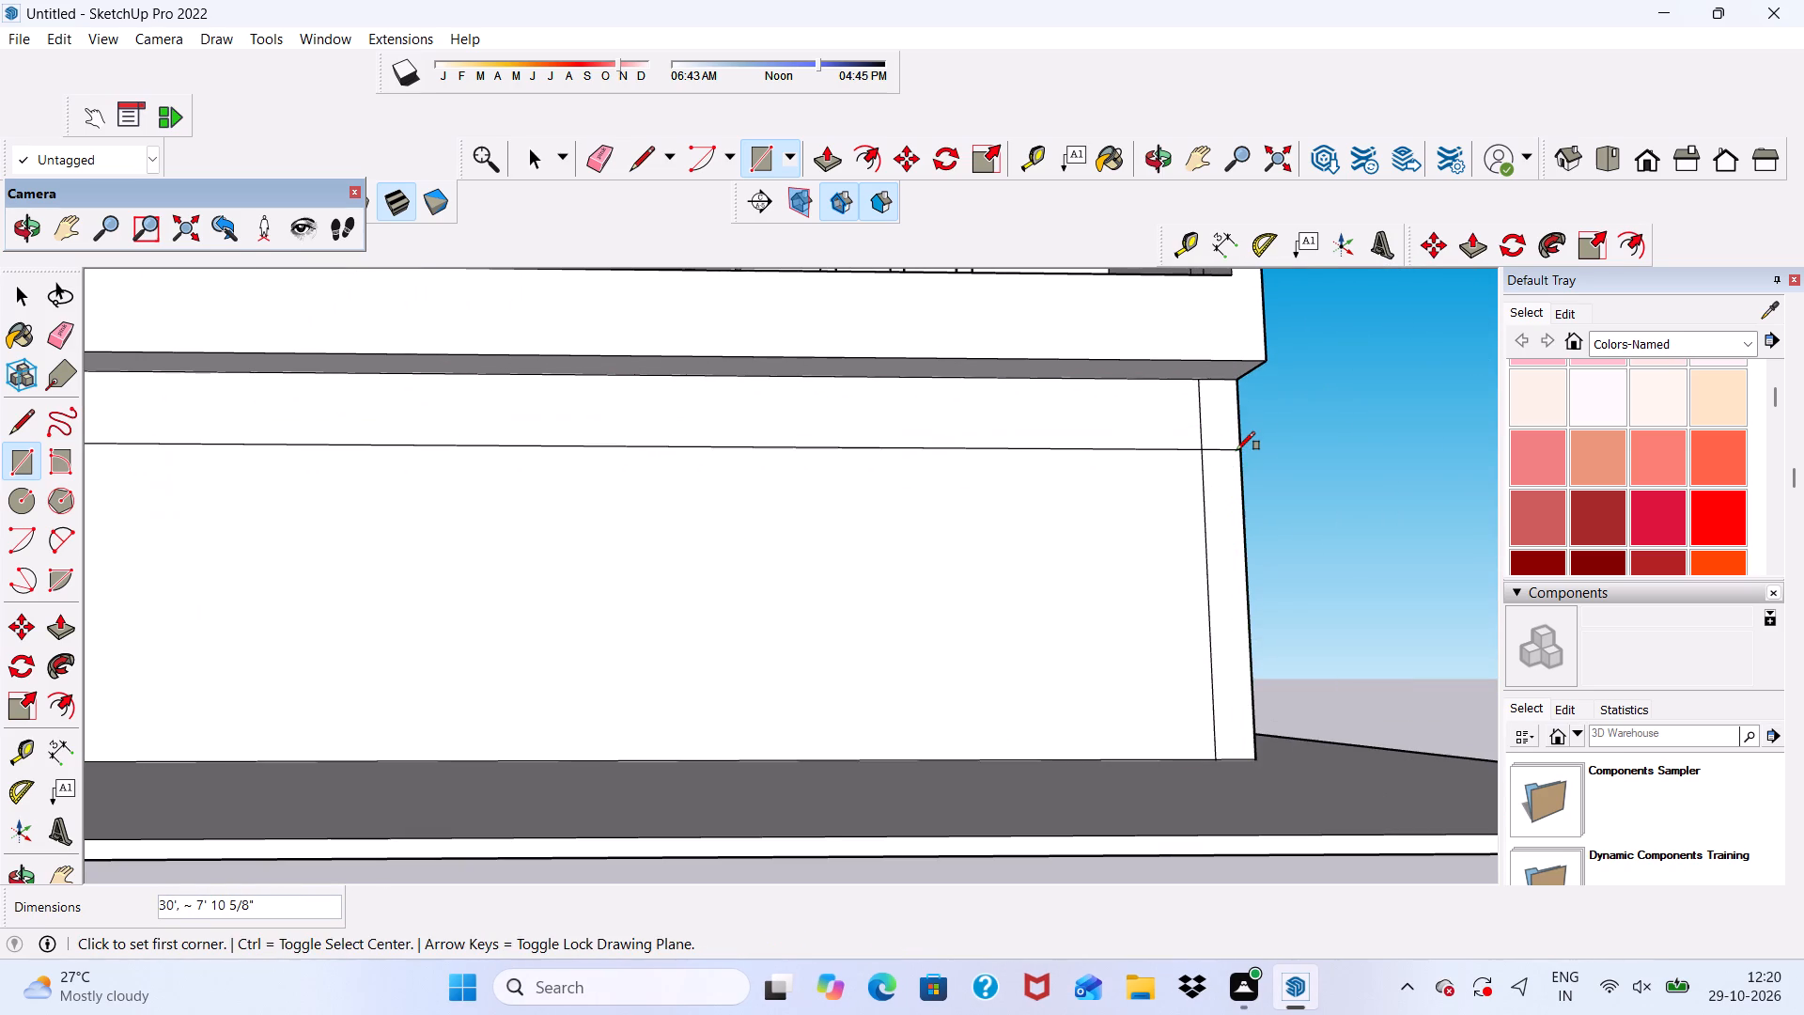
# Erase the piece of vertical seam above the rectangle's top edge on the base's front wall.
pyautogui.click(587, 157)
pyautogui.scroll(4, 1097, 456)
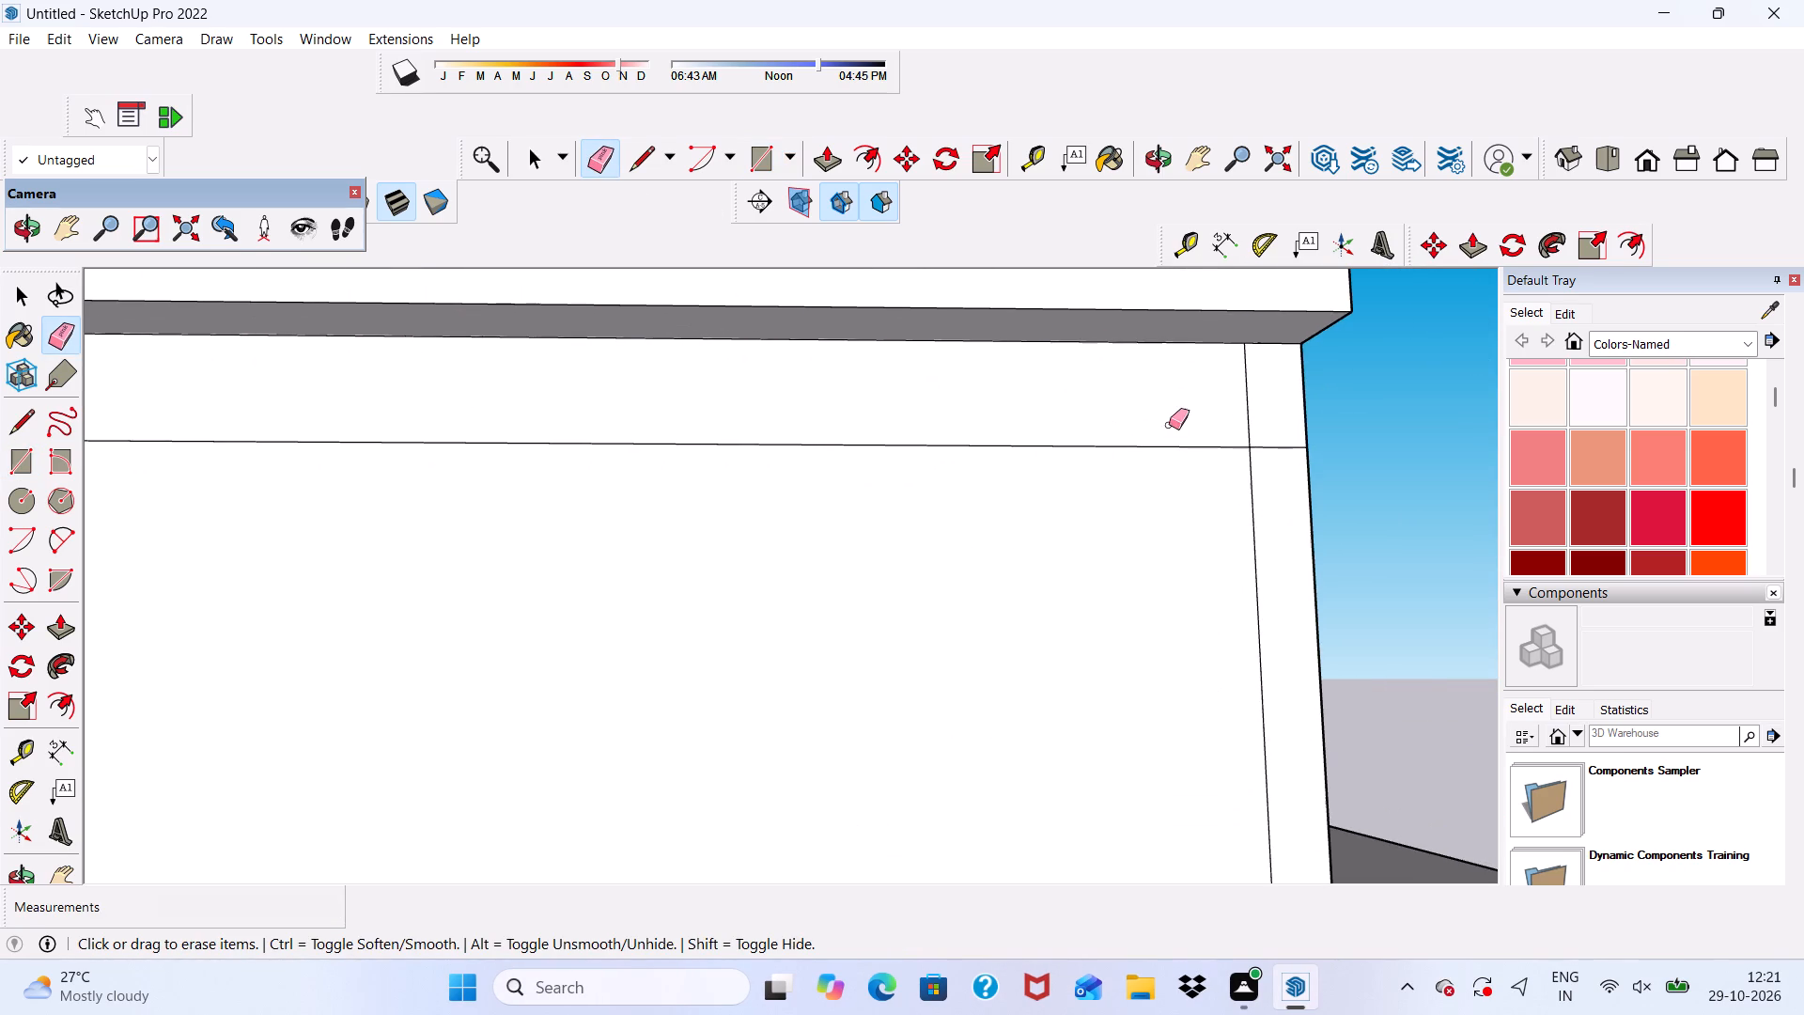
pyautogui.moveTo(1178, 418); pyautogui.dragTo(1255, 384)
pyautogui.scroll(-6, 1230, 391)
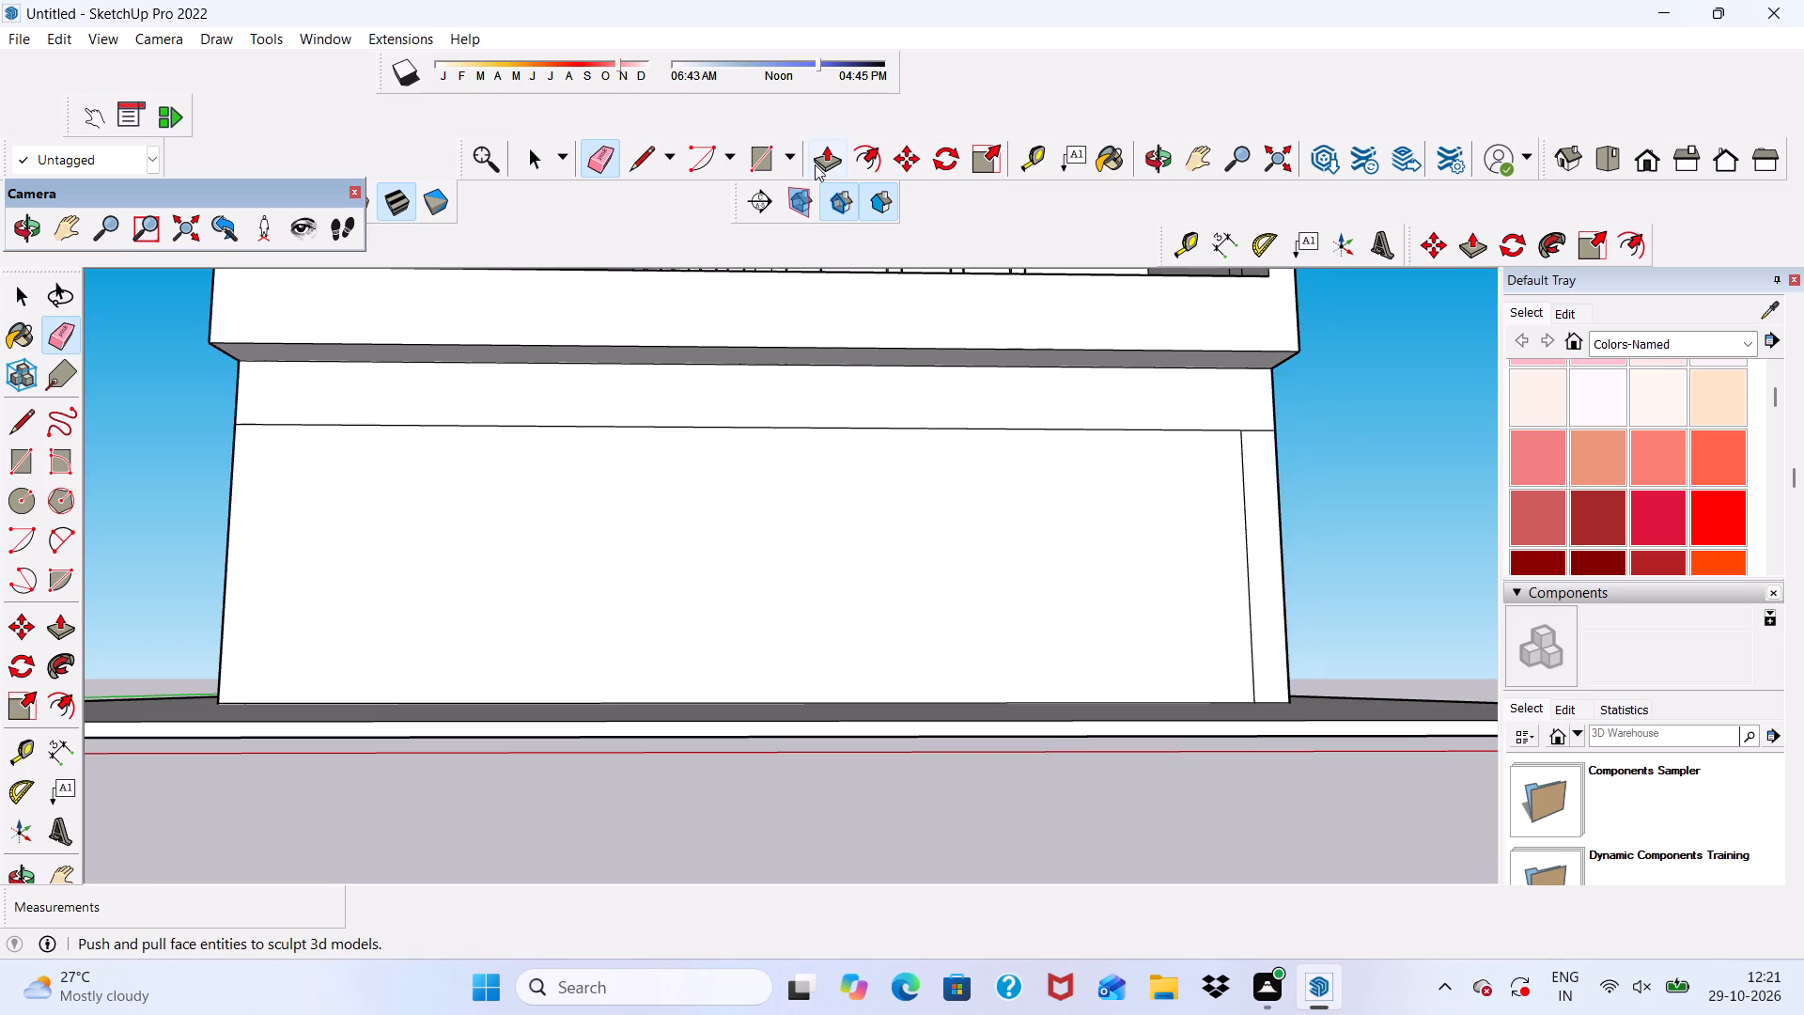
# Push/Pull the strip above the rectangle on the base's front wall outward by 6".
pyautogui.click(818, 148)
pyautogui.scroll(3, 599, 470)
pyautogui.click(556, 401)
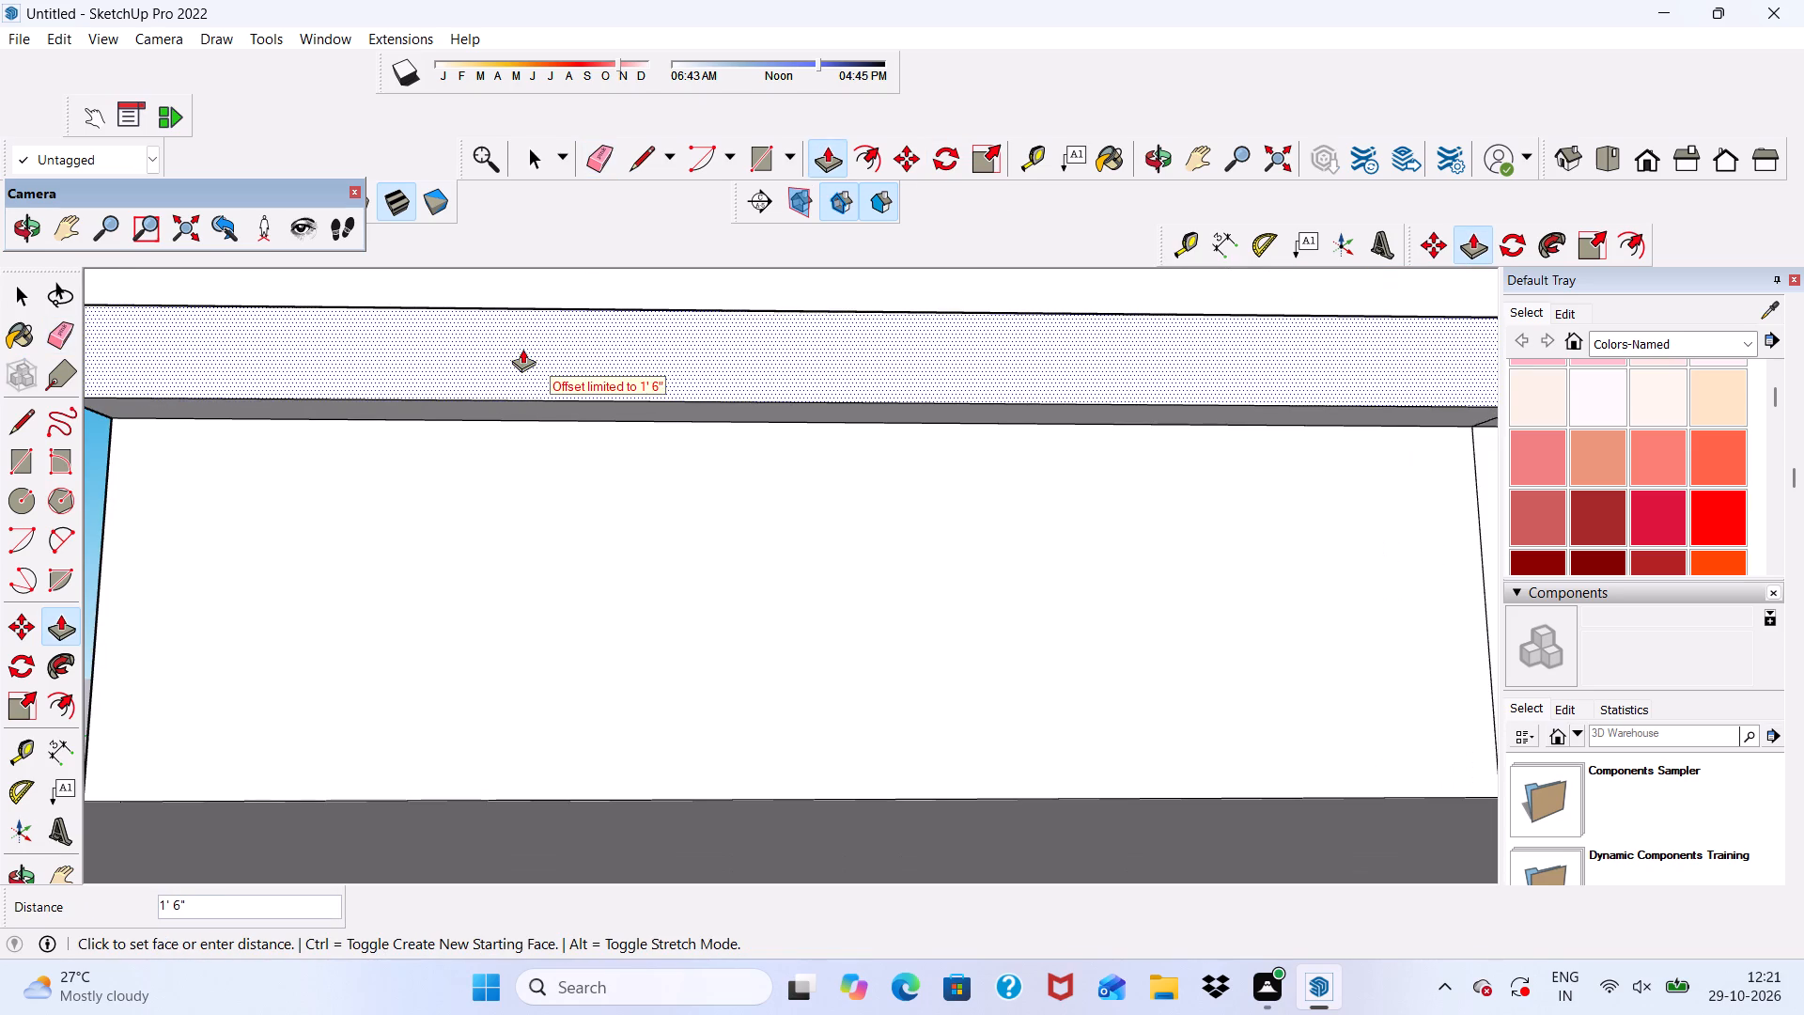
pyautogui.scroll(-5, 522, 355)
pyautogui.moveTo(544, 421); pyautogui.dragTo(906, 539, button='middle')
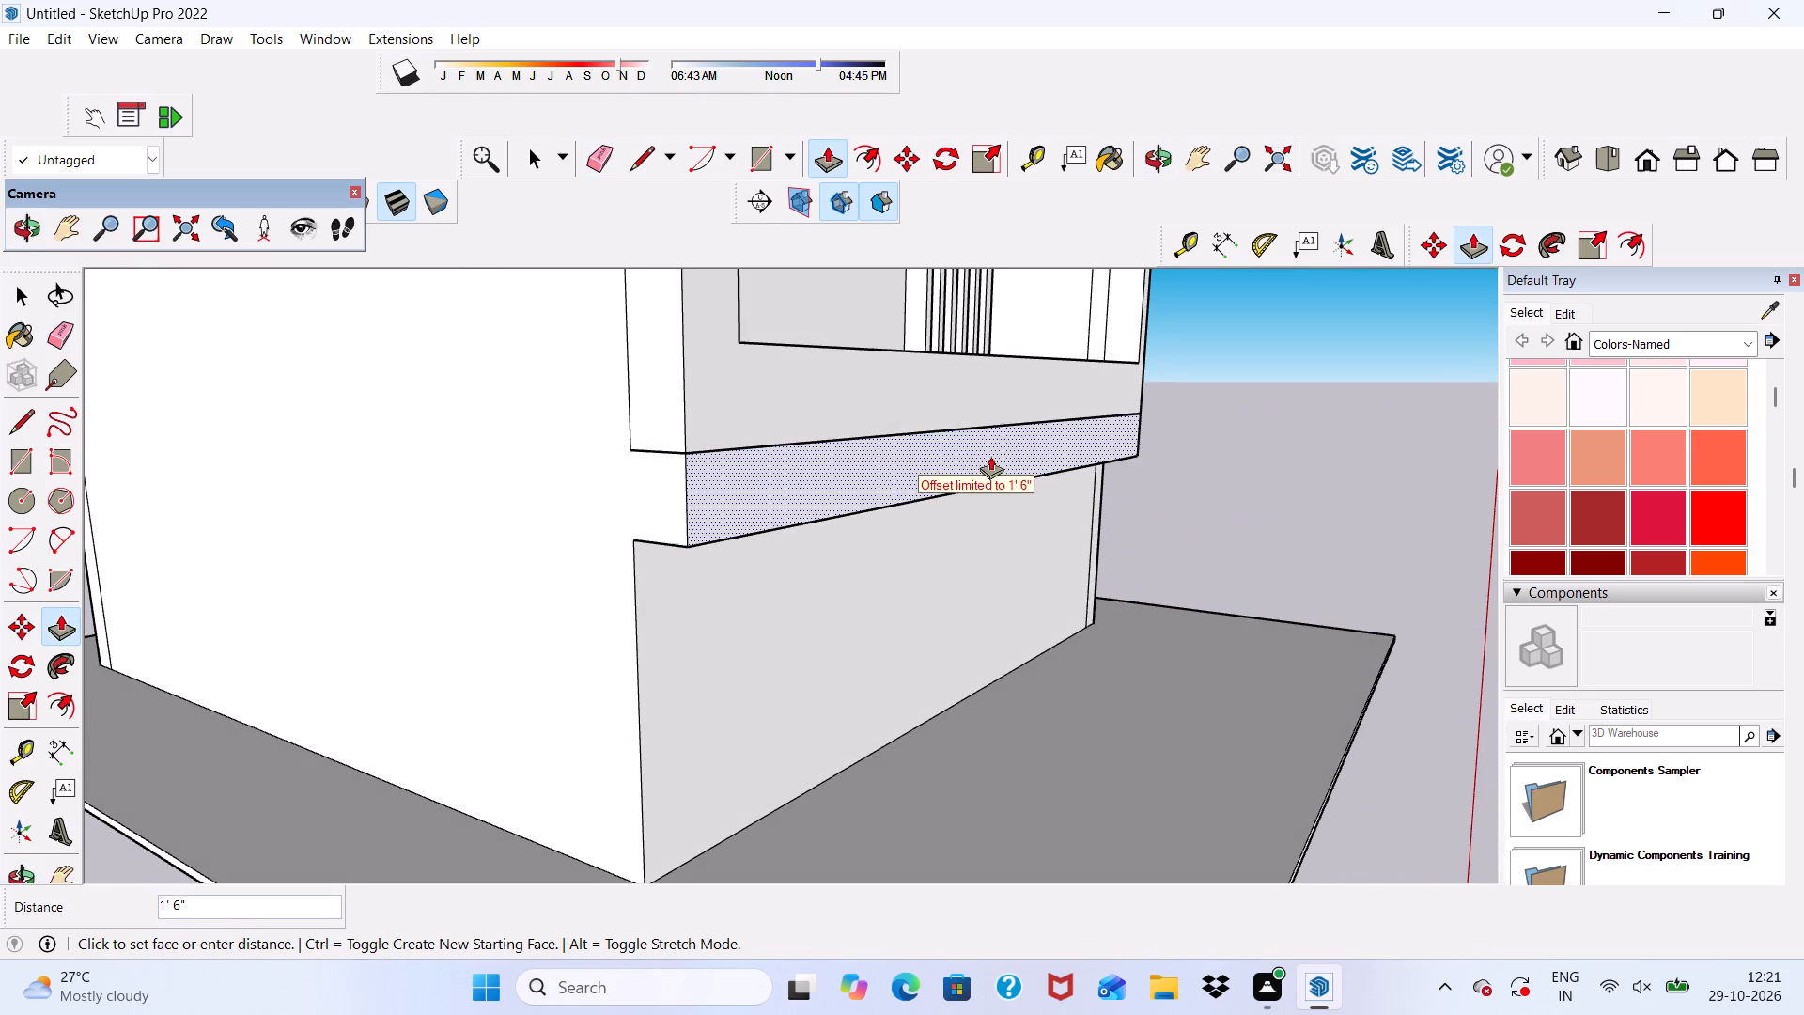
pyautogui.scroll(-3, 807, 487)
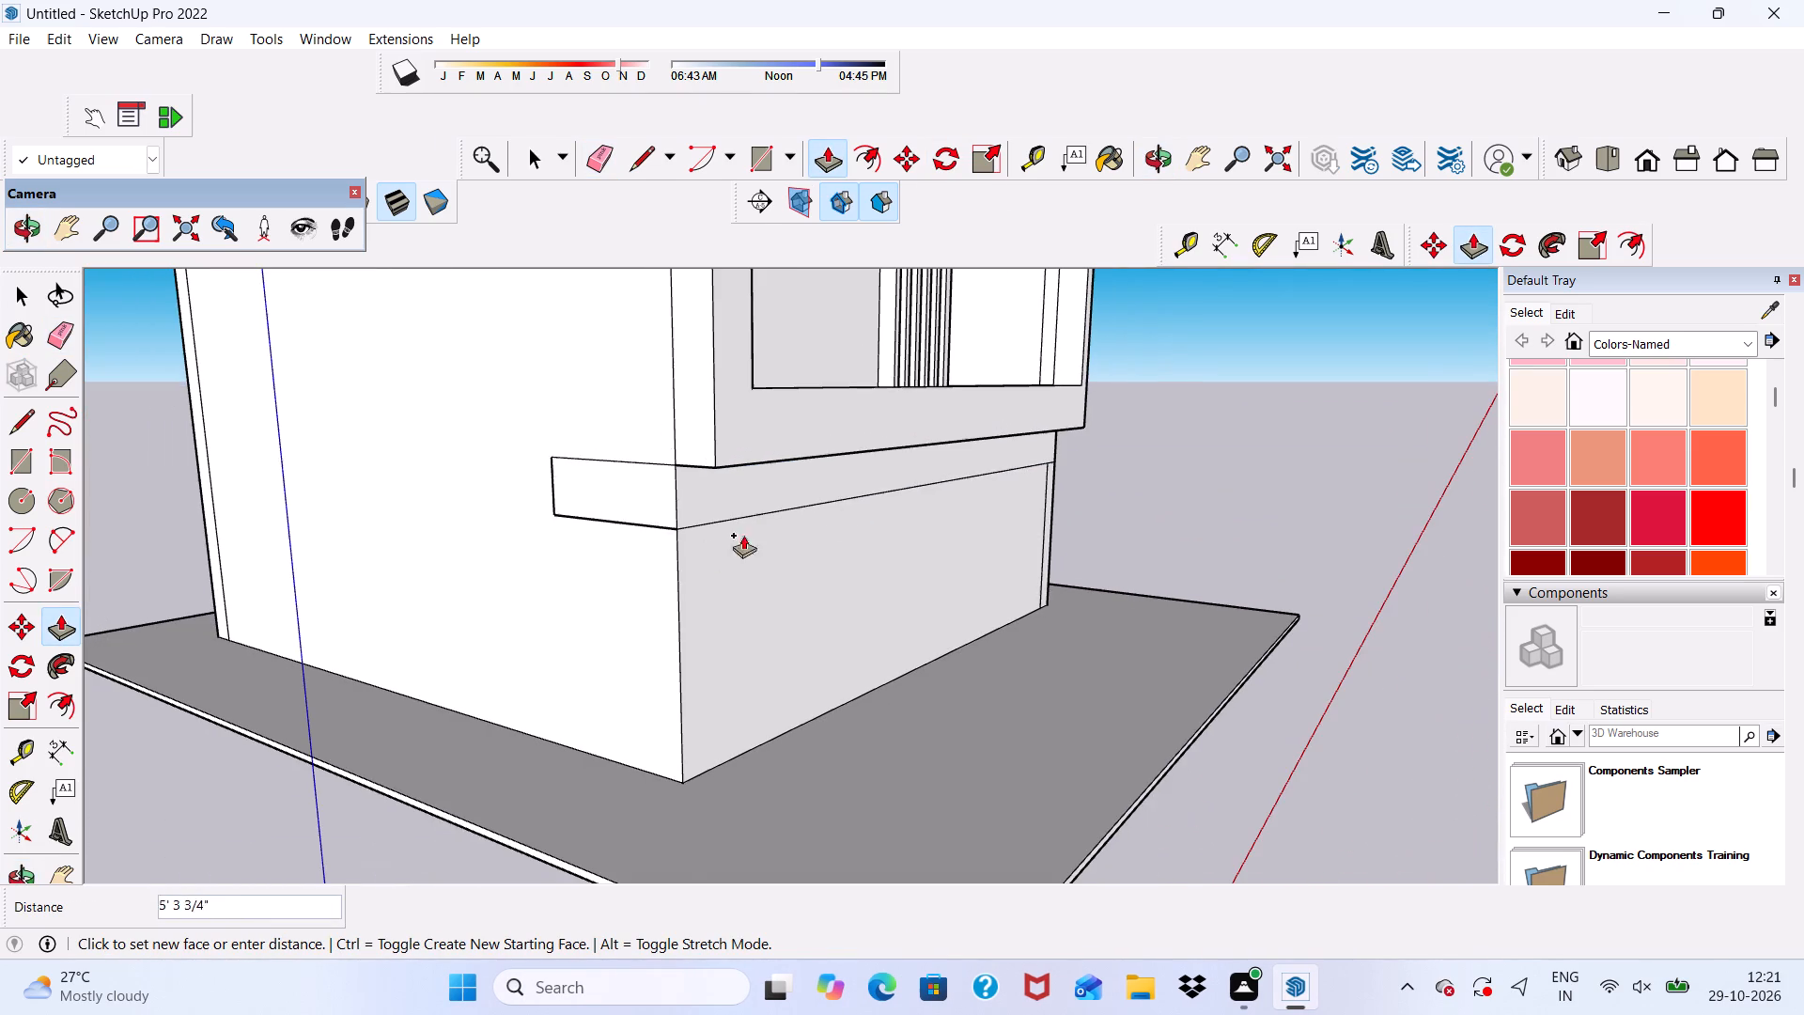
pyautogui.scroll(5, 926, 506)
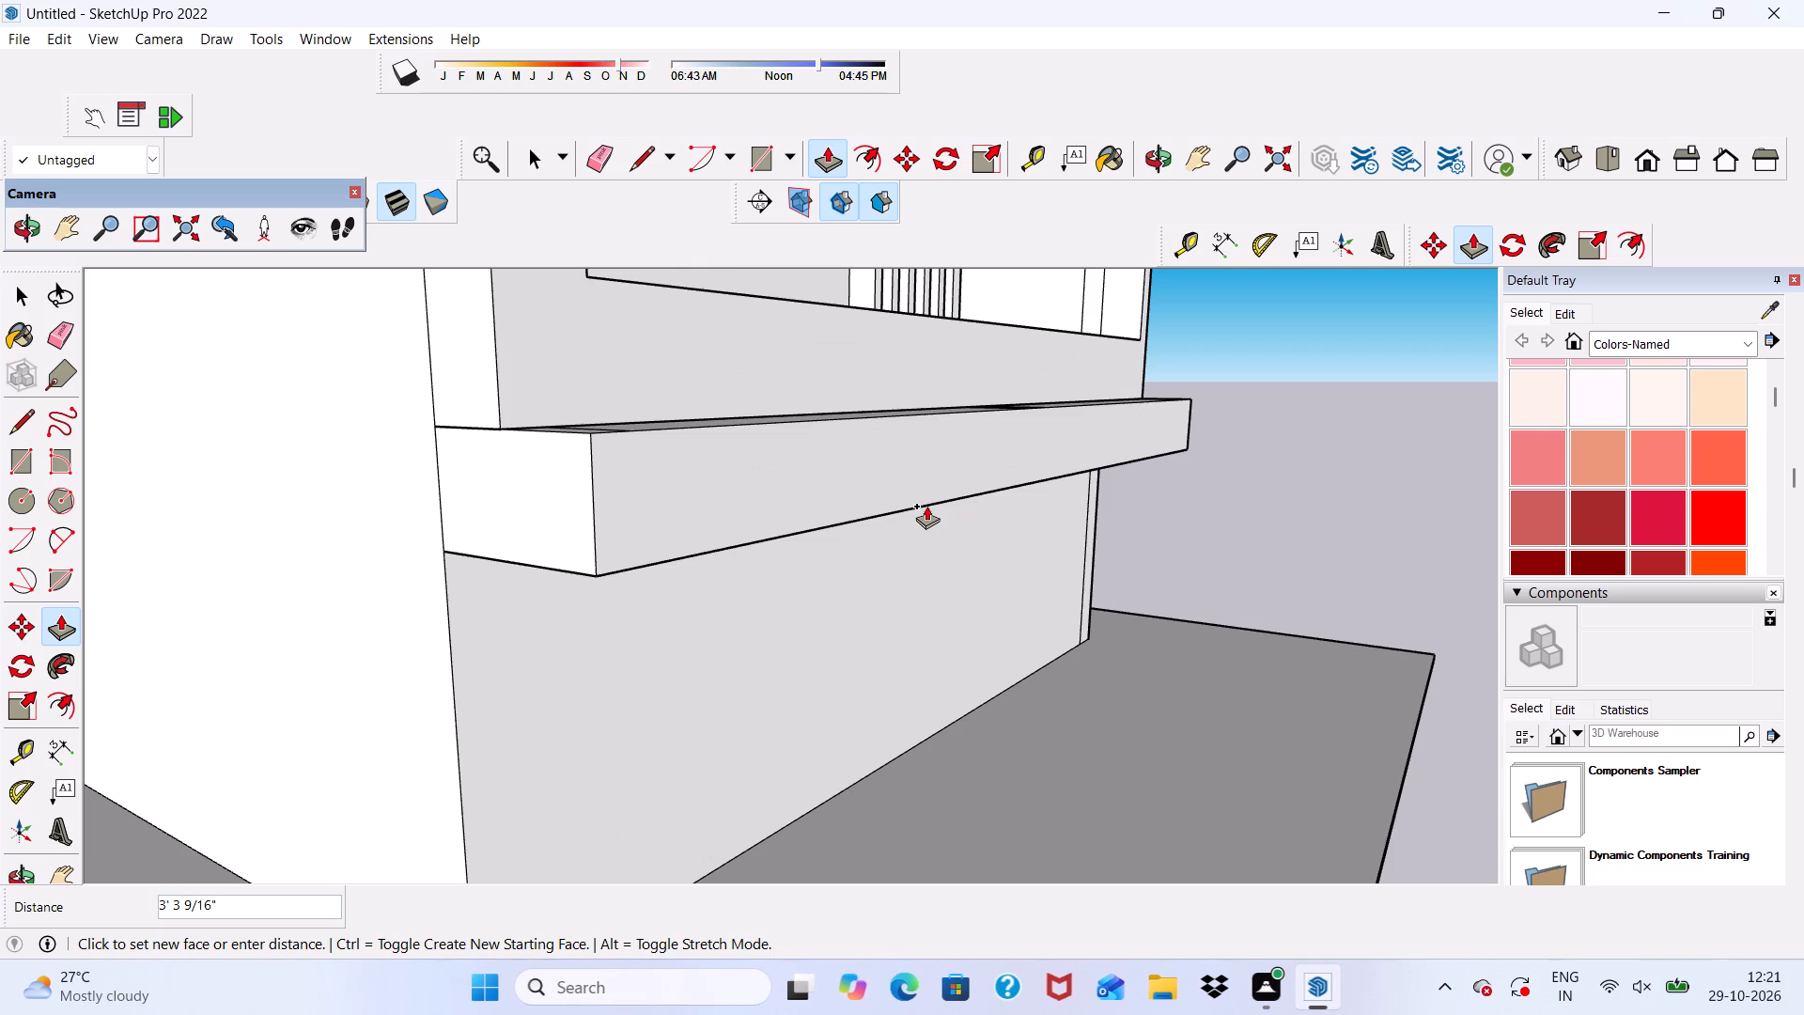
pyautogui.press('3')
pyautogui.press('BackSpace')
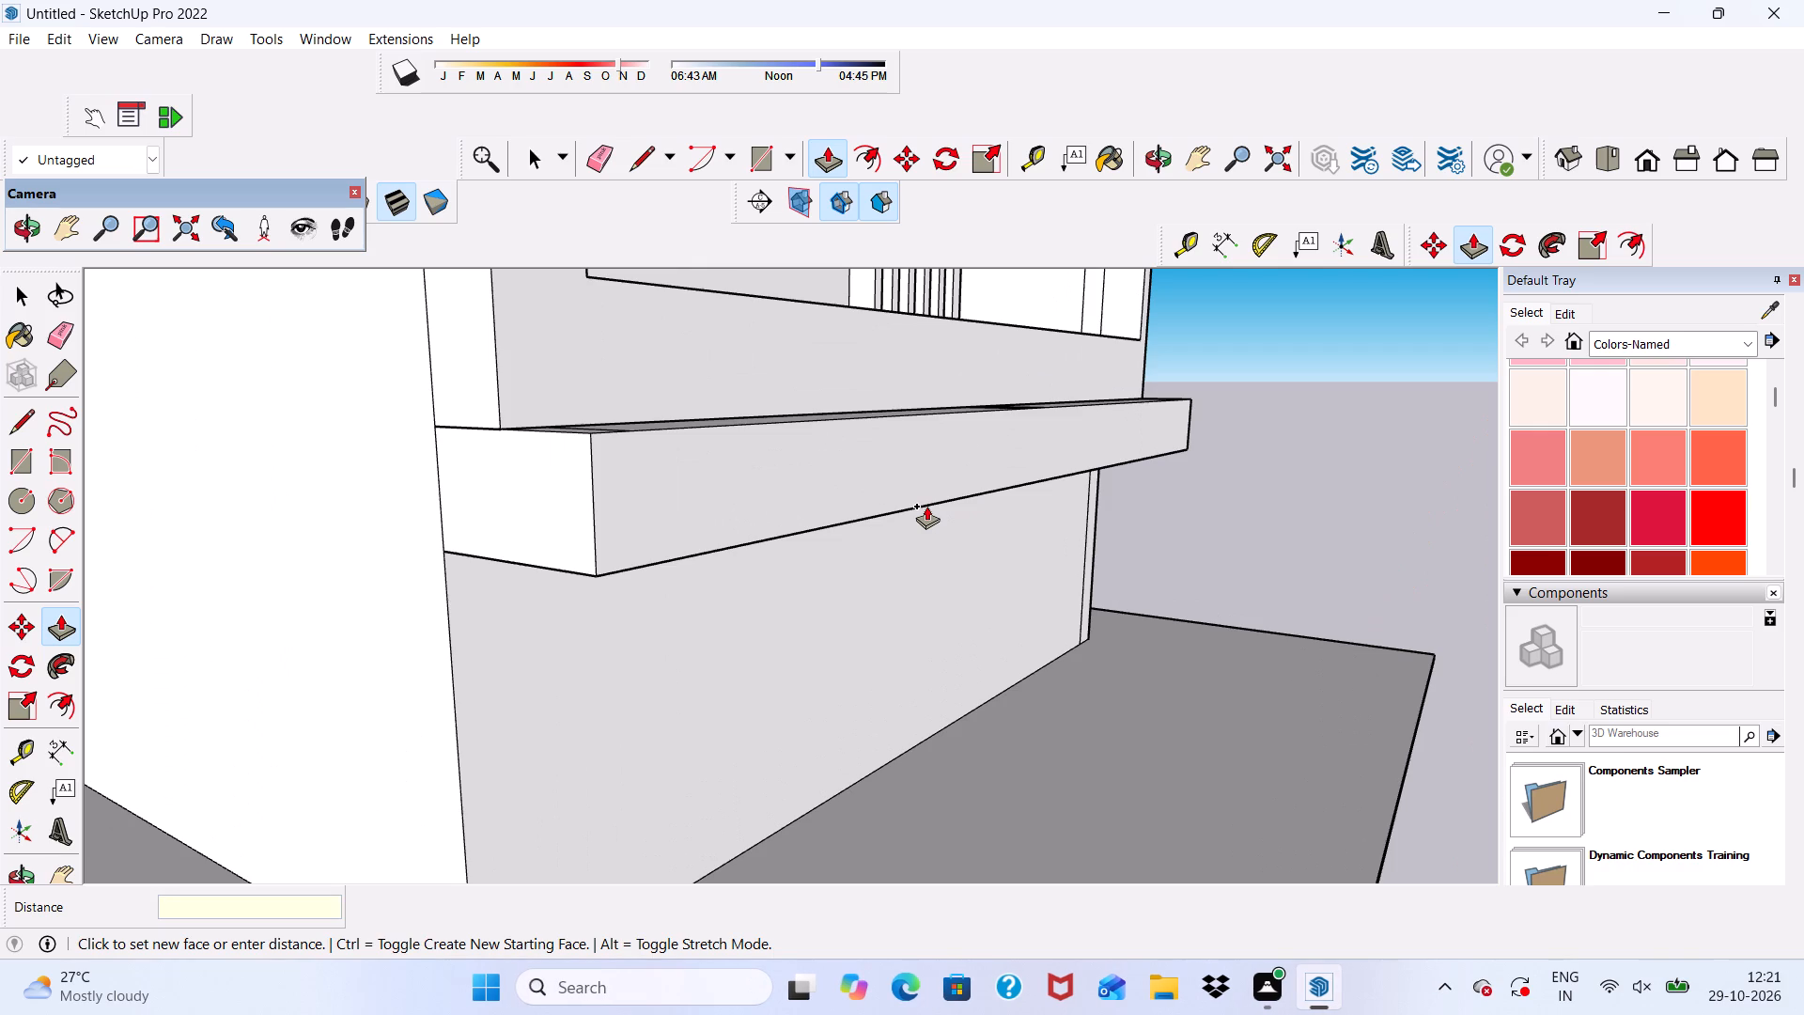
pyautogui.write('6"')
pyautogui.press('Return')
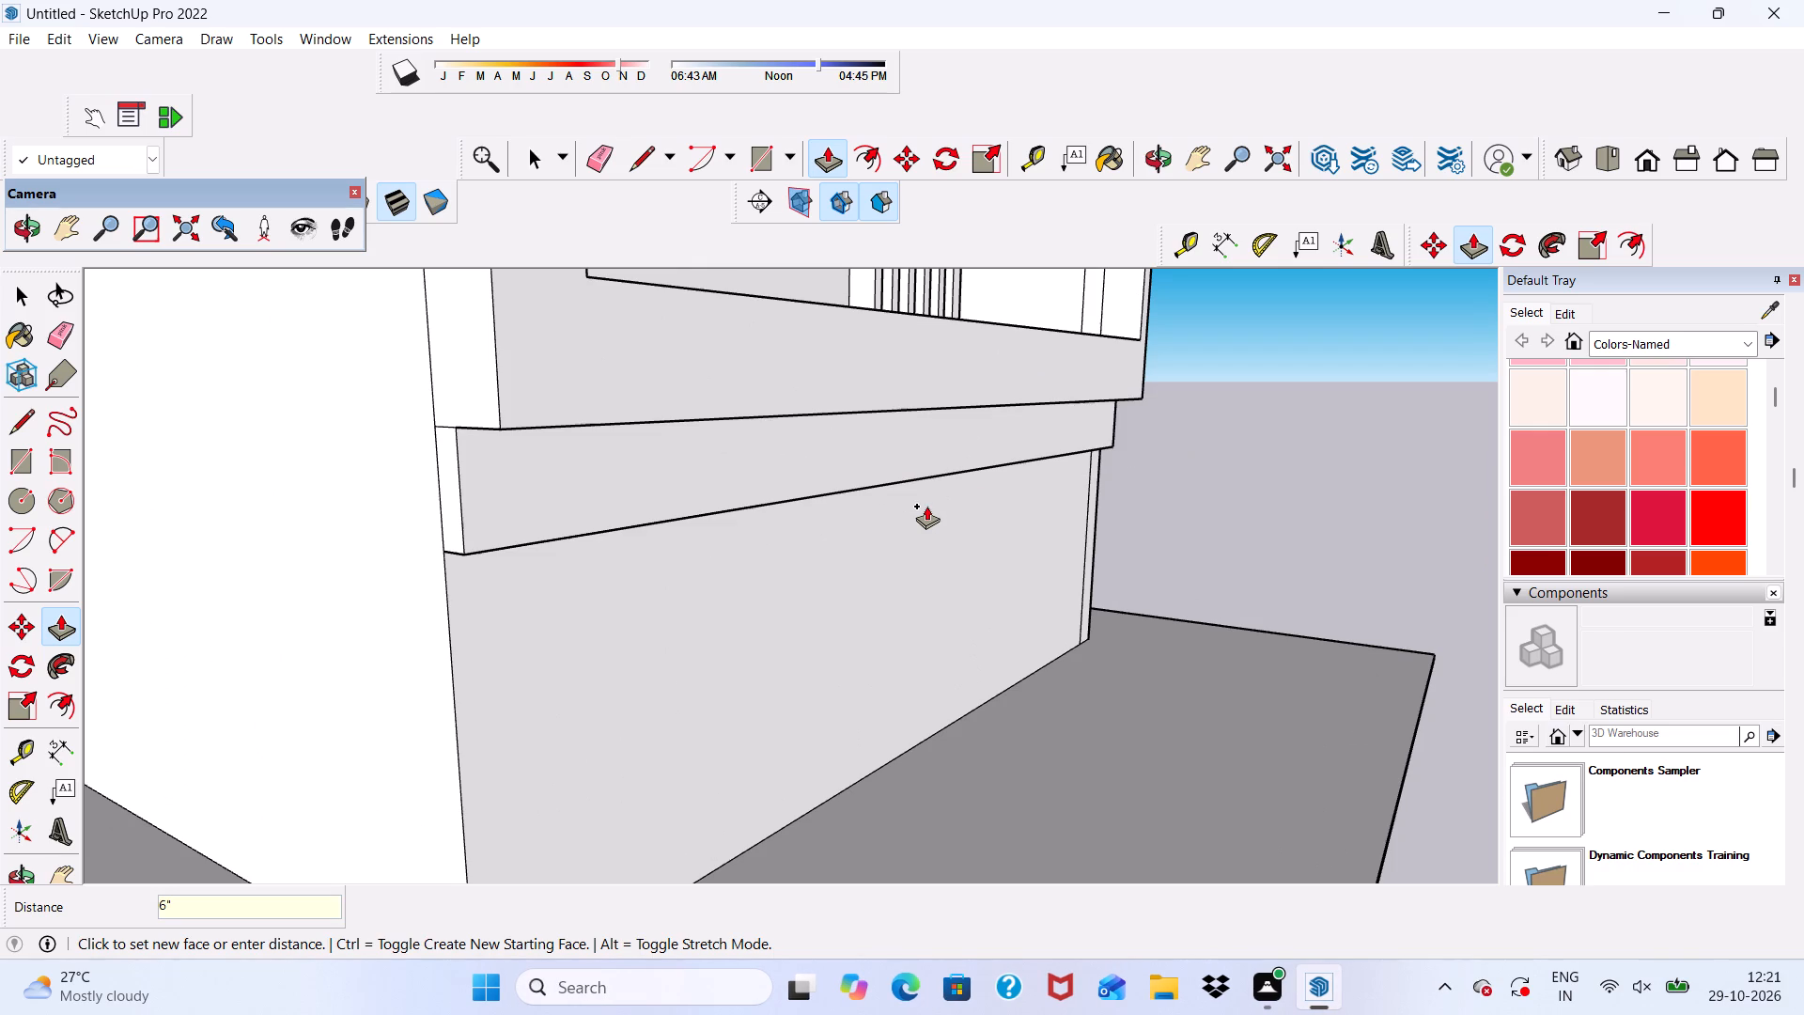
pyautogui.scroll(2, 975, 570)
pyautogui.scroll(-7, 975, 570)
pyautogui.moveTo(1008, 657); pyautogui.dragTo(532, 579, button='middle')
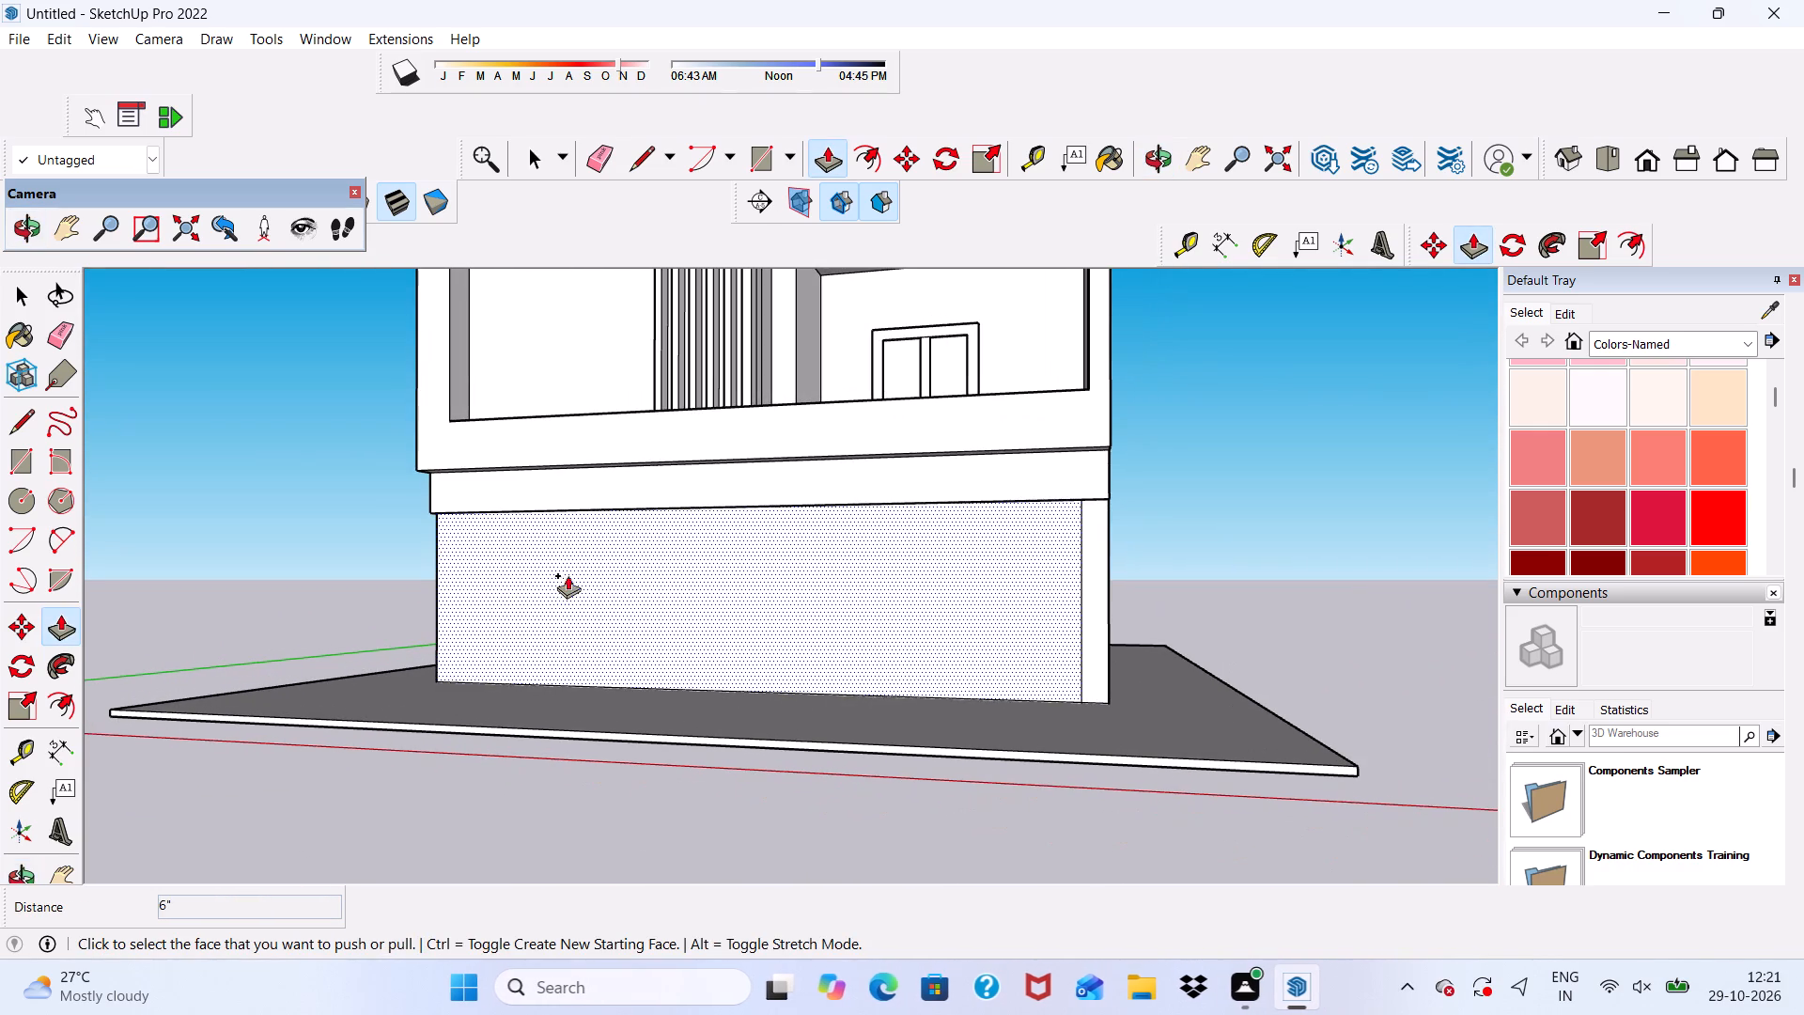
pyautogui.scroll(-1, 1086, 453)
pyautogui.press('space')
# Erase the vertical seam near the side edge of the base's front wall, below the projecting strip.
pyautogui.scroll(5, 889, 592)
pyautogui.scroll(-1, 1099, 522)
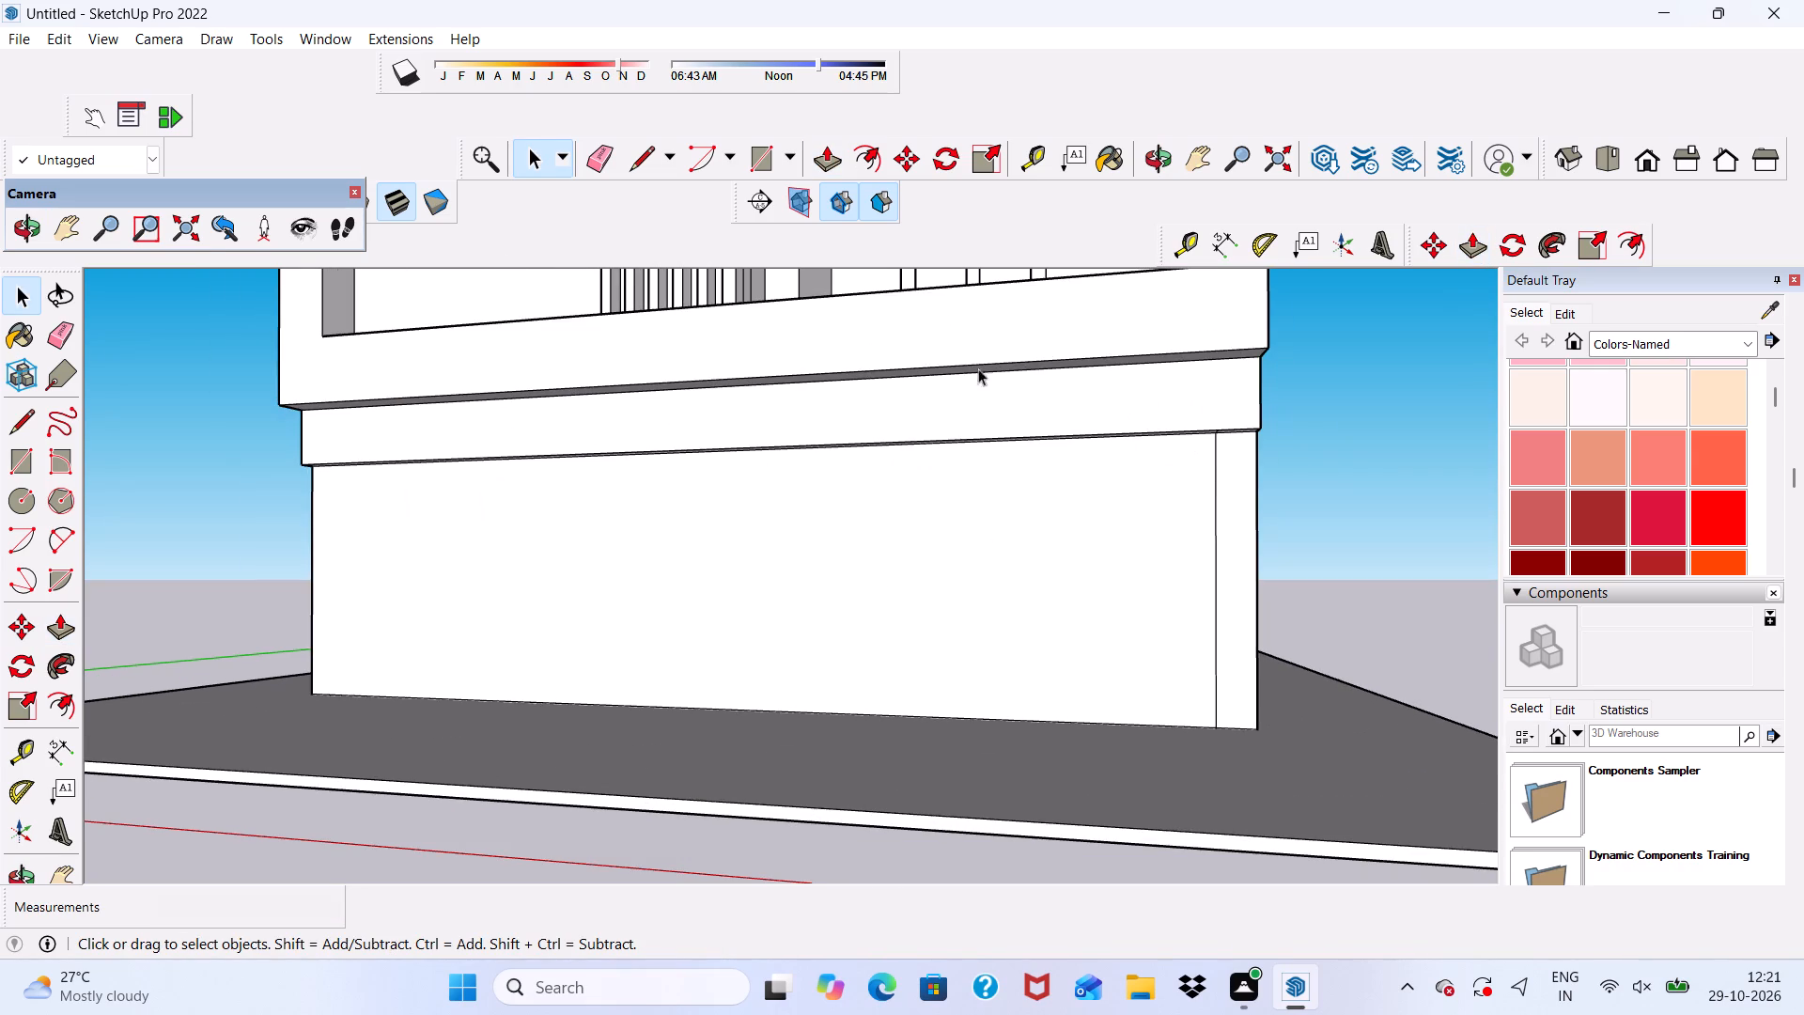
pyautogui.click(602, 150)
pyautogui.moveTo(1236, 510); pyautogui.dragTo(1237, 407, button='middle')
pyautogui.scroll(19, 1219, 393)
pyautogui.moveTo(1147, 374); pyautogui.dragTo(1180, 370)
pyautogui.moveTo(1182, 504); pyautogui.dragTo(1182, 511)
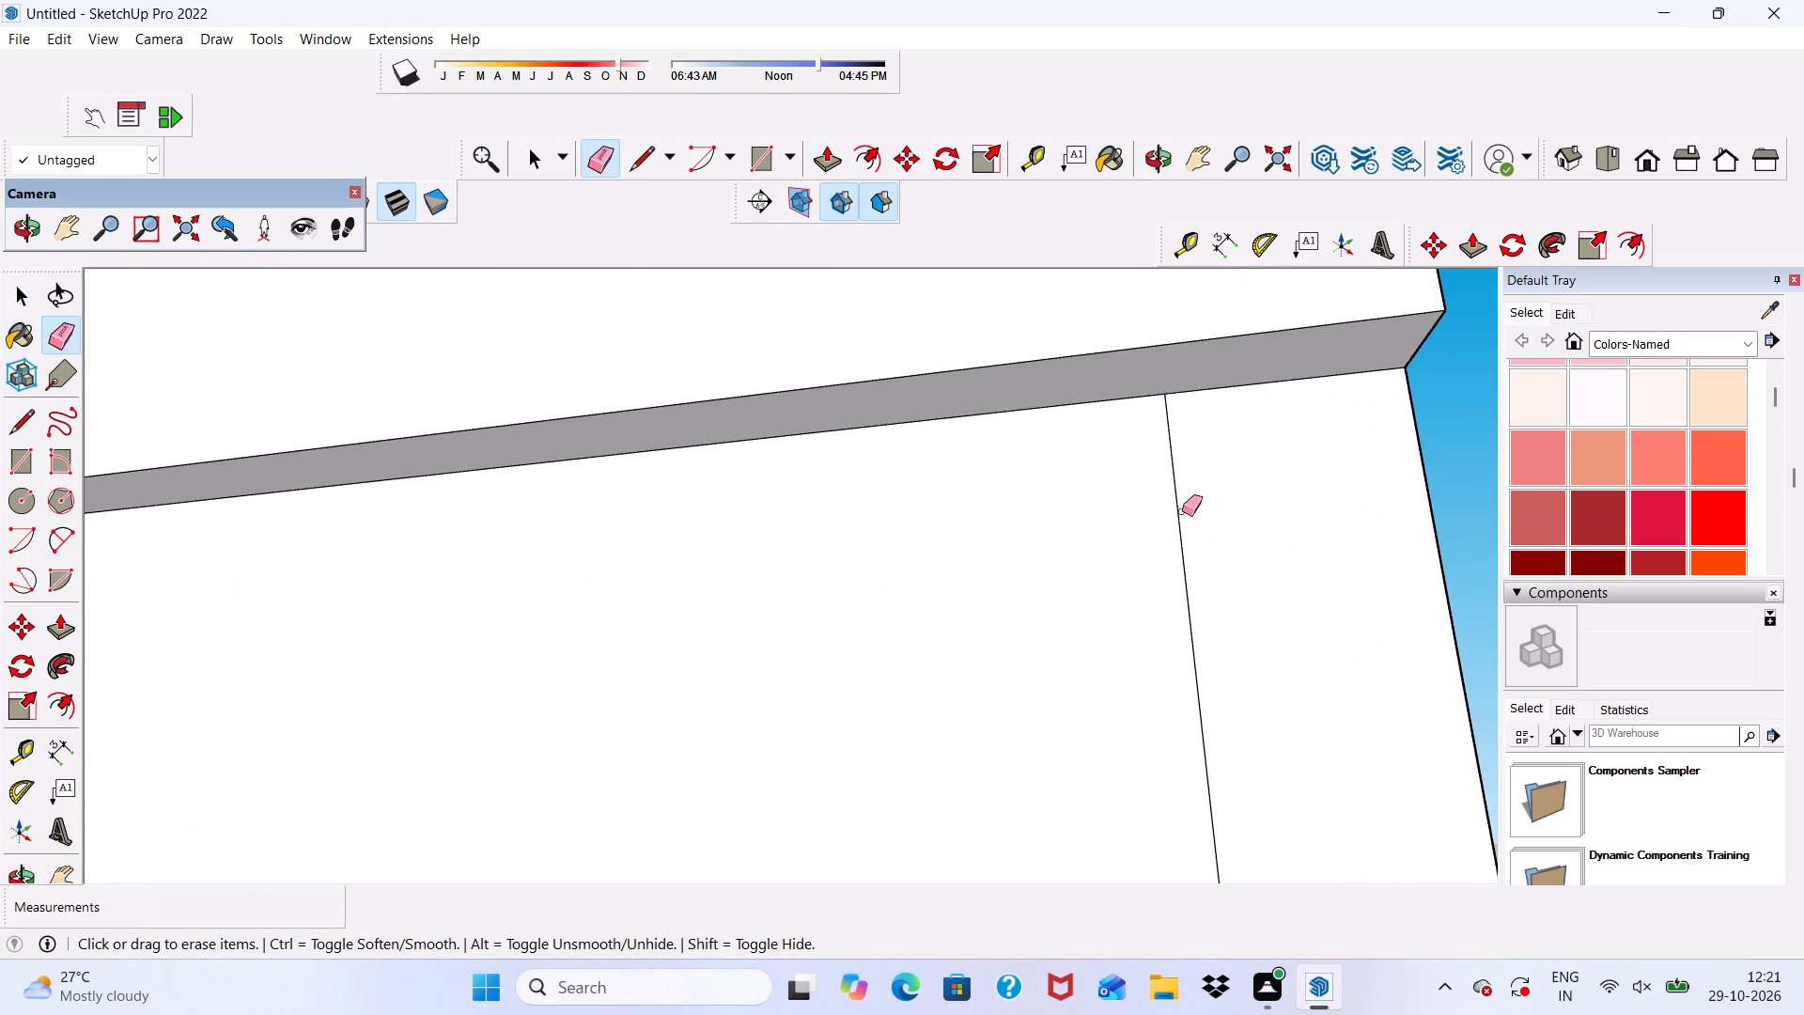
pyautogui.moveTo(1182, 511); pyautogui.dragTo(1169, 571)
pyautogui.scroll(-20, 1157, 446)
pyautogui.scroll(-5, 1157, 446)
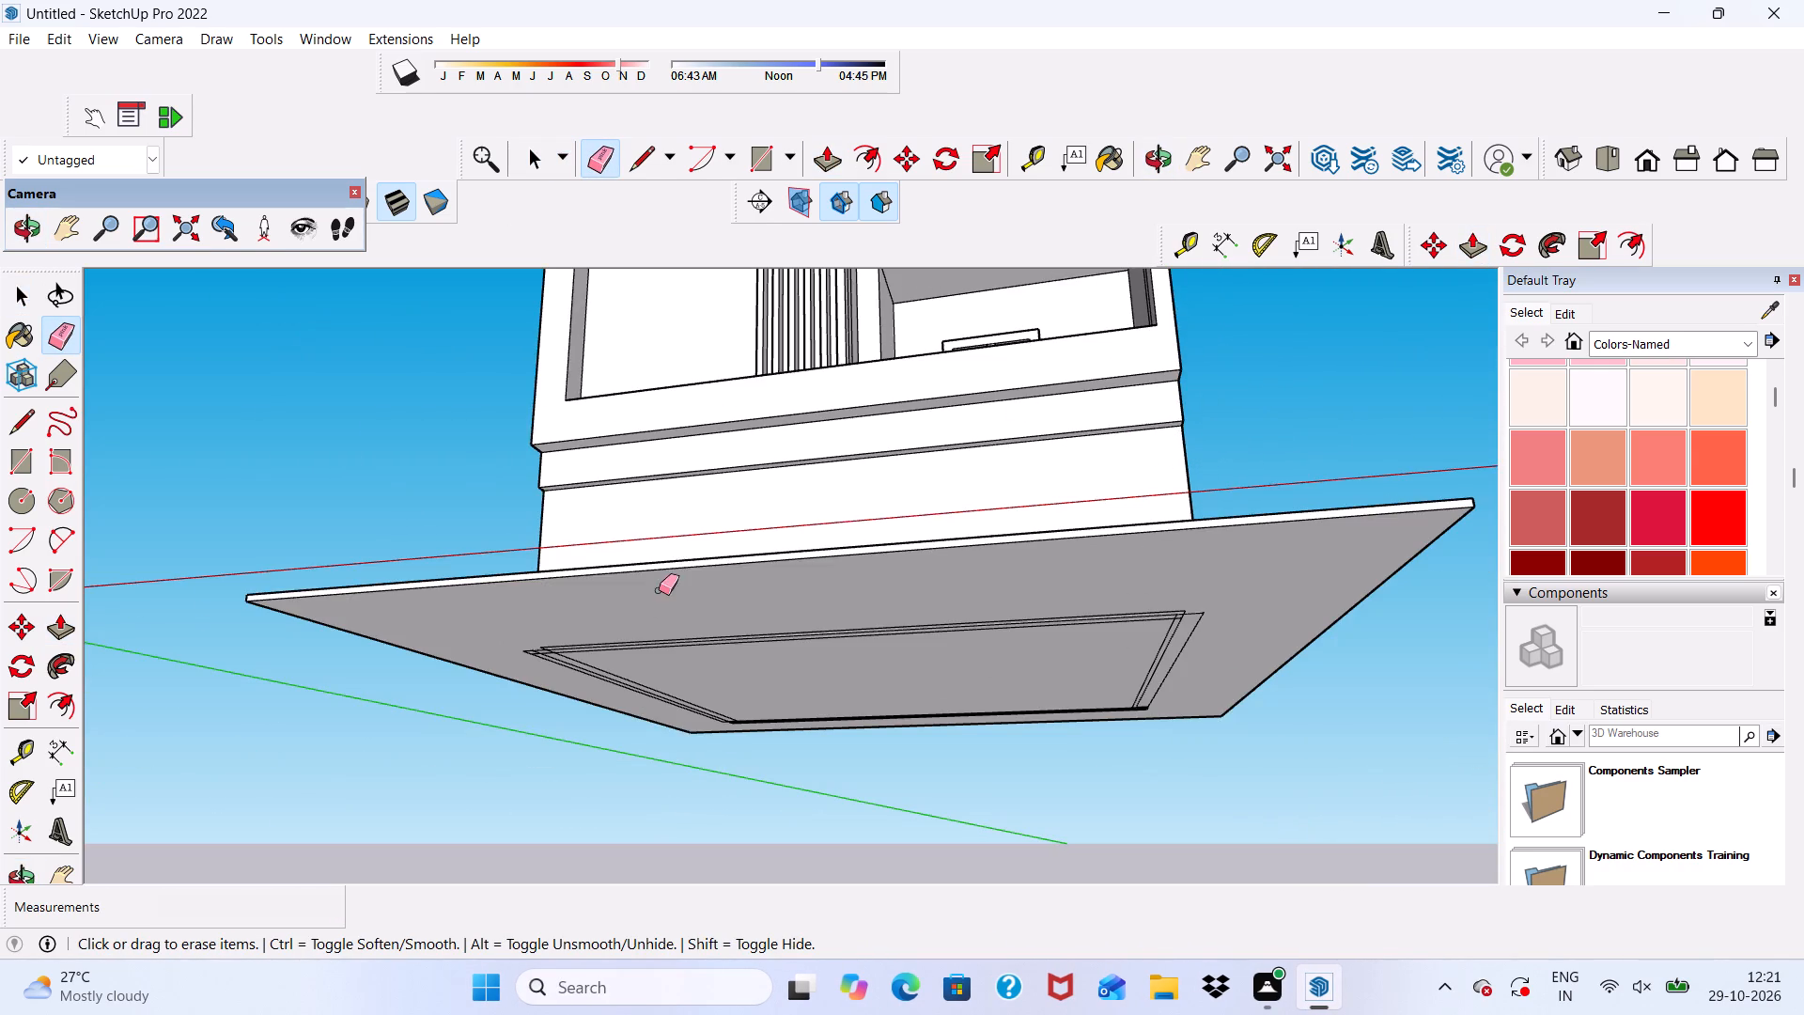
pyautogui.moveTo(828, 510); pyautogui.dragTo(863, 614, button='middle')
pyautogui.scroll(3, 857, 383)
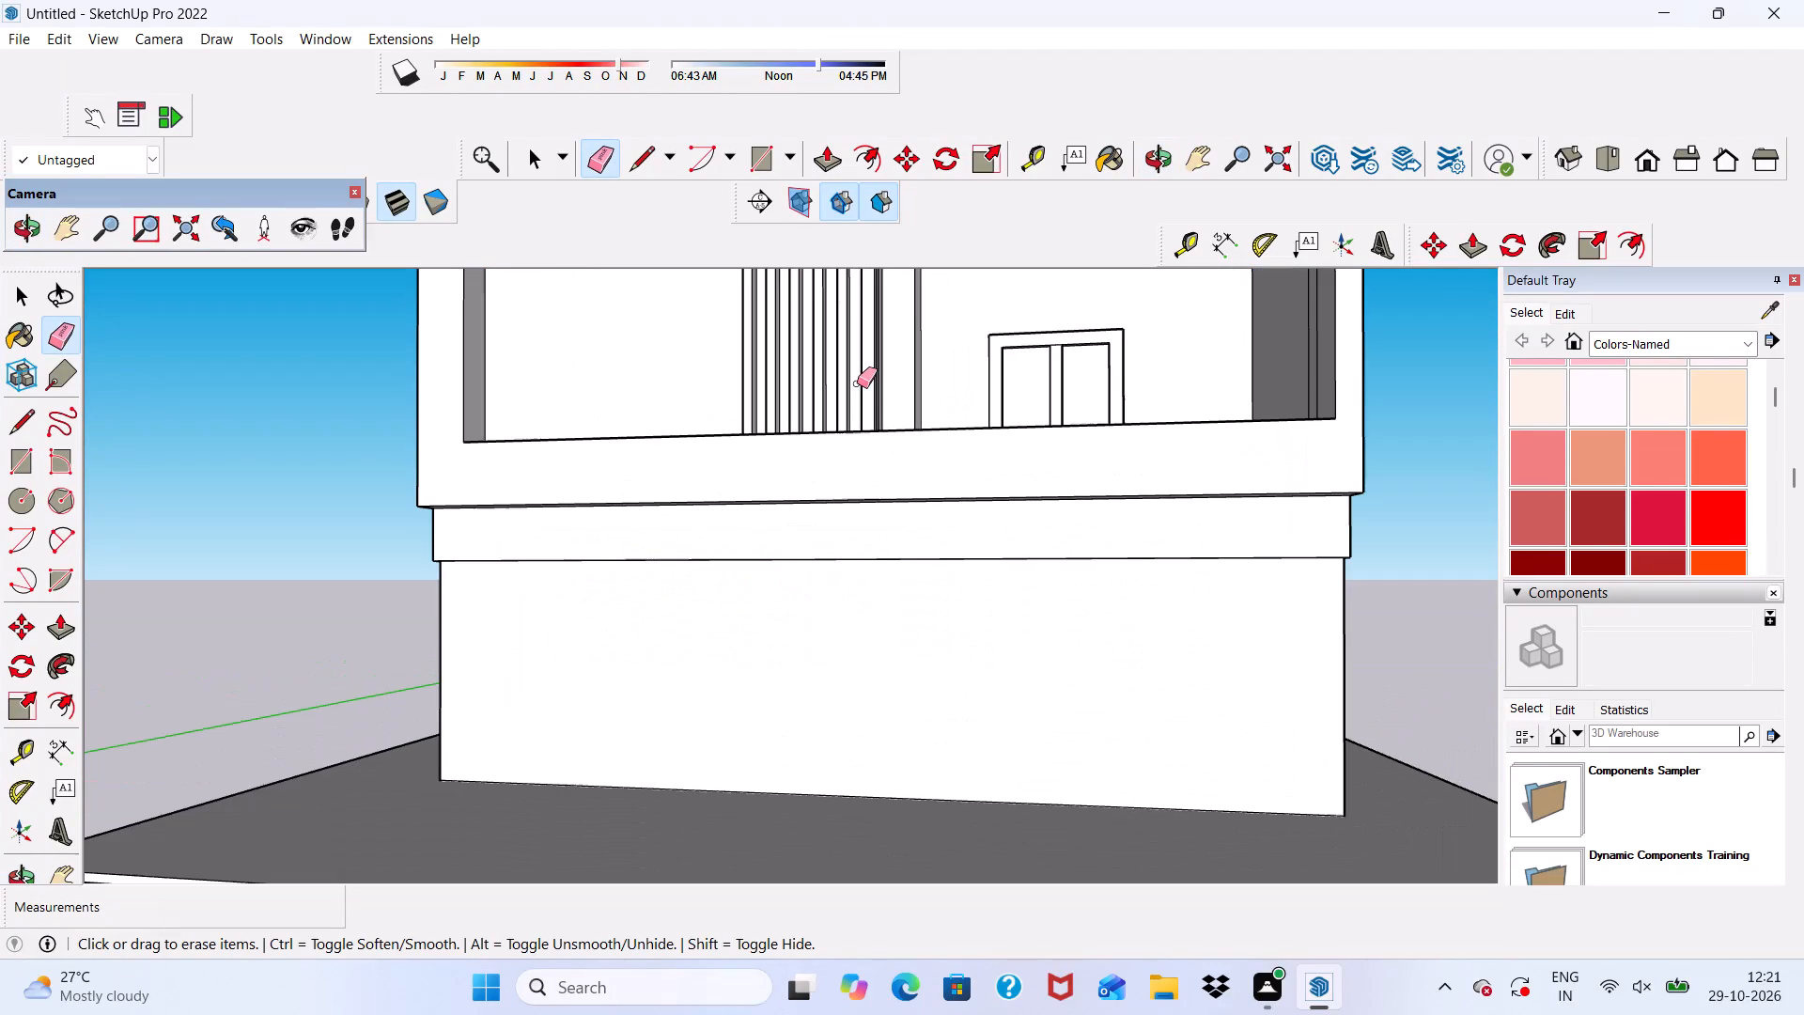
pyautogui.press('space')
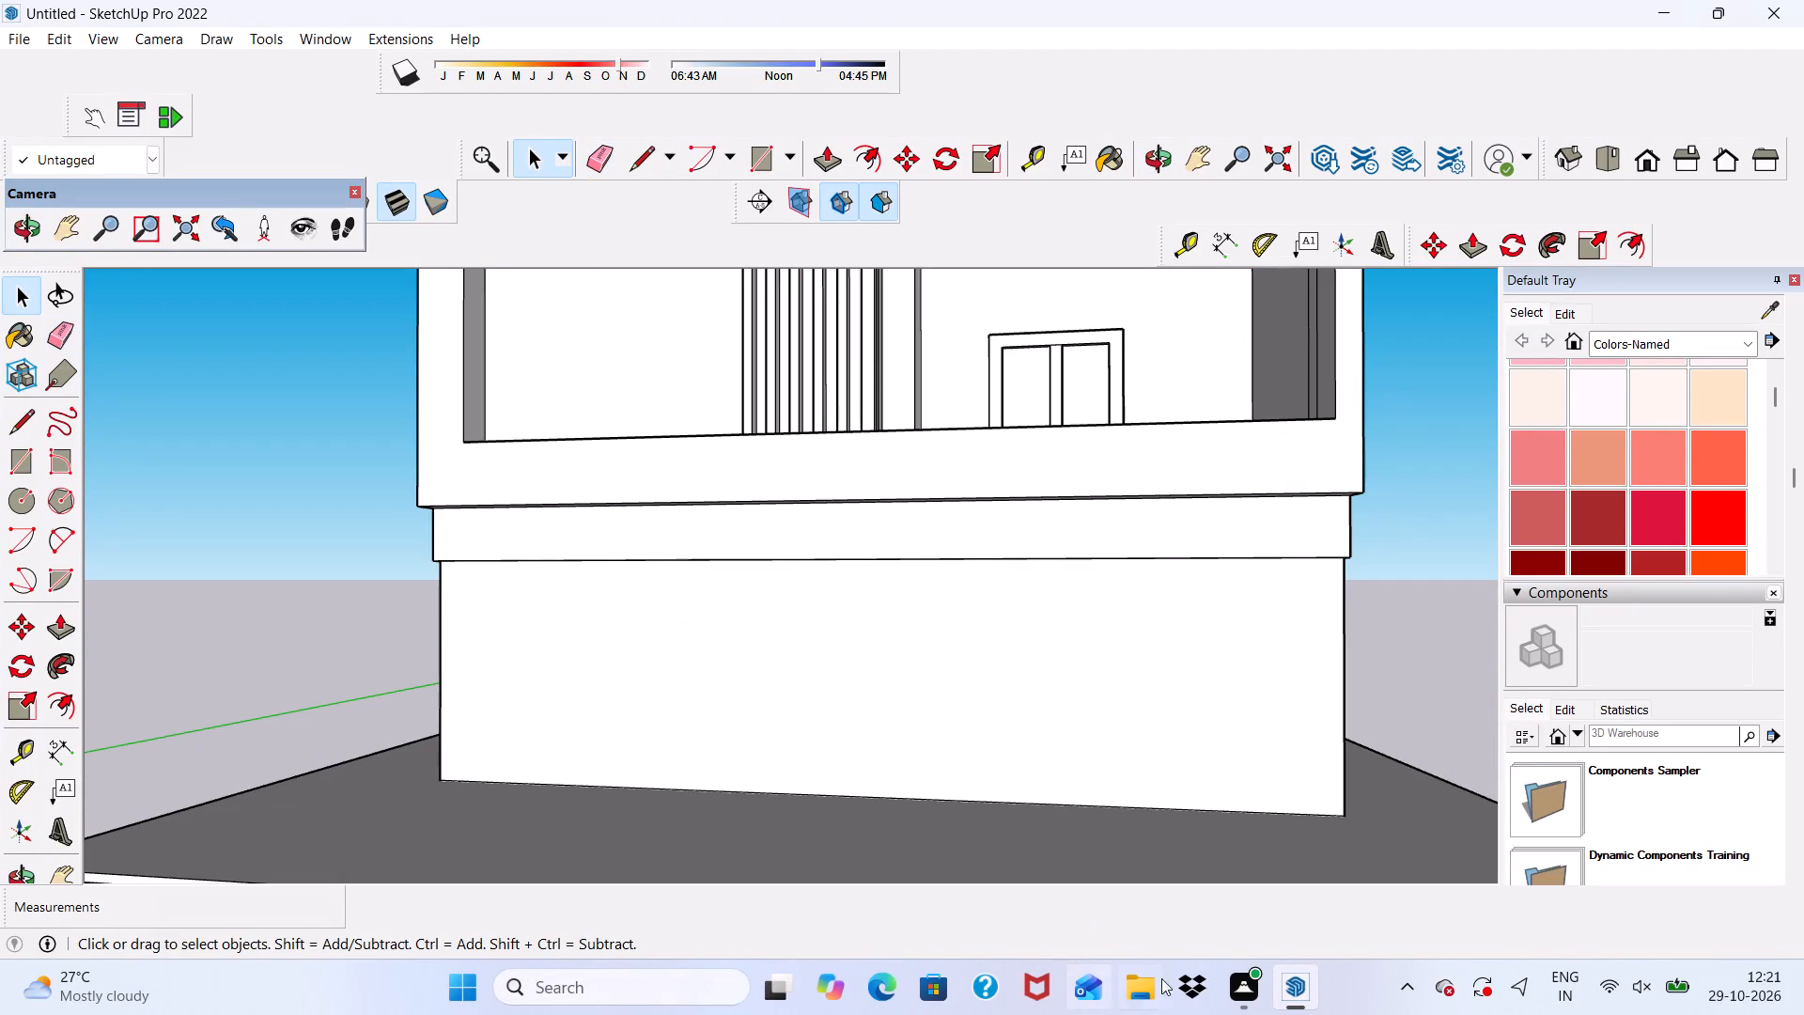
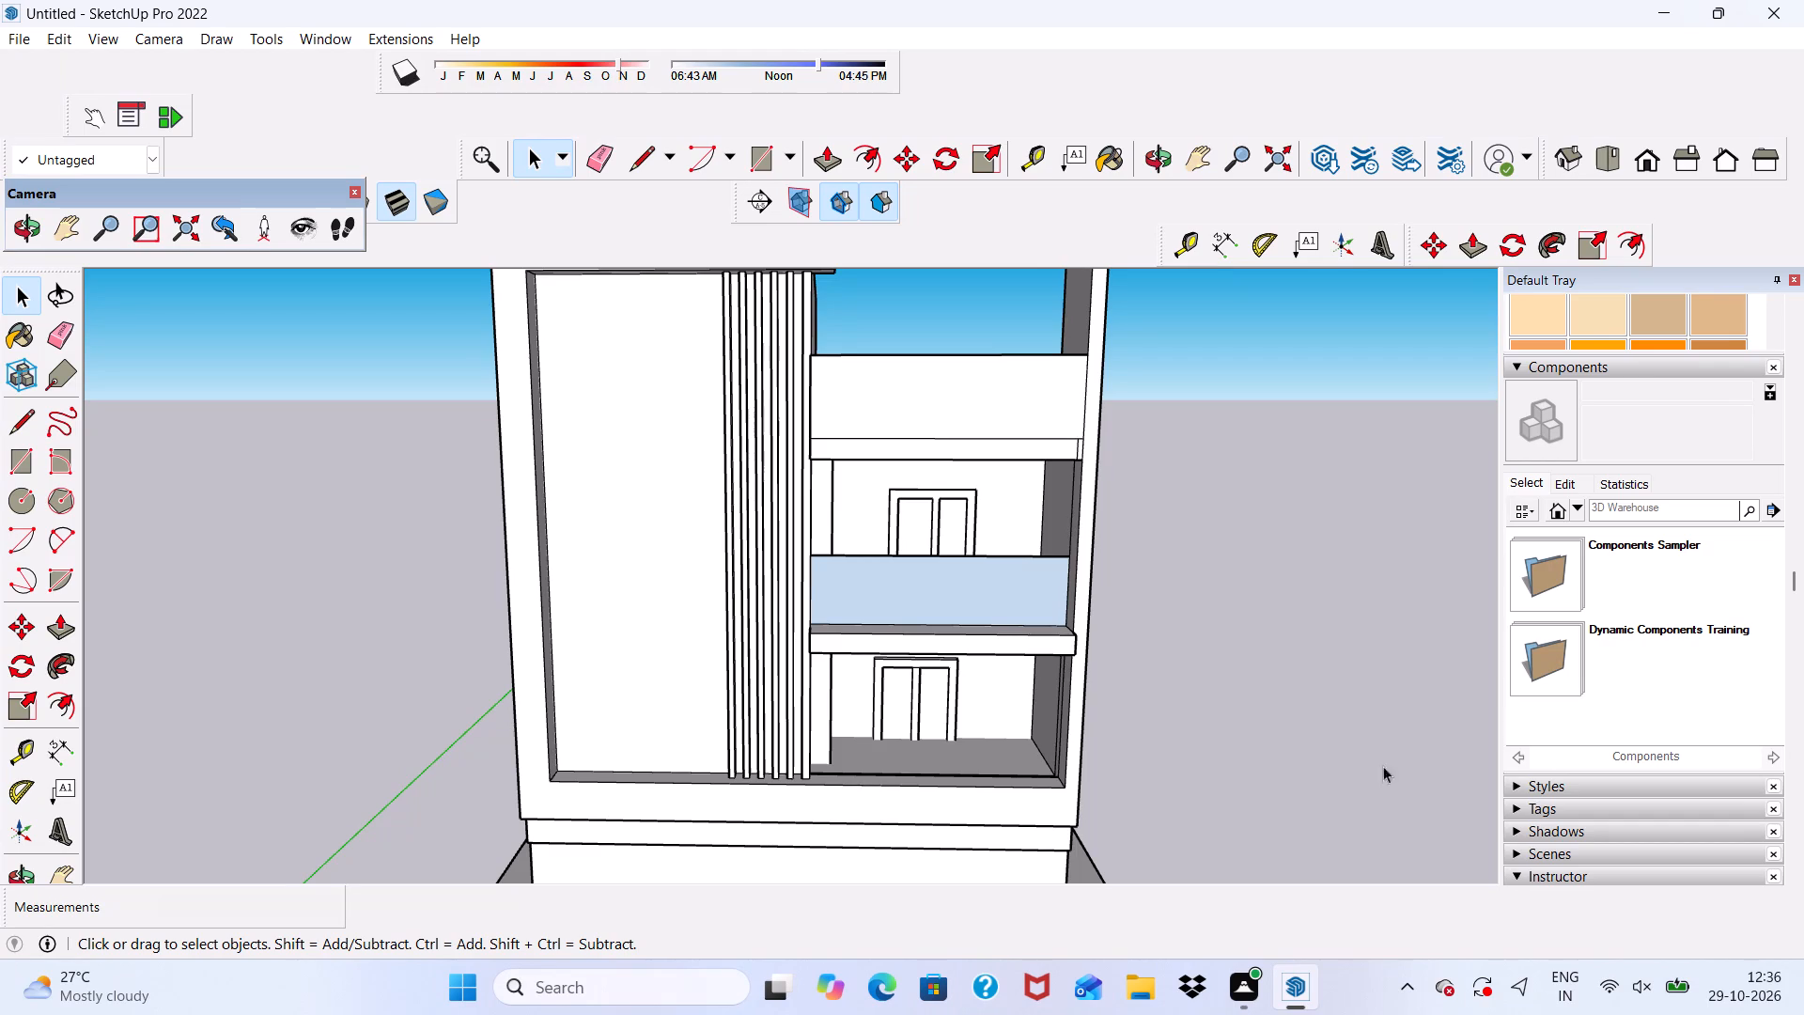
# Push/Pull the narrow strip face along the lowest balcony floor's front edge by 9" to meet the frame beside the slats.
pyautogui.scroll(1, 1377, 968)
pyautogui.scroll(-3, 844, 734)
pyautogui.scroll(1, 838, 709)
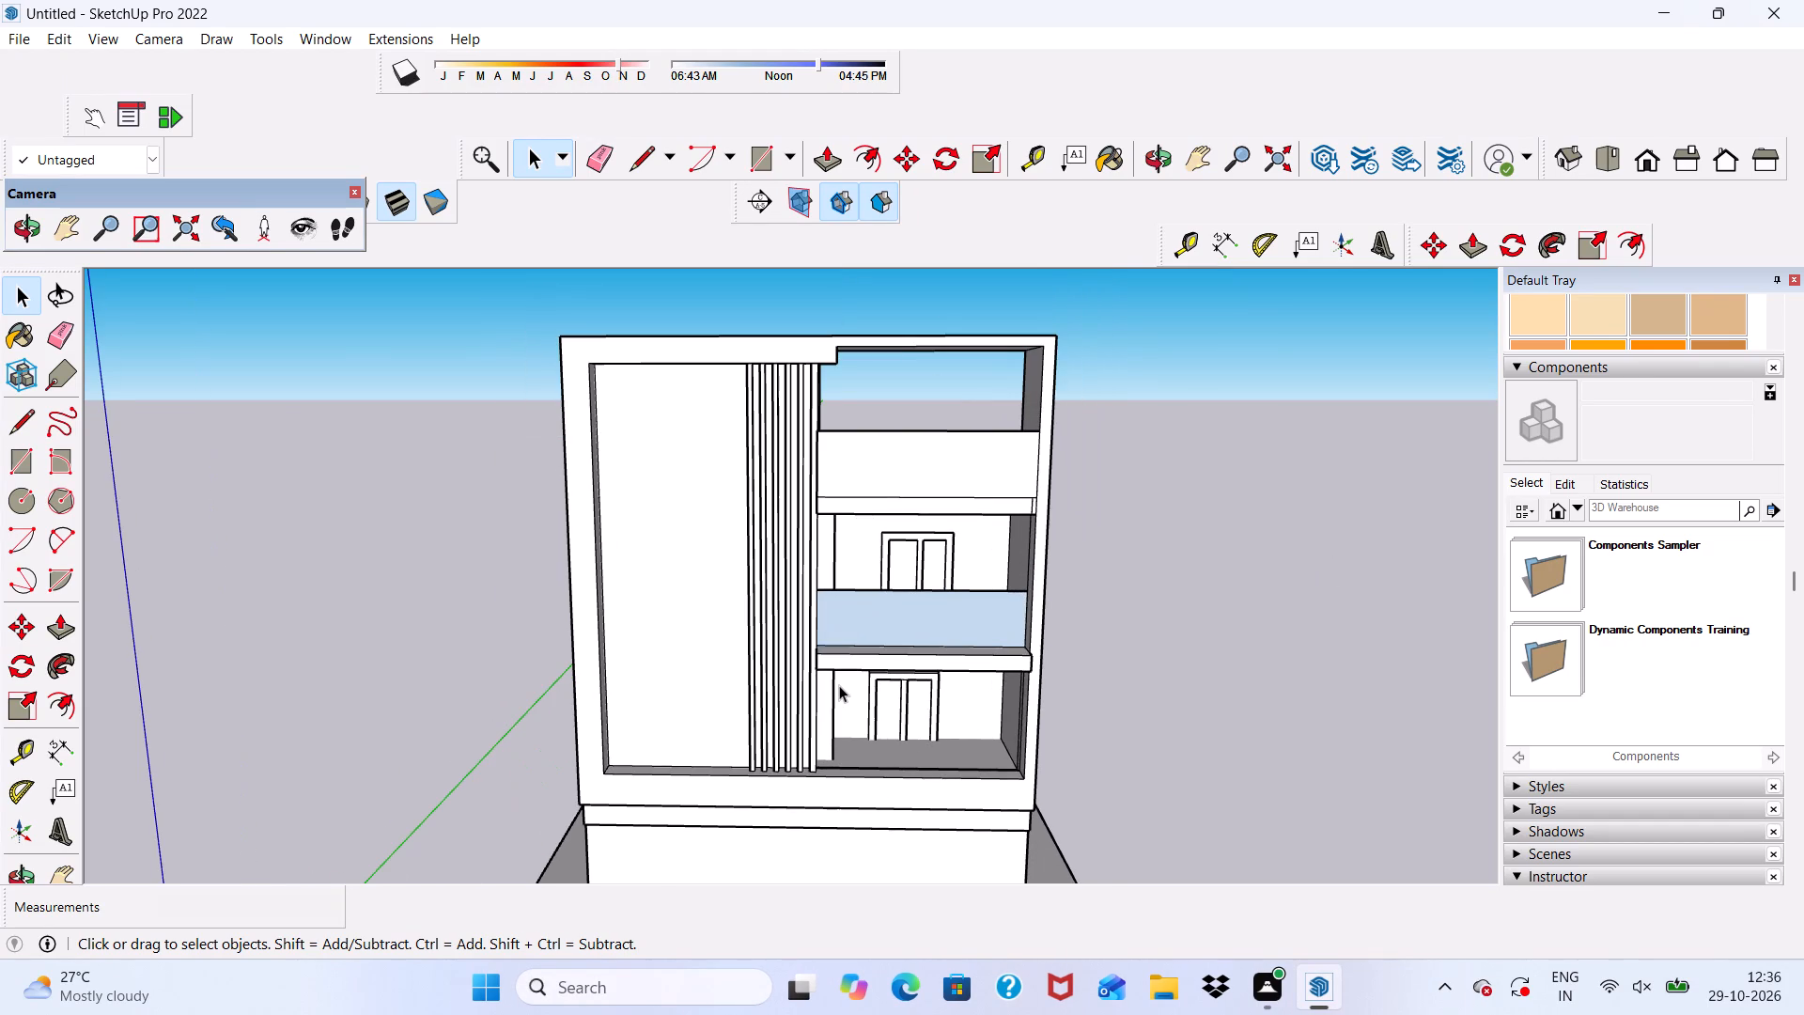
pyautogui.scroll(-4, 837, 722)
pyautogui.scroll(9, 845, 737)
pyautogui.moveTo(857, 722); pyautogui.dragTo(822, 858, button='middle')
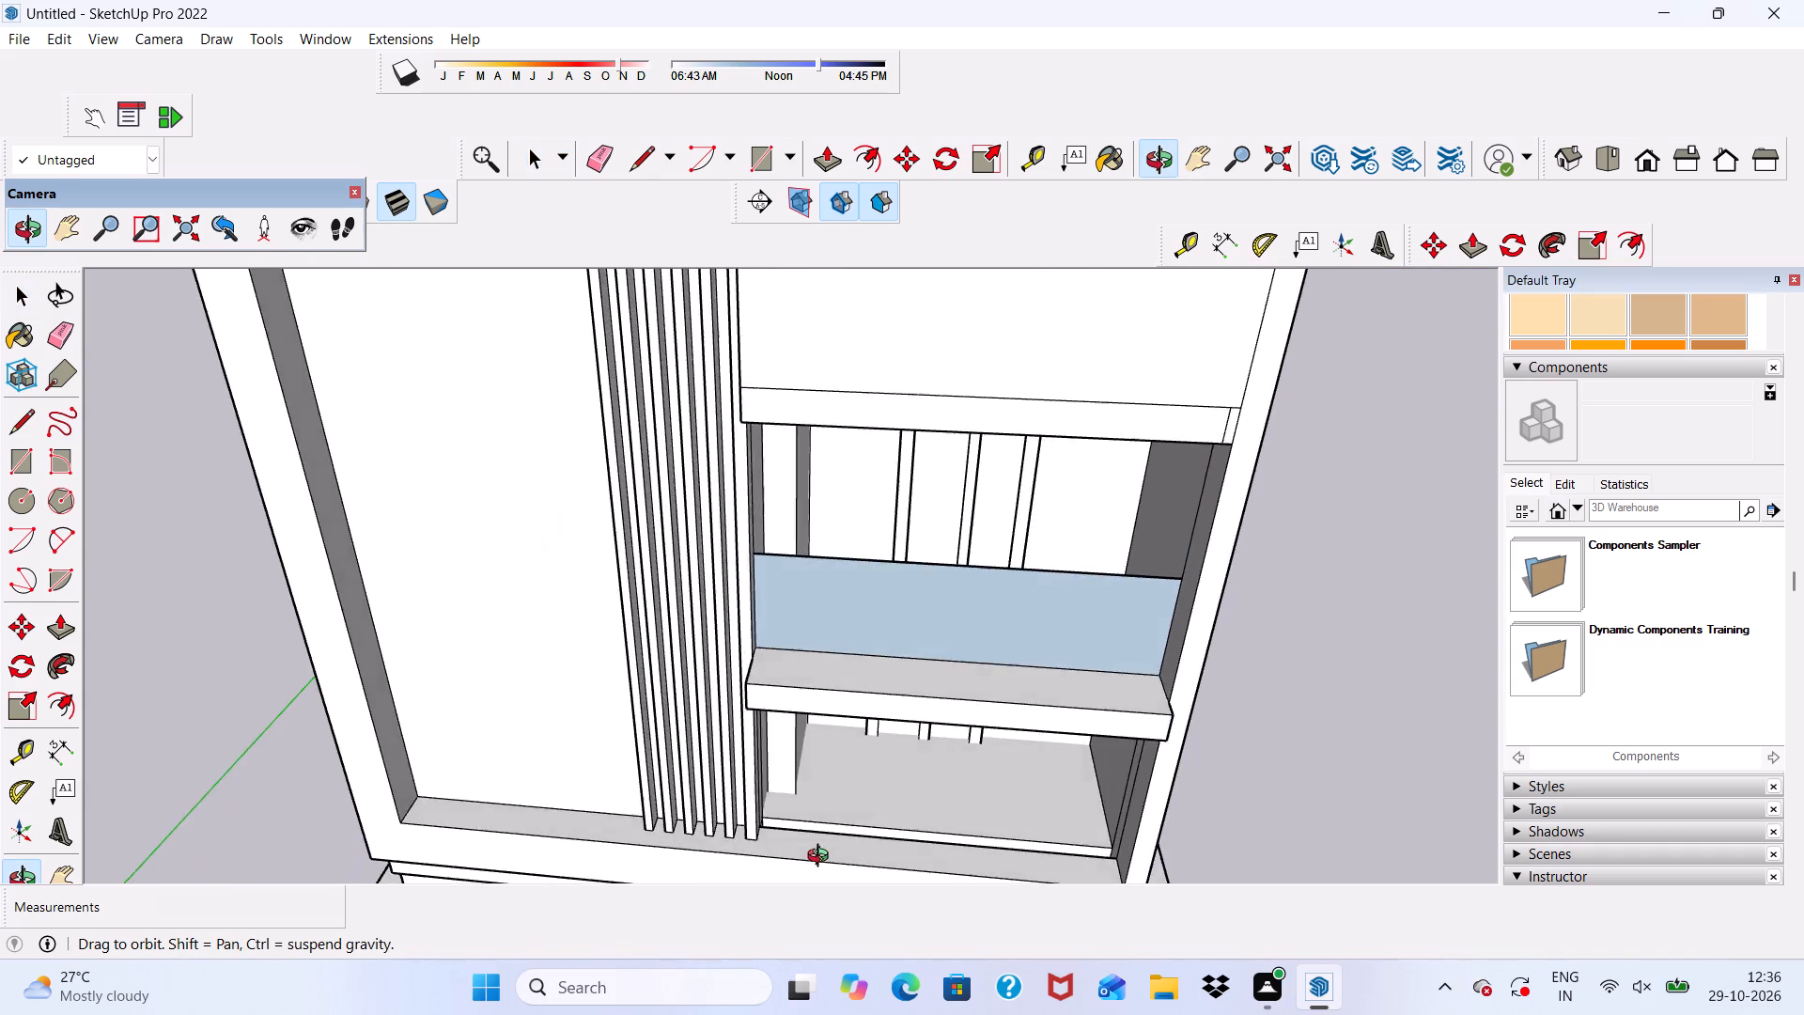
pyautogui.moveTo(822, 858); pyautogui.dragTo(765, 801, button='middle')
pyautogui.scroll(3, 786, 787)
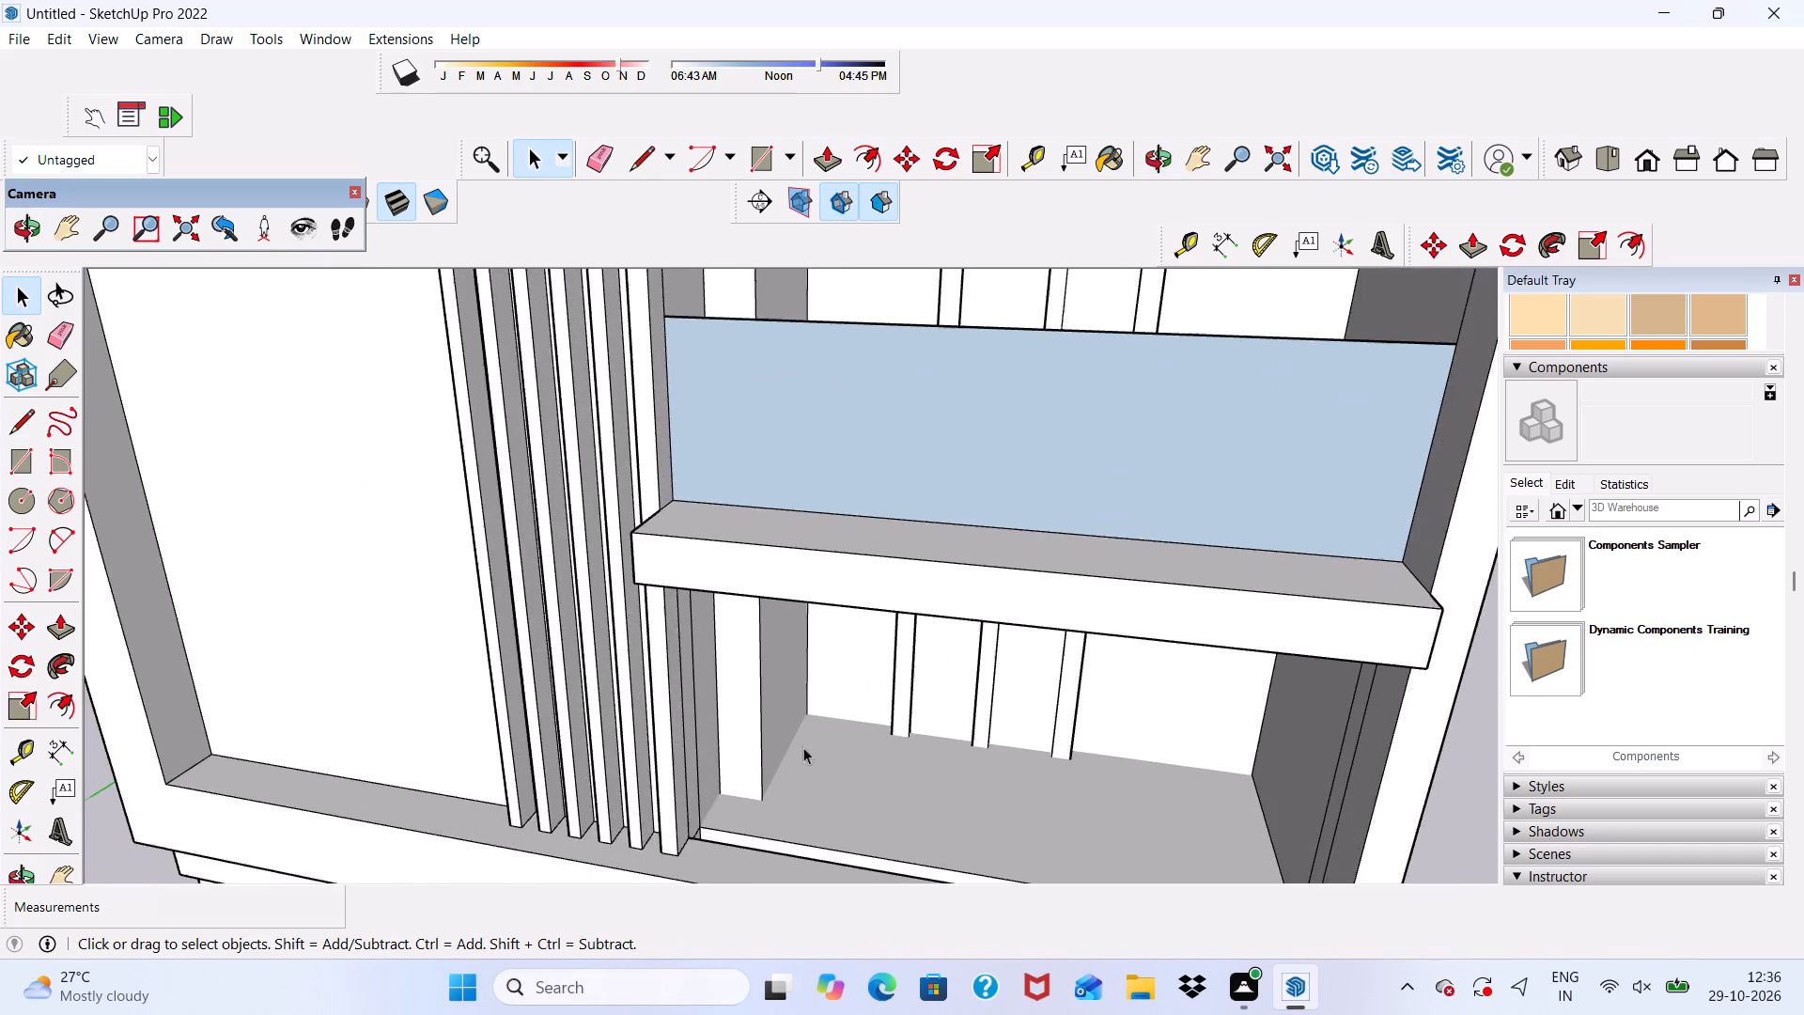
pyautogui.scroll(6, 803, 747)
pyautogui.scroll(-6, 900, 602)
pyautogui.moveTo(901, 629); pyautogui.dragTo(718, 775, button='middle')
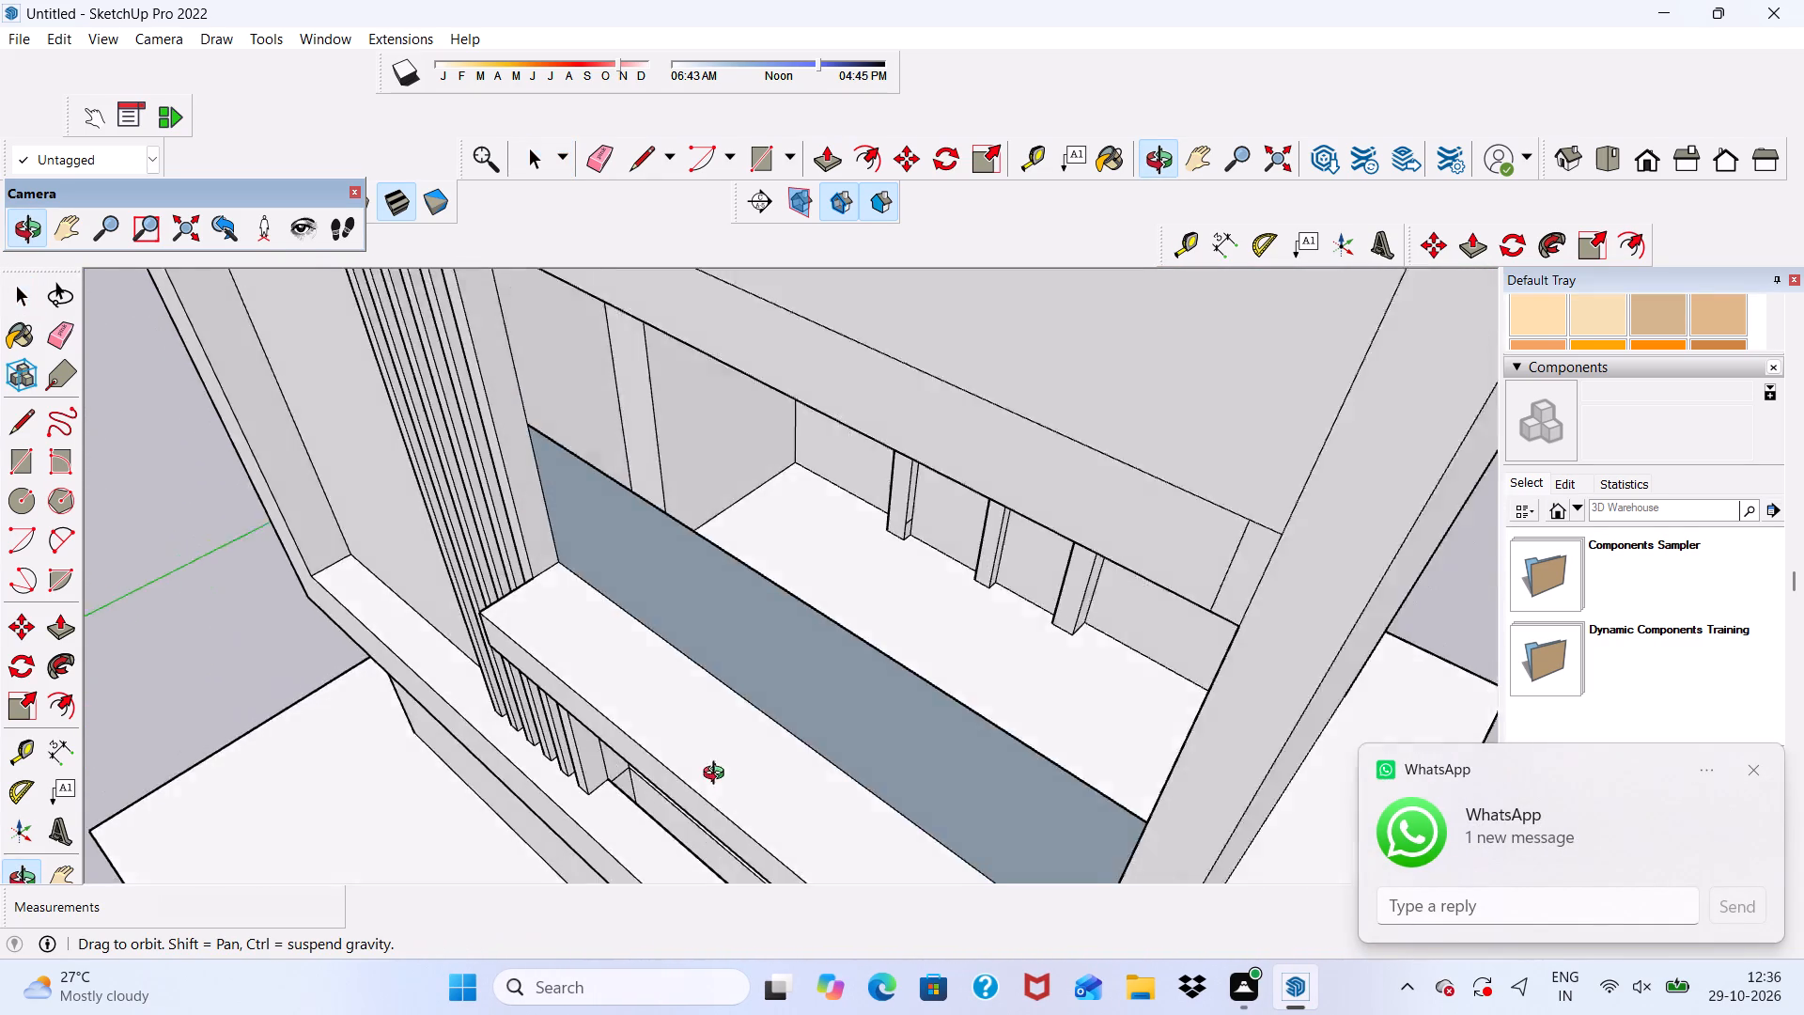
pyautogui.moveTo(718, 775); pyautogui.dragTo(779, 622, button='middle')
pyautogui.scroll(4, 713, 745)
pyautogui.scroll(-3, 743, 535)
pyautogui.moveTo(732, 638); pyautogui.dragTo(726, 792, button='middle')
pyautogui.scroll(13, 726, 792)
pyautogui.click(710, 763)
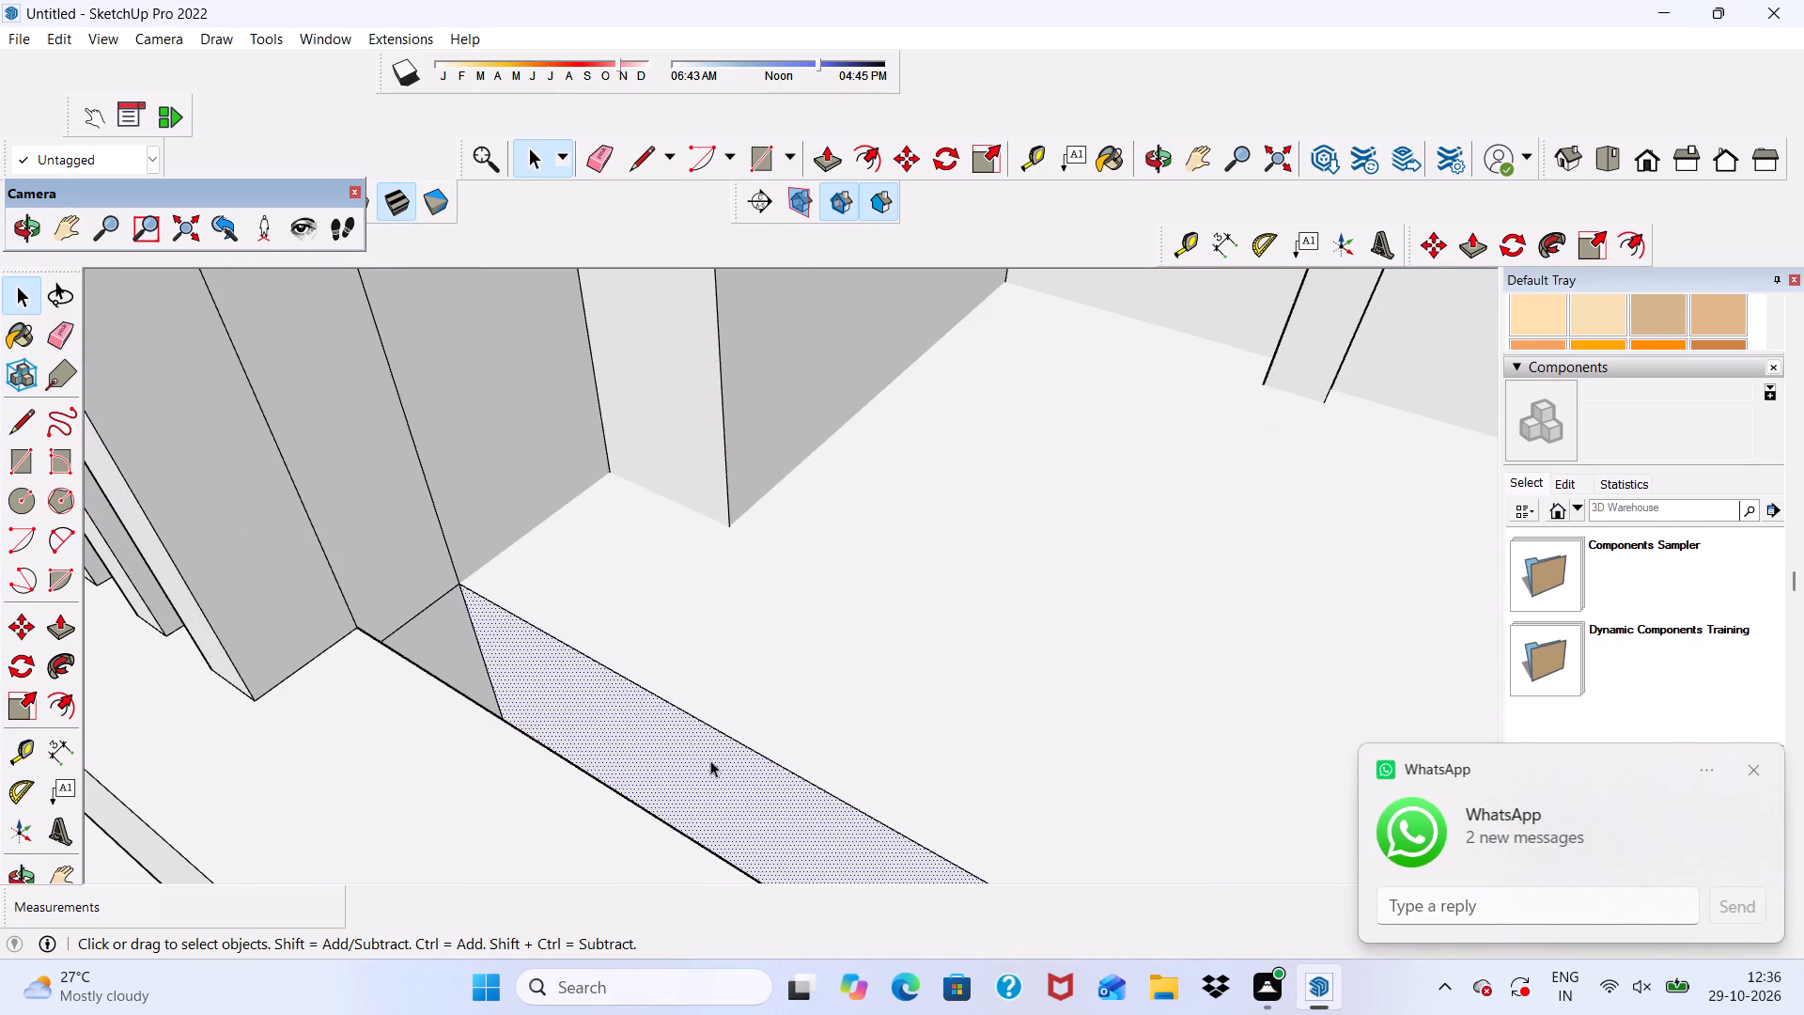
pyautogui.click(823, 151)
pyautogui.click(565, 664)
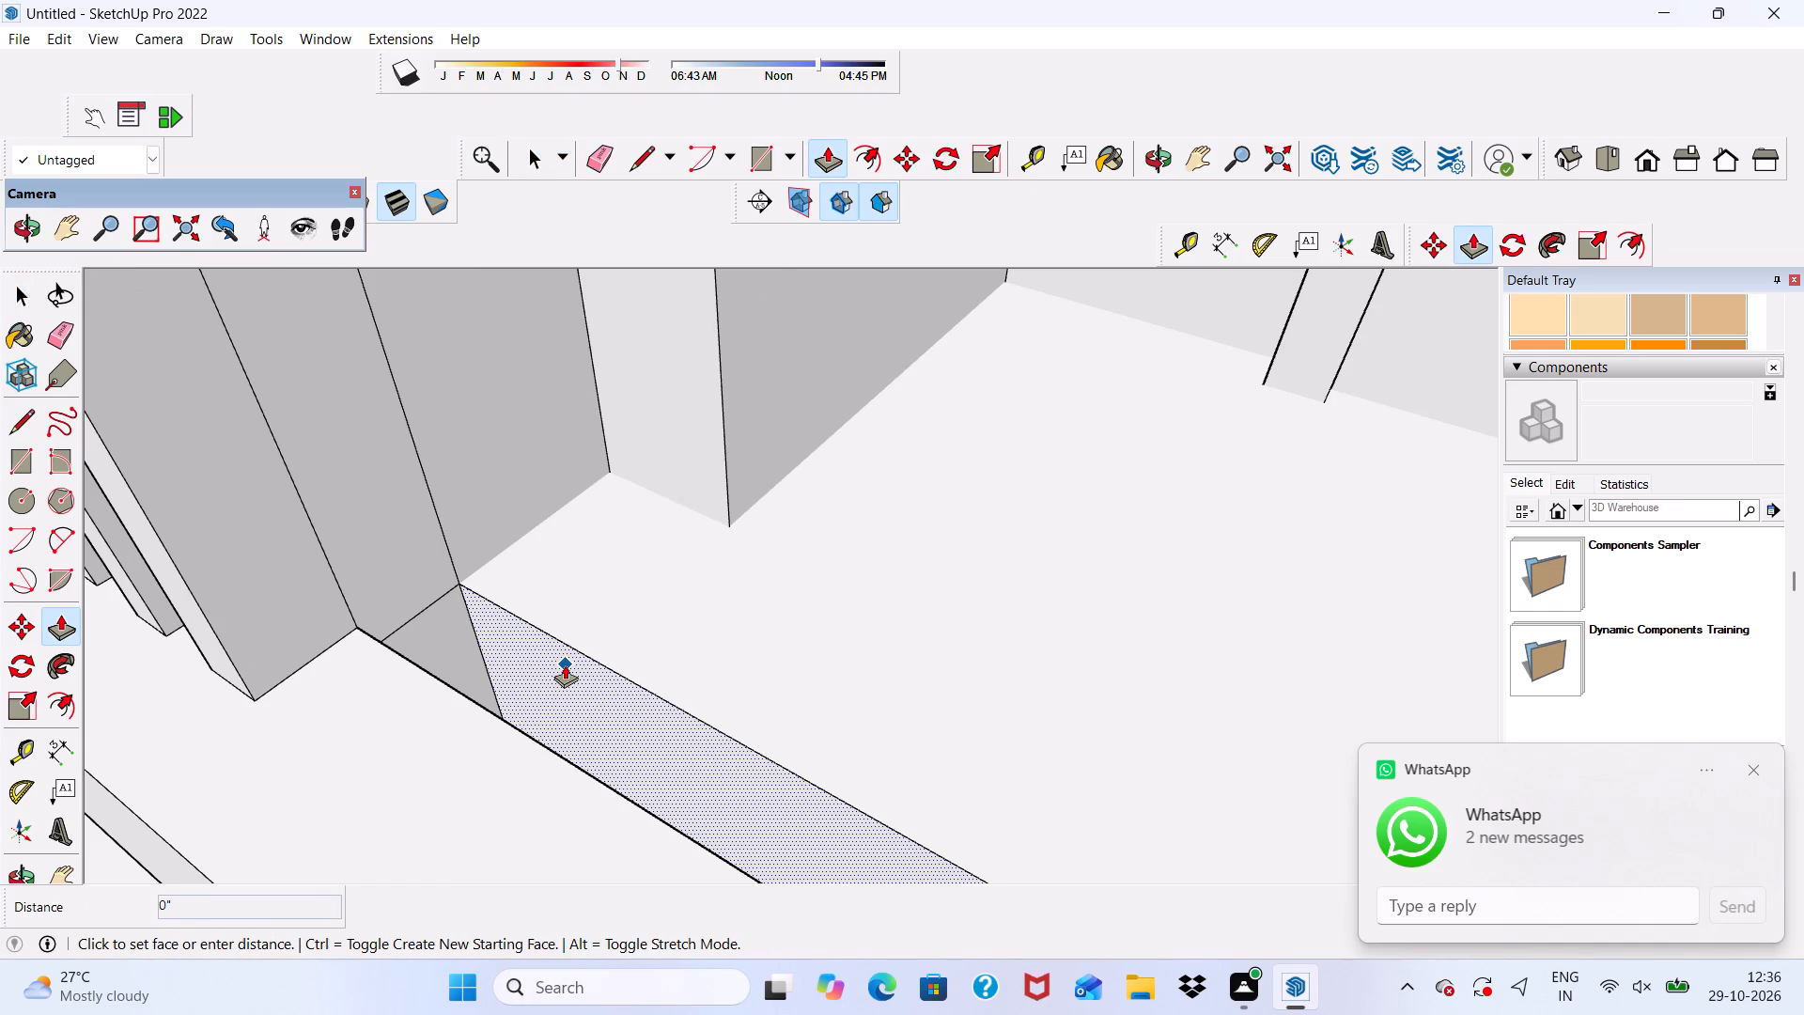
pyautogui.click(380, 649)
# Erase the vertical seam on the lowest balcony's side wall behind the last slat.
pyautogui.scroll(-4, 399, 539)
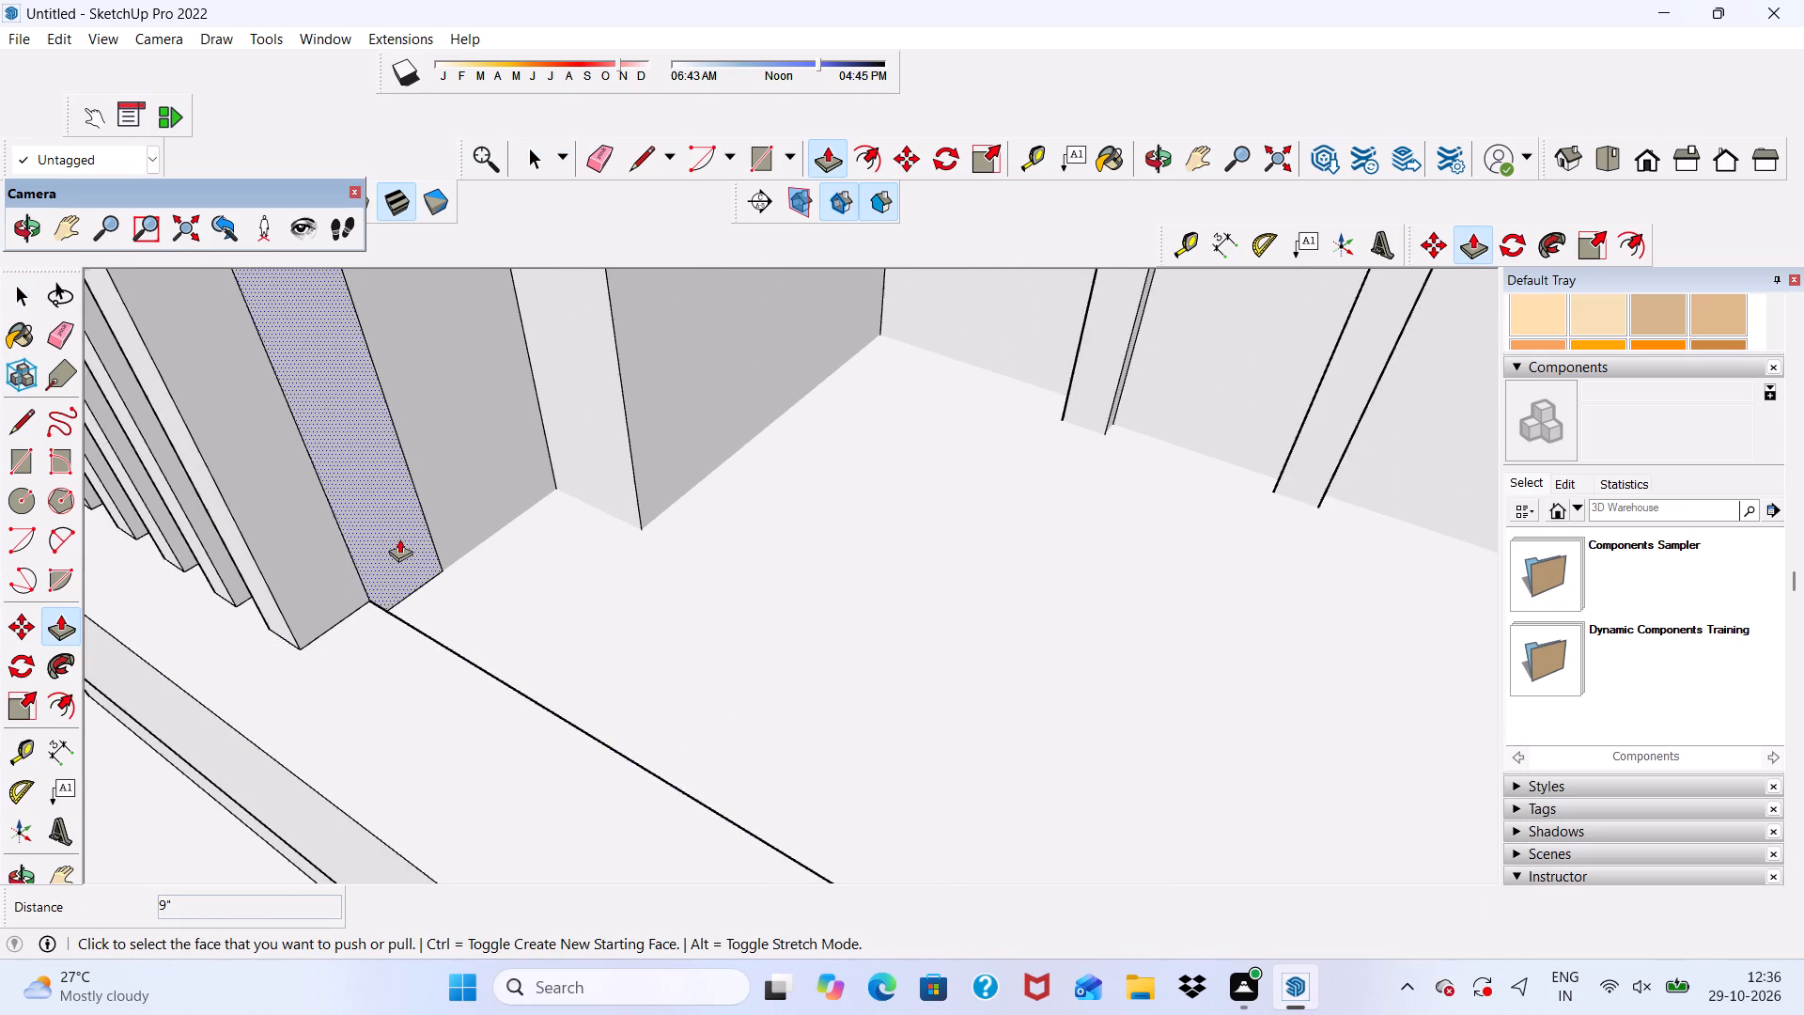
pyautogui.moveTo(399, 539); pyautogui.dragTo(709, 148, button='middle')
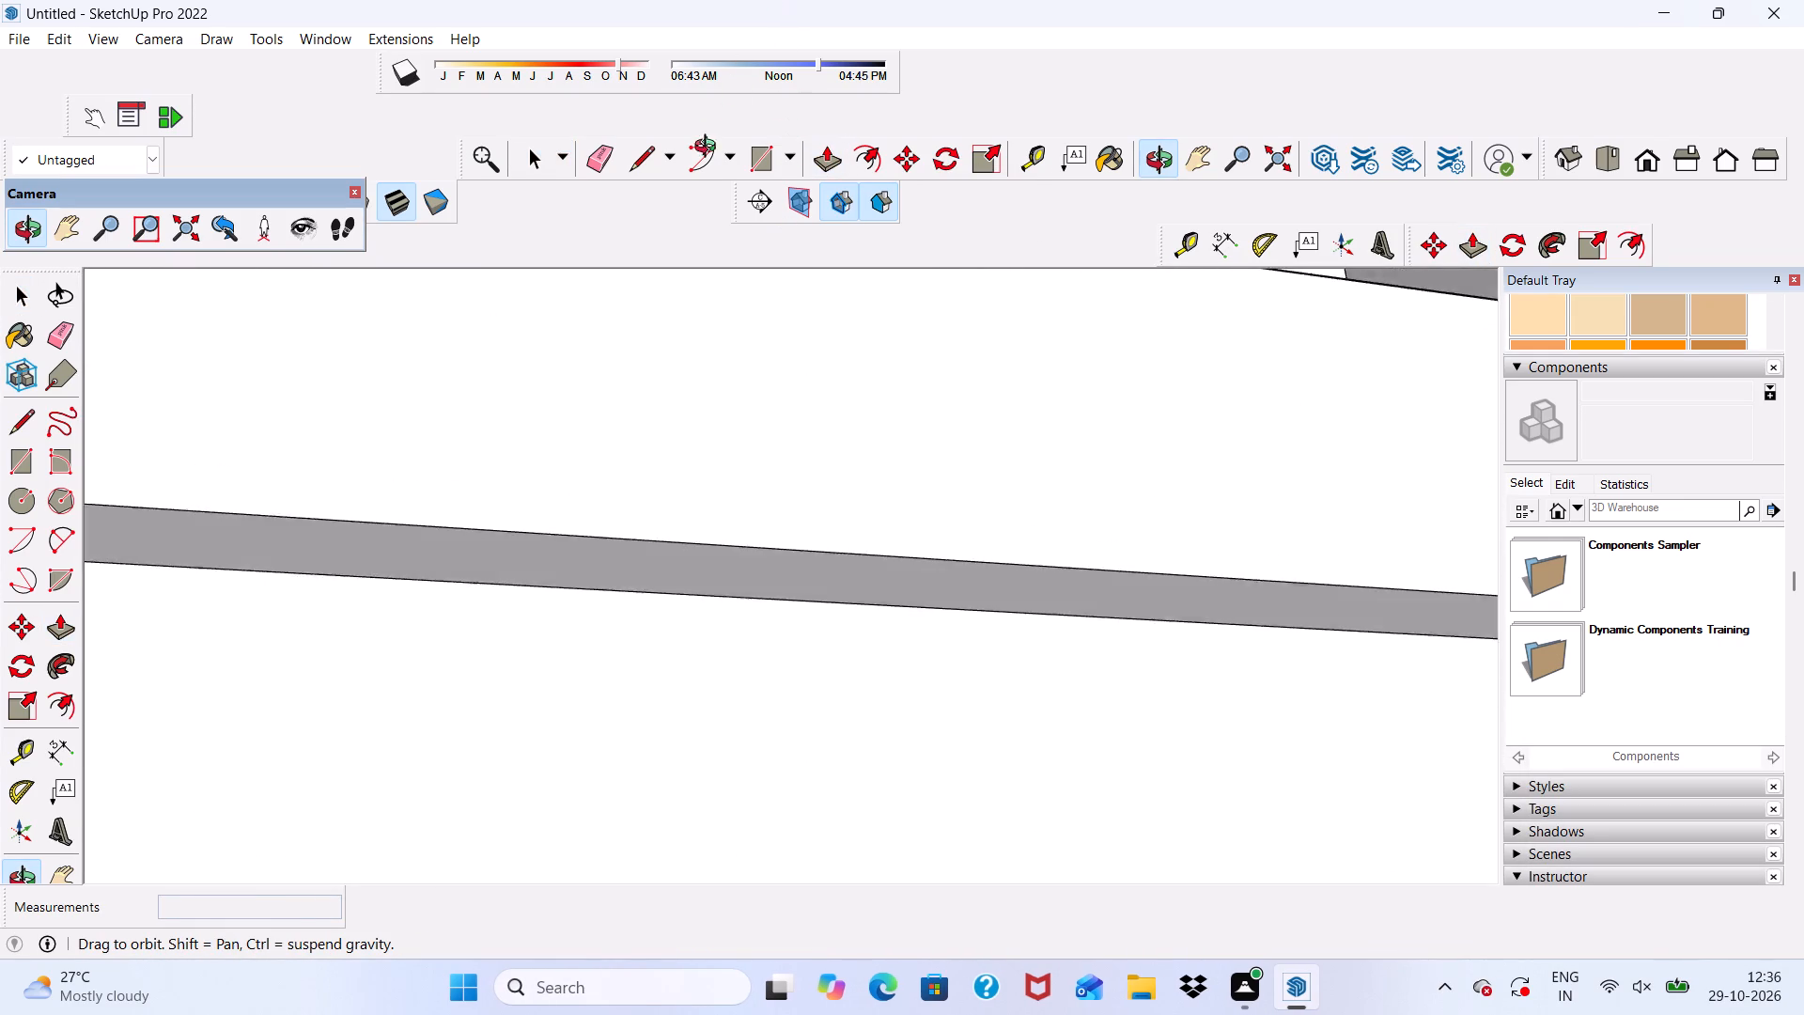
pyautogui.moveTo(709, 148); pyautogui.dragTo(645, 224, button='middle')
pyautogui.scroll(-11, 633, 247)
pyautogui.moveTo(704, 483); pyautogui.dragTo(687, 643, button='middle')
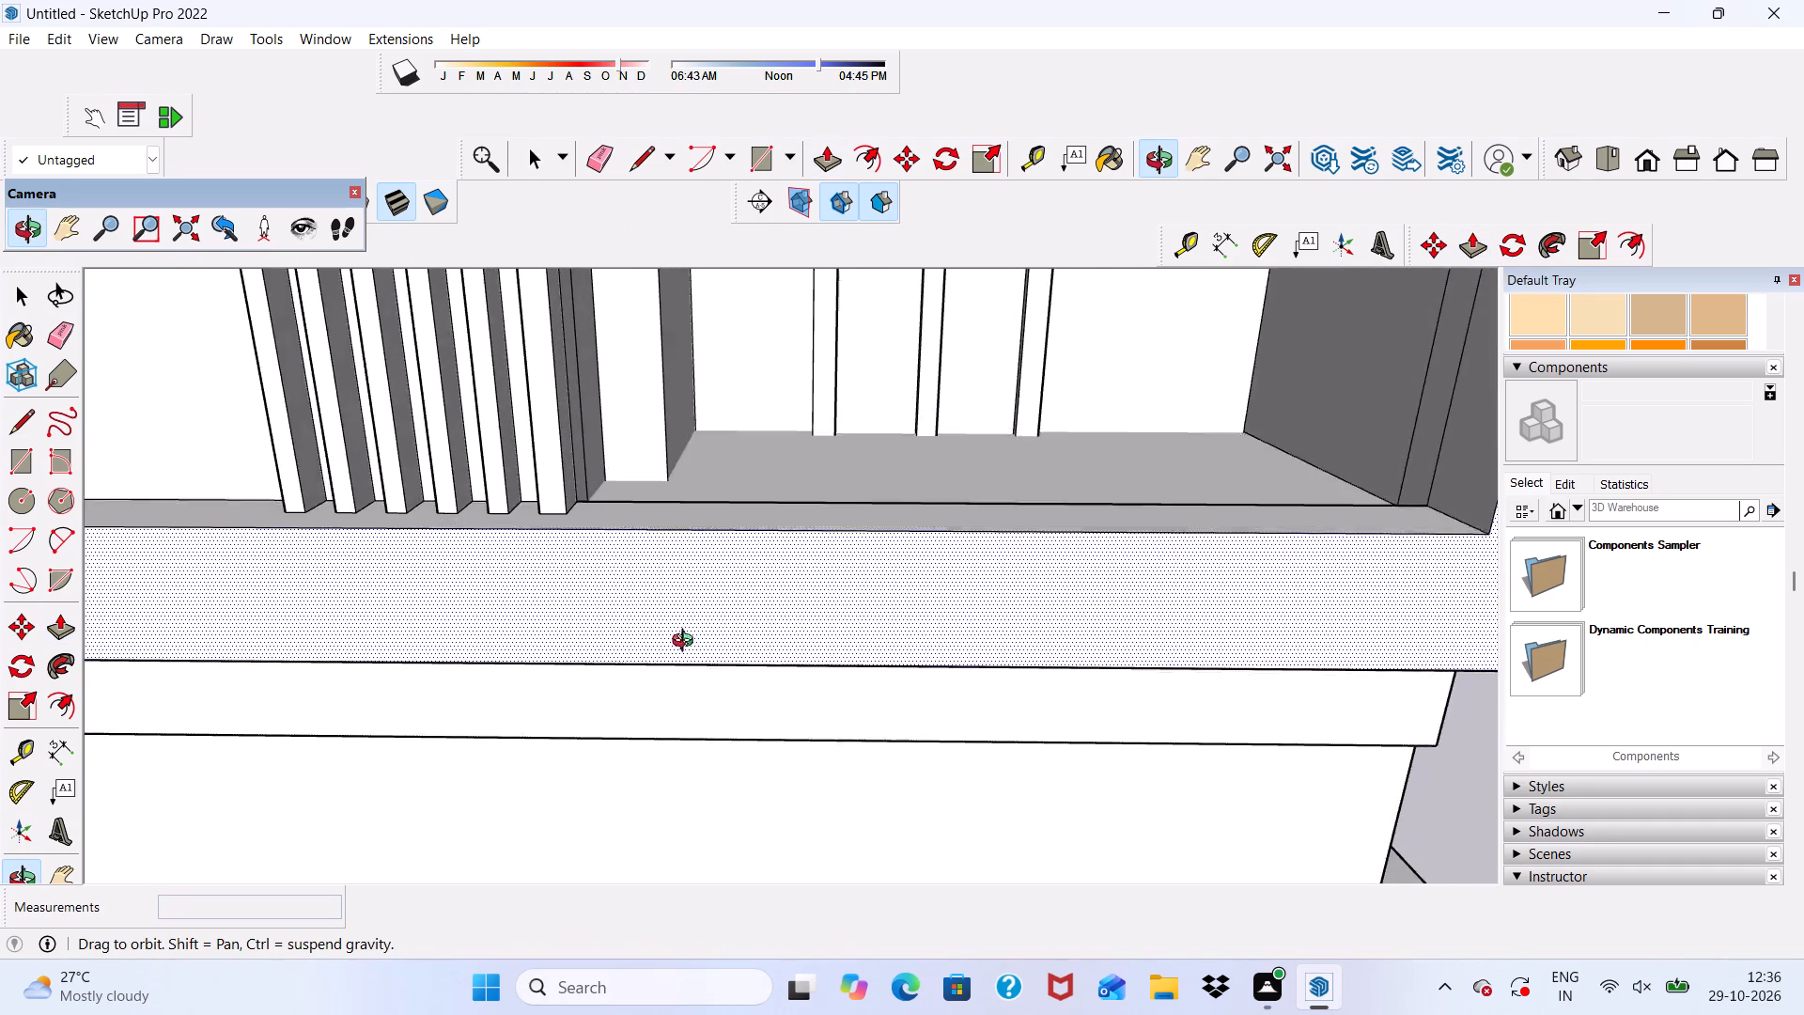
pyautogui.moveTo(687, 643); pyautogui.dragTo(808, 731, button='middle')
pyautogui.scroll(1, 714, 727)
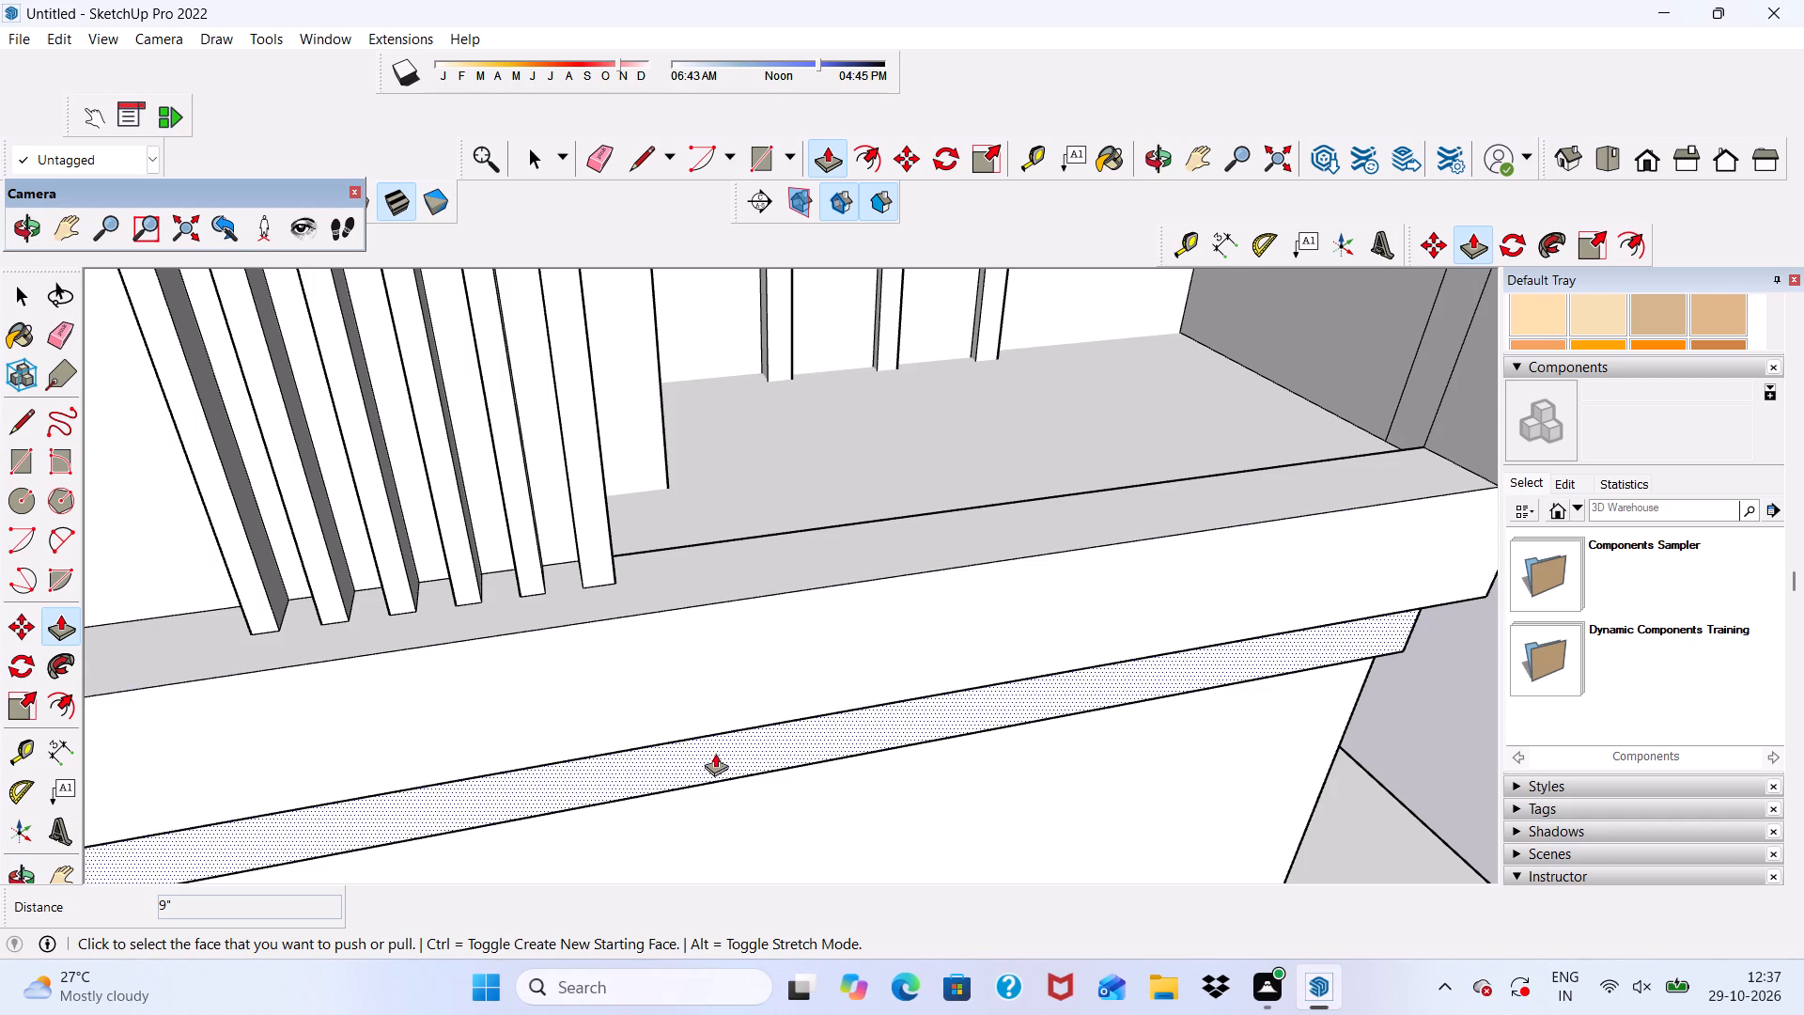
pyautogui.moveTo(783, 757); pyautogui.dragTo(383, 962, button='middle')
pyautogui.moveTo(519, 757); pyautogui.dragTo(589, 650, button='middle')
pyautogui.click(595, 168)
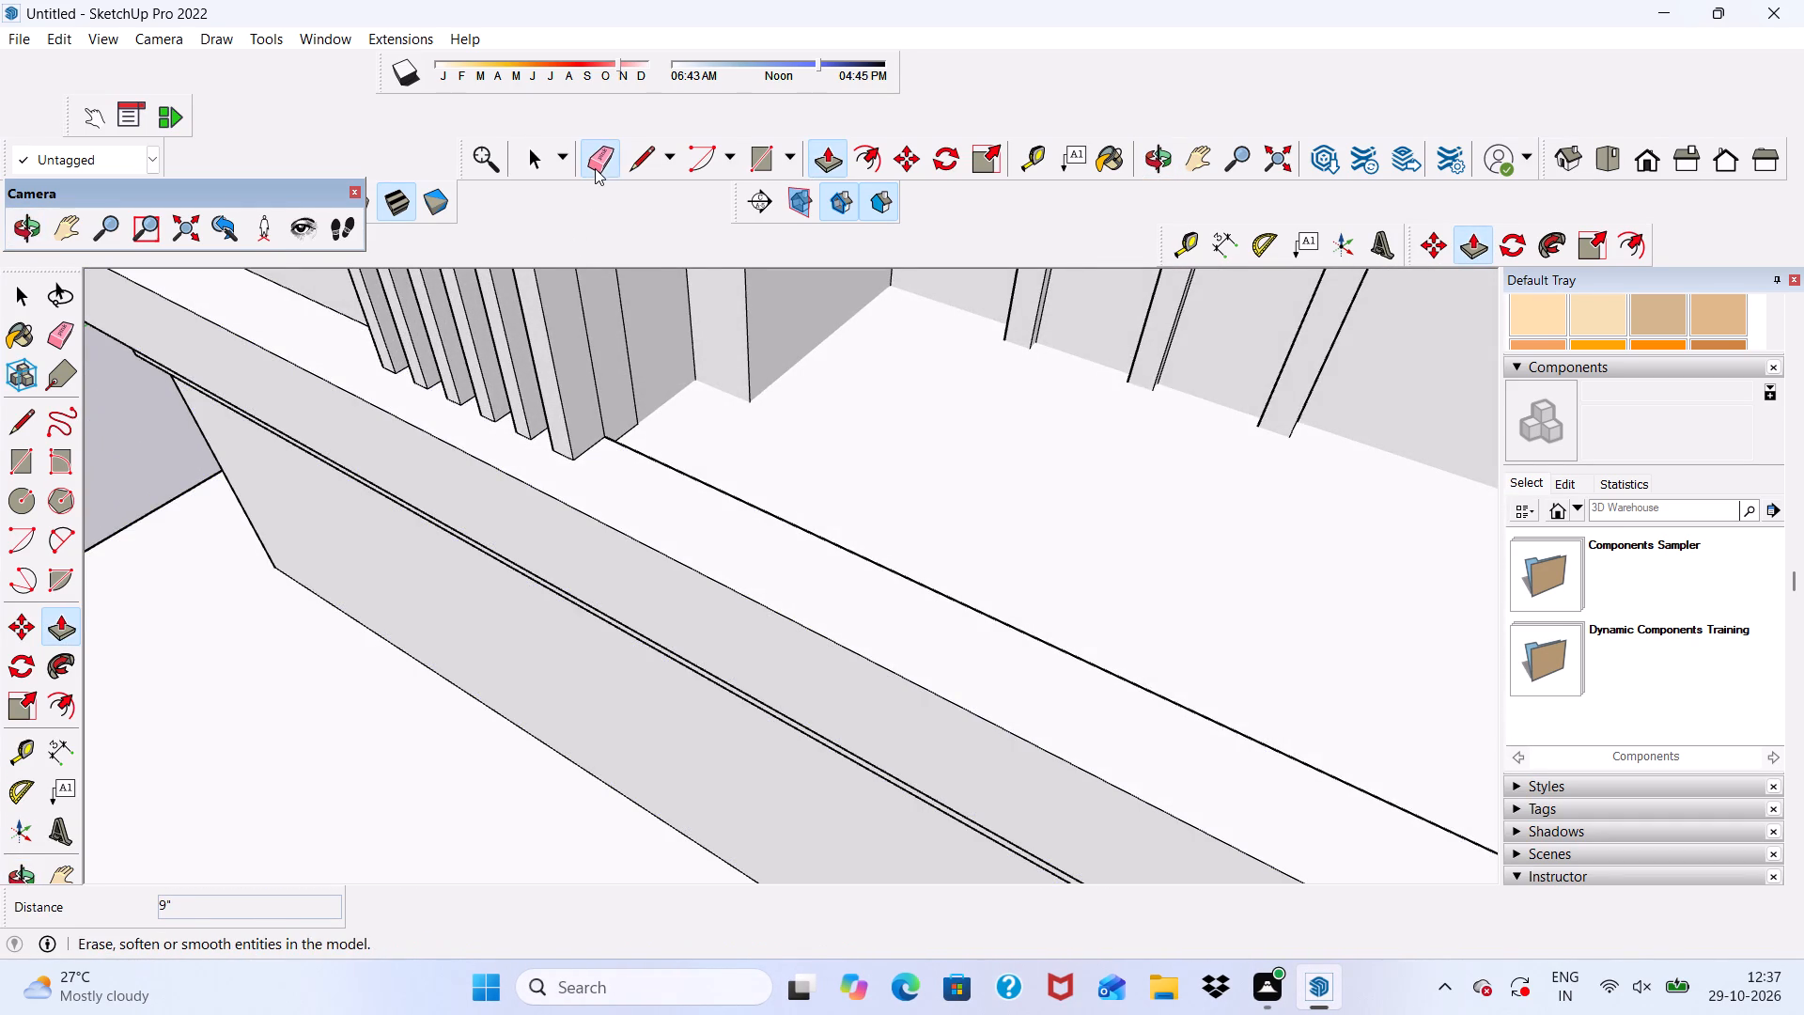
pyautogui.scroll(4, 691, 328)
pyautogui.click(590, 331)
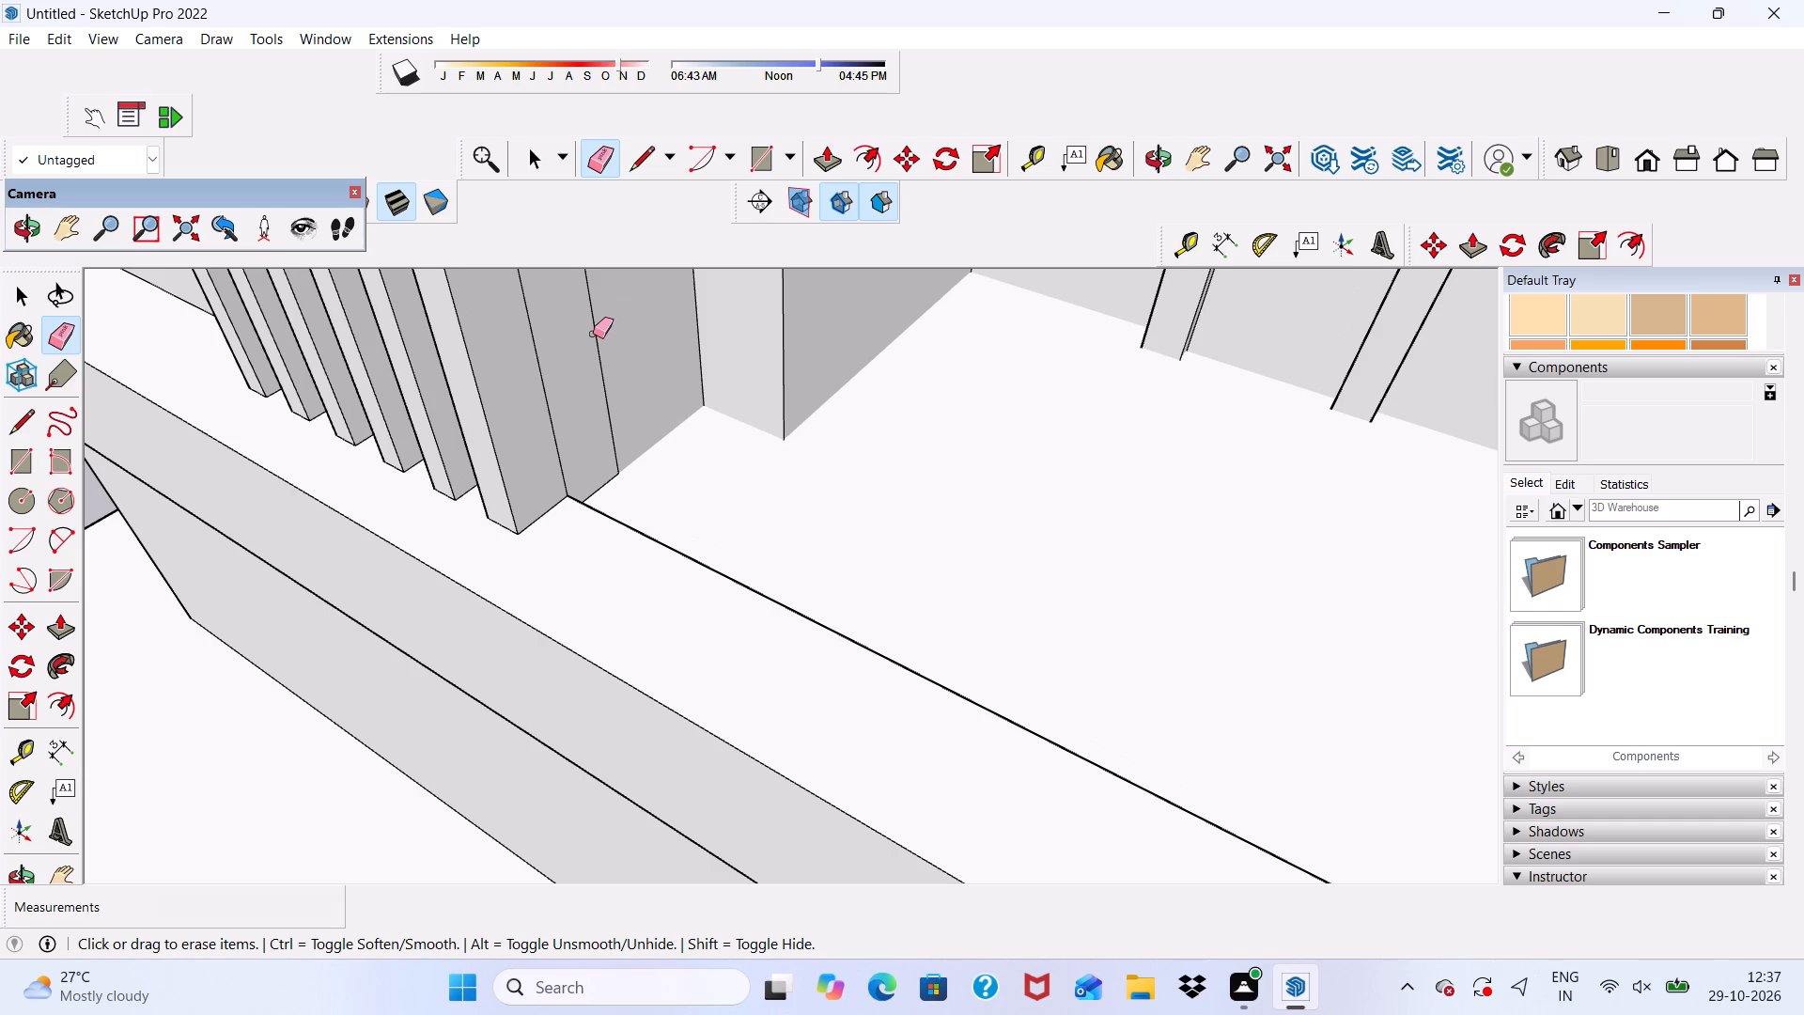
pyautogui.moveTo(593, 335); pyautogui.dragTo(583, 369)
pyautogui.moveTo(588, 347); pyautogui.dragTo(621, 343)
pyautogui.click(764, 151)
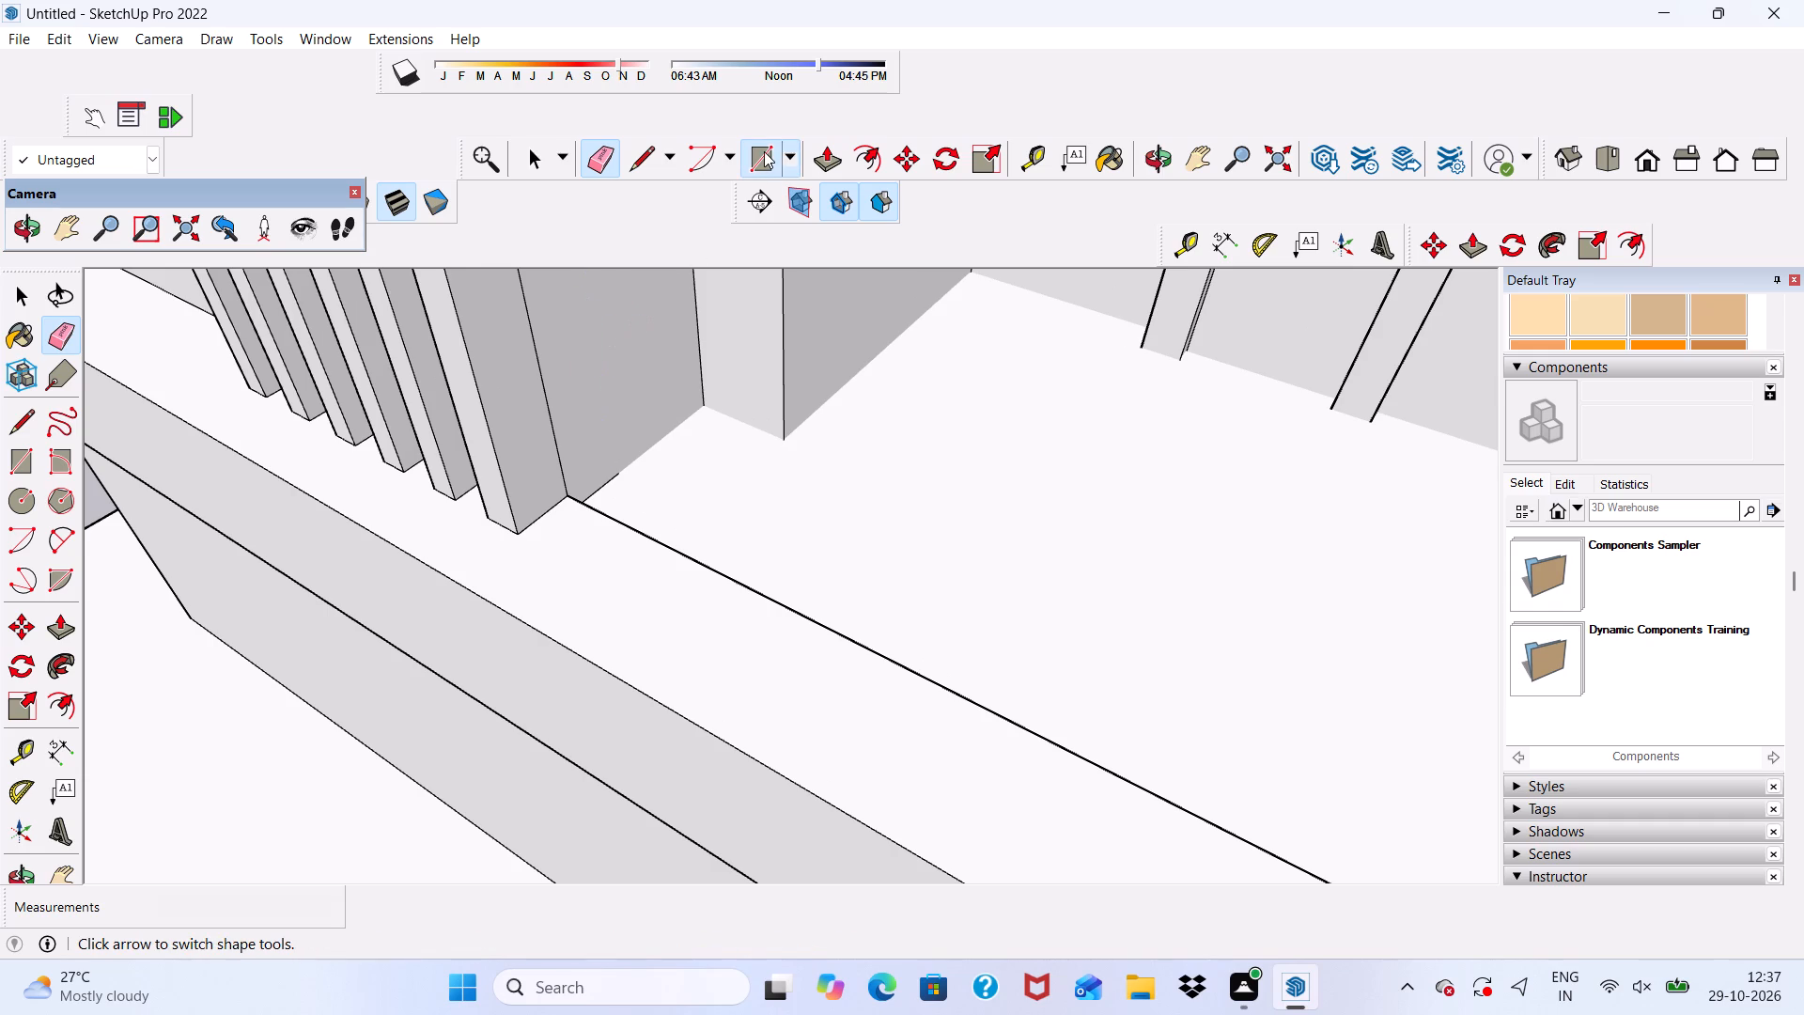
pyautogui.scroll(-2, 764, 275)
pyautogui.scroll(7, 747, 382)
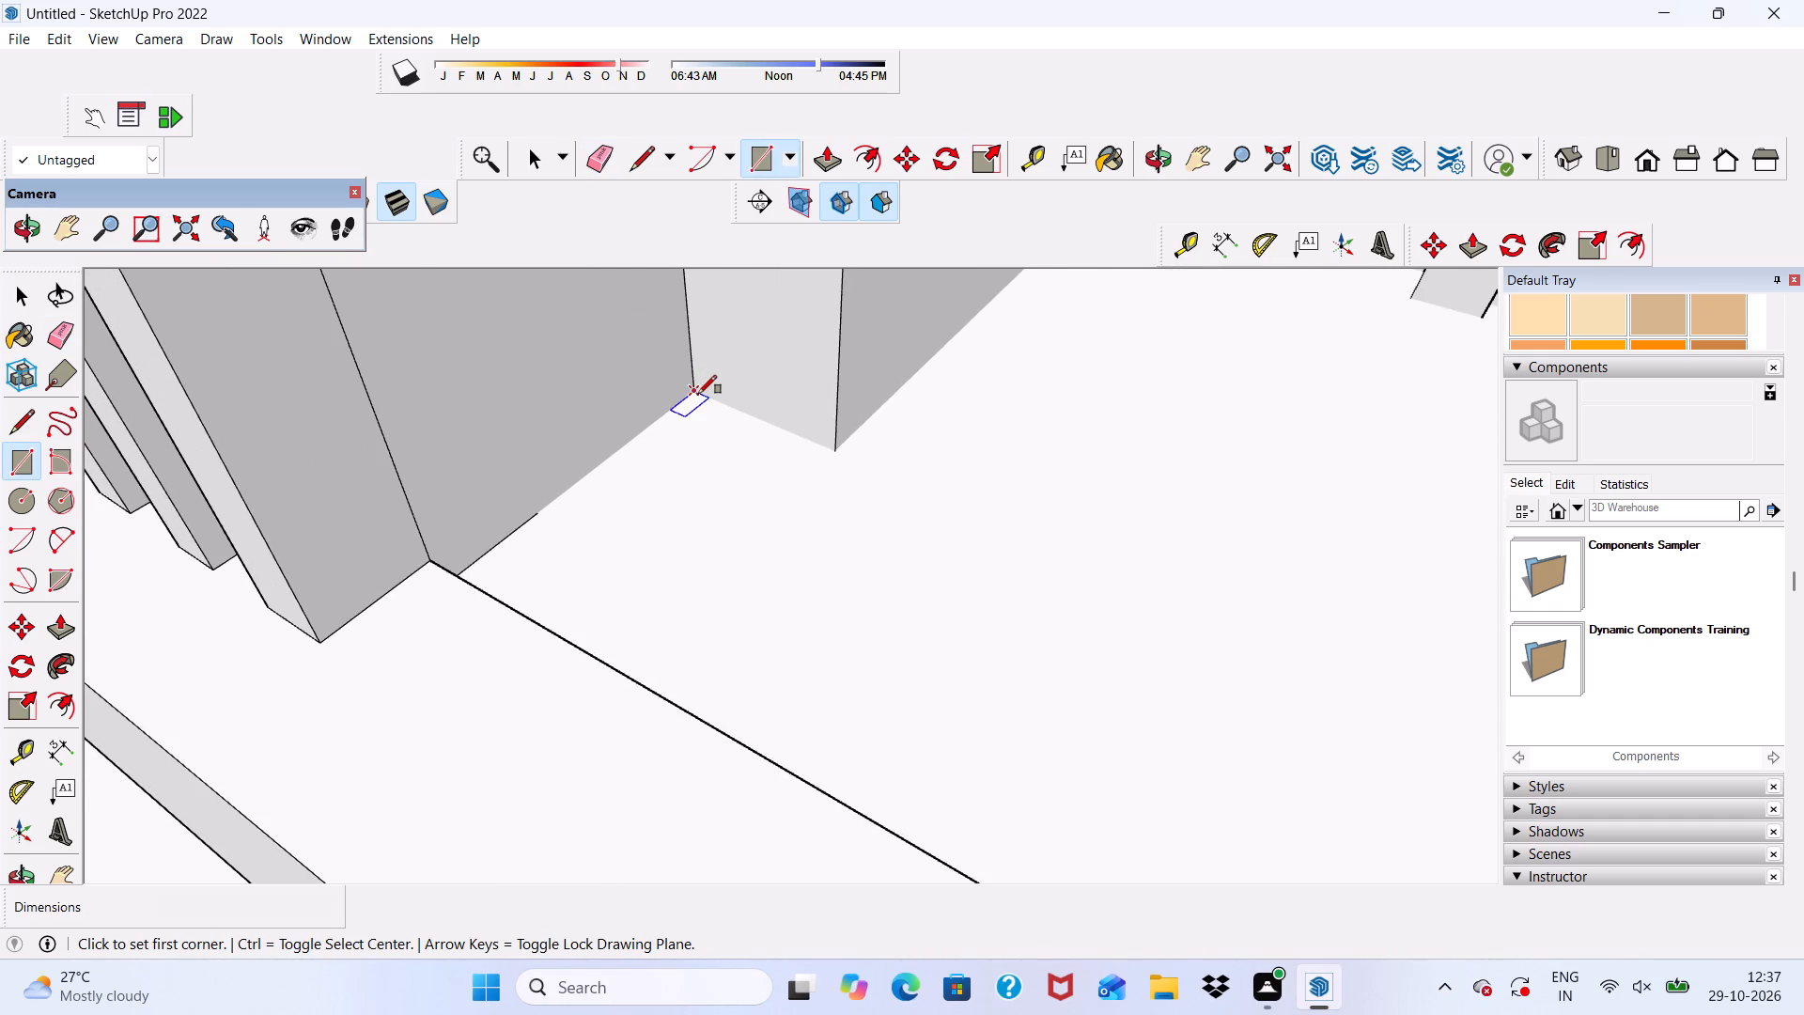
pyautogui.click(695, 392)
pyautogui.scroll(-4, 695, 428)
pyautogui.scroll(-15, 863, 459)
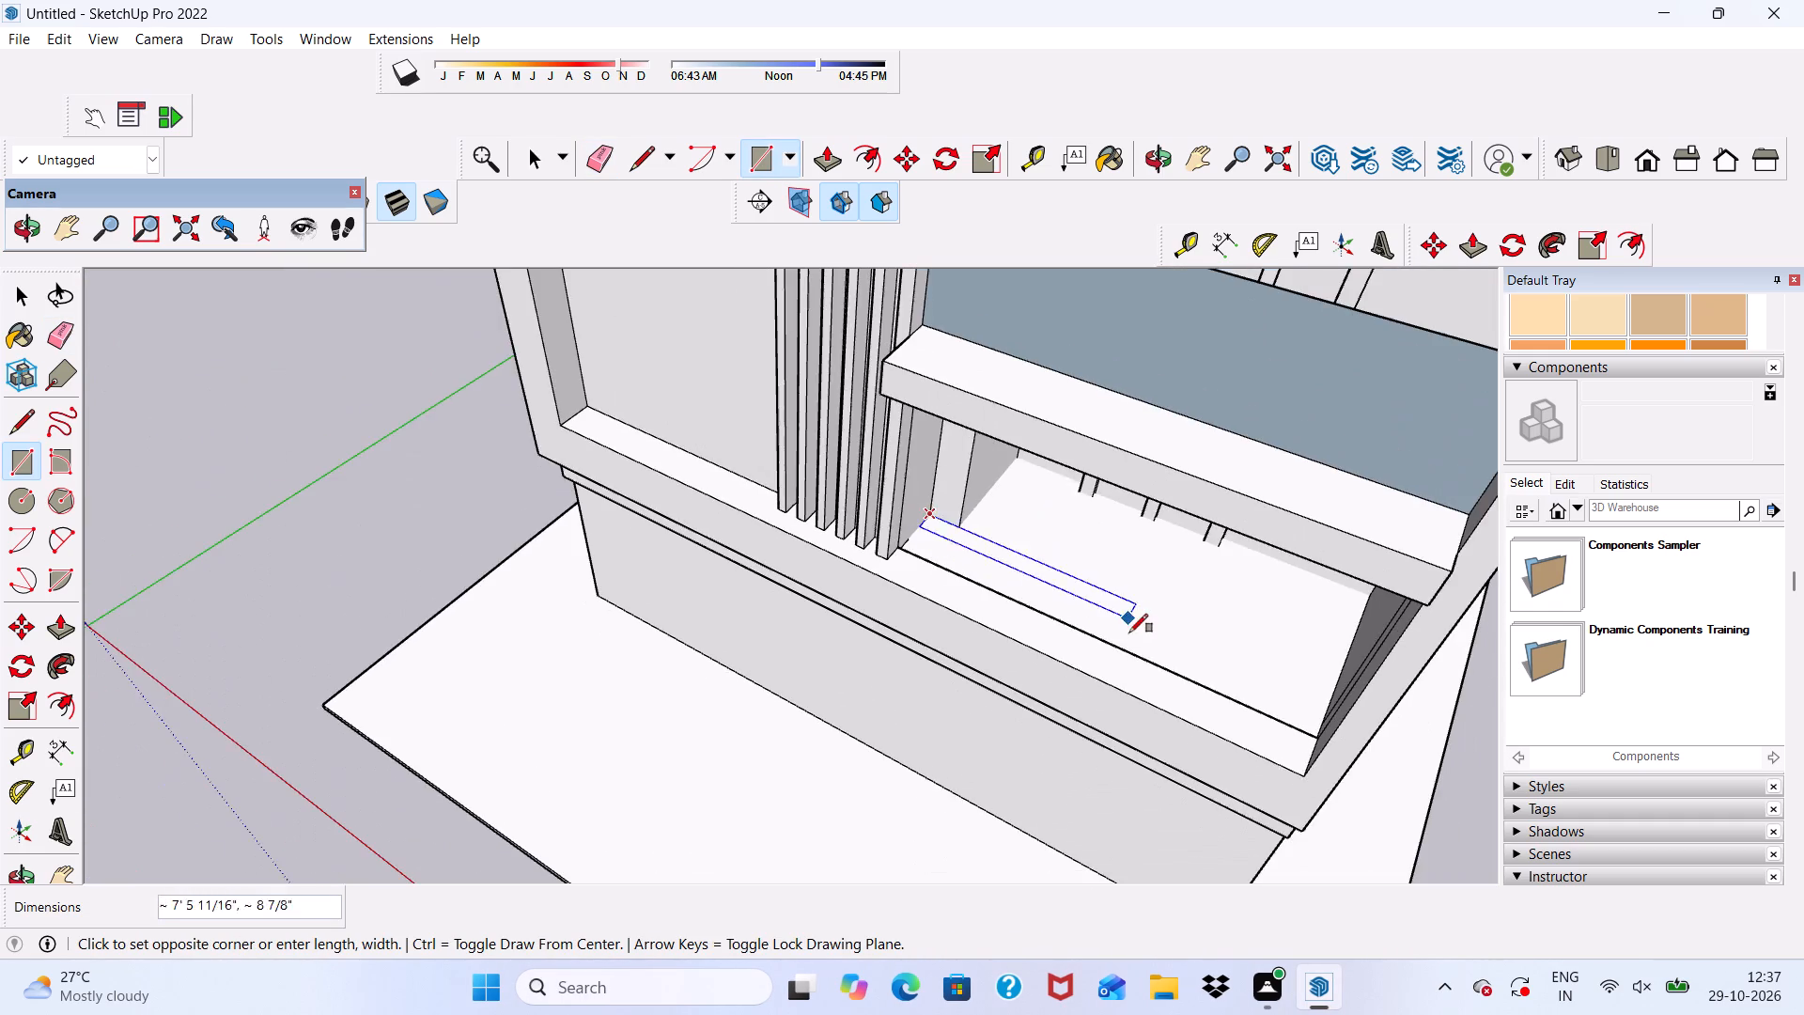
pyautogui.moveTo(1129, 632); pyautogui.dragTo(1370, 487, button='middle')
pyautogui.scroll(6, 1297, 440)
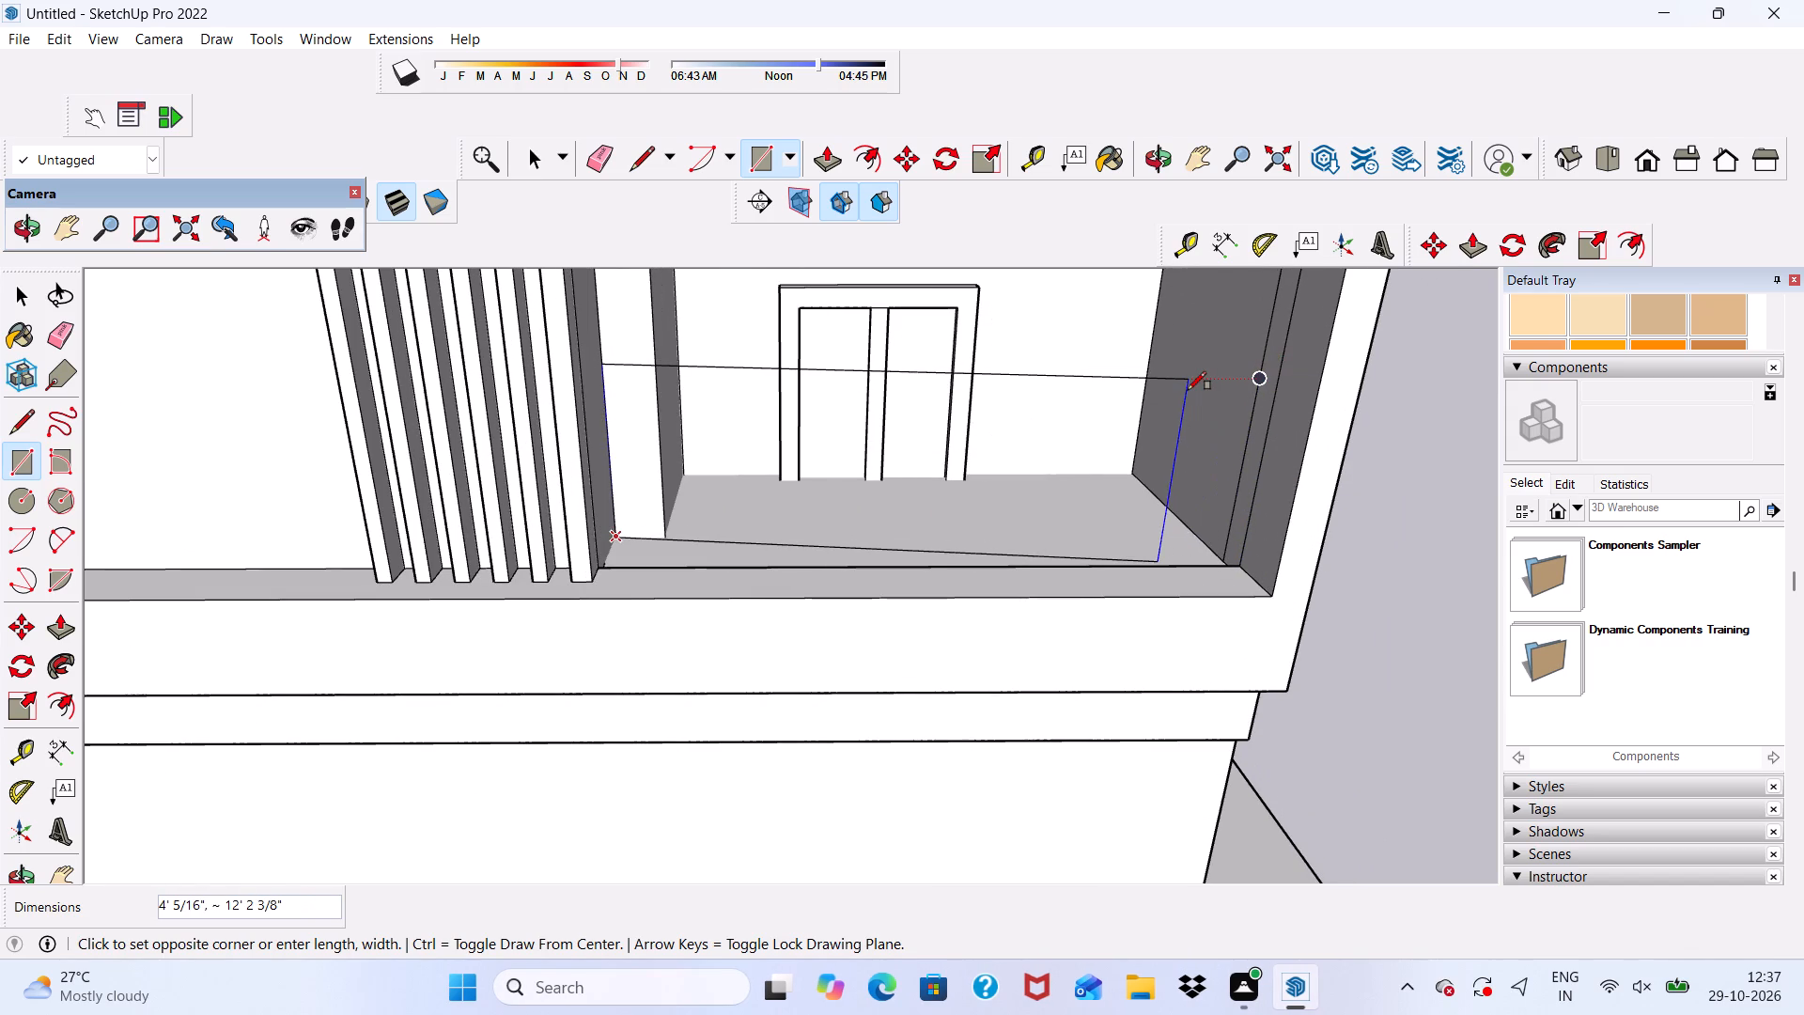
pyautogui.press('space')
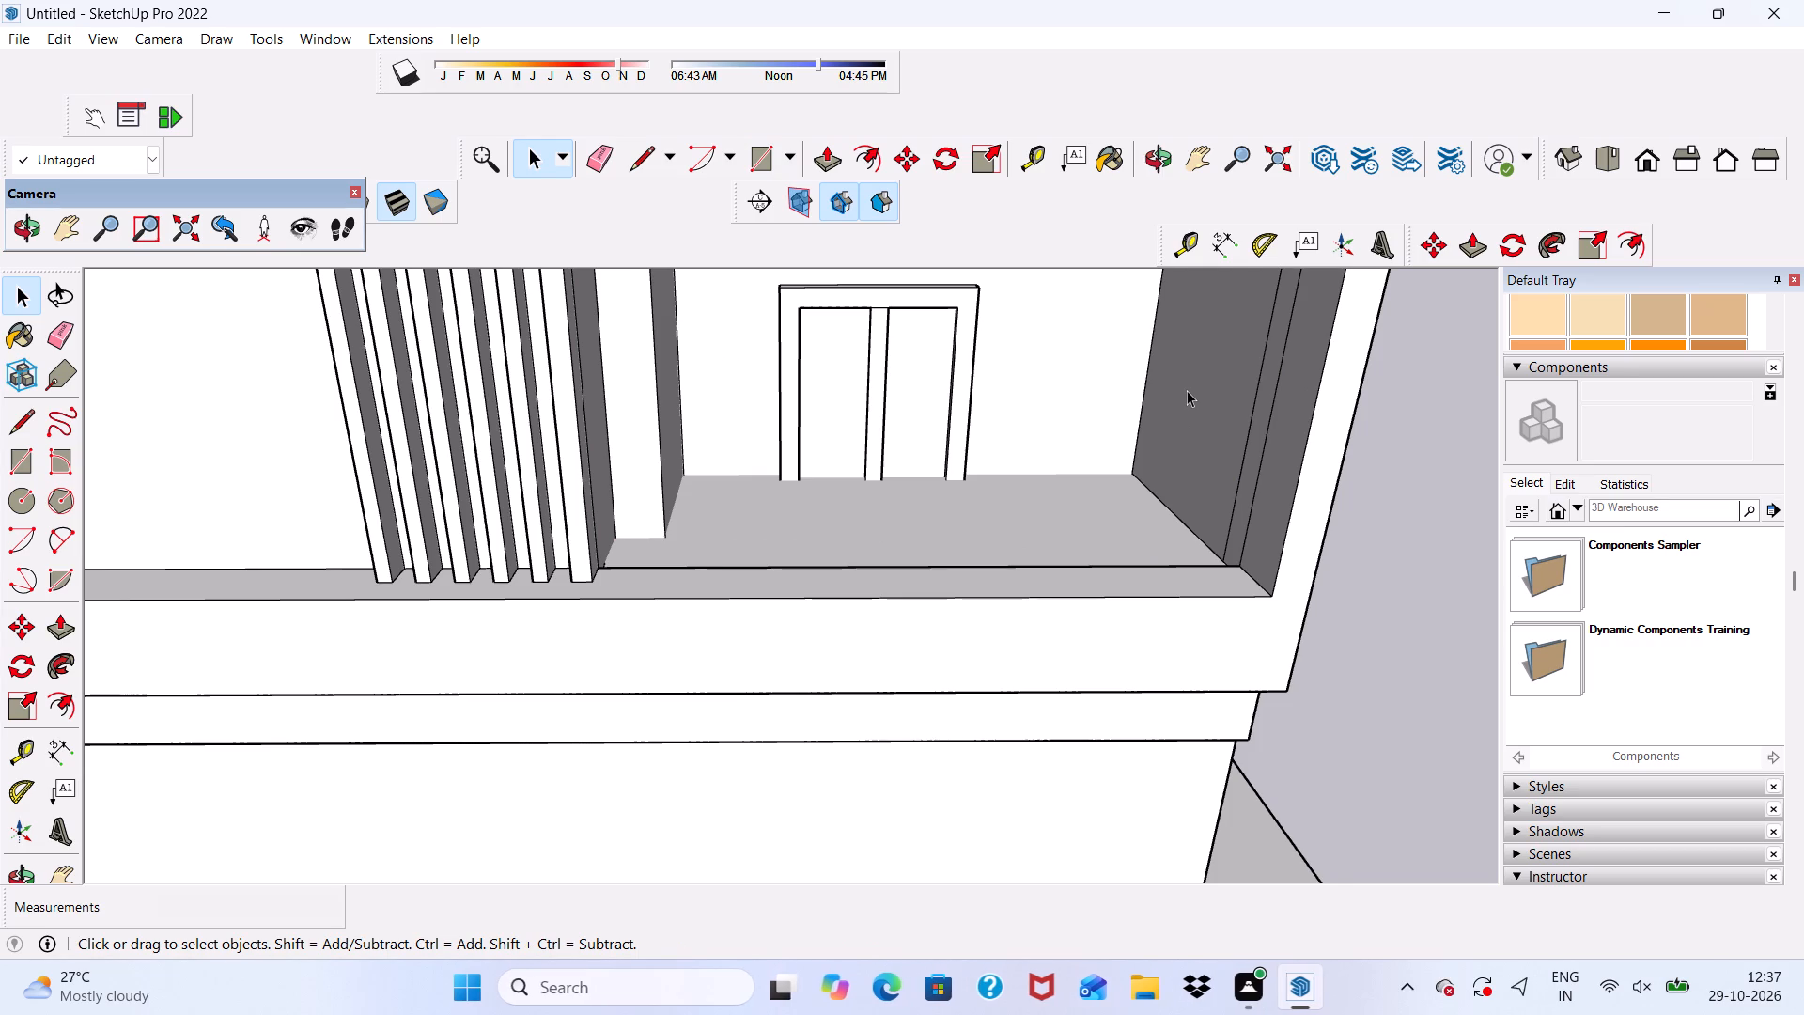
# Draw a rectangle across the lowest balcony's front opening, from the floor corner to the slat-side edge, 13' 6 9/16" by about 3' 2 3/8".
pyautogui.click(740, 164)
pyautogui.scroll(-4, 740, 181)
pyautogui.moveTo(846, 396); pyautogui.dragTo(870, 486, button='middle')
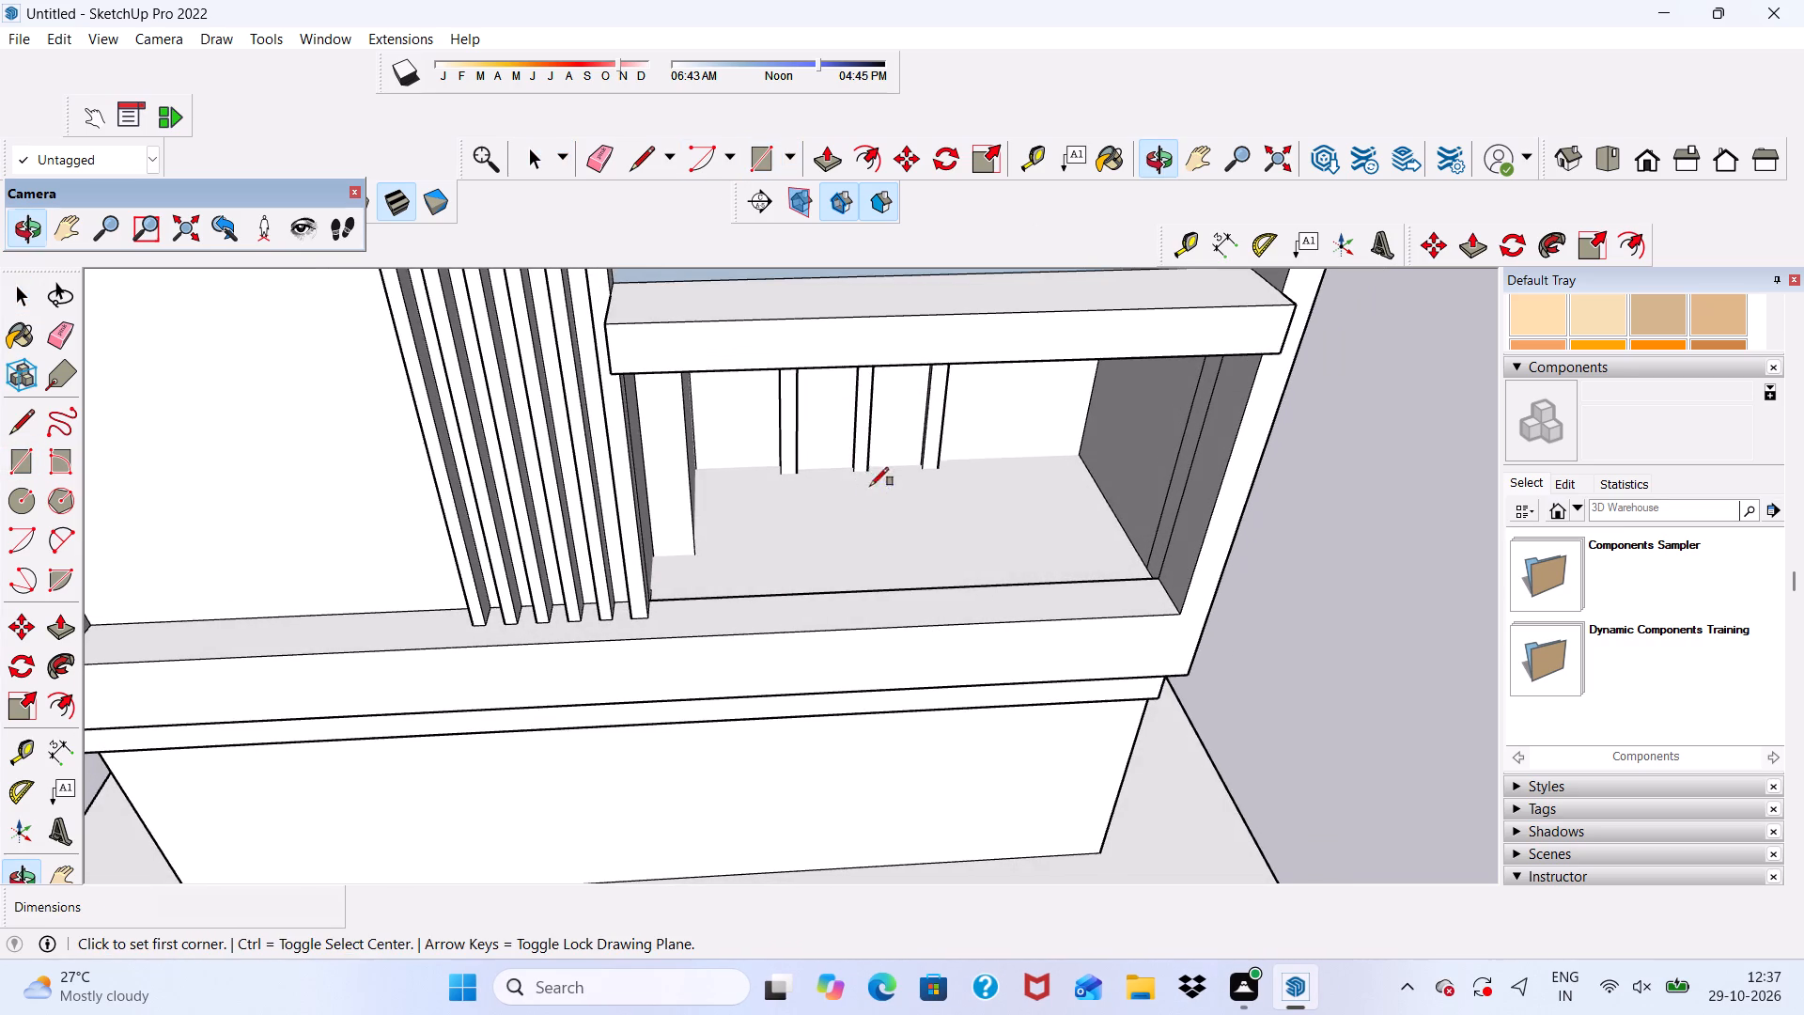
pyautogui.scroll(5, 923, 407)
pyautogui.scroll(6, 1406, 692)
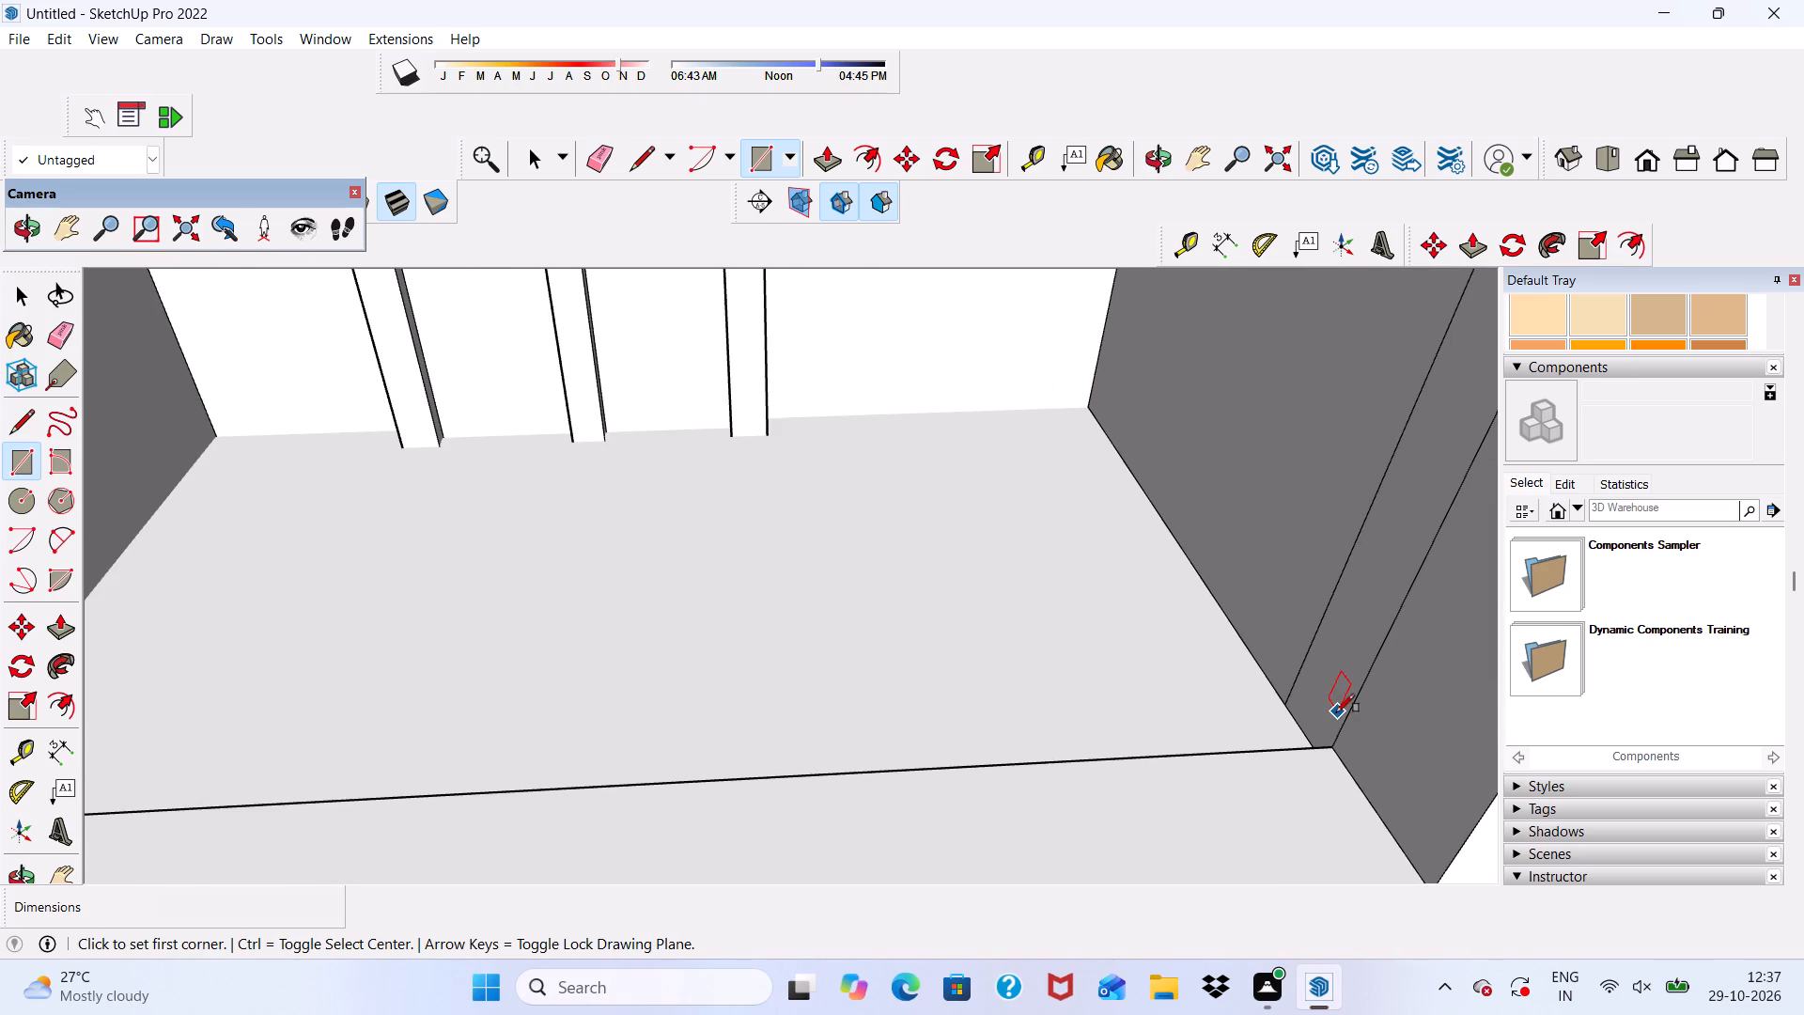
pyautogui.click(1325, 744)
pyautogui.scroll(-5, 1193, 564)
pyautogui.scroll(-5, 863, 461)
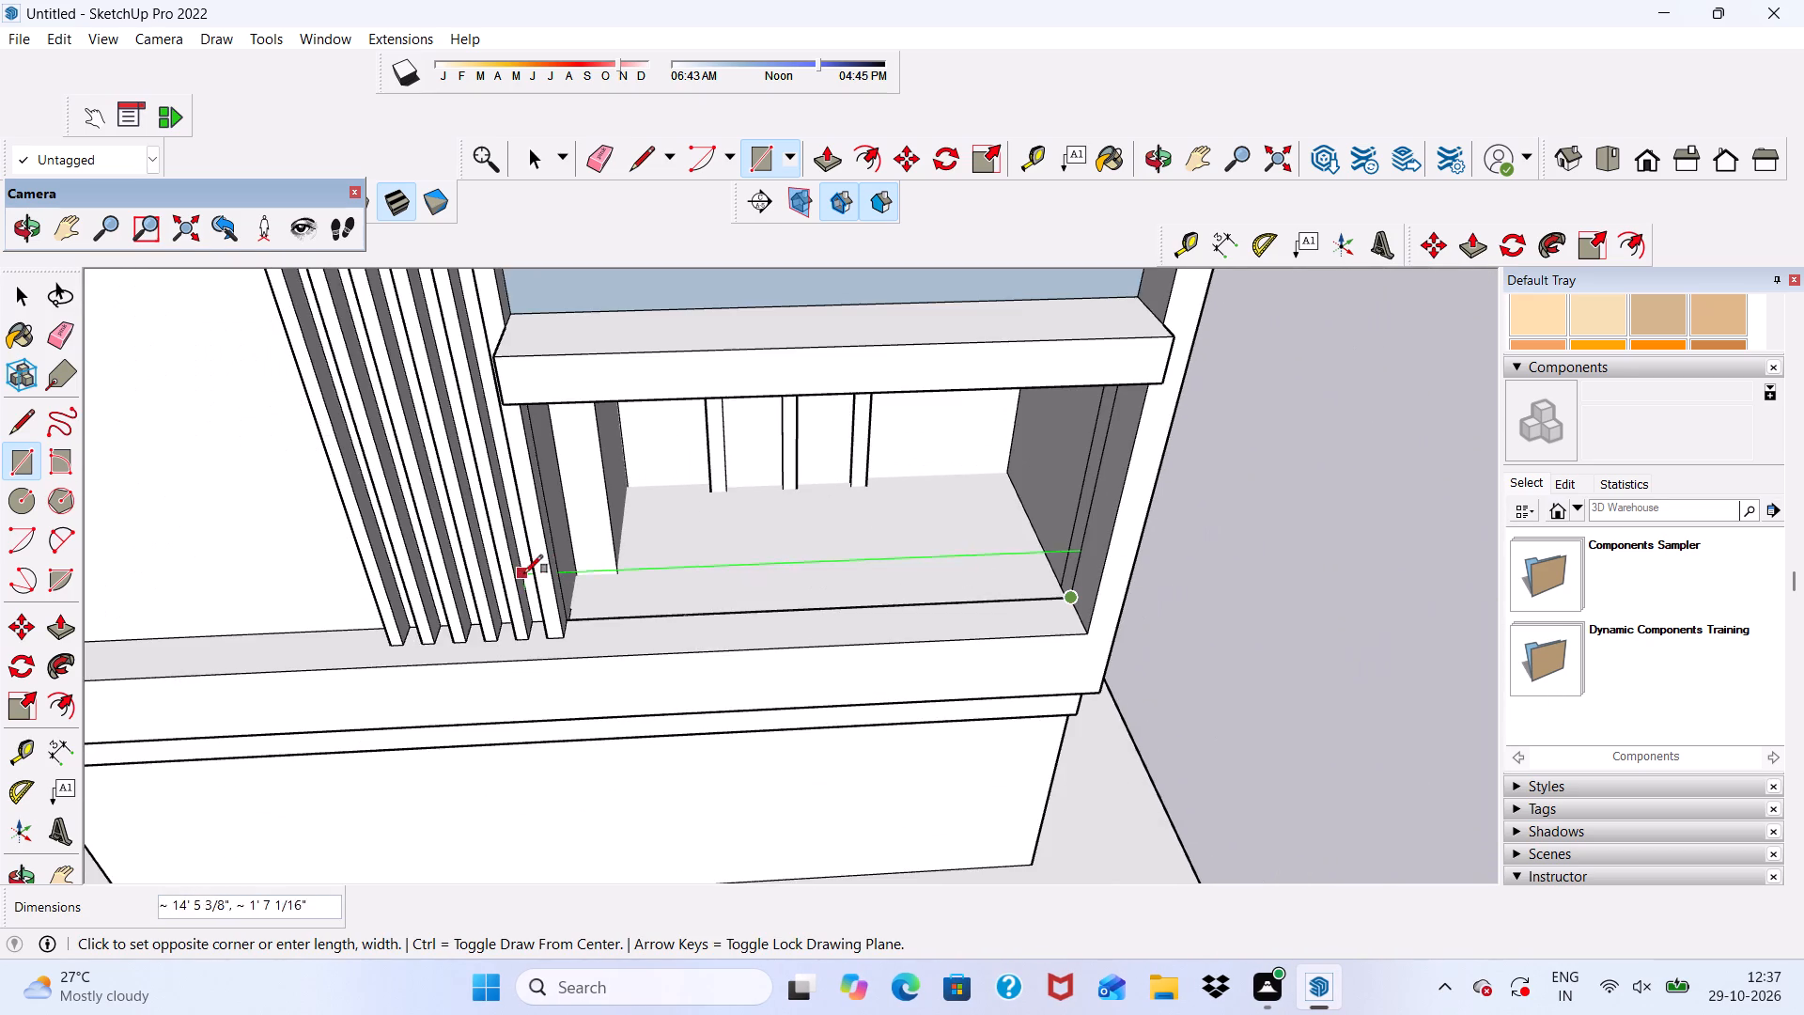
pyautogui.scroll(5, 542, 541)
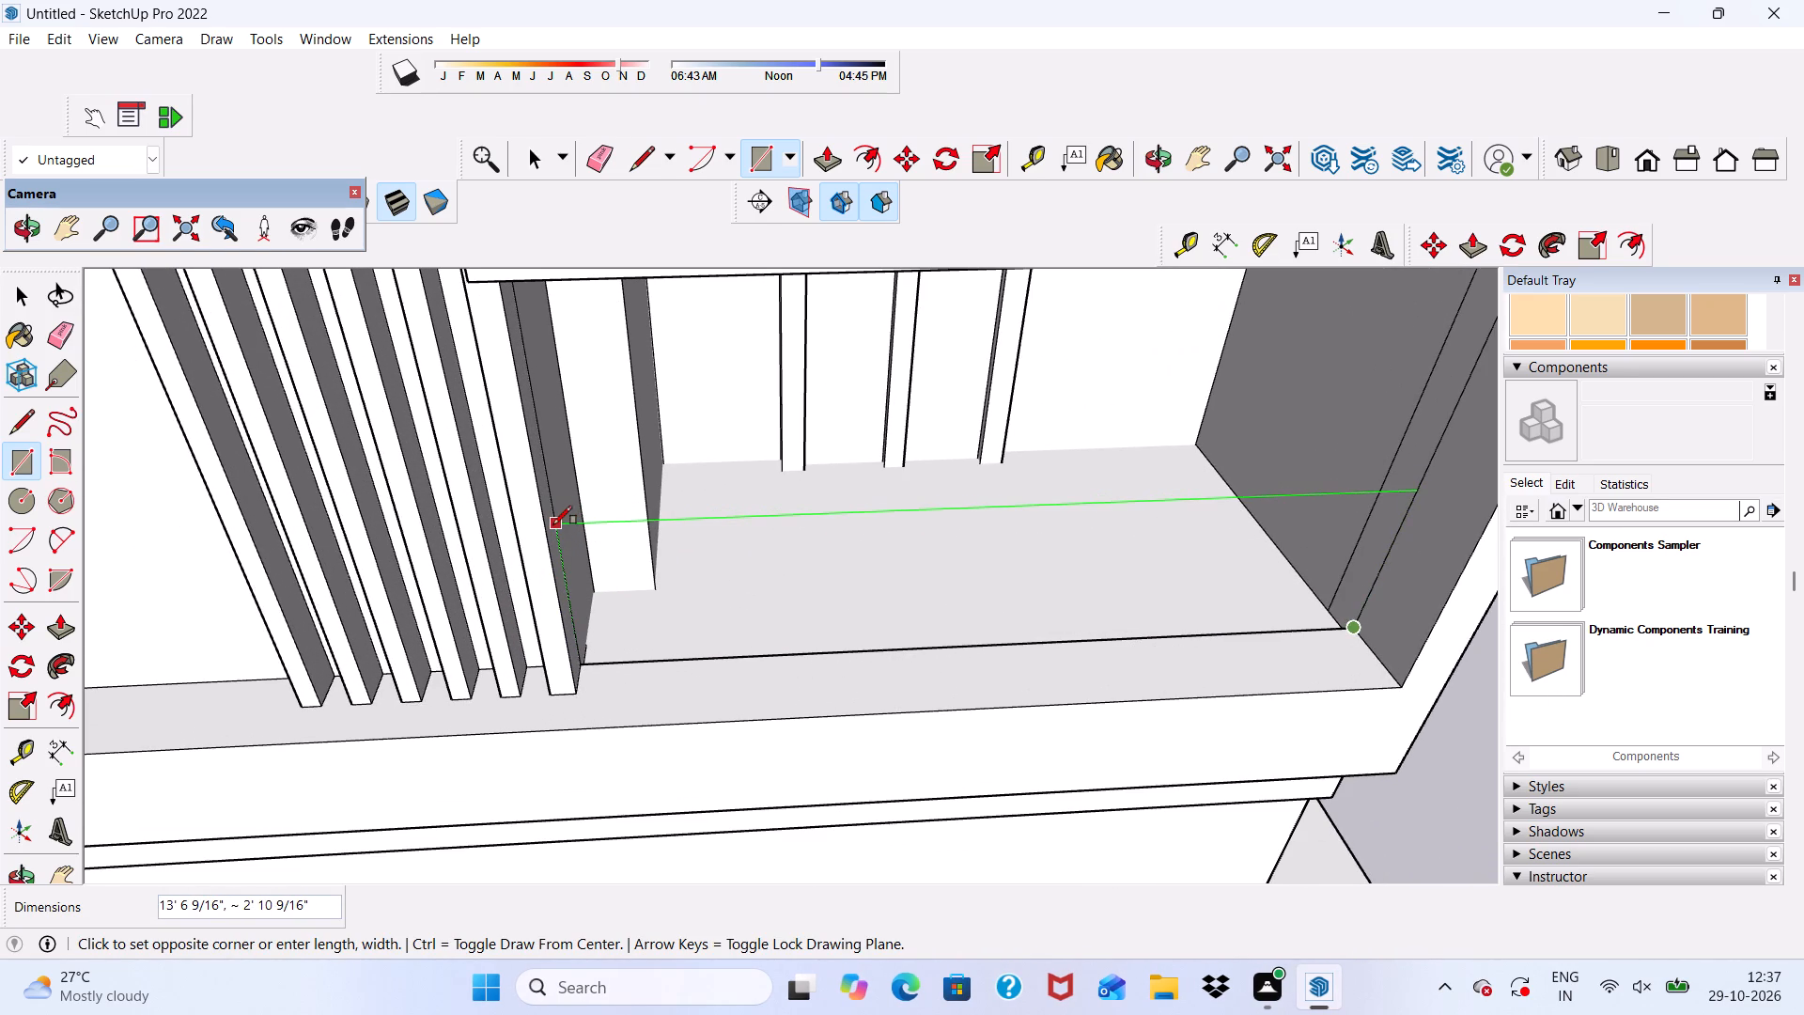
pyautogui.click(552, 507)
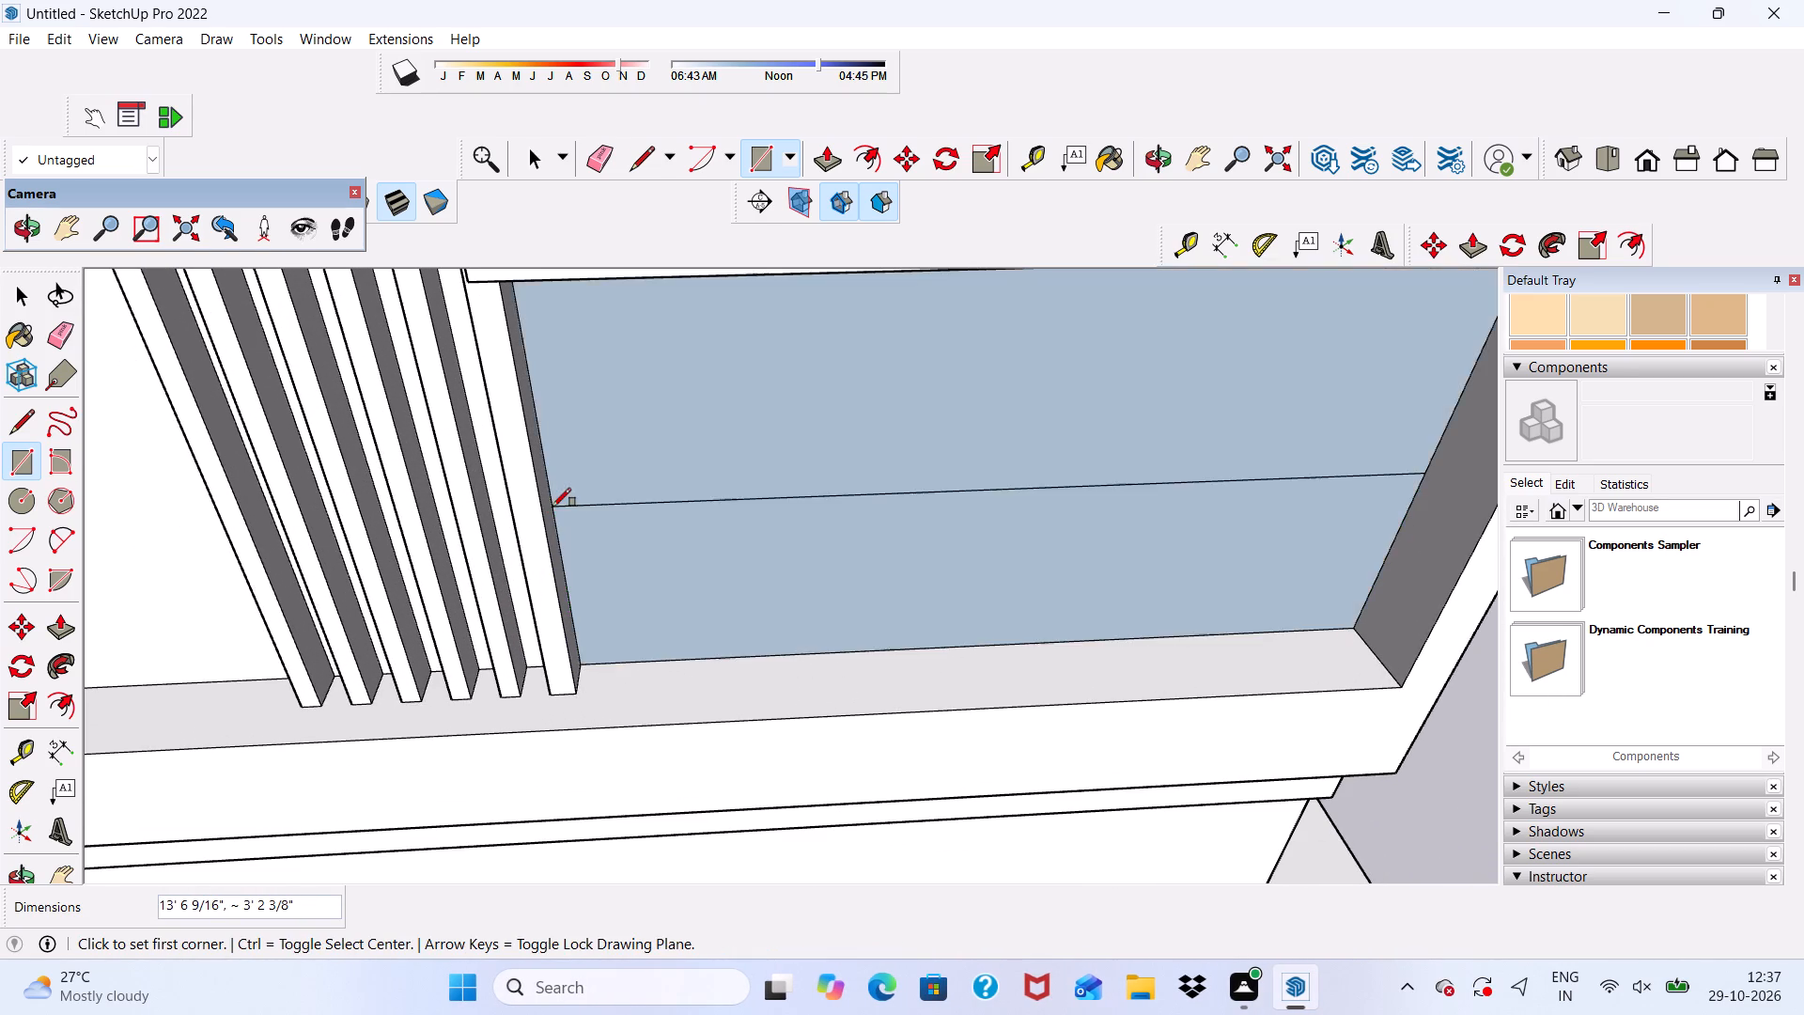
pyautogui.scroll(-4, 563, 510)
pyautogui.moveTo(630, 557); pyautogui.dragTo(631, 480, button='middle')
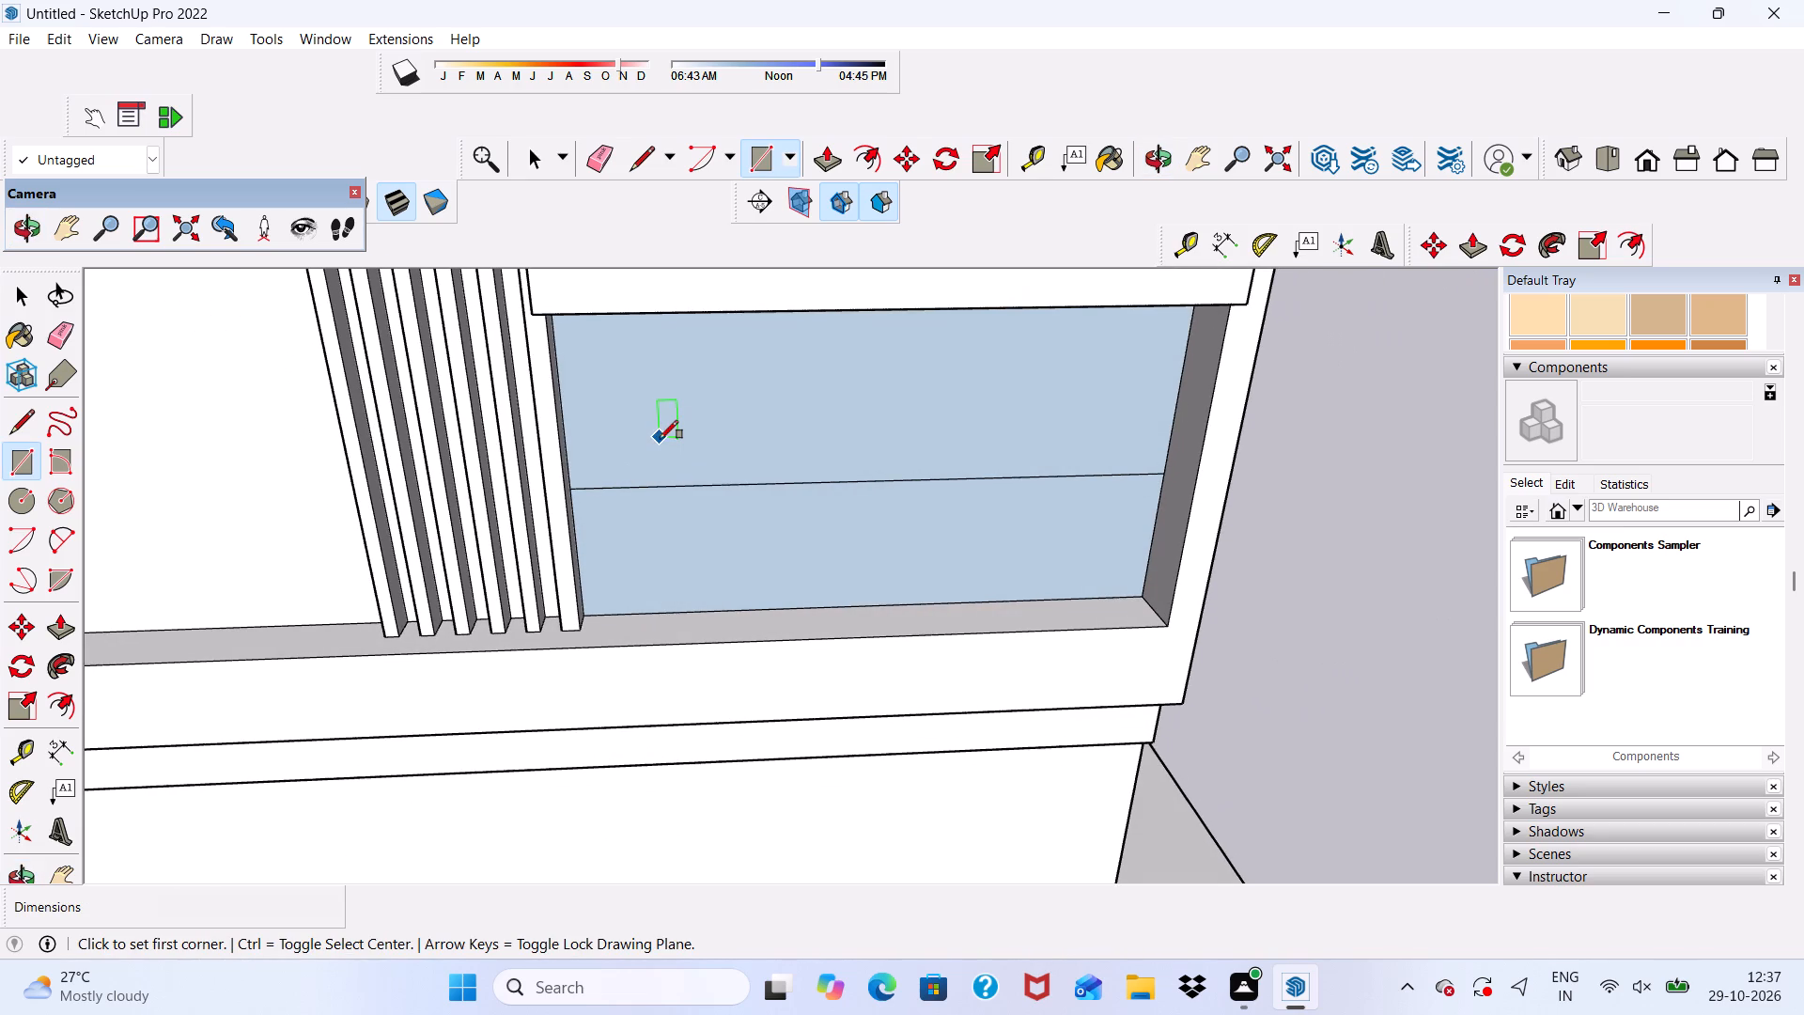
pyautogui.press('space')
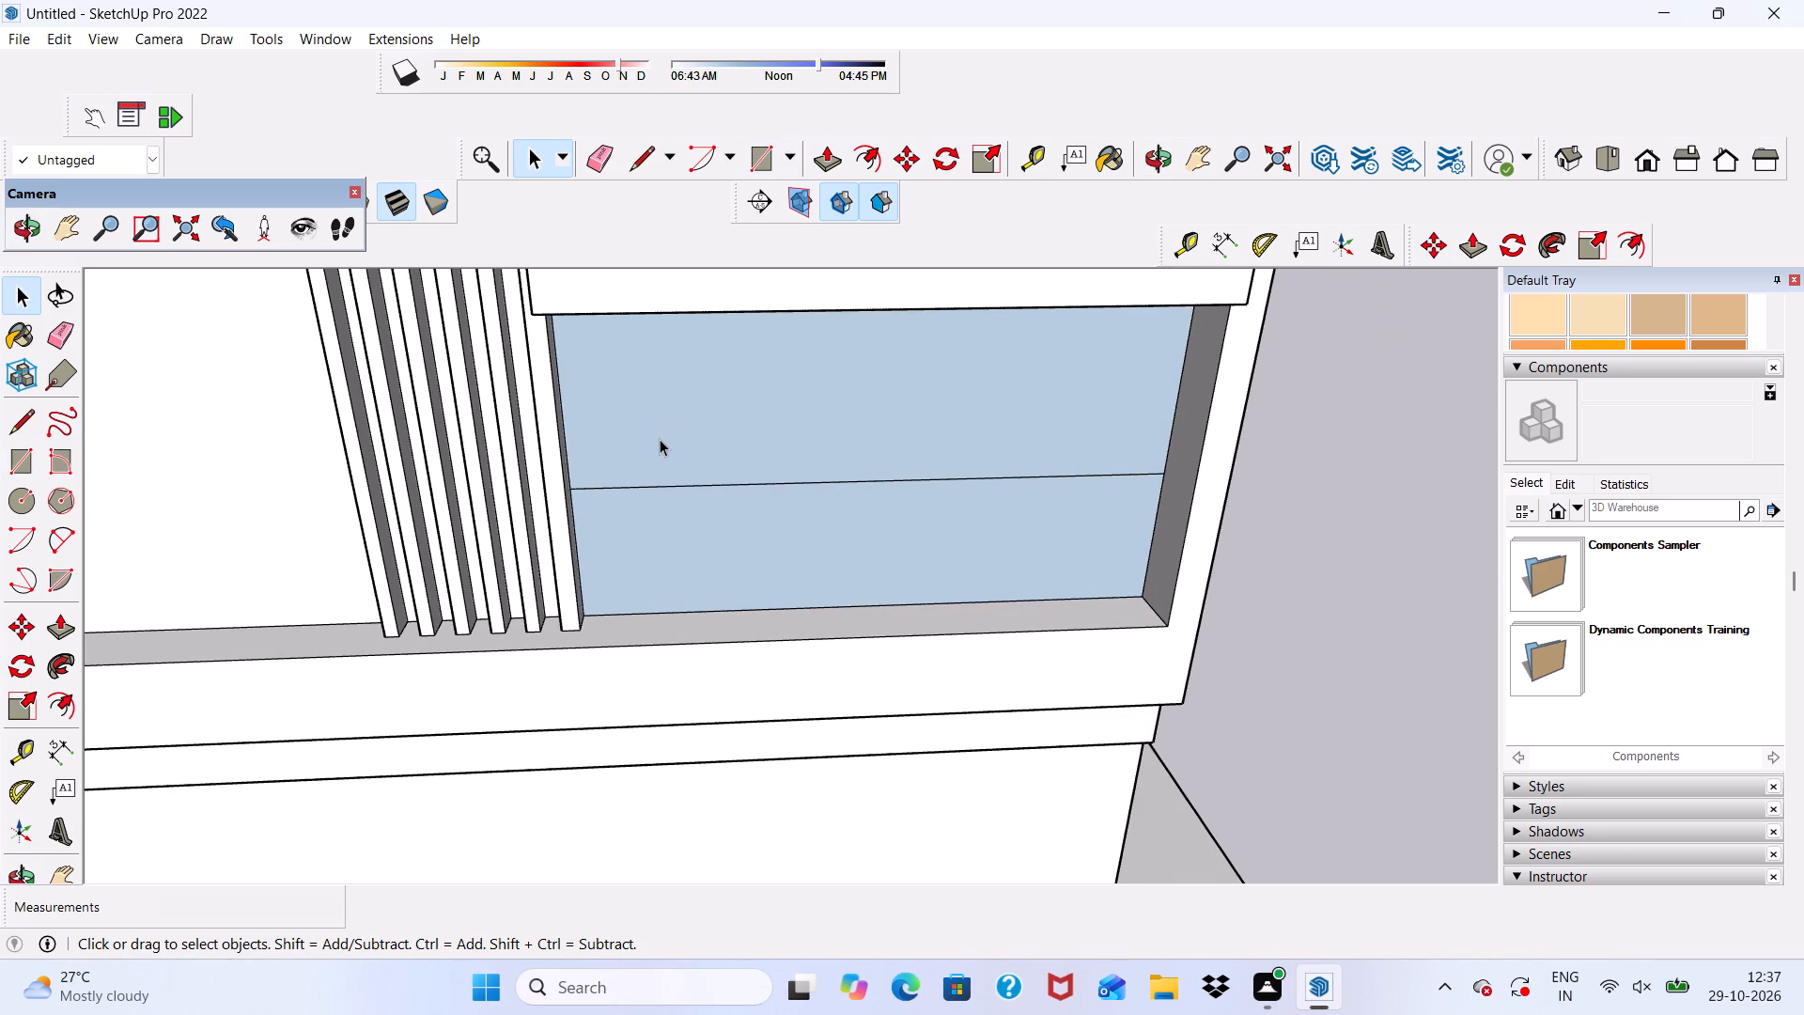
# Delete the face above the new railing rectangle in the lowest balcony's opening.
pyautogui.press('space')
pyautogui.scroll(1, 660, 439)
pyautogui.click(949, 382)
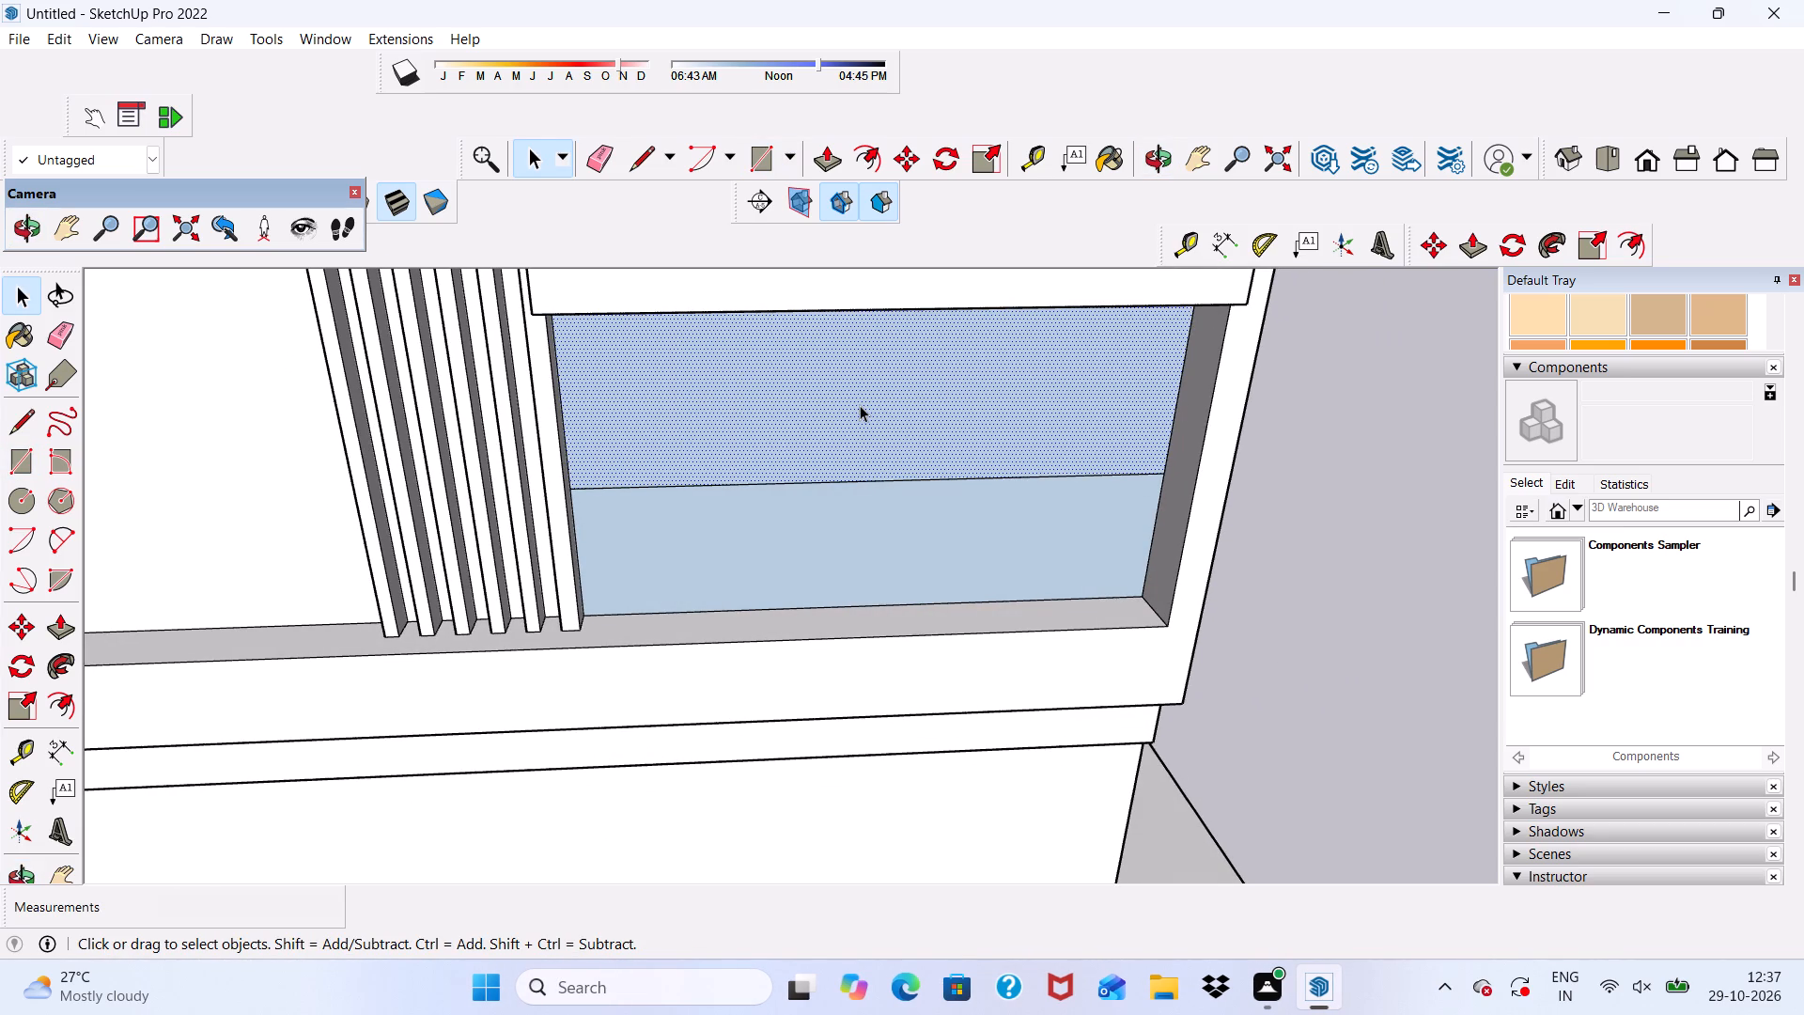
pyautogui.press('Delete')
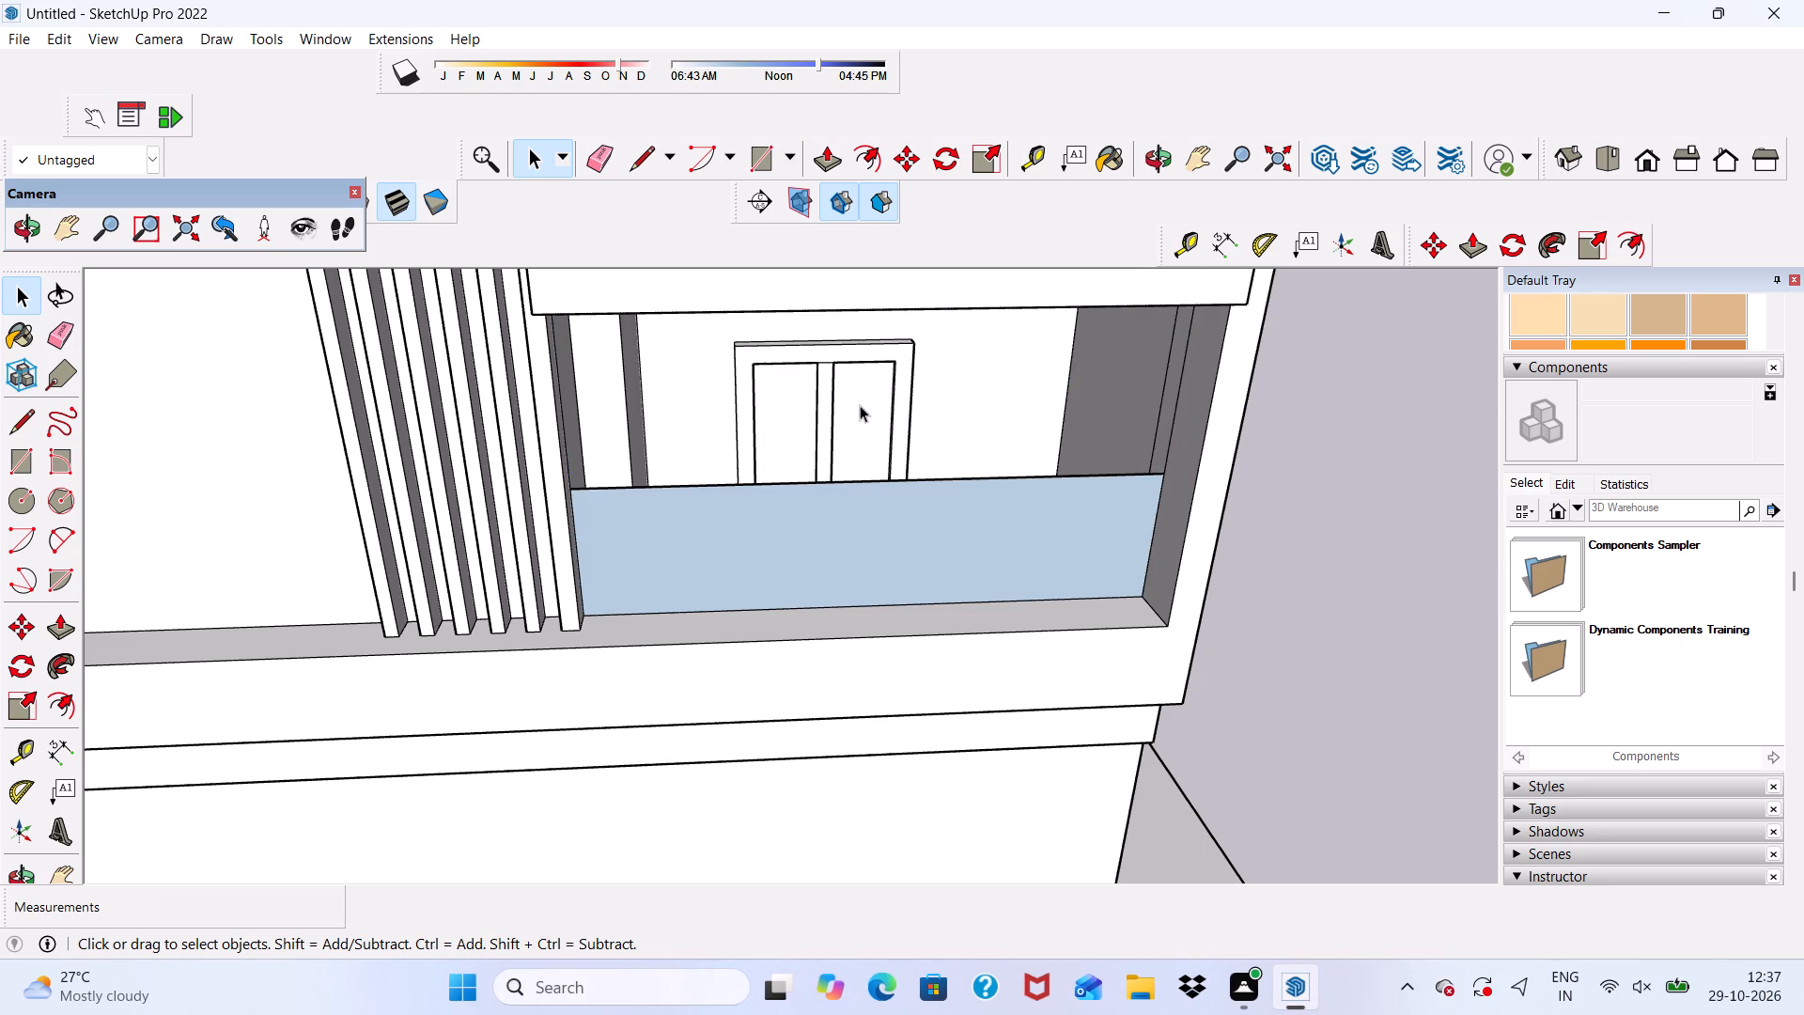
# Examine the whole building from the front, above and the side, and the base's front wall up close.
pyautogui.scroll(-5, 858, 405)
pyautogui.moveTo(960, 583); pyautogui.dragTo(911, 313, button='middle')
pyautogui.moveTo(911, 313); pyautogui.dragTo(919, 458, button='middle')
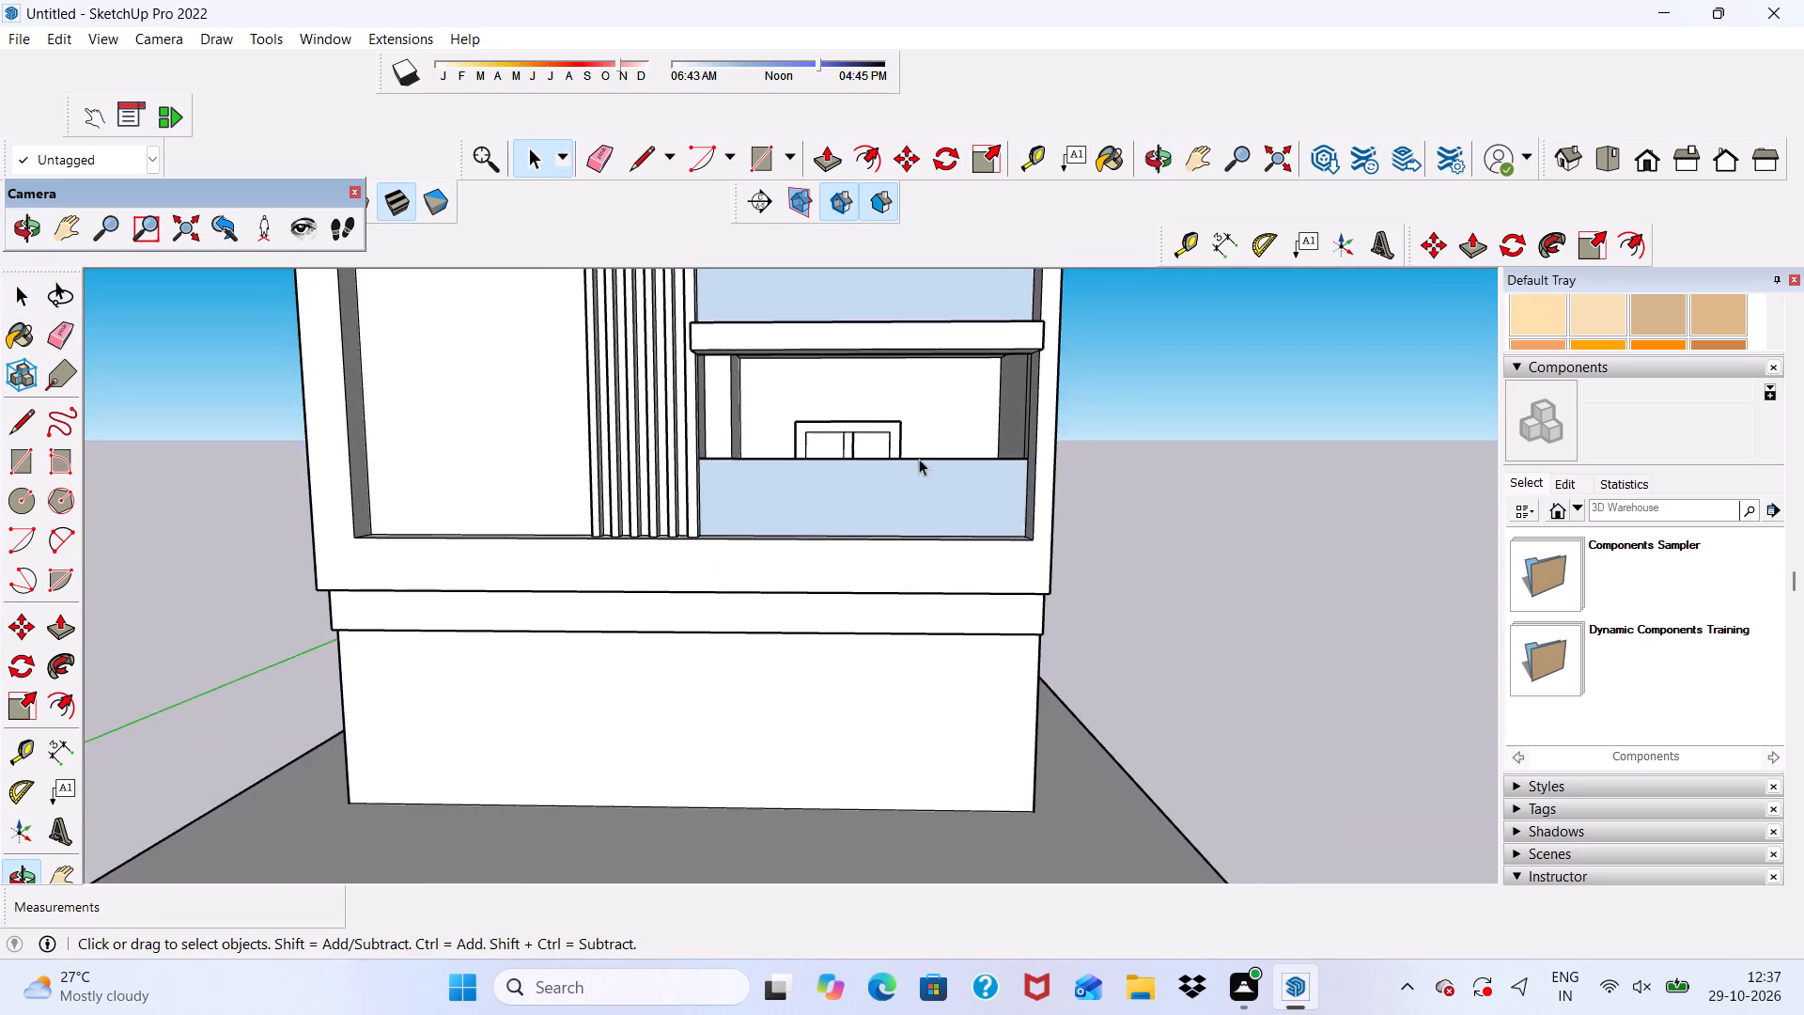
pyautogui.scroll(-11, 919, 550)
pyautogui.moveTo(931, 608); pyautogui.dragTo(910, 530, button='middle')
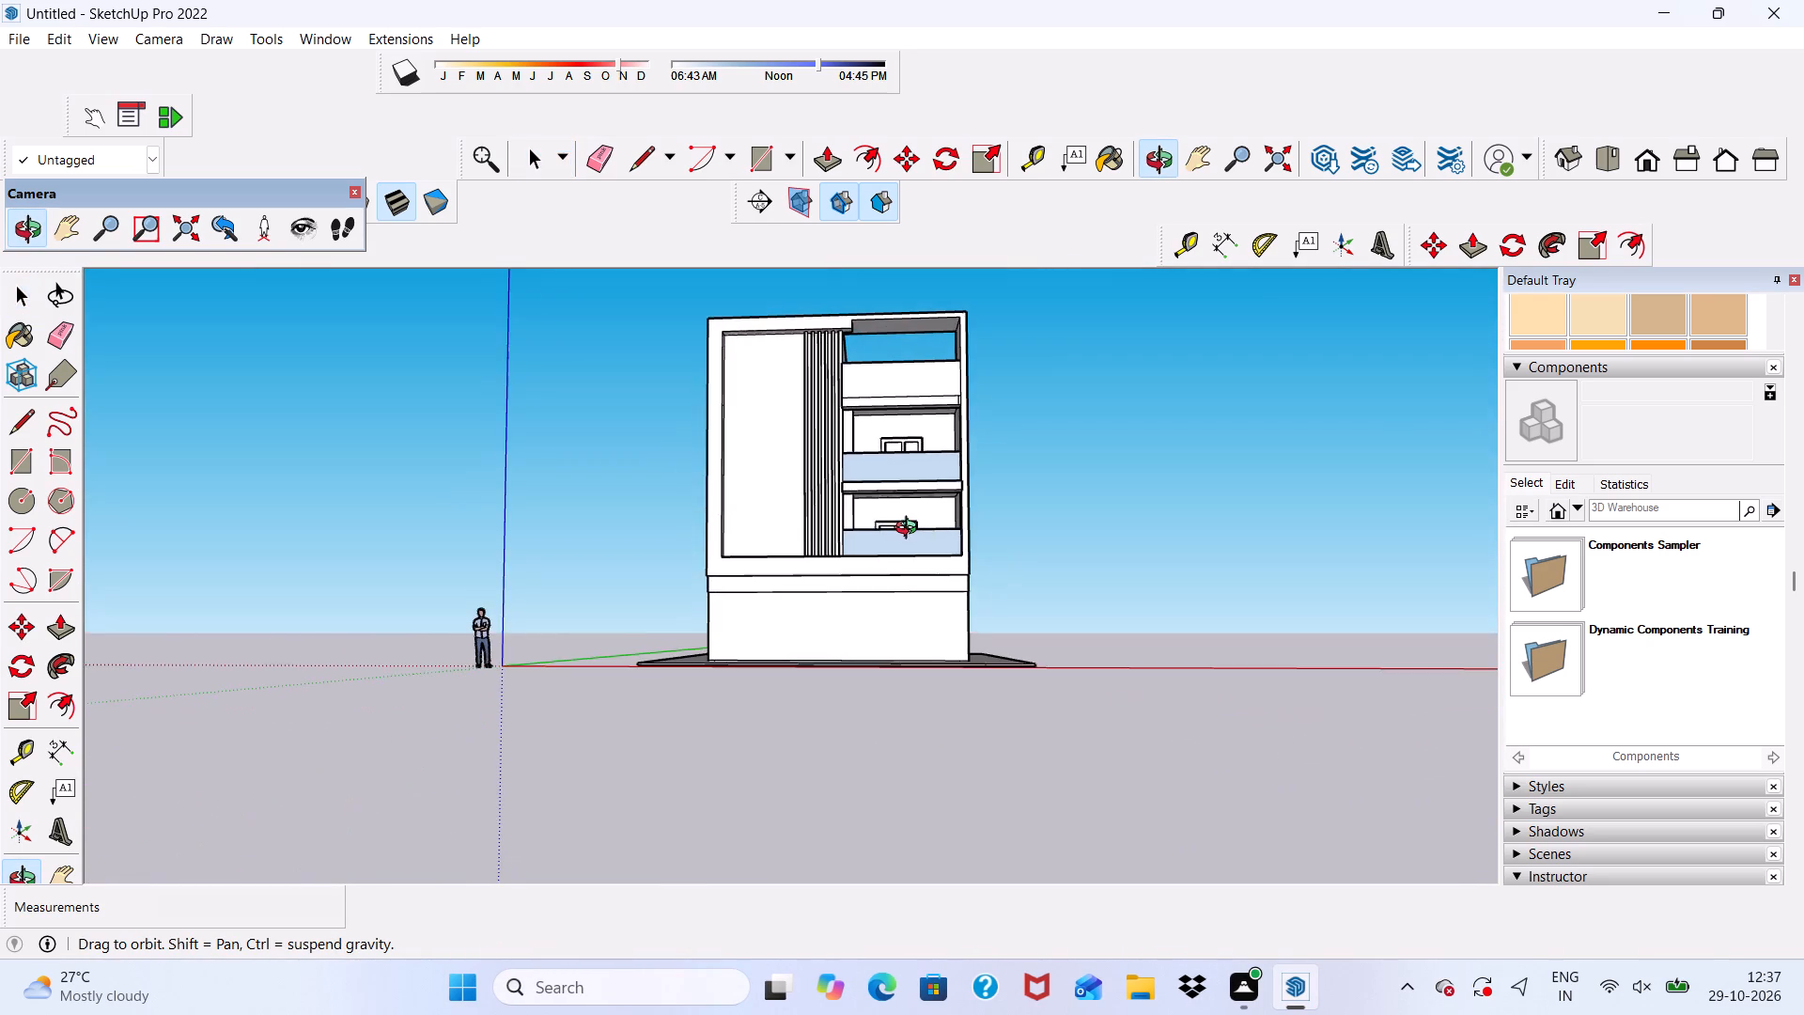
pyautogui.moveTo(910, 530); pyautogui.dragTo(914, 683, button='middle')
pyautogui.scroll(1, 914, 683)
pyautogui.scroll(-5, 864, 567)
pyautogui.moveTo(863, 642); pyautogui.dragTo(850, 595, button='middle')
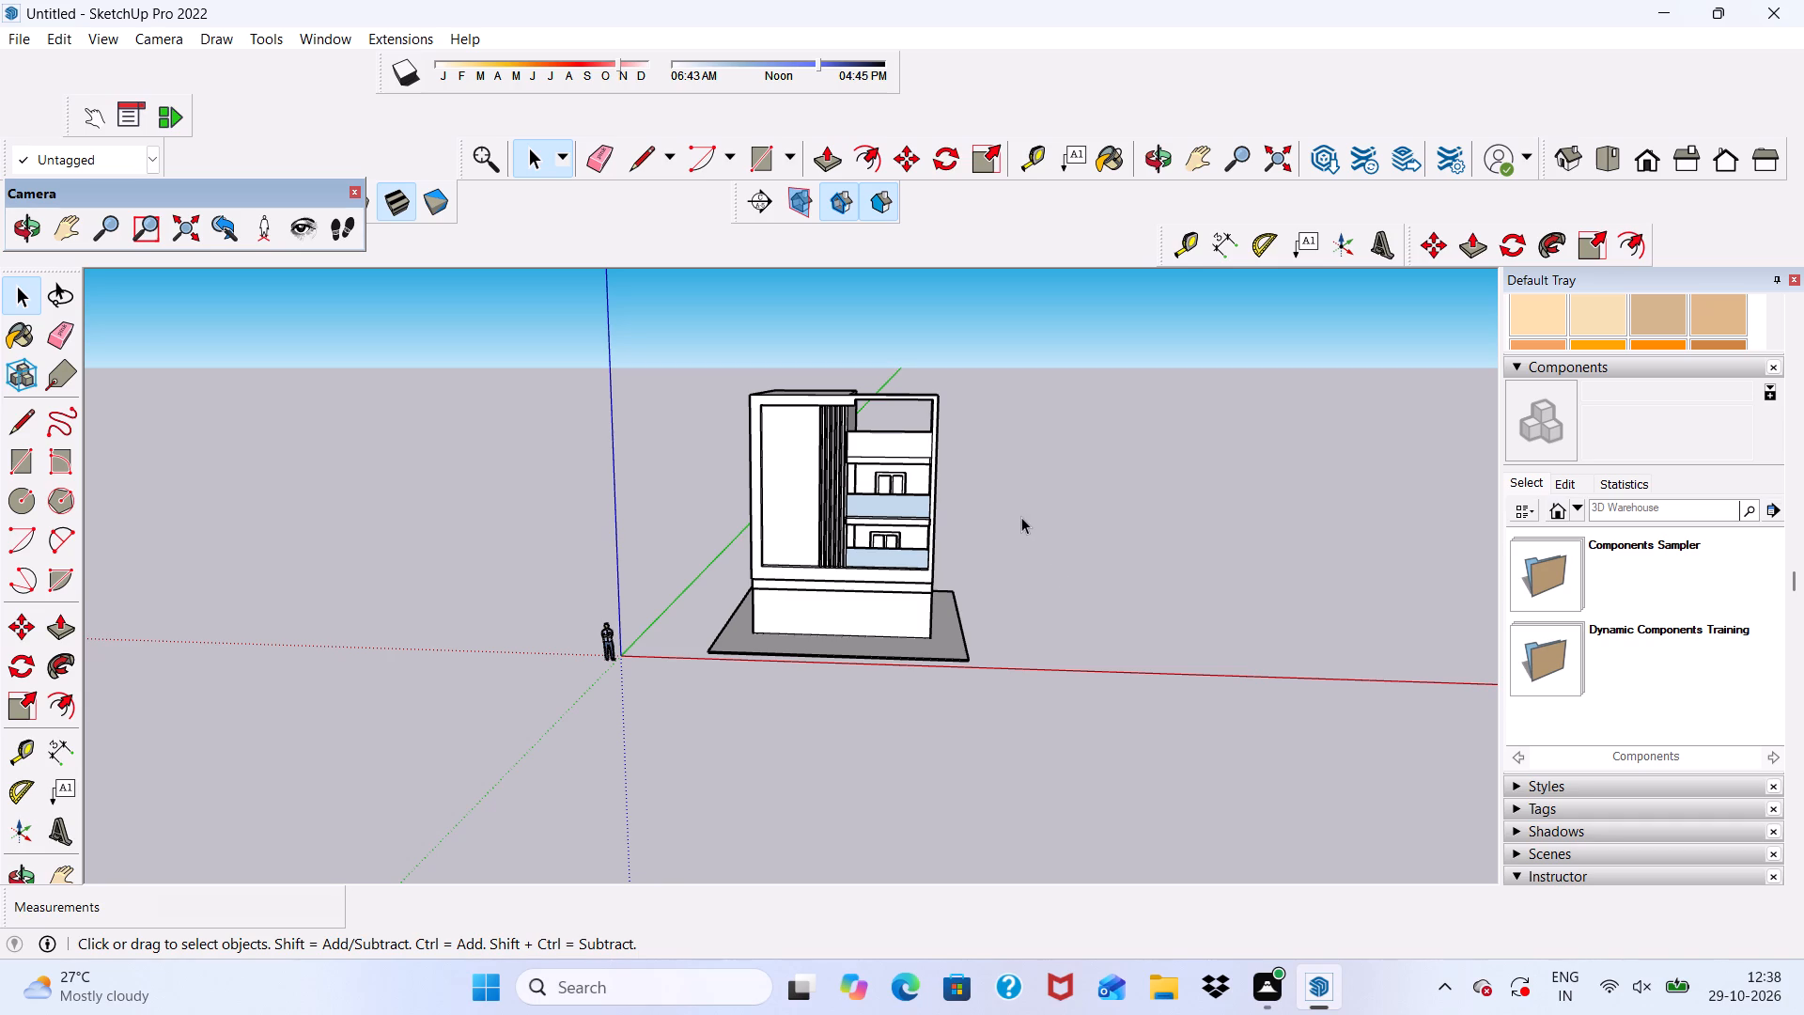
pyautogui.scroll(-3, 894, 551)
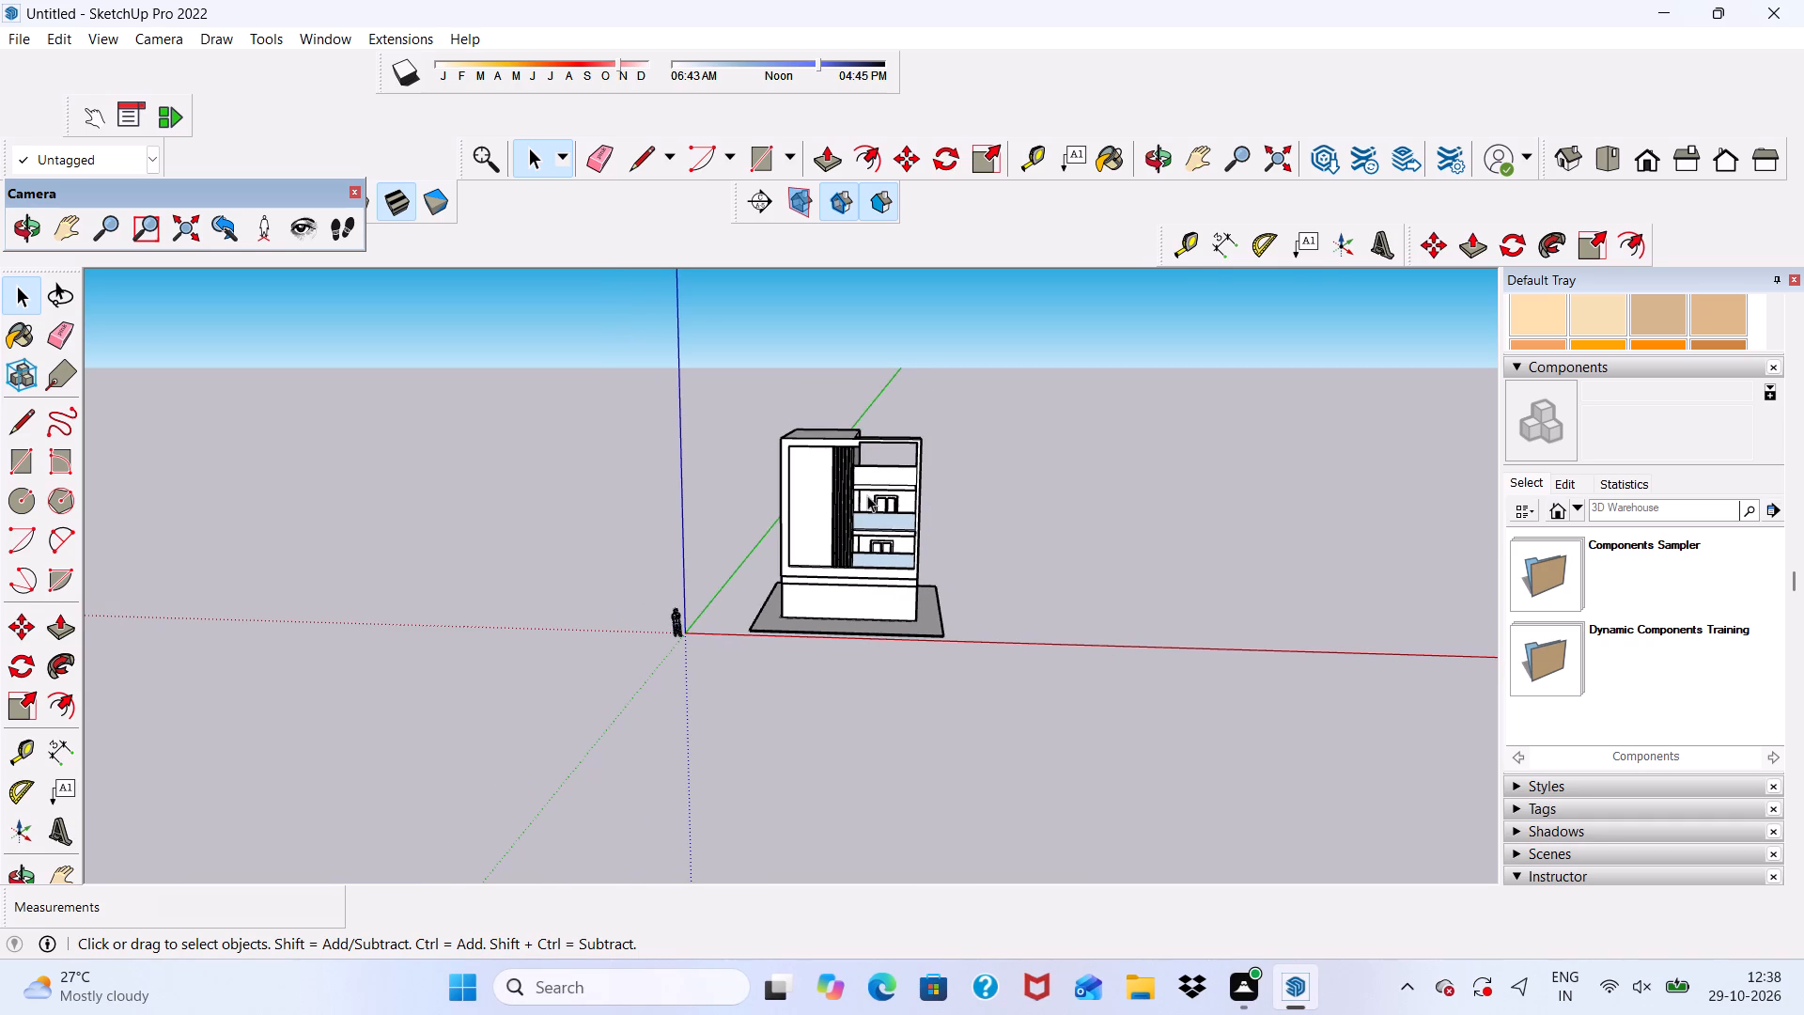
pyautogui.scroll(-5, 869, 476)
pyautogui.scroll(1, 894, 528)
pyautogui.moveTo(894, 528); pyautogui.dragTo(896, 505, button='middle')
pyautogui.scroll(-11, 896, 505)
pyautogui.moveTo(948, 644); pyautogui.dragTo(922, 590, button='middle')
pyautogui.scroll(8, 915, 575)
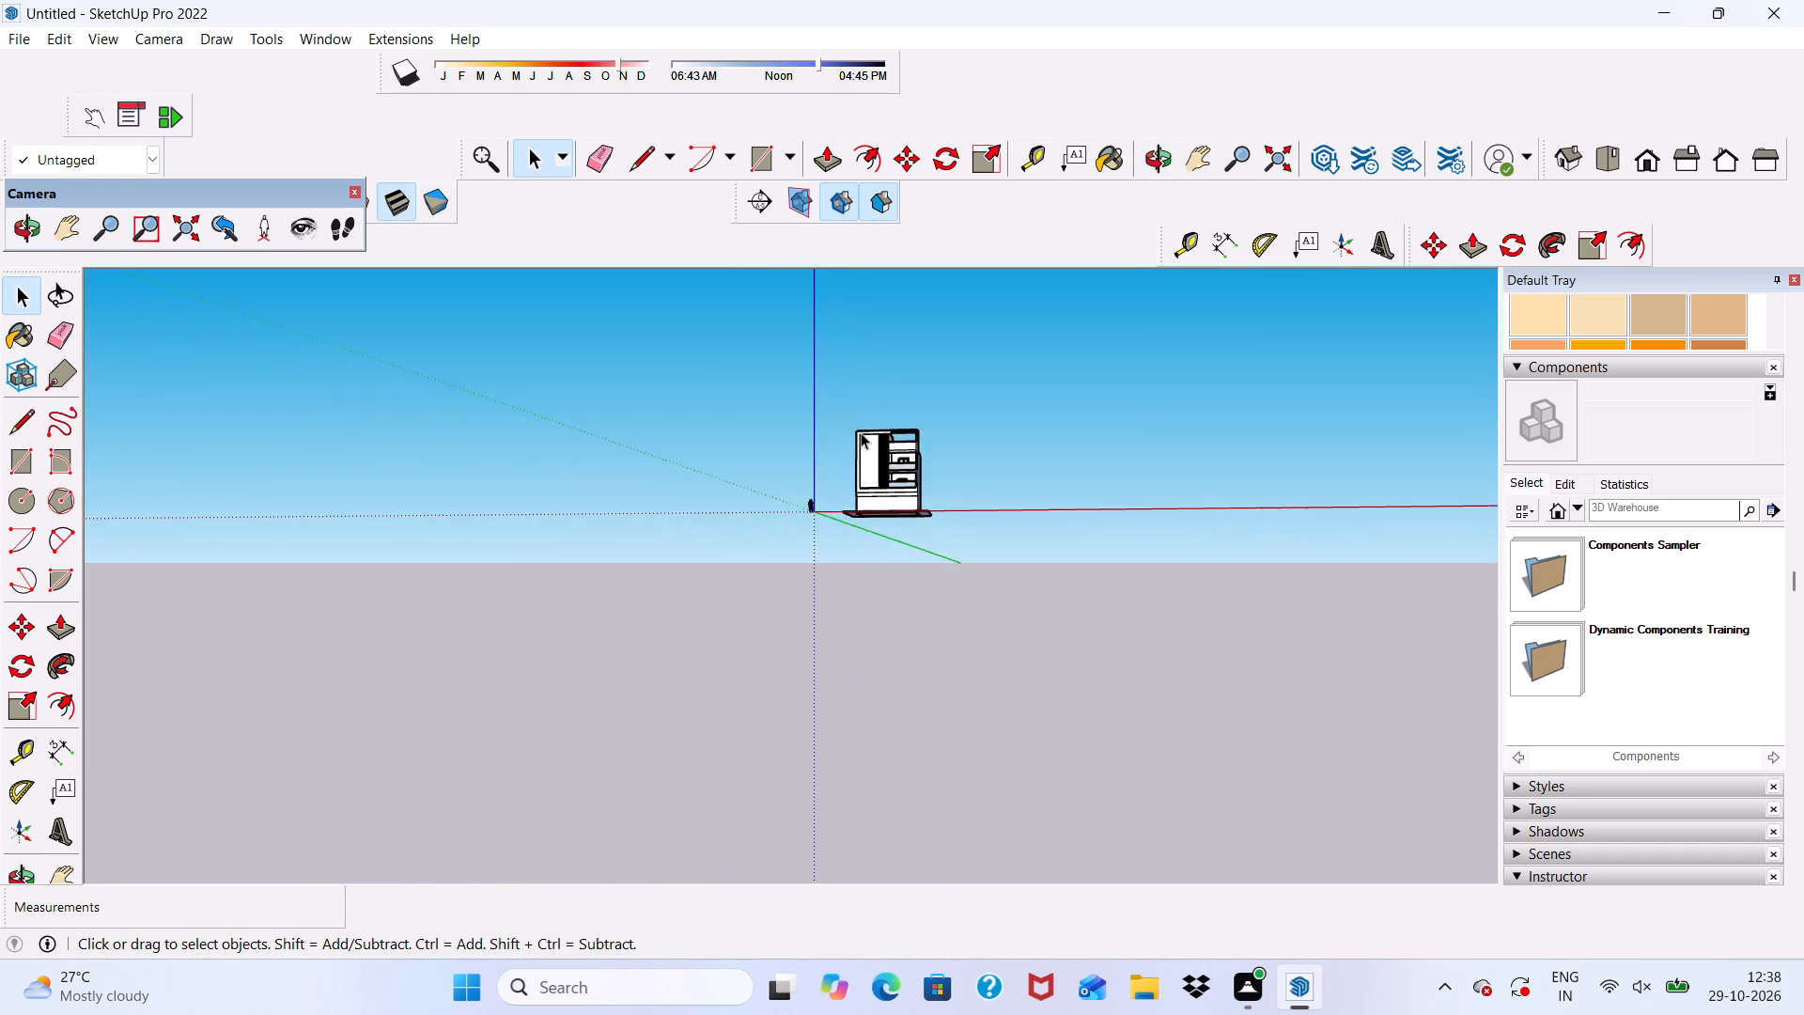
pyautogui.scroll(20, 861, 432)
pyautogui.moveTo(812, 472); pyautogui.dragTo(1013, 437, button='middle')
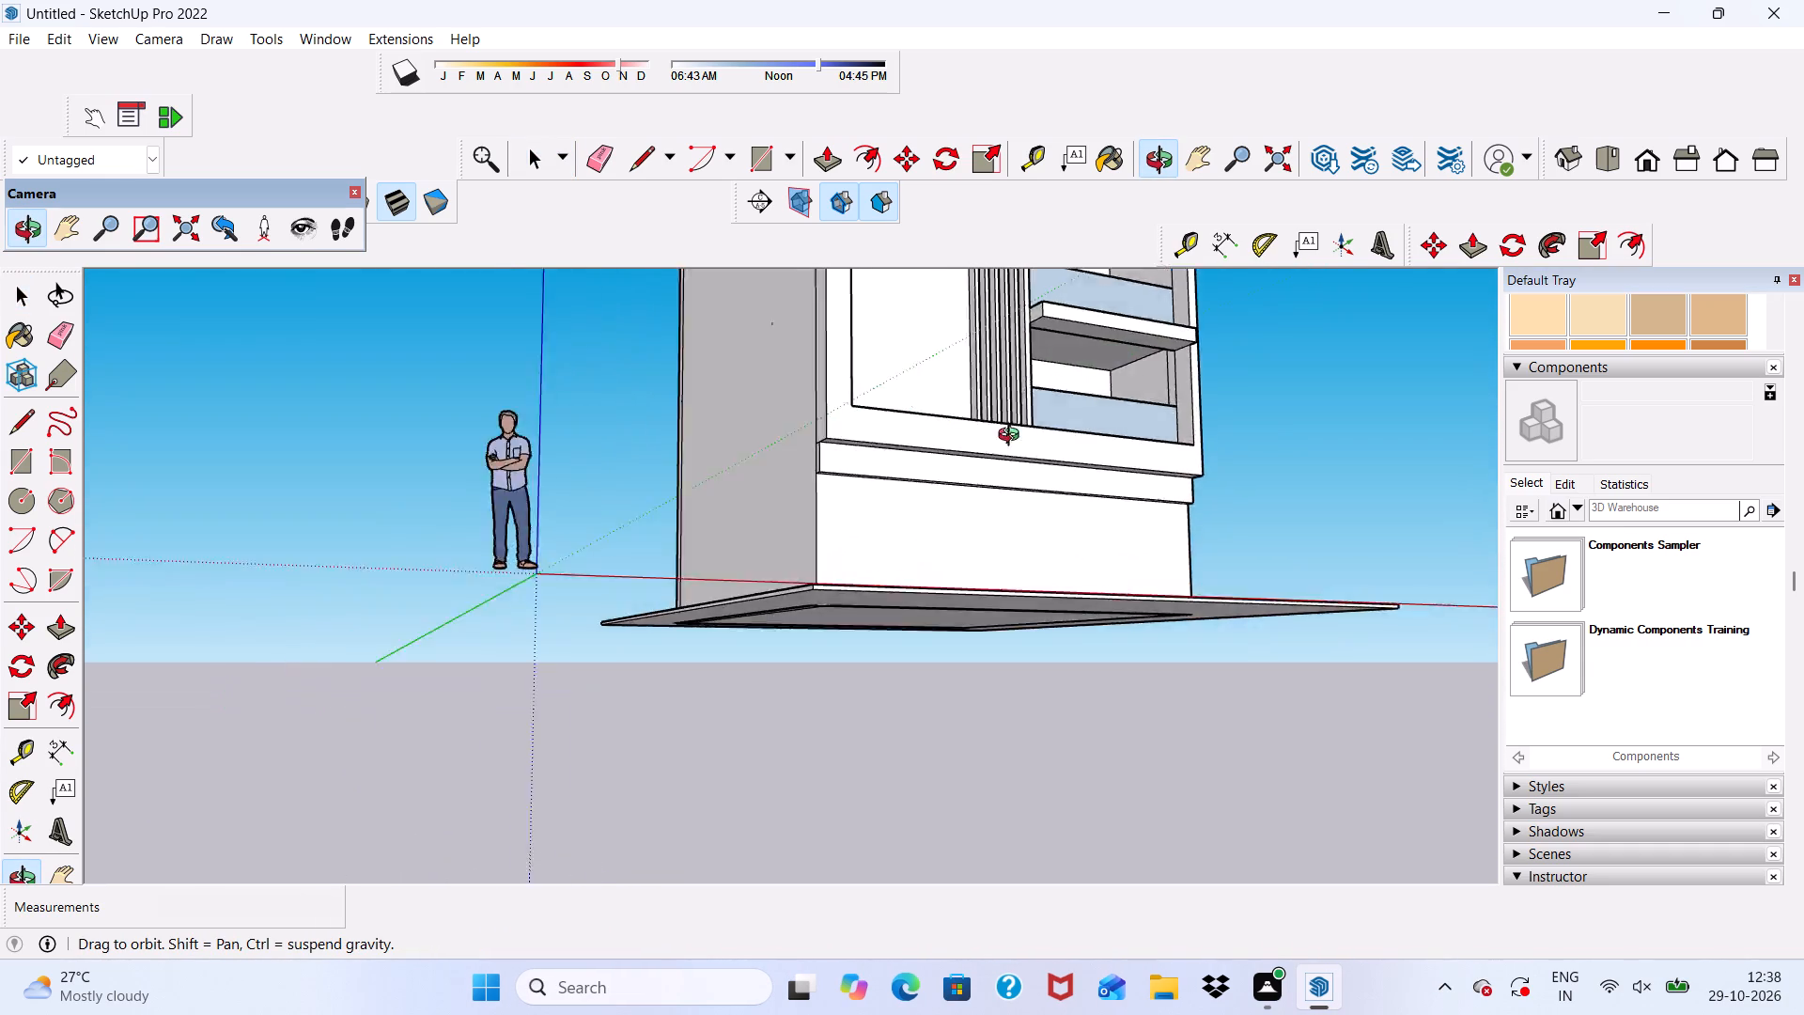
pyautogui.moveTo(1013, 437); pyautogui.dragTo(869, 476, button='middle')
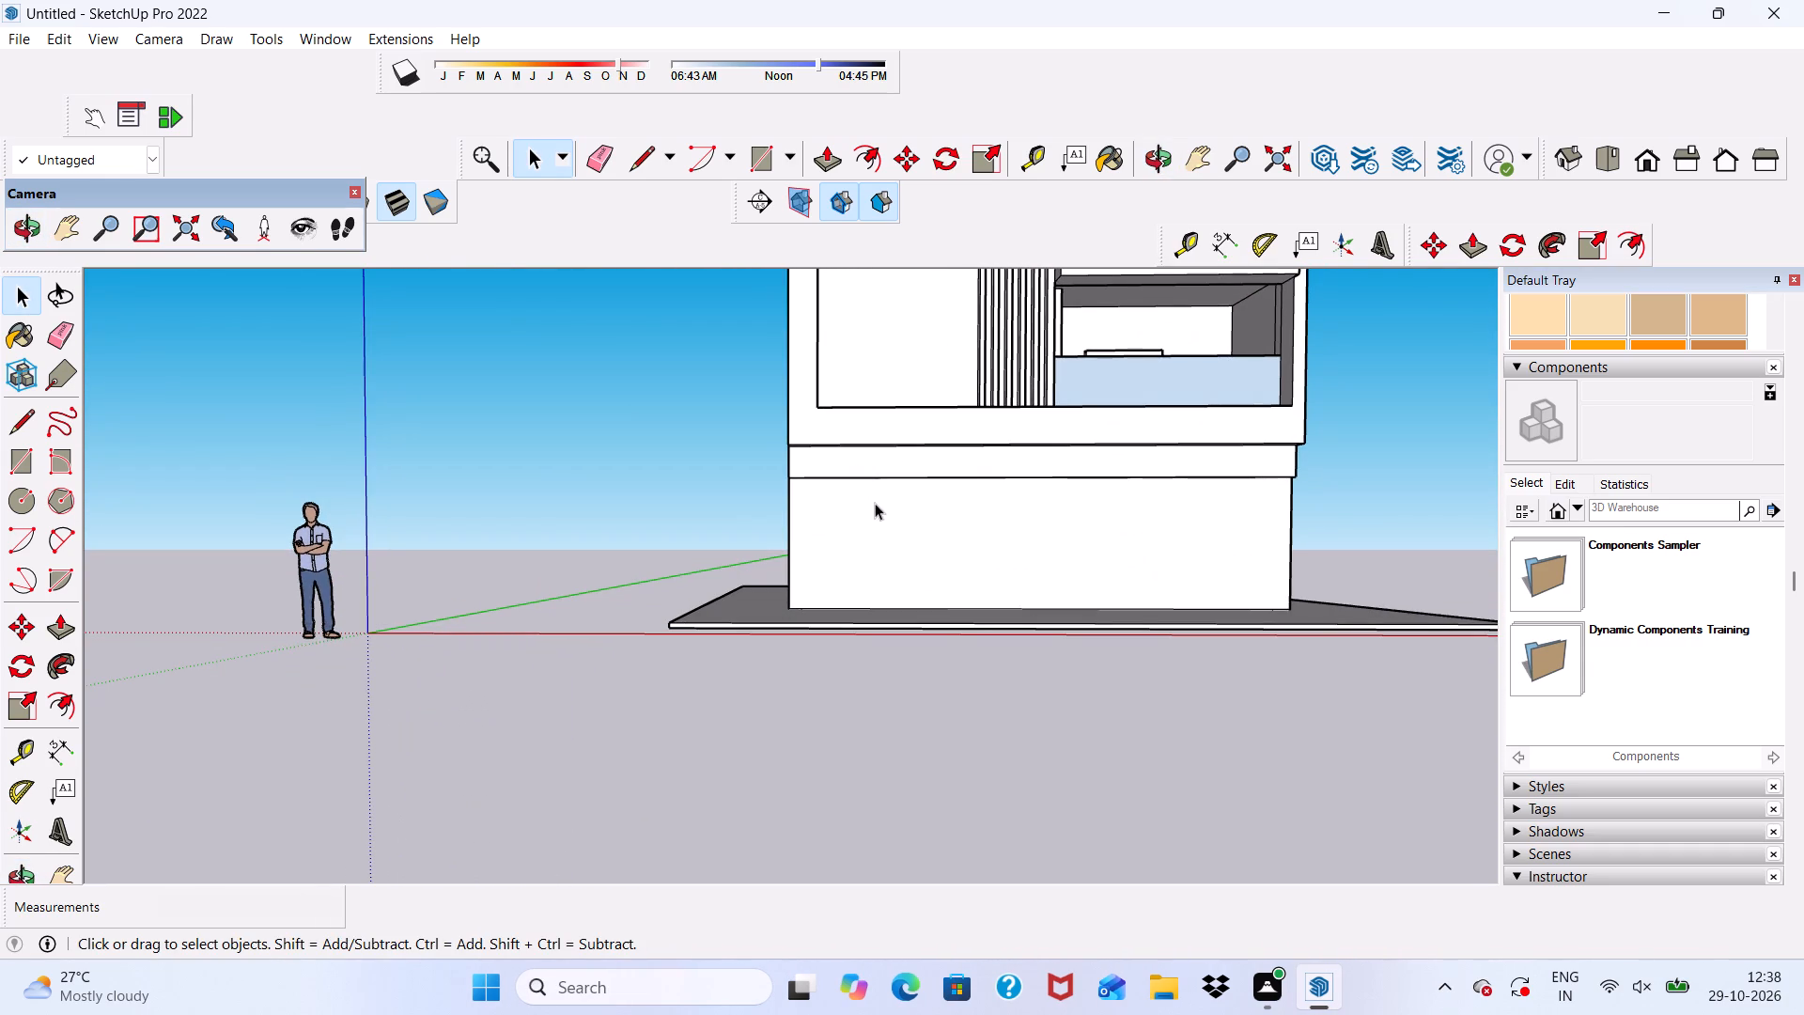
pyautogui.scroll(5, 1123, 535)
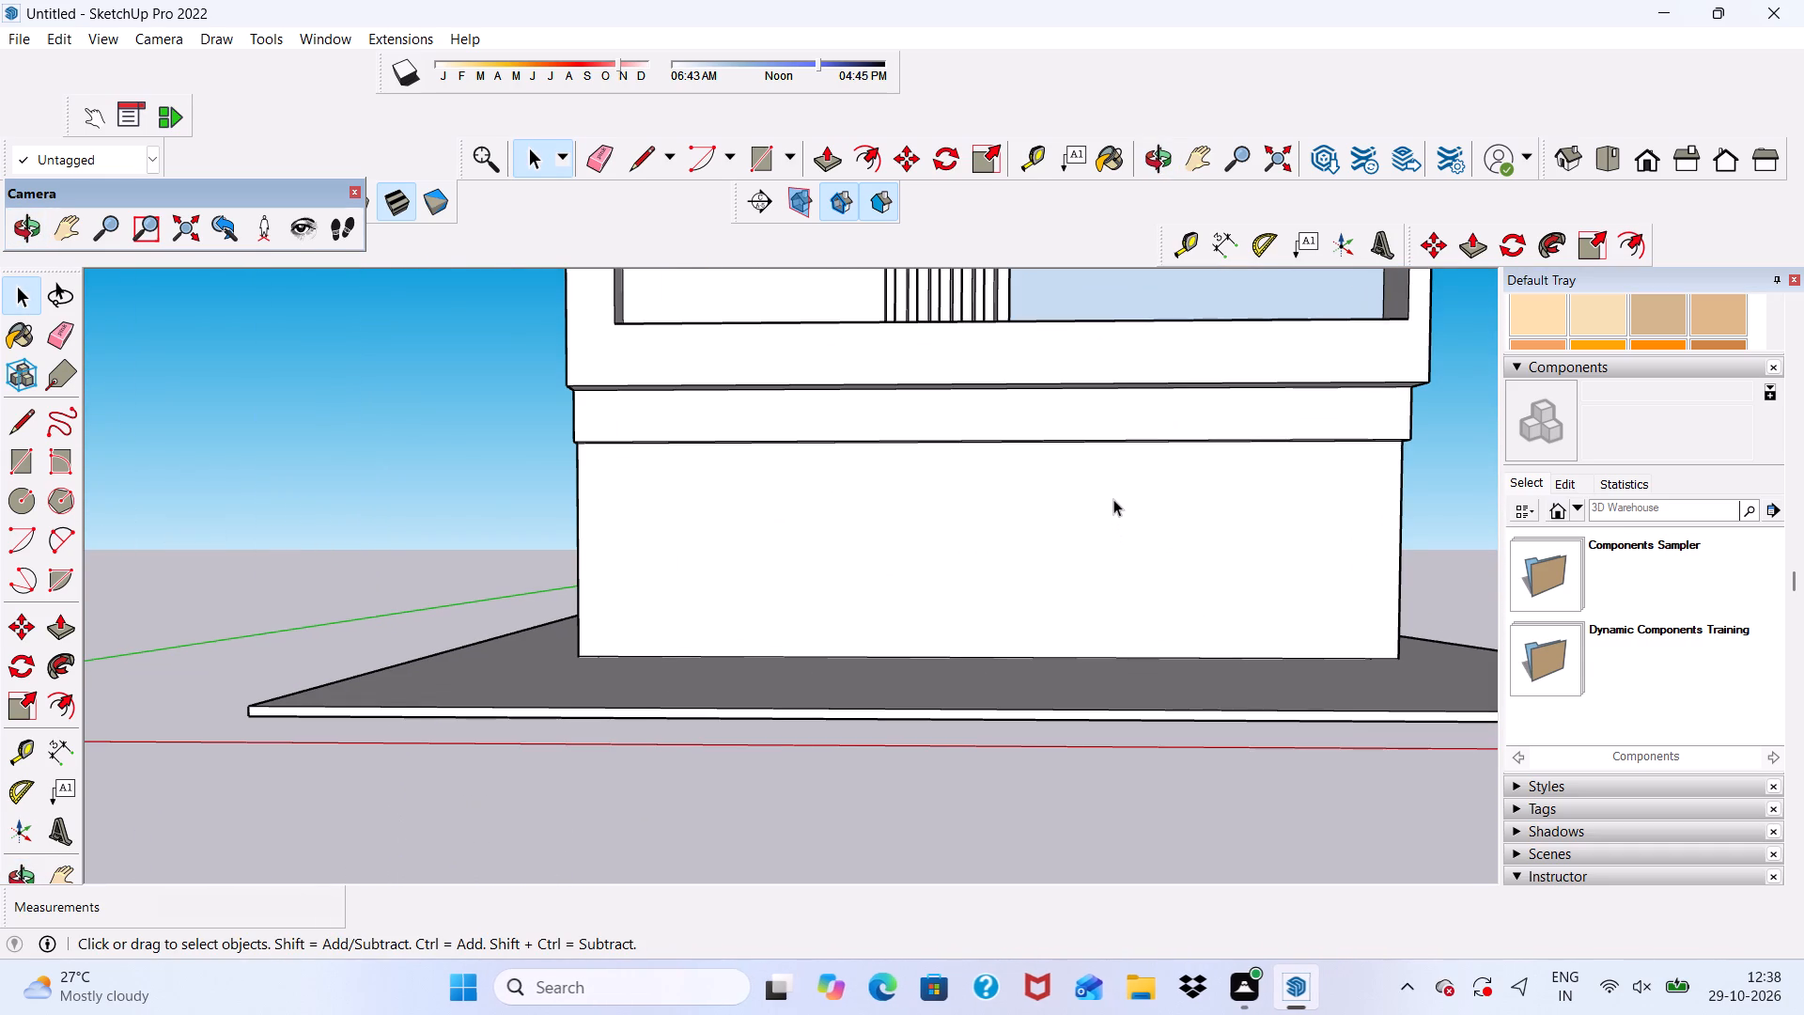
pyautogui.scroll(4, 1136, 465)
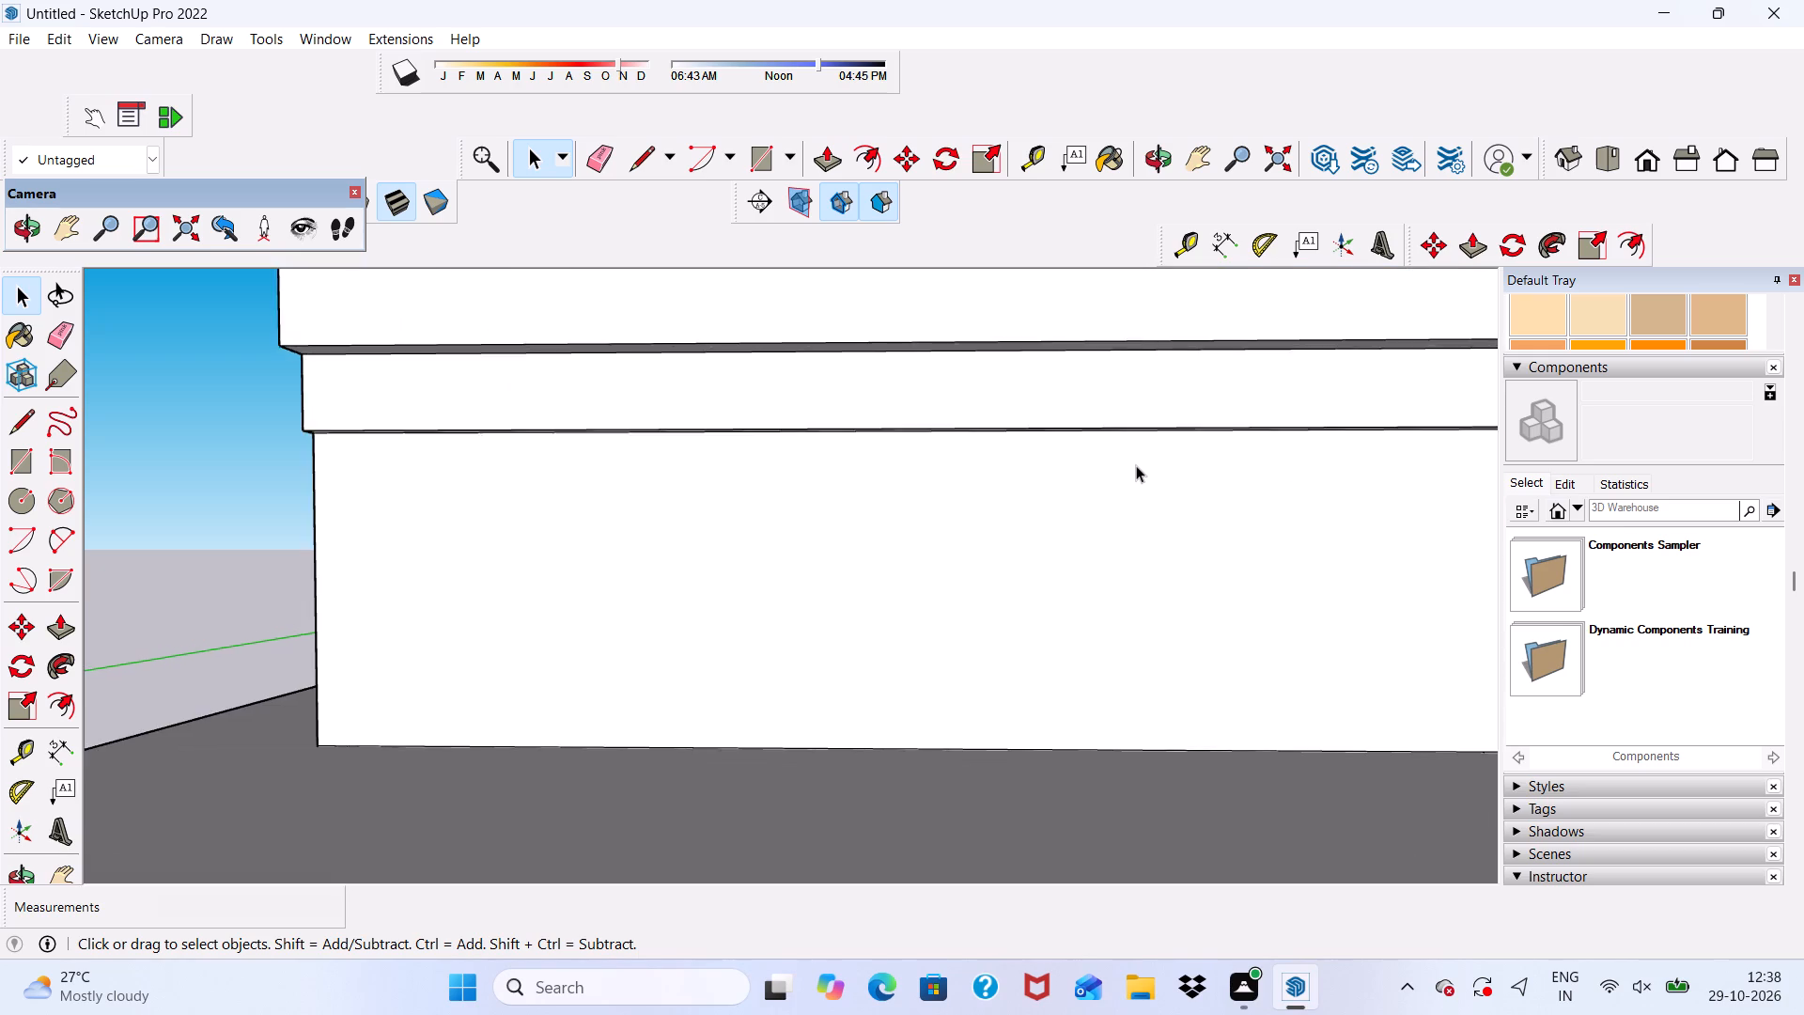
# Draw a rectangle on the base's front wall near its left end, from the ground to the overhang, about 11' 6" by 7' 10 5/8".
pyautogui.scroll(-4, 1136, 465)
pyautogui.moveTo(1136, 465); pyautogui.dragTo(1003, 419, button='middle')
pyautogui.scroll(1, 730, 237)
pyautogui.click(754, 155)
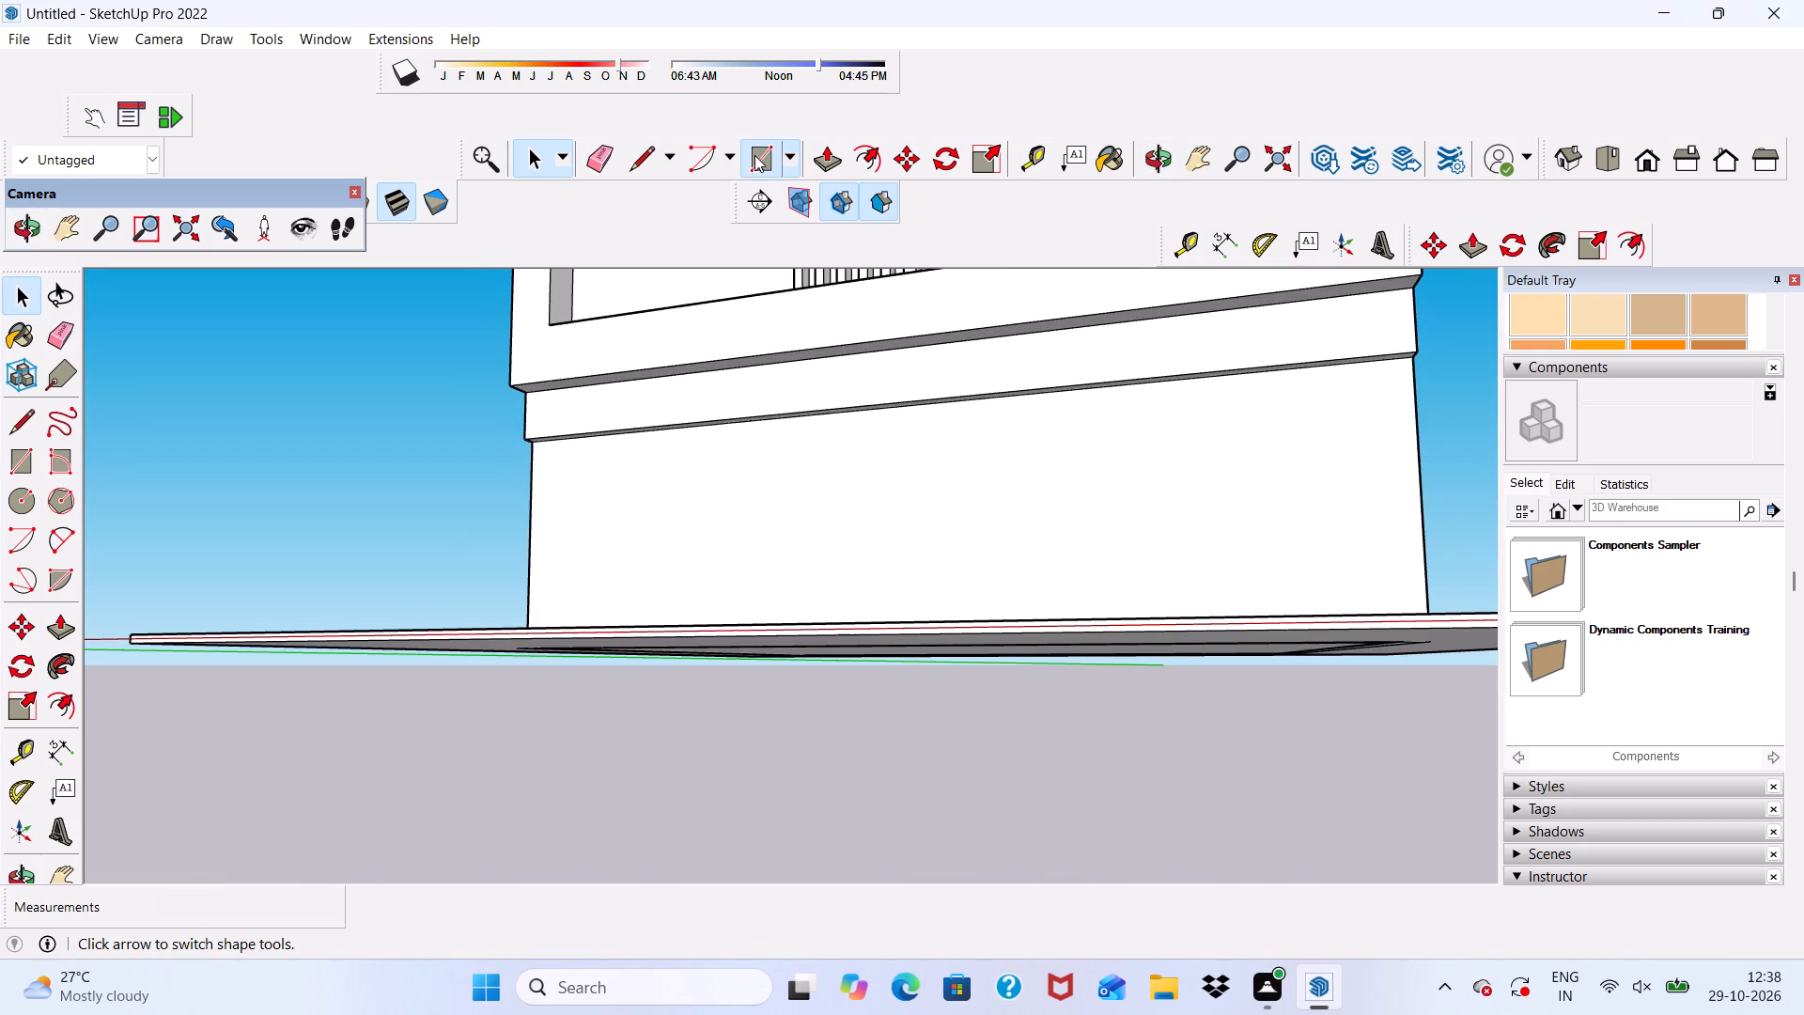
pyautogui.scroll(3, 687, 427)
pyautogui.scroll(-4, 685, 427)
pyautogui.moveTo(685, 427); pyautogui.dragTo(703, 507, button='middle')
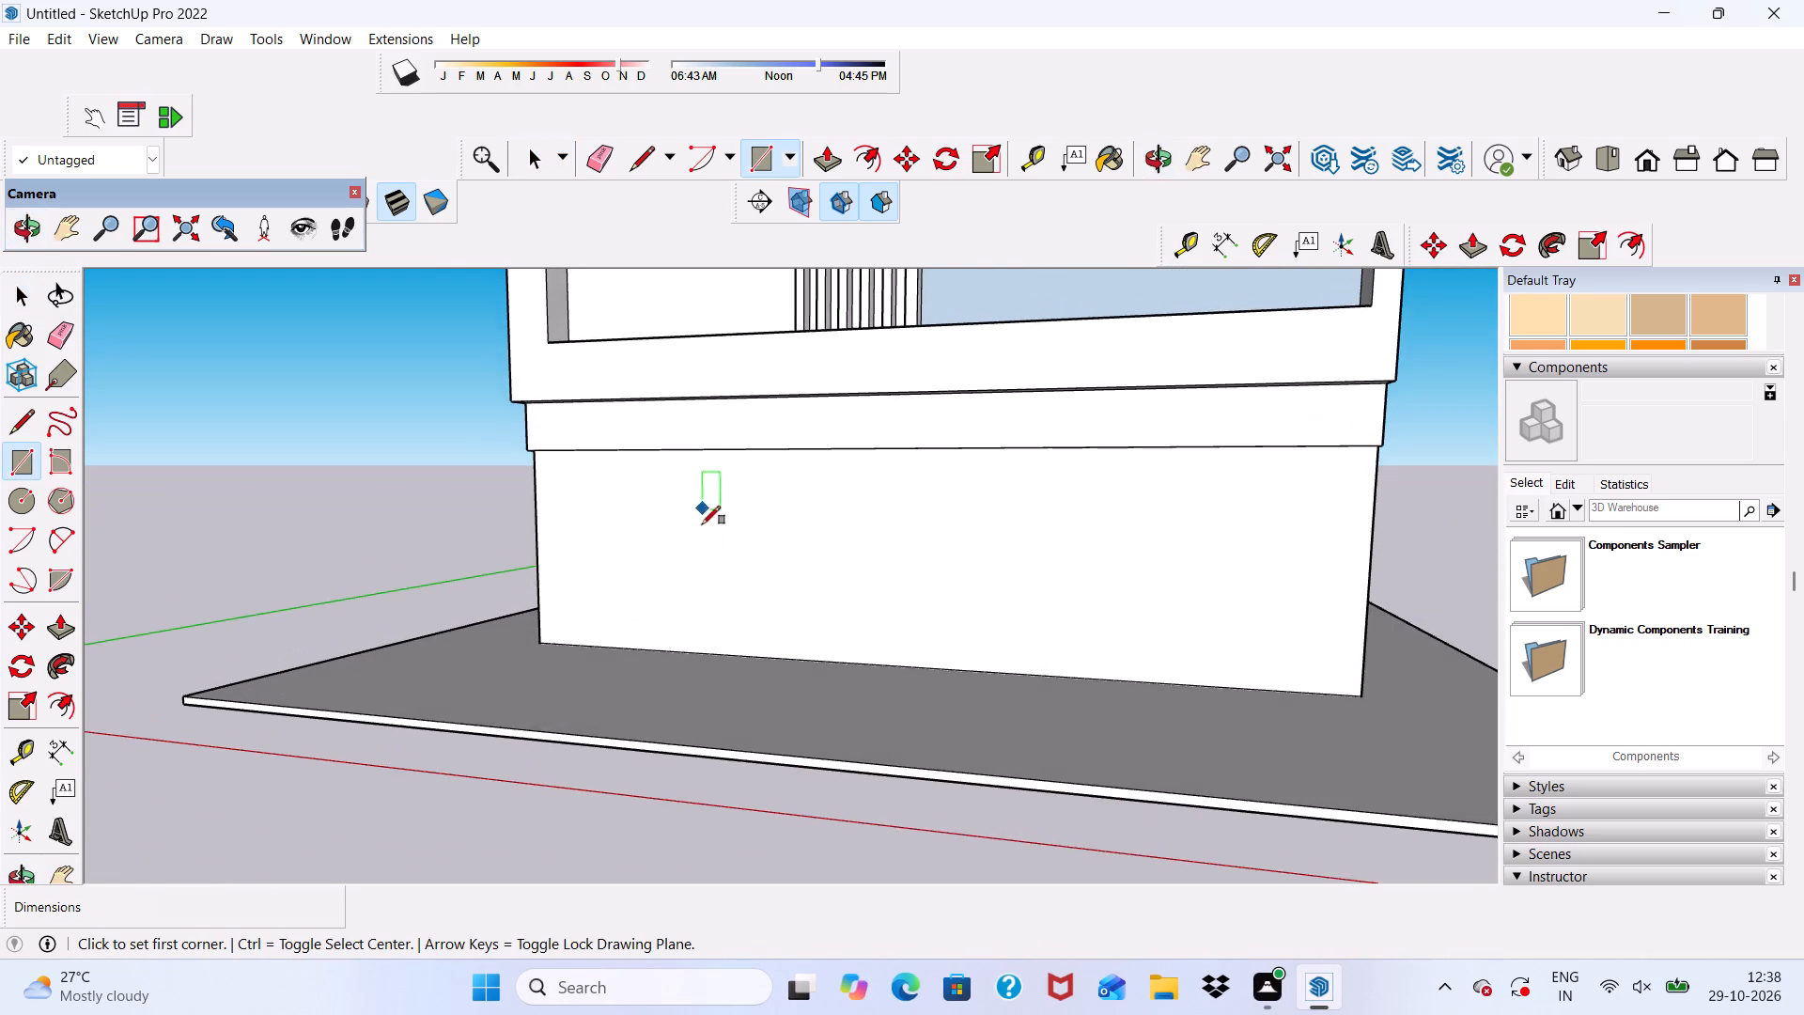
pyautogui.scroll(3, 677, 573)
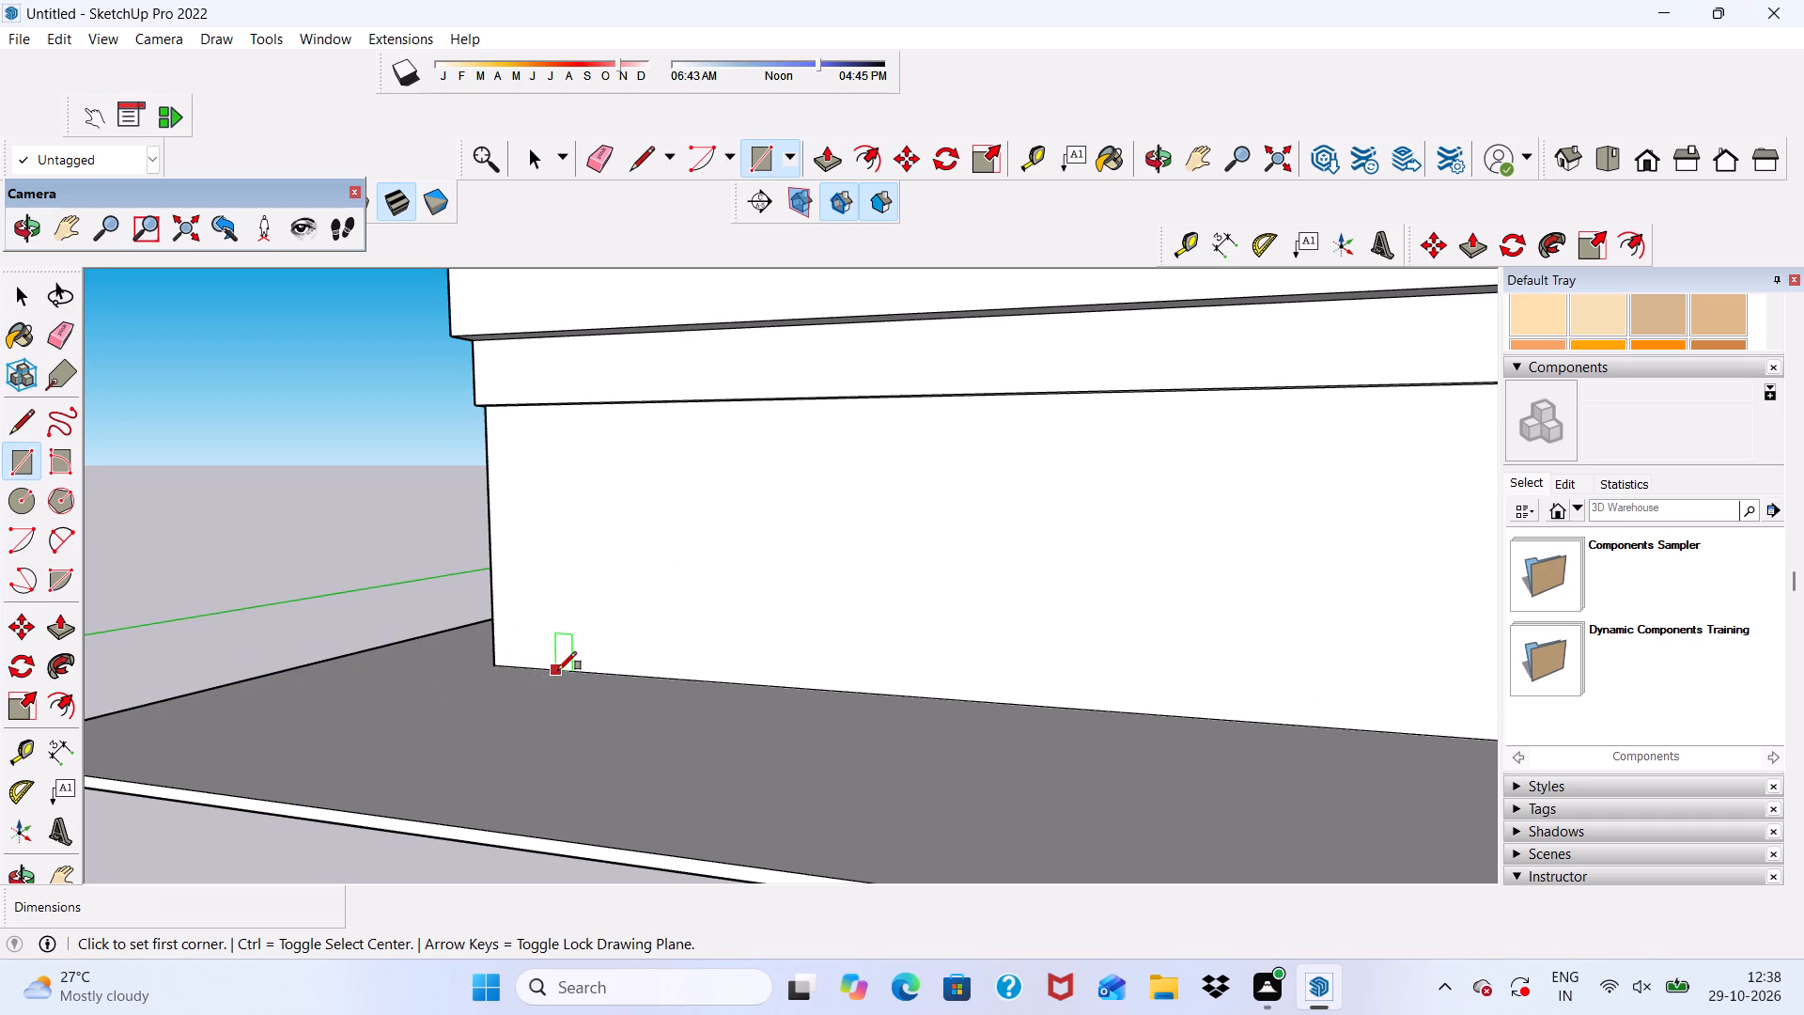
pyautogui.click(574, 674)
pyautogui.scroll(-4, 643, 445)
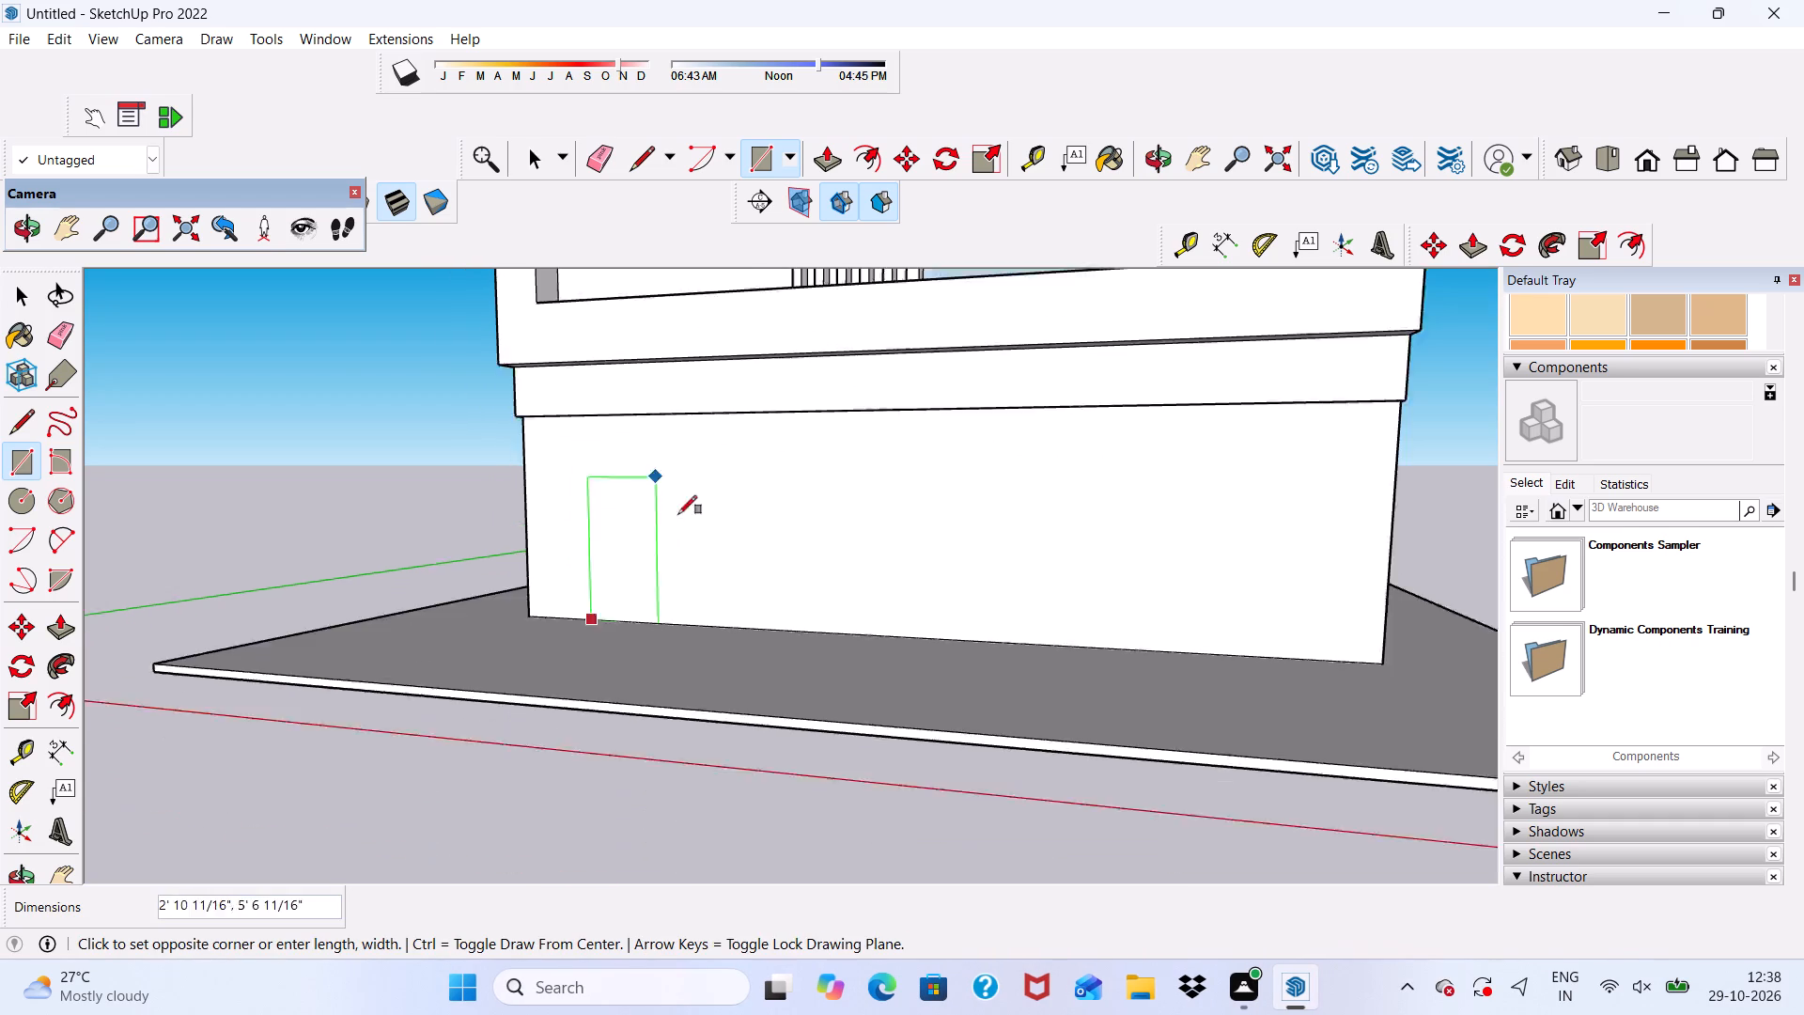
pyautogui.scroll(-1, 678, 514)
pyautogui.moveTo(765, 509); pyautogui.dragTo(933, 450, button='middle')
pyautogui.scroll(5, 933, 450)
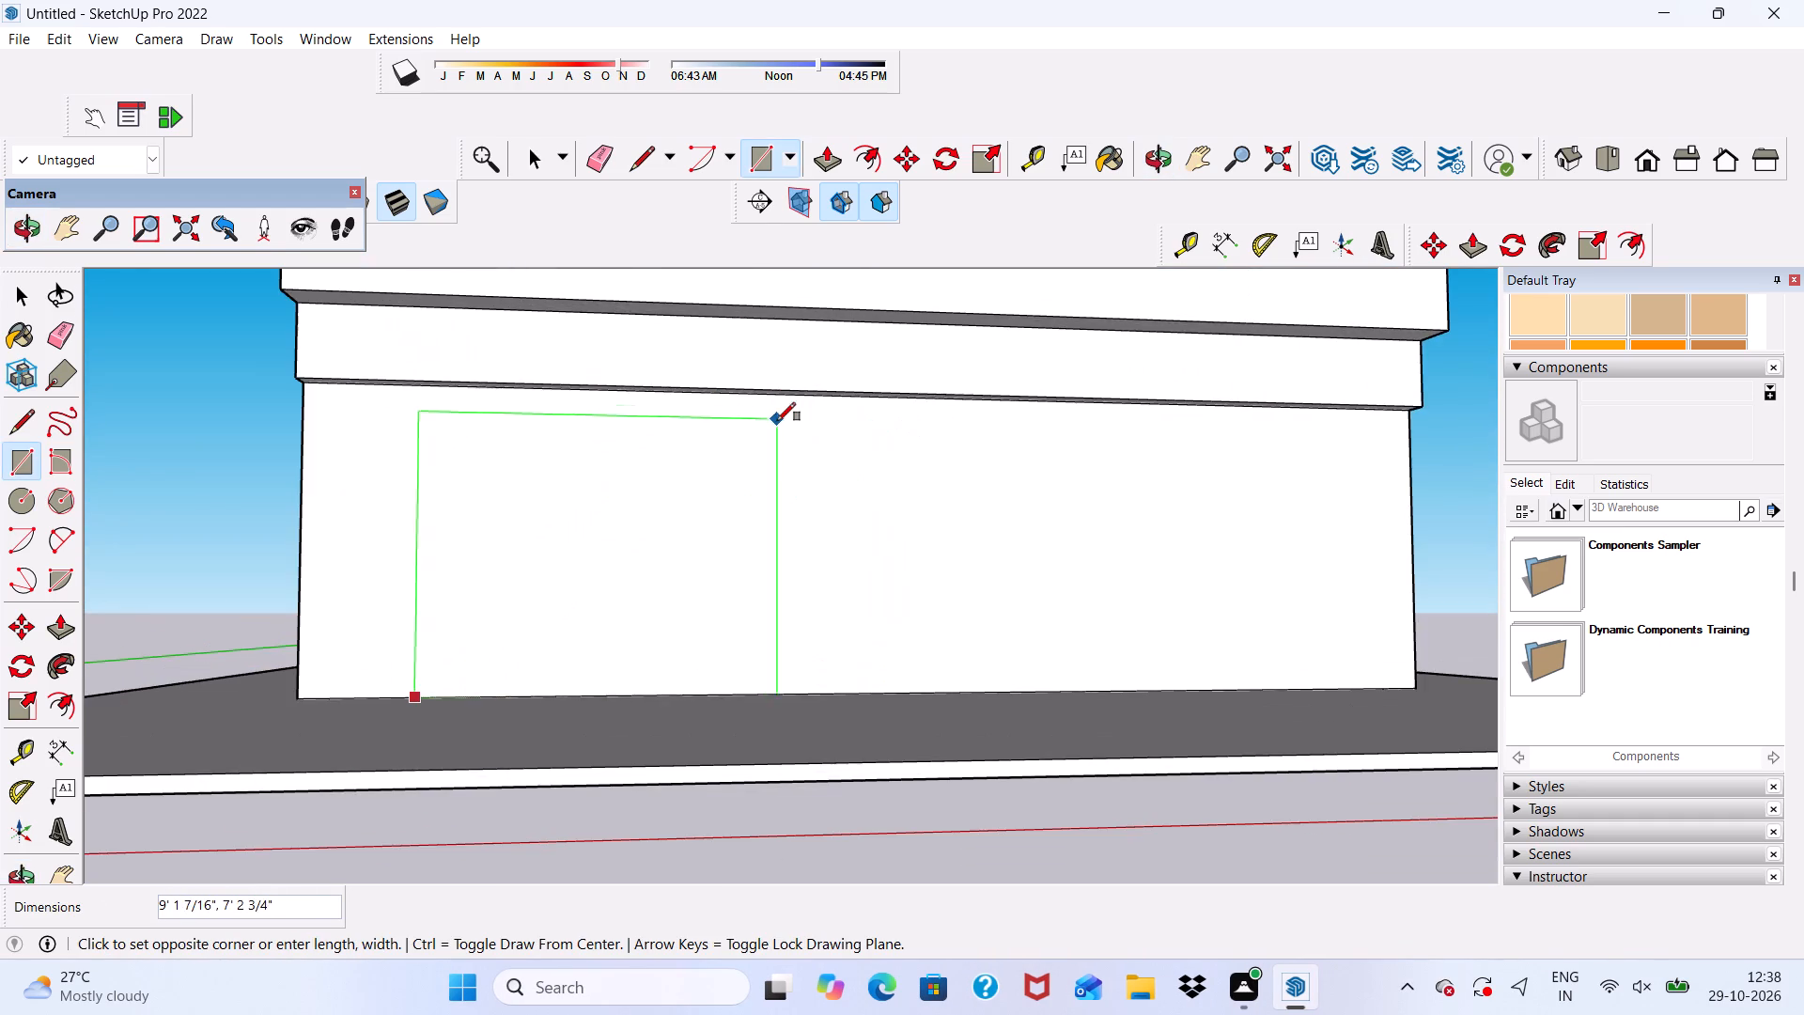
pyautogui.scroll(4, 777, 421)
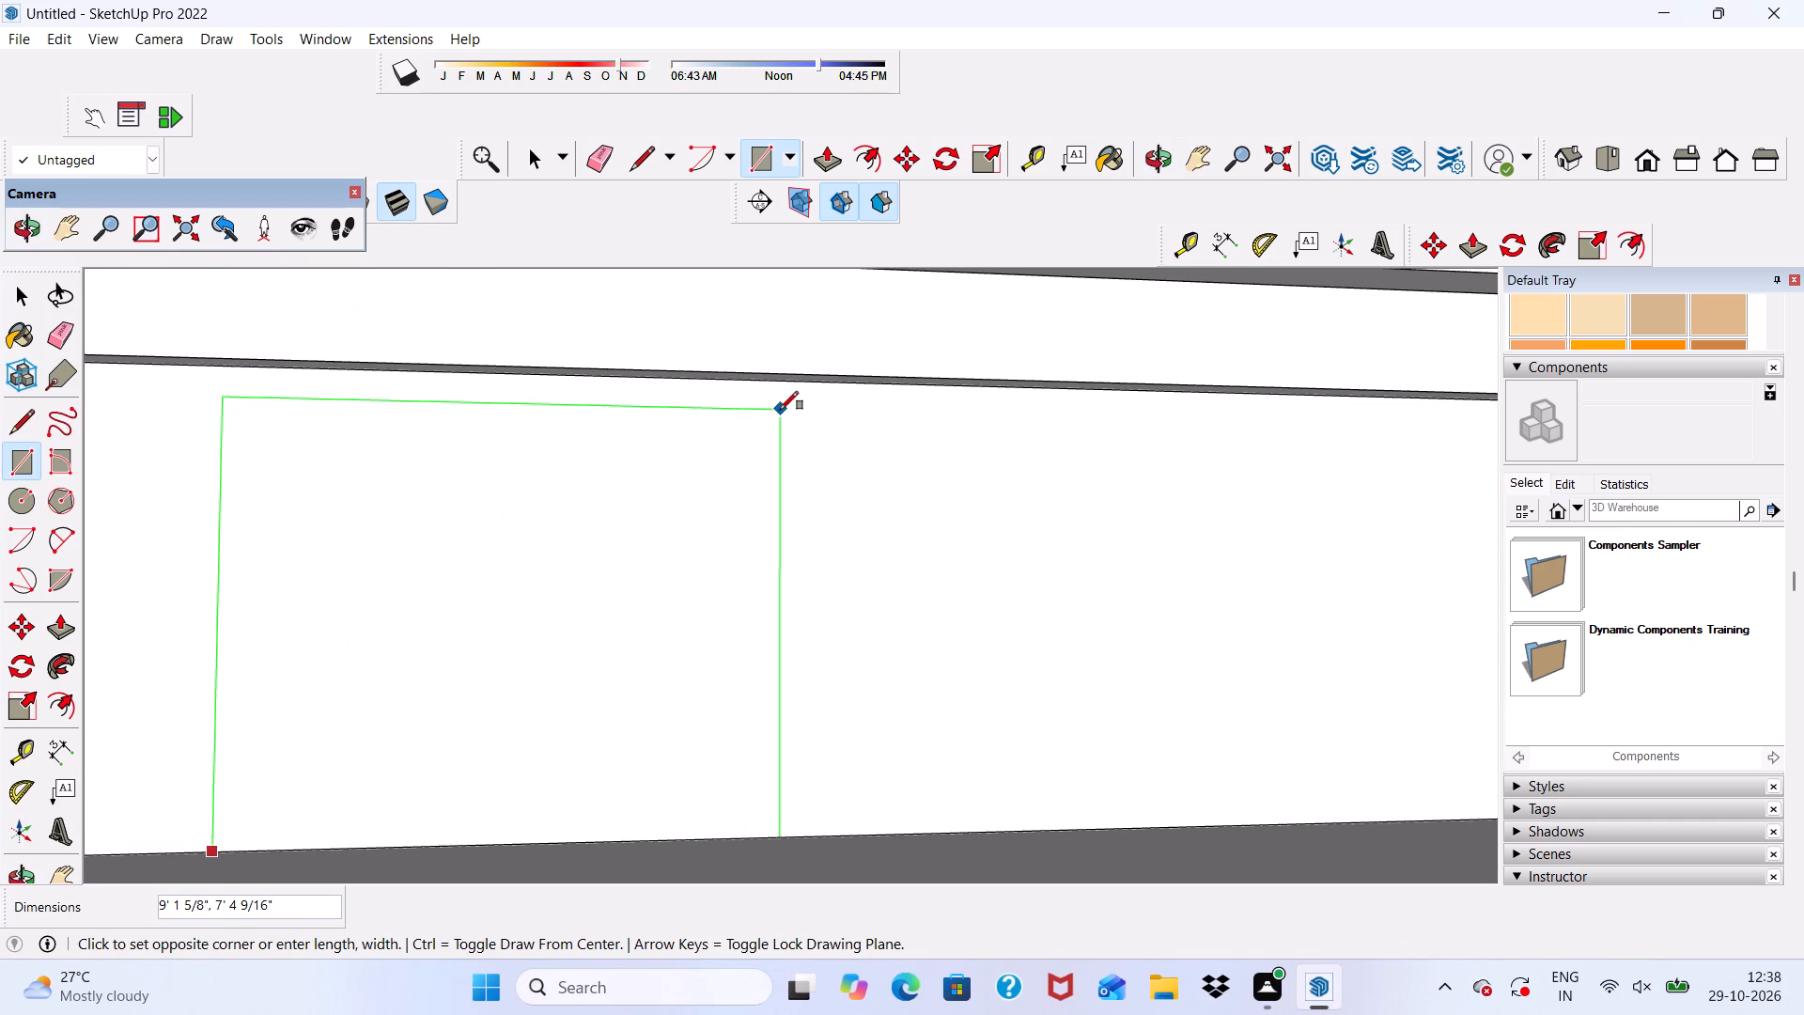
pyautogui.scroll(-4, 841, 414)
pyautogui.scroll(-4, 505, 352)
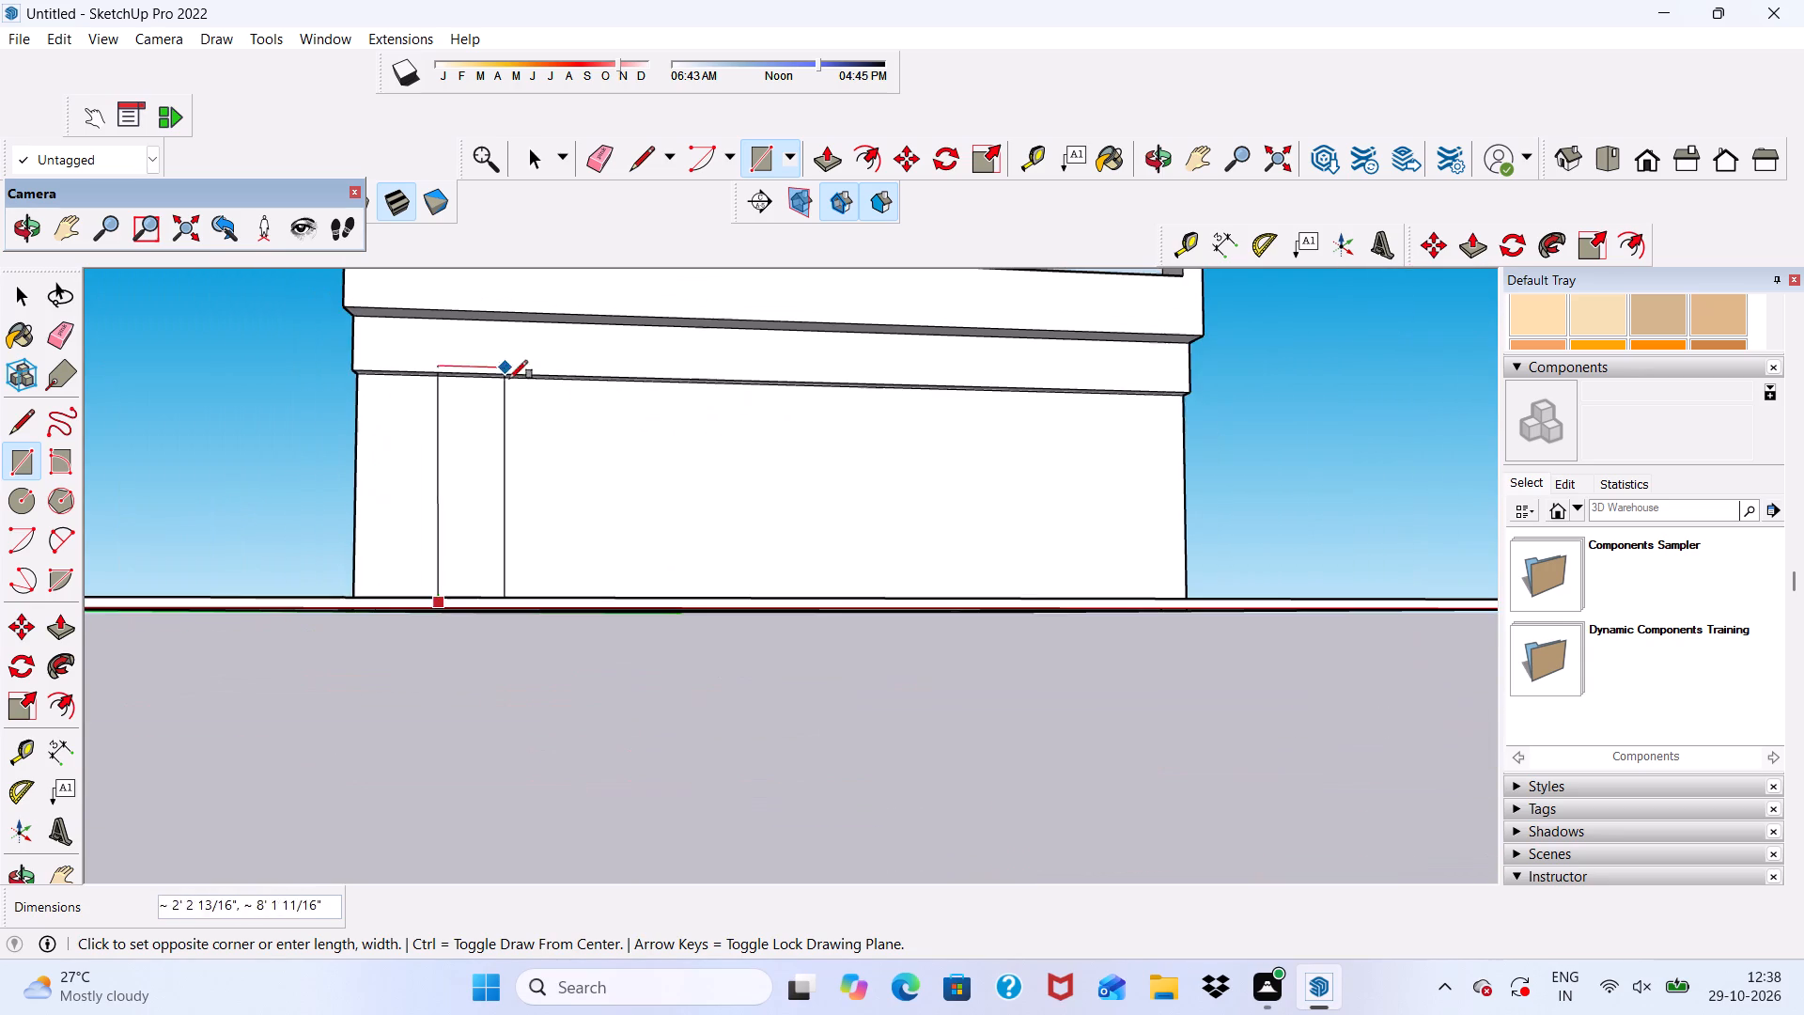
pyautogui.scroll(4, 760, 419)
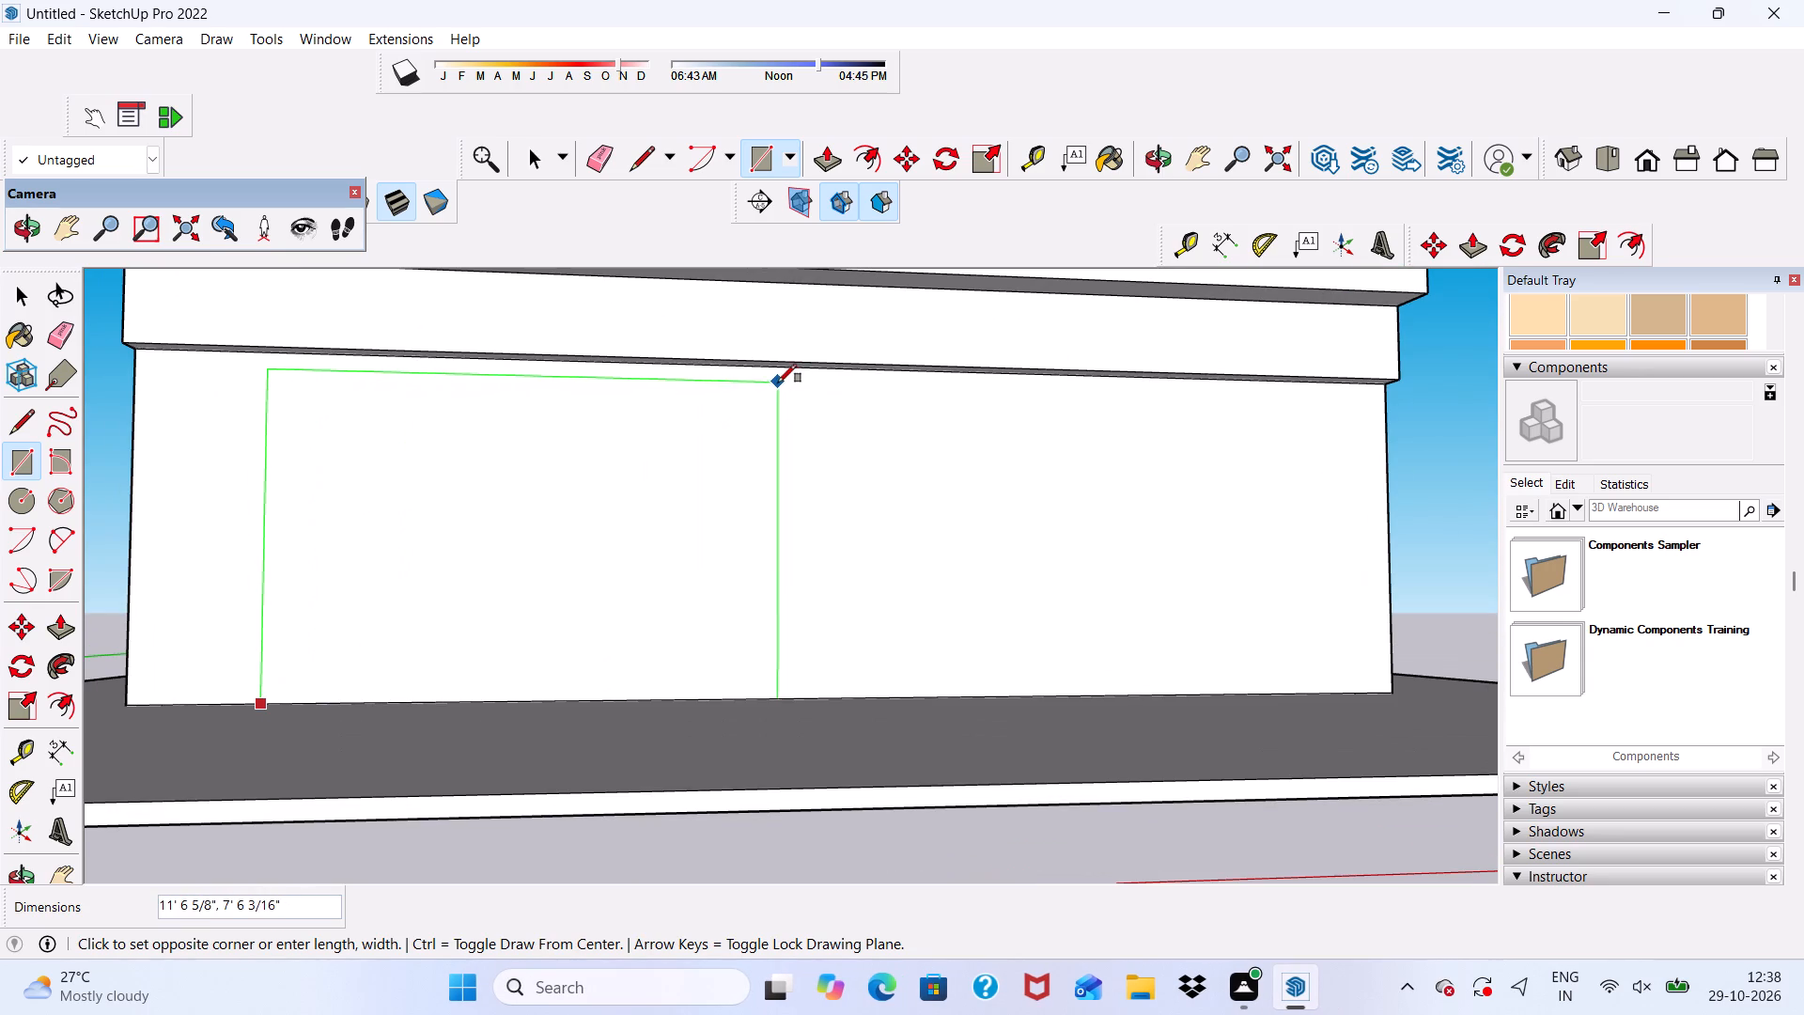
pyautogui.click(776, 369)
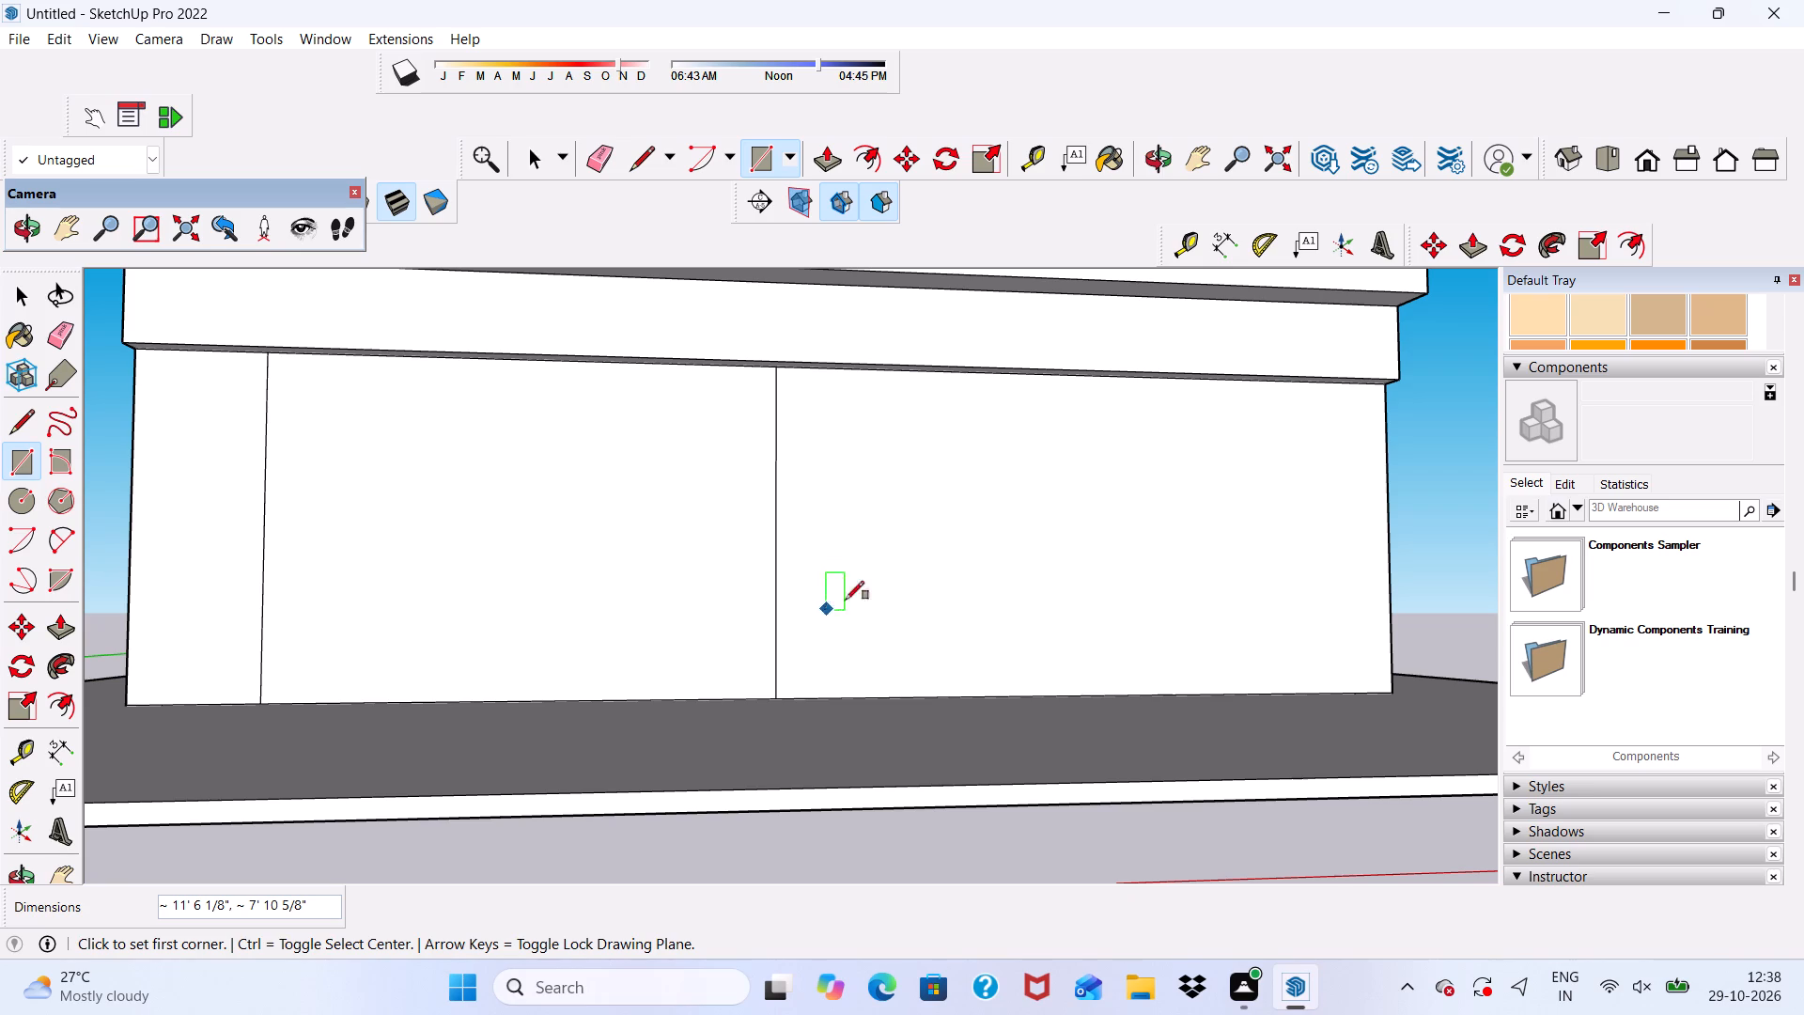
# Draw a second rectangle on the base's front wall past a narrow strip, from ground to overhang, about 13' 5" by 7' 10 5/8".
pyautogui.moveTo(959, 586); pyautogui.dragTo(803, 628, button='middle')
pyautogui.scroll(5, 791, 701)
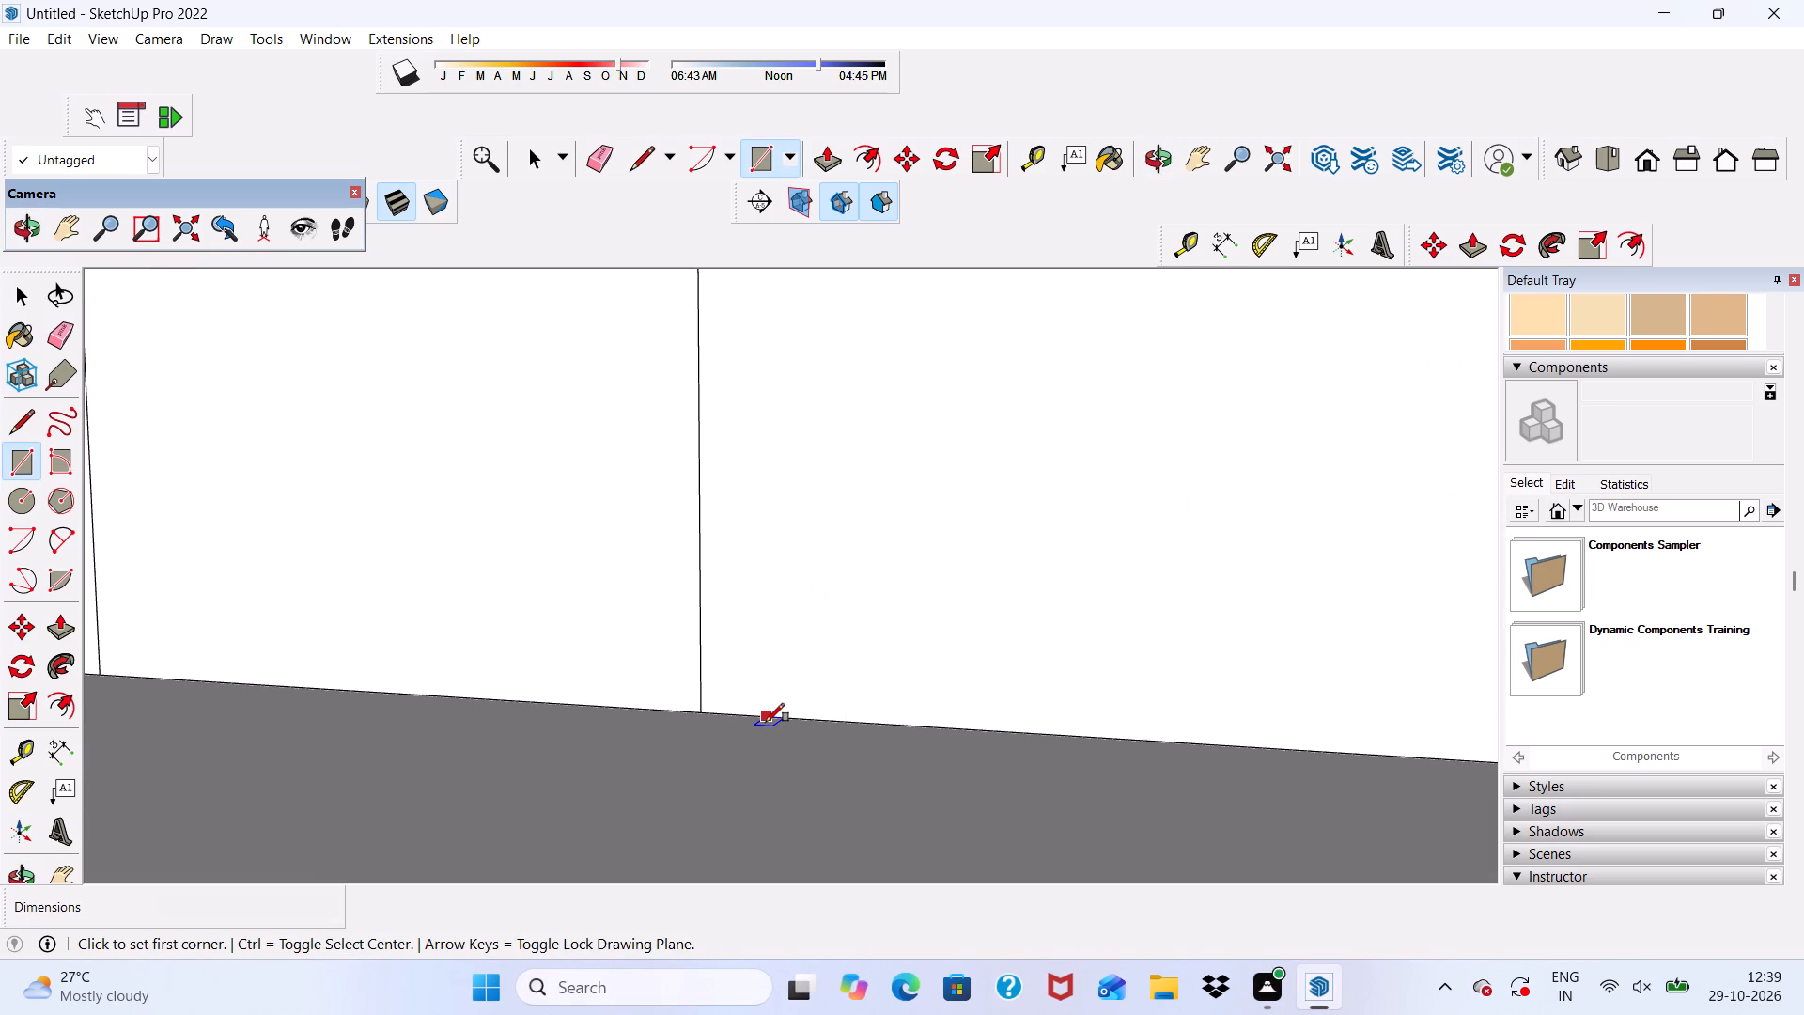
pyautogui.click(766, 722)
pyautogui.scroll(-5, 776, 724)
pyautogui.scroll(-9, 939, 497)
pyautogui.scroll(3, 1191, 440)
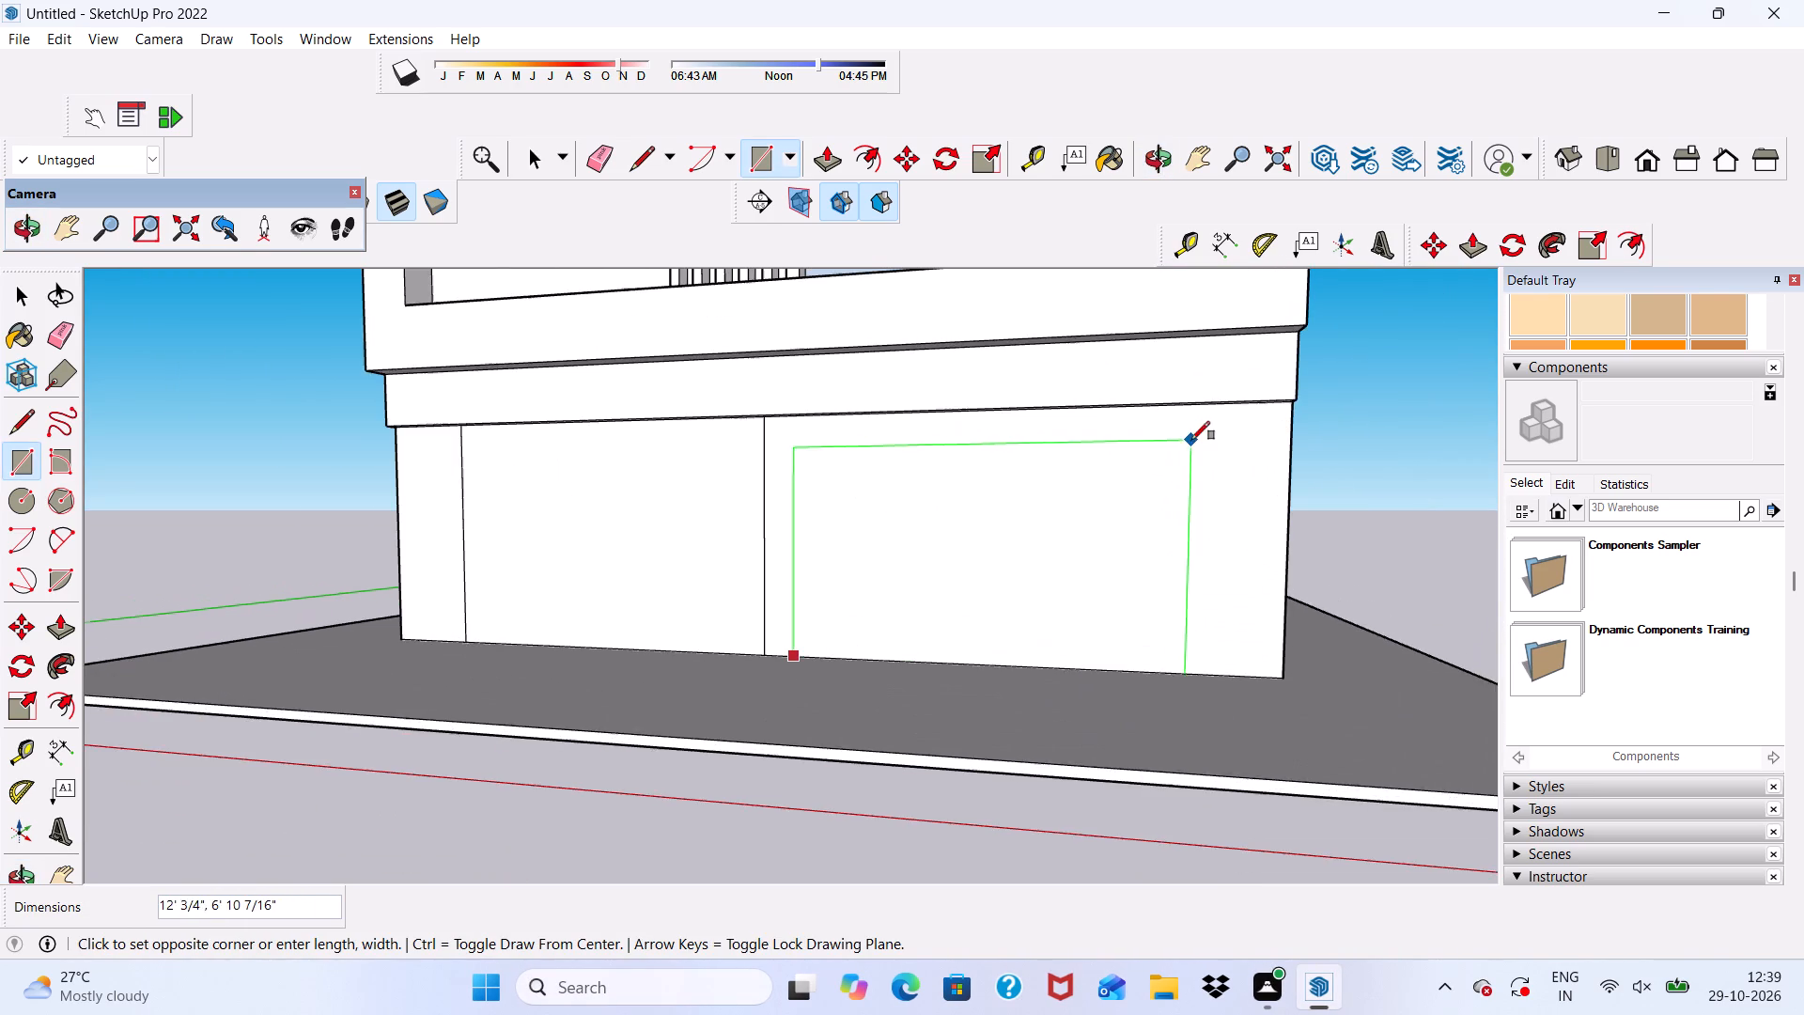
pyautogui.scroll(6, 1191, 440)
pyautogui.moveTo(1240, 411); pyautogui.dragTo(1266, 335, button='middle')
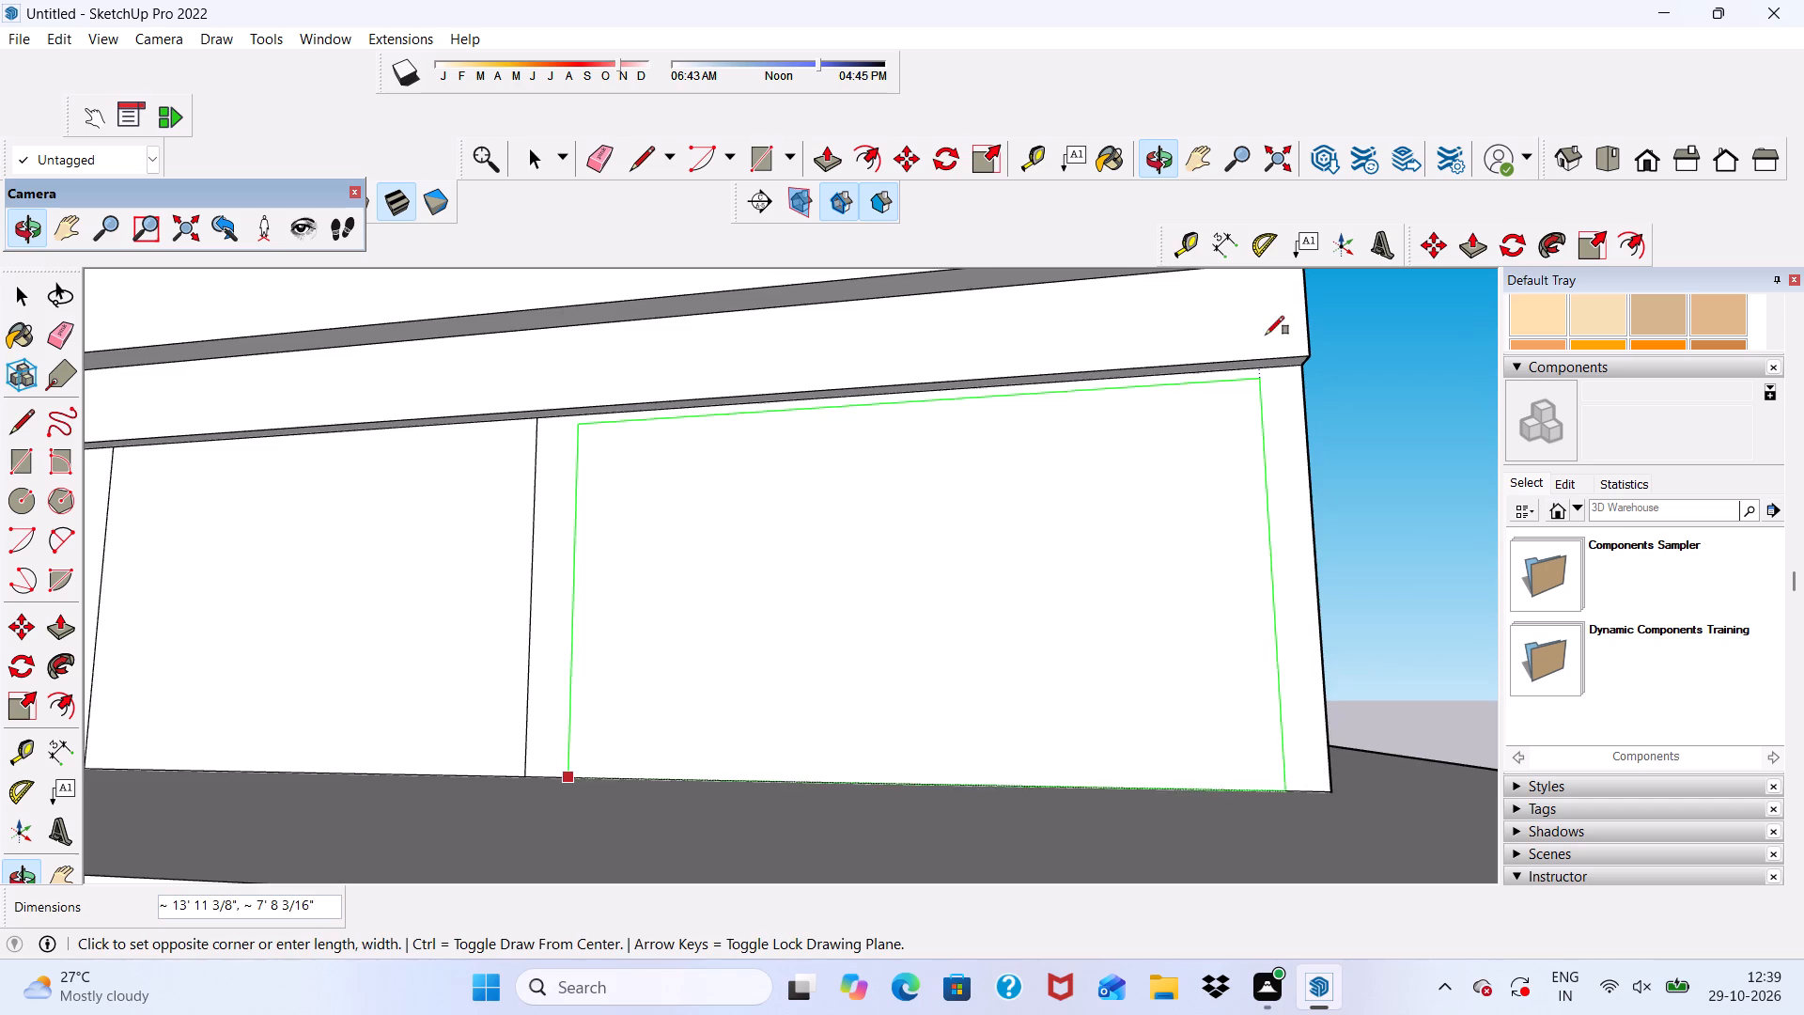
pyautogui.scroll(9, 1242, 357)
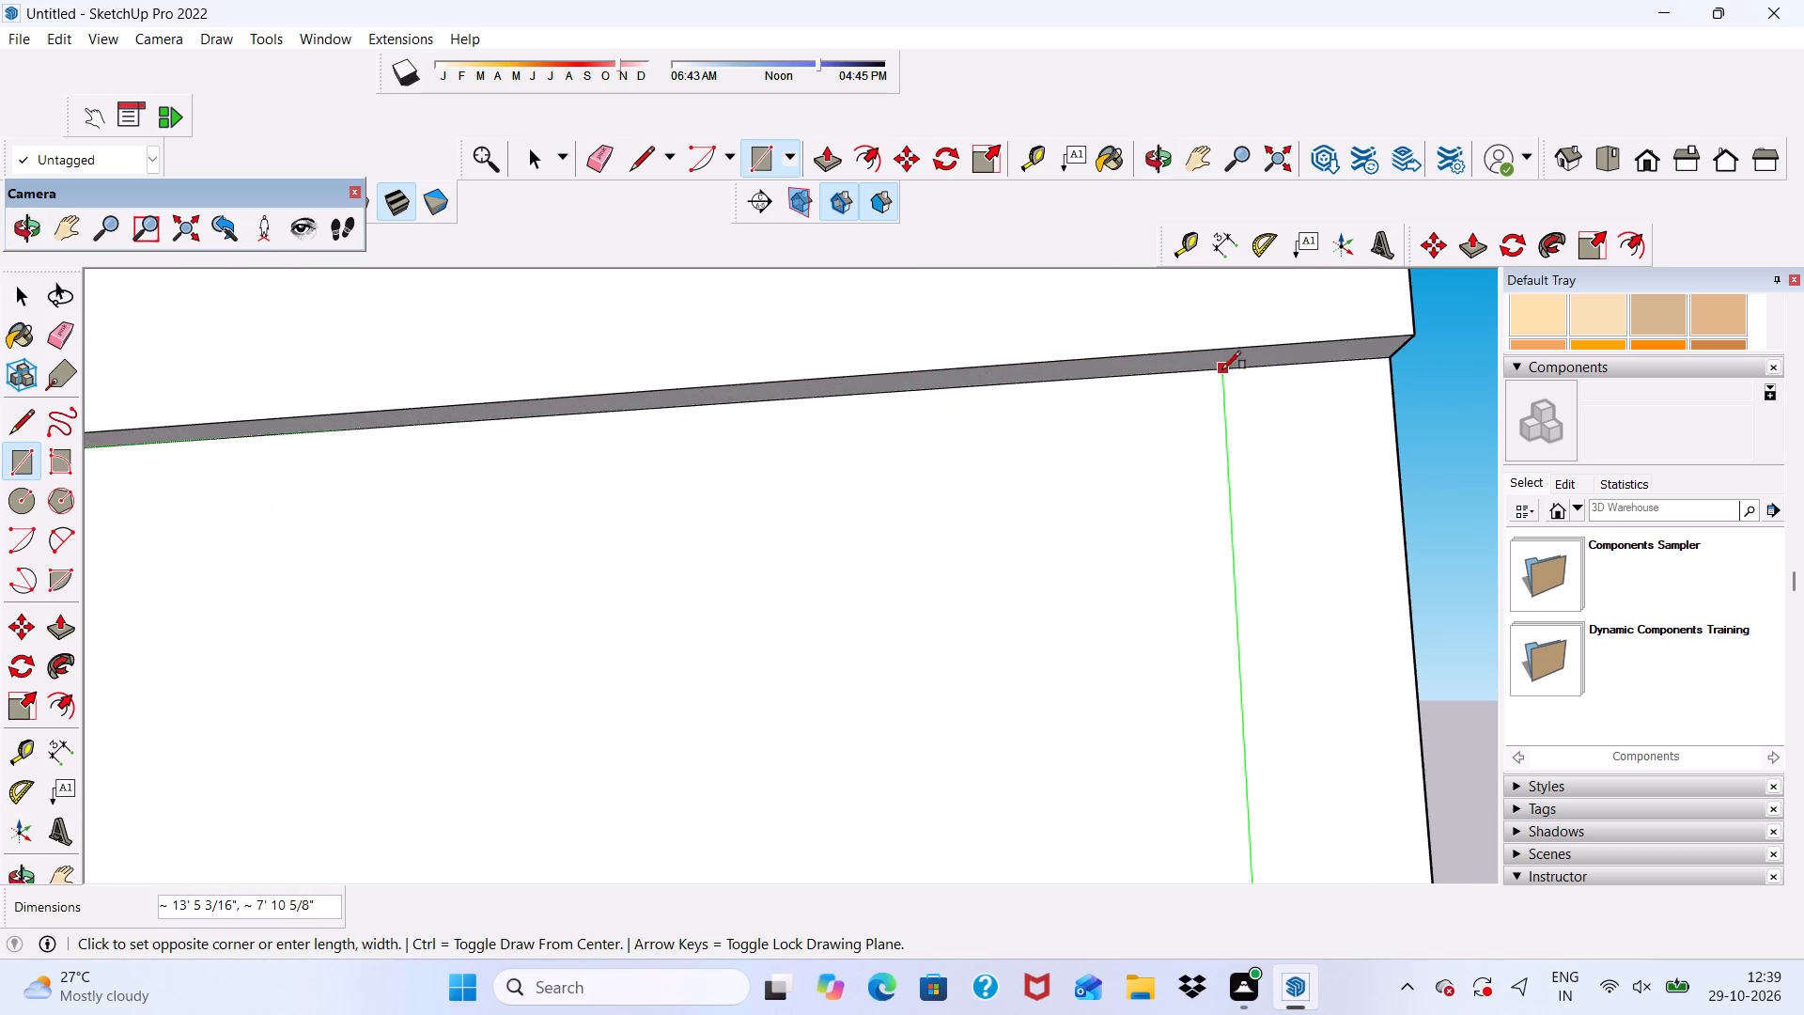
pyautogui.click(1240, 369)
# Draw a rectangle across both base wall panels, from the first's outer bottom corner to the second's outer edge, about 26' 1" by 6' 2".
pyautogui.scroll(-9, 1228, 335)
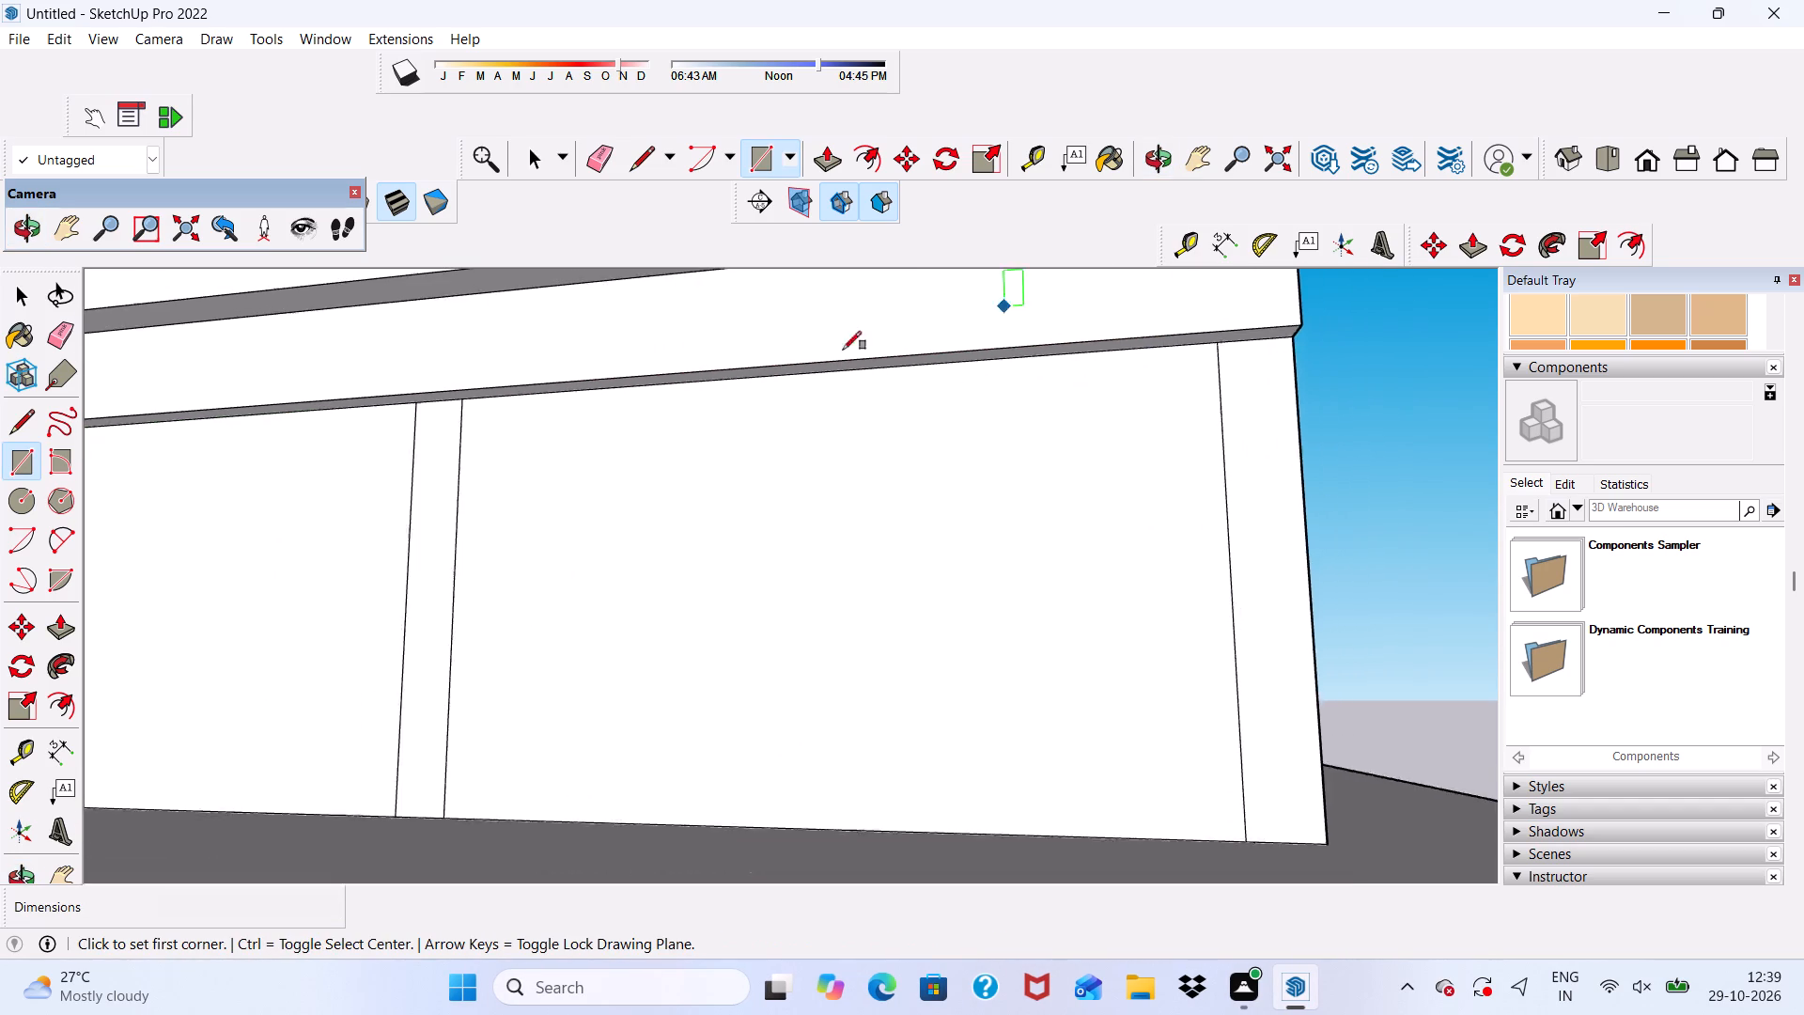
pyautogui.scroll(-2, 843, 350)
pyautogui.moveTo(511, 483); pyautogui.dragTo(732, 515, button='middle')
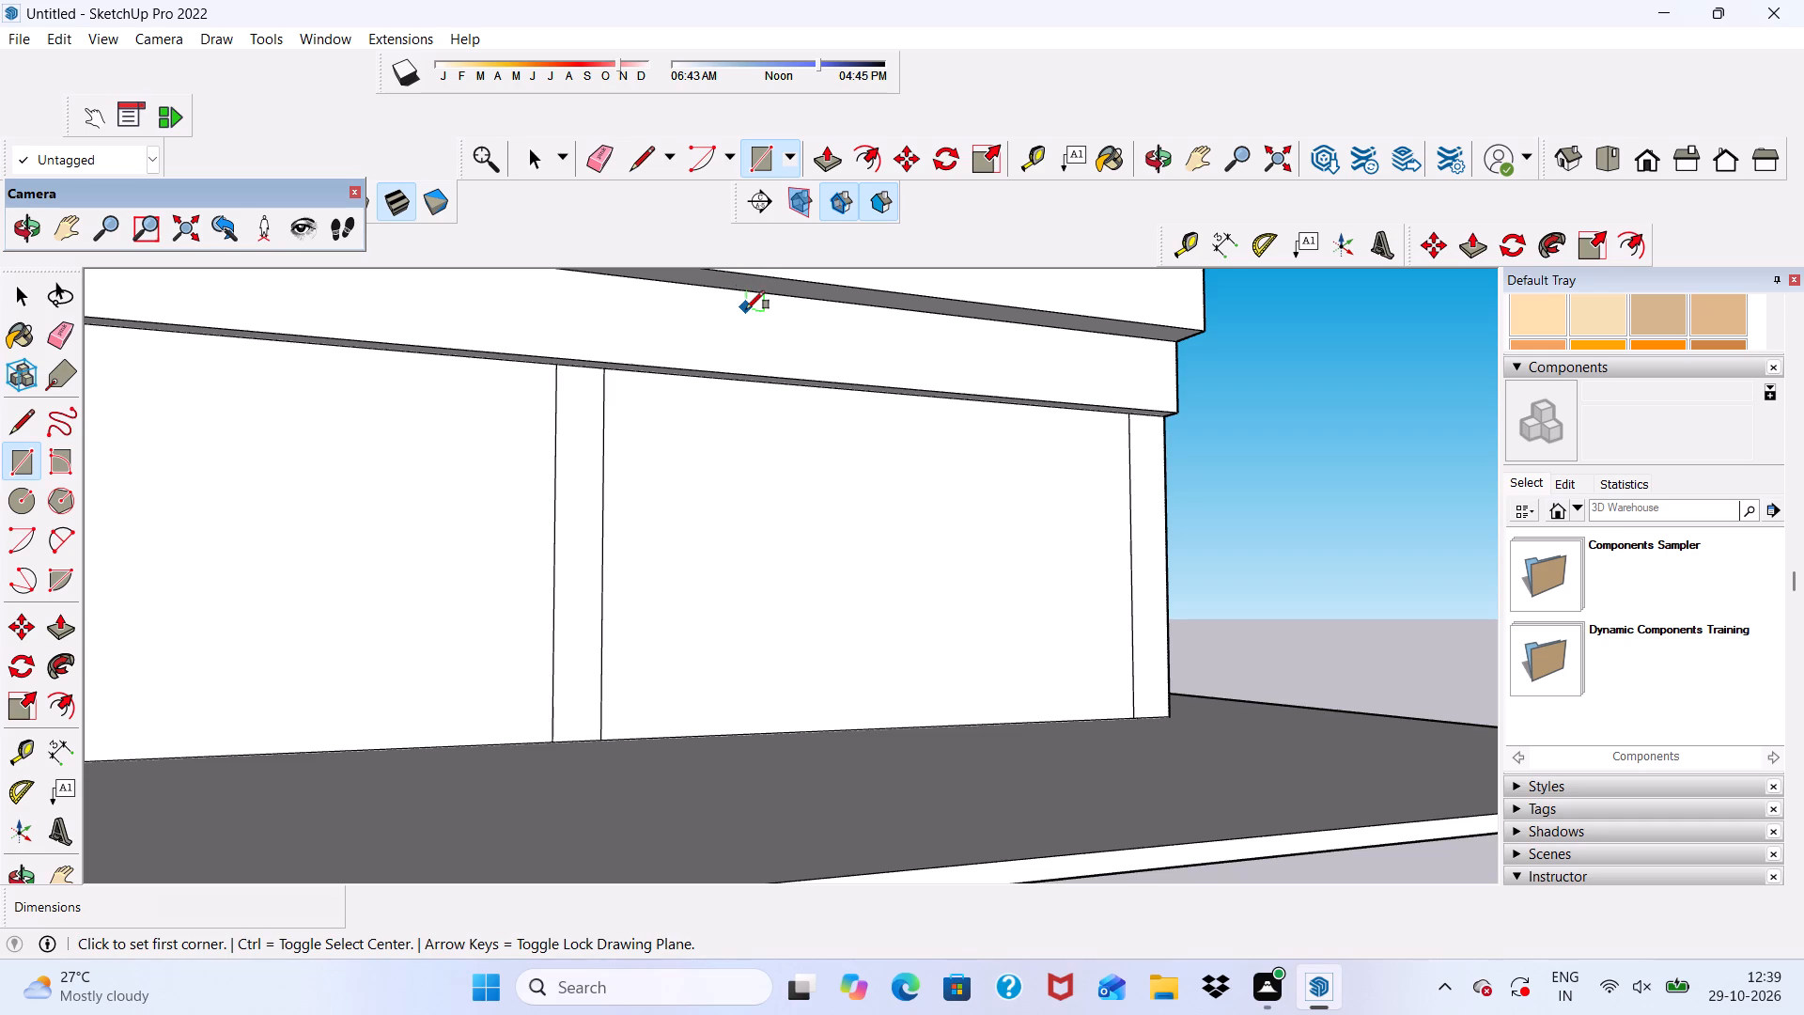
pyautogui.scroll(-5, 737, 246)
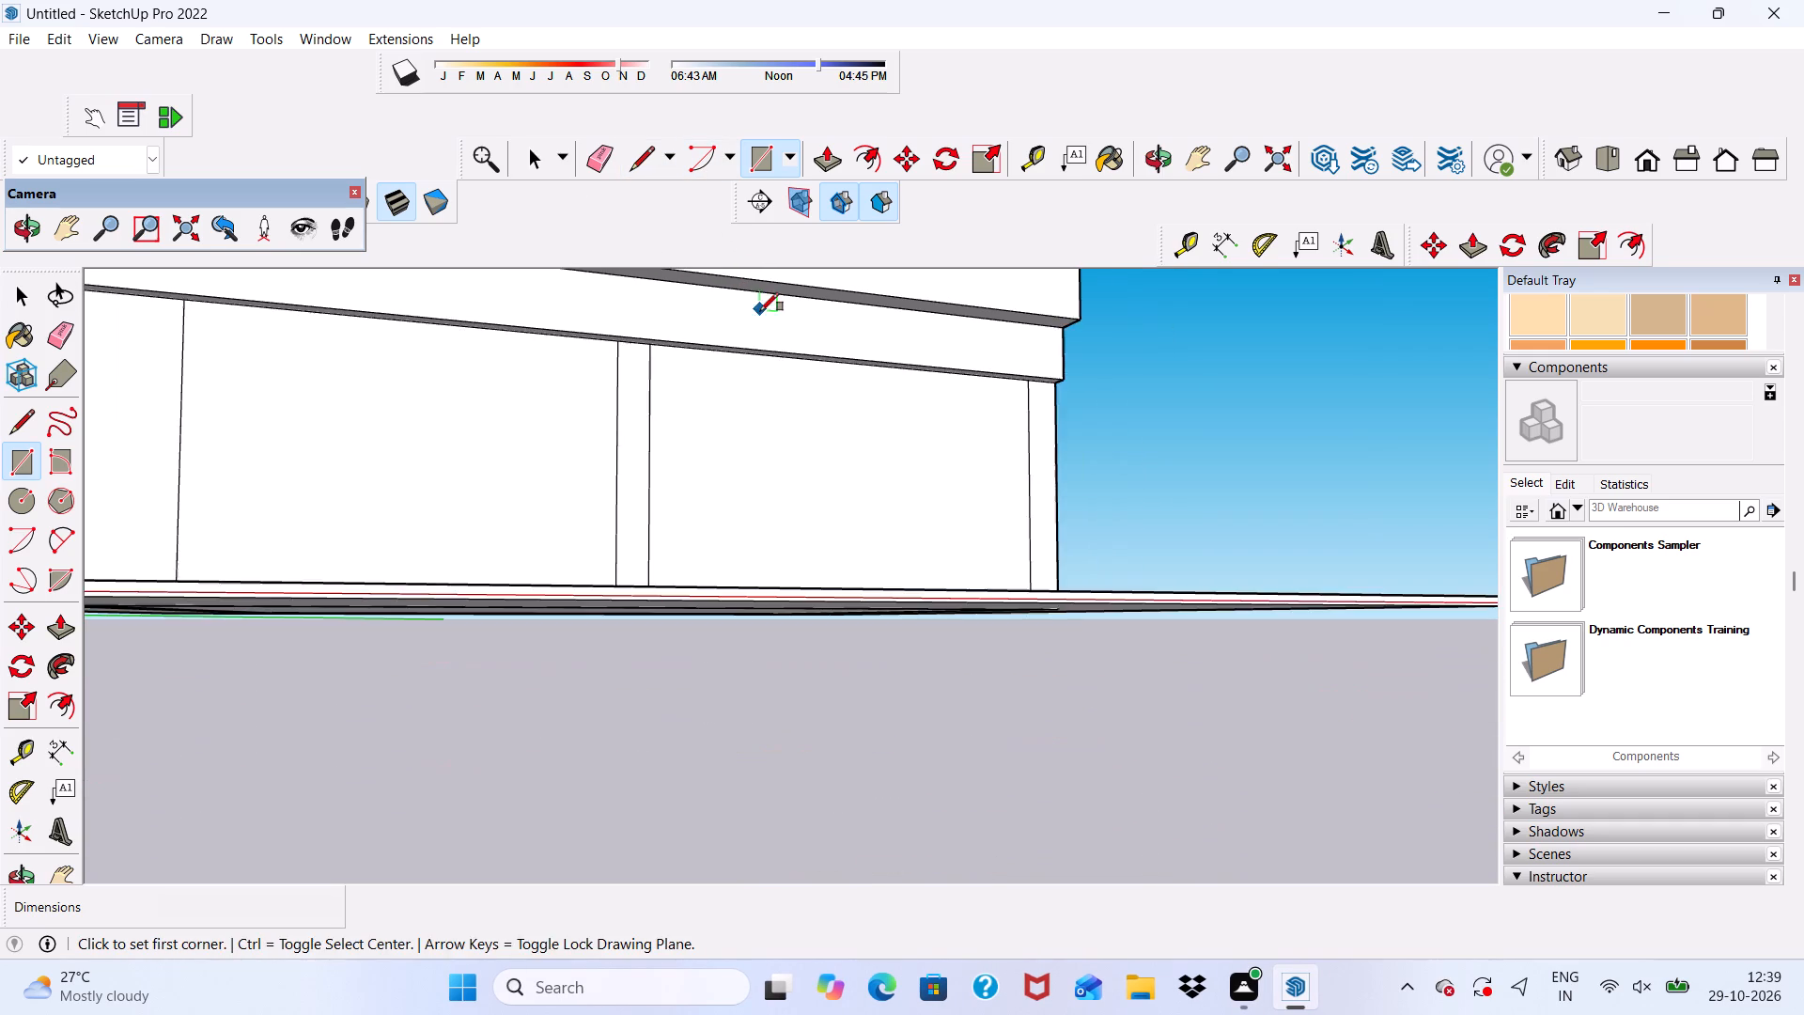
pyautogui.moveTo(762, 313); pyautogui.dragTo(646, 340, button='middle')
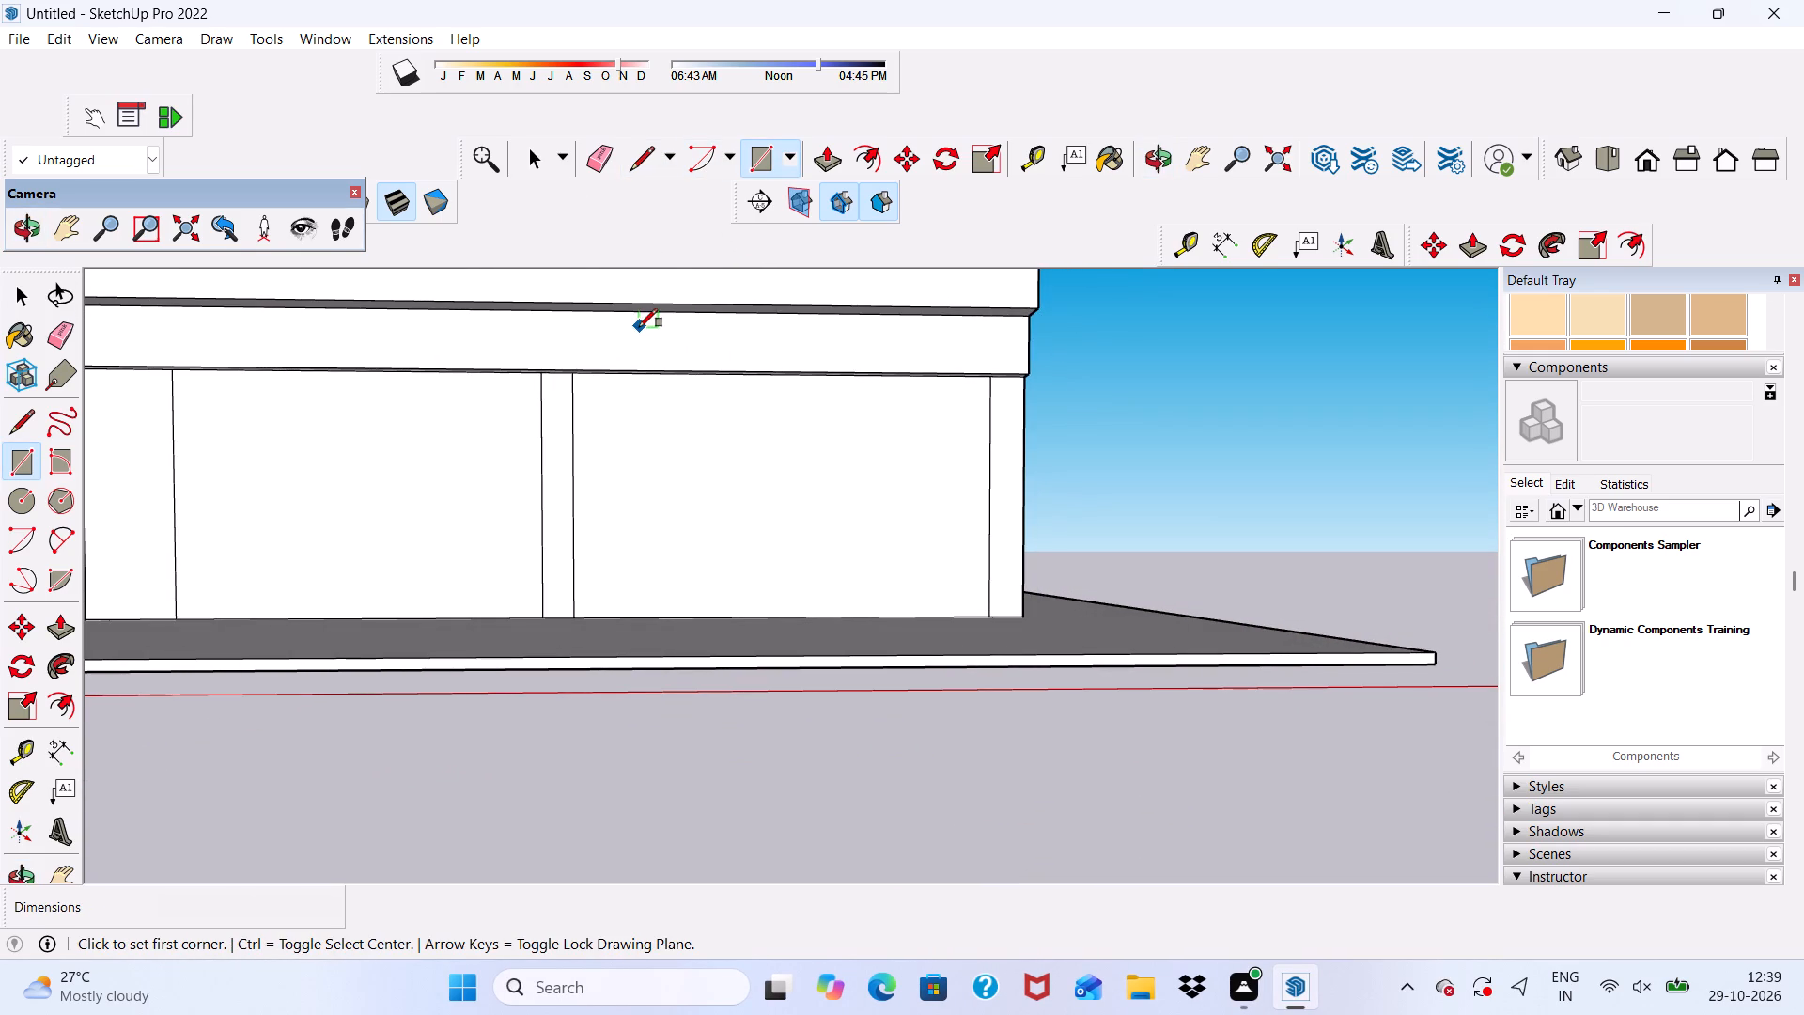
pyautogui.scroll(11, 639, 327)
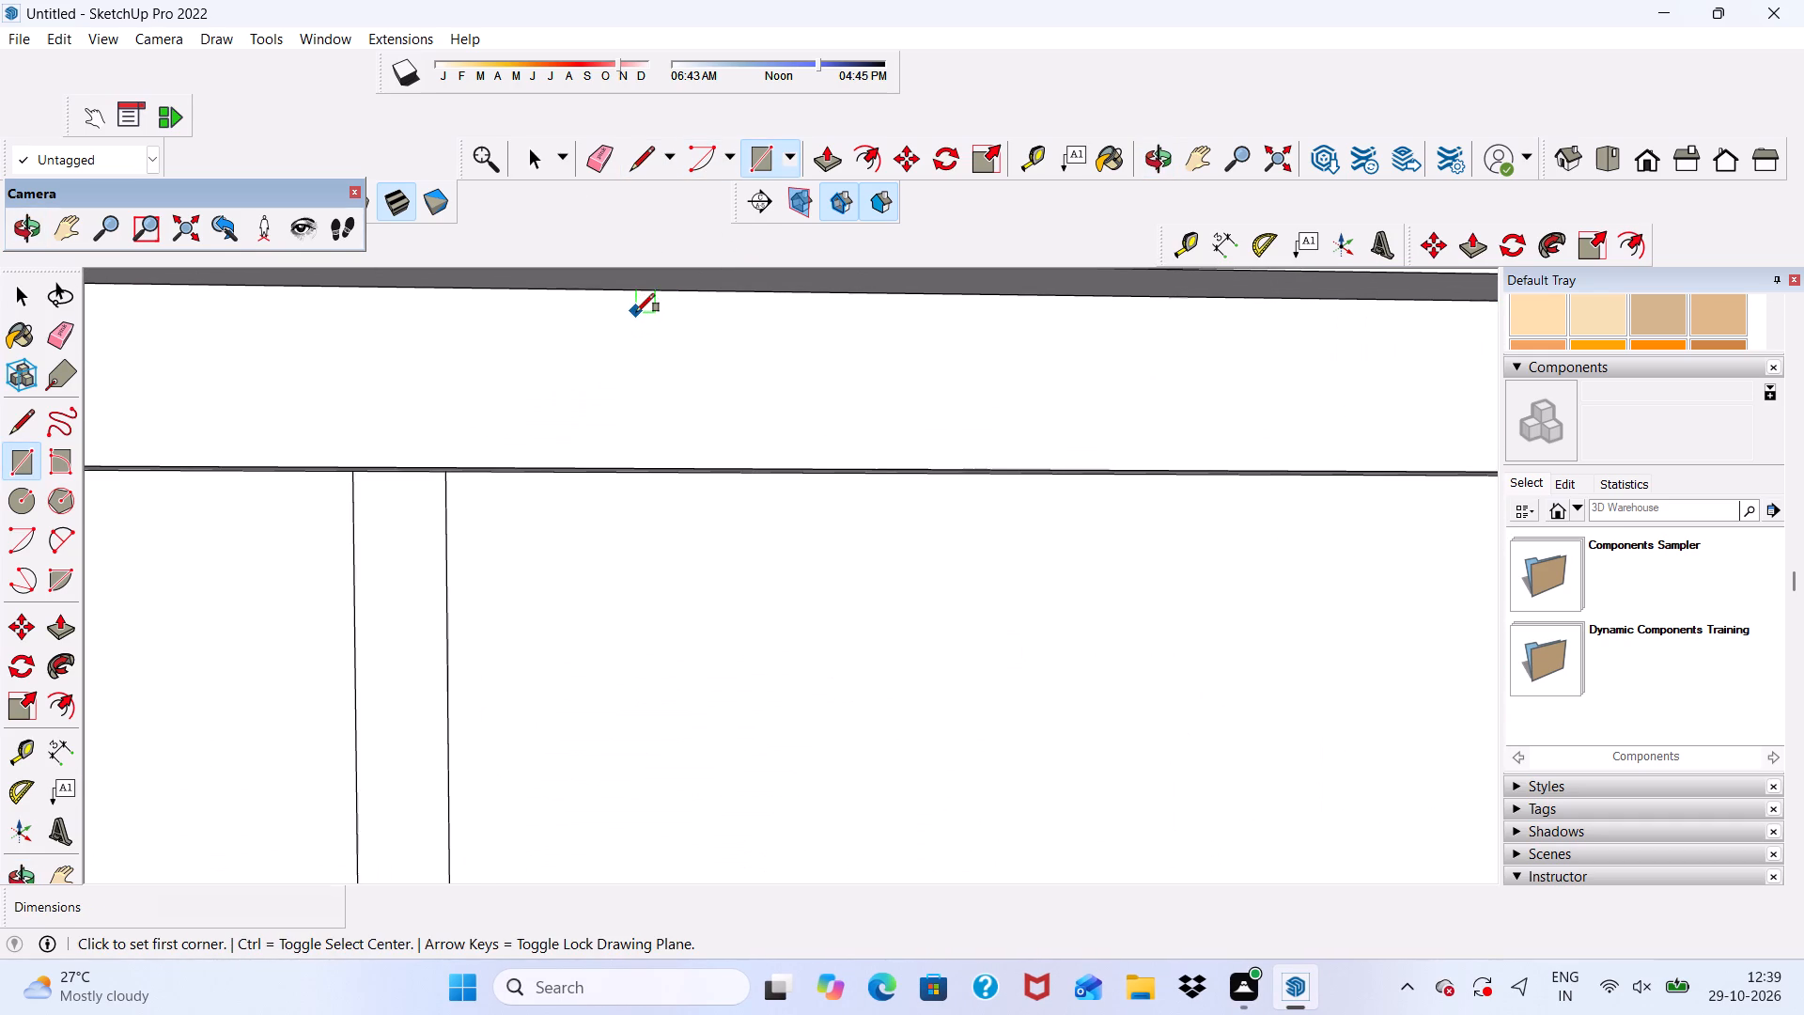
pyautogui.scroll(-10, 636, 298)
pyautogui.scroll(1, 706, 320)
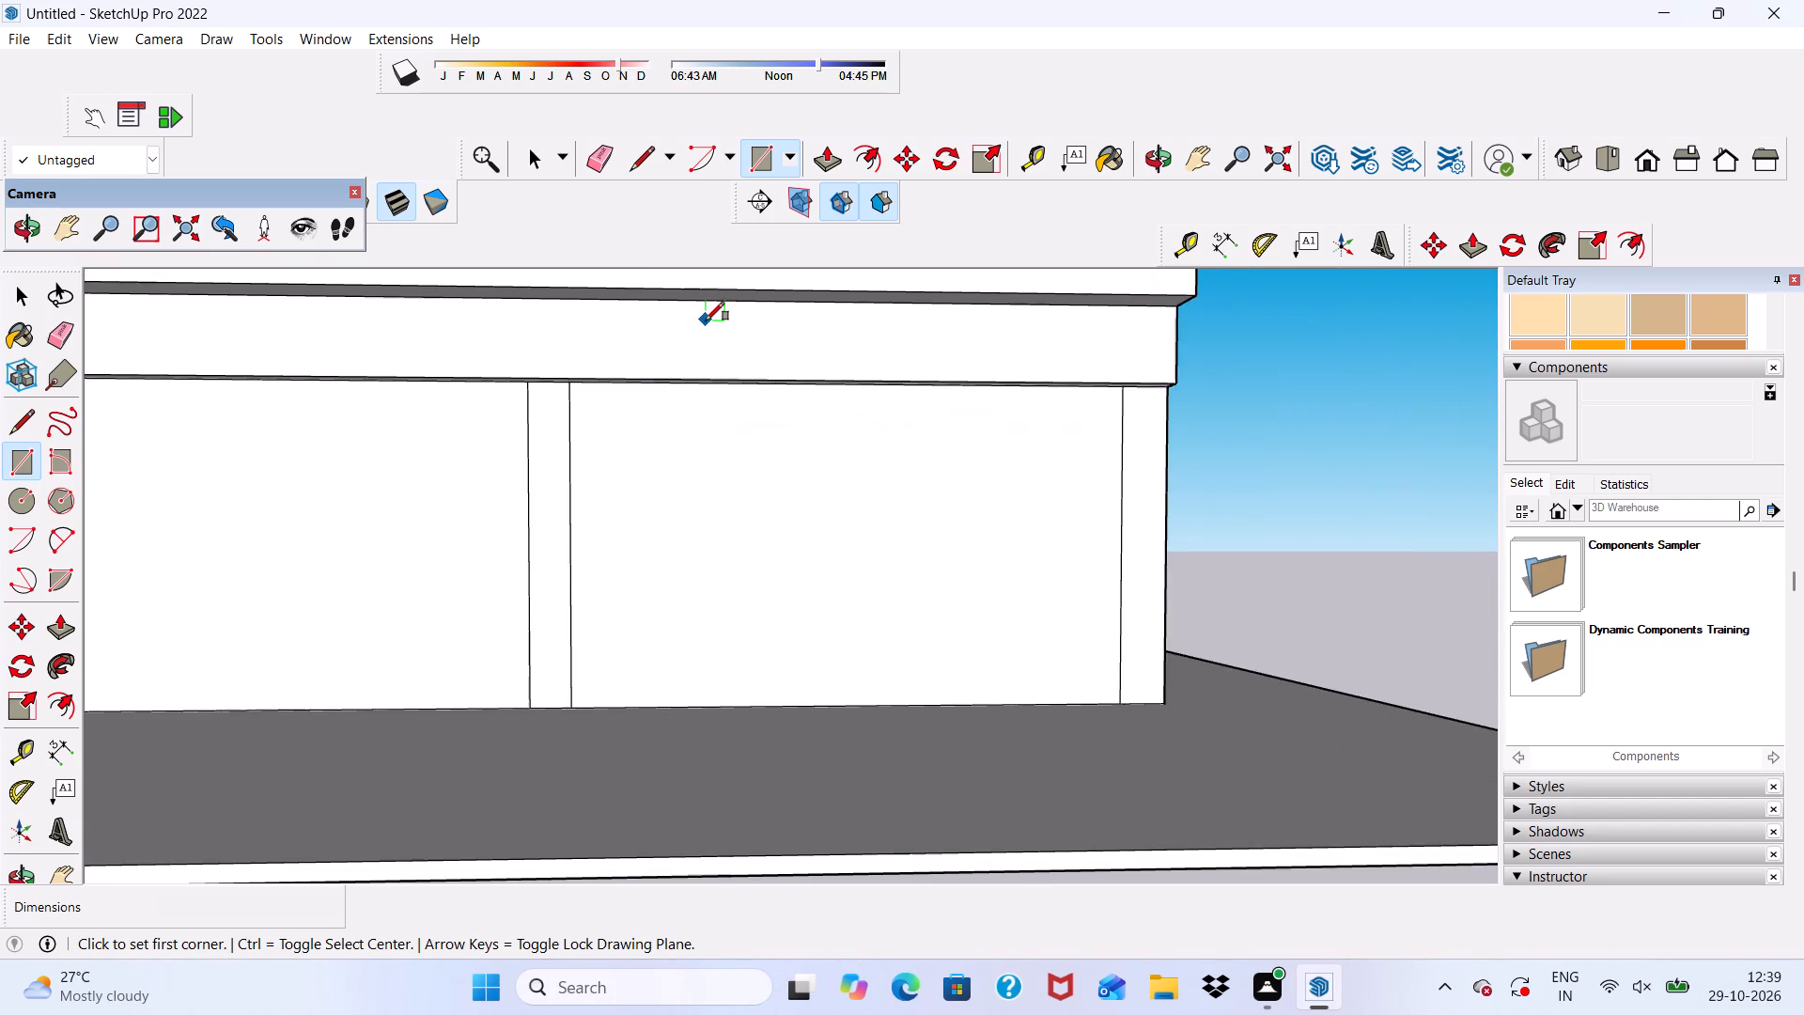
pyautogui.scroll(-6, 706, 320)
pyautogui.moveTo(708, 320); pyautogui.dragTo(676, 454, button='middle')
pyautogui.scroll(1, 692, 242)
pyautogui.scroll(5, 257, 507)
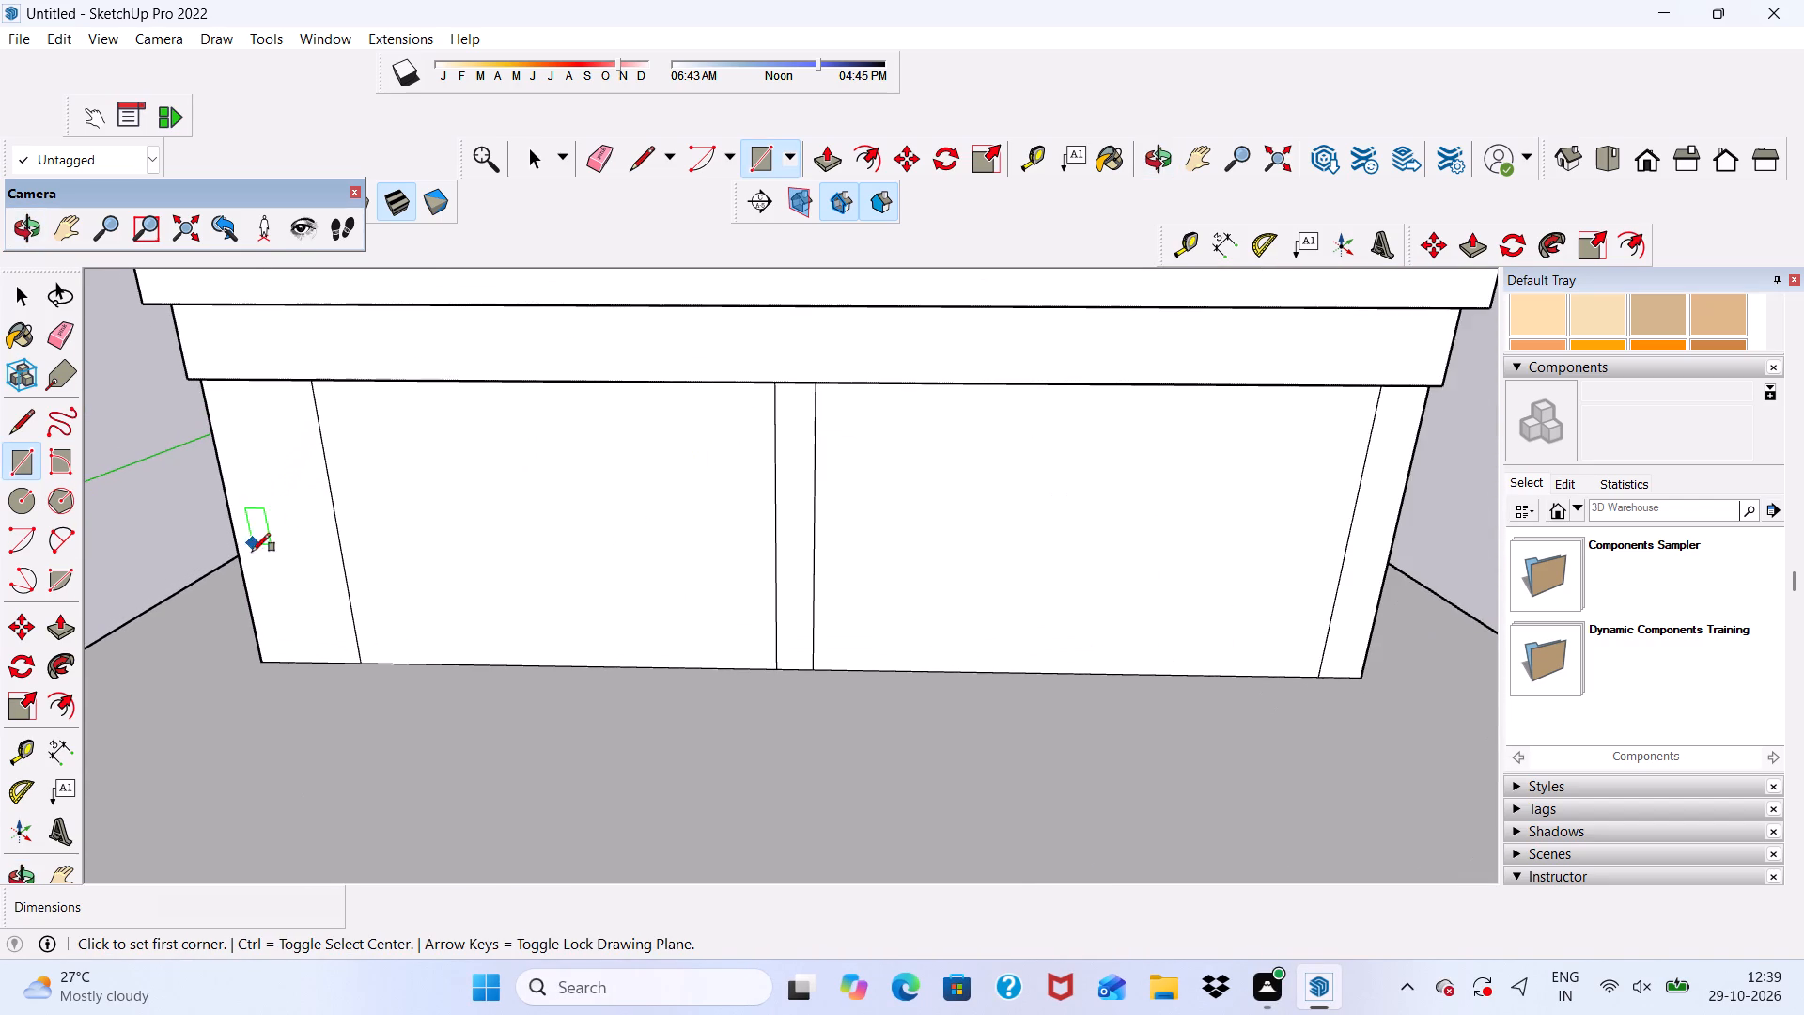
pyautogui.scroll(5, 243, 580)
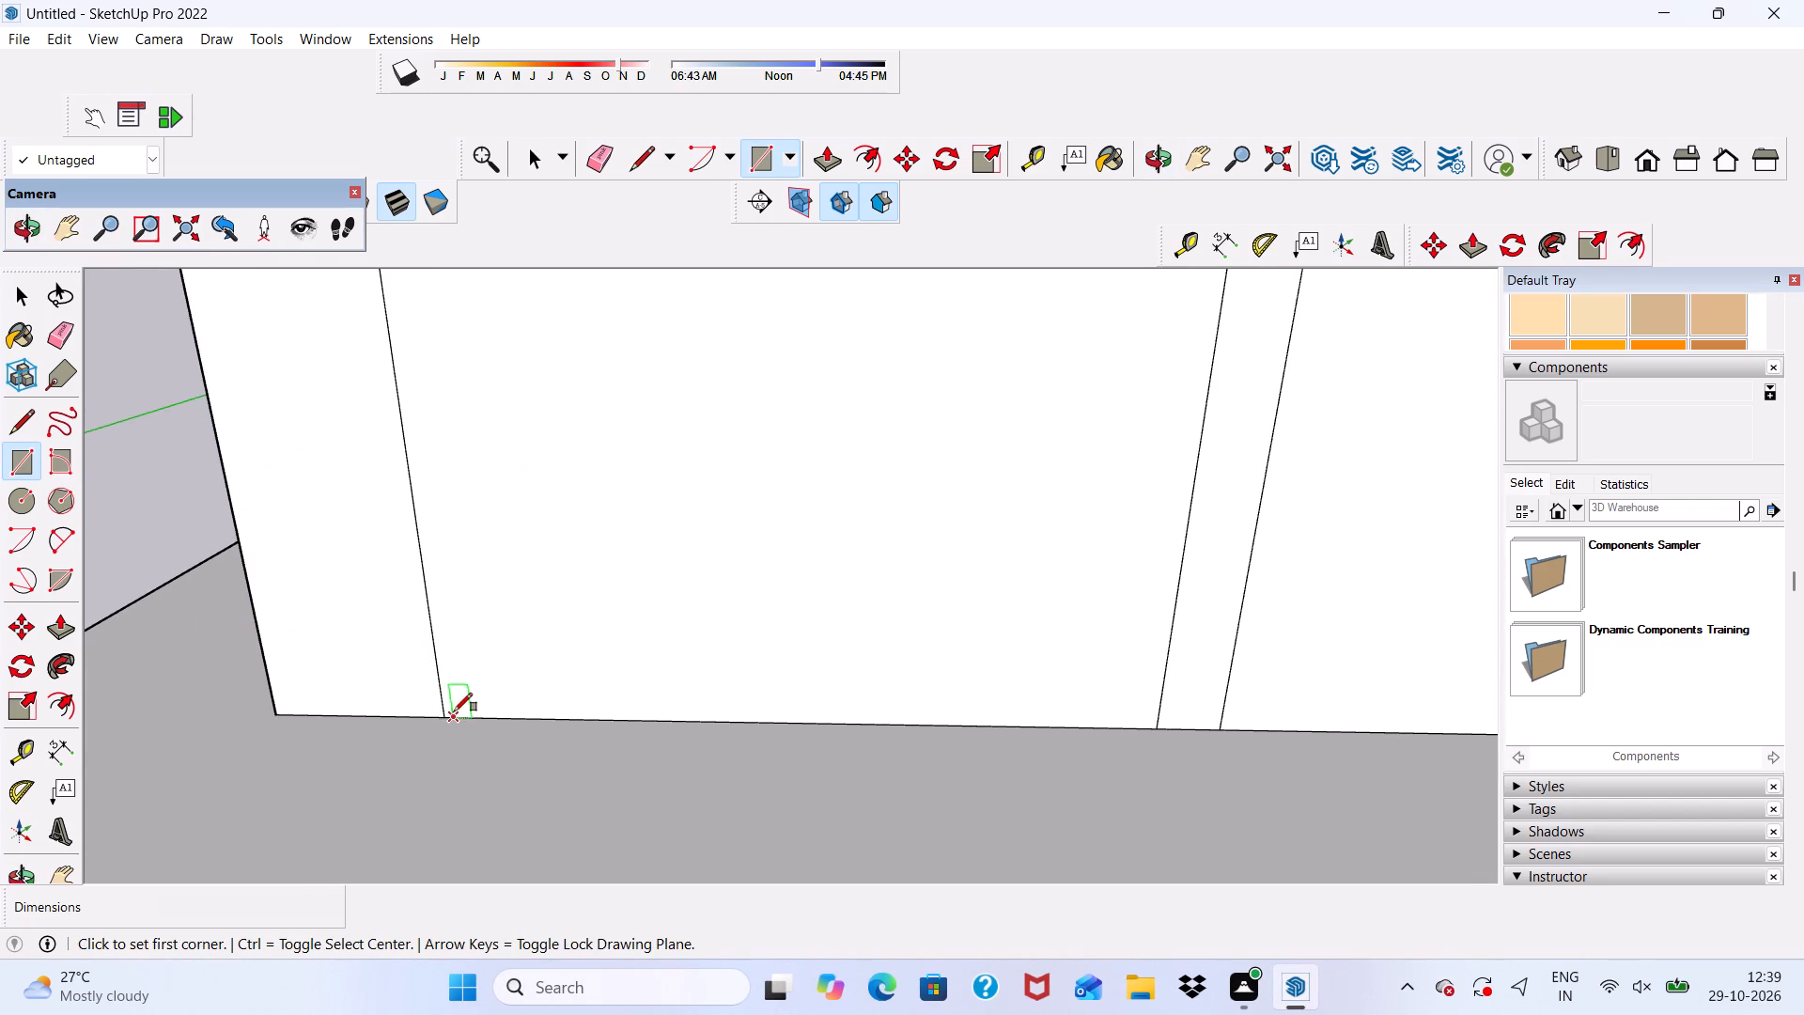
pyautogui.click(451, 715)
pyautogui.scroll(-9, 508, 672)
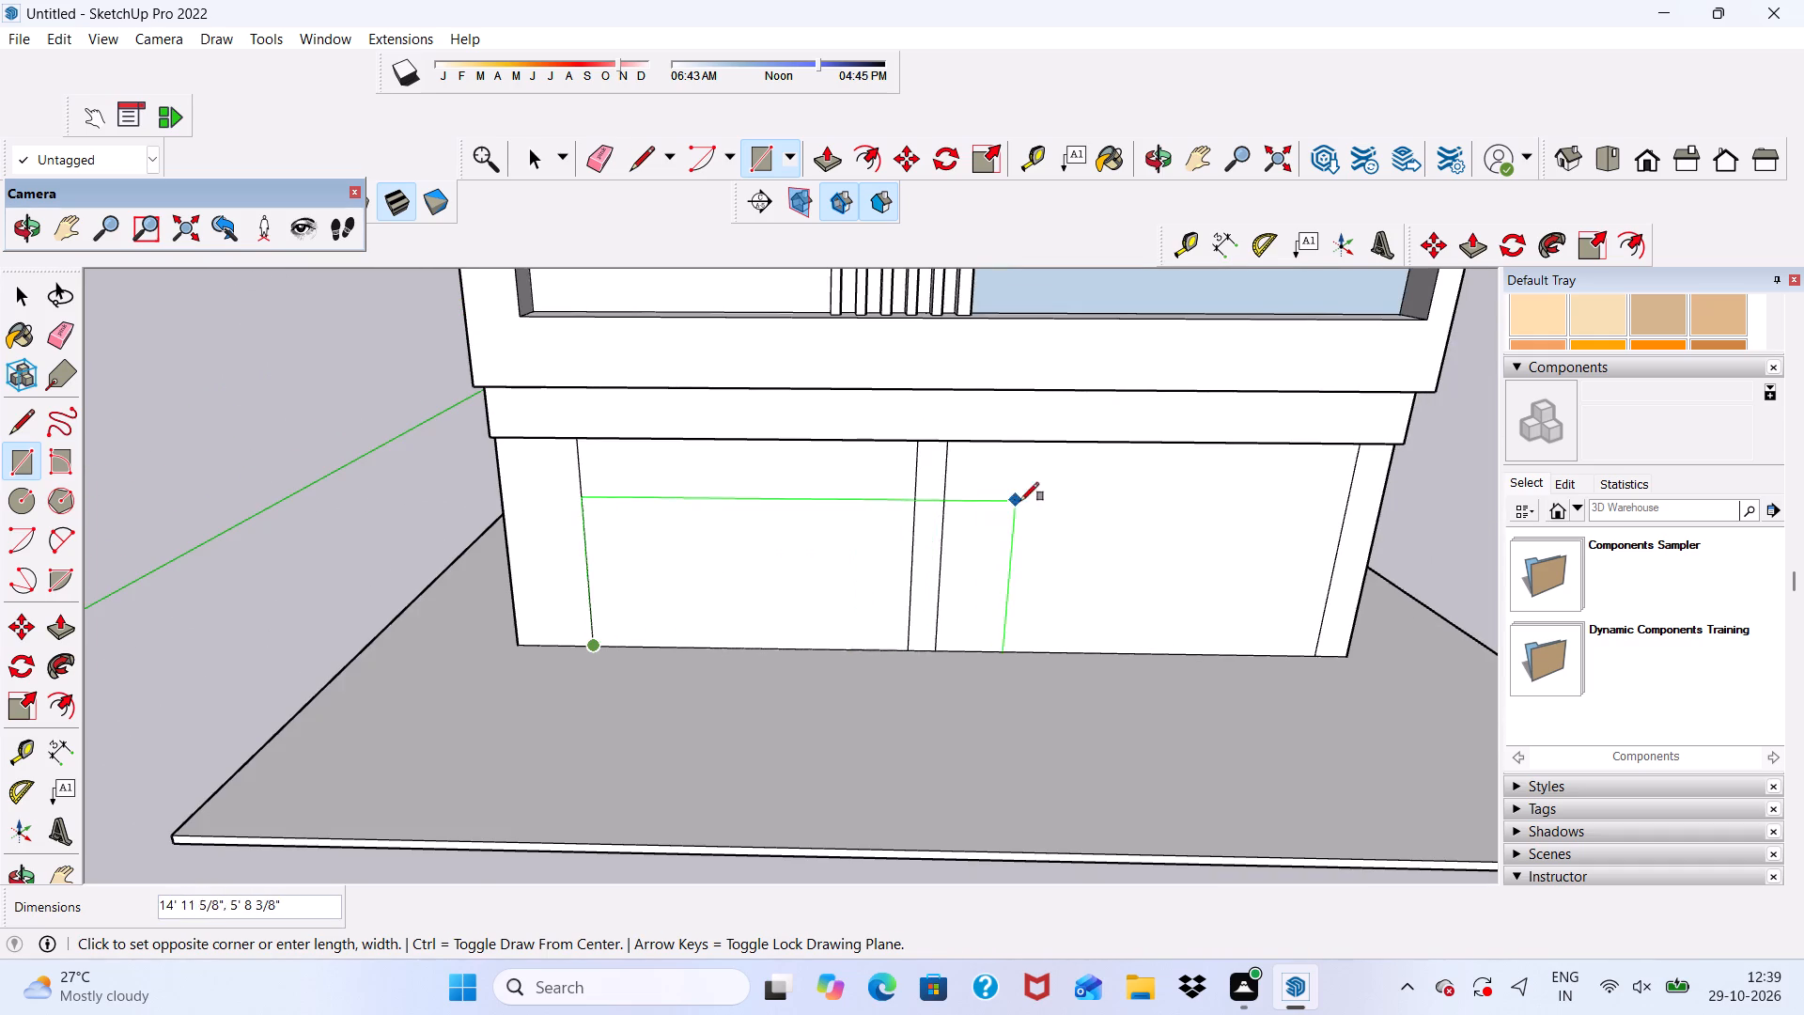
pyautogui.scroll(-3, 1031, 495)
pyautogui.scroll(-4, 921, 469)
pyautogui.scroll(3, 1046, 480)
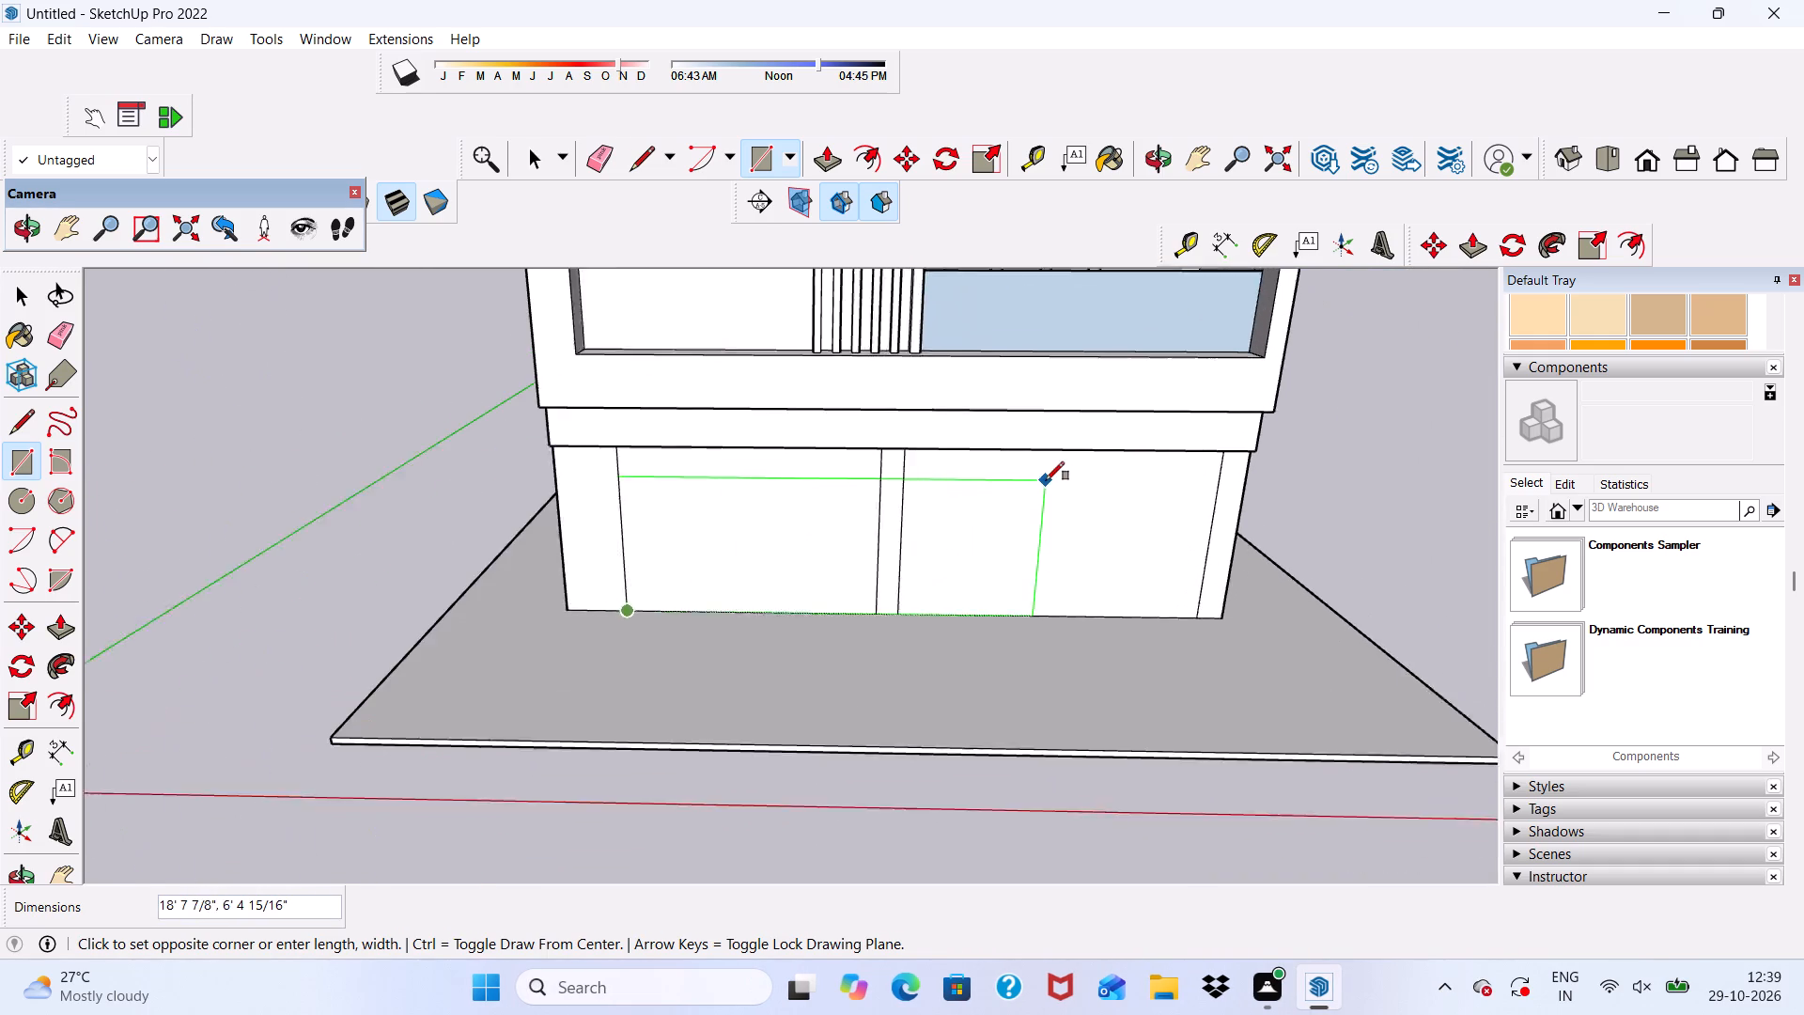
pyautogui.scroll(2, 1046, 480)
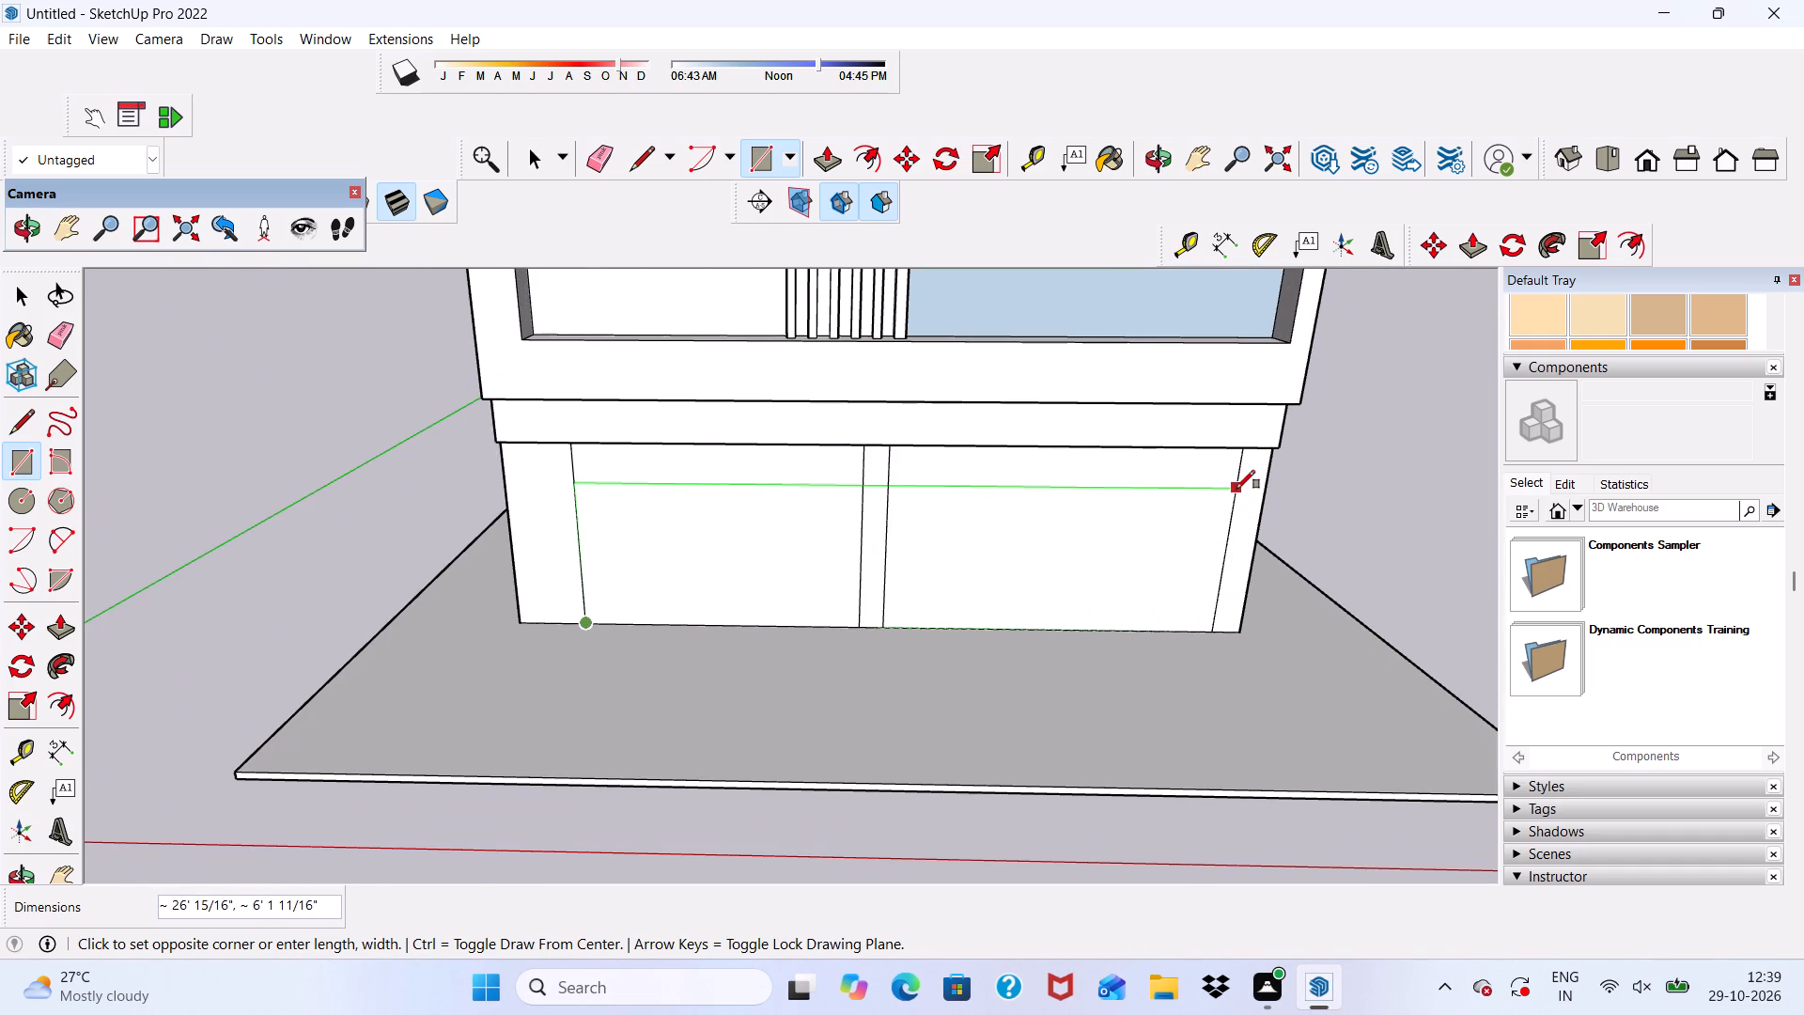
pyautogui.click(1236, 489)
# Erase the short horizontal line crossing the narrow strip between the two front wall panels of the base.
pyautogui.scroll(4, 979, 520)
pyautogui.scroll(-12, 979, 520)
pyautogui.scroll(1, 978, 551)
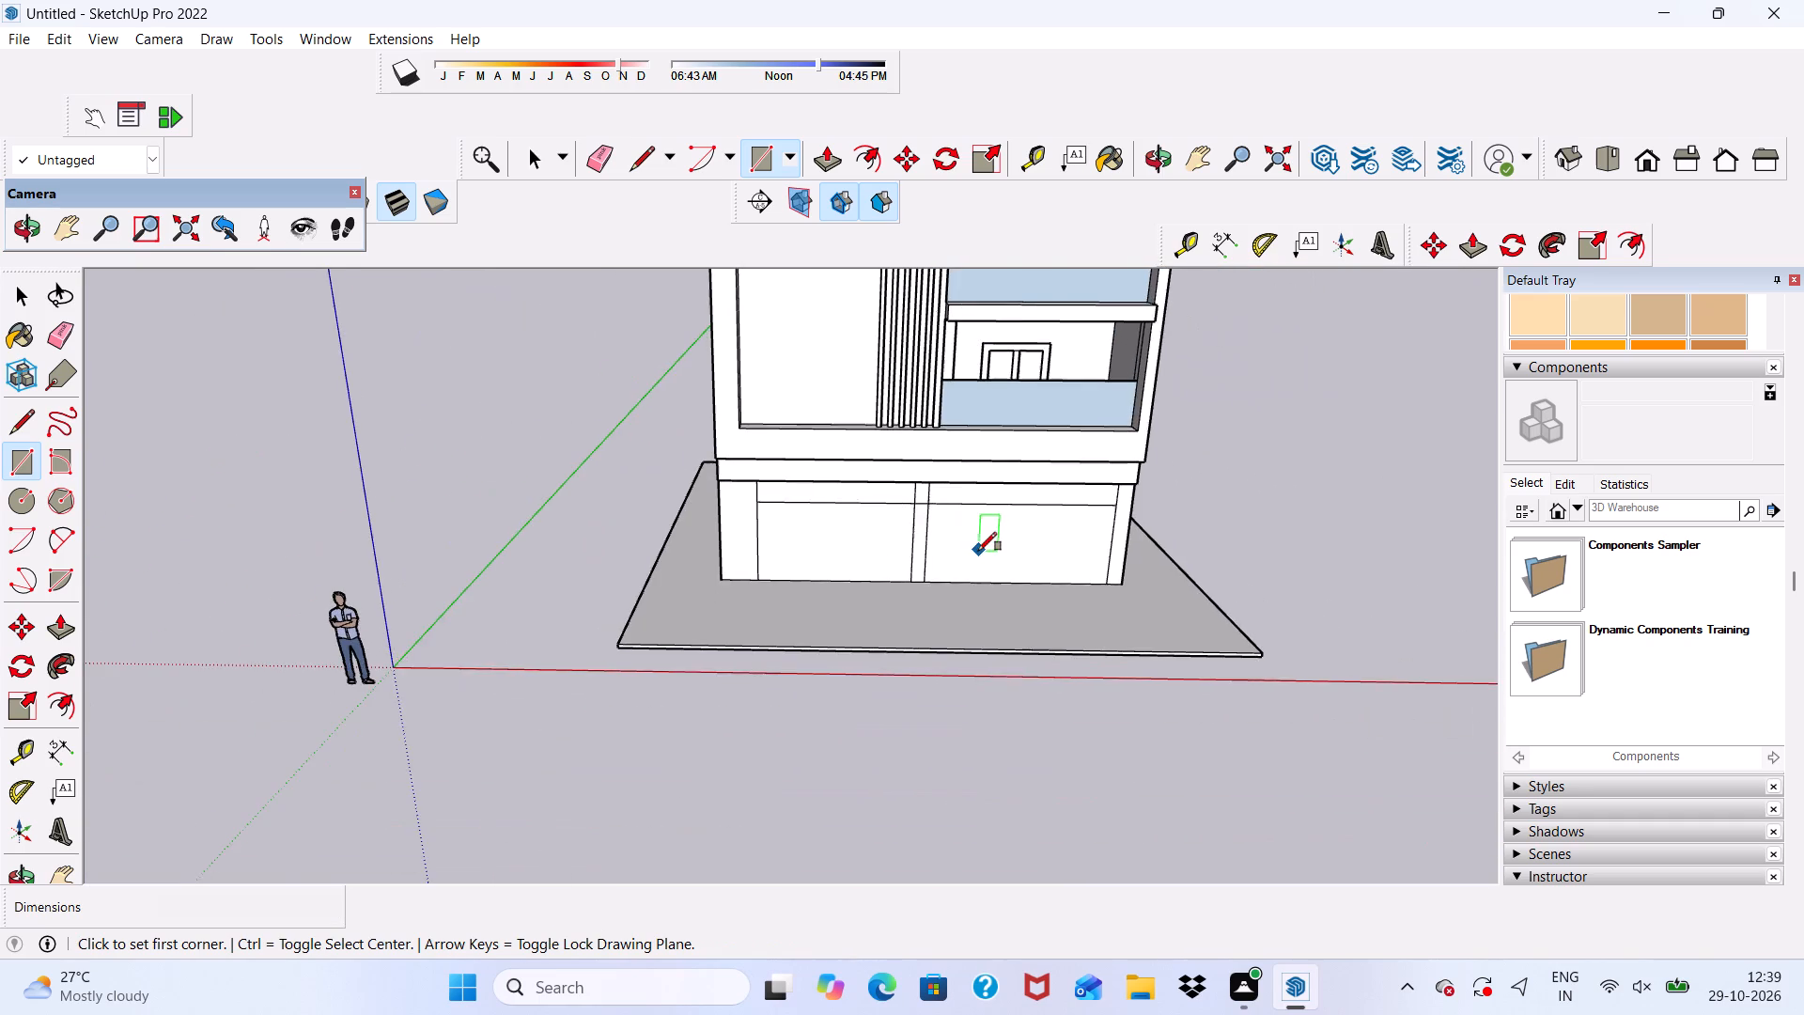
pyautogui.moveTo(978, 551); pyautogui.dragTo(942, 417, button='middle')
pyautogui.scroll(2, 942, 417)
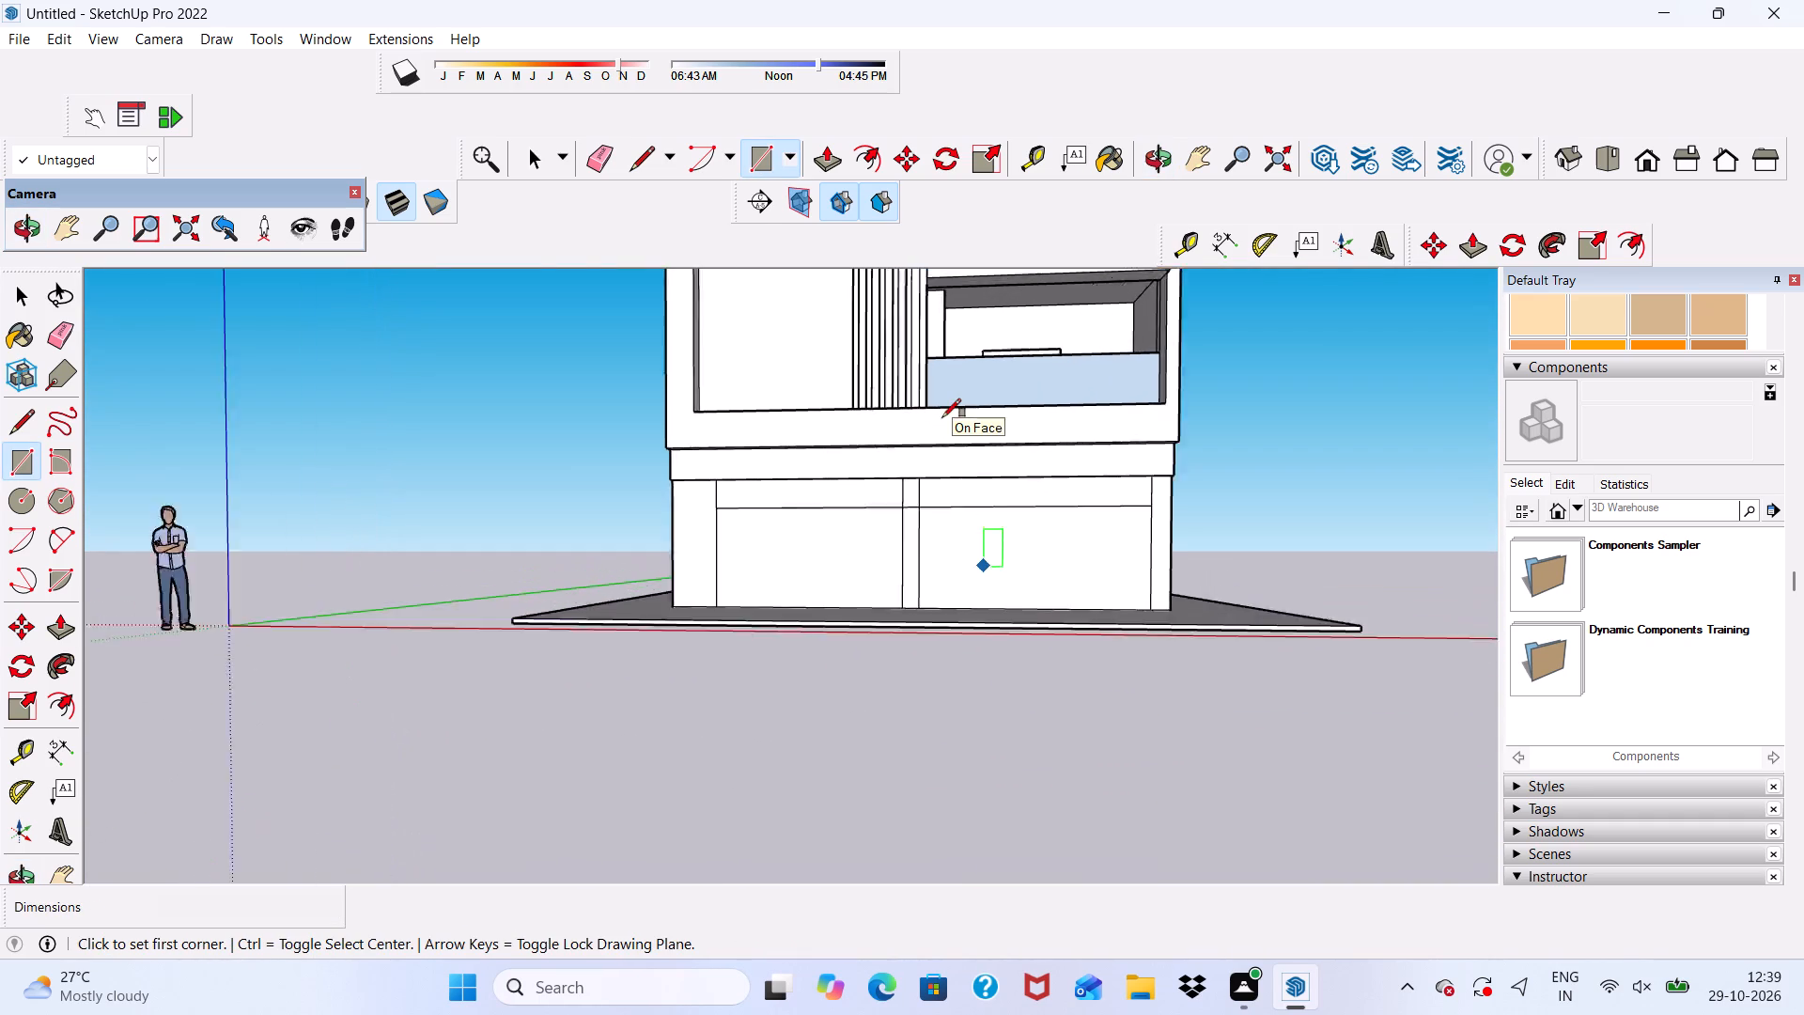
pyautogui.scroll(4, 942, 417)
pyautogui.scroll(-7, 914, 400)
pyautogui.scroll(2, 845, 468)
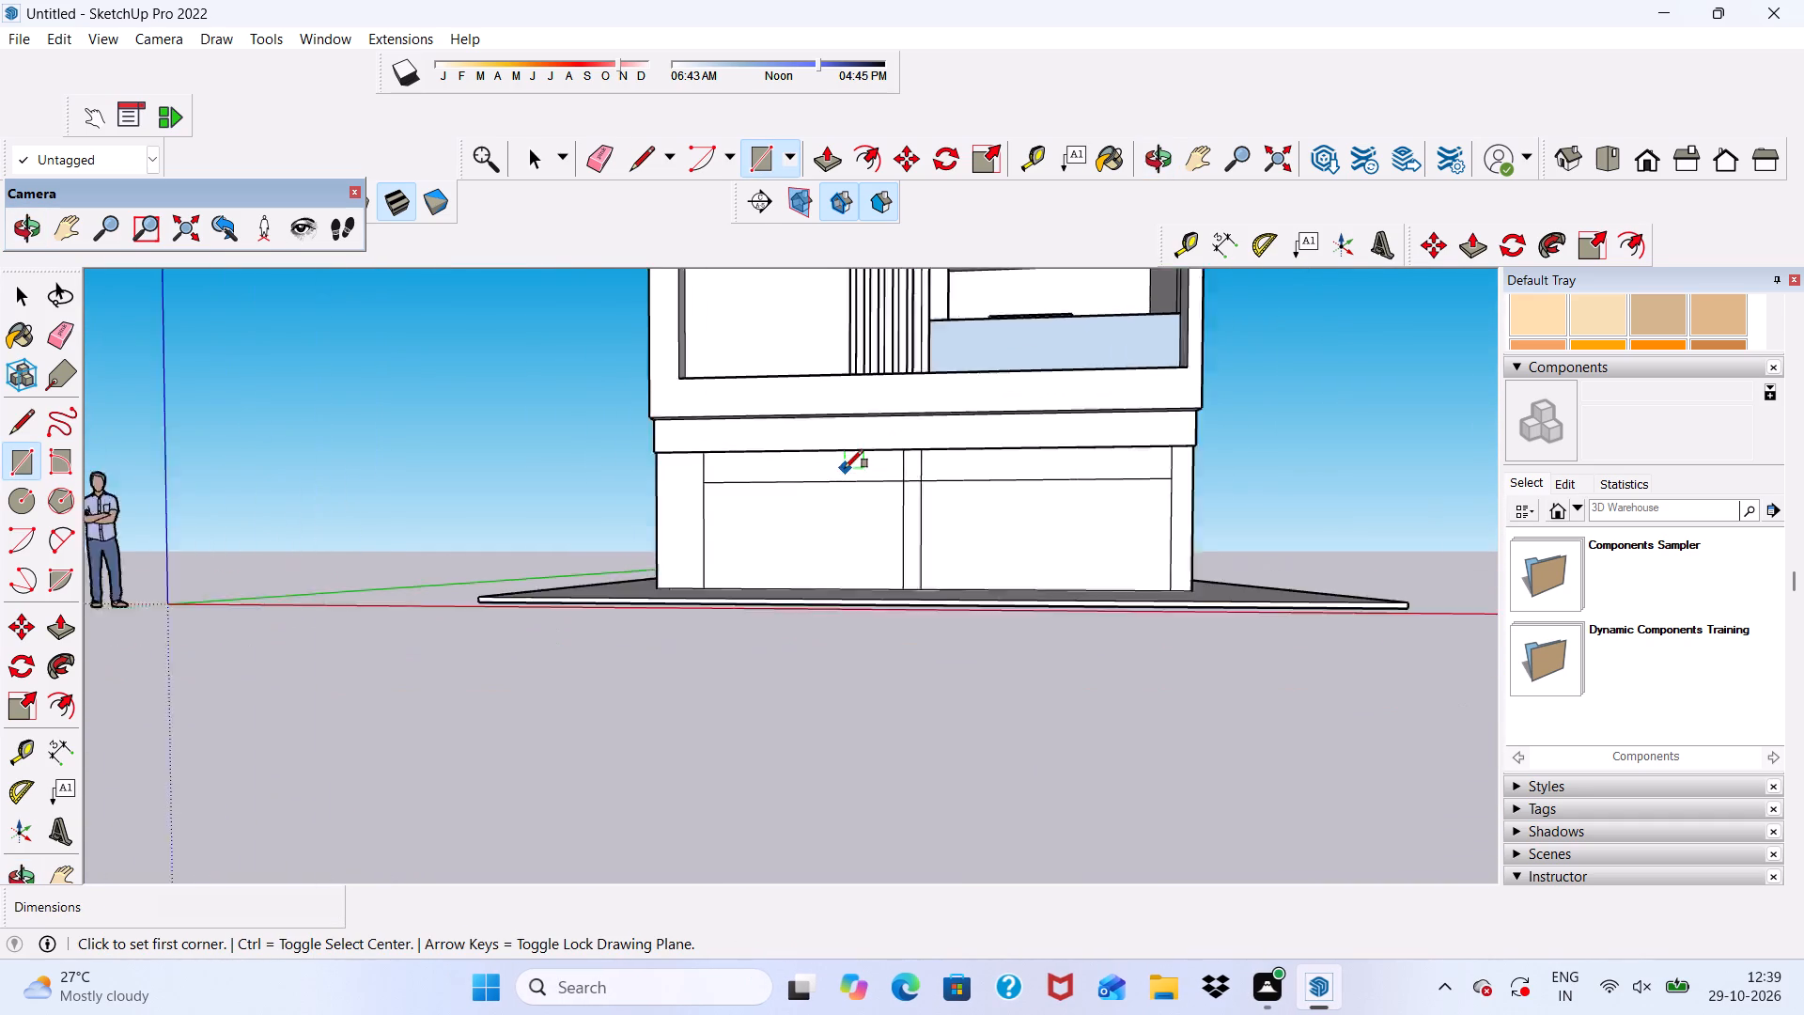
pyautogui.scroll(3, 845, 468)
pyautogui.scroll(-11, 845, 468)
pyautogui.moveTo(897, 421); pyautogui.dragTo(814, 491, button='middle')
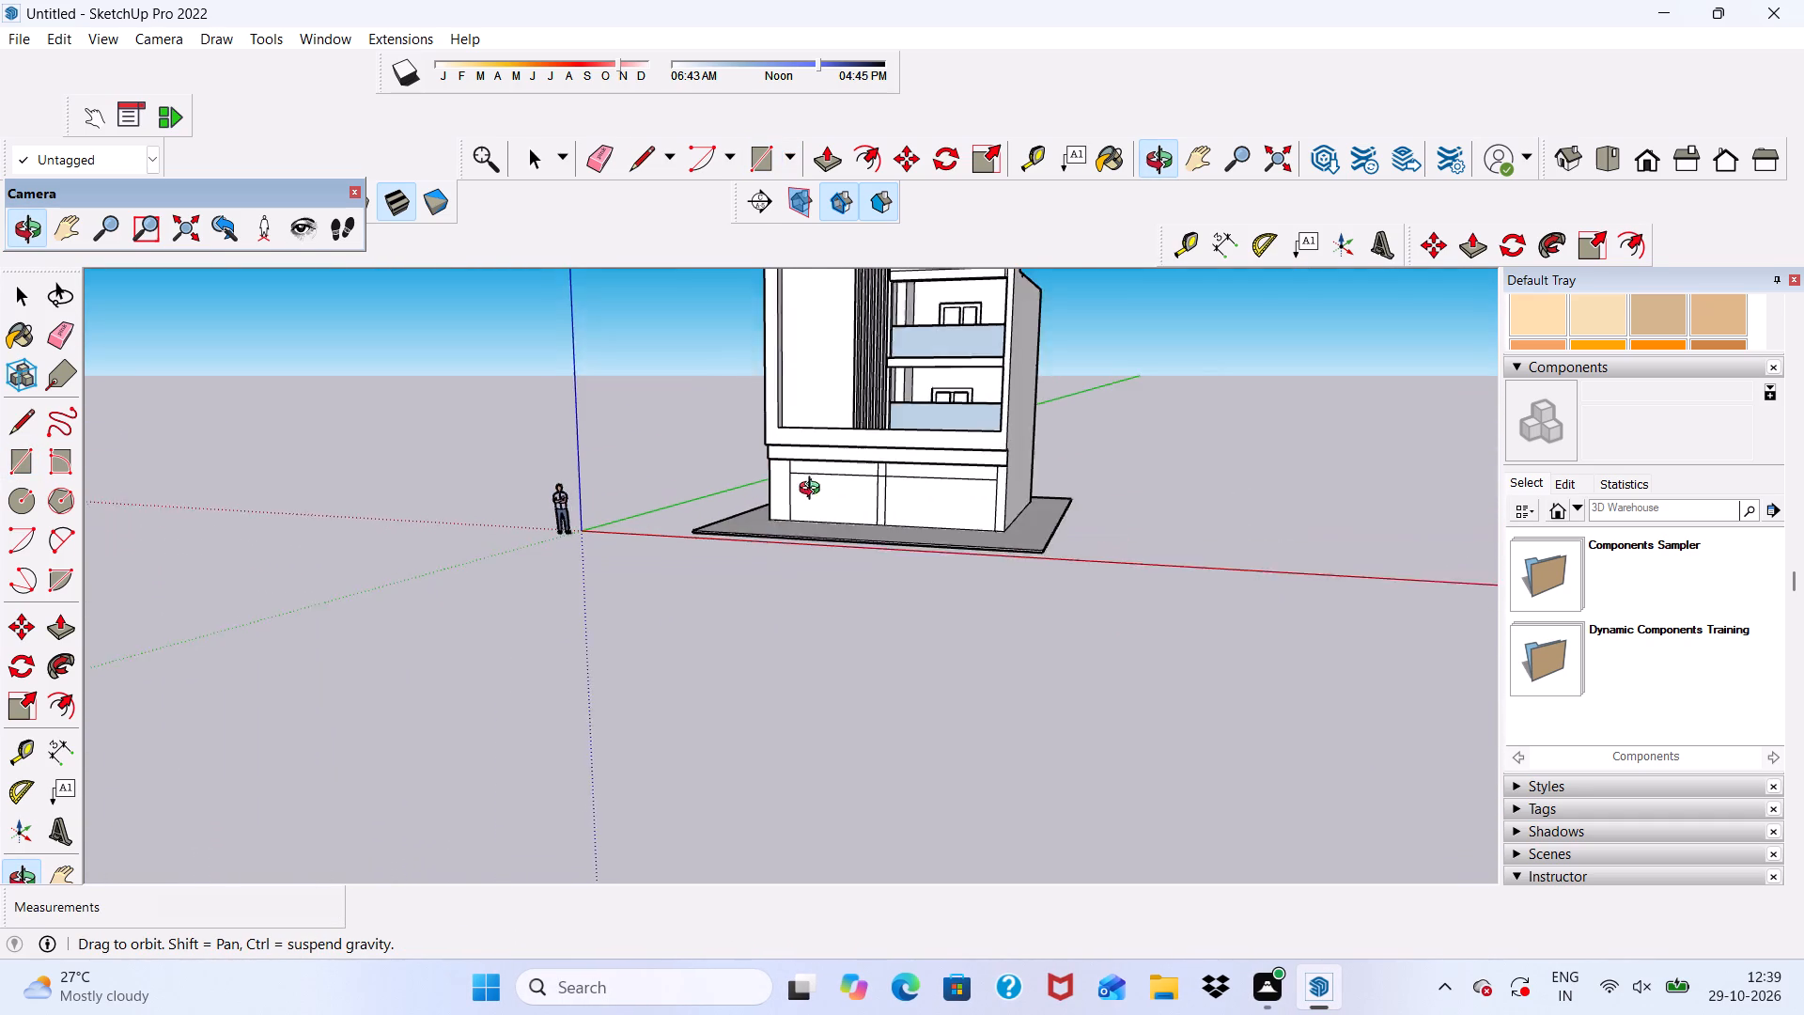
pyautogui.moveTo(814, 491); pyautogui.dragTo(931, 456, button='middle')
pyautogui.scroll(4, 931, 483)
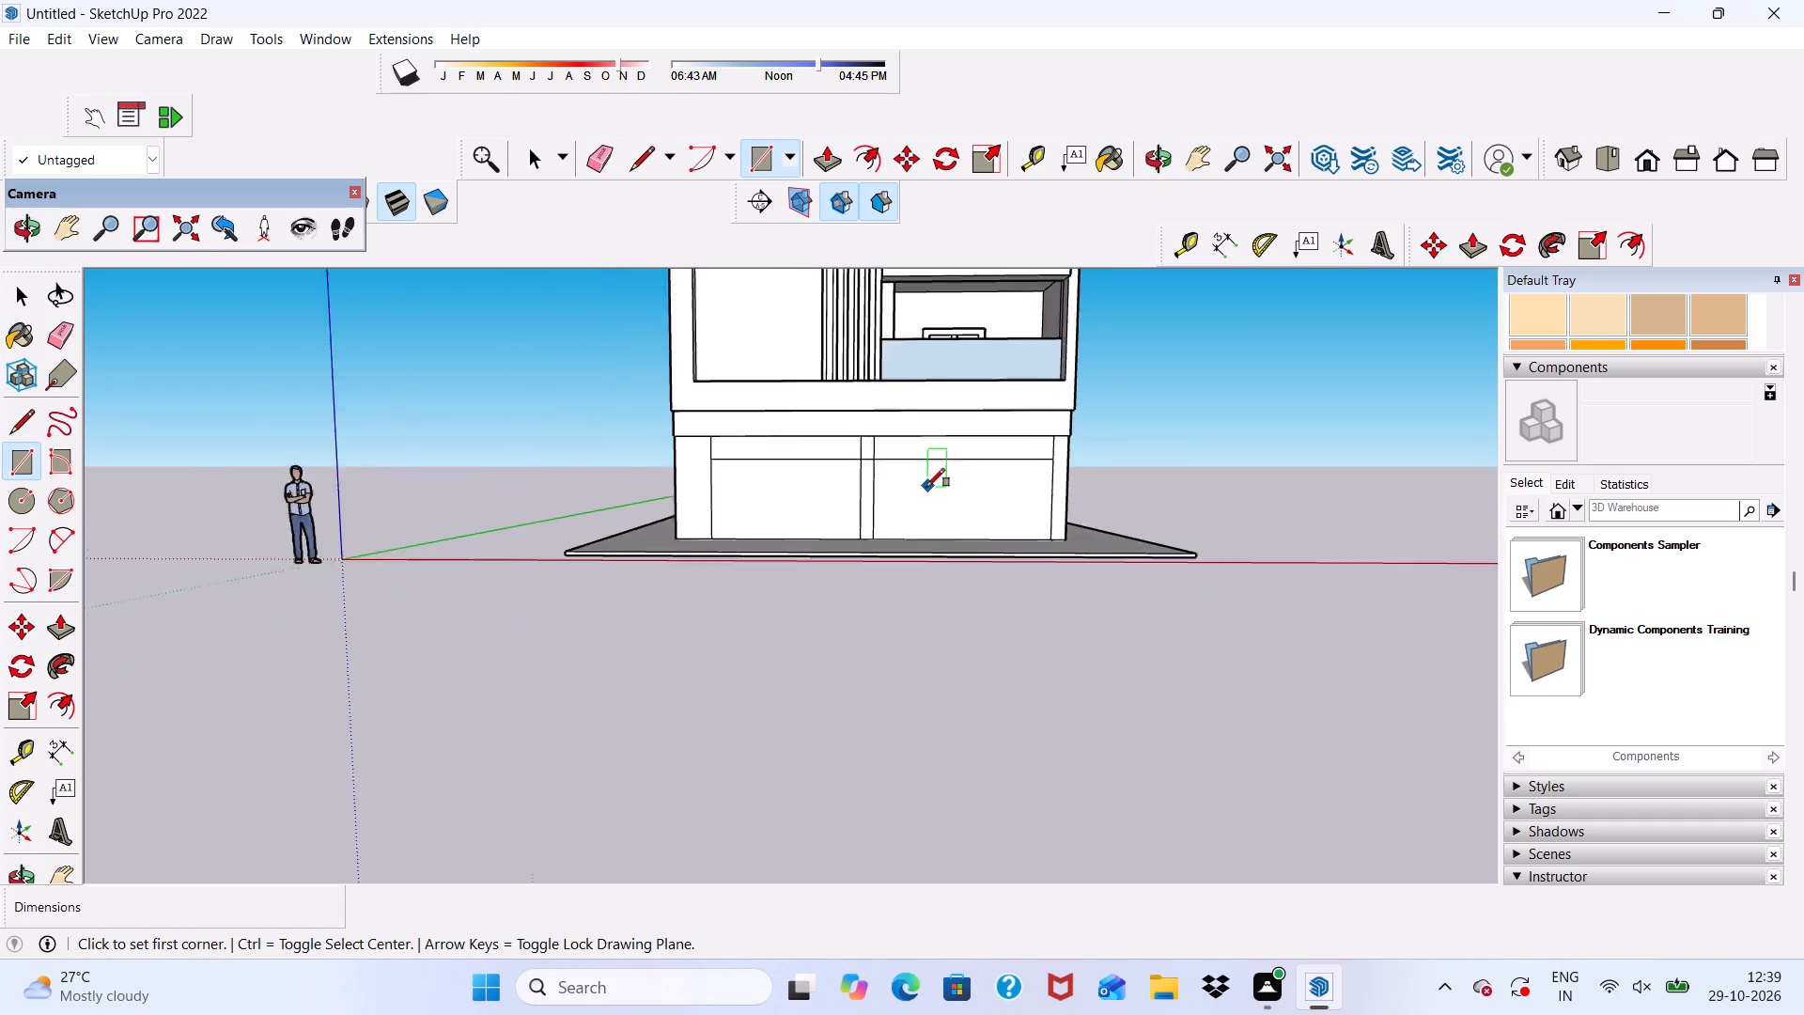
pyautogui.scroll(2, 926, 487)
pyautogui.scroll(4, 828, 535)
pyautogui.click(596, 164)
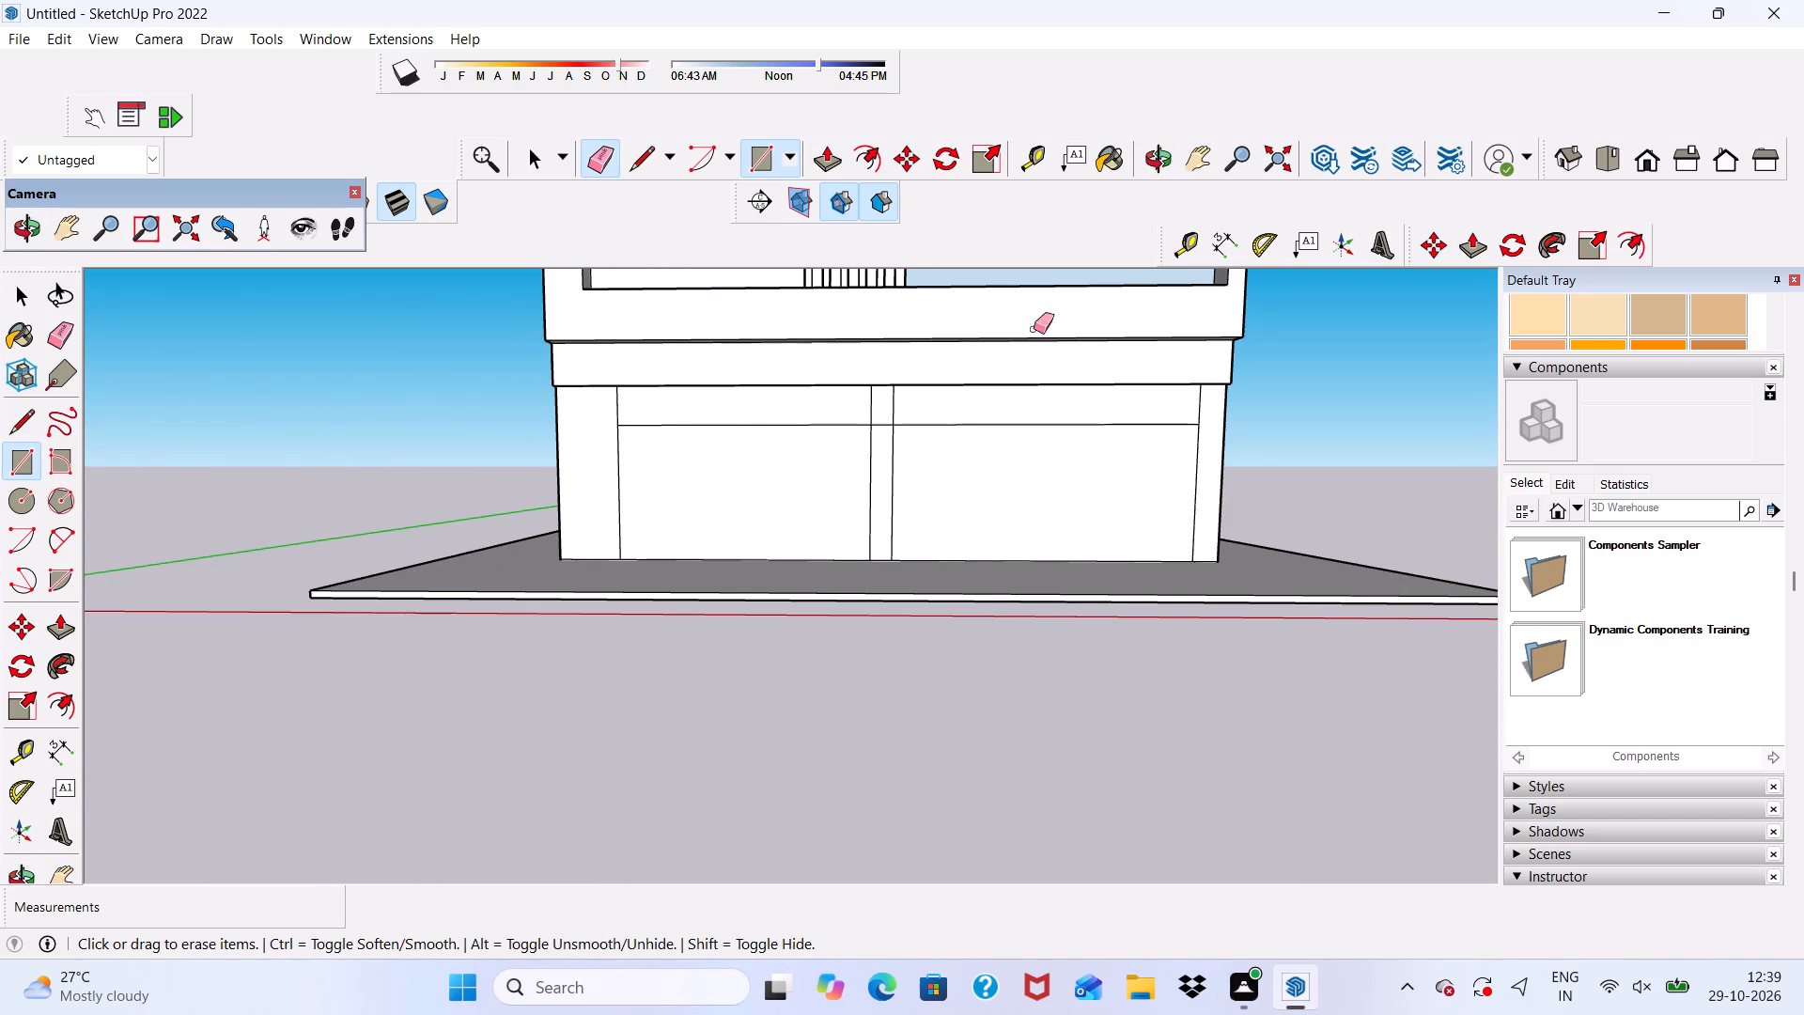
pyautogui.scroll(10, 1066, 367)
pyautogui.moveTo(883, 340); pyautogui.dragTo(896, 407)
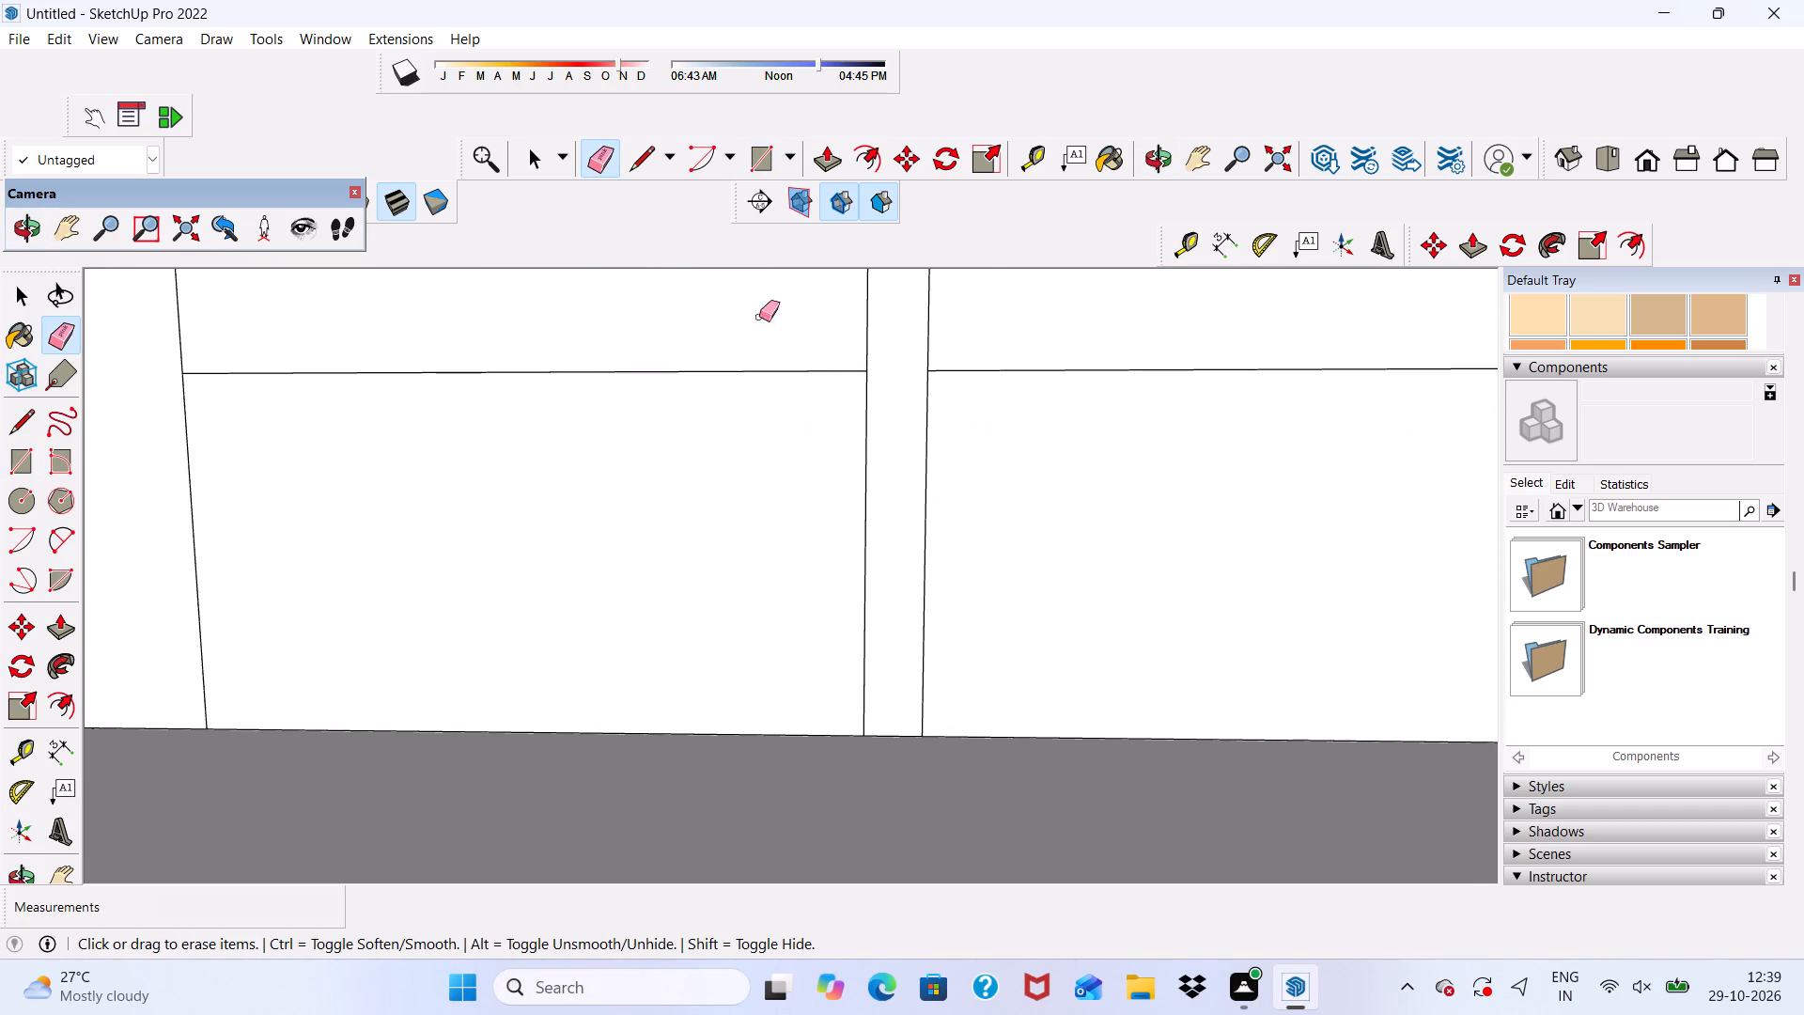
# Offset the outline of the base's lower left-hand front panel inward by about 3 9/16".
pyautogui.click(861, 150)
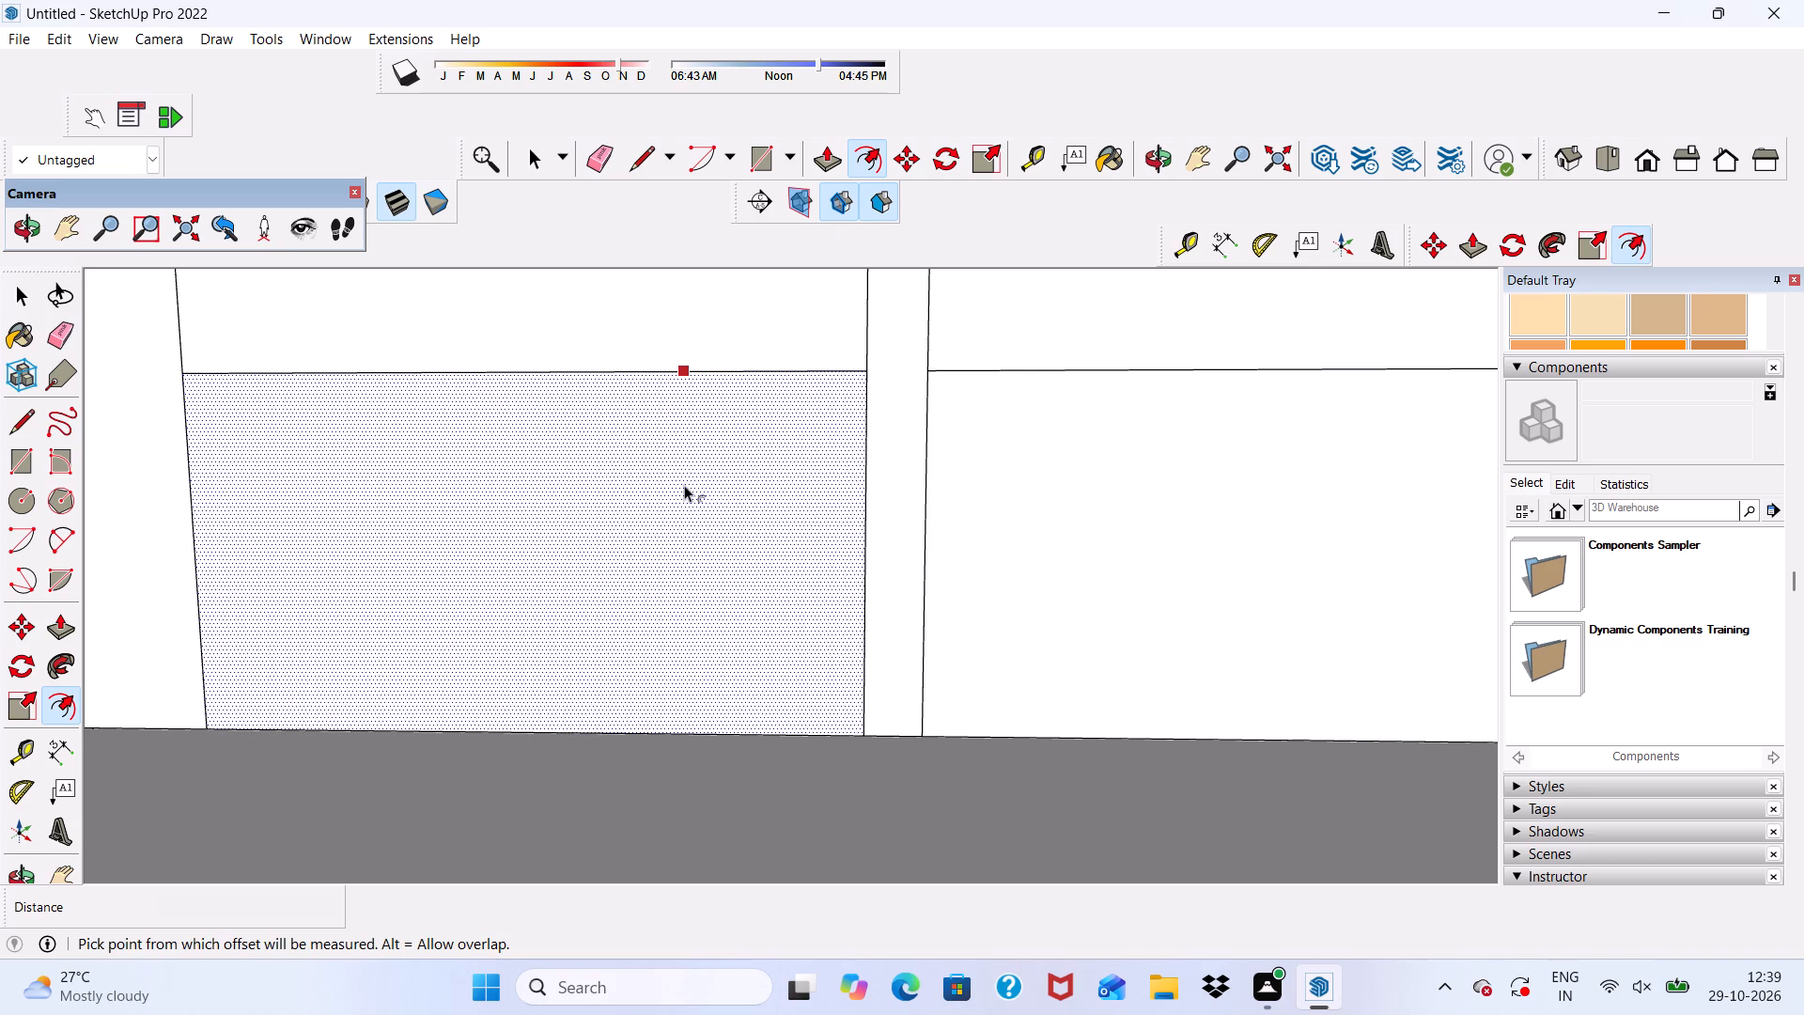
pyautogui.click(684, 485)
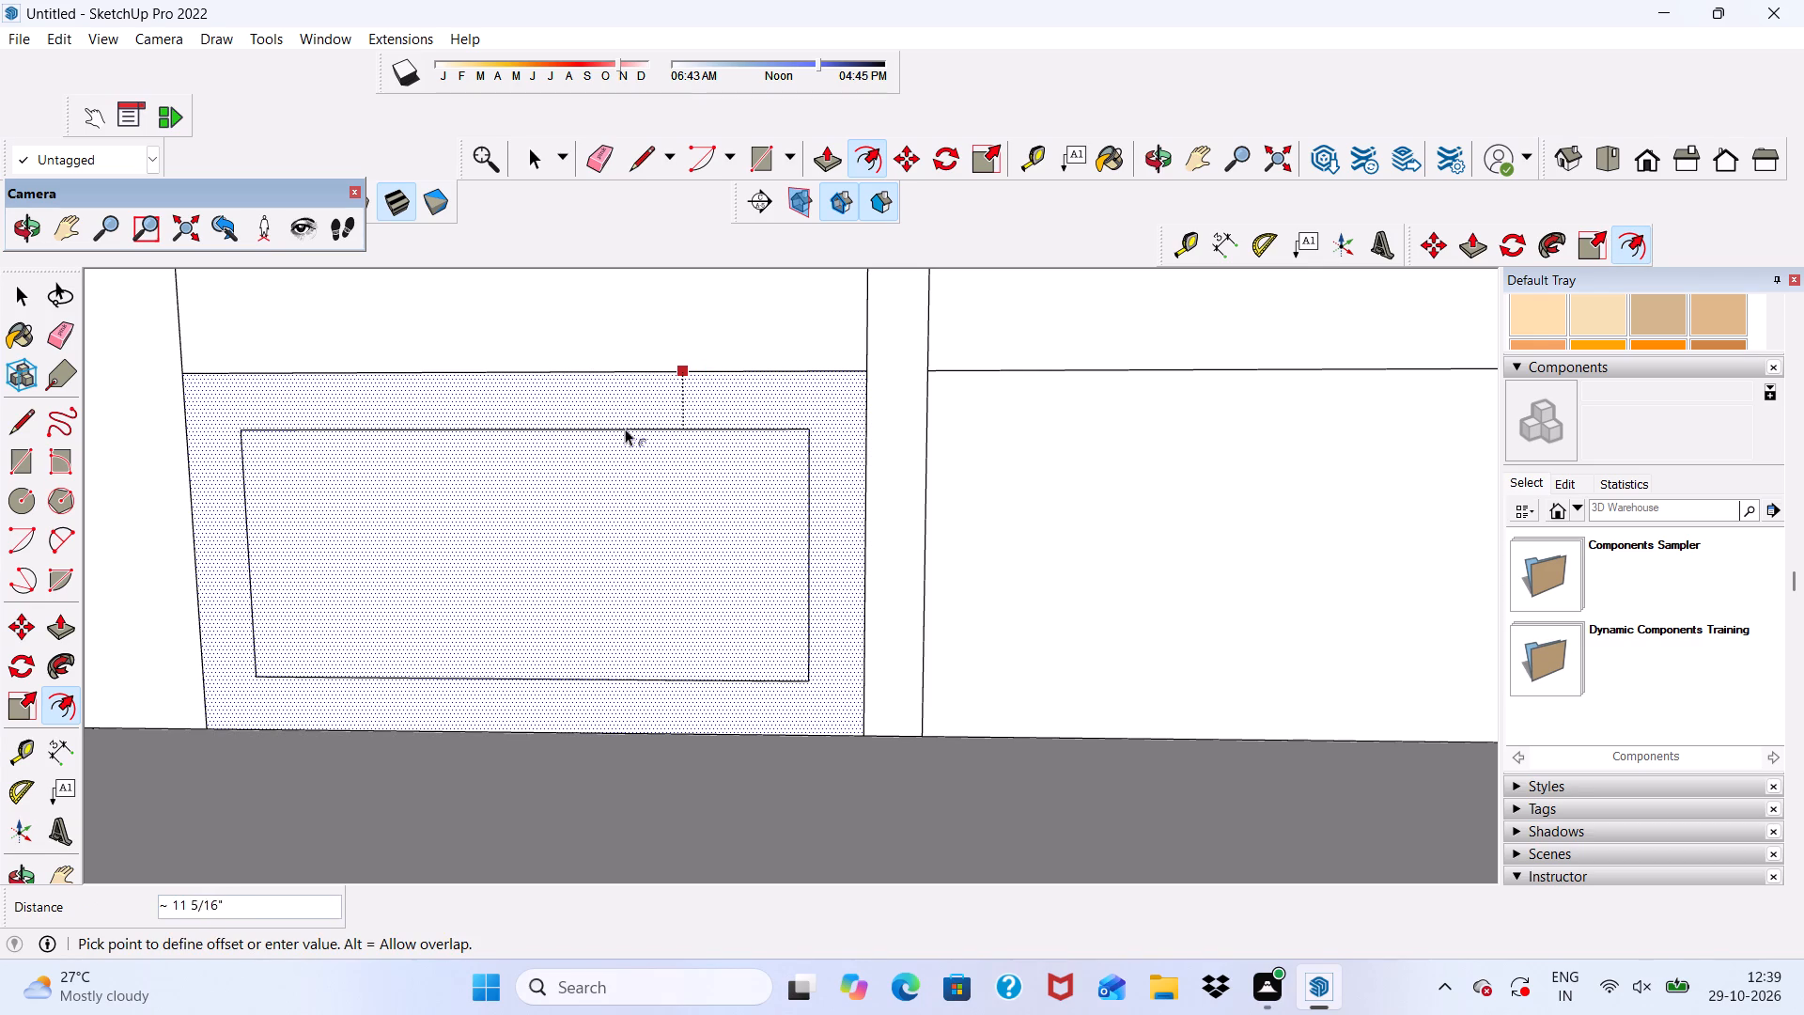
pyautogui.scroll(5, 625, 417)
pyautogui.scroll(-4, 622, 379)
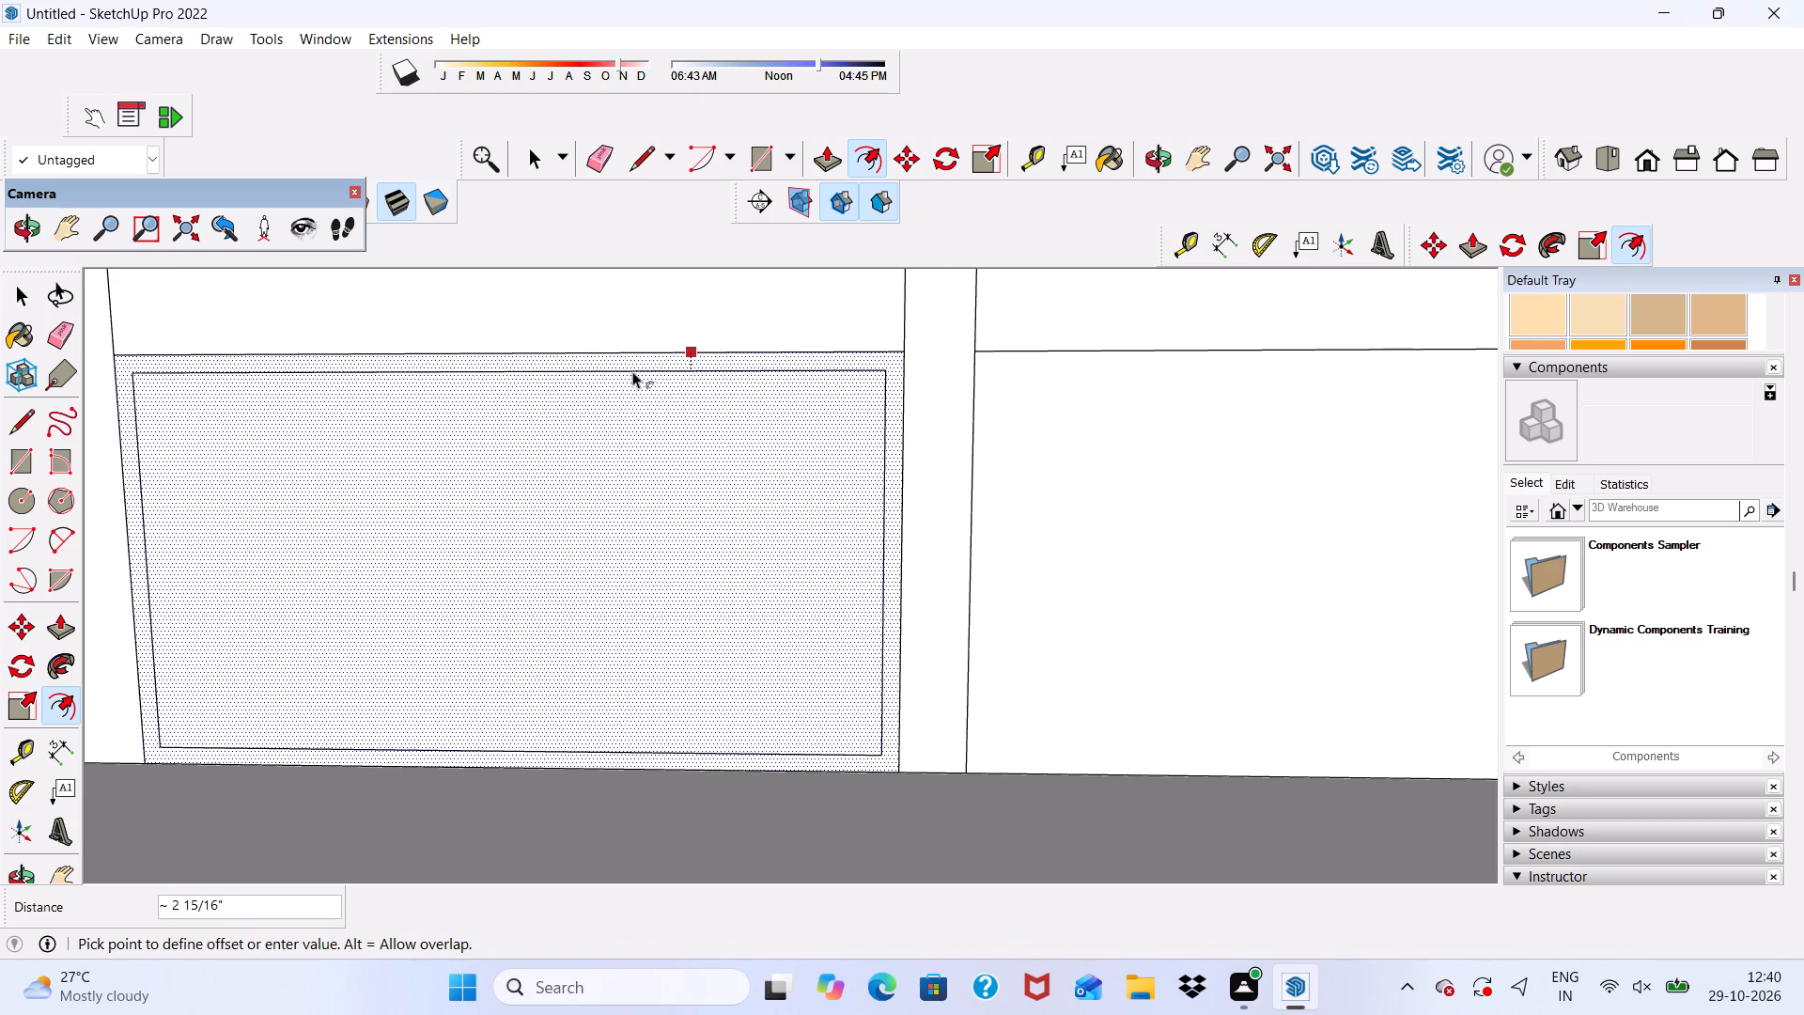
pyautogui.click(632, 374)
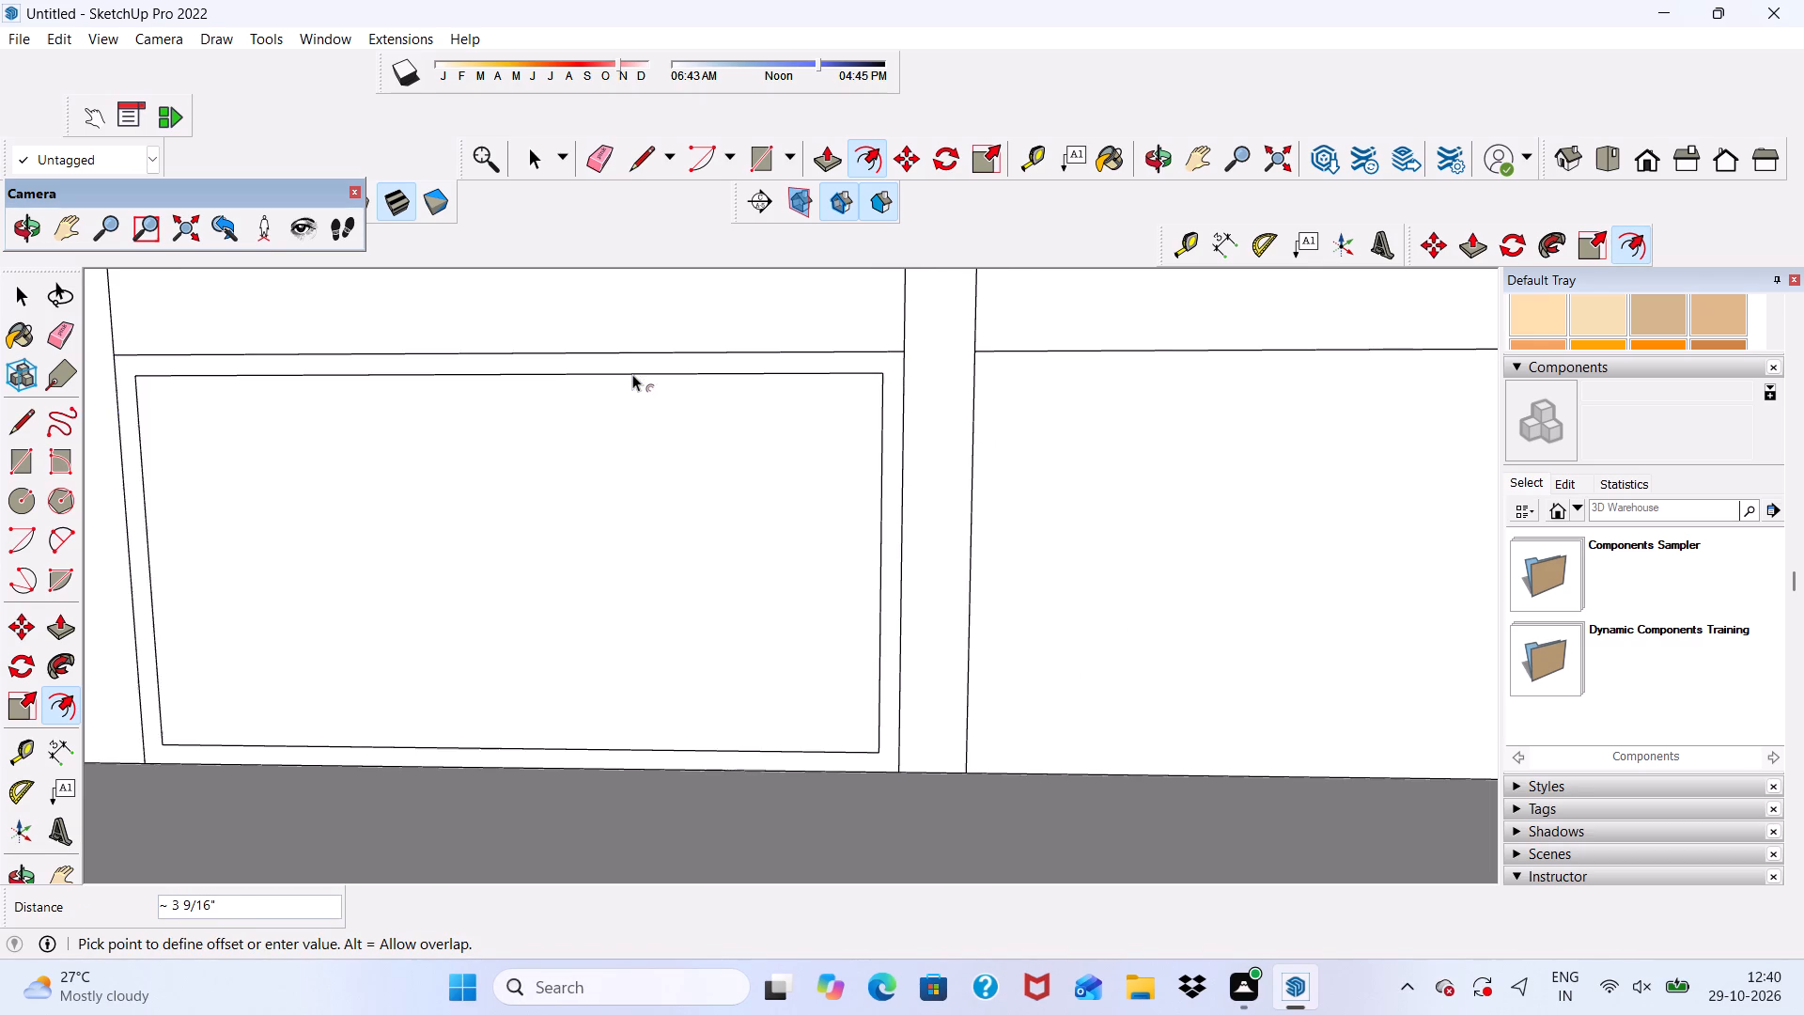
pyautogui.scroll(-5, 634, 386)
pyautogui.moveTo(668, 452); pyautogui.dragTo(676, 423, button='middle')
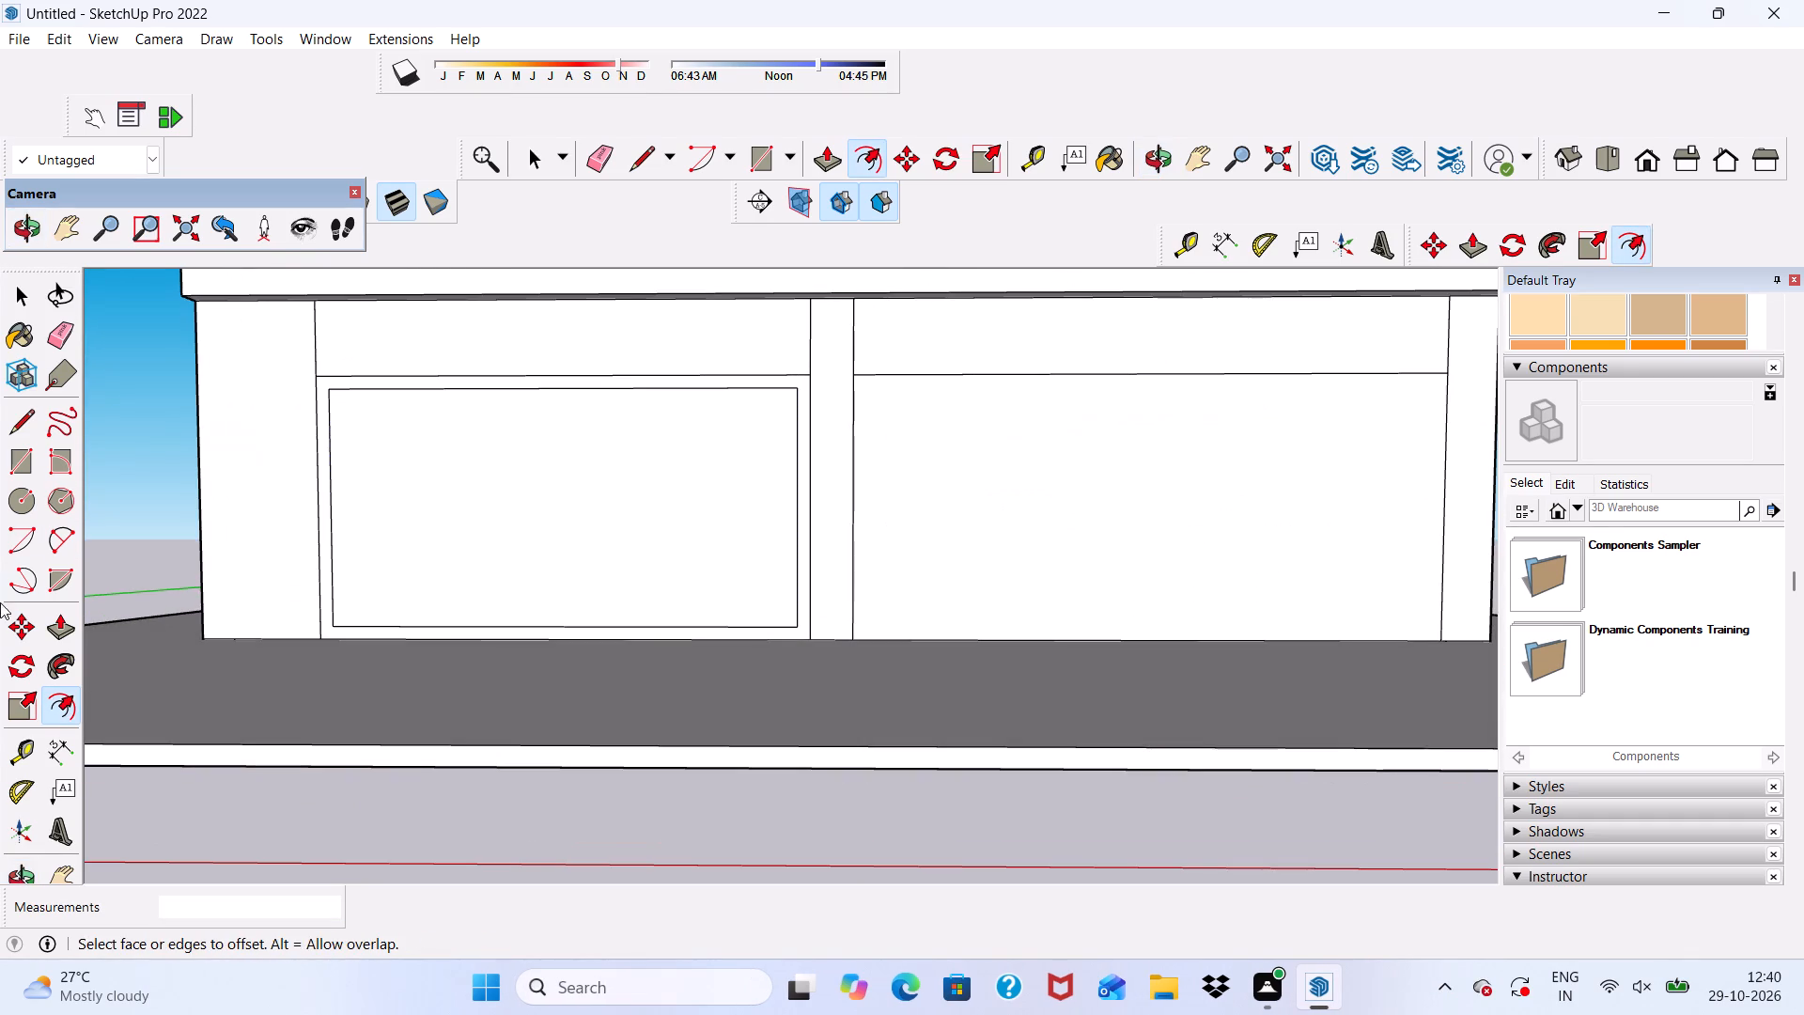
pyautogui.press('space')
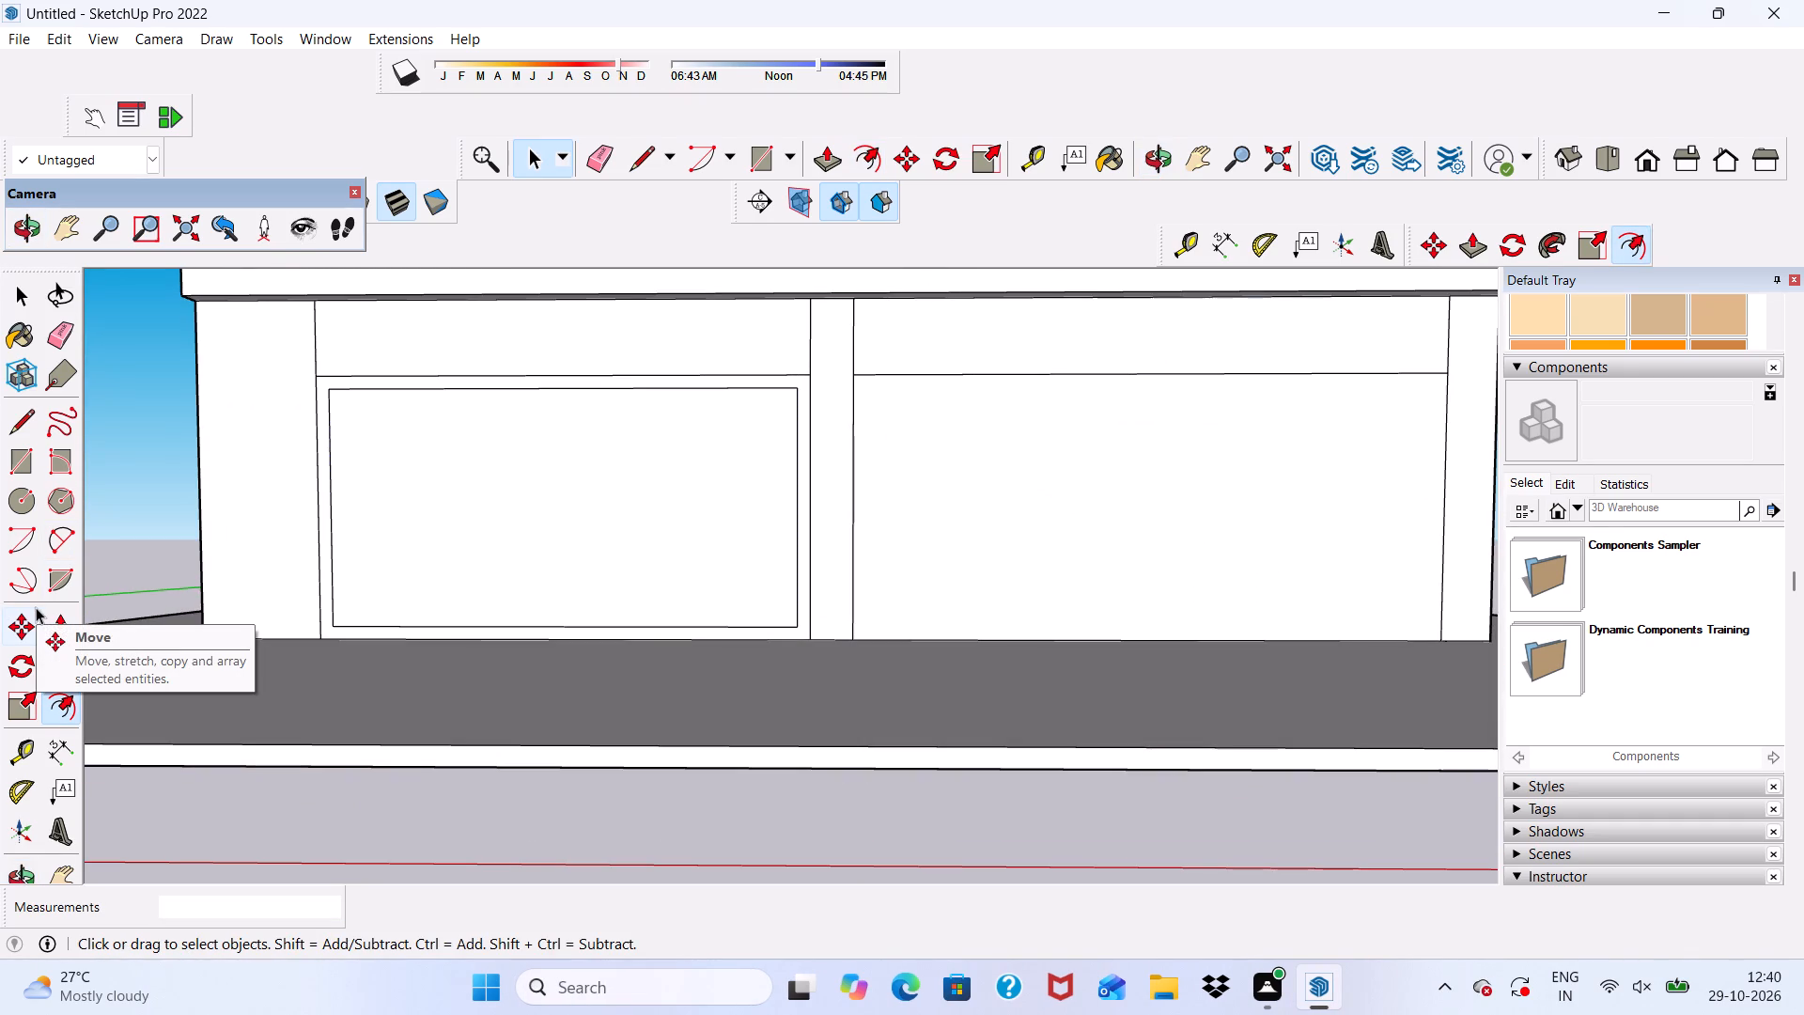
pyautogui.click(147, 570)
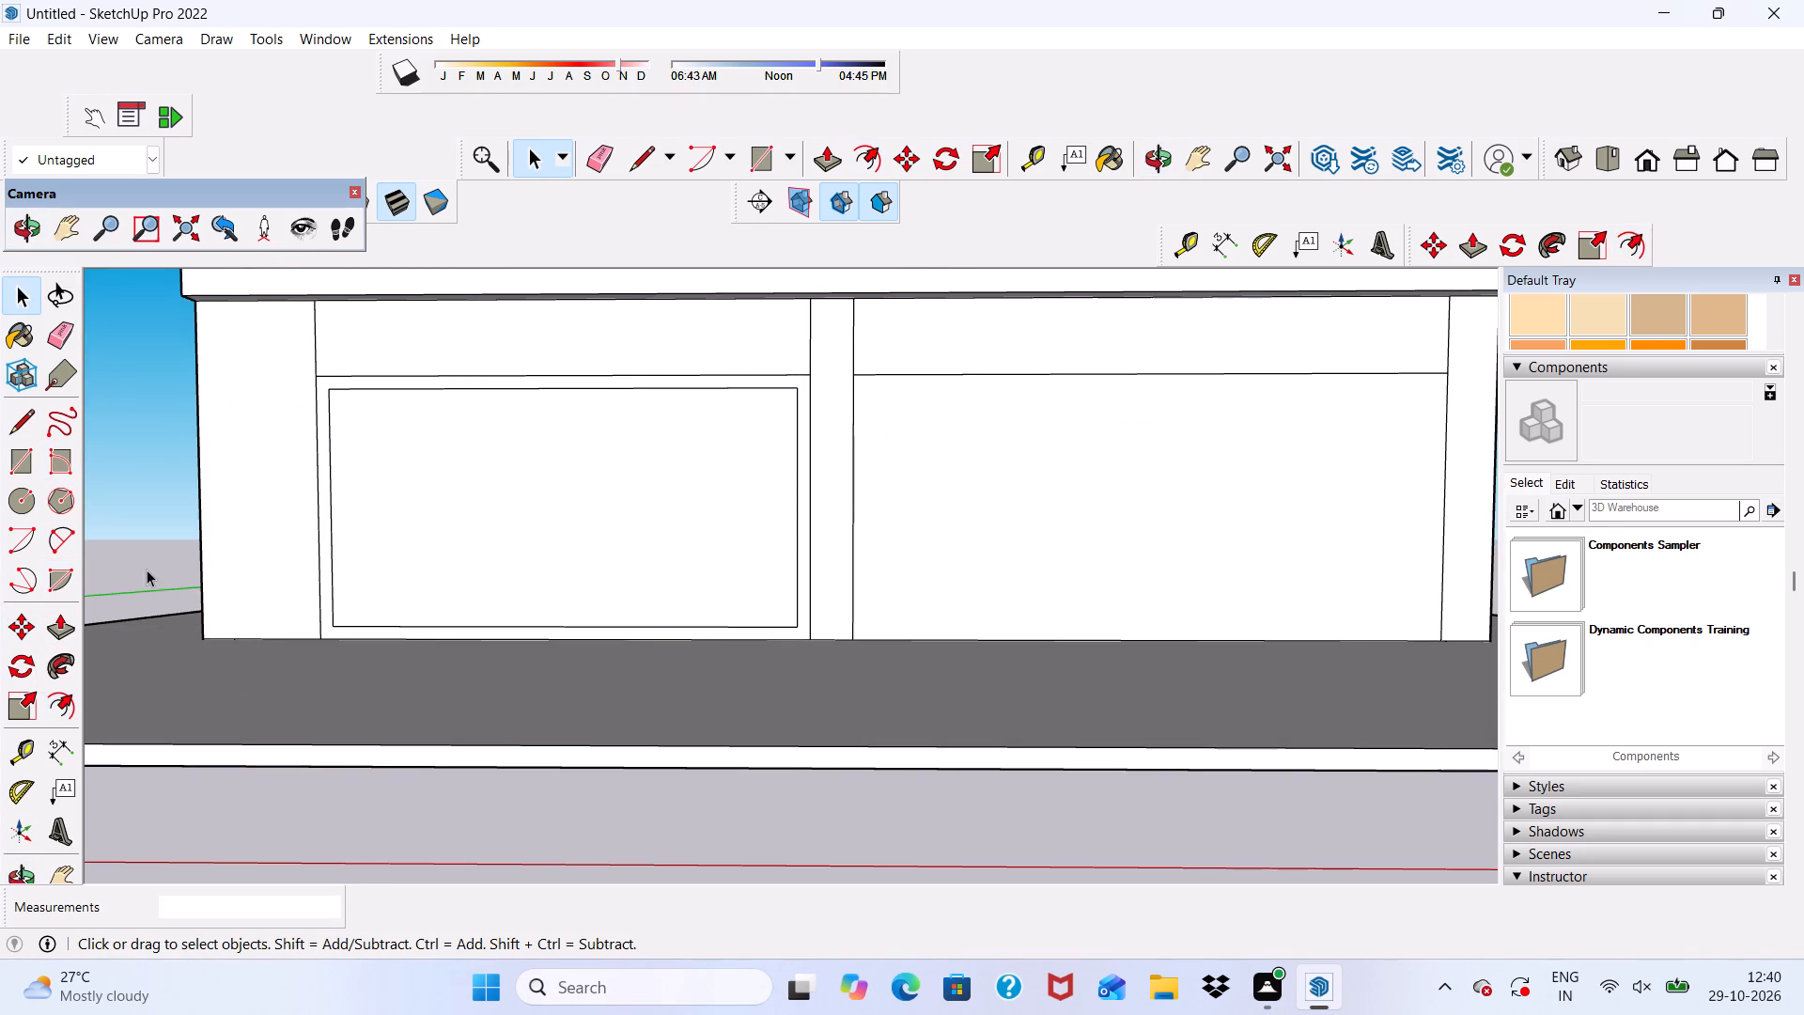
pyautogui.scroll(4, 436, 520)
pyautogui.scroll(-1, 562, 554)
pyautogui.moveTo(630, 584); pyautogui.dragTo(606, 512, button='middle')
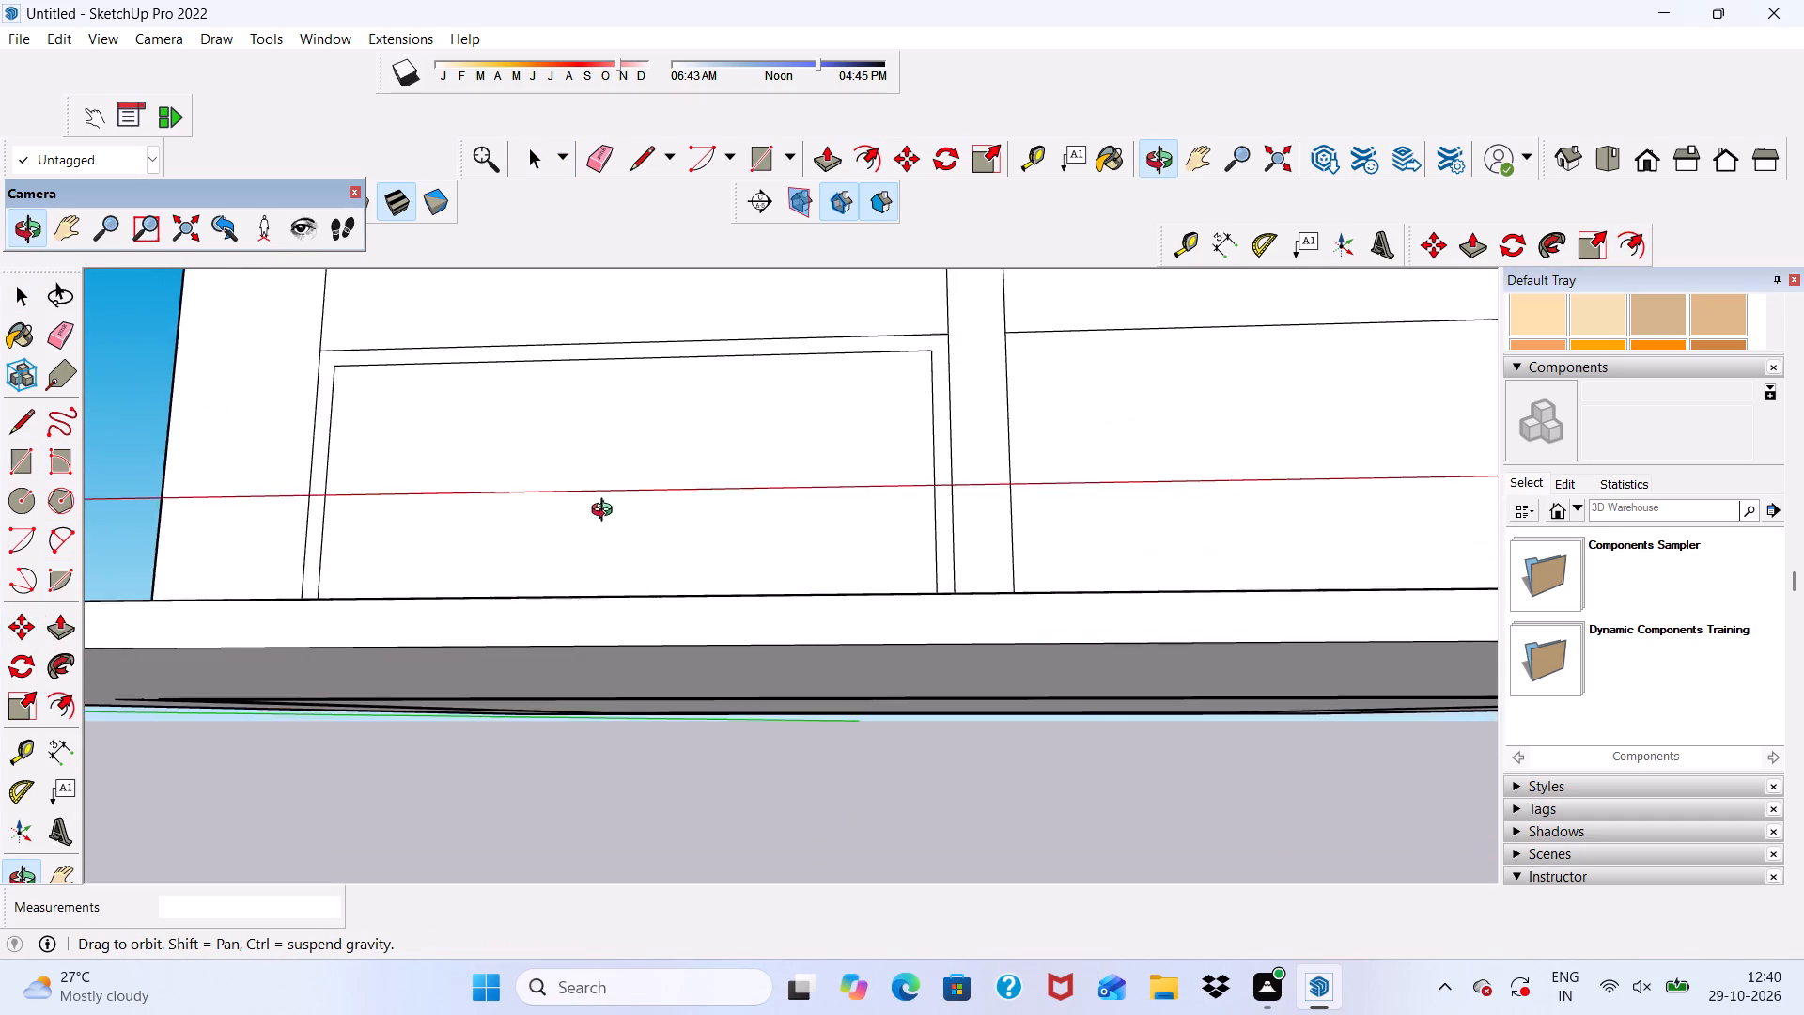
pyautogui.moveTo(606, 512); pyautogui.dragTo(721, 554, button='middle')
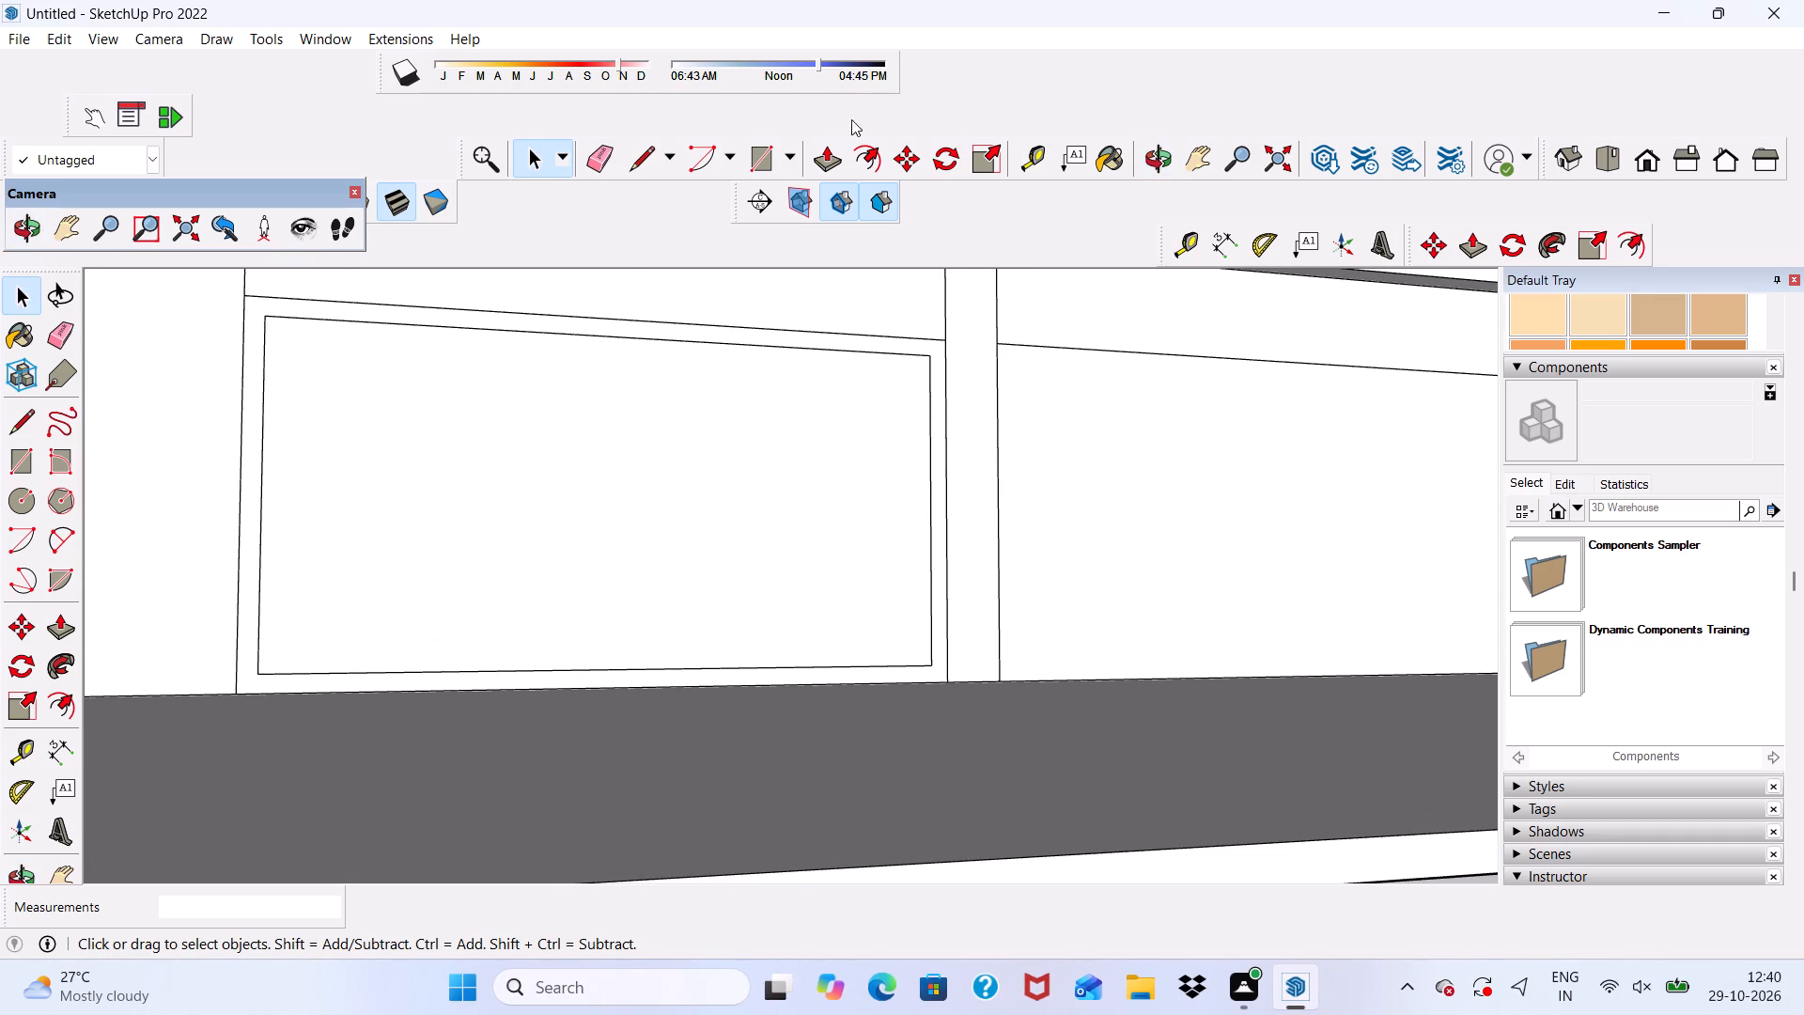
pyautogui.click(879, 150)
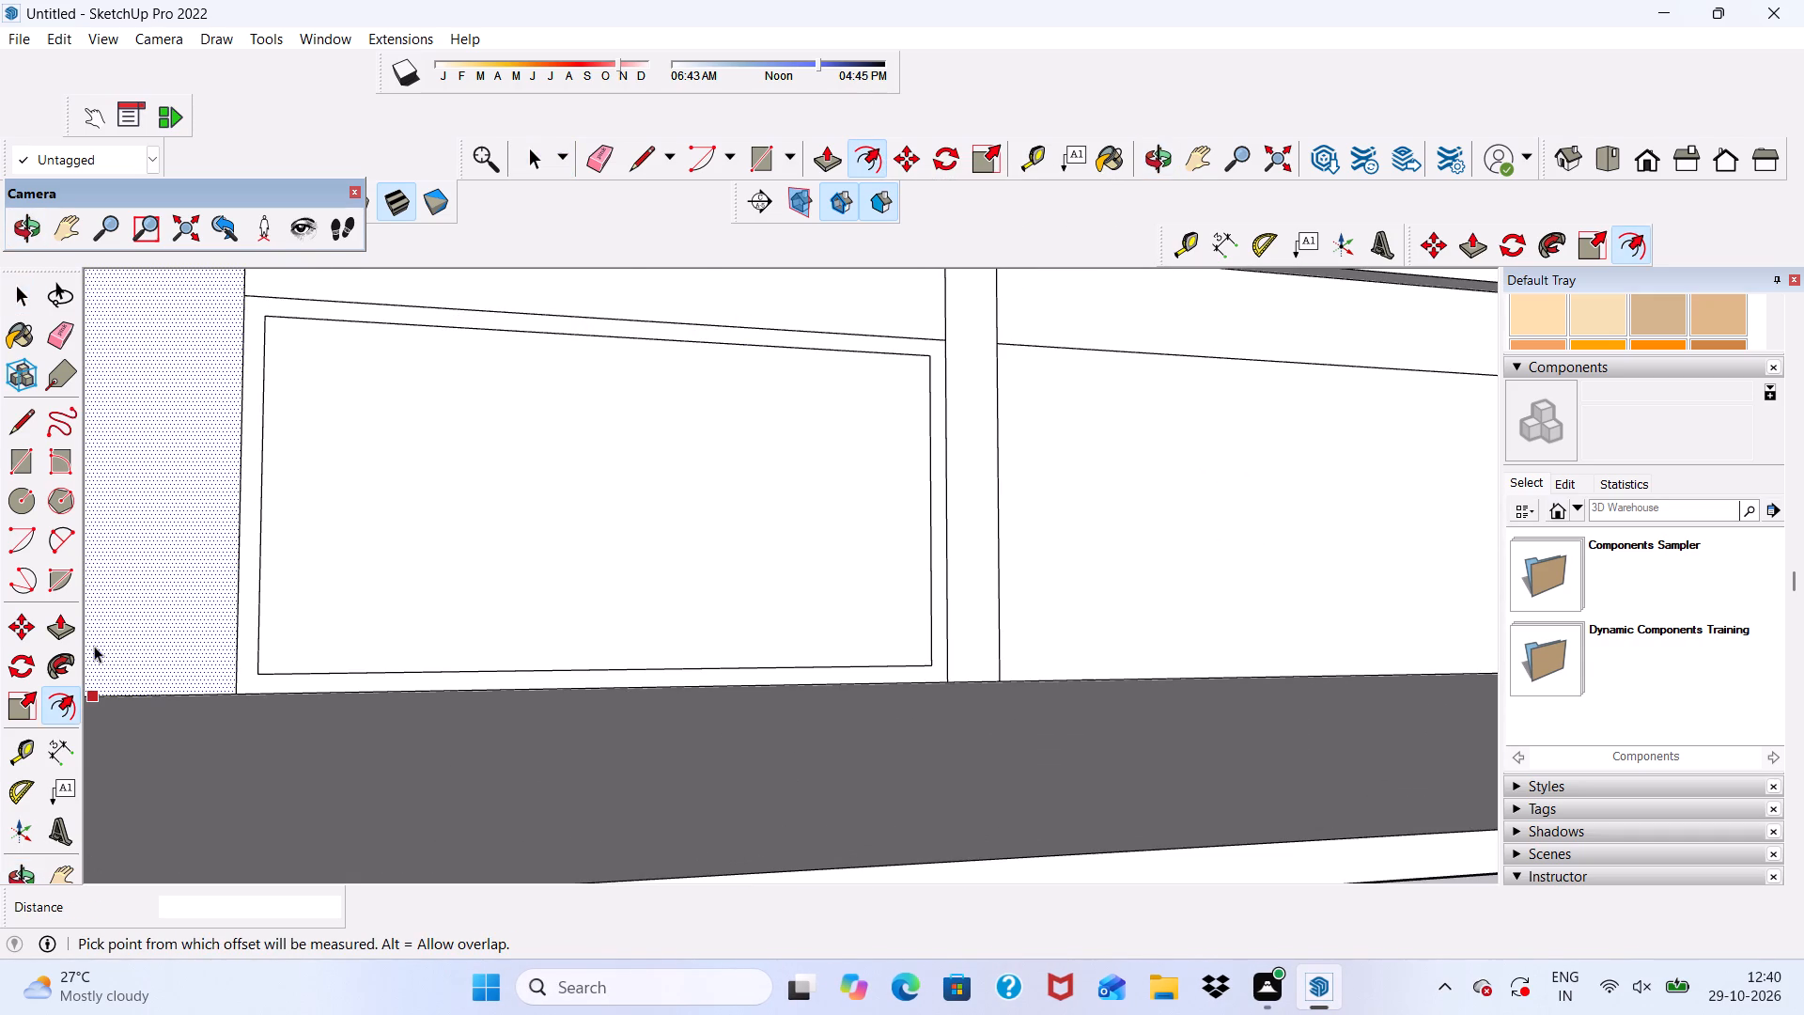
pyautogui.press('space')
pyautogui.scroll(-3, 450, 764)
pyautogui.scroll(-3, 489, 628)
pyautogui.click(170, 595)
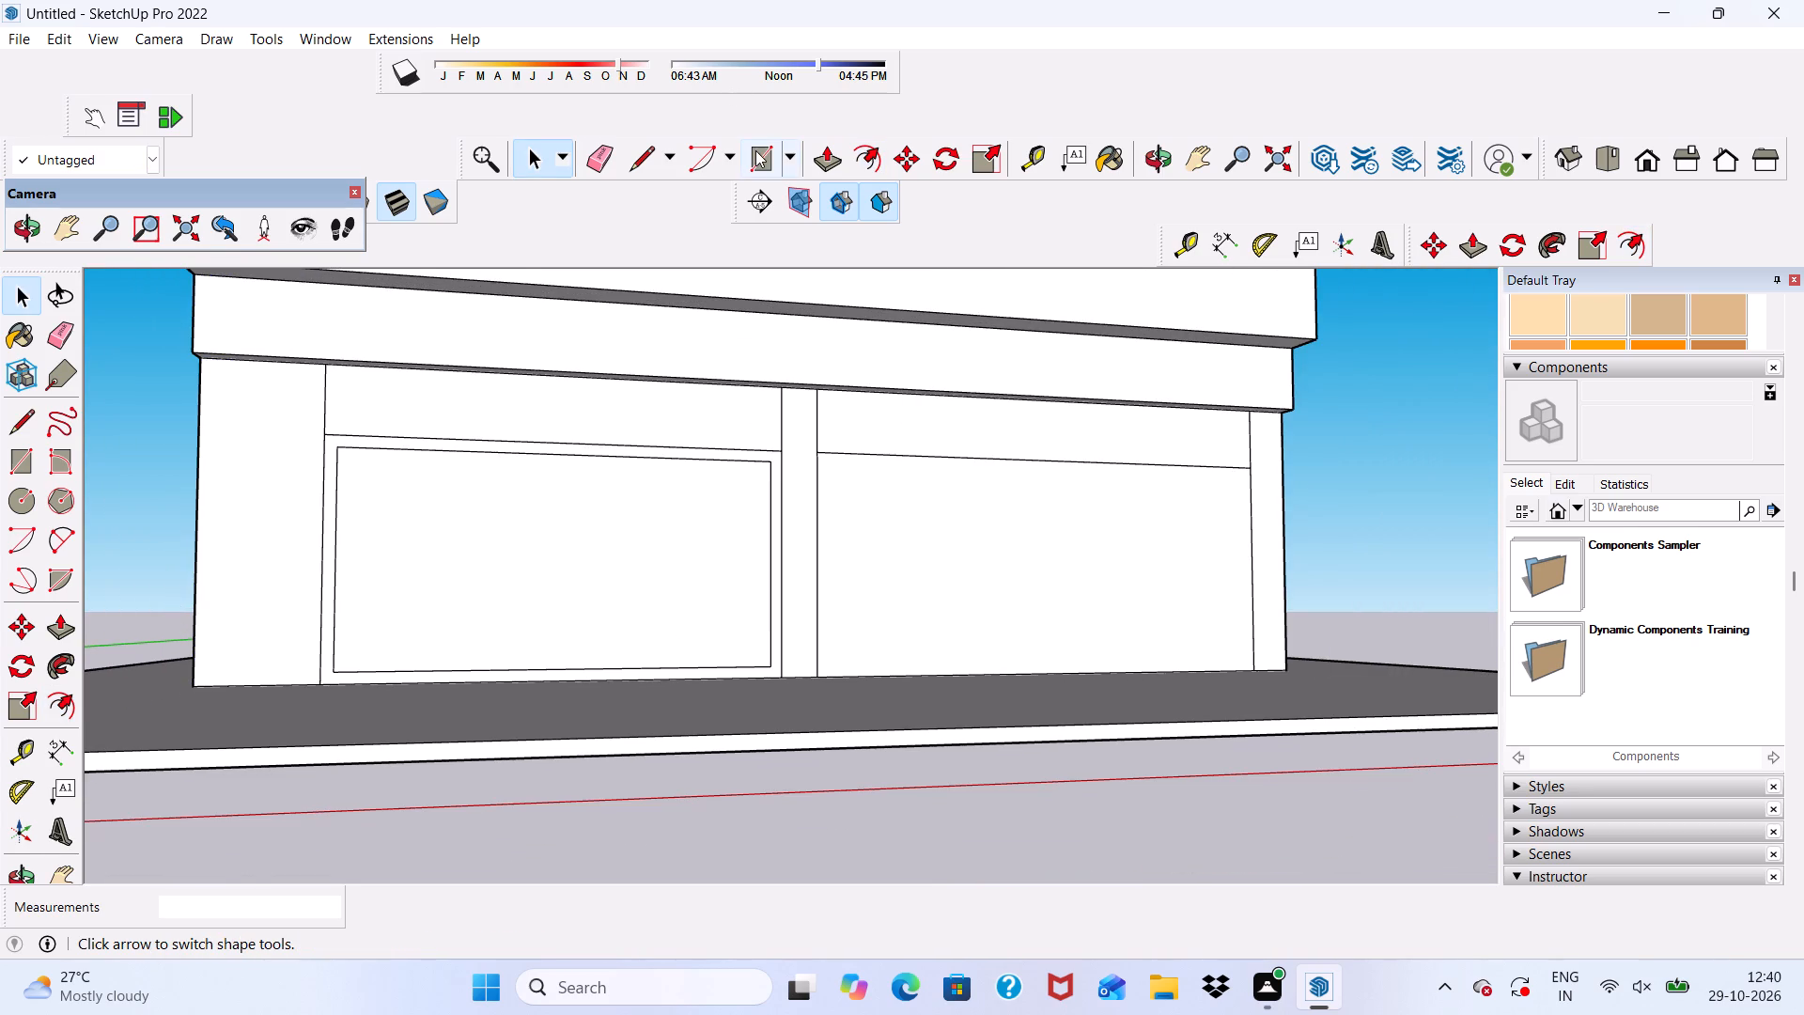
# Draw a mullion rectangle mid-way across the left-hand front panel, from the inner top line to the ground, about 5 15/16" by 5' 10 1/16".
pyautogui.click(755, 150)
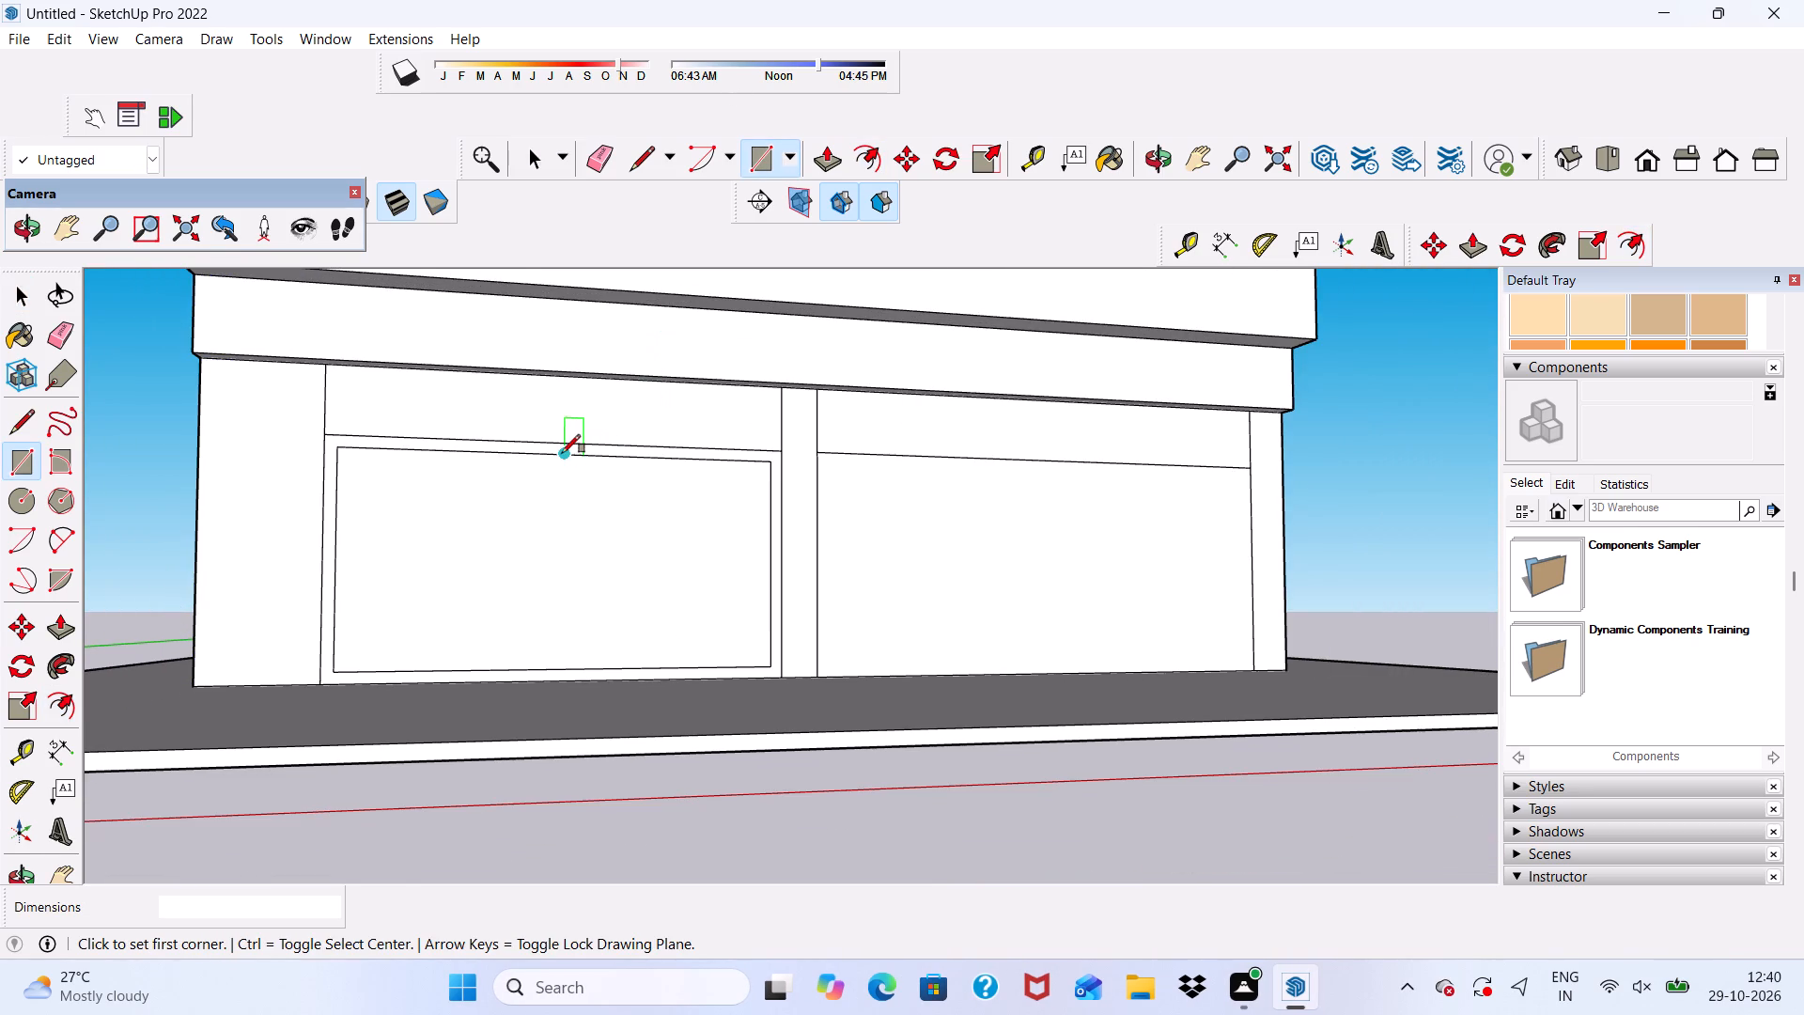
pyautogui.click(564, 456)
pyautogui.scroll(5, 548, 723)
pyautogui.scroll(15, 607, 646)
pyautogui.scroll(-5, 560, 695)
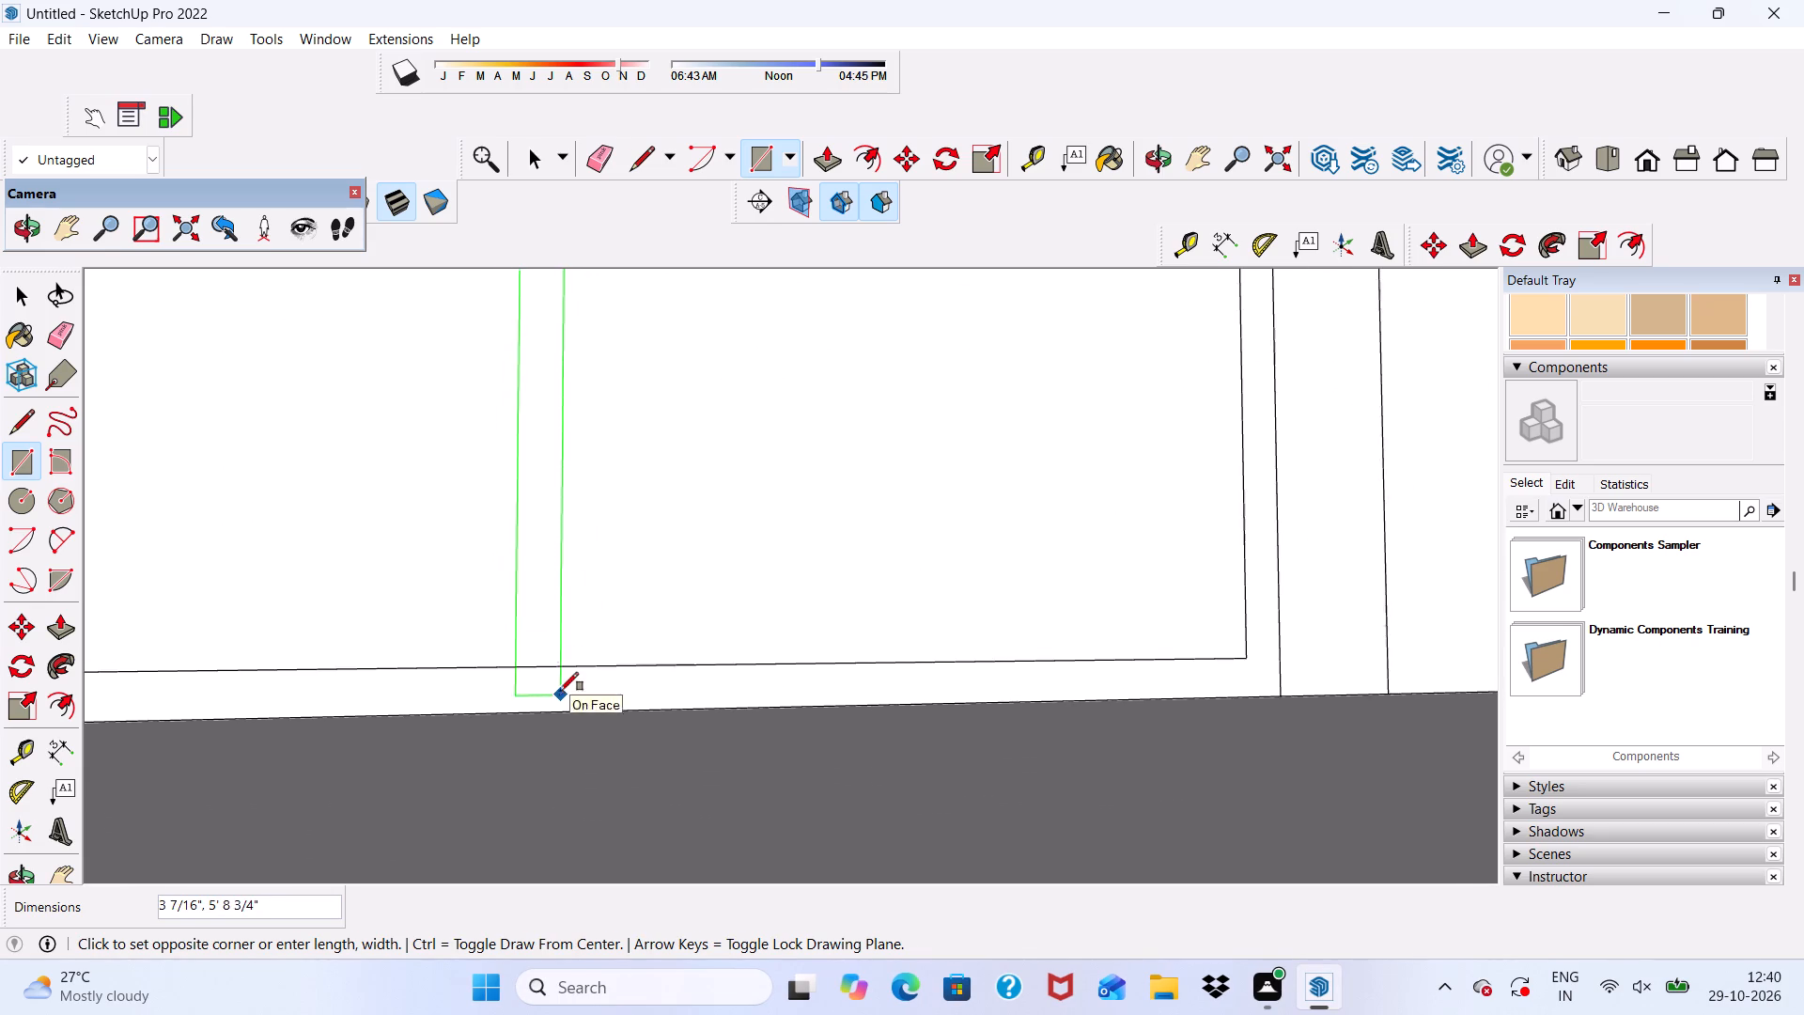
pyautogui.scroll(-5, 550, 540)
pyautogui.scroll(4, 603, 695)
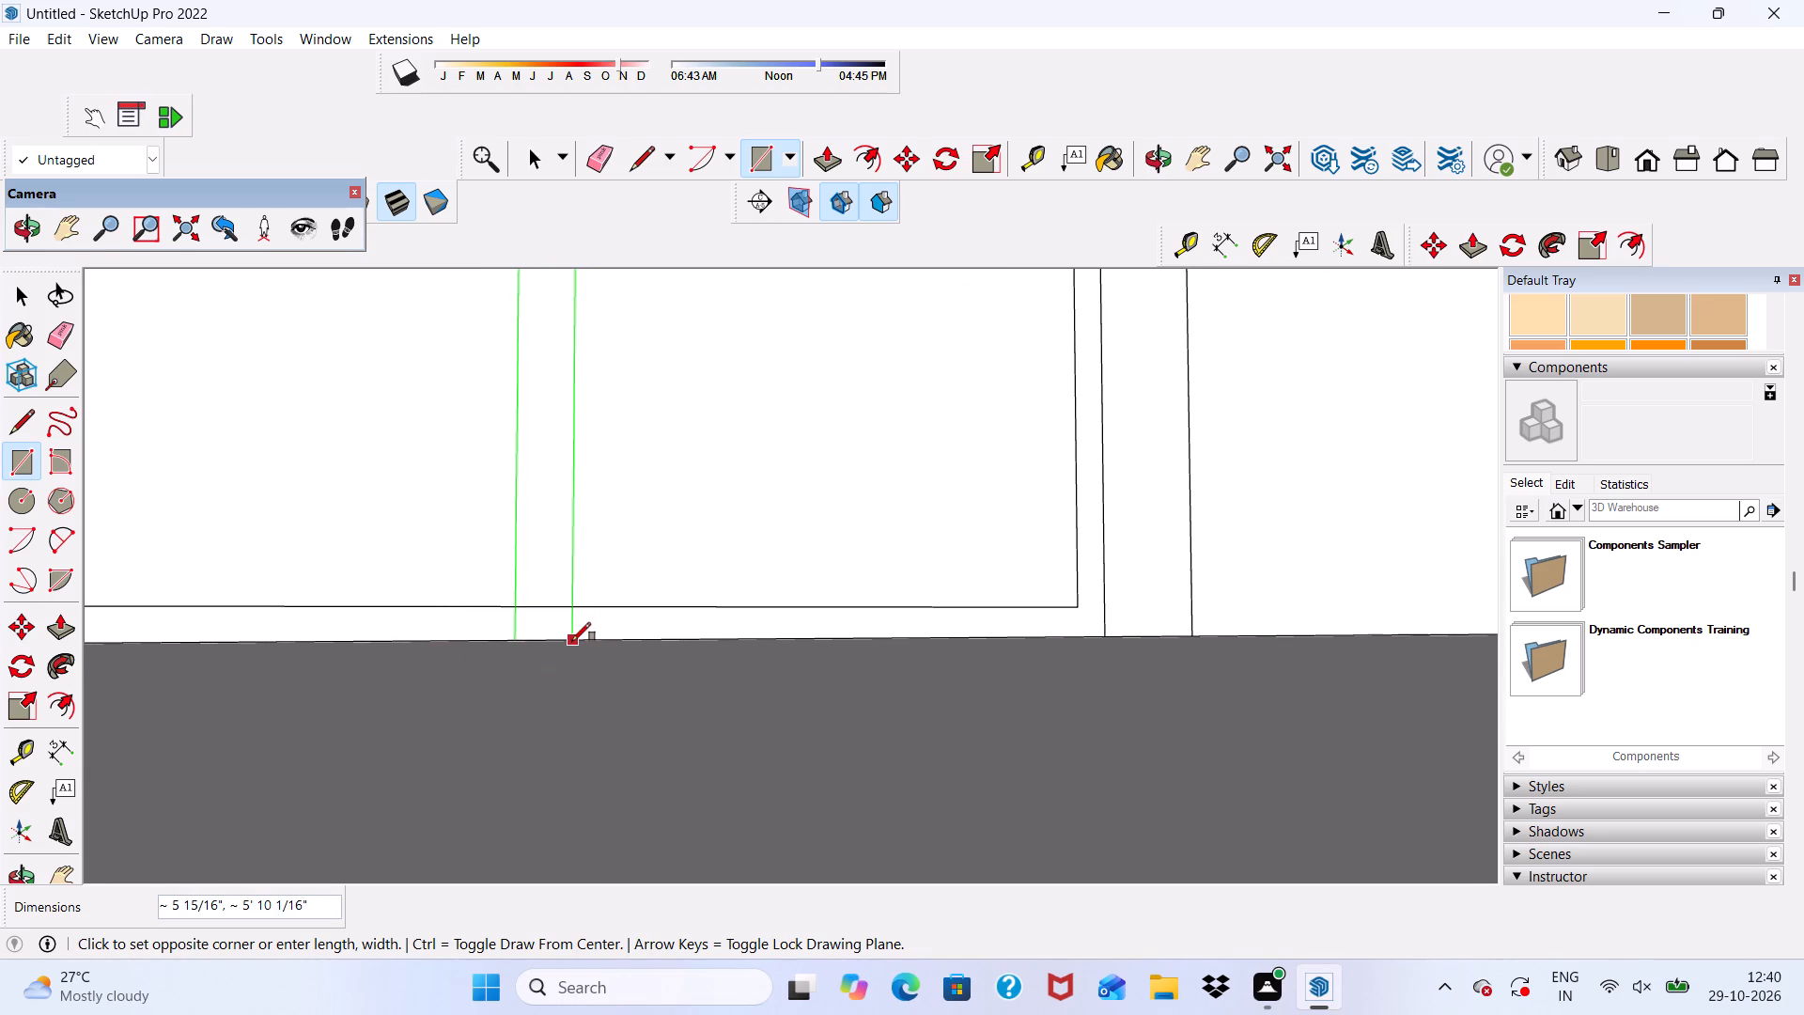
pyautogui.click(572, 641)
pyautogui.scroll(-11, 533, 558)
pyautogui.moveTo(616, 587); pyautogui.dragTo(483, 624, button='middle')
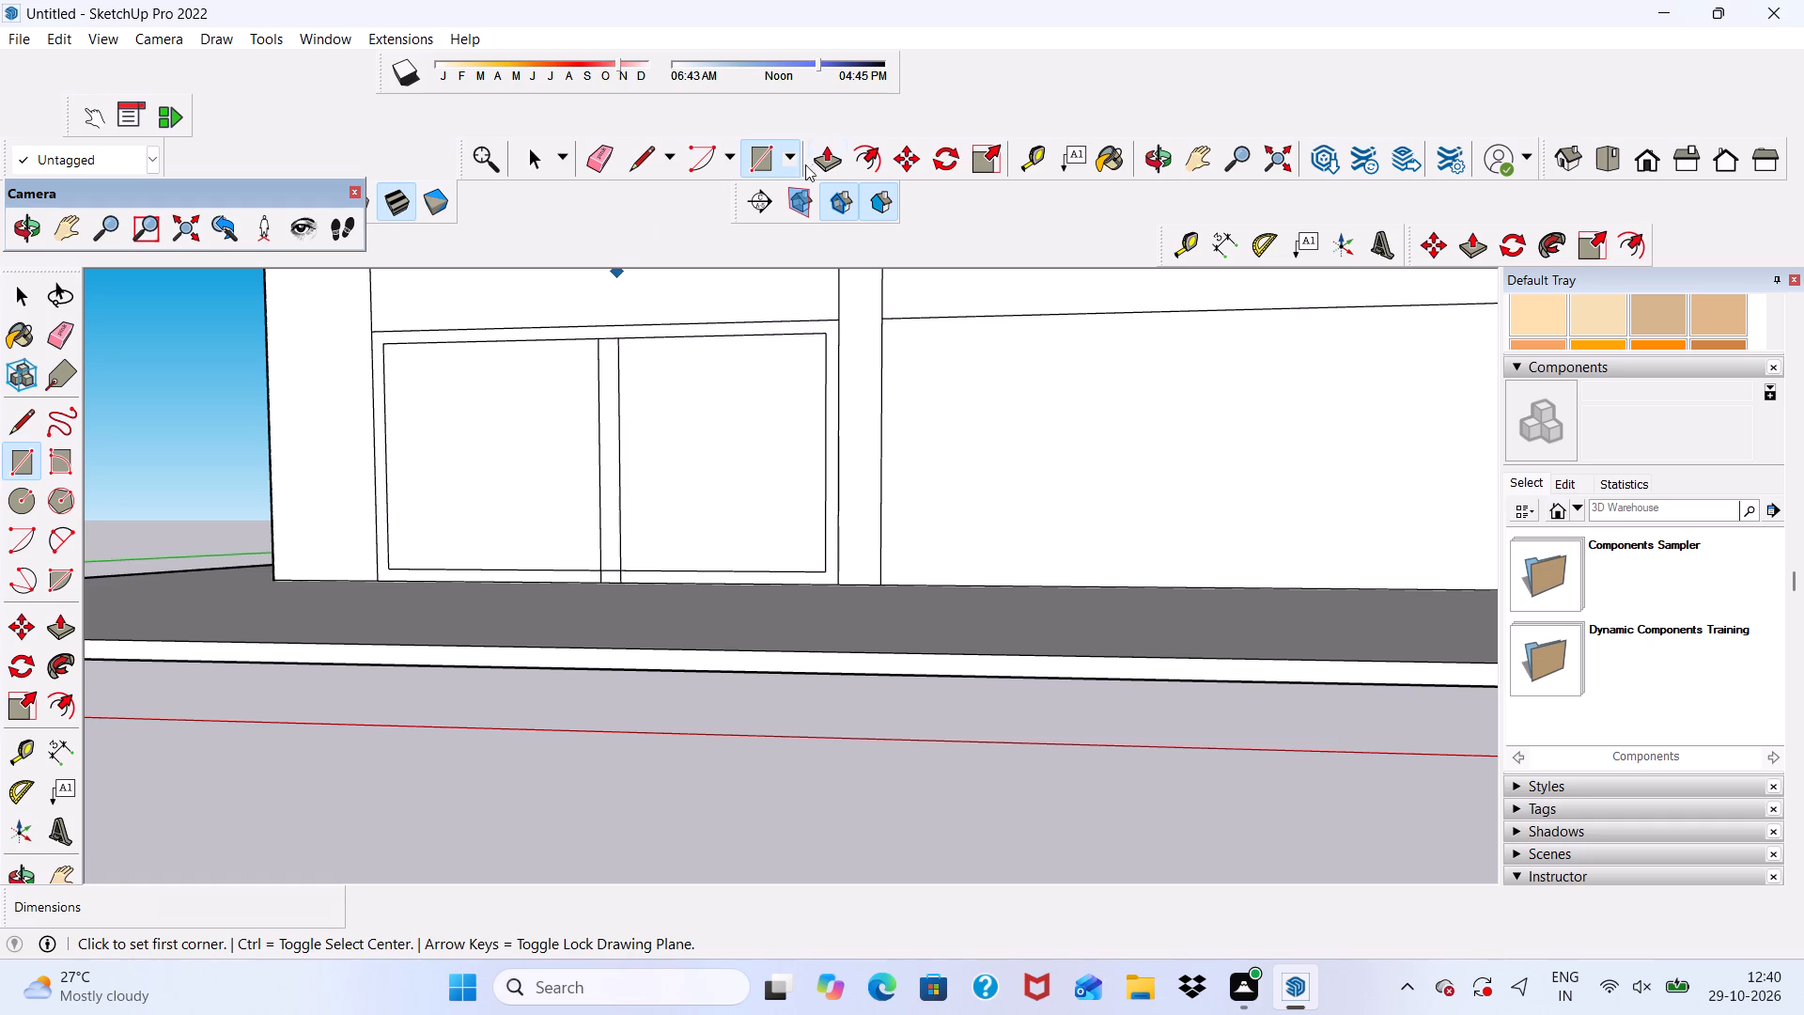
# Offset the outline of the base's lower right-hand front panel inward by about 4 3/4".
pyautogui.click(875, 146)
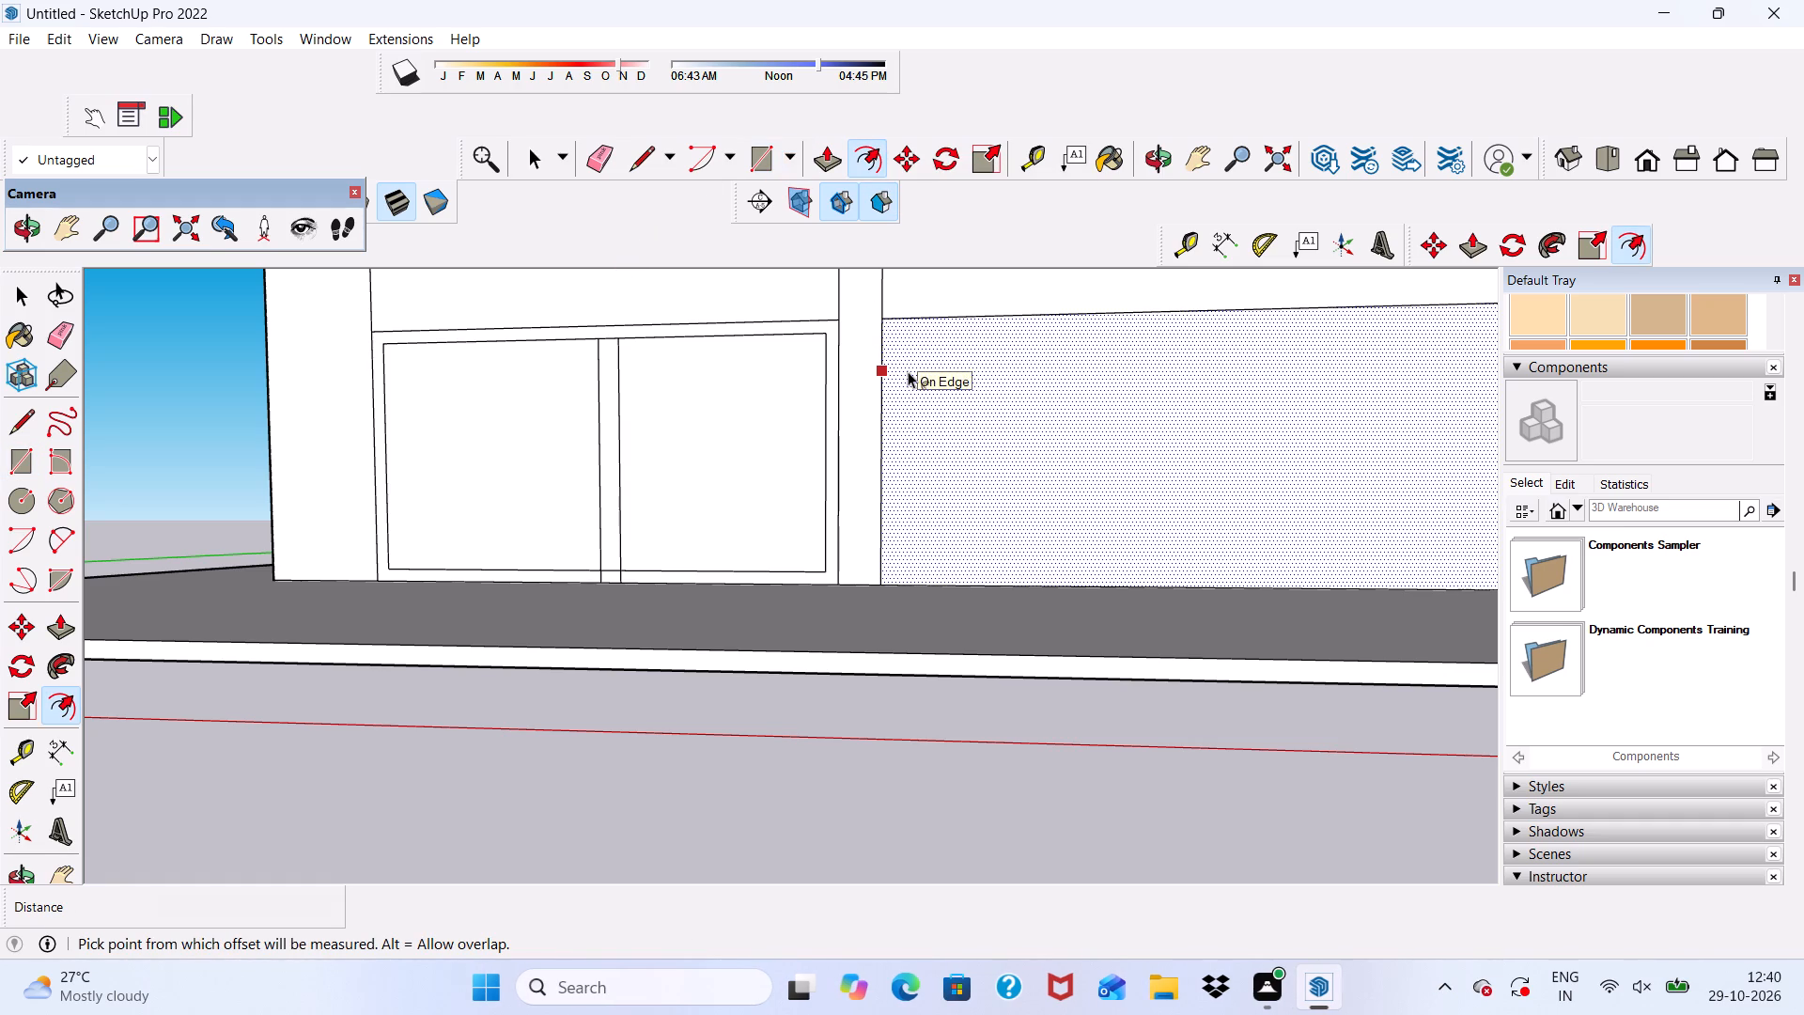
pyautogui.click(908, 371)
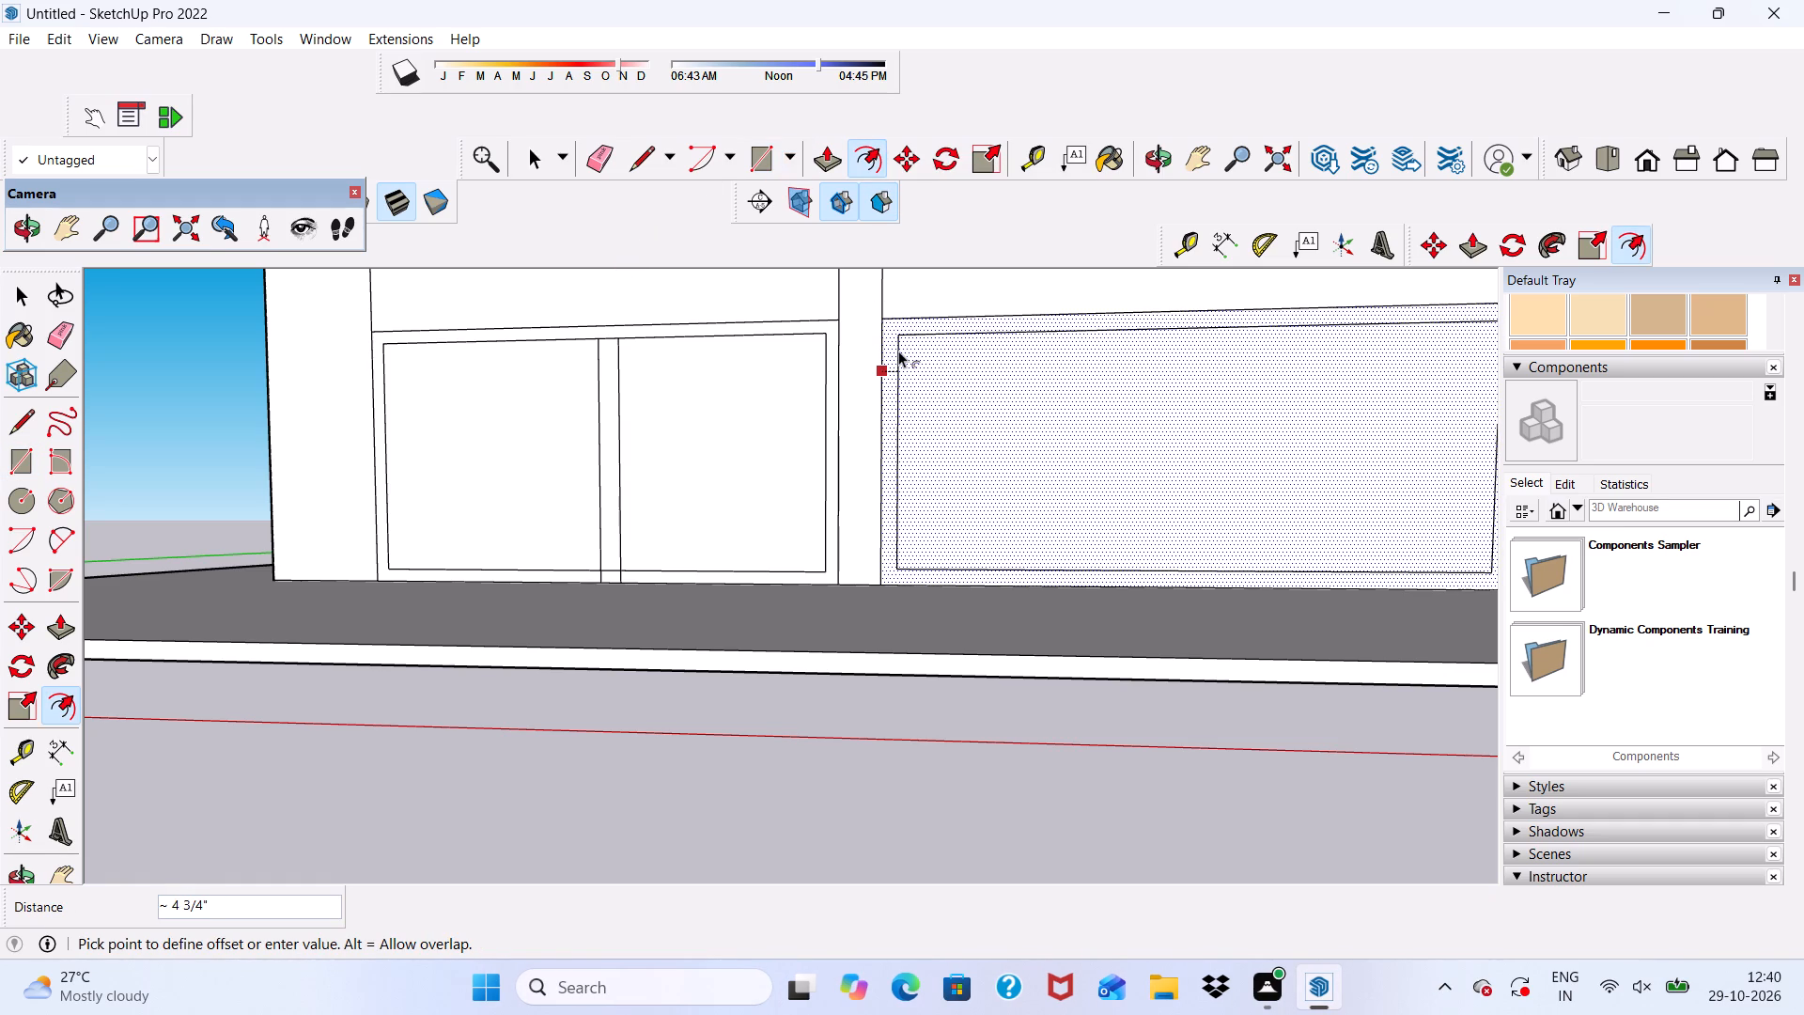
pyautogui.click(898, 351)
pyautogui.scroll(-5, 639, 336)
pyautogui.moveTo(527, 448); pyautogui.dragTo(615, 505, button='middle')
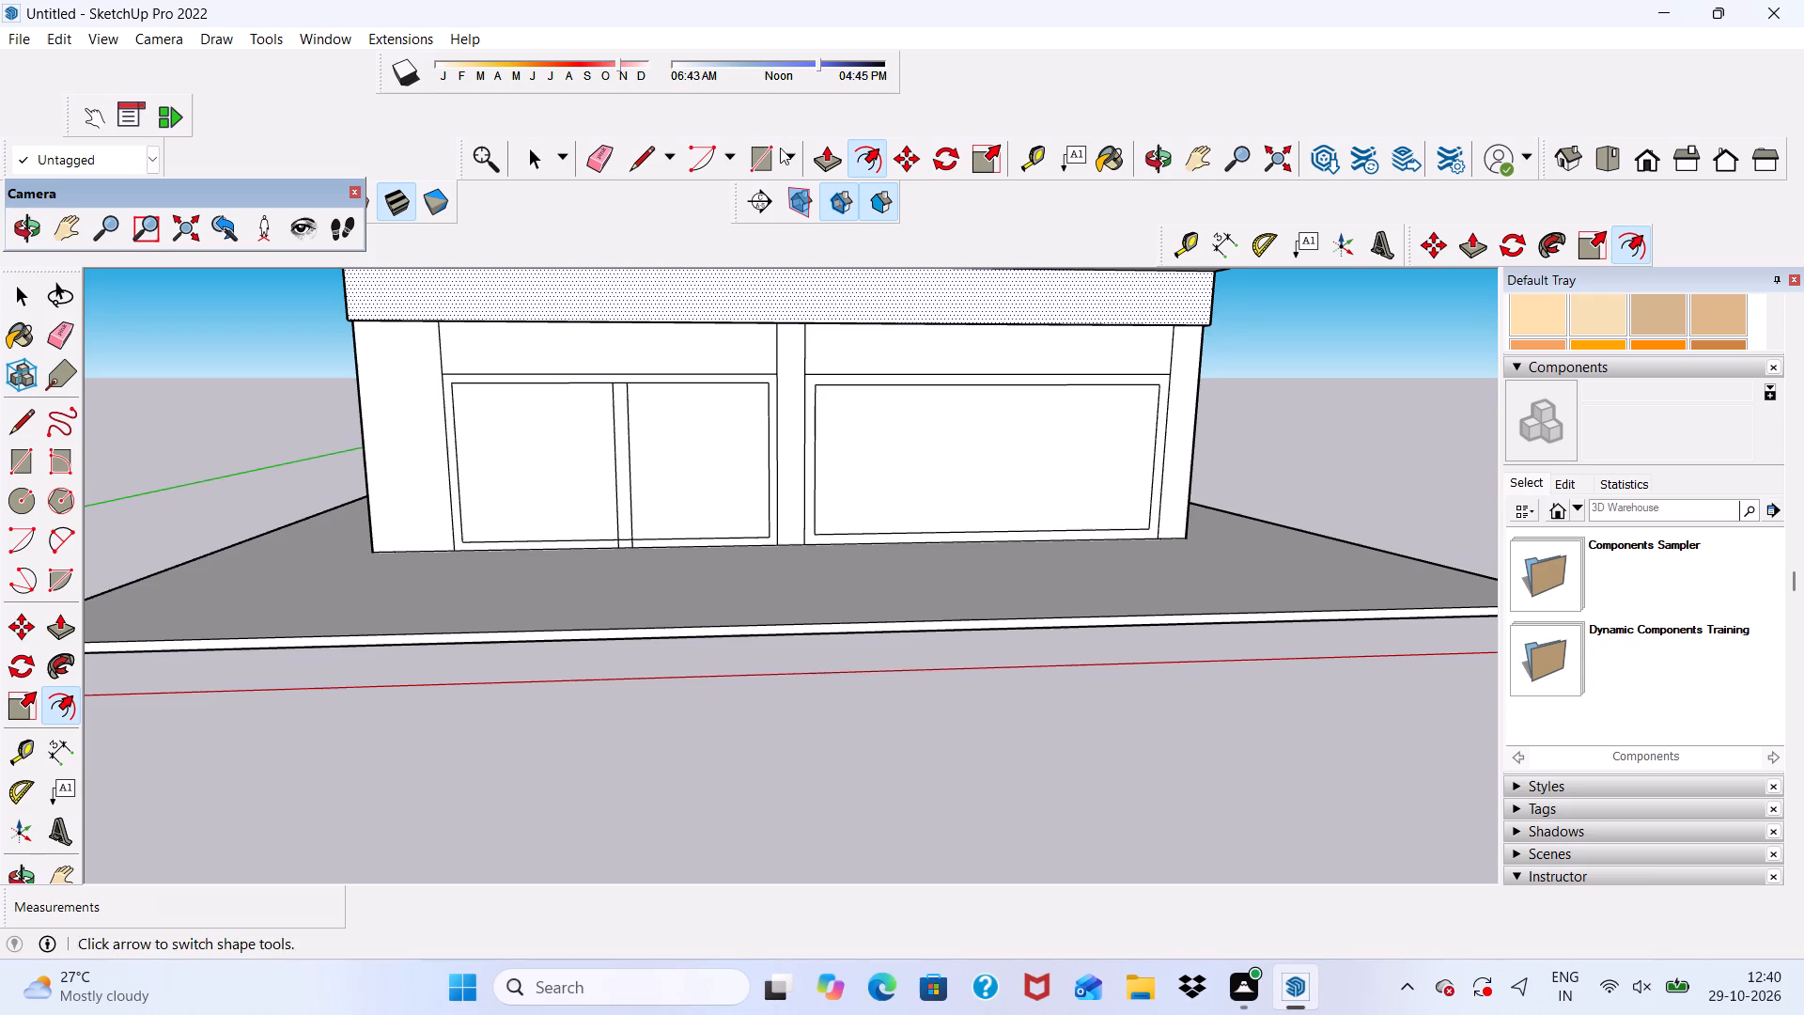
# Draw a narrow mullion rectangle mid-way across the right-hand front panel, from the inner top line down to the ground edge.
pyautogui.click(764, 164)
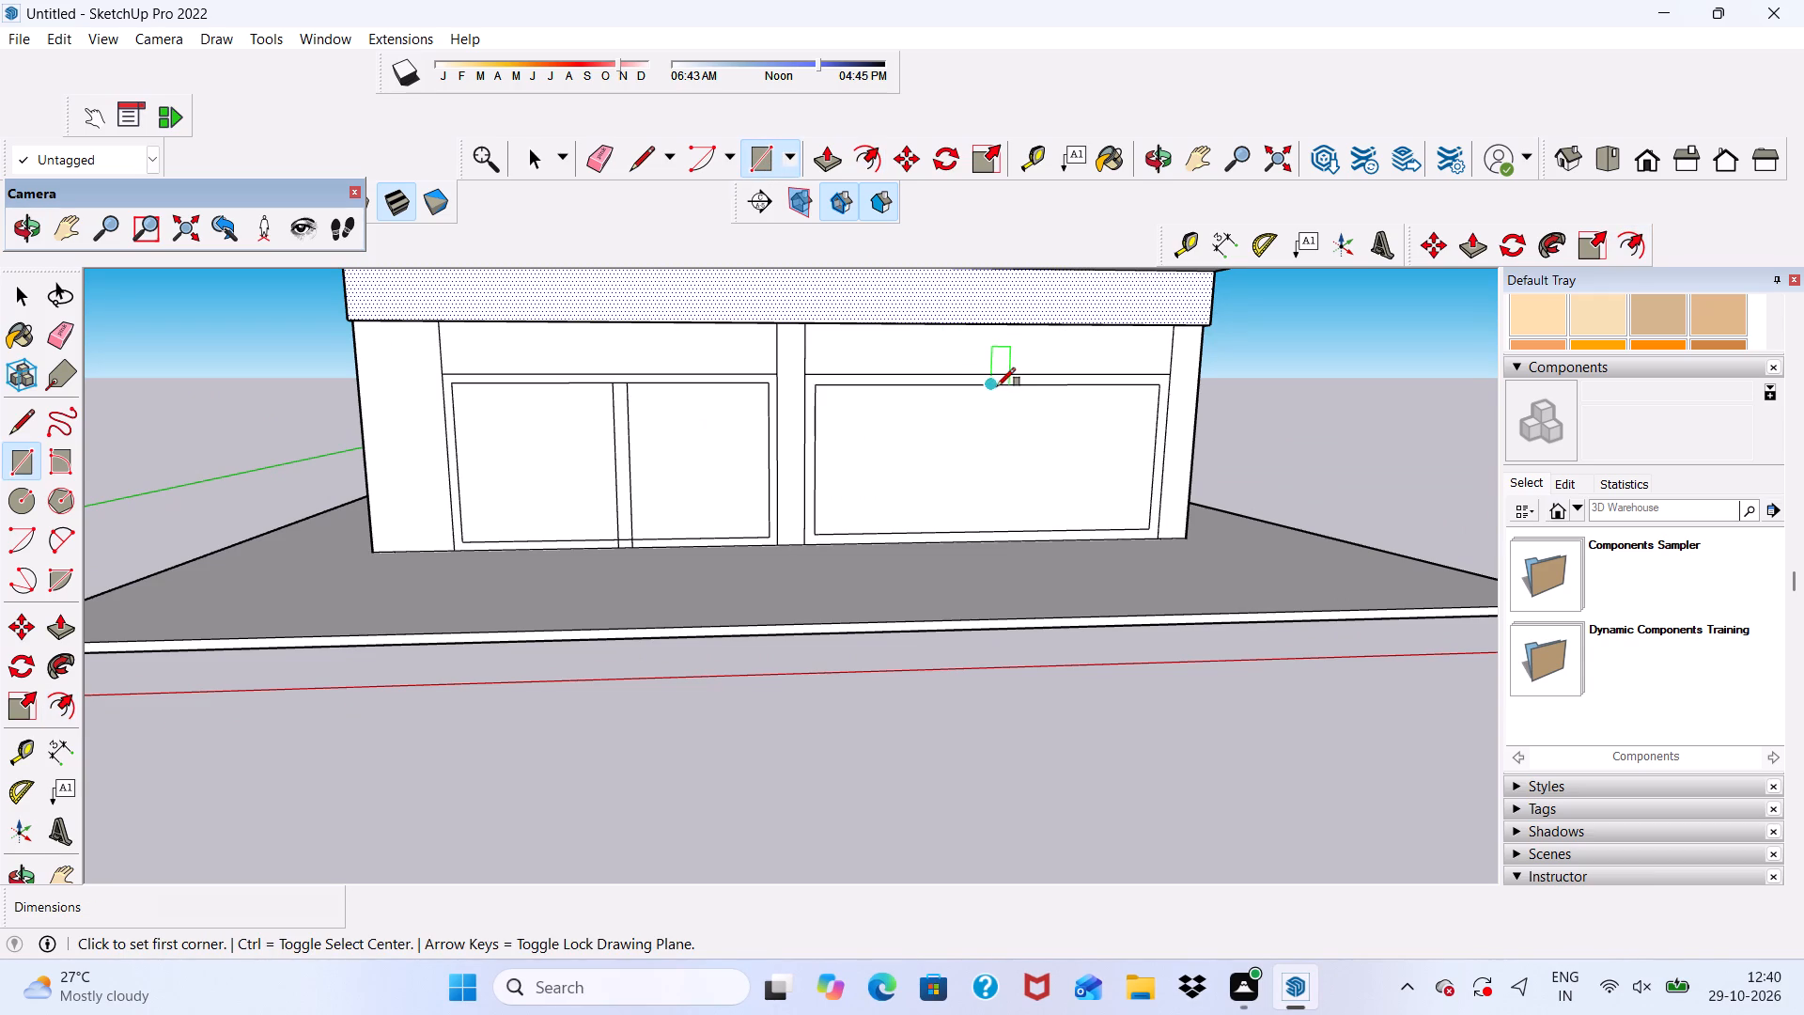
pyautogui.click(997, 386)
pyautogui.scroll(15, 1019, 534)
pyautogui.click(978, 556)
pyautogui.scroll(-9, 923, 448)
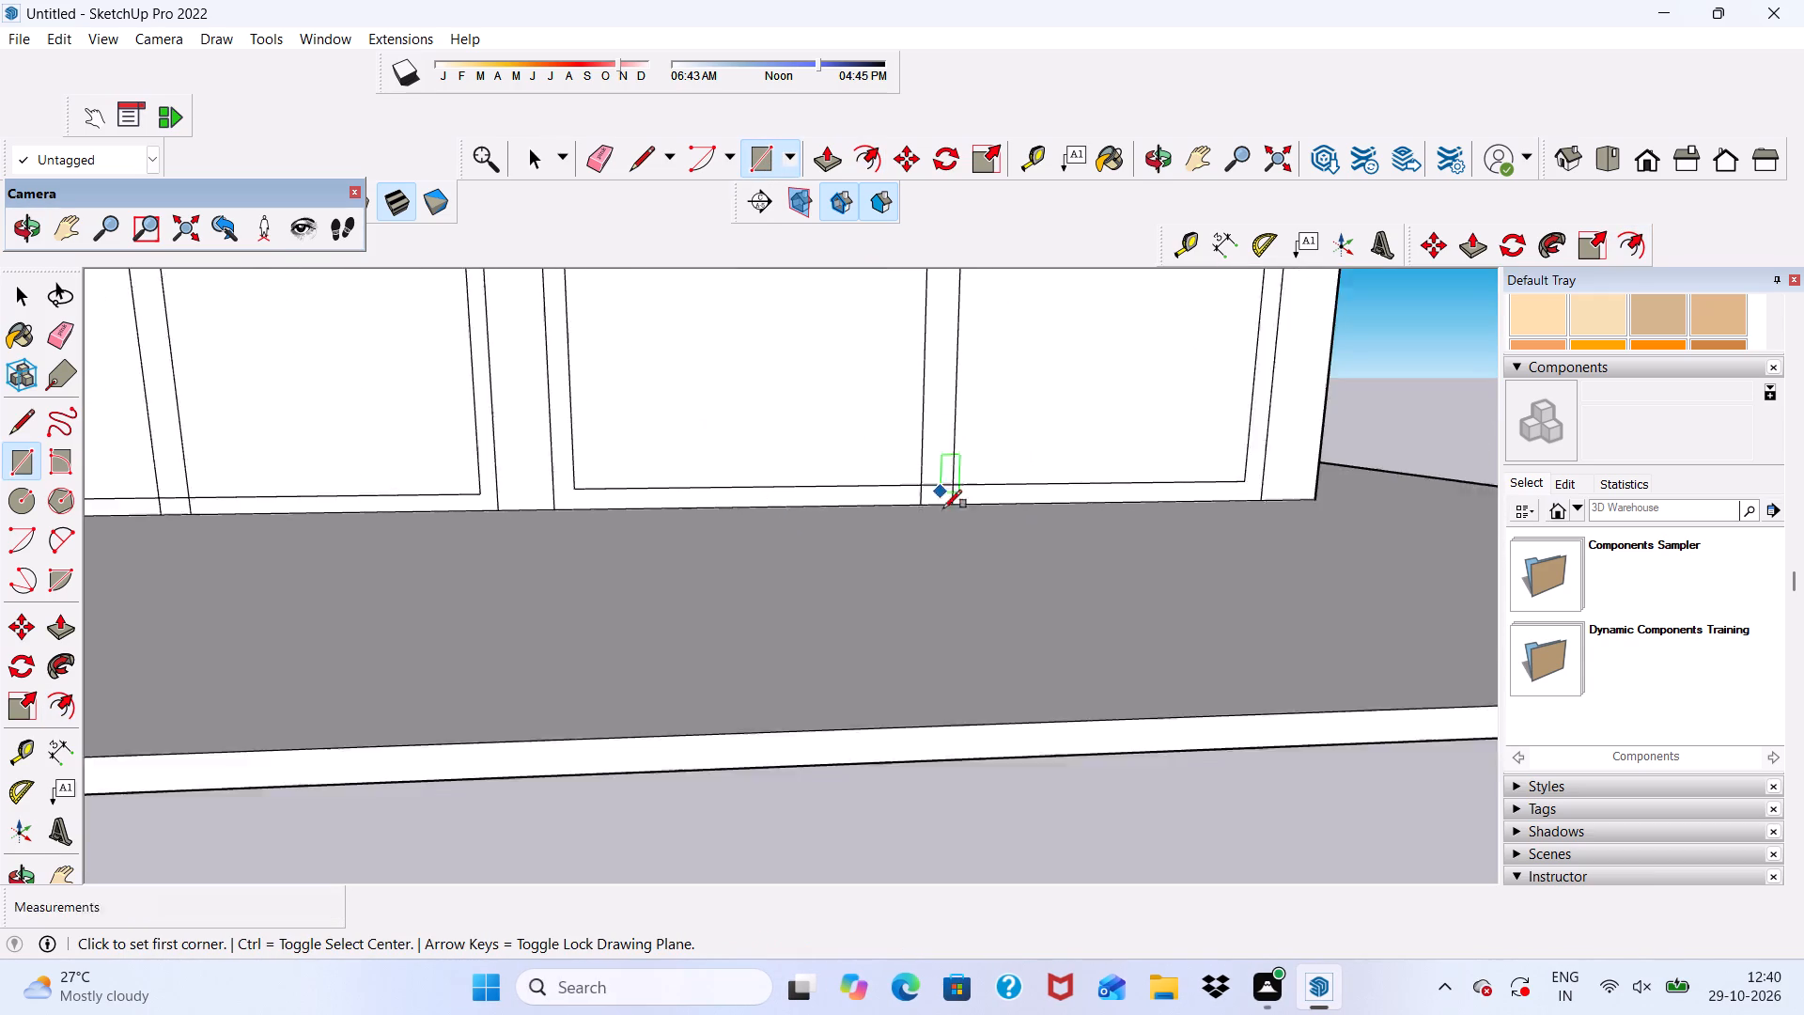
pyautogui.scroll(-7, 943, 508)
pyautogui.moveTo(942, 520); pyautogui.dragTo(886, 523, button='middle')
pyautogui.scroll(1, 942, 520)
pyautogui.scroll(1, 790, 318)
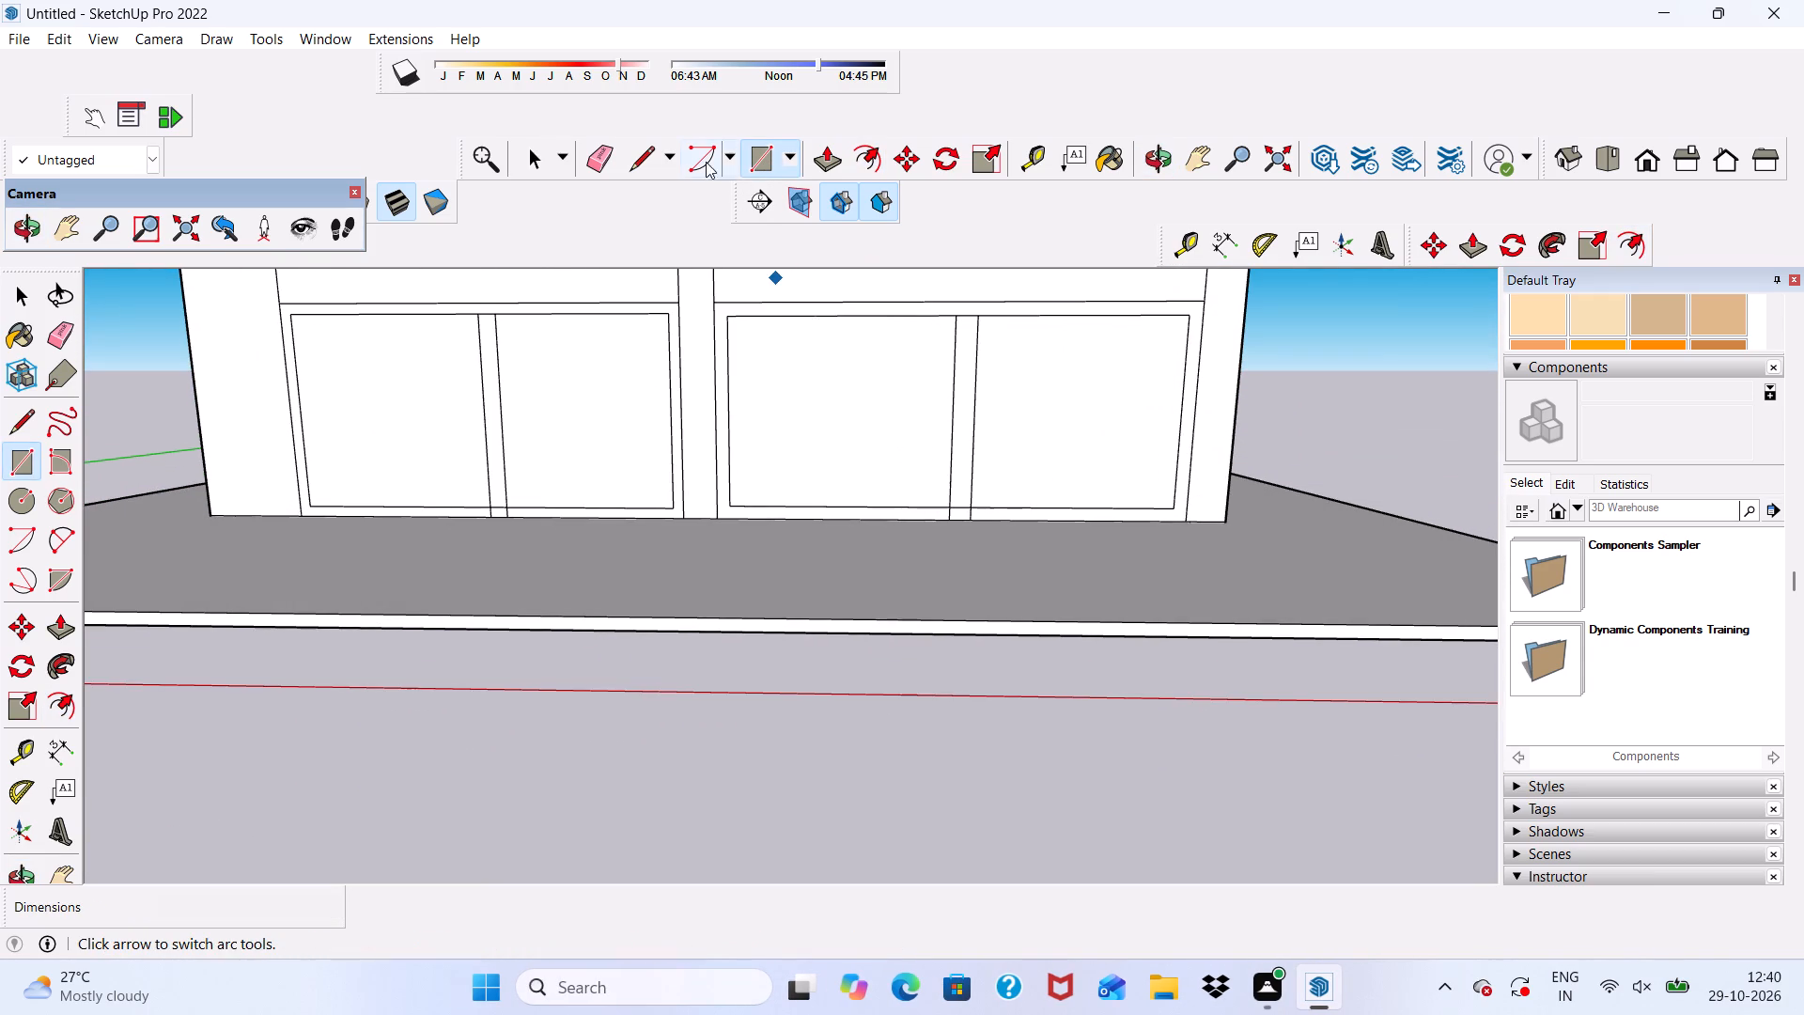
# Erase all three segments of the right-hand panel's lower inset line, including the piece crossing the mullion.
pyautogui.click(596, 166)
pyautogui.scroll(5, 783, 470)
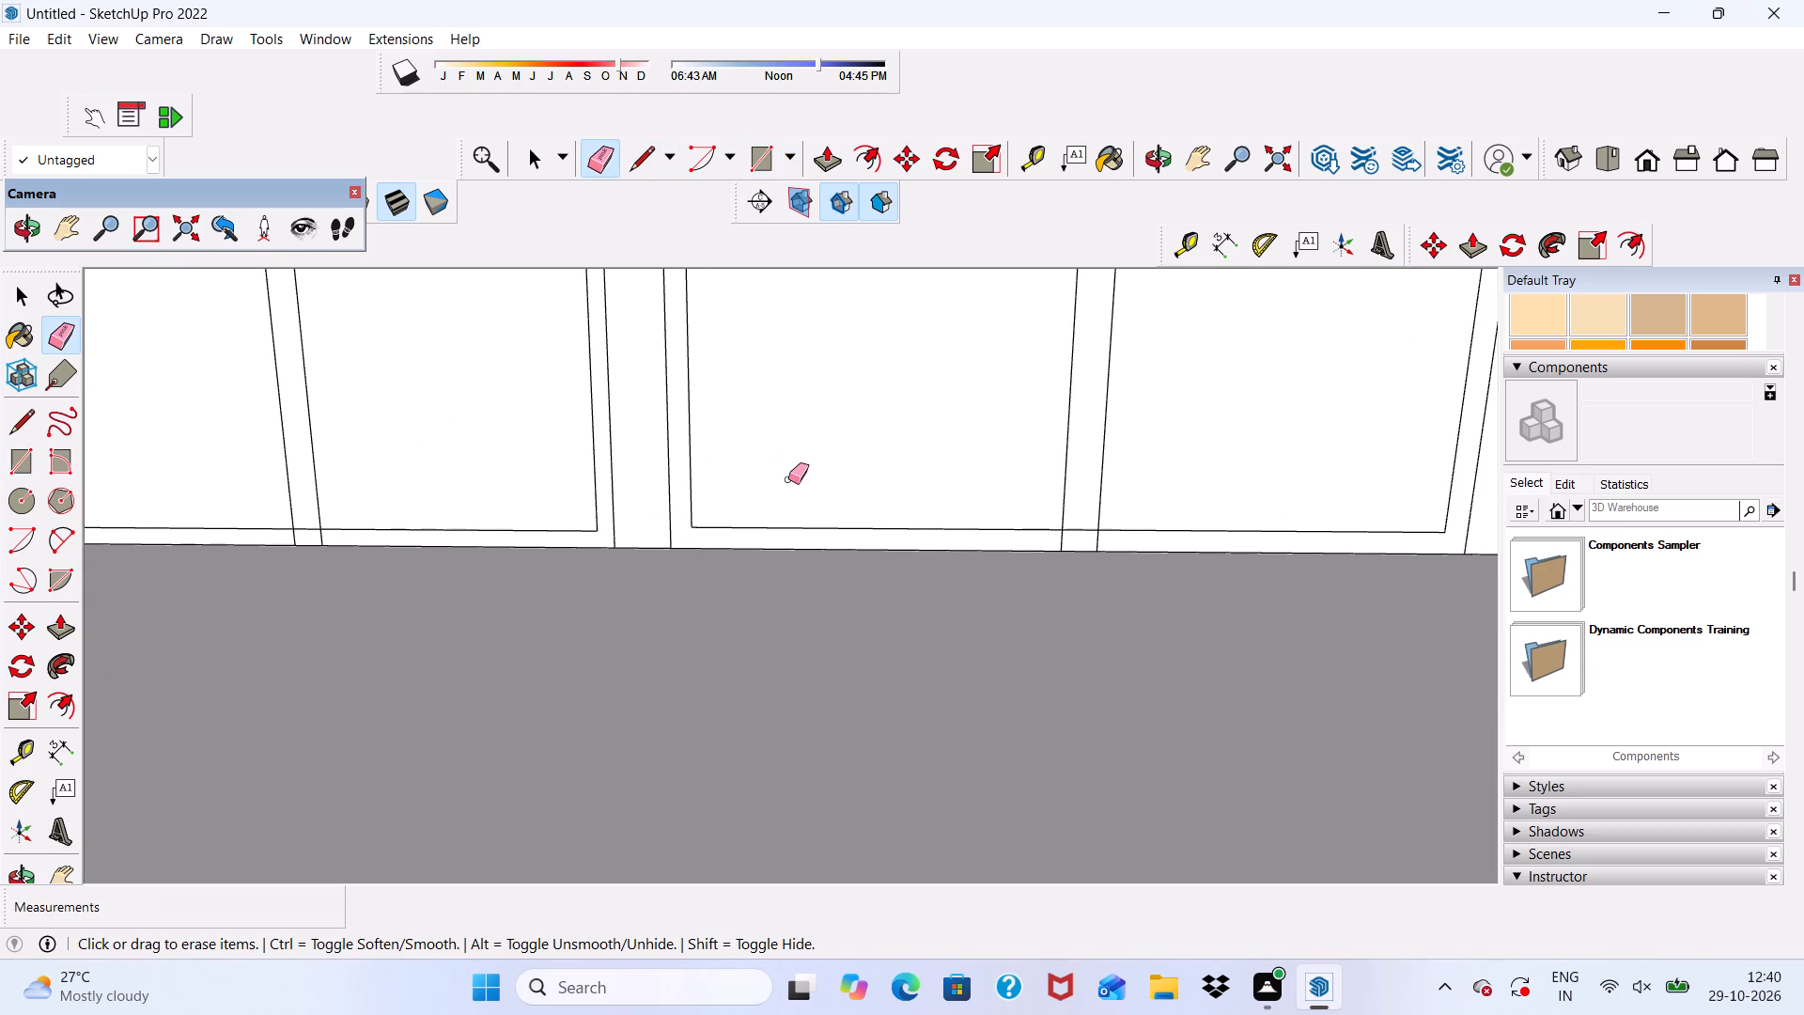
pyautogui.moveTo(788, 483); pyautogui.dragTo(795, 533)
pyautogui.scroll(4, 1024, 507)
pyautogui.scroll(4, 1107, 544)
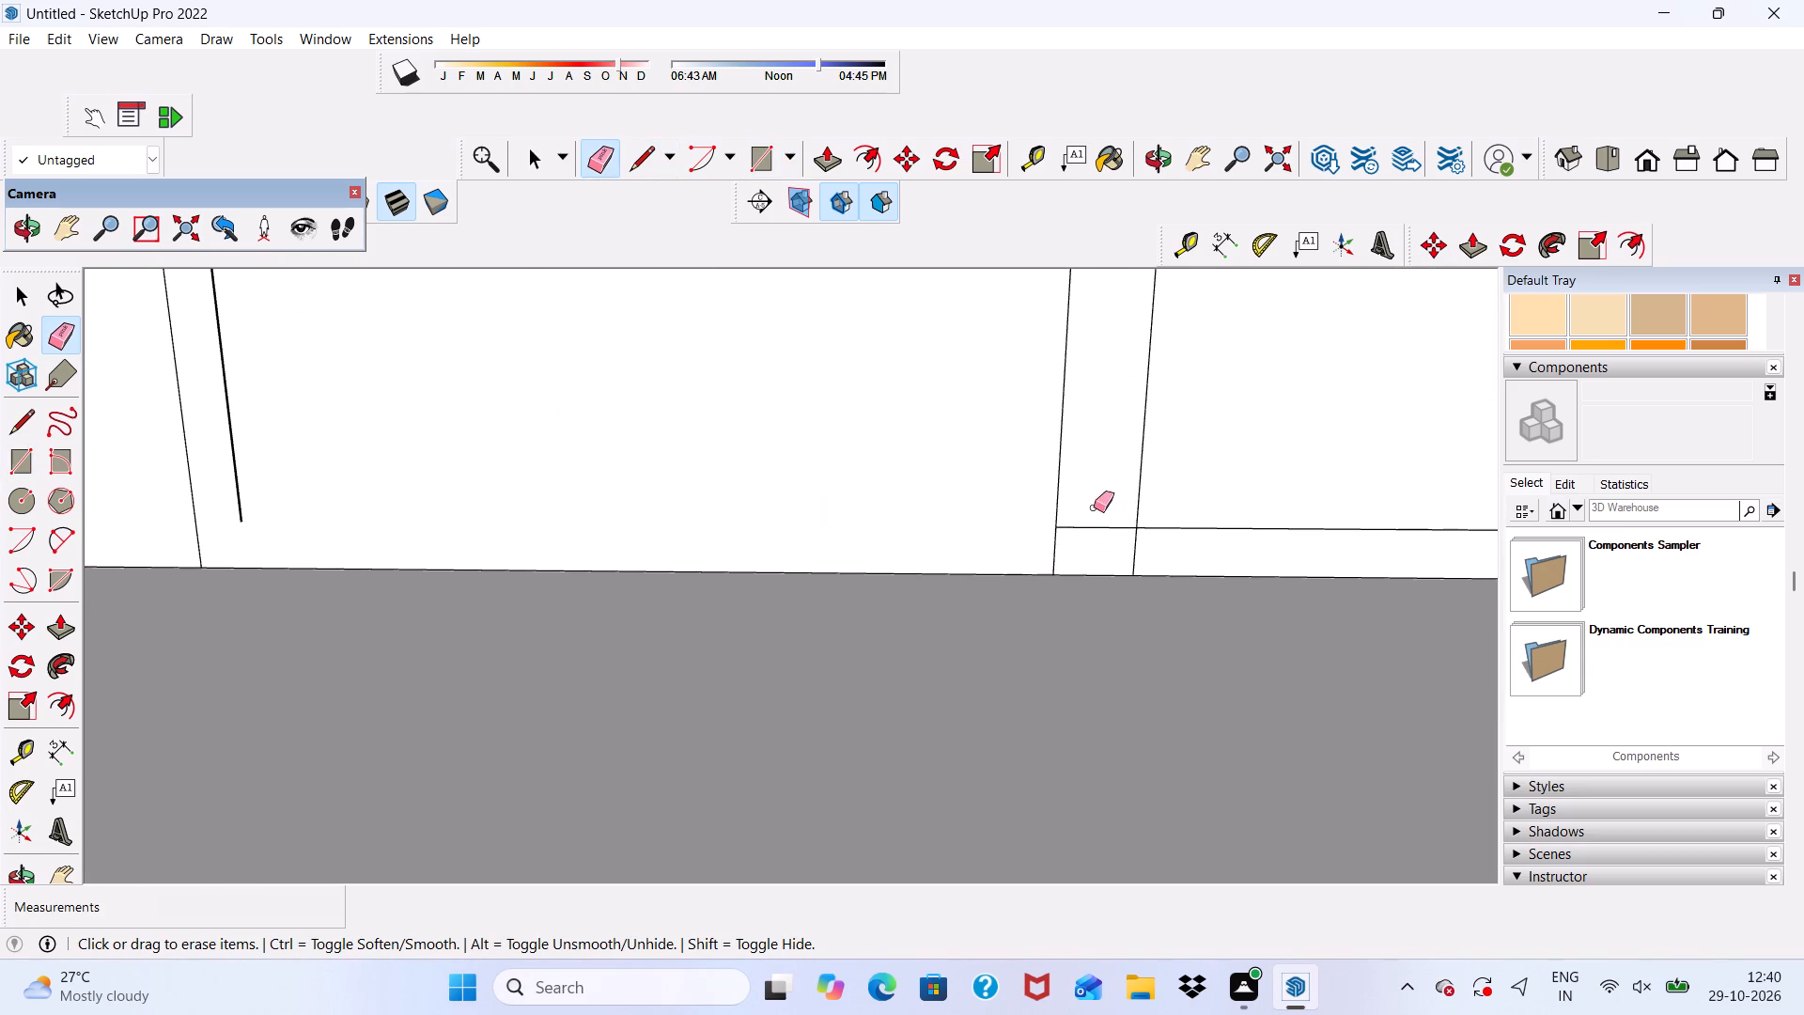
pyautogui.moveTo(1094, 507); pyautogui.dragTo(1096, 539)
pyautogui.moveTo(1193, 511); pyautogui.dragTo(1202, 529)
pyautogui.scroll(-5, 903, 444)
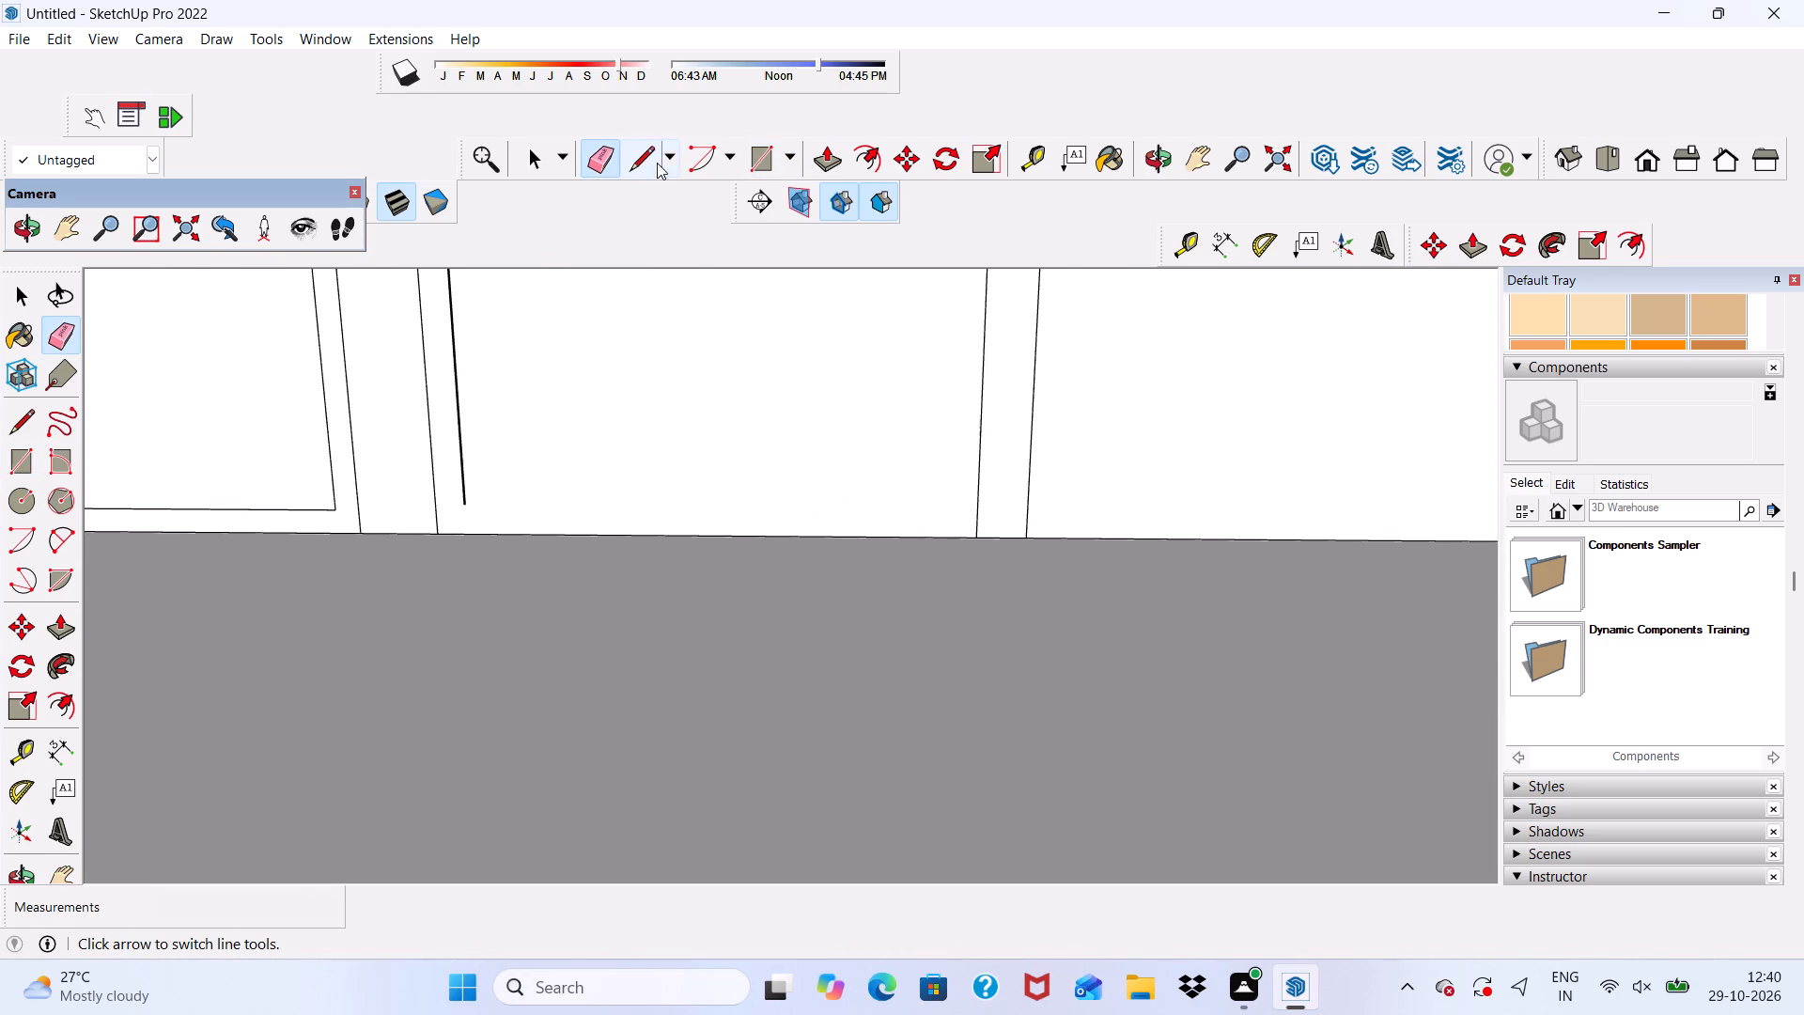
# Extend the right-hand panel's two inner side lines down to the ground edge, the first by about 4 1/2".
pyautogui.click(644, 163)
pyautogui.scroll(-5, 675, 281)
pyautogui.scroll(13, 547, 447)
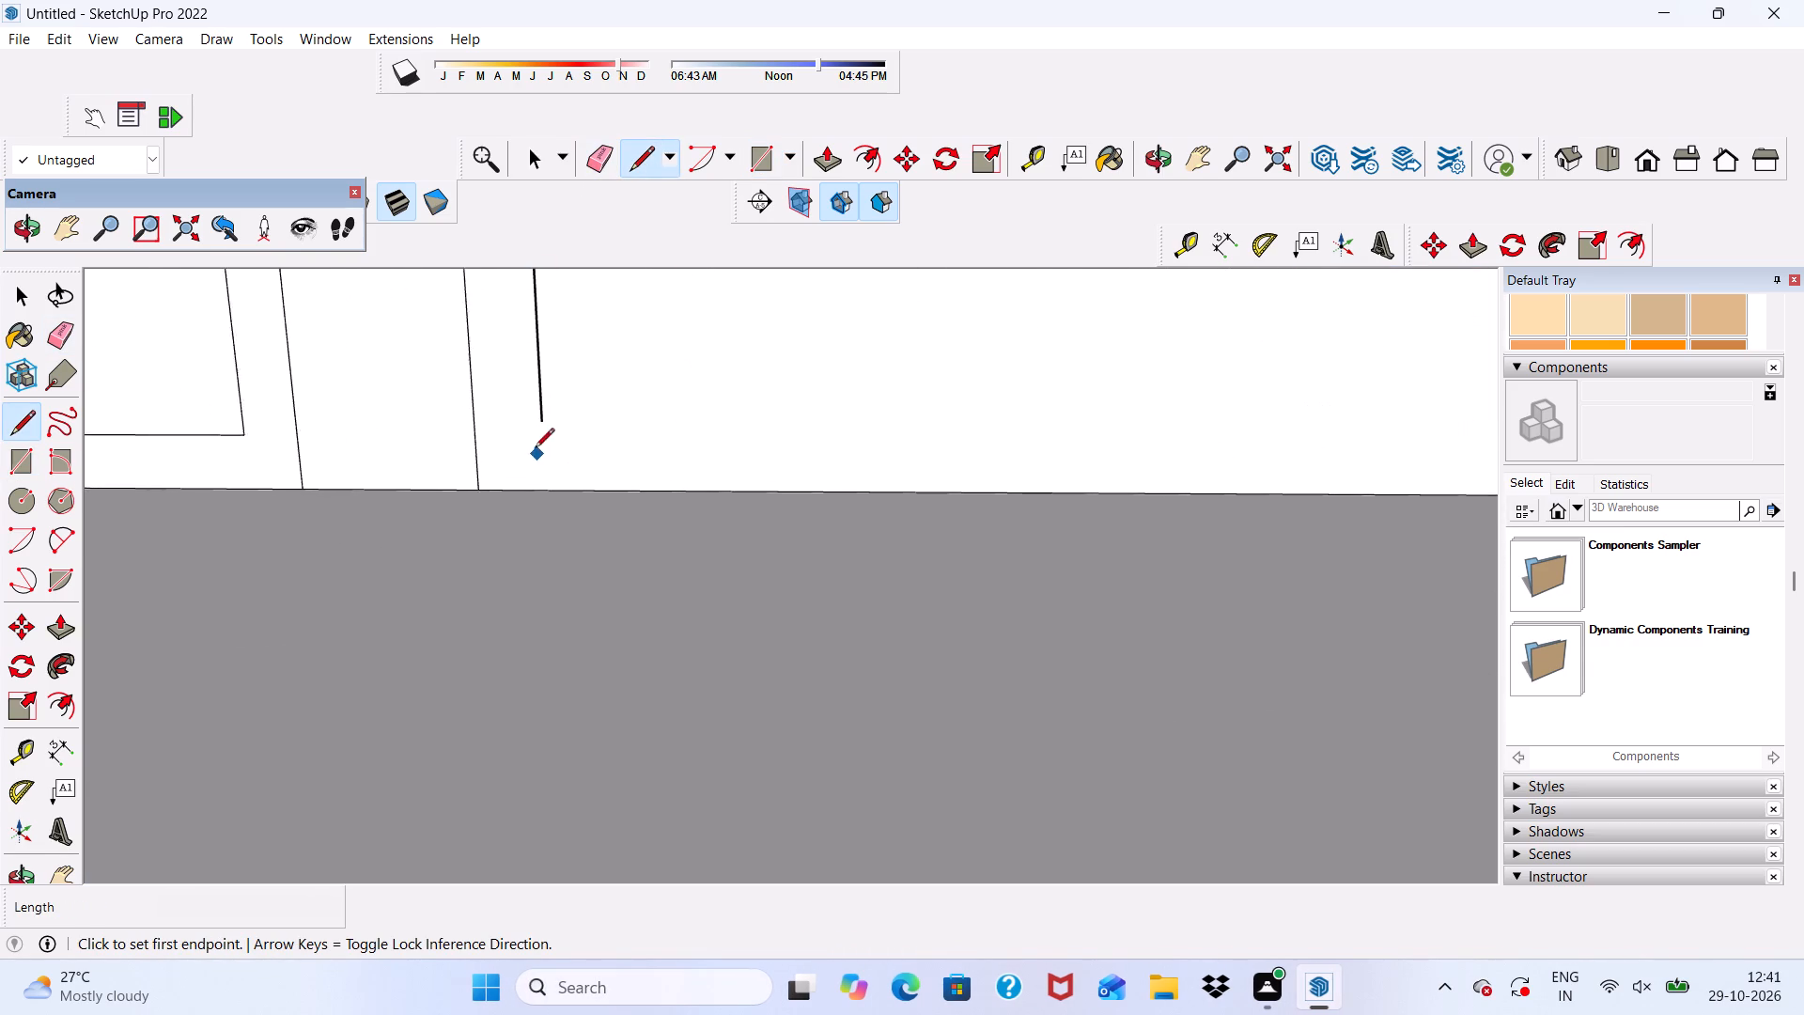
pyautogui.scroll(2, 535, 449)
pyautogui.click(543, 417)
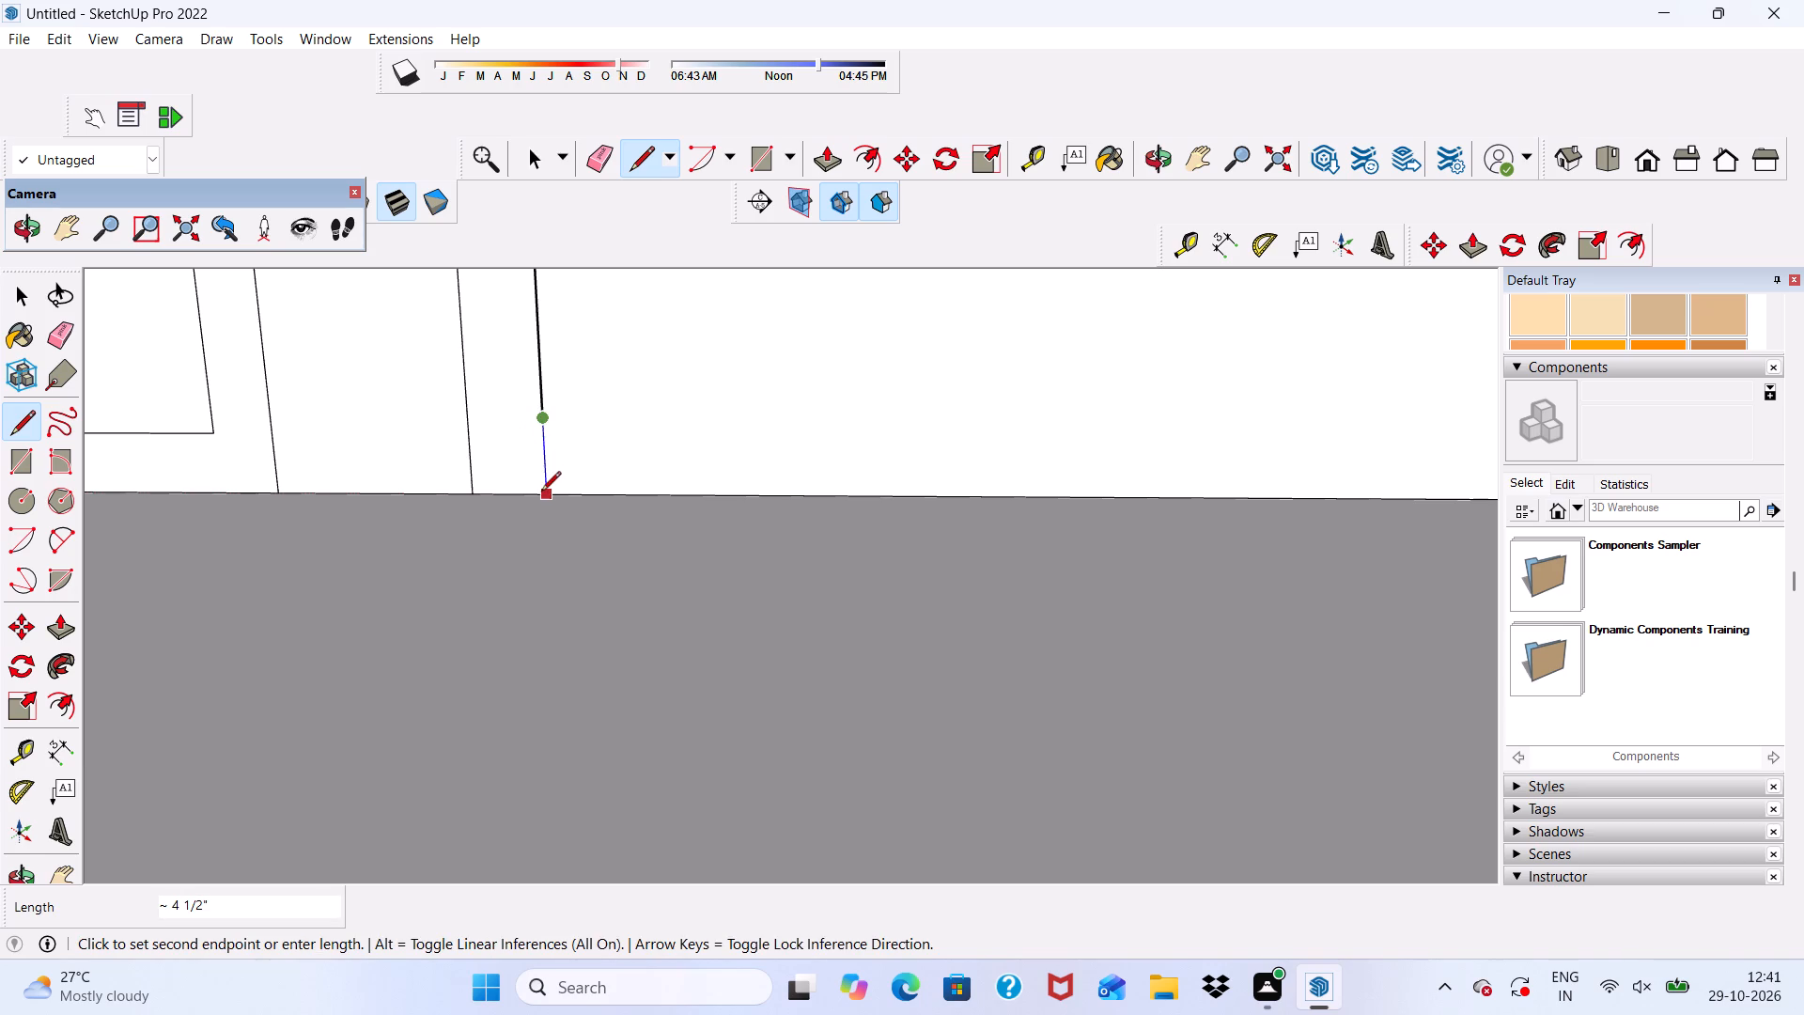
pyautogui.click(541, 492)
pyautogui.scroll(-20, 478, 400)
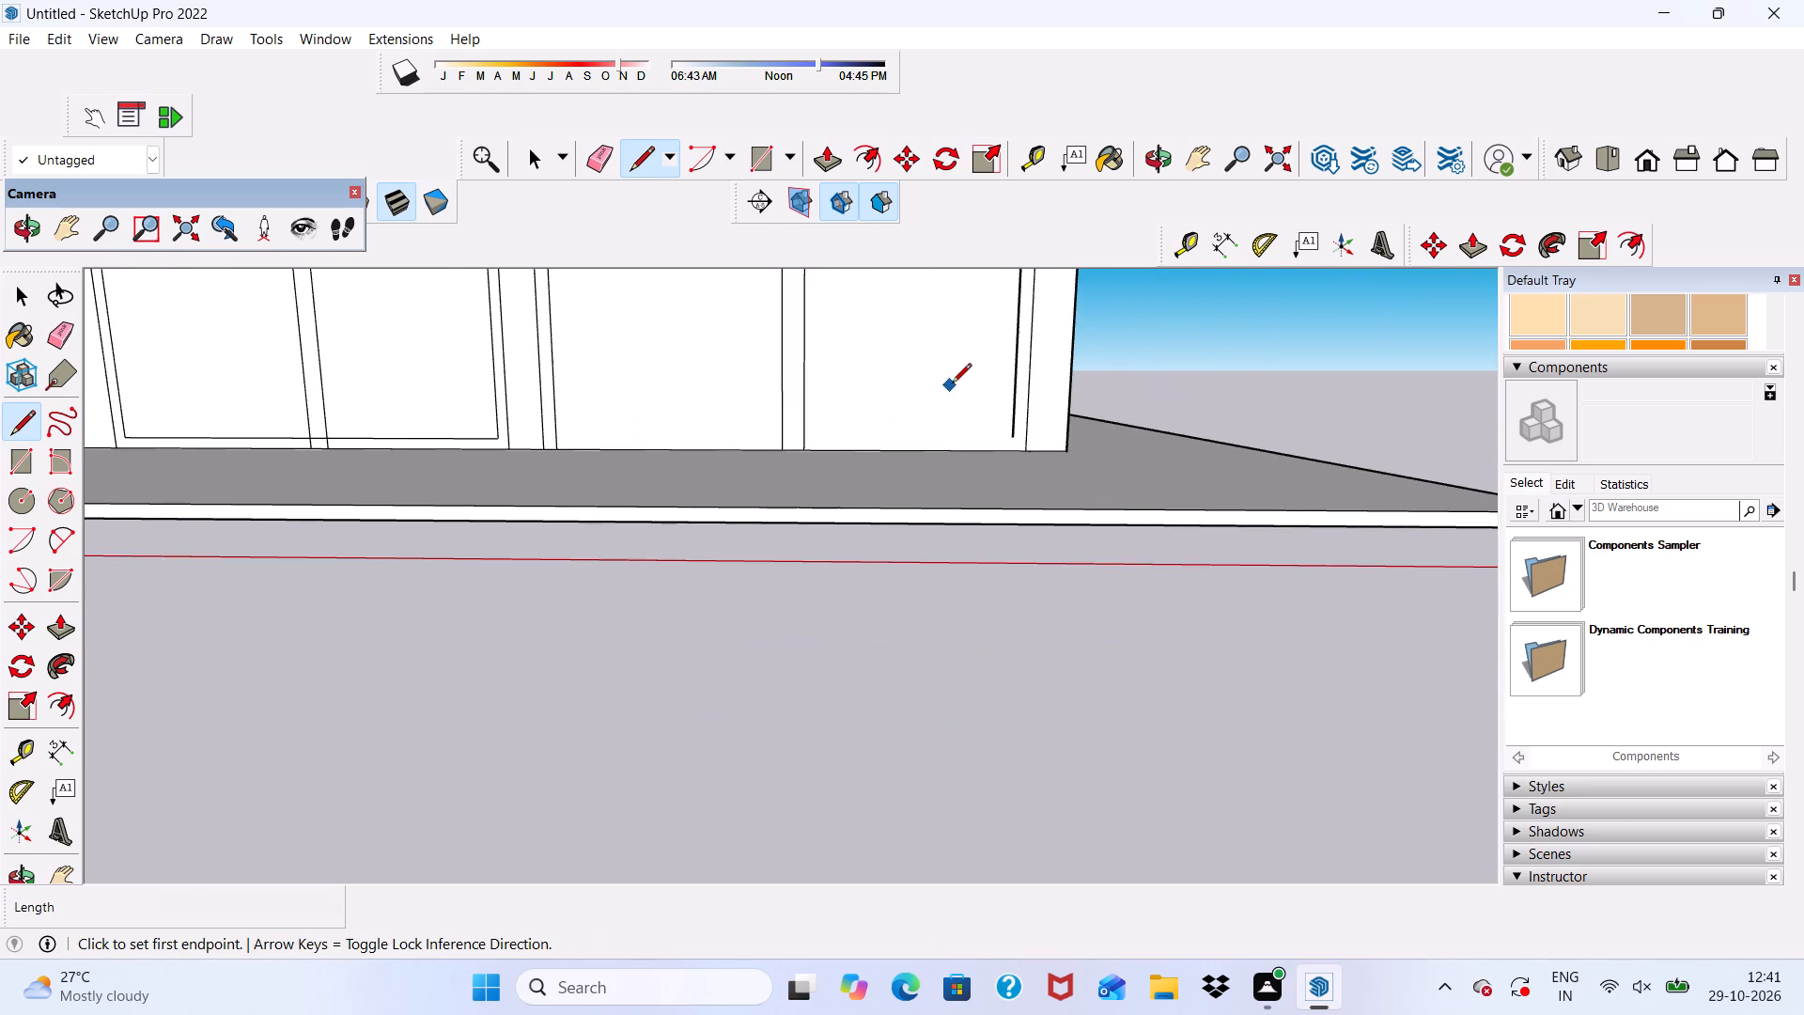
pyautogui.scroll(5, 953, 384)
pyautogui.scroll(6, 1009, 447)
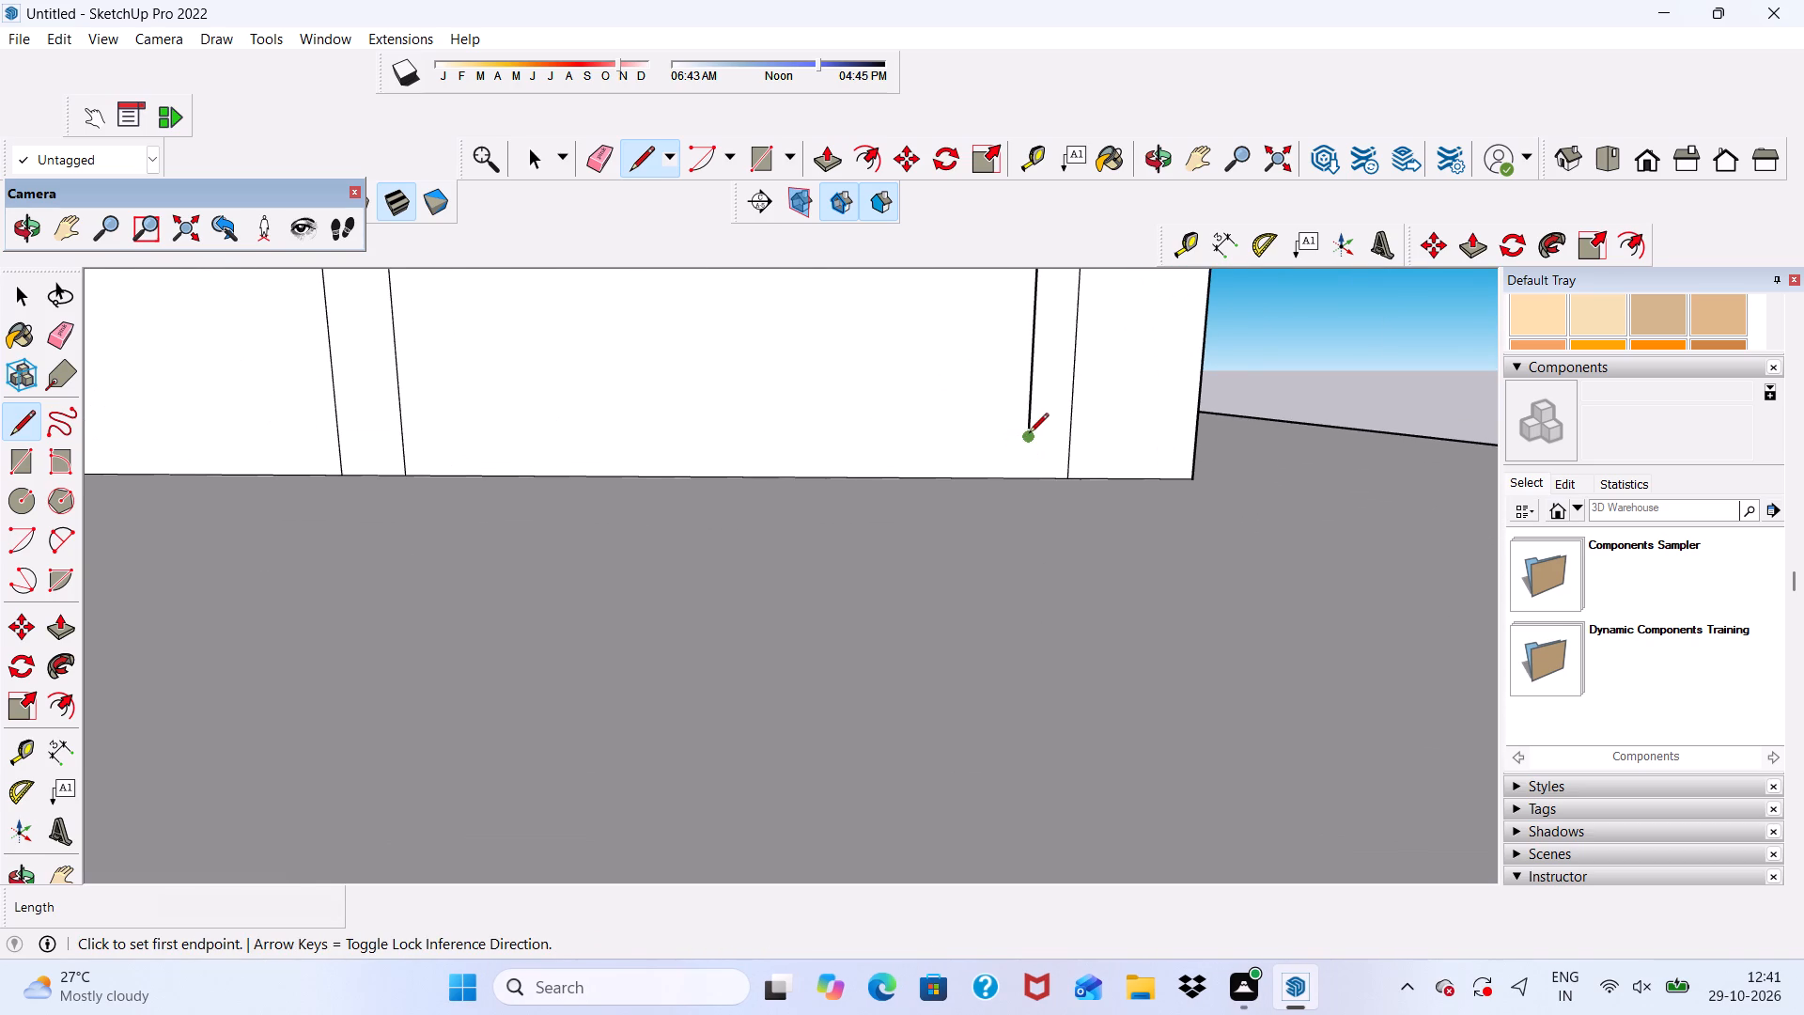
pyautogui.click(1029, 434)
pyautogui.click(1031, 499)
pyautogui.scroll(-7, 1020, 399)
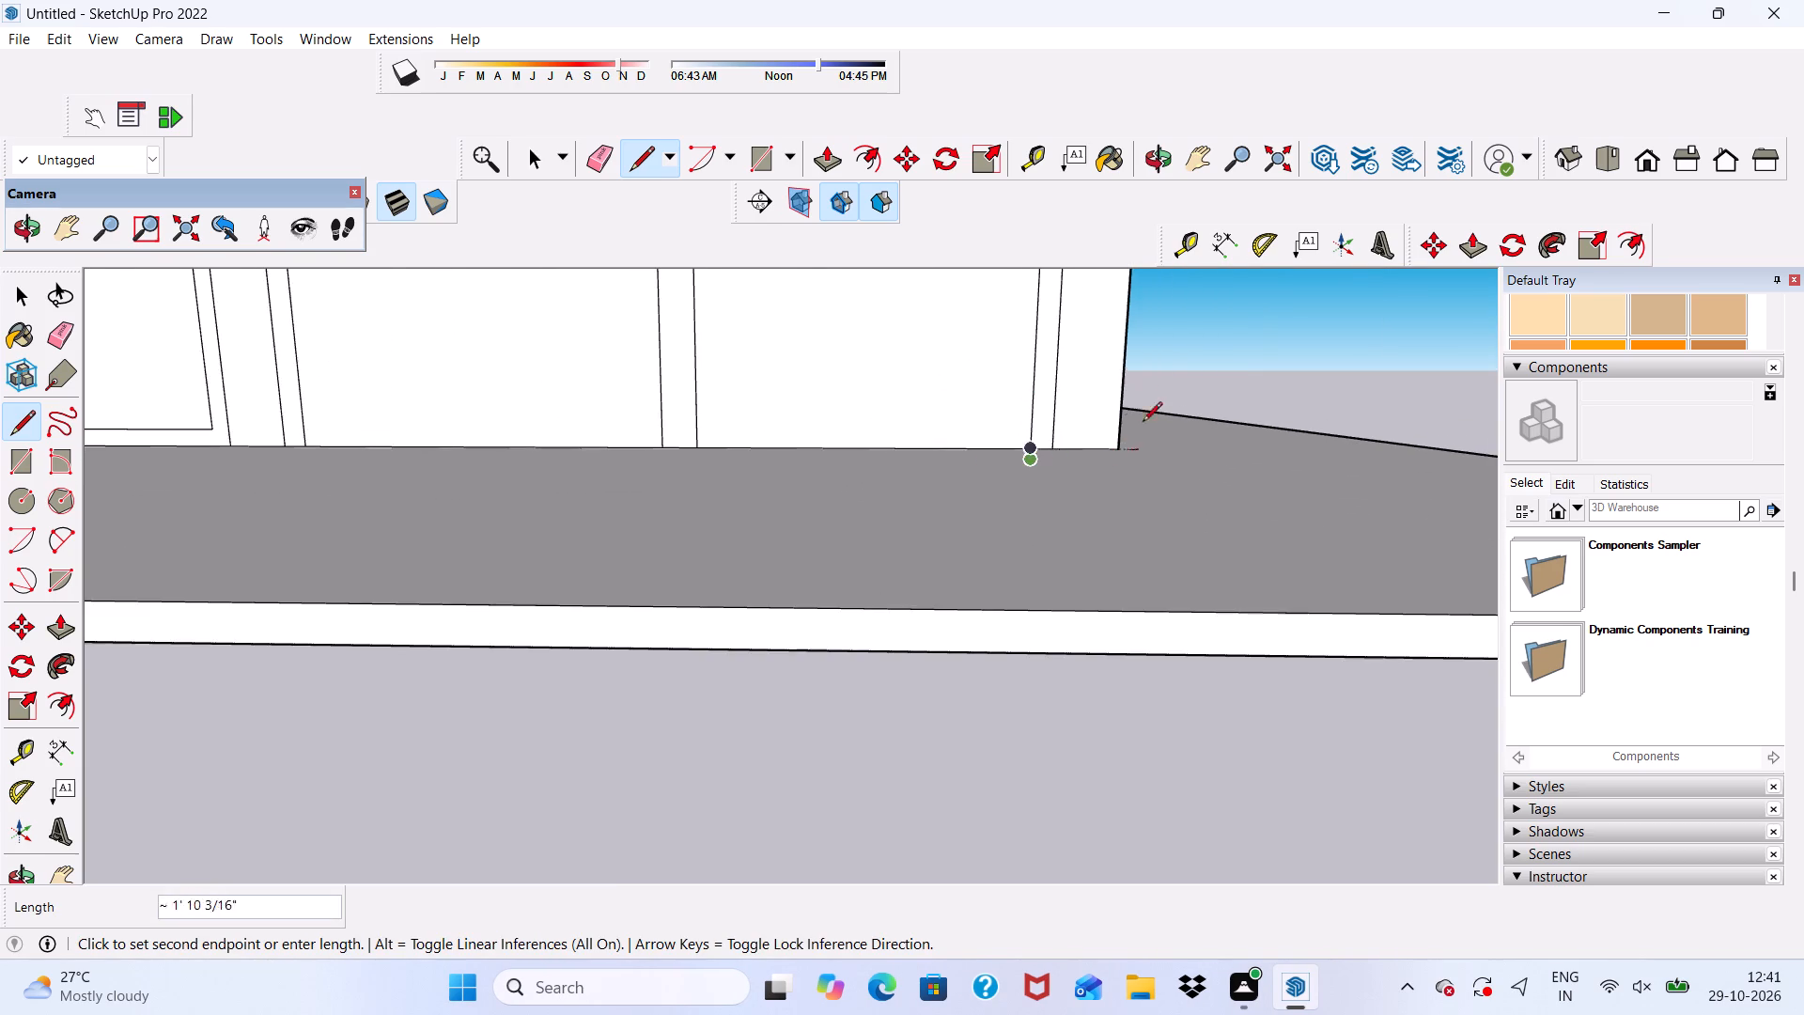
pyautogui.scroll(-19, 1086, 589)
pyautogui.scroll(6, 692, 455)
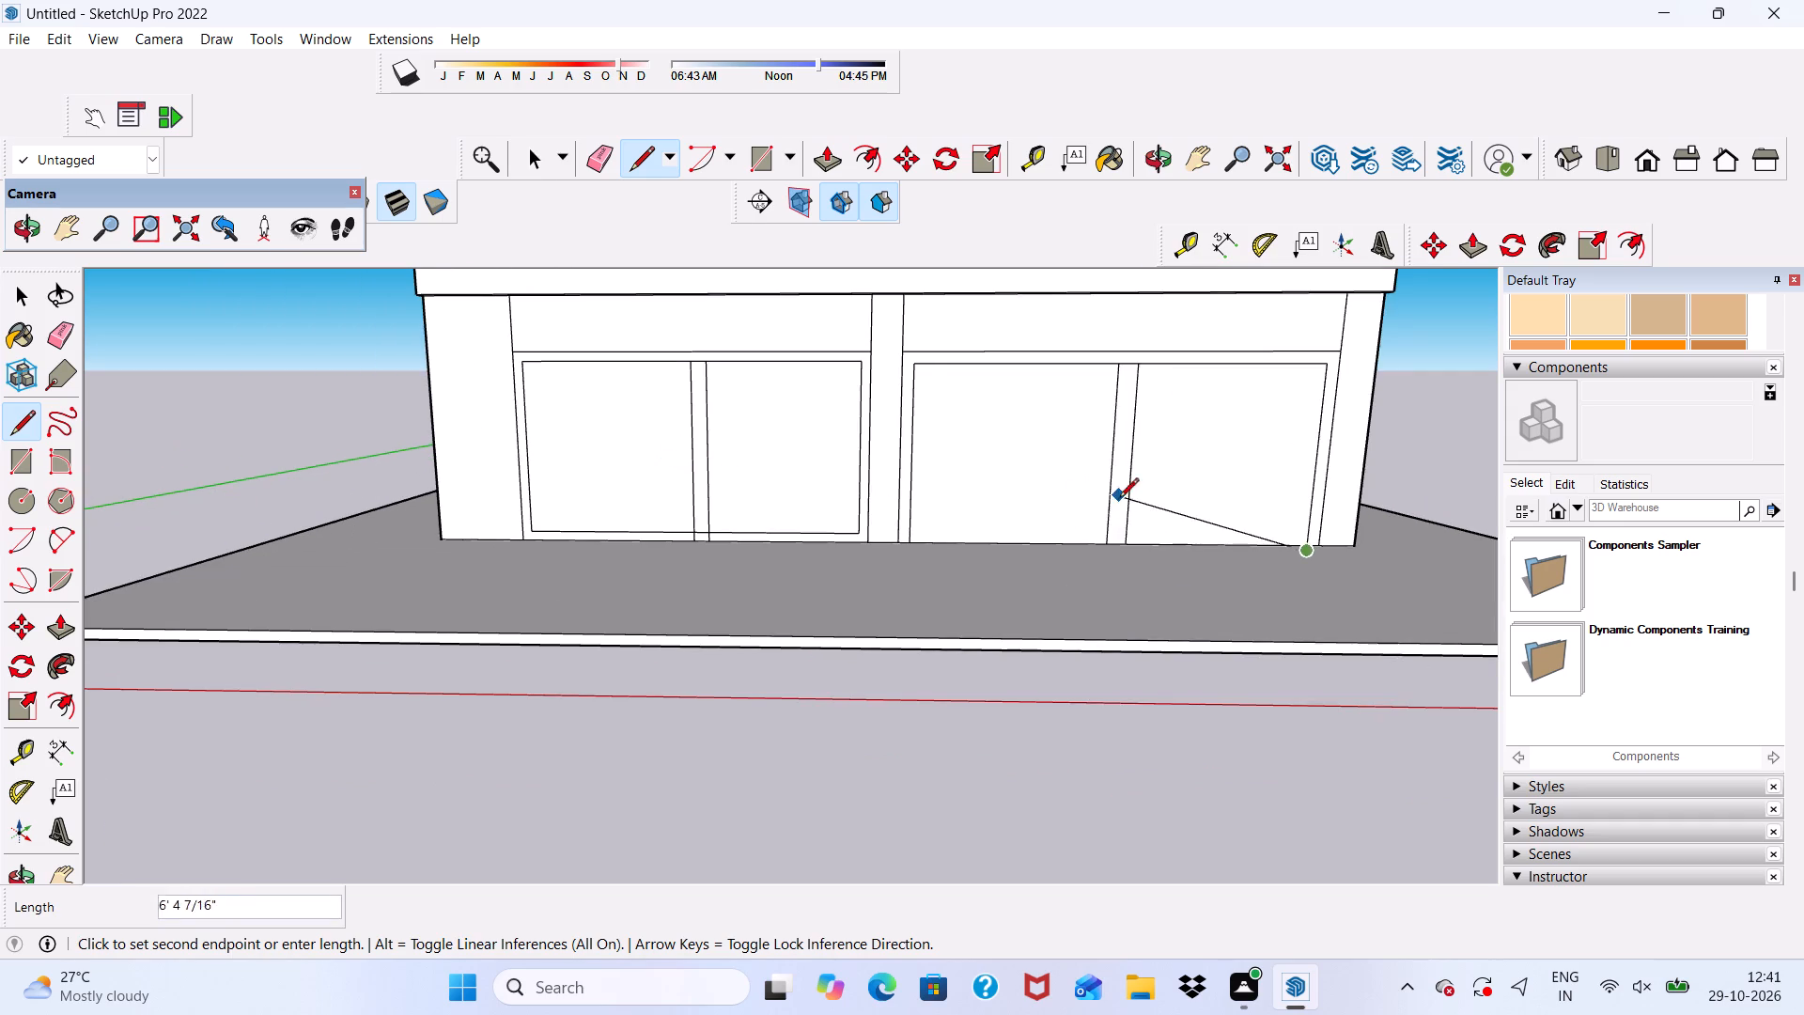
pyautogui.scroll(8, 857, 543)
pyautogui.click(851, 546)
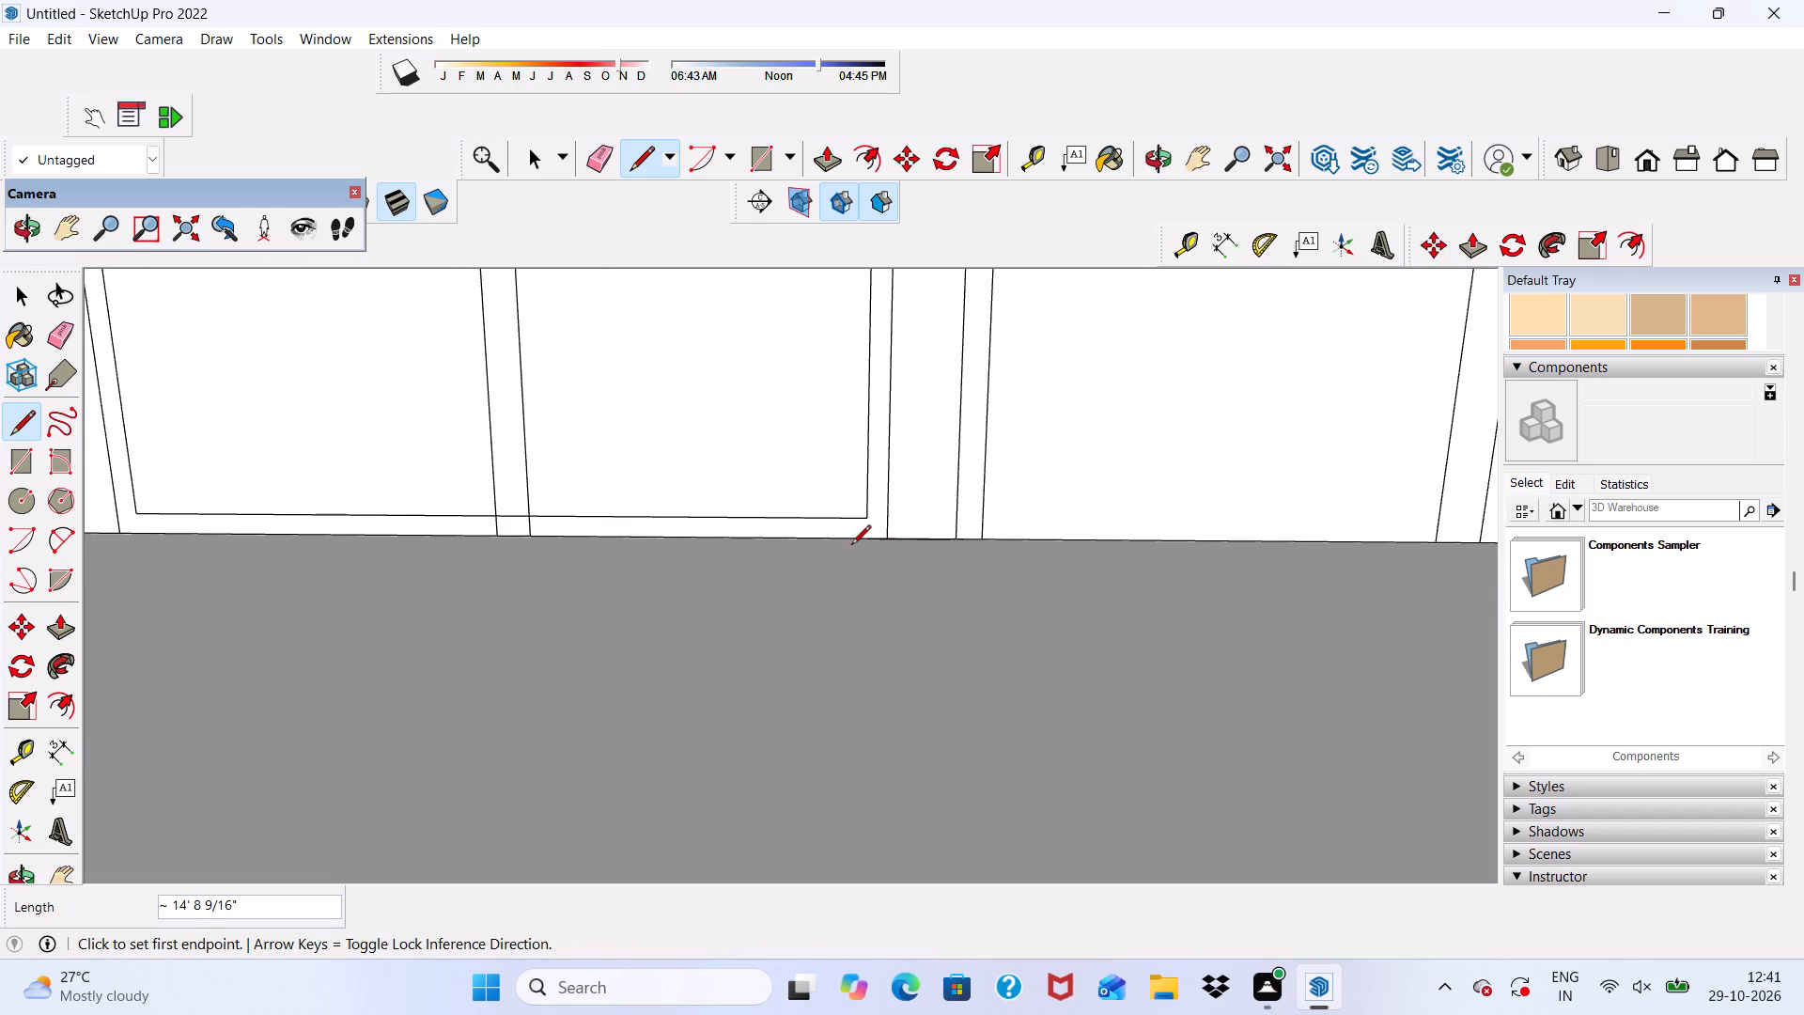
# Extend the left-hand panel's two inner side lines down to the ground edge, by about 3 5/8" and 3 9/16".
pyautogui.click(863, 520)
pyautogui.scroll(4, 866, 539)
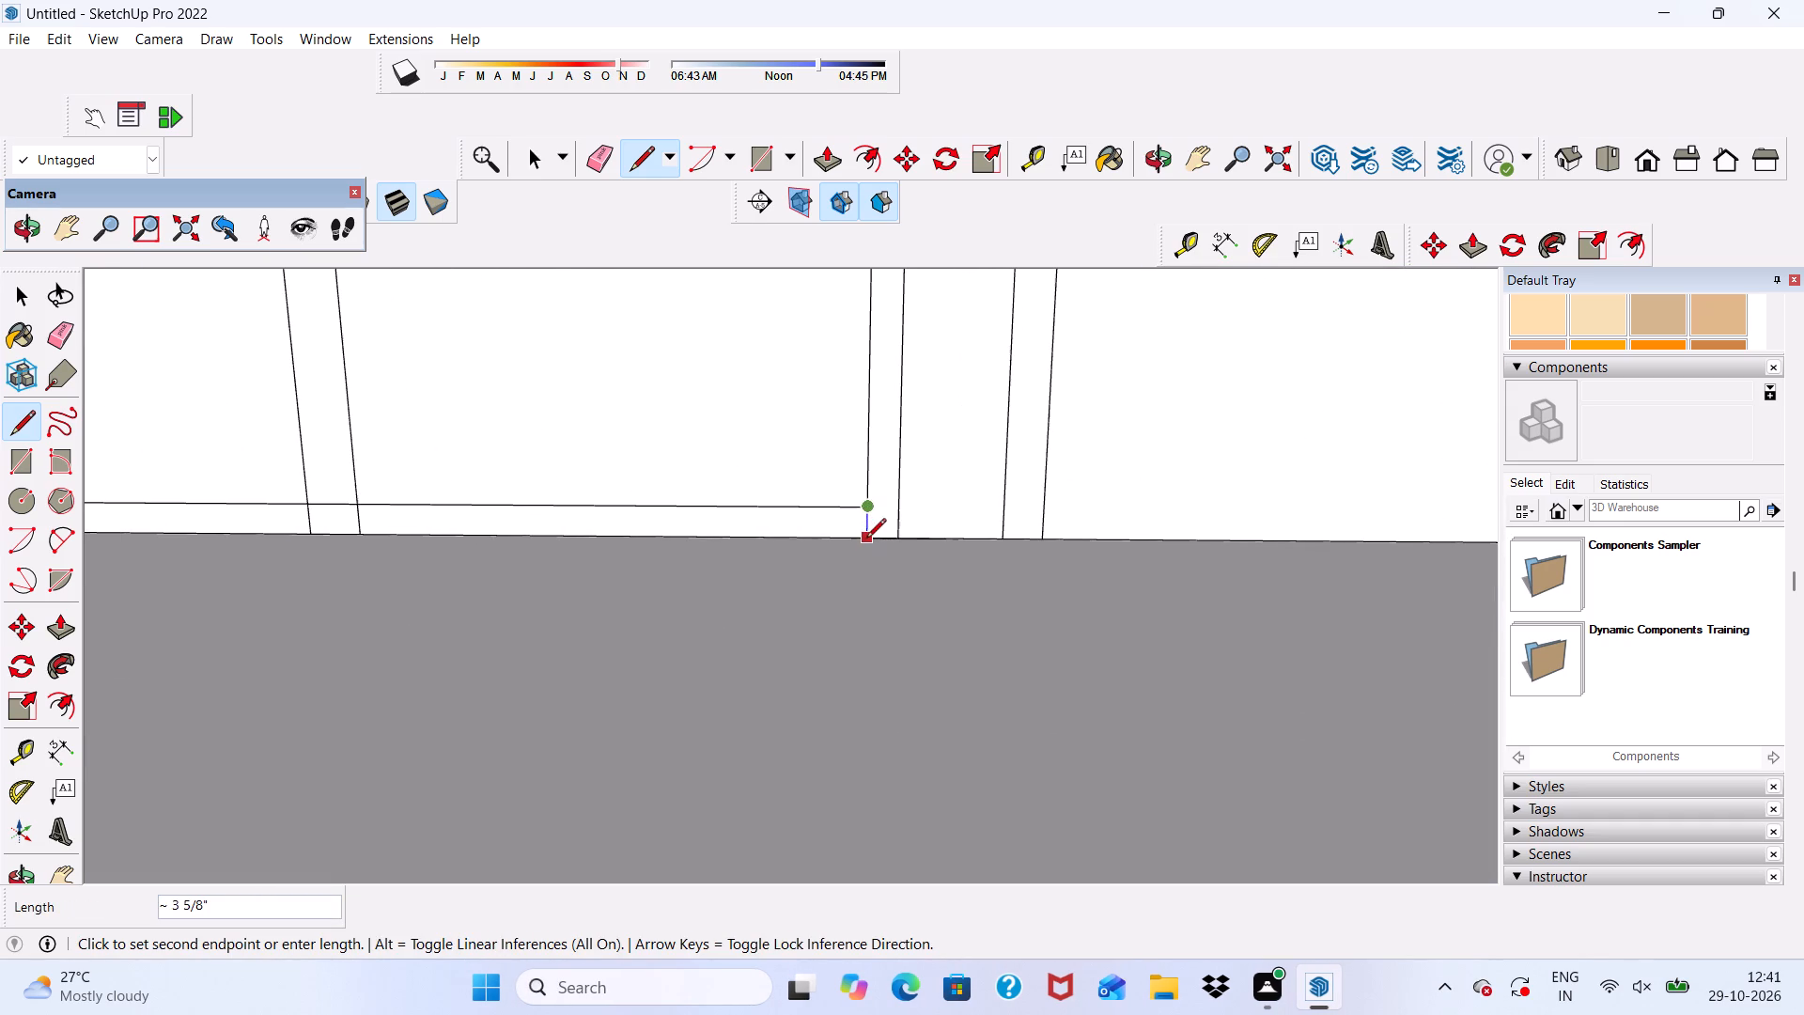
pyautogui.click(866, 539)
pyautogui.scroll(-11, 873, 482)
pyautogui.scroll(6, 559, 482)
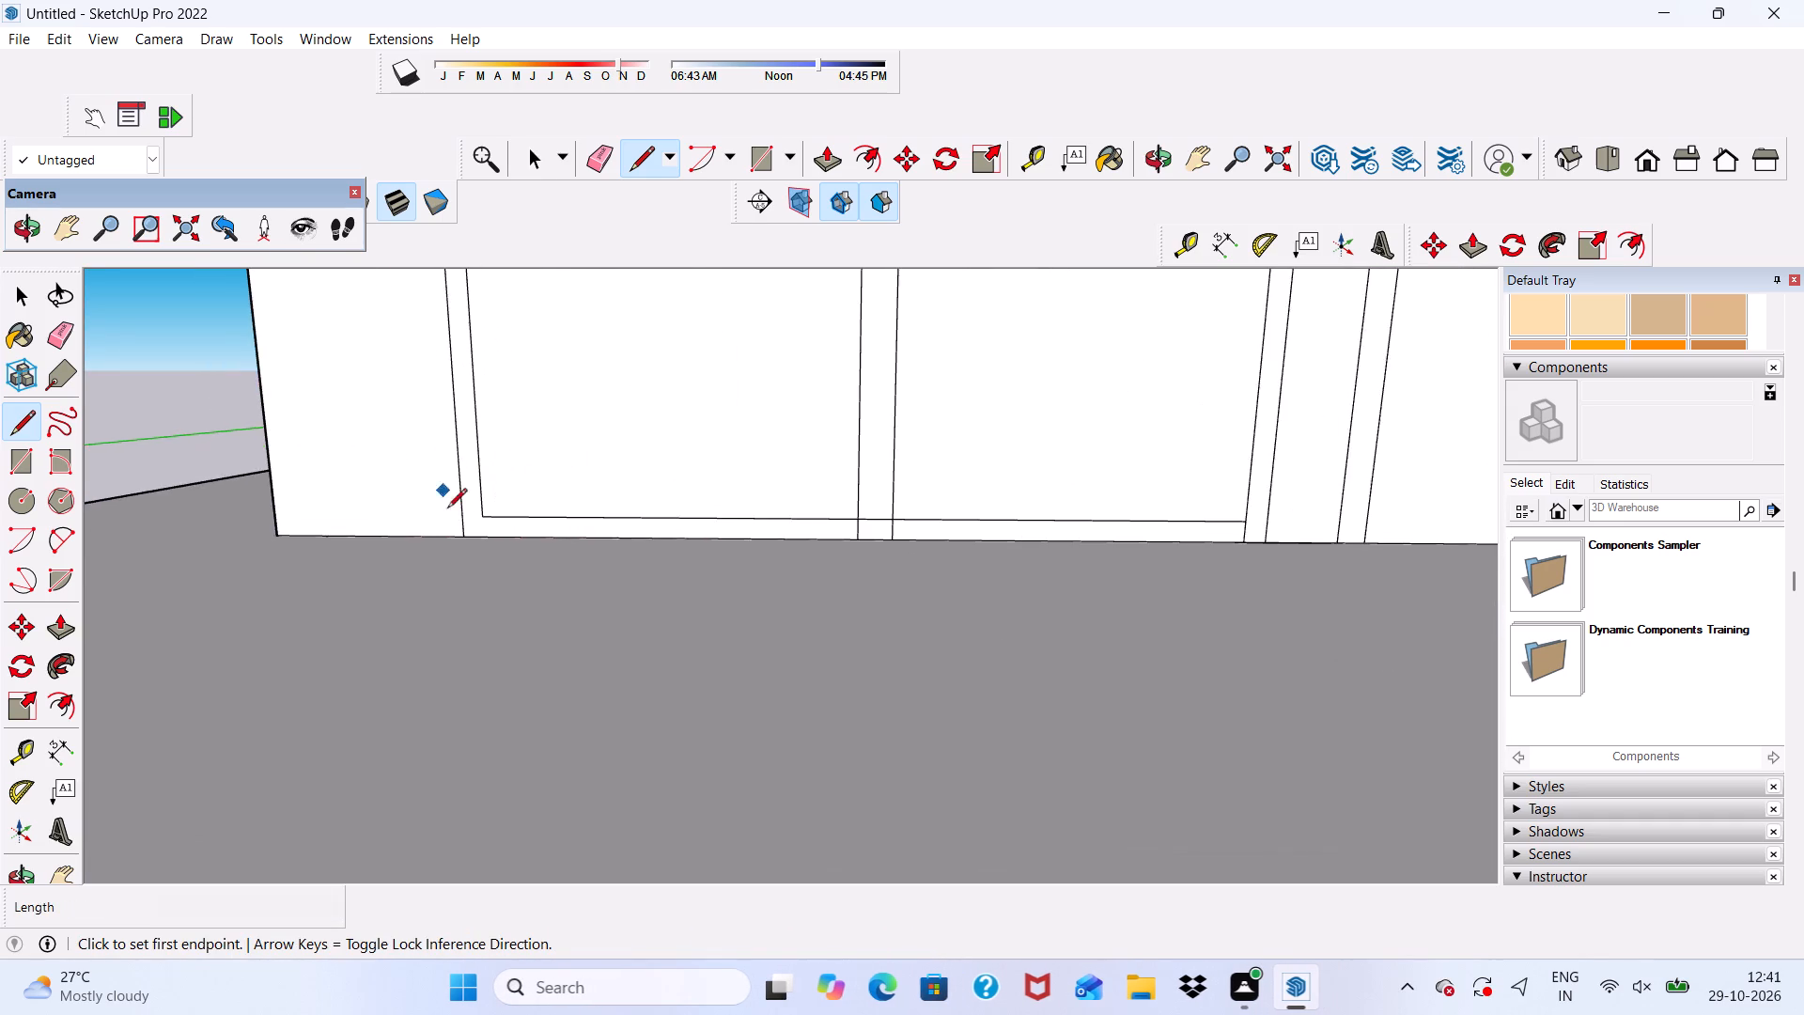
pyautogui.scroll(8, 456, 518)
pyautogui.click(511, 513)
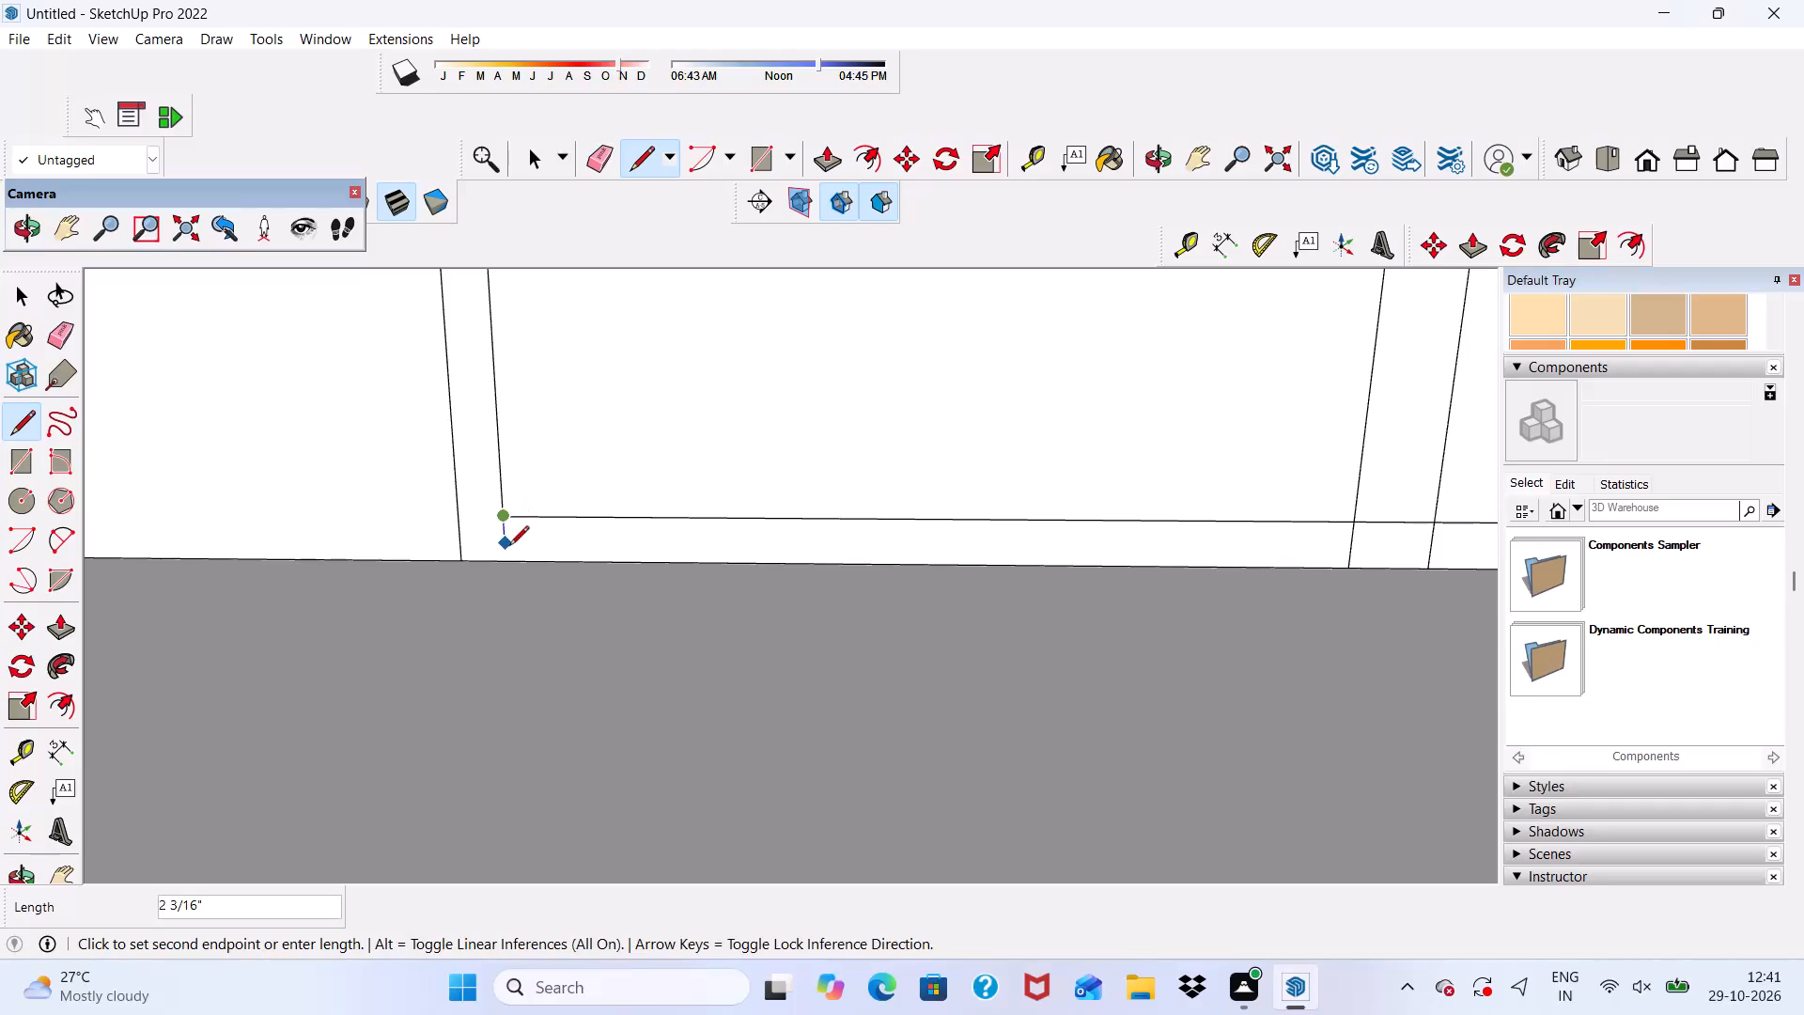
pyautogui.click(509, 558)
# Erase all three segments of the left-hand panel's lower inset line, including the piece crossing the mullion.
pyautogui.click(595, 144)
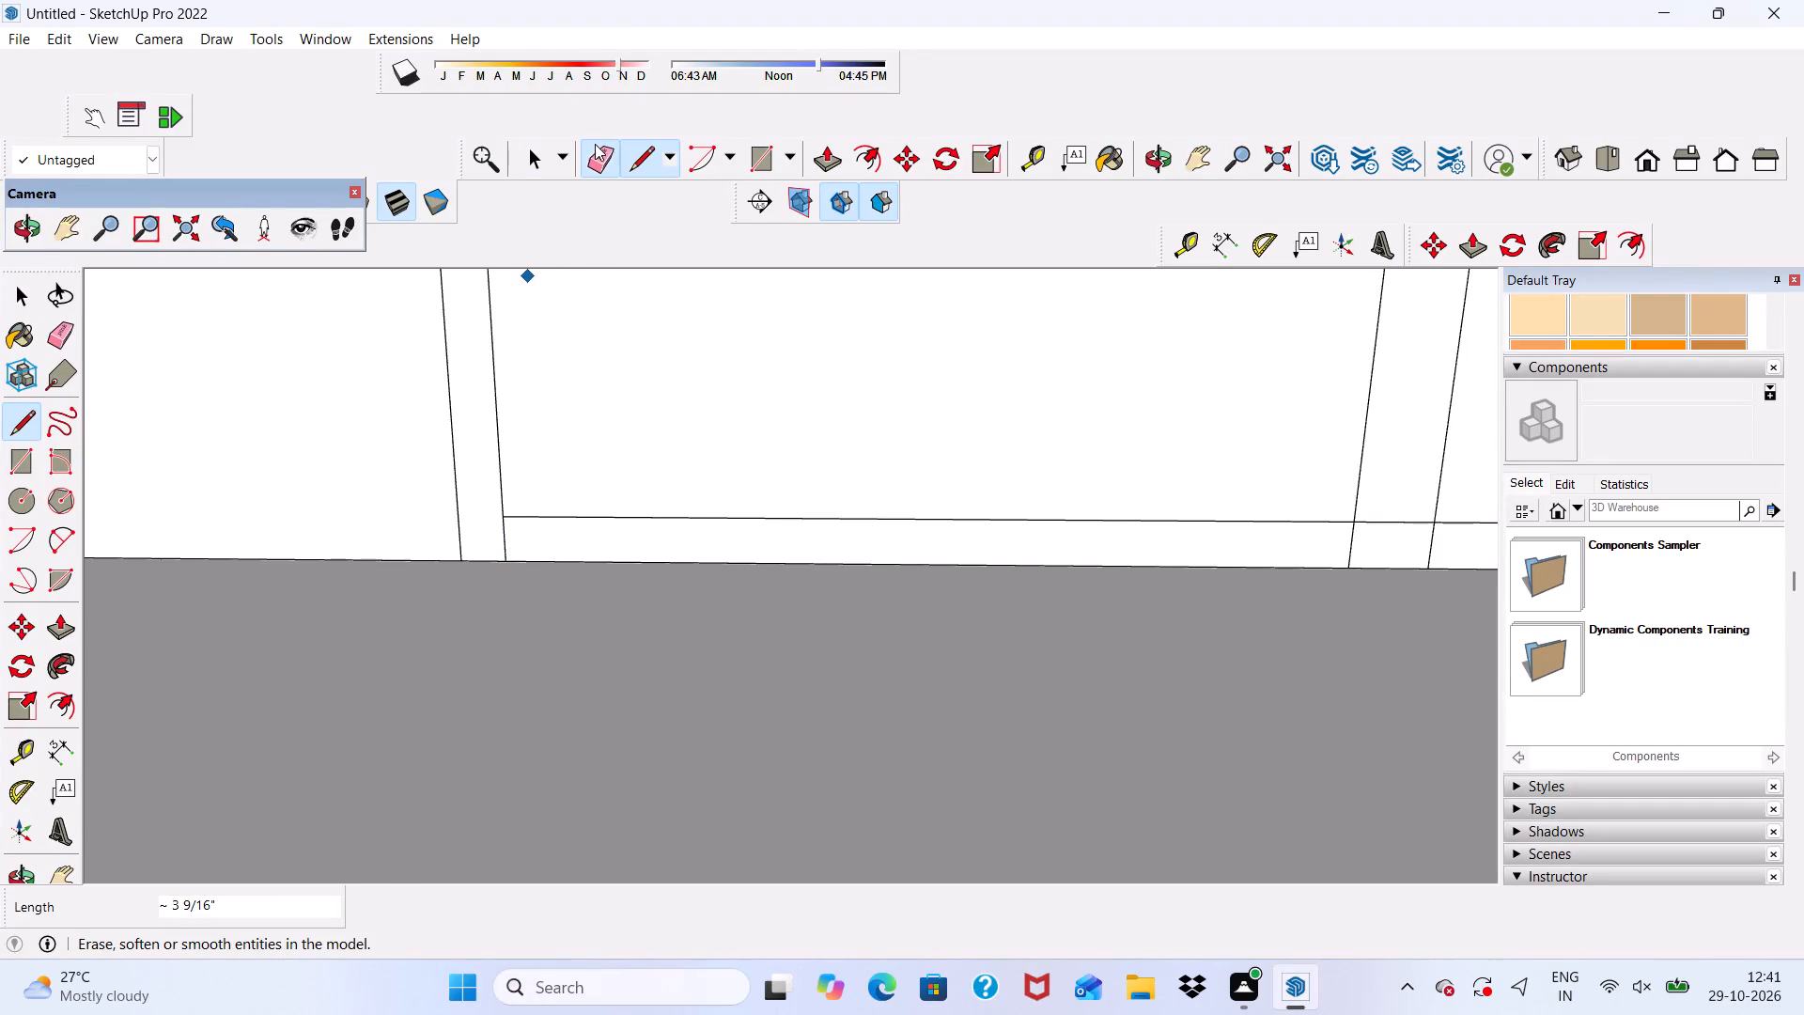
pyautogui.moveTo(681, 505); pyautogui.dragTo(691, 524)
pyautogui.scroll(-6, 621, 471)
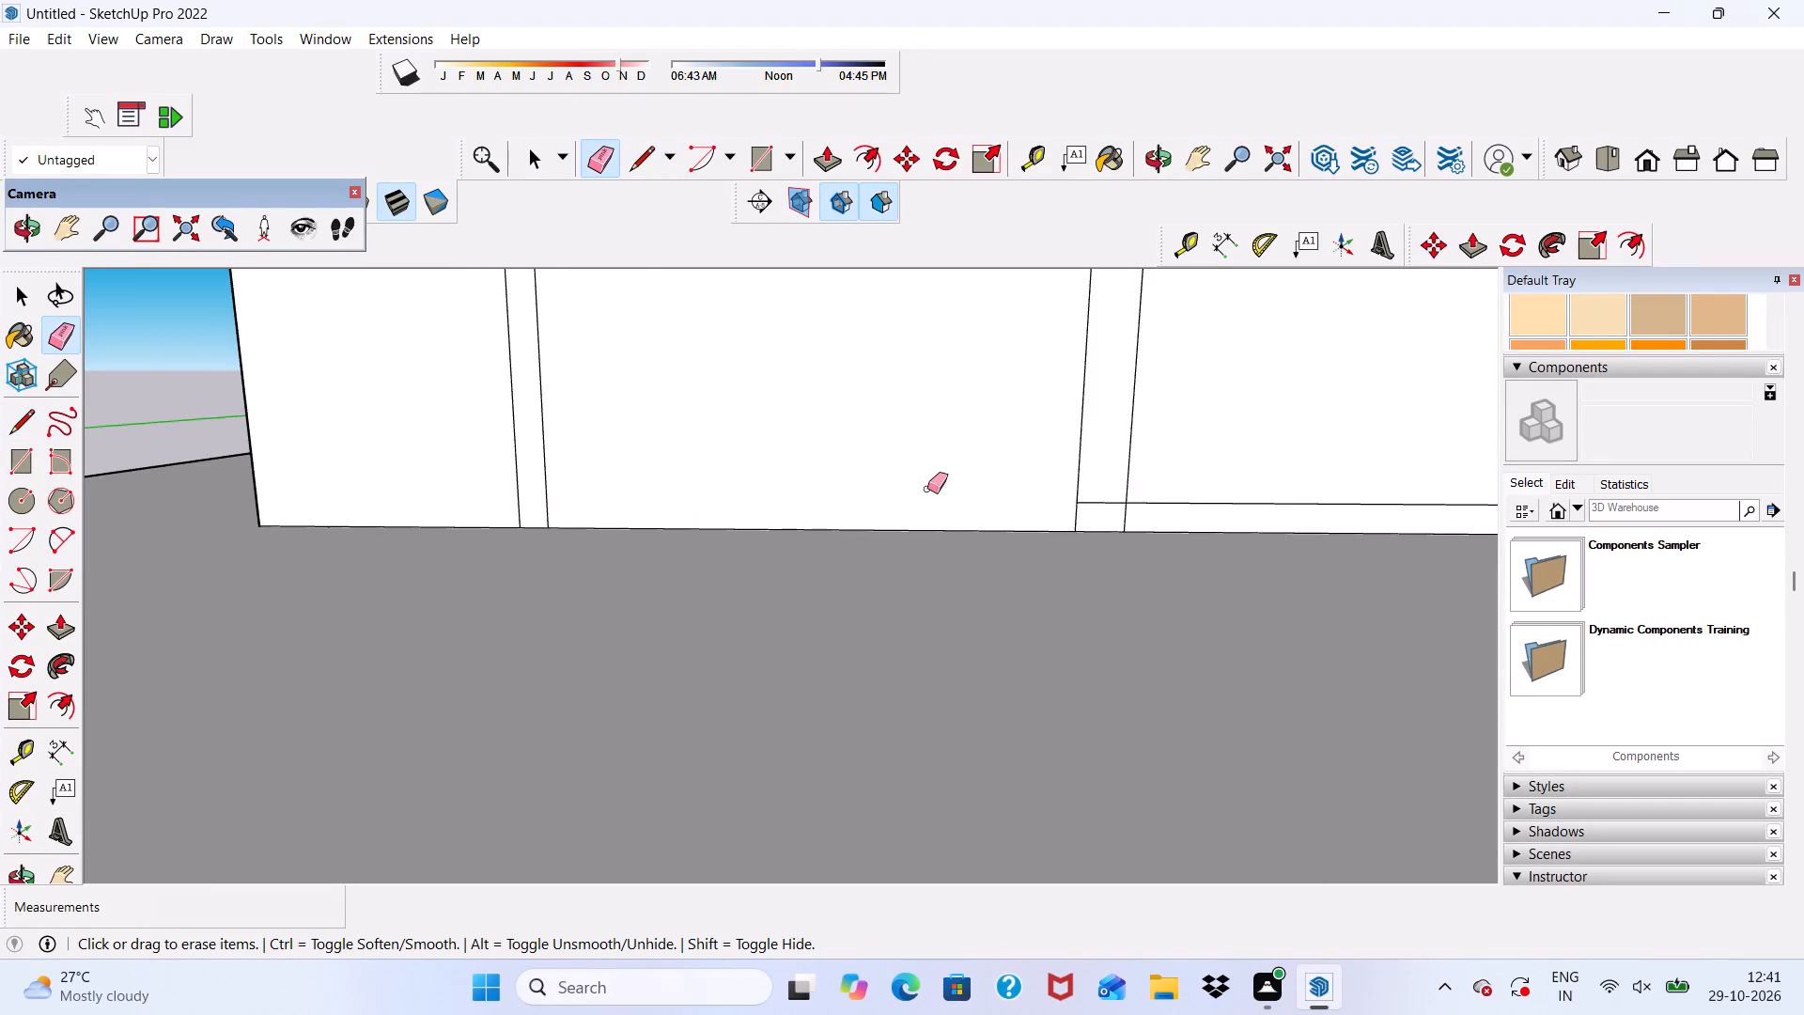
pyautogui.scroll(7, 972, 513)
pyautogui.moveTo(1063, 461); pyautogui.dragTo(1047, 485)
pyautogui.moveTo(1050, 477); pyautogui.dragTo(1045, 507)
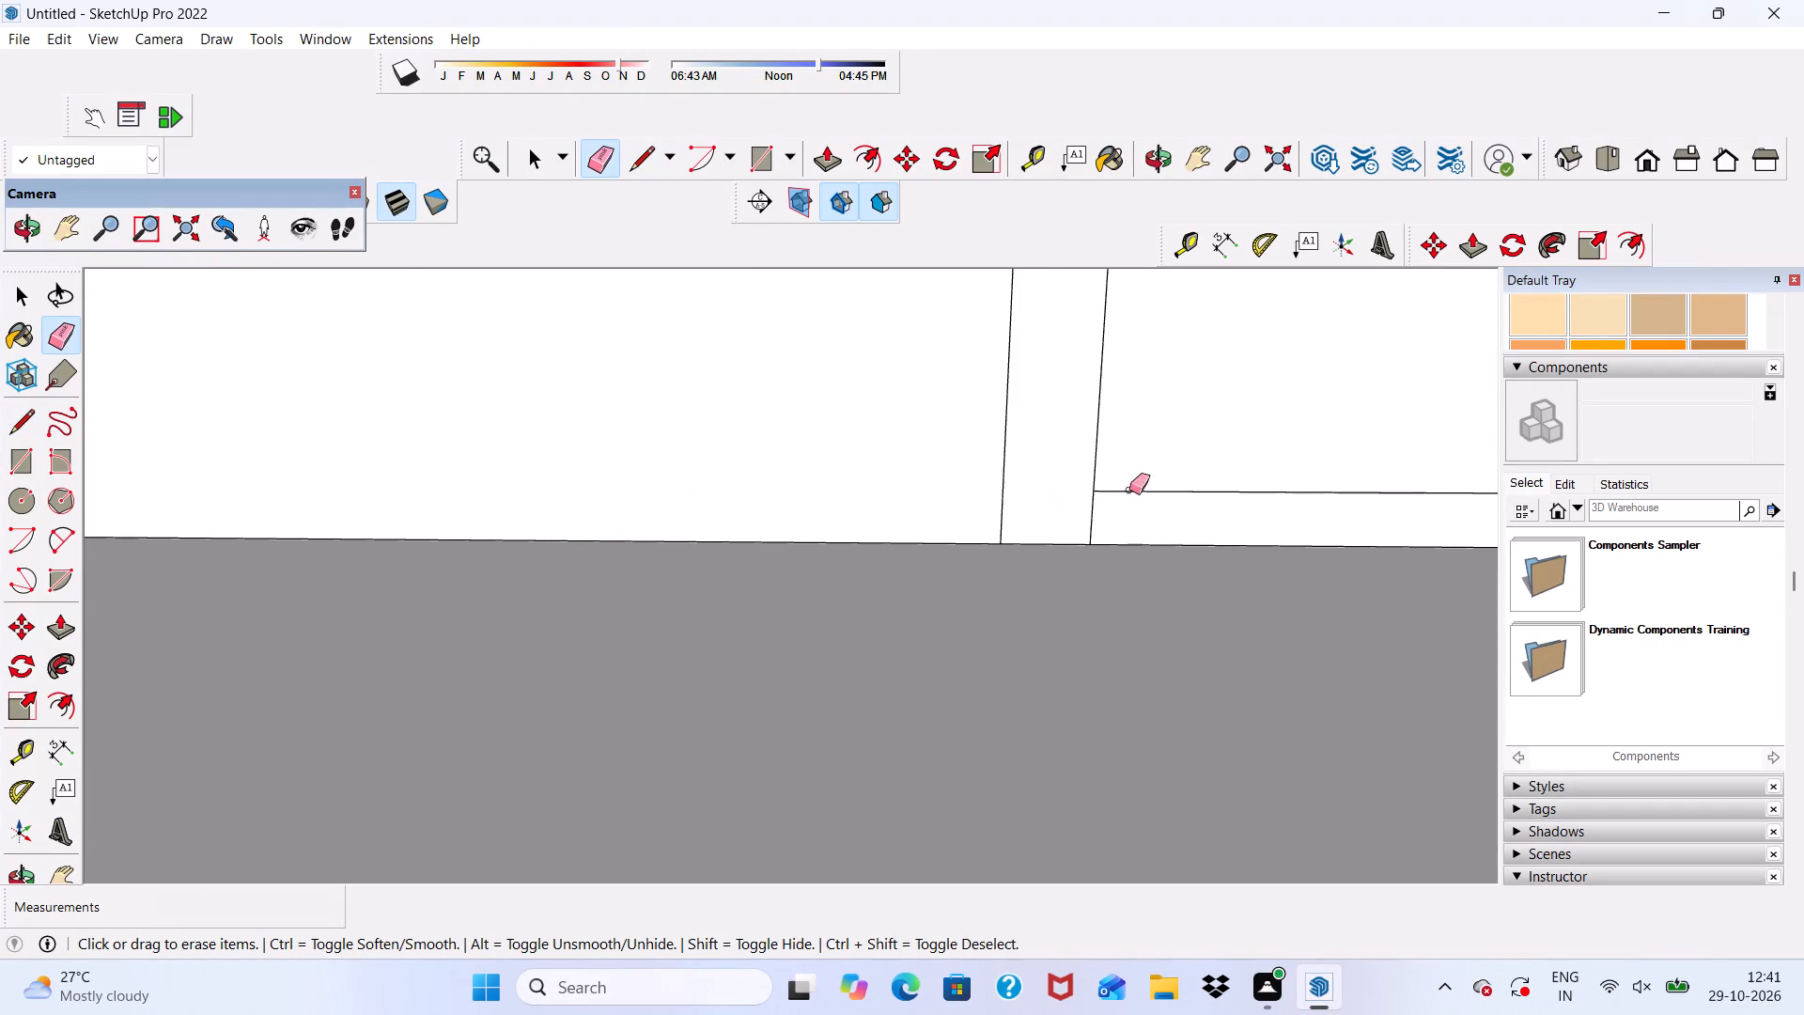
pyautogui.moveTo(1159, 476); pyautogui.dragTo(1159, 521)
# Erase the short horizontal line closing the top of the left-hand panel's mullion so it joins the upper frame.
pyautogui.scroll(-20, 1101, 450)
pyautogui.scroll(-1, 1101, 450)
pyautogui.scroll(2, 1017, 359)
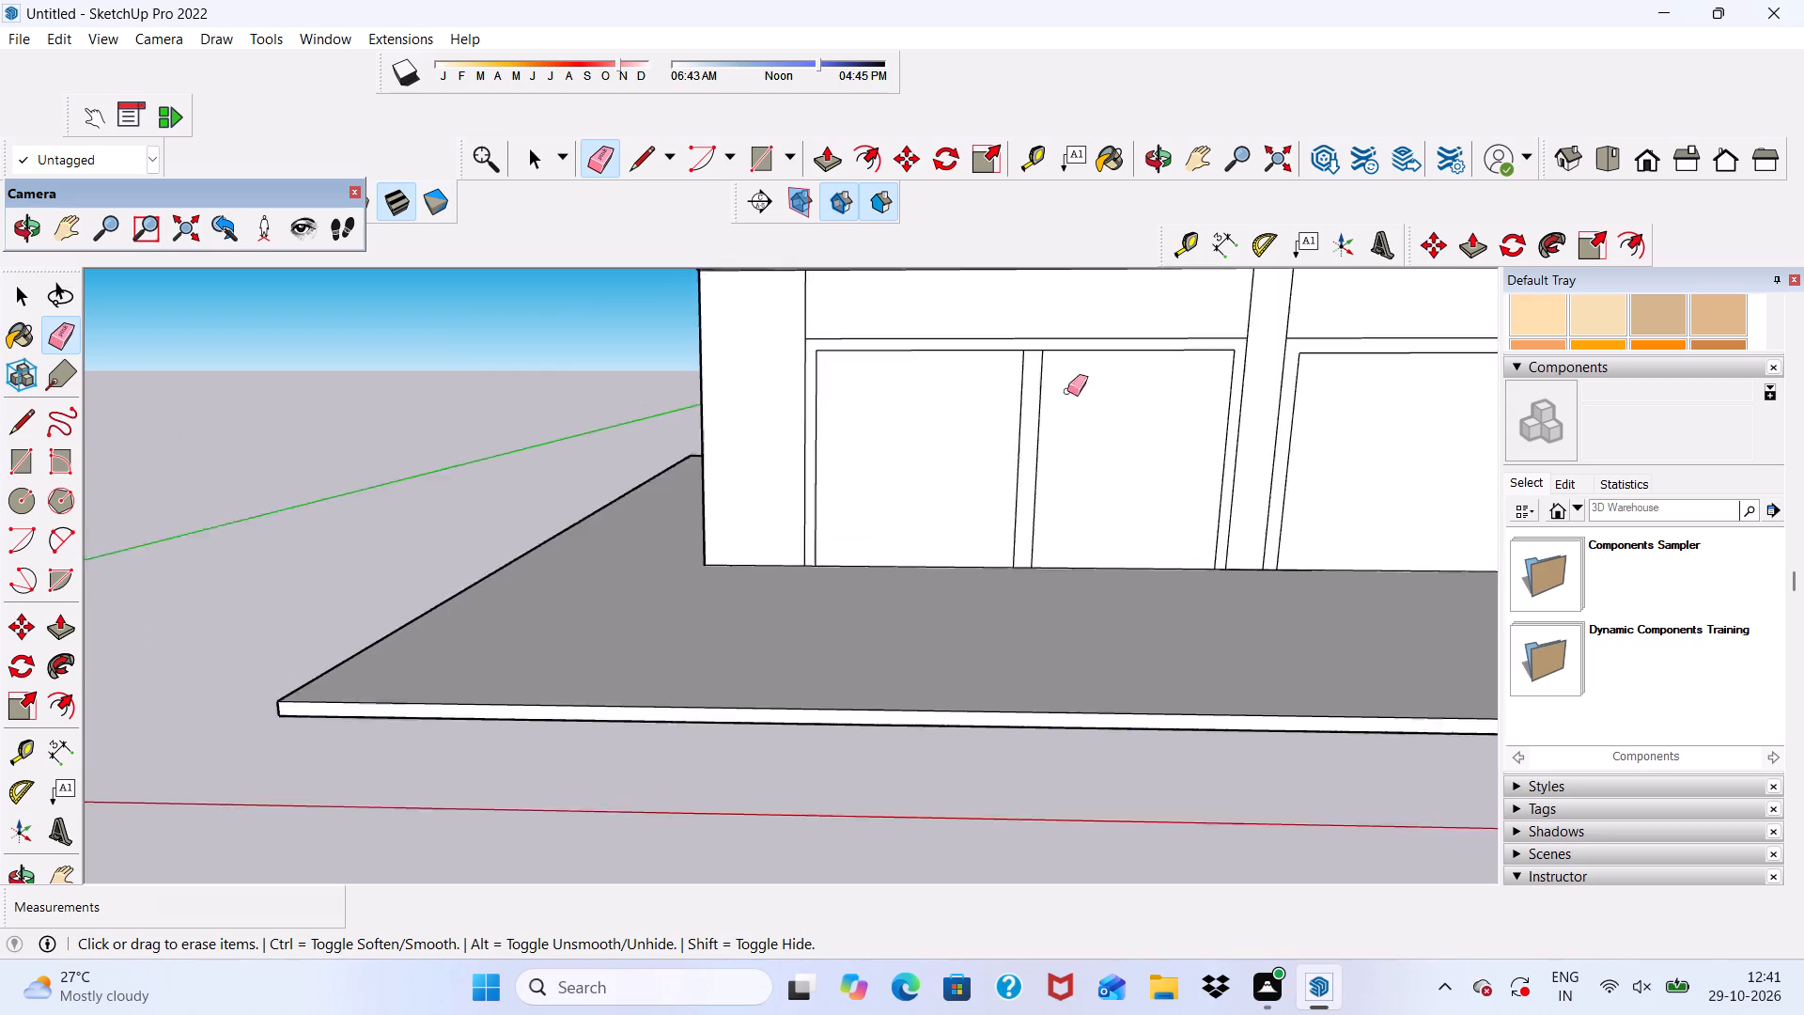
pyautogui.scroll(5, 1067, 391)
pyautogui.scroll(10, 974, 253)
pyautogui.moveTo(983, 320); pyautogui.dragTo(988, 364)
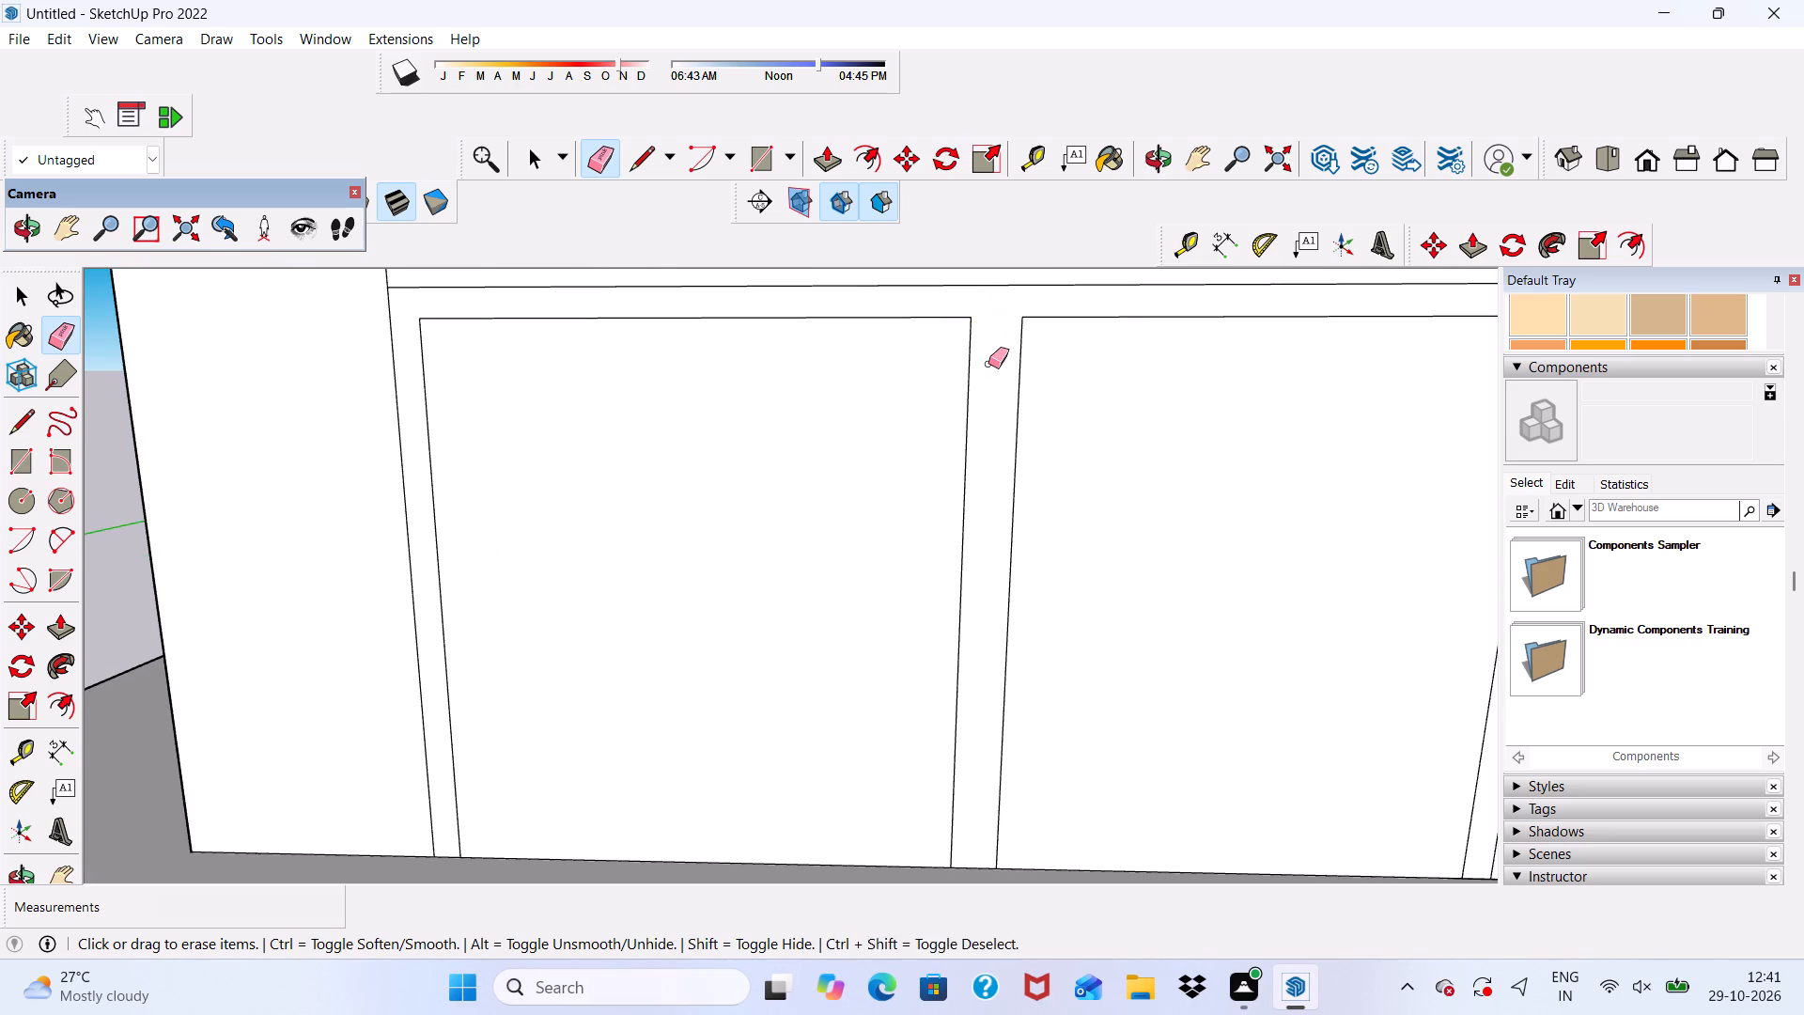
# Erase the short horizontal line closing the top of the right-hand panel's mullion so it joins the upper frame.
pyautogui.scroll(-13, 984, 380)
pyautogui.scroll(5, 795, 373)
pyautogui.scroll(-7, 708, 345)
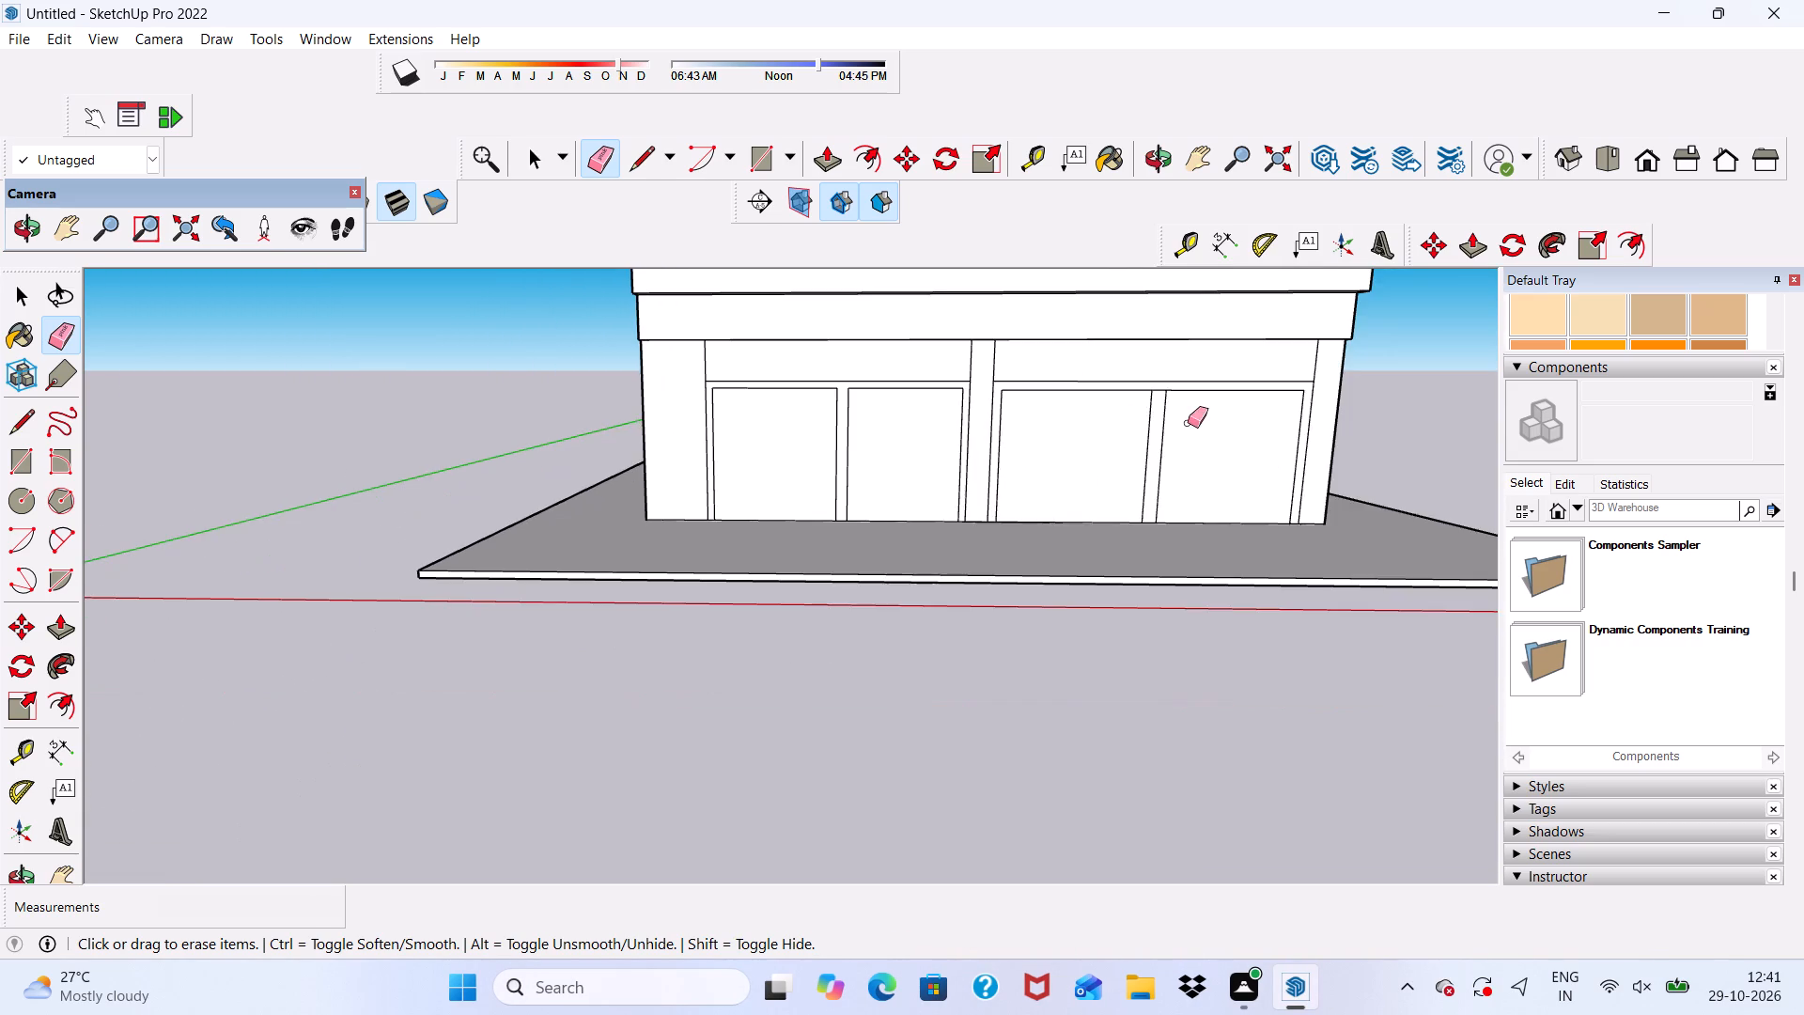
pyautogui.scroll(6, 1176, 407)
pyautogui.scroll(4, 1110, 364)
pyautogui.moveTo(1171, 393); pyautogui.dragTo(1171, 396)
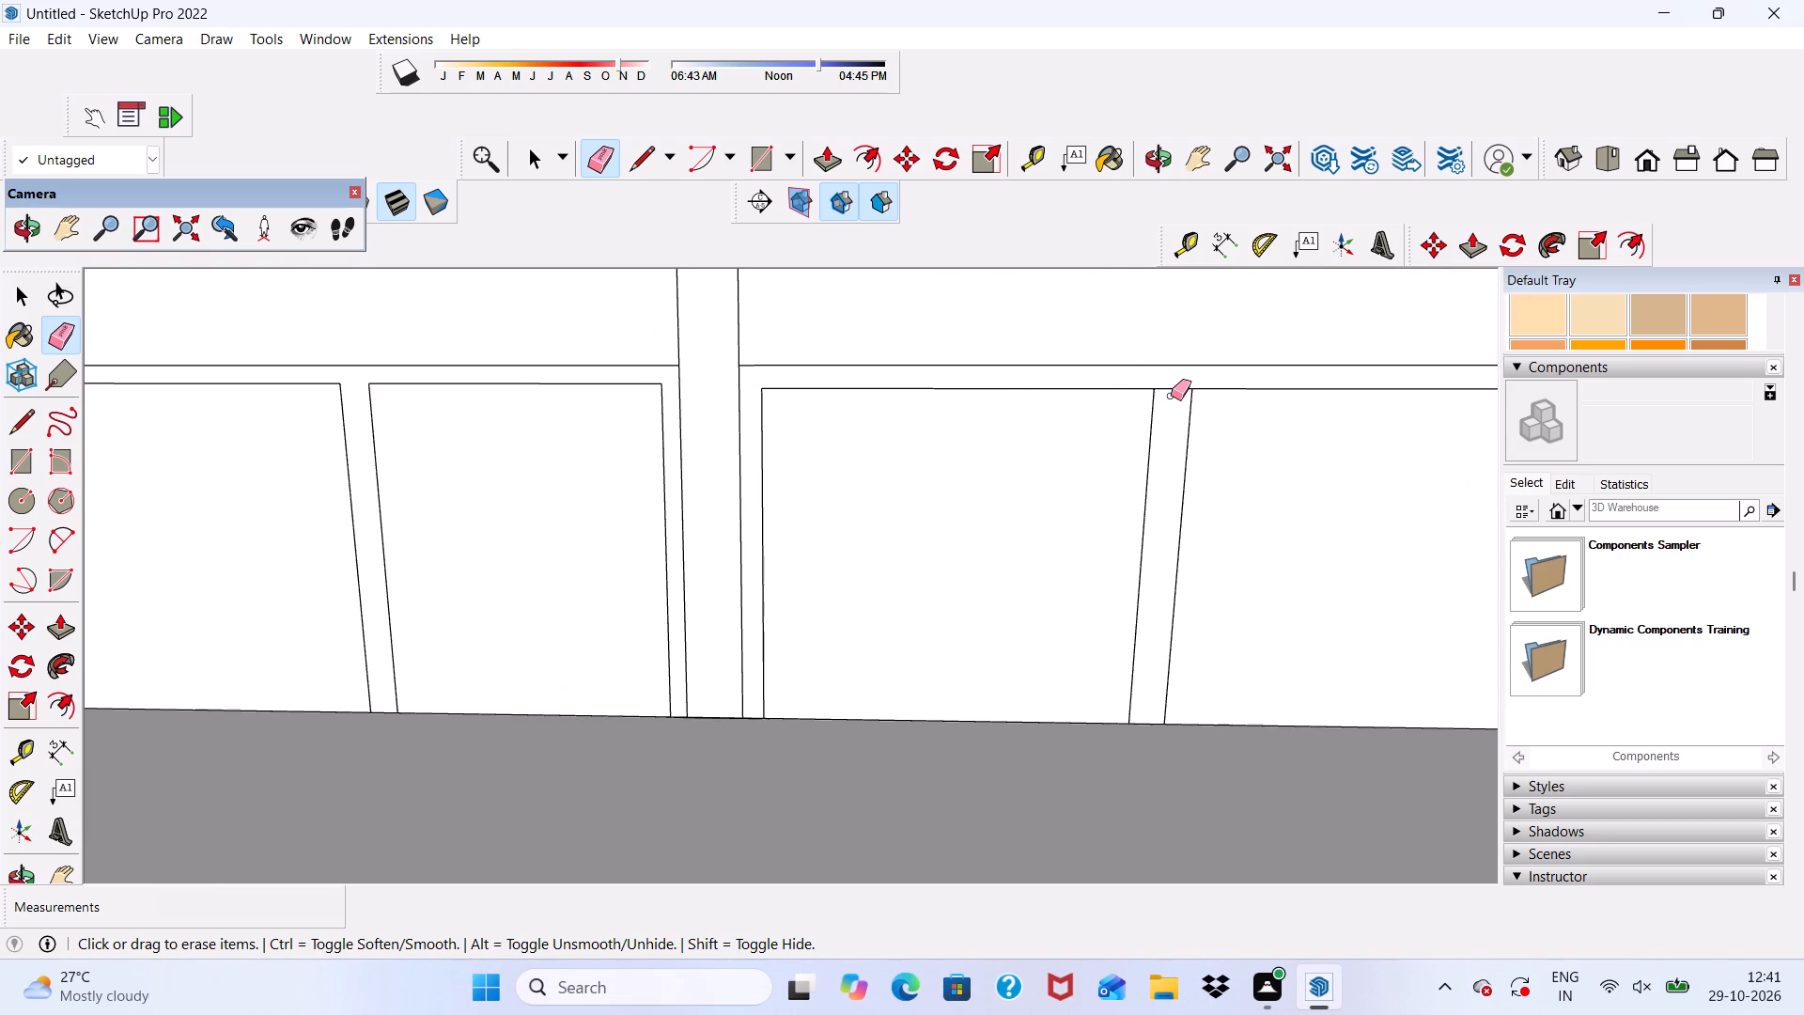
pyautogui.moveTo(1171, 396); pyautogui.dragTo(1171, 403)
pyautogui.moveTo(1170, 392); pyautogui.dragTo(1170, 380)
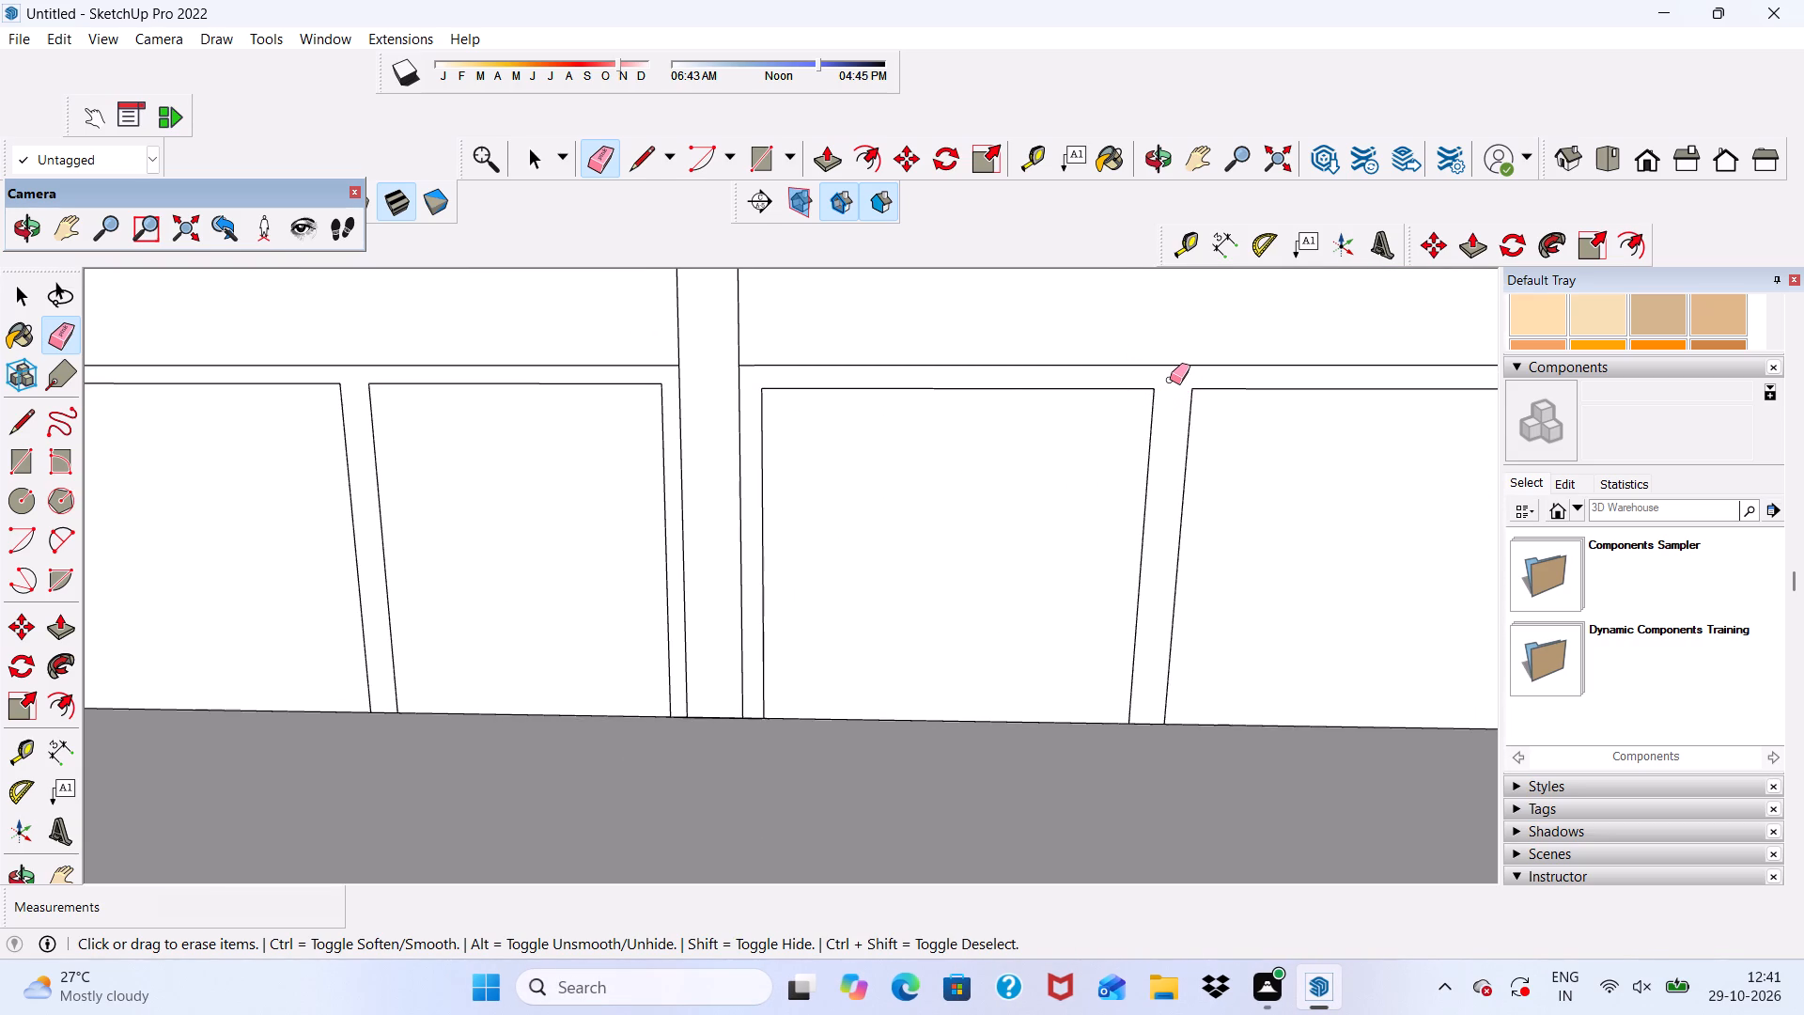
pyautogui.scroll(-5, 1049, 263)
pyautogui.scroll(1, 1100, 443)
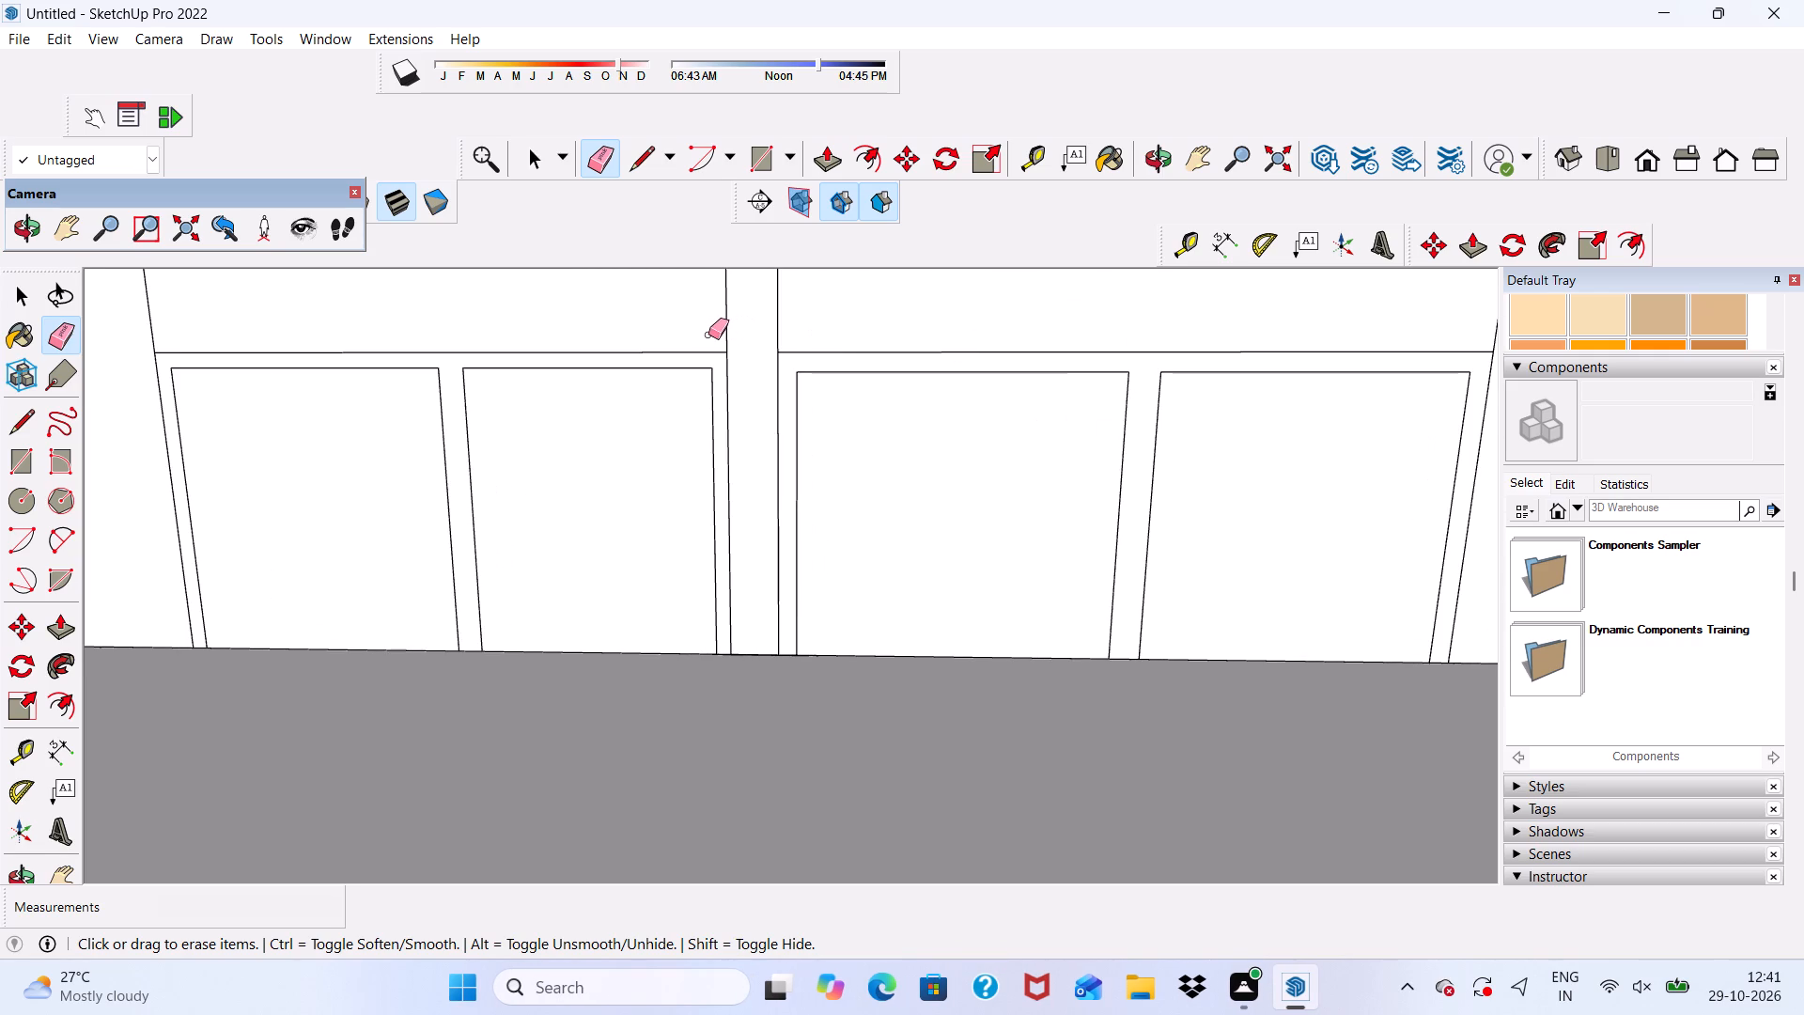
# Push/Pull the right-hand opening's frame, including its mullion, outward by 3".
pyautogui.click(825, 162)
pyautogui.scroll(5, 800, 378)
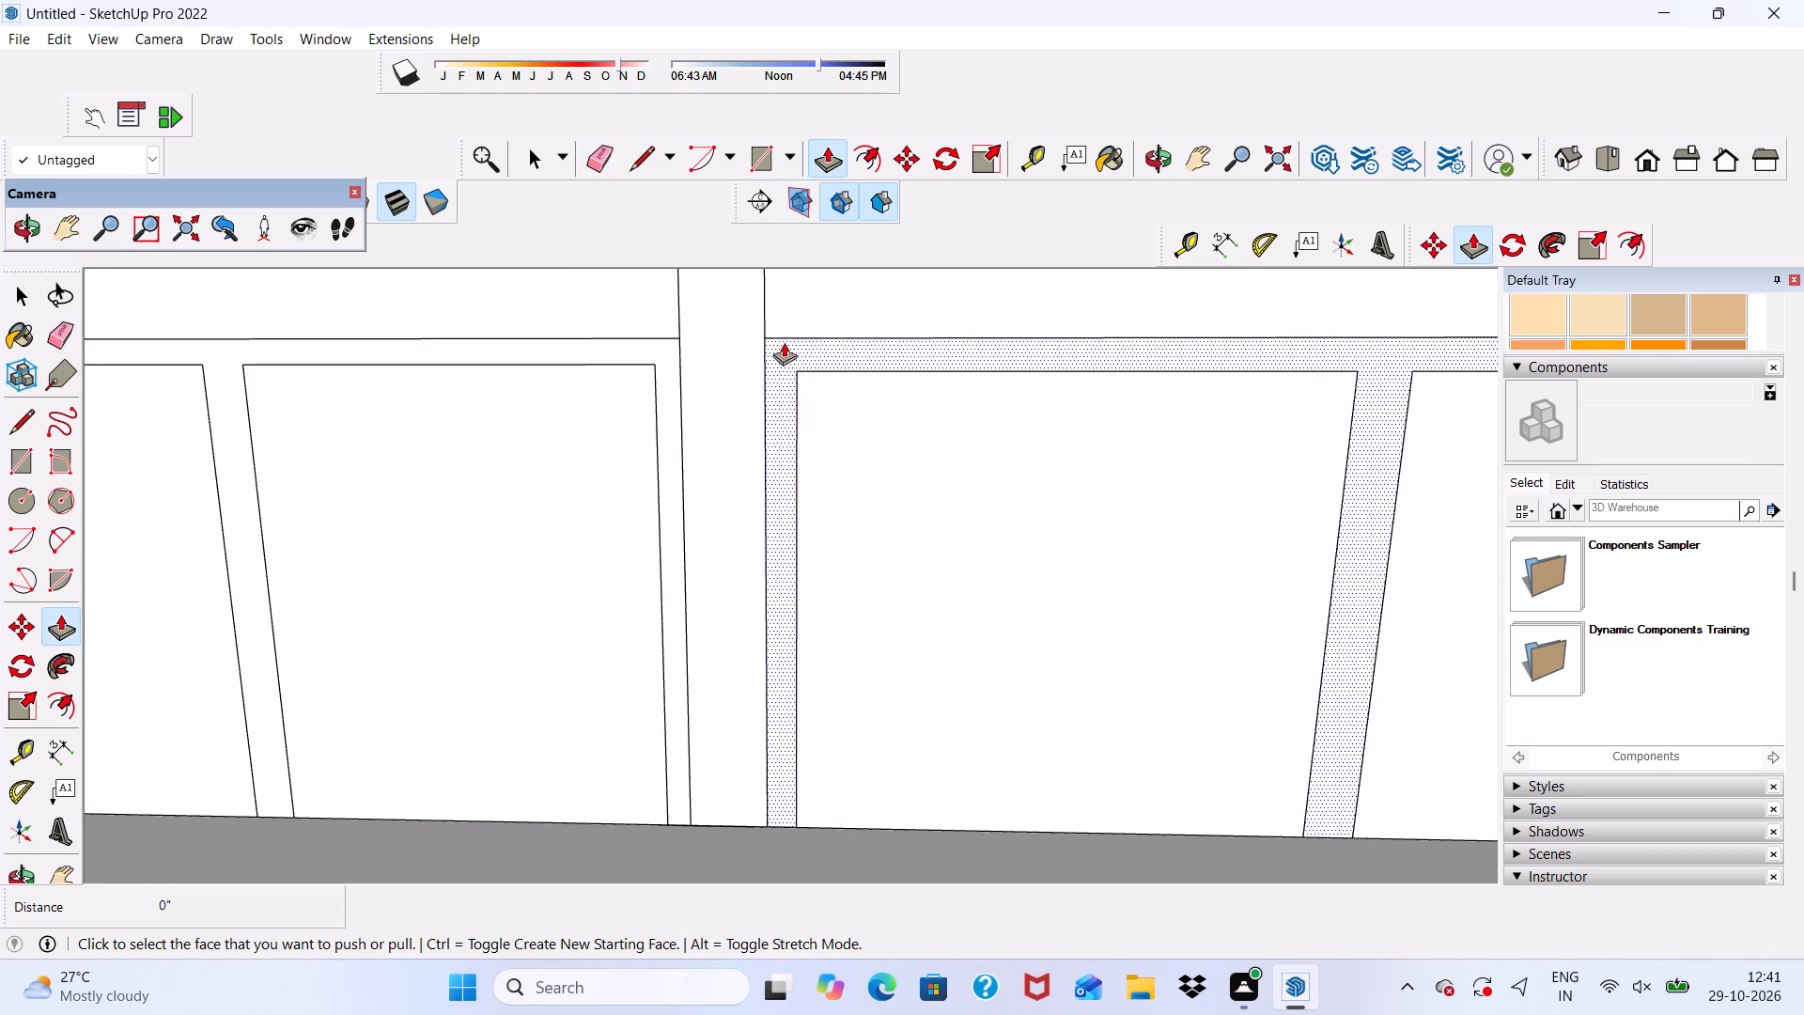
pyautogui.click(784, 342)
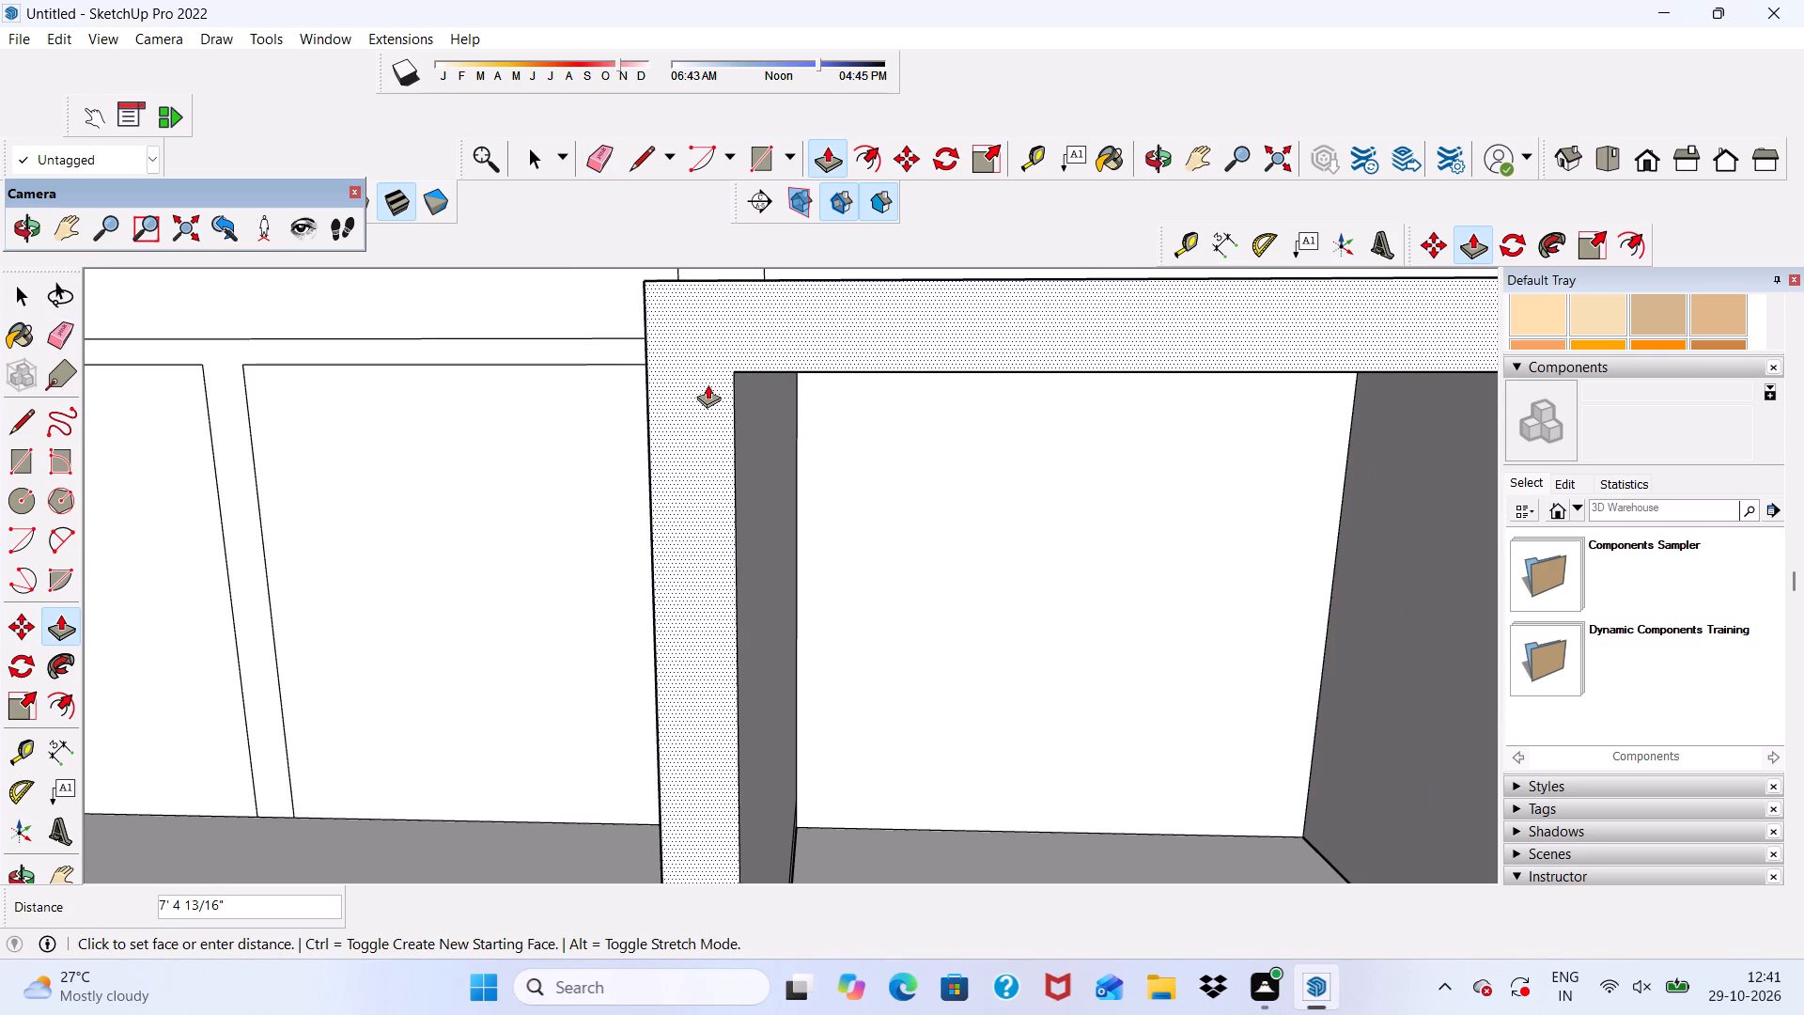
pyautogui.write('3"')
pyautogui.press('Return')
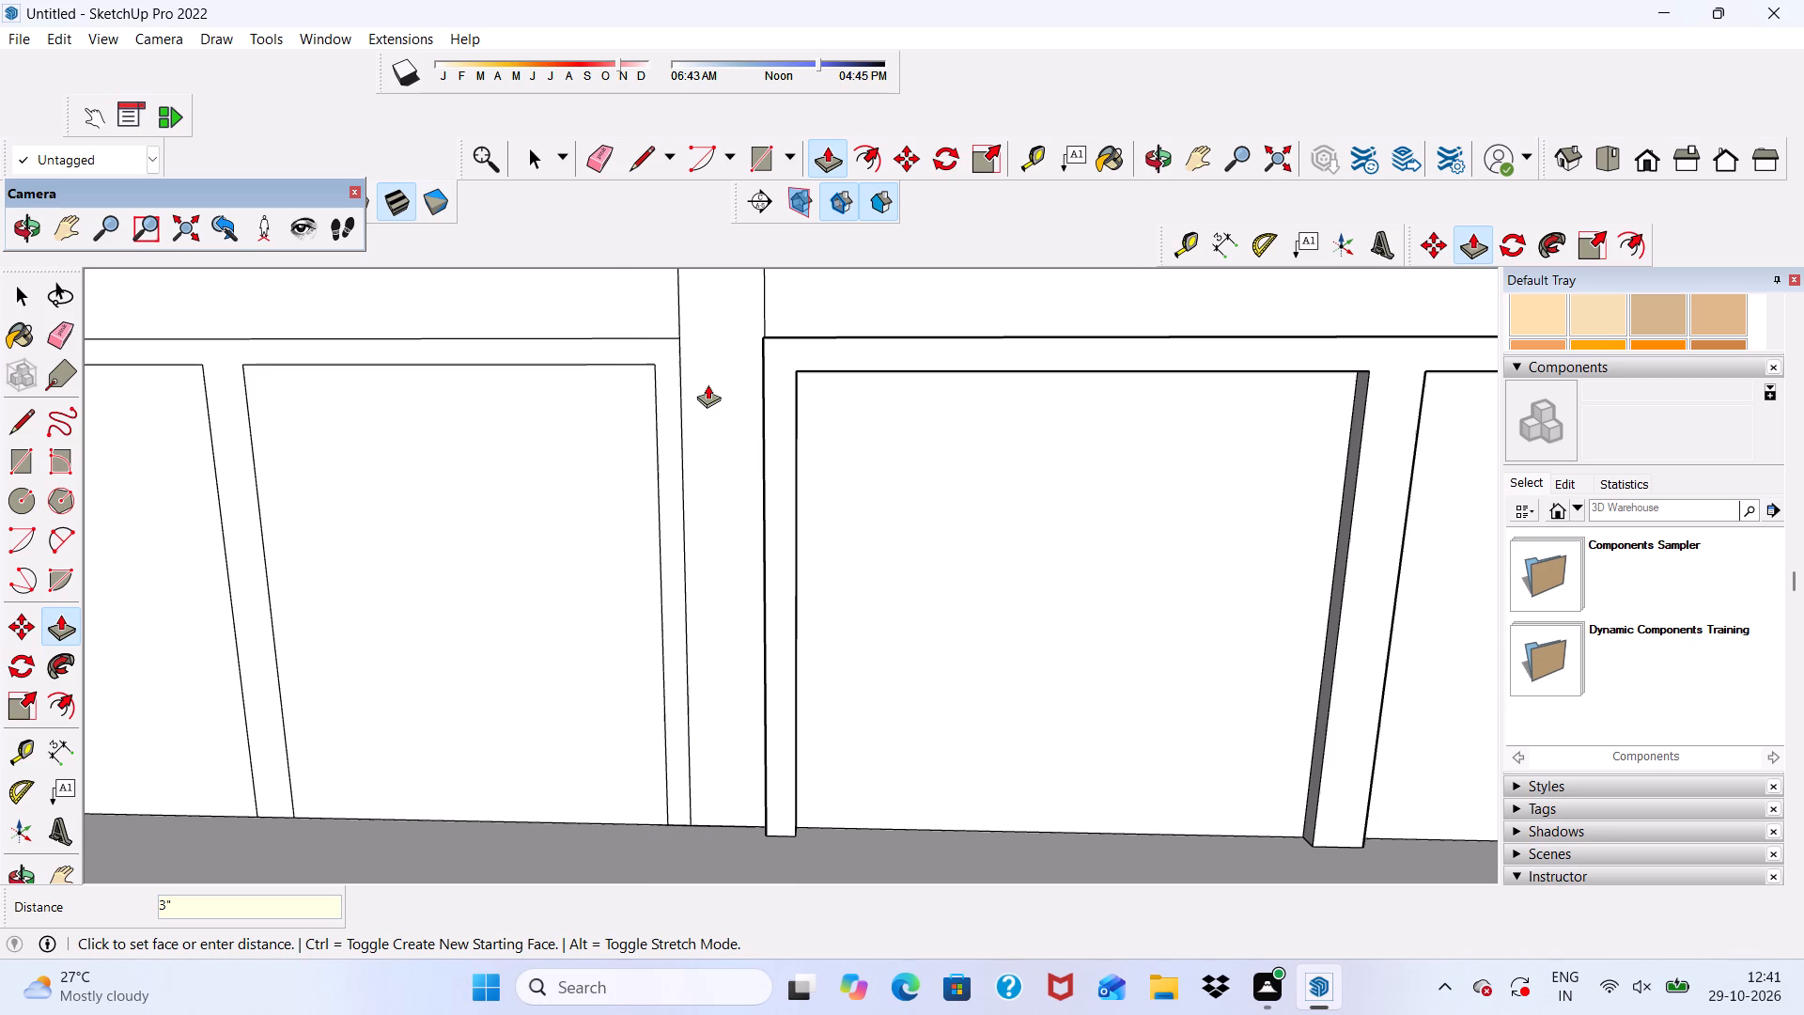
# Push/Pull the left-hand opening's frame, including its mullion, outward by 3".
pyautogui.scroll(5, 581, 258)
pyautogui.scroll(3, 656, 392)
pyautogui.click(676, 353)
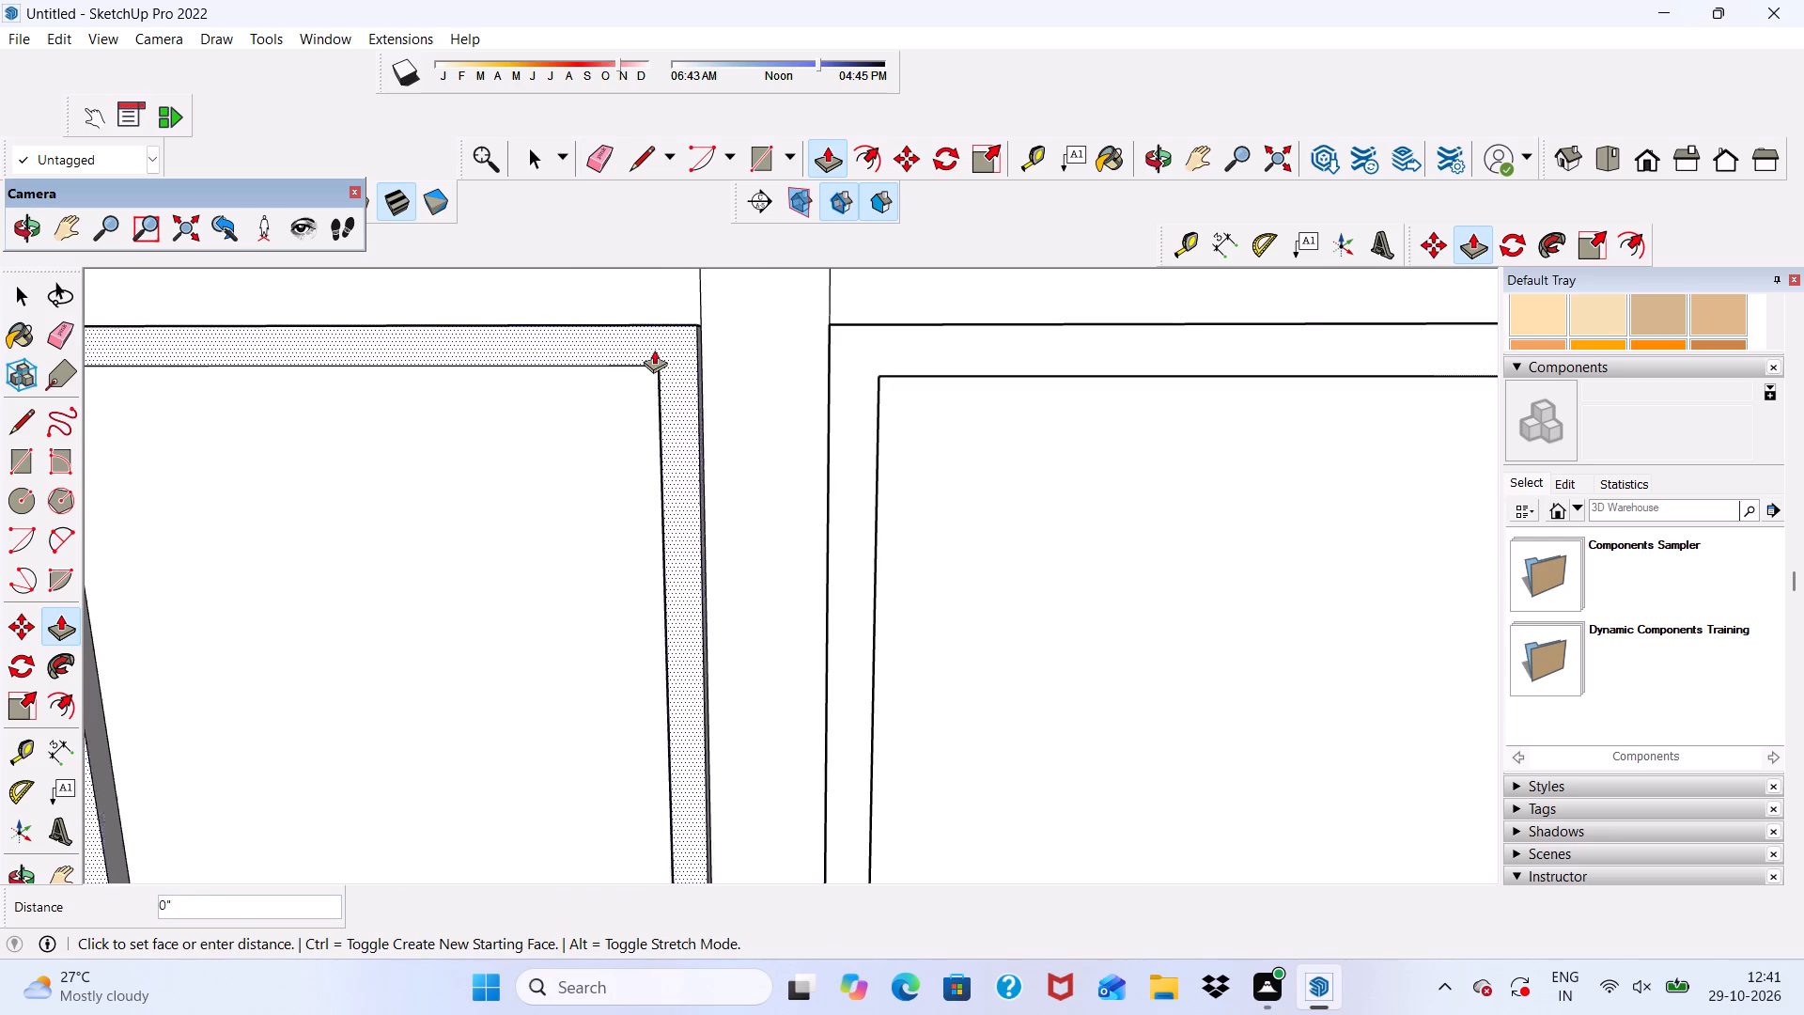
pyautogui.press('3')
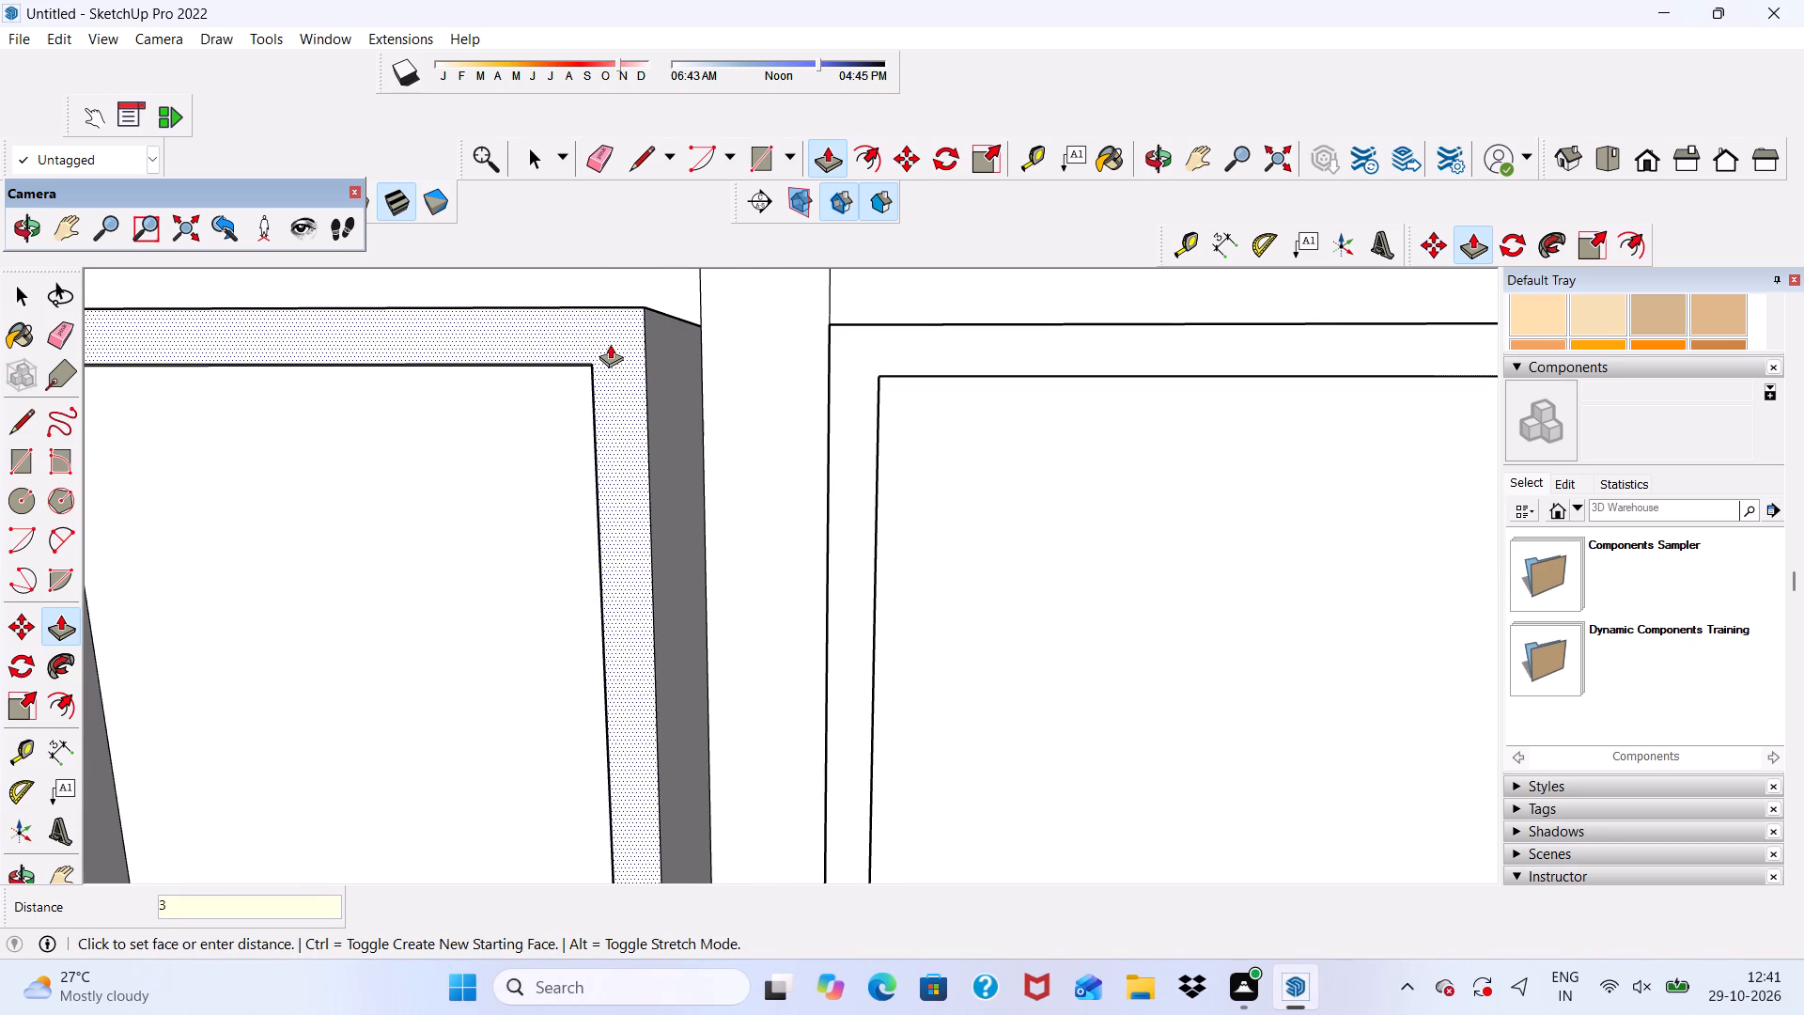
pyautogui.hotkey('shift', '"')
pyautogui.press('Return')
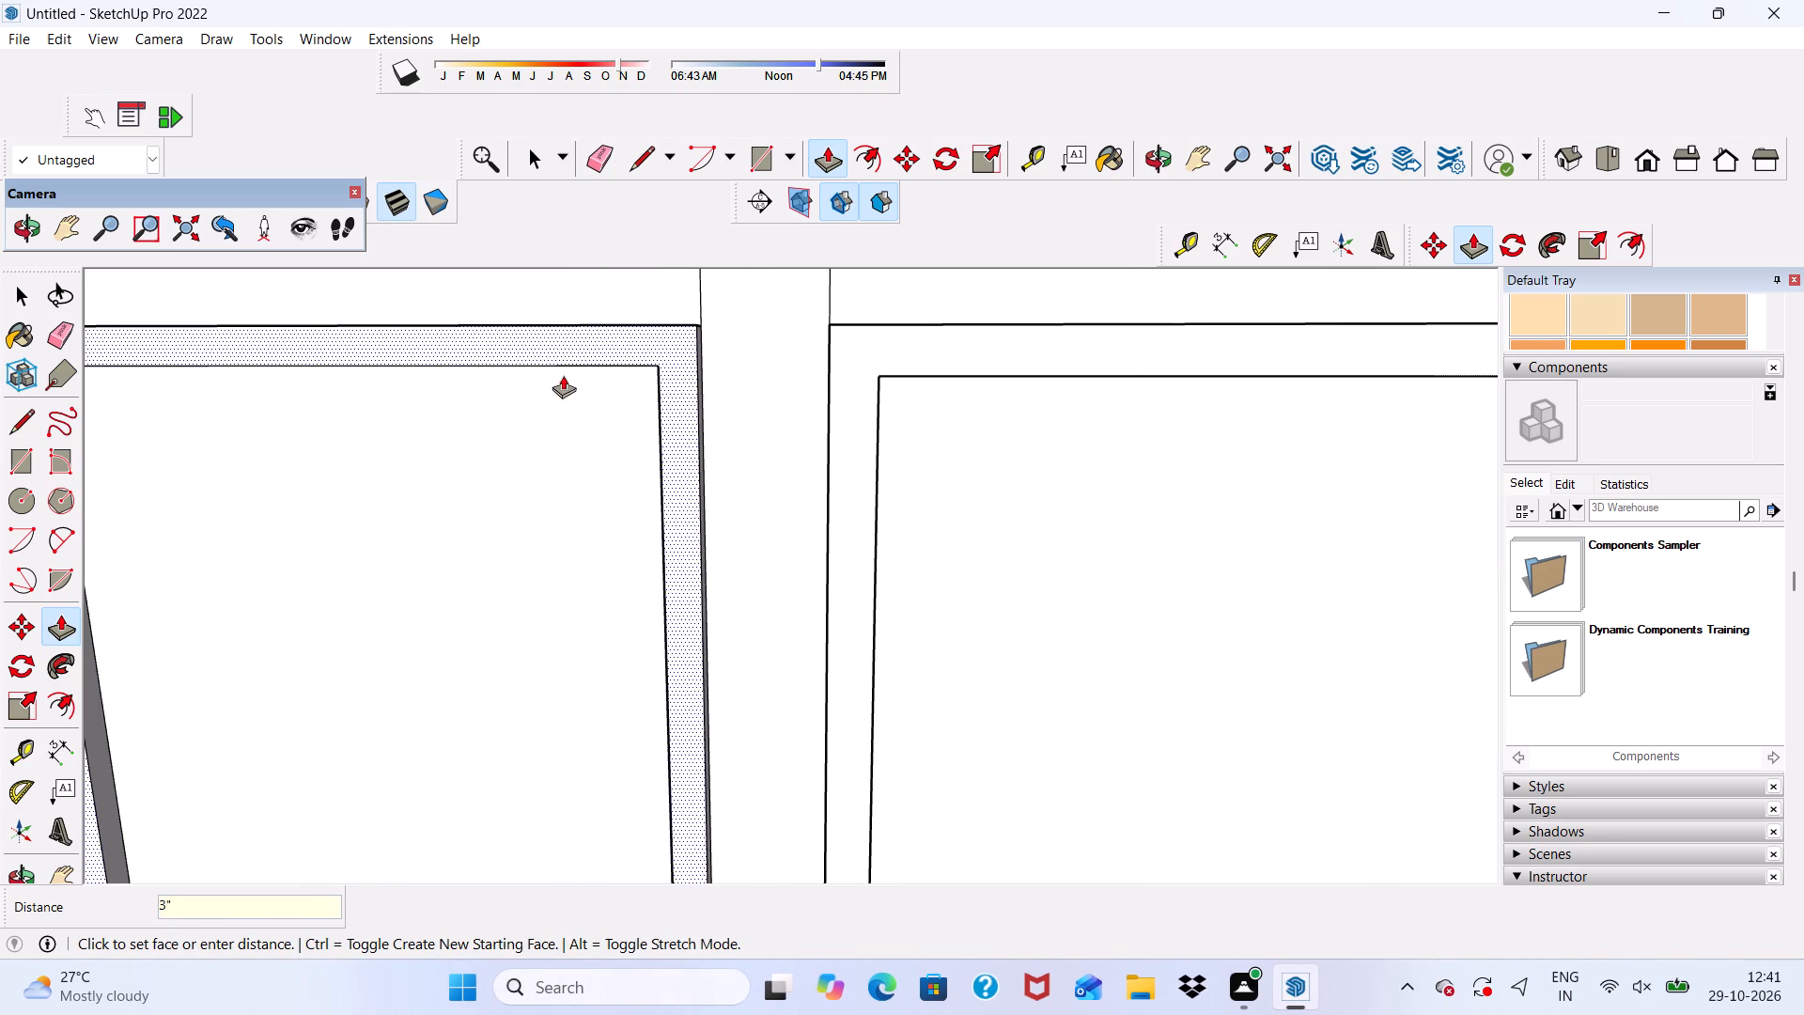
# Push/Pull the central pier between the two framed openings outward by 1'.
pyautogui.scroll(-2, 744, 415)
pyautogui.click(783, 480)
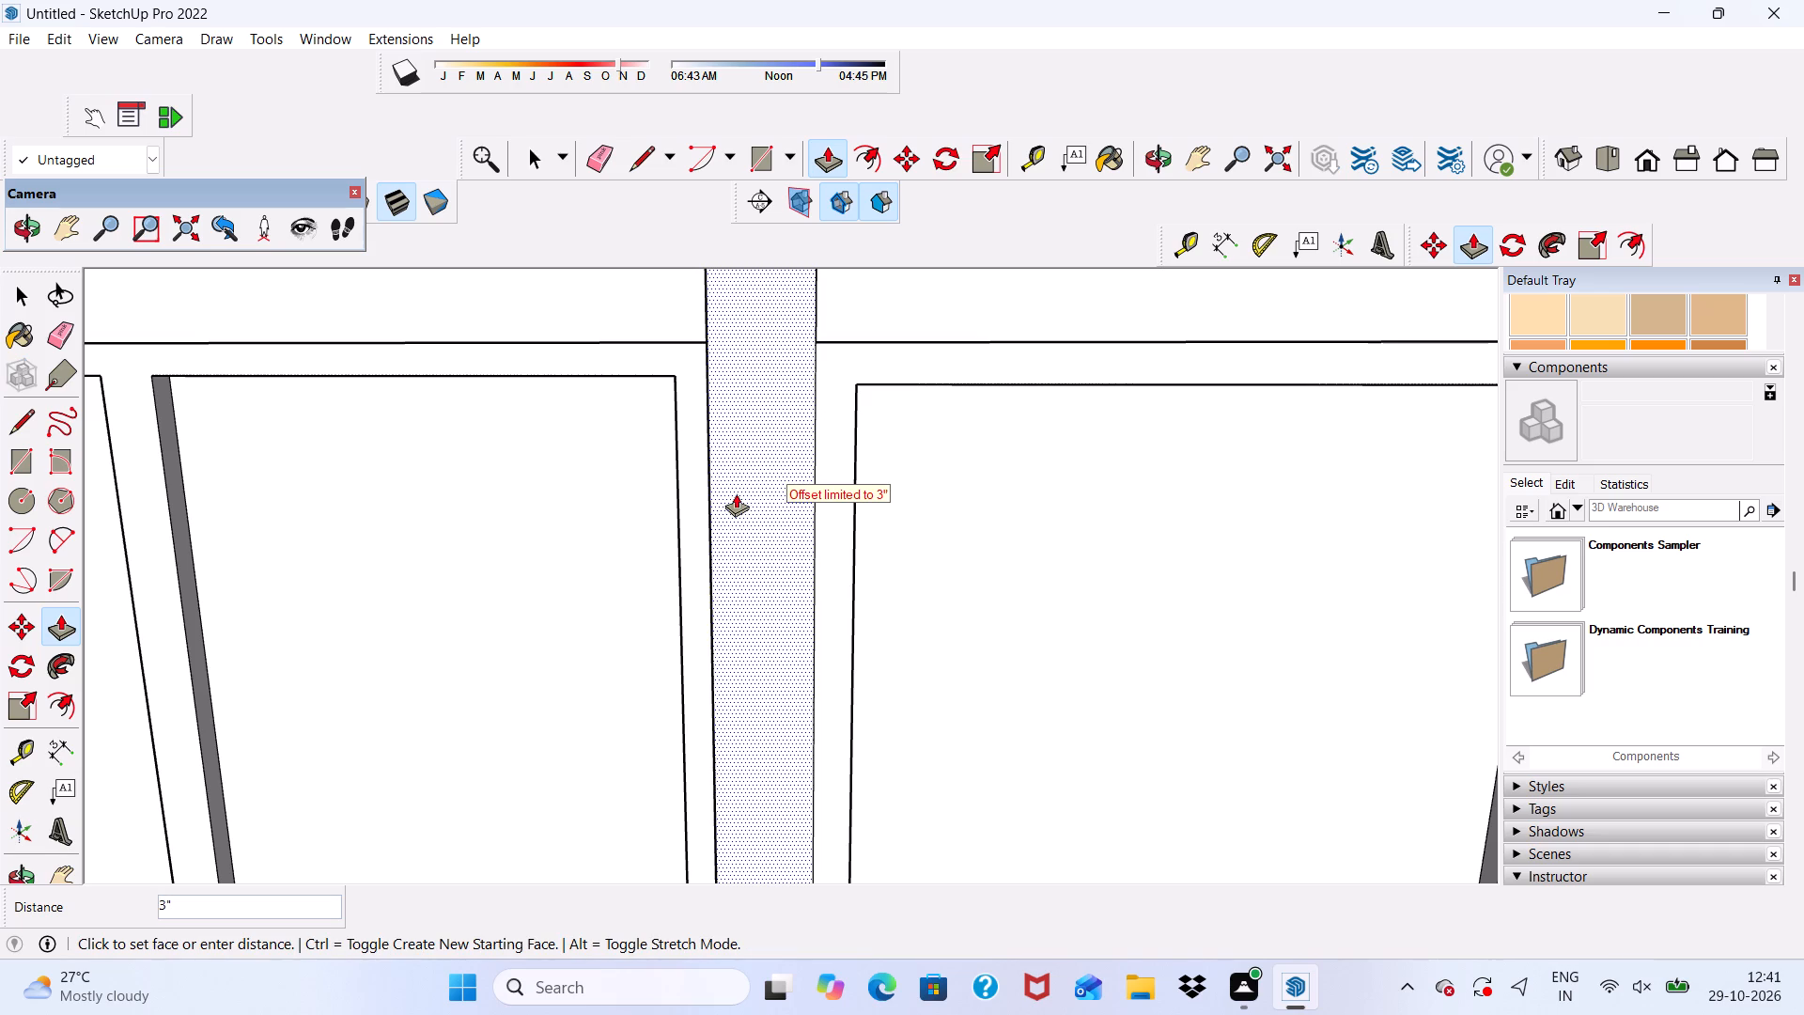
pyautogui.scroll(-2, 675, 496)
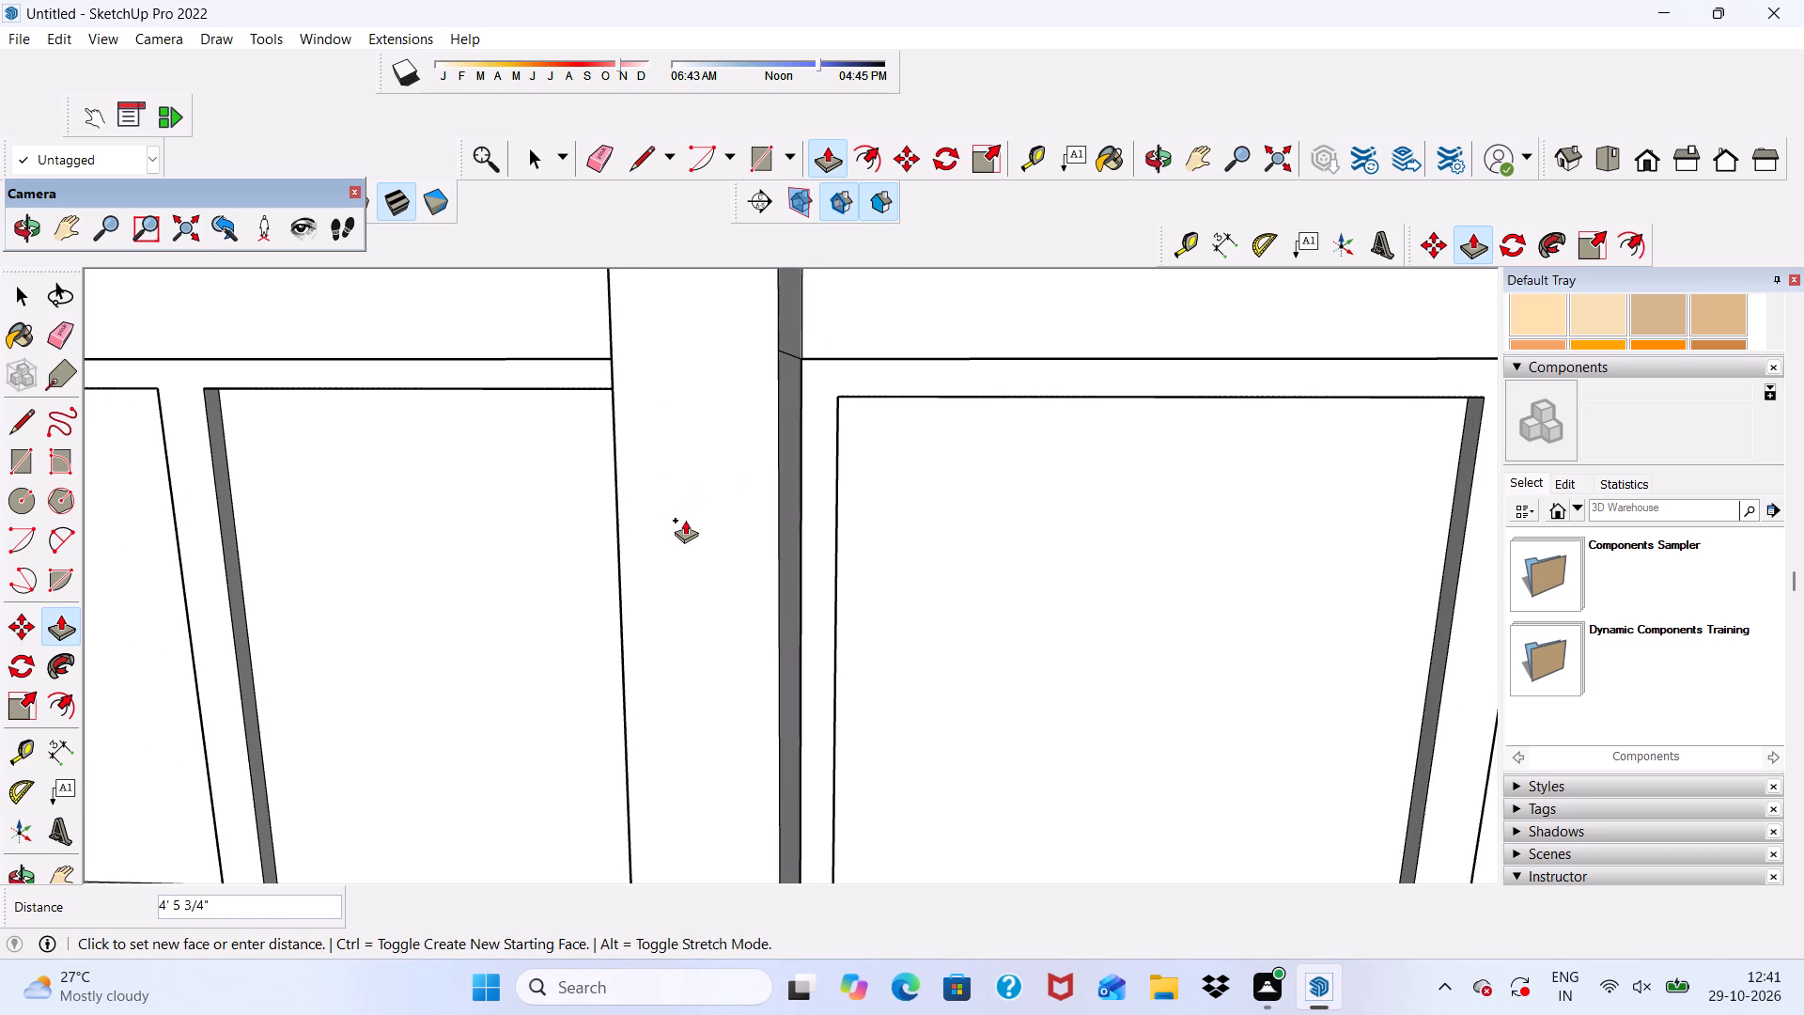
pyautogui.write("1'")
pyautogui.press('Return')
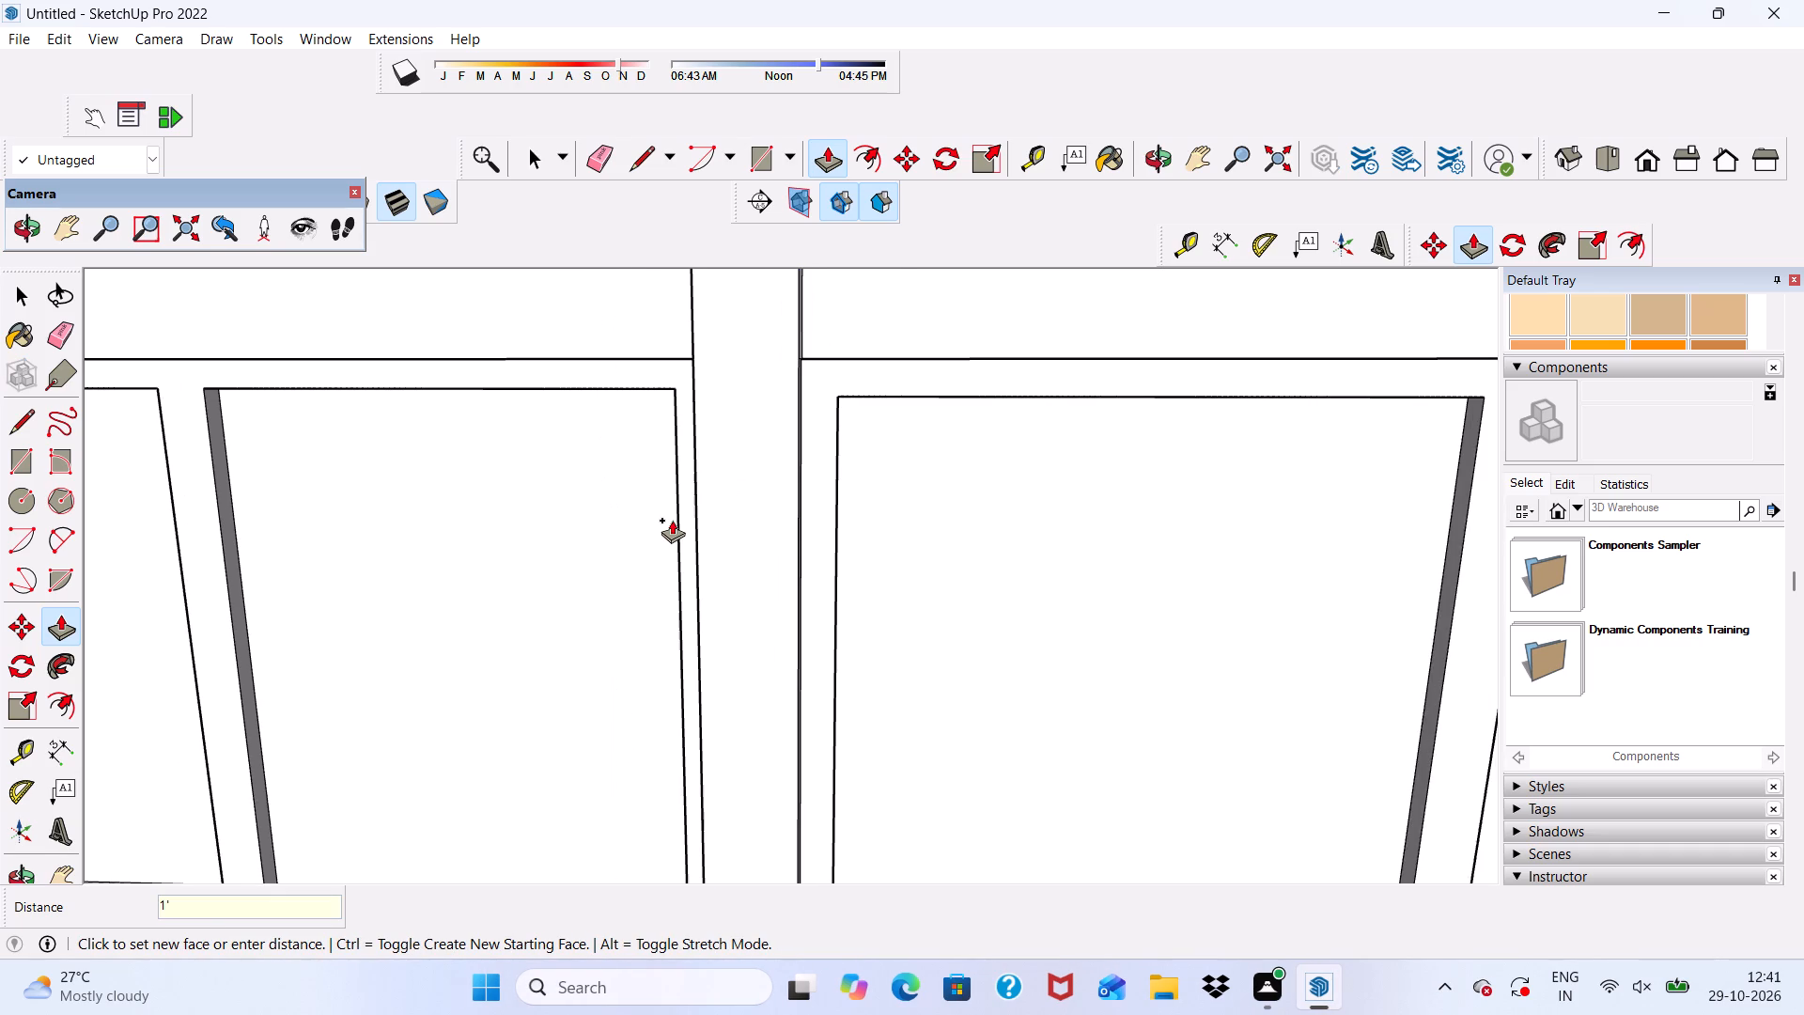
# Push/Pull the left-hand end pier outward 1' so it lines up with the central pier's front.
pyautogui.scroll(-1, 916, 485)
pyautogui.moveTo(916, 485); pyautogui.dragTo(1130, 491, button='middle')
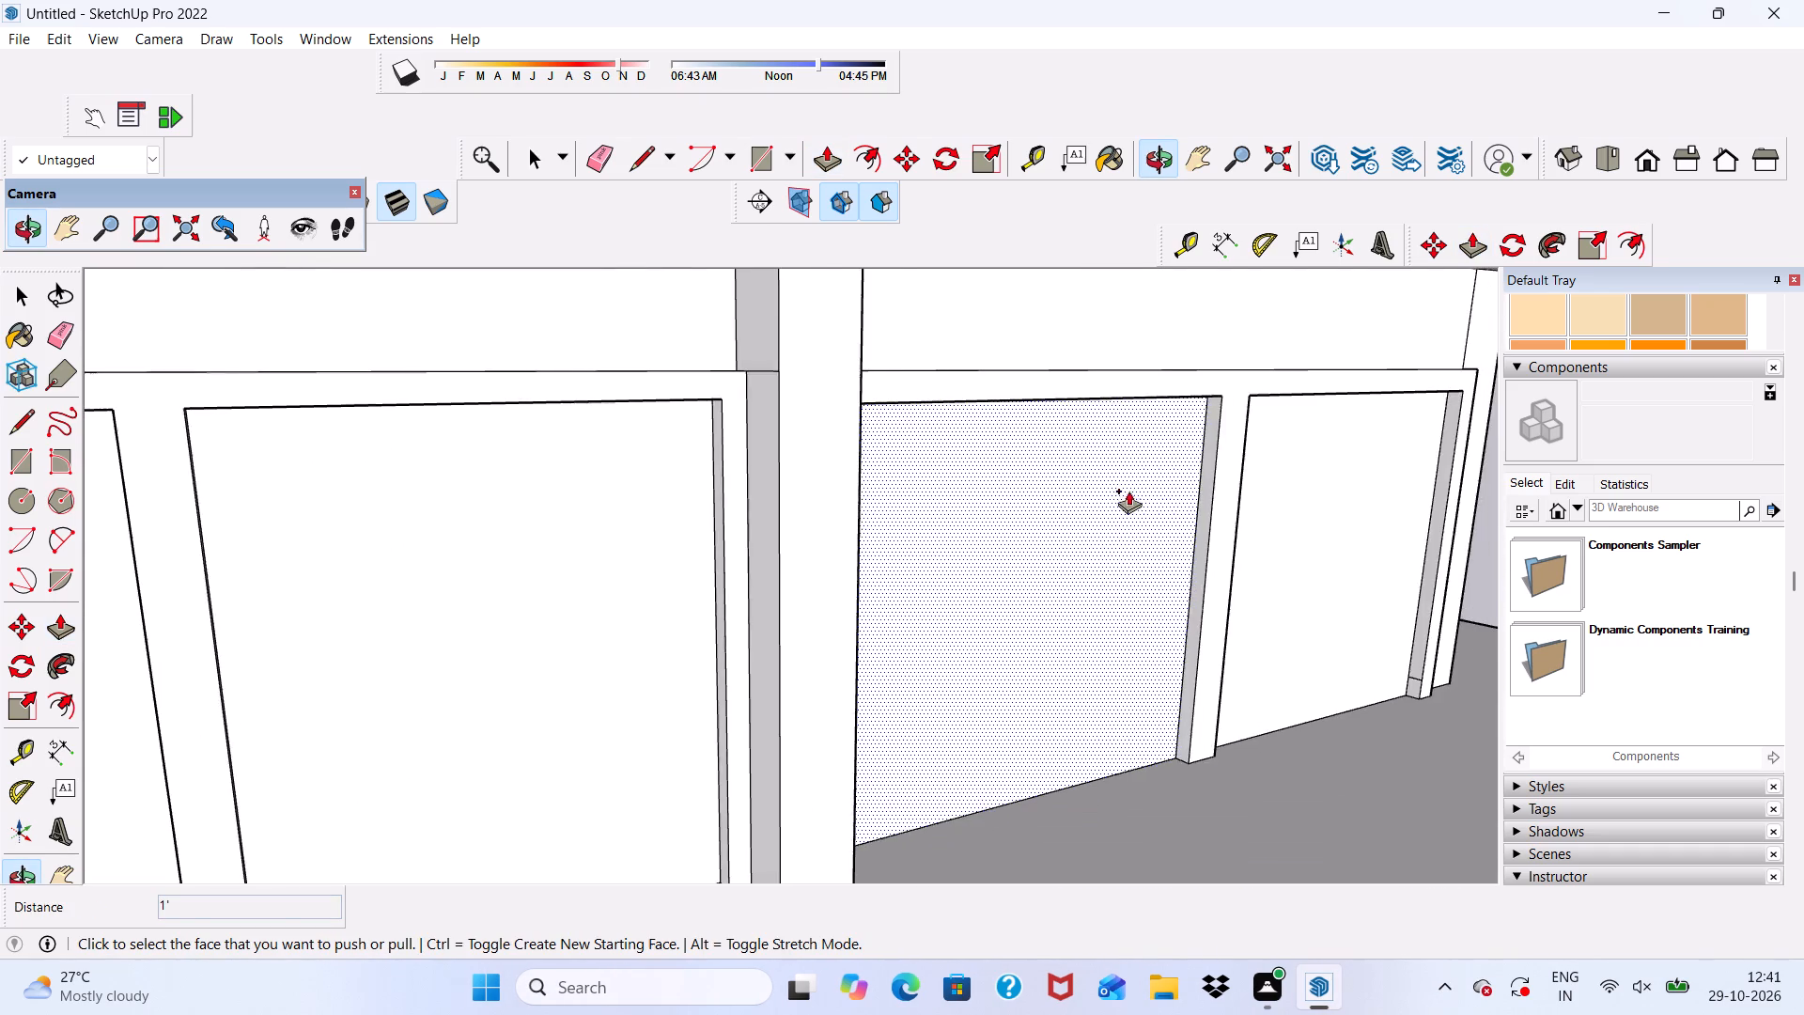
pyautogui.scroll(-15, 799, 500)
pyautogui.scroll(1, 265, 462)
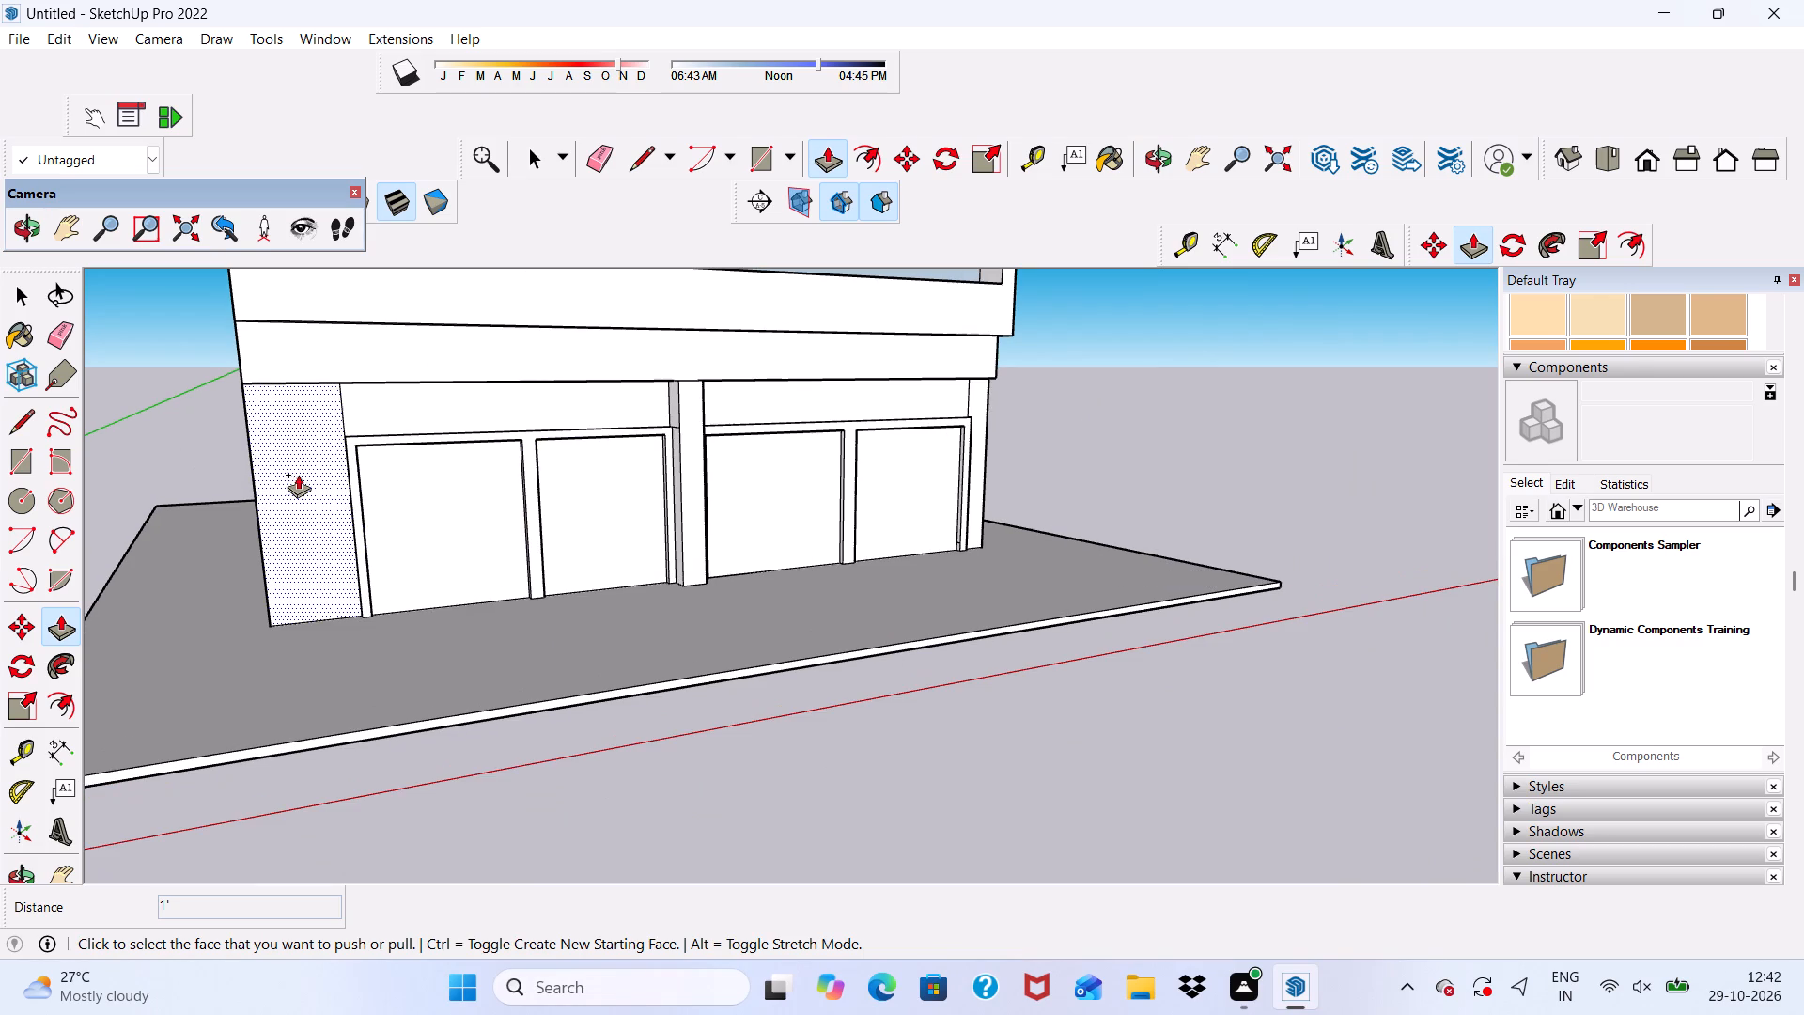
pyautogui.click(312, 475)
pyautogui.scroll(1, 690, 402)
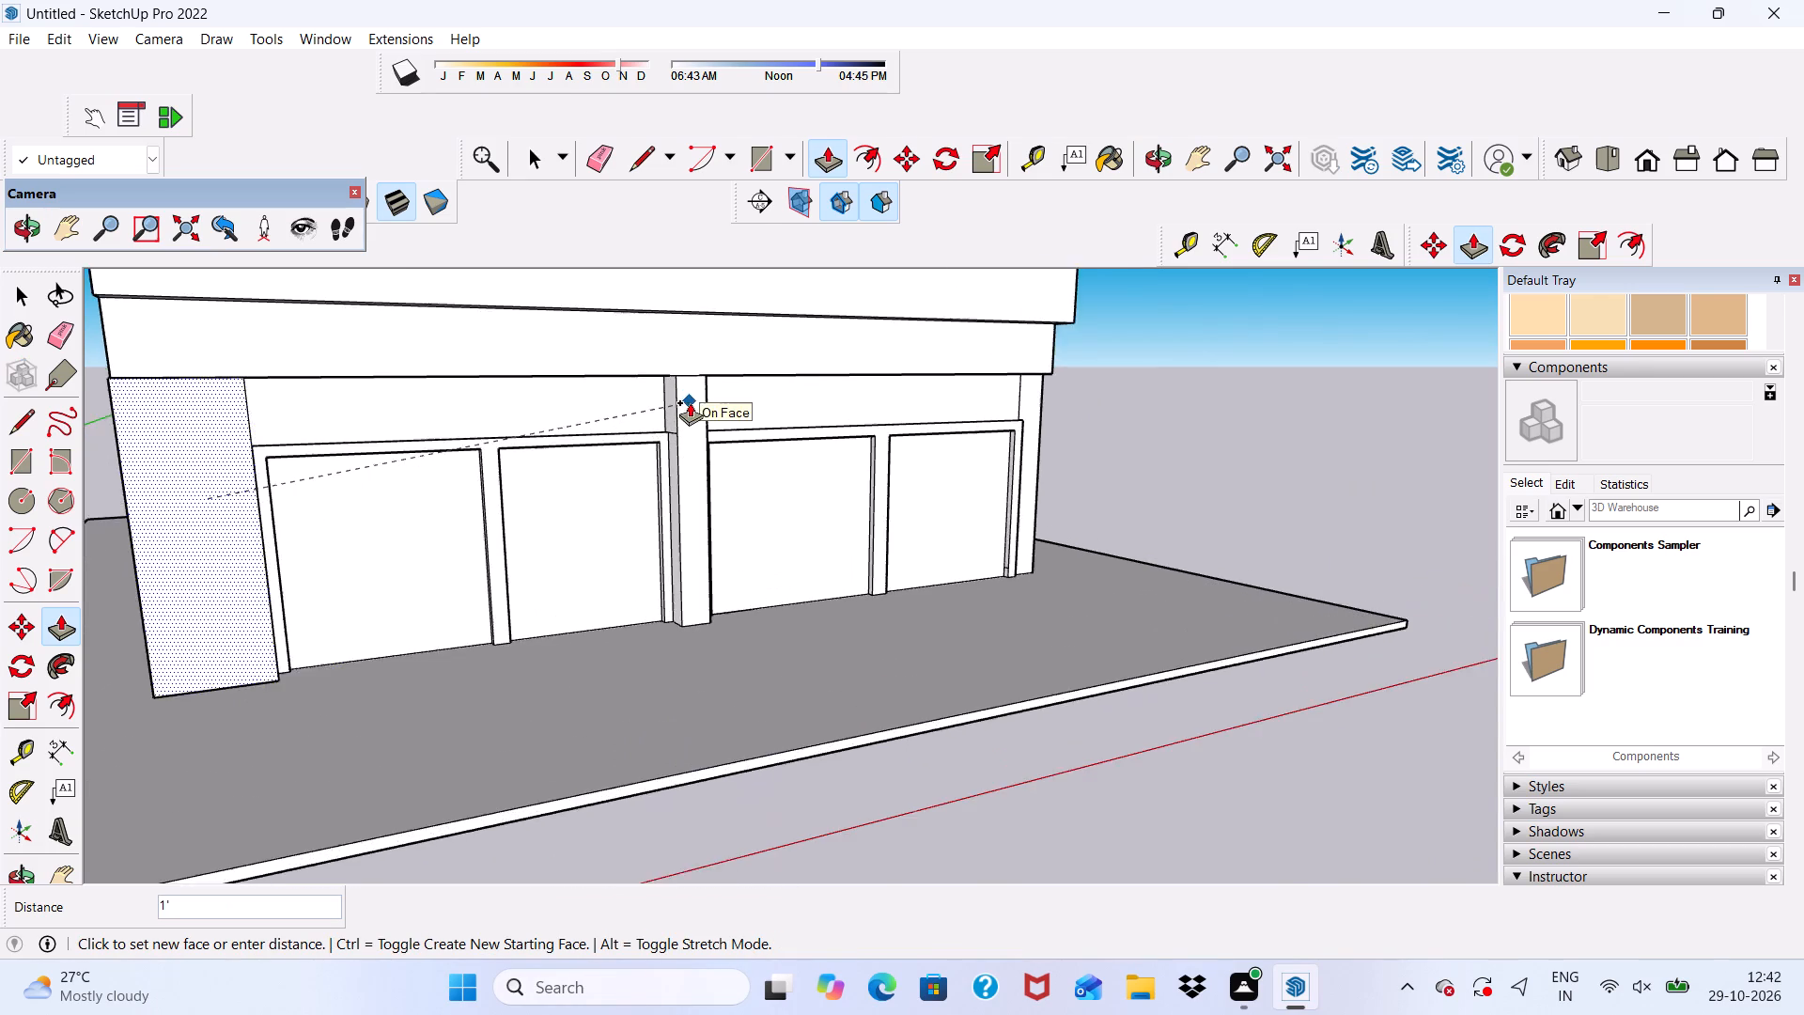
pyautogui.scroll(3, 690, 402)
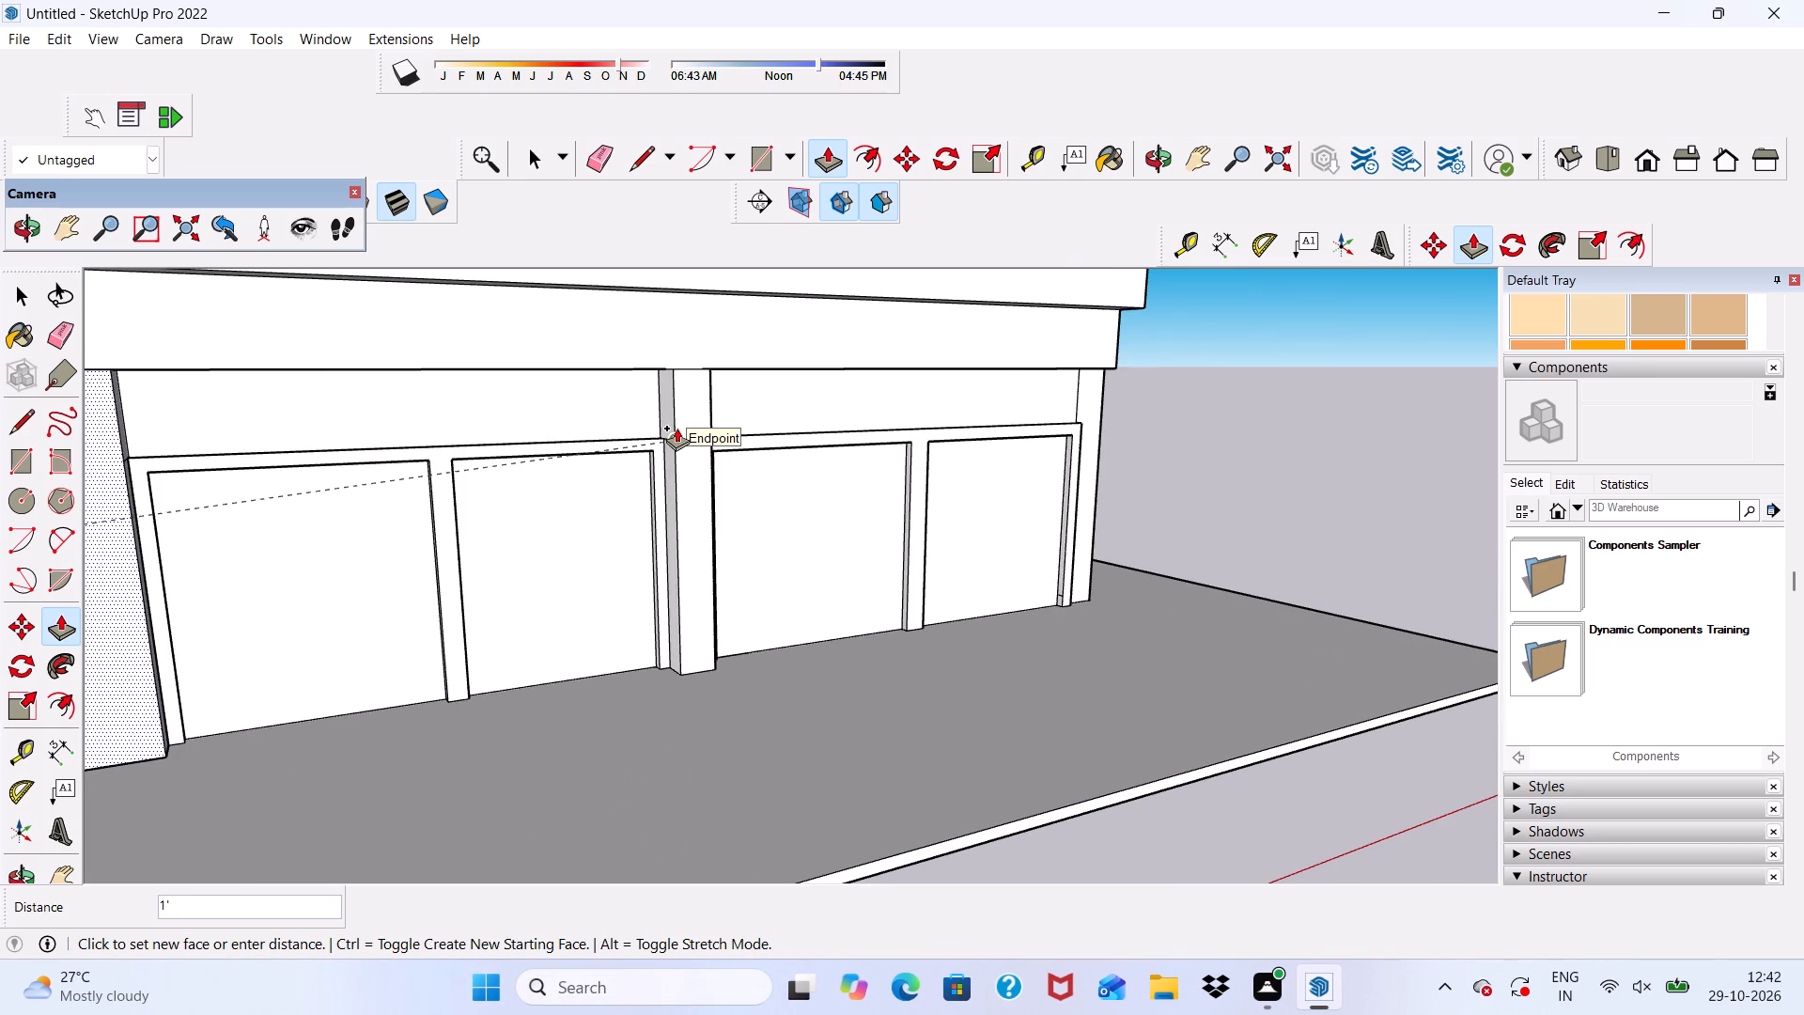
pyautogui.scroll(5, 676, 420)
pyautogui.click(676, 417)
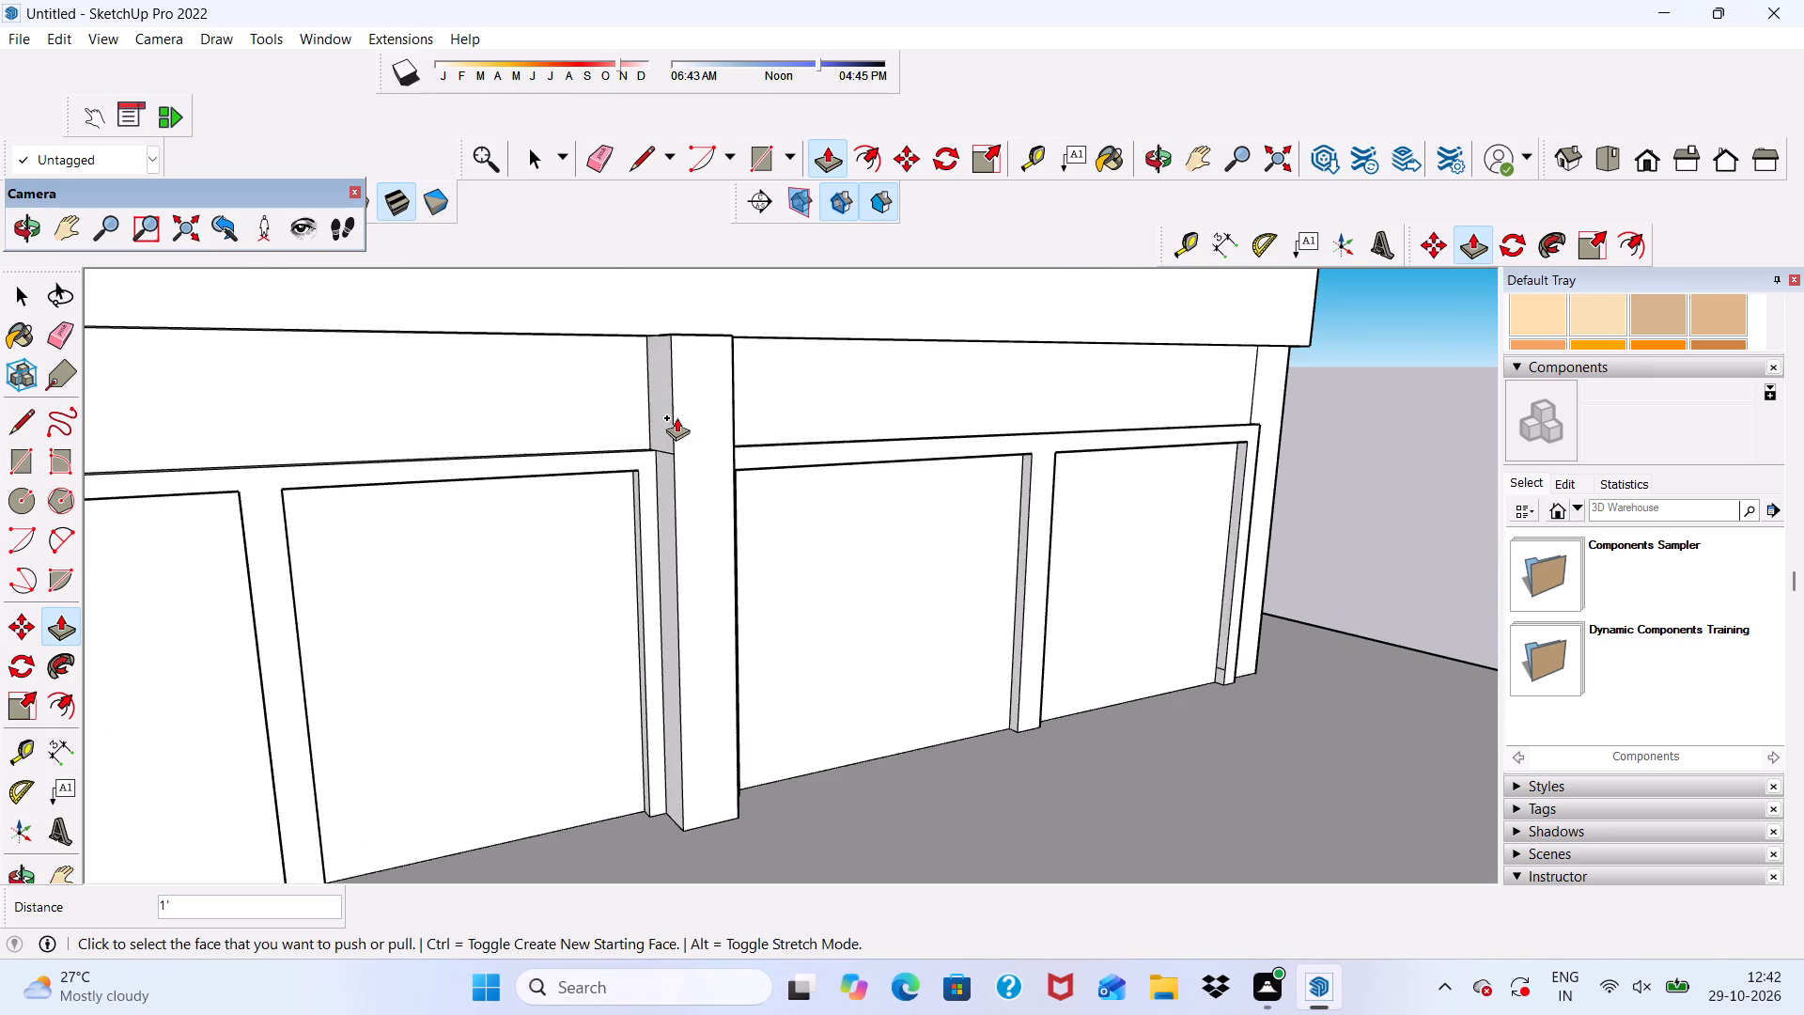
# Push/Pull the horizontal band above the openings outward until it is flush with the left-hand pier's front face.
pyautogui.scroll(-6, 676, 417)
pyautogui.moveTo(749, 513); pyautogui.dragTo(413, 364, button='middle')
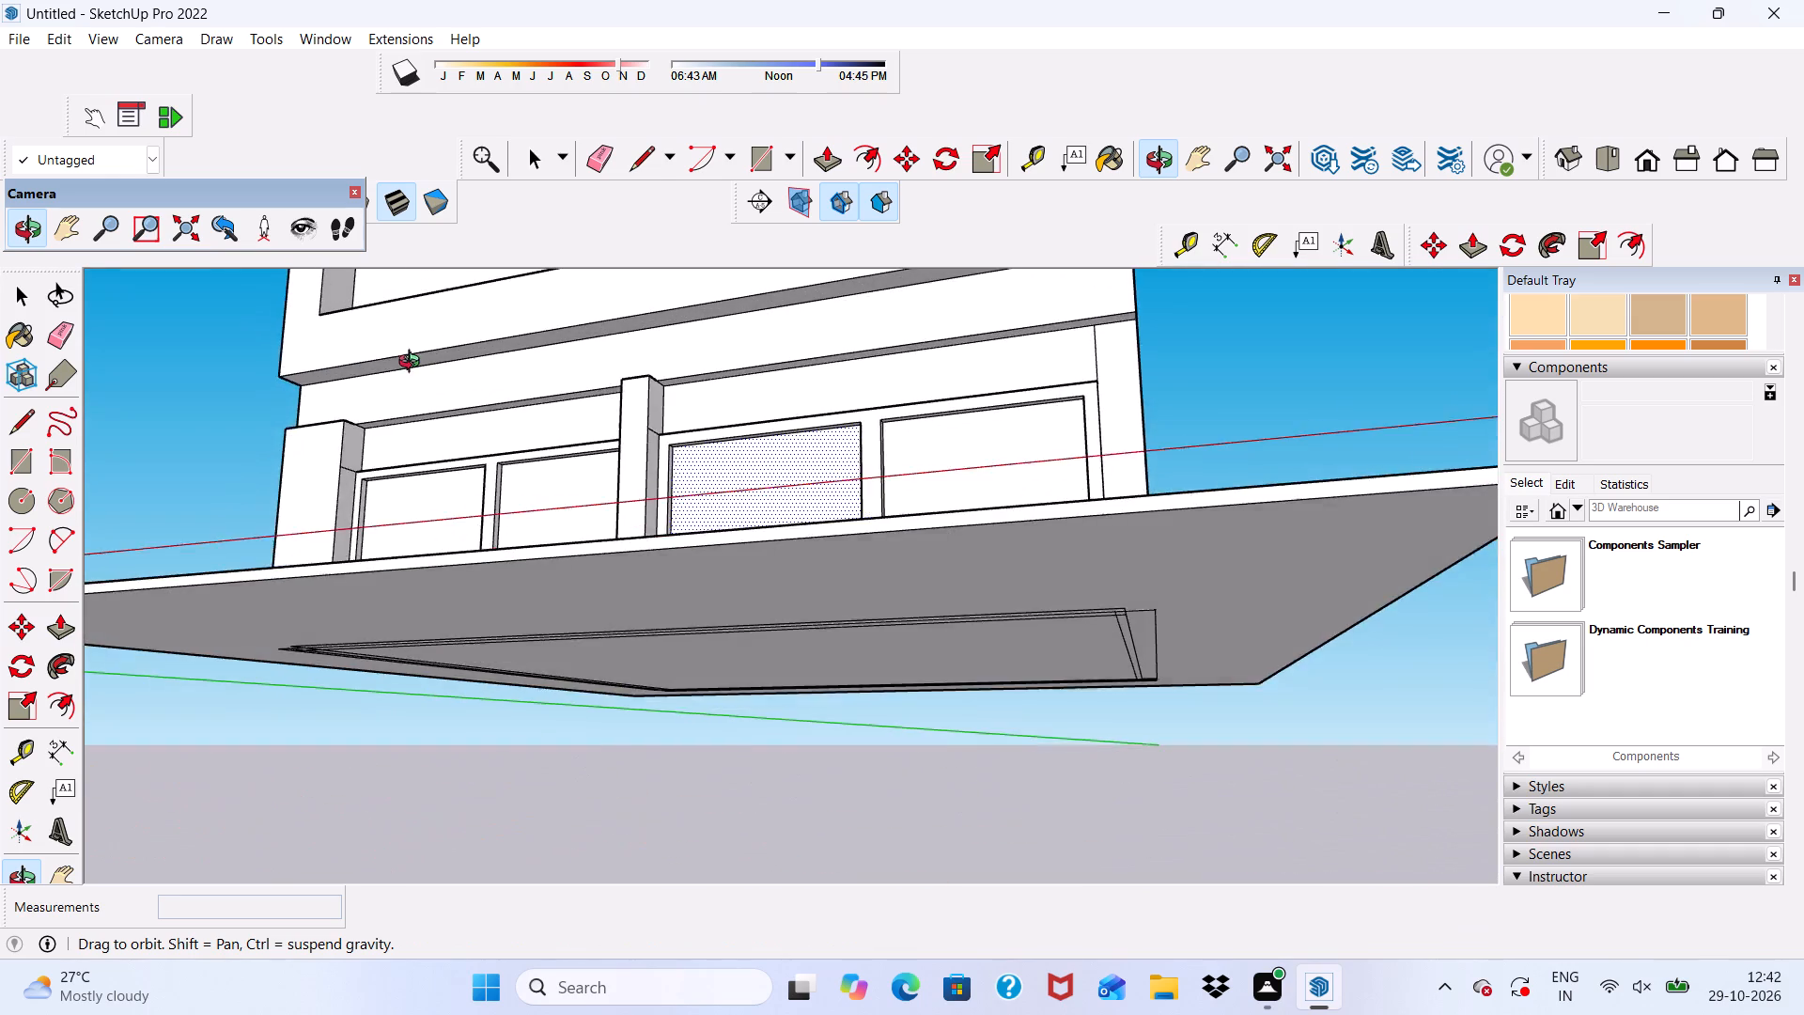
pyautogui.moveTo(413, 364); pyautogui.dragTo(481, 495, button='middle')
pyautogui.click(398, 351)
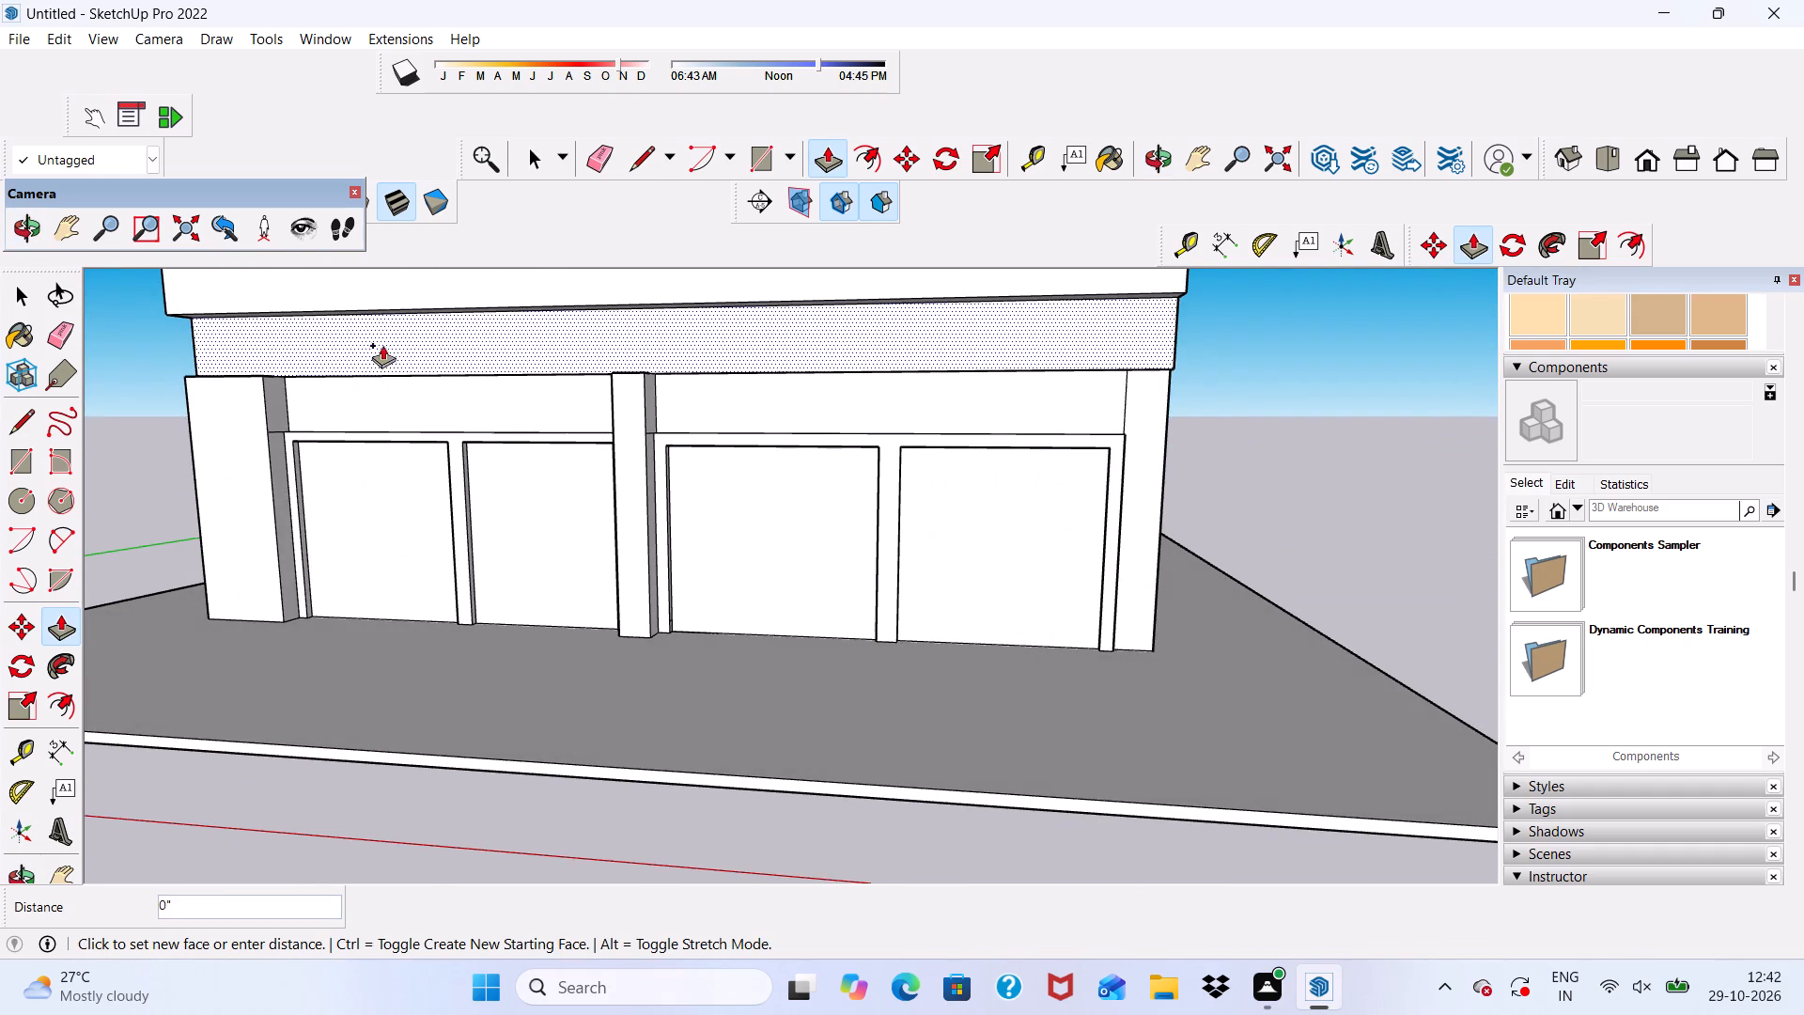
pyautogui.click(250, 414)
# Push/Pull the right-hand end pier outward 1' to match the central pier's front face.
pyautogui.scroll(-5, 351, 352)
pyautogui.moveTo(838, 392); pyautogui.dragTo(894, 268, button='middle')
pyautogui.scroll(16, 939, 368)
pyautogui.click(901, 393)
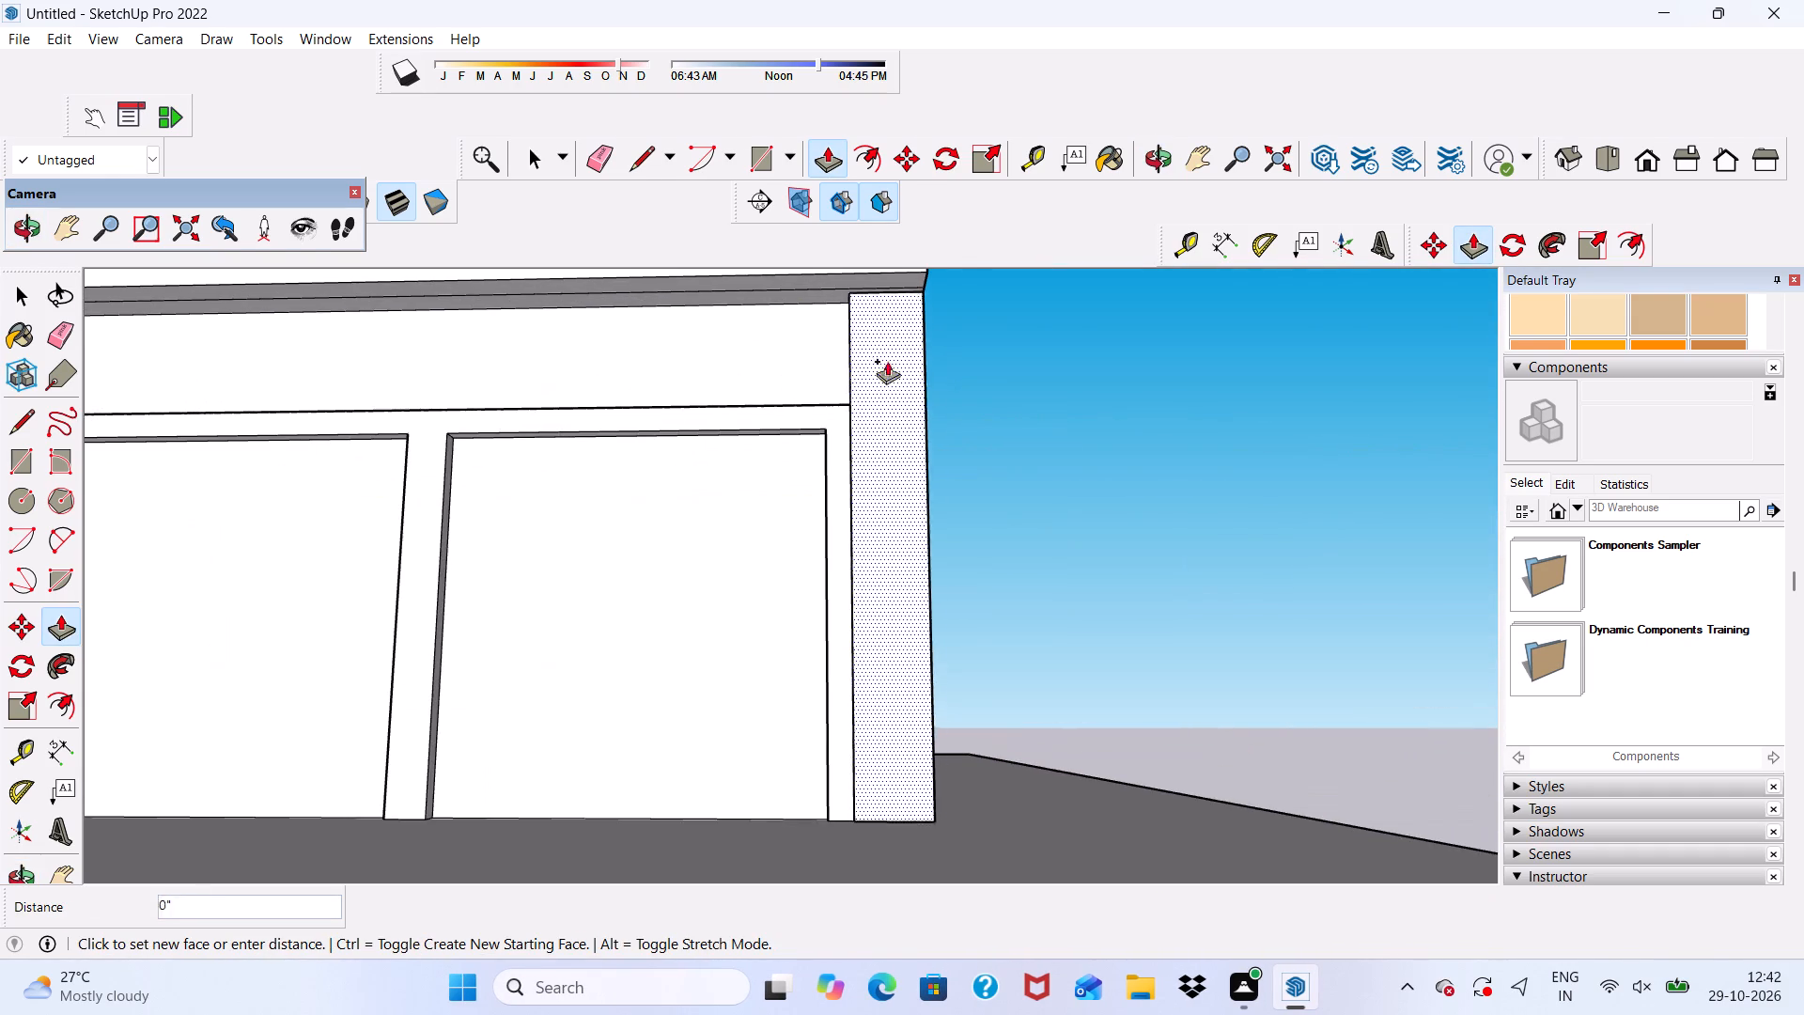
pyautogui.scroll(-4, 856, 300)
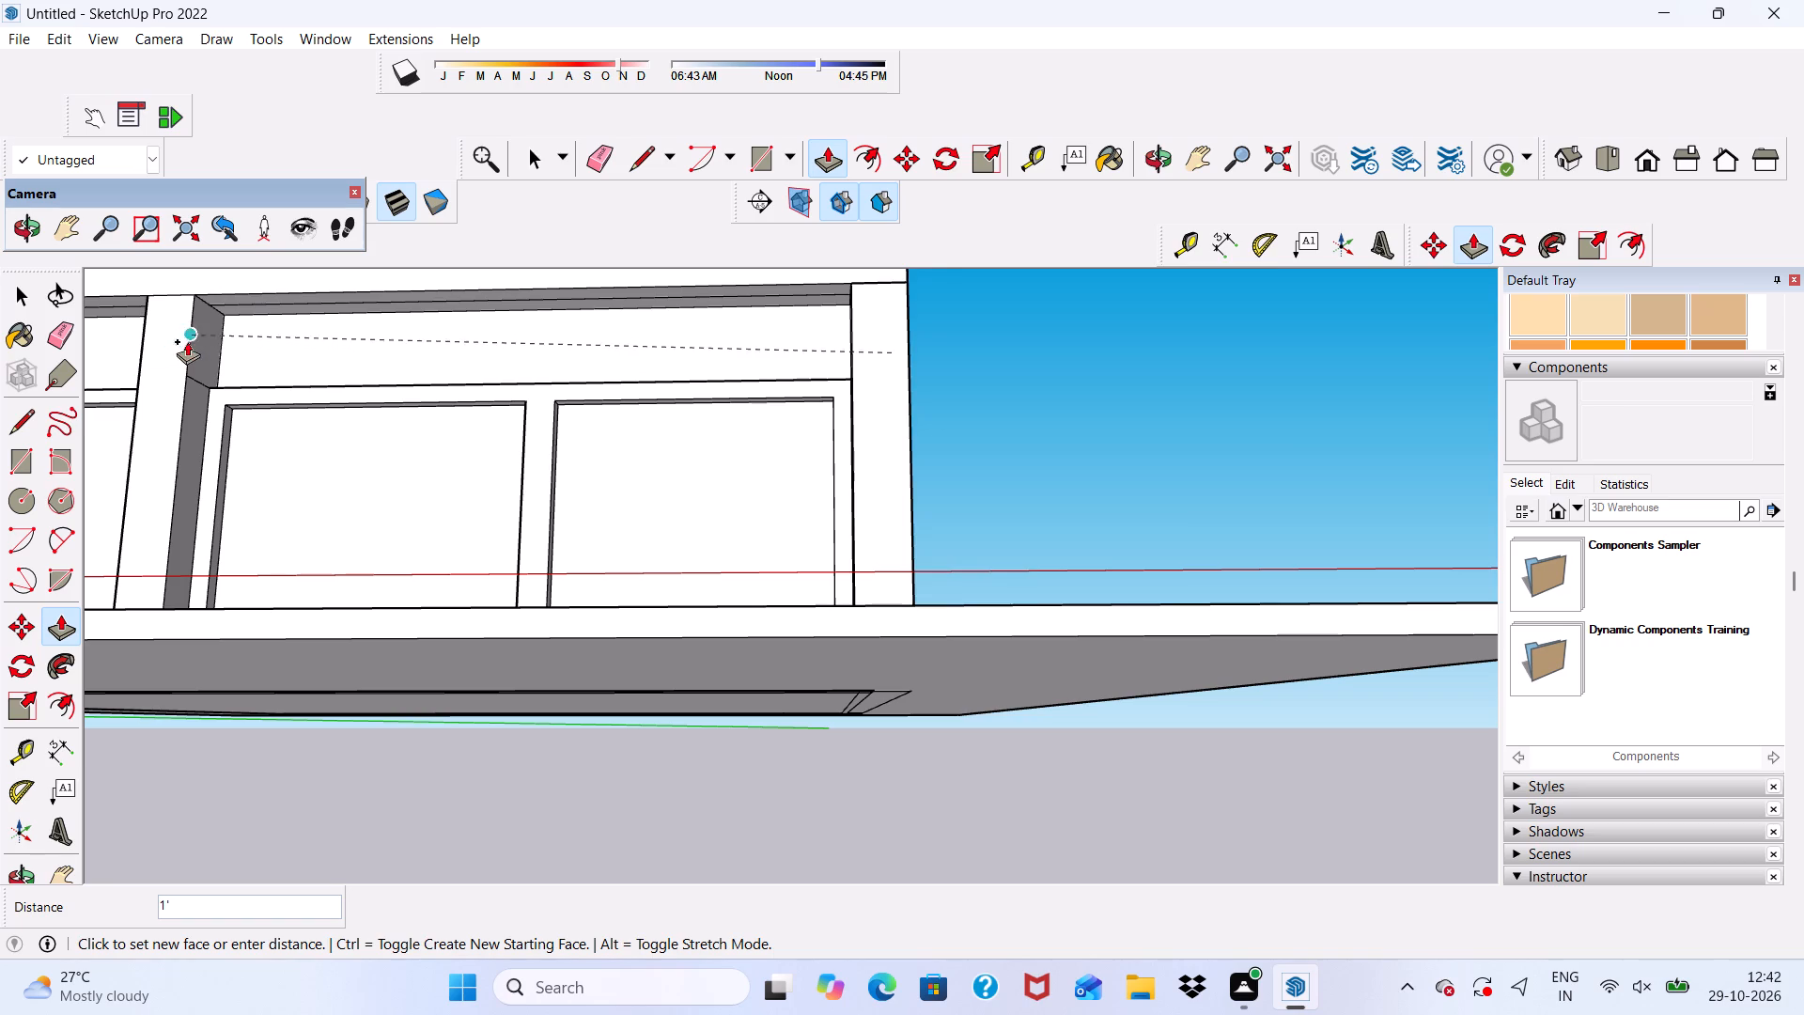
pyautogui.click(194, 349)
# Erase the seam between the band and the right-hand pier's front, and the leftover line on the band's underside over the right-hand opening.
pyautogui.scroll(-2, 377, 336)
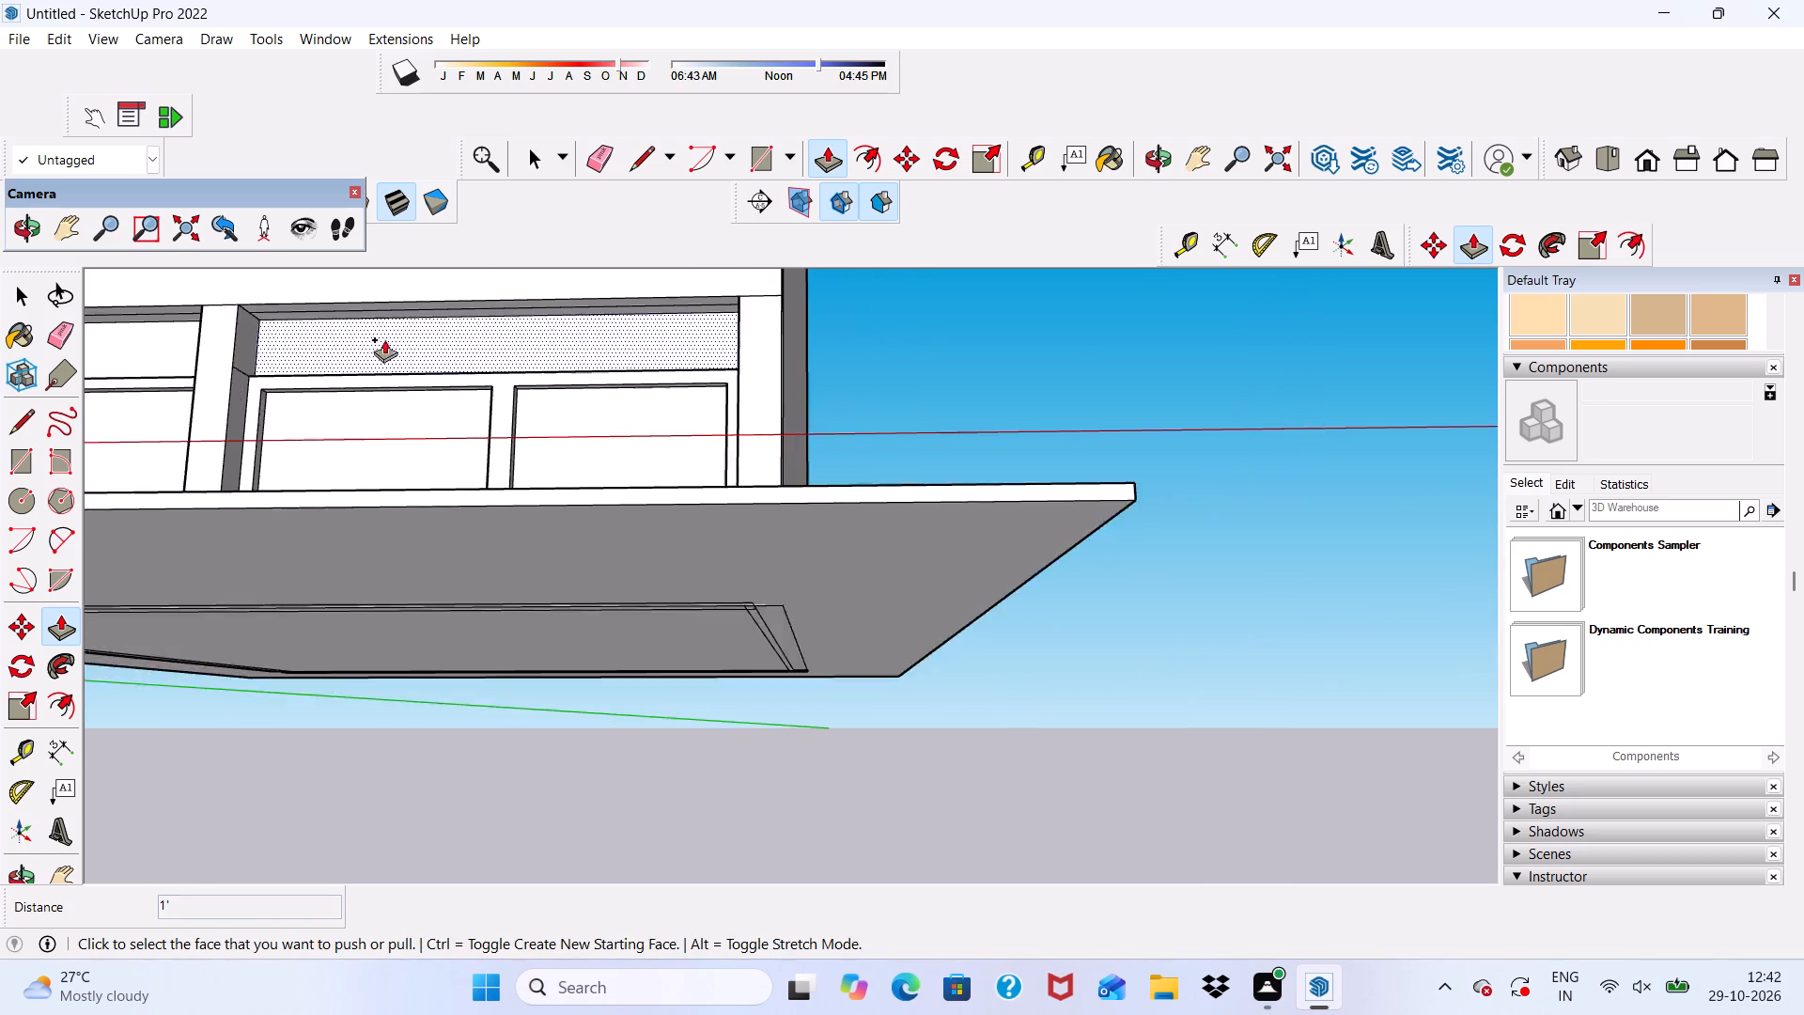
pyautogui.scroll(-2, 384, 339)
pyautogui.moveTo(385, 342); pyautogui.dragTo(490, 414, button='middle')
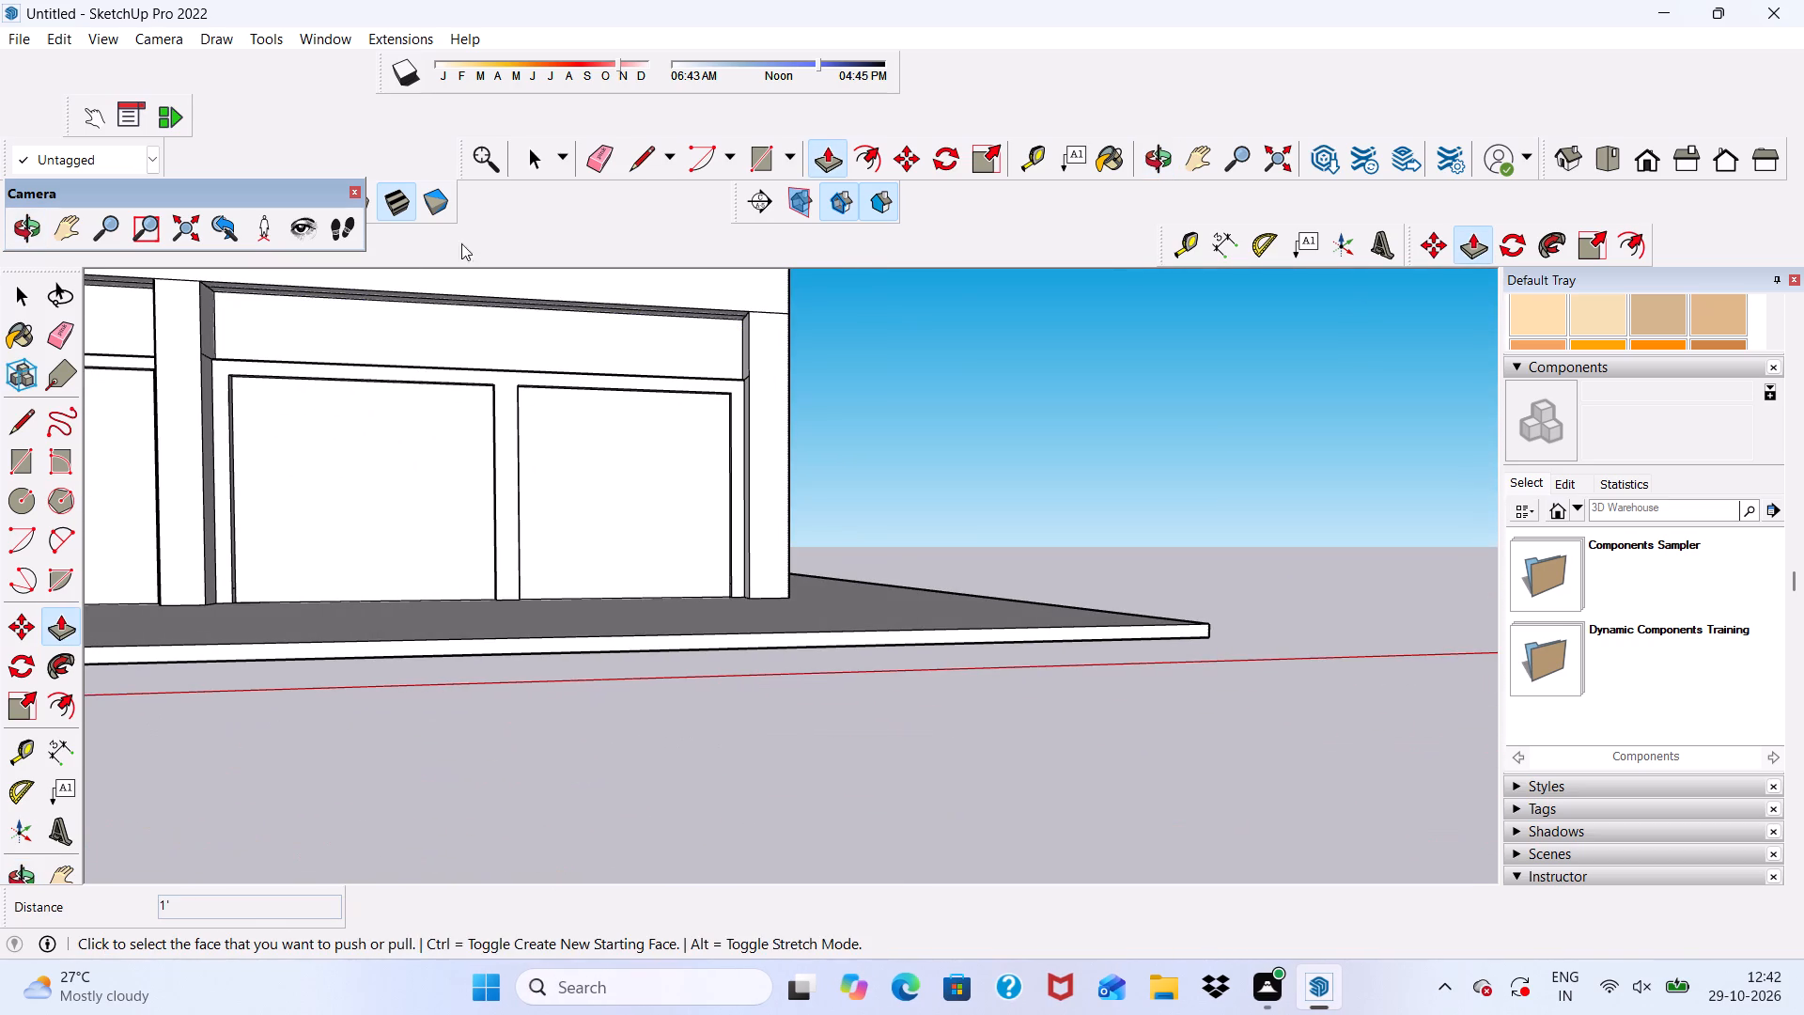
pyautogui.click(600, 149)
pyautogui.scroll(5, 758, 309)
pyautogui.click(758, 309)
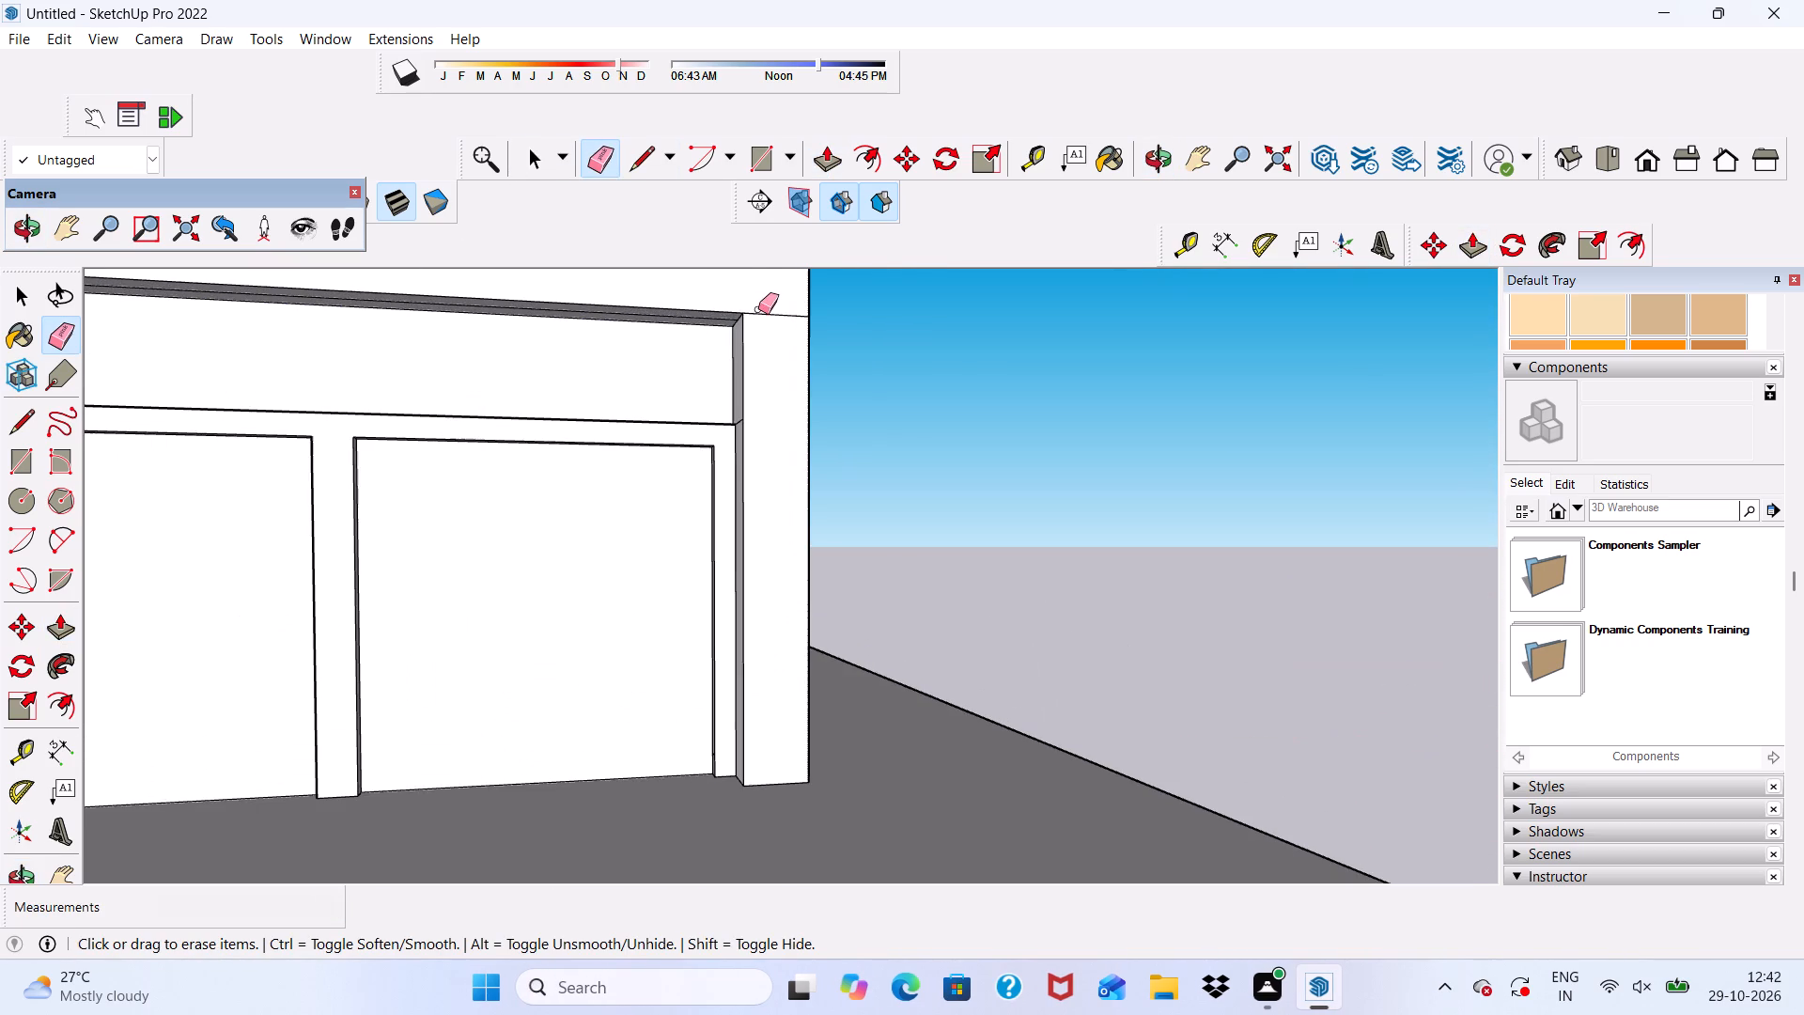
pyautogui.scroll(-1, 678, 318)
pyautogui.scroll(1, 678, 318)
pyautogui.moveTo(678, 318); pyautogui.dragTo(656, 252, button='middle')
pyautogui.scroll(6, 656, 314)
pyautogui.click(656, 316)
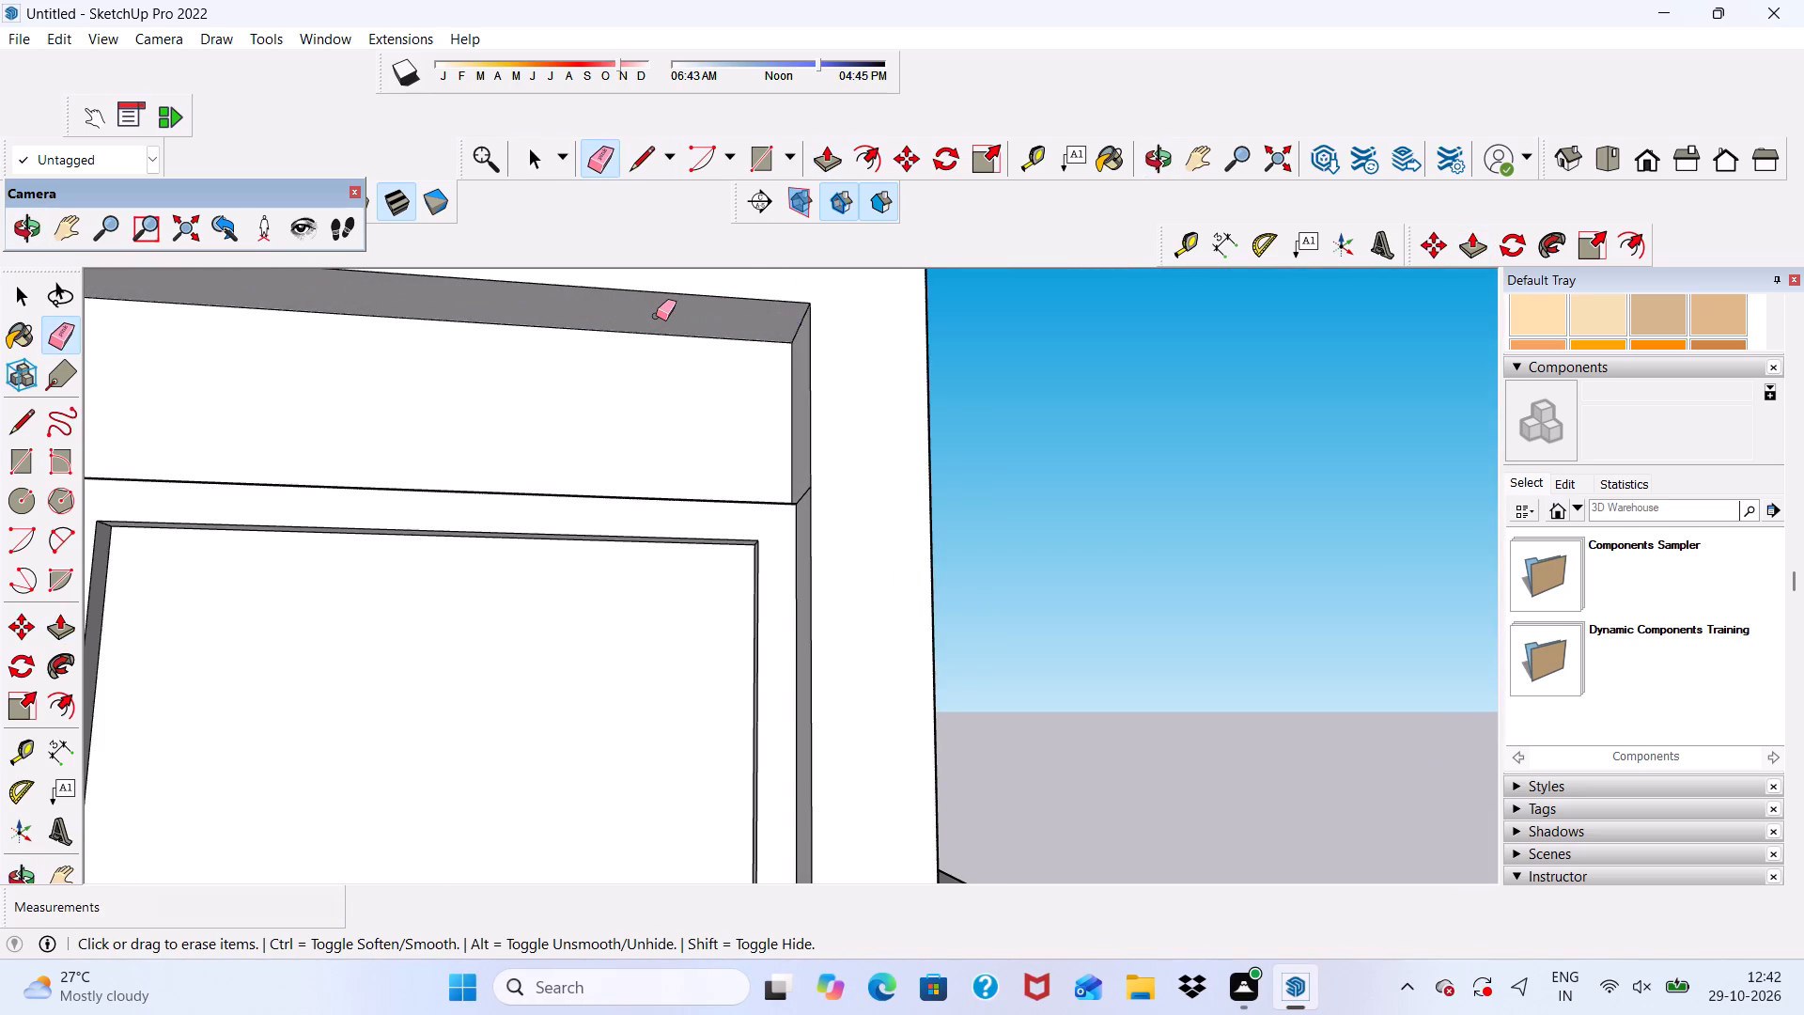
# Erase the short horizontal seam on the right-hand pier's inner side face, level with the frame's top.
pyautogui.scroll(-2, 682, 366)
pyautogui.scroll(4, 723, 439)
pyautogui.moveTo(721, 434); pyautogui.dragTo(769, 583, button='middle')
pyautogui.scroll(6, 866, 651)
pyautogui.moveTo(868, 666); pyautogui.dragTo(869, 711)
# Erase the leftover vertical and horizontal seam lines on the building's side wall behind the right-hand pier and band.
pyautogui.scroll(-18, 838, 570)
pyautogui.moveTo(777, 591); pyautogui.dragTo(233, 562, button='middle')
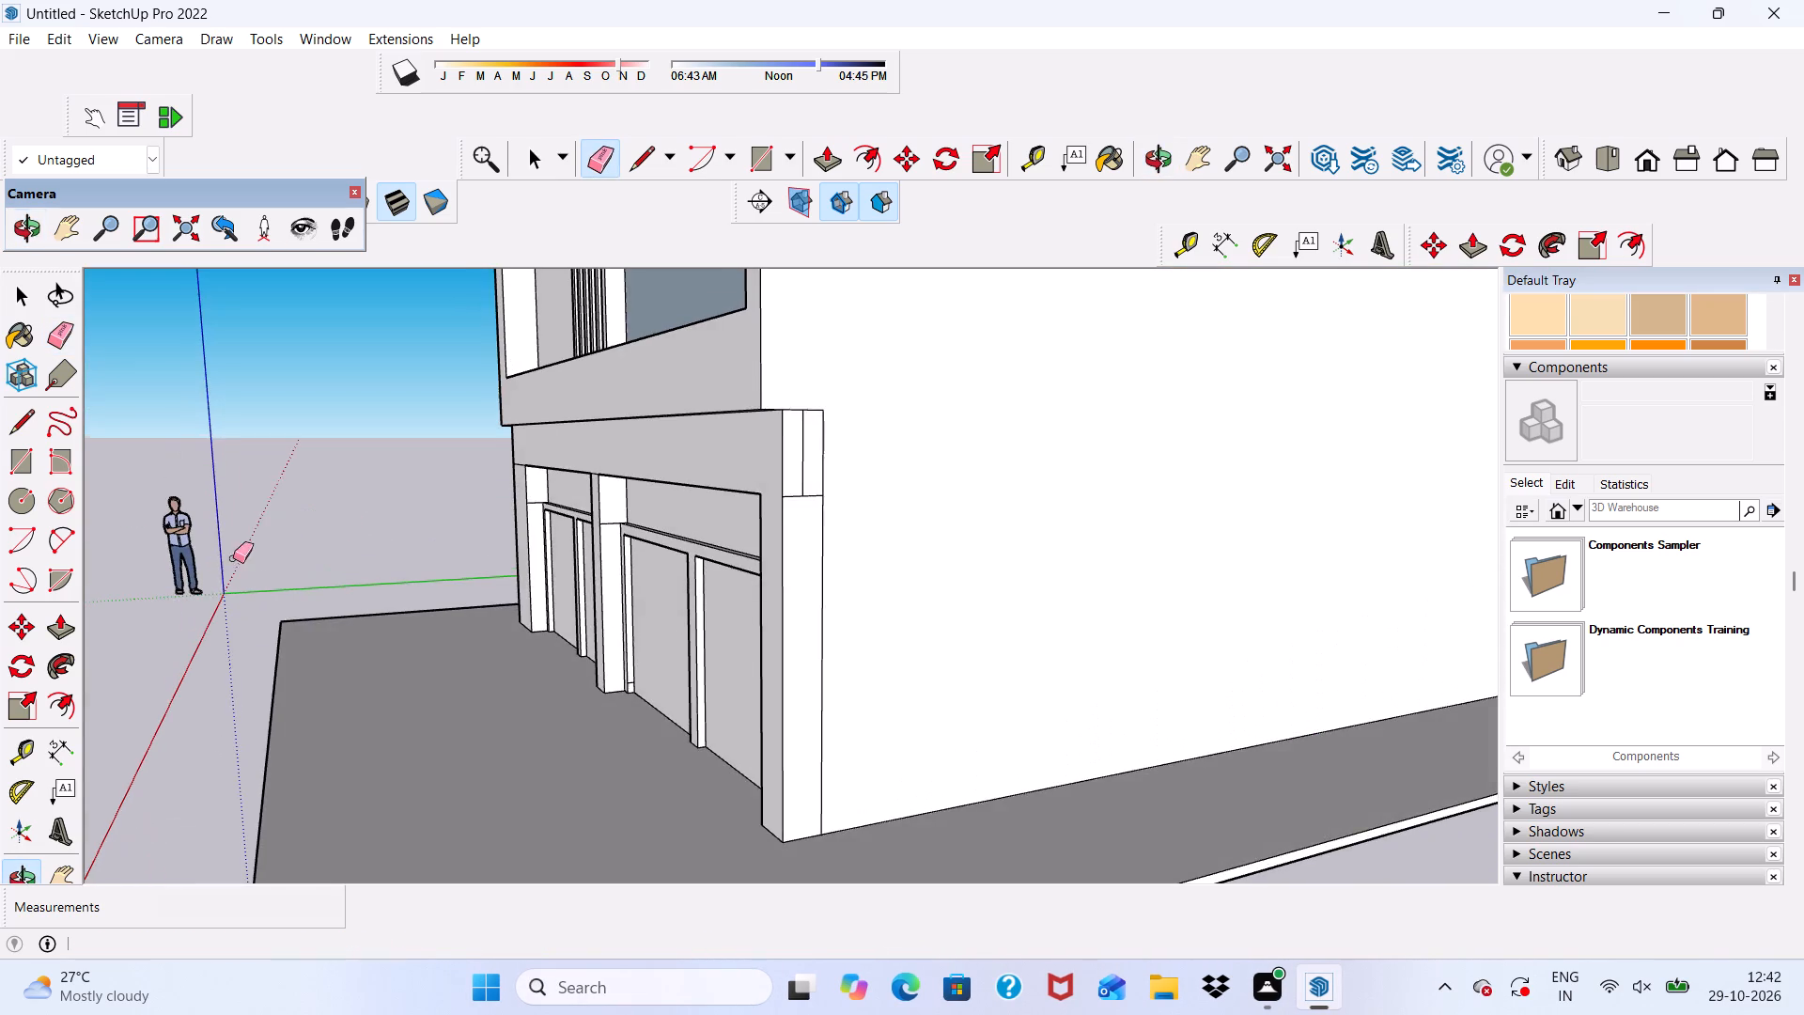
pyautogui.scroll(6, 817, 468)
pyautogui.moveTo(785, 361); pyautogui.dragTo(781, 435)
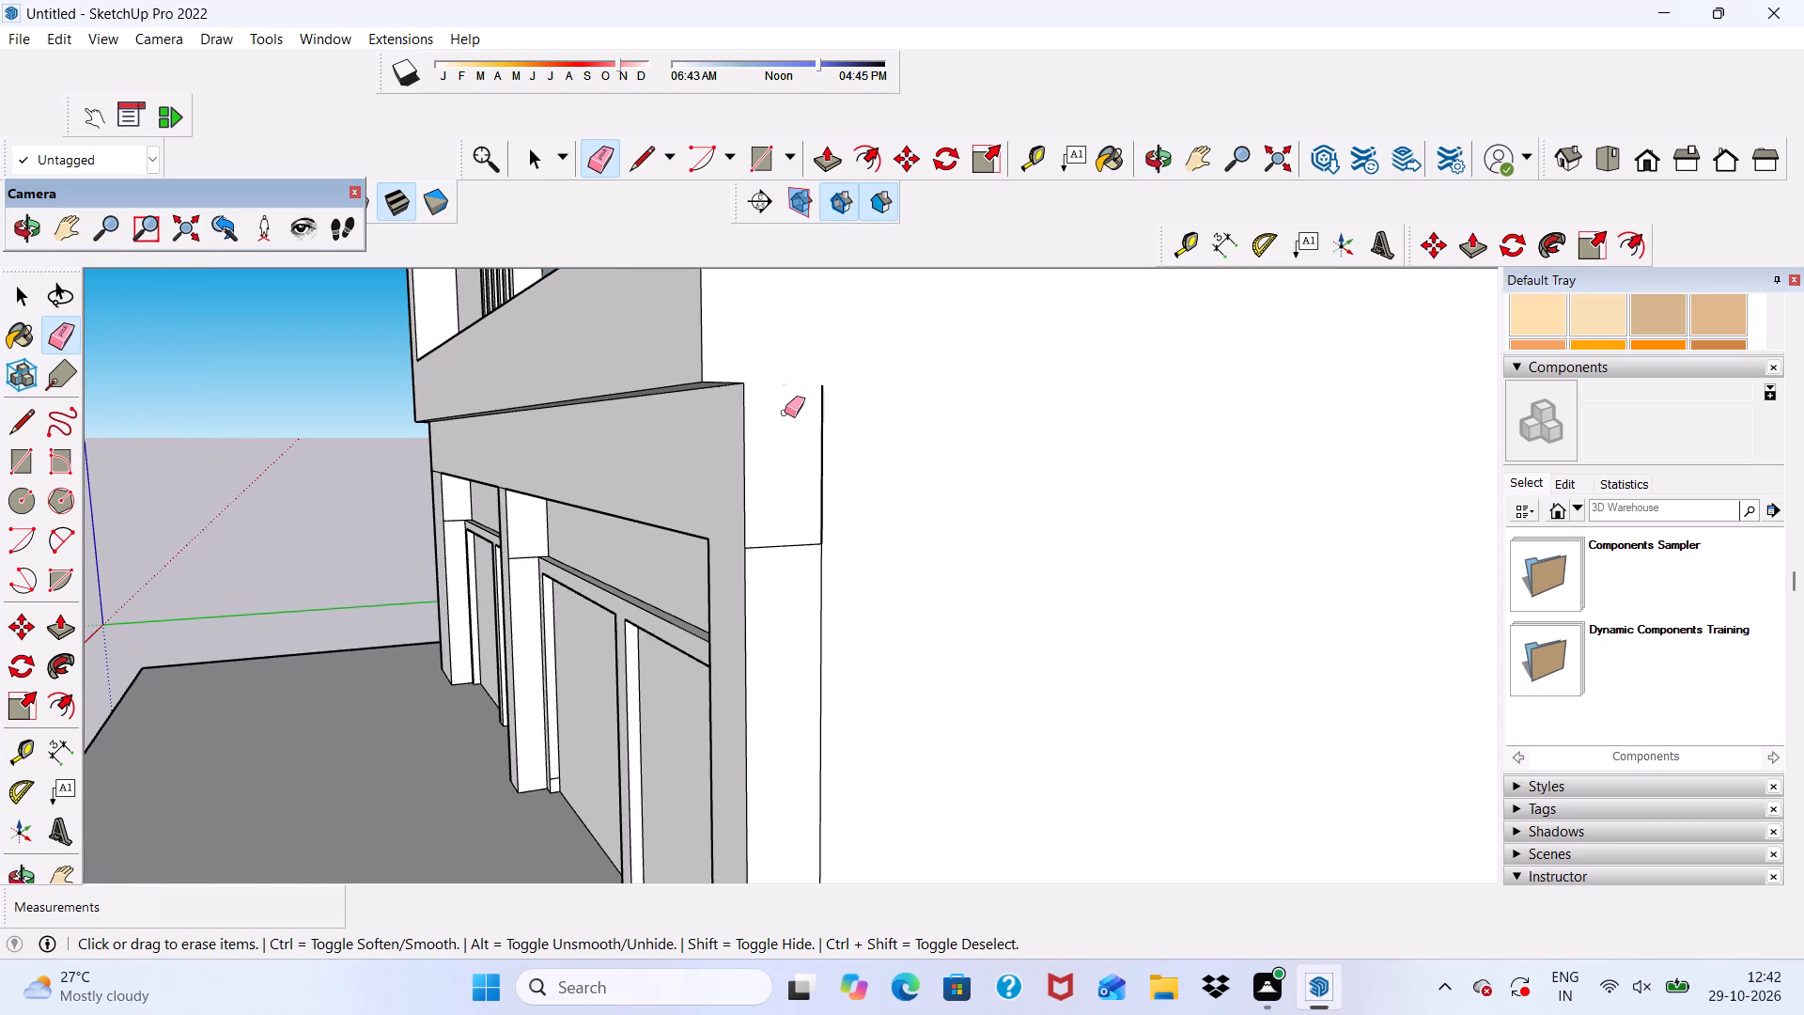
pyautogui.moveTo(785, 413); pyautogui.dragTo(785, 554)
pyautogui.moveTo(801, 444); pyautogui.dragTo(829, 509)
pyautogui.moveTo(816, 469); pyautogui.dragTo(811, 554)
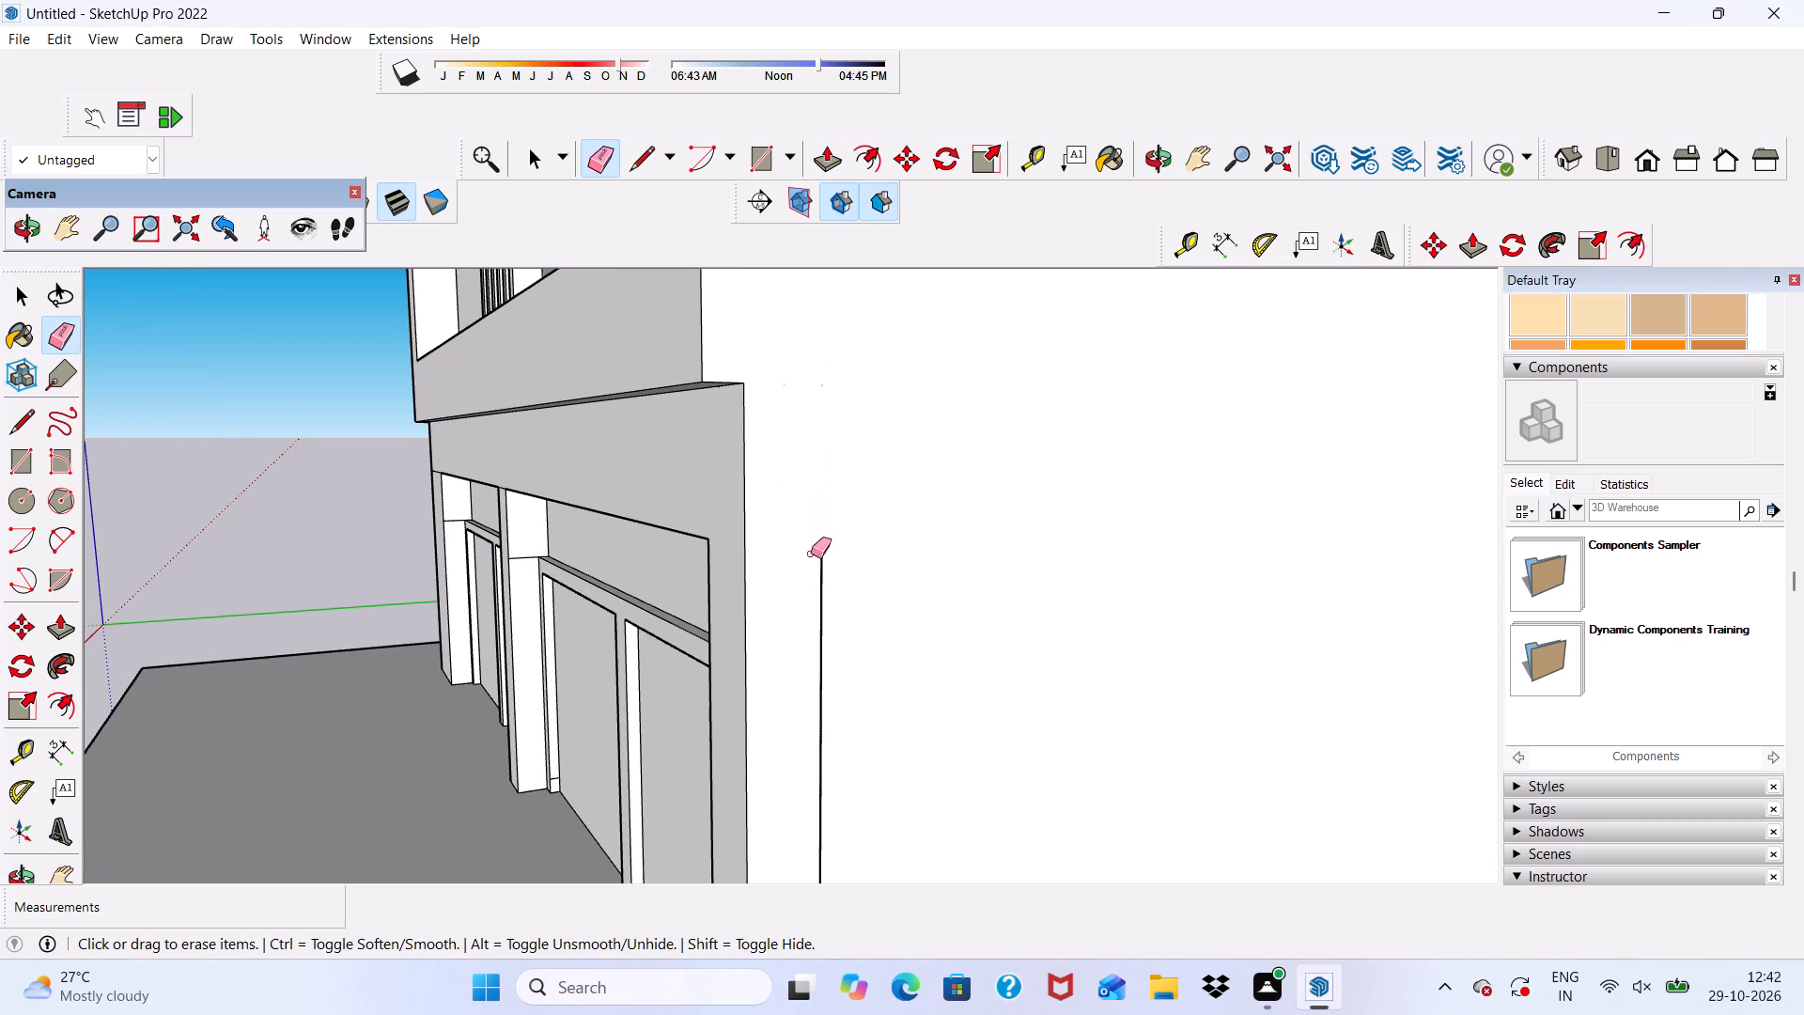
pyautogui.moveTo(811, 554); pyautogui.dragTo(823, 650)
# Erase the short horizontal seam on the central pier's side face towards the right-hand opening.
pyautogui.scroll(-12, 781, 437)
pyautogui.moveTo(750, 486); pyautogui.dragTo(1000, 430, button='middle')
pyautogui.scroll(-1, 770, 464)
pyautogui.scroll(17, 1000, 430)
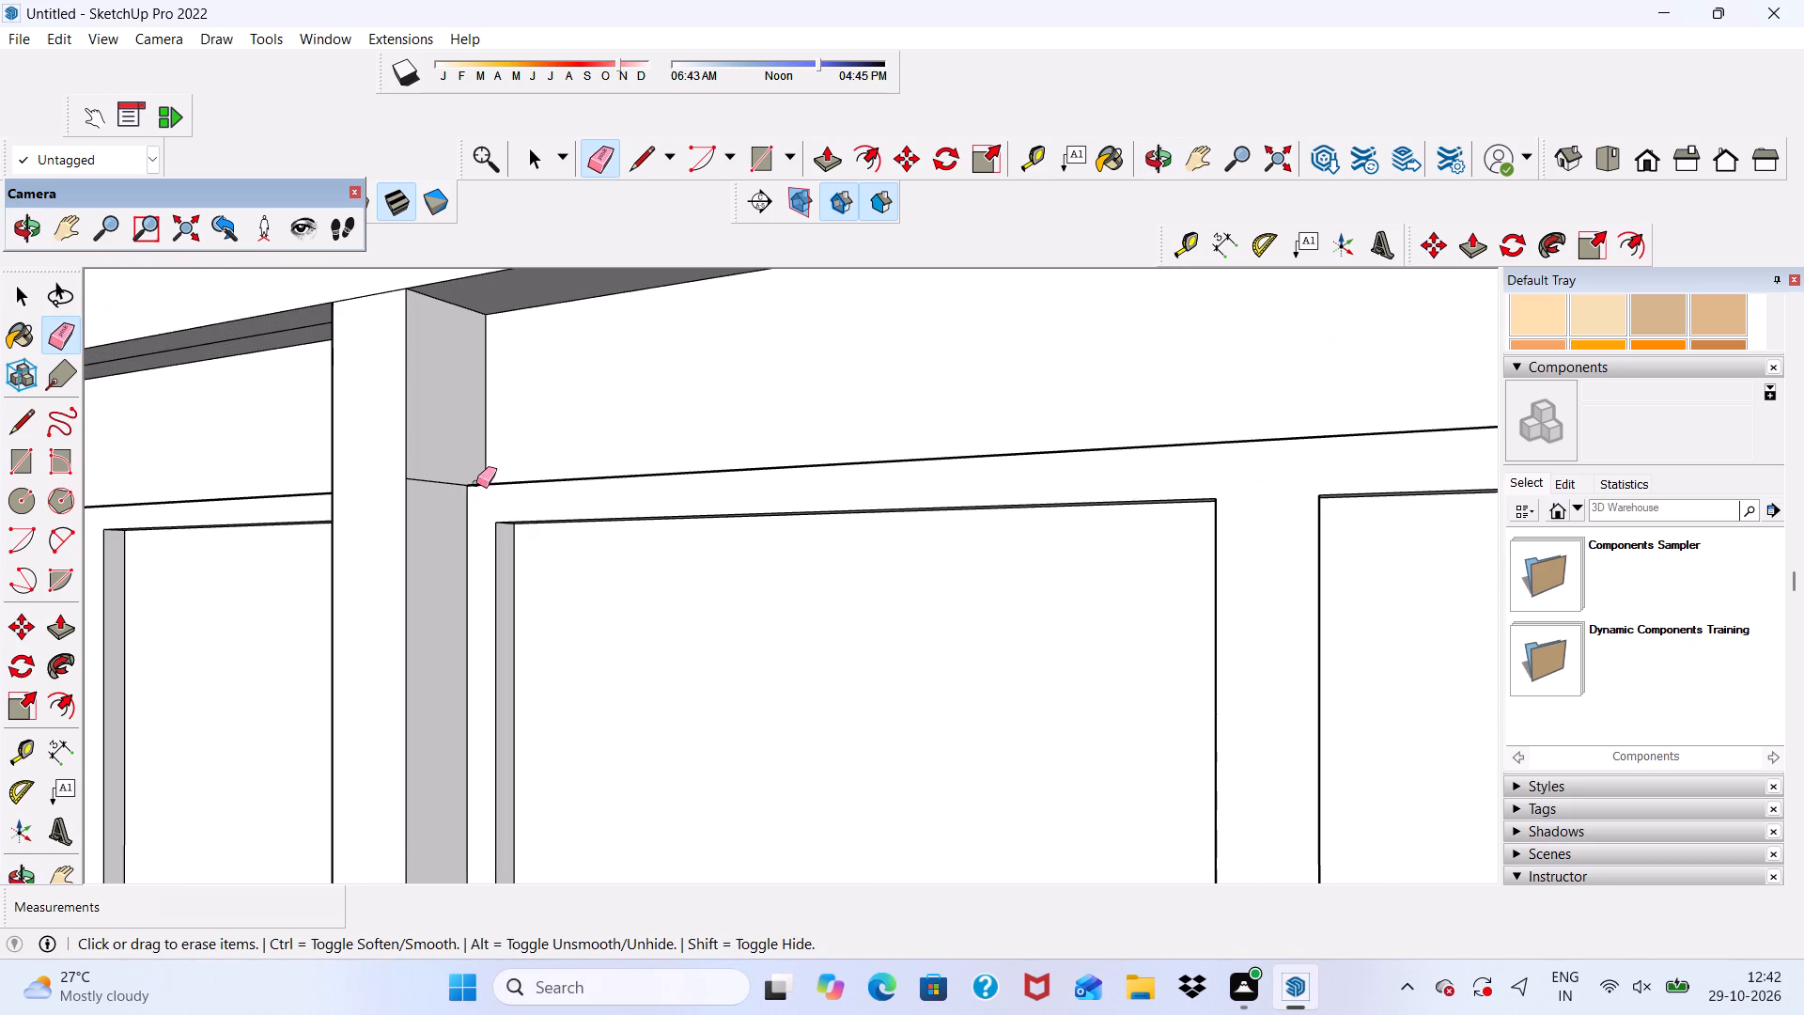
pyautogui.moveTo(443, 467); pyautogui.dragTo(409, 507)
# Erase the short leftover lines near the ground on the inner faces of the right-hand frame's two outer jambs.
pyautogui.scroll(-8, 471, 464)
pyautogui.scroll(9, 609, 742)
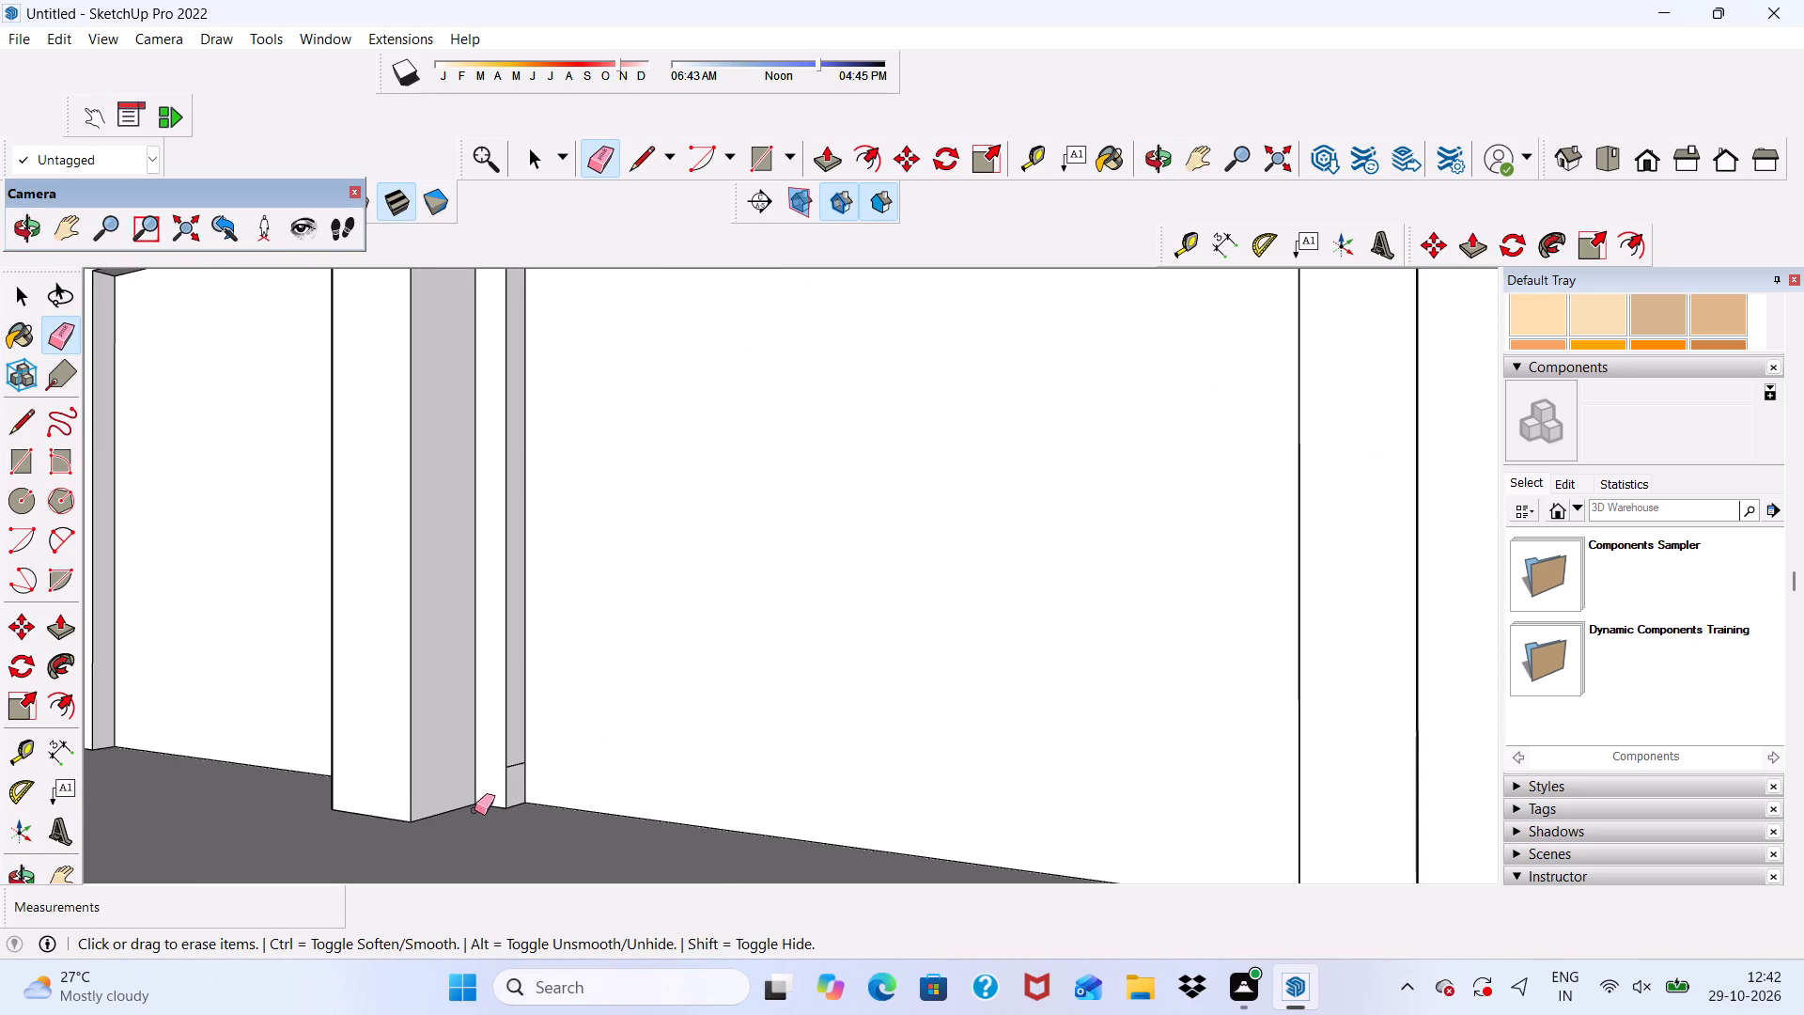
pyautogui.scroll(10, 474, 810)
pyautogui.moveTo(521, 730); pyautogui.dragTo(519, 749)
pyautogui.scroll(-8, 506, 739)
pyautogui.moveTo(491, 718); pyautogui.dragTo(509, 765, button='middle')
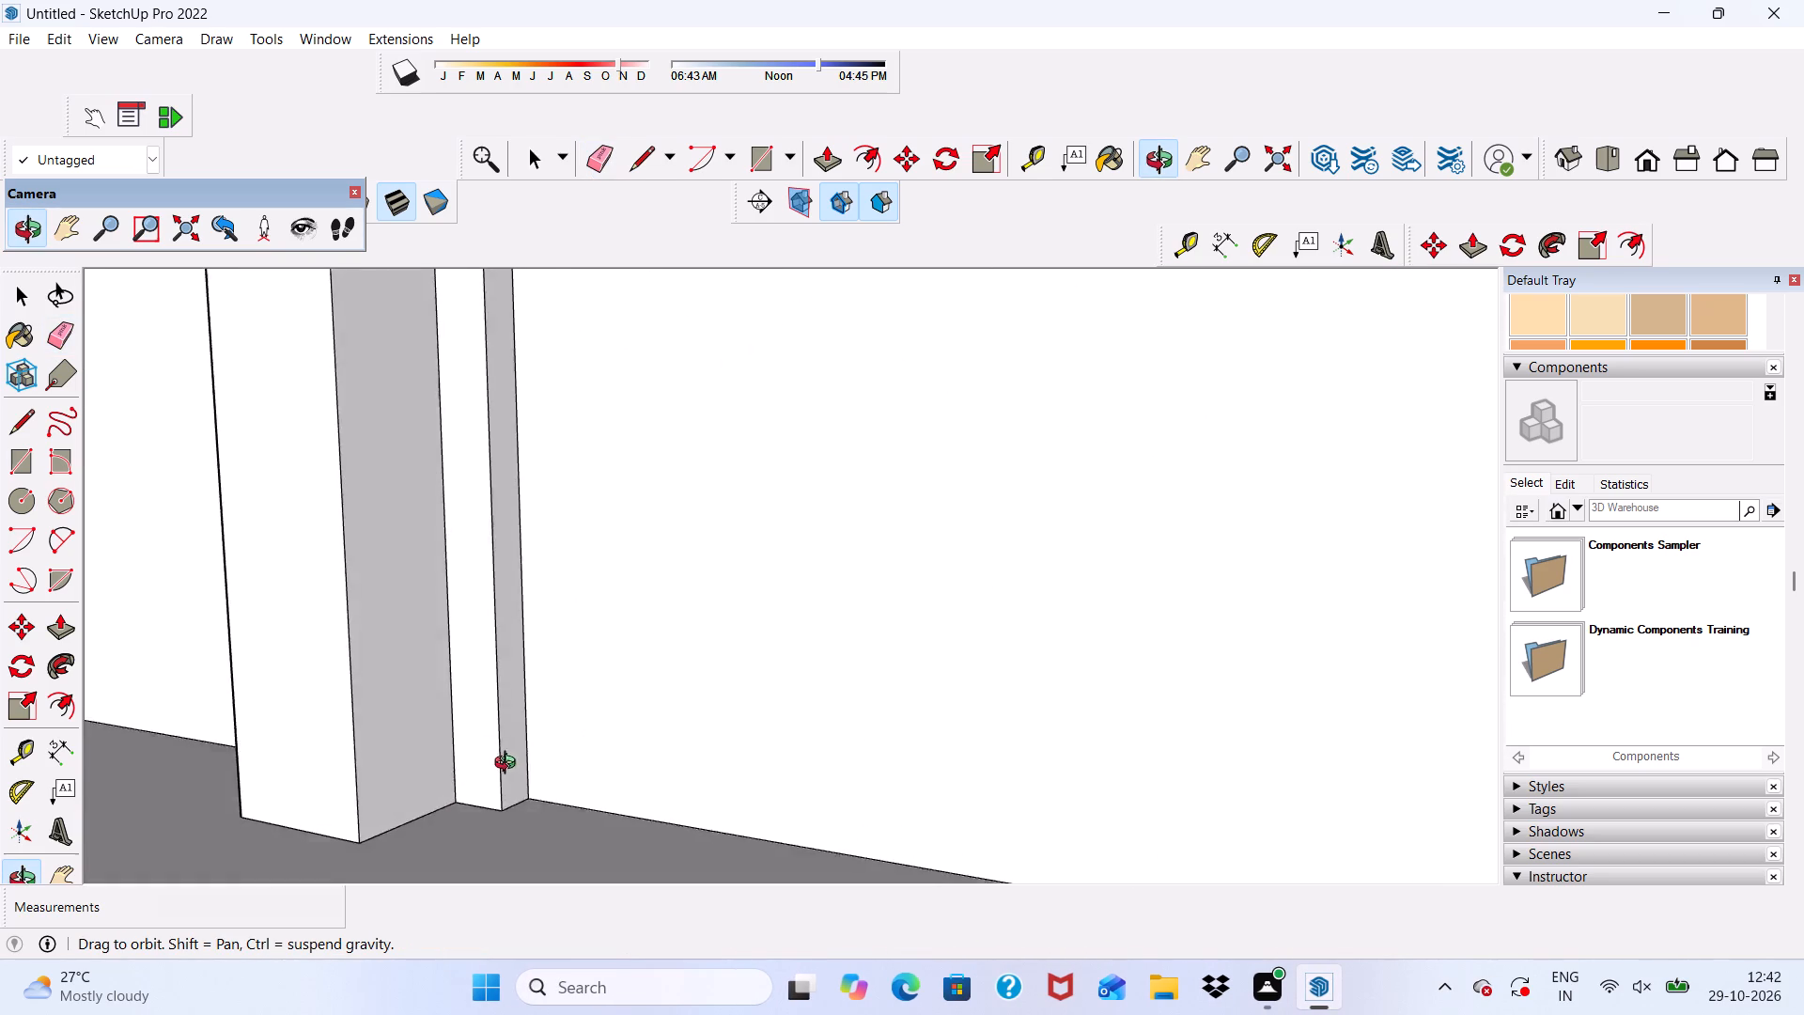
pyautogui.moveTo(509, 765); pyautogui.dragTo(1090, 739, button='middle')
pyautogui.scroll(5, 1127, 700)
pyautogui.scroll(5, 1179, 577)
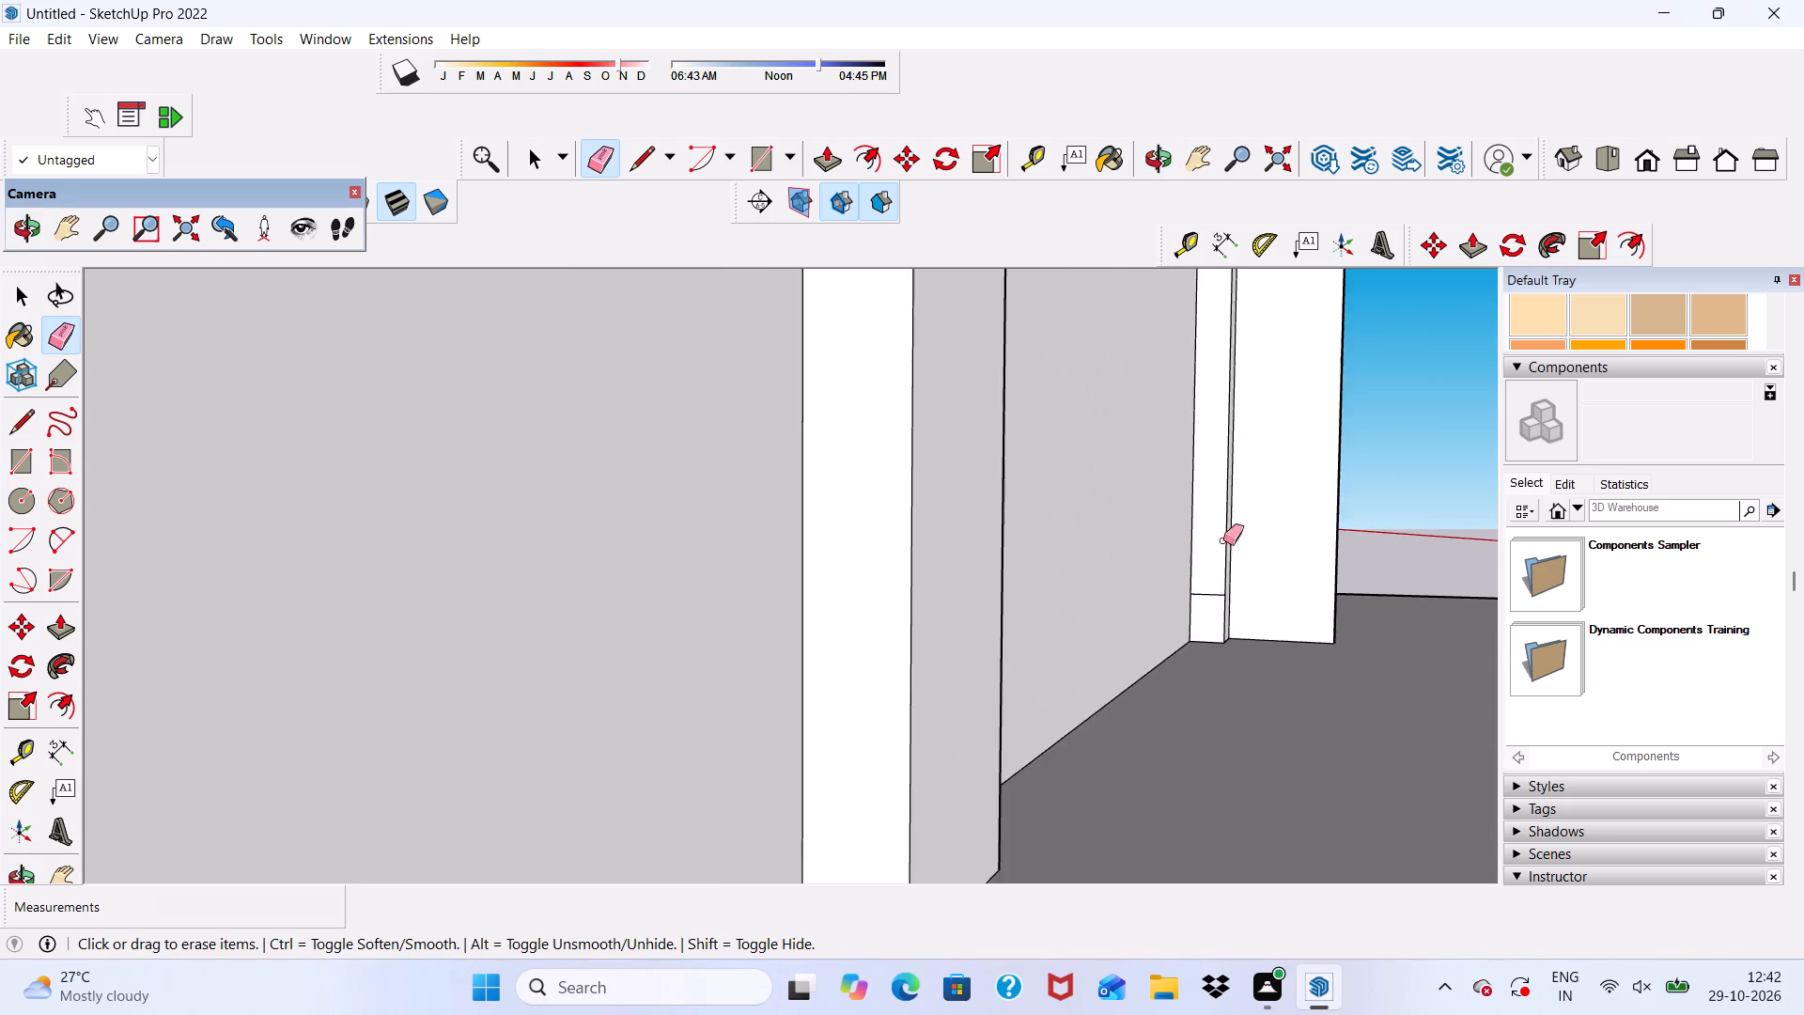
pyautogui.scroll(10, 1223, 540)
pyautogui.moveTo(1181, 626); pyautogui.dragTo(1179, 646)
pyautogui.scroll(-9, 1127, 551)
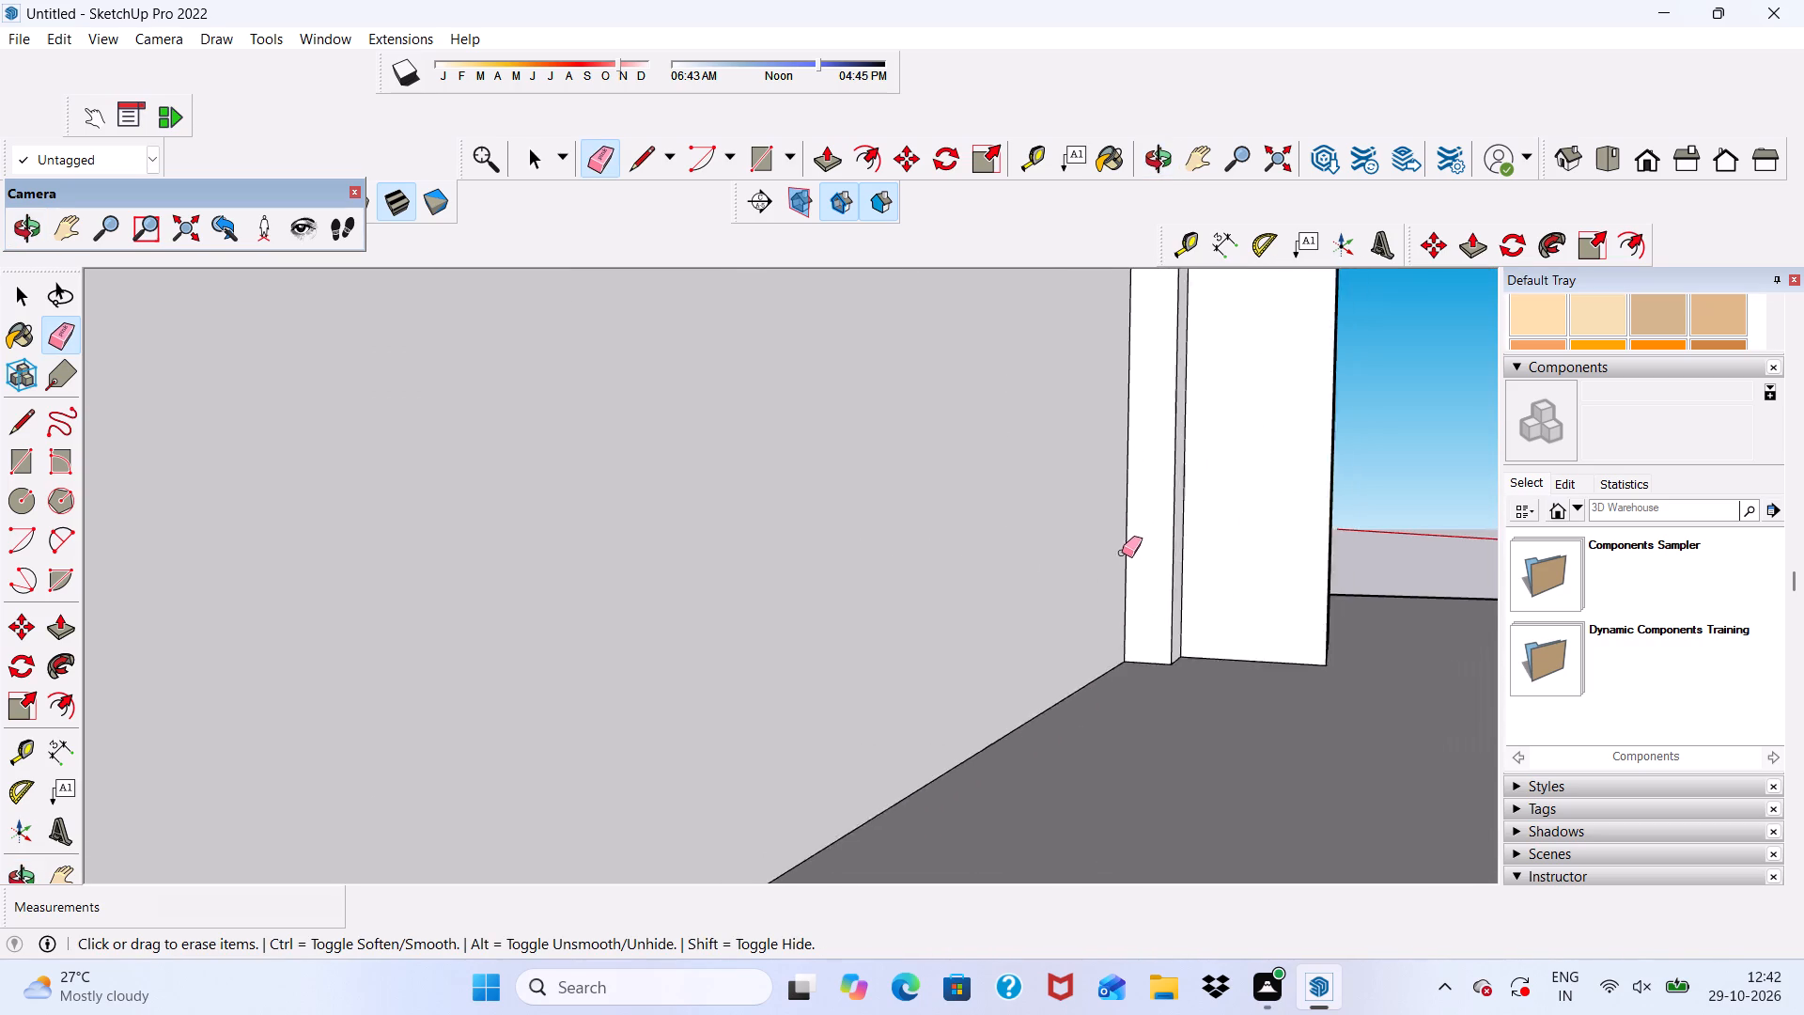
pyautogui.scroll(-9, 1122, 553)
pyautogui.moveTo(1097, 600); pyautogui.dragTo(793, 668, button='middle')
pyautogui.scroll(-10, 768, 650)
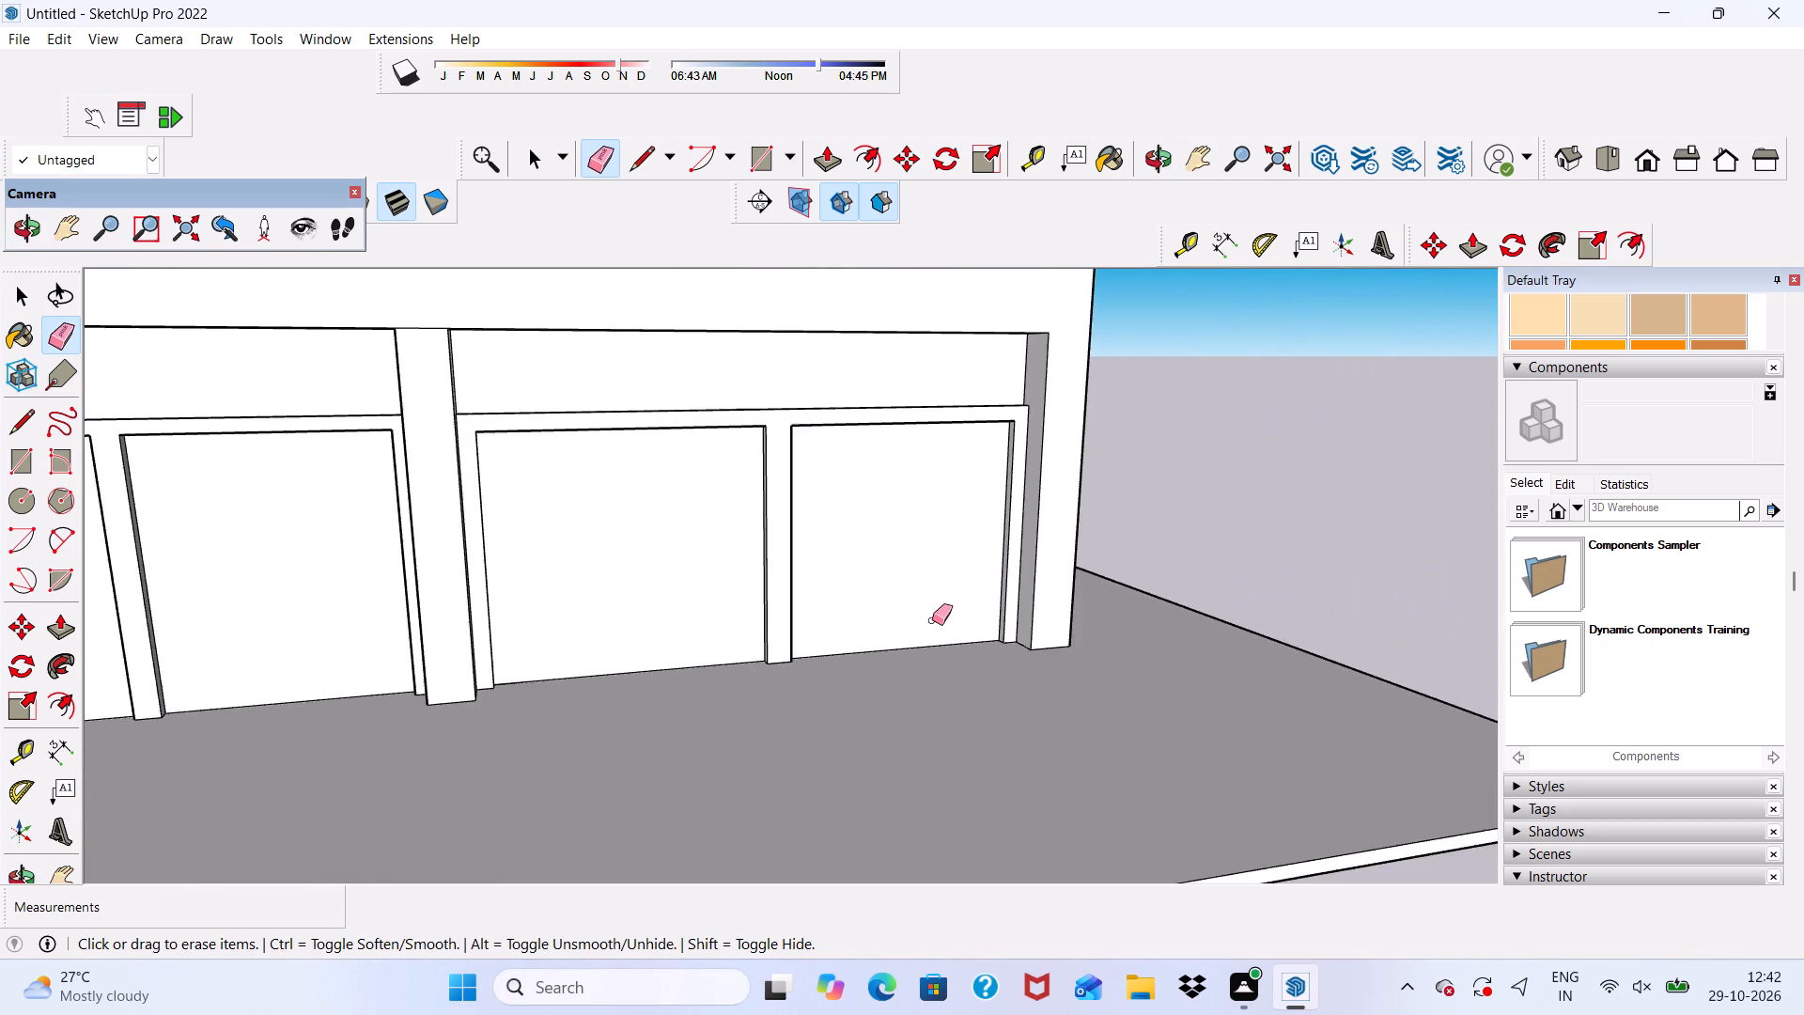
# Erase the short horizontal seam on the left-hand pier's inner side face, level with the frame's top.
pyautogui.scroll(-8, 932, 620)
pyautogui.moveTo(876, 658); pyautogui.dragTo(568, 611, button='middle')
pyautogui.scroll(3, 550, 558)
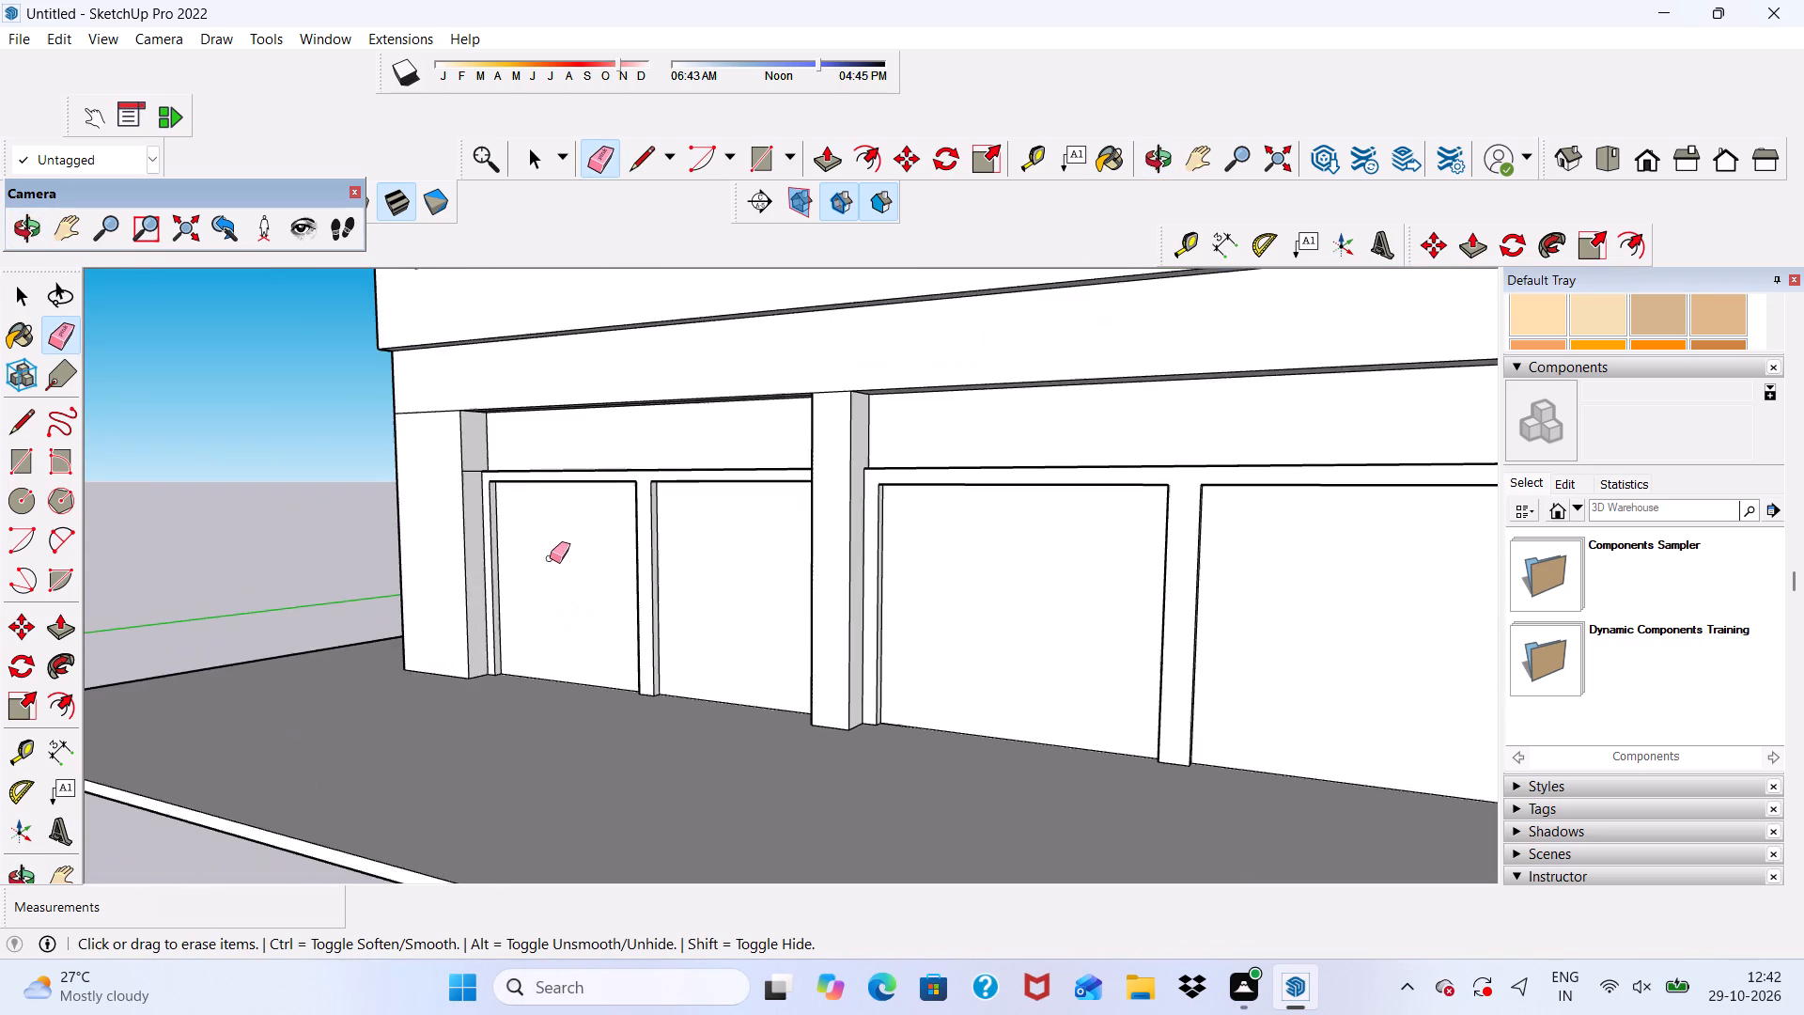
pyautogui.scroll(14, 550, 558)
pyautogui.click(448, 431)
pyautogui.click(447, 437)
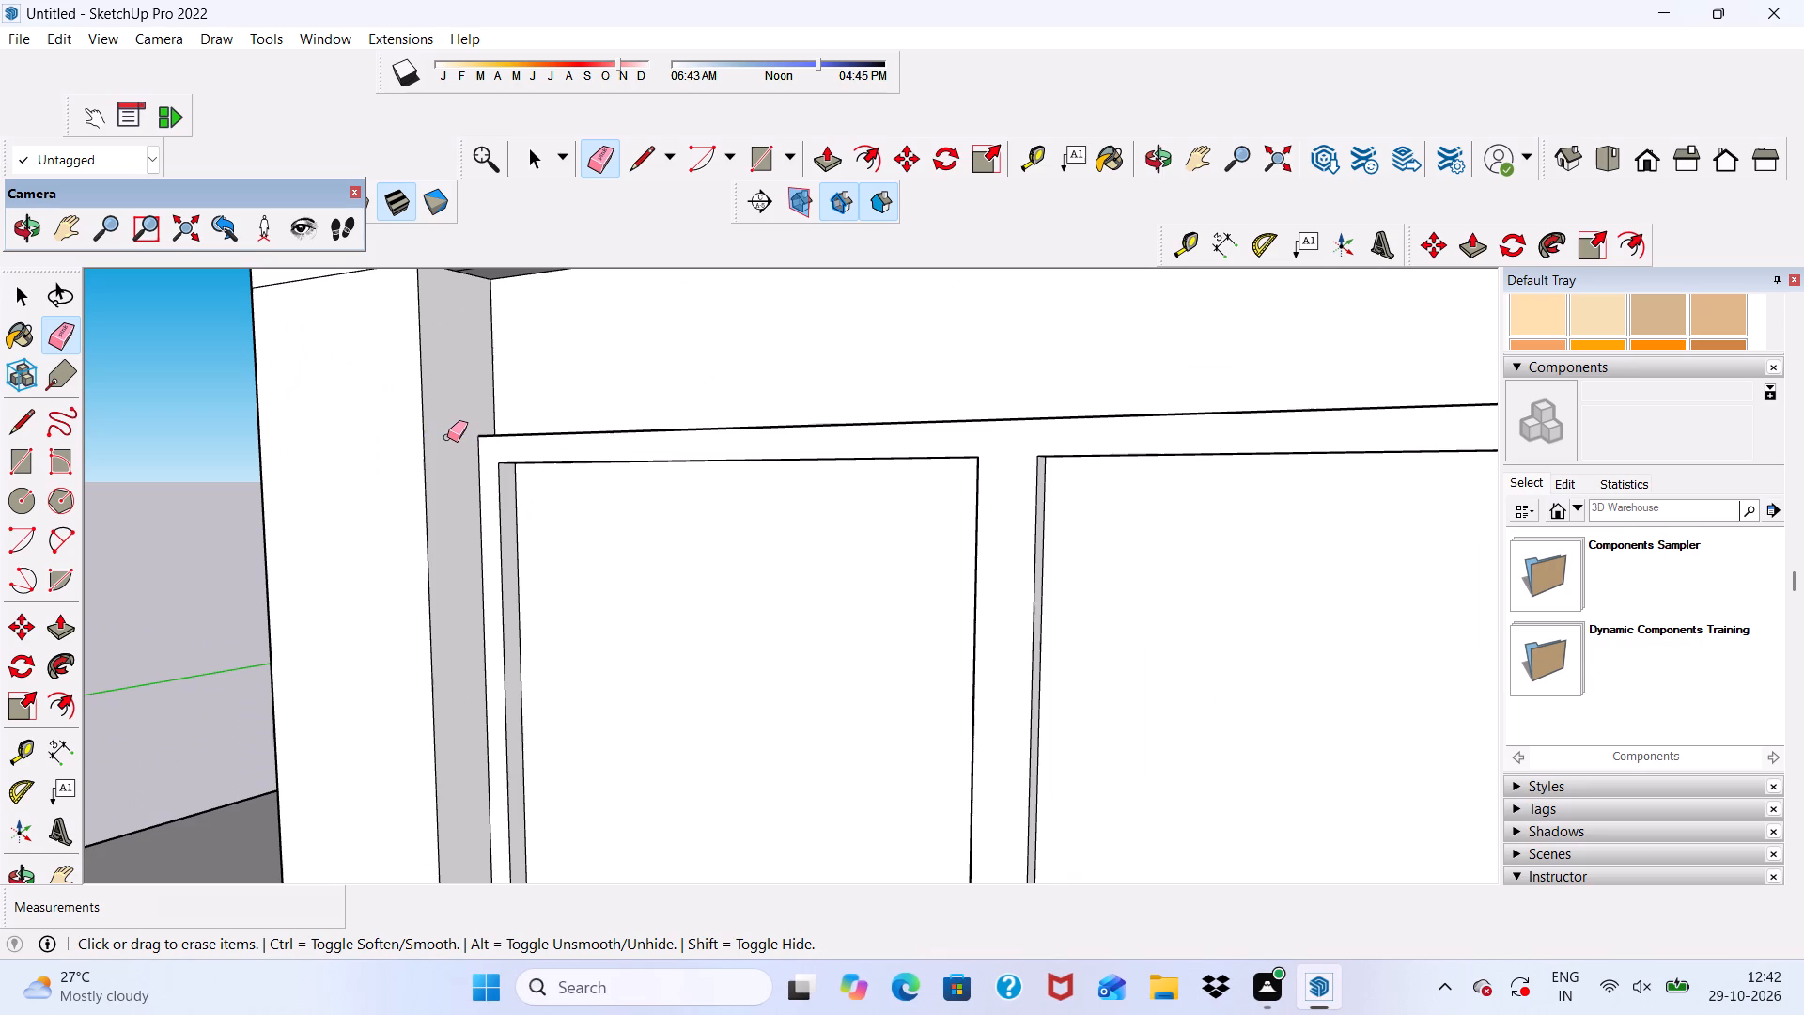
# Erase the short horizontal seam on the central pier's side face towards the left-hand opening.
pyautogui.scroll(-7, 447, 437)
pyautogui.moveTo(493, 562); pyautogui.dragTo(1014, 499, button='middle')
pyautogui.scroll(7, 1034, 469)
pyautogui.moveTo(1034, 459); pyautogui.dragTo(1039, 478)
pyautogui.scroll(-2, 985, 369)
pyautogui.scroll(-6, 975, 463)
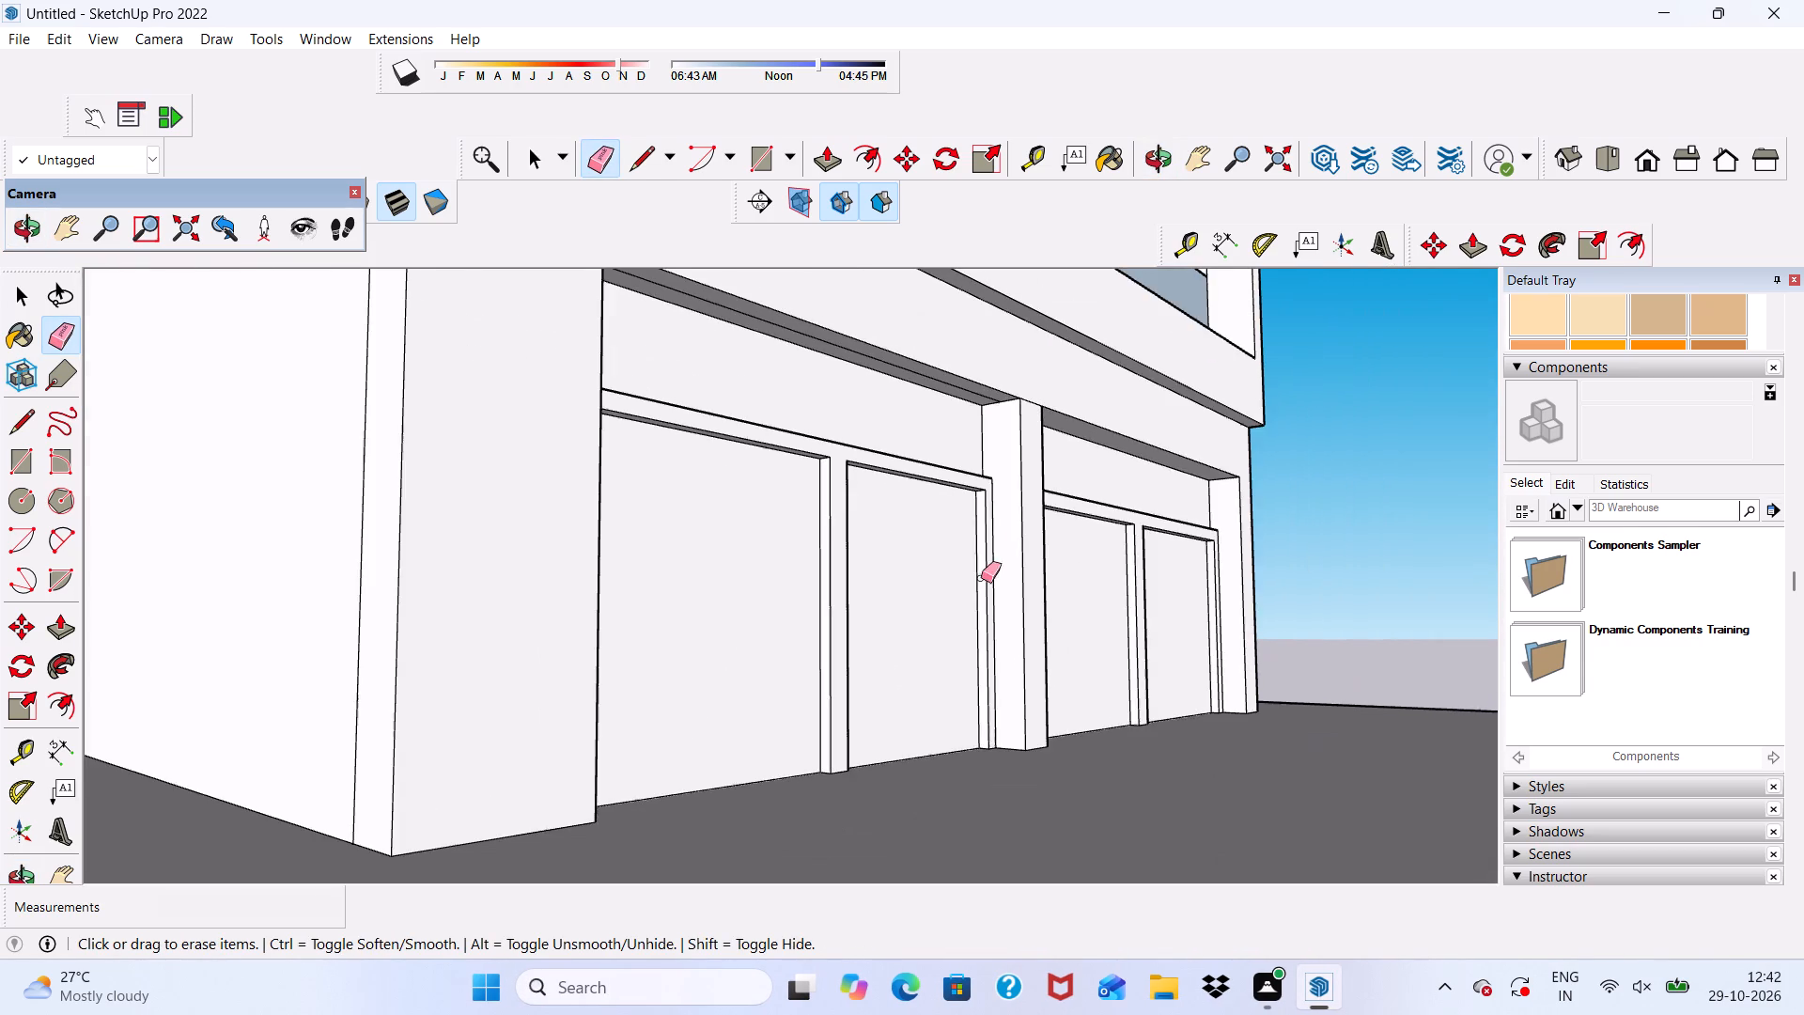
# Erase the long seam line running along the overhead band's underside above the left-hand opening.
pyautogui.moveTo(978, 514); pyautogui.dragTo(681, 505, button='middle')
pyautogui.scroll(-1, 627, 430)
pyautogui.scroll(7, 367, 388)
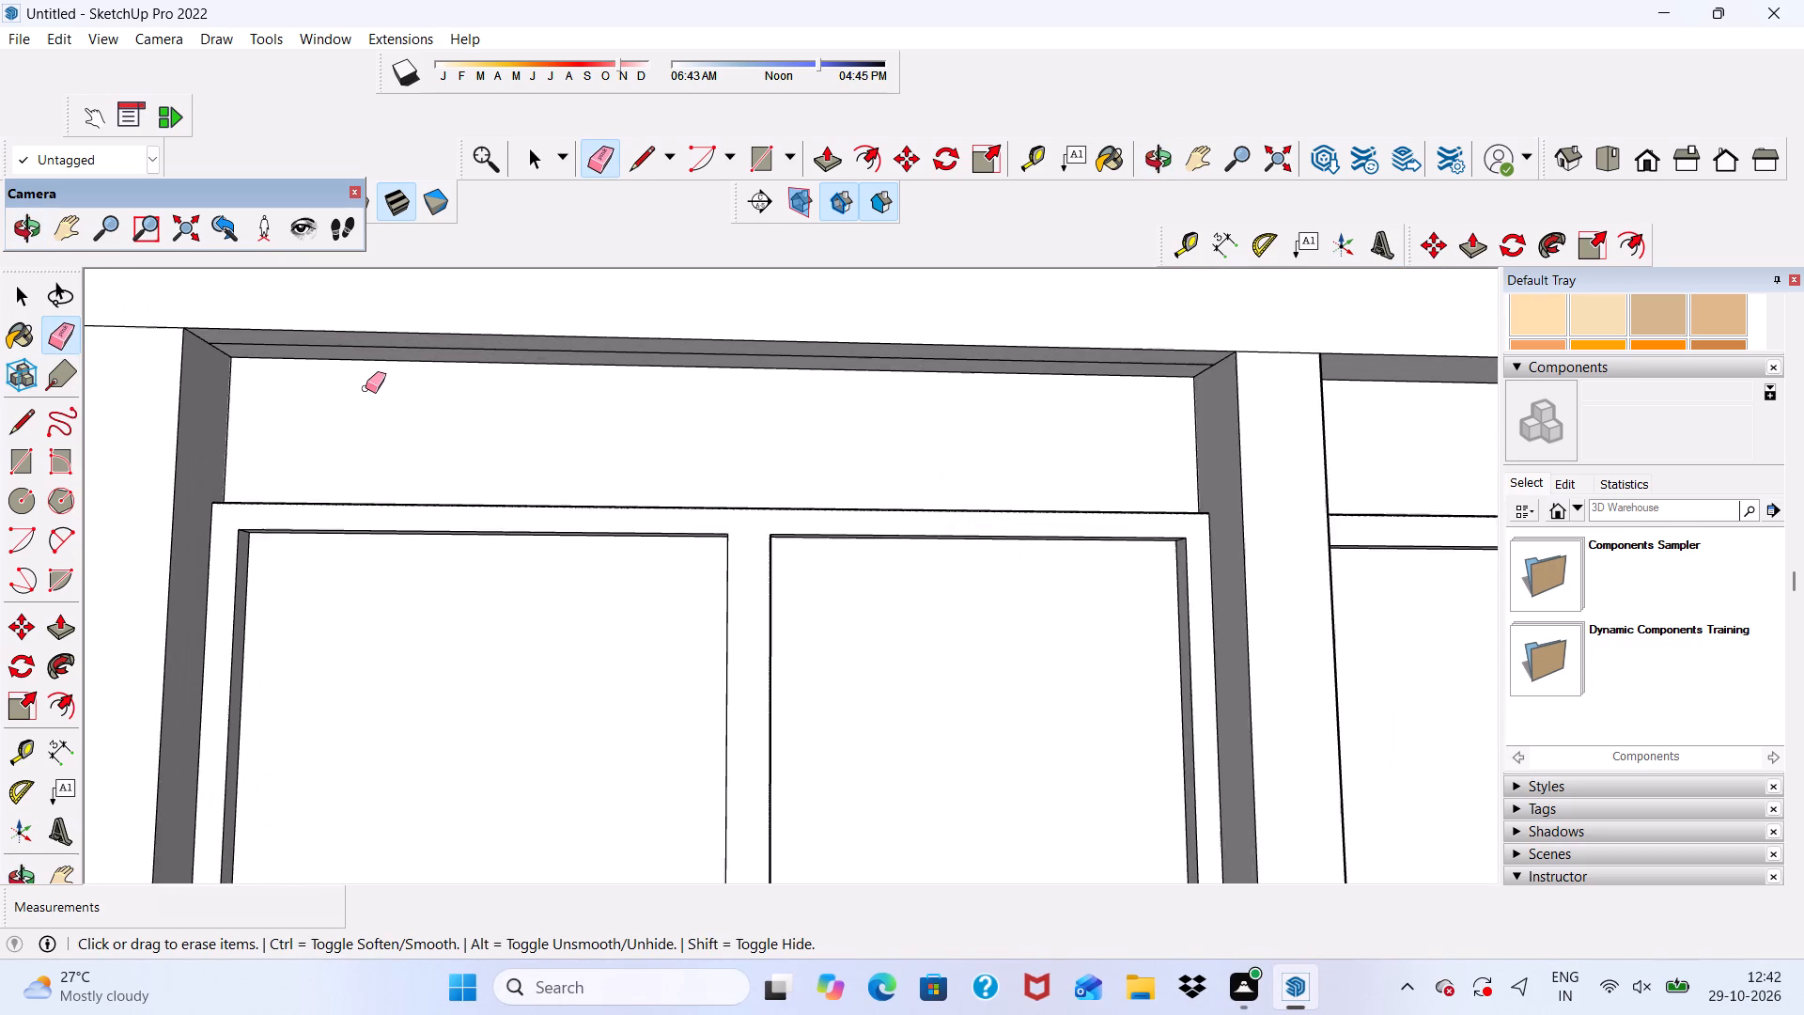
pyautogui.scroll(4, 365, 354)
pyautogui.click(366, 342)
pyautogui.scroll(-9, 366, 349)
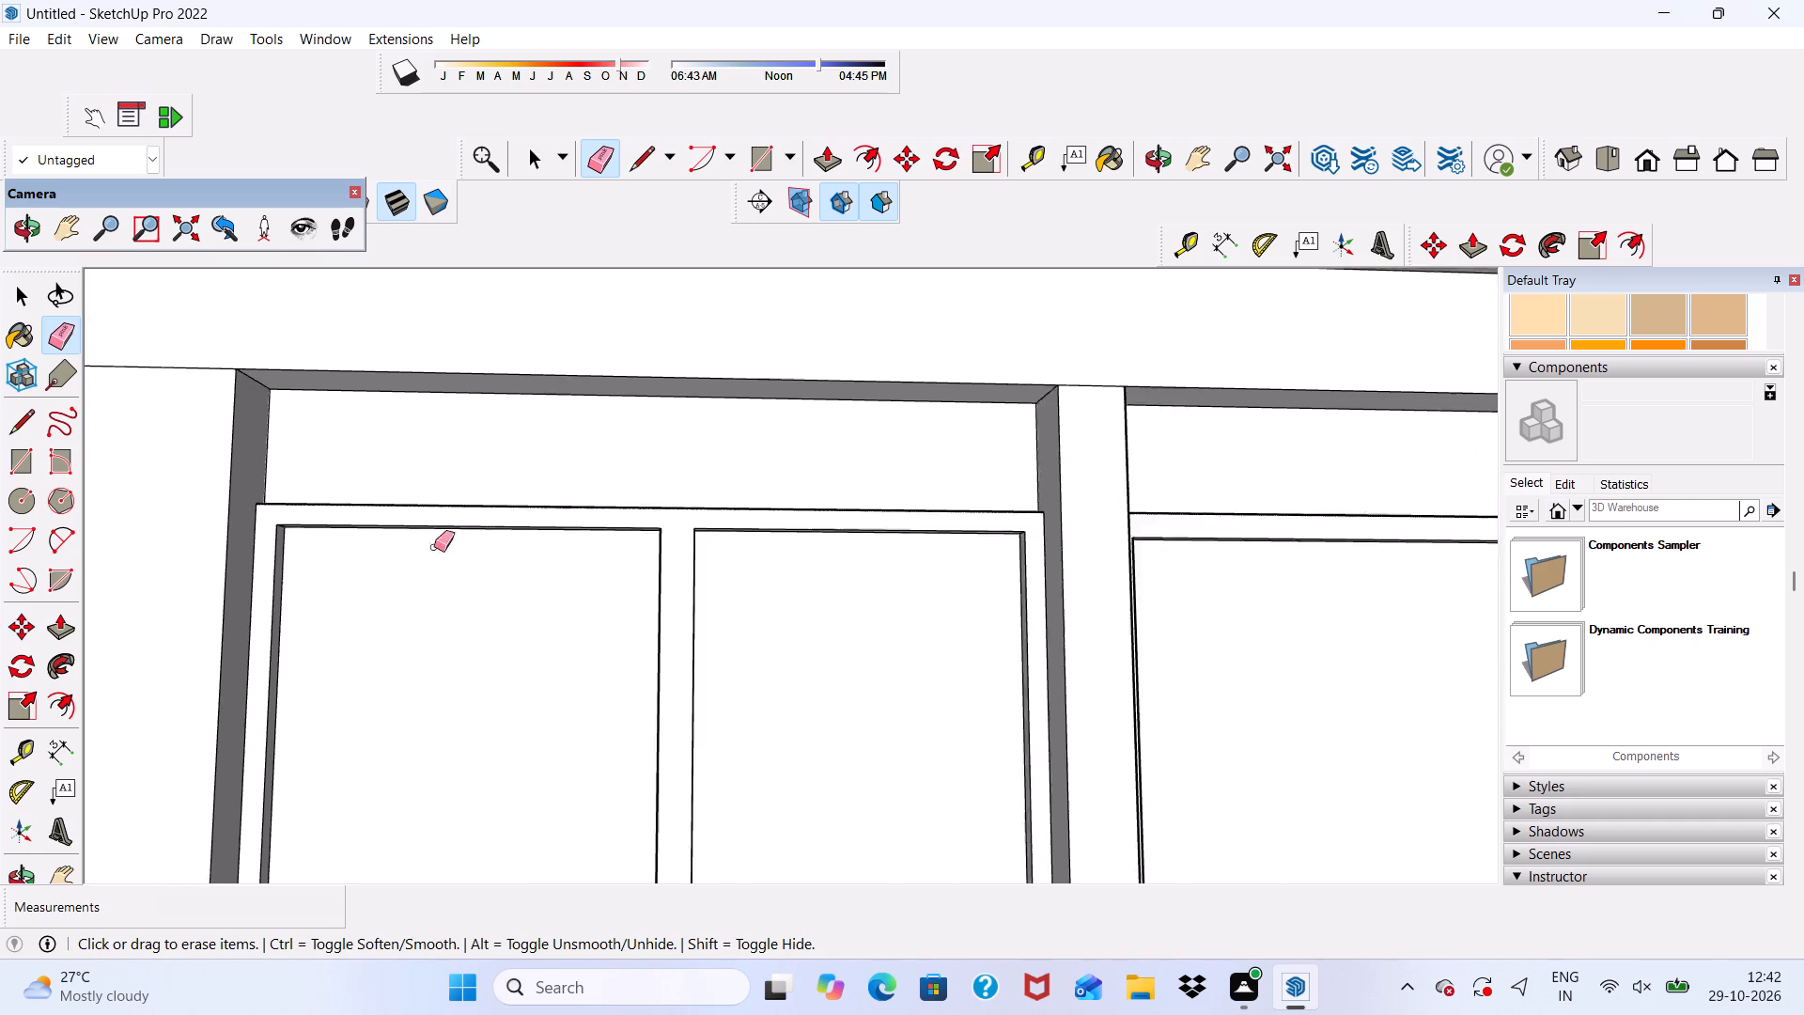
# Erase the horizontal seam on the front face between the left-hand pier and the overhead band.
pyautogui.scroll(-4, 434, 547)
pyautogui.moveTo(253, 460); pyautogui.dragTo(257, 499)
# Erase the leftover vertical and horizontal seam lines on the side wall behind the left-hand pier and band, including those level with the upper storey's base.
pyautogui.moveTo(255, 497); pyautogui.dragTo(645, 575, button='middle')
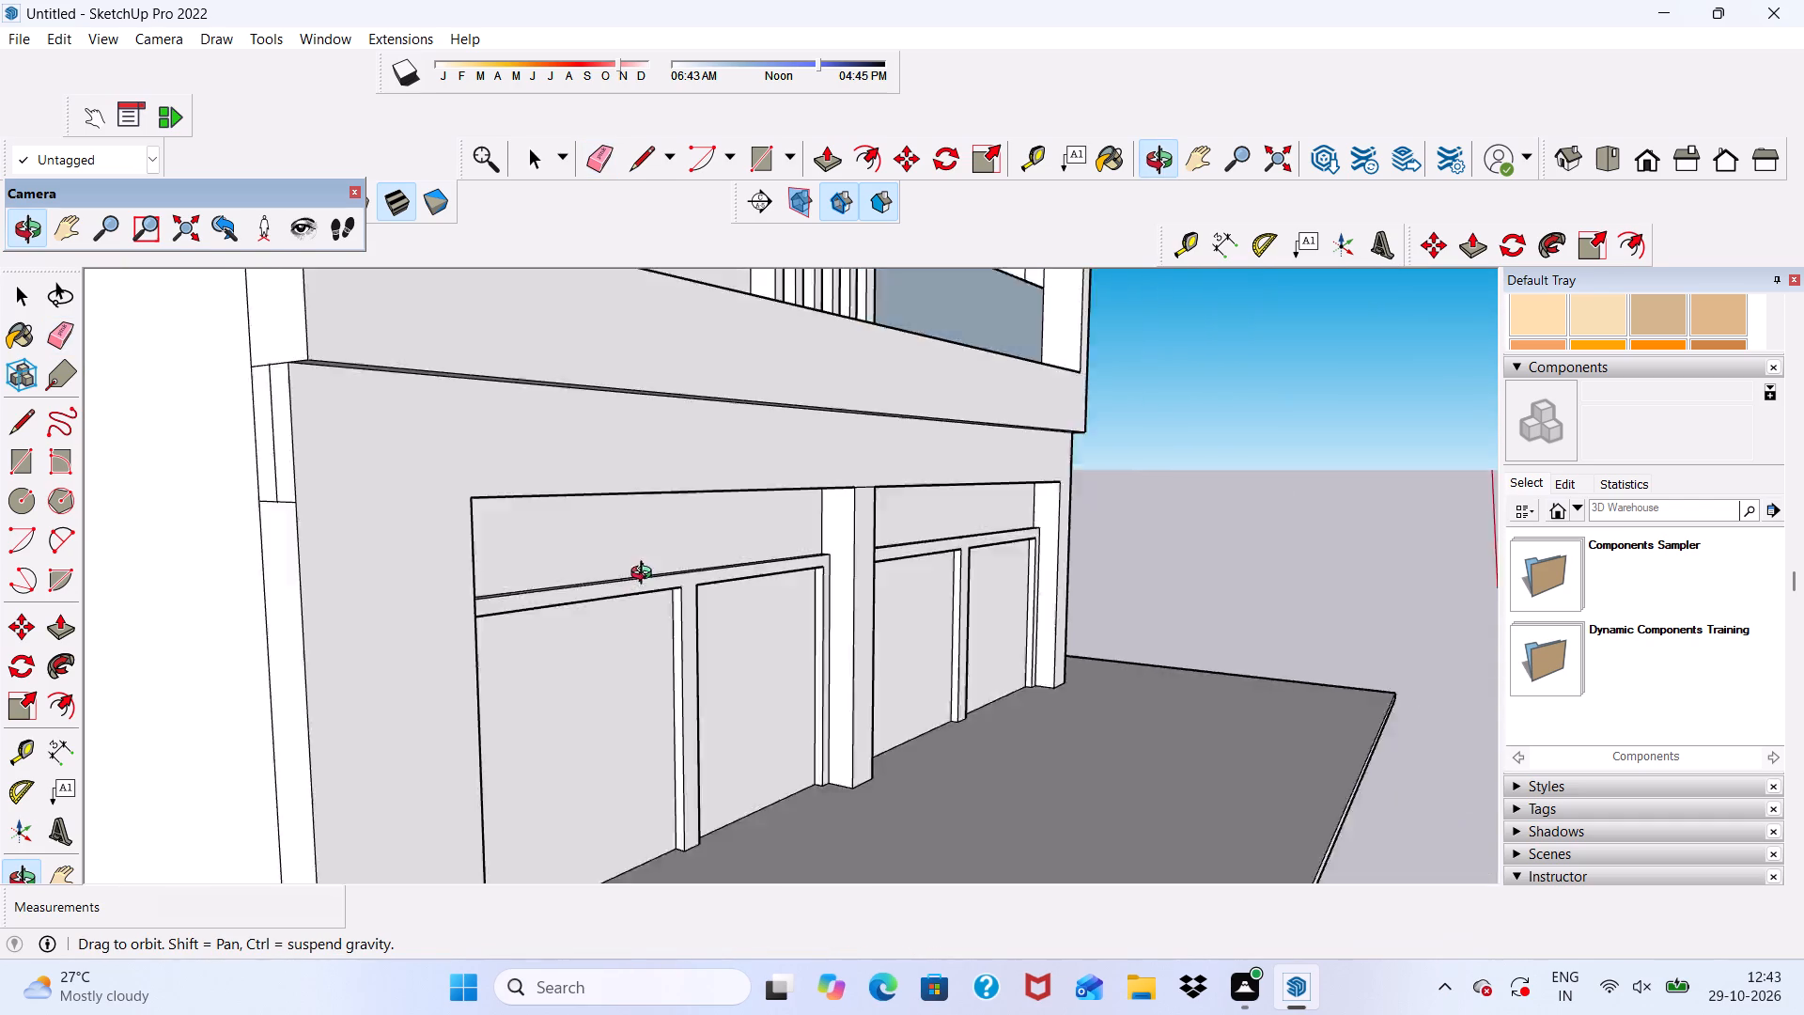
pyautogui.moveTo(645, 575); pyautogui.dragTo(692, 581, button='middle')
pyautogui.scroll(5, 490, 510)
pyautogui.moveTo(448, 391); pyautogui.dragTo(470, 564)
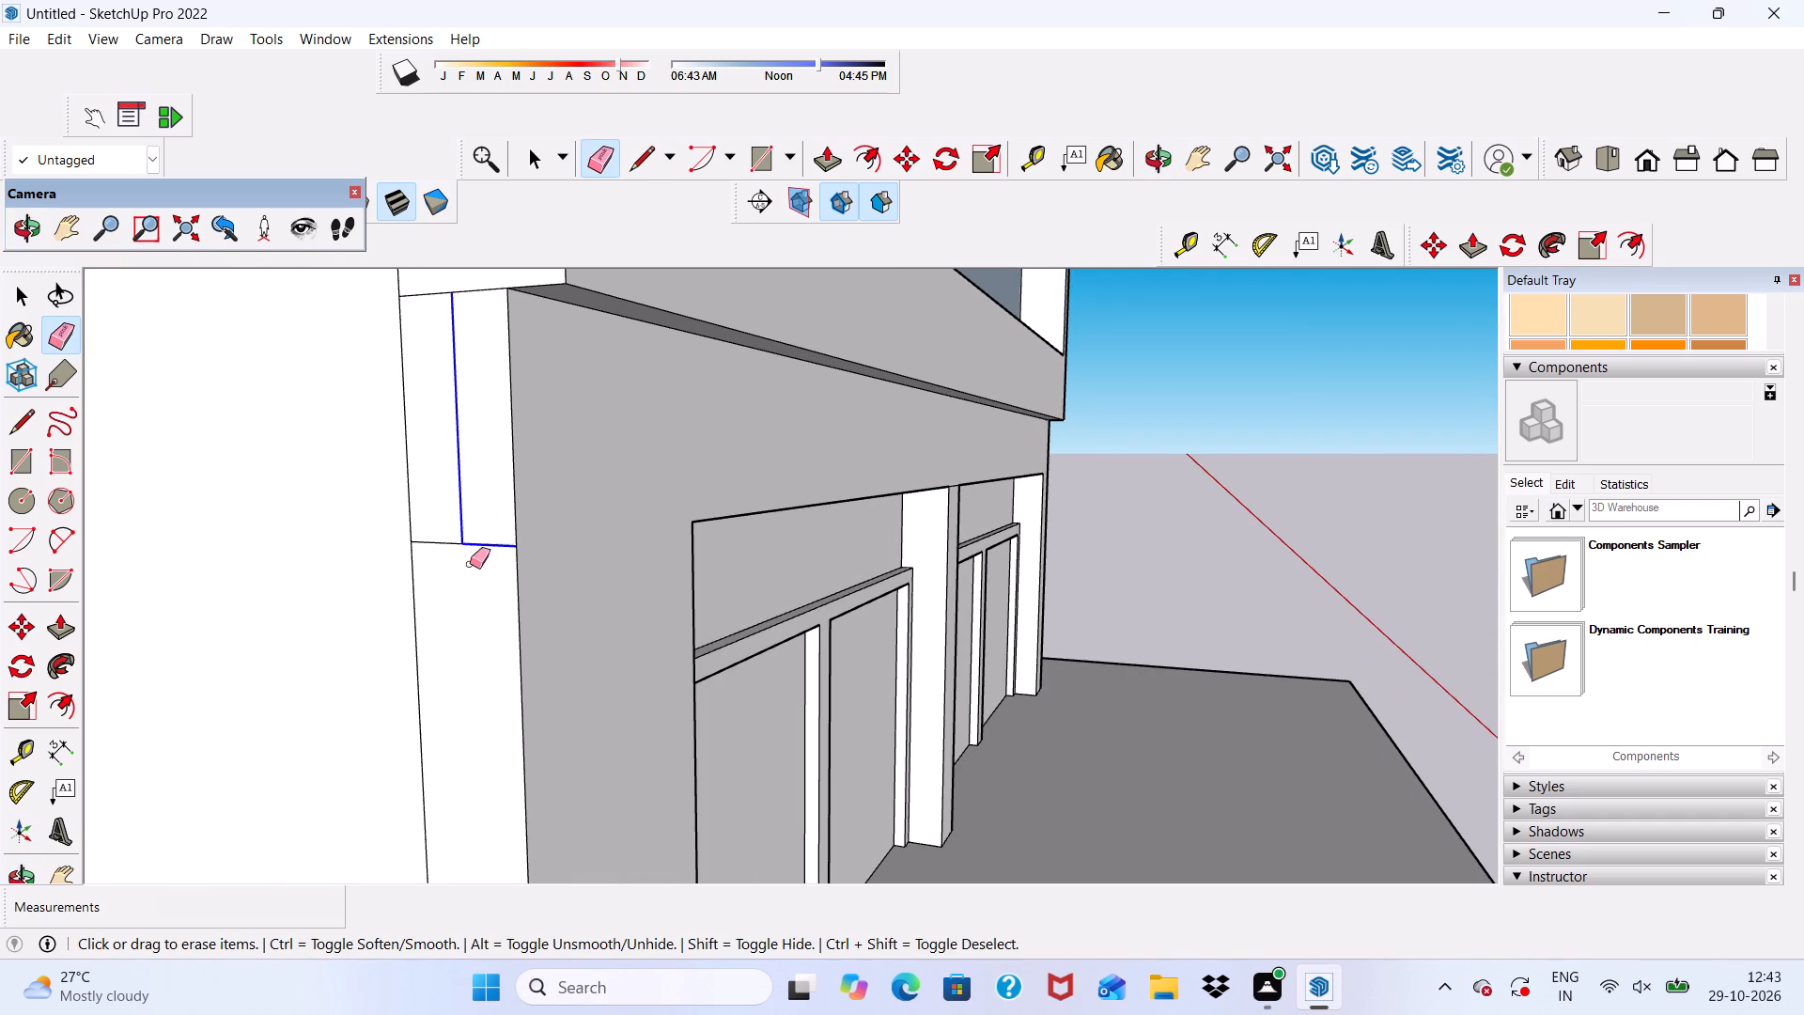
pyautogui.moveTo(470, 564); pyautogui.dragTo(470, 565)
pyautogui.moveTo(449, 532); pyautogui.dragTo(442, 556)
pyautogui.moveTo(434, 283); pyautogui.dragTo(433, 304)
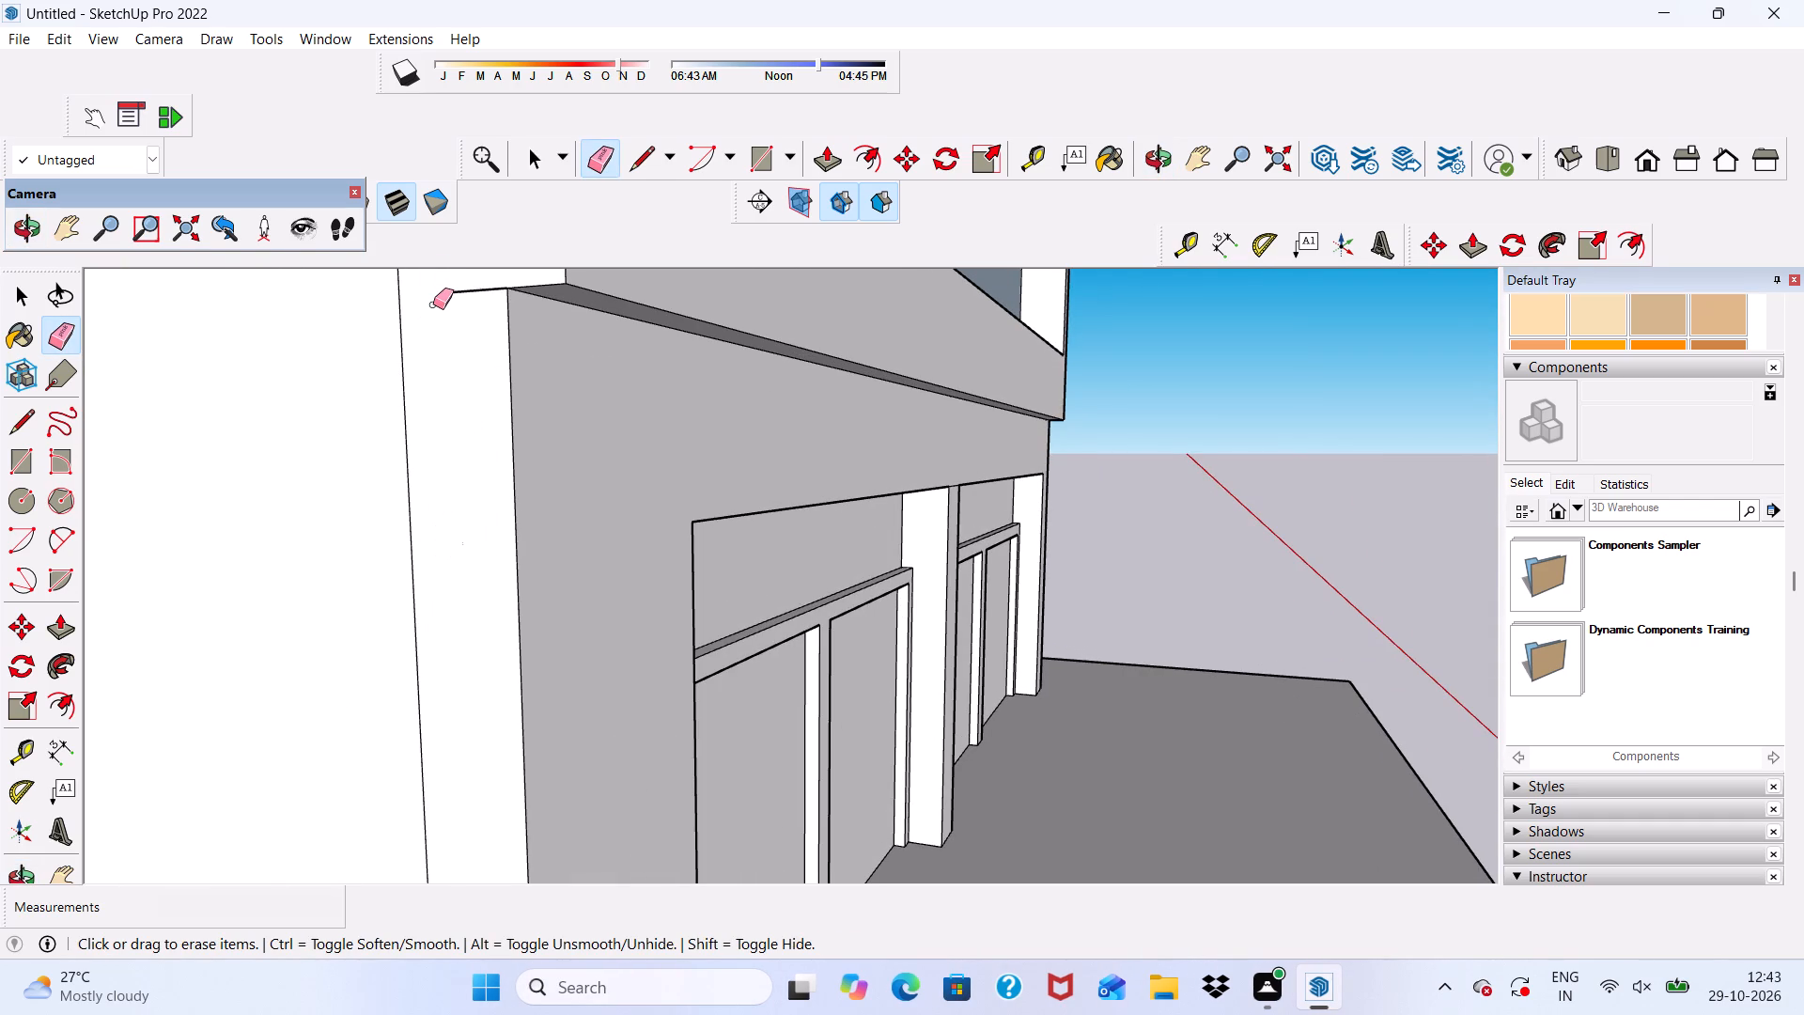
pyautogui.scroll(-5, 431, 305)
pyautogui.scroll(7, 436, 303)
pyautogui.moveTo(462, 286); pyautogui.dragTo(465, 318)
pyautogui.scroll(-10, 481, 294)
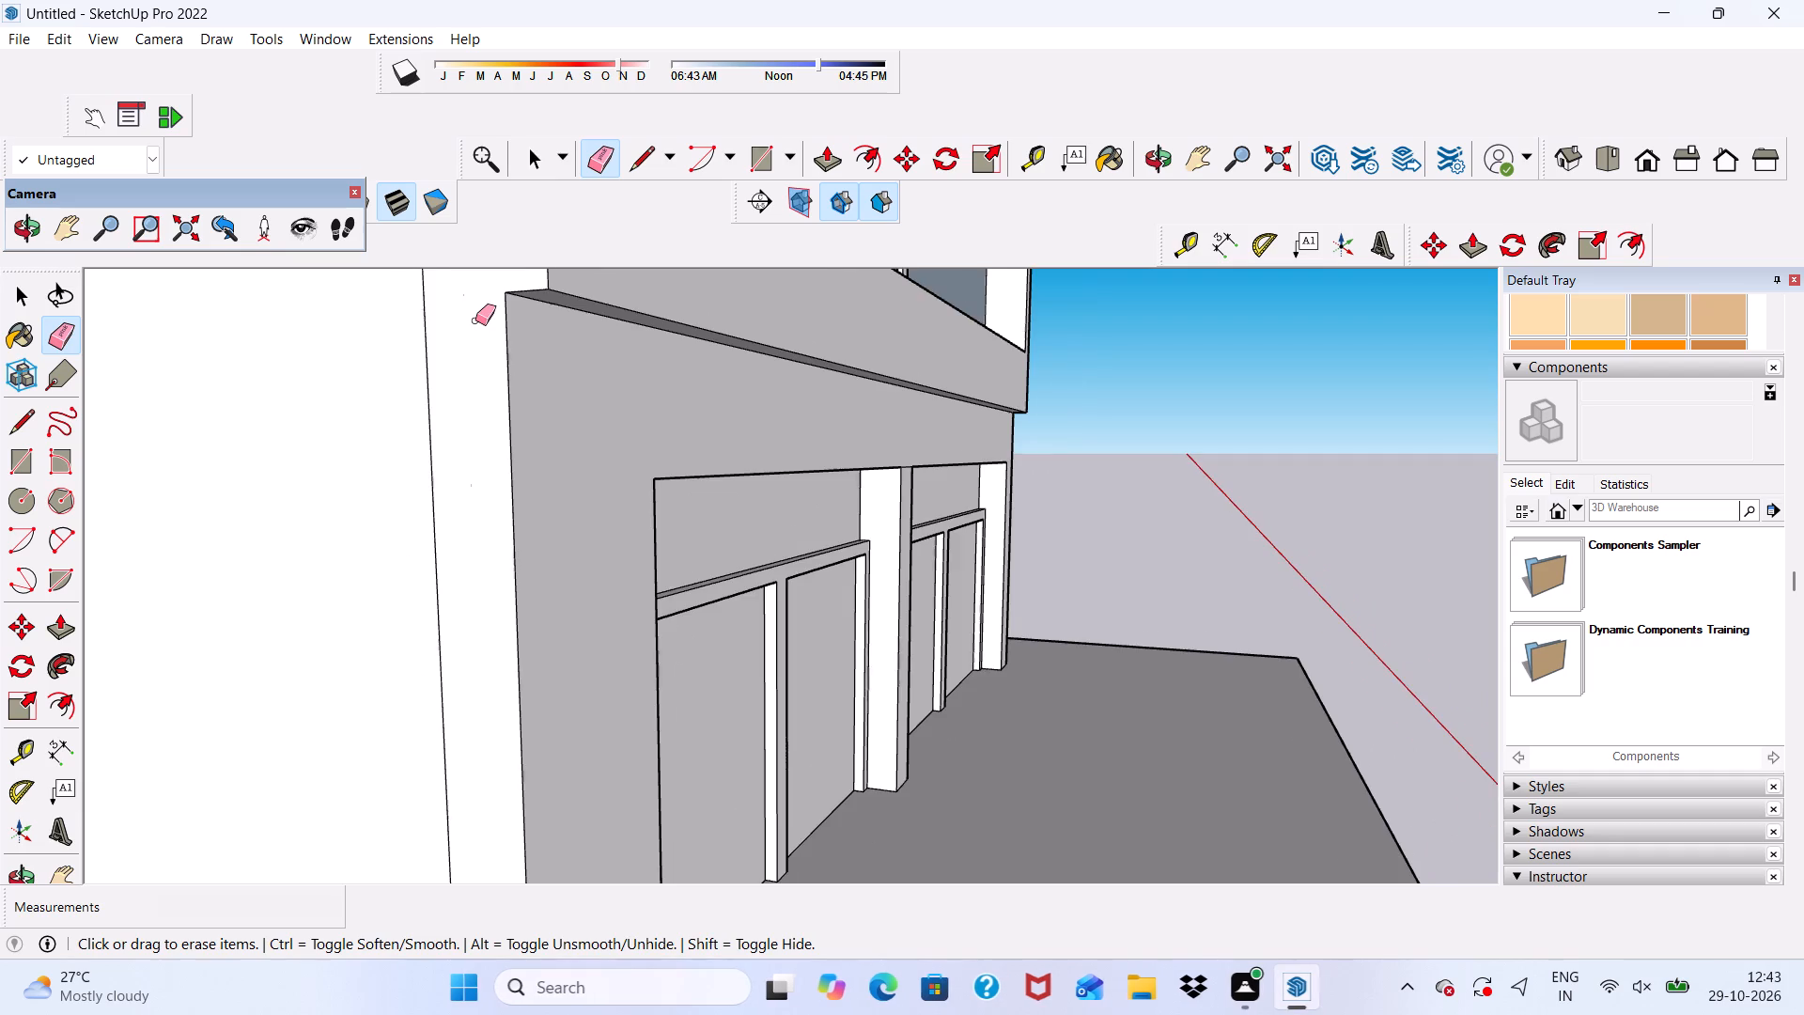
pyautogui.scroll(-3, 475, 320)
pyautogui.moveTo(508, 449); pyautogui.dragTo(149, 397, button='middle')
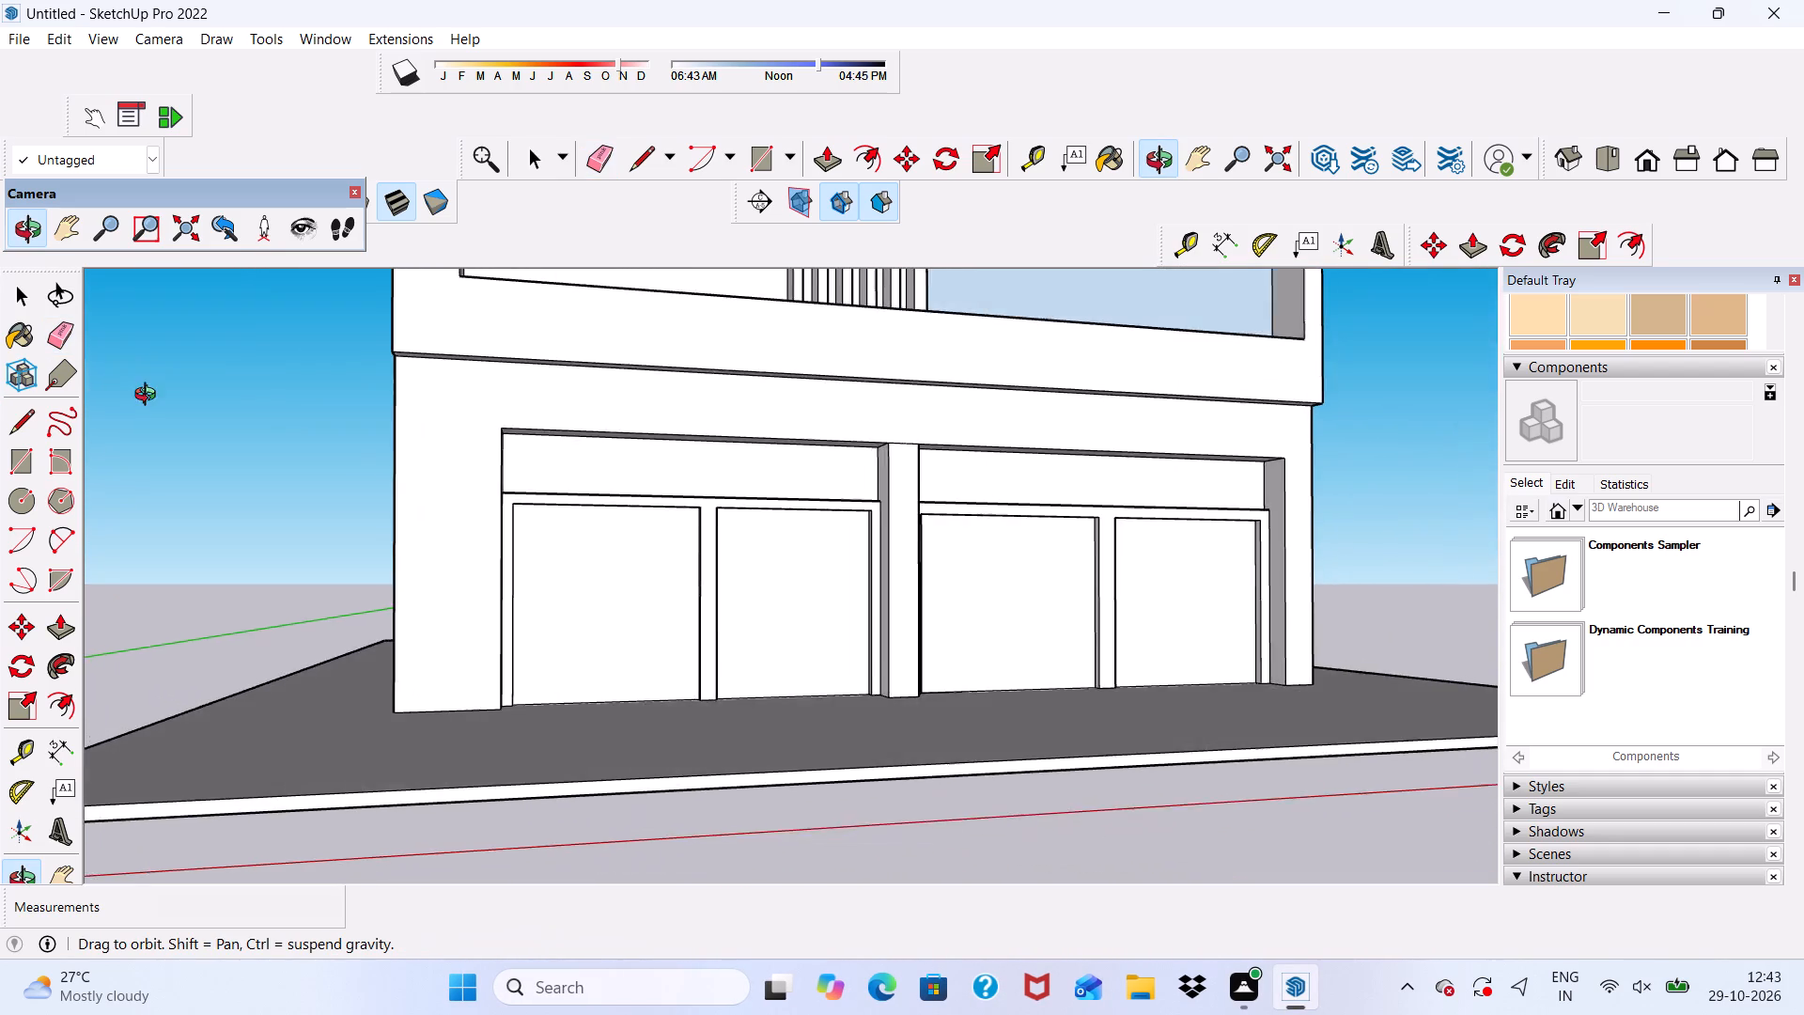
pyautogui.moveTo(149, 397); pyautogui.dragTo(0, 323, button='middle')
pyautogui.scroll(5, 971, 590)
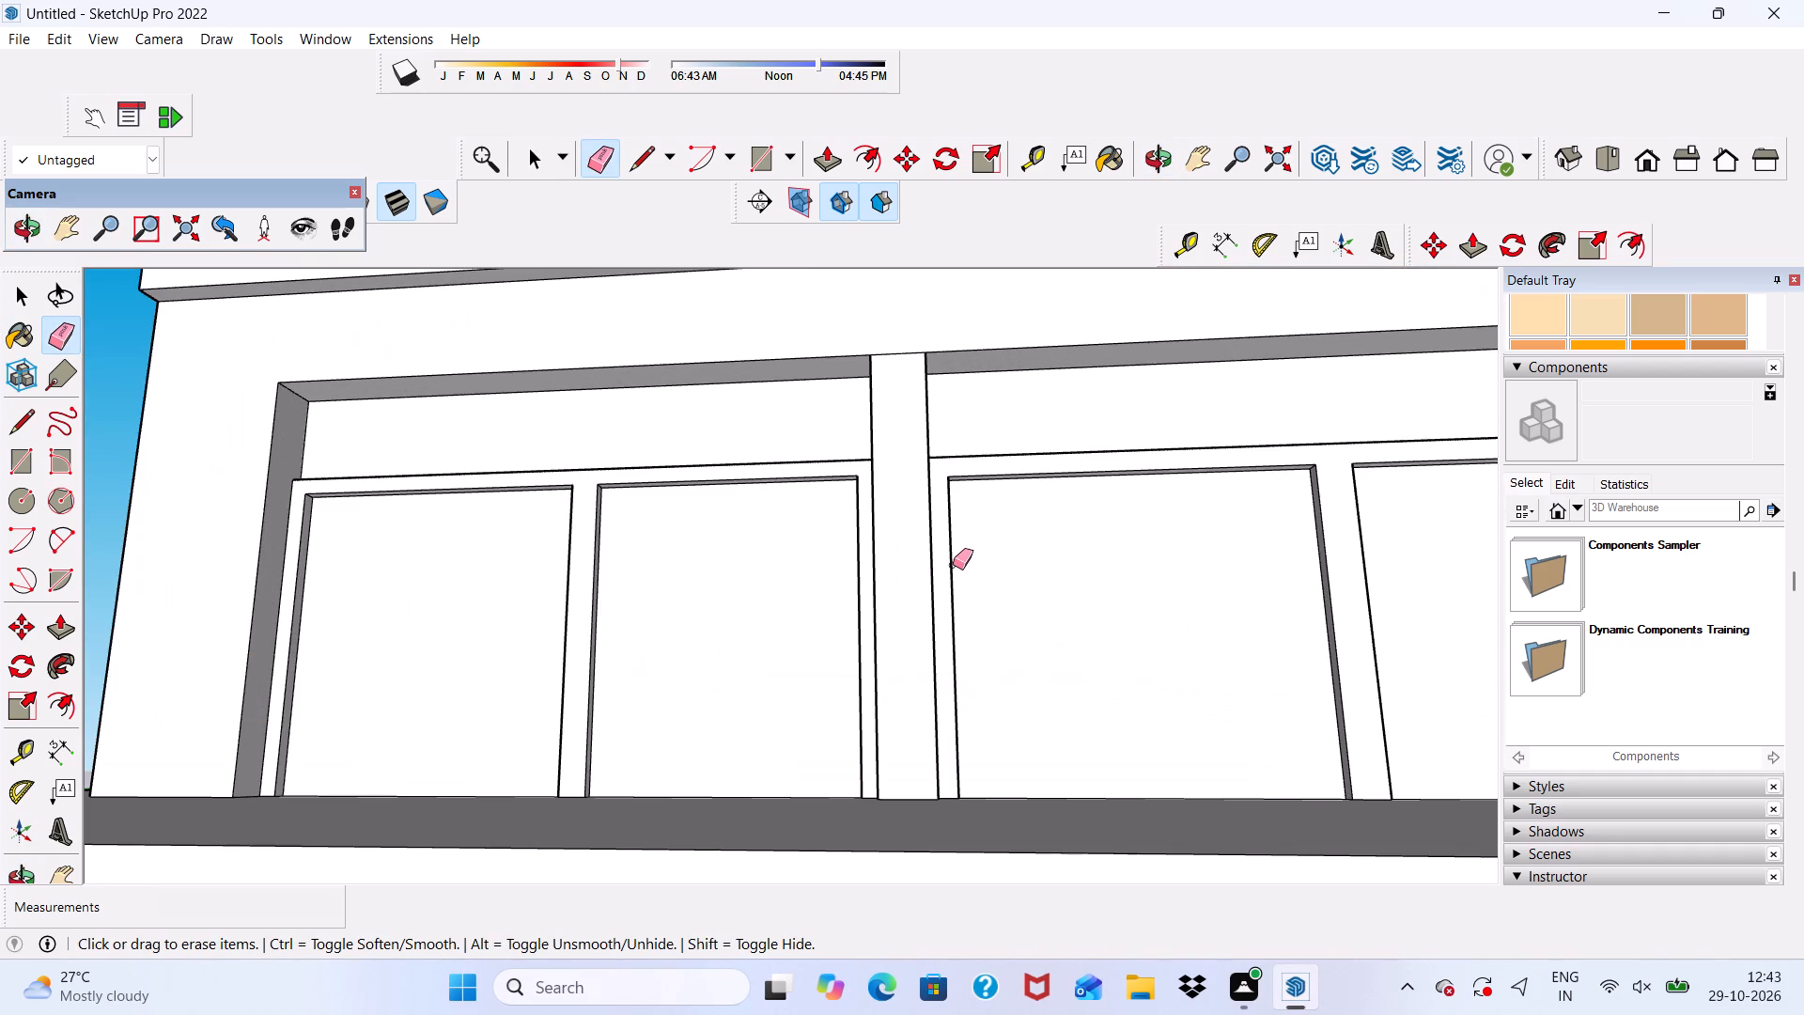
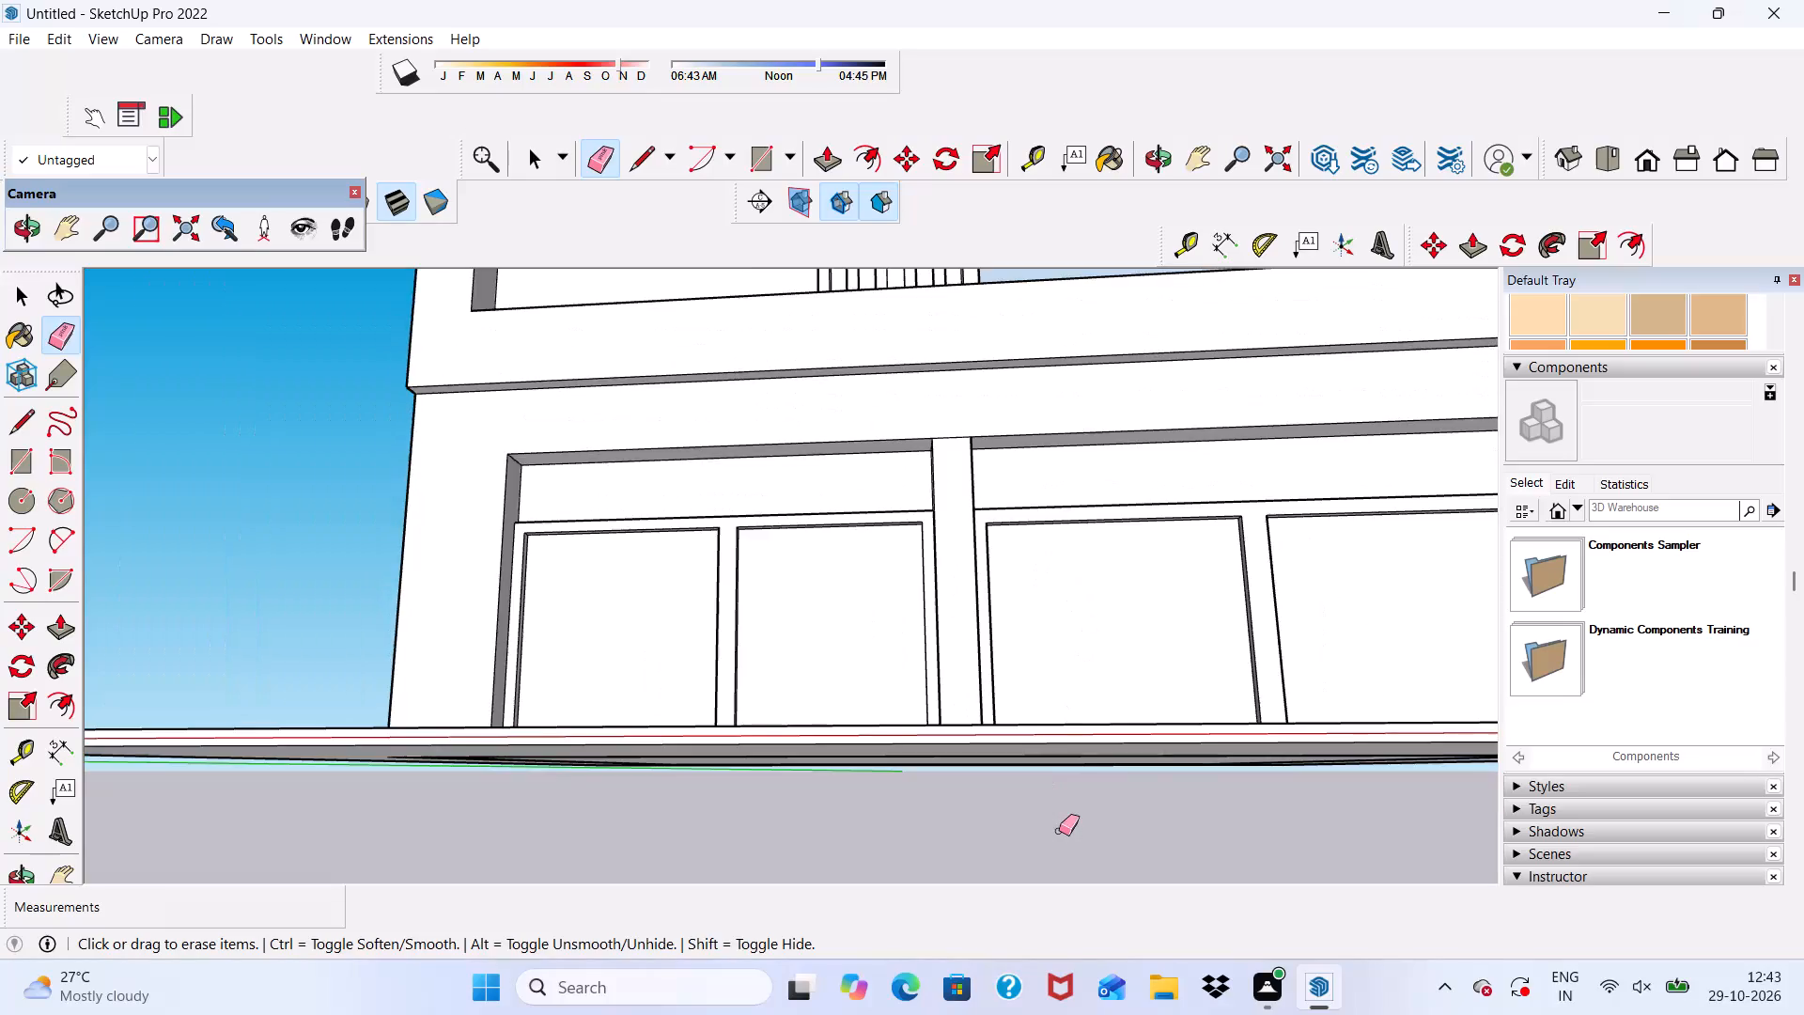
# Examine the base's front openings, frames and piers from below and up close.
pyautogui.scroll(1, 1059, 831)
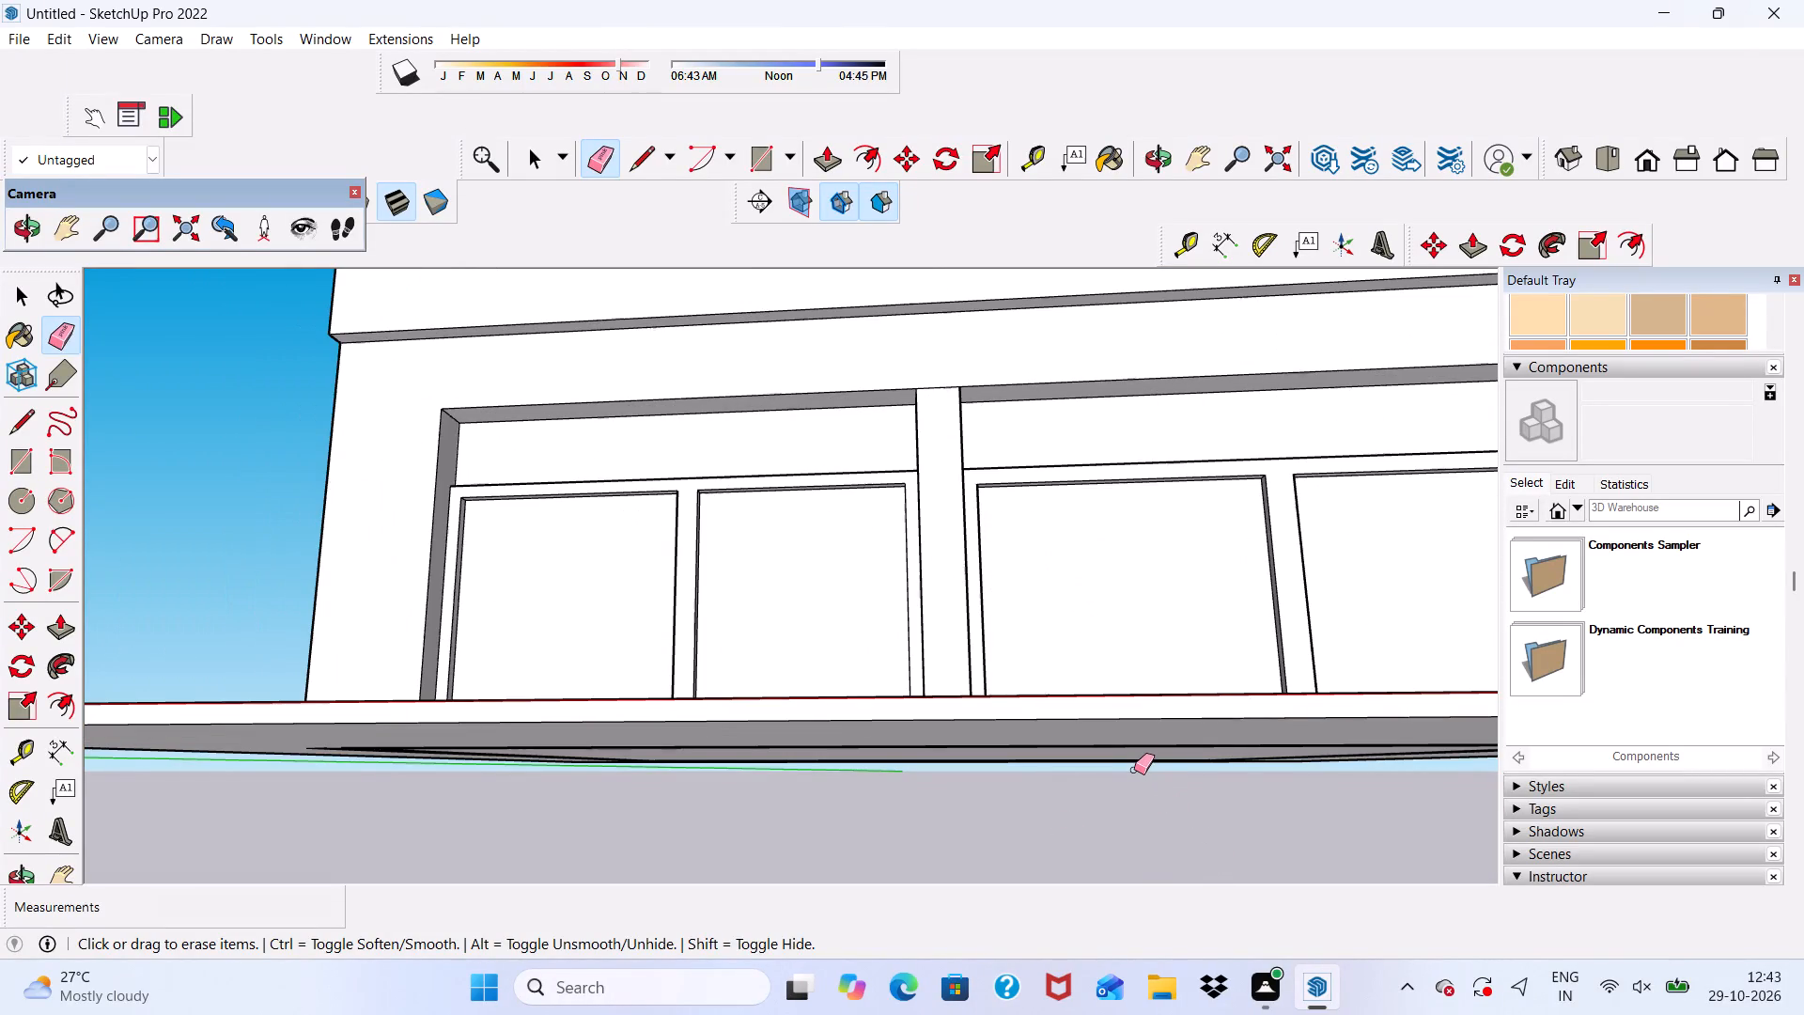
pyautogui.press('space')
pyautogui.scroll(-3, 1108, 725)
pyautogui.scroll(-6, 1098, 635)
pyautogui.moveTo(1100, 654); pyautogui.dragTo(1038, 645, button='middle')
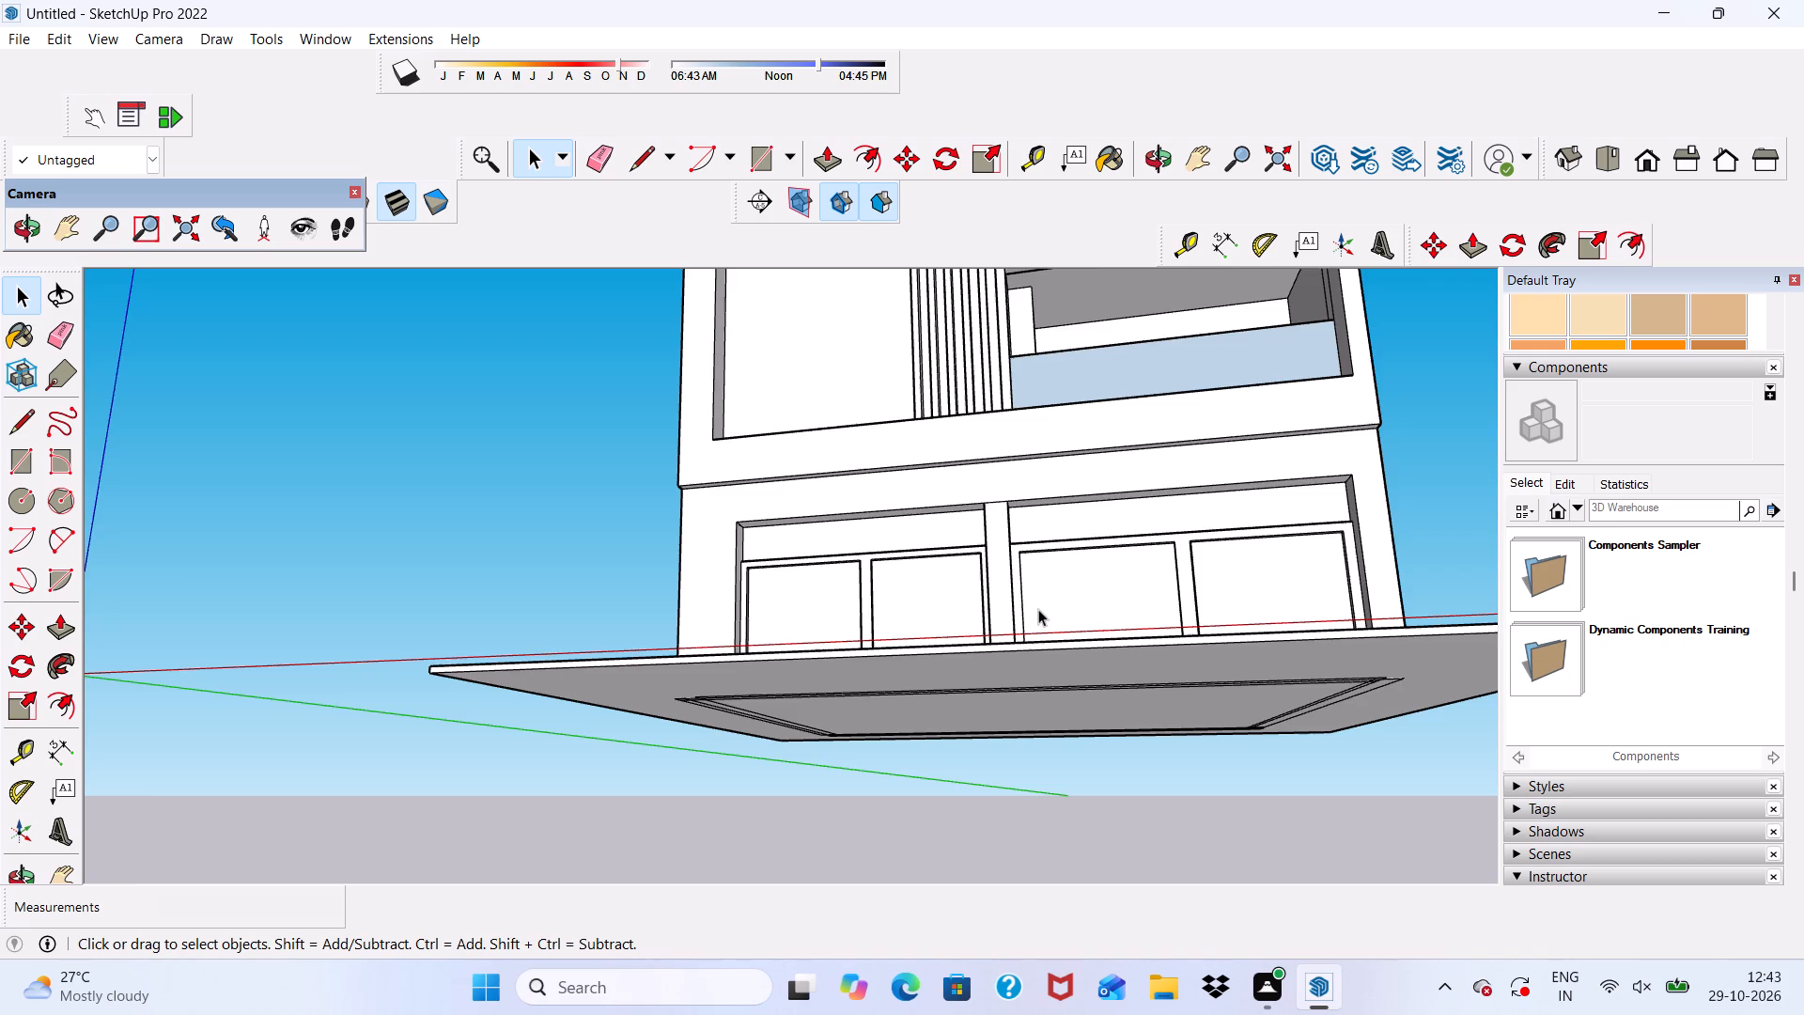
pyautogui.scroll(-2, 1034, 632)
pyautogui.scroll(6, 1022, 718)
pyautogui.scroll(2, 795, 492)
pyautogui.scroll(-12, 760, 455)
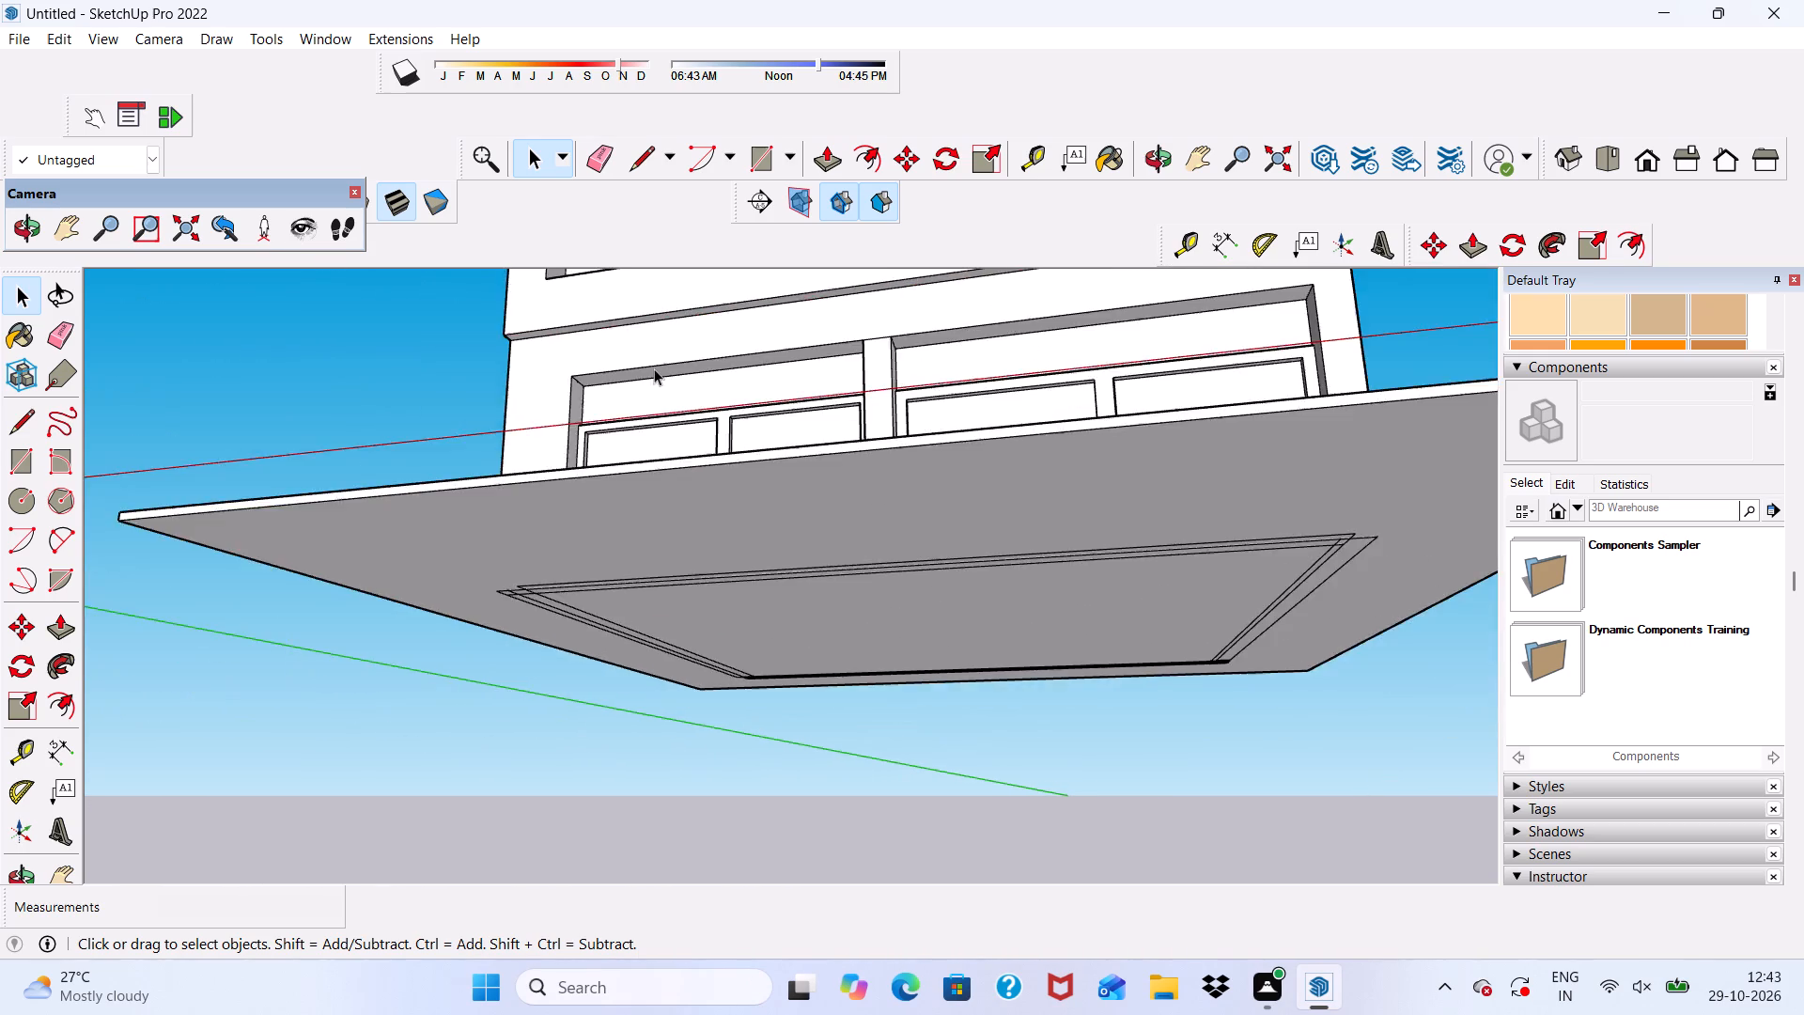
pyautogui.scroll(11, 654, 368)
pyautogui.moveTo(719, 538); pyautogui.dragTo(750, 630, button='middle')
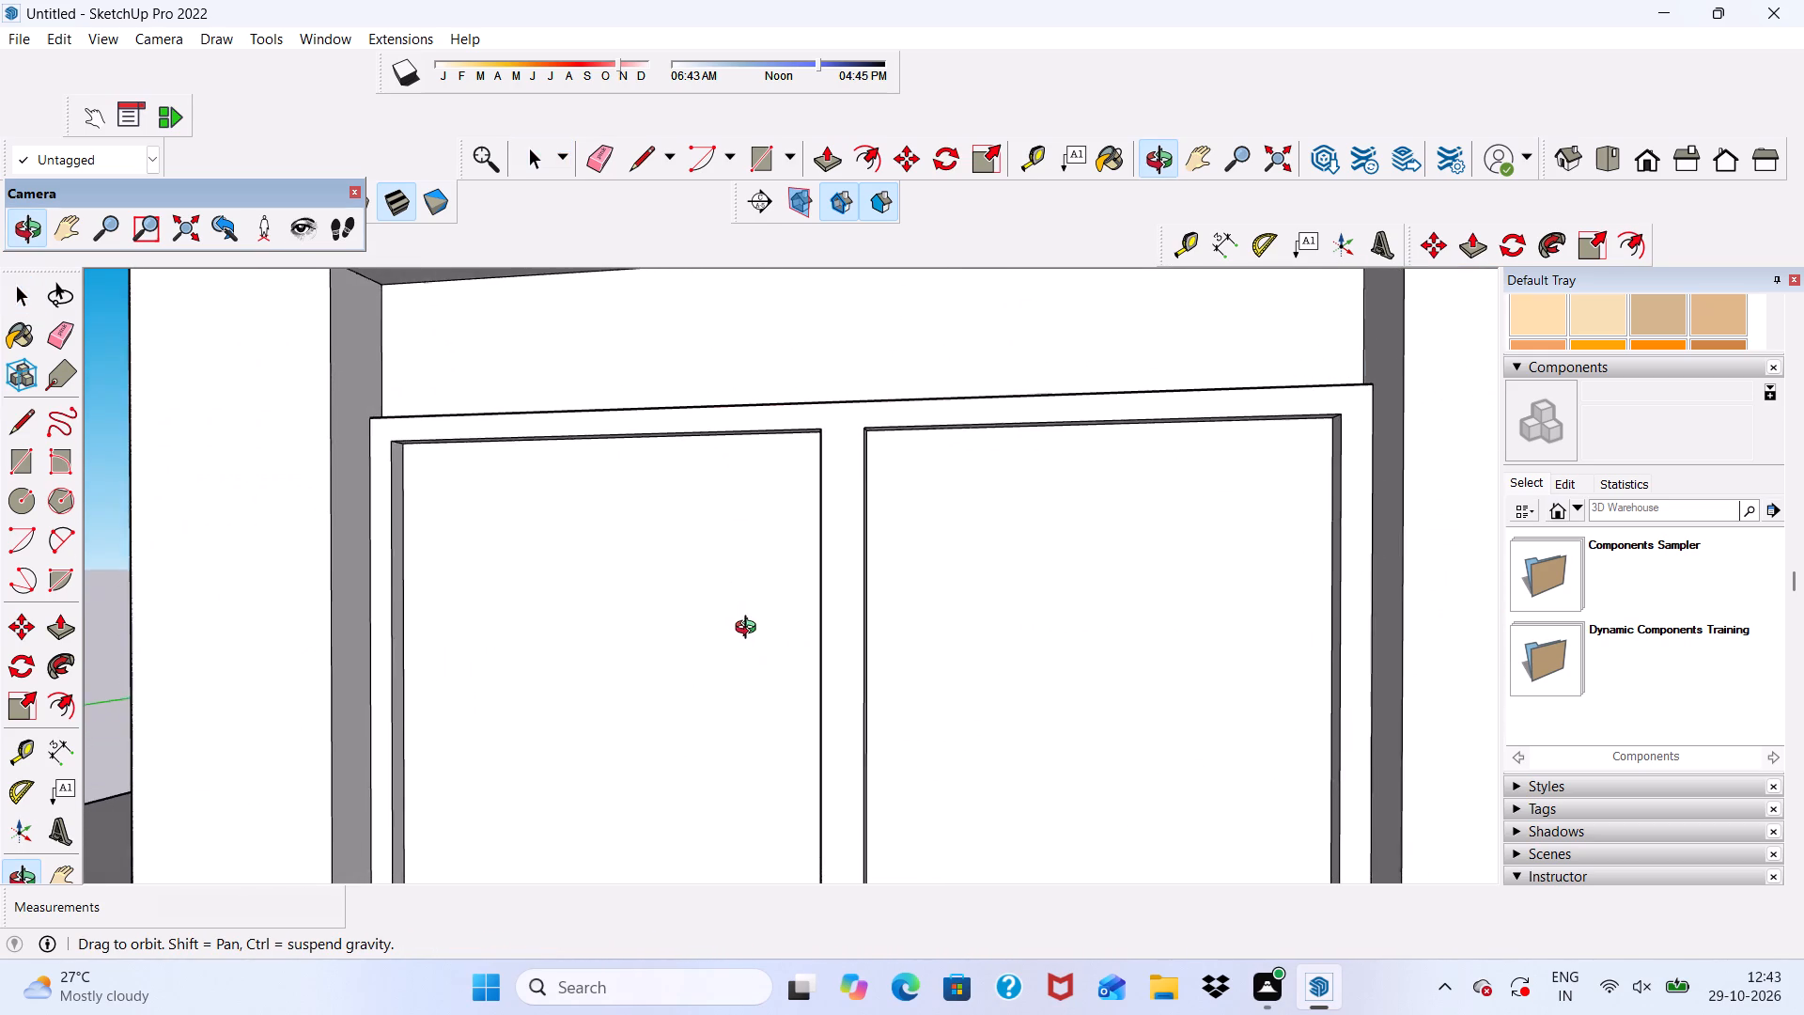
pyautogui.moveTo(750, 630); pyautogui.dragTo(752, 637, button='middle')
# Undo the recent seam-line erasures on the left-hand pier, side wall and overhead band.
pyautogui.hotkey('ctrl', 'z')
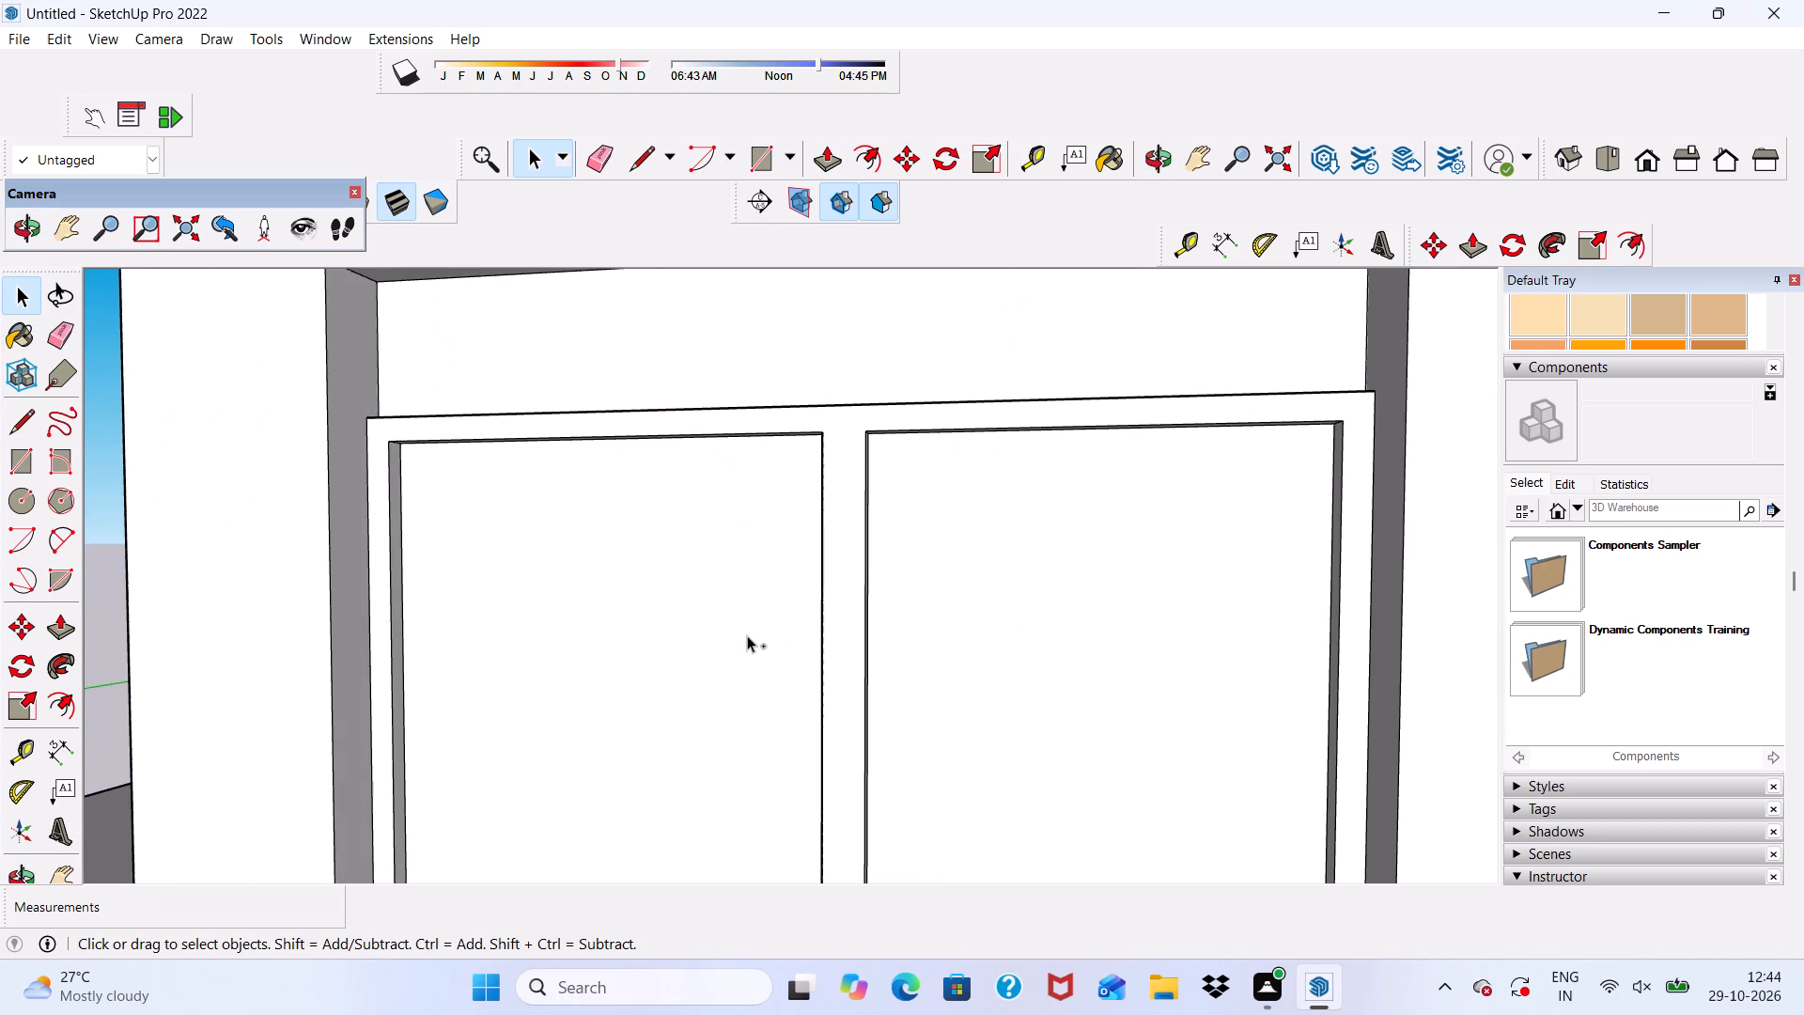
pyautogui.scroll(-12, 748, 608)
pyautogui.scroll(1, 799, 588)
pyautogui.moveTo(799, 588); pyautogui.dragTo(788, 507, button='middle')
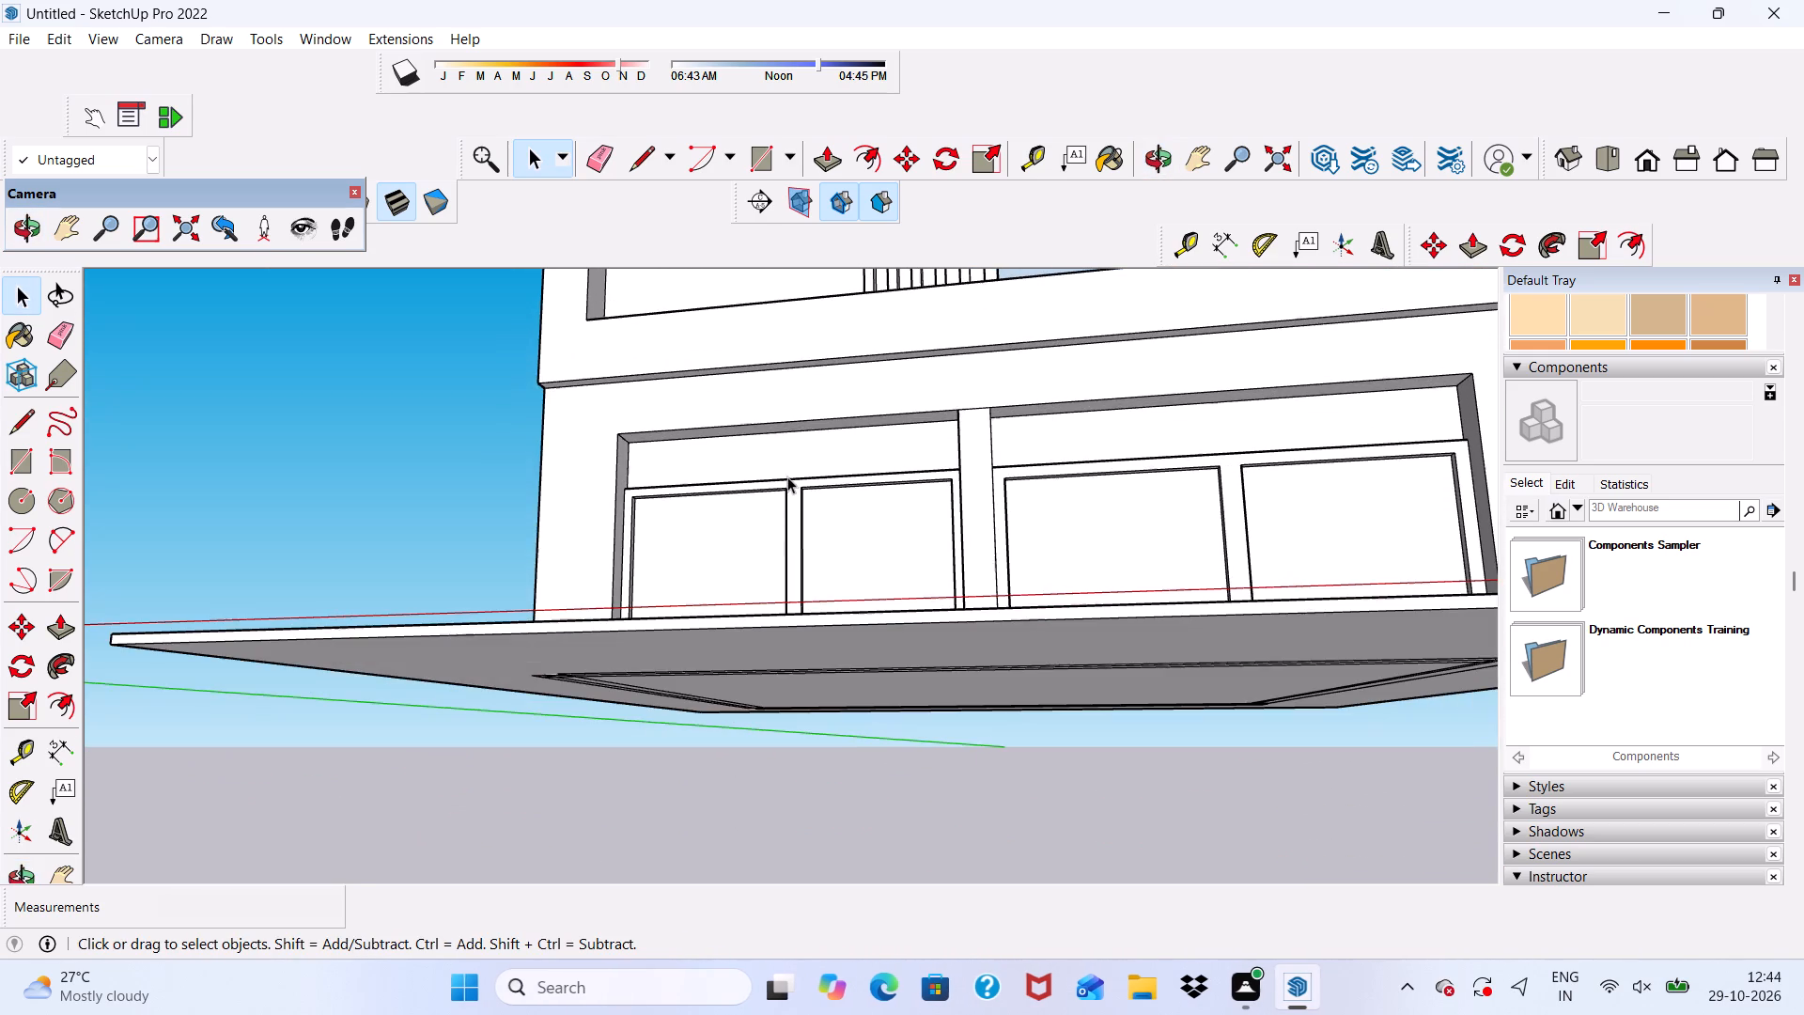
pyautogui.scroll(13, 787, 476)
pyautogui.click(800, 501)
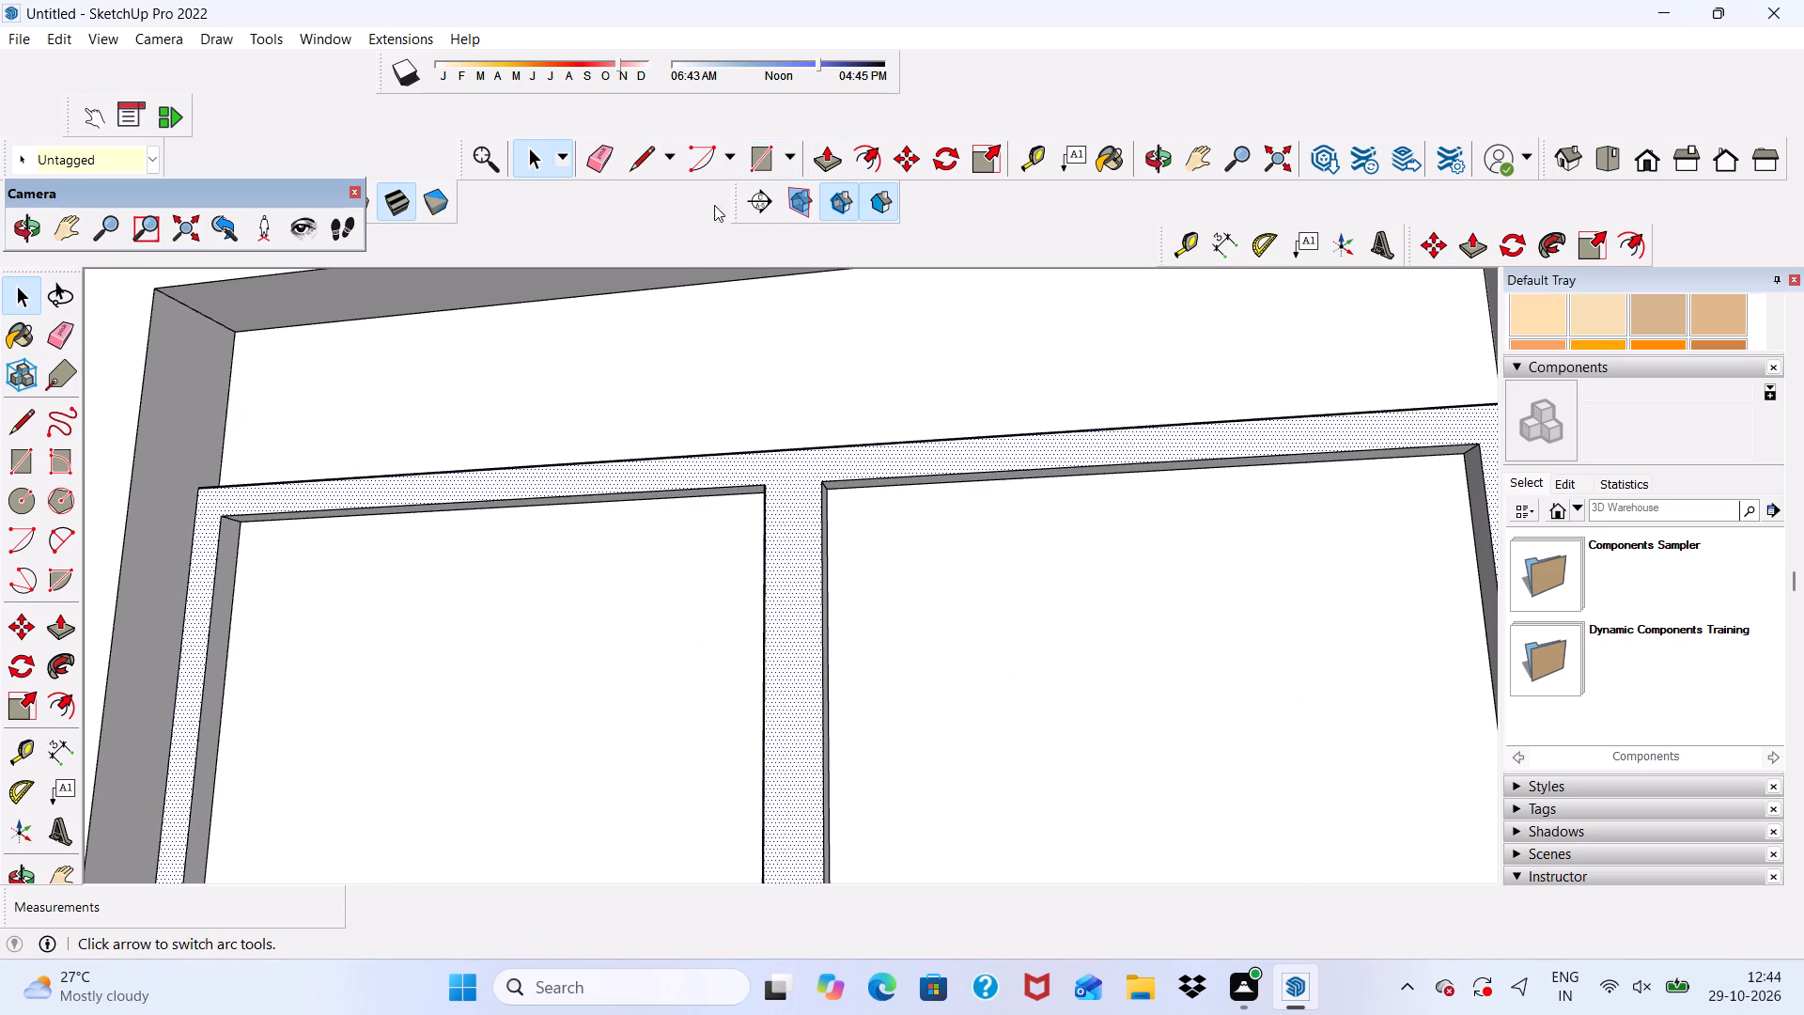
pyautogui.scroll(-5, 661, 305)
pyautogui.moveTo(729, 510); pyautogui.dragTo(863, 595, button='middle')
pyautogui.scroll(-1, 795, 583)
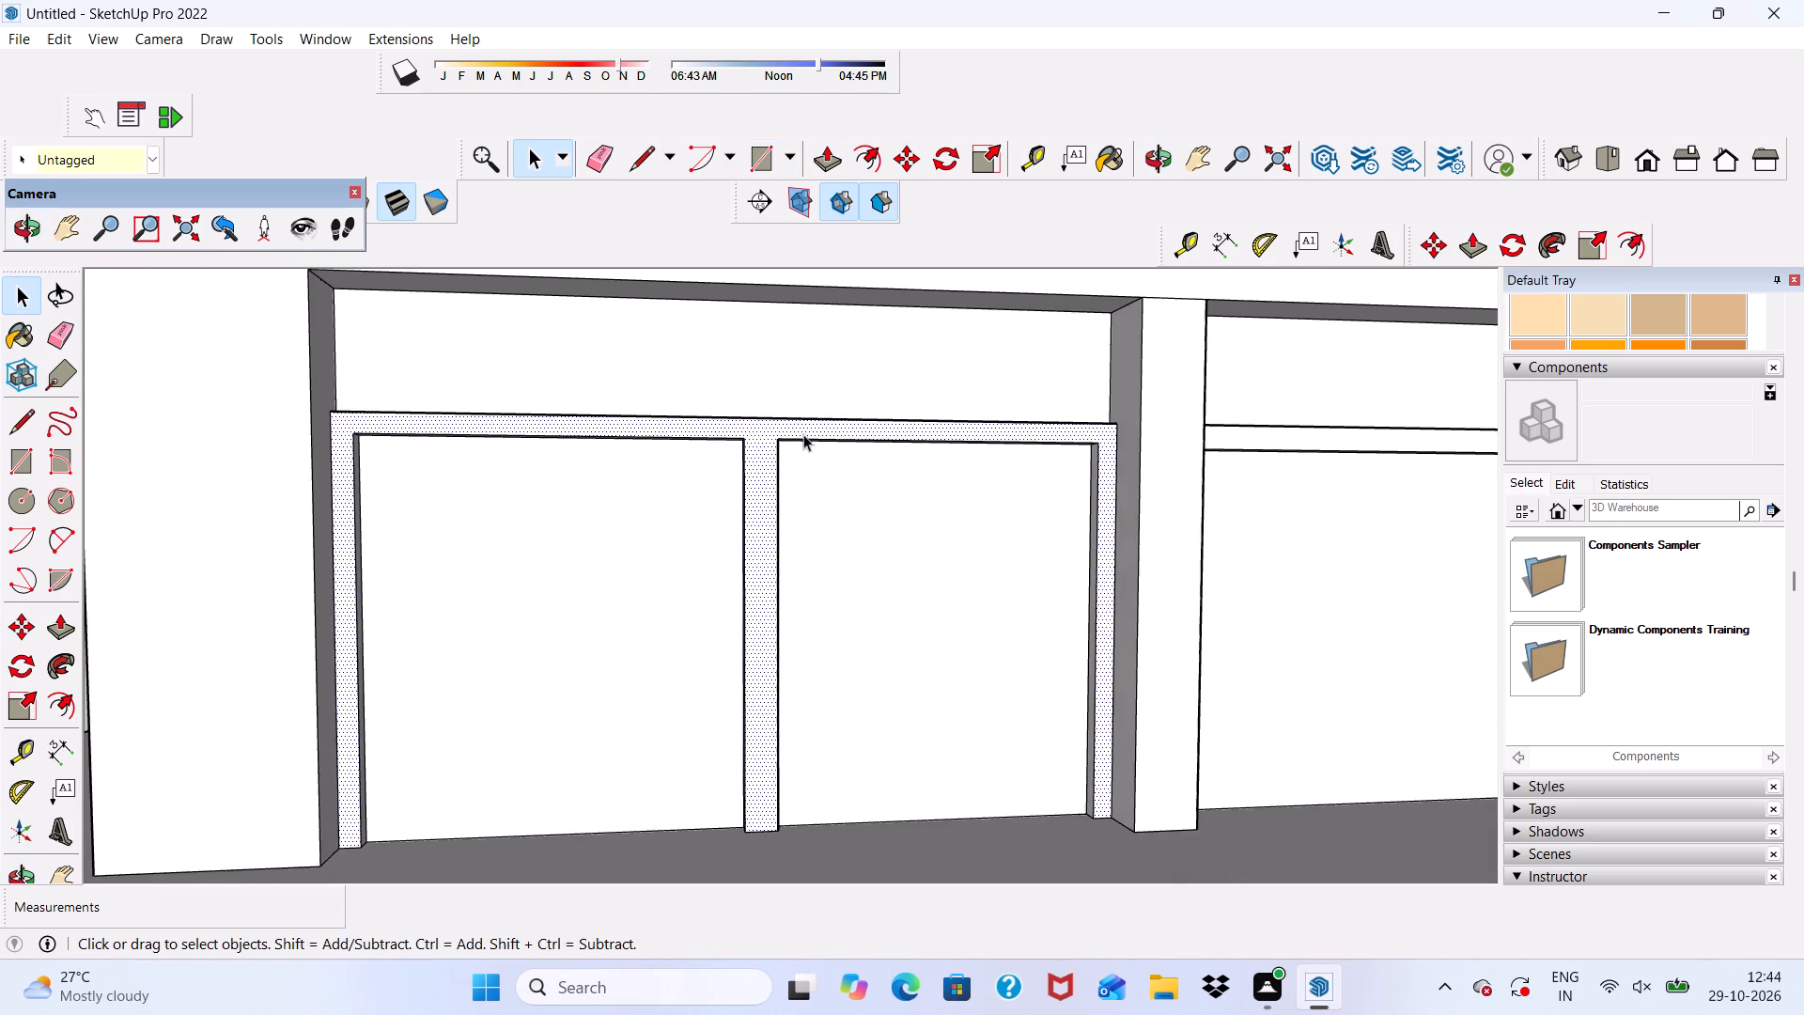
pyautogui.scroll(-6, 794, 413)
pyautogui.moveTo(794, 506); pyautogui.dragTo(724, 534, button='middle')
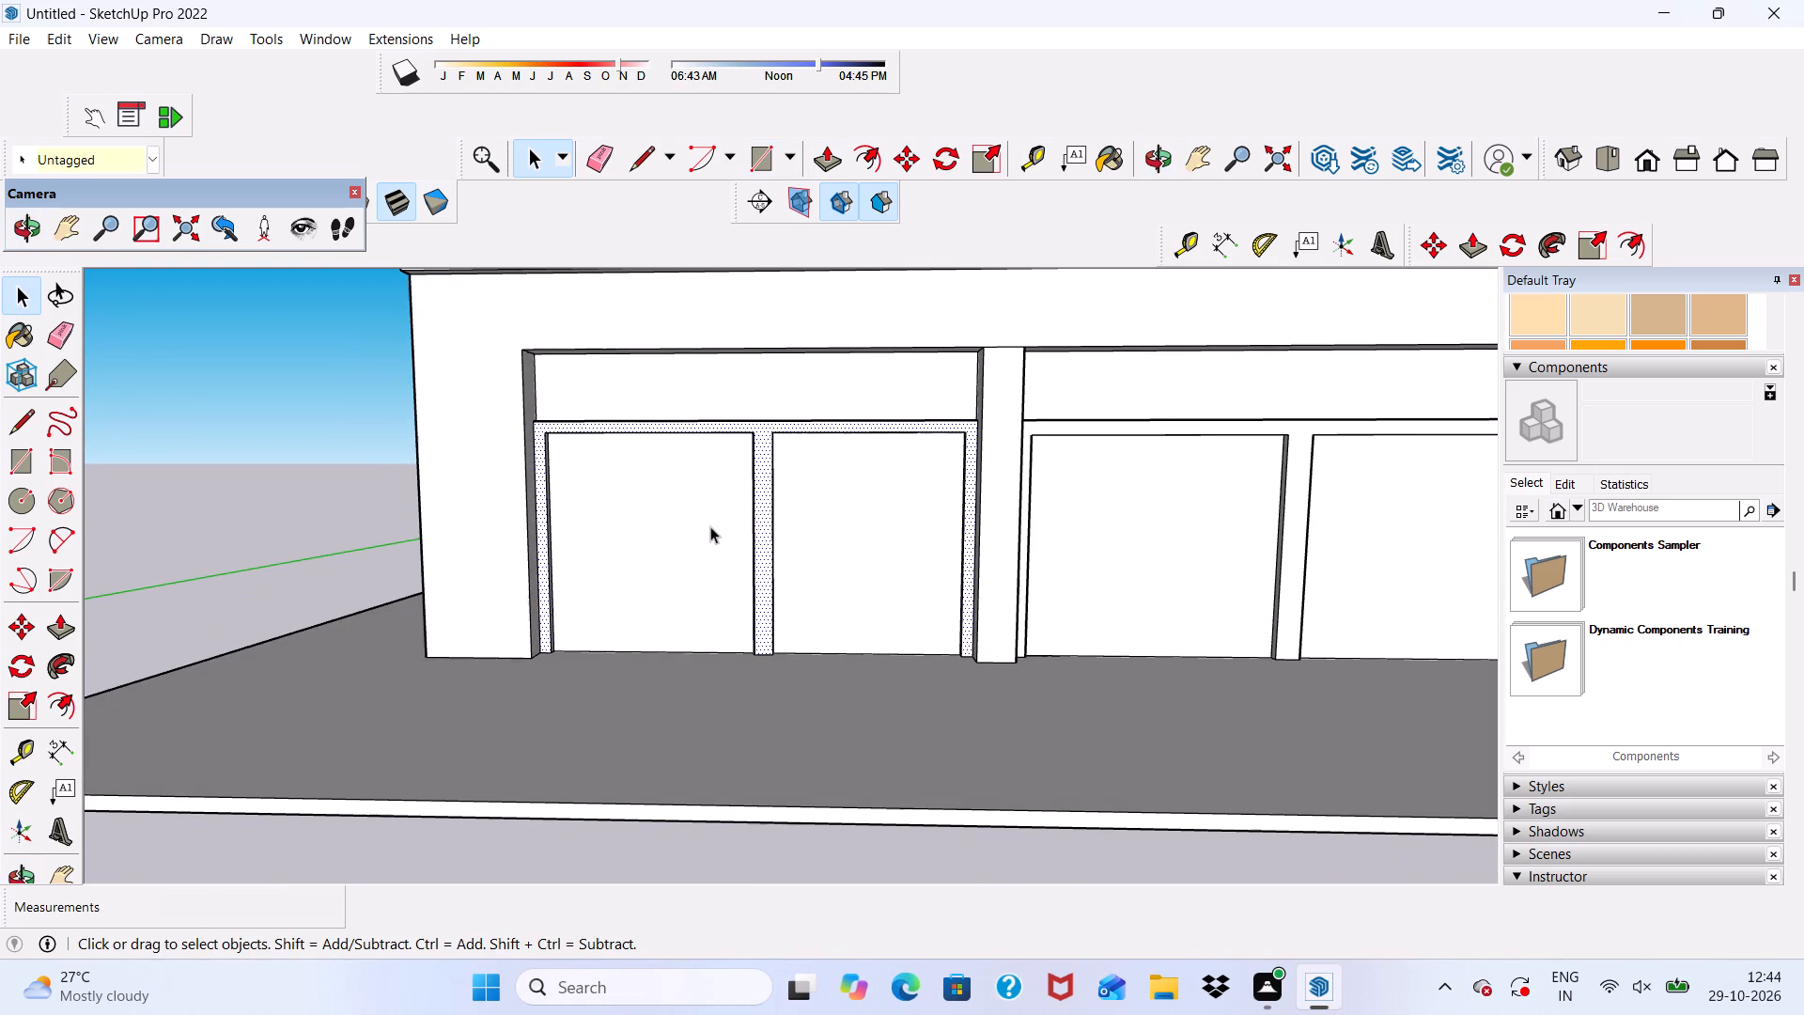
pyautogui.hotkey('ctrl', 'z')
pyautogui.hotkey('ctrl', 'z')
pyautogui.hotkey('ctrl', 'z')
pyautogui.hotkey('ctrl', 'z')
pyautogui.hotkey('ctrl', 'z')
pyautogui.hotkey('ctrl', 'z')
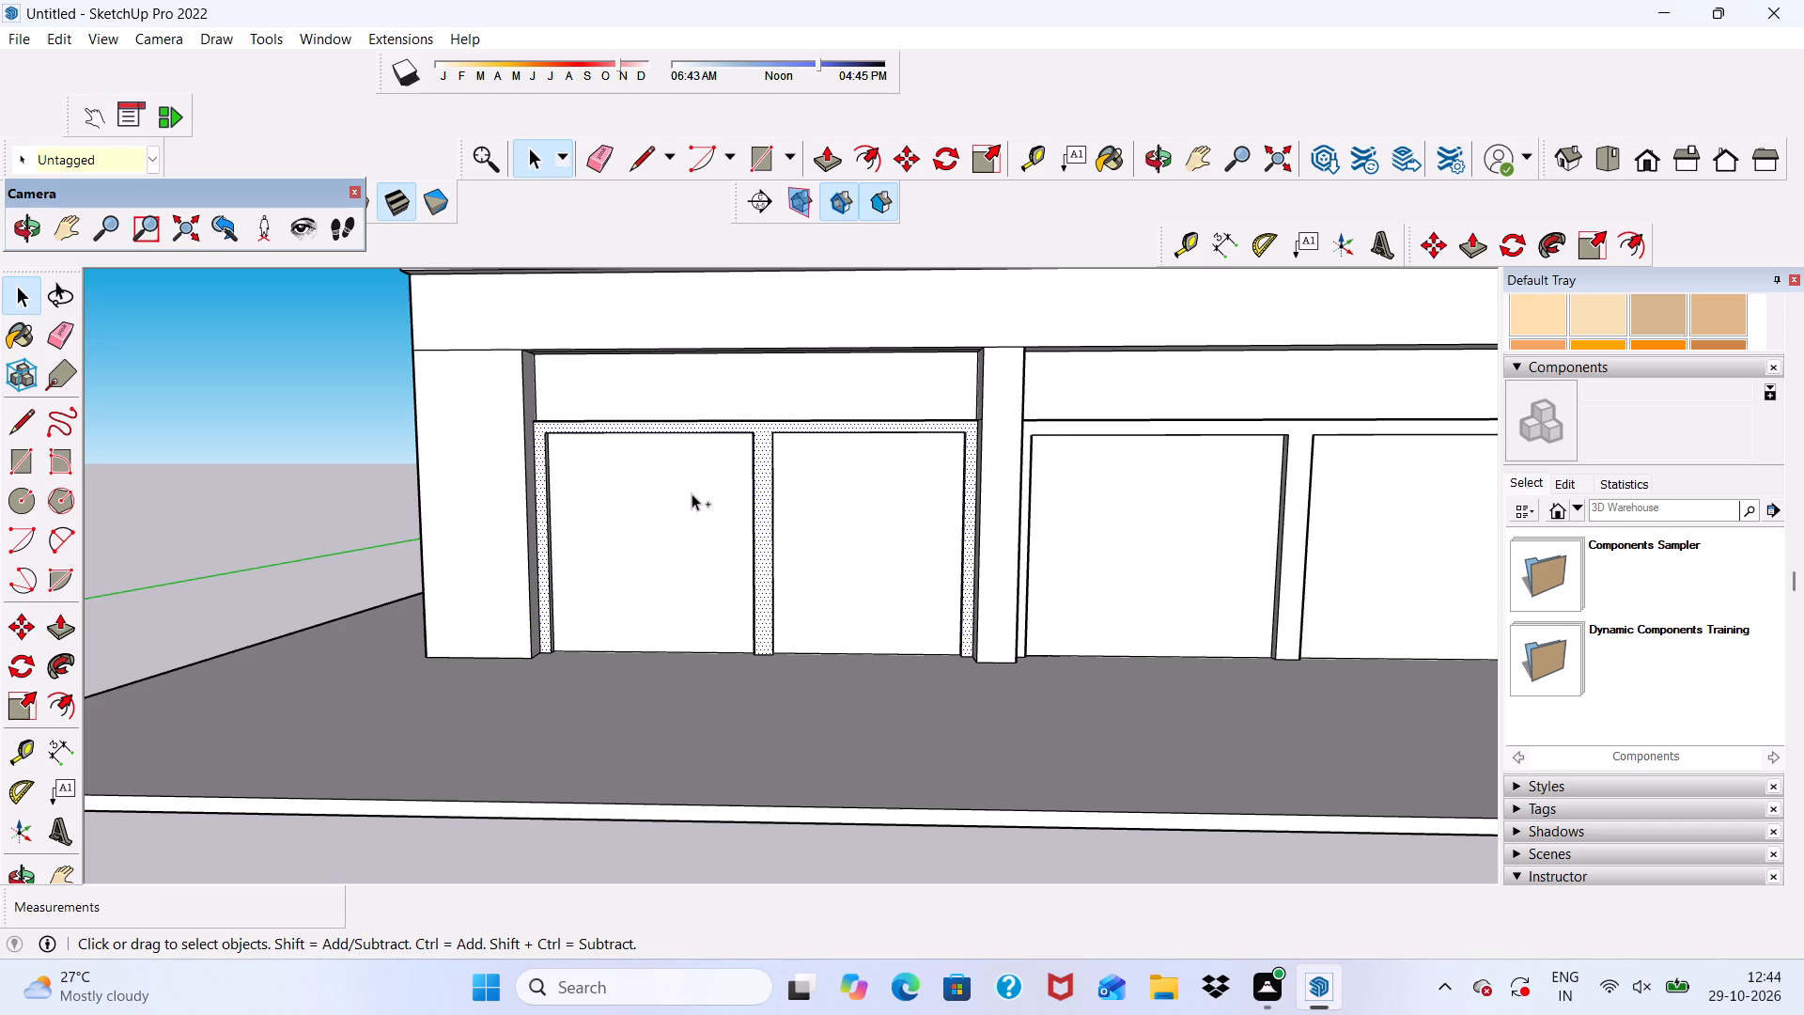
pyautogui.hotkey('ctrl', 'z')
pyautogui.hotkey('ctrl', 'z')
pyautogui.hotkey('ctrl', 'z')
pyautogui.keyDown('ctrl'); pyautogui.scroll(3, 689, 469); pyautogui.keyUp('ctrl')
pyautogui.hotkey('ctrl', 'z')
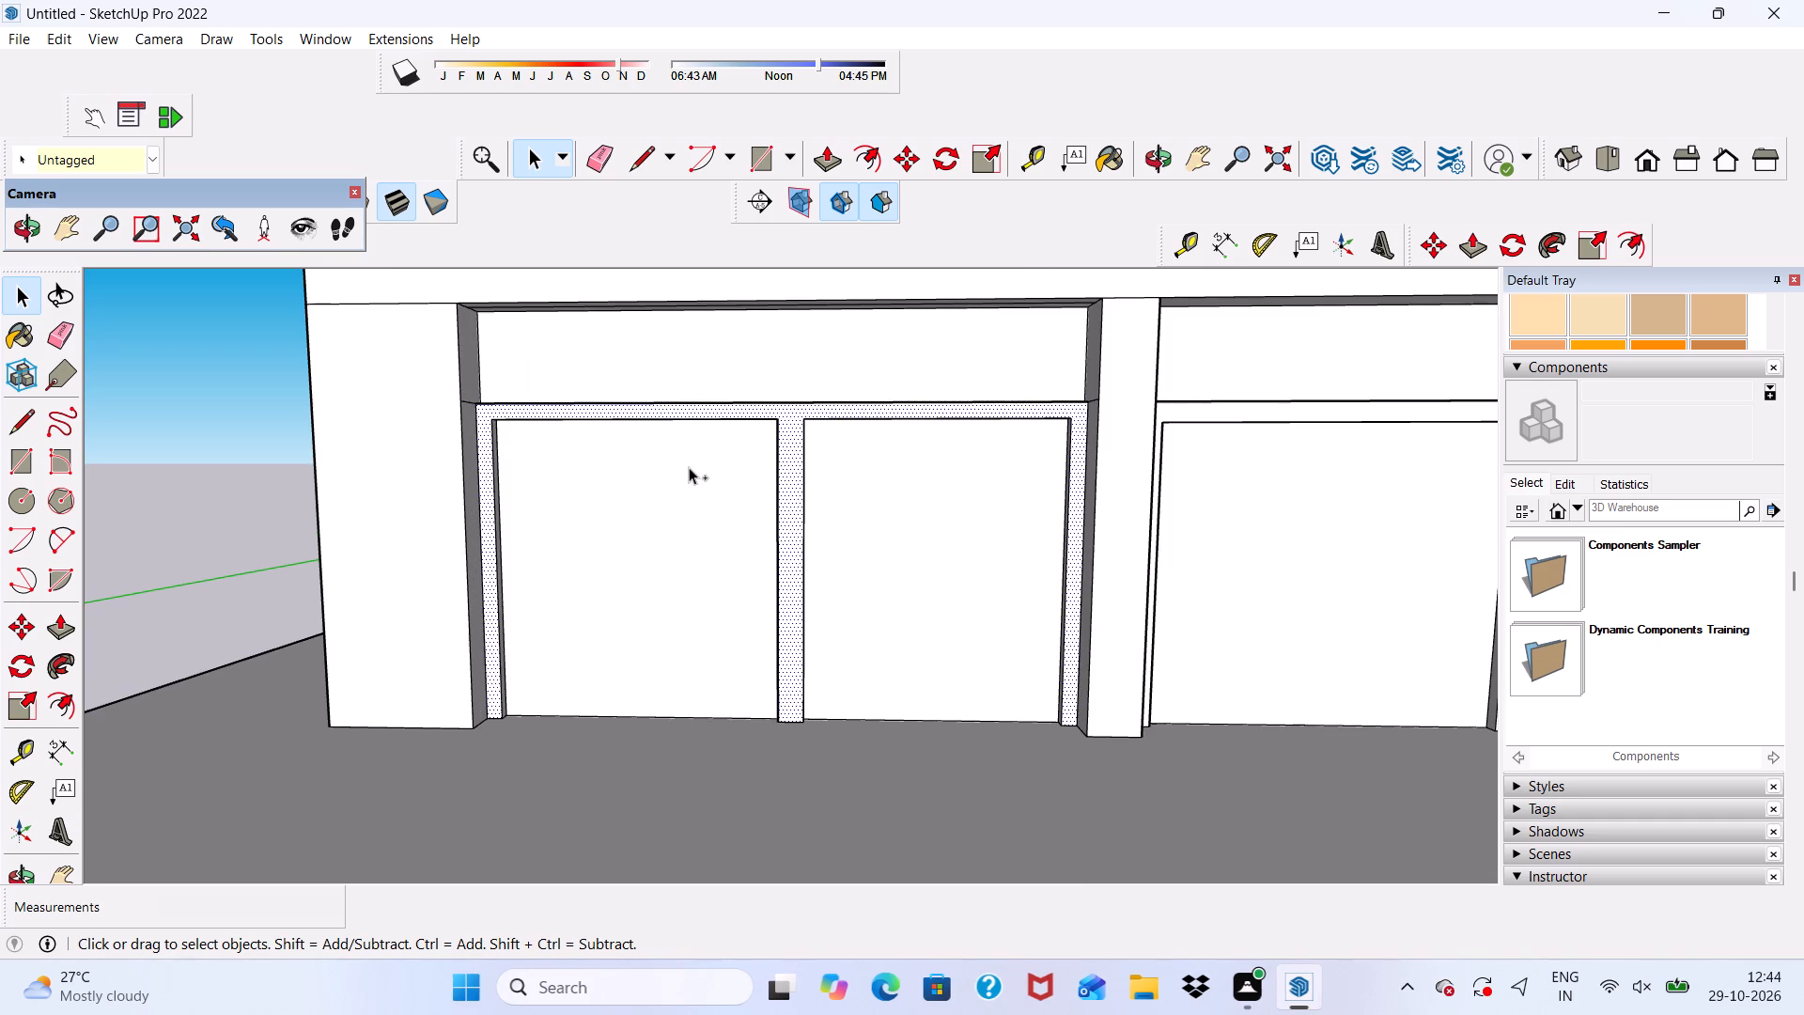
pyautogui.hotkey('ctrl', 'z')
pyautogui.hotkey('ctrl', 'z')
pyautogui.click(681, 427)
pyautogui.hotkey('ctrl', 'z')
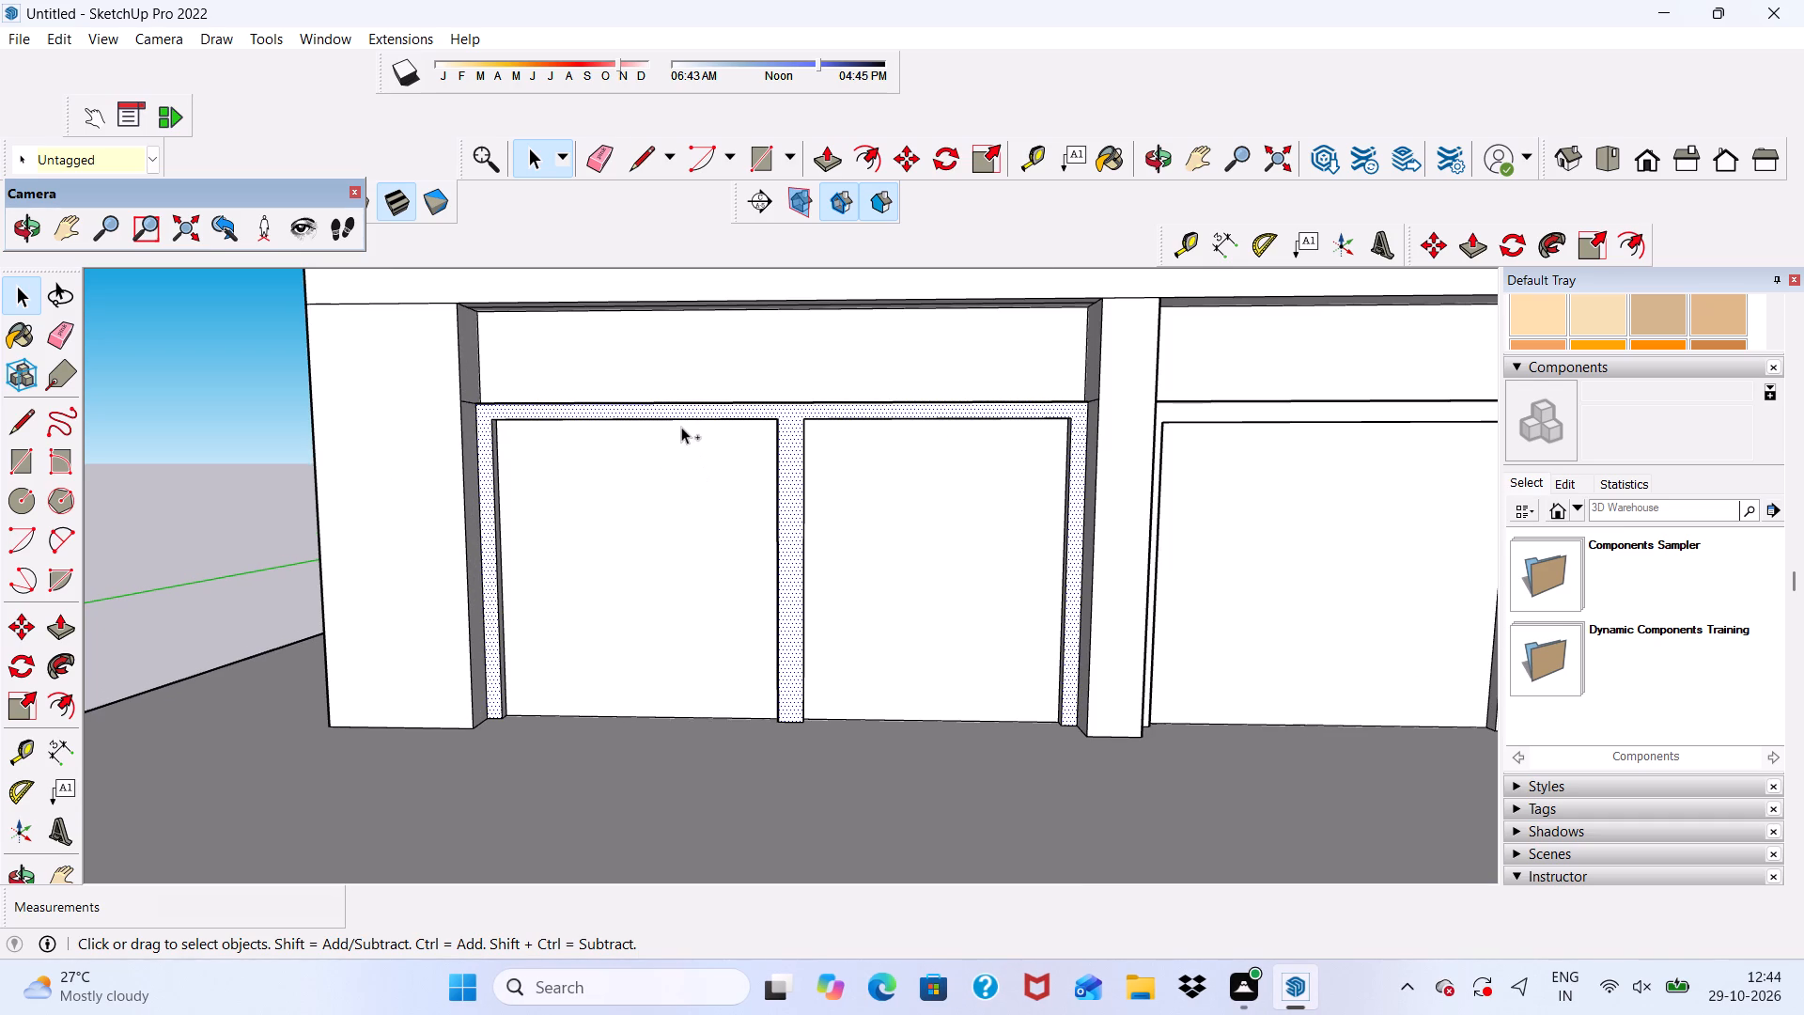
pyautogui.hotkey('ctrl', 'z')
pyautogui.hotkey('ctrl', 'z')
pyautogui.hotkey('ctrl', 'z')
pyautogui.hotkey('ctrl', 'z')
pyautogui.hotkey('ctrl', 'z')
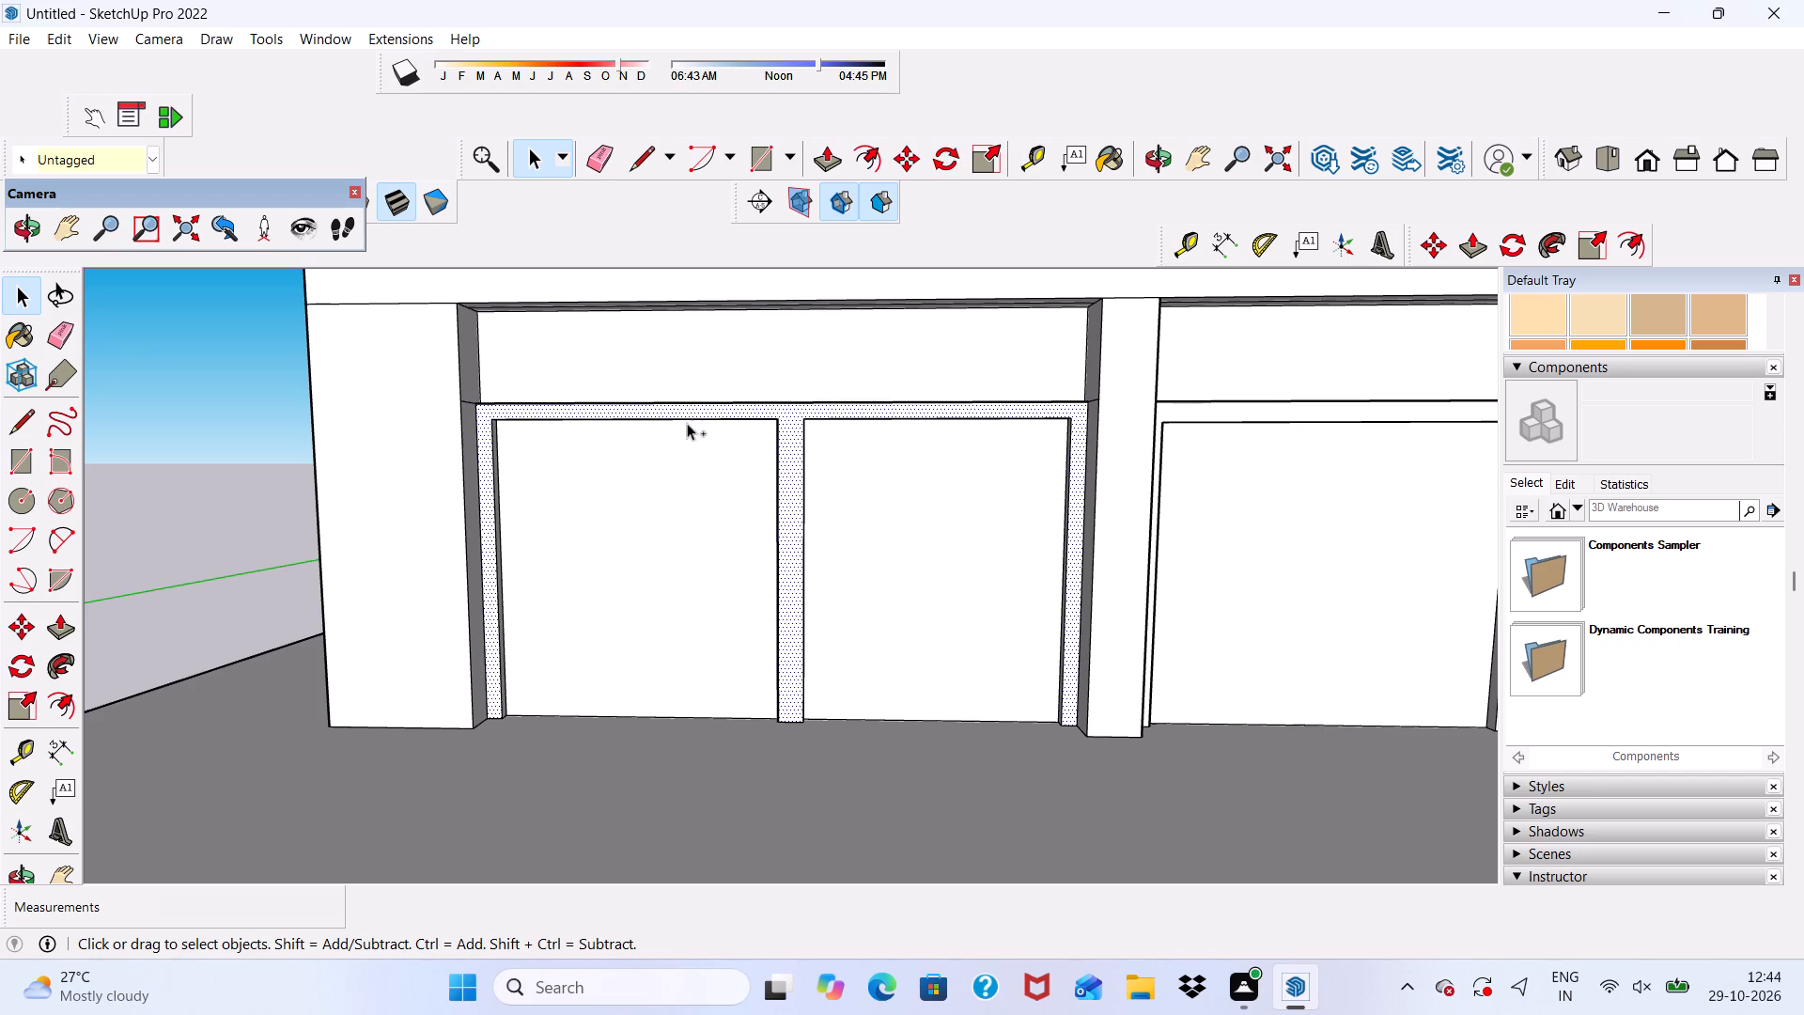
# Undo the depth given to the overhead band, left-hand pier, central pier and left-hand opening's frame.
pyautogui.hotkey('ctrl', 'z')
pyautogui.hotkey('ctrl', 'z')
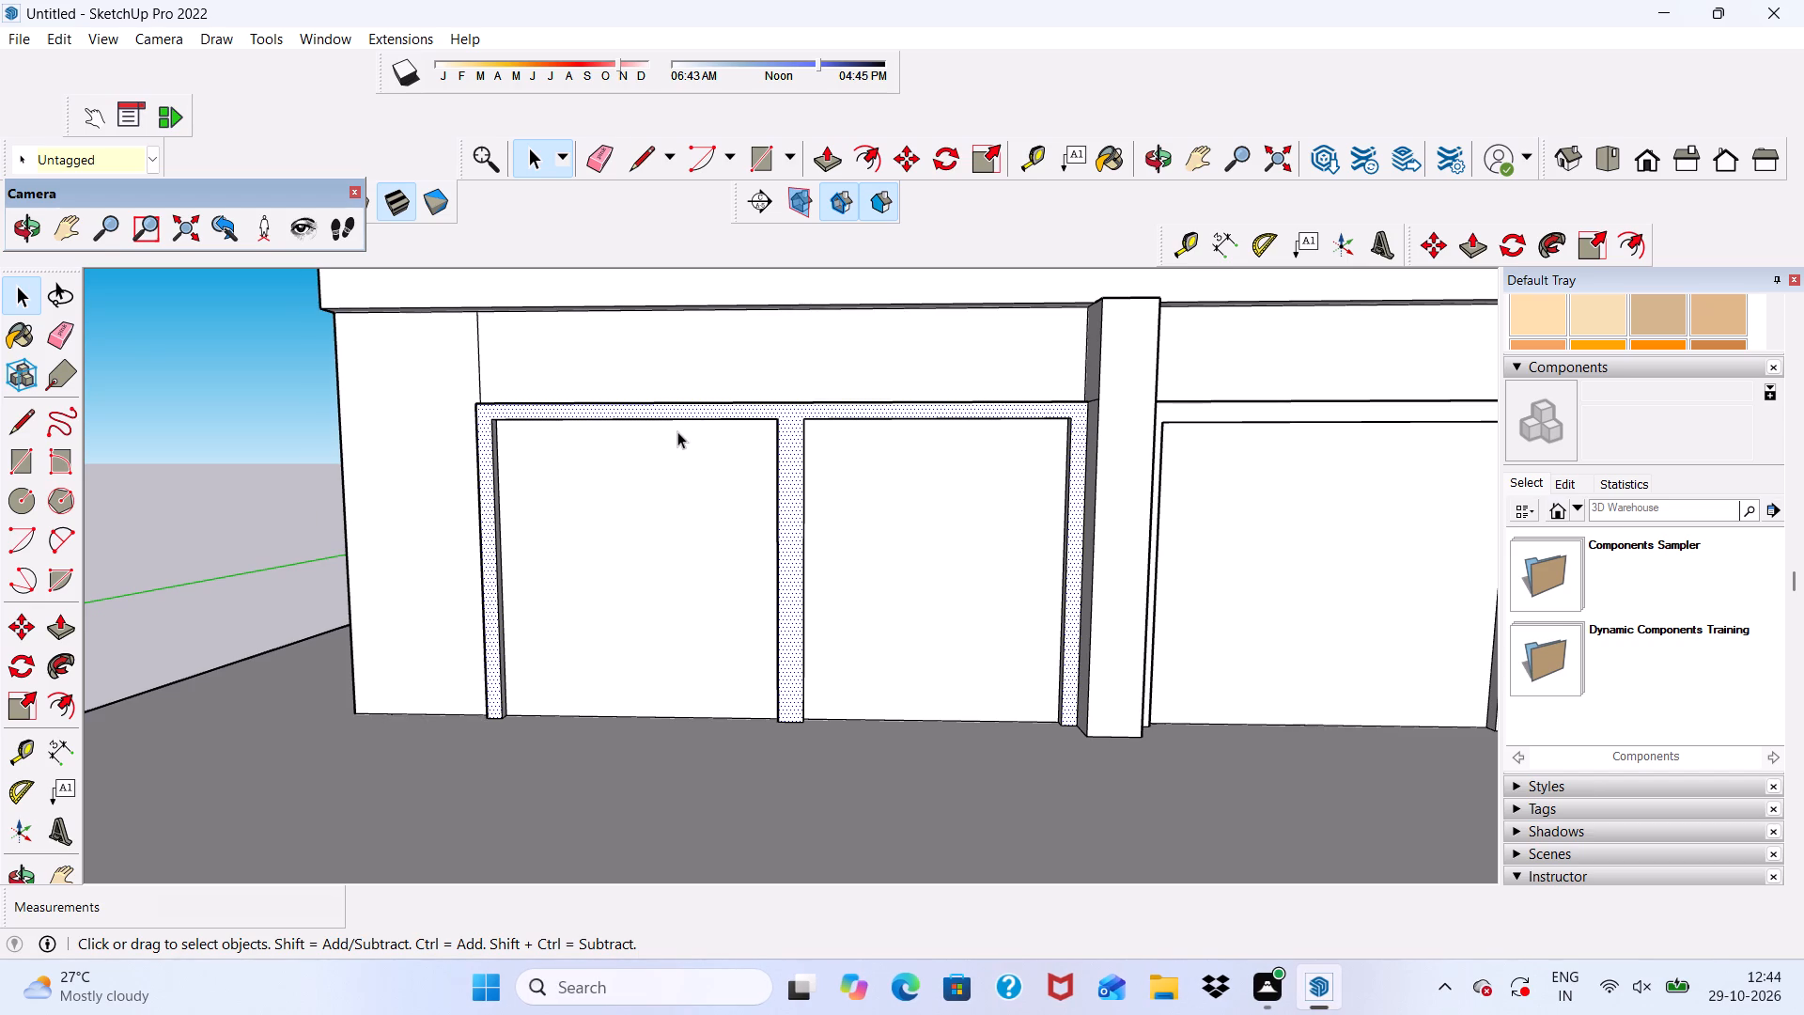
pyautogui.hotkey('ctrl', 'z')
pyautogui.hotkey('ctrl', 'z')
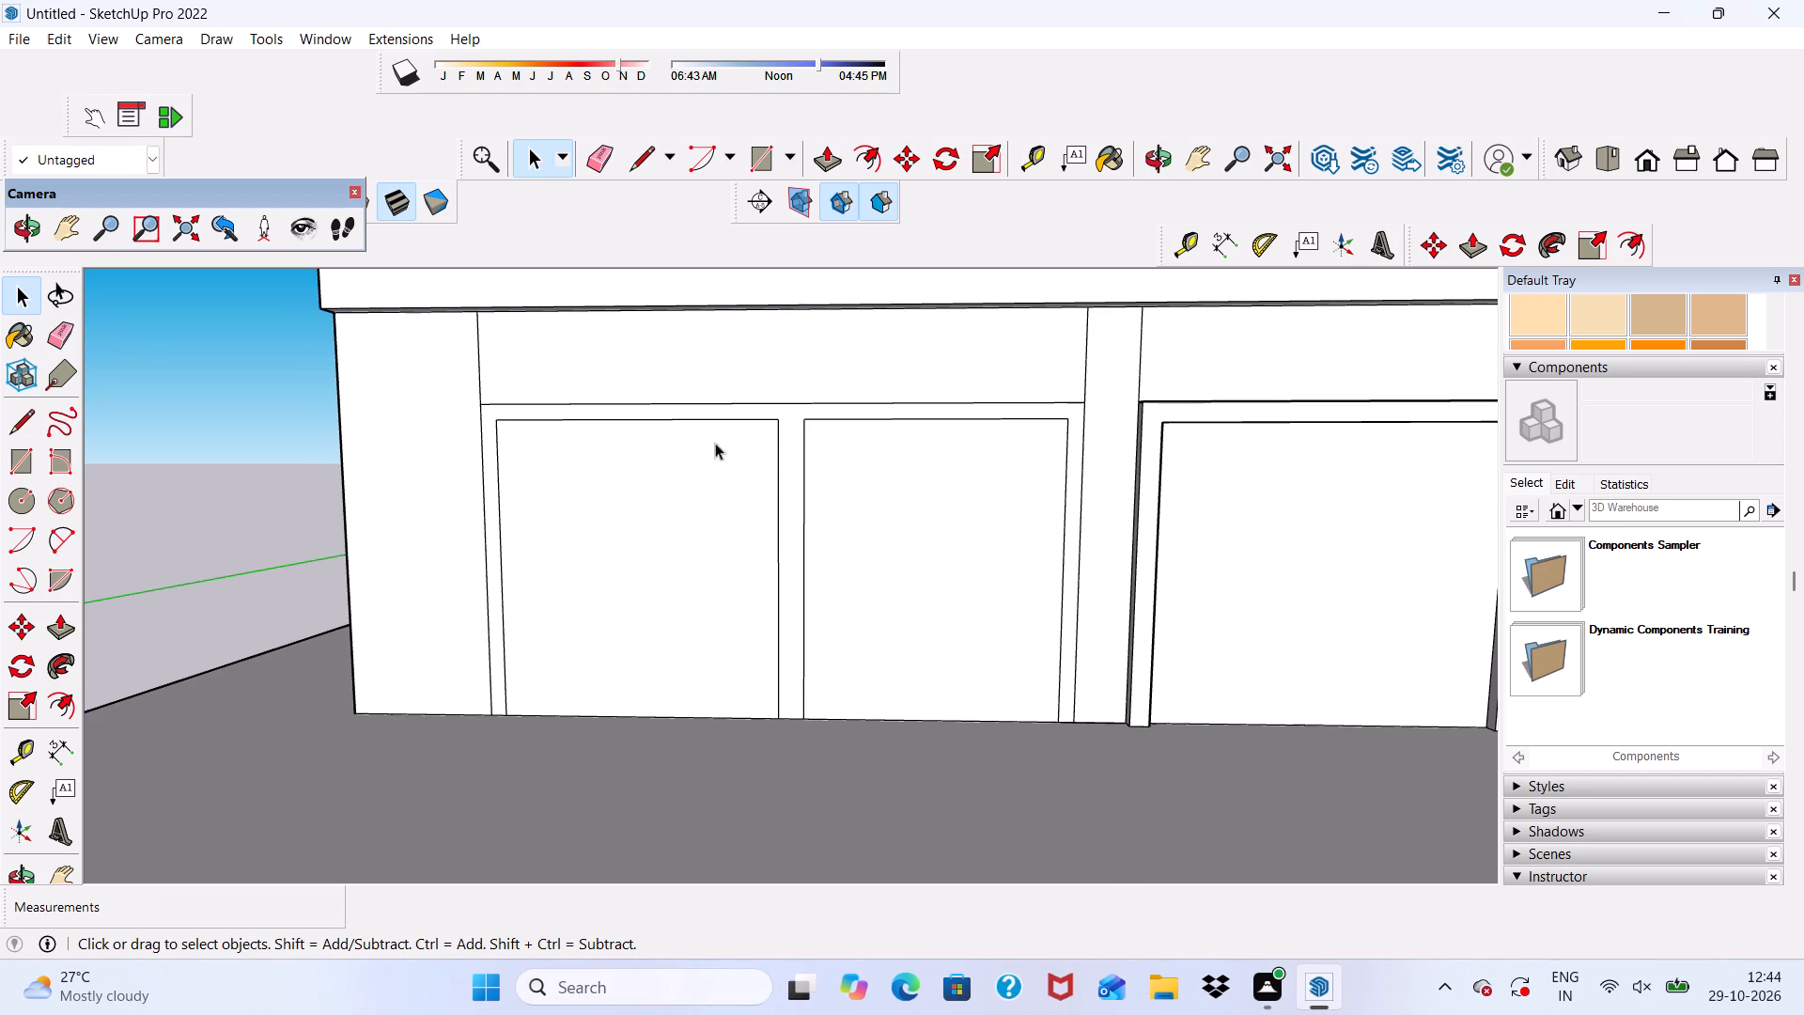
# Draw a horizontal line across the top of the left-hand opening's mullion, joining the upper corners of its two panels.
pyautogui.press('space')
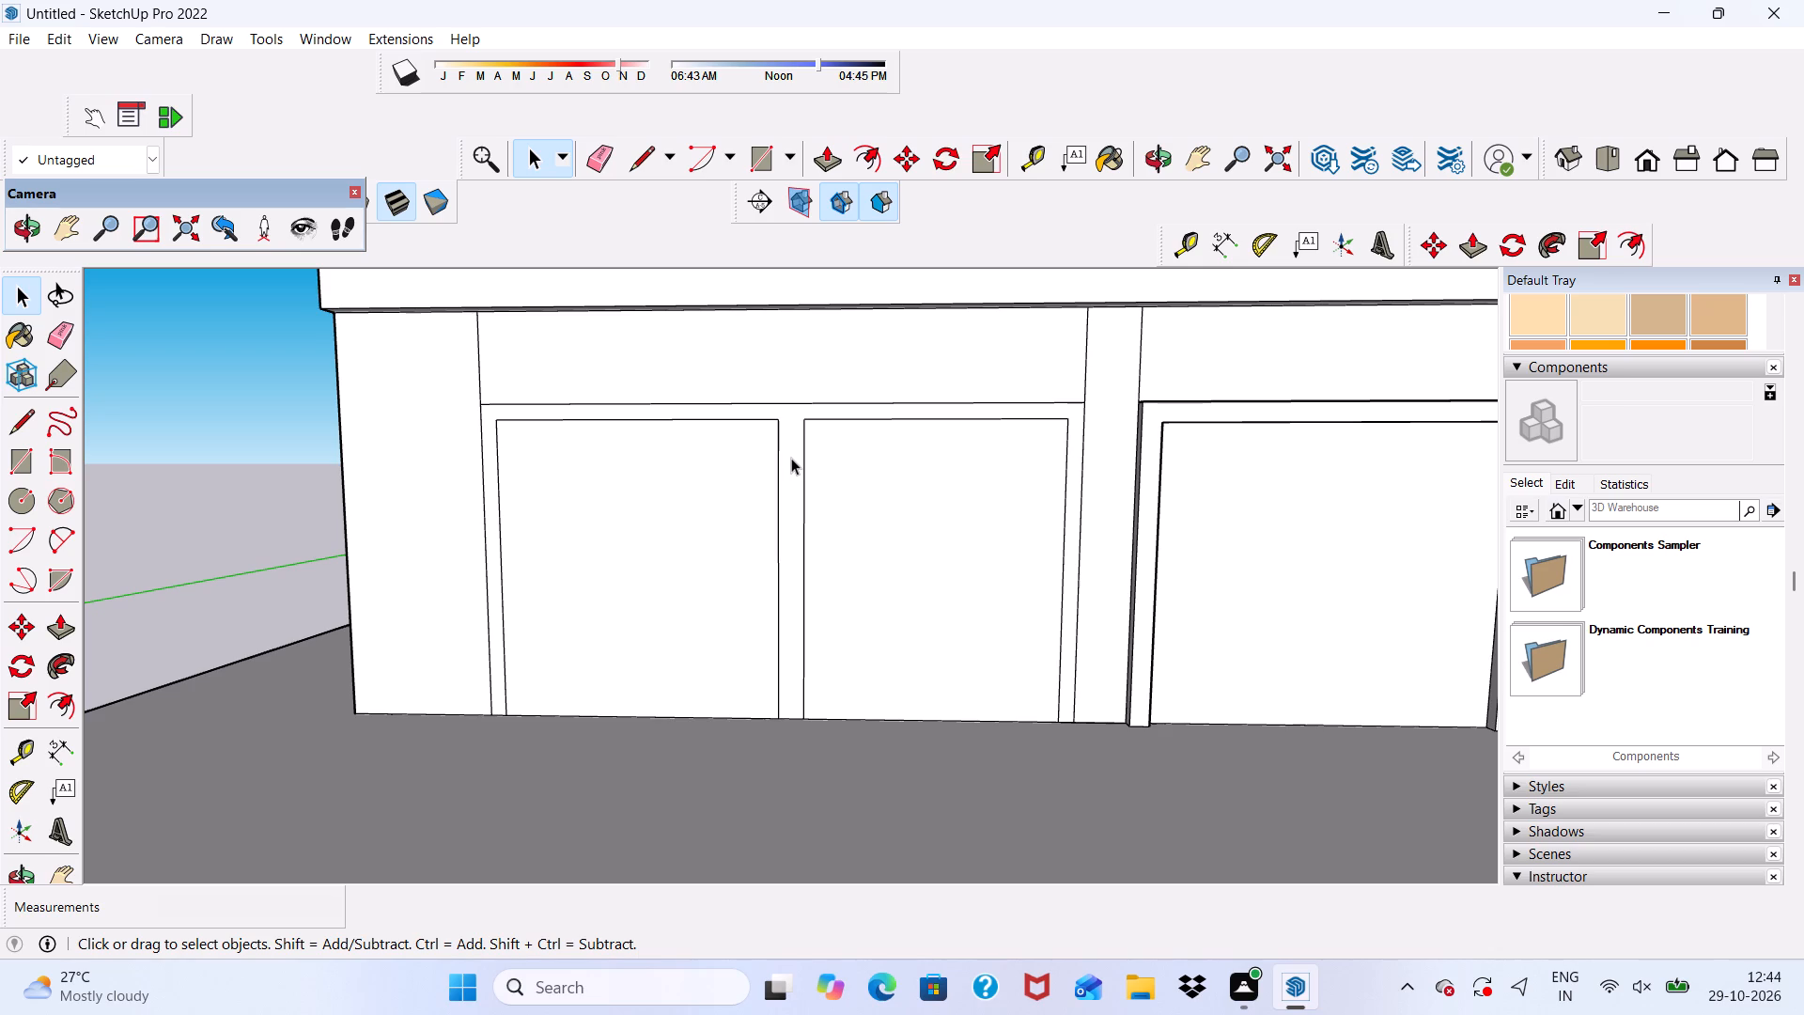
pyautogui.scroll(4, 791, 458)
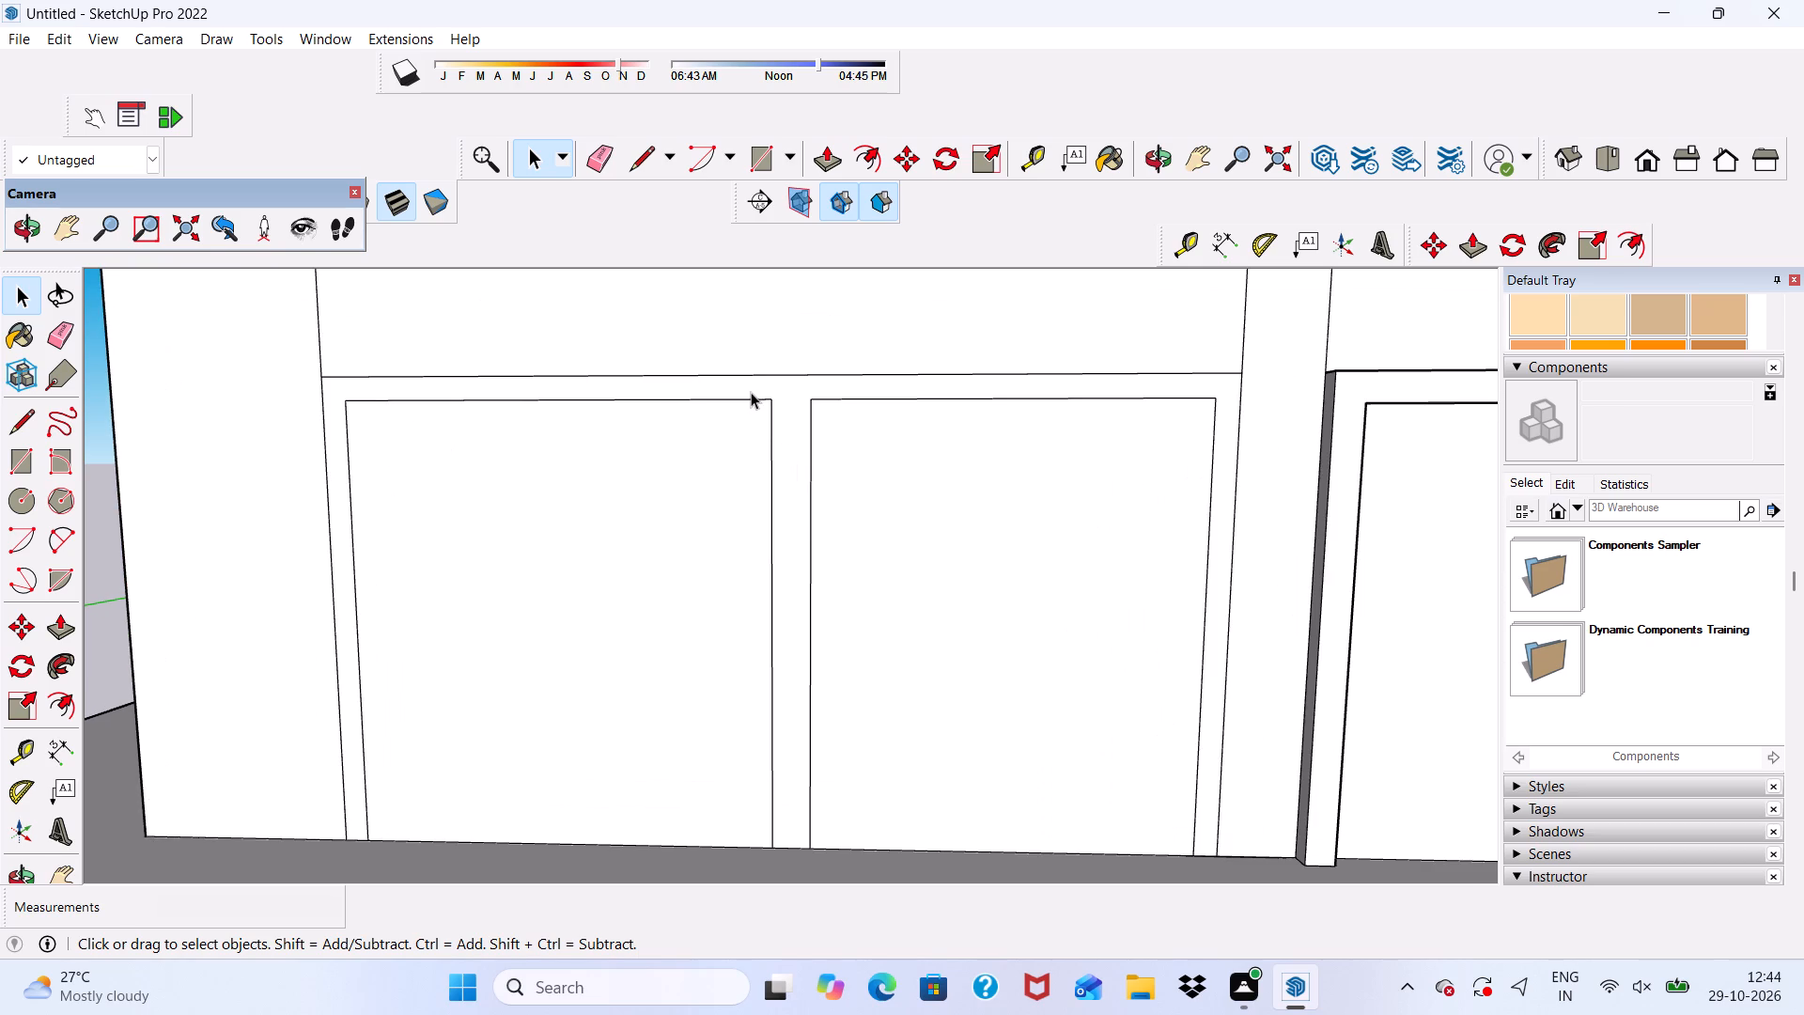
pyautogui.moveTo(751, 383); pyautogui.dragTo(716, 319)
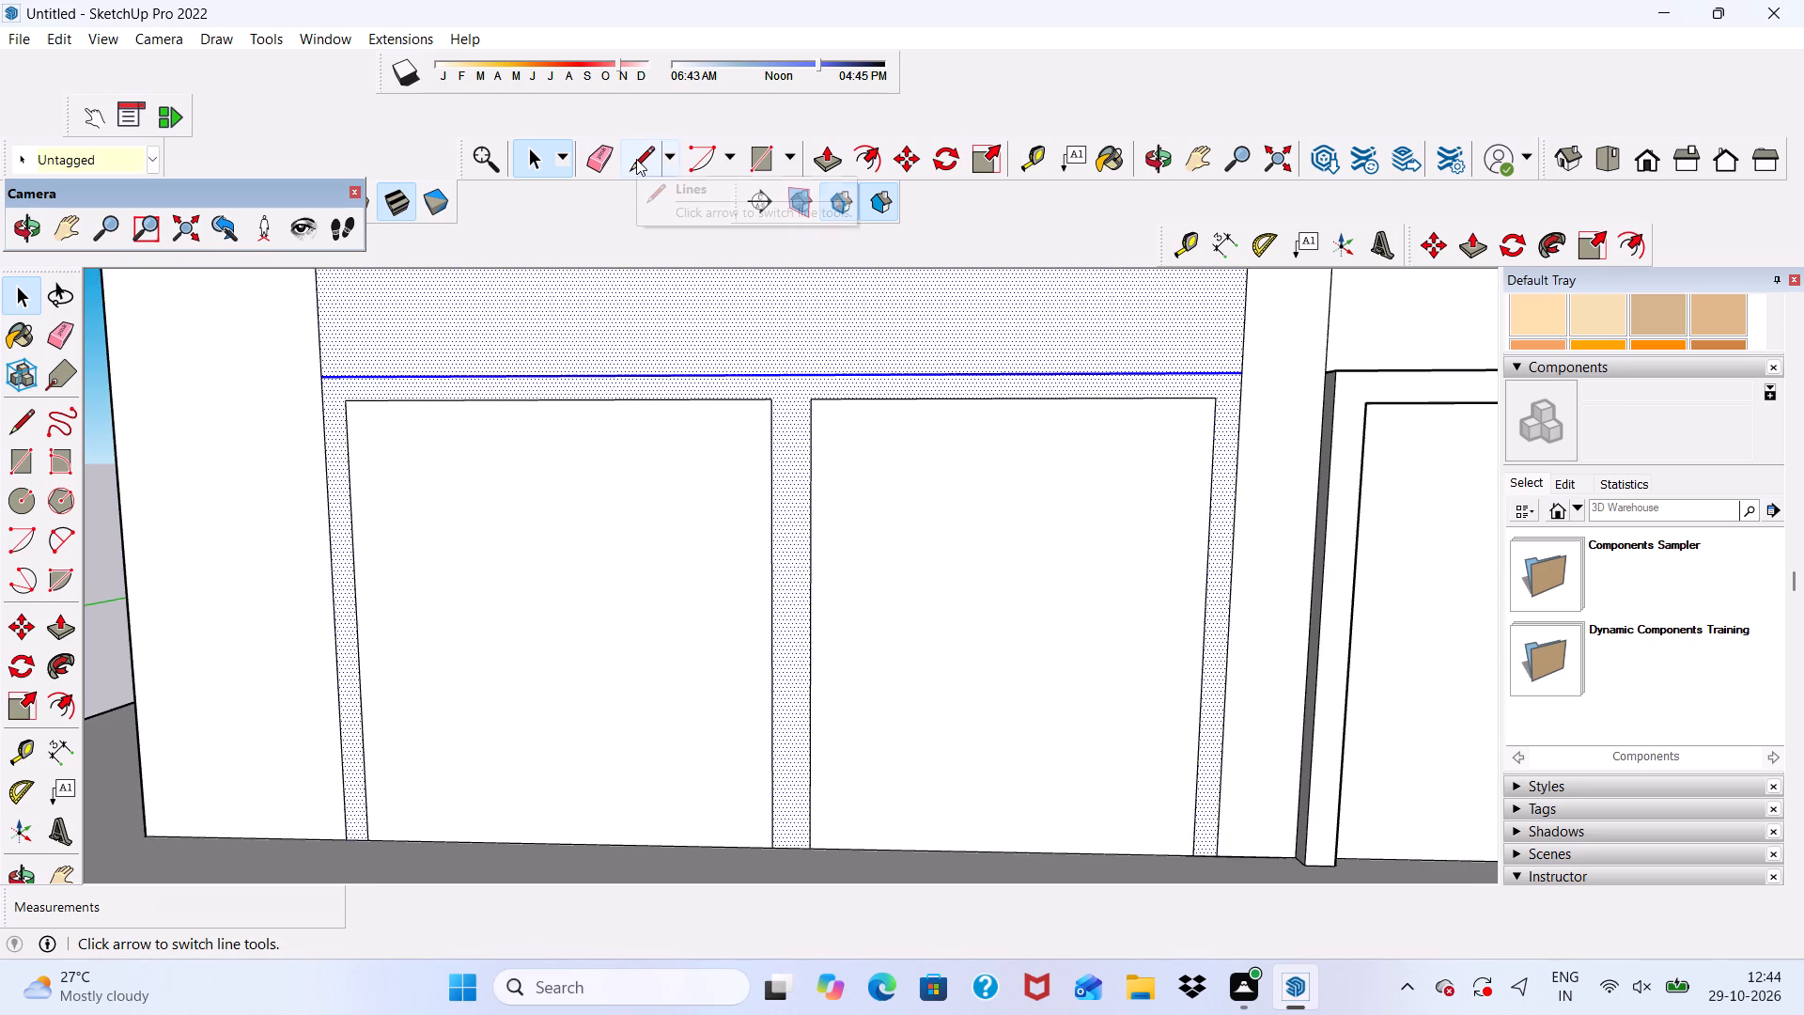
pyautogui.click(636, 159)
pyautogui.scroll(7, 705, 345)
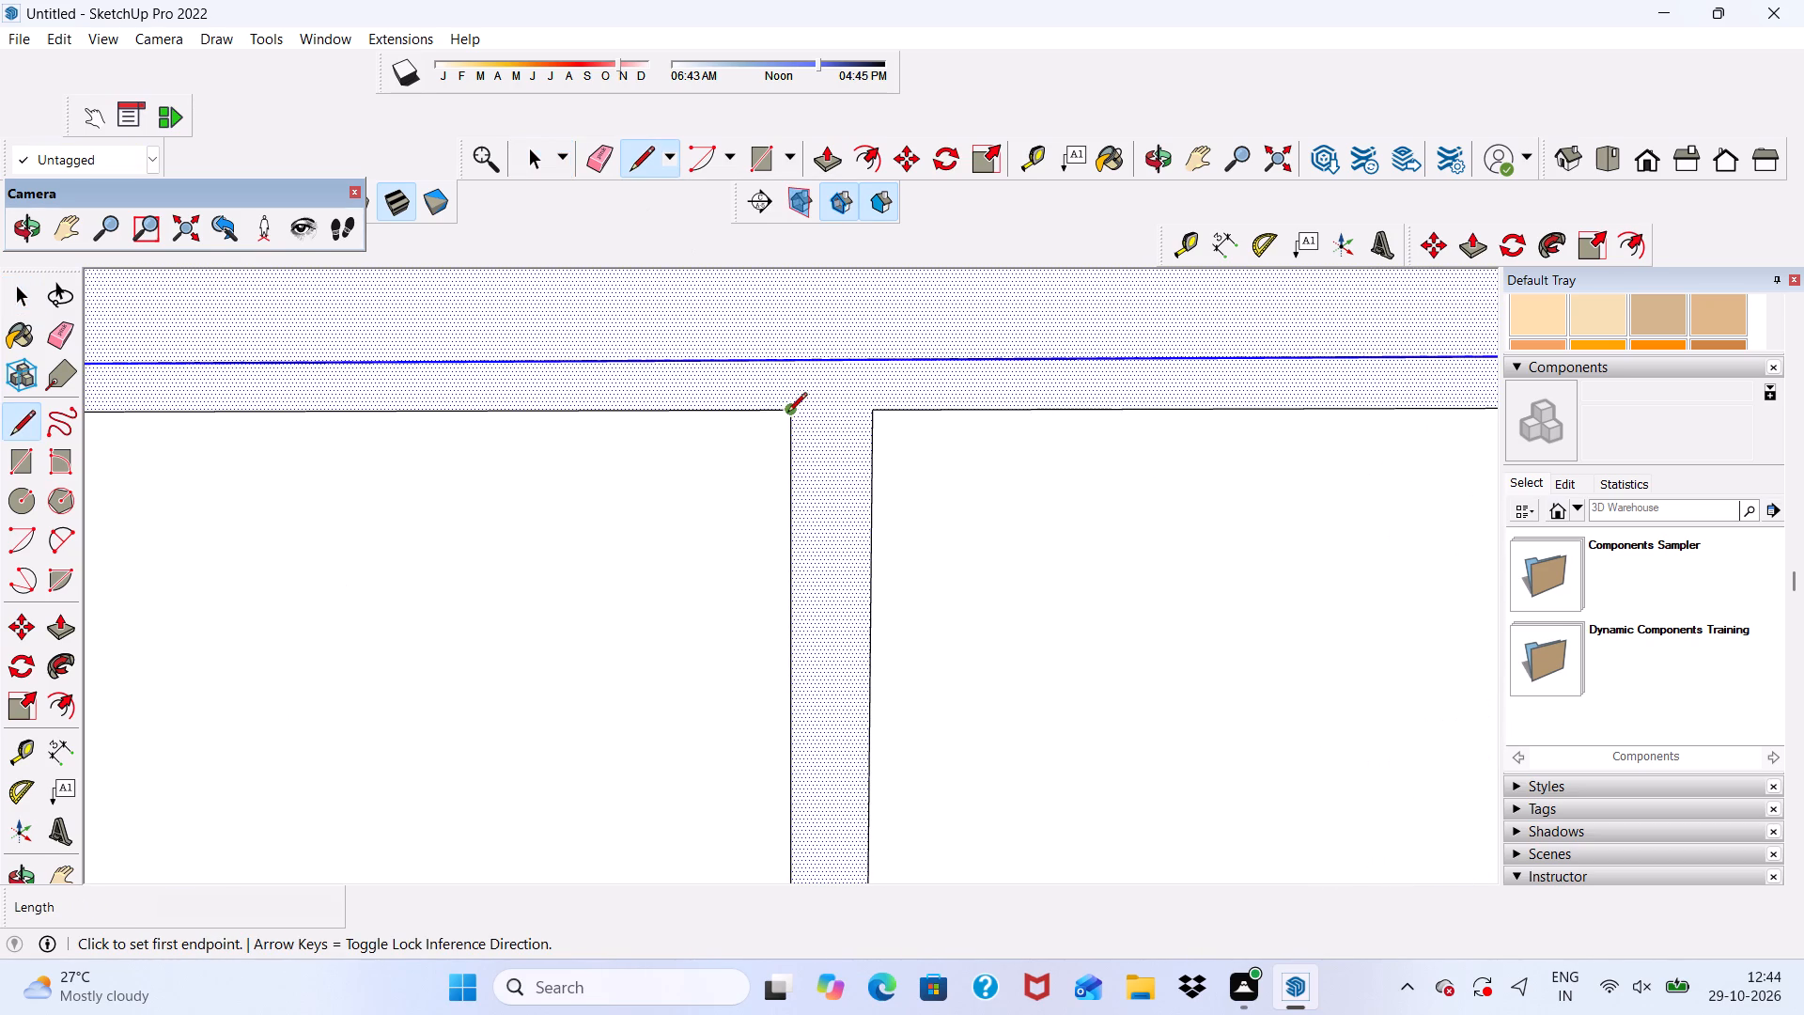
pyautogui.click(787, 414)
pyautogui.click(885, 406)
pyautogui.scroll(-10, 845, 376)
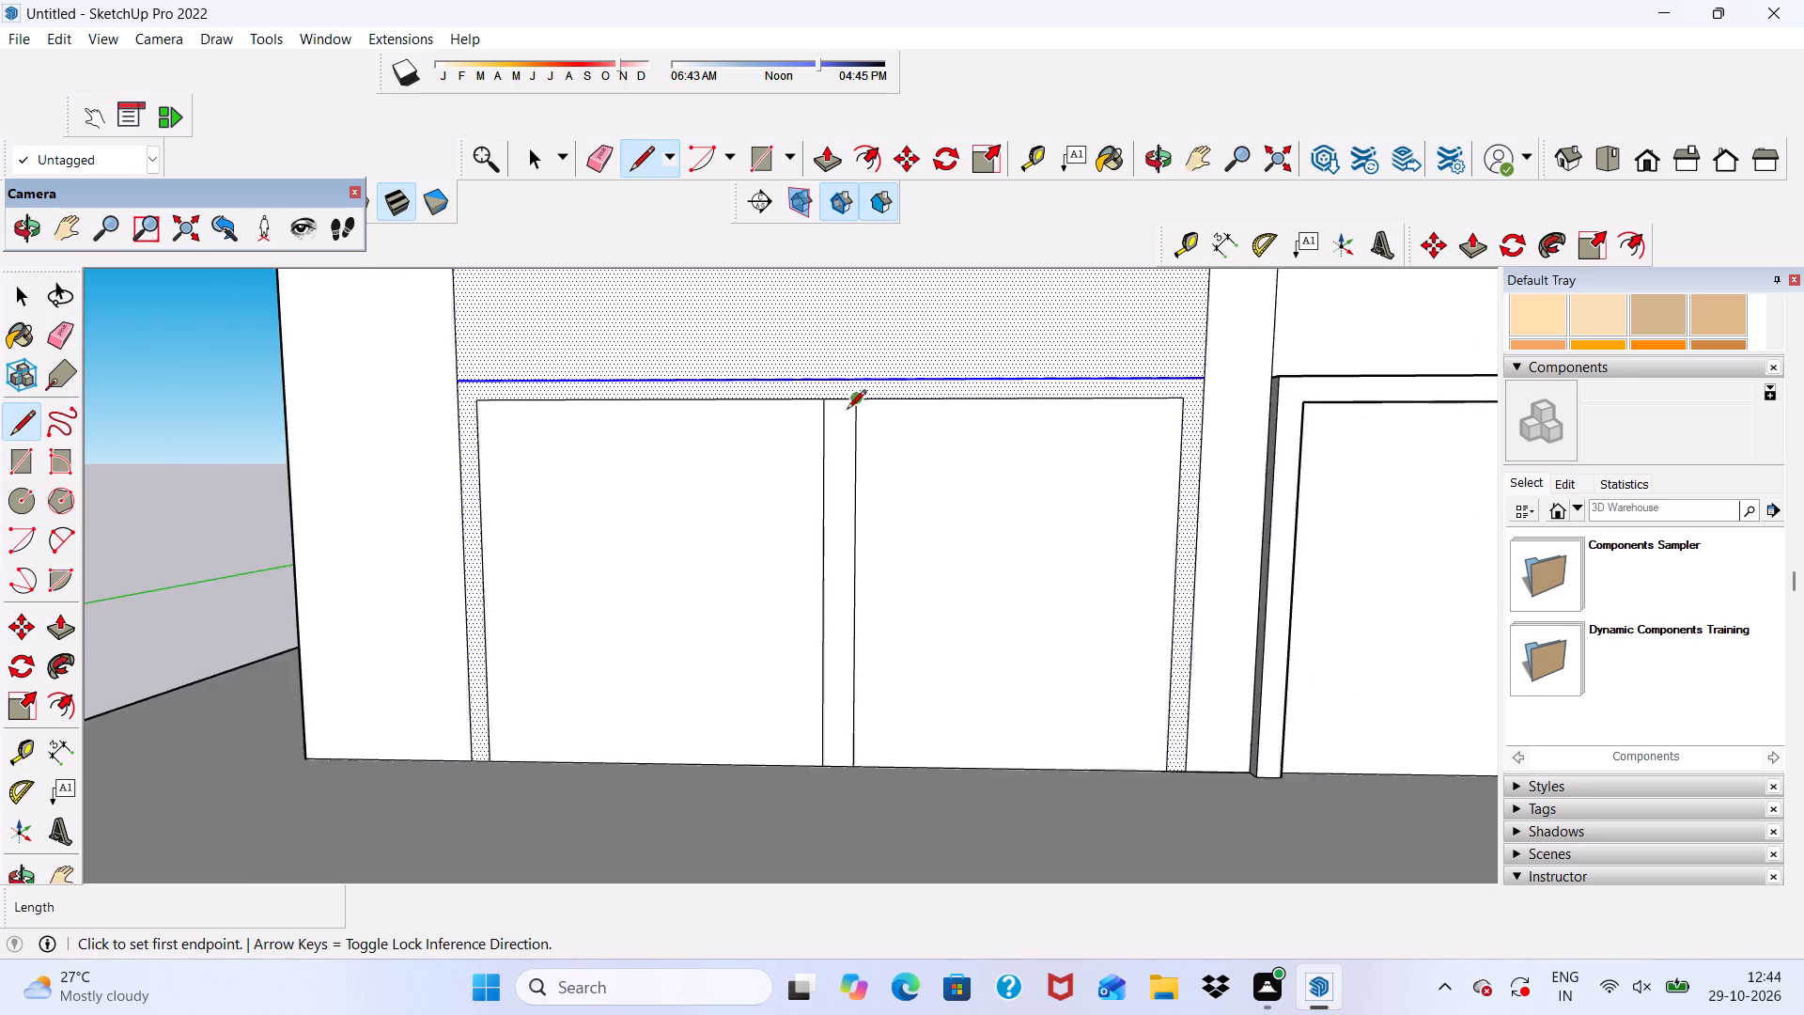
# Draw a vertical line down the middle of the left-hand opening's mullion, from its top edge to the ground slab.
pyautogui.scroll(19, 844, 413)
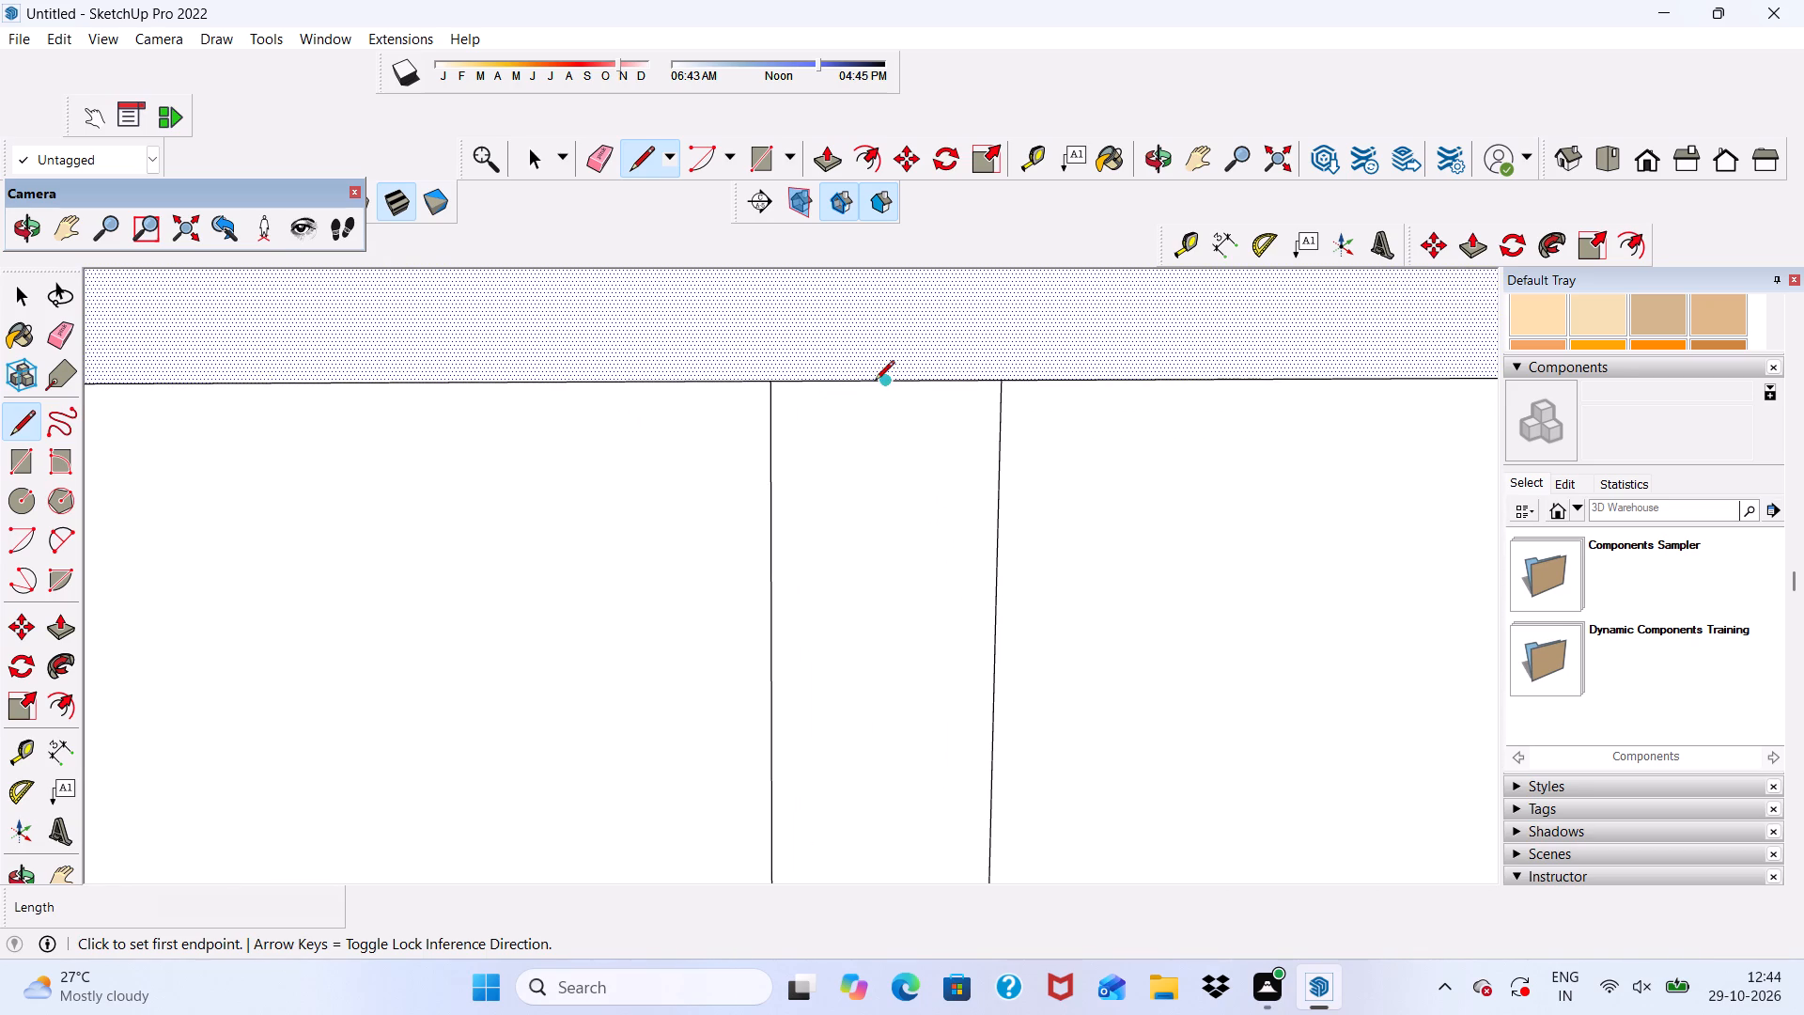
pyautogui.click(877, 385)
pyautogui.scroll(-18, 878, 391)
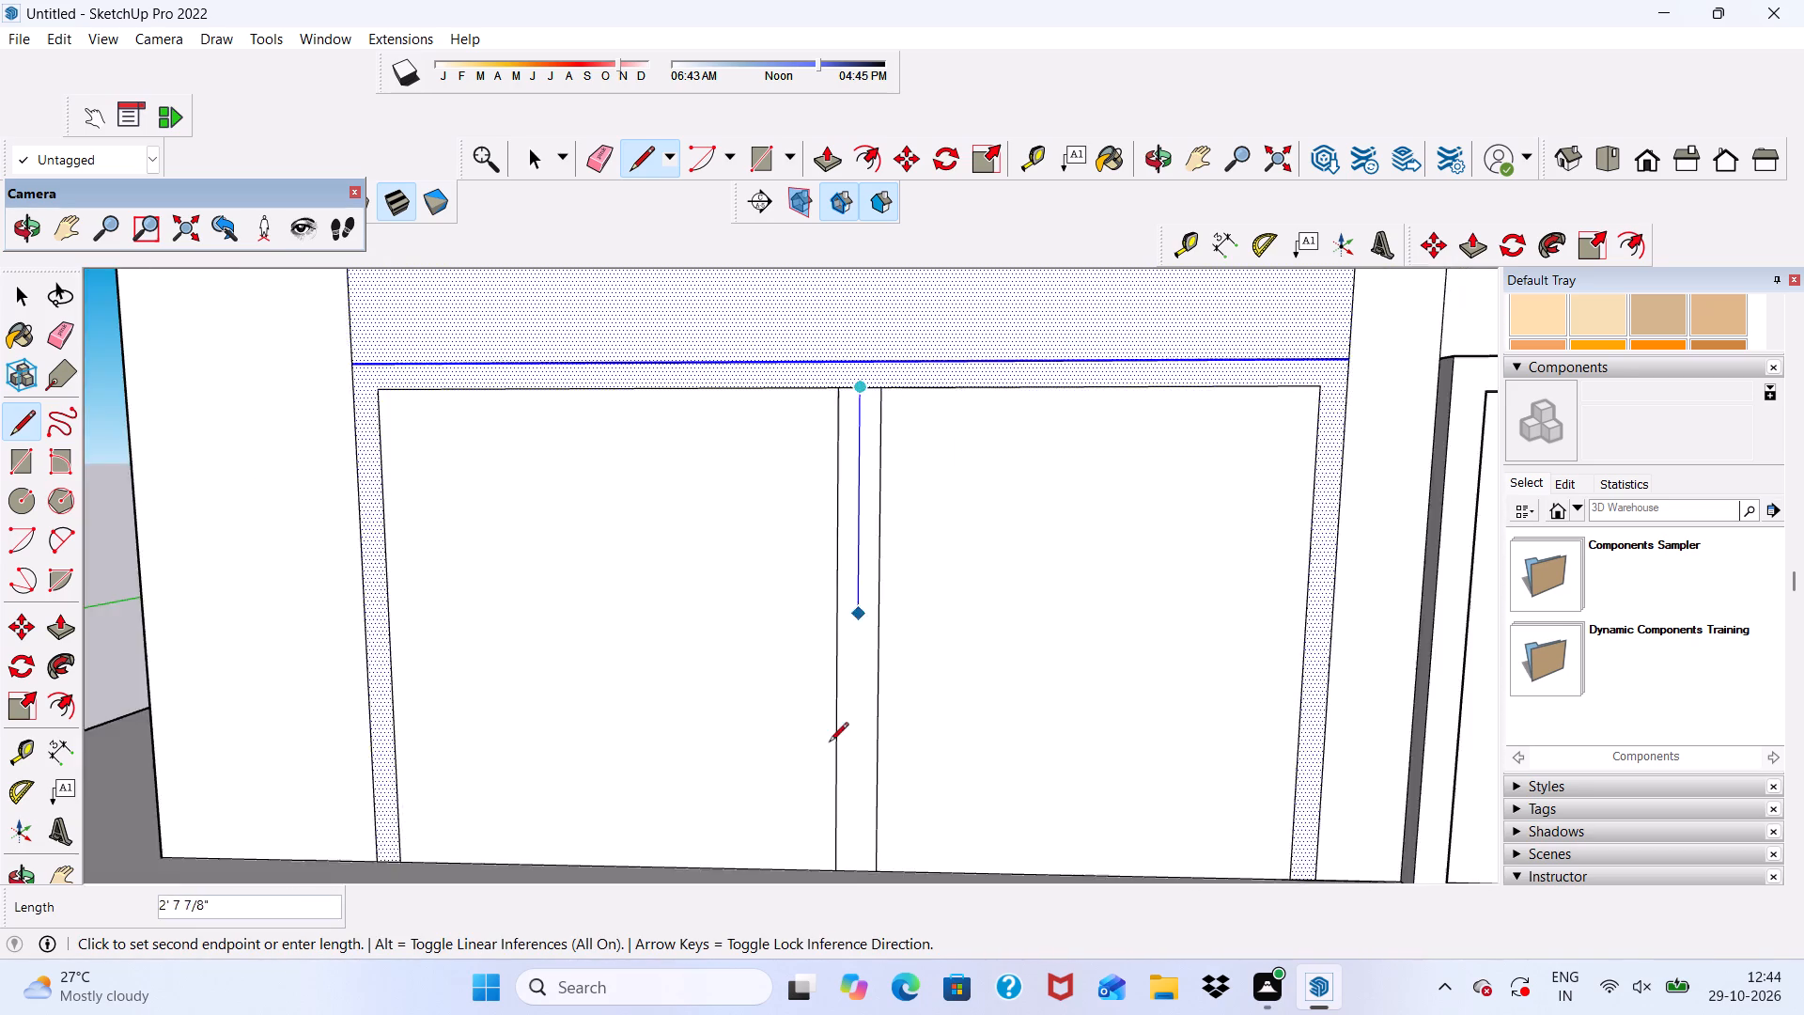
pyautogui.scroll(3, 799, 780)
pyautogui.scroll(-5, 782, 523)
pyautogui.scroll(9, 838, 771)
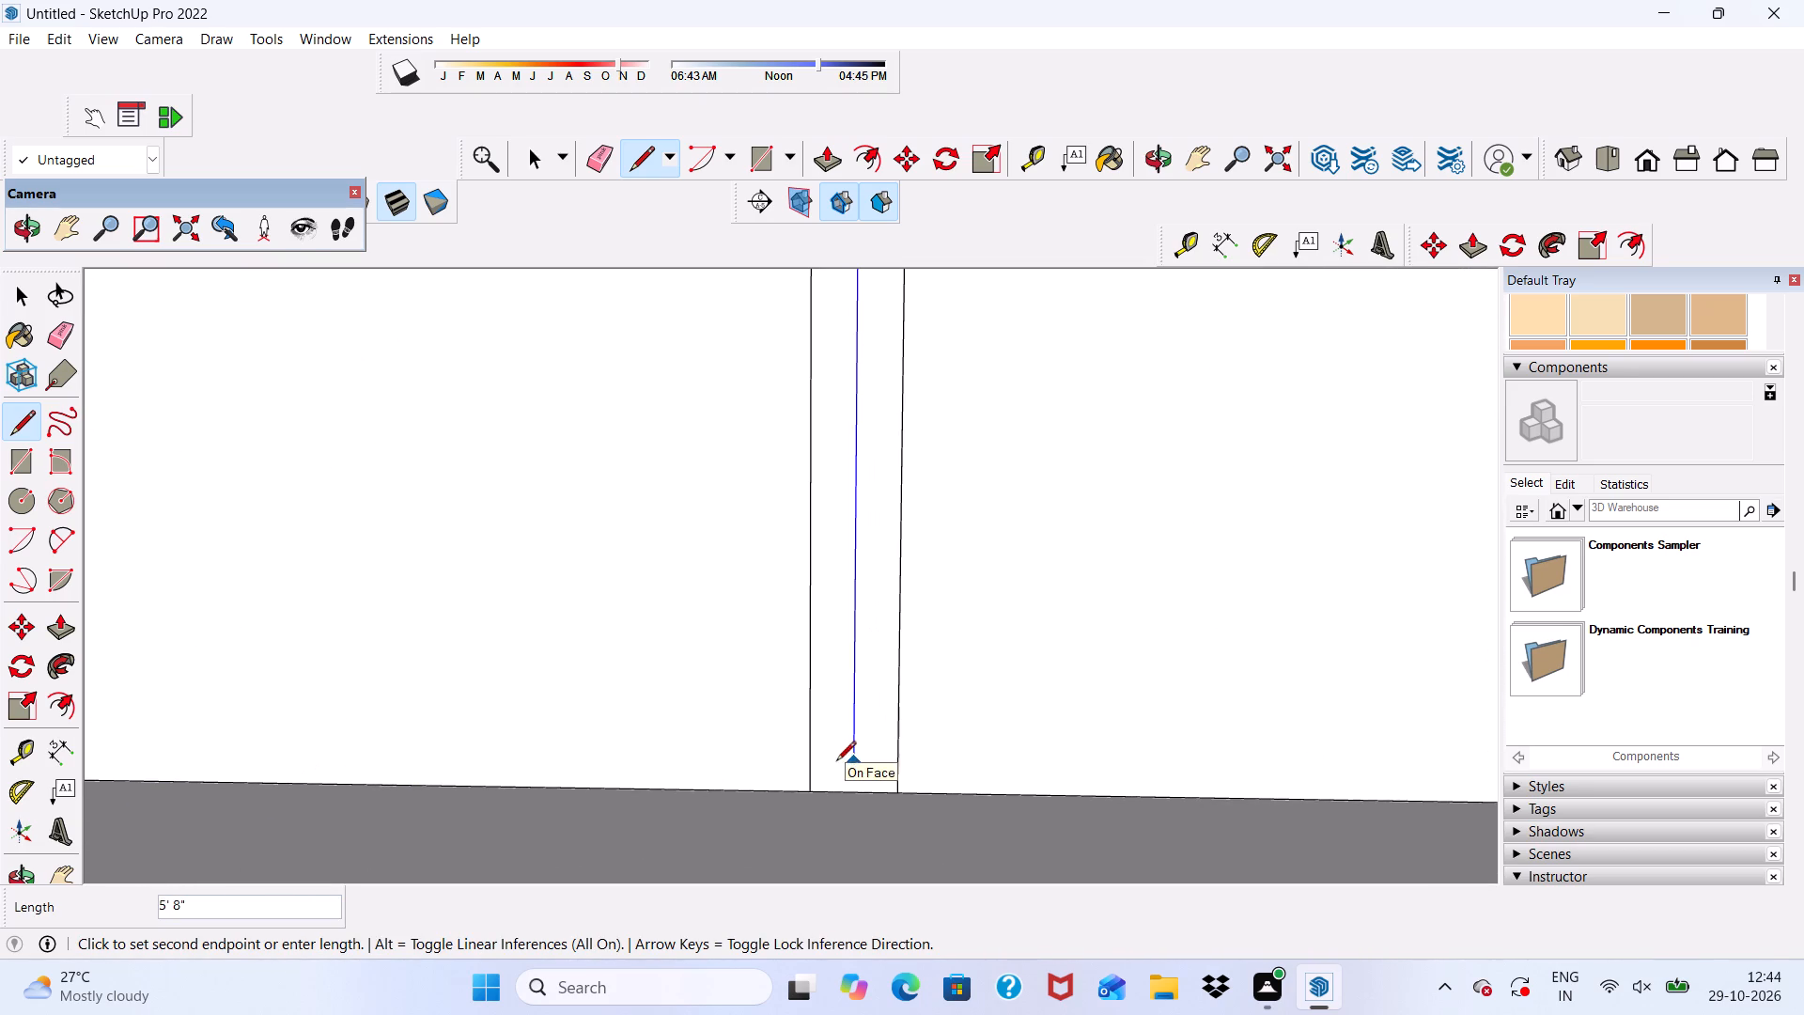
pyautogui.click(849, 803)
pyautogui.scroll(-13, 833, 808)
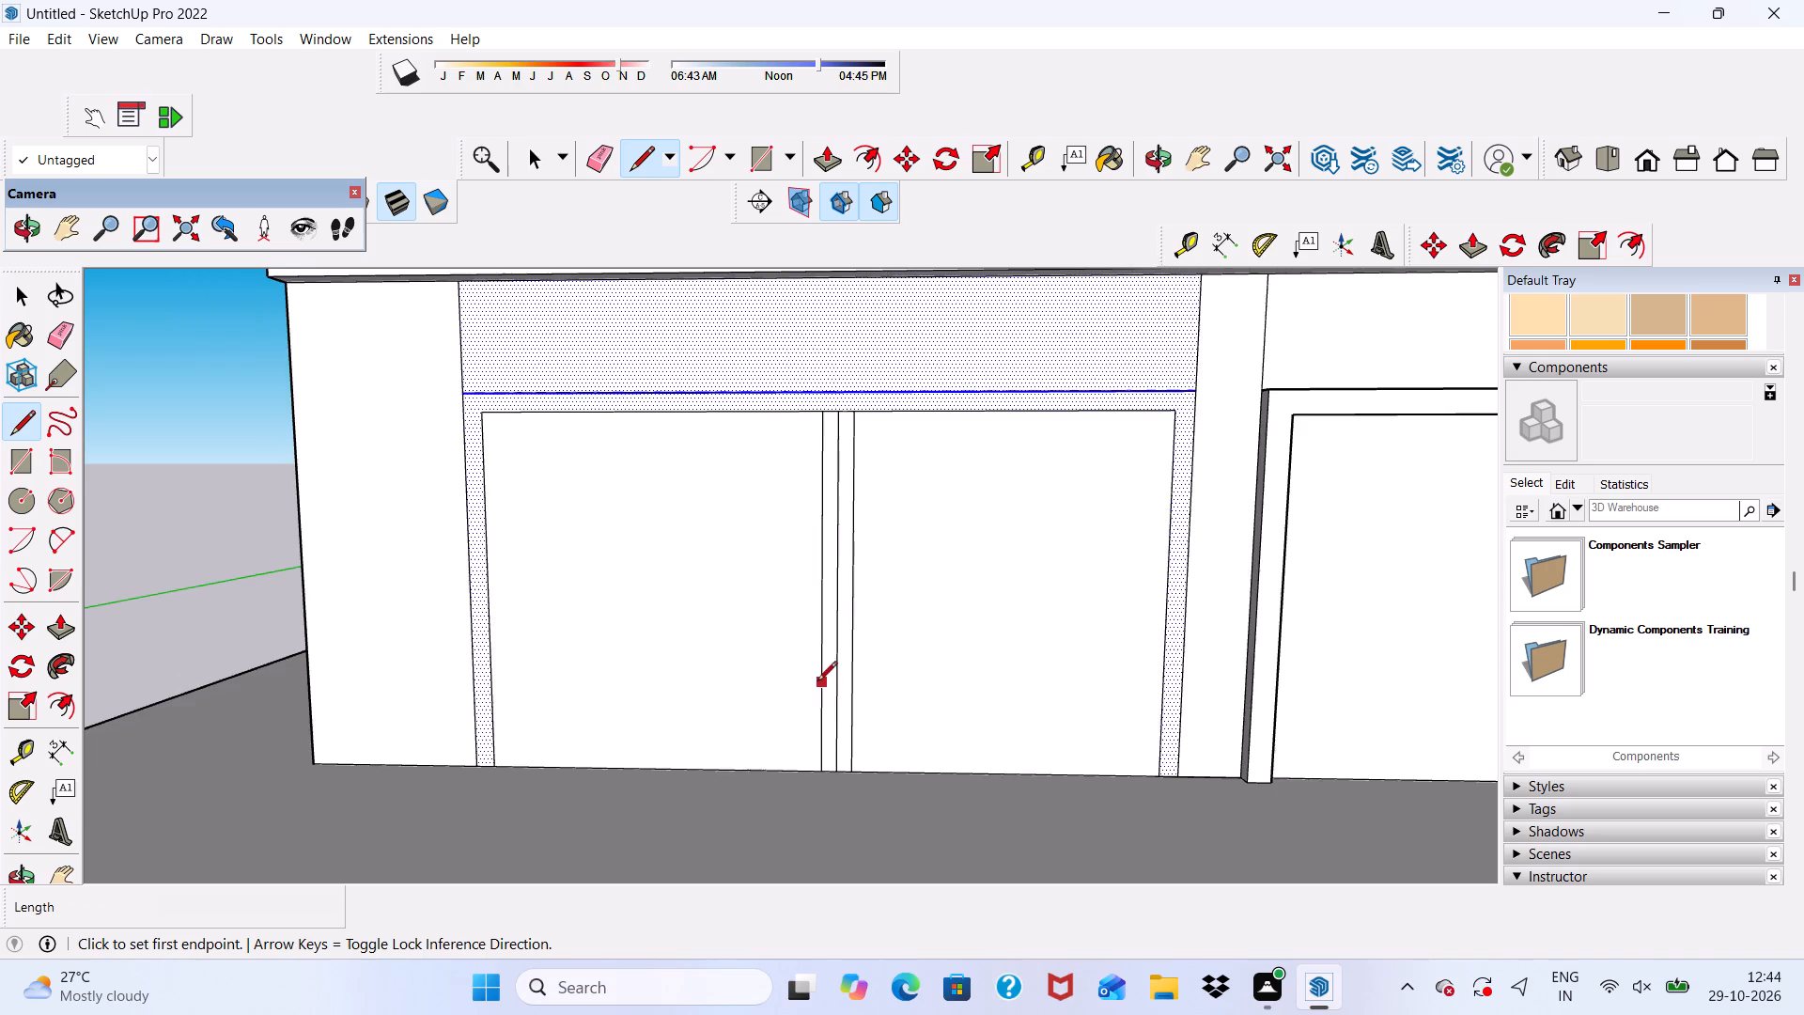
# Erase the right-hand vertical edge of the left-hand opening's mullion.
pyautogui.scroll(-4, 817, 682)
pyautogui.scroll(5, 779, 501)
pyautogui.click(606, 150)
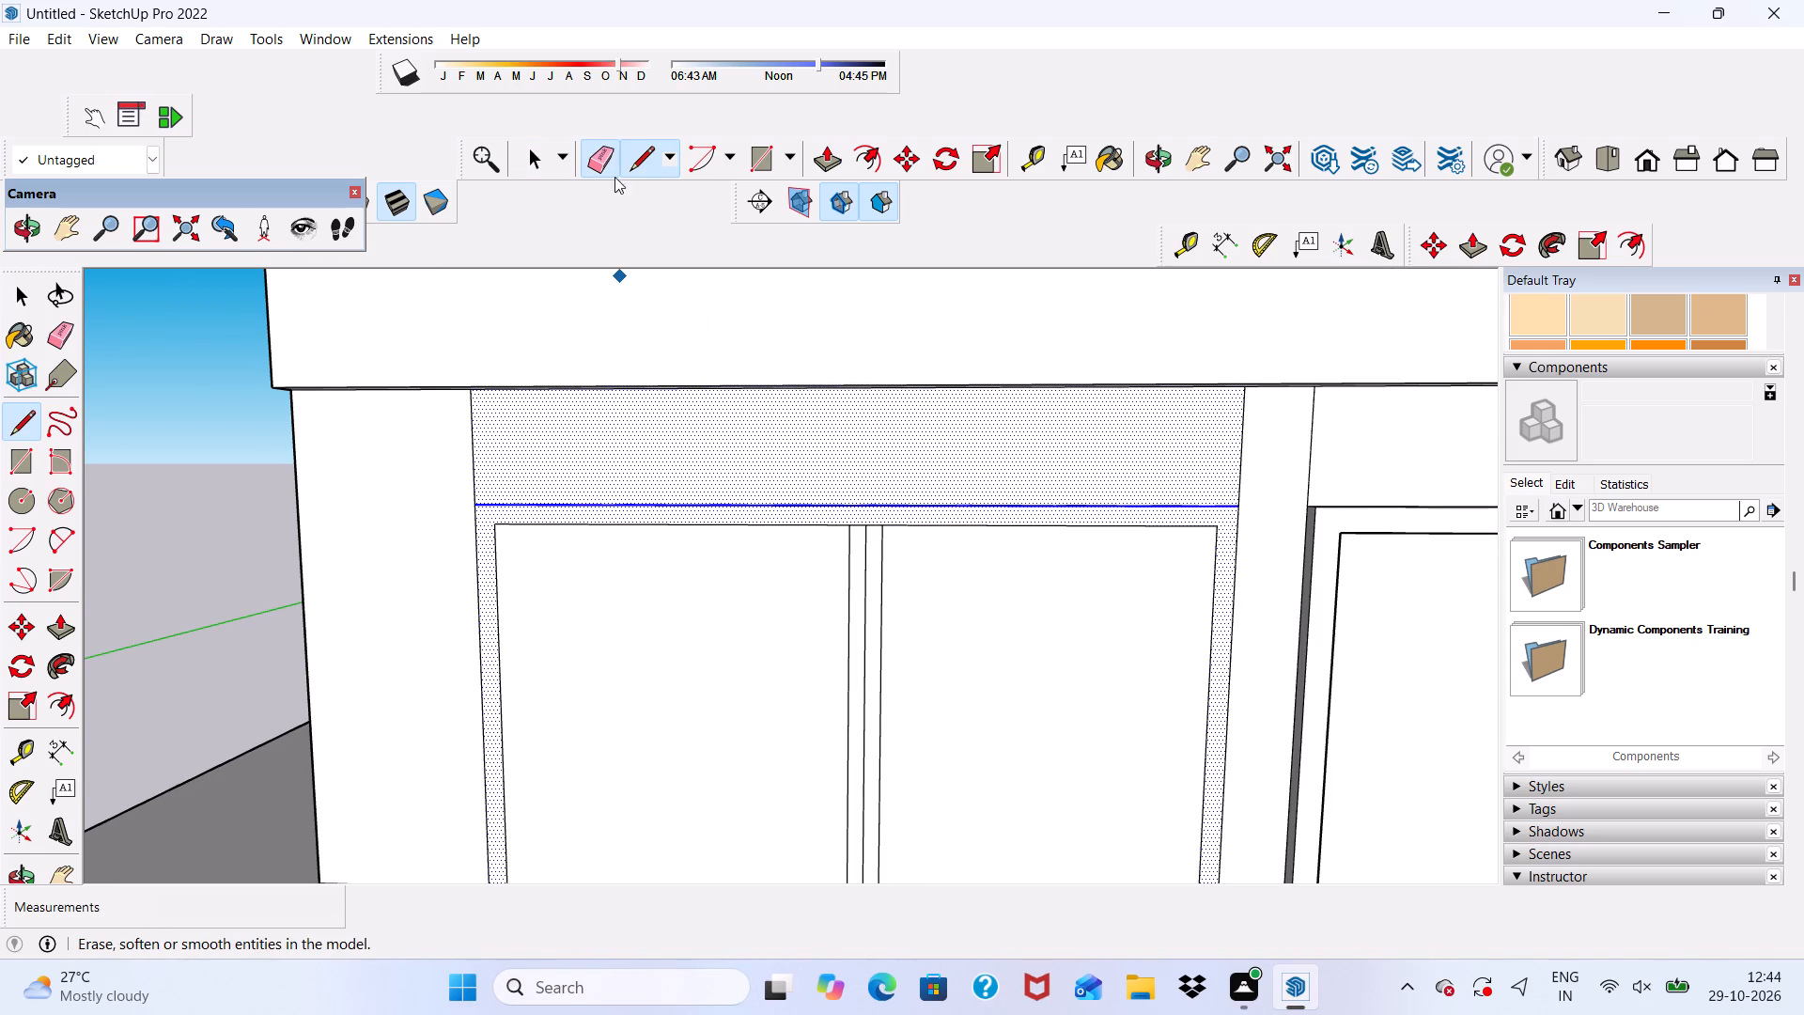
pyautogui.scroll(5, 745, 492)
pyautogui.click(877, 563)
# Examine the narrowed left-hand mullion and the right-hand opening's raised frame against the whole facade.
pyautogui.scroll(-4, 777, 521)
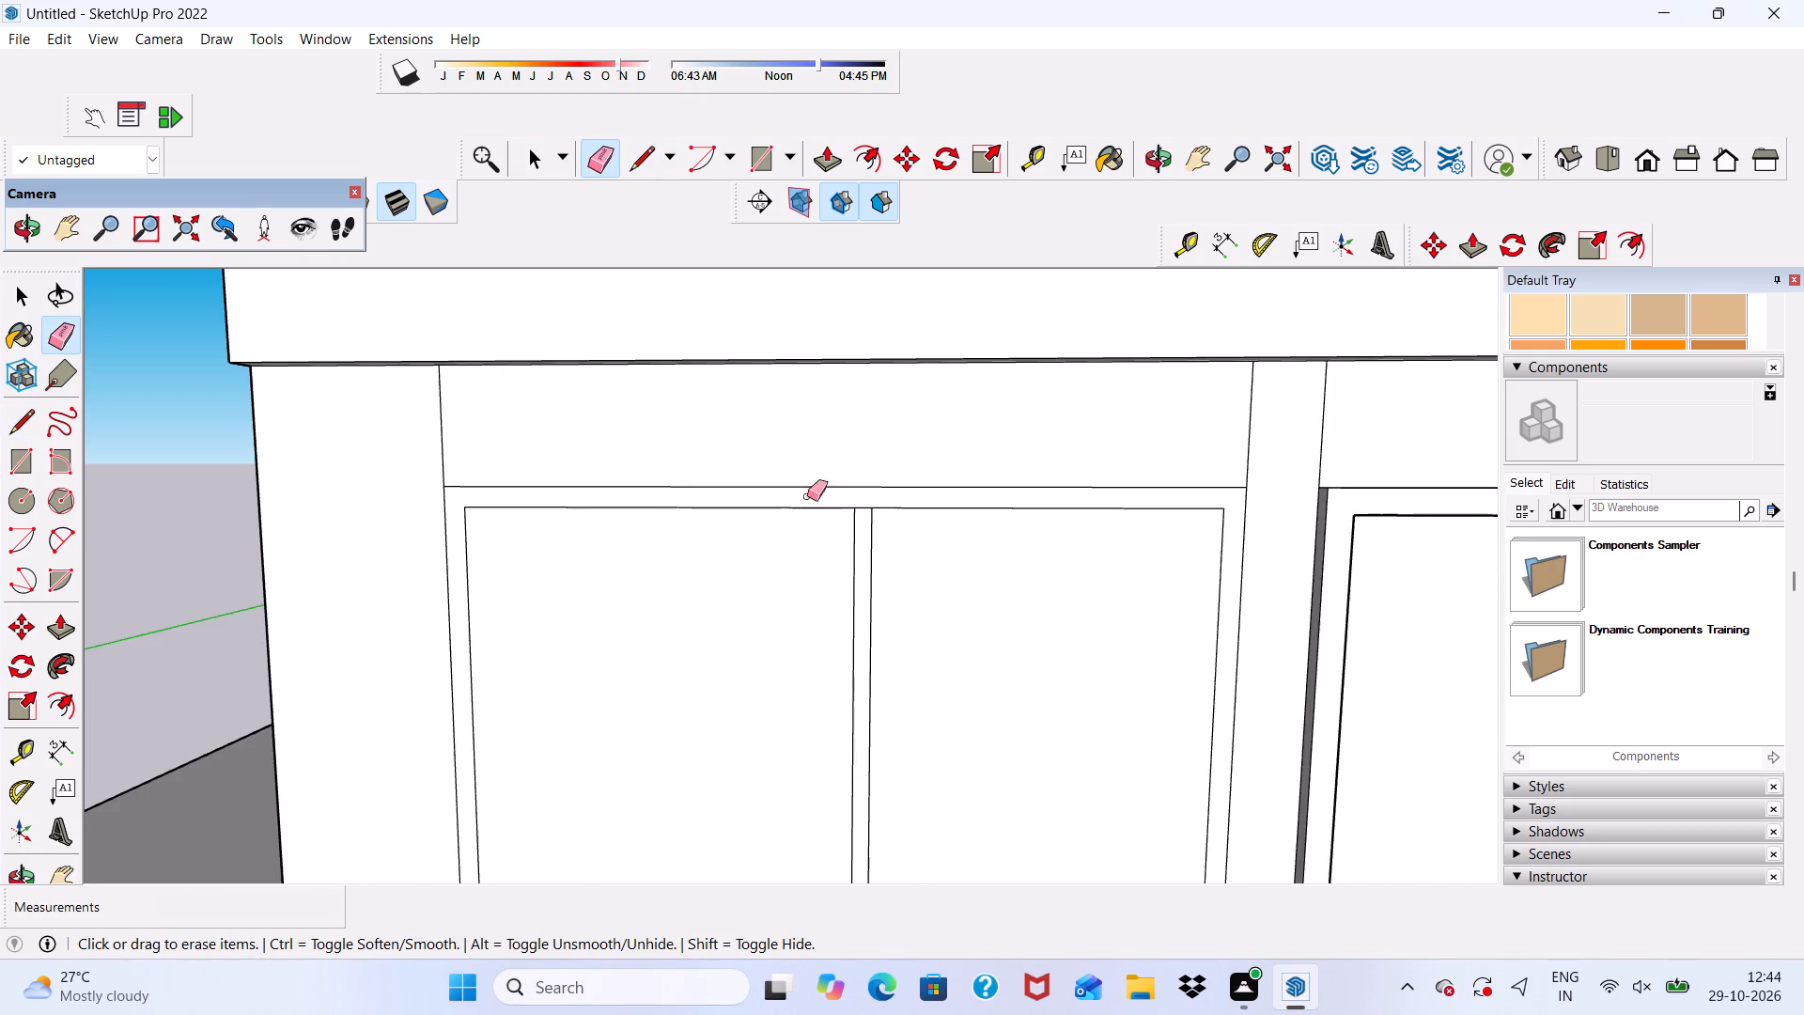
pyautogui.scroll(-11, 807, 496)
pyautogui.scroll(3, 1424, 549)
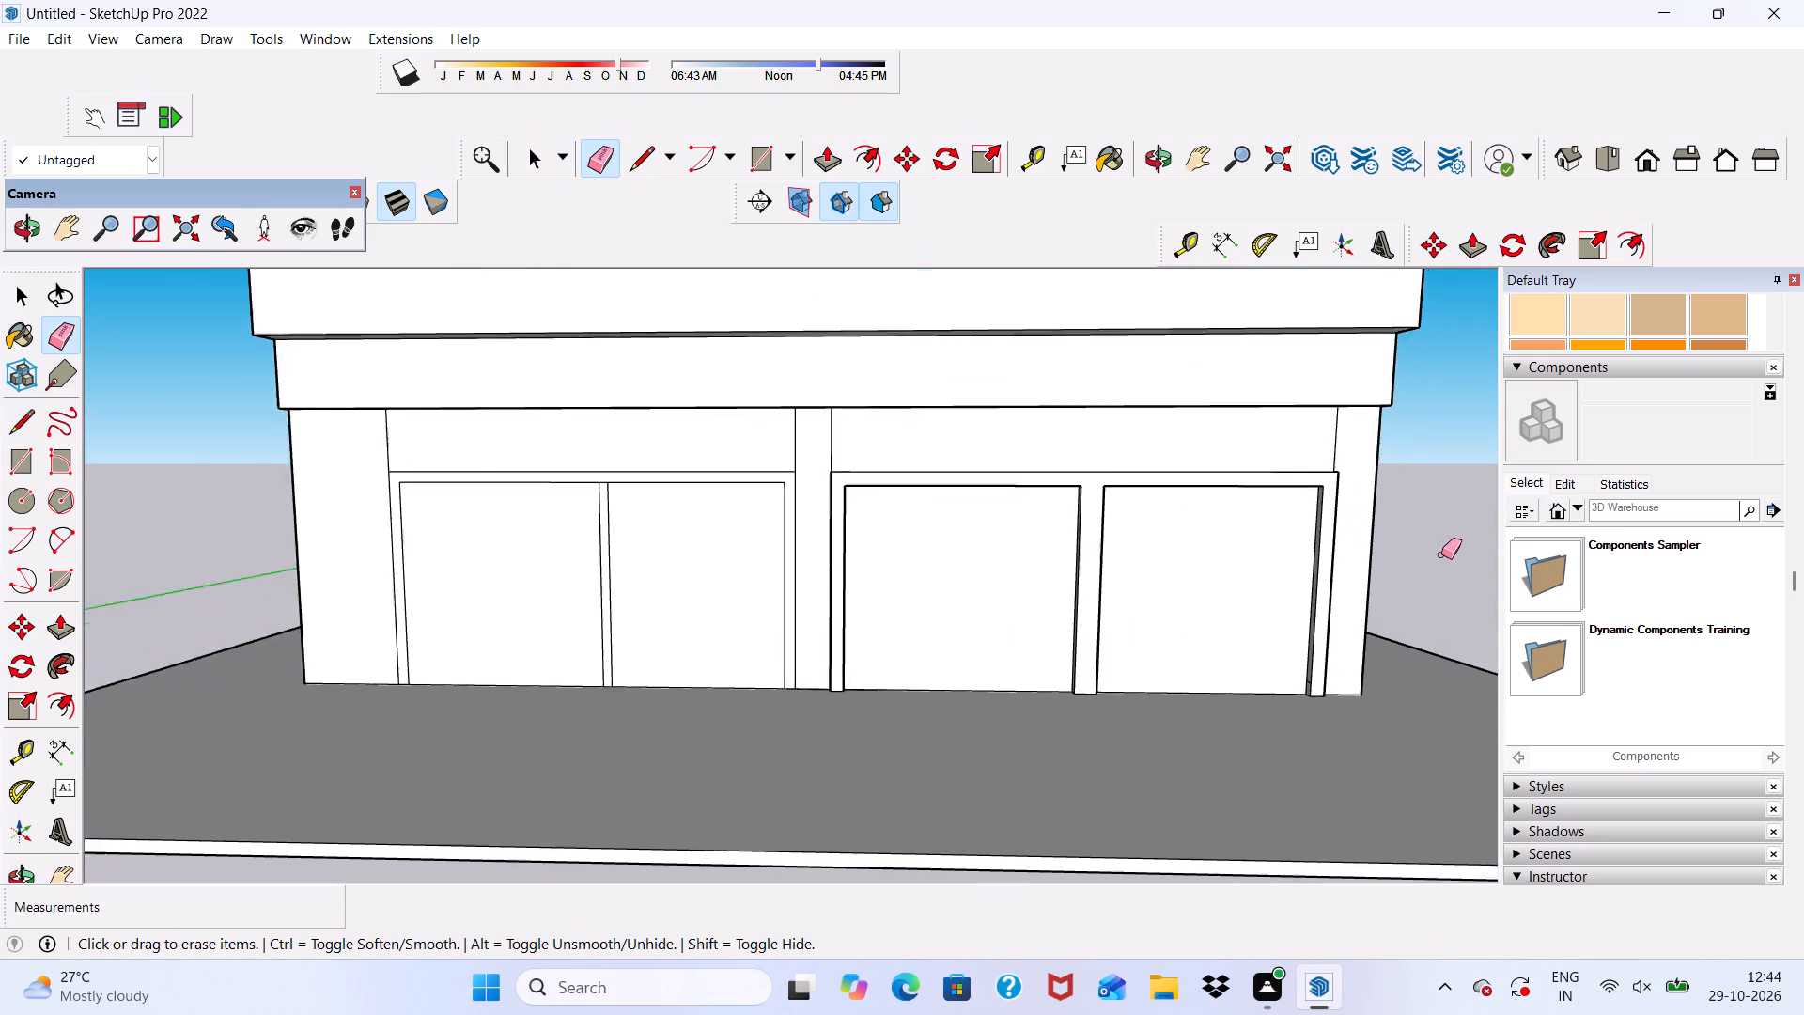
pyautogui.scroll(2, 1441, 554)
pyautogui.press('space')
pyautogui.scroll(4, 1254, 489)
pyautogui.moveTo(1150, 476); pyautogui.dragTo(1081, 662, button='middle')
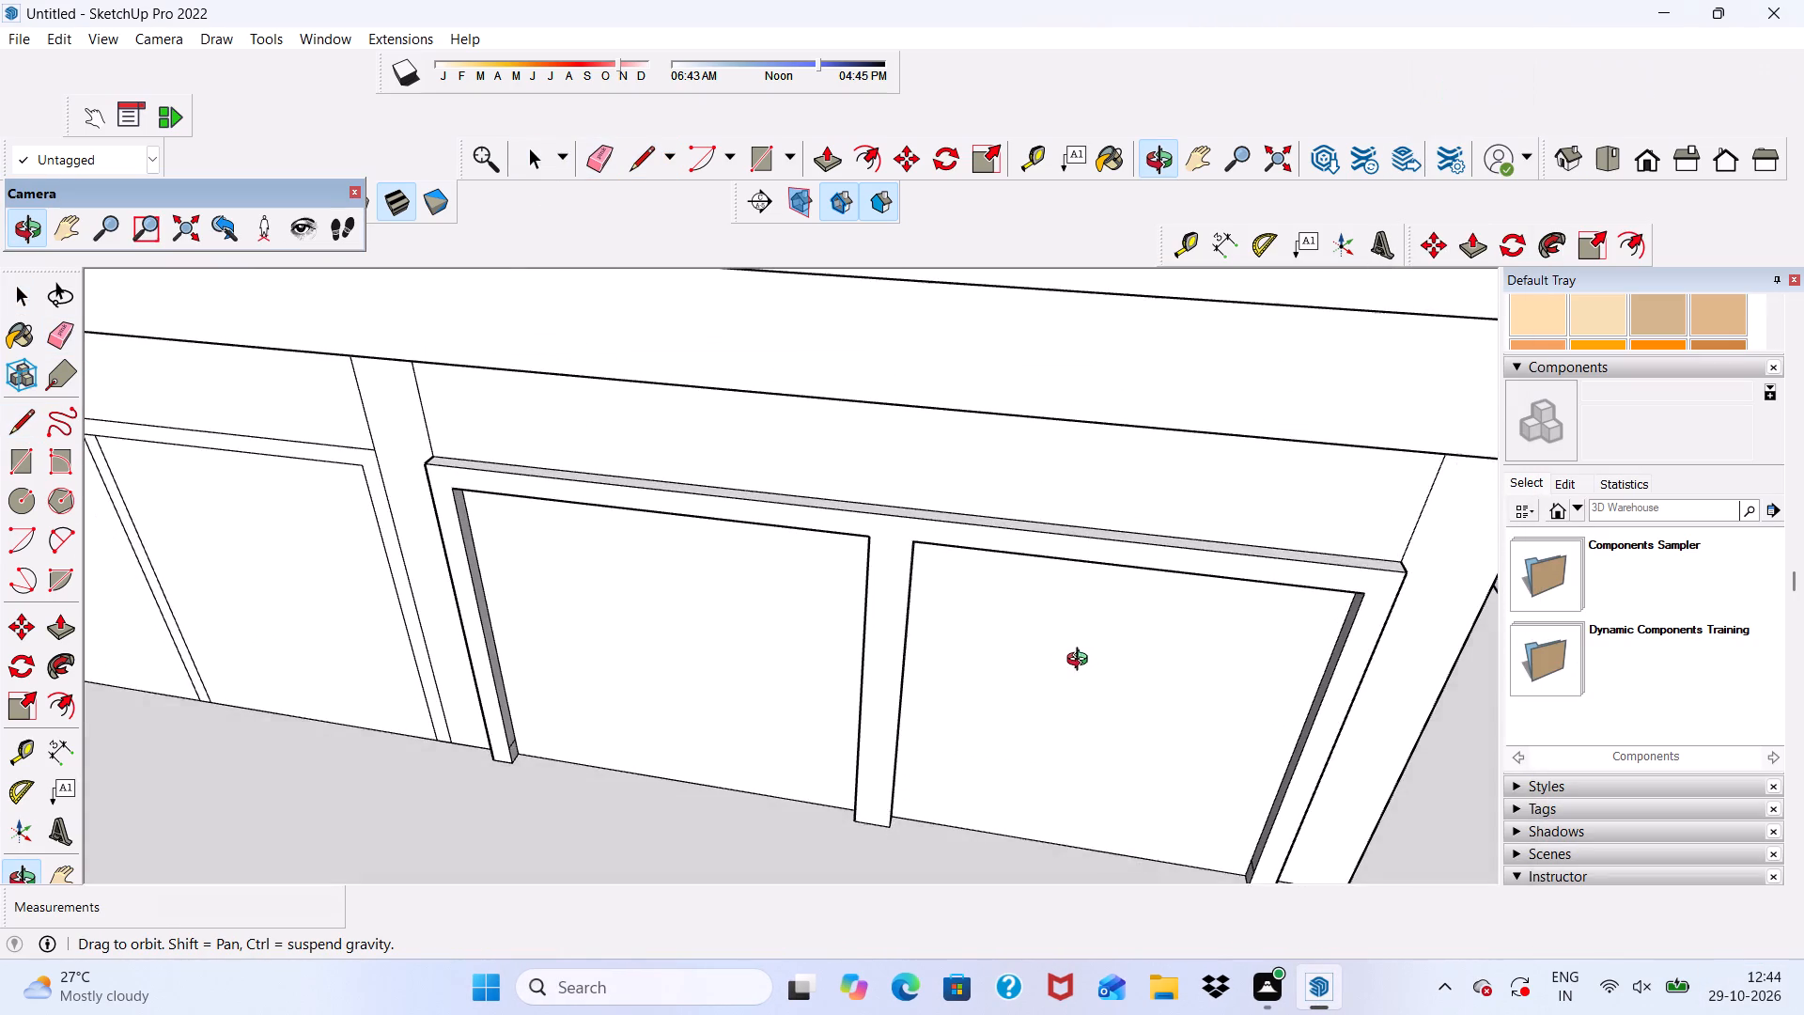
pyautogui.moveTo(1081, 662); pyautogui.dragTo(934, 412, button='middle')
pyautogui.scroll(-6, 914, 353)
pyautogui.hscroll(-1, 909, 351)
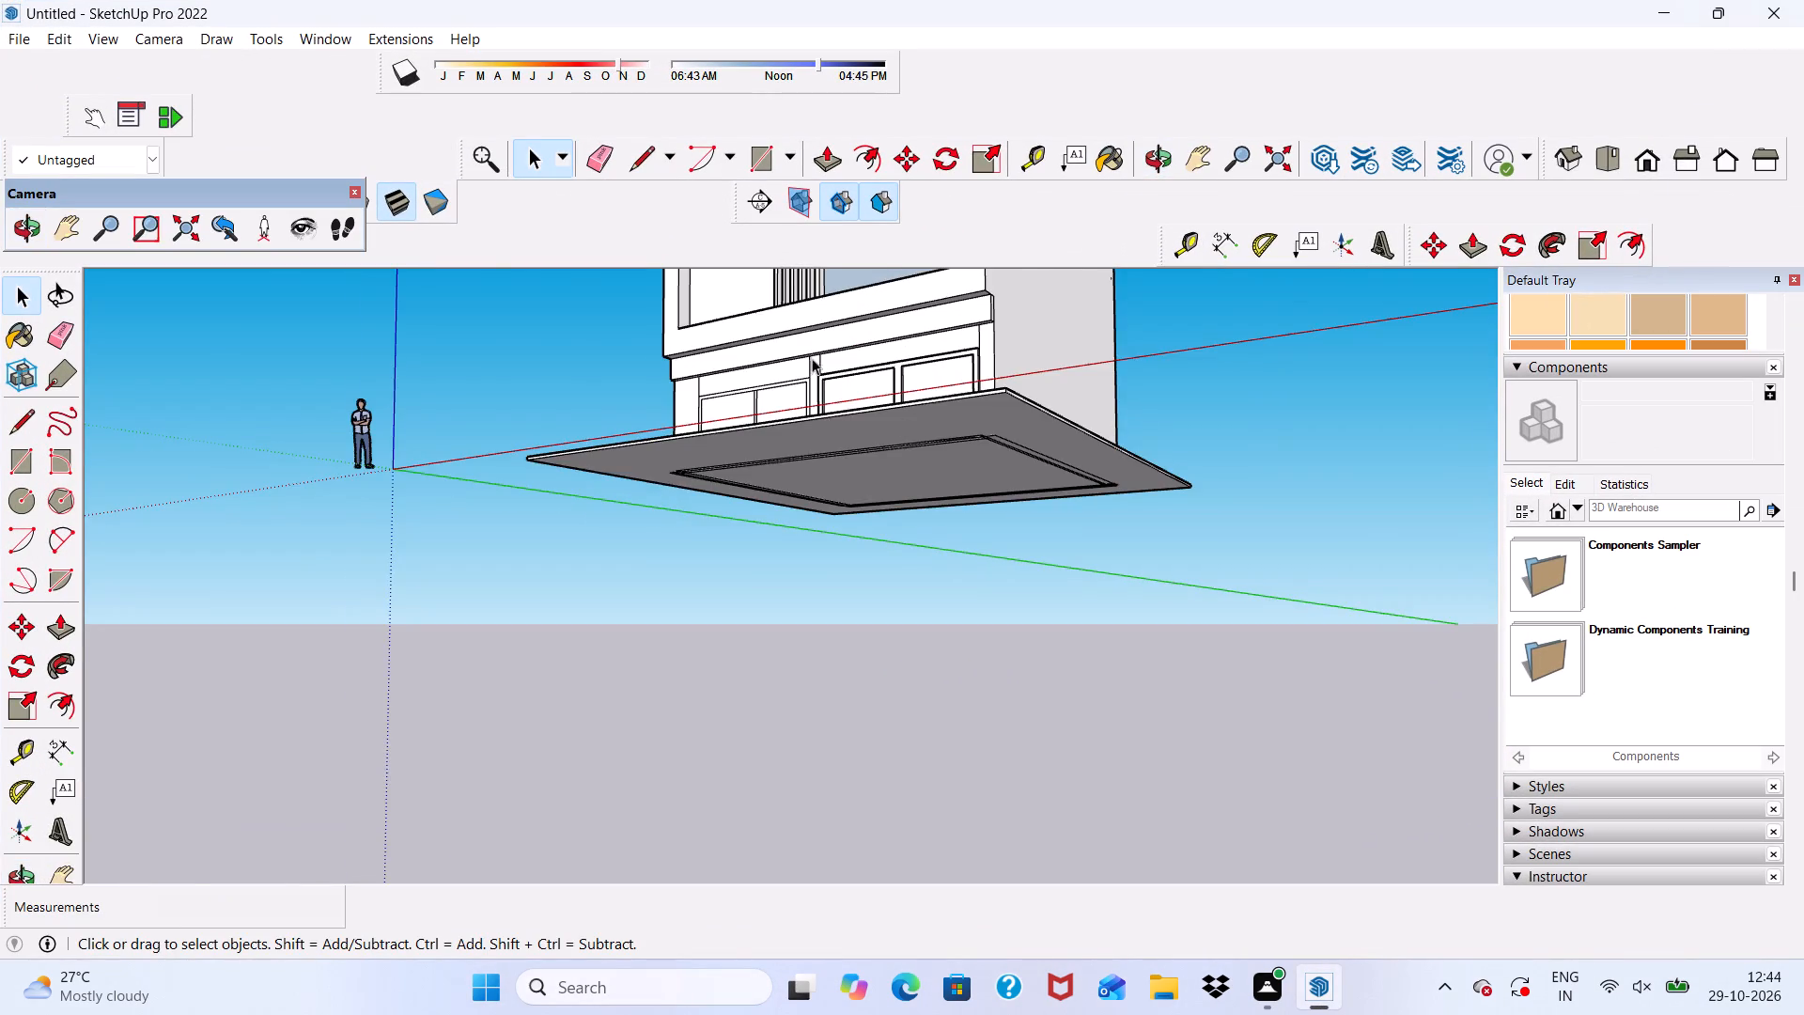
pyautogui.scroll(11, 811, 357)
pyautogui.moveTo(770, 351); pyautogui.dragTo(996, 468, button='middle')
pyautogui.scroll(-9, 959, 491)
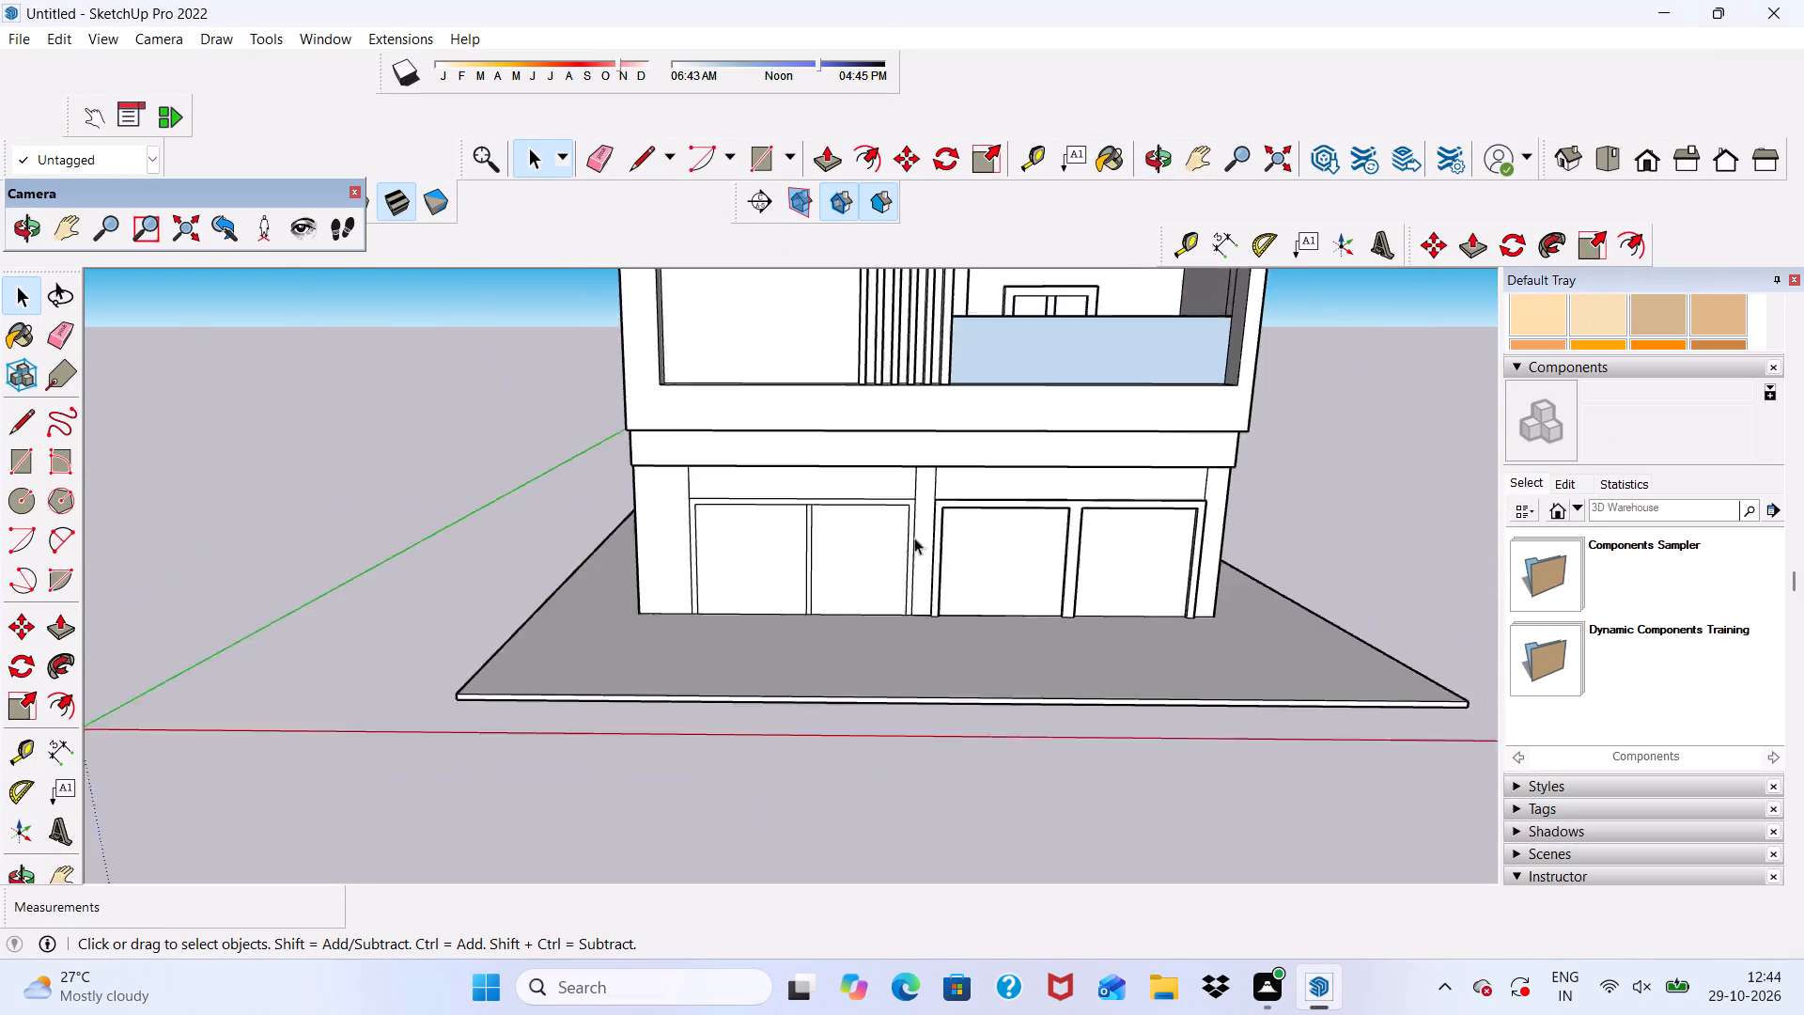
pyautogui.scroll(-2, 914, 538)
pyautogui.scroll(2, 974, 509)
# Undo the line edits on the left-hand mullion and the depth given to the right-hand opening's frame.
pyautogui.hotkey('ctrl', 'z')
pyautogui.hotkey('ctrl', 'z')
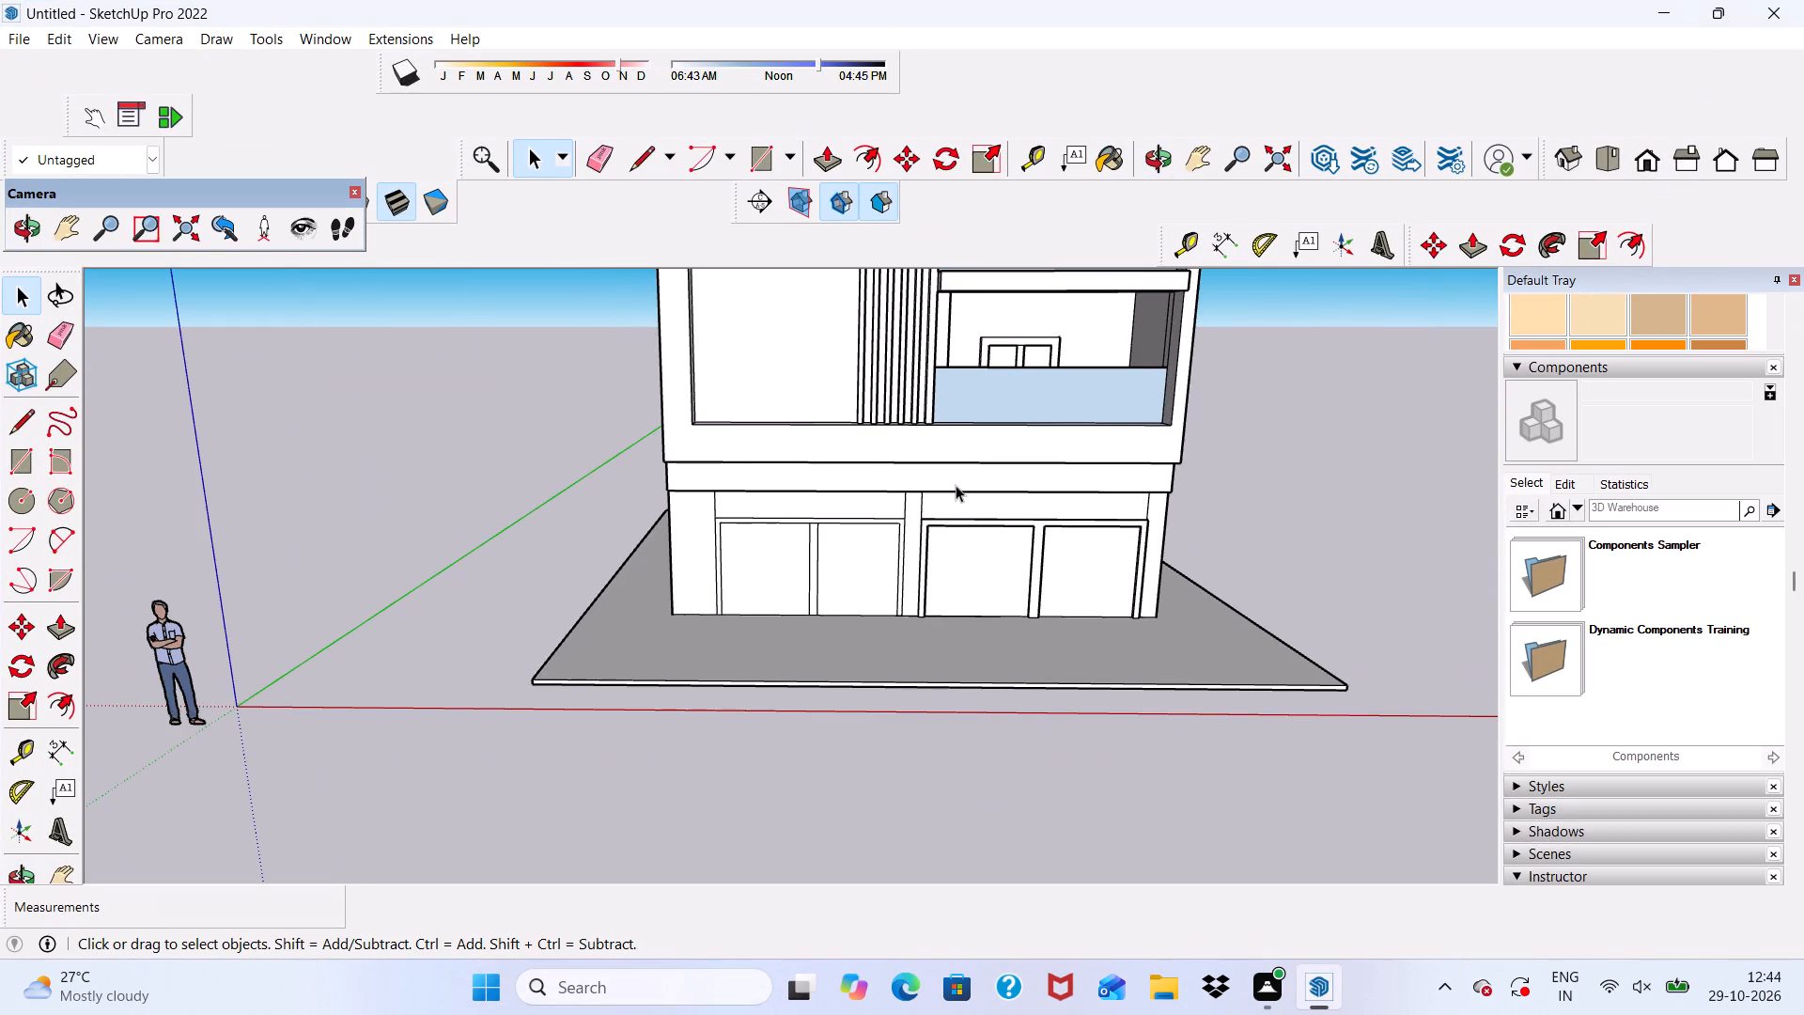
pyautogui.press('z')
pyautogui.hotkey('ctrl', 'z')
pyautogui.hotkey('ctrl', 'z')
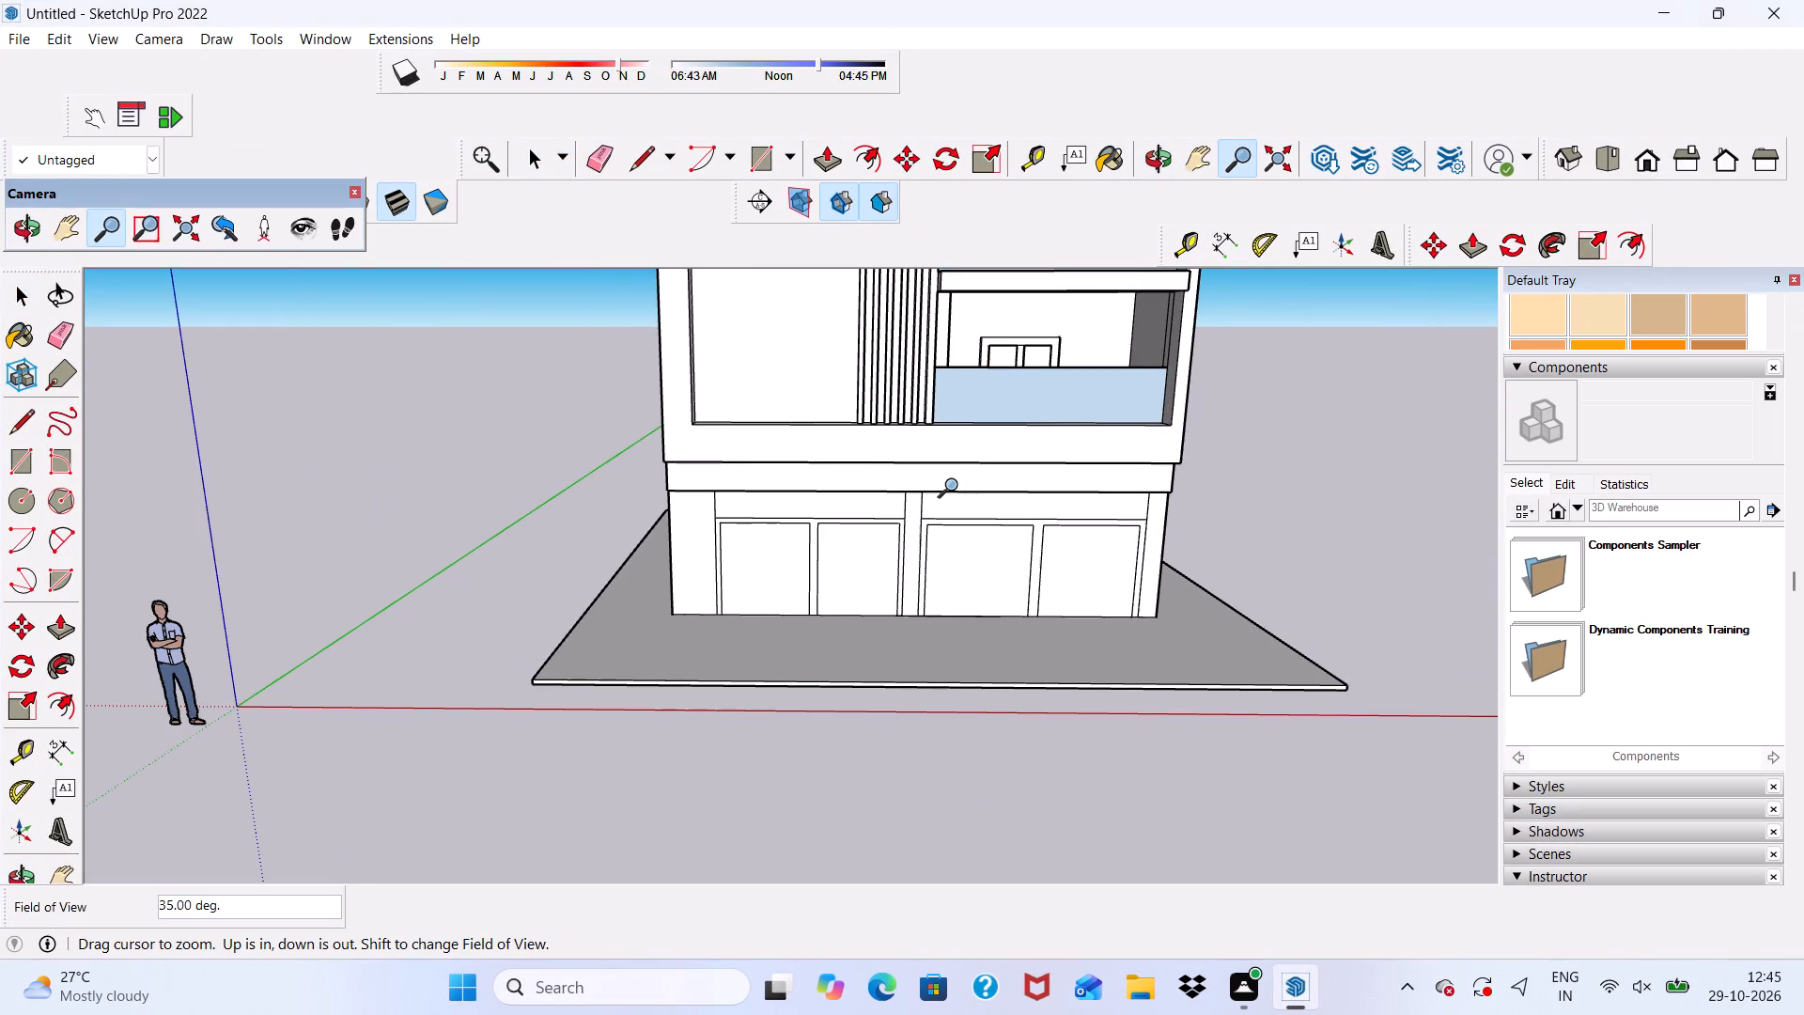
pyautogui.scroll(5, 968, 552)
pyautogui.press('space')
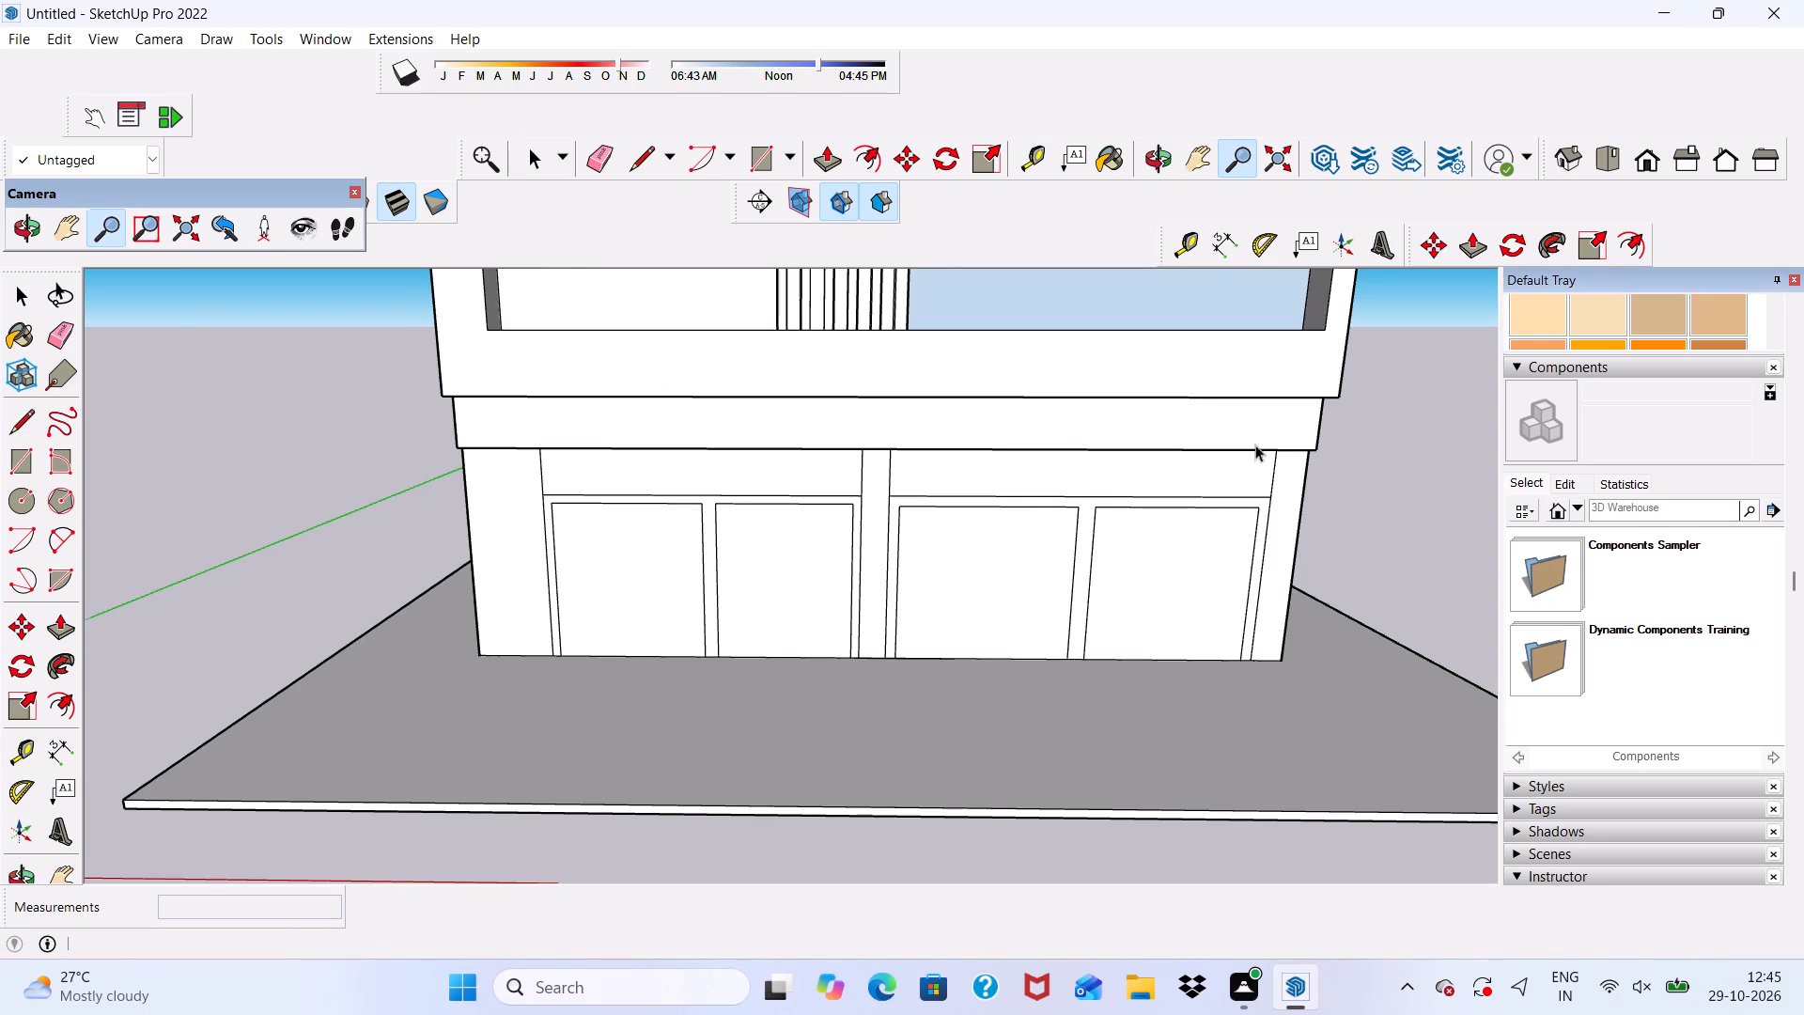
pyautogui.scroll(-5, 1168, 470)
pyautogui.moveTo(1063, 546); pyautogui.dragTo(1029, 460, button='middle')
pyautogui.scroll(1, 830, 406)
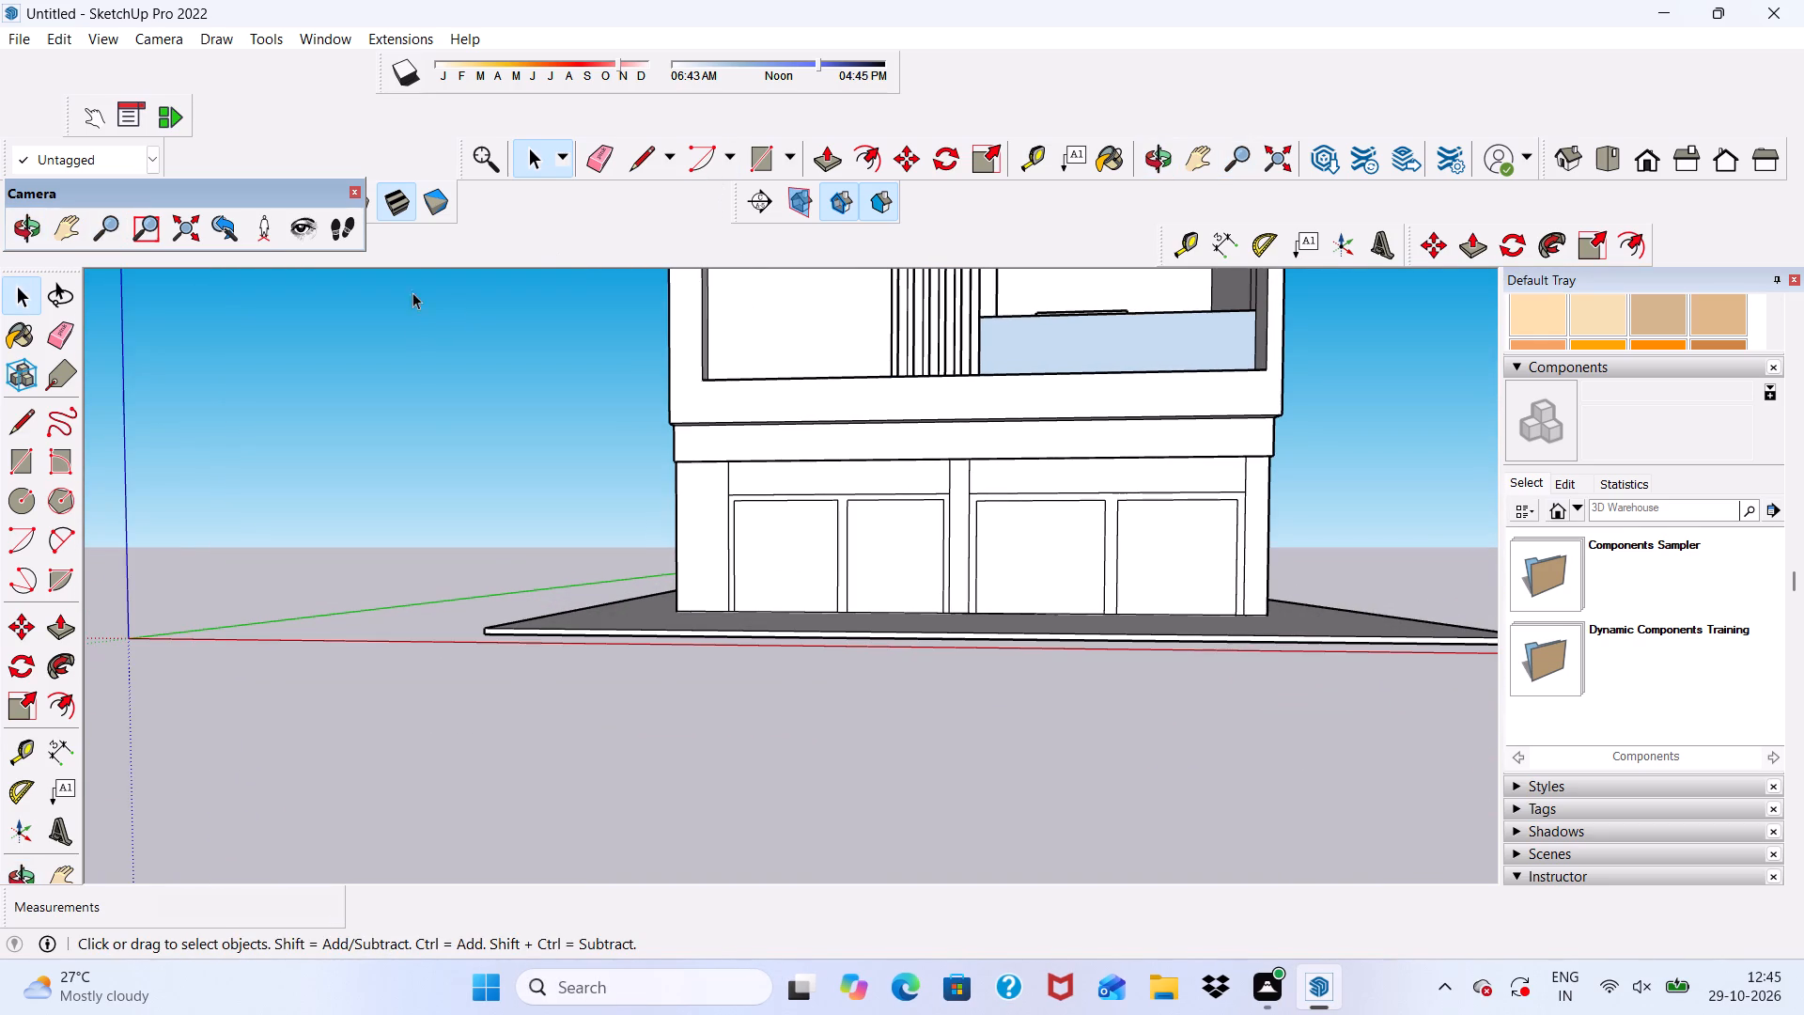
# Draw a short horizontal line about 6" long across the open top of the left-hand opening's mullion.
pyautogui.click(631, 154)
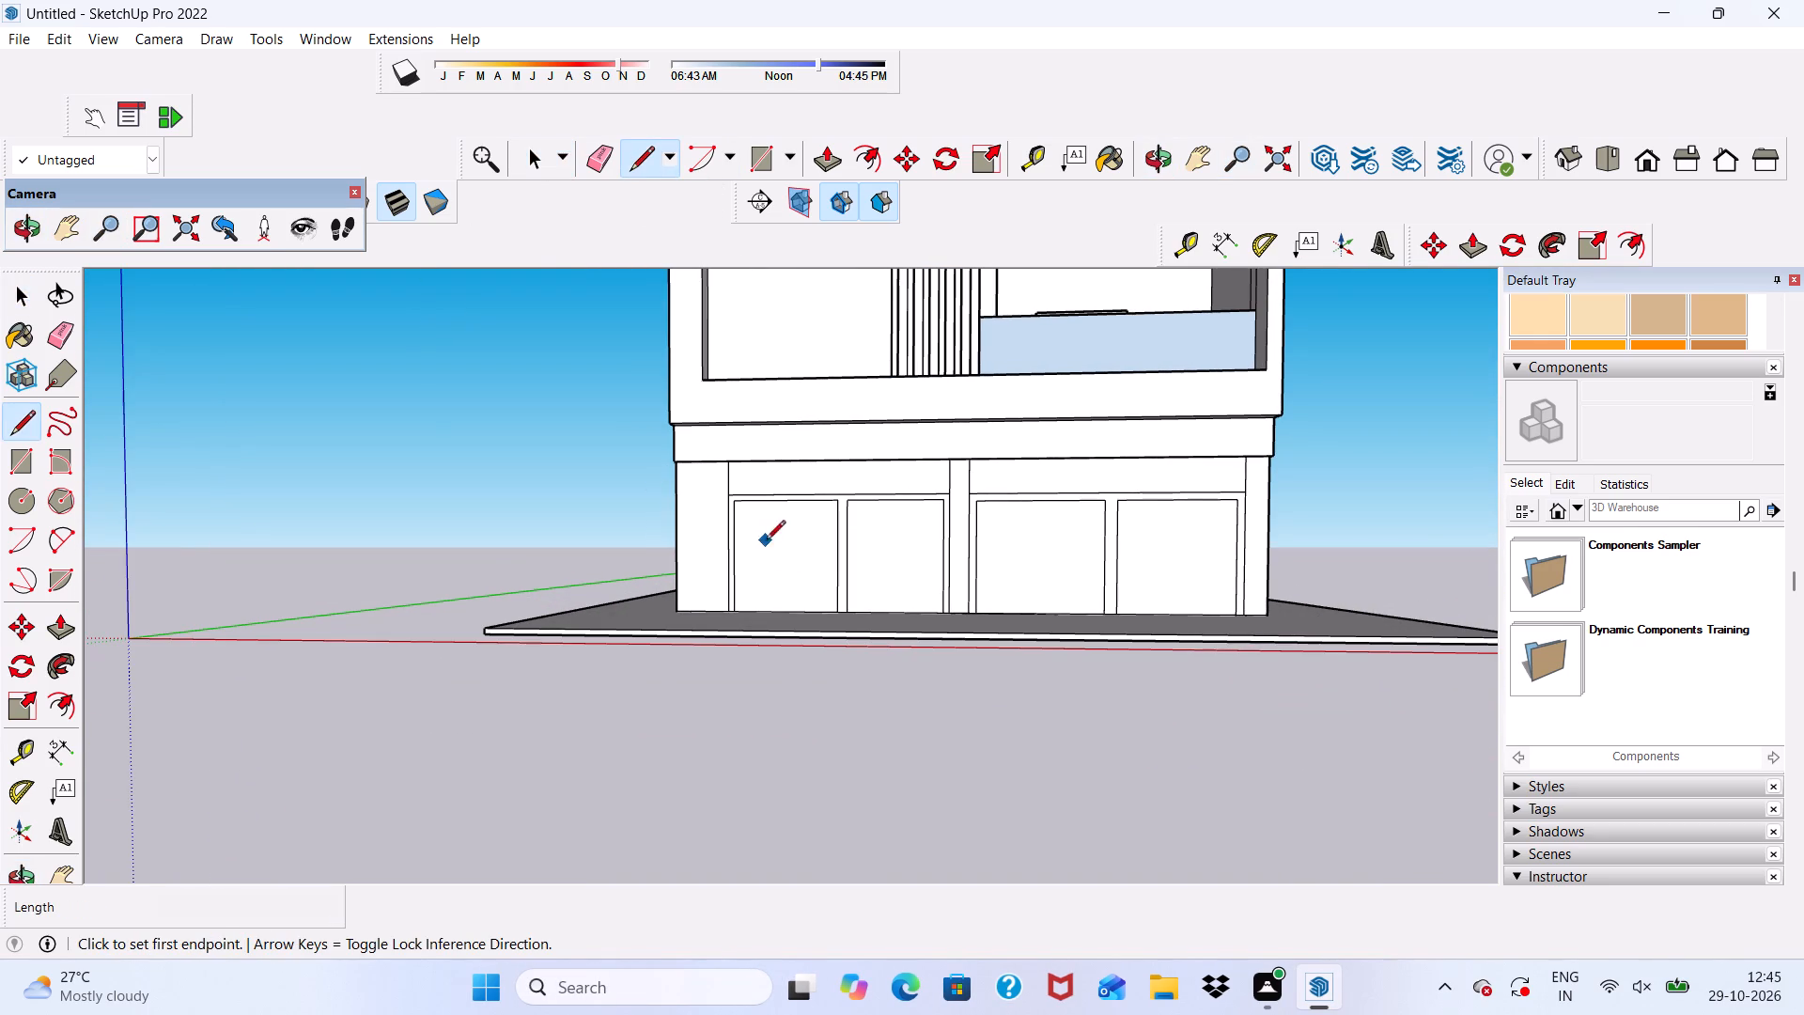
pyautogui.scroll(17, 848, 517)
pyautogui.click(851, 492)
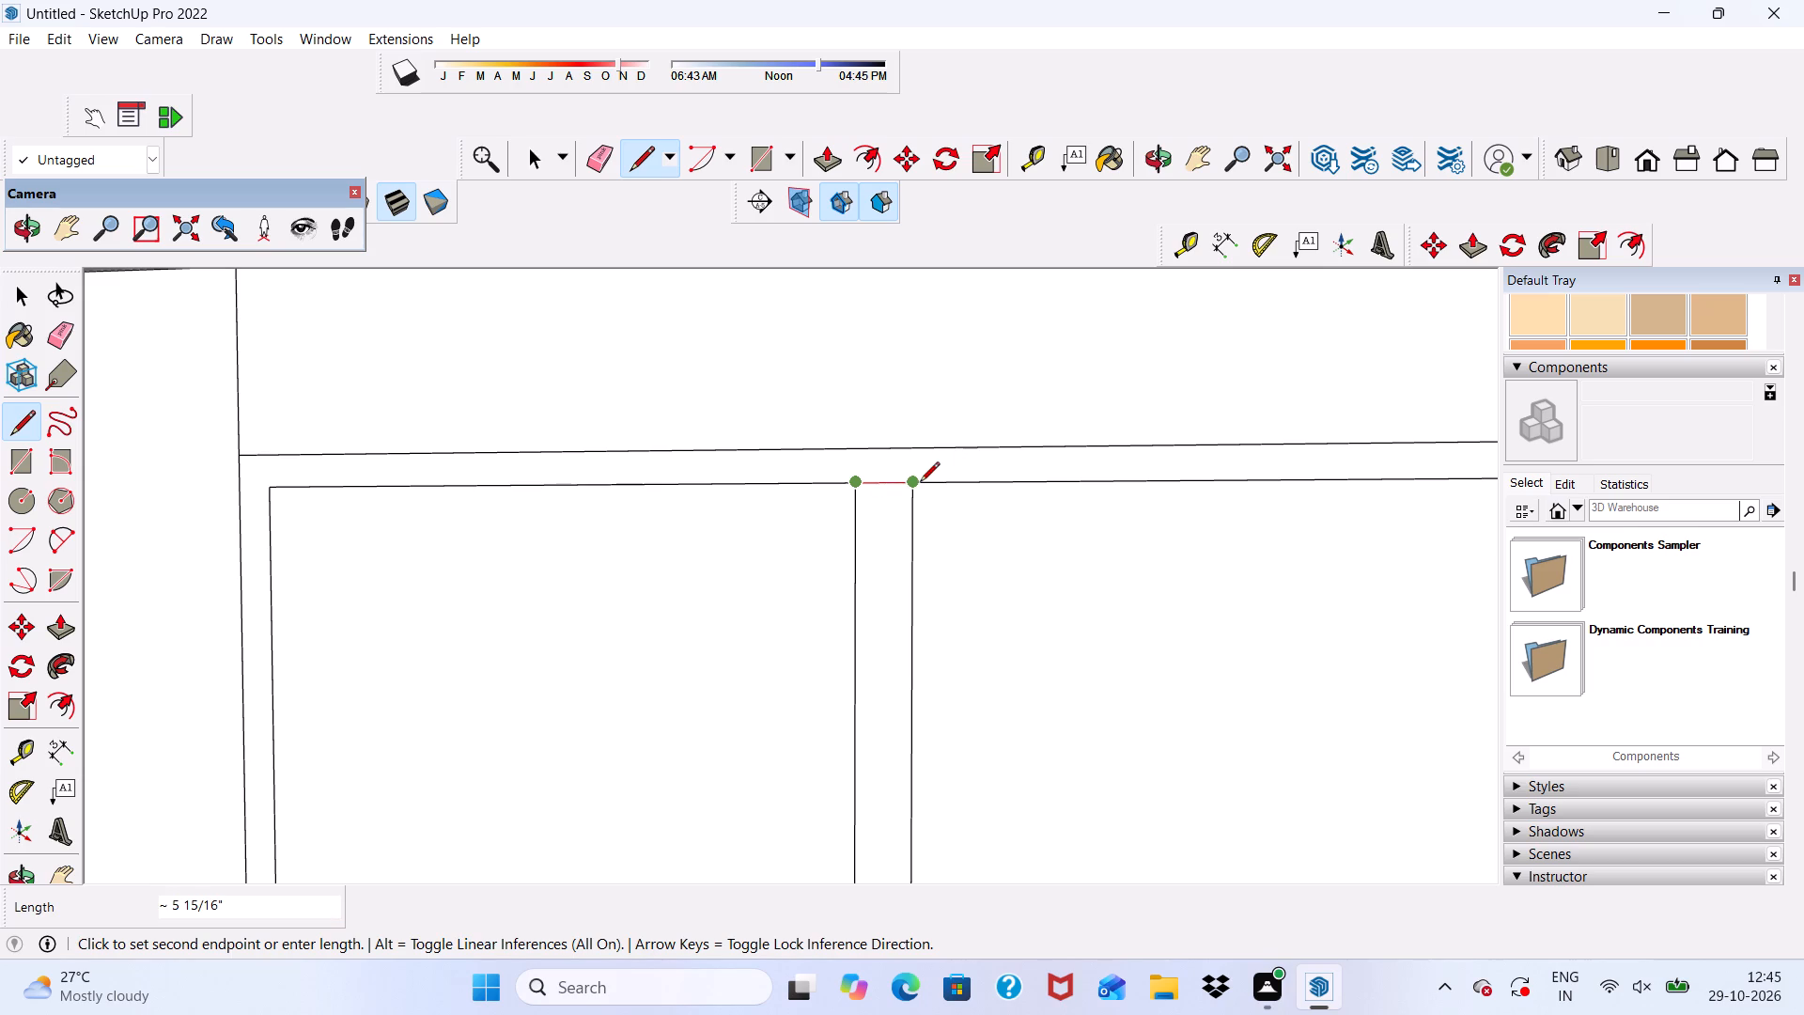
pyautogui.click(920, 483)
# Draw a short horizontal line across the open top of the right-hand opening's mullion.
pyautogui.scroll(-6, 781, 398)
pyautogui.scroll(-6, 441, 424)
pyautogui.scroll(6, 957, 534)
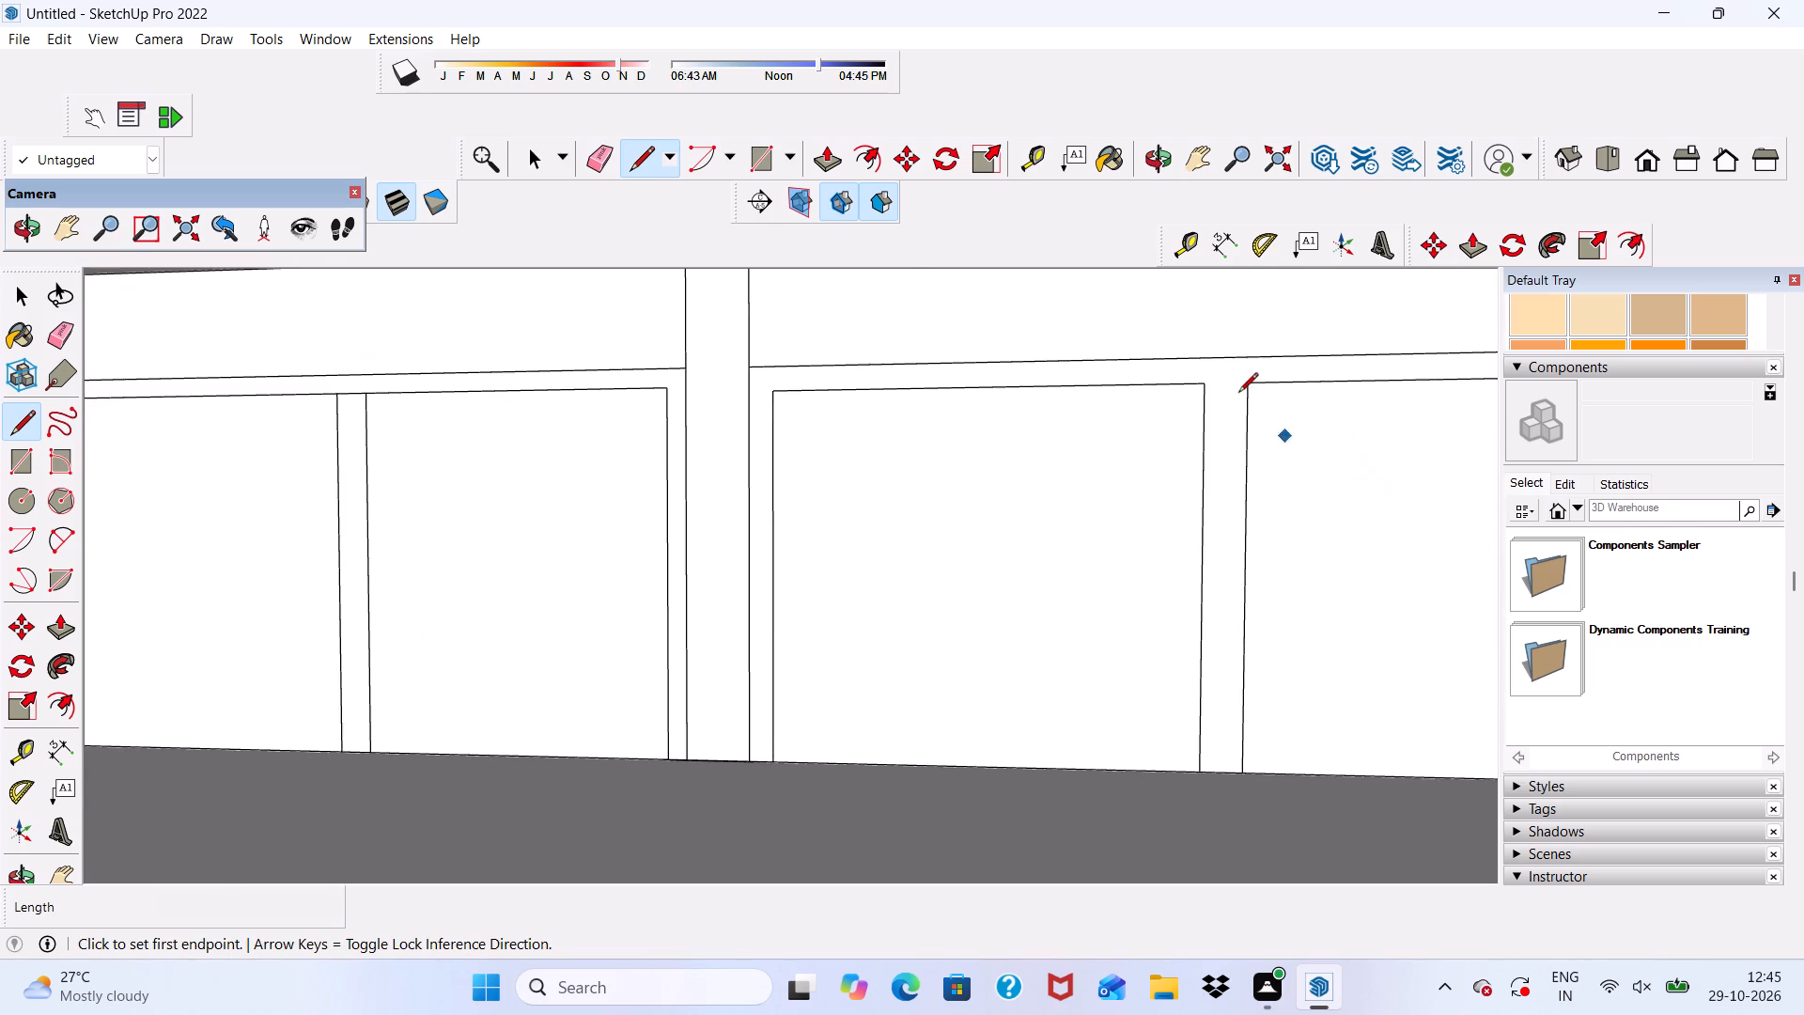
pyautogui.scroll(7, 1250, 403)
pyautogui.click(1187, 378)
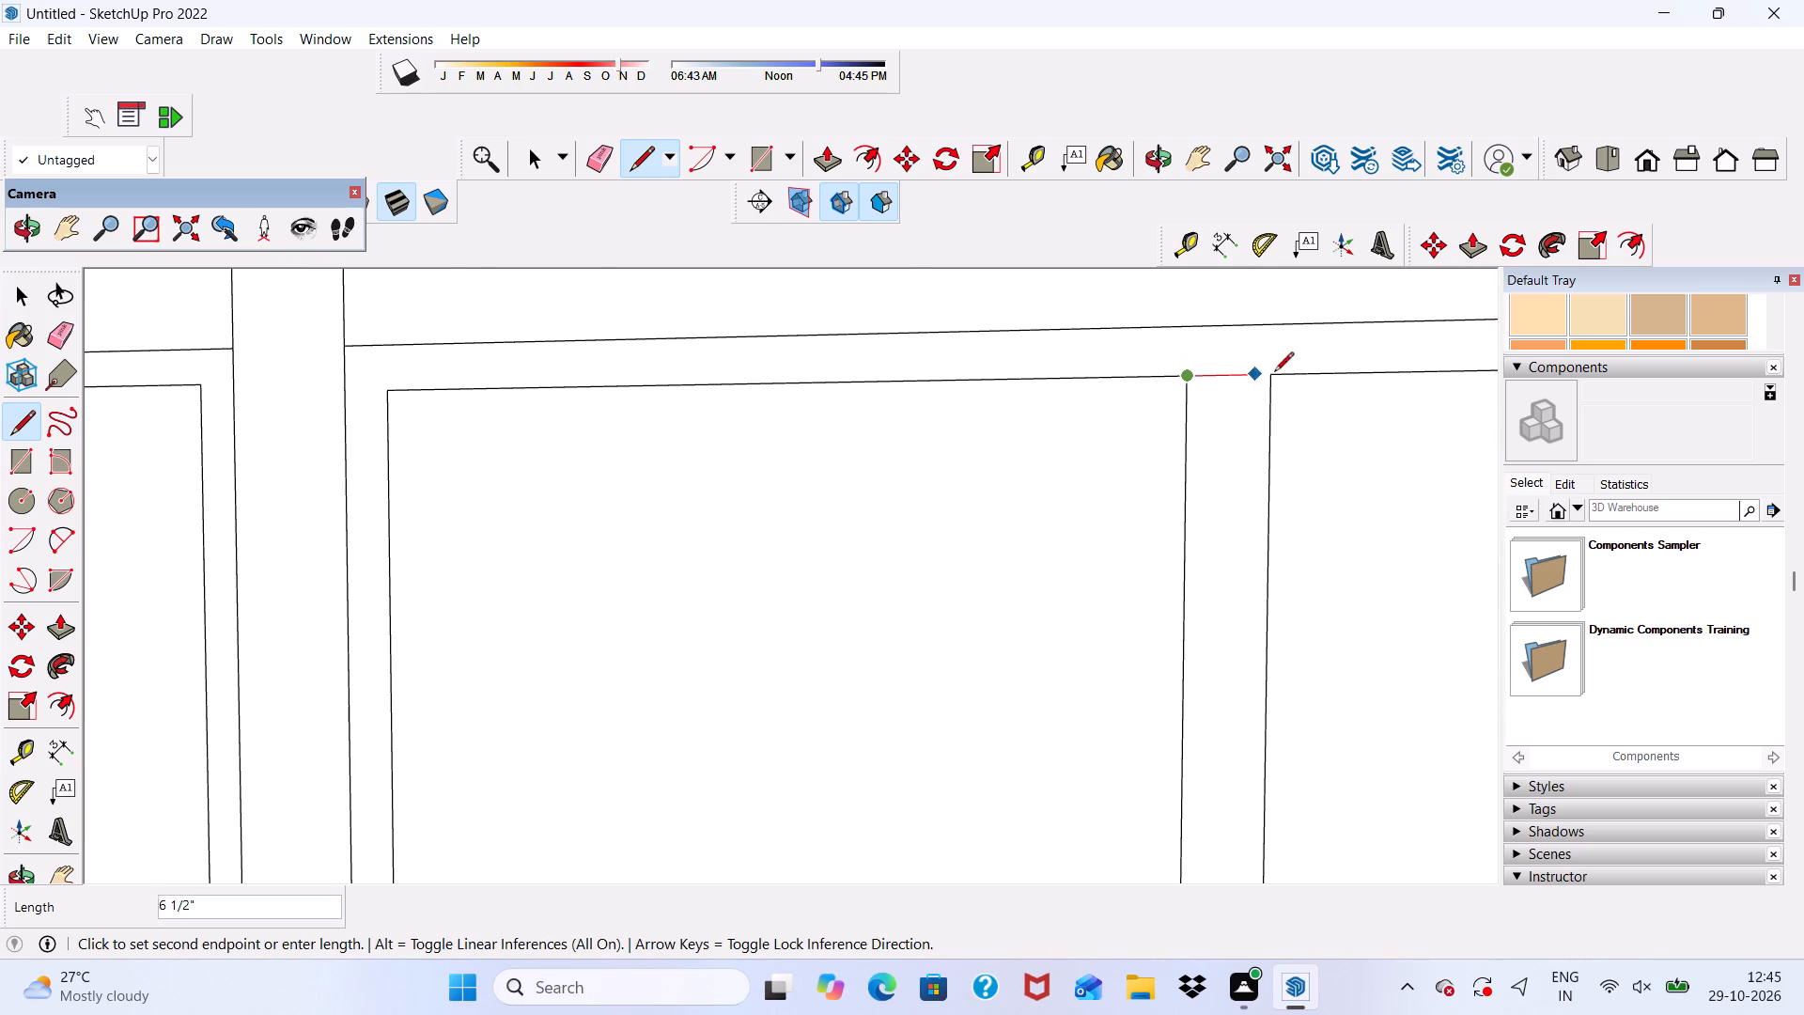
pyautogui.click(1273, 372)
# Draw a vertical line about 5' 9" long down the middle of the right-hand opening's mullion, from its top edge to the ground slab.
pyautogui.scroll(-4, 1199, 307)
pyautogui.scroll(4, 1215, 365)
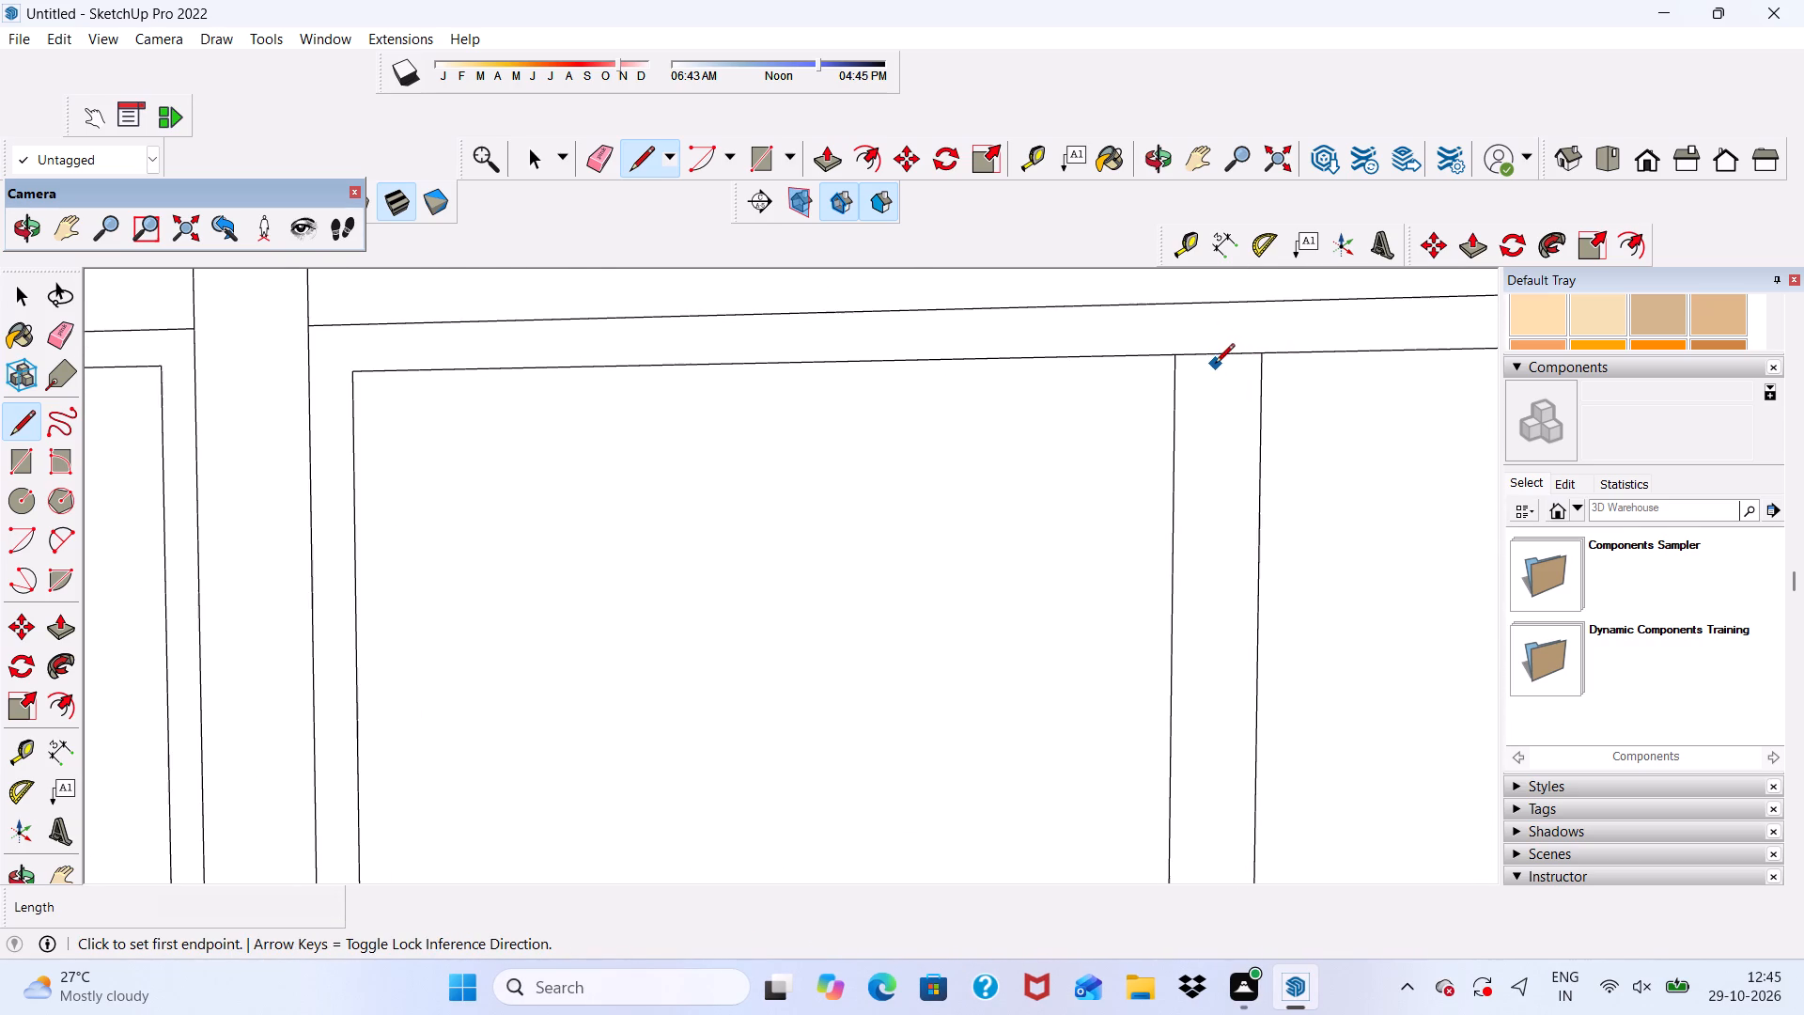
pyautogui.click(1221, 352)
pyautogui.scroll(-4, 1233, 419)
pyautogui.scroll(-6, 1205, 344)
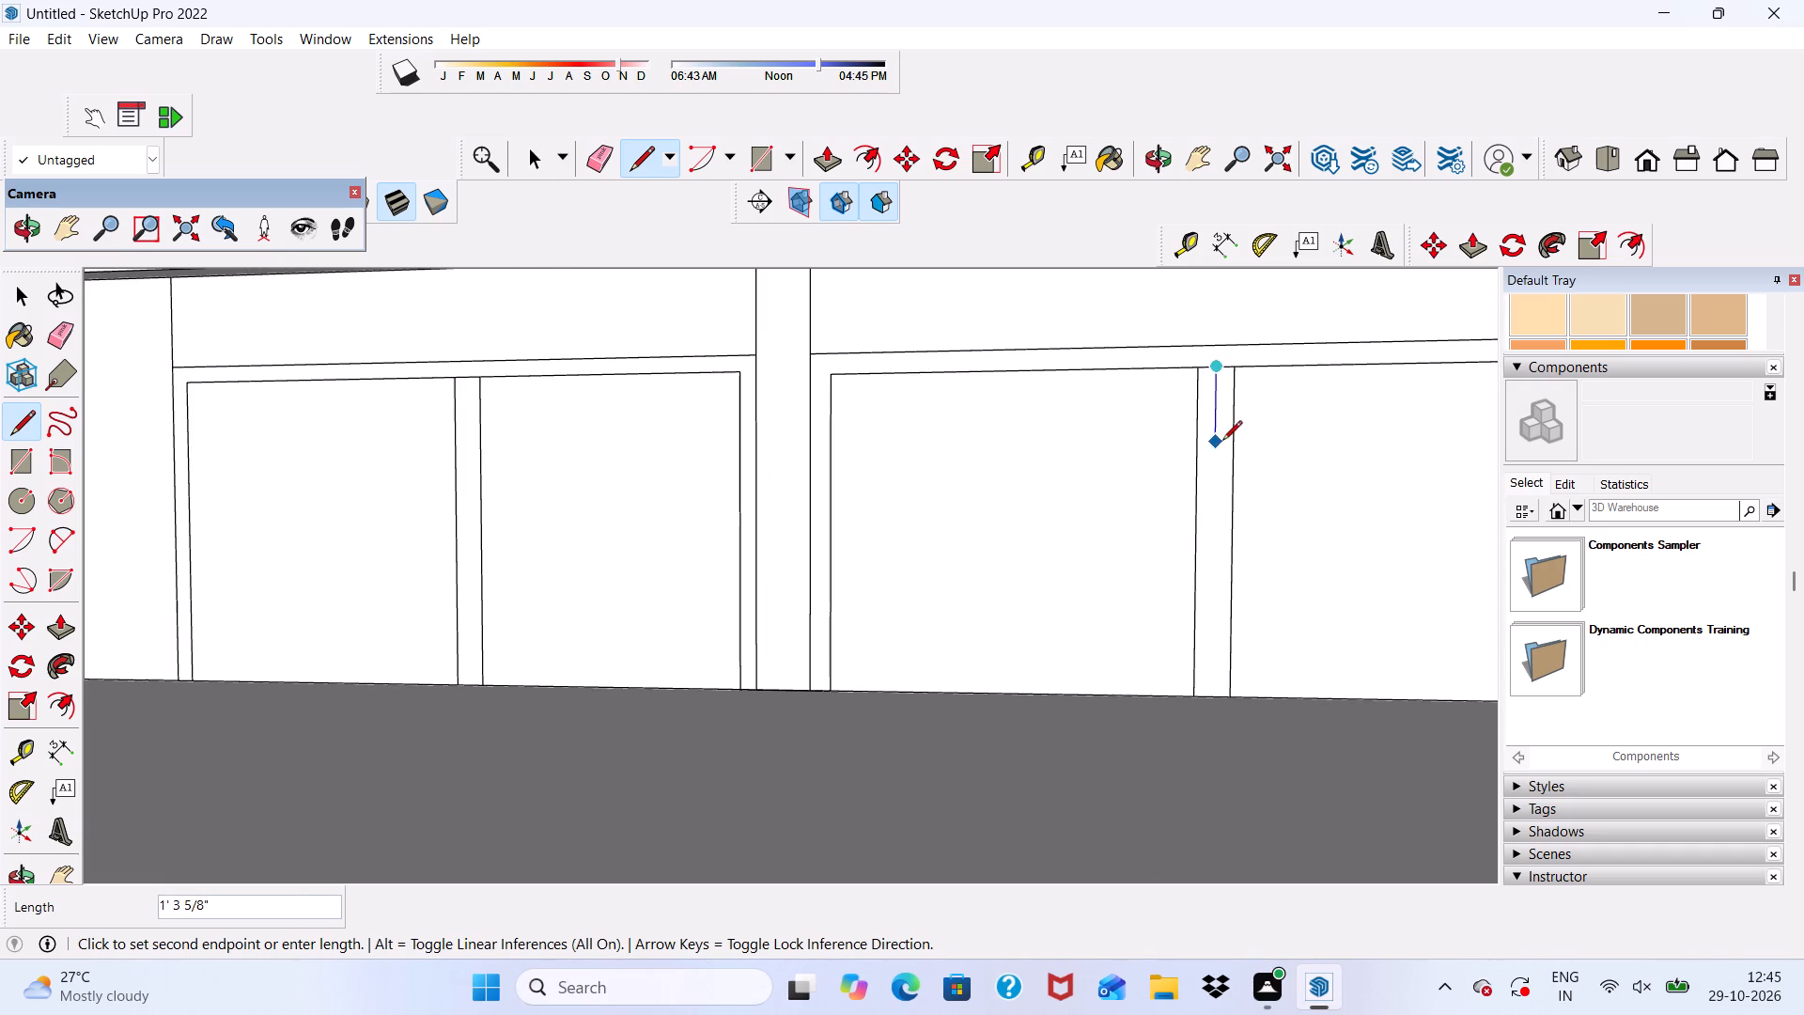
pyautogui.scroll(4, 1245, 582)
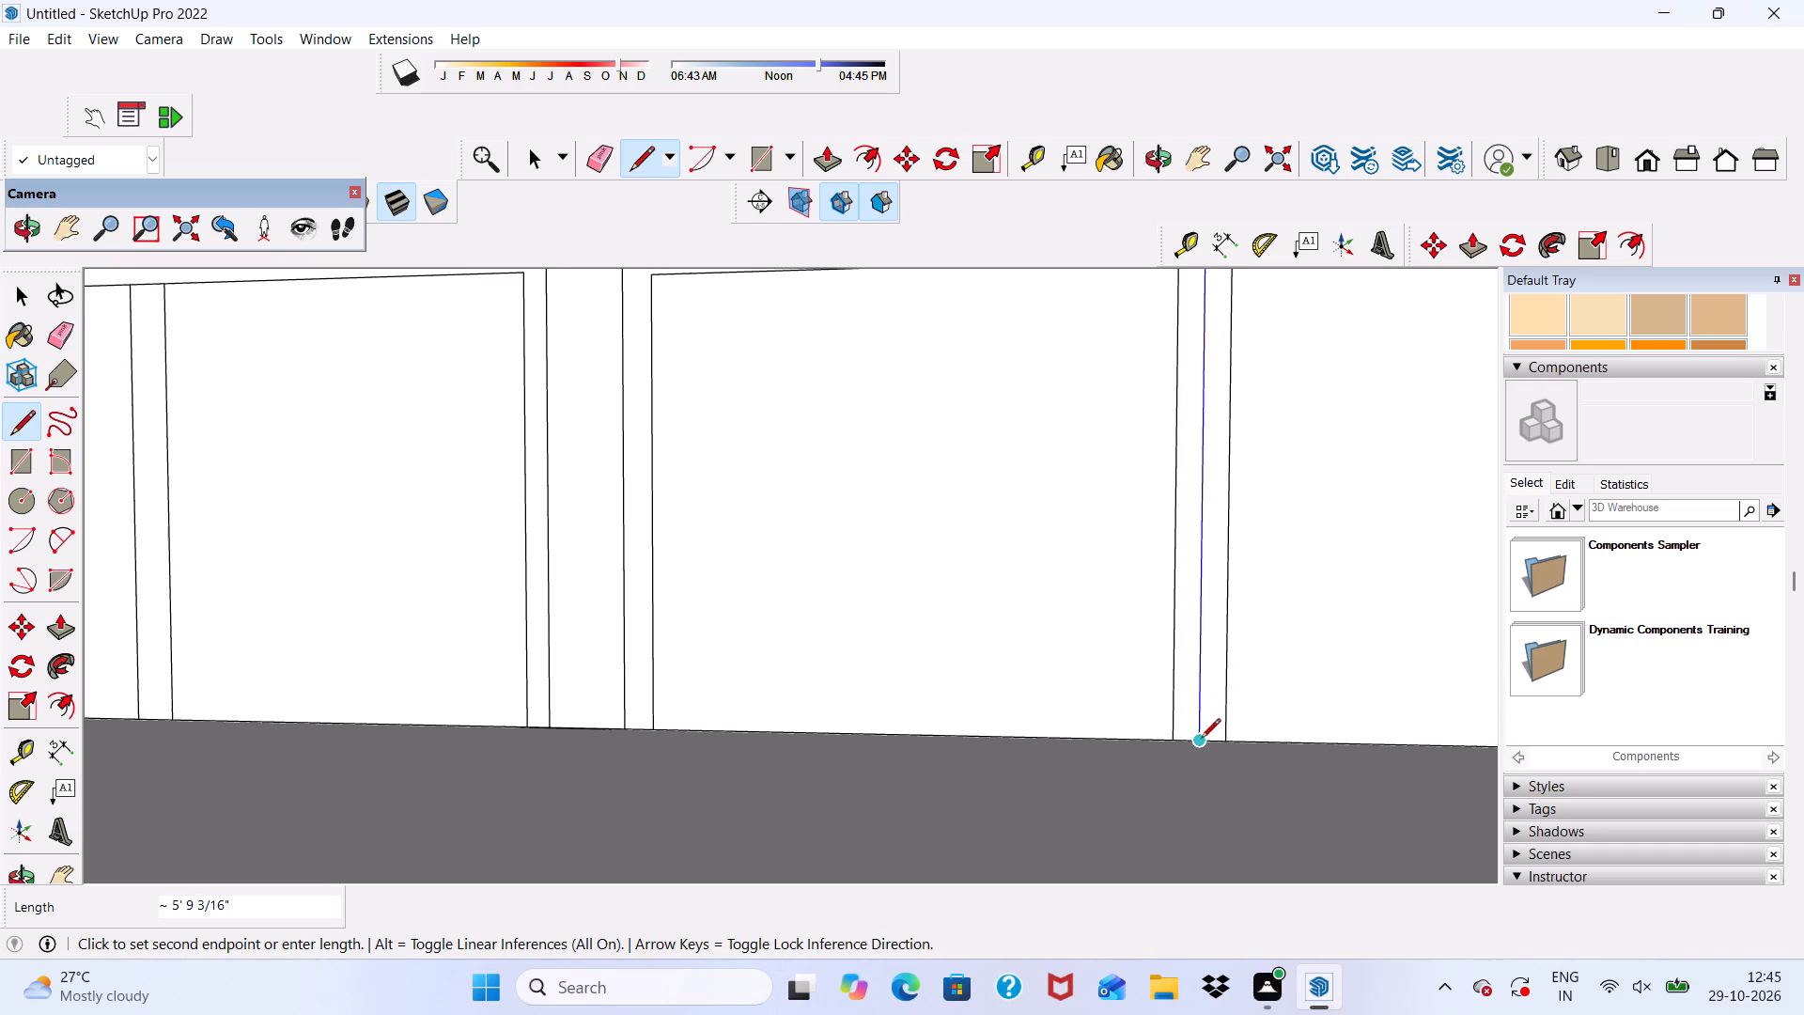
pyautogui.click(1201, 740)
# Draw a vertical line down the middle of the left-hand opening's mullion, from its top edge to the ground slab.
pyautogui.scroll(-11, 1199, 633)
pyautogui.scroll(5, 799, 563)
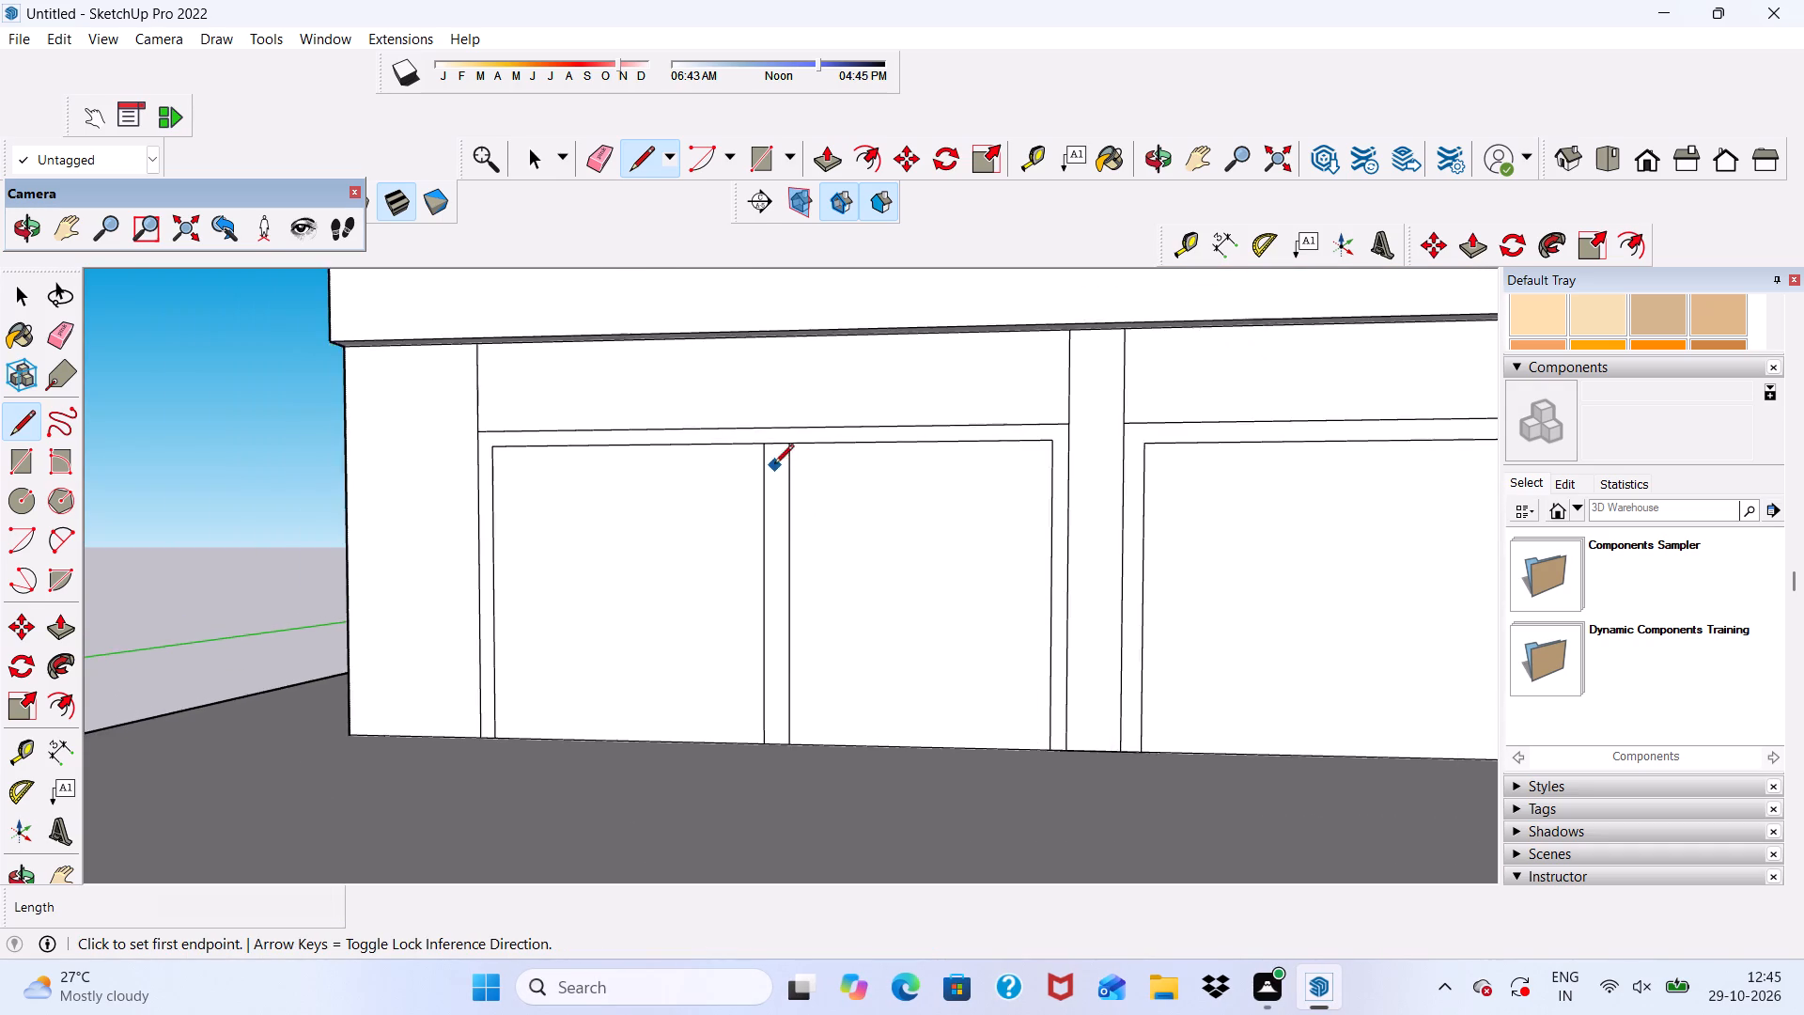
pyautogui.scroll(9, 774, 465)
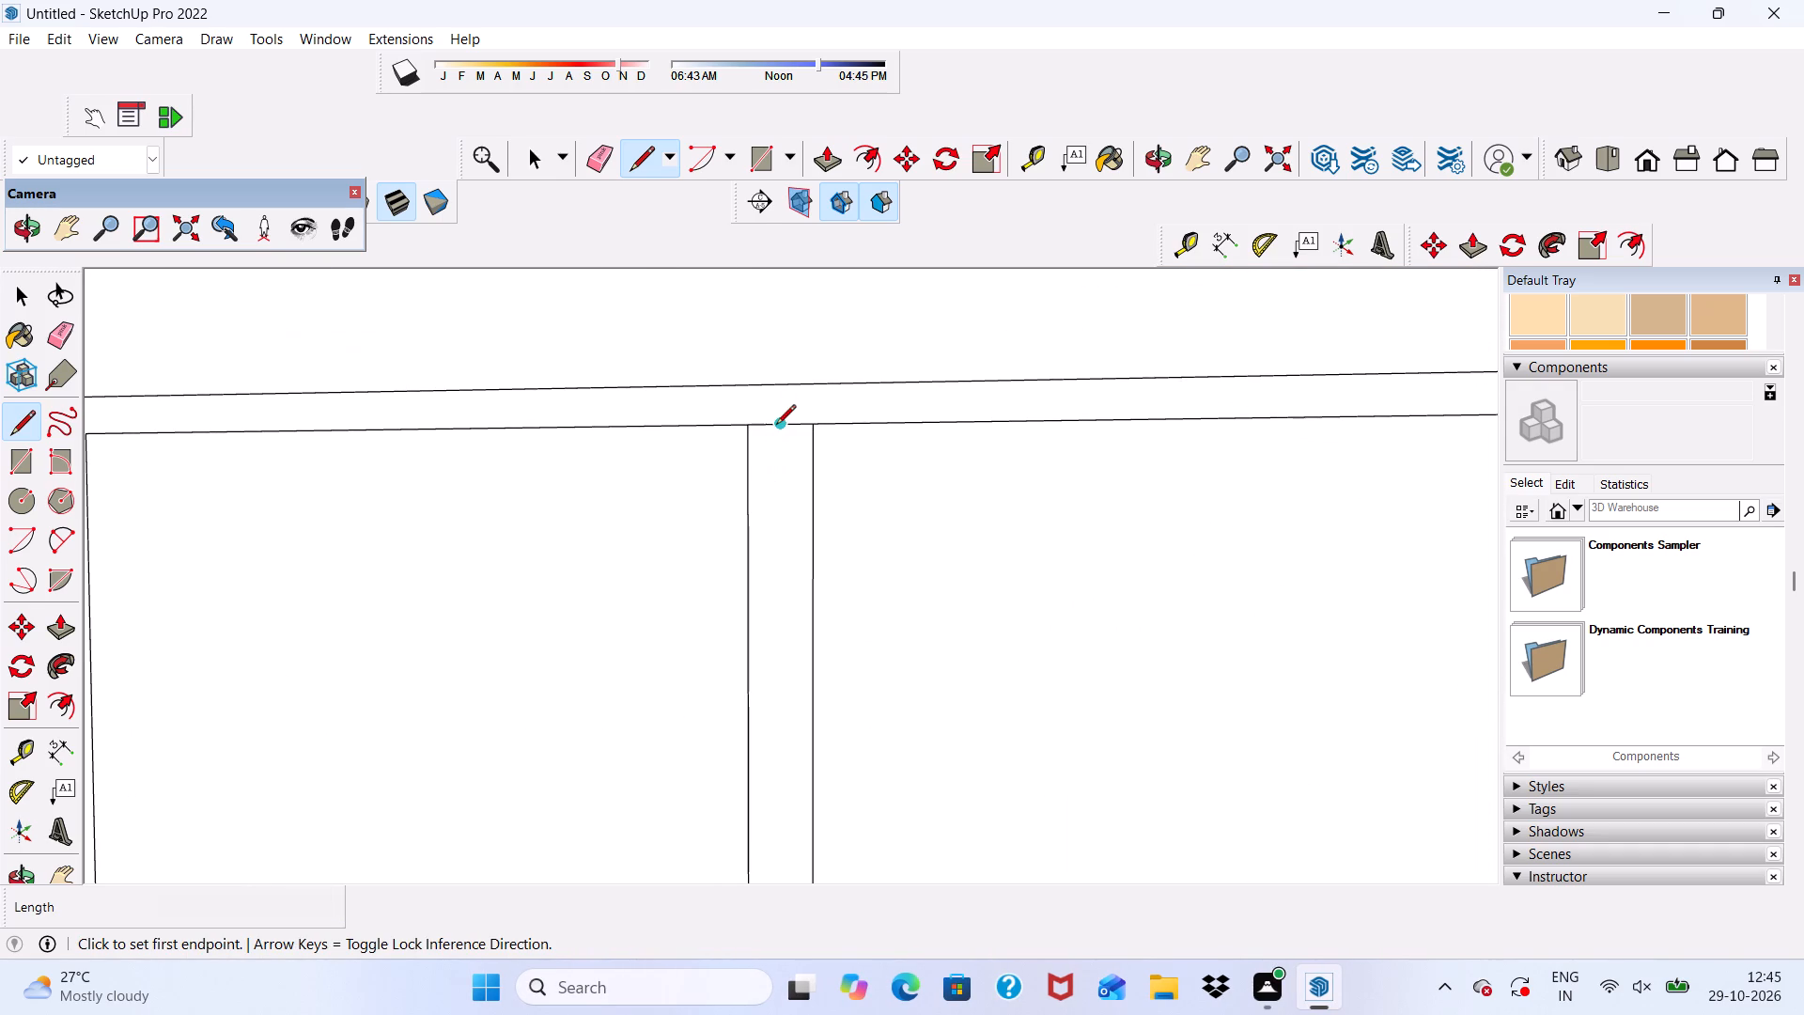
pyautogui.click(776, 423)
pyautogui.scroll(-5, 776, 506)
pyautogui.scroll(-4, 759, 395)
pyautogui.scroll(3, 774, 742)
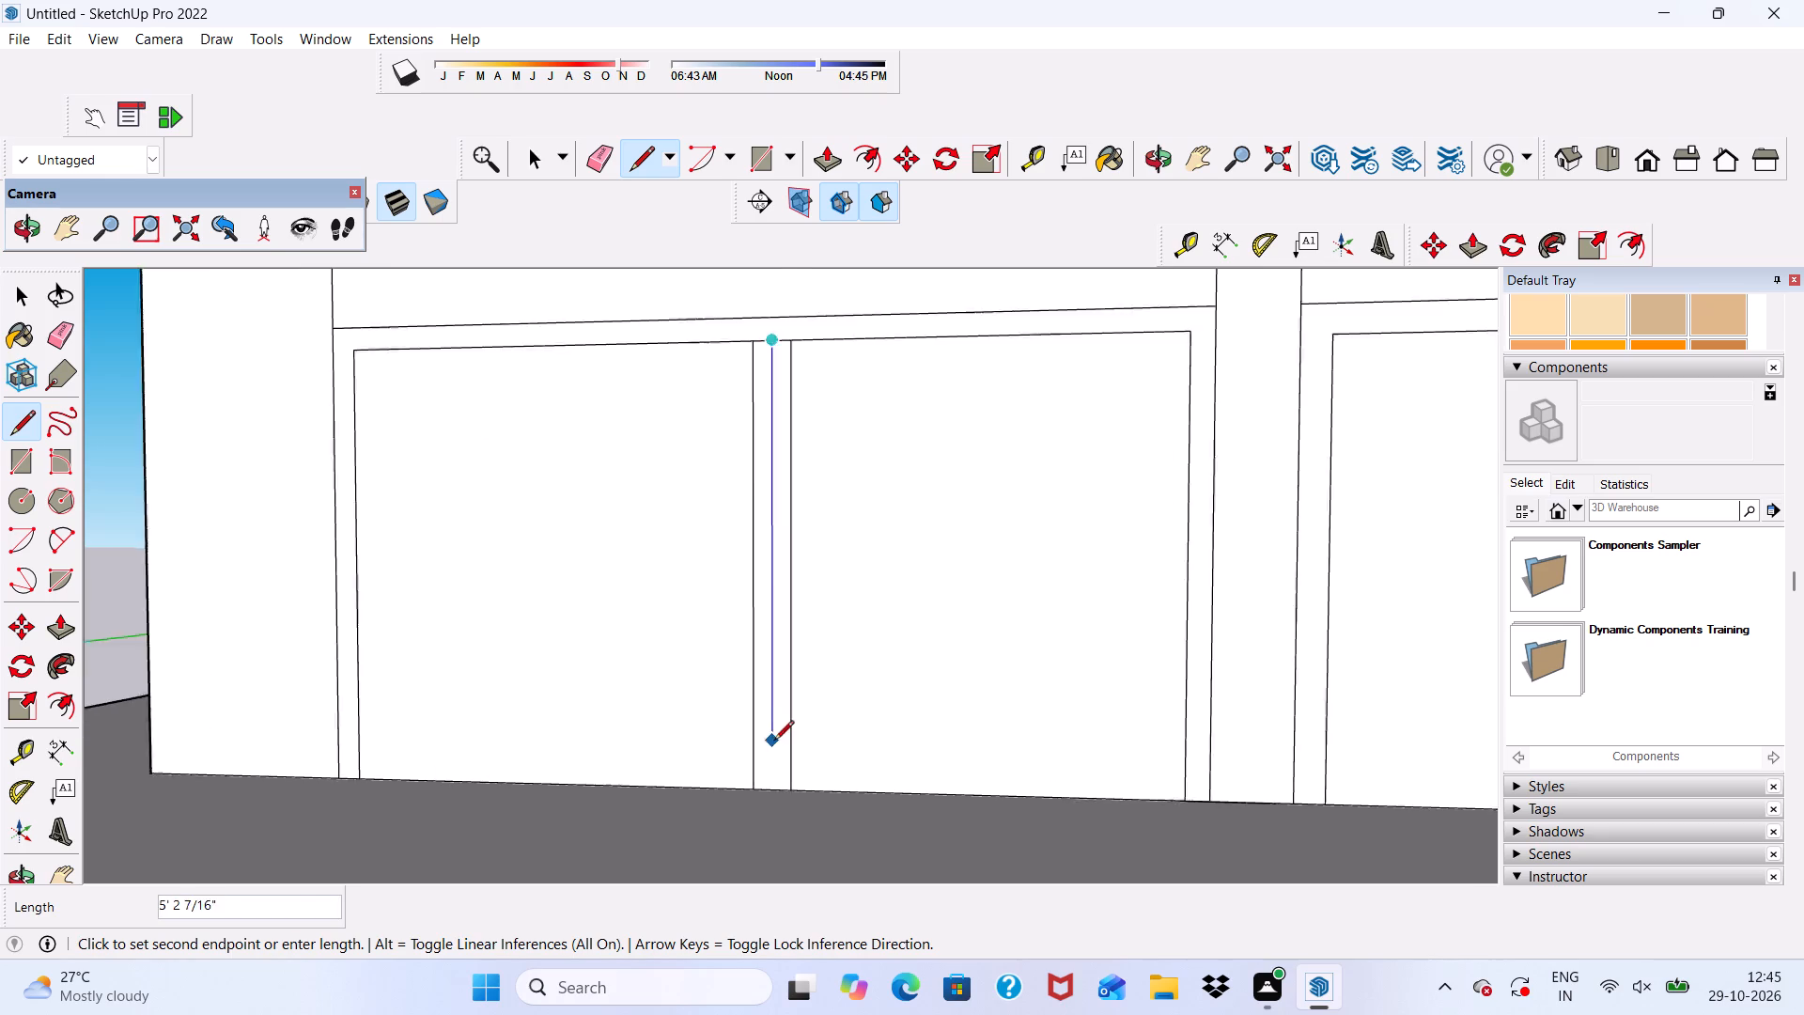
pyautogui.scroll(3, 774, 742)
pyautogui.scroll(-1, 774, 769)
pyautogui.click(771, 804)
# Narrow the left-hand opening's mullion by erasing its left vertical edge and the short line closing the remaining strip's top.
pyautogui.scroll(-6, 755, 711)
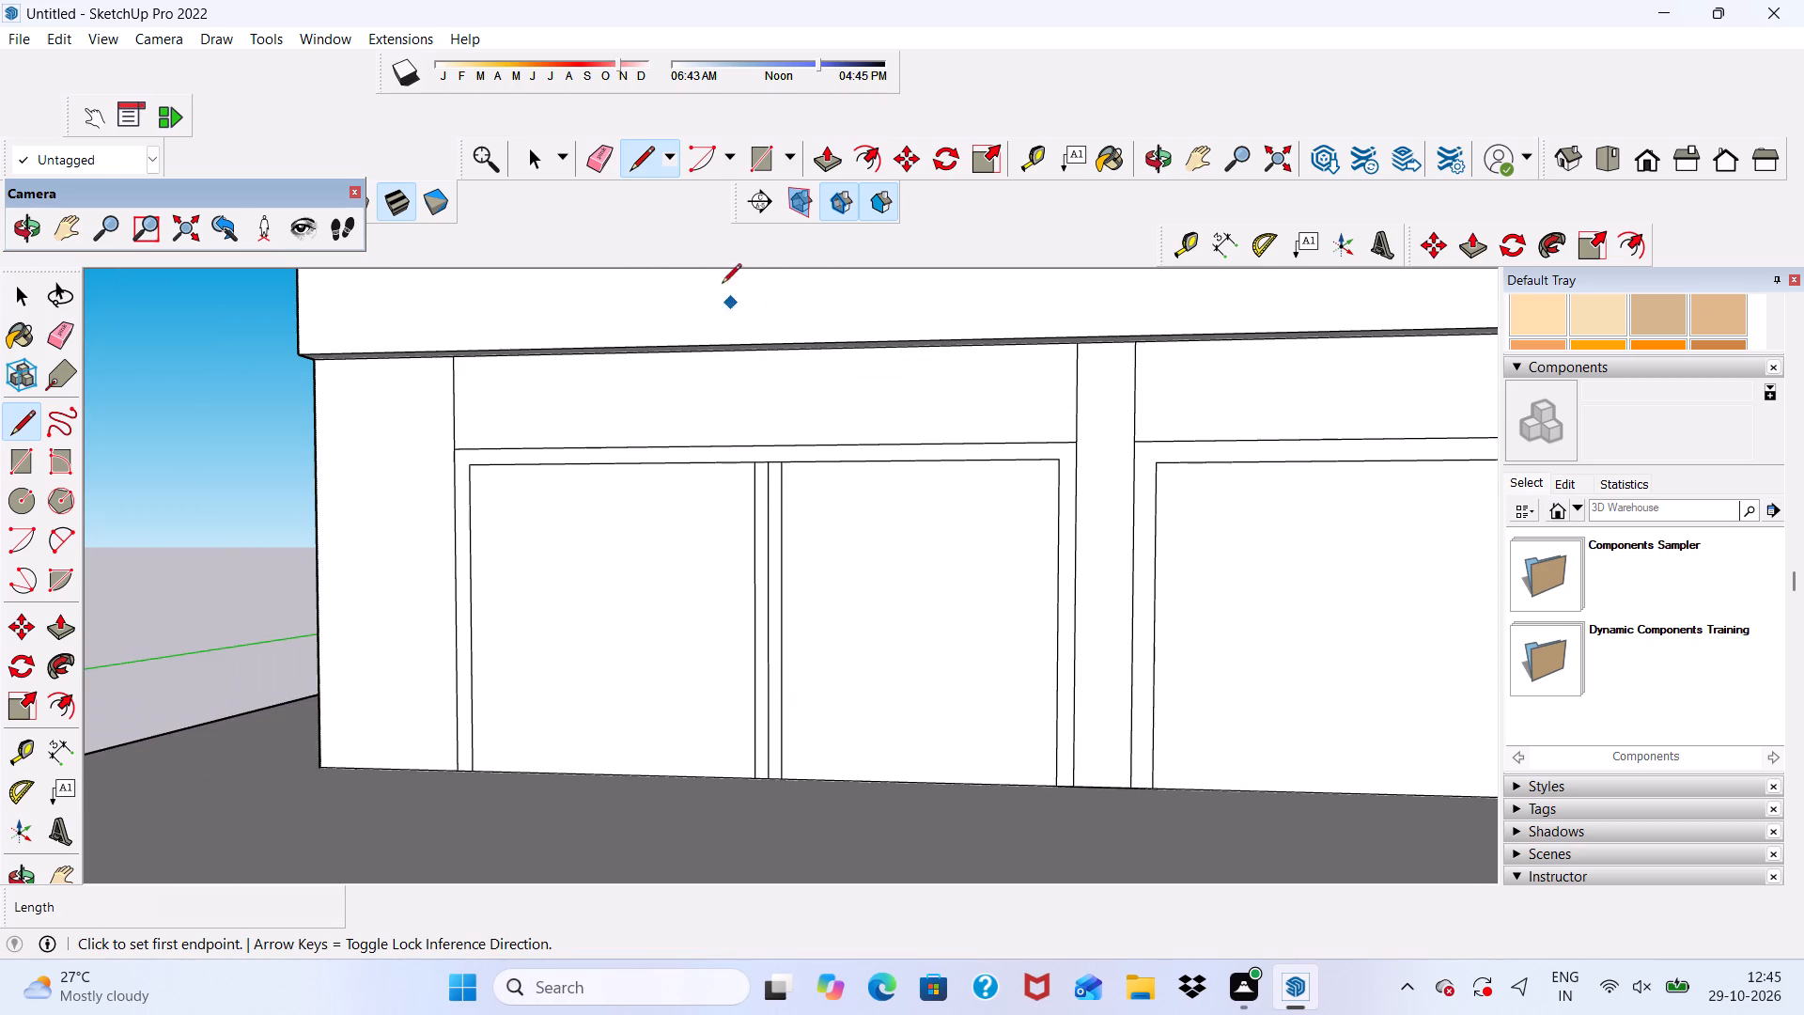
pyautogui.click(604, 158)
pyautogui.scroll(6, 754, 523)
pyautogui.moveTo(749, 510); pyautogui.dragTo(756, 539)
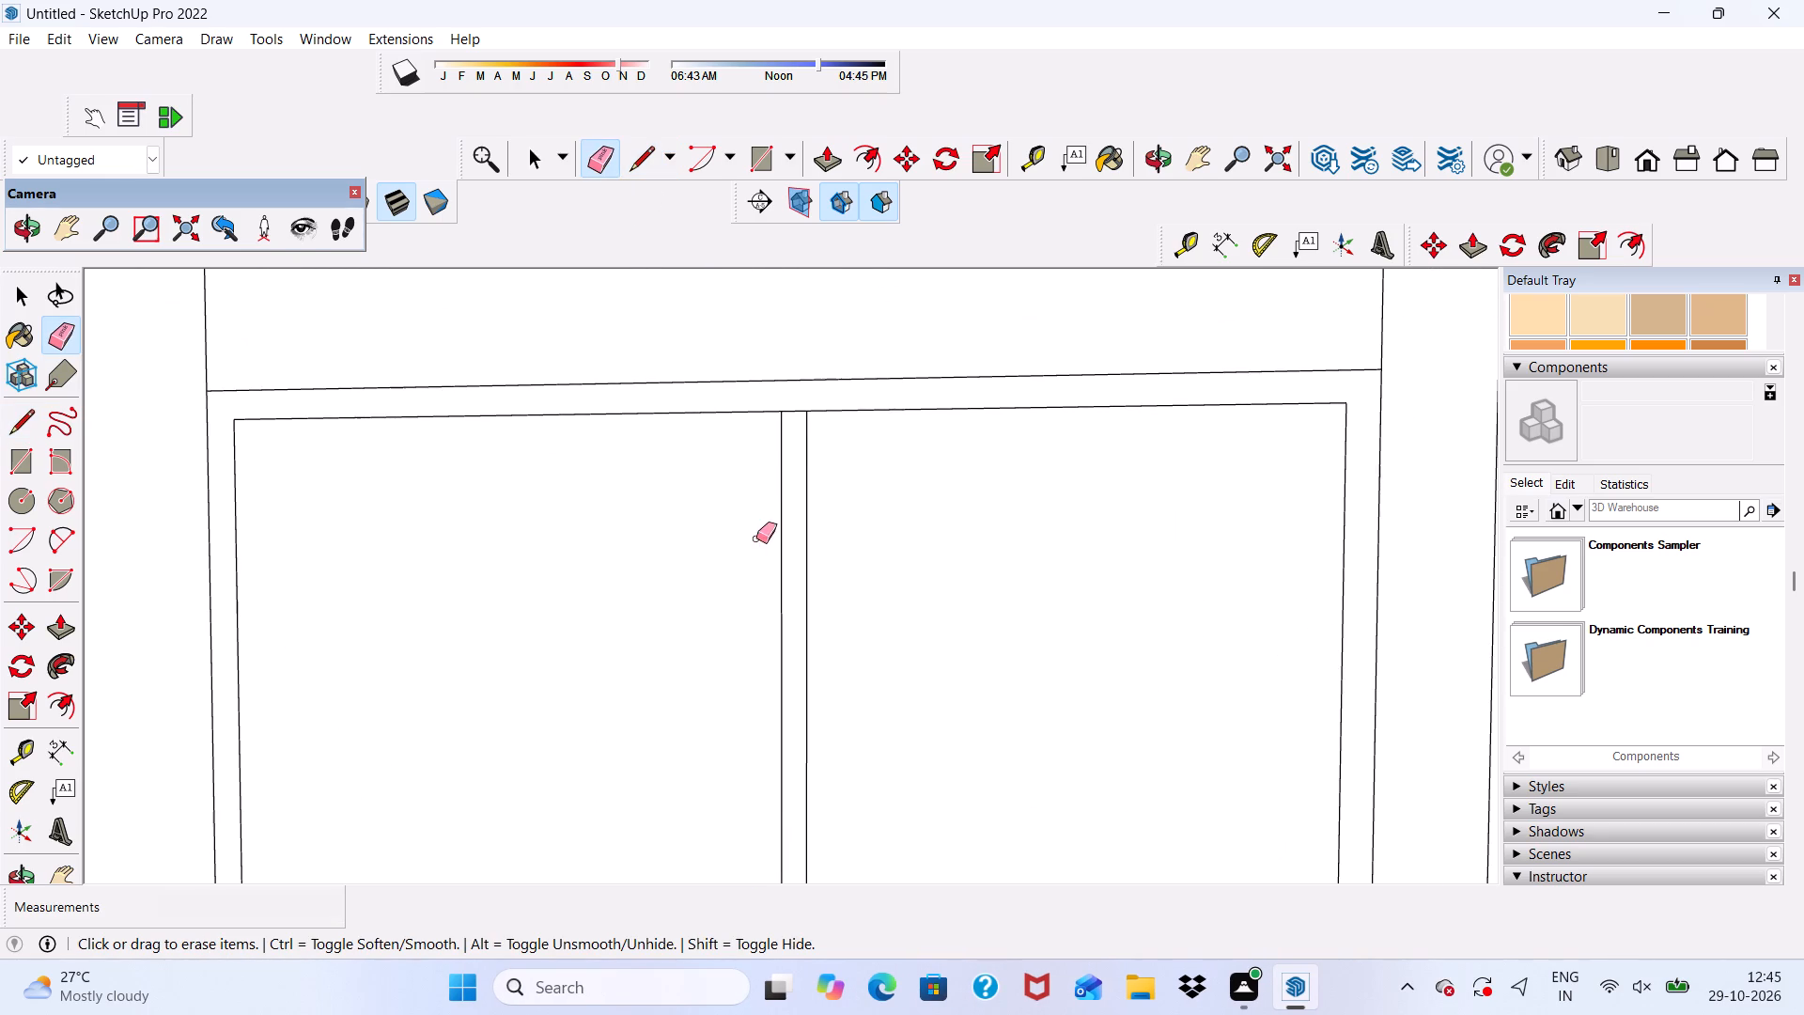
pyautogui.scroll(6, 783, 436)
pyautogui.moveTo(788, 401); pyautogui.dragTo(791, 418)
pyautogui.scroll(-8, 738, 386)
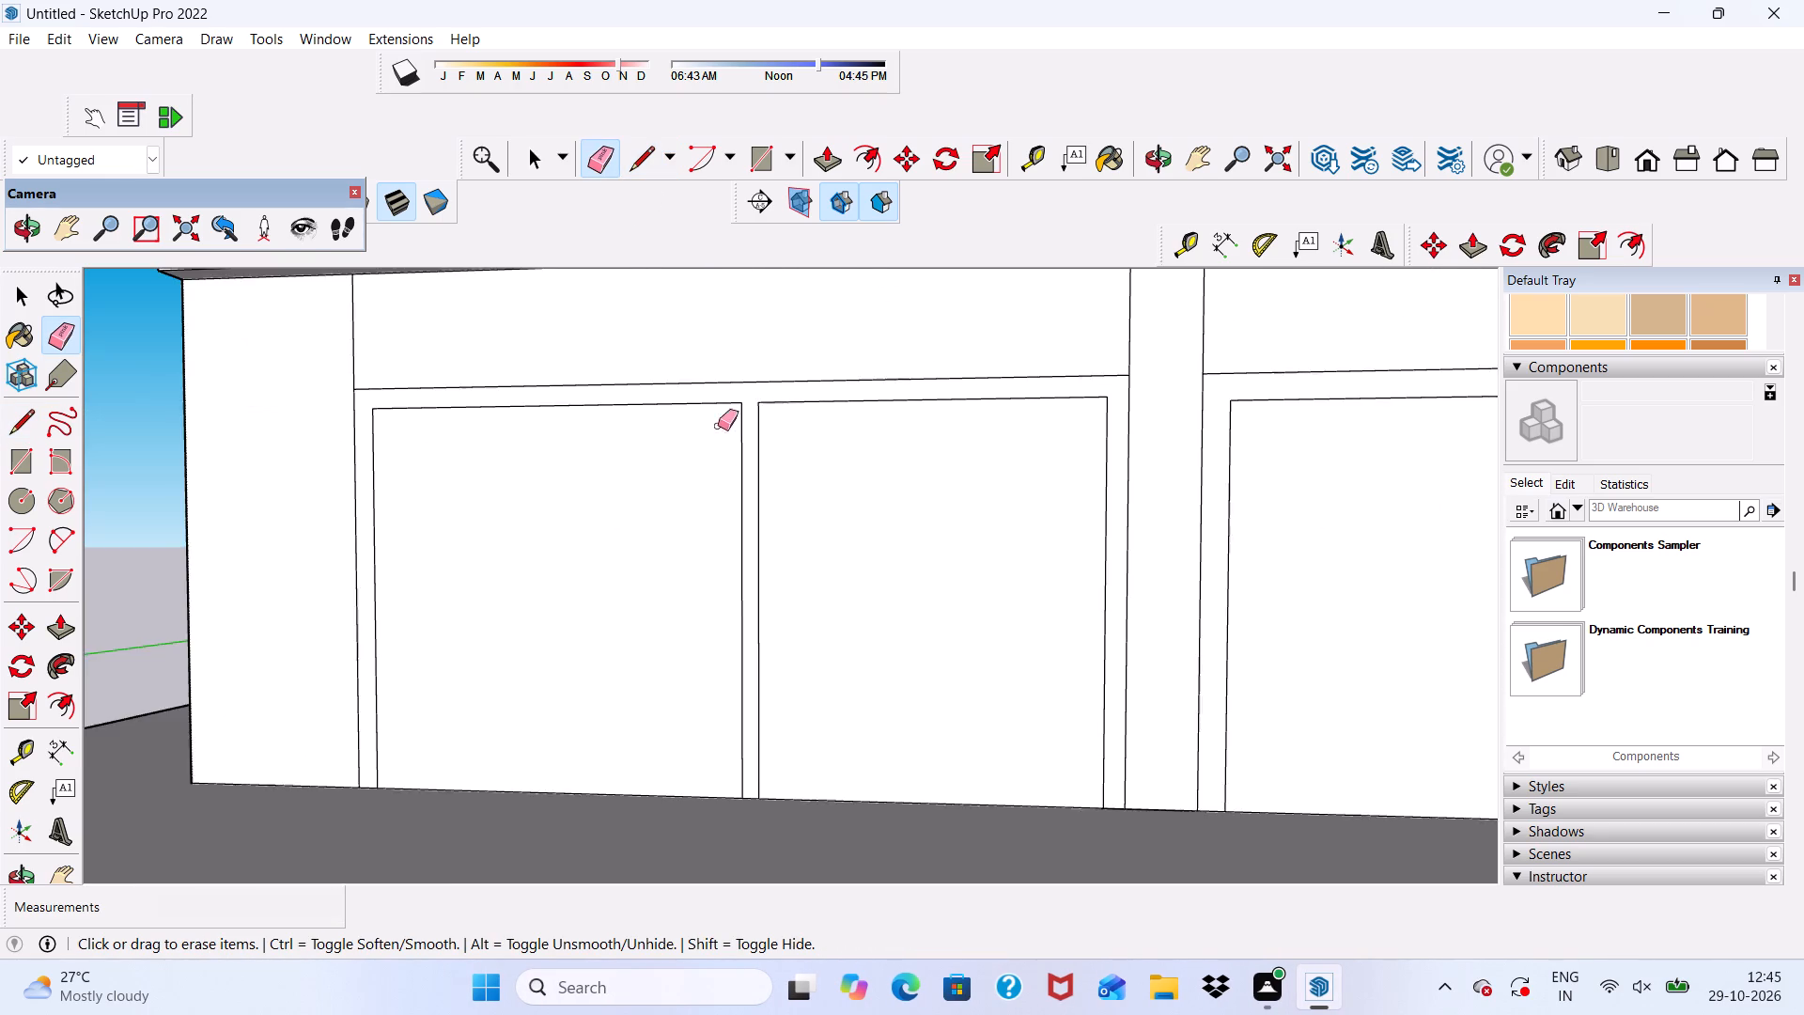
# Narrow the right-hand opening's mullion by erasing its left vertical edge and the short line closing the remaining strip's top.
pyautogui.scroll(-9, 718, 426)
pyautogui.scroll(4, 1248, 423)
pyautogui.scroll(5, 1345, 456)
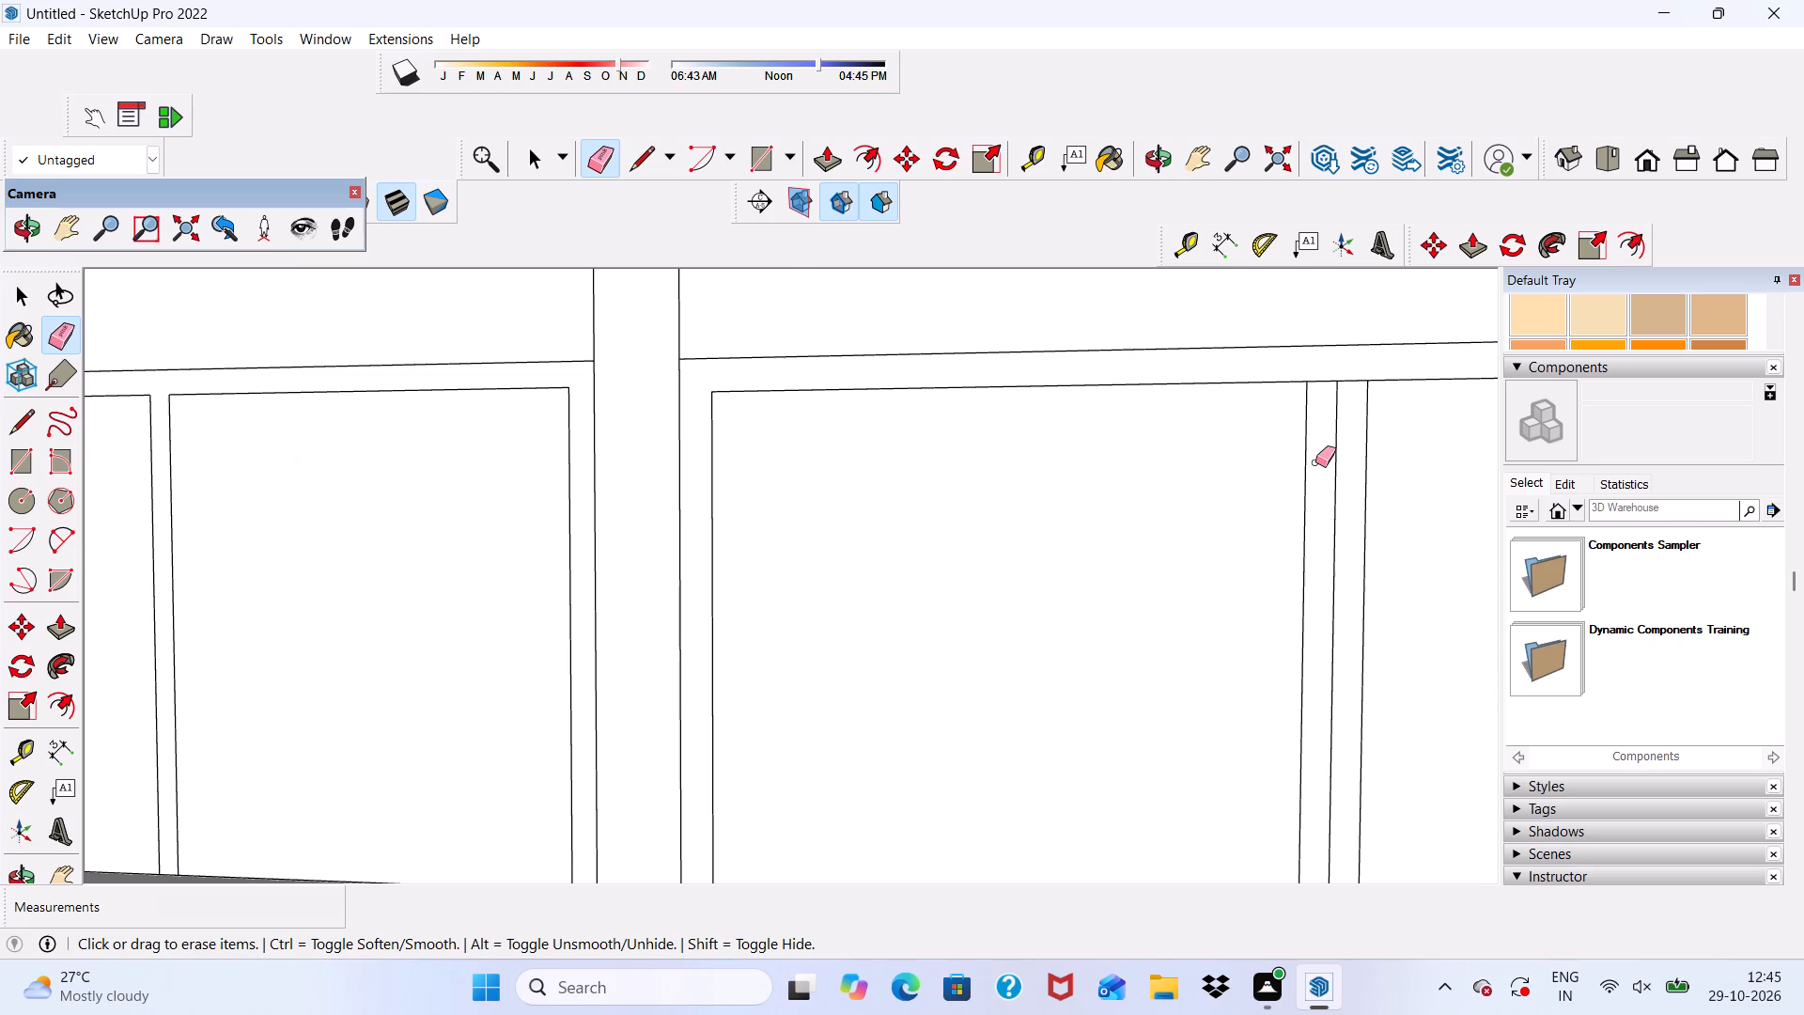
pyautogui.moveTo(1315, 462); pyautogui.dragTo(1293, 478)
pyautogui.scroll(5, 1363, 383)
pyautogui.moveTo(1347, 381); pyautogui.dragTo(1345, 398)
pyautogui.scroll(-2, 1334, 385)
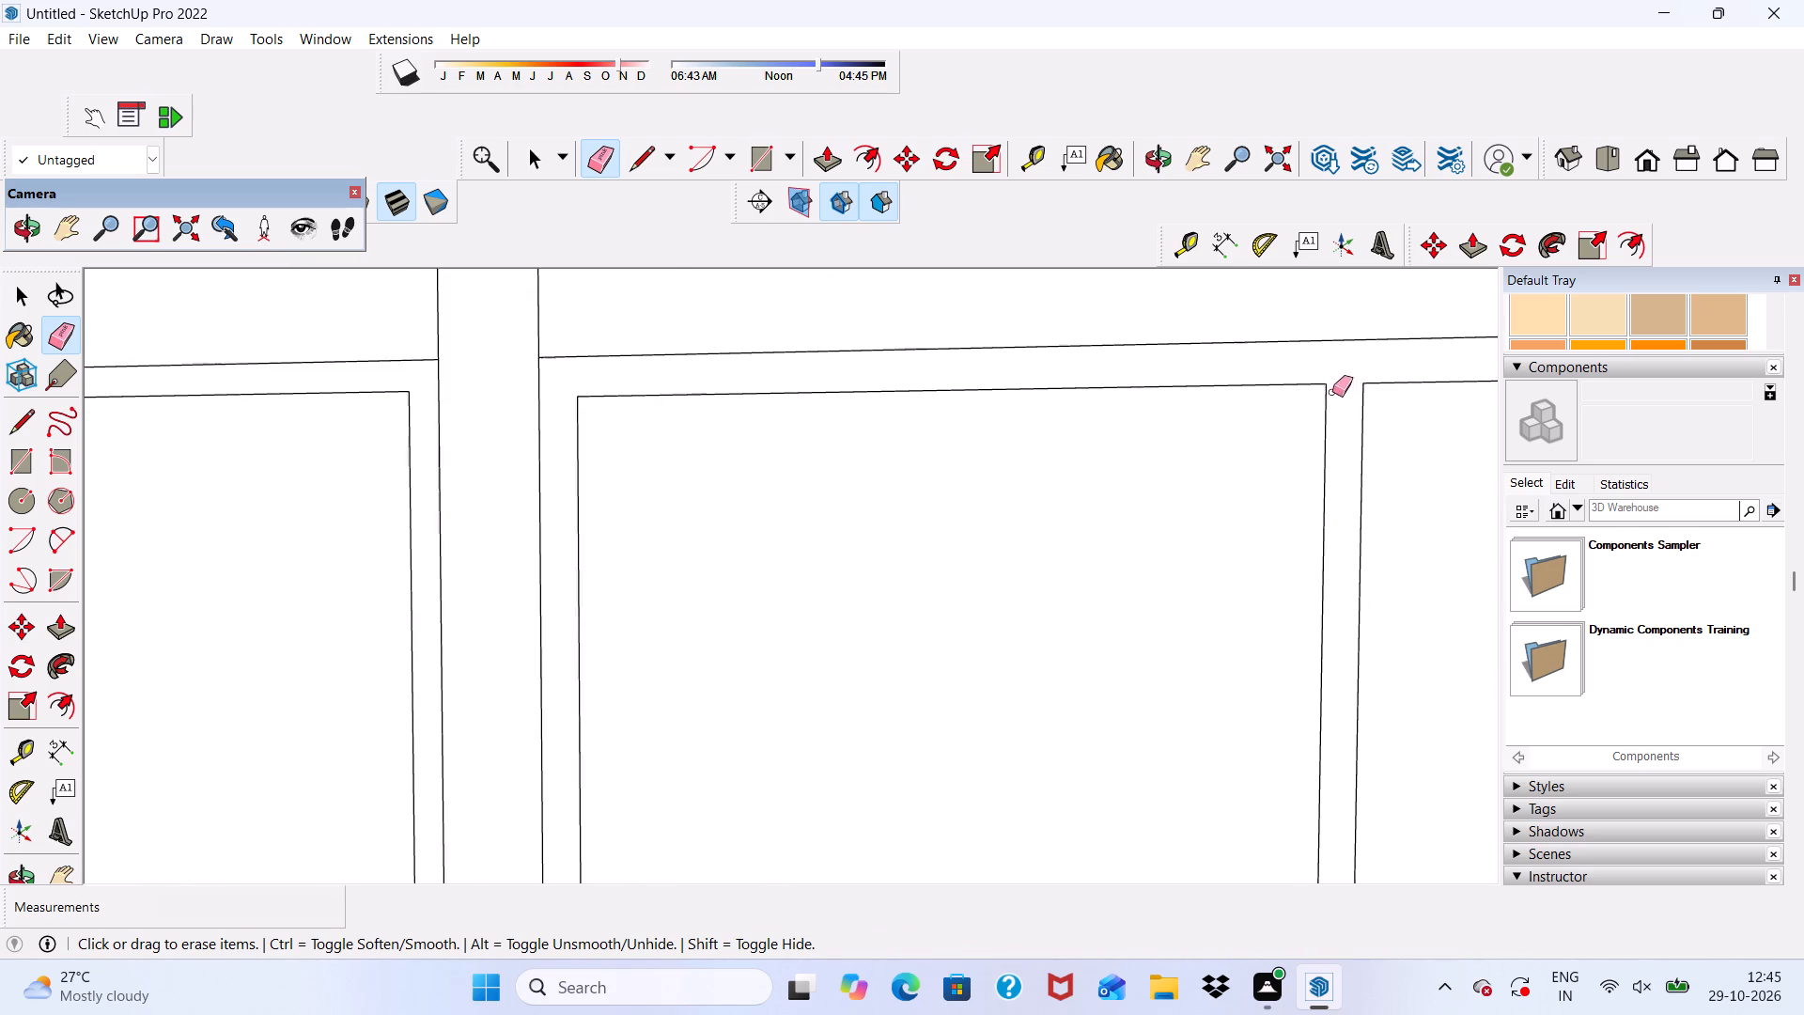
# Push/Pull the right-hand opening's frame face, including its mullion, outward by 6".
pyautogui.scroll(-10, 1332, 392)
pyautogui.press('space')
pyautogui.scroll(6, 968, 456)
pyautogui.click(917, 384)
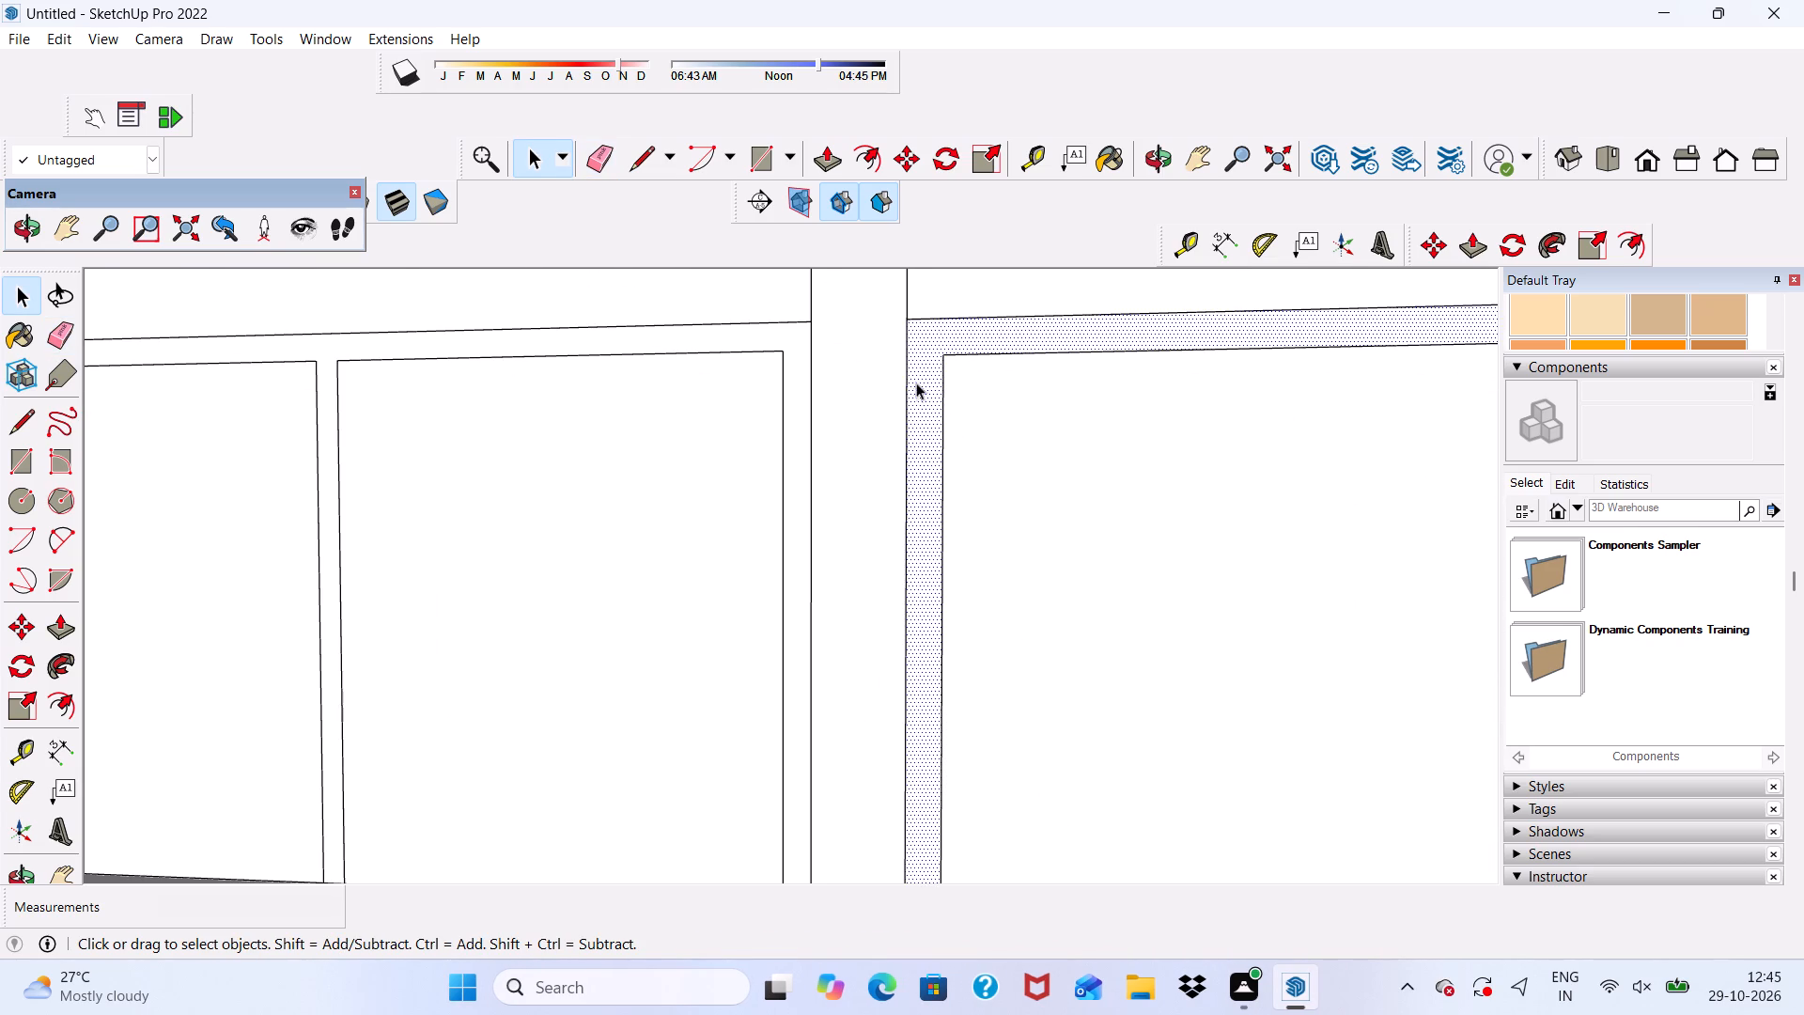
pyautogui.click(823, 166)
pyautogui.click(919, 436)
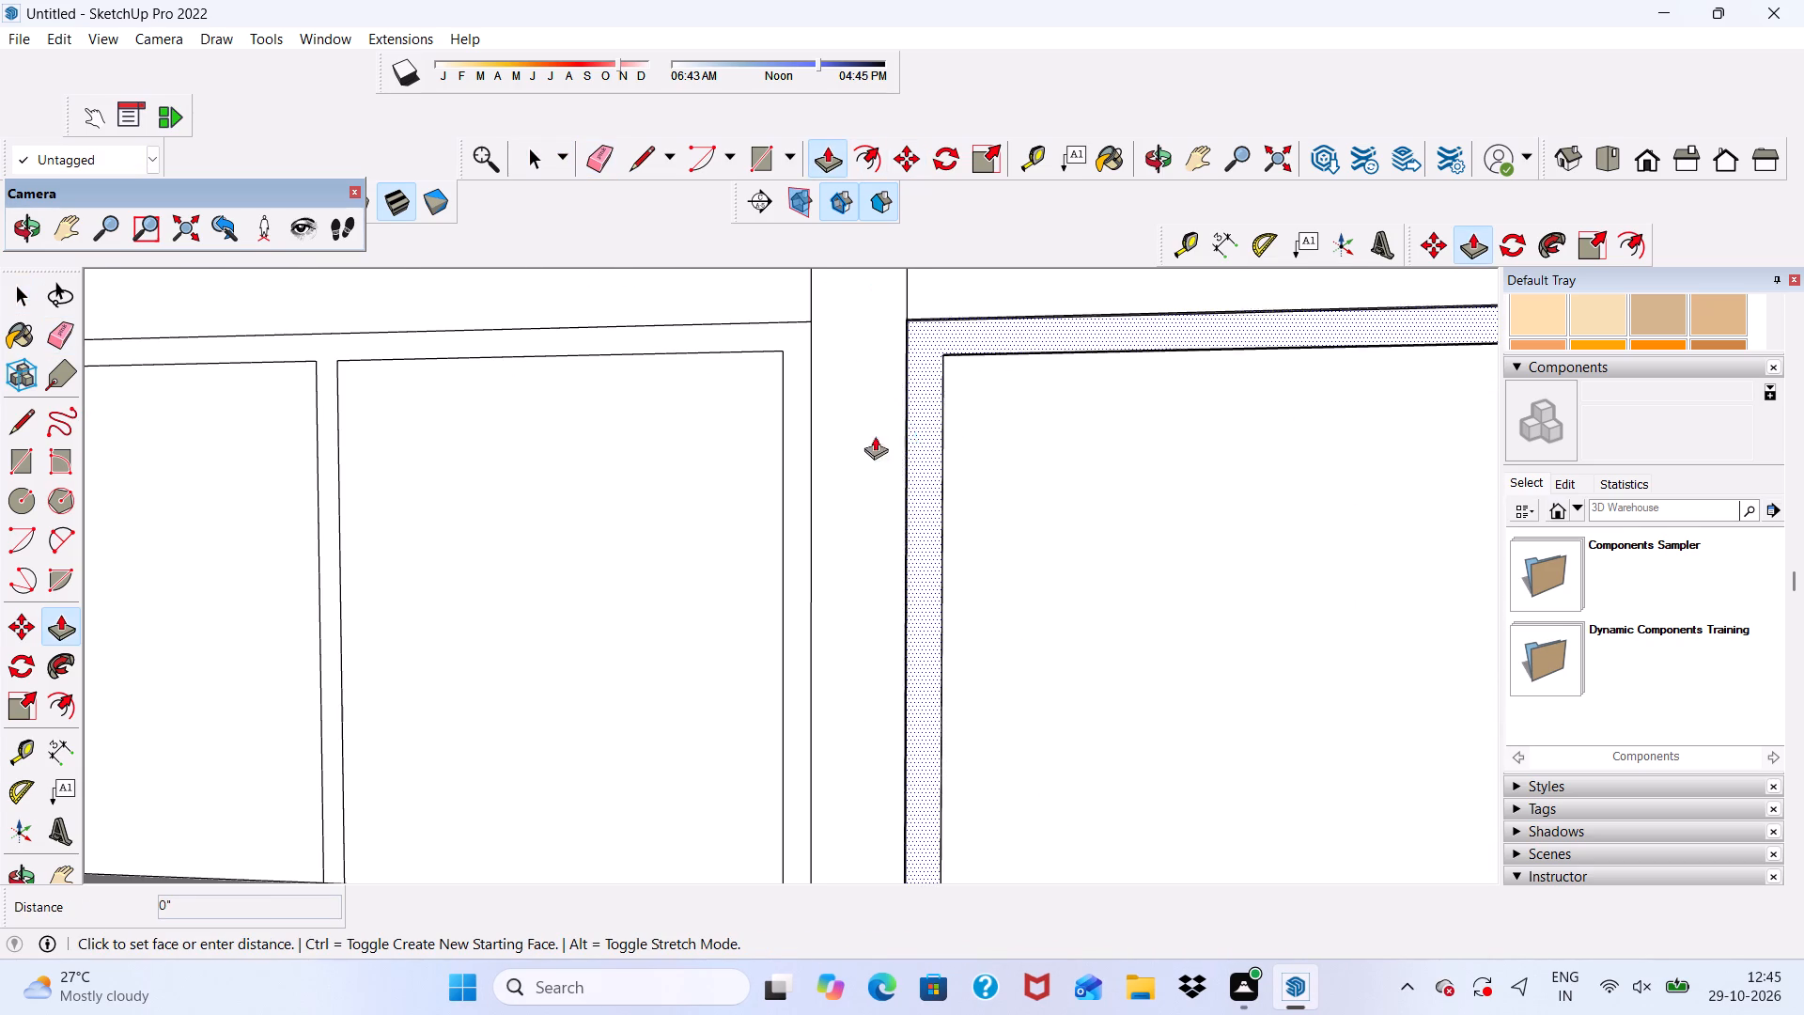
pyautogui.scroll(-5, 885, 425)
pyautogui.moveTo(885, 425); pyautogui.dragTo(781, 553, button='middle')
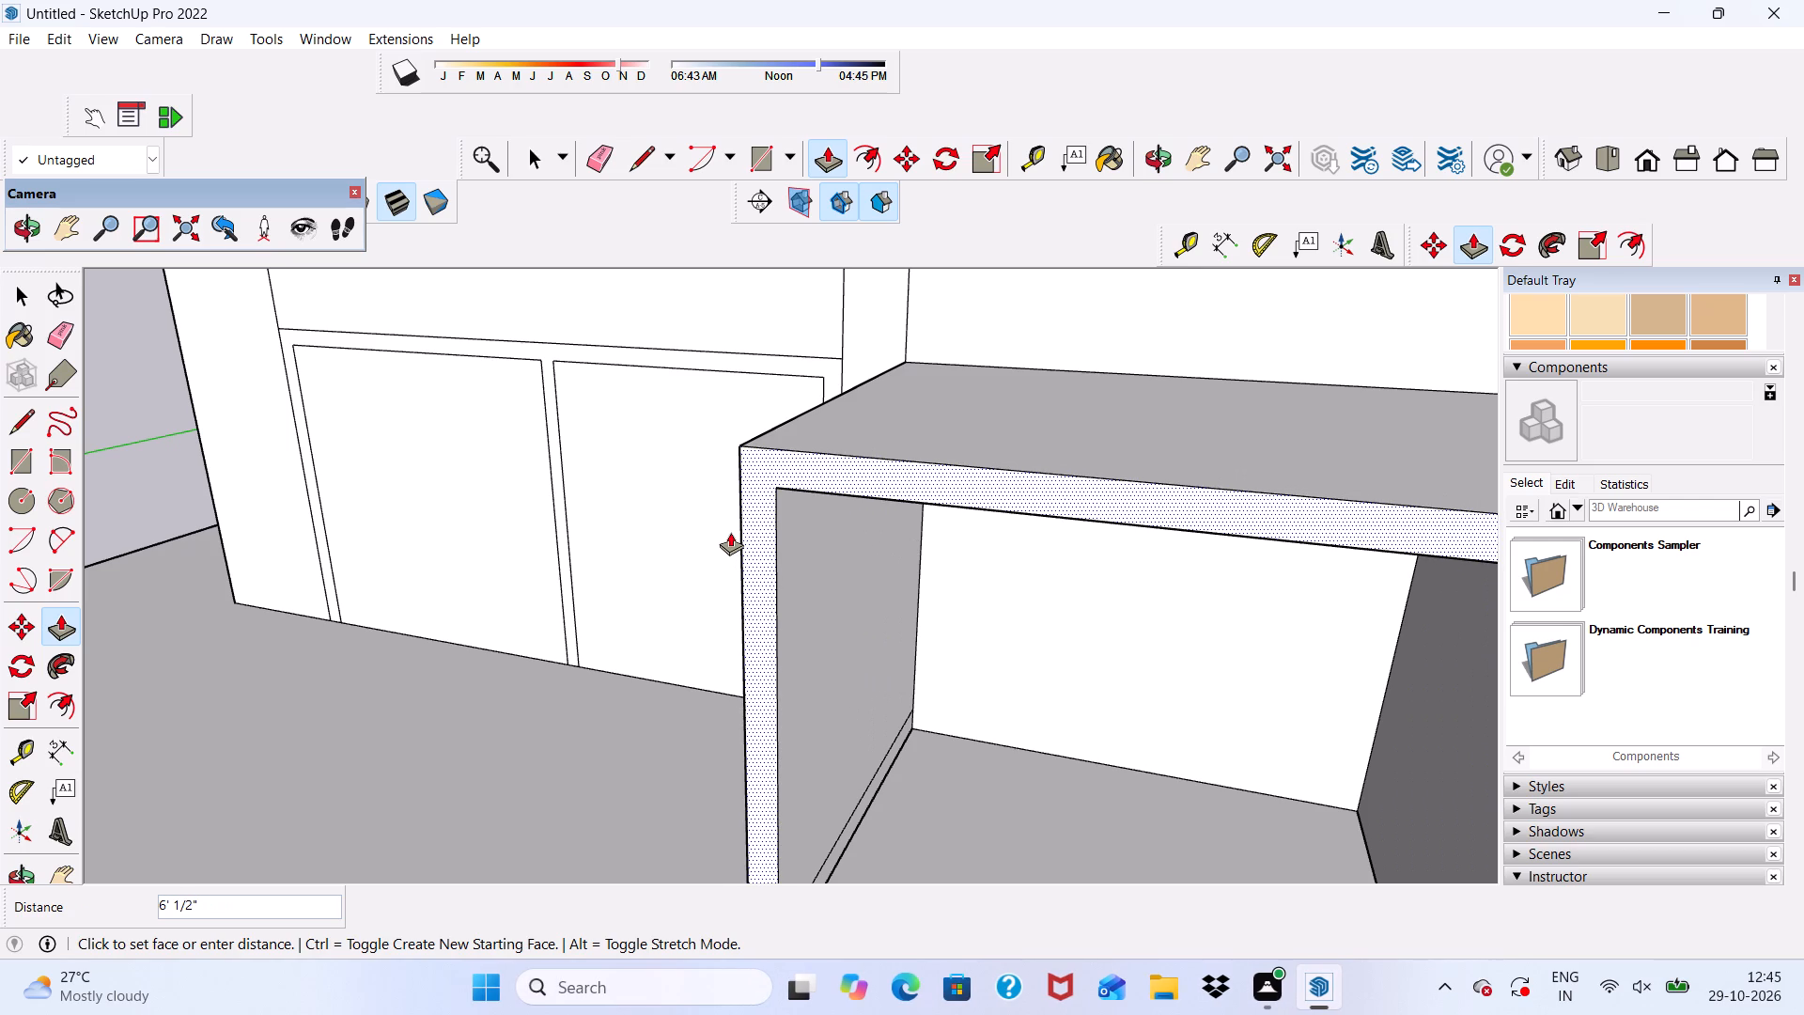
pyautogui.press('6')
pyautogui.hotkey('shift', '"')
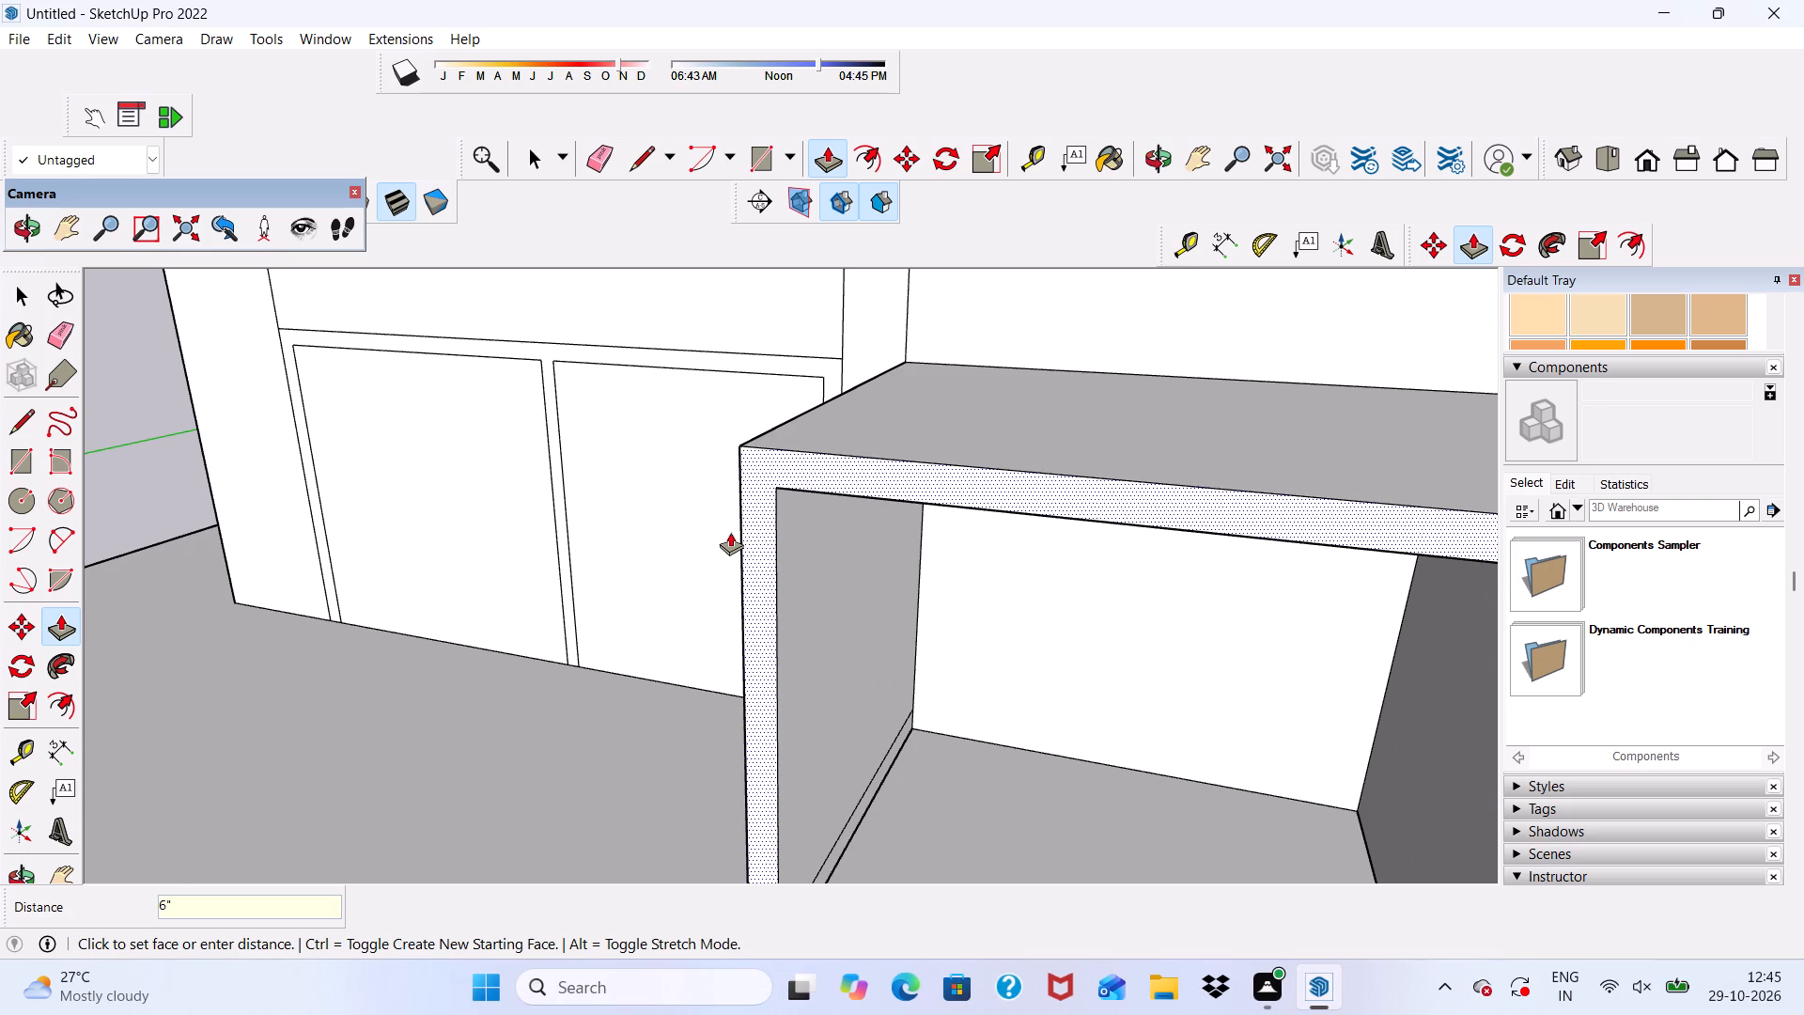
pyautogui.press('Return')
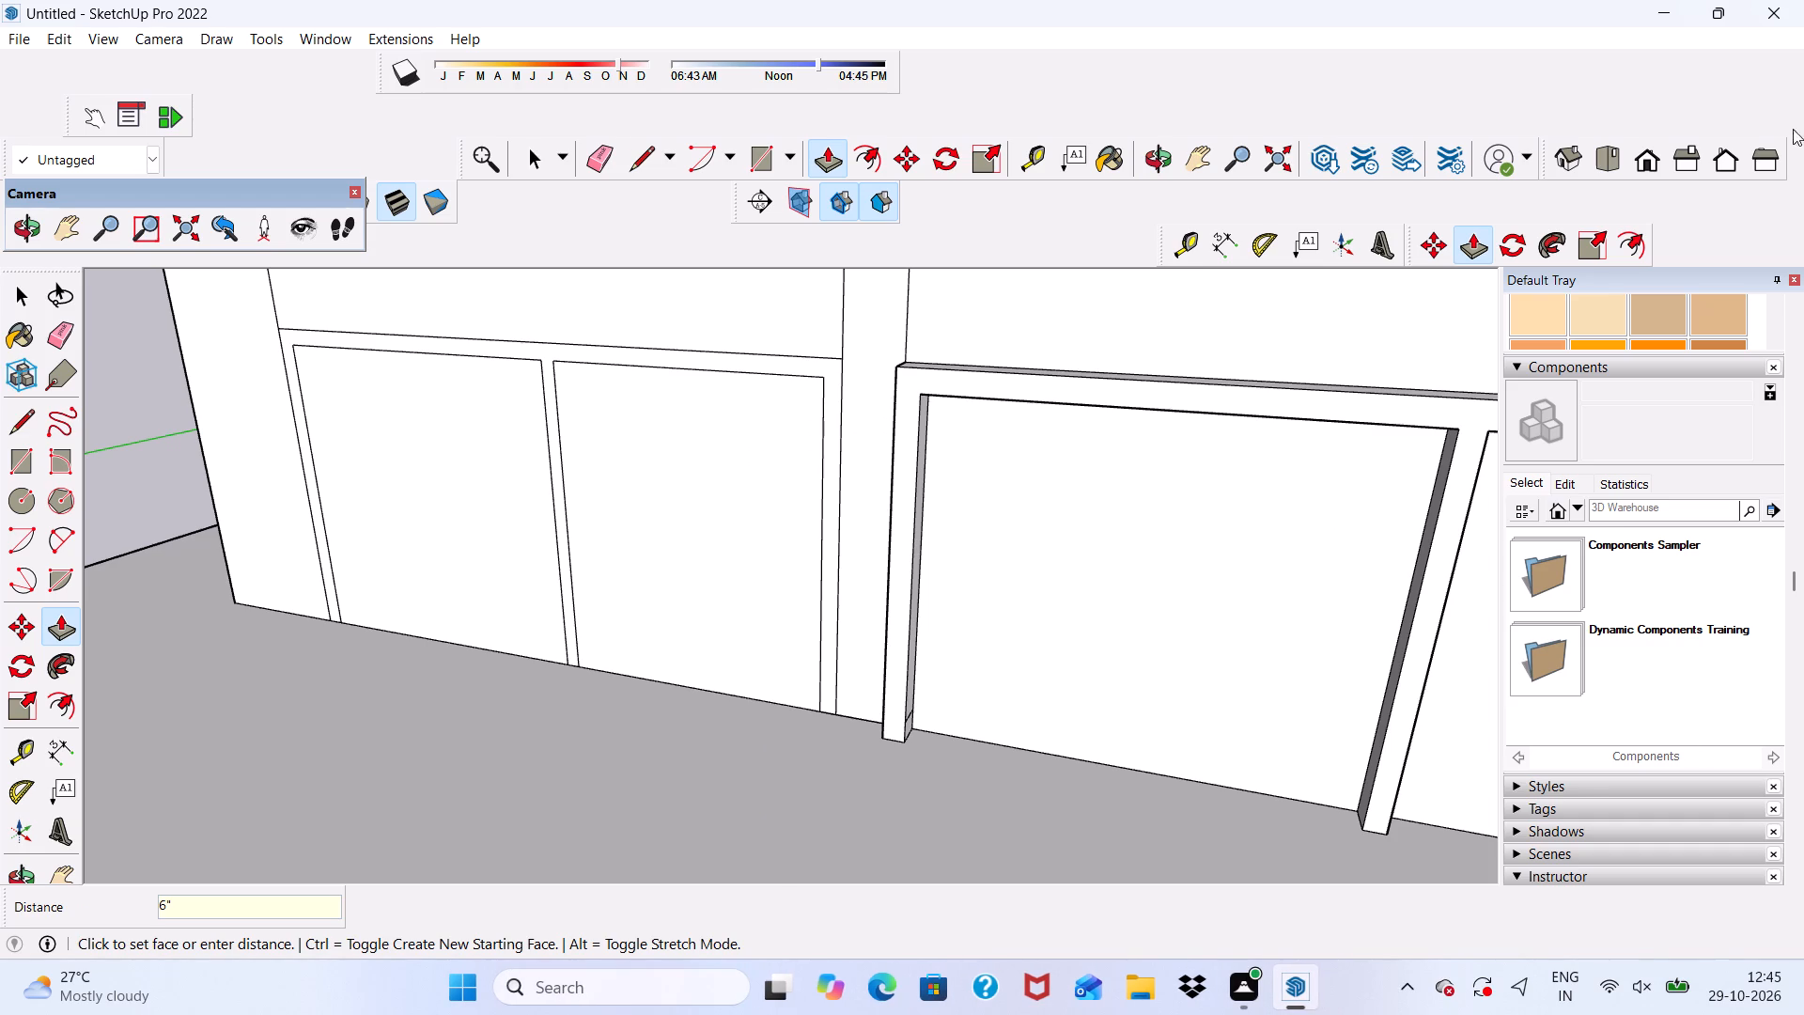
# Push/Pull the left-hand opening's frame face outward 6", matching the depth of the right-hand frame.
pyautogui.scroll(5, 666, 356)
pyautogui.click(665, 354)
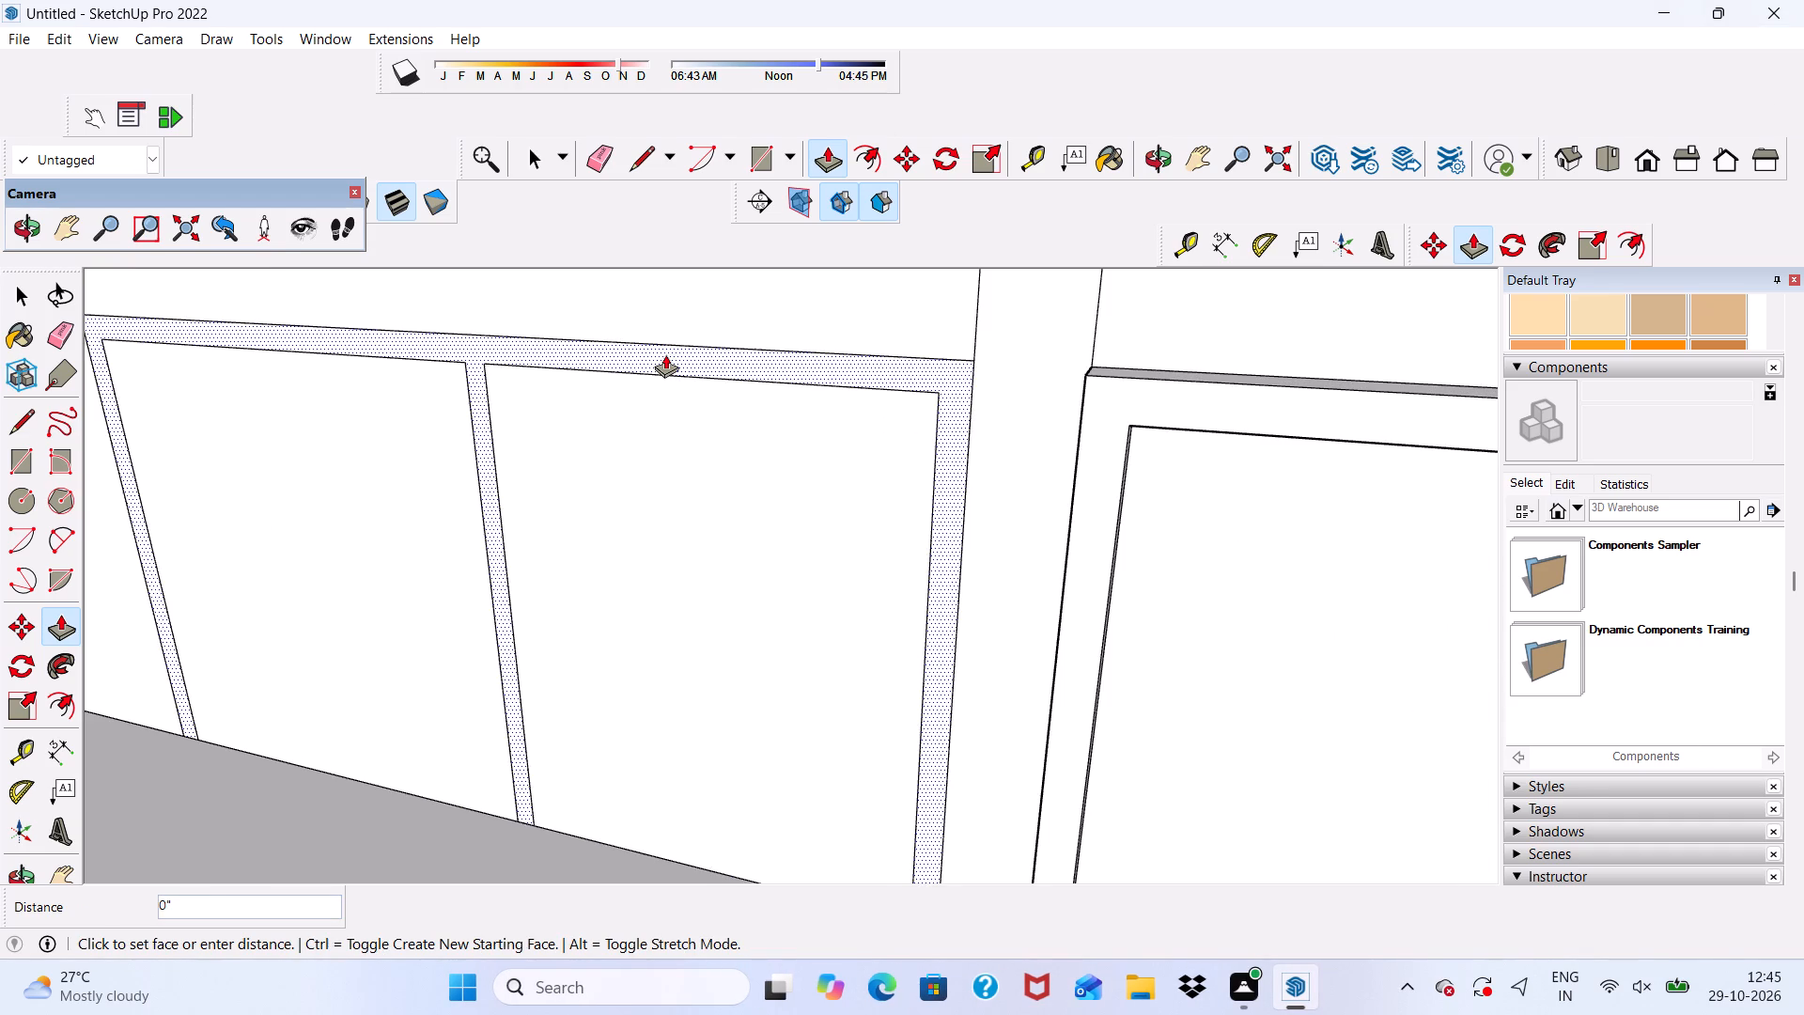
pyautogui.scroll(2, 1101, 474)
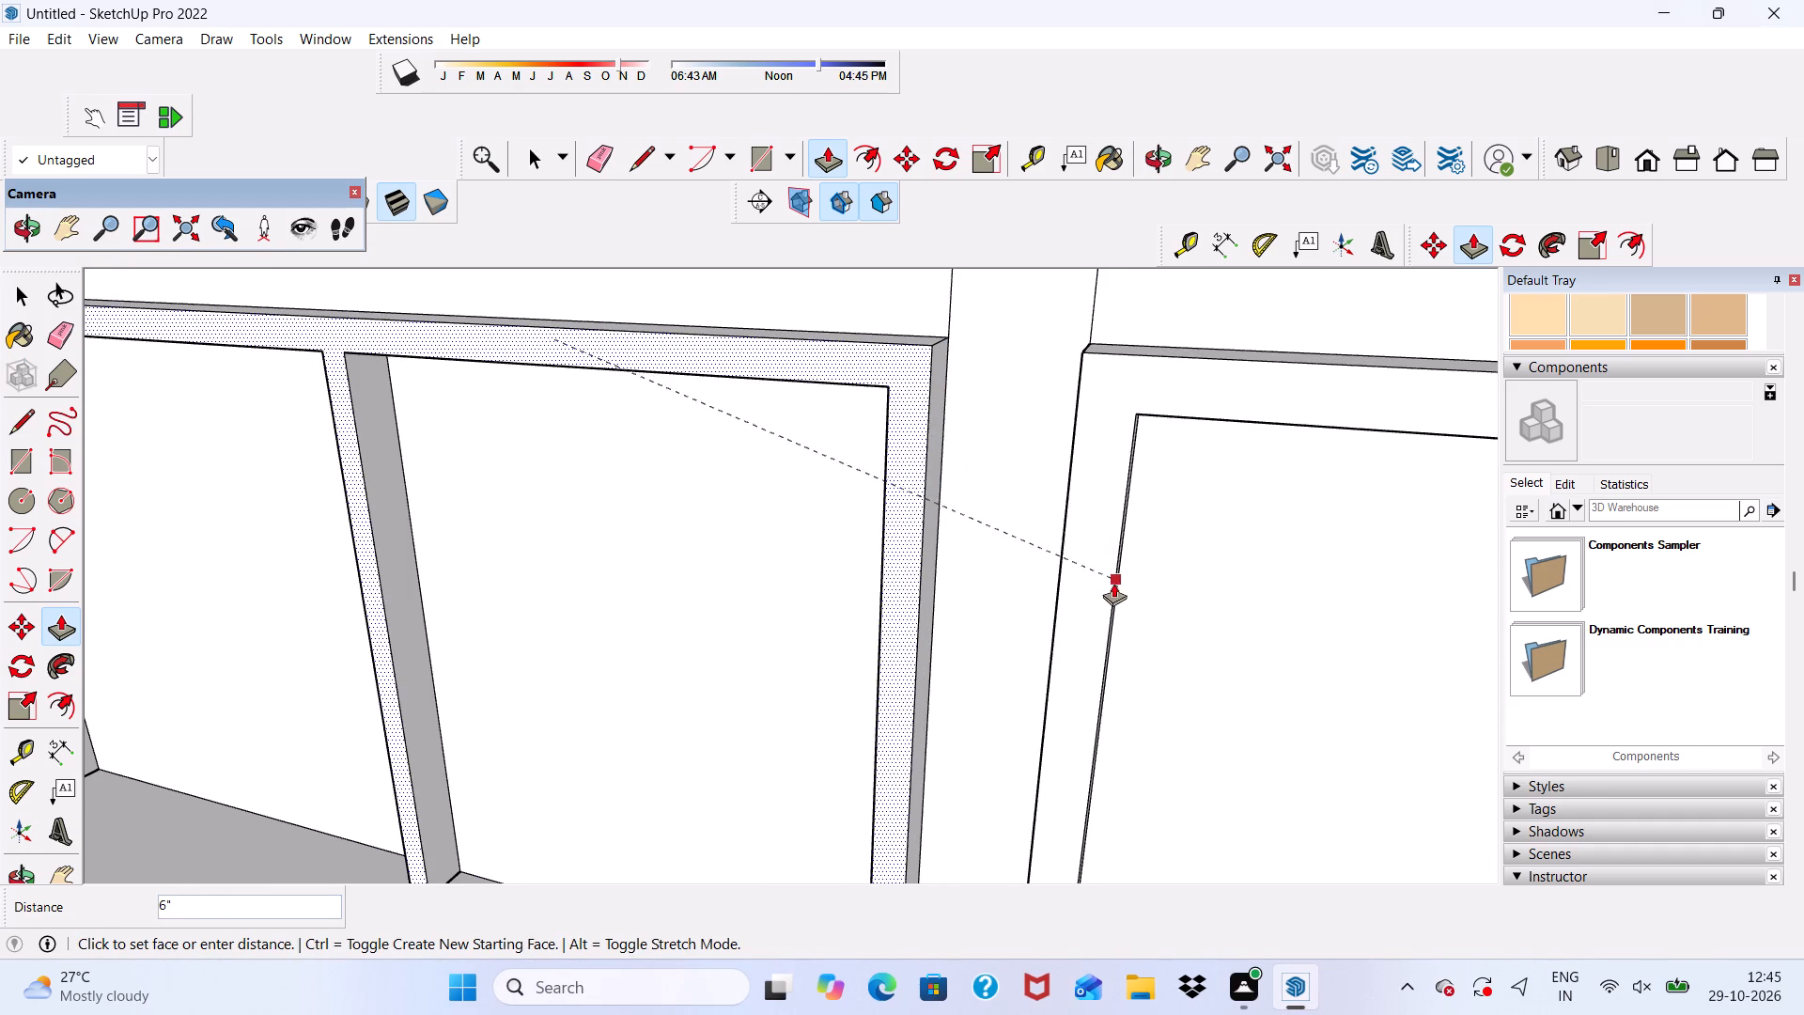
pyautogui.click(1113, 583)
# Erase the stray short edge at the foot of the right-hand opening's left frame post.
pyautogui.scroll(-13, 914, 323)
pyautogui.scroll(1, 801, 489)
pyautogui.moveTo(801, 489); pyautogui.dragTo(1034, 376, button='middle')
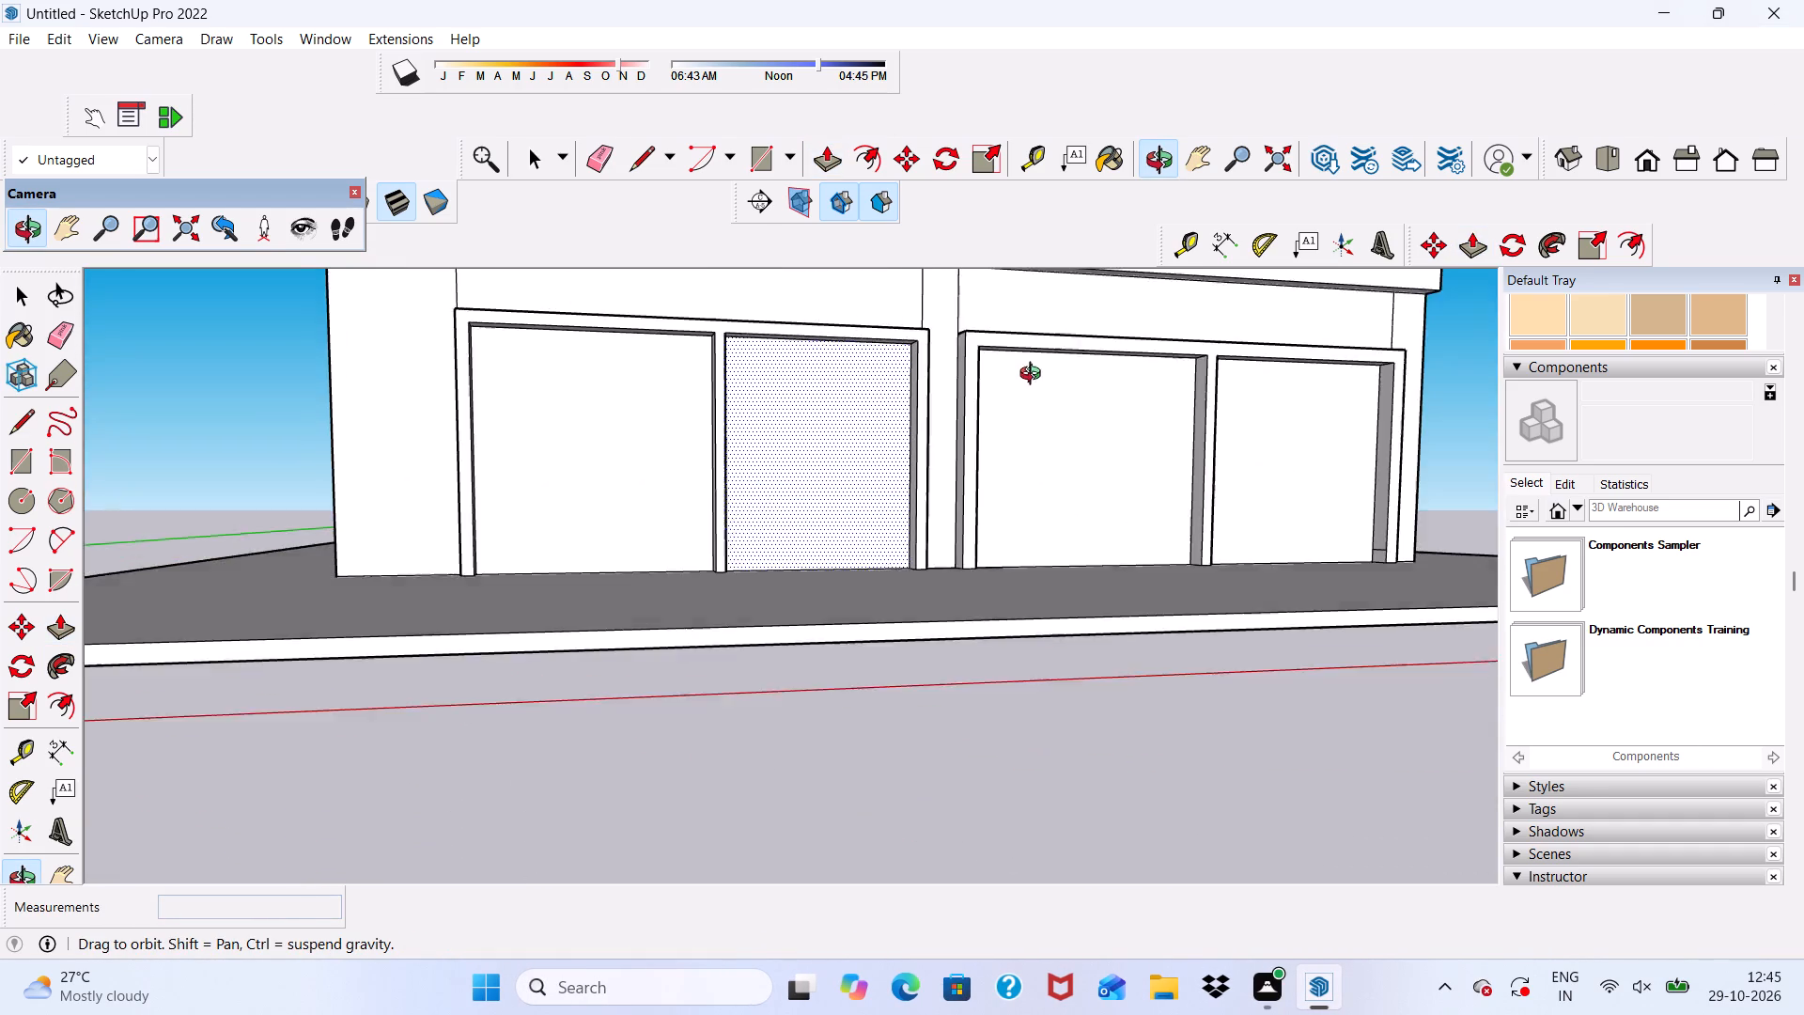
pyautogui.moveTo(1034, 376); pyautogui.dragTo(751, 413, button='middle')
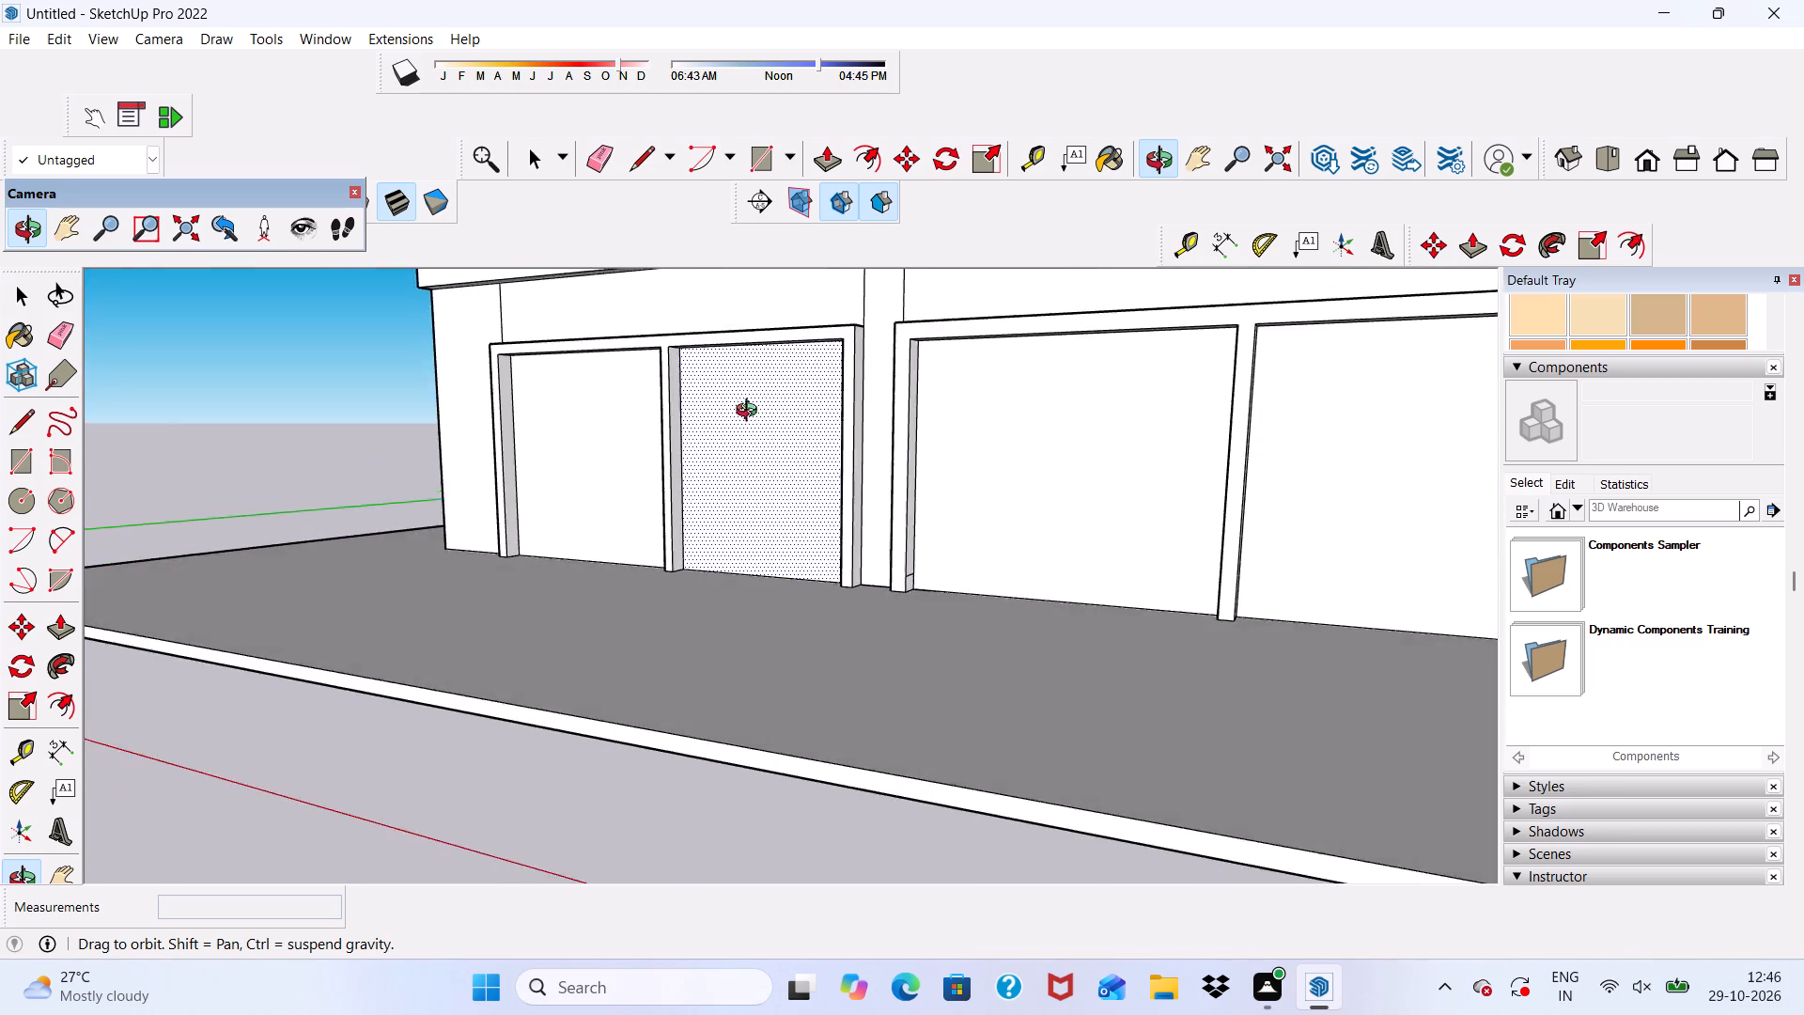
pyautogui.moveTo(751, 413); pyautogui.dragTo(1088, 640, button='middle')
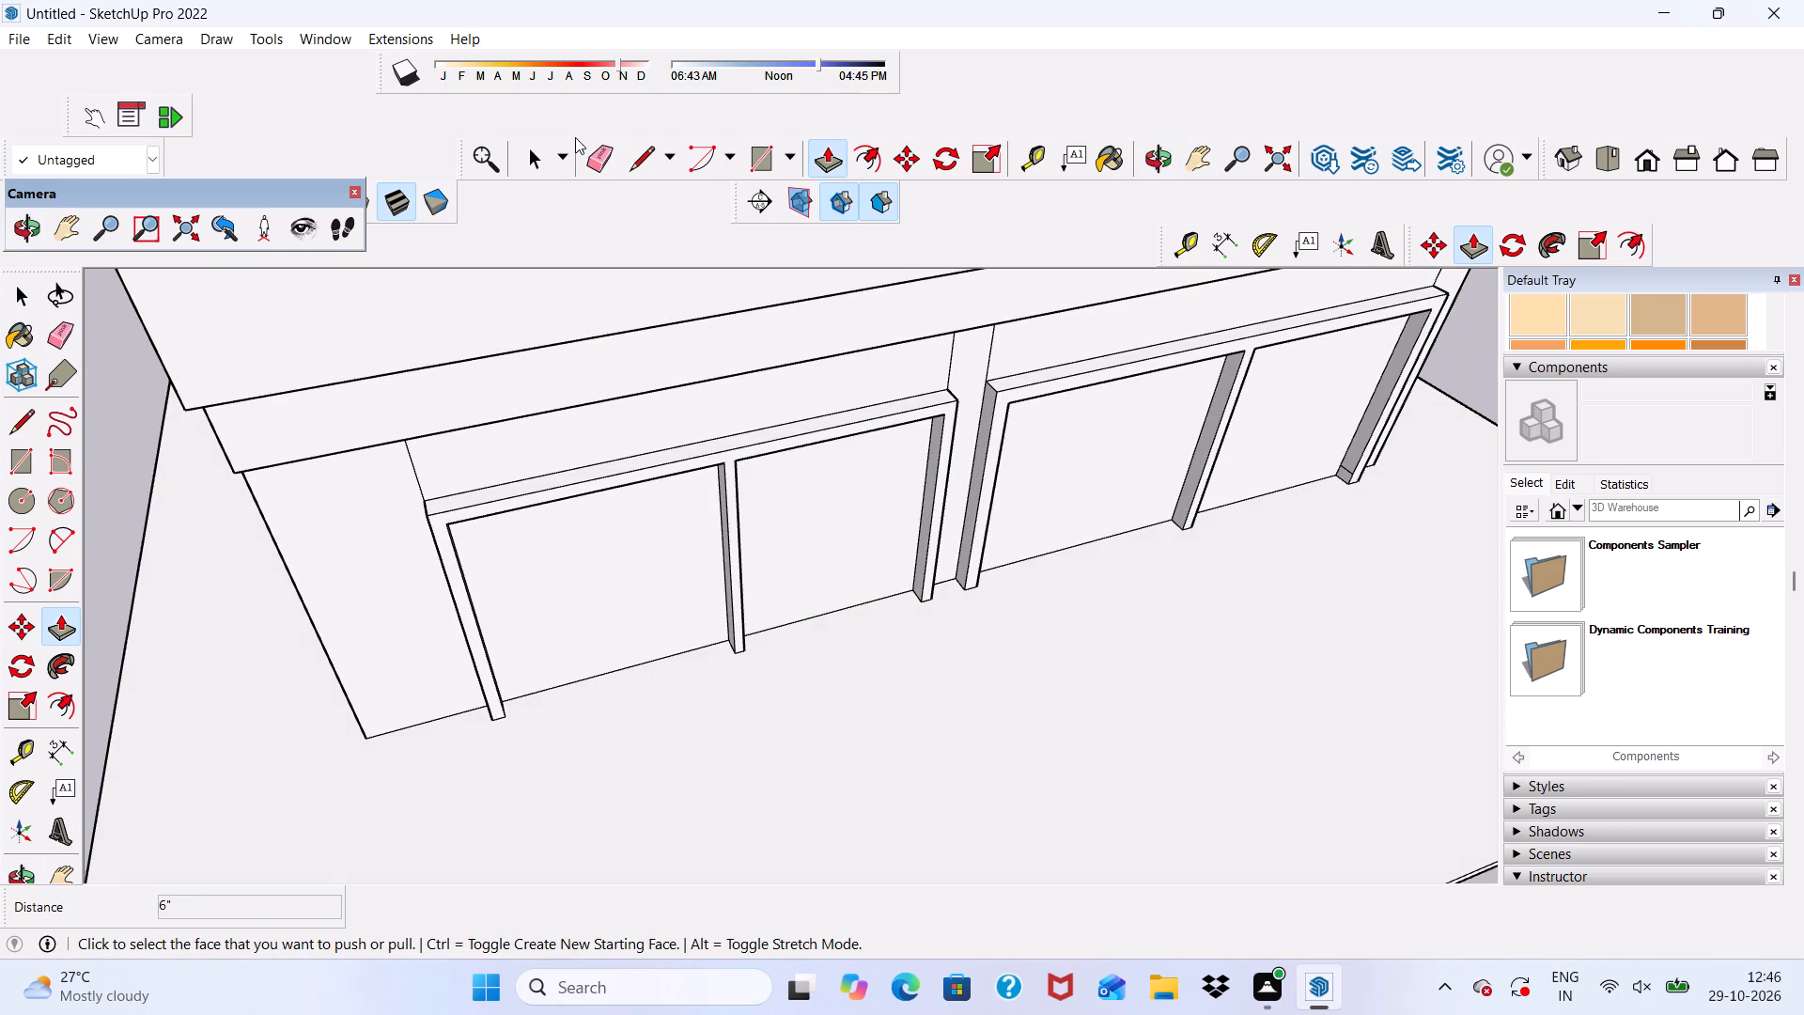
pyautogui.click(594, 158)
pyautogui.scroll(-2, 715, 398)
pyautogui.moveTo(820, 479); pyautogui.dragTo(413, 349, button='middle')
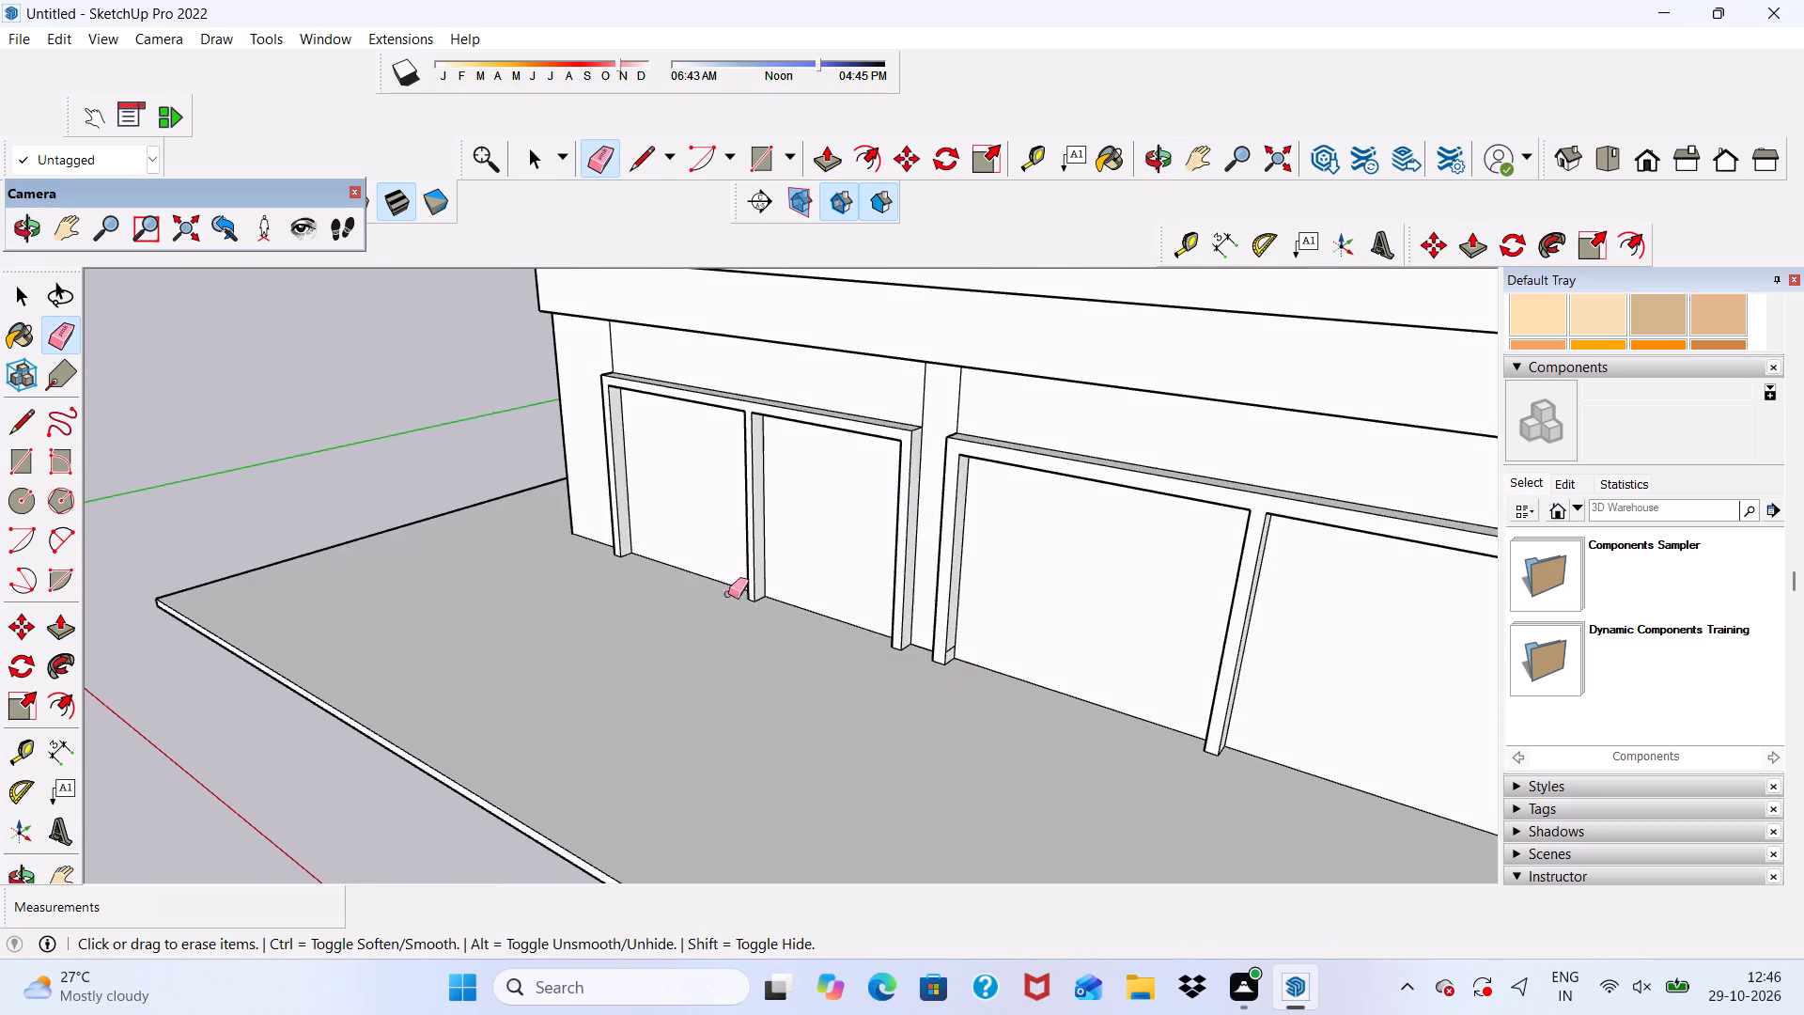
pyautogui.scroll(12, 981, 673)
pyautogui.scroll(-1, 936, 617)
pyautogui.scroll(2, 932, 632)
pyautogui.moveTo(898, 633); pyautogui.dragTo(903, 655)
# Erase the stray short edge at the foot of the right-hand opening's right frame post, on its inner side.
pyautogui.scroll(-5, 884, 645)
pyautogui.moveTo(790, 647); pyautogui.dragTo(1153, 586, button='middle')
pyautogui.scroll(1, 1154, 567)
pyautogui.scroll(-12, 668, 519)
pyautogui.scroll(2, 1283, 485)
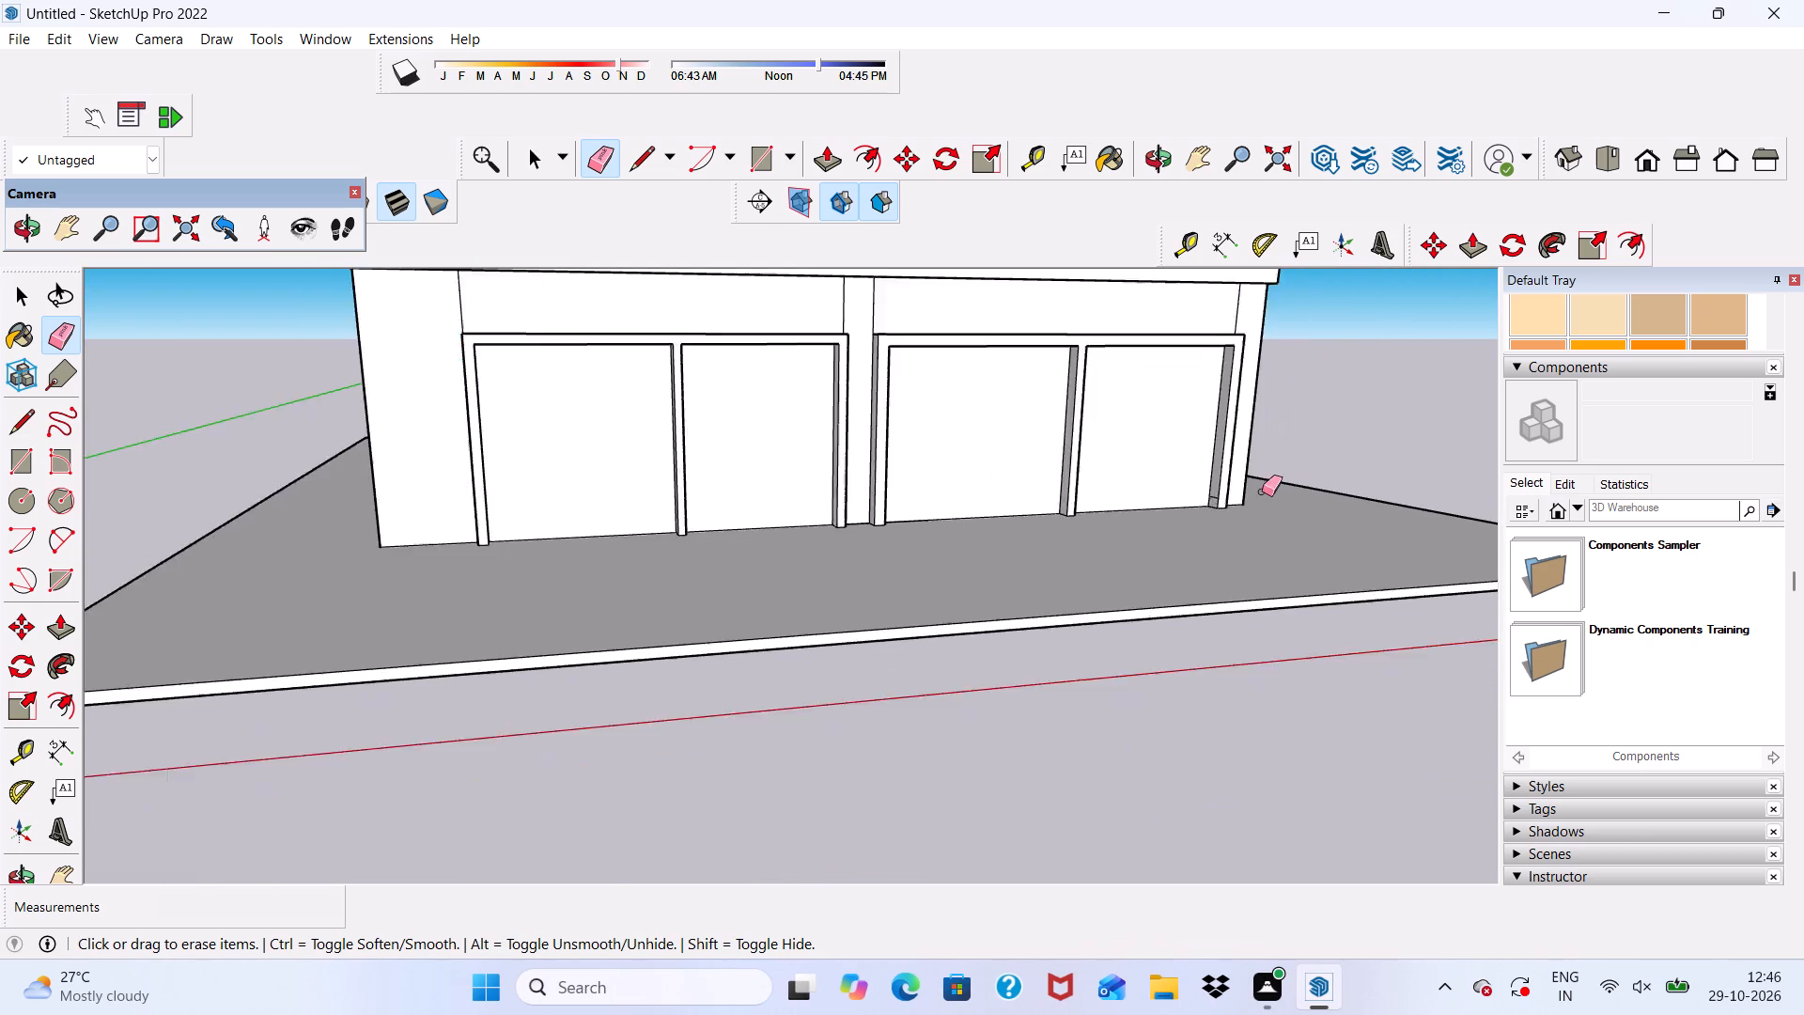
pyautogui.scroll(19, 1262, 492)
pyautogui.moveTo(1212, 529); pyautogui.dragTo(1203, 556)
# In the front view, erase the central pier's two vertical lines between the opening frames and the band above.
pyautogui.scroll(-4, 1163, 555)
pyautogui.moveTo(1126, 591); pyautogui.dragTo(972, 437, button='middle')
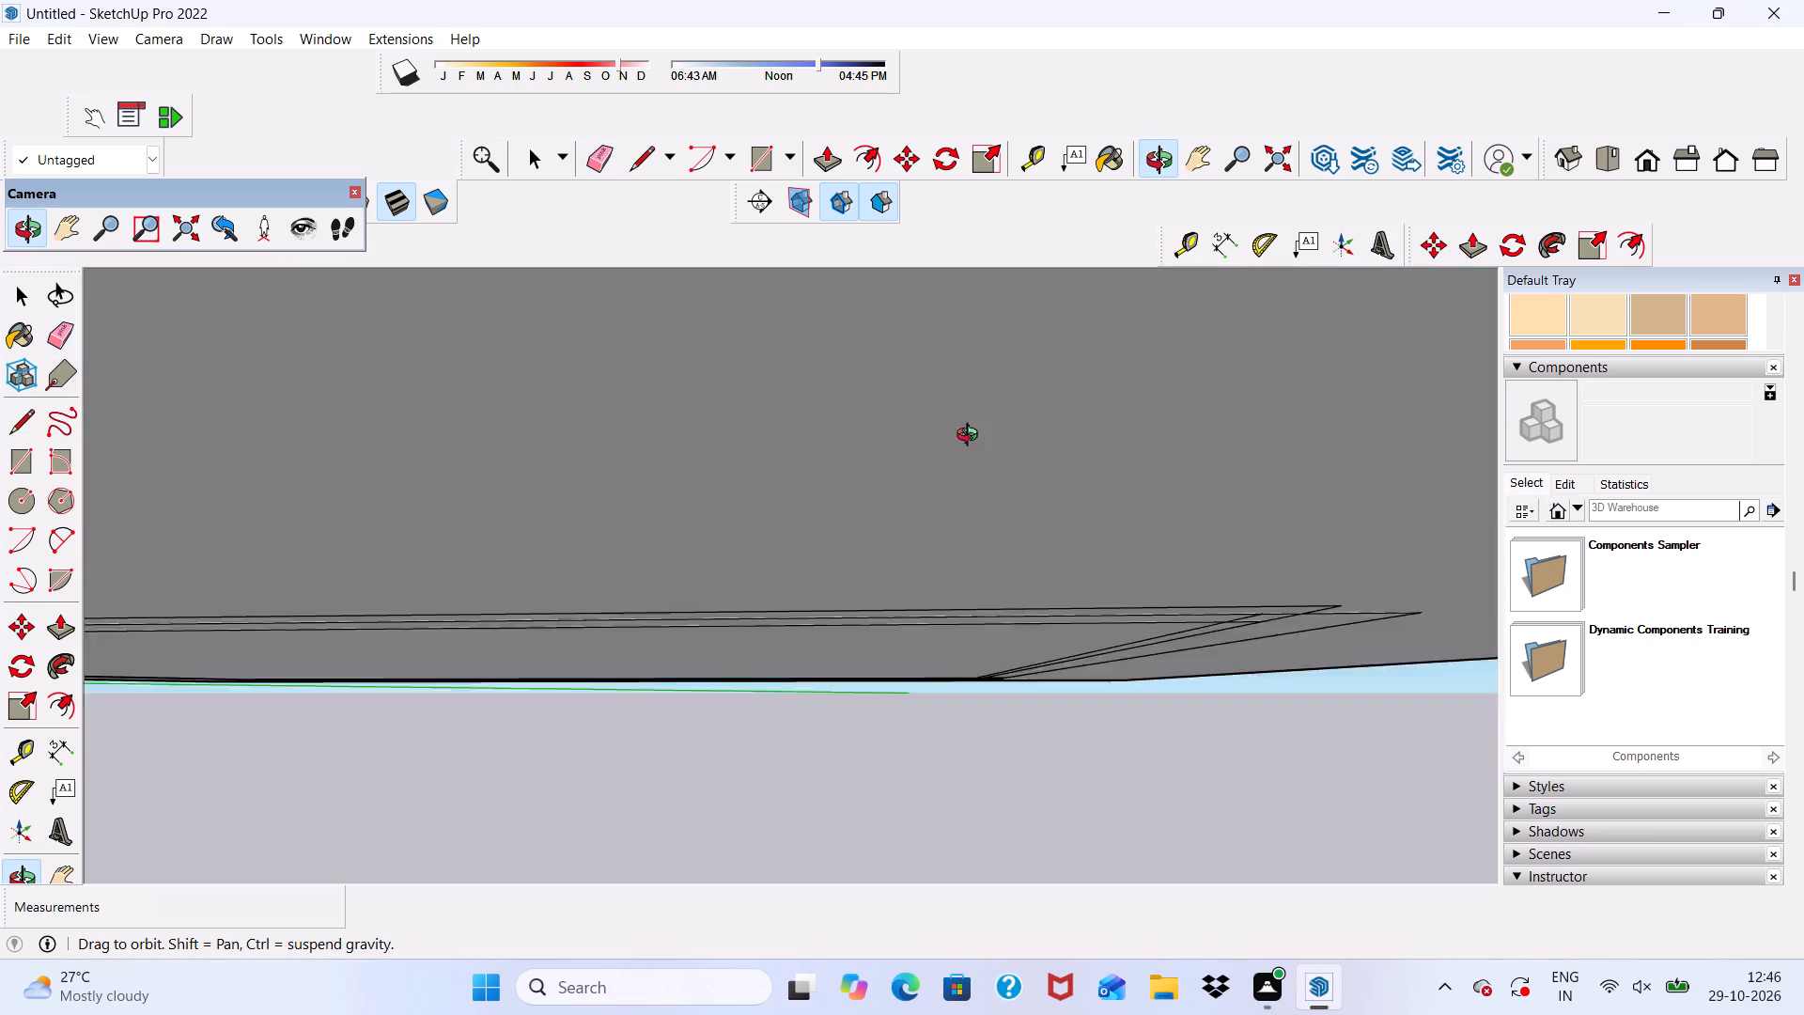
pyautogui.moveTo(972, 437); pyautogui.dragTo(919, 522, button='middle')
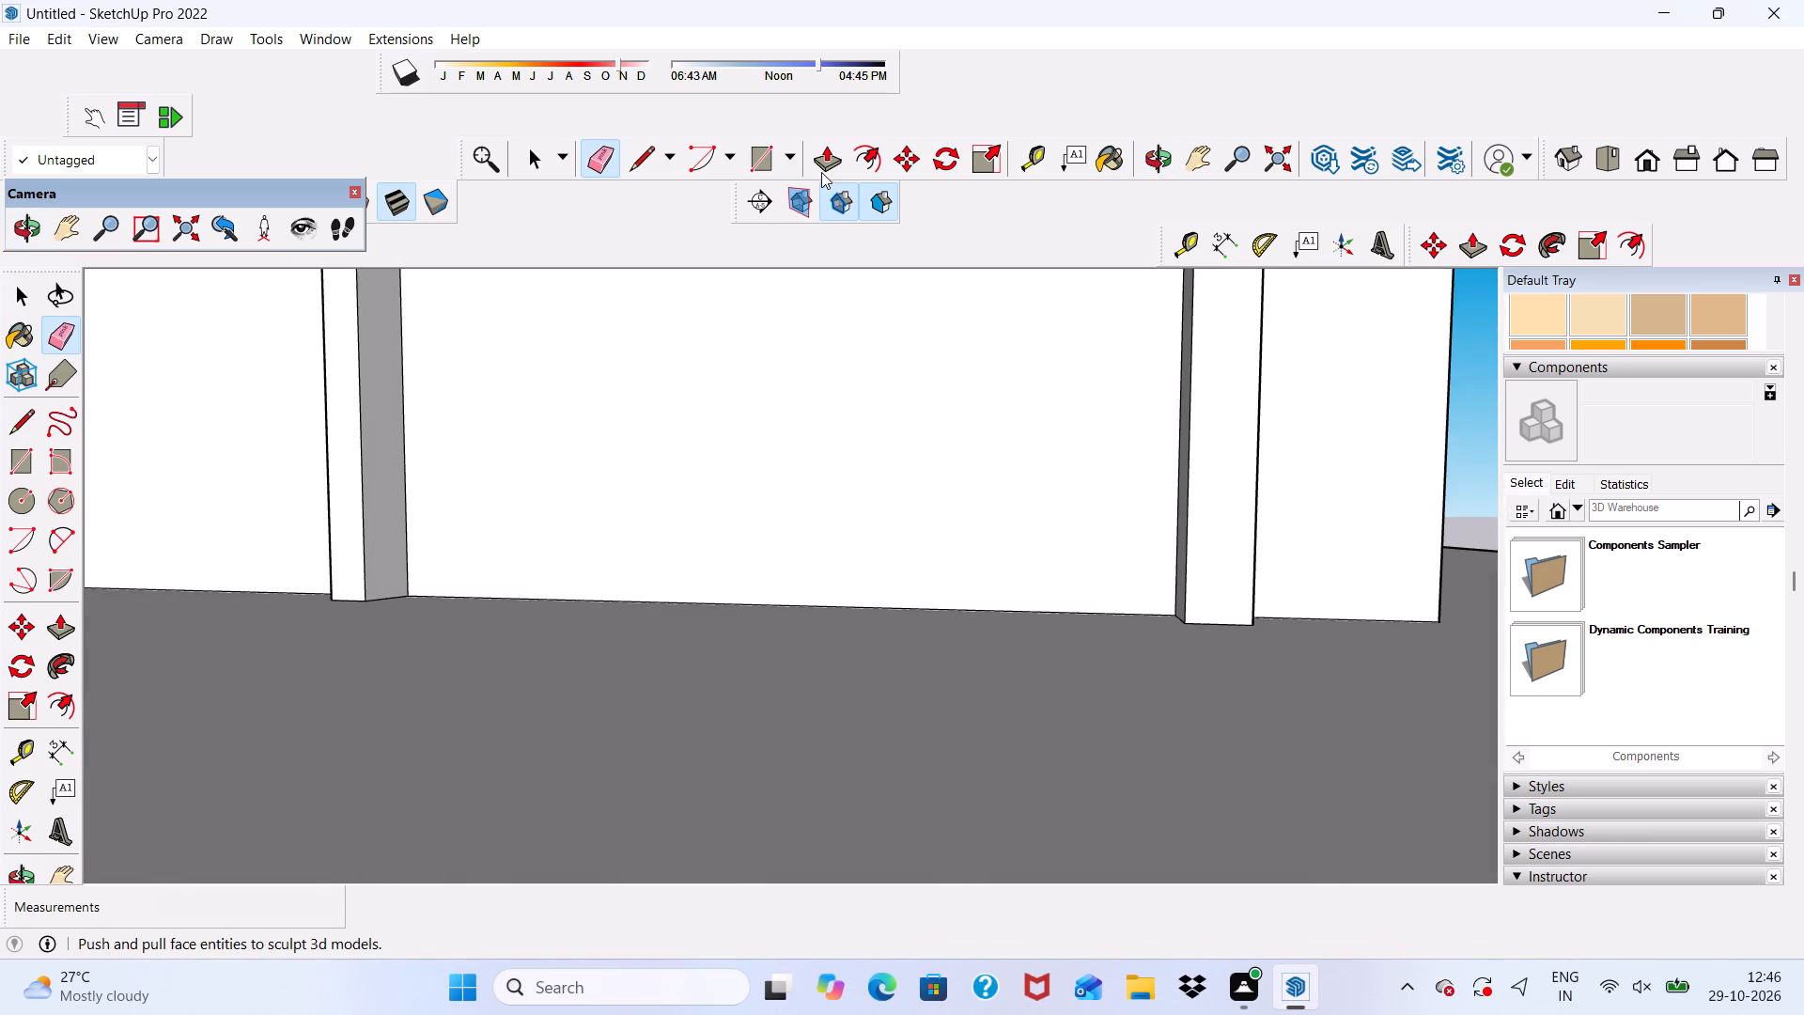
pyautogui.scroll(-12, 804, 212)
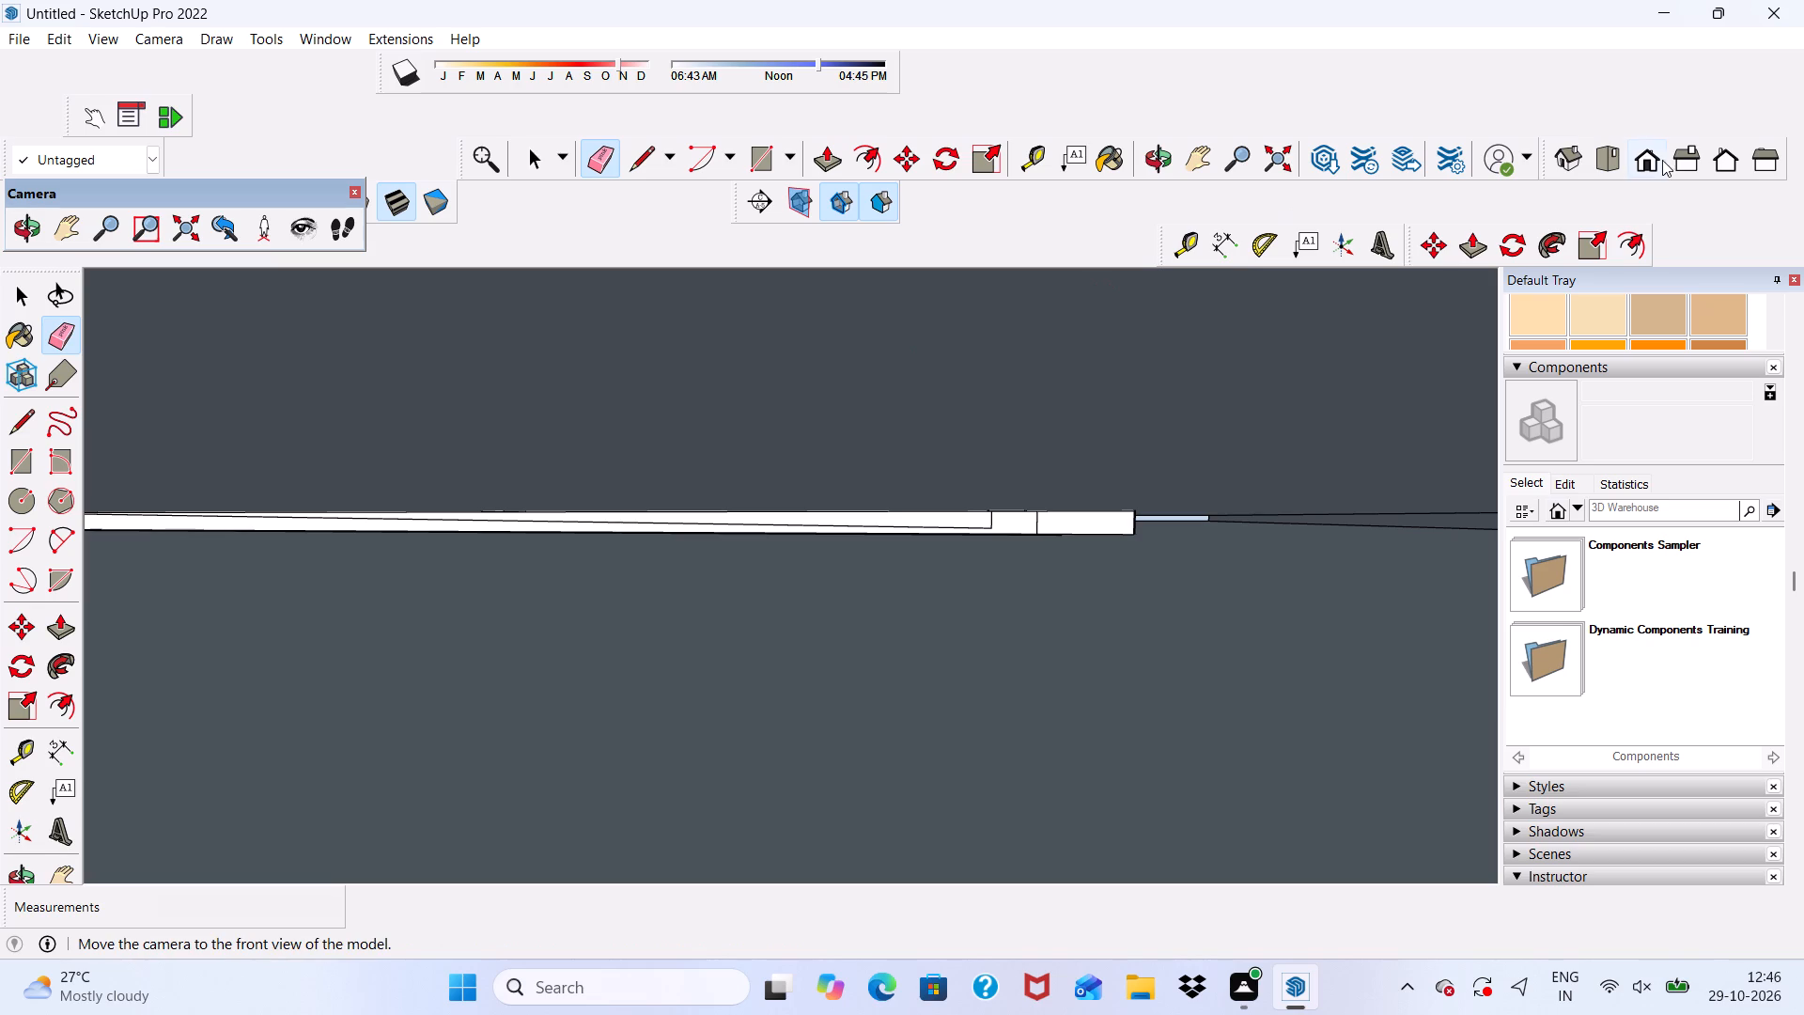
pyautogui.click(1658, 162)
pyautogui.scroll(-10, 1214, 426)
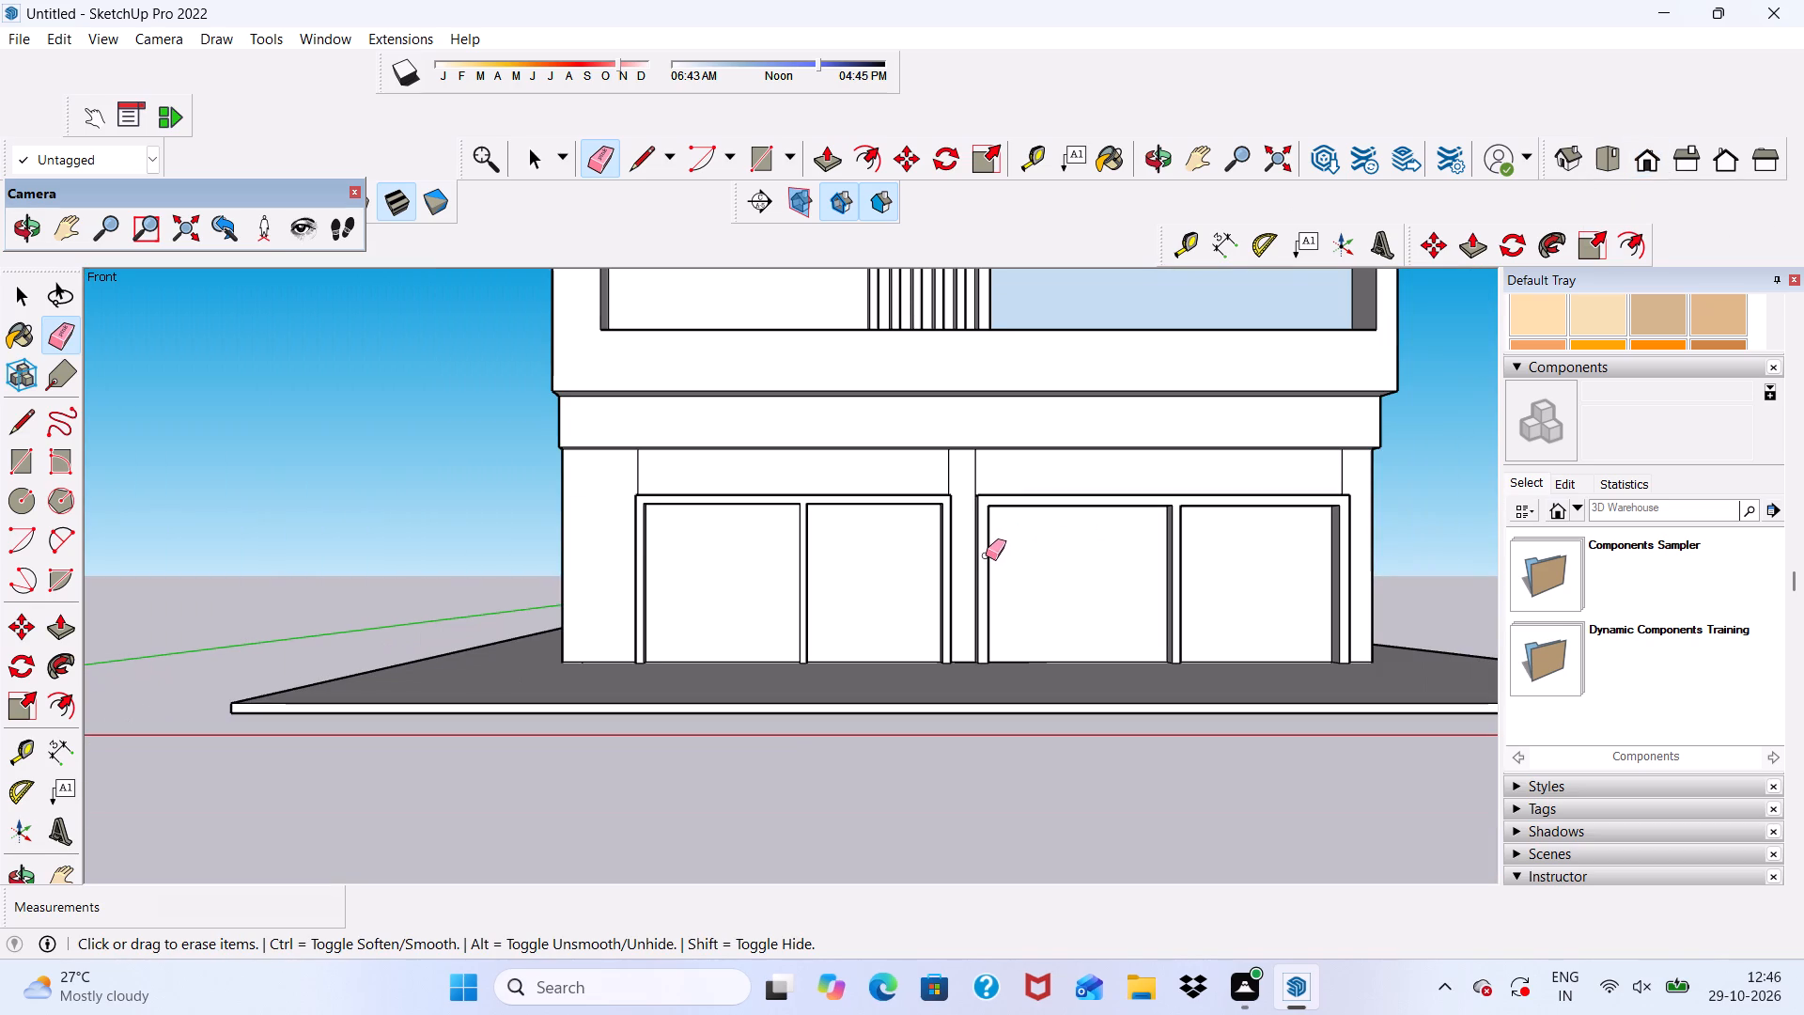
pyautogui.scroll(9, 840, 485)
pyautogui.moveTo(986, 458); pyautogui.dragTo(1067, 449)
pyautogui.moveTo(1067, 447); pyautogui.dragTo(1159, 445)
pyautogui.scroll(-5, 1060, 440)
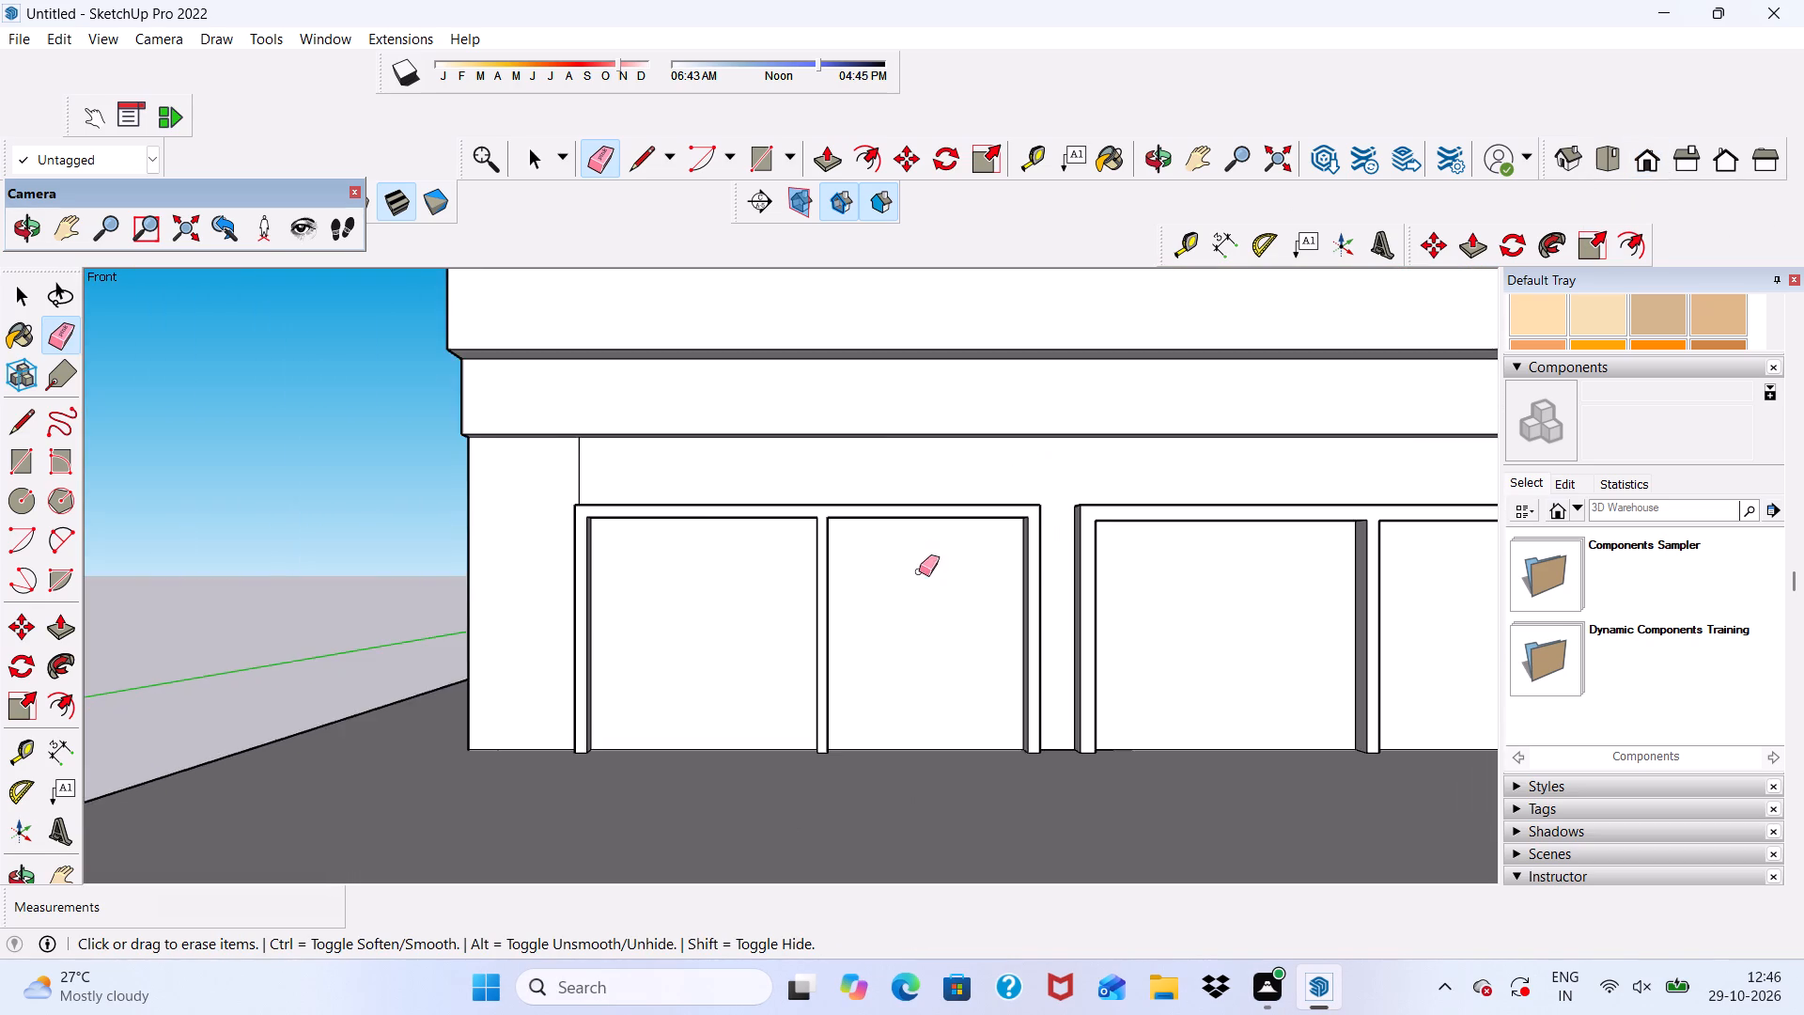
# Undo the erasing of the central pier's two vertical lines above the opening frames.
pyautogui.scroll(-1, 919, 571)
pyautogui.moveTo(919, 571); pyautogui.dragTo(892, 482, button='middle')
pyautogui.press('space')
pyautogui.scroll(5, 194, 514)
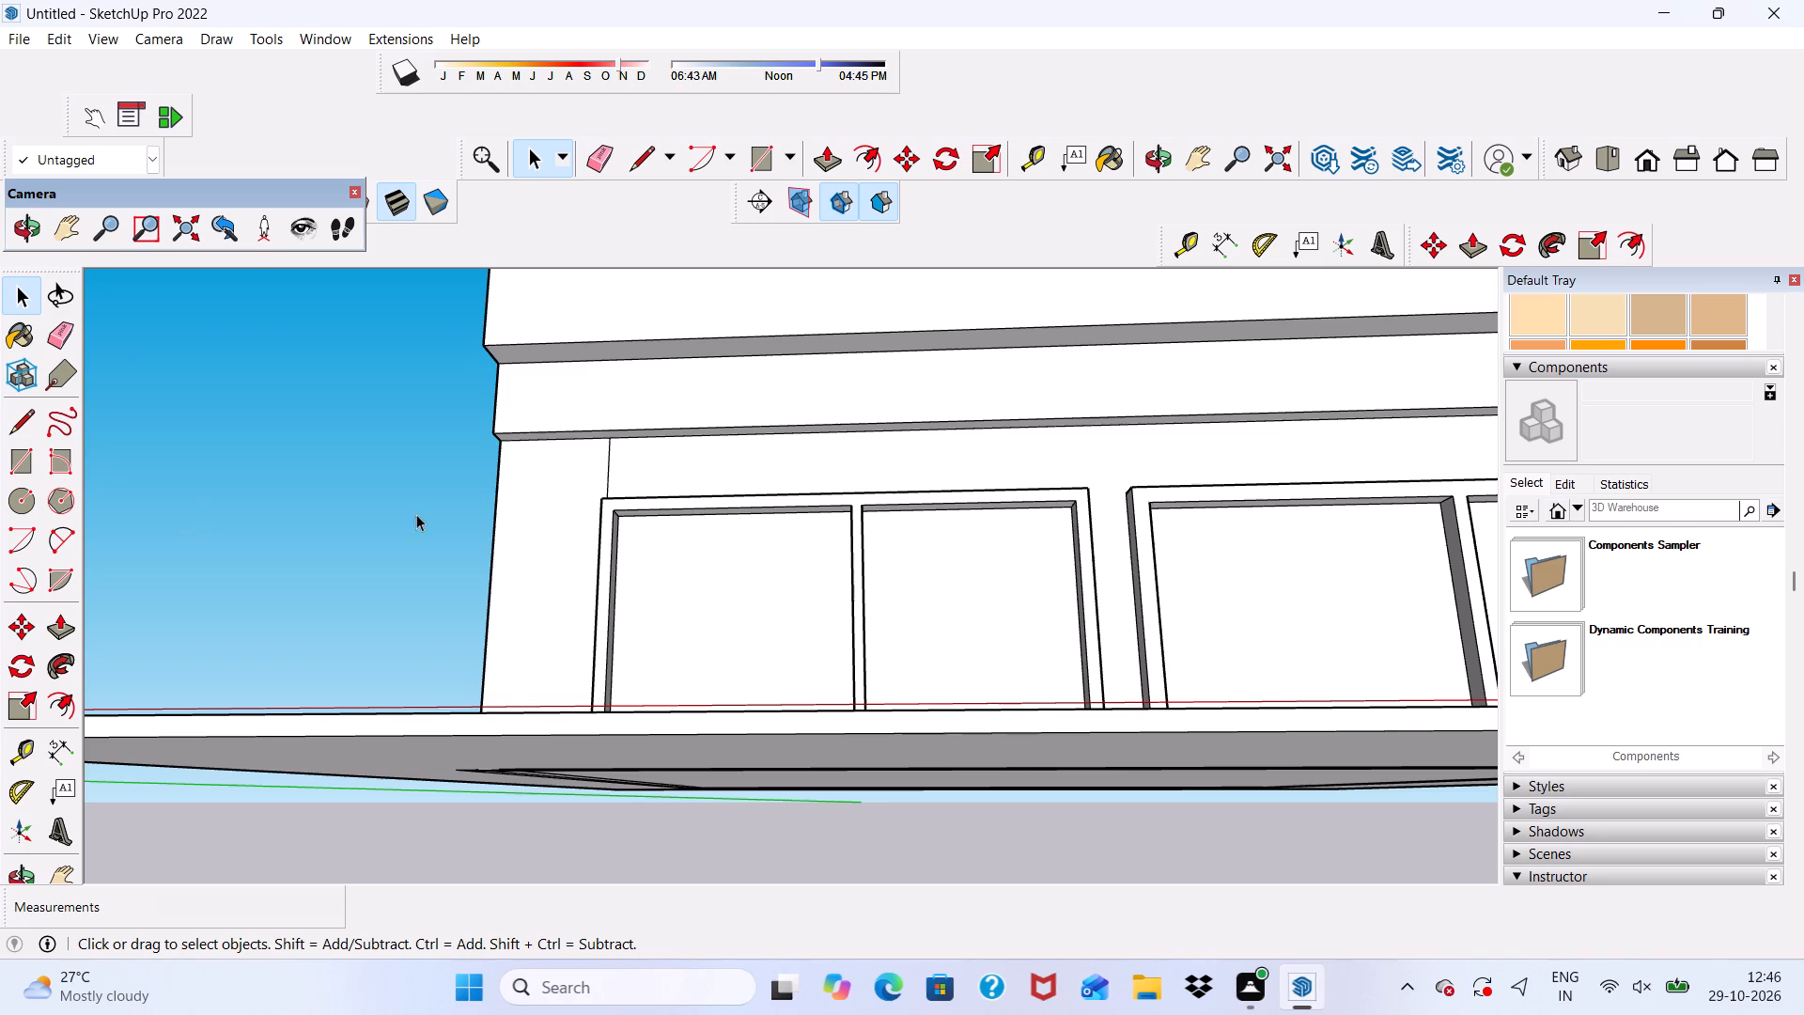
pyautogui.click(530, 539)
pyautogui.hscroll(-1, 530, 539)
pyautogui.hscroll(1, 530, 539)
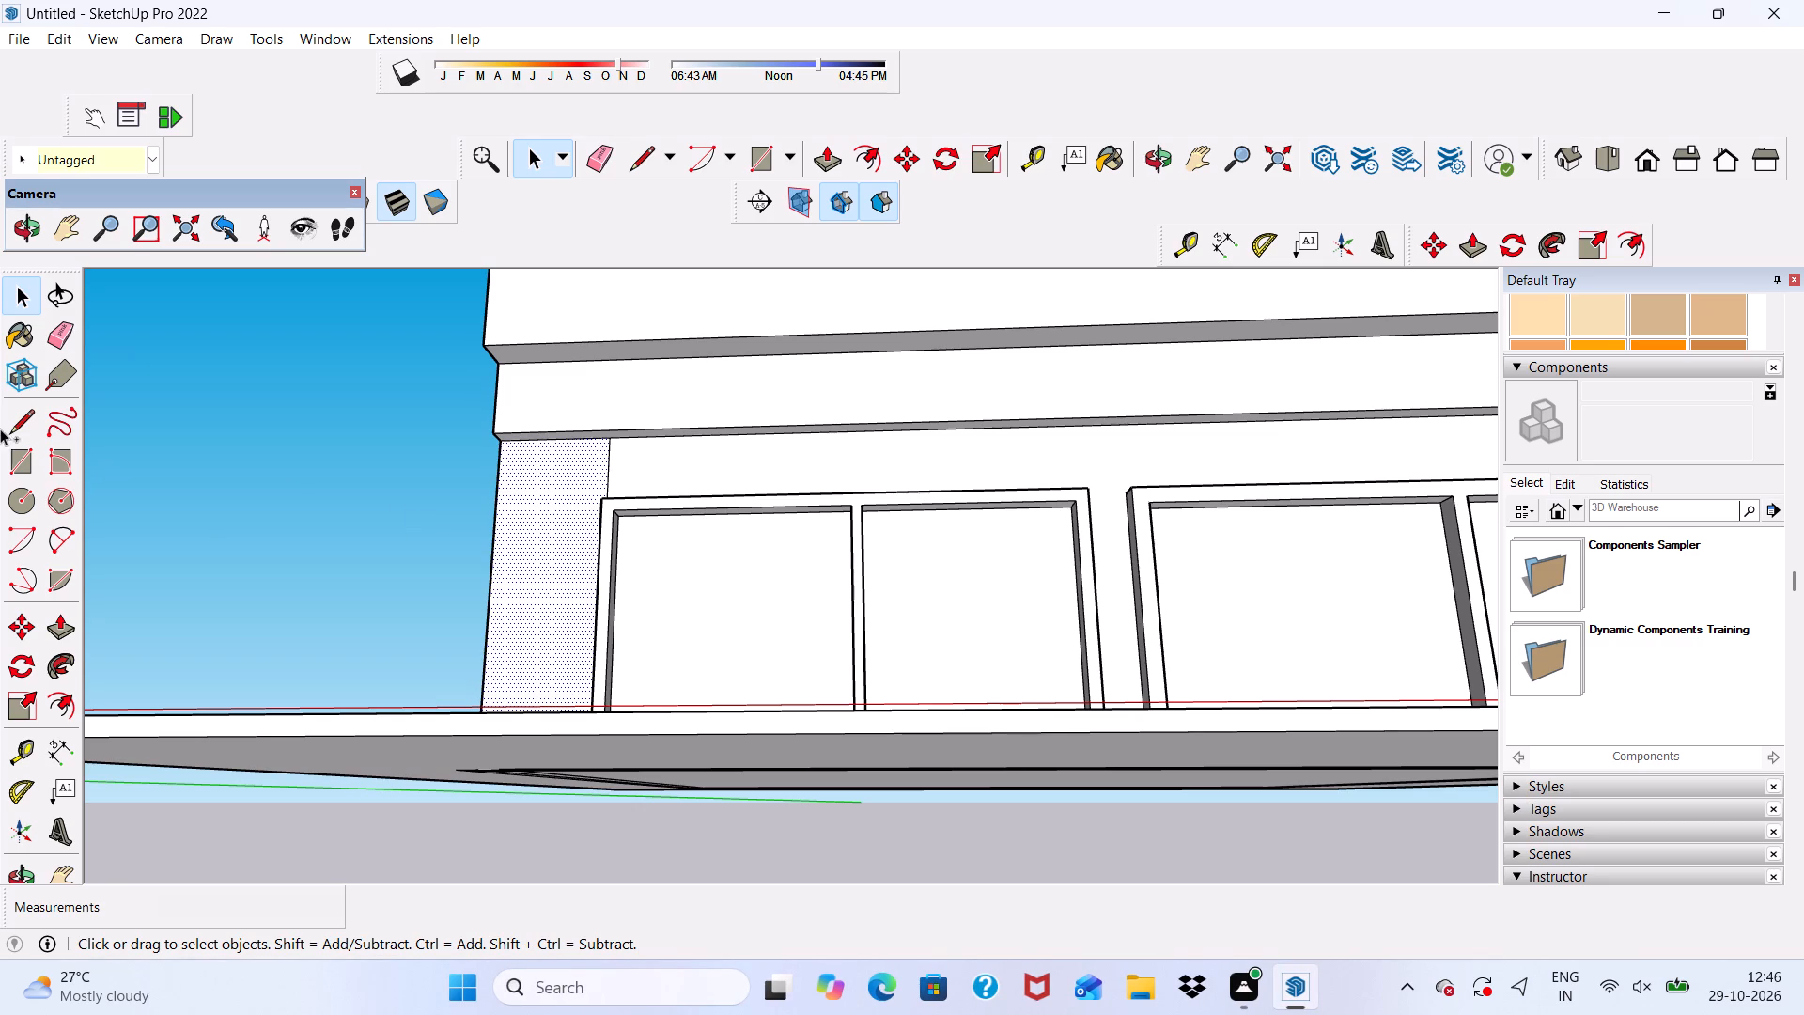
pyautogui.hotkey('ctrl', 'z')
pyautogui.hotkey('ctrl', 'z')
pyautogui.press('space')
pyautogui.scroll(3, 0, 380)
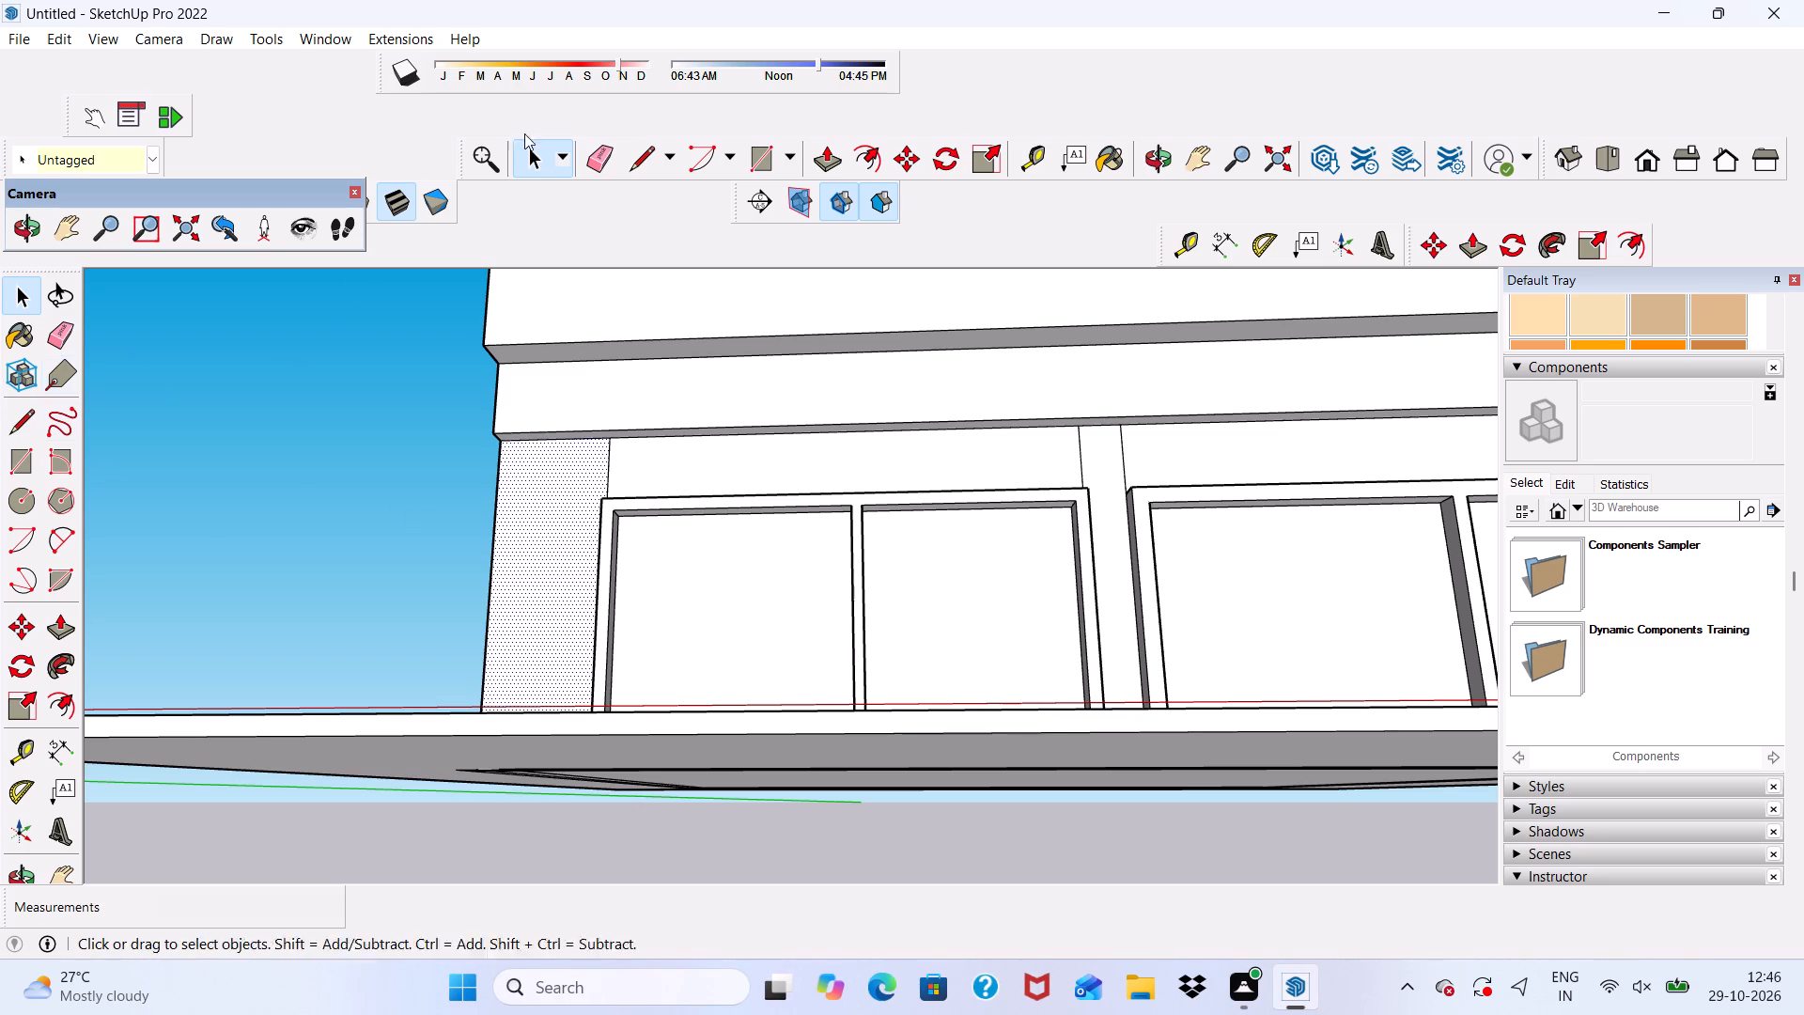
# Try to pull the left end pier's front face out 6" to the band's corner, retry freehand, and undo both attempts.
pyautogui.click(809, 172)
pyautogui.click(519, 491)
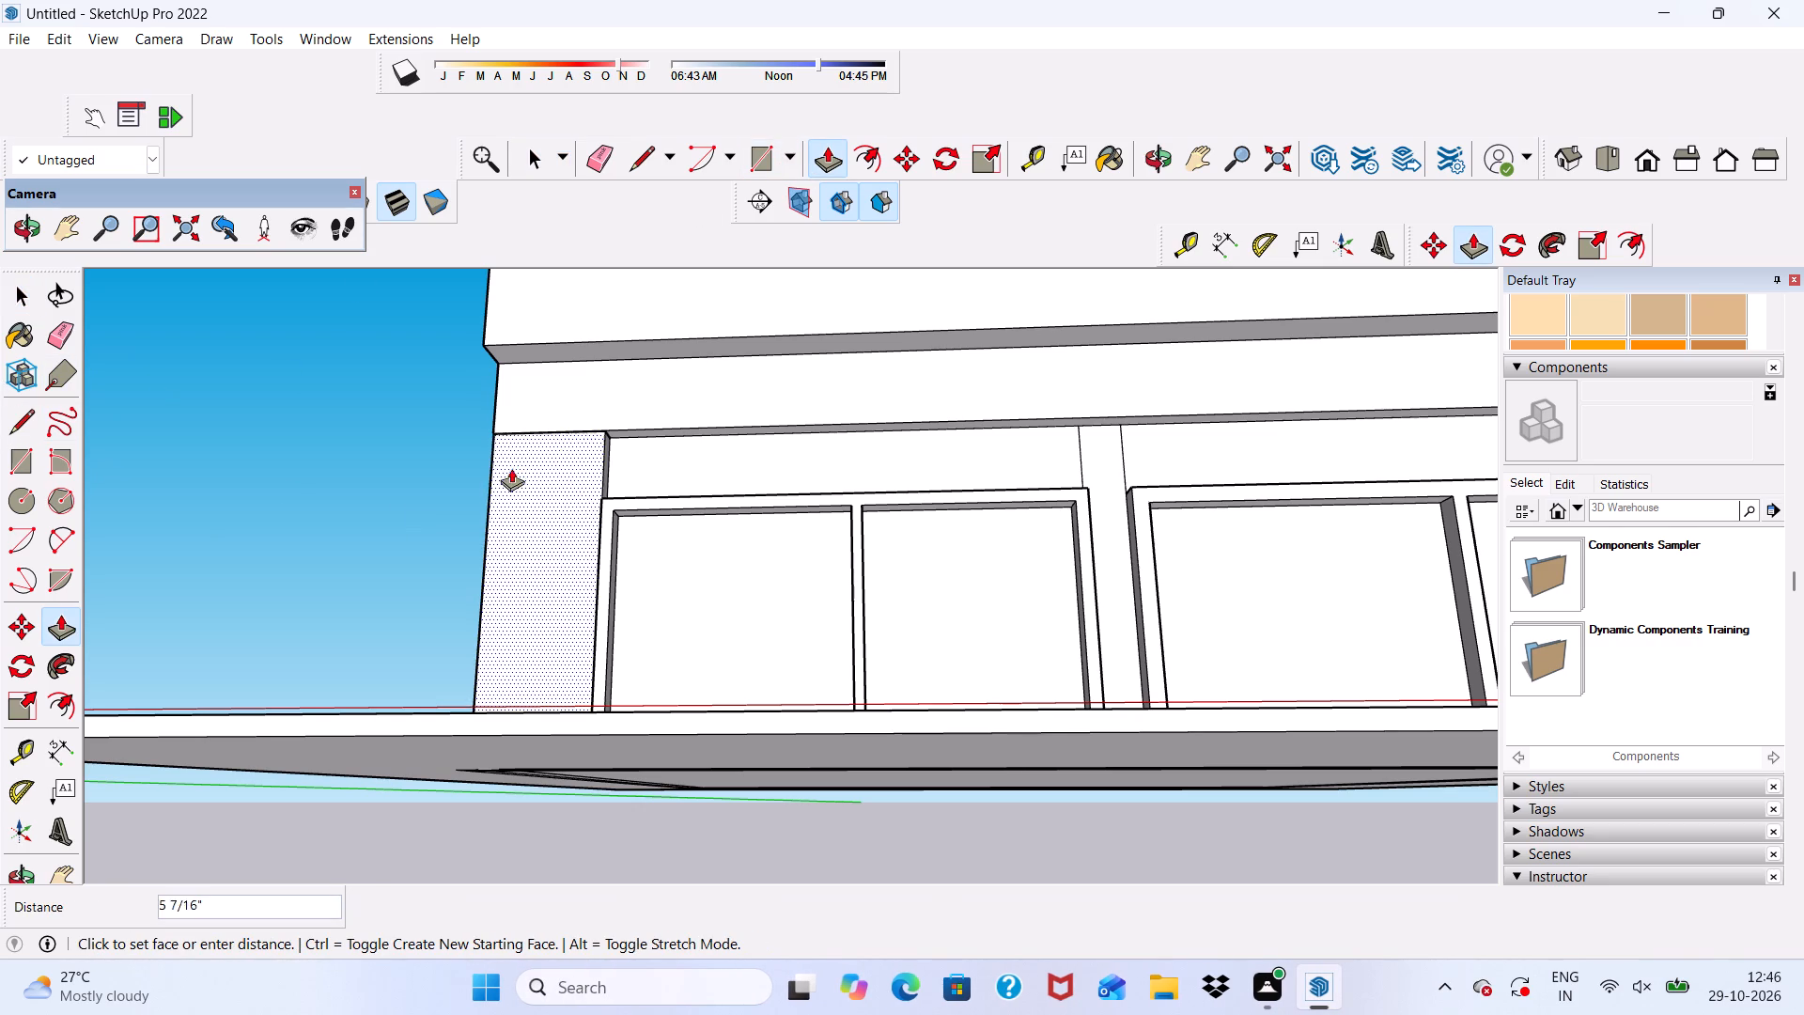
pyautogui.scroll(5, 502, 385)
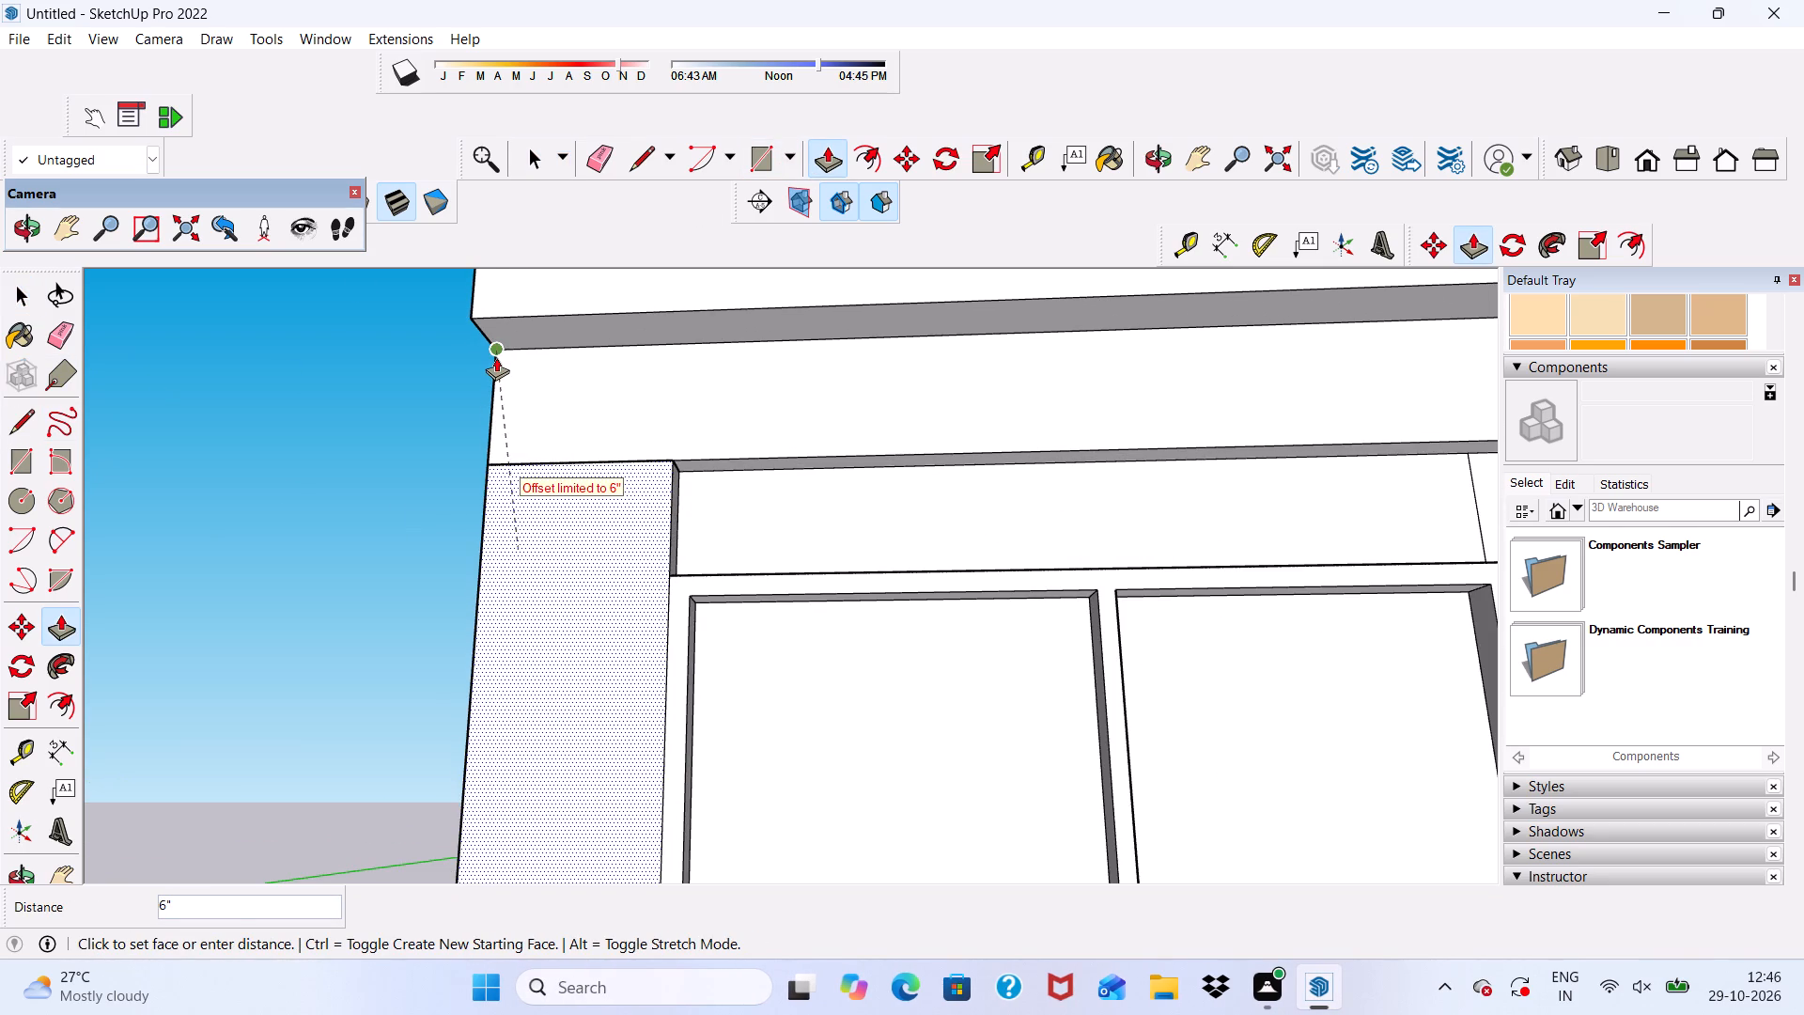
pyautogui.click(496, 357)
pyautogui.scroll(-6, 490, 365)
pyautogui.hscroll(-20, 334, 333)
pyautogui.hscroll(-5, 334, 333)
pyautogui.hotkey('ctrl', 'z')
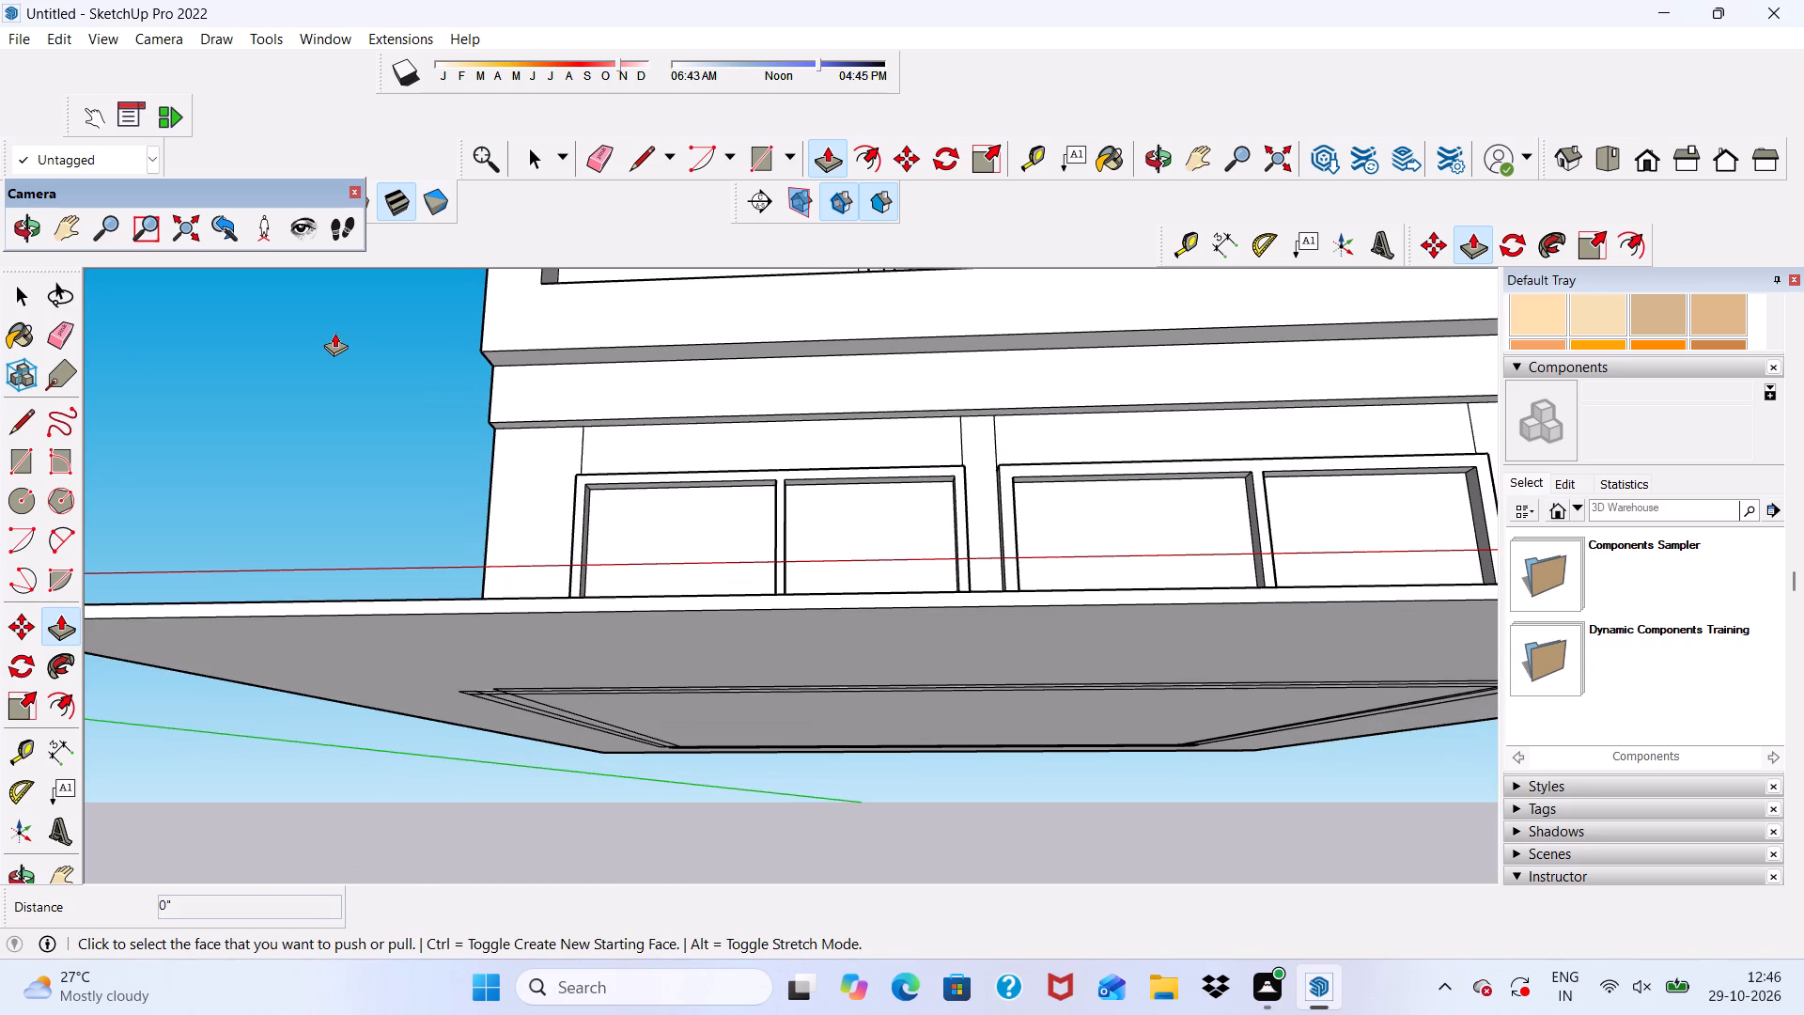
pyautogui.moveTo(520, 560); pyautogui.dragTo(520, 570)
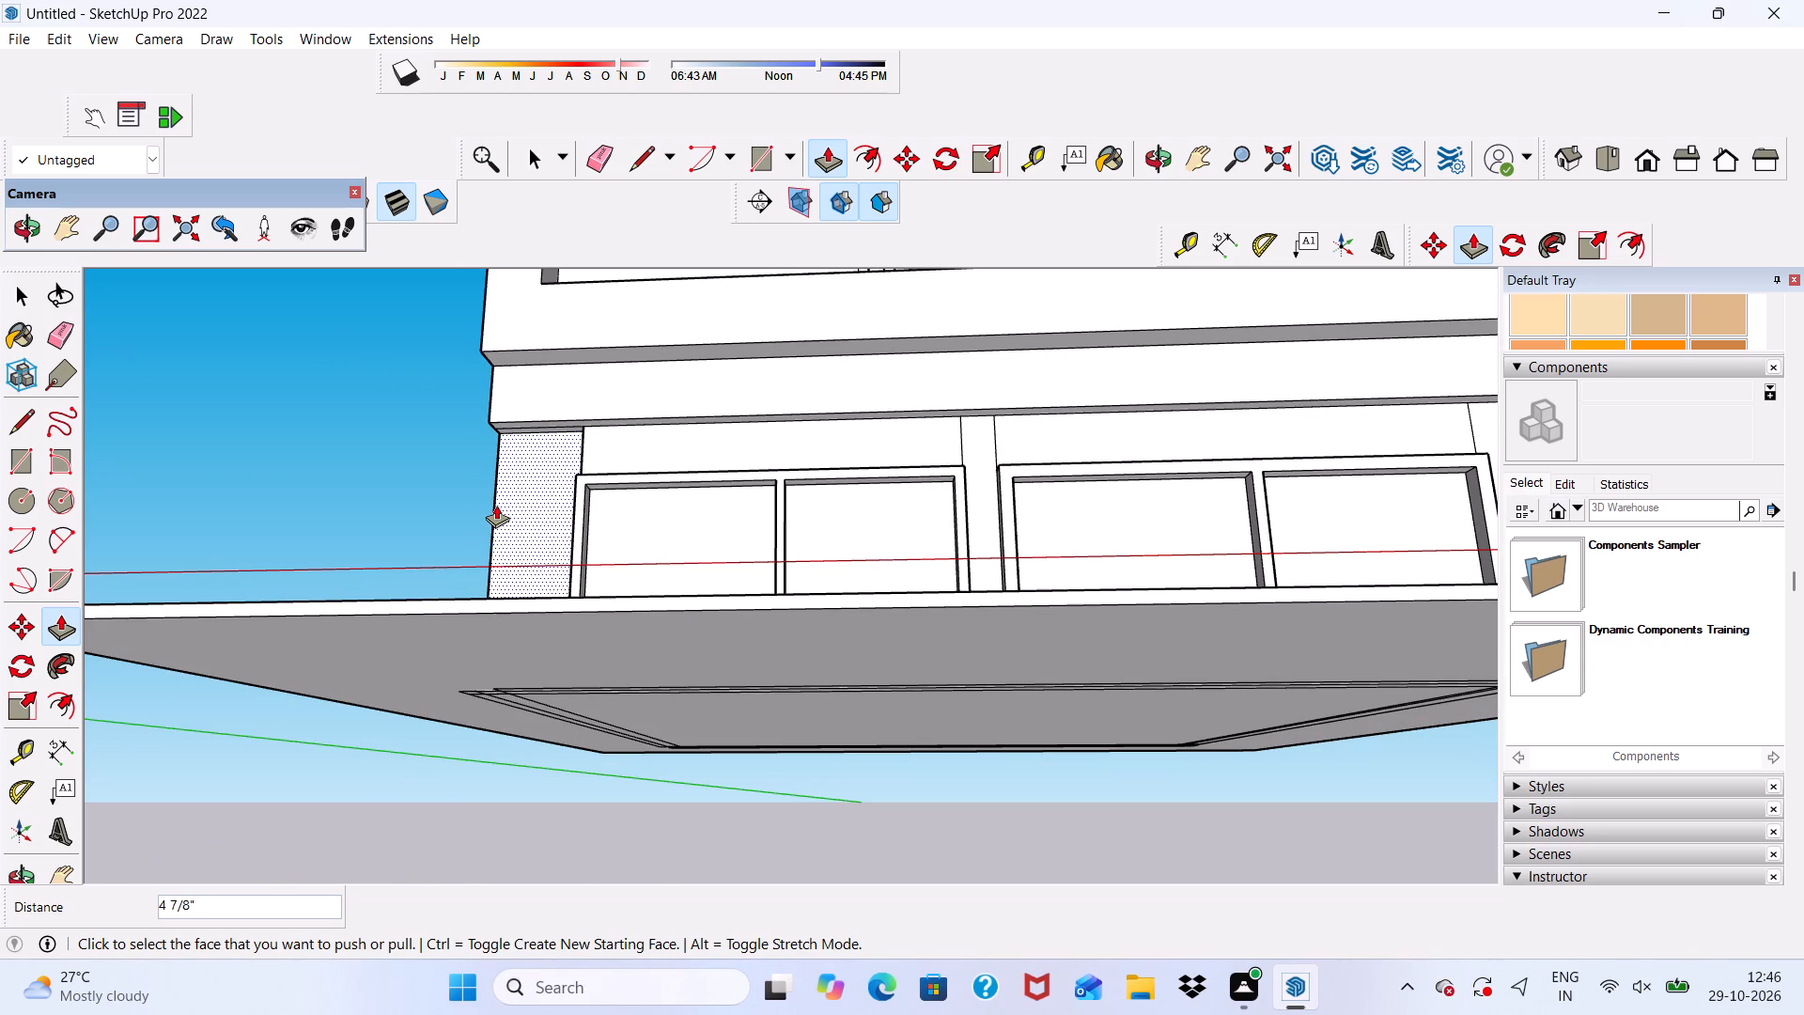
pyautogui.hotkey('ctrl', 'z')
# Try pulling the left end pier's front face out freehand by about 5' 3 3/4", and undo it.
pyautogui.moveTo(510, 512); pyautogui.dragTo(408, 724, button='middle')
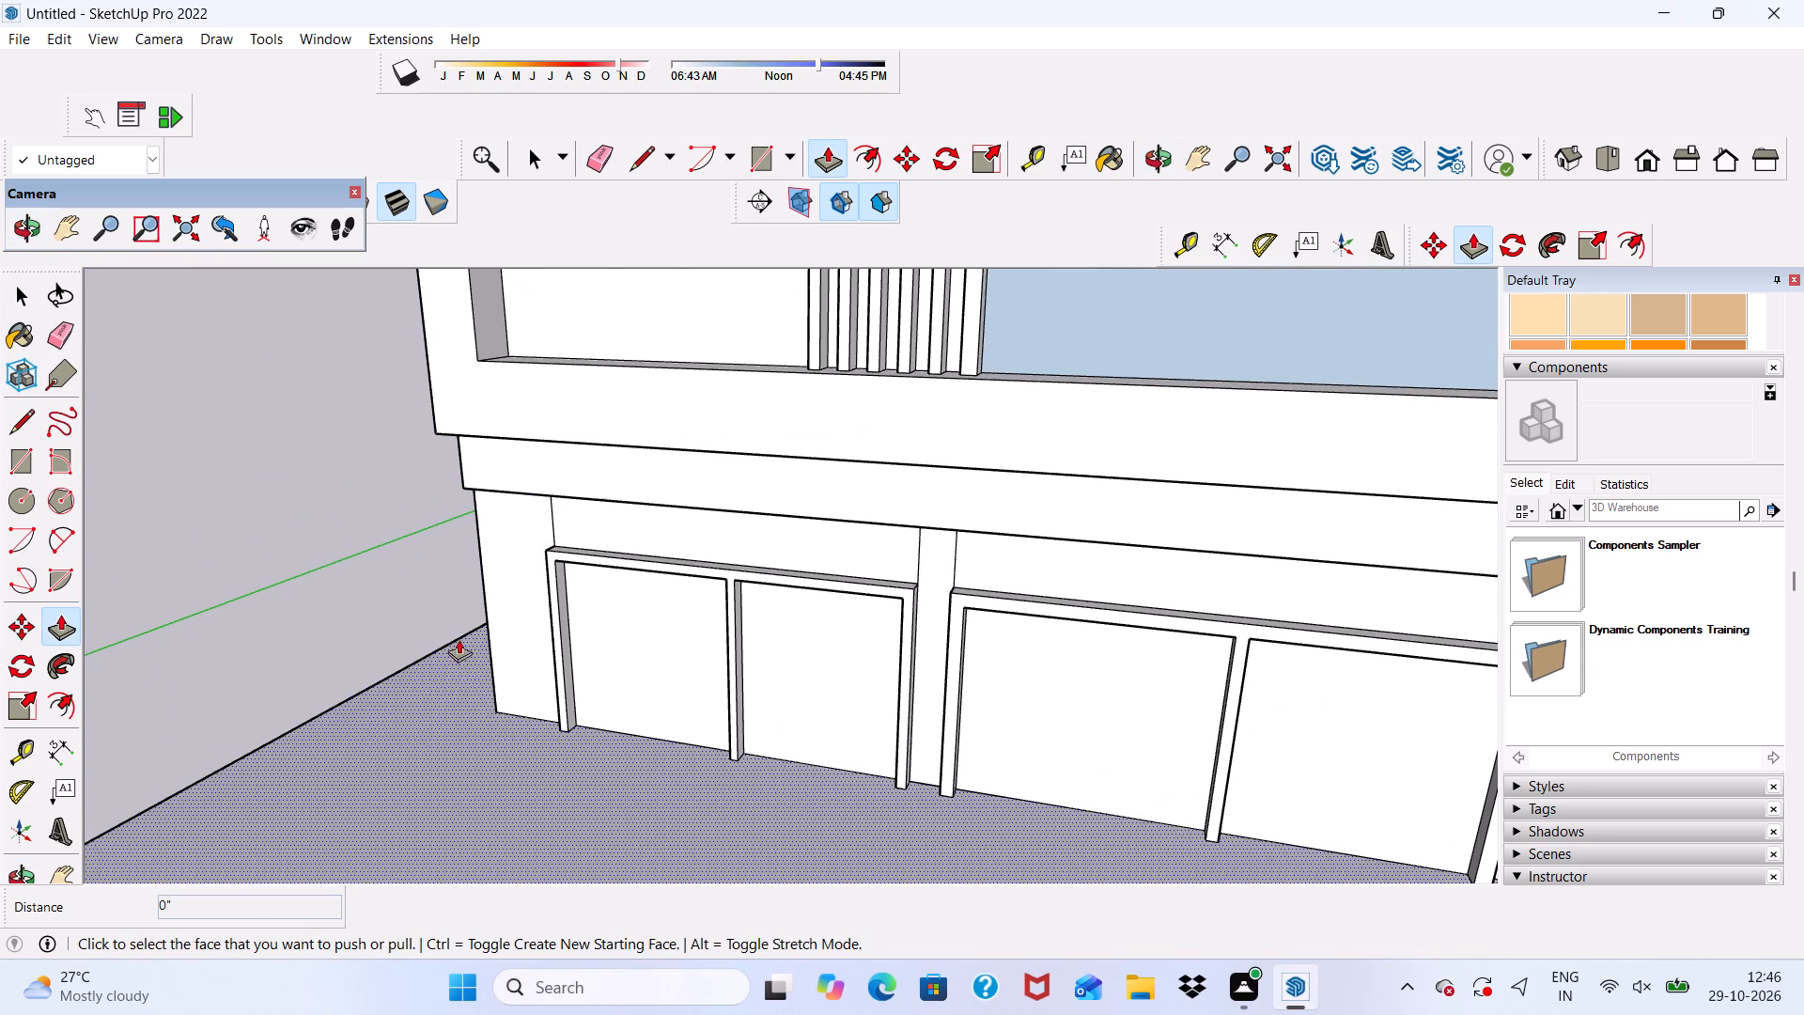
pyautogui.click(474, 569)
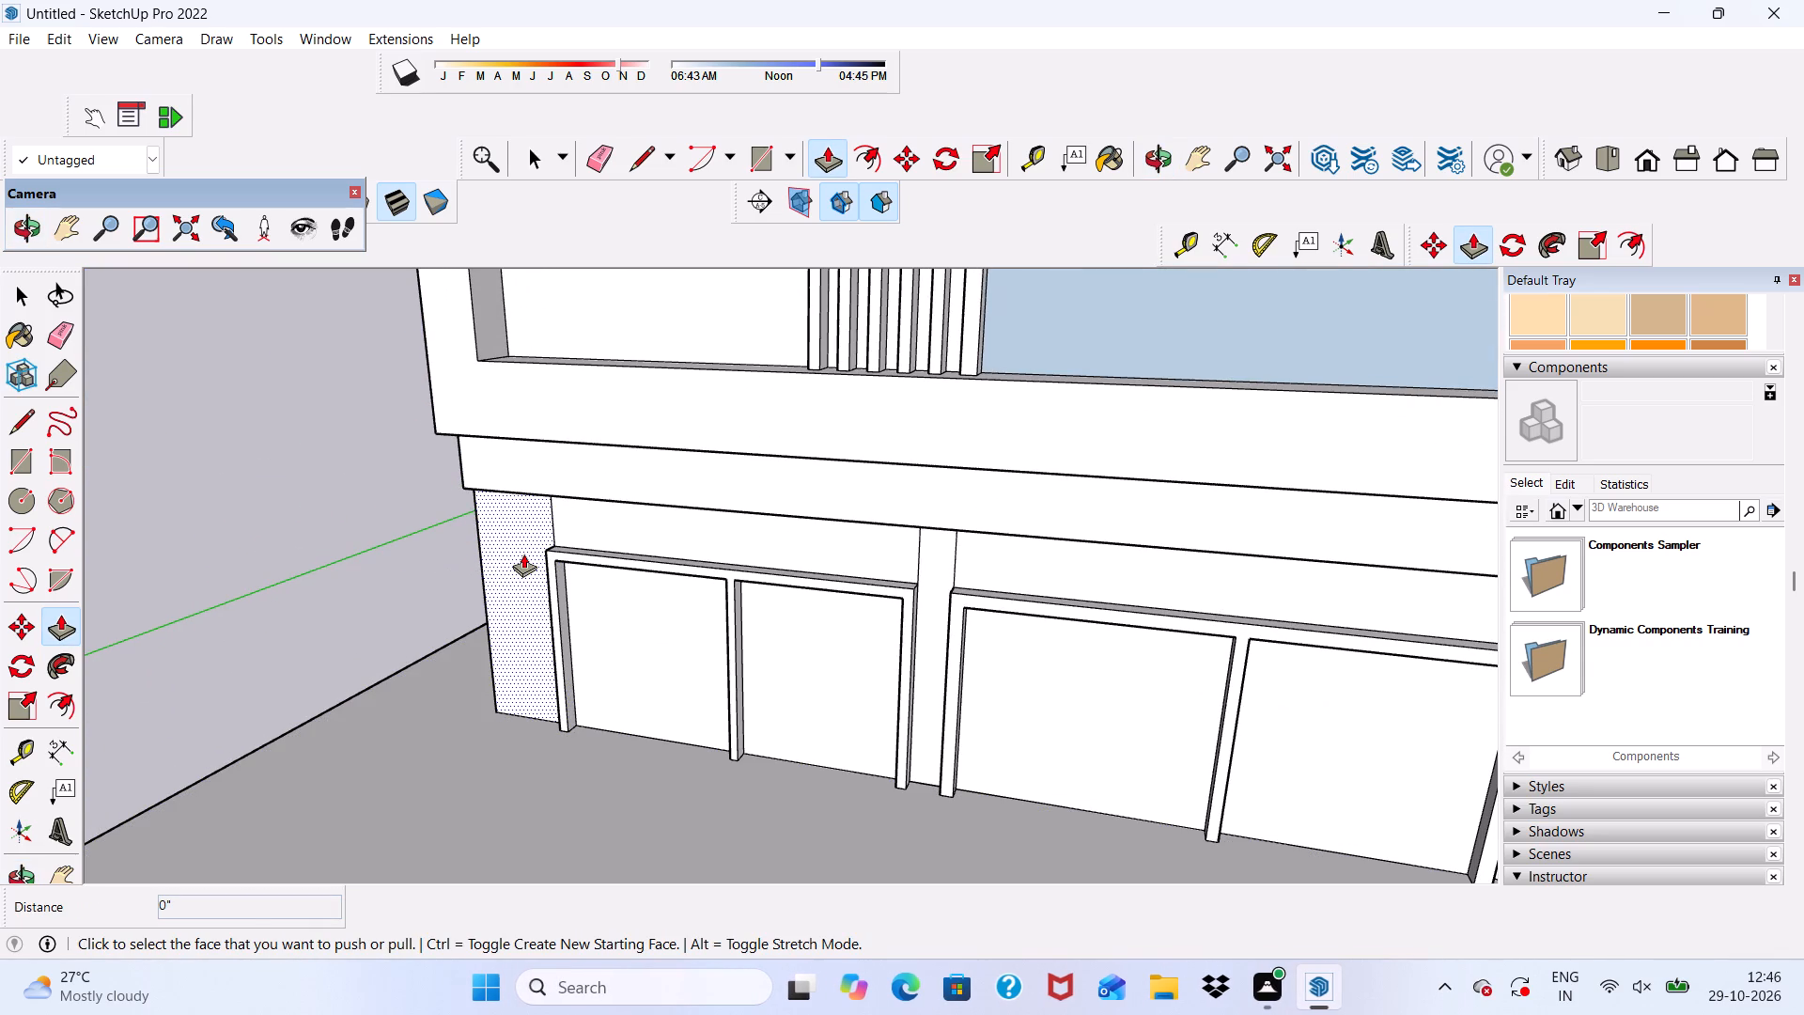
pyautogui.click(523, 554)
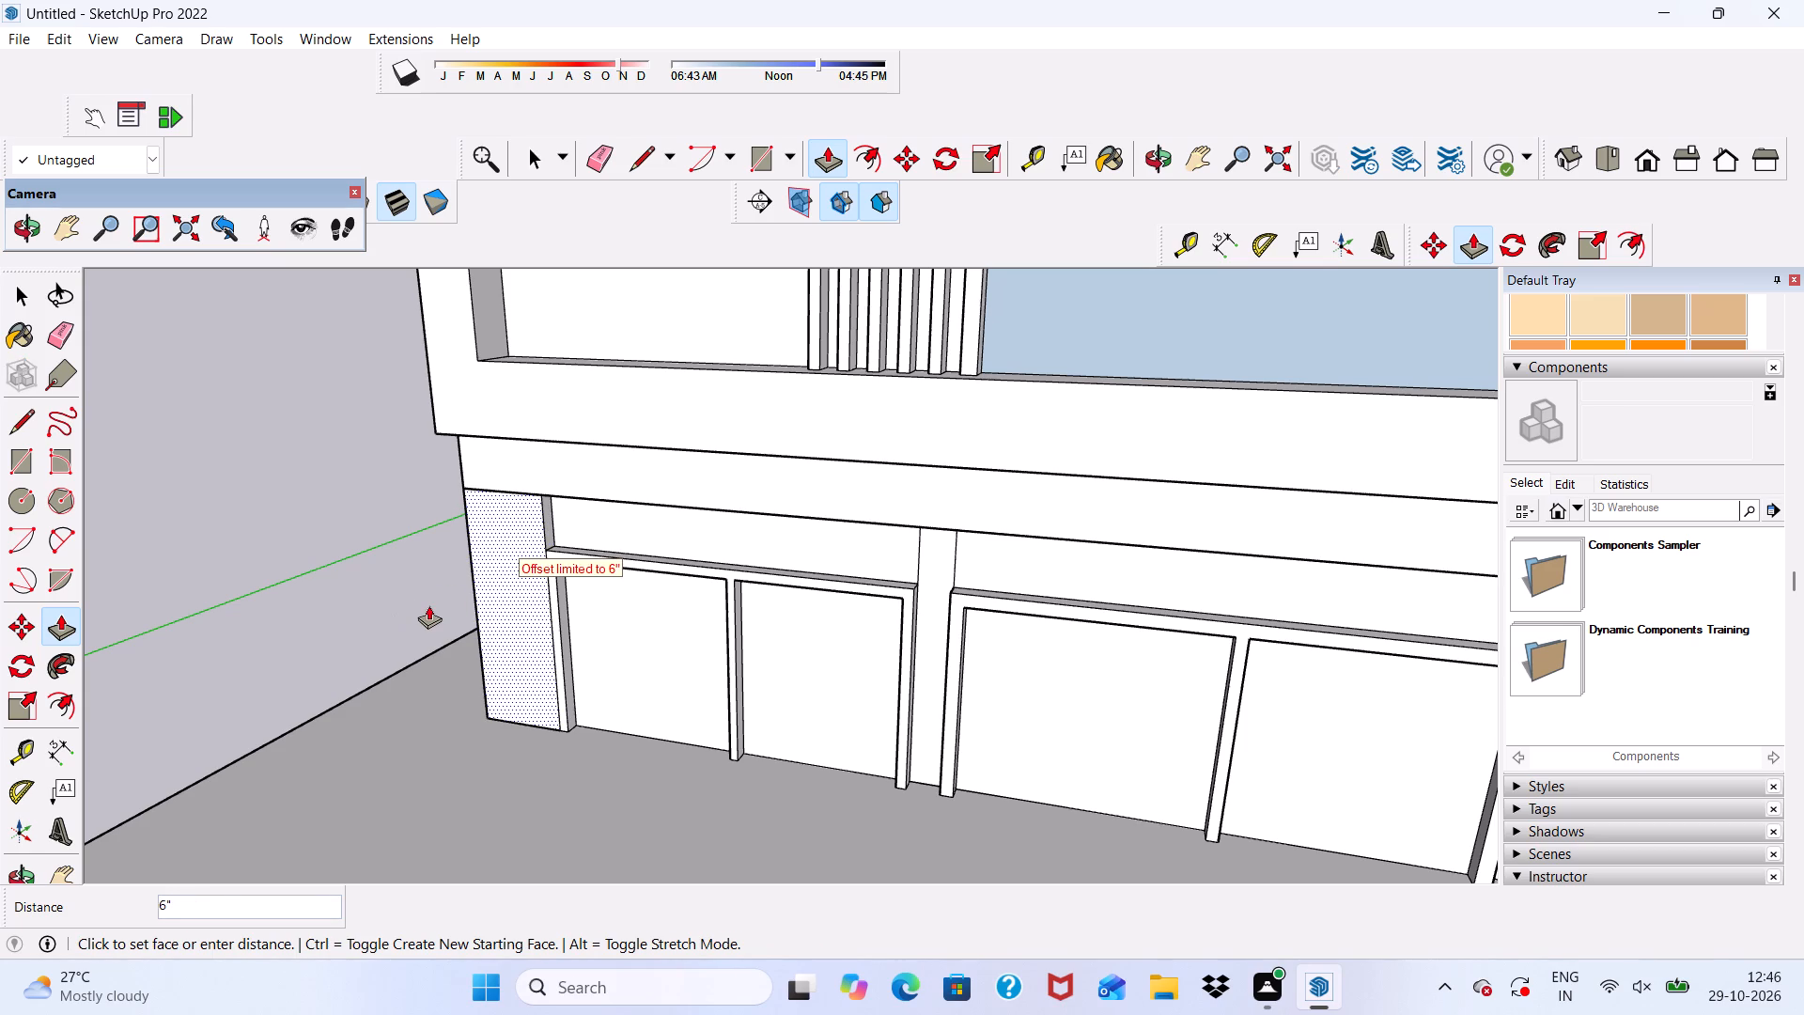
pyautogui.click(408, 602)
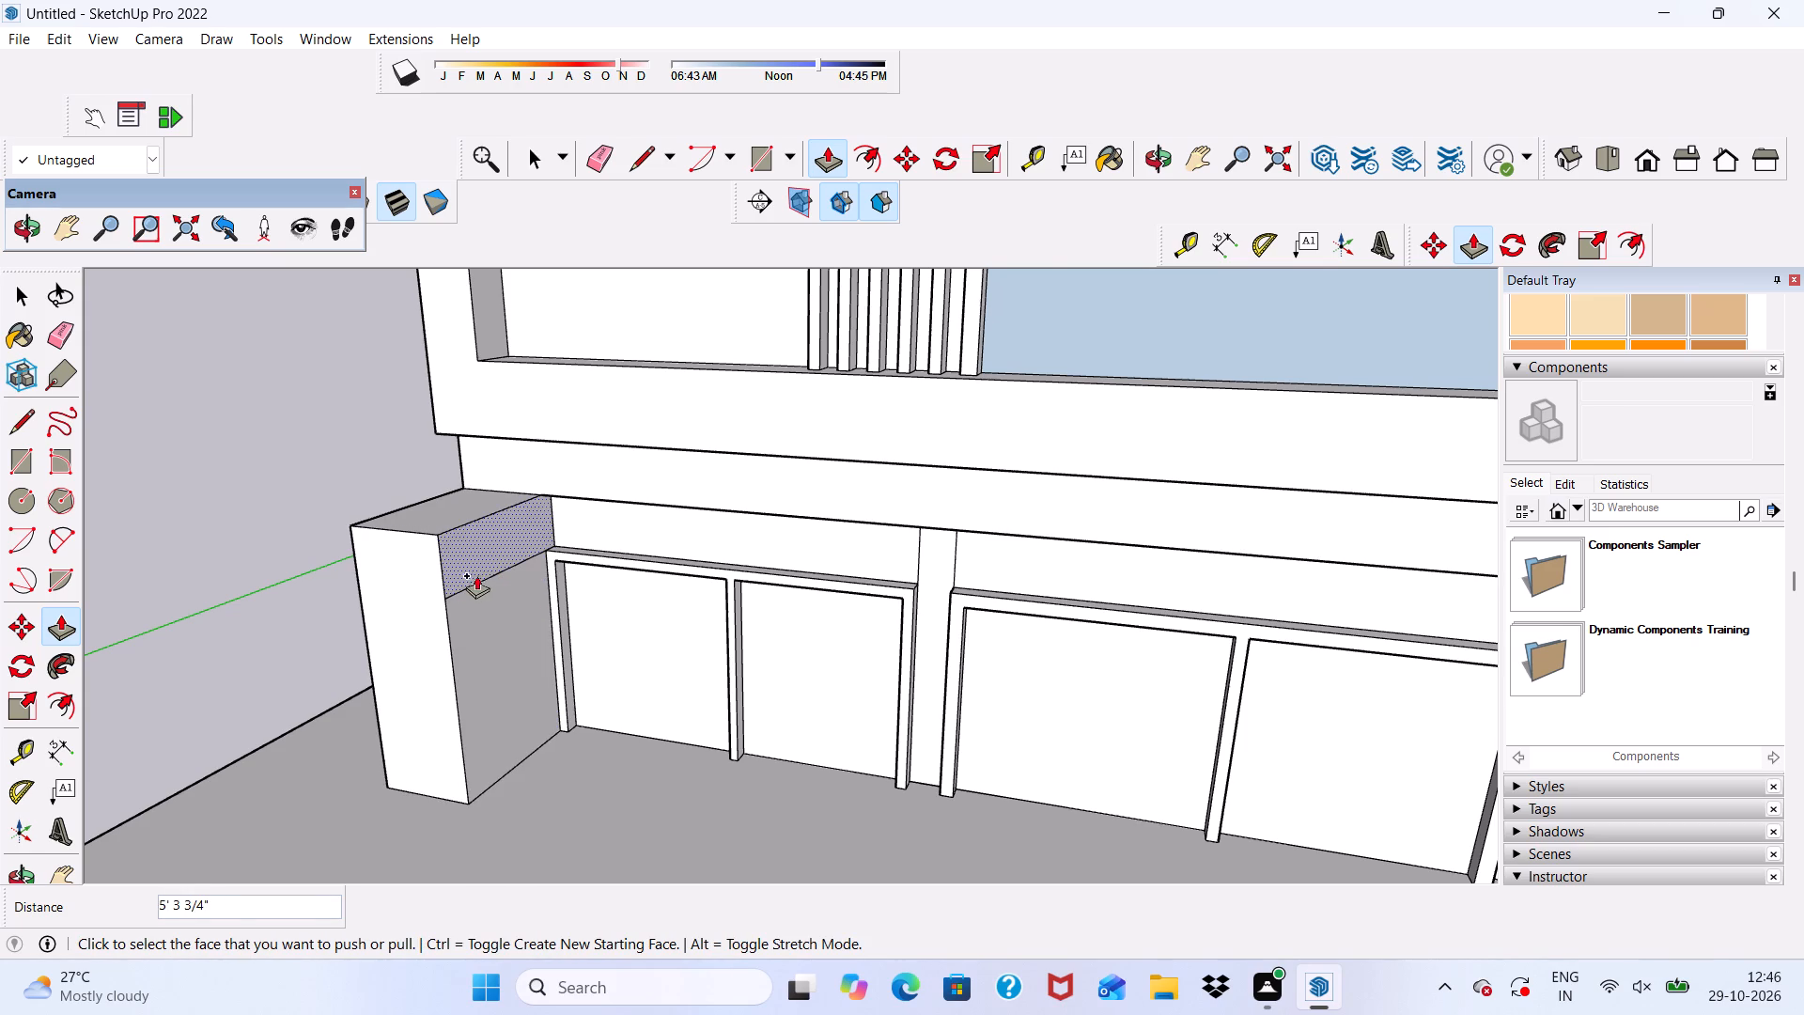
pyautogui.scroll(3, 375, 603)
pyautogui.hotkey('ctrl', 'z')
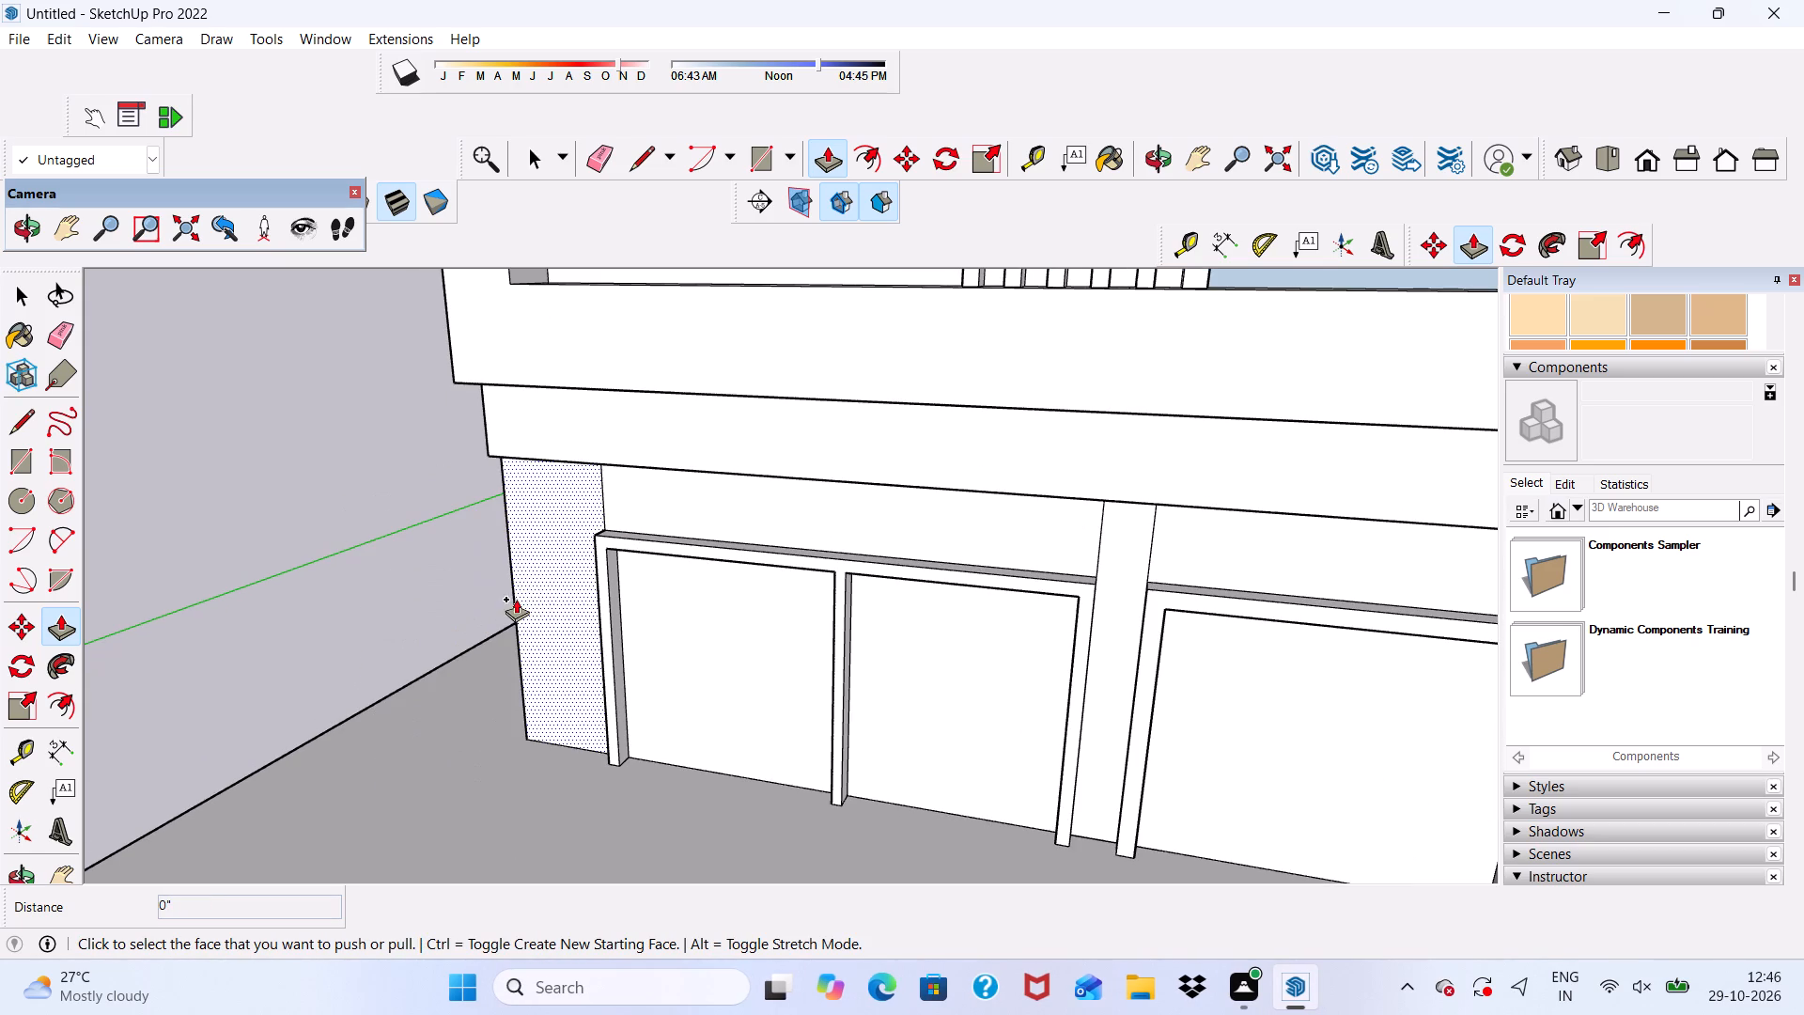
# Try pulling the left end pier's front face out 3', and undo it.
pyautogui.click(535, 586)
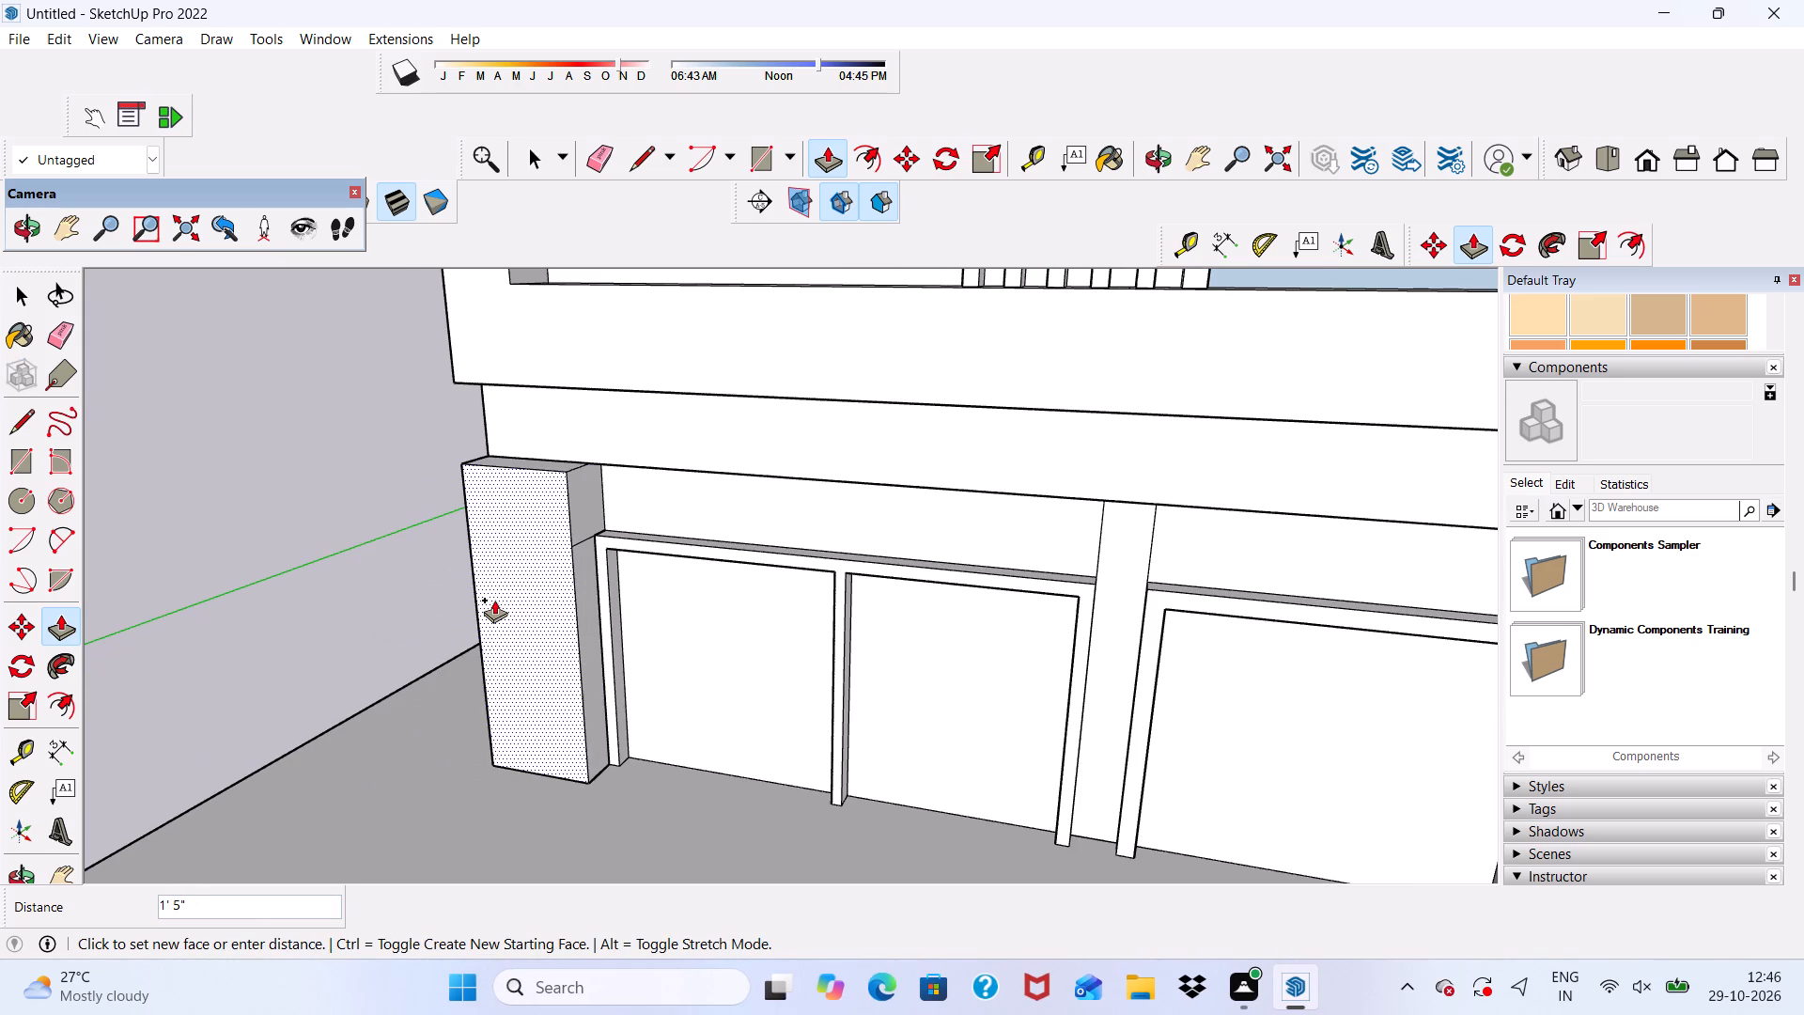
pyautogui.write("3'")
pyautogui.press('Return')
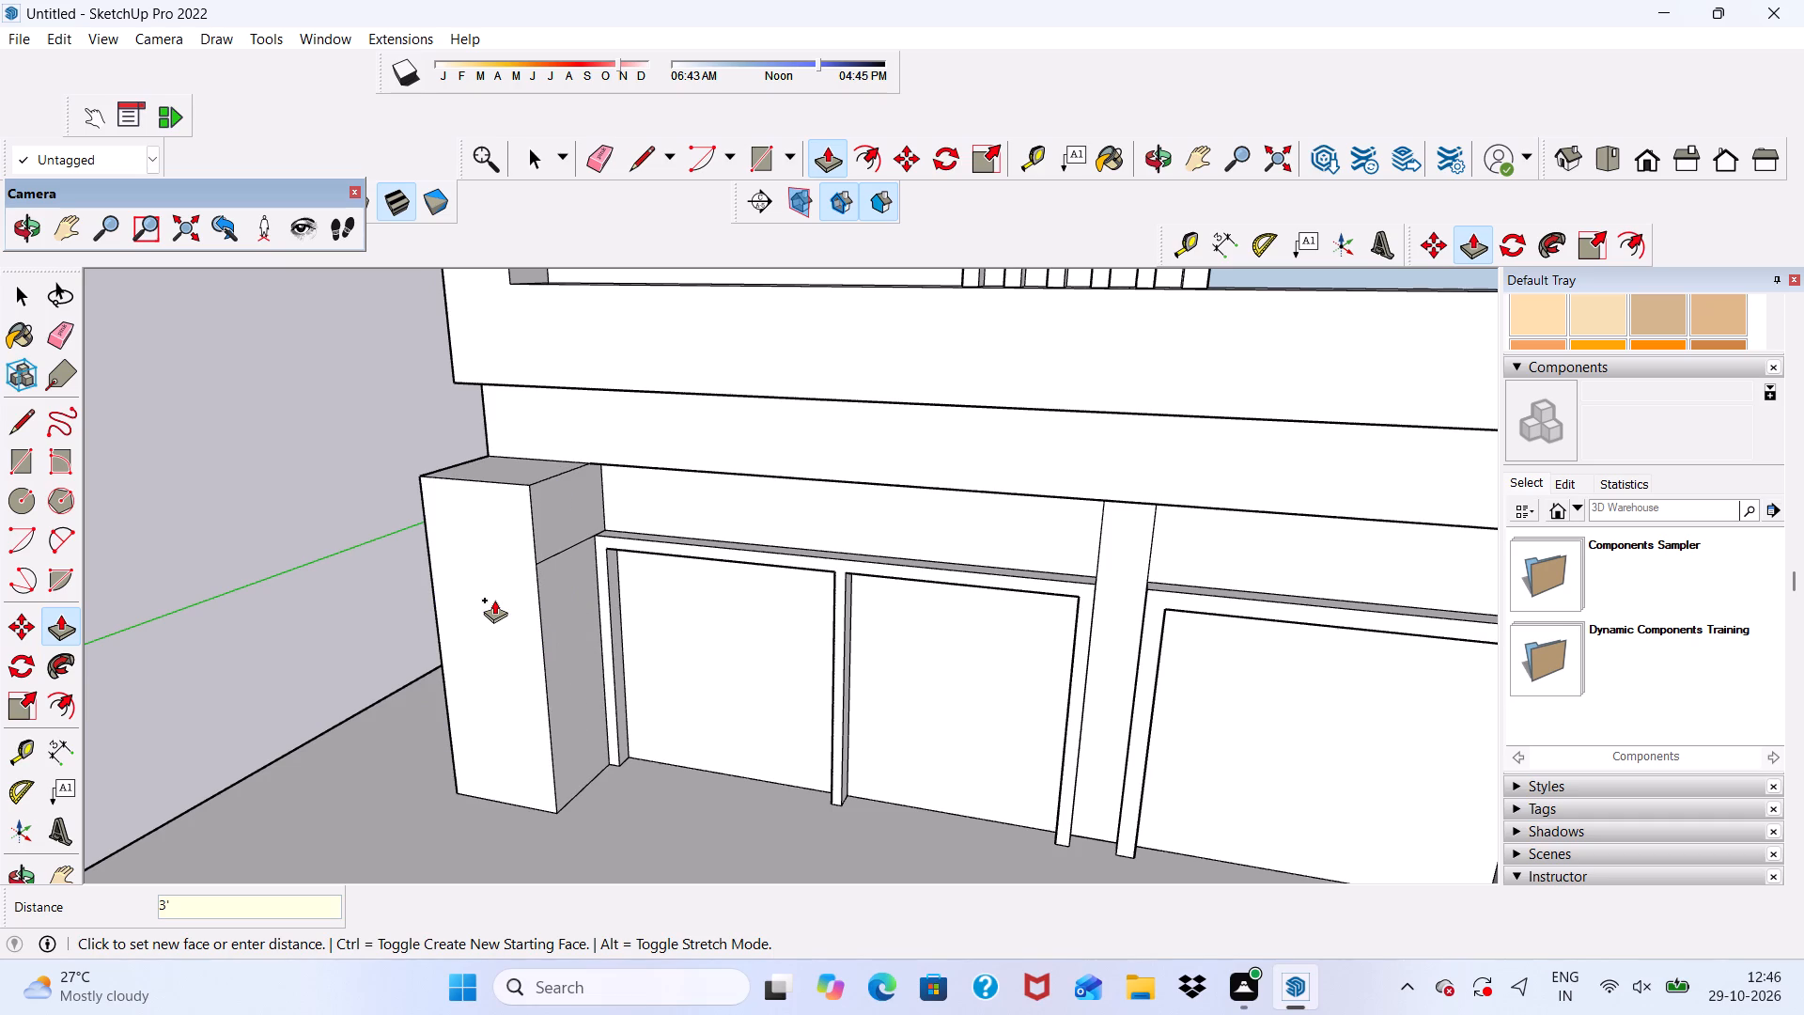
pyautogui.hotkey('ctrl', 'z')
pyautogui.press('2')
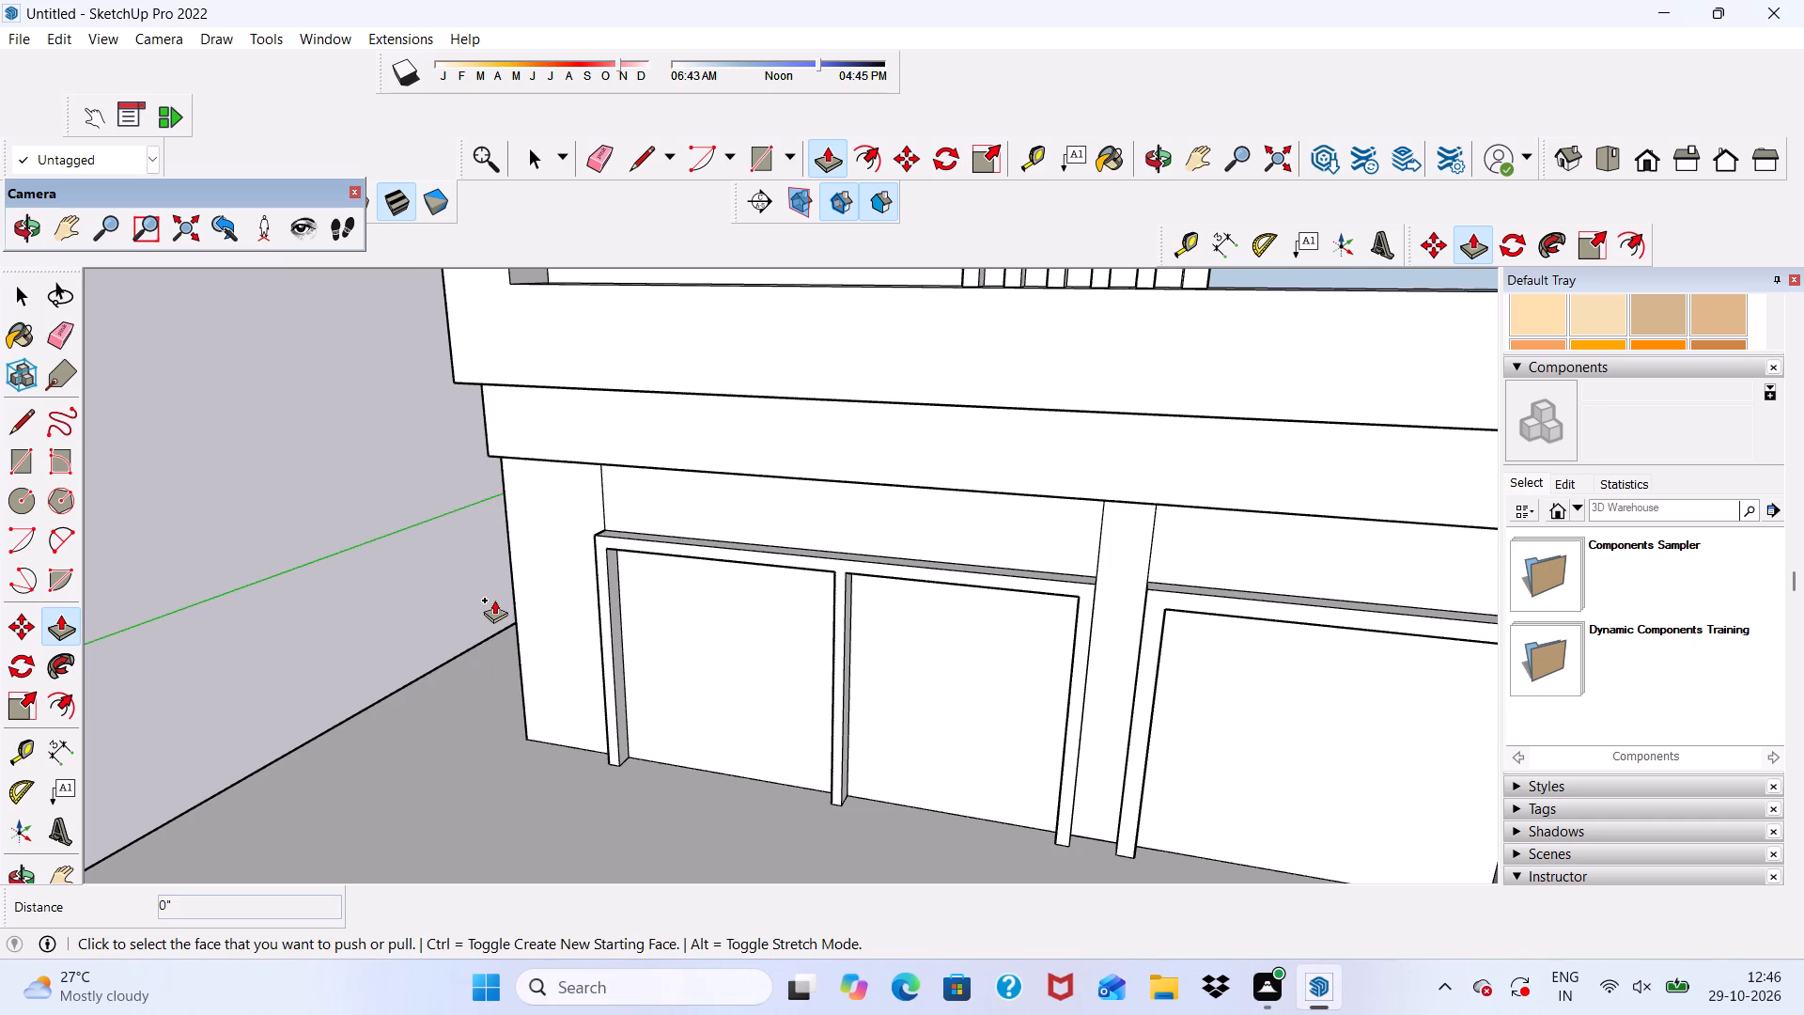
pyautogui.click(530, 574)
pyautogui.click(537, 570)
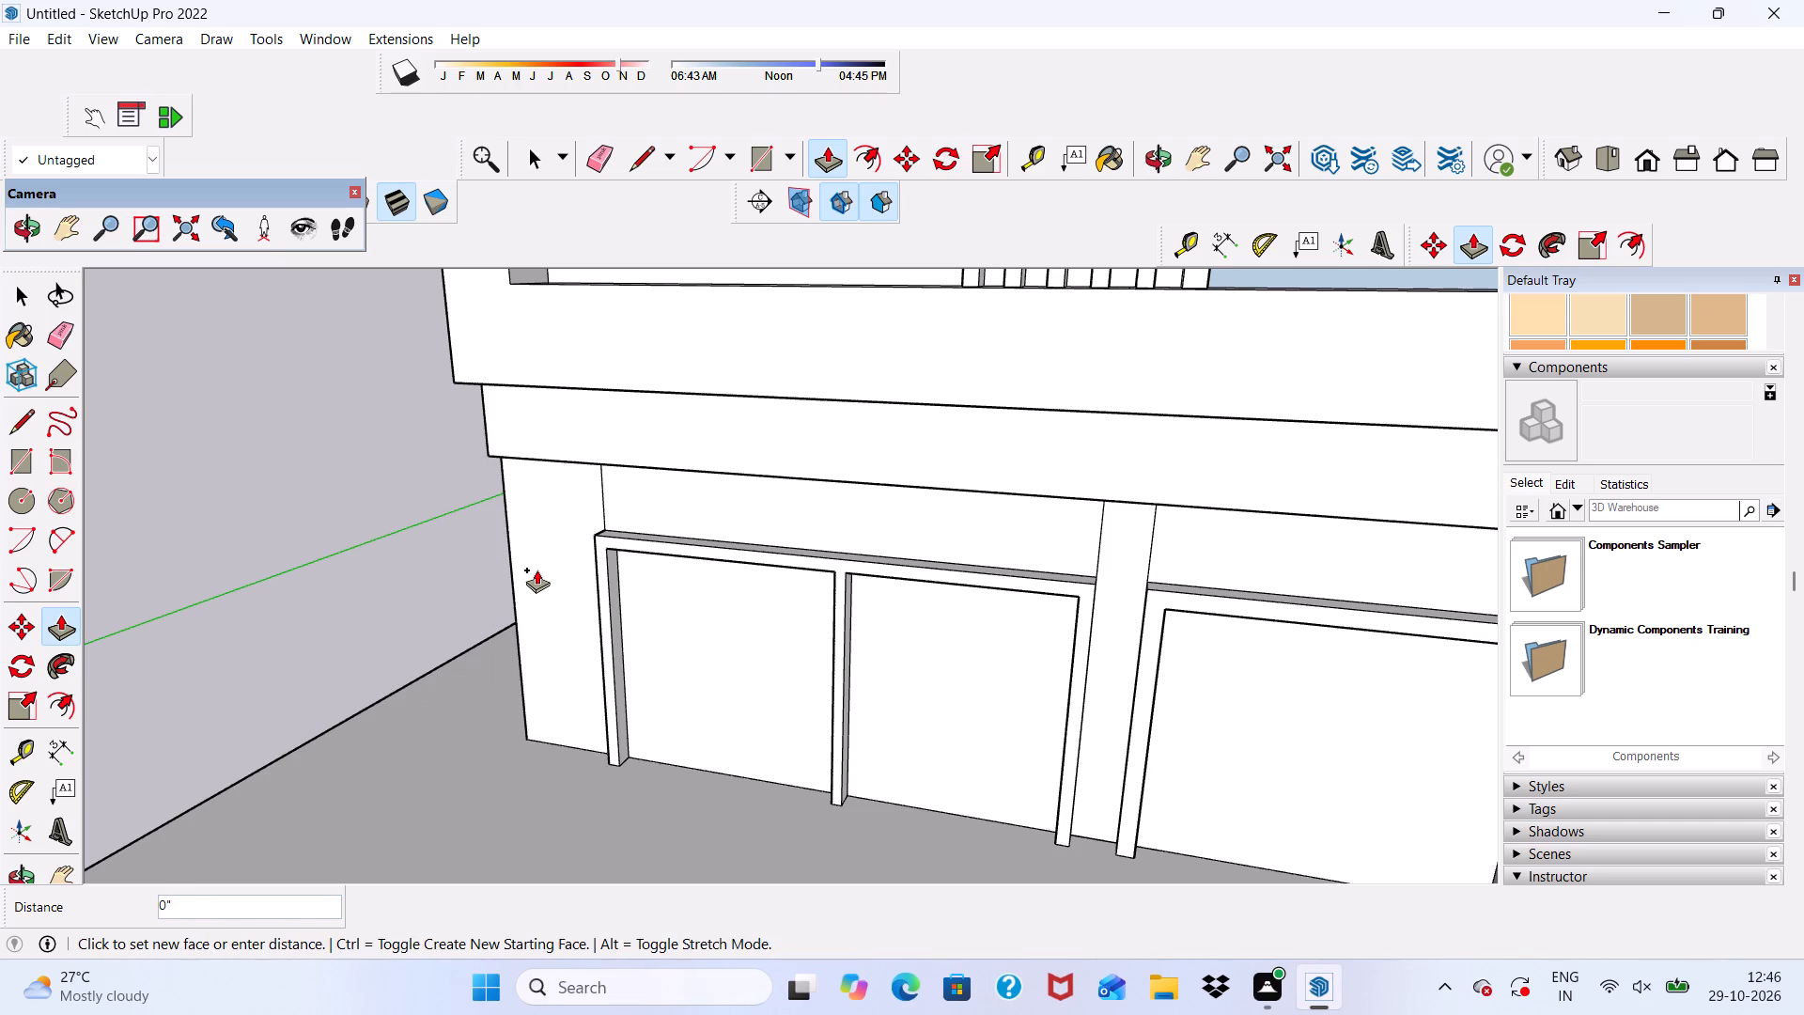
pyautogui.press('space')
# Push/Pull the left end pier's front face outward by 2'.
pyautogui.click(537, 570)
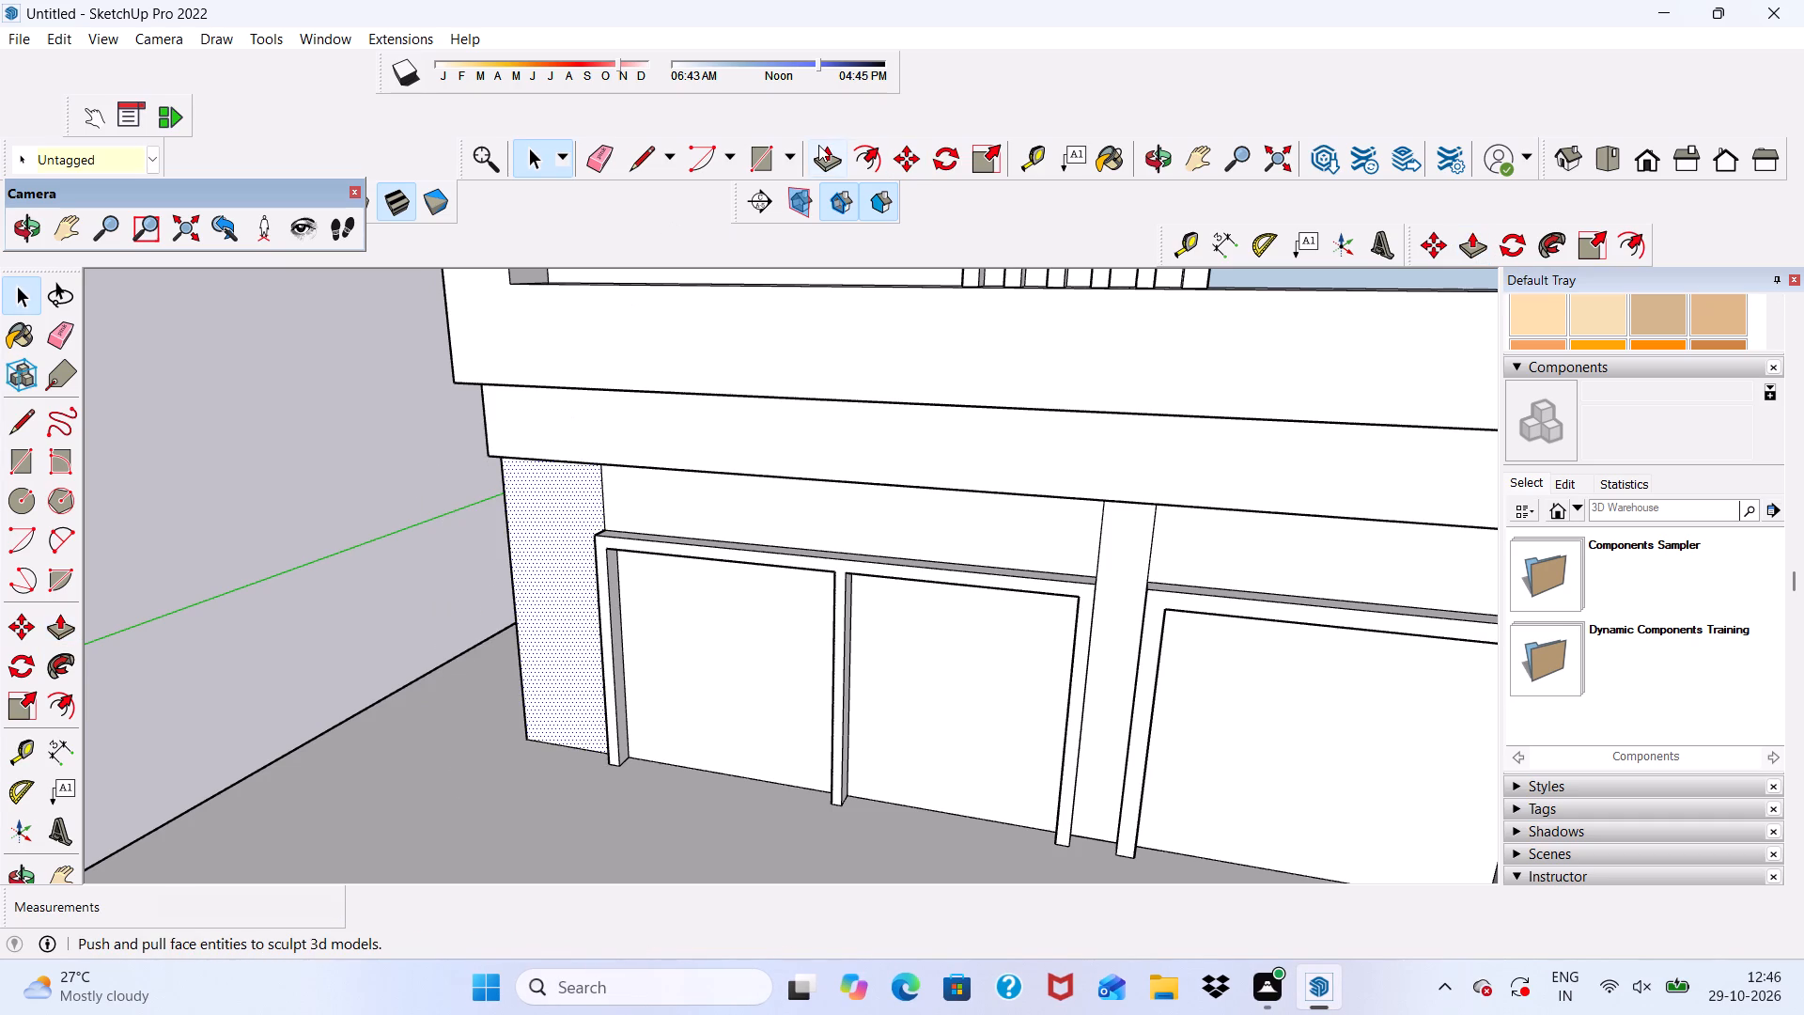
pyautogui.click(818, 145)
pyautogui.click(552, 540)
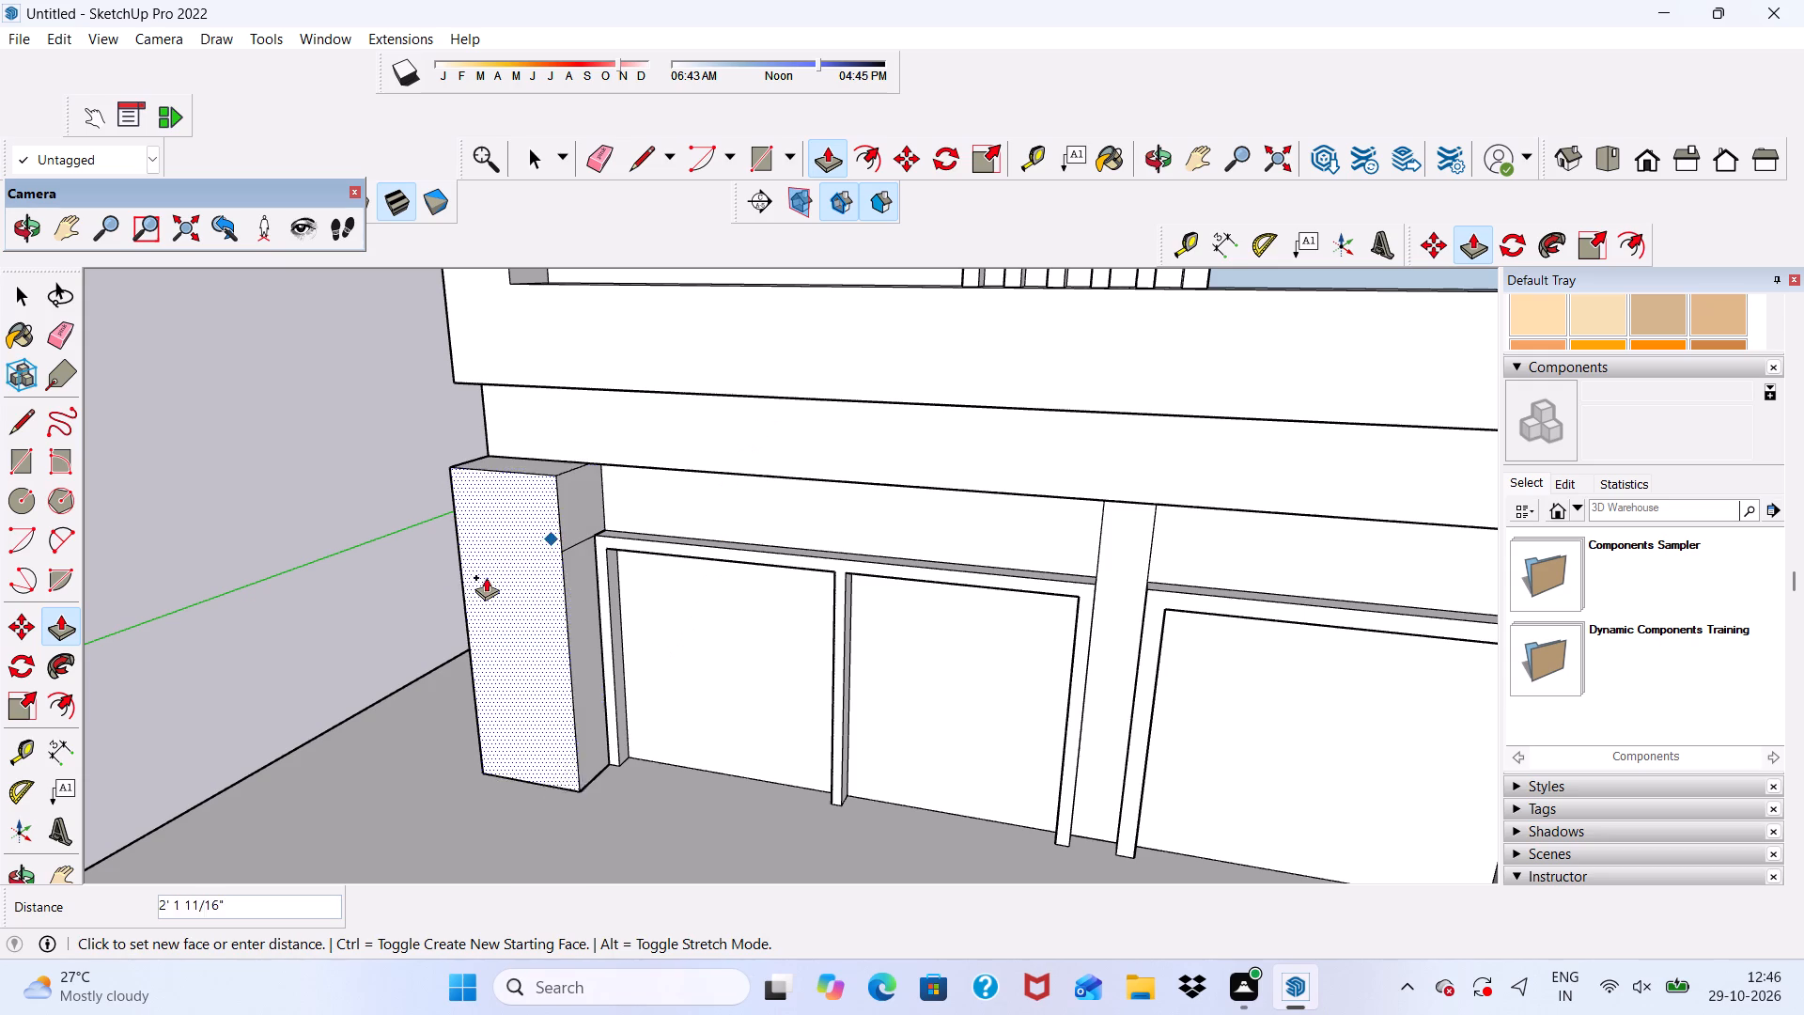
pyautogui.write("2'")
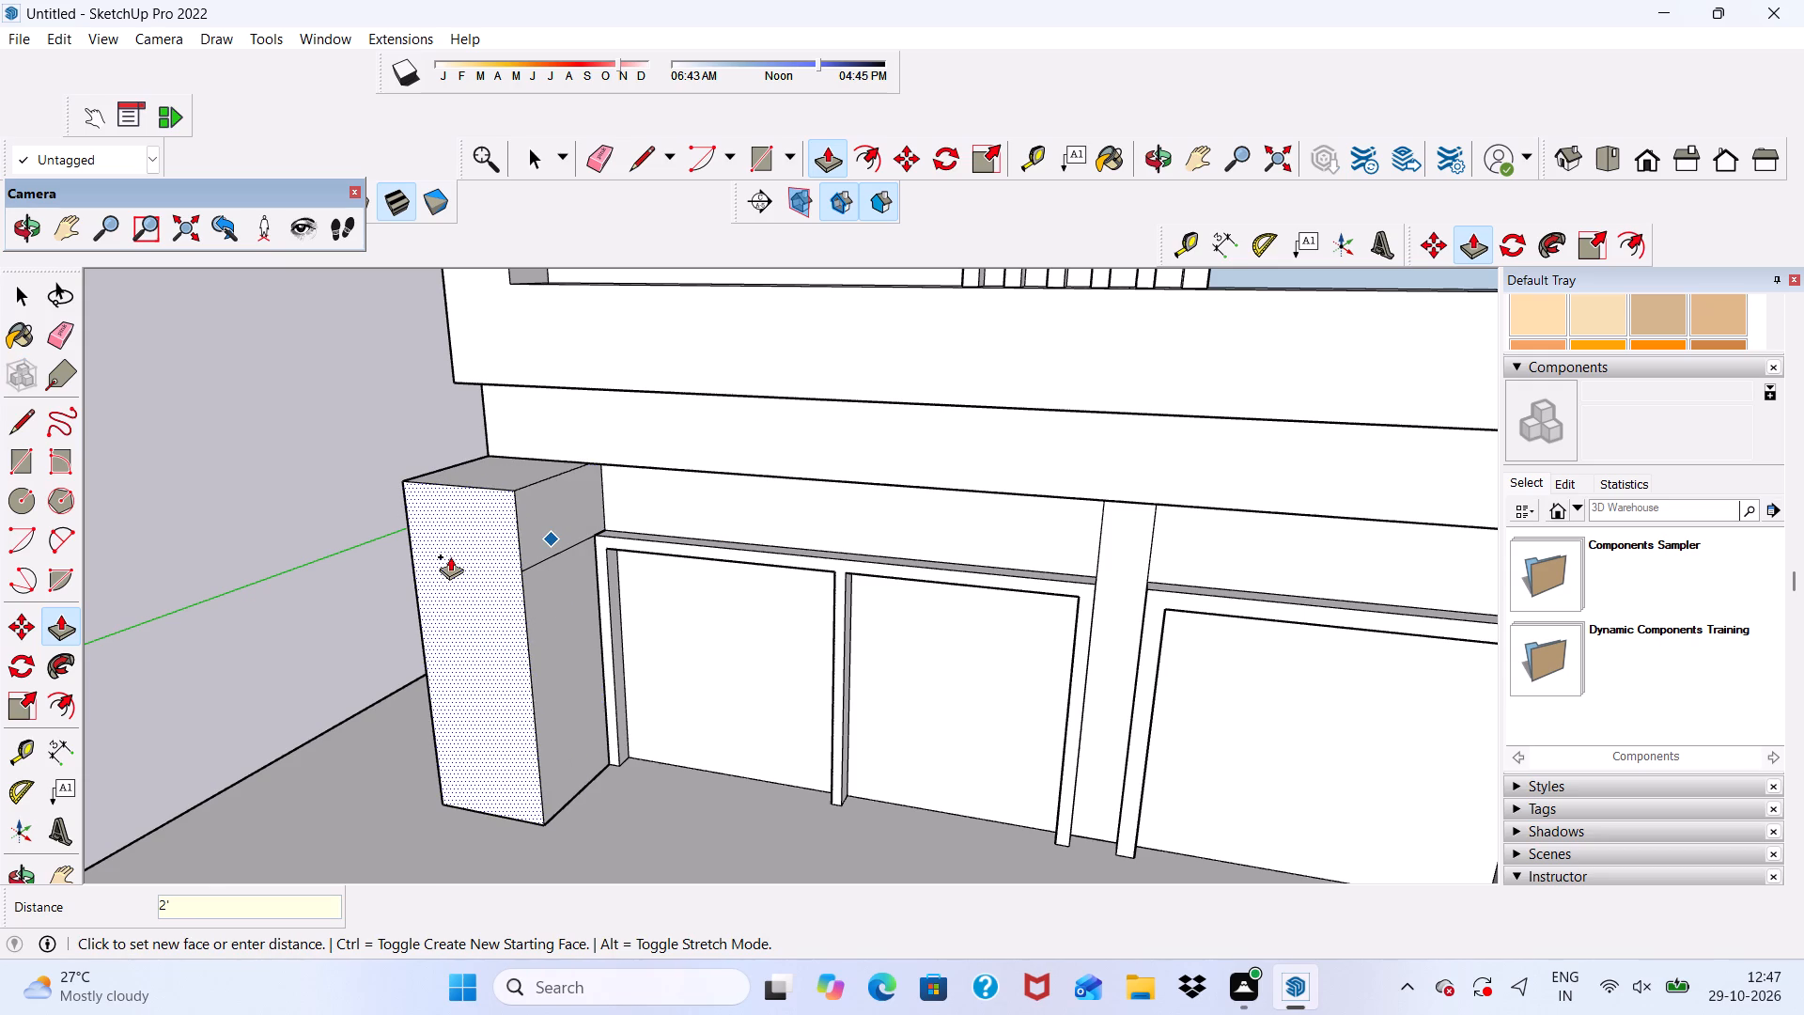
pyautogui.press('Return')
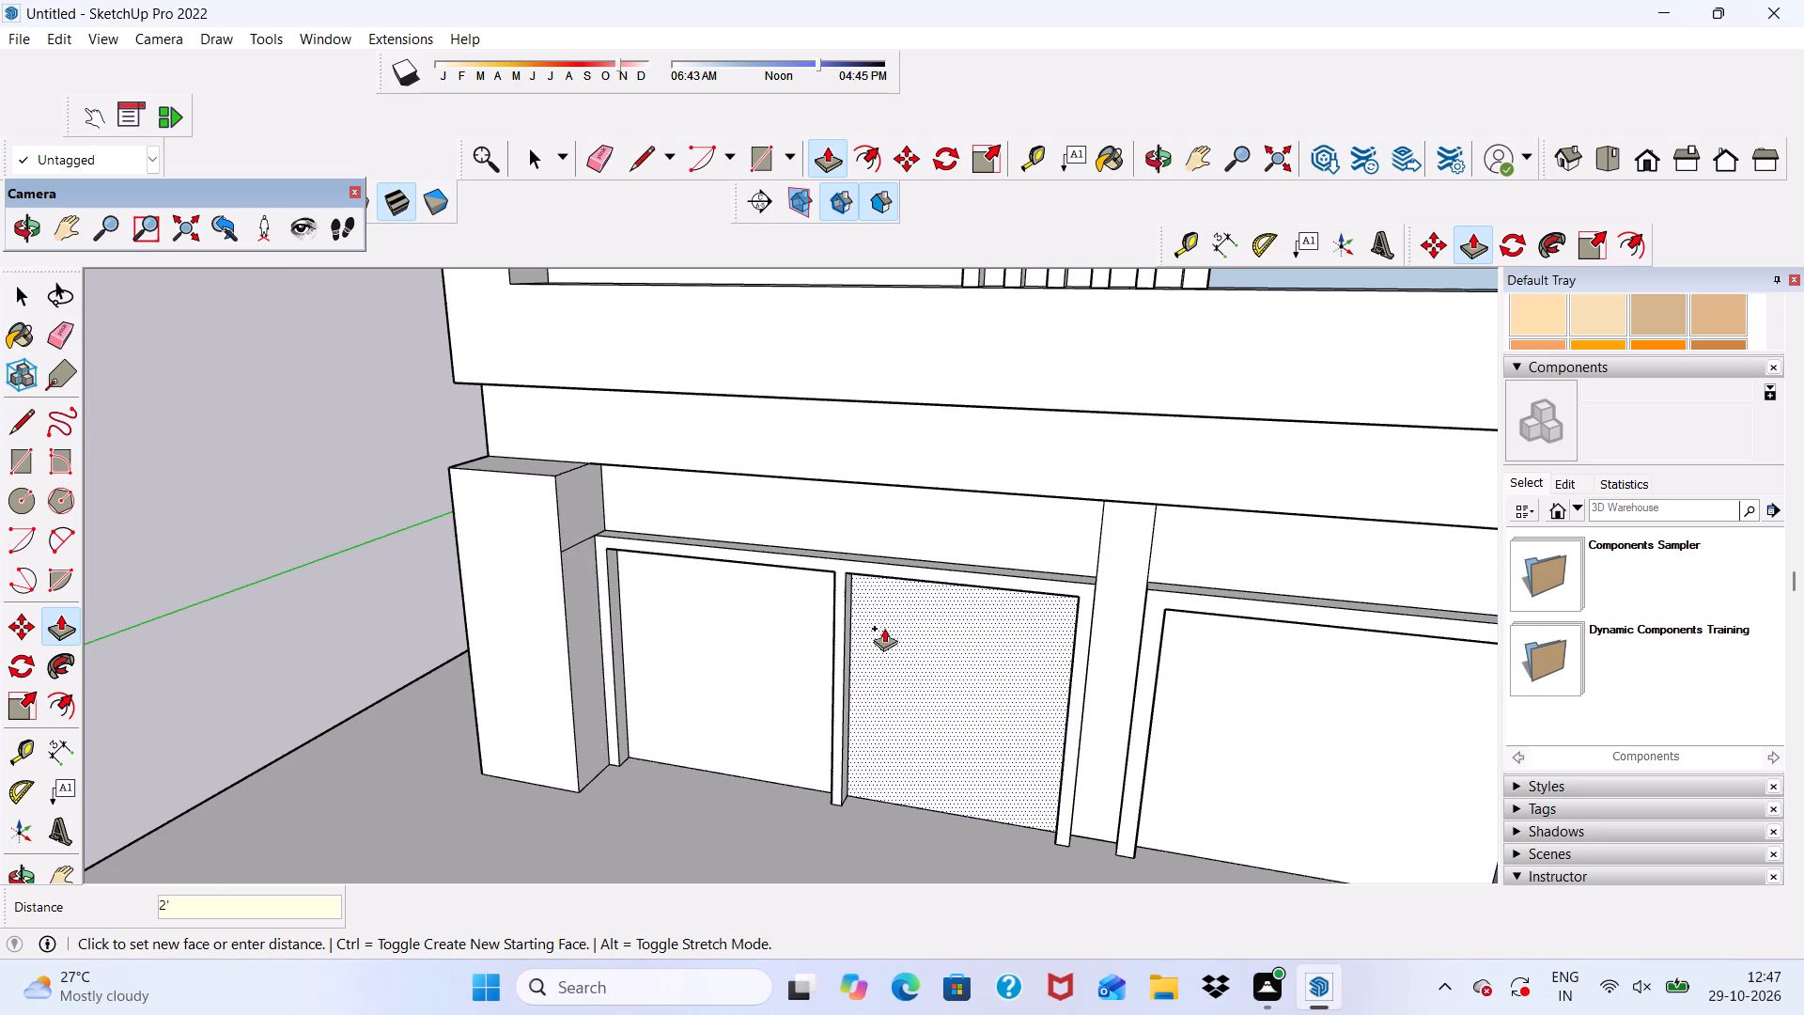
# Pull the central pier's front face out 2', level with the left end pier.
pyautogui.scroll(1, 911, 672)
pyautogui.scroll(3, 1160, 657)
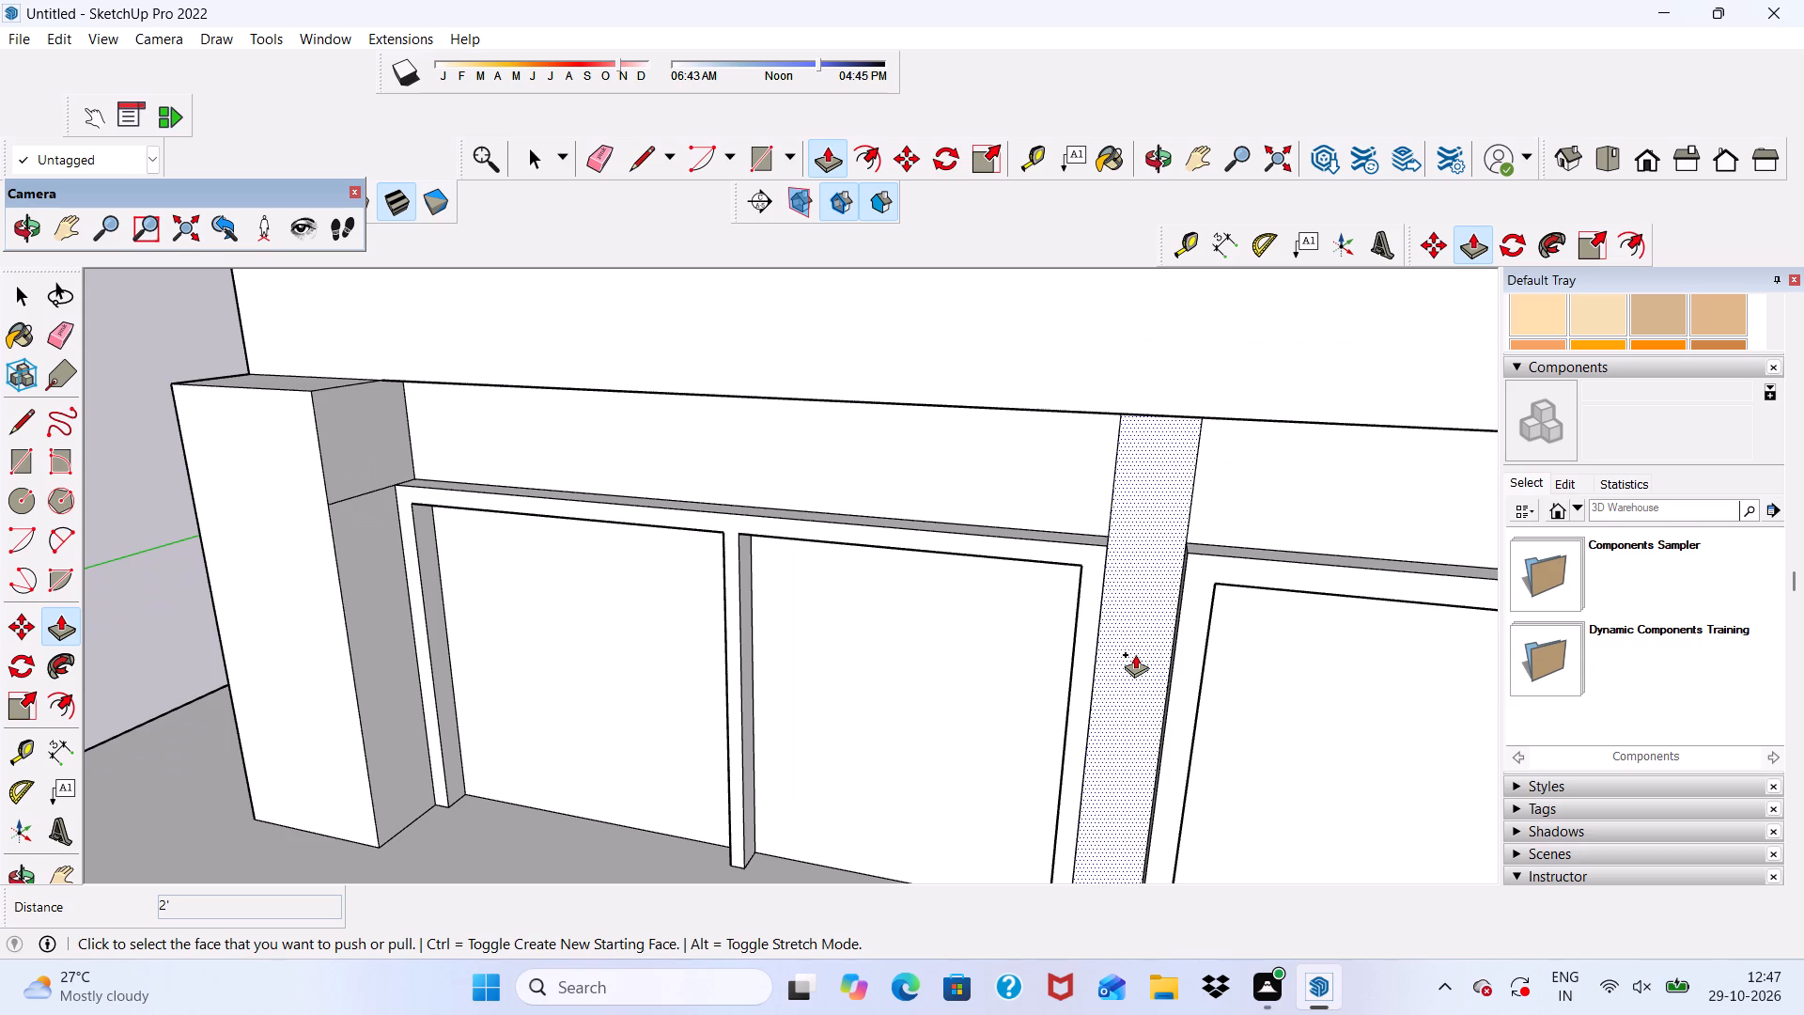
pyautogui.click(1135, 654)
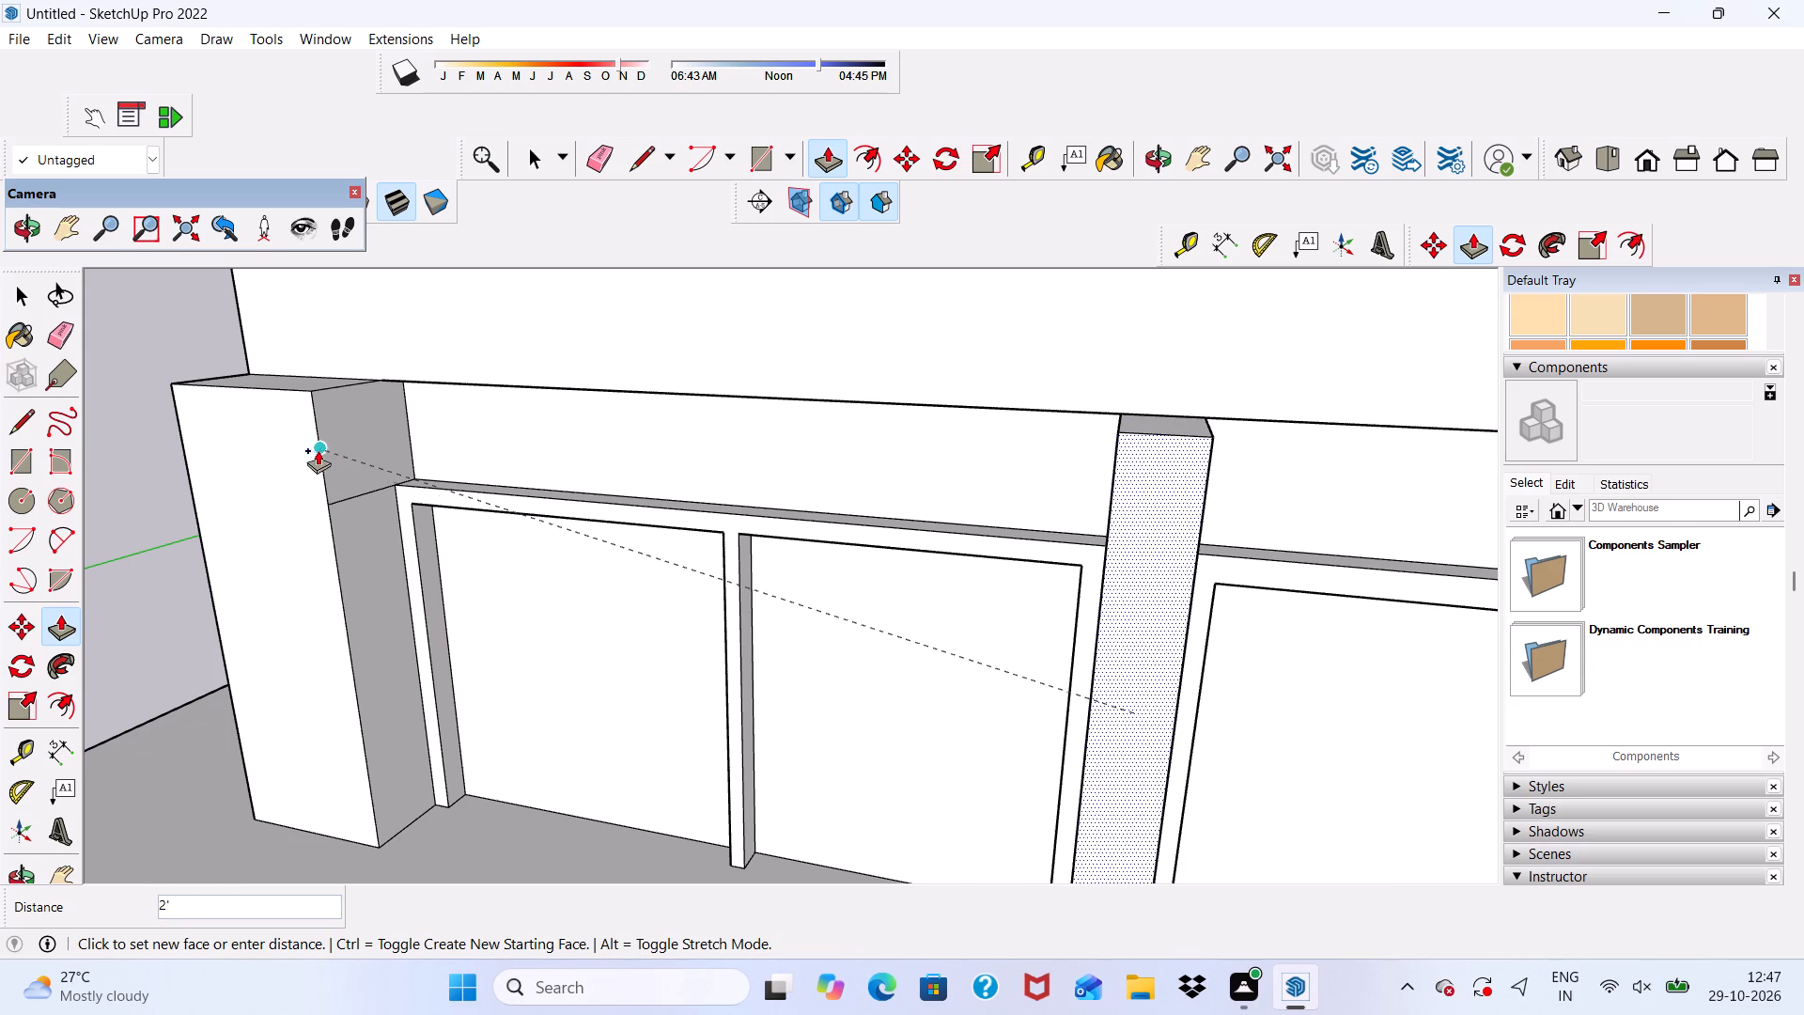
pyautogui.click(326, 540)
# Pull the right end pier's front face out 2', level with the central pier.
pyautogui.scroll(-12, 273, 456)
pyautogui.scroll(1, 1321, 581)
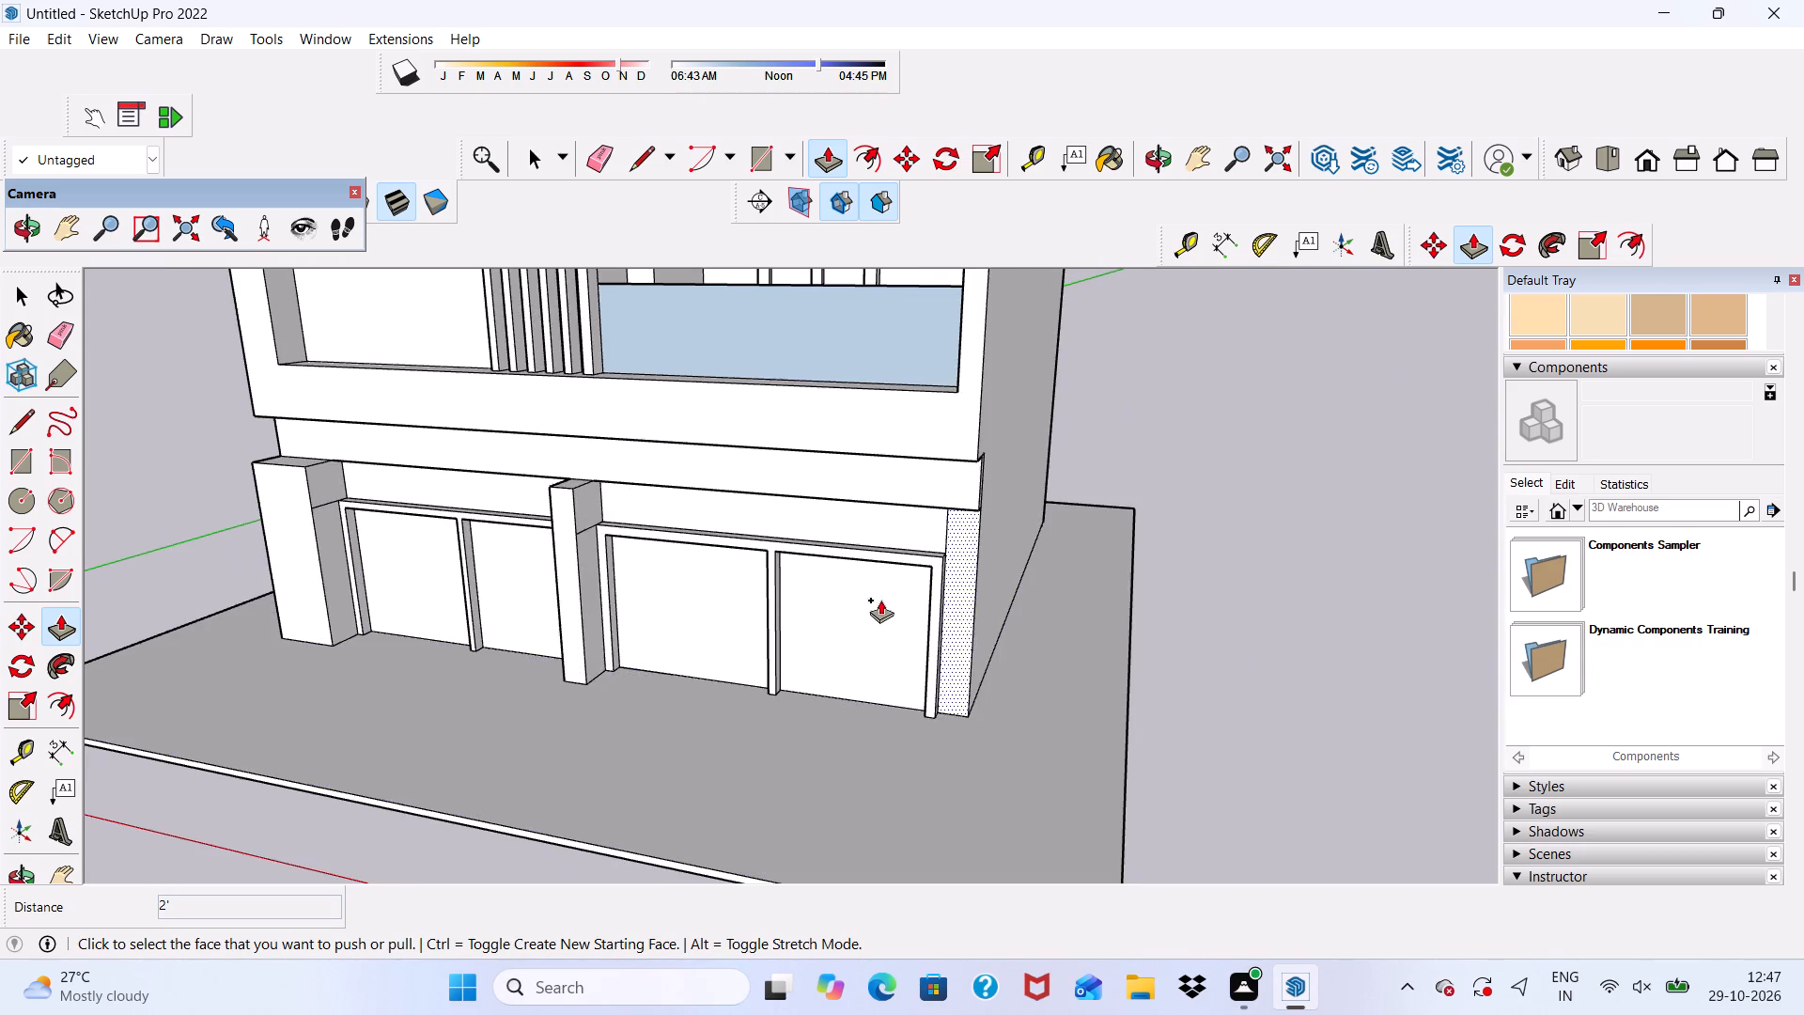
pyautogui.scroll(6, 961, 574)
pyautogui.click(951, 546)
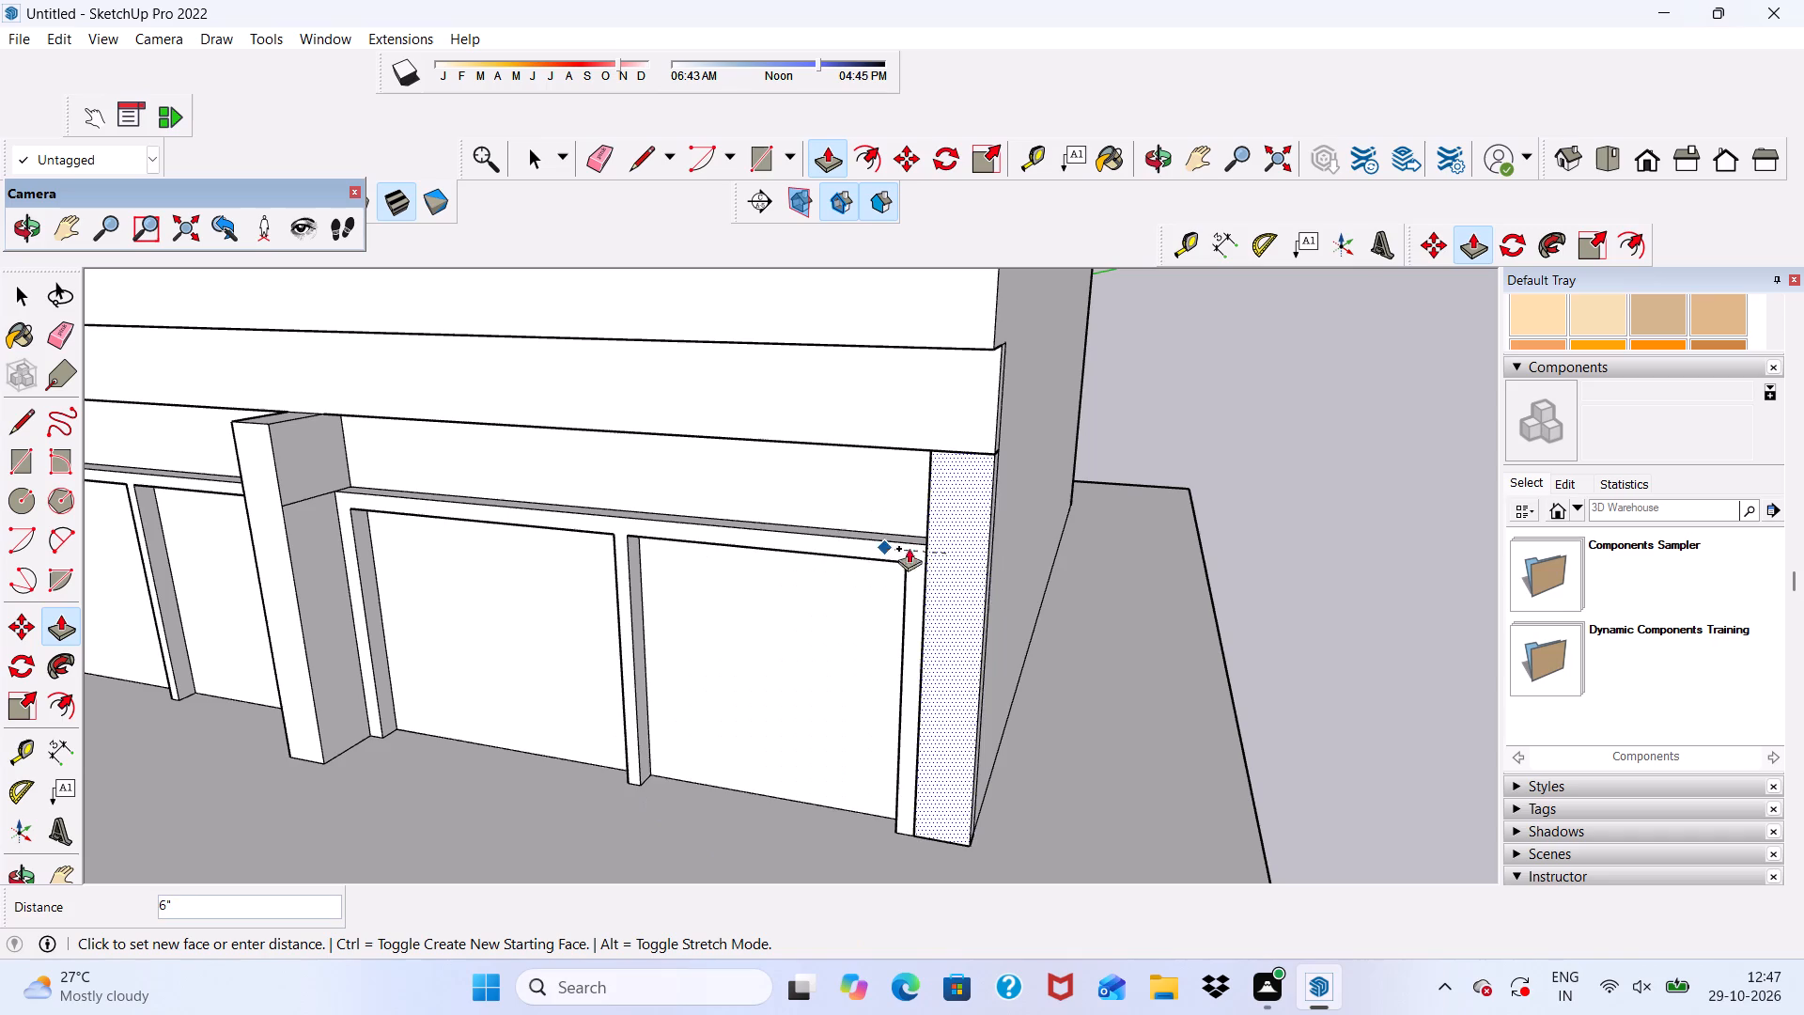
pyautogui.click(277, 483)
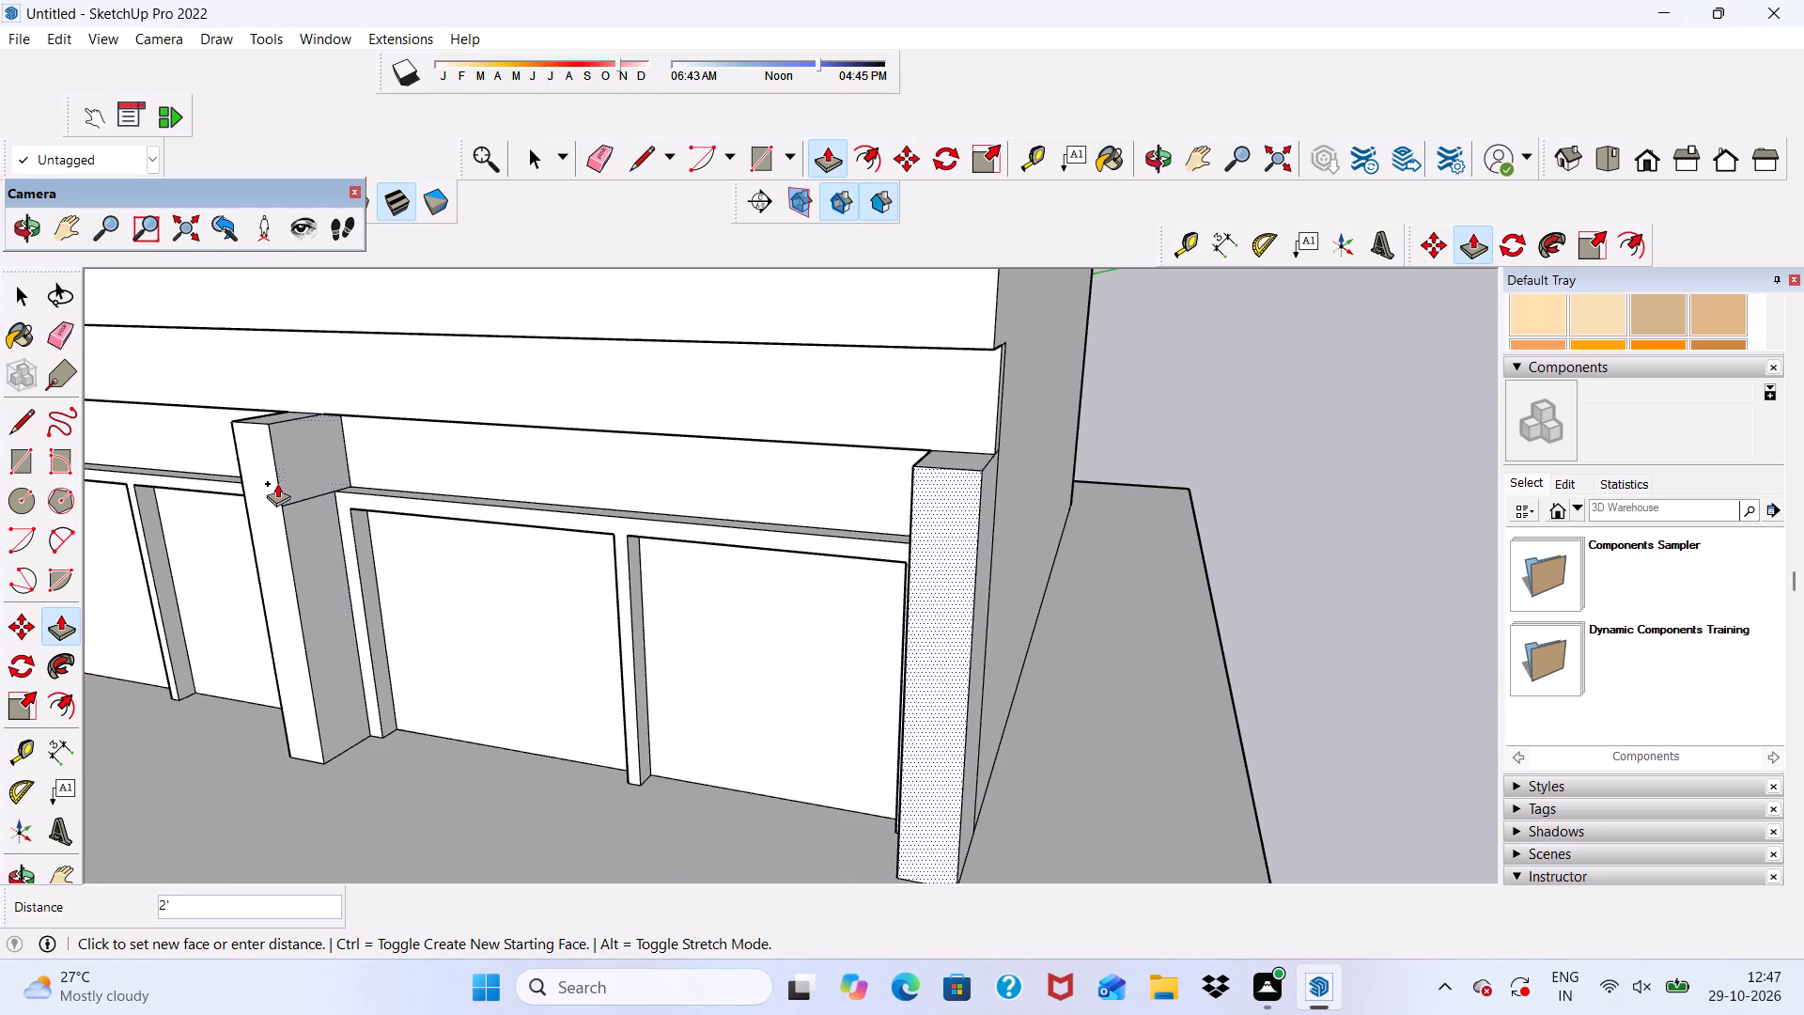
# Pull the front face of the band above the openings out until it is flush with the piers' front faces.
pyautogui.scroll(-5, 321, 523)
pyautogui.moveTo(428, 599); pyautogui.dragTo(764, 664, button='middle')
pyautogui.scroll(6, 577, 592)
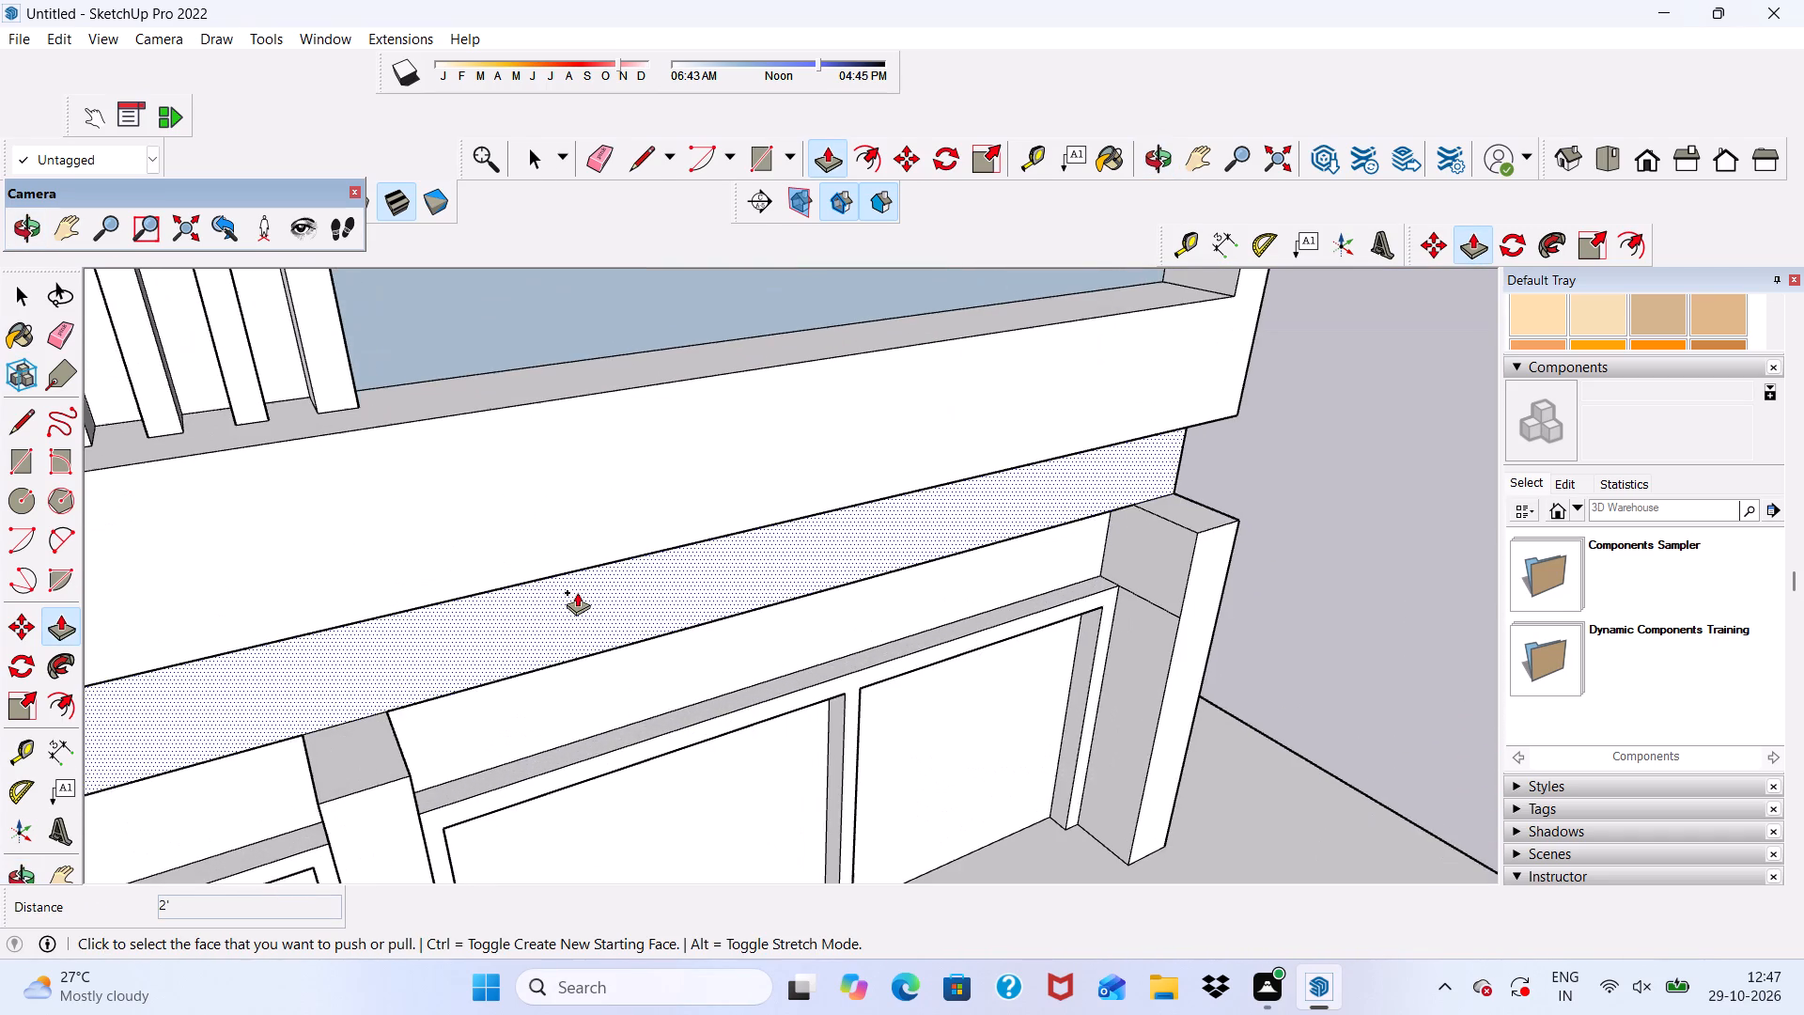
pyautogui.click(577, 592)
pyautogui.scroll(-5, 381, 713)
pyautogui.scroll(-6, 949, 520)
pyautogui.moveTo(878, 631); pyautogui.dragTo(831, 598, button='middle')
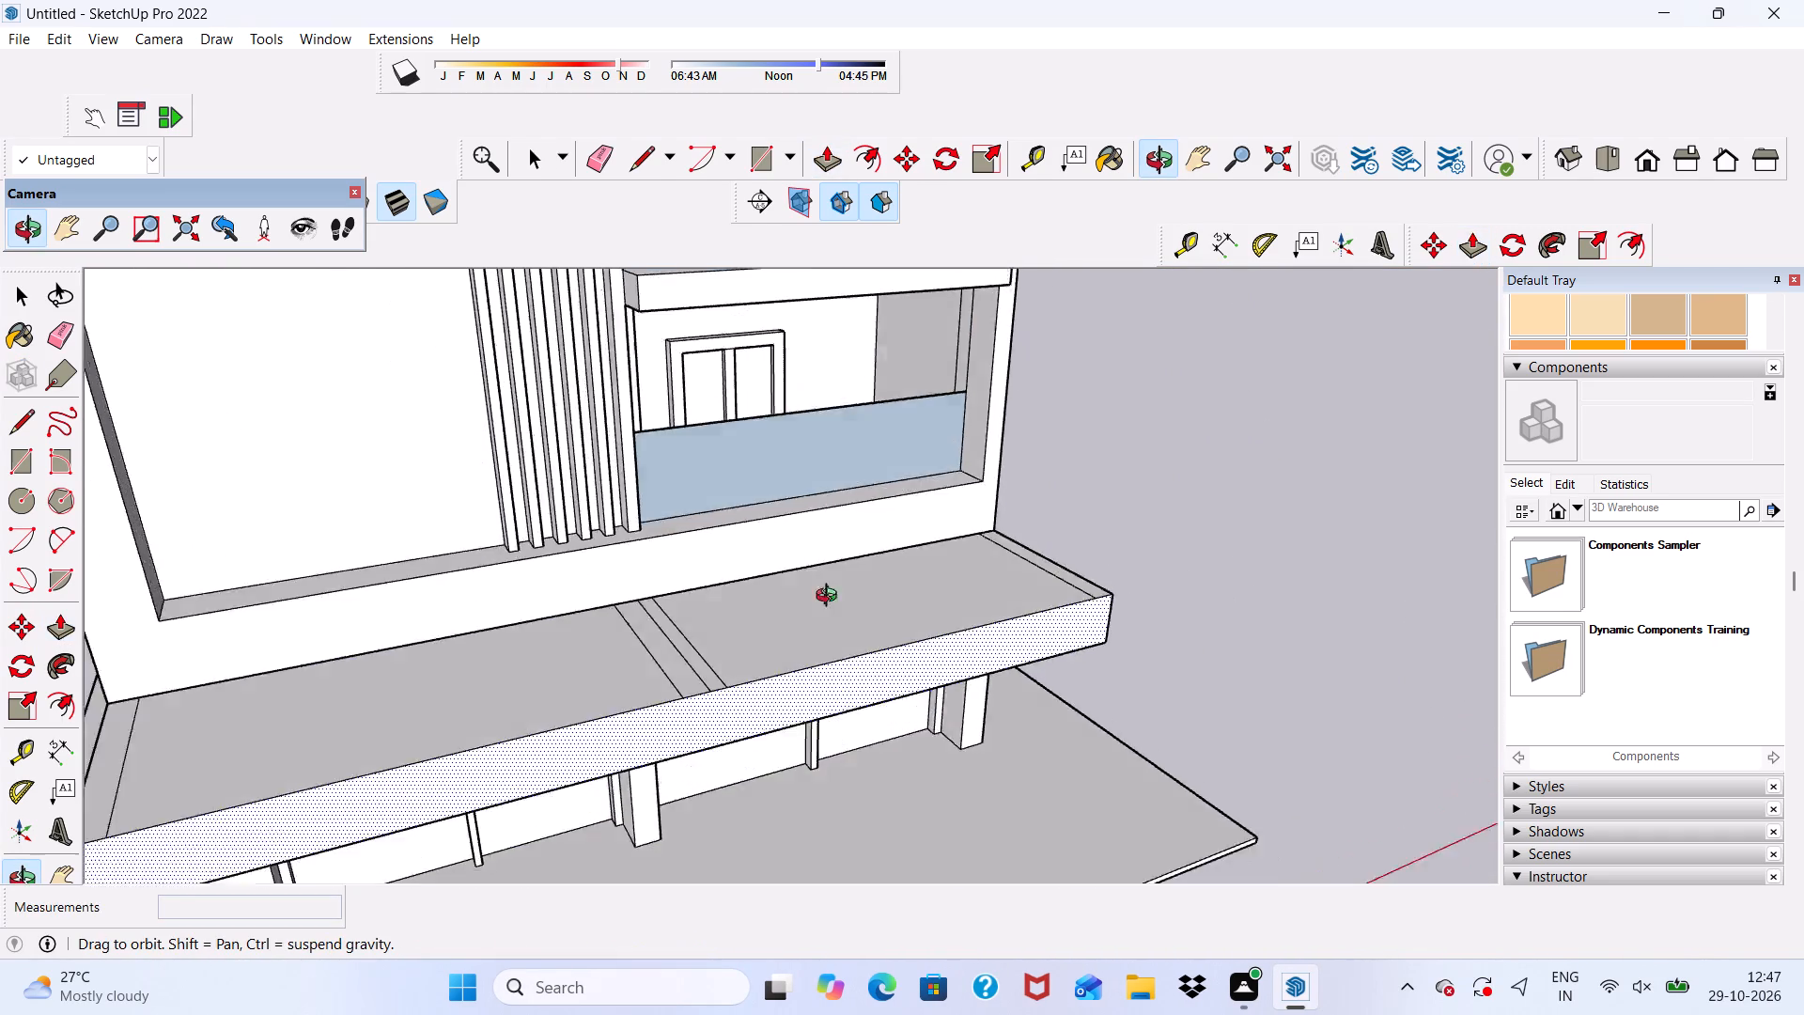
pyautogui.moveTo(831, 598); pyautogui.dragTo(573, 367, button='middle')
pyautogui.scroll(1, 572, 559)
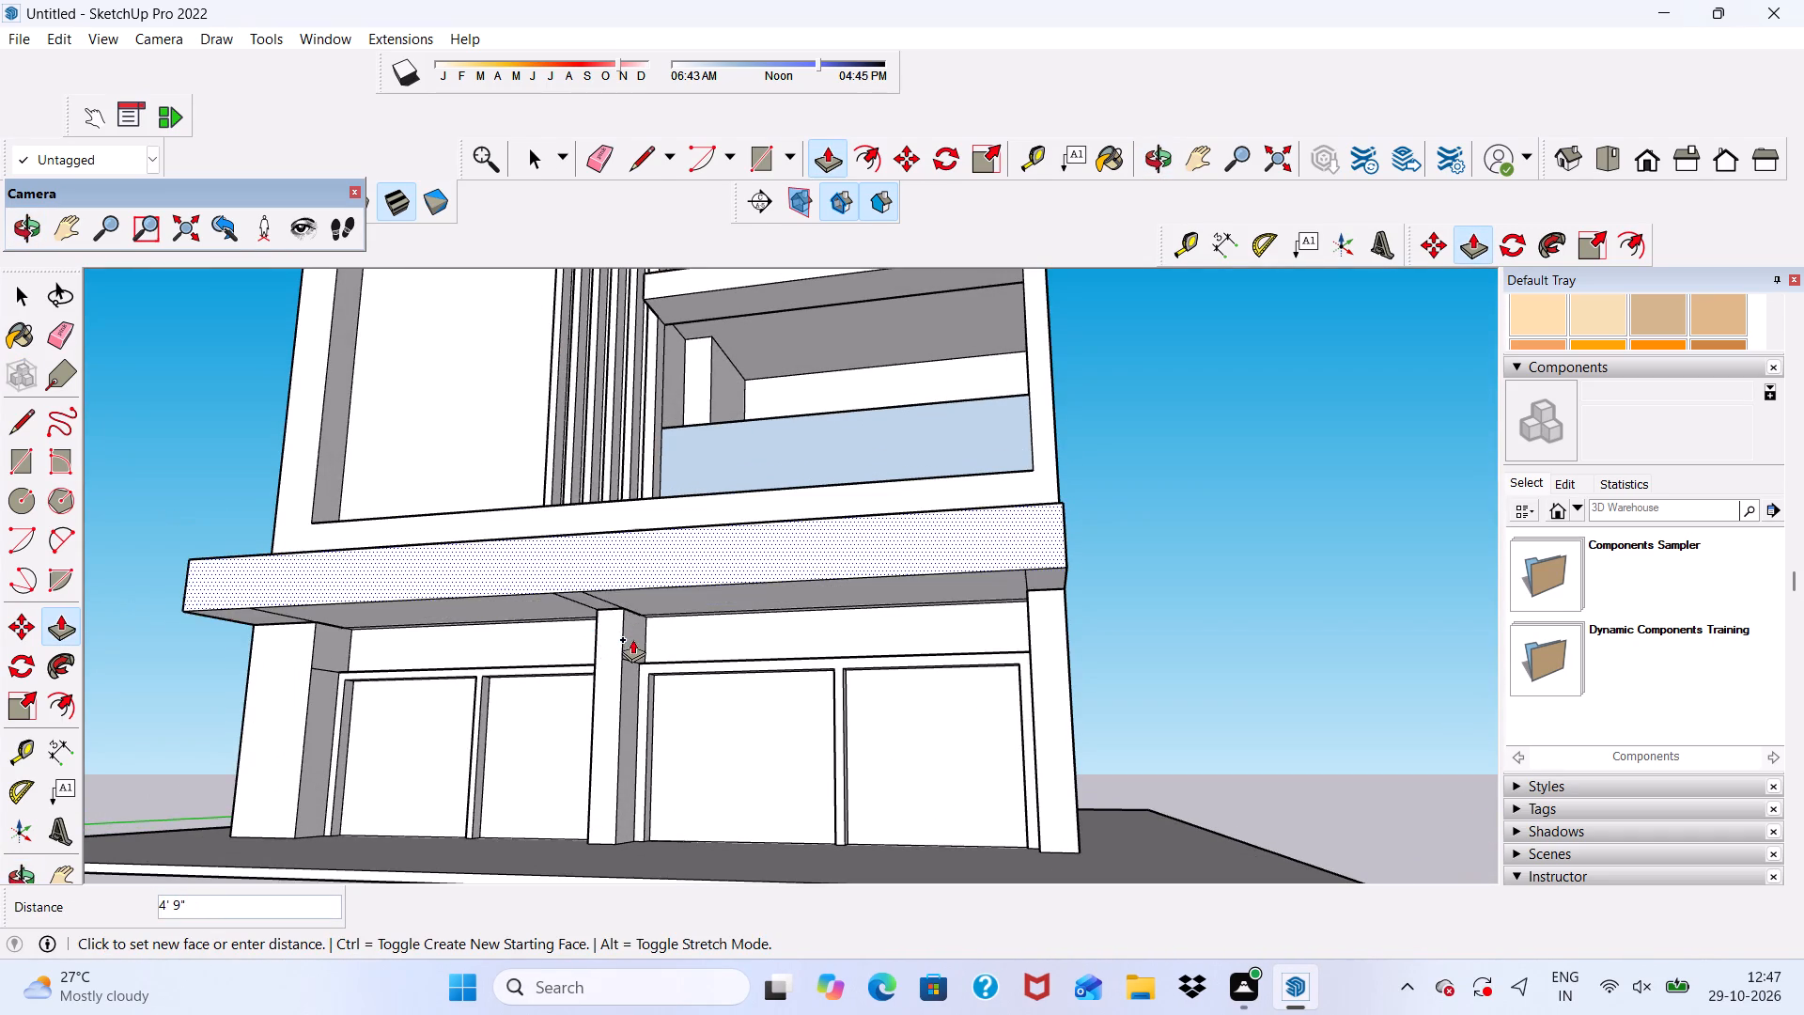
pyautogui.click(622, 655)
# Erase the seam between the band and the left end pier on the front face.
pyautogui.moveTo(494, 596); pyautogui.dragTo(494, 598, button='middle')
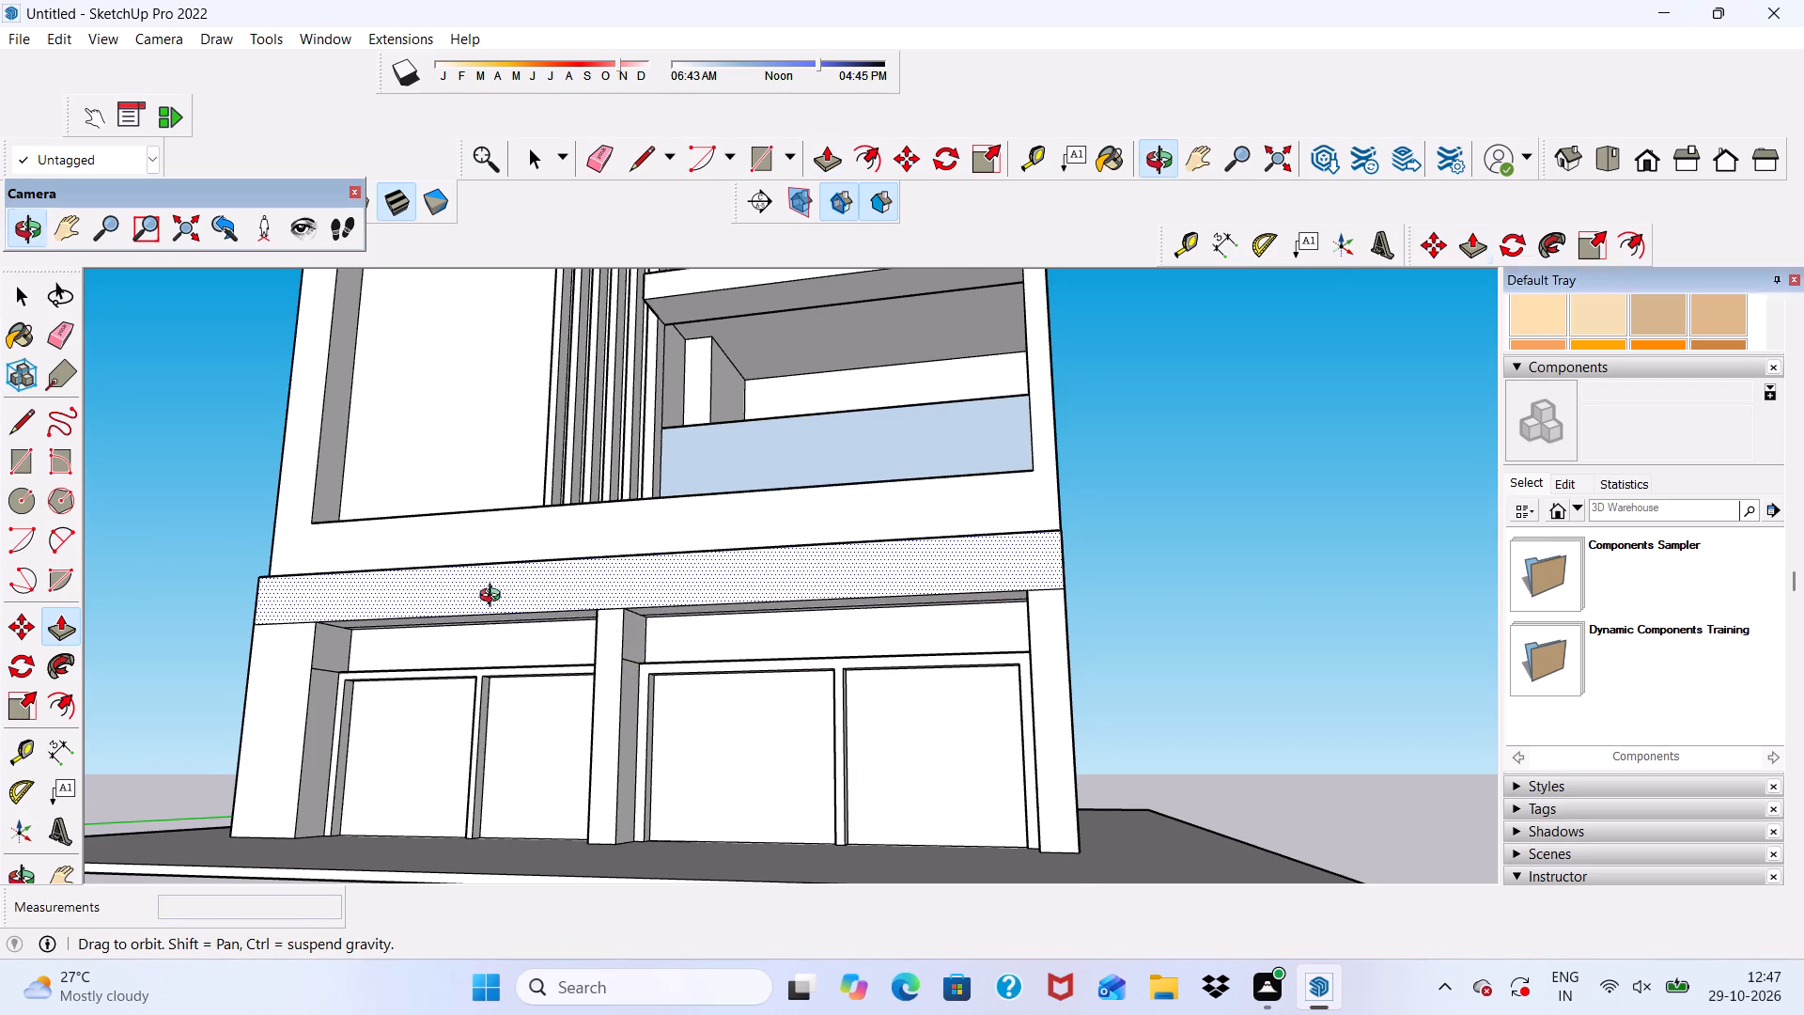
pyautogui.moveTo(494, 598); pyautogui.dragTo(530, 663, button='middle')
pyautogui.scroll(1, 505, 368)
pyautogui.click(595, 162)
pyautogui.scroll(1, 72, 813)
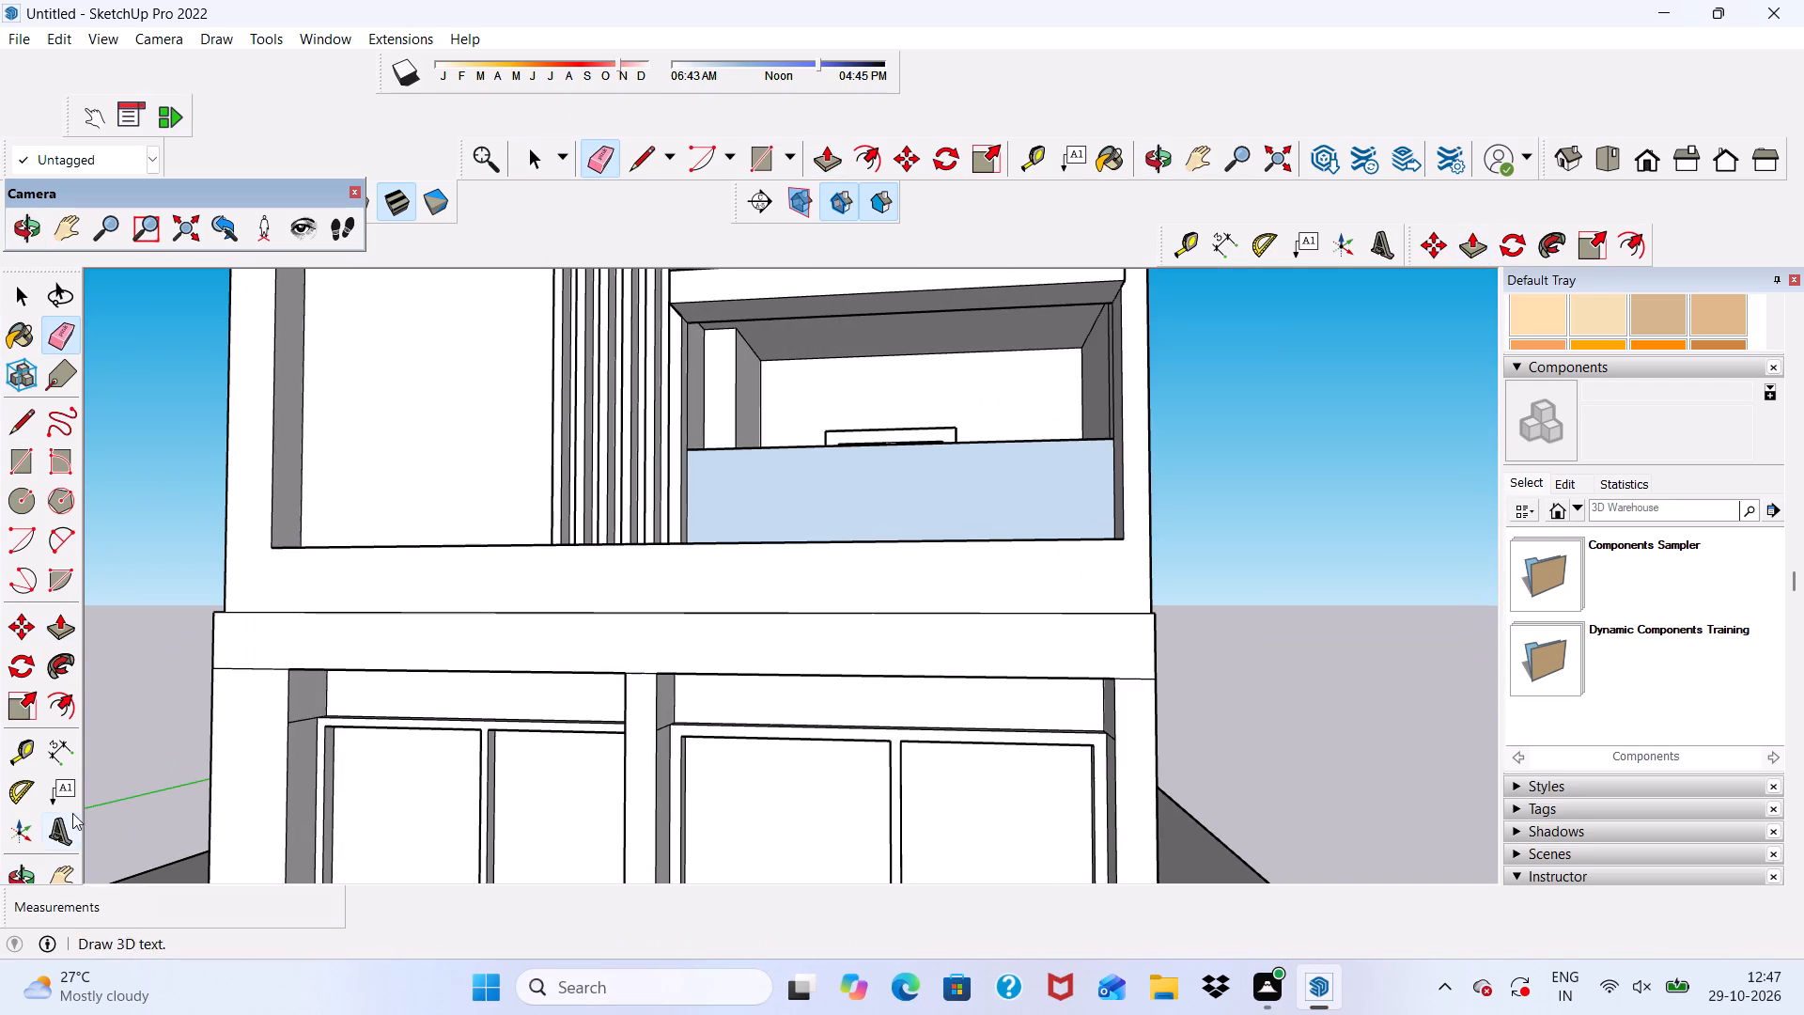
pyautogui.scroll(3, 72, 813)
pyautogui.moveTo(227, 666); pyautogui.dragTo(241, 717)
# Erase the stray edge across the left end pier's inner side face at frame-top height.
pyautogui.scroll(11, 271, 728)
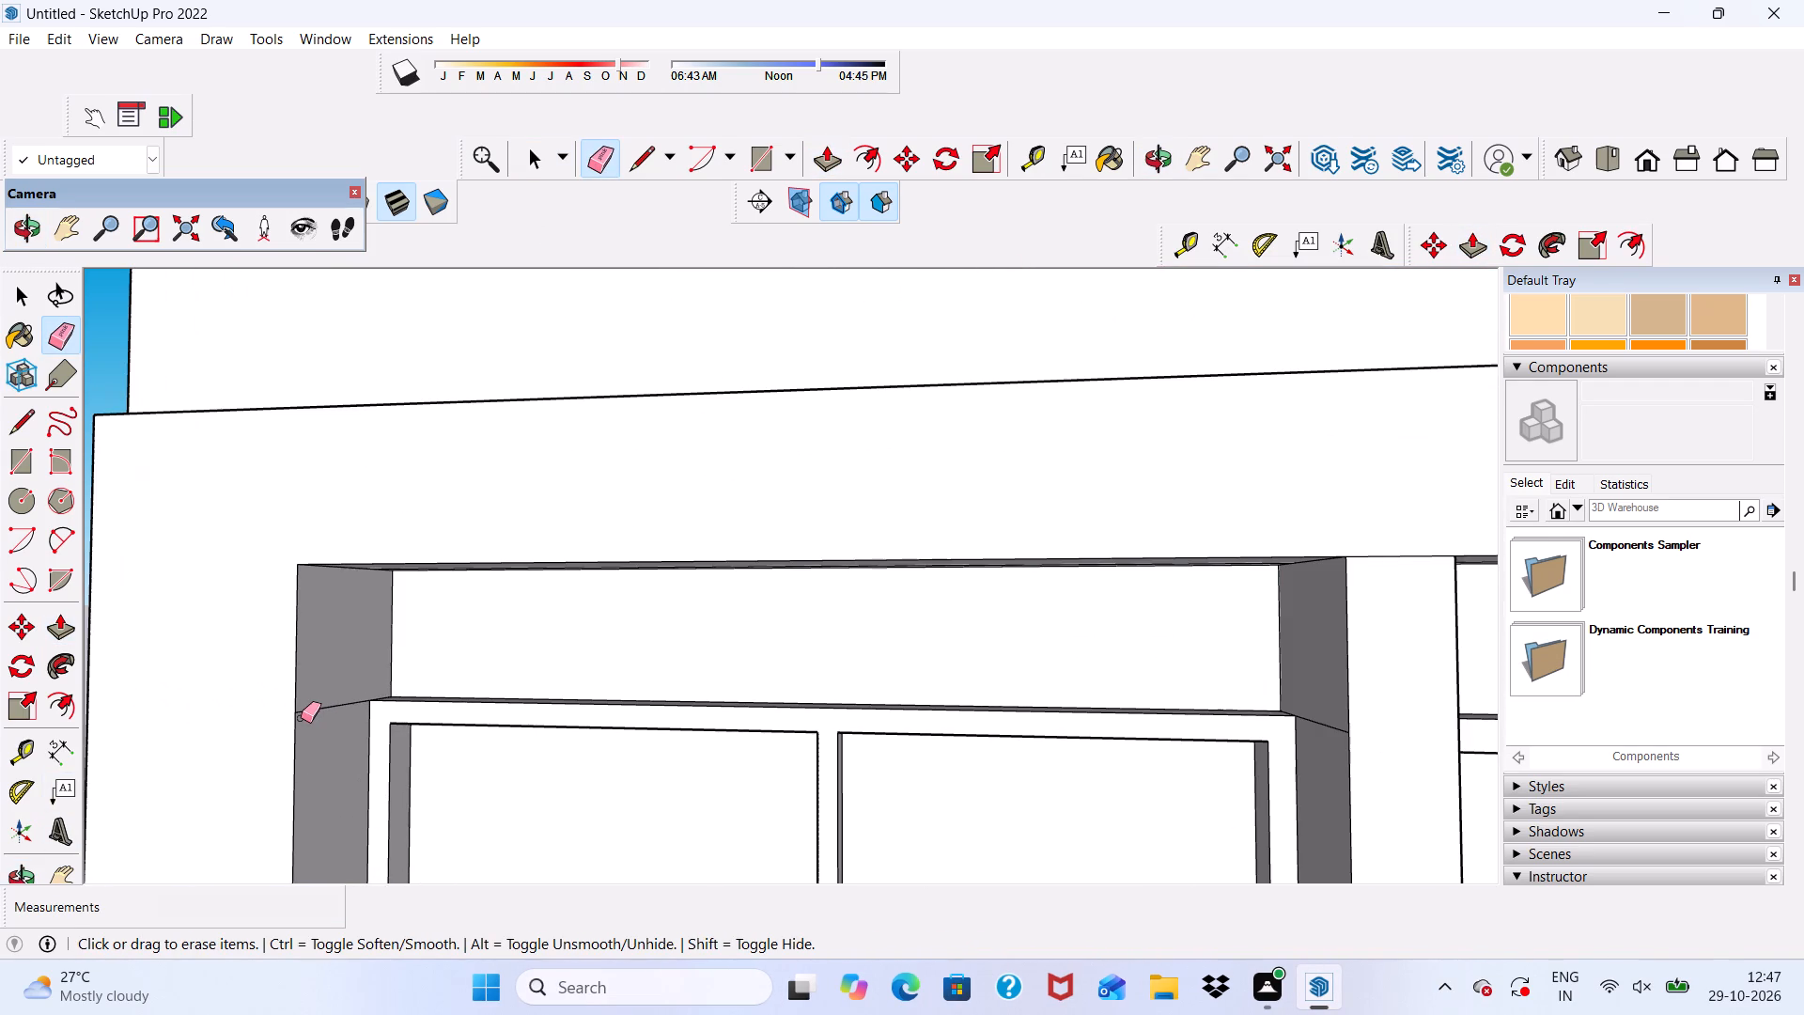
pyautogui.moveTo(301, 713); pyautogui.dragTo(309, 730)
# Erase the stray lengthwise line on the band's underside above the left-hand opening.
pyautogui.scroll(-2, 309, 727)
pyautogui.moveTo(309, 726); pyautogui.dragTo(359, 541, button='middle')
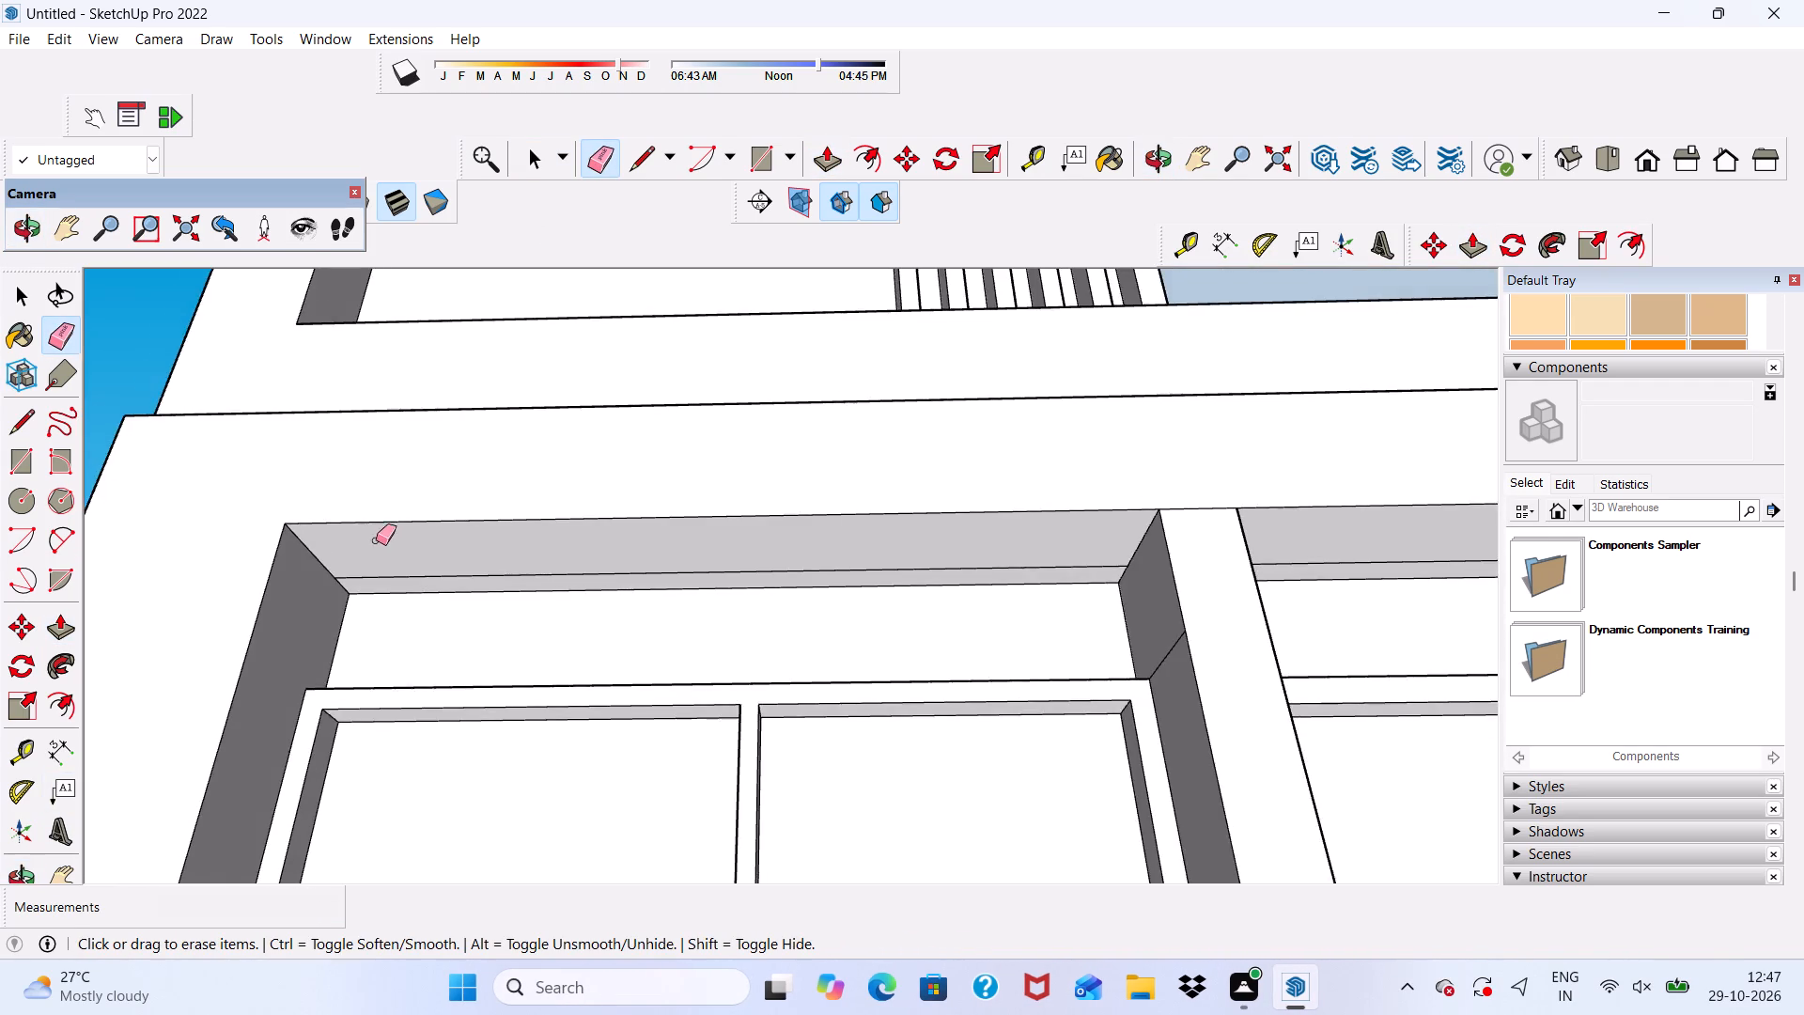
pyautogui.scroll(5, 380, 541)
pyautogui.moveTo(383, 562); pyautogui.dragTo(388, 599)
# Erase the stray edge across the central pier's side face next to the left-hand opening's frame top.
pyautogui.scroll(-7, 175, 544)
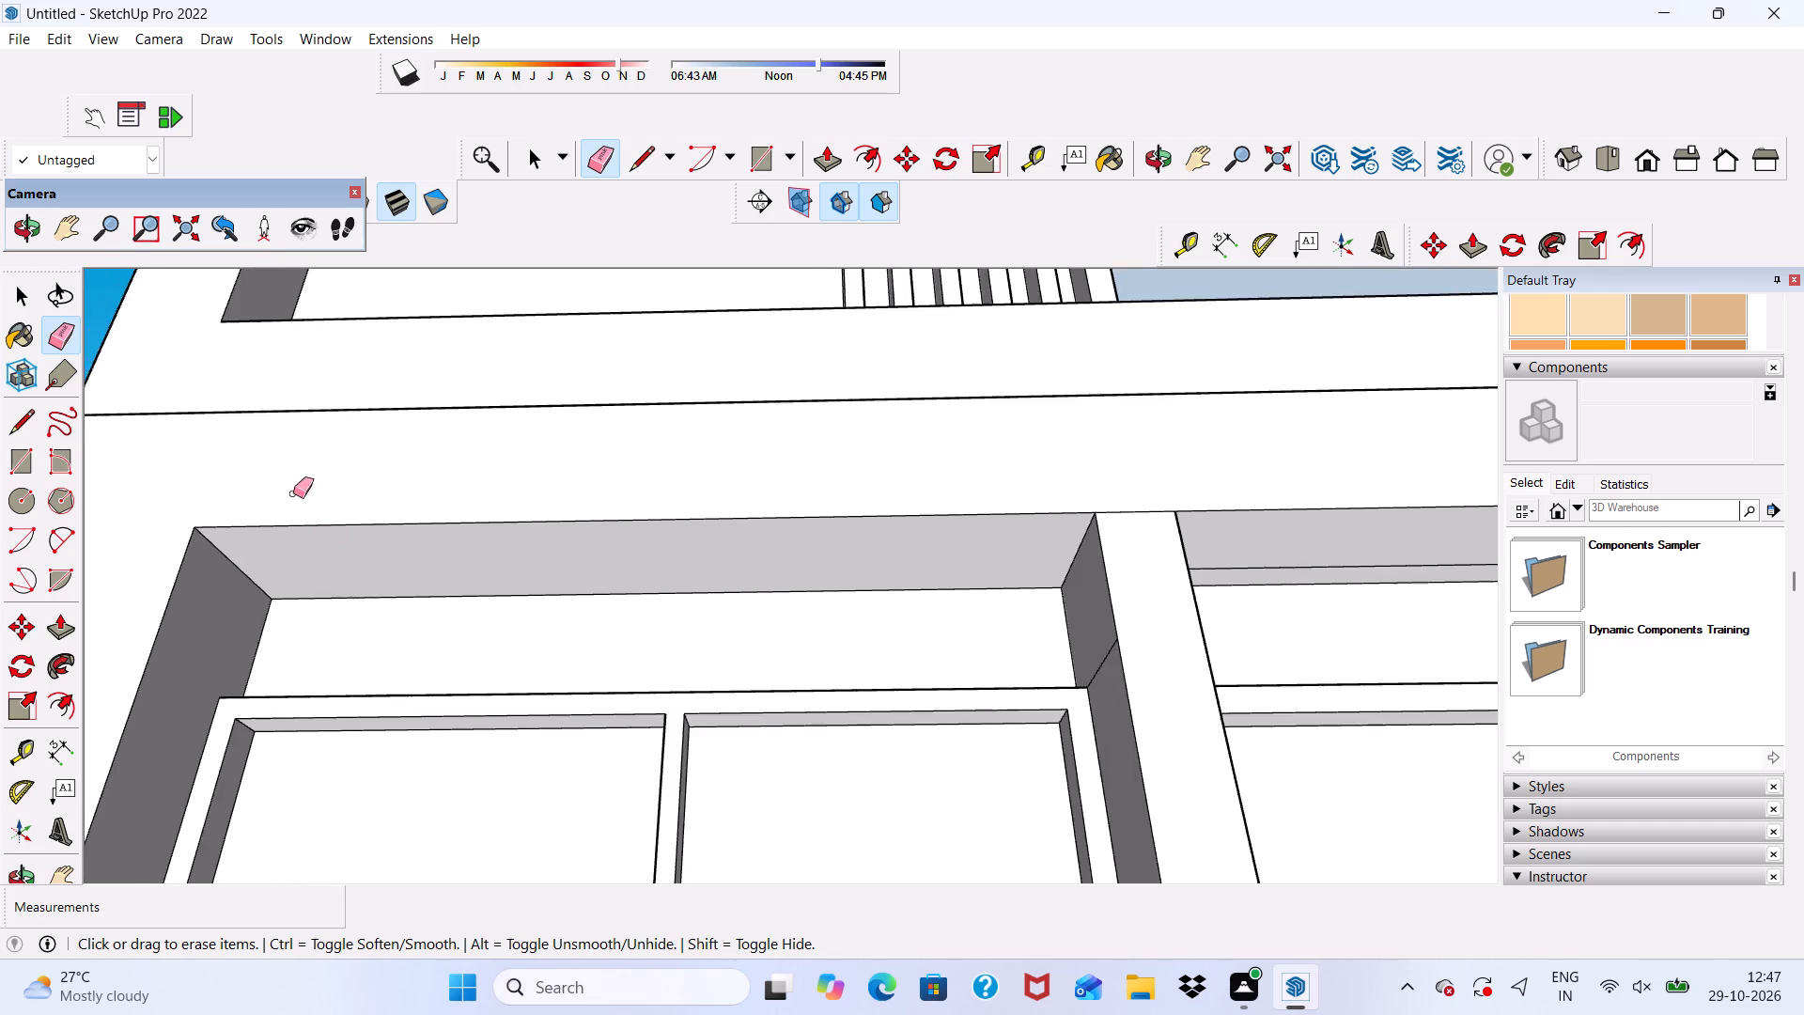
pyautogui.scroll(-5, 293, 493)
pyautogui.scroll(7, 640, 645)
pyautogui.moveTo(816, 554); pyautogui.dragTo(997, 683, button='middle')
pyautogui.scroll(-1, 816, 554)
pyautogui.scroll(6, 996, 756)
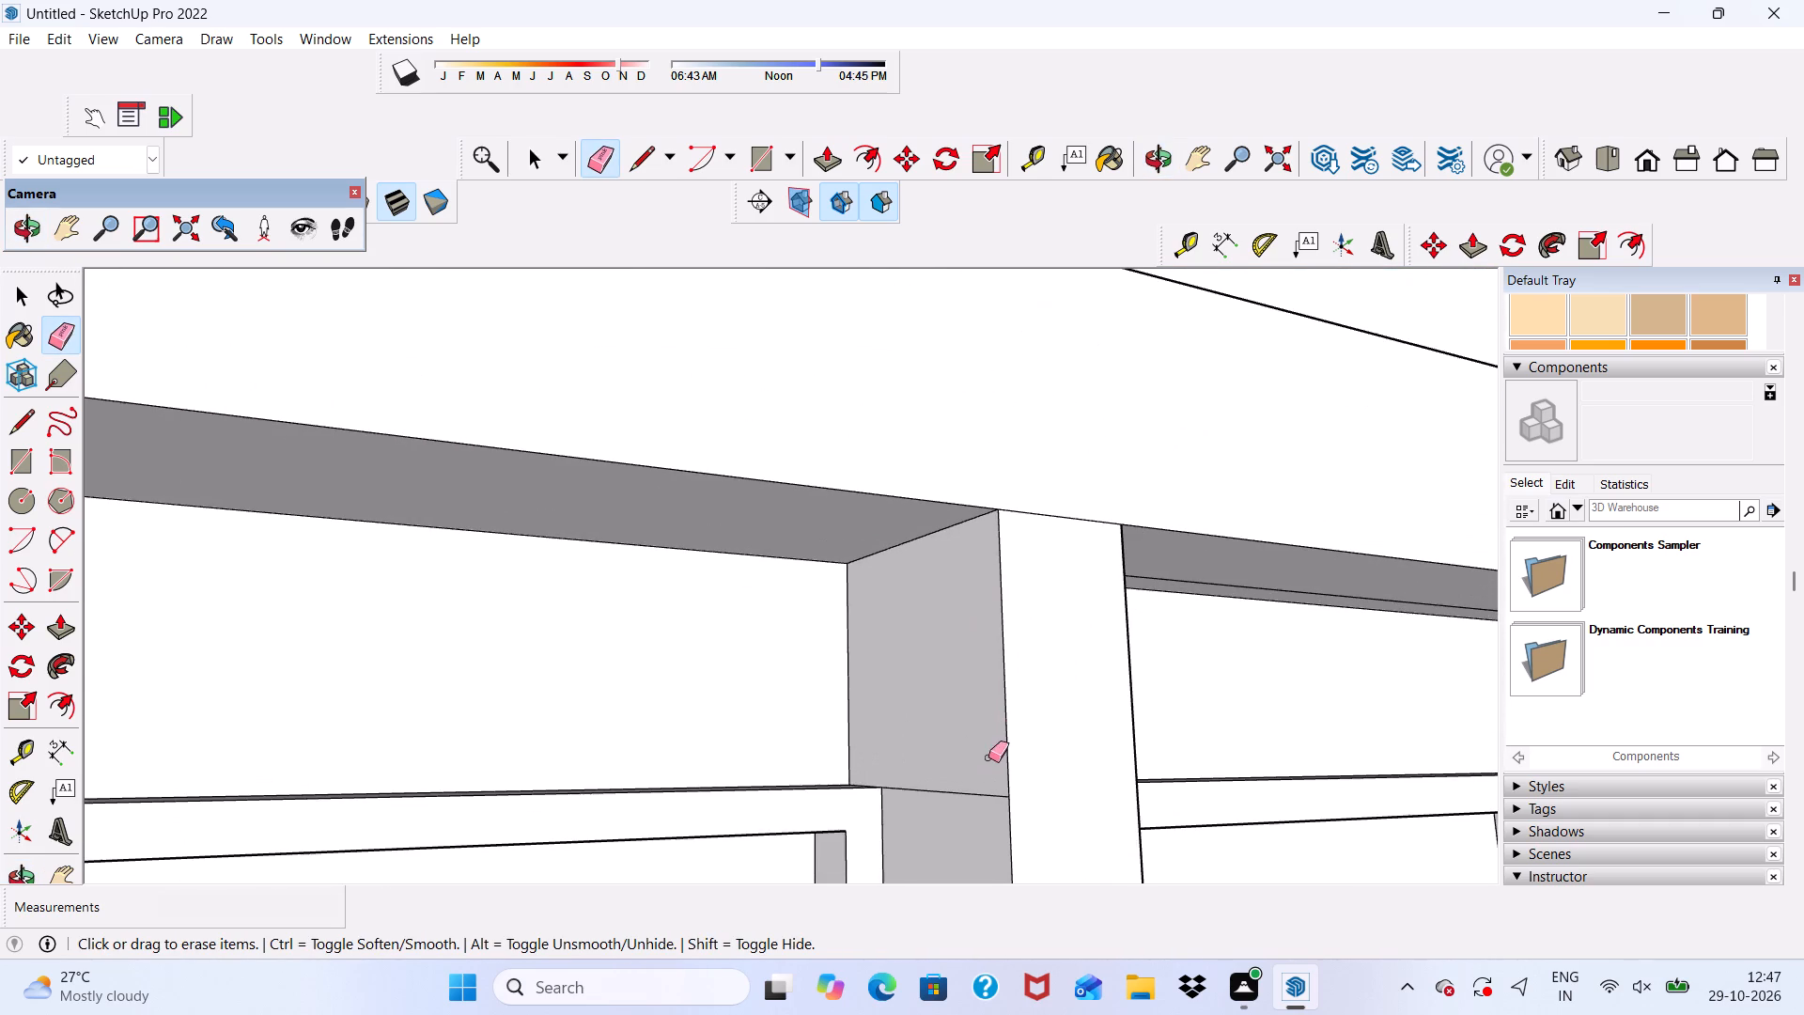
pyautogui.moveTo(948, 771); pyautogui.dragTo(947, 819)
# Erase the seams between the band and the right end pier on the front face and the outer side.
pyautogui.scroll(-7, 439, 674)
pyautogui.scroll(-5, 663, 612)
pyautogui.moveTo(826, 680); pyautogui.dragTo(734, 695, button='middle')
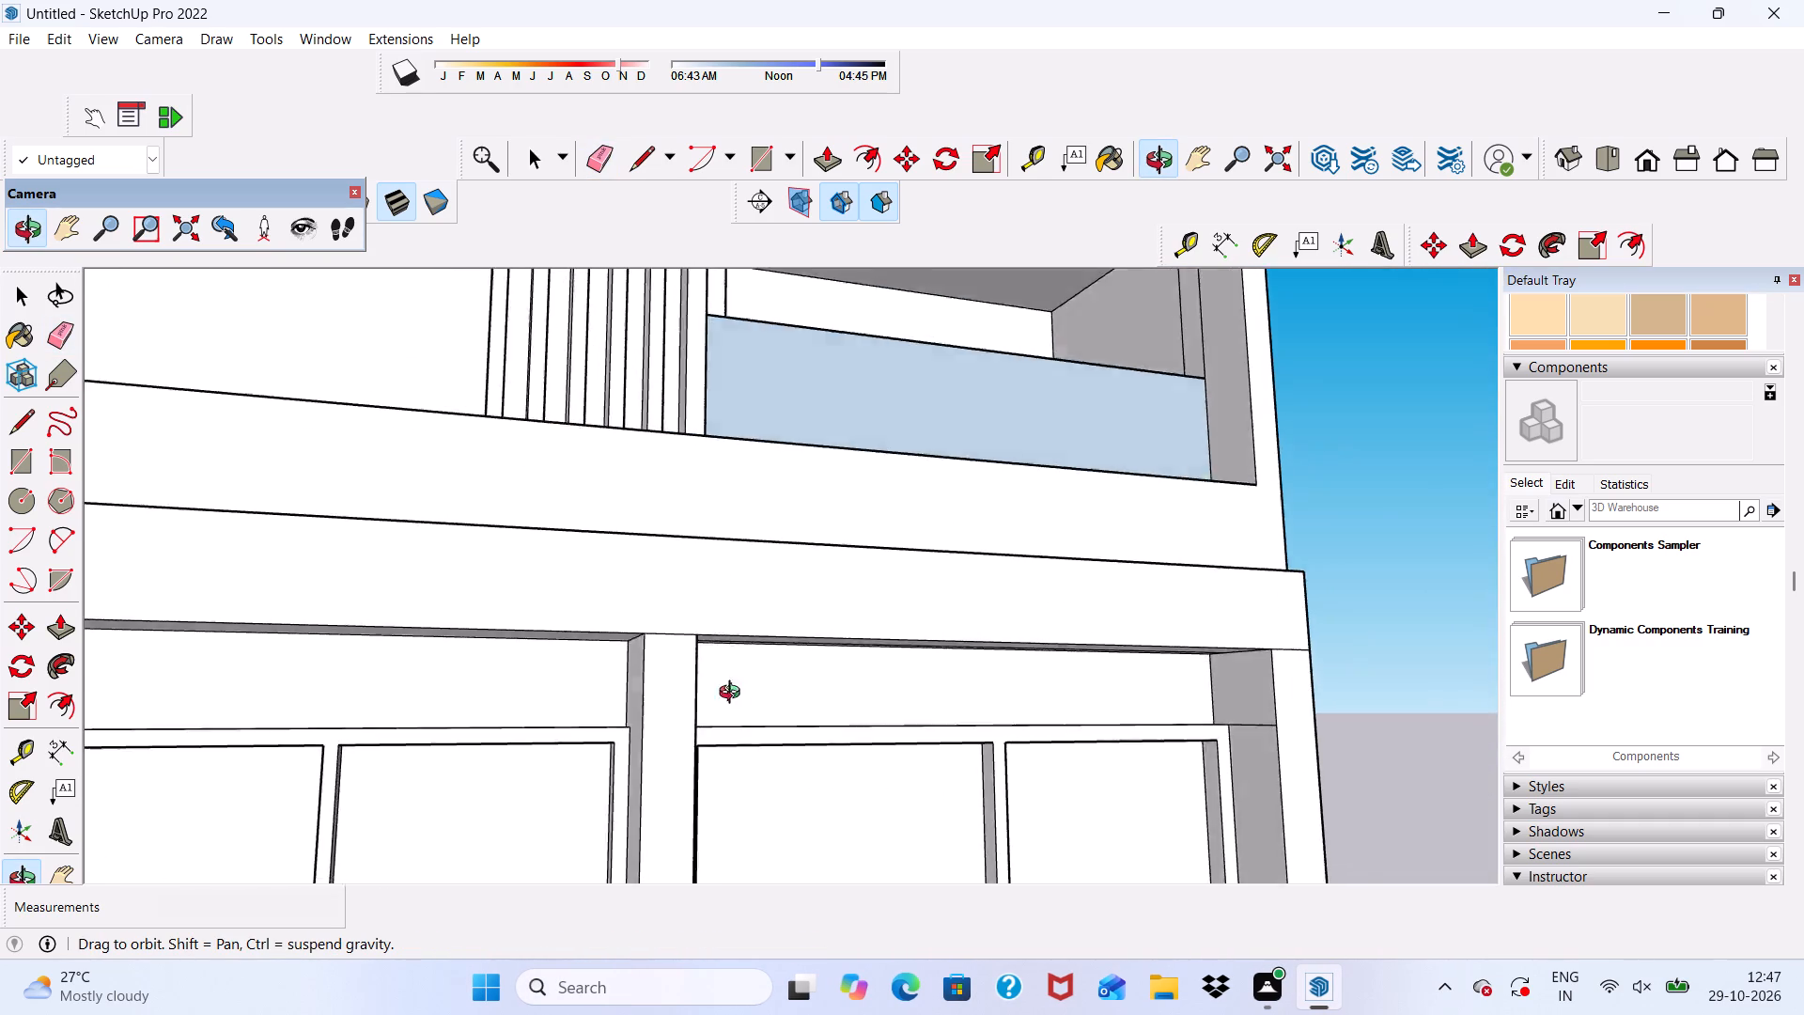
pyautogui.moveTo(734, 695); pyautogui.dragTo(482, 642, button='middle')
pyautogui.scroll(1, 477, 608)
pyautogui.scroll(-5, 477, 598)
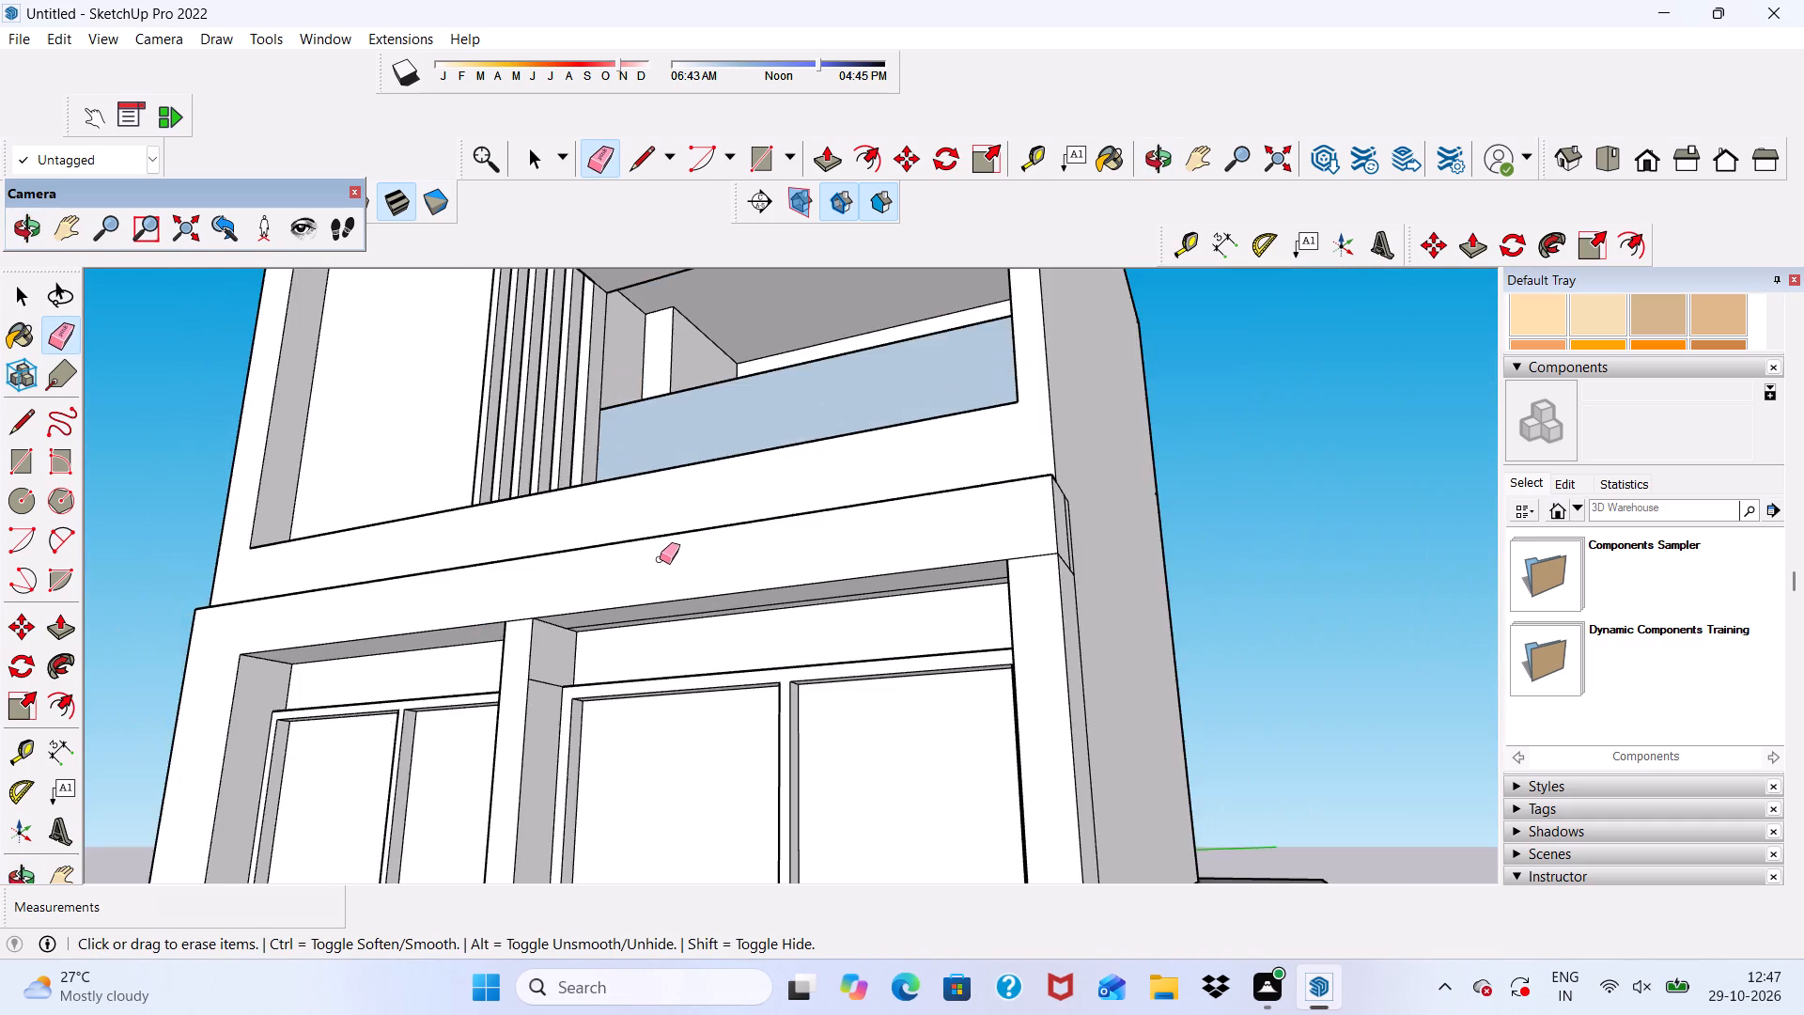
pyautogui.scroll(-3, 660, 559)
pyautogui.moveTo(756, 615); pyautogui.dragTo(837, 677, button='middle')
pyautogui.scroll(6, 1016, 620)
pyautogui.scroll(-1, 923, 645)
pyautogui.scroll(12, 921, 647)
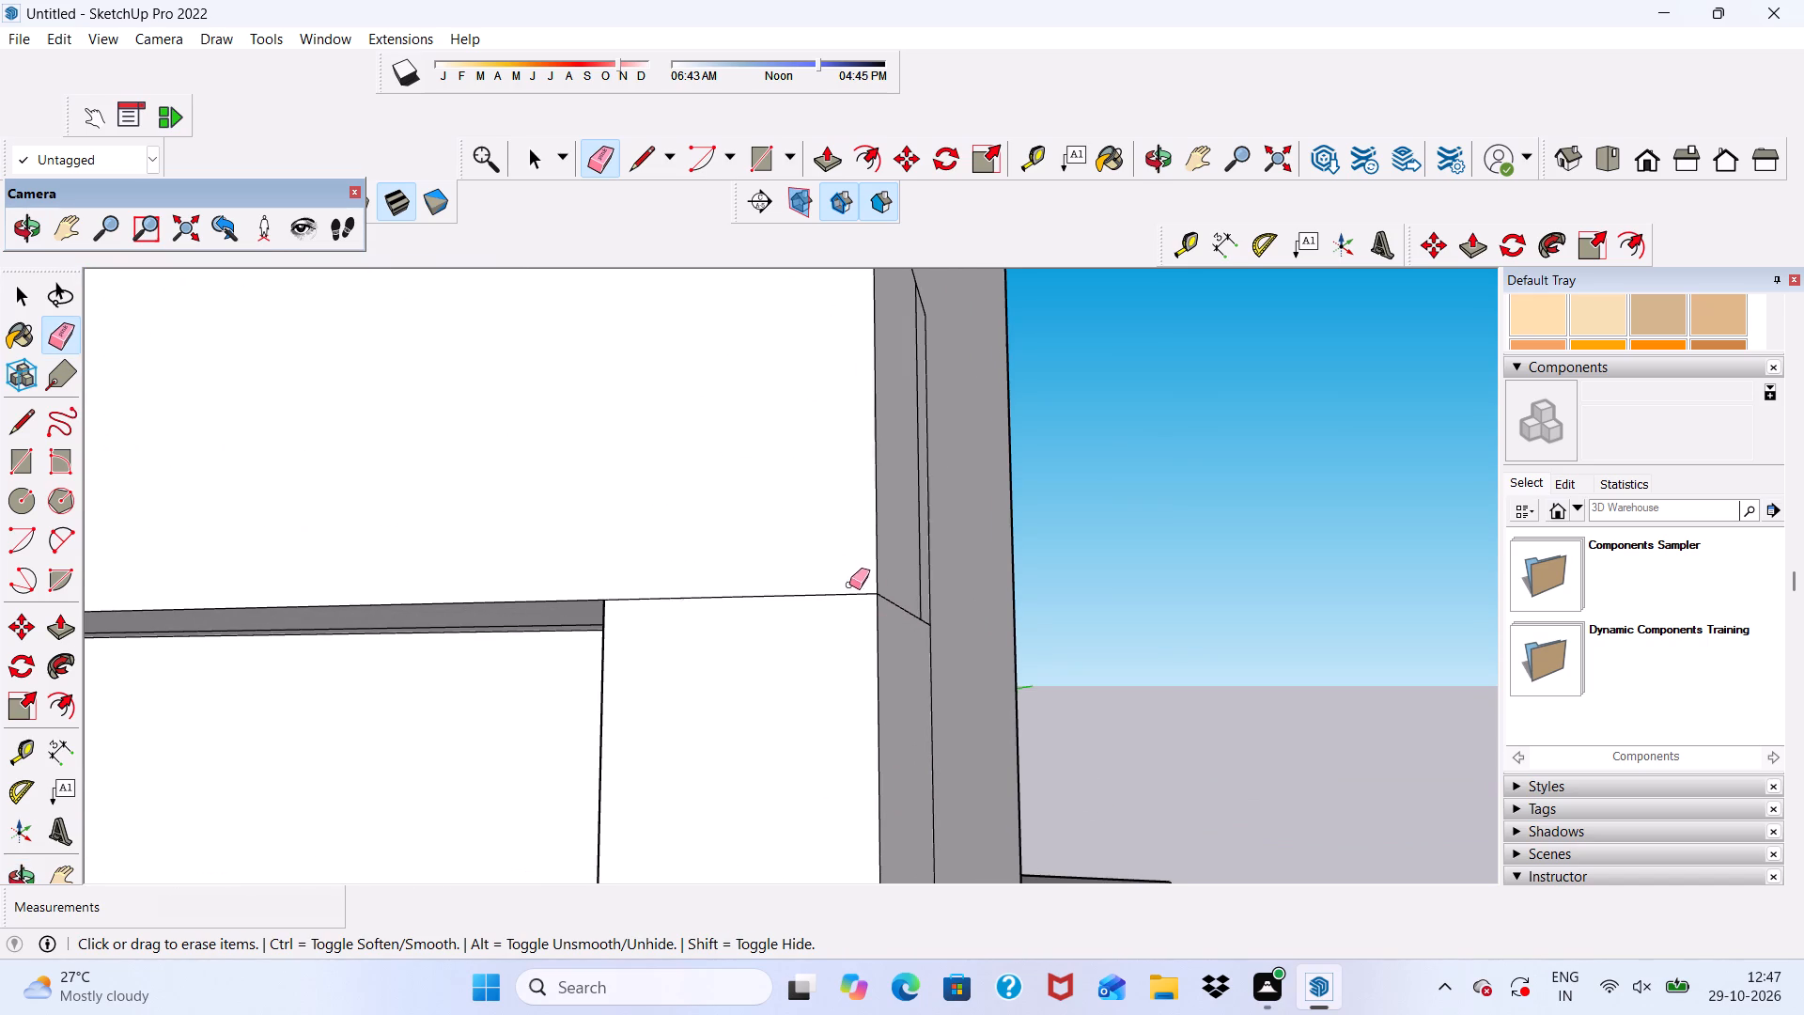
pyautogui.moveTo(836, 577); pyautogui.dragTo(827, 624)
pyautogui.moveTo(908, 597); pyautogui.dragTo(914, 623)
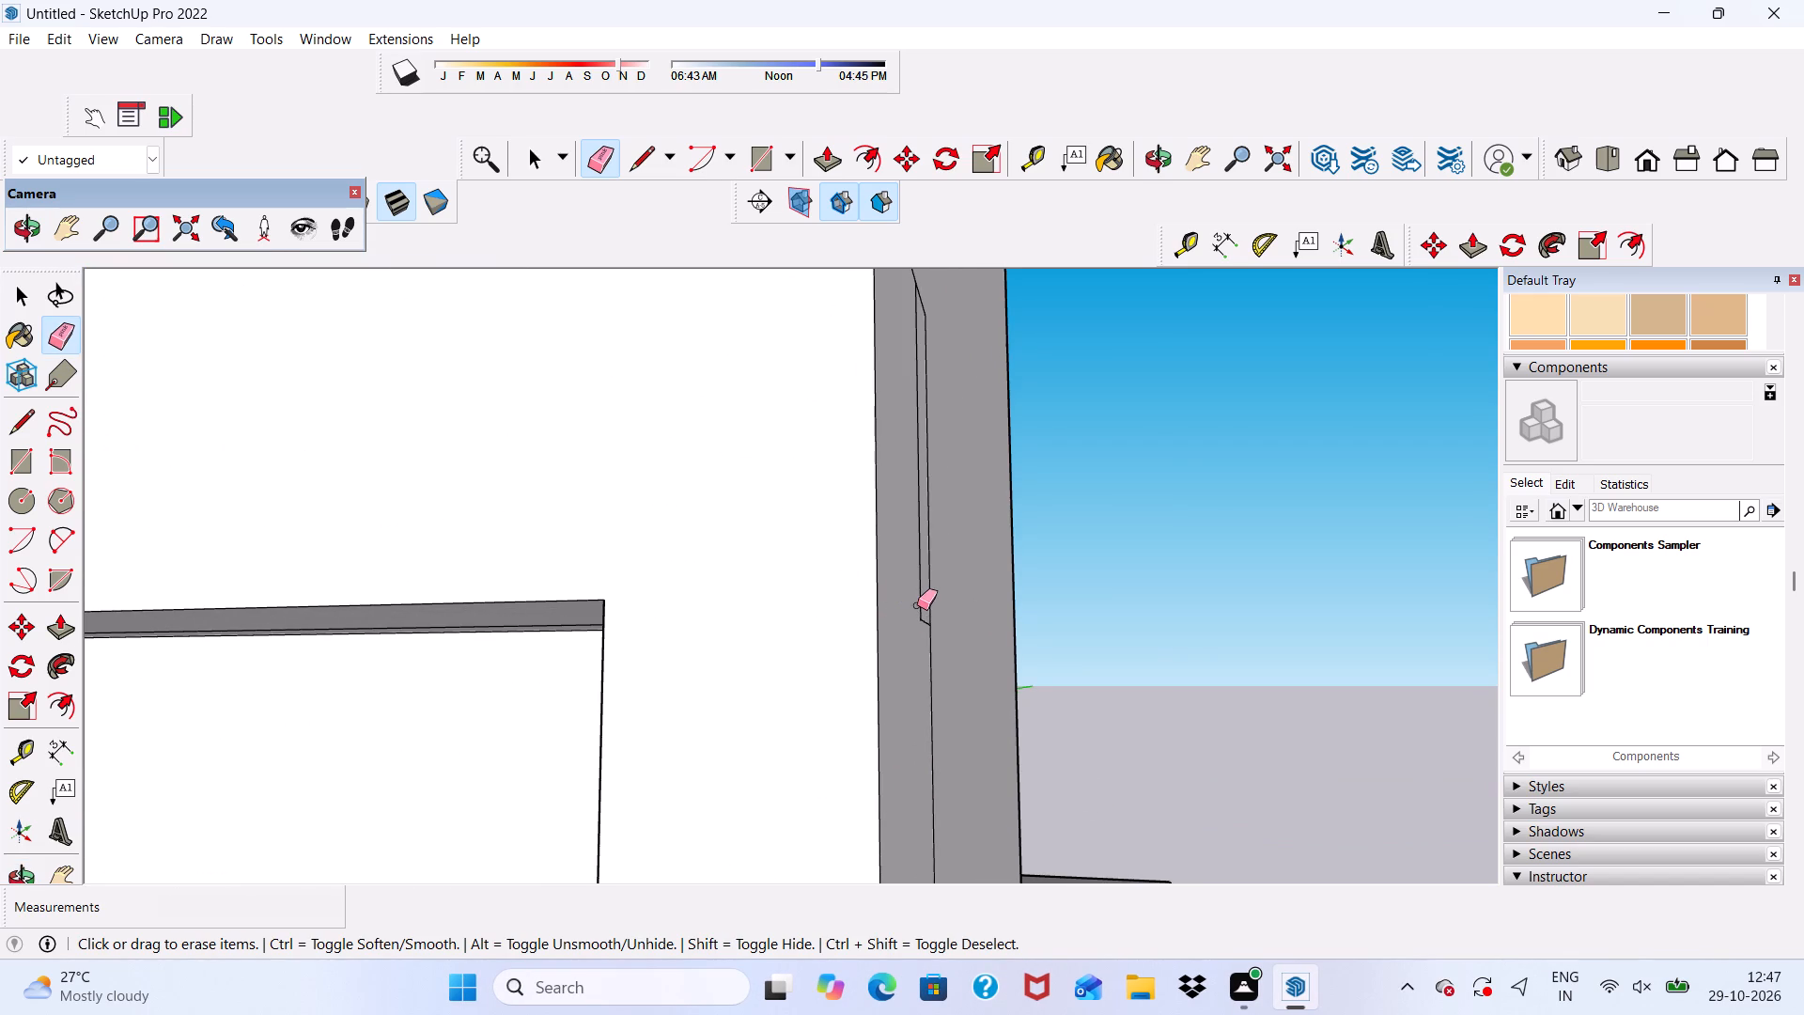
# Erase the stray sliver edges on the right end pier's outer side face.
pyautogui.moveTo(917, 595); pyautogui.dragTo(922, 547)
pyautogui.moveTo(923, 556); pyautogui.dragTo(926, 637)
pyautogui.moveTo(926, 637); pyautogui.dragTo(926, 648)
# Erase the lengthwise line on the band's underside above the right-hand opening and the edge across the right end pier's inner side.
pyautogui.scroll(-7, 884, 517)
pyautogui.moveTo(474, 692); pyautogui.dragTo(821, 593, button='middle')
pyautogui.scroll(5, 1050, 476)
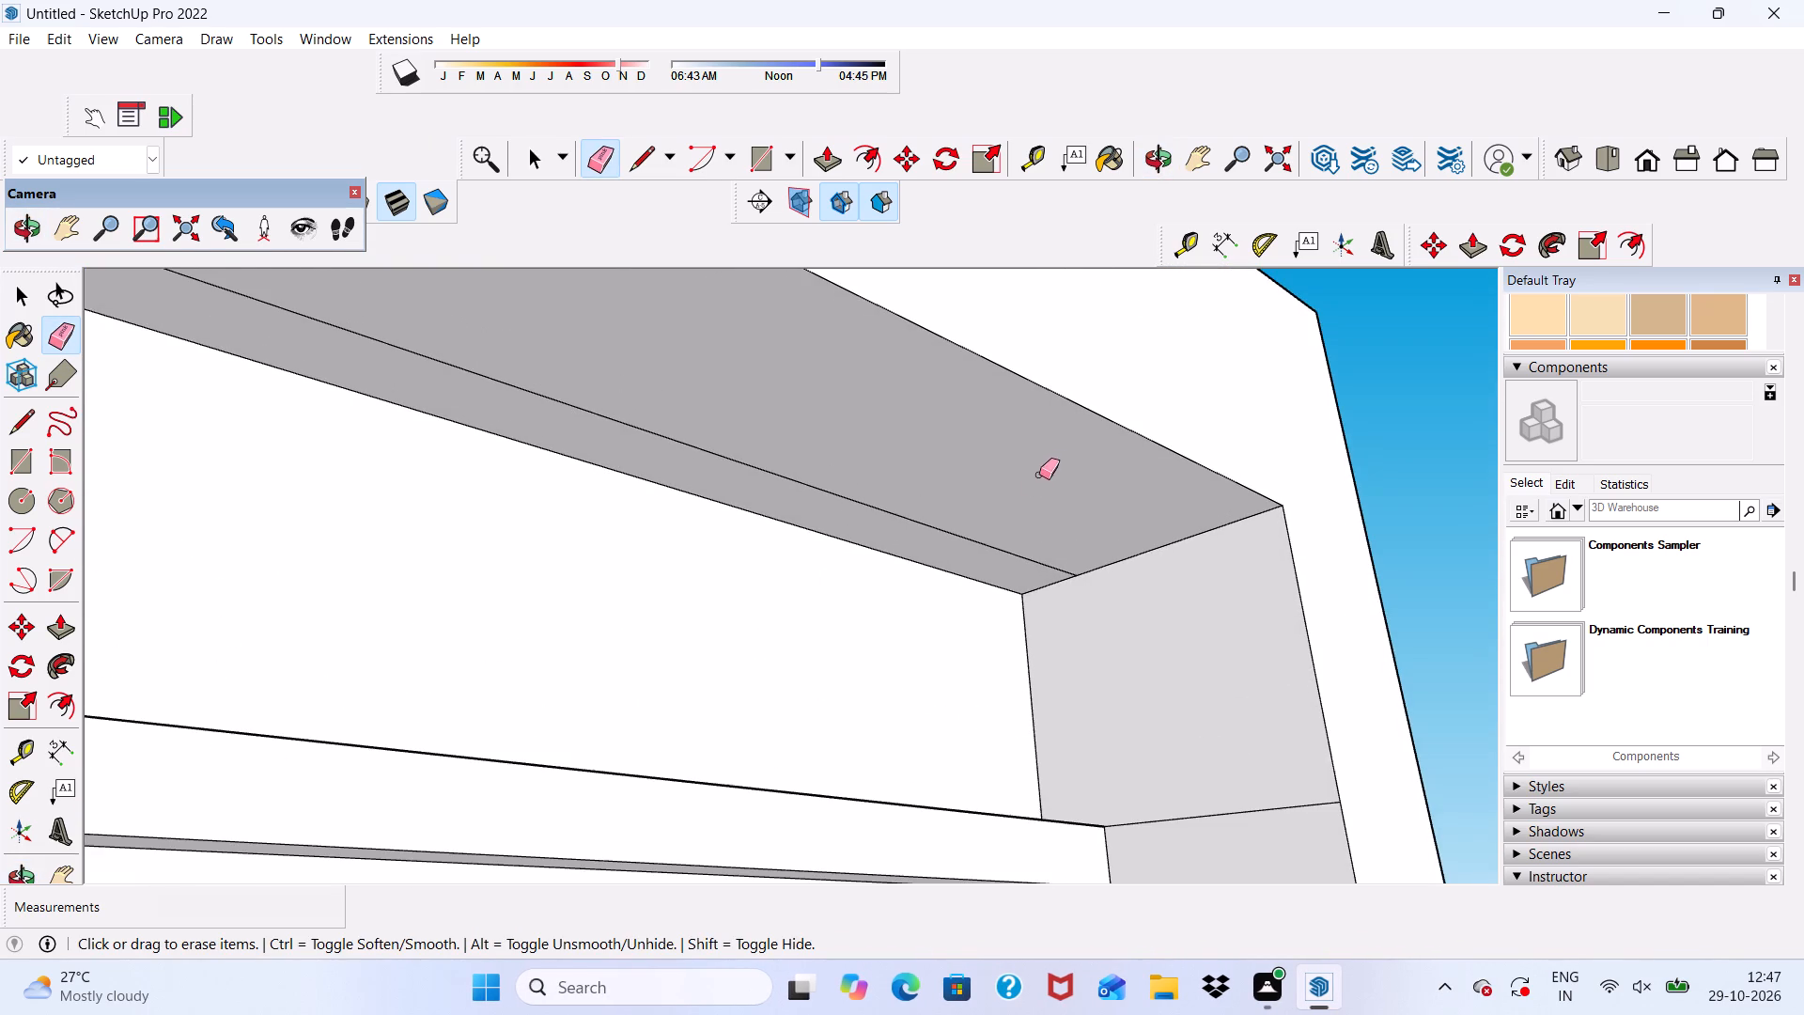
pyautogui.moveTo(997, 524); pyautogui.dragTo(978, 561)
pyautogui.moveTo(1208, 688); pyautogui.dragTo(1227, 809)
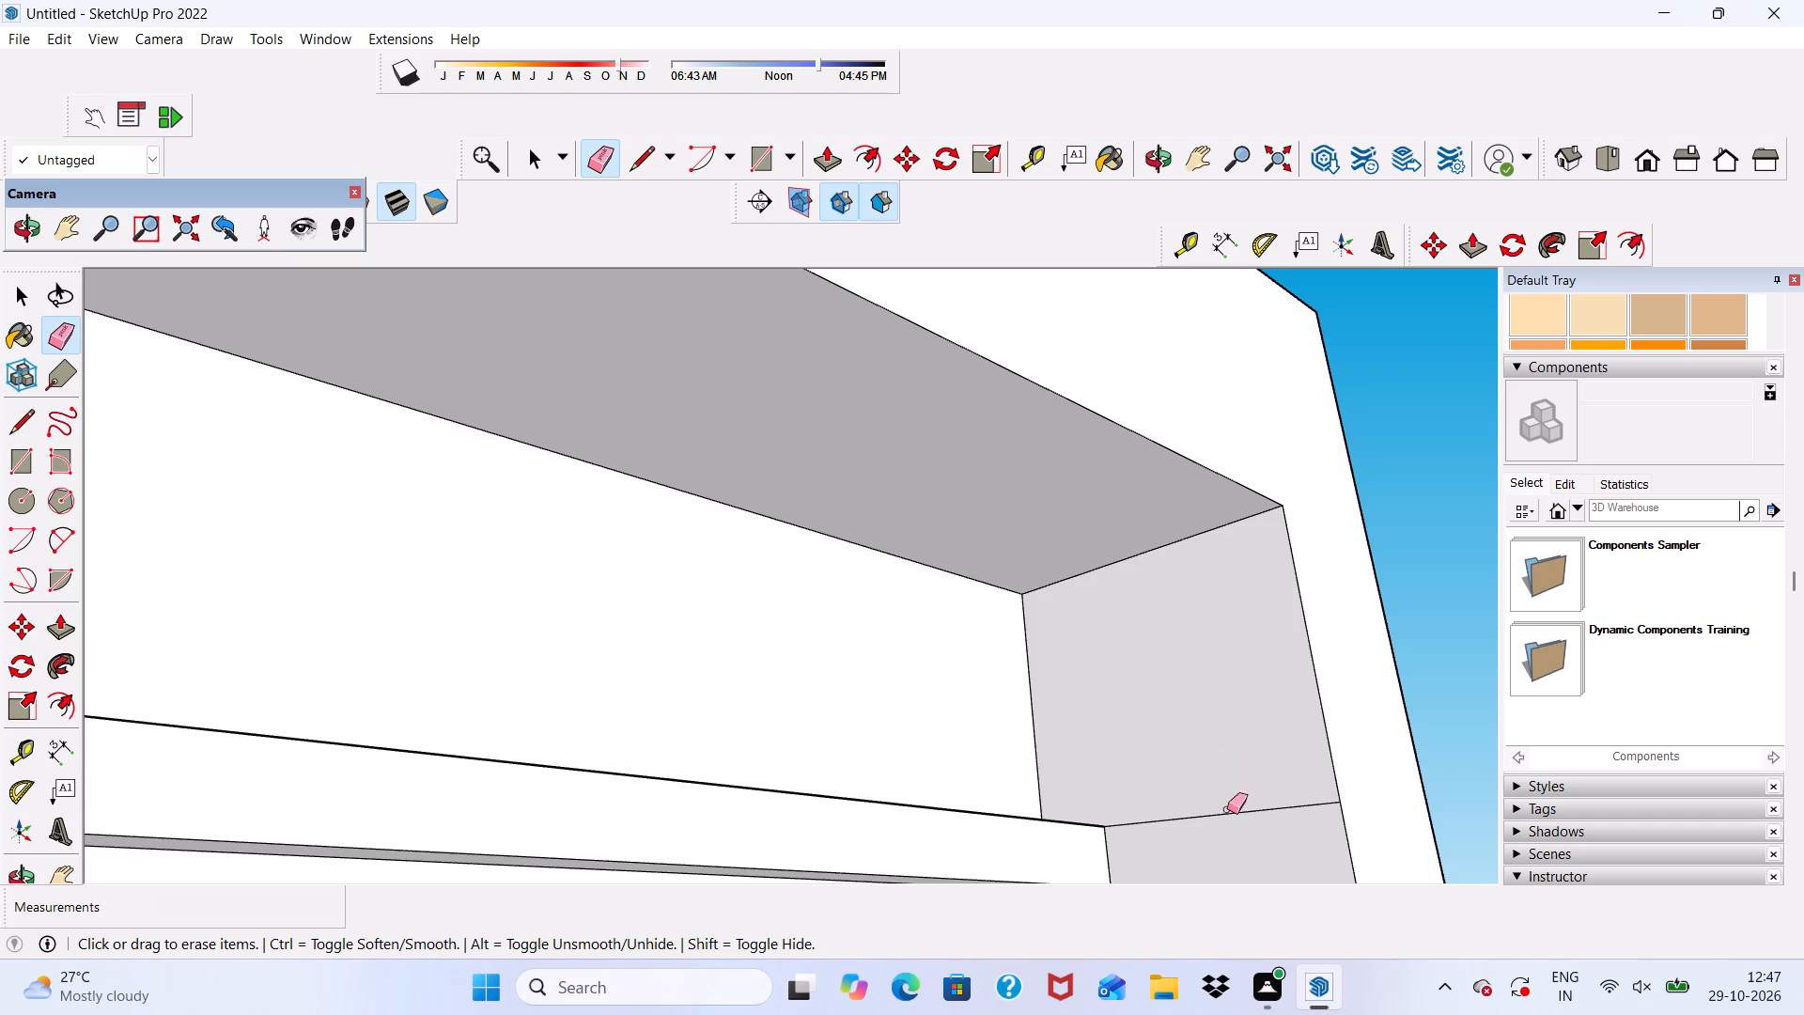
pyautogui.moveTo(1227, 809); pyautogui.dragTo(1230, 835)
# Erase the stray edge across the central pier's side face next to the right-hand opening's frame top.
pyautogui.scroll(-12, 1030, 414)
pyautogui.moveTo(1148, 533); pyautogui.dragTo(563, 623, button='middle')
pyautogui.scroll(-1, 1148, 533)
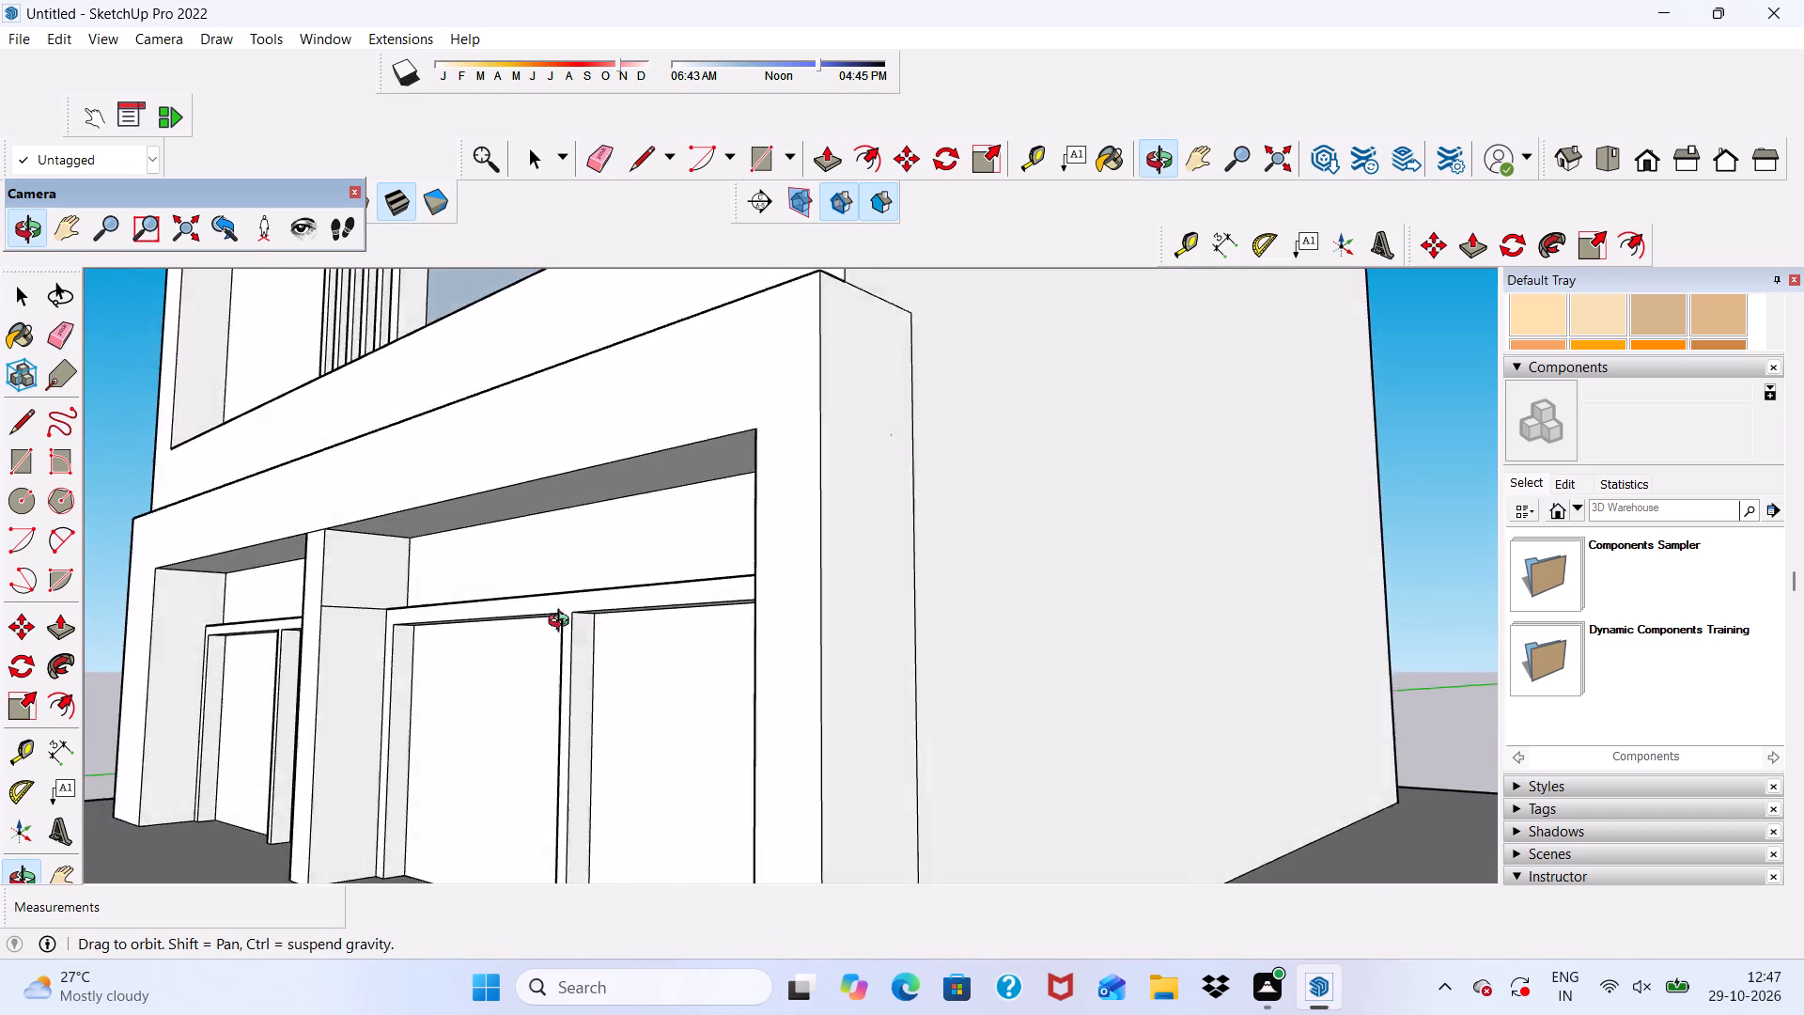
pyautogui.moveTo(563, 623); pyautogui.dragTo(587, 627, button='middle')
pyautogui.scroll(6, 264, 621)
pyautogui.scroll(3, 530, 563)
pyautogui.moveTo(530, 563); pyautogui.dragTo(531, 634)
# Examine the base facade and the whole building front for leftover stray edges.
pyautogui.scroll(-7, 453, 510)
pyautogui.moveTo(451, 535); pyautogui.dragTo(552, 545, button='middle')
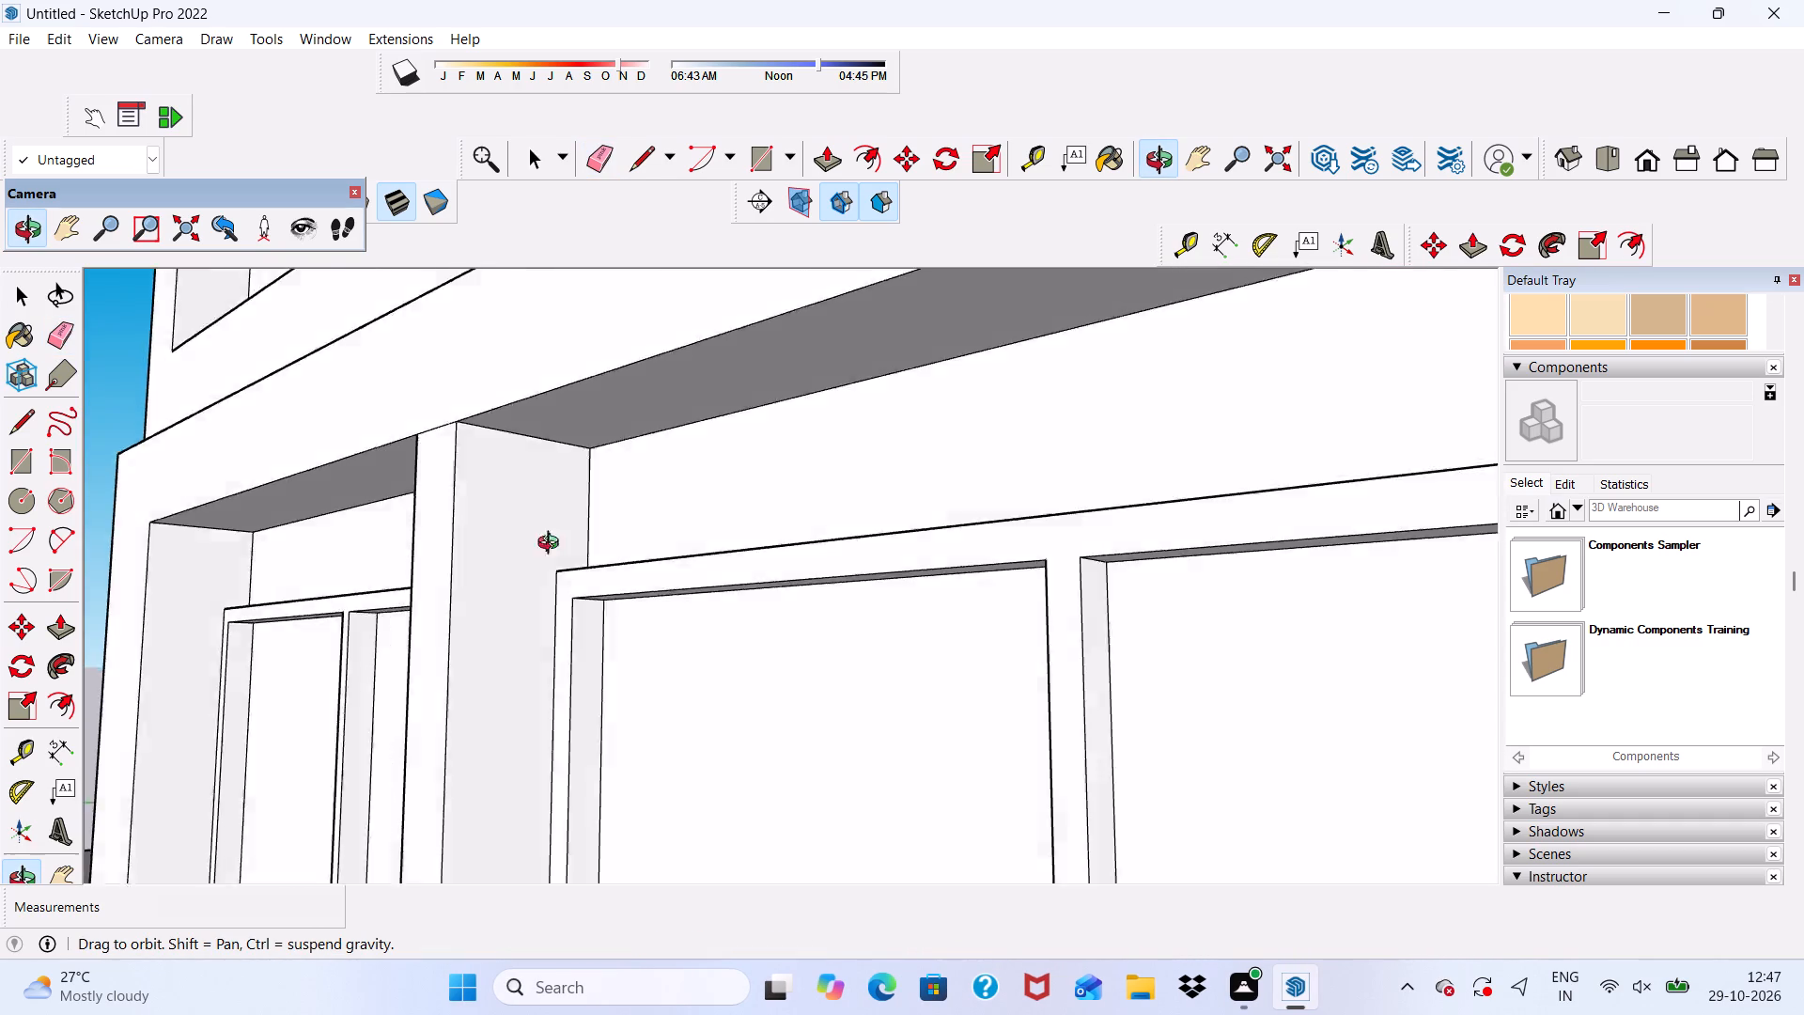
pyautogui.moveTo(552, 545); pyautogui.dragTo(899, 558, button='middle')
pyautogui.scroll(-14, 658, 454)
pyautogui.moveTo(628, 598); pyautogui.dragTo(607, 615, button='middle')
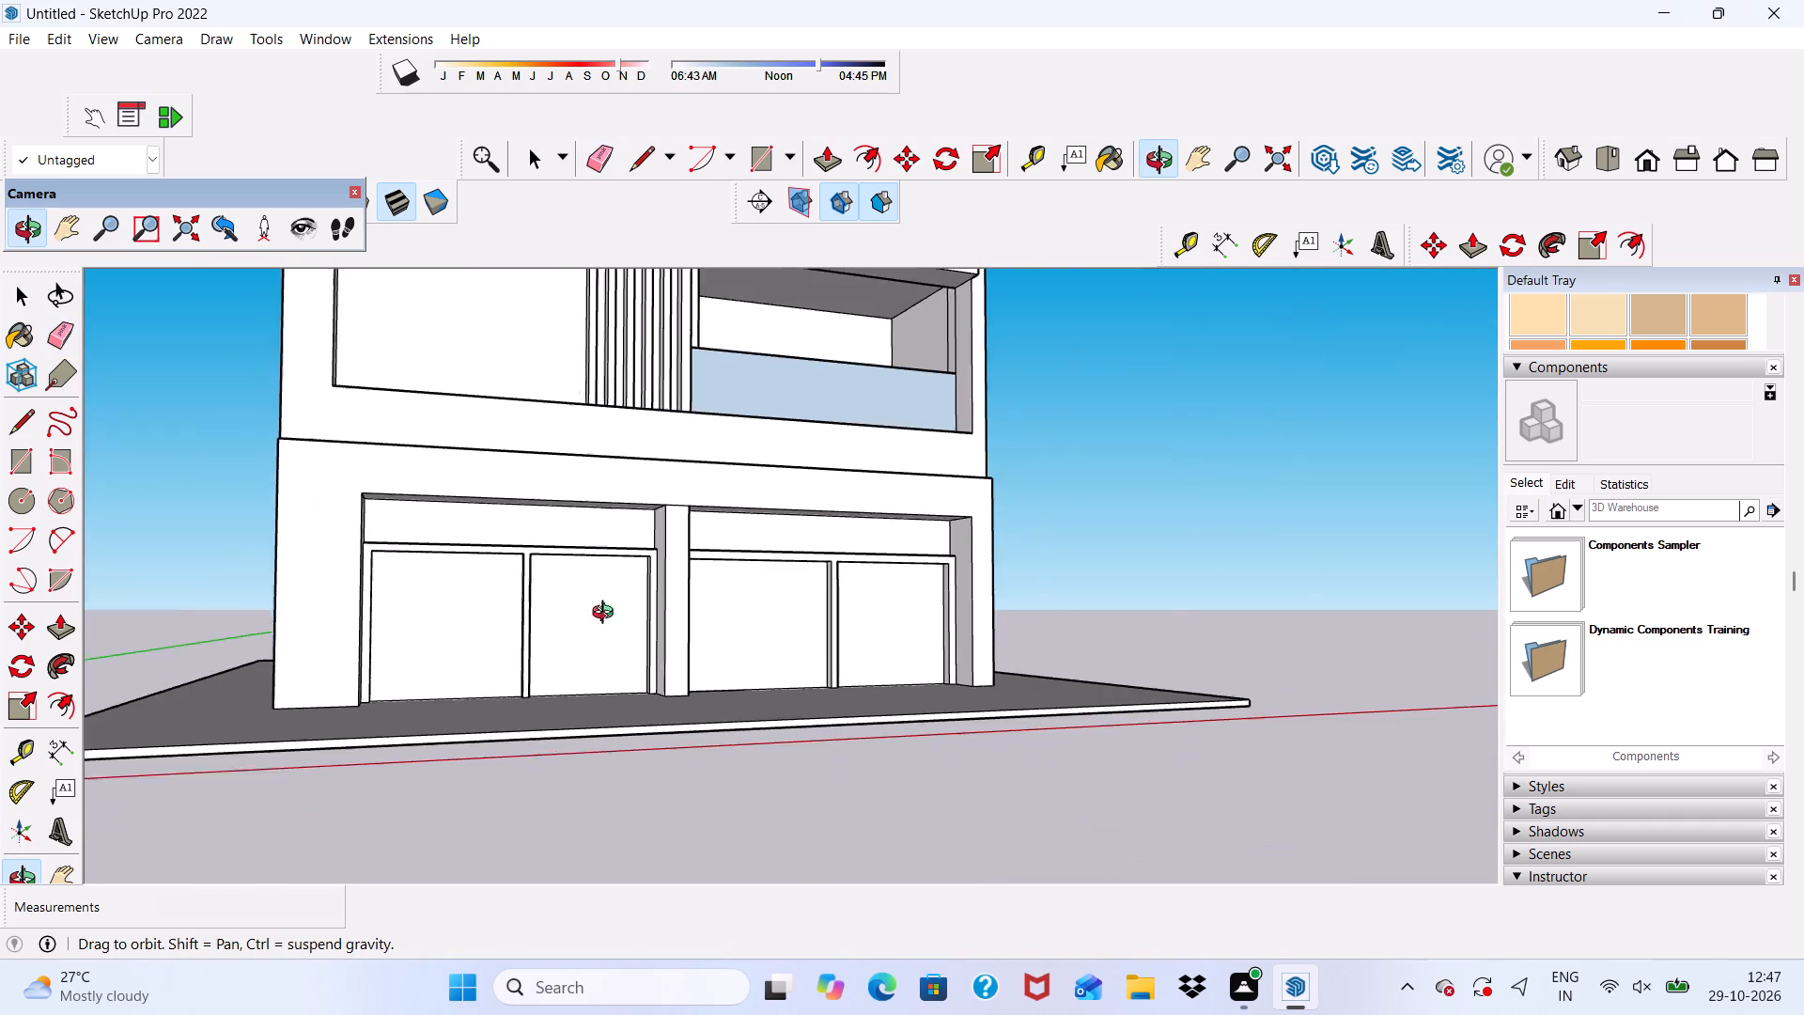
pyautogui.moveTo(607, 615); pyautogui.dragTo(518, 564, button='middle')
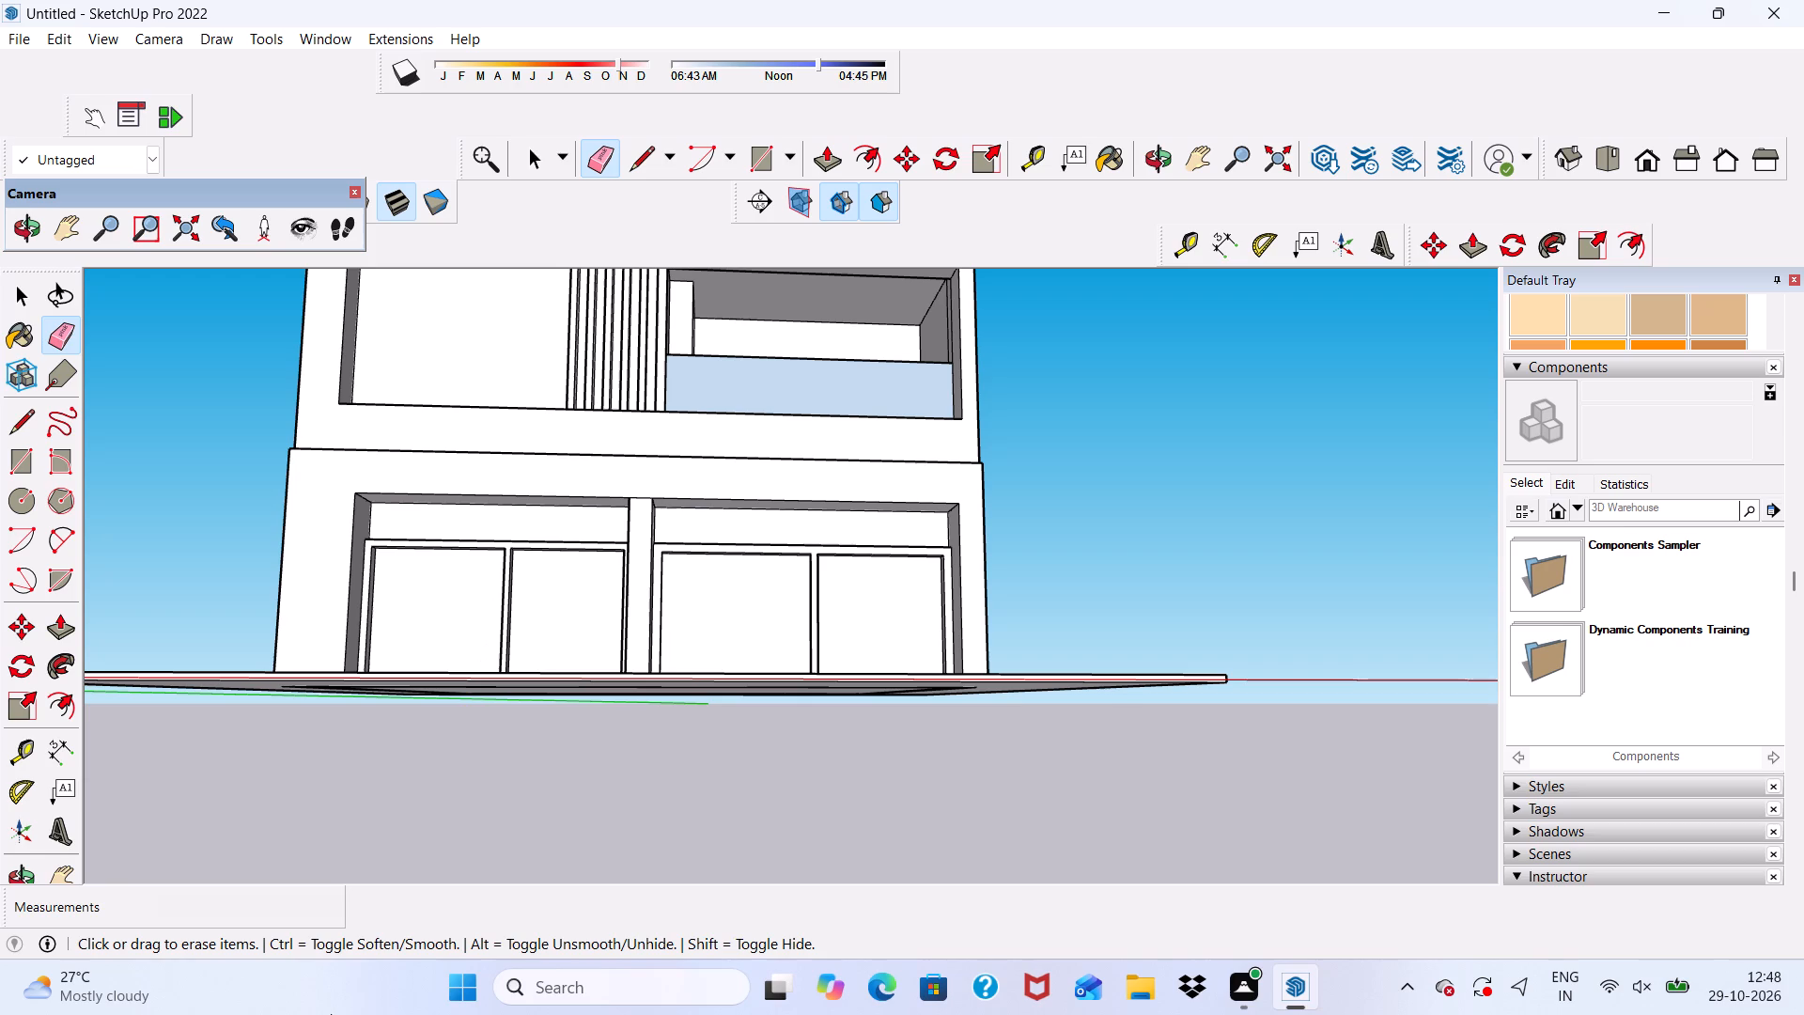
pyautogui.press('space')
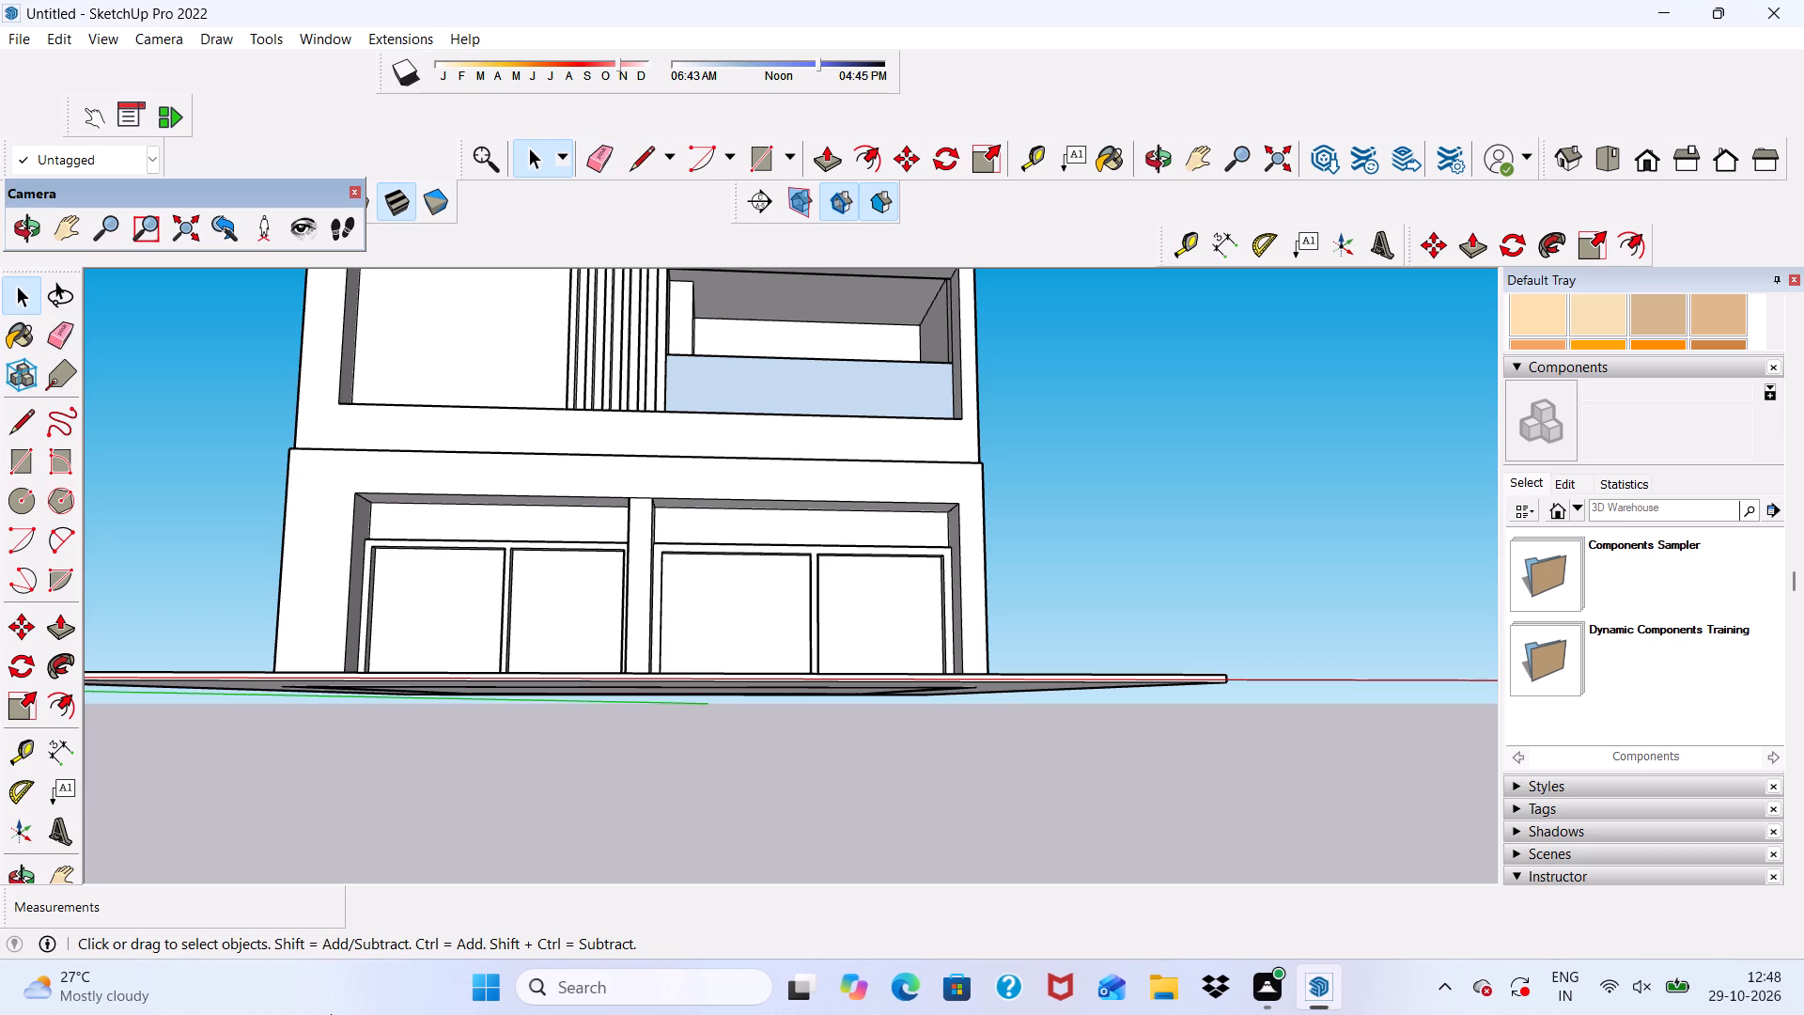
pyautogui.press('space')
pyautogui.scroll(1, 331, 1014)
pyautogui.scroll(-15, 632, 635)
pyautogui.scroll(3, 678, 320)
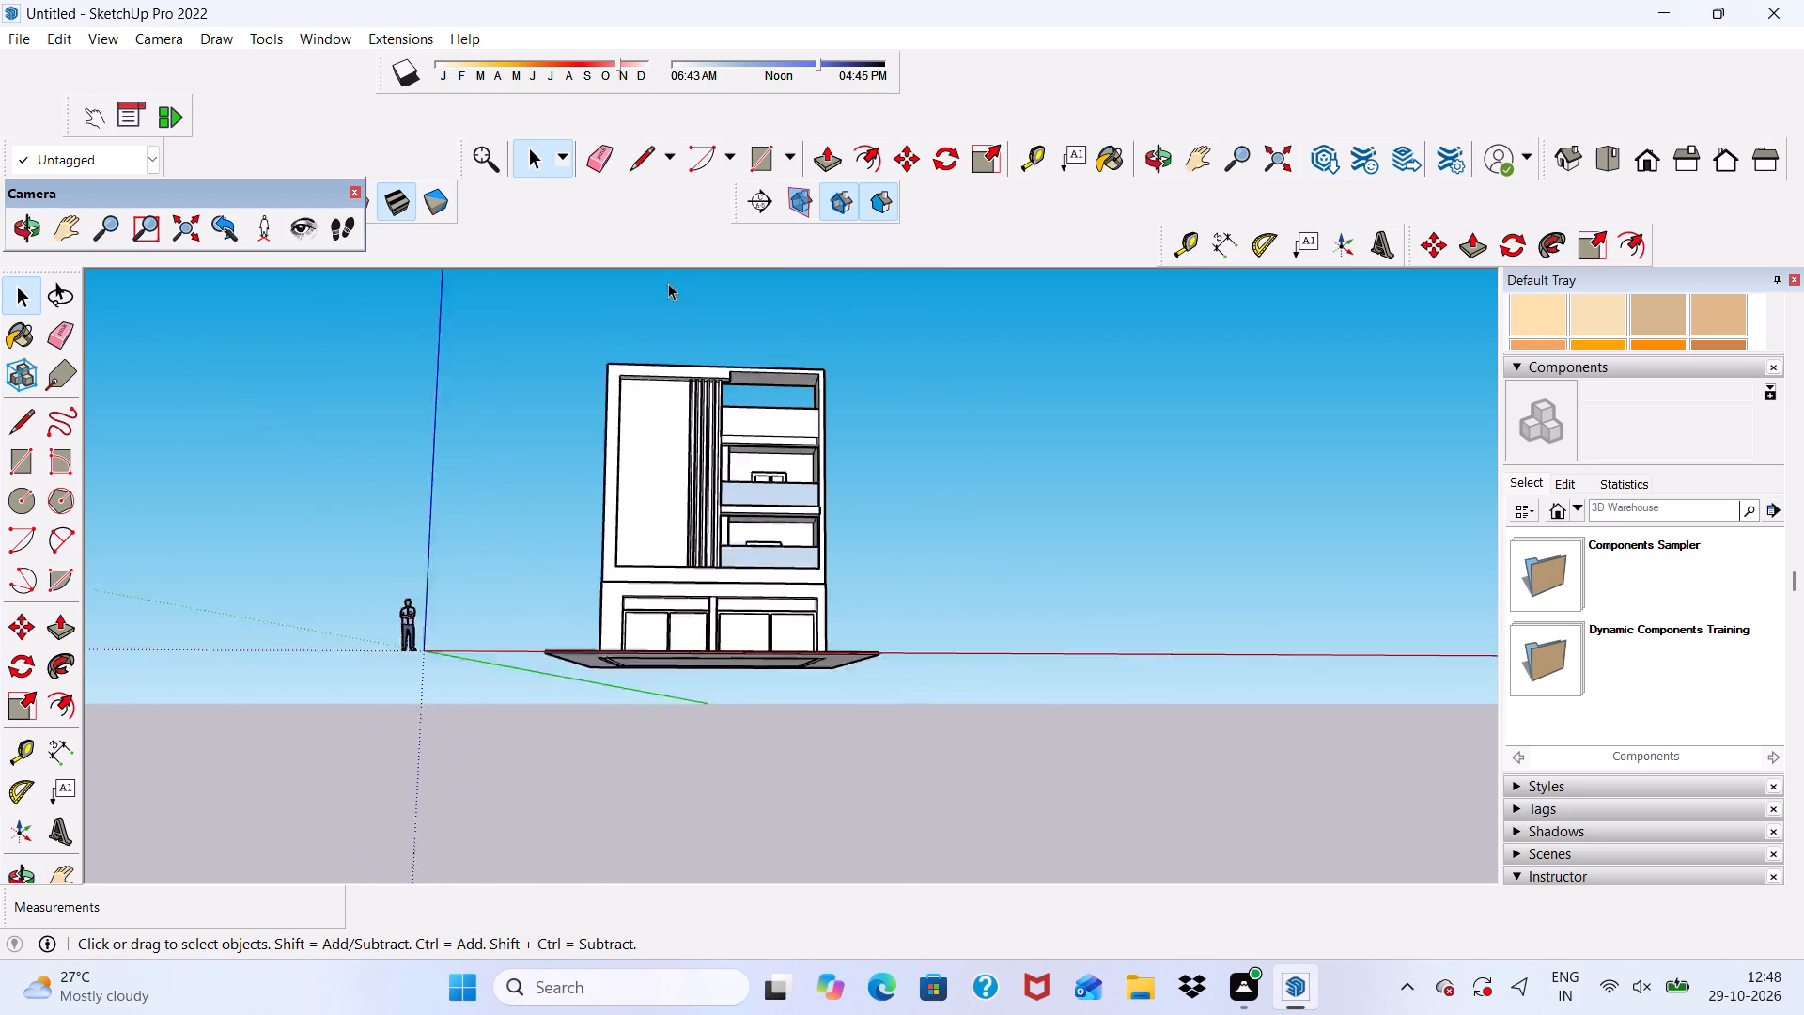
pyautogui.scroll(10, 668, 283)
# Erase the vertical seam between the right end pier's outer side and the building's side wall, including the short leftover edge near the band.
pyautogui.moveTo(772, 577); pyautogui.dragTo(667, 709, button='middle')
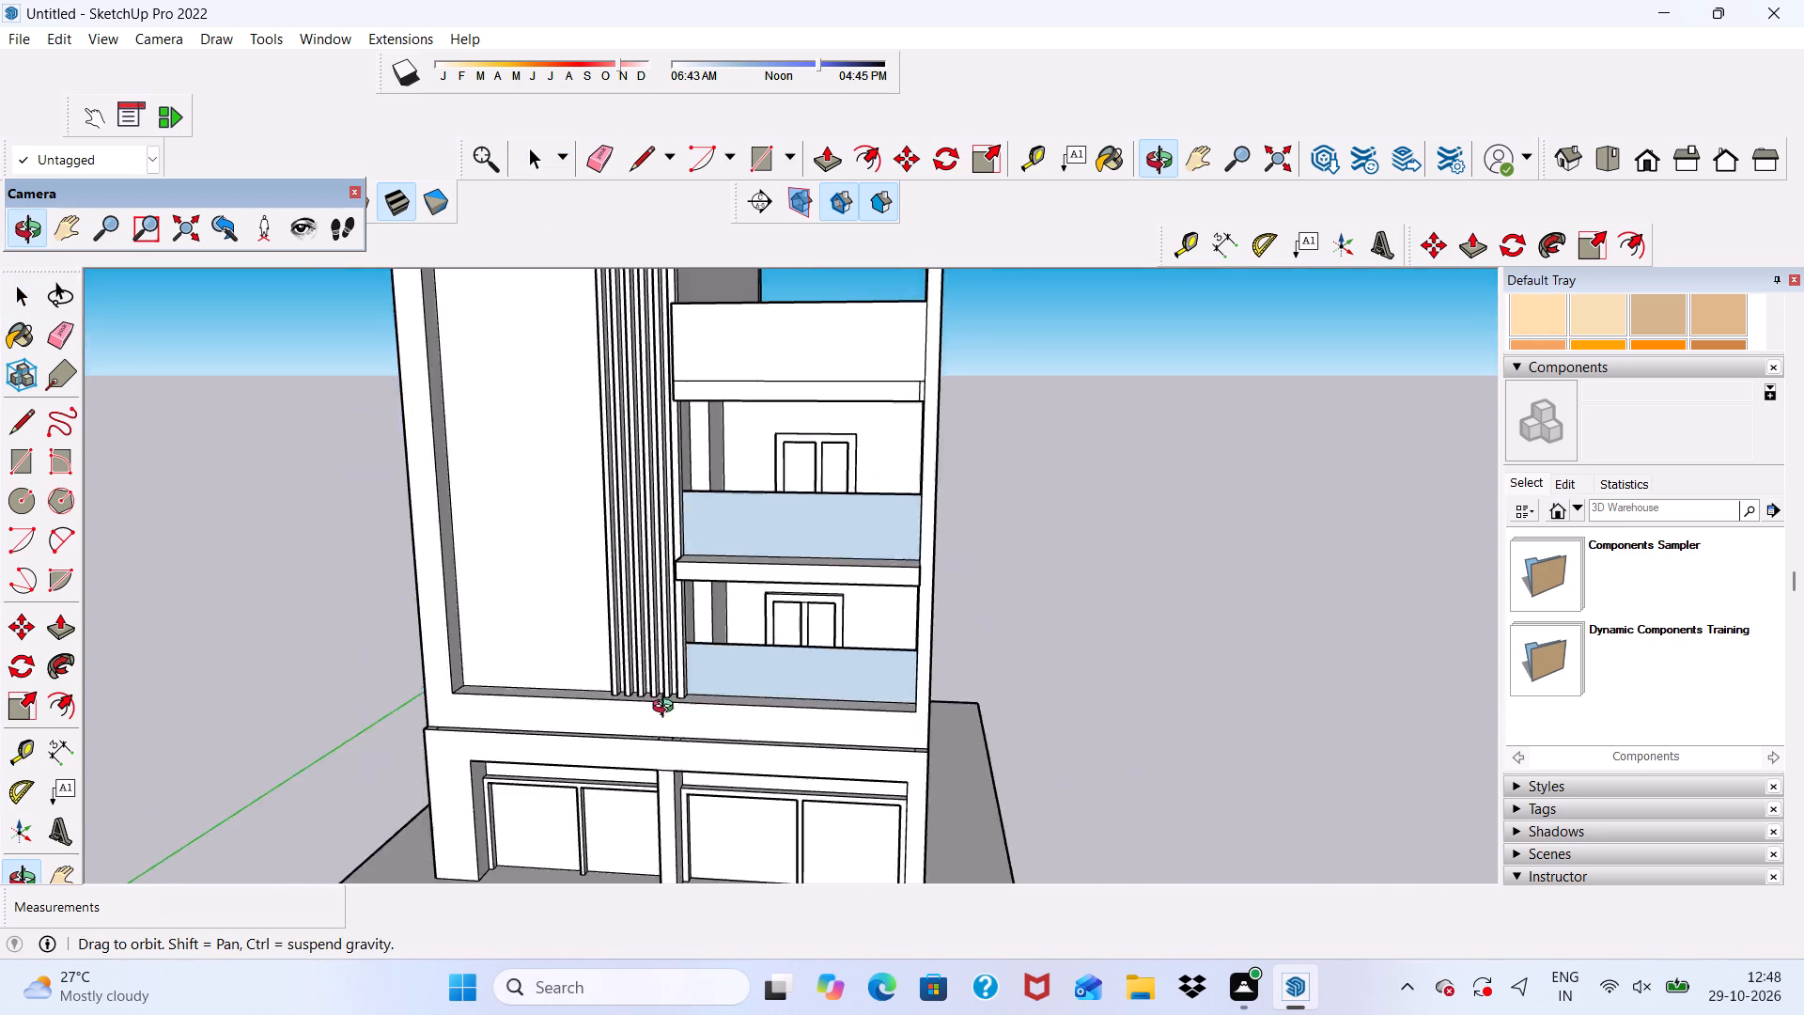
pyautogui.moveTo(667, 709); pyautogui.dragTo(395, 640, button='middle')
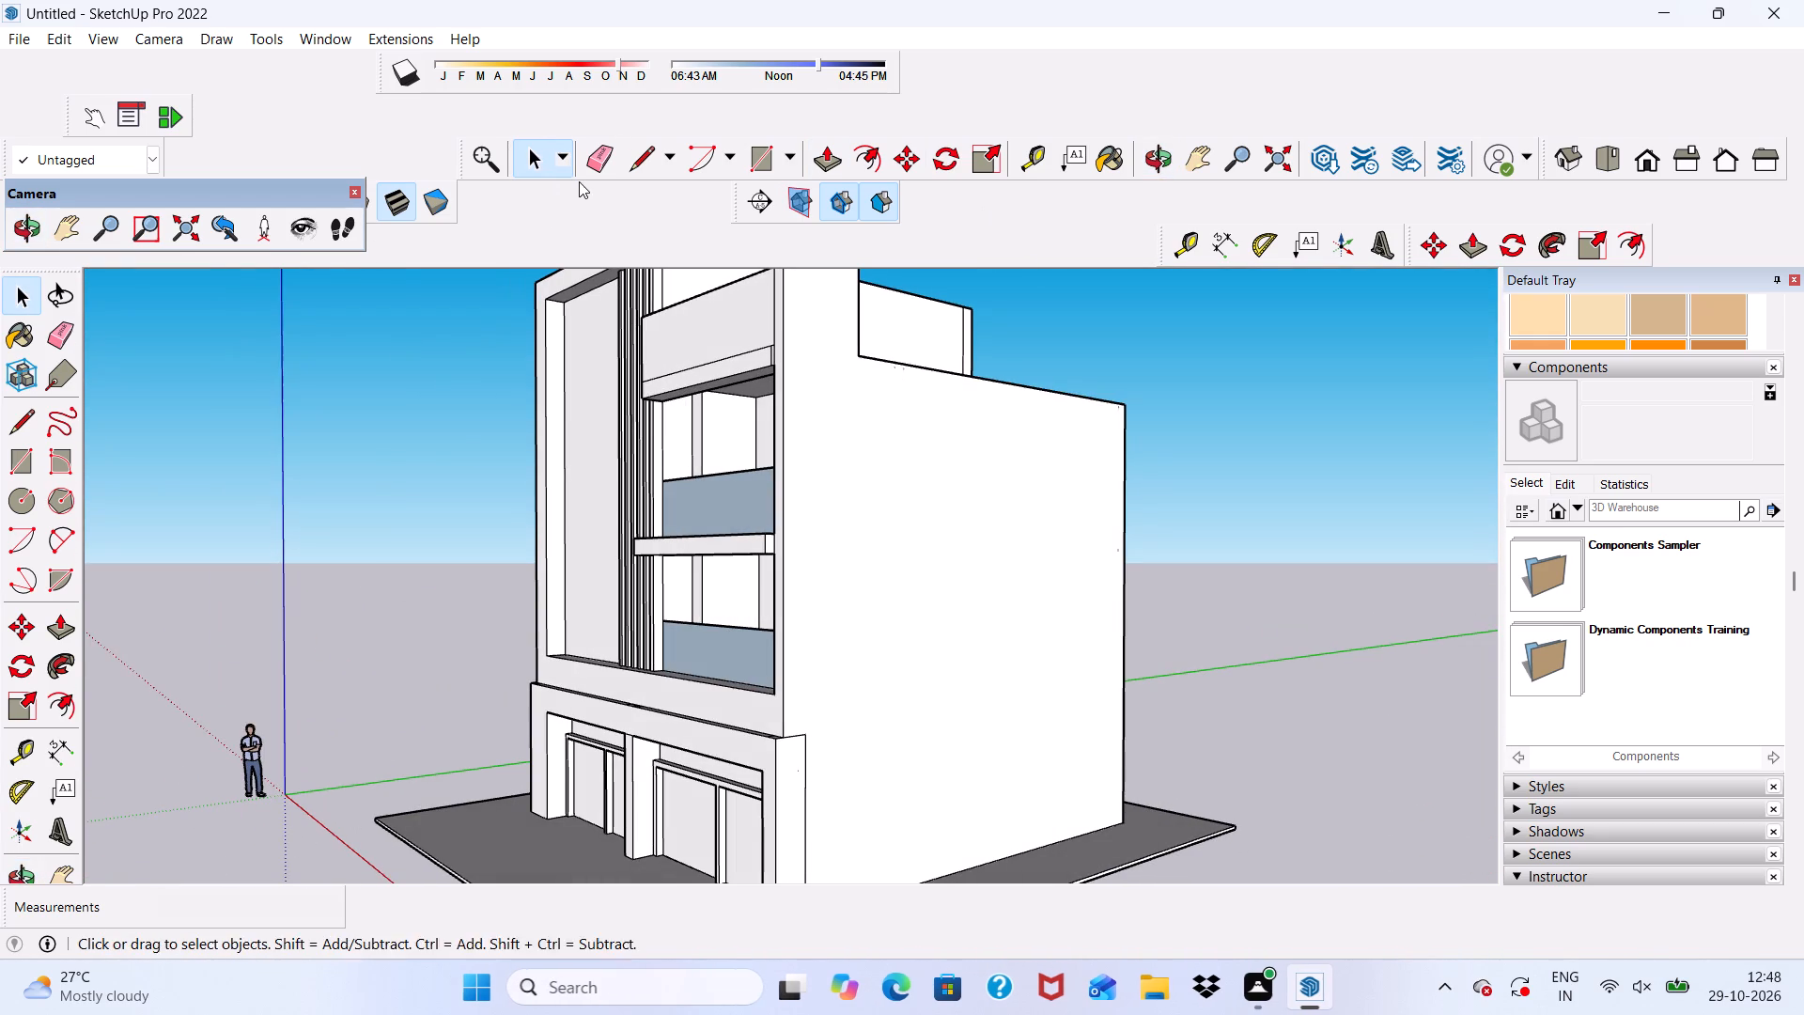
pyautogui.click(585, 174)
pyautogui.scroll(-7, 643, 299)
pyautogui.scroll(1, 697, 239)
pyautogui.scroll(6, 920, 675)
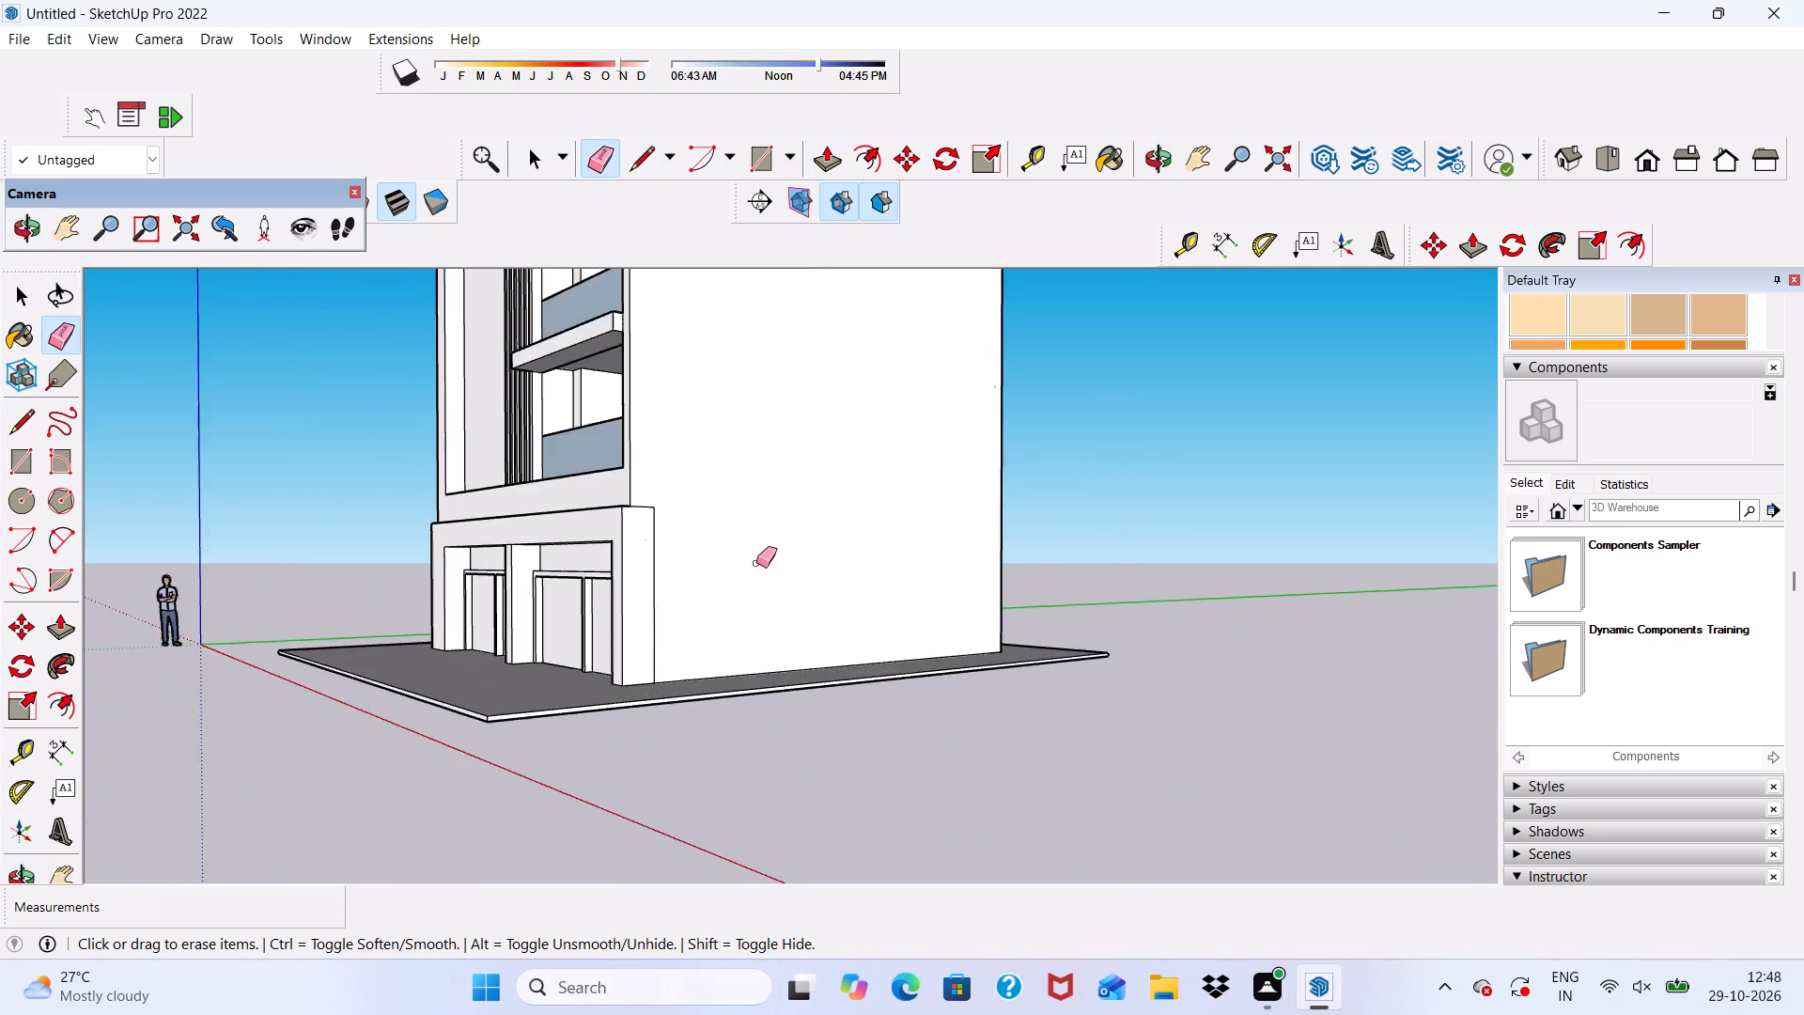
pyautogui.scroll(13, 756, 563)
pyautogui.moveTo(511, 400); pyautogui.dragTo(558, 609)
pyautogui.moveTo(526, 468); pyautogui.dragTo(583, 585)
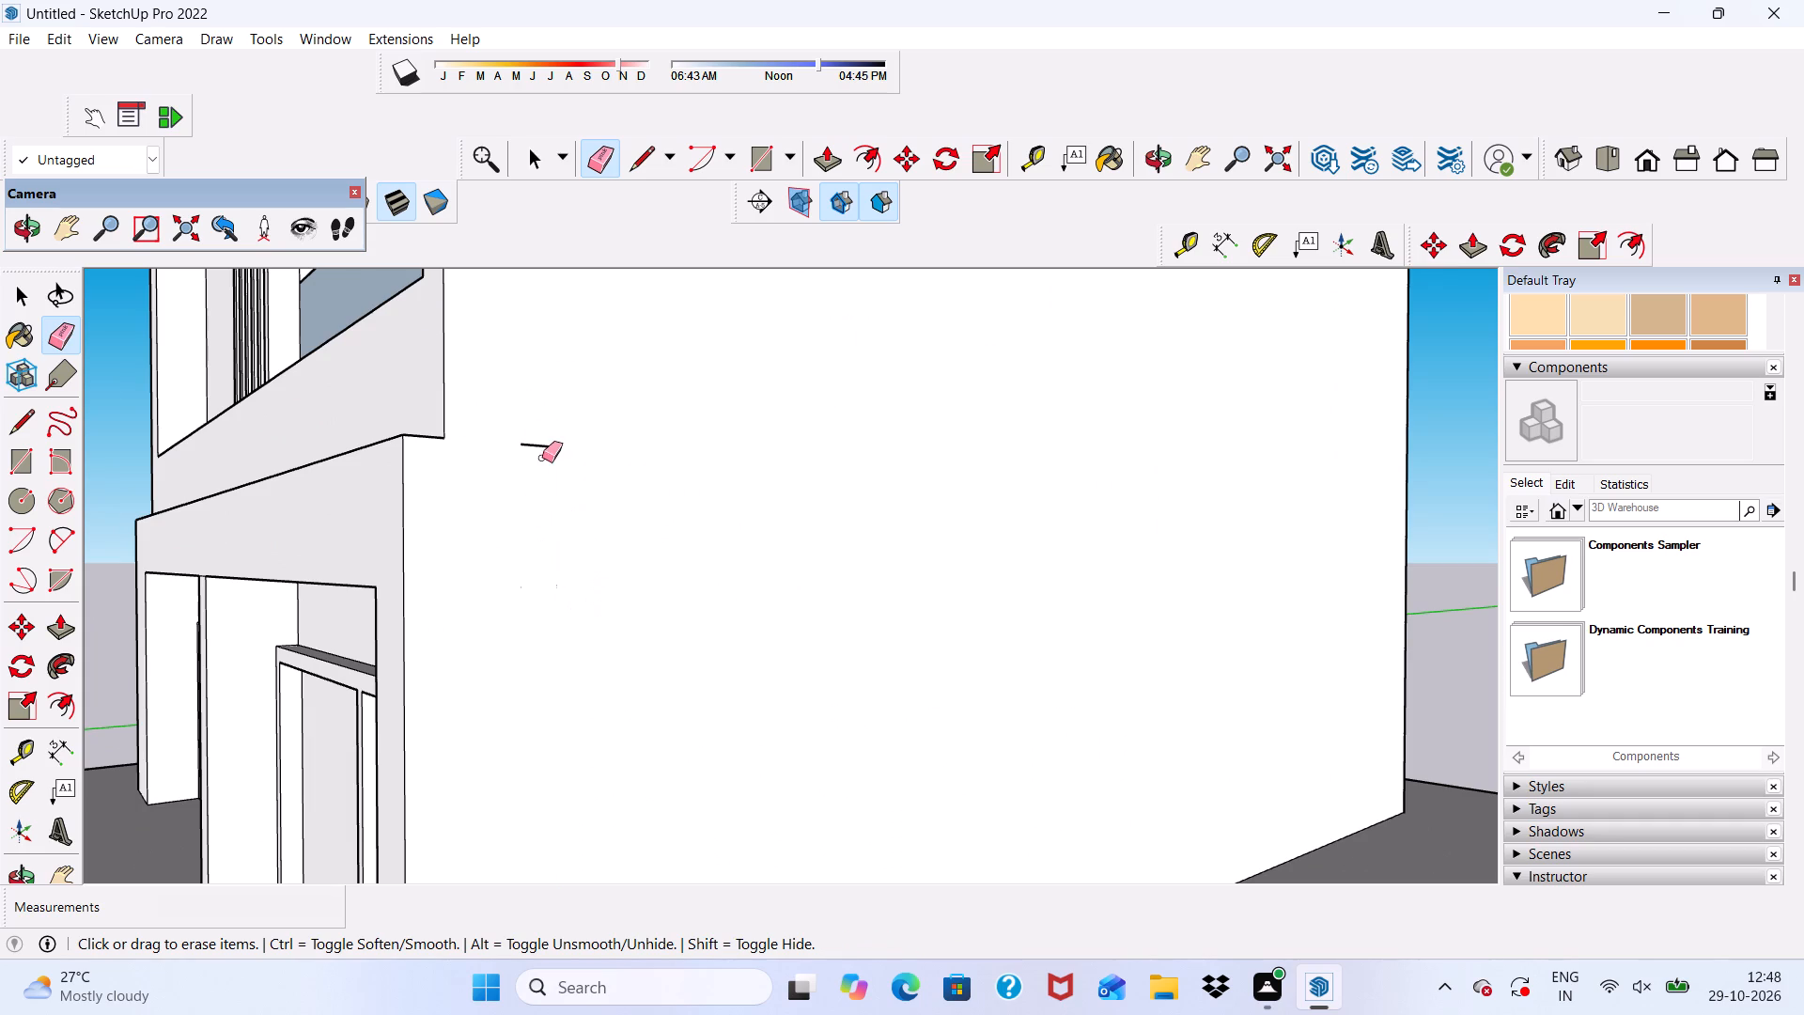
pyautogui.moveTo(537, 436); pyautogui.dragTo(562, 499)
pyautogui.moveTo(540, 424); pyautogui.dragTo(549, 500)
# Examine the base's front and right side for remaining edge fragments.
pyautogui.scroll(-8, 438, 434)
pyautogui.moveTo(436, 492); pyautogui.dragTo(876, 498, button='middle')
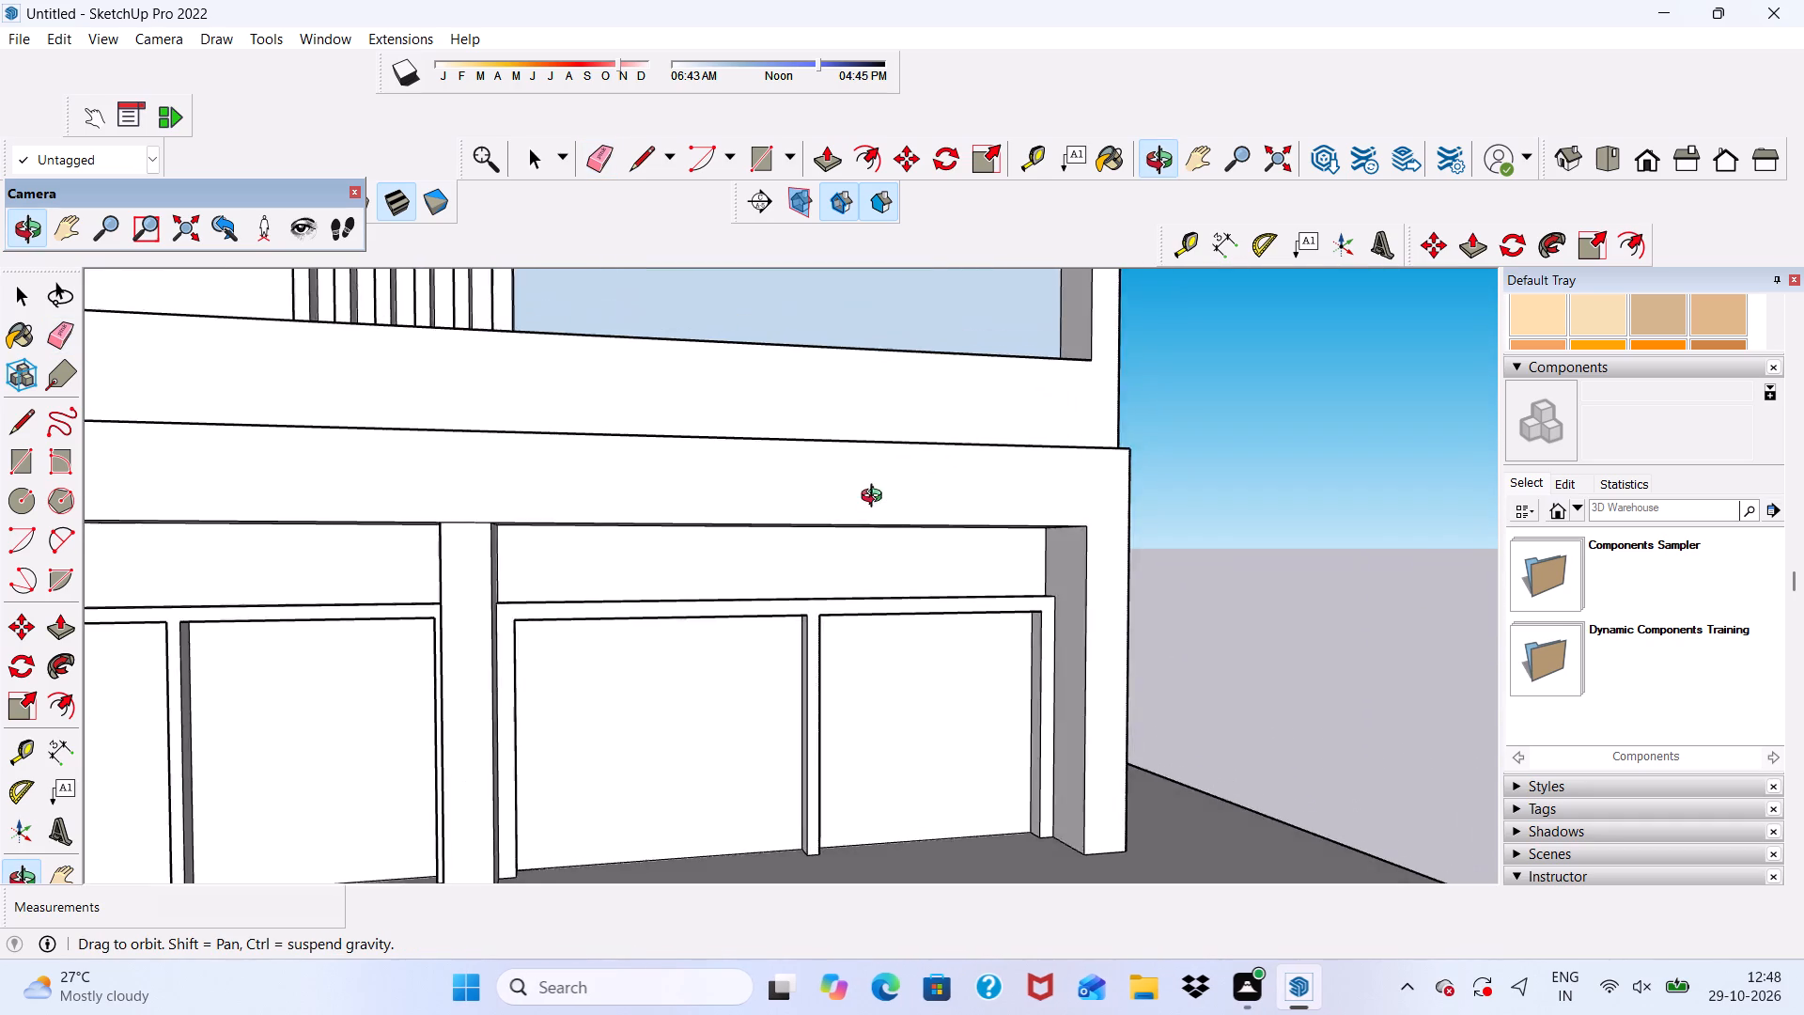
pyautogui.moveTo(876, 498); pyautogui.dragTo(875, 499, button='middle')
pyautogui.scroll(-9, 873, 501)
pyautogui.moveTo(752, 645); pyautogui.dragTo(512, 624, button='middle')
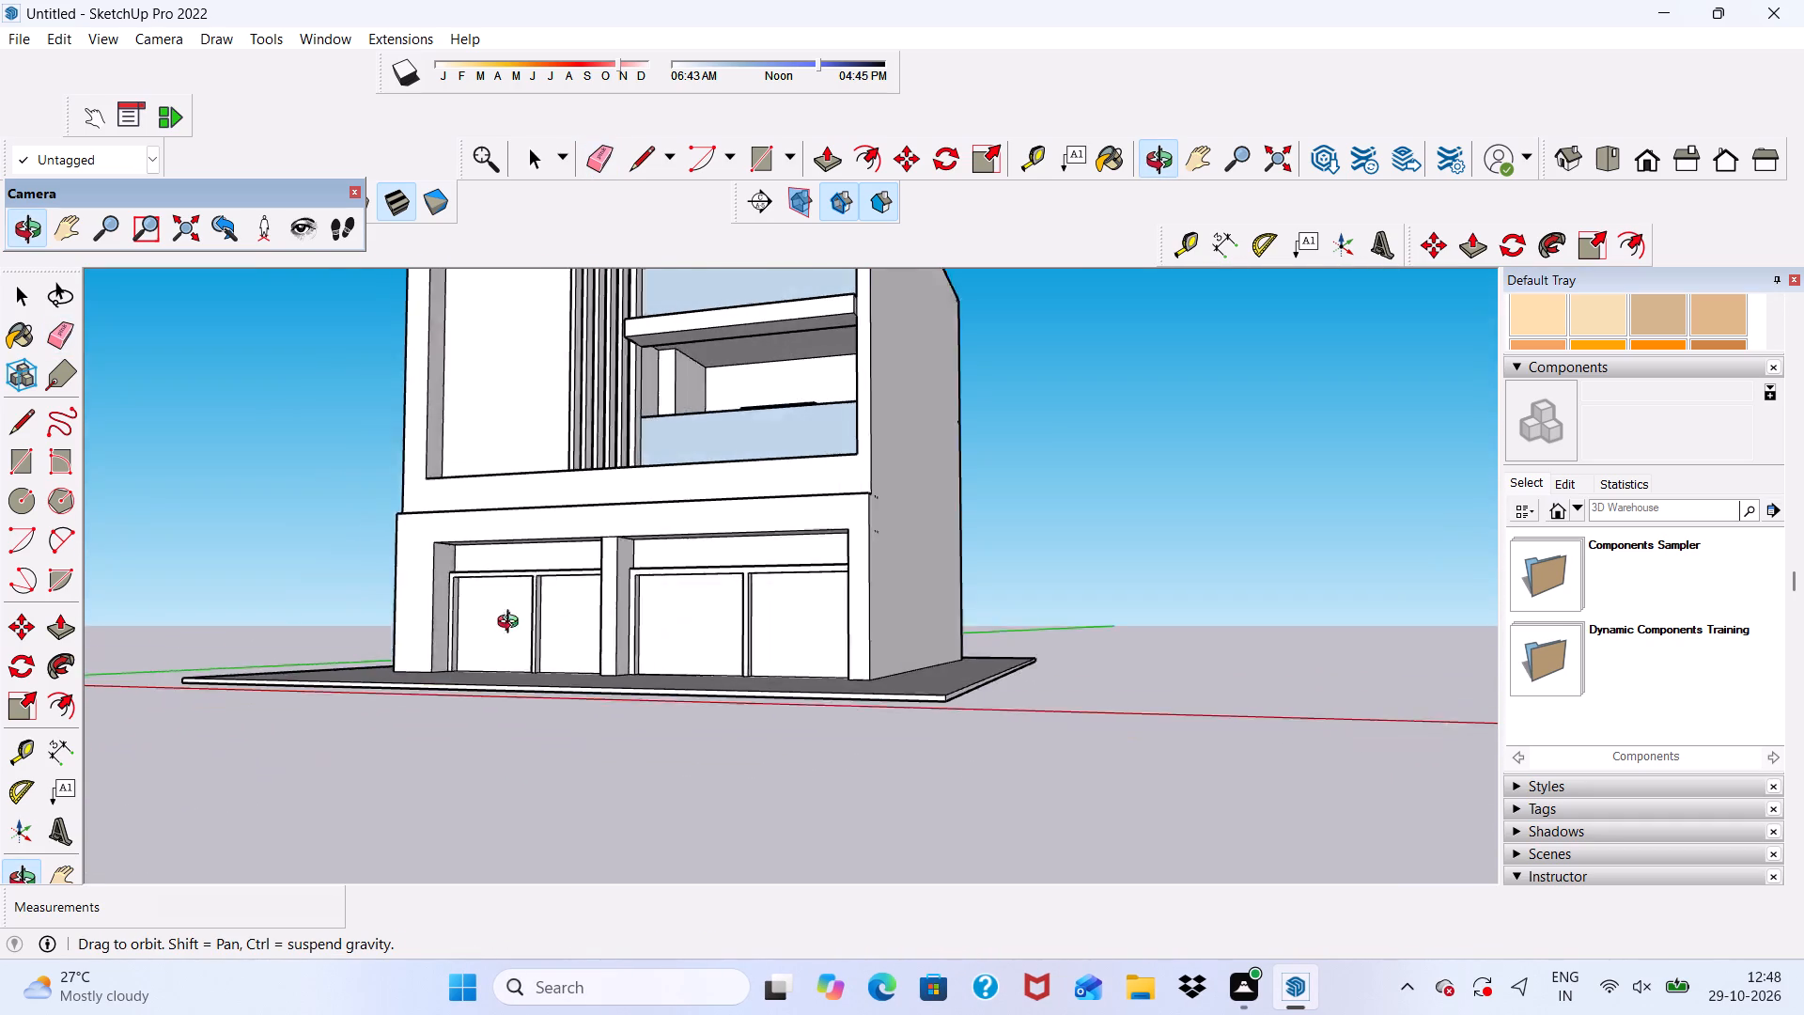
pyautogui.moveTo(512, 624); pyautogui.dragTo(474, 634, button='middle')
pyautogui.press('space')
pyautogui.scroll(1, 444, 565)
pyautogui.scroll(-6, 440, 512)
pyautogui.moveTo(524, 651); pyautogui.dragTo(381, 796, button='middle')
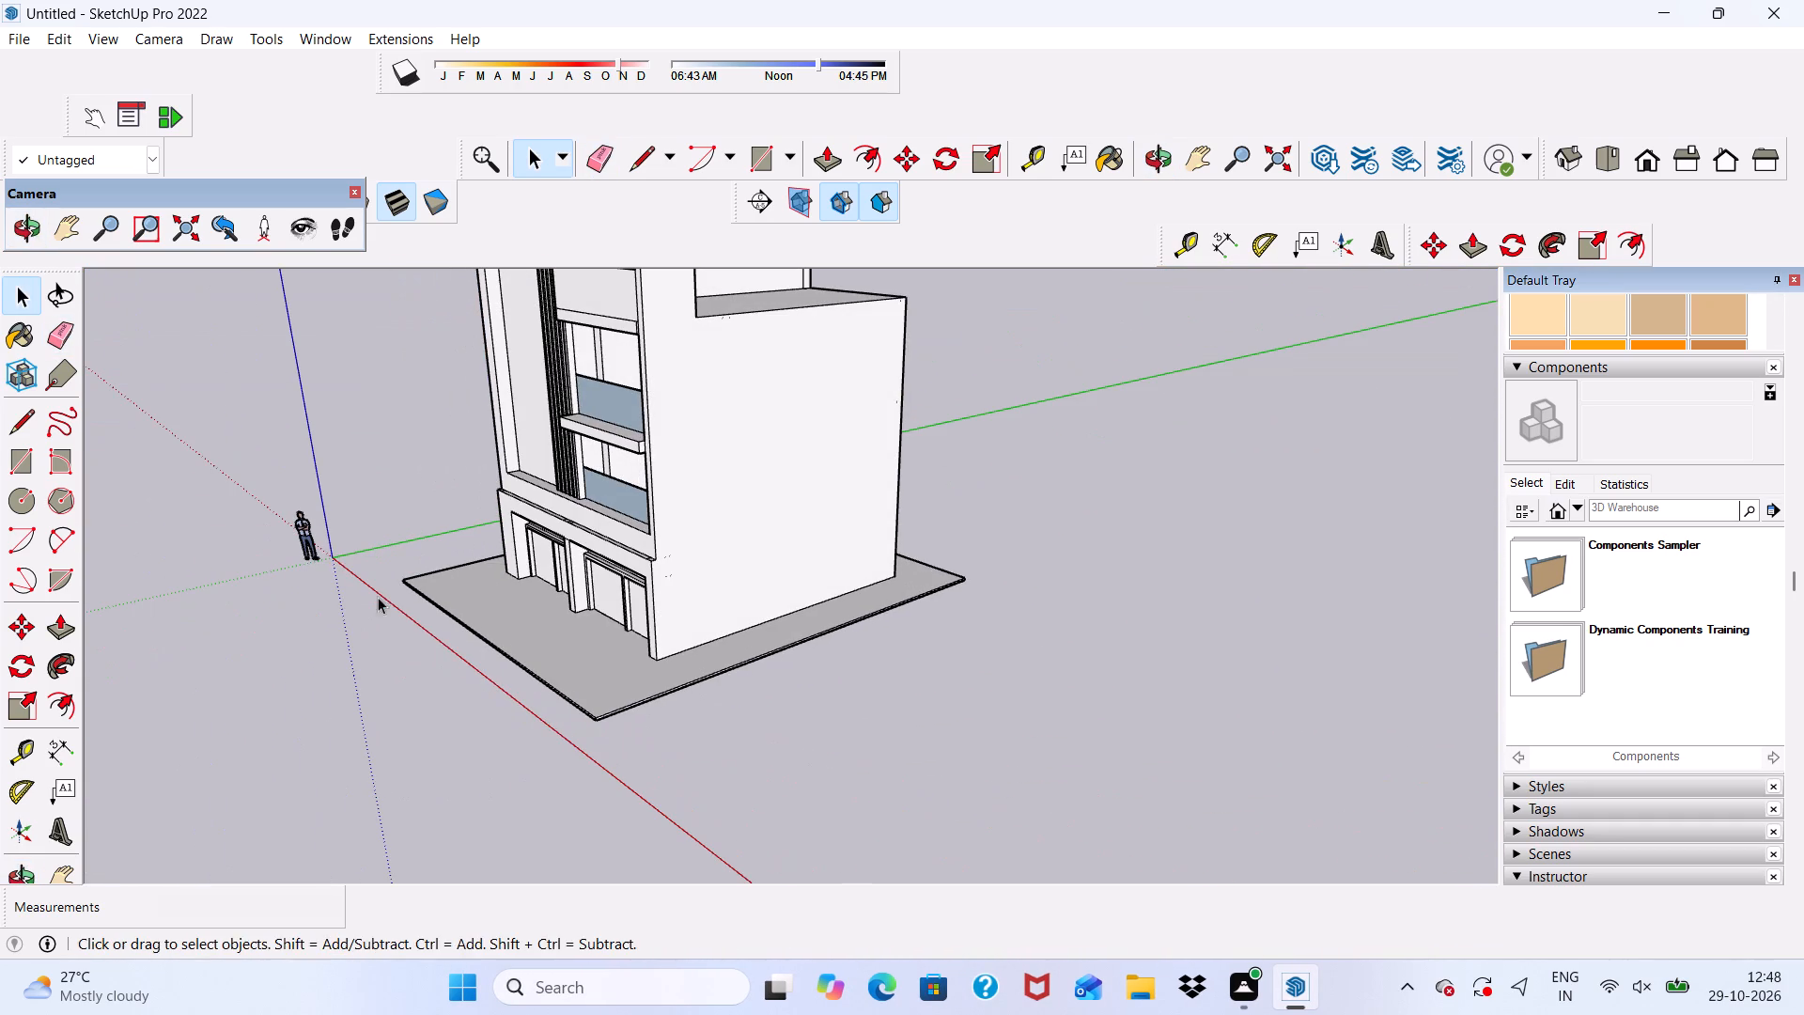
# Erase the tiny leftover edge fragments on the building's right side wall beside the band's end.
pyautogui.moveTo(599, 164); pyautogui.dragTo(626, 222)
pyautogui.scroll(5, 745, 561)
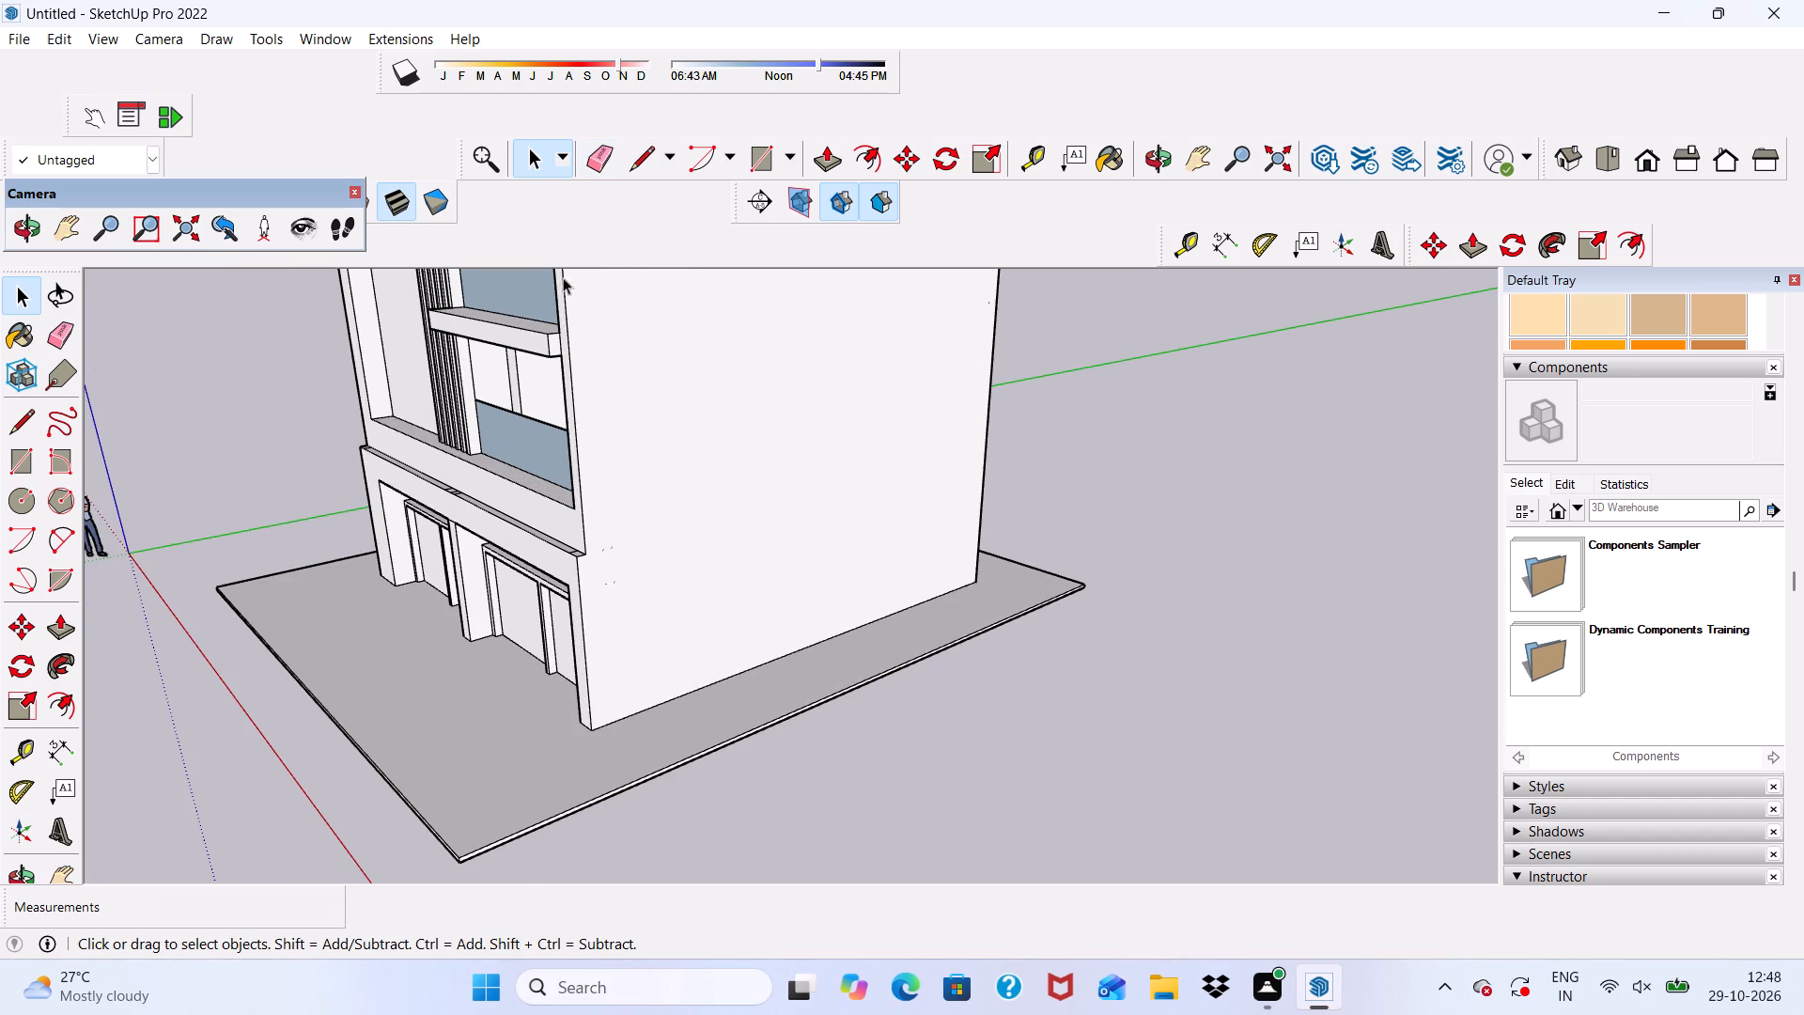
pyautogui.click(599, 168)
pyautogui.moveTo(610, 532); pyautogui.dragTo(623, 614)
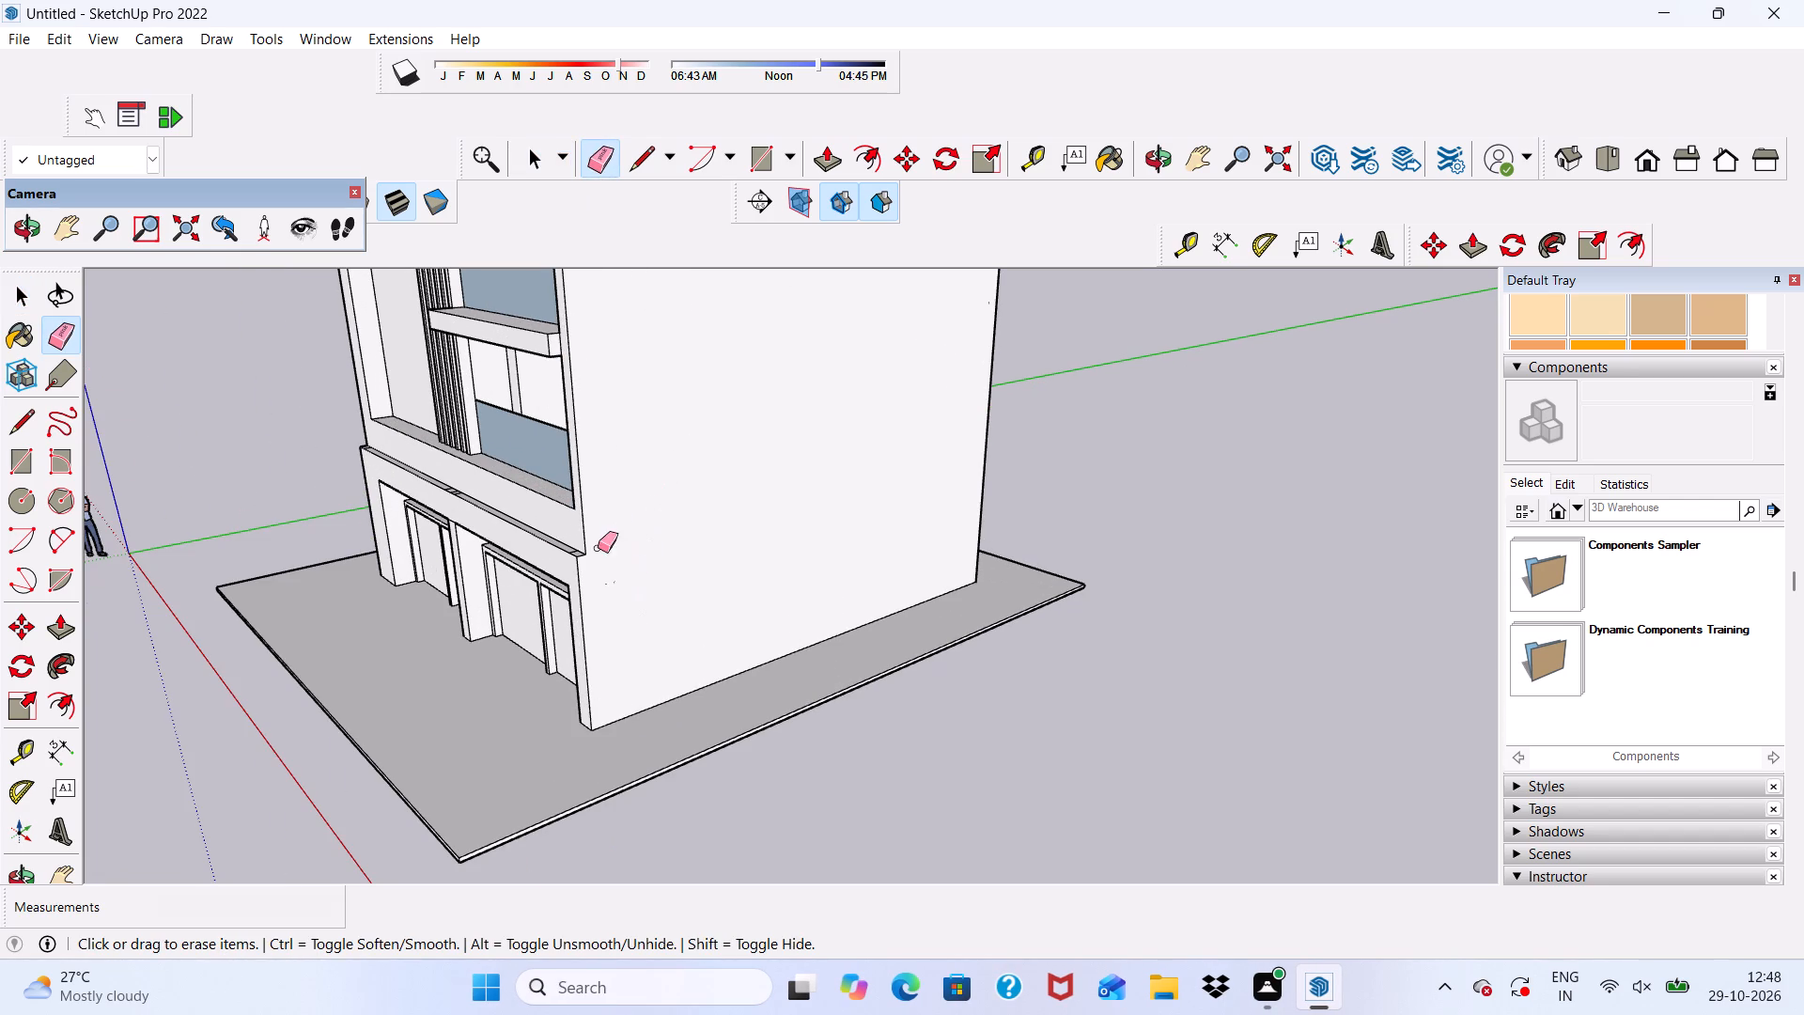
pyautogui.moveTo(598, 541); pyautogui.dragTo(614, 598)
pyautogui.moveTo(597, 563); pyautogui.dragTo(602, 597)
pyautogui.moveTo(595, 570); pyautogui.dragTo(612, 595)
pyautogui.moveTo(606, 580); pyautogui.dragTo(616, 595)
pyautogui.moveTo(614, 582); pyautogui.dragTo(619, 596)
pyautogui.moveTo(606, 547); pyautogui.dragTo(616, 566)
pyautogui.moveTo(602, 530); pyautogui.dragTo(617, 563)
pyautogui.moveTo(605, 544); pyautogui.dragTo(611, 560)
pyautogui.moveTo(603, 542); pyautogui.dragTo(608, 565)
pyautogui.moveTo(598, 551); pyautogui.dragTo(610, 576)
pyautogui.moveTo(607, 559); pyautogui.dragTo(616, 578)
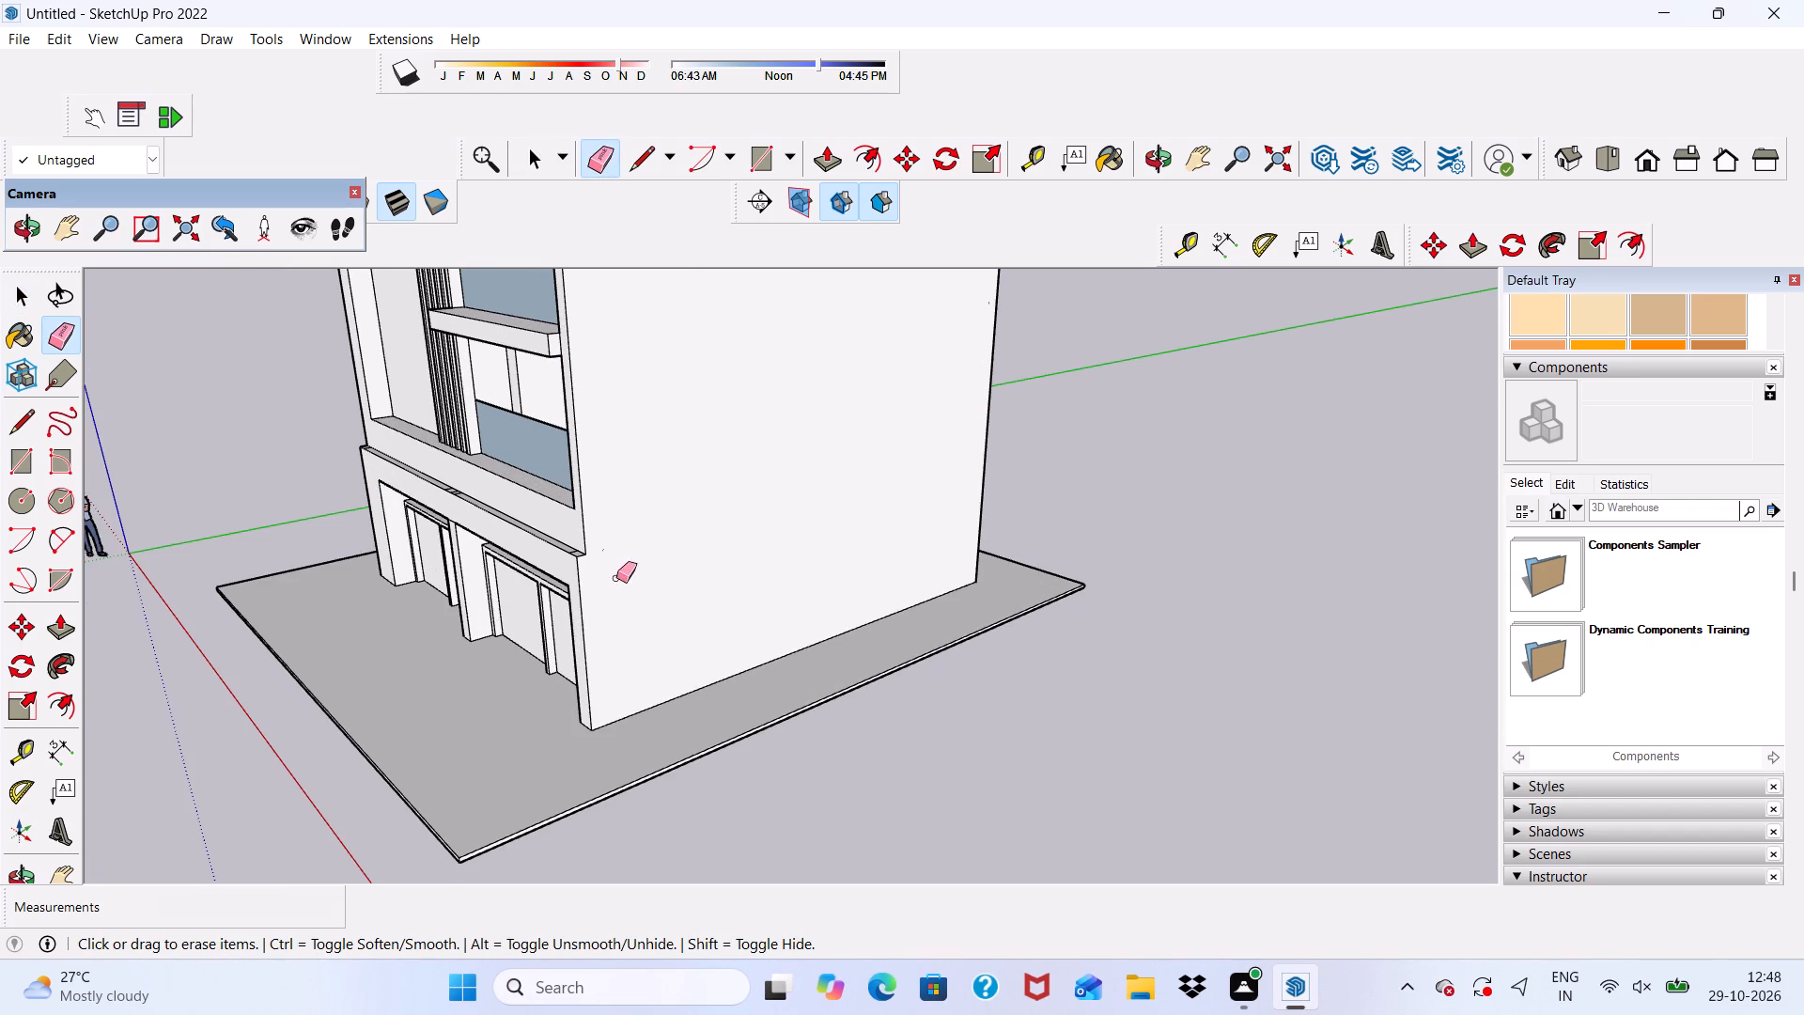
pyautogui.moveTo(616, 578); pyautogui.dragTo(622, 615)
# Erase the seam crossing the narrow ledge on top of the band near its right end.
pyautogui.scroll(20, 539, 531)
pyautogui.scroll(5, 539, 531)
pyautogui.click(640, 554)
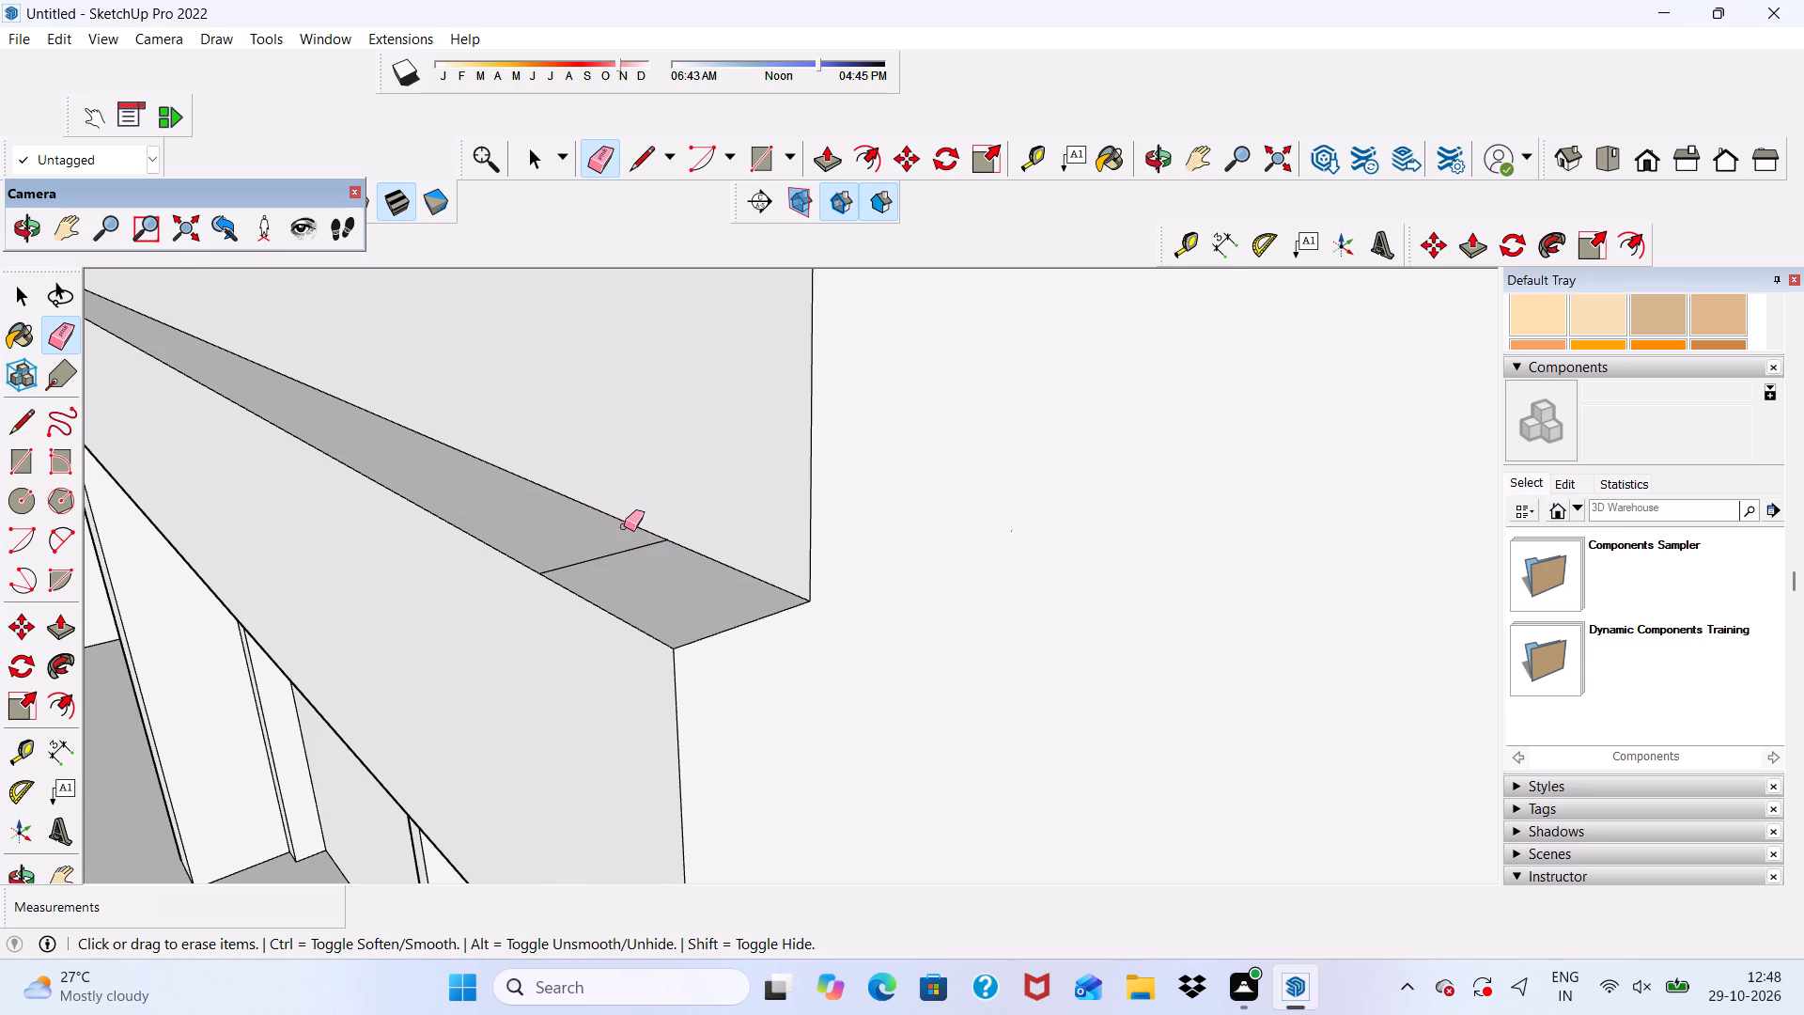
pyautogui.moveTo(624, 525); pyautogui.dragTo(631, 570)
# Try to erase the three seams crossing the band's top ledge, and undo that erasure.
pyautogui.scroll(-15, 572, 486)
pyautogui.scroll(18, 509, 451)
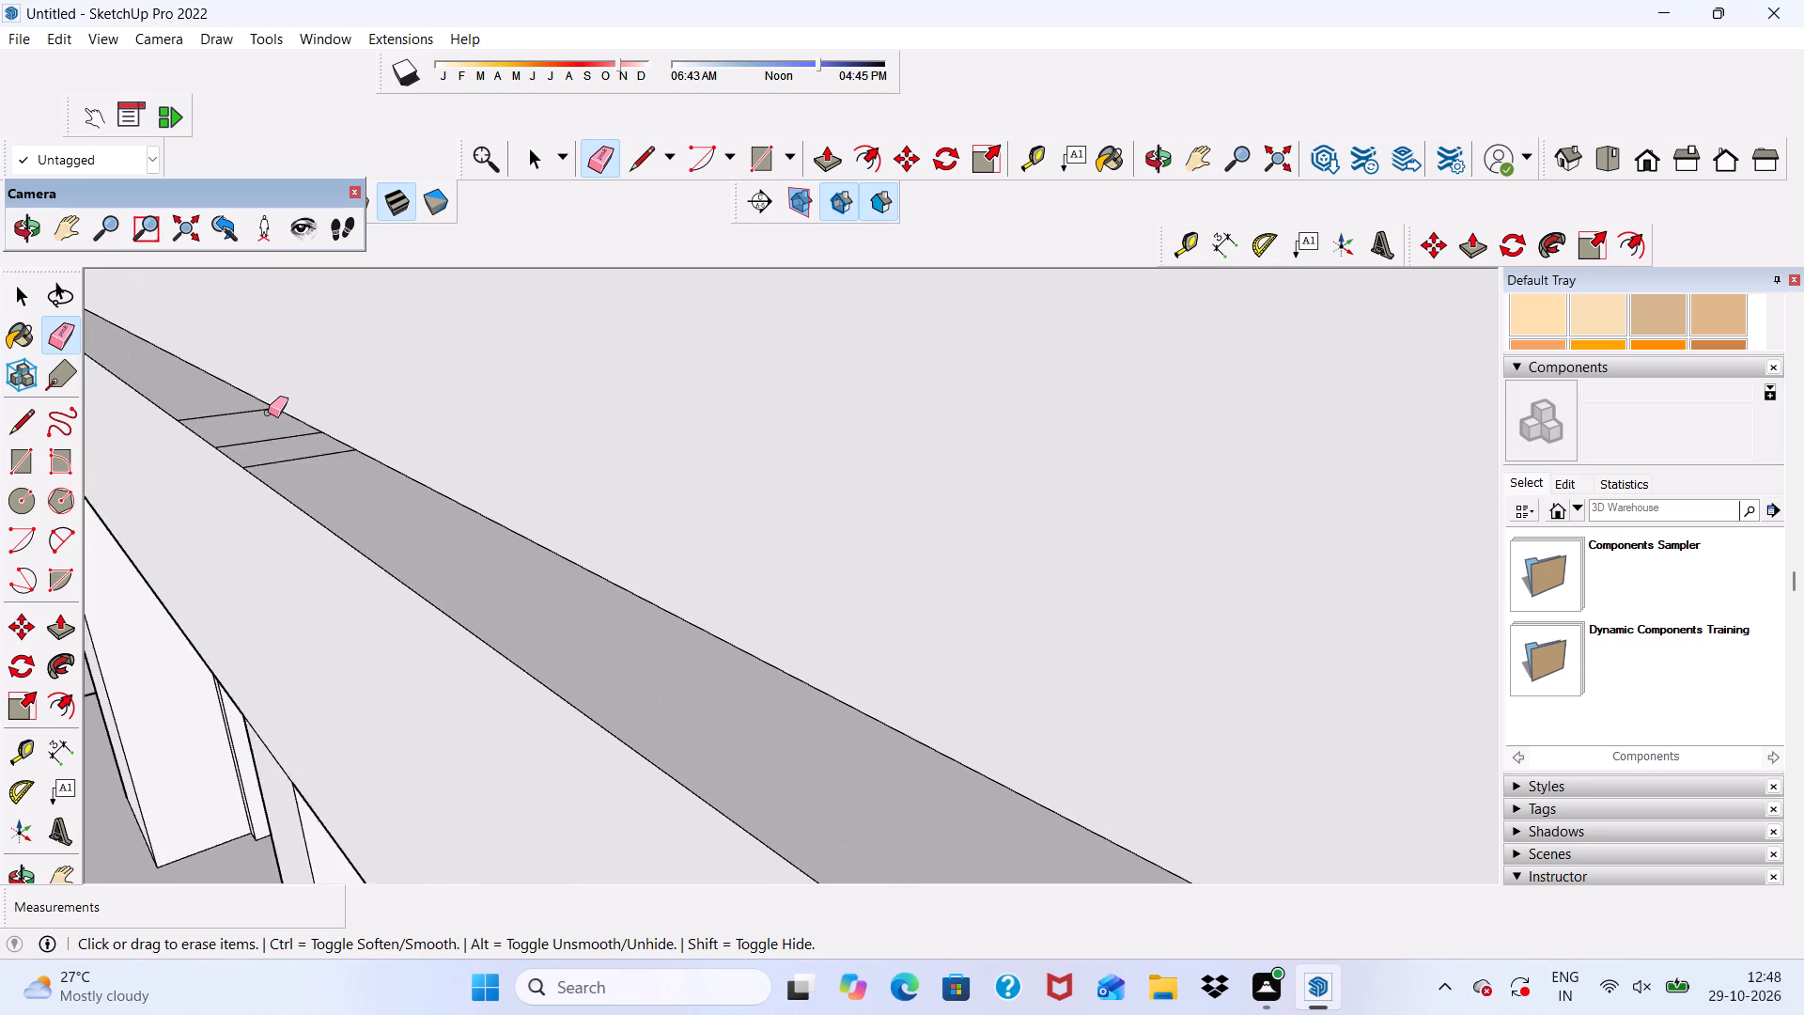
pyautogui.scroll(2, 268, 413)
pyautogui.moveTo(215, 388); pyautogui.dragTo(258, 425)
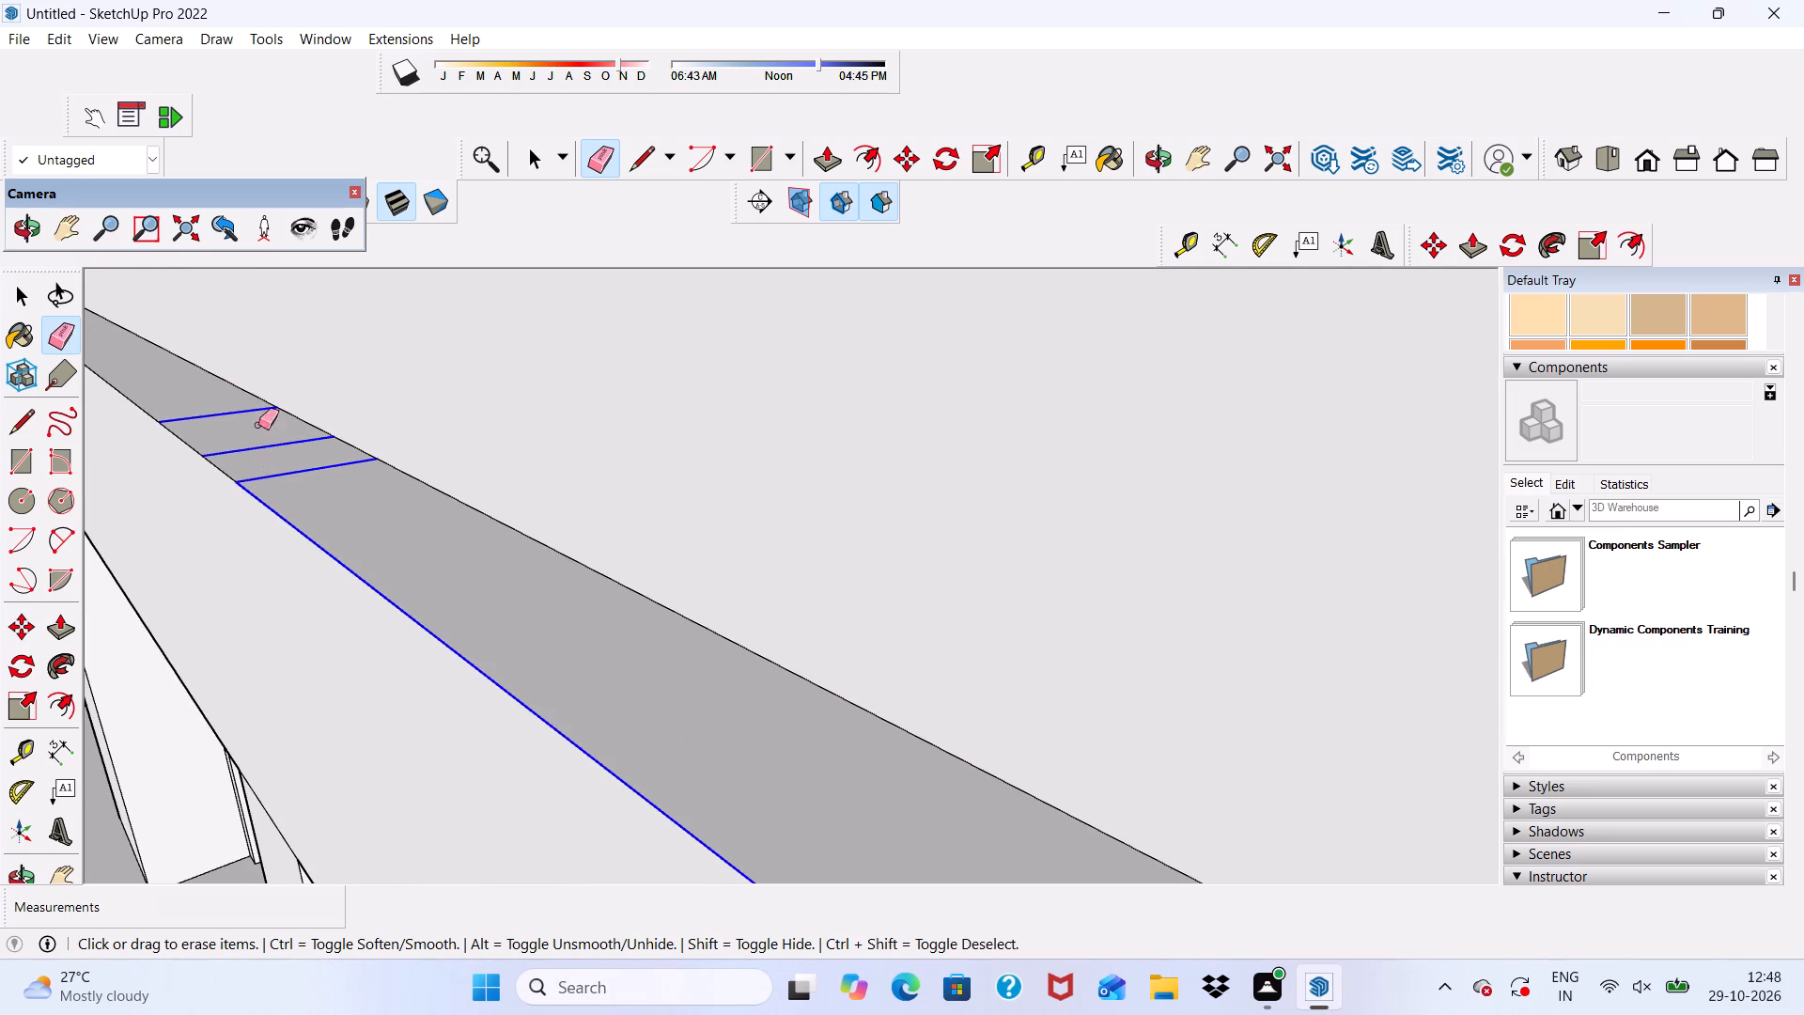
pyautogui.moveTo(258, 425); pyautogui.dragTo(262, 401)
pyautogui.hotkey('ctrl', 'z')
# Erase the three closely spaced seams crossing the band's top ledge, keeping the ledge's long edges.
pyautogui.scroll(5, 284, 490)
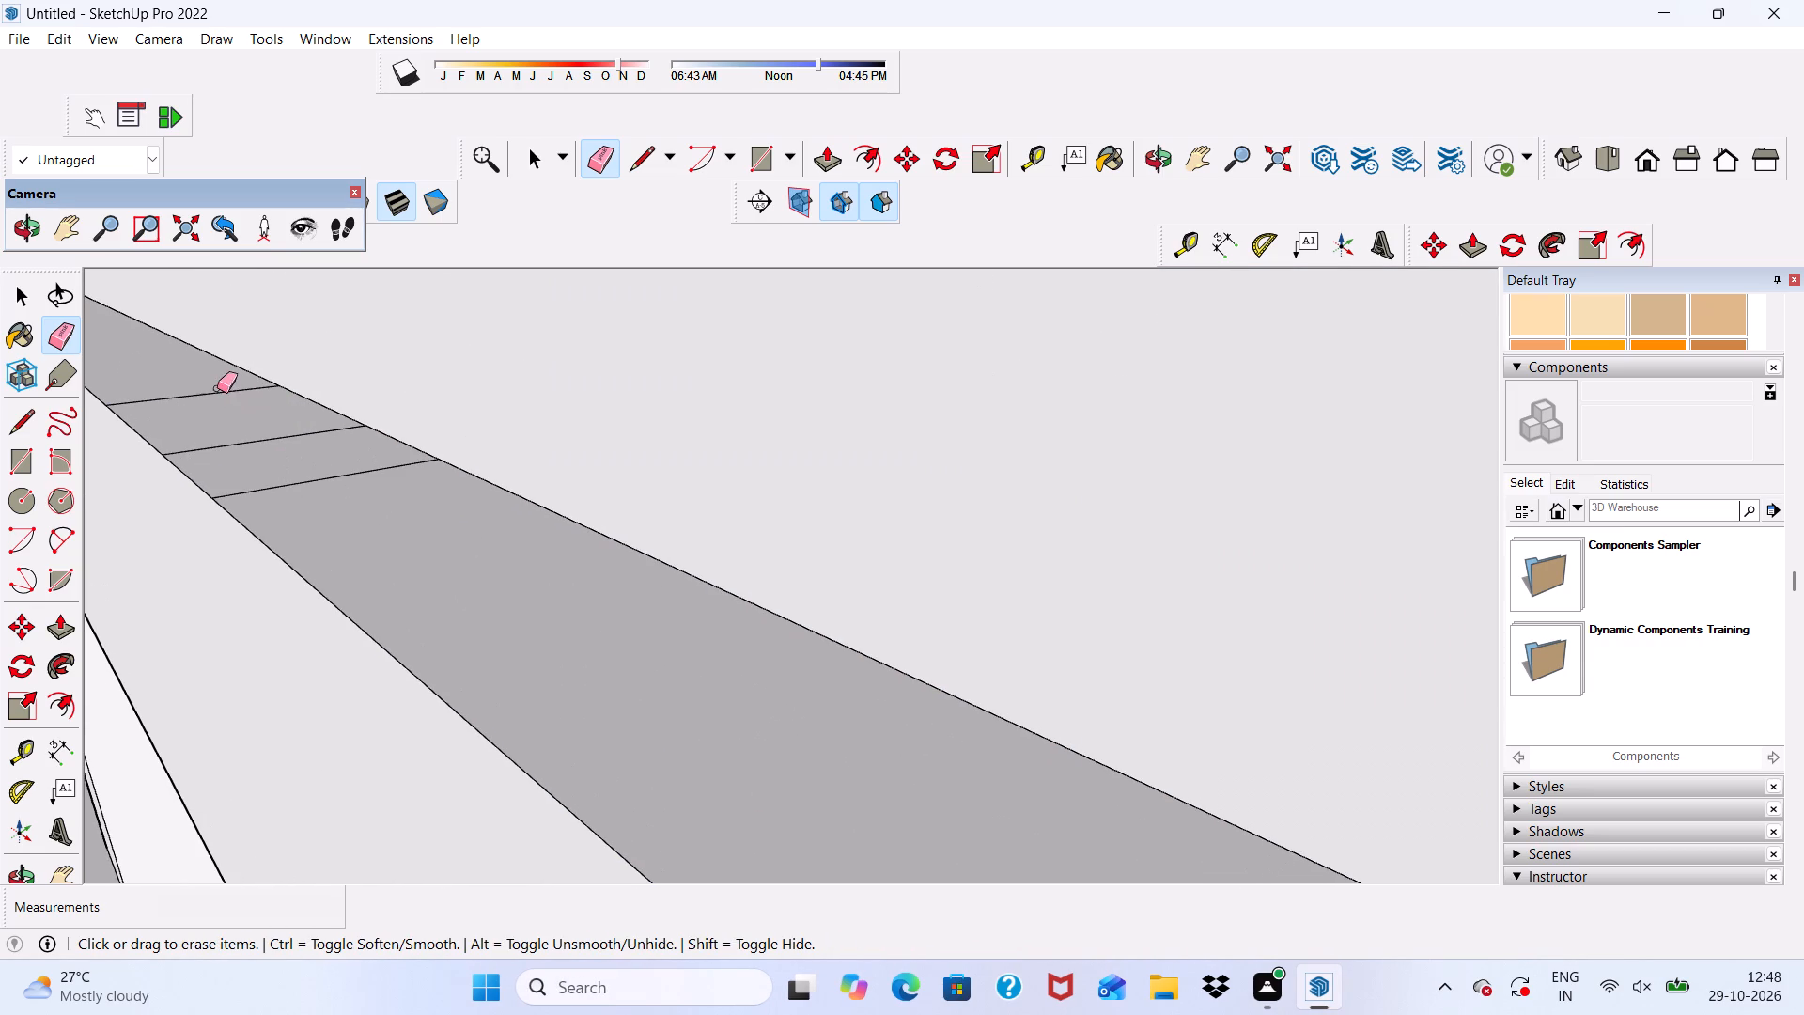
pyautogui.moveTo(217, 388); pyautogui.dragTo(272, 504)
# Examine the cleaned base and the building's full front elevation from several distances and heights.
pyautogui.scroll(-20, 240, 363)
pyautogui.scroll(-4, 240, 363)
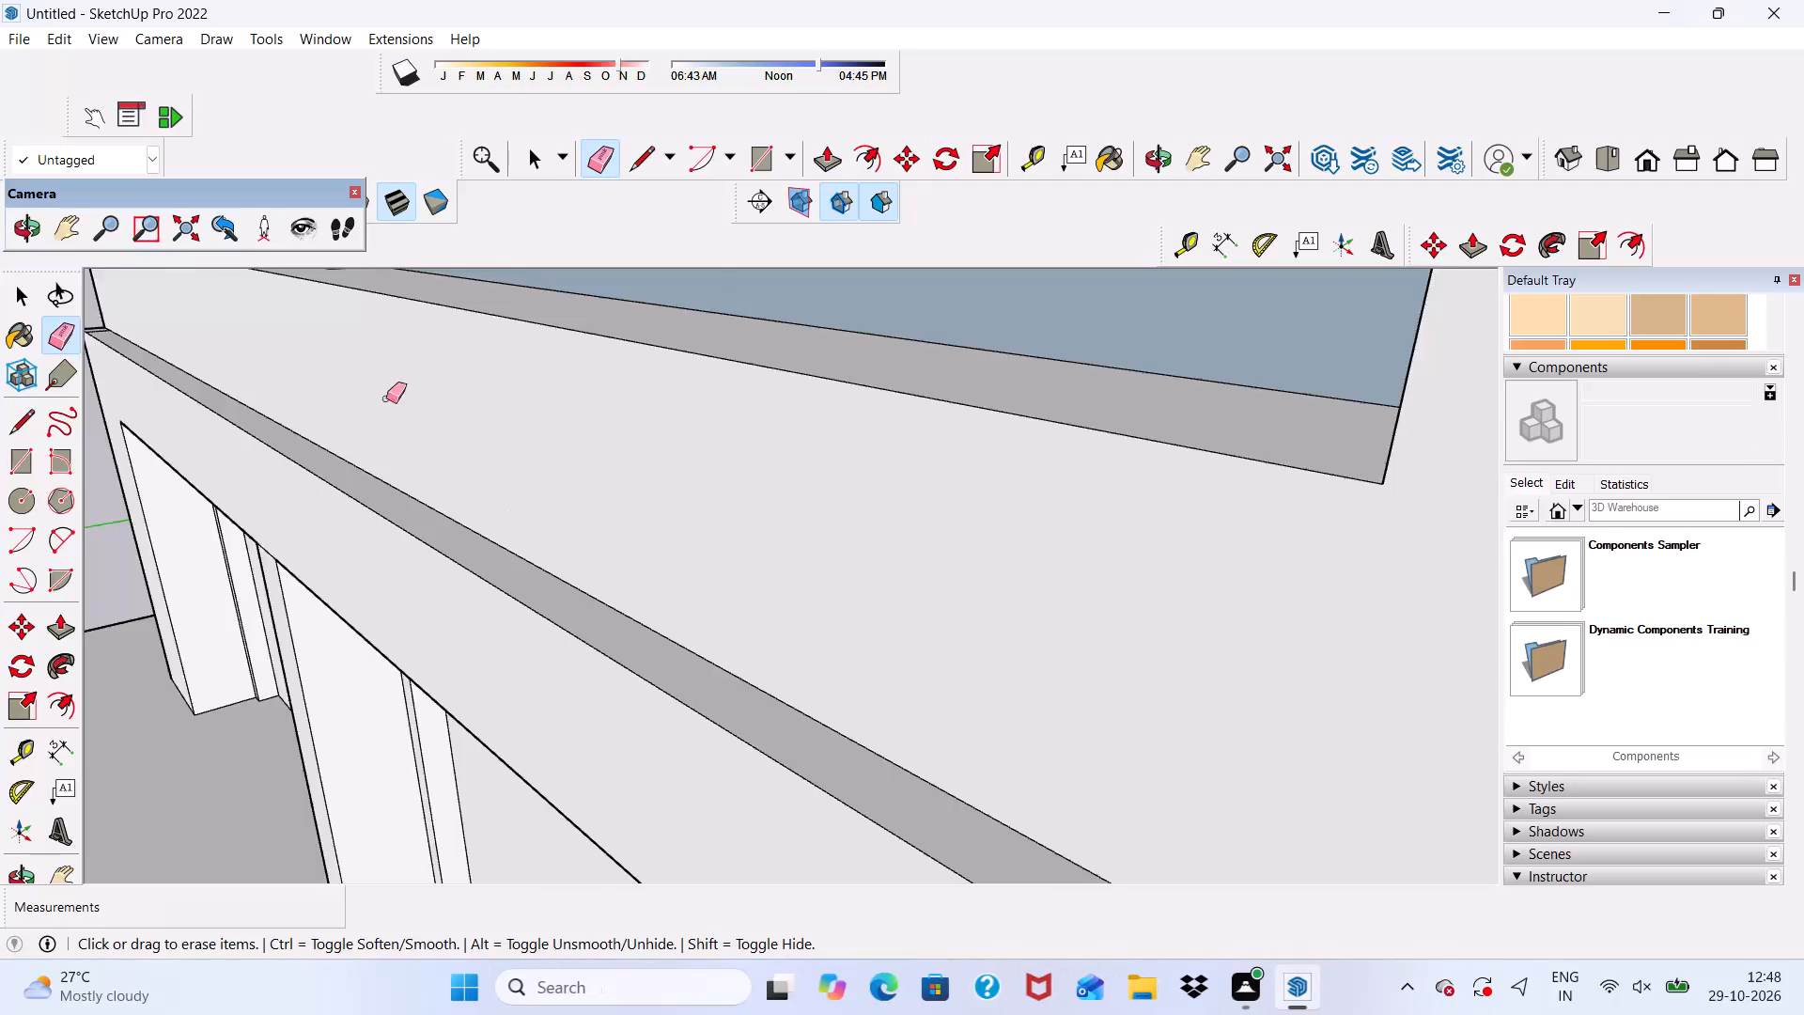
pyautogui.scroll(-2, 386, 398)
pyautogui.scroll(-1, 517, 499)
pyautogui.moveTo(517, 499); pyautogui.dragTo(820, 461, button='middle')
pyautogui.scroll(1, 820, 461)
pyautogui.scroll(-3, 818, 457)
pyautogui.press('space')
pyautogui.scroll(-7, 682, 397)
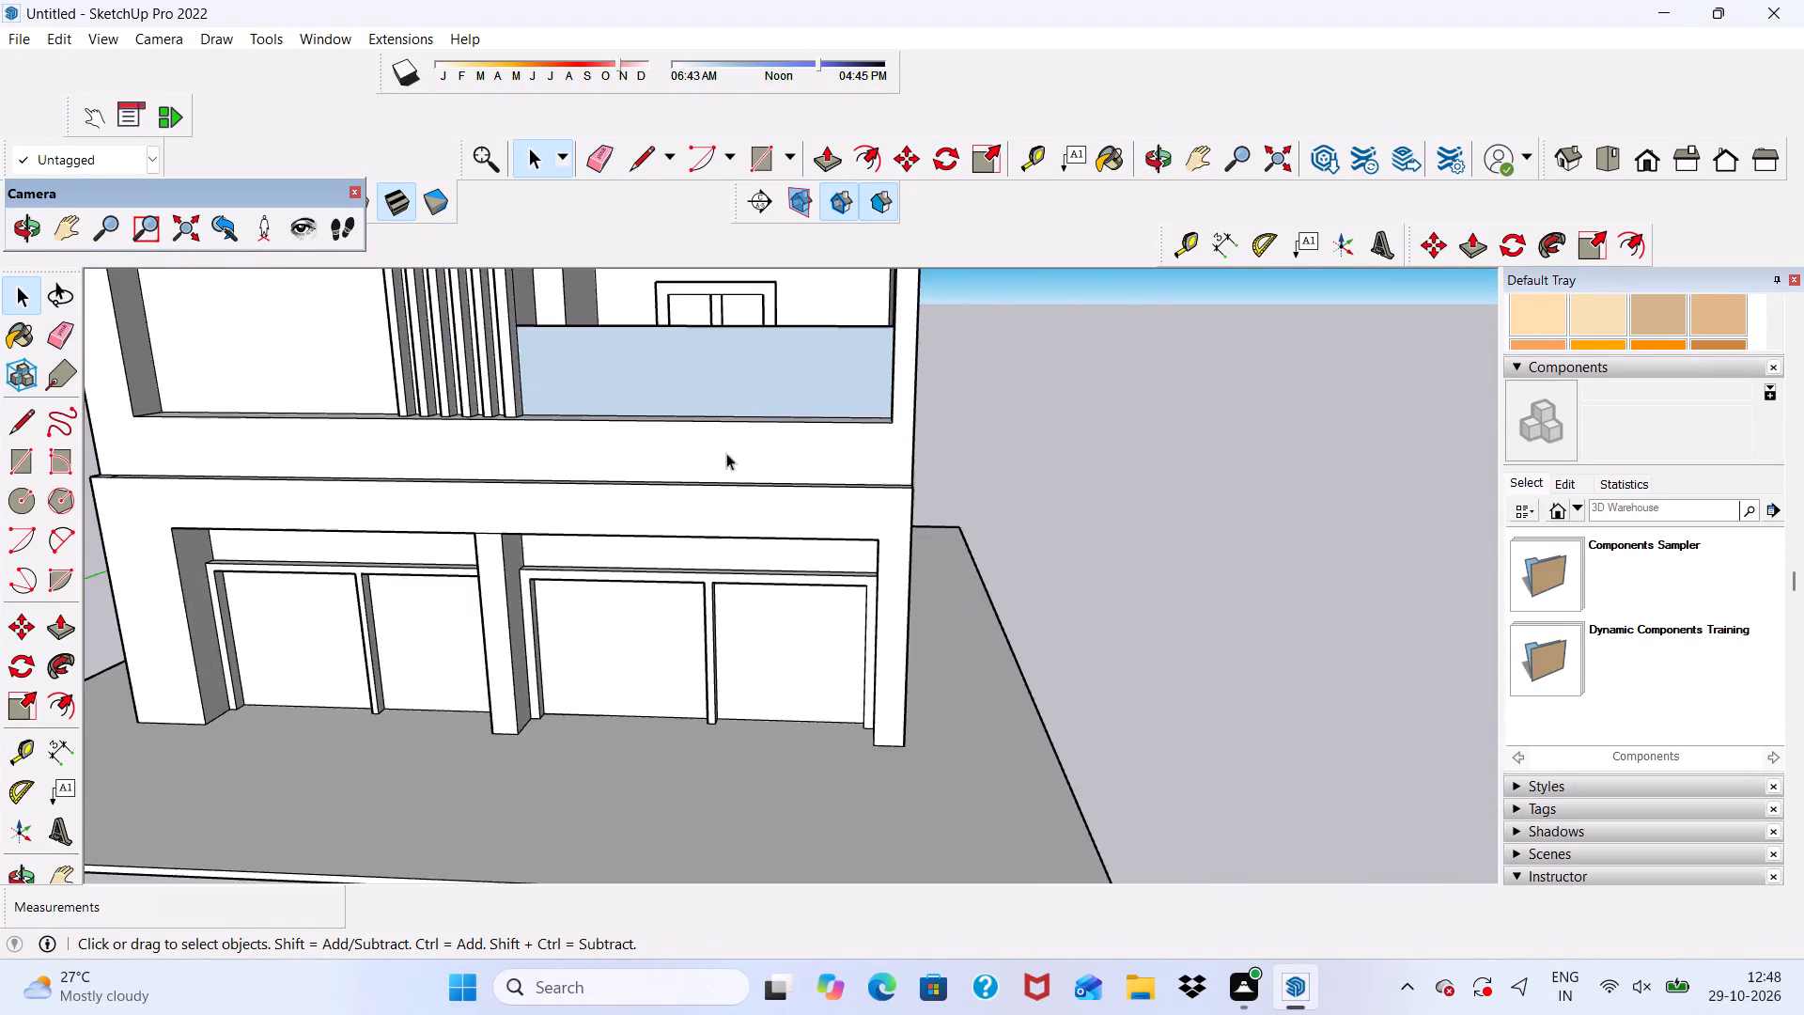
pyautogui.scroll(-7, 726, 453)
pyautogui.moveTo(719, 542); pyautogui.dragTo(747, 507, button='middle')
pyautogui.scroll(-11, 719, 513)
pyautogui.scroll(9, 683, 542)
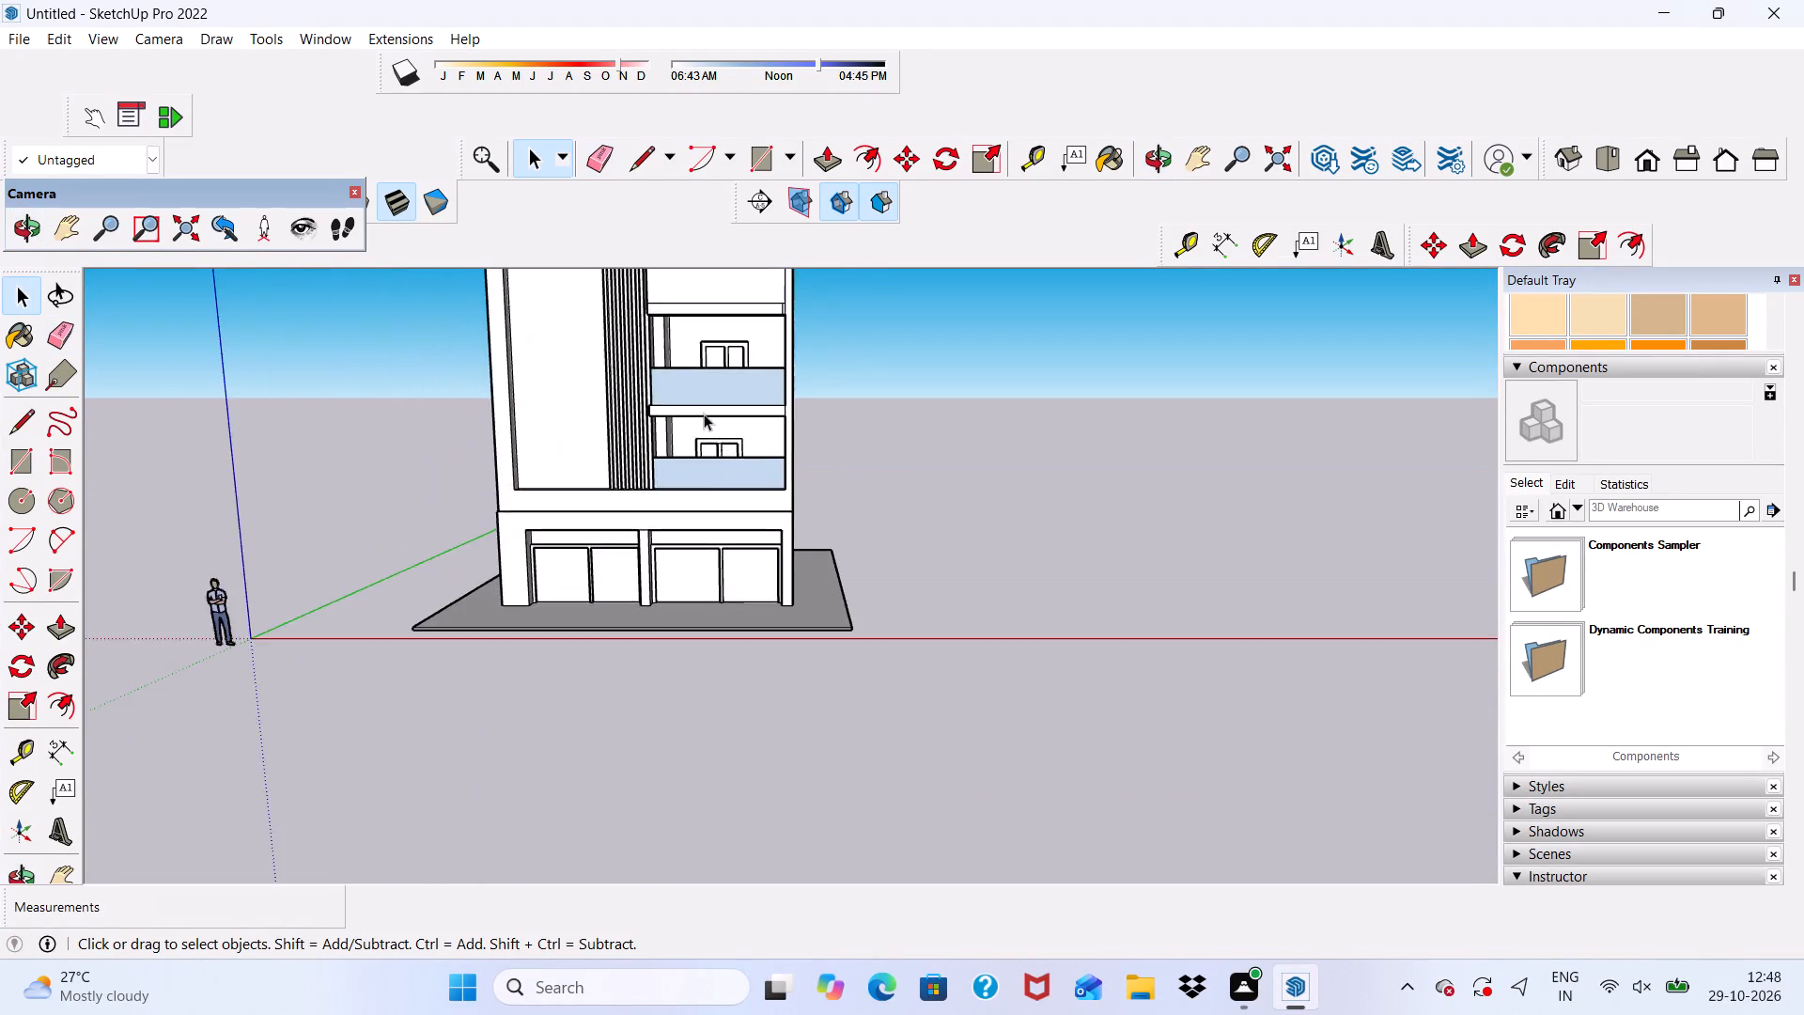
pyautogui.scroll(4, 704, 414)
pyautogui.scroll(-4, 672, 441)
pyautogui.moveTo(663, 459); pyautogui.dragTo(659, 506, button='middle')
pyautogui.scroll(-2, 680, 480)
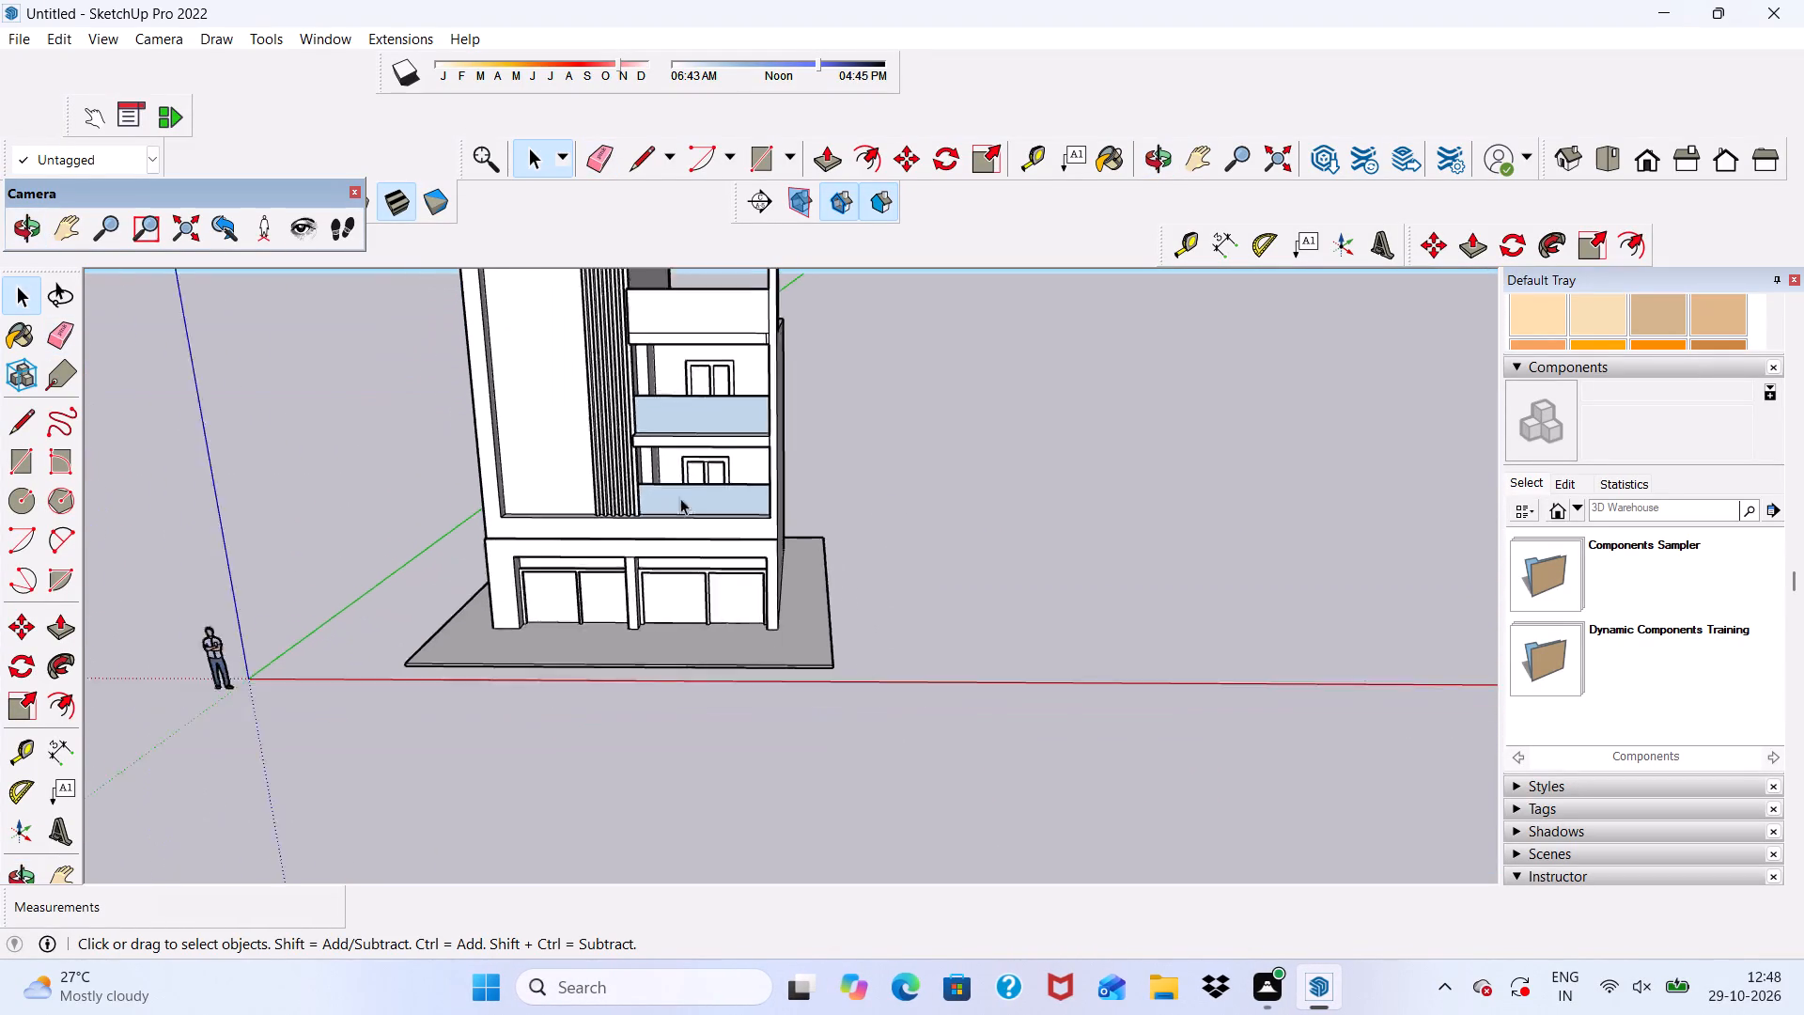
pyautogui.scroll(-10, 680, 498)
pyautogui.scroll(12, 658, 500)
pyautogui.scroll(-3, 641, 476)
pyautogui.scroll(2, 691, 744)
pyautogui.moveTo(691, 744); pyautogui.dragTo(690, 691, button='middle')
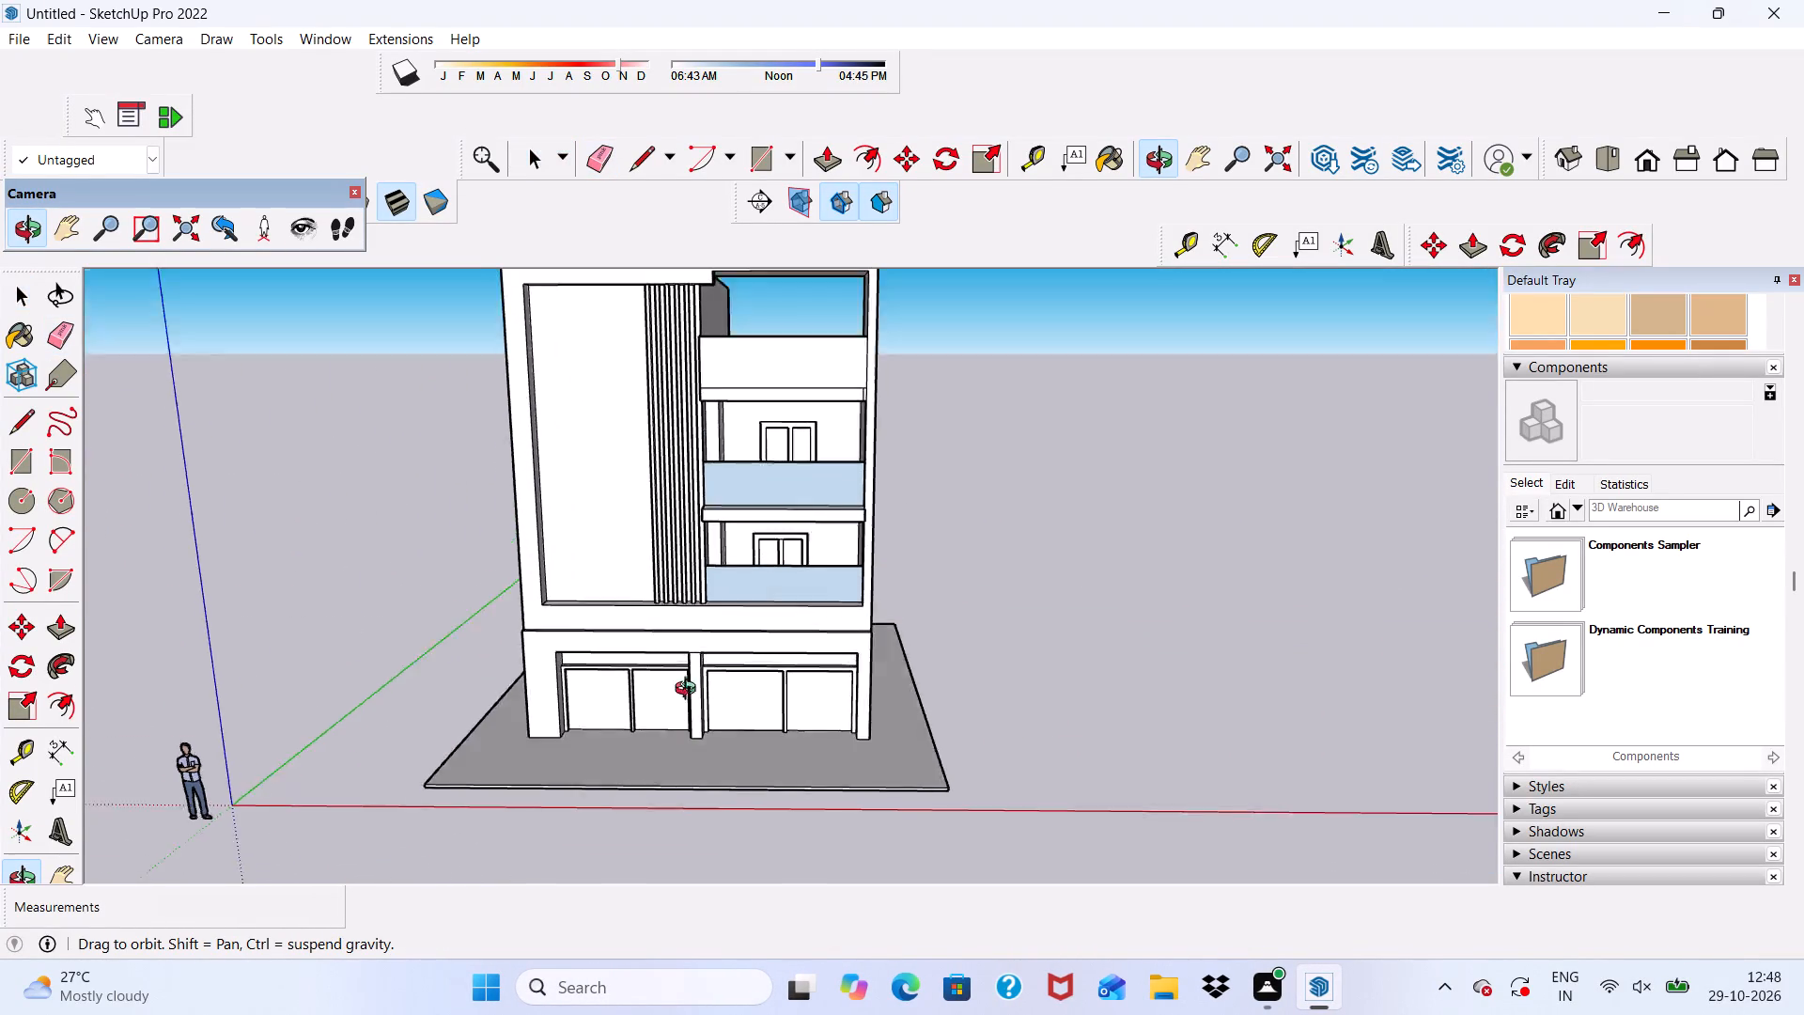
pyautogui.moveTo(690, 691); pyautogui.dragTo(680, 635, button='middle')
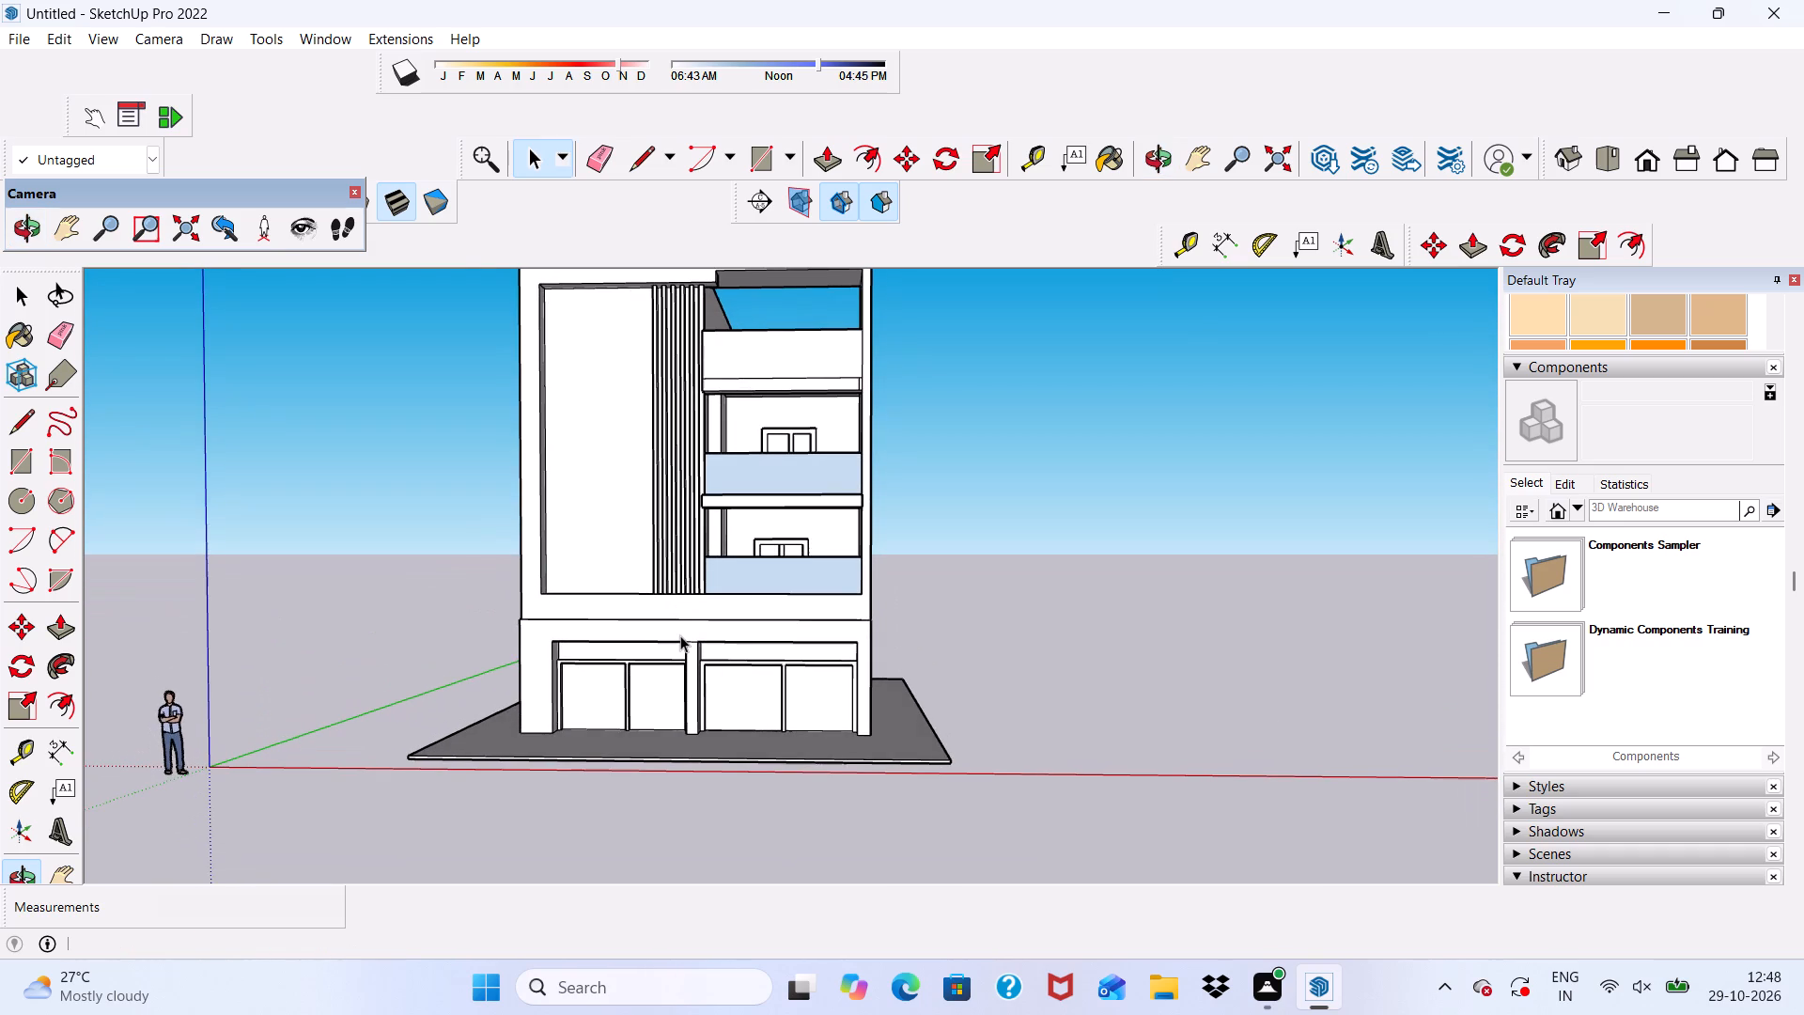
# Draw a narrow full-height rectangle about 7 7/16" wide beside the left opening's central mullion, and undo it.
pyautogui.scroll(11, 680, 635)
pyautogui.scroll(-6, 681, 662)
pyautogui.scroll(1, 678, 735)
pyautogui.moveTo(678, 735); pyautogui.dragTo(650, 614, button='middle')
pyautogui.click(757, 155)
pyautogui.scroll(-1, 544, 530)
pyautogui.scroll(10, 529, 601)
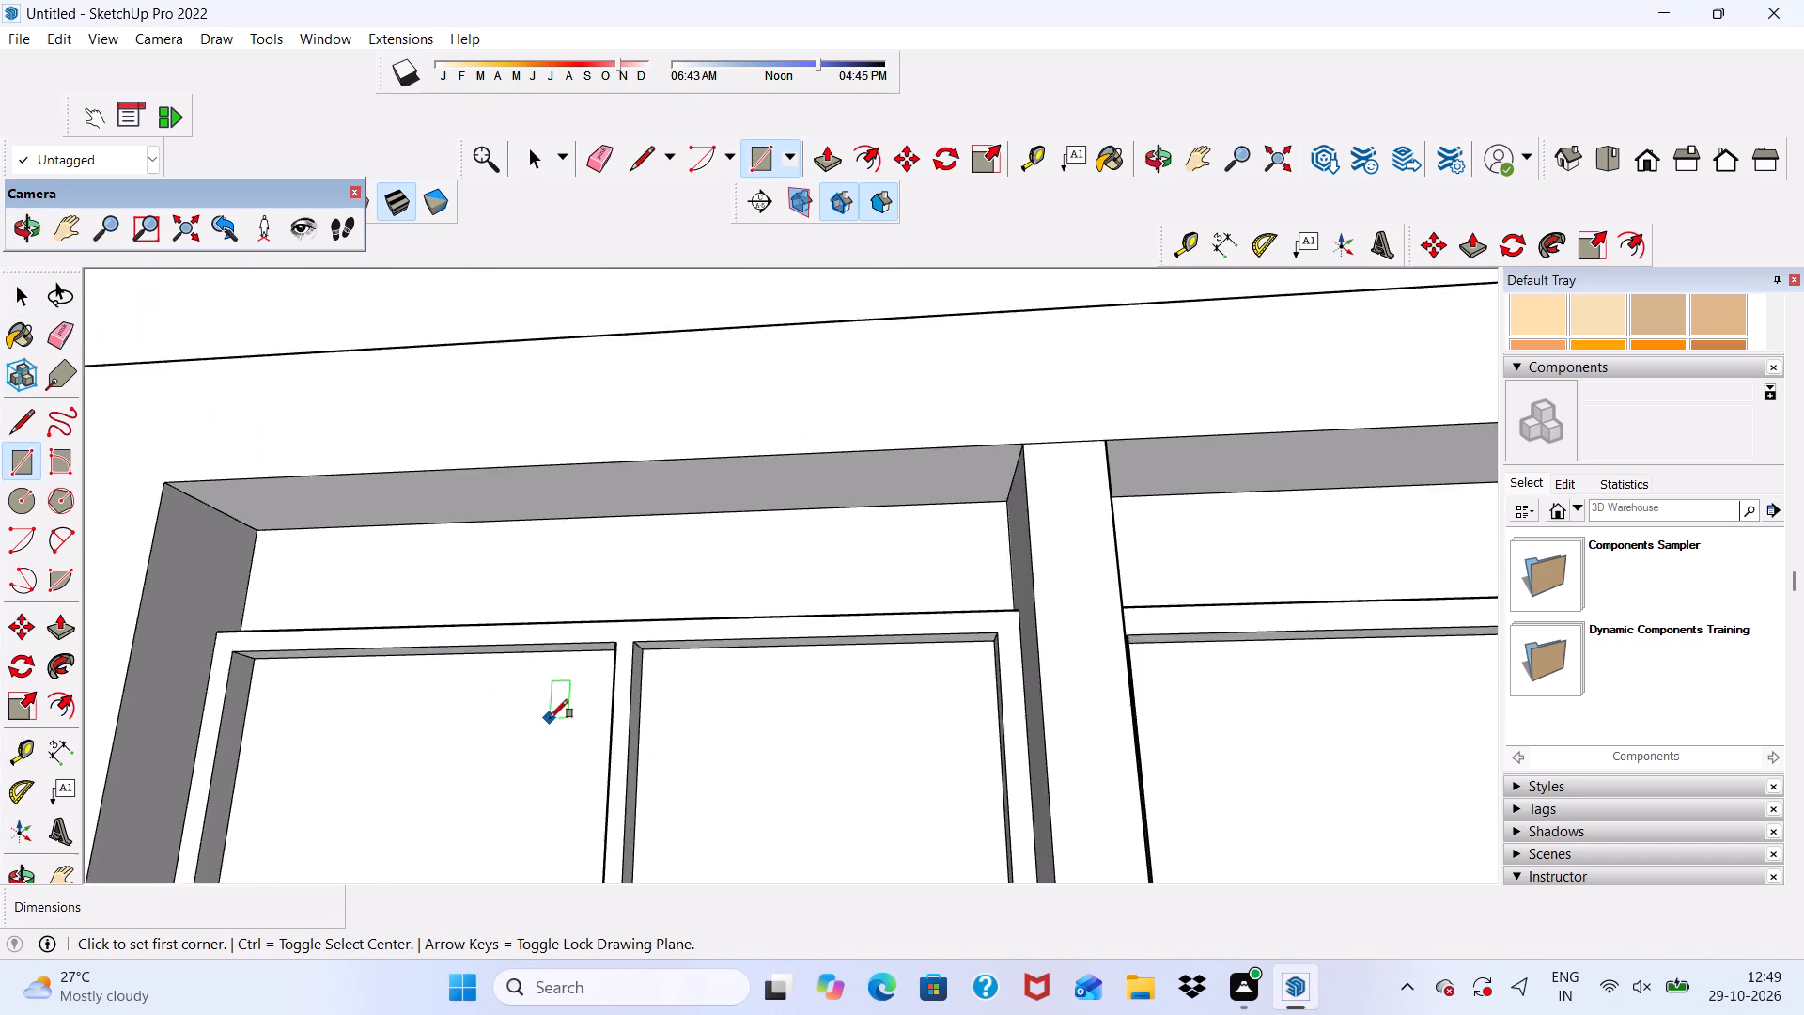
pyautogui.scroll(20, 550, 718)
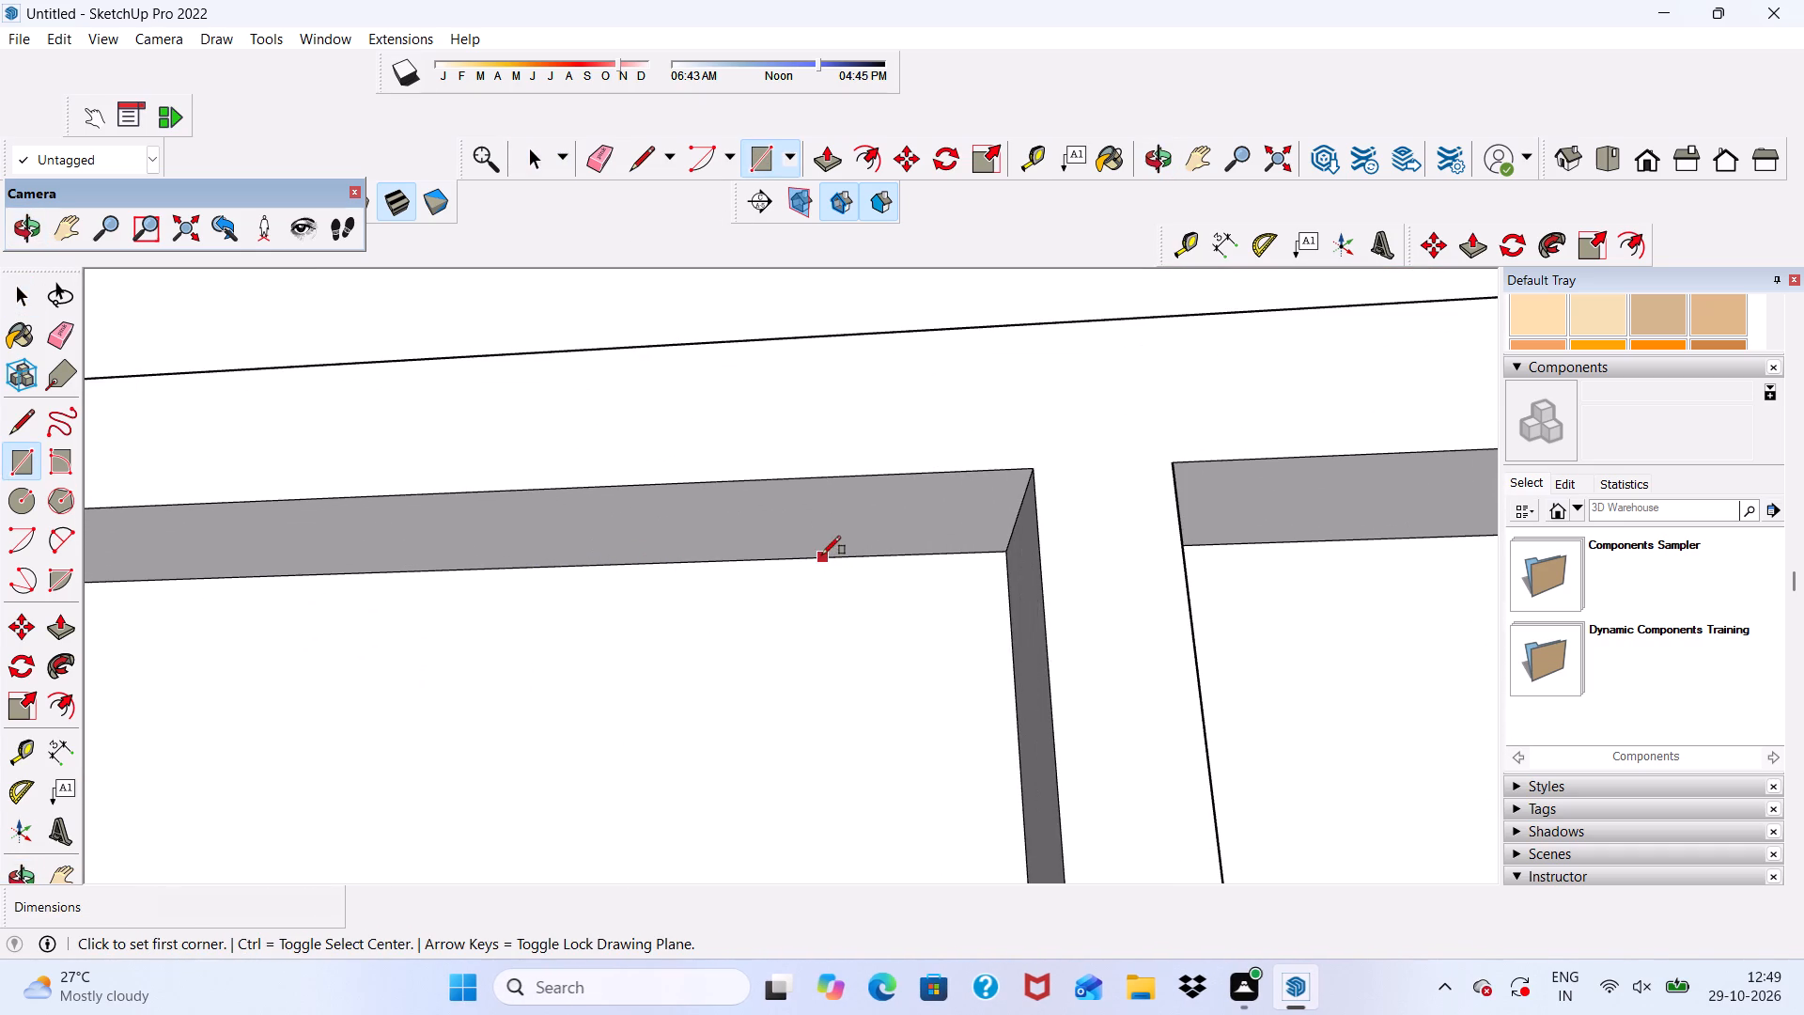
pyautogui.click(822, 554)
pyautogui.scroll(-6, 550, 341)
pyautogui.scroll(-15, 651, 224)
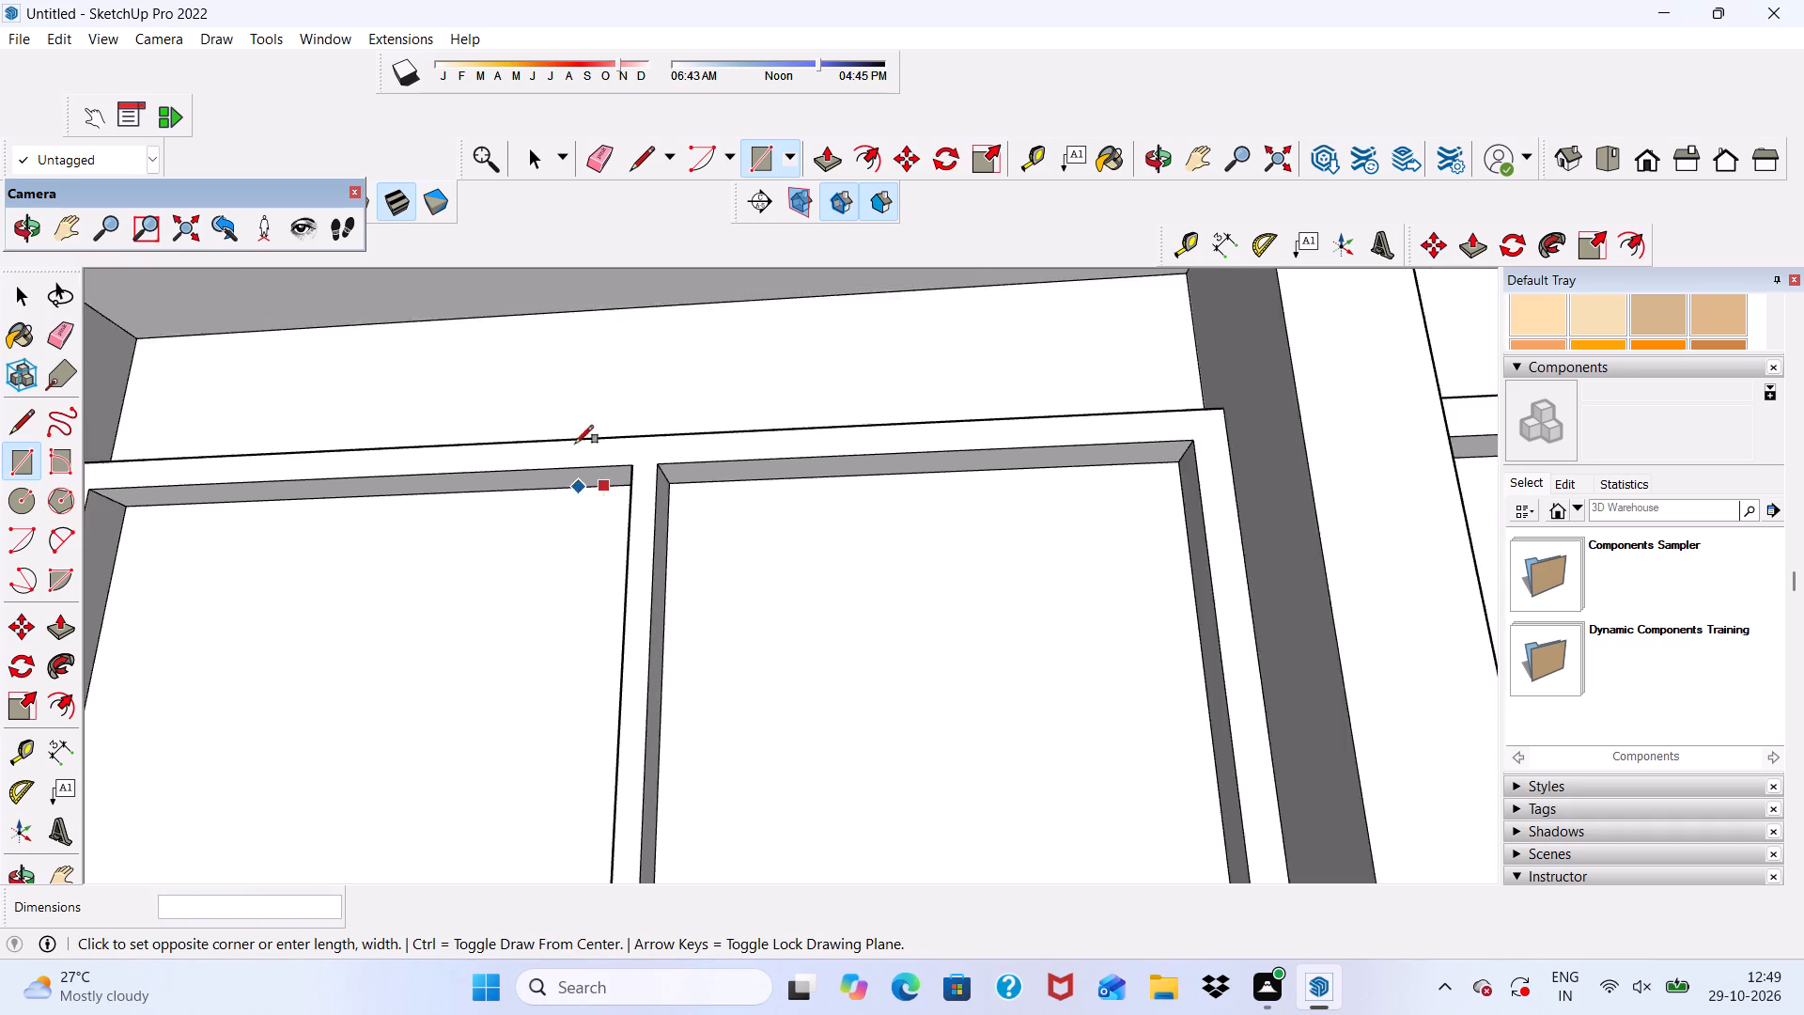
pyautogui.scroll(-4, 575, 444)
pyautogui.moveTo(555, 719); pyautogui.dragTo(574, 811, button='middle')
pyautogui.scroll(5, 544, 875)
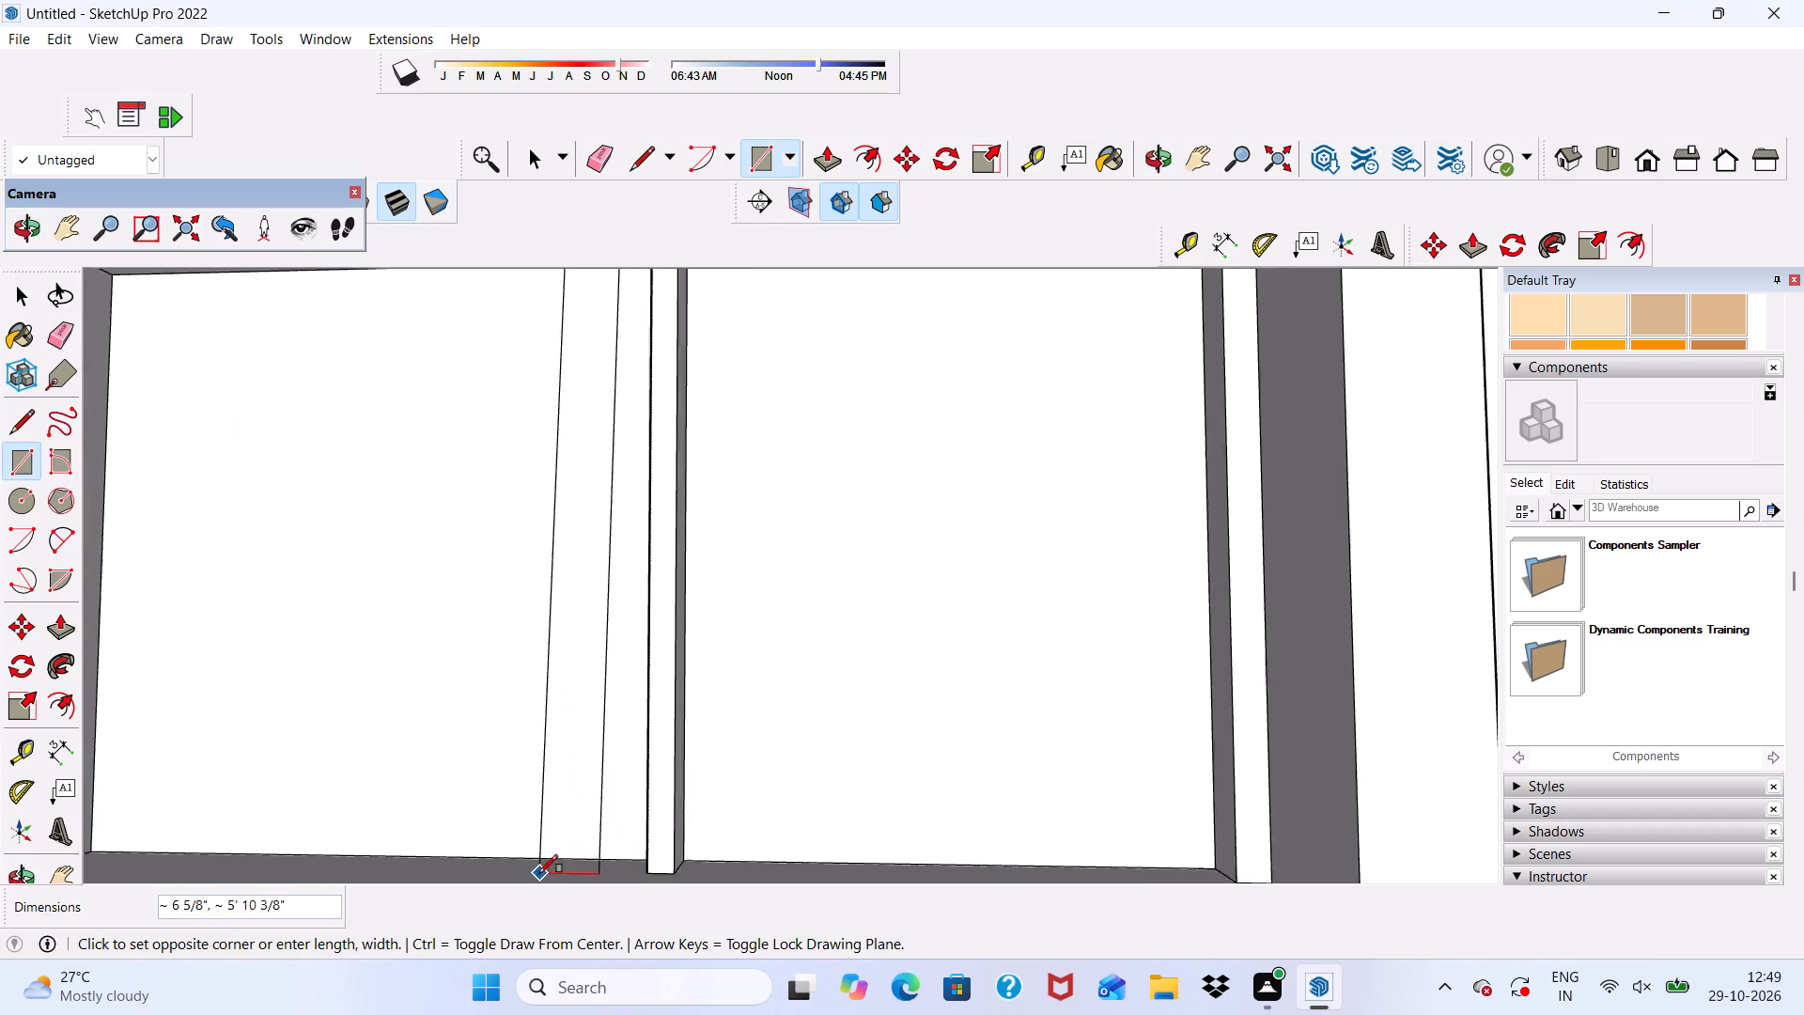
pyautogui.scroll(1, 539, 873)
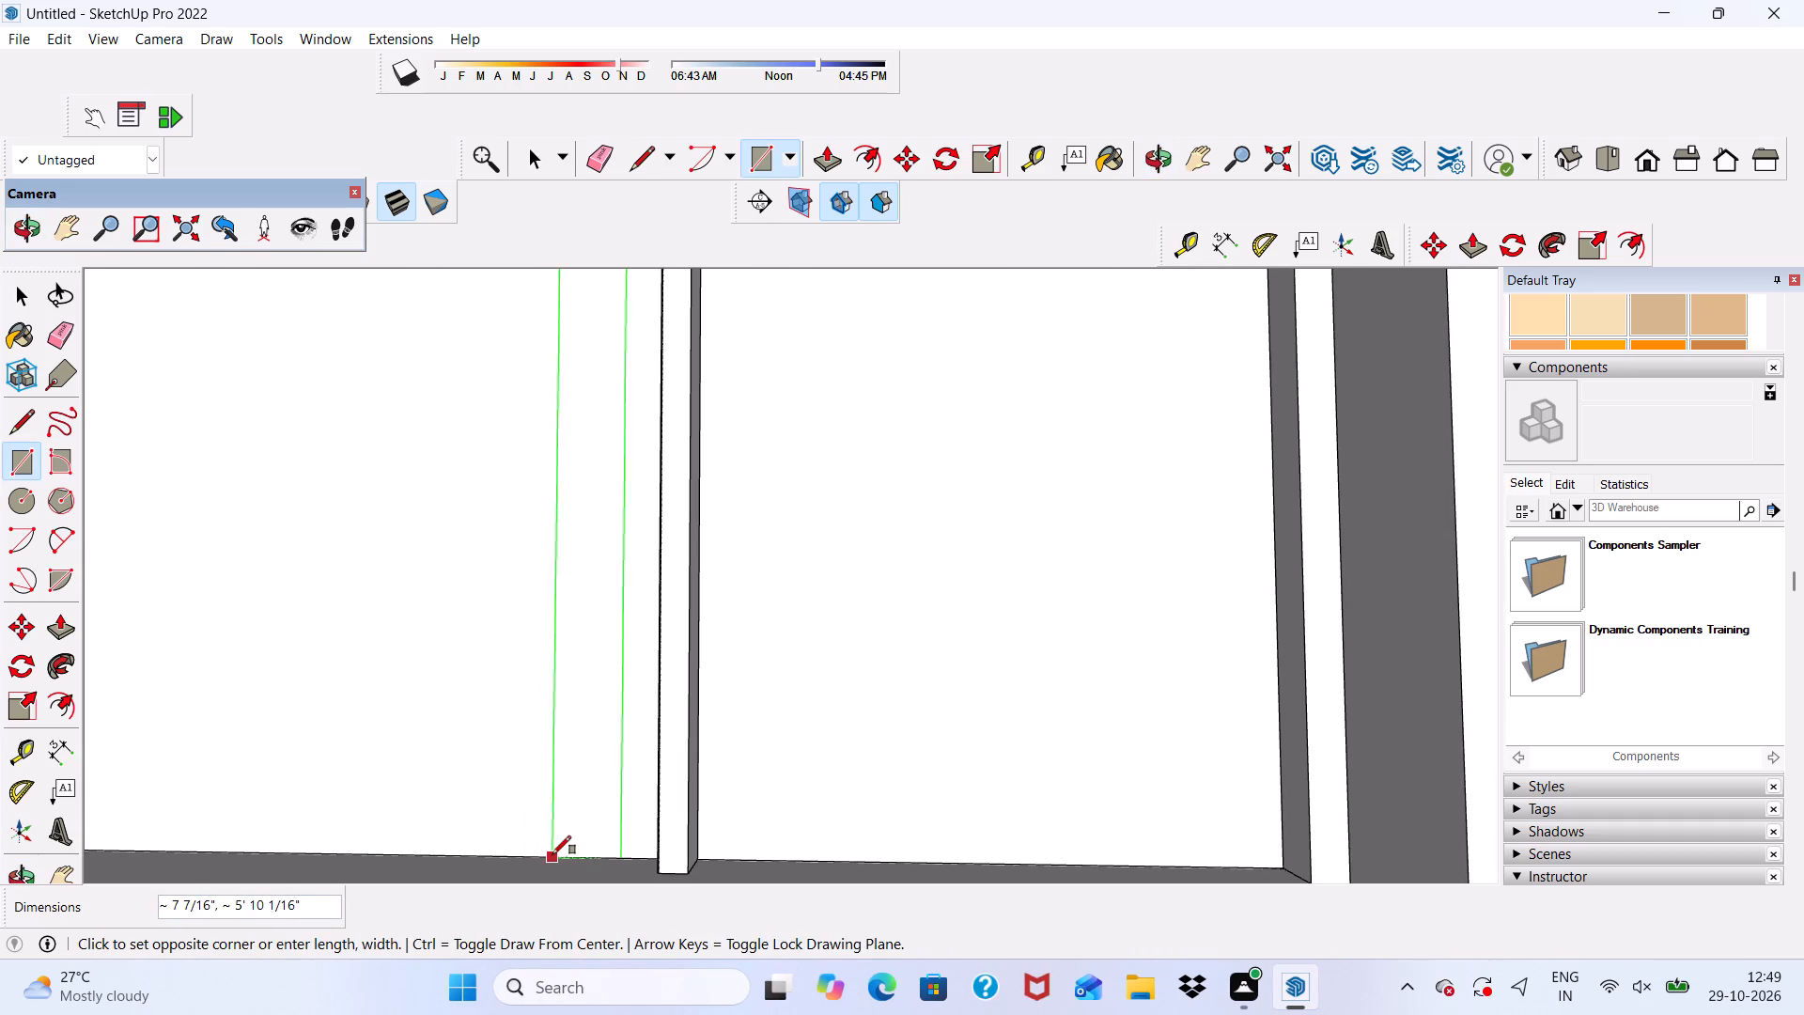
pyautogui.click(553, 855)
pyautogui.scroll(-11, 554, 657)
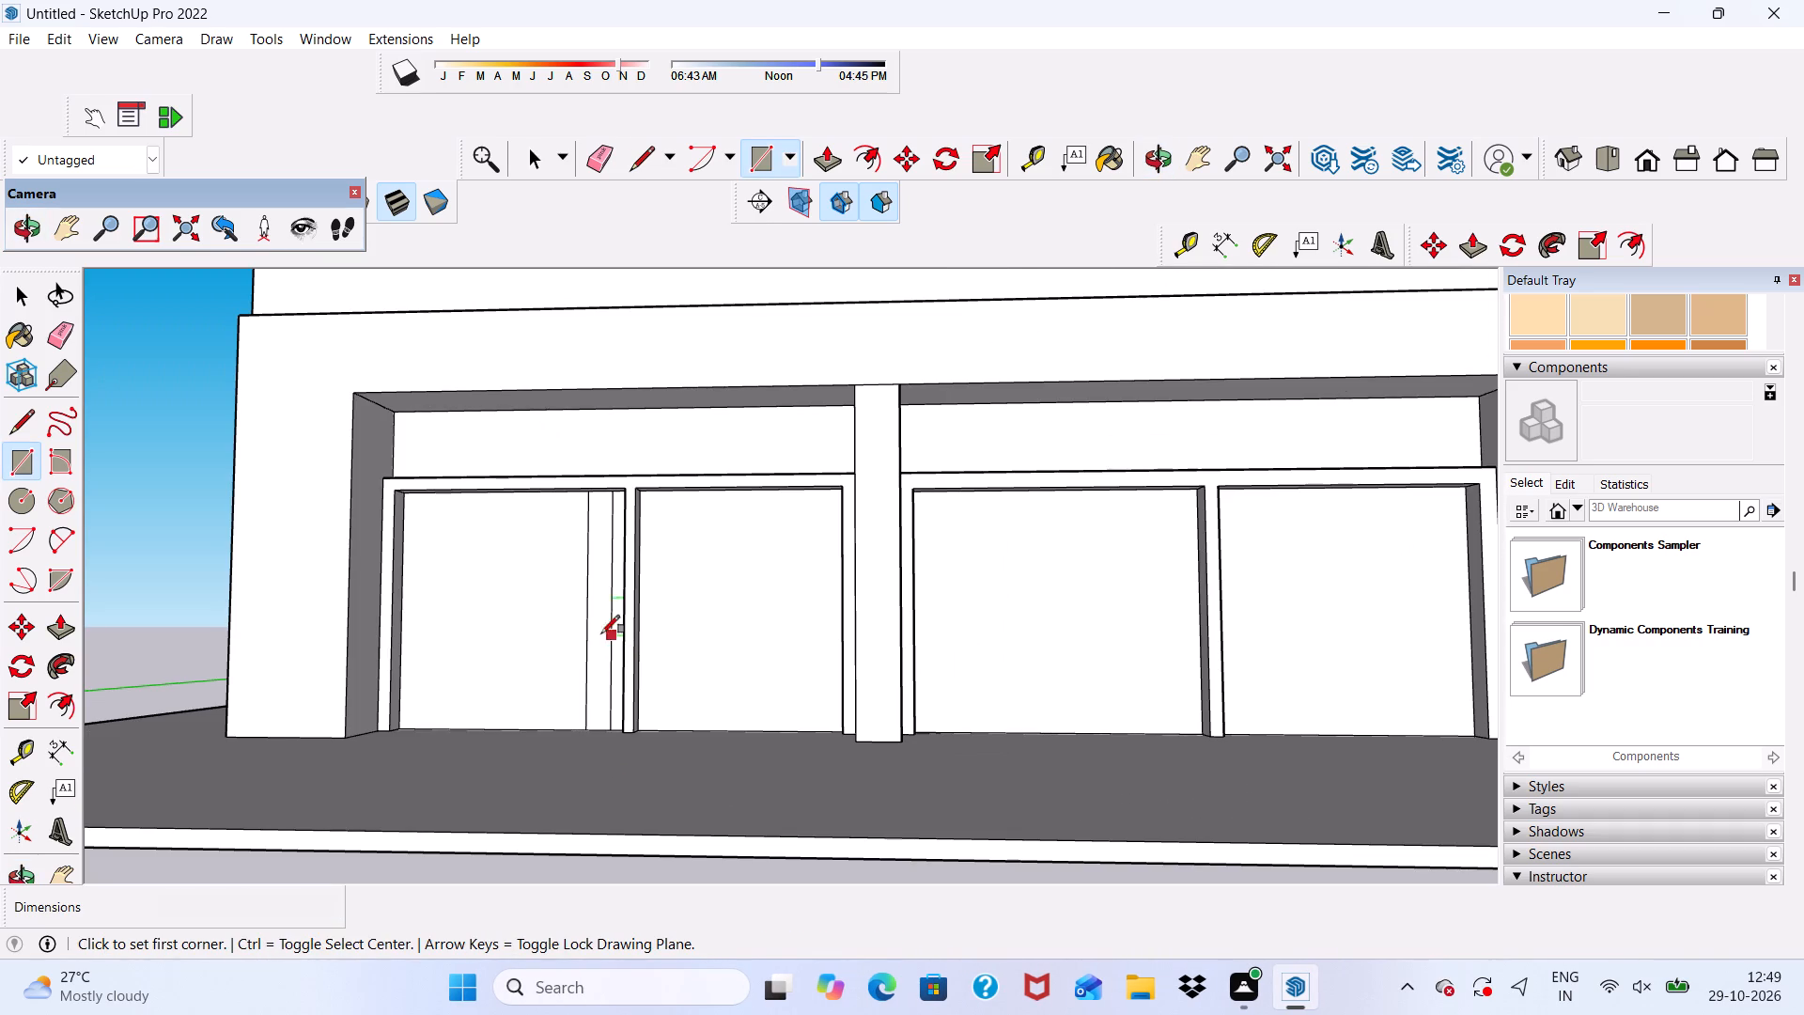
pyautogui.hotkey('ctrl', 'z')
# Draw a full-height rectangular strip about 6" by 5' 10" on the left opening's first panel, near the central mullion.
pyautogui.scroll(5, 573, 541)
pyautogui.scroll(-1, 573, 541)
pyautogui.moveTo(573, 541); pyautogui.dragTo(609, 455, button='middle')
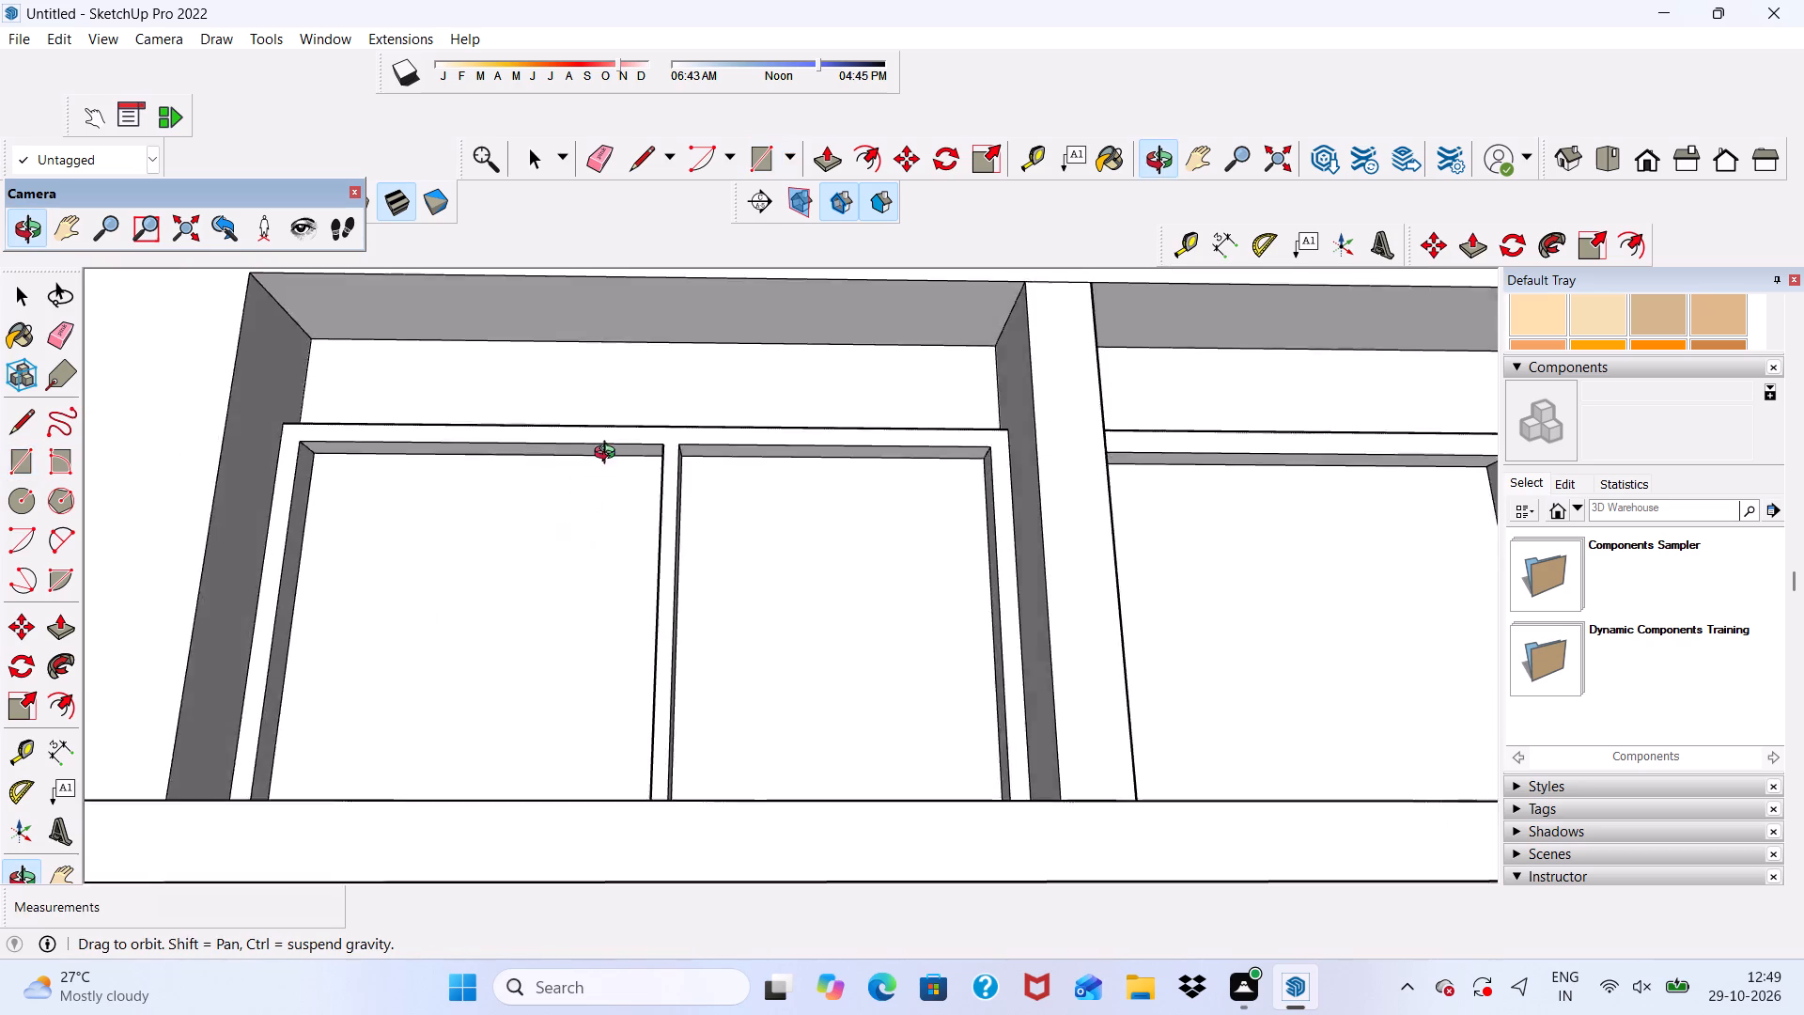
pyautogui.moveTo(609, 455); pyautogui.dragTo(630, 445, button='middle')
pyautogui.scroll(11, 633, 443)
pyautogui.click(653, 443)
pyautogui.scroll(-6, 567, 536)
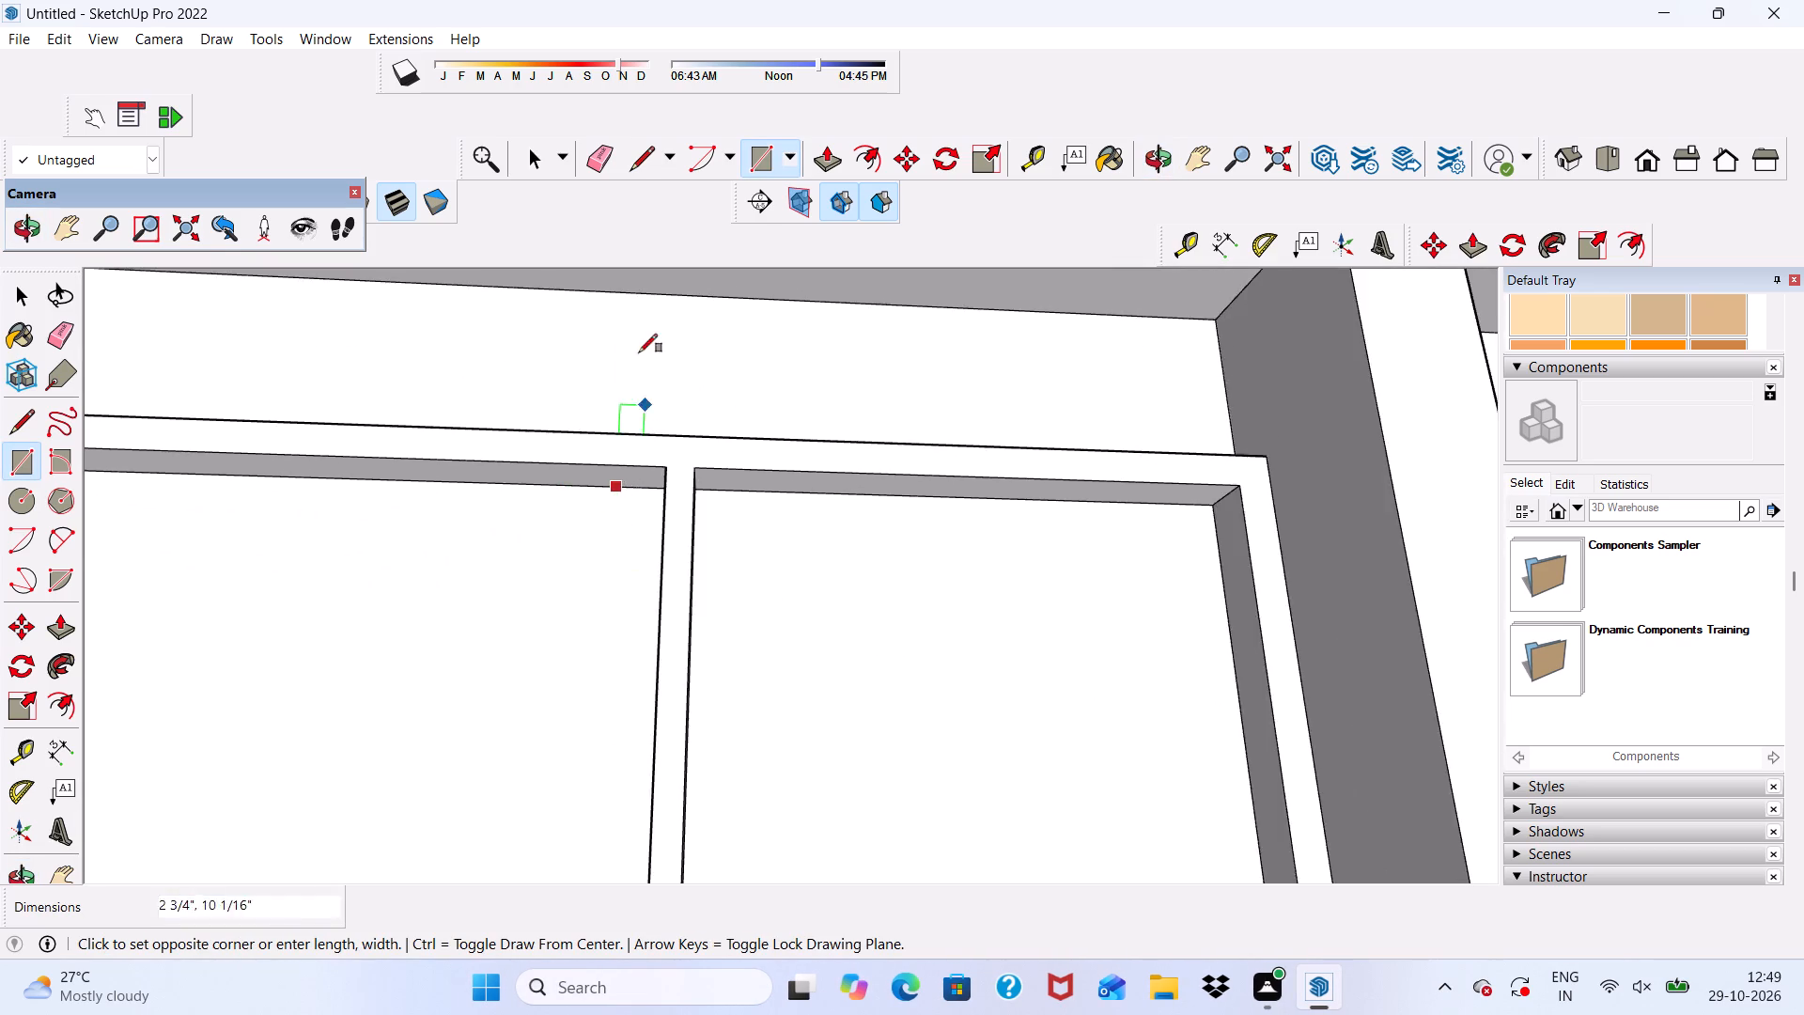
pyautogui.scroll(-11, 639, 352)
pyautogui.moveTo(569, 487); pyautogui.dragTo(614, 711, button='middle')
pyautogui.scroll(3, 572, 629)
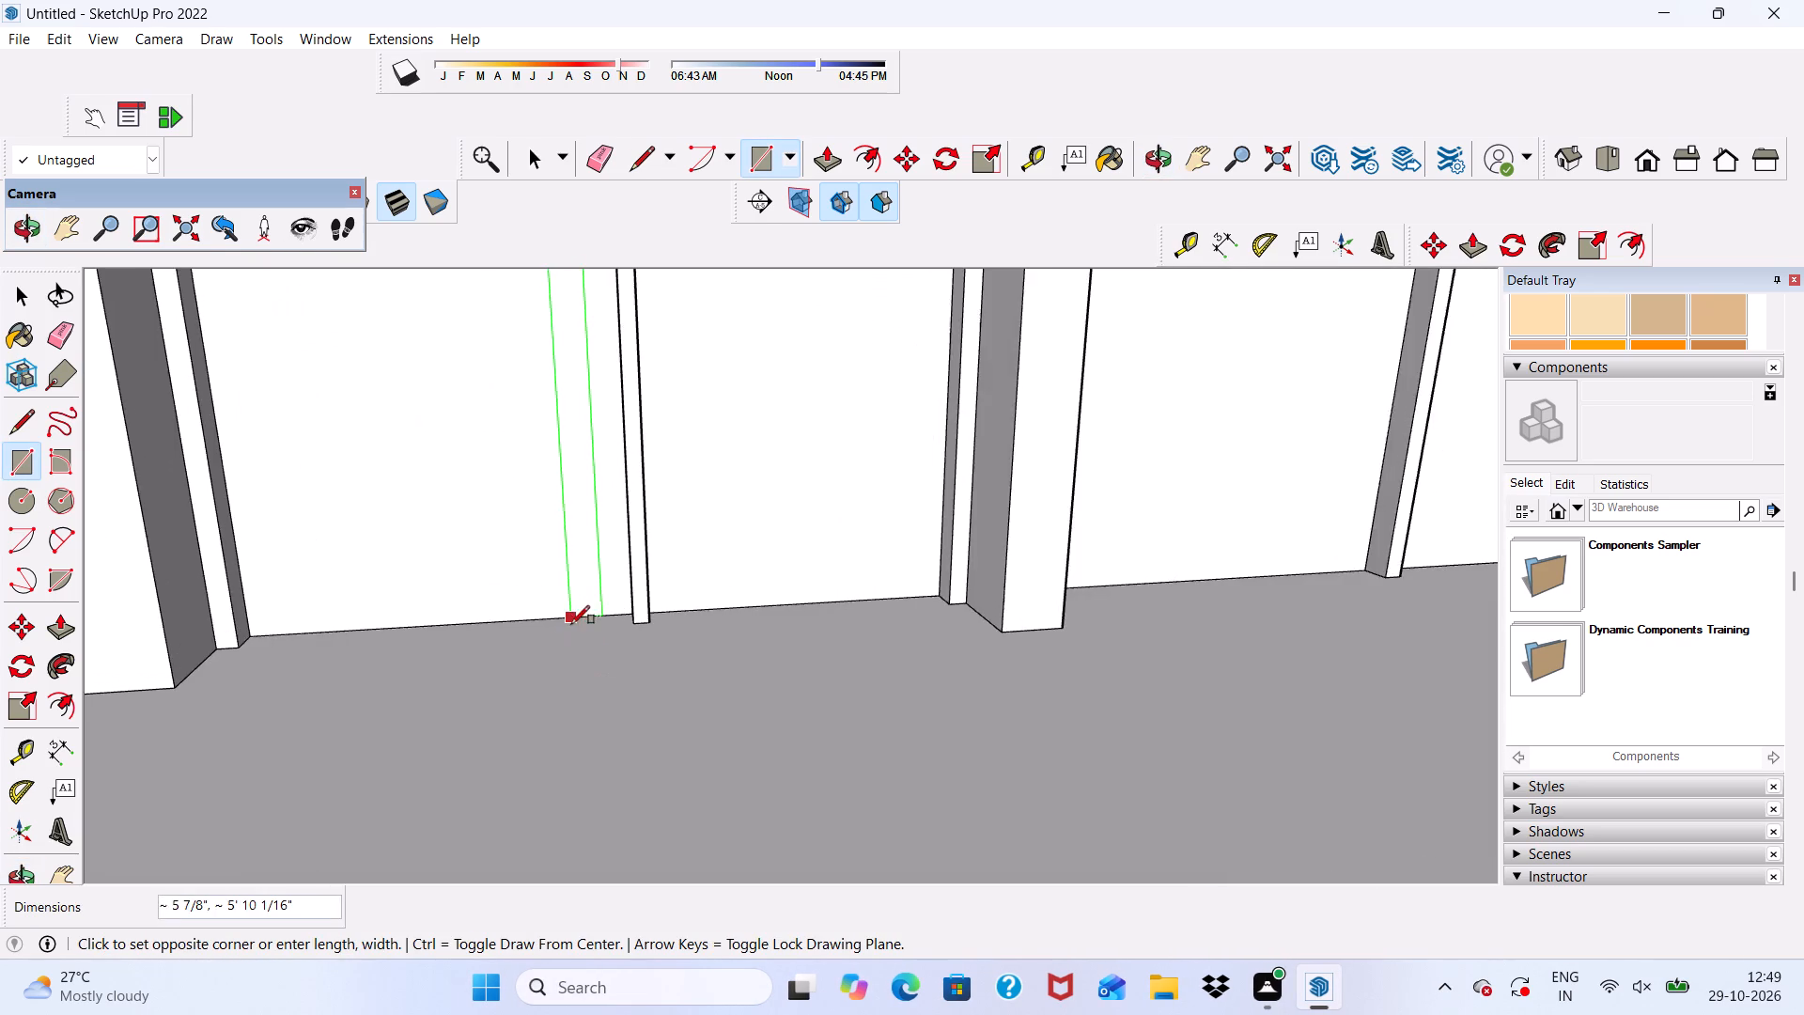
pyautogui.scroll(11, 569, 613)
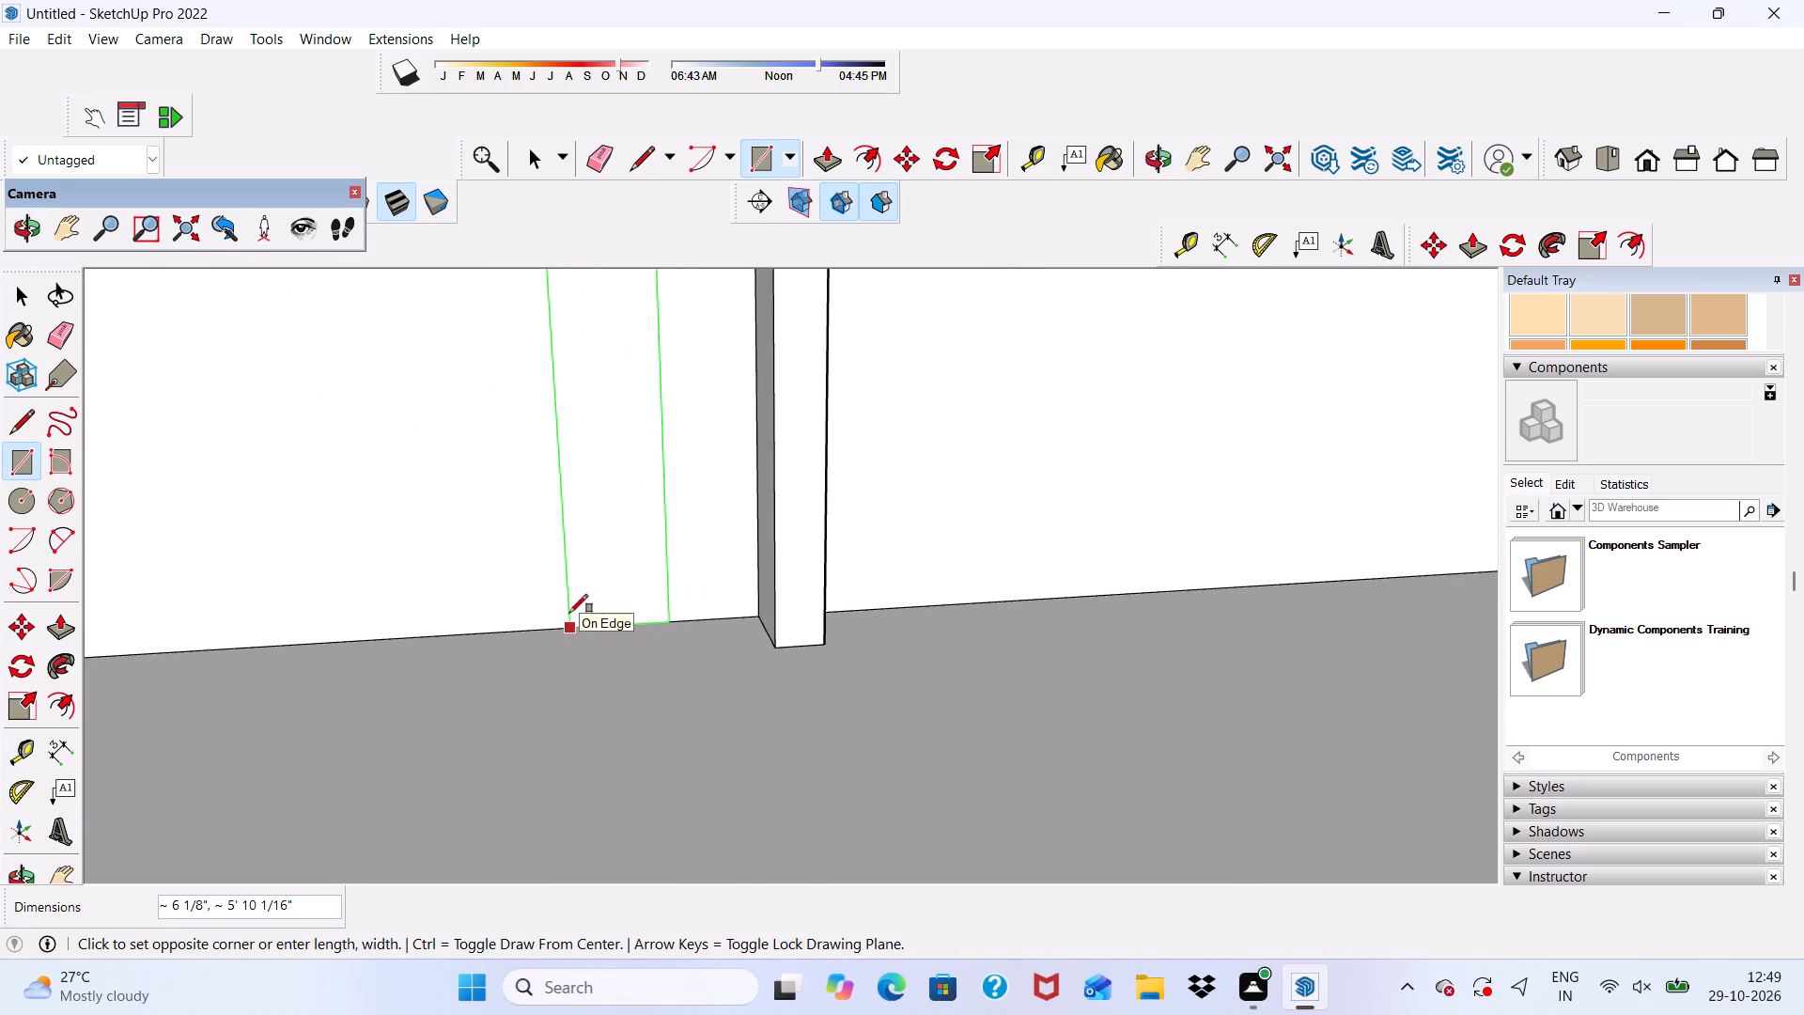
pyautogui.click(569, 613)
# Copy the strip three times leftward along the first panel, spacing the copies about 11" apart.
pyautogui.scroll(-11, 569, 613)
pyautogui.press('space')
pyautogui.doubleClick(581, 518)
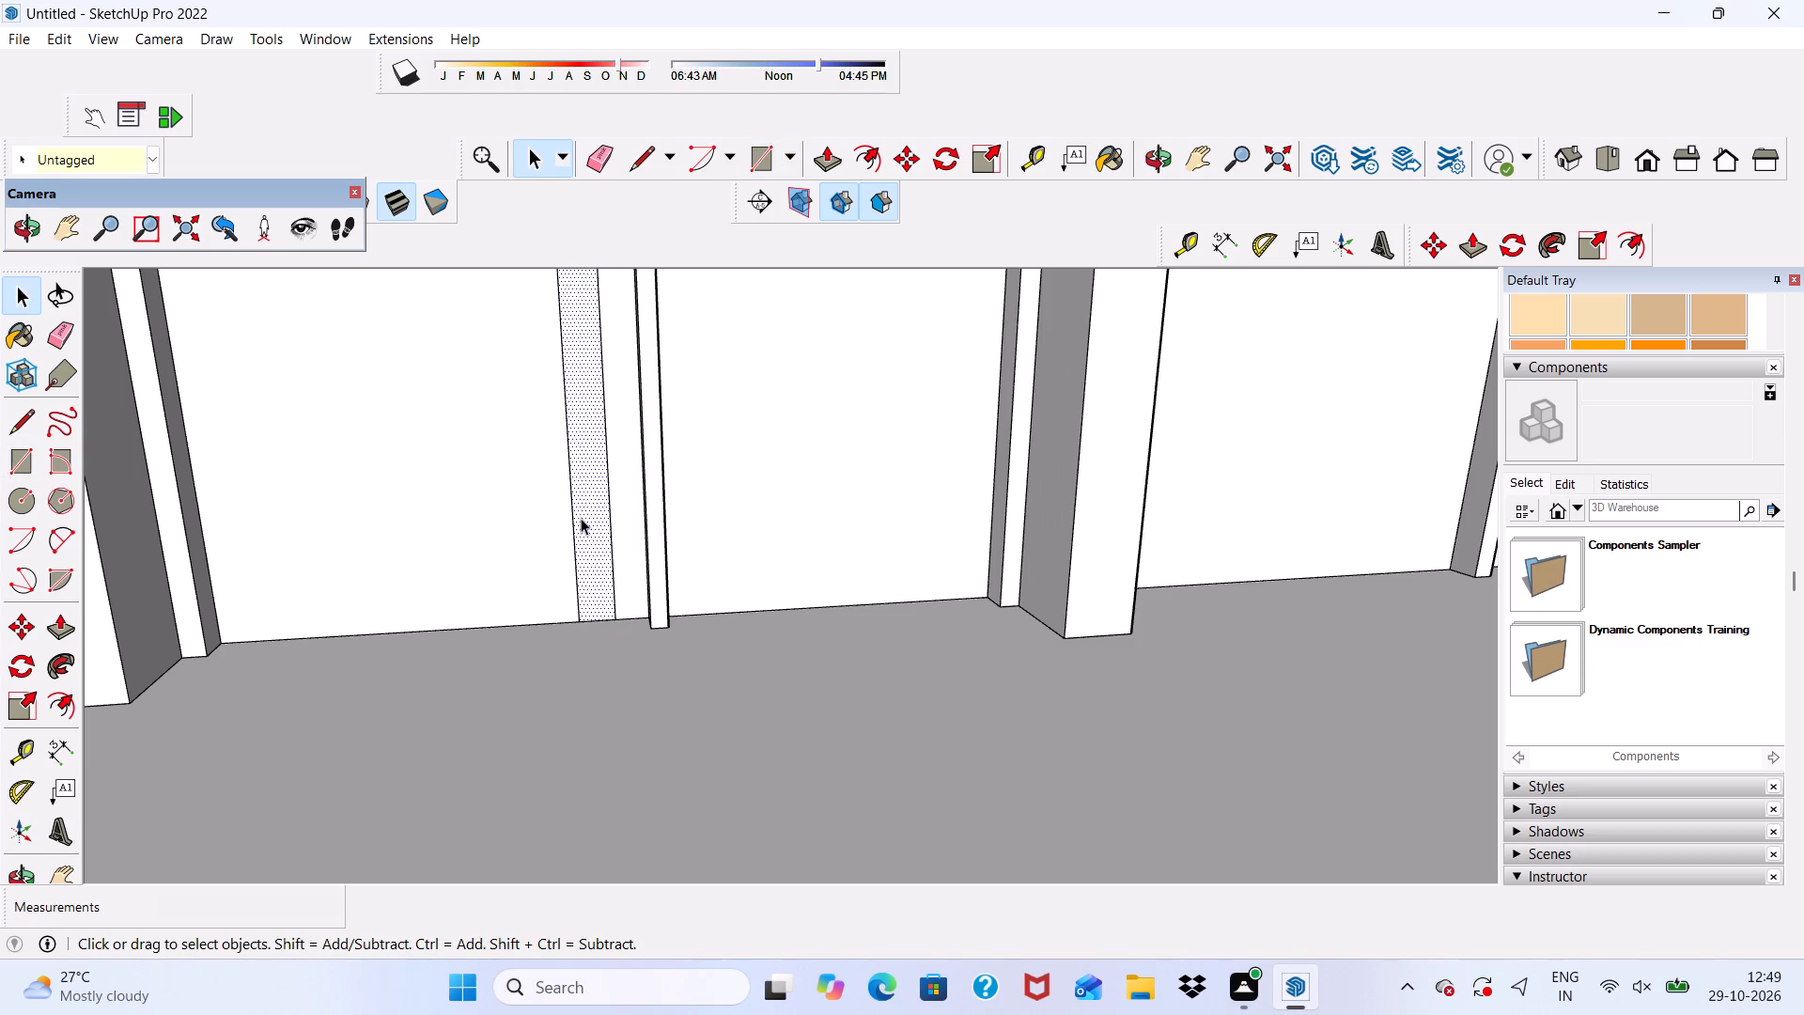
pyautogui.click(912, 154)
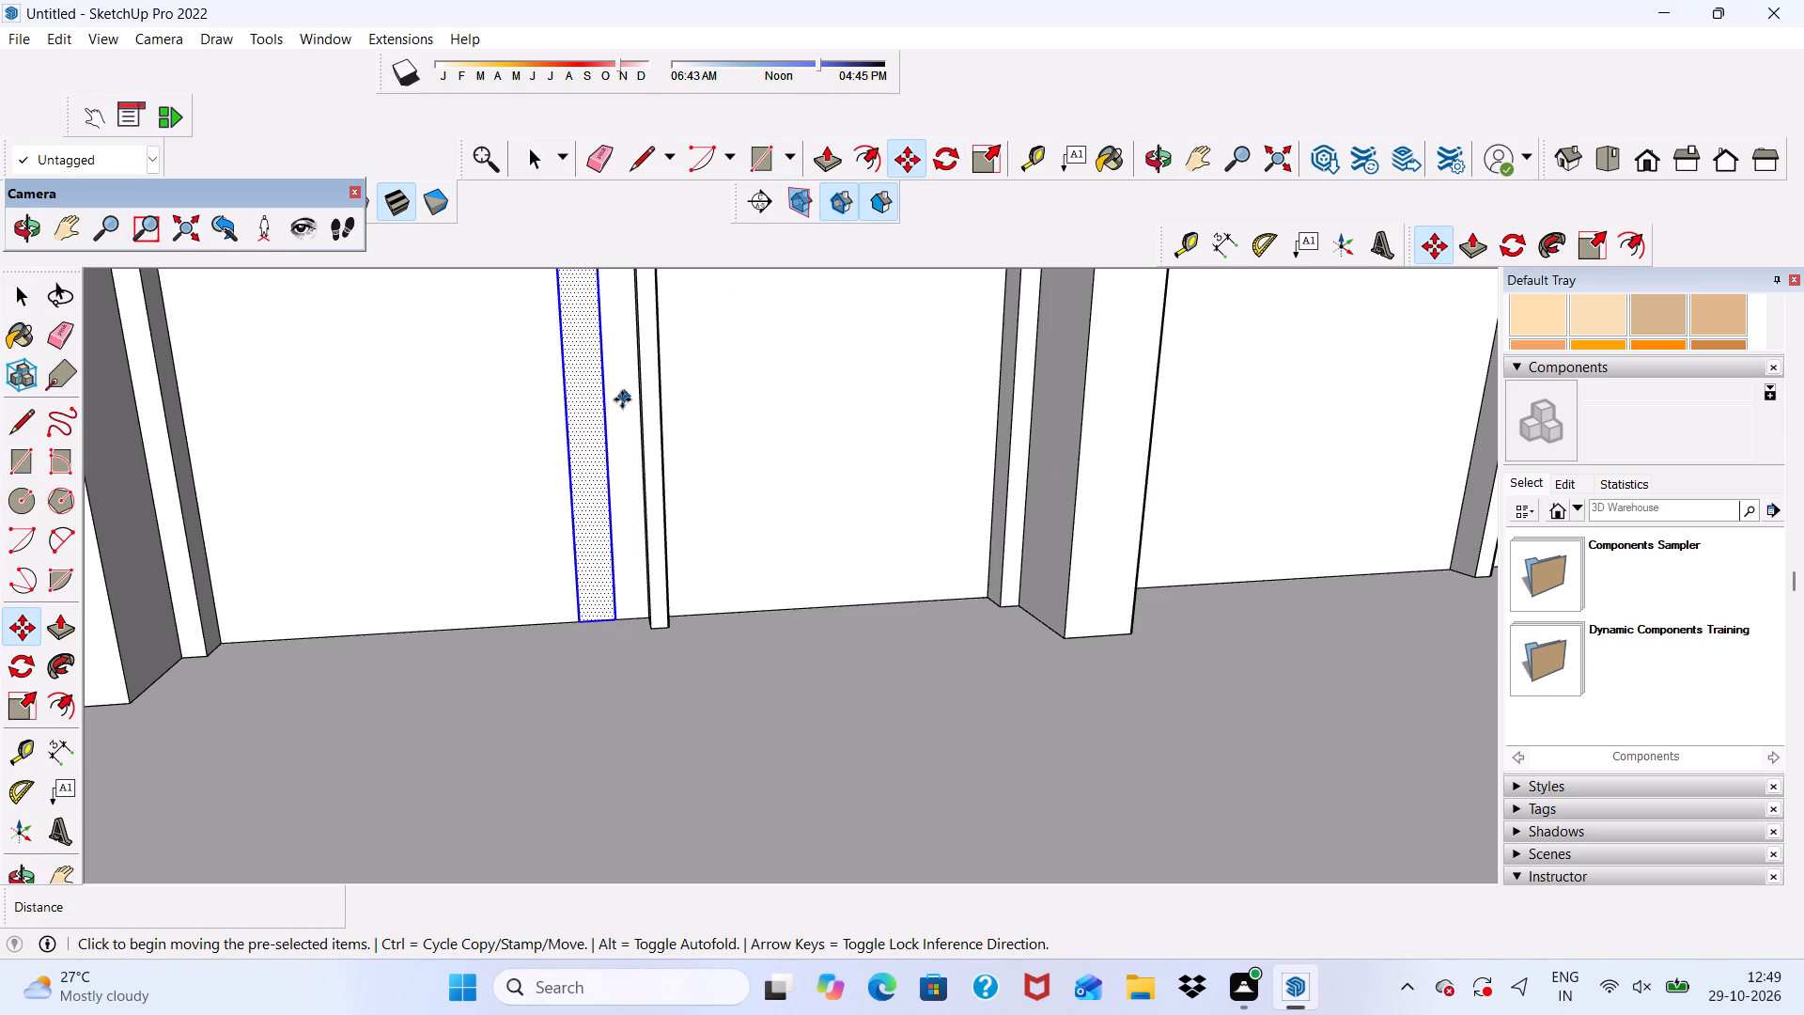
pyautogui.click(583, 434)
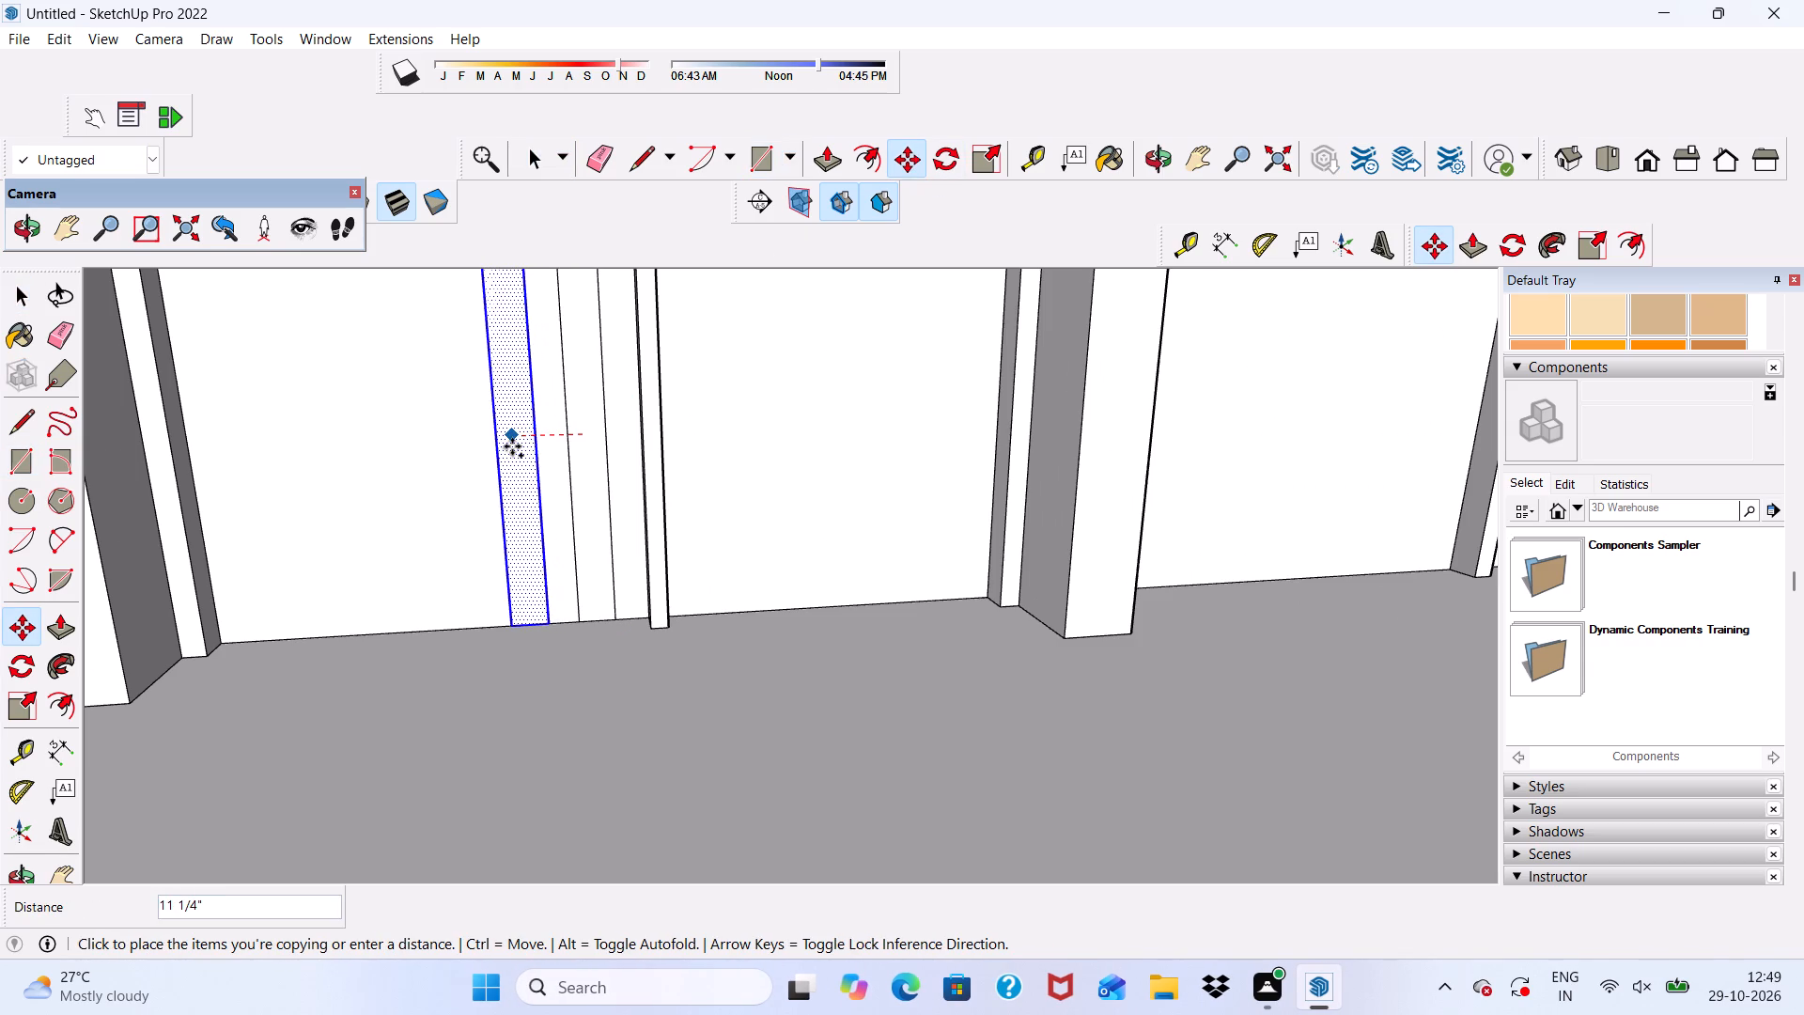
pyautogui.click(512, 446)
pyautogui.click(512, 446)
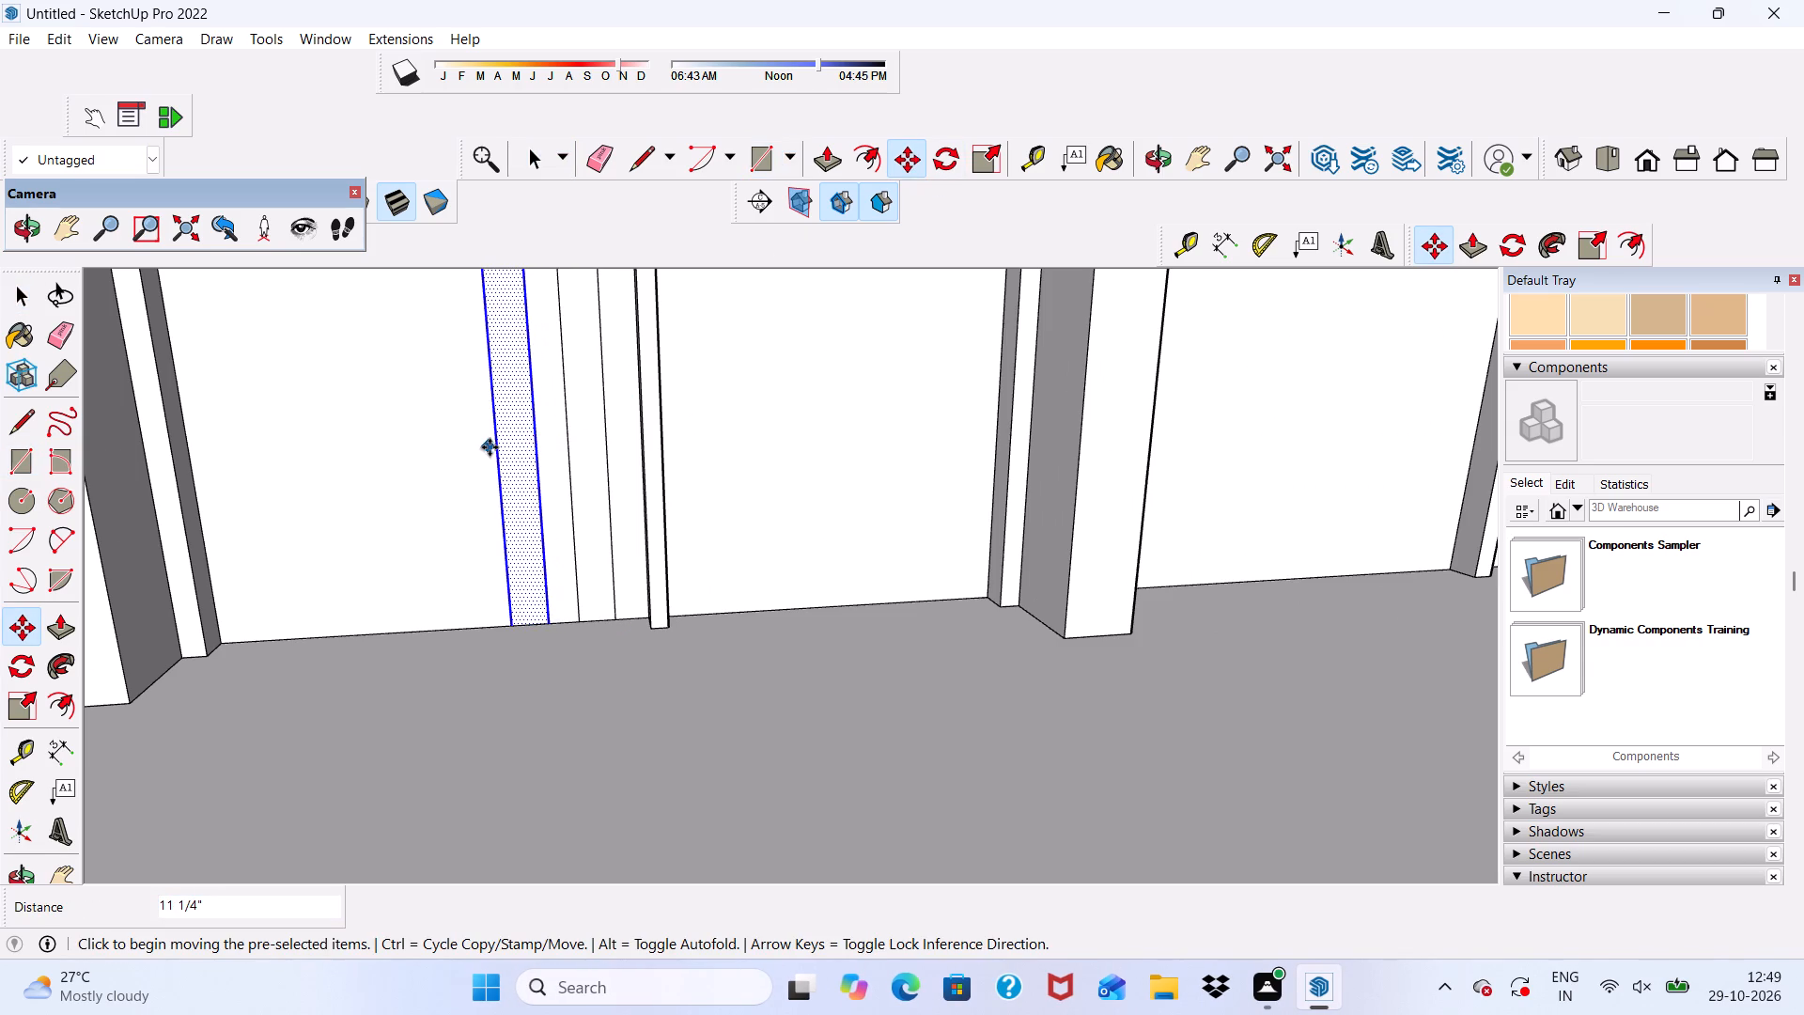
pyautogui.click(520, 460)
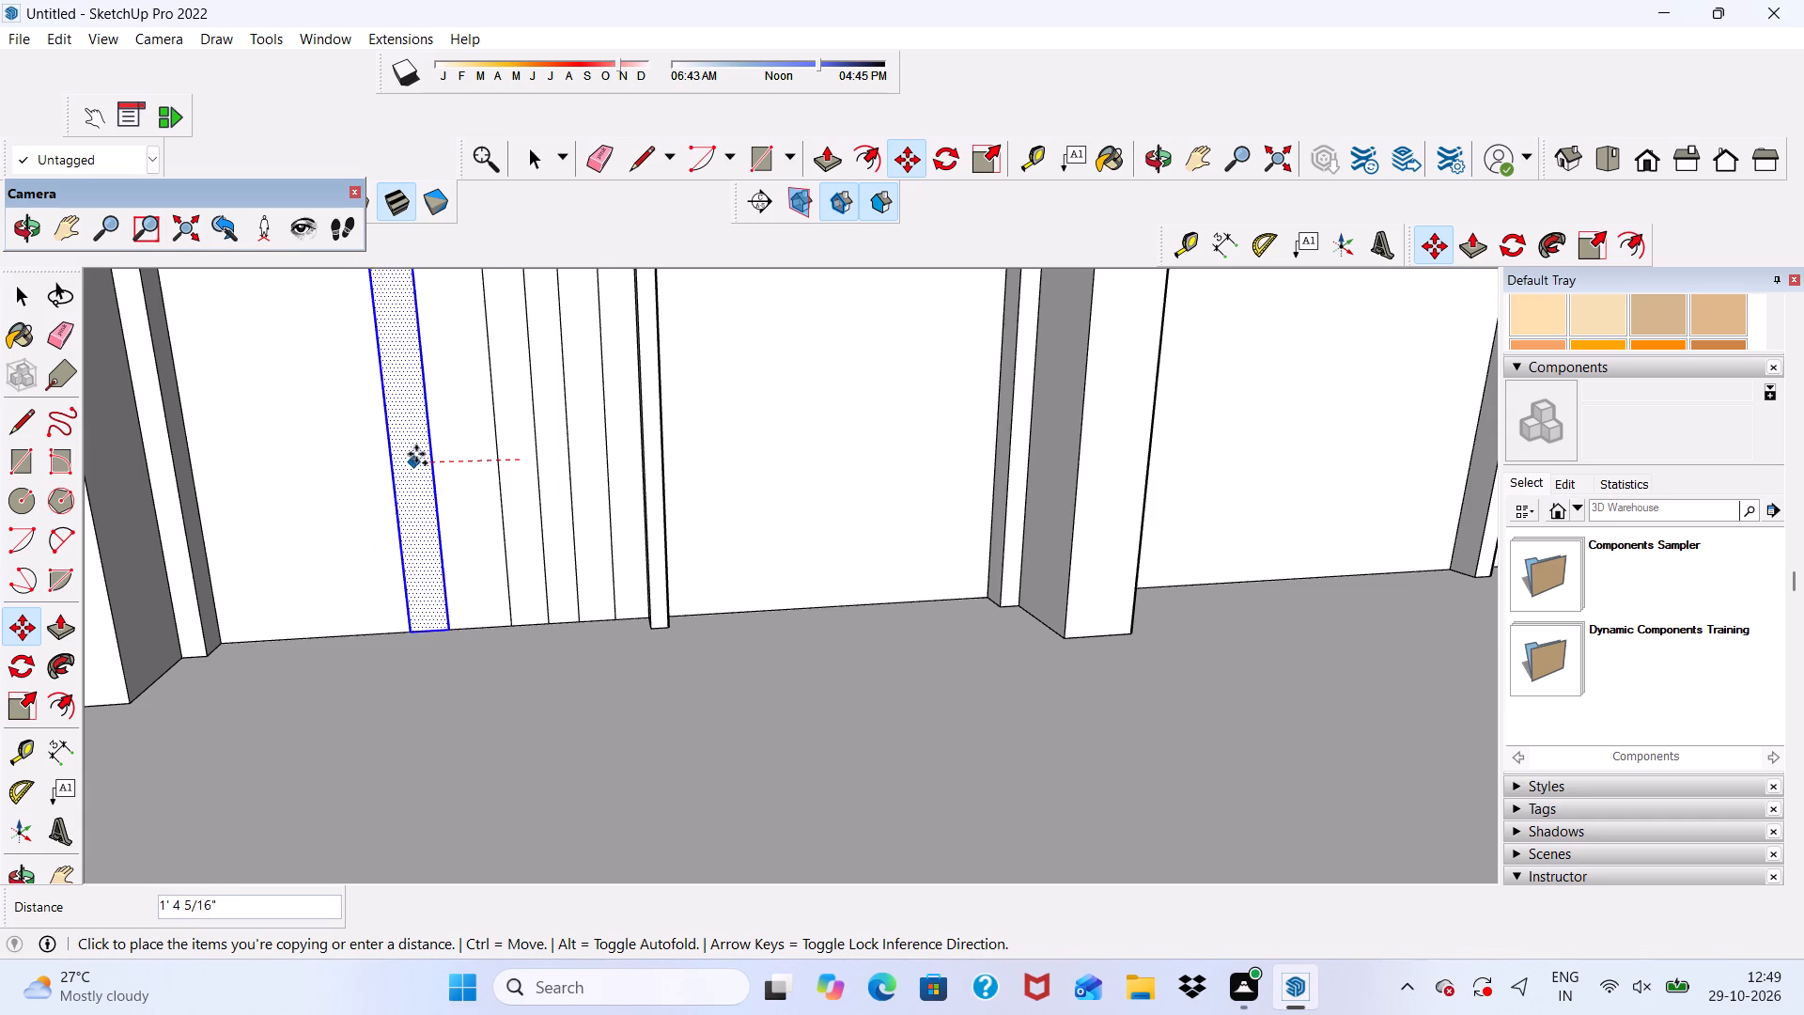
pyautogui.click(452, 454)
pyautogui.click(452, 454)
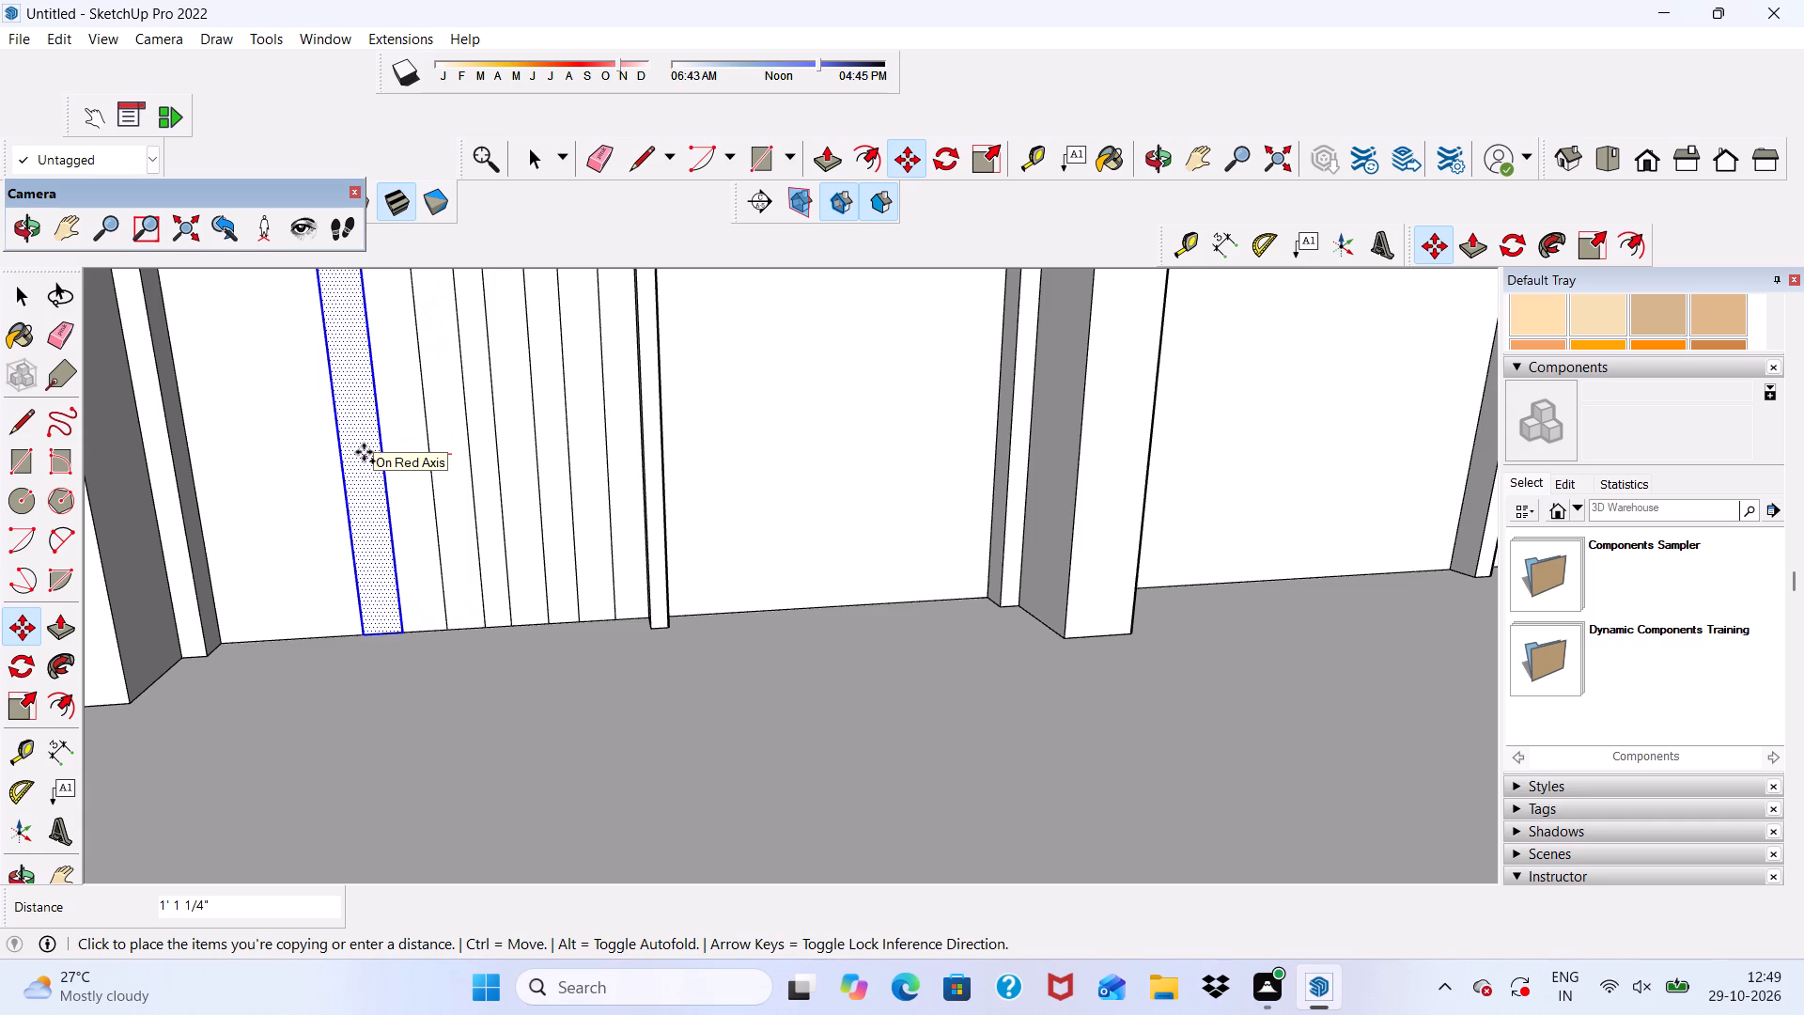
pyautogui.scroll(-4, 319, 466)
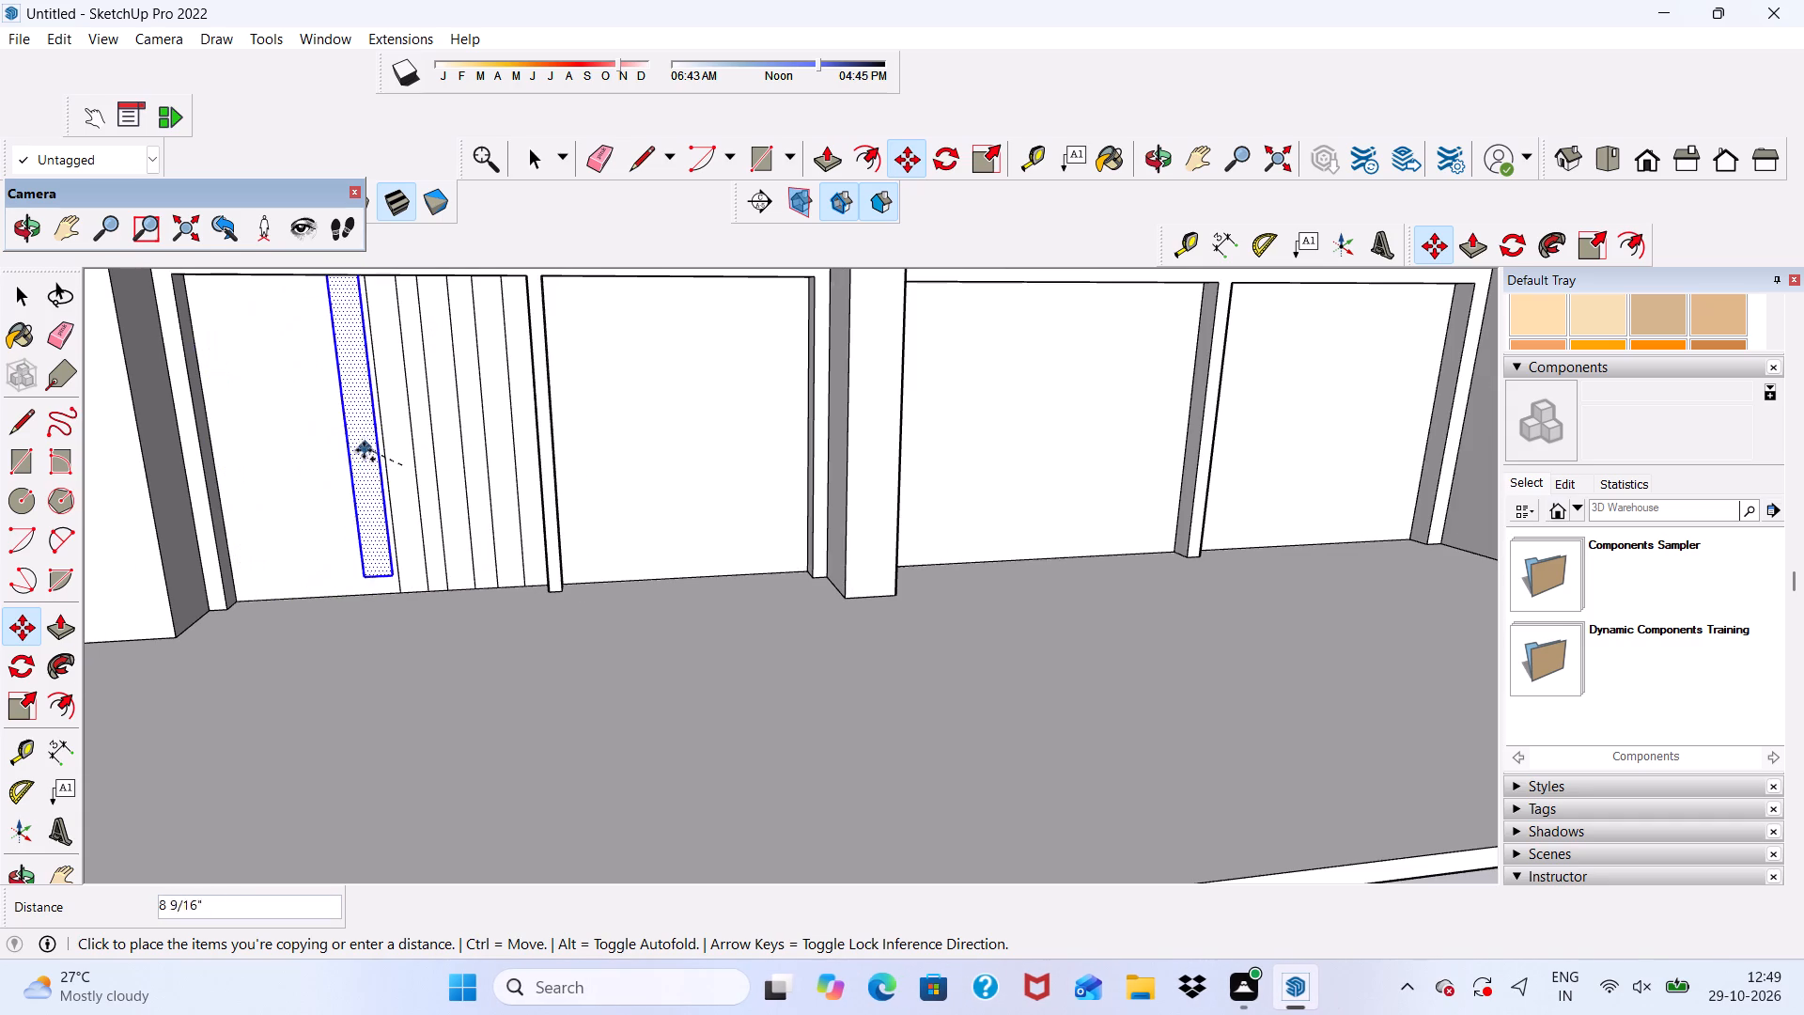
pyautogui.click(351, 460)
pyautogui.click(351, 460)
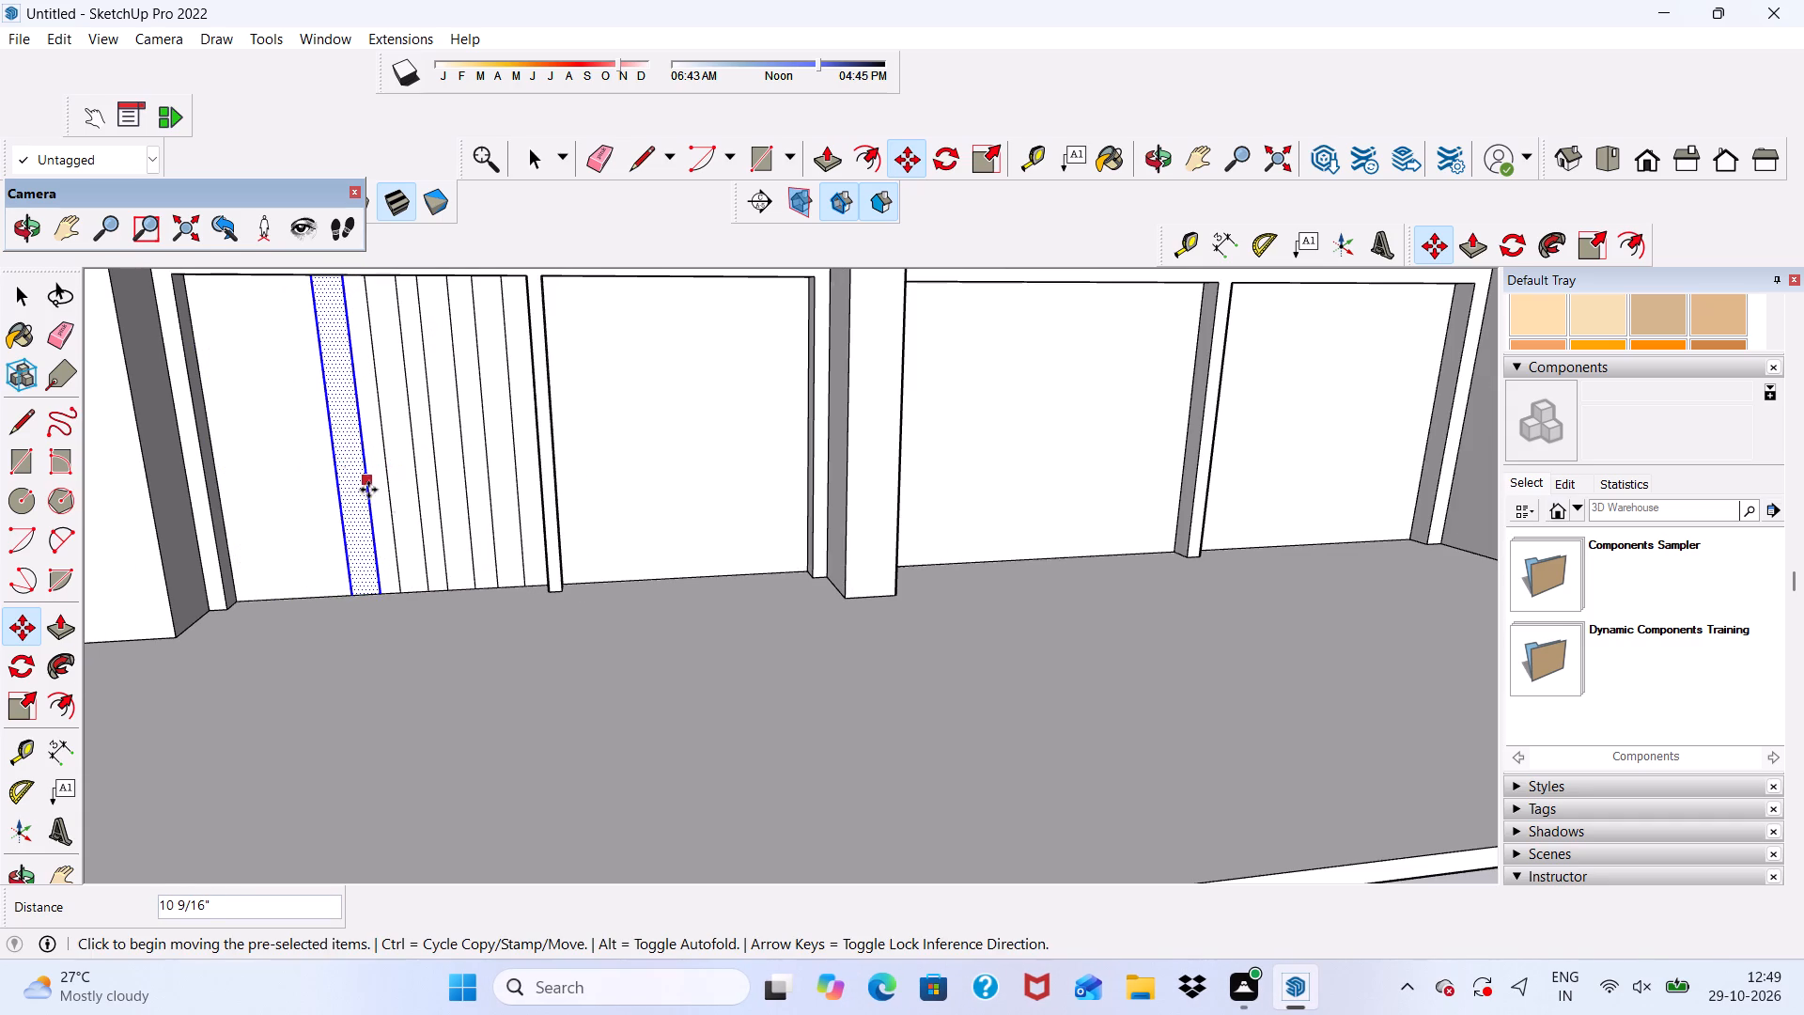
# Copy the leftmost strip about 4' 3 7/16" across the mullion into the second panel, and again about 11" farther right.
pyautogui.click(359, 492)
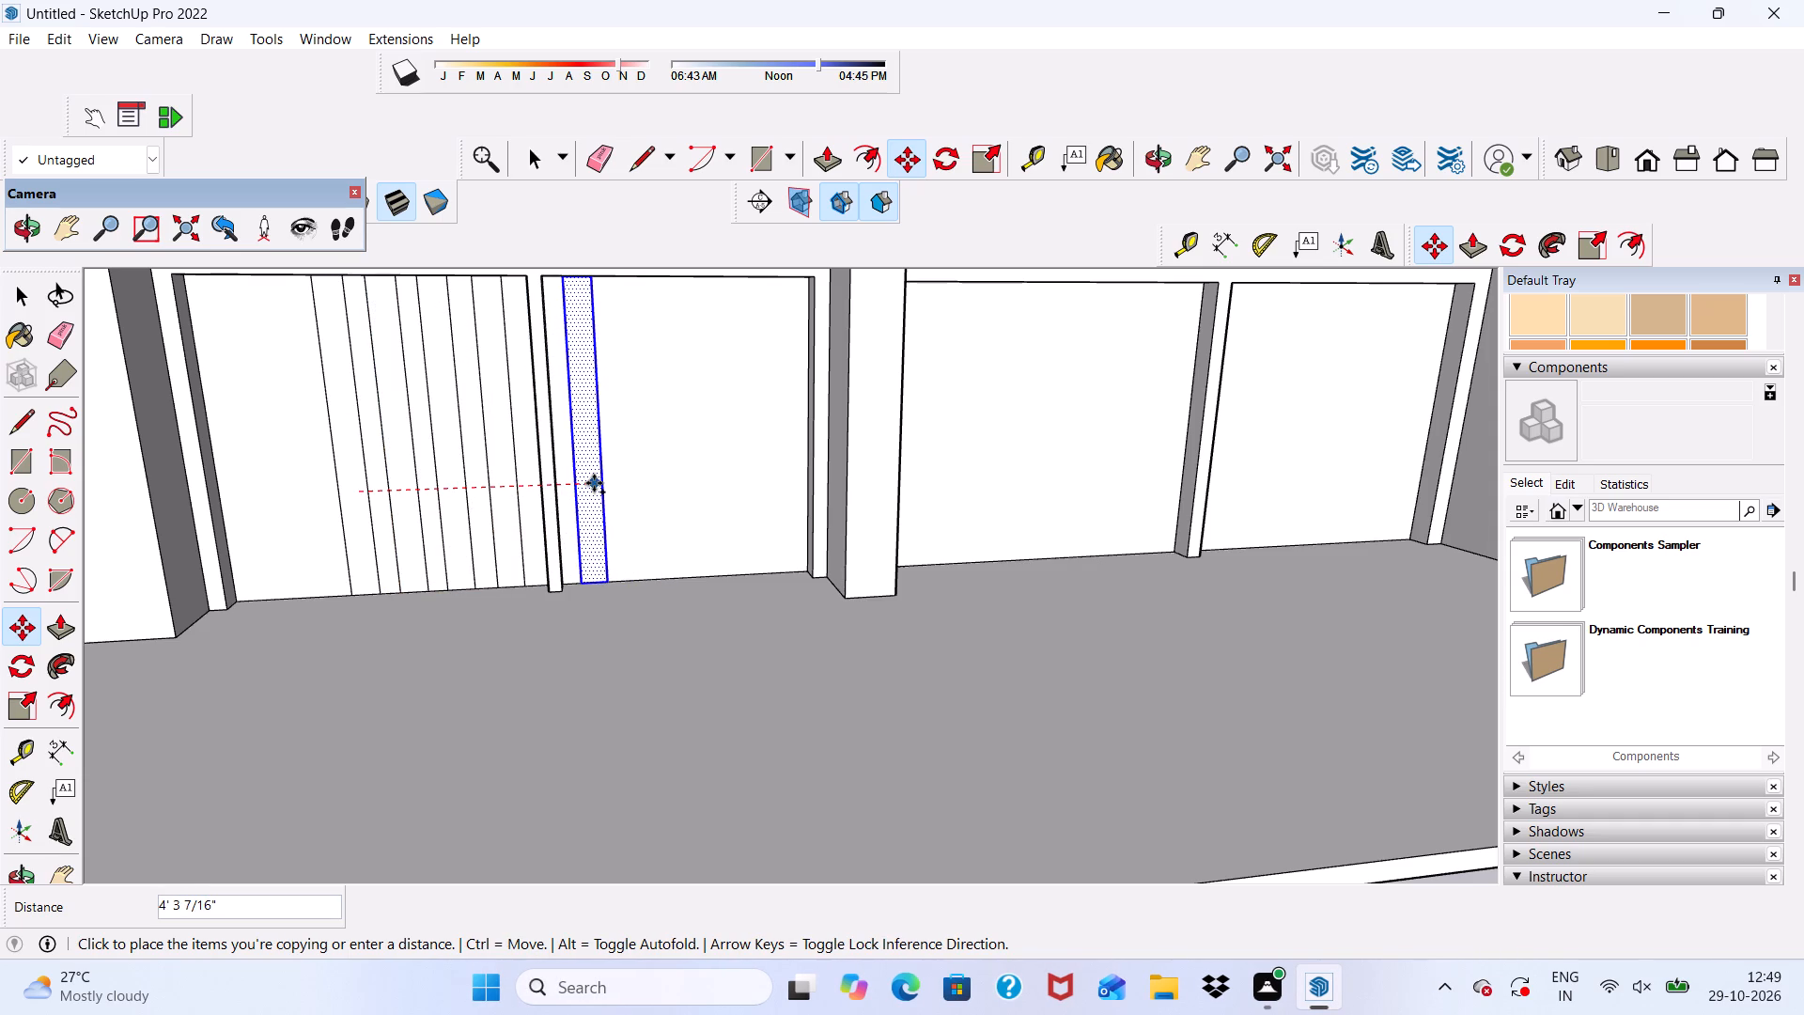
pyautogui.click(594, 483)
pyautogui.click(594, 483)
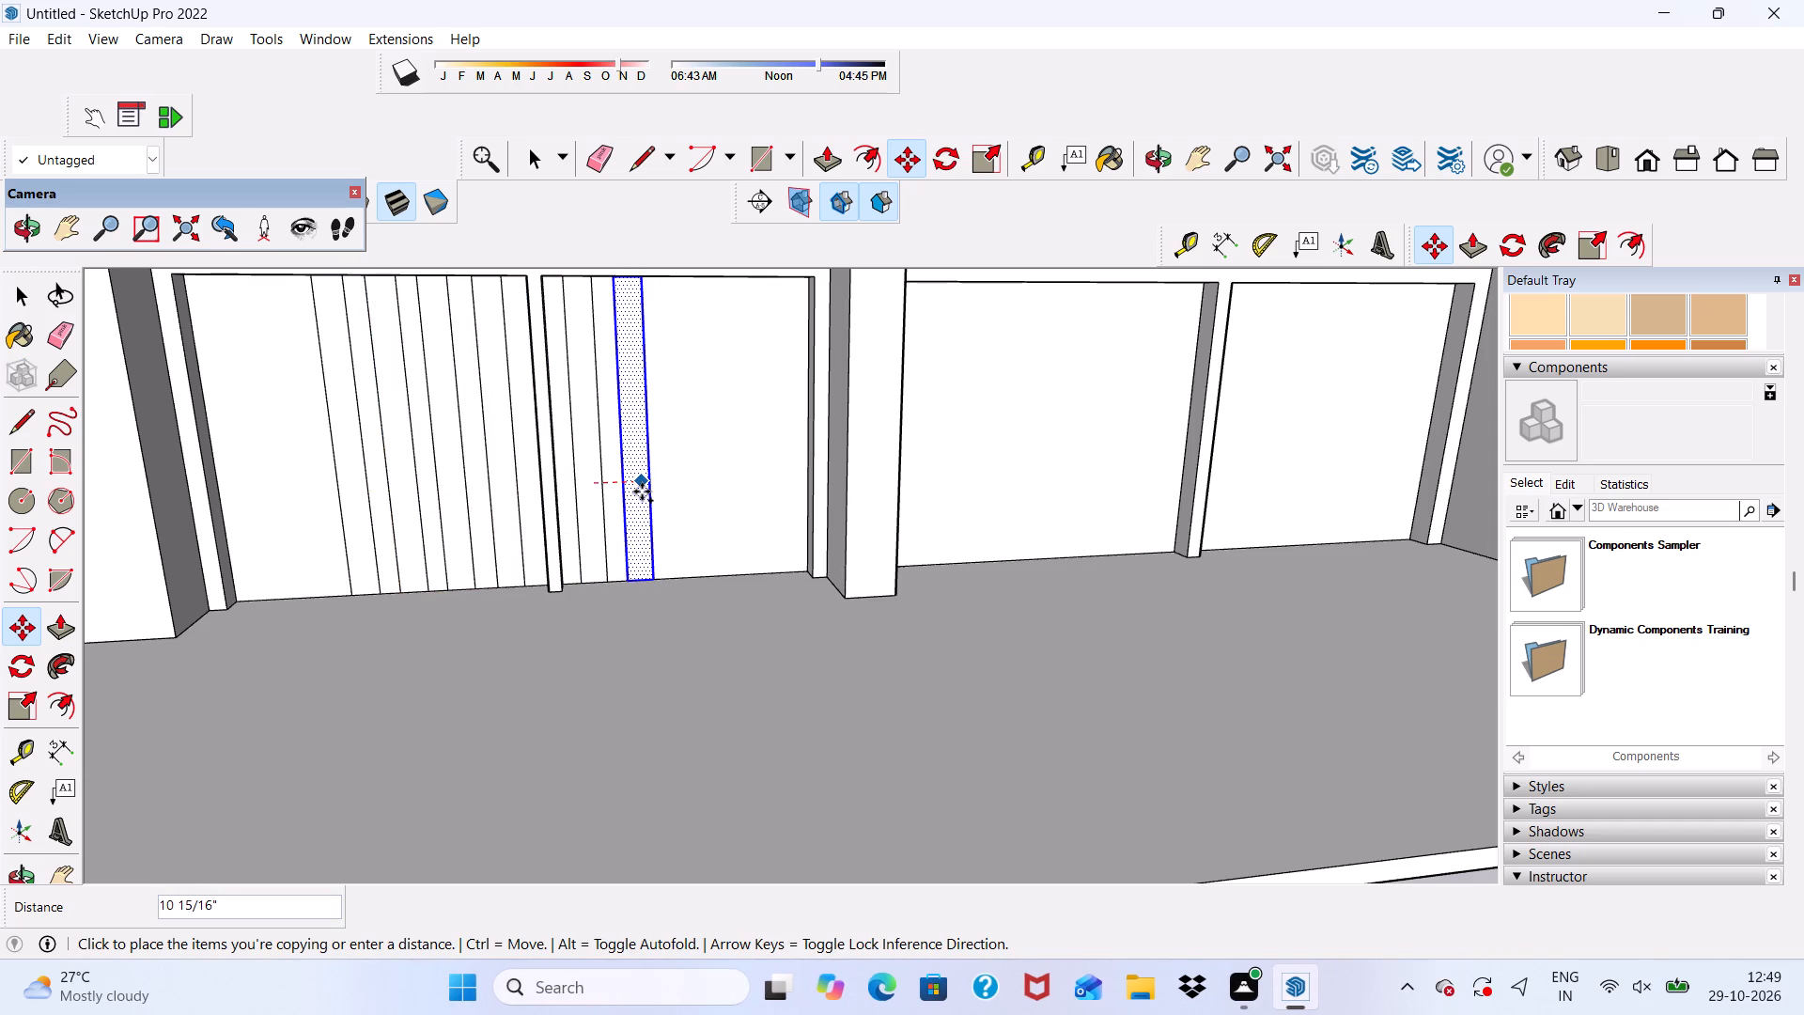
pyautogui.click(642, 492)
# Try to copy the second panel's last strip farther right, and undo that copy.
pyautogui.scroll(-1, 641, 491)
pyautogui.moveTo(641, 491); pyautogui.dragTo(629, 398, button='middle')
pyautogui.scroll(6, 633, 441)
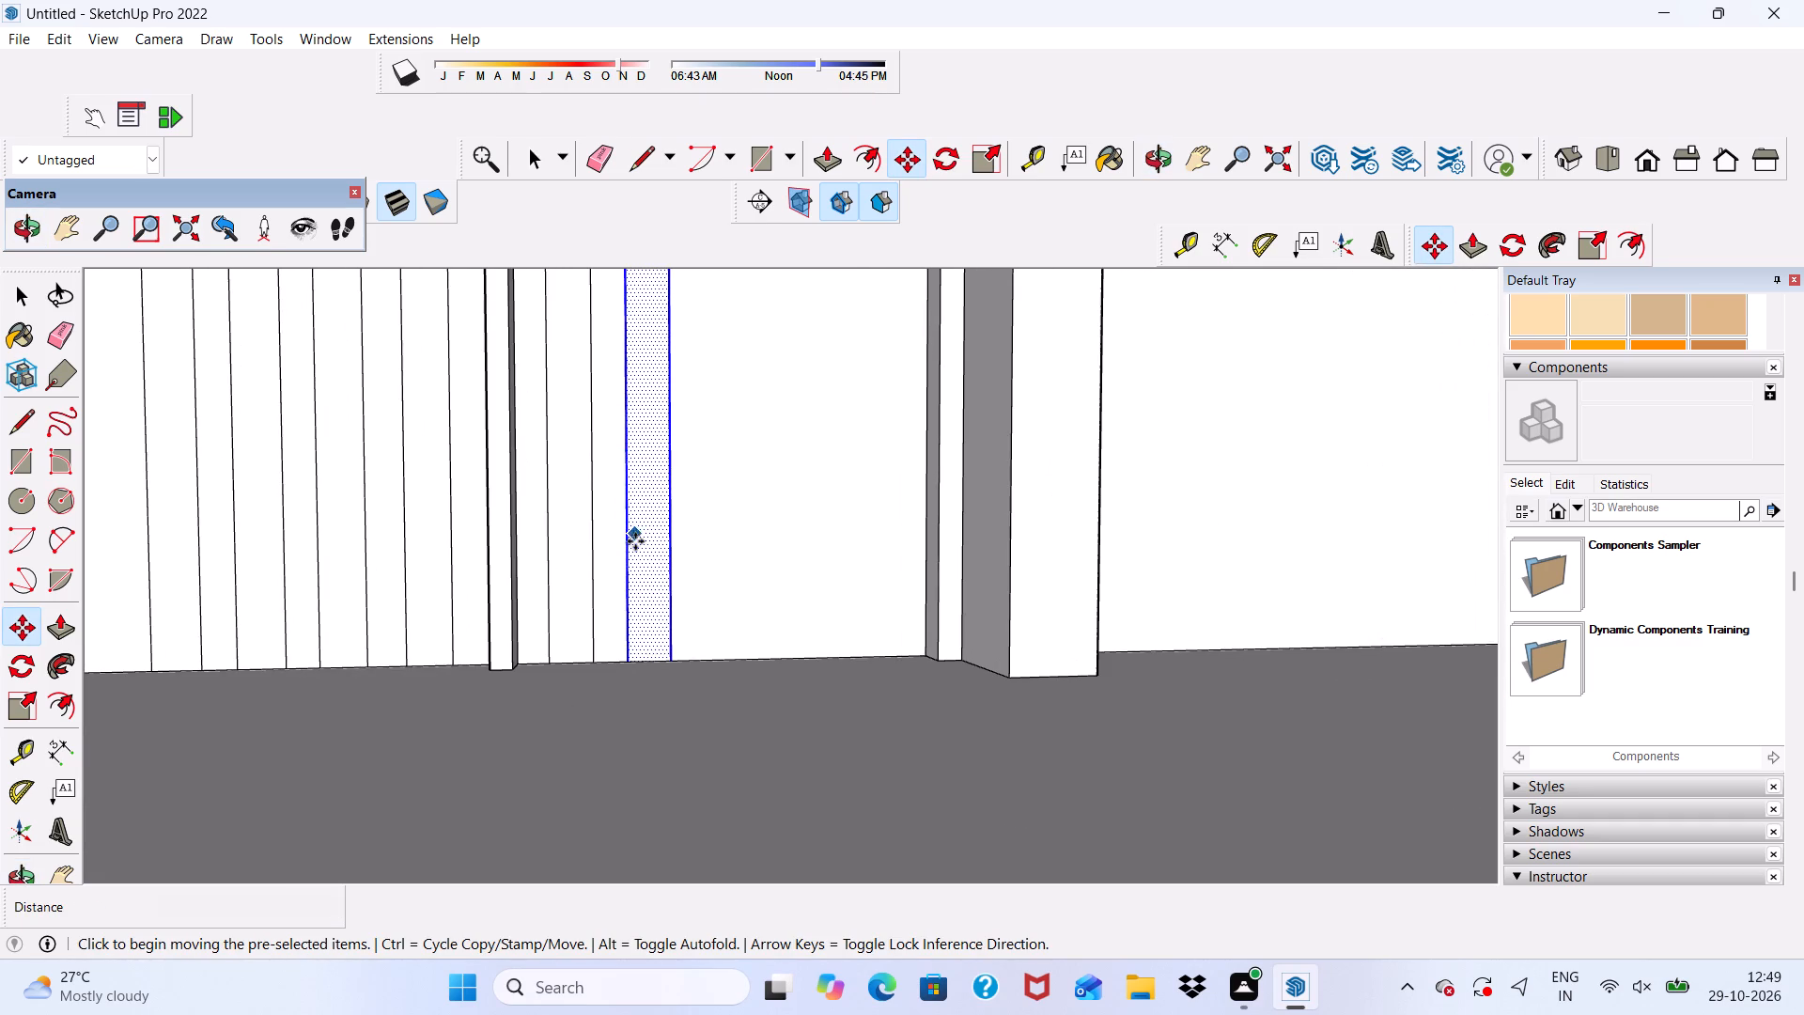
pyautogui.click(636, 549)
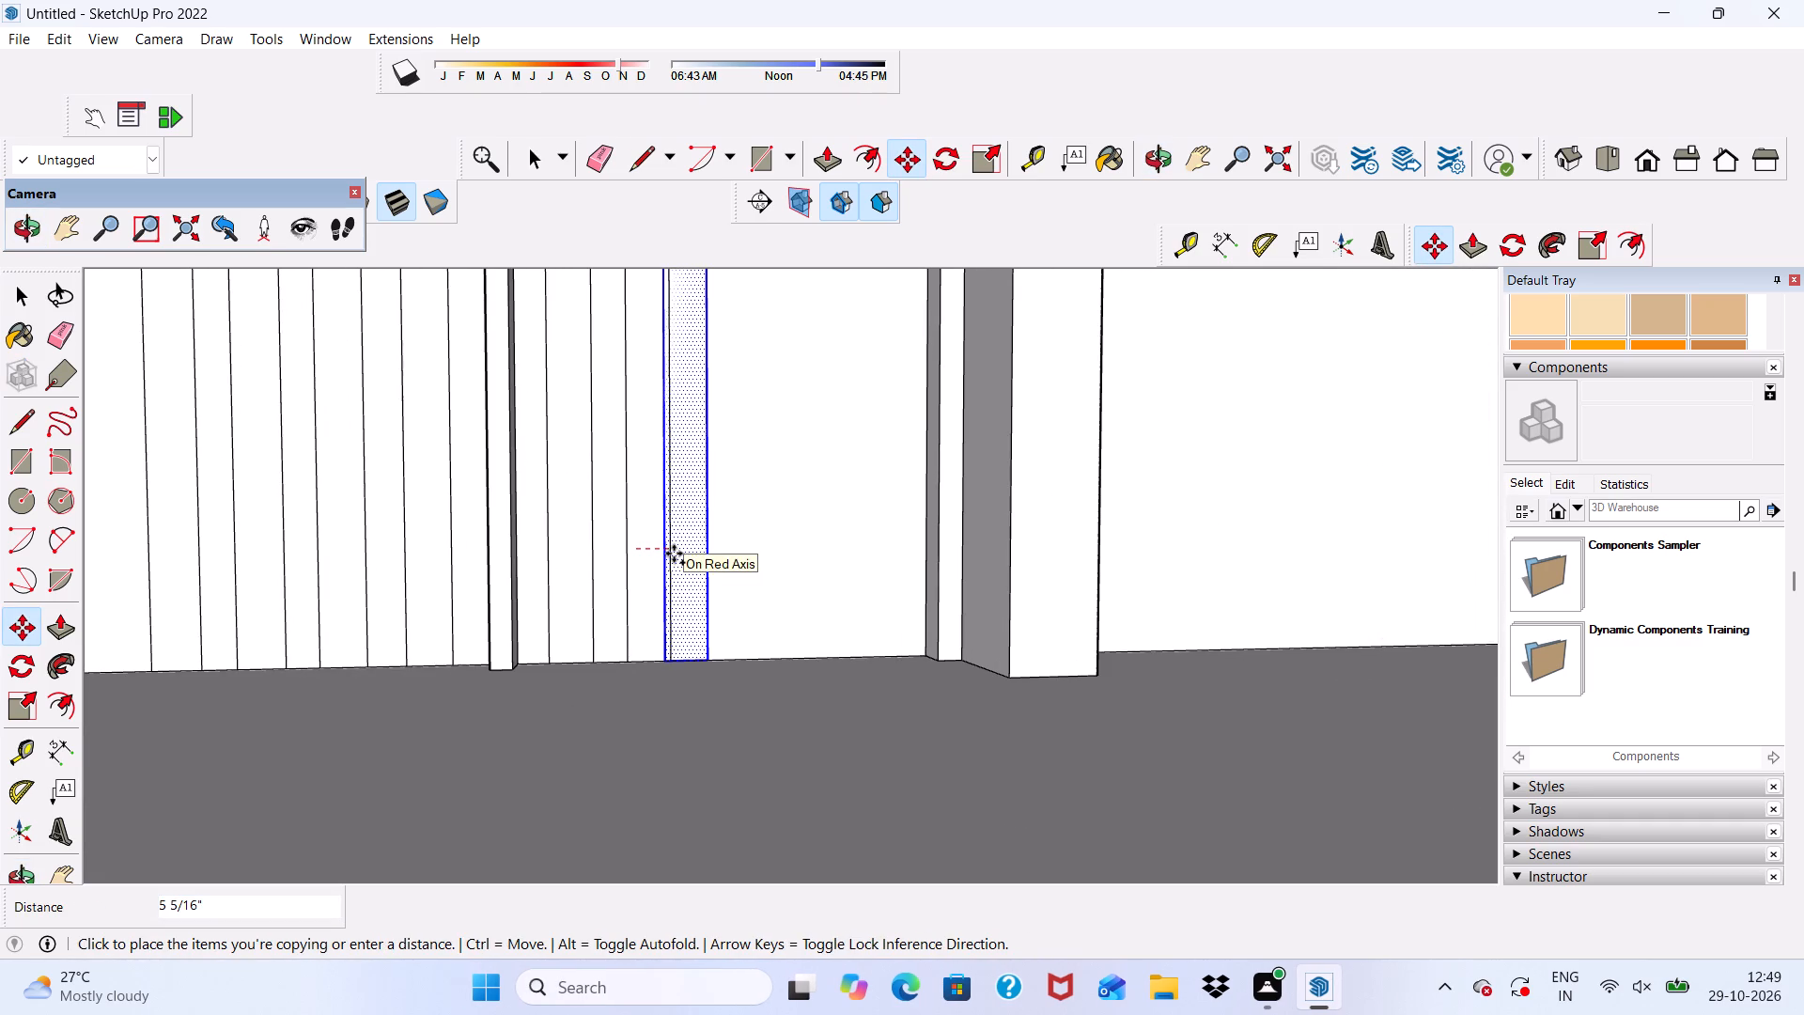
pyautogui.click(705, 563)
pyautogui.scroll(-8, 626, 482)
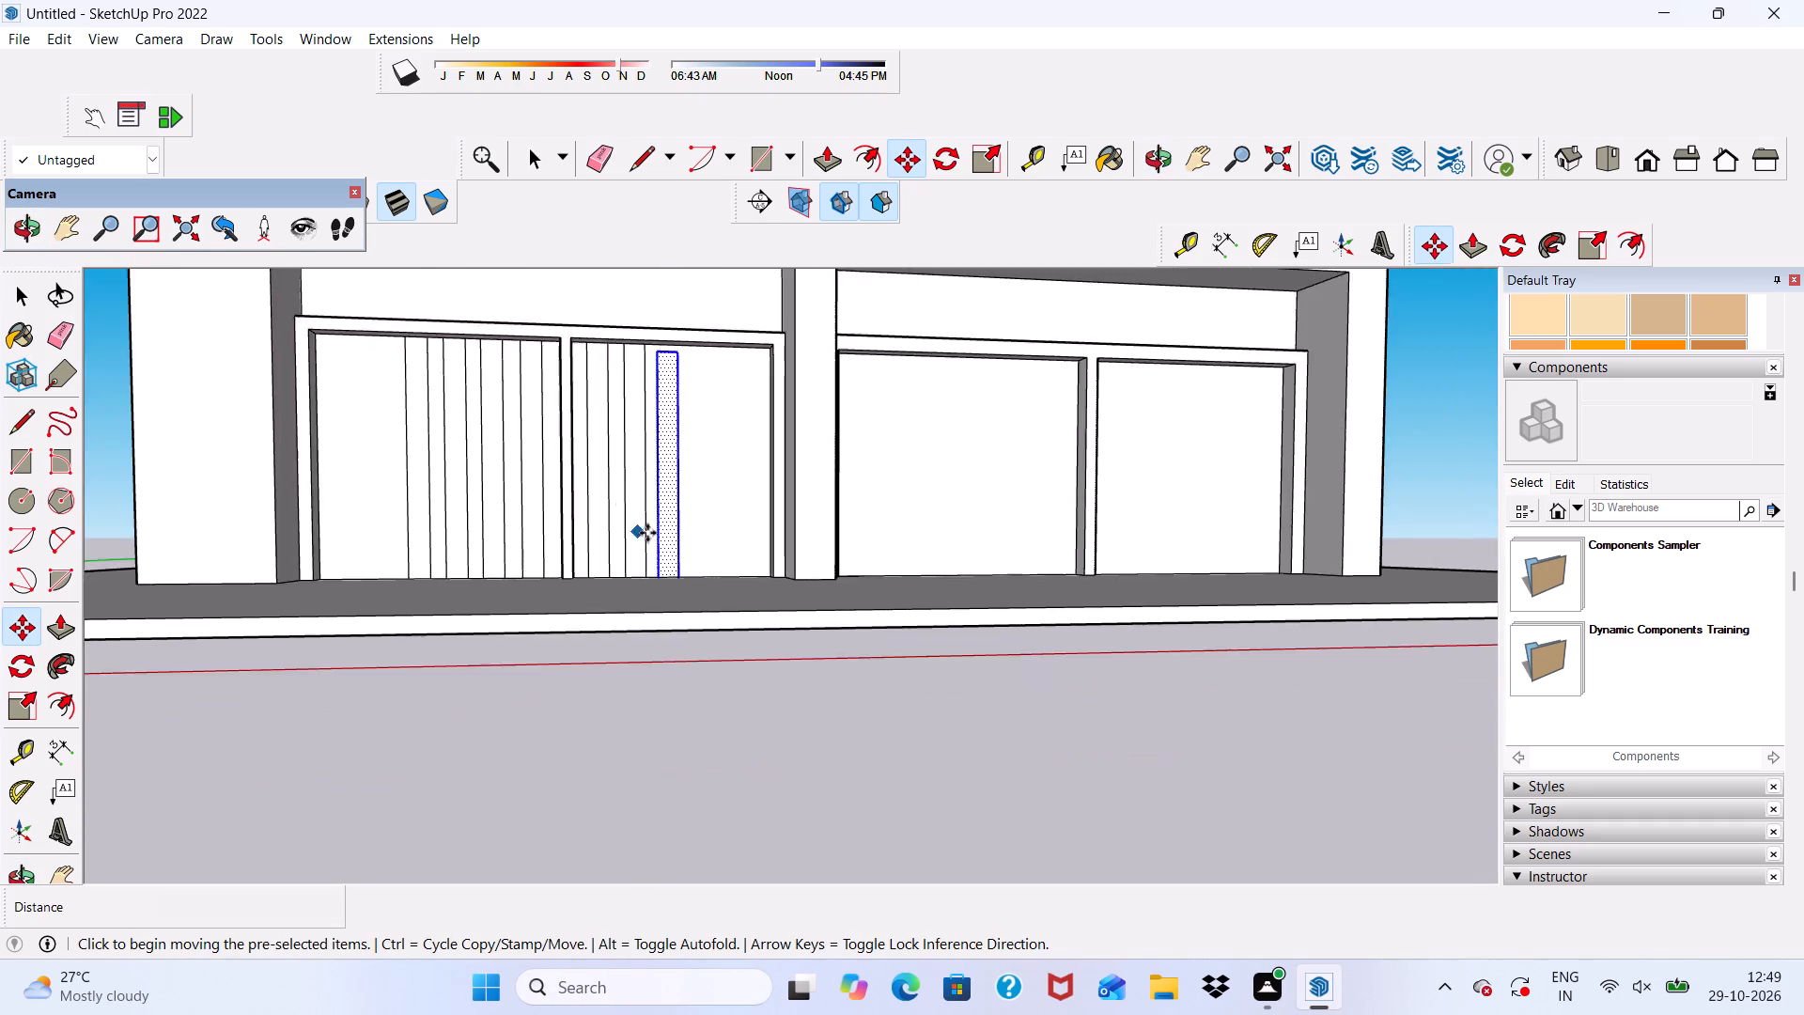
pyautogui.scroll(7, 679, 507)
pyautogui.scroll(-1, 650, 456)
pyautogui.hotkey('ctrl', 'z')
# Copy the second panel's last strip about 9 3/4" to the right along the red axis.
pyautogui.scroll(2, 631, 452)
pyautogui.moveTo(588, 448); pyautogui.dragTo(574, 449)
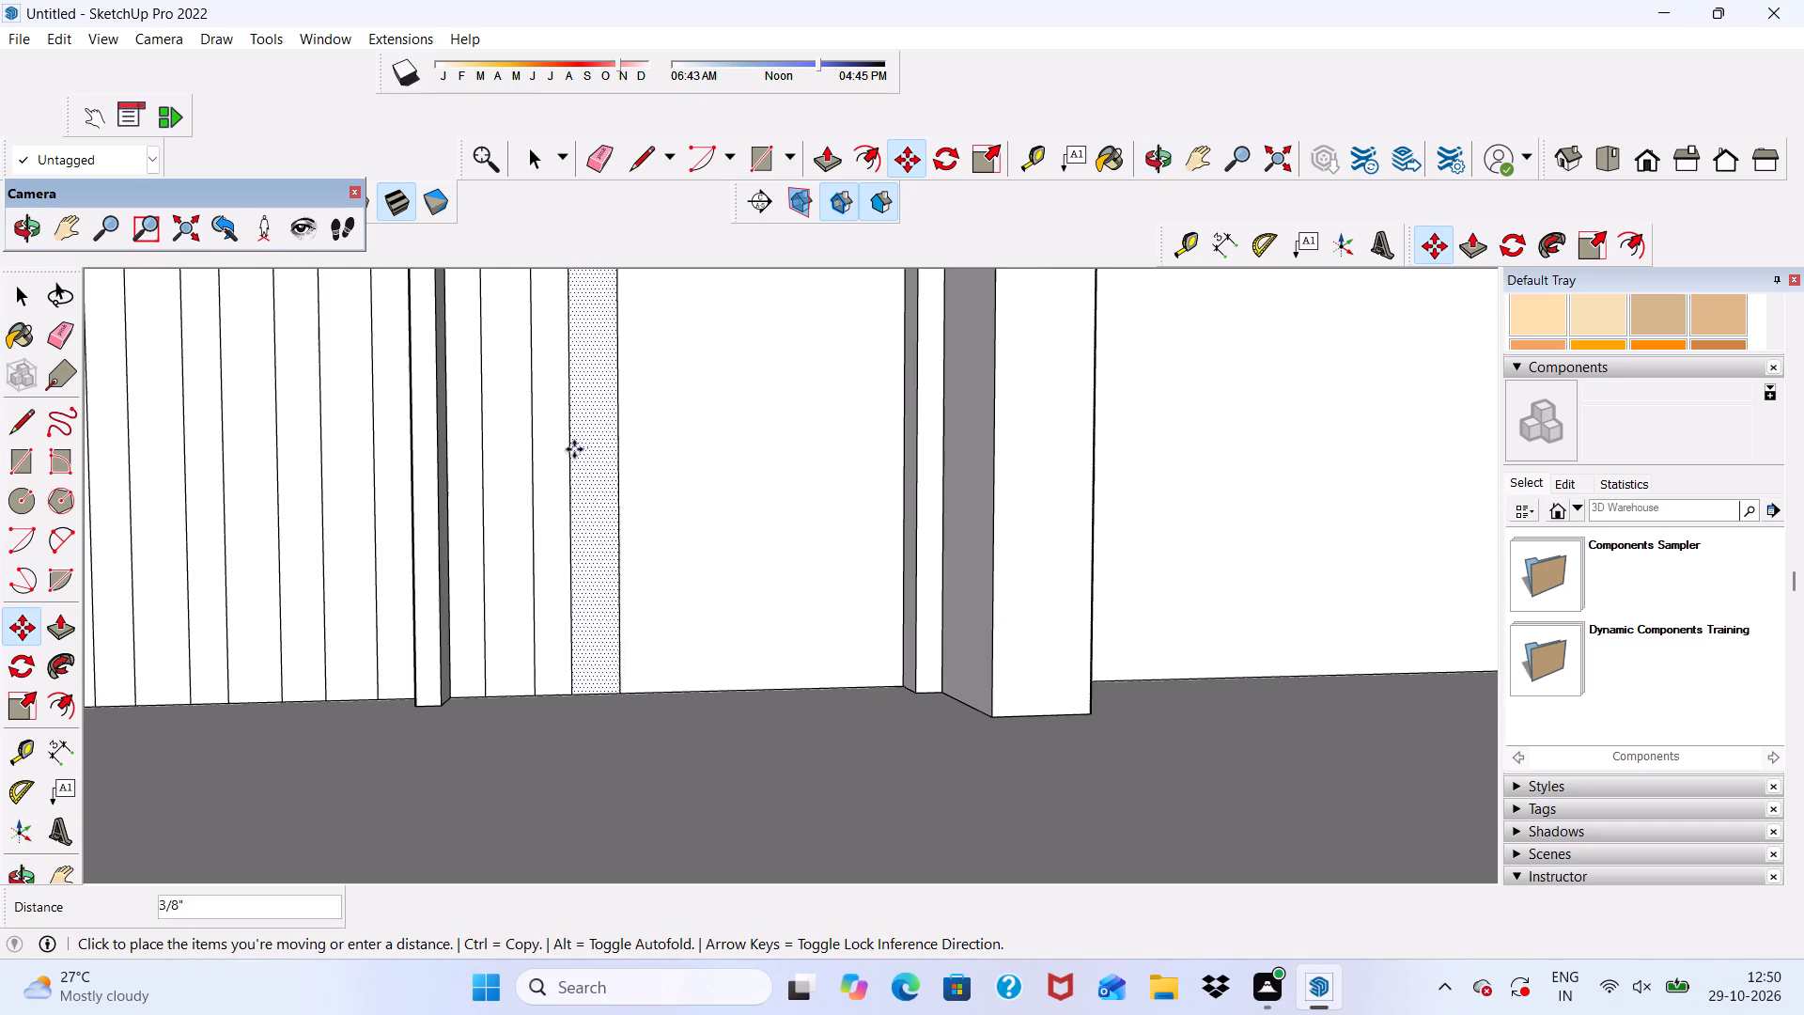
pyautogui.moveTo(574, 449); pyautogui.dragTo(540, 463)
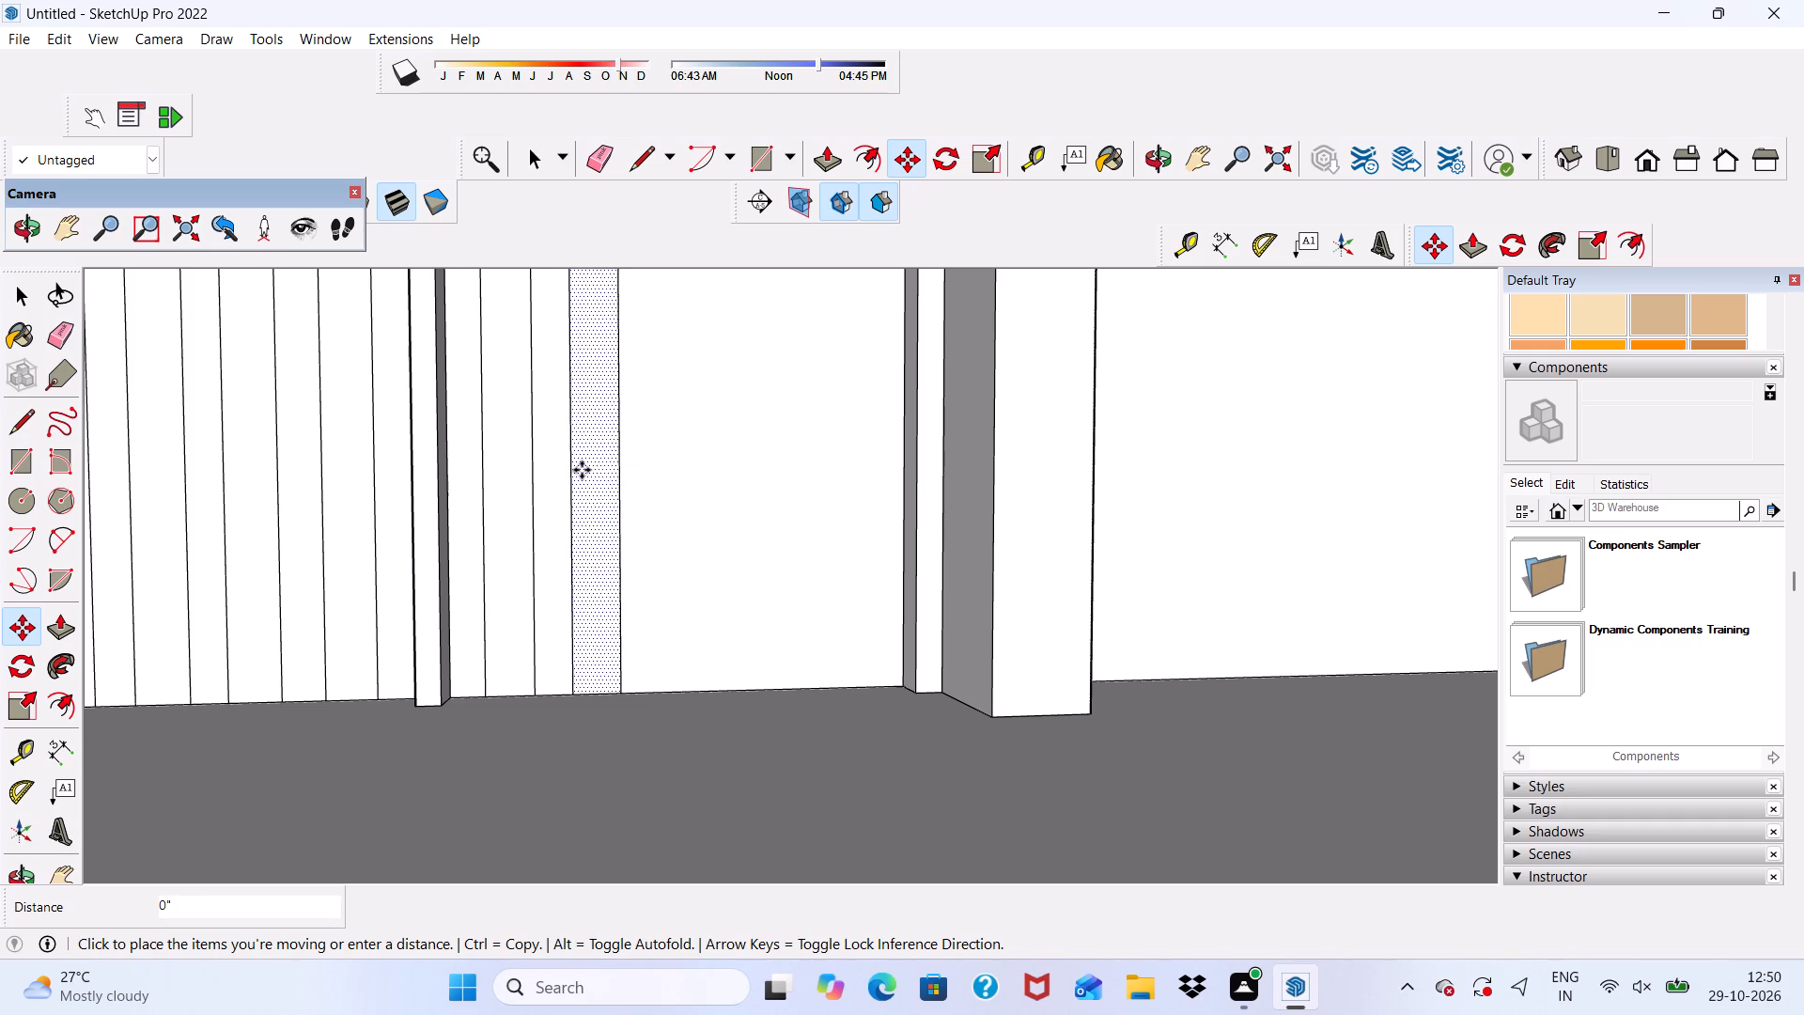
pyautogui.click(582, 470)
pyautogui.click(587, 498)
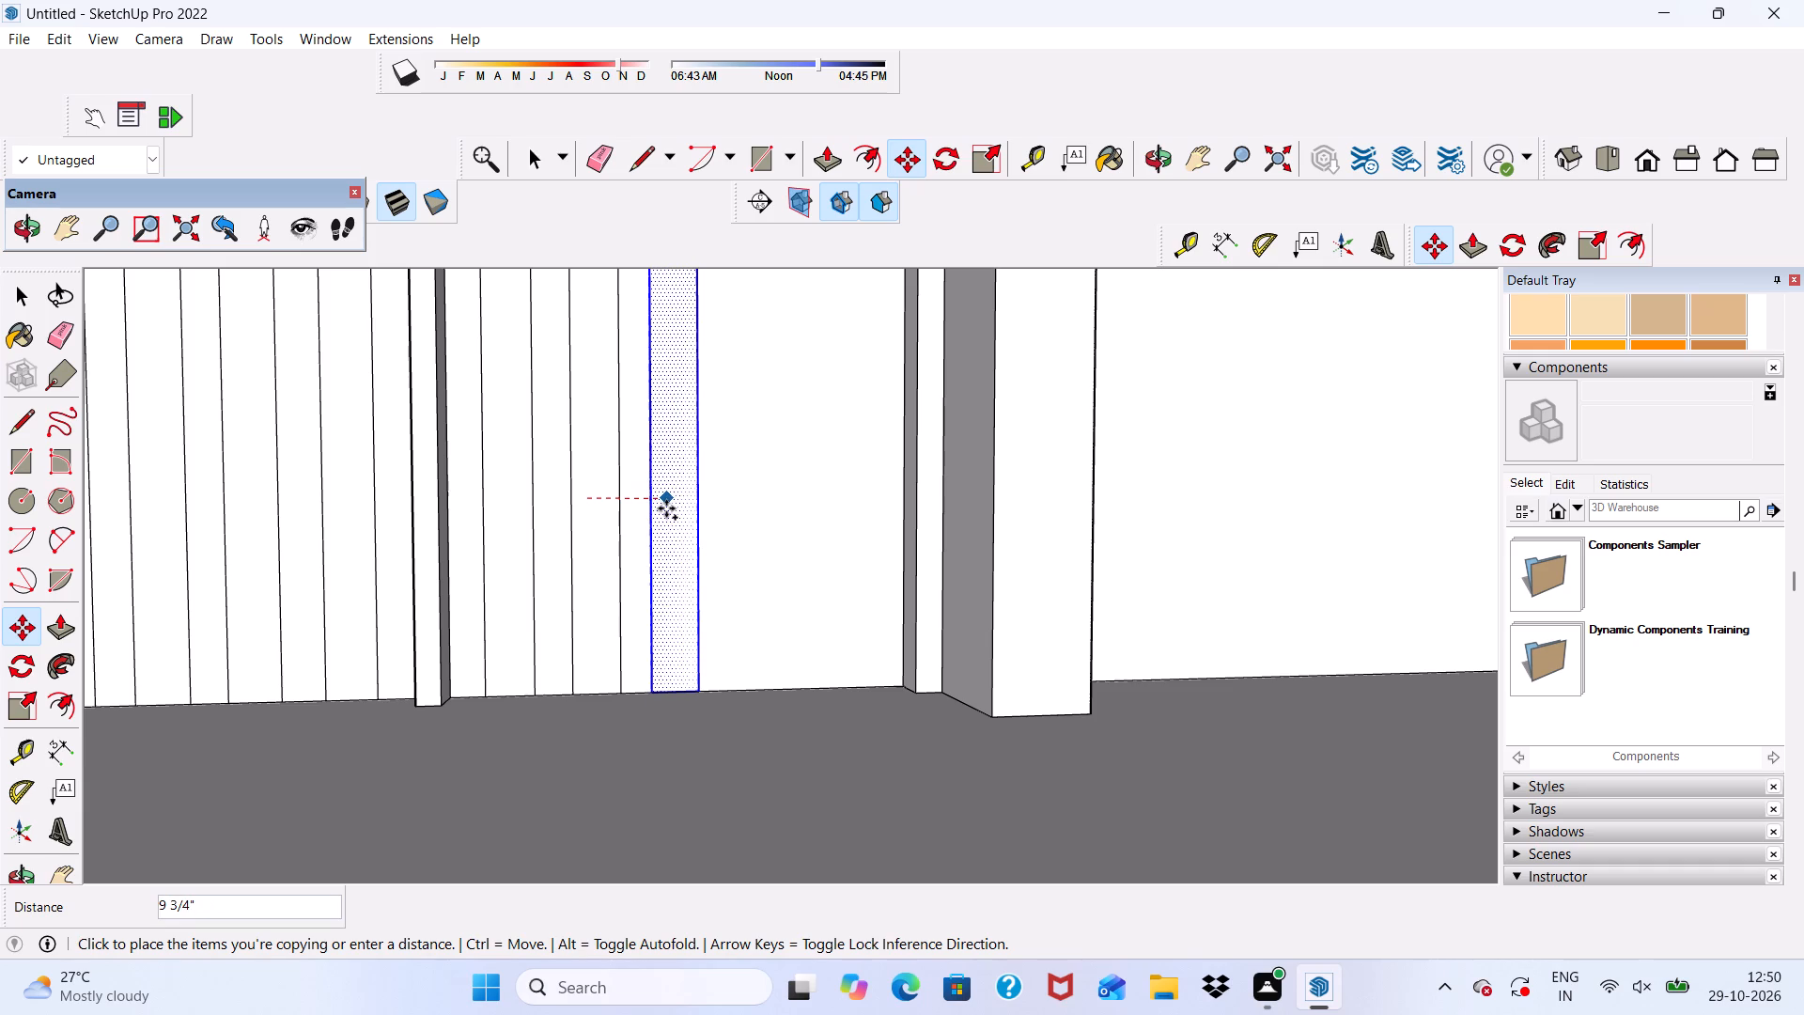
pyautogui.click(666, 508)
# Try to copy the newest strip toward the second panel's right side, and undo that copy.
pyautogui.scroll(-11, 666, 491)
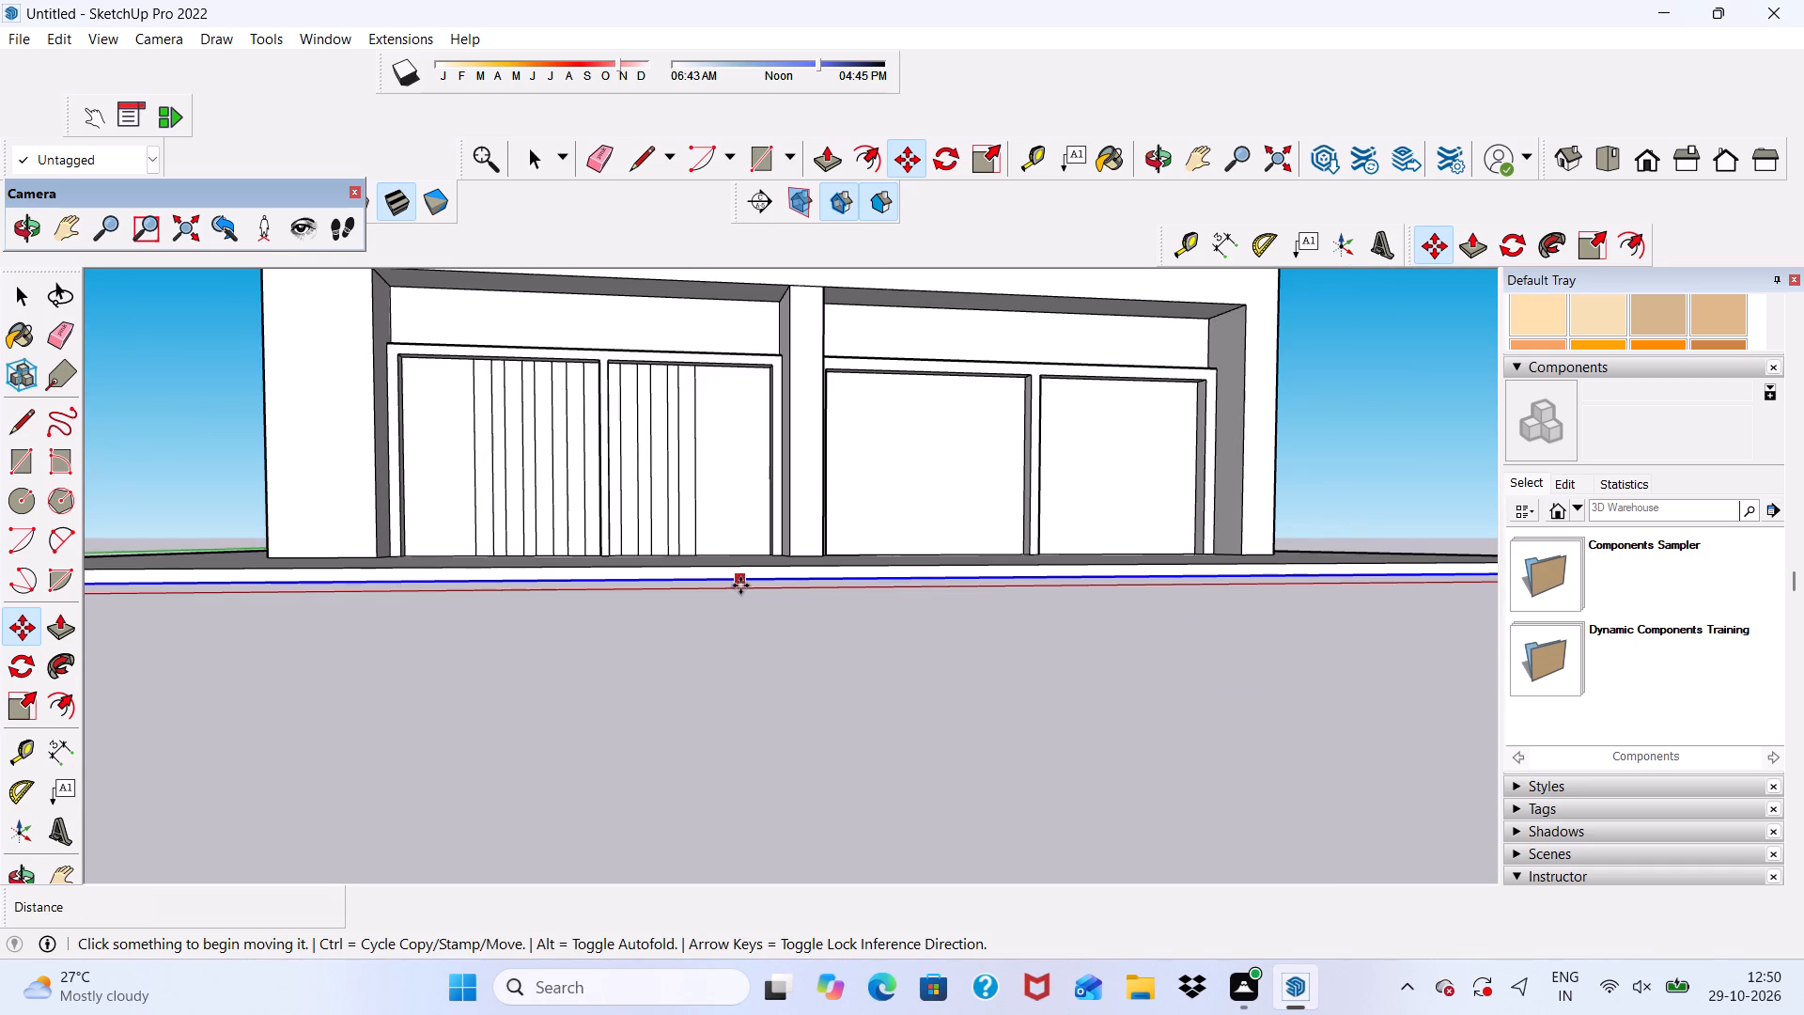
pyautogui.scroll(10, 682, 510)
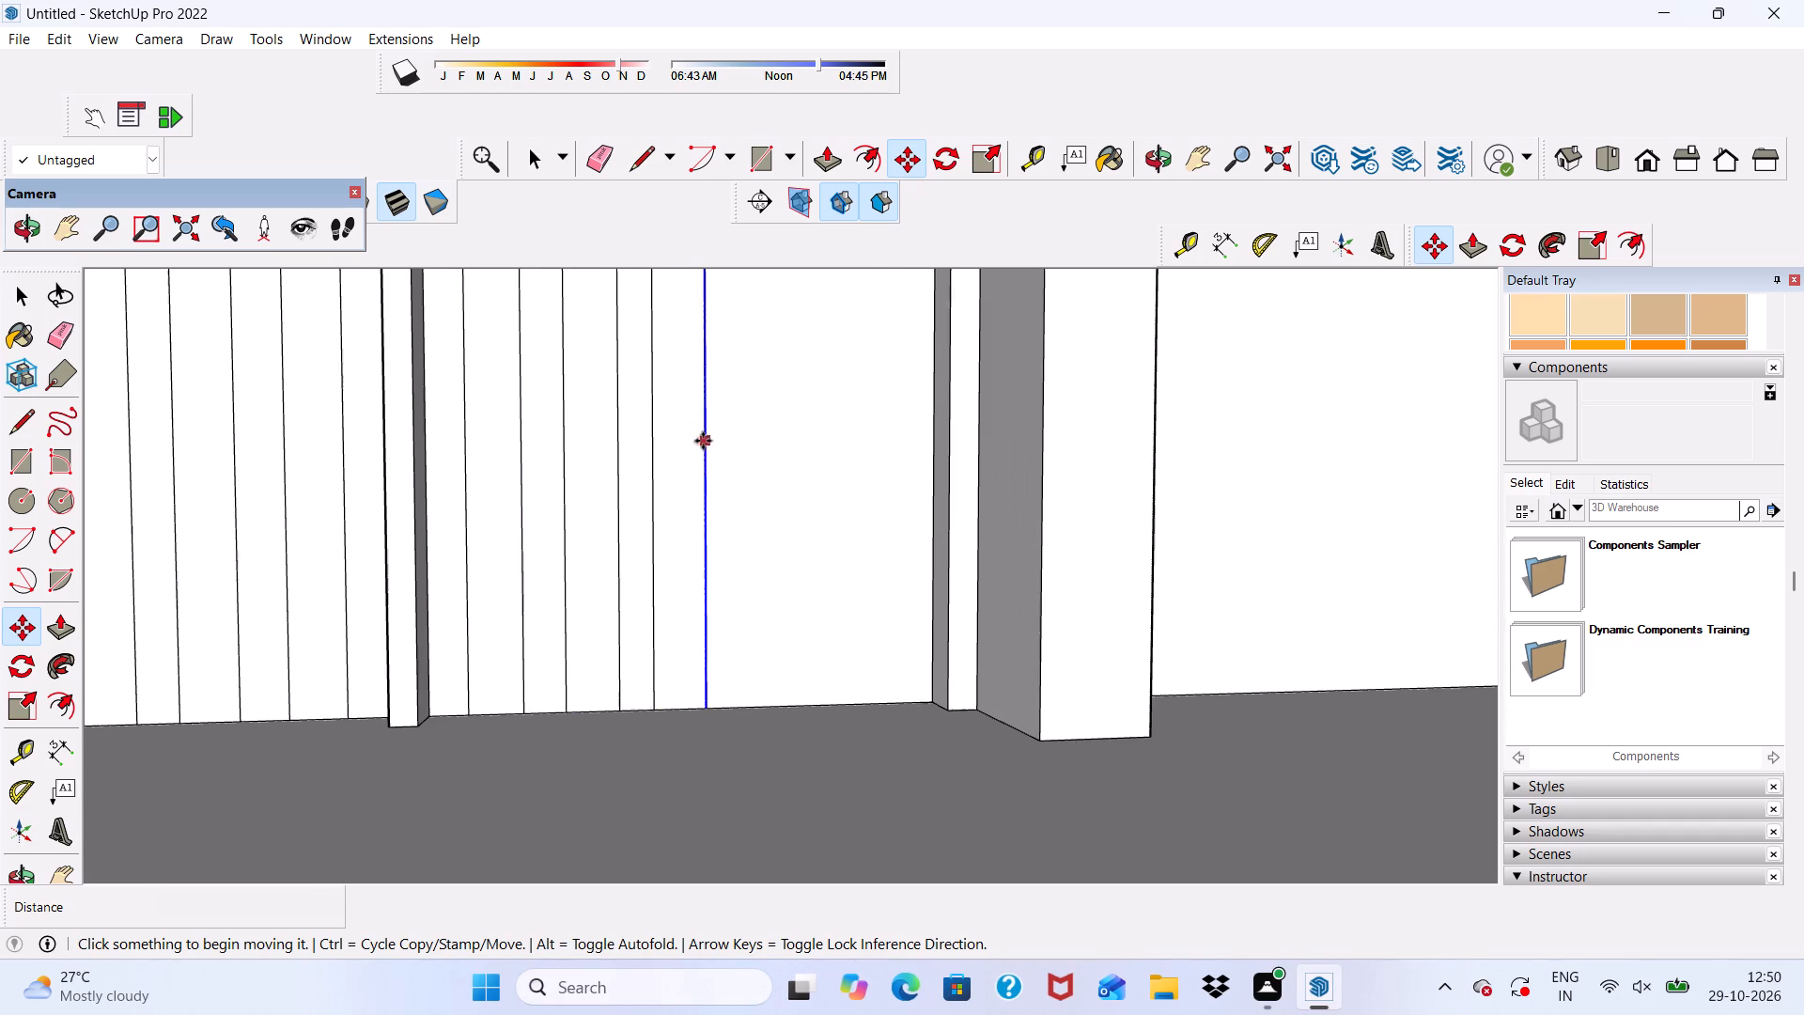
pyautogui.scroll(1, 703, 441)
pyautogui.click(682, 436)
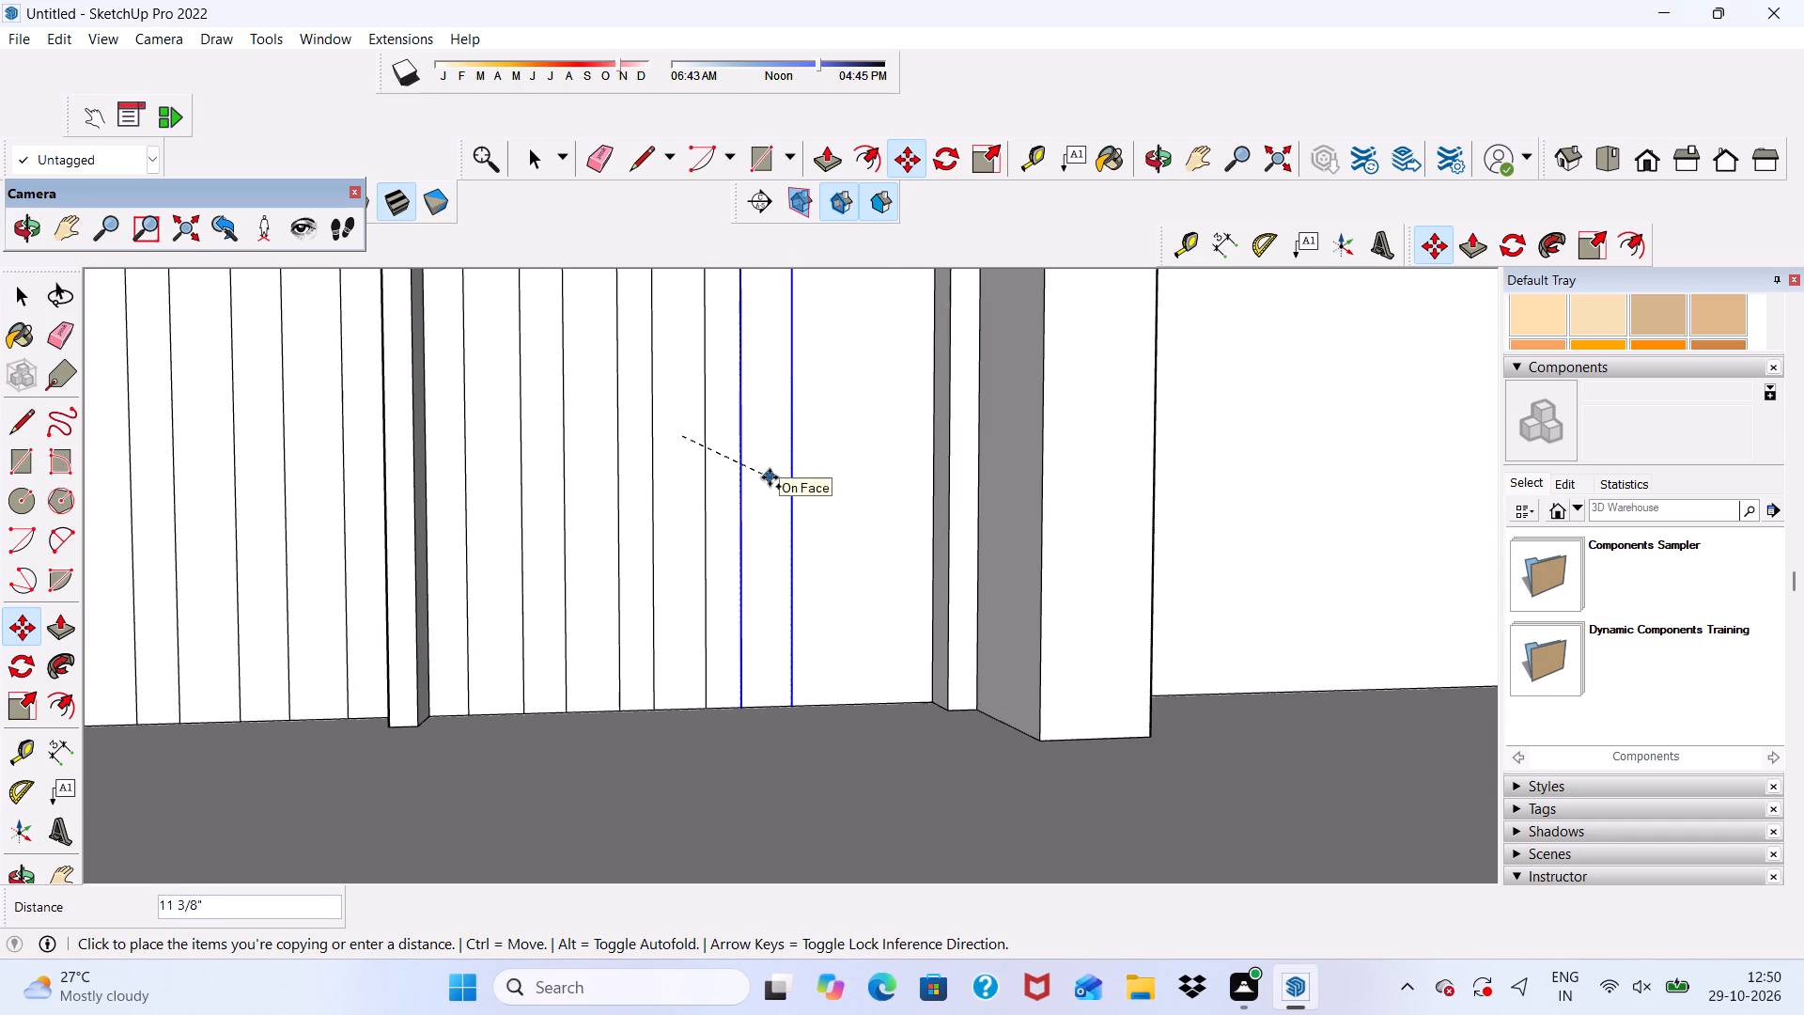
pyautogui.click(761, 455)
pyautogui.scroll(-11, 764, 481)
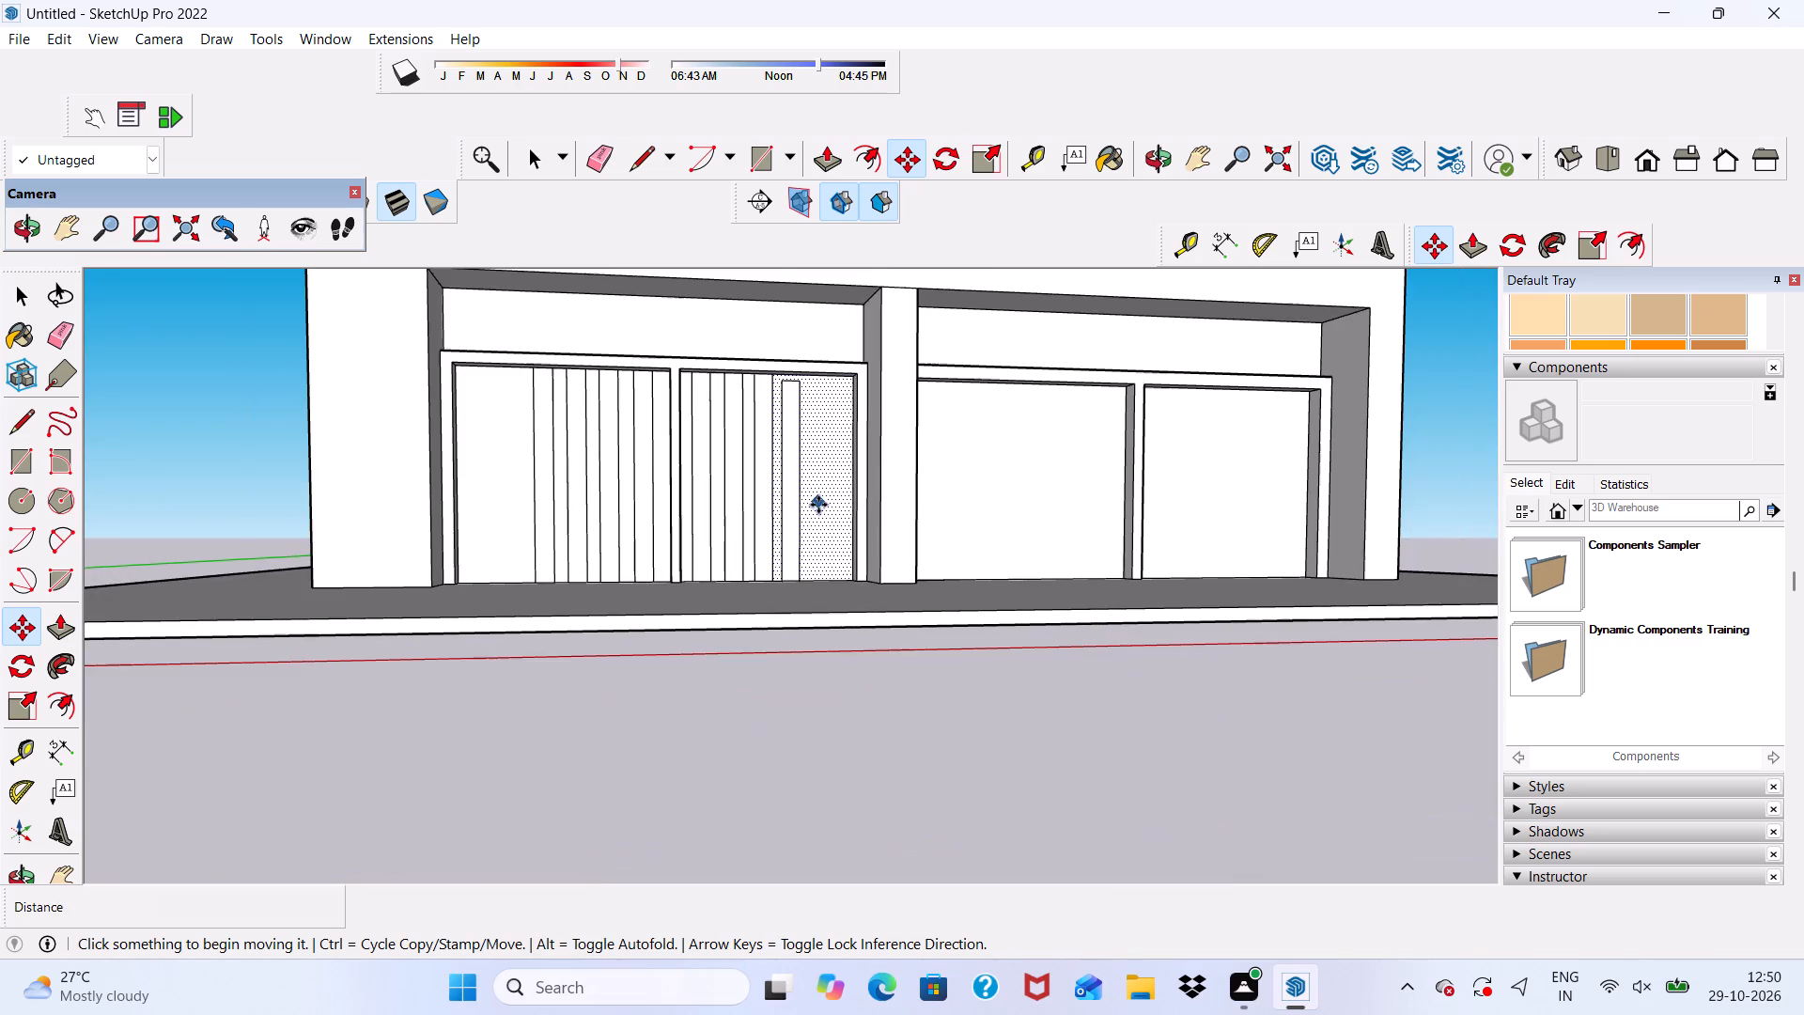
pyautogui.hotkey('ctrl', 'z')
# Copy the second panel's last strip about 9 11/16" to the right along the red axis, and clear the selection.
pyautogui.scroll(7, 787, 443)
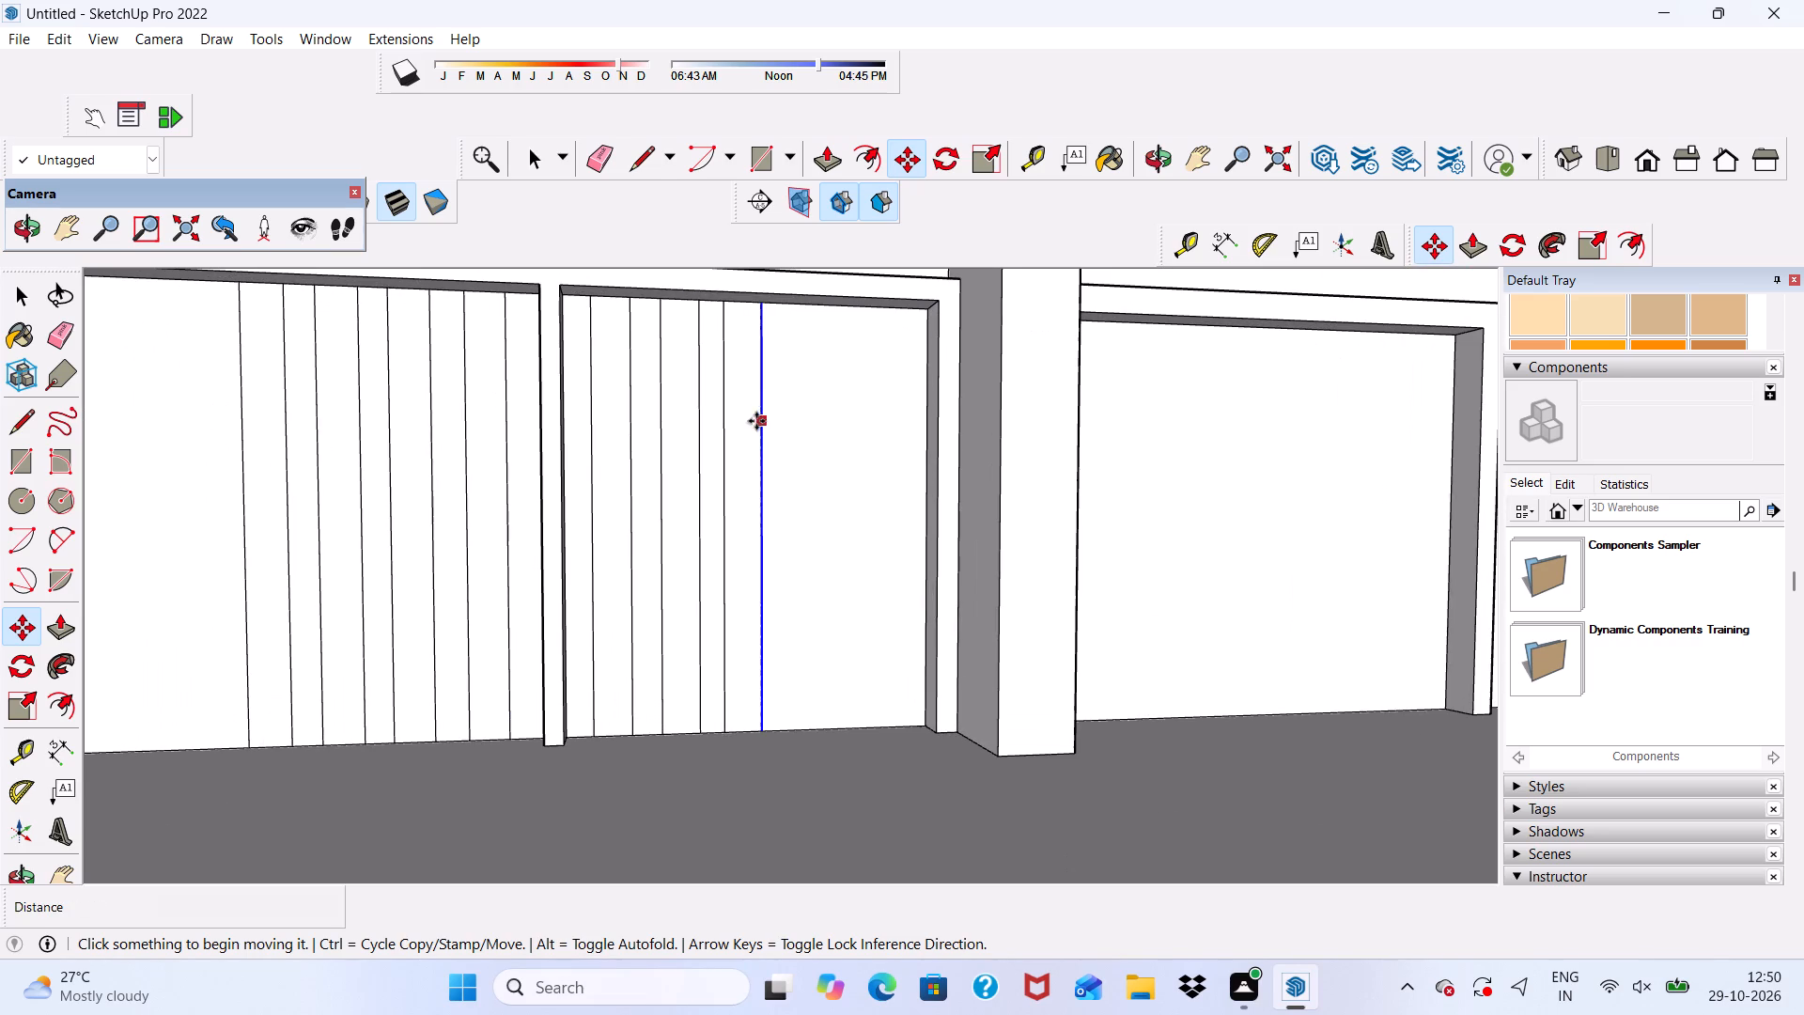
pyautogui.click(749, 427)
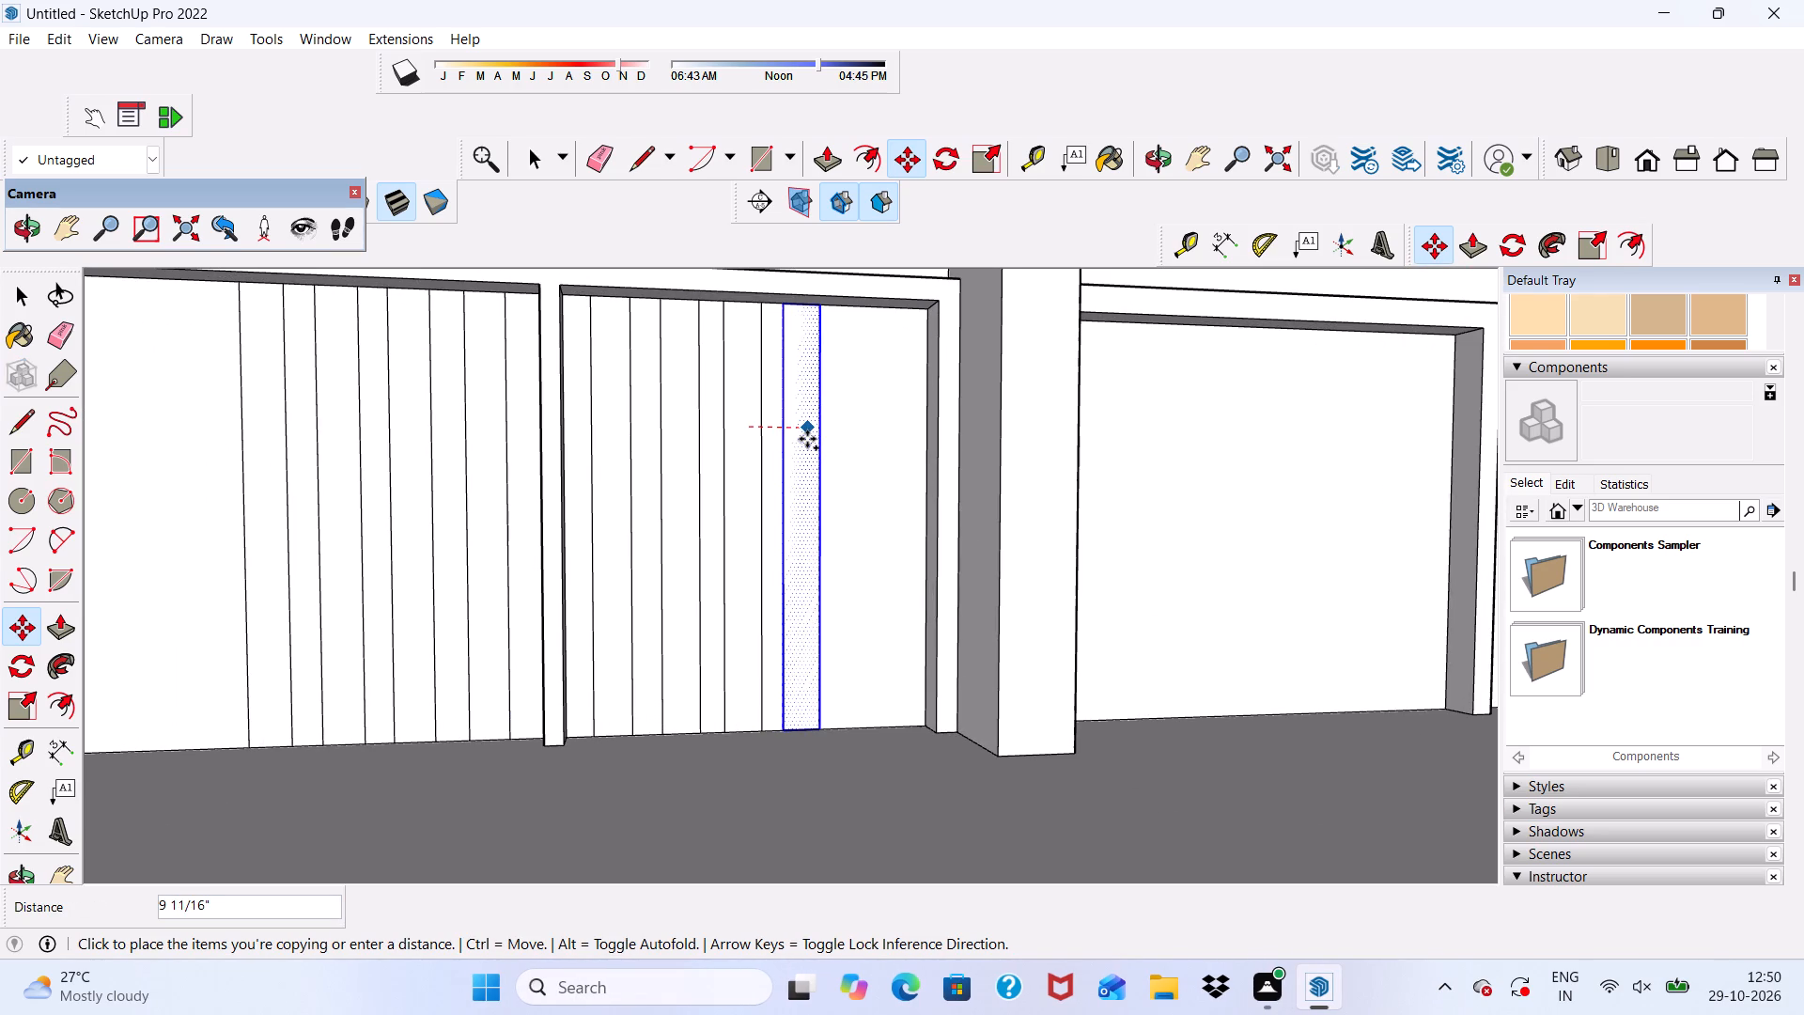
pyautogui.click(806, 441)
pyautogui.scroll(-12, 792, 401)
pyautogui.moveTo(894, 551); pyautogui.dragTo(898, 607)
pyautogui.press('space')
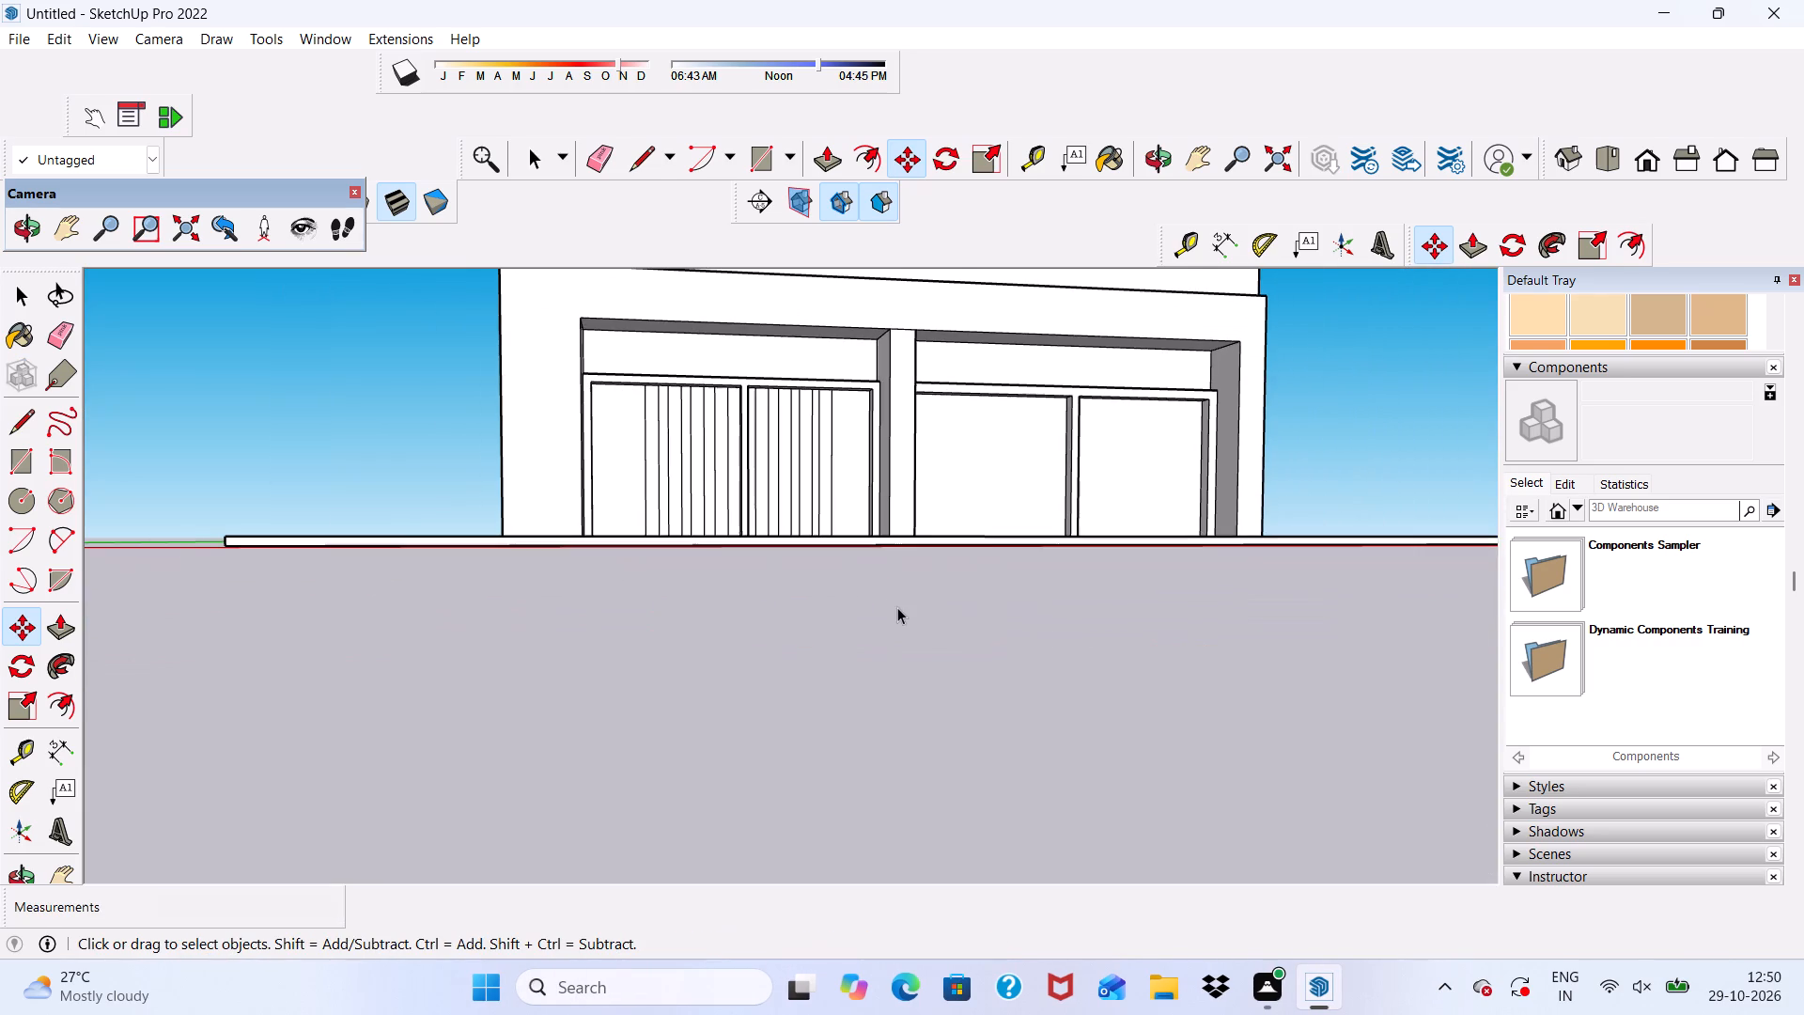
pyautogui.click(896, 608)
# Push/Pull the first vertical strip of the first panel outward 6".
pyautogui.scroll(-1, 758, 465)
pyautogui.scroll(13, 747, 461)
pyautogui.scroll(-3, 644, 384)
pyautogui.moveTo(618, 426); pyautogui.dragTo(623, 515, button='middle')
pyautogui.click(827, 147)
pyautogui.scroll(5, 638, 259)
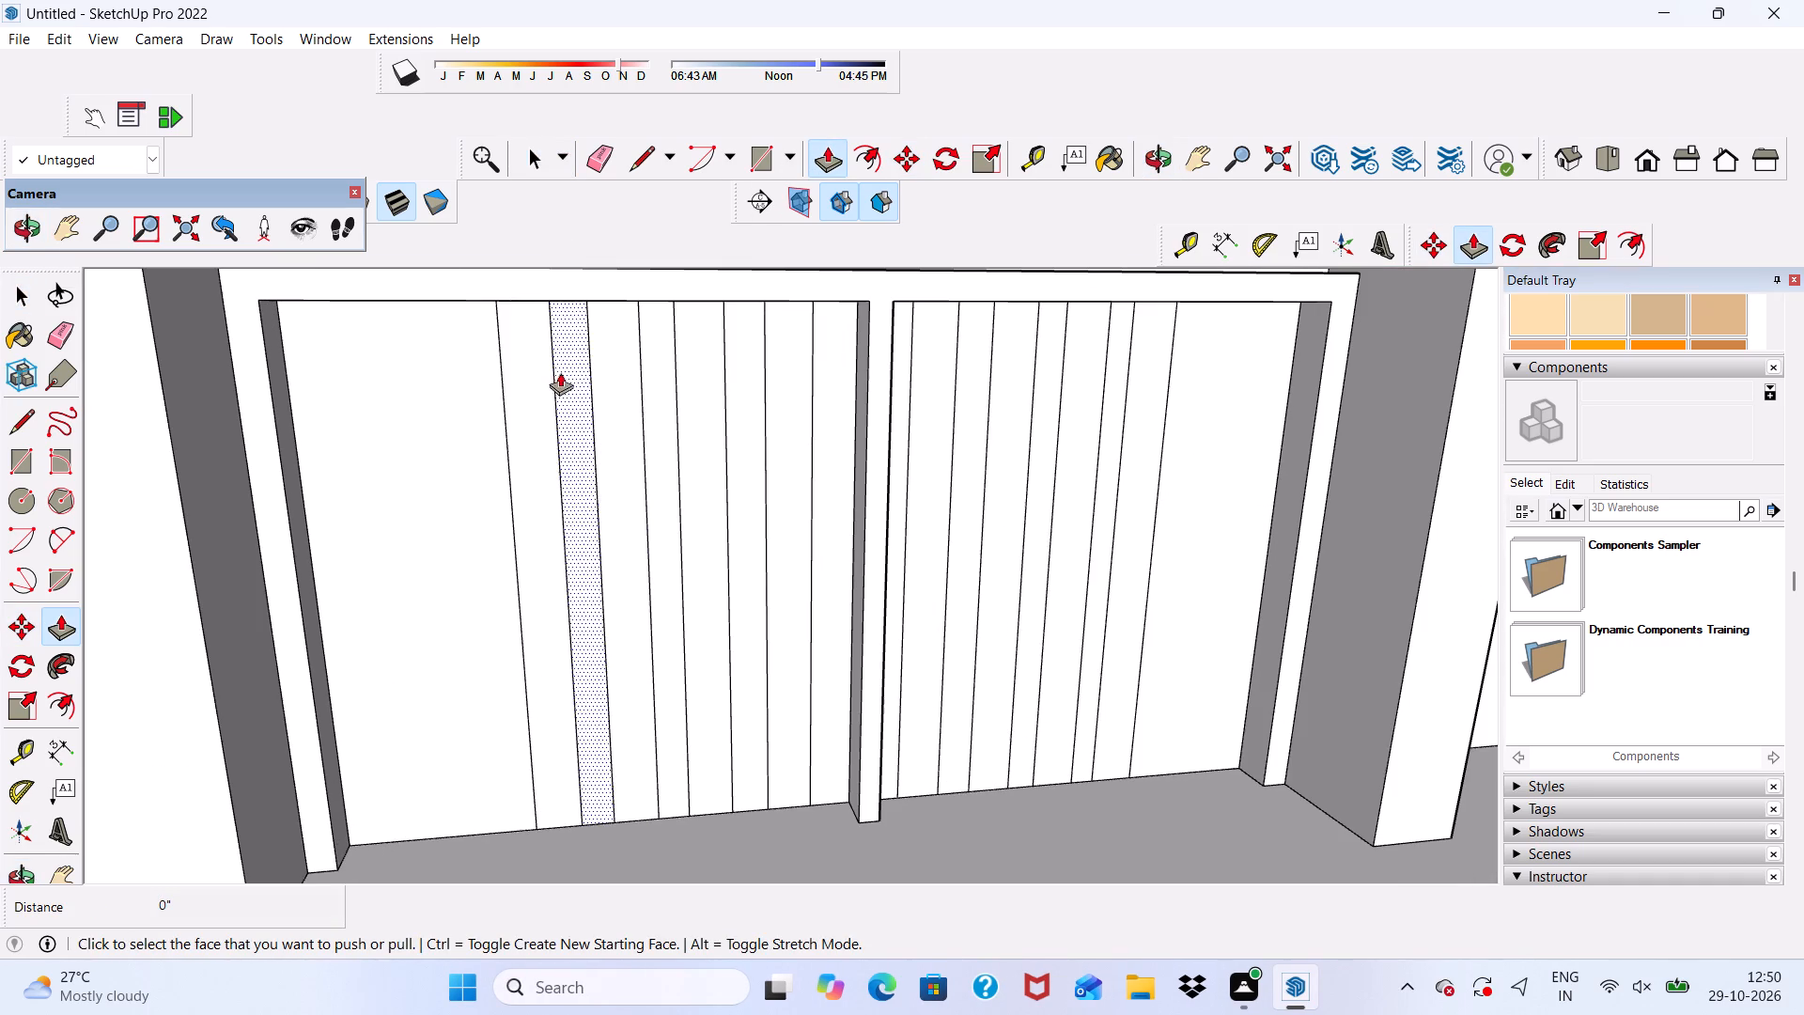
pyautogui.click(520, 410)
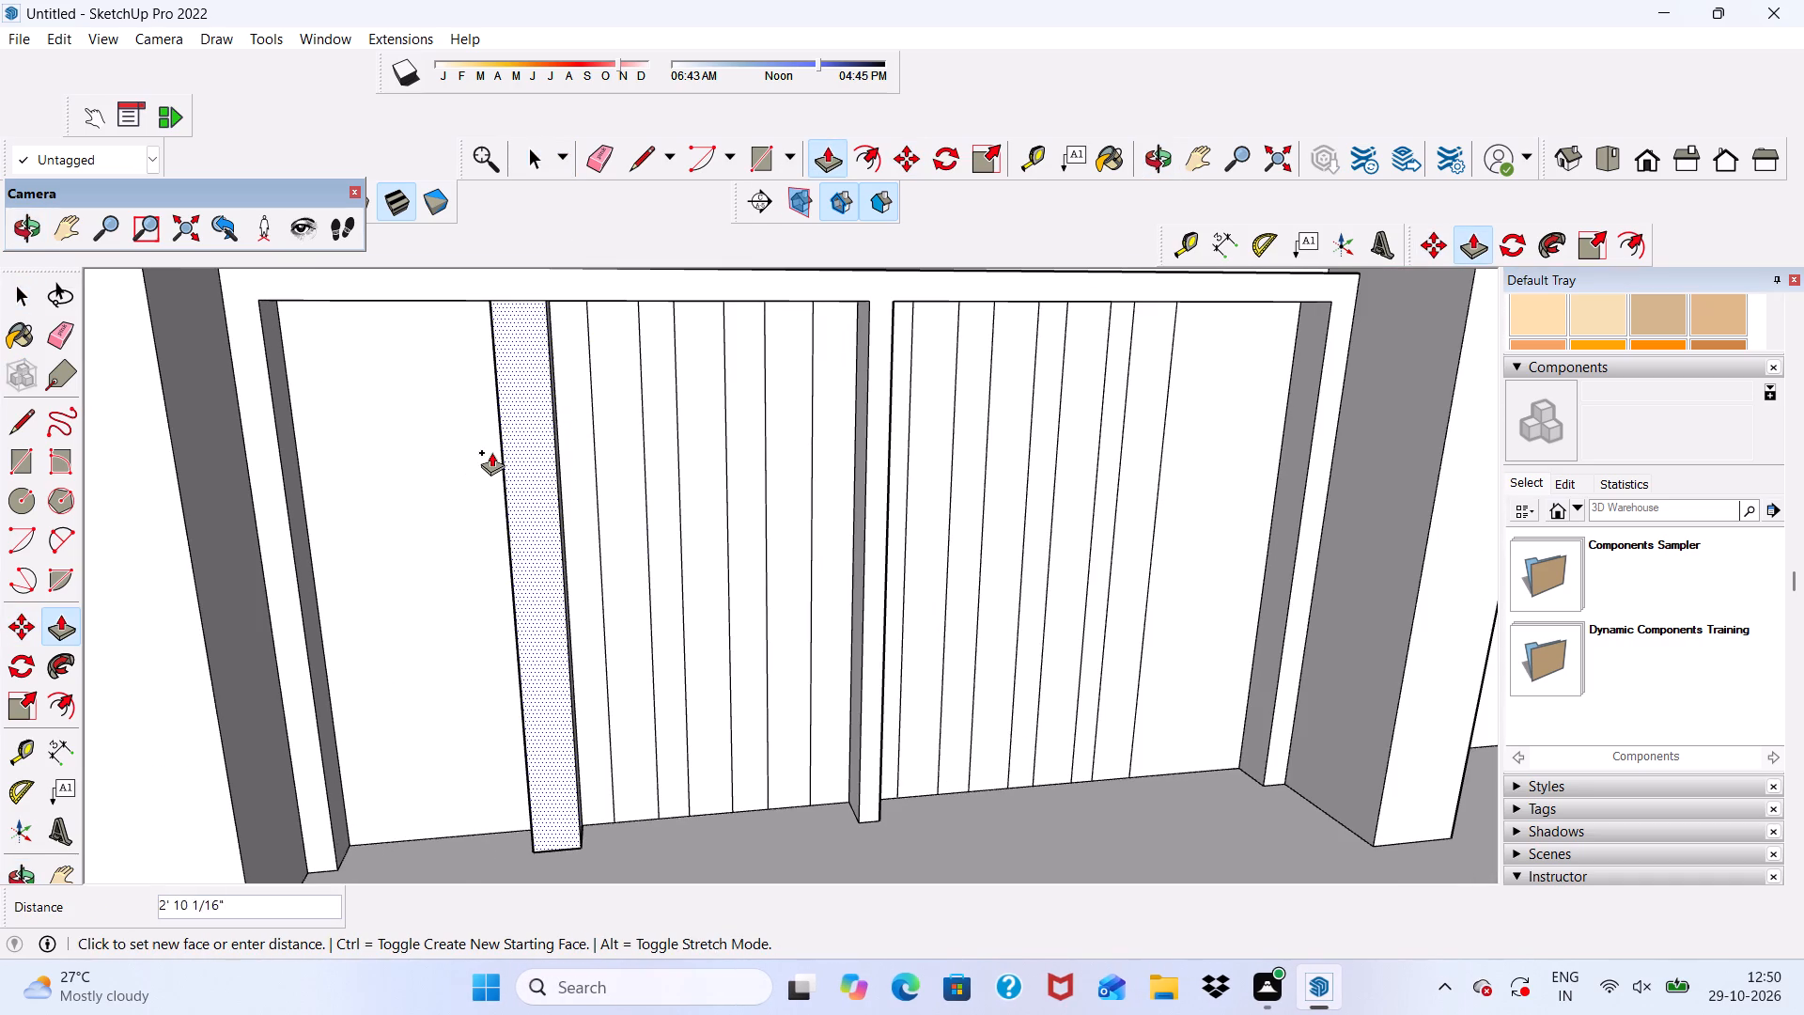
pyautogui.scroll(-1, 509, 496)
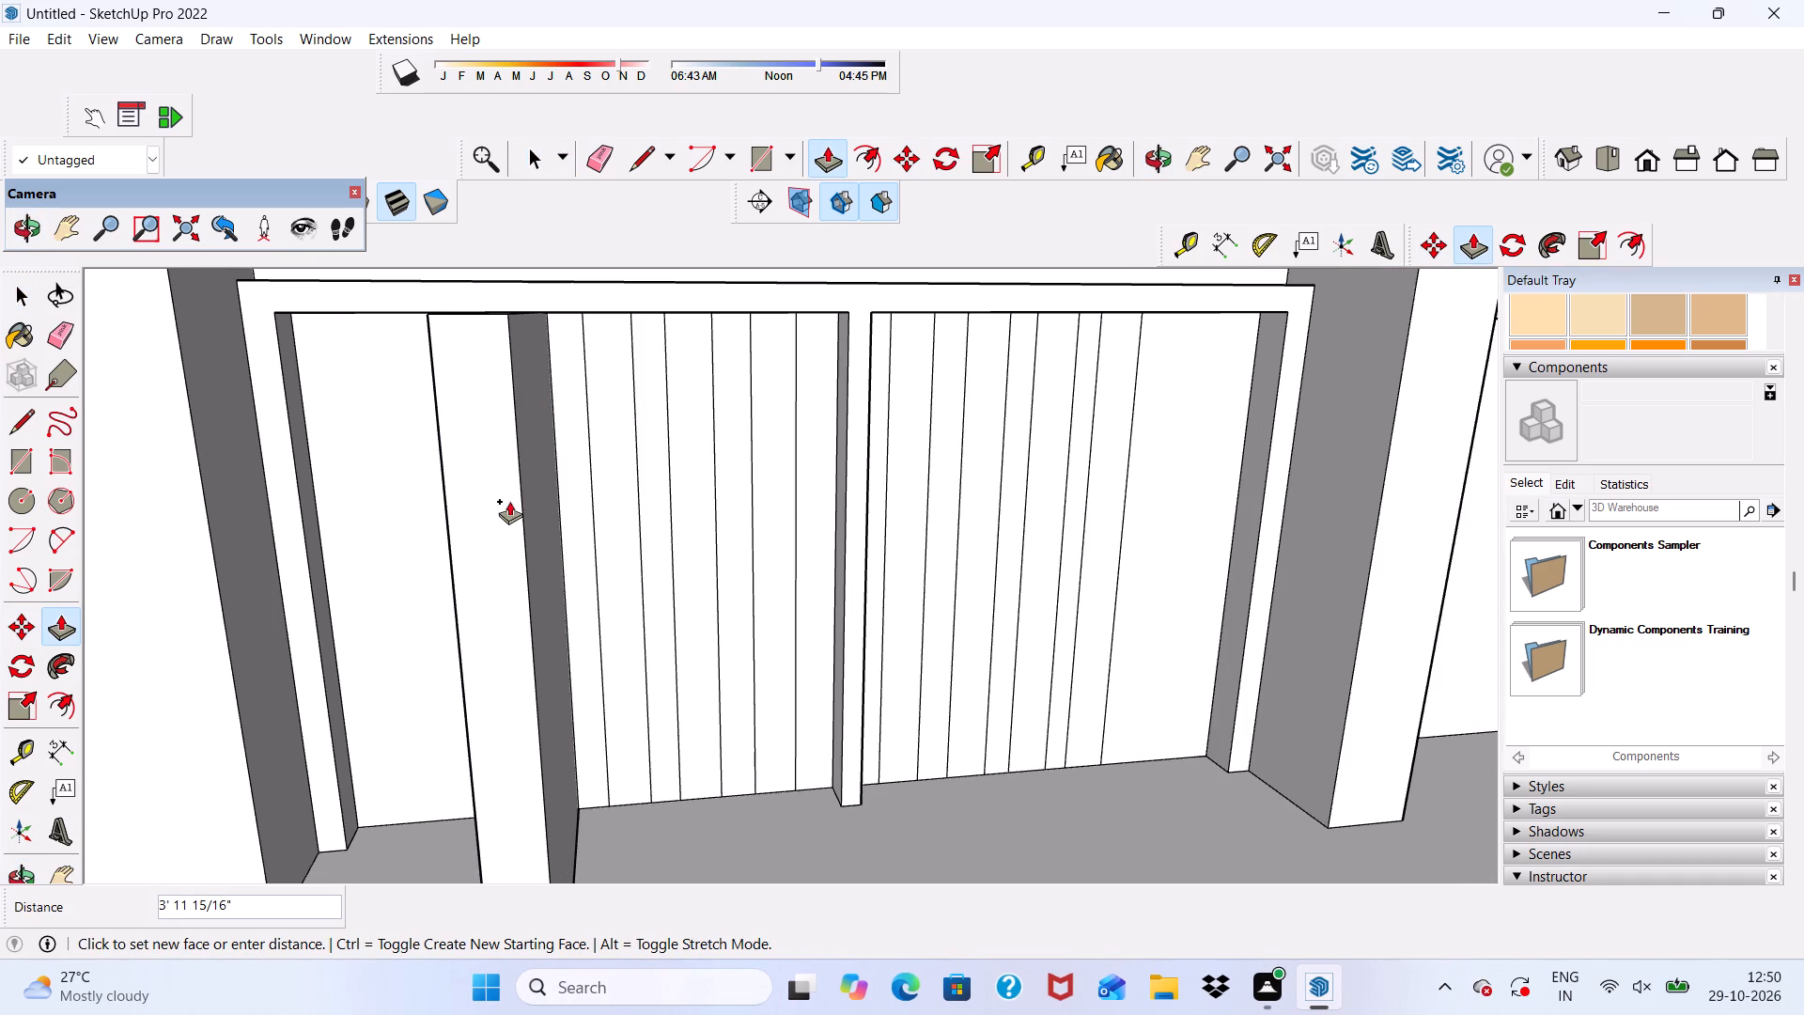
pyautogui.press('6')
pyautogui.hotkey('shift', '"')
pyautogui.press('Return')
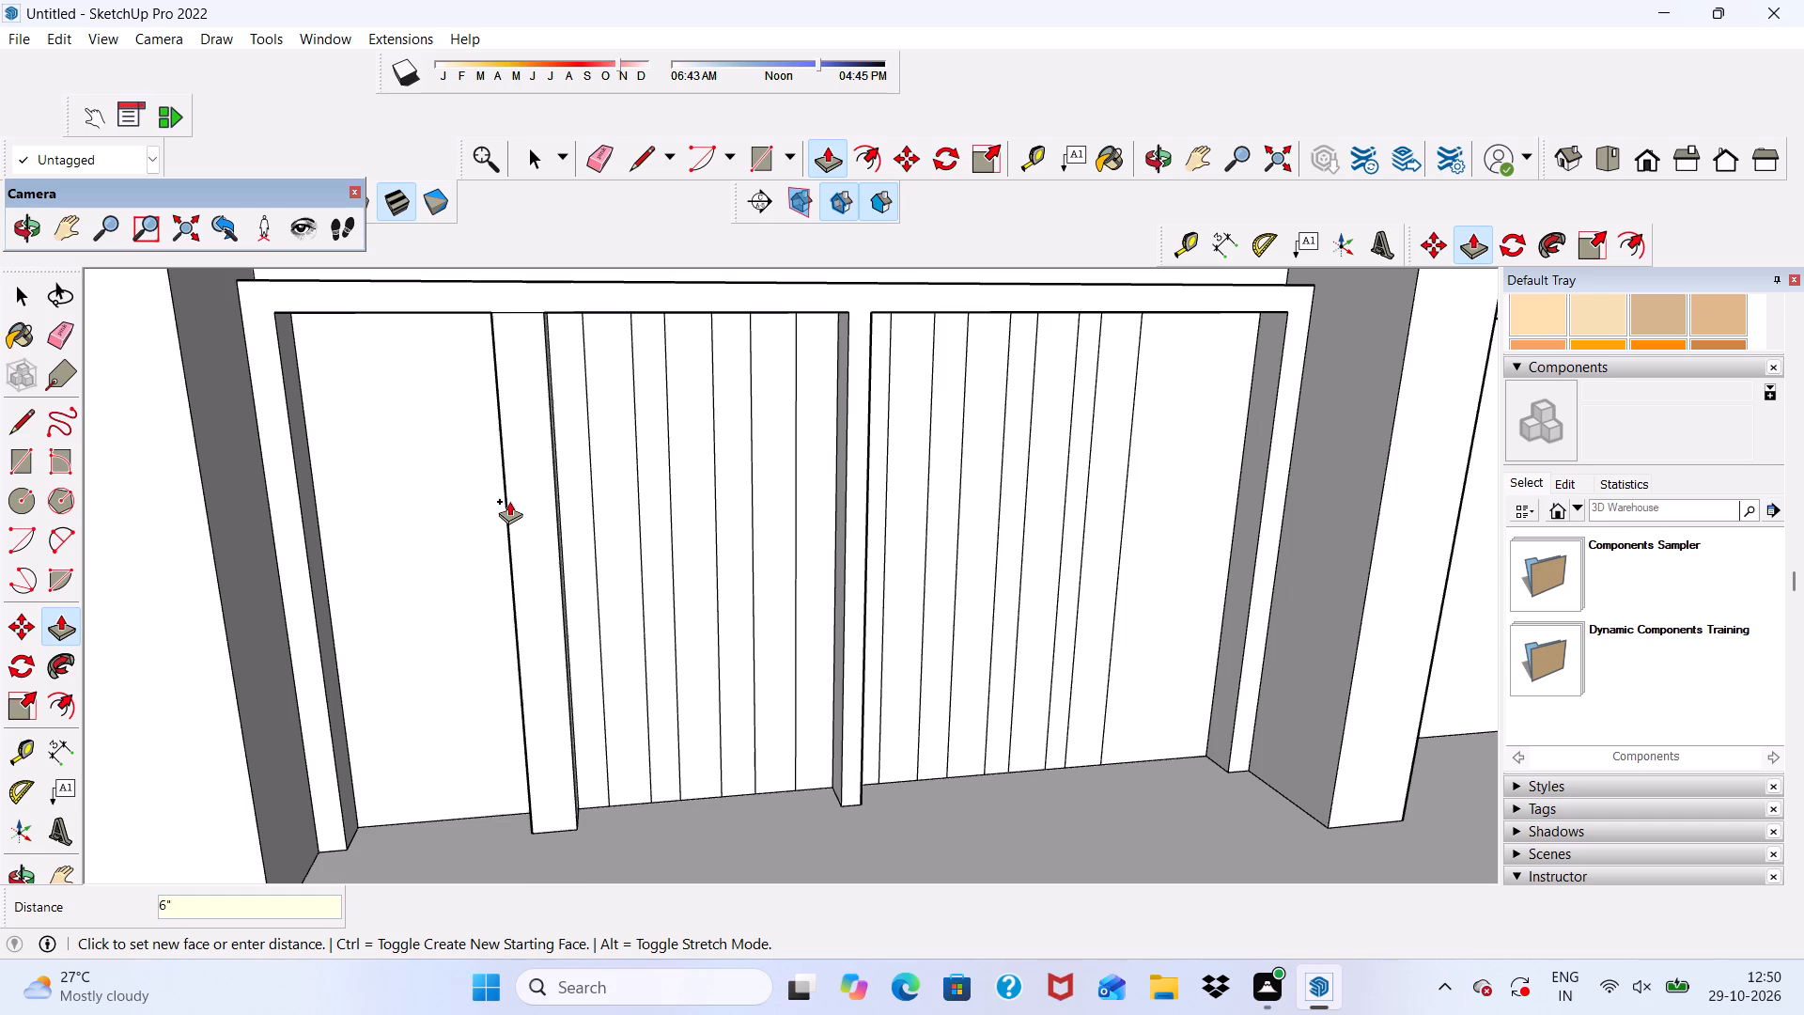
# Raise the first panel's second and third strips 6", matching the depth of its first raised strip.
pyautogui.scroll(5, 583, 345)
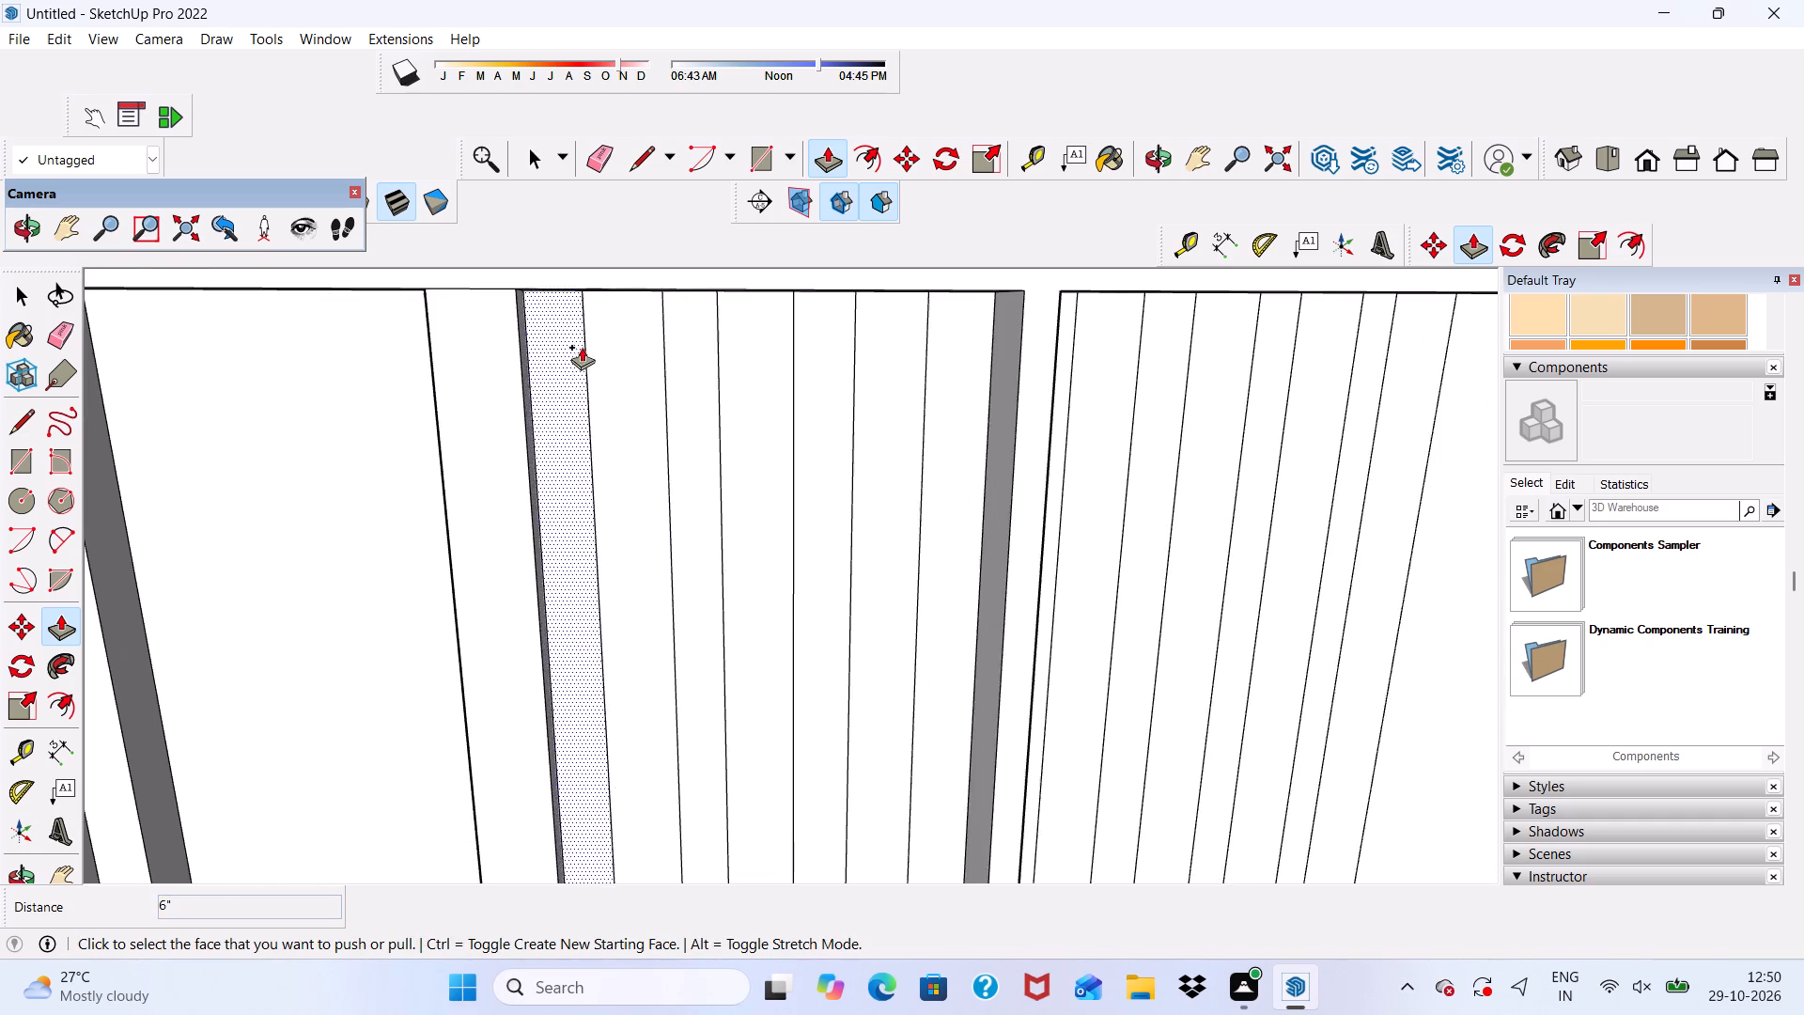
pyautogui.moveTo(598, 386); pyautogui.dragTo(402, 329, button='middle')
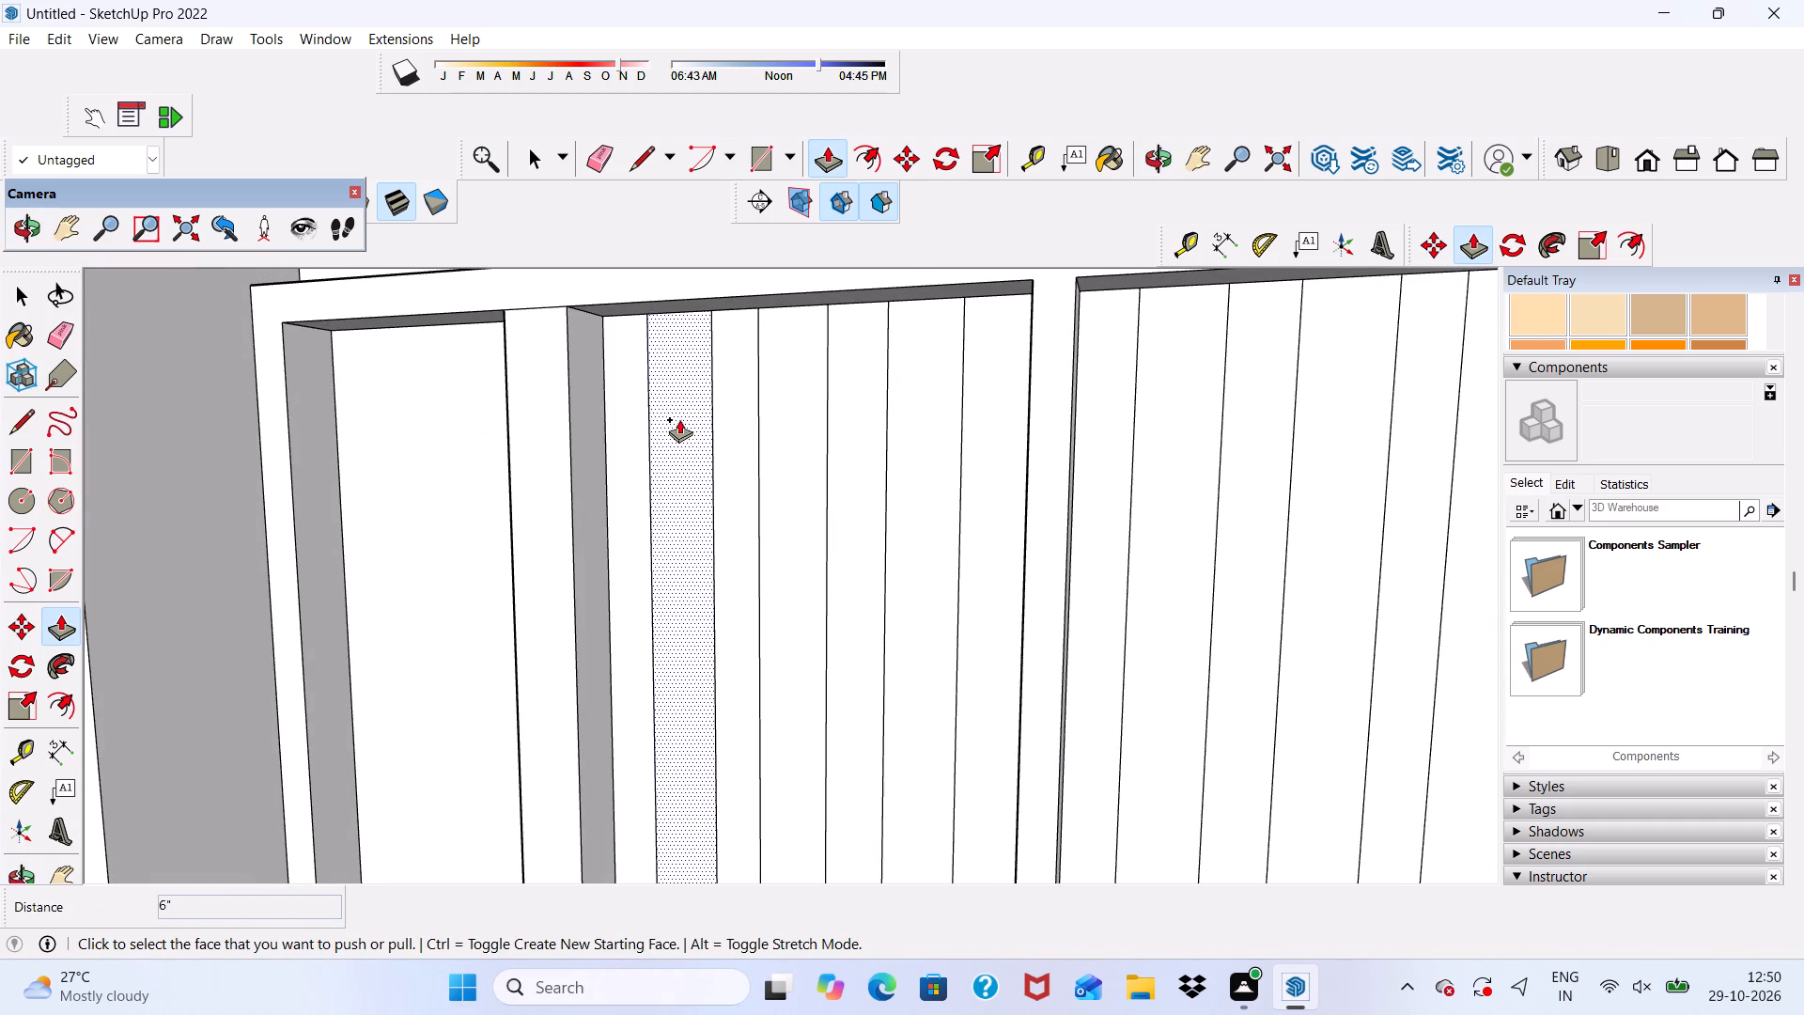
pyautogui.click(677, 415)
pyautogui.scroll(-2, 598, 337)
pyautogui.moveTo(600, 349); pyautogui.dragTo(816, 399, button='middle')
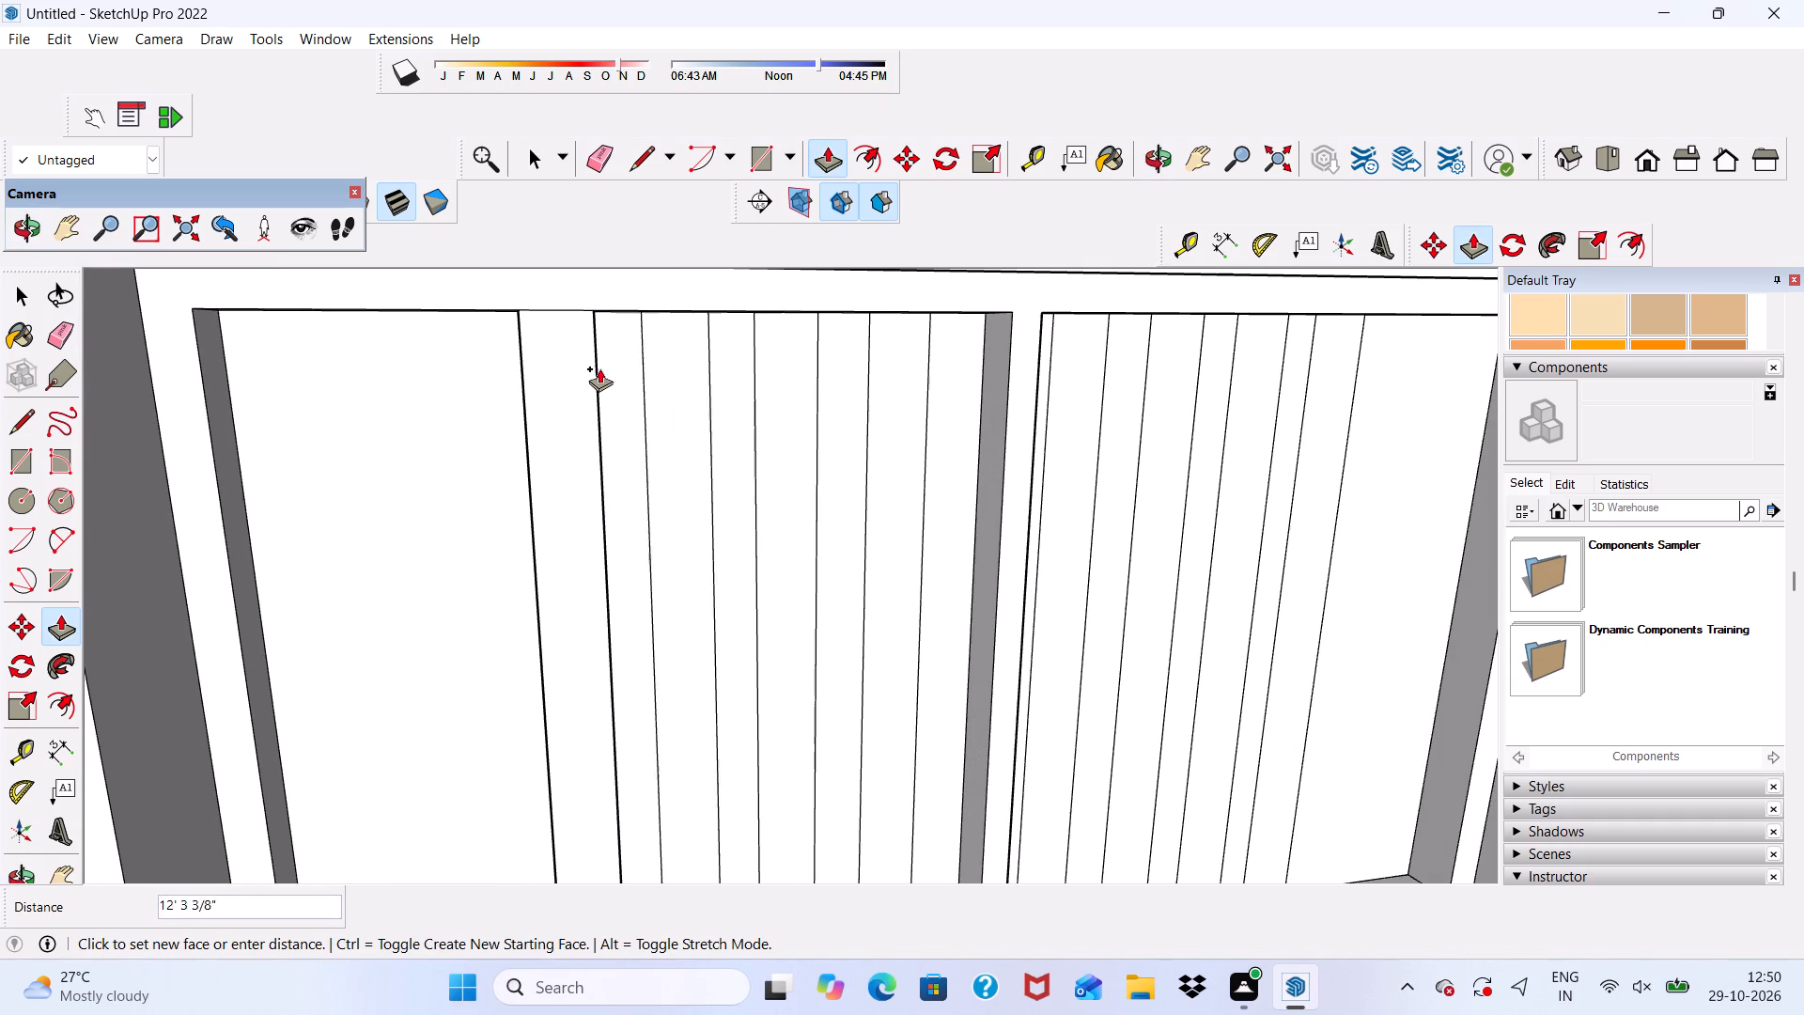
pyautogui.click(598, 383)
pyautogui.scroll(5, 779, 392)
pyautogui.click(777, 392)
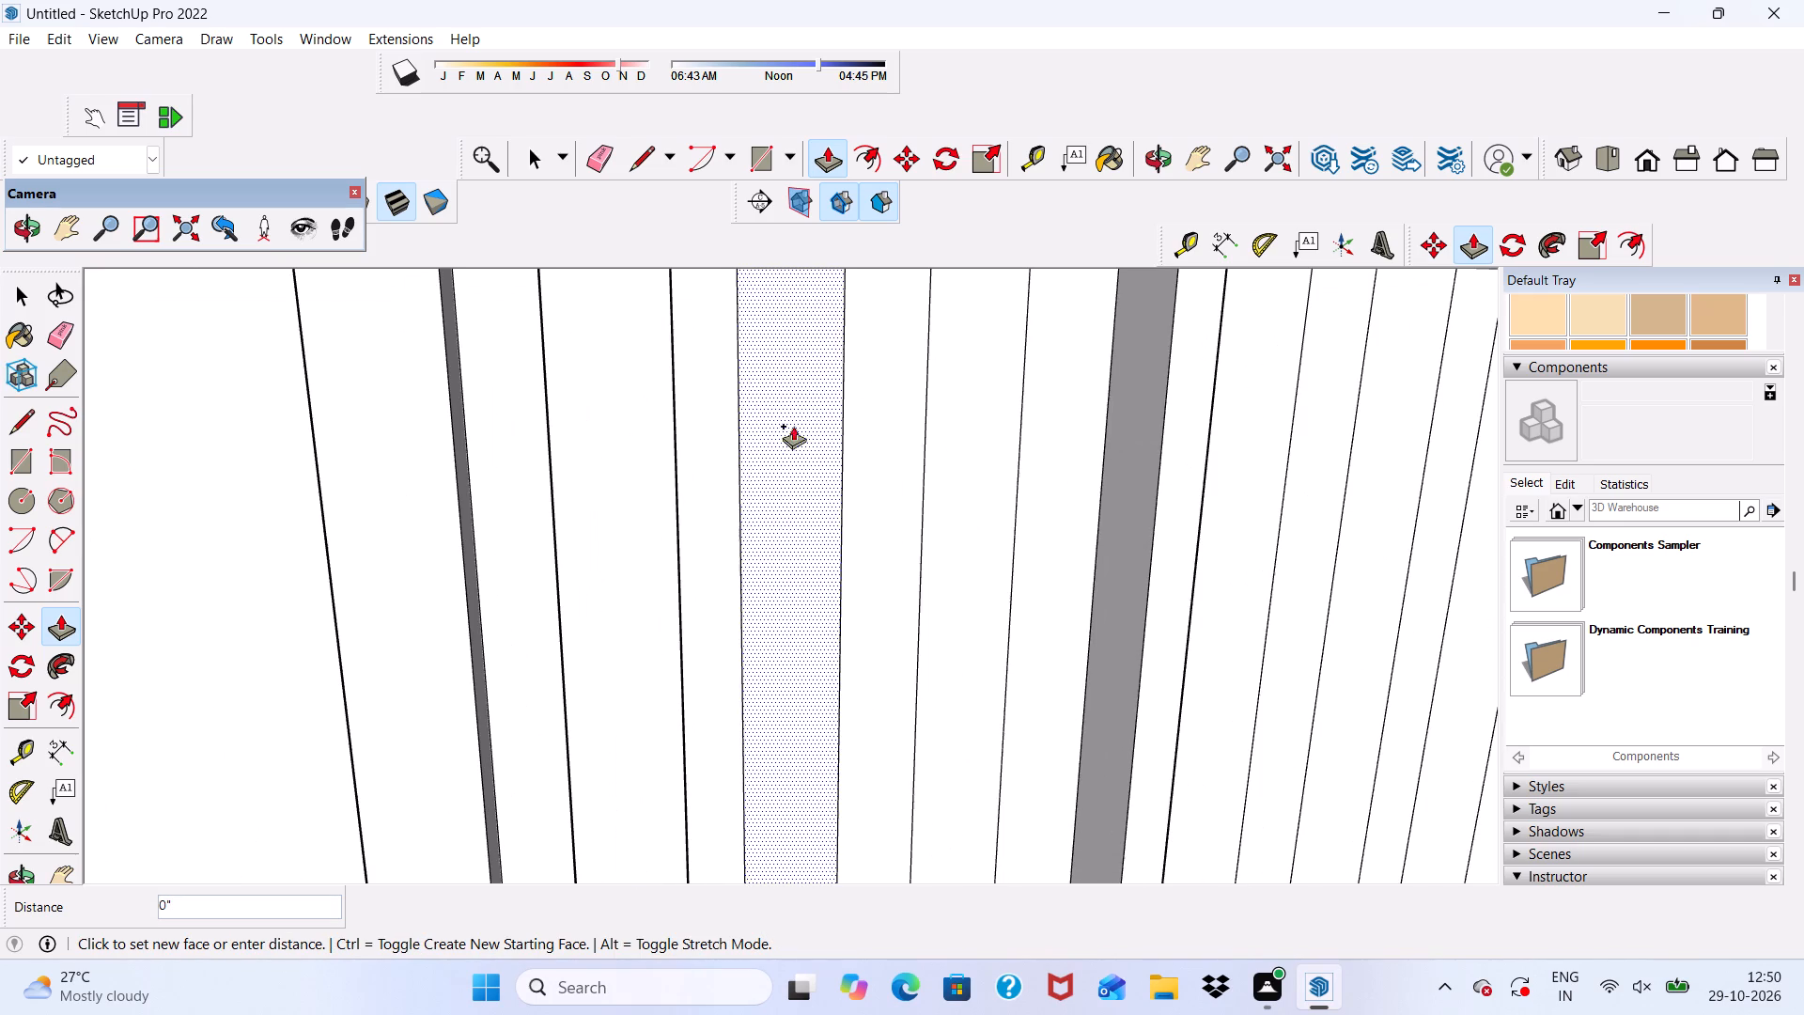
pyautogui.click(668, 398)
# Raise the first panel's fourth strip 6", level with the neighbouring raised strips.
pyautogui.scroll(-6, 673, 431)
pyautogui.moveTo(774, 552); pyautogui.dragTo(636, 519, button='middle')
pyautogui.scroll(6, 882, 465)
pyautogui.click(880, 464)
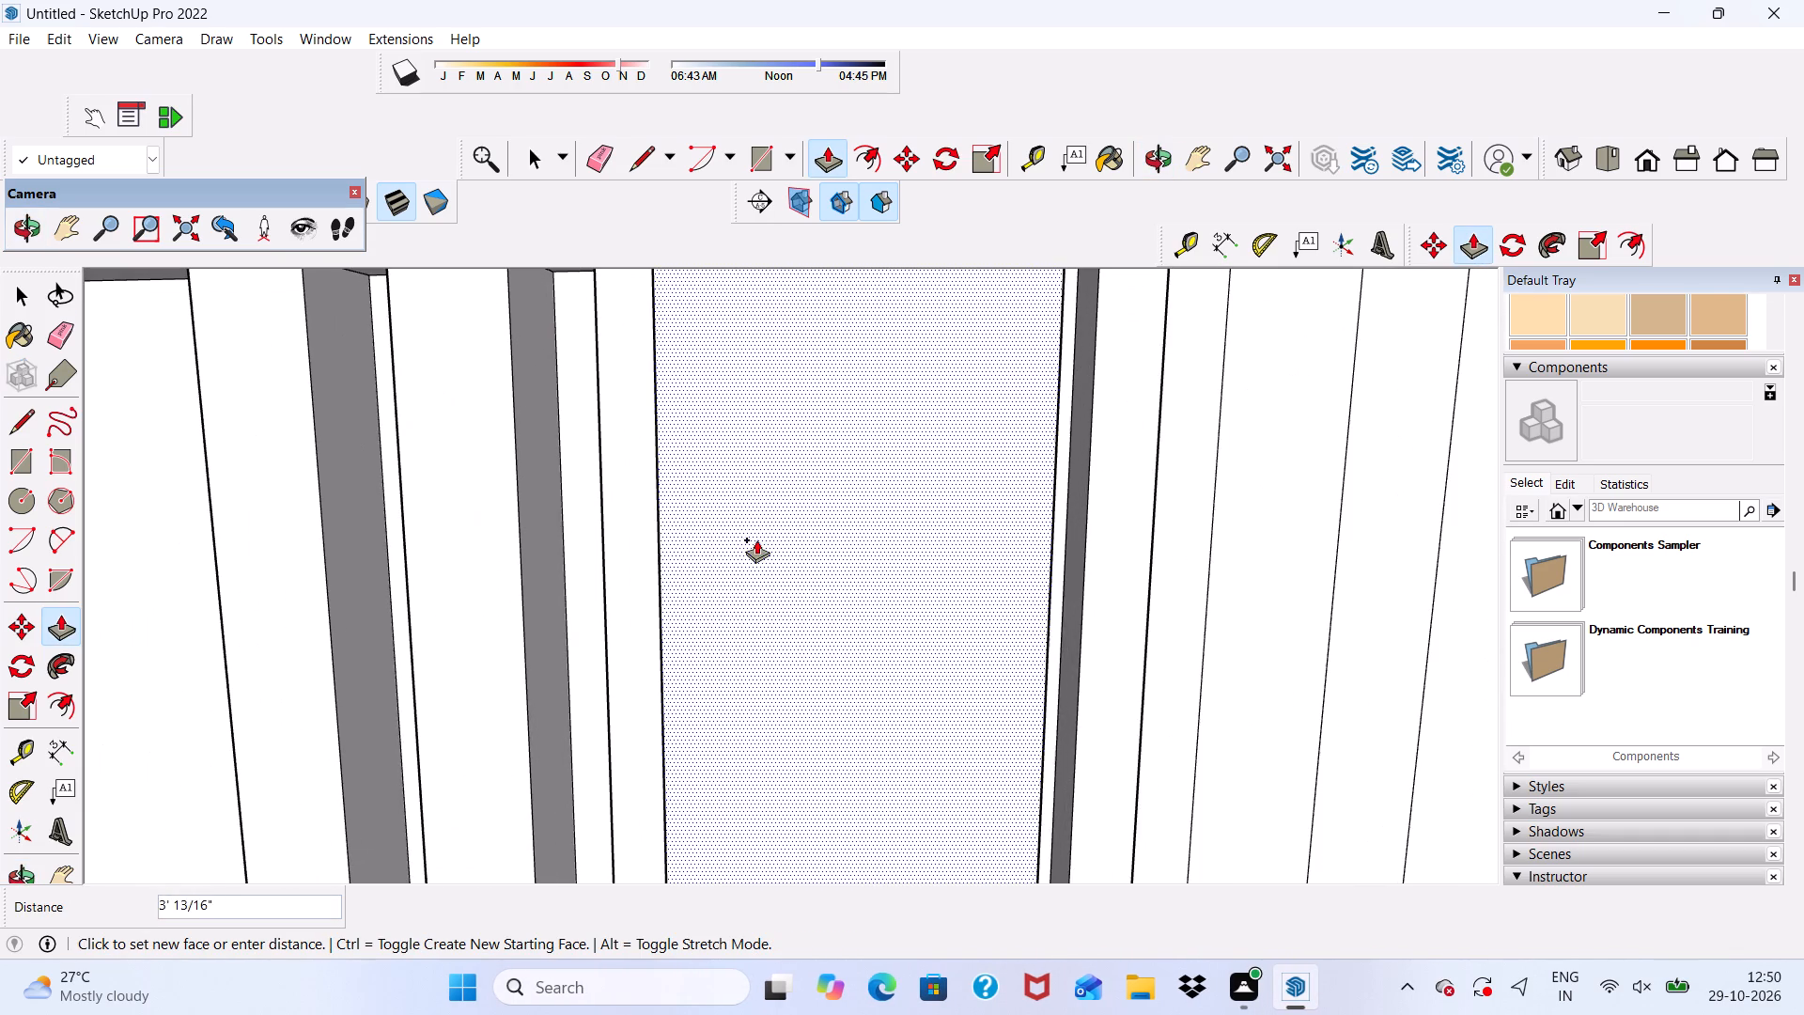
pyautogui.scroll(-4, 641, 514)
pyautogui.moveTo(641, 514); pyautogui.dragTo(858, 505, button='middle')
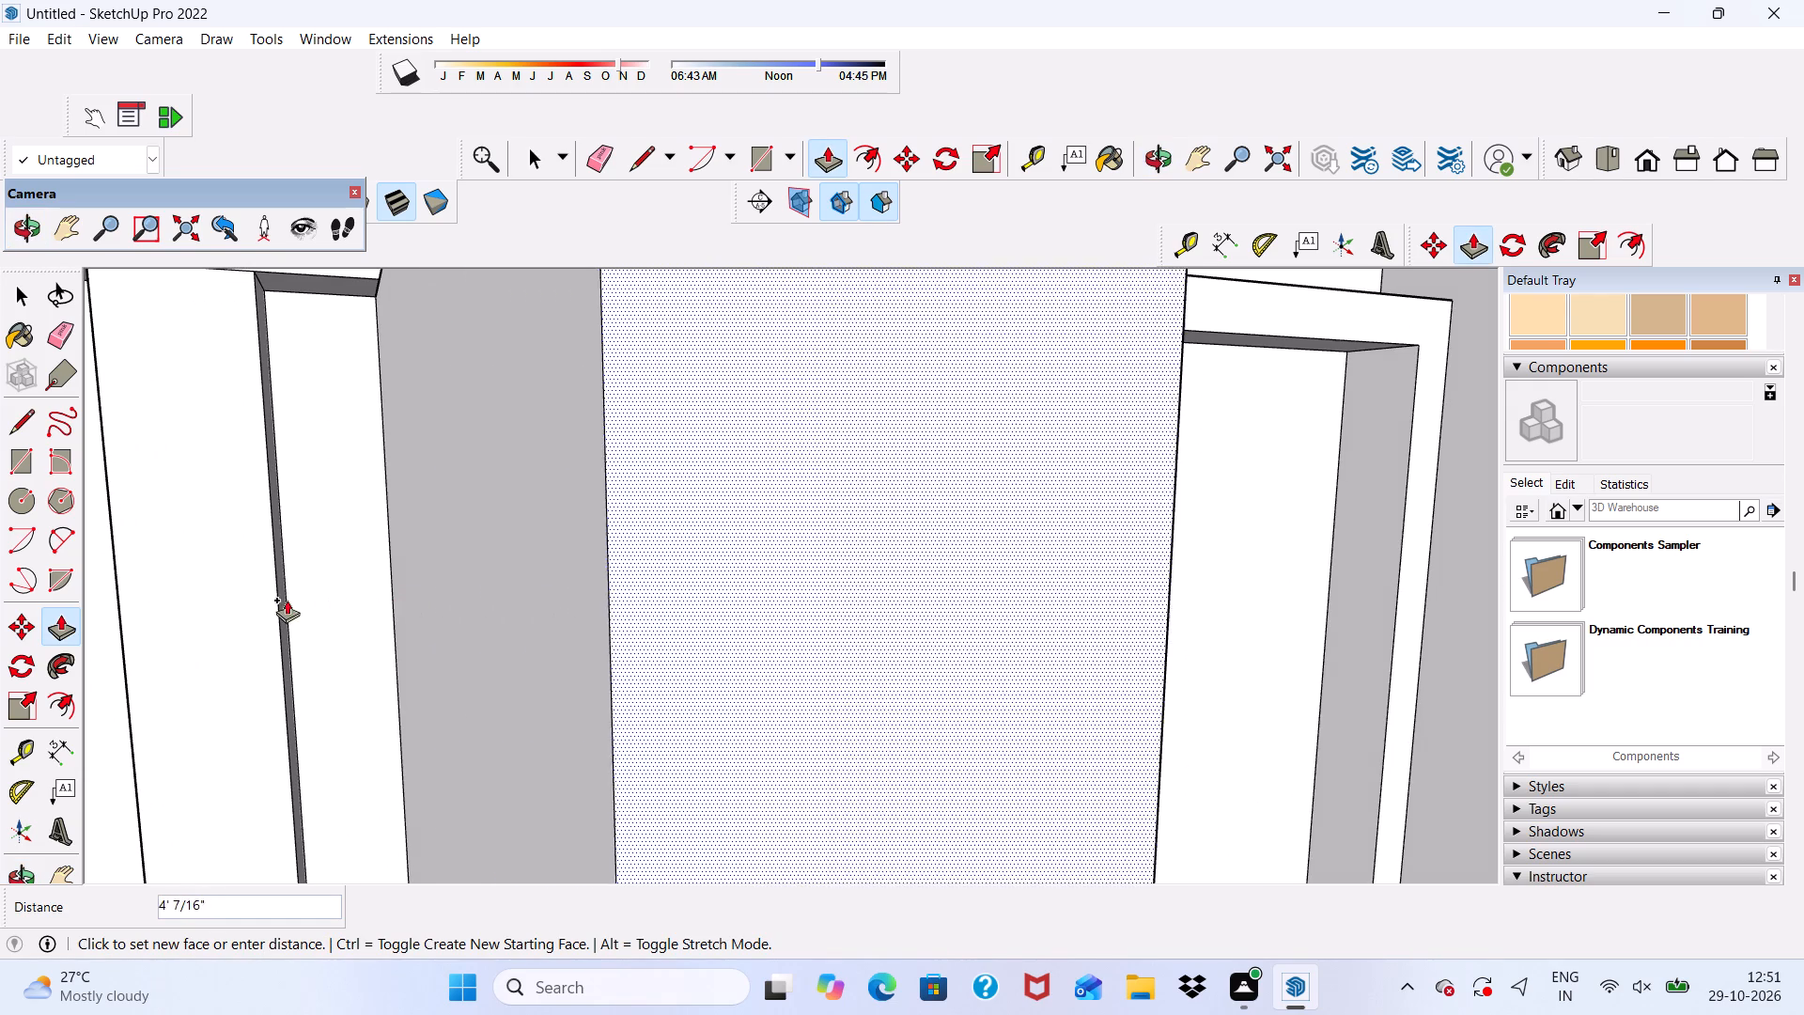
pyautogui.click(274, 600)
# Raise the second panel's first strip 6", matching the raised strips in the first panel.
pyautogui.scroll(-7, 286, 554)
pyautogui.moveTo(706, 520); pyautogui.dragTo(293, 565, button='middle')
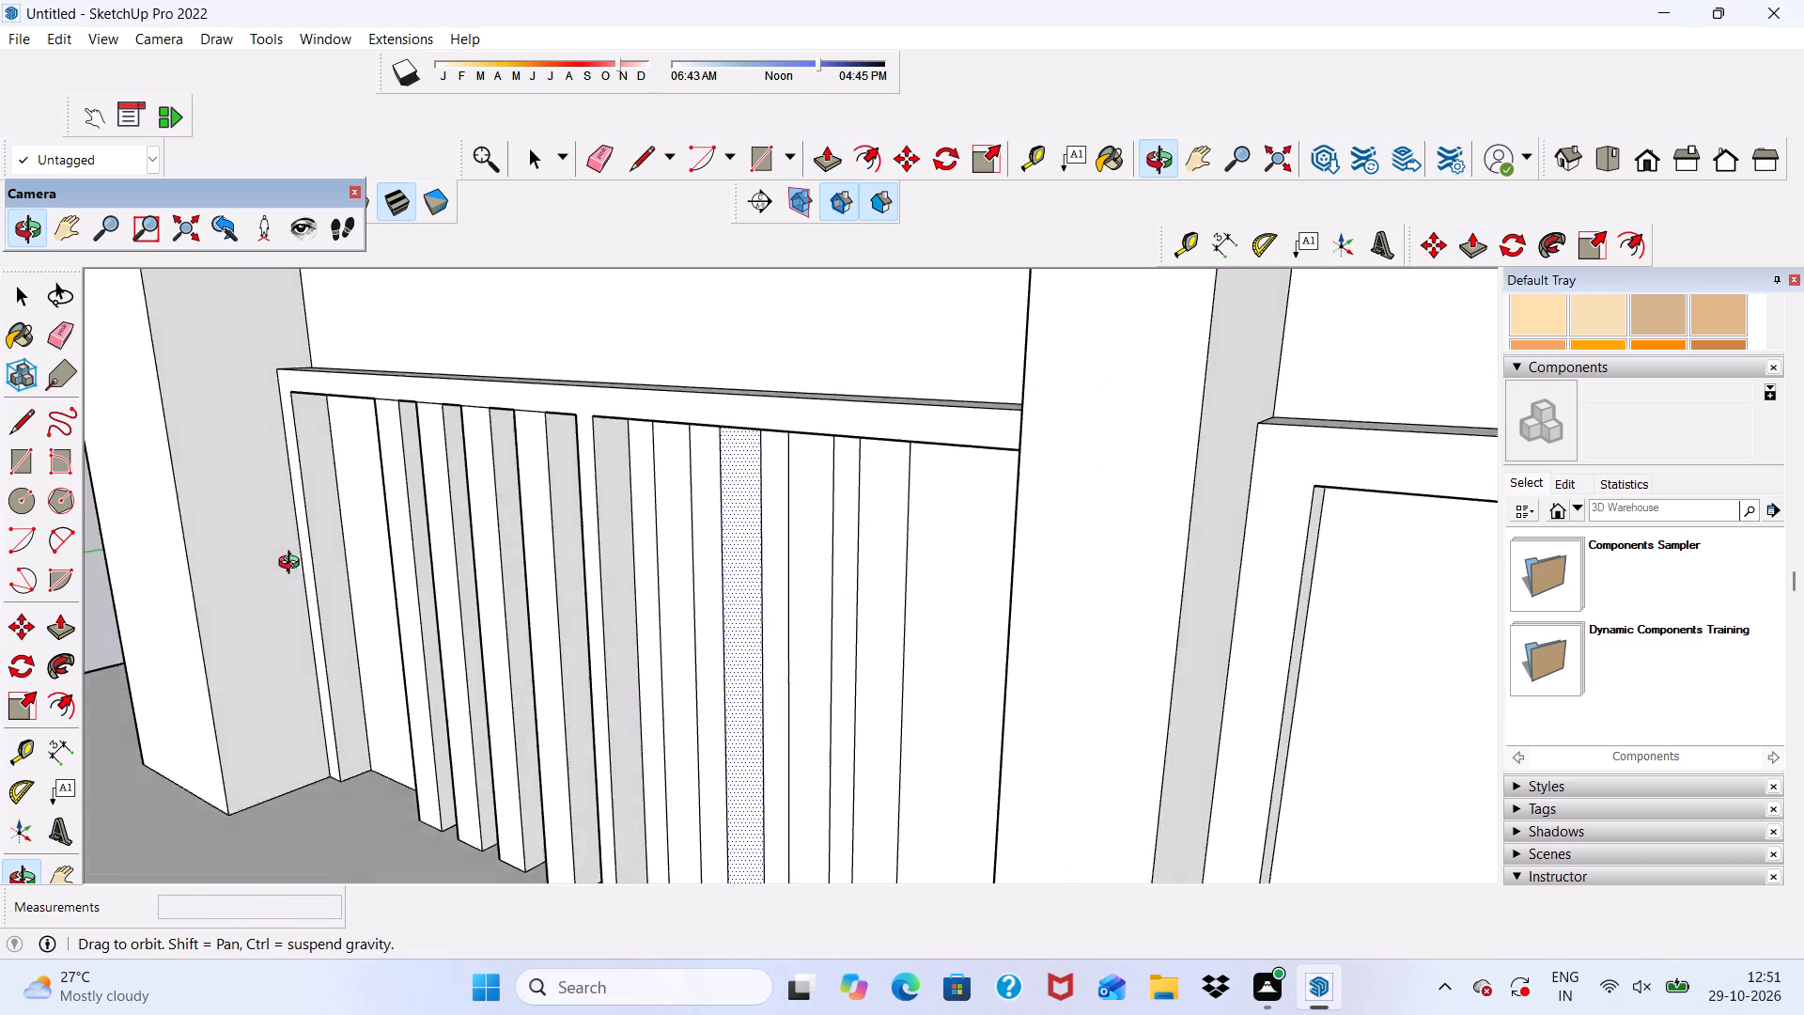
pyautogui.moveTo(293, 565); pyautogui.dragTo(450, 422, button='middle')
pyautogui.scroll(10, 630, 493)
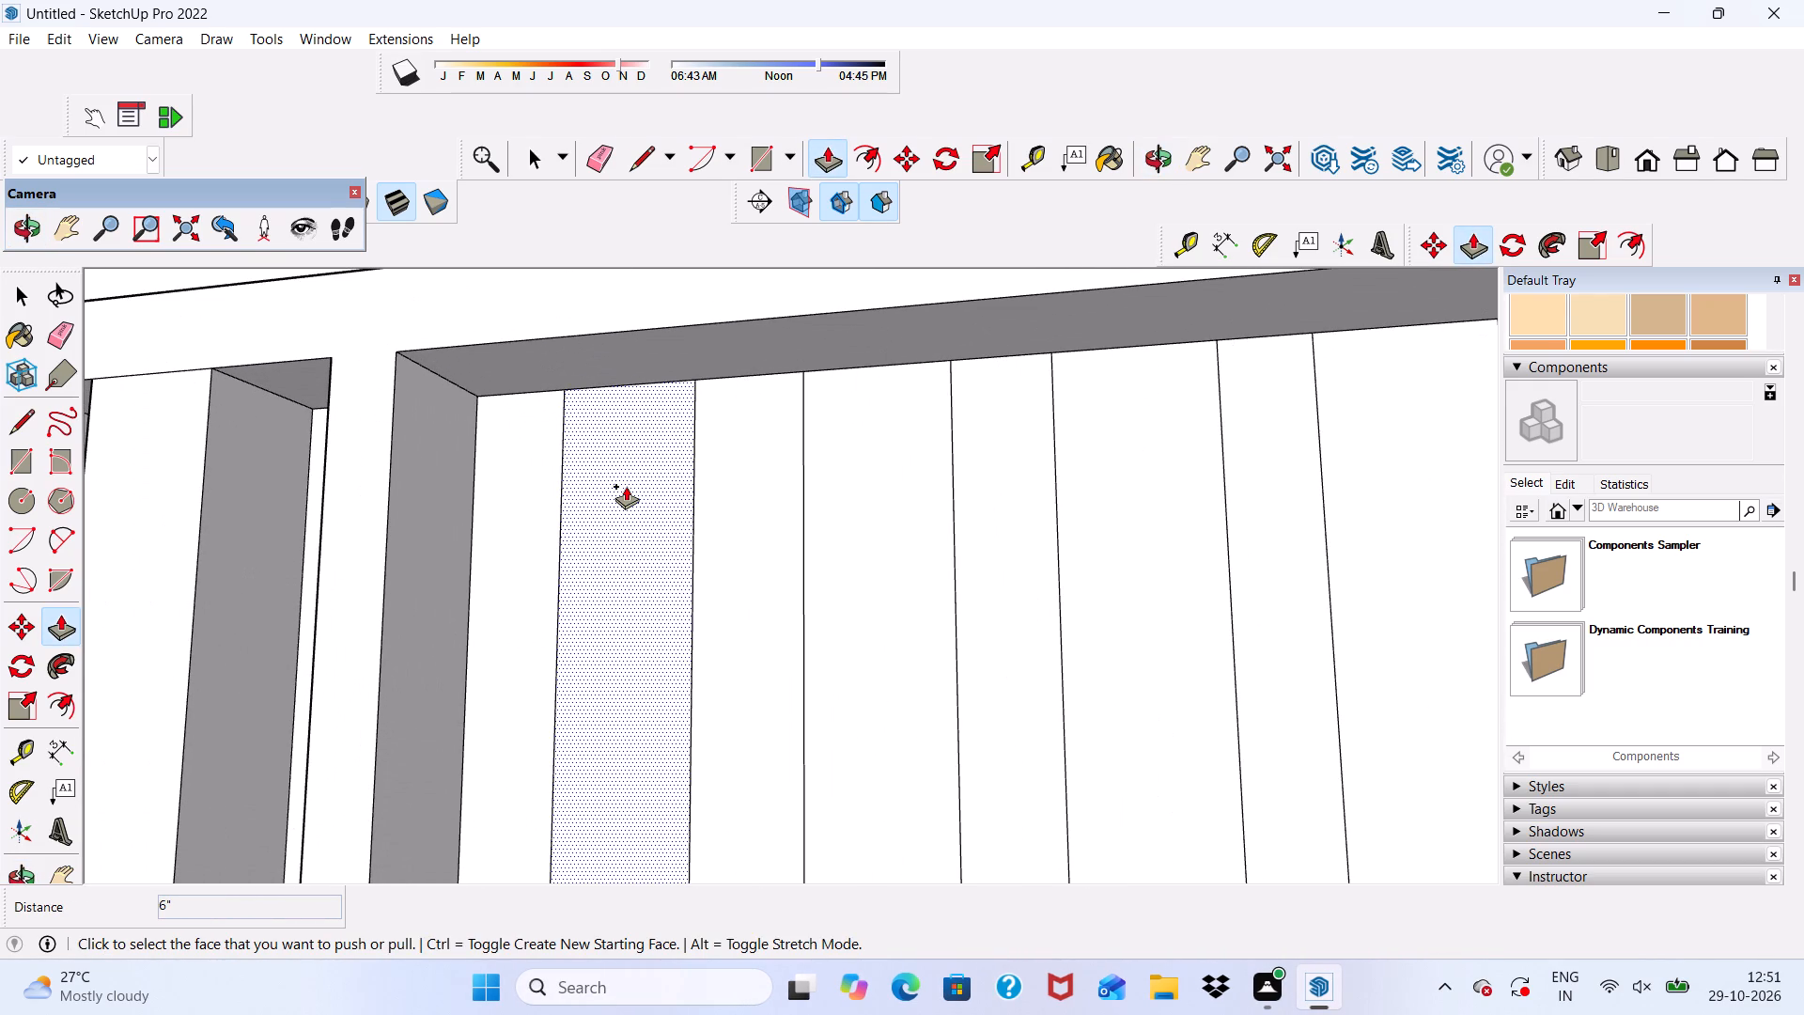
pyautogui.click(626, 486)
pyautogui.scroll(-4, 207, 493)
pyautogui.moveTo(214, 507); pyautogui.dragTo(566, 562, button='middle')
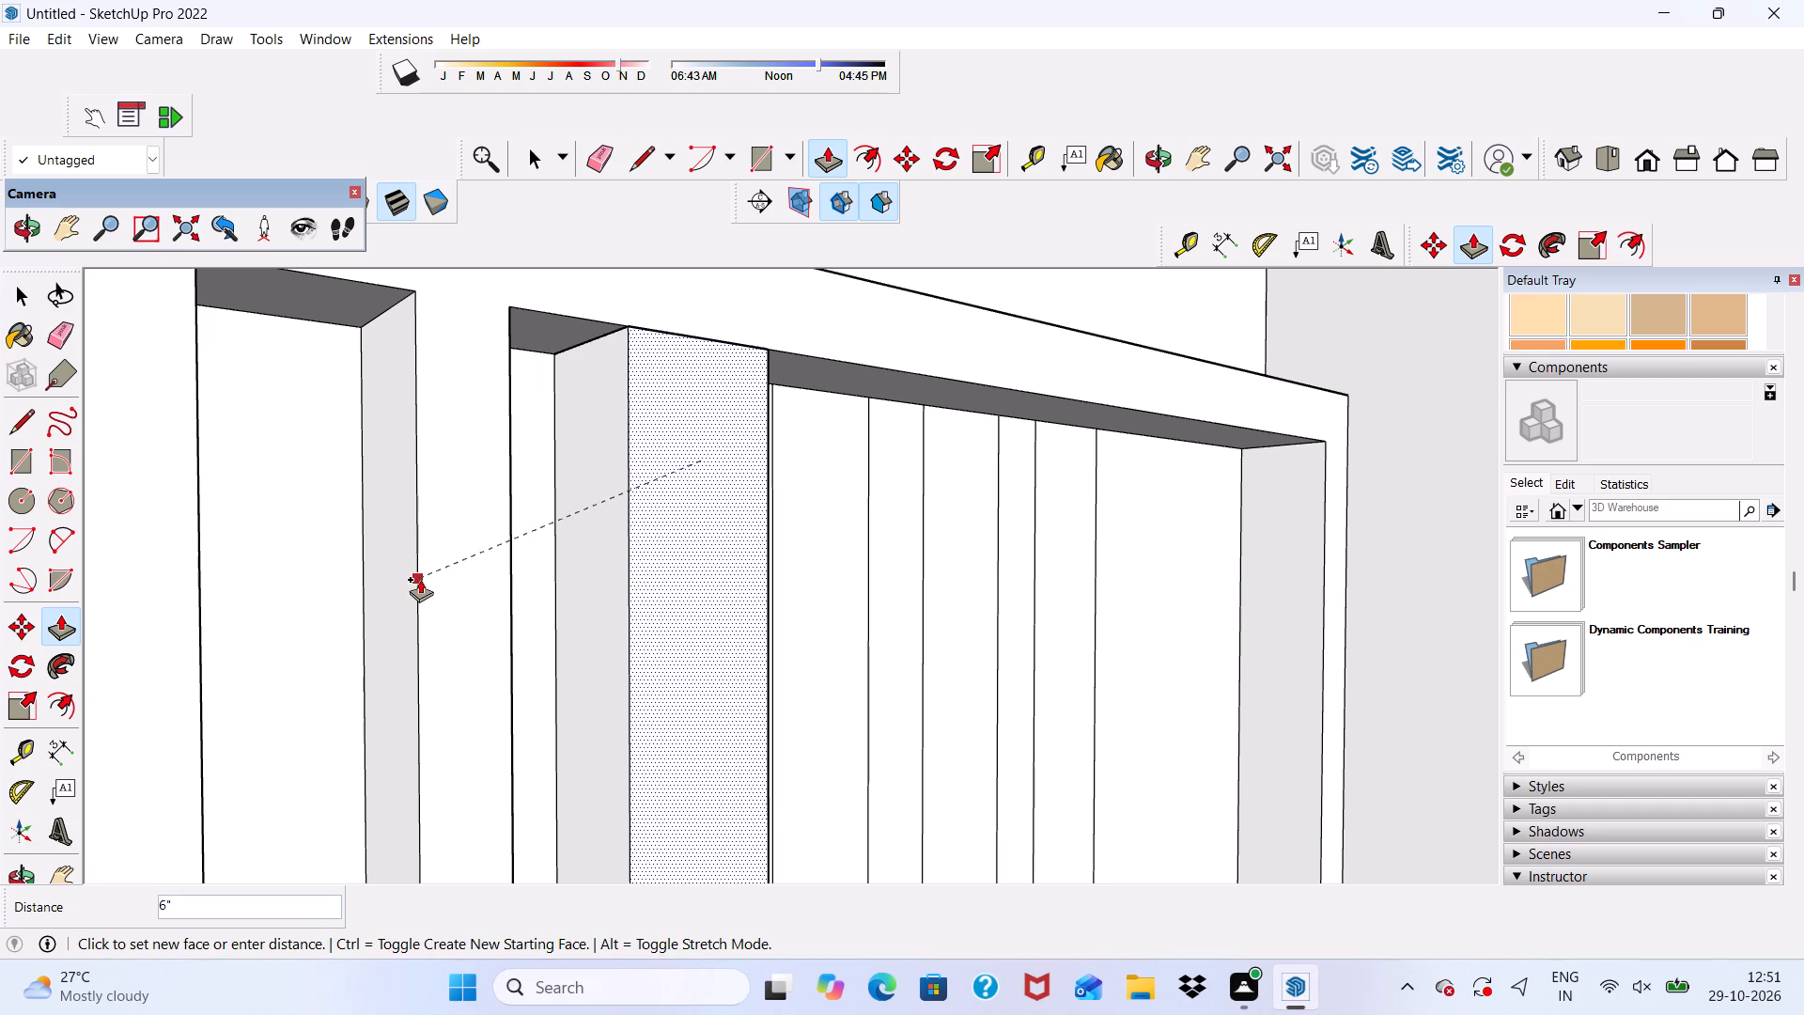
pyautogui.click(420, 579)
# Raise the second panel's second strip 6", level with the raised strip beside it.
pyautogui.scroll(-13, 526, 448)
pyautogui.moveTo(691, 541); pyautogui.dragTo(356, 527, button='middle')
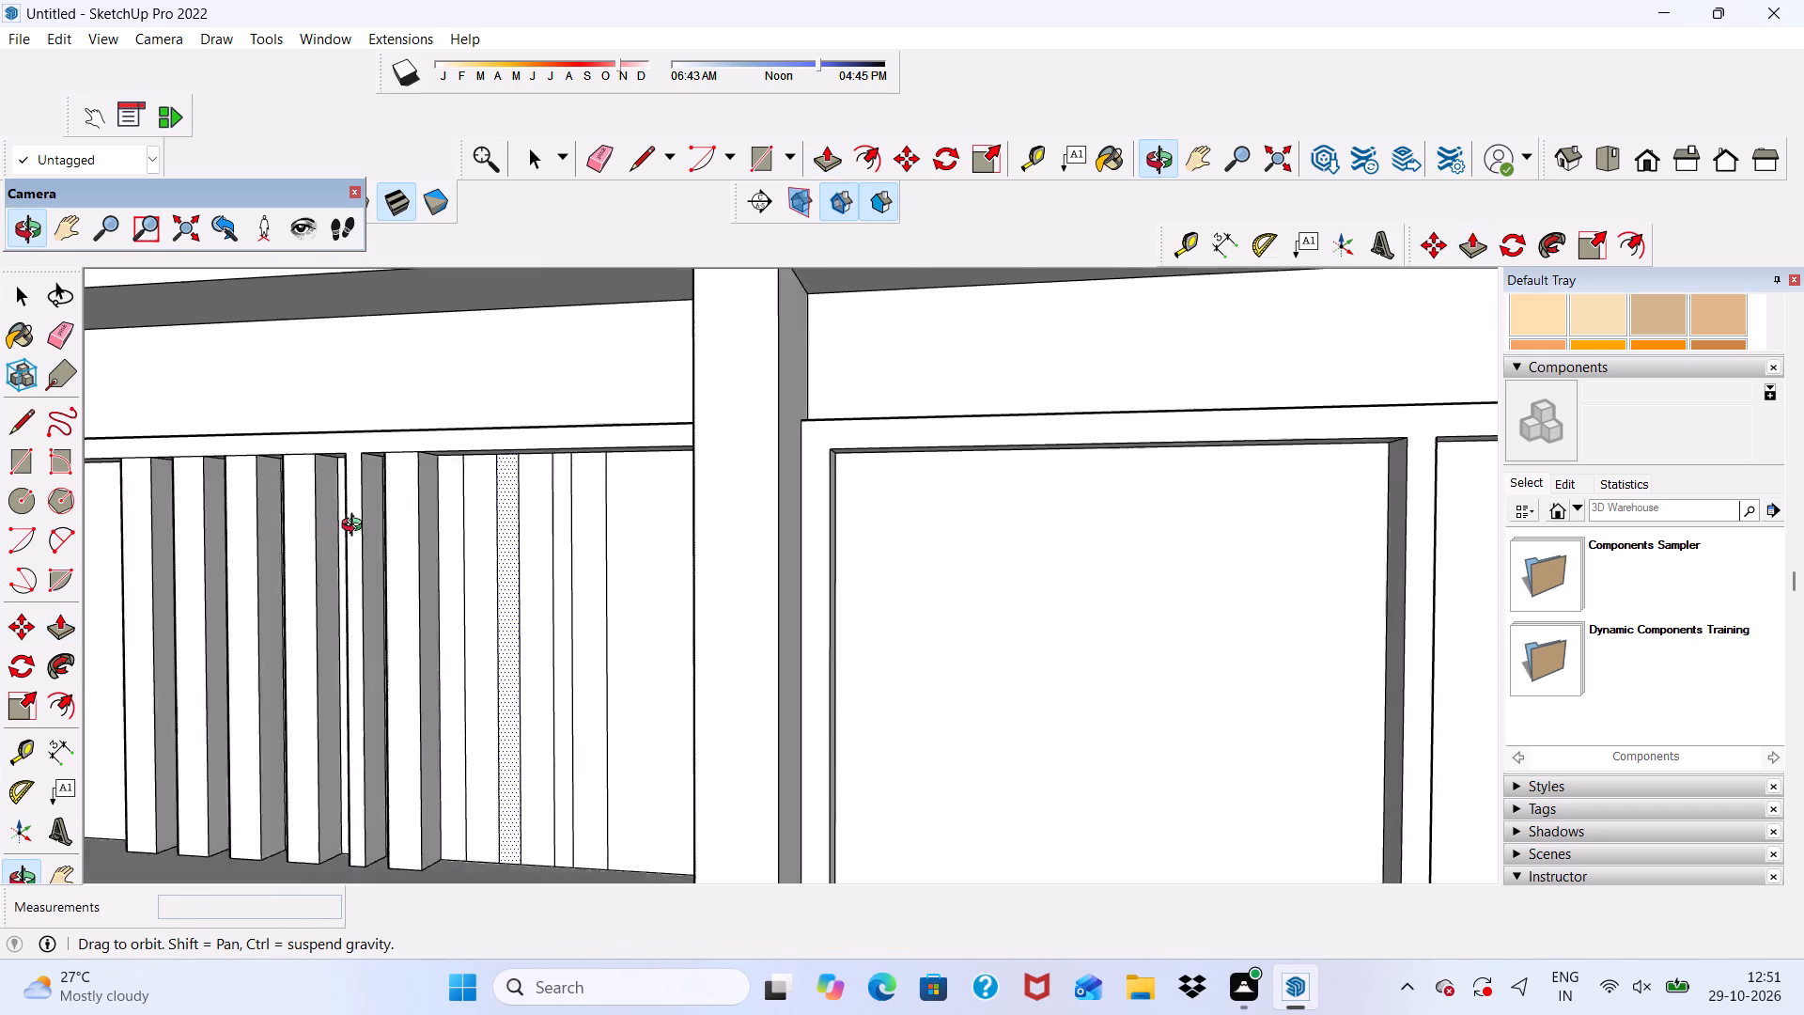
pyautogui.moveTo(356, 527); pyautogui.dragTo(393, 508, button='middle')
pyautogui.scroll(12, 476, 556)
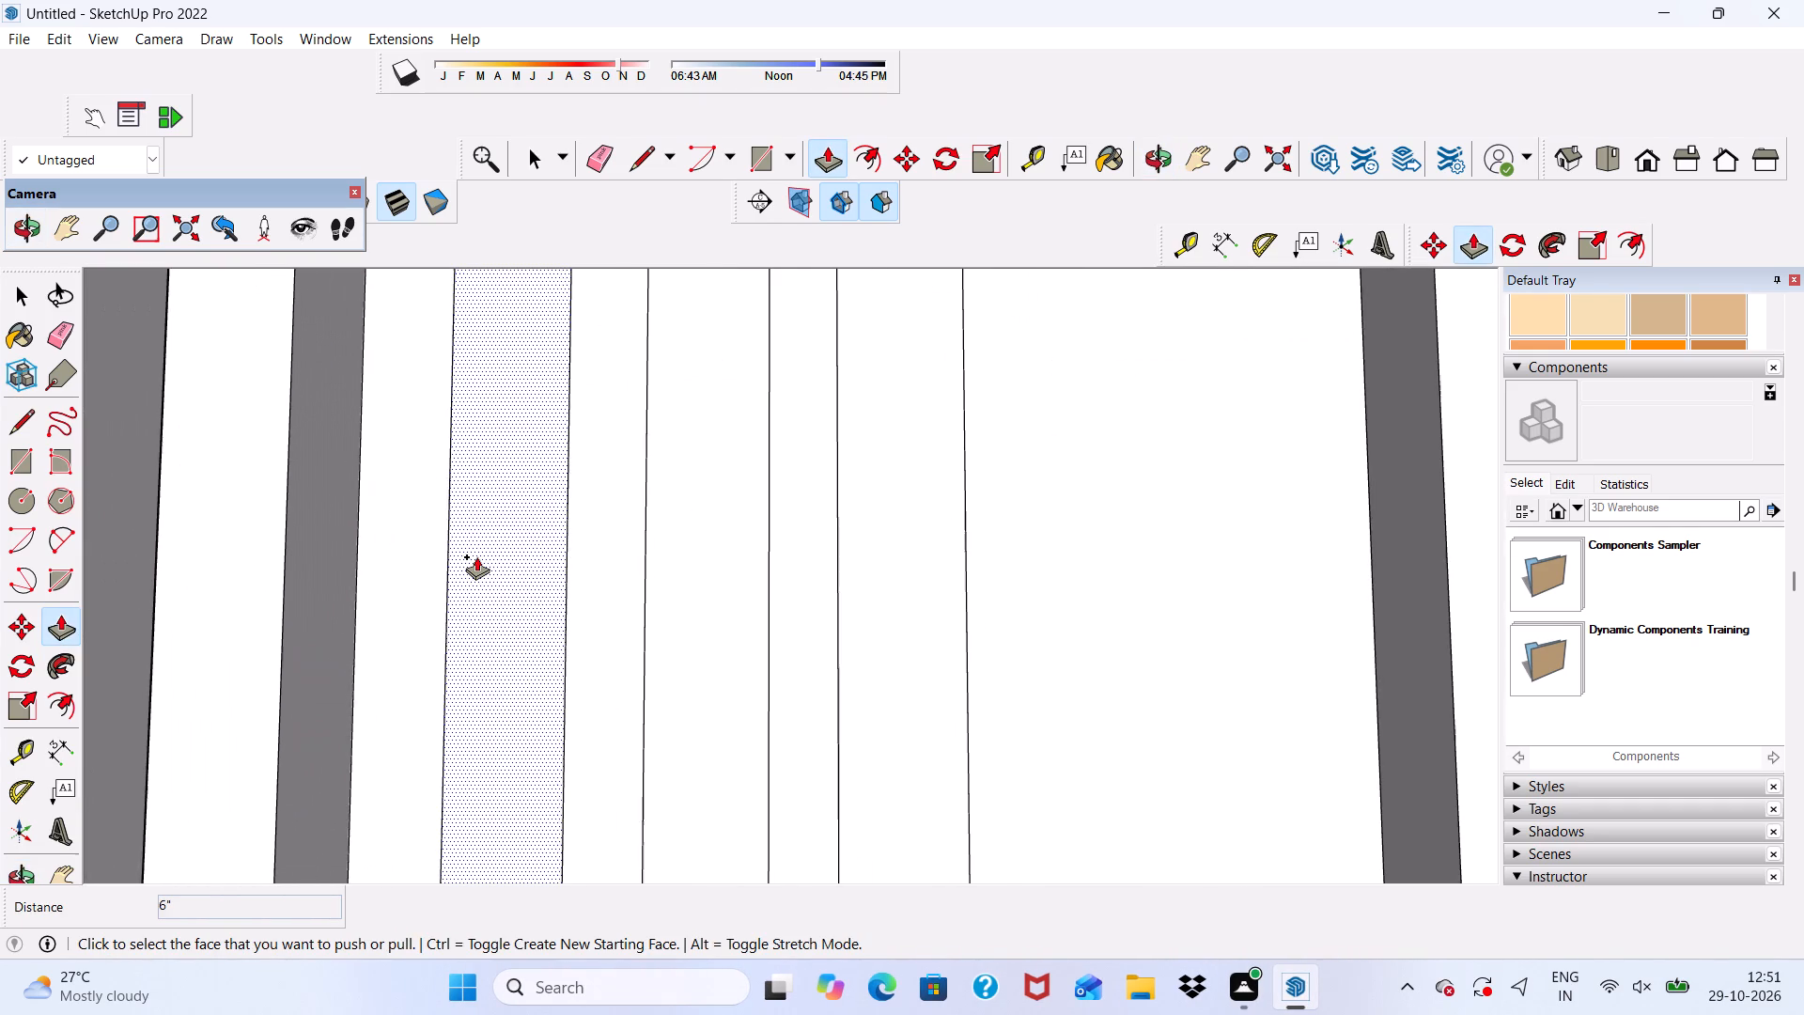
pyautogui.click(476, 556)
pyautogui.scroll(-3, 369, 495)
pyautogui.moveTo(369, 495); pyautogui.dragTo(527, 584, button='middle')
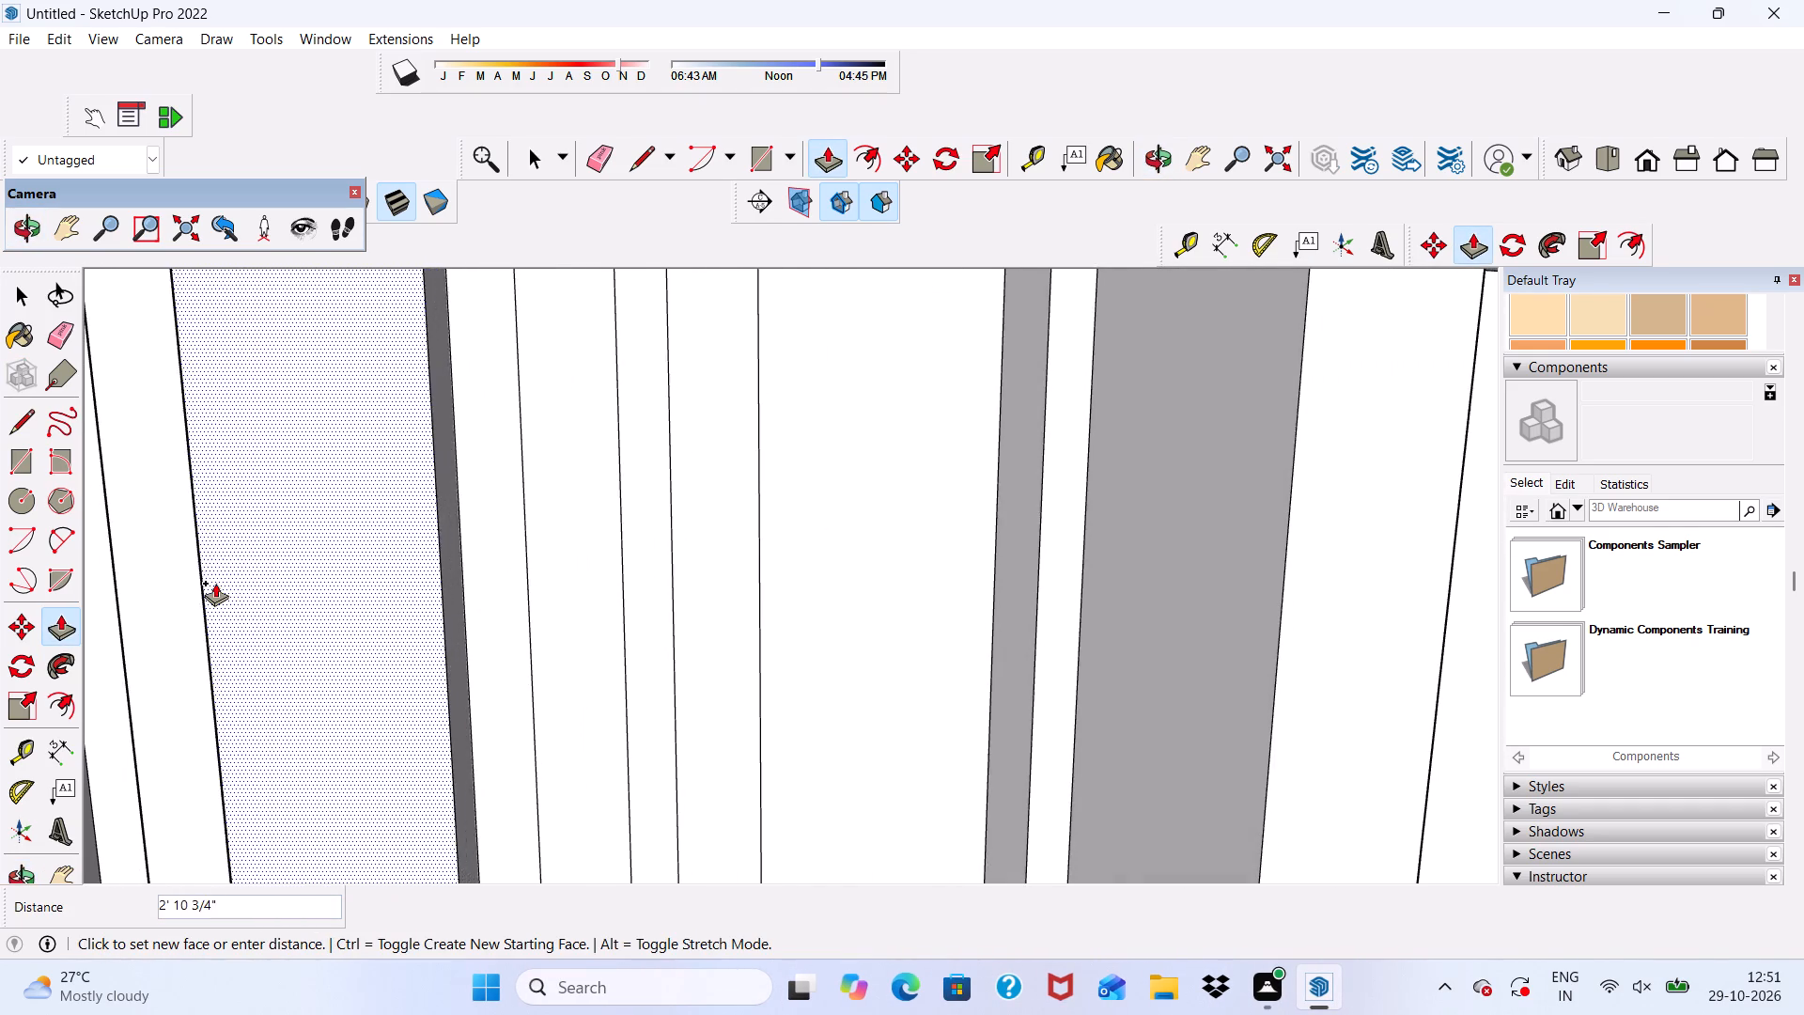
pyautogui.scroll(3, 215, 574)
pyautogui.scroll(-4, 210, 550)
pyautogui.moveTo(210, 550); pyautogui.dragTo(365, 567, button='middle')
pyautogui.scroll(-12, 258, 515)
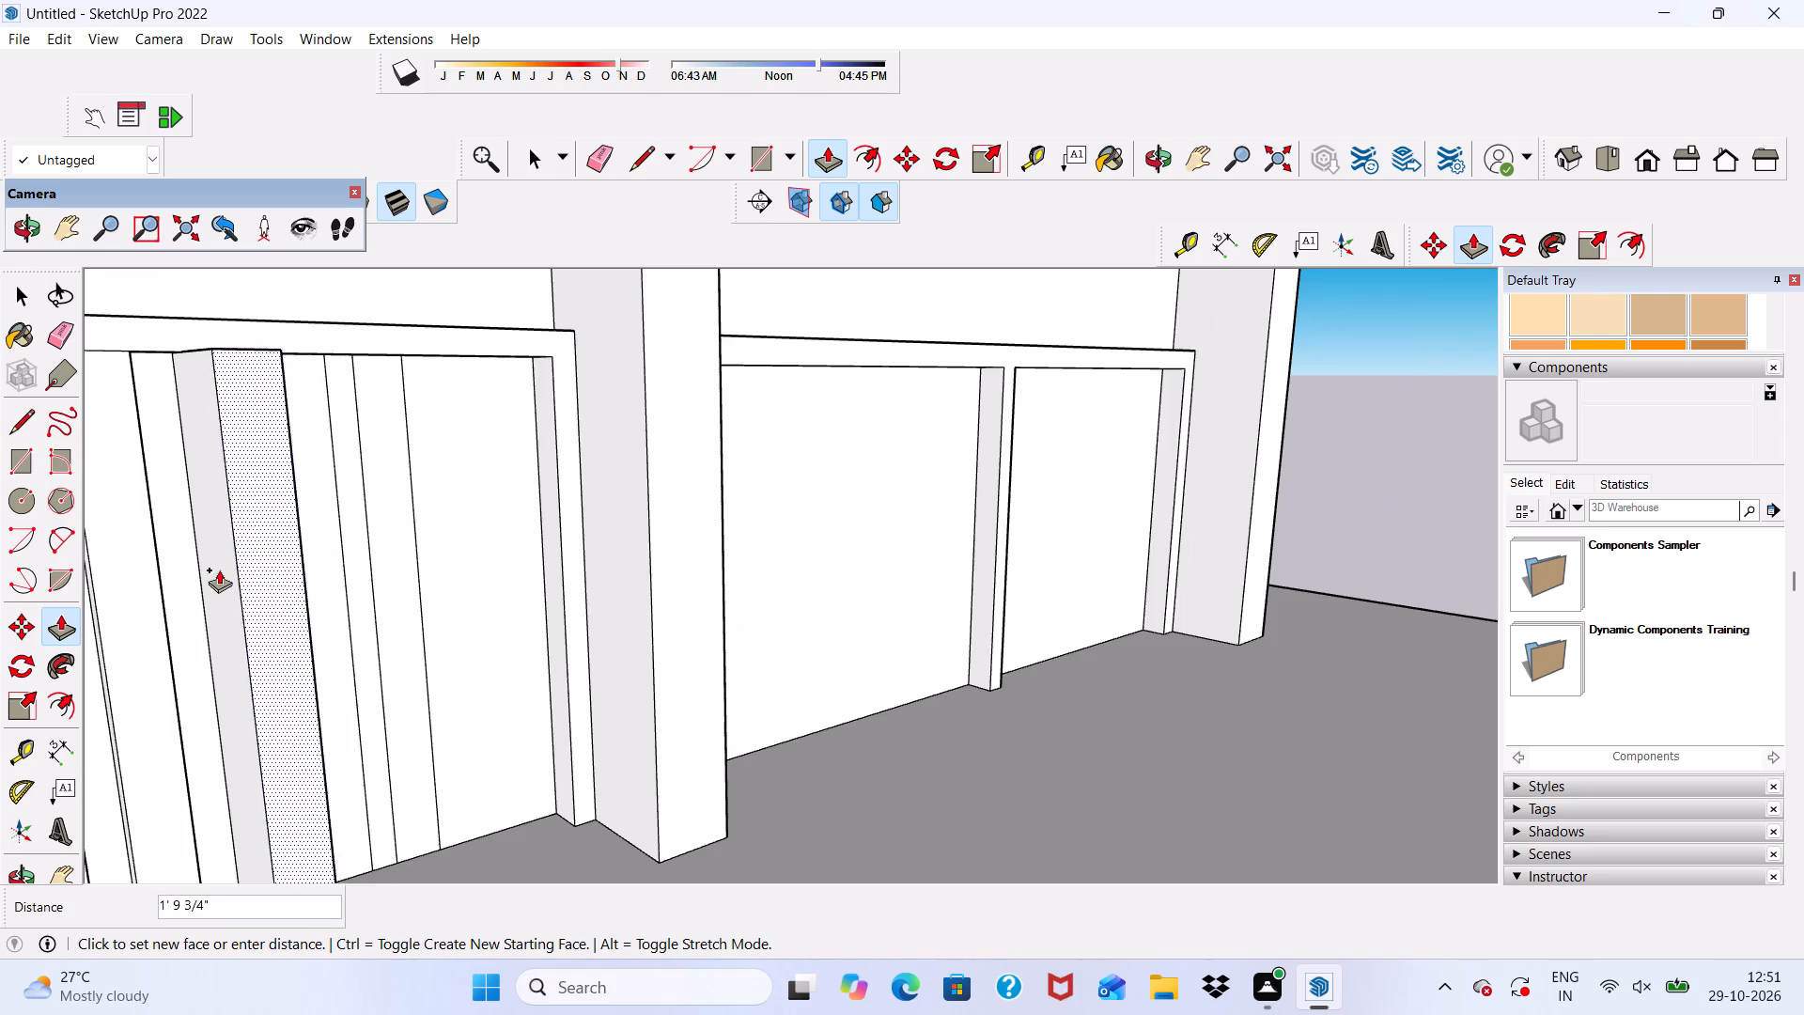
pyautogui.scroll(2, 129, 626)
pyautogui.click(168, 584)
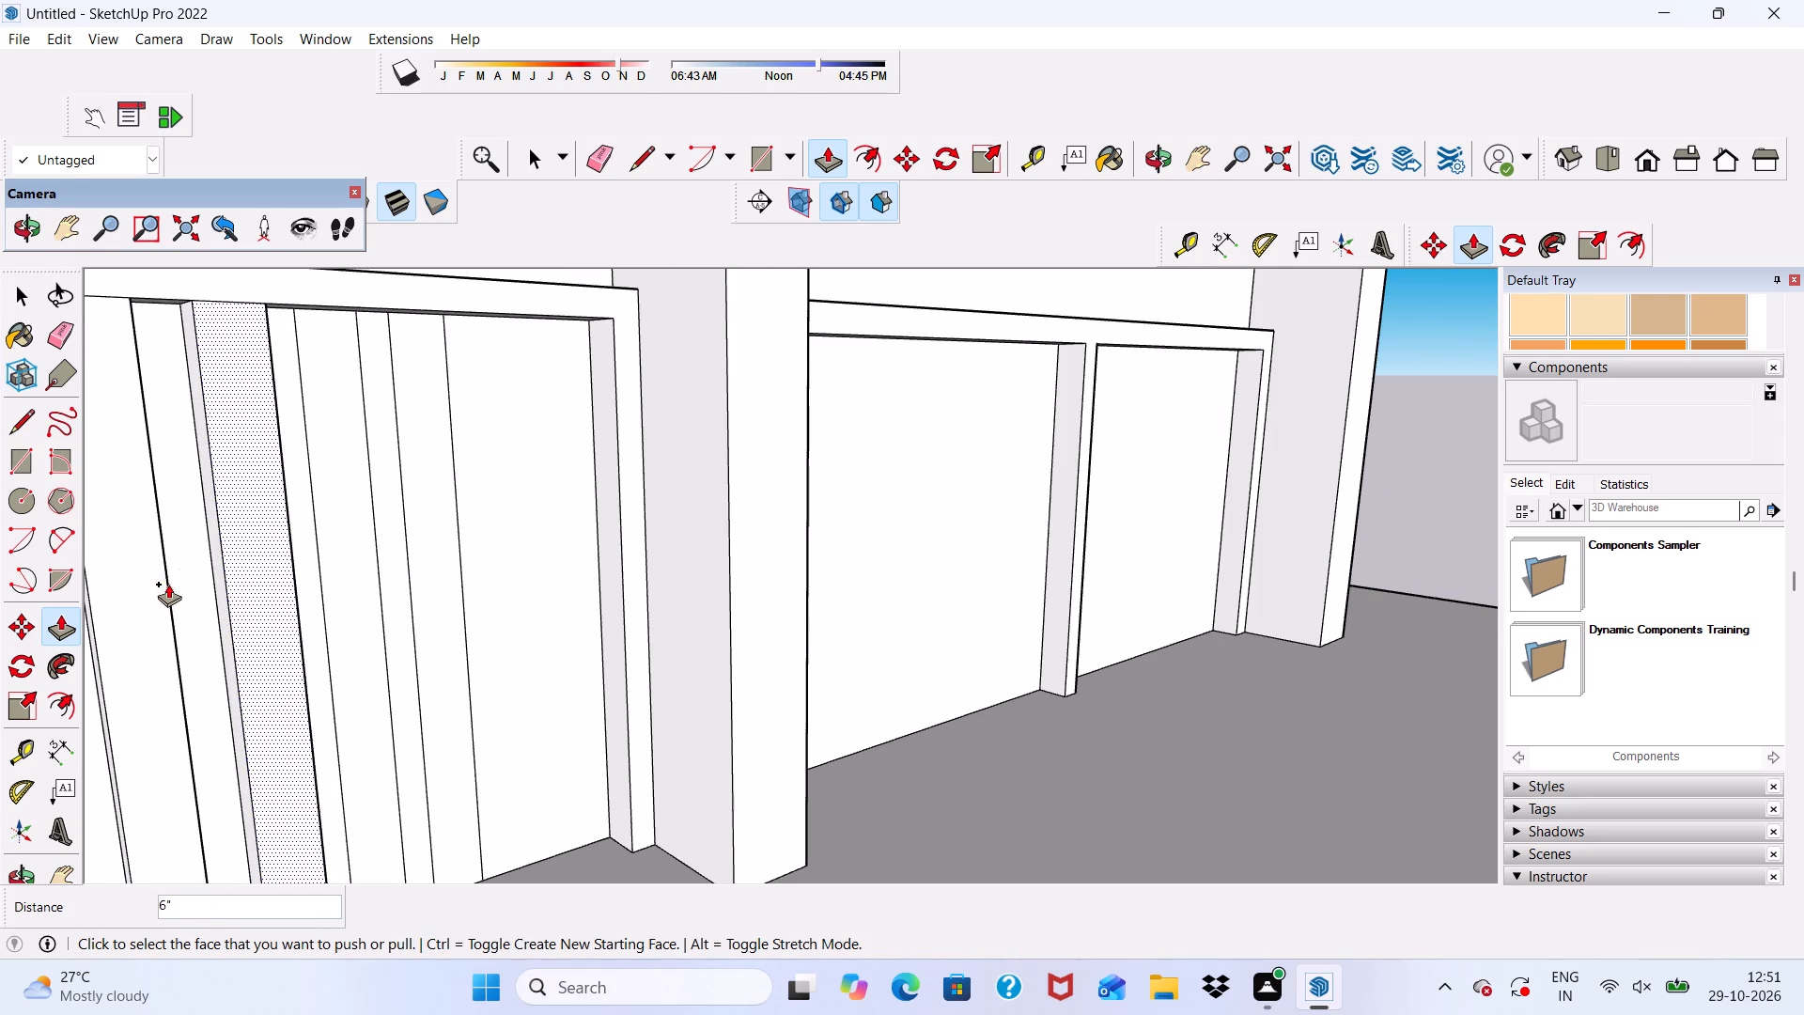
# Raise the second panel's third strip 6", level with the panel's other raised strips.
pyautogui.scroll(-7, 174, 560)
pyautogui.moveTo(249, 592); pyautogui.dragTo(84, 603, button='middle')
pyautogui.scroll(1, 77, 599)
pyautogui.scroll(5, 272, 516)
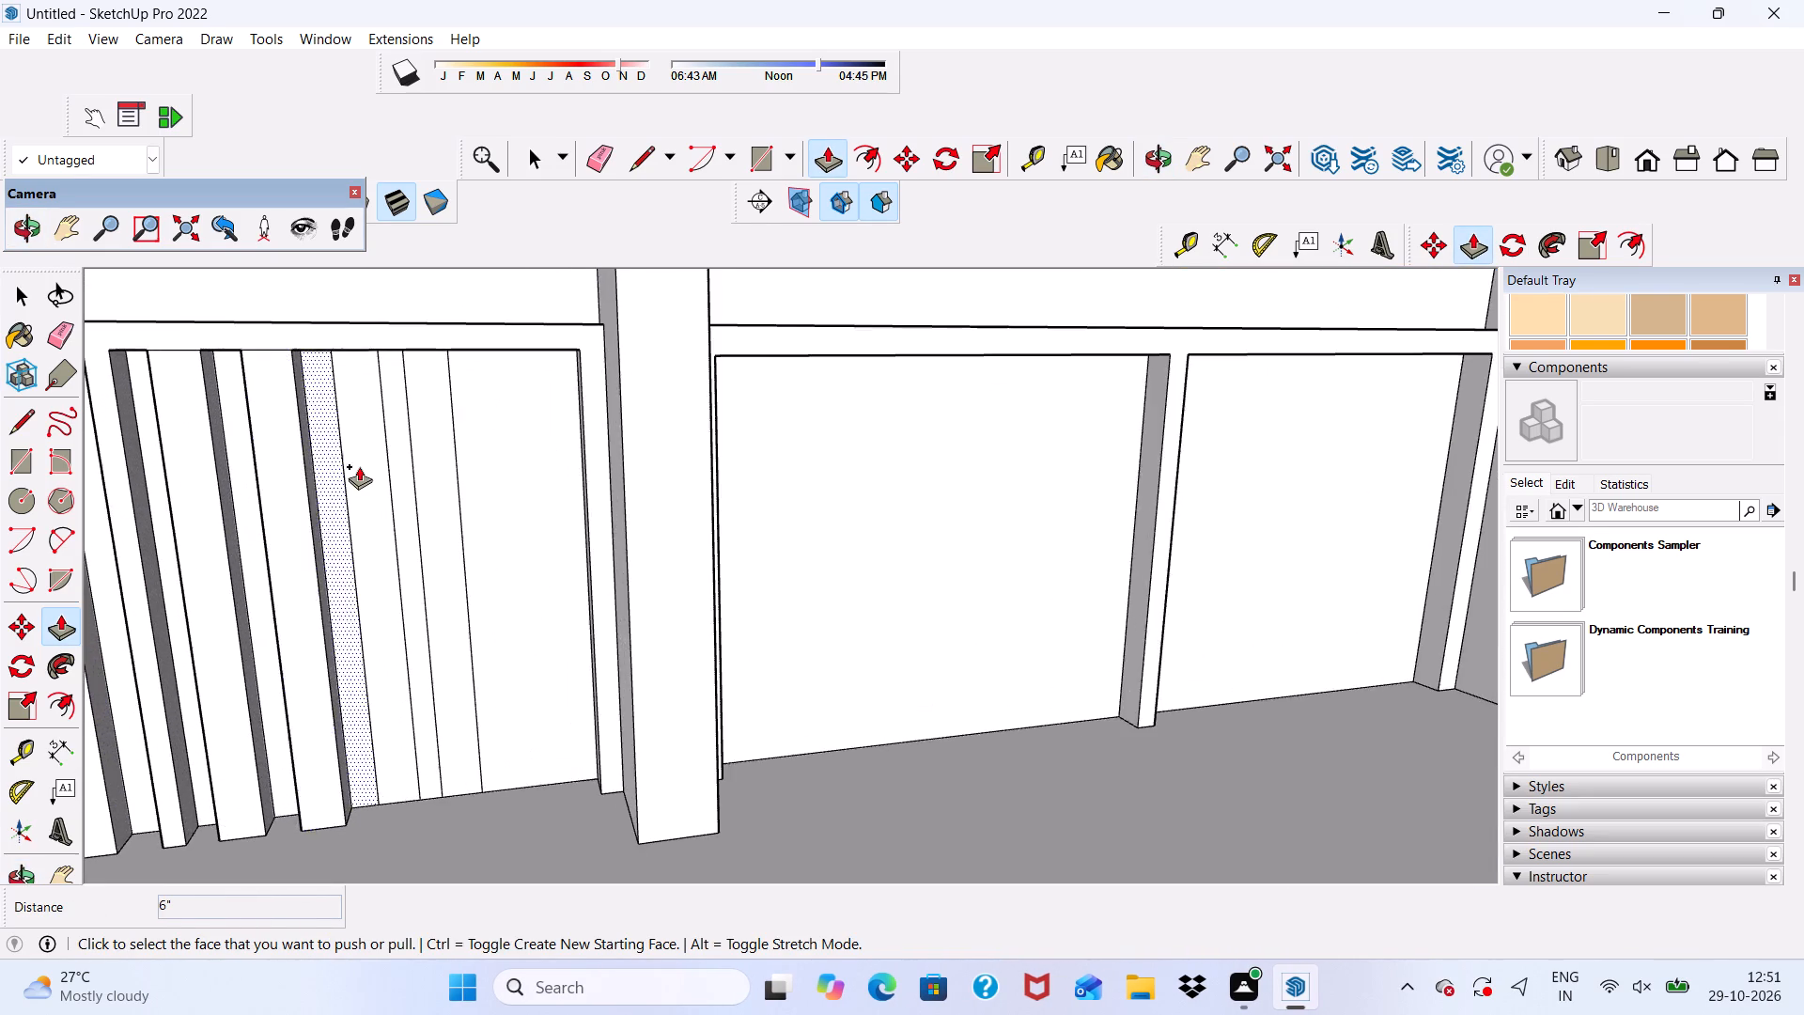
pyautogui.scroll(6, 367, 466)
pyautogui.click(367, 466)
pyautogui.scroll(-4, 246, 458)
pyautogui.moveTo(246, 458); pyautogui.dragTo(384, 499, button='middle')
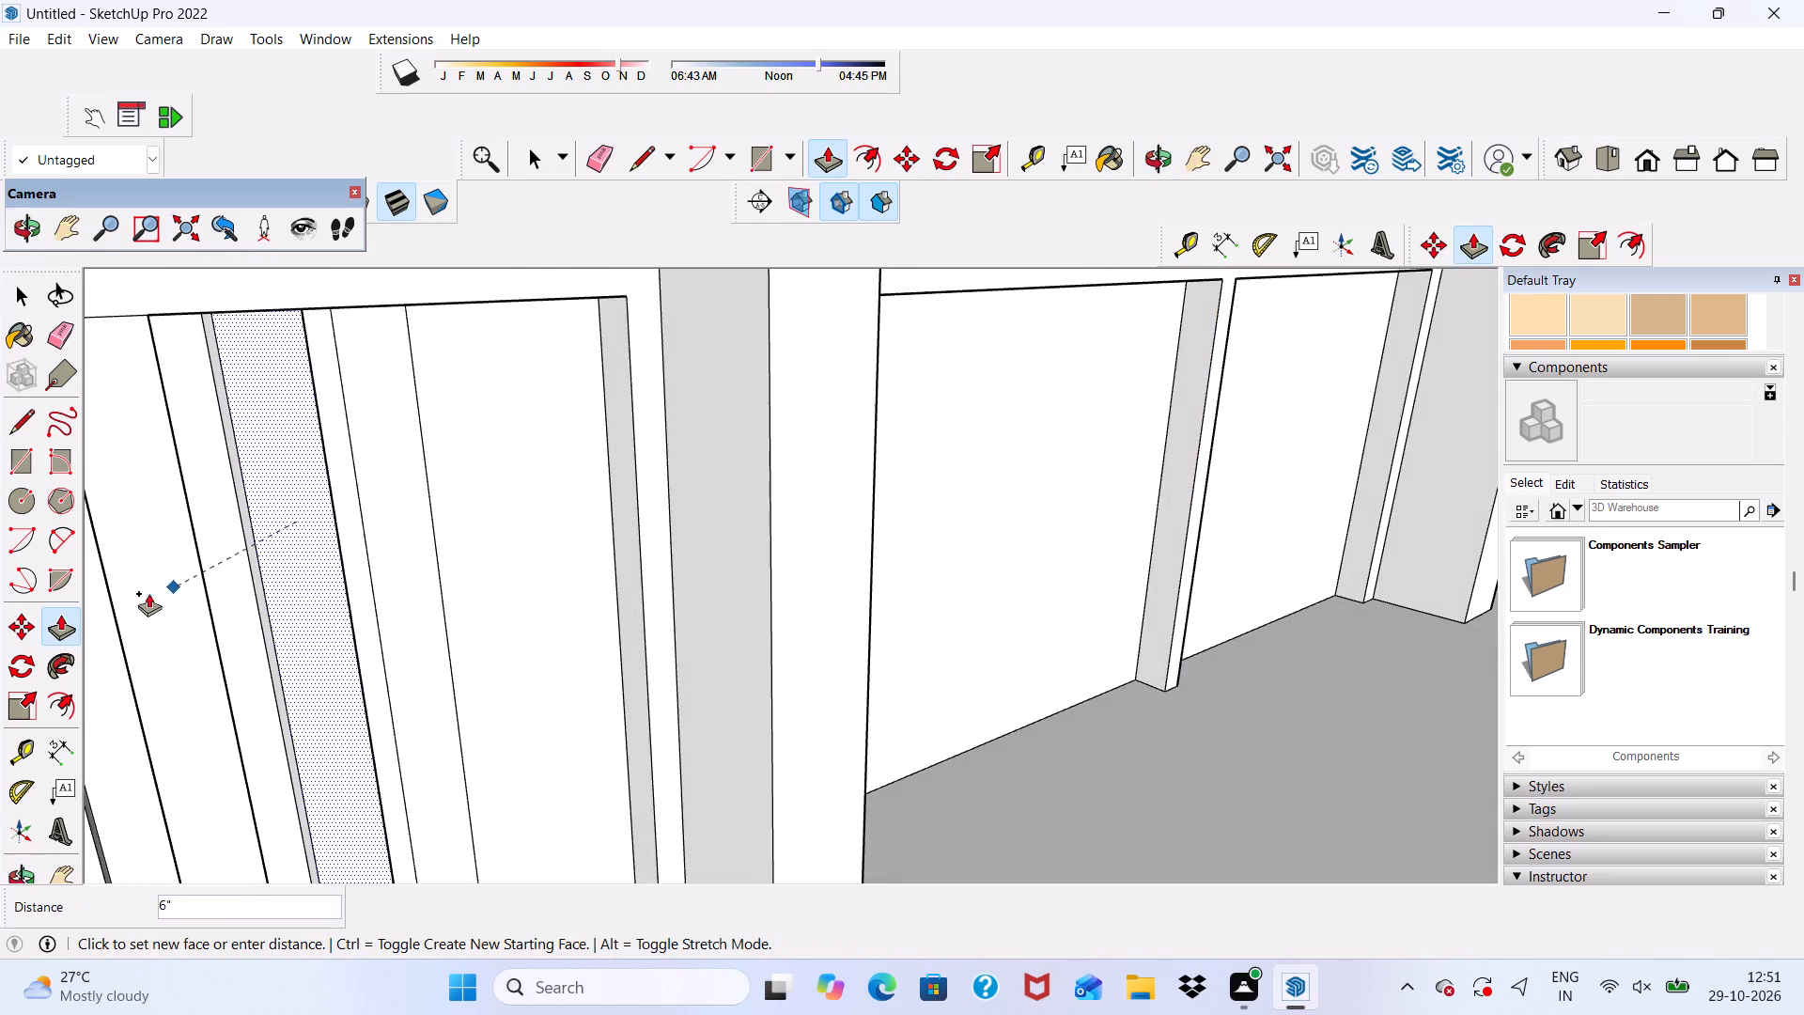
pyautogui.scroll(1, 148, 593)
pyautogui.click(201, 554)
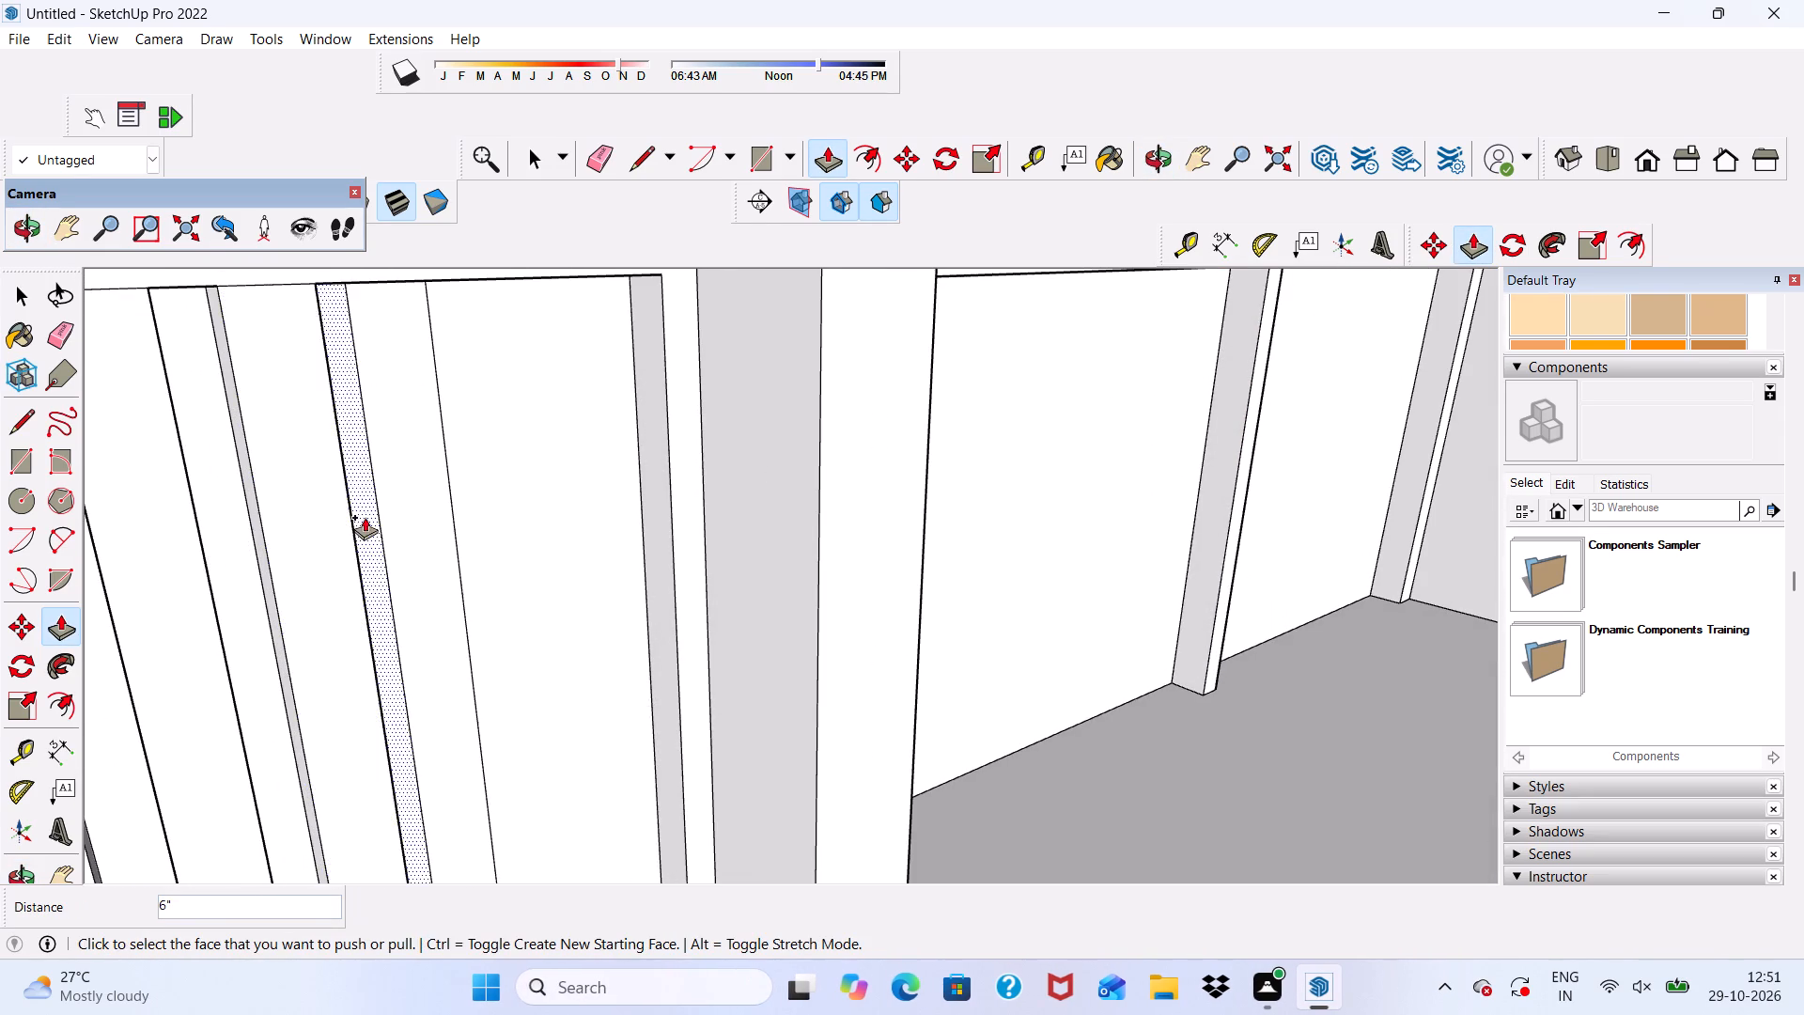
# Raise the second panel's last strip 6", level with the adjacent raised strip.
pyautogui.scroll(4, 418, 511)
pyautogui.click(418, 511)
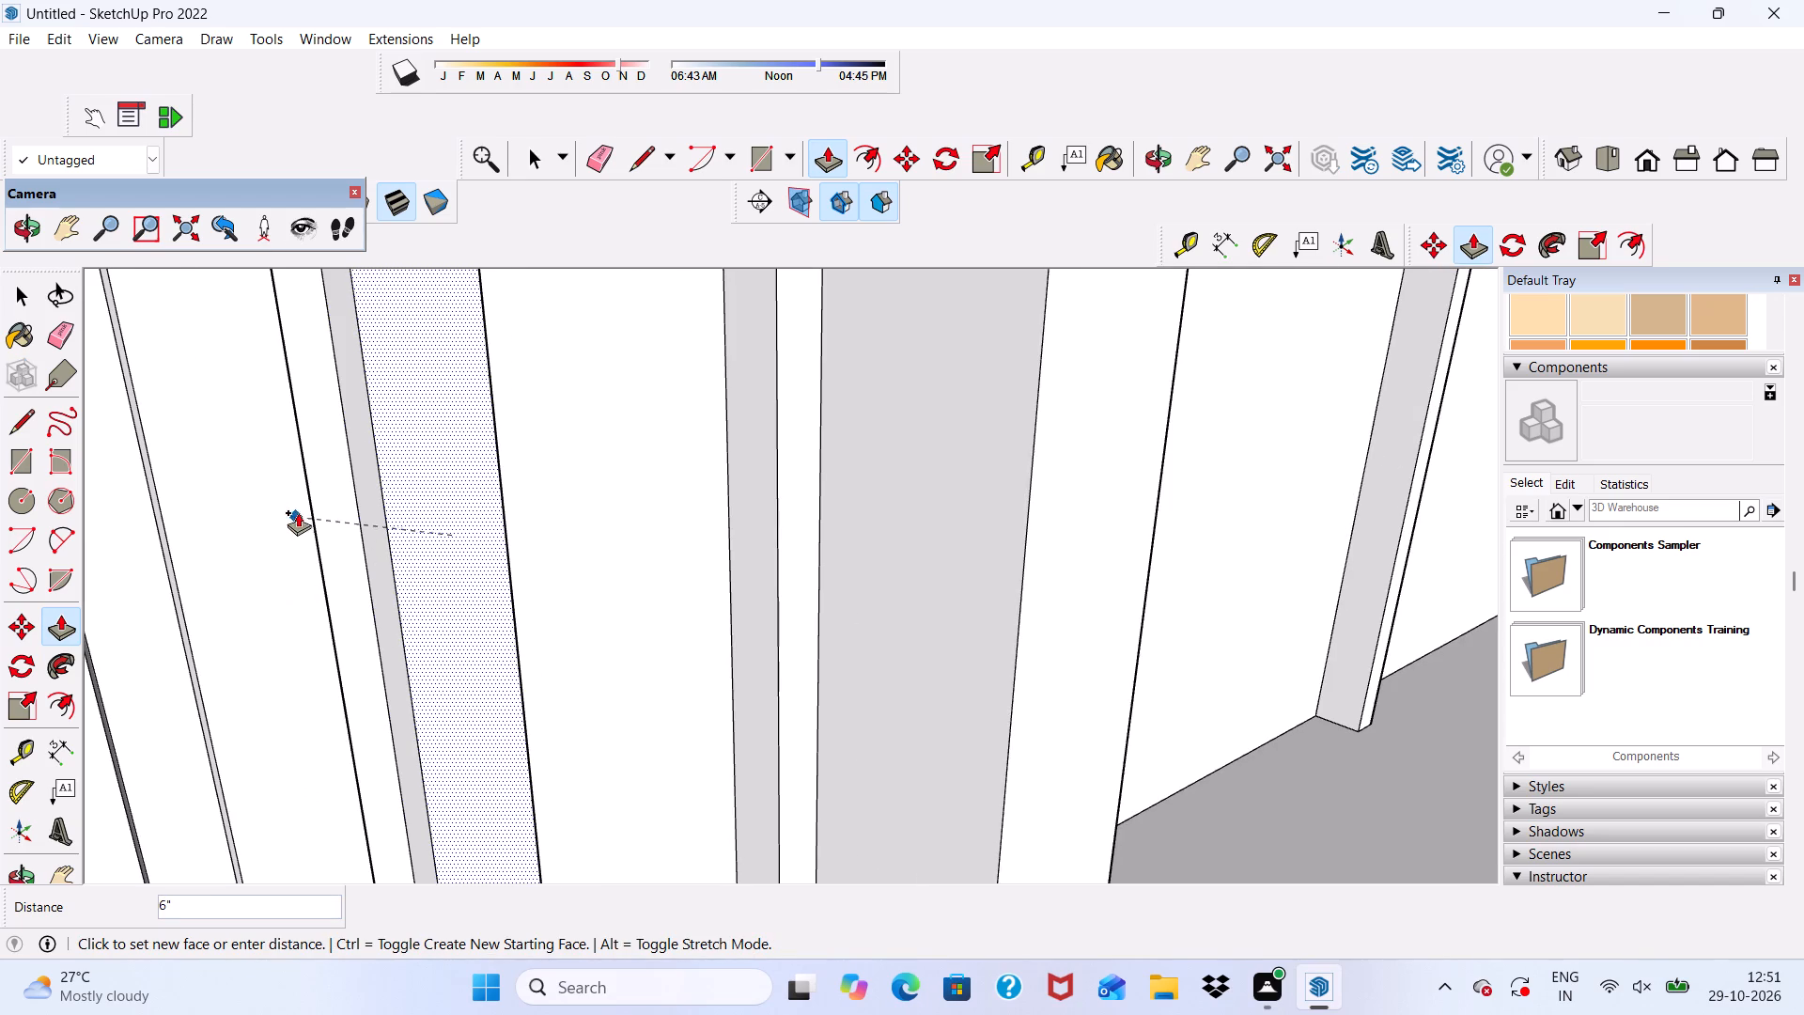
pyautogui.click(305, 486)
# Push/Pull the narrow band of the building footprint on the ground slab's underside by 3".
pyautogui.scroll(-15, 287, 476)
pyautogui.scroll(1, 326, 539)
pyautogui.moveTo(326, 539); pyautogui.dragTo(326, 540, button='middle')
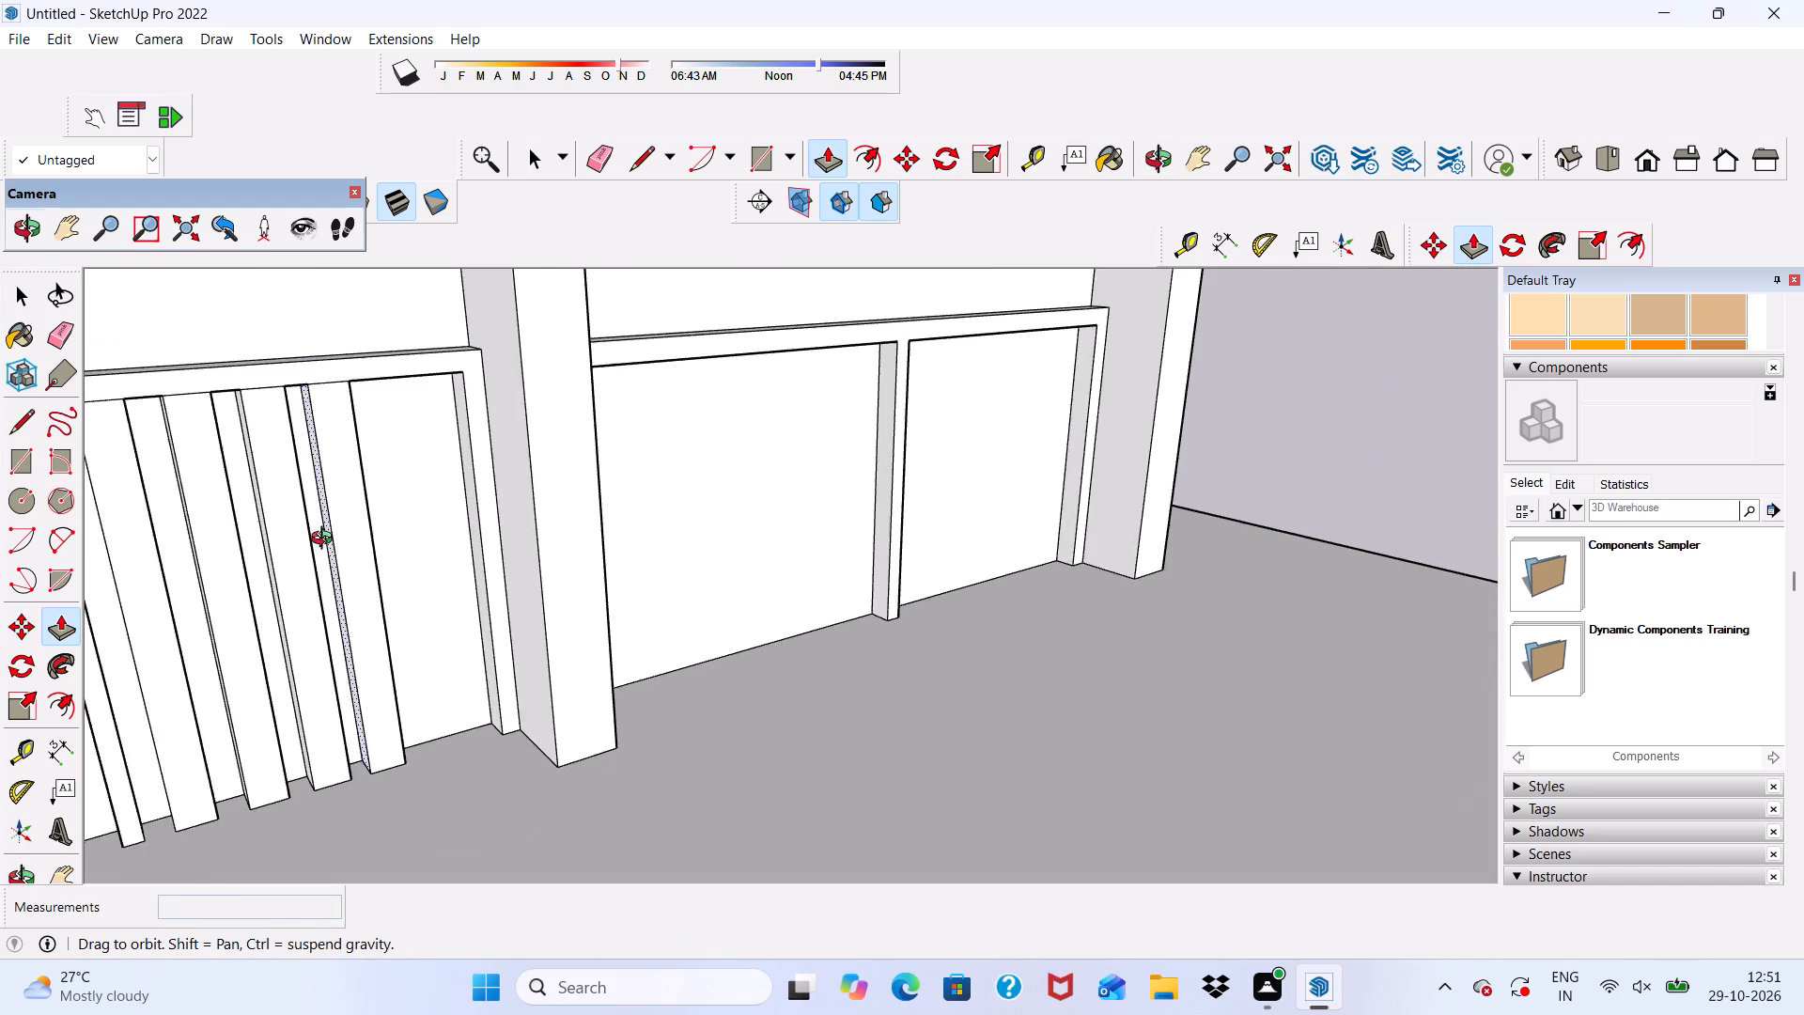
pyautogui.moveTo(326, 540); pyautogui.dragTo(42, 430, button='middle')
pyautogui.scroll(-5, 696, 308)
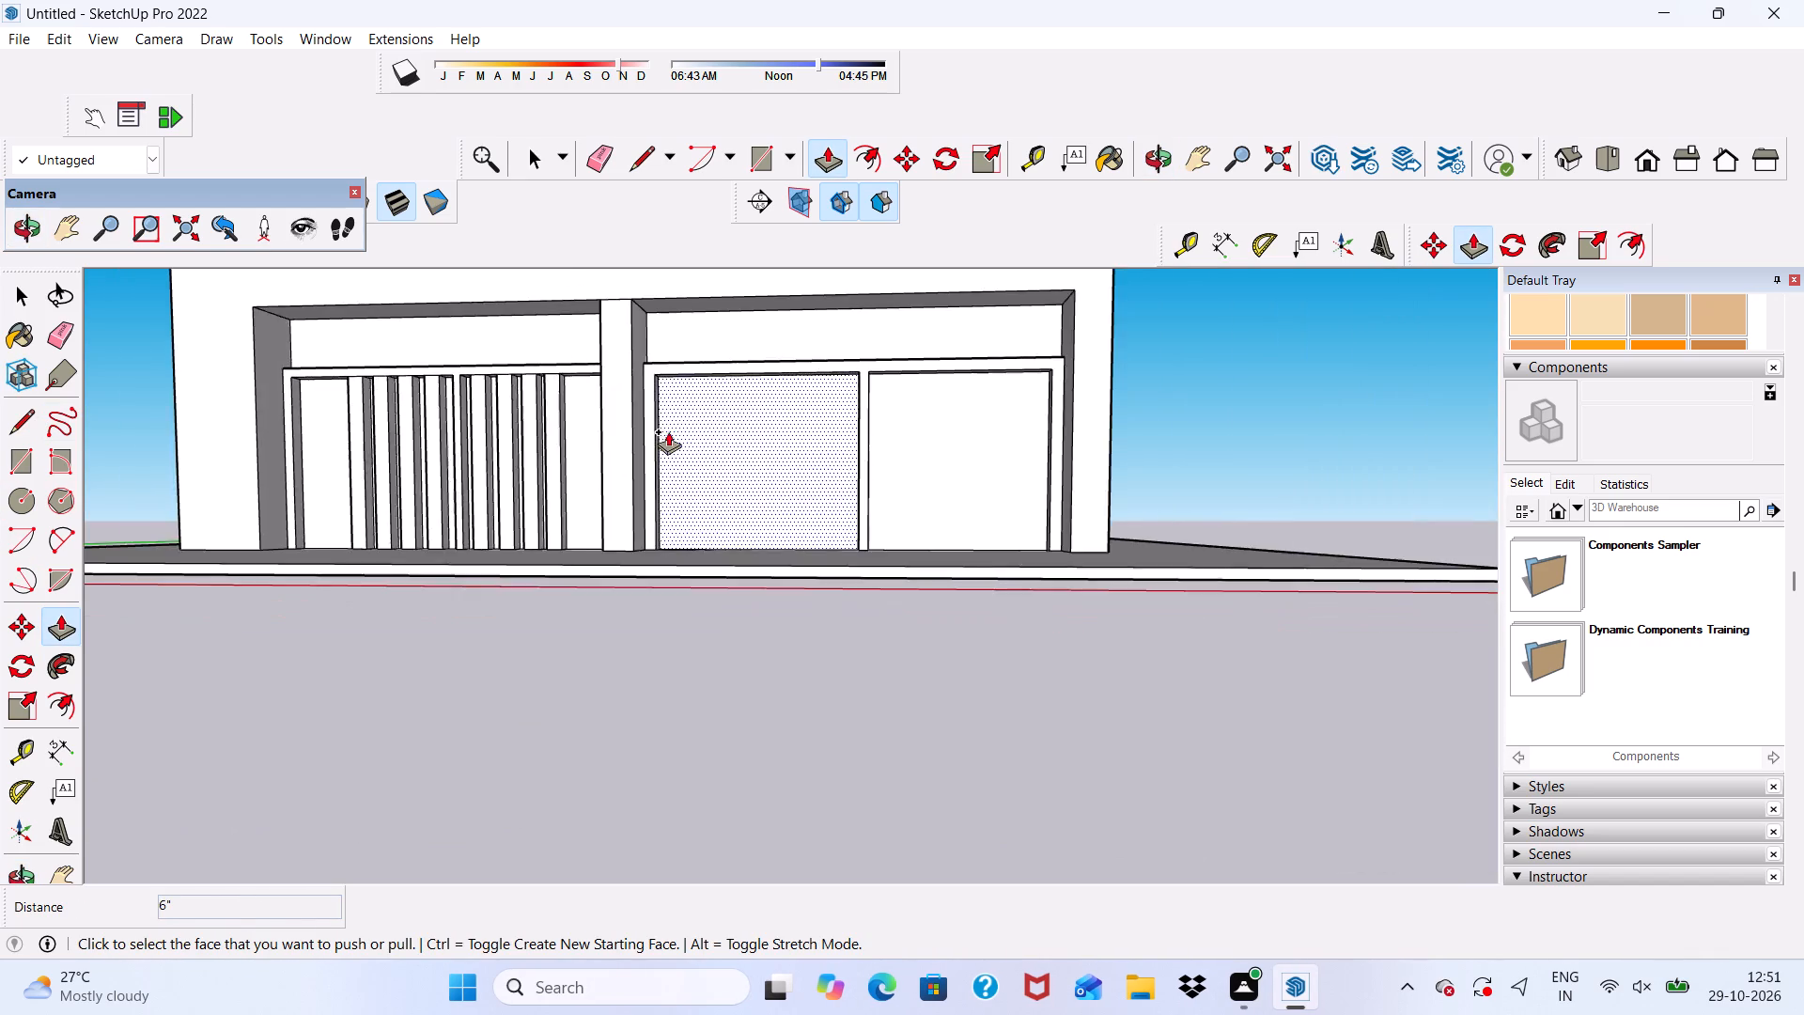
pyautogui.scroll(-7, 668, 431)
pyautogui.moveTo(608, 457); pyautogui.dragTo(659, 336, button='middle')
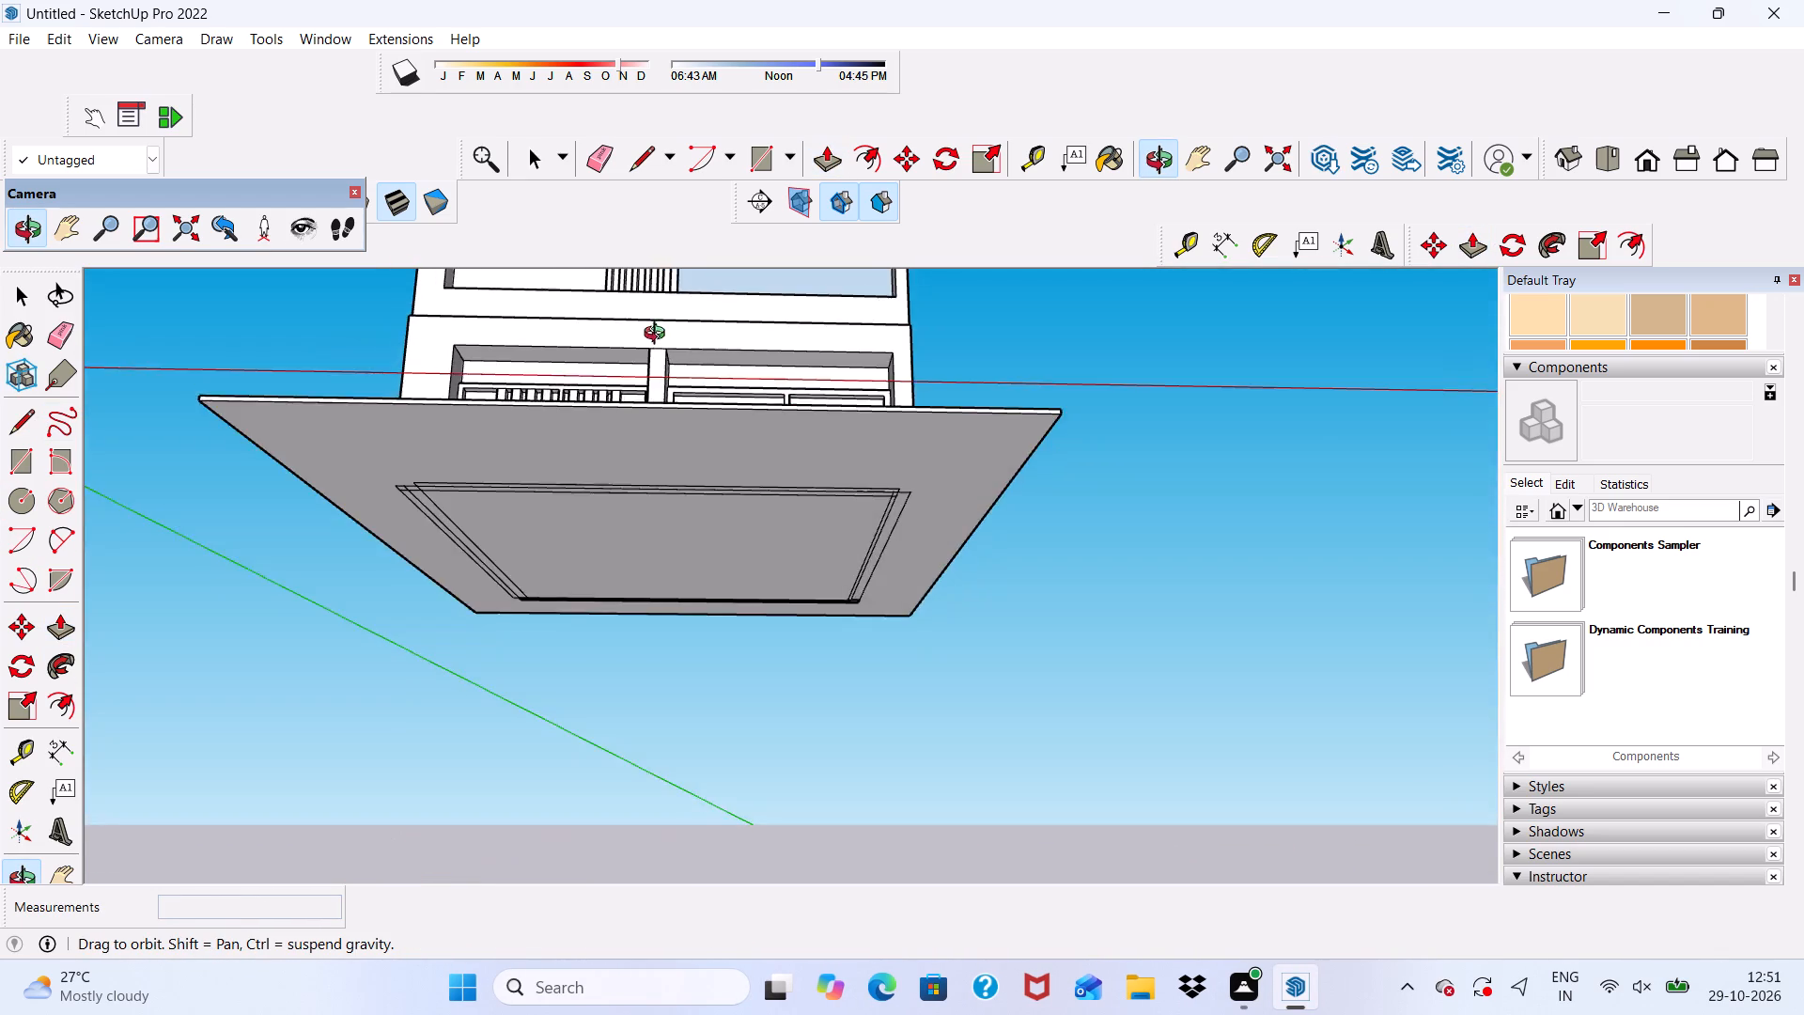
pyautogui.moveTo(659, 336); pyautogui.dragTo(656, 392, button='middle')
pyautogui.middleClick(622, 255)
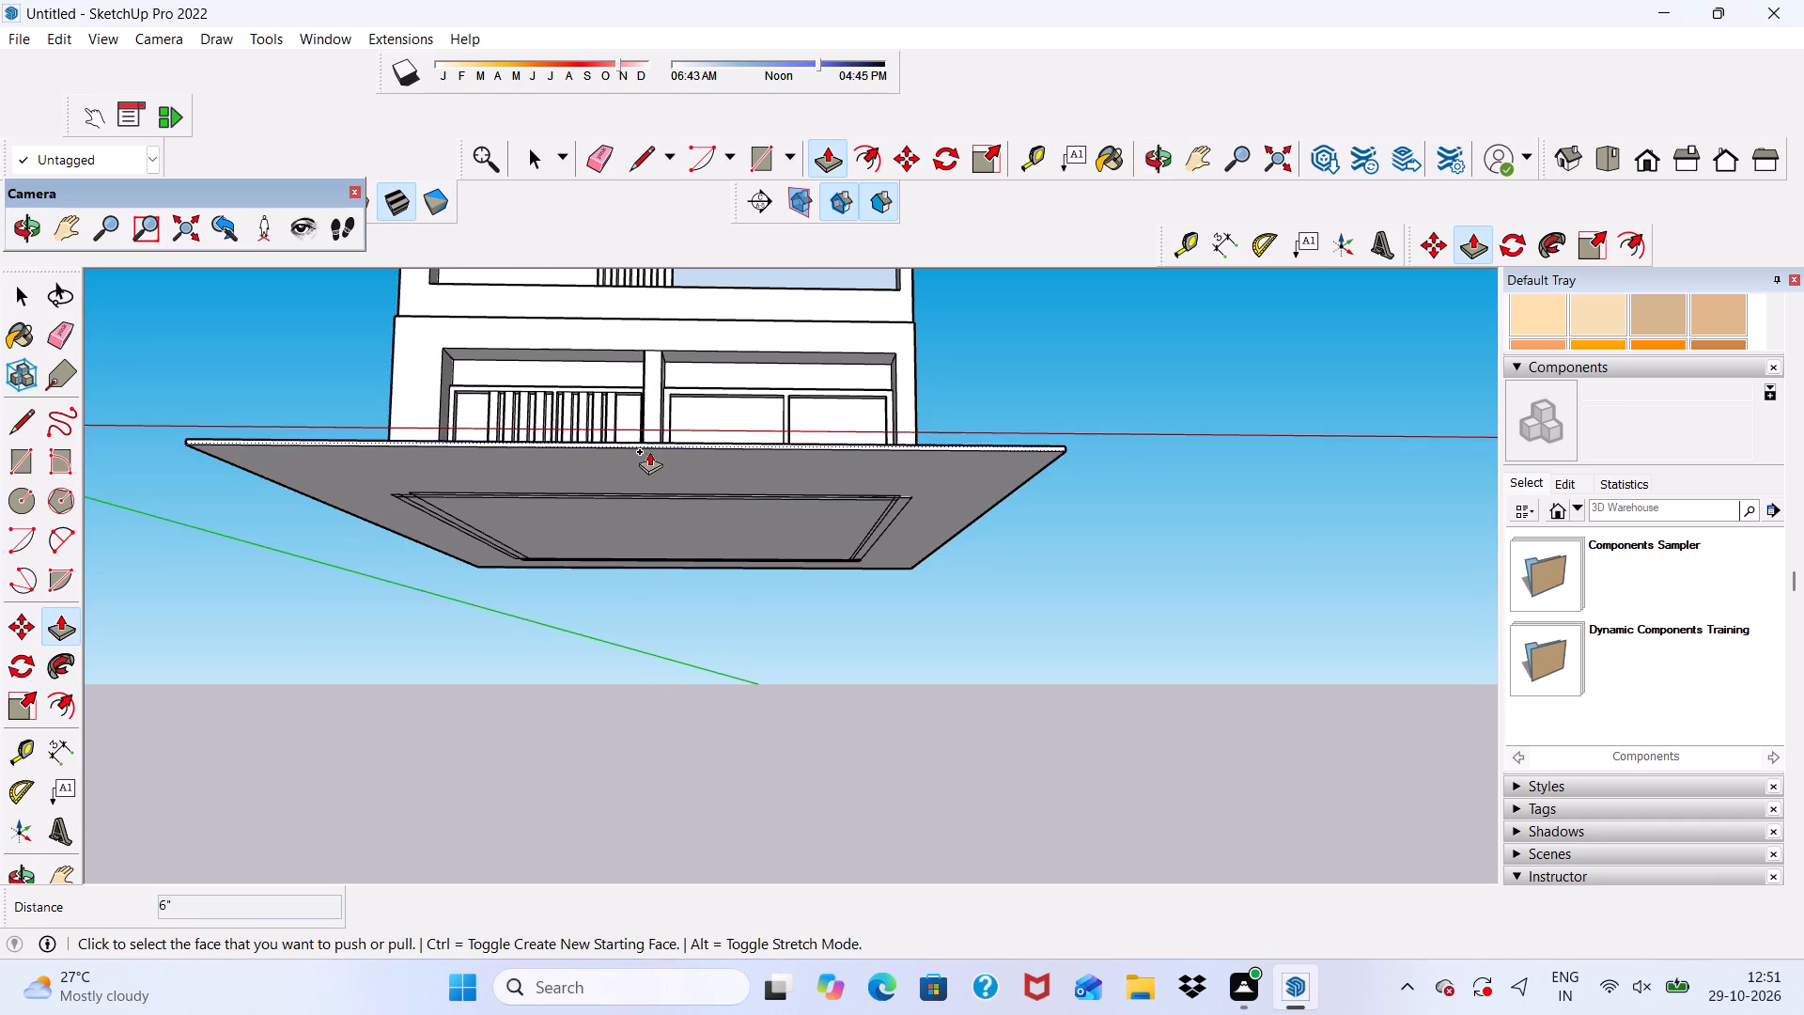
pyautogui.scroll(12, 636, 565)
pyautogui.moveTo(646, 670); pyautogui.dragTo(595, 520, button='middle')
pyautogui.scroll(10, 542, 460)
pyautogui.click(541, 459)
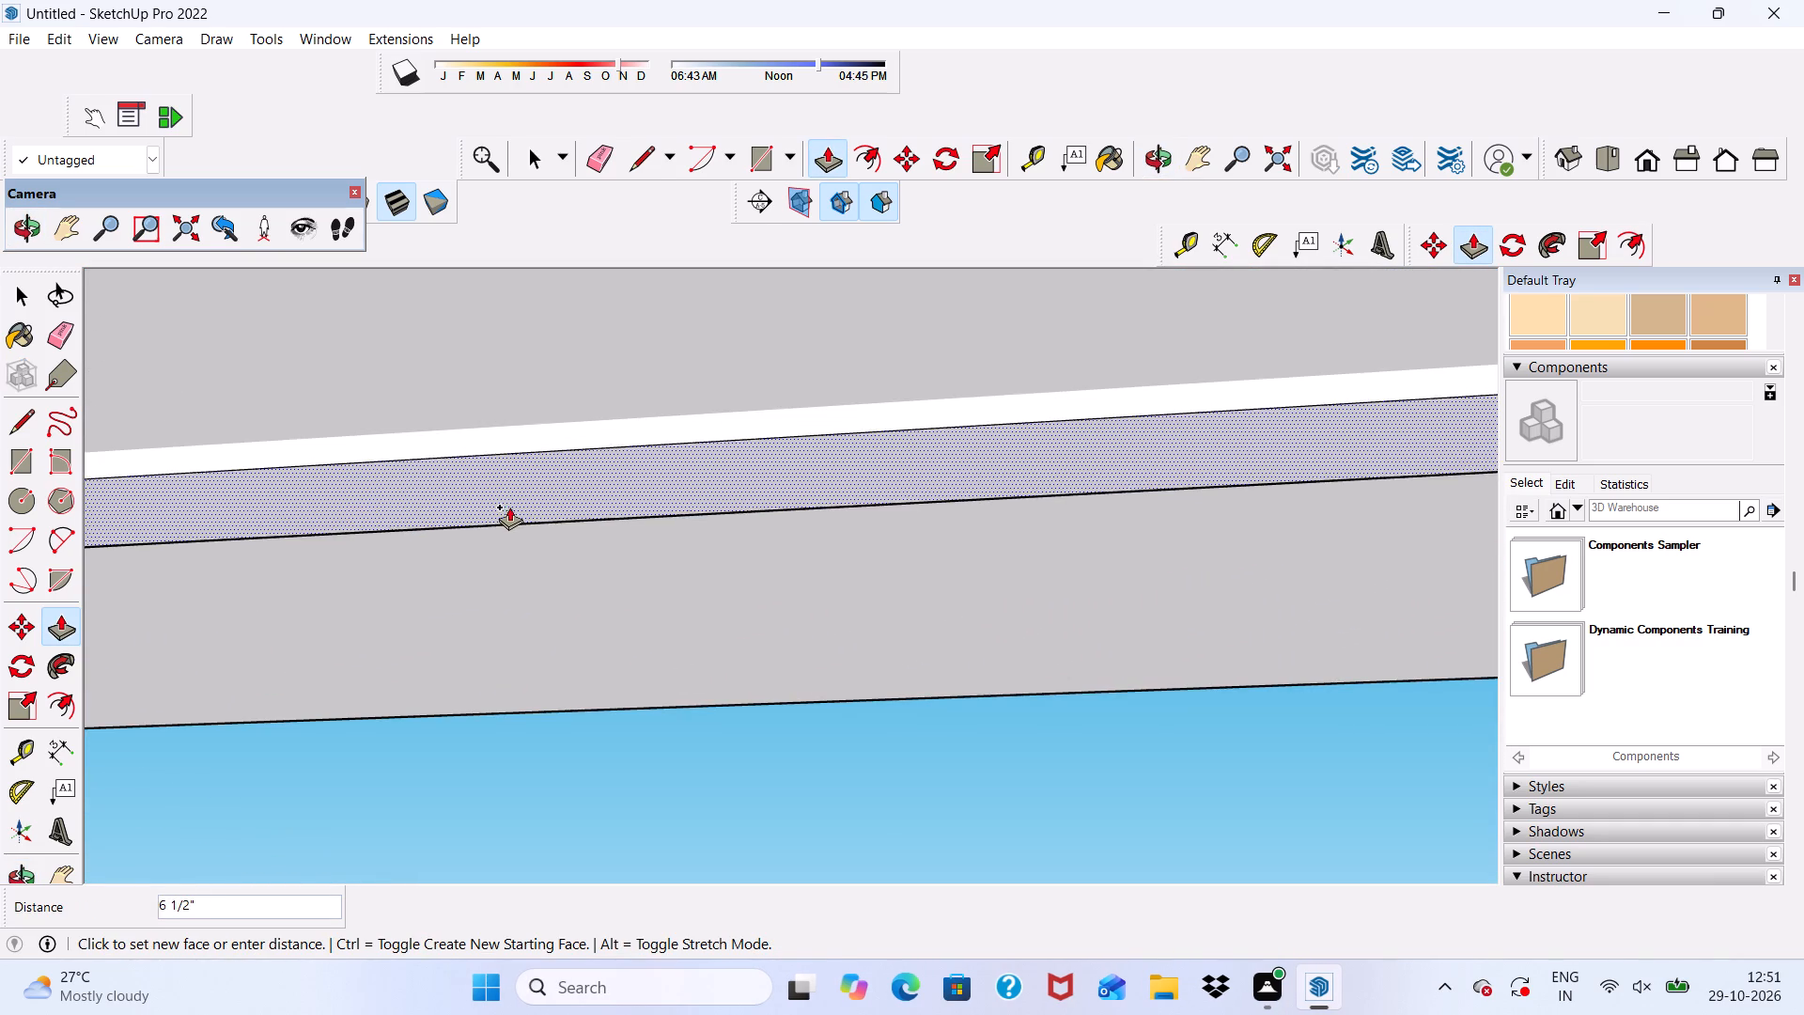
pyautogui.click(463, 447)
pyautogui.scroll(-10, 458, 450)
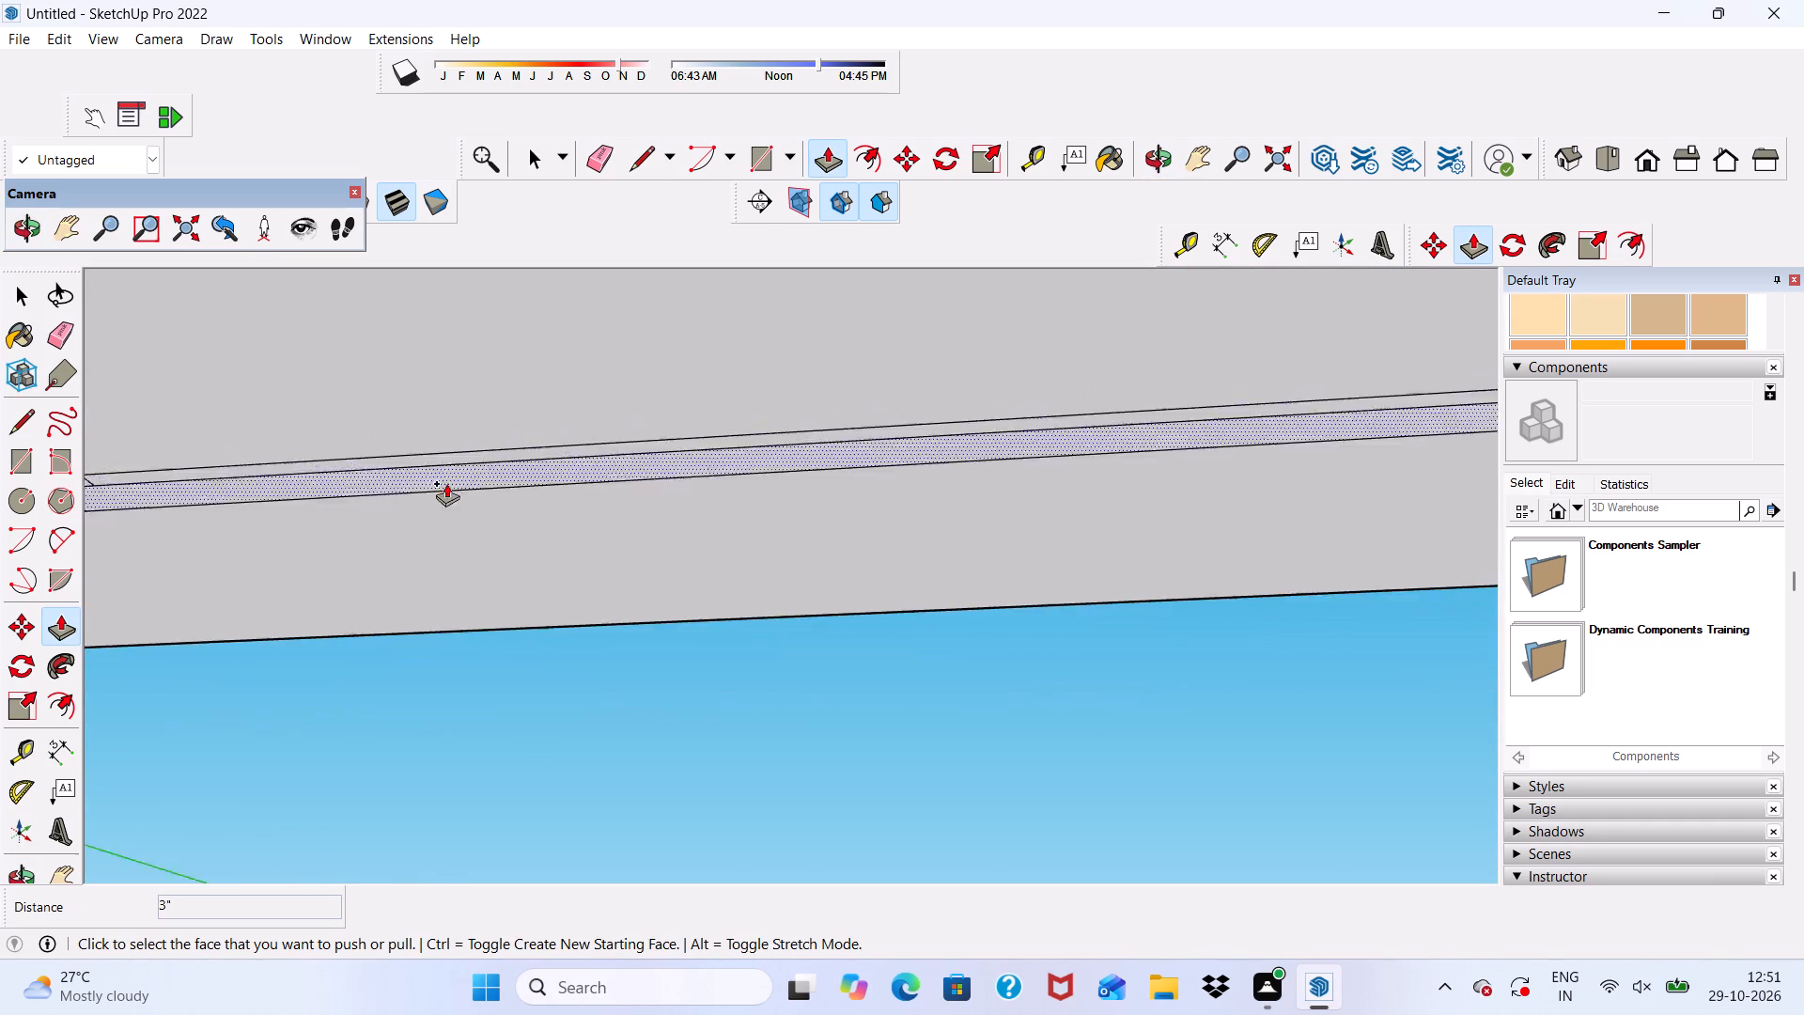
# Draw a full-height vertical strip rectangle, about 6 9/16" by 5' 9 3/16", on the base facade's third opening panel.
pyautogui.scroll(-20, 446, 483)
pyautogui.scroll(-5, 446, 483)
pyautogui.scroll(2, 505, 359)
pyautogui.moveTo(505, 359); pyautogui.dragTo(529, 437, button='middle')
pyautogui.scroll(-1, 505, 359)
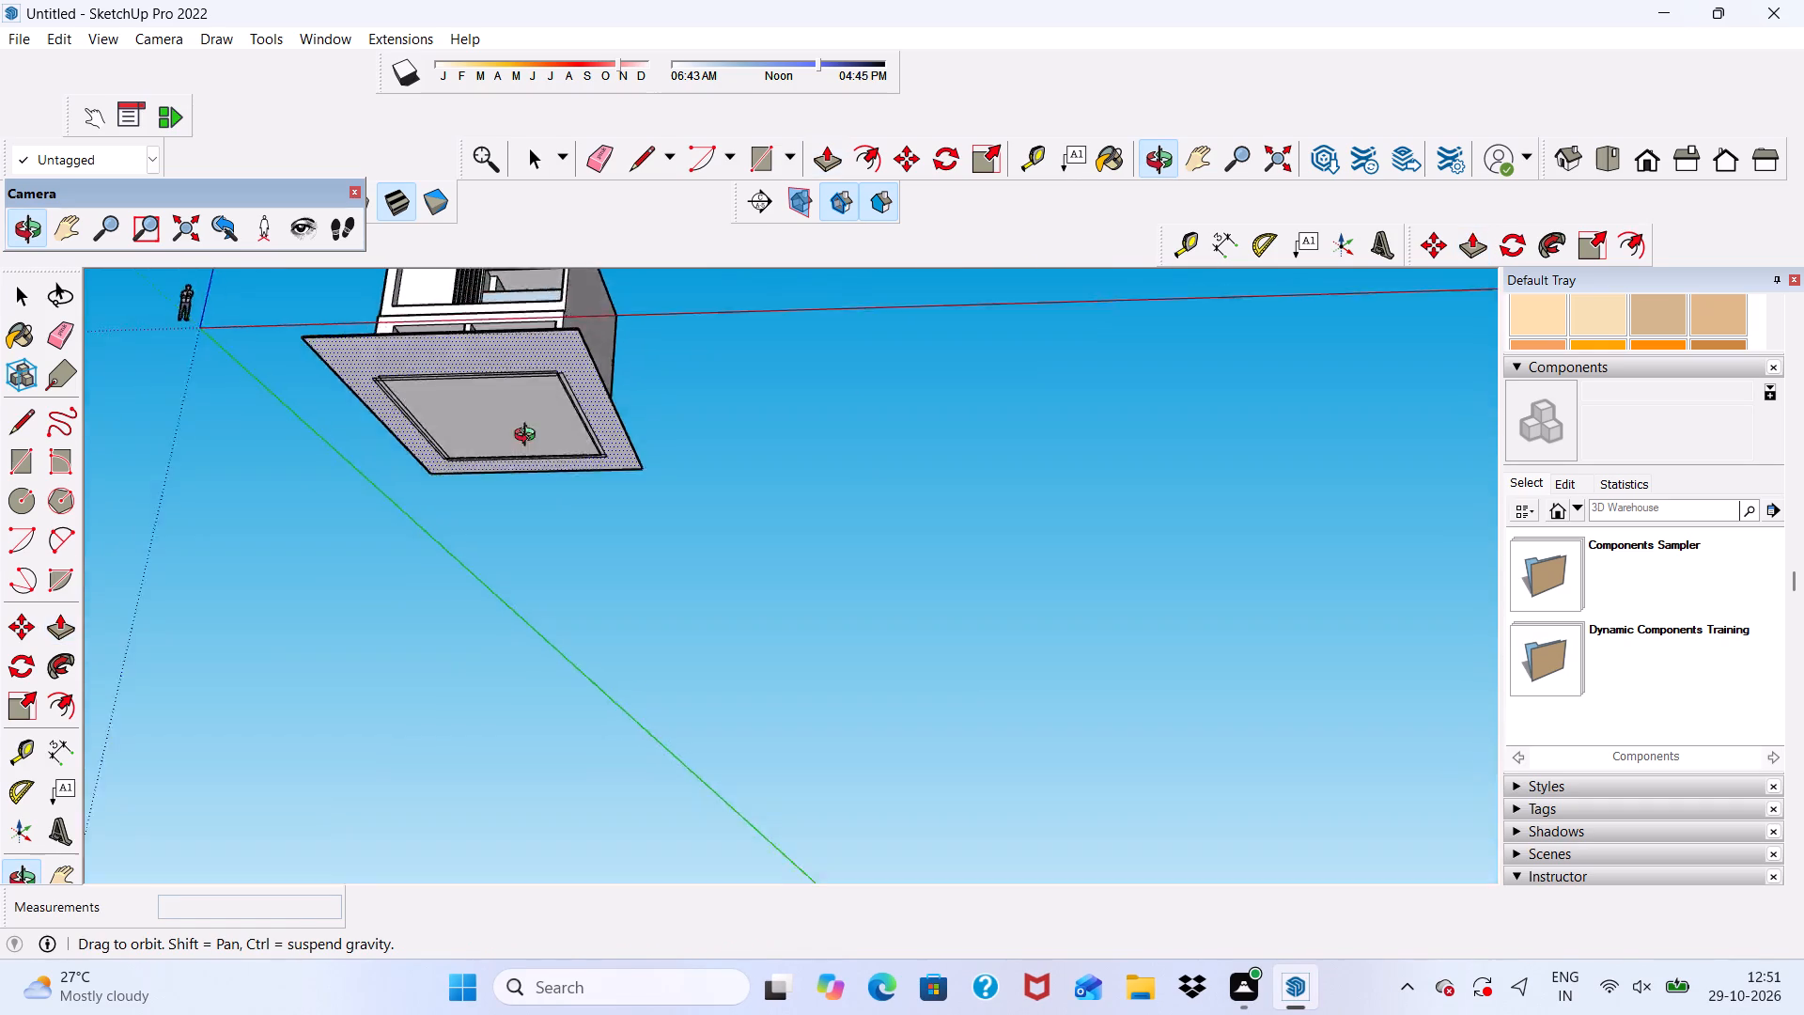
pyautogui.moveTo(529, 437); pyautogui.dragTo(894, 618, button='middle')
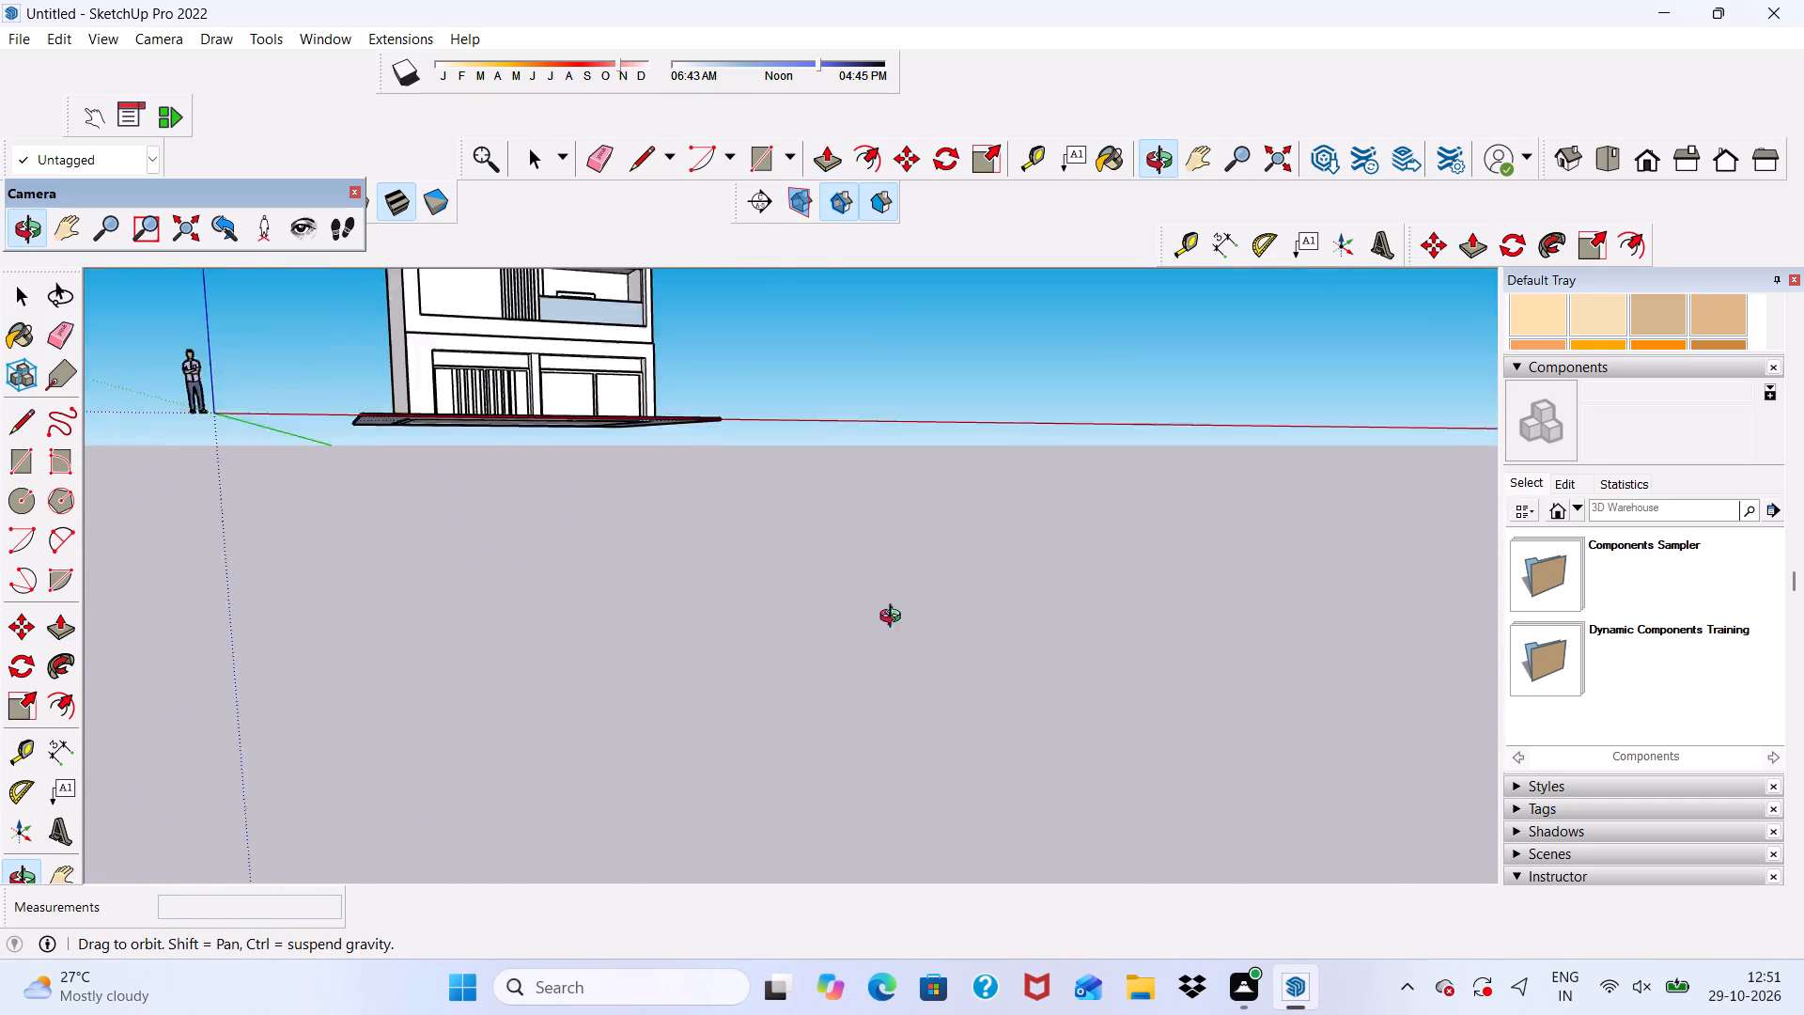
pyautogui.moveTo(894, 618); pyautogui.dragTo(683, 795, button='middle')
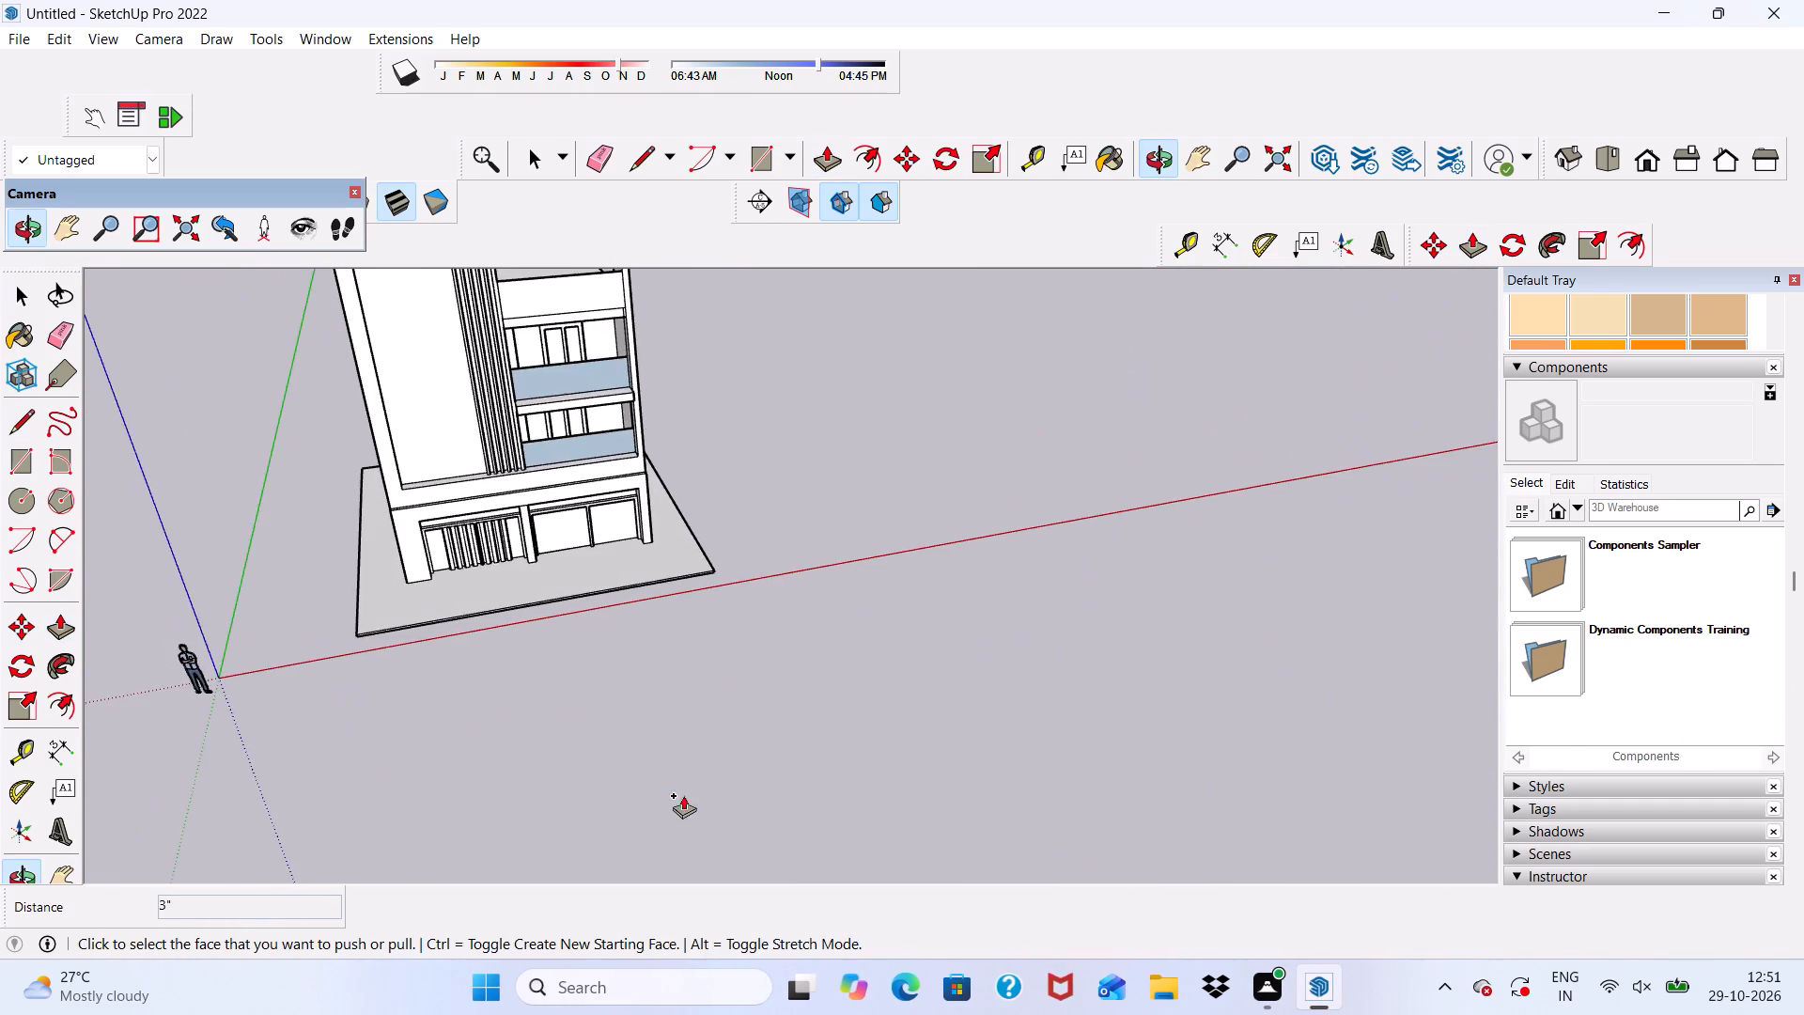
pyautogui.scroll(5, 570, 774)
pyautogui.scroll(6, 525, 622)
pyautogui.moveTo(526, 663); pyautogui.dragTo(356, 534, button='middle')
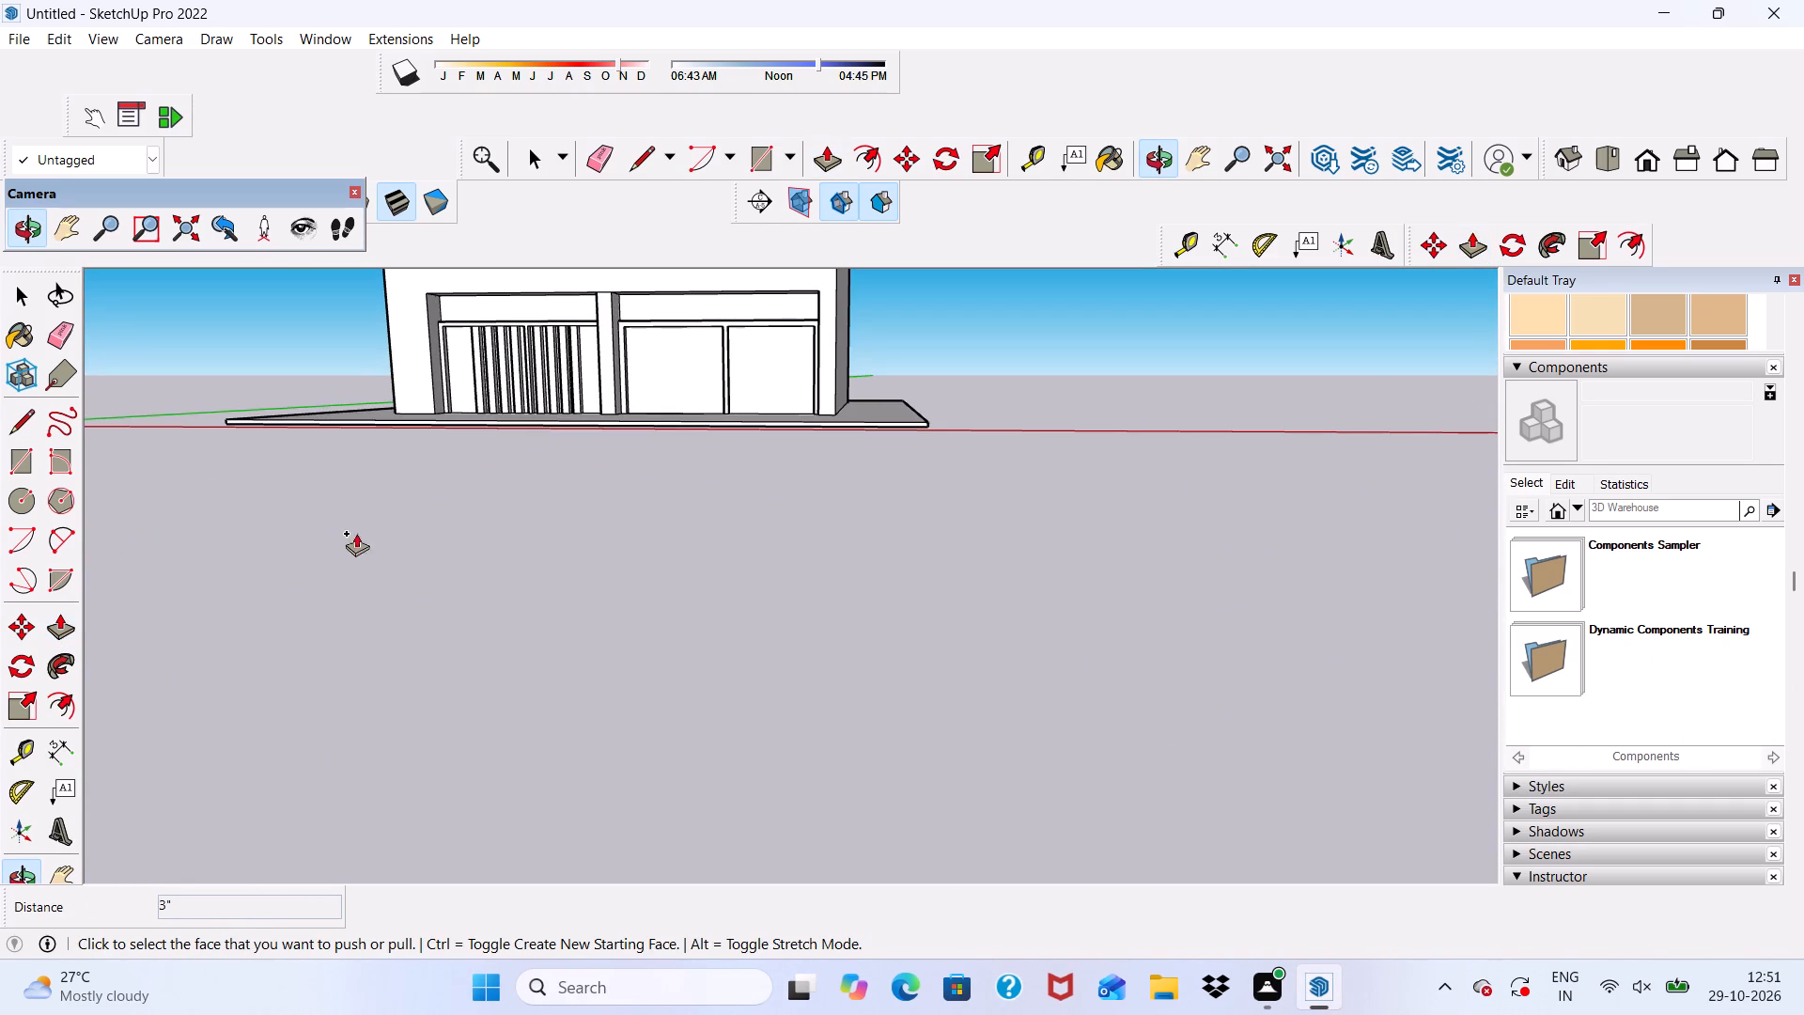
pyautogui.scroll(5, 615, 263)
pyautogui.scroll(5, 665, 400)
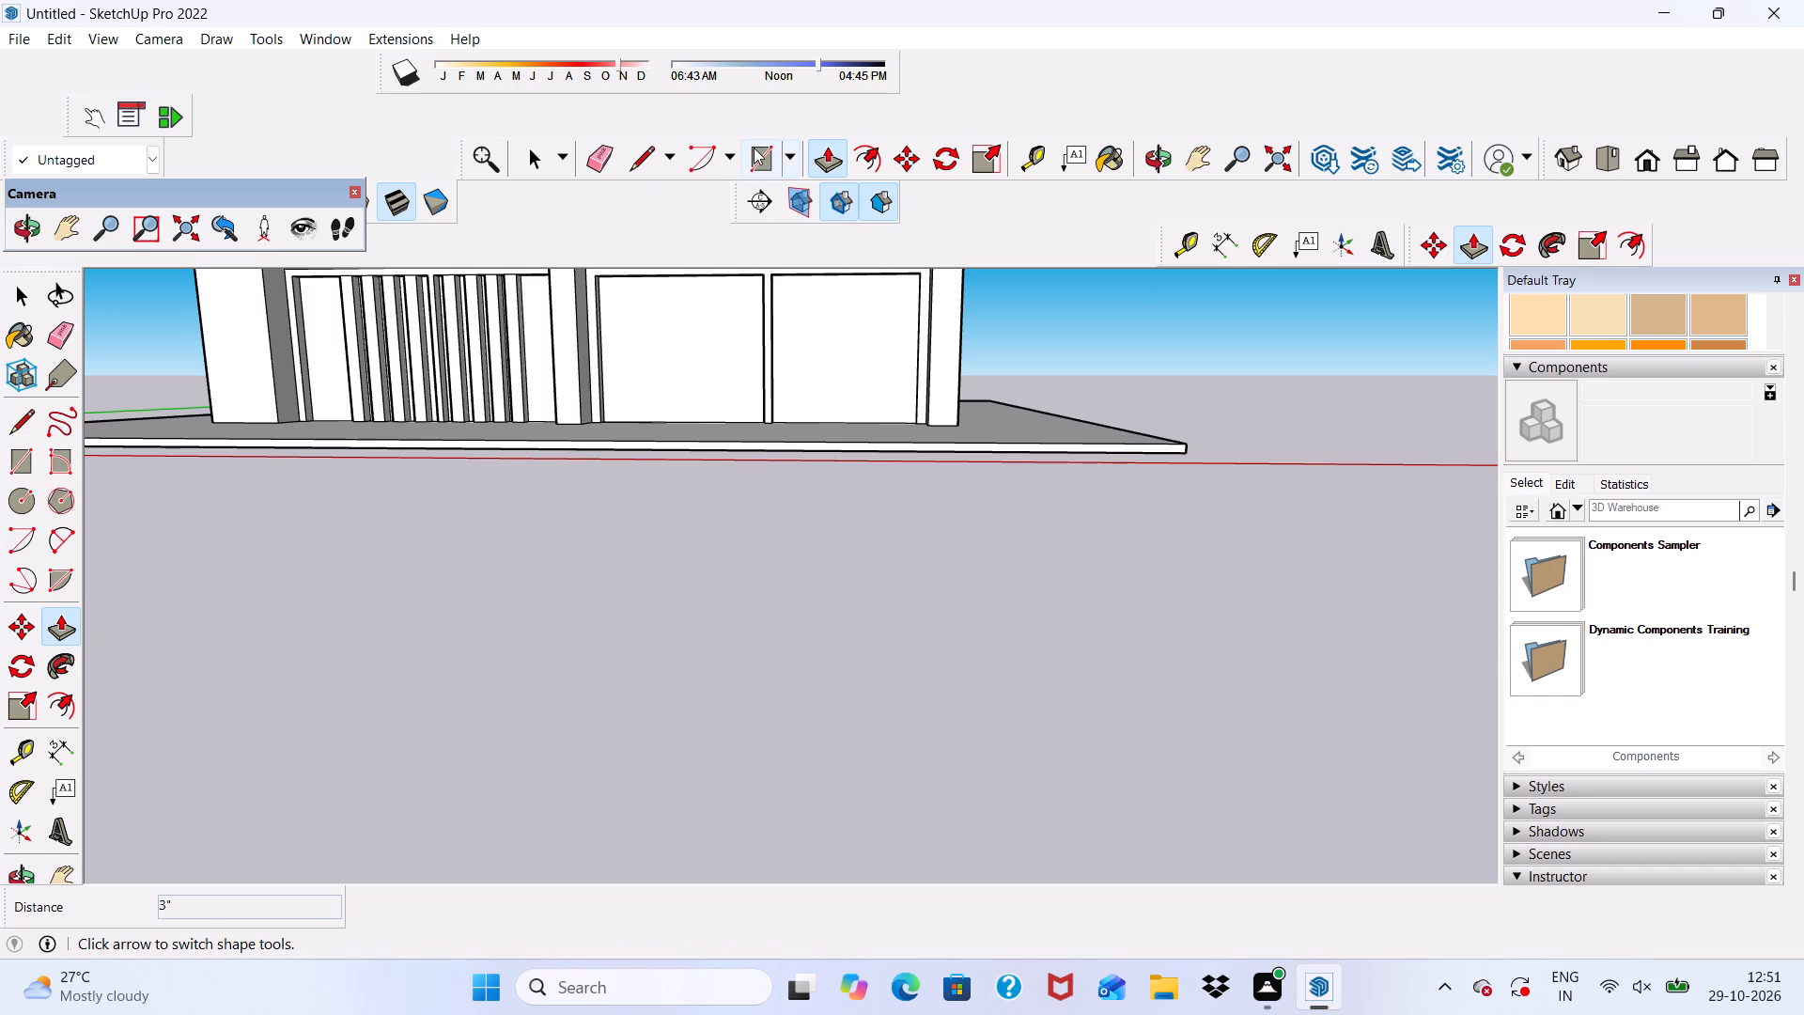
pyautogui.click(754, 148)
pyautogui.scroll(4, 658, 398)
pyautogui.scroll(-6, 651, 394)
pyautogui.scroll(7, 675, 447)
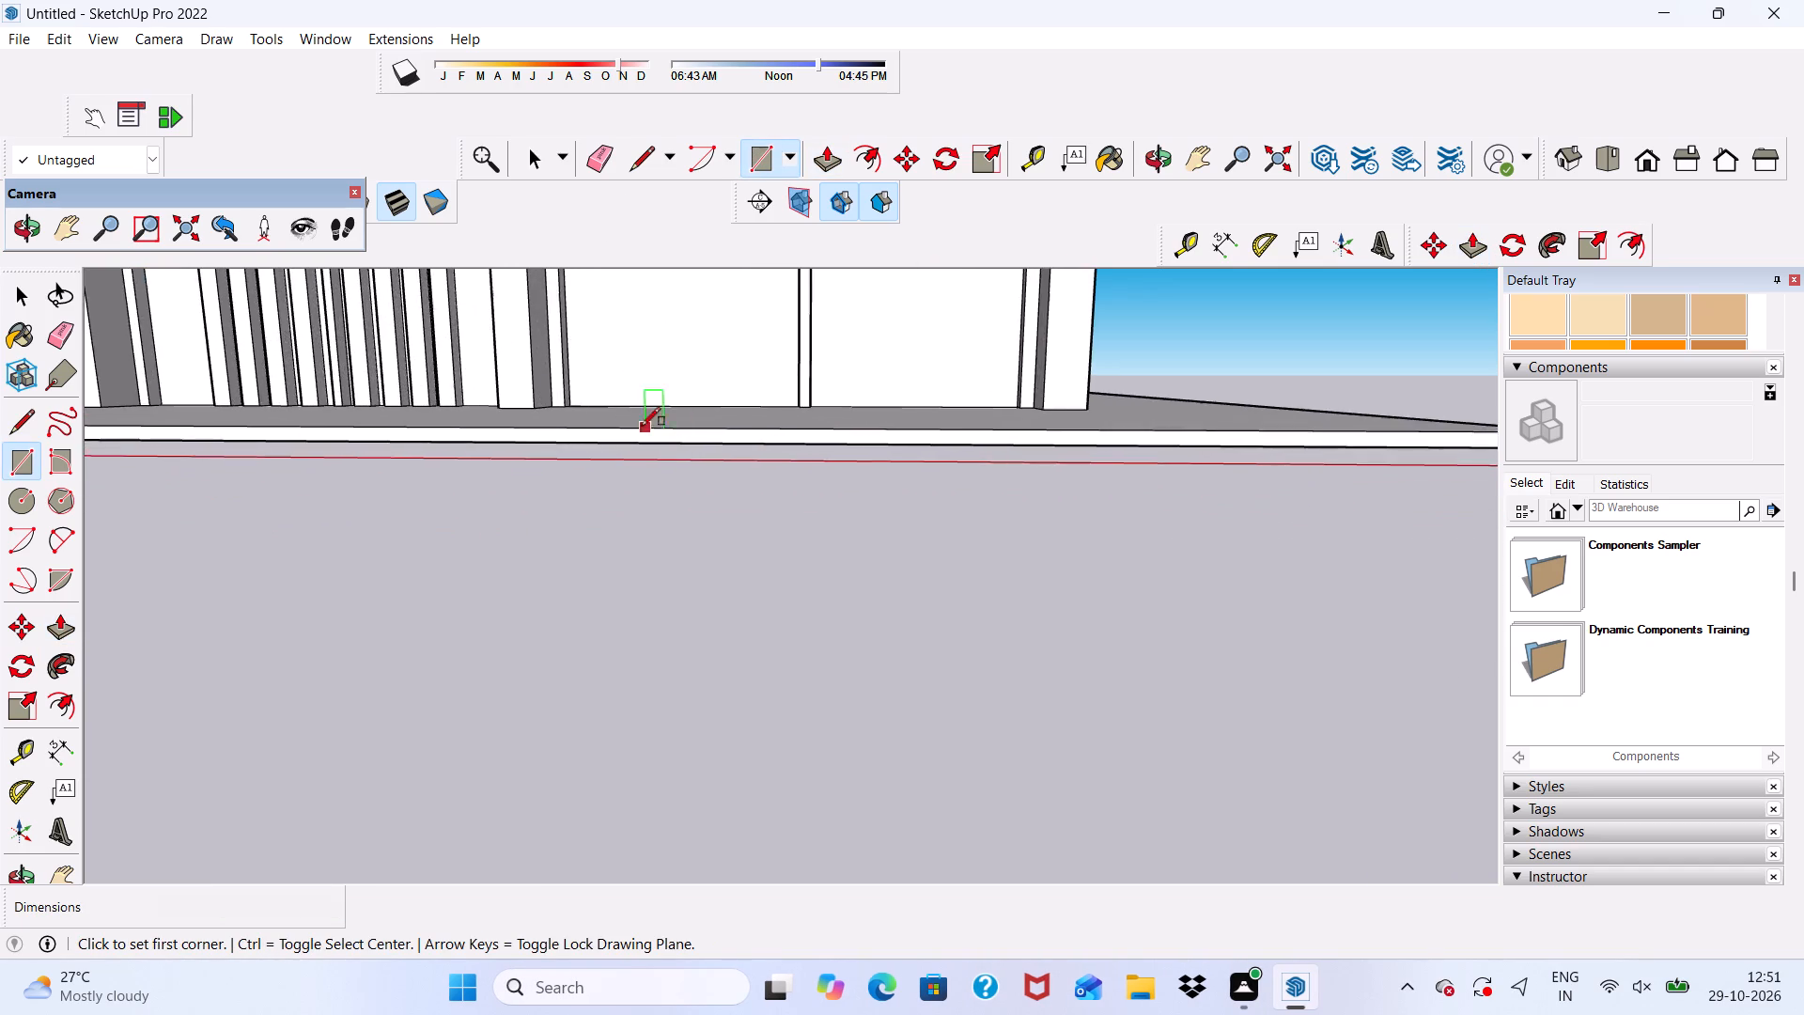
pyautogui.scroll(4, 541, 392)
pyautogui.scroll(4, 633, 406)
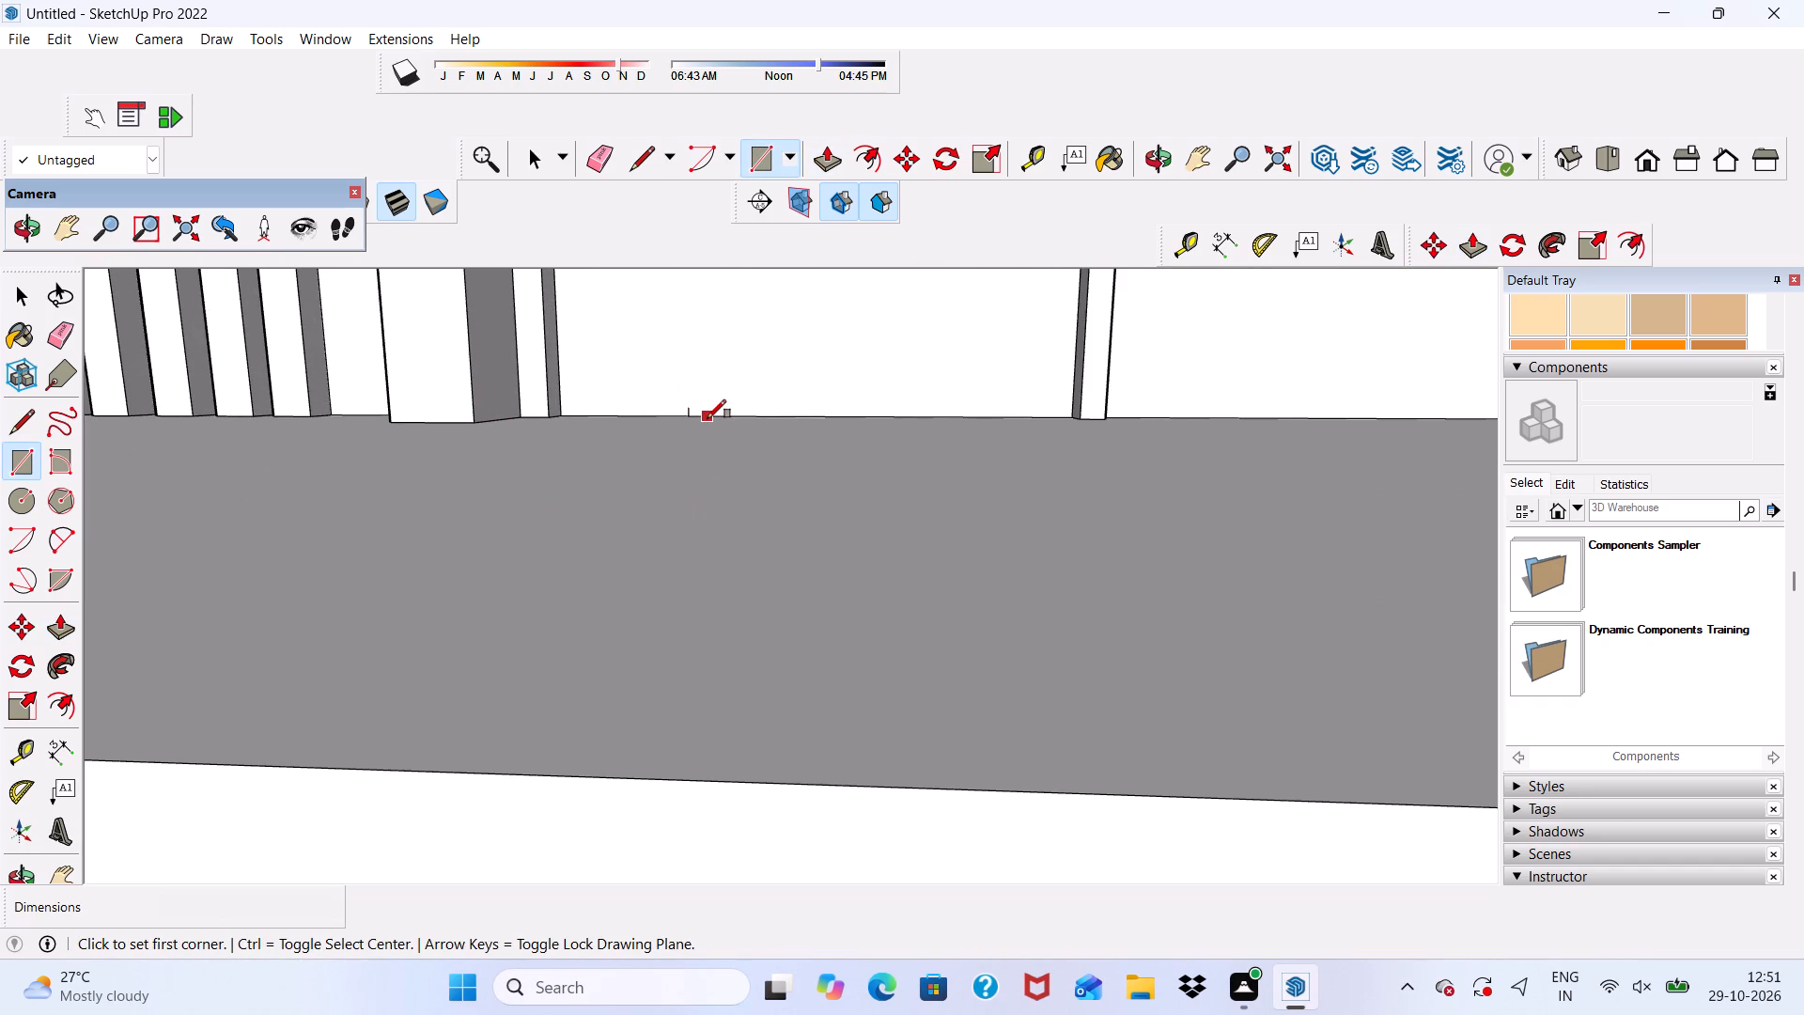
pyautogui.click(708, 418)
pyautogui.scroll(-12, 768, 550)
pyautogui.scroll(-1, 757, 346)
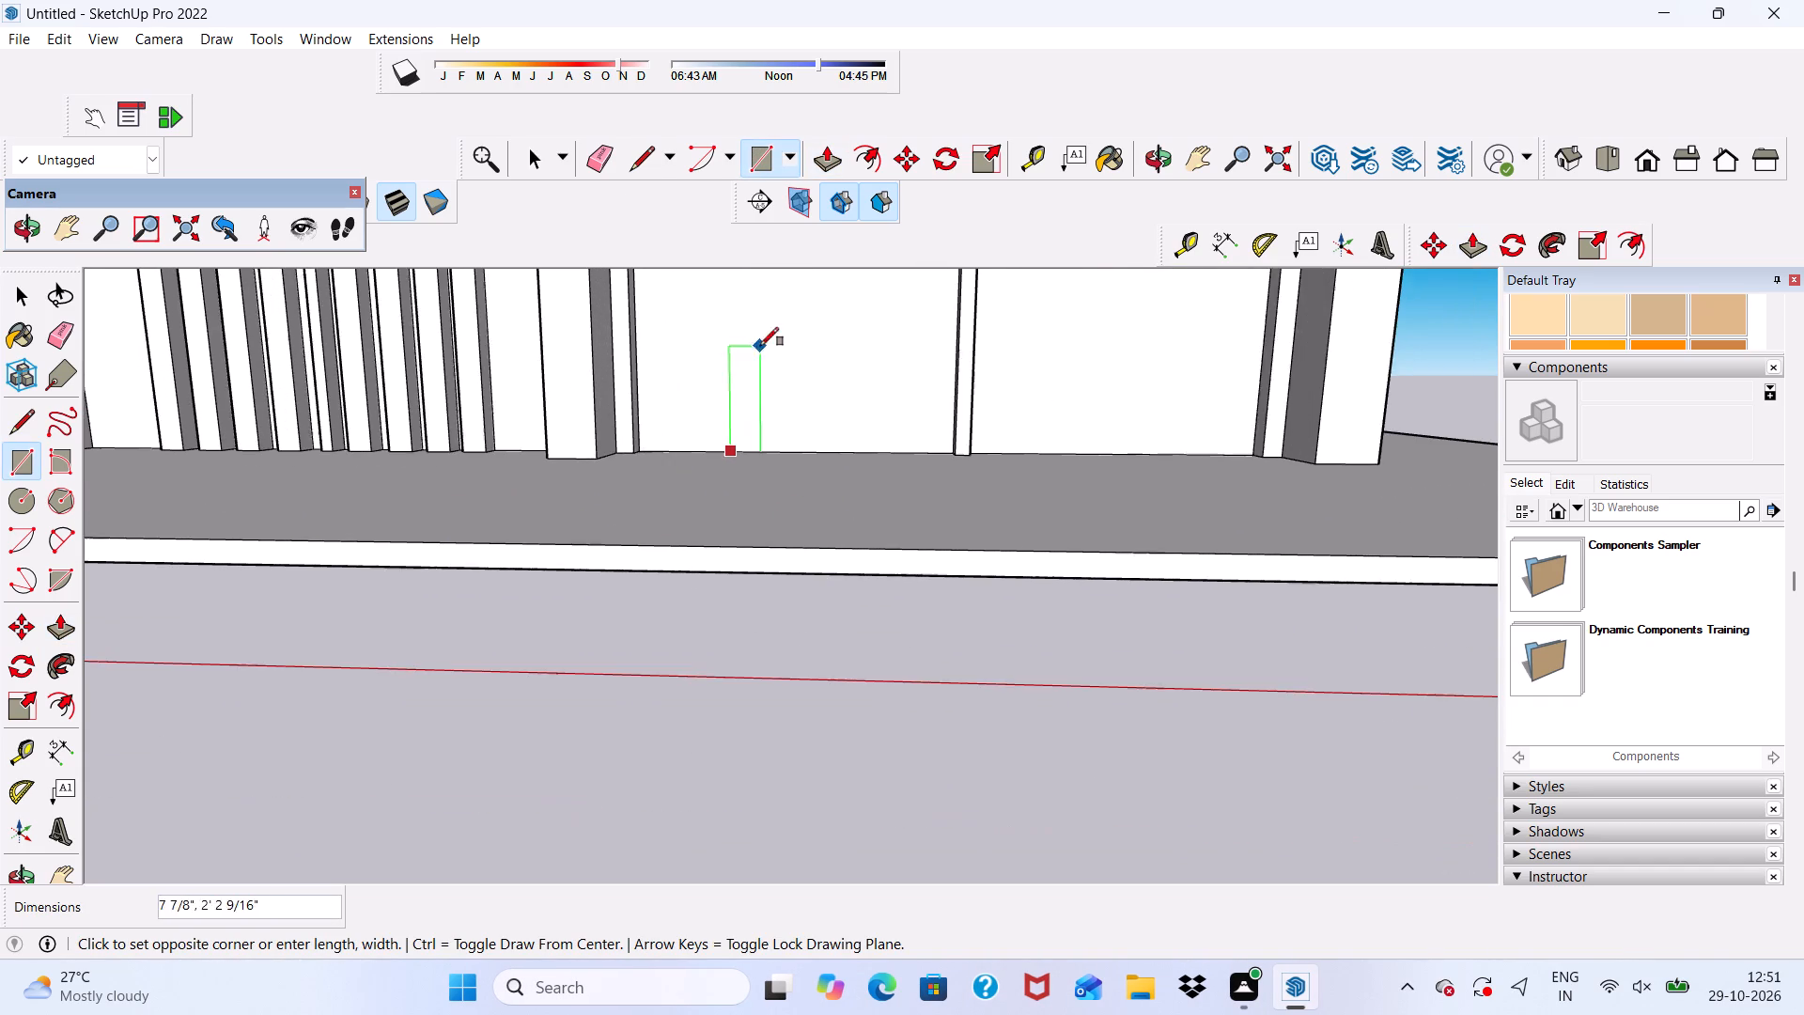
pyautogui.scroll(-14, 785, 337)
pyautogui.scroll(10, 763, 310)
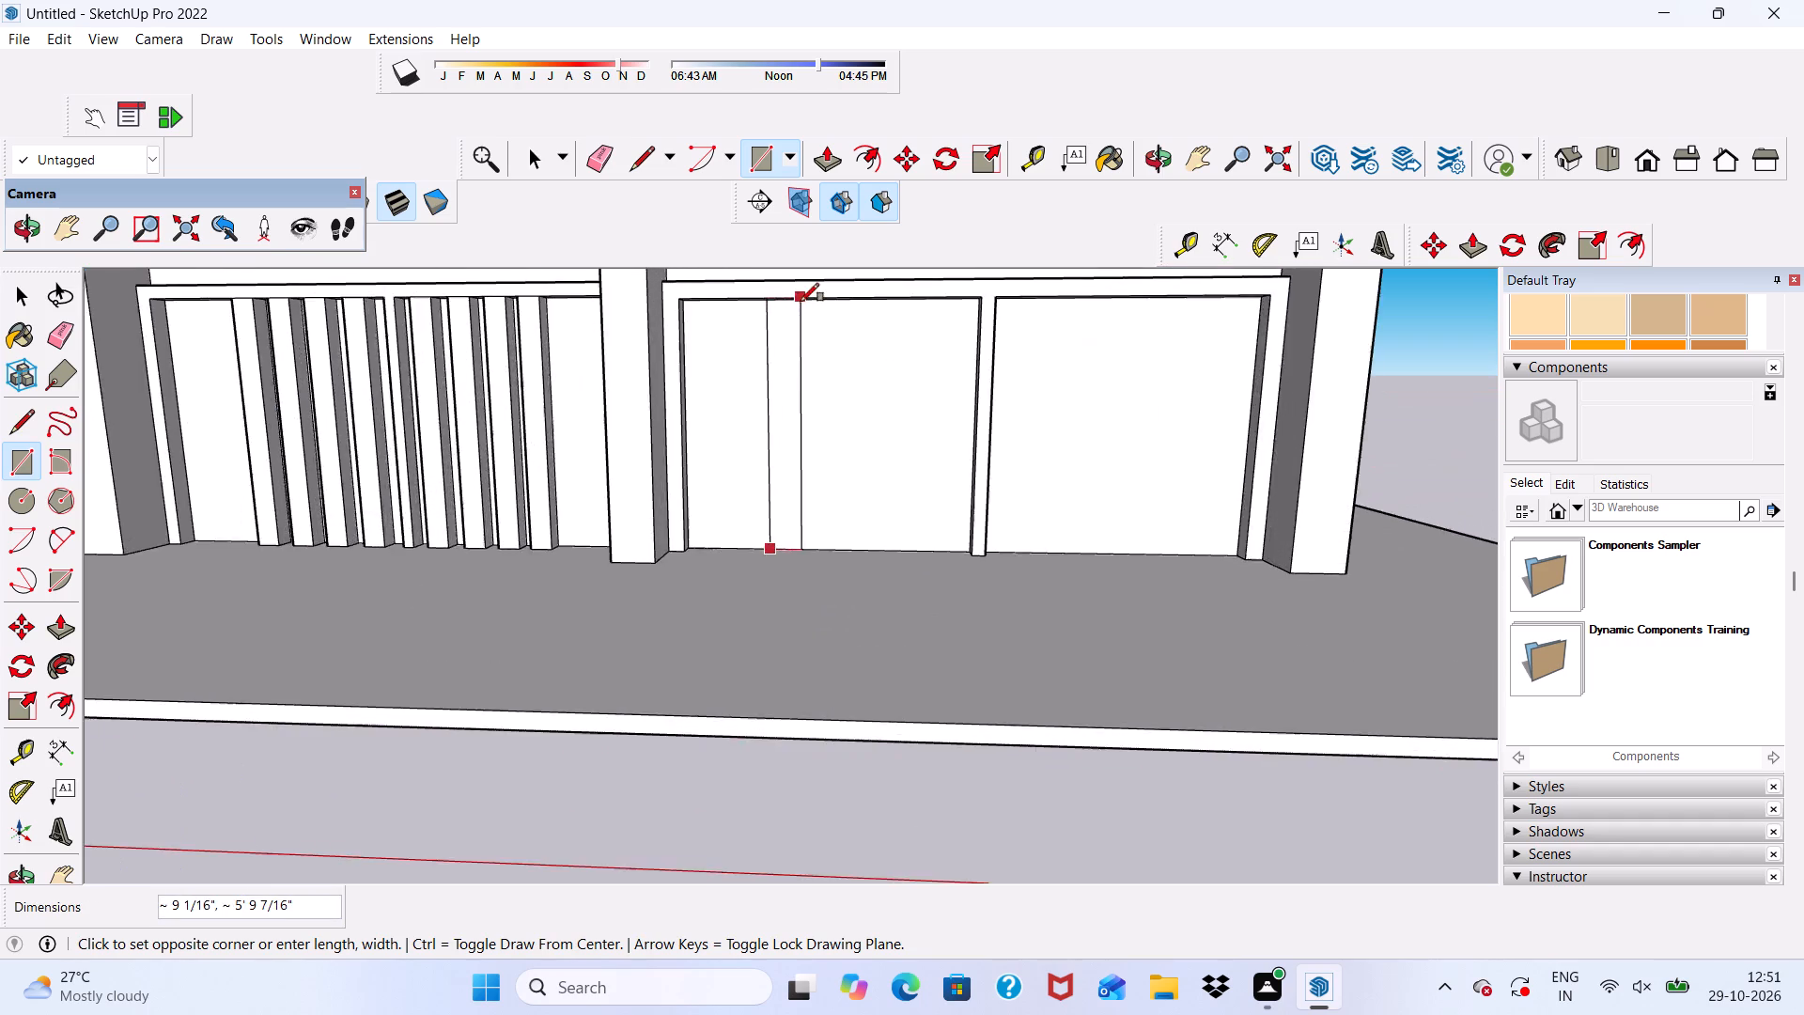
pyautogui.scroll(12, 801, 302)
pyautogui.scroll(-8, 780, 286)
pyautogui.moveTo(801, 369); pyautogui.dragTo(770, 326, button='middle')
pyautogui.scroll(5, 765, 310)
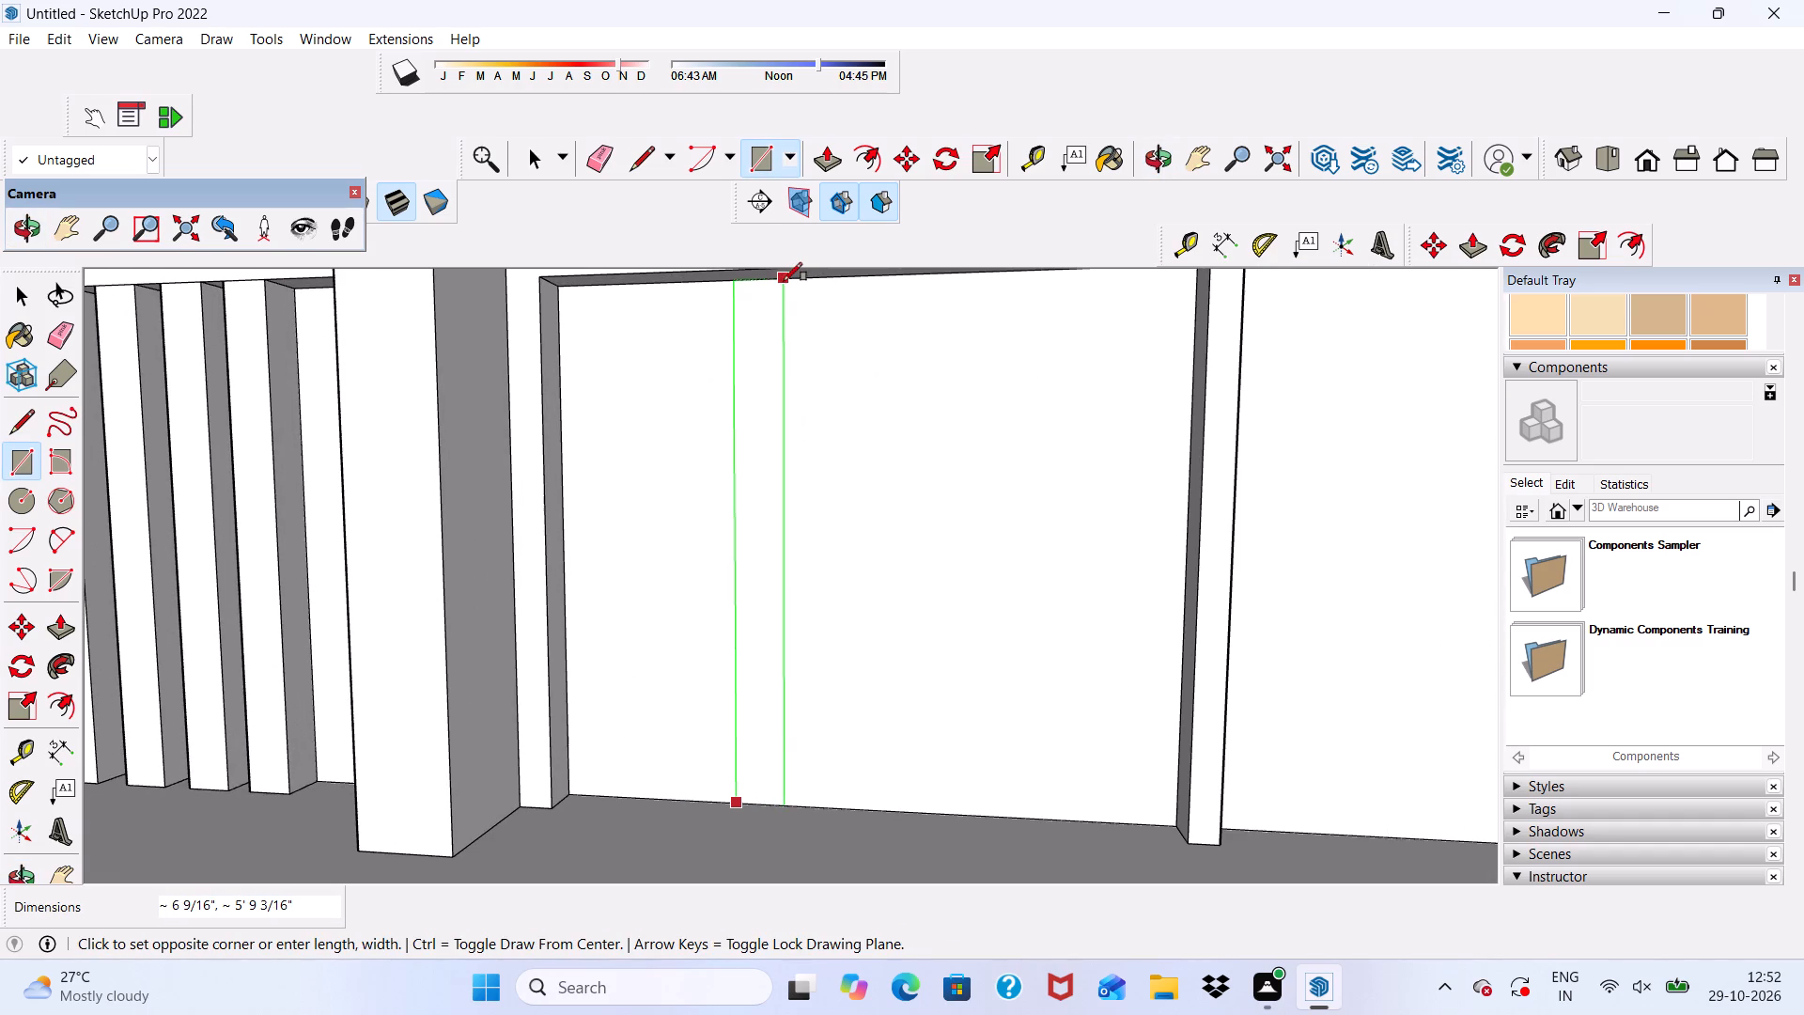
pyautogui.click(784, 281)
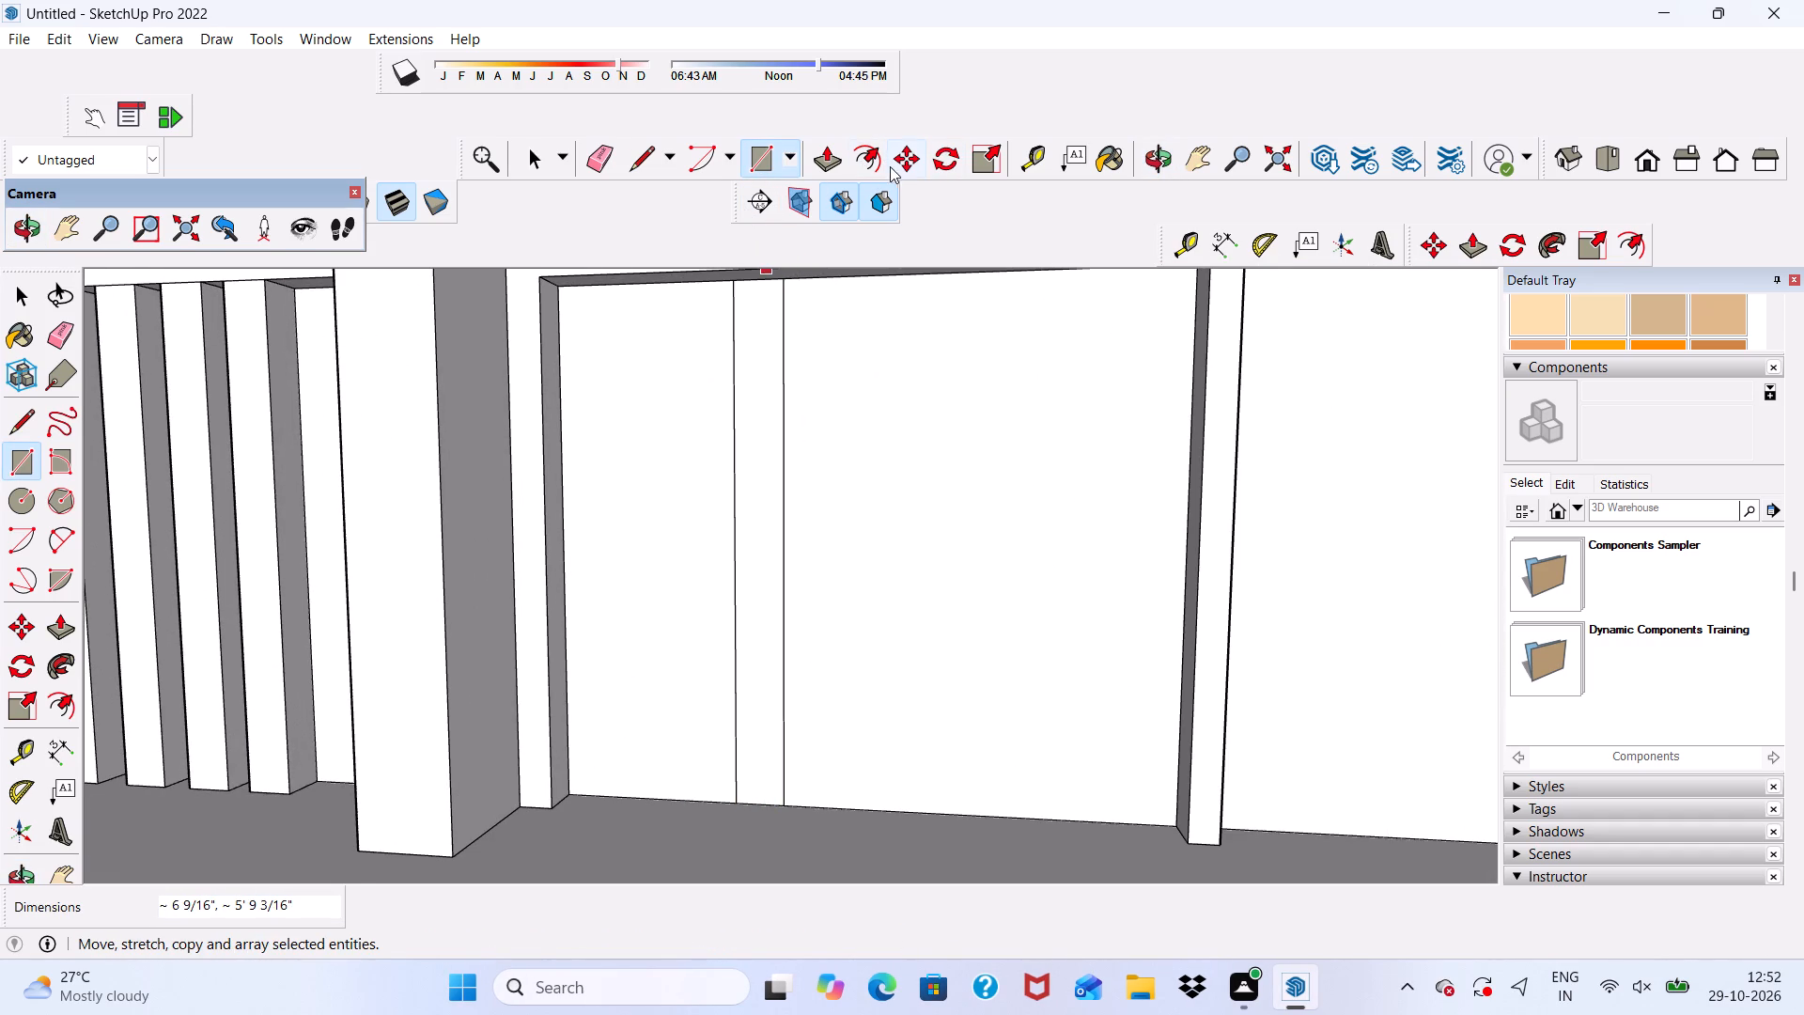
# Copy the new strip about 9 3/8" sideways along the third panel and repeat it to make four copies.
pyautogui.click(896, 161)
pyautogui.click(774, 477)
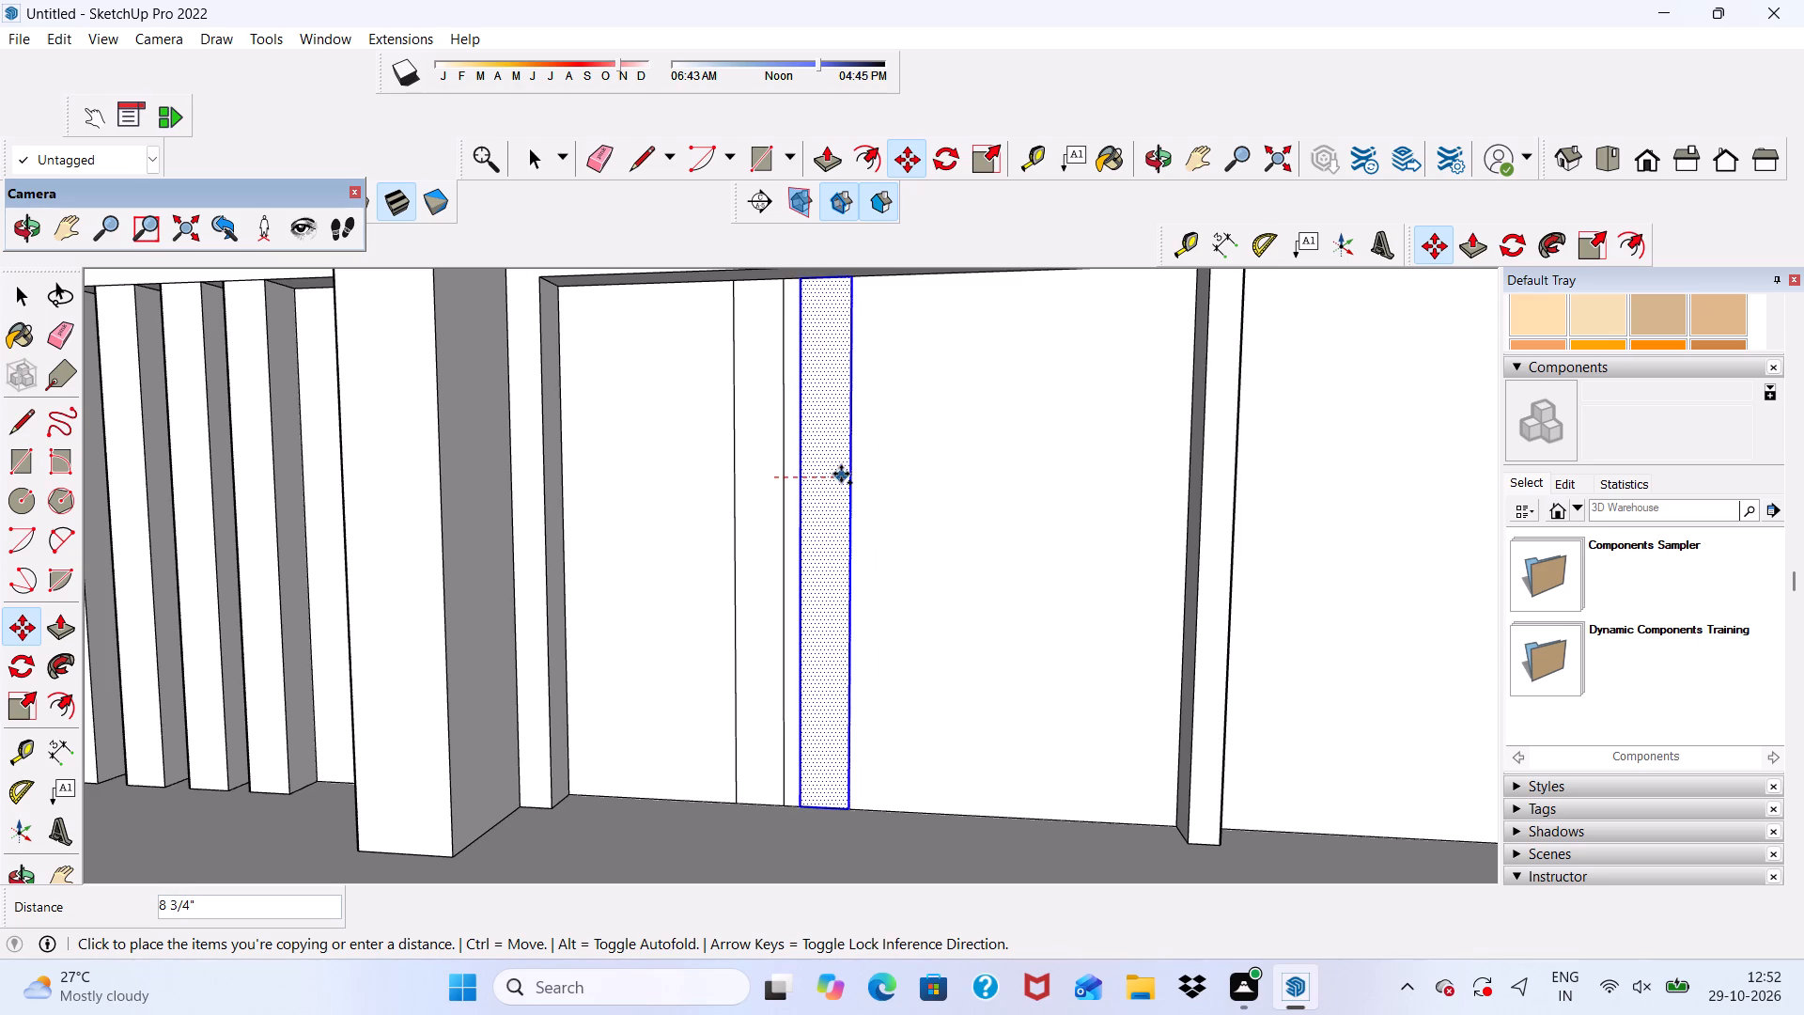
pyautogui.click(846, 472)
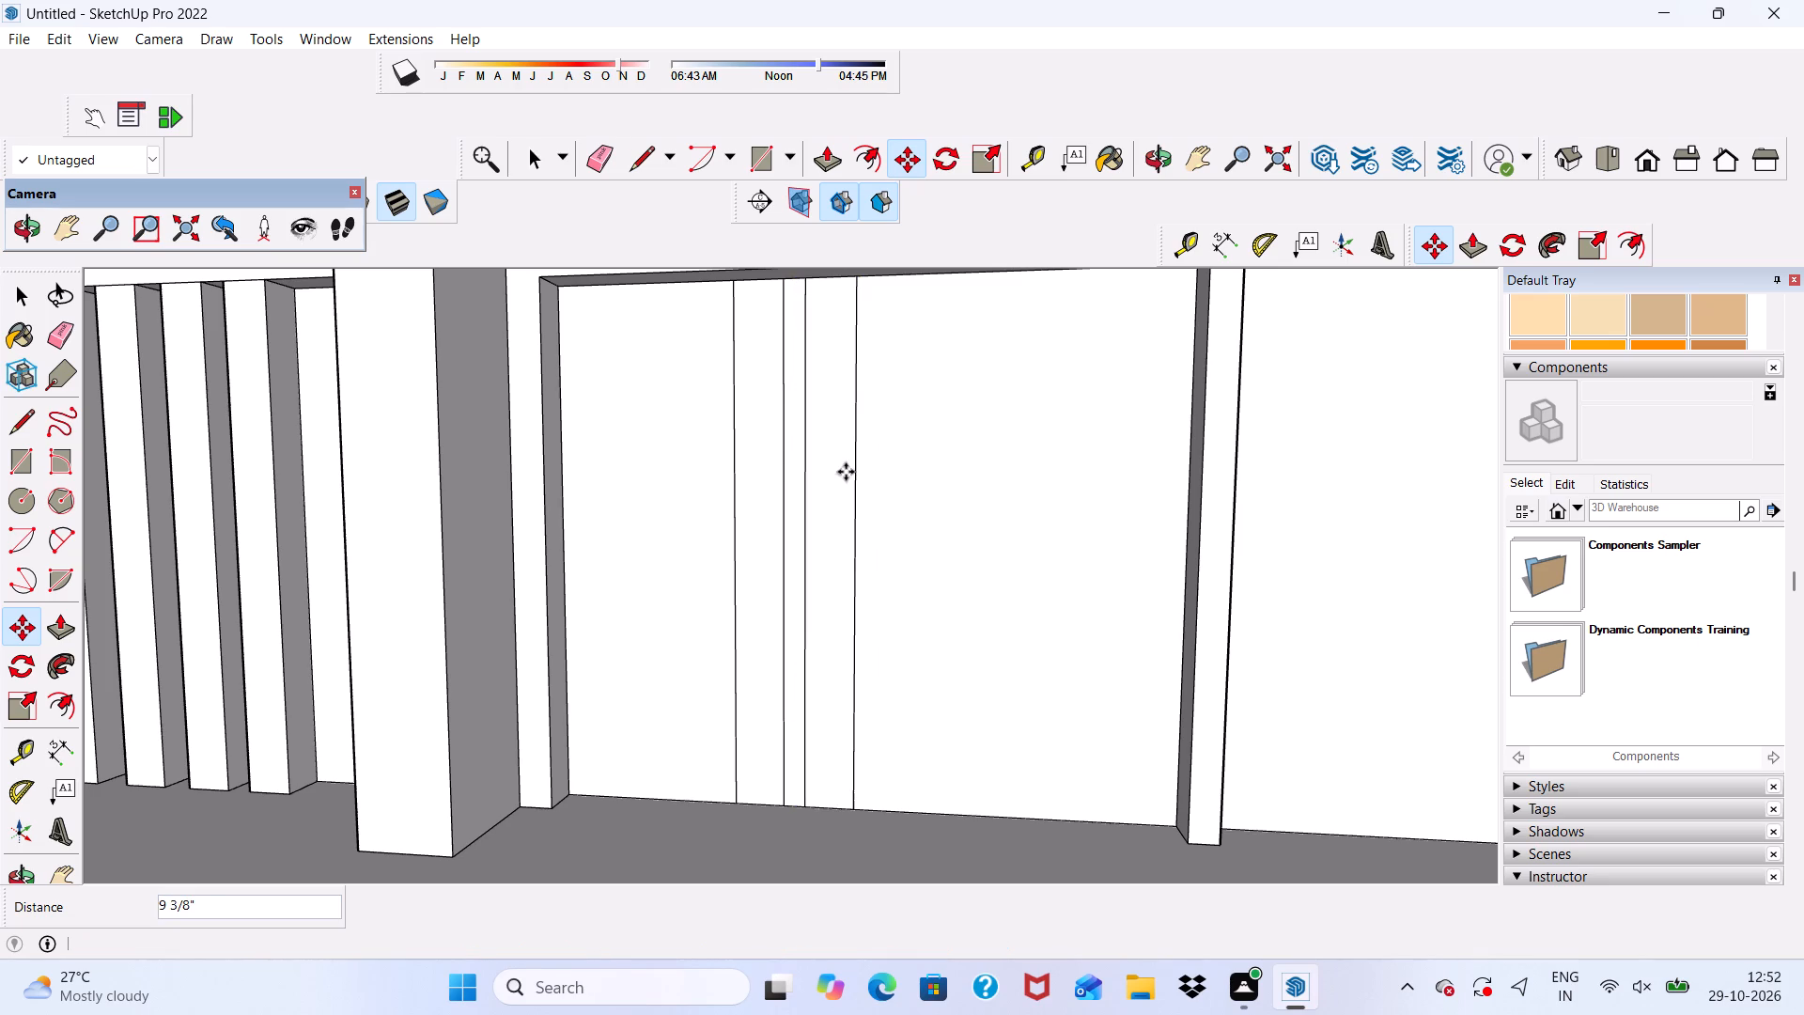
pyautogui.hotkey('shift', '*')
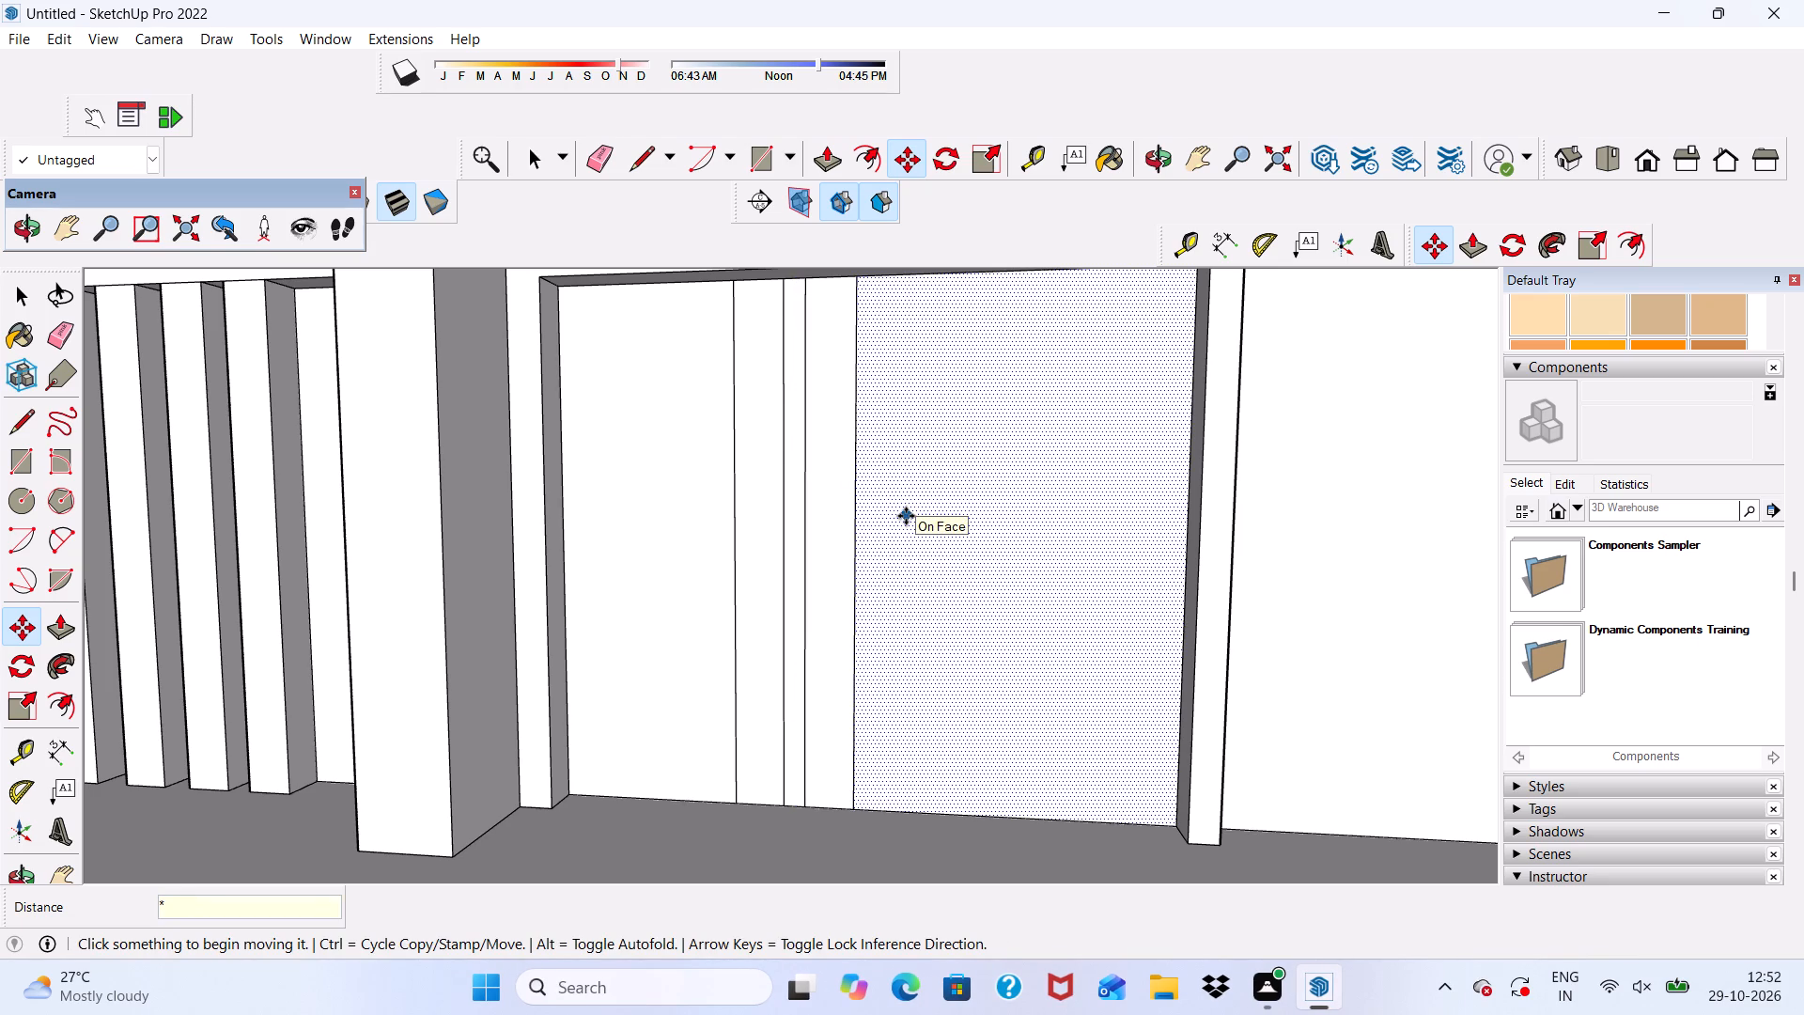
pyautogui.press('4')
pyautogui.press('Return')
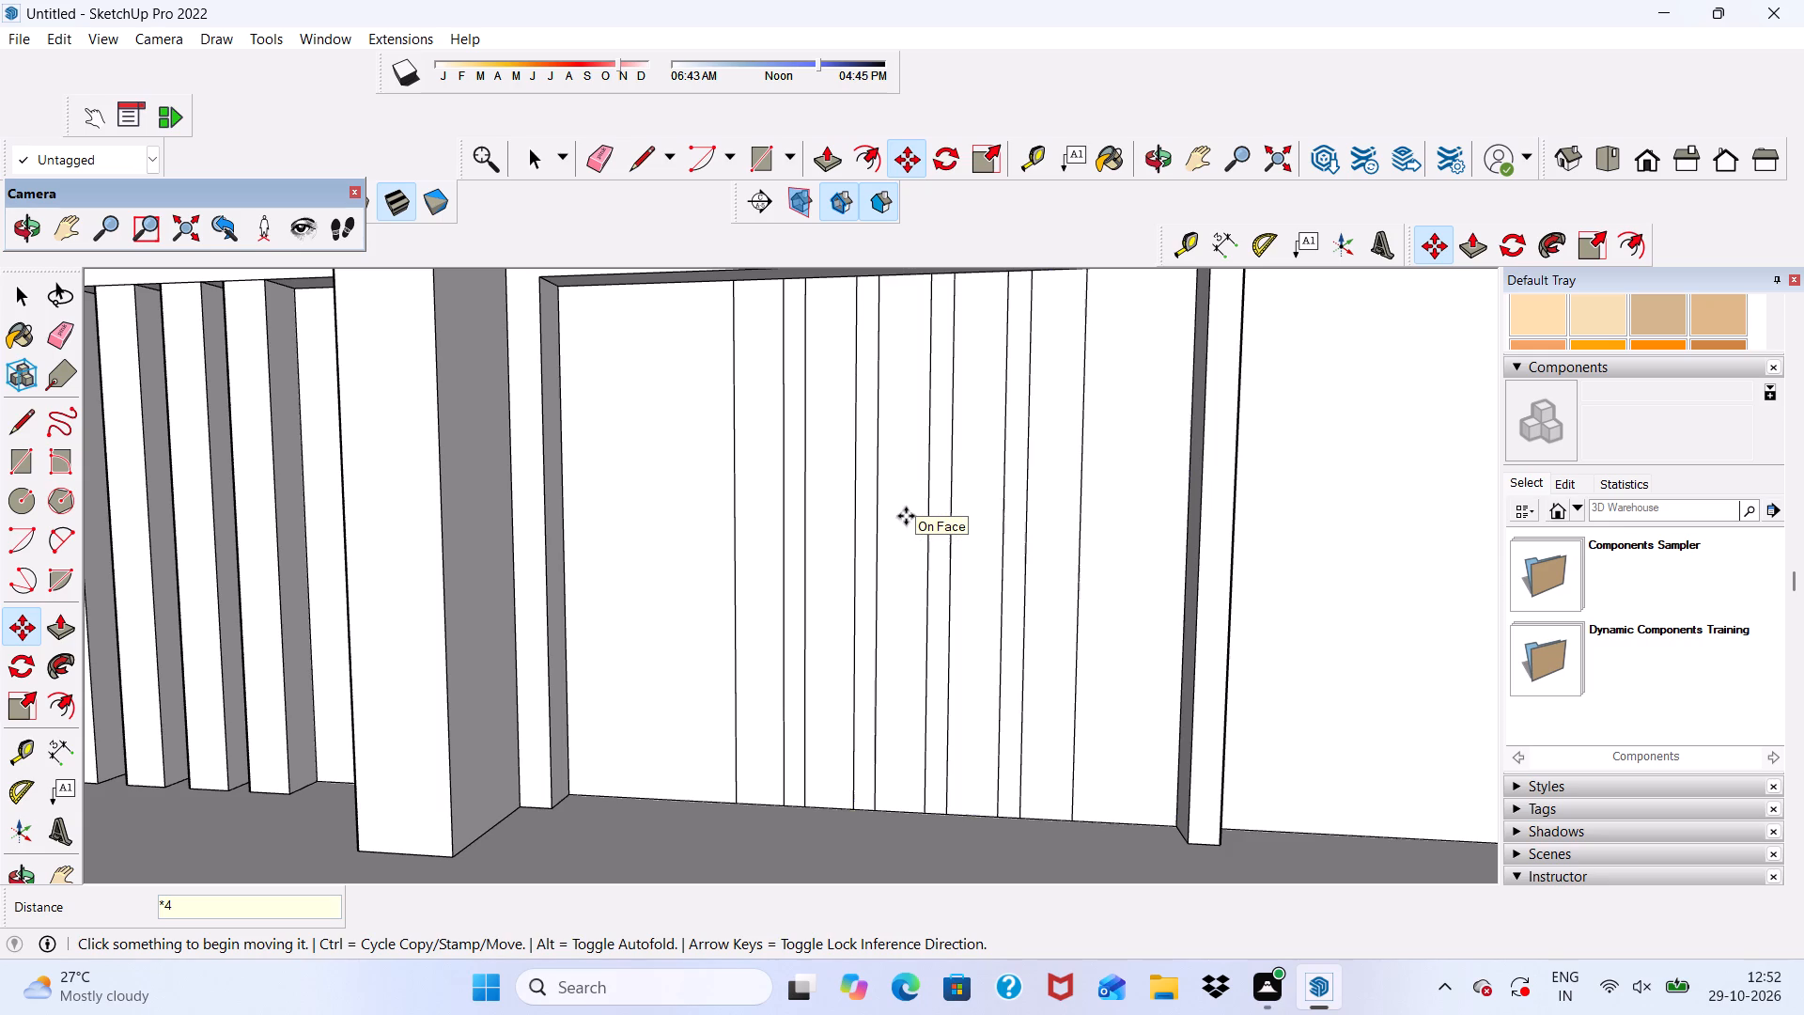
# Copy the third panel's last strip about 11" toward the mullion to add one more strip.
pyautogui.click(1048, 526)
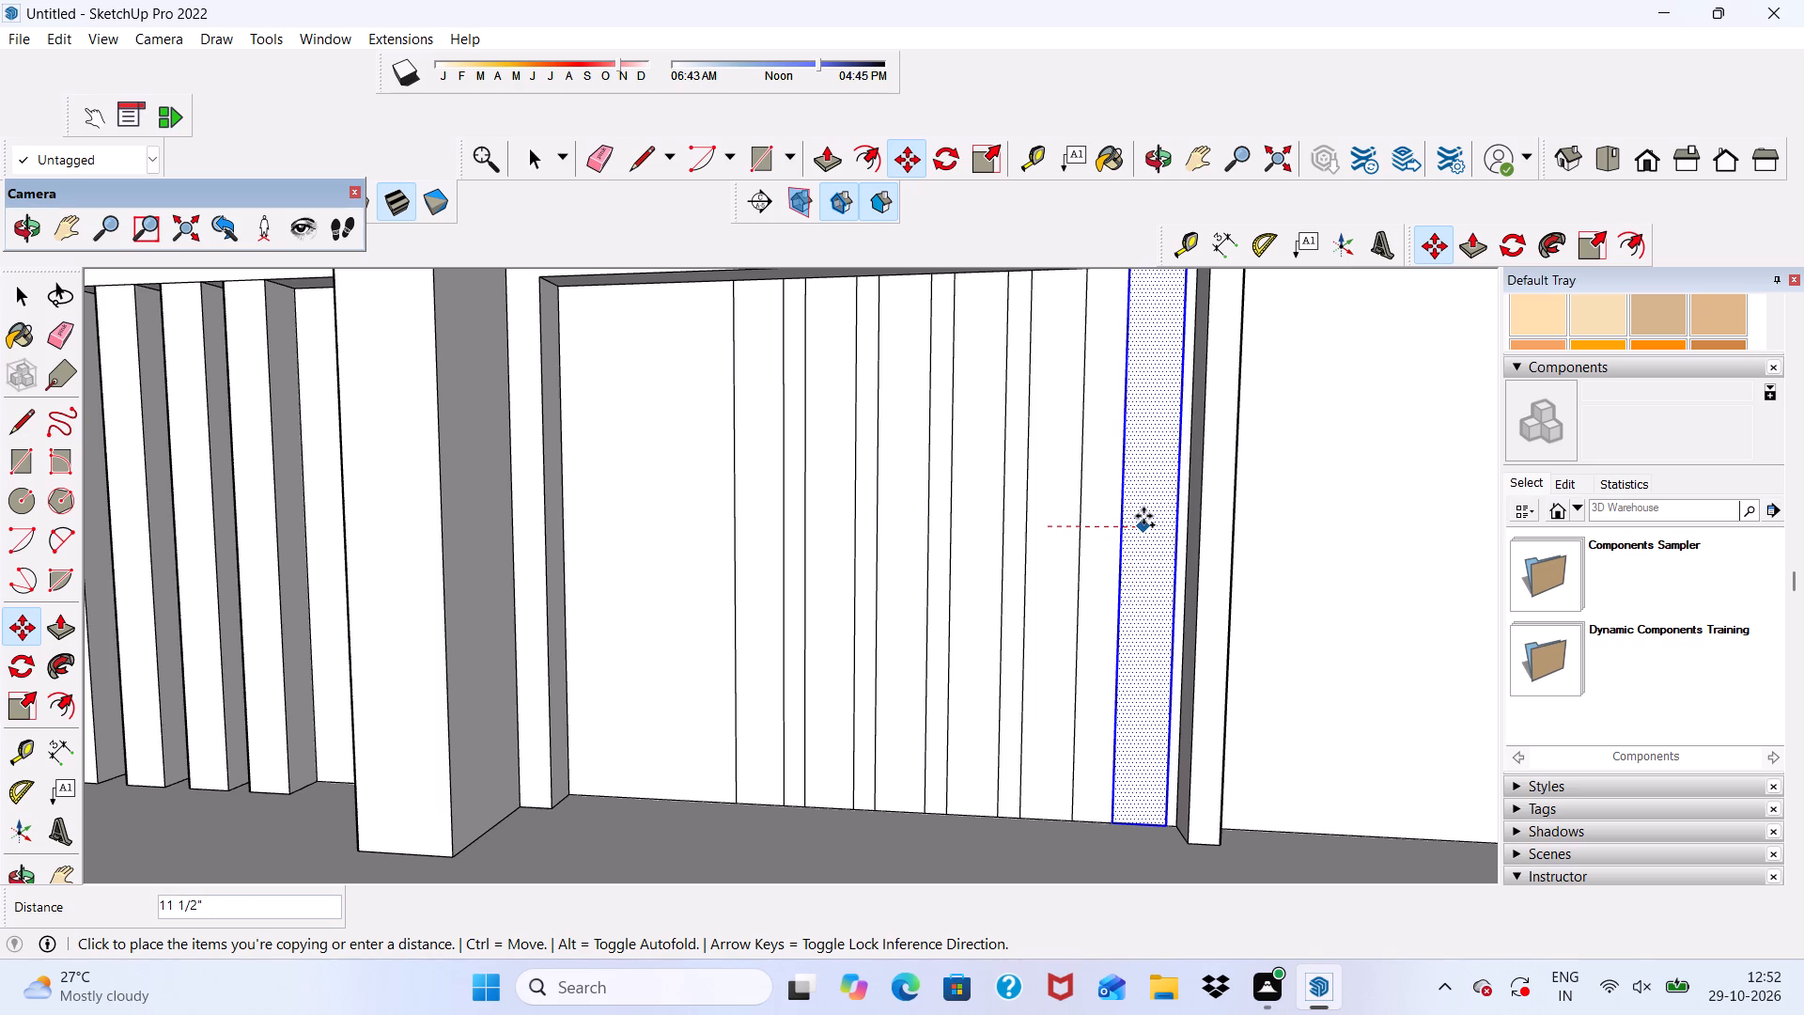
pyautogui.click(1136, 516)
# Copy the third panel's last strip across the mullion, about 1' 3 7/16", and repeat it to make five copies over the fourth panel.
pyautogui.scroll(-5, 1059, 498)
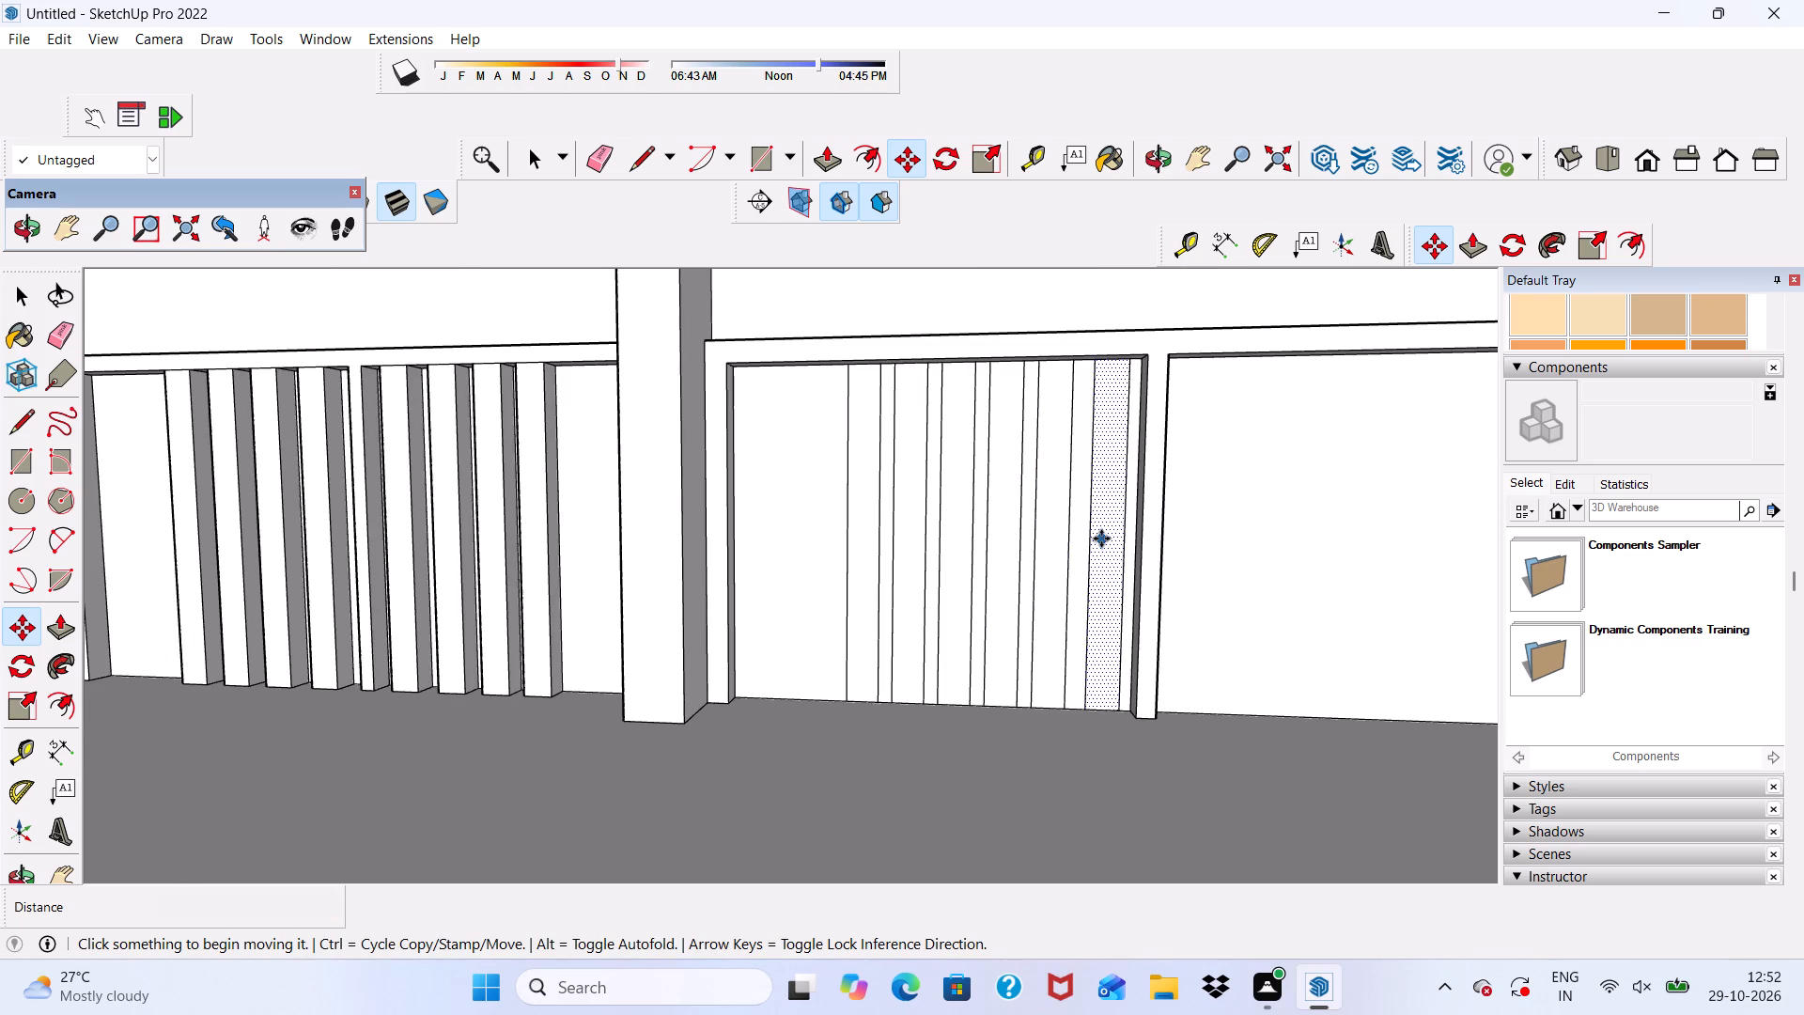
pyautogui.click(1101, 539)
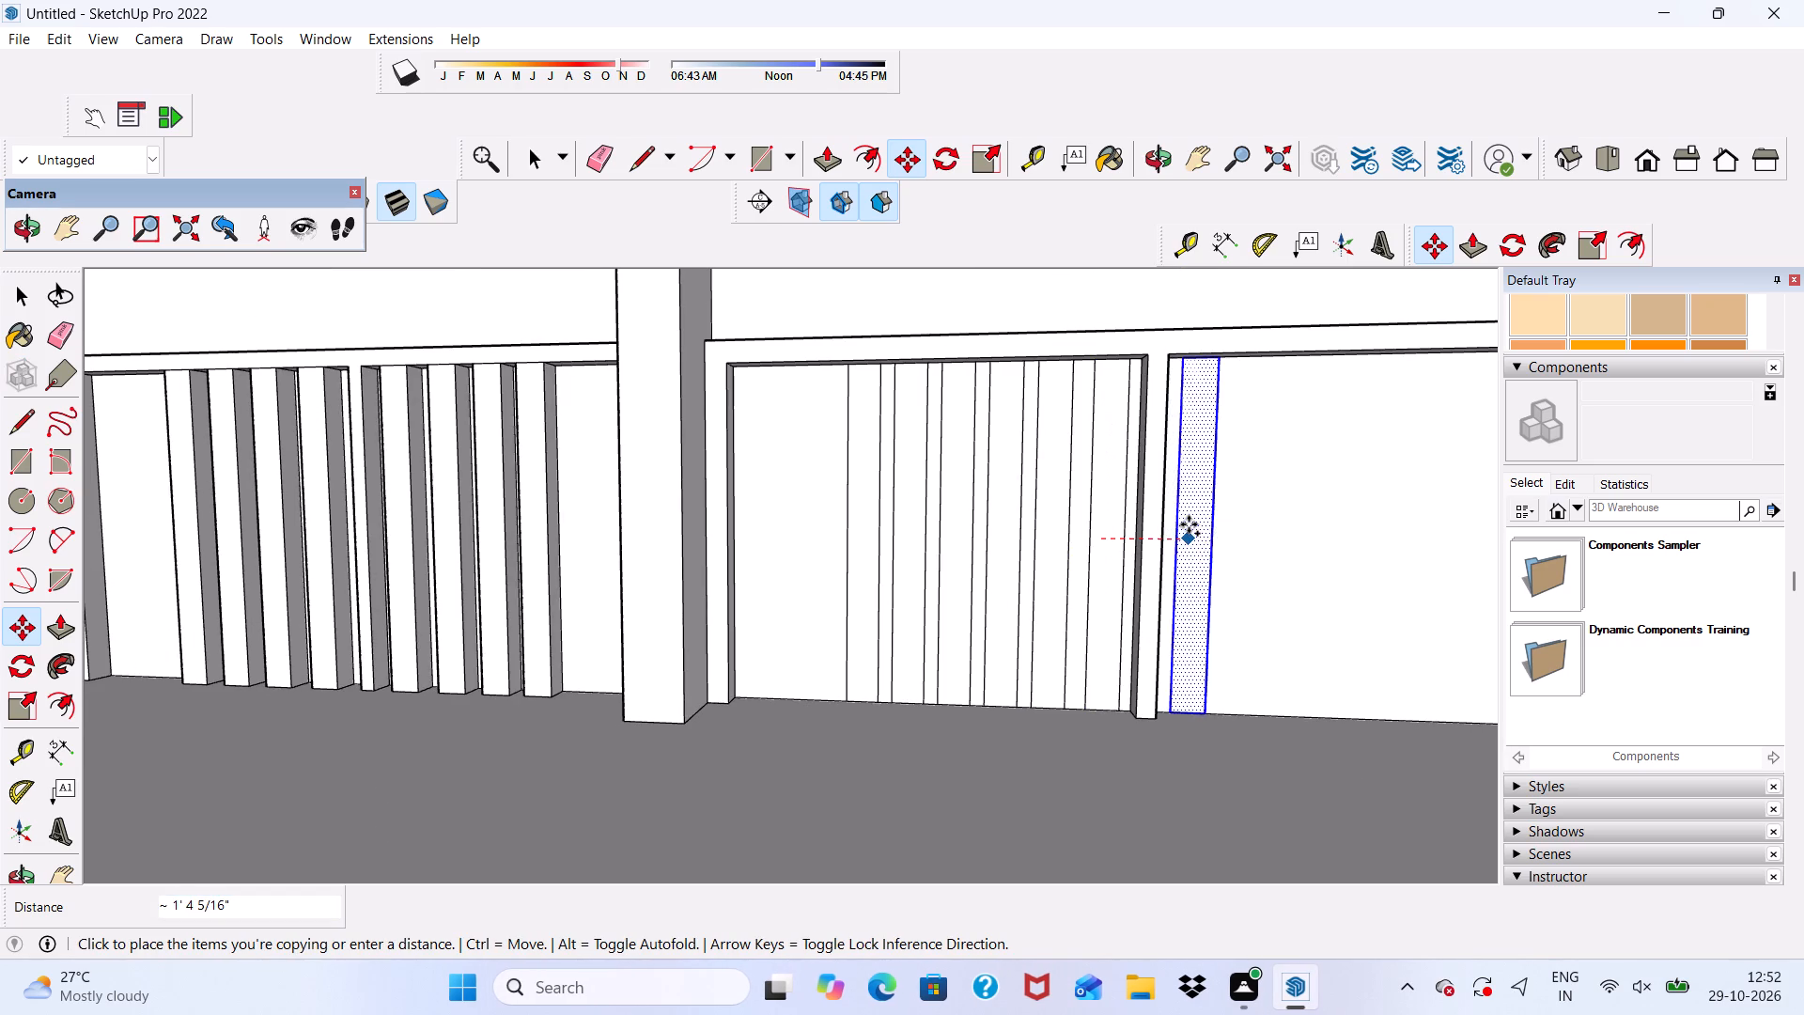
pyautogui.scroll(-2, 1189, 524)
pyautogui.moveTo(1190, 525); pyautogui.dragTo(1145, 515, button='middle')
pyautogui.scroll(3, 1206, 570)
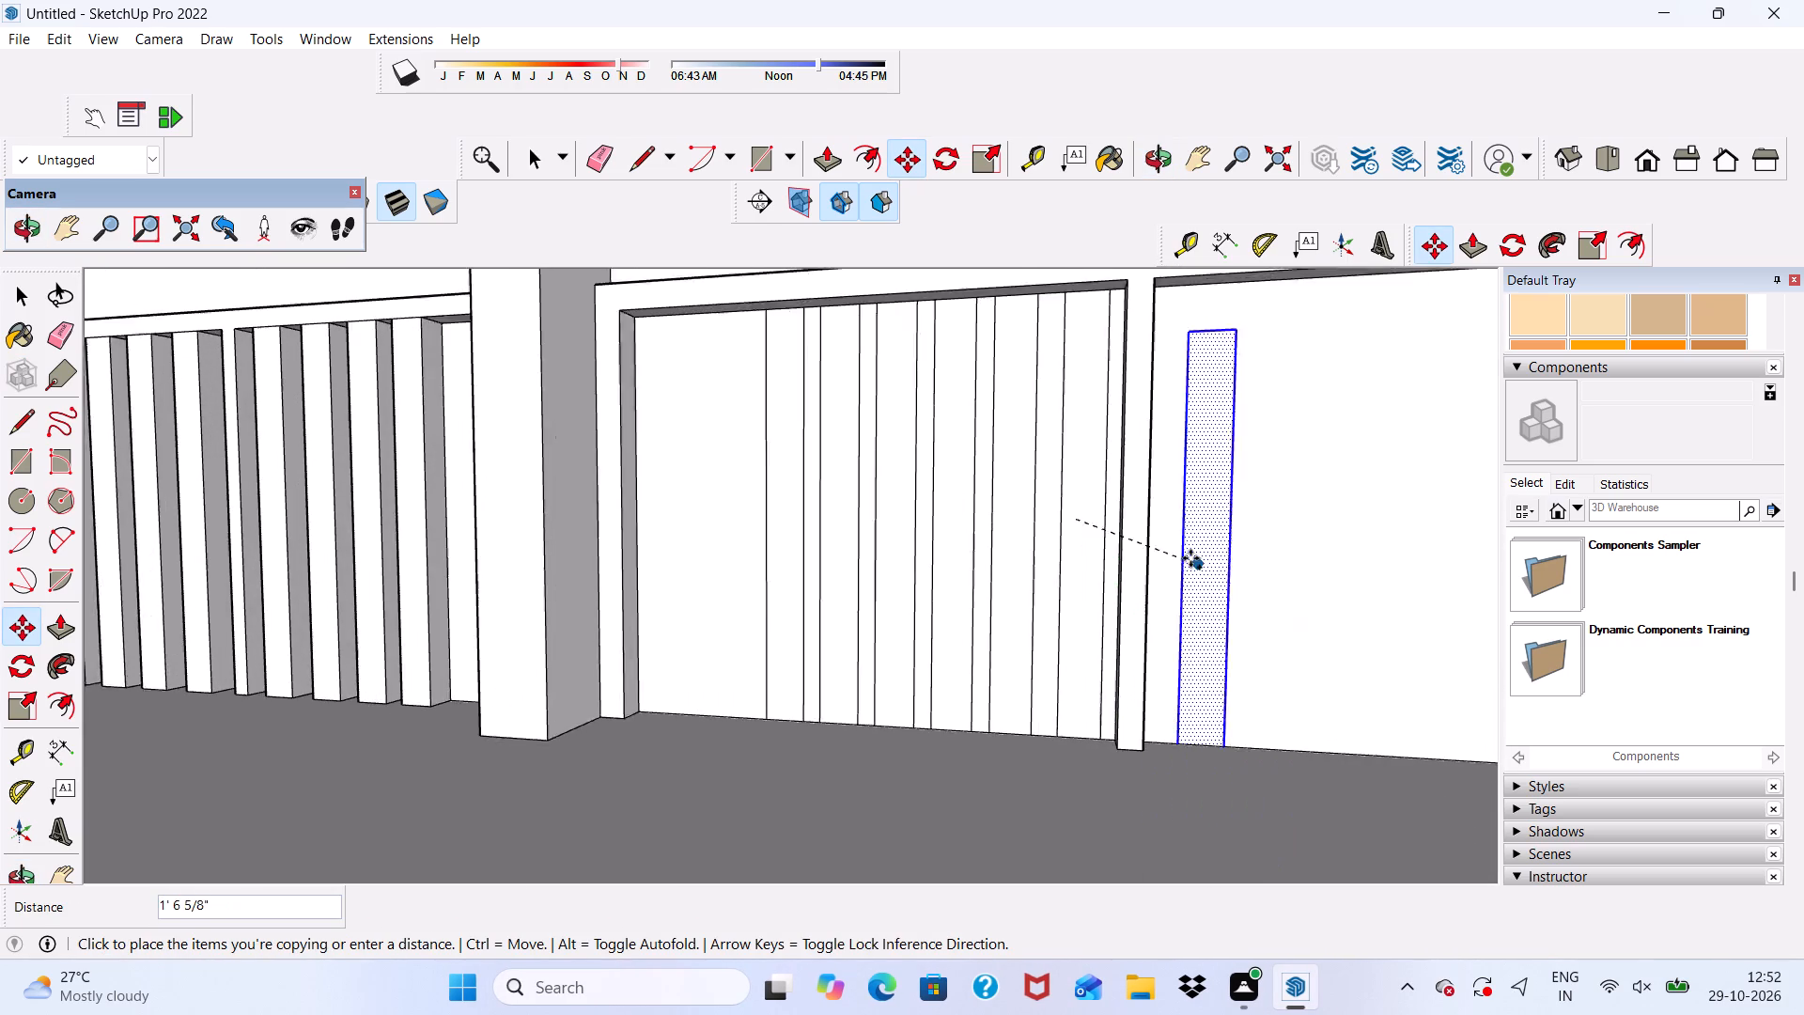
pyautogui.scroll(2, 1190, 558)
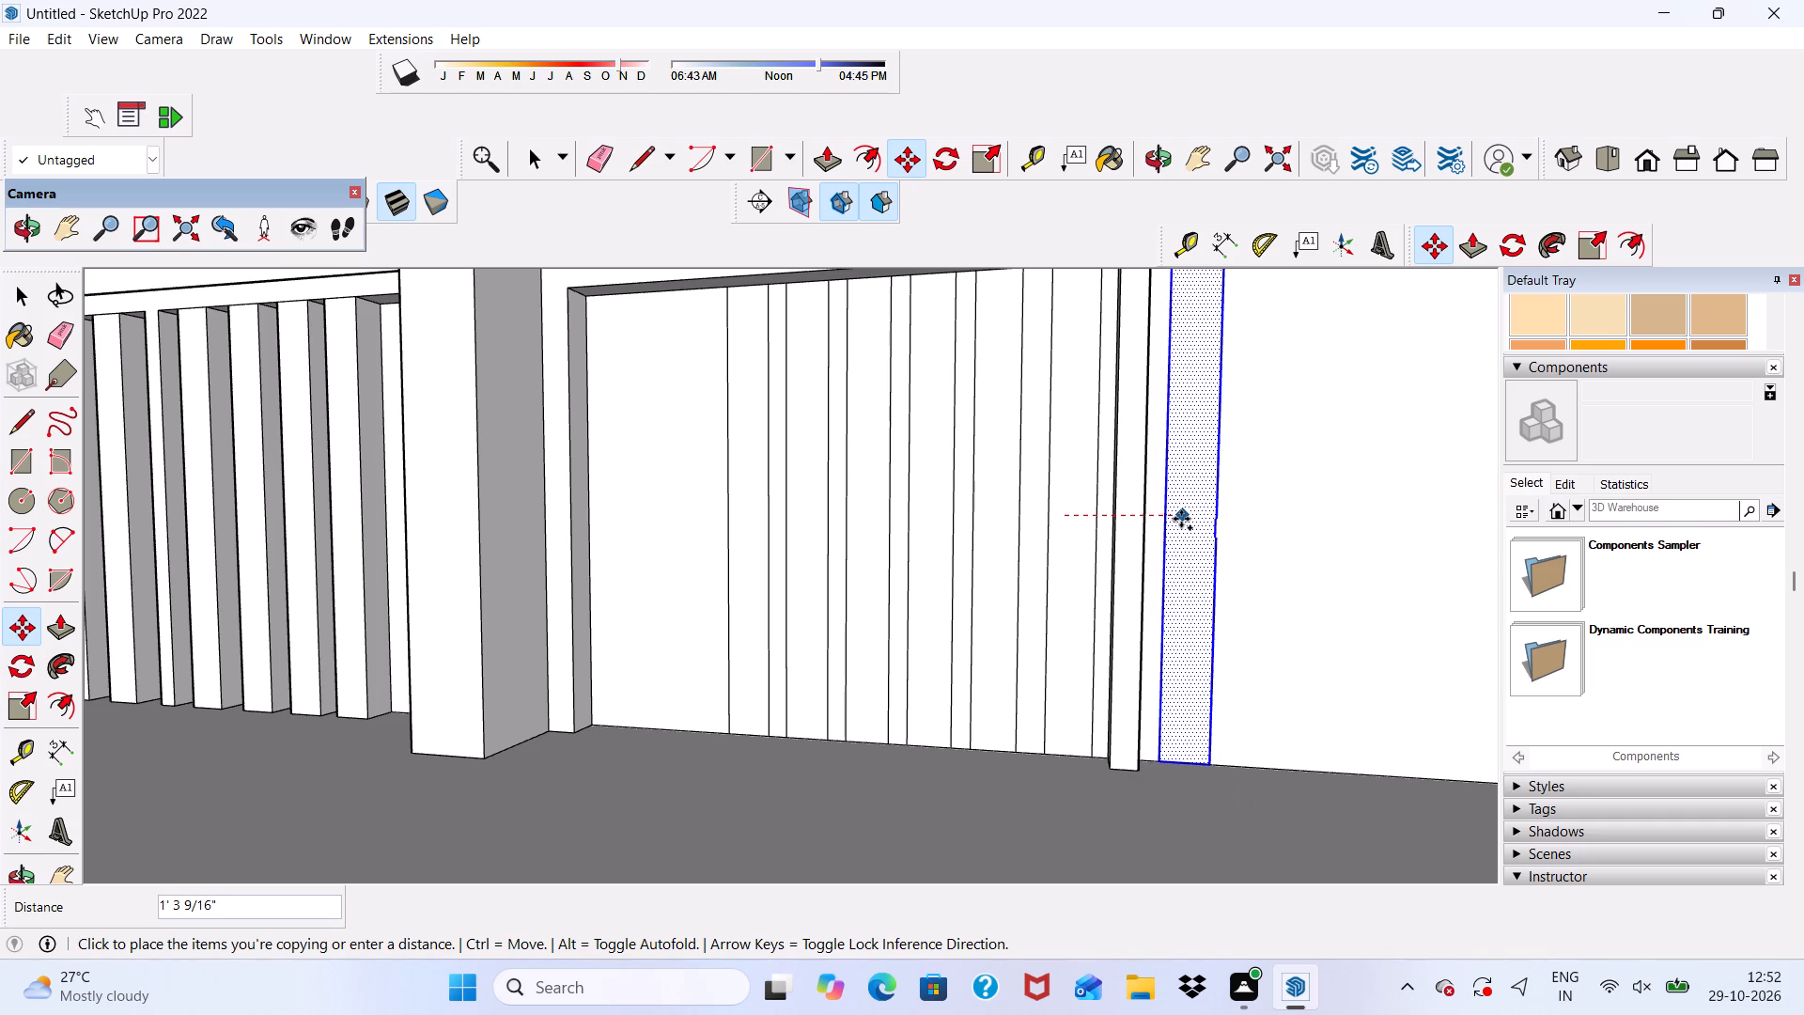
pyautogui.click(1181, 519)
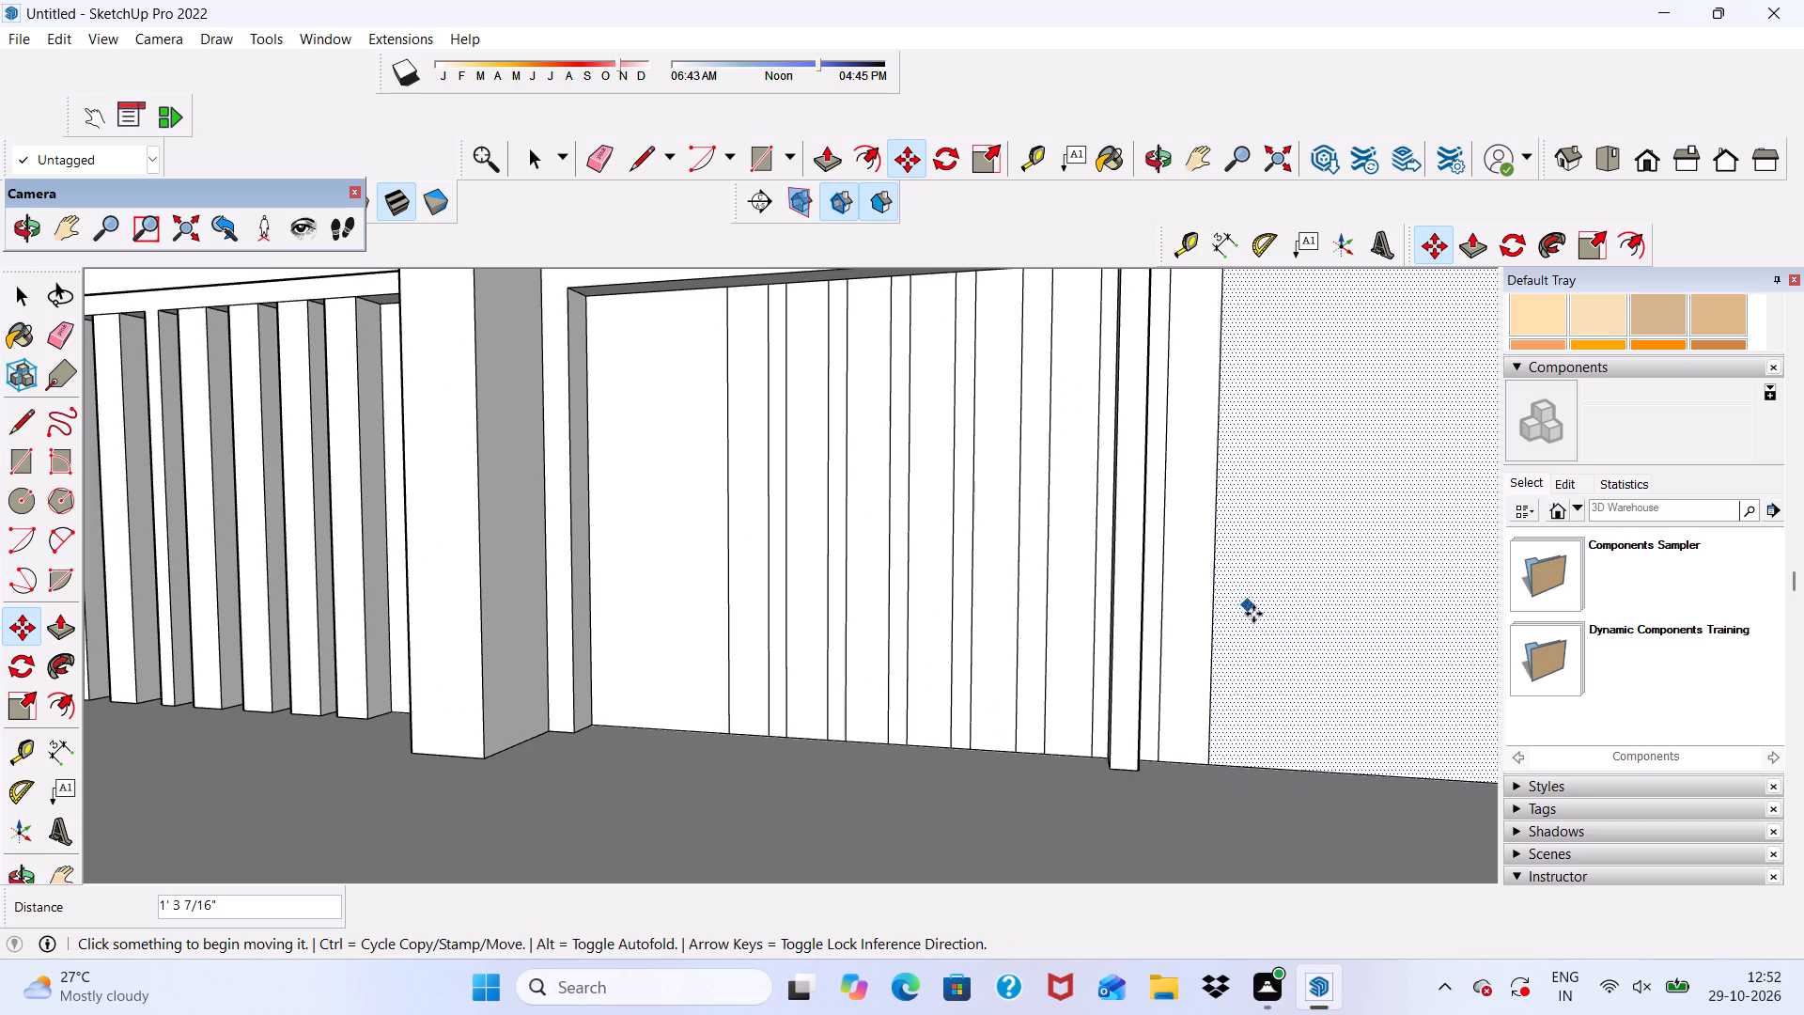
pyautogui.hotkey('shift', '*')
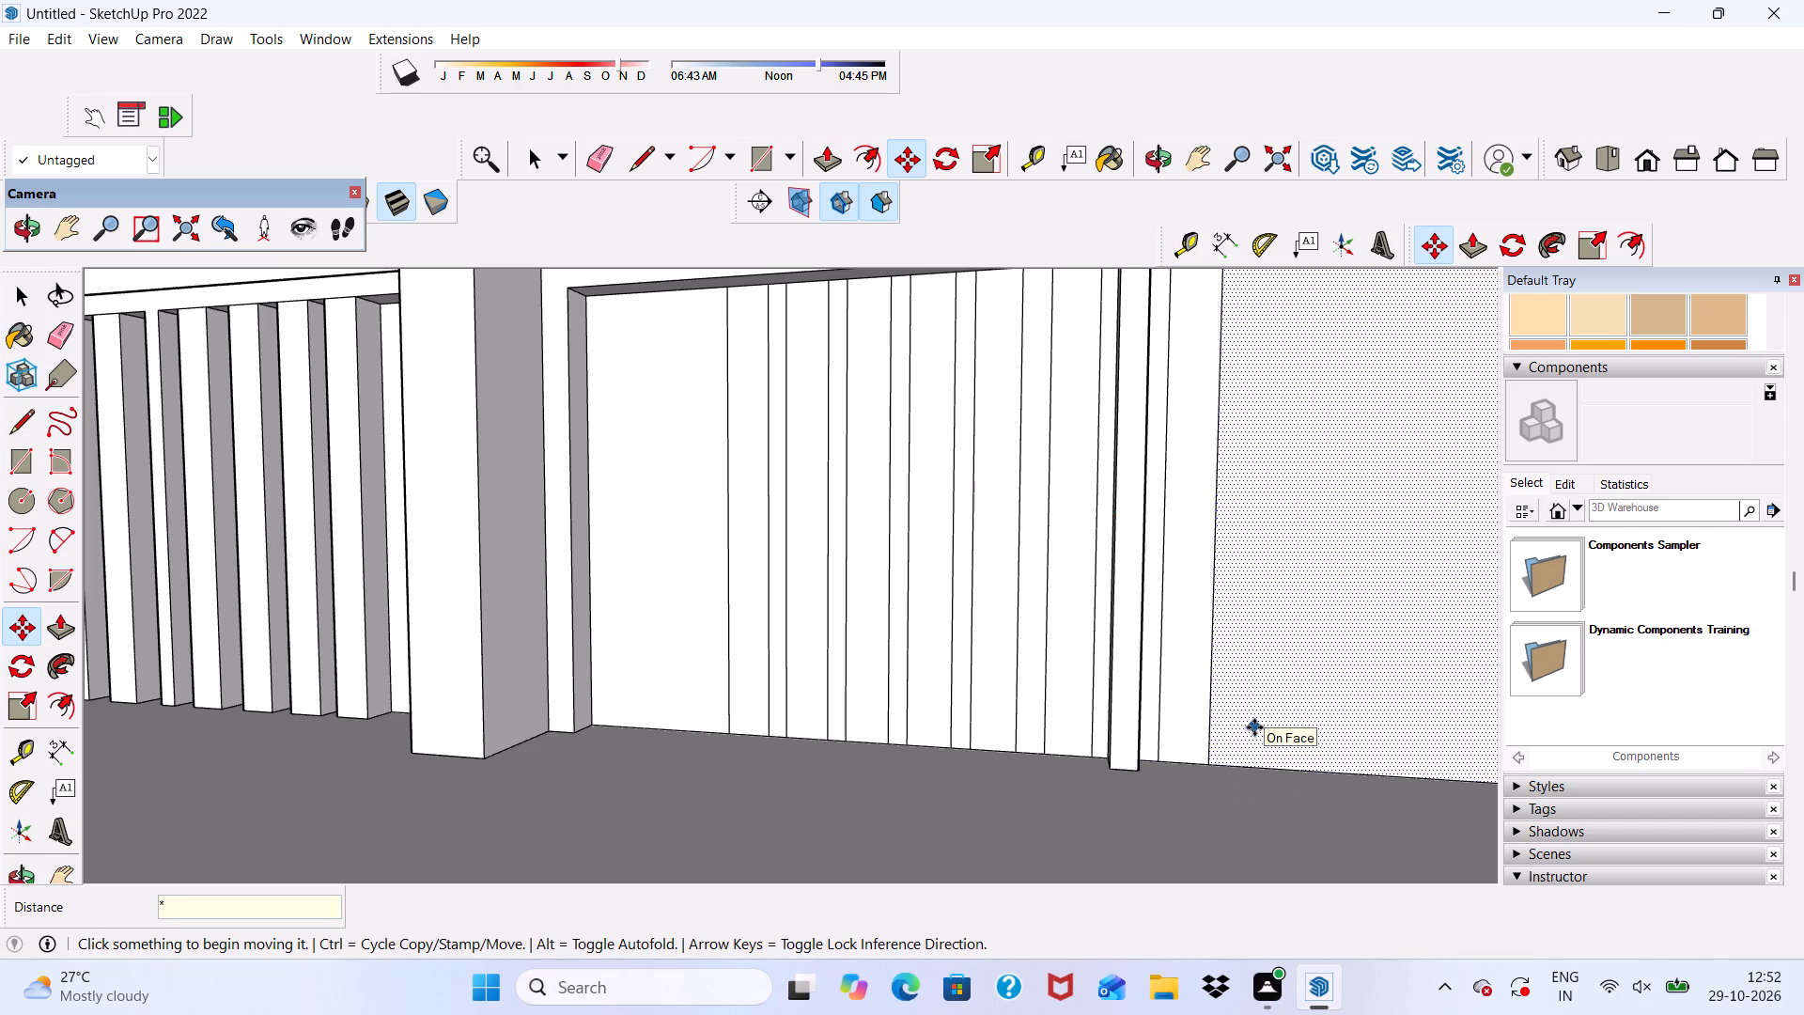
pyautogui.press('5')
pyautogui.press('Return')
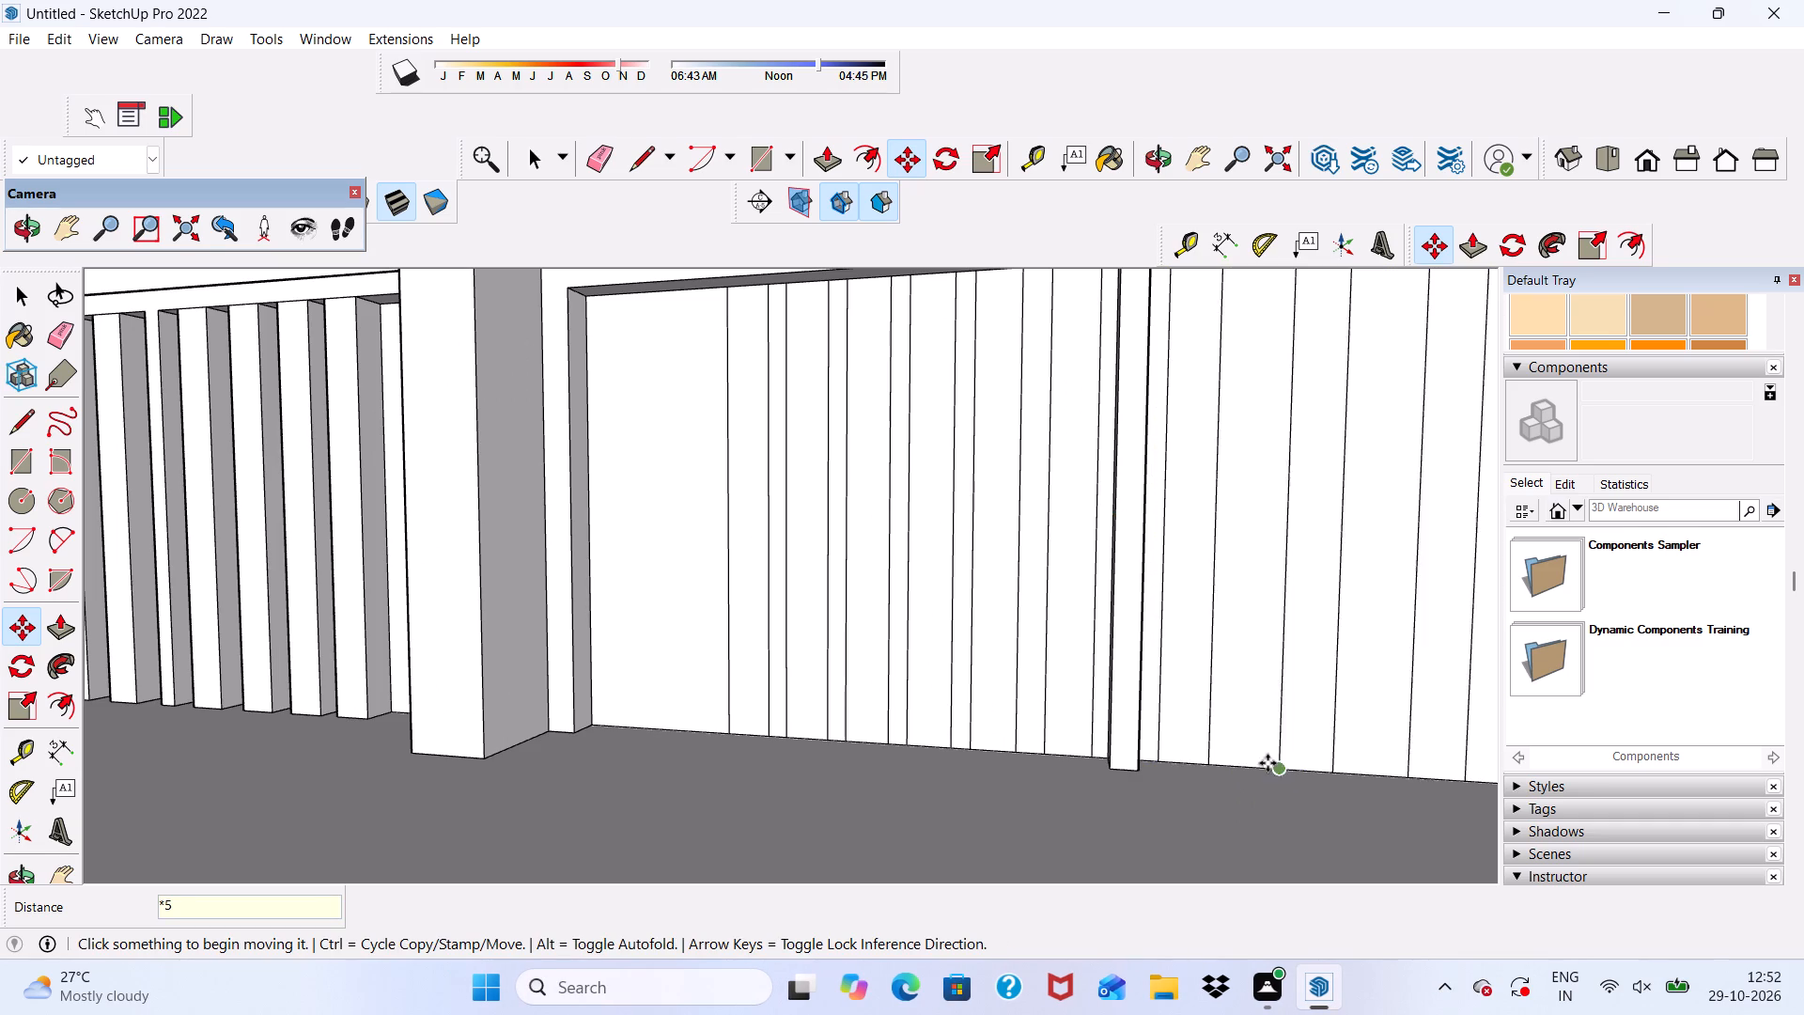
# Raise the fourth panel's first four strips, starting at the mullion, by 6" each.
pyautogui.scroll(-11, 1133, 630)
pyautogui.scroll(7, 1224, 571)
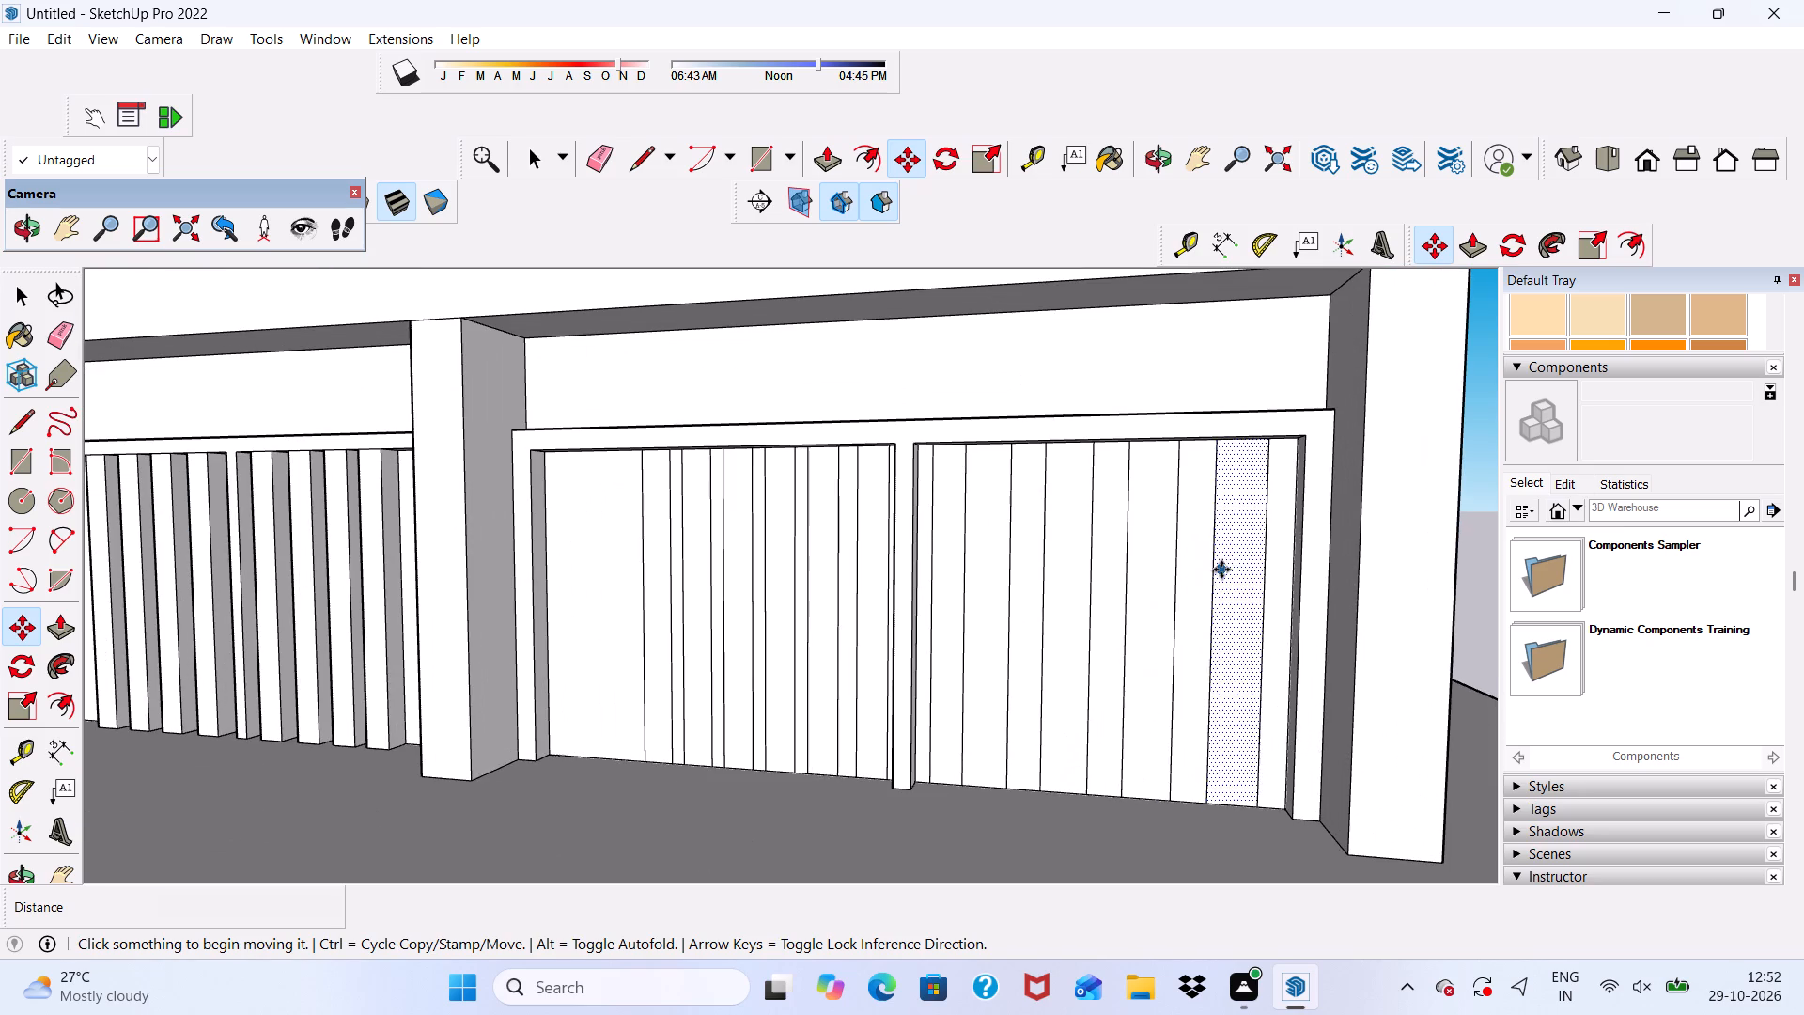
pyautogui.click(831, 149)
pyautogui.scroll(5, 960, 440)
pyautogui.click(950, 505)
pyautogui.scroll(-2, 854, 449)
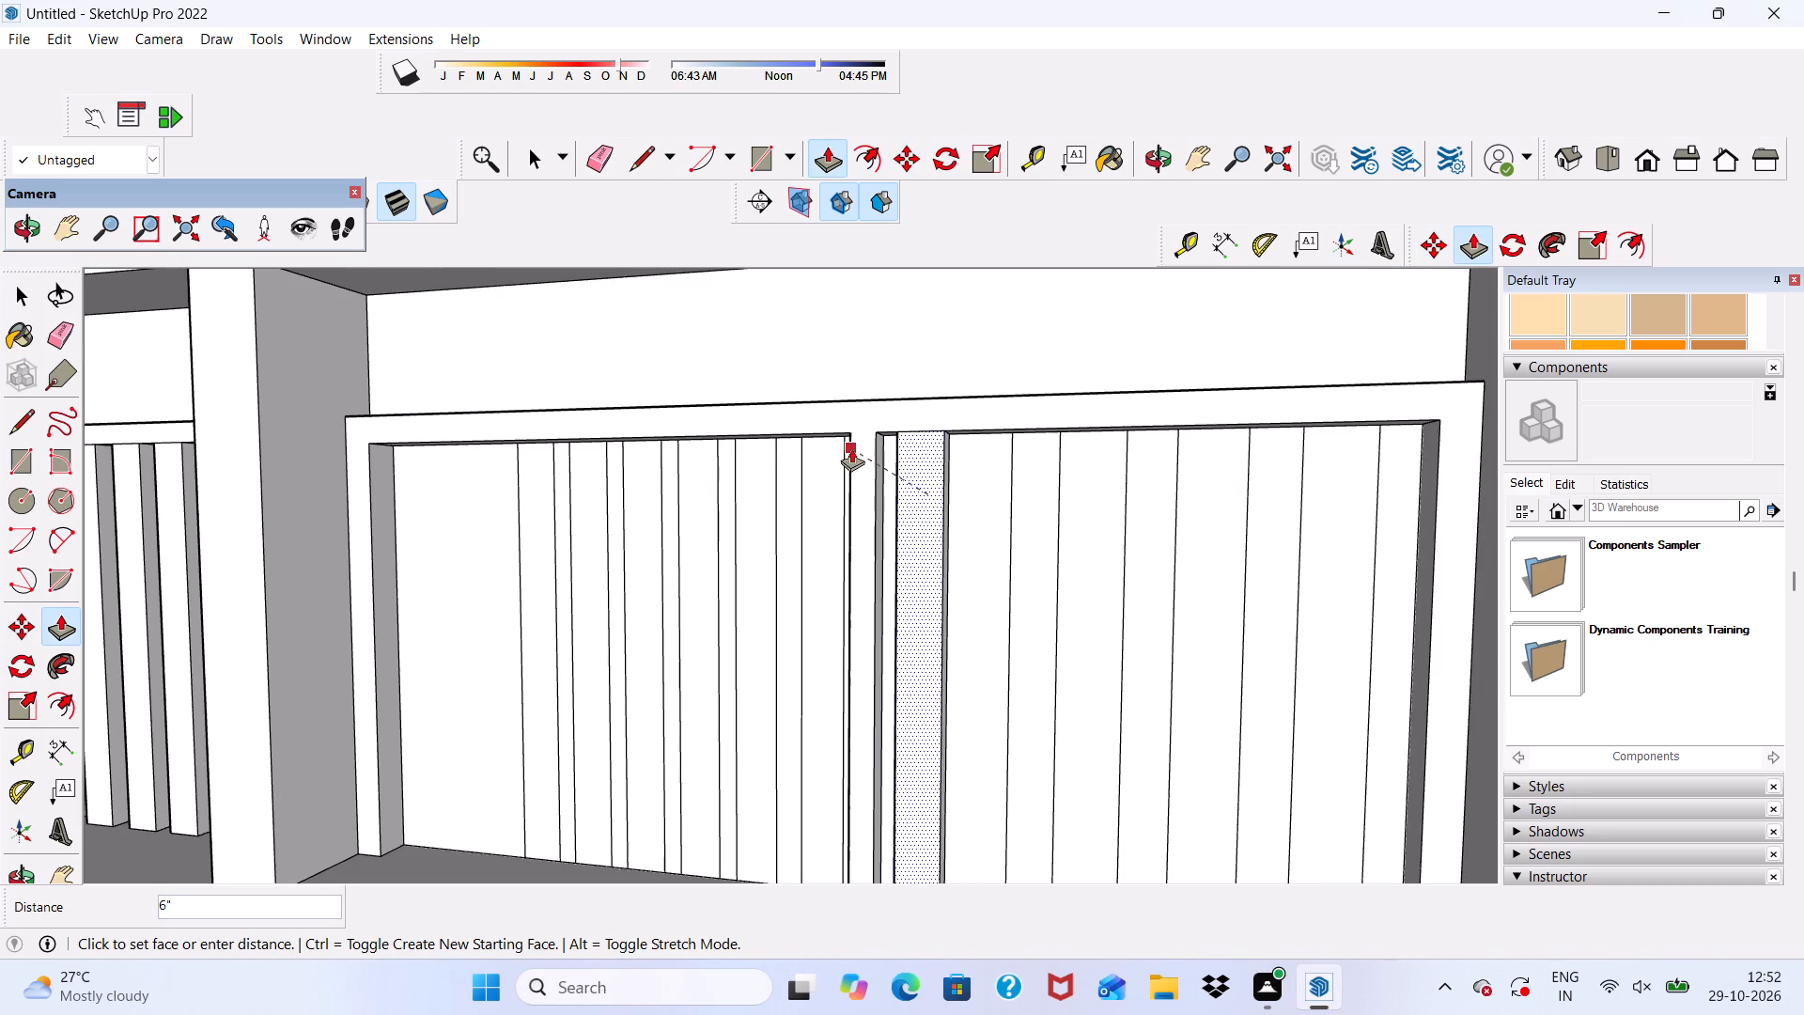
pyautogui.scroll(1, 873, 420)
pyautogui.click(873, 420)
pyautogui.scroll(1, 1008, 471)
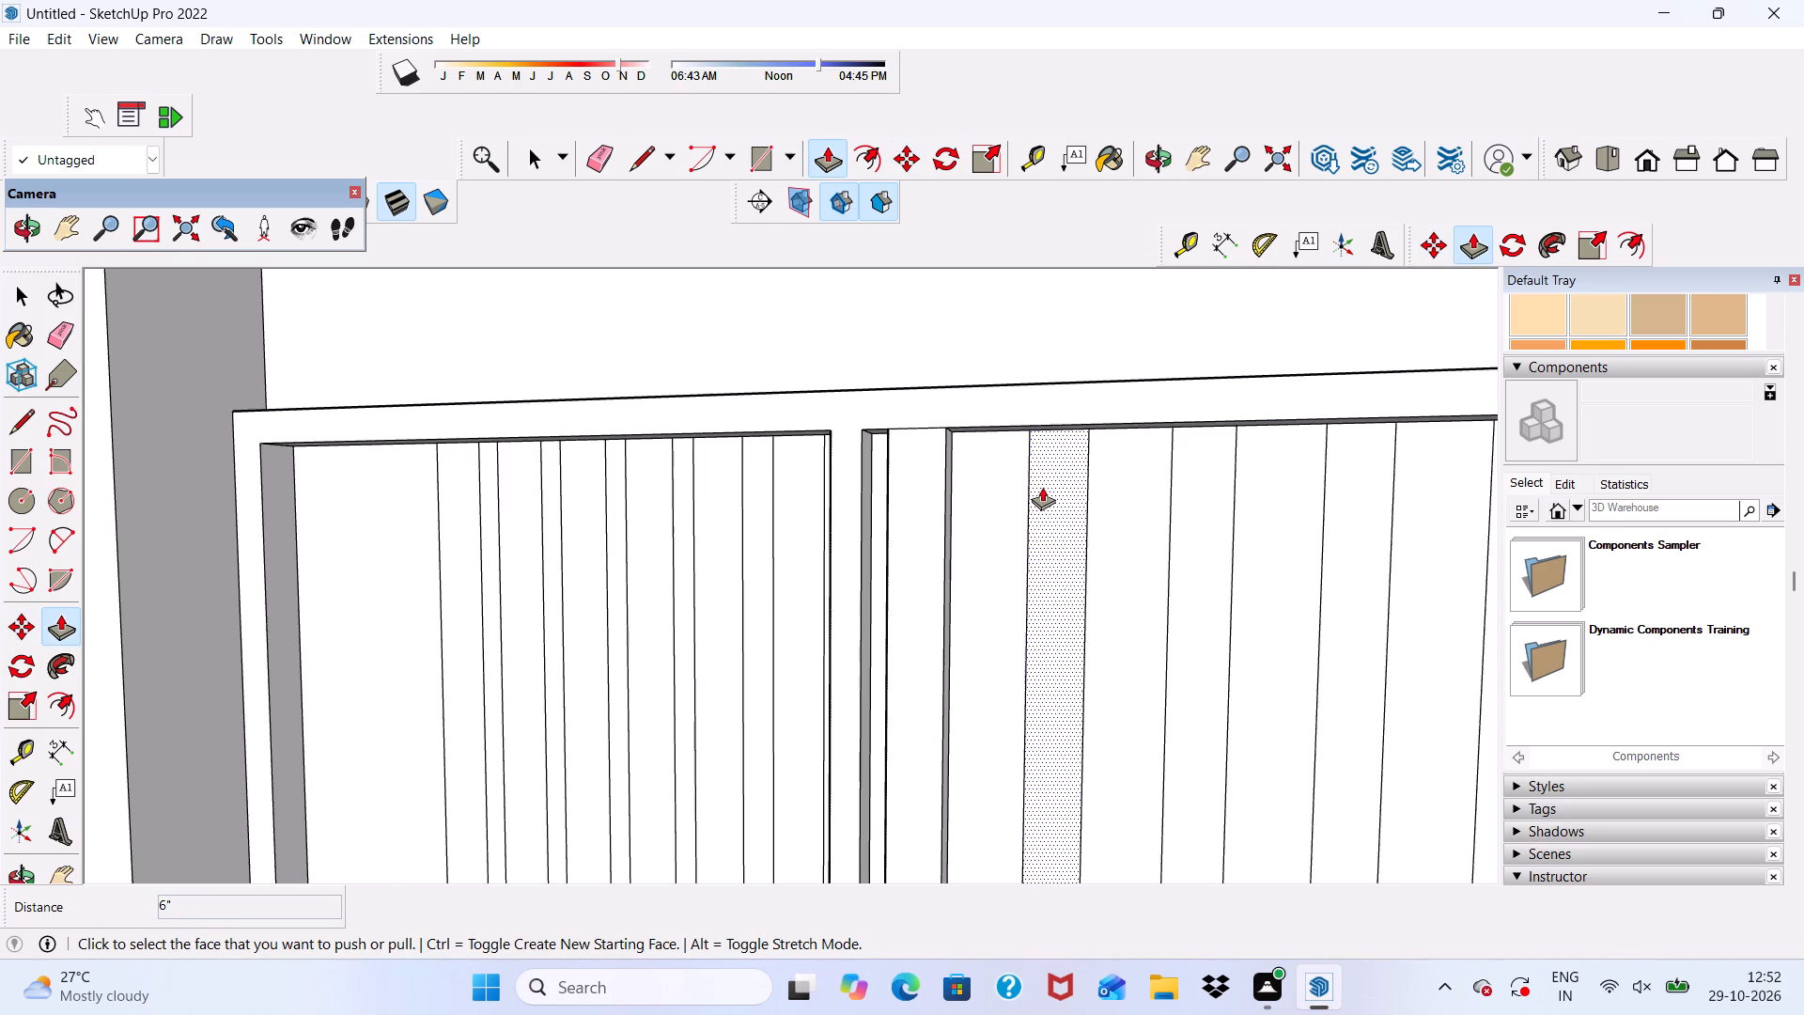
pyautogui.click(1042, 487)
pyautogui.click(999, 417)
pyautogui.click(1198, 500)
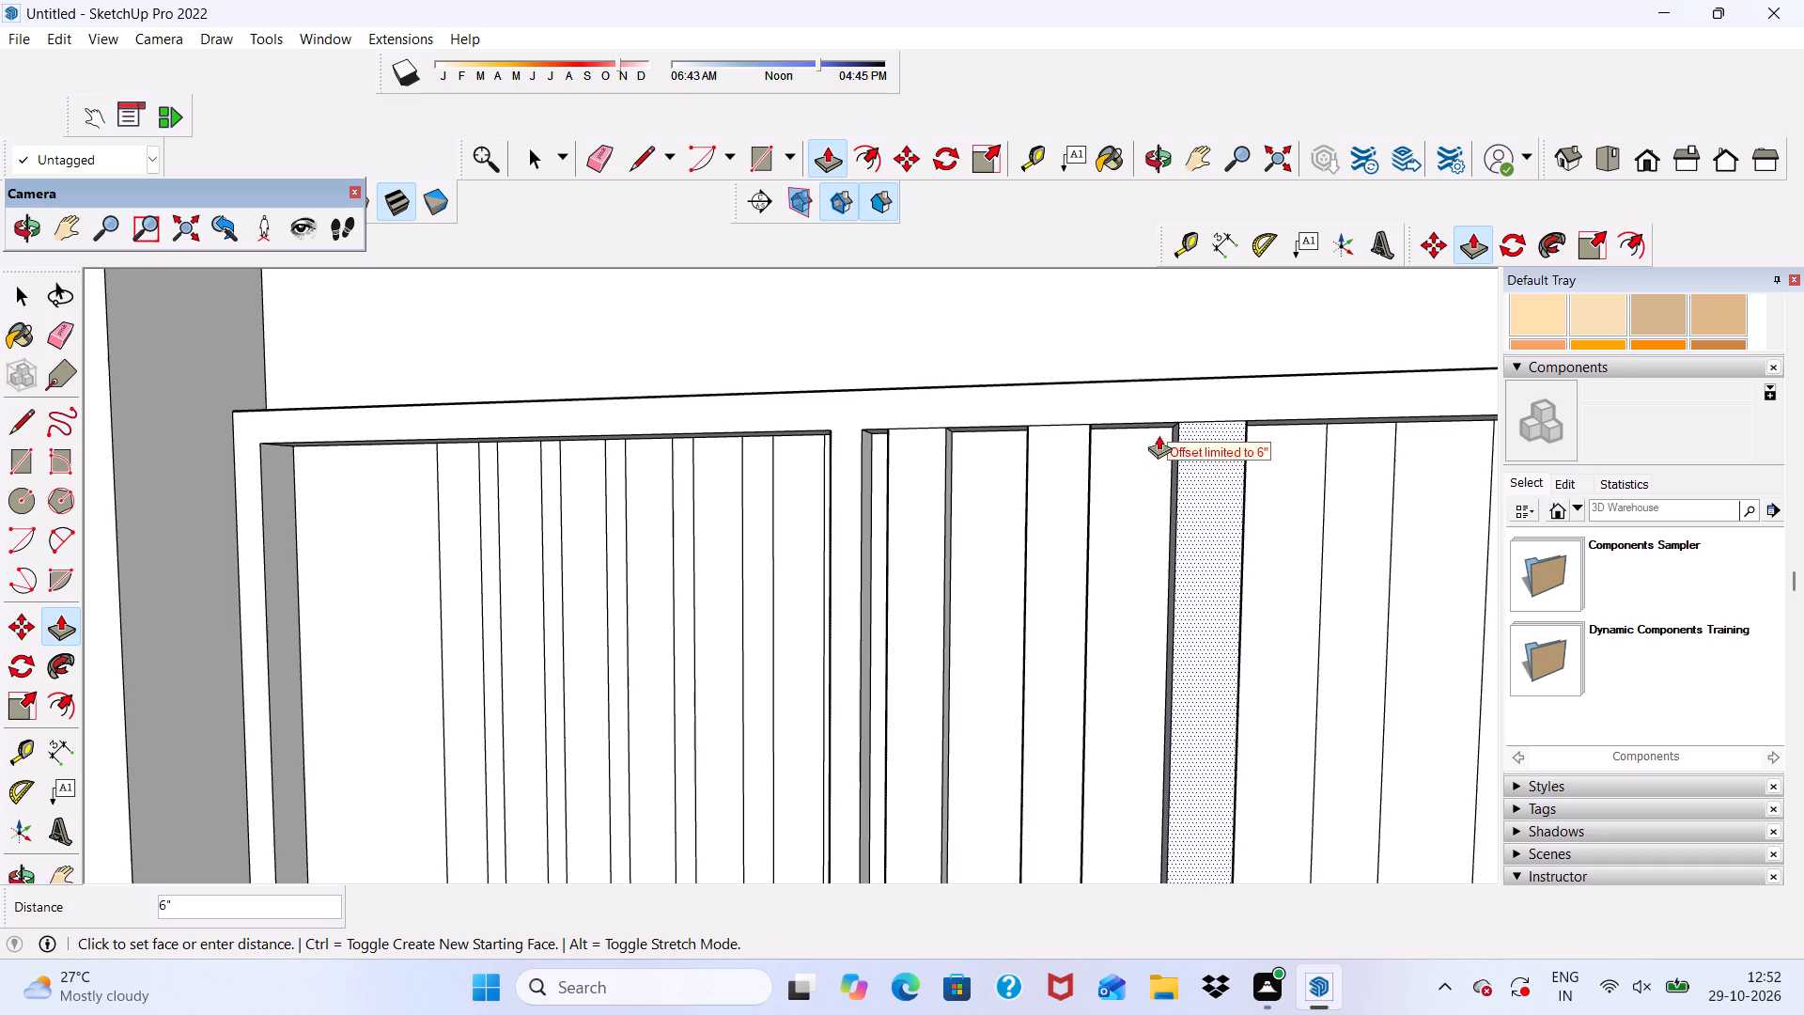
pyautogui.click(1154, 424)
pyautogui.click(1356, 528)
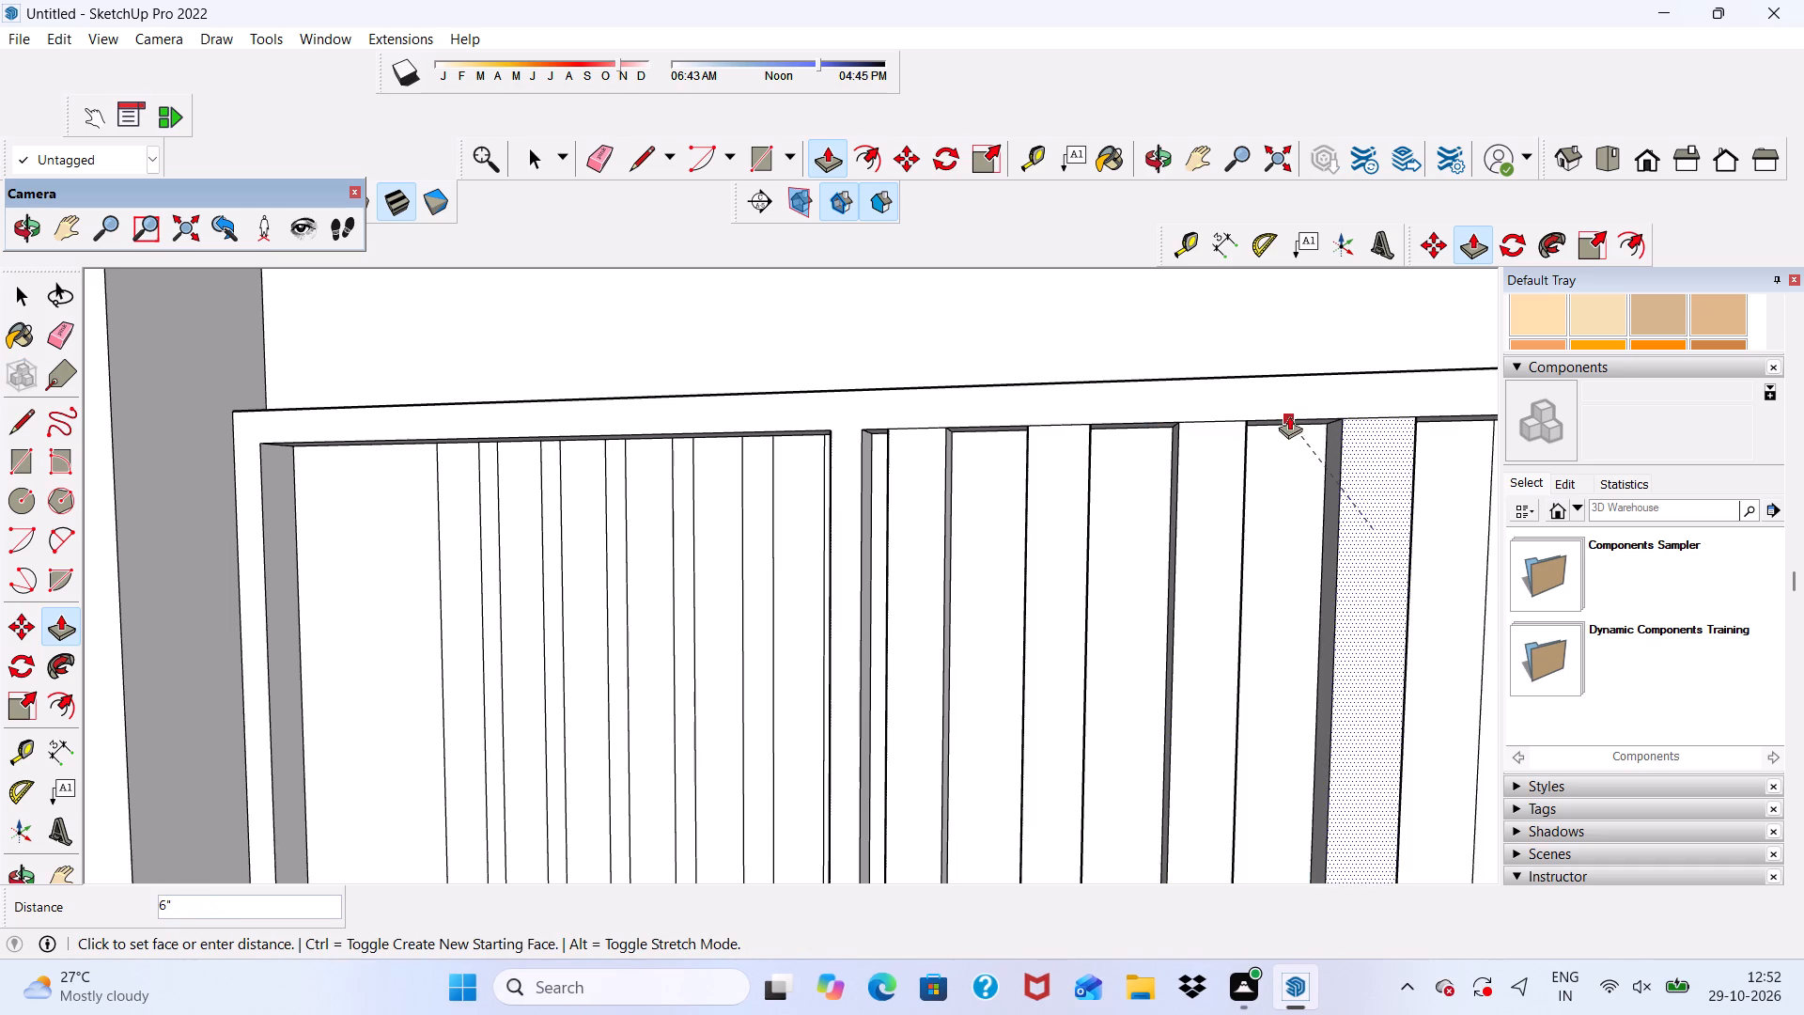
pyautogui.click(1286, 411)
# Raise the third panel's first strip, the one farthest from the mullion, by 6".
pyautogui.scroll(-11, 1178, 330)
pyautogui.moveTo(1267, 415); pyautogui.dragTo(1428, 473, button='middle')
pyautogui.scroll(6, 868, 537)
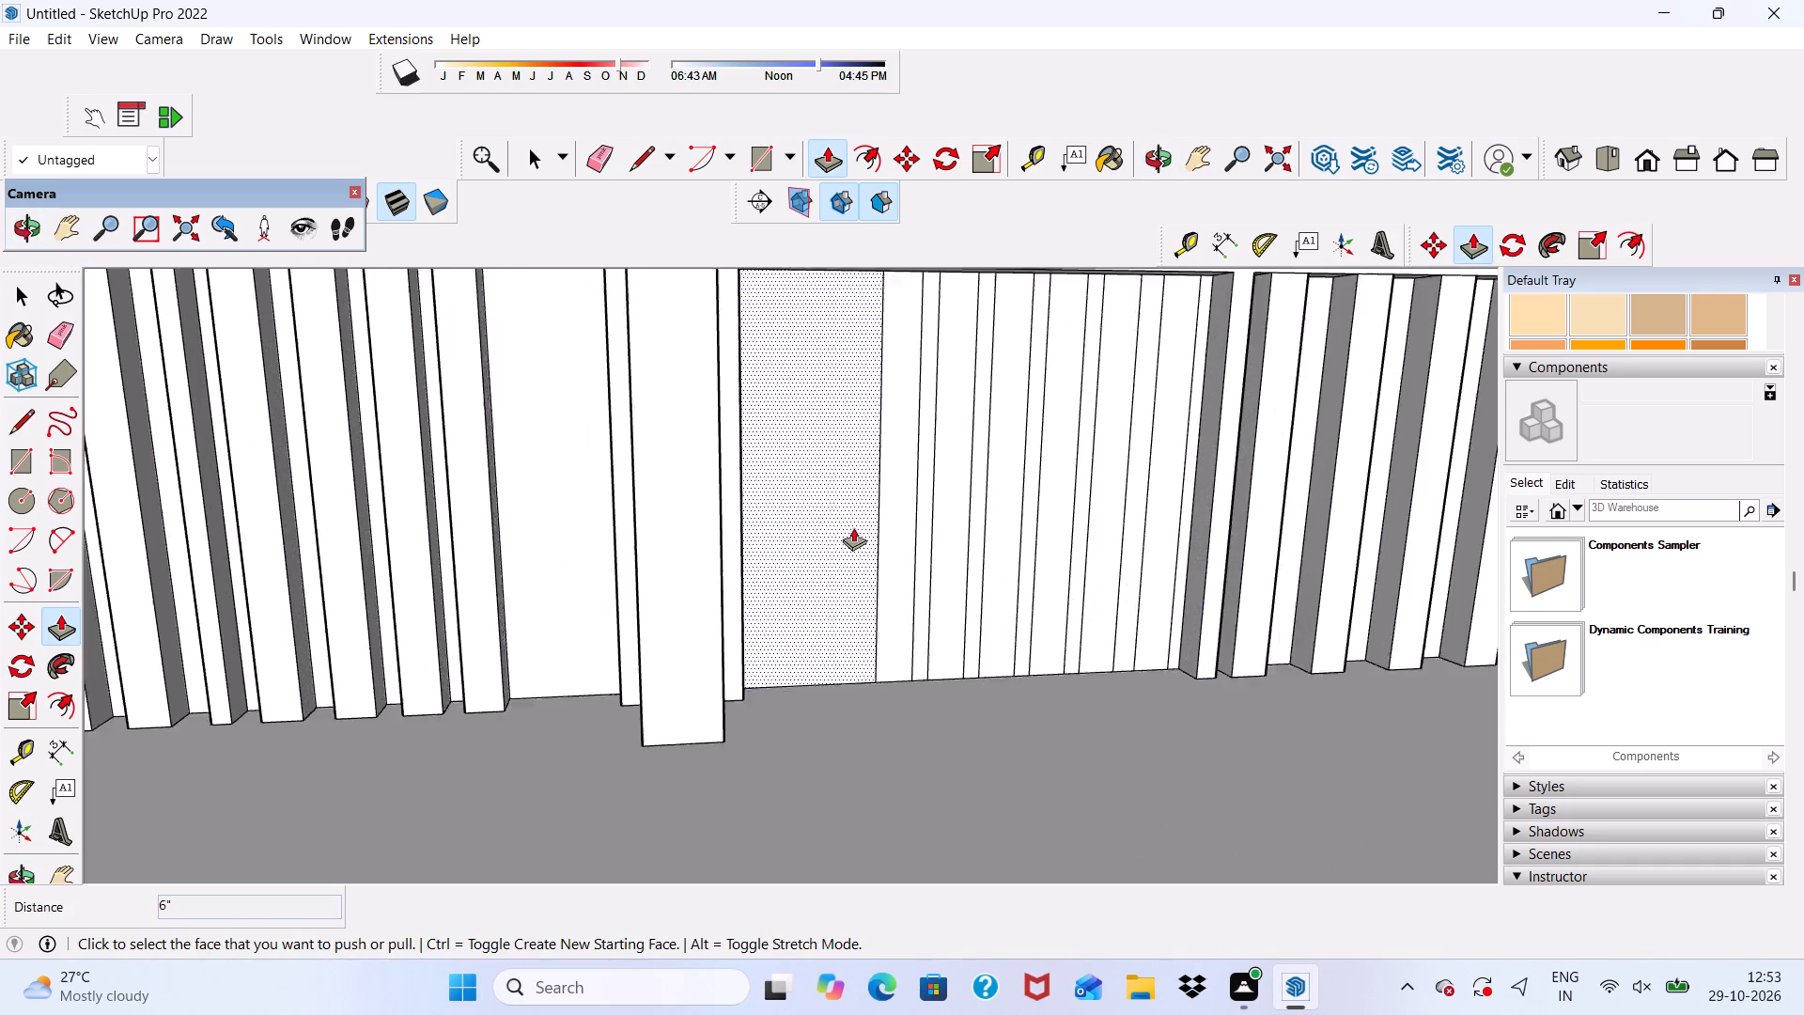
pyautogui.scroll(1, 853, 527)
pyautogui.scroll(1, 1101, 295)
pyautogui.scroll(-6, 989, 403)
pyautogui.scroll(1, 865, 364)
pyautogui.scroll(2, 962, 389)
pyautogui.click(910, 396)
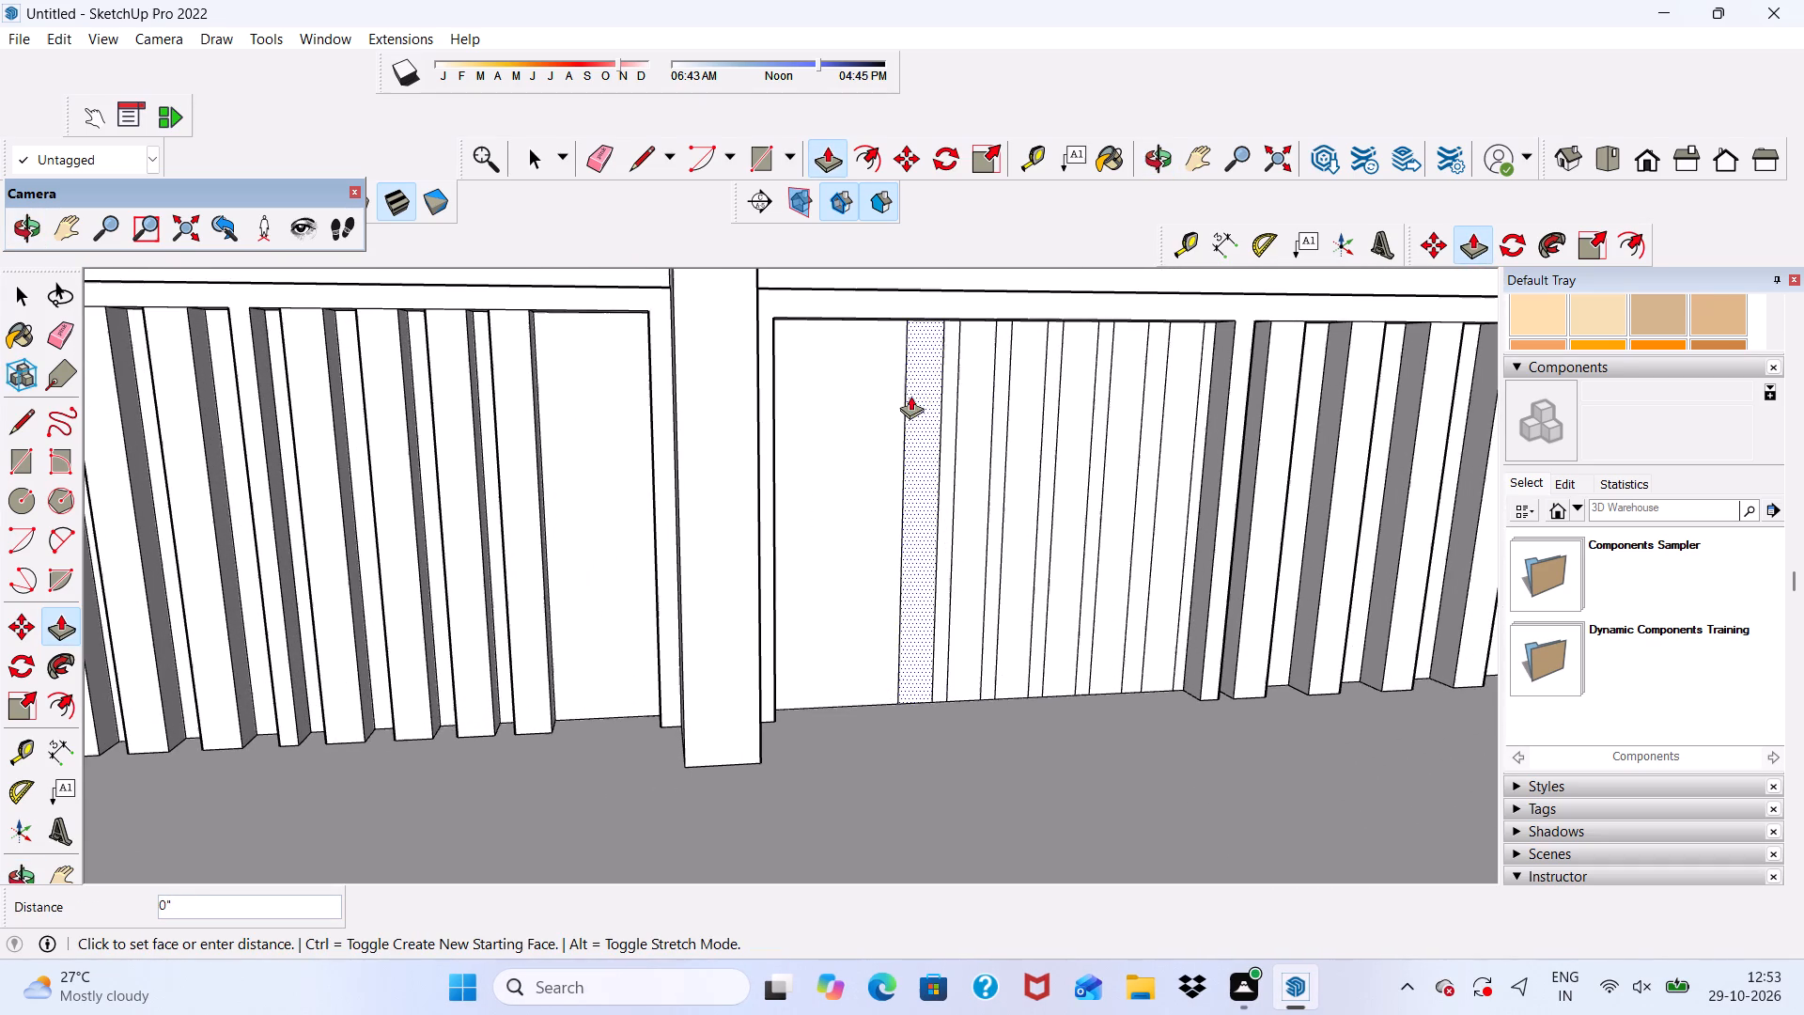
pyautogui.click(877, 319)
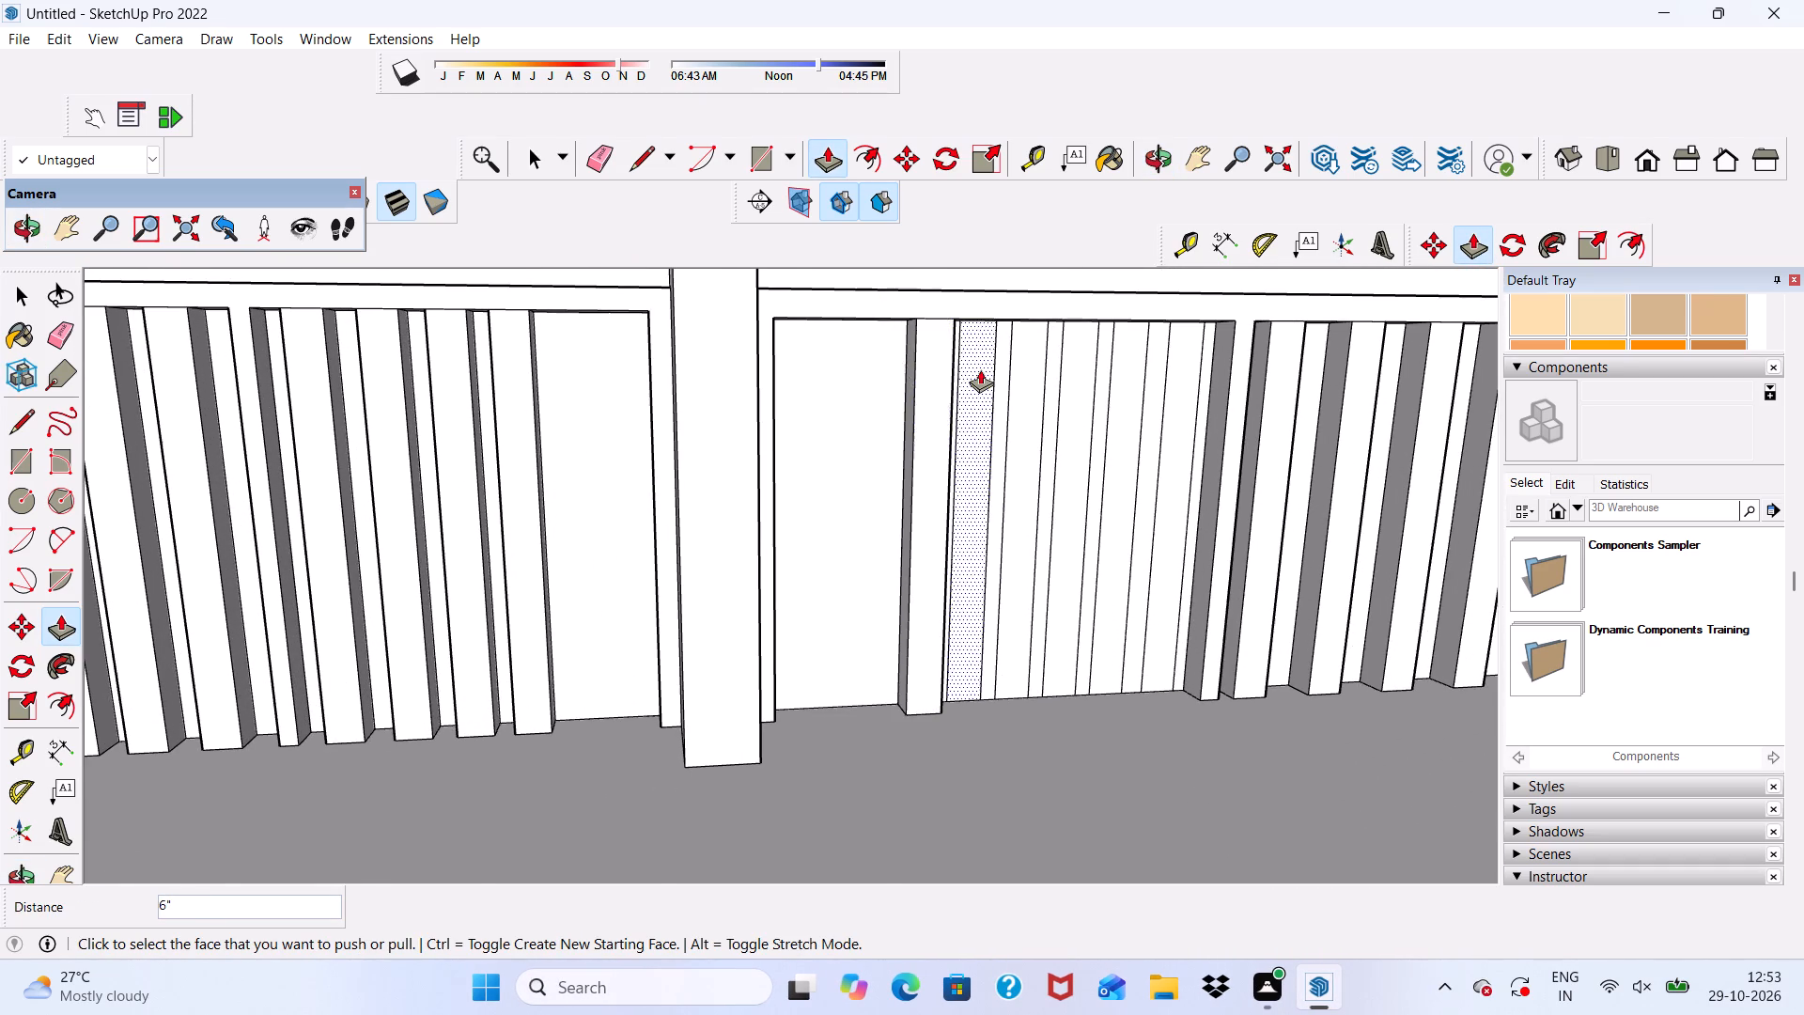
# Raise the third panel's second strip, counting from the end farthest from the mullion, by 6".
pyautogui.scroll(5, 996, 380)
pyautogui.click(967, 370)
pyautogui.click(936, 267)
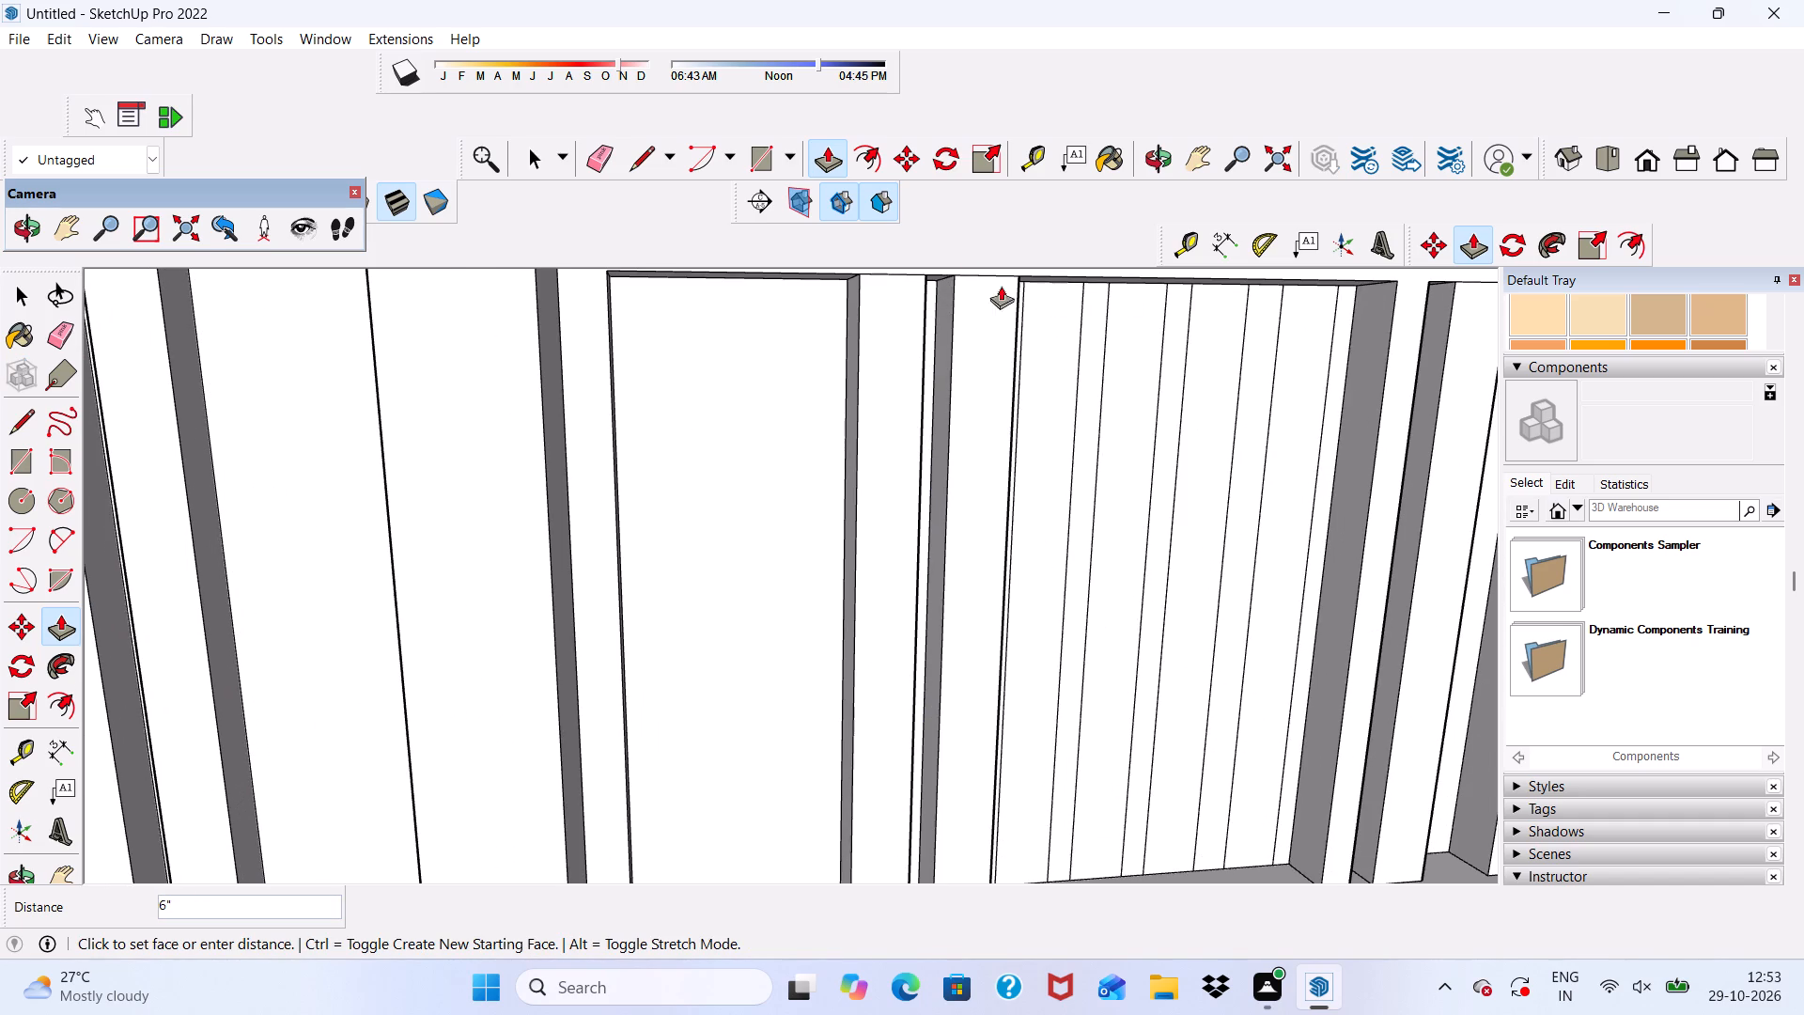
pyautogui.scroll(4, 1011, 265)
pyautogui.scroll(-9, 822, 314)
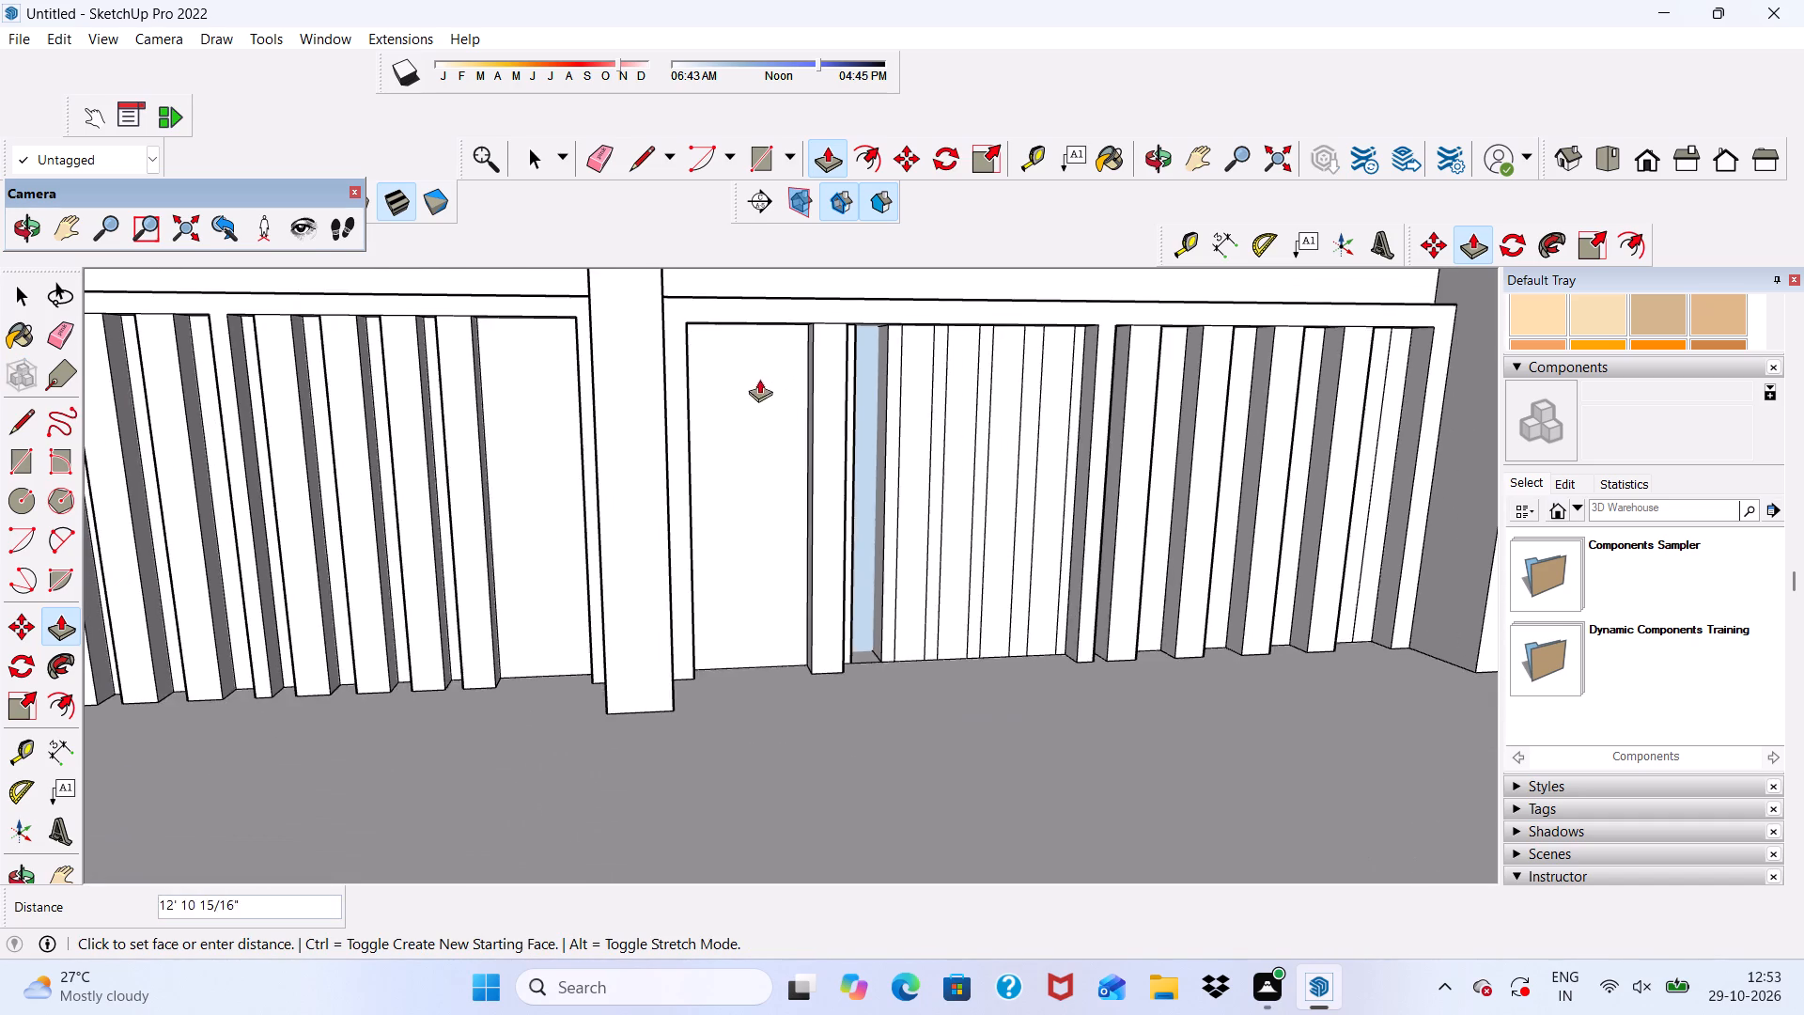
pyautogui.scroll(5, 745, 334)
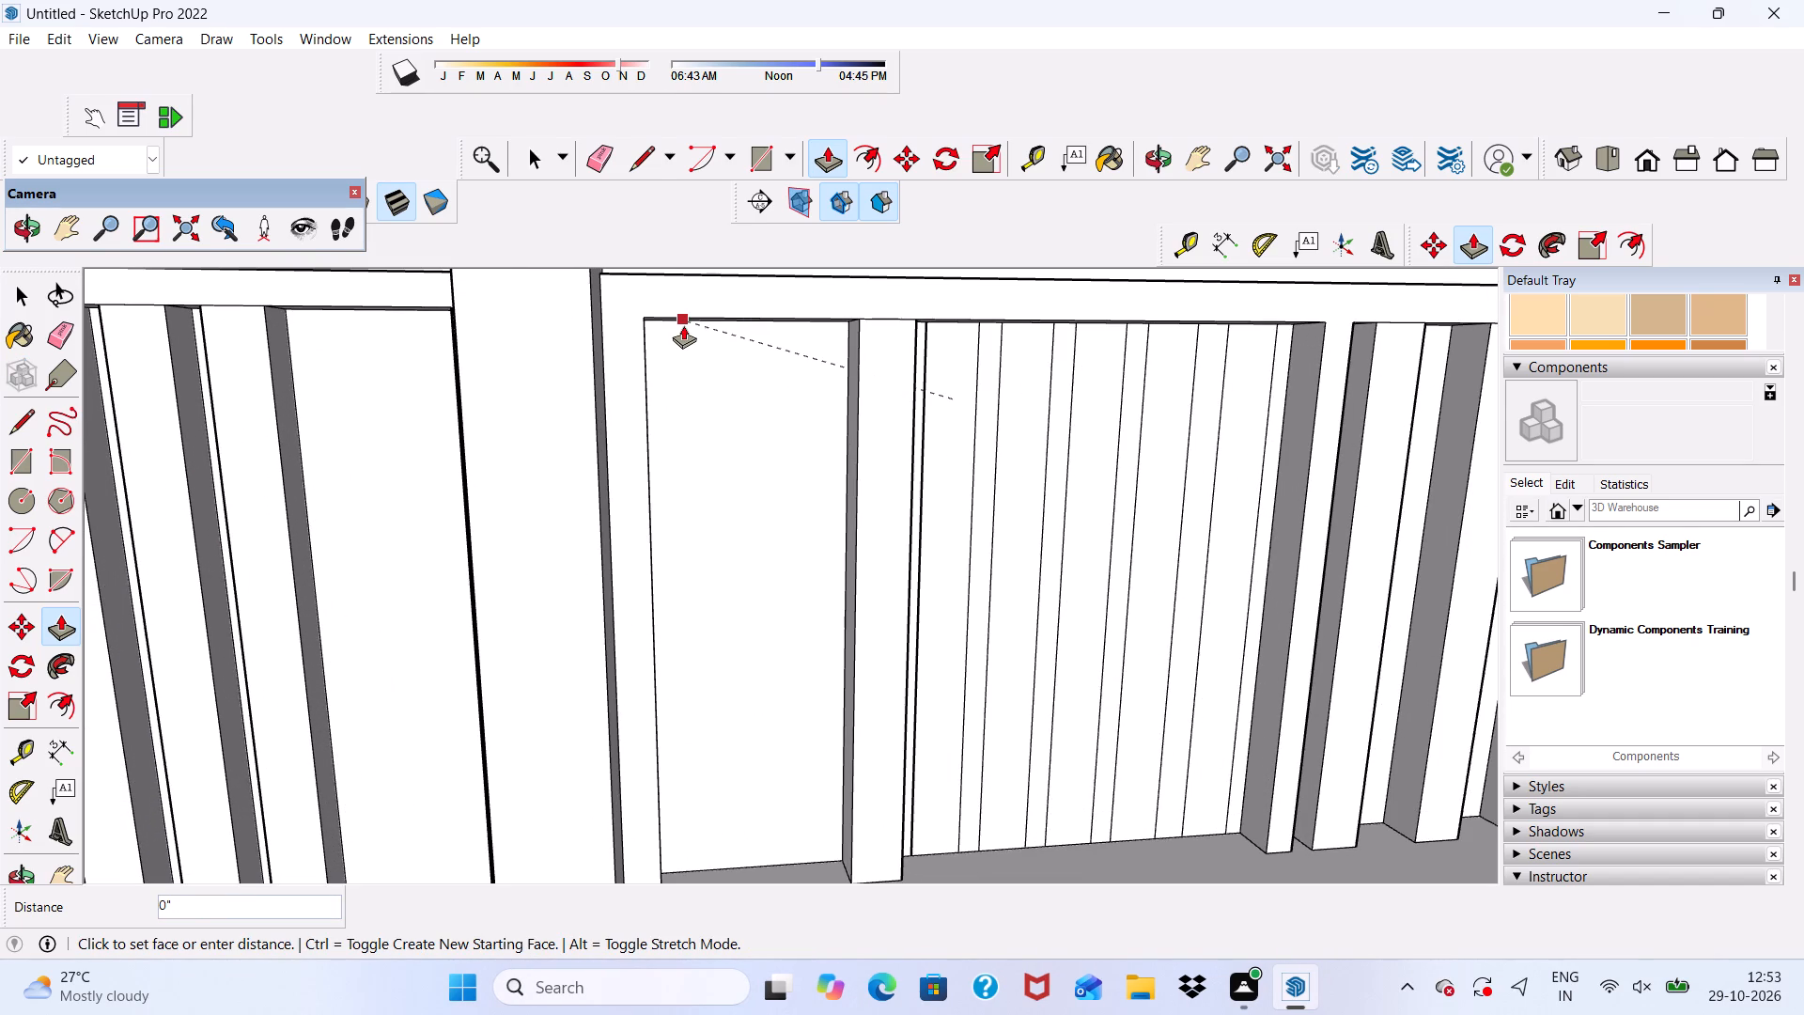
pyautogui.click(683, 325)
pyautogui.scroll(-1, 926, 344)
pyautogui.moveTo(953, 348); pyautogui.dragTo(759, 430, button='middle')
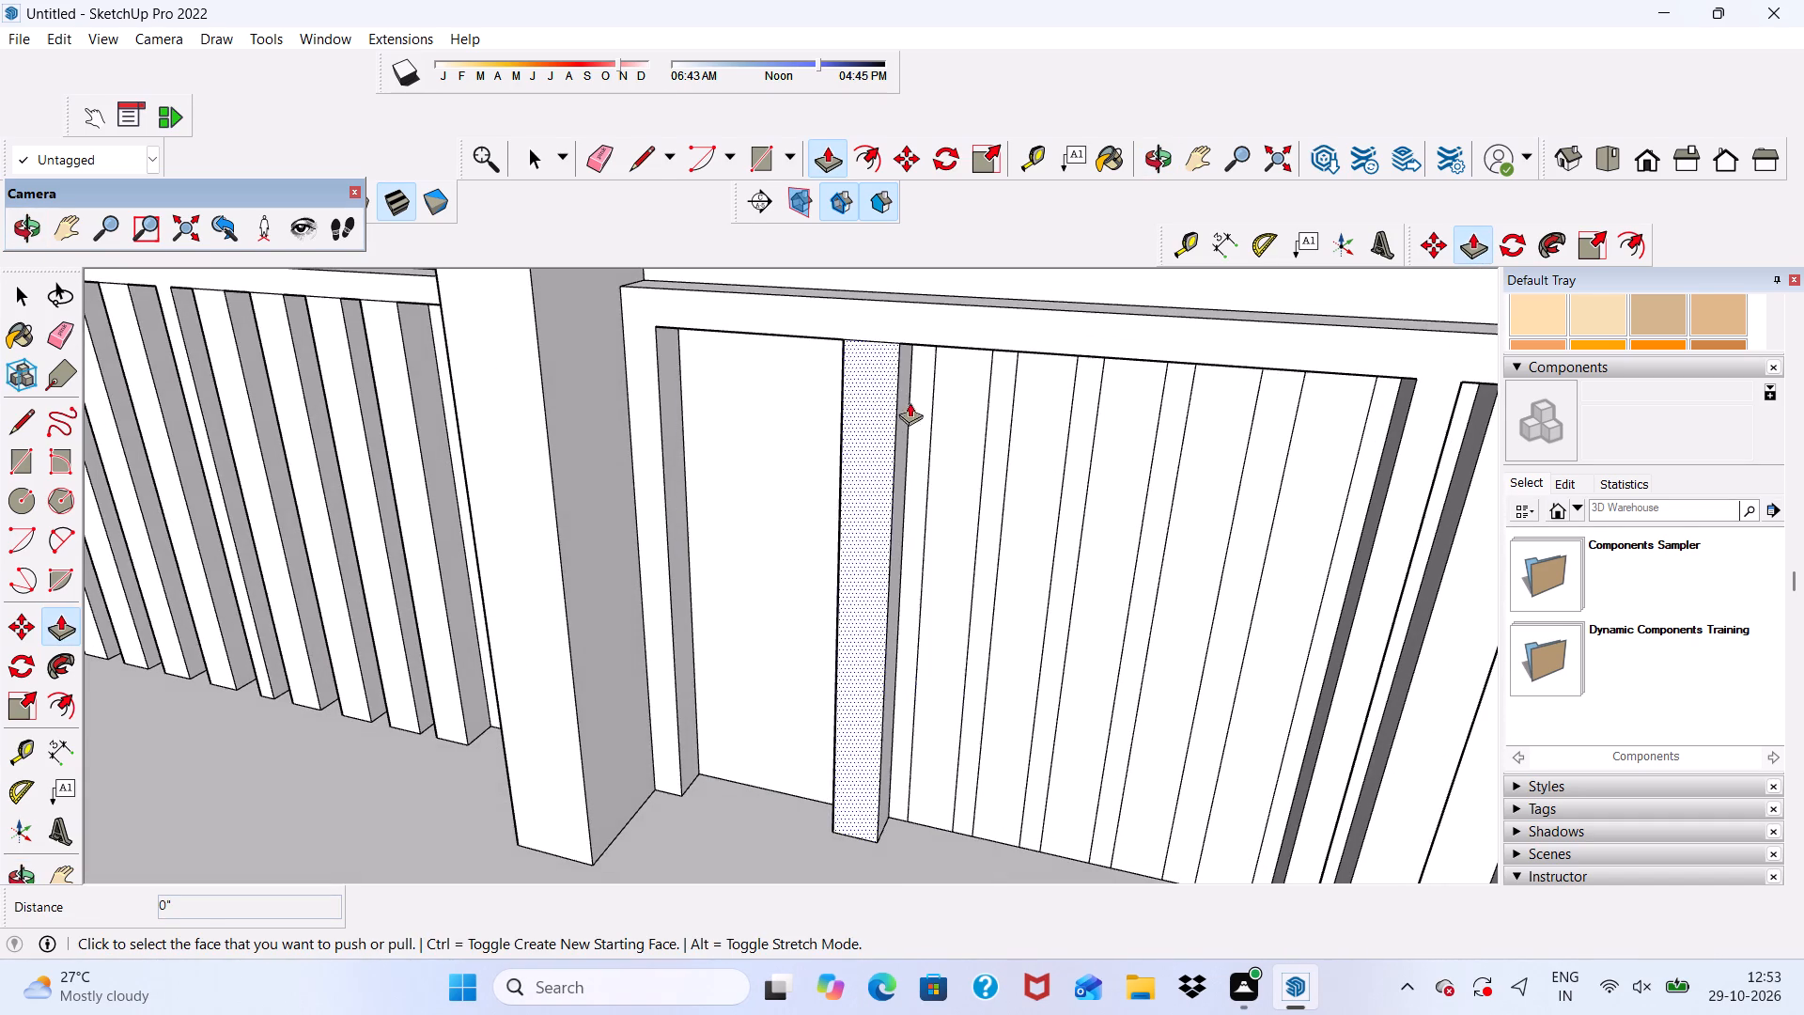
pyautogui.click(945, 394)
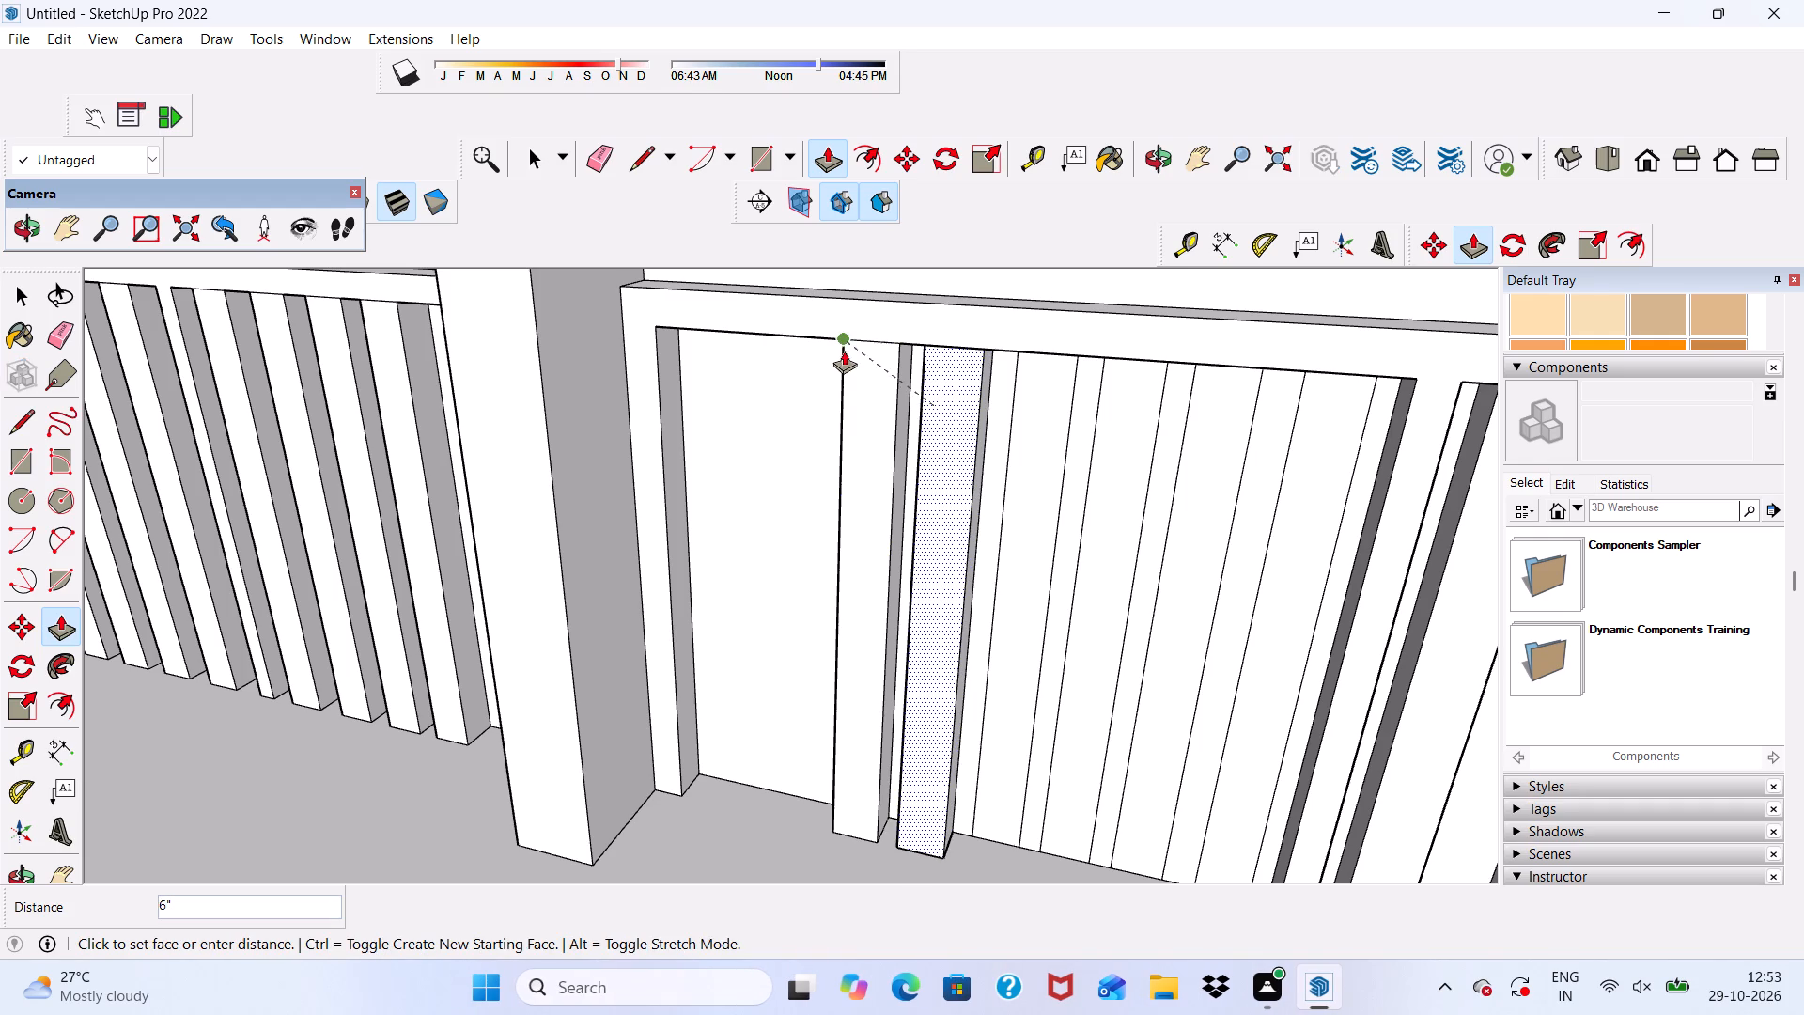
pyautogui.click(868, 350)
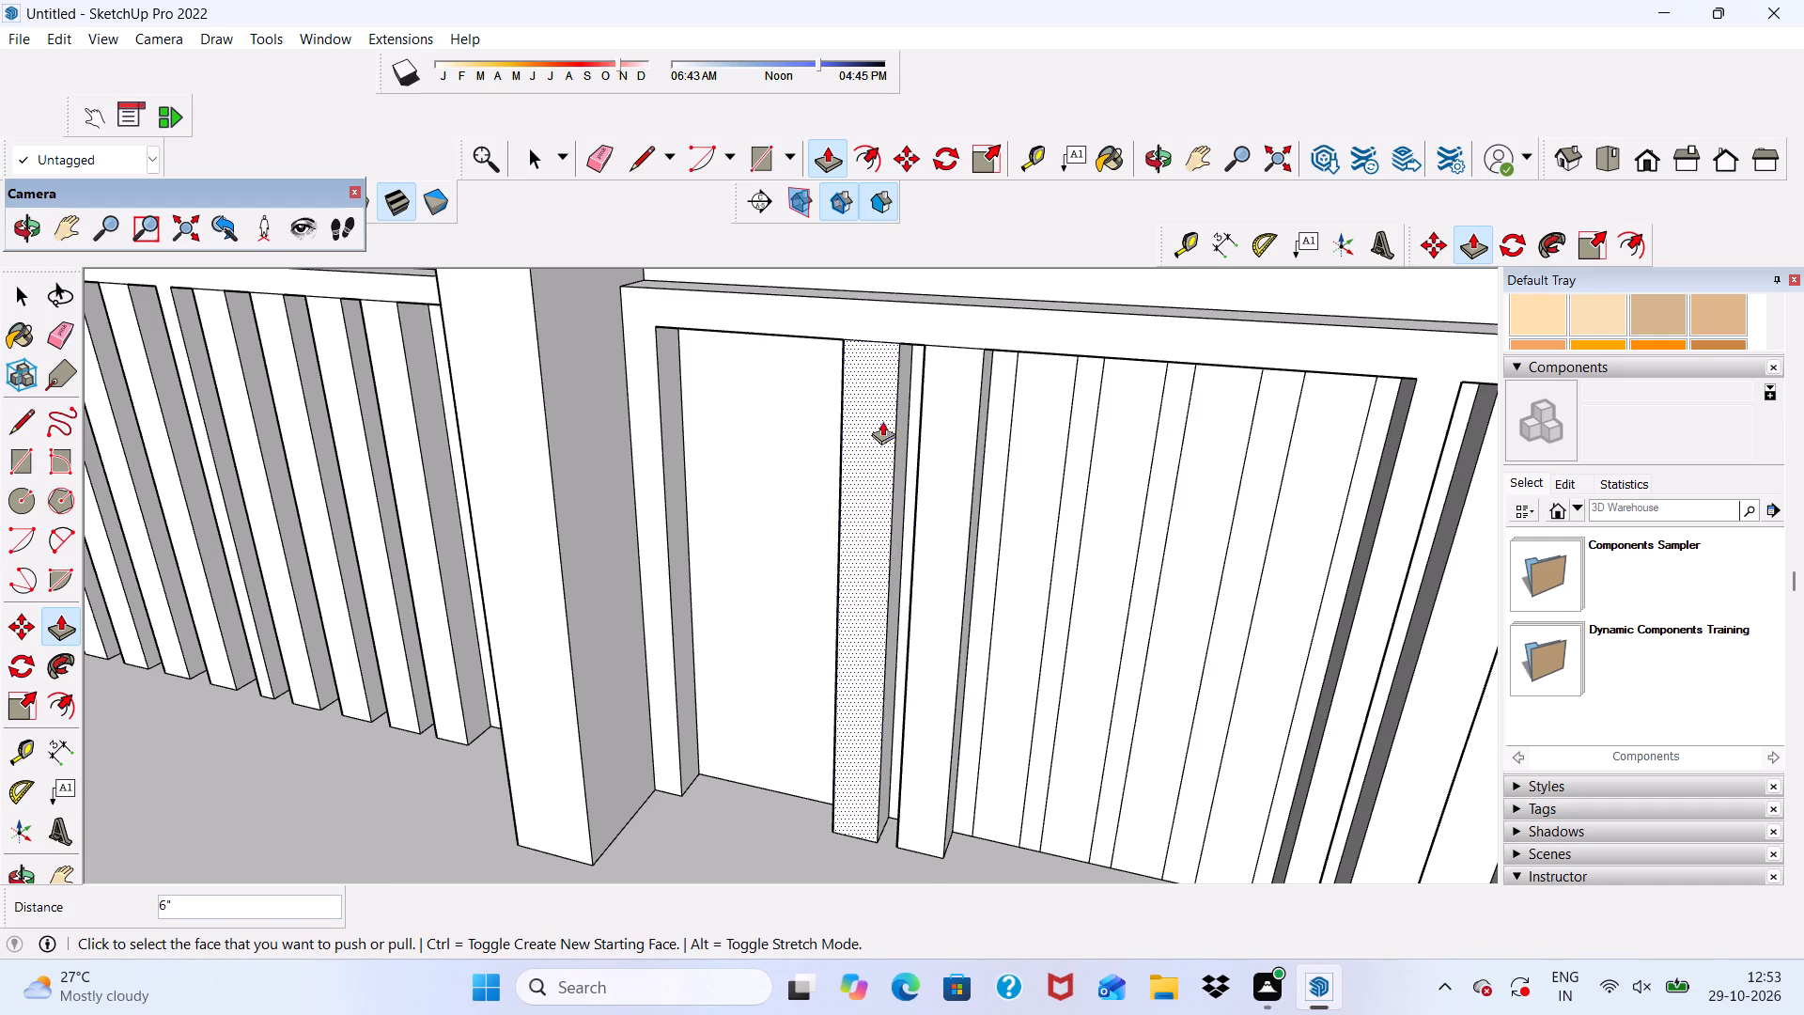
# Raise the third panel's third and fourth strips by 6" each, level with the strips already raised.
pyautogui.scroll(7, 997, 472)
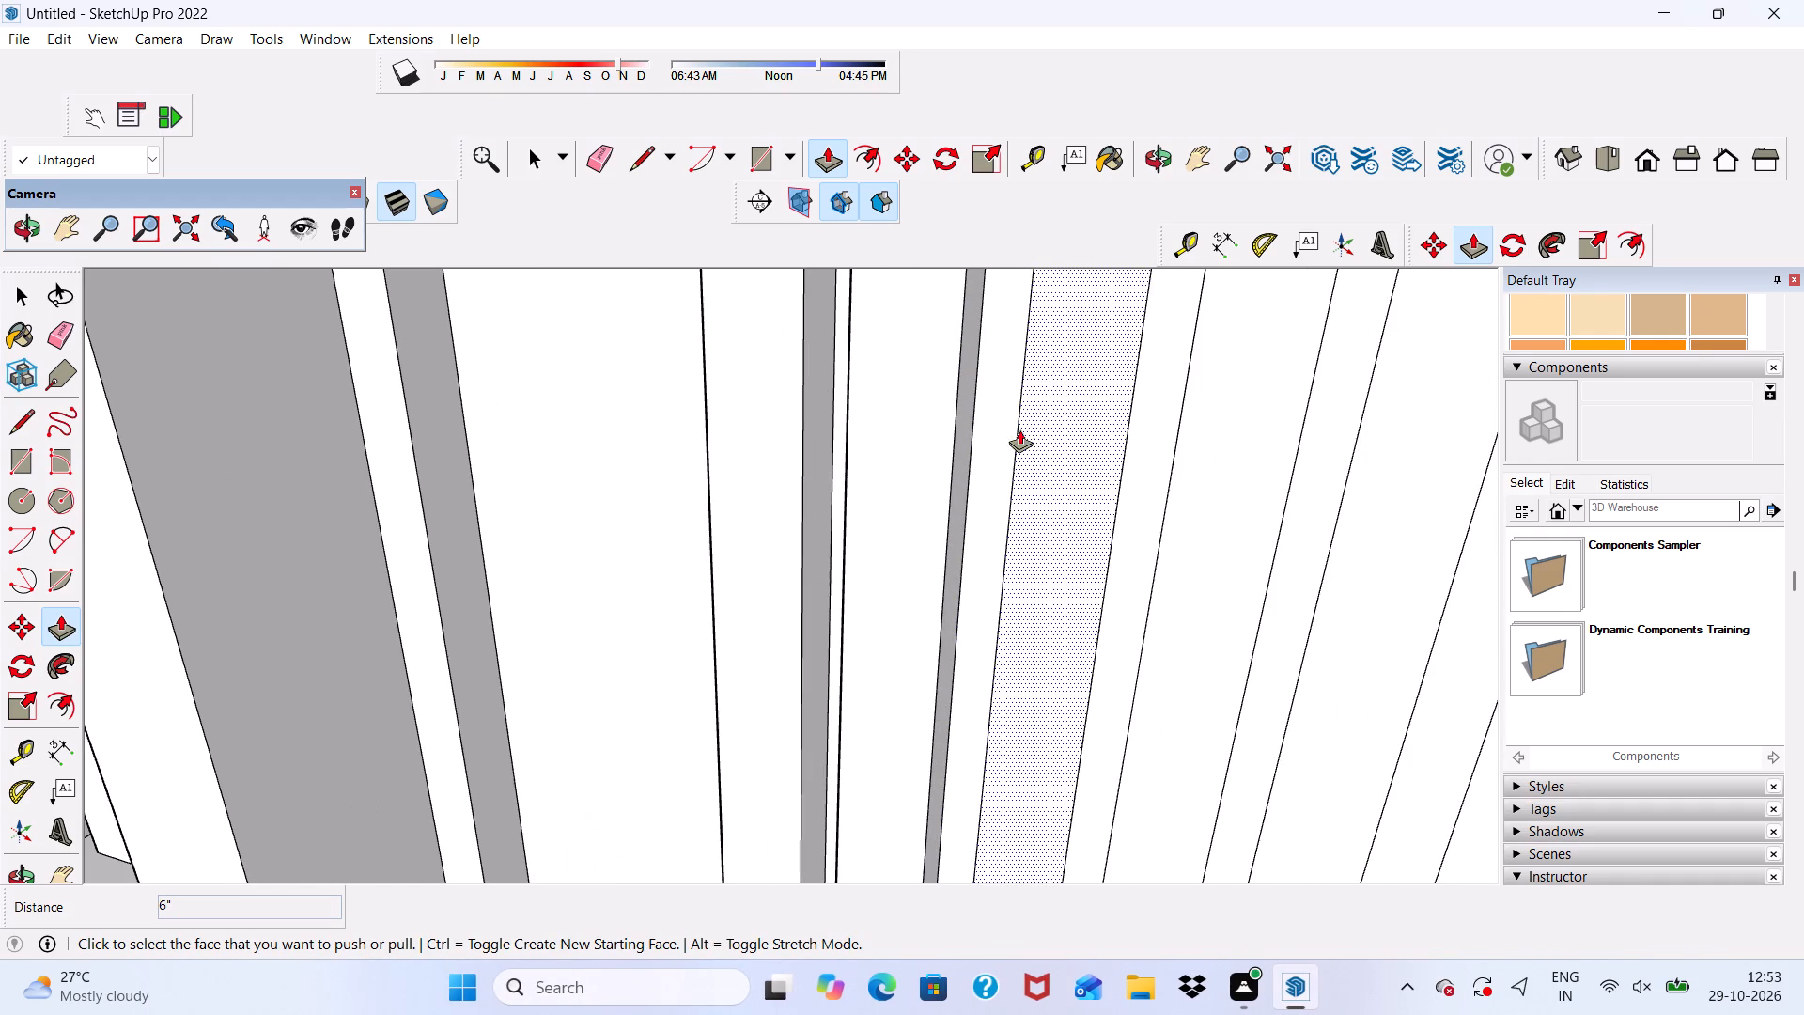
pyautogui.click(1061, 472)
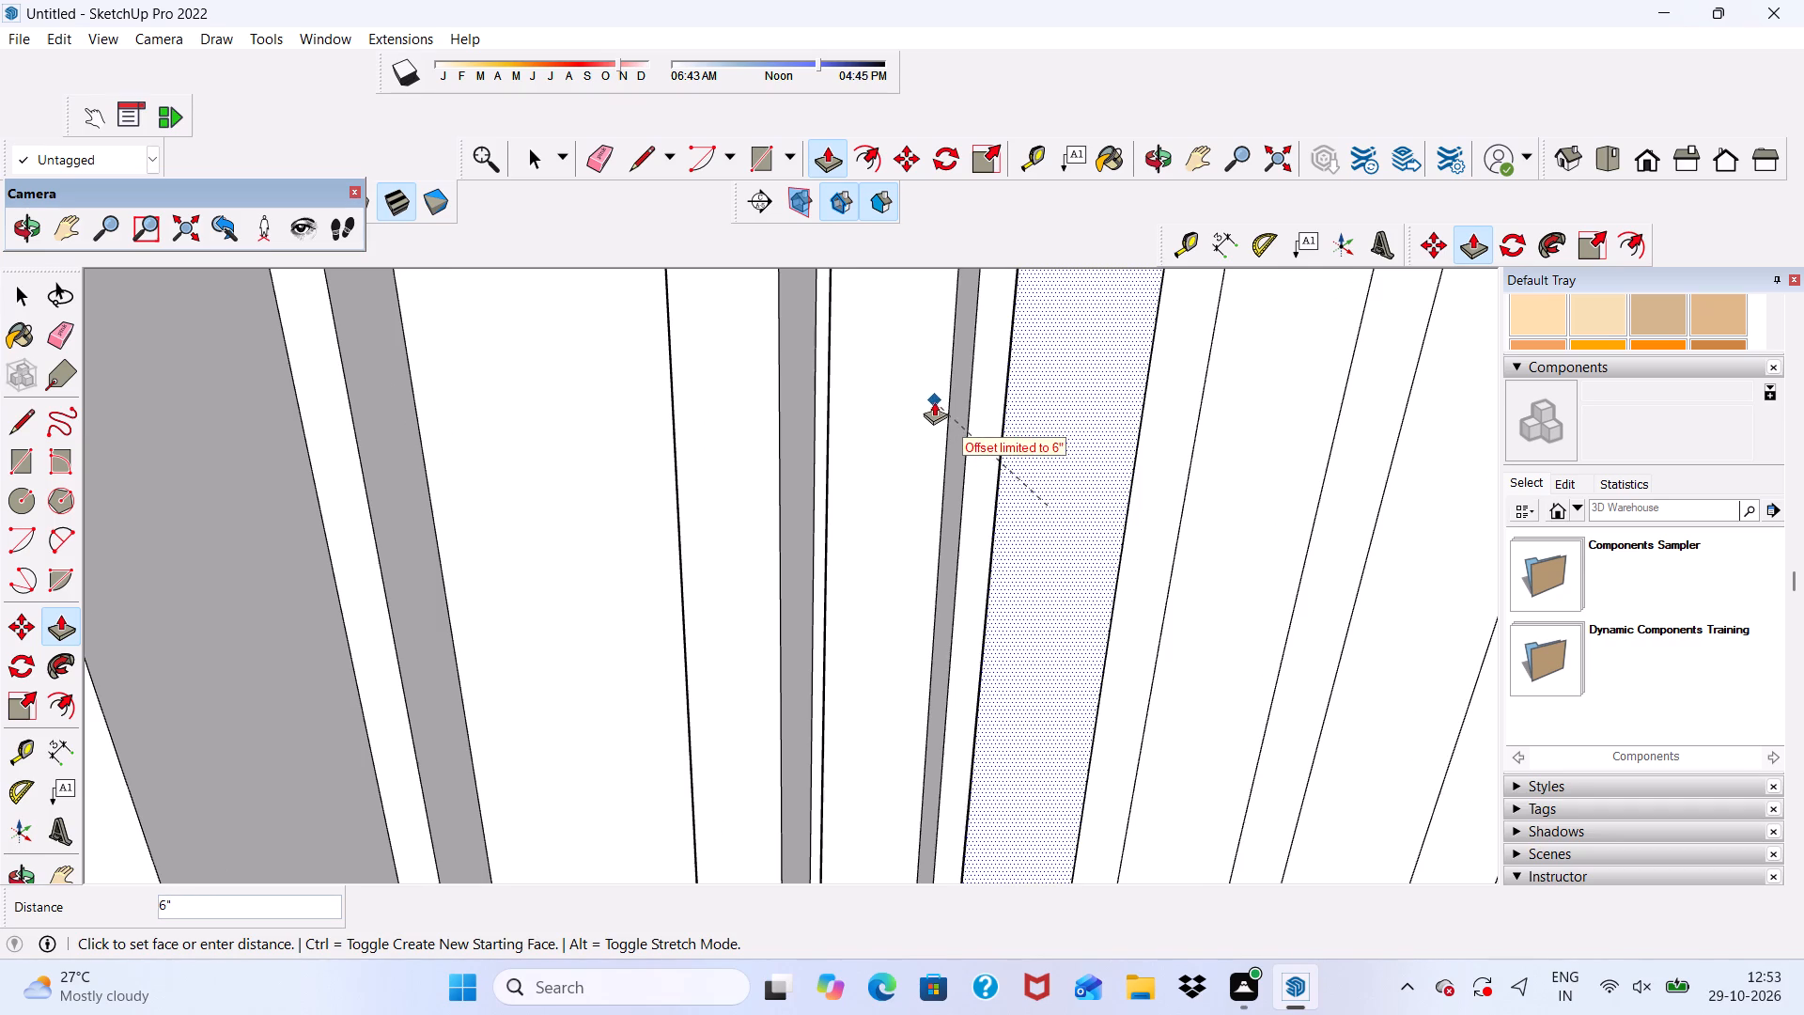
pyautogui.scroll(6, 941, 328)
pyautogui.scroll(-6, 938, 324)
pyautogui.moveTo(1021, 414); pyautogui.dragTo(1006, 508, button='middle')
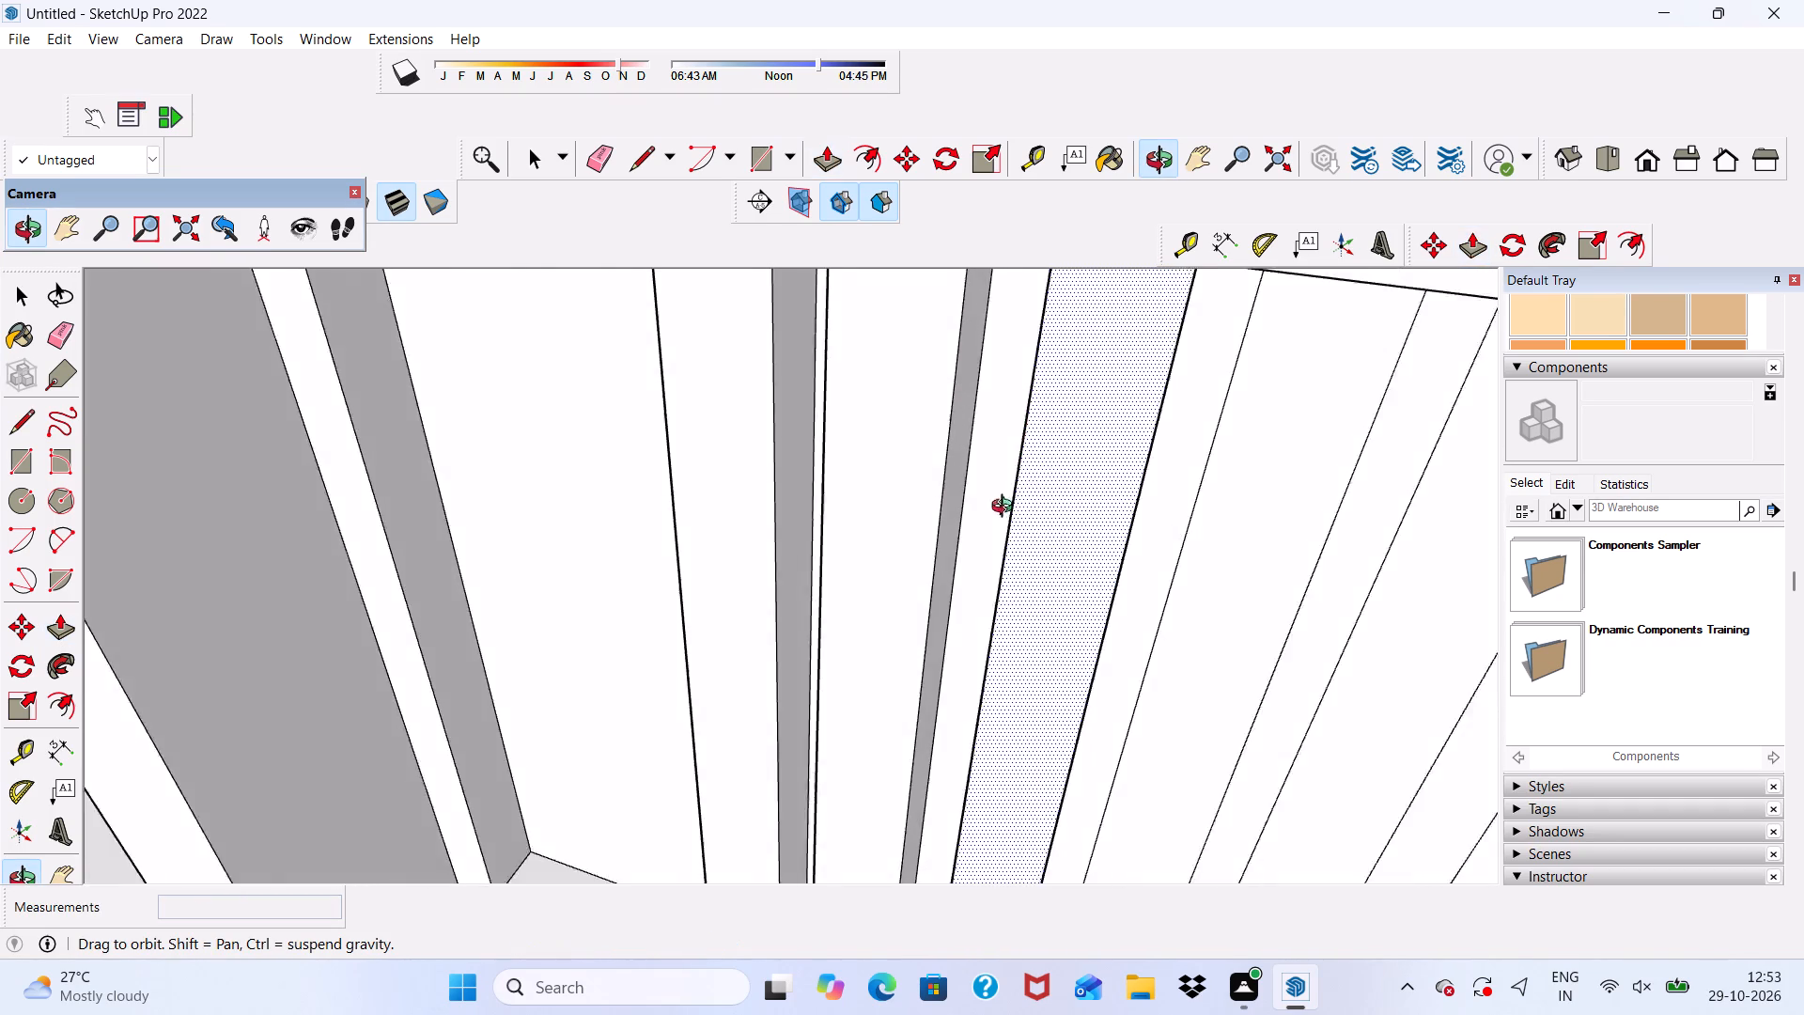
pyautogui.moveTo(1006, 508); pyautogui.dragTo(903, 642, button='middle')
pyautogui.scroll(5, 1005, 445)
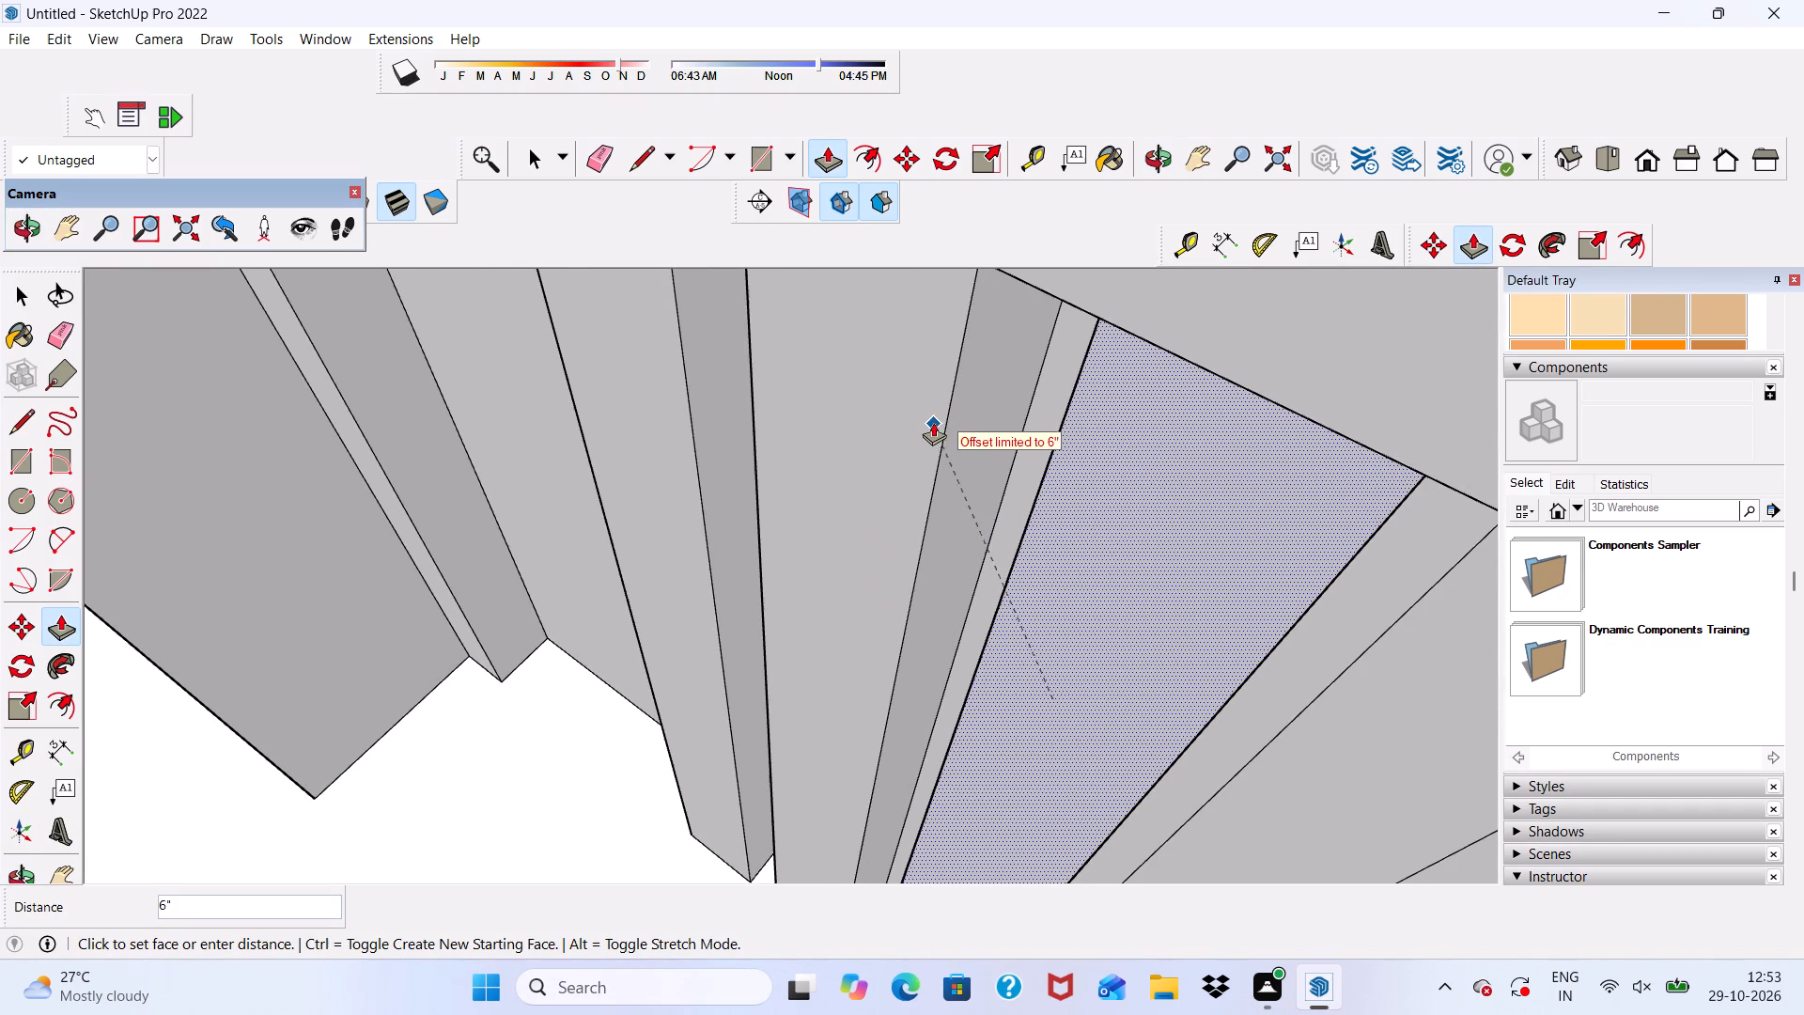
pyautogui.click(966, 306)
pyautogui.scroll(-7, 965, 321)
pyautogui.scroll(2, 1082, 447)
pyautogui.scroll(-5, 1110, 526)
pyautogui.moveTo(1186, 545); pyautogui.dragTo(1127, 500, button='middle')
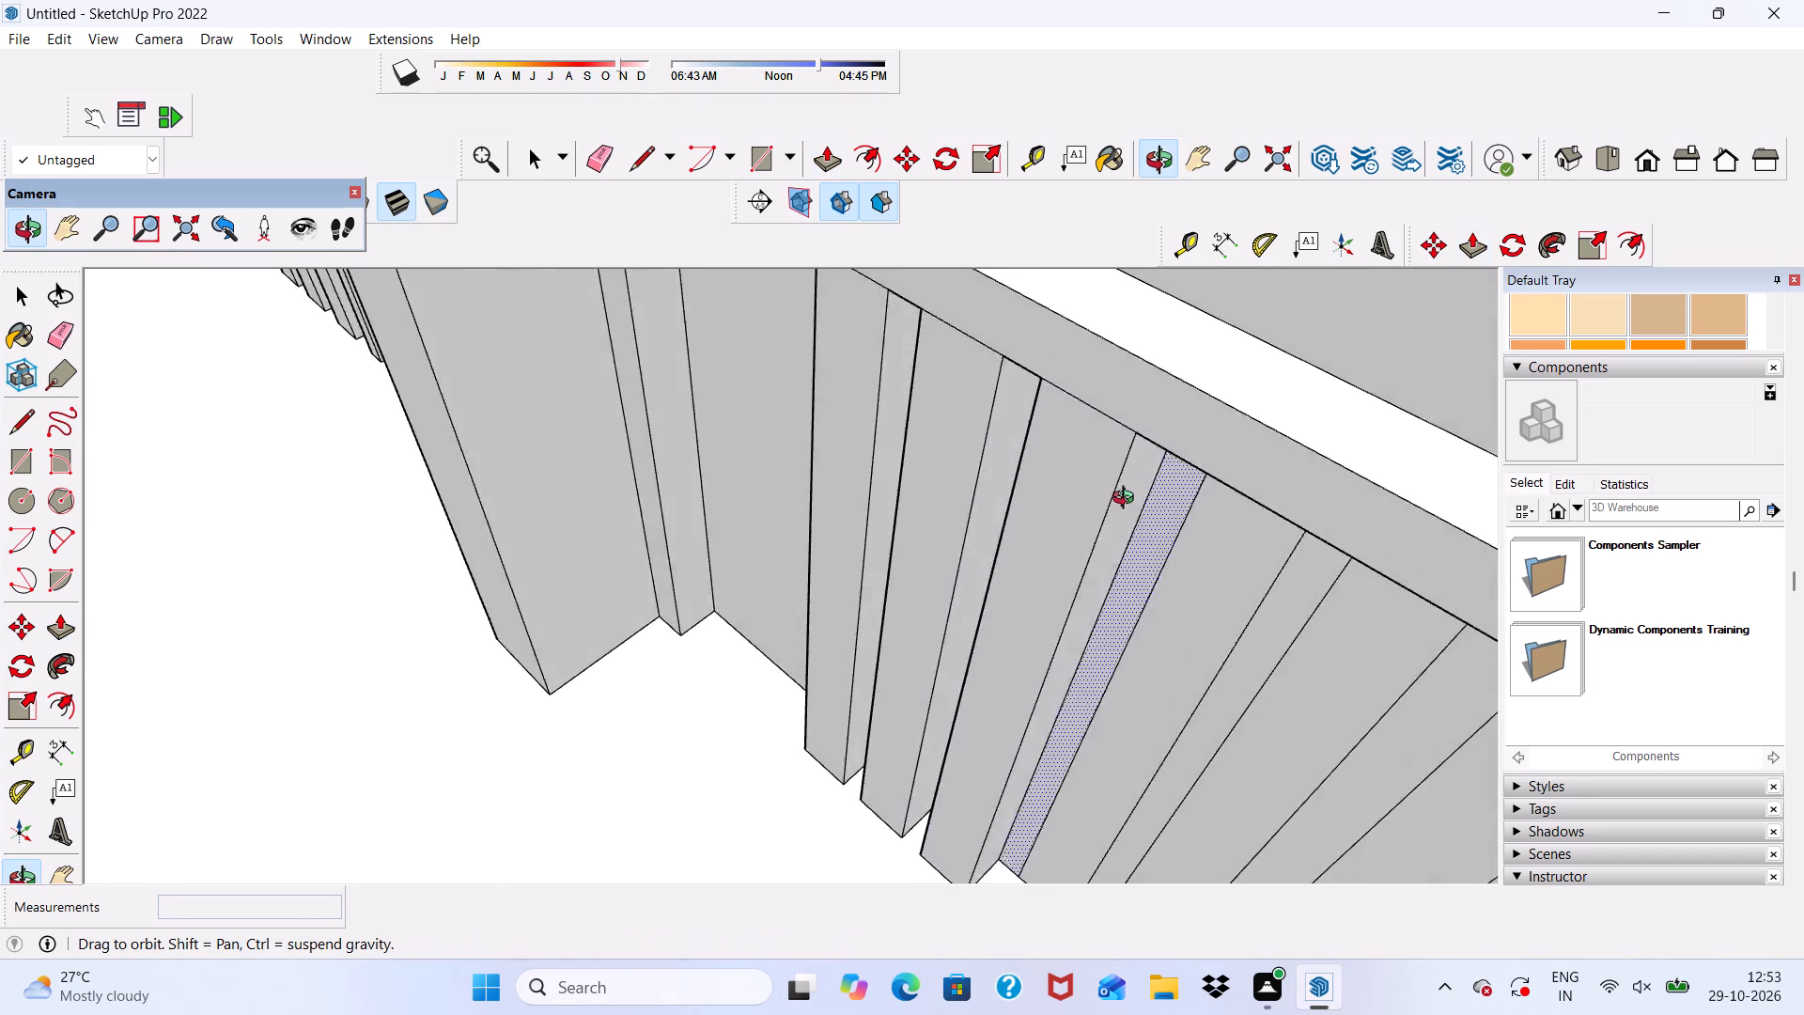
pyautogui.moveTo(1127, 500); pyautogui.dragTo(1320, 370, button='middle')
pyautogui.scroll(1, 1326, 375)
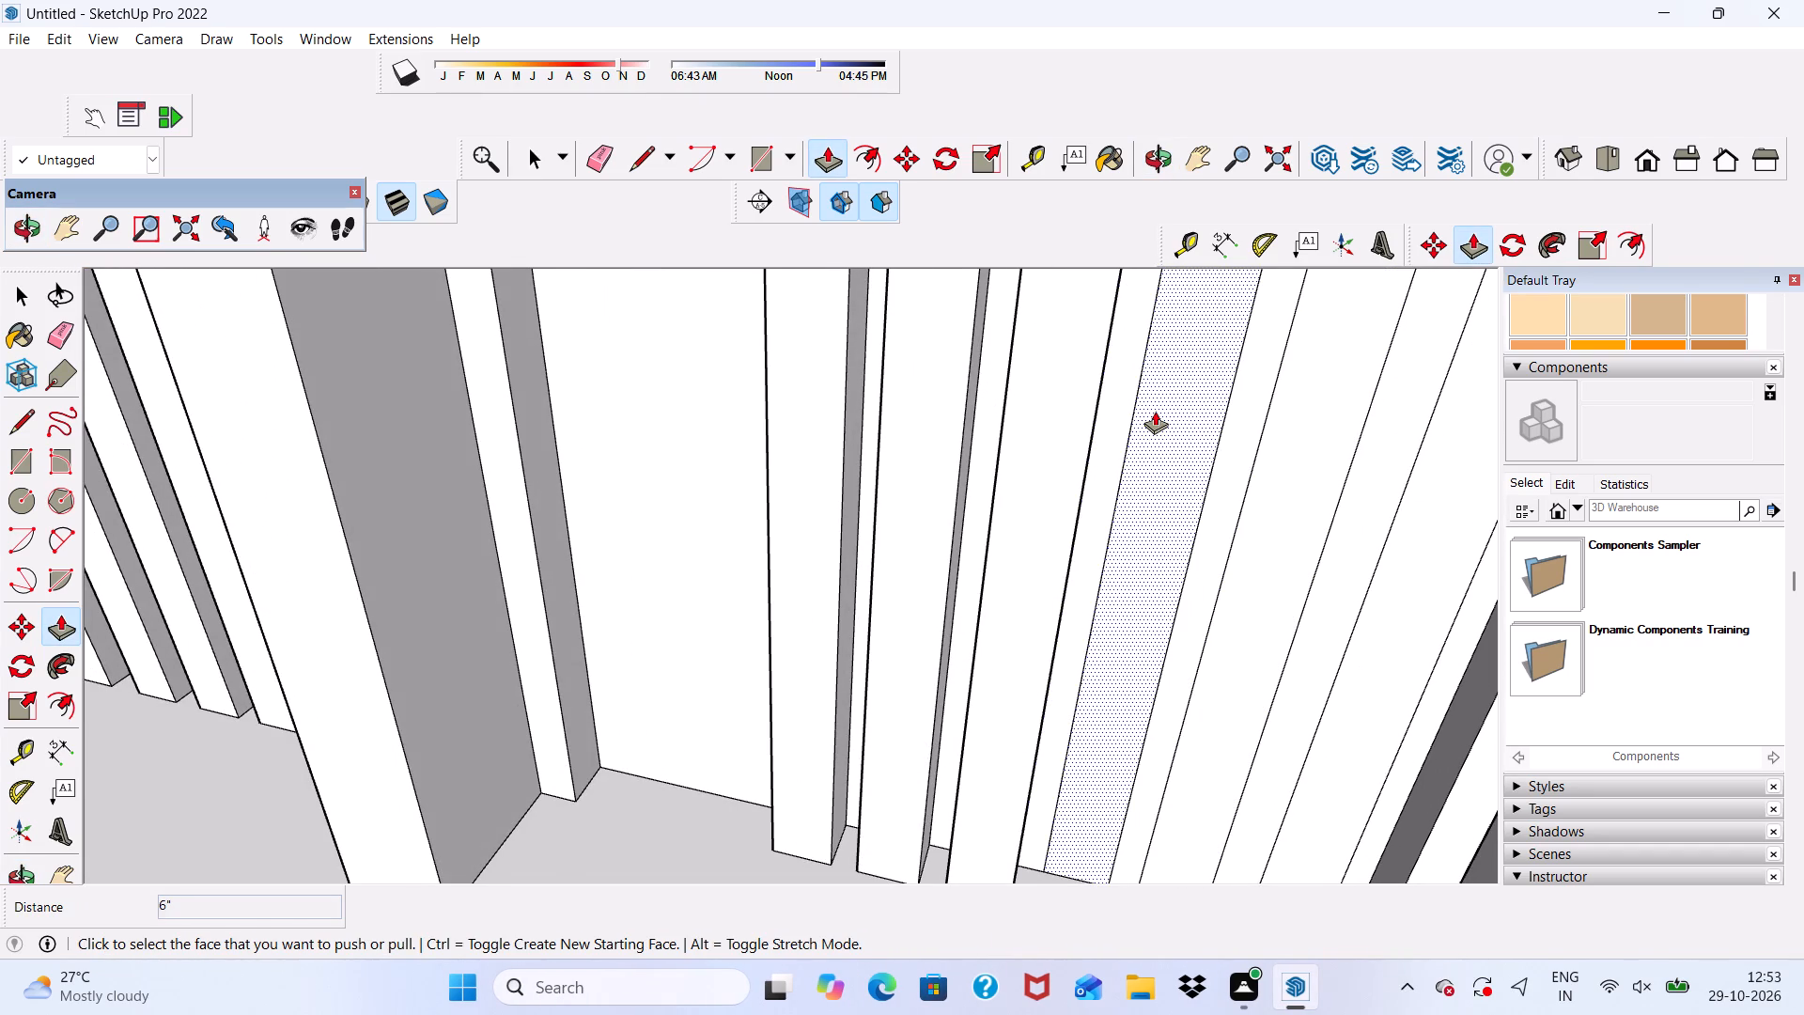
pyautogui.click(1155, 411)
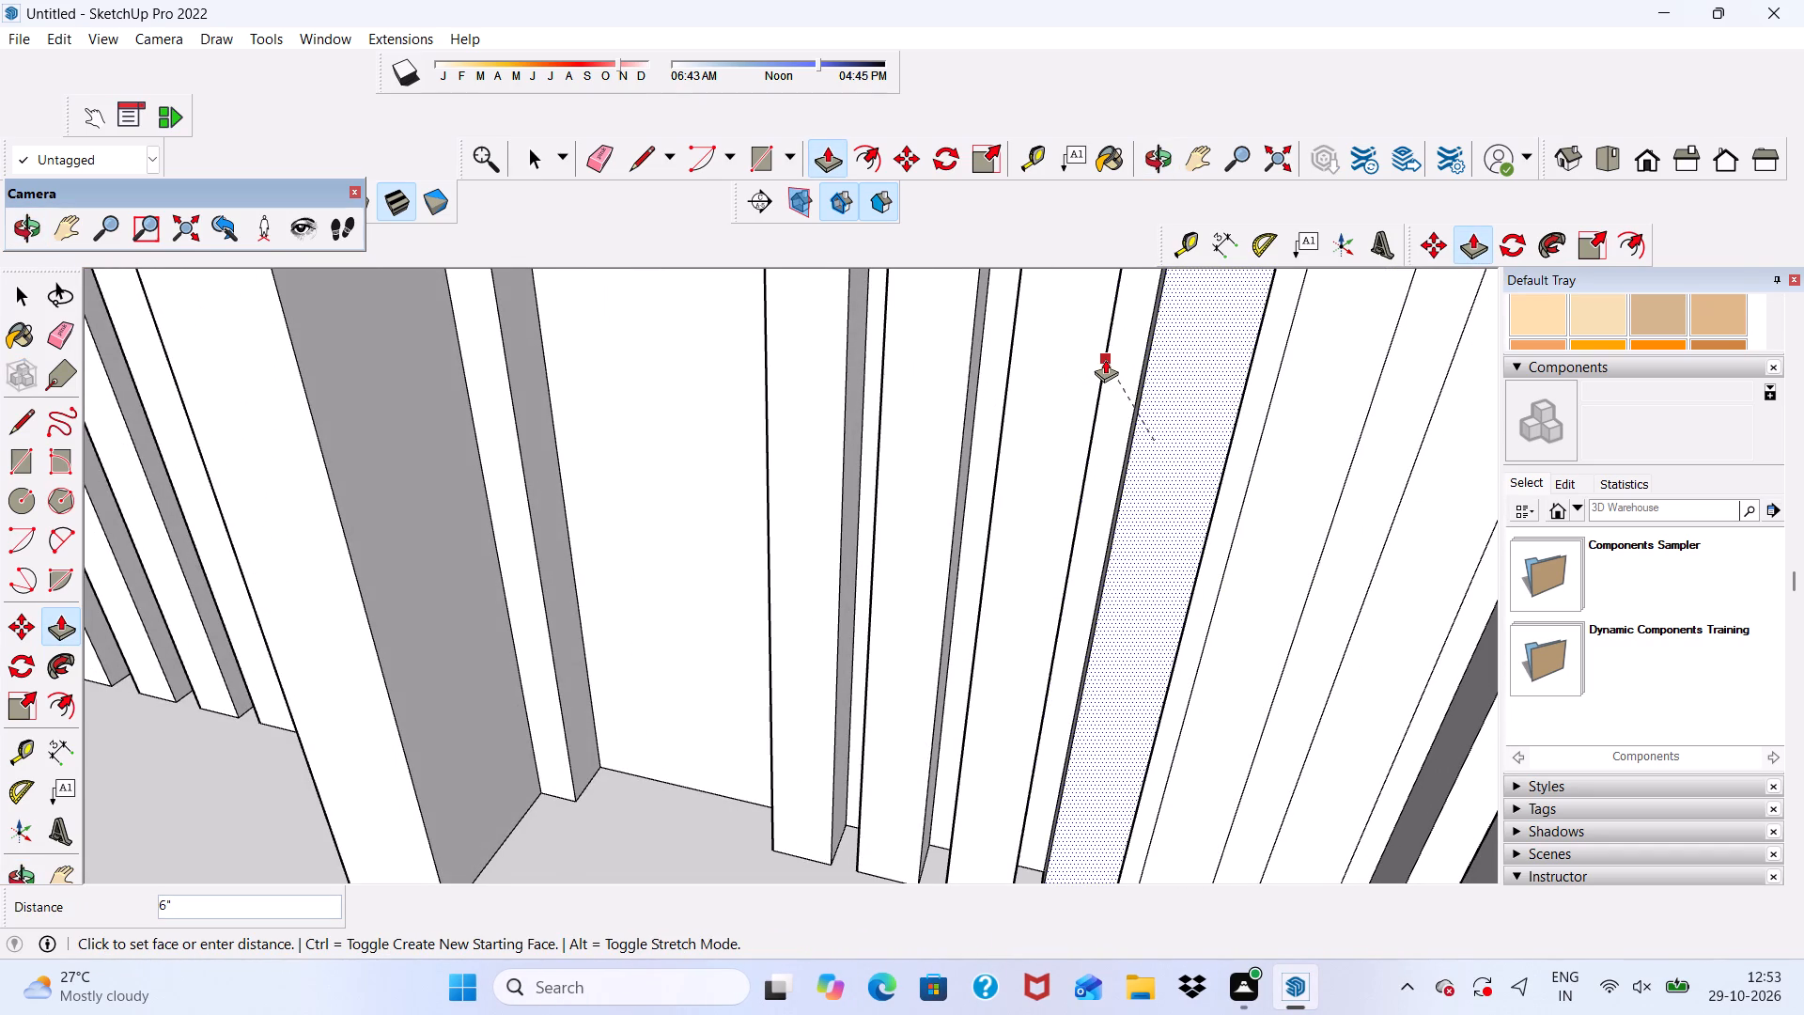
pyautogui.click(1105, 358)
# Raise the third panel's last two strips, the ones nearest the mullion, by 6" each.
pyautogui.scroll(-4, 1105, 359)
pyautogui.moveTo(1150, 439); pyautogui.dragTo(943, 465, button='middle')
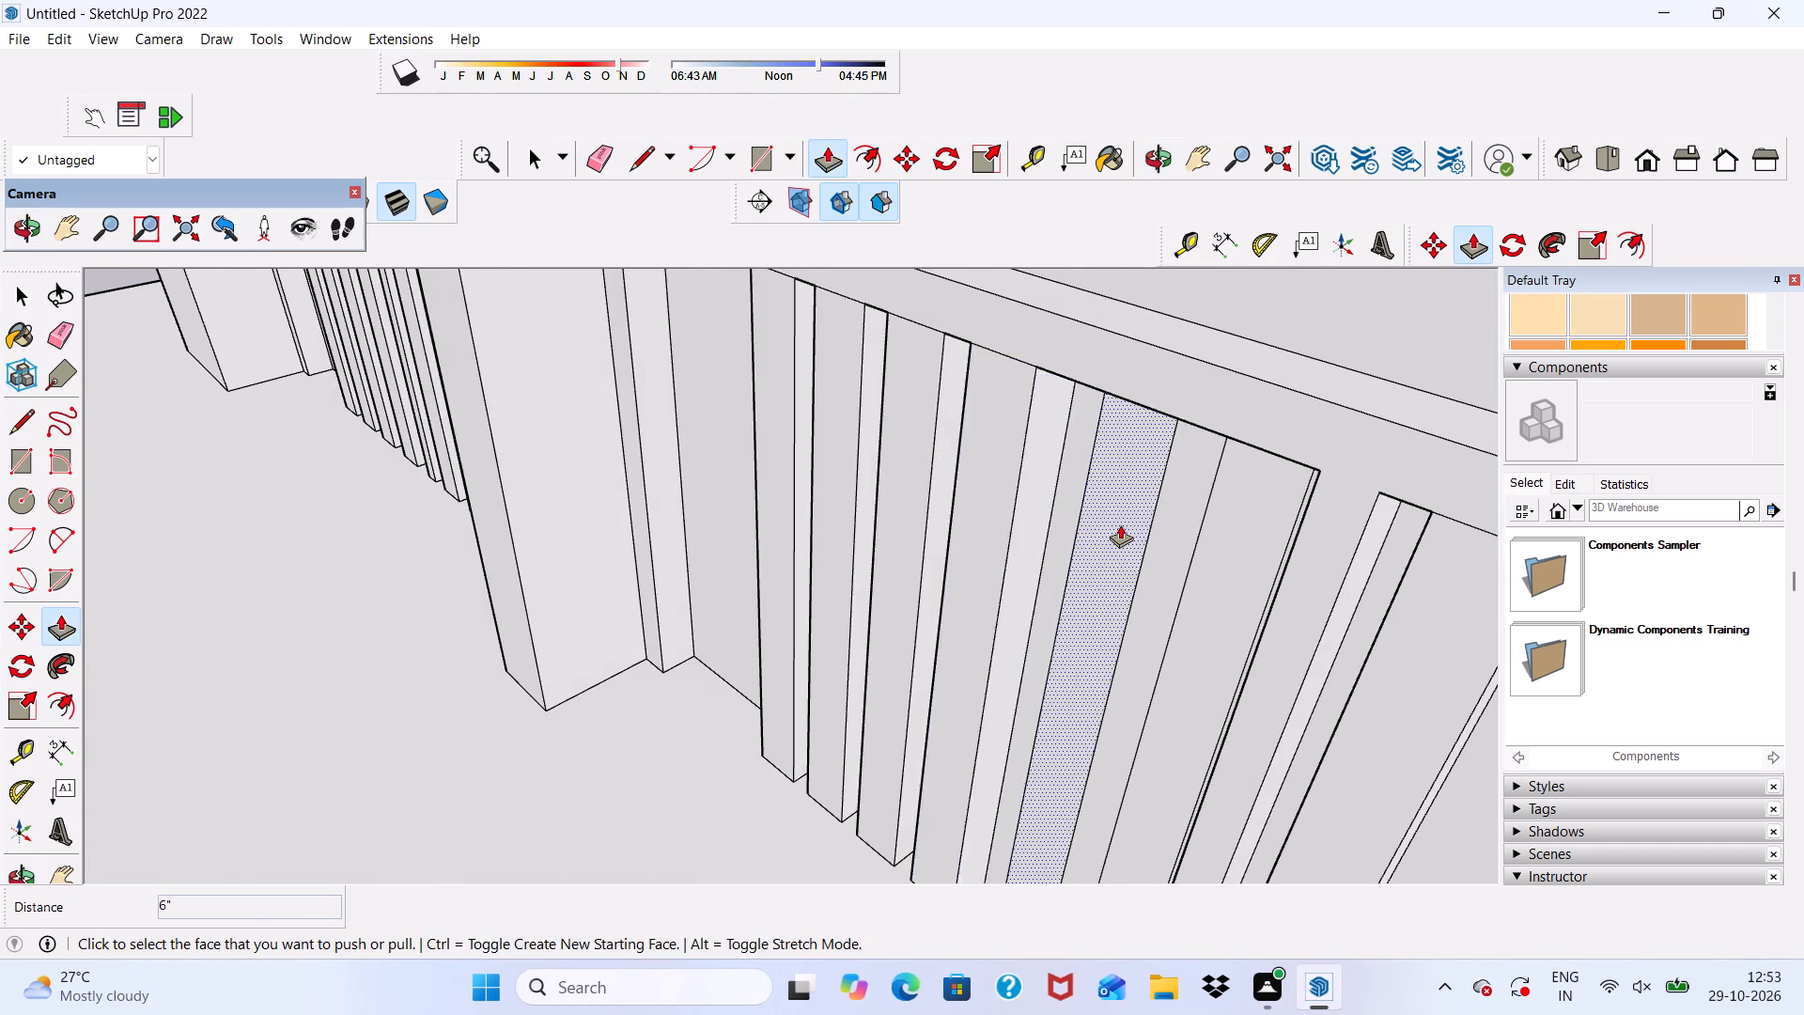
pyautogui.scroll(5, 1120, 524)
pyautogui.click(1119, 513)
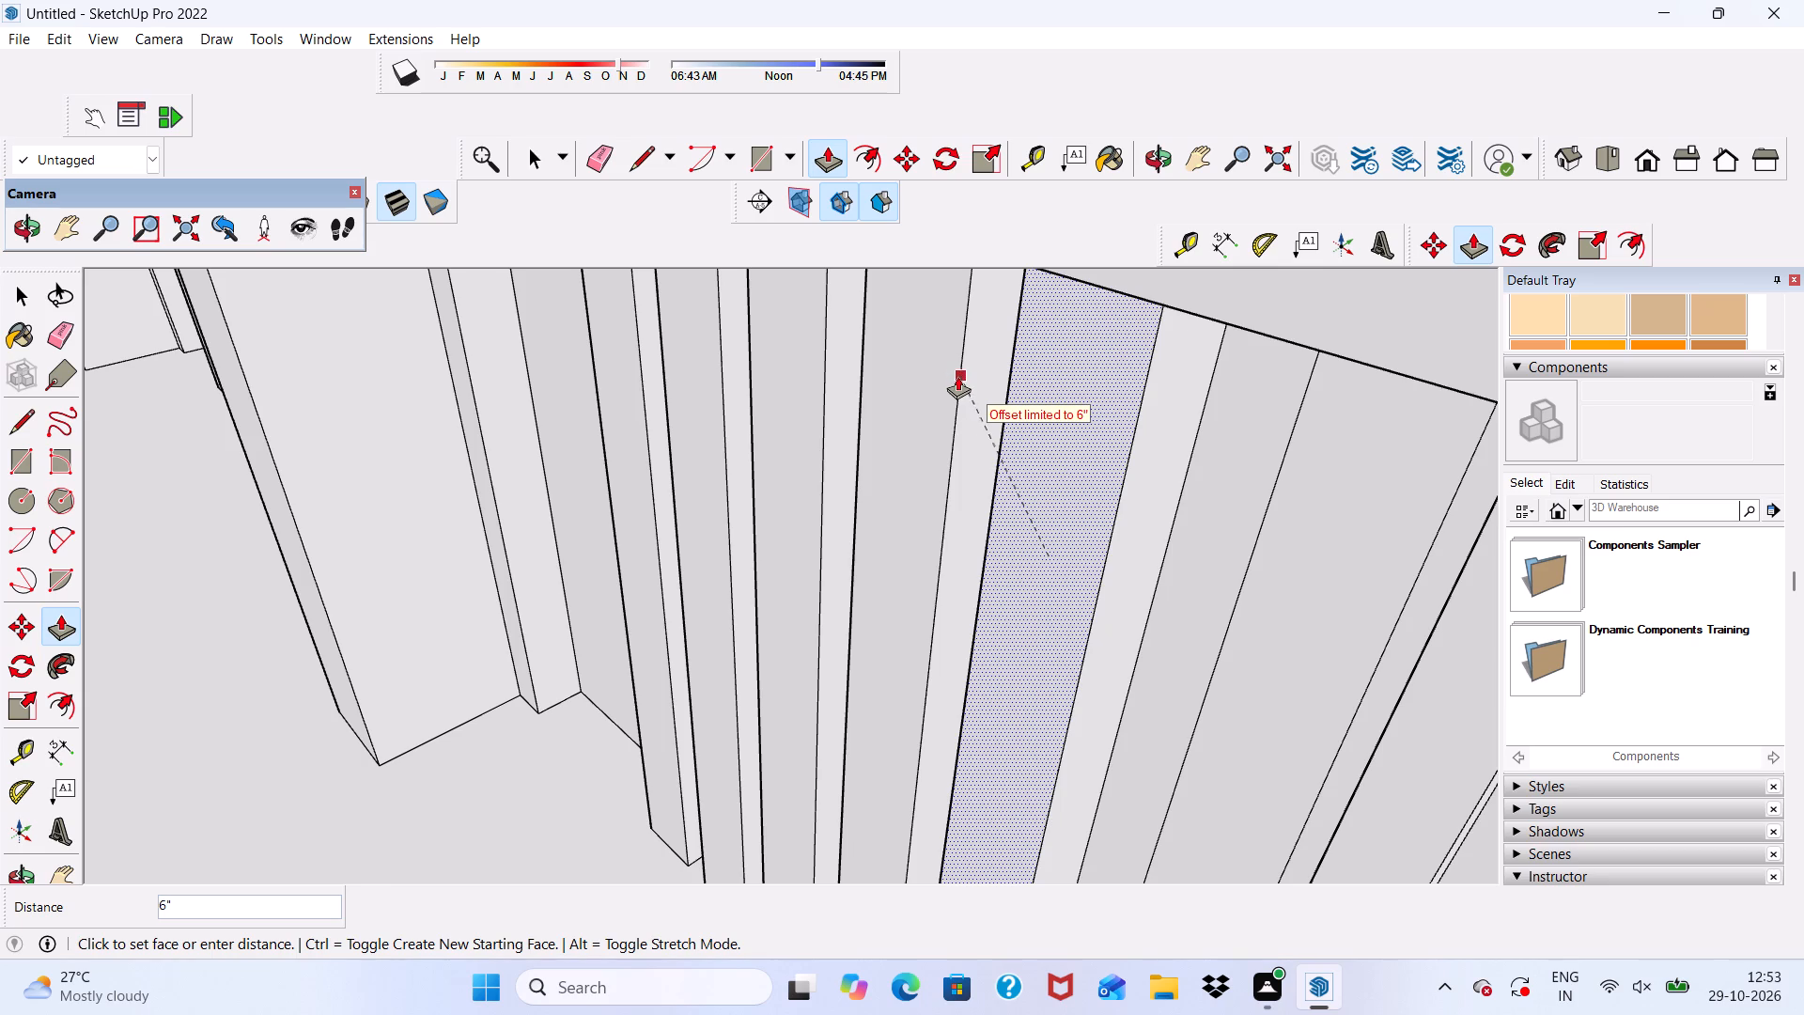
pyautogui.click(958, 375)
pyautogui.scroll(-6, 958, 375)
pyautogui.scroll(6, 1157, 483)
pyautogui.scroll(-2, 1113, 460)
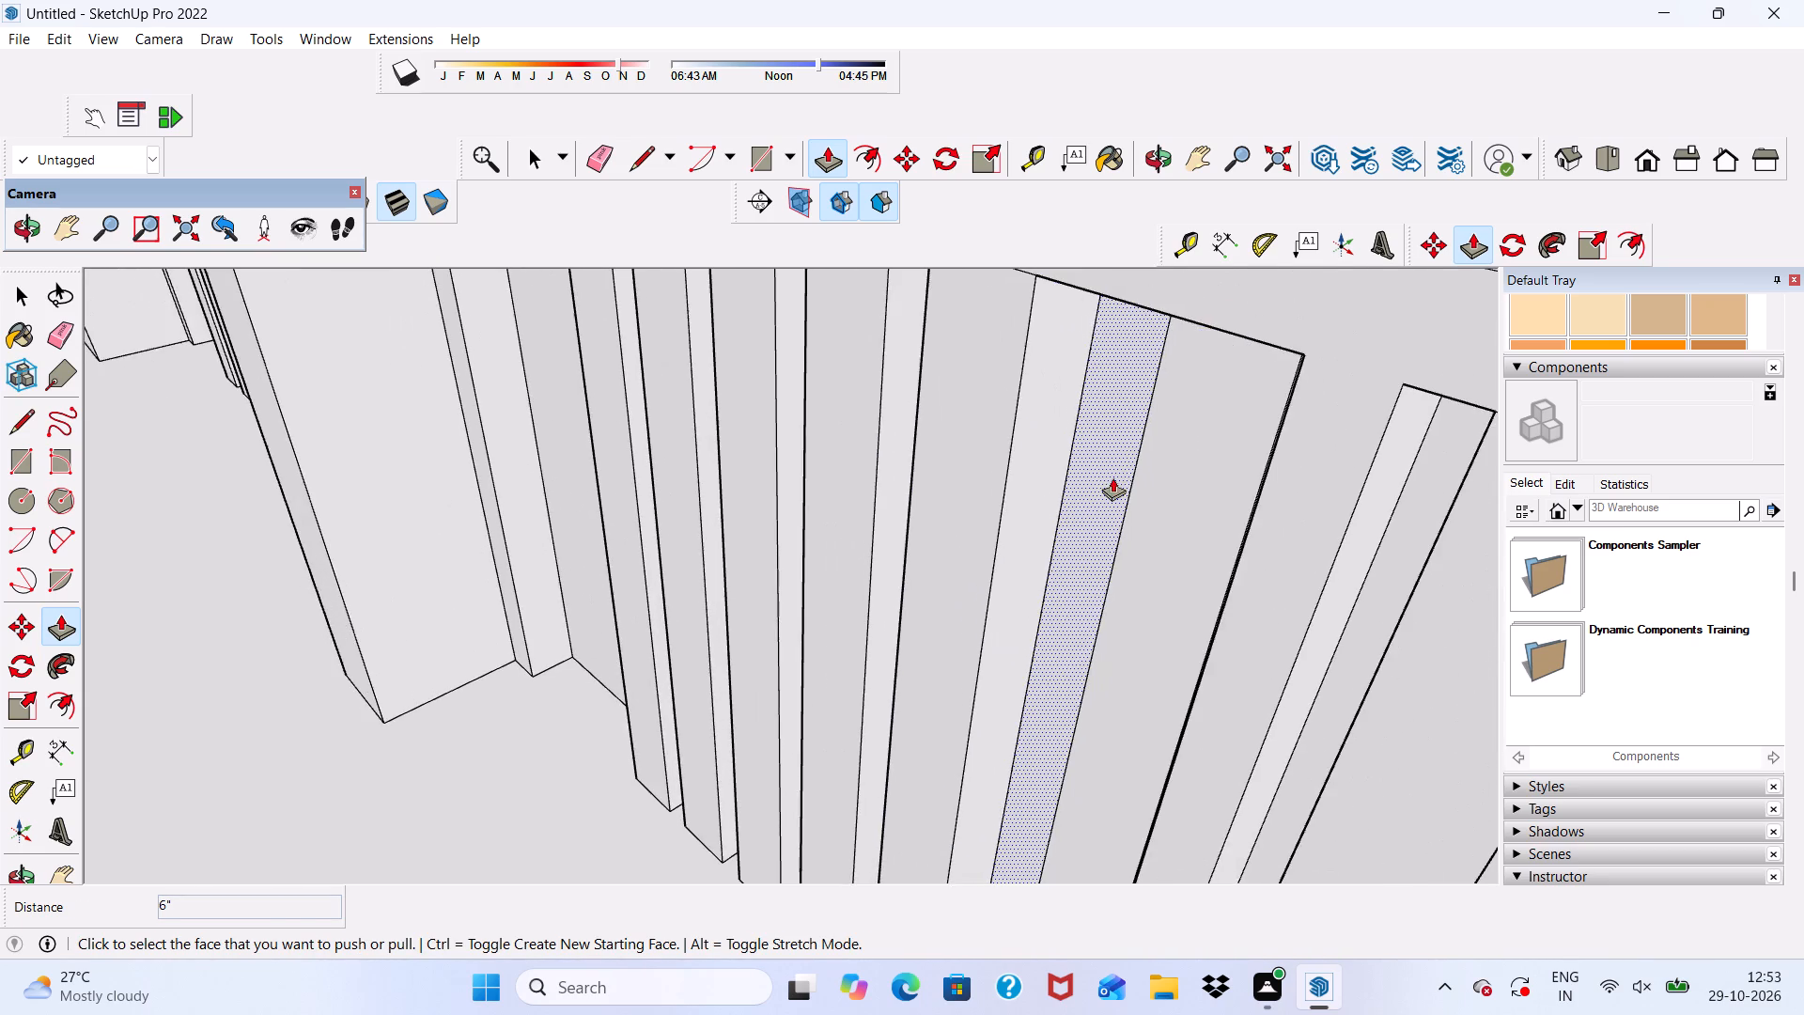
pyautogui.moveTo(1112, 477); pyautogui.dragTo(1217, 488, button='middle')
pyautogui.click(1188, 446)
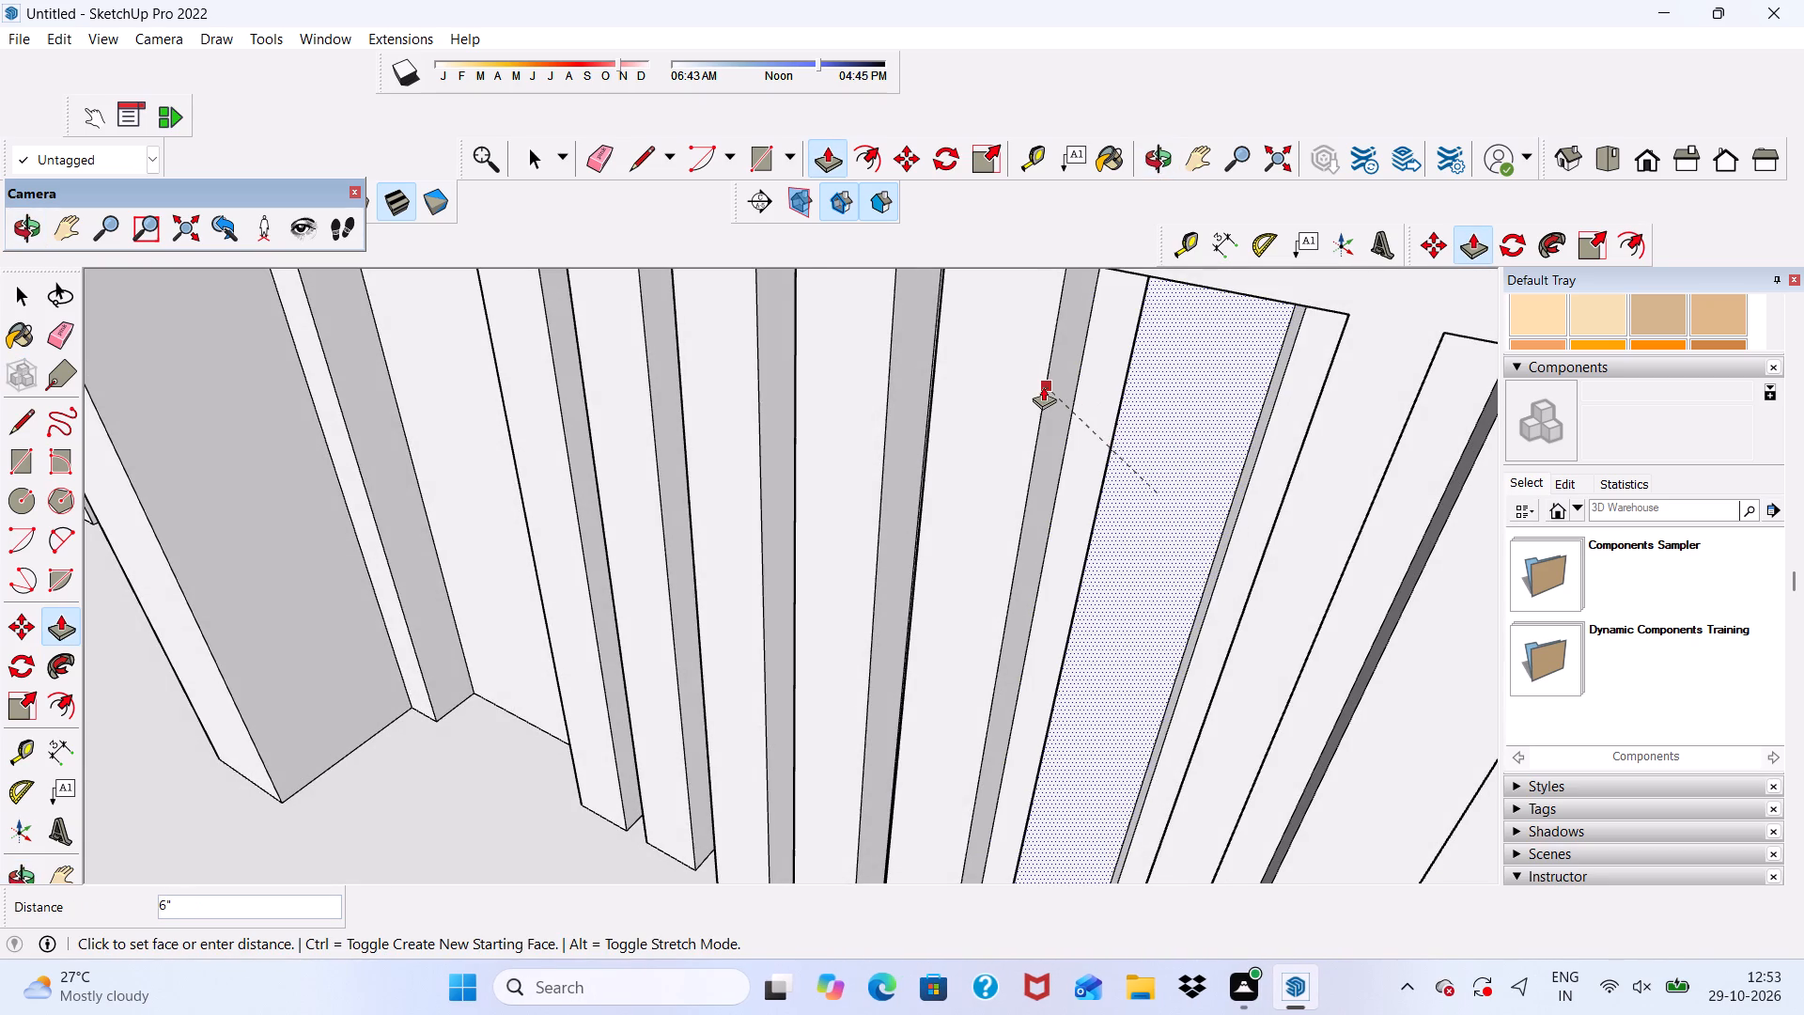
pyautogui.click(1043, 386)
# Examine the base facade's raised strip panels together with the floors above.
pyautogui.scroll(-7, 1043, 386)
pyautogui.moveTo(1081, 452); pyautogui.dragTo(1245, 312, button='middle')
pyautogui.scroll(-10, 1203, 332)
pyautogui.moveTo(1147, 553); pyautogui.dragTo(1109, 446, button='middle')
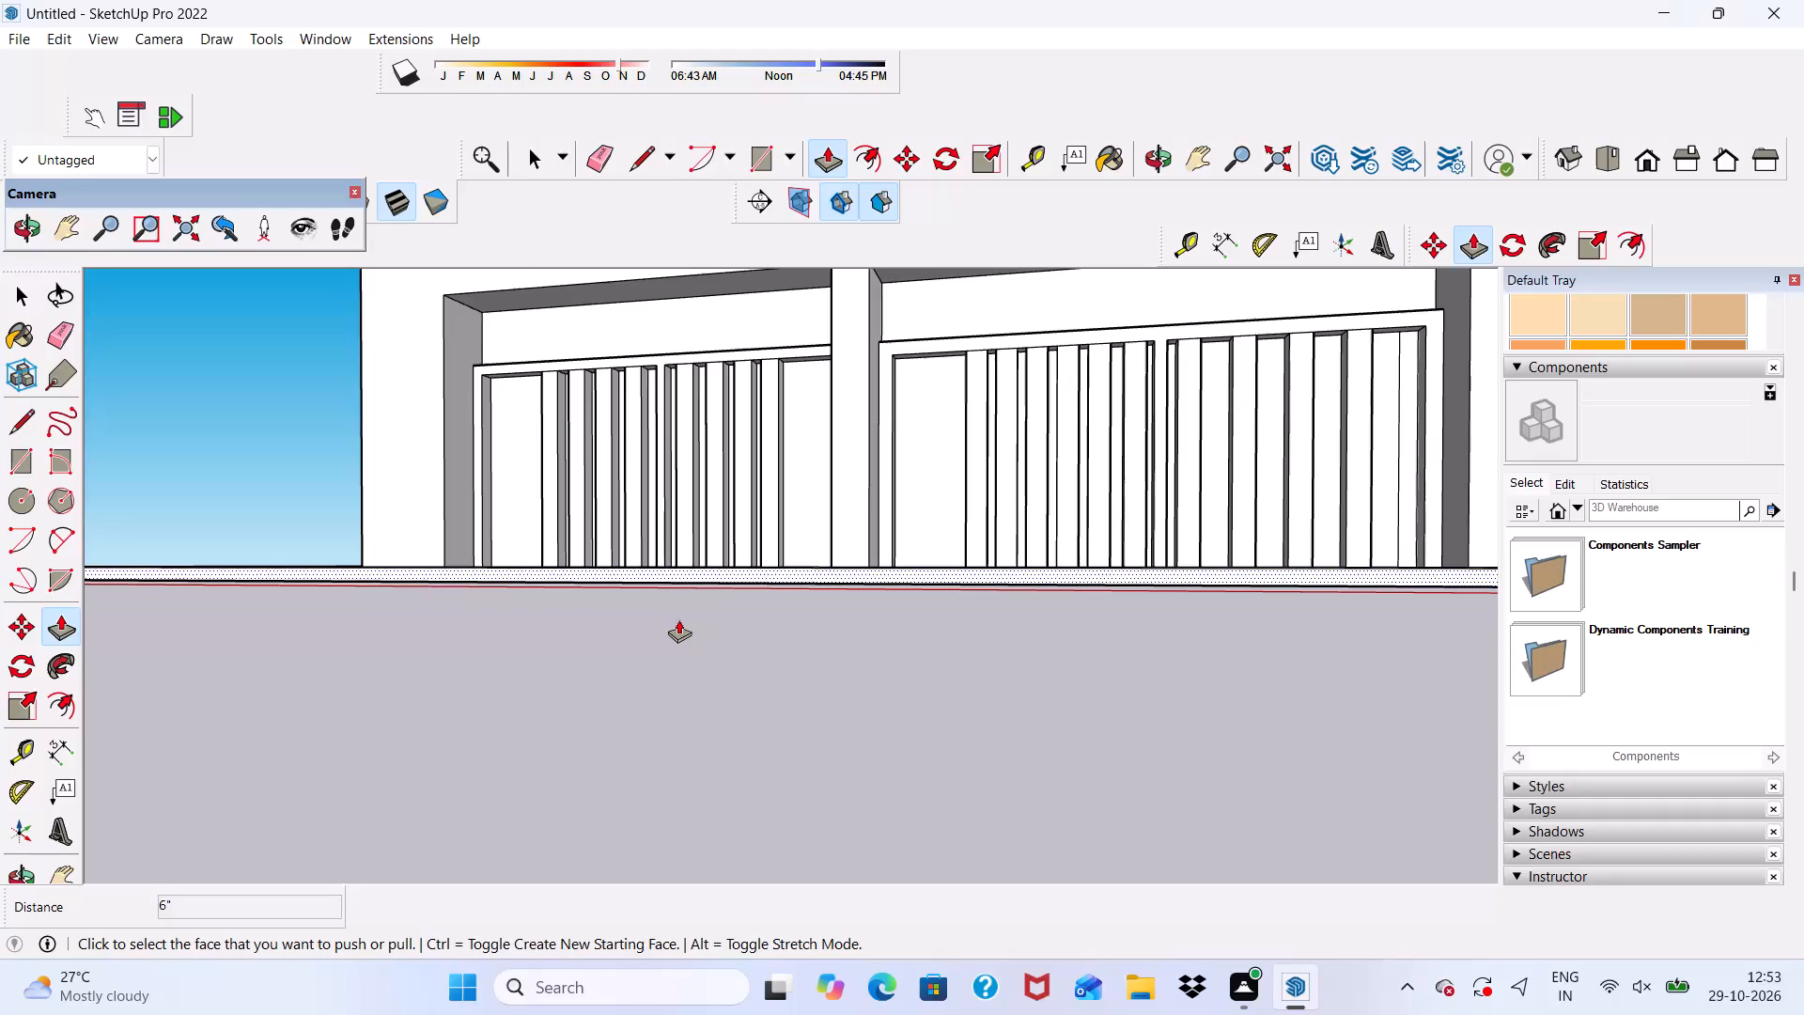
pyautogui.press('space')
pyautogui.click(702, 667)
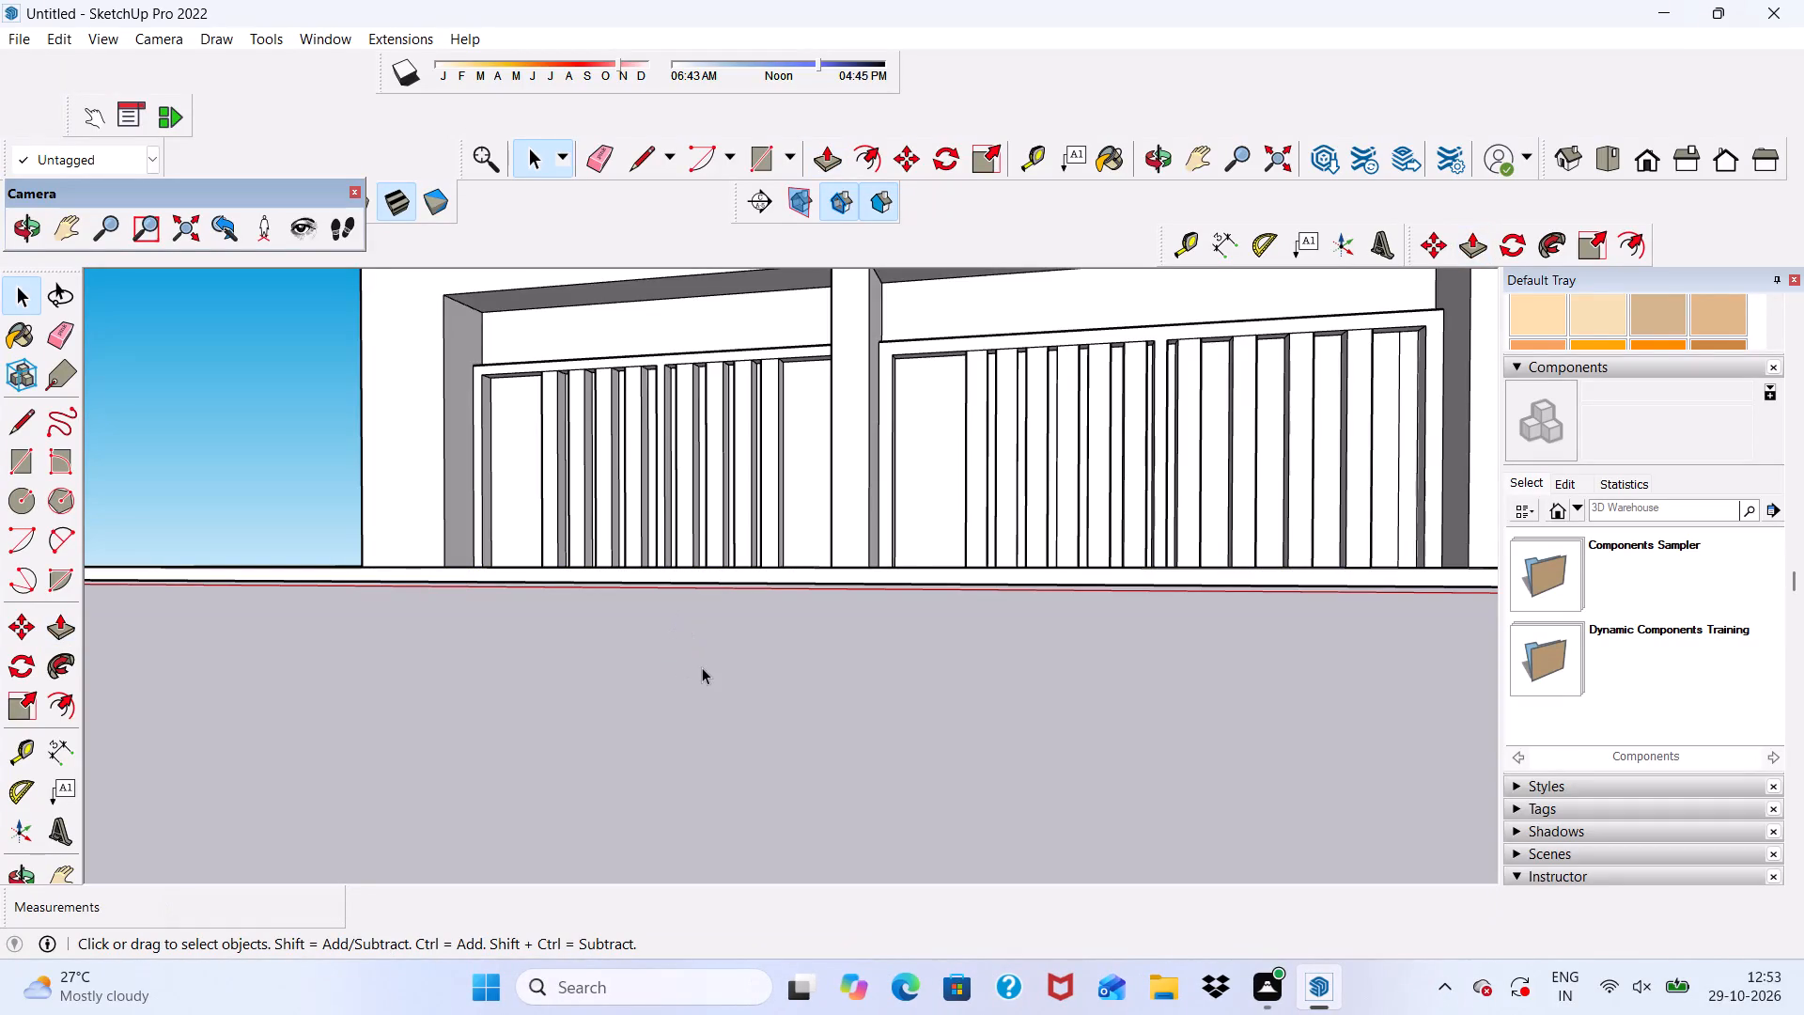
pyautogui.scroll(-7, 697, 666)
pyautogui.scroll(-10, 896, 578)
pyautogui.scroll(8, 758, 445)
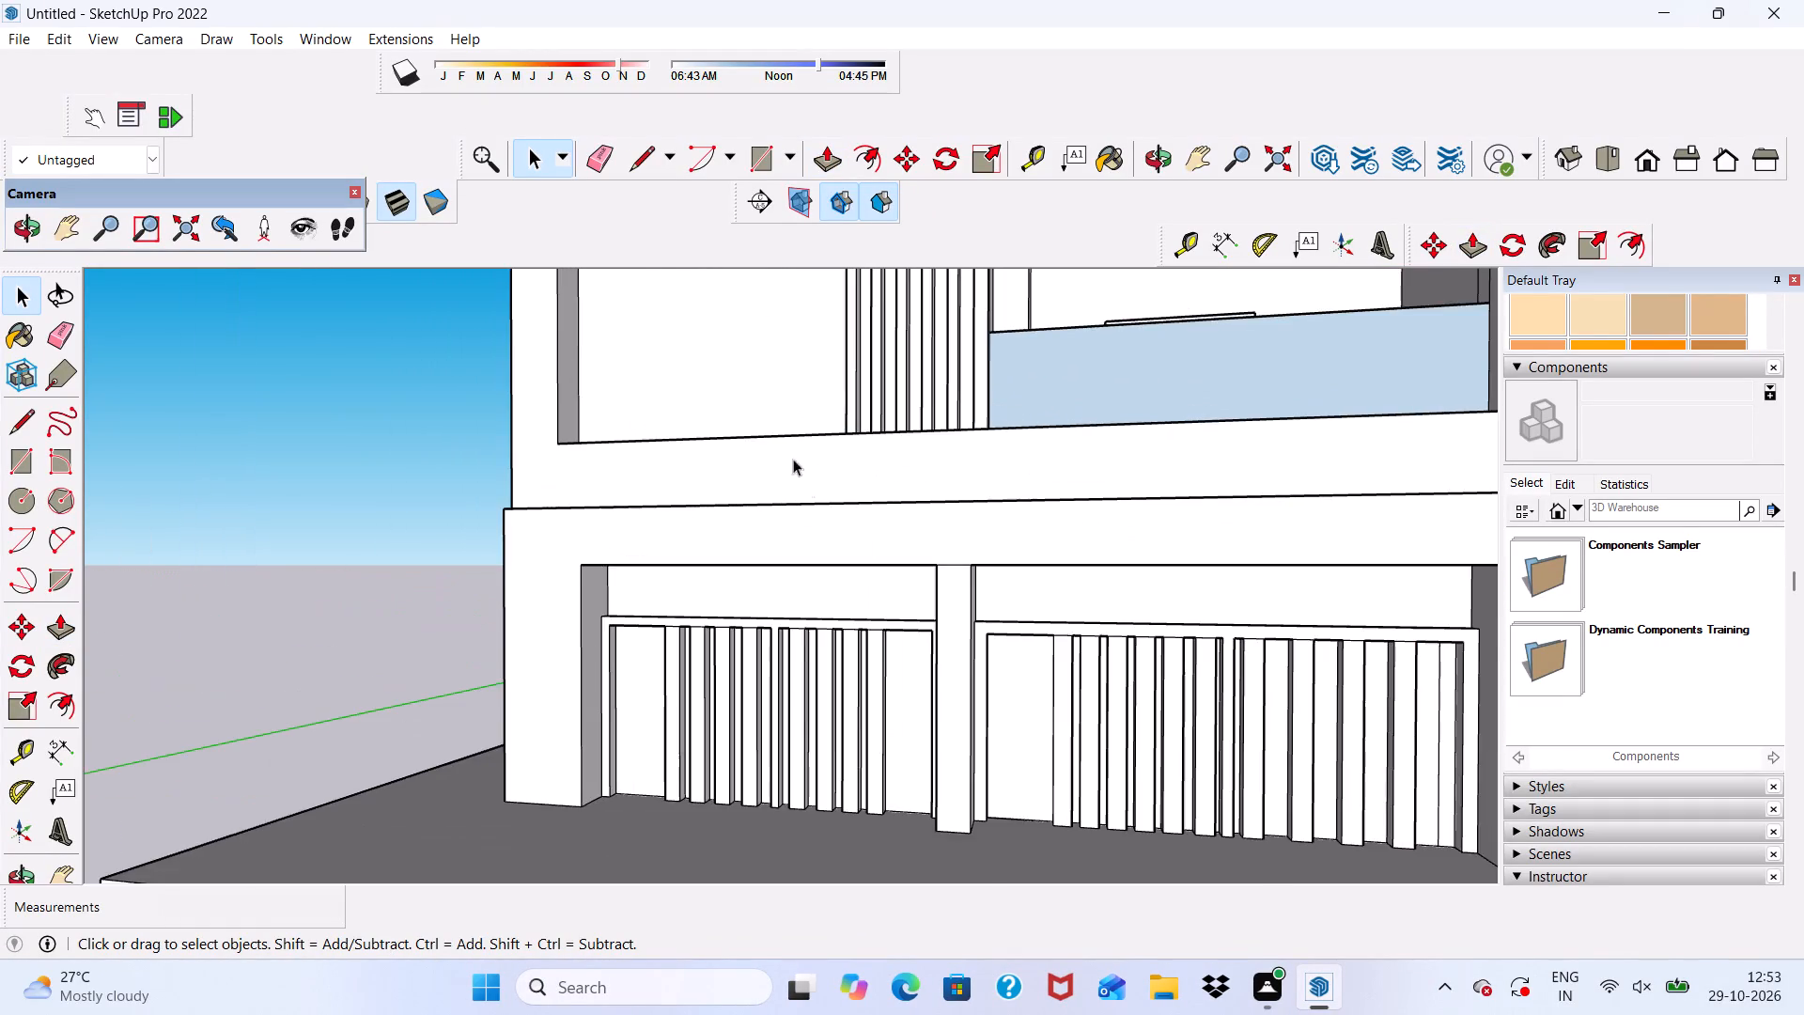
pyautogui.scroll(1, 803, 486)
pyautogui.moveTo(803, 486); pyautogui.dragTo(778, 549, button='middle')
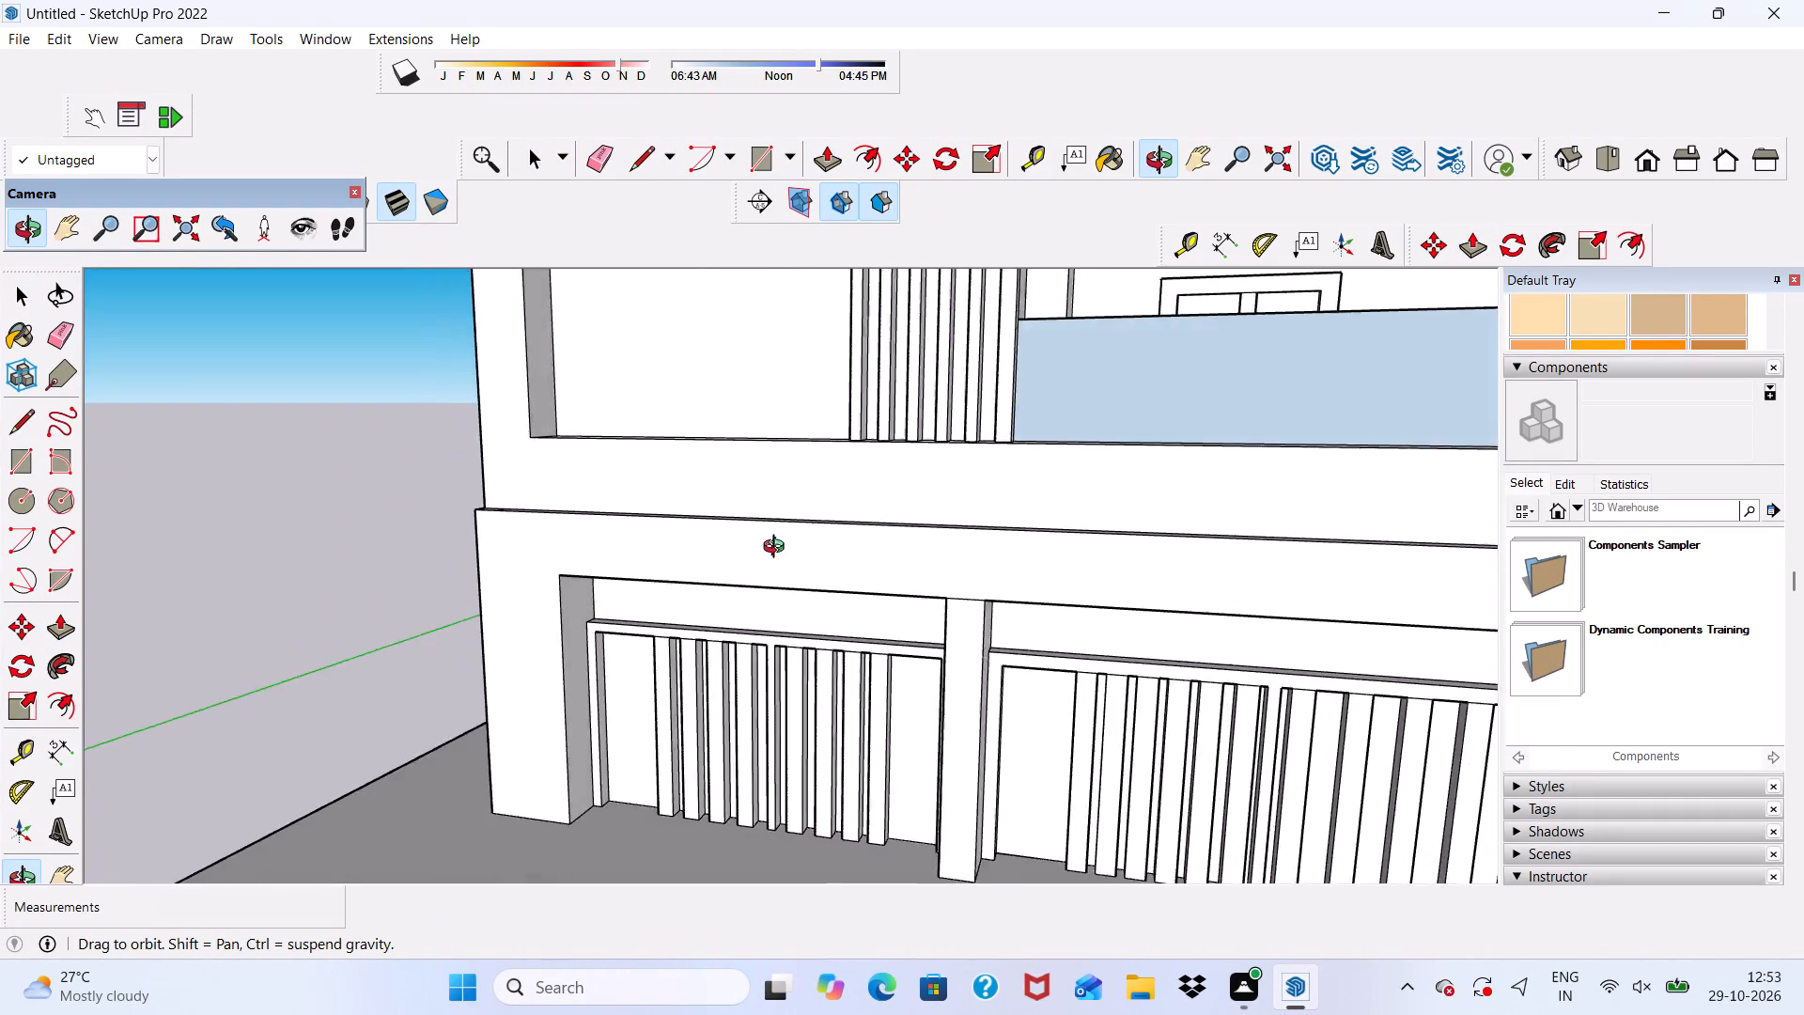
pyautogui.moveTo(778, 549); pyautogui.dragTo(908, 439, button='middle')
pyautogui.scroll(5, 985, 554)
pyautogui.scroll(-4, 807, 740)
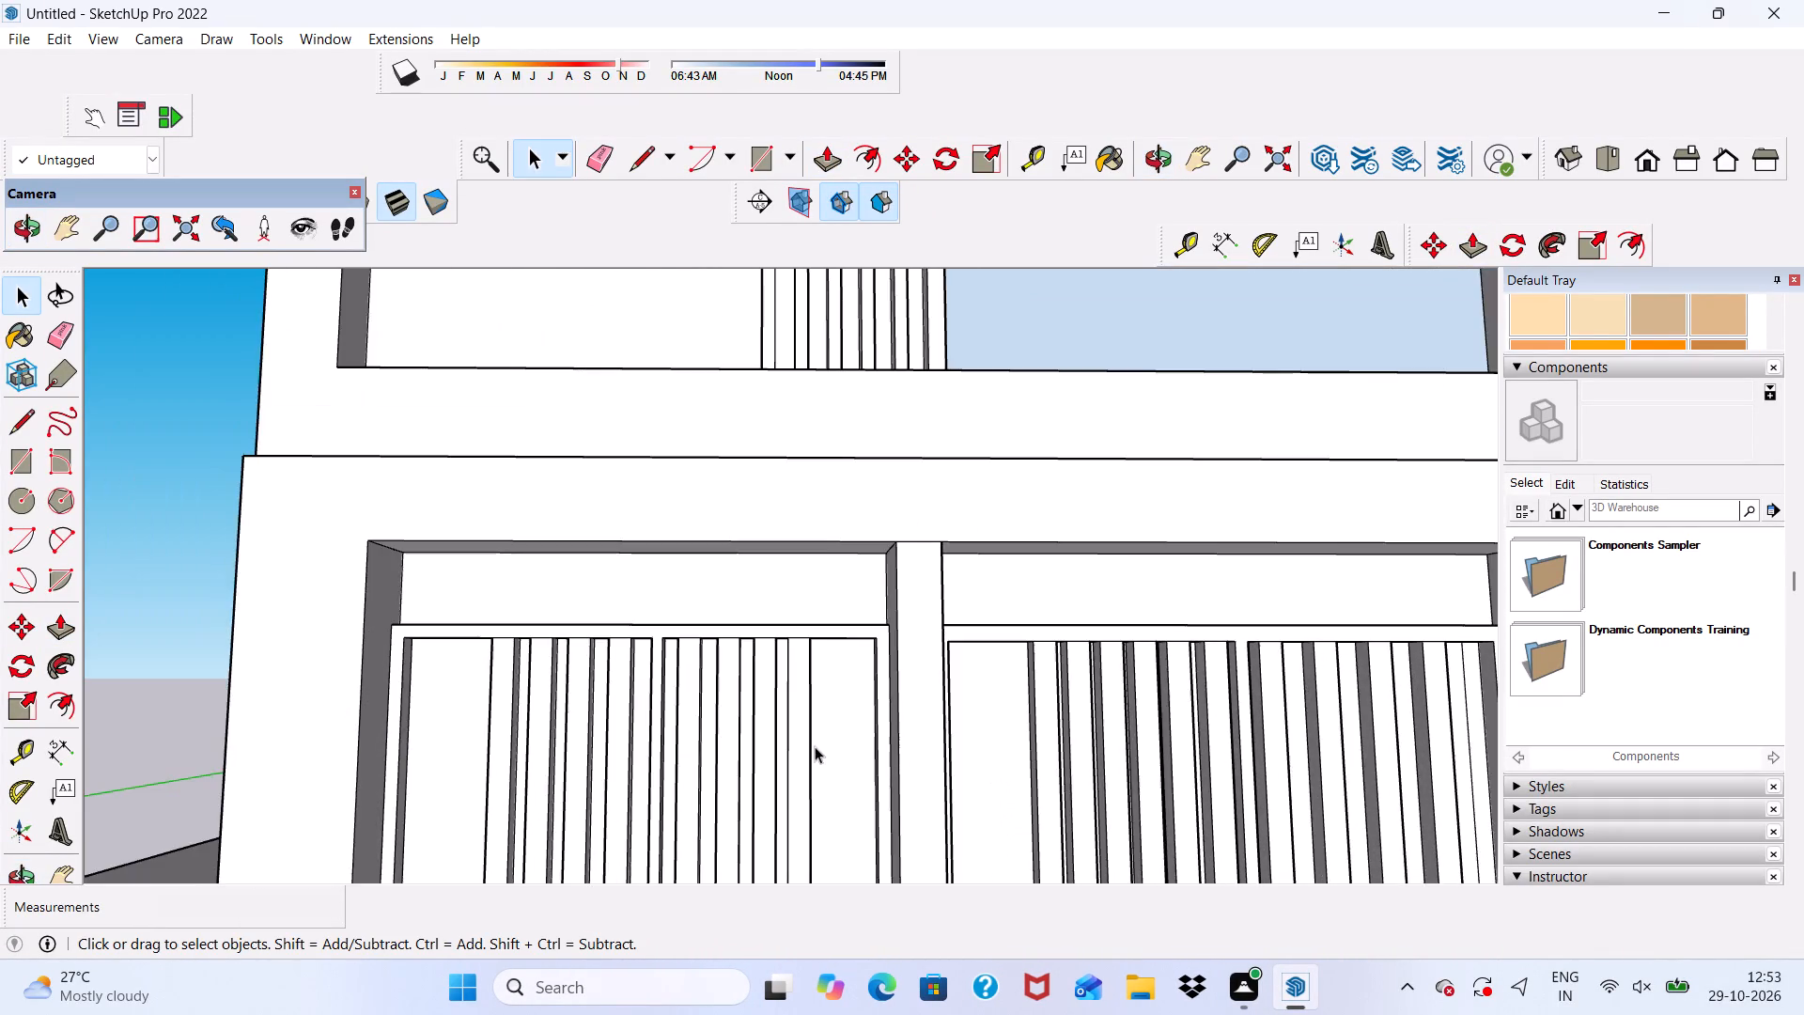
pyautogui.scroll(-6, 808, 784)
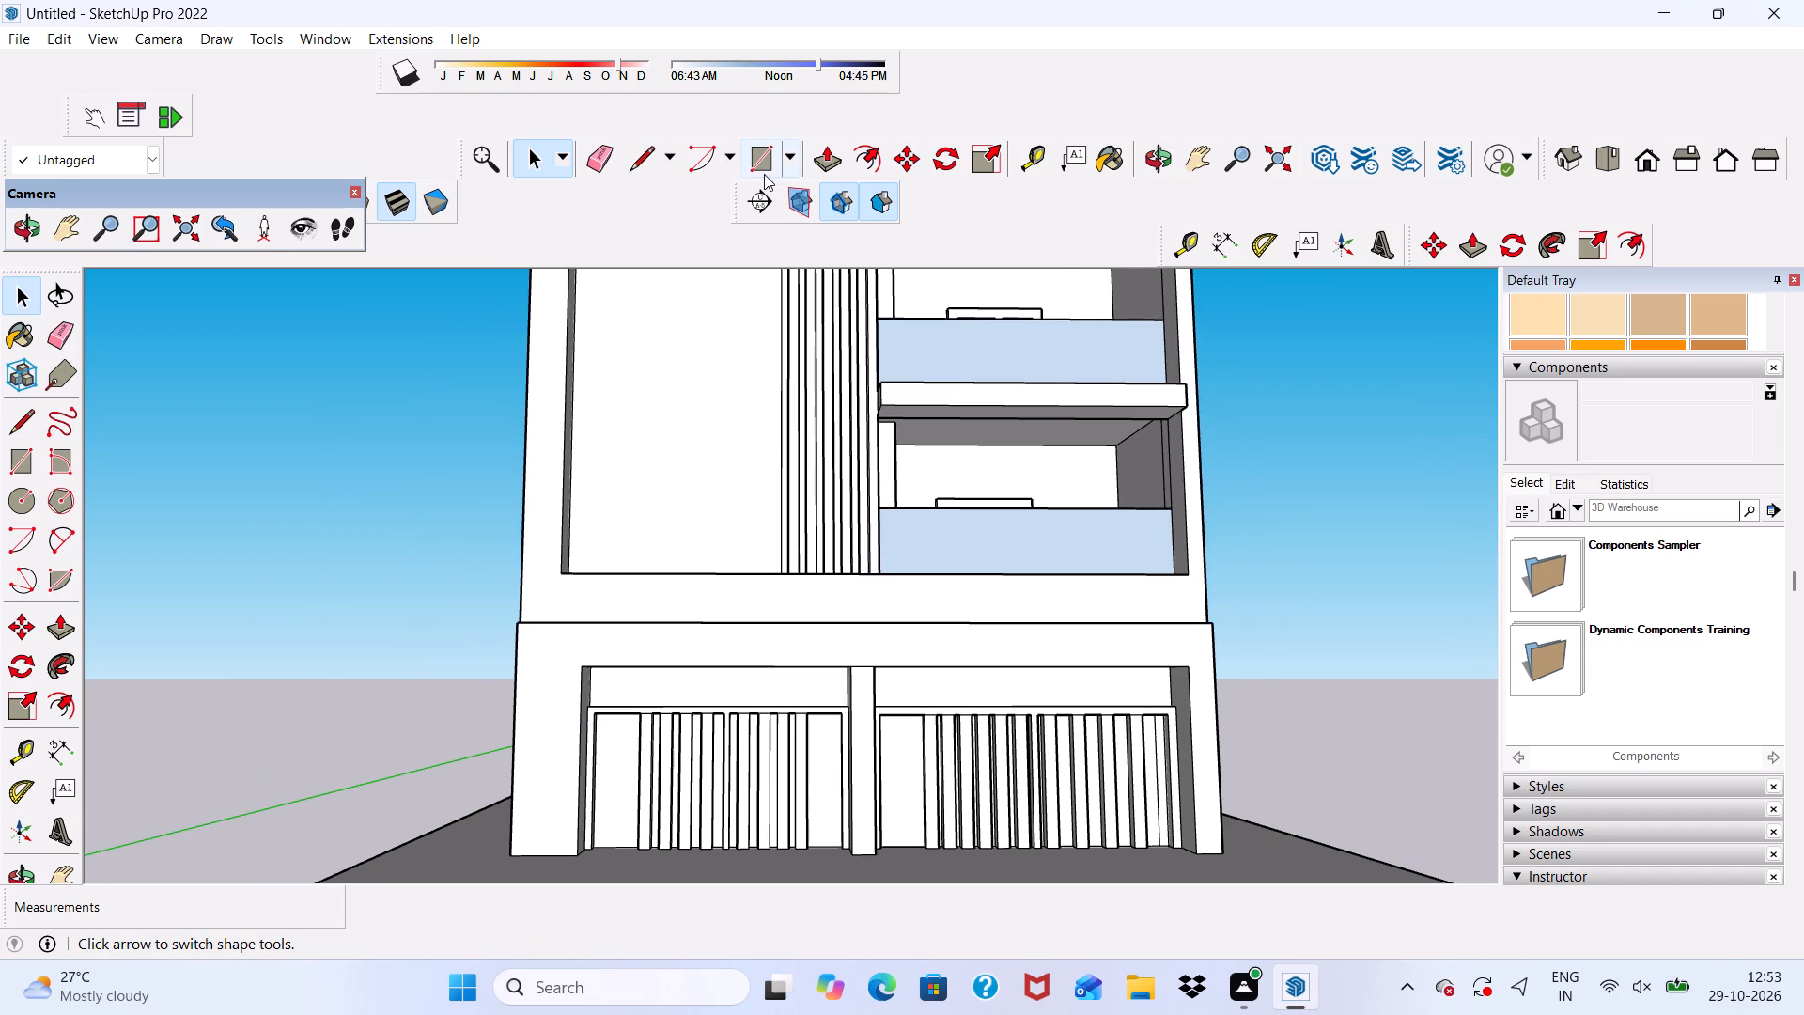
# Draw a tiny rectangle on the second panel's strip nearest the mullion, against its mullion-side edge.
pyautogui.click(763, 172)
pyautogui.scroll(4, 816, 530)
pyautogui.scroll(-7, 720, 432)
pyautogui.scroll(6, 743, 701)
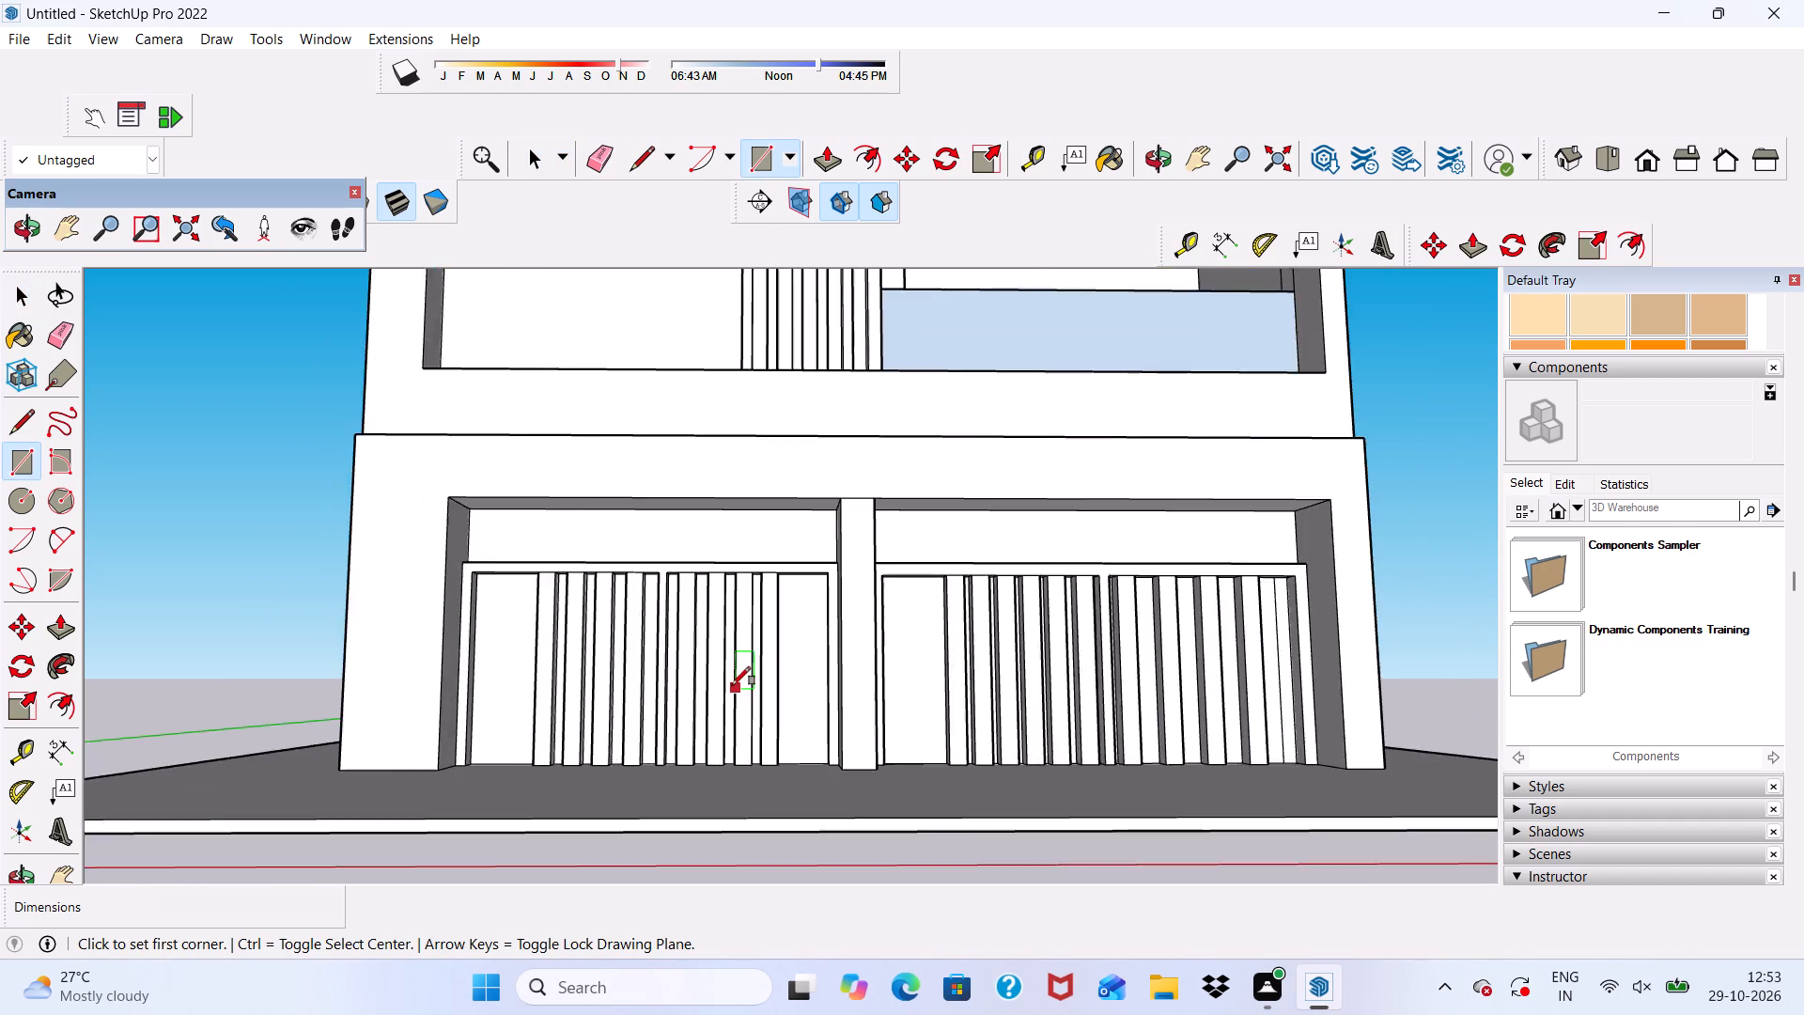
pyautogui.scroll(11, 732, 685)
pyautogui.scroll(5, 653, 503)
pyautogui.scroll(4, 796, 475)
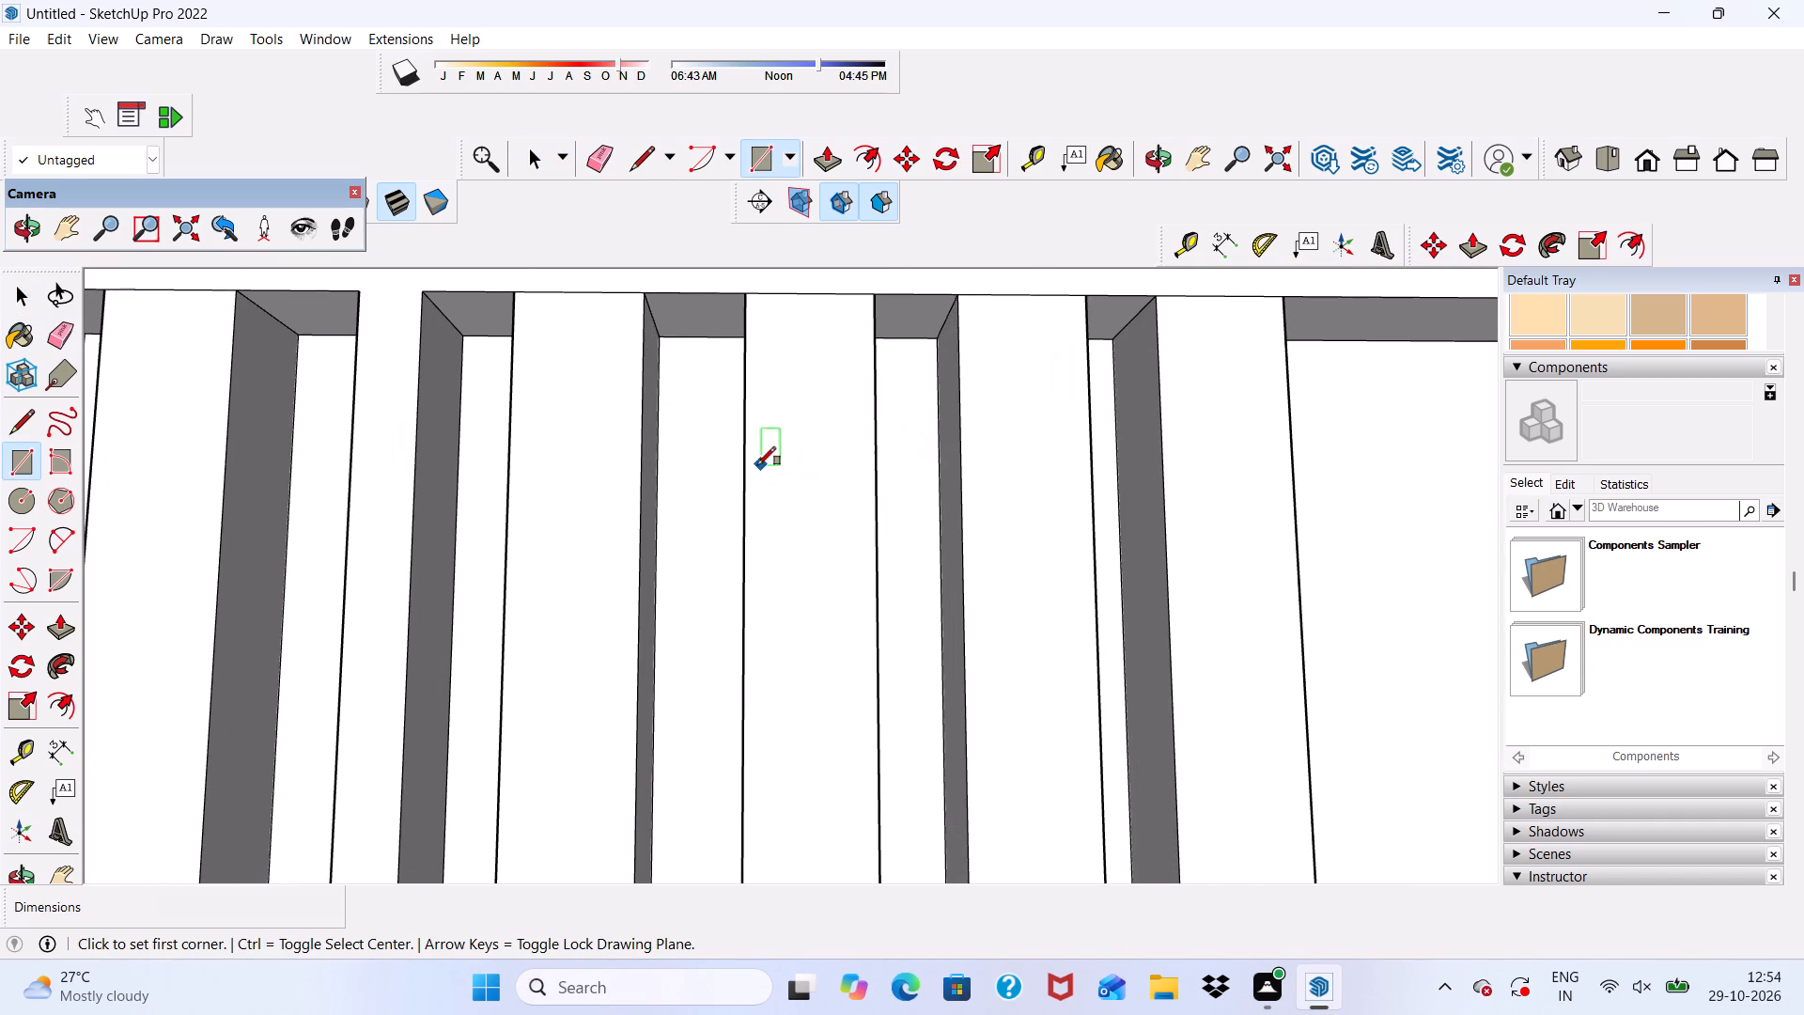
pyautogui.scroll(-11, 746, 467)
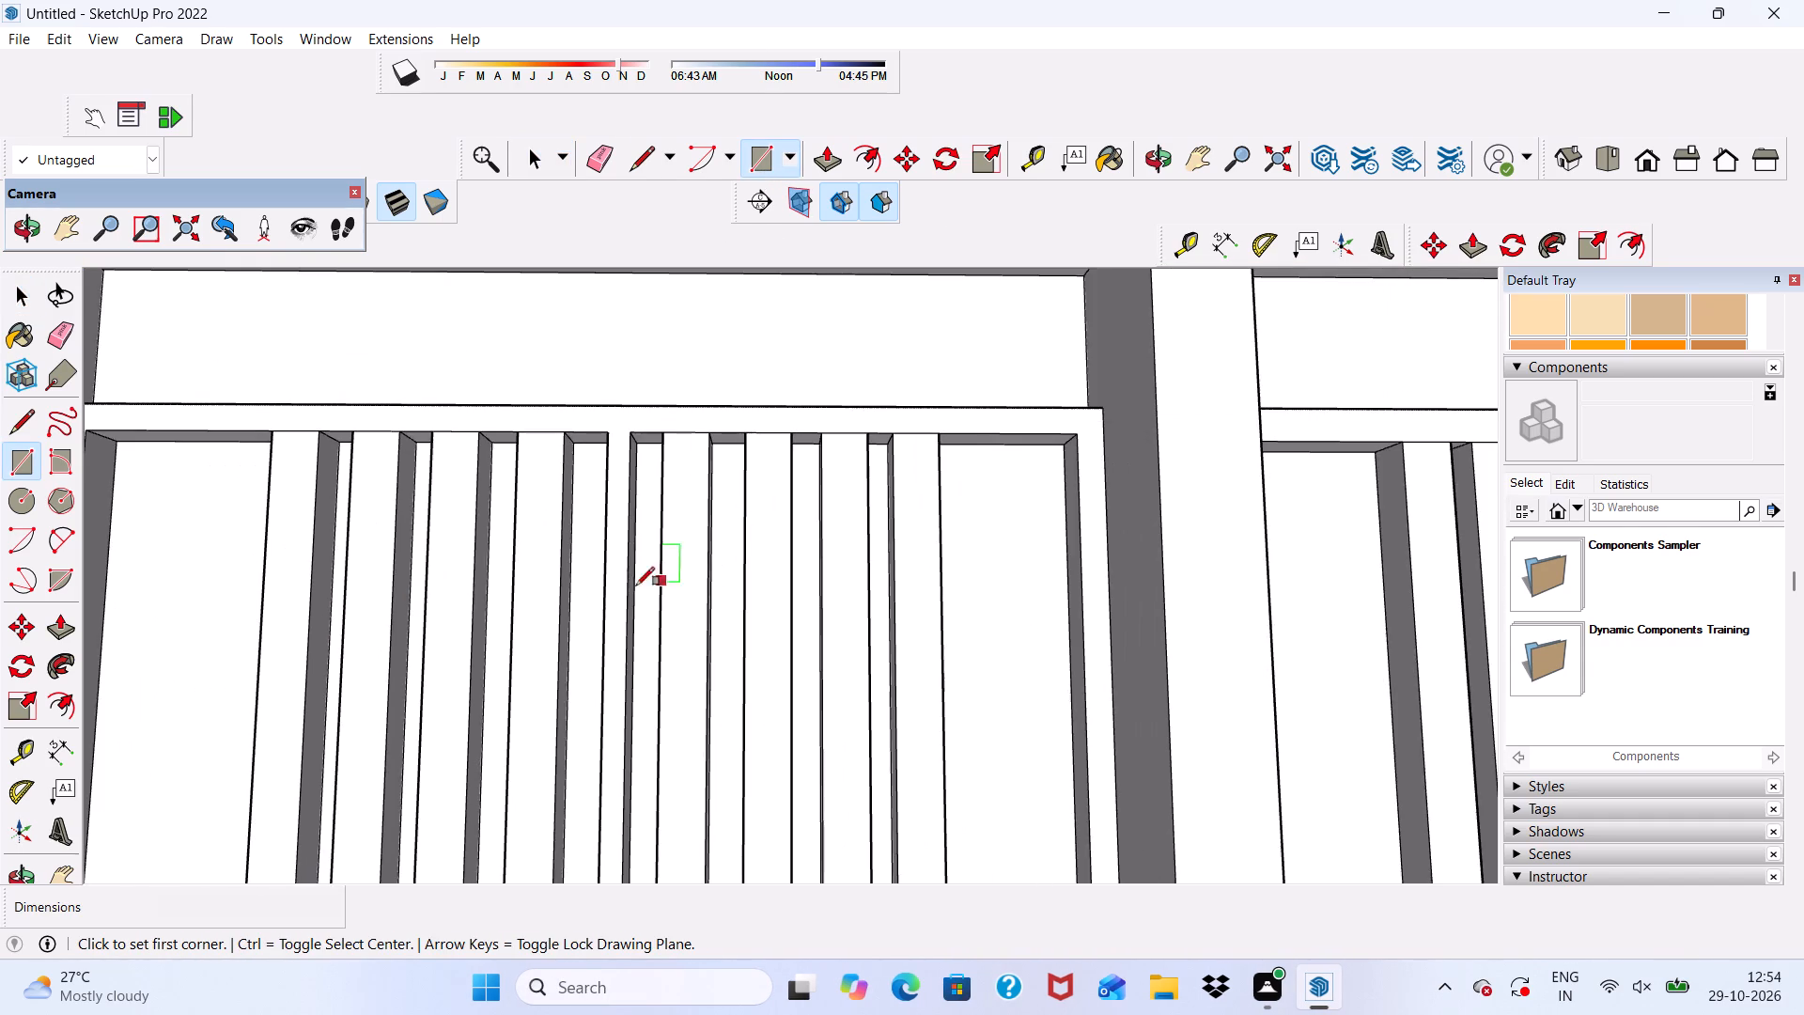
pyautogui.scroll(6, 592, 539)
pyautogui.scroll(-5, 594, 533)
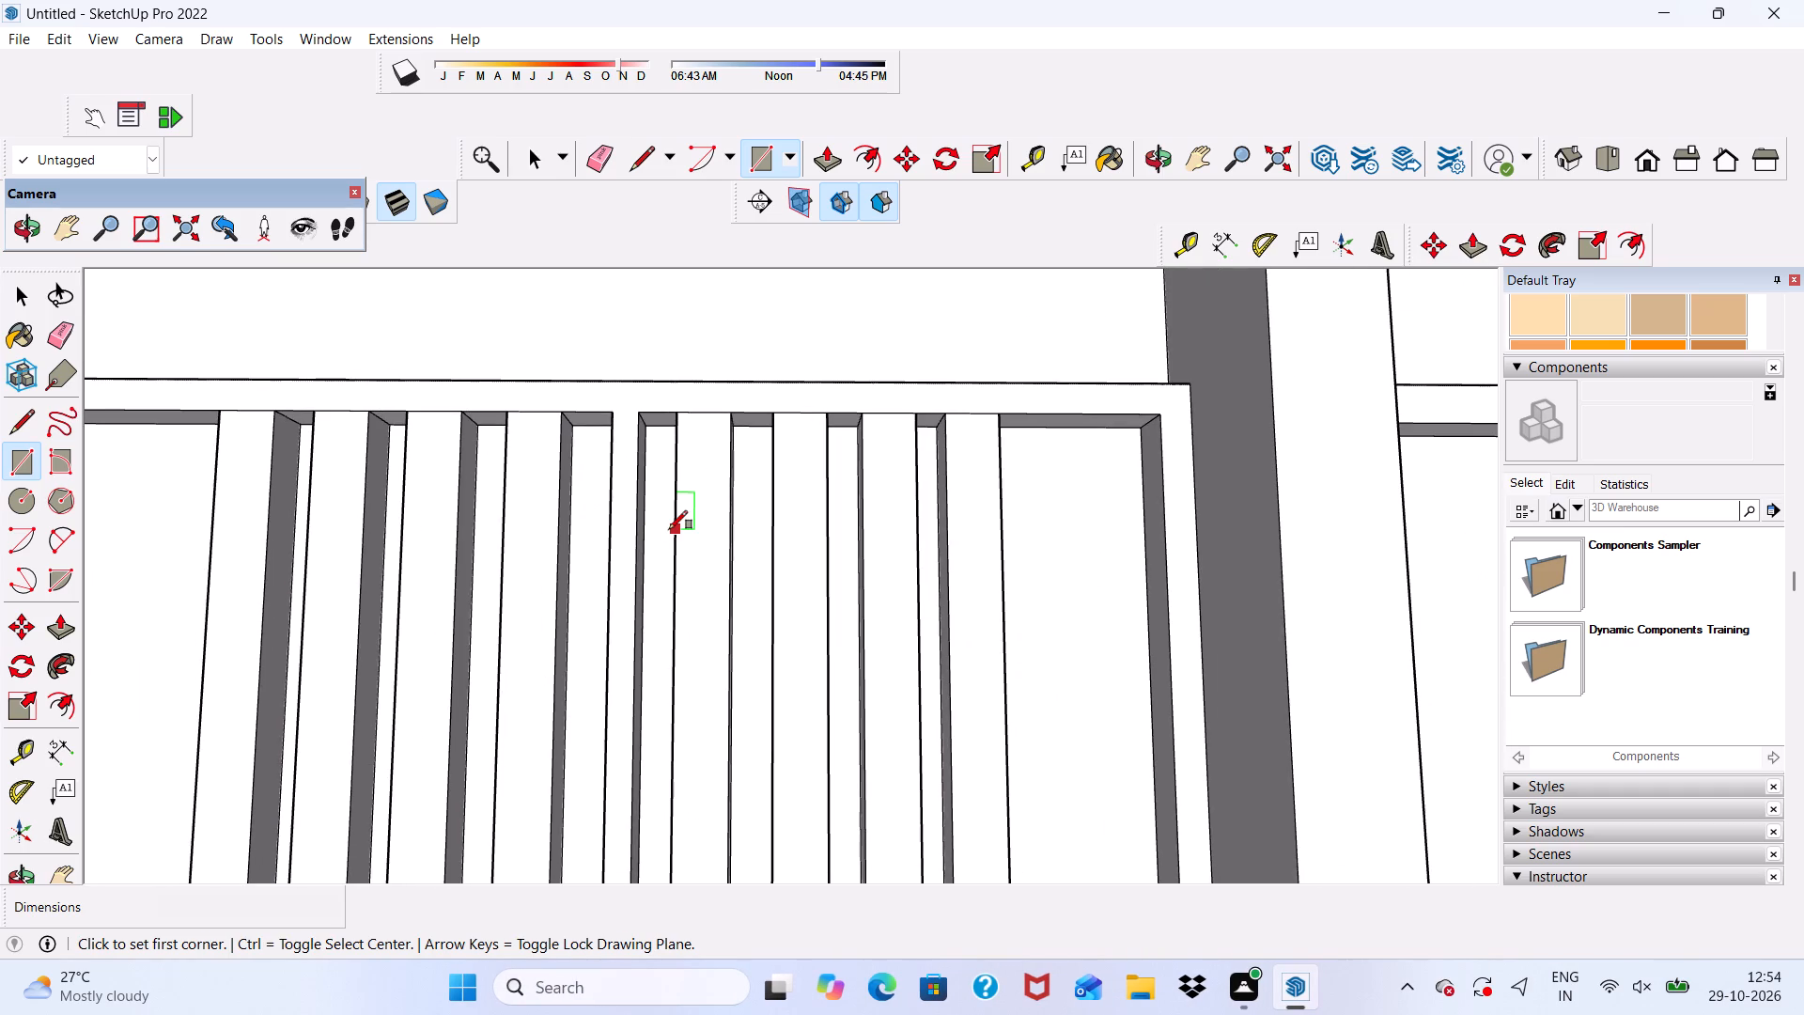
pyautogui.click(673, 518)
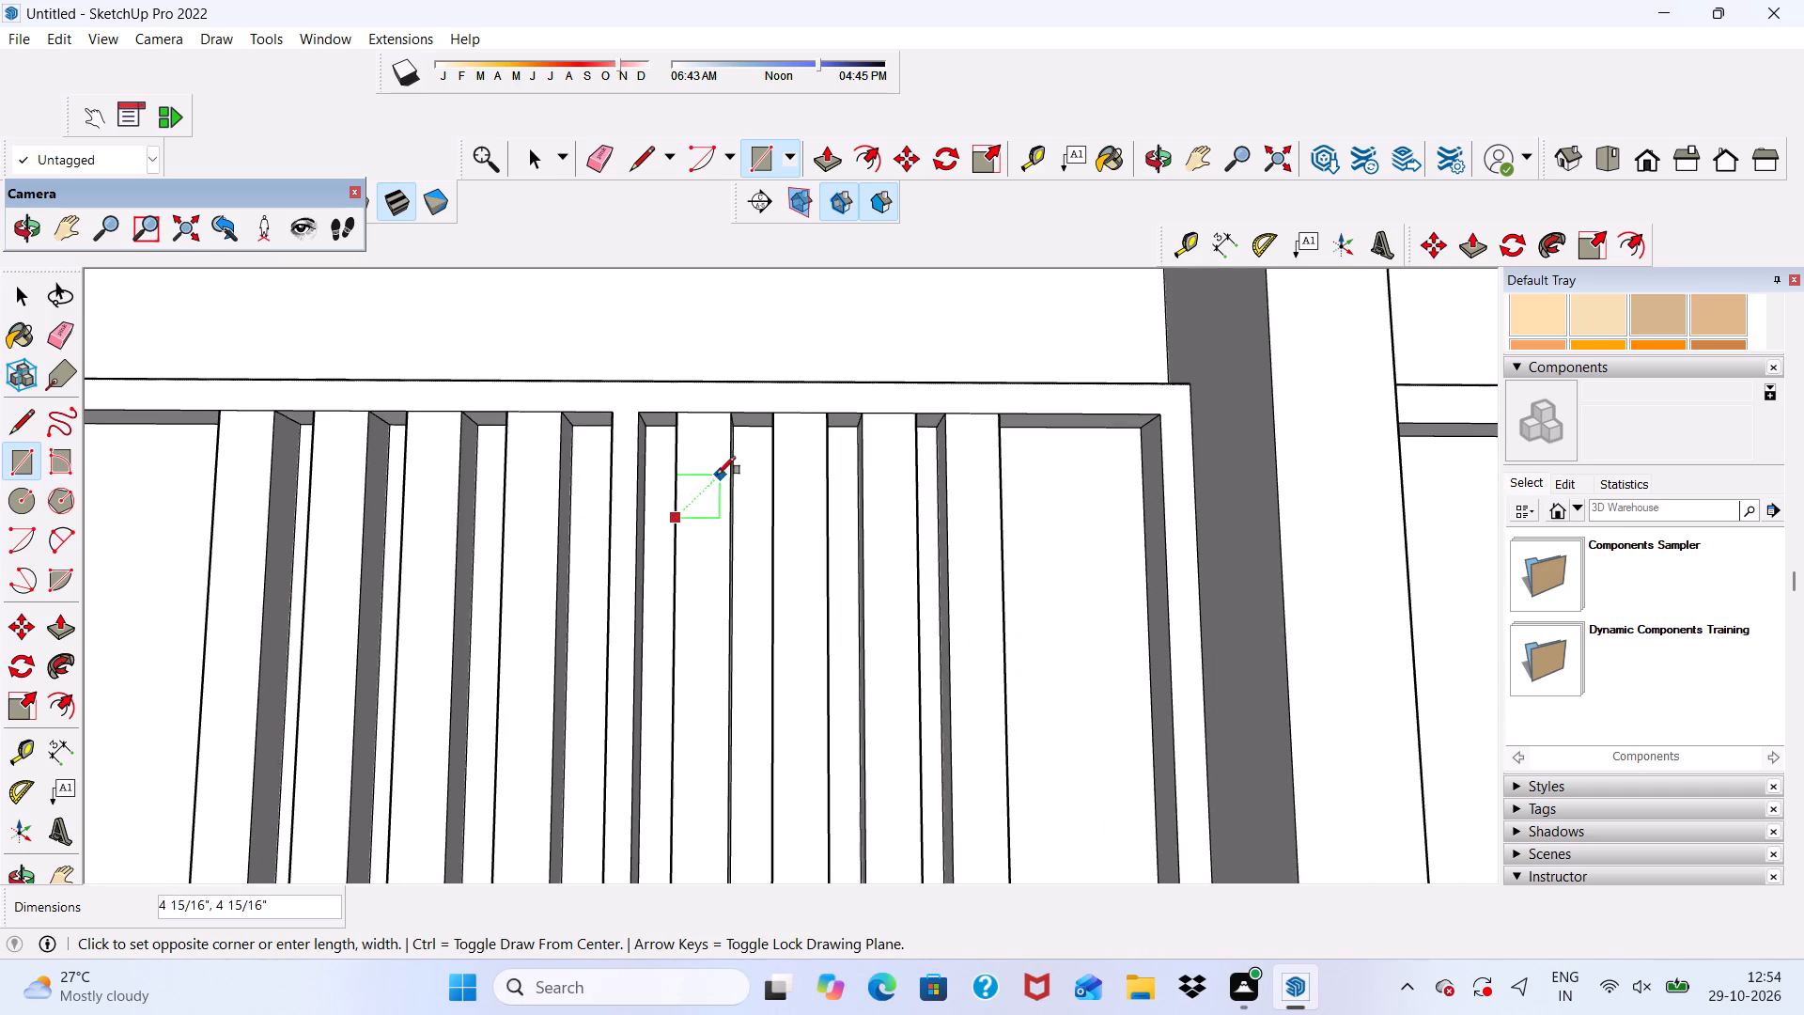
pyautogui.scroll(-5, 723, 478)
pyautogui.scroll(5, 719, 639)
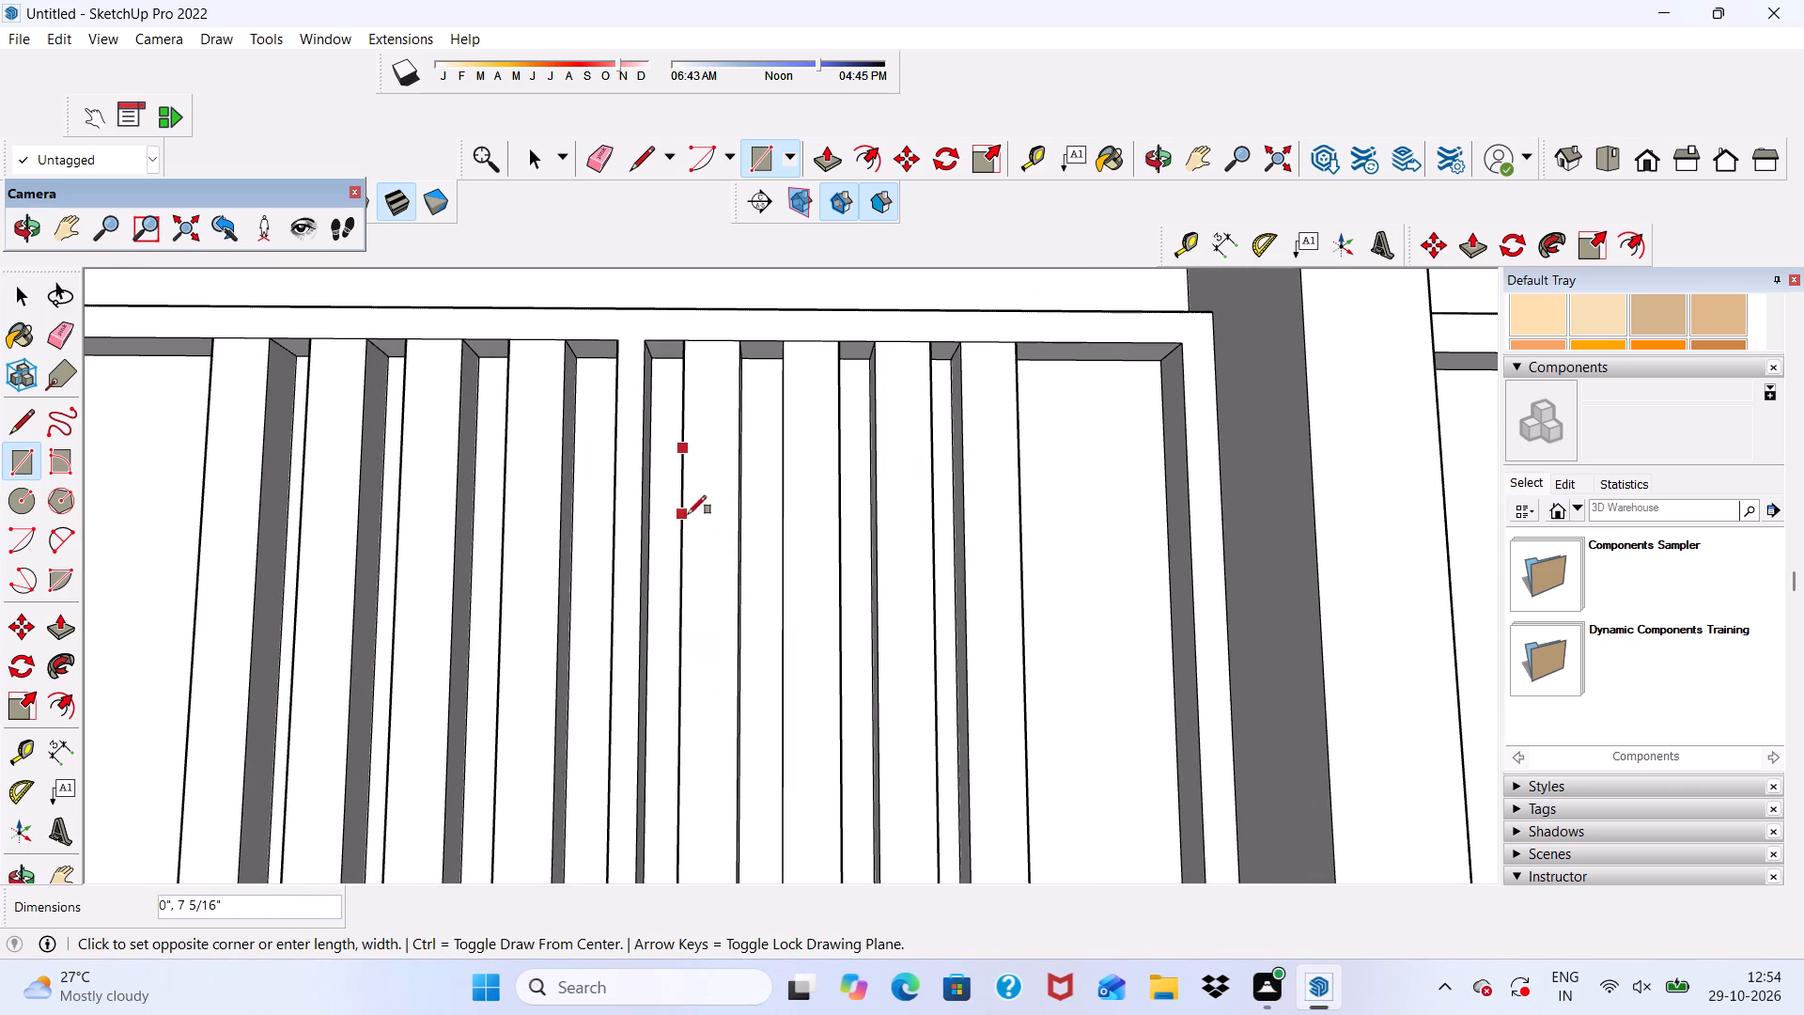
pyautogui.scroll(15, 711, 429)
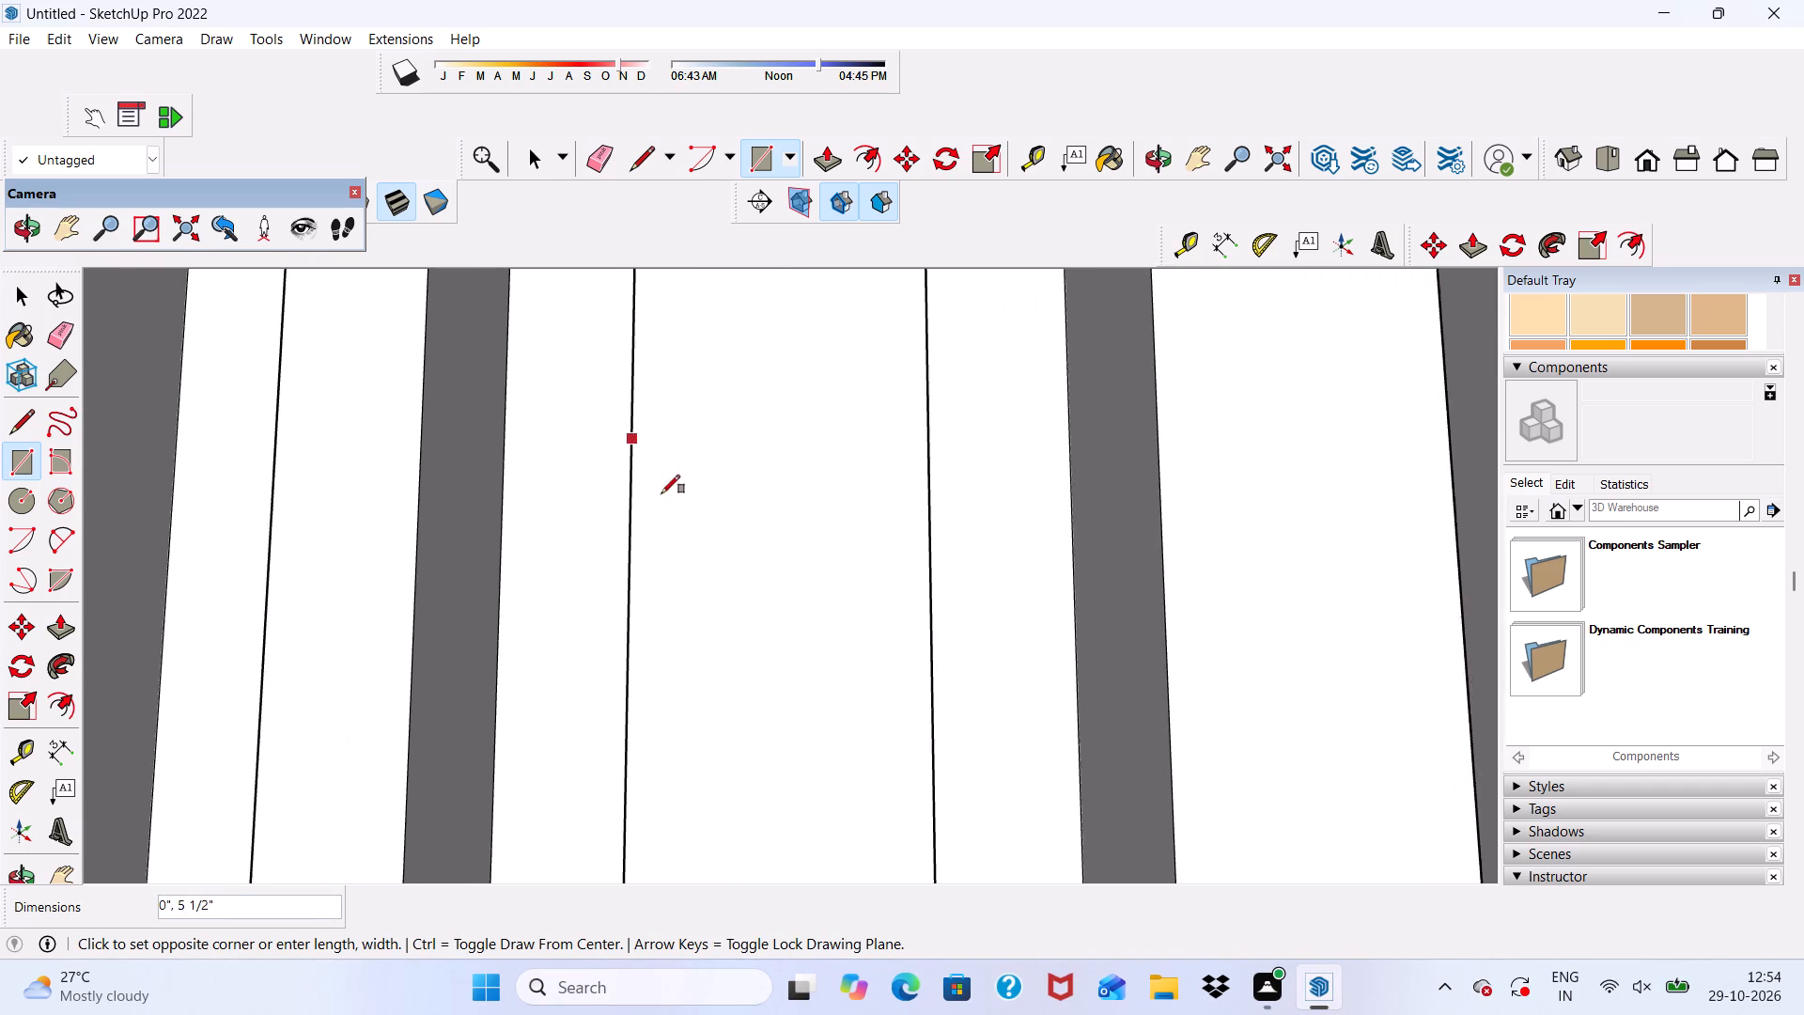
pyautogui.scroll(6, 661, 493)
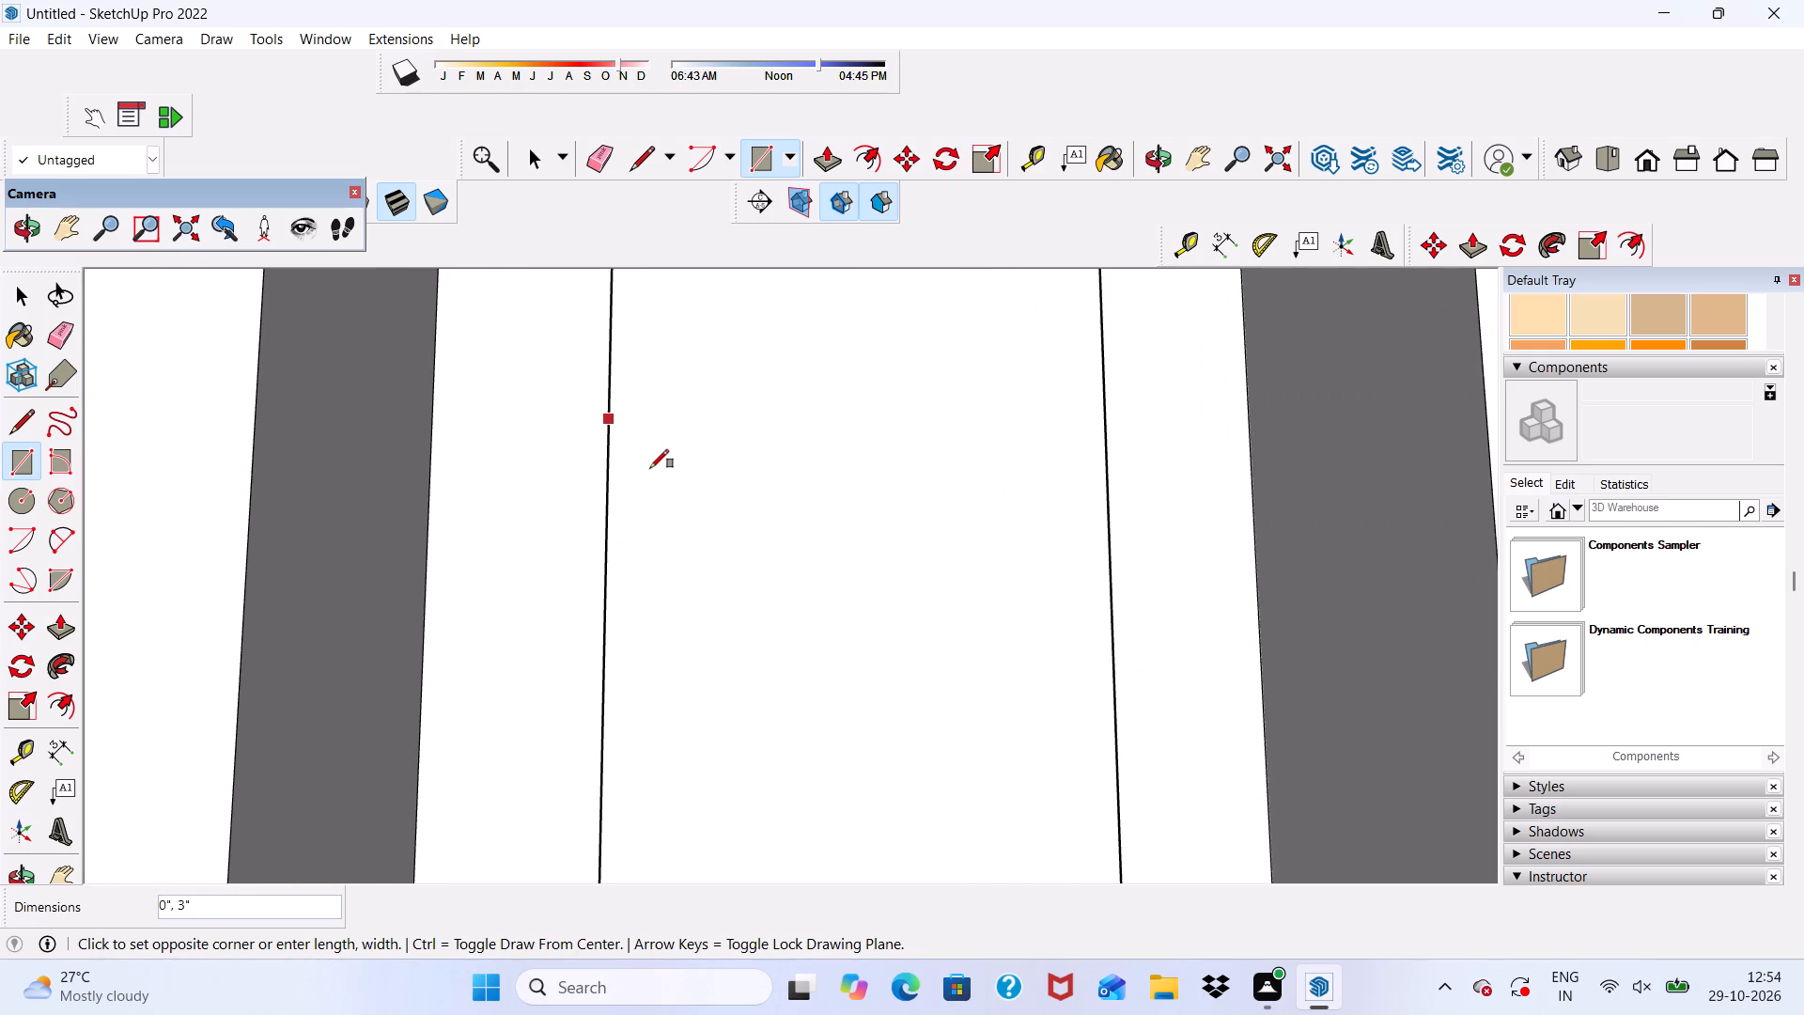
pyautogui.click(648, 445)
pyautogui.scroll(-3, 648, 445)
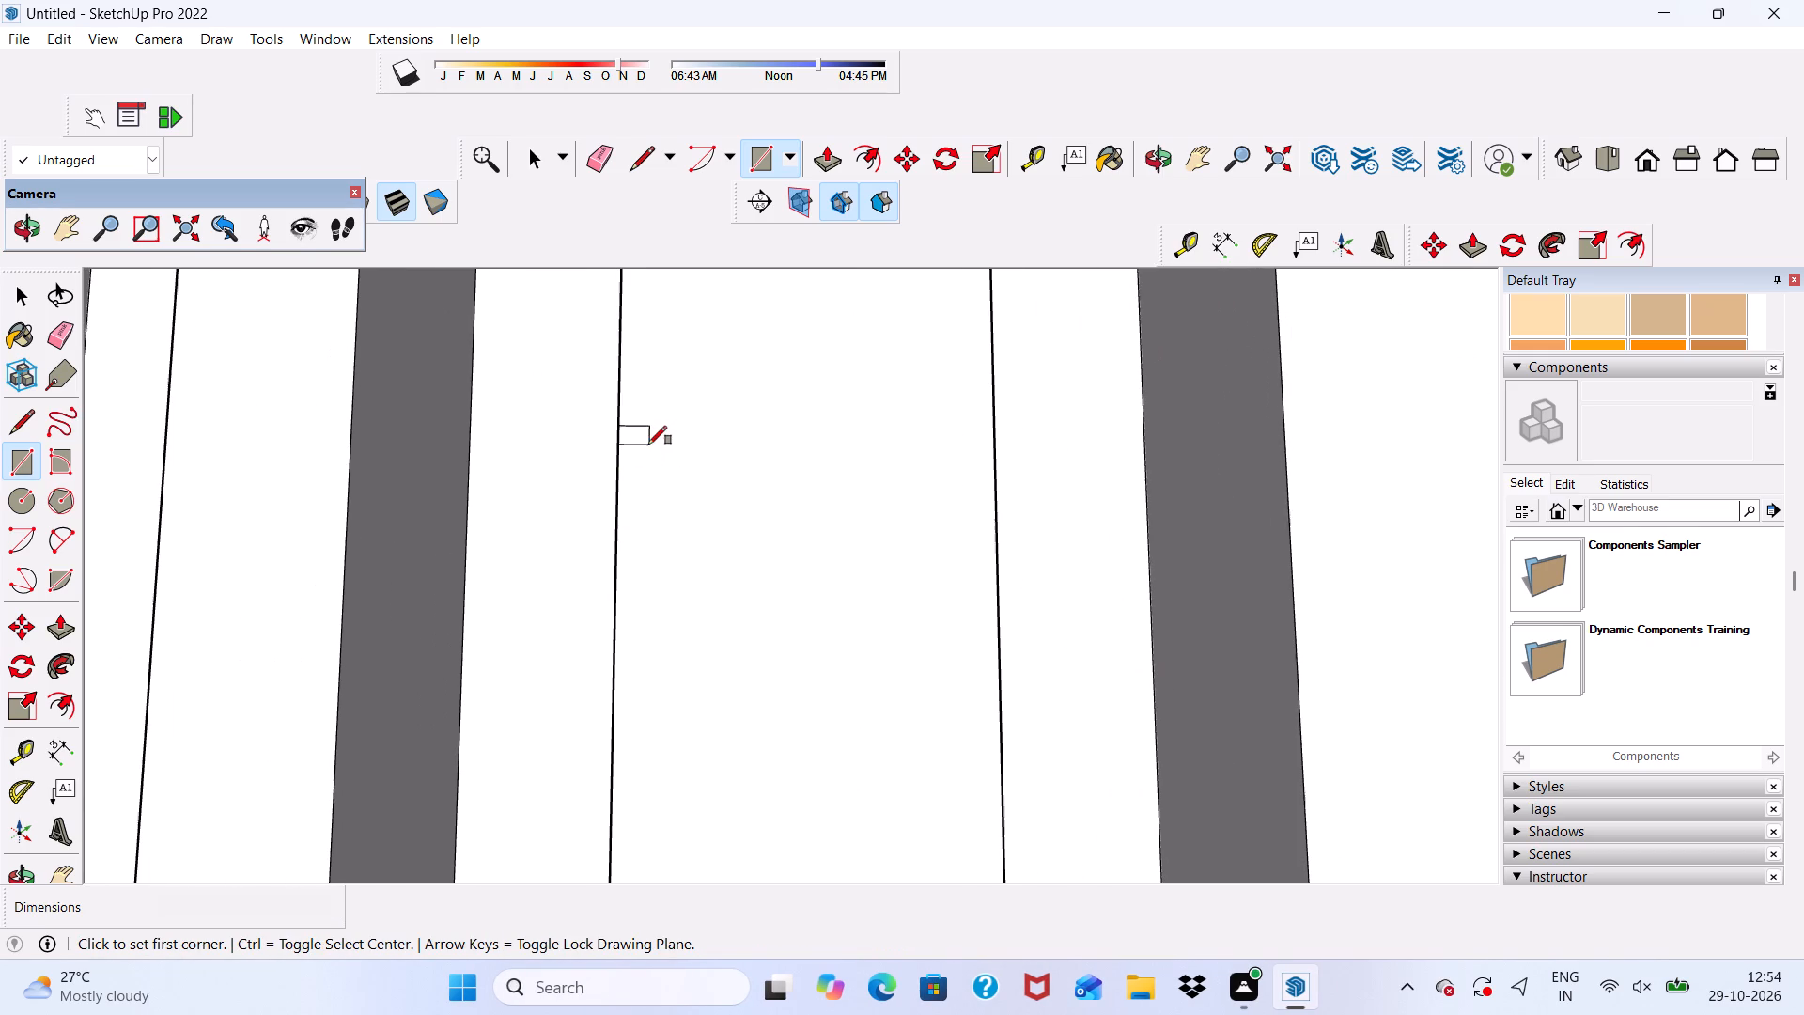
# Copy the tiny rectangle about 3 13/16" straight down along the same edge of the strip.
pyautogui.click(907, 161)
pyautogui.scroll(3, 727, 400)
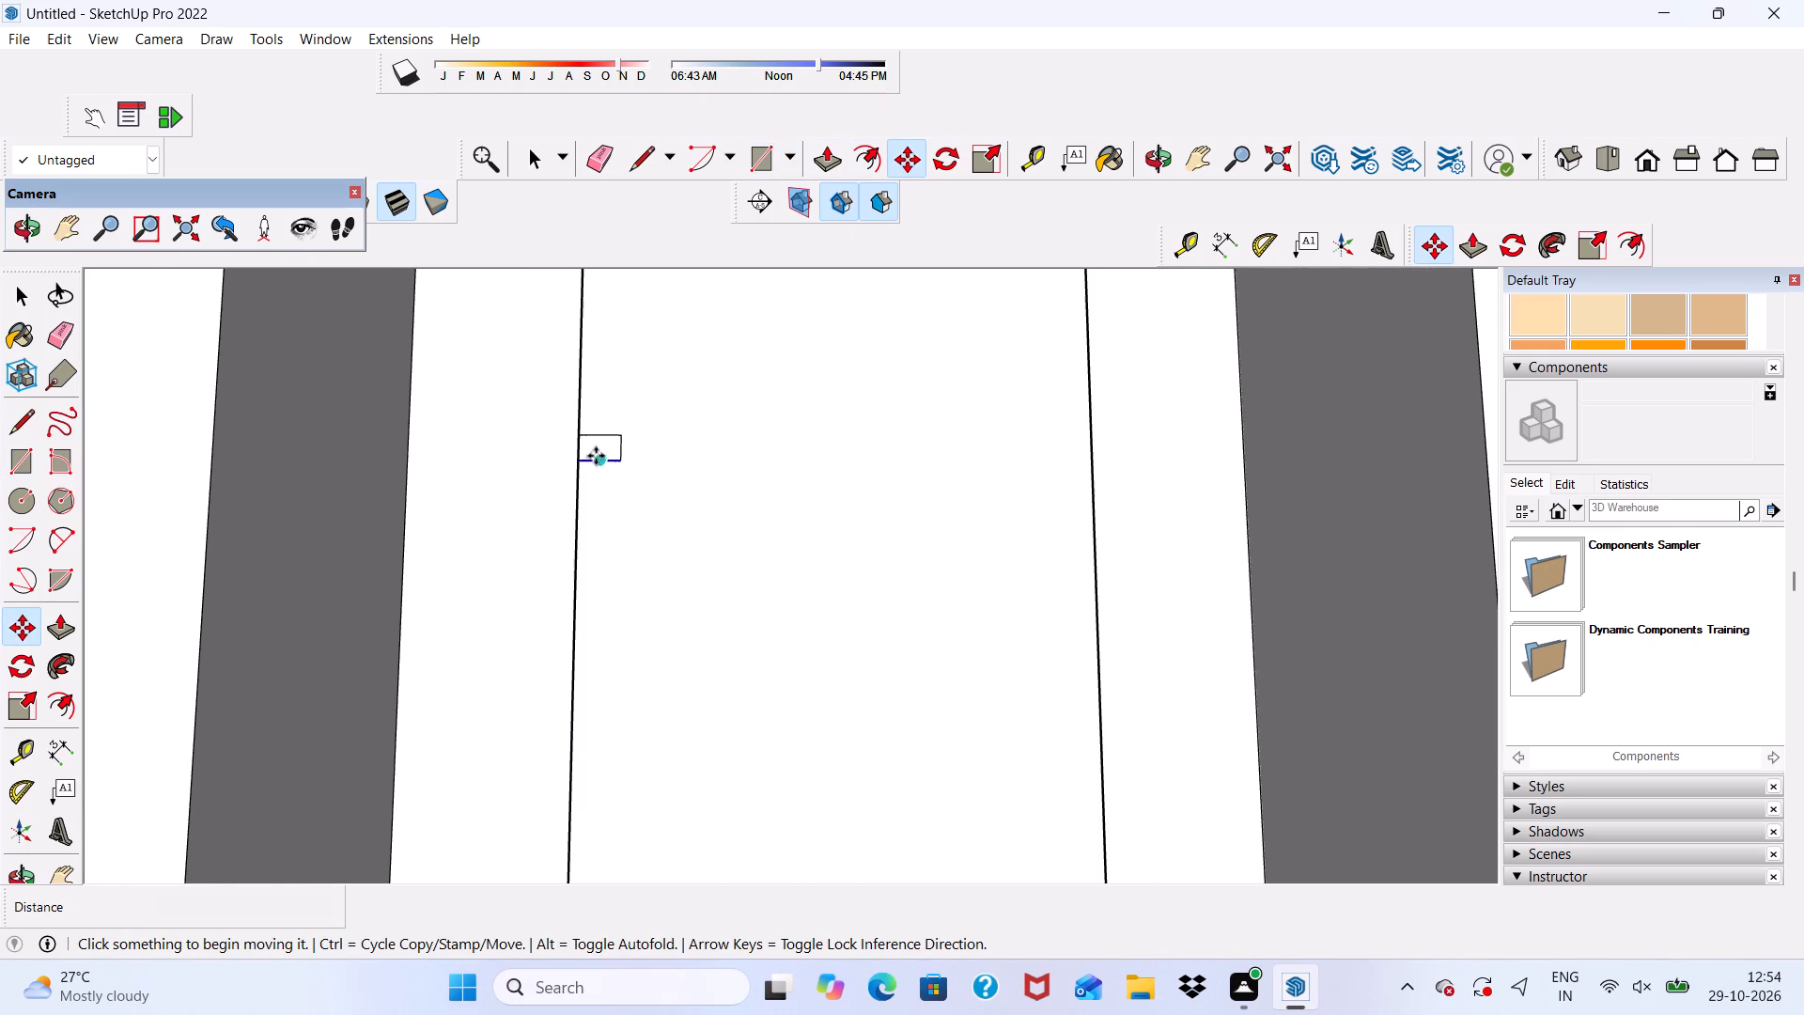
pyautogui.click(598, 446)
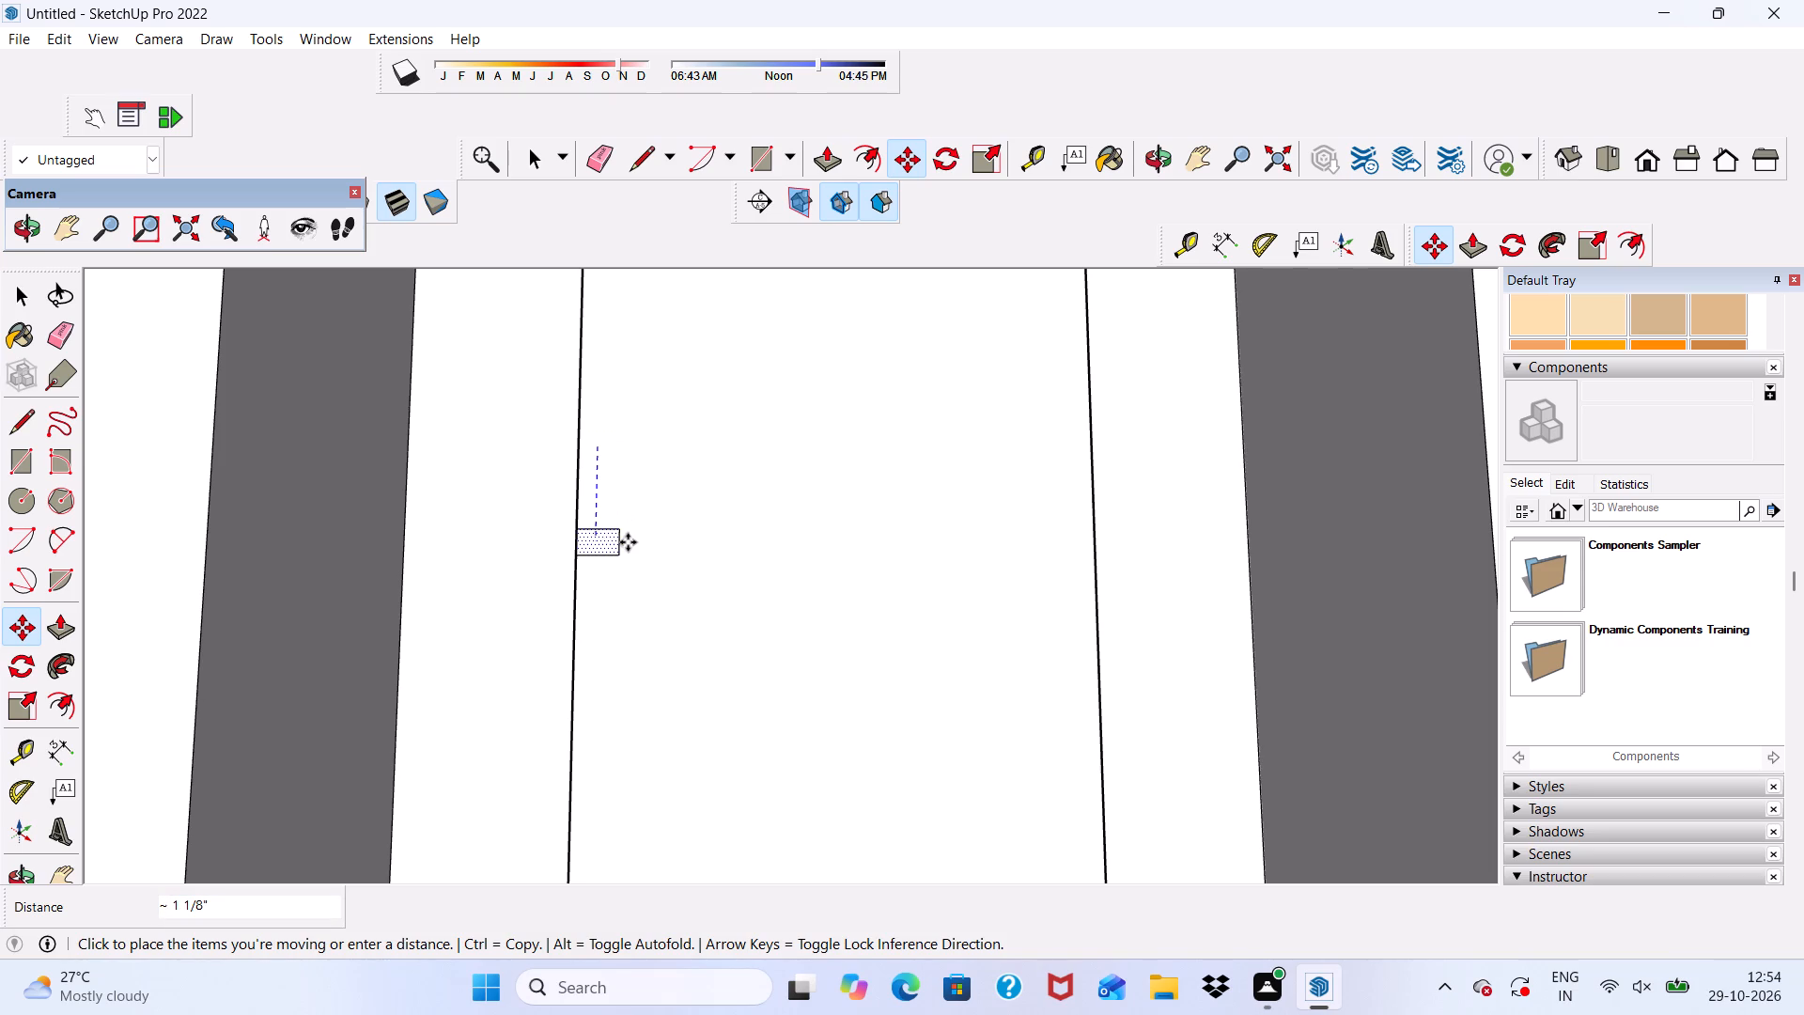
pyautogui.scroll(-6, 619, 431)
pyautogui.scroll(5, 627, 646)
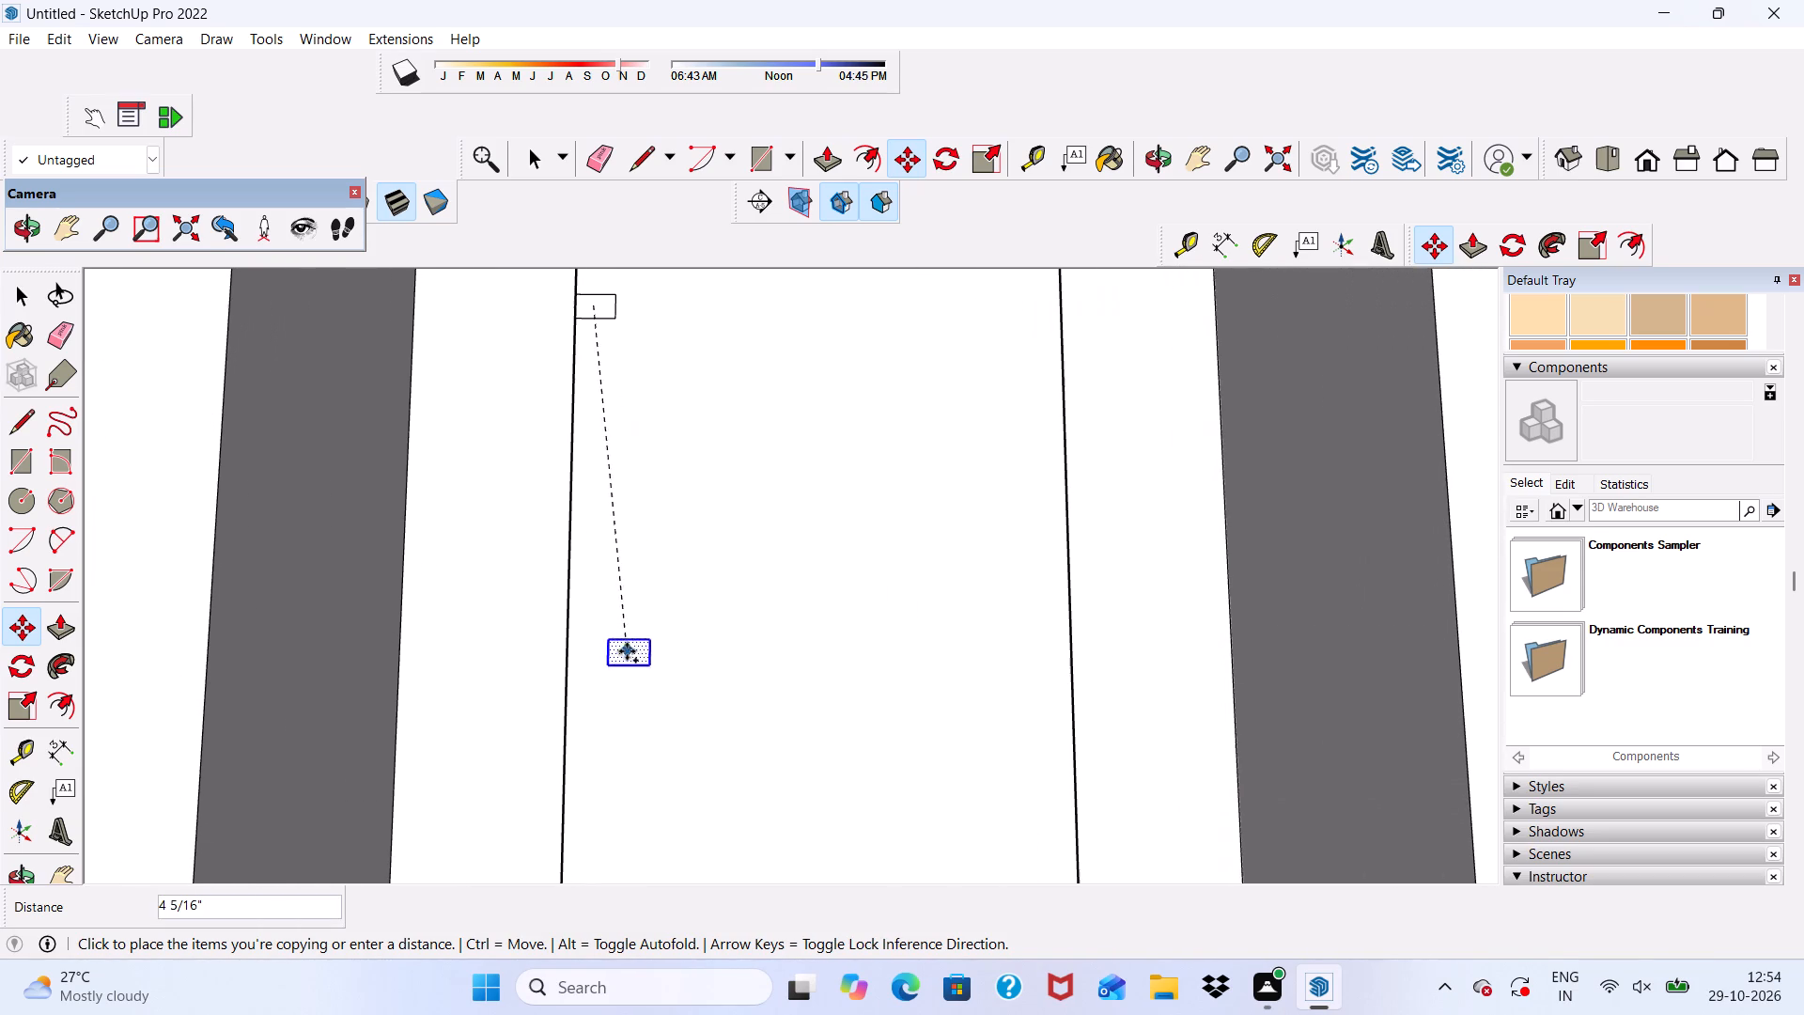
pyautogui.click(592, 609)
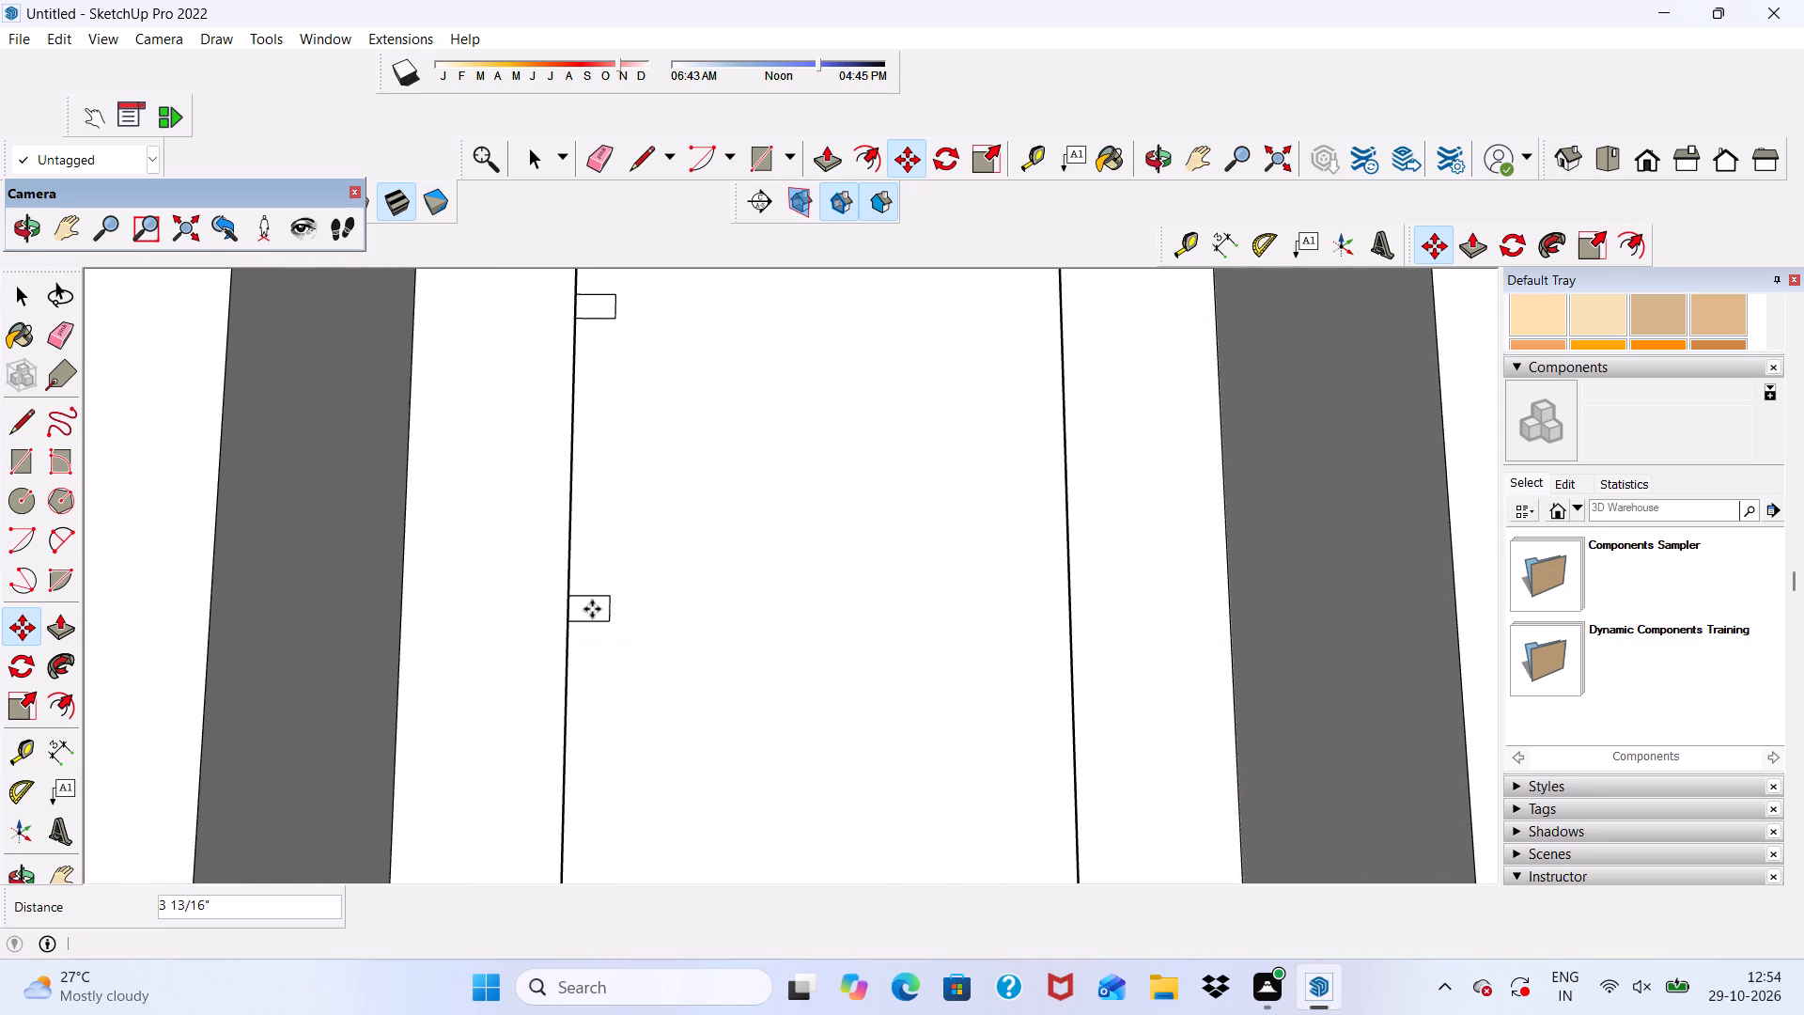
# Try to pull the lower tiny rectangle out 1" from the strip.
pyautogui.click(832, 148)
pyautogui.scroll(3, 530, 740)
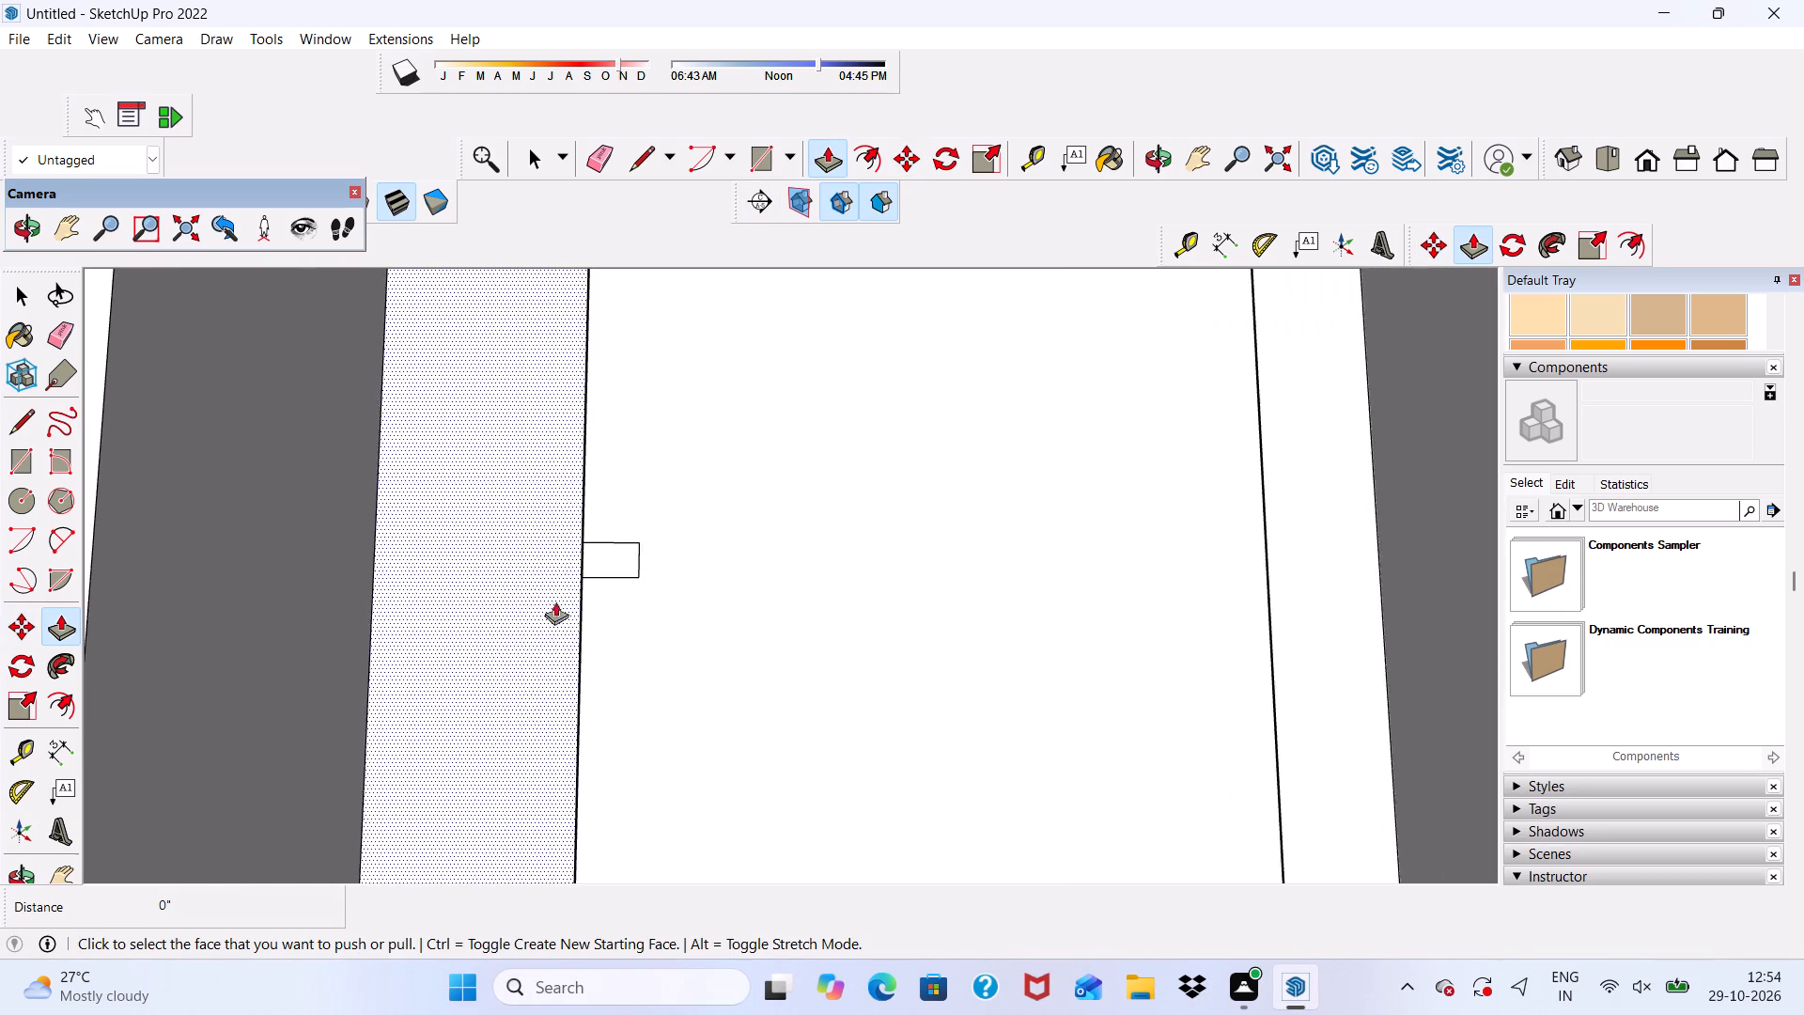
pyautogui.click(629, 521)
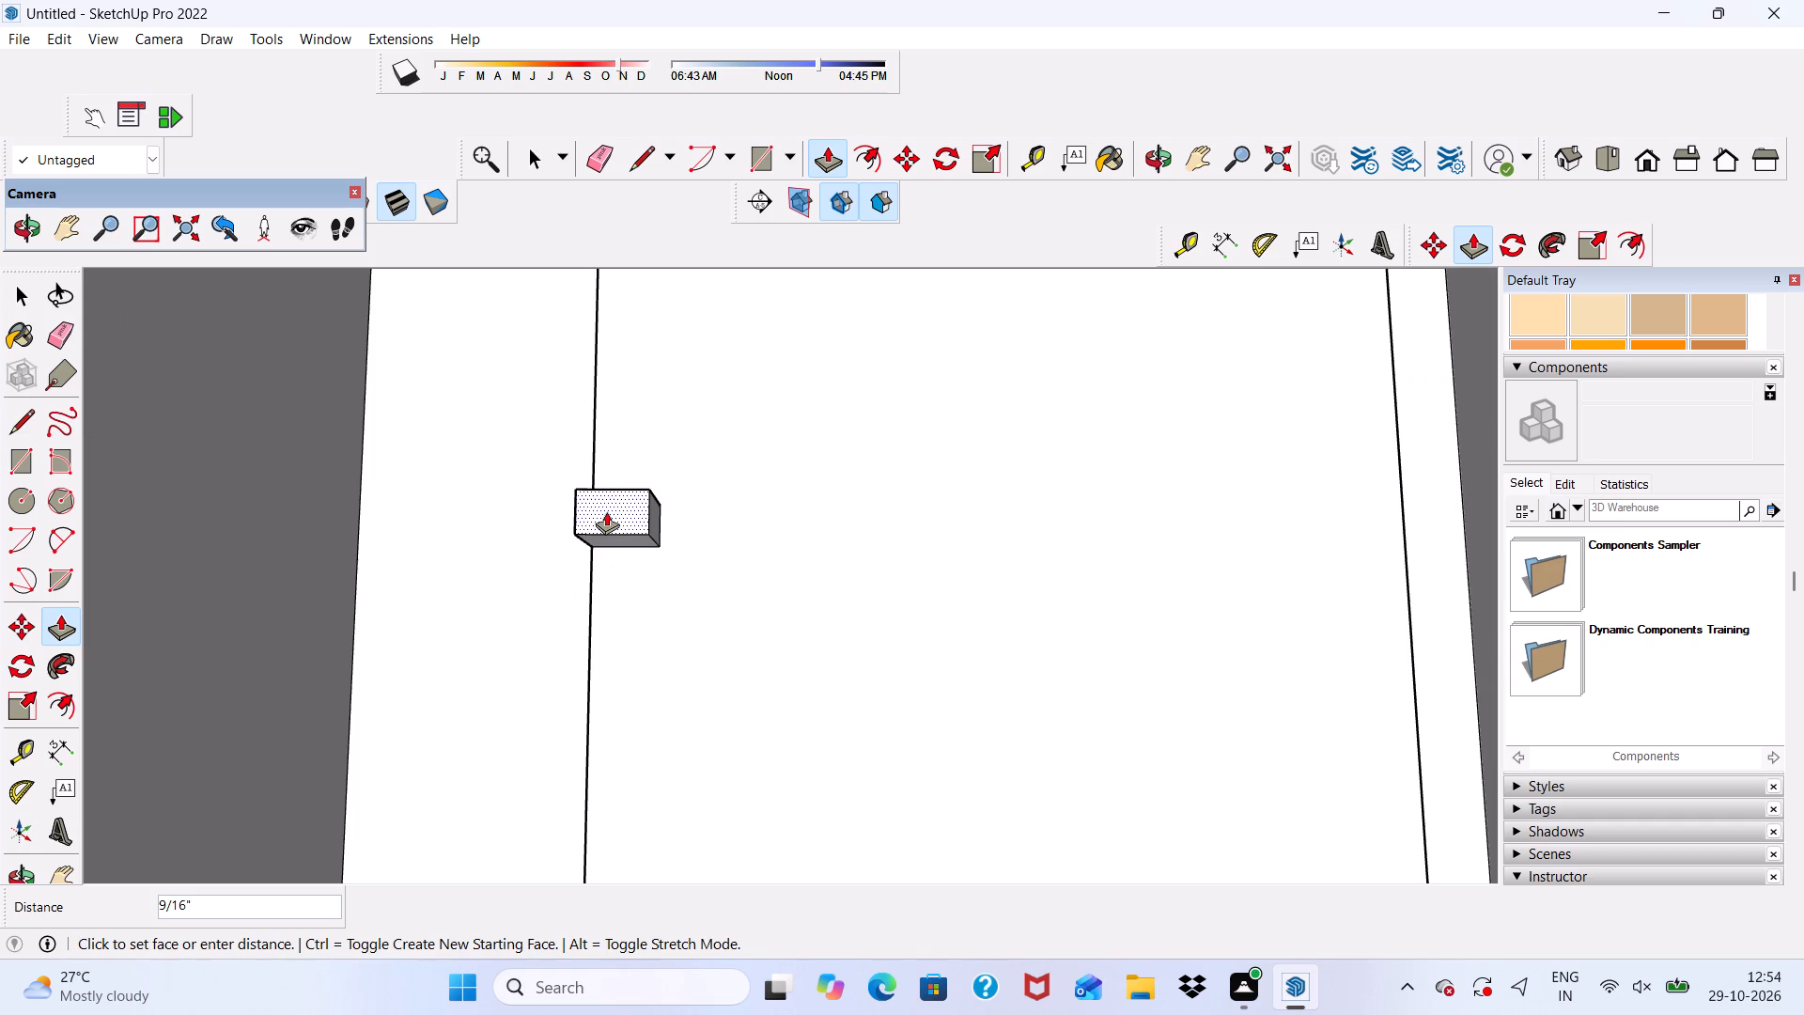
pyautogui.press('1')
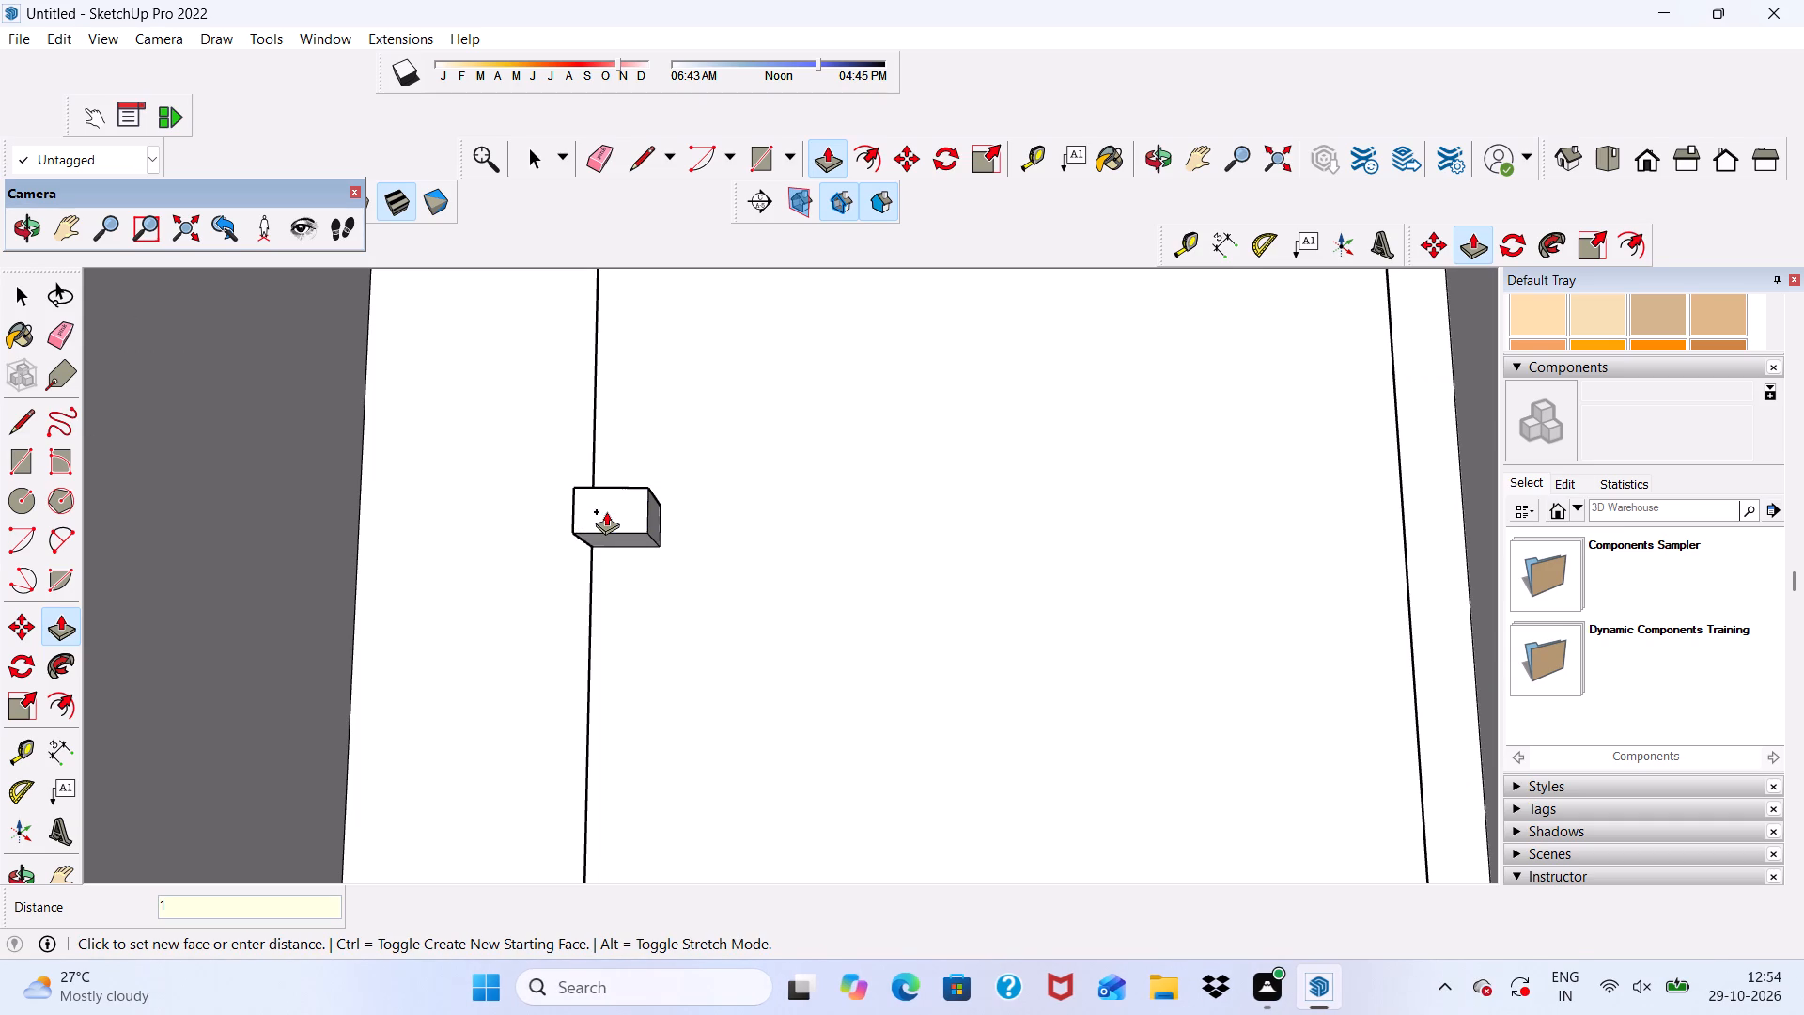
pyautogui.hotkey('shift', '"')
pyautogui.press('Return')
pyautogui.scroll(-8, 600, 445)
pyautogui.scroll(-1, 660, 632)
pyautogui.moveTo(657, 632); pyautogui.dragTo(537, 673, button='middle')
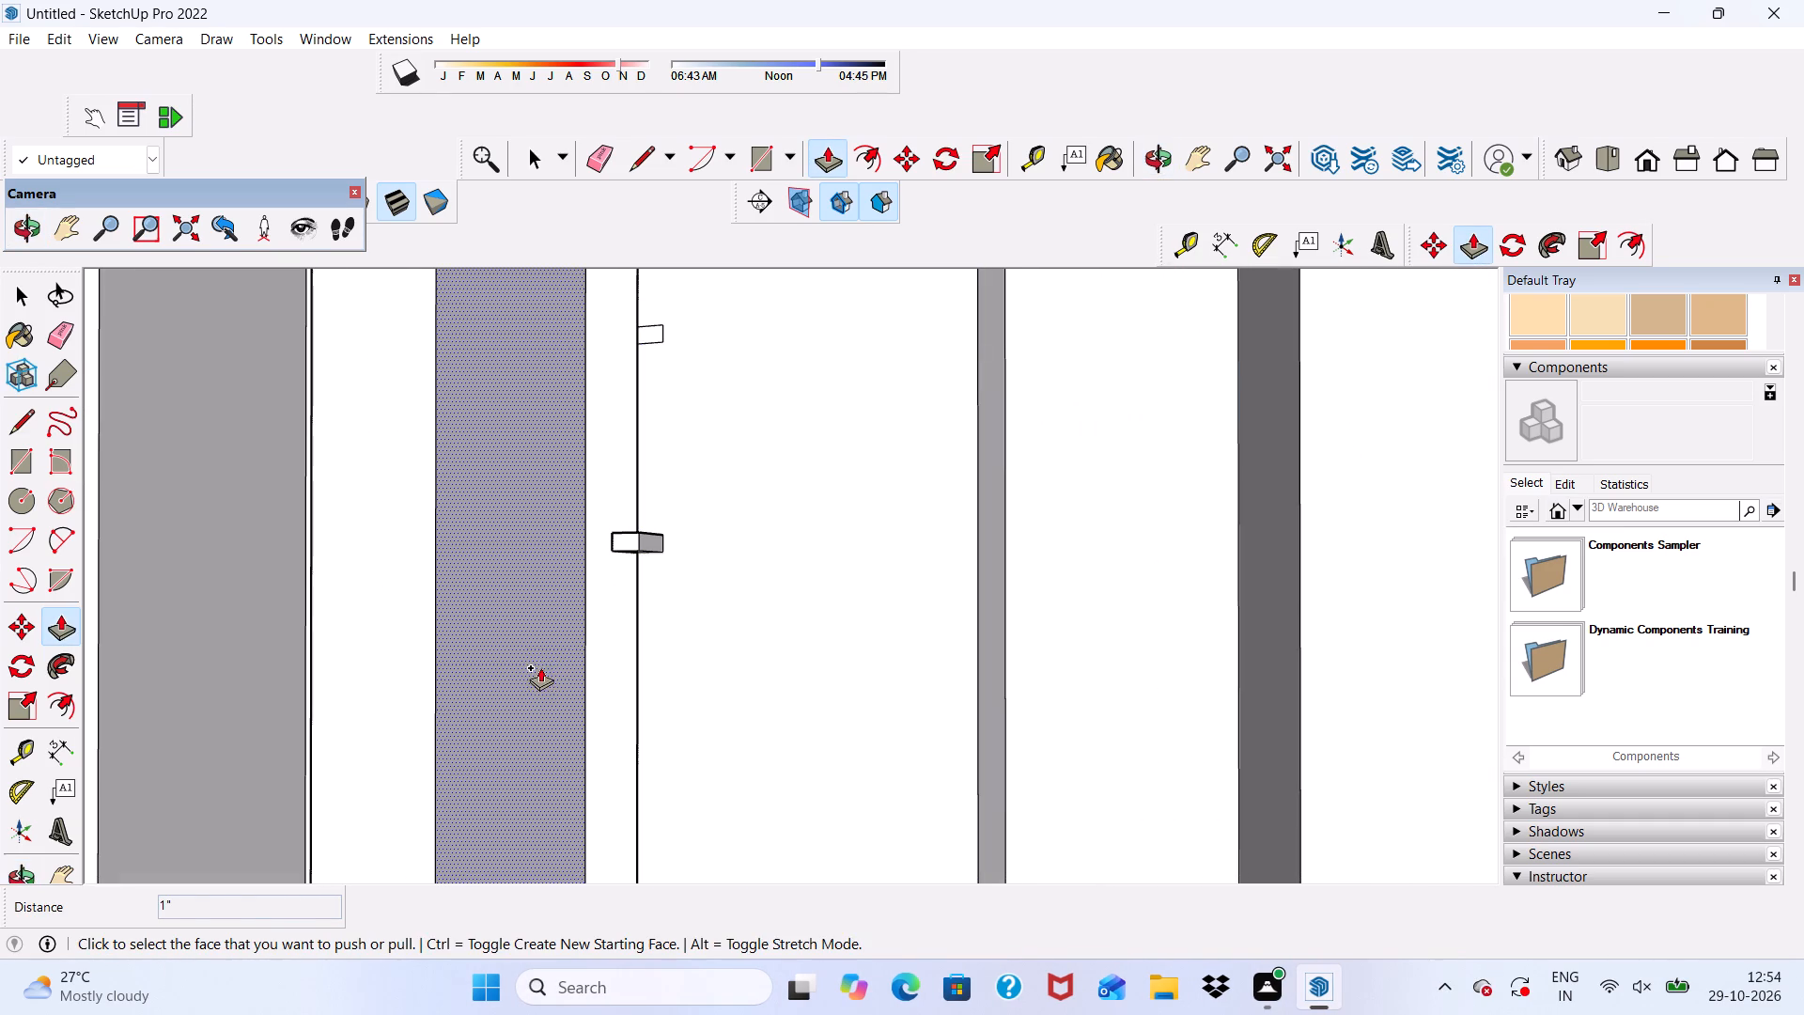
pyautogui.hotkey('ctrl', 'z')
# Pull the lower tiny rectangle out 1" from the strip's face to form a small block.
pyautogui.scroll(3, 615, 543)
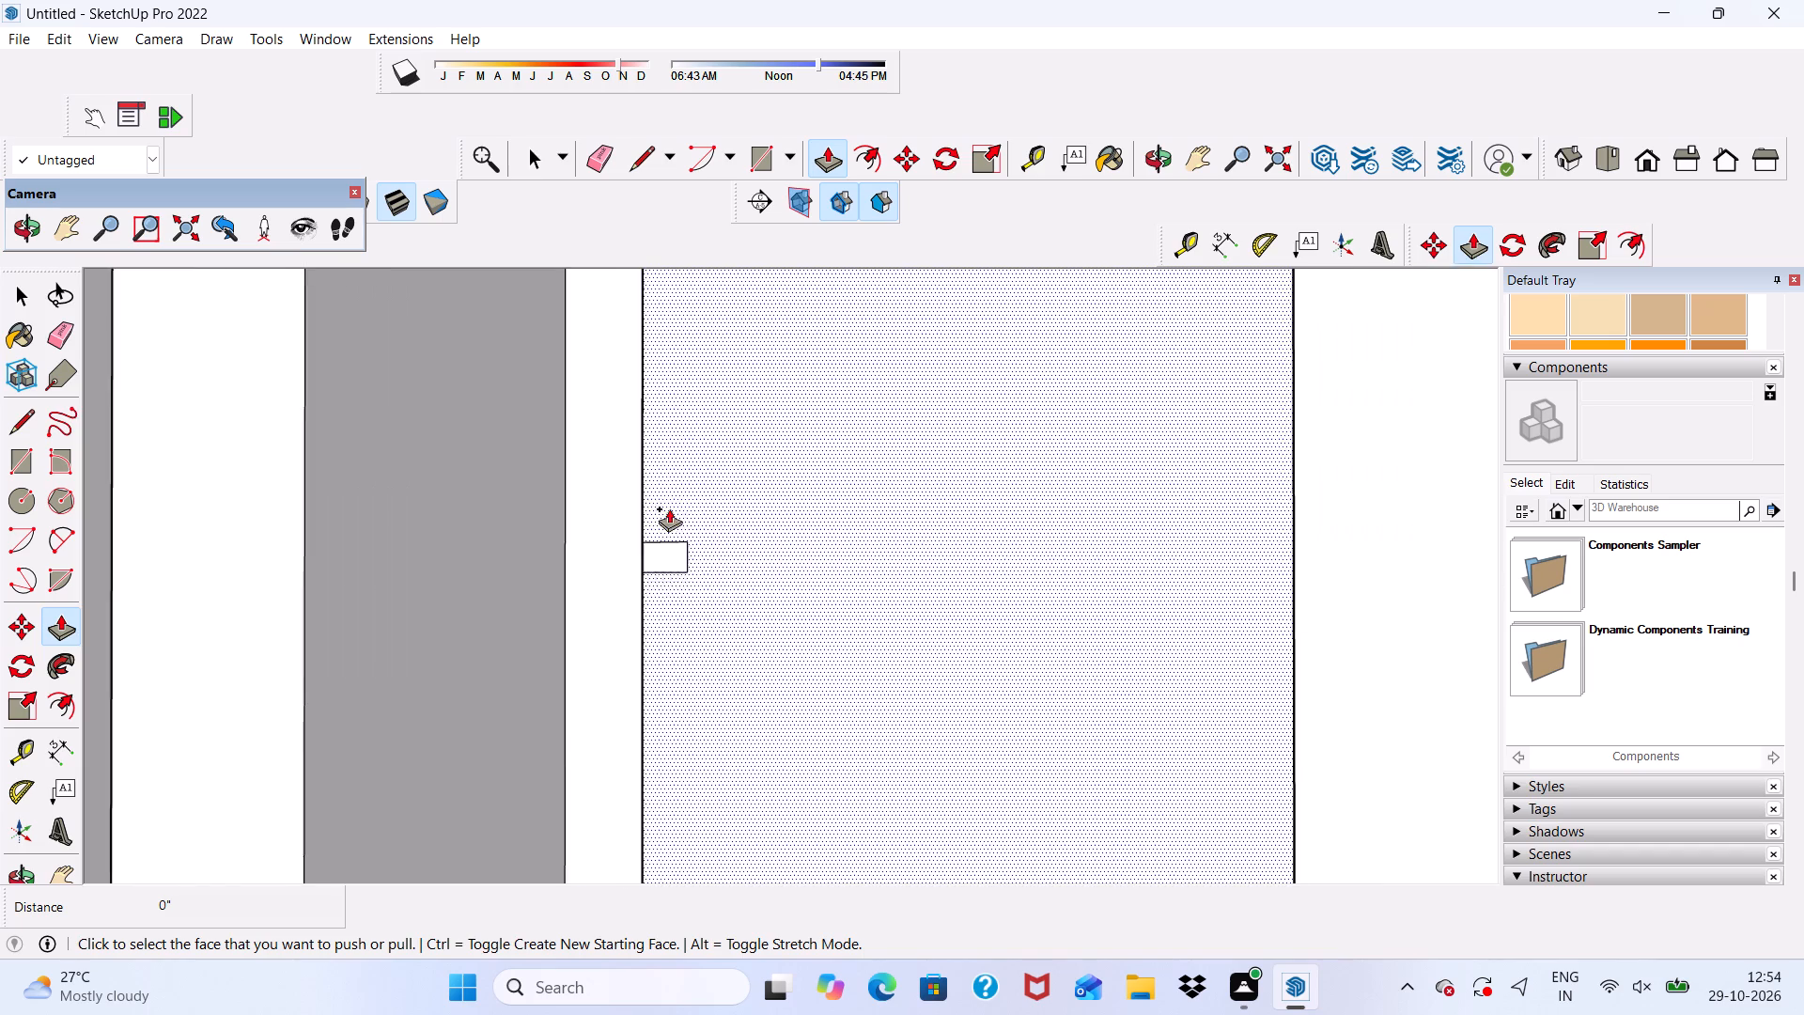
pyautogui.scroll(8, 669, 508)
pyautogui.click(670, 561)
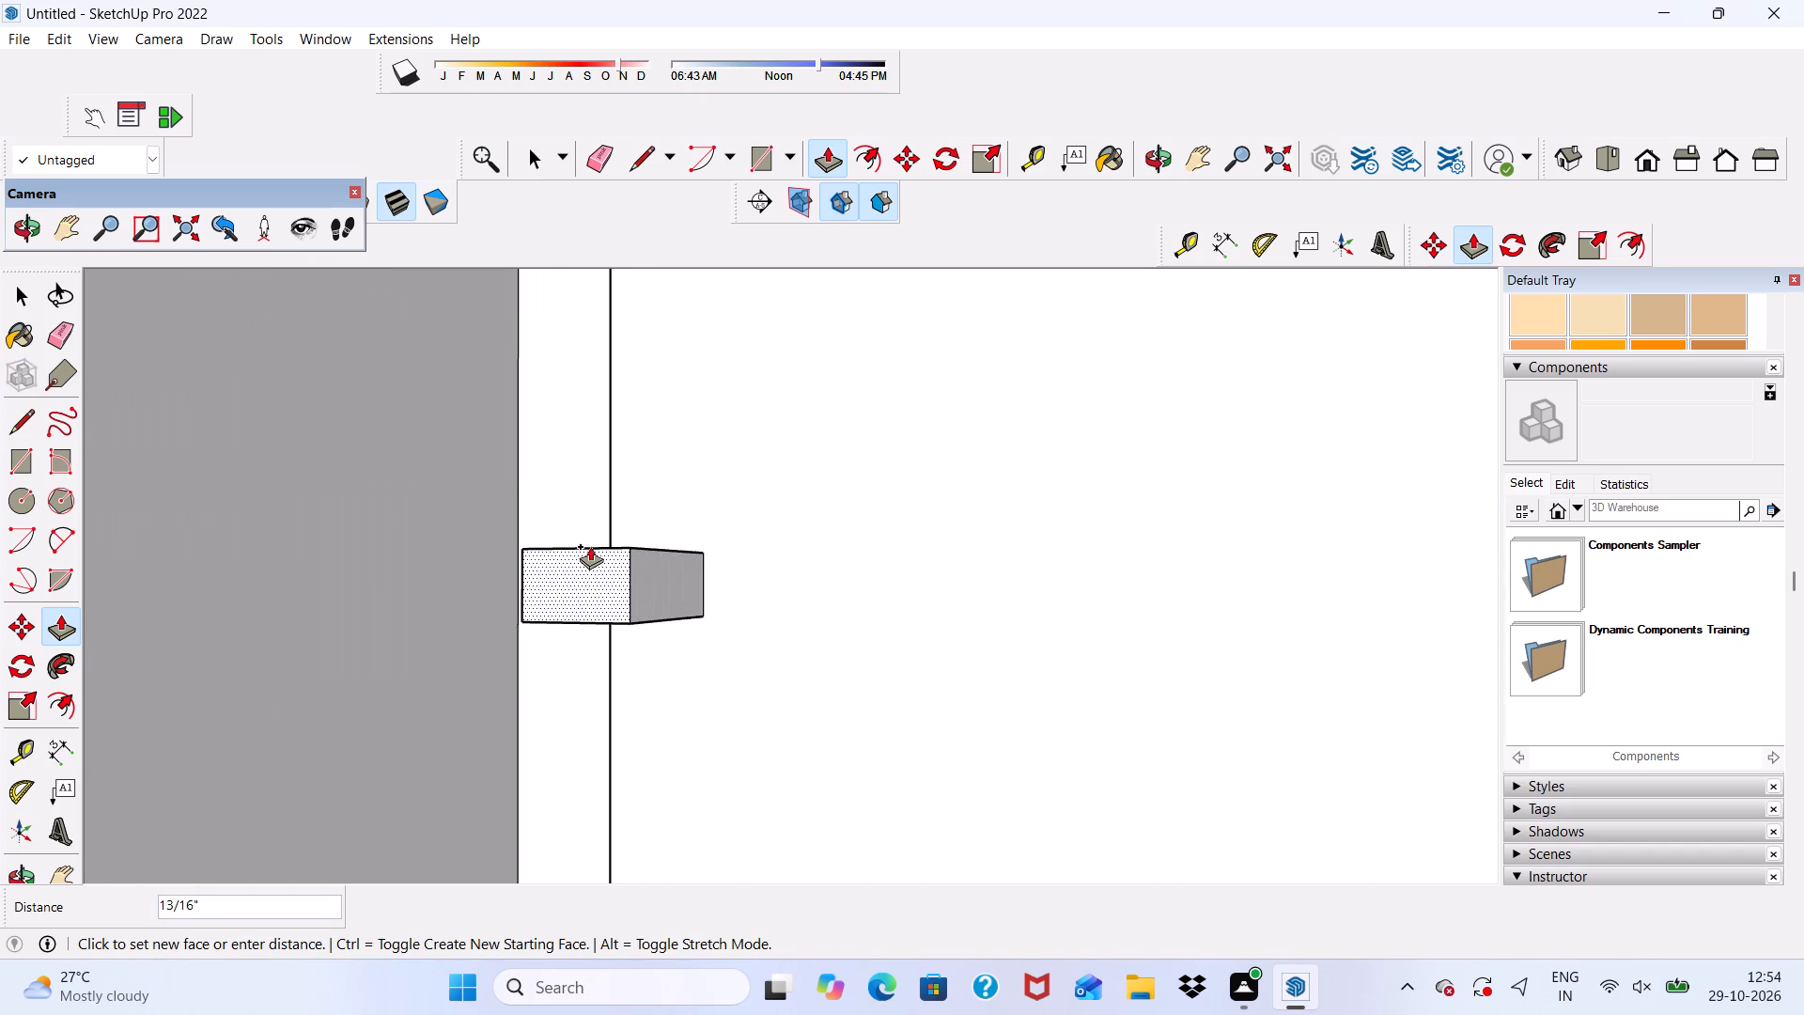
pyautogui.press('1')
pyautogui.hotkey('shift', '"')
pyautogui.press('Return')
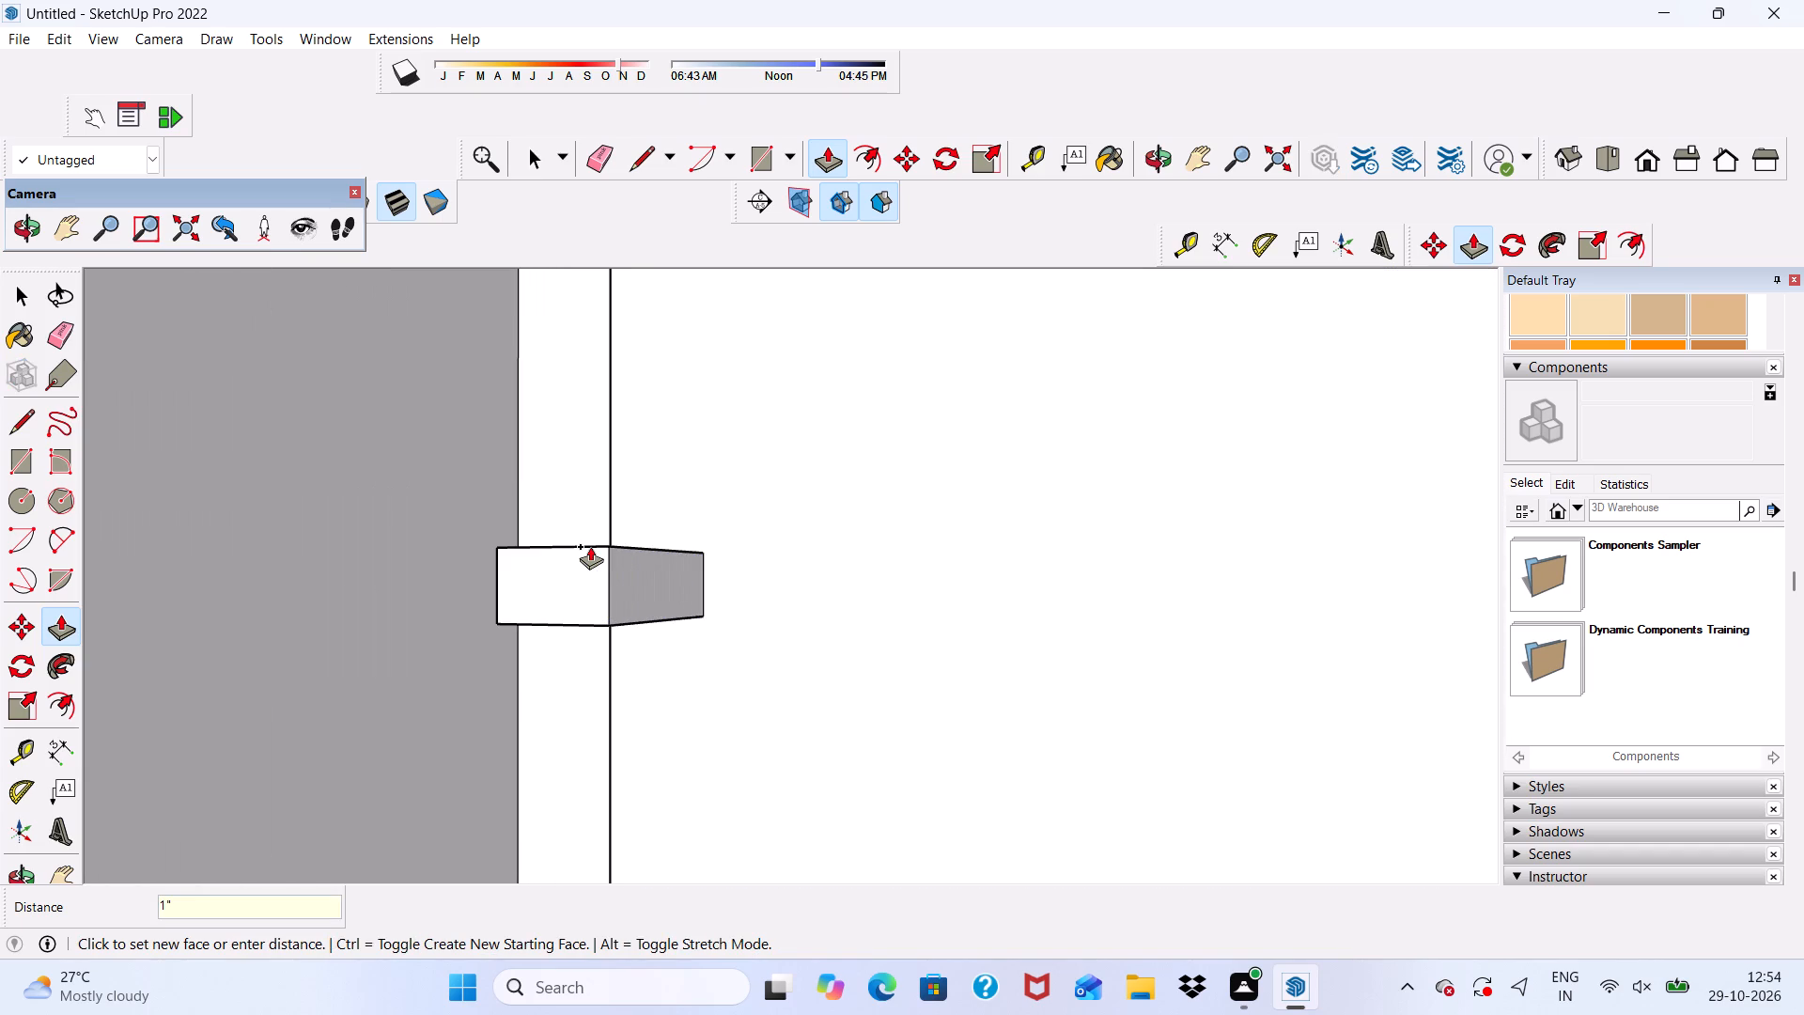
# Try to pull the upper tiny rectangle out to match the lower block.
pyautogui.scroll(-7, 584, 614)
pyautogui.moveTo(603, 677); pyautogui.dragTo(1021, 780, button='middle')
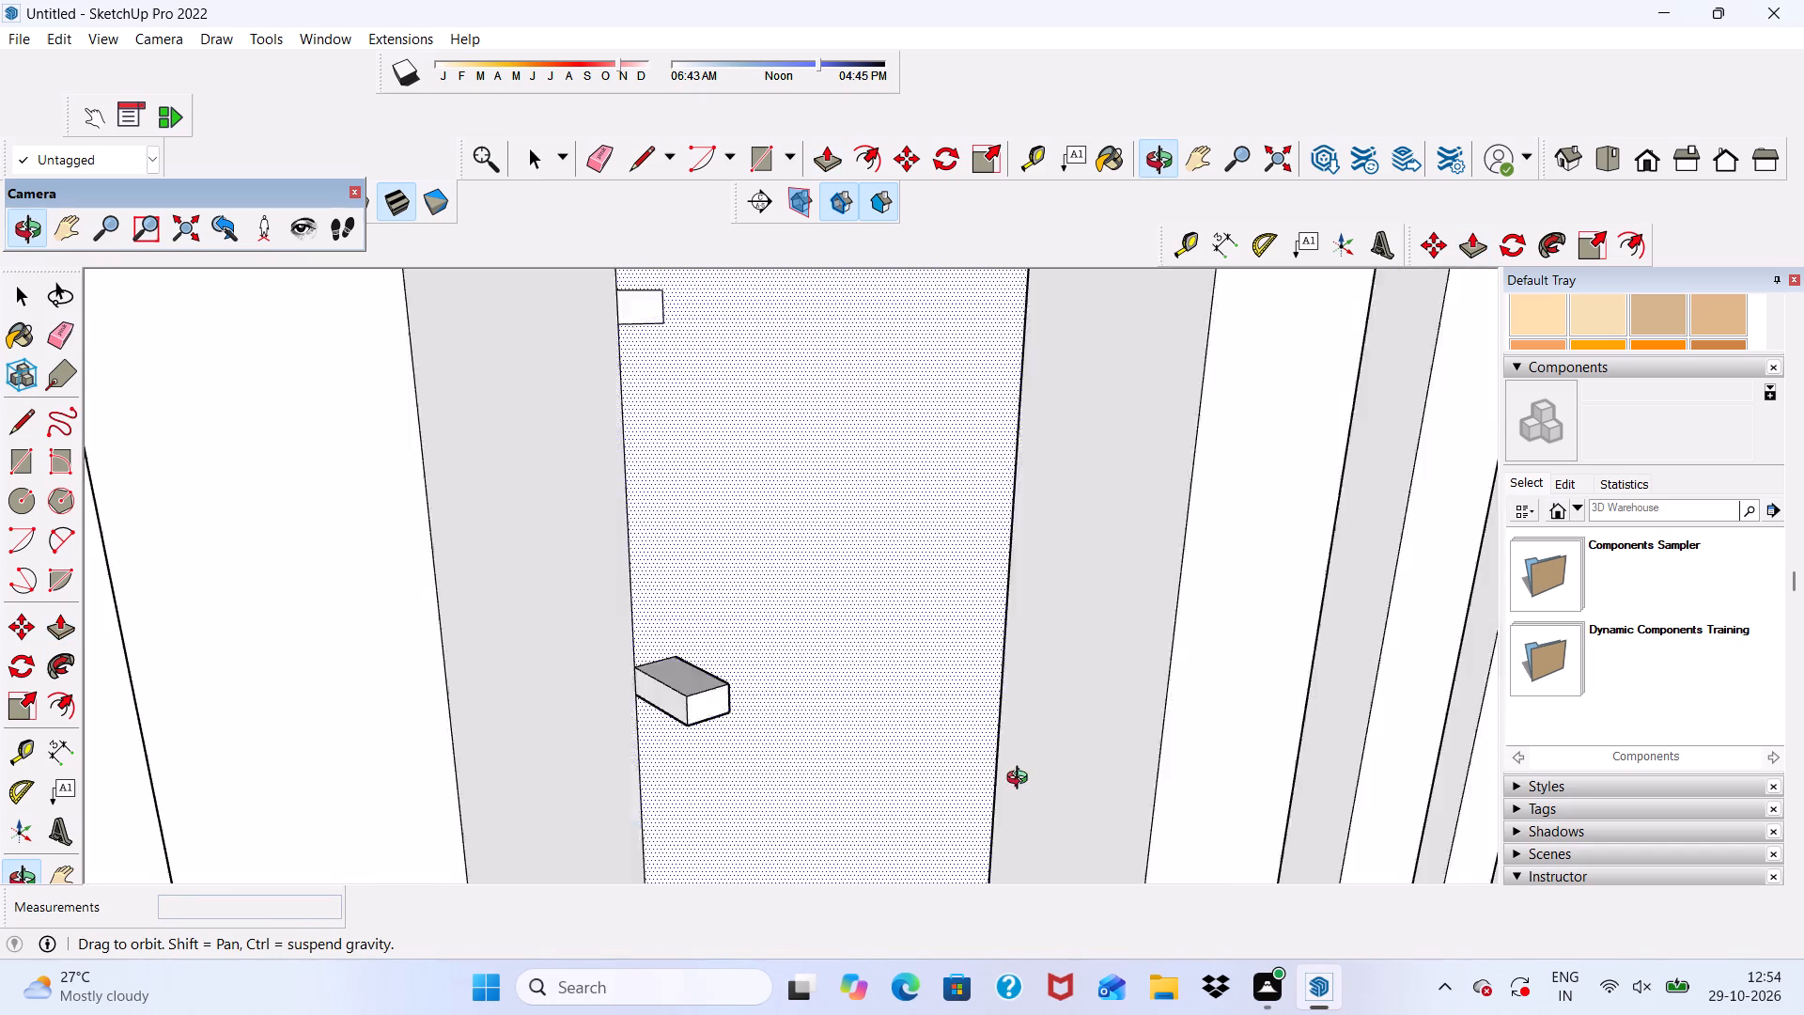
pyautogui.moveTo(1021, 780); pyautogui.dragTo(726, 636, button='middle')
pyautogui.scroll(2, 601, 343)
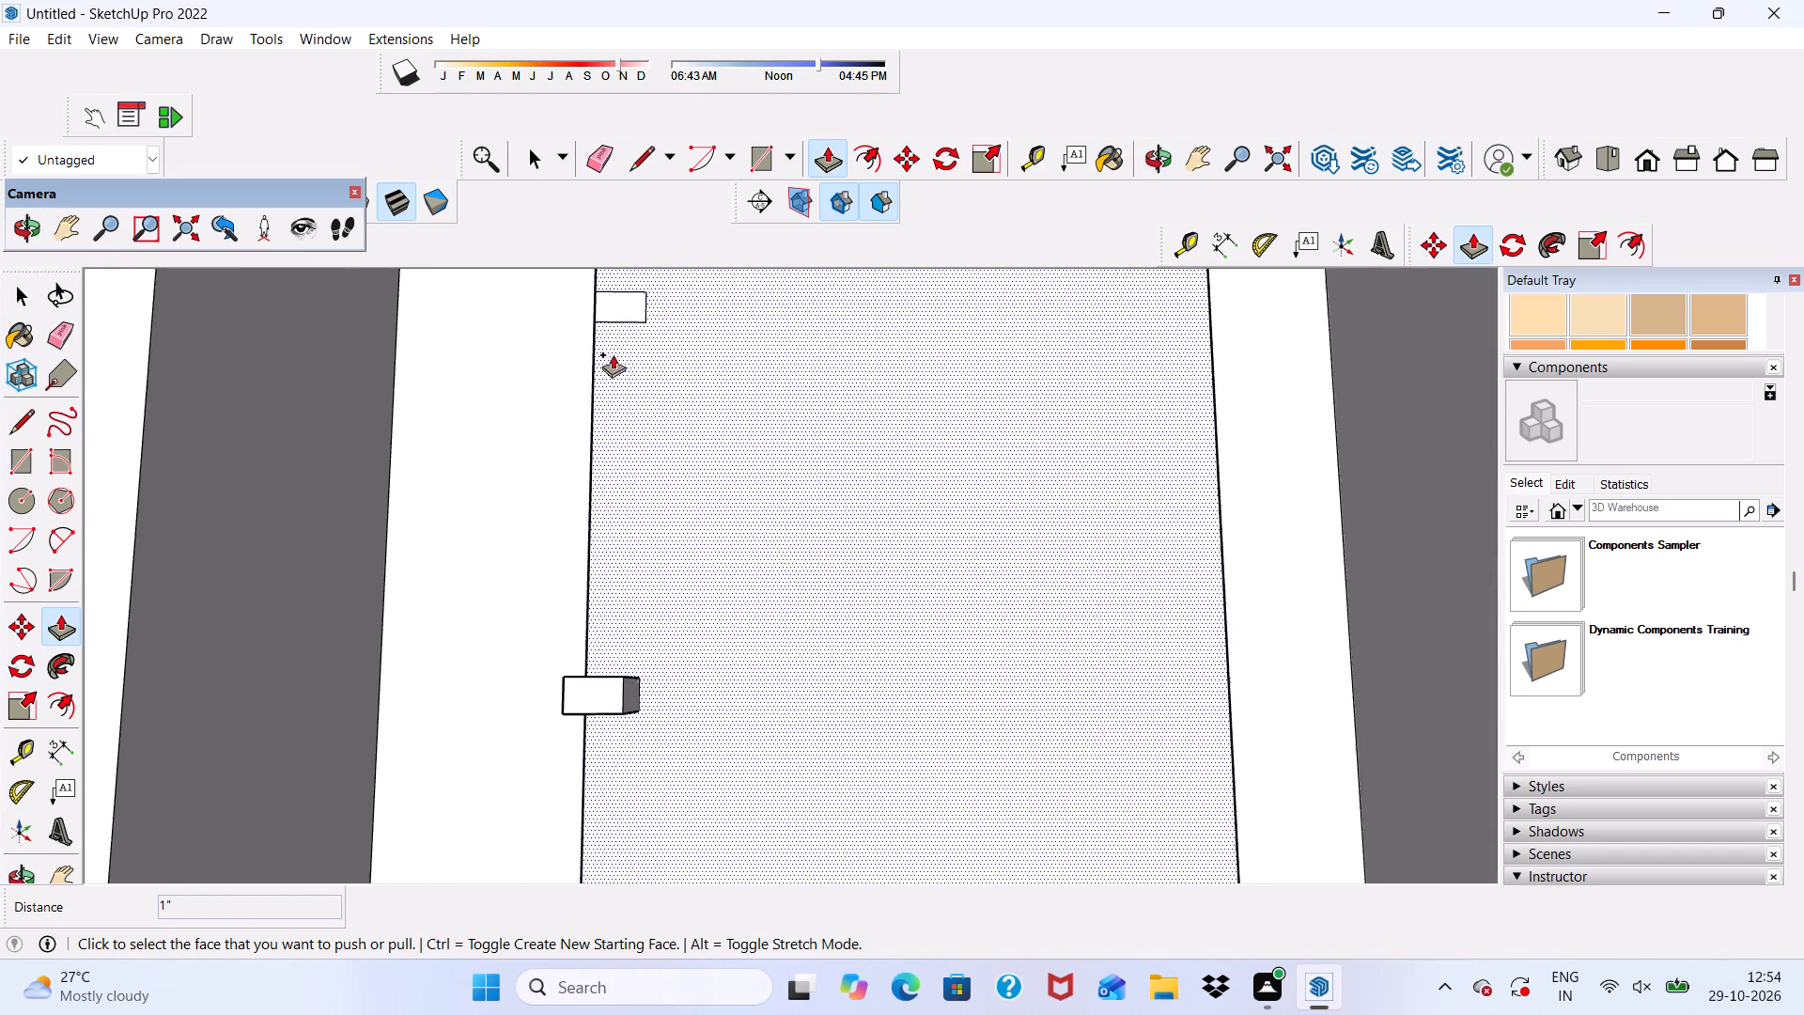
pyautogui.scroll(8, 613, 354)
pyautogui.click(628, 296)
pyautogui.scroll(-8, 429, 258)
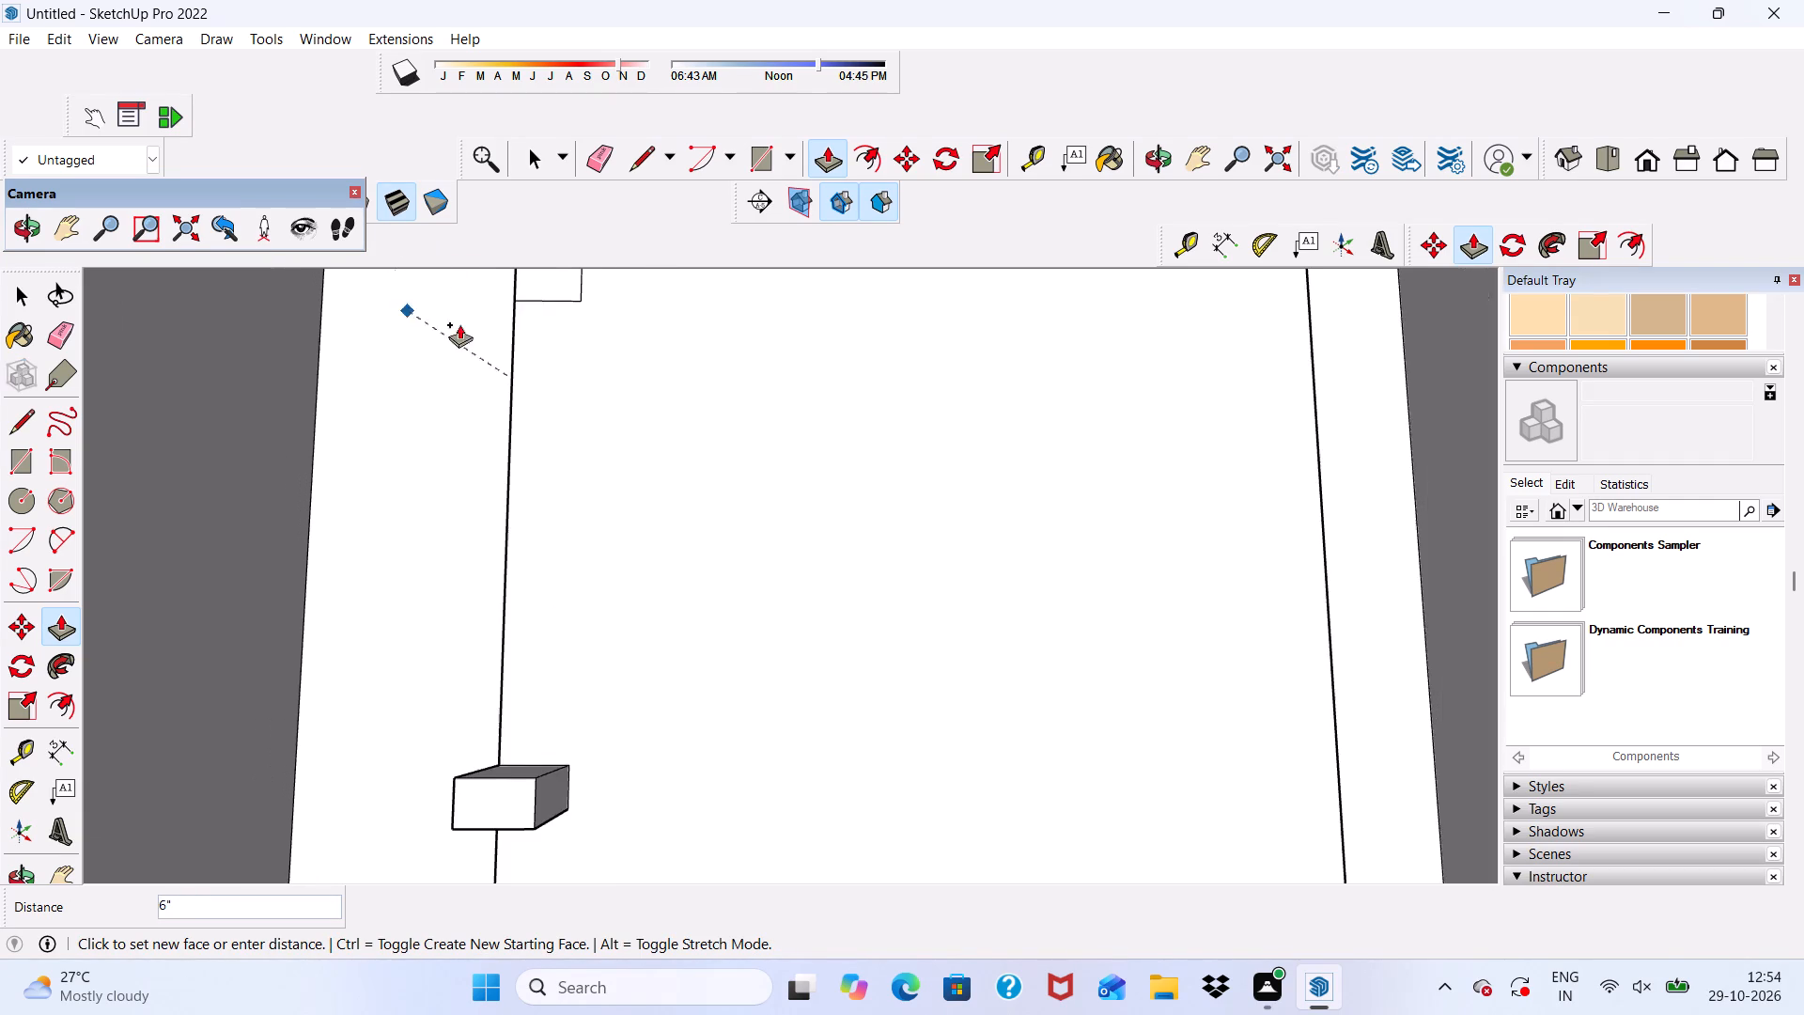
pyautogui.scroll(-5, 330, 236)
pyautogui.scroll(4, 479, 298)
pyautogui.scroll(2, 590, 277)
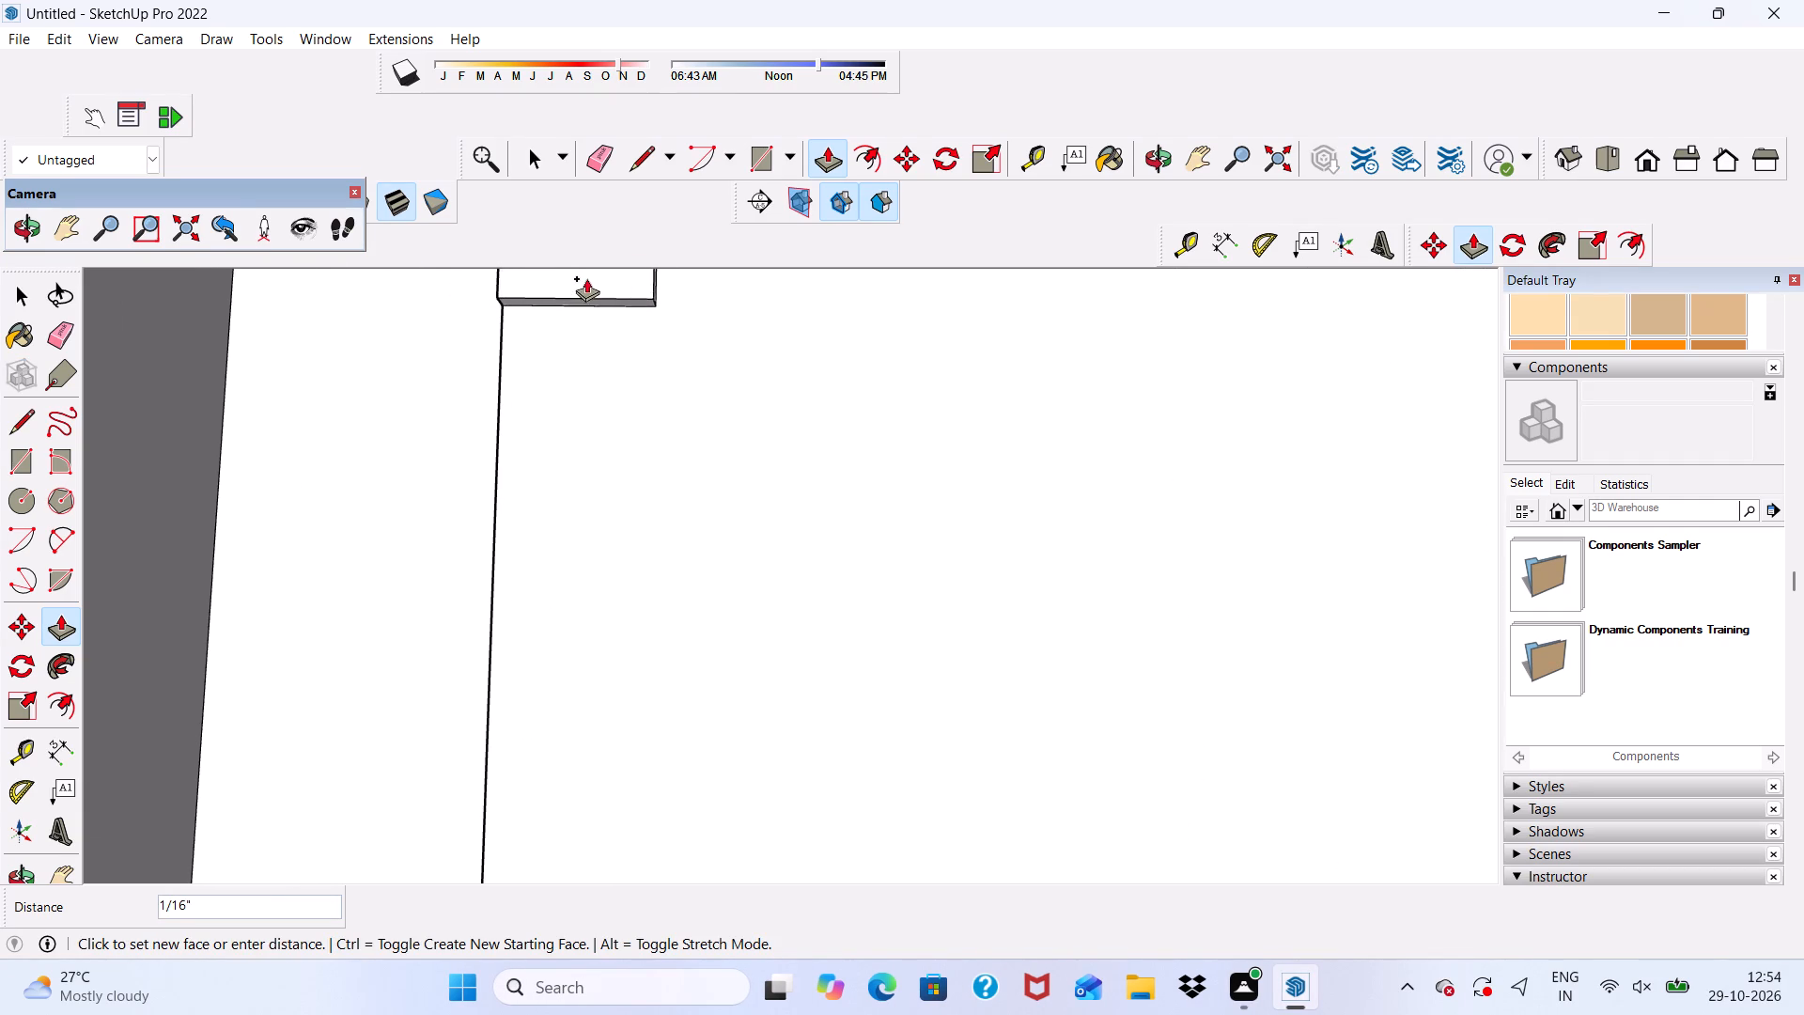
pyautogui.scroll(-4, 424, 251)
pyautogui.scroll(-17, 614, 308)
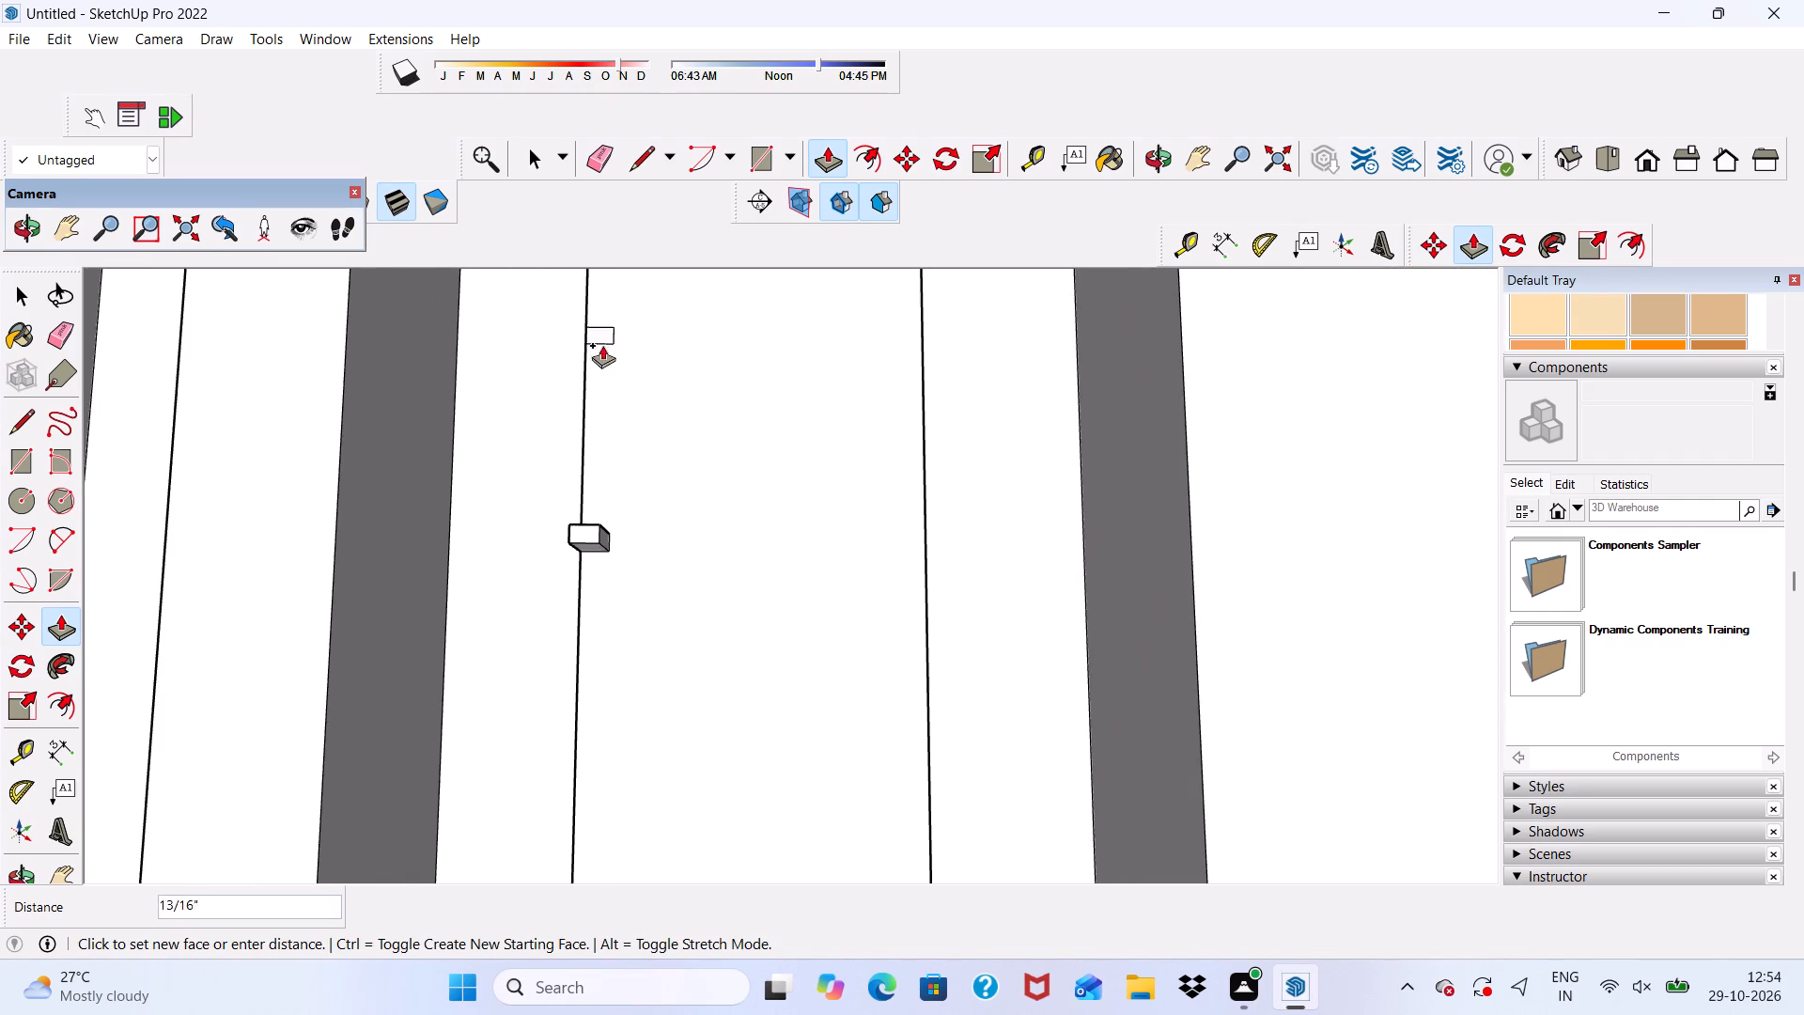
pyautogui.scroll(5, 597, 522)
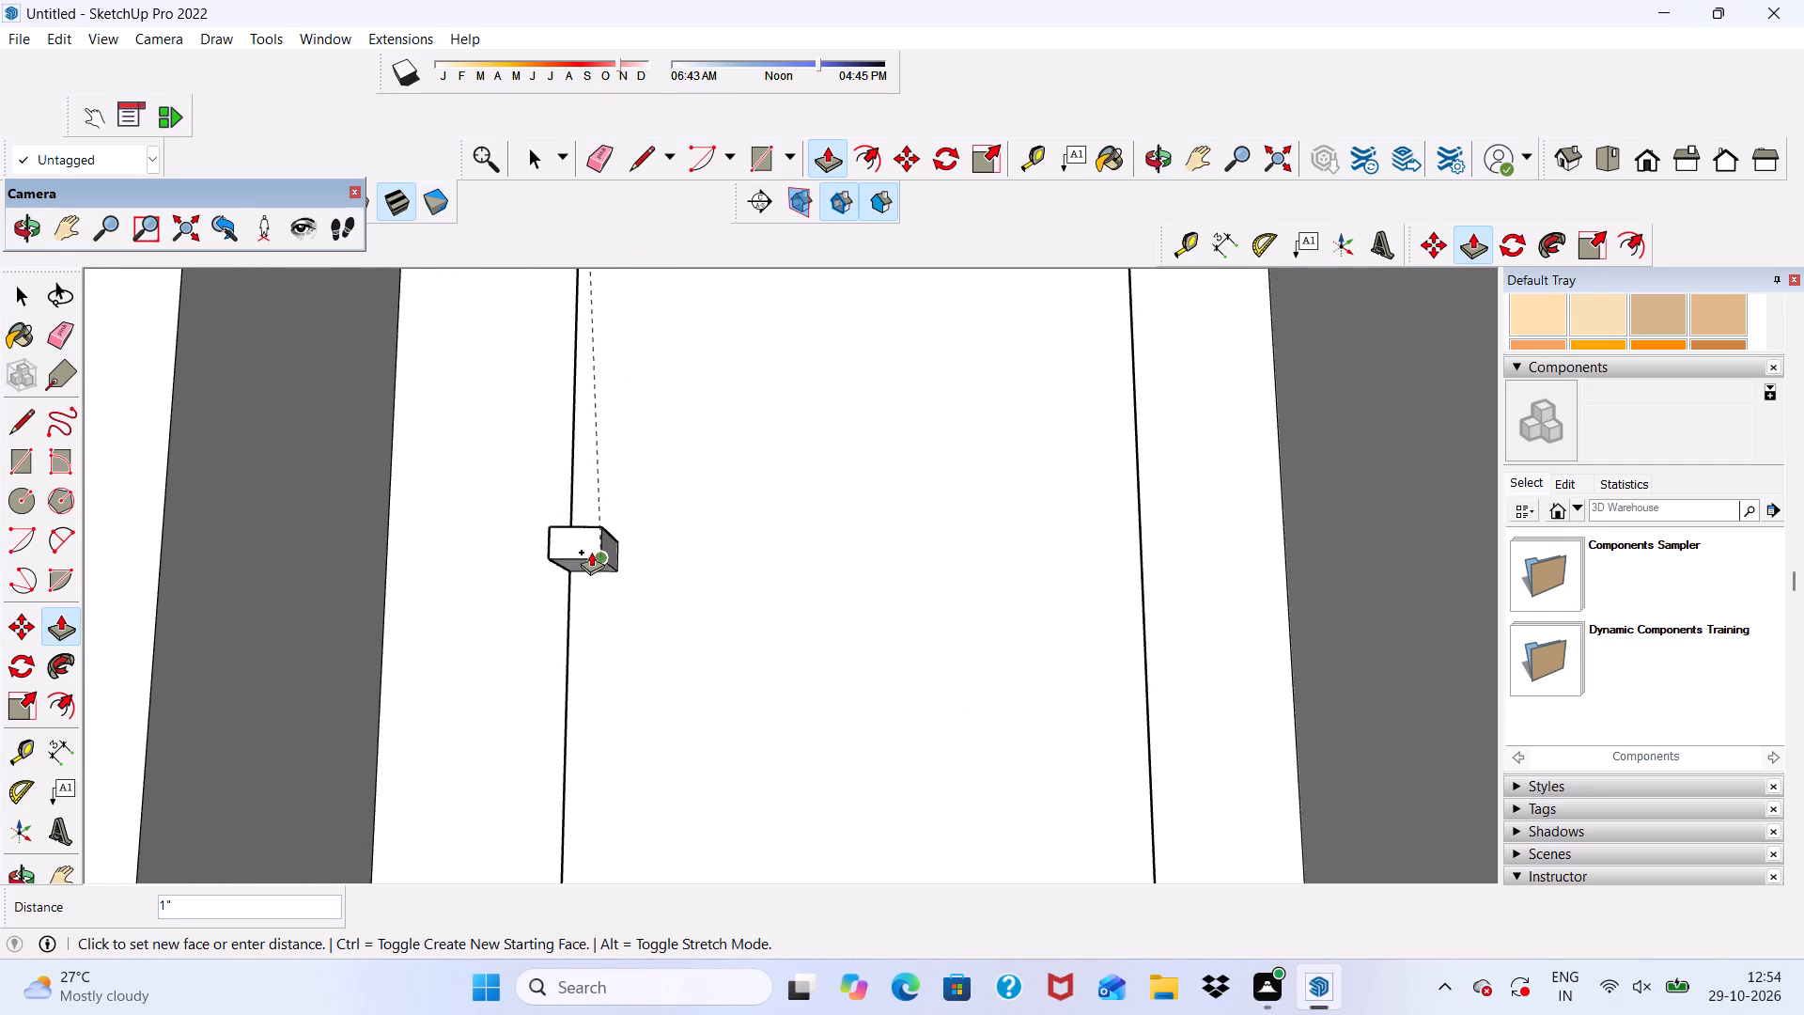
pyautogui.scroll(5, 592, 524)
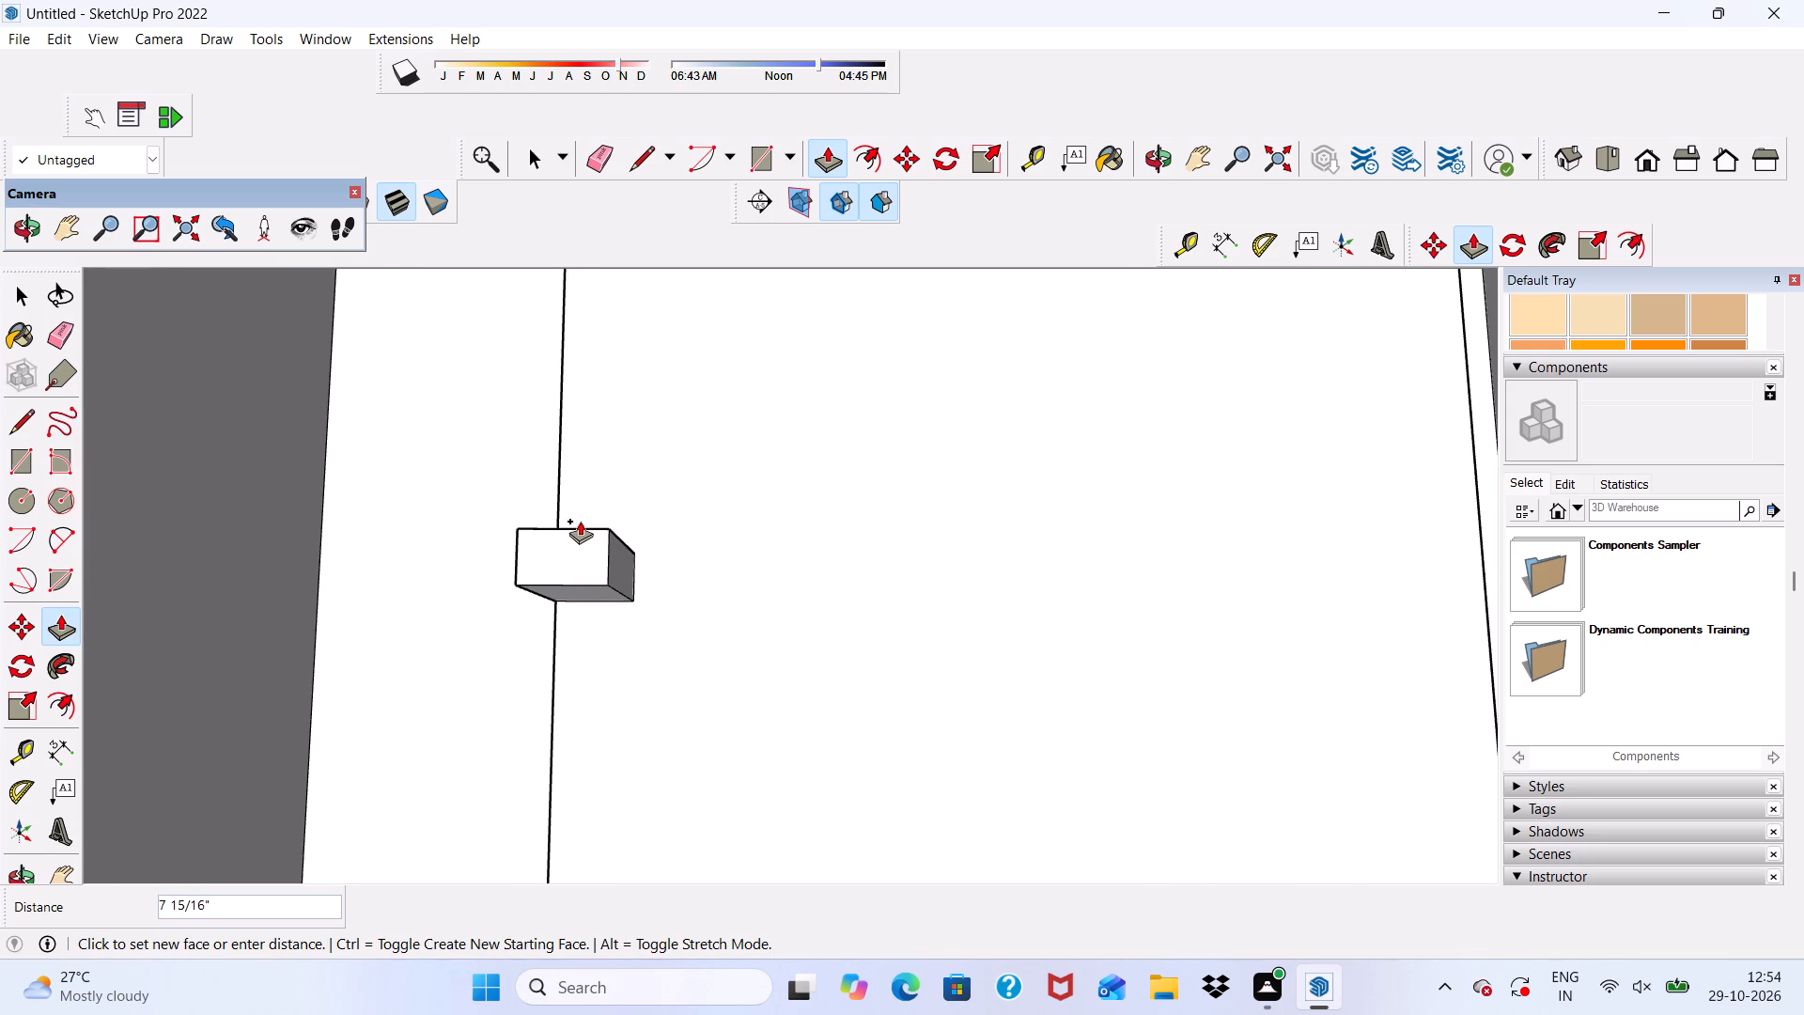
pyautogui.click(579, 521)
# Pull the upper tiny rectangle out 1", level with the front of the lower block.
pyautogui.scroll(-17, 579, 521)
pyautogui.scroll(2, 632, 412)
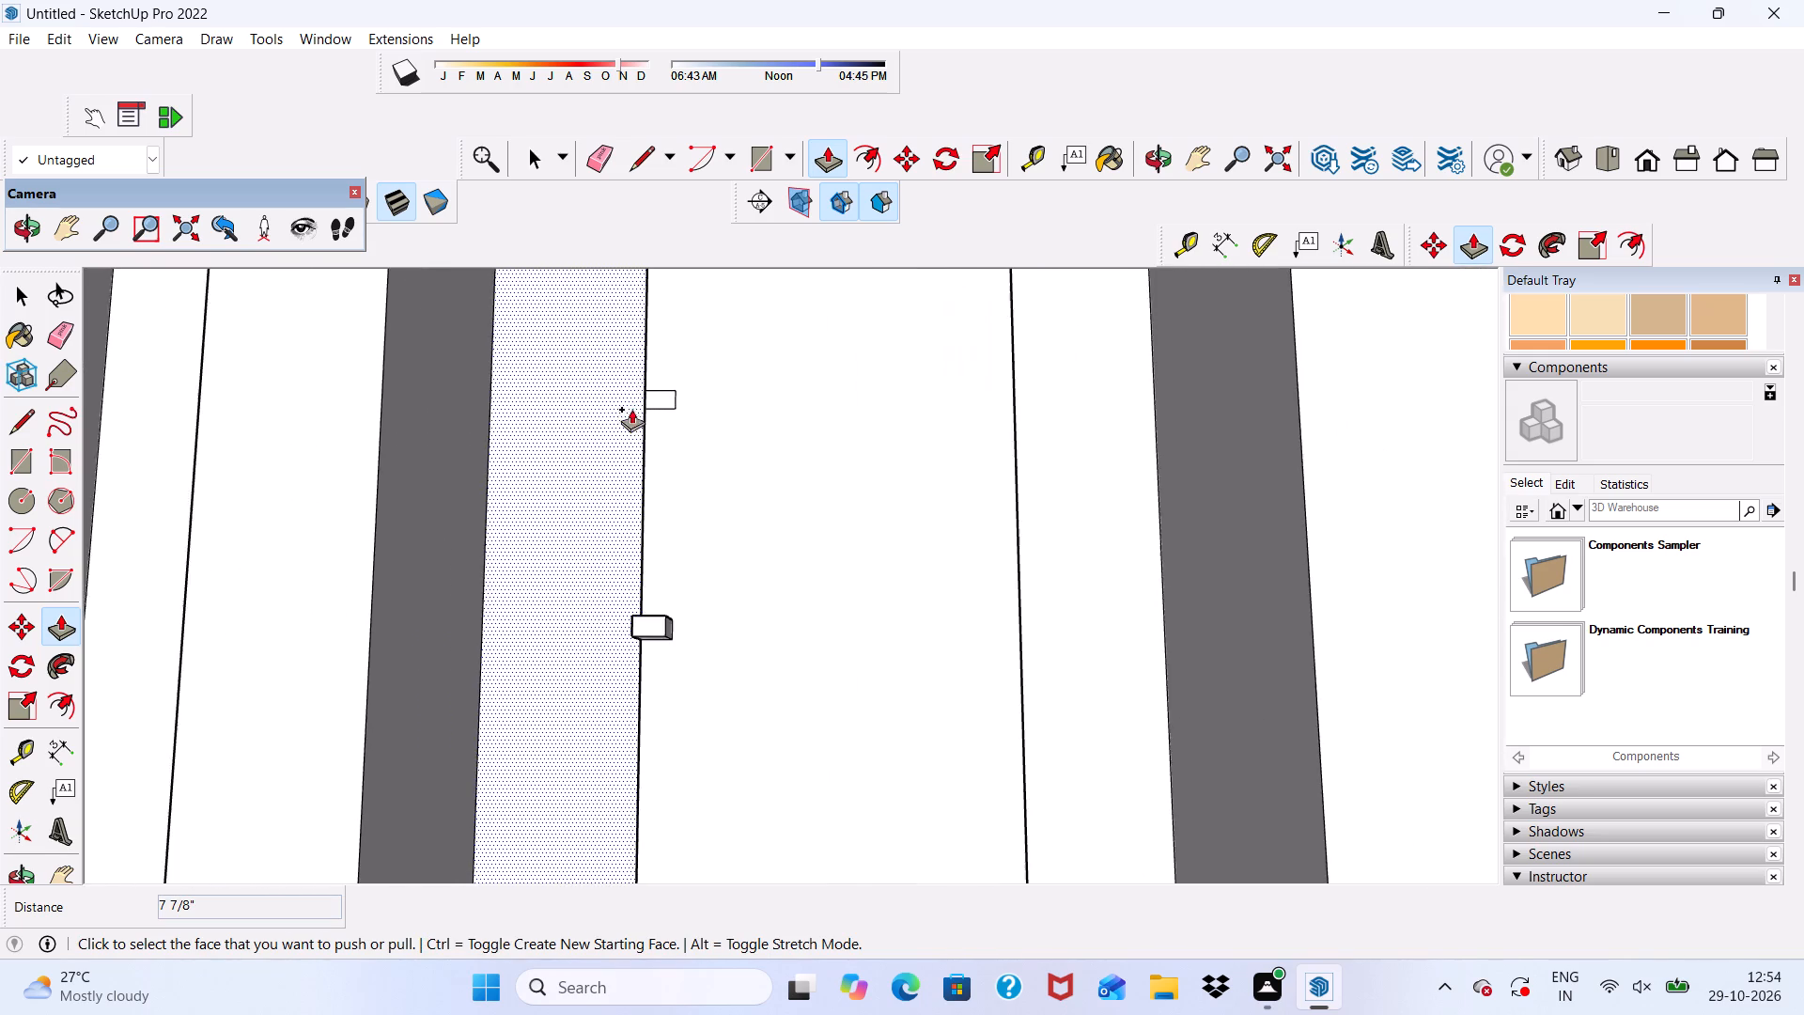
pyautogui.scroll(11, 631, 409)
pyautogui.click(705, 403)
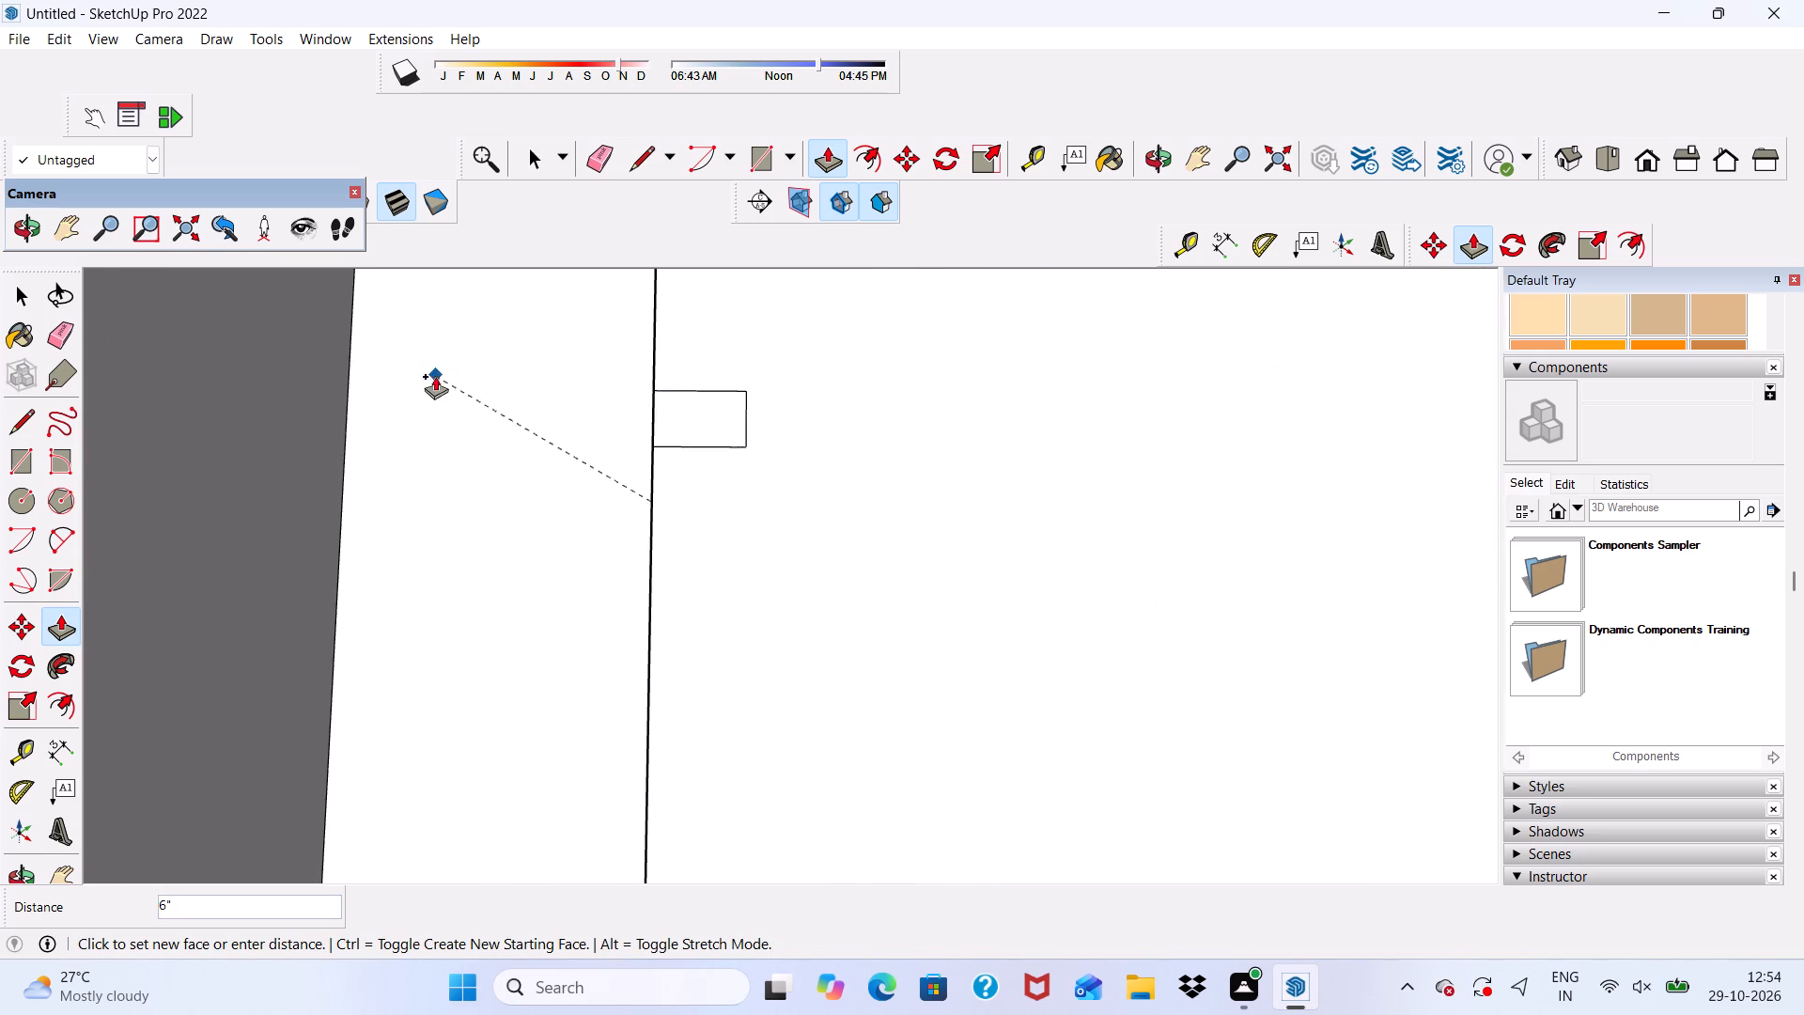
pyautogui.scroll(-3, 434, 376)
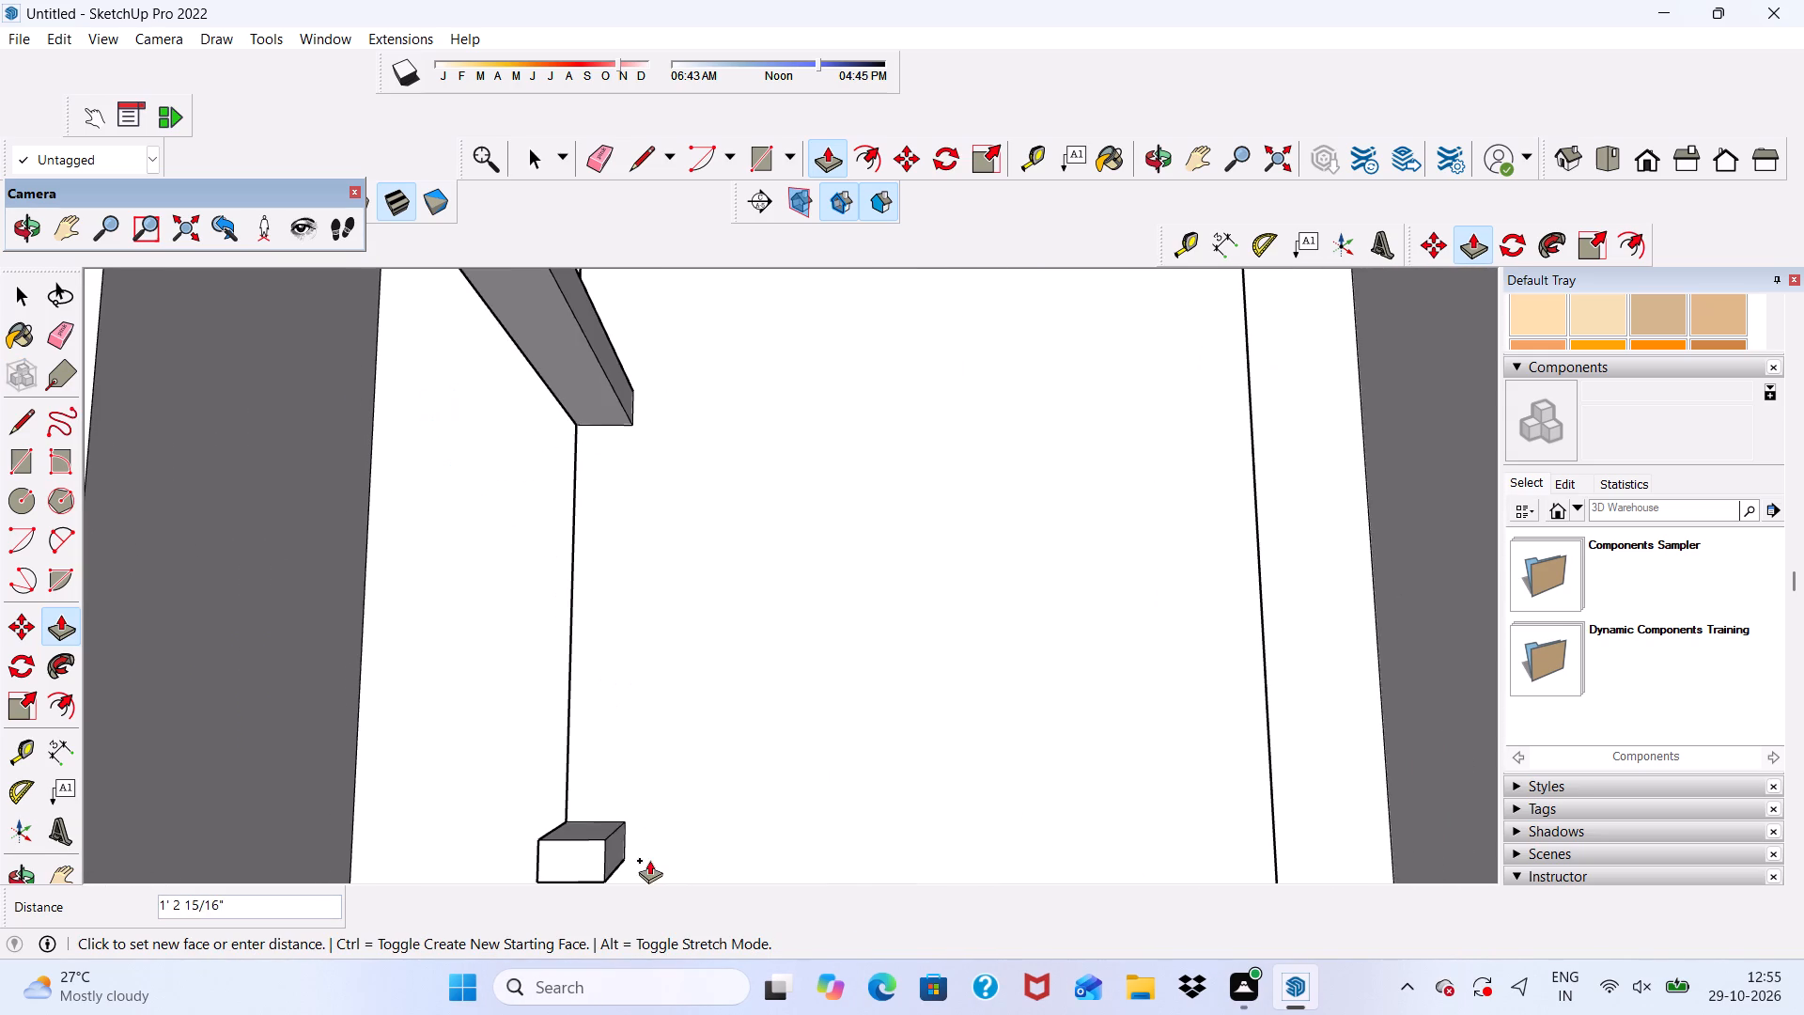
pyautogui.scroll(2, 645, 863)
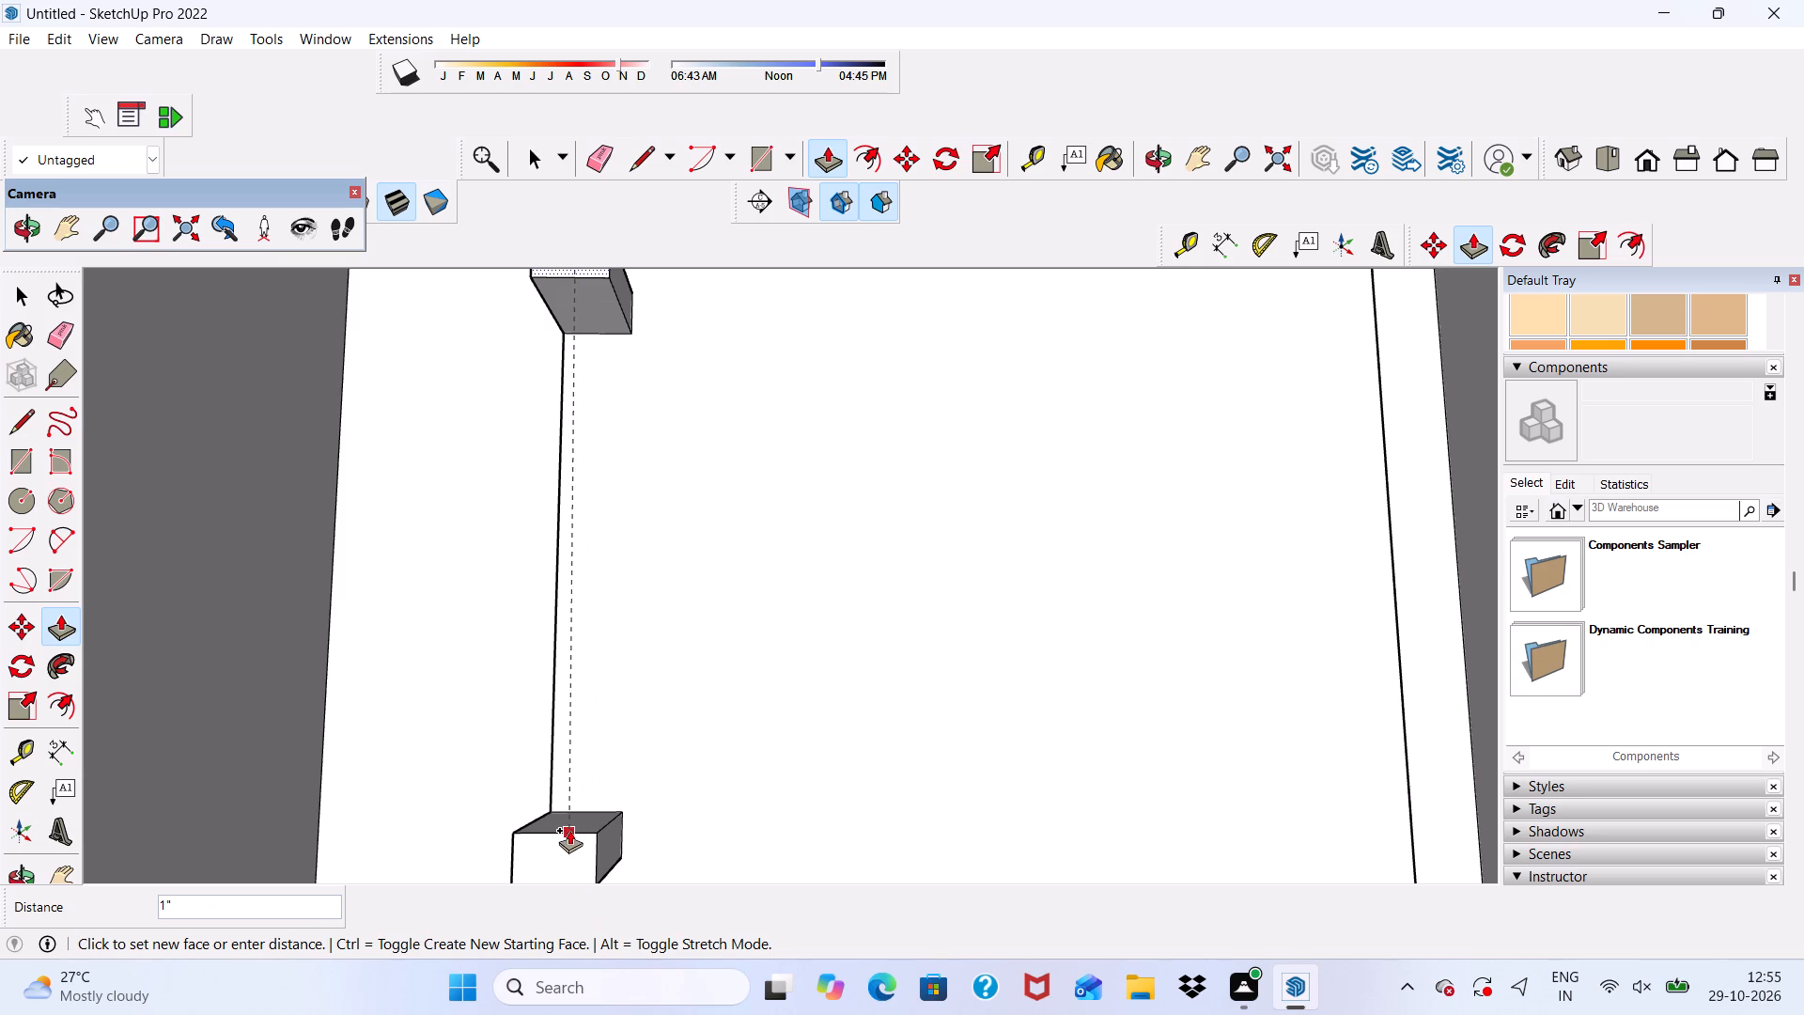
pyautogui.click(569, 830)
# Erase the two stray lines running across the strip's side face behind the upper block.
pyautogui.scroll(-7, 567, 803)
pyautogui.moveTo(626, 819); pyautogui.dragTo(878, 729, button='middle')
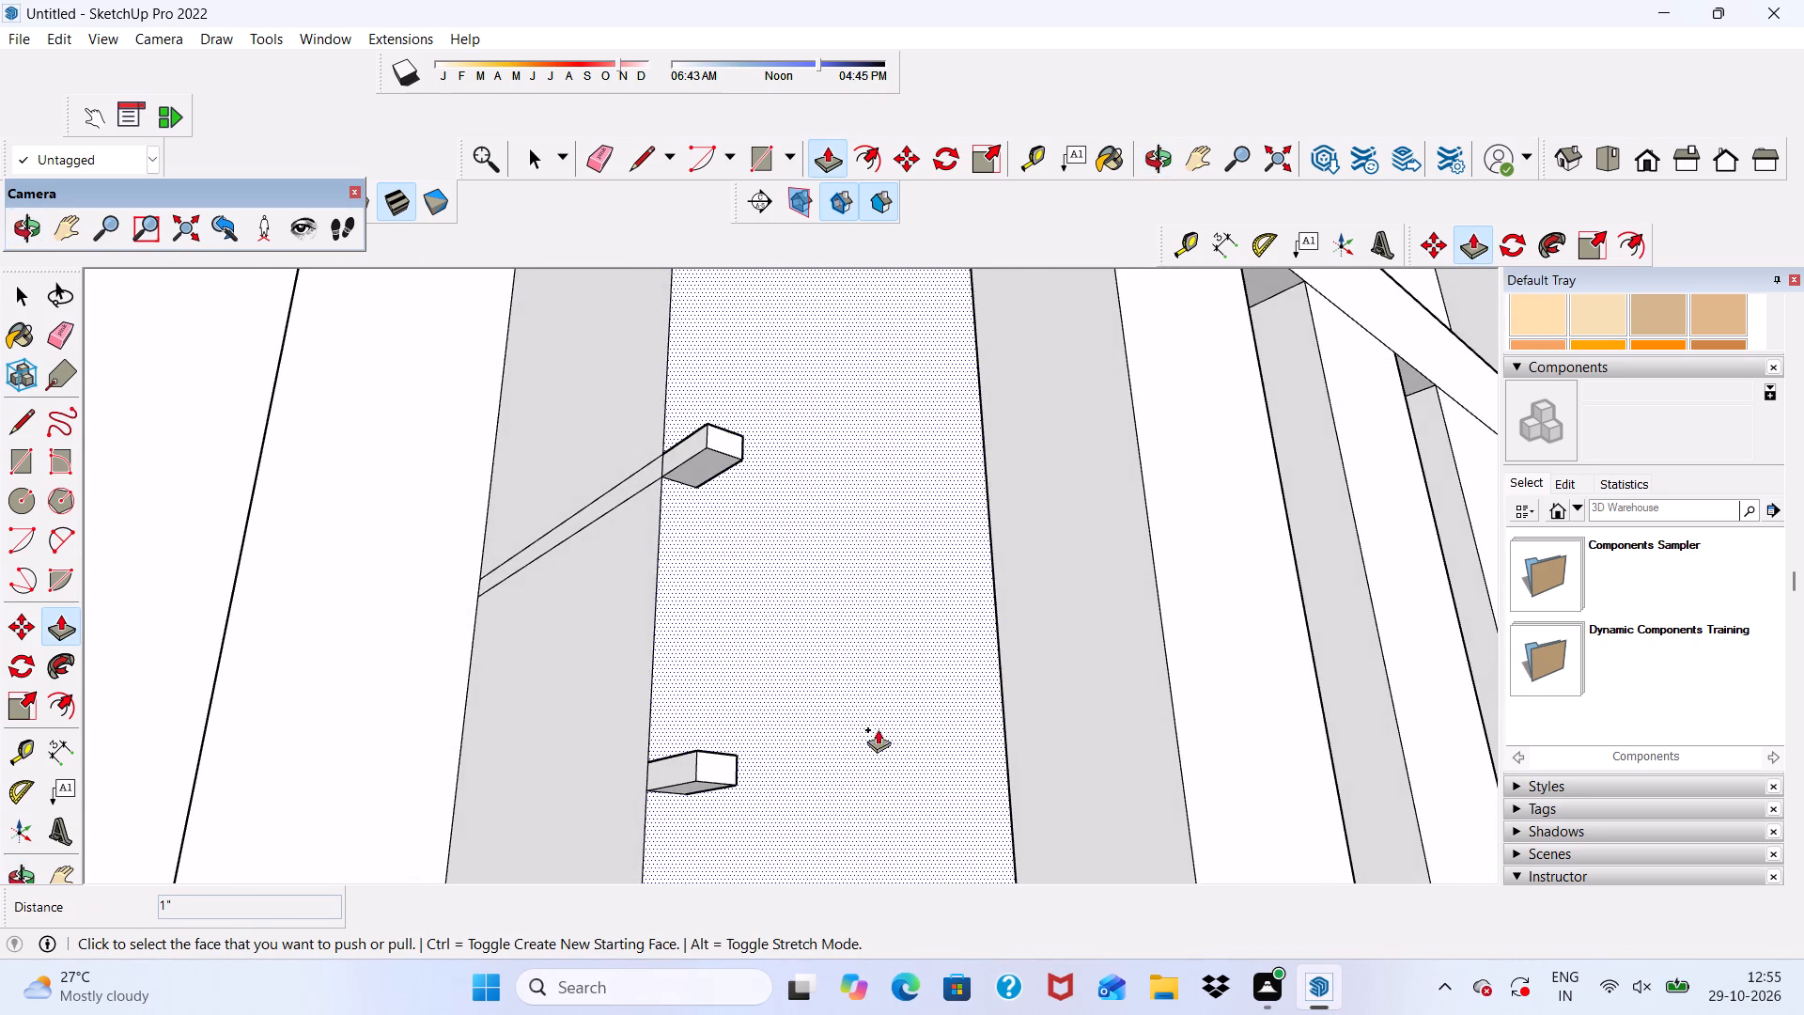
pyautogui.press('space')
pyautogui.click(608, 146)
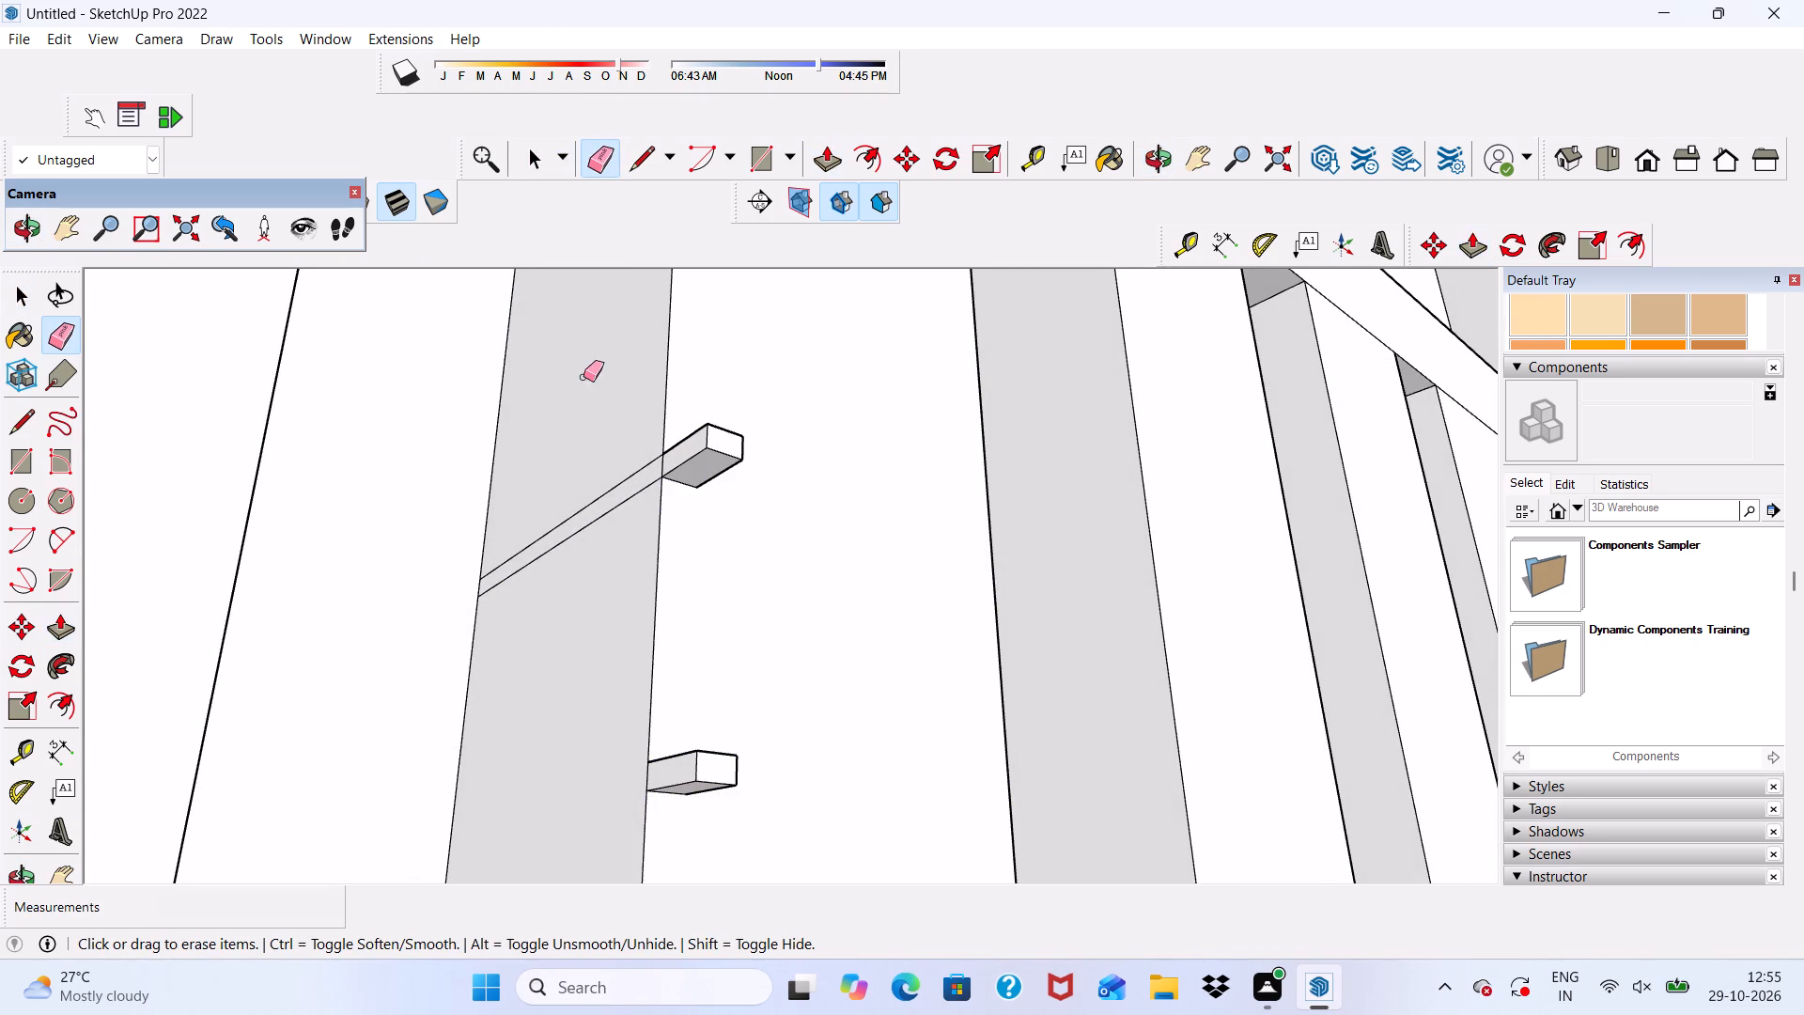
pyautogui.moveTo(583, 461); pyautogui.dragTo(607, 545)
pyautogui.scroll(-5, 545, 432)
pyautogui.press('space')
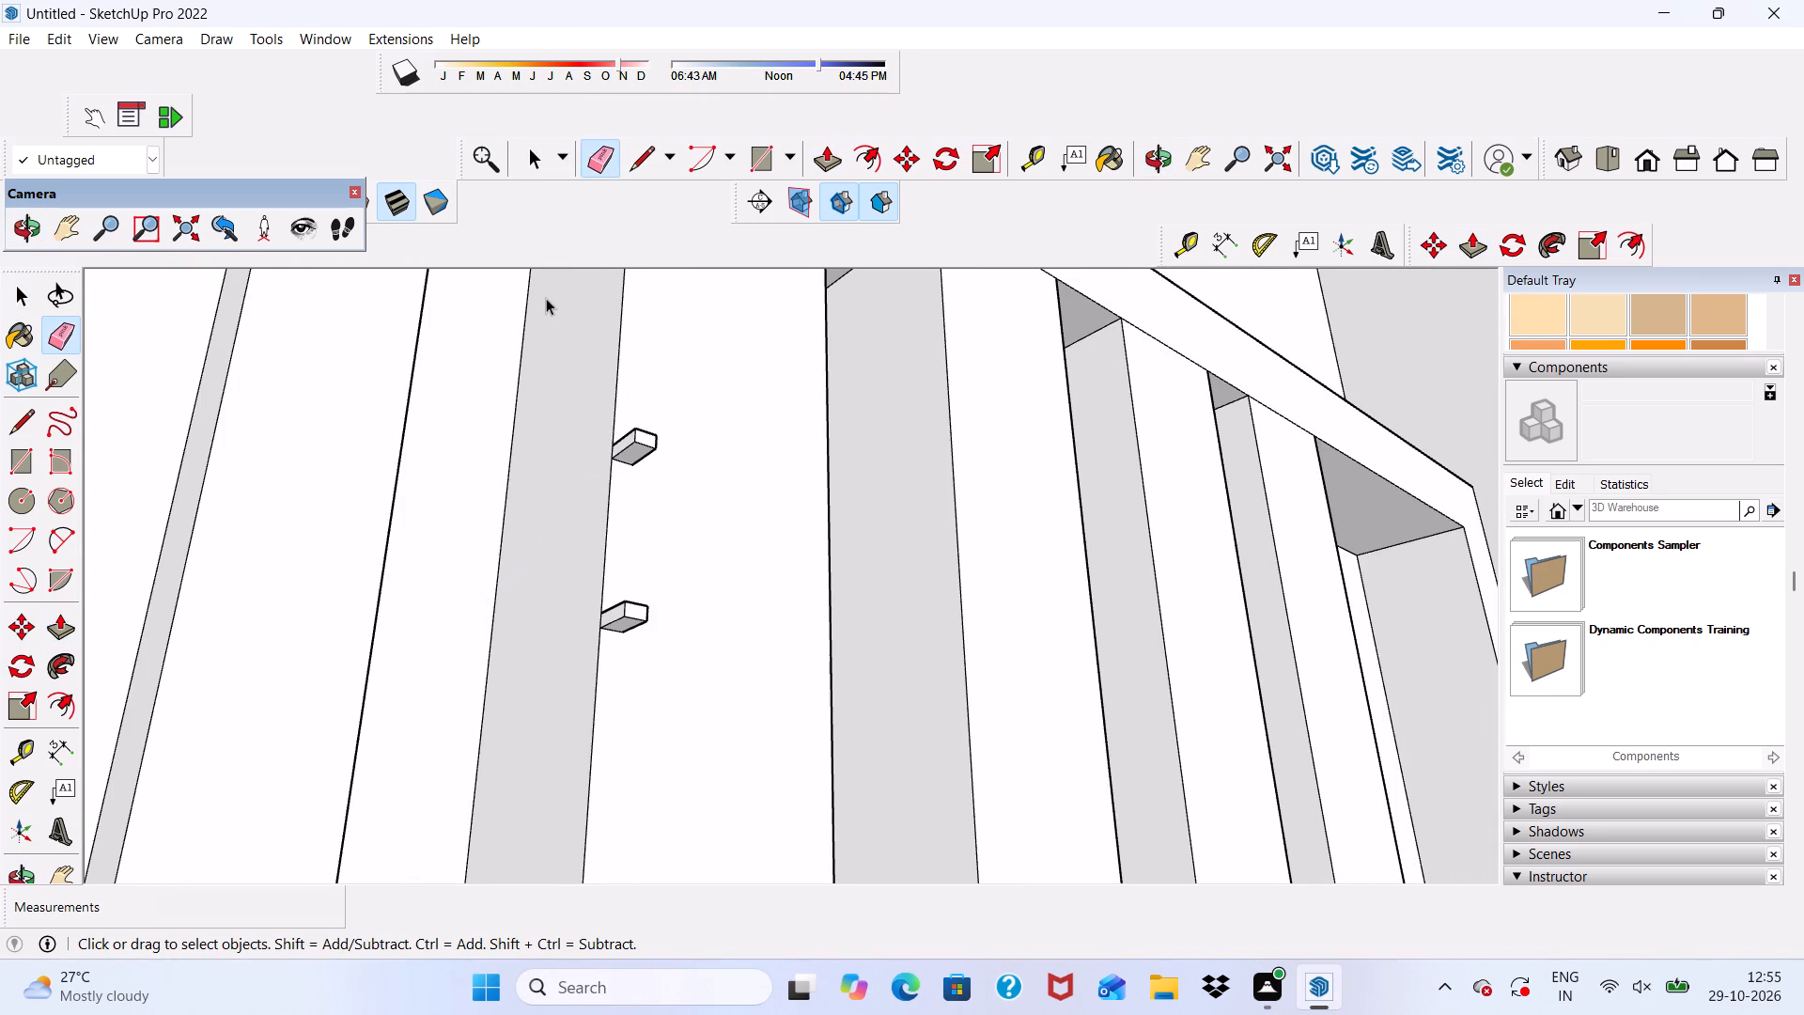
# Draw a rectangle about 4 1/8" by 1/2" spanning from the upper block's front top corner to the lower block's front bottom corner.
pyautogui.click(764, 167)
pyautogui.scroll(4, 602, 454)
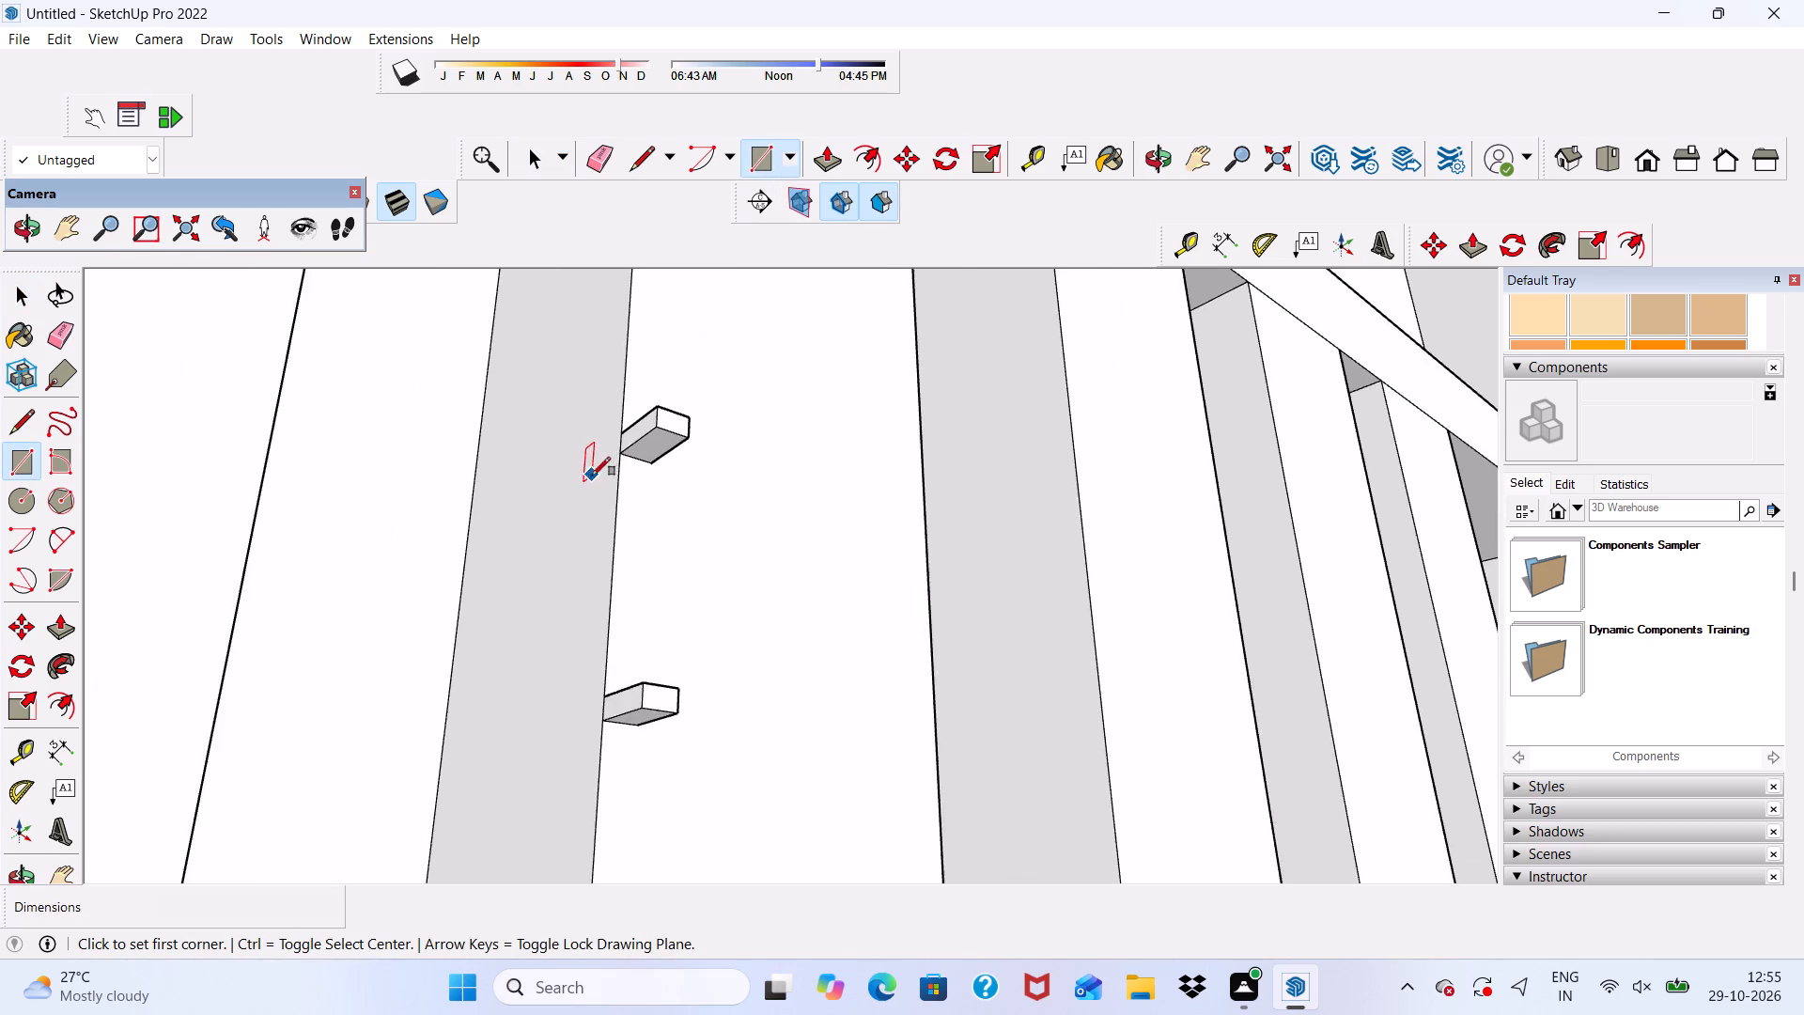
pyautogui.scroll(8, 635, 390)
pyautogui.click(677, 414)
pyautogui.scroll(-5, 613, 480)
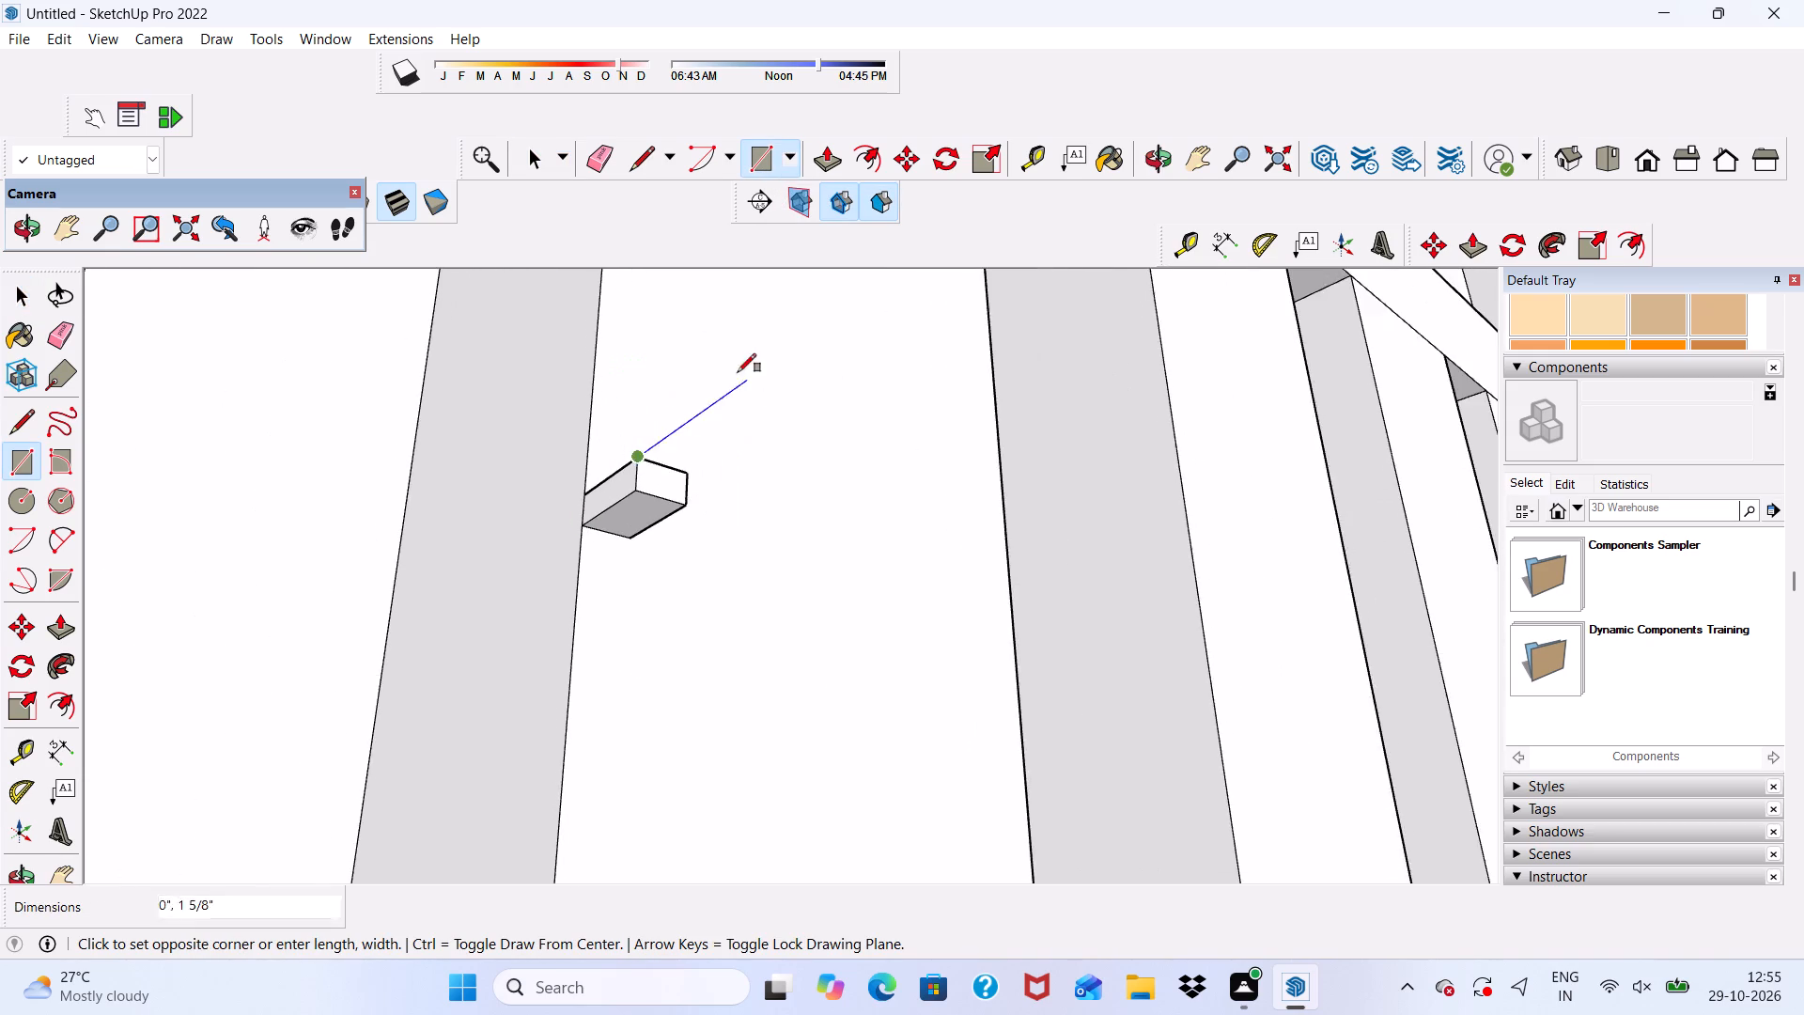
pyautogui.scroll(-4, 662, 385)
pyautogui.scroll(3, 650, 752)
pyautogui.click(650, 752)
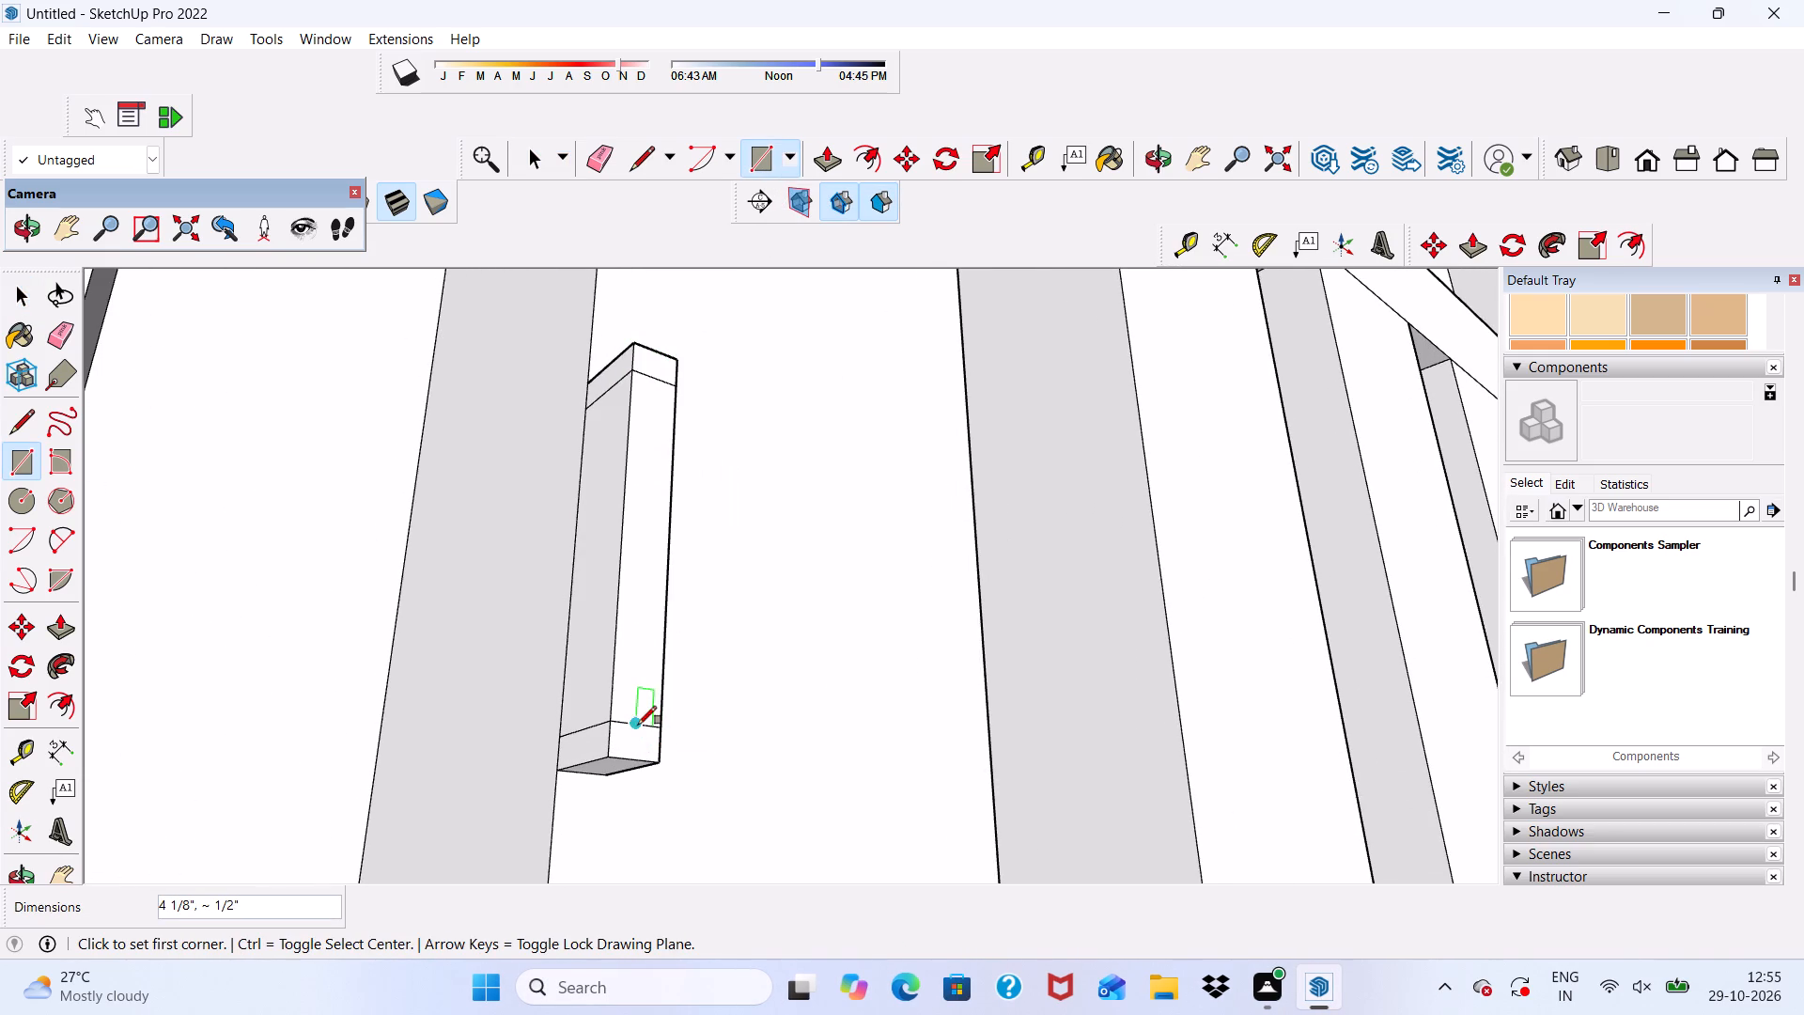
# Delete the side face filling the gap between the two blocks.
pyautogui.press('space')
pyautogui.click(579, 691)
pyautogui.hscroll(2, 579, 691)
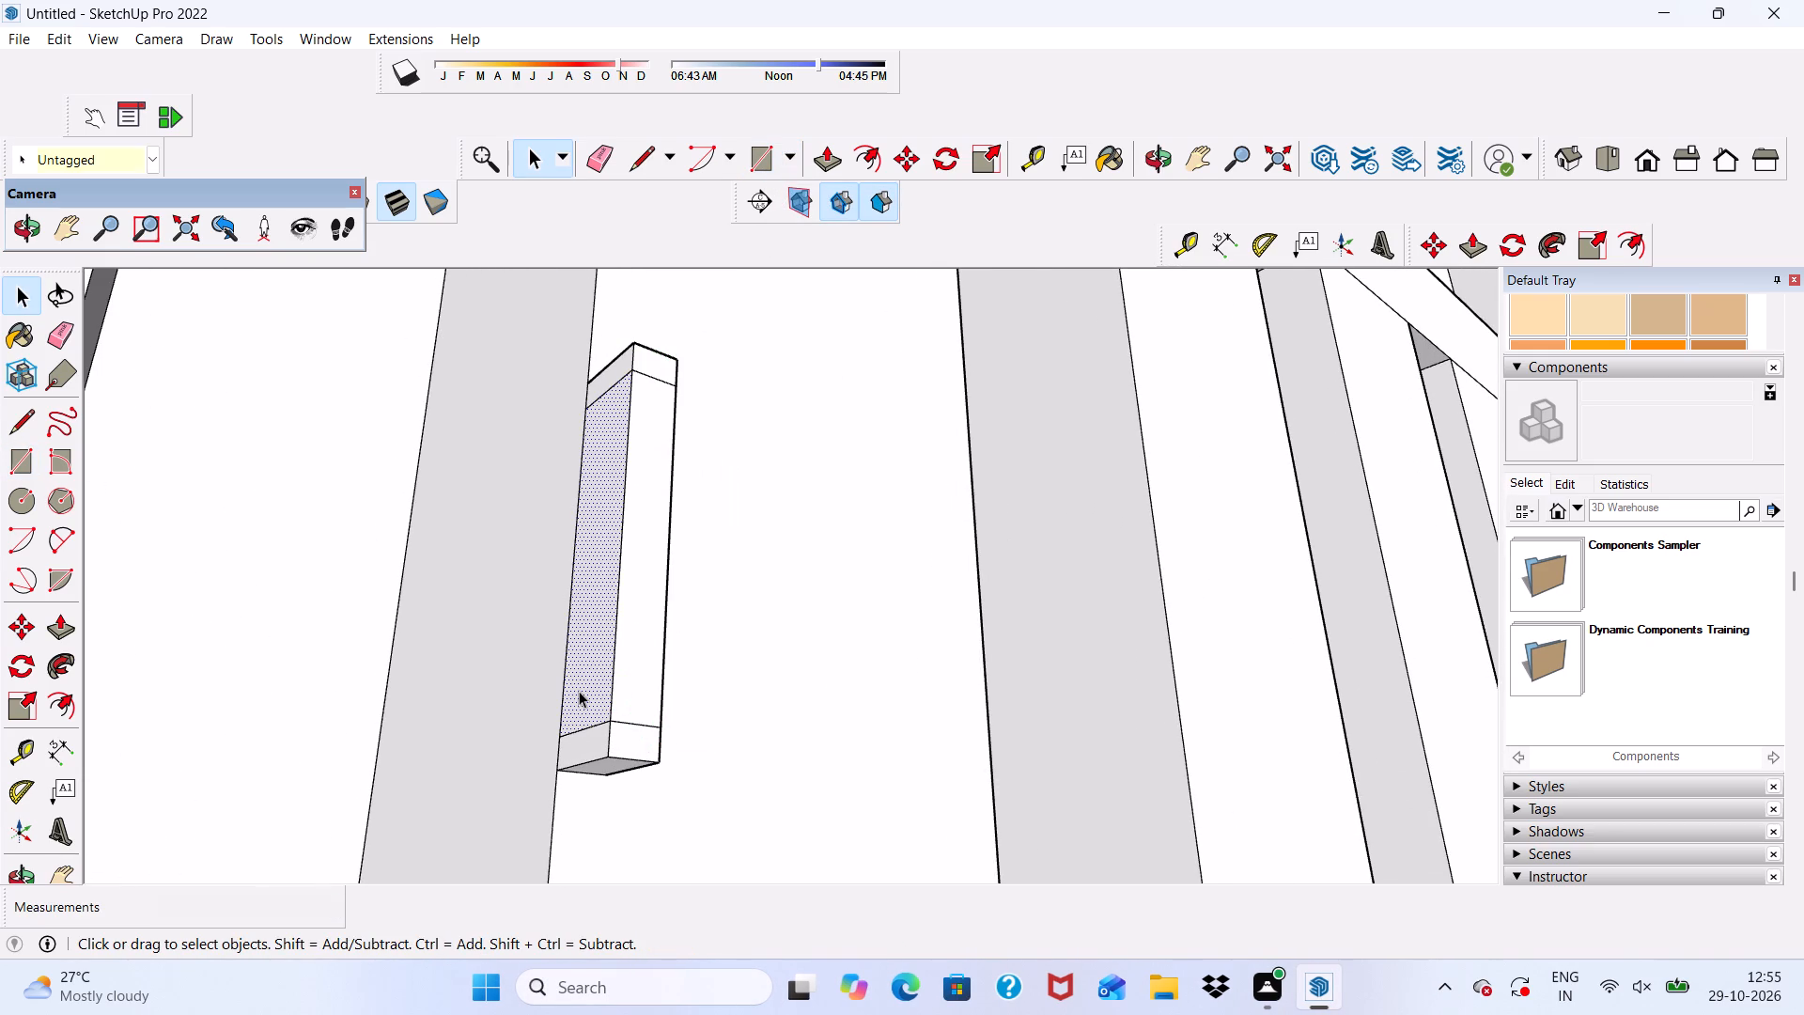
pyautogui.press('Delete')
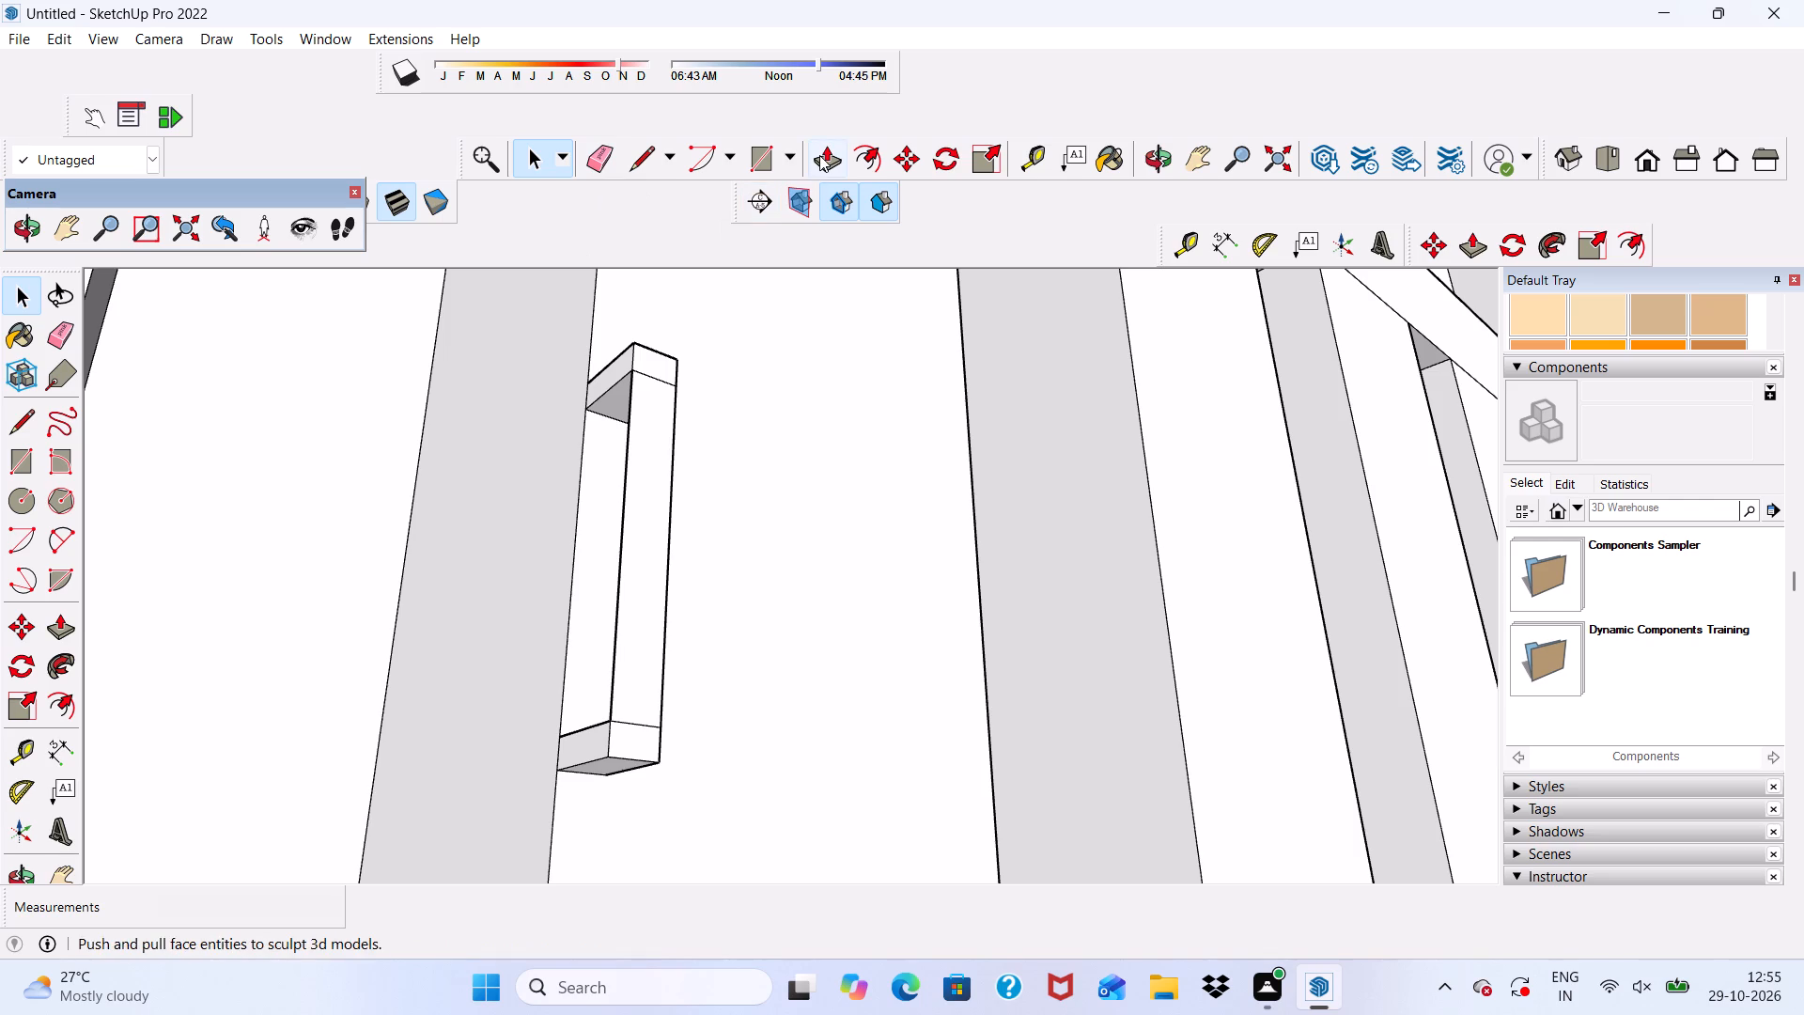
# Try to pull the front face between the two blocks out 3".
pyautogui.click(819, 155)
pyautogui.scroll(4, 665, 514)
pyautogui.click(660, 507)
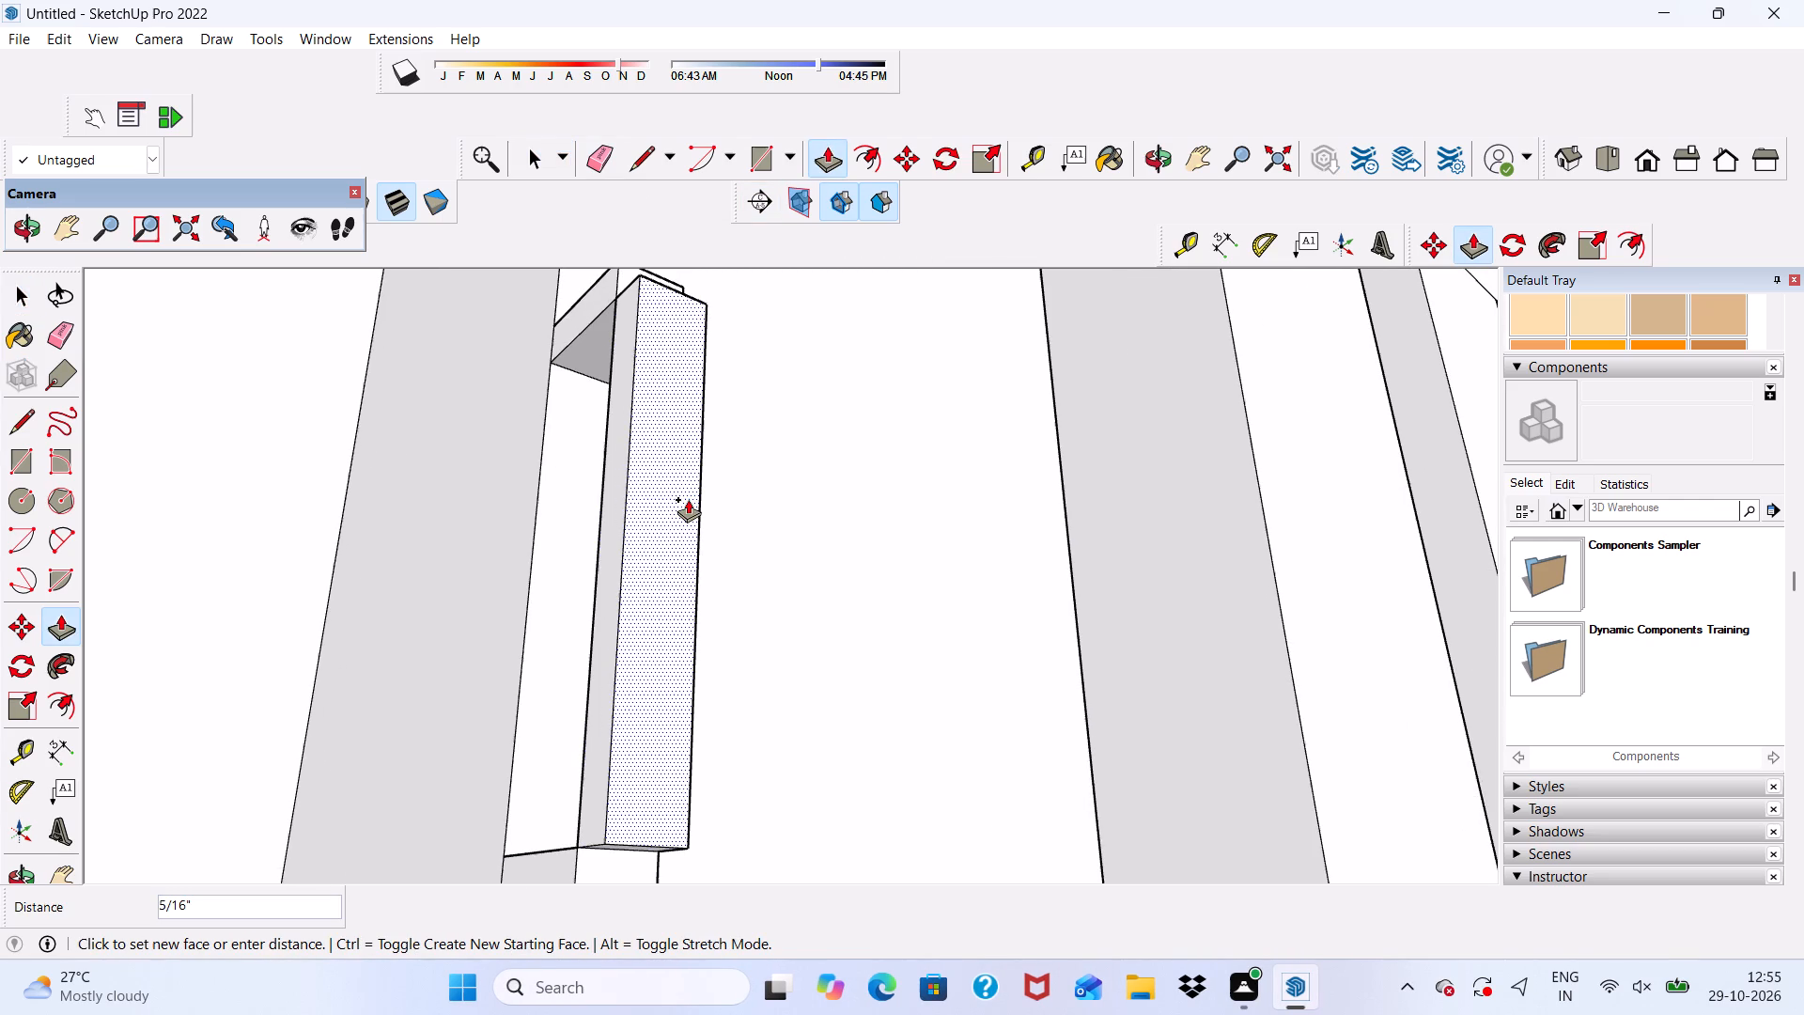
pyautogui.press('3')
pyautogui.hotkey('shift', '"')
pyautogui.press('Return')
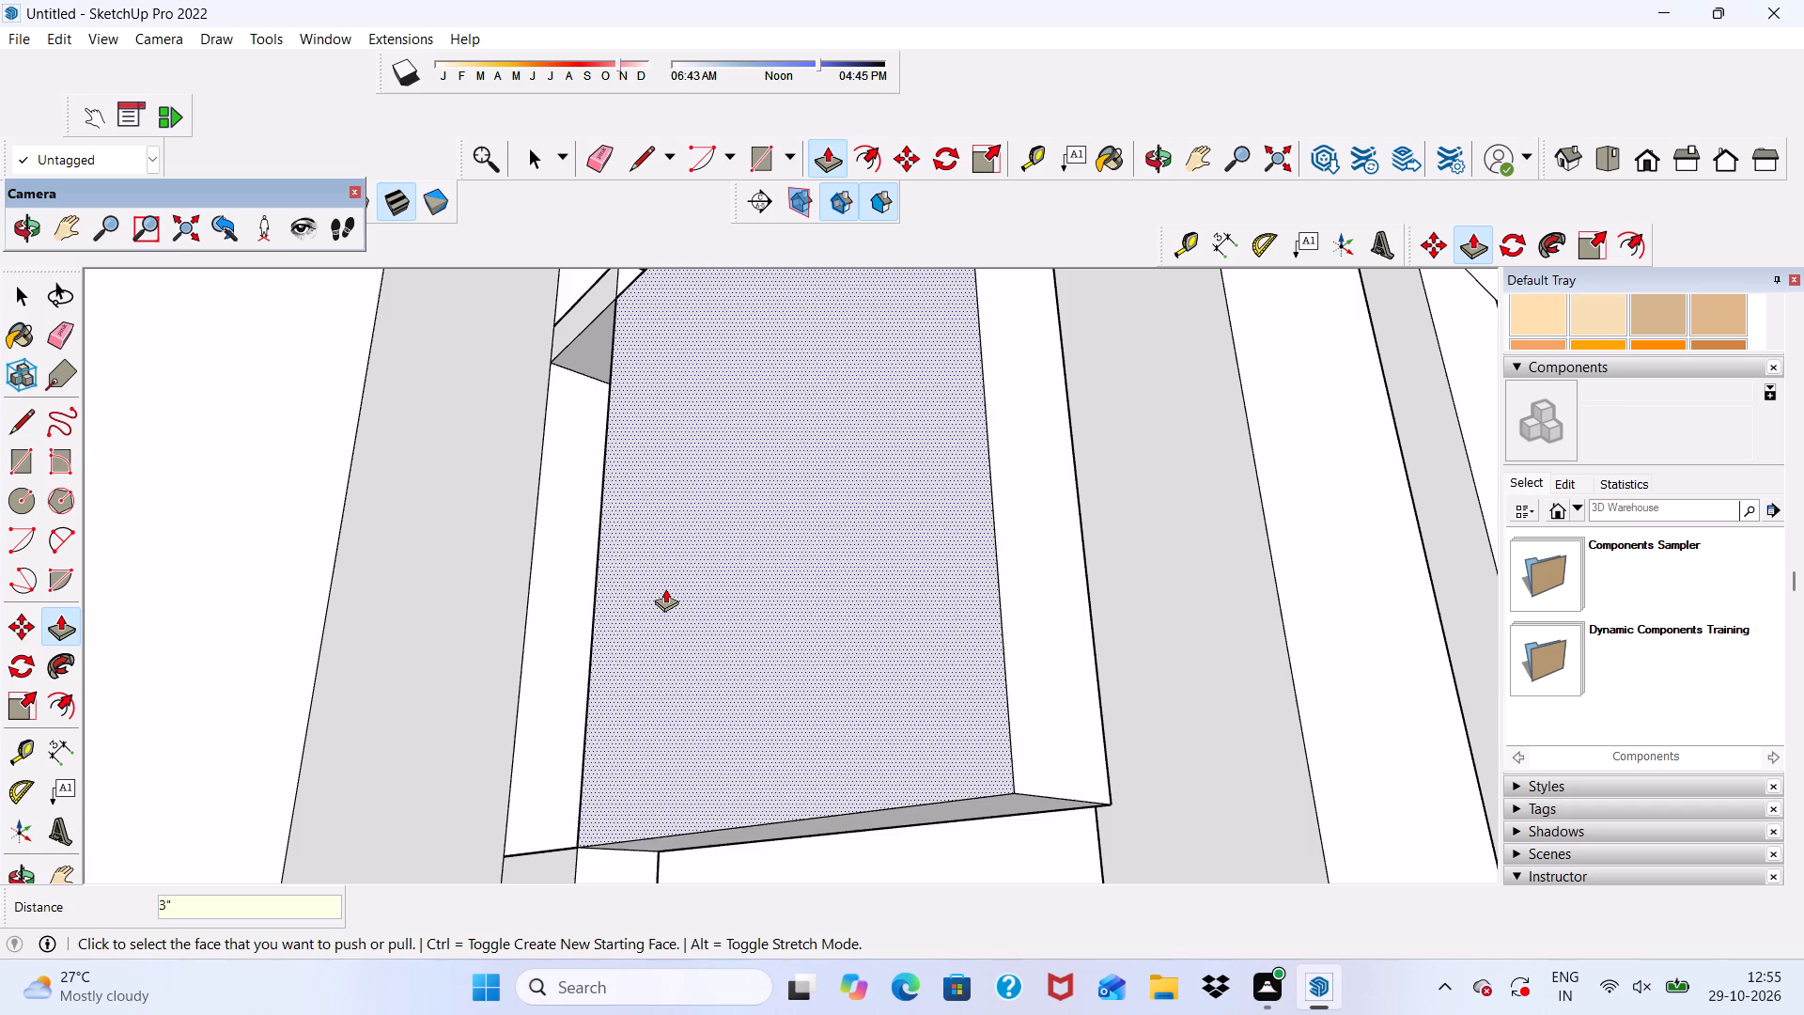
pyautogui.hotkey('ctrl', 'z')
# Pull the front face between the two blocks out 1" to thicken the handle's bar.
pyautogui.scroll(4, 665, 590)
pyautogui.click(637, 617)
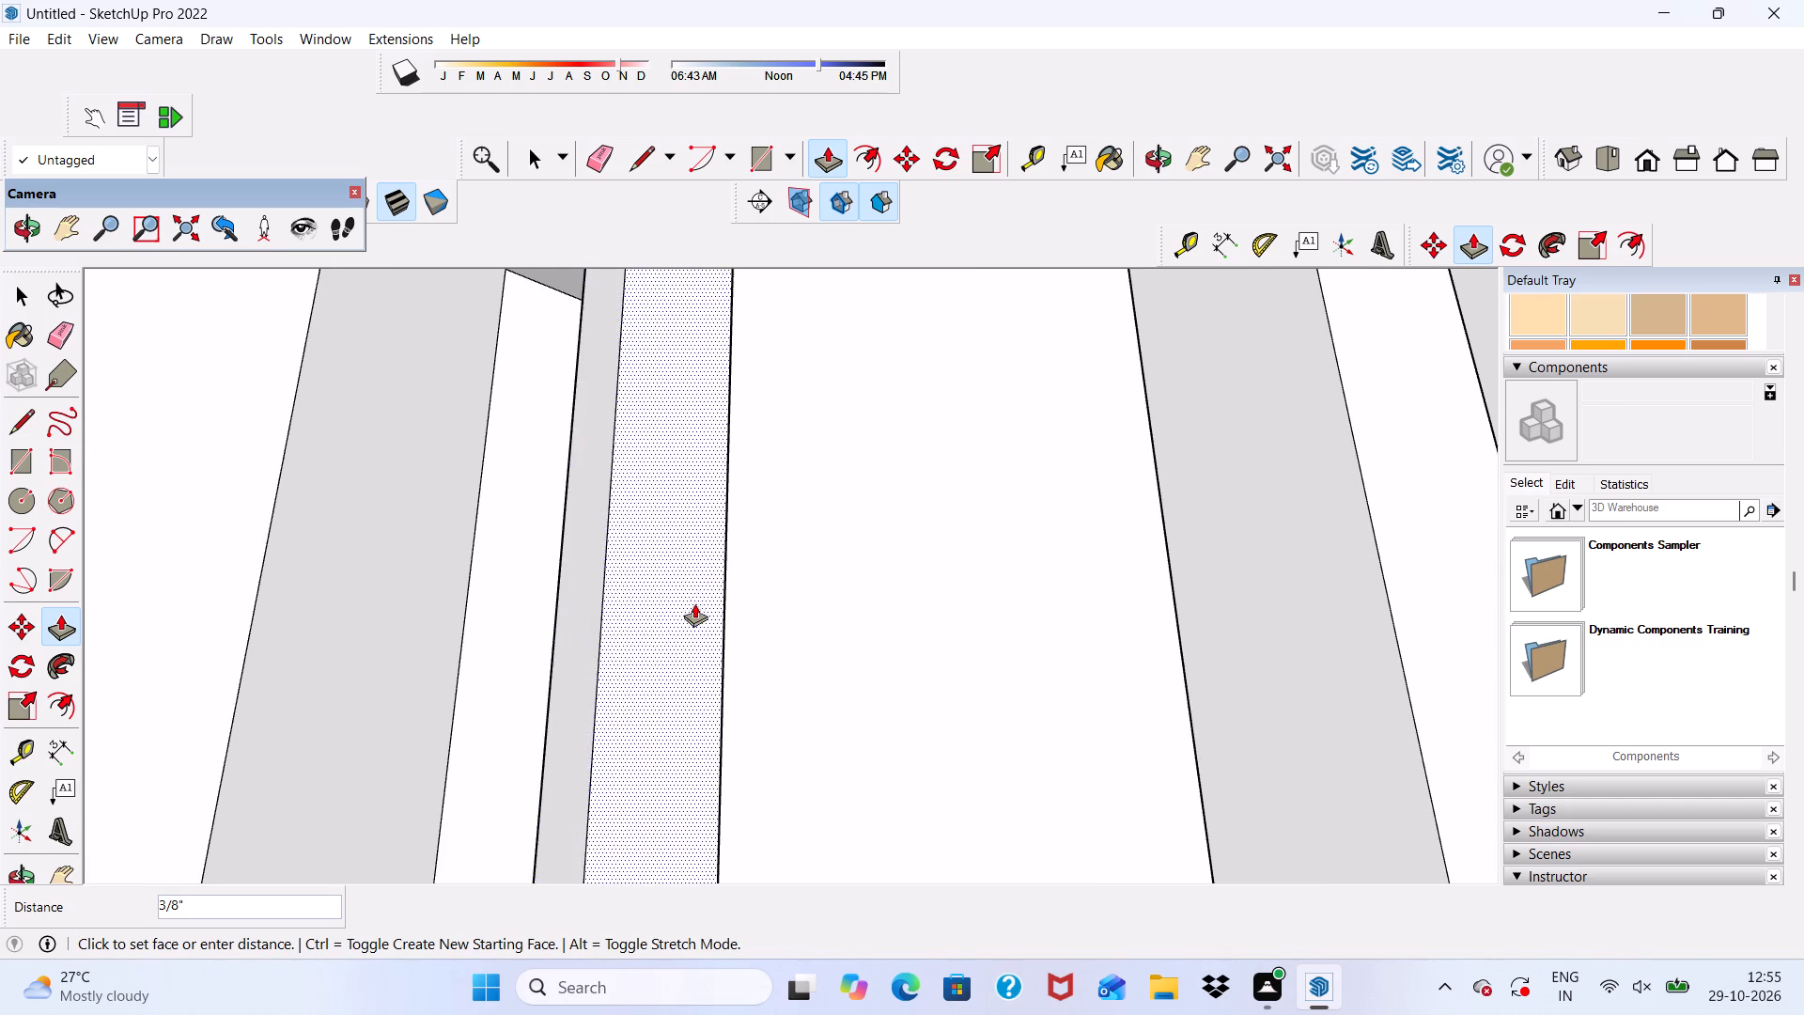
pyautogui.press('1')
pyautogui.hotkey('shift', '"')
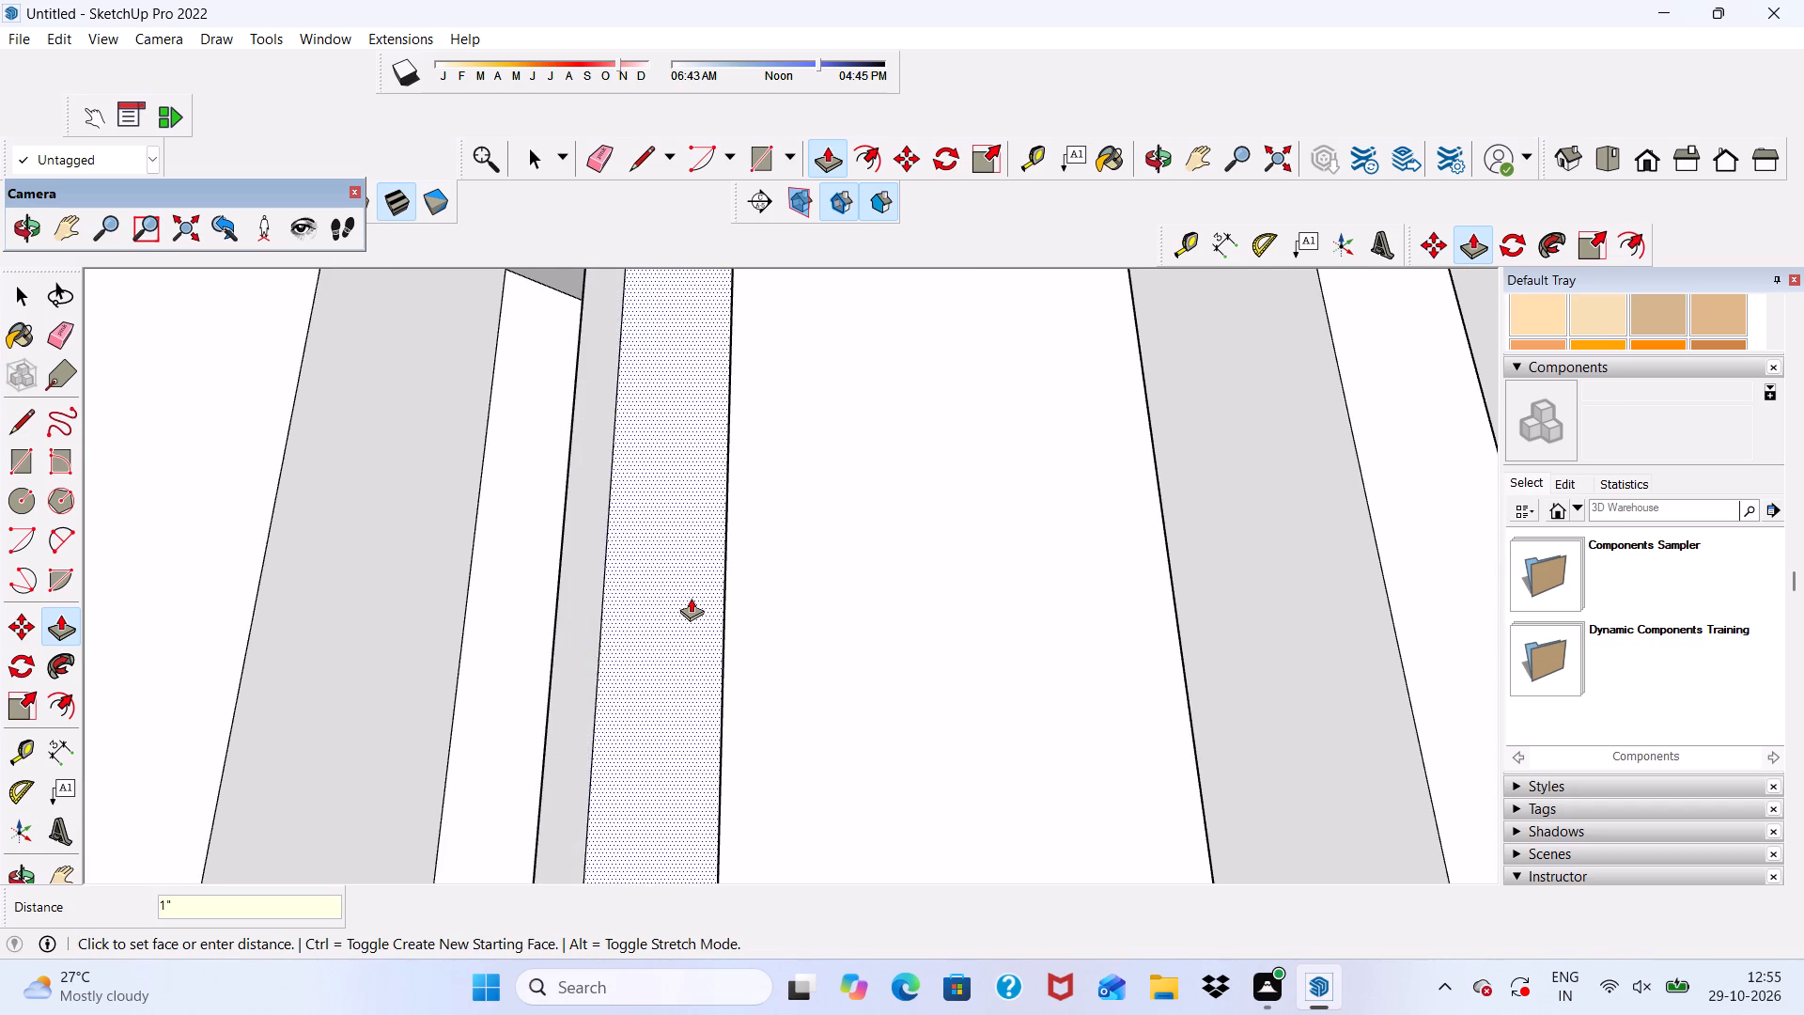
pyautogui.press('Return')
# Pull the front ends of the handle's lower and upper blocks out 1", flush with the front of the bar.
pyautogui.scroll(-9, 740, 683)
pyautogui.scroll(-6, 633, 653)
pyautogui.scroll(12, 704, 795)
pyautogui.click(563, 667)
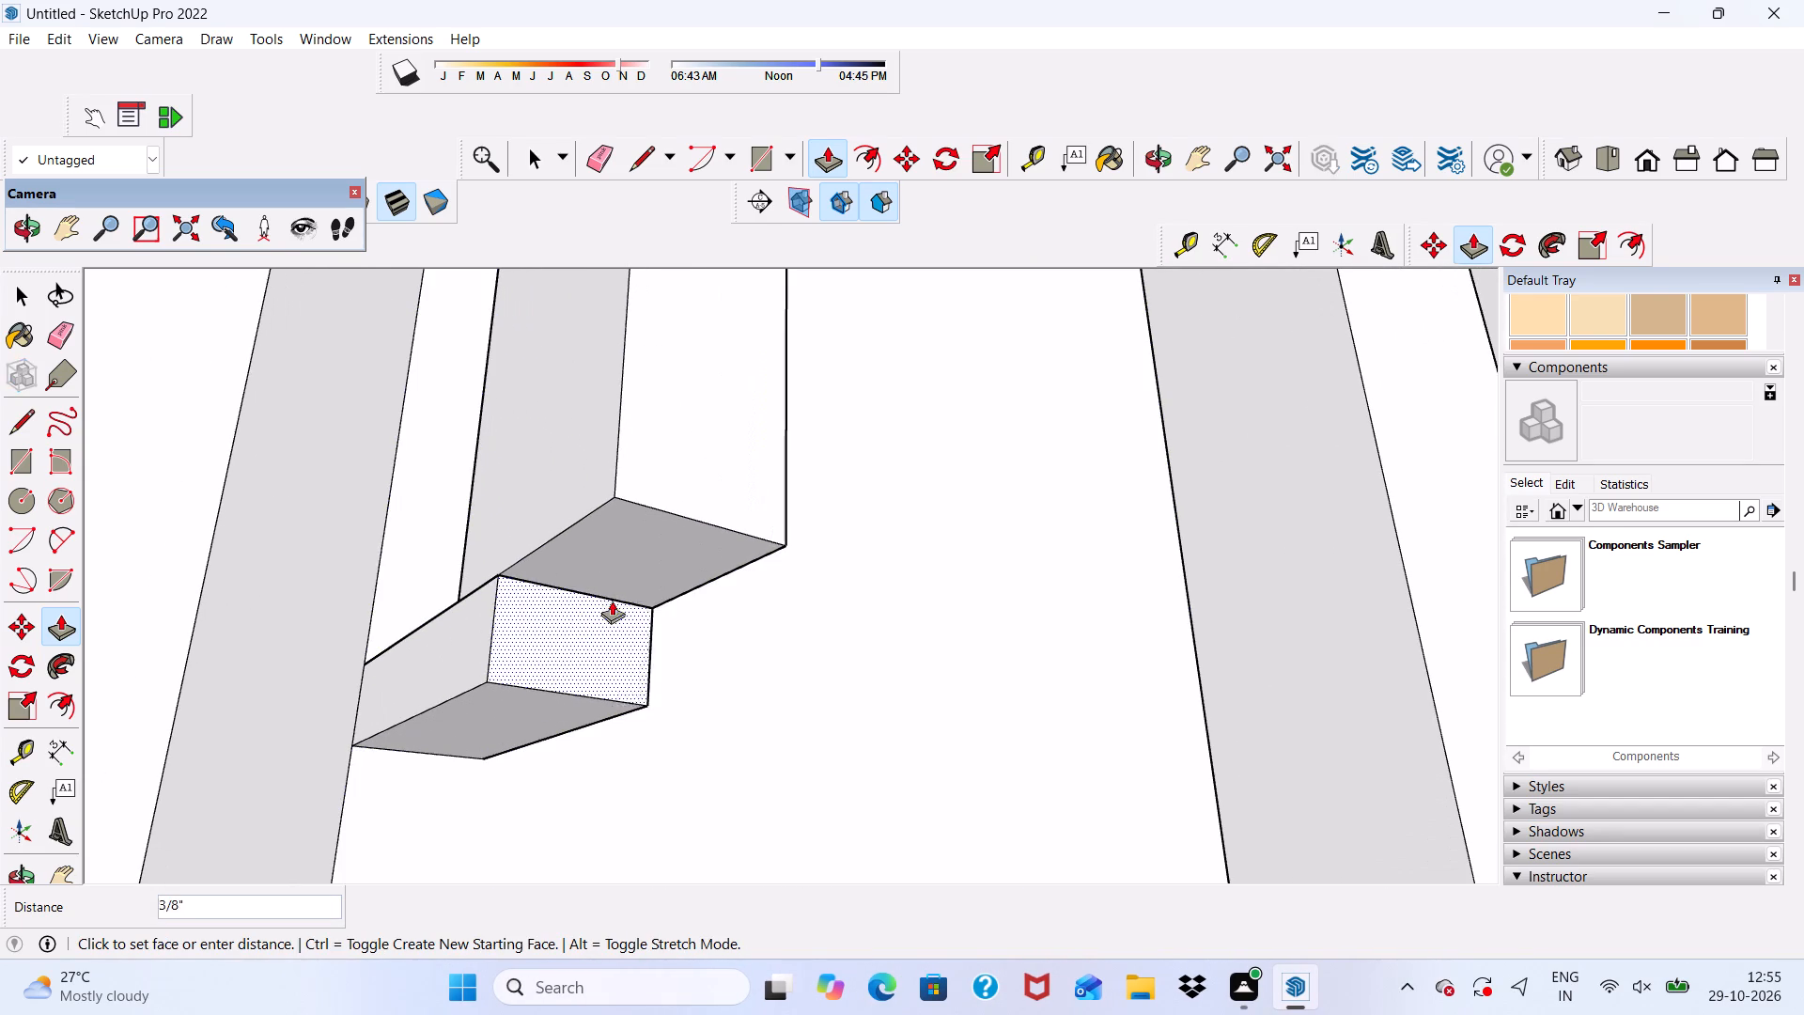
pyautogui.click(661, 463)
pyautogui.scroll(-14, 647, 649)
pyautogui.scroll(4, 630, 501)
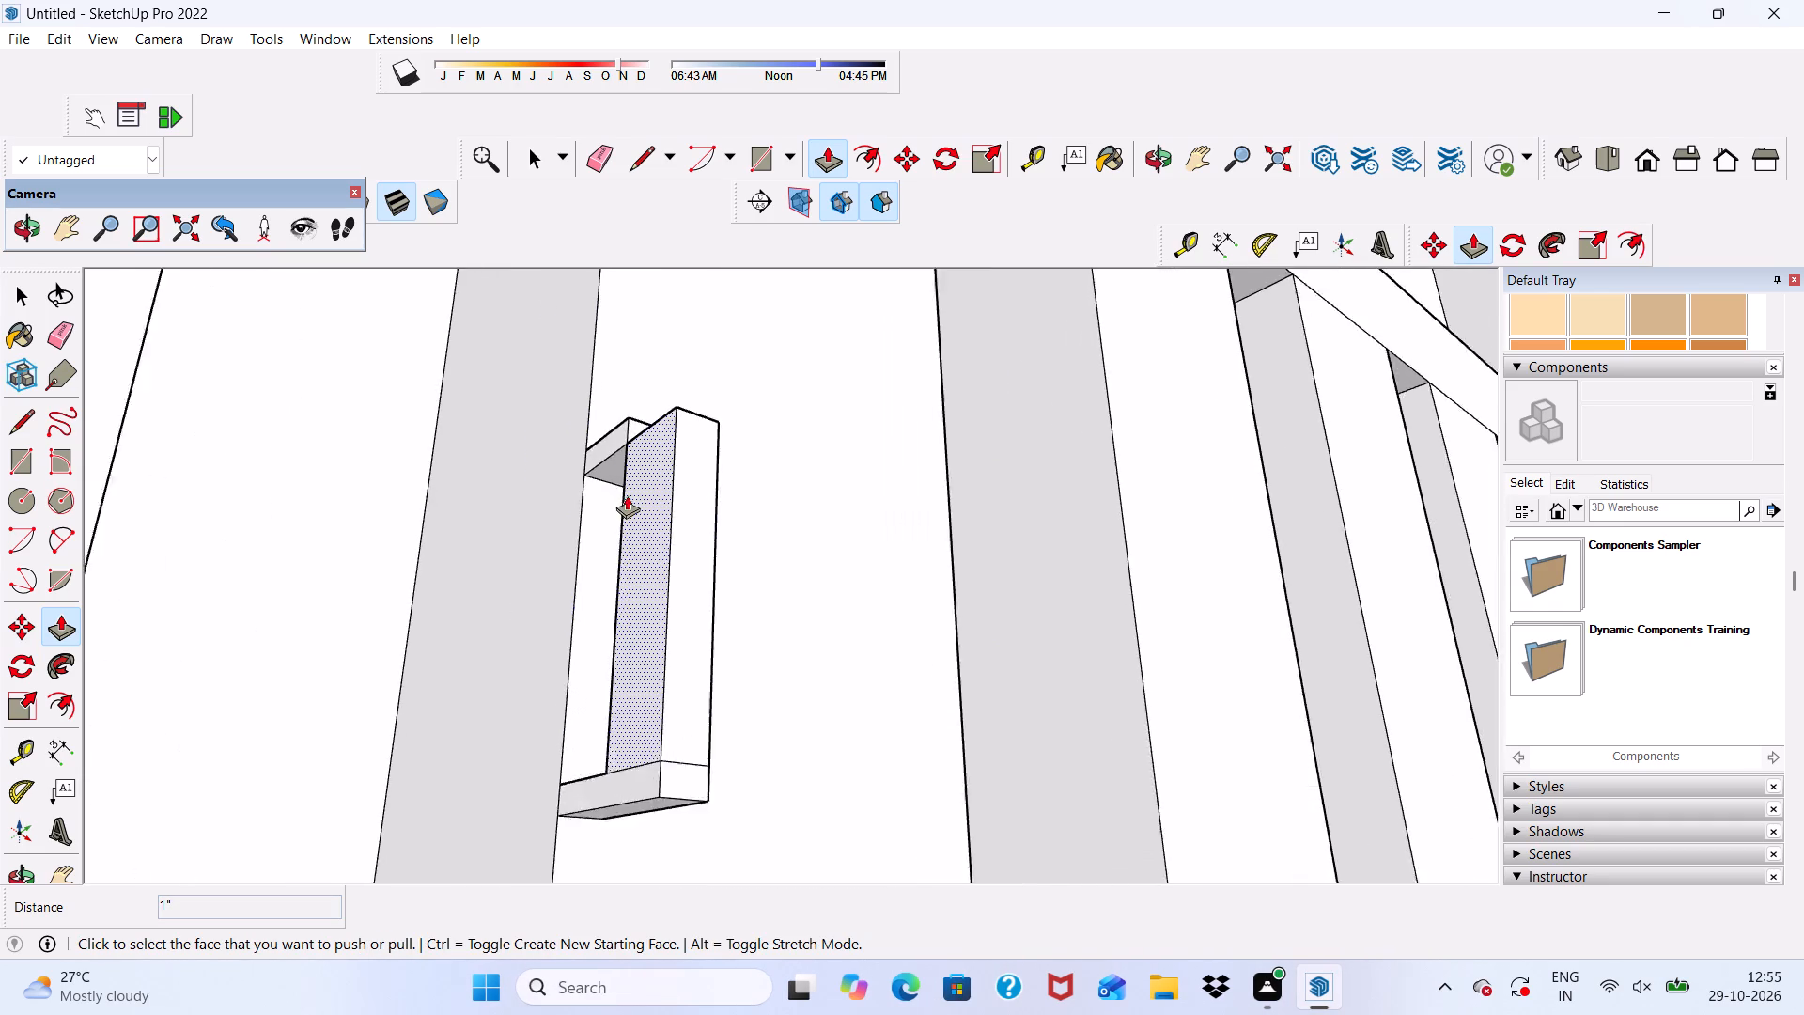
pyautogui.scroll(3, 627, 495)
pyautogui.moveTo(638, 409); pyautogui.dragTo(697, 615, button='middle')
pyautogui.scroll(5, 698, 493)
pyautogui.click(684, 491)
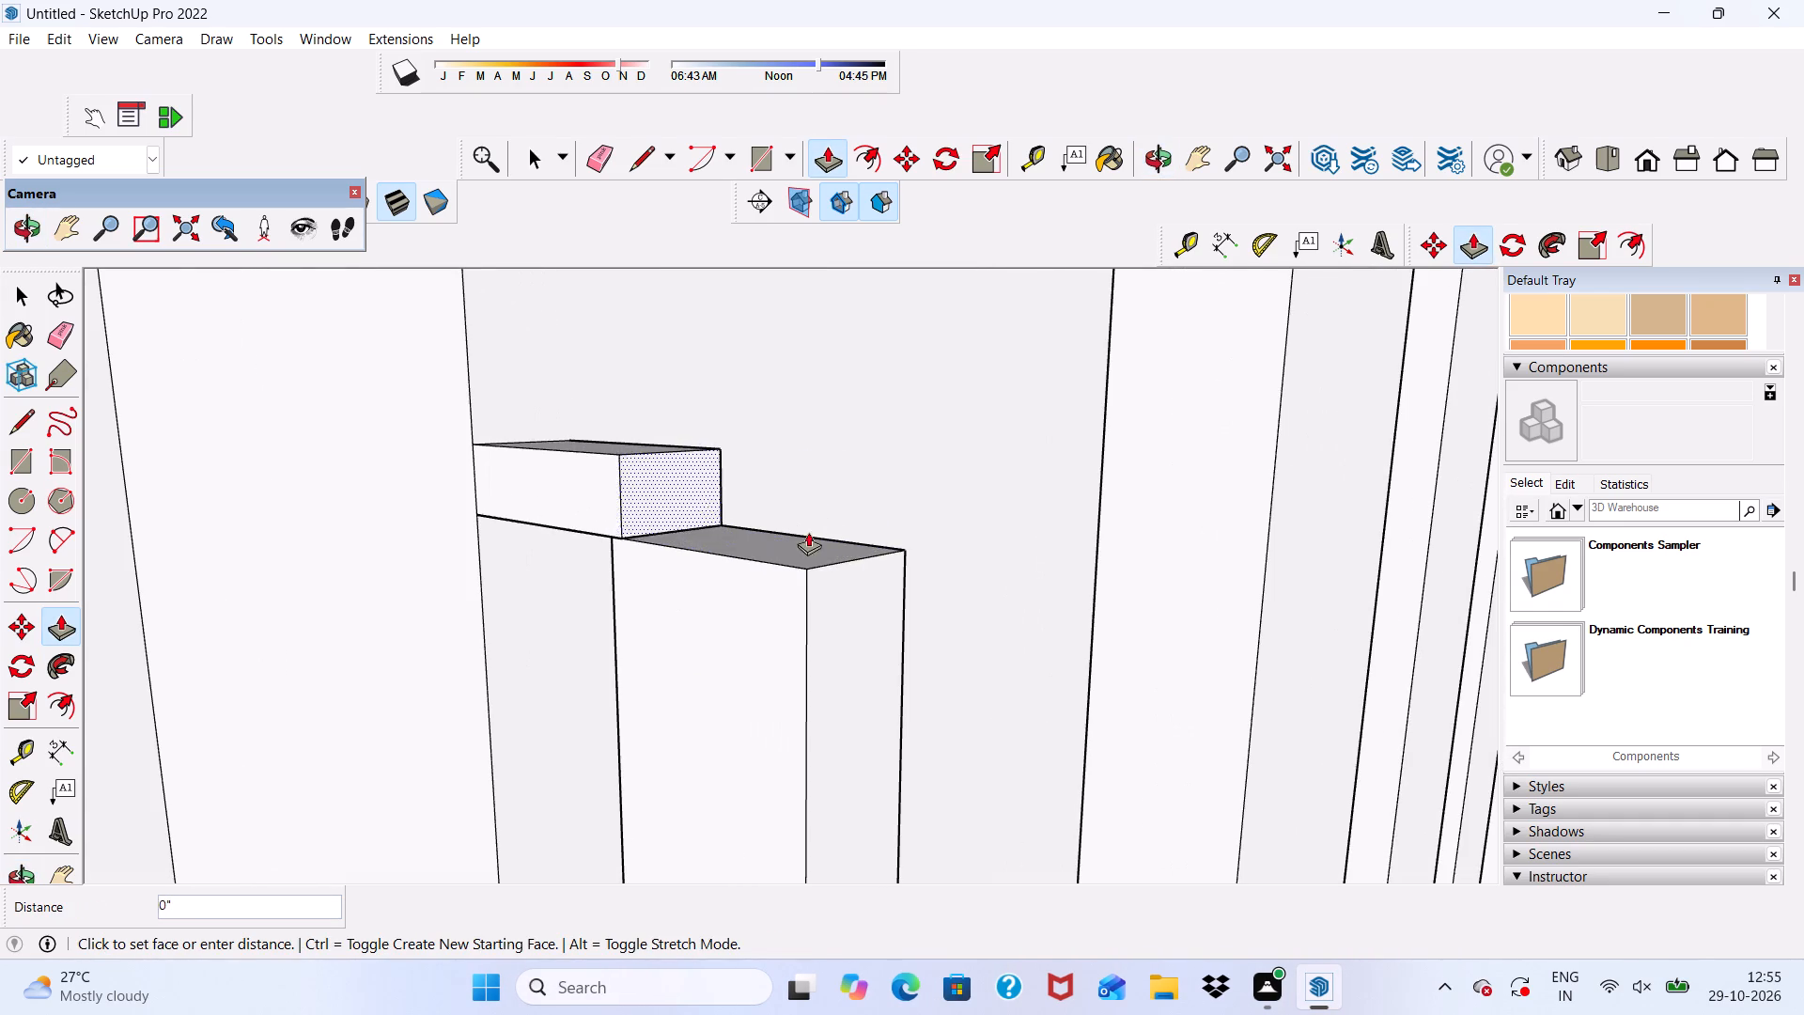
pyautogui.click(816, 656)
# Examine the pull handle close up and in proportion to the slatted ground-floor openings.
pyautogui.scroll(-14, 769, 638)
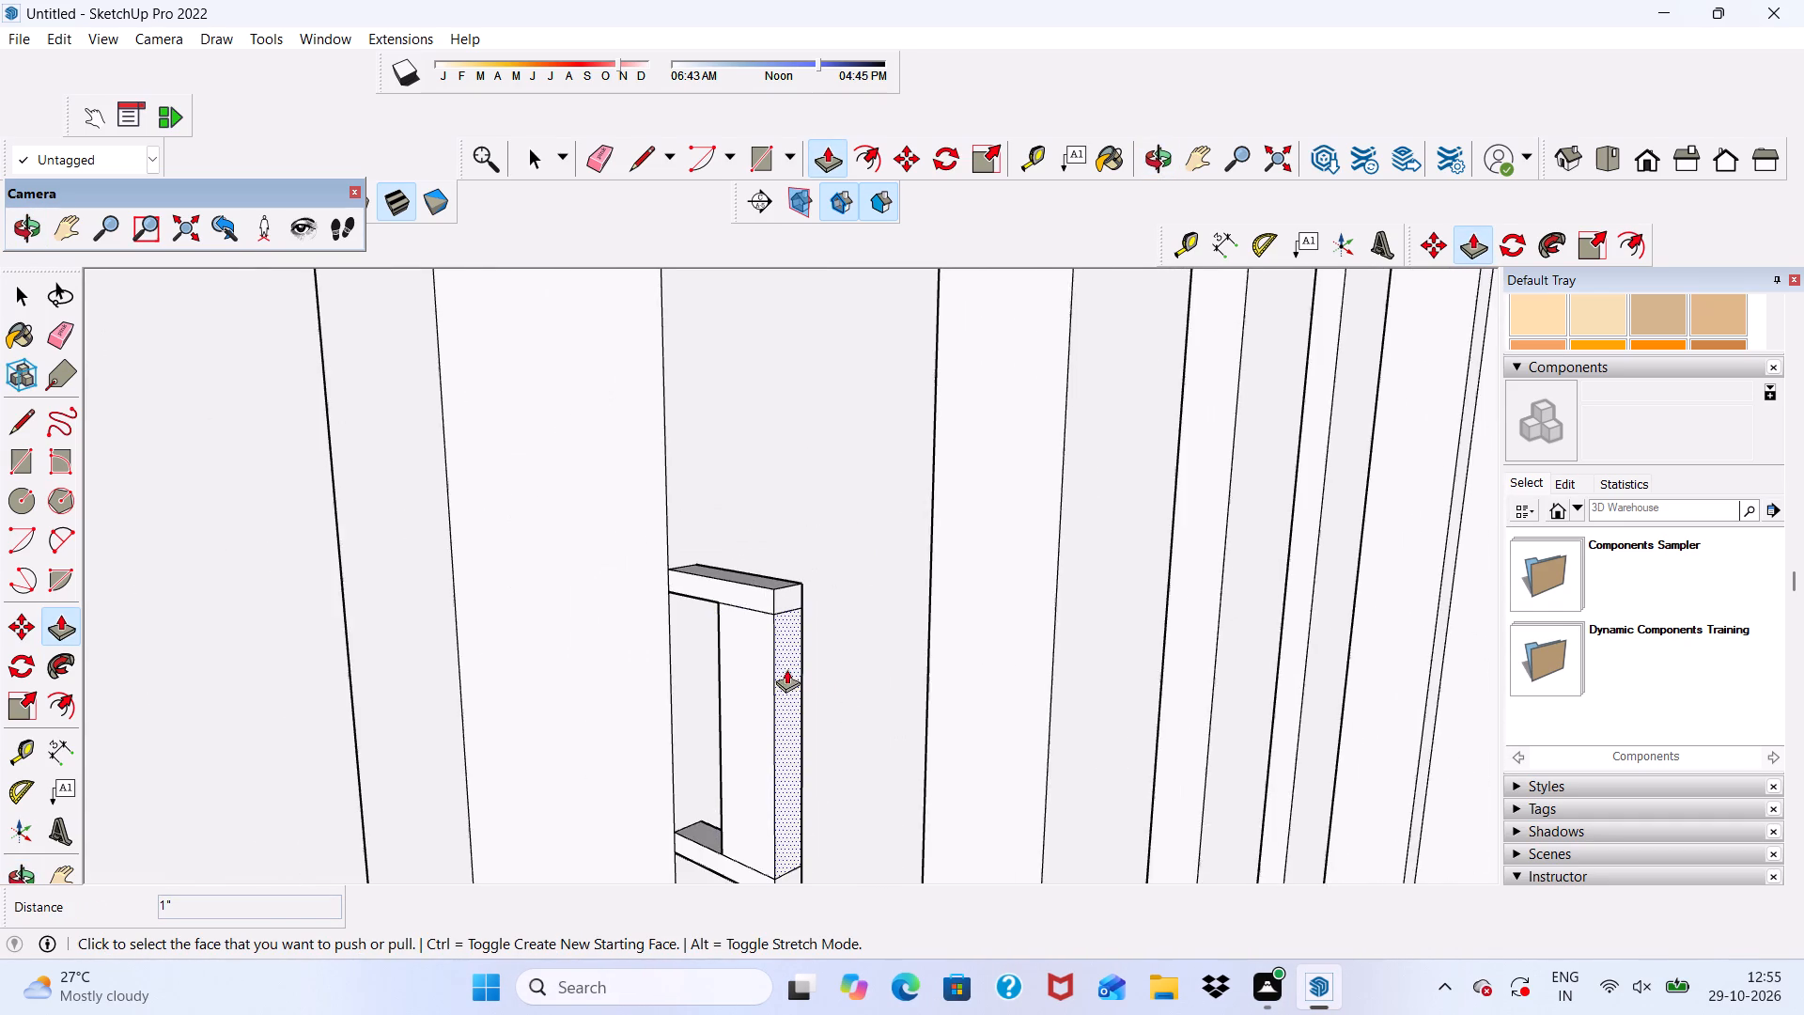
pyautogui.moveTo(786, 669); pyautogui.dragTo(596, 583, button='middle')
pyautogui.scroll(1, 594, 575)
pyautogui.scroll(-15, 594, 583)
pyautogui.scroll(1, 738, 604)
pyautogui.moveTo(734, 610); pyautogui.dragTo(576, 744, button='middle')
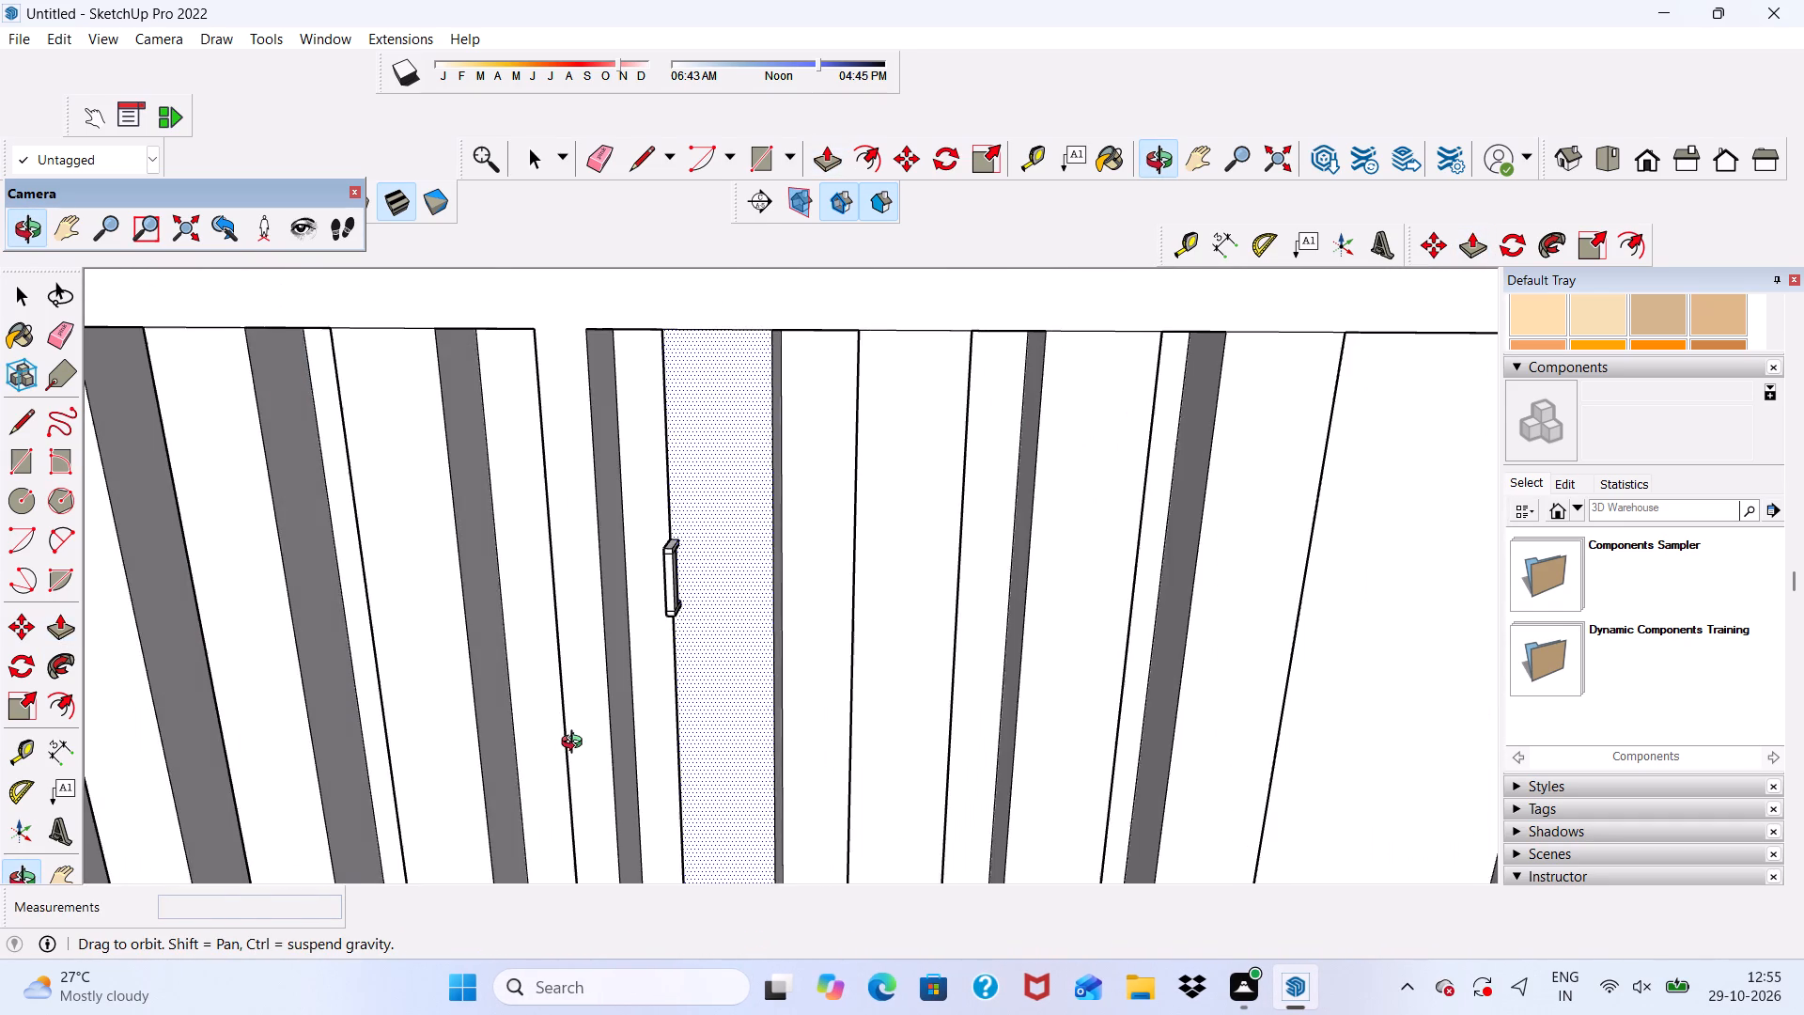
pyautogui.moveTo(576, 744); pyautogui.dragTo(570, 742, button='middle')
pyautogui.scroll(-19, 601, 627)
pyautogui.moveTo(707, 645); pyautogui.dragTo(720, 512, button='middle')
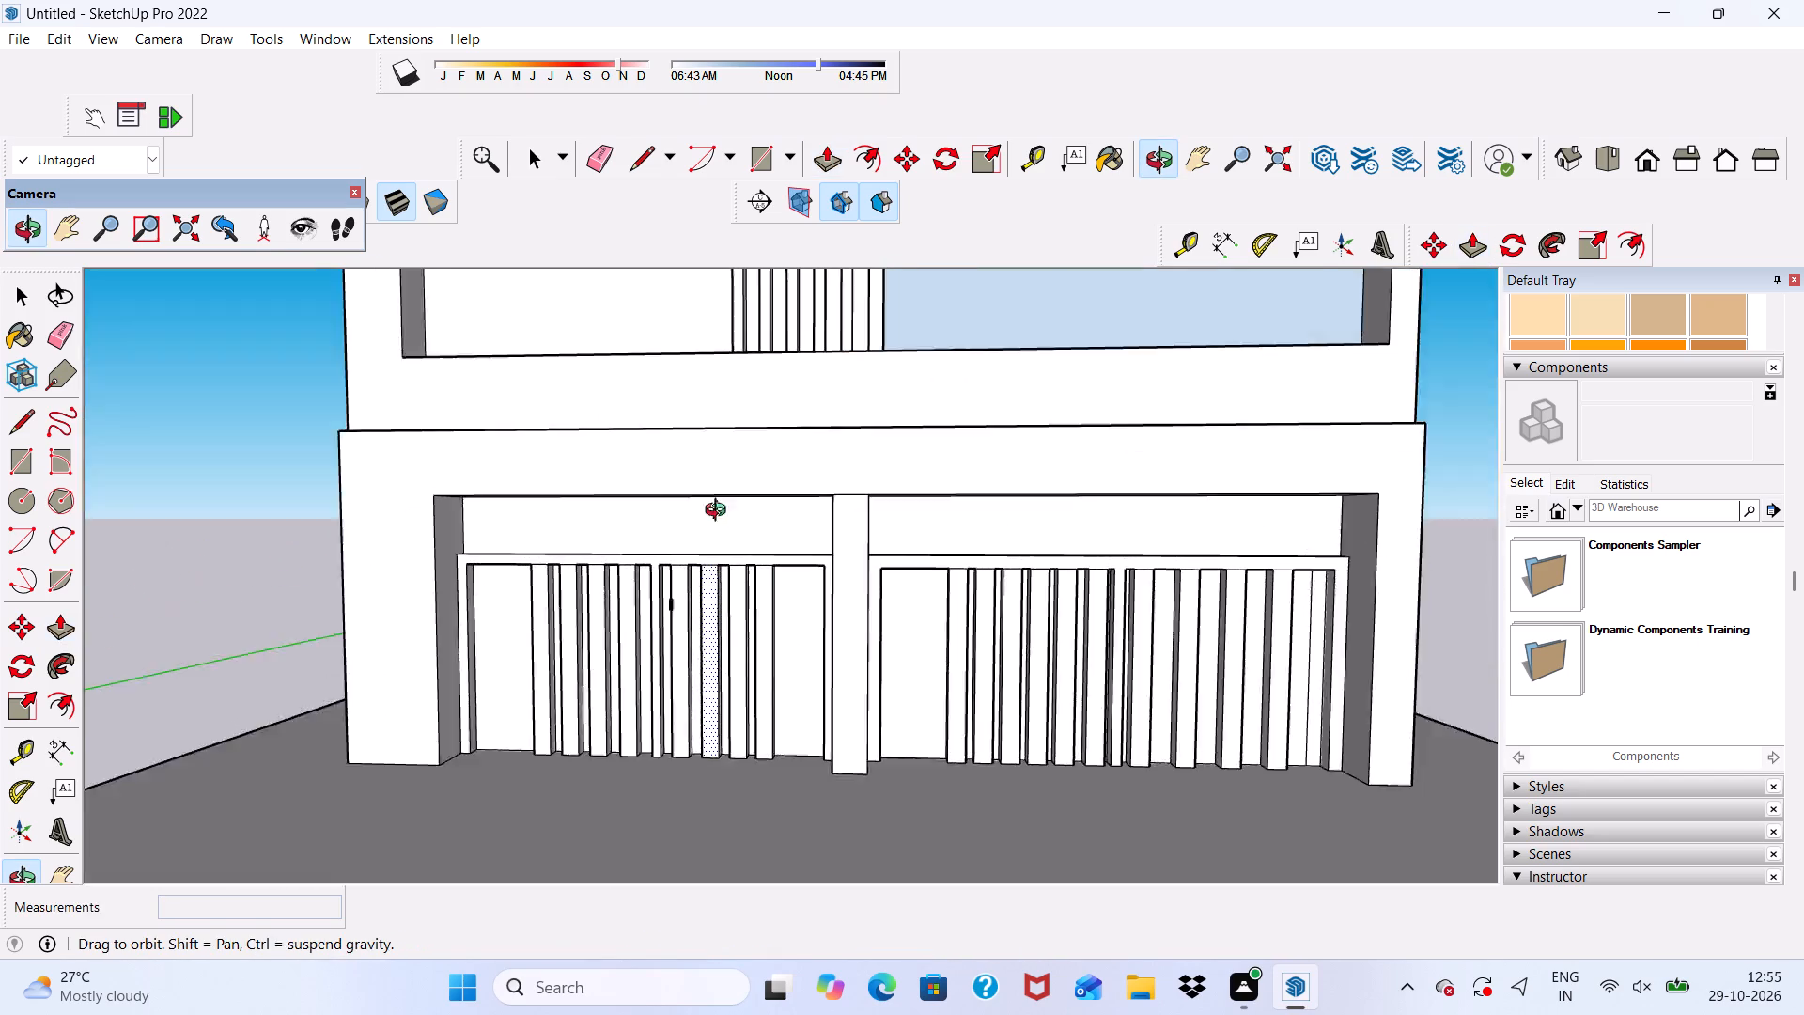
pyautogui.moveTo(720, 512); pyautogui.dragTo(726, 485, button='middle')
pyautogui.scroll(1, 726, 485)
pyautogui.scroll(5, 717, 568)
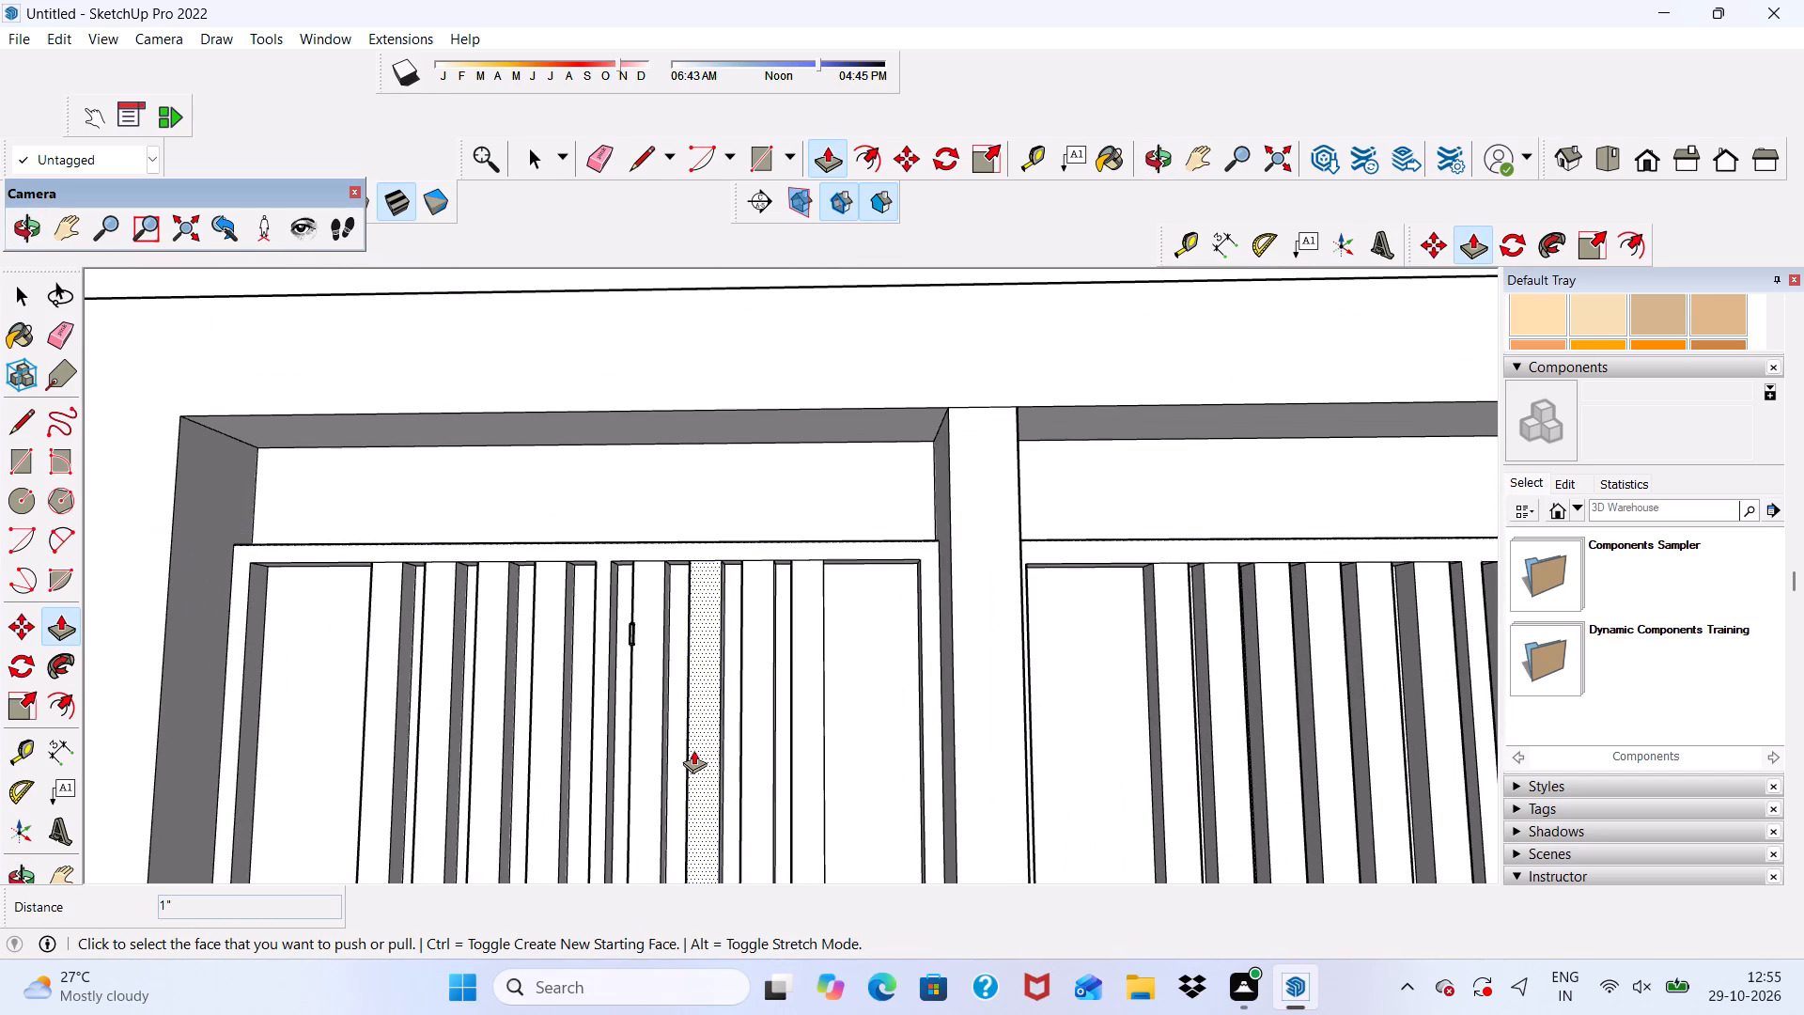
# Undo the handle operations one after another until the whole pull handle is removed from the strip.
pyautogui.hotkey('ctrl', 'z')
pyautogui.hotkey('ctrl', 'z')
pyautogui.hotkey('ctrl', 'z')
pyautogui.hotkey('ctrl', 'z')
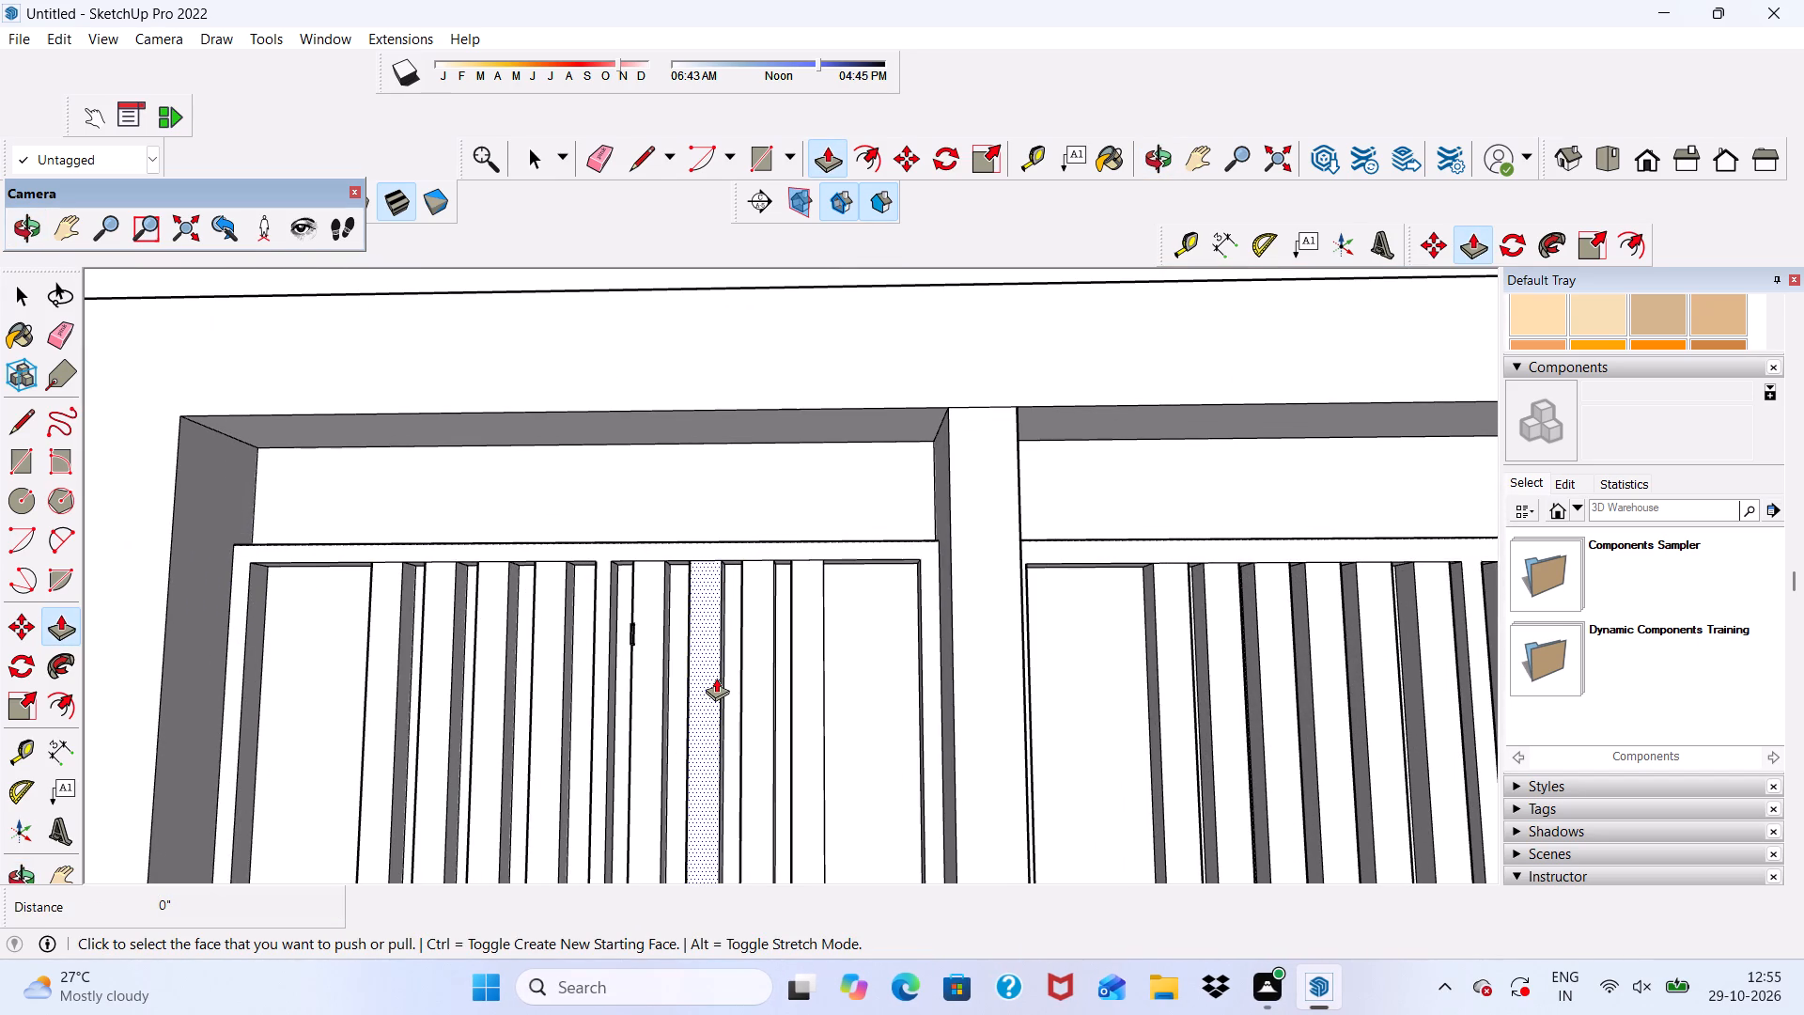
pyautogui.hotkey('ctrl', 'z')
pyautogui.hotkey('ctrl', 'z')
pyautogui.hotkey('ctrl', 'z')
pyautogui.hotkey('ctrl', 'z')
pyautogui.hotkey('ctrl', 'z')
pyautogui.hotkey('ctrl', 'z')
pyautogui.hotkey('ctrl', 'z')
pyautogui.keyDown('ctrl'); pyautogui.scroll(4, 607, 600); pyautogui.keyUp('ctrl')
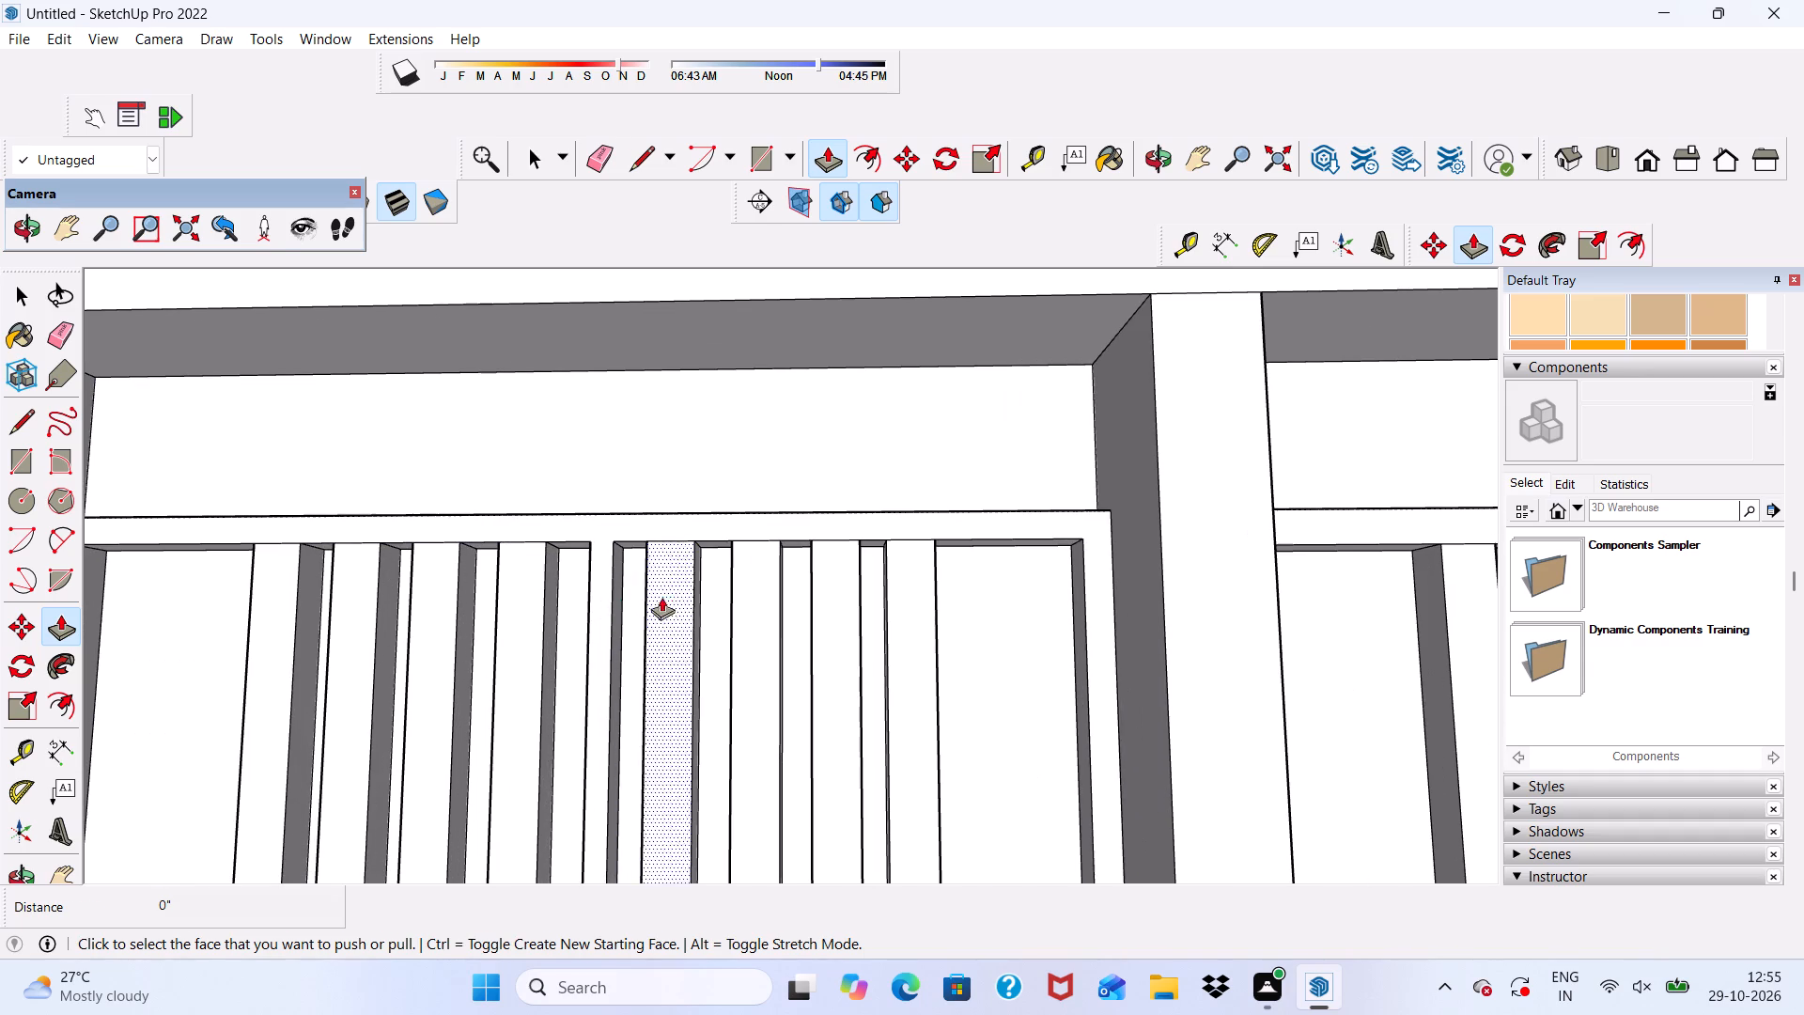
pyautogui.press('space')
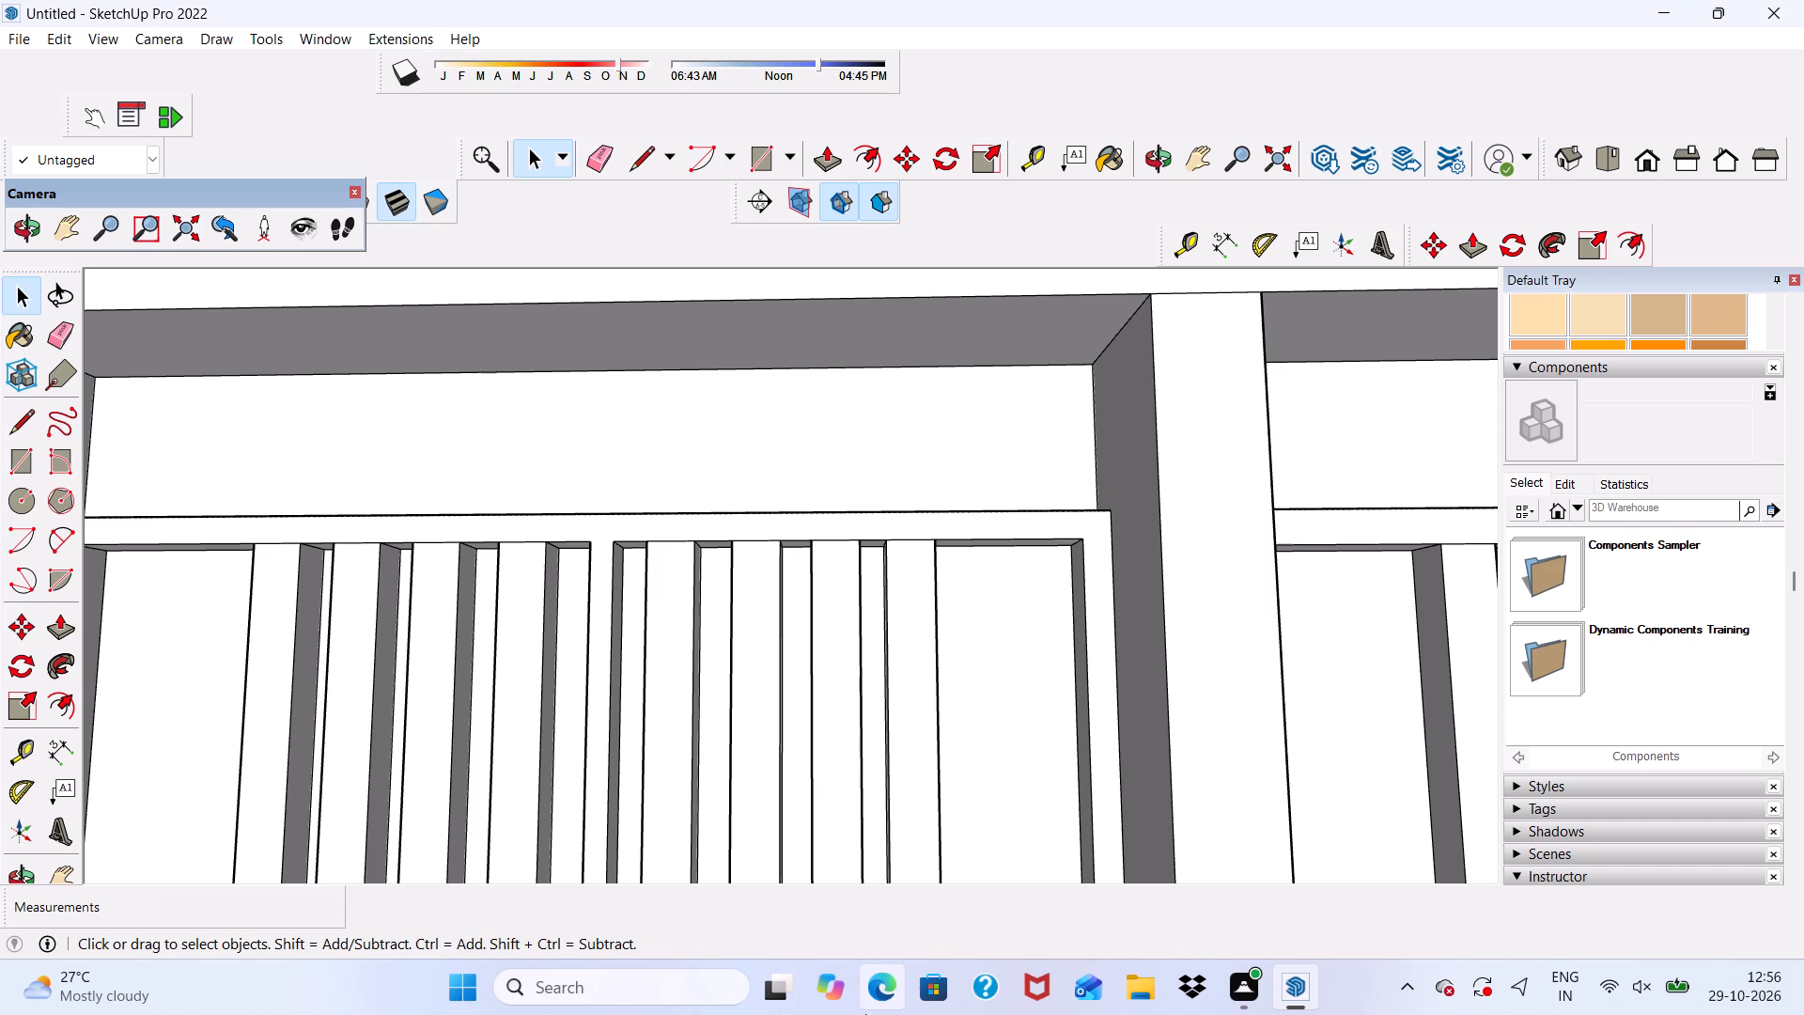
pyautogui.press('space')
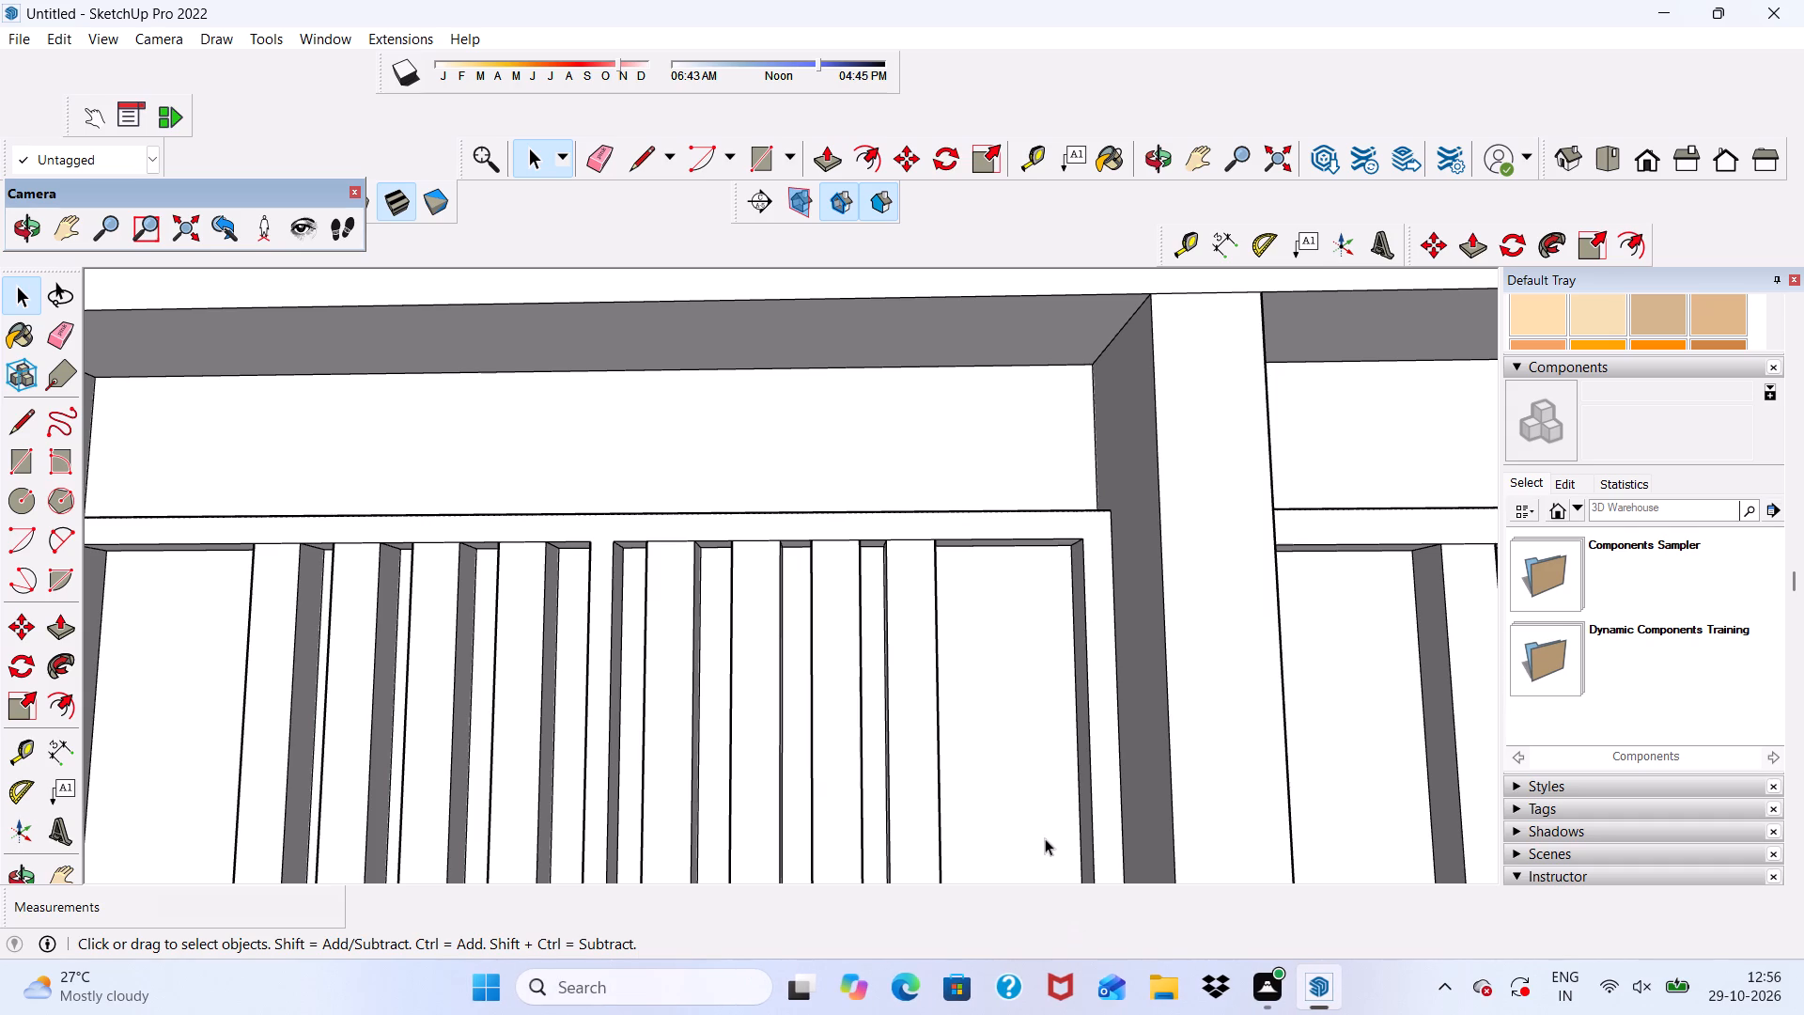
# Draw a circle of about 1/16" radius on the balcony side wall's vertical edge, just above the glass railing's end corner.
pyautogui.scroll(-1, 925, 1014)
pyautogui.scroll(-5, 946, 898)
pyautogui.scroll(1, 804, 730)
pyautogui.scroll(-16, 804, 729)
pyautogui.moveTo(871, 662); pyautogui.dragTo(871, 669, button='middle')
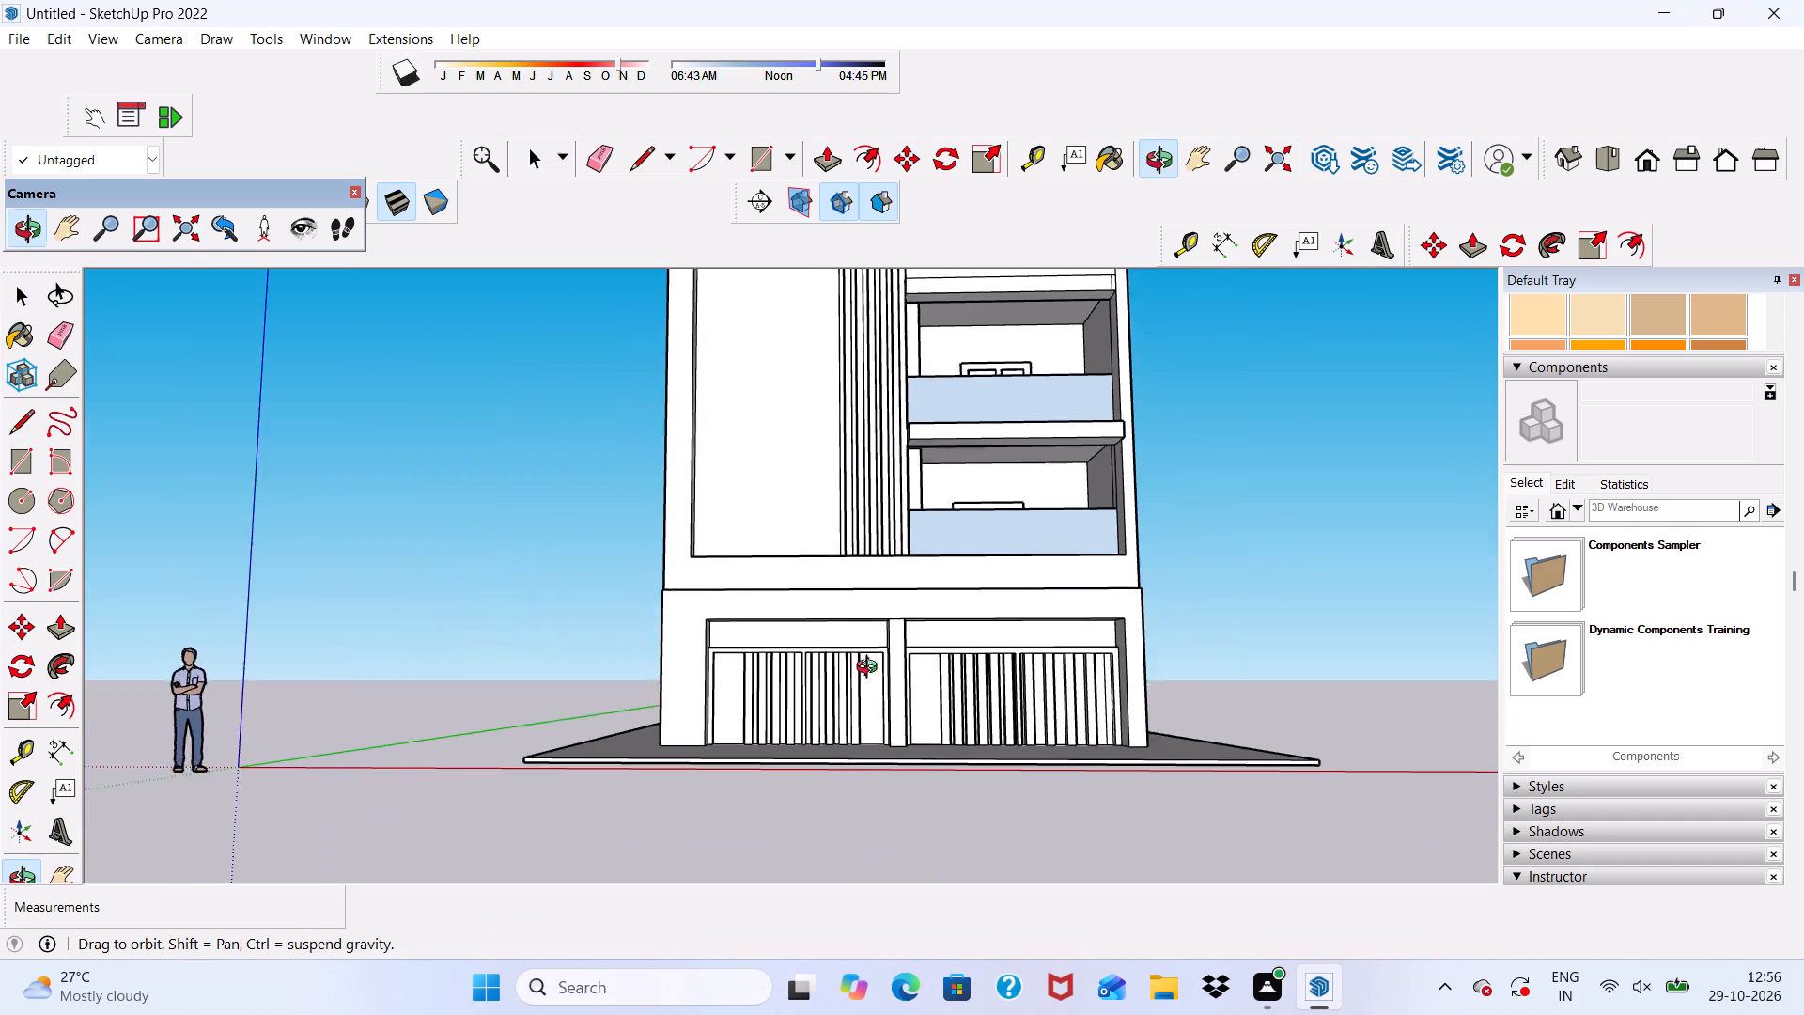
pyautogui.moveTo(871, 669); pyautogui.dragTo(912, 827, button='middle')
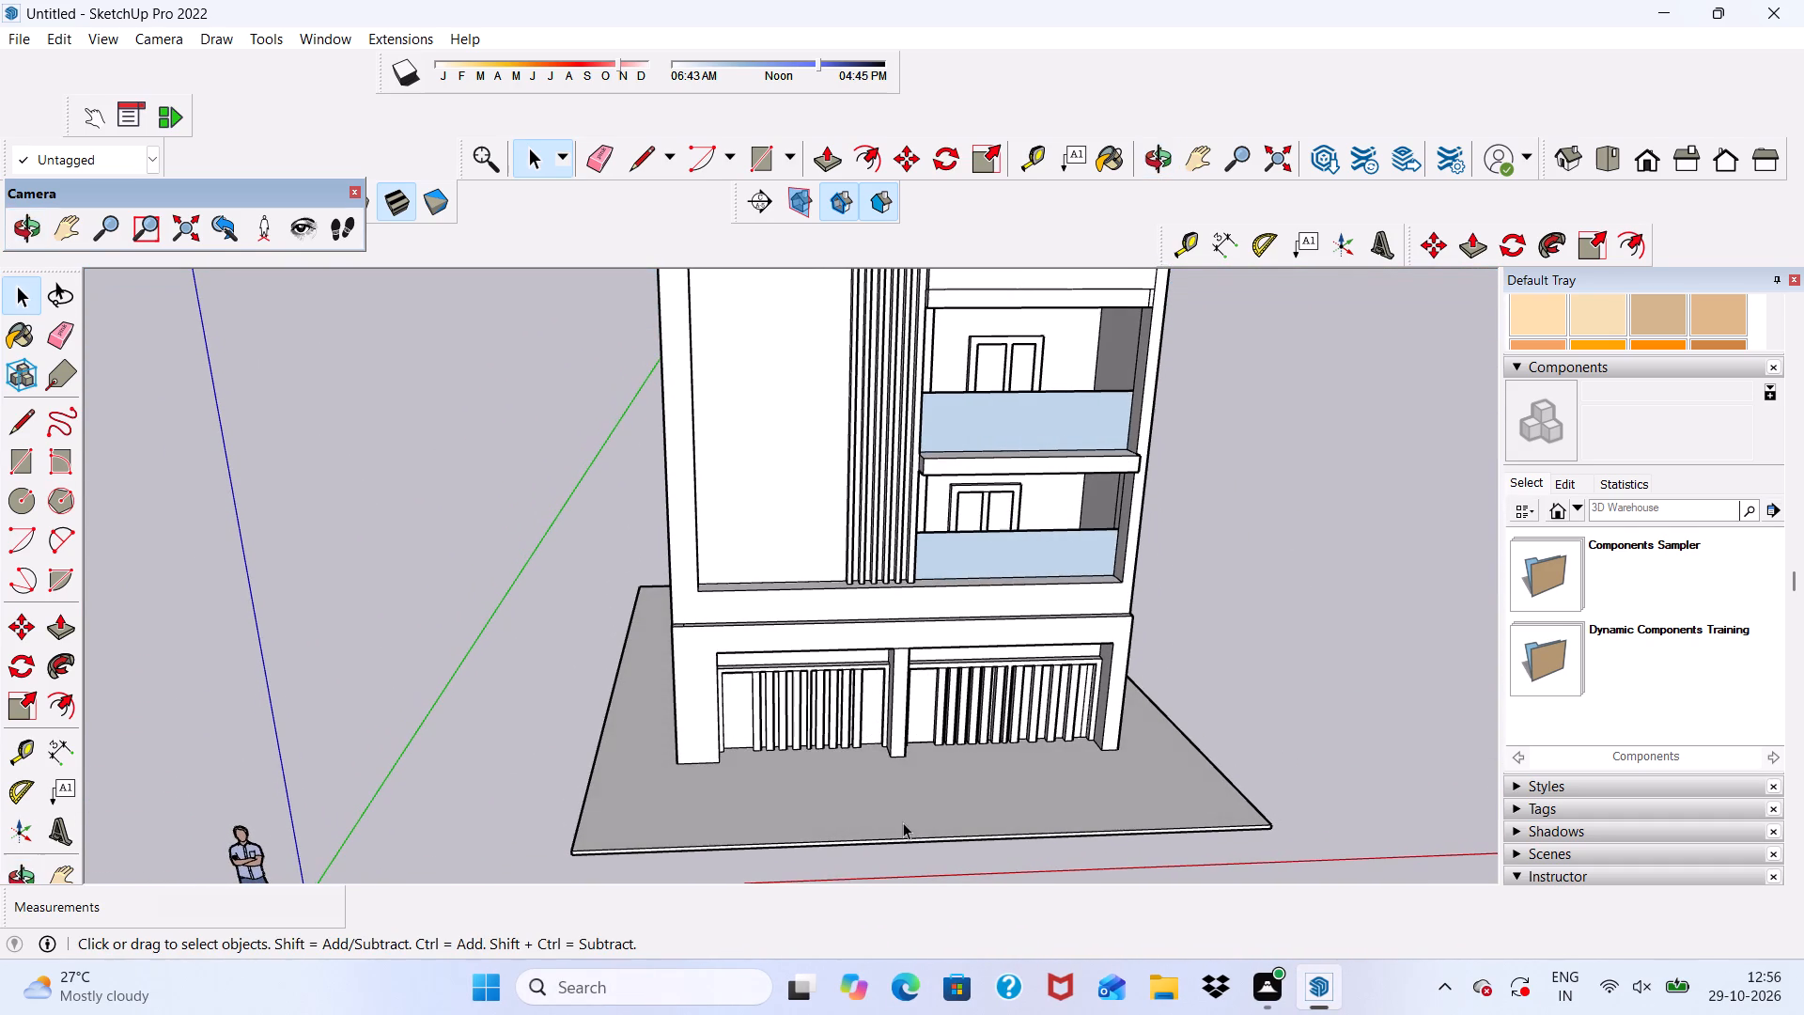
pyautogui.scroll(1, 882, 777)
pyautogui.scroll(-6, 849, 753)
pyautogui.scroll(6, 1126, 750)
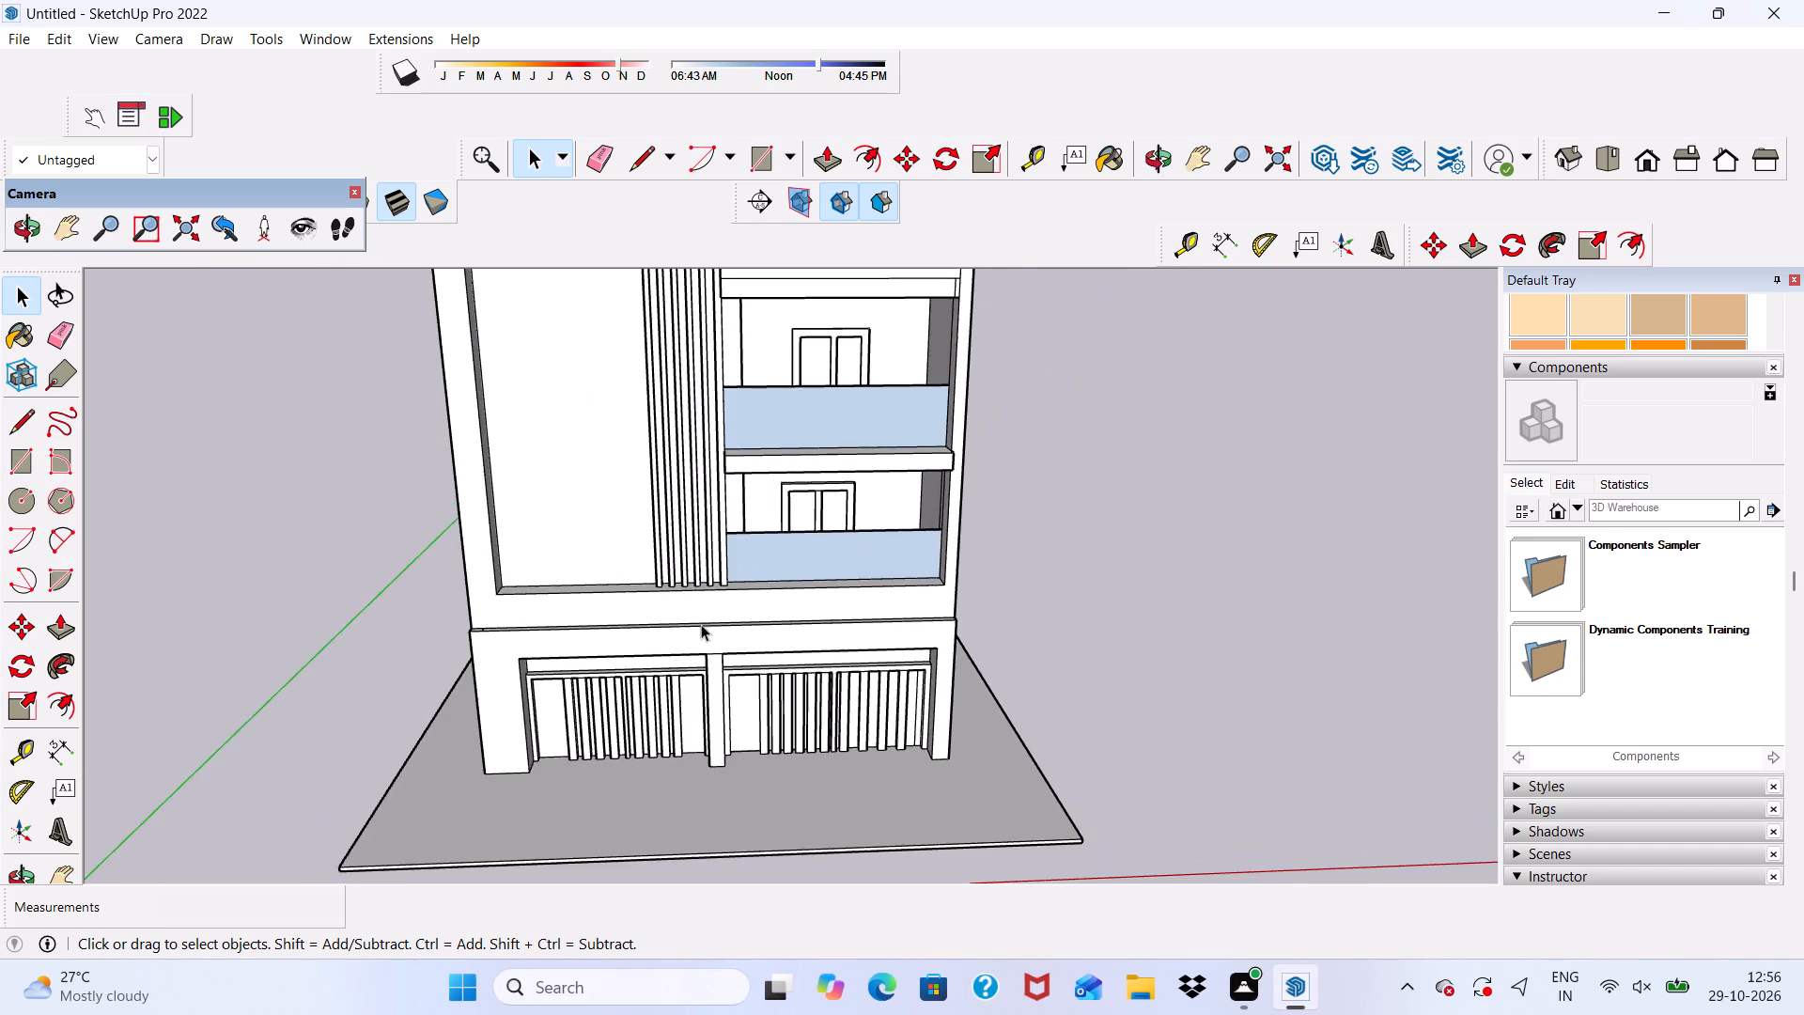
pyautogui.scroll(6, 780, 526)
pyautogui.moveTo(683, 596); pyautogui.dragTo(491, 605, button='middle')
pyautogui.scroll(4, 530, 523)
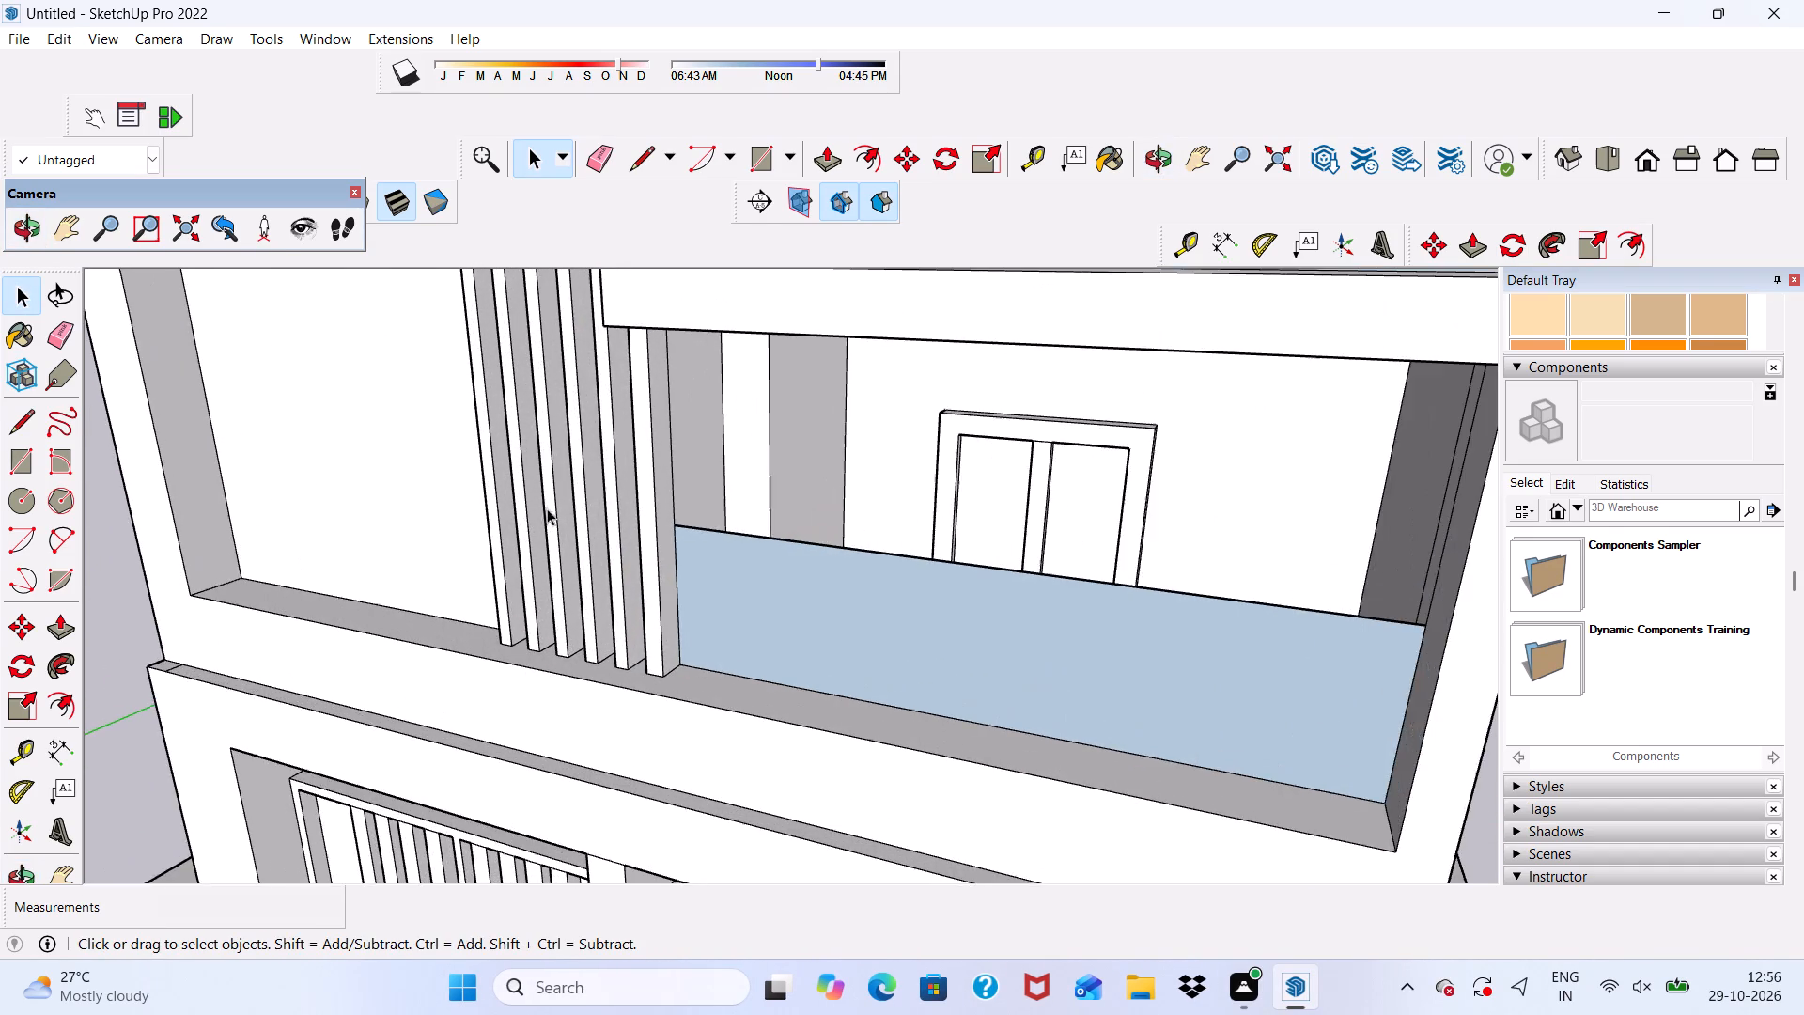
pyautogui.scroll(9, 632, 516)
pyautogui.moveTo(785, 494); pyautogui.dragTo(473, 567, button='middle')
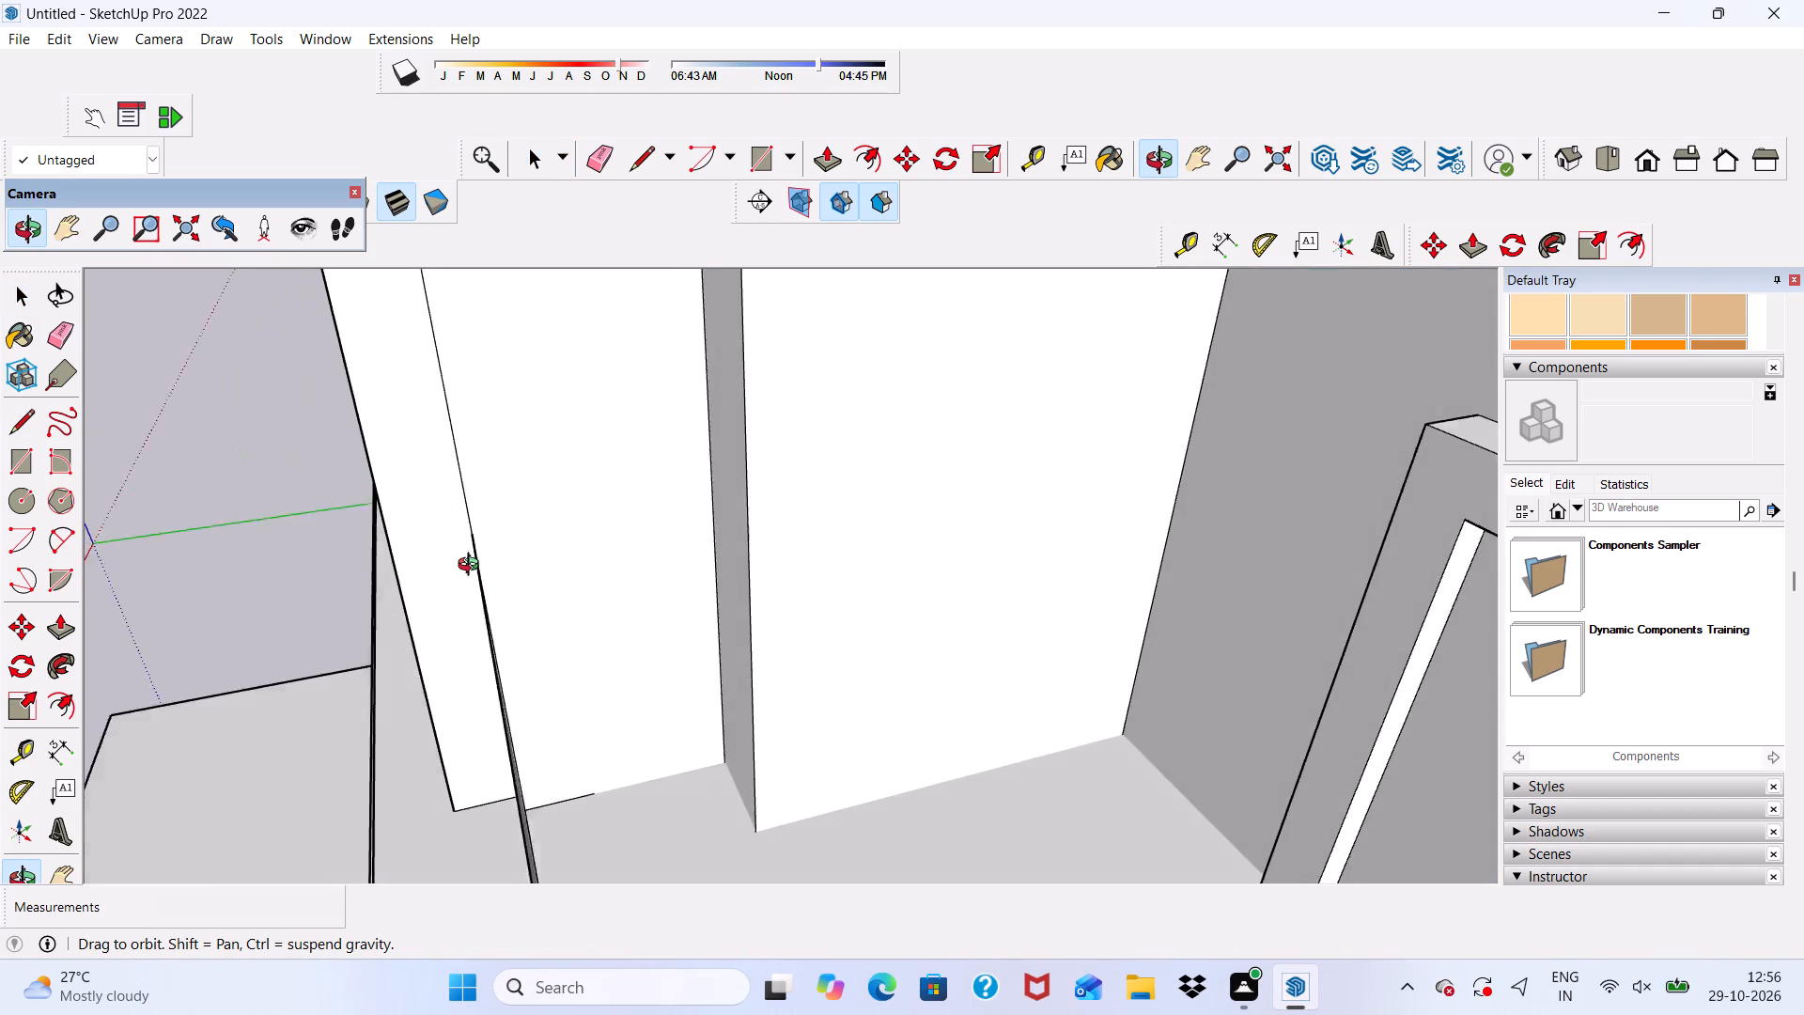
pyautogui.moveTo(473, 567); pyautogui.dragTo(449, 570, button='middle')
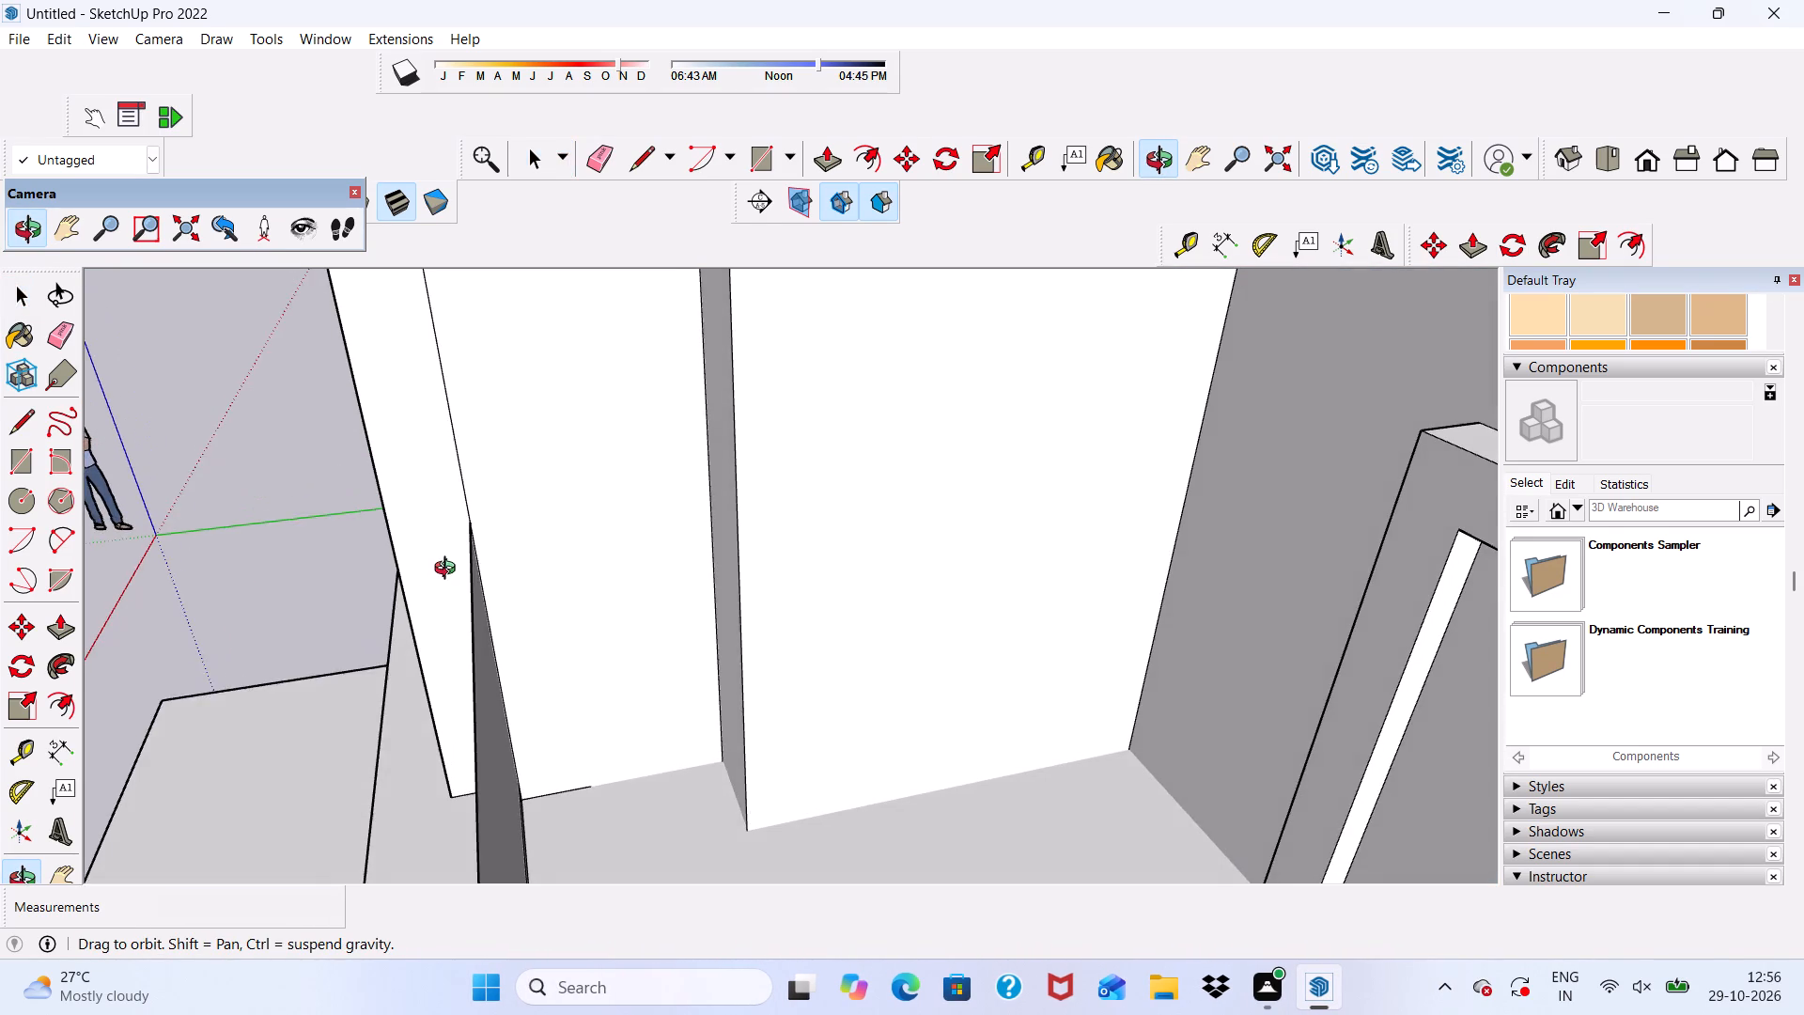
pyautogui.moveTo(449, 570); pyautogui.dragTo(453, 558, button='middle')
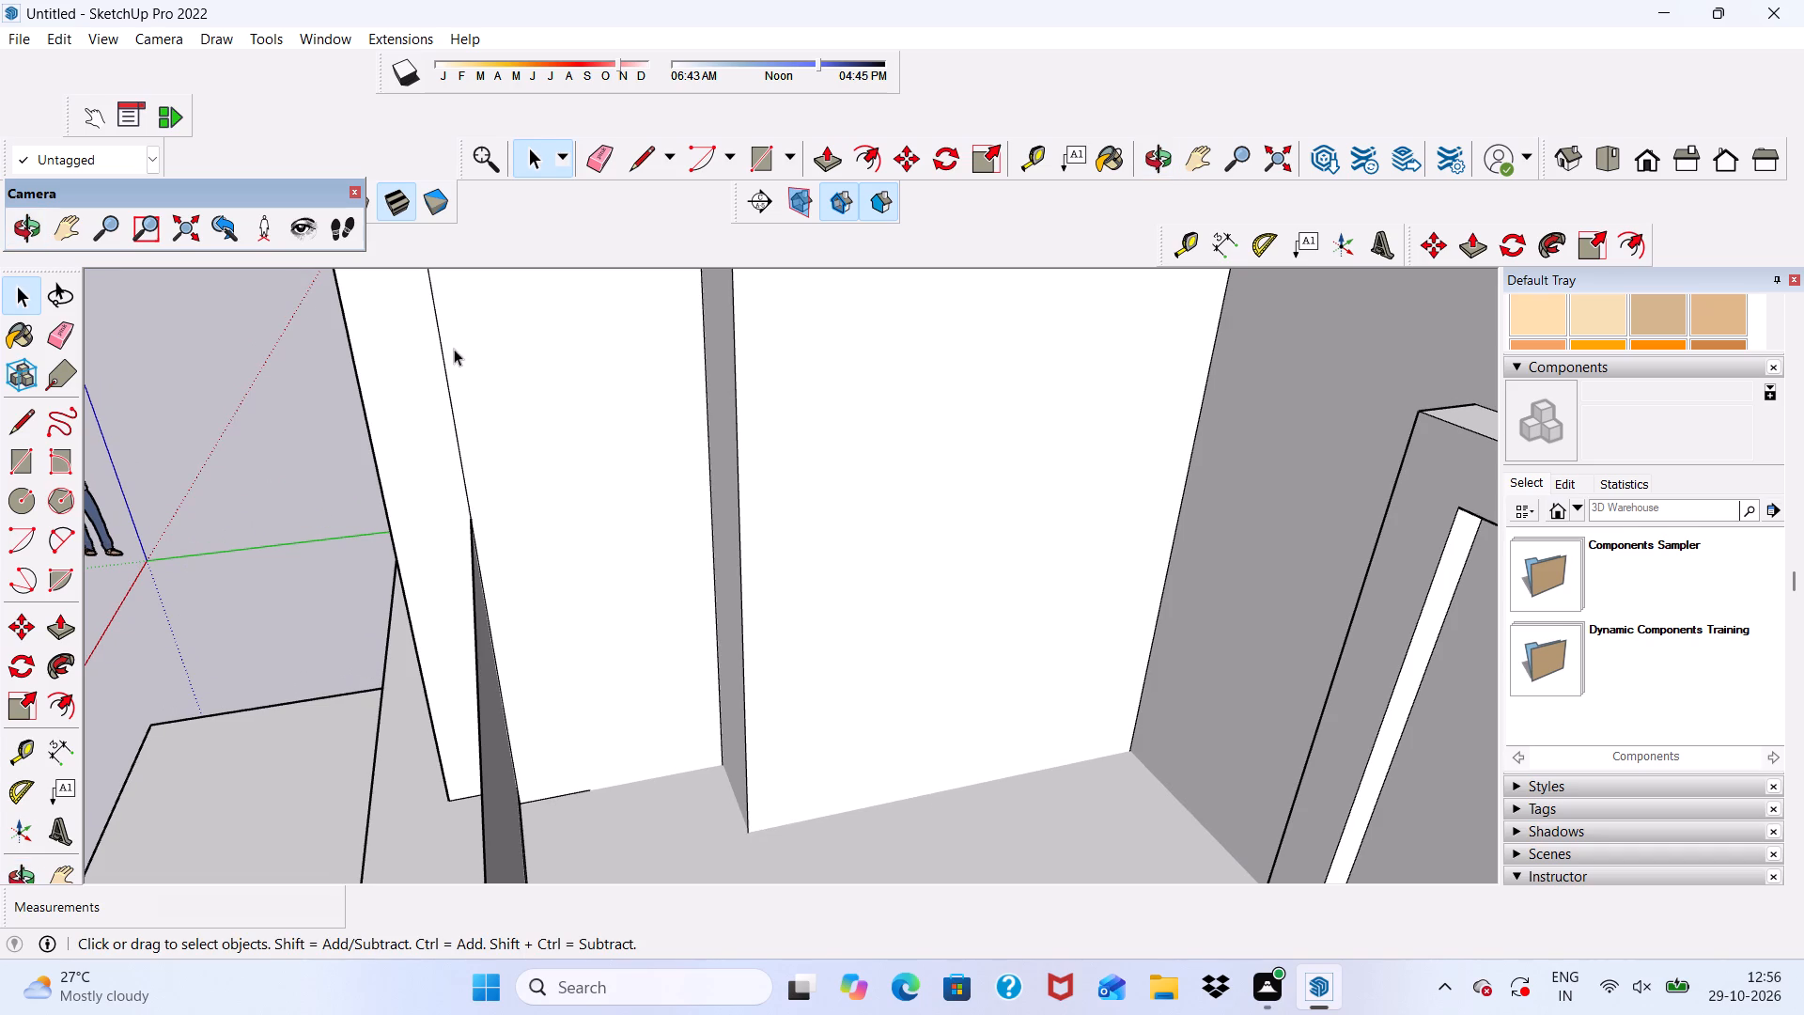
pyautogui.click(26, 486)
pyautogui.scroll(15, 611, 565)
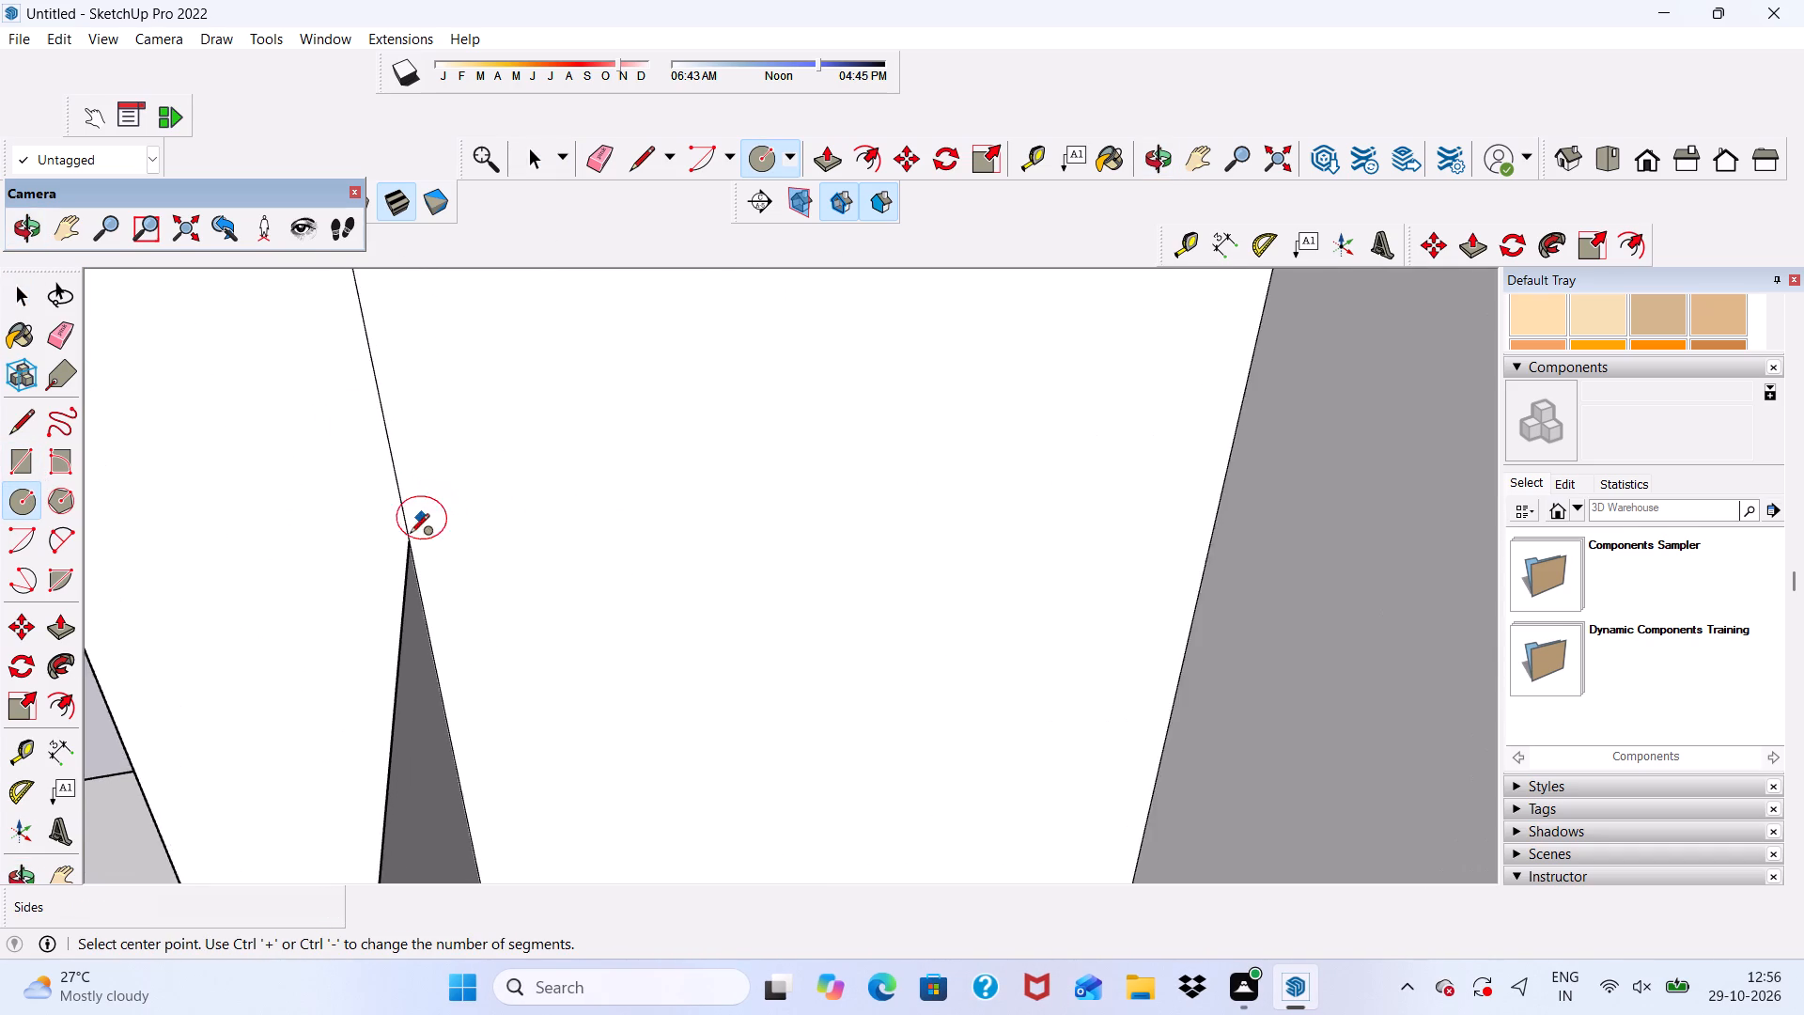
pyautogui.scroll(19, 410, 535)
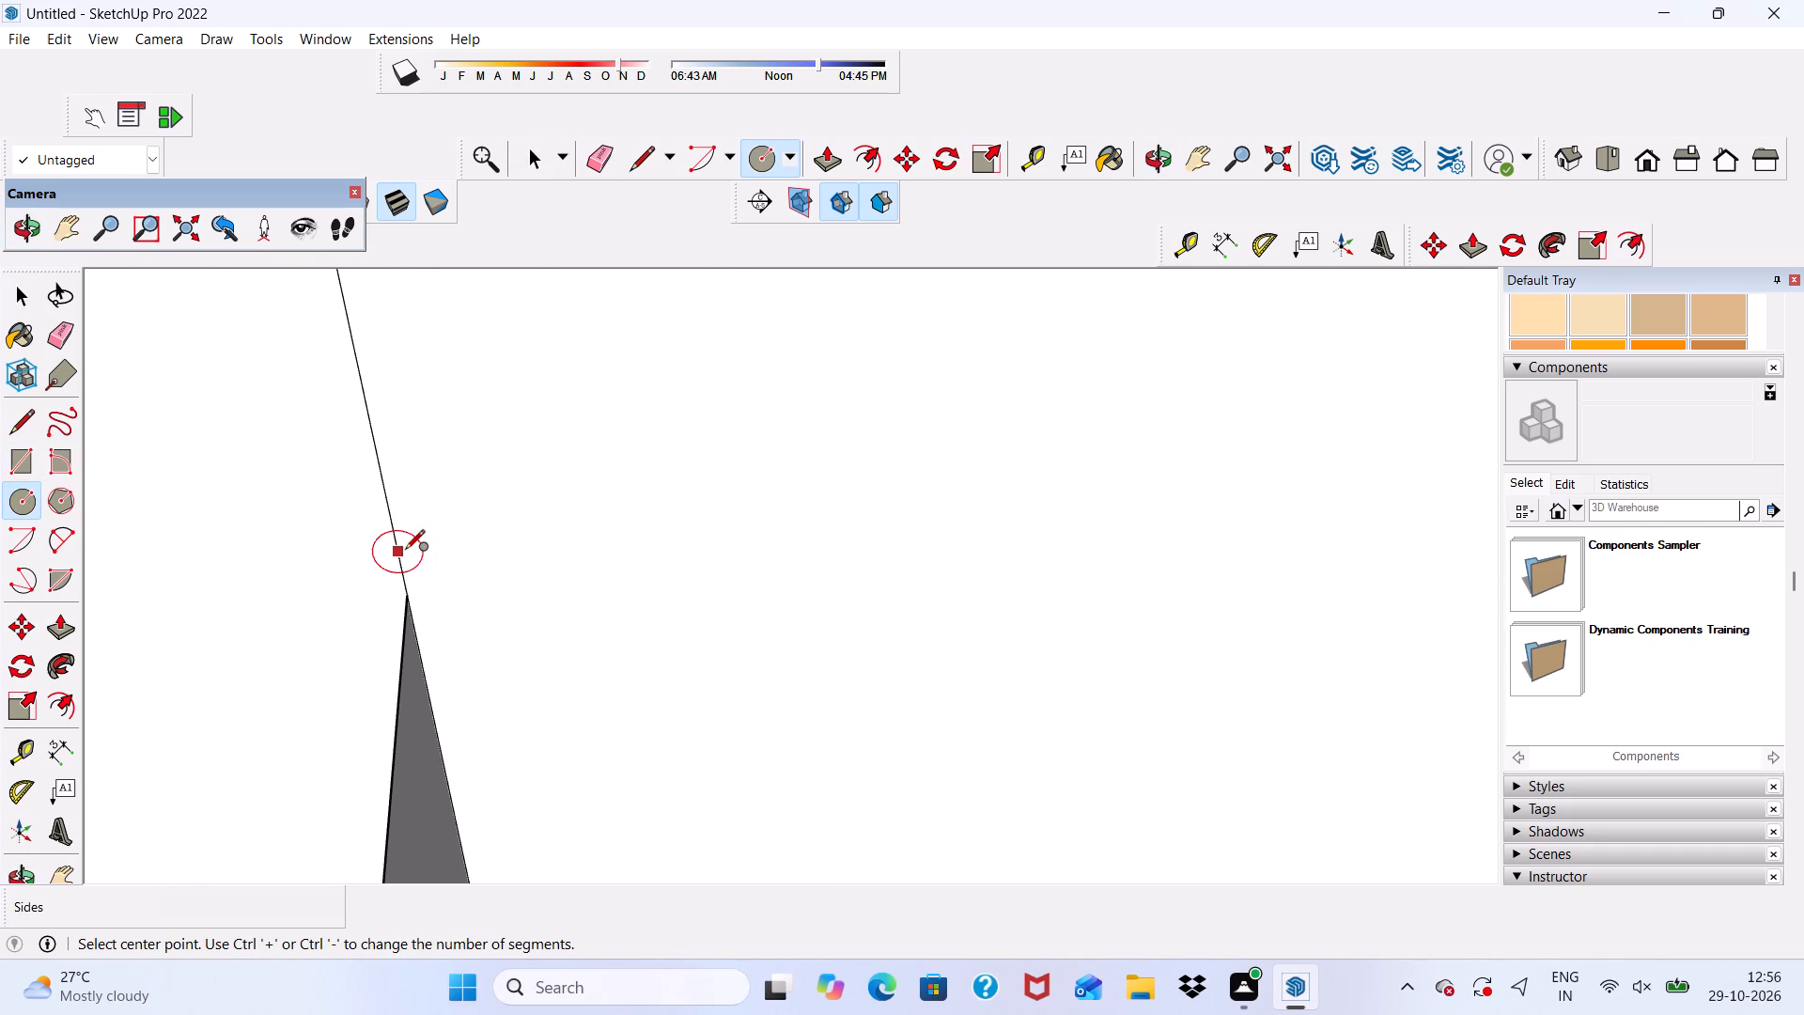
pyautogui.scroll(3, 405, 551)
pyautogui.moveTo(408, 591); pyautogui.dragTo(554, 600, button='middle')
pyautogui.scroll(1, 425, 628)
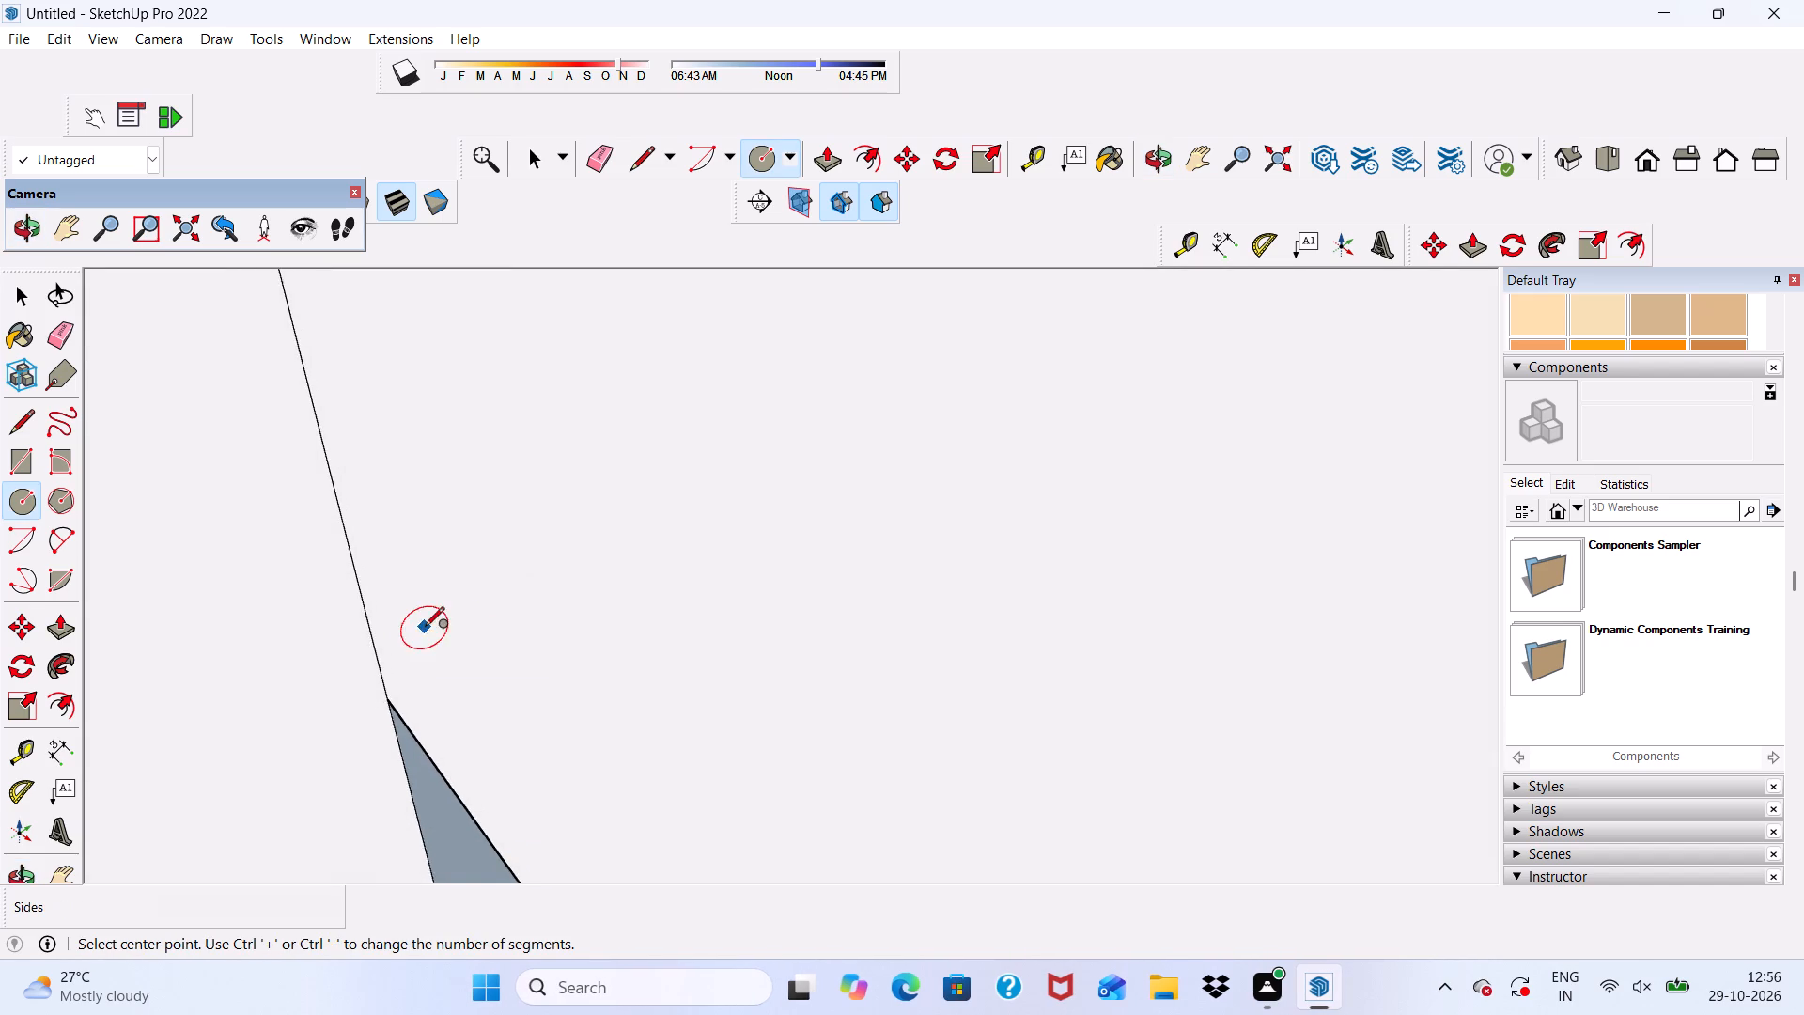
pyautogui.scroll(3, 425, 628)
pyautogui.scroll(4, 366, 684)
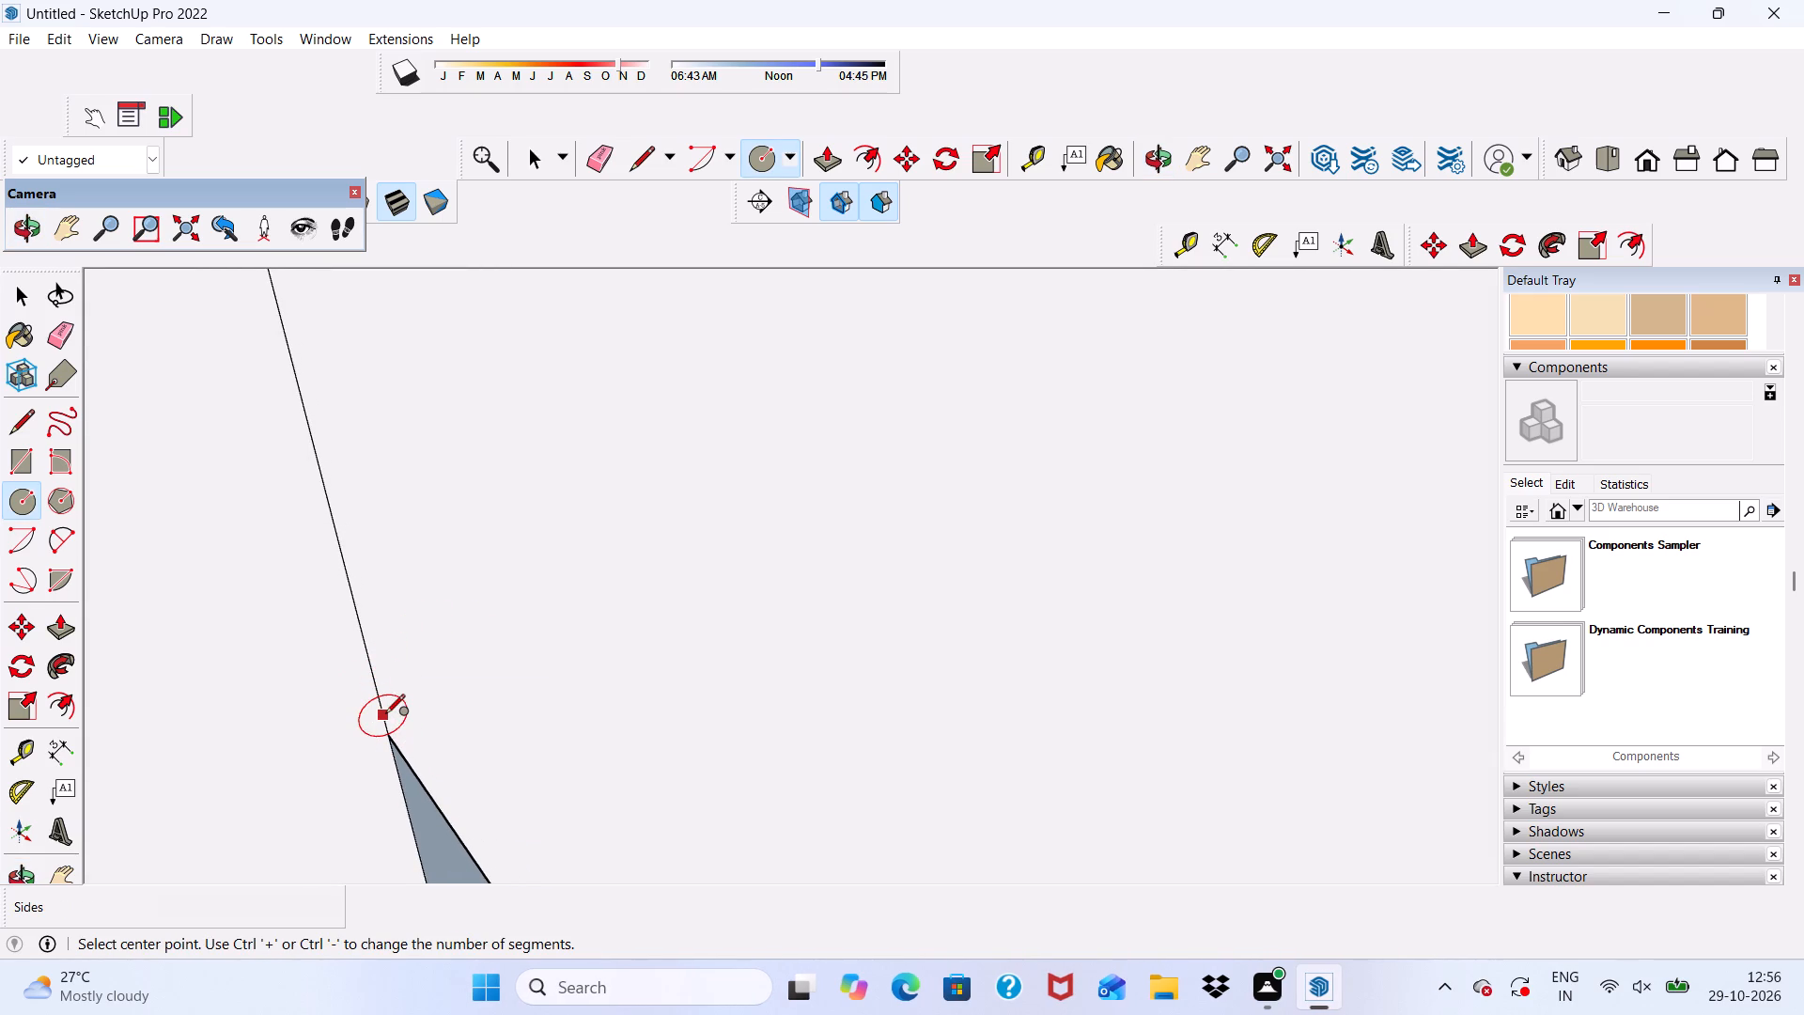
pyautogui.click(385, 715)
pyautogui.scroll(4, 385, 682)
pyautogui.scroll(-1, 385, 682)
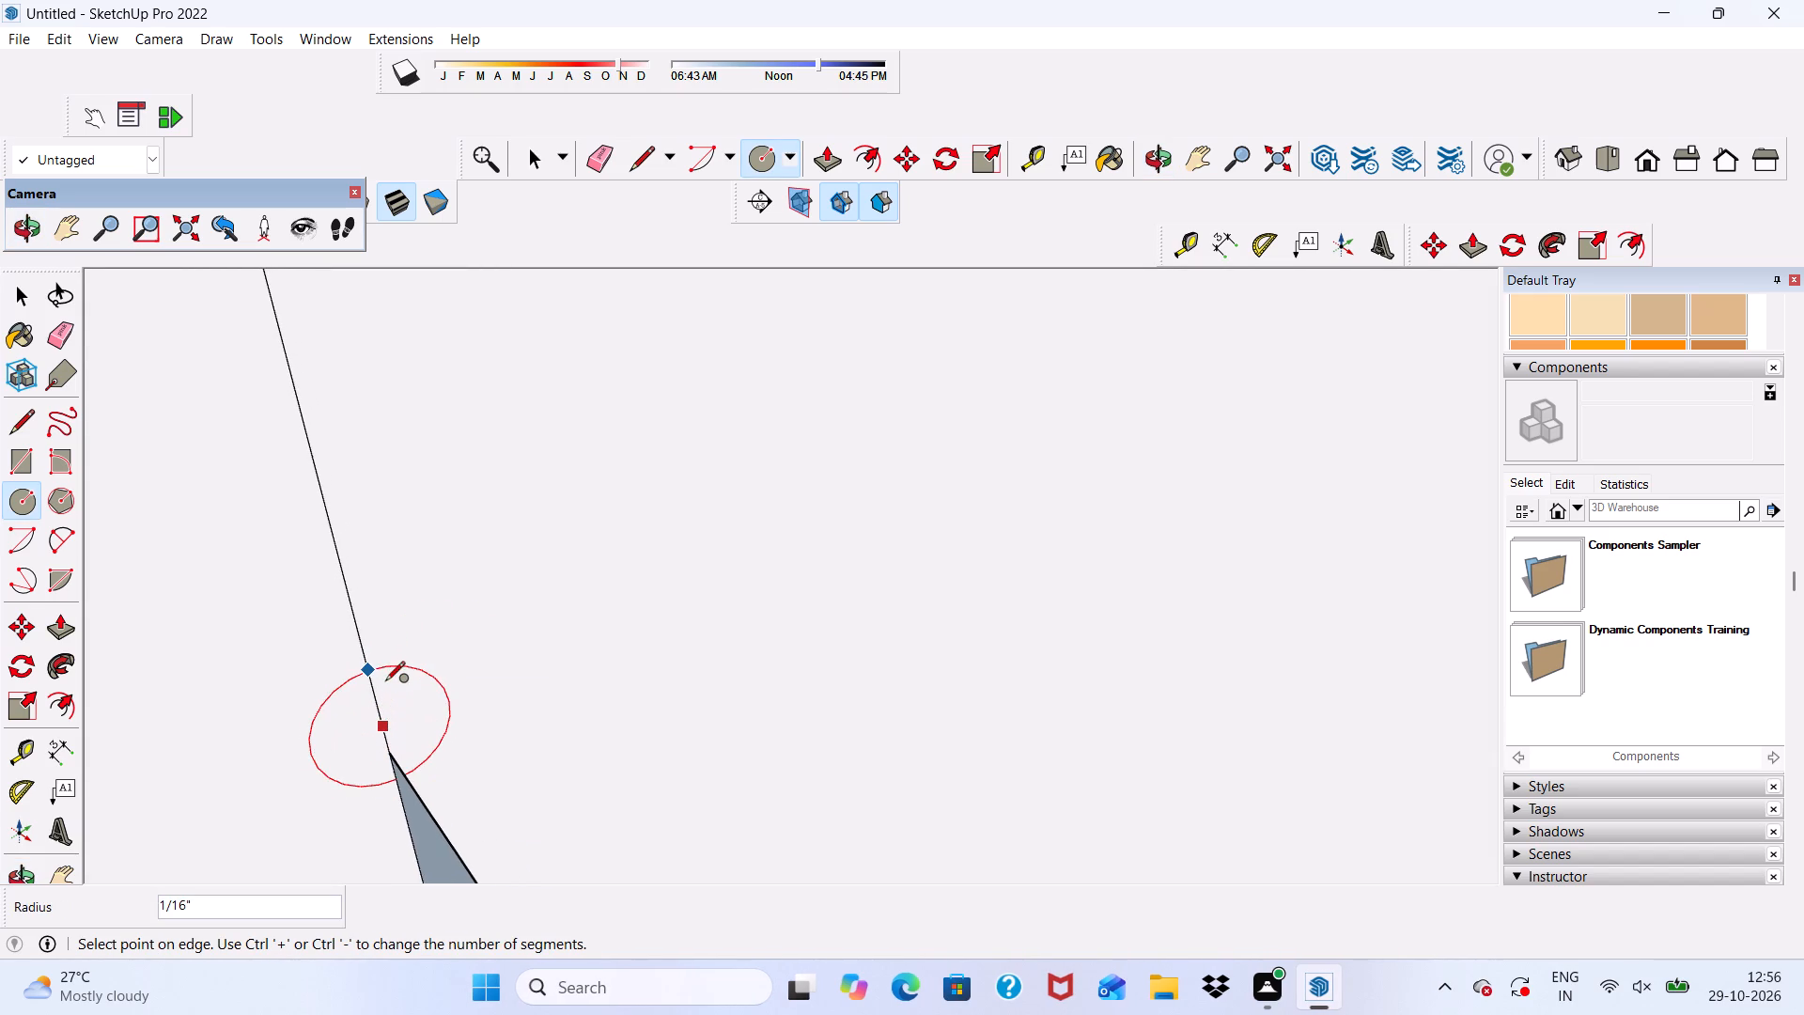
pyautogui.scroll(-2, 387, 701)
pyautogui.scroll(7, 387, 704)
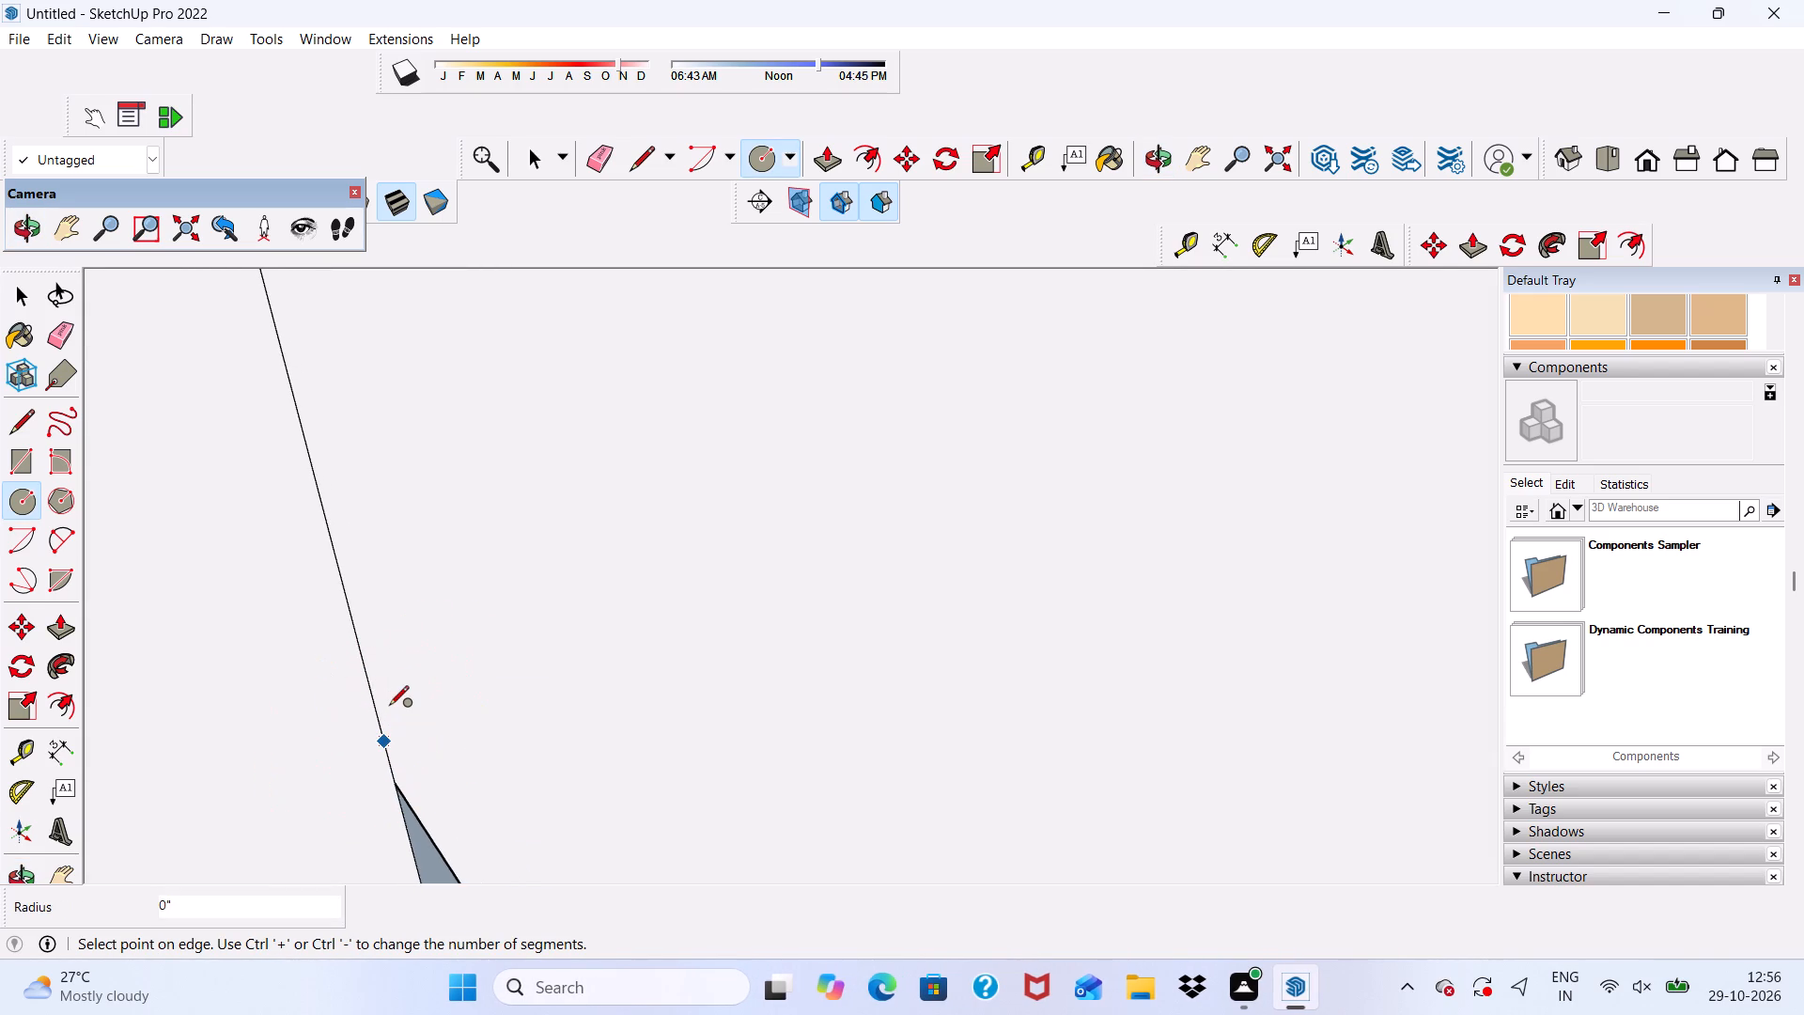
pyautogui.scroll(-1, 380, 712)
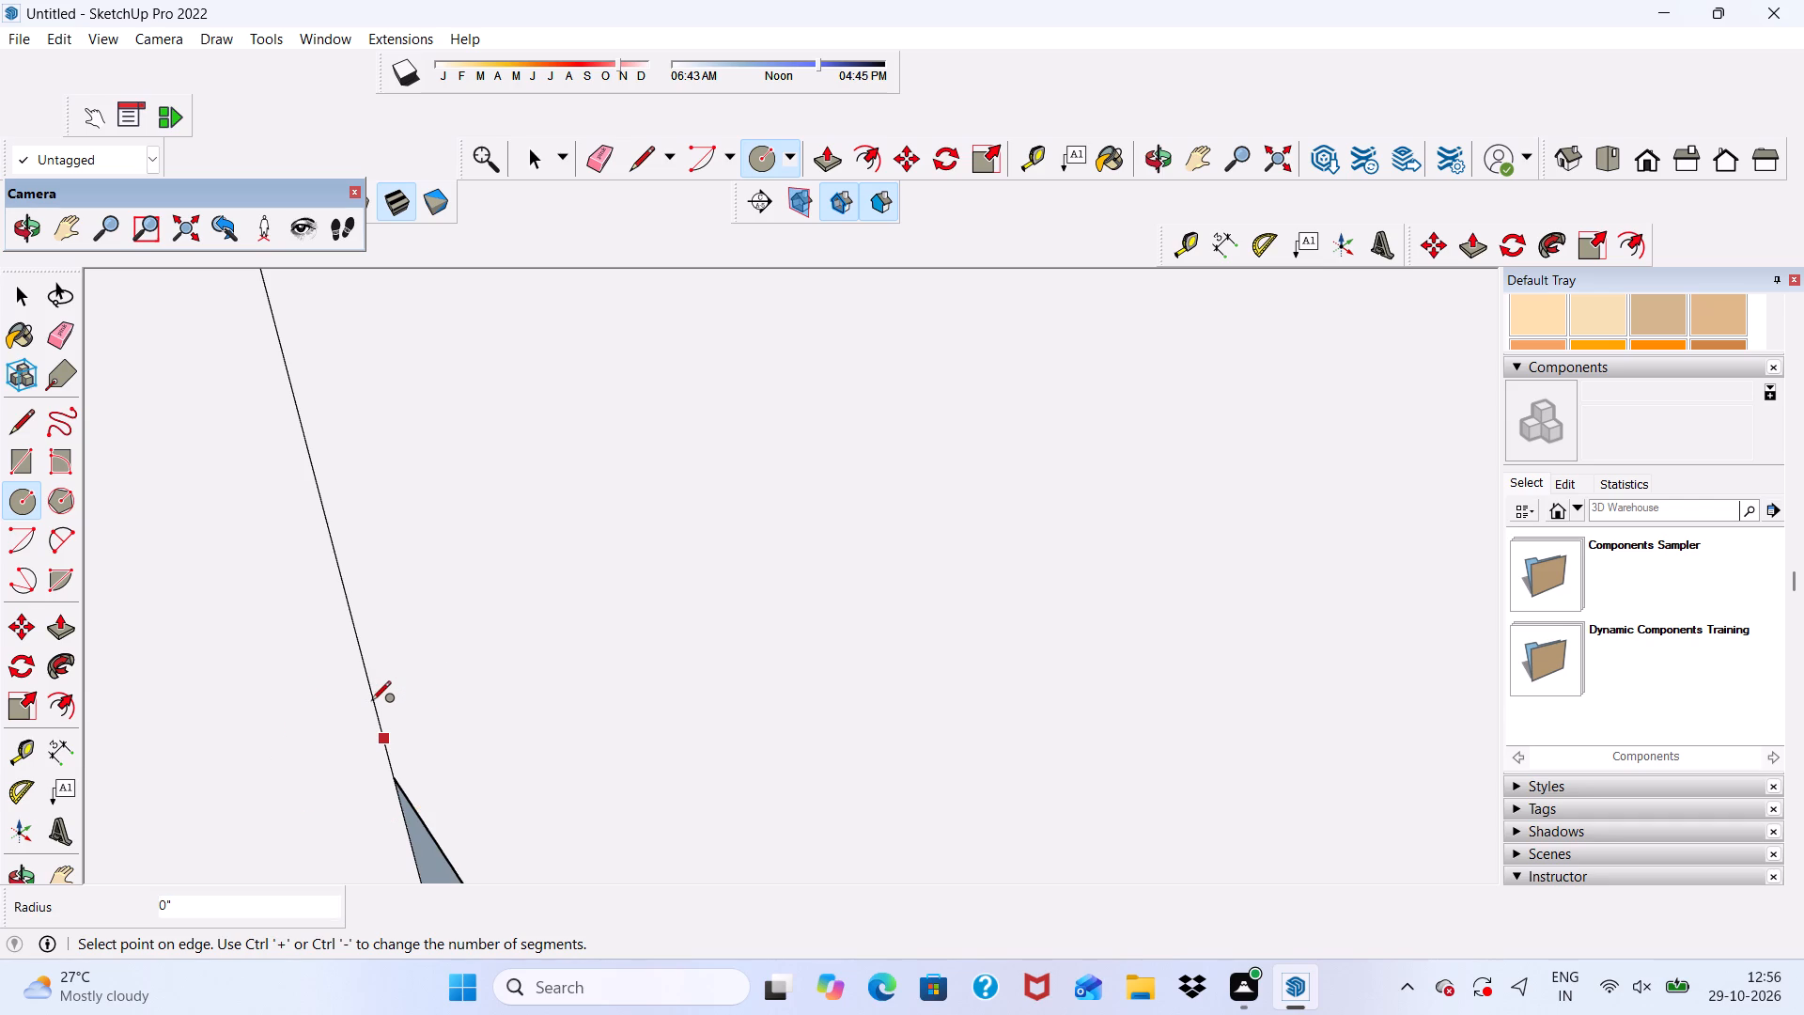
pyautogui.scroll(2, 371, 702)
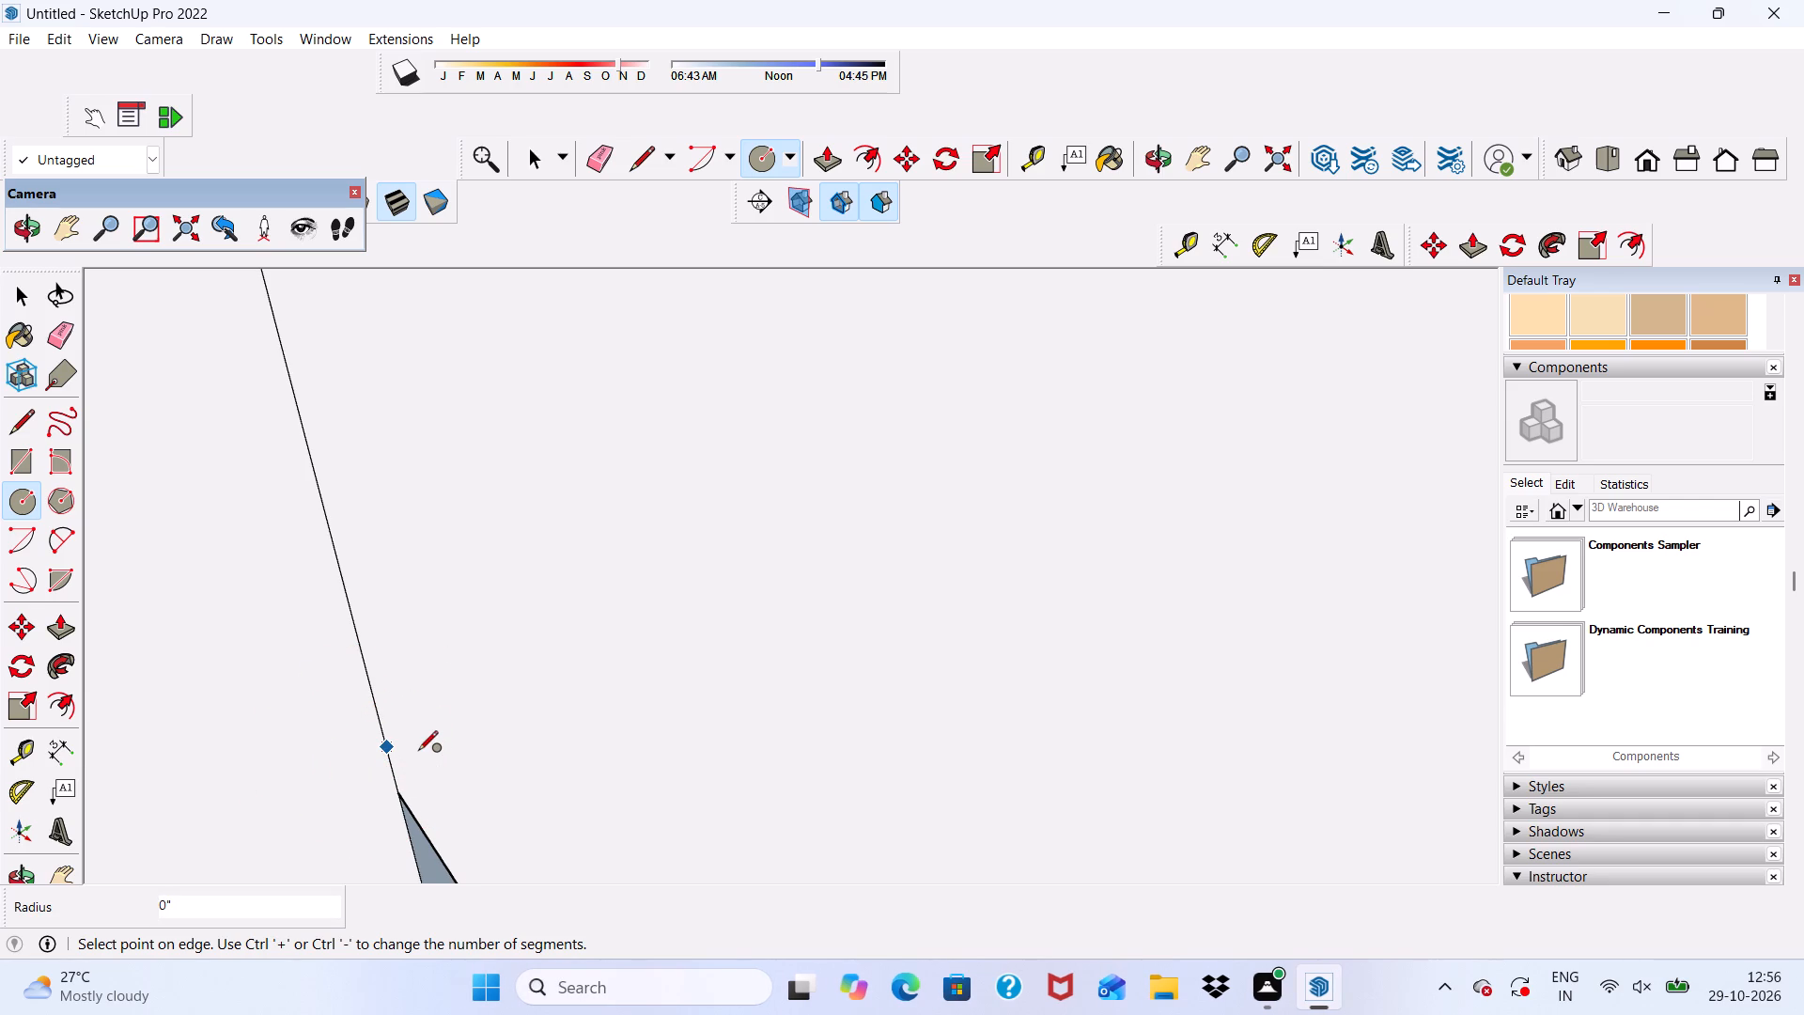
pyautogui.scroll(2, 381, 737)
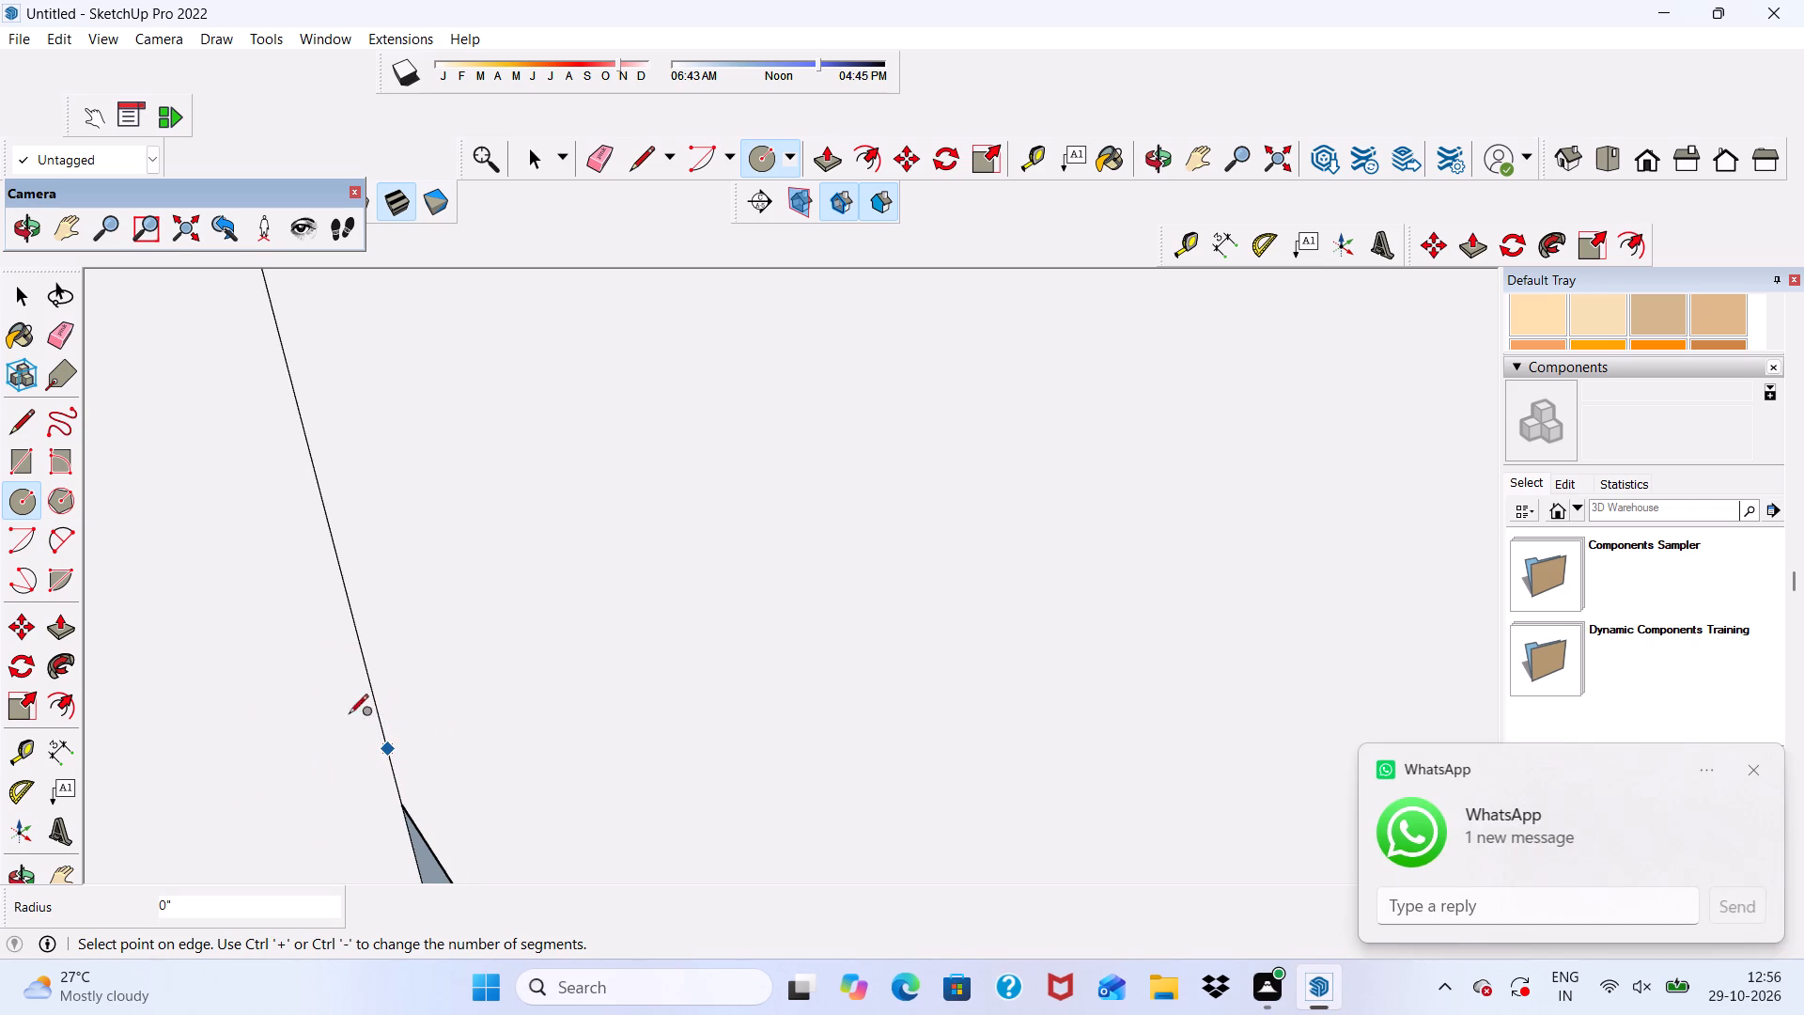
pyautogui.scroll(-3, 342, 744)
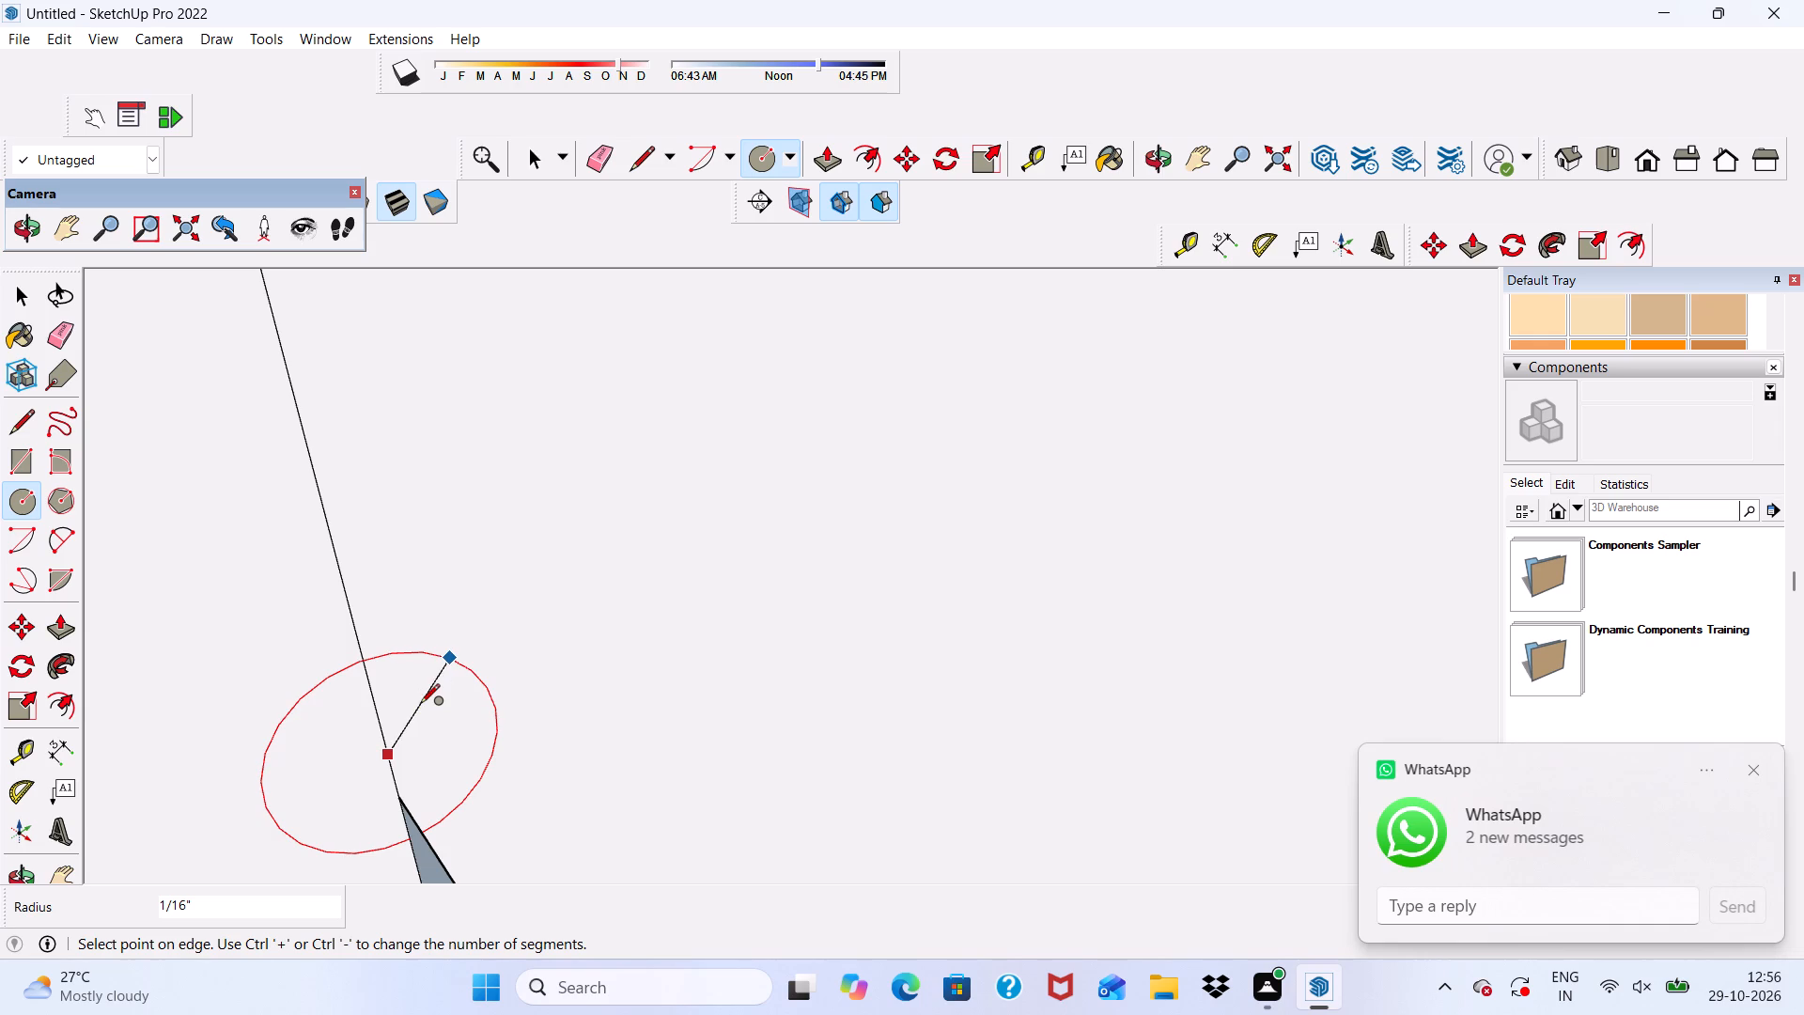
pyautogui.click(420, 705)
pyautogui.scroll(-5, 392, 632)
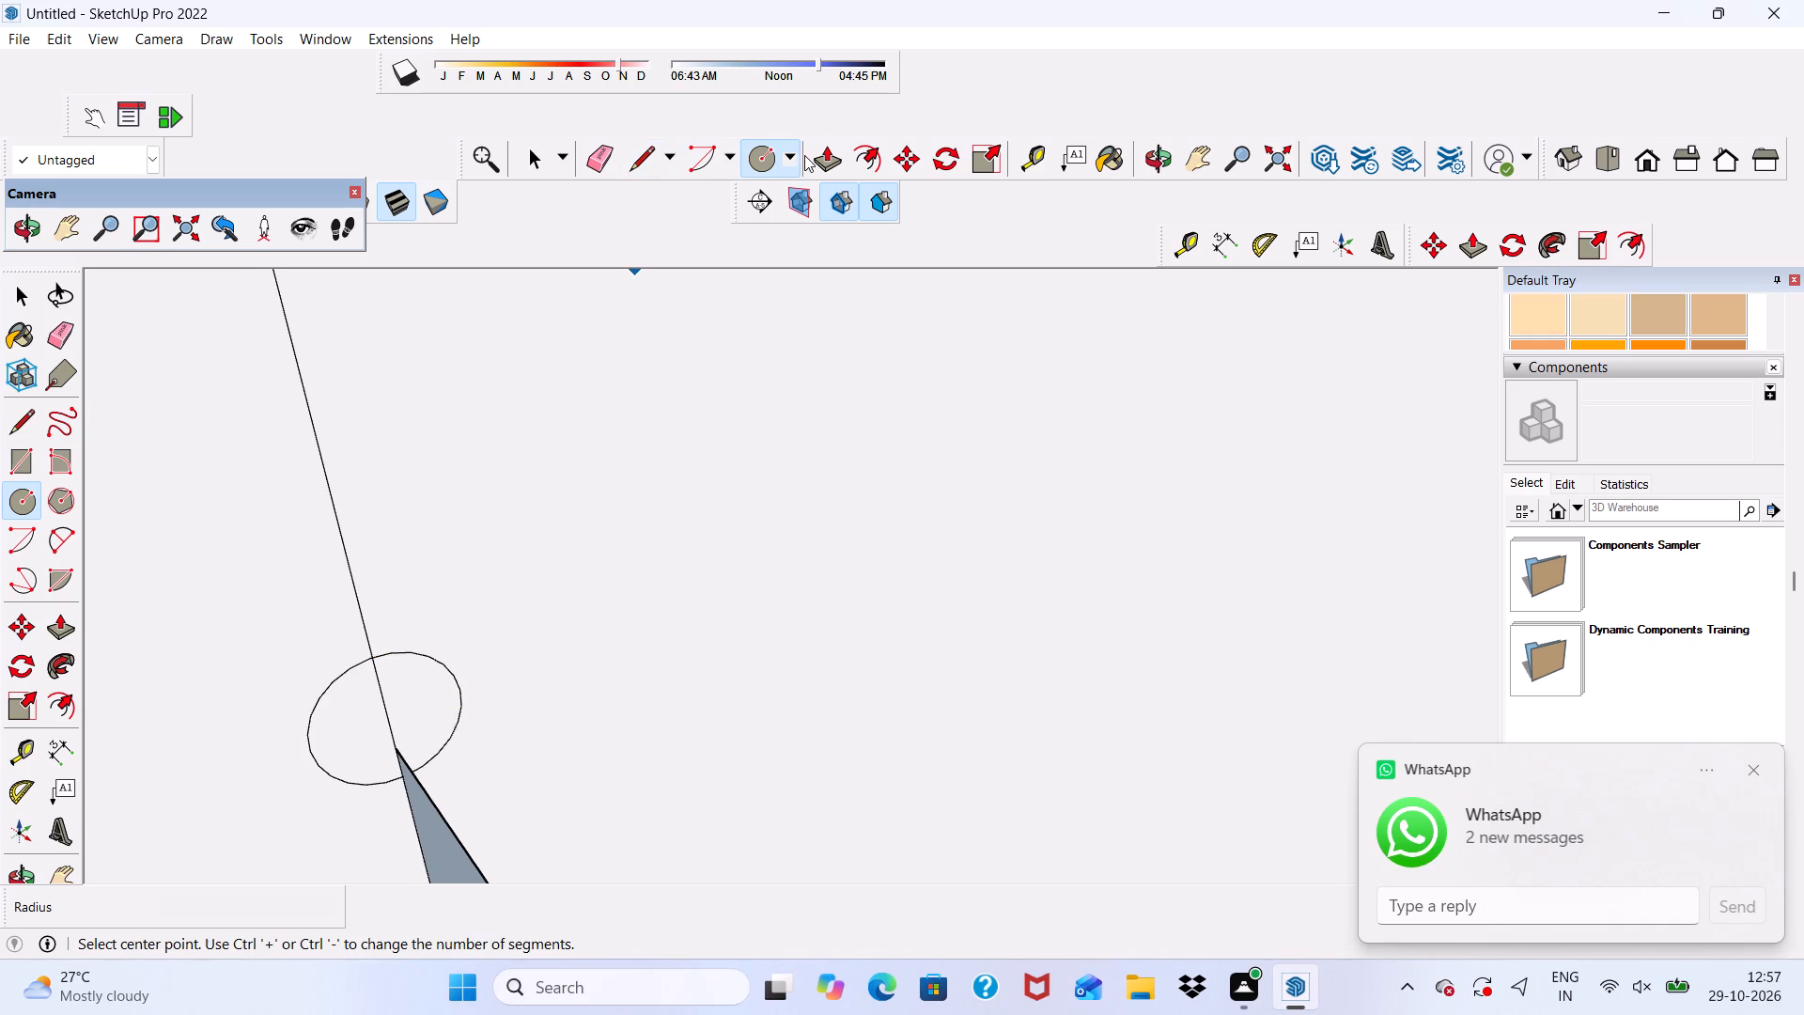
# Erase the segment of the wall's vertical edge that runs through the circle.
pyautogui.click(830, 152)
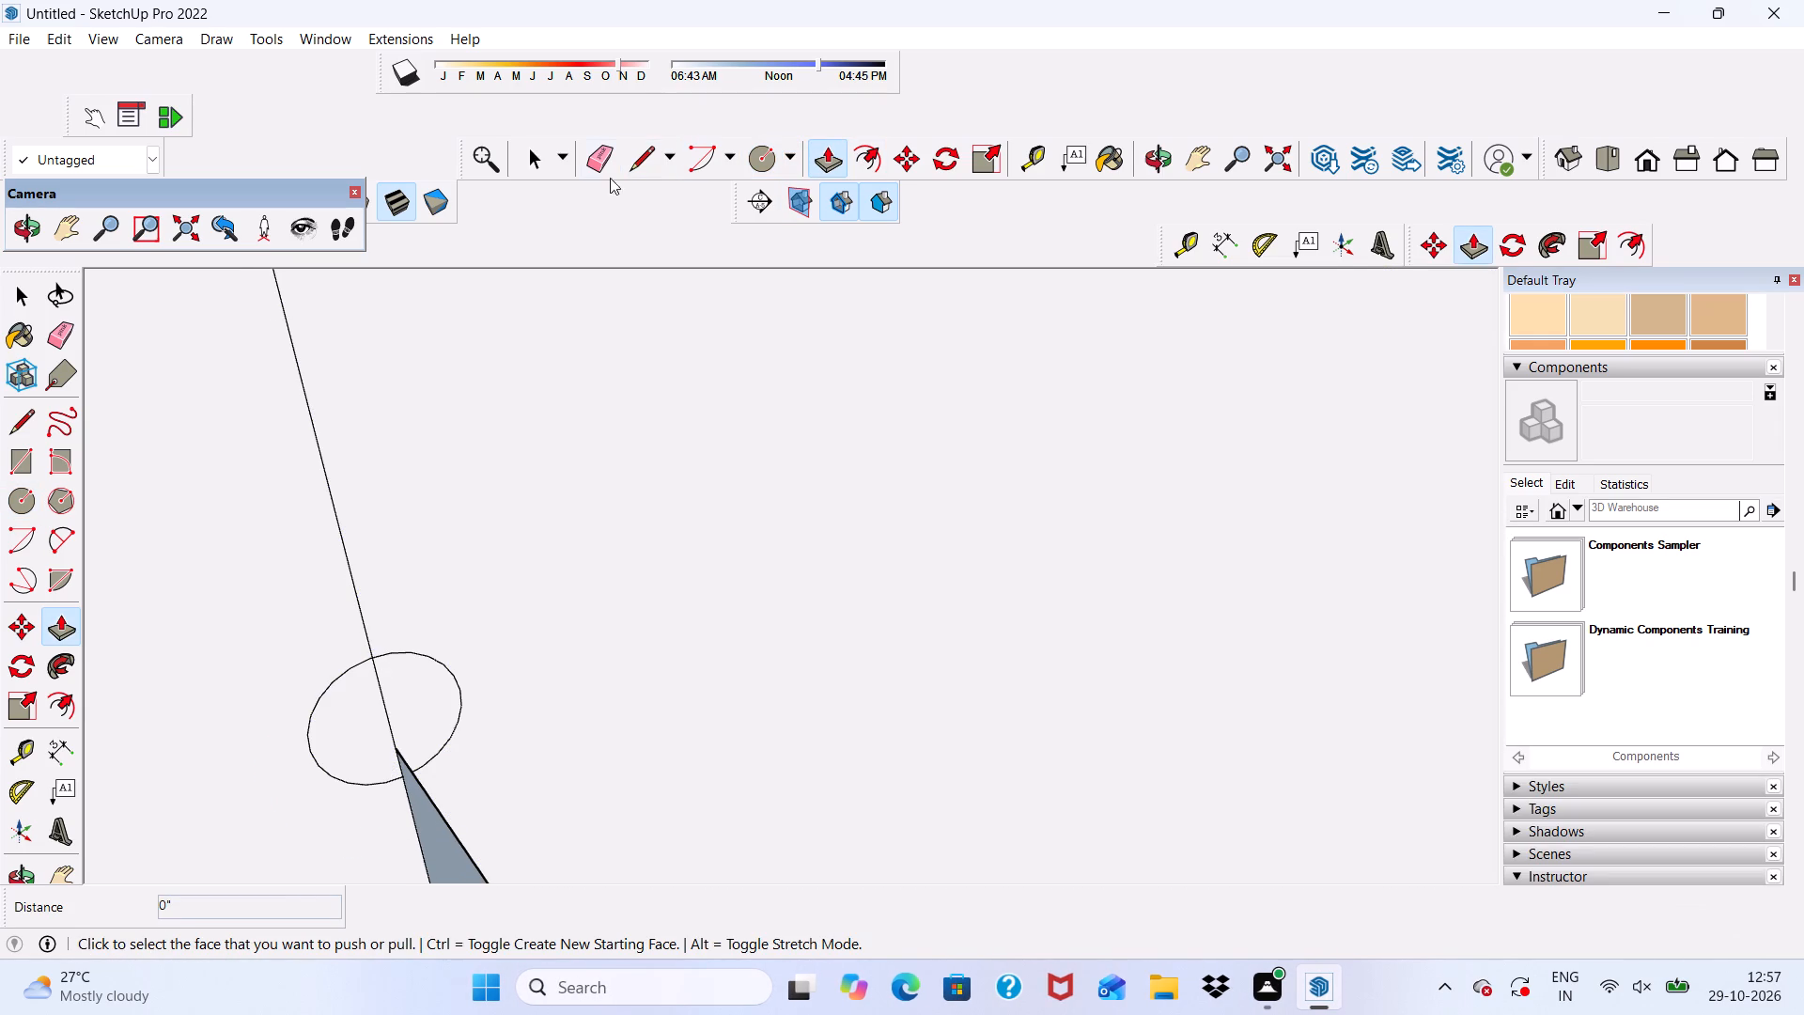
pyautogui.click(606, 145)
pyautogui.moveTo(385, 725); pyautogui.dragTo(392, 712)
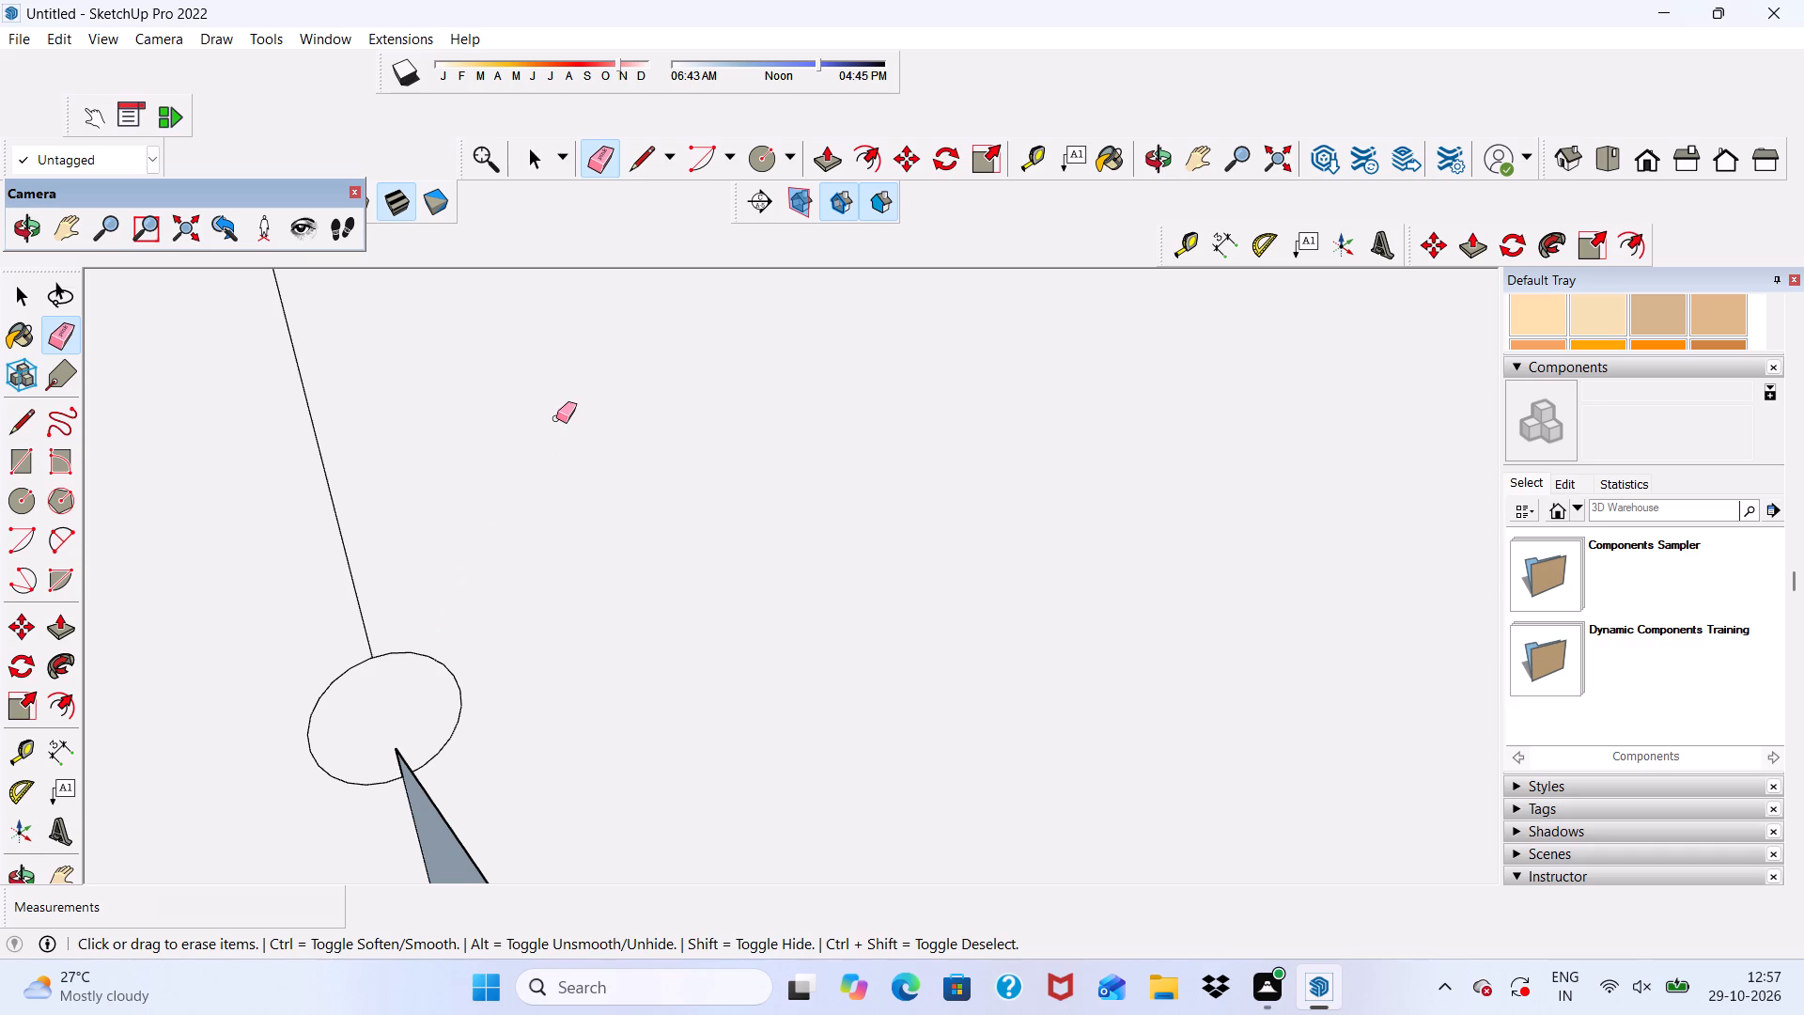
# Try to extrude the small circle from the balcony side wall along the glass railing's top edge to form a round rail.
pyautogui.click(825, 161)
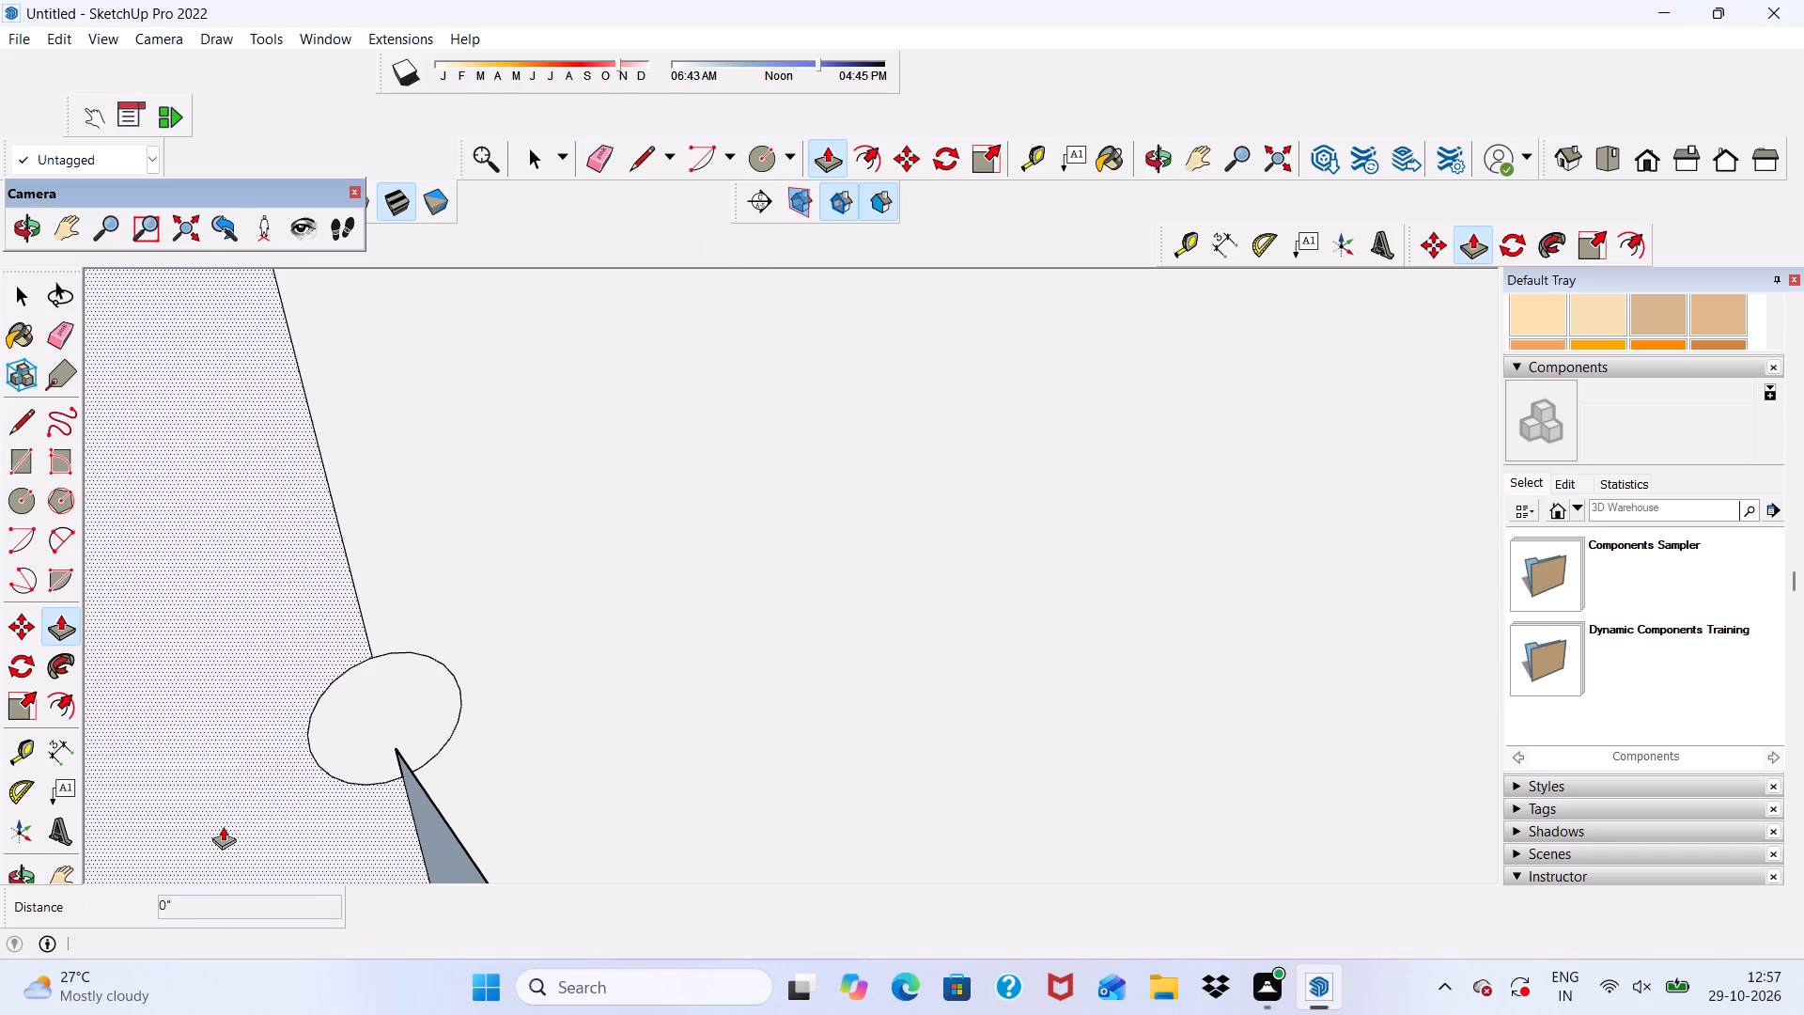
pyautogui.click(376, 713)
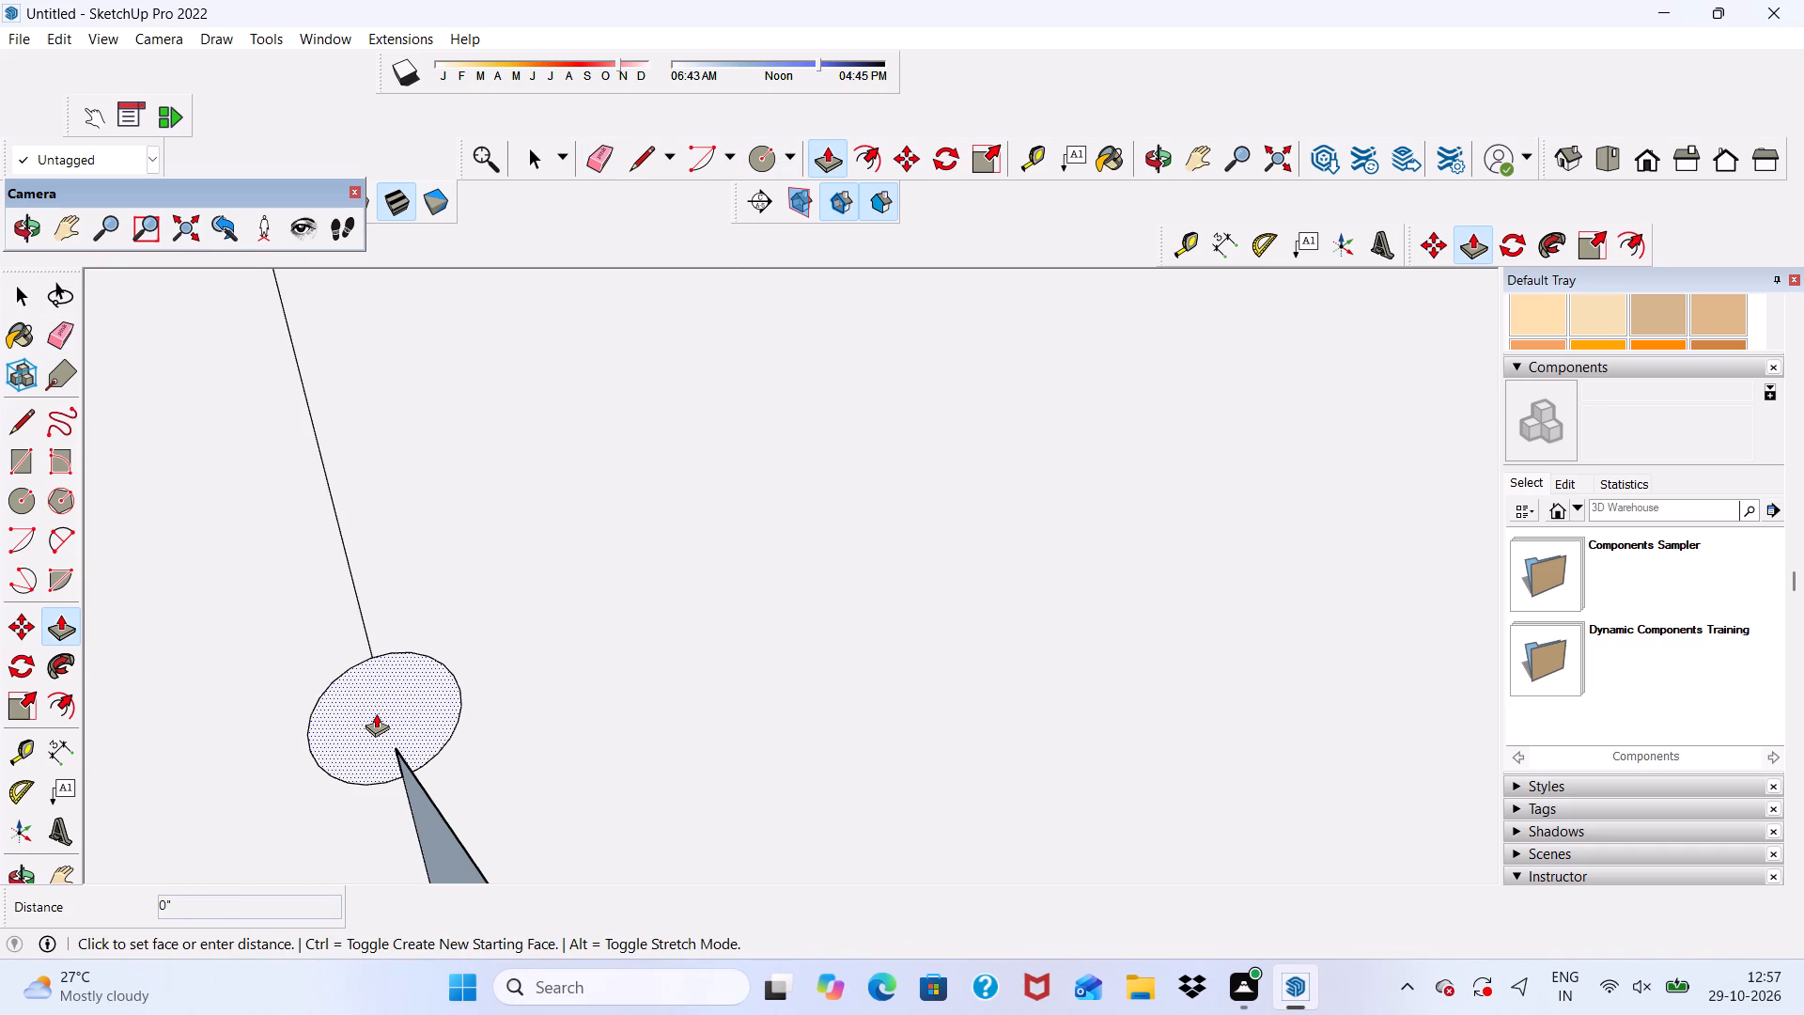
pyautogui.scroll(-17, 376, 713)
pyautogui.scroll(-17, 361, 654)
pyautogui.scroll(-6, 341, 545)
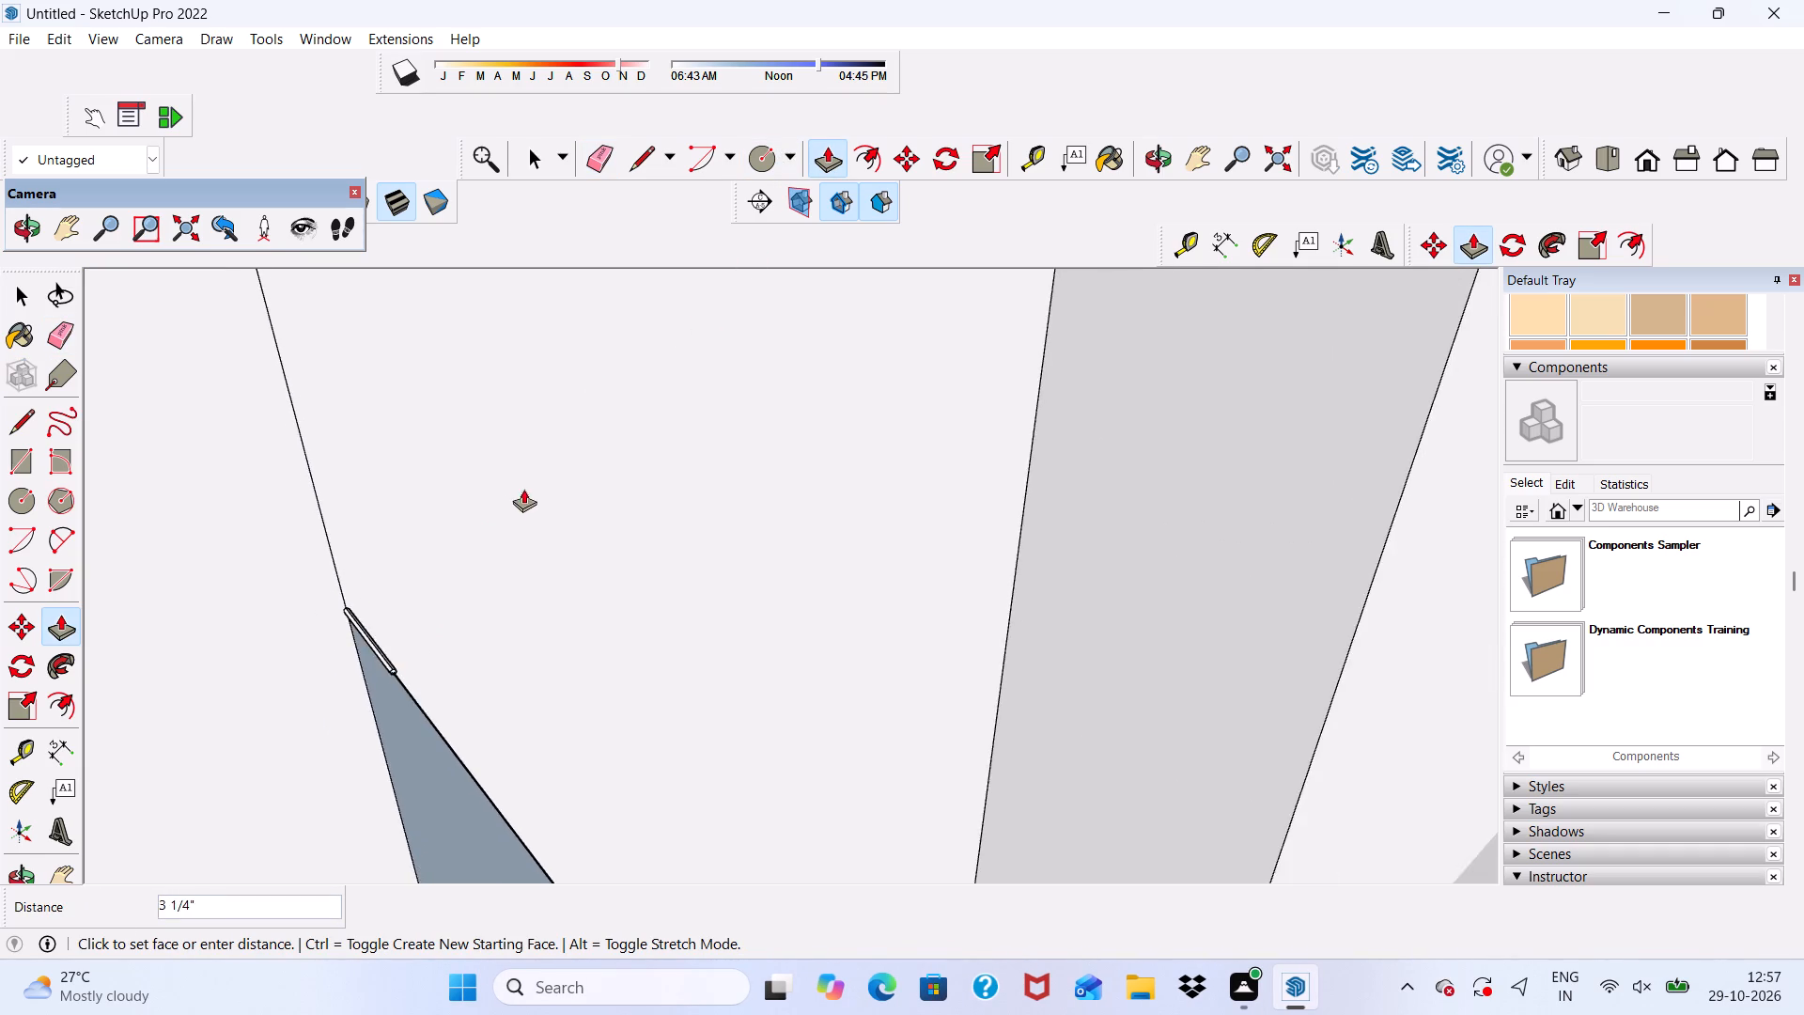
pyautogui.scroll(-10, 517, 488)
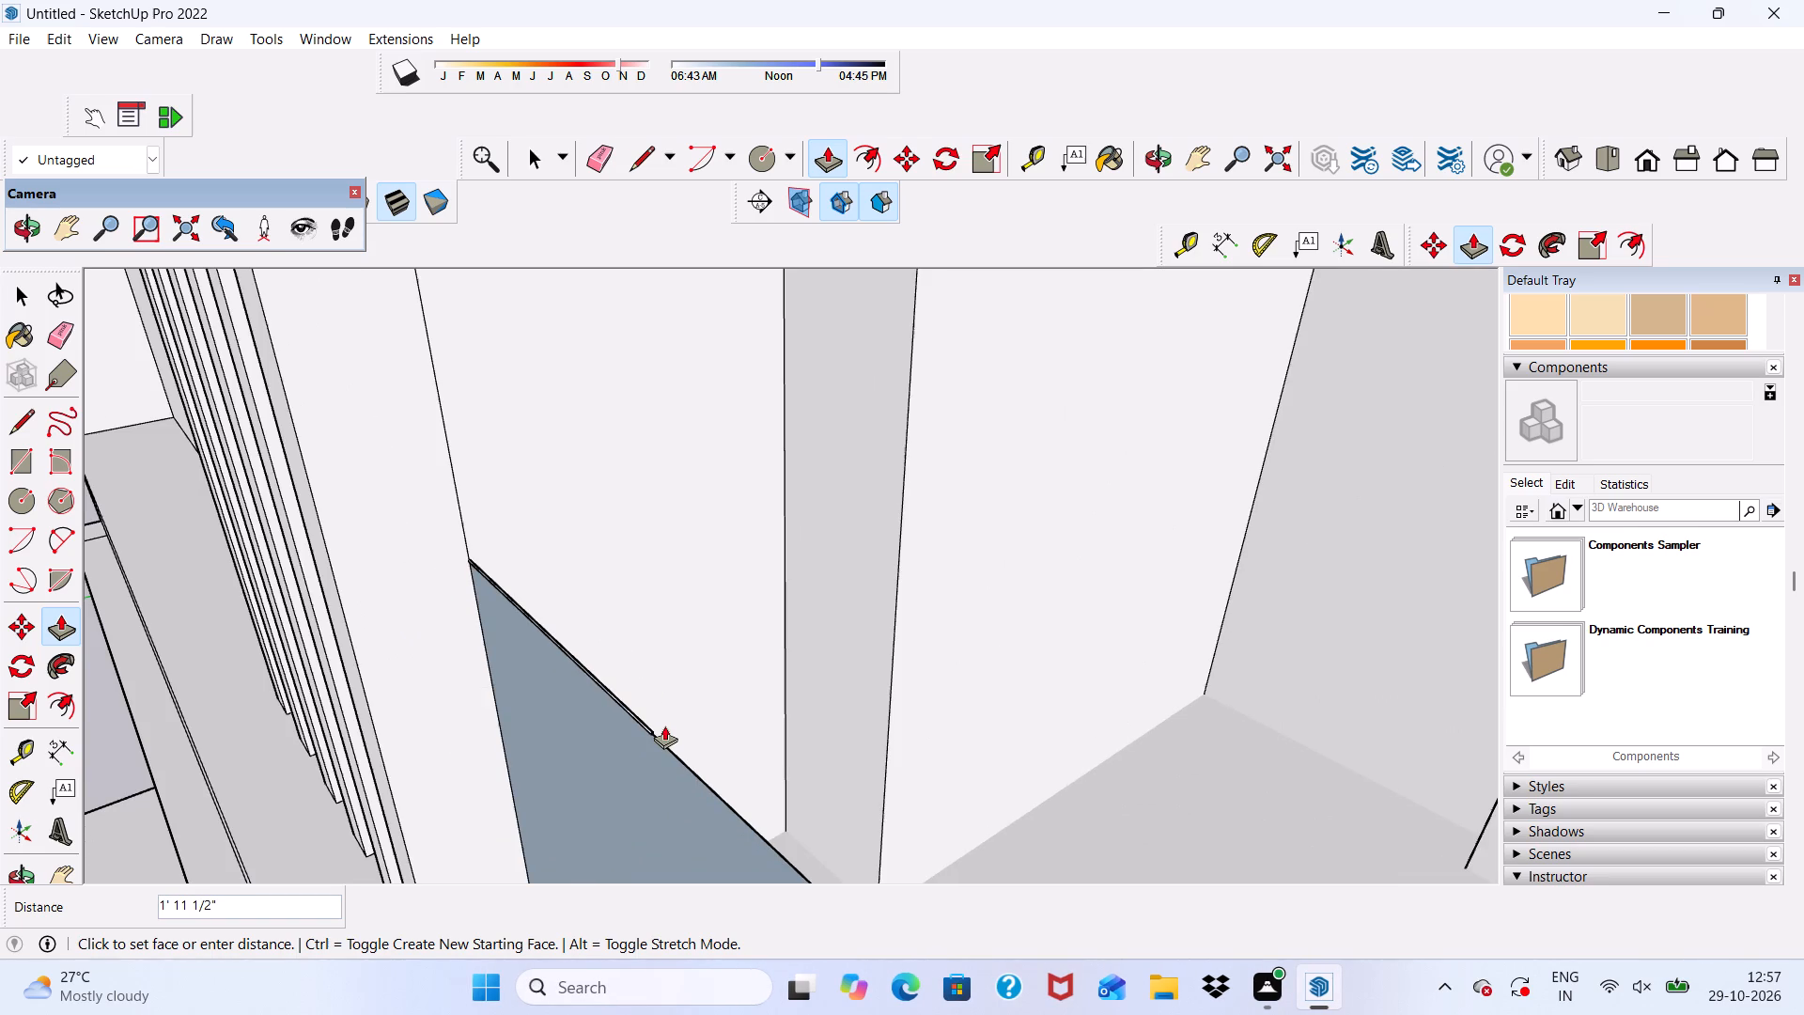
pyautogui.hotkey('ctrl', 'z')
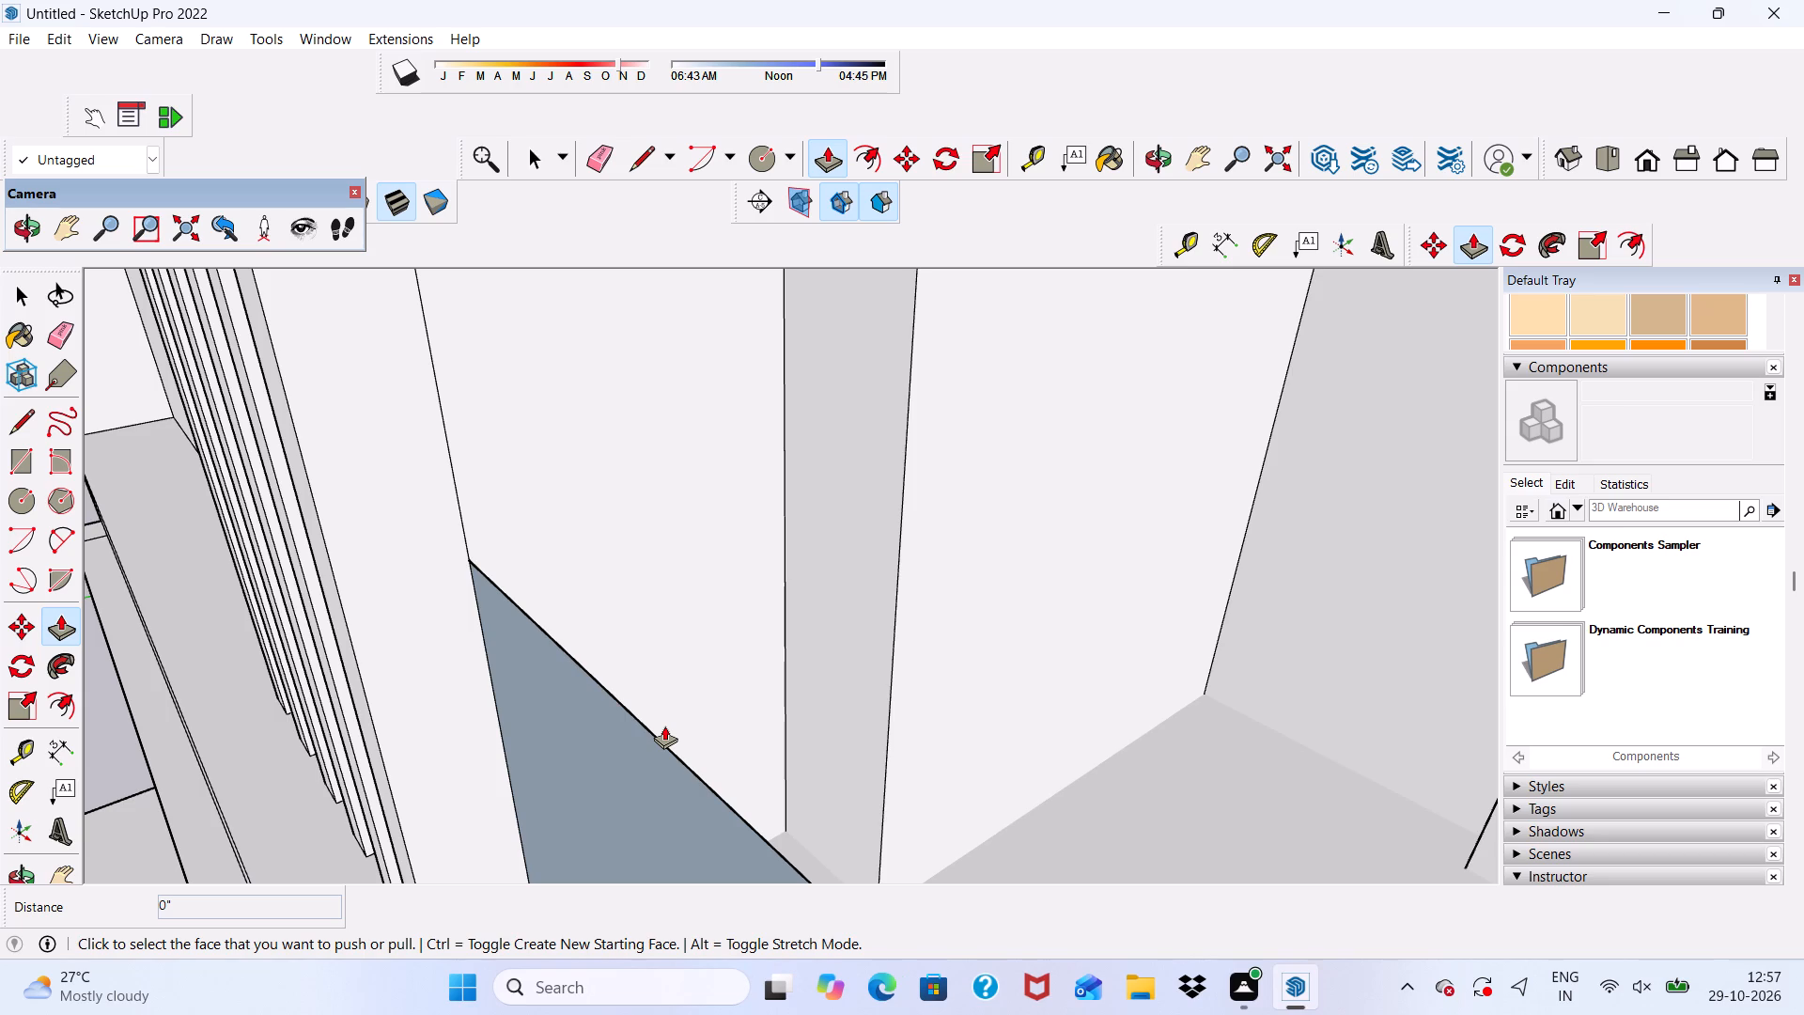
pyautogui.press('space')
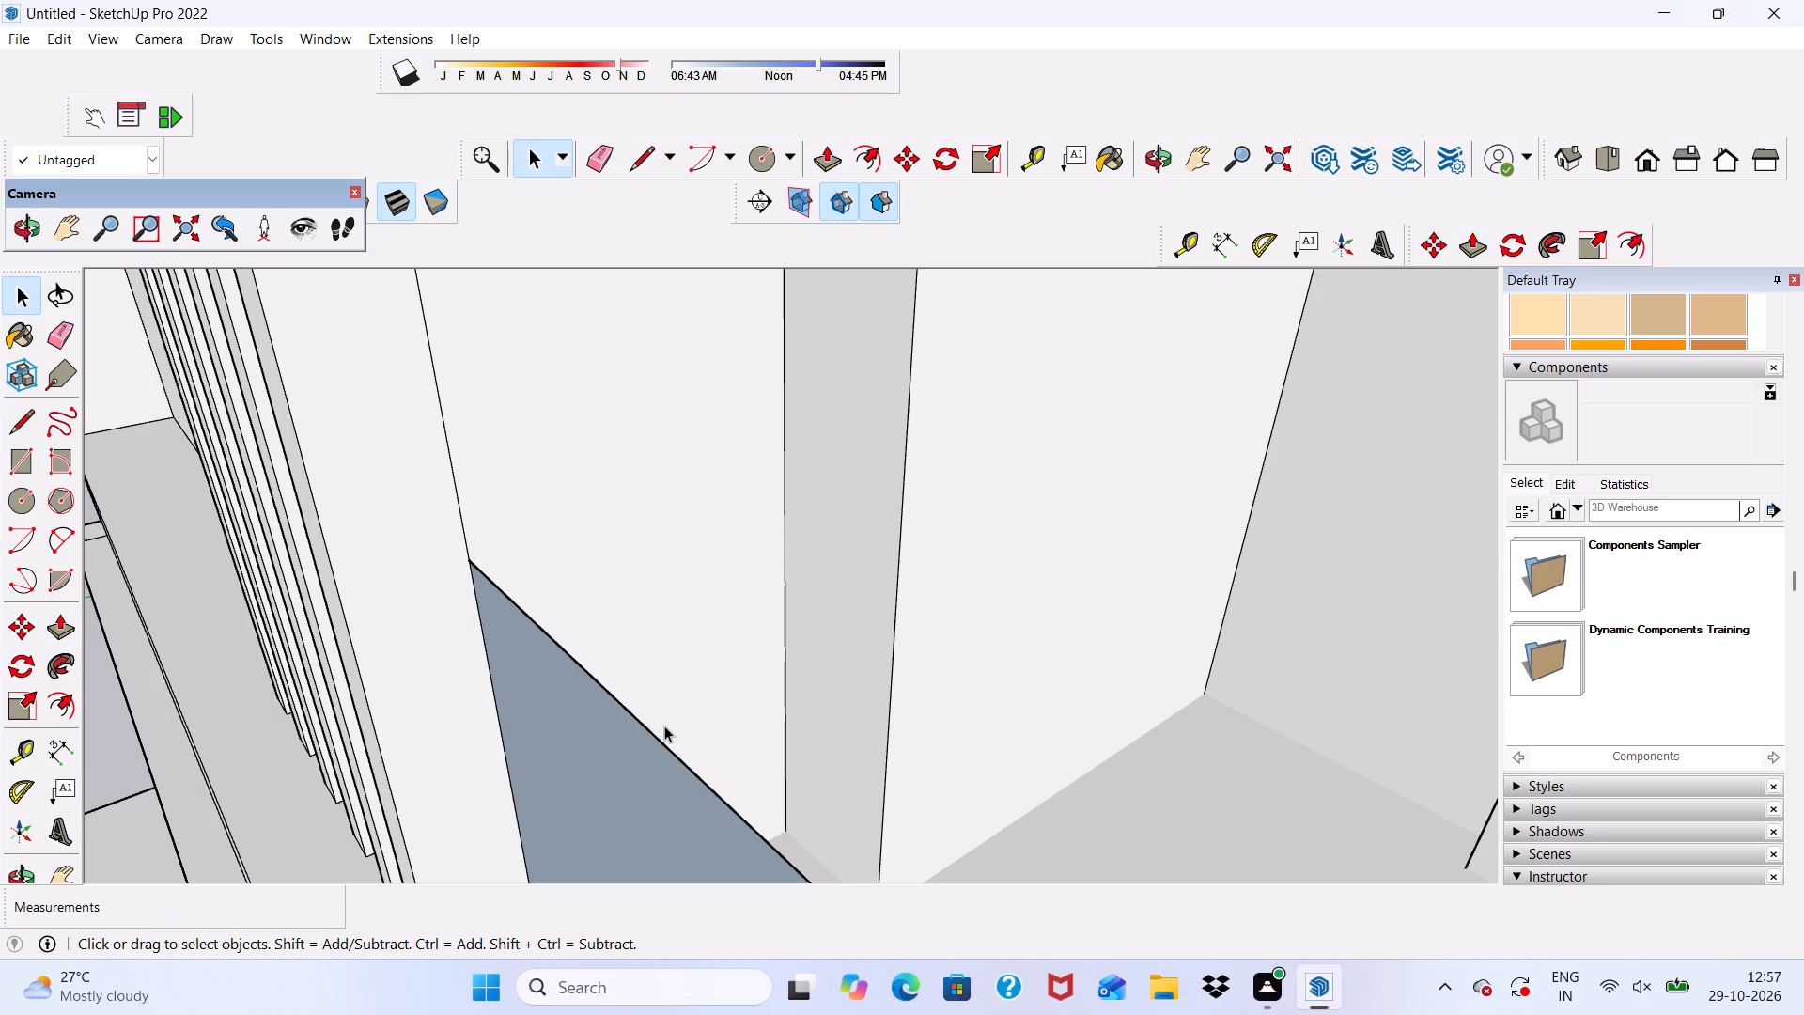
# Examine the balconies and slatted ground-floor openings from the front, and the whole building at an angle.
pyautogui.scroll(-2, 1669, 413)
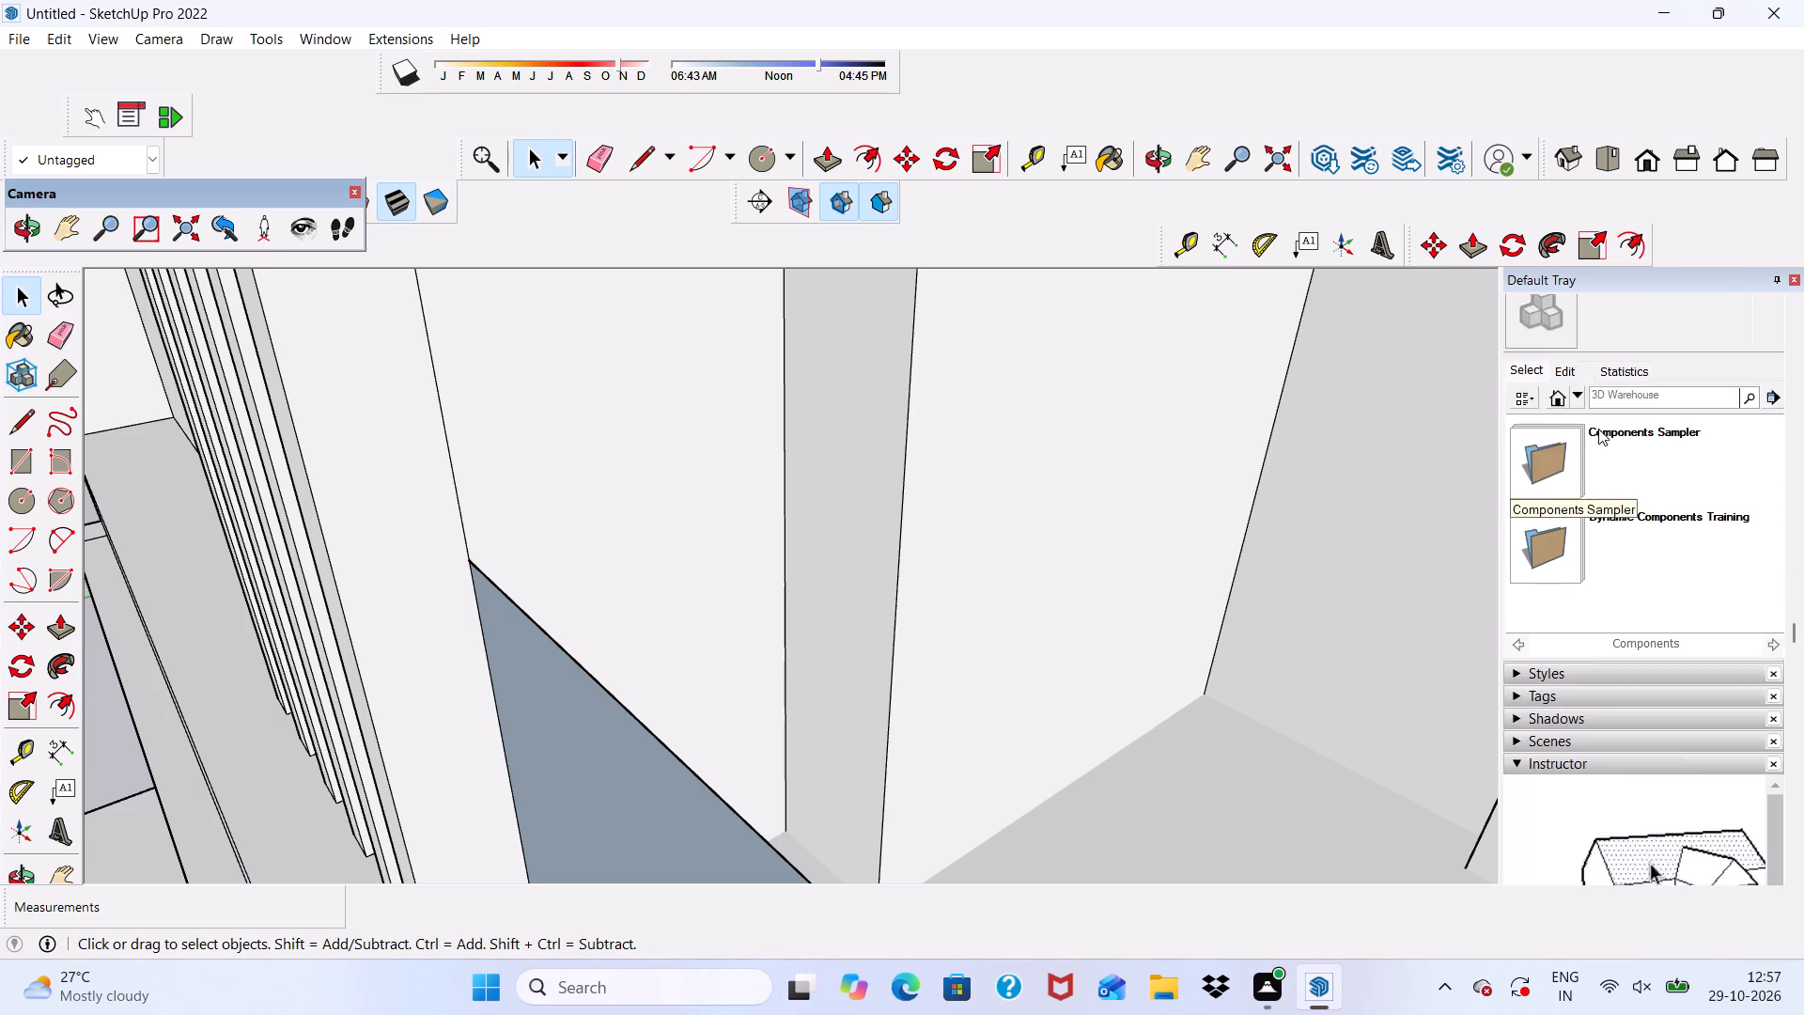
pyautogui.scroll(-3, 1598, 429)
pyautogui.scroll(-4, 609, 406)
pyautogui.scroll(1, 645, 397)
pyautogui.scroll(-10, 645, 397)
pyautogui.moveTo(659, 411); pyautogui.dragTo(893, 351, button='middle')
pyautogui.scroll(-6, 918, 410)
pyautogui.scroll(2, 919, 526)
pyautogui.moveTo(919, 526); pyautogui.dragTo(945, 431, button='middle')
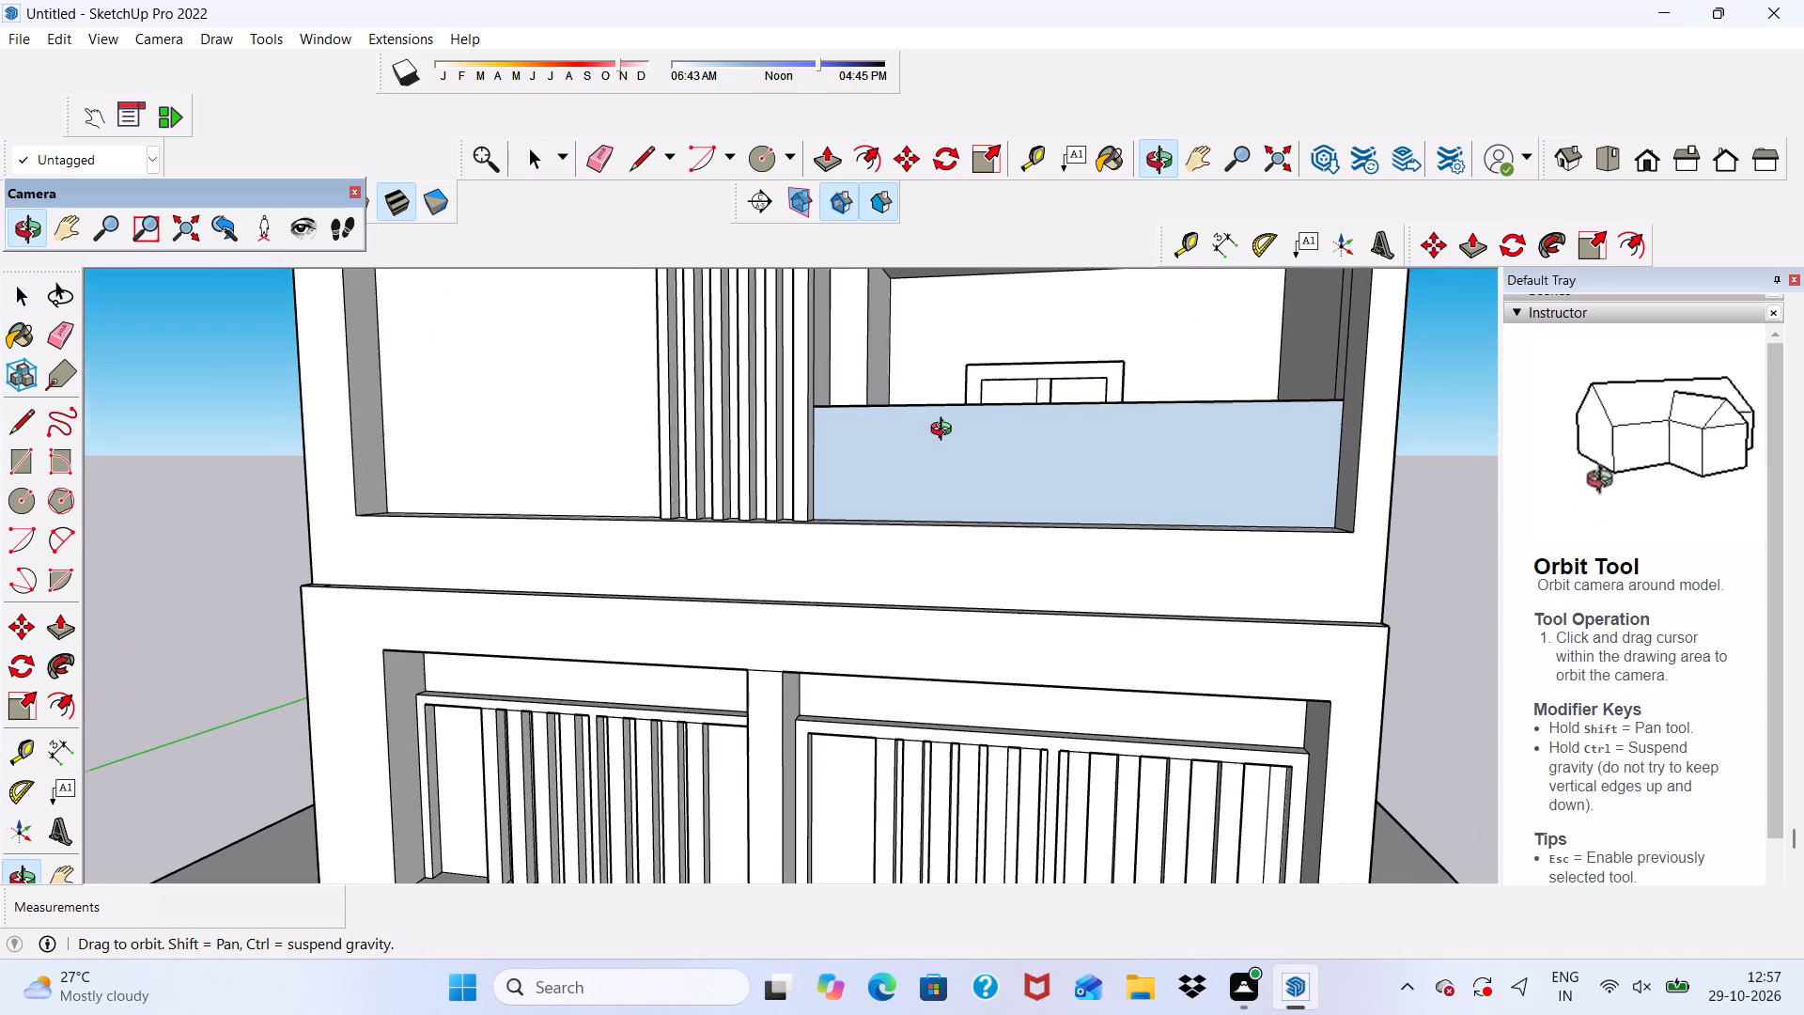
pyautogui.moveTo(945, 431); pyautogui.dragTo(968, 497, button='middle')
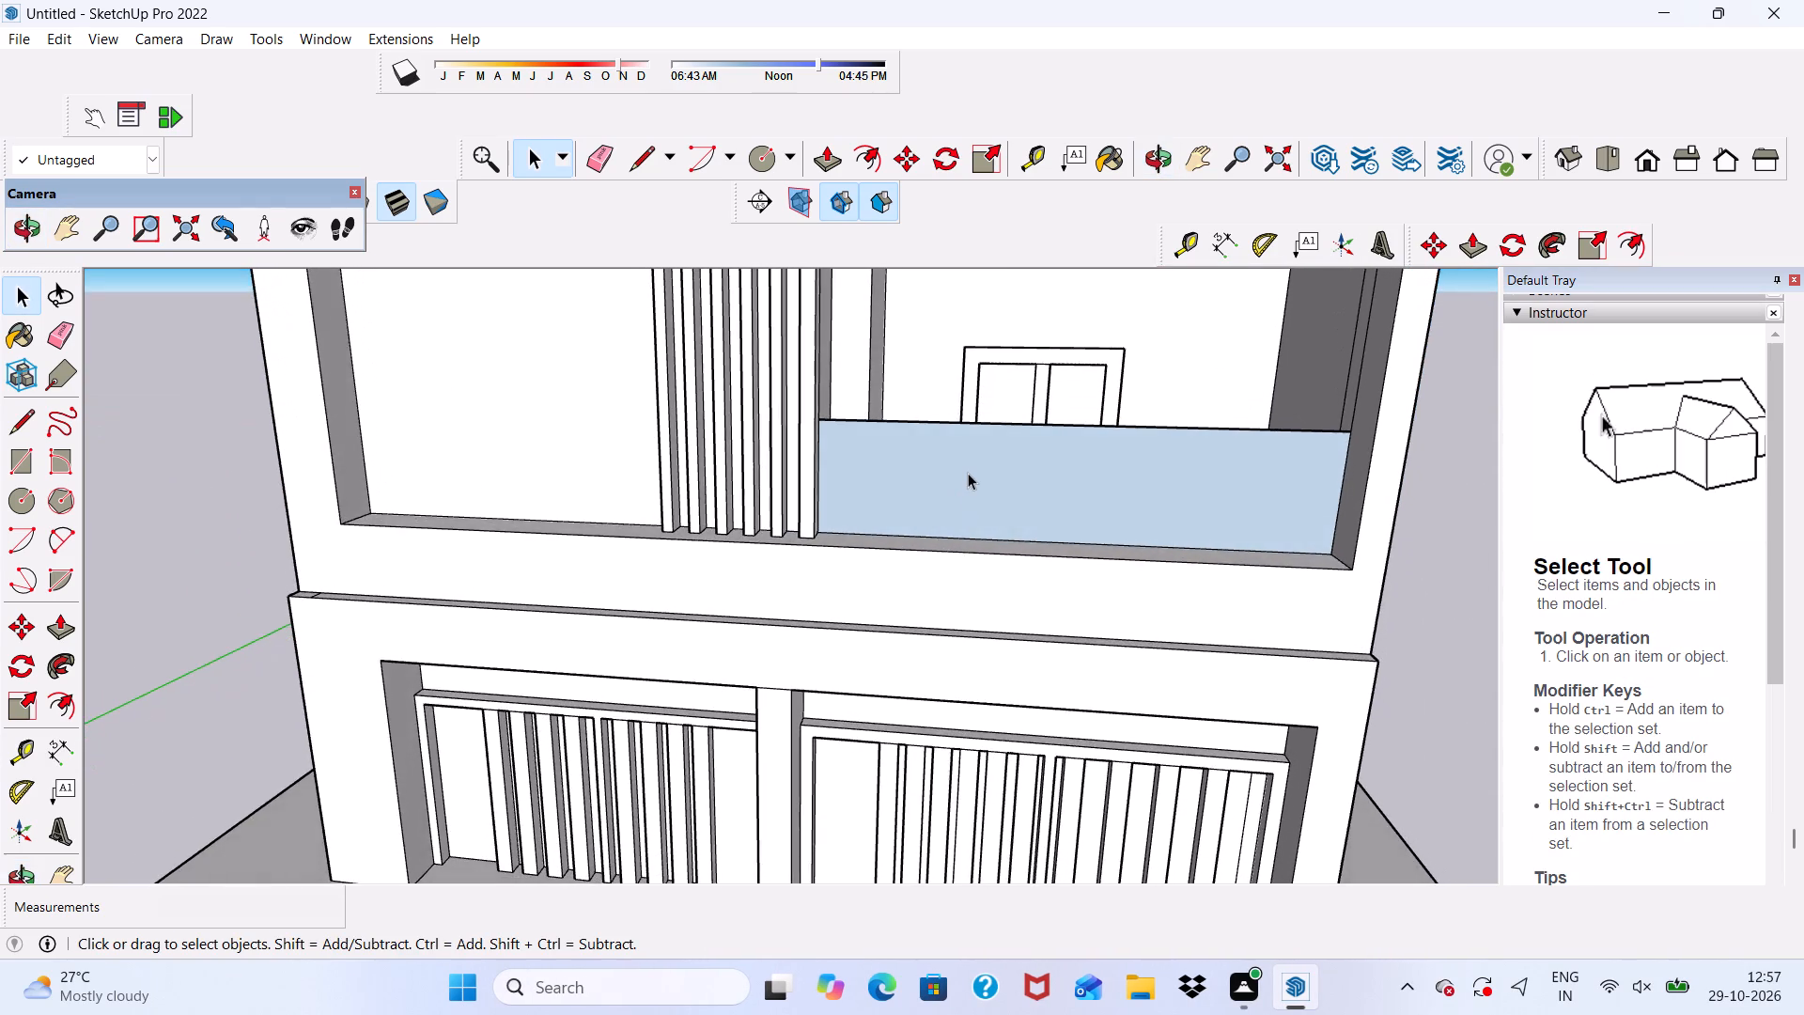
pyautogui.scroll(-6, 968, 473)
pyautogui.moveTo(960, 440); pyautogui.dragTo(1045, 395, button='middle')
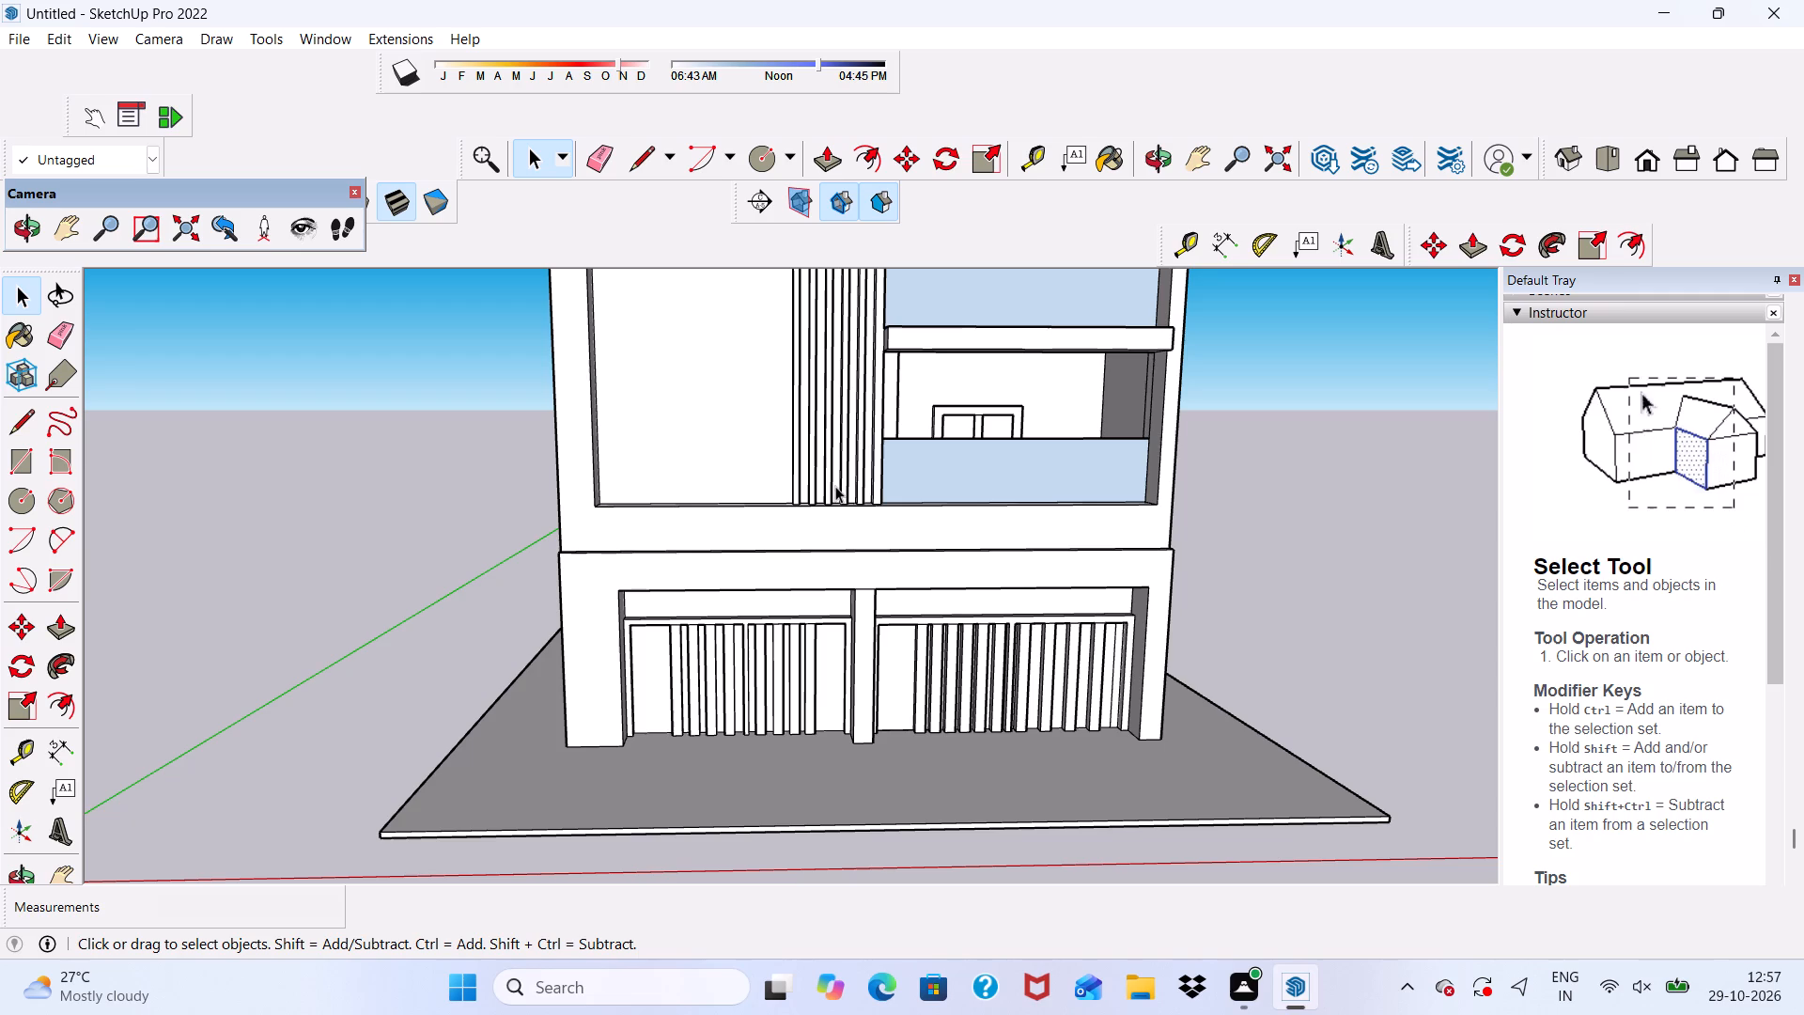
pyautogui.scroll(-12, 569, 653)
pyautogui.scroll(3, 901, 535)
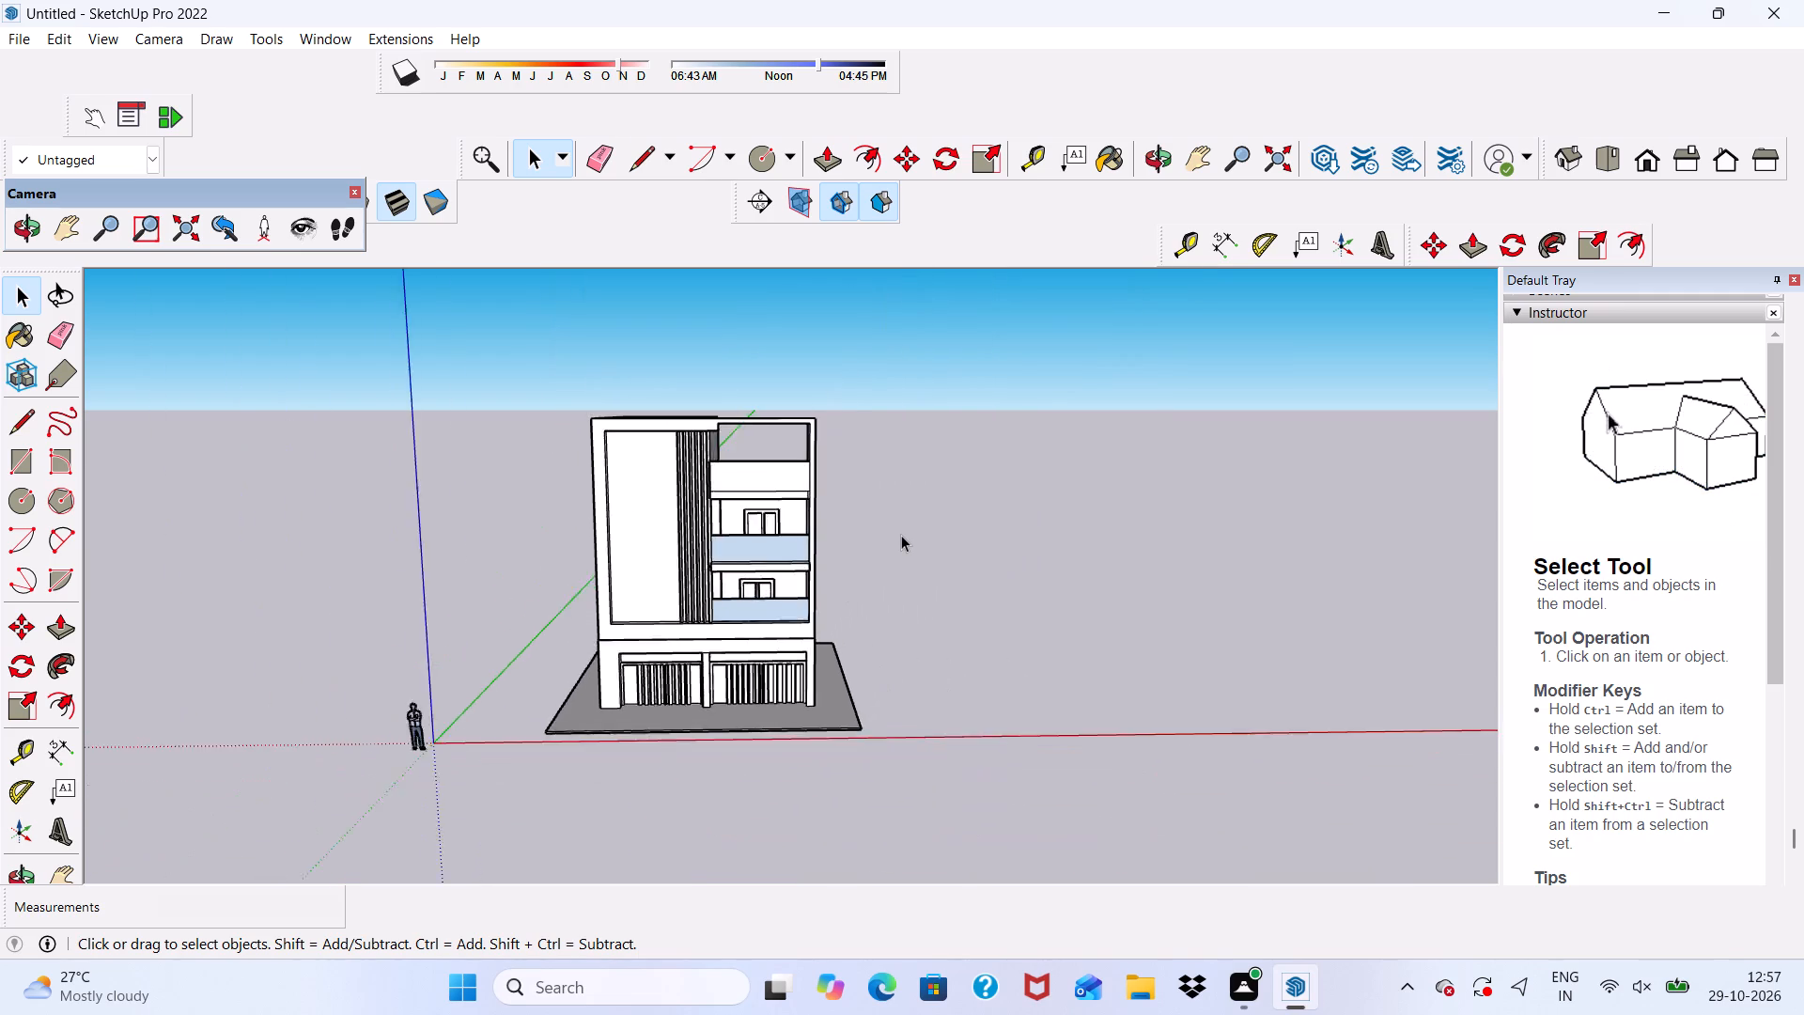
pyautogui.scroll(3, 901, 535)
pyautogui.scroll(-2, 901, 535)
pyautogui.moveTo(901, 535); pyautogui.dragTo(630, 613, button='middle')
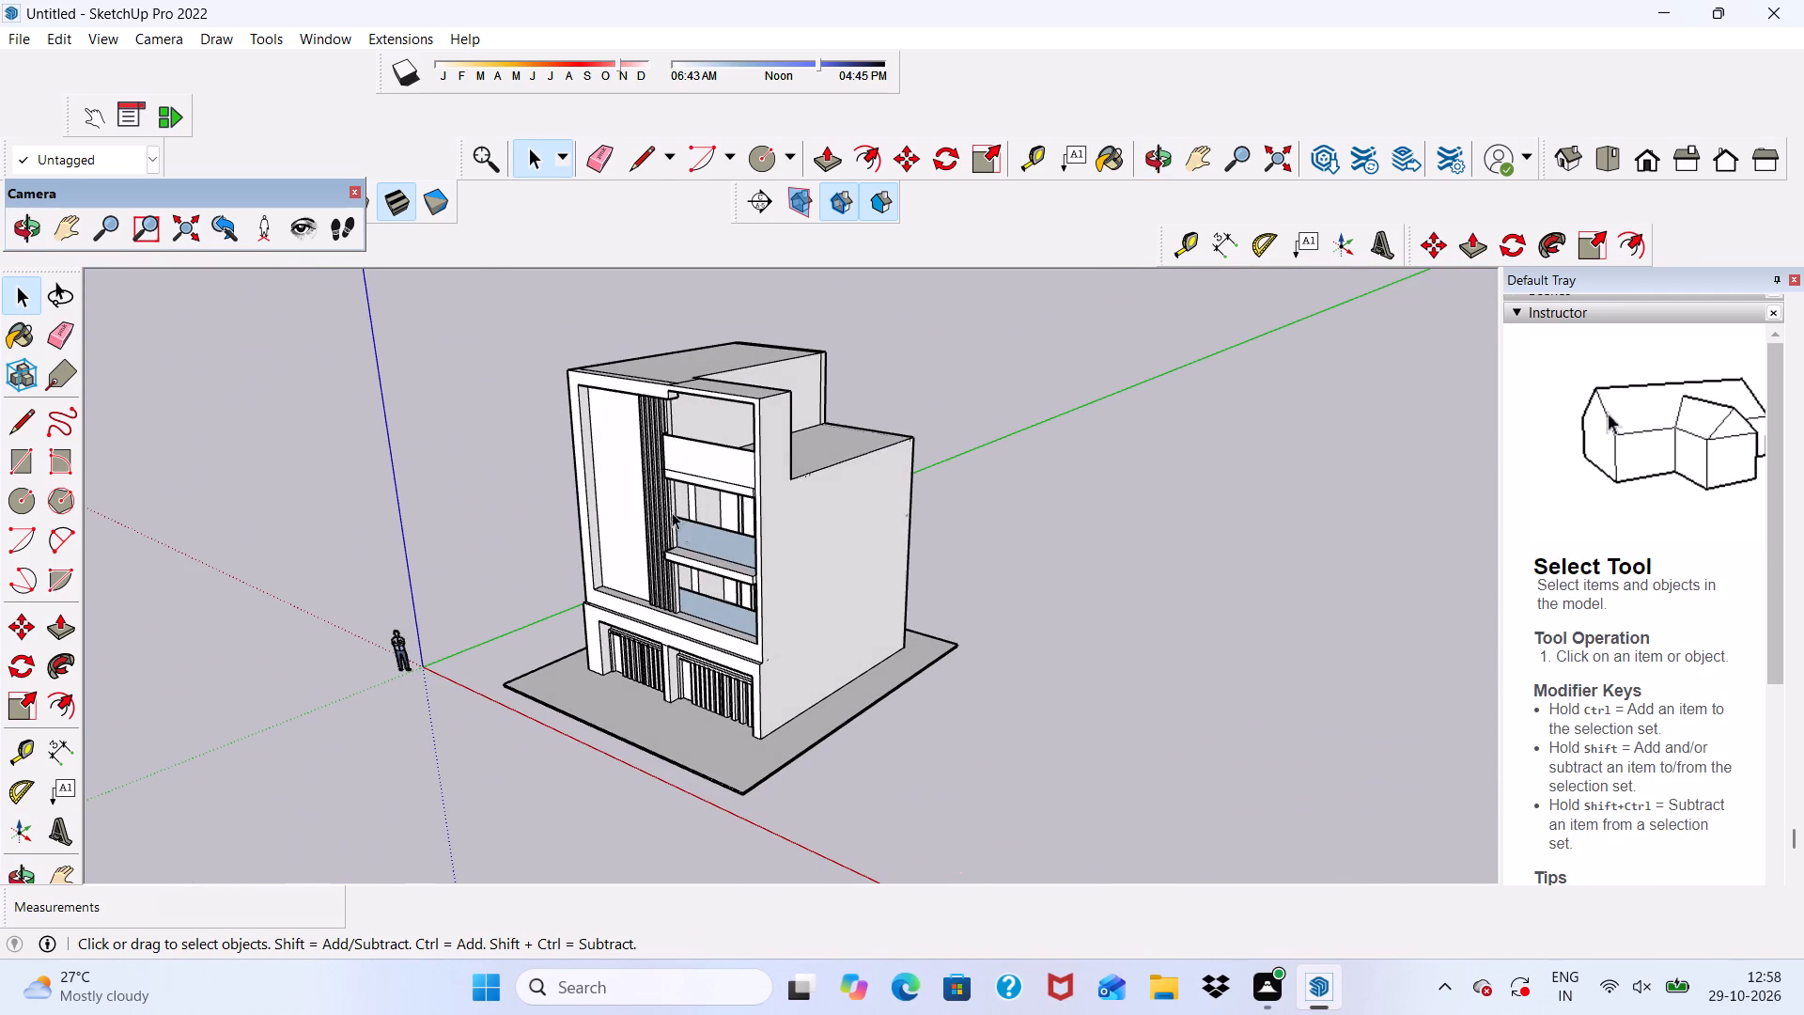
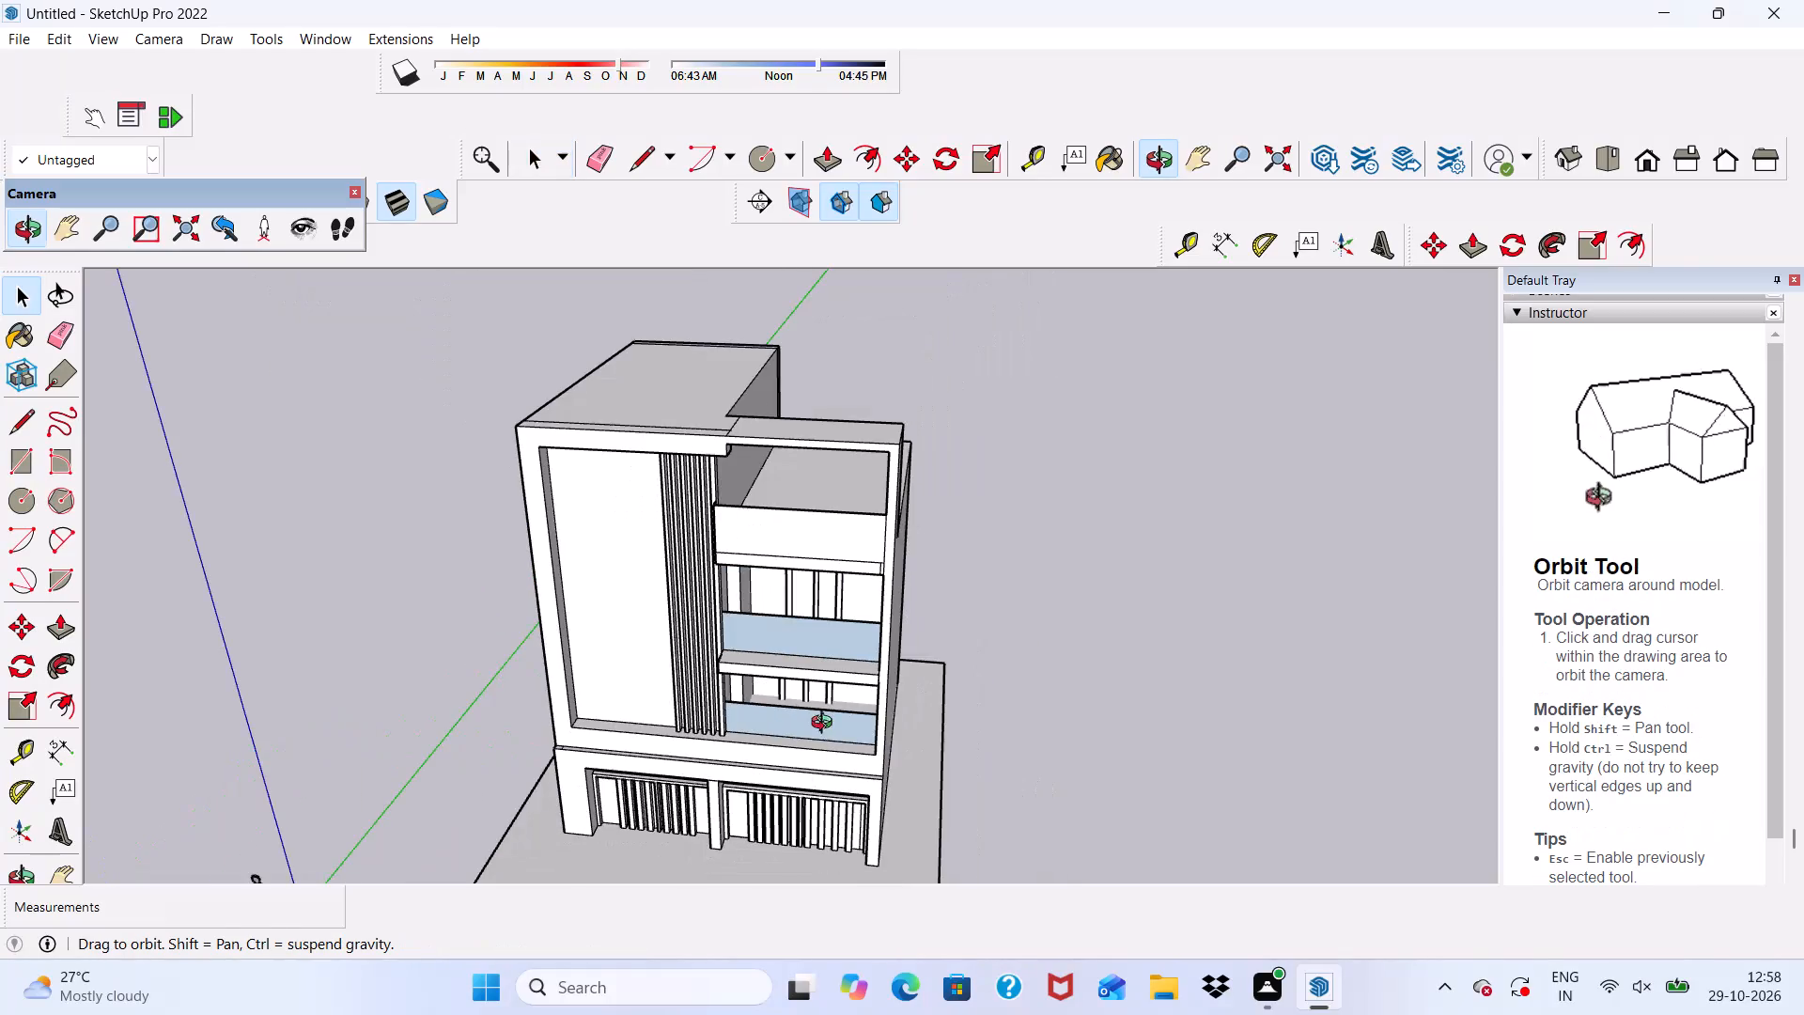
# Erase the leftover edge running across the roof top parallel to the facade, above the frame notch.
pyautogui.scroll(5, 805, 453)
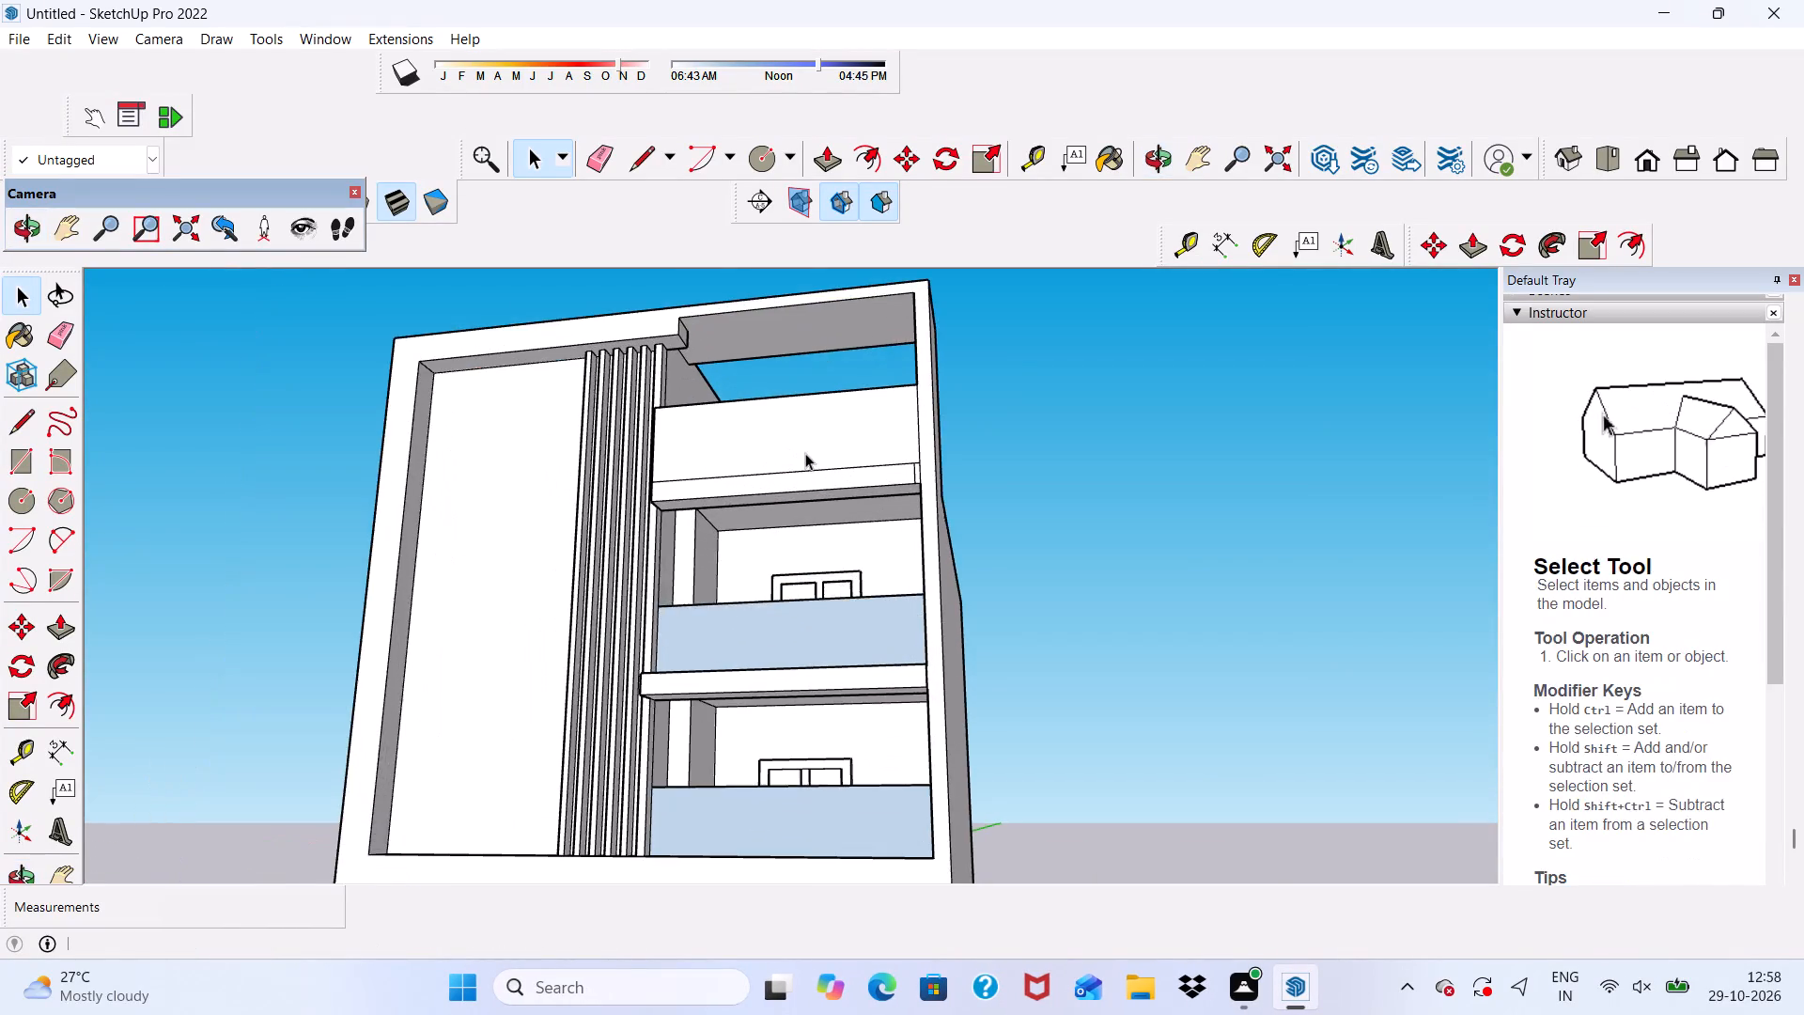
pyautogui.moveTo(805, 453); pyautogui.dragTo(799, 724, button='middle')
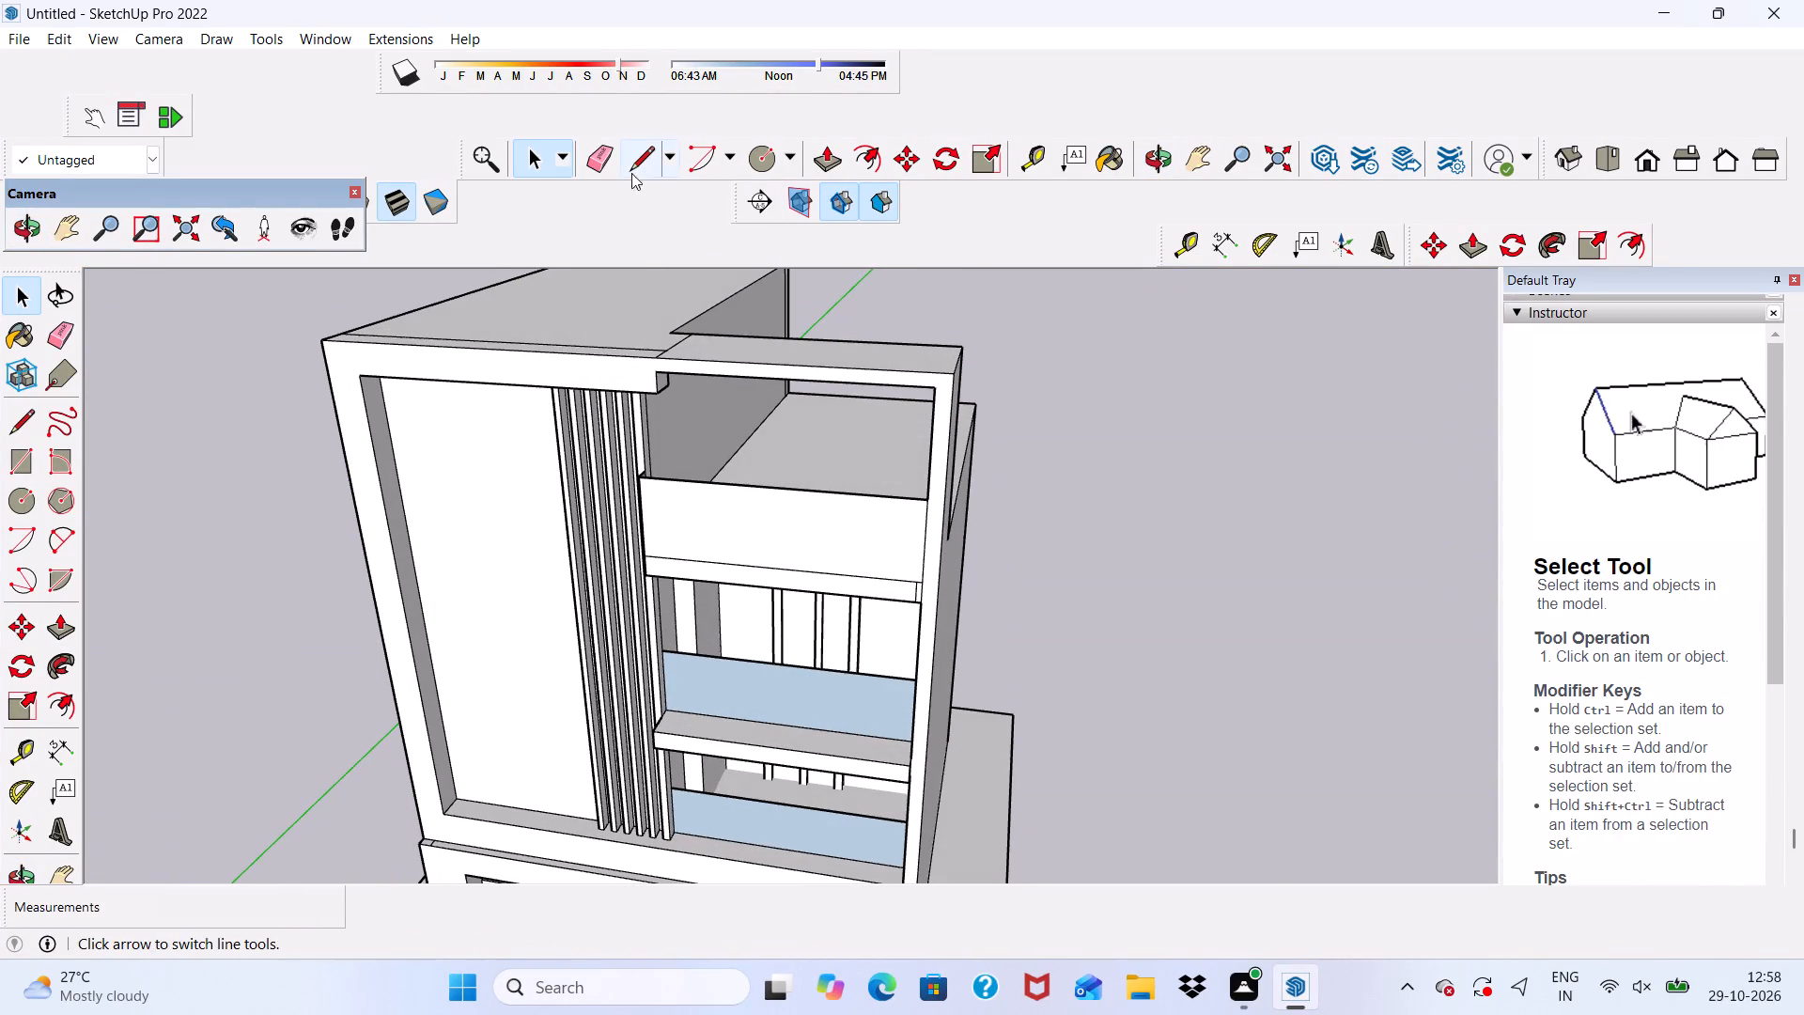
pyautogui.click(582, 163)
pyautogui.scroll(10, 654, 312)
pyautogui.moveTo(662, 369); pyautogui.dragTo(708, 392)
pyautogui.moveTo(643, 398); pyautogui.dragTo(674, 398)
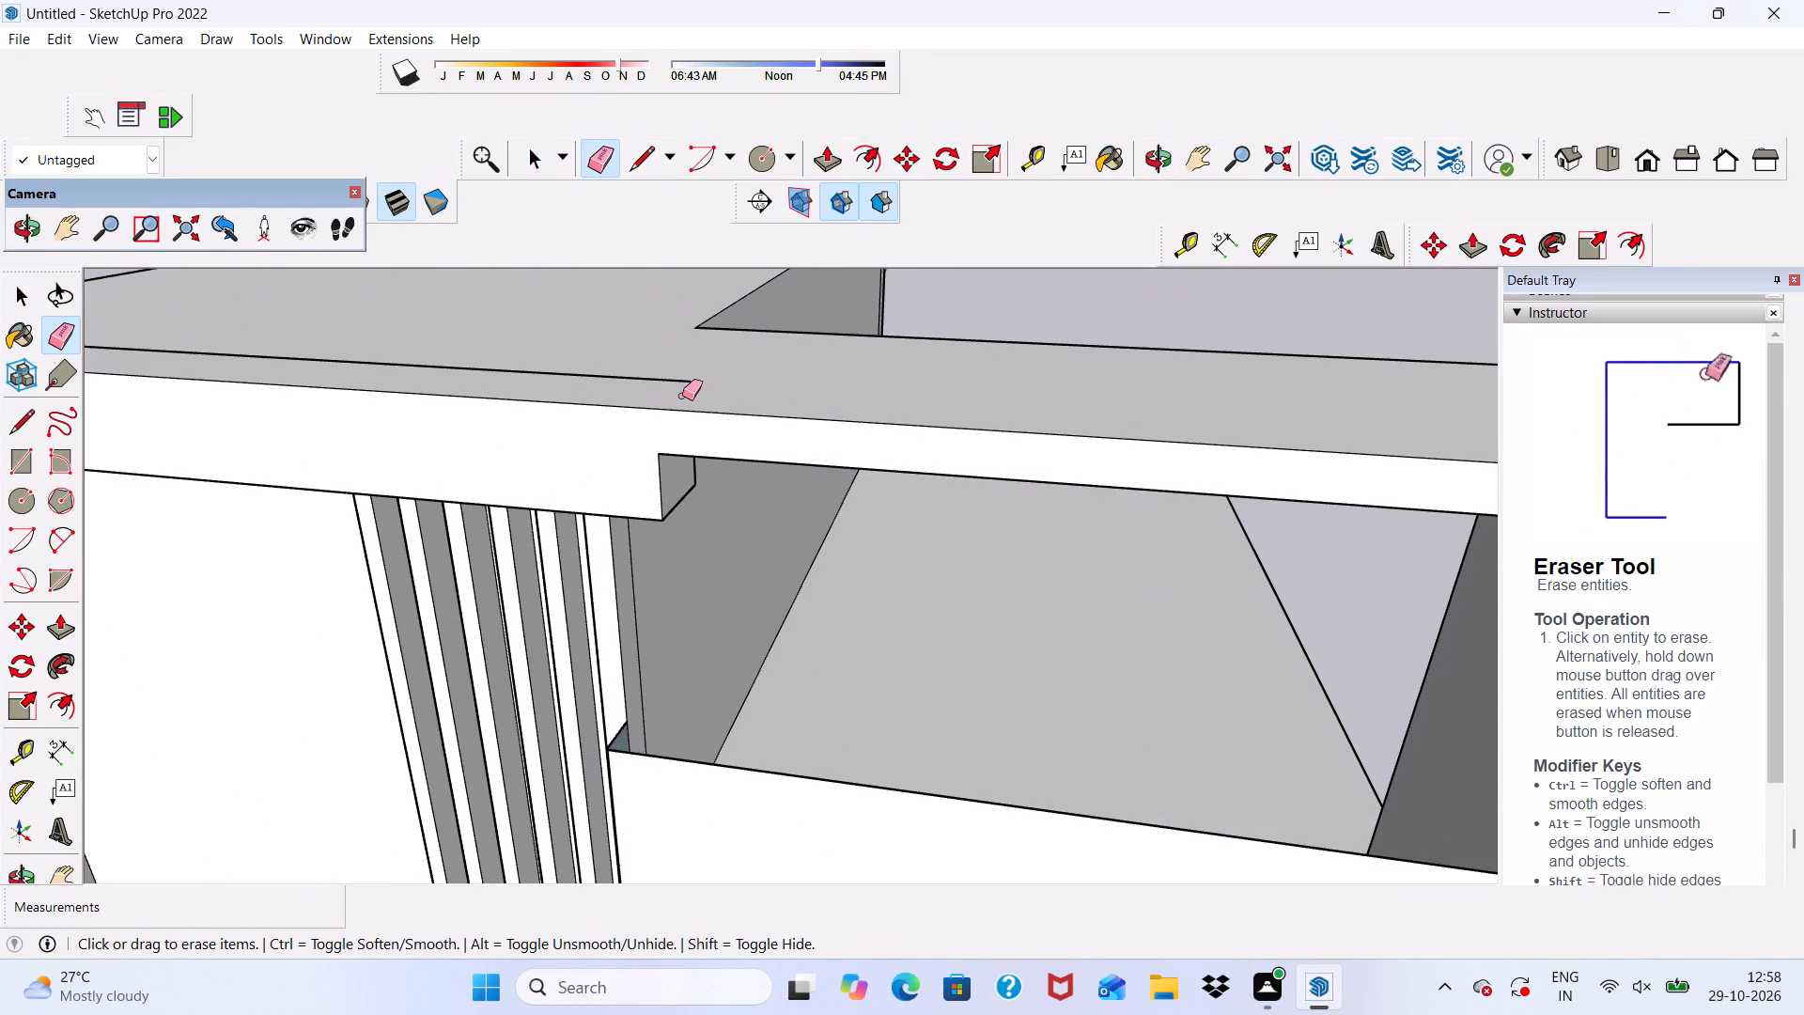
pyautogui.moveTo(663, 362); pyautogui.dragTo(663, 384)
pyautogui.scroll(-6, 663, 384)
# Erase the remaining edge stub on the roof top near the front corner.
pyautogui.moveTo(663, 396); pyautogui.dragTo(473, 318, button='middle')
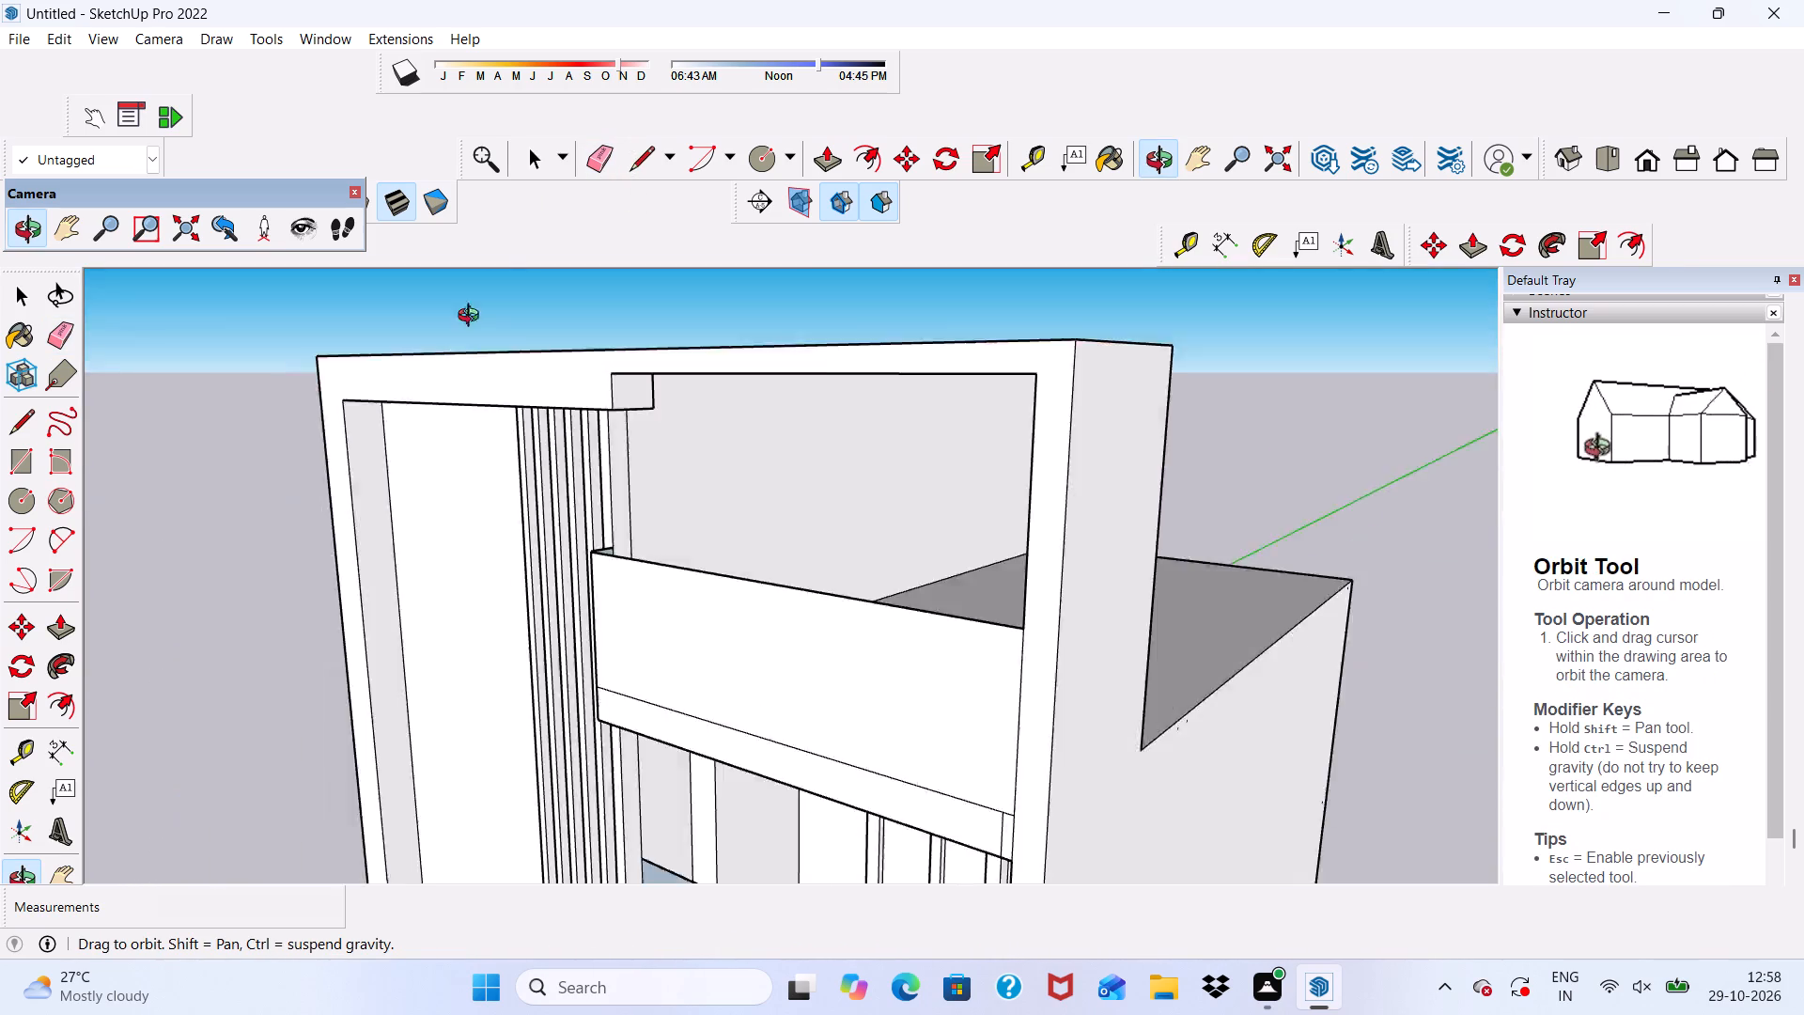
pyautogui.moveTo(473, 318); pyautogui.dragTo(767, 606, button='middle')
pyautogui.scroll(2, 593, 534)
pyautogui.moveTo(397, 536); pyautogui.dragTo(405, 569)
pyautogui.scroll(-10, 564, 444)
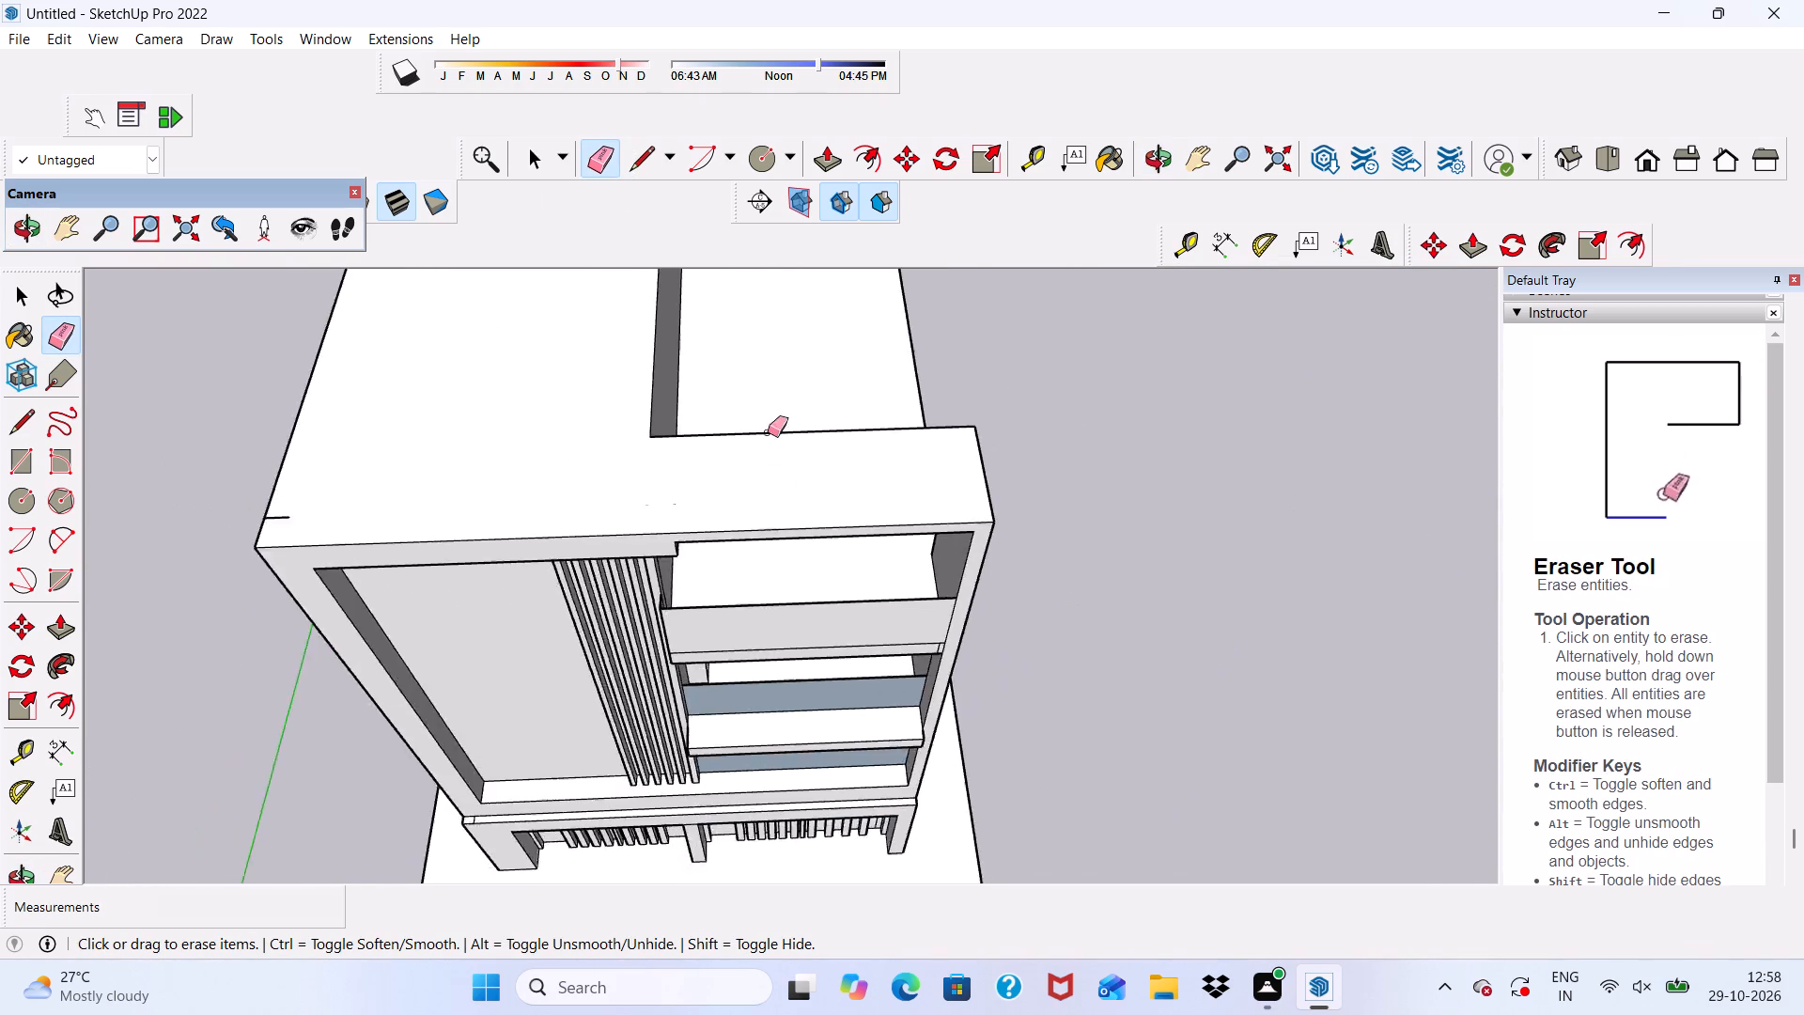
pyautogui.scroll(-4, 768, 432)
pyautogui.scroll(5, 205, 539)
pyautogui.scroll(9, 661, 463)
pyautogui.moveTo(672, 453); pyautogui.dragTo(680, 453)
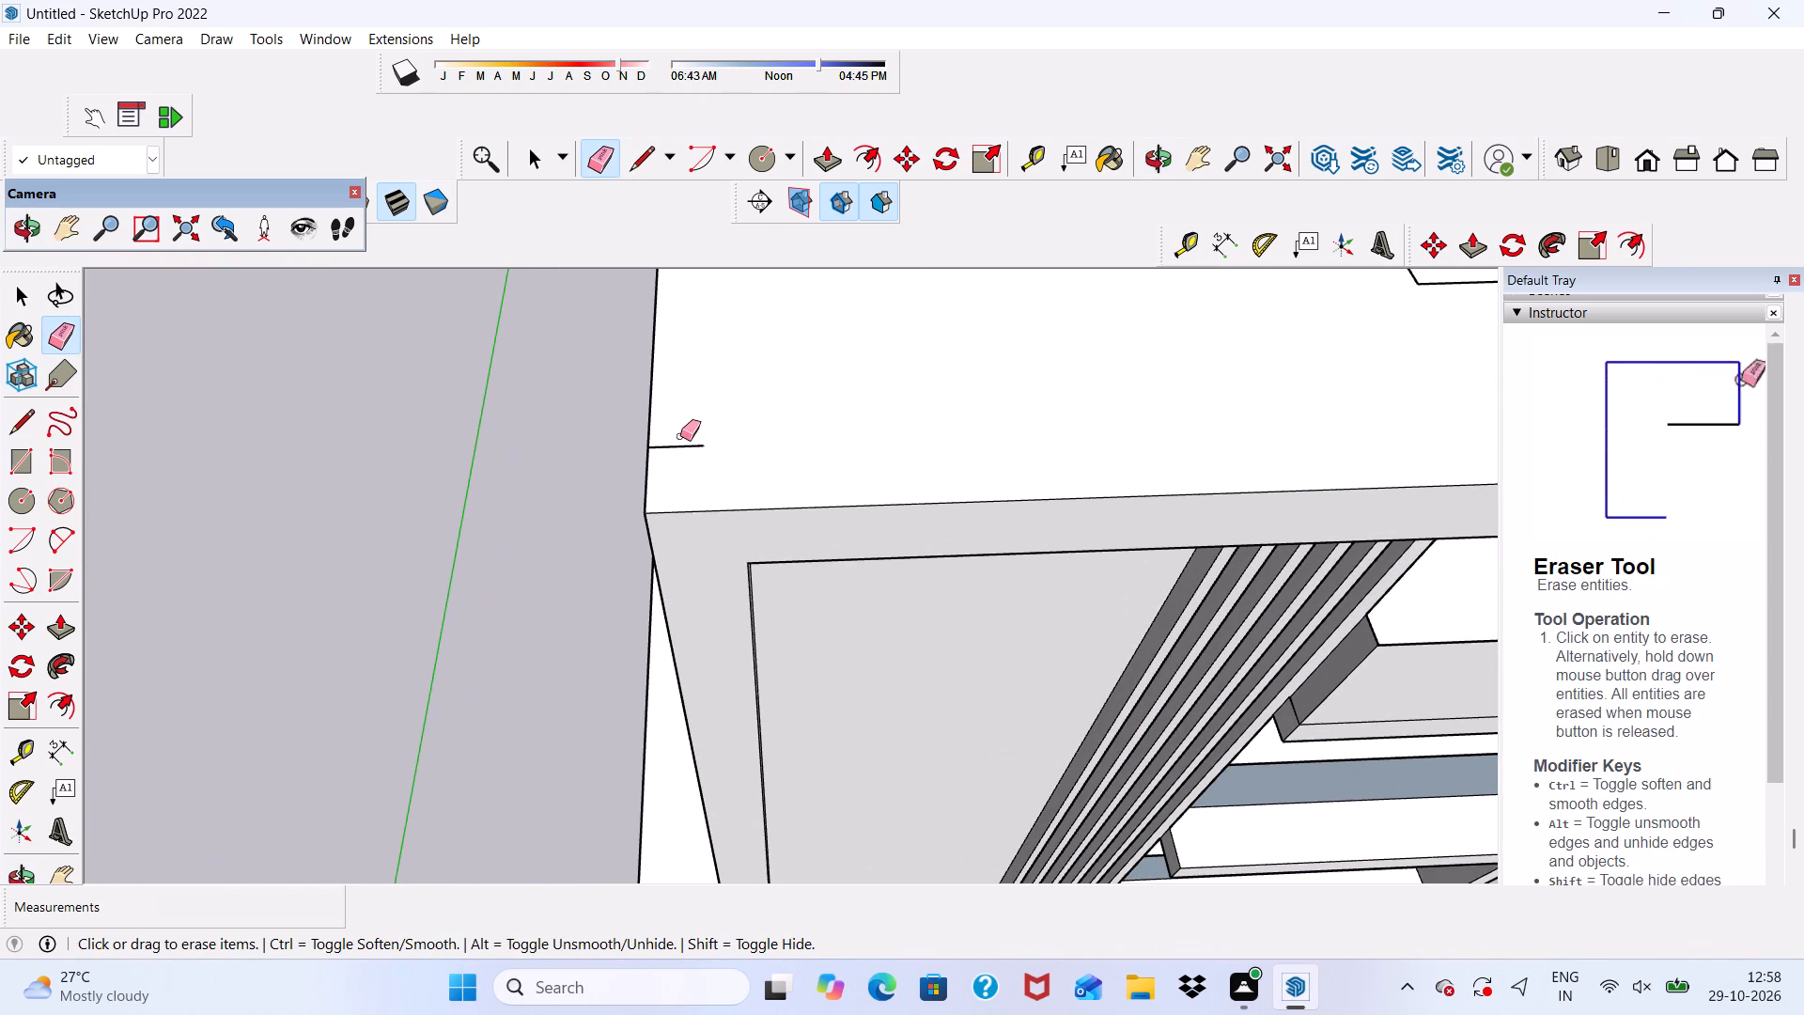
pyautogui.moveTo(680, 430); pyautogui.dragTo(691, 451)
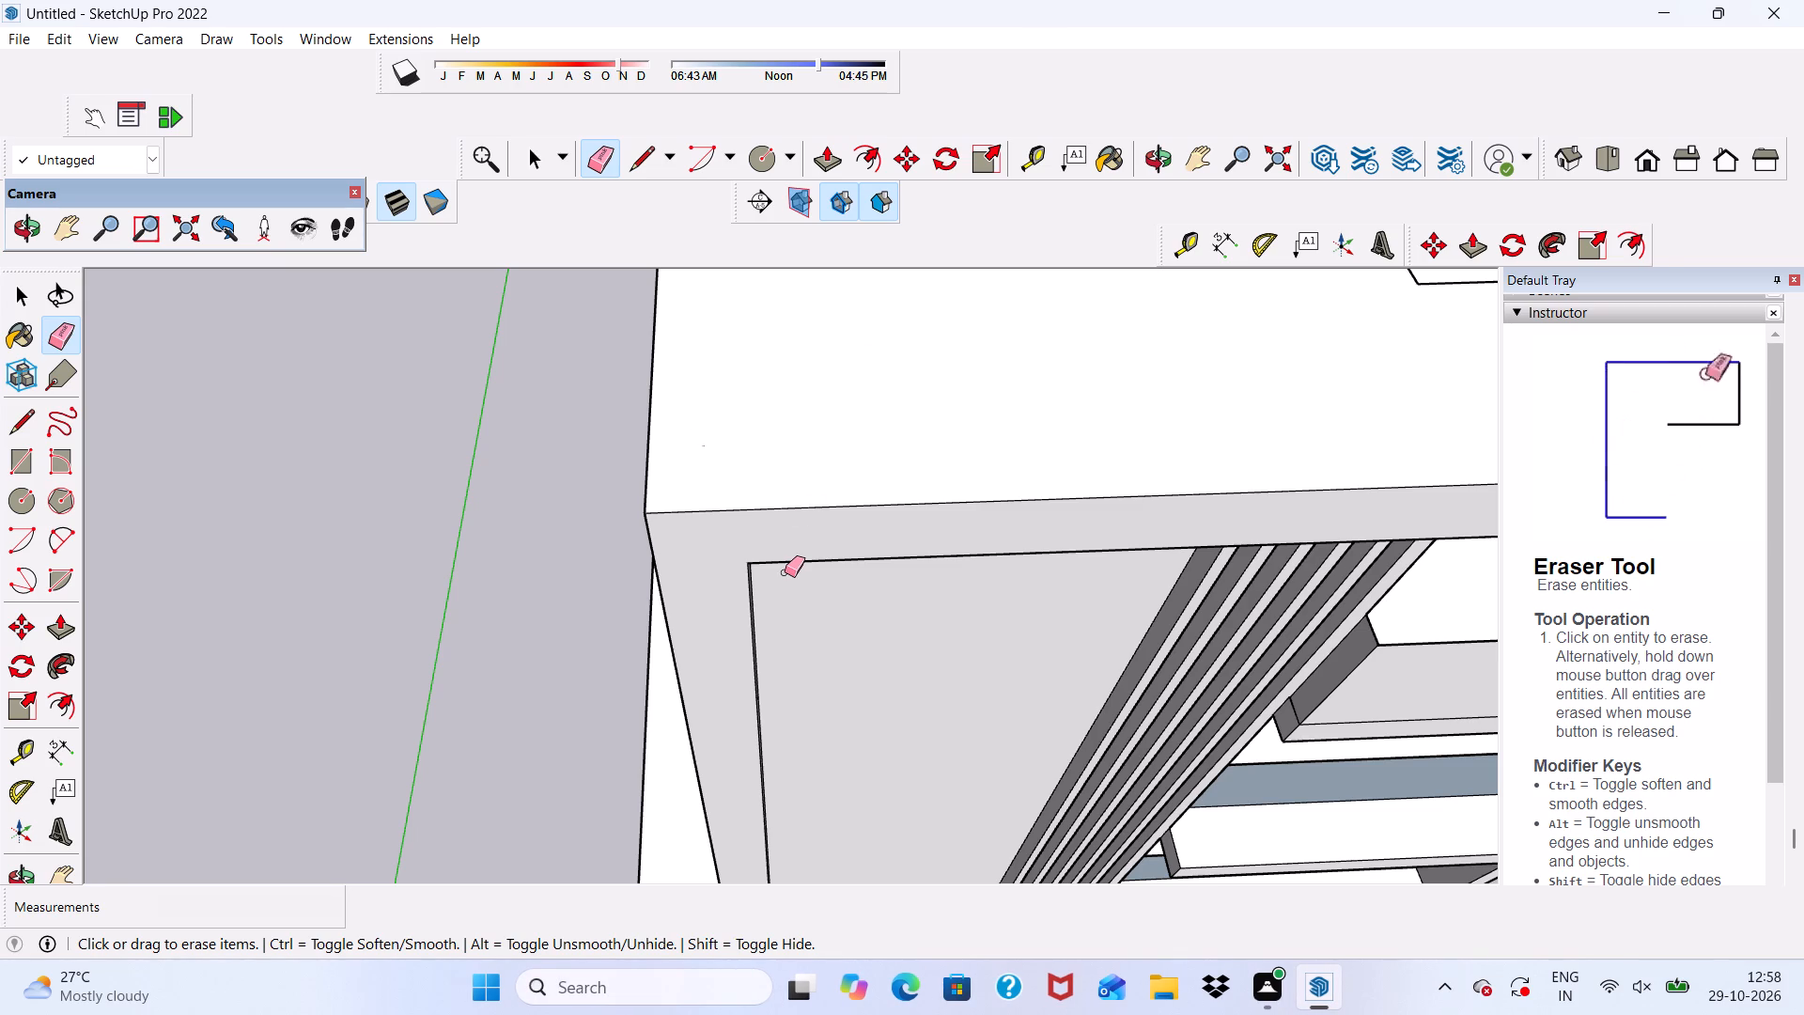
pyautogui.press('space')
# Examine the front facade, its frame, balconies and roof line from several distances and angles.
pyautogui.scroll(-11, 810, 697)
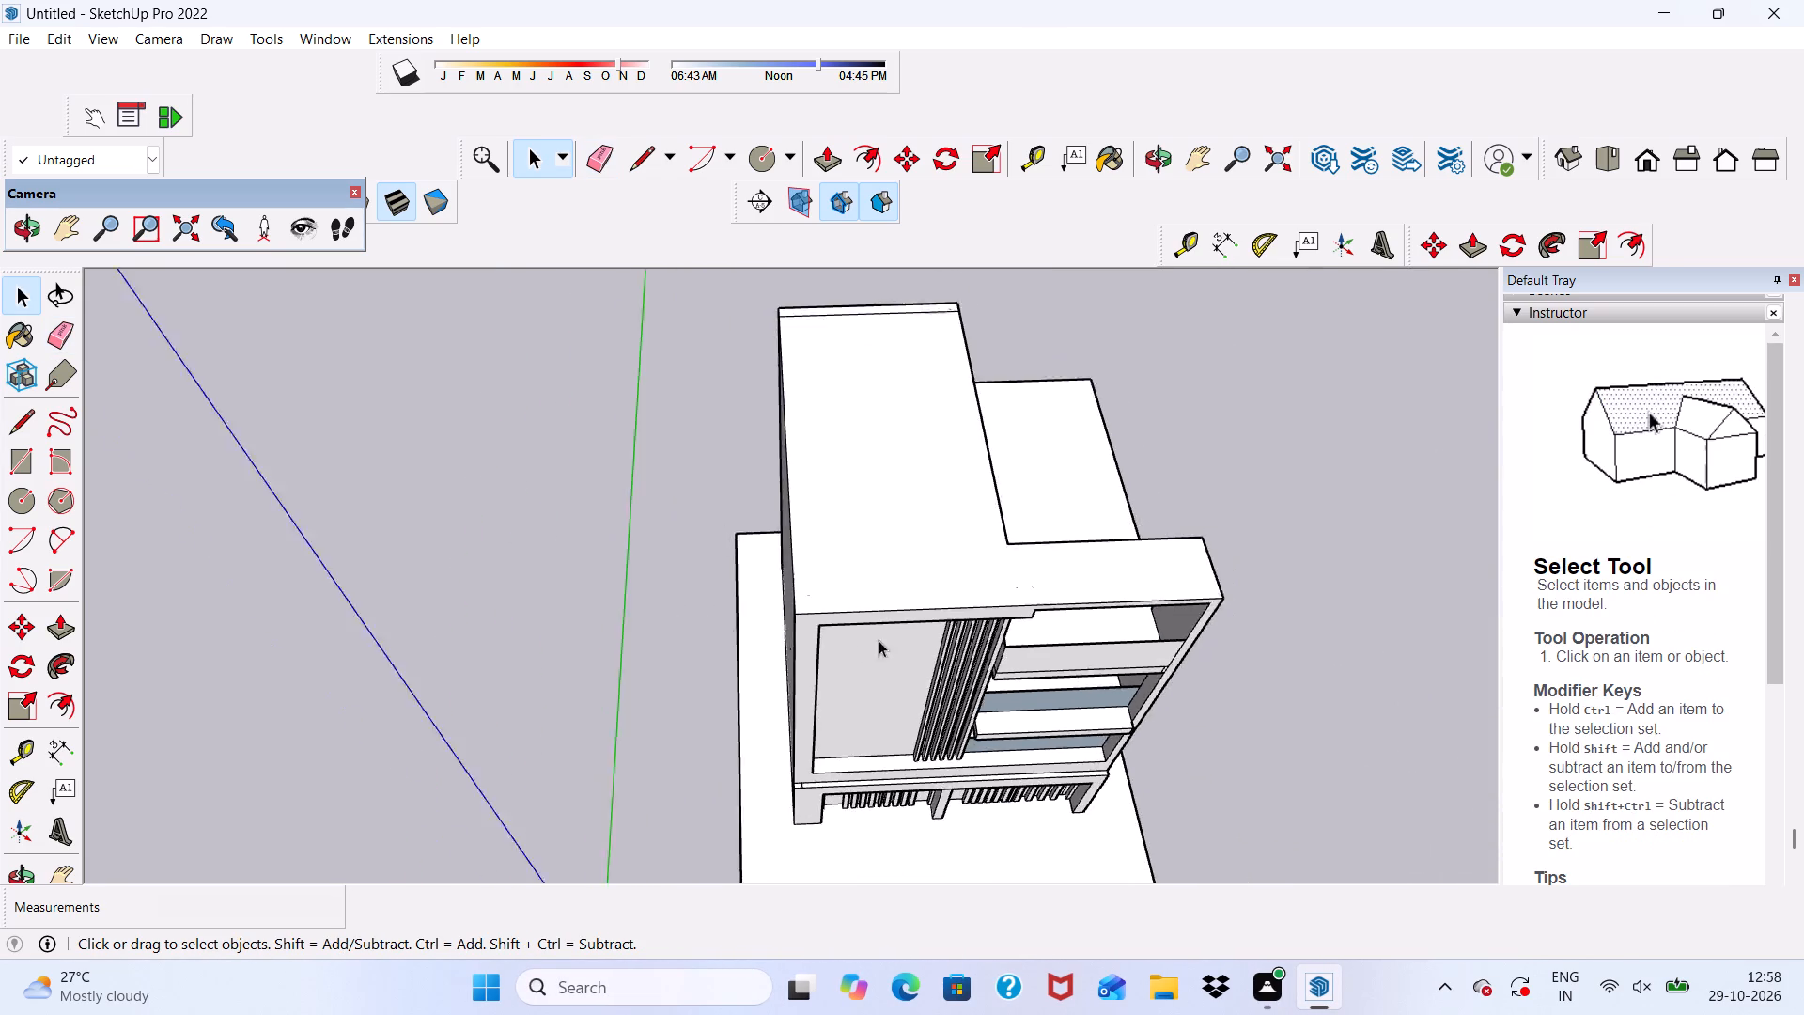
pyautogui.scroll(-2, 879, 640)
pyautogui.moveTo(907, 640); pyautogui.dragTo(717, 269, button='middle')
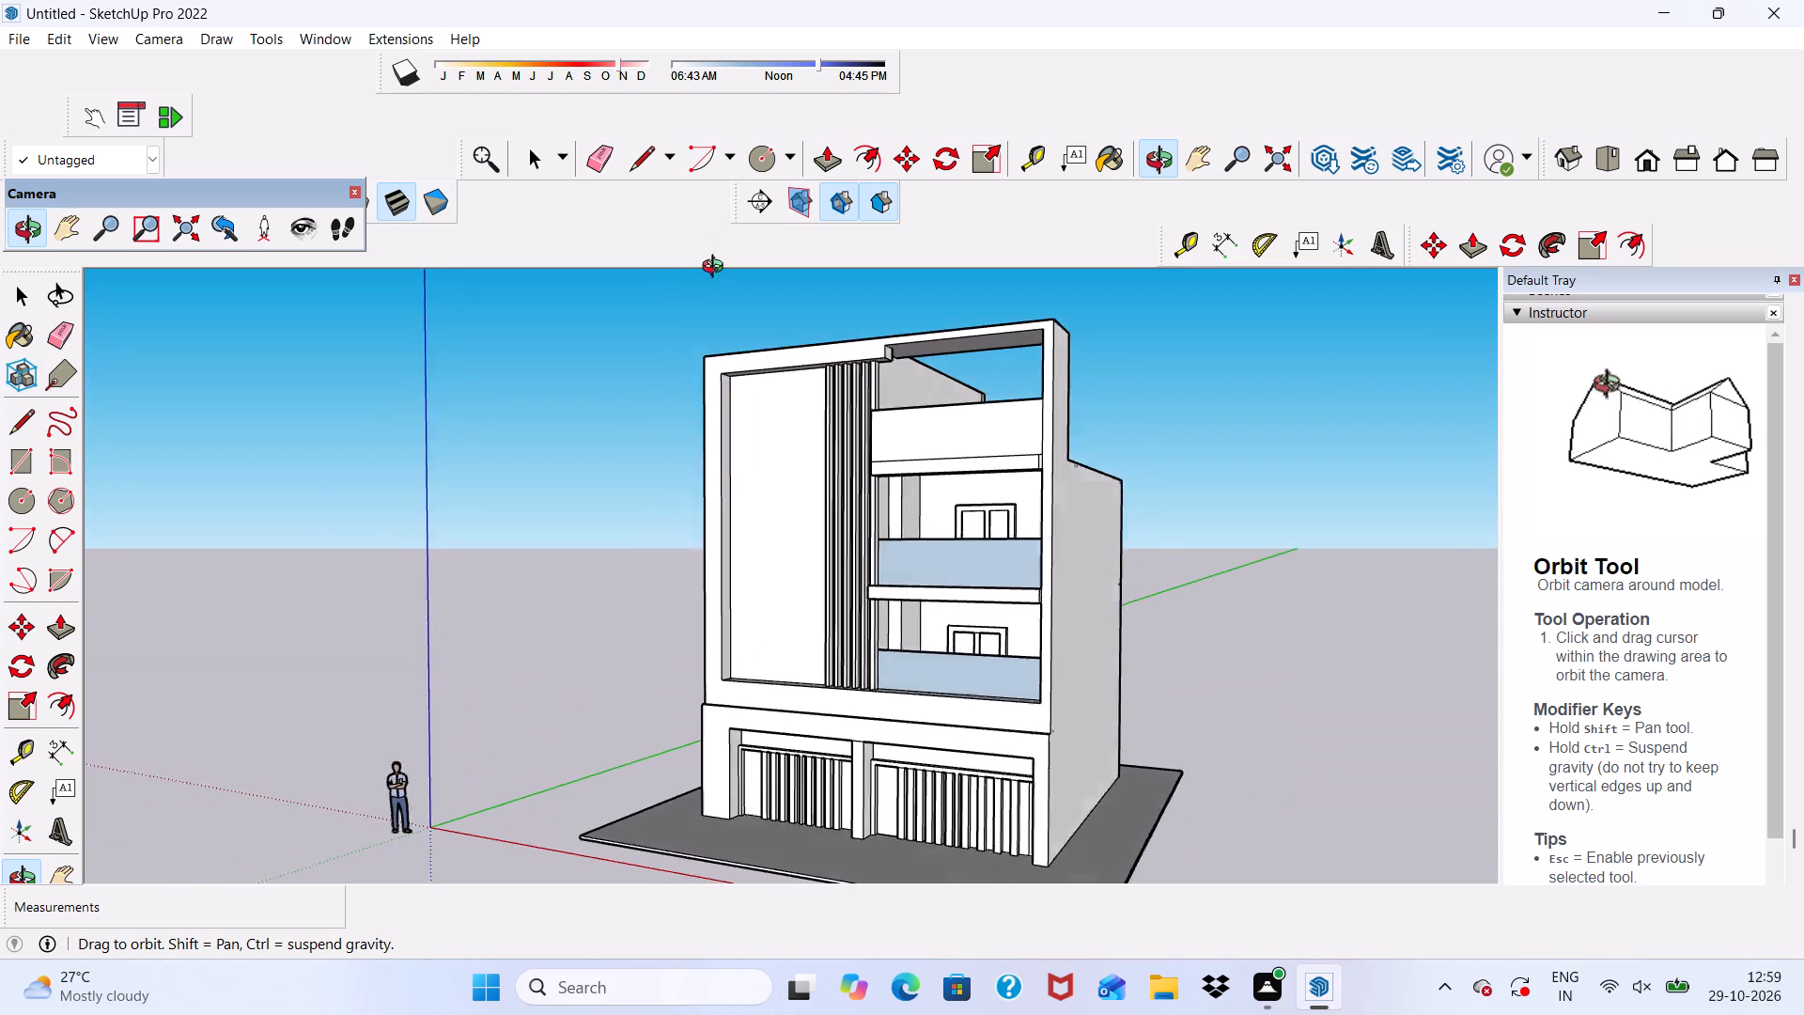
pyautogui.moveTo(717, 269); pyautogui.dragTo(819, 395, button='middle')
pyautogui.scroll(5, 976, 435)
pyautogui.scroll(-5, 976, 435)
pyautogui.scroll(1, 975, 502)
pyautogui.moveTo(975, 502); pyautogui.dragTo(953, 342, button='middle')
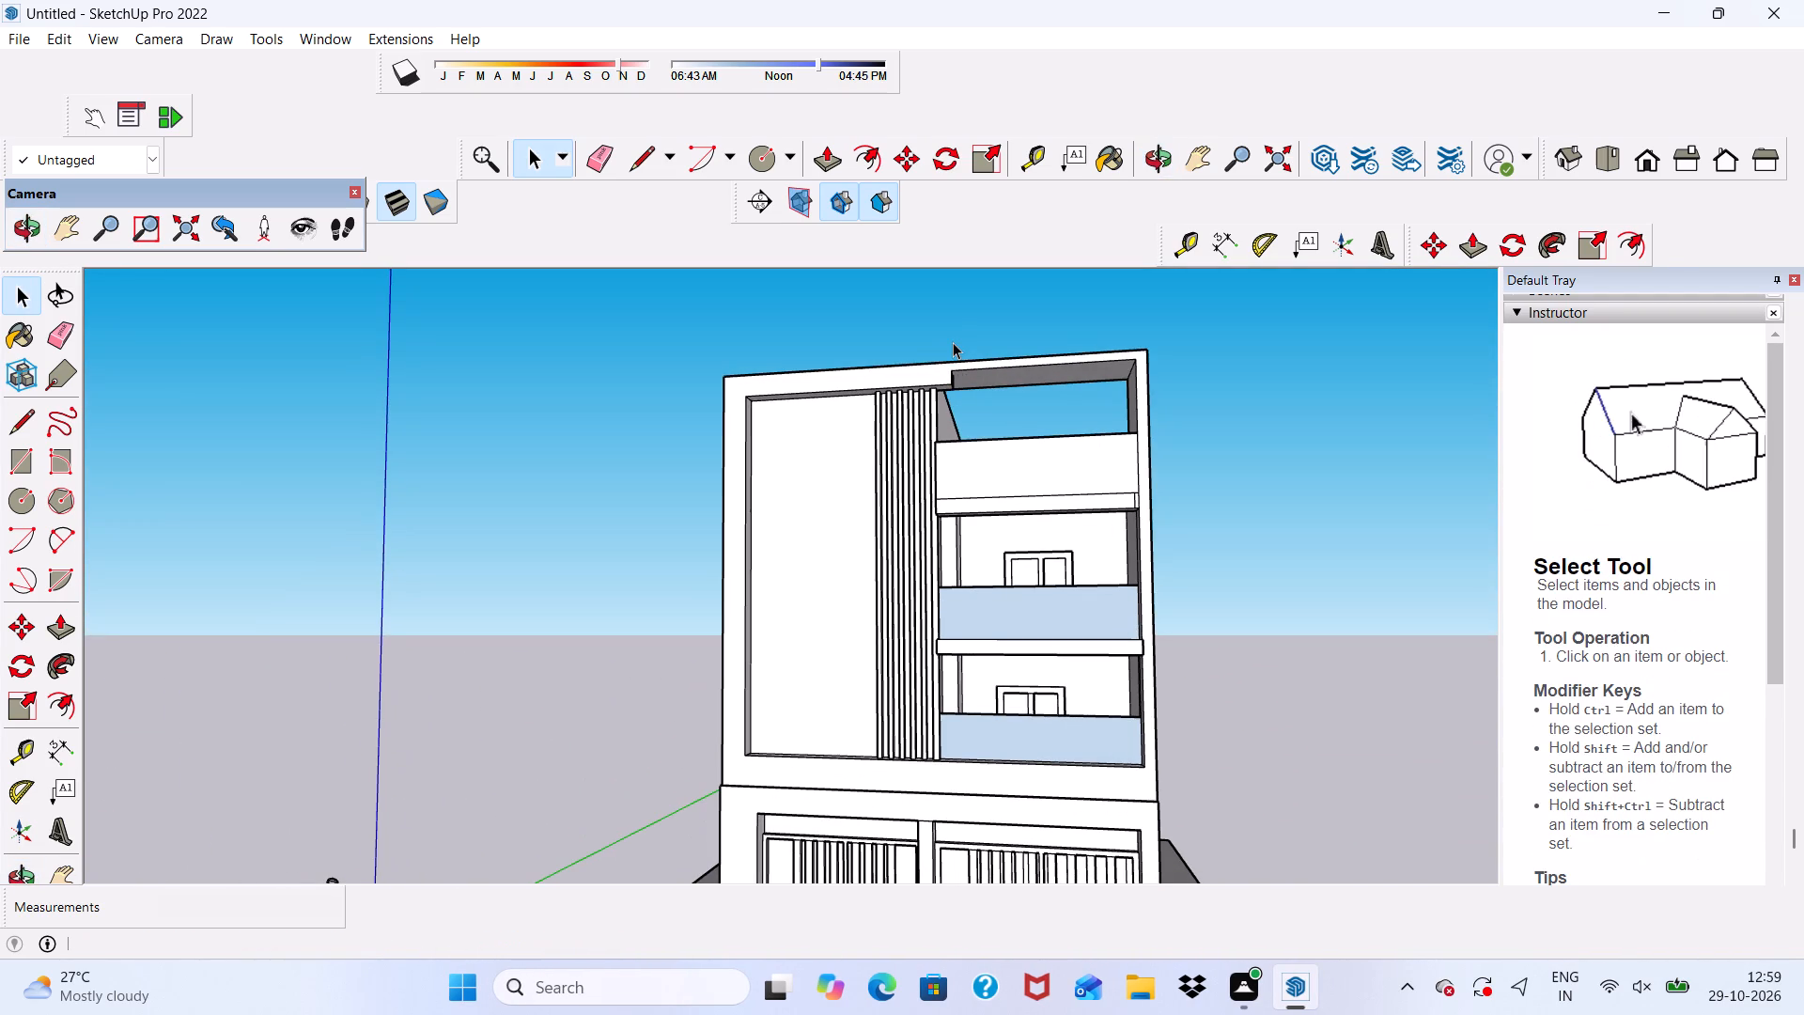
pyautogui.scroll(1, 953, 351)
pyautogui.scroll(-1, 954, 351)
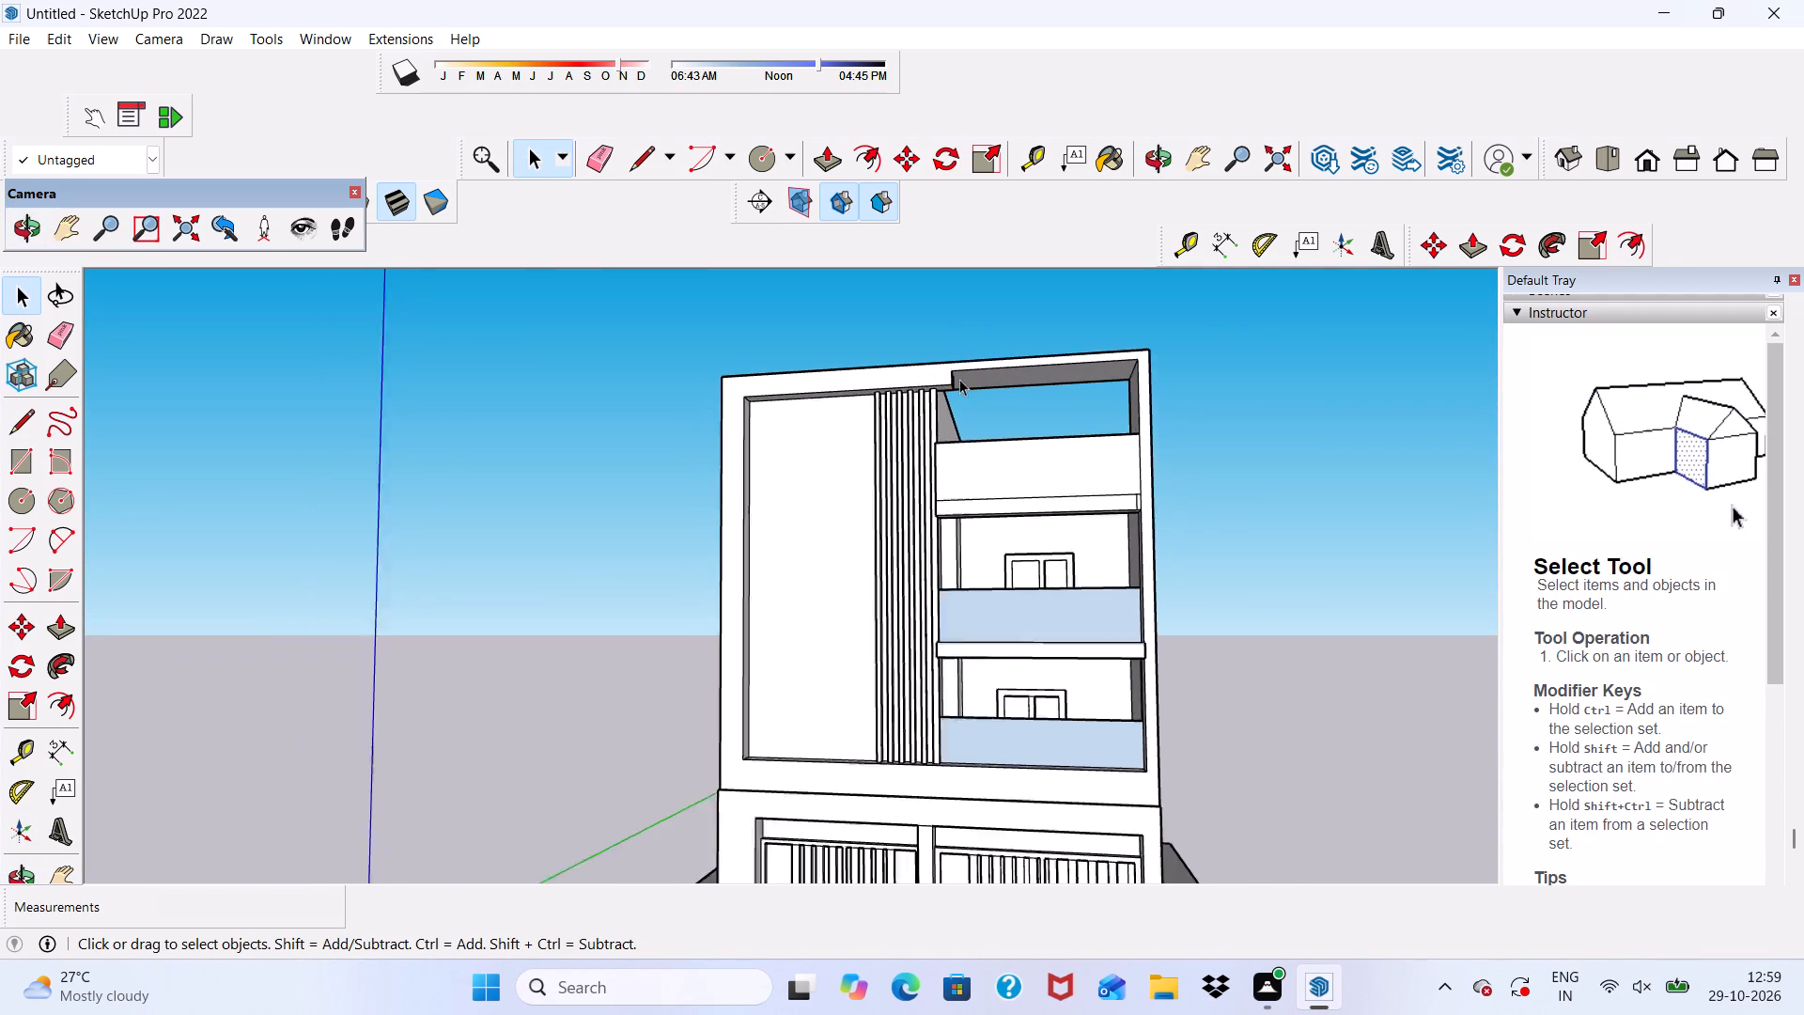
pyautogui.scroll(-5, 959, 379)
pyautogui.scroll(7, 964, 438)
pyautogui.scroll(-2, 881, 378)
pyautogui.scroll(-3, 901, 455)
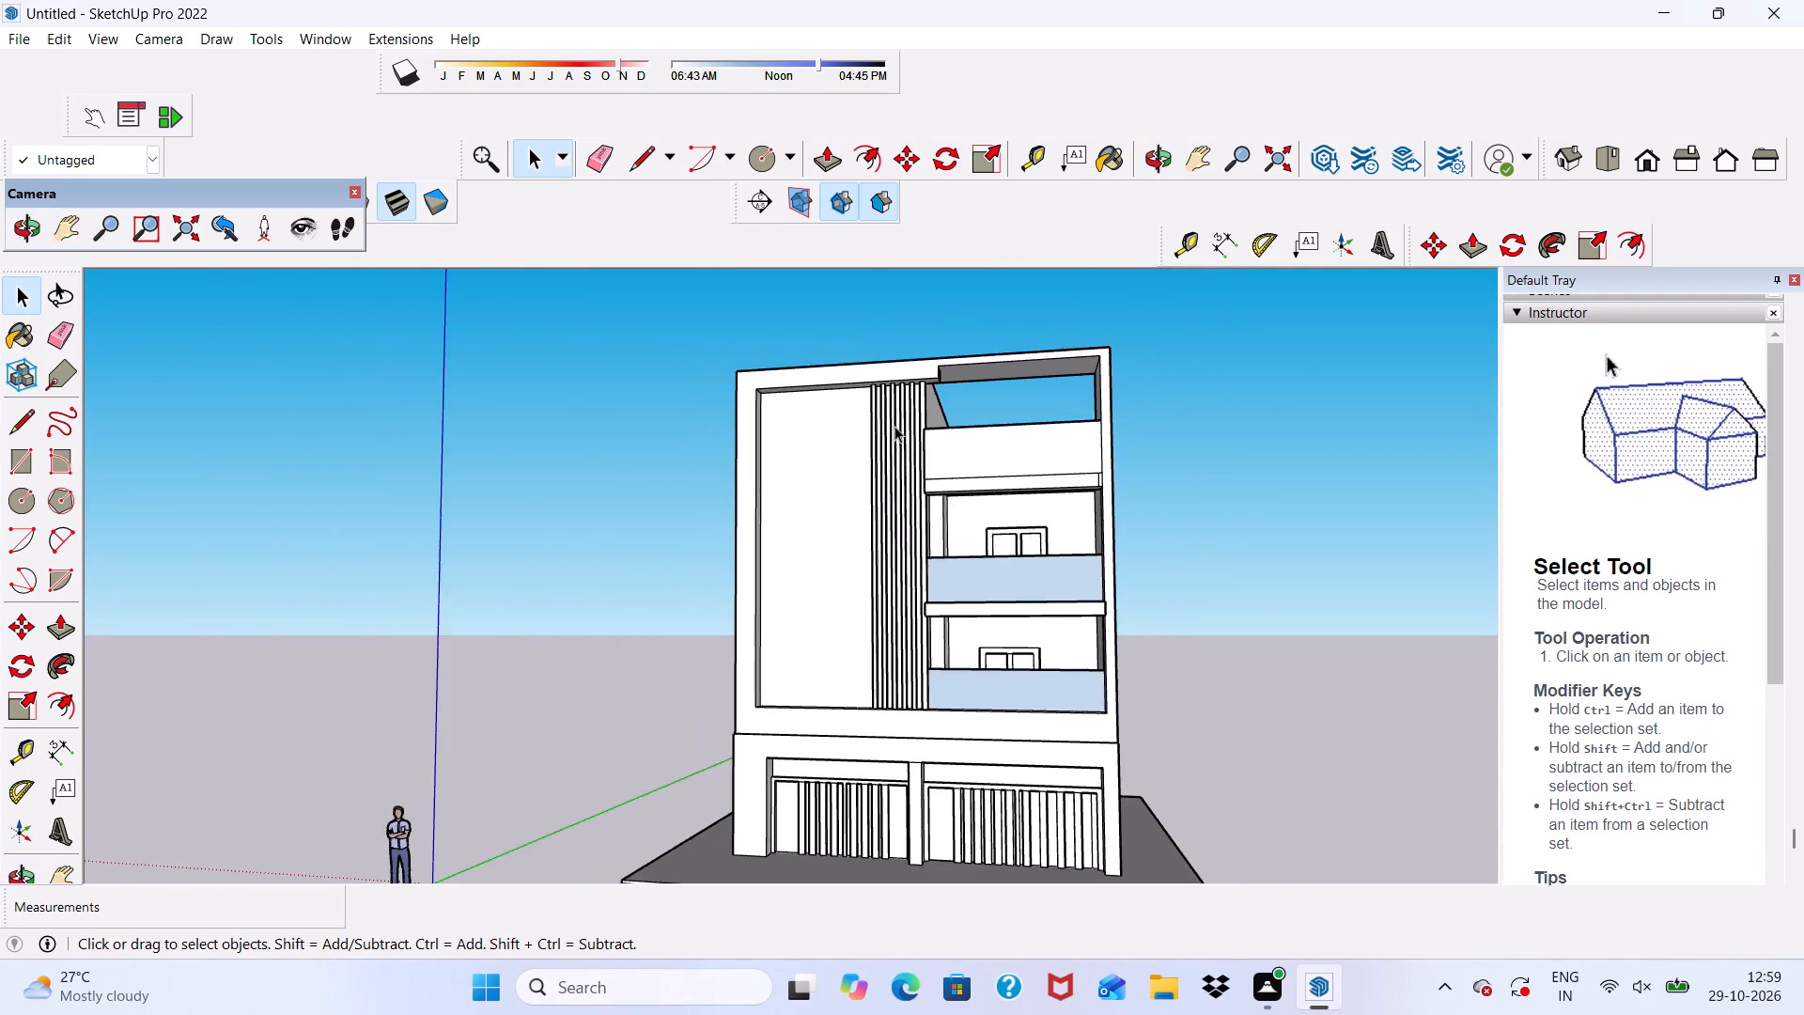
pyautogui.scroll(-3, 894, 426)
# Draw a line about 7 1/4" long from the frame opening's lower corner beside the balcony to the frame's outer edge.
pyautogui.moveTo(893, 433); pyautogui.dragTo(996, 650, button='middle')
pyautogui.scroll(11, 996, 650)
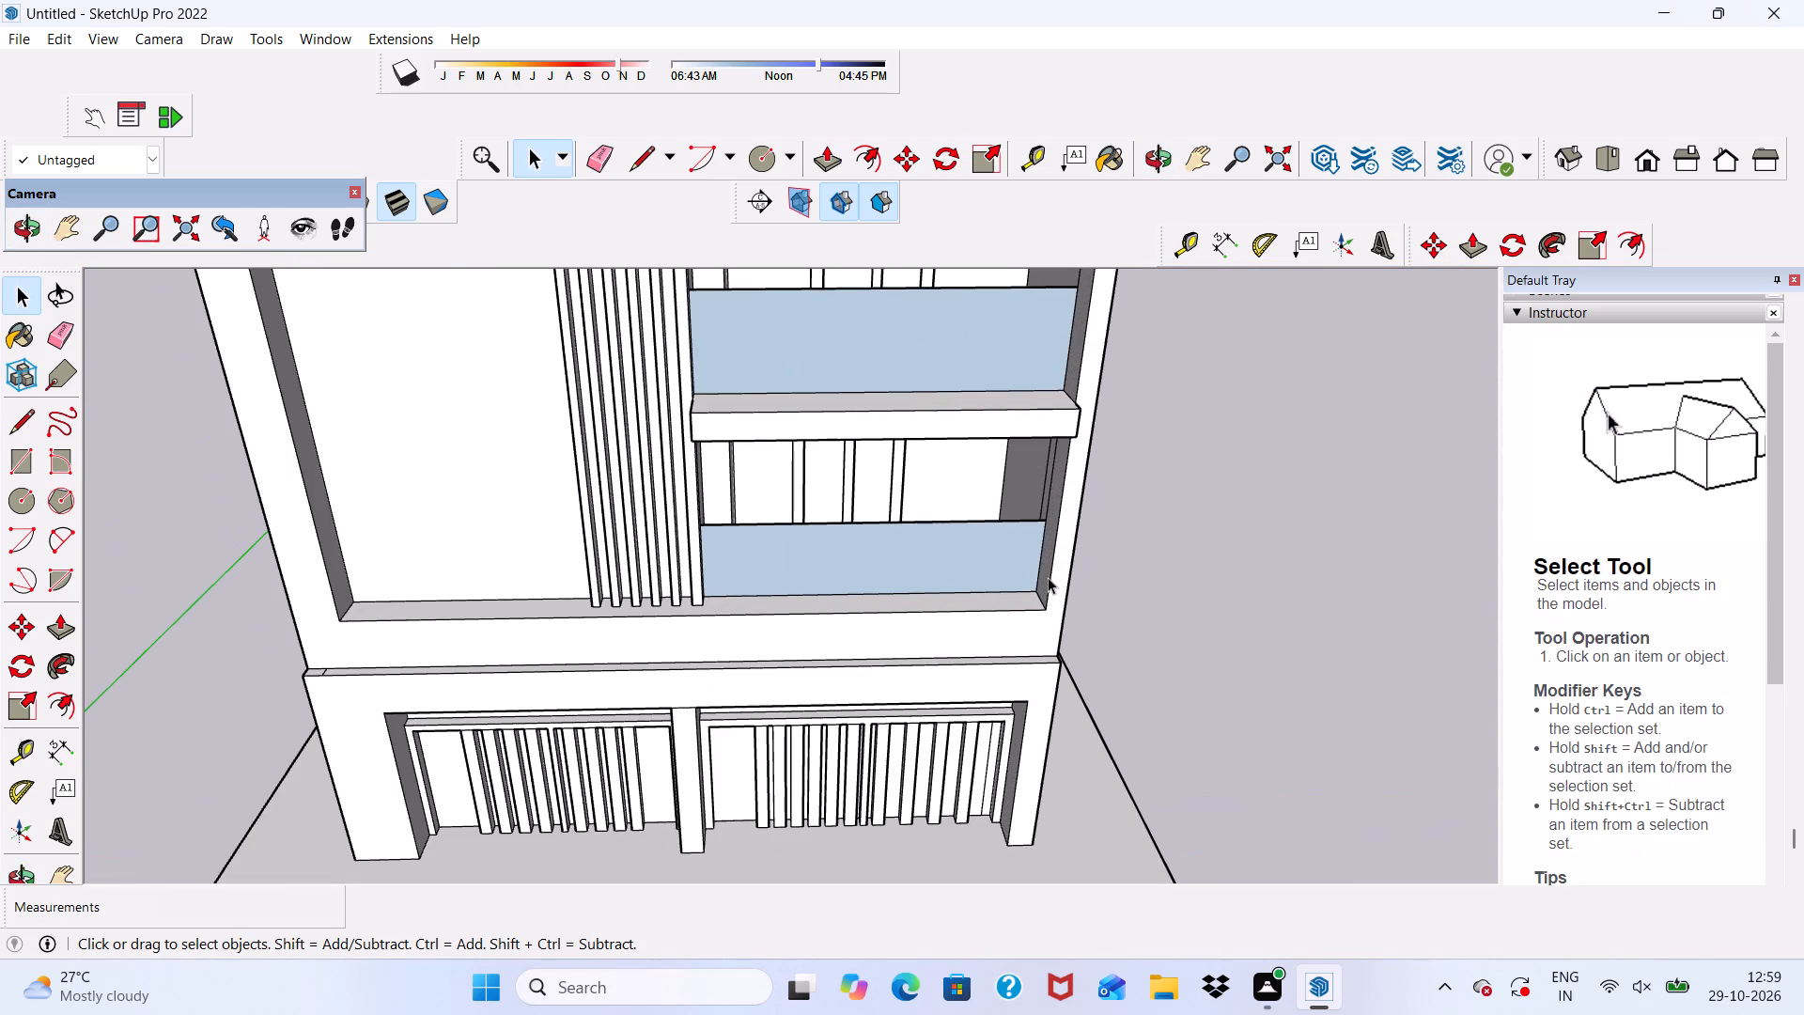
pyautogui.scroll(-1, 1048, 577)
pyautogui.moveTo(1048, 577); pyautogui.dragTo(968, 443, button='middle')
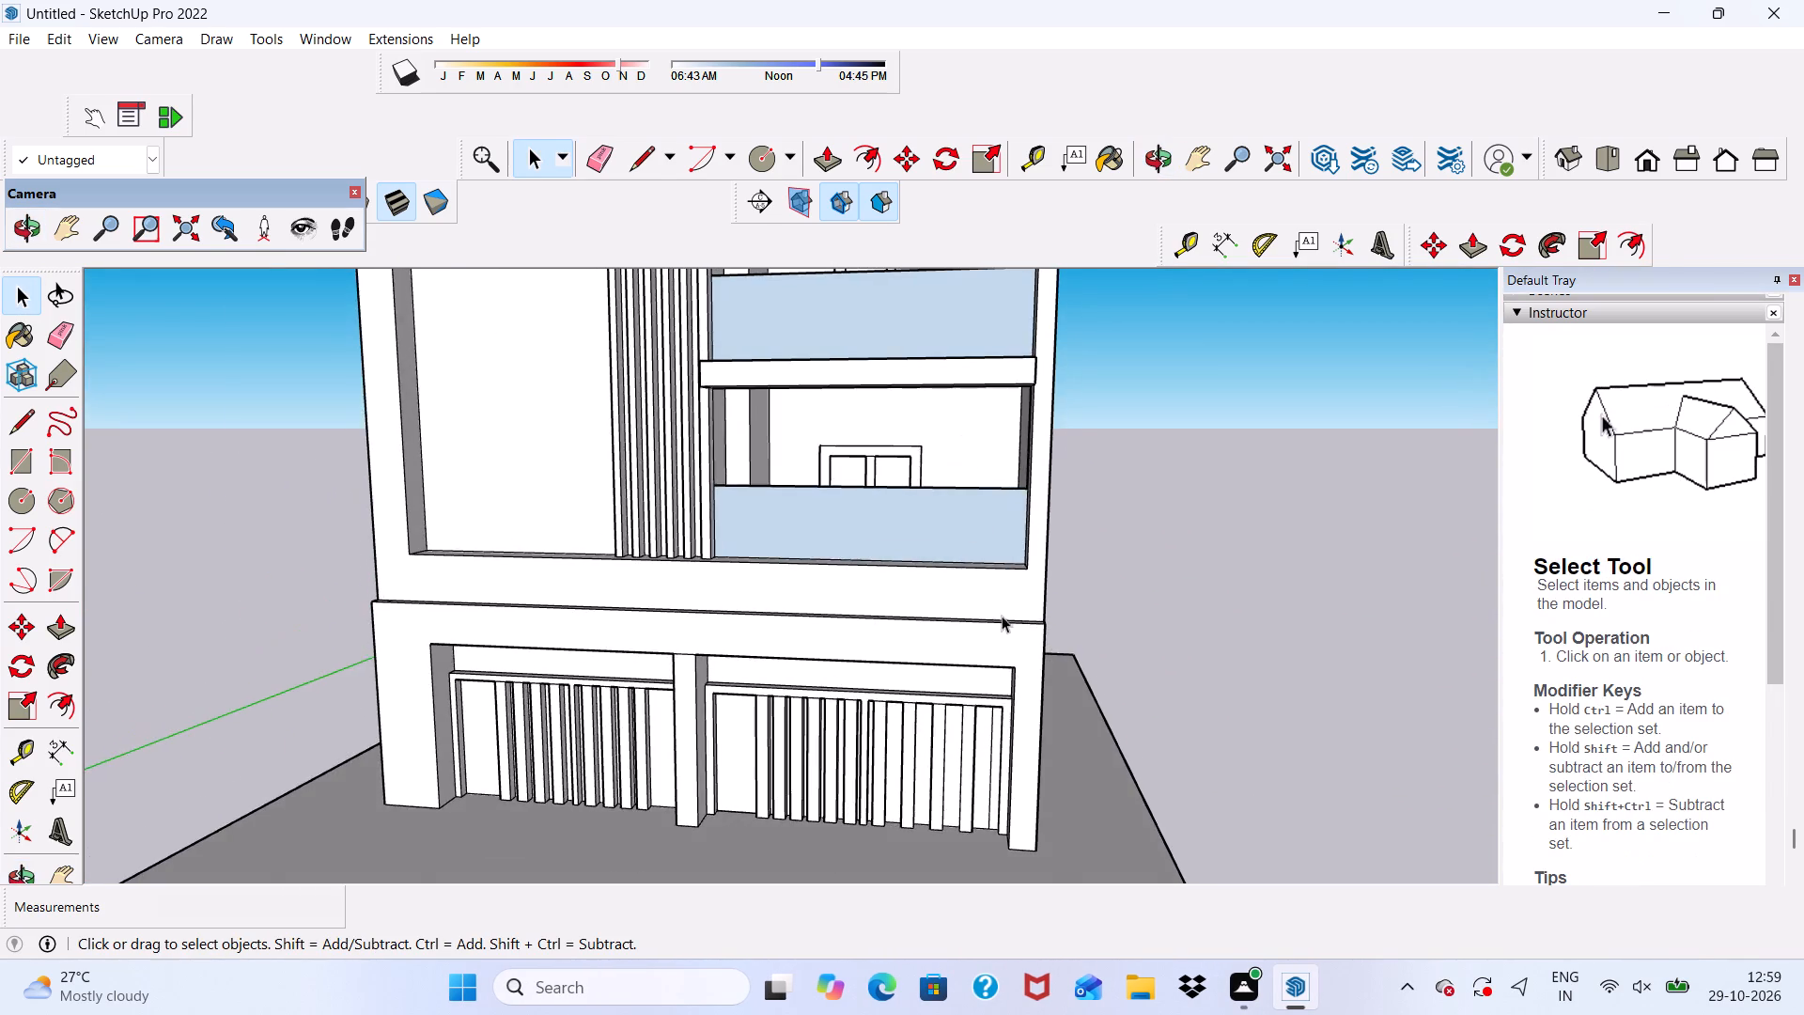
pyautogui.scroll(5, 1002, 616)
pyautogui.scroll(1, 1017, 534)
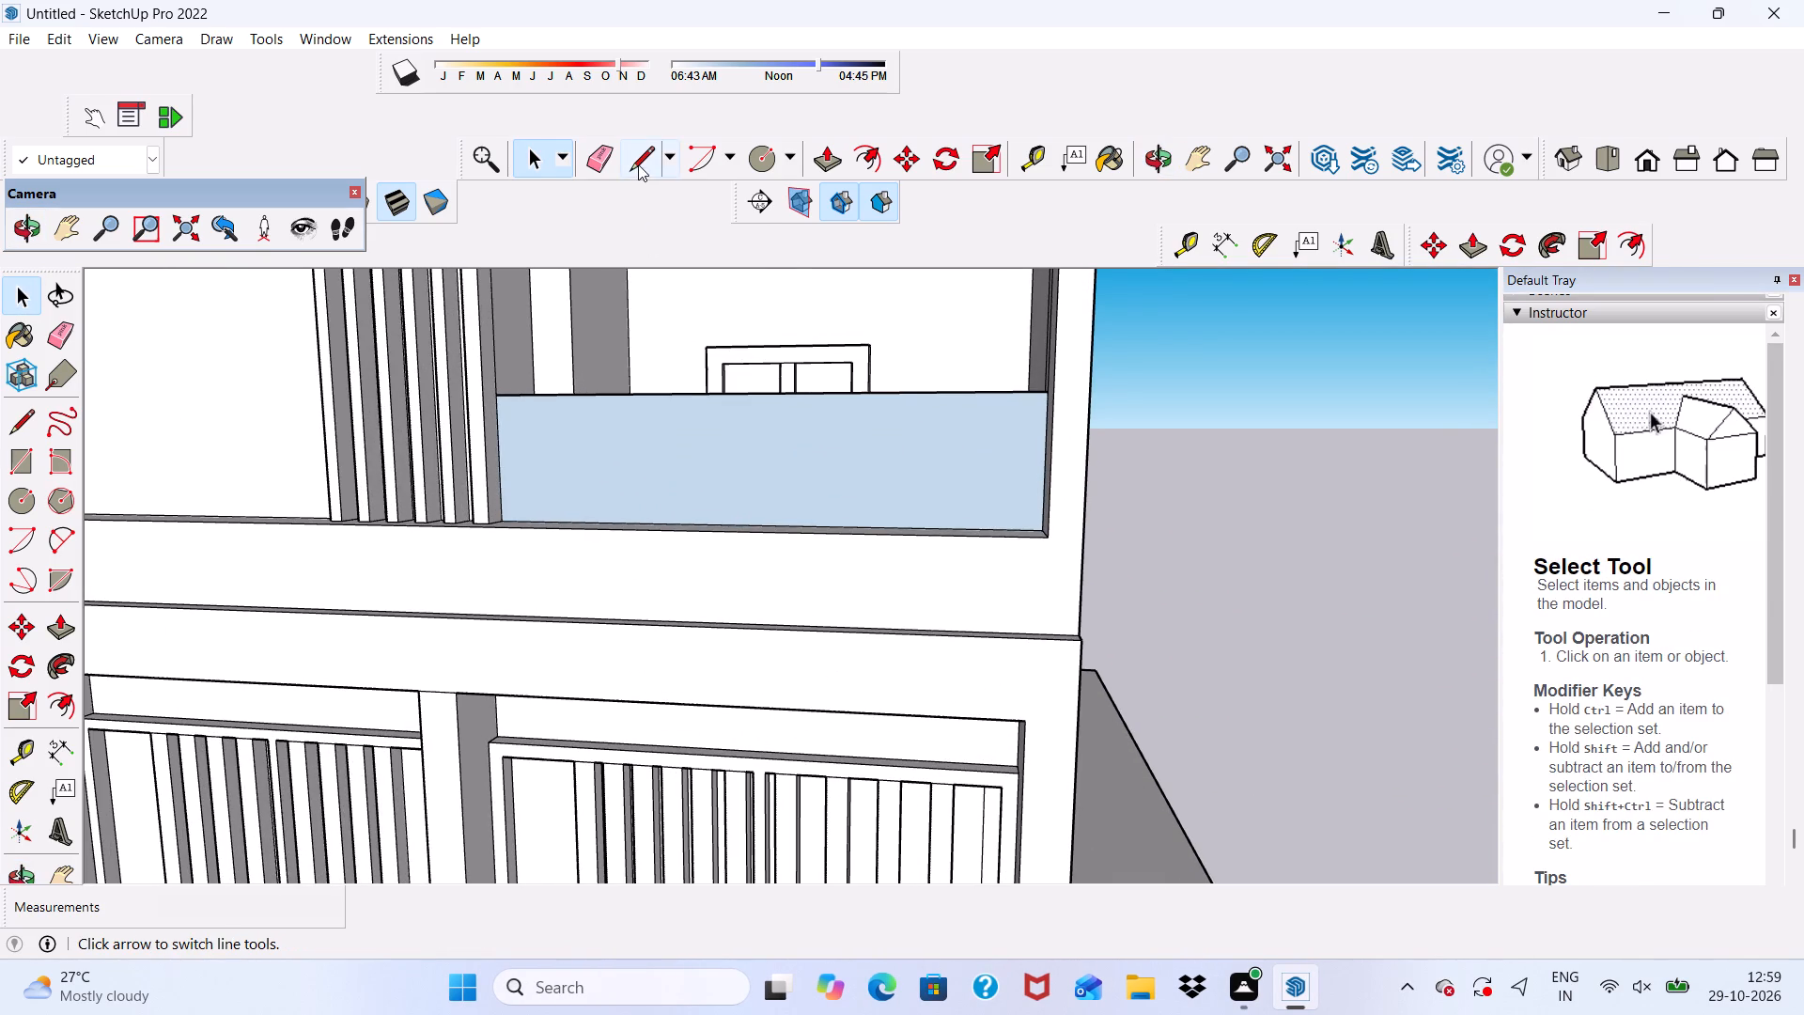
pyautogui.click(638, 164)
pyautogui.scroll(2, 990, 567)
pyautogui.scroll(5, 1081, 538)
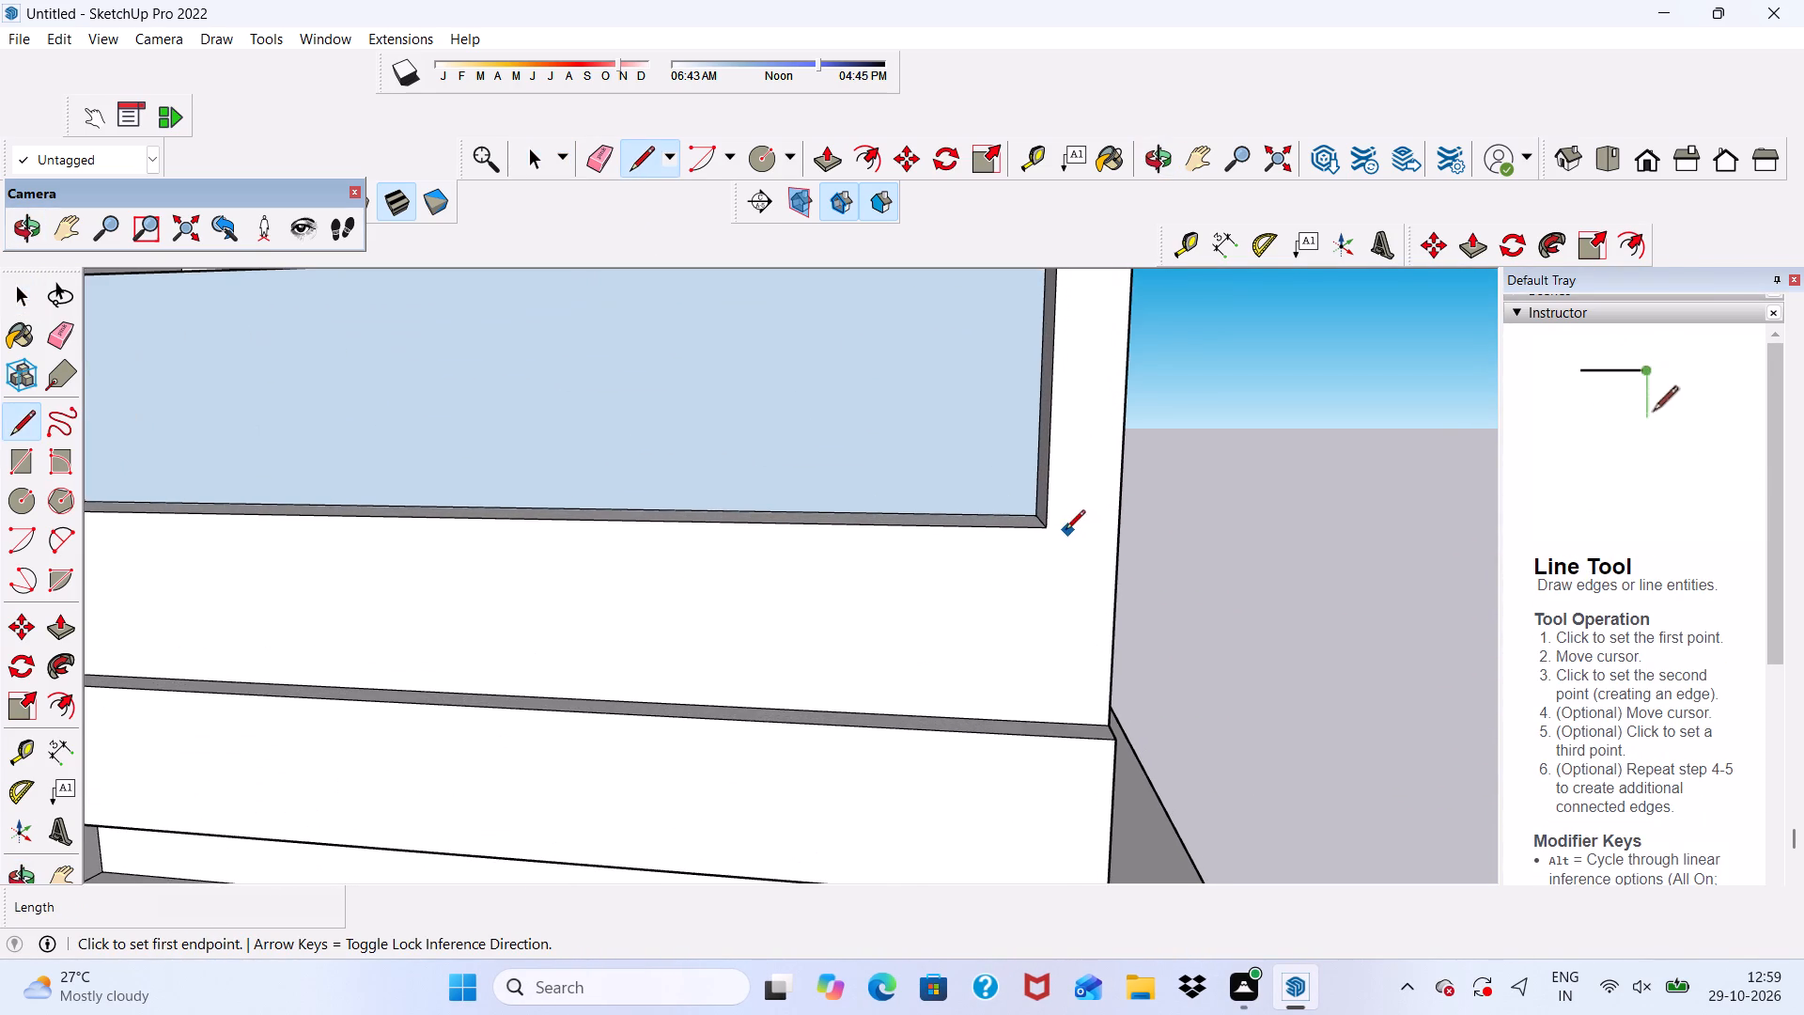
pyautogui.click(1042, 532)
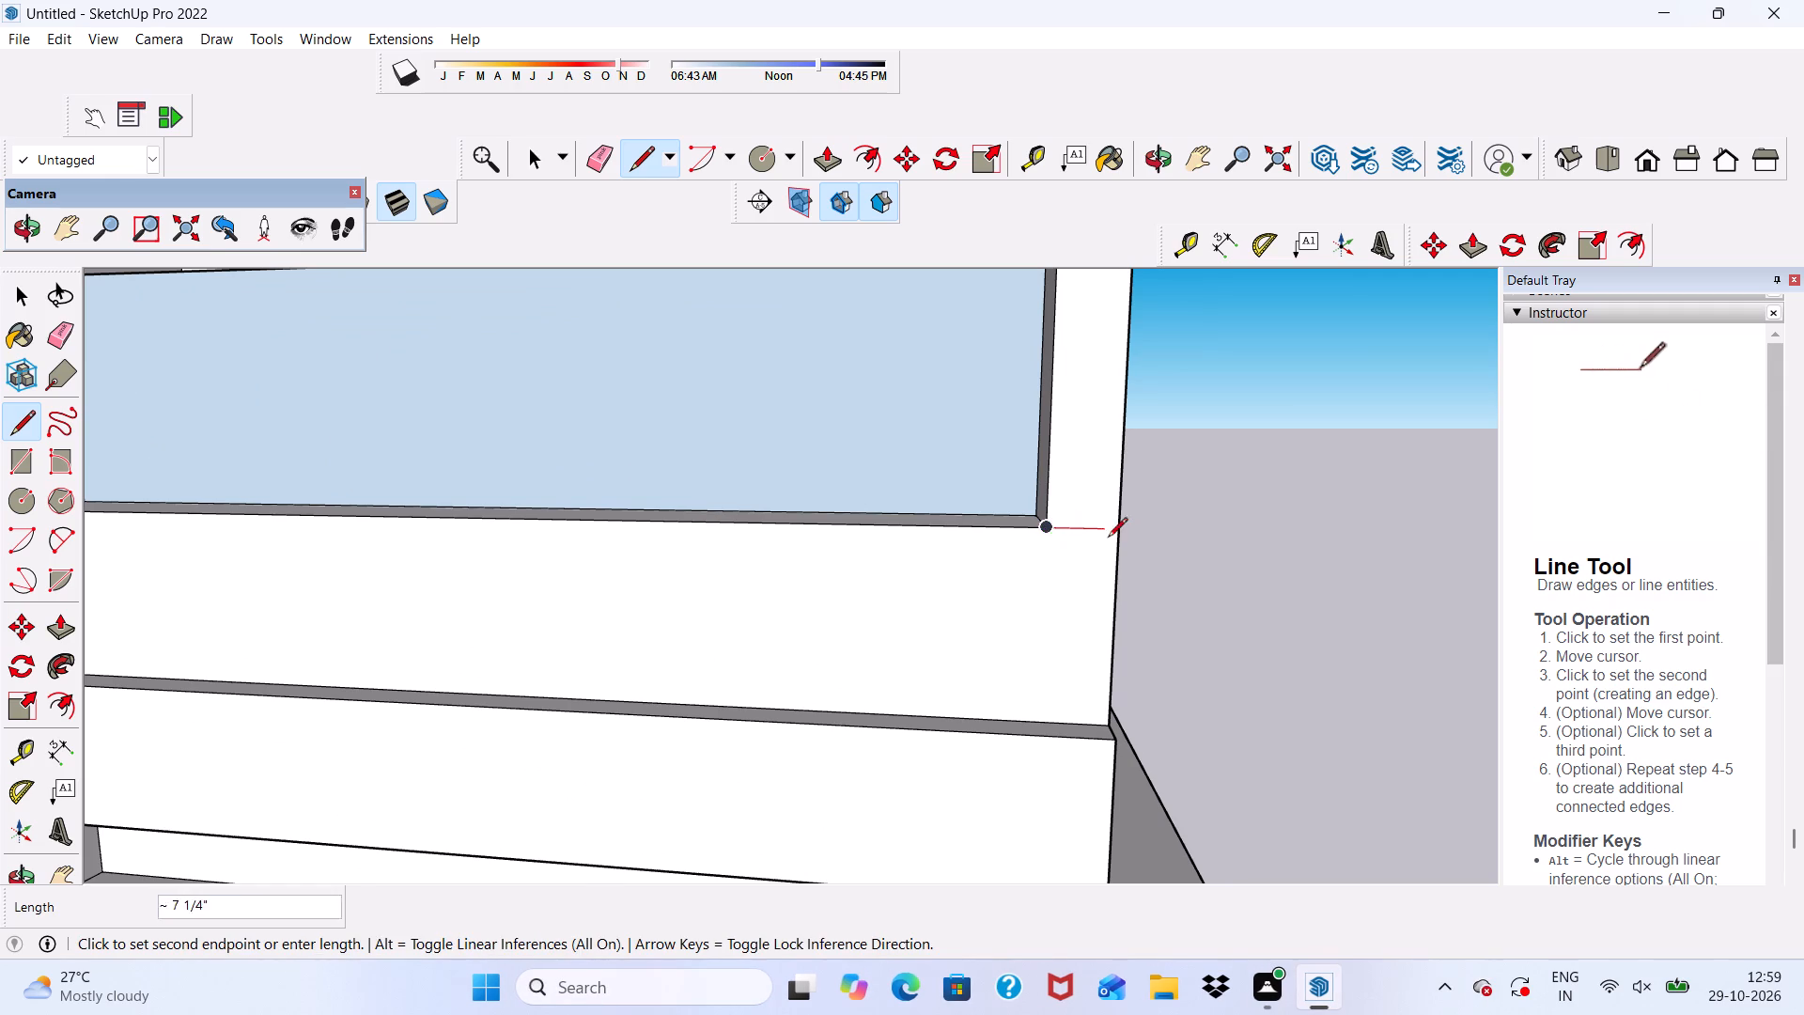
pyautogui.click(1115, 533)
pyautogui.scroll(-20, 1109, 505)
pyautogui.scroll(-4, 1109, 505)
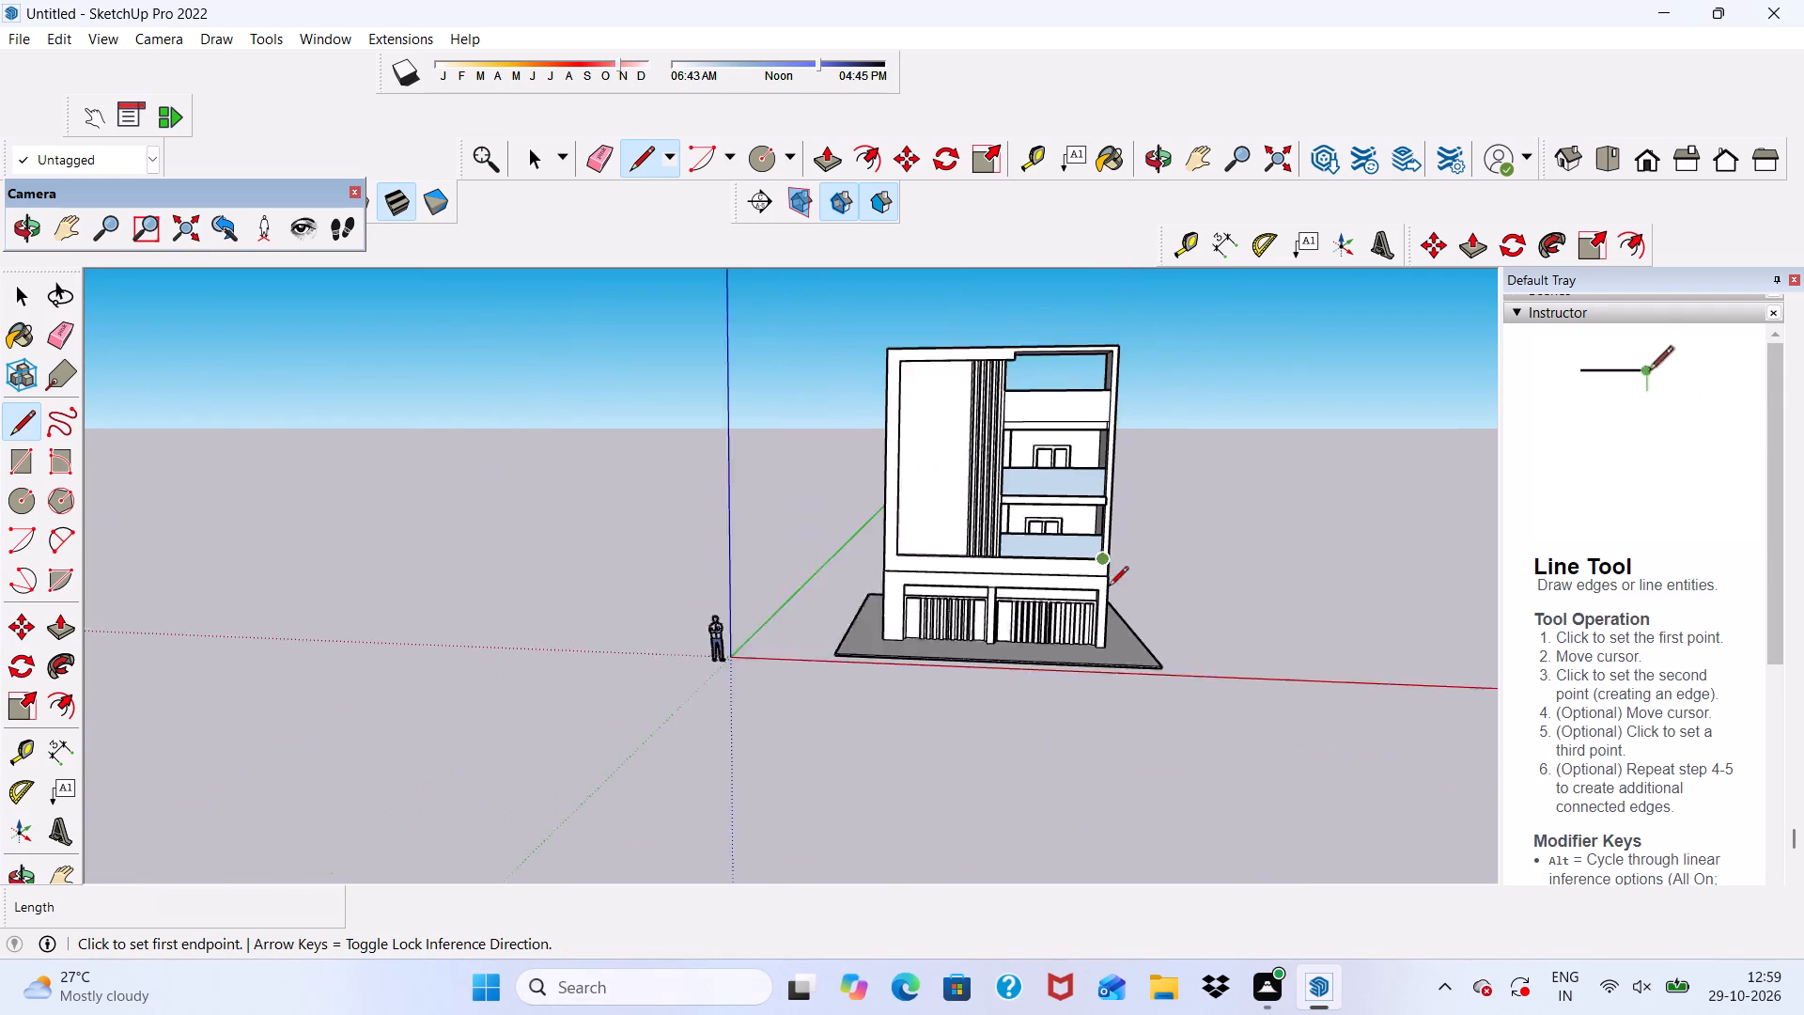
pyautogui.scroll(-2, 1109, 587)
pyautogui.scroll(-2, 1065, 497)
pyautogui.scroll(6, 1065, 497)
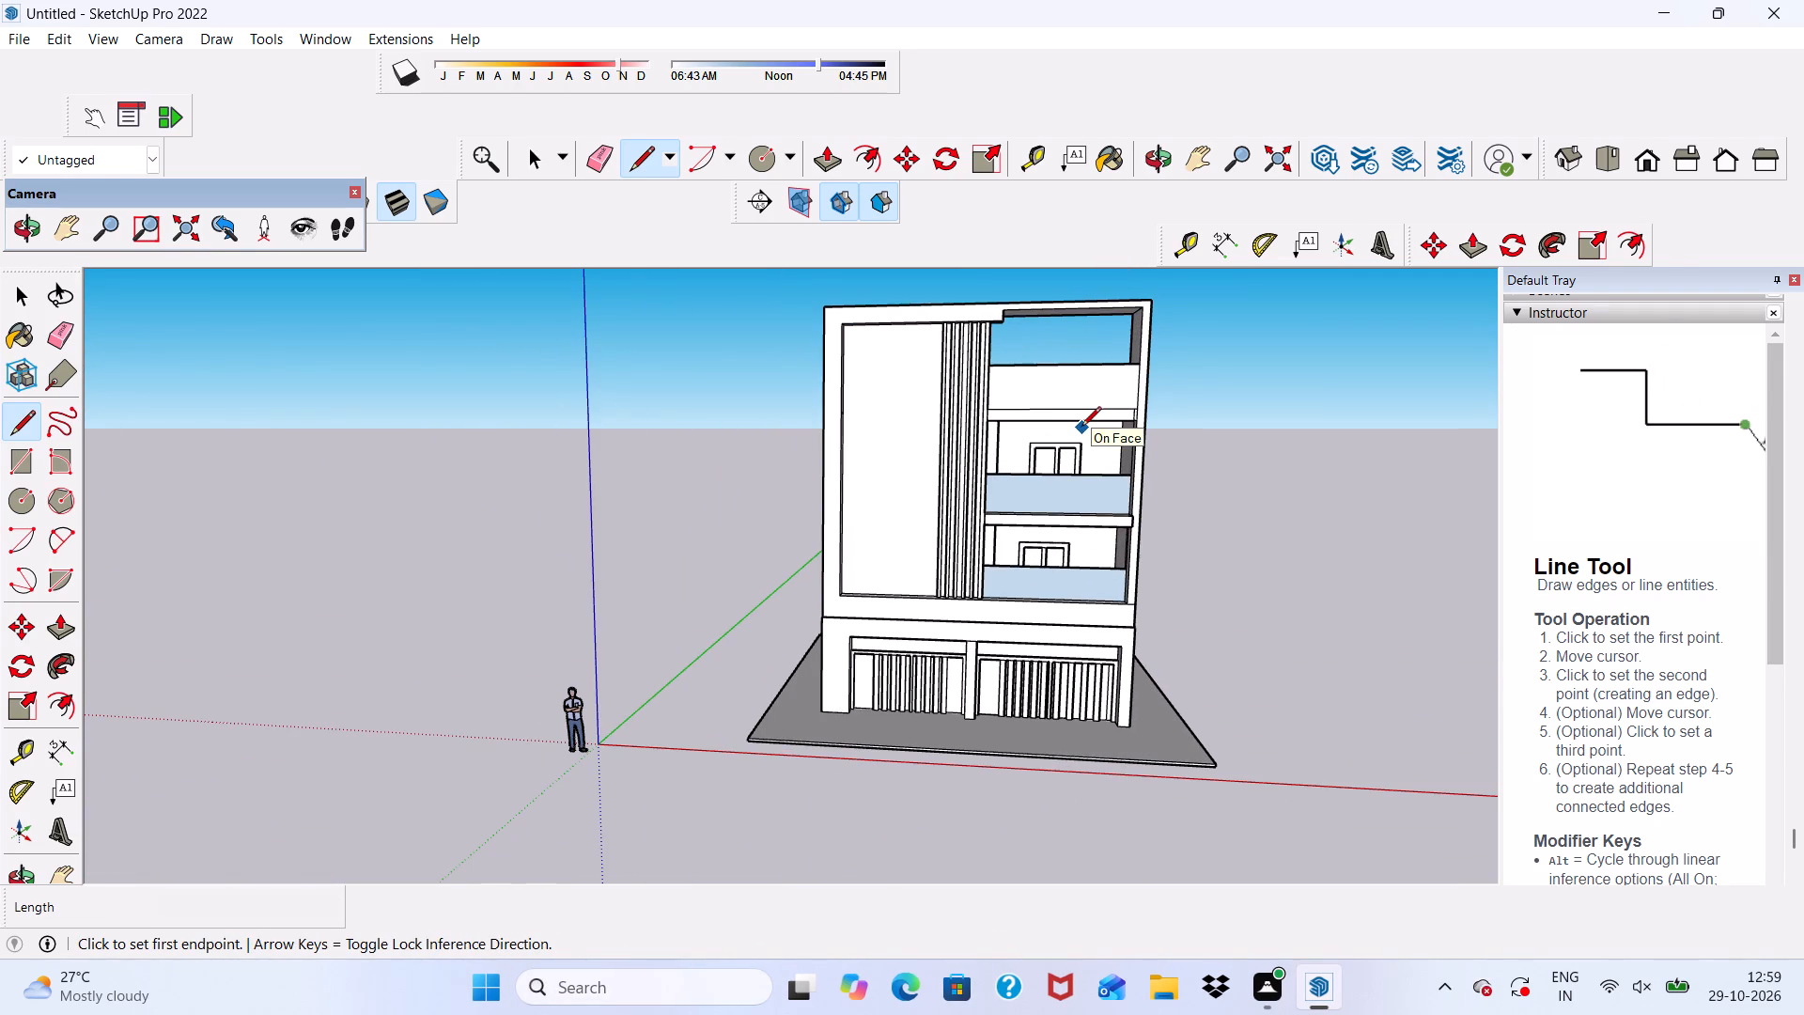
pyautogui.press('space')
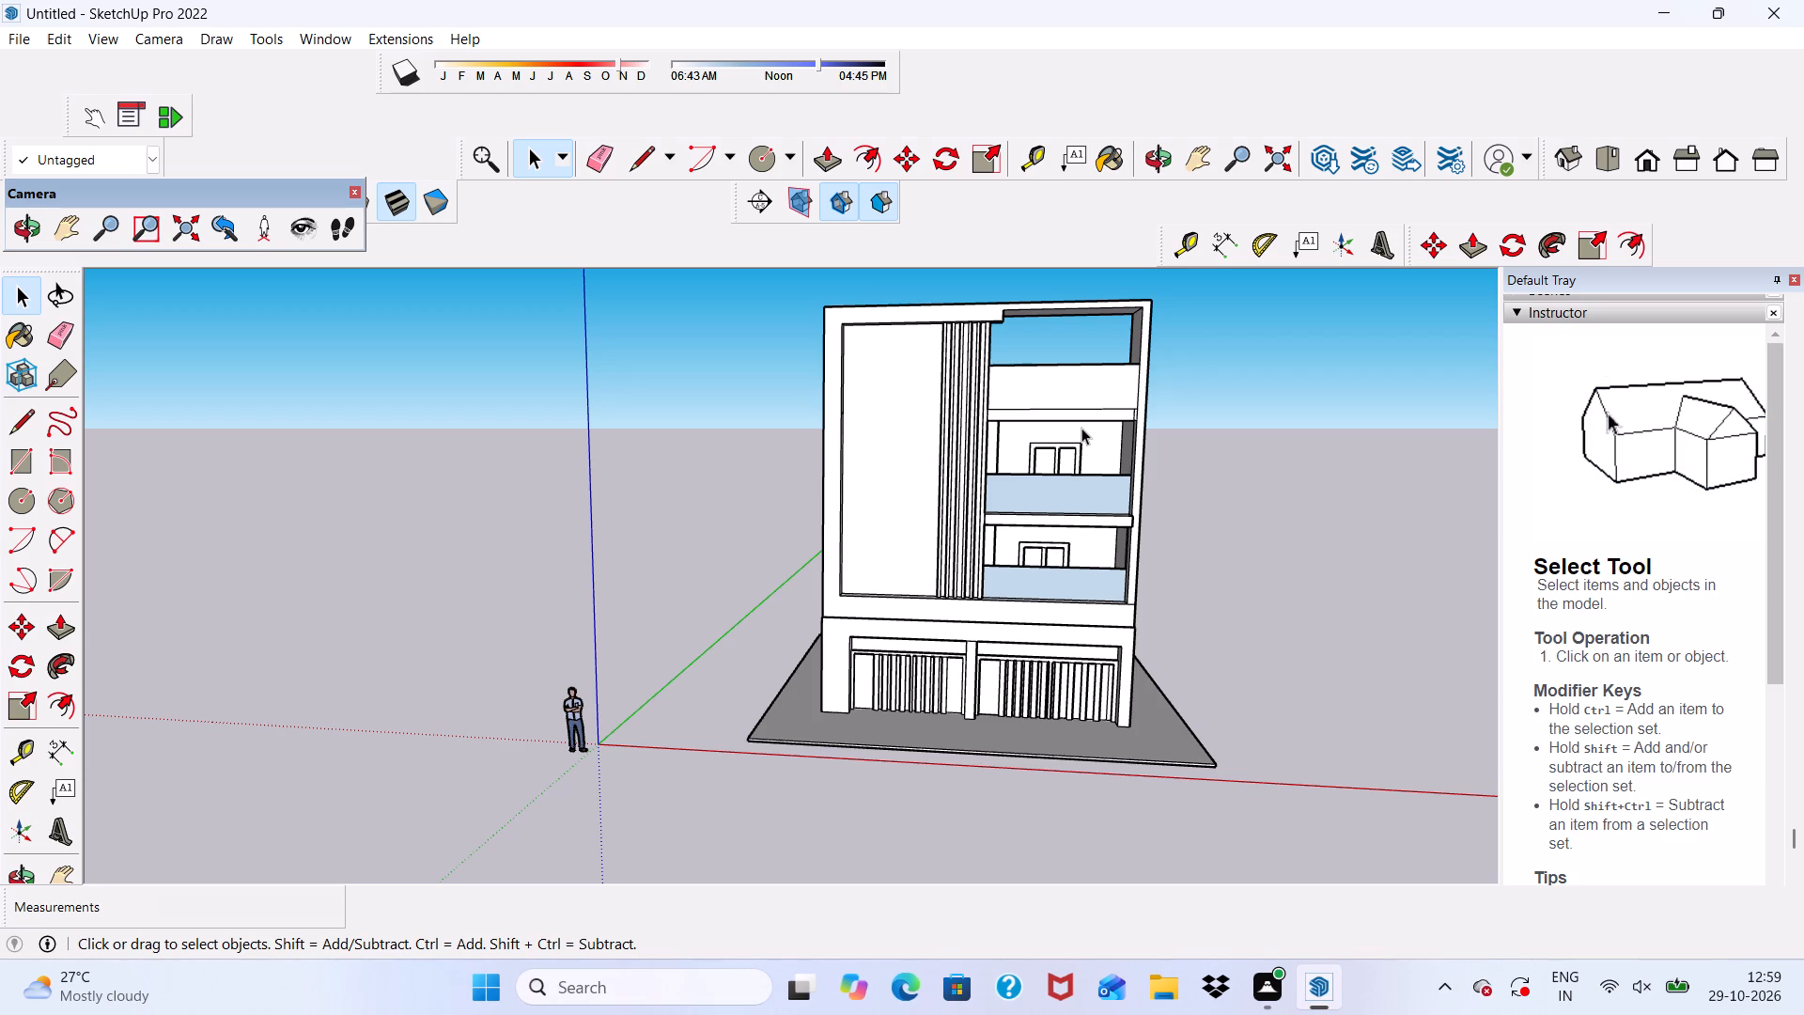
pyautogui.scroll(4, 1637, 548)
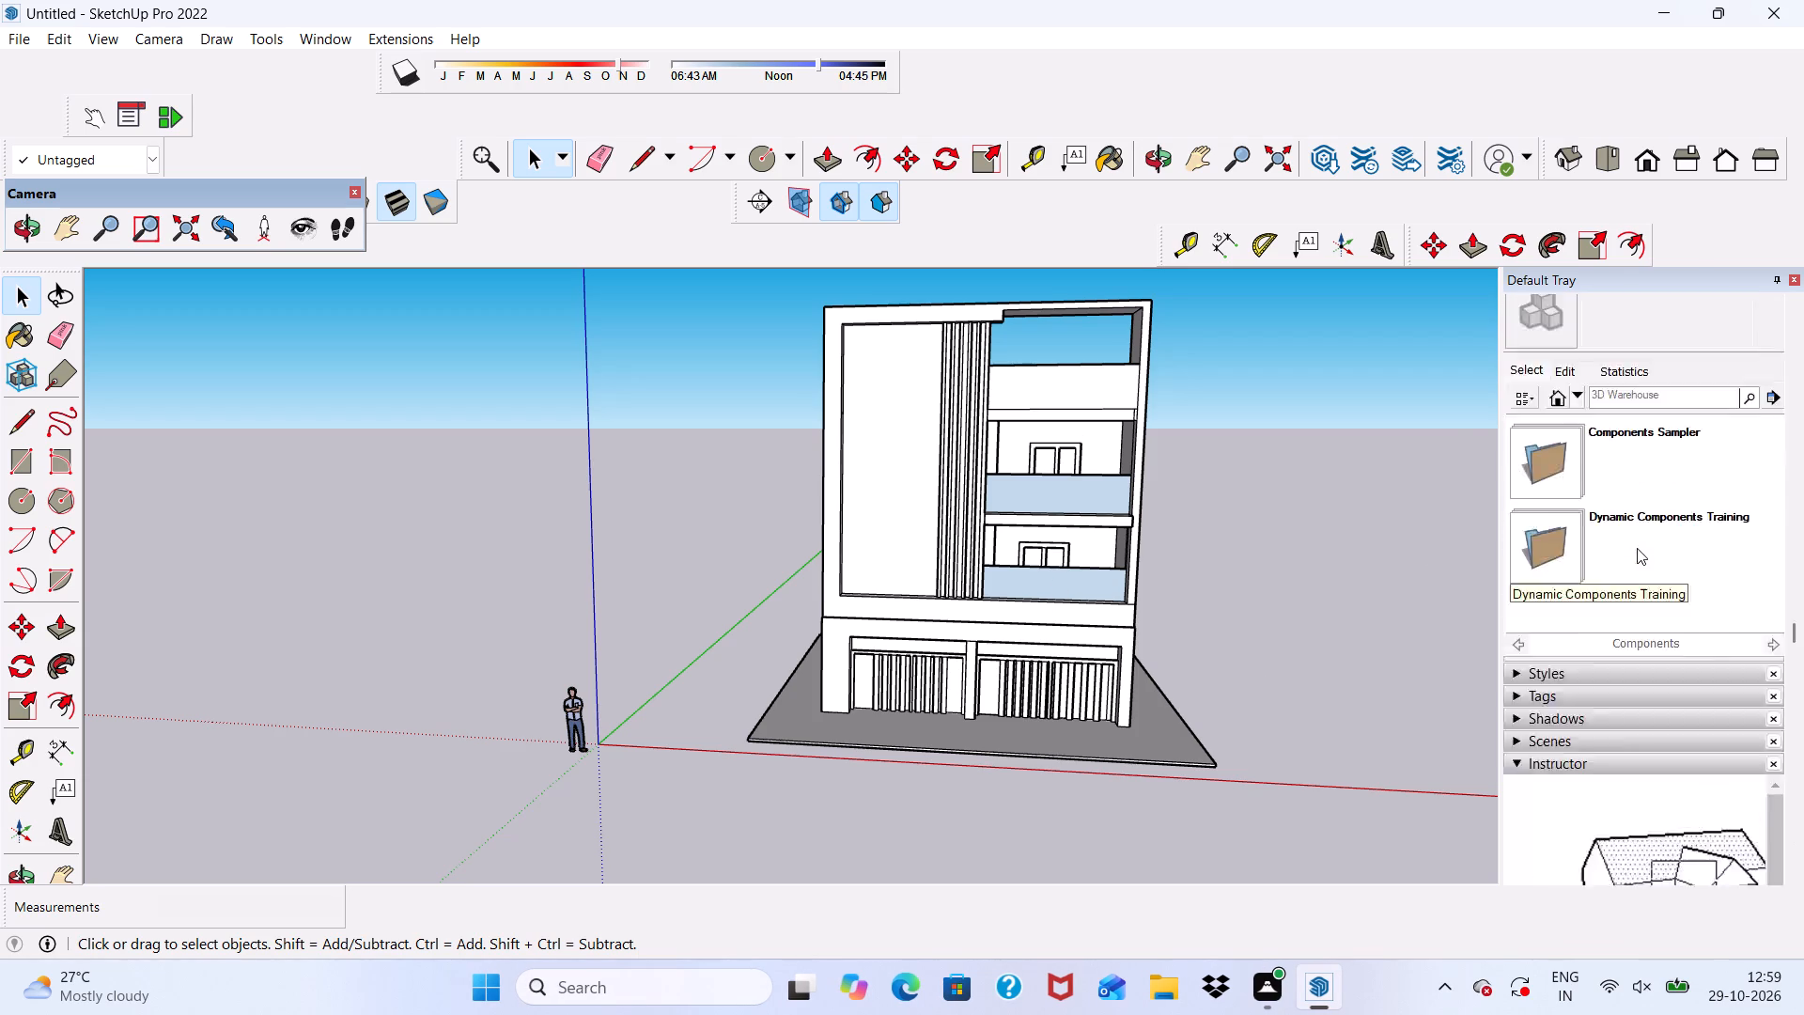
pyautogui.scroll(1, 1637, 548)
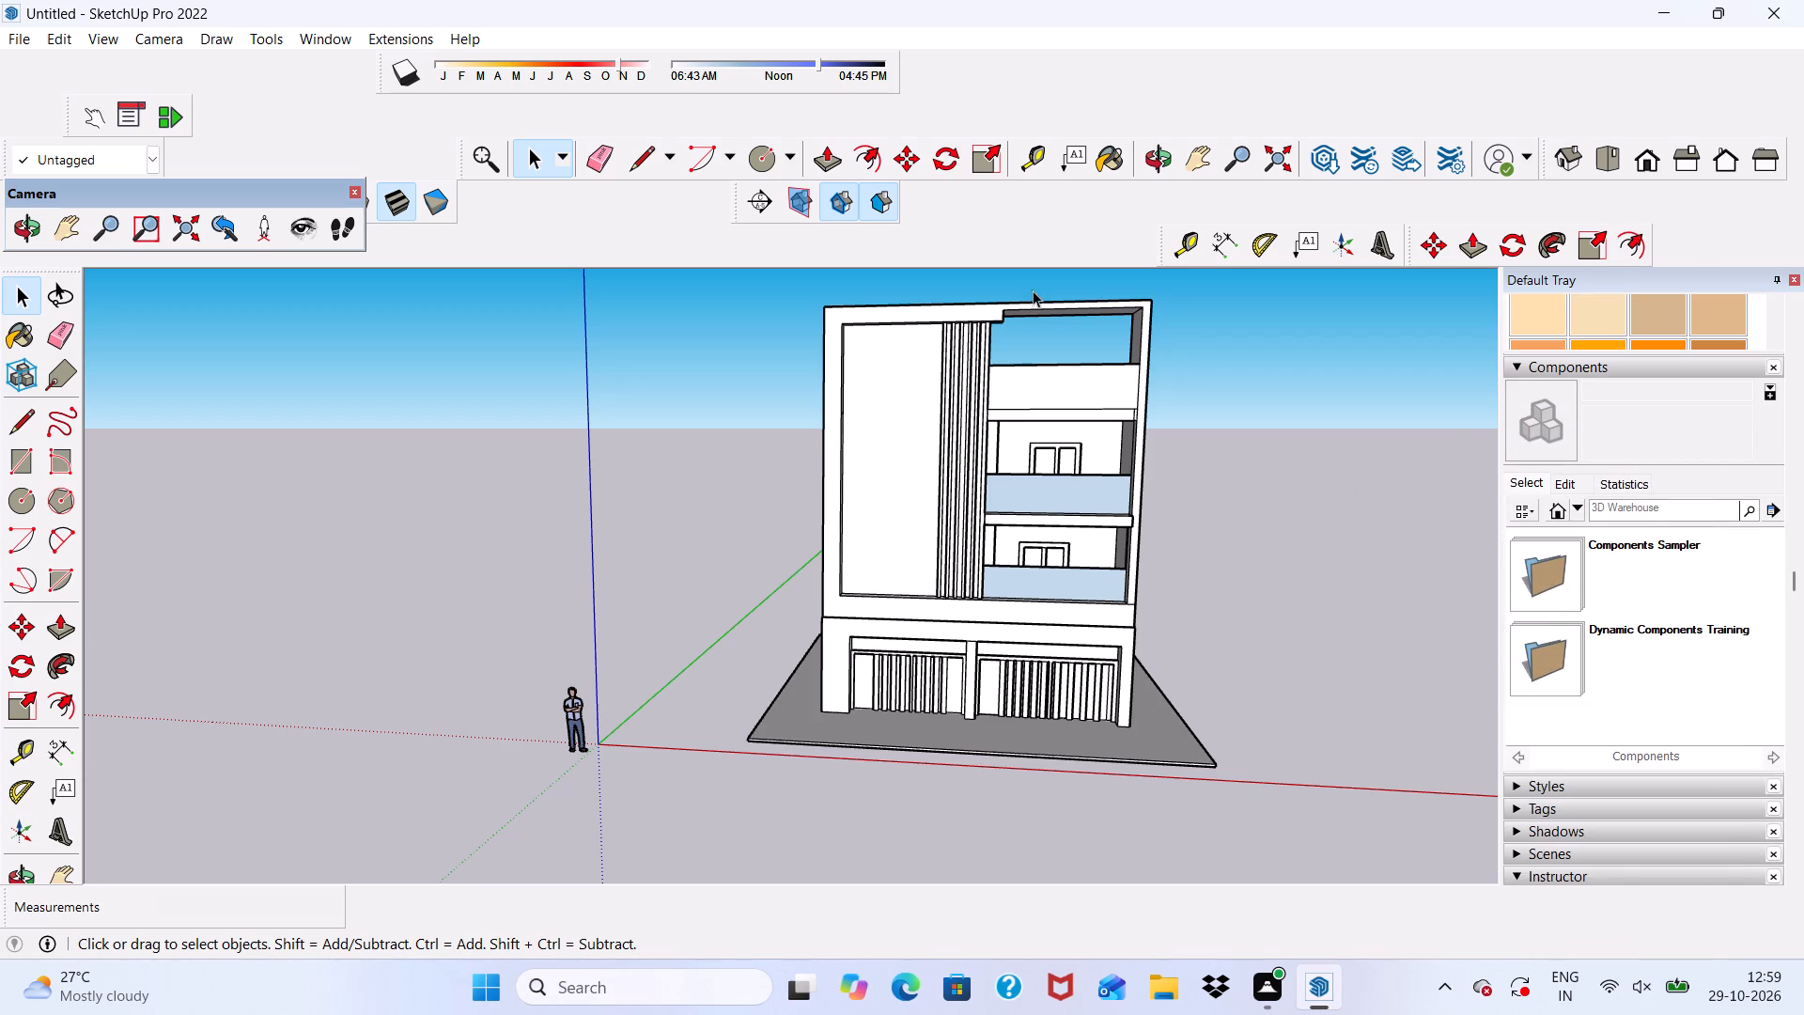
# Draw a line about 7 1/2" long from the notch corner beside the vertical fins up to the frame's top edge.
pyautogui.click(650, 150)
pyautogui.scroll(3, 832, 284)
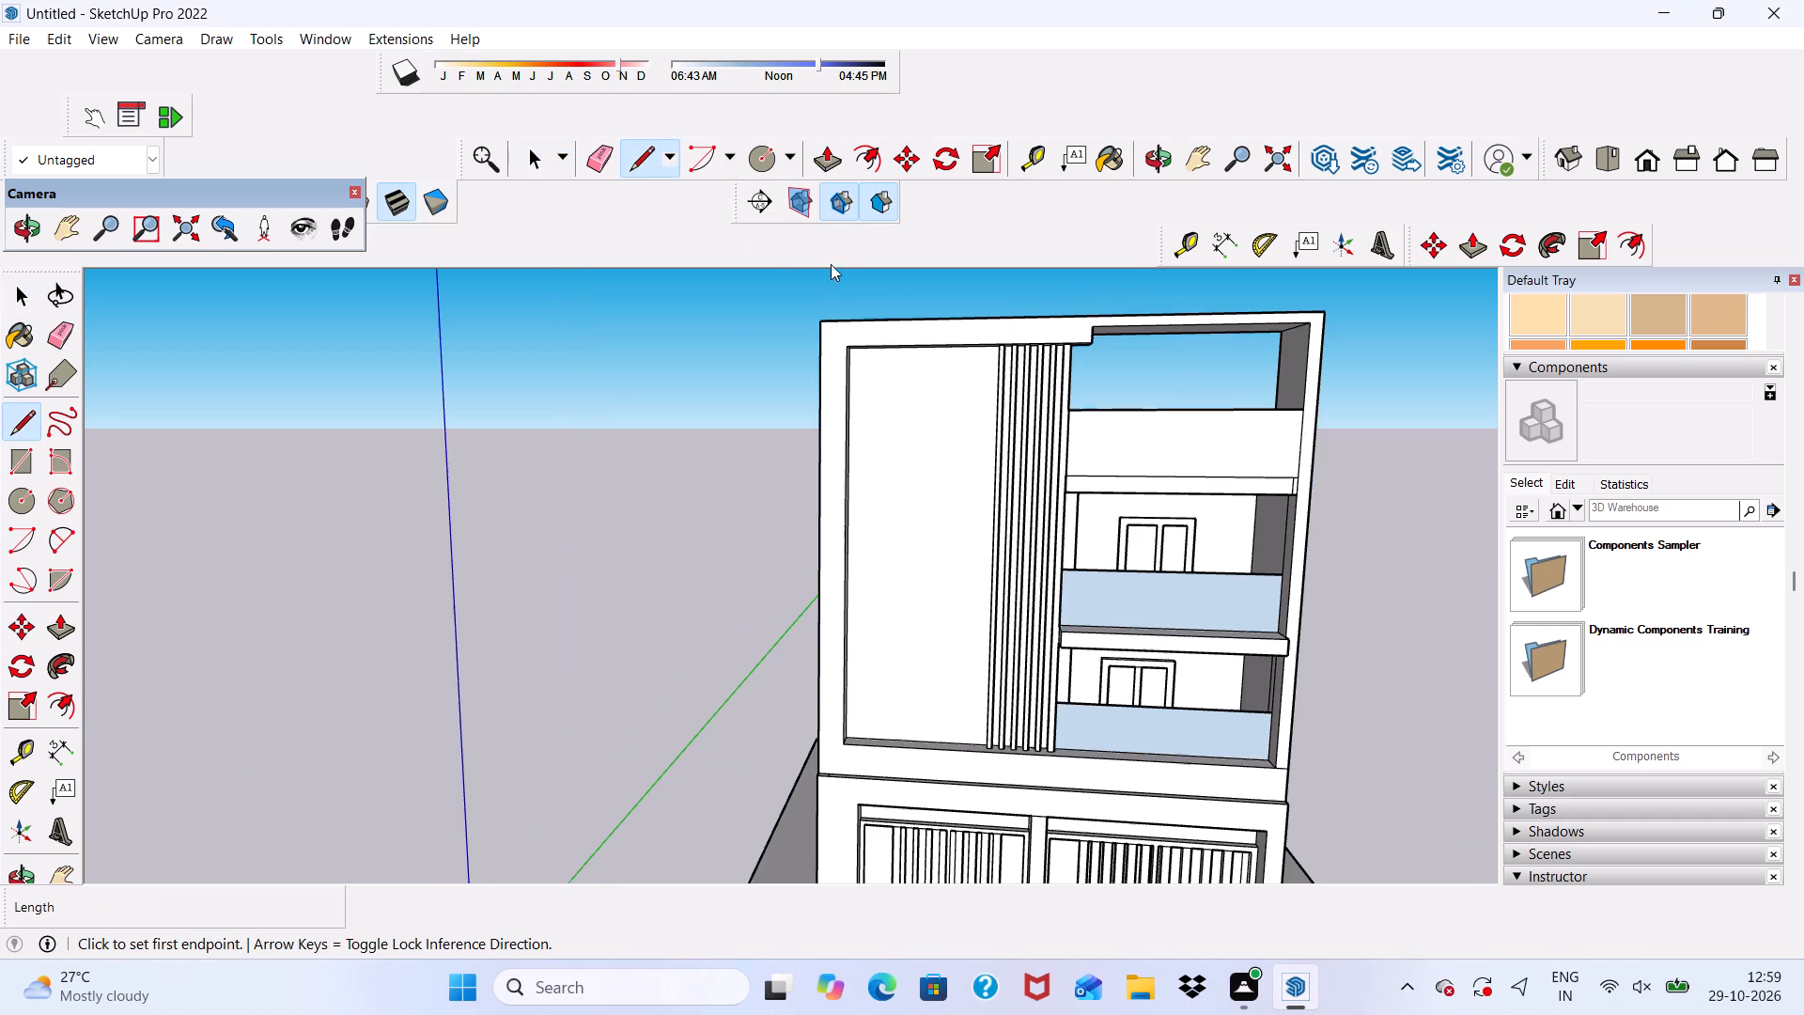
pyautogui.scroll(3, 831, 264)
pyautogui.moveTo(1088, 350); pyautogui.dragTo(844, 505, button='middle')
pyautogui.scroll(10, 1113, 387)
pyautogui.scroll(5, 848, 549)
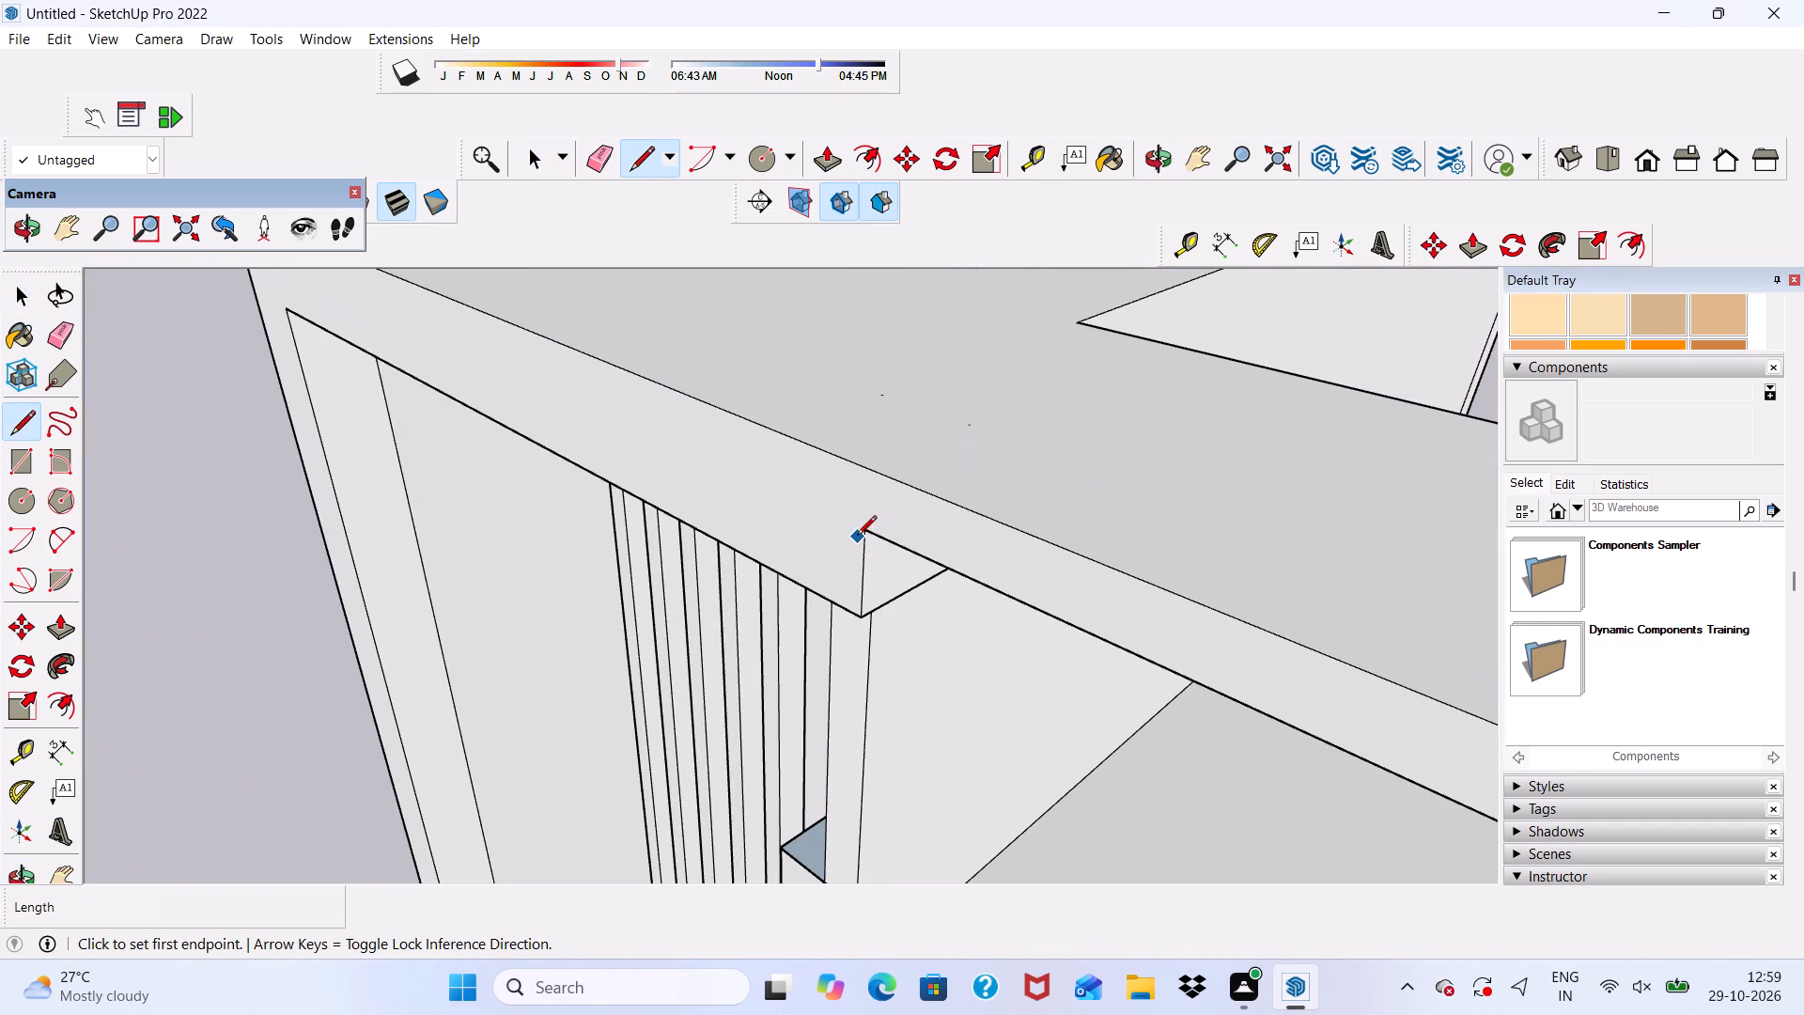
pyautogui.click(857, 537)
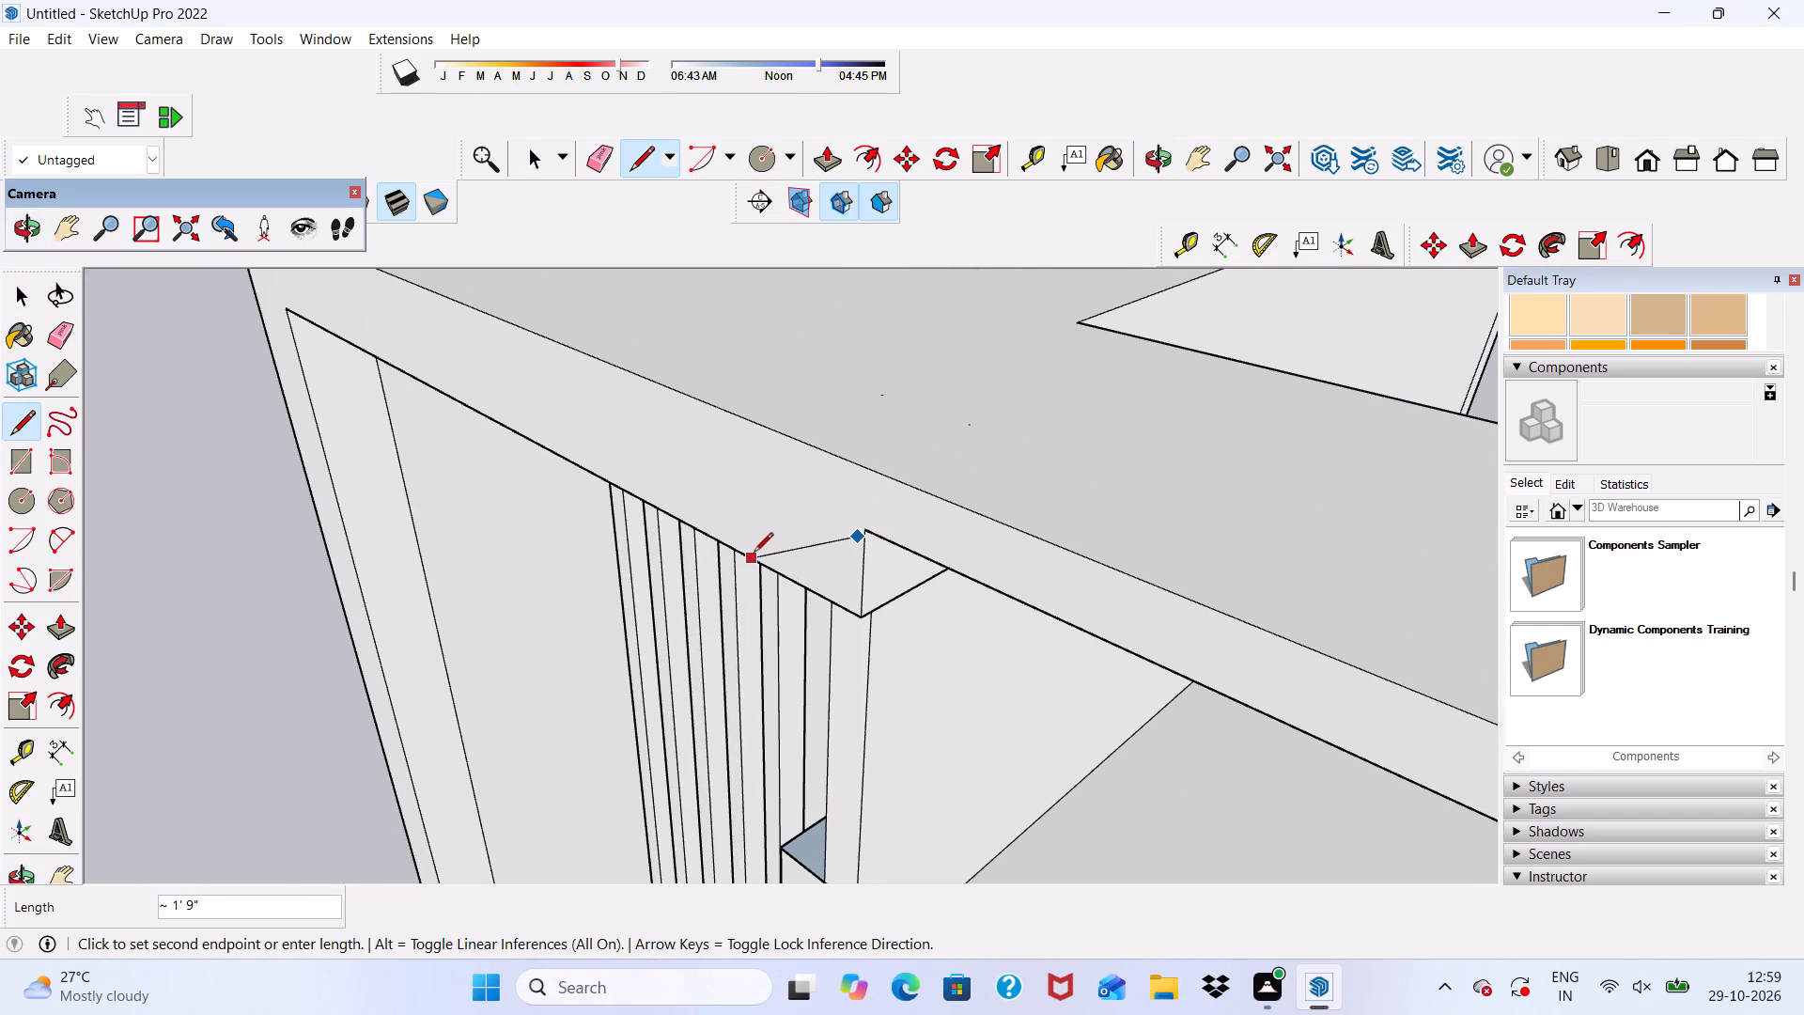
pyautogui.press('space')
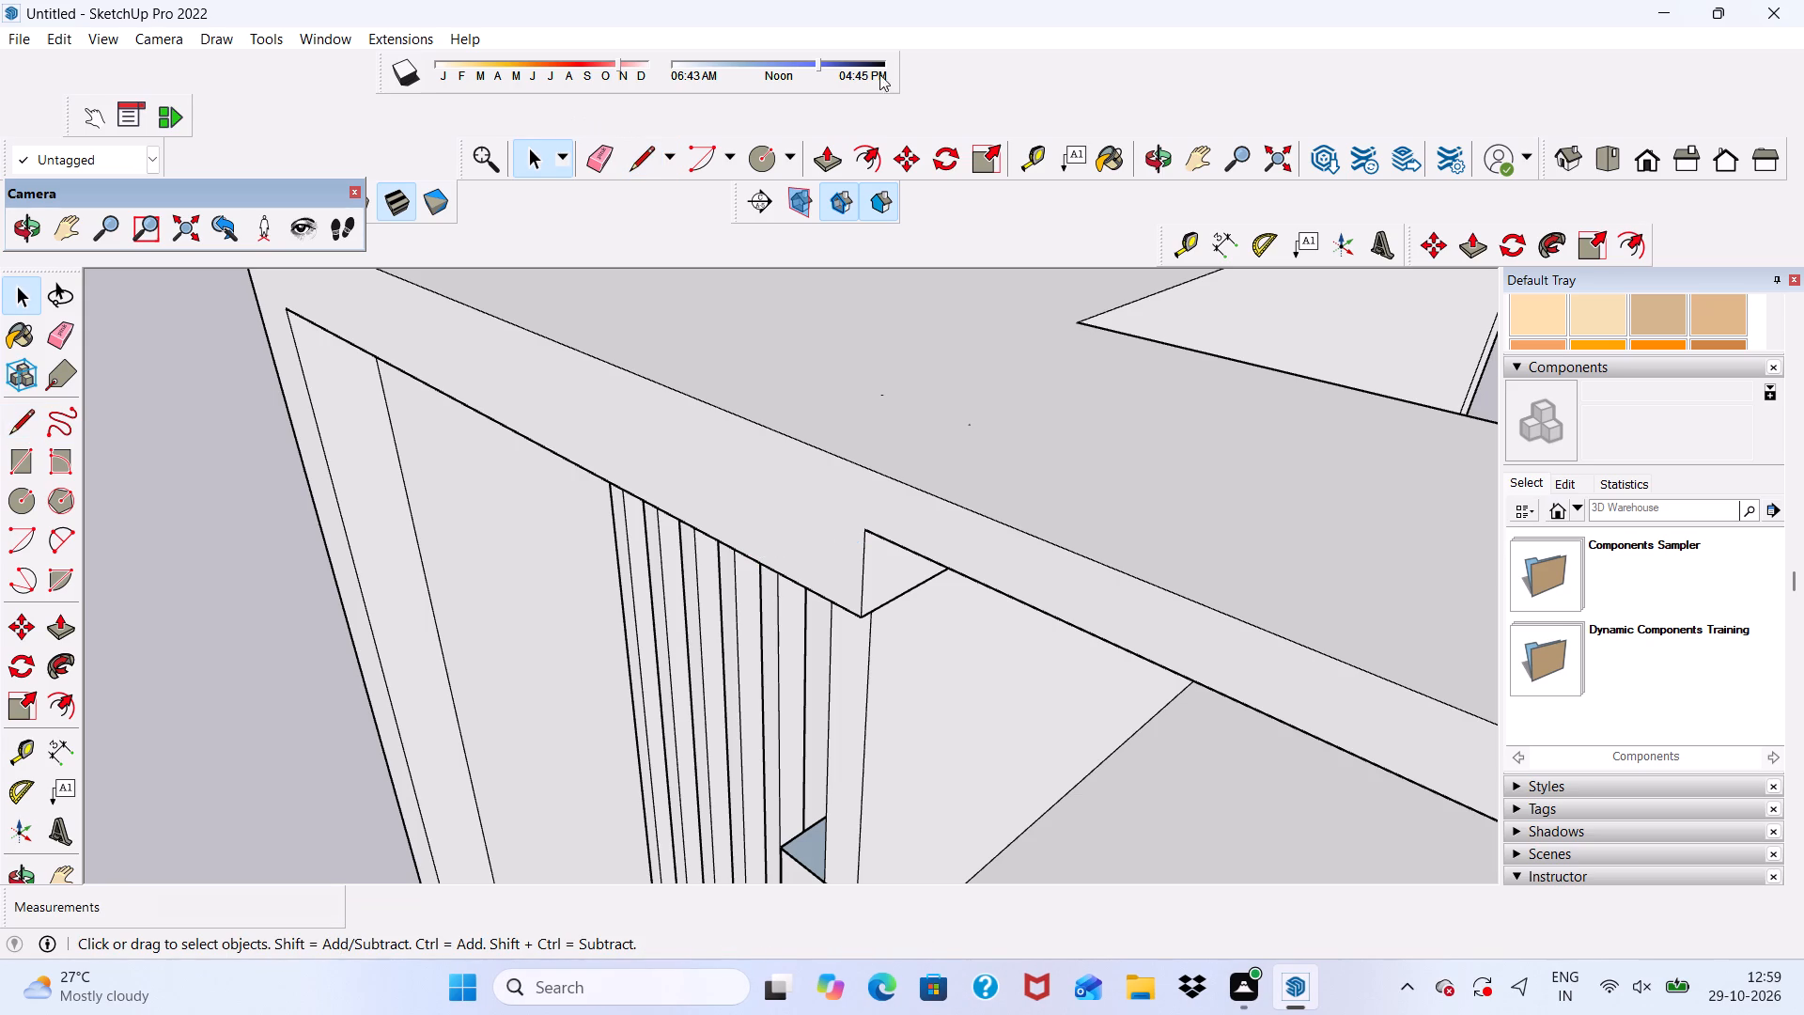
pyautogui.click(657, 146)
pyautogui.scroll(2, 776, 457)
pyautogui.scroll(2, 898, 614)
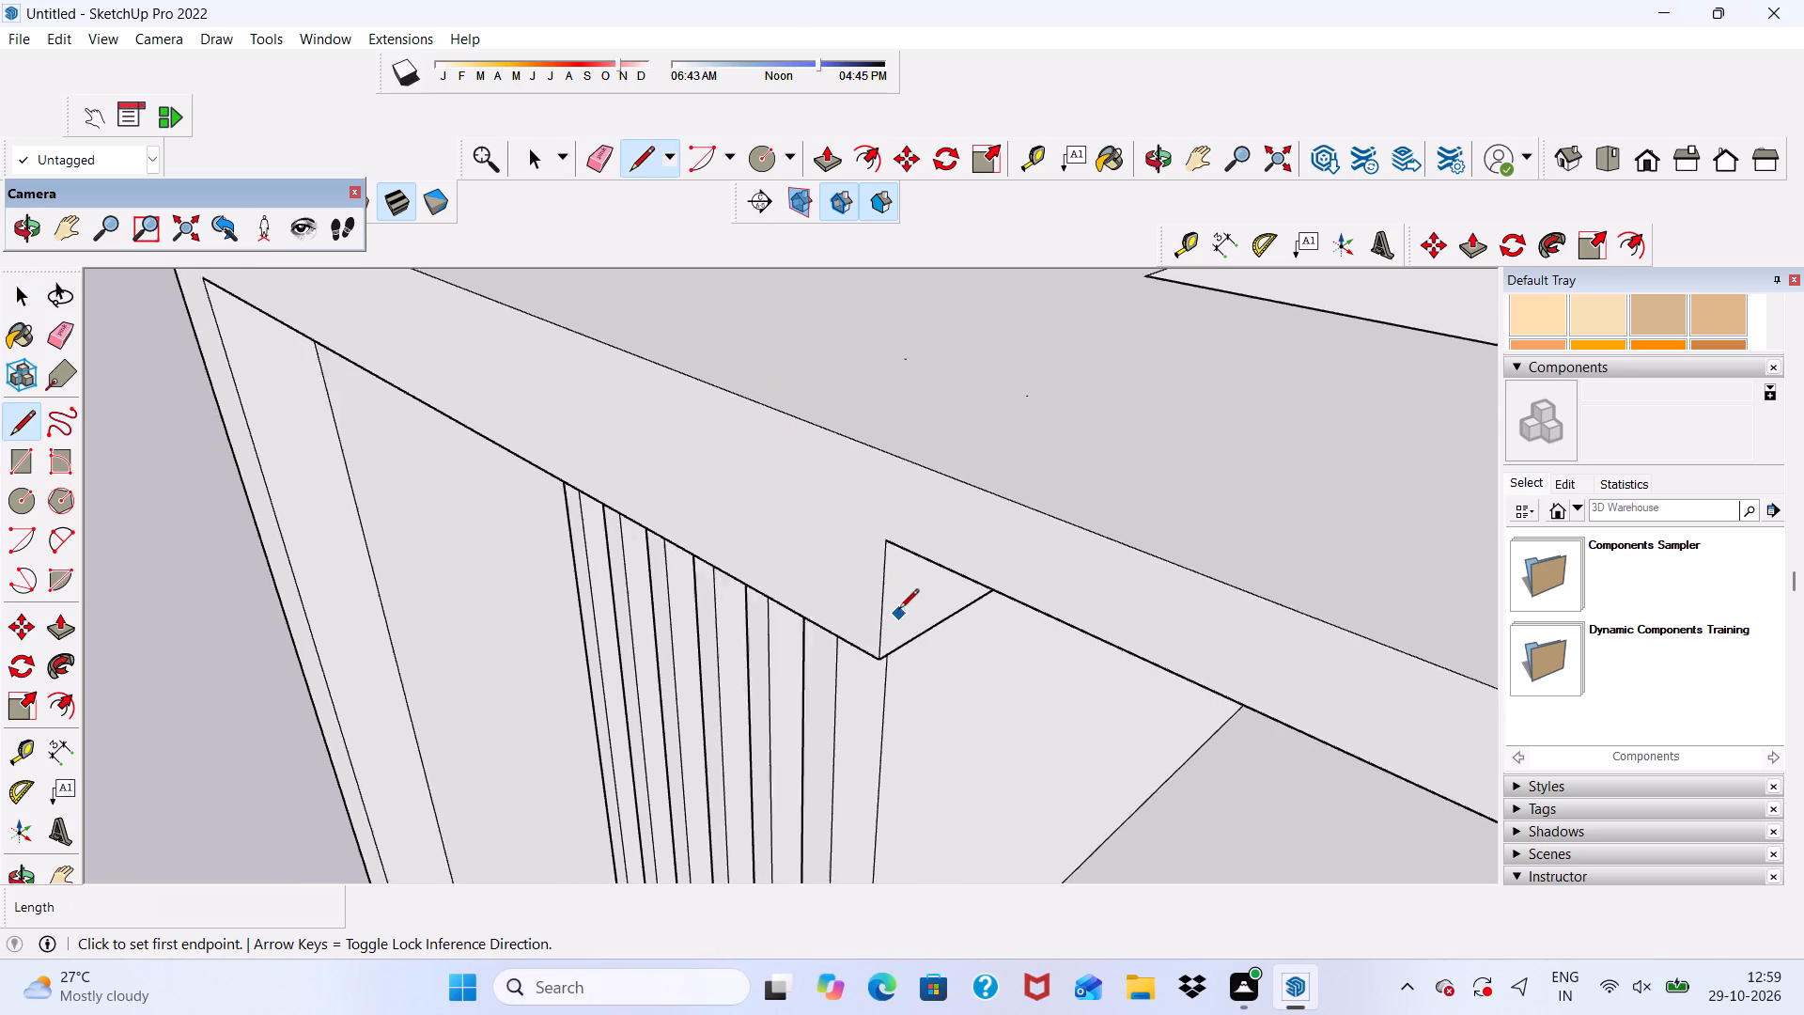
pyautogui.scroll(3, 899, 610)
pyautogui.click(884, 504)
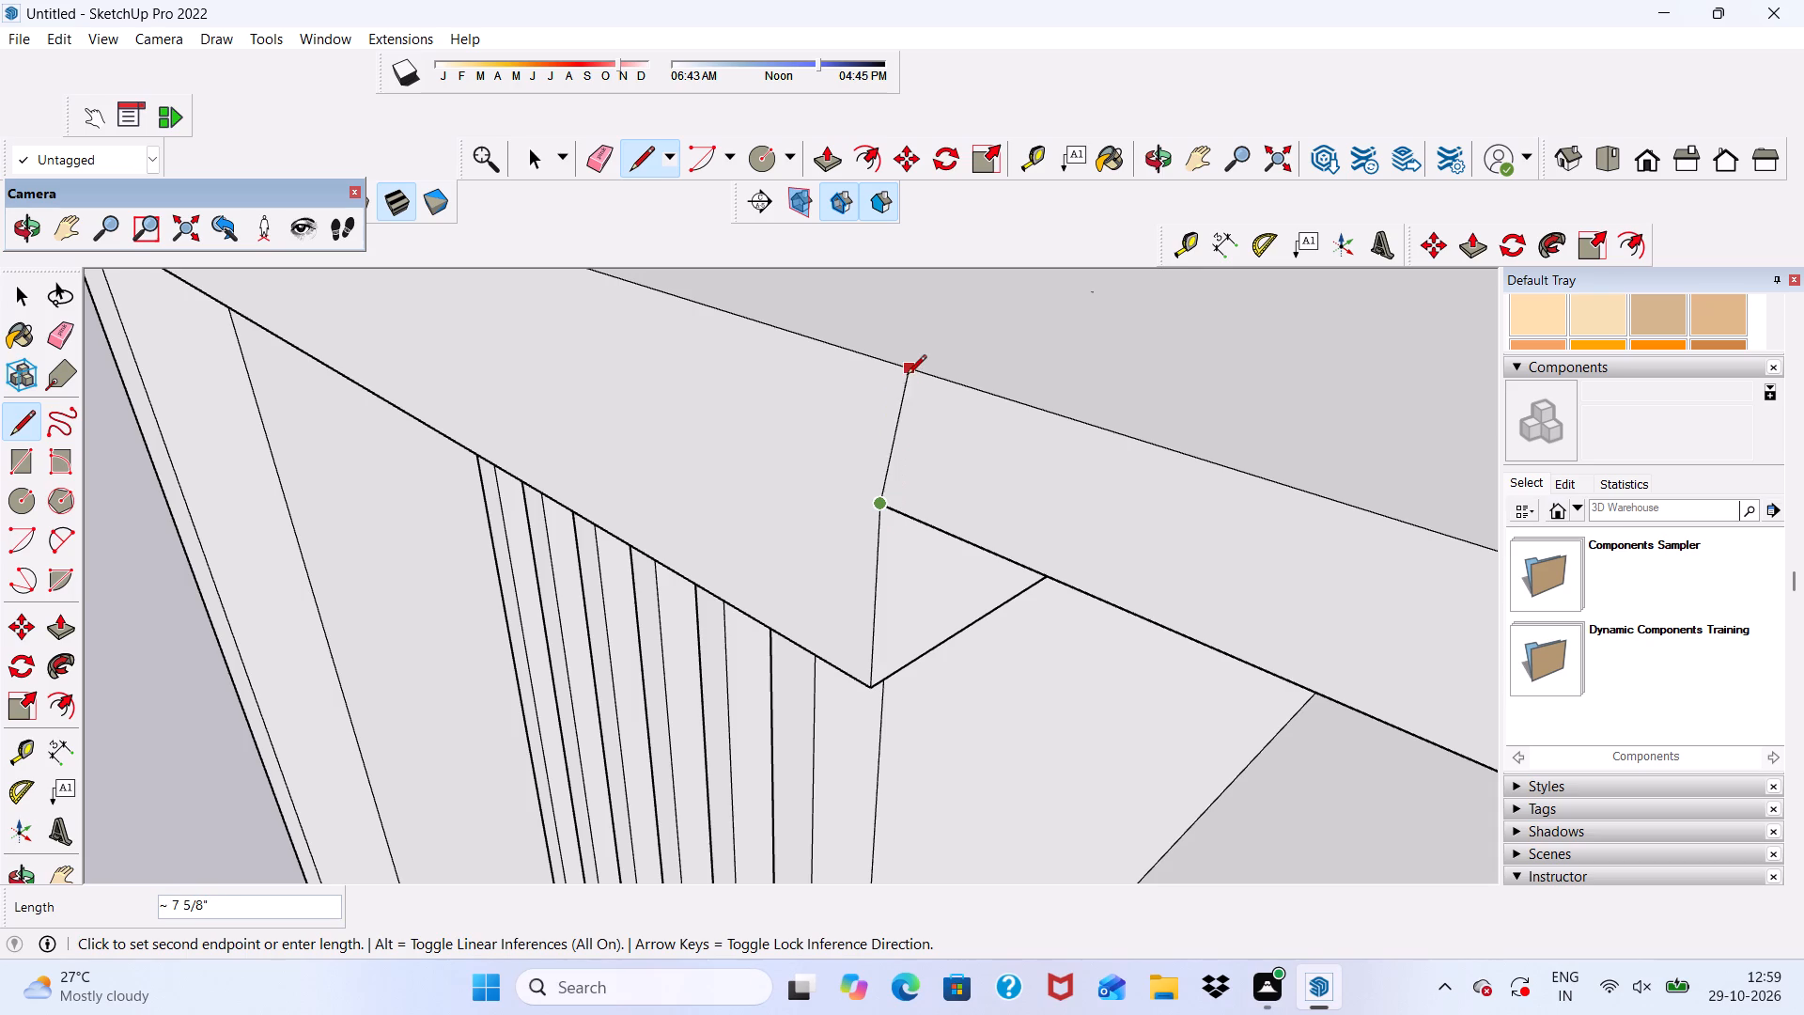
pyautogui.click(884, 363)
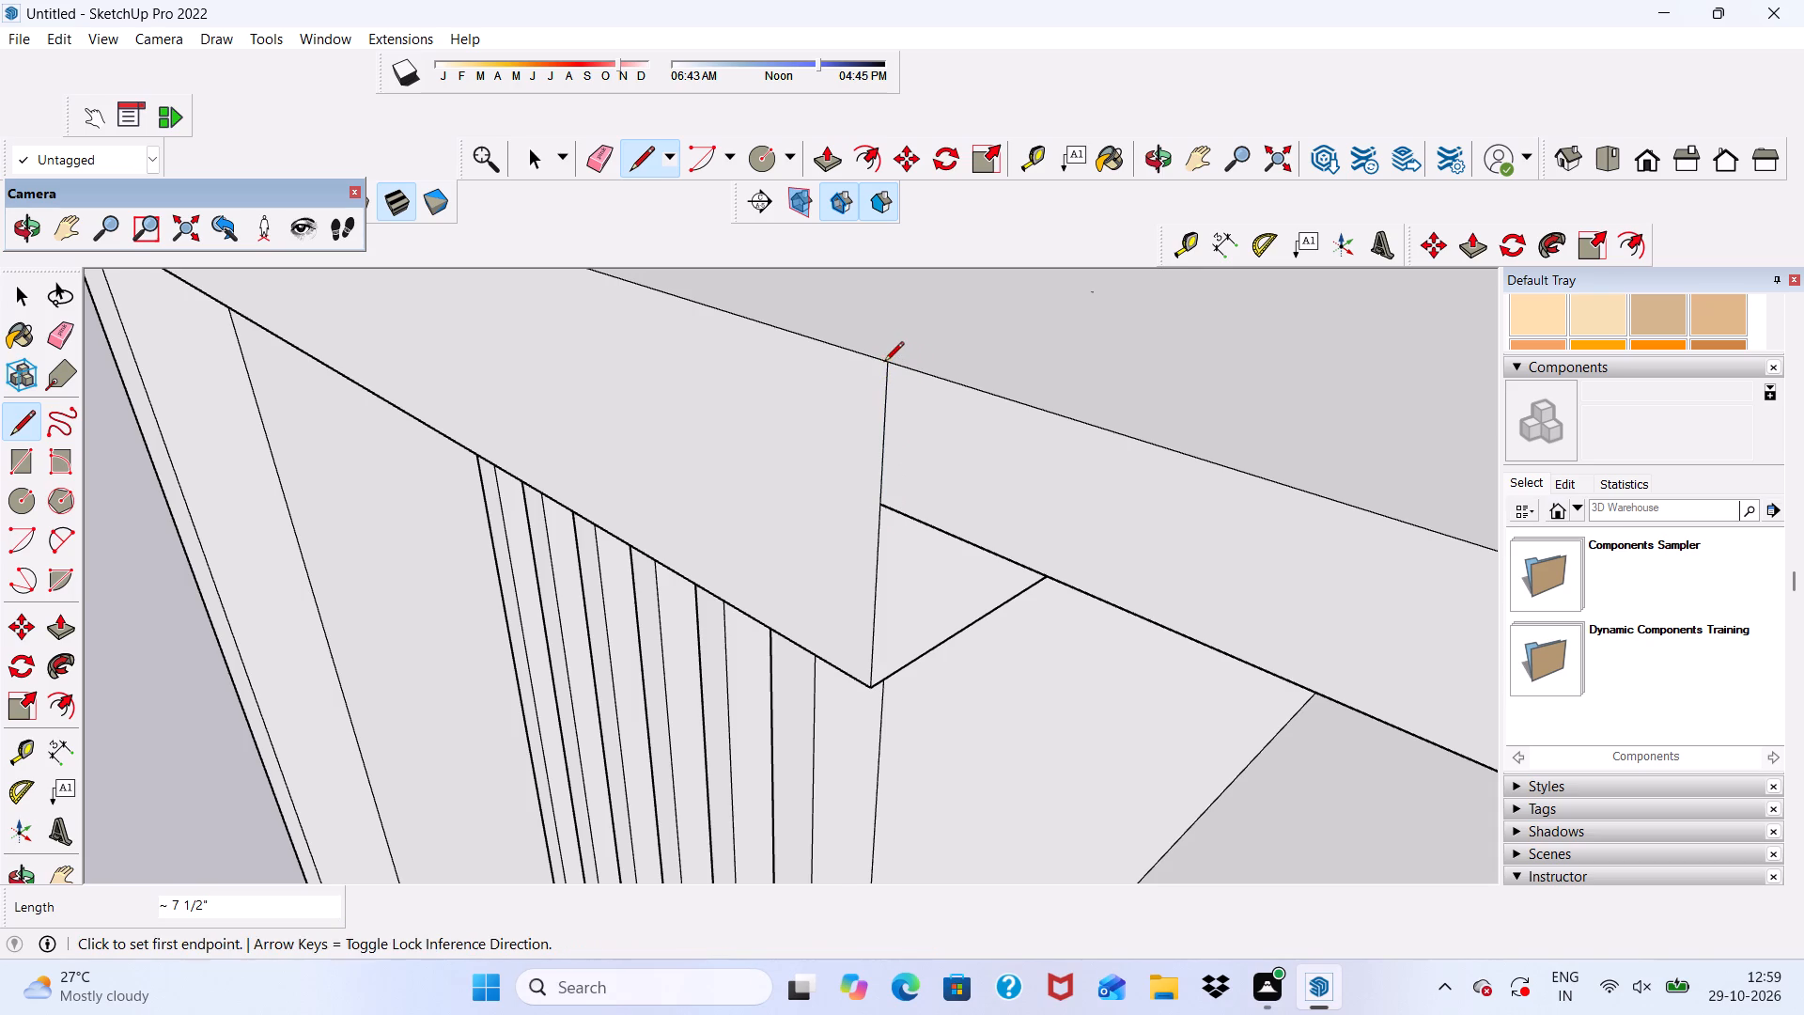
# Switch the Materials library to the In Model collection.
pyautogui.scroll(-13, 826, 274)
pyautogui.scroll(-3, 1371, 525)
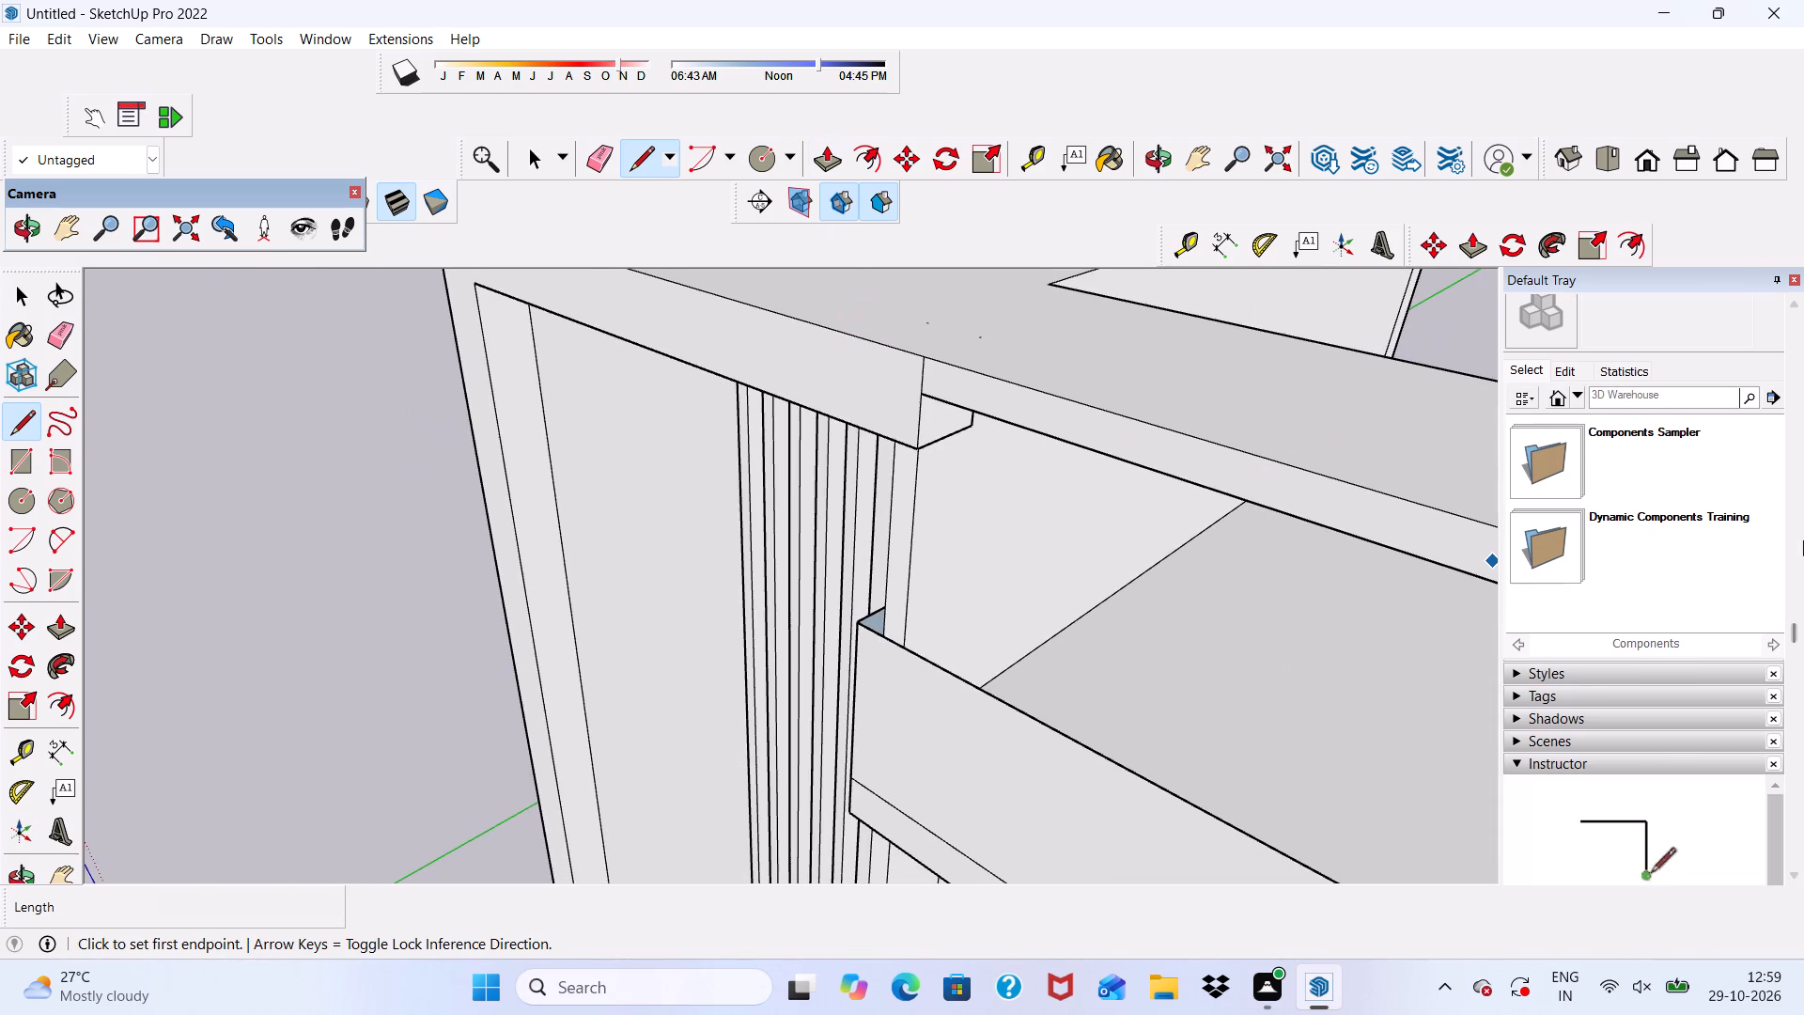
pyautogui.scroll(5, 1709, 429)
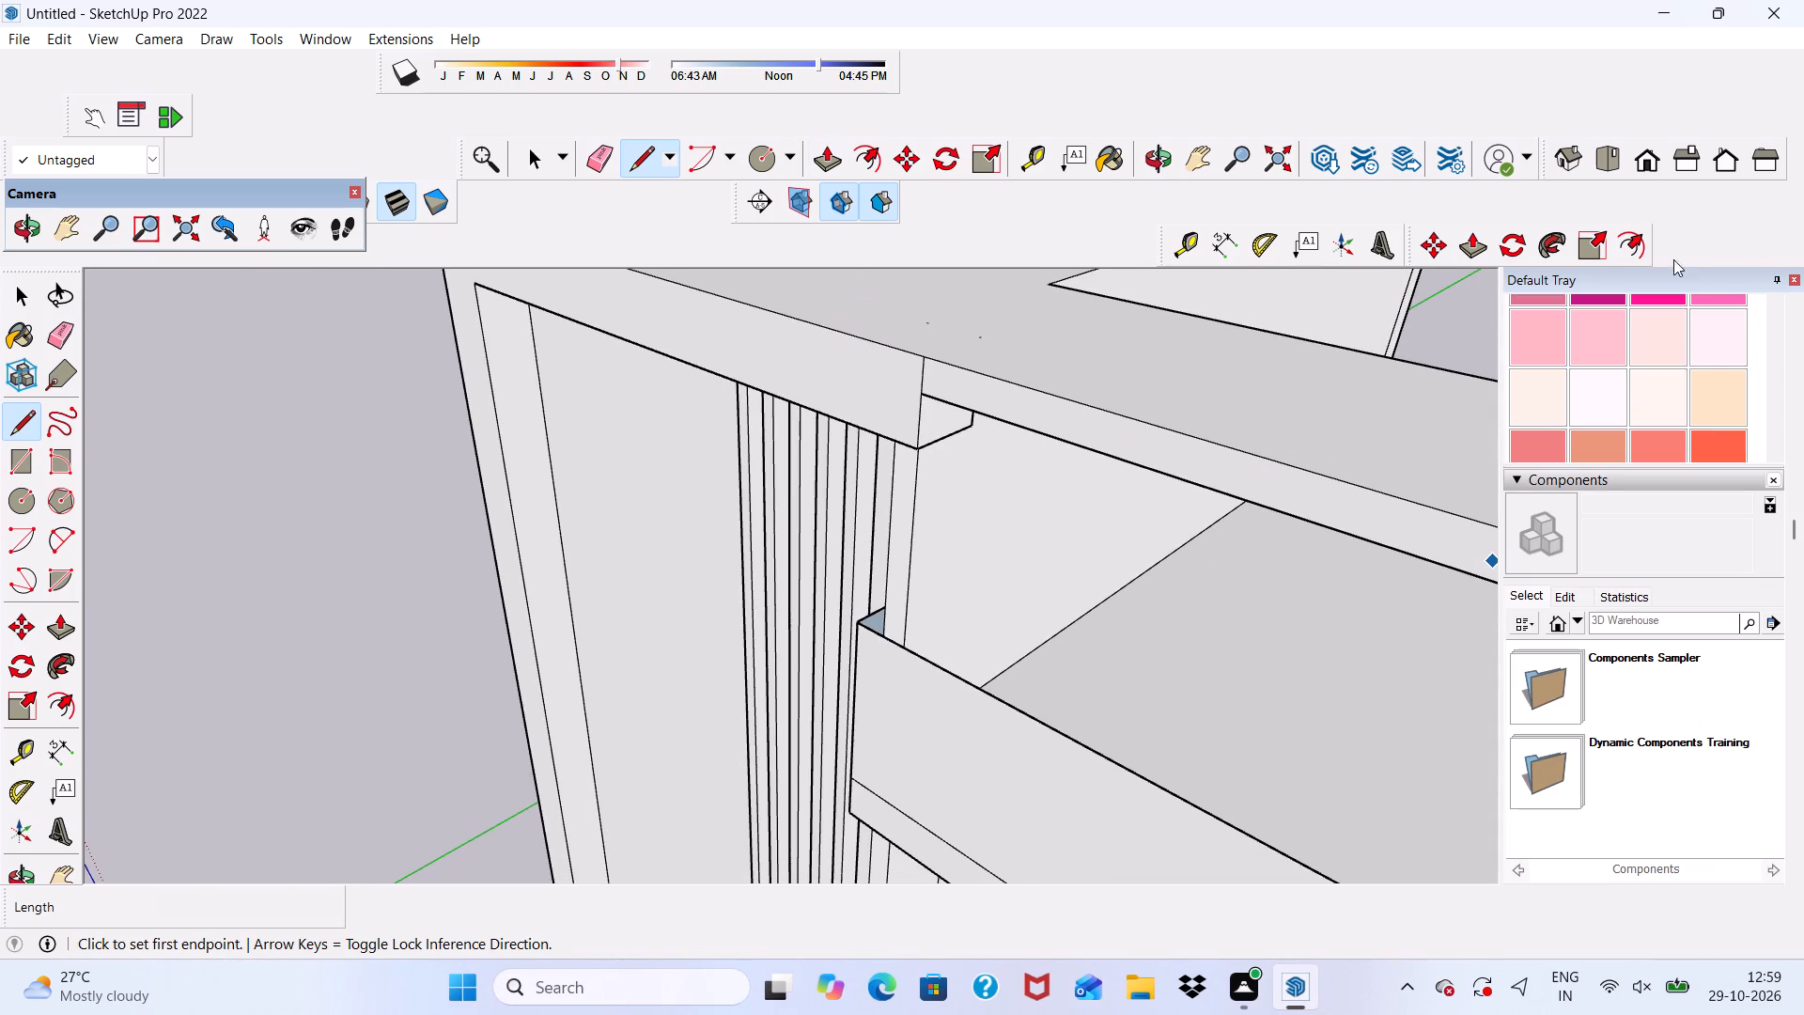
pyautogui.scroll(10, 1642, 337)
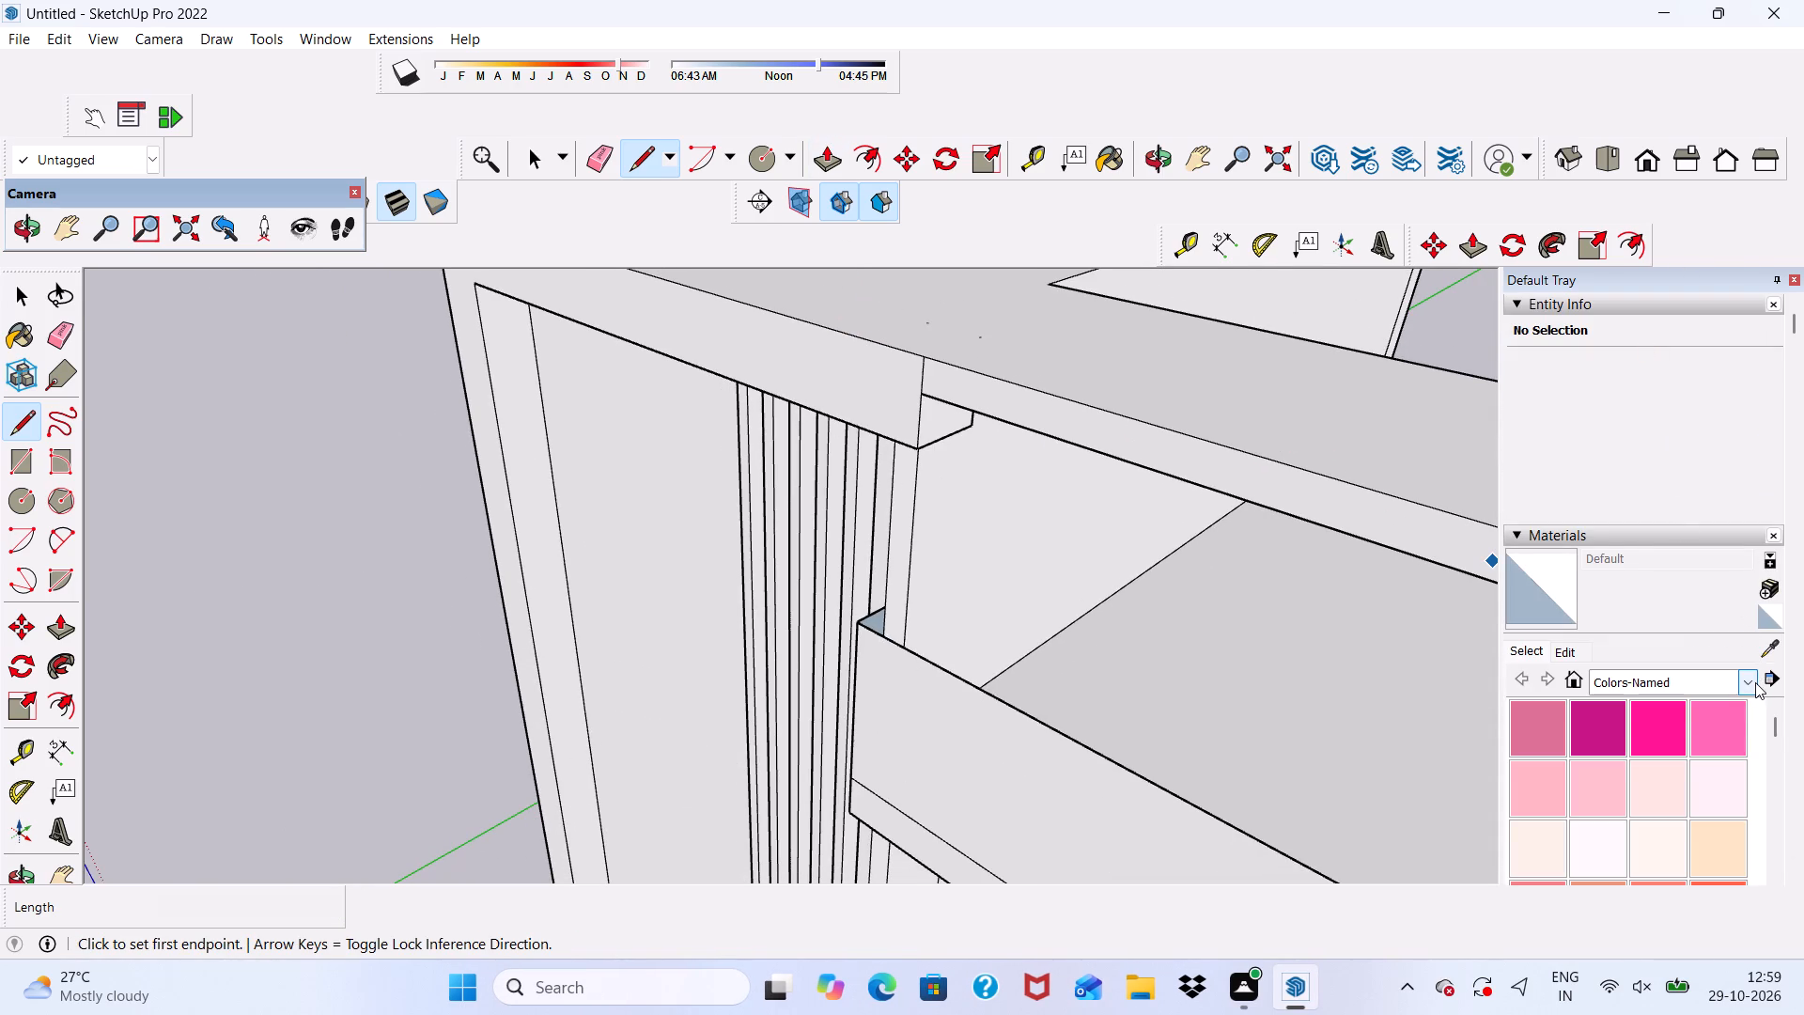
pyautogui.click(1752, 682)
pyautogui.scroll(1, 1691, 708)
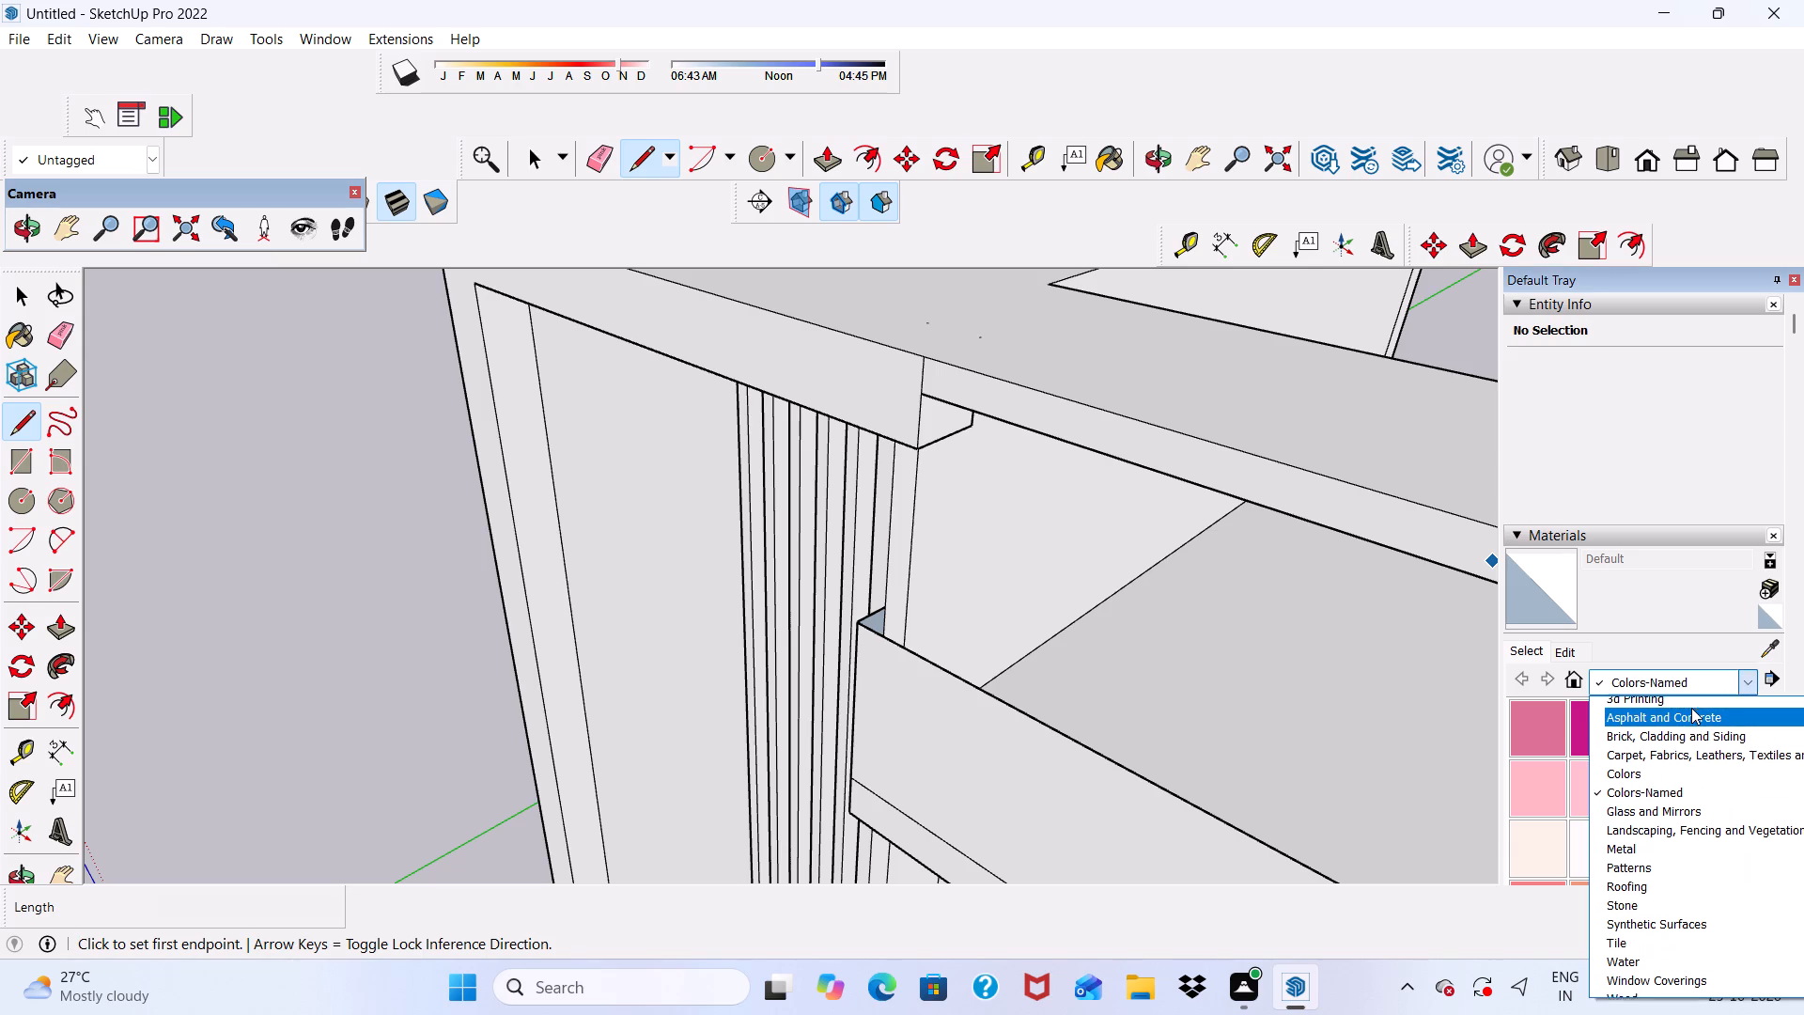
pyautogui.scroll(2, 1691, 708)
pyautogui.click(1688, 702)
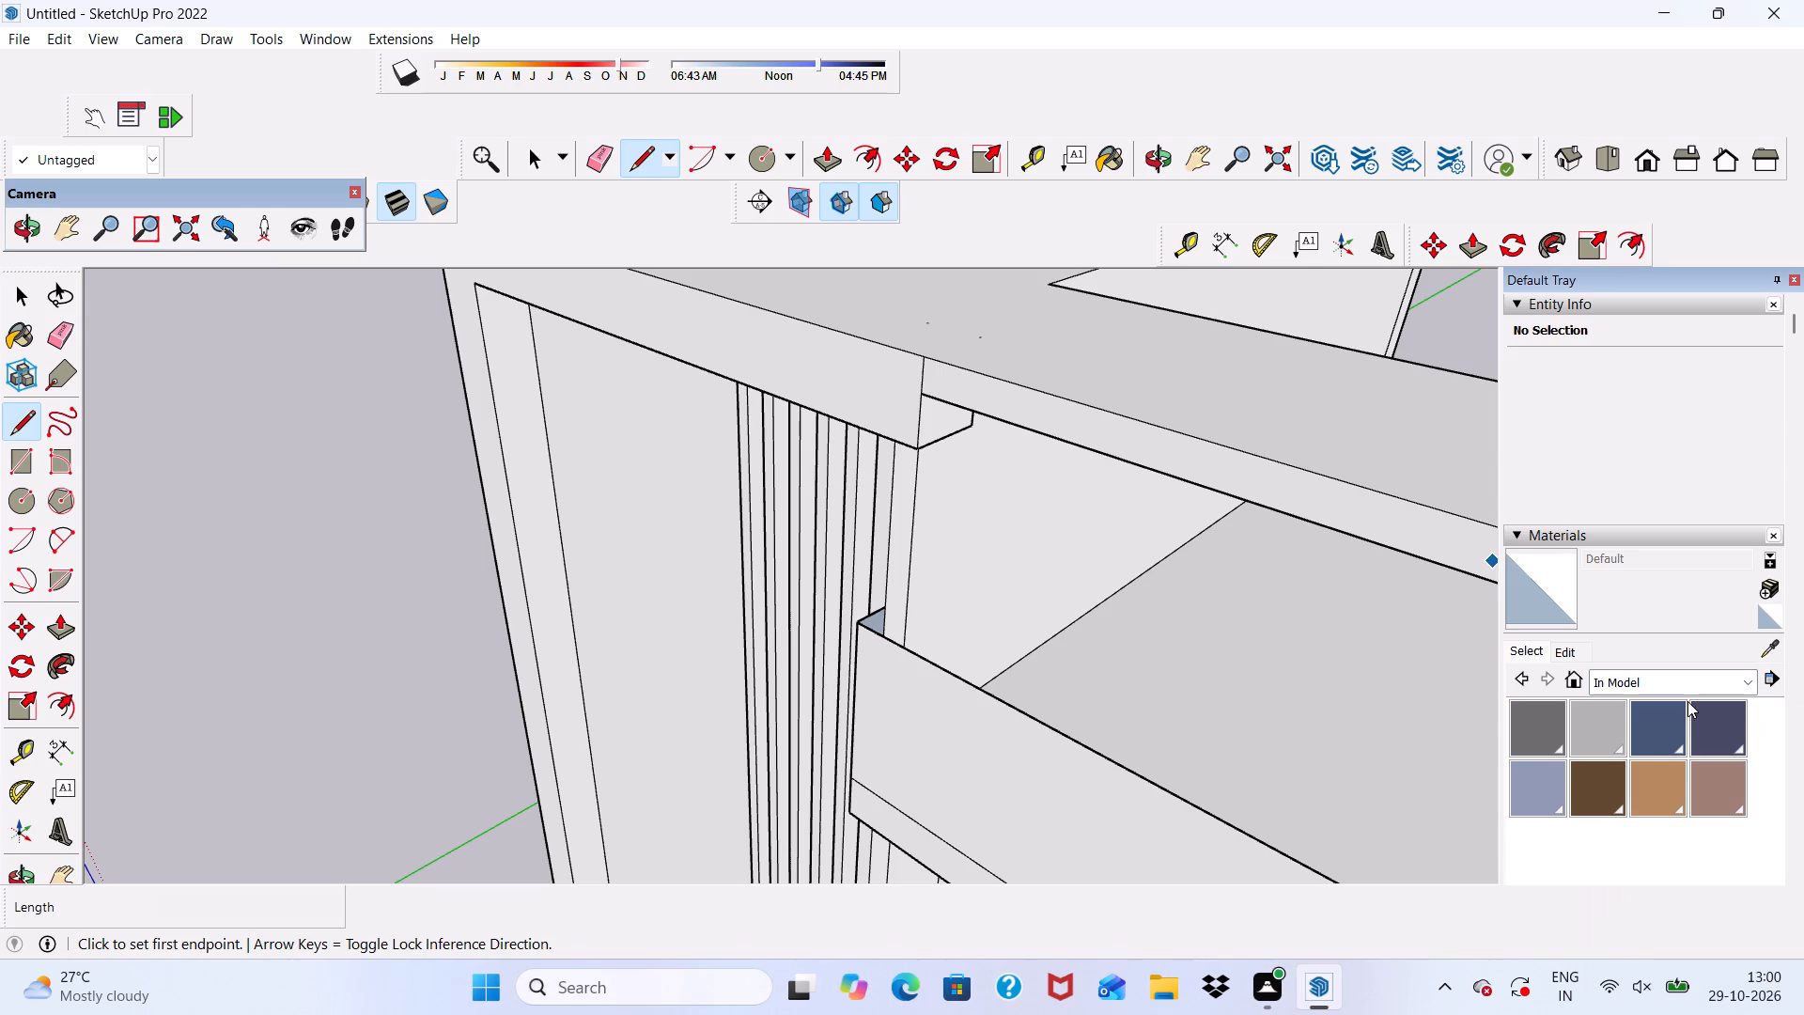
pyautogui.scroll(-2, 1607, 783)
pyautogui.scroll(9, 1600, 782)
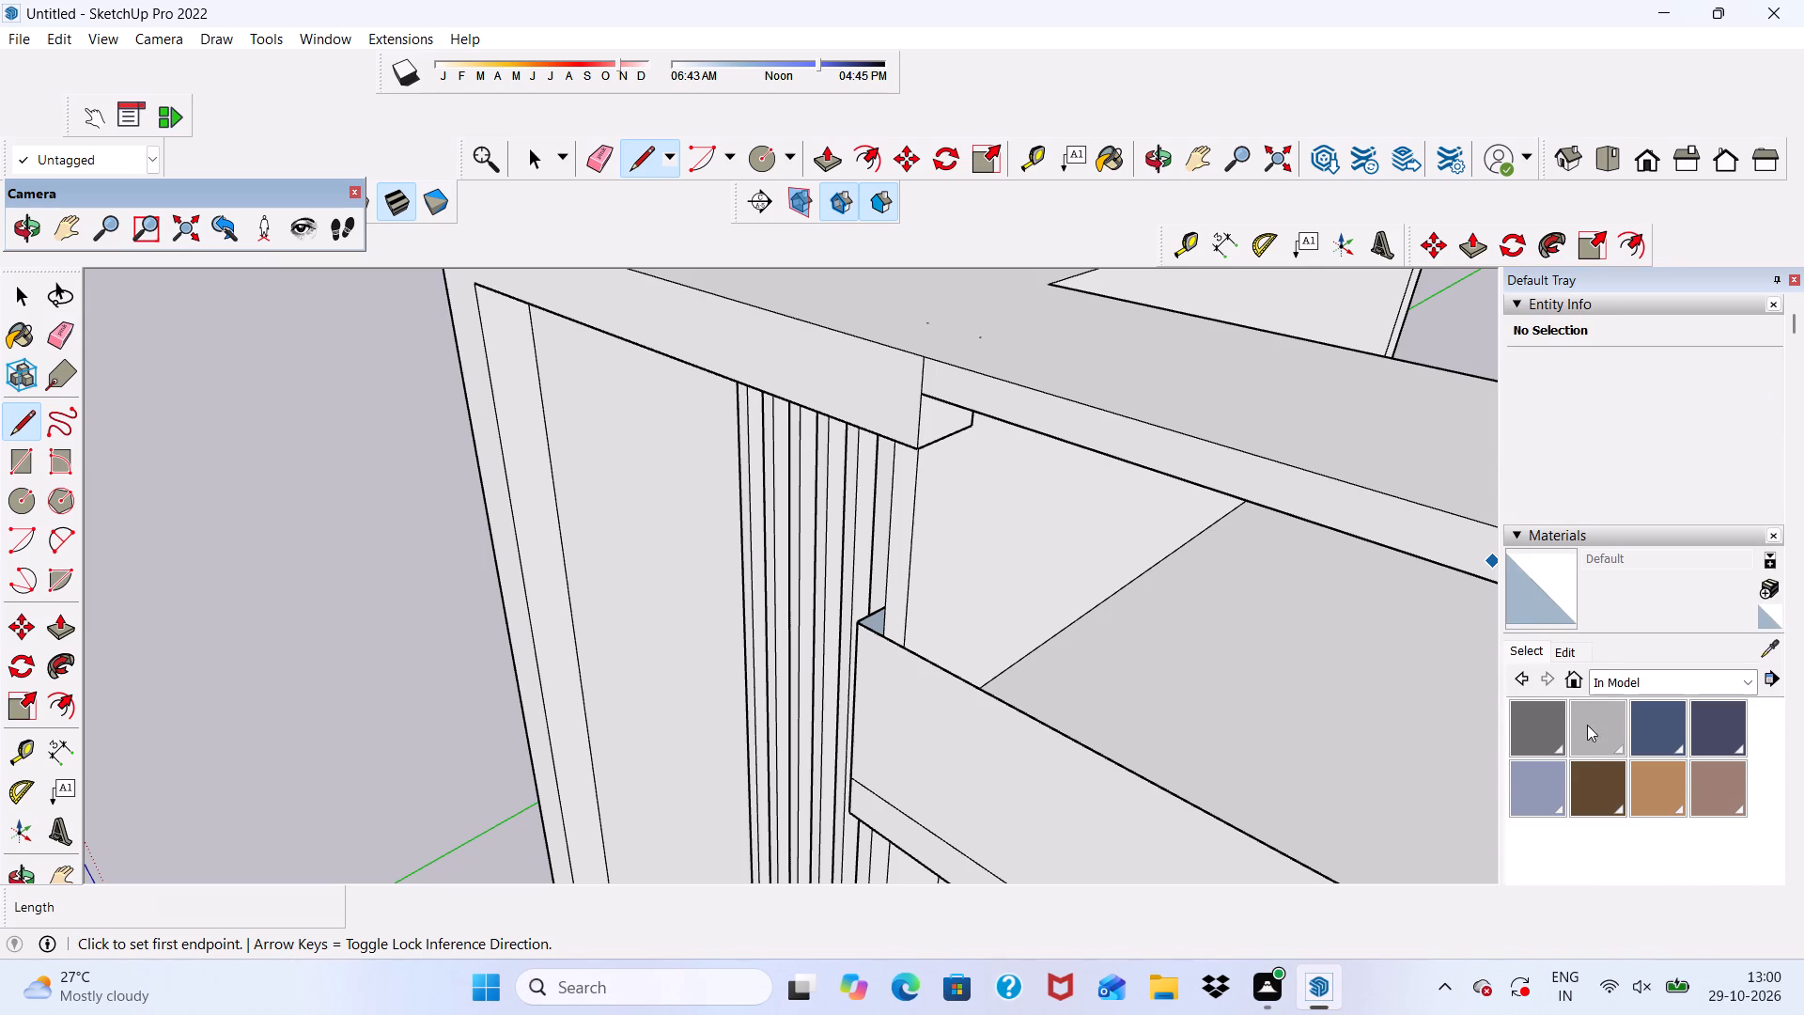
# Look through the Materials library's collections, including the Wood swatches, and go back to the In Model collection.
pyautogui.scroll(-4, 1587, 725)
pyautogui.scroll(4, 1676, 415)
pyautogui.scroll(-3, 1674, 468)
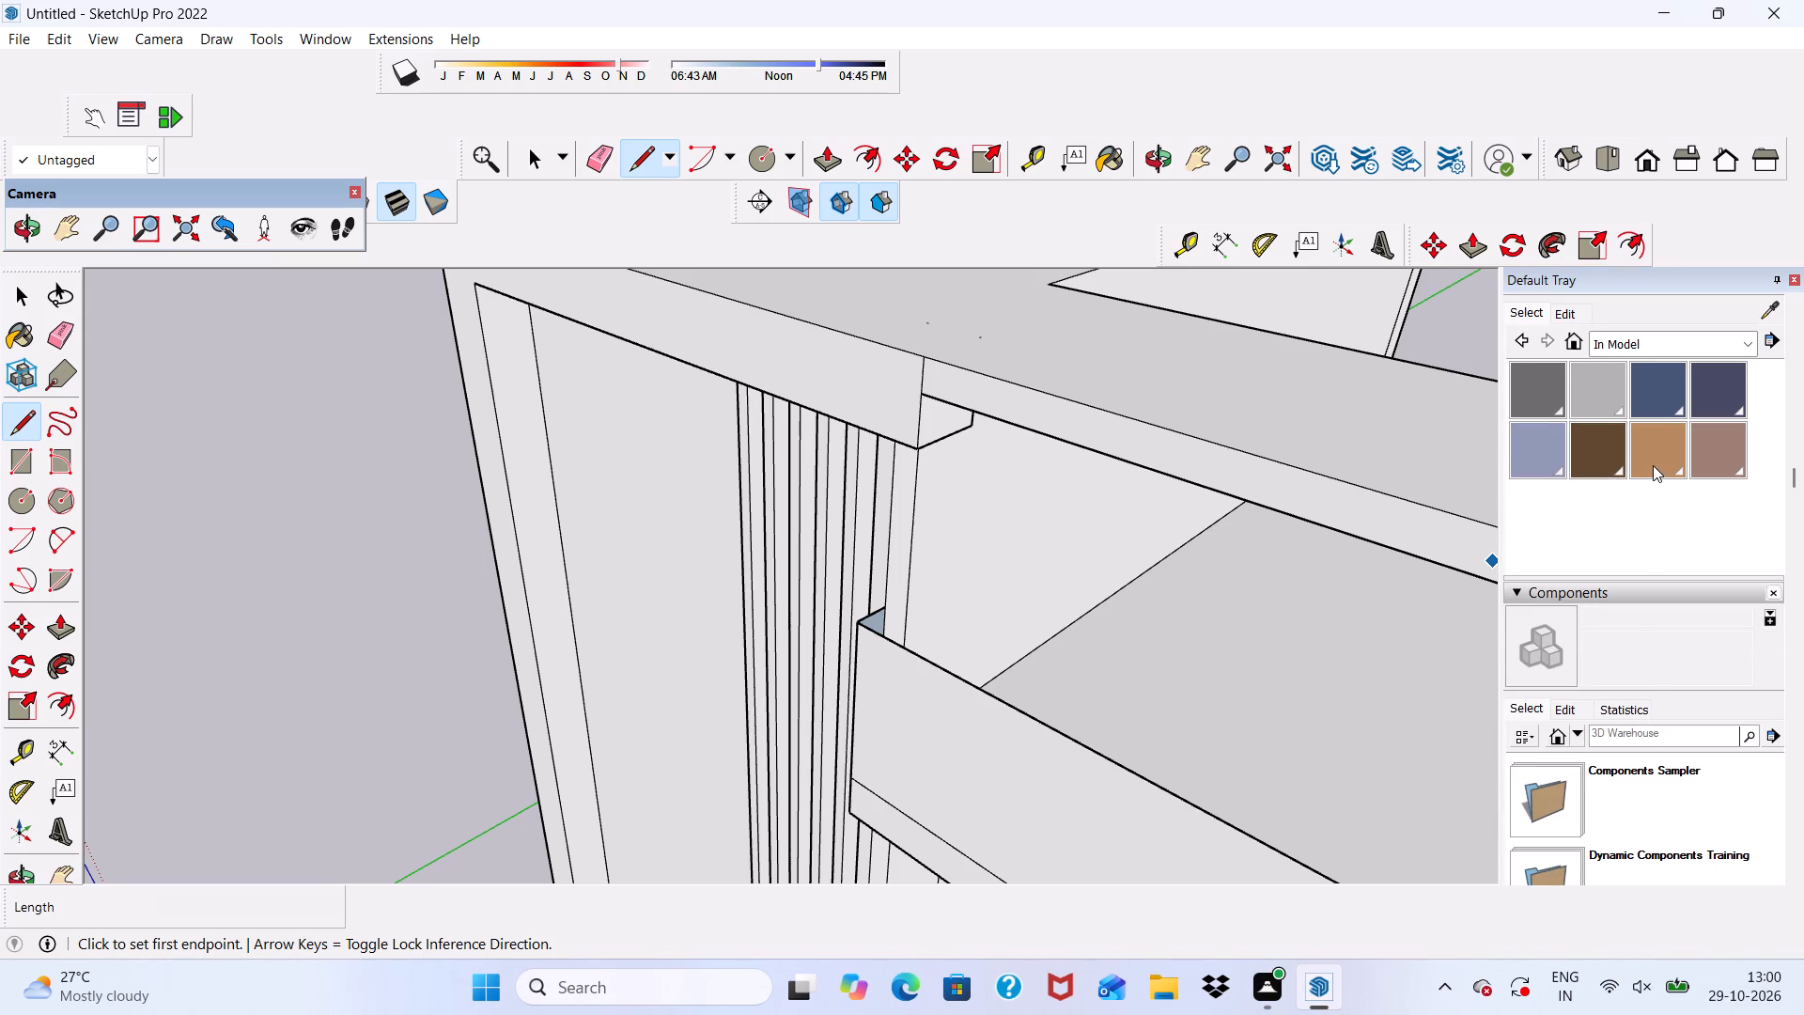
pyautogui.scroll(1, 1635, 445)
pyautogui.click(1753, 452)
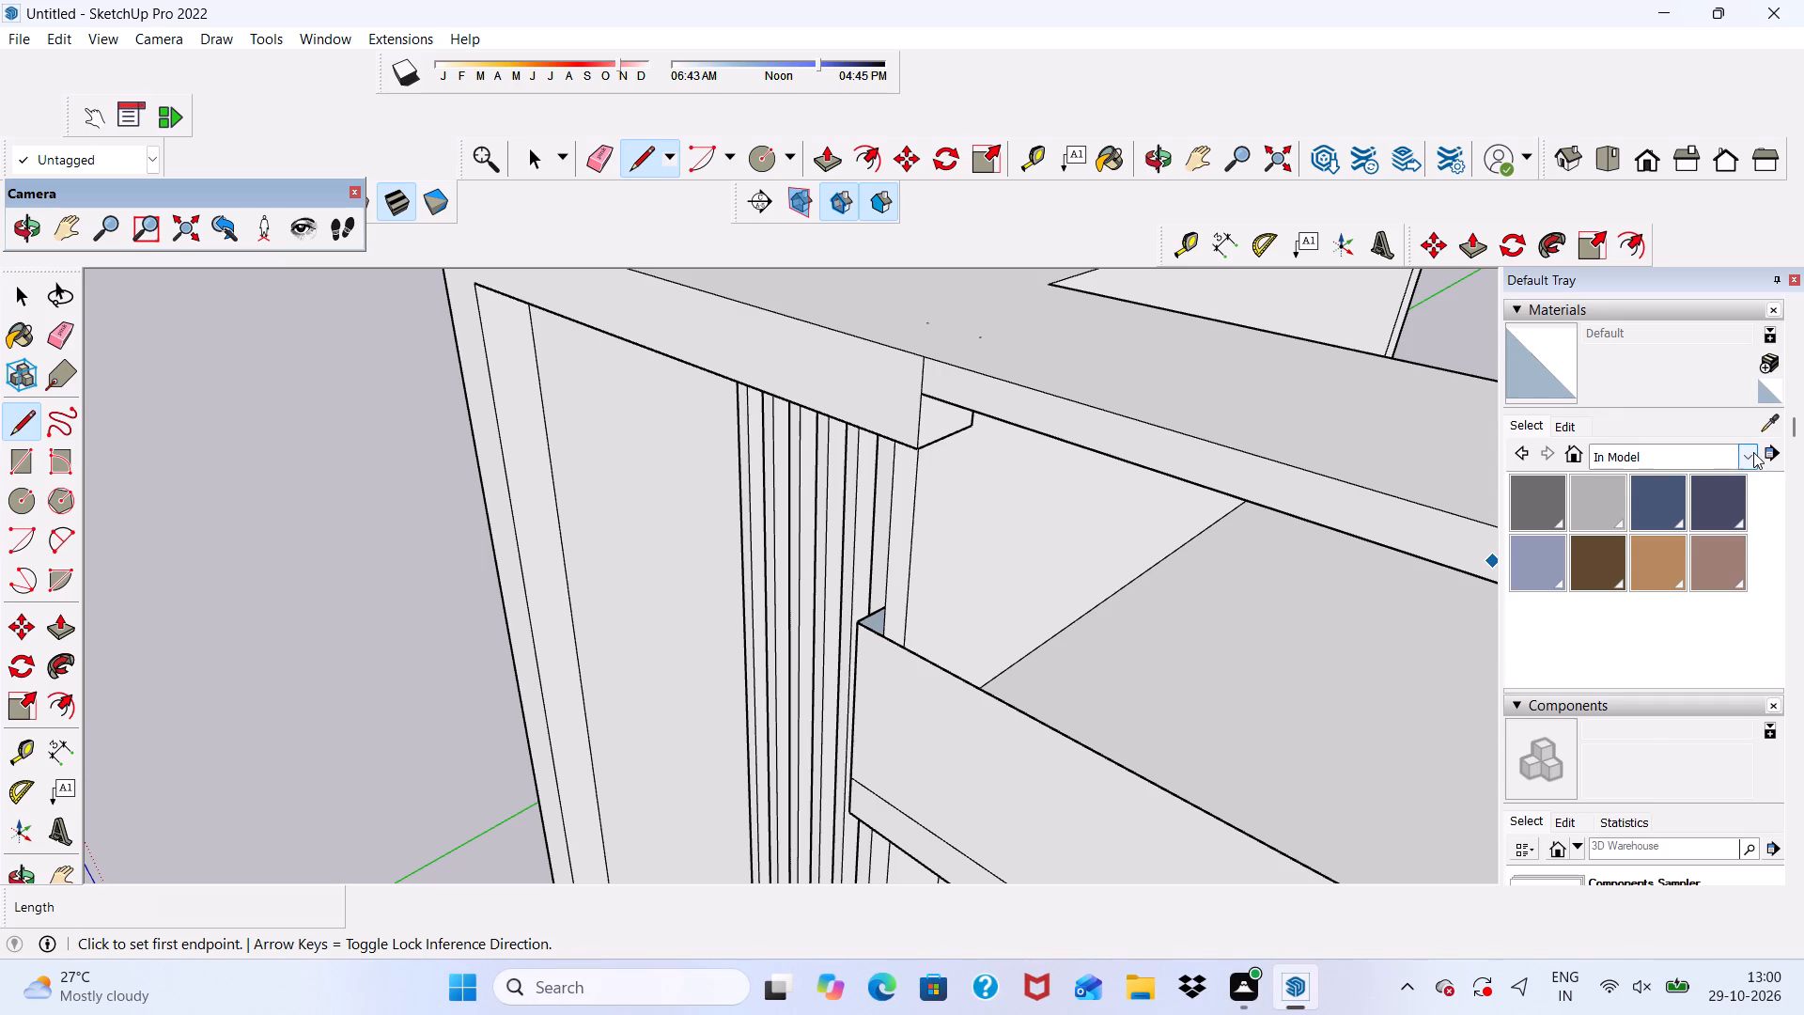
pyautogui.click(1715, 497)
pyautogui.scroll(-4, 1663, 537)
pyautogui.scroll(4, 1616, 486)
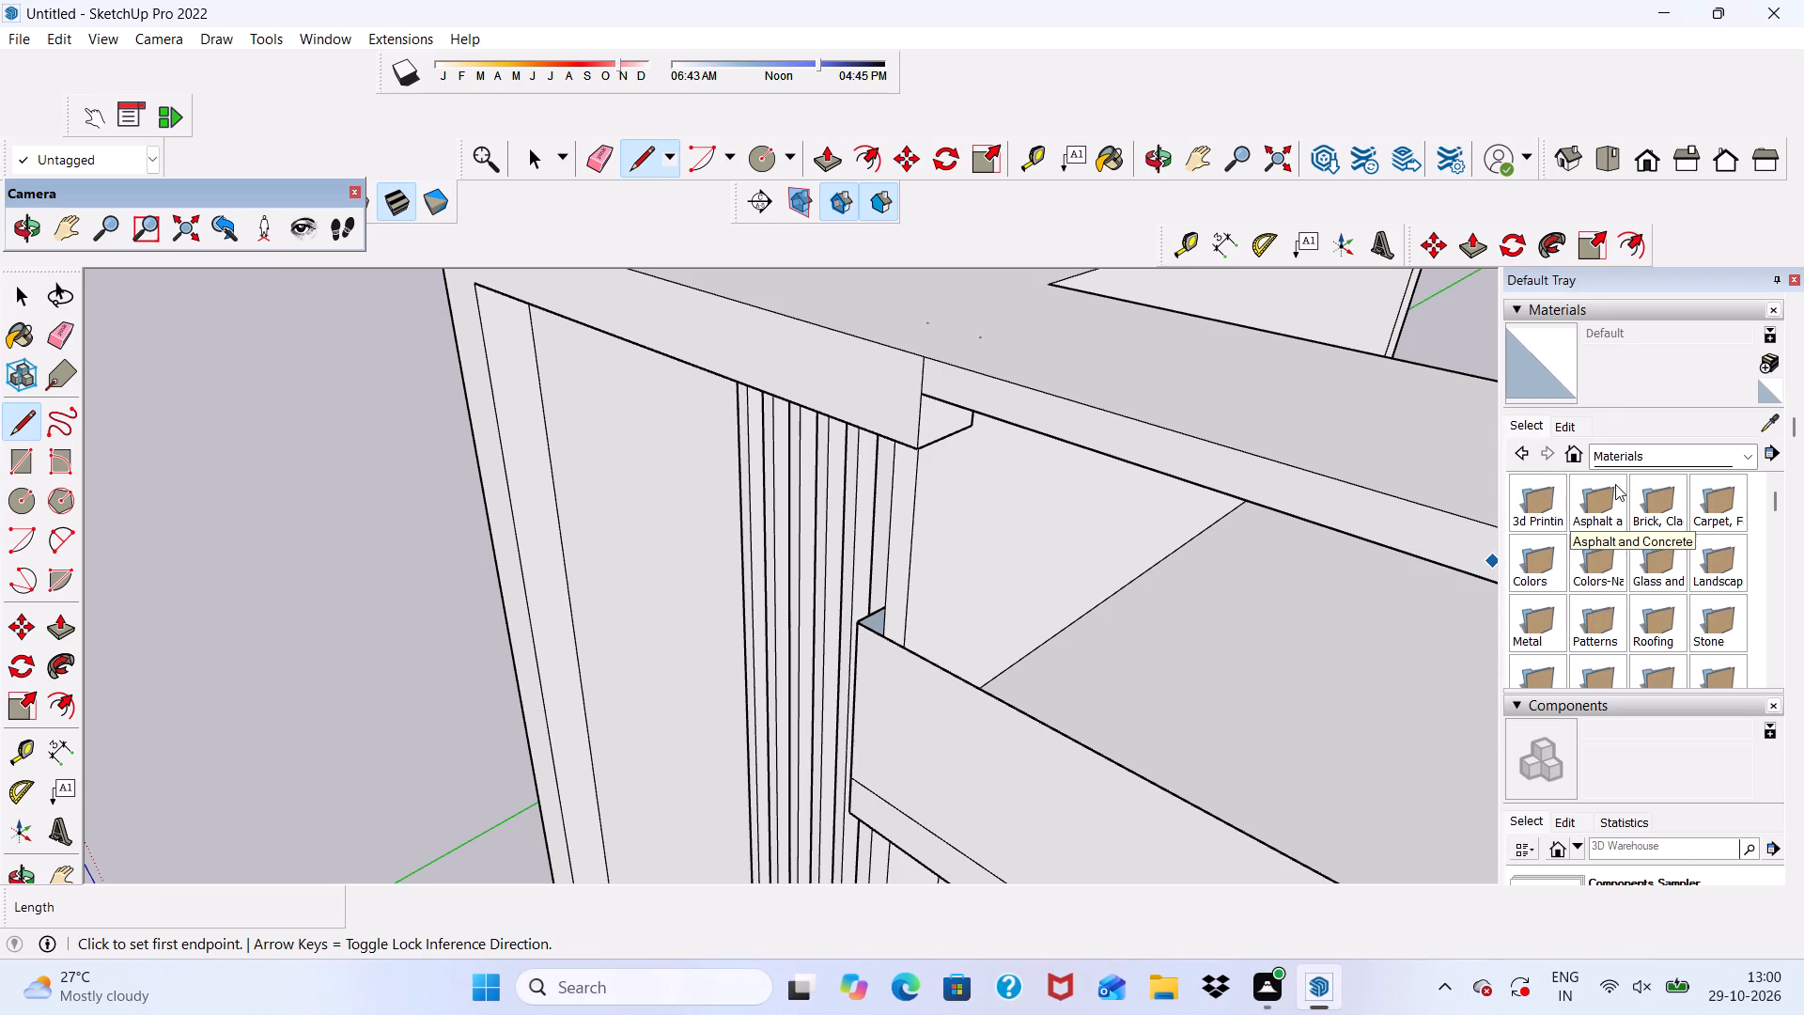
pyautogui.scroll(-1, 1624, 493)
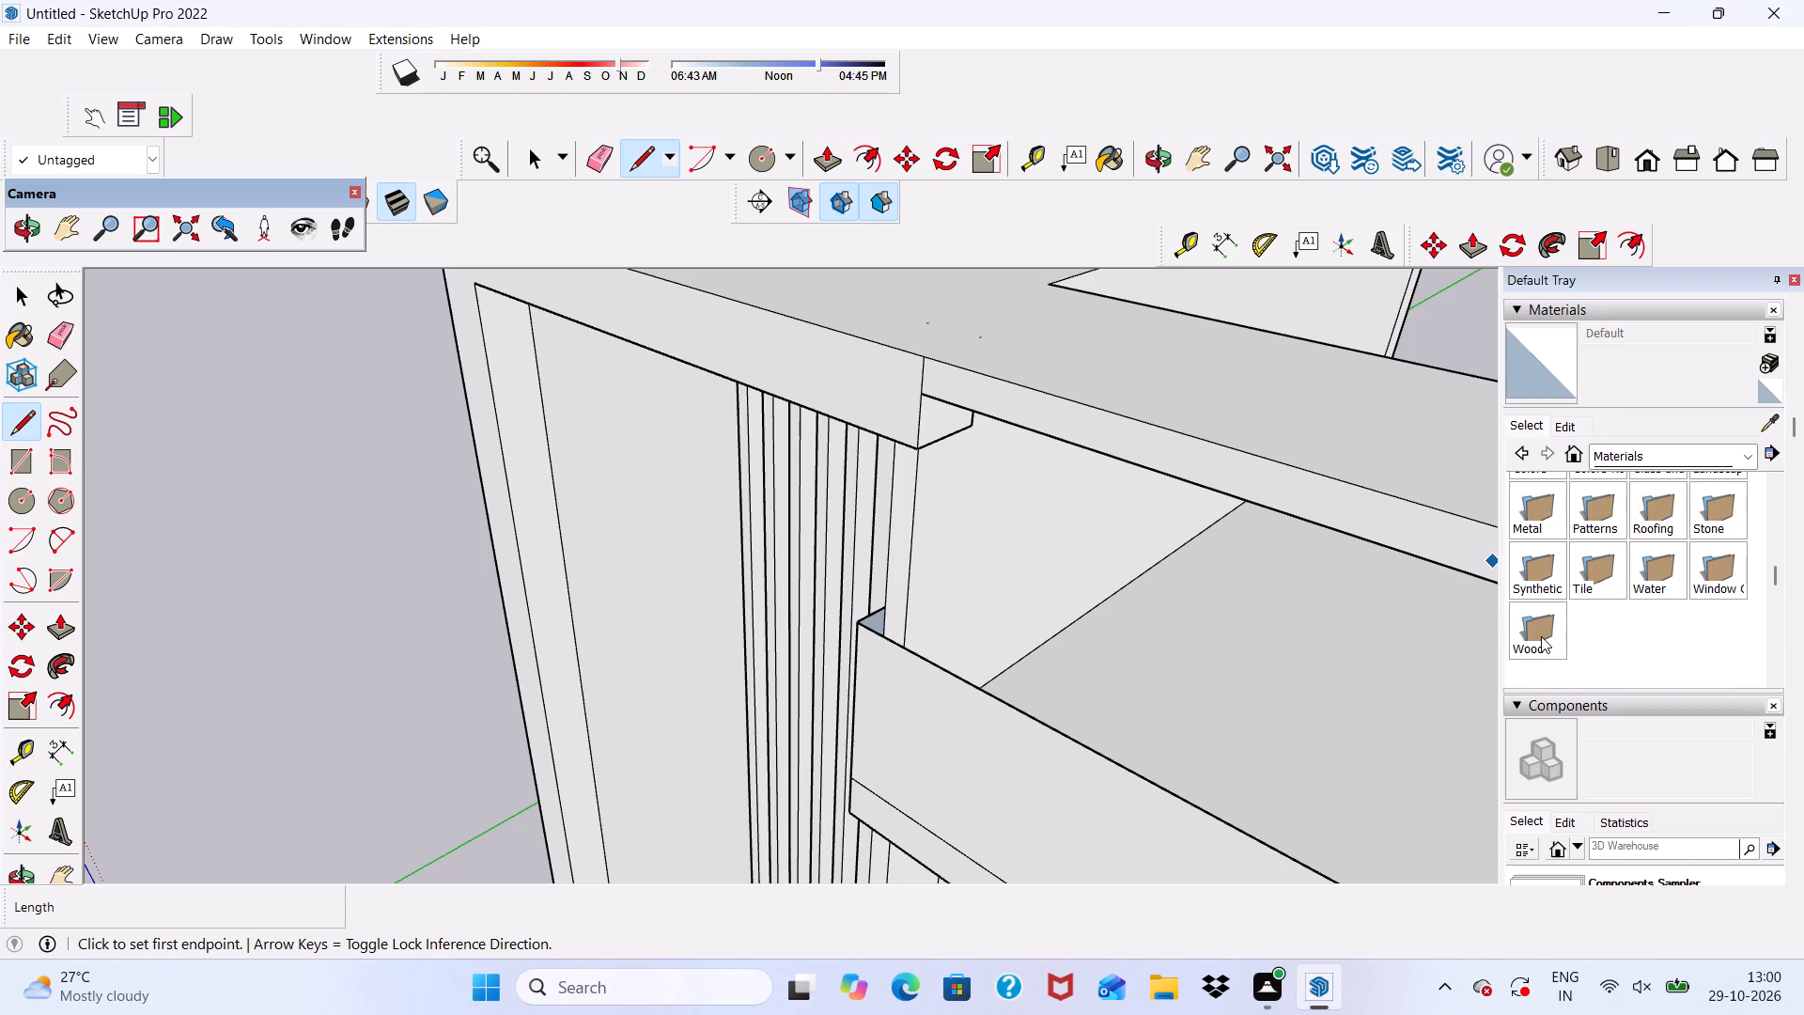
pyautogui.click(1539, 636)
pyautogui.scroll(-4, 1592, 537)
pyautogui.scroll(5, 1715, 503)
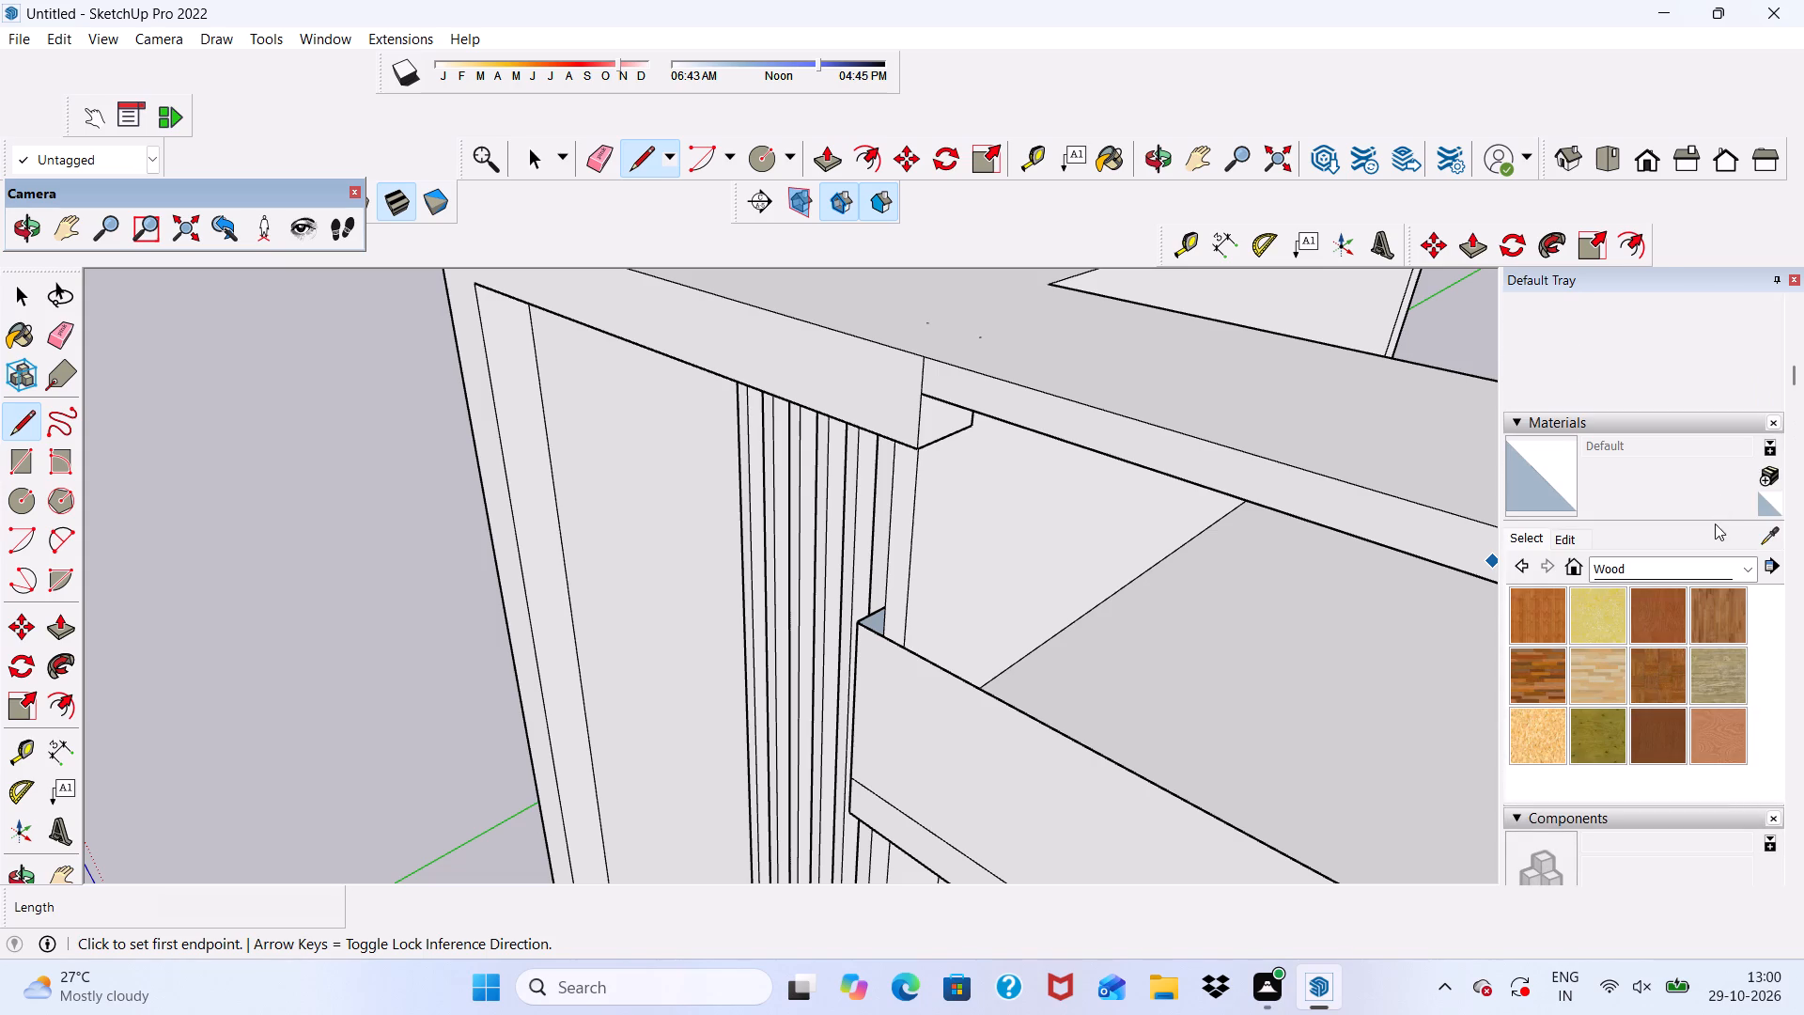
pyautogui.click(1737, 569)
pyautogui.scroll(2, 1660, 595)
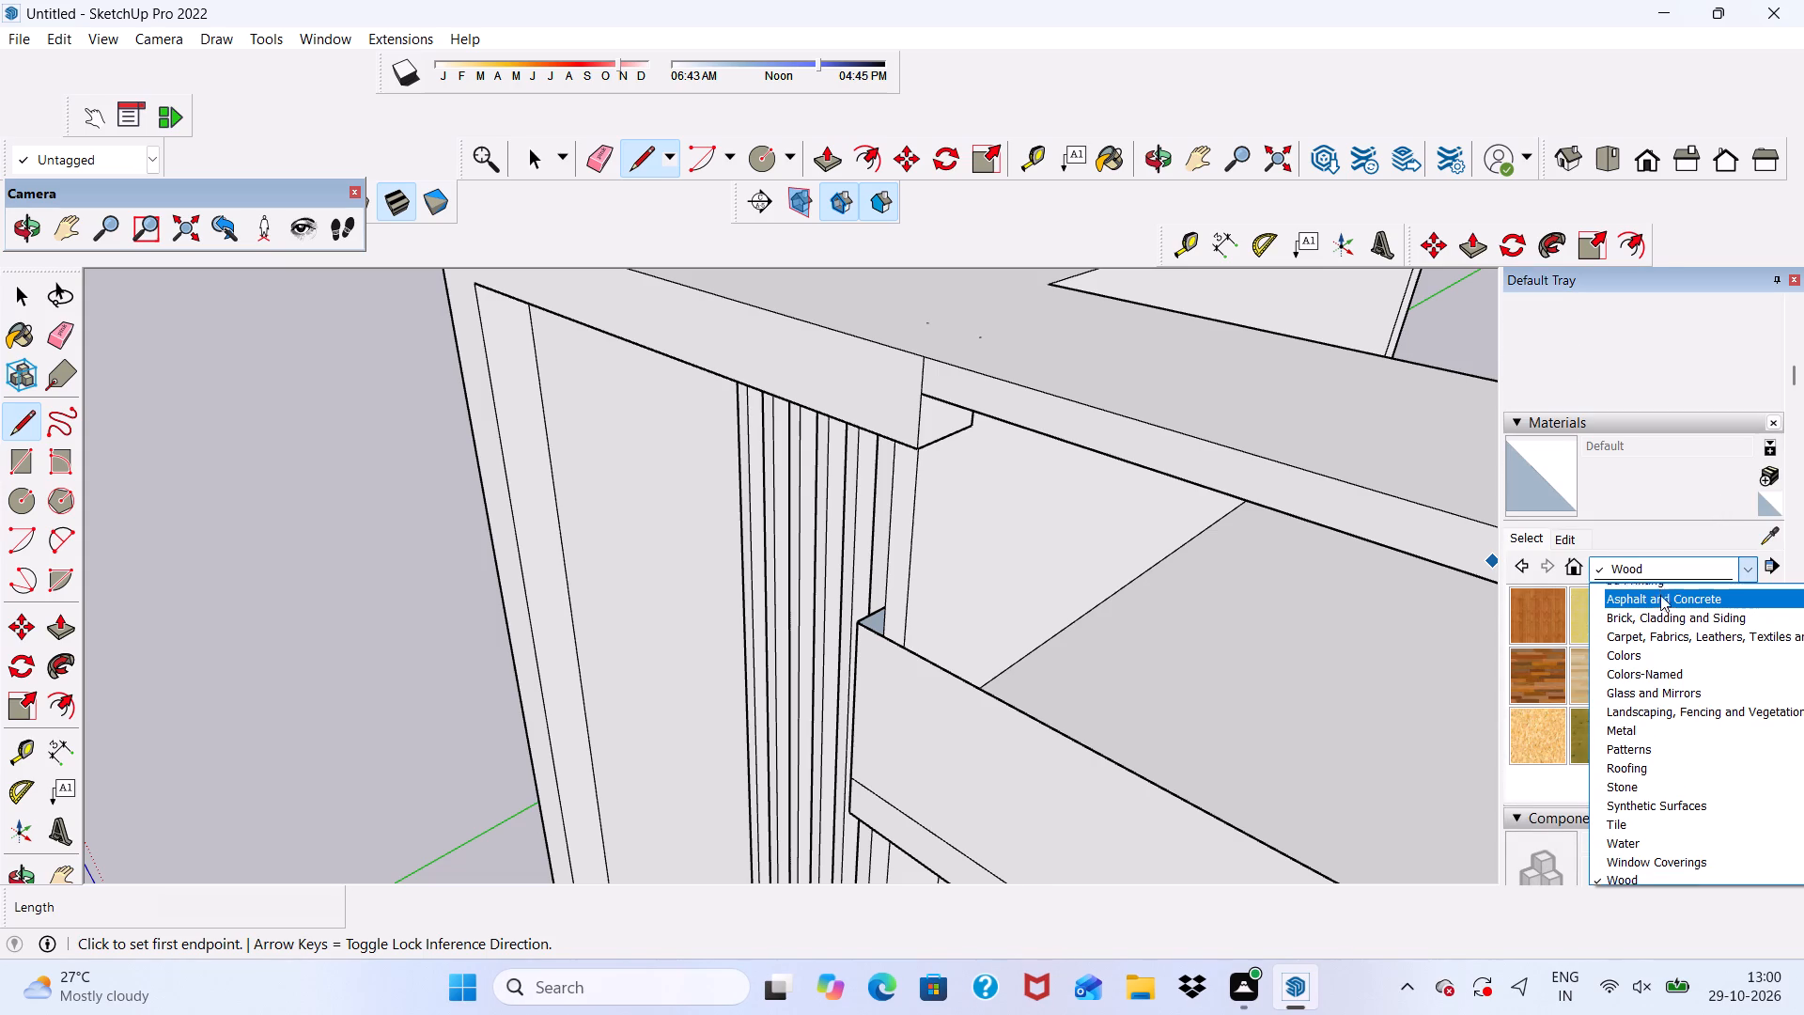
pyautogui.scroll(8, 1660, 595)
pyautogui.click(1656, 584)
pyautogui.scroll(5, 1659, 628)
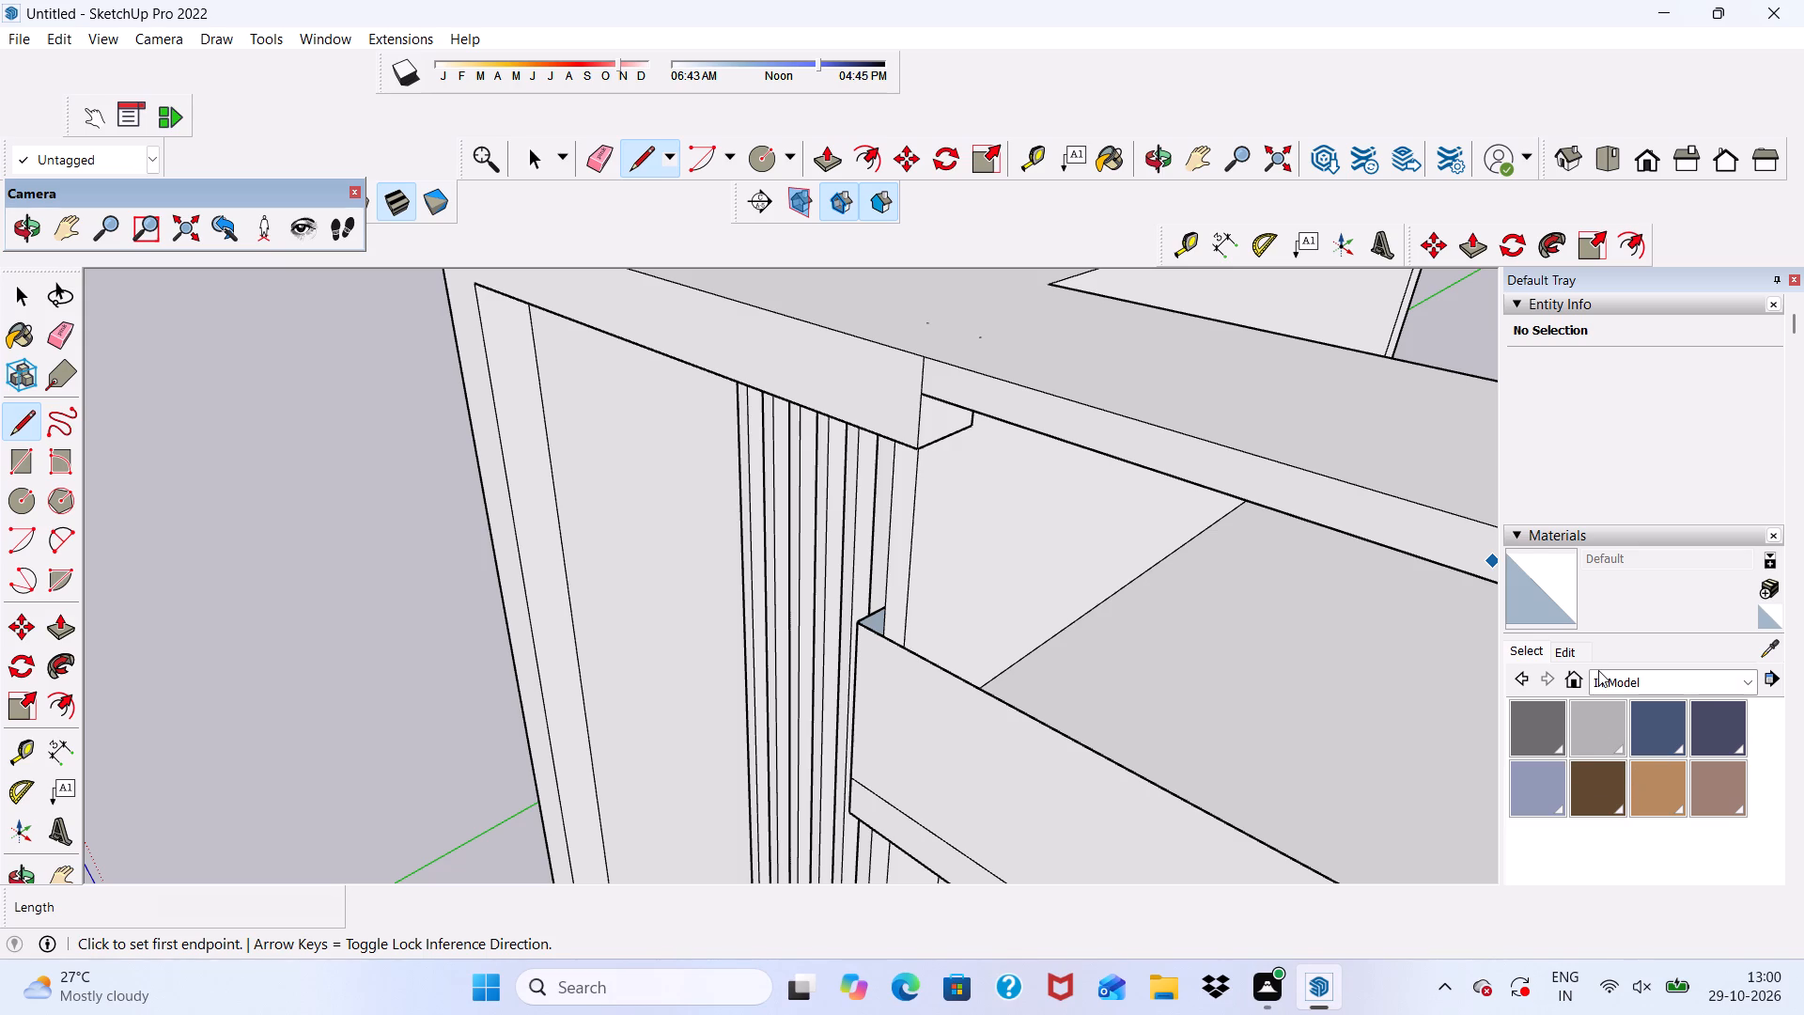
# Switch the Materials library to the Wood collection.
pyautogui.click(1739, 680)
pyautogui.scroll(-10, 1665, 978)
pyautogui.click(1672, 988)
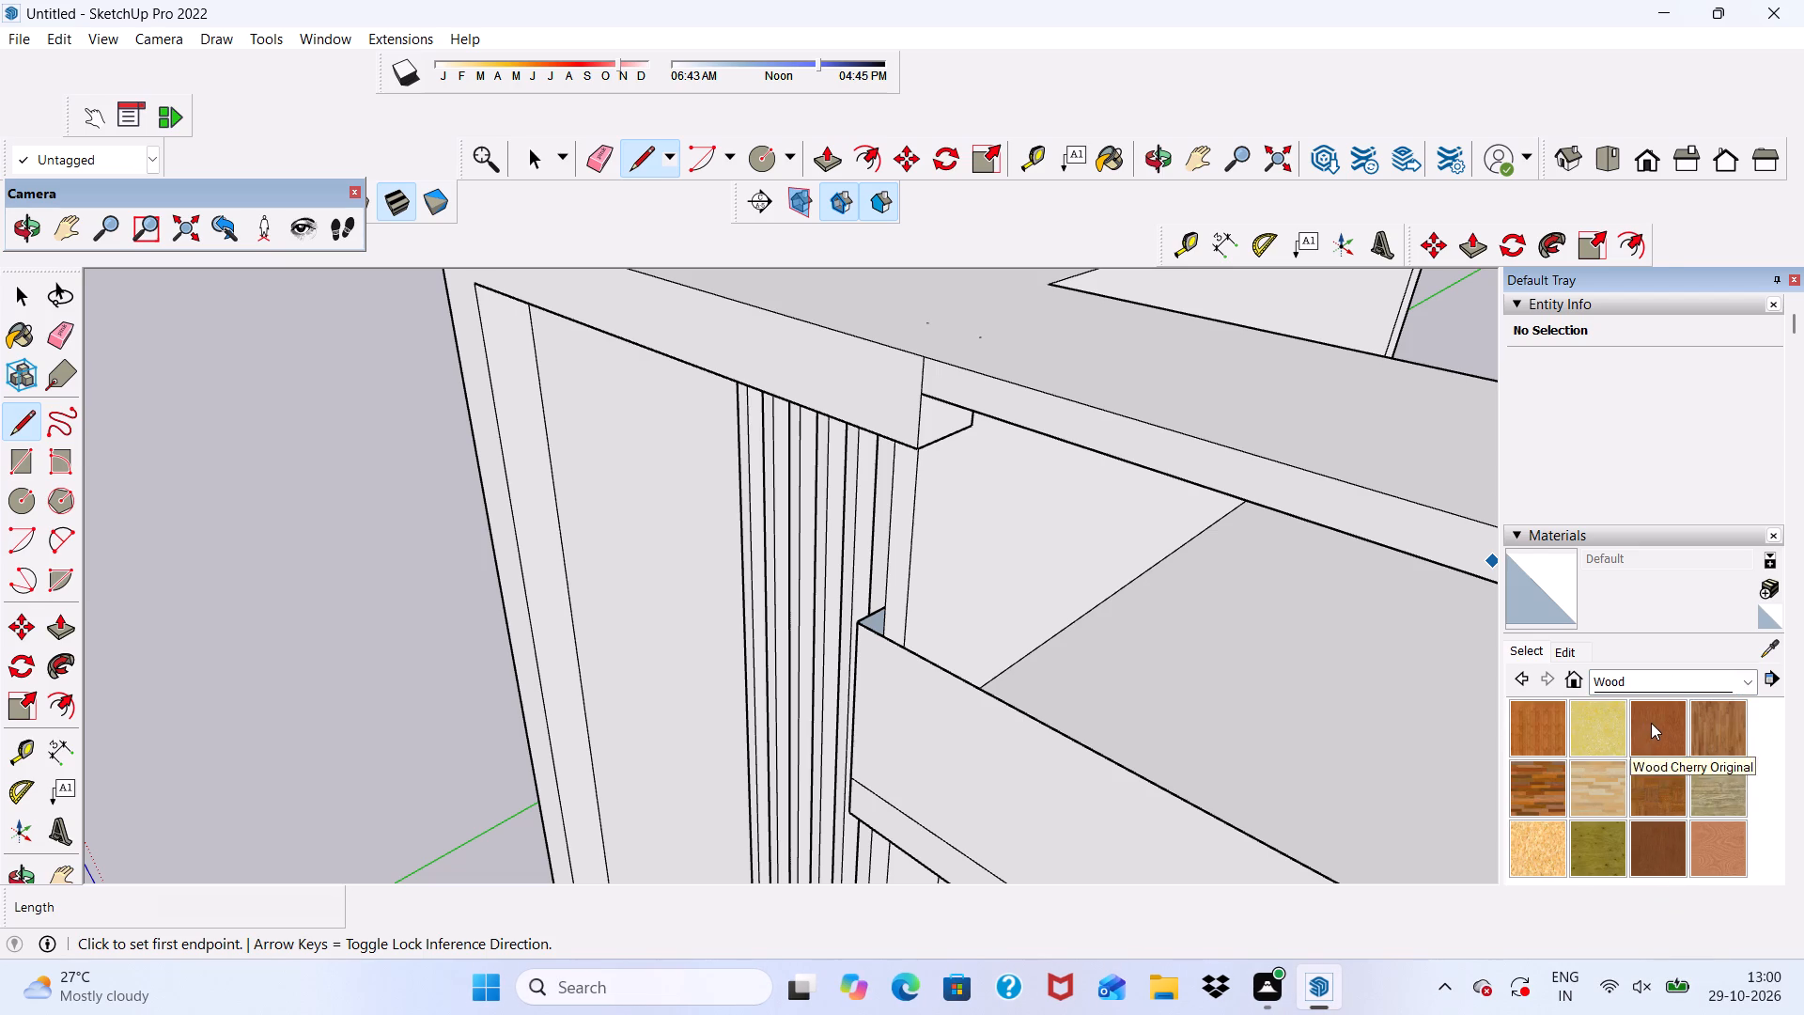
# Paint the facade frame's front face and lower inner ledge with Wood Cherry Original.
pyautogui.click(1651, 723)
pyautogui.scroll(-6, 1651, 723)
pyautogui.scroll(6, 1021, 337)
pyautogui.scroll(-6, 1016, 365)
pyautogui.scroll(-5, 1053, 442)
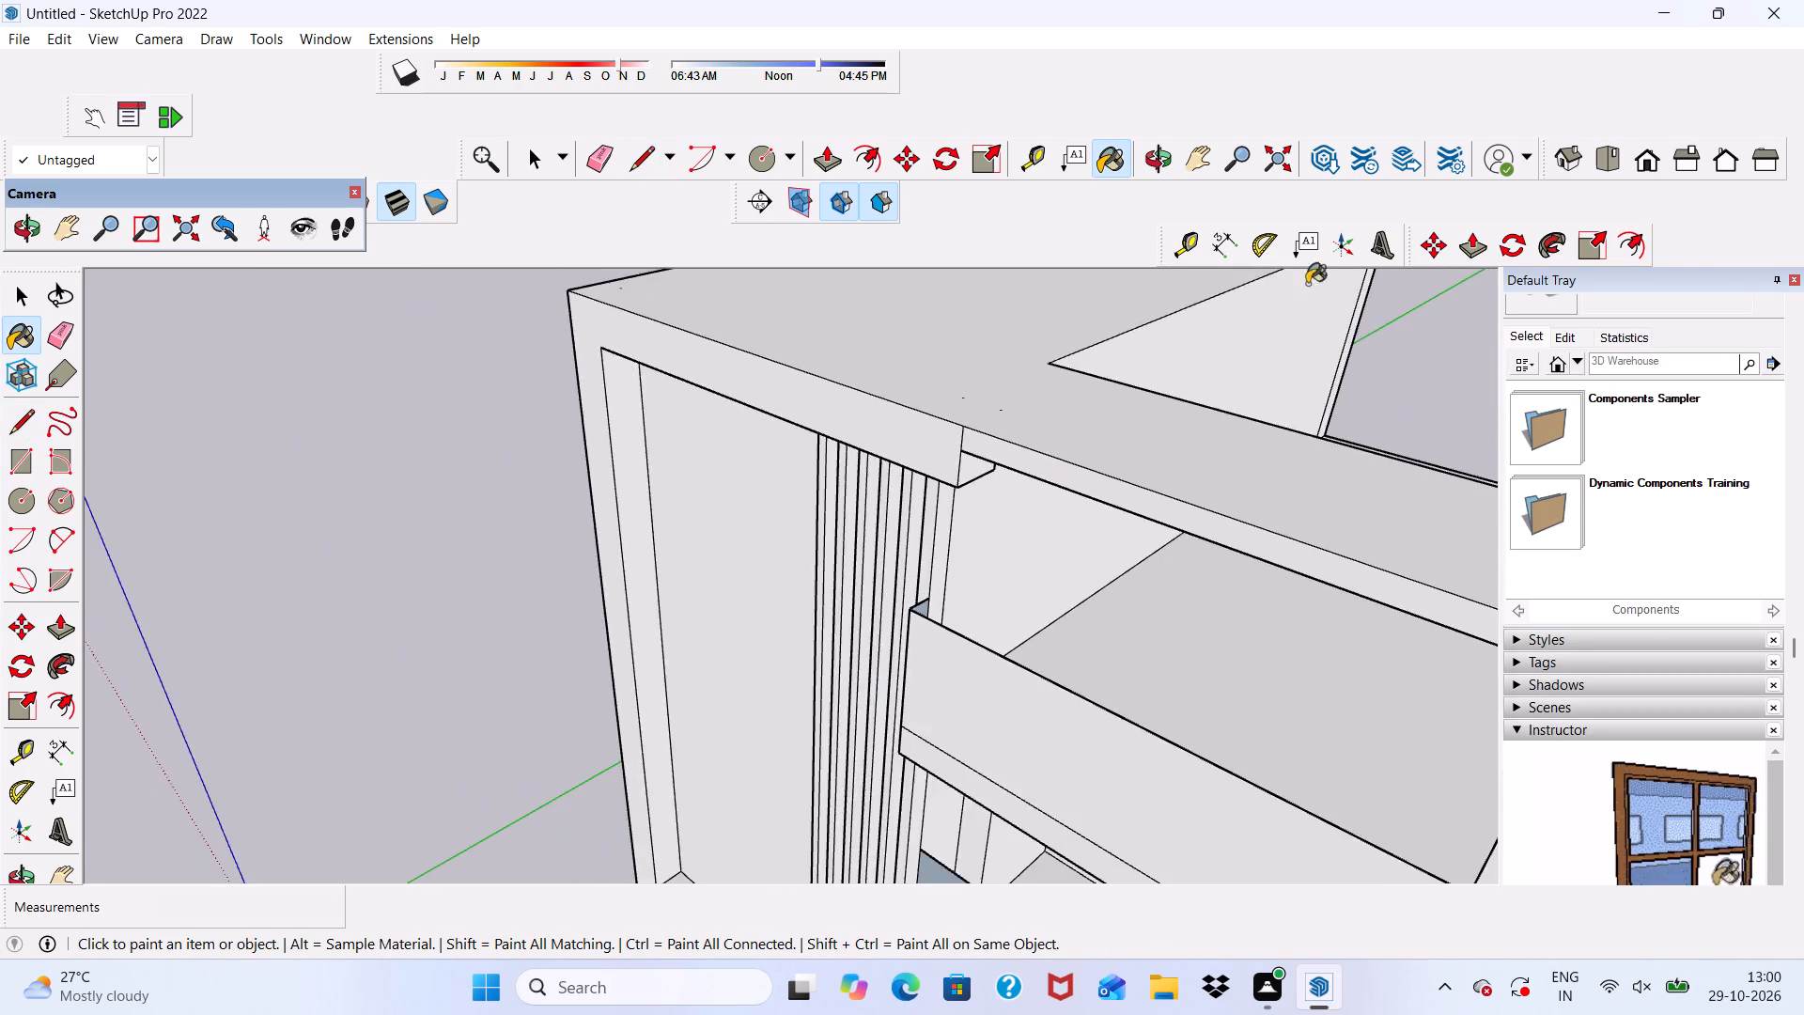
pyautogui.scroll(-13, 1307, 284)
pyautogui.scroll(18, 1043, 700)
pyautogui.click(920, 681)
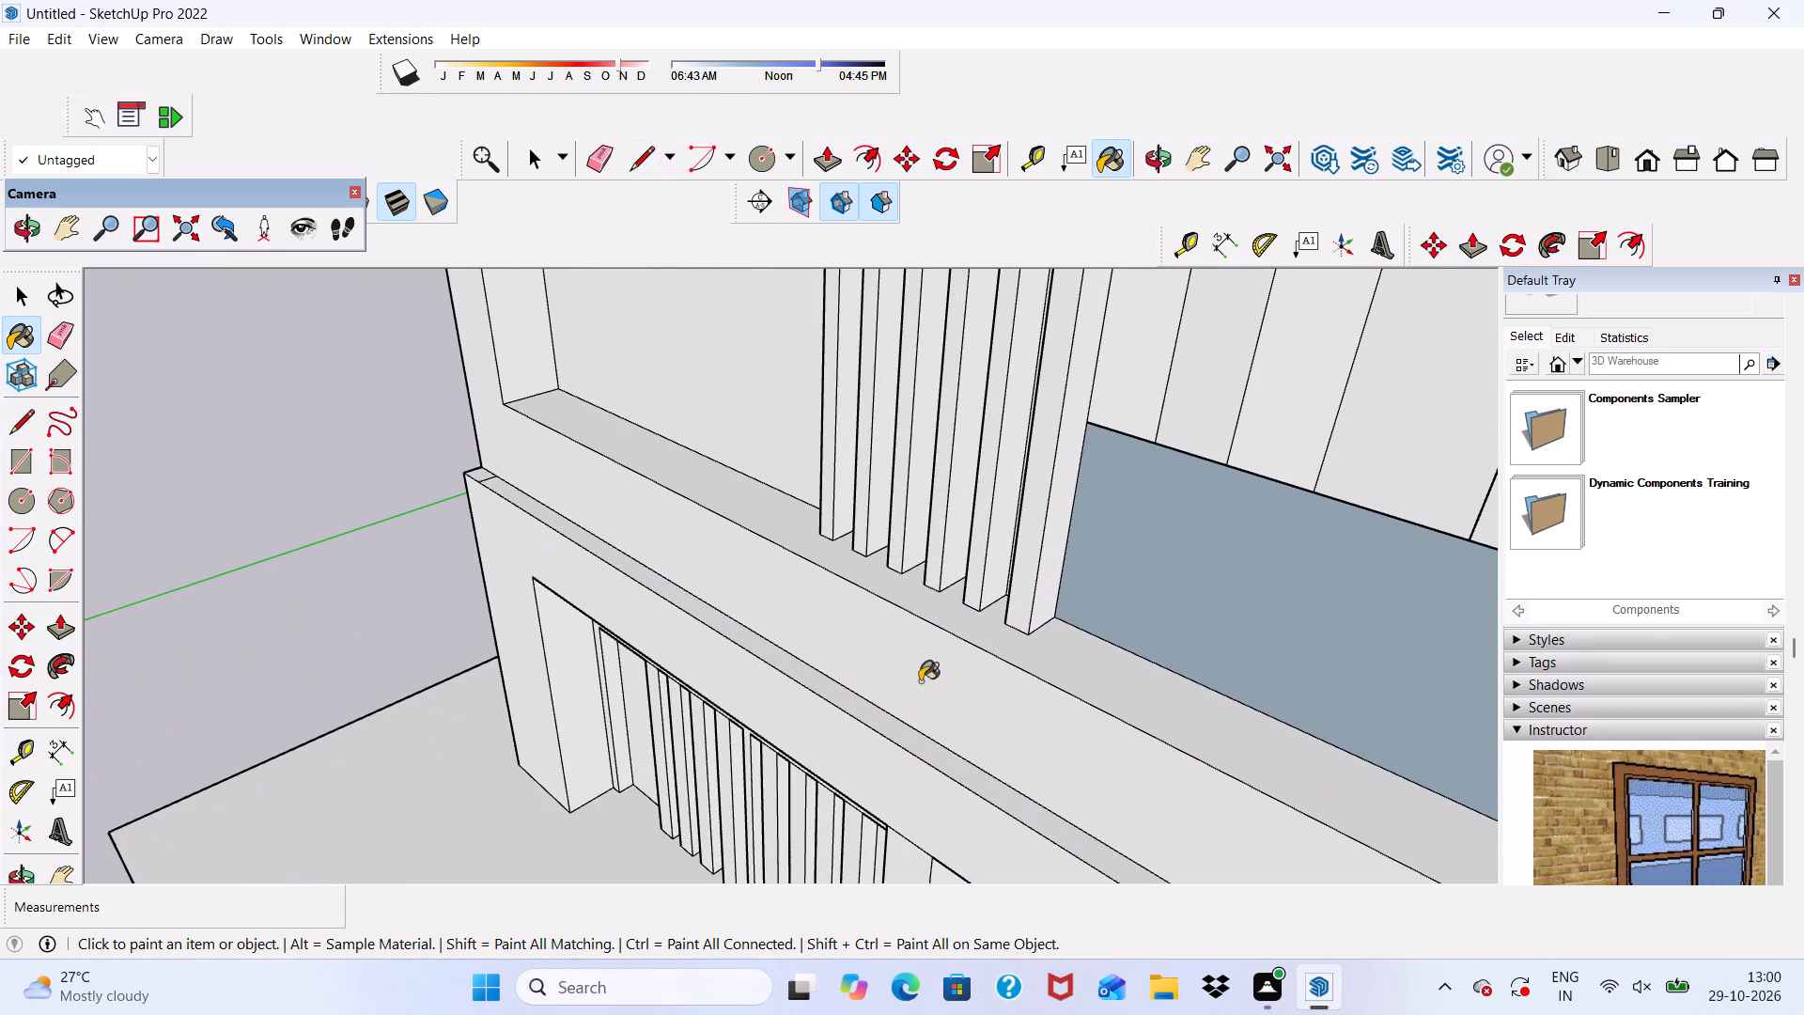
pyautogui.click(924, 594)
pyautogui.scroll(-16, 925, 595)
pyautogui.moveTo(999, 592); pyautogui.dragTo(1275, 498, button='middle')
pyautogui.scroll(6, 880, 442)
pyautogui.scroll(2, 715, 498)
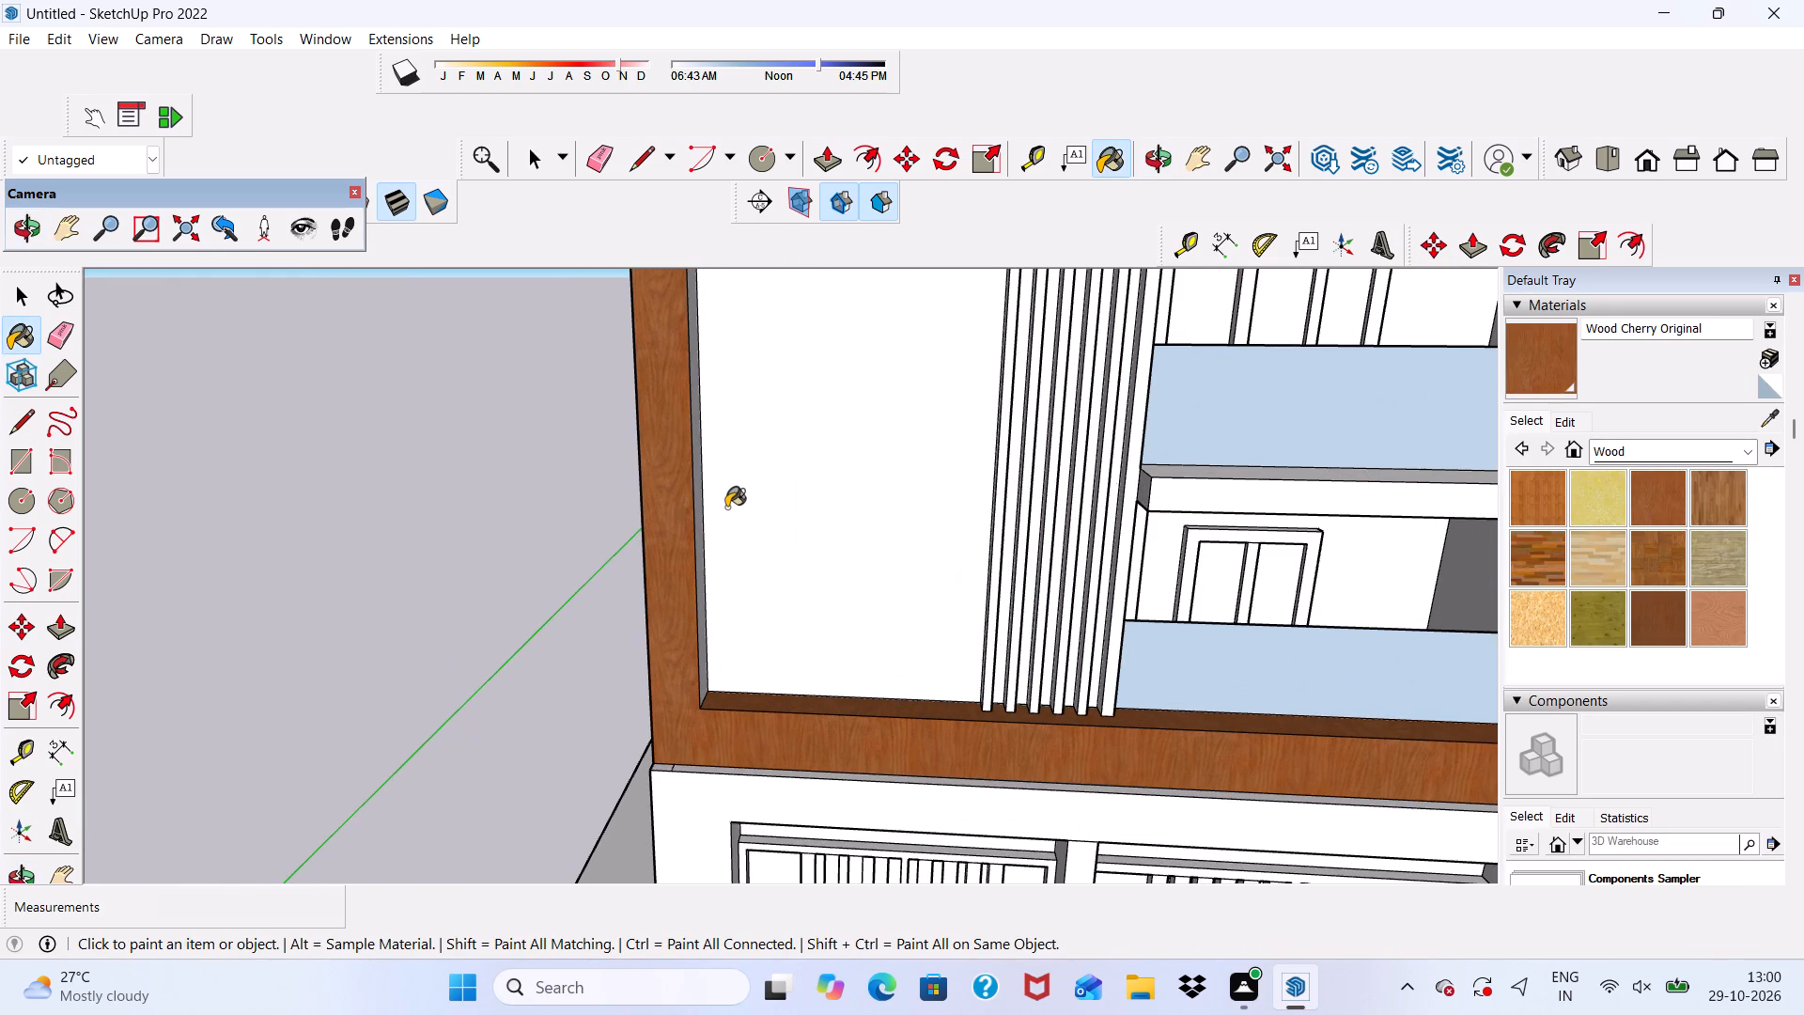
# Paint the facade frame's front face and lower inner ledge with Wood Bamboo.
pyautogui.moveTo(734, 519); pyautogui.dragTo(406, 559, button='middle')
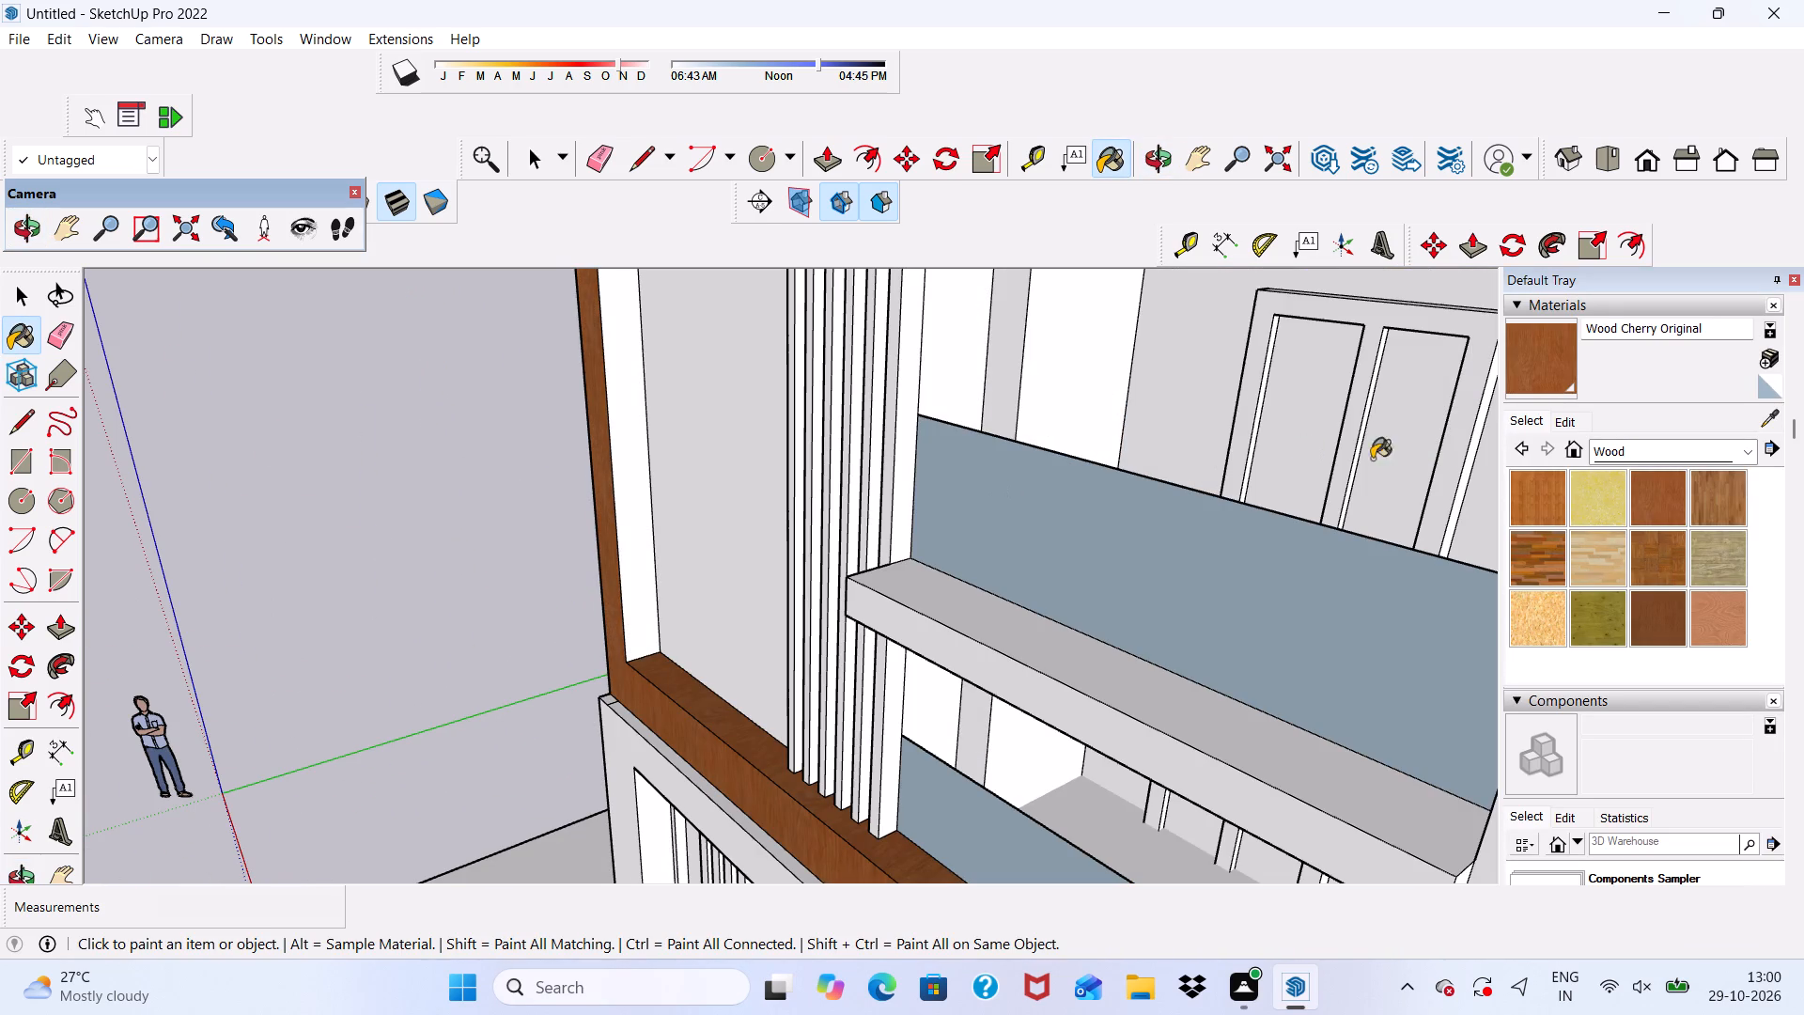
pyautogui.click(1528, 486)
pyautogui.scroll(-4, 1377, 507)
pyautogui.scroll(6, 1003, 755)
pyautogui.click(843, 800)
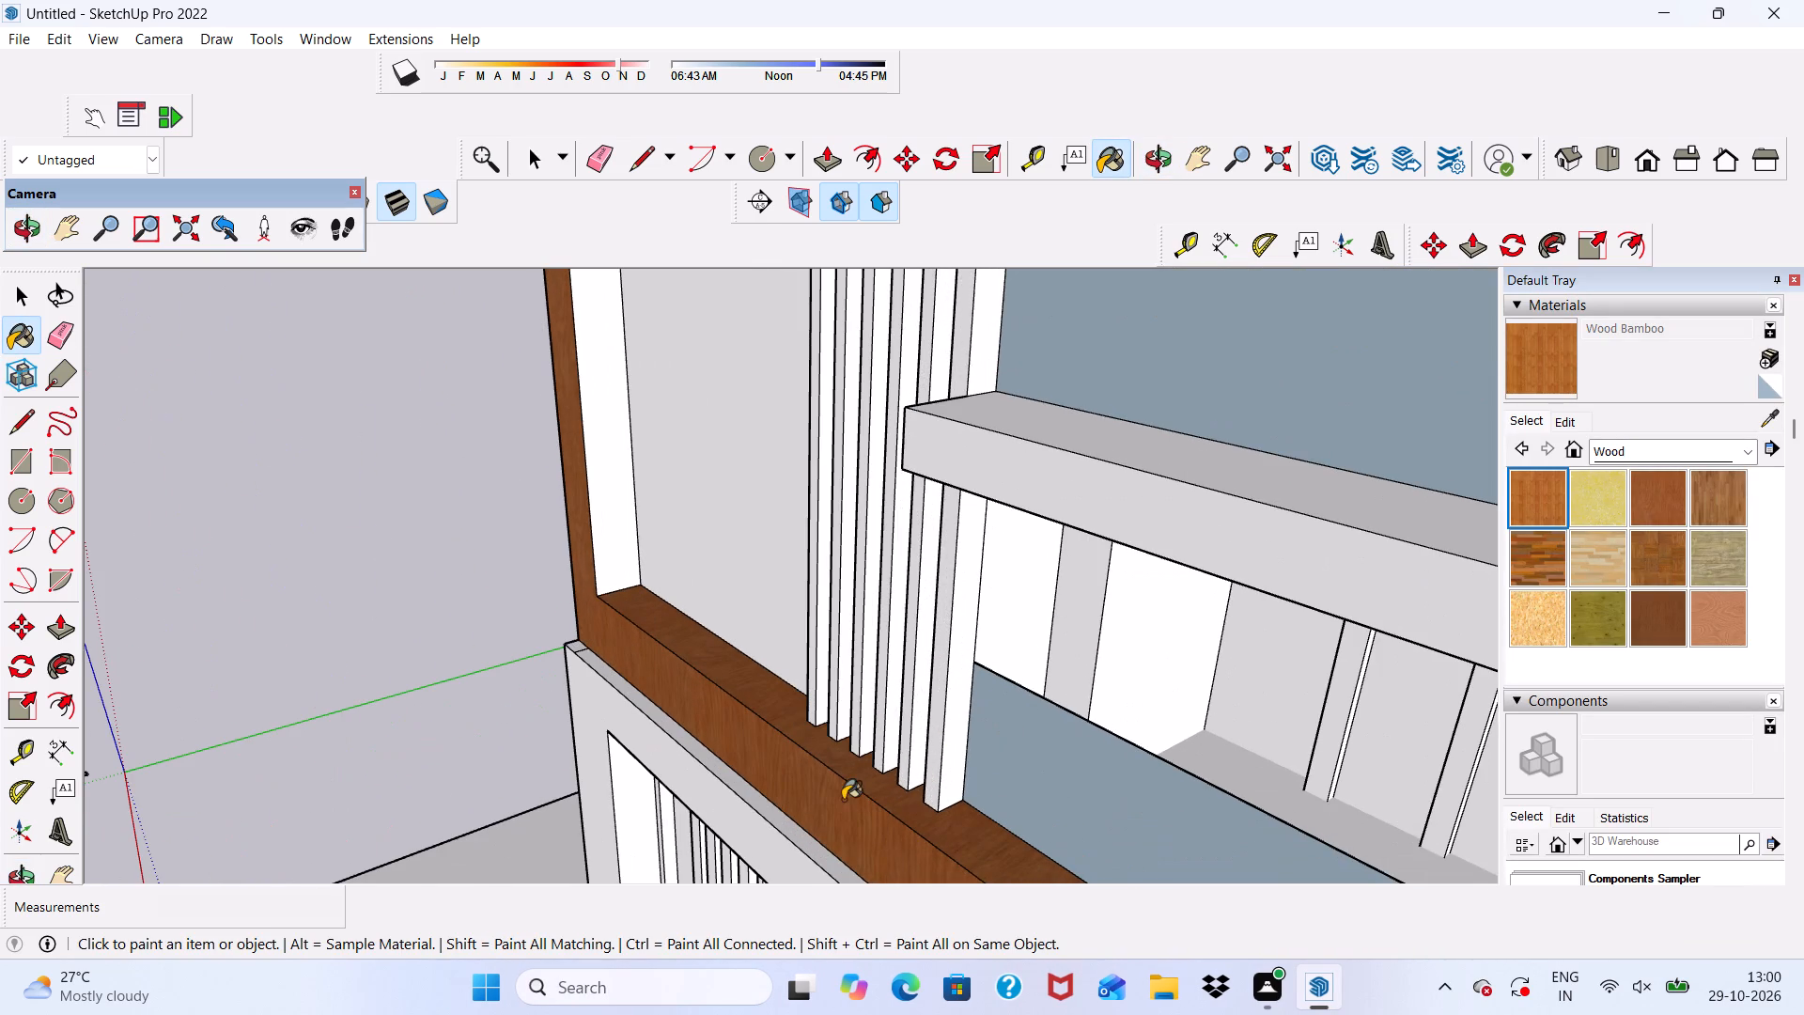
pyautogui.scroll(5, 818, 714)
pyautogui.click(816, 768)
pyautogui.scroll(-8, 788, 664)
# Darken the color of the Wood Bamboo material slightly with the color wheel's brightness setting.
pyautogui.moveTo(757, 668); pyautogui.dragTo(1180, 477, button='middle')
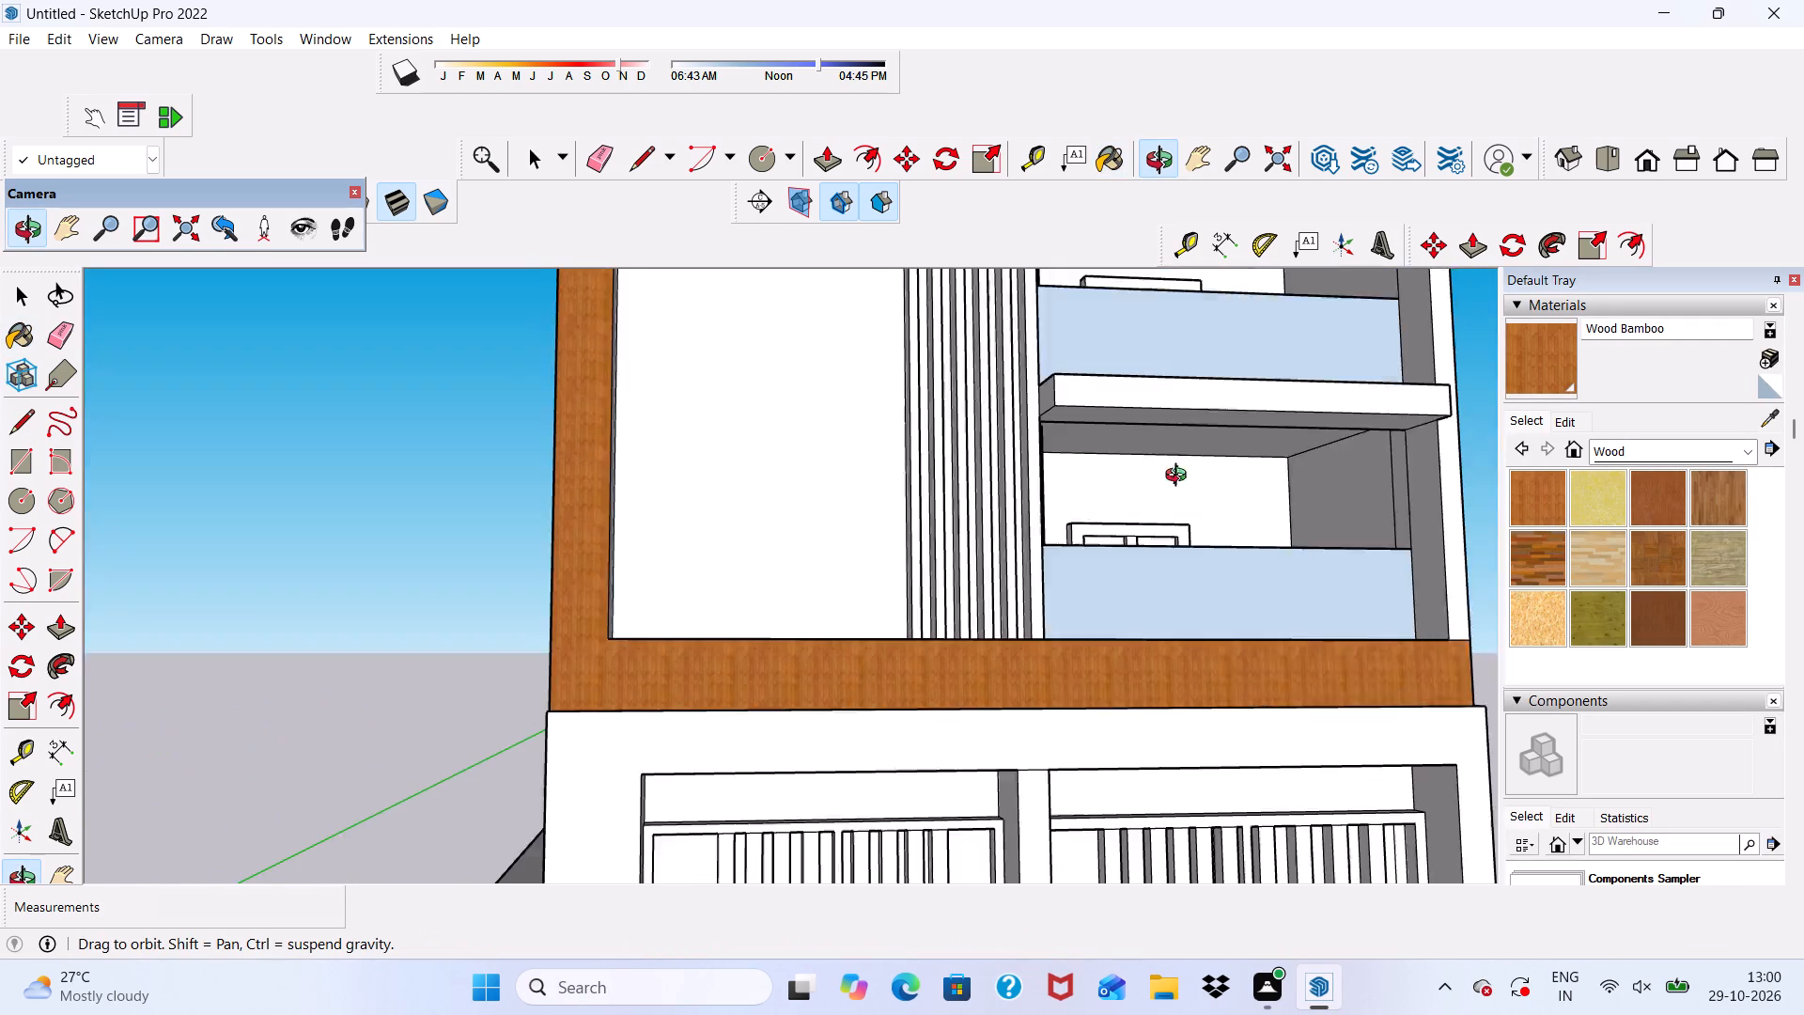
pyautogui.moveTo(1180, 477); pyautogui.dragTo(1236, 452, button='middle')
pyautogui.scroll(-6, 1237, 452)
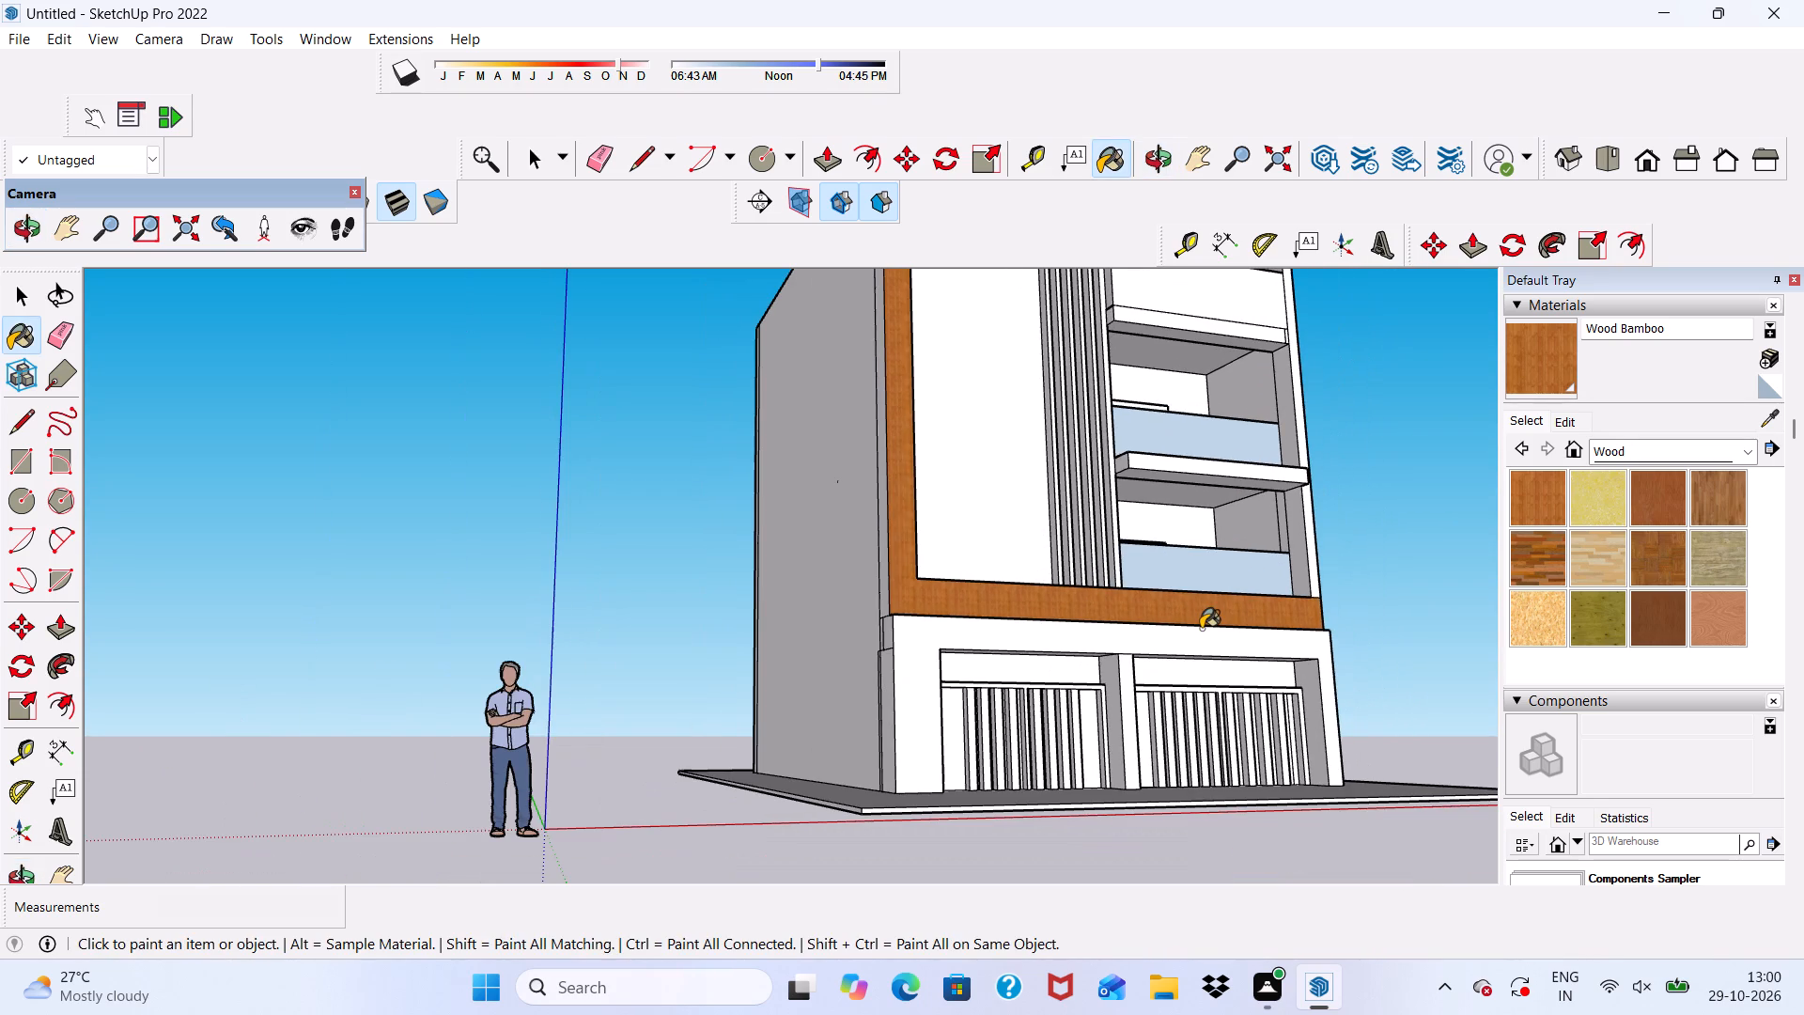
pyautogui.moveTo(1201, 629); pyautogui.dragTo(980, 675, button='middle')
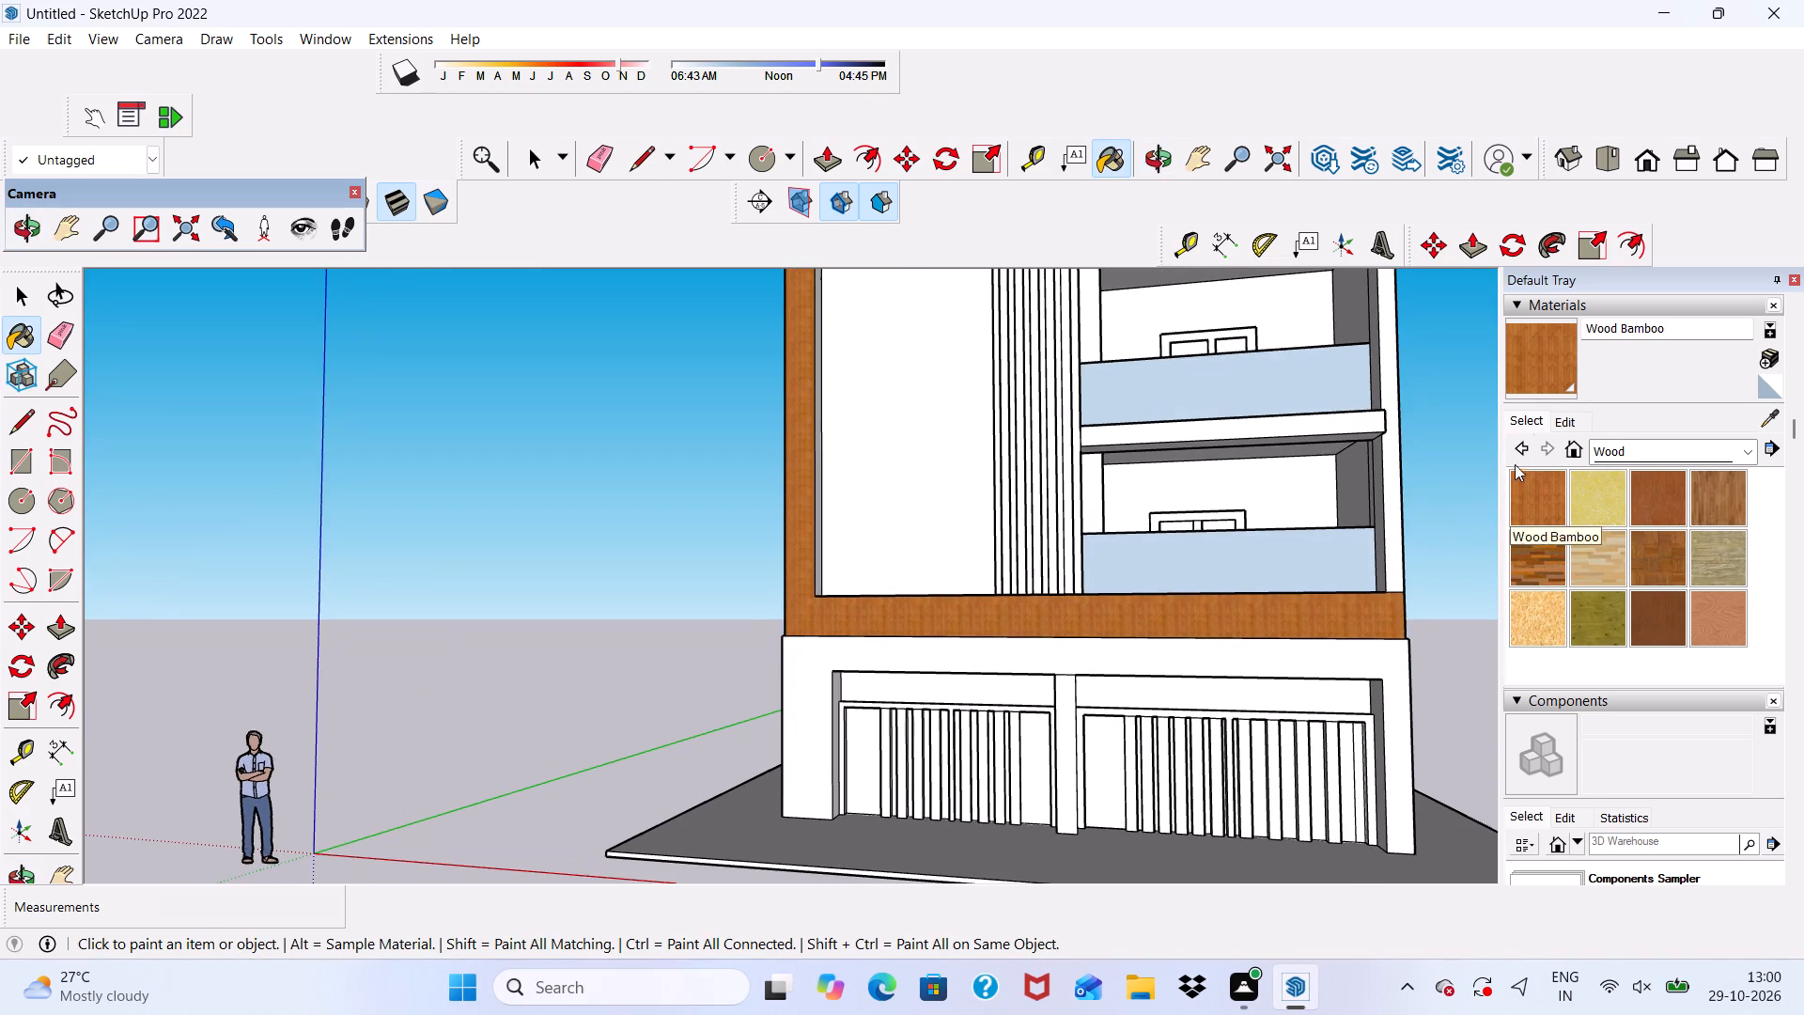
pyautogui.click(1567, 424)
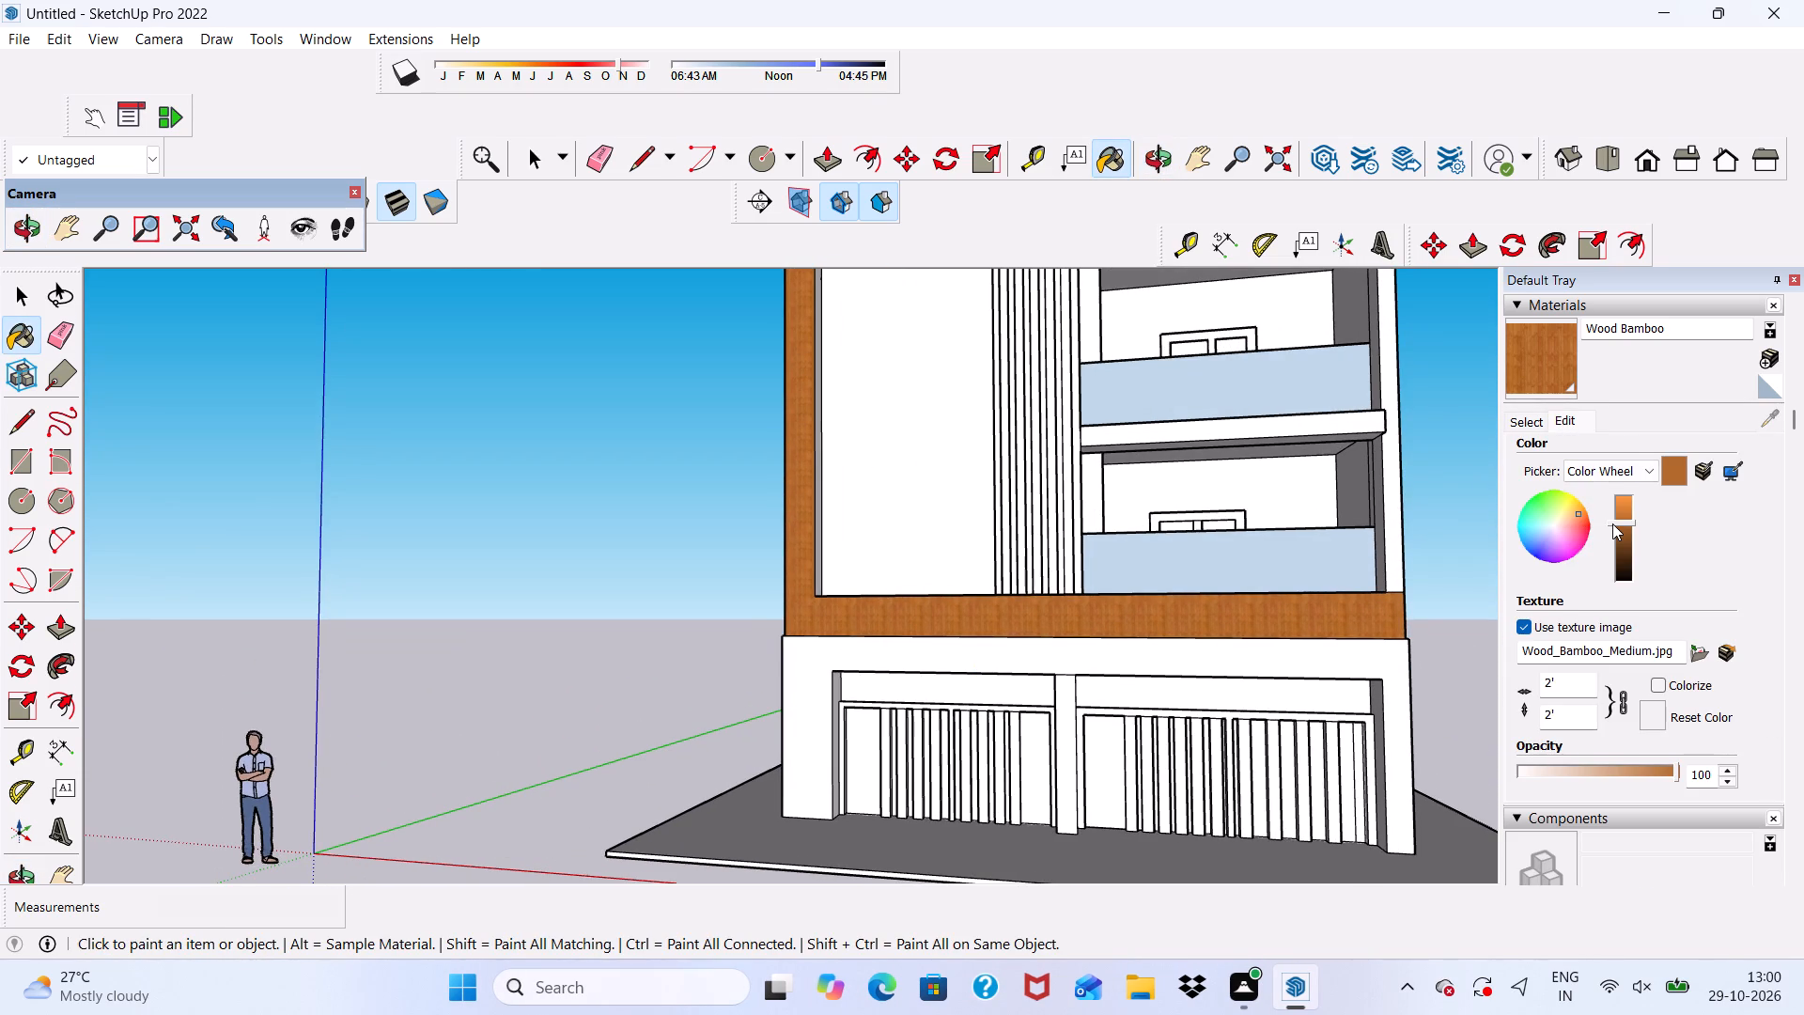
pyautogui.moveTo(1612, 523); pyautogui.dragTo(1622, 538)
# Paint the inner side face of the frame's vertical member with the darkened Wood Bamboo.
pyautogui.scroll(4, 1259, 507)
pyautogui.scroll(-2, 1070, 532)
pyautogui.moveTo(1025, 599); pyautogui.dragTo(967, 814, button='middle')
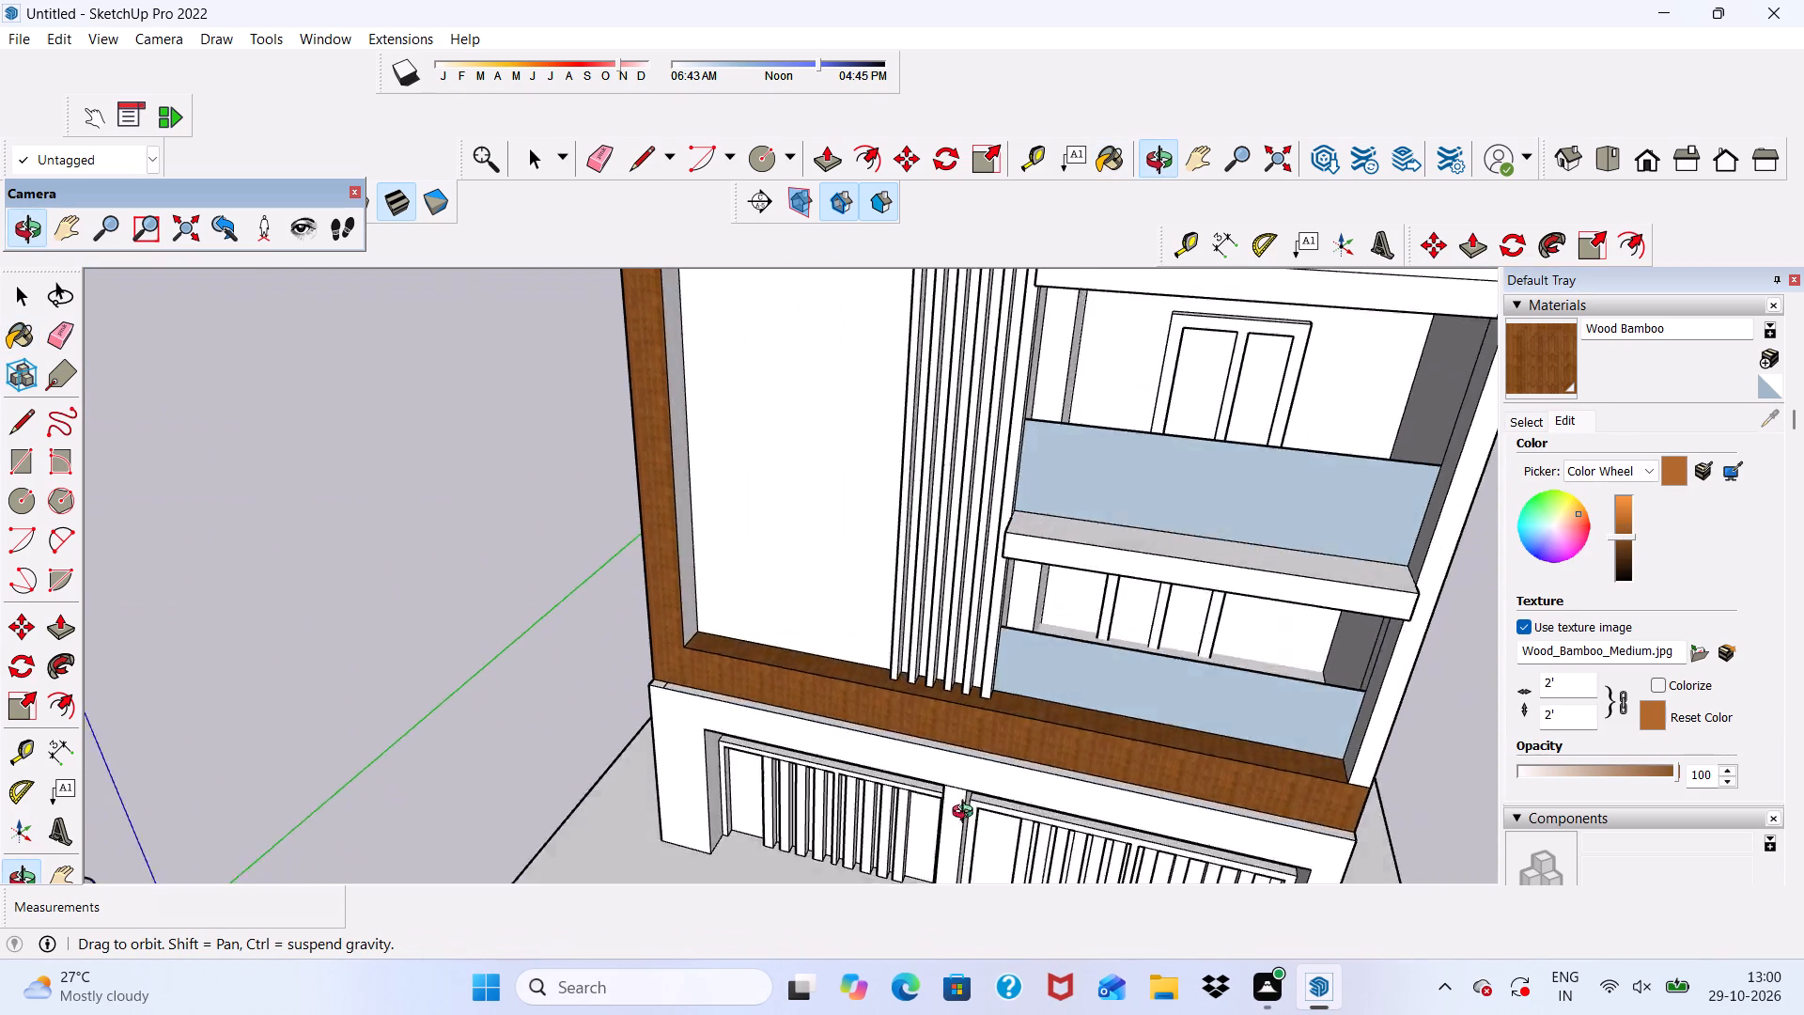
pyautogui.moveTo(967, 814); pyautogui.dragTo(902, 825, button='middle')
pyautogui.scroll(11, 693, 411)
pyautogui.click(662, 457)
pyautogui.scroll(-6, 662, 478)
pyautogui.scroll(-4, 730, 567)
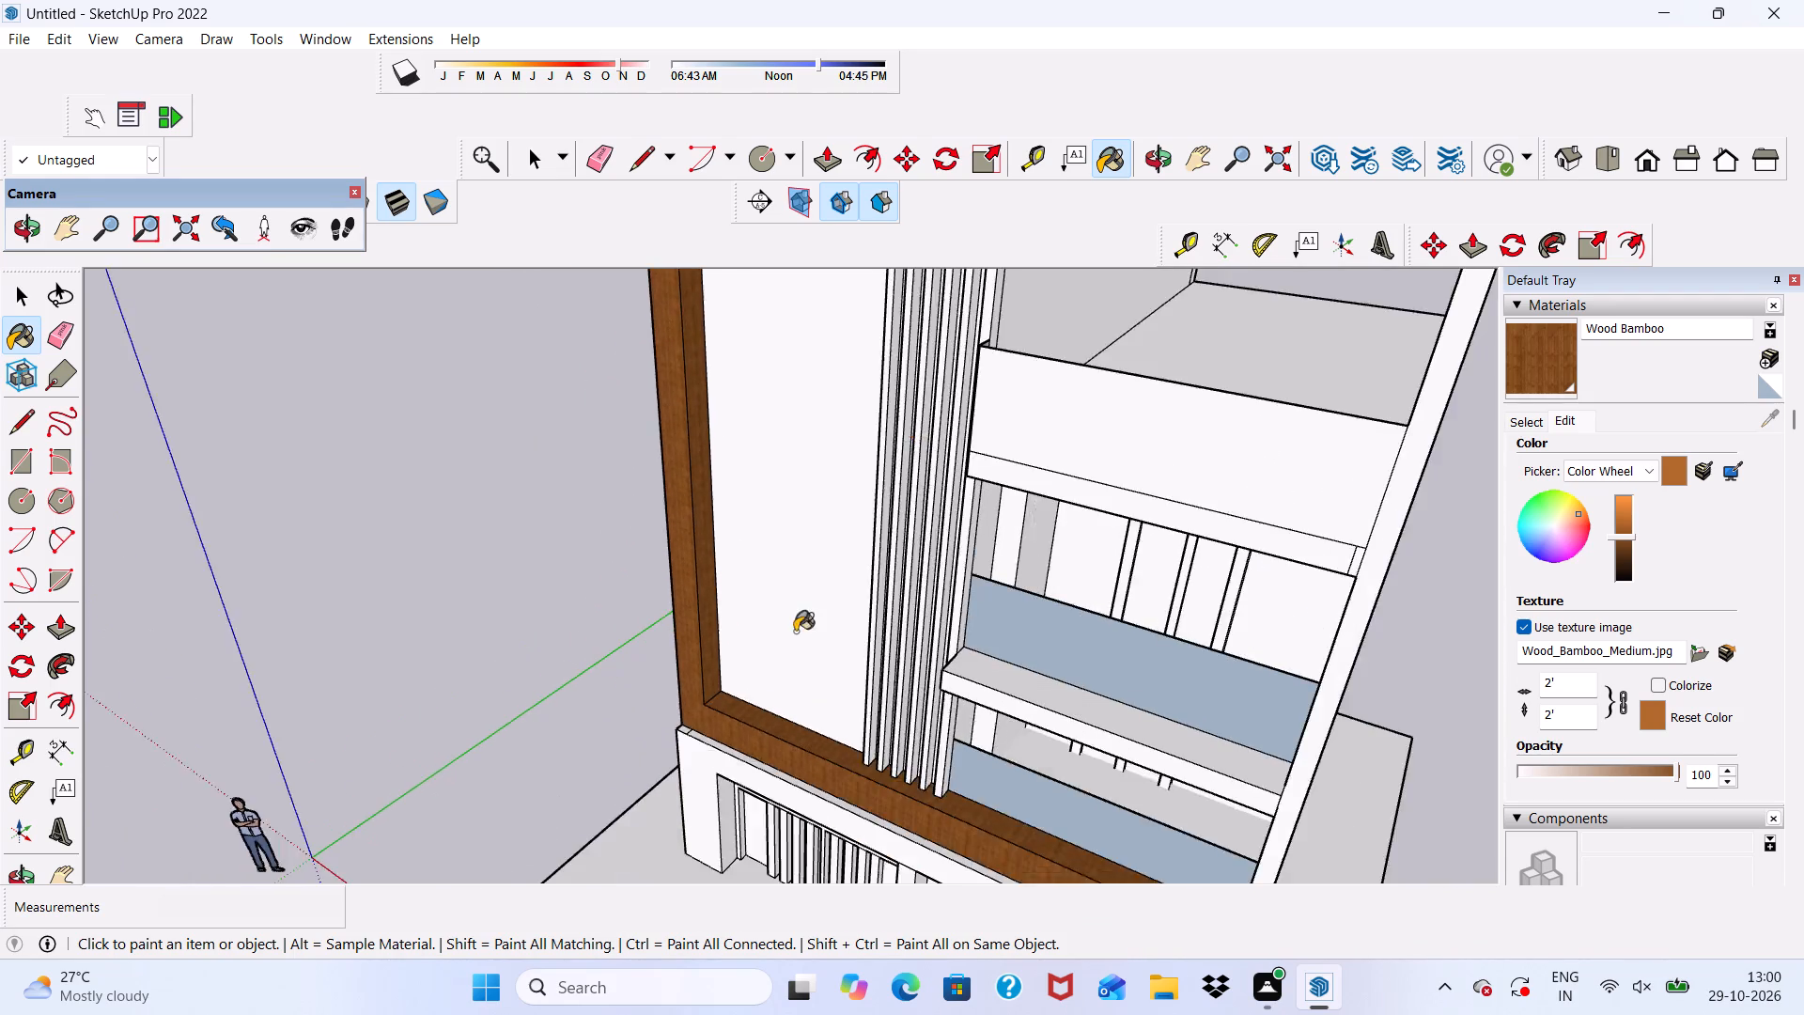
# Paint the underside of the frame's top member and its end face beyond the vertical fins with Wood Bamboo.
pyautogui.scroll(-10, 795, 632)
pyautogui.scroll(11, 866, 242)
pyautogui.moveTo(930, 384); pyautogui.dragTo(1090, 179, button='middle')
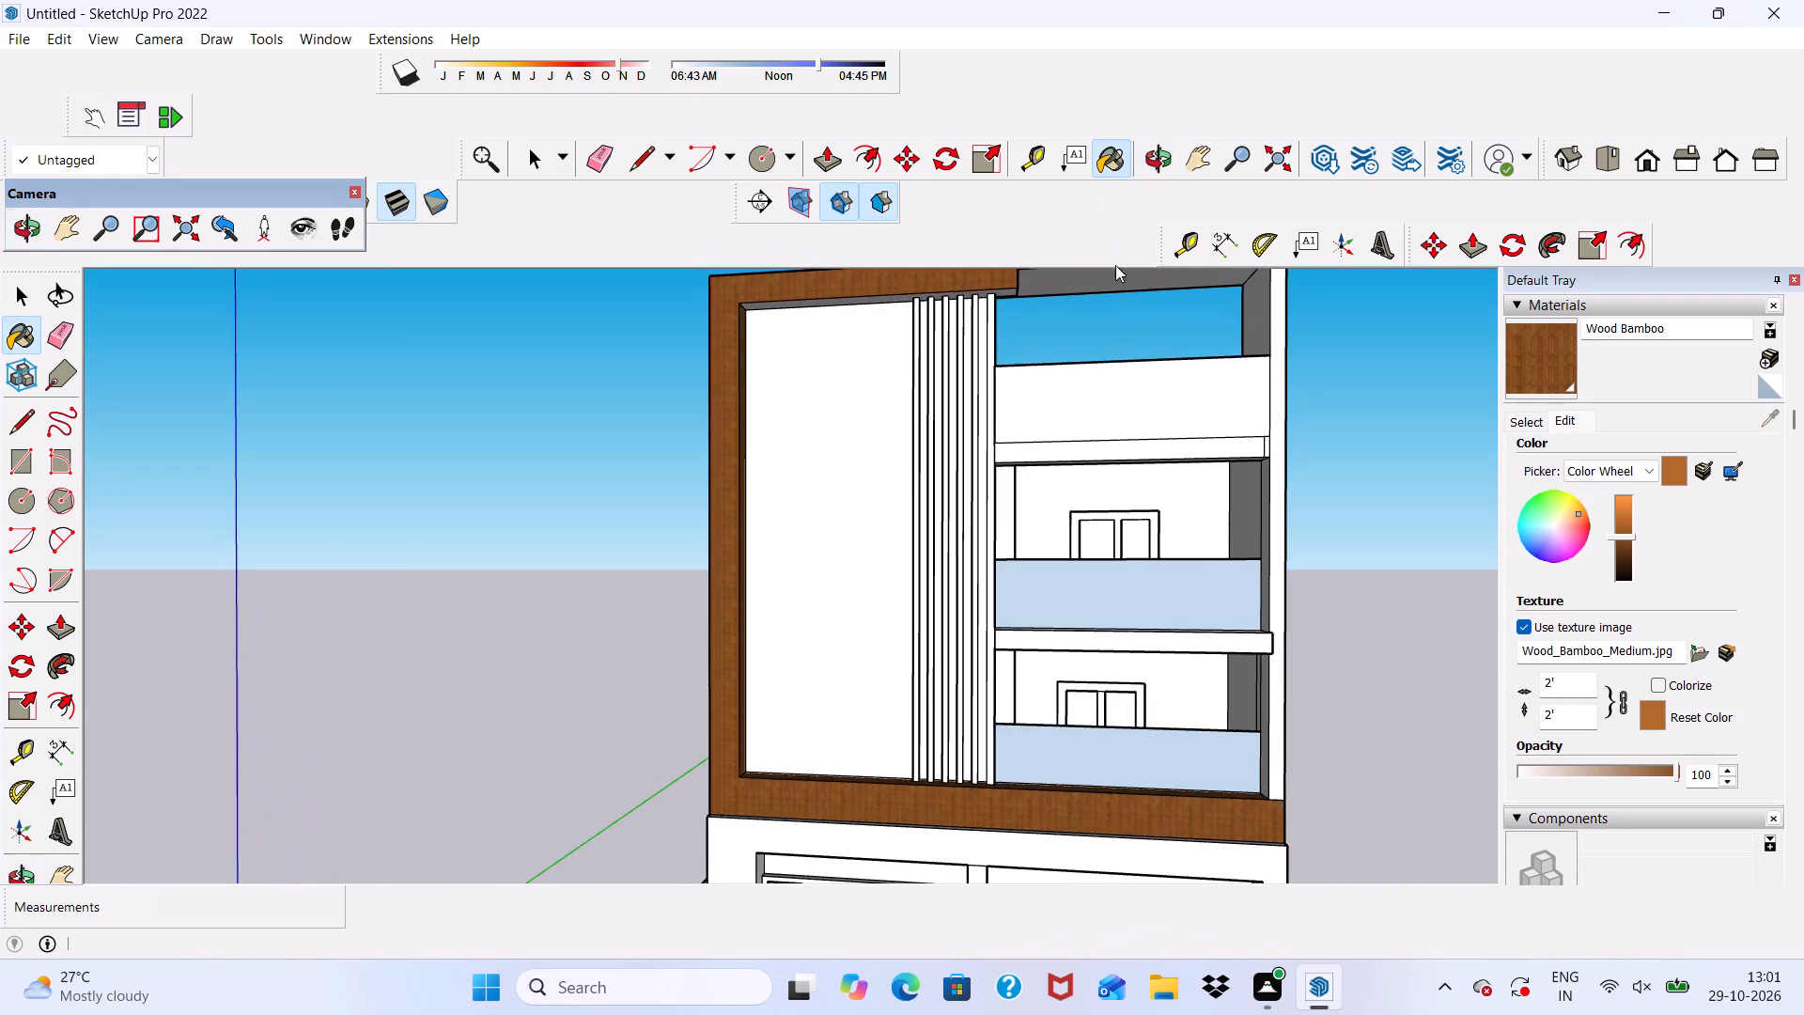
pyautogui.scroll(-3, 1075, 343)
pyautogui.scroll(-5, 948, 358)
pyautogui.scroll(5, 893, 312)
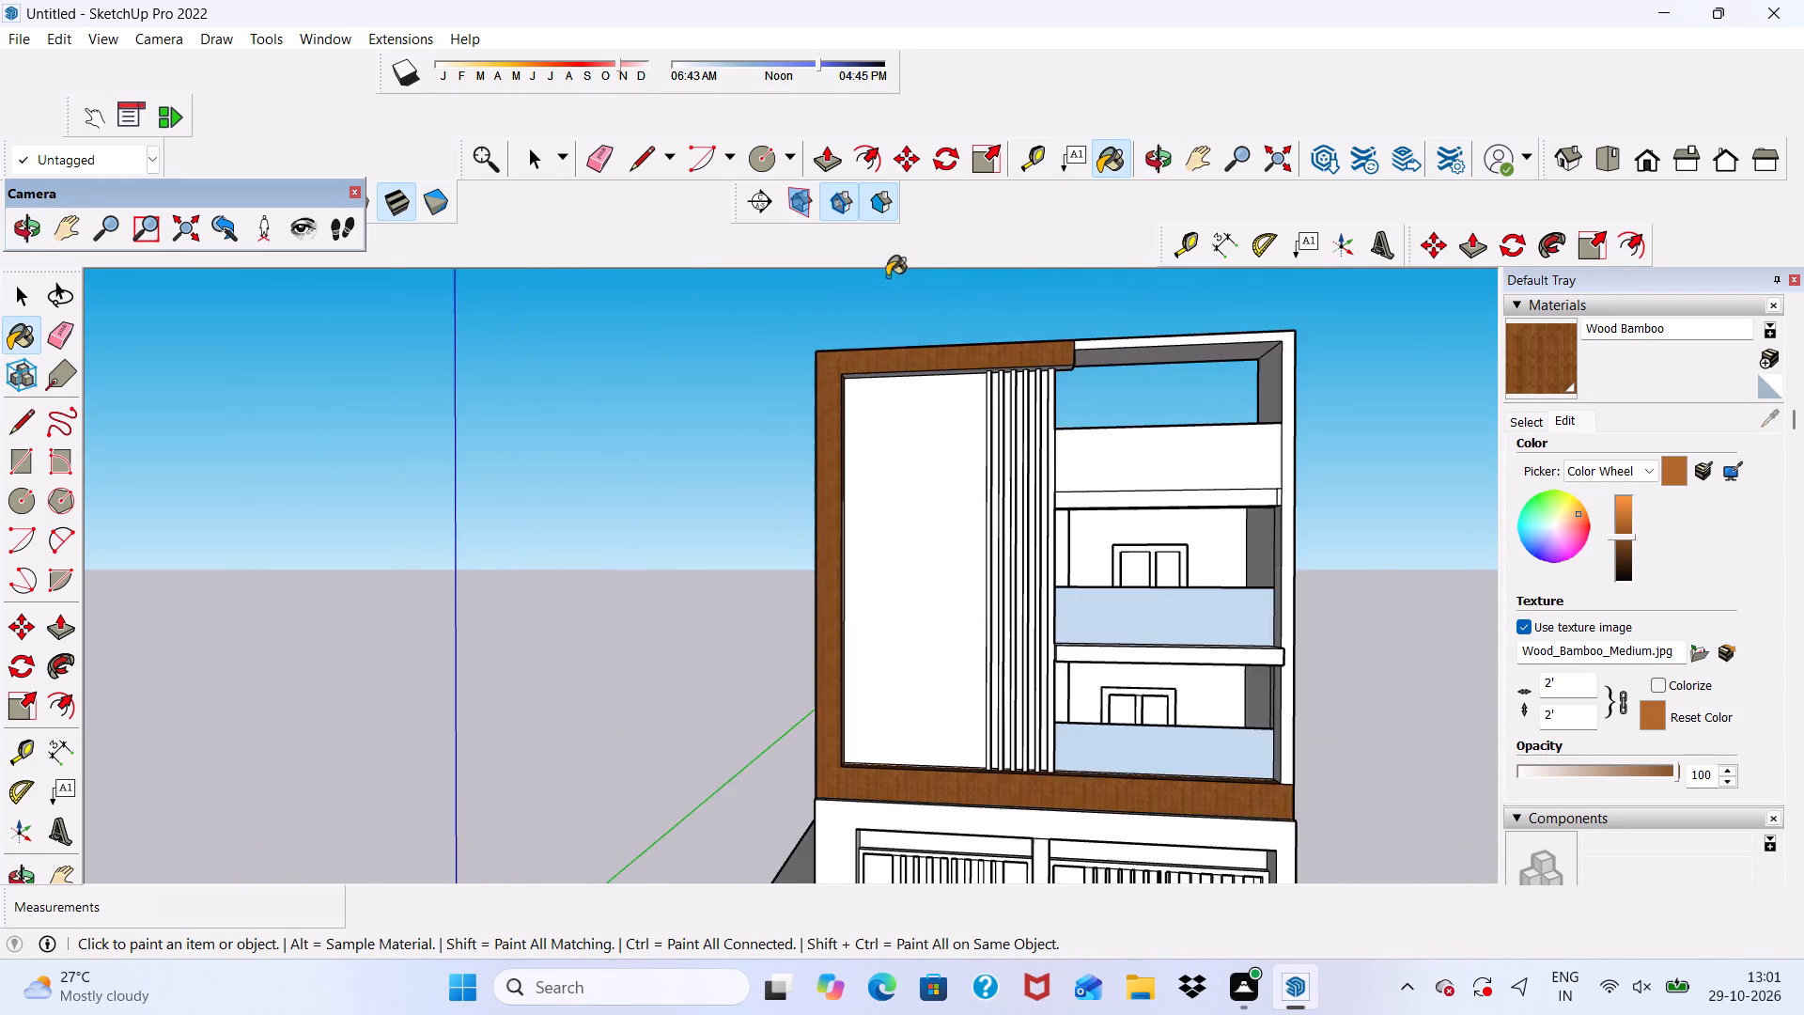
pyautogui.scroll(19, 887, 276)
pyautogui.click(894, 341)
pyautogui.scroll(-9, 894, 341)
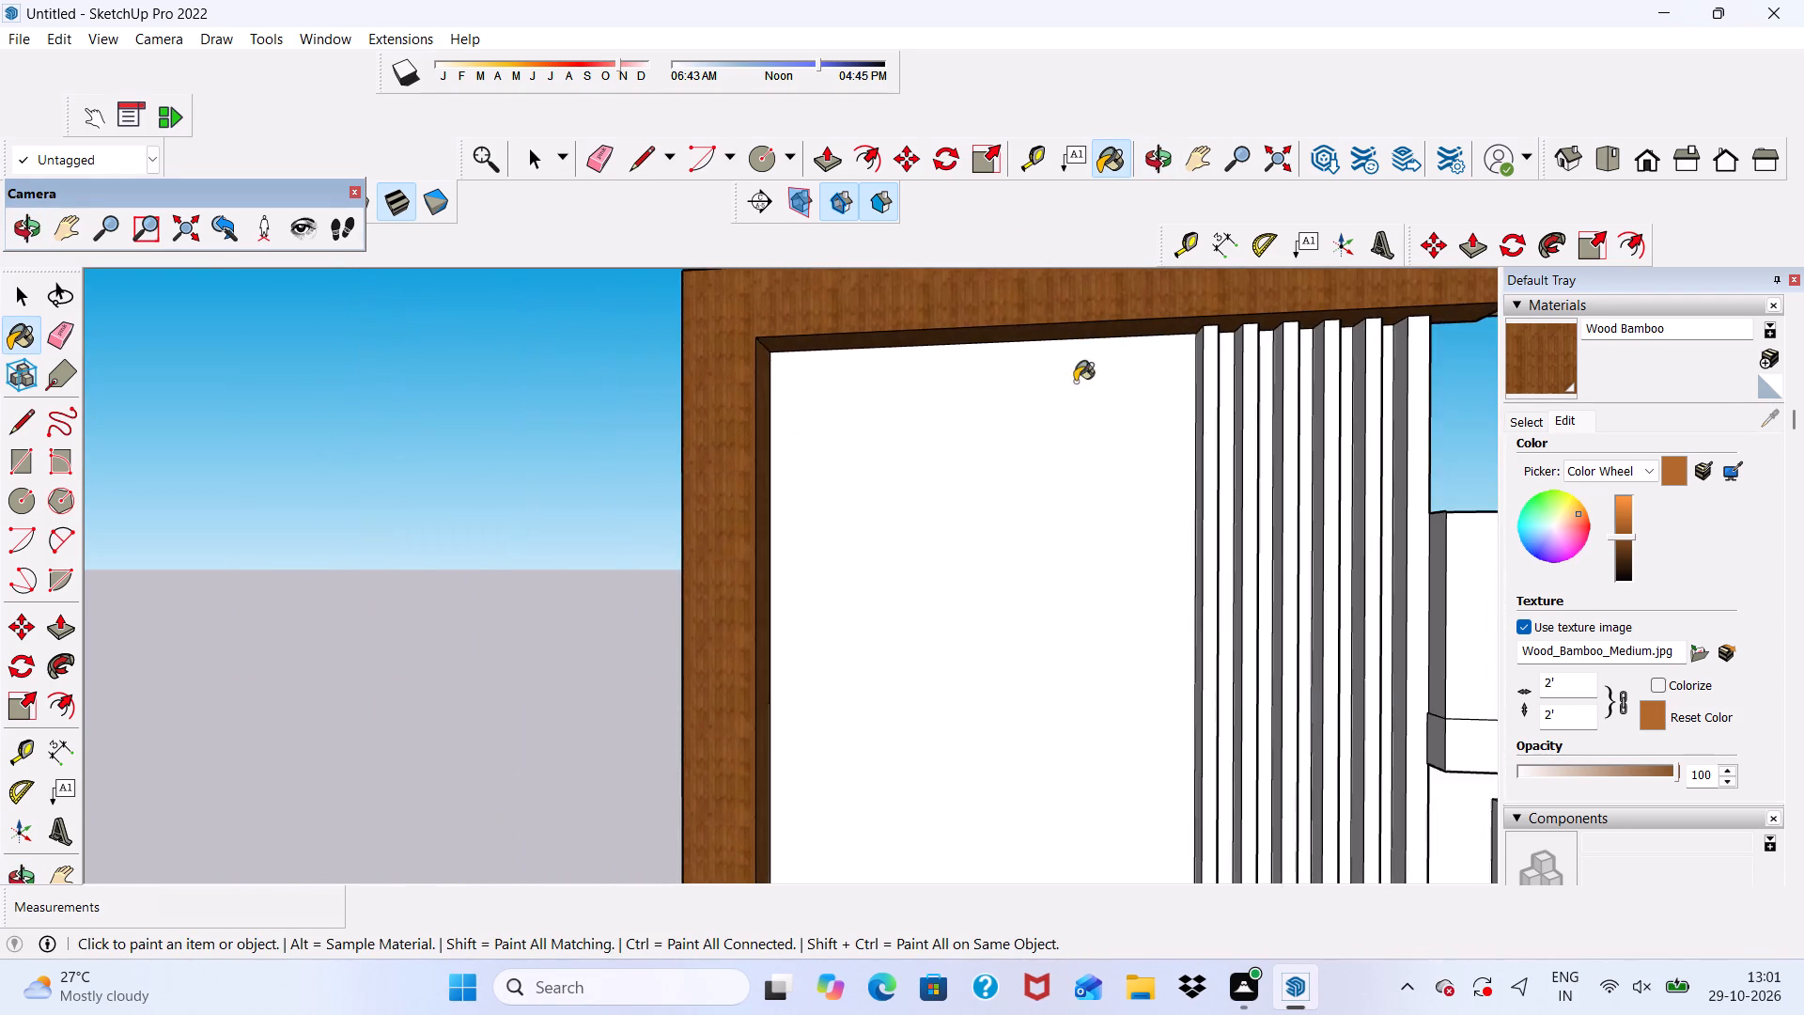
pyautogui.scroll(-1, 1075, 382)
pyautogui.moveTo(1081, 407); pyautogui.dragTo(706, 521, button='middle')
pyautogui.click(1417, 353)
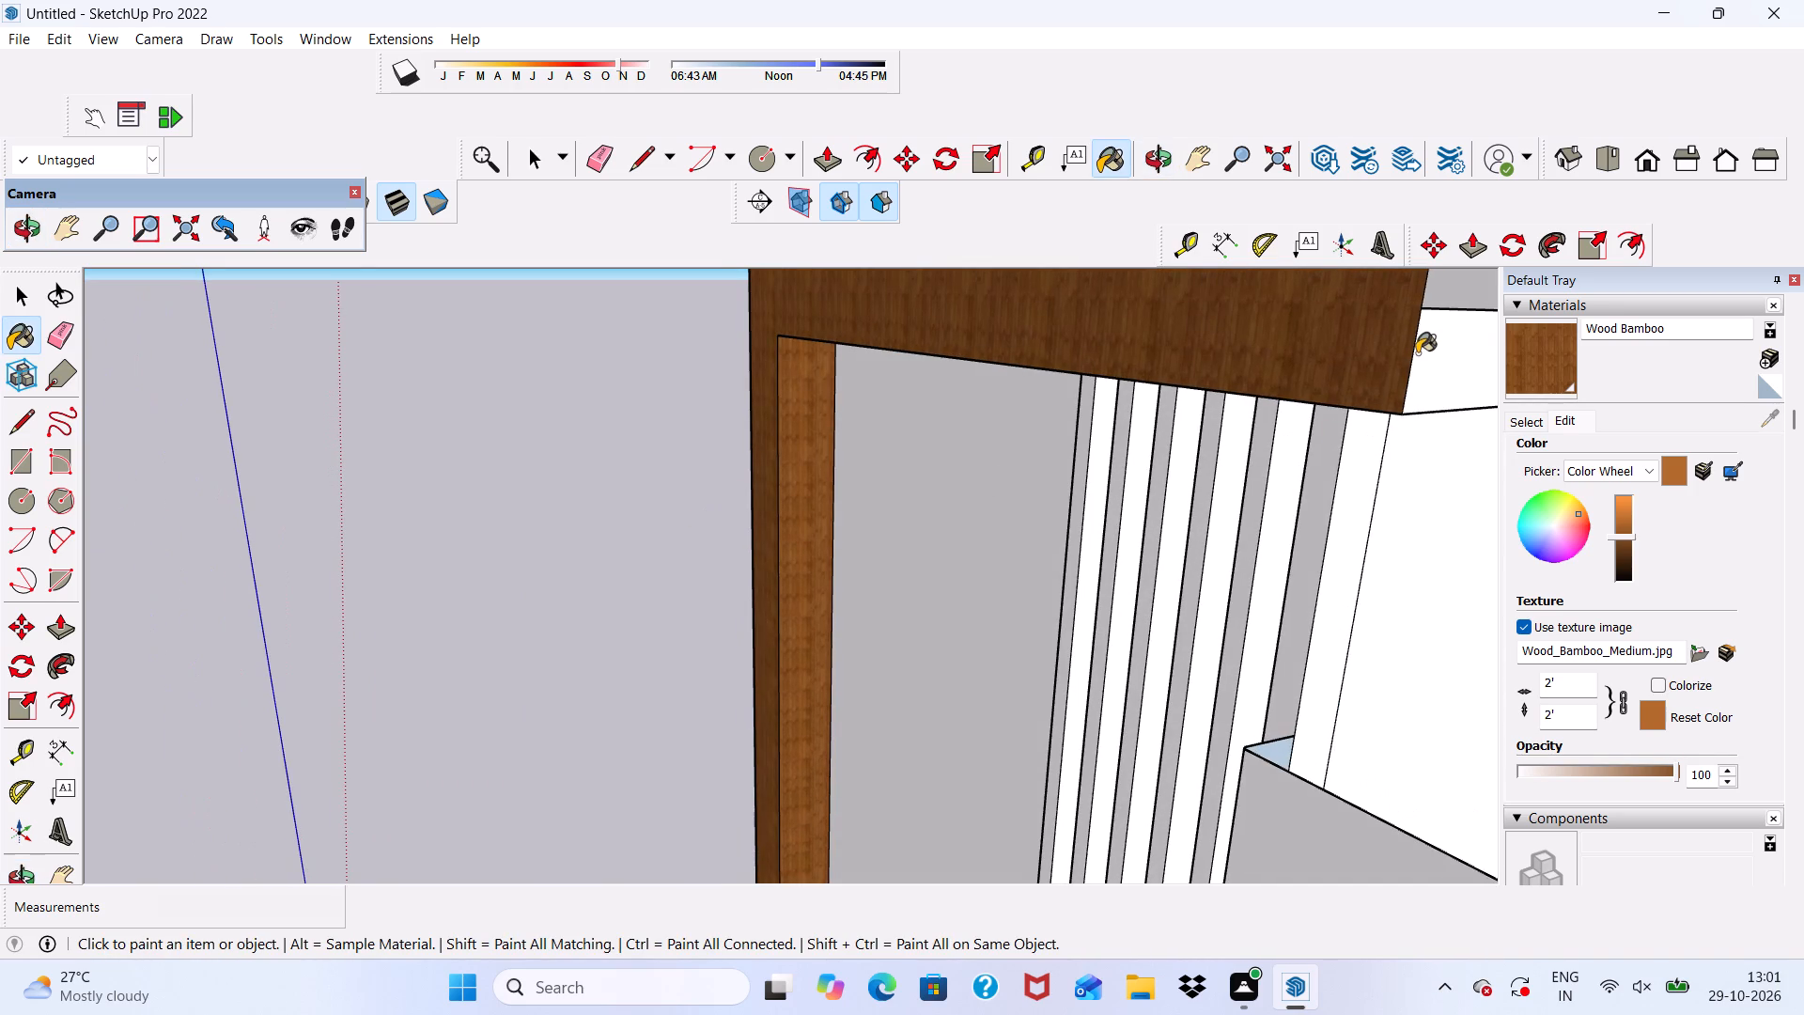
# Paint the front and top faces of the projecting slab between the two glass balconies with Wood Bamboo.
pyautogui.scroll(-9, 1247, 363)
pyautogui.moveTo(1332, 324); pyautogui.dragTo(1507, 219, button='middle')
pyautogui.scroll(1, 1248, 522)
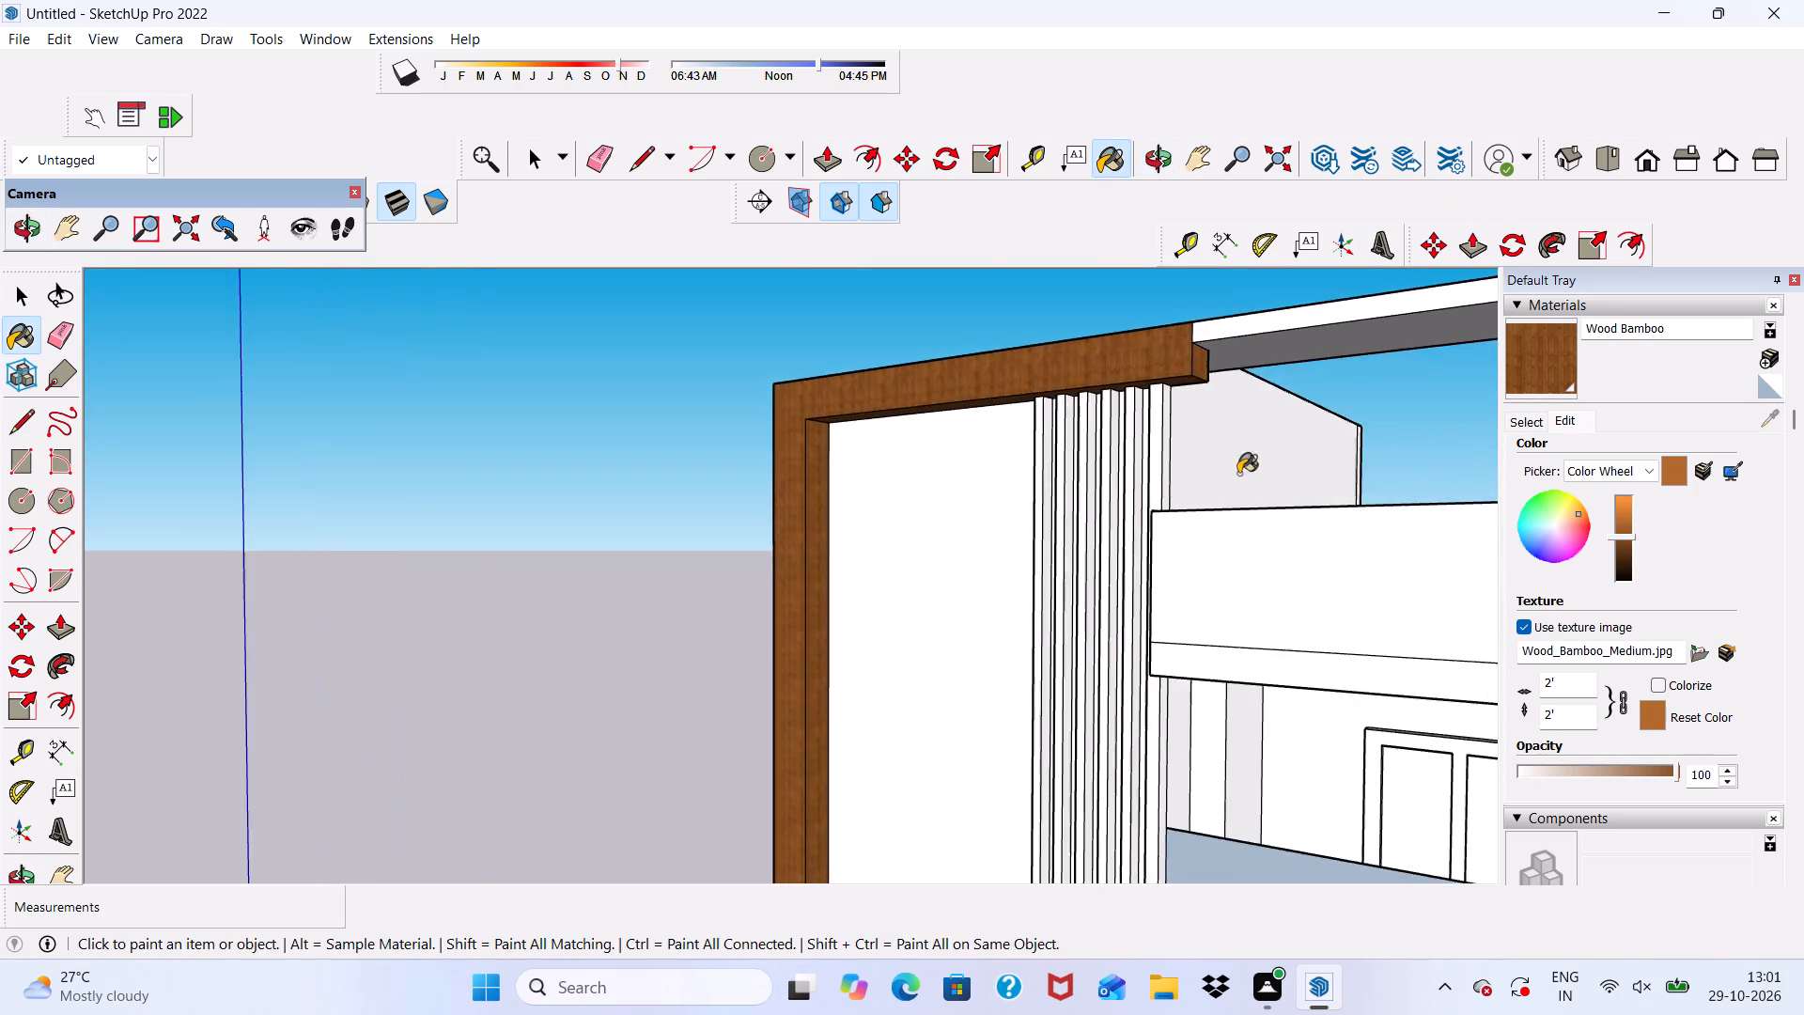
pyautogui.scroll(-12, 1215, 396)
pyautogui.moveTo(1192, 546); pyautogui.dragTo(1246, 552, button='middle')
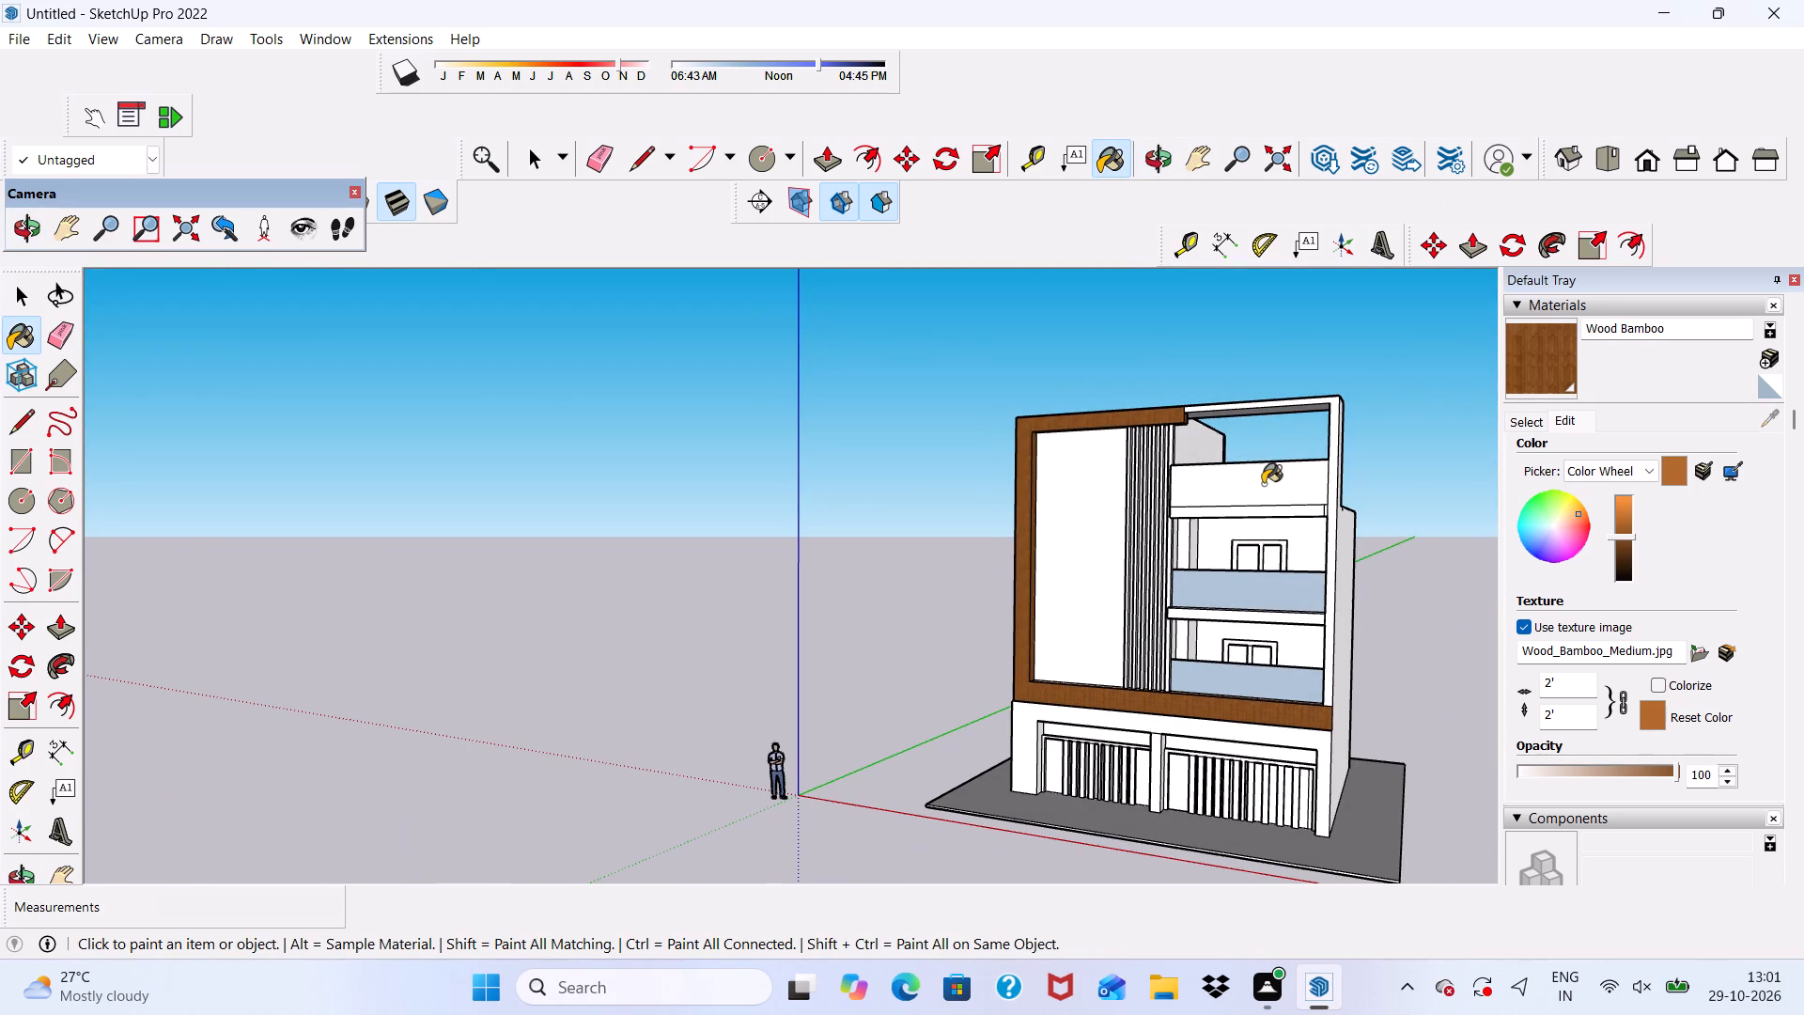
pyautogui.scroll(6, 1235, 548)
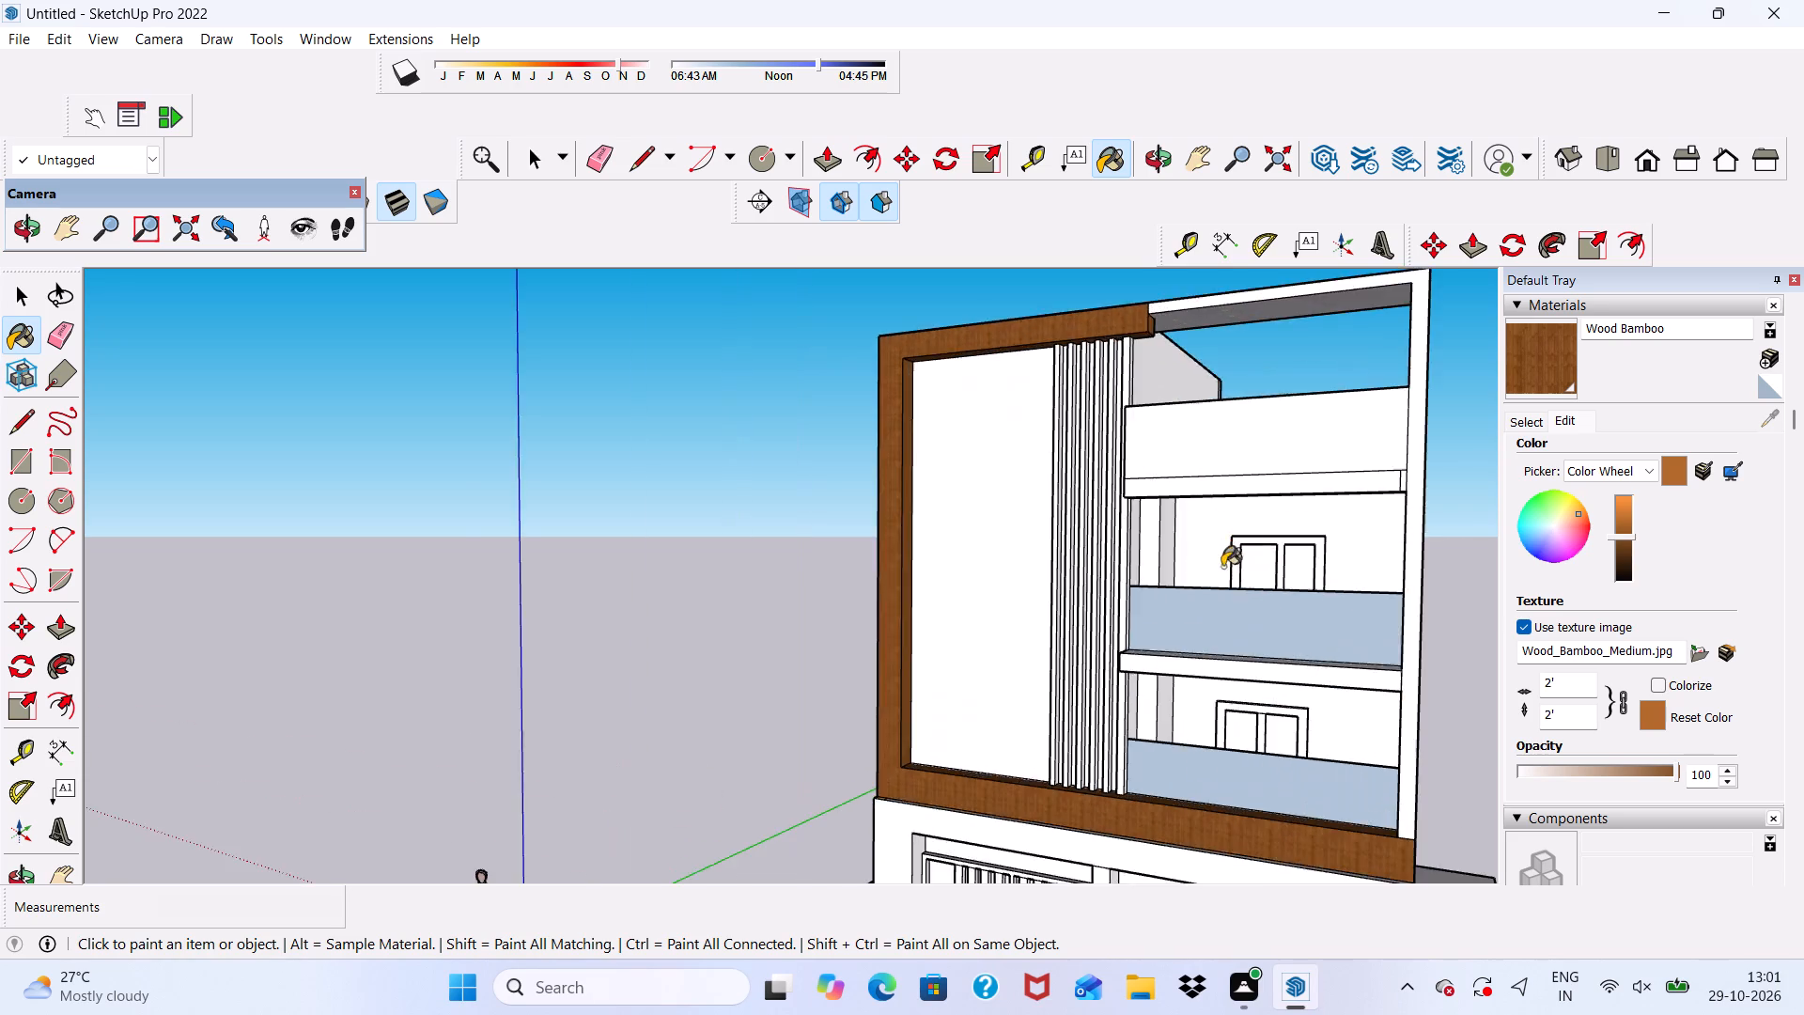
pyautogui.scroll(13, 1222, 567)
pyautogui.click(1129, 484)
pyautogui.scroll(-2, 1129, 484)
pyautogui.moveTo(1134, 488); pyautogui.dragTo(1193, 747, button='middle')
pyautogui.scroll(1, 1156, 691)
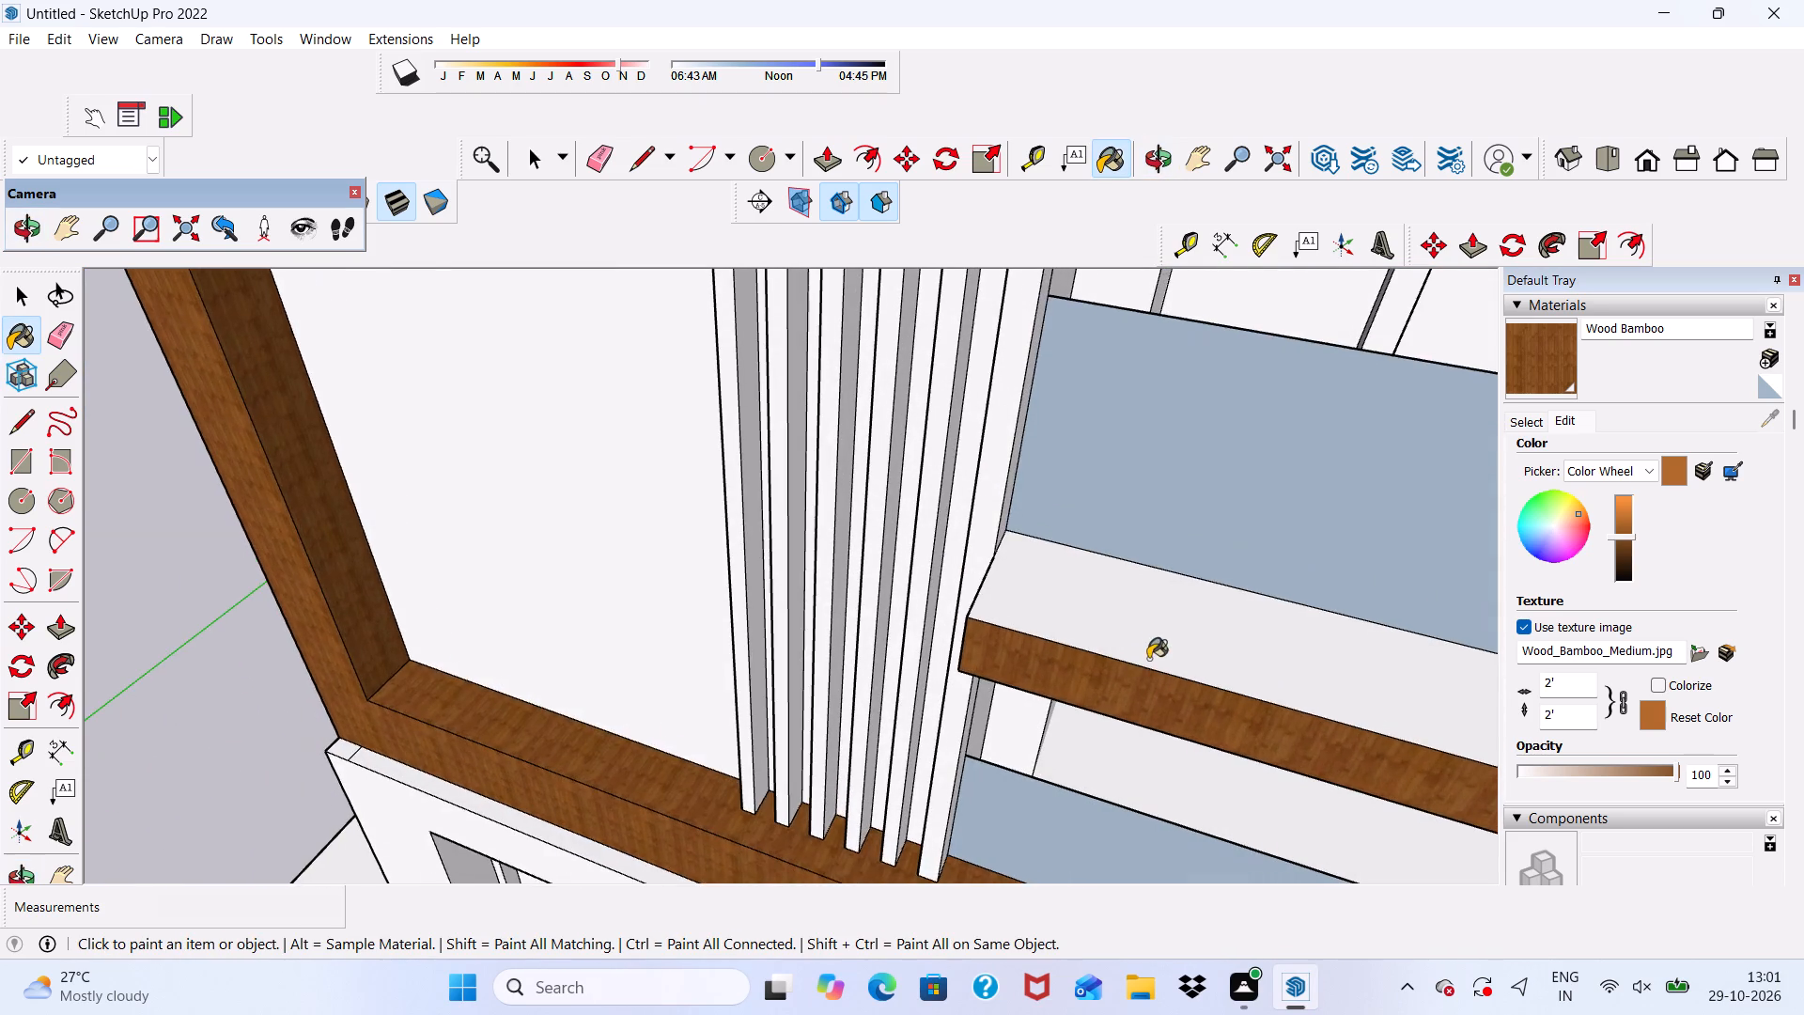
pyautogui.click(1148, 643)
# Paint the underside and both end faces of the projecting balcony slab with Wood Bamboo.
pyautogui.scroll(-5, 1126, 613)
pyautogui.moveTo(1101, 652); pyautogui.dragTo(1290, 296, button='middle')
pyautogui.scroll(5, 1243, 345)
pyautogui.scroll(1, 1131, 441)
pyautogui.click(1131, 441)
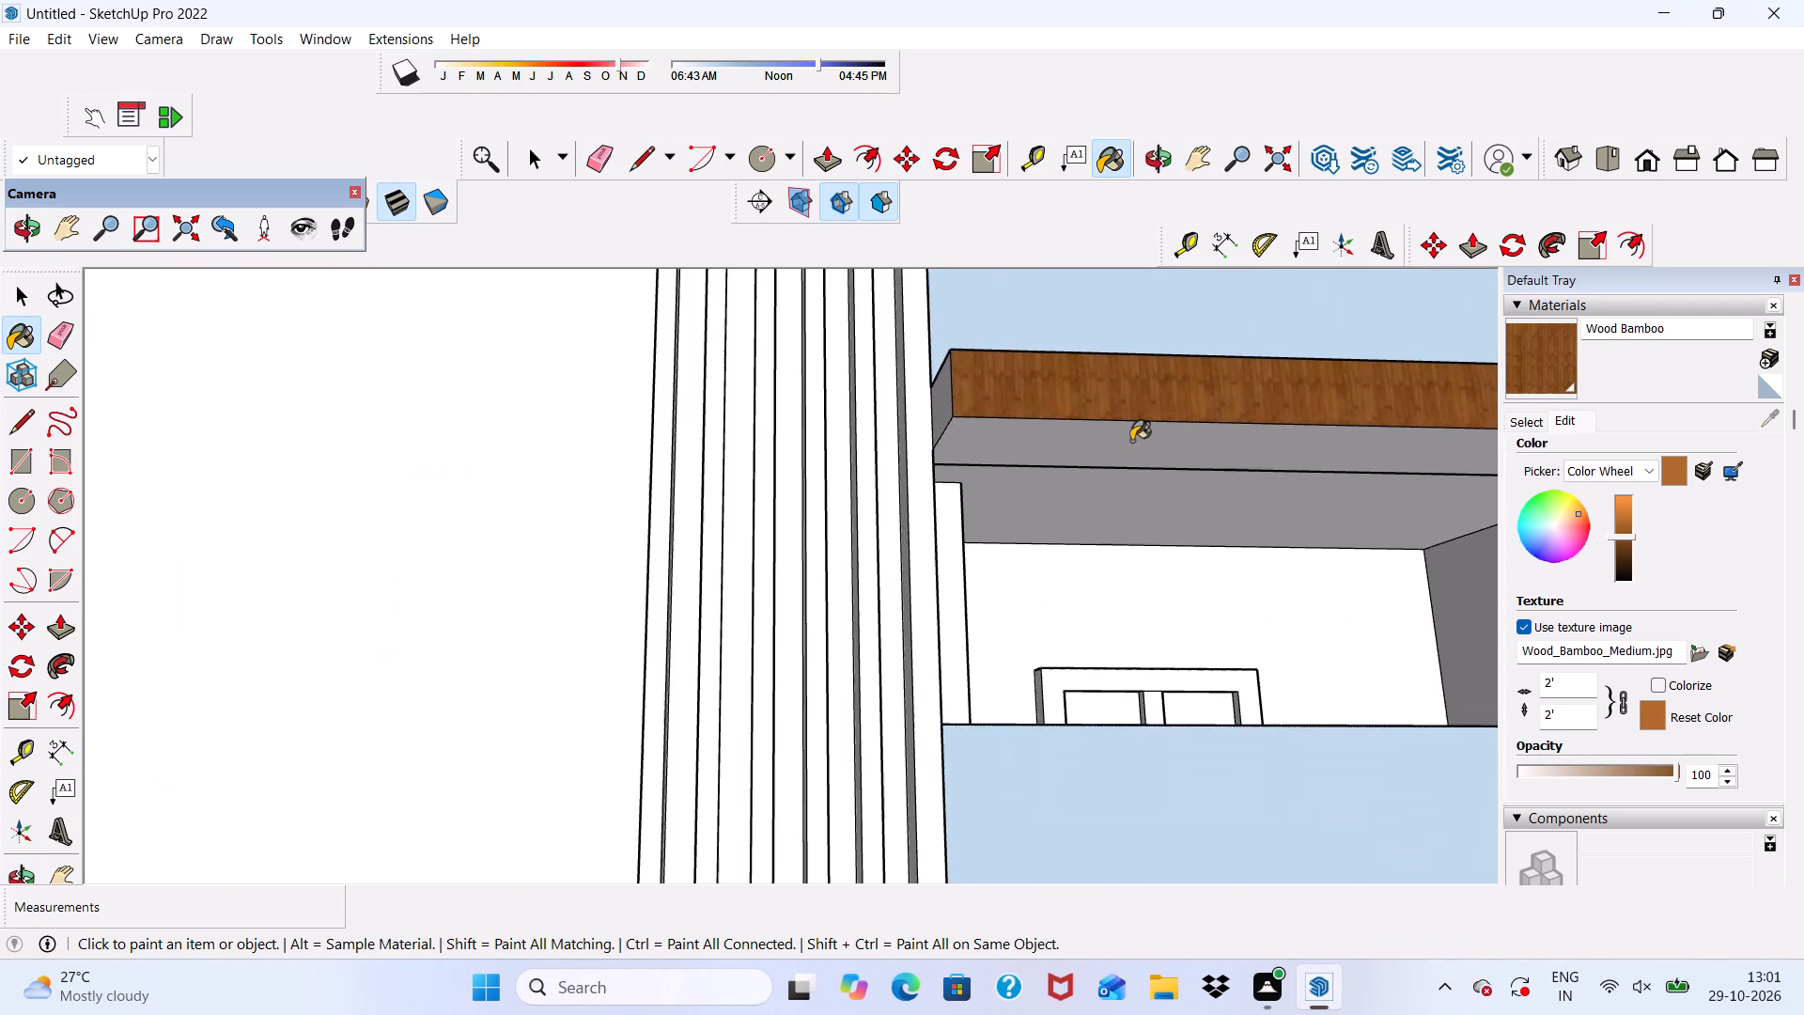
pyautogui.scroll(6, 958, 429)
pyautogui.click(934, 368)
pyautogui.scroll(-11, 779, 380)
pyautogui.moveTo(1001, 523); pyautogui.dragTo(729, 590, button='middle')
pyautogui.scroll(11, 1077, 479)
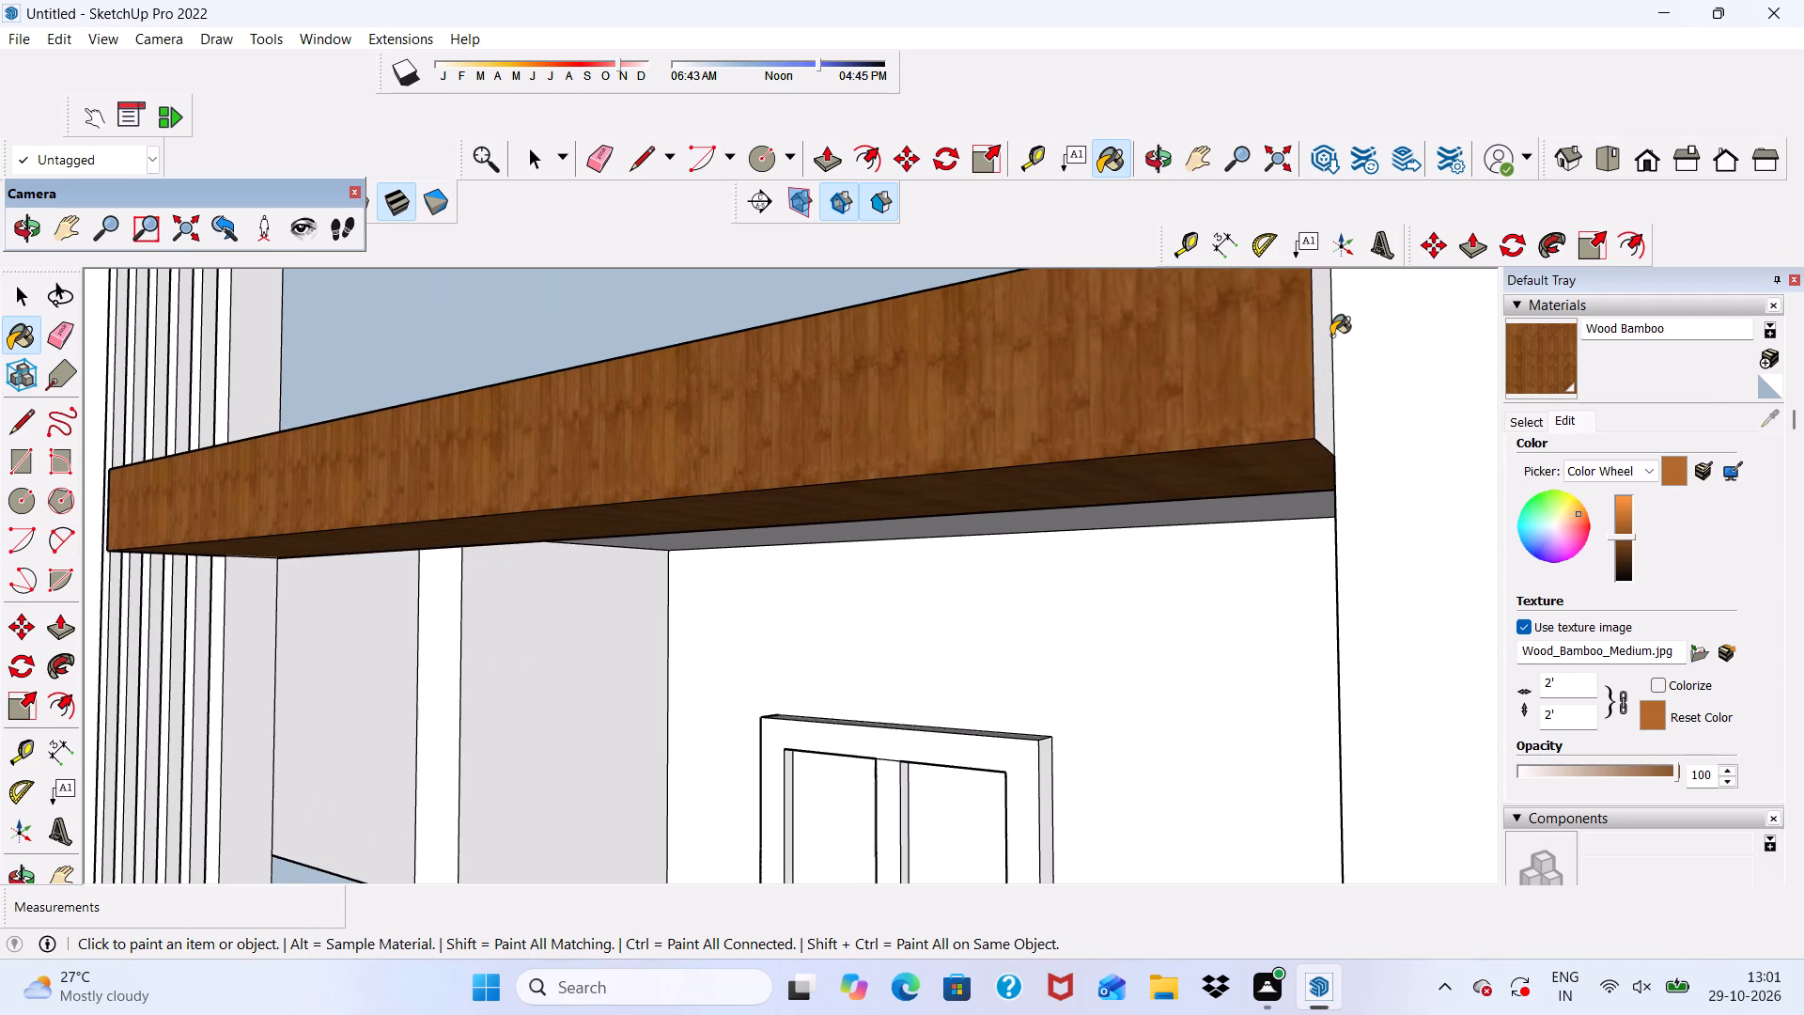
pyautogui.click(1331, 336)
pyautogui.click(1327, 340)
pyautogui.scroll(-11, 1321, 345)
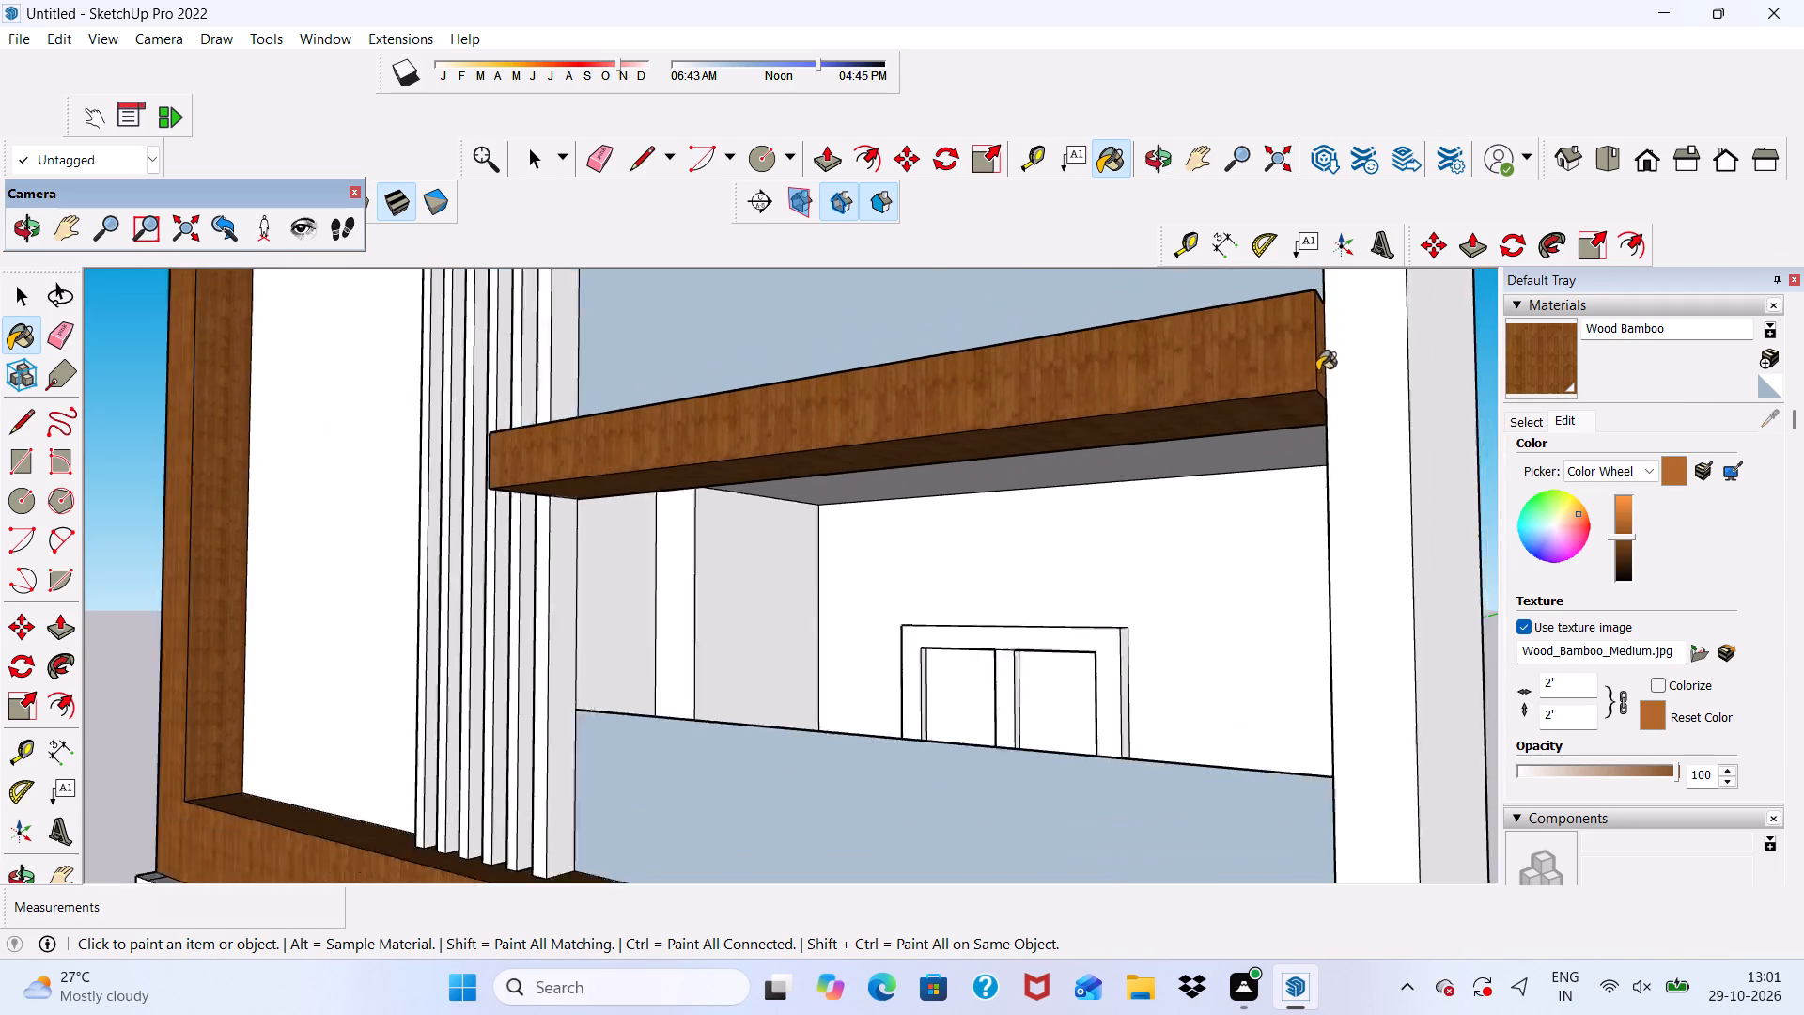
# Examine the wood finish on the front facade's frame and balcony slab from several distances and angles.
pyautogui.scroll(-2, 1317, 371)
pyautogui.scroll(3, 1245, 388)
pyautogui.scroll(-6, 1081, 351)
pyautogui.scroll(1, 1079, 408)
pyautogui.moveTo(1079, 409); pyautogui.dragTo(1279, 475, button='middle')
pyautogui.scroll(-10, 1257, 428)
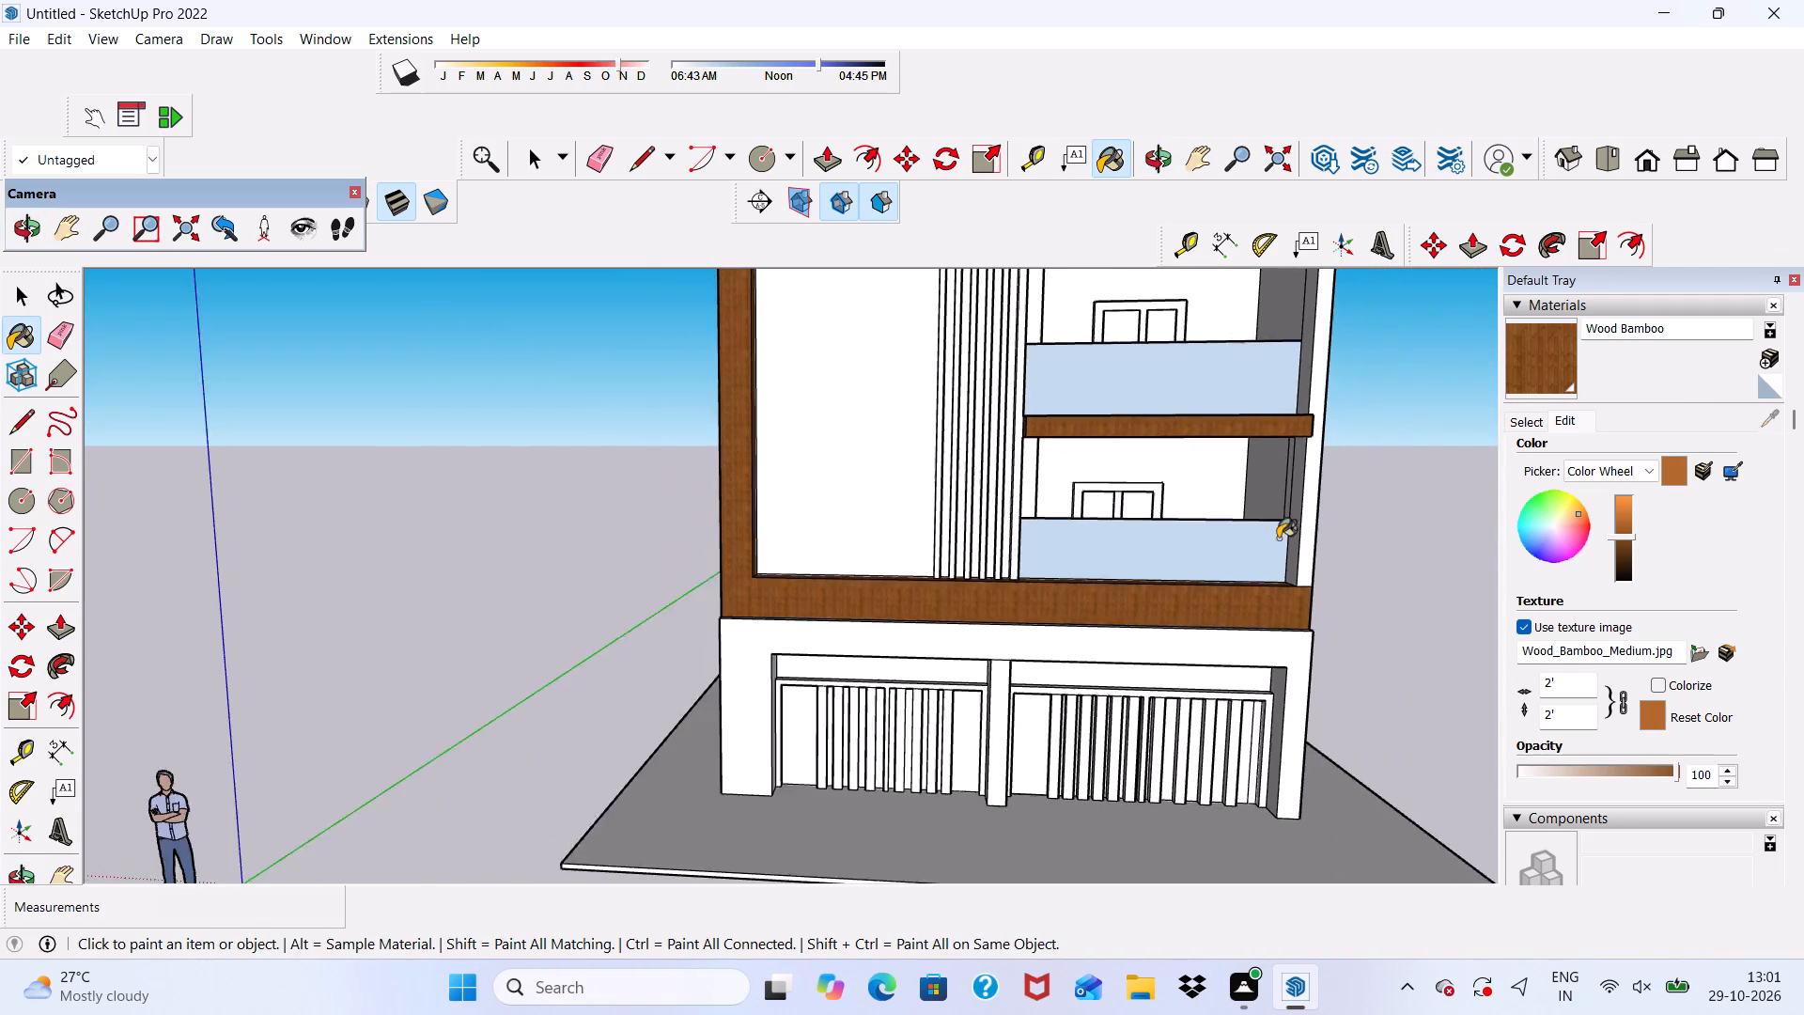
pyautogui.moveTo(1278, 539); pyautogui.dragTo(1207, 465, button='middle')
pyautogui.scroll(-5, 1227, 518)
pyautogui.scroll(2, 1097, 633)
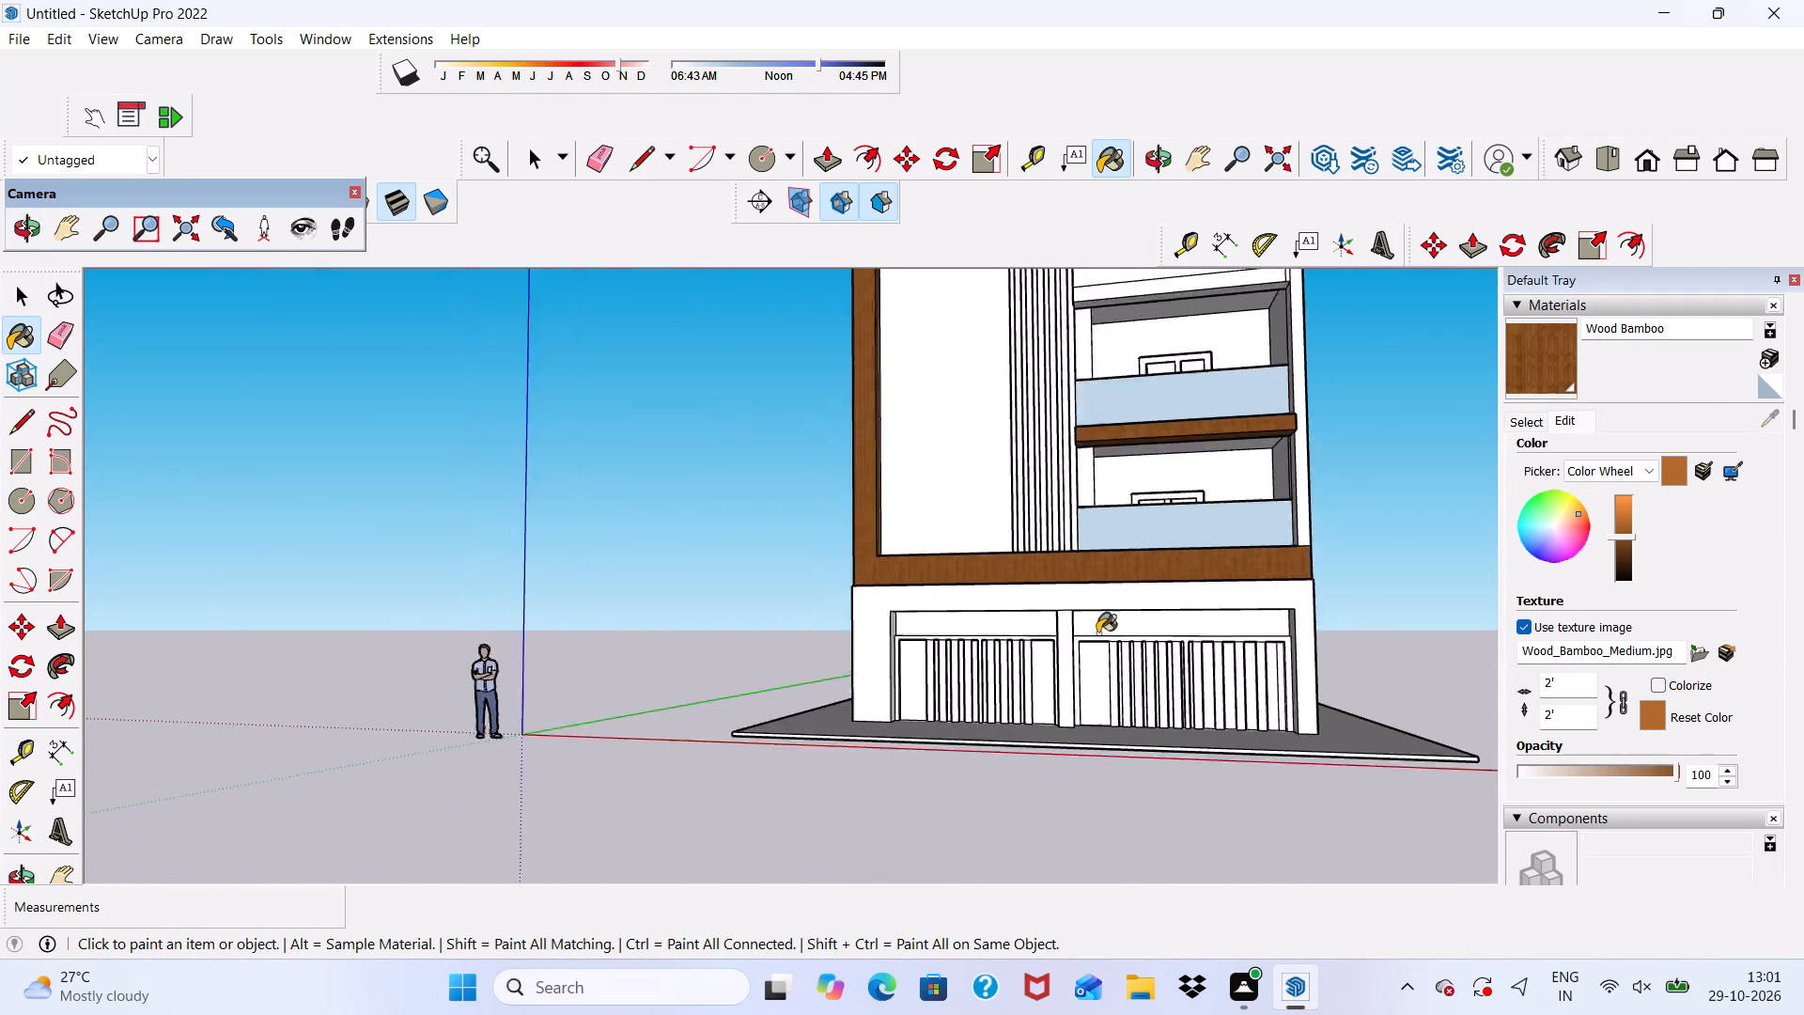
pyautogui.scroll(5, 1097, 633)
pyautogui.scroll(-18, 1096, 632)
pyautogui.scroll(7, 988, 351)
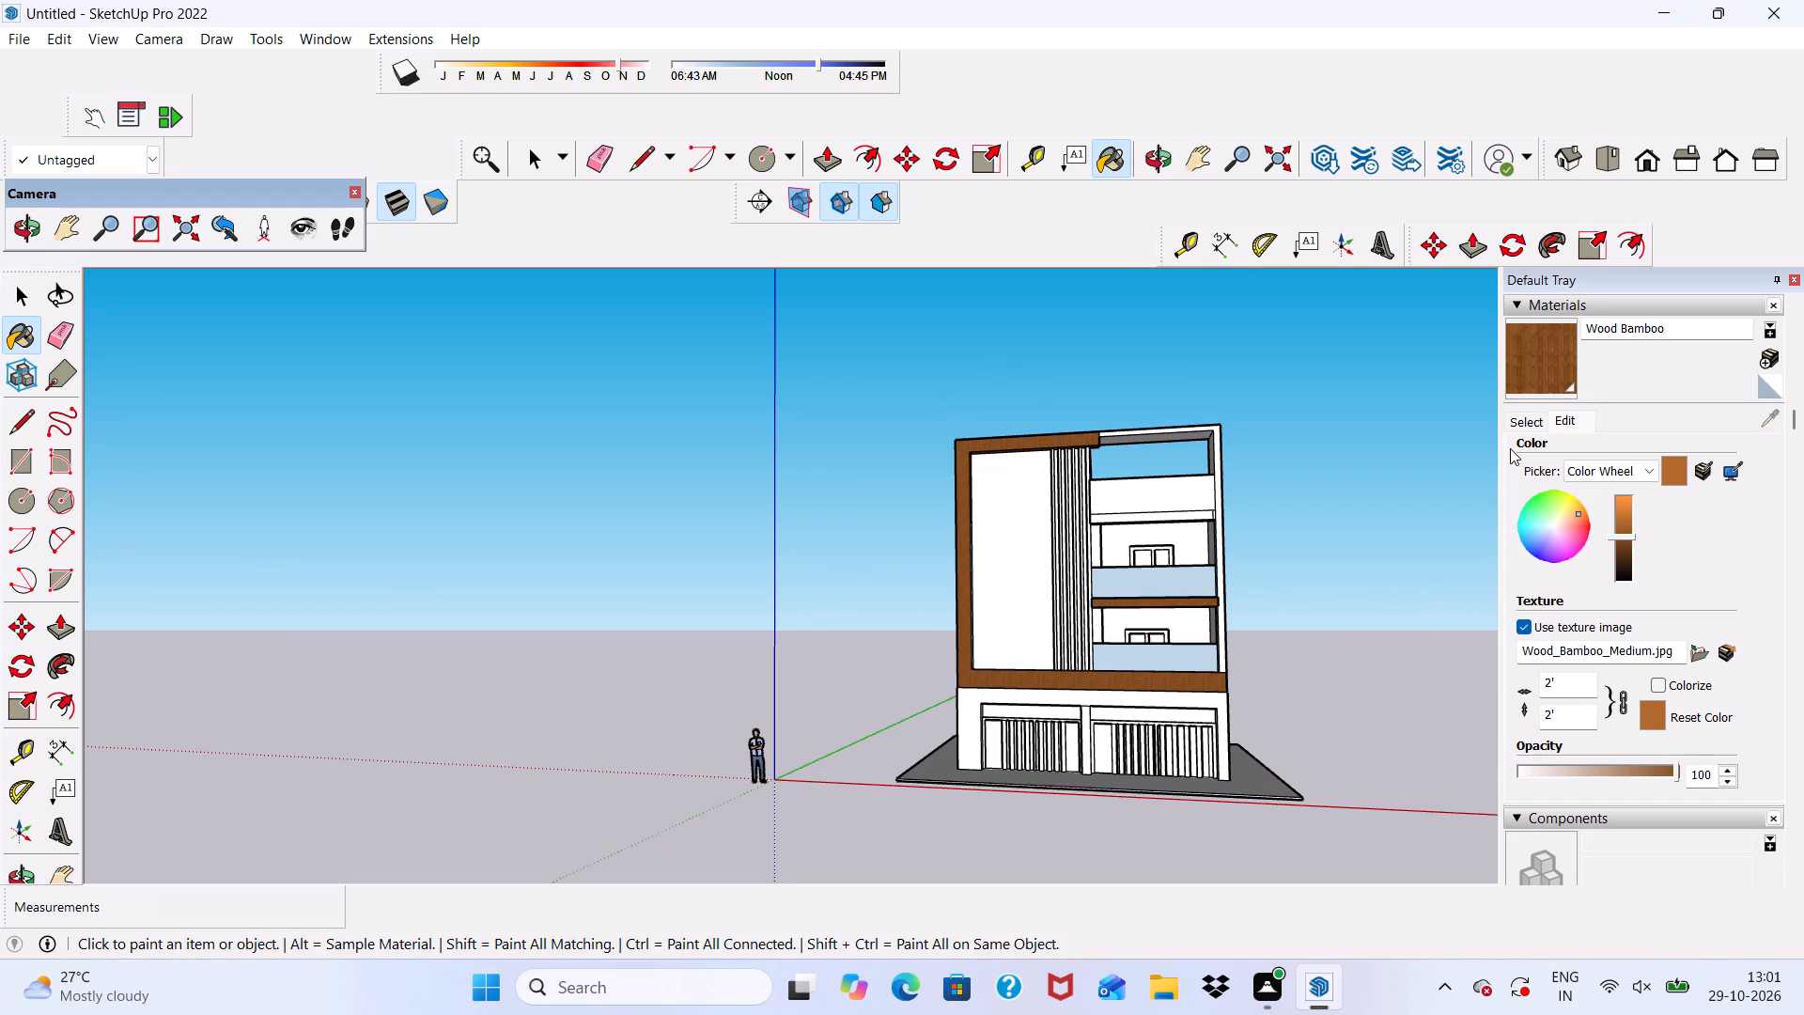
# Switch the Materials library to the Colors-Named collection.
pyautogui.click(1517, 426)
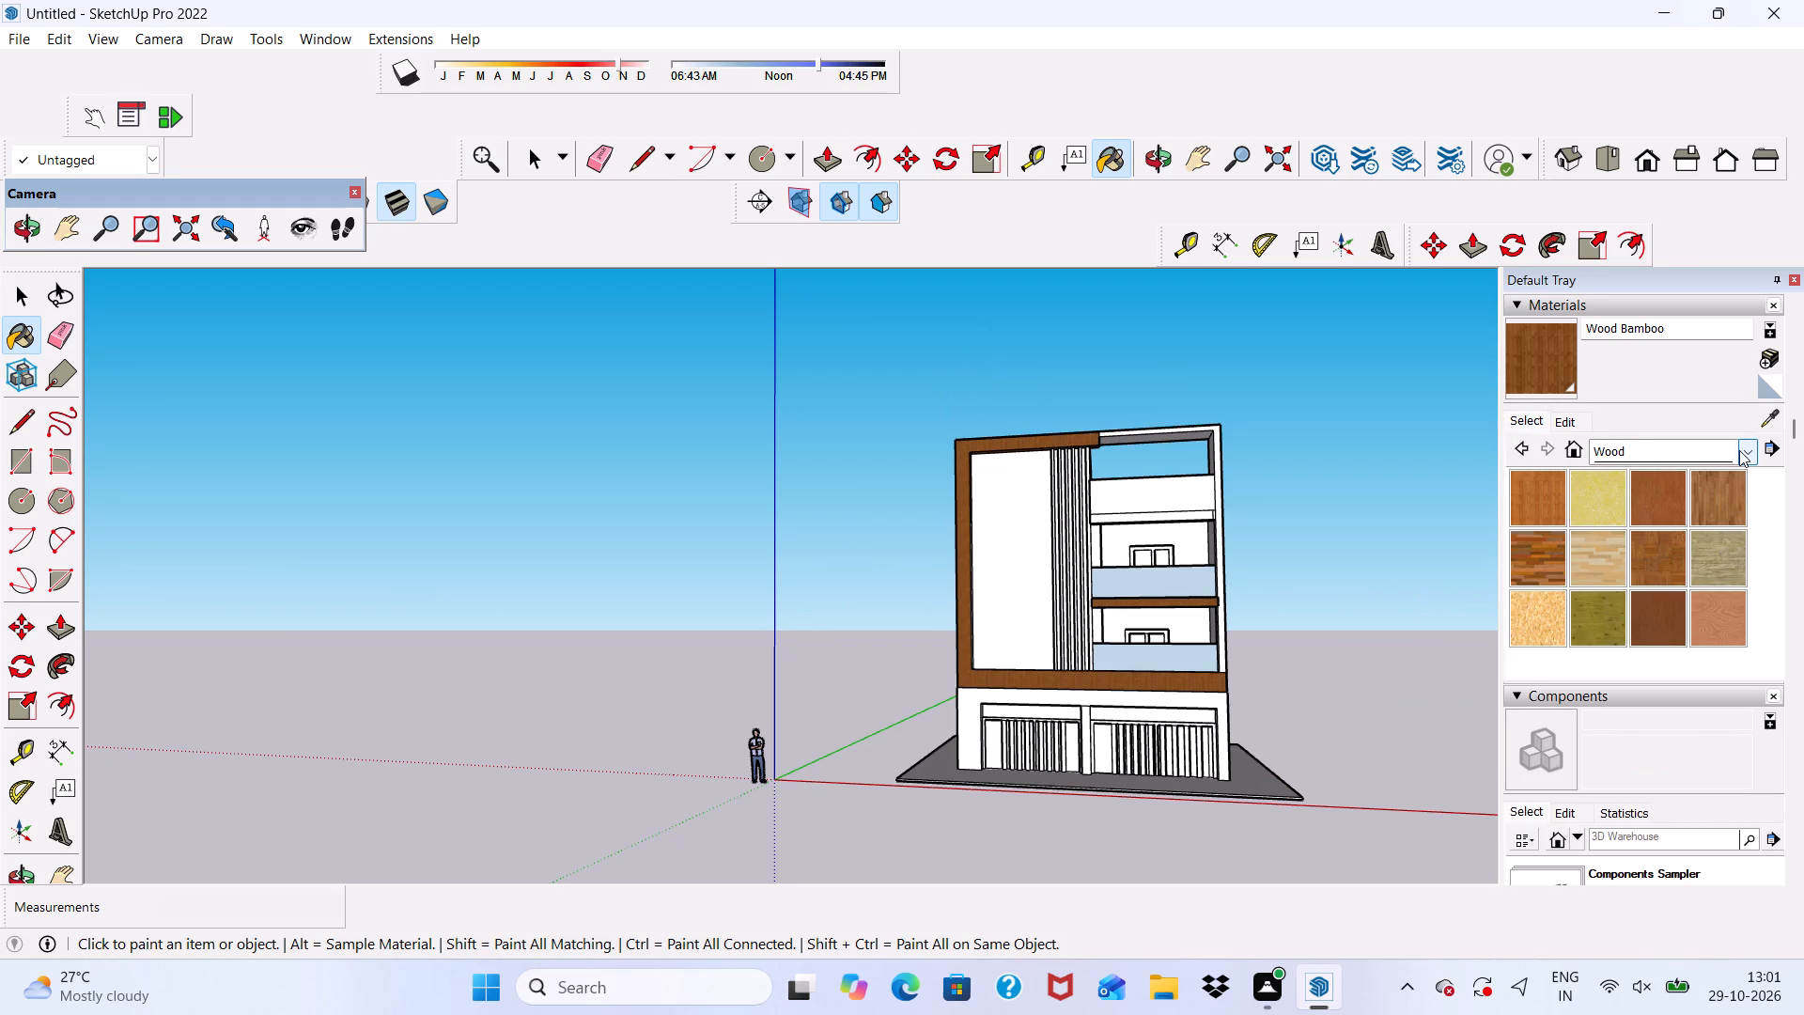
pyautogui.click(1739, 450)
pyautogui.click(1703, 547)
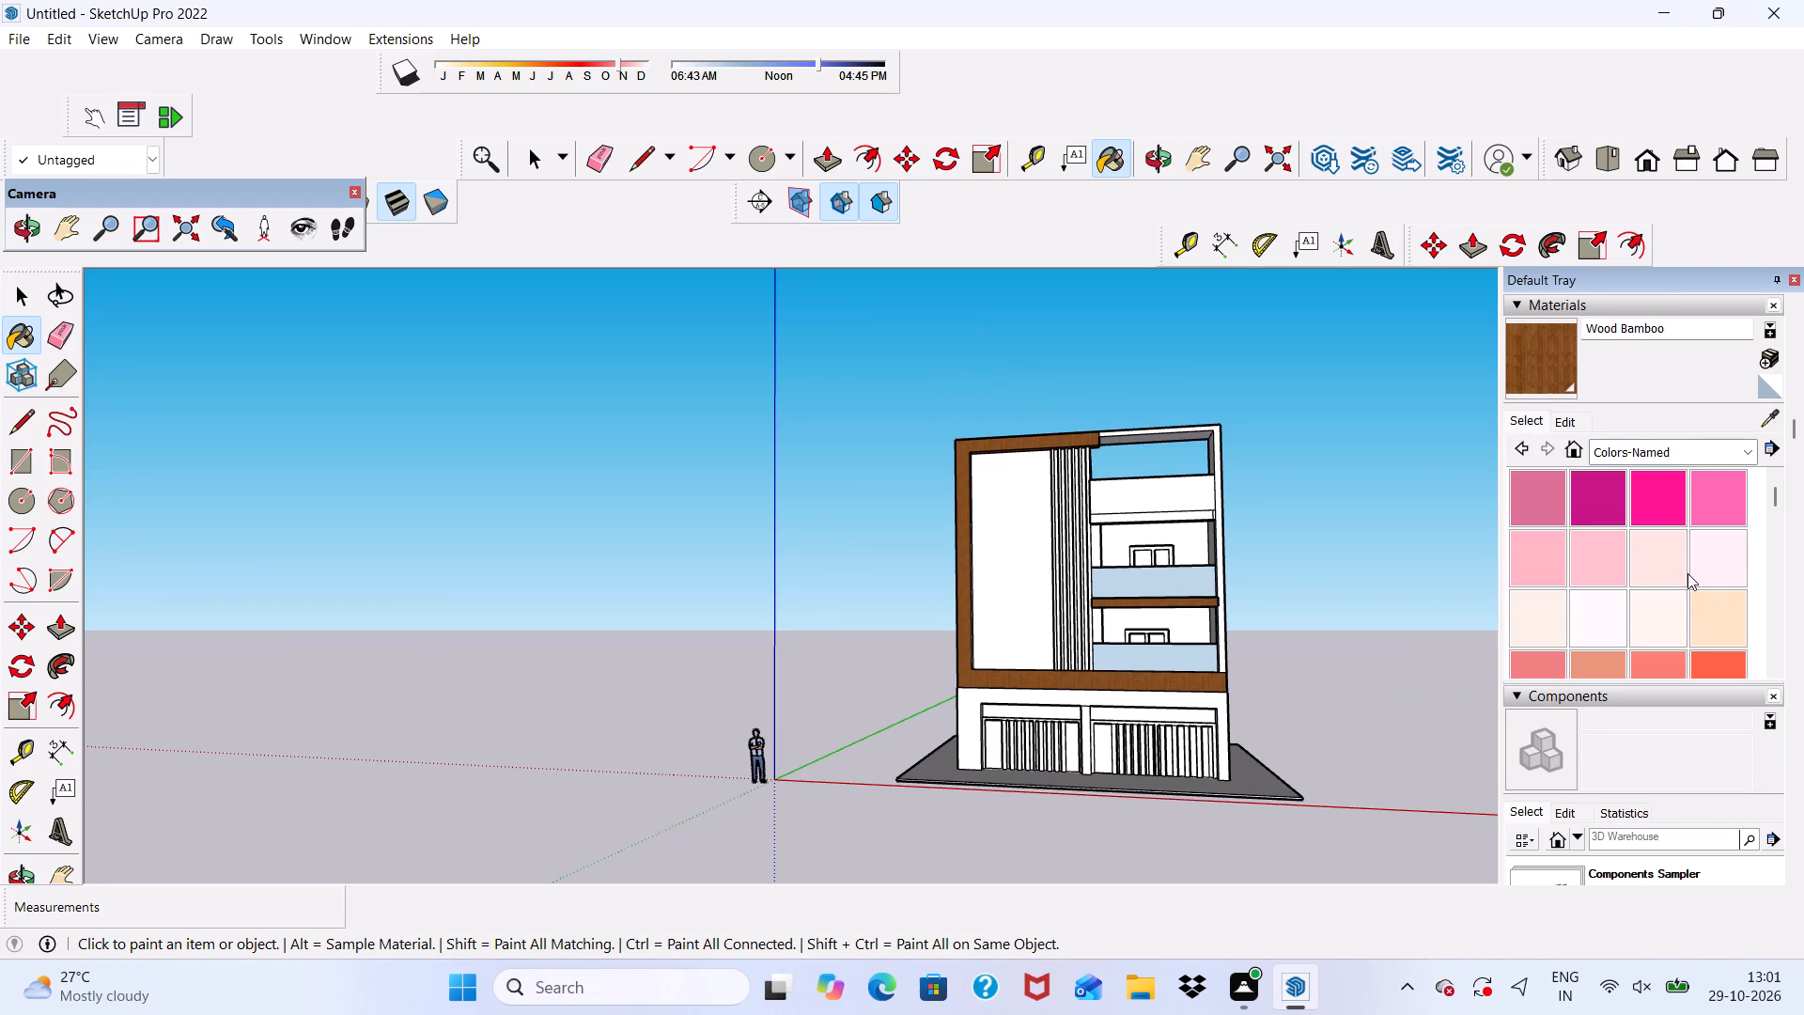
# Paint the front face of the vertical fin nearest the large blank wall panel with 0035_Tan.
pyautogui.scroll(-2, 1678, 554)
pyautogui.scroll(1, 1629, 528)
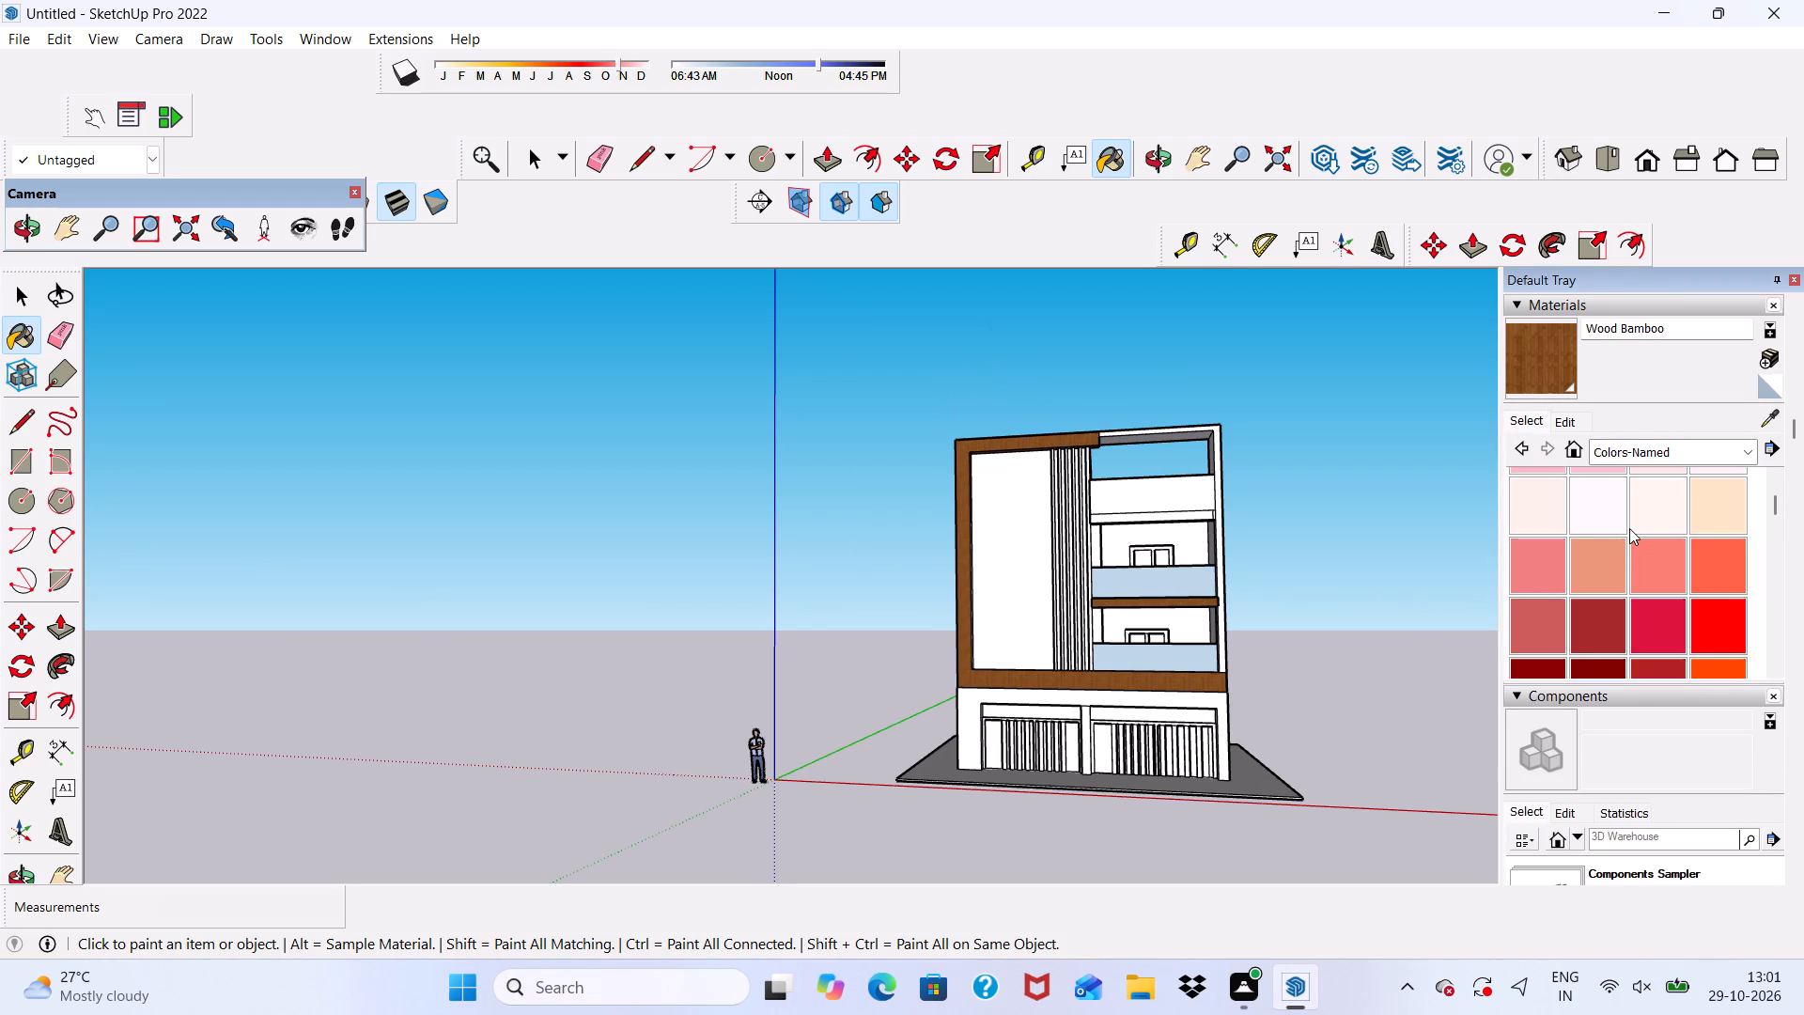
pyautogui.scroll(2, 1566, 567)
pyautogui.scroll(-4, 1566, 568)
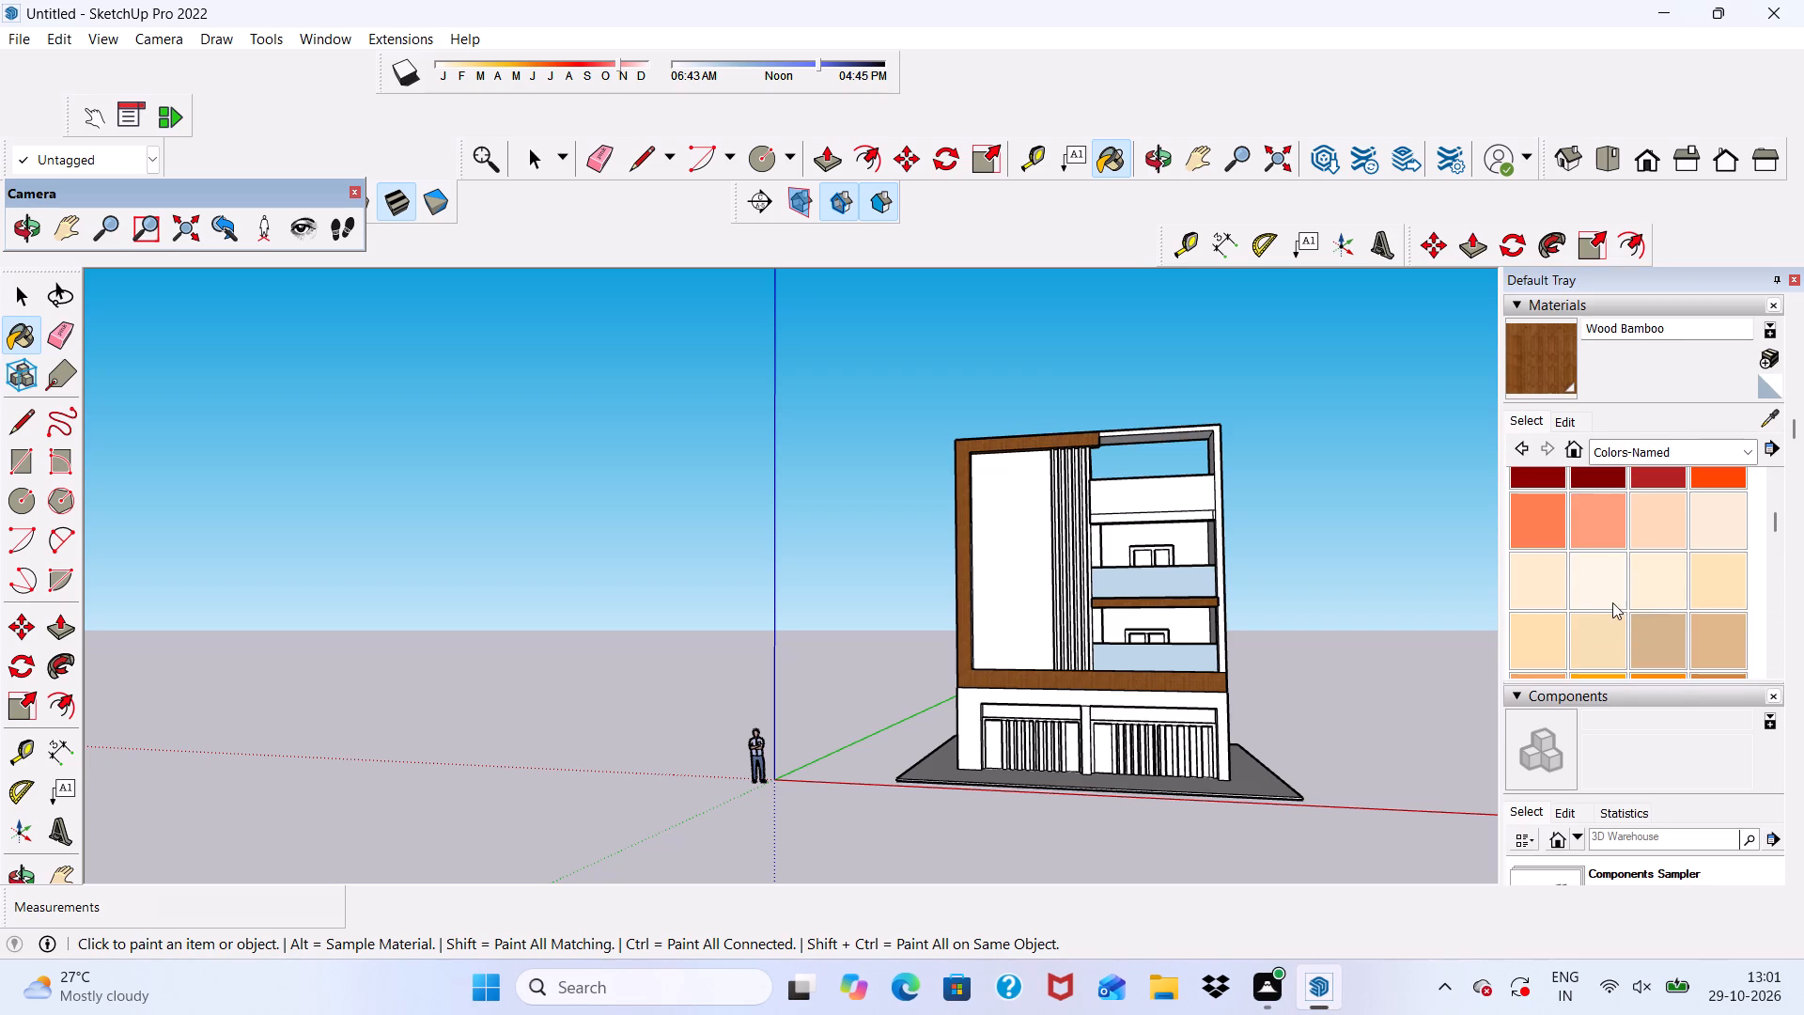
pyautogui.click(1627, 641)
pyautogui.click(1664, 641)
pyautogui.scroll(5, 958, 456)
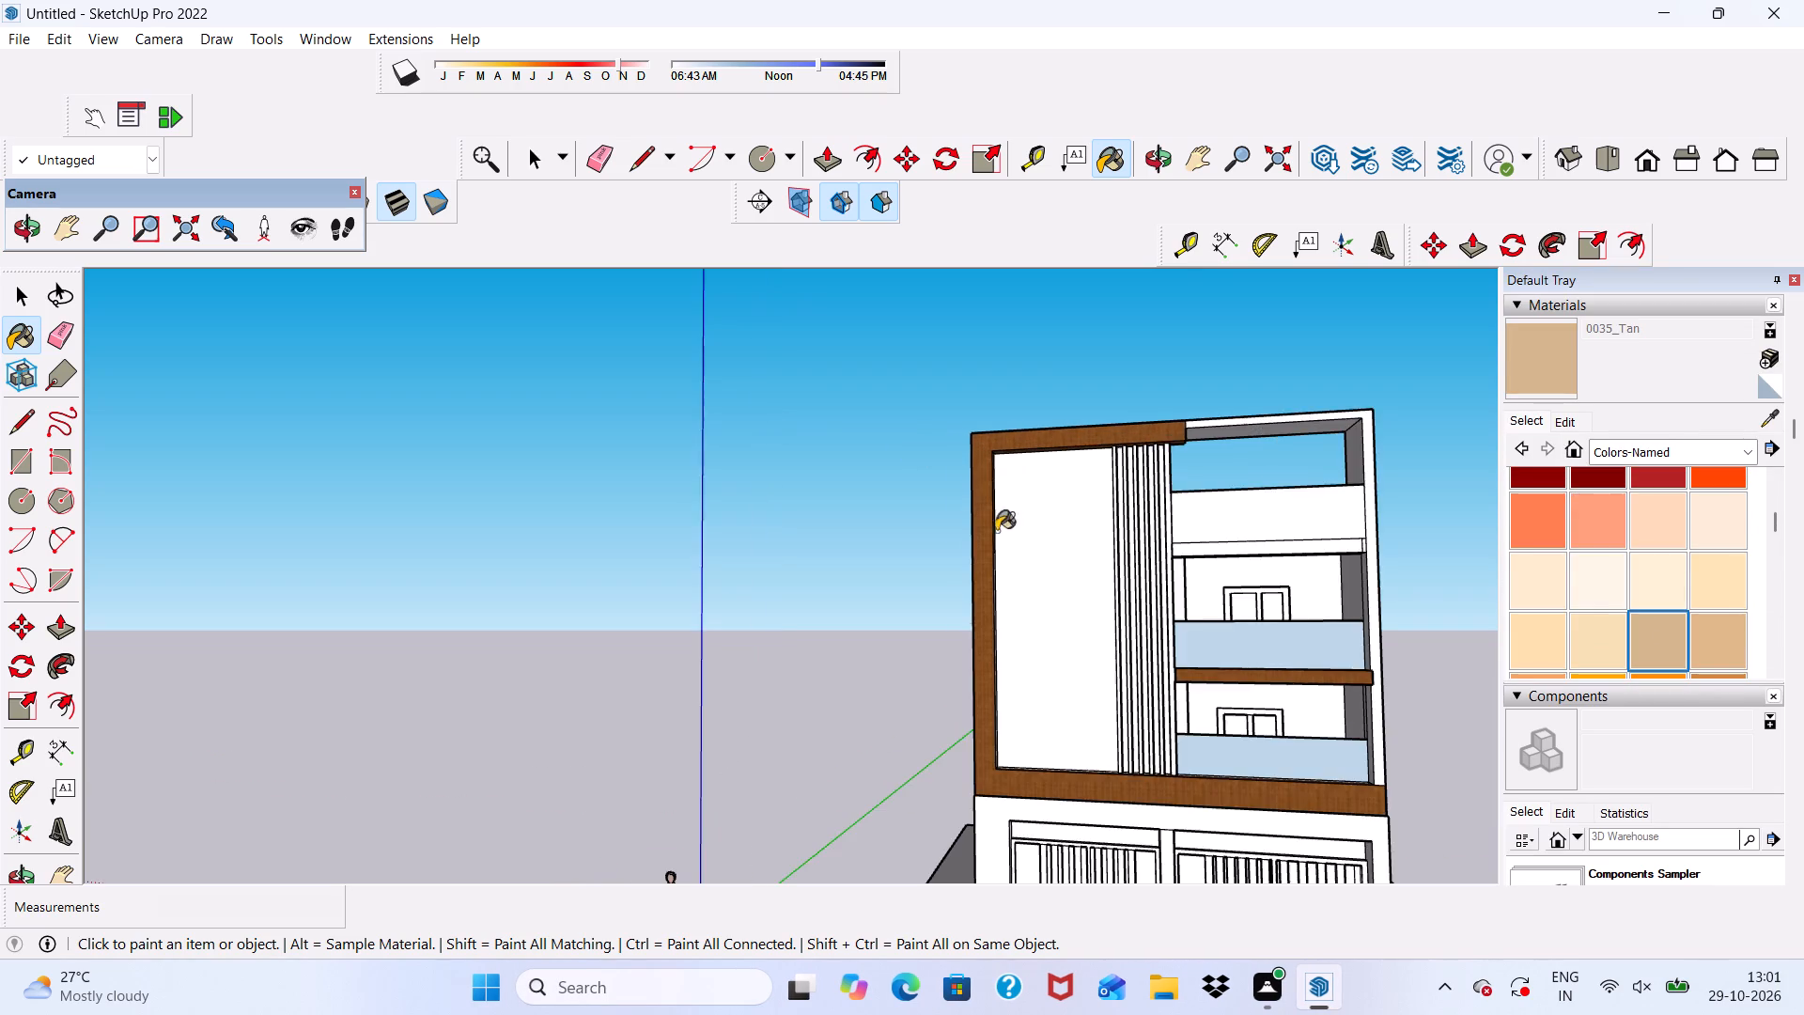
pyautogui.scroll(6, 1019, 531)
pyautogui.scroll(10, 1205, 429)
pyautogui.click(1247, 388)
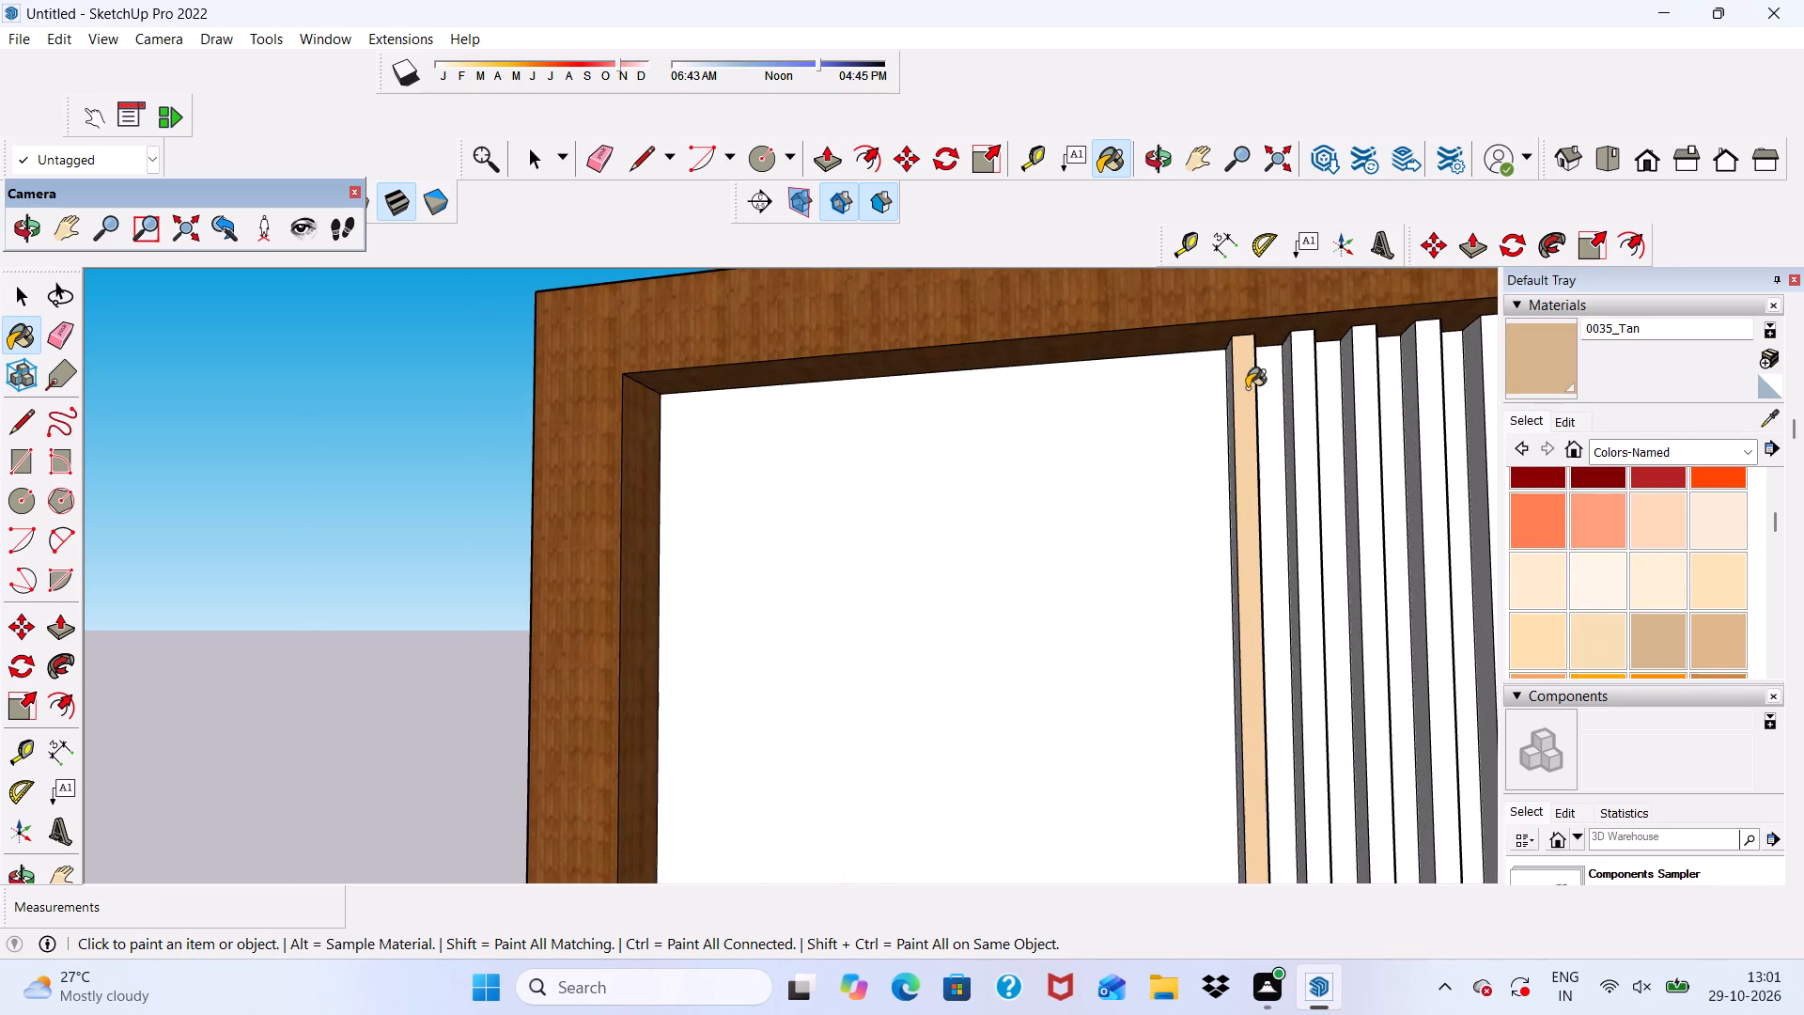
# Darken the 0035_Tan material to a medium brown.
pyautogui.click(1563, 425)
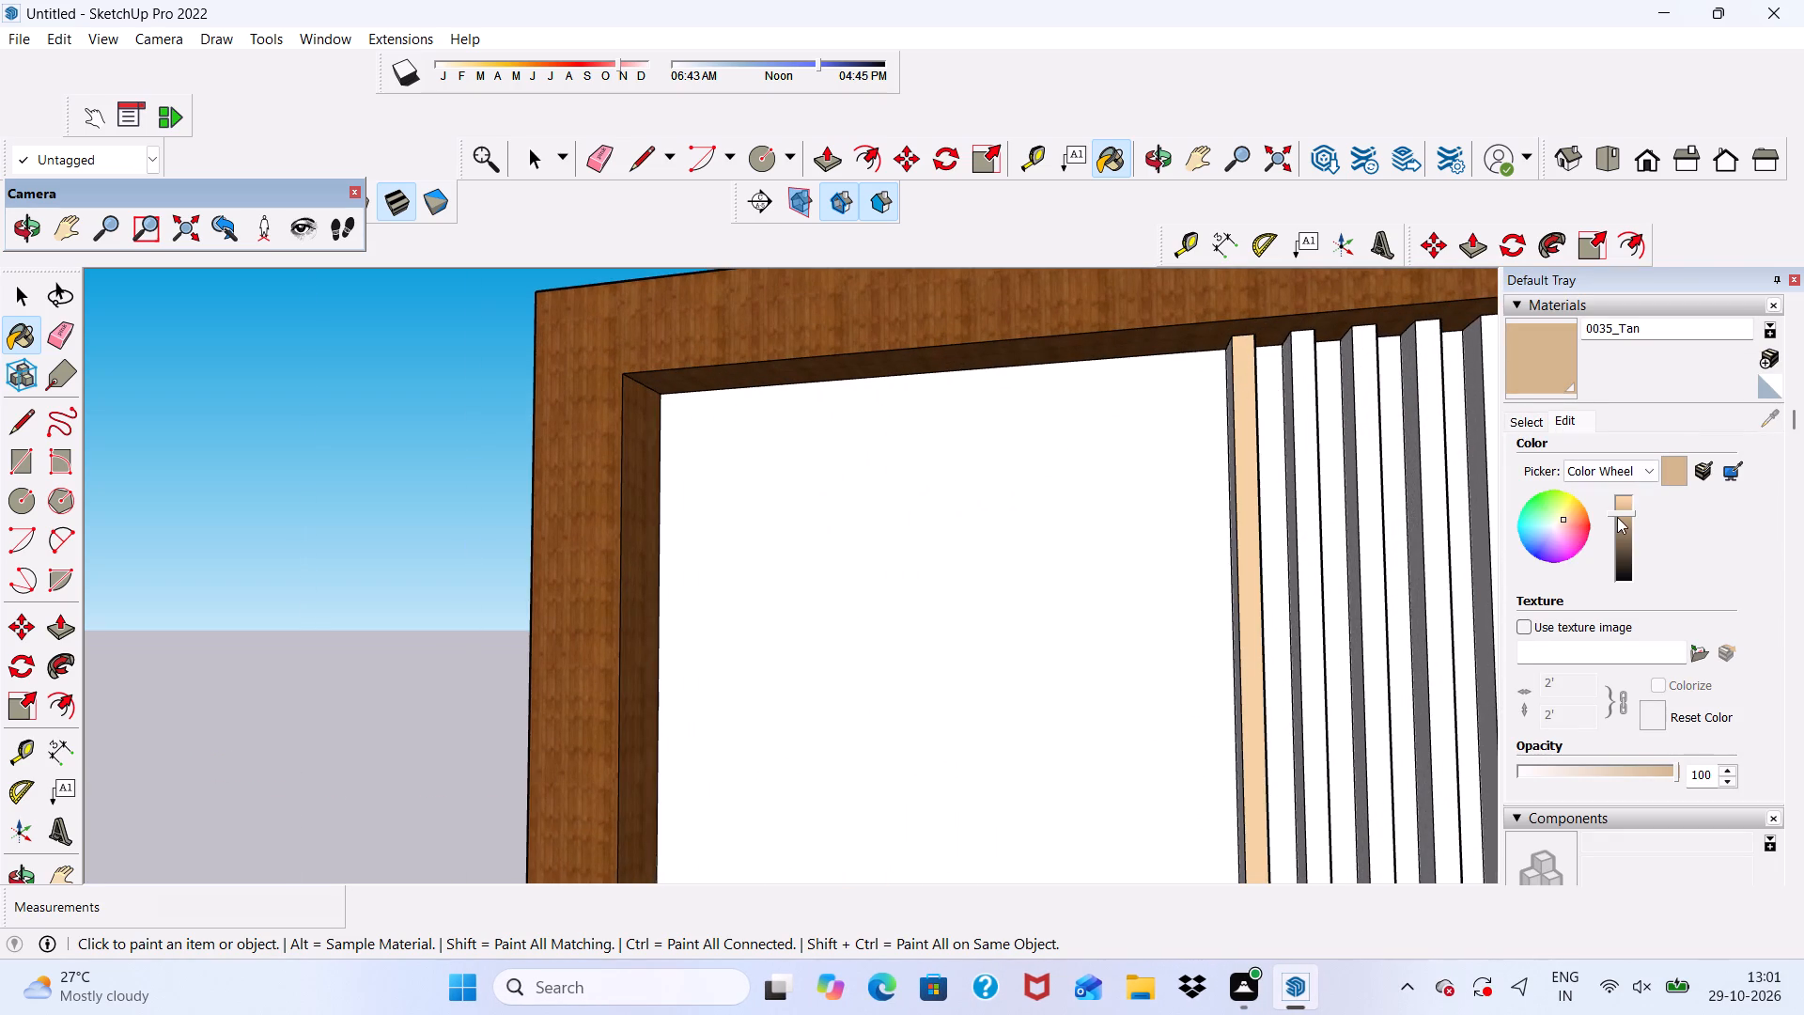
pyautogui.moveTo(1617, 517); pyautogui.dragTo(1624, 539)
# Paint both side faces of the two fins nearest the wall panel and the second fin's front face with the darkened 0035_Tan.
pyautogui.scroll(5, 1241, 418)
pyautogui.scroll(-5, 1102, 385)
pyautogui.moveTo(1101, 412); pyautogui.dragTo(1231, 478, button='middle')
pyautogui.scroll(7, 1207, 461)
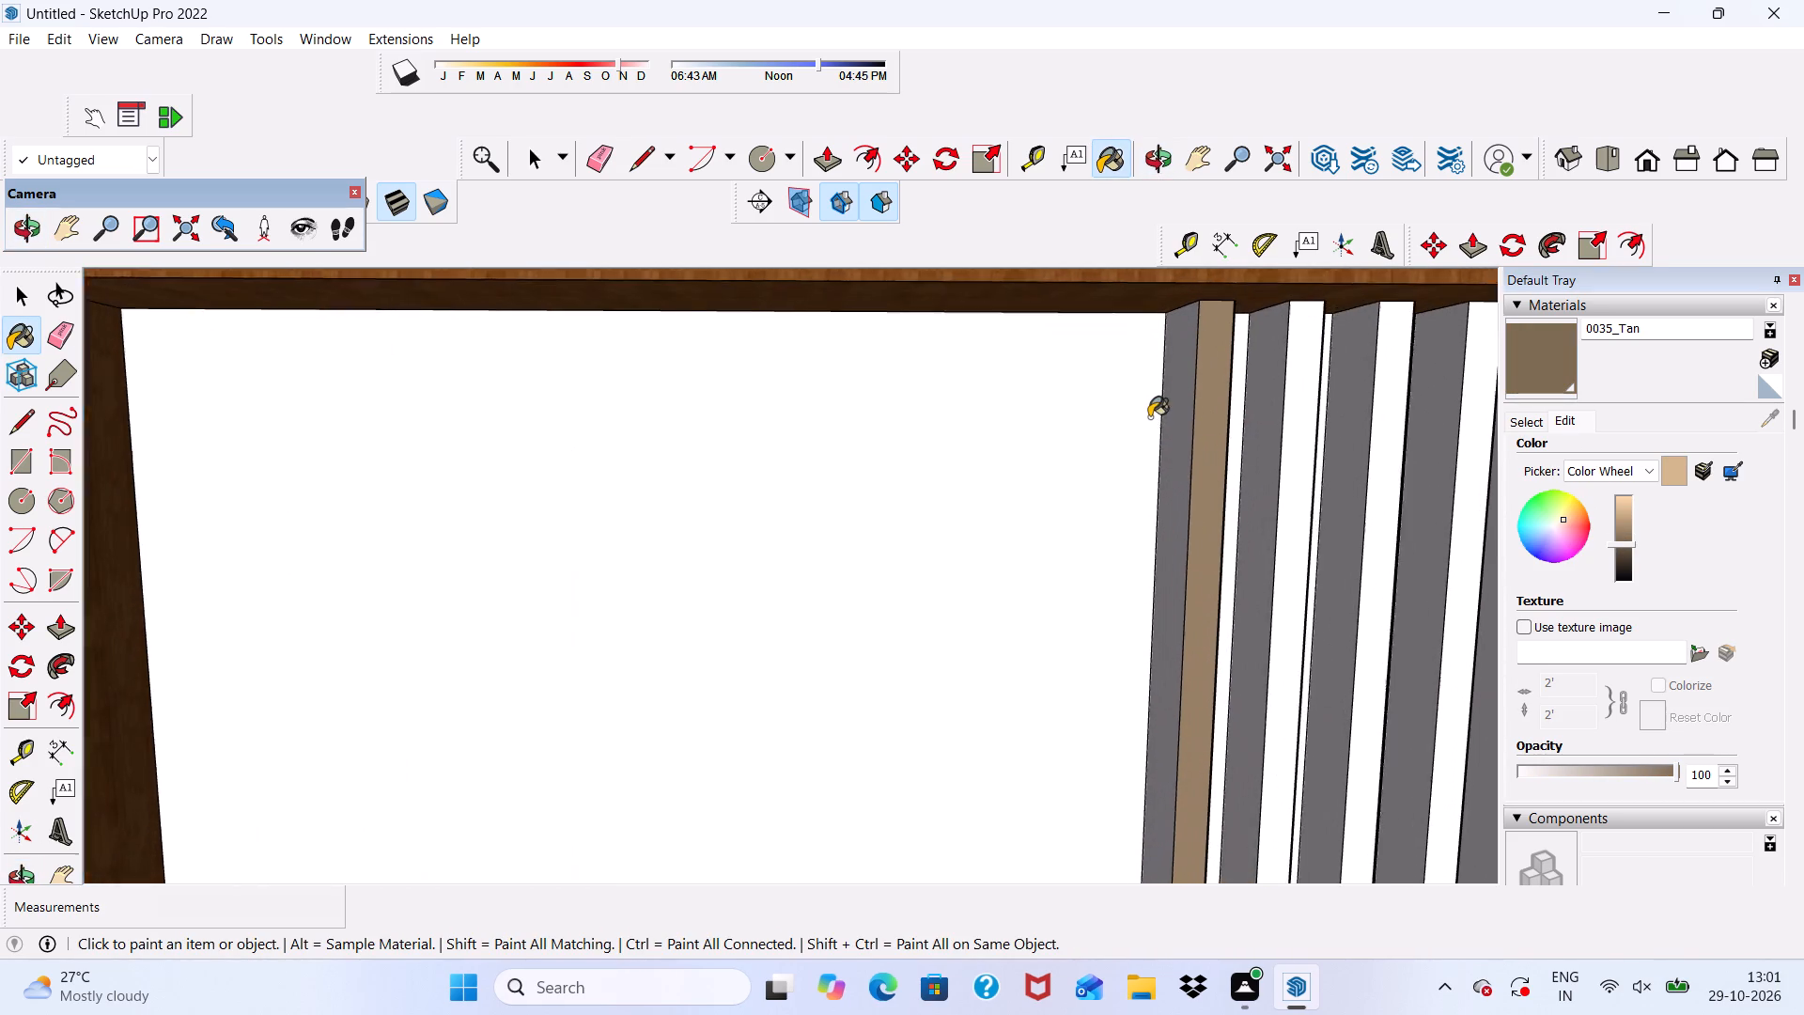
pyautogui.scroll(2, 1149, 417)
pyautogui.click(1188, 390)
pyautogui.scroll(6, 1283, 417)
pyautogui.click(1288, 409)
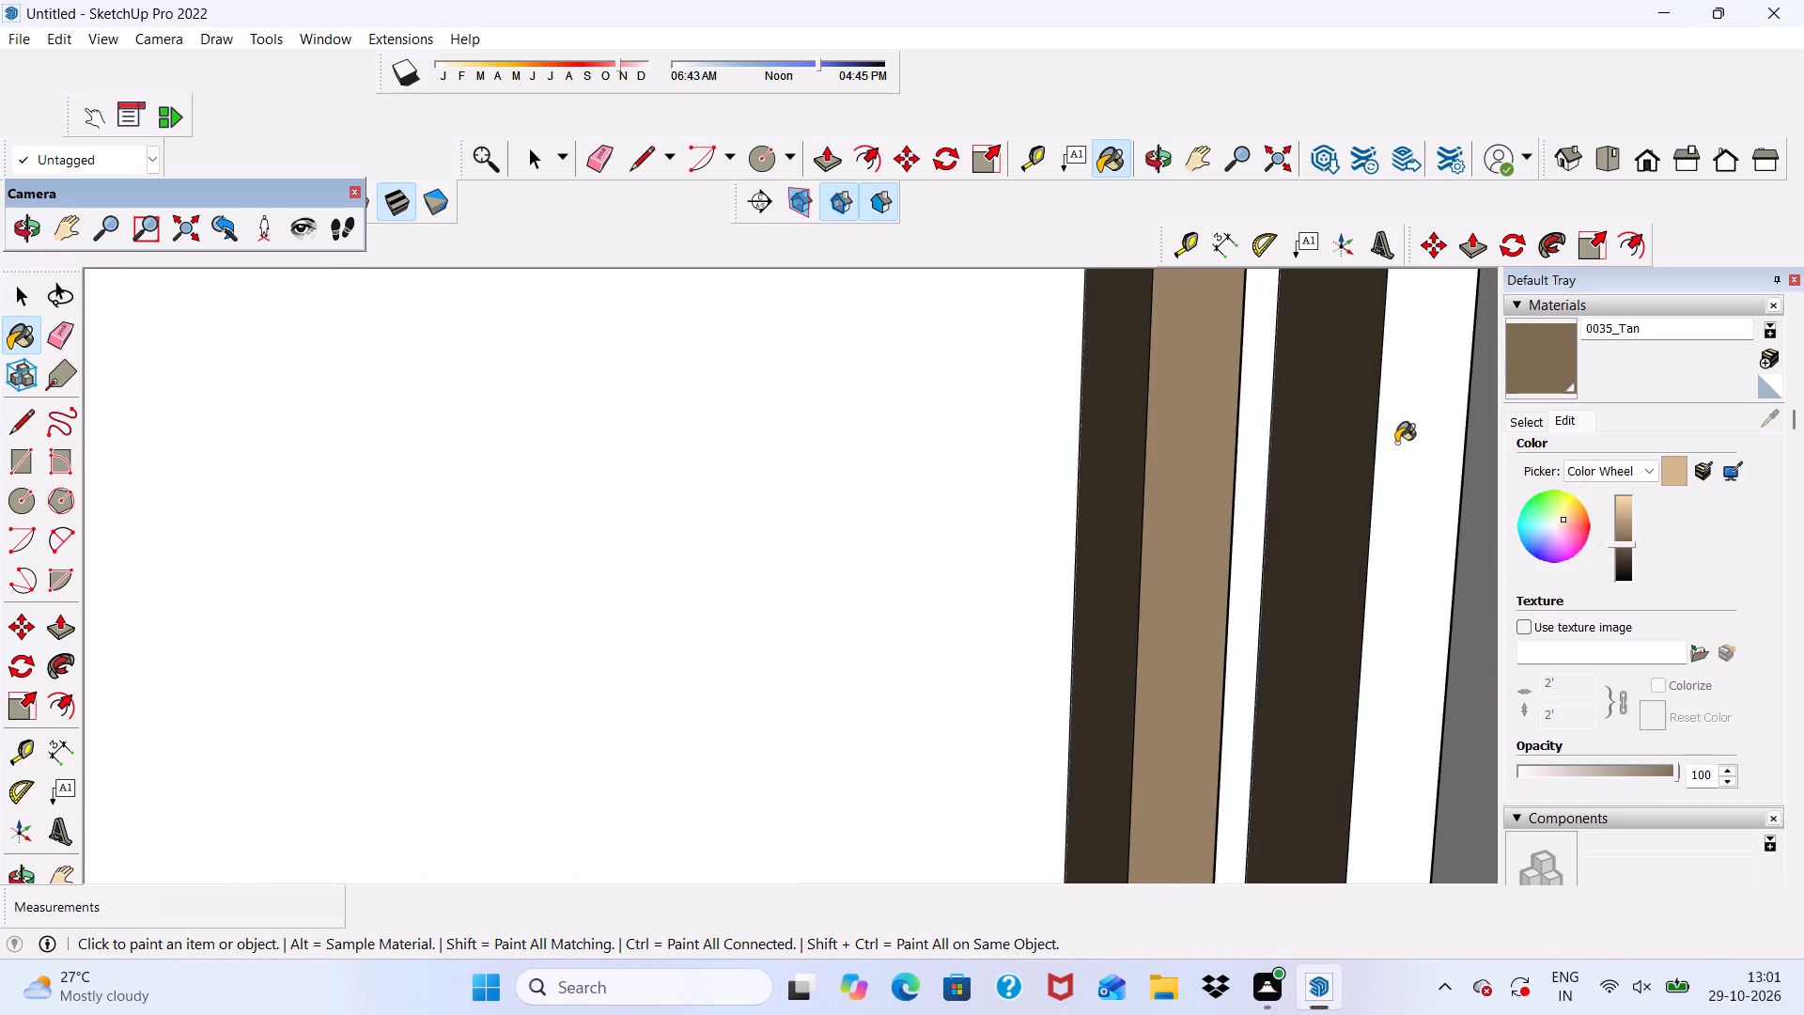
pyautogui.click(1396, 443)
pyautogui.scroll(-9, 1266, 390)
pyautogui.moveTo(1312, 548); pyautogui.dragTo(937, 611, button='middle')
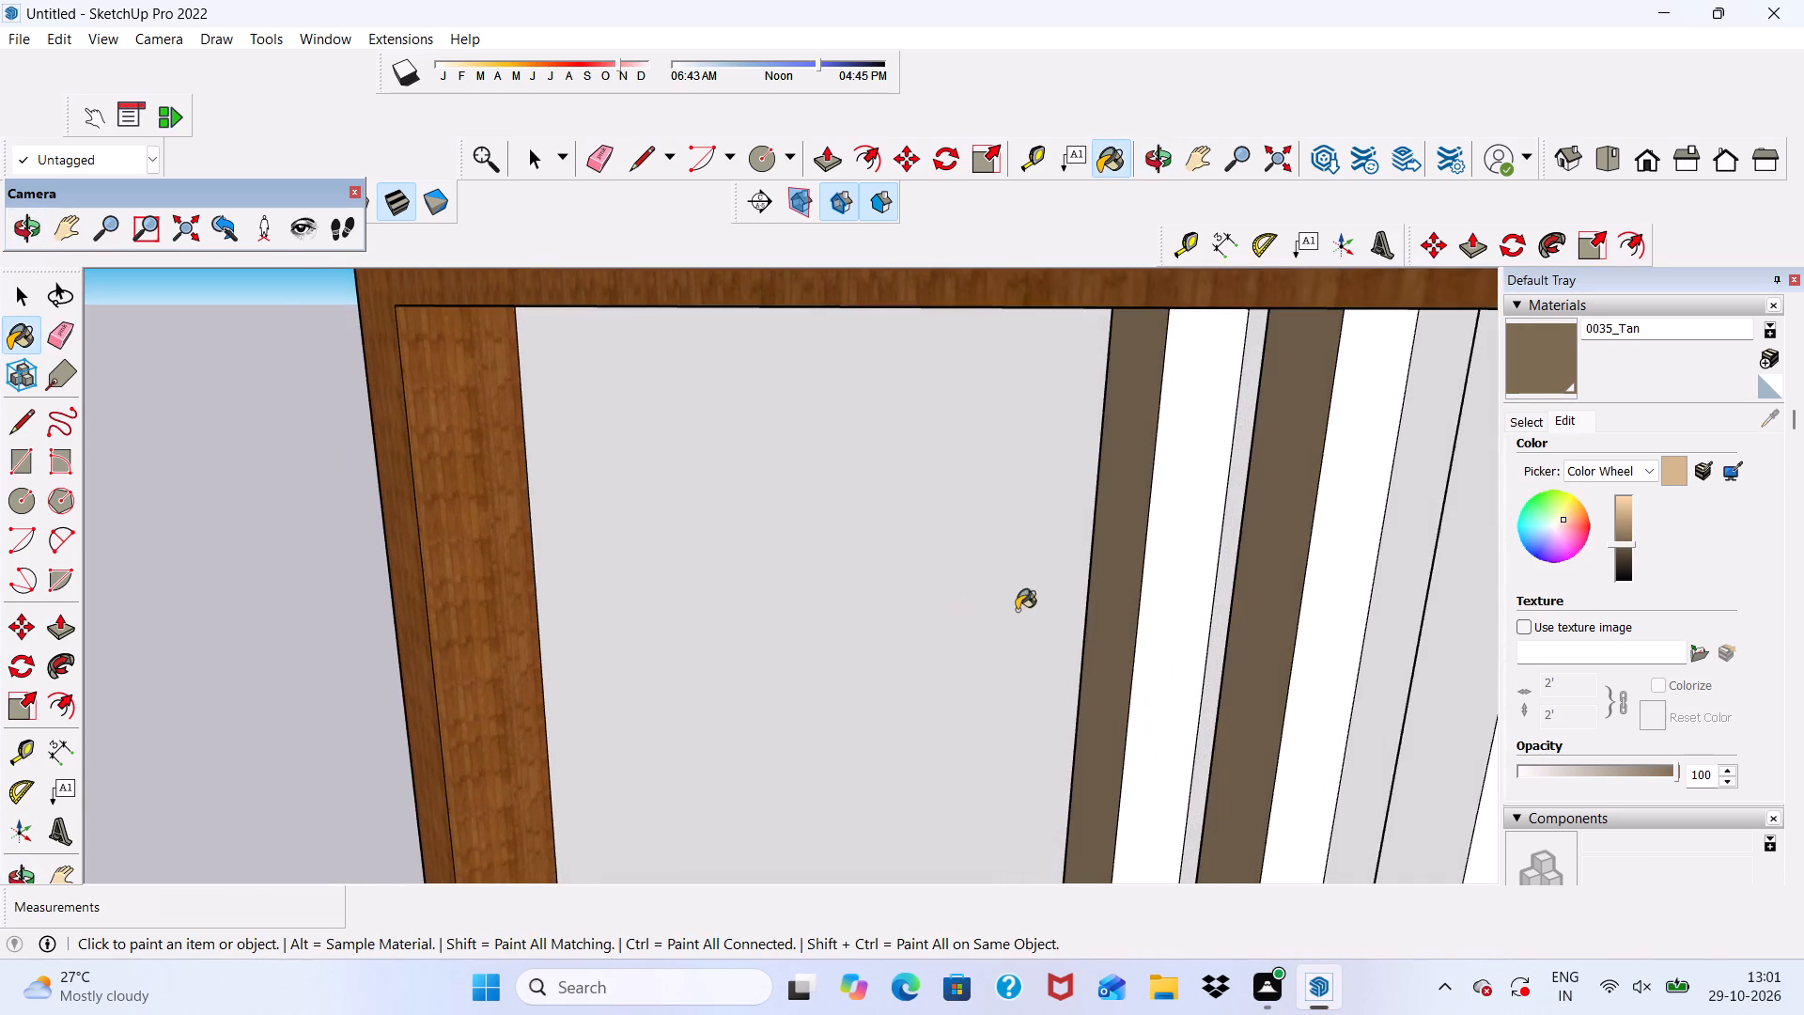
pyautogui.scroll(3, 1169, 538)
pyautogui.click(1189, 476)
pyautogui.click(1405, 566)
# Paint the front faces and balcony-facing sides of the remaining four vertical fins with the darkened 0035_Tan.
pyautogui.scroll(-3, 1371, 492)
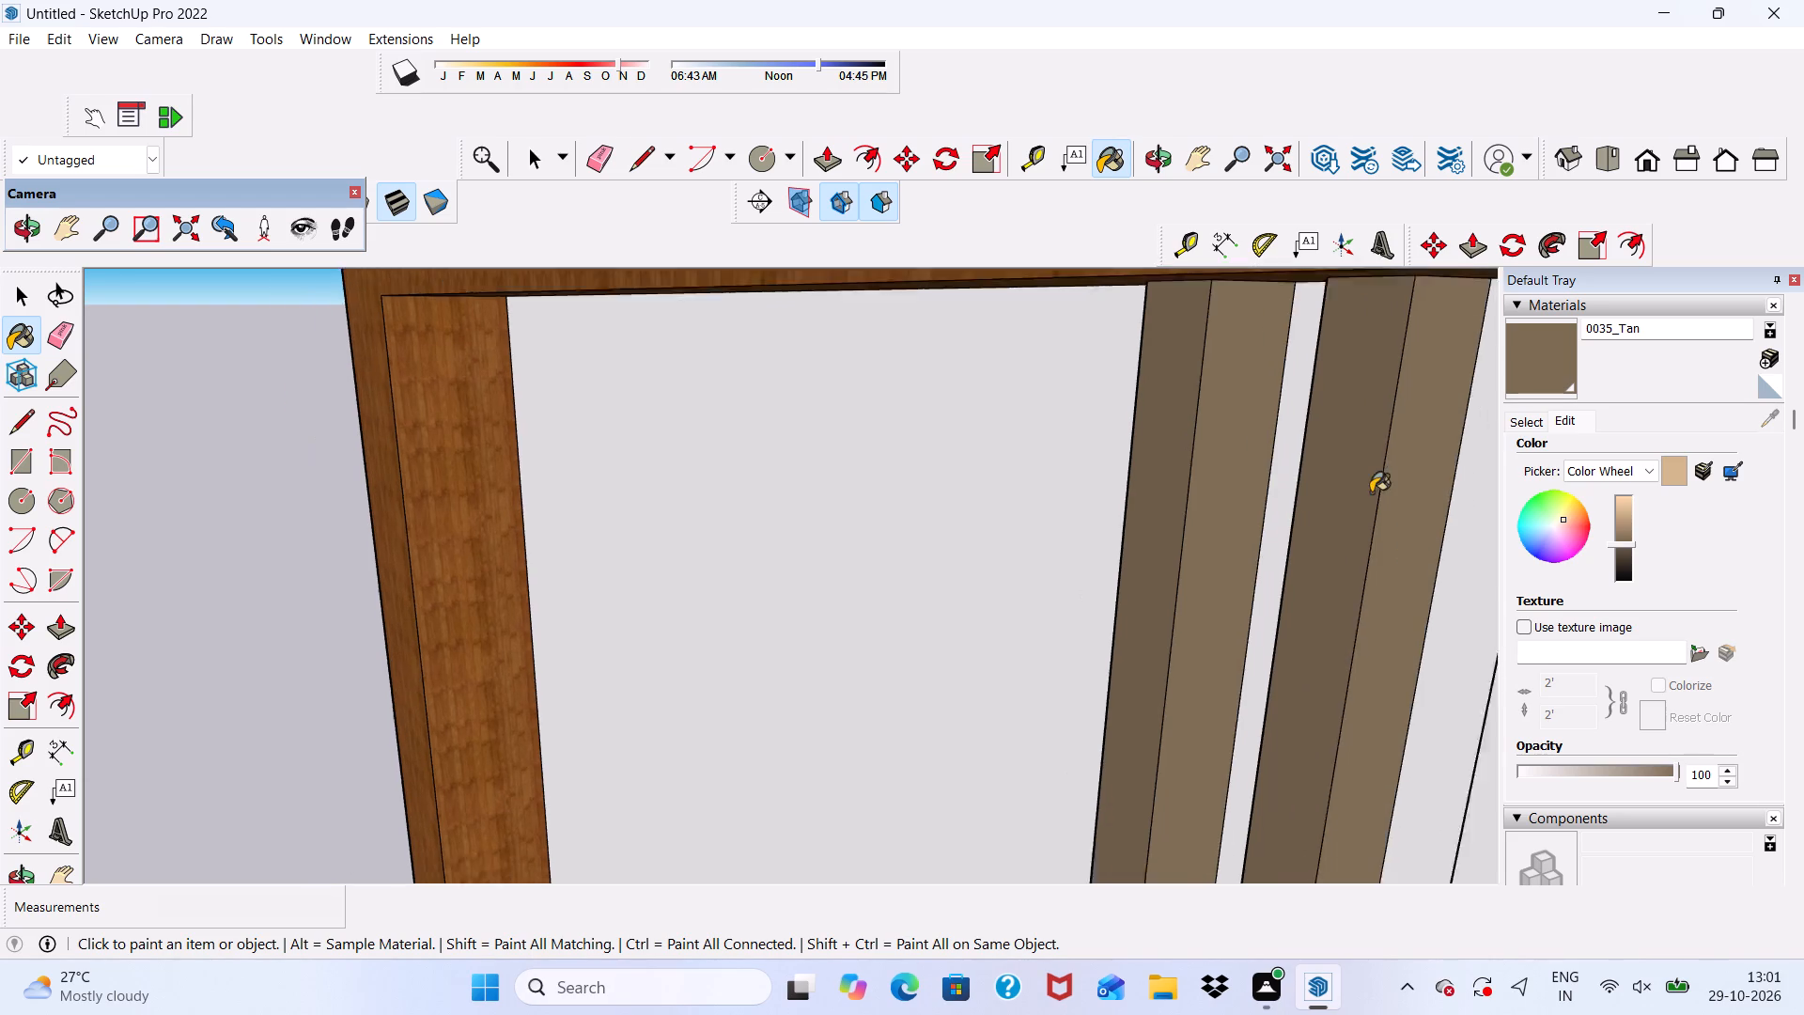
pyautogui.scroll(-3, 1371, 492)
pyautogui.scroll(-10, 1217, 422)
pyautogui.scroll(-3, 1088, 449)
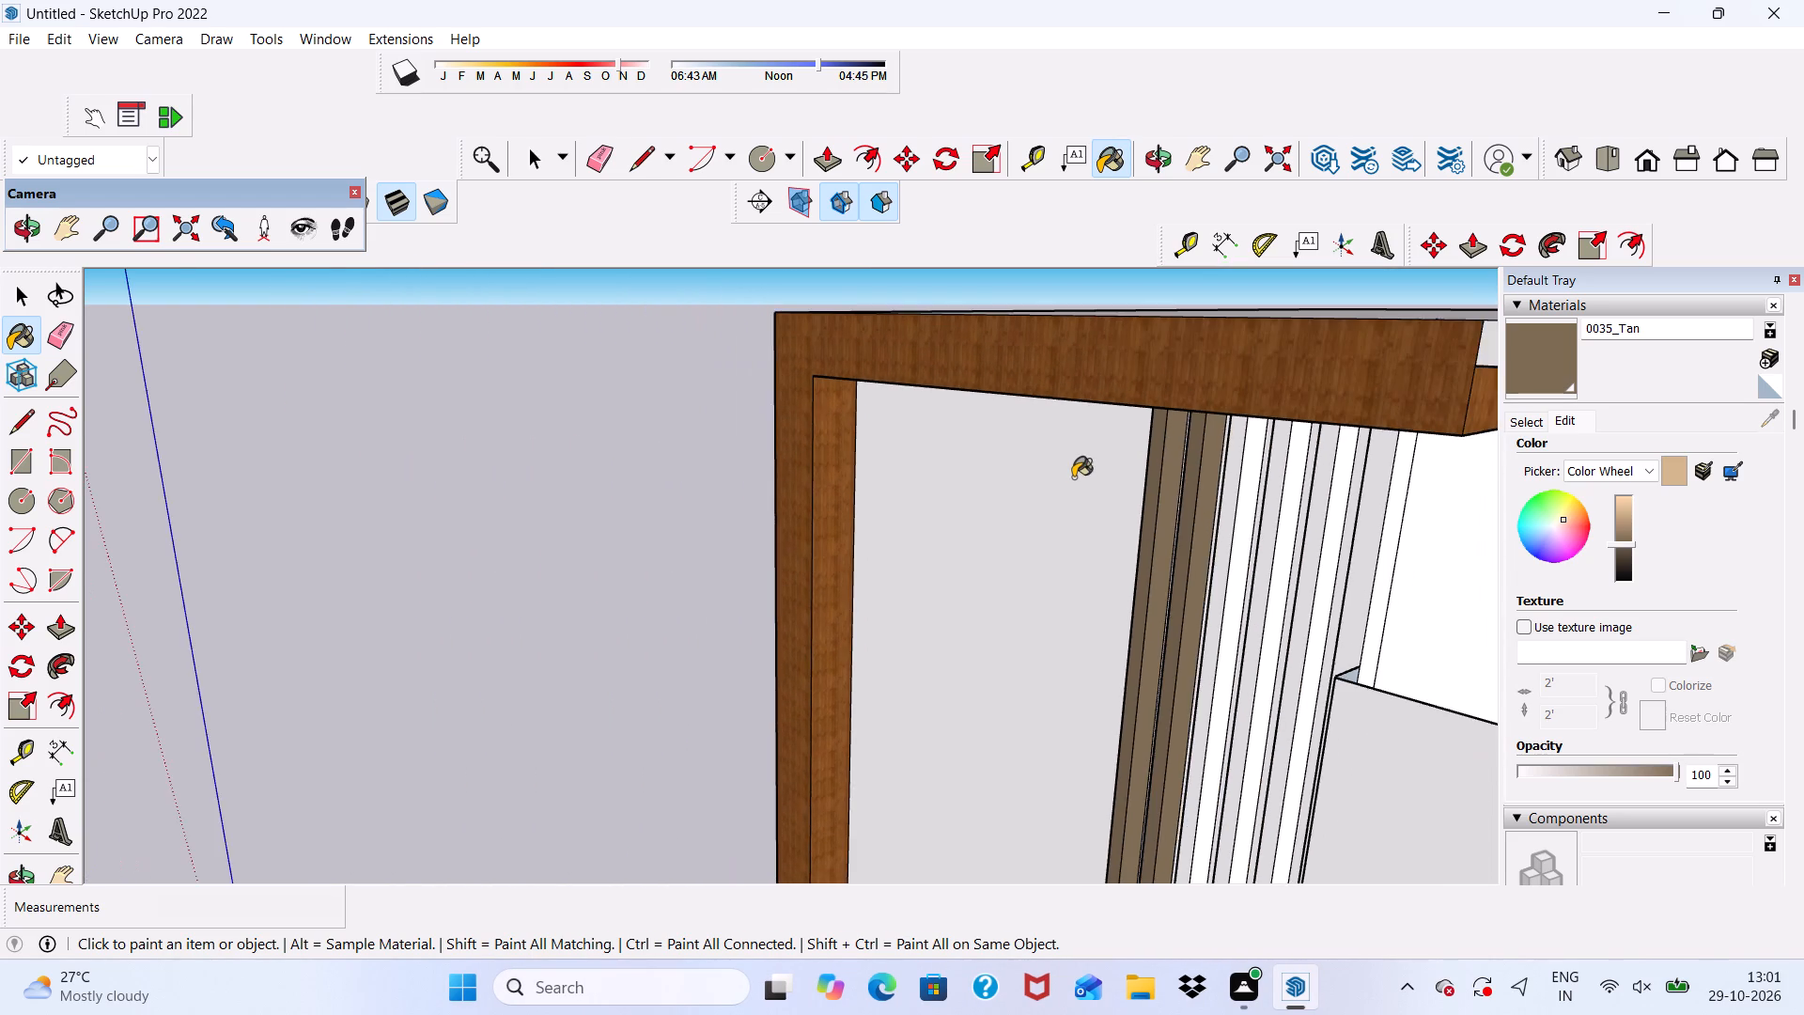
pyautogui.scroll(-4, 1073, 477)
pyautogui.scroll(18, 1235, 545)
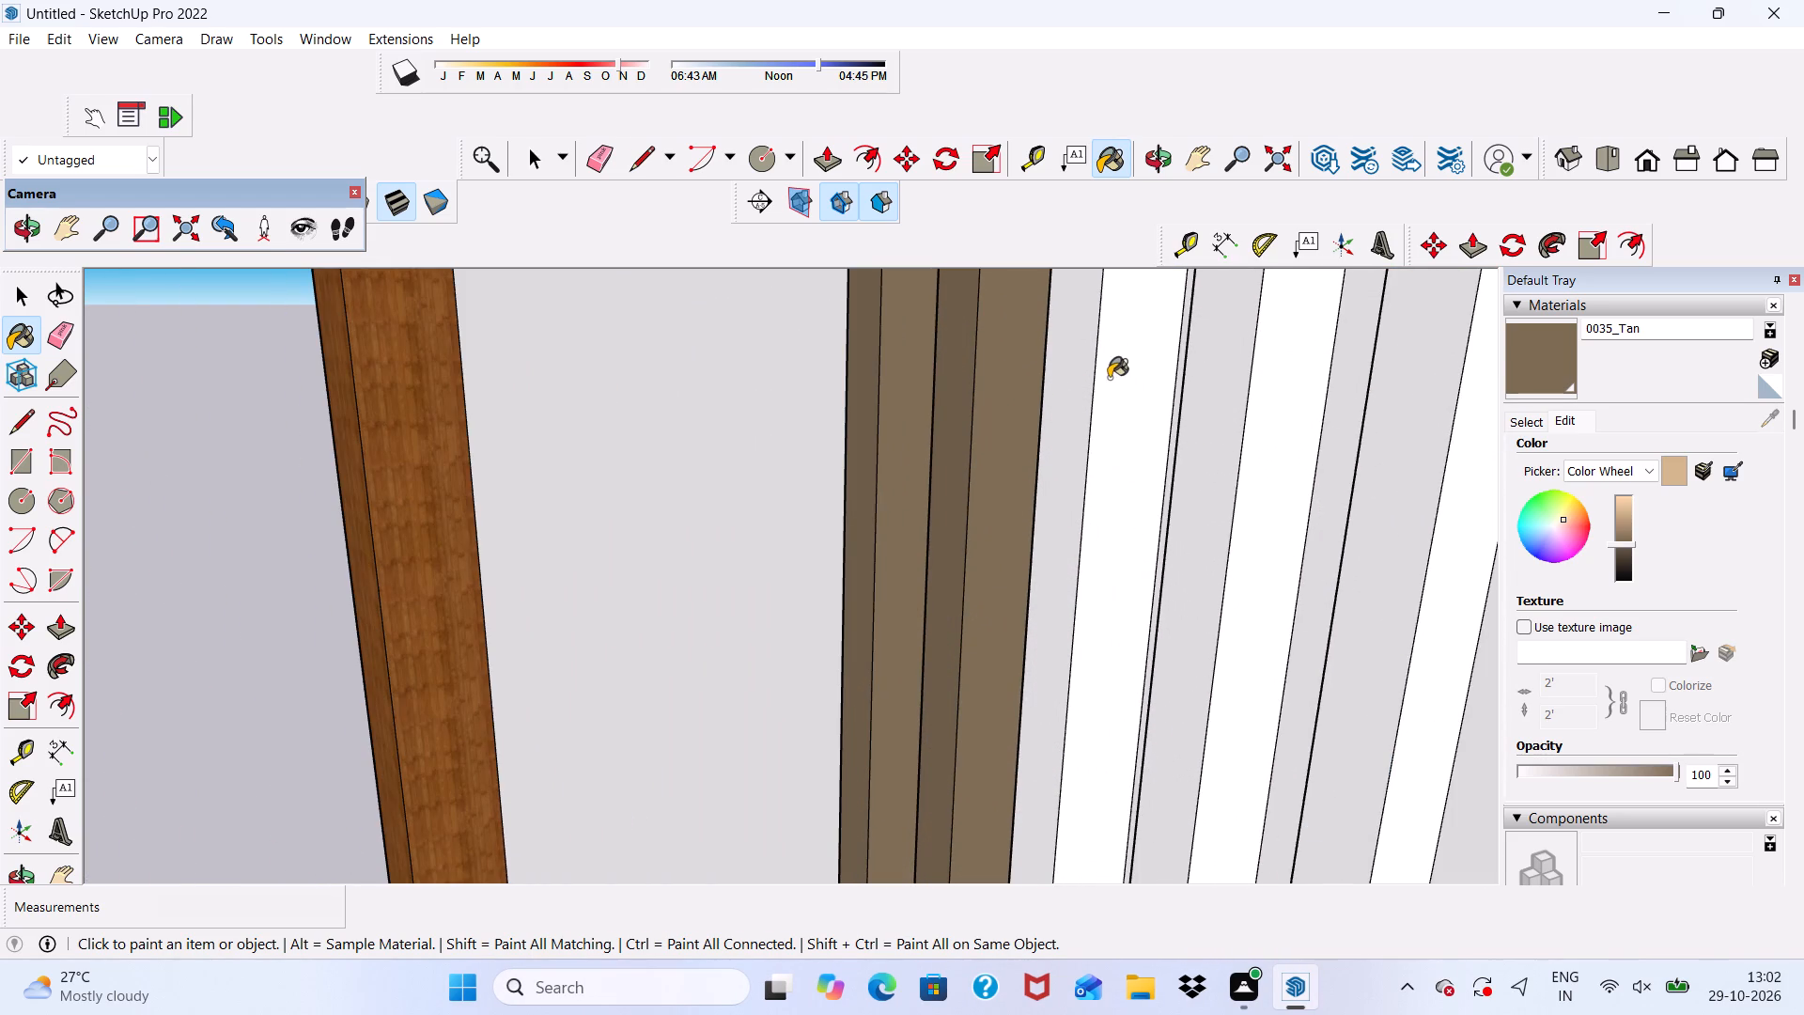
pyautogui.click(1069, 360)
pyautogui.click(1120, 366)
pyautogui.click(1215, 403)
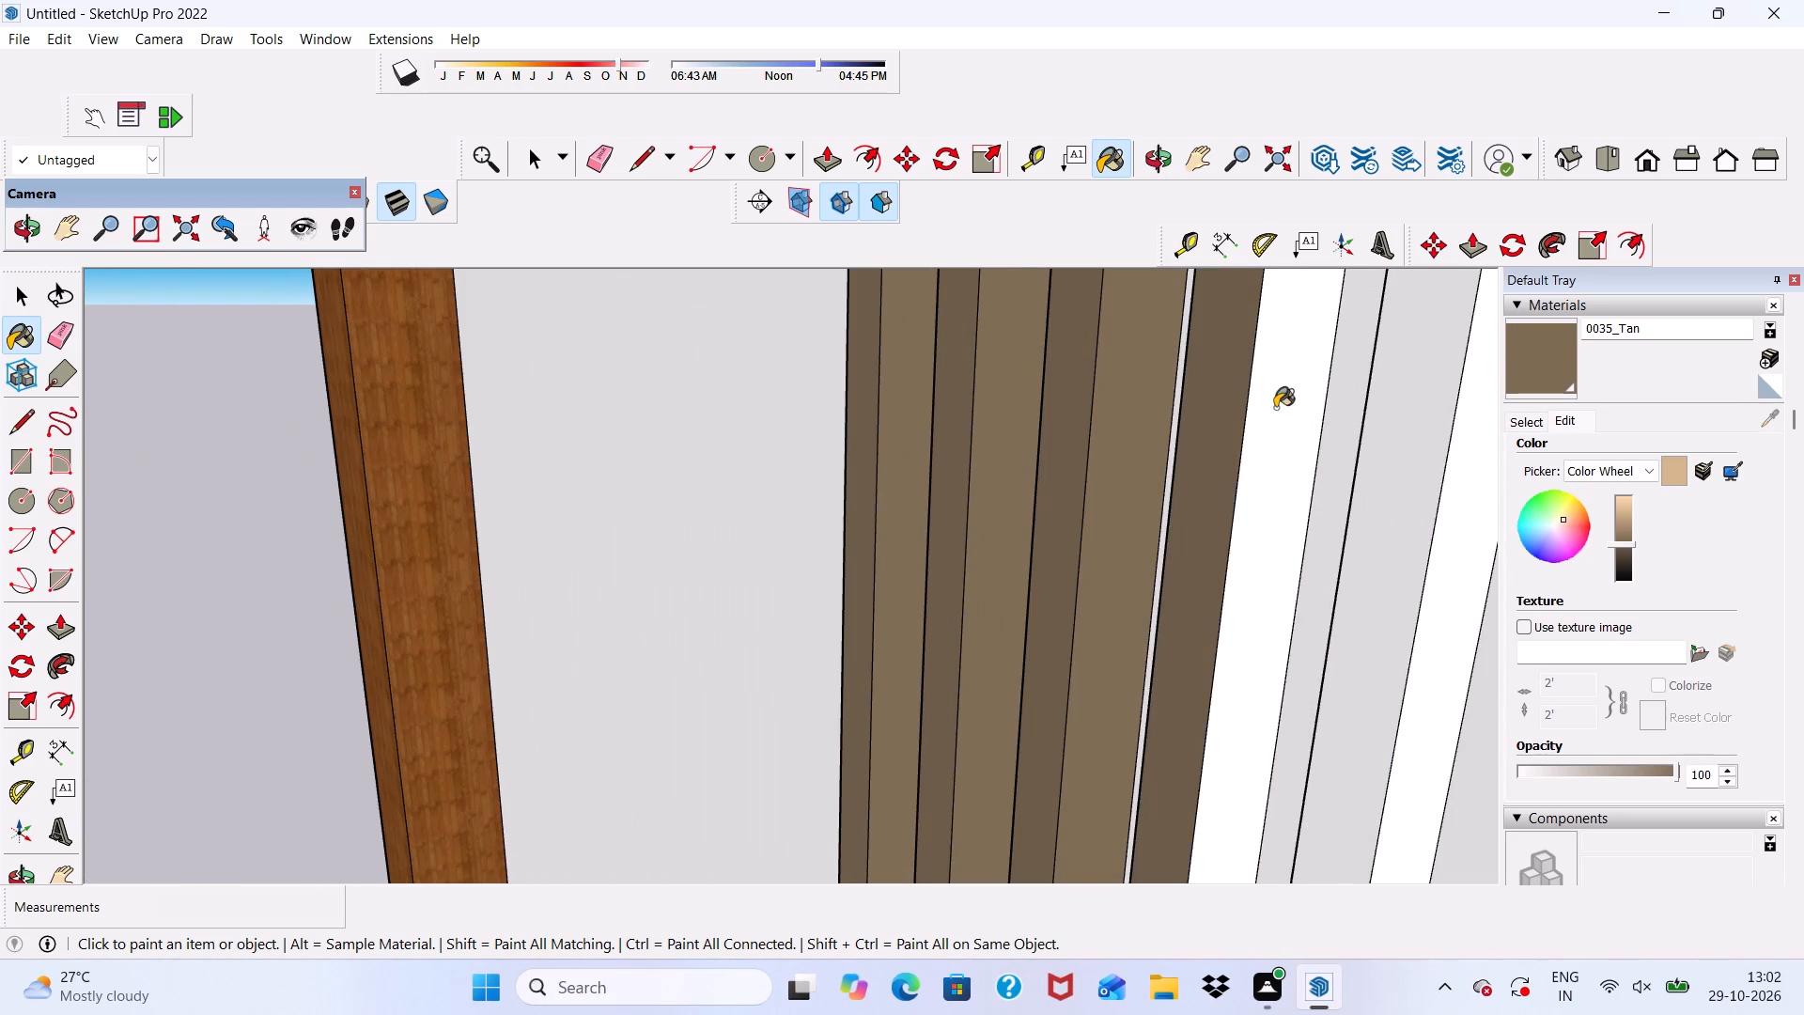
pyautogui.click(1281, 413)
pyautogui.click(1393, 451)
pyautogui.click(1452, 527)
pyautogui.scroll(-4, 1113, 478)
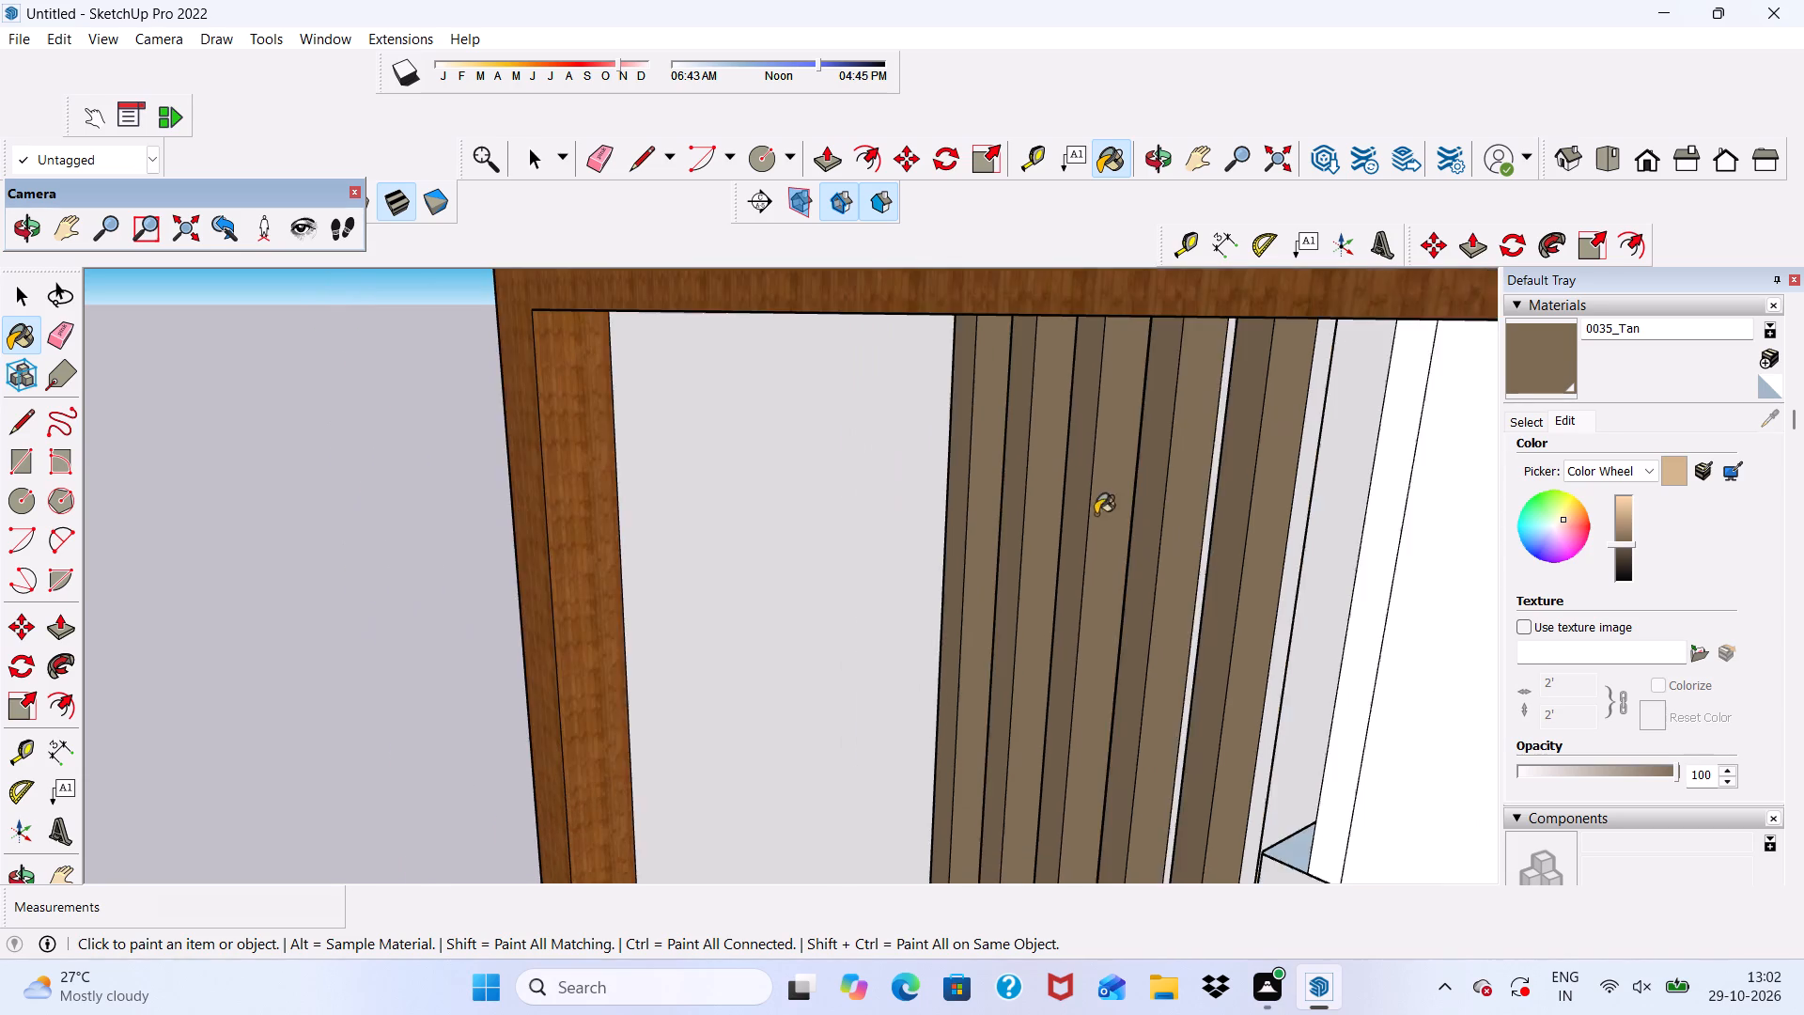
pyautogui.scroll(-10, 1096, 514)
pyautogui.scroll(12, 1213, 523)
pyautogui.click(1143, 413)
pyautogui.click(1209, 426)
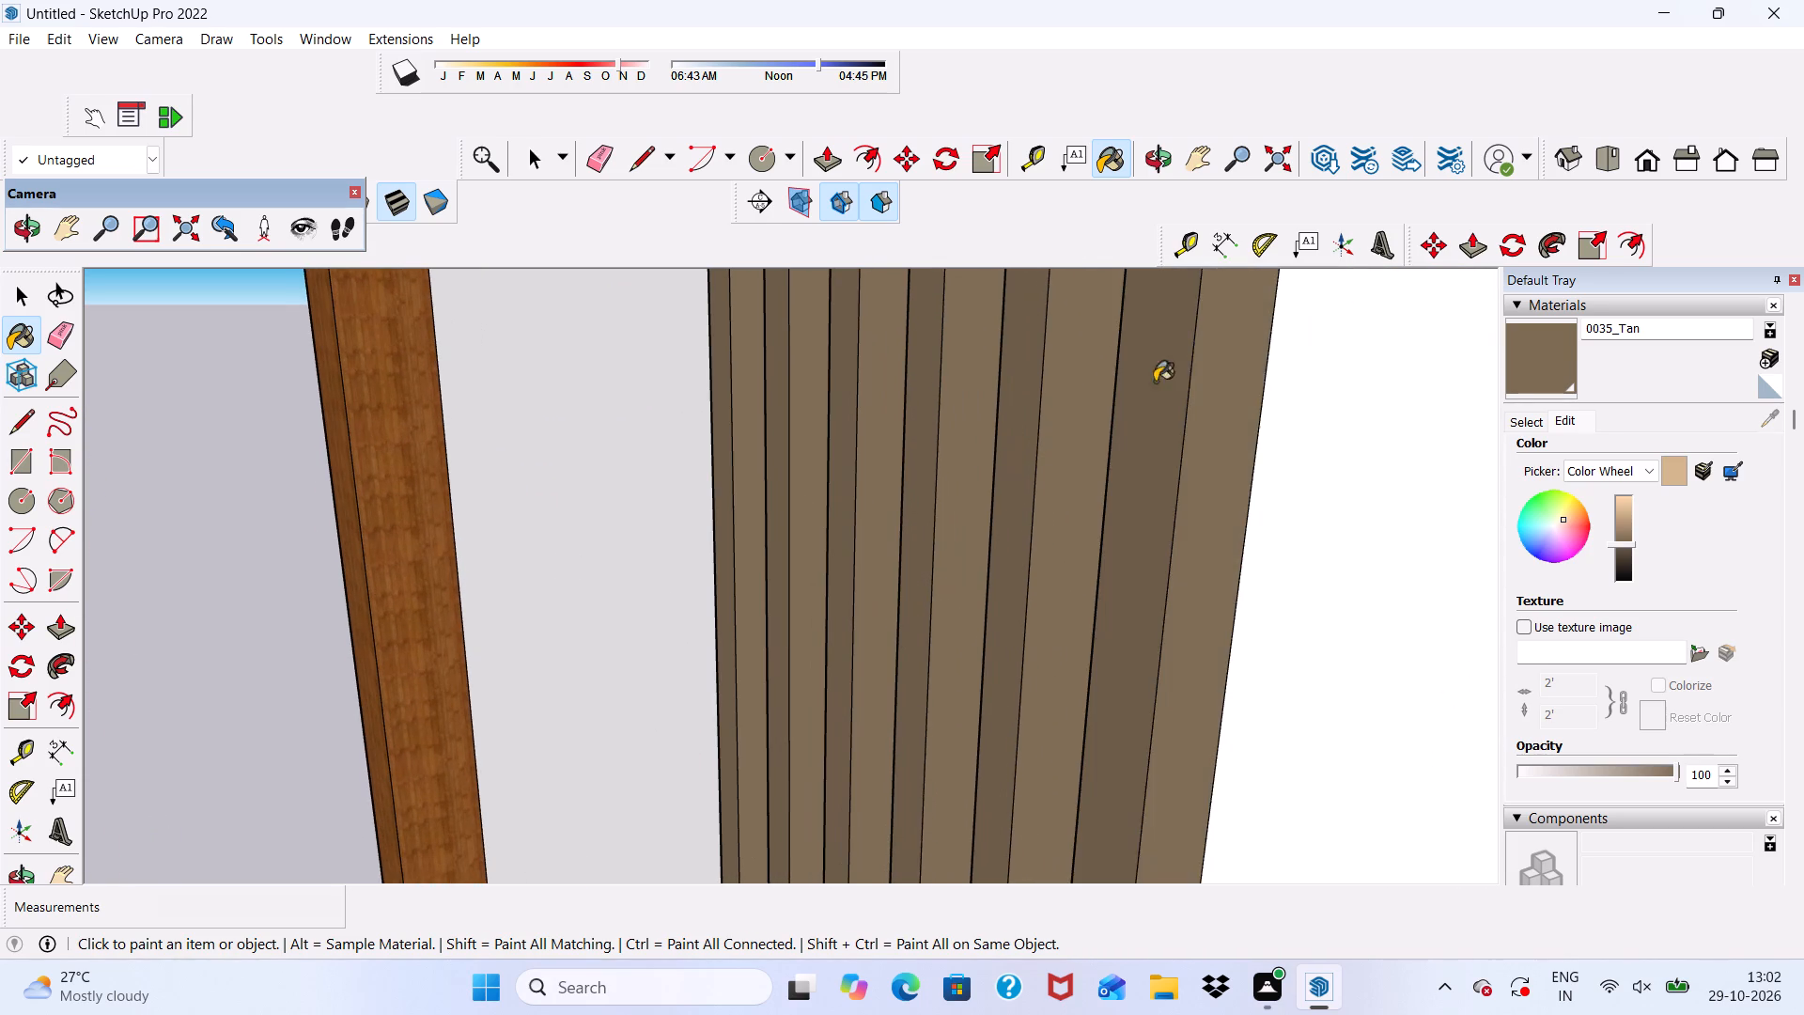
# Paint the remaining four fins' side faces that face the wall panel with the darkened 0035_Tan.
pyautogui.scroll(-6, 1136, 380)
pyautogui.moveTo(1143, 467); pyautogui.dragTo(1539, 385, button='middle')
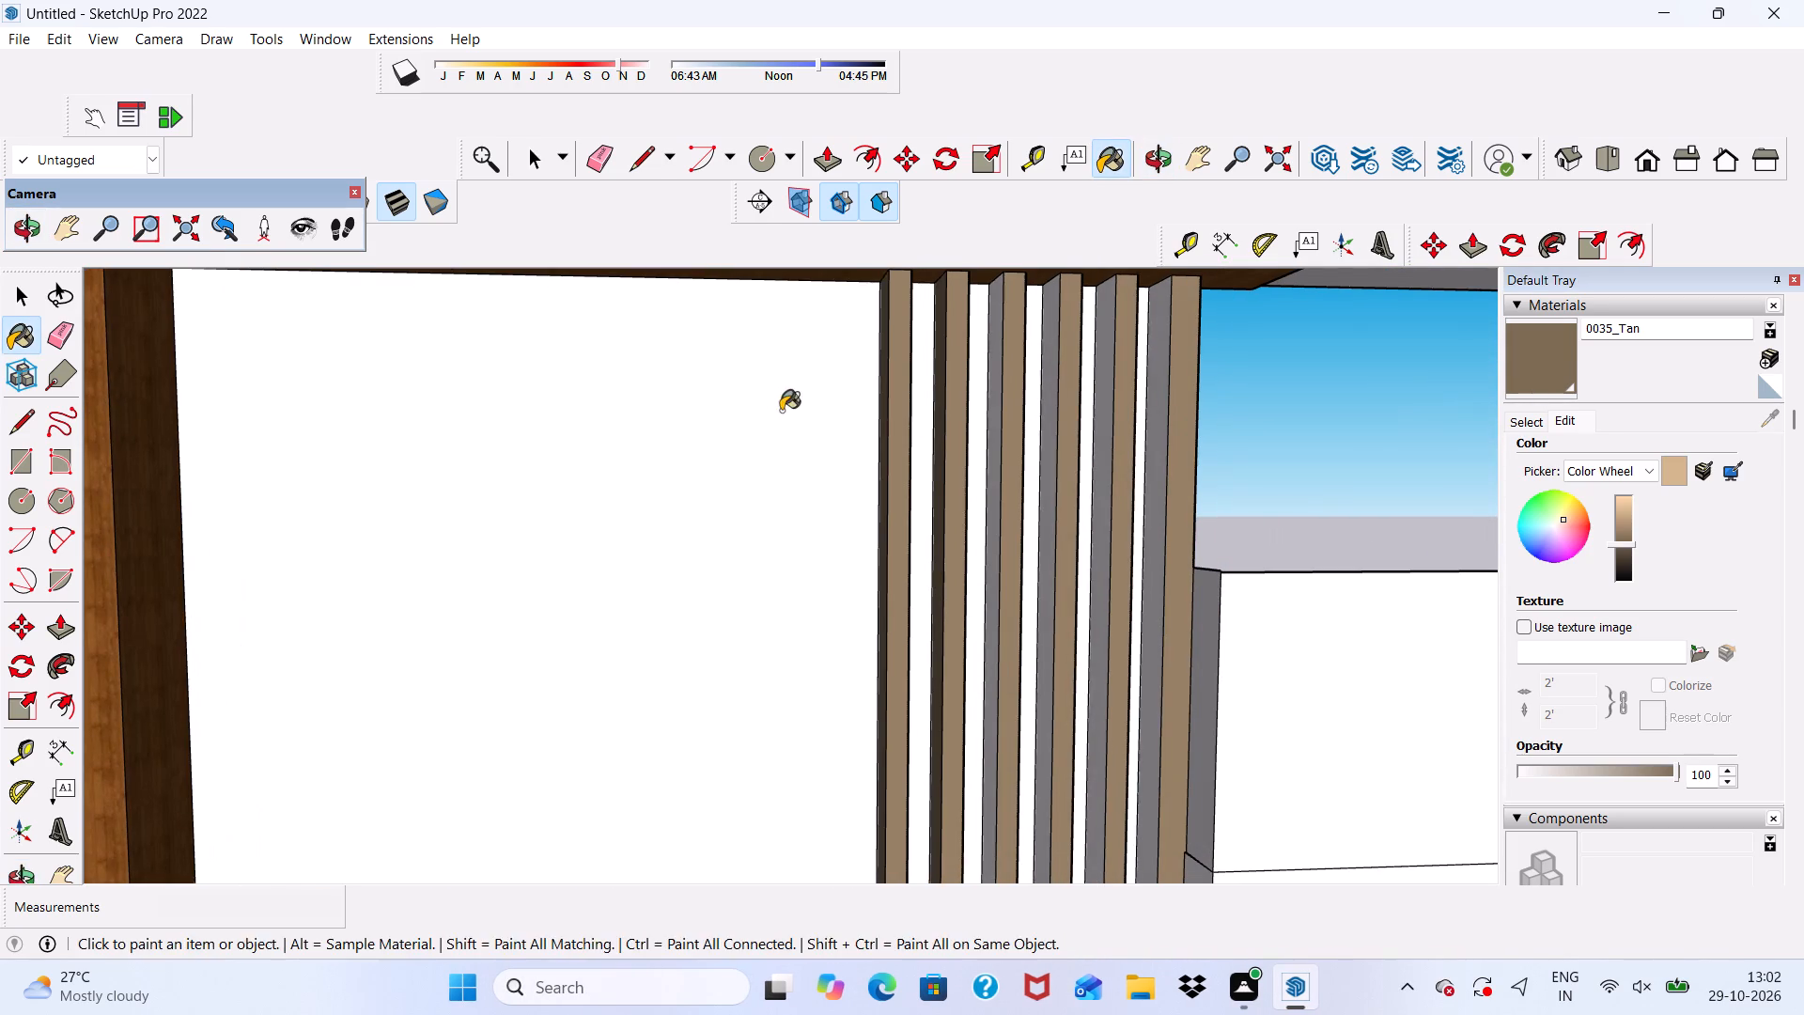
pyautogui.moveTo(798, 422); pyautogui.dragTo(1003, 461, button='middle')
pyautogui.scroll(10, 1001, 453)
pyautogui.click(1041, 384)
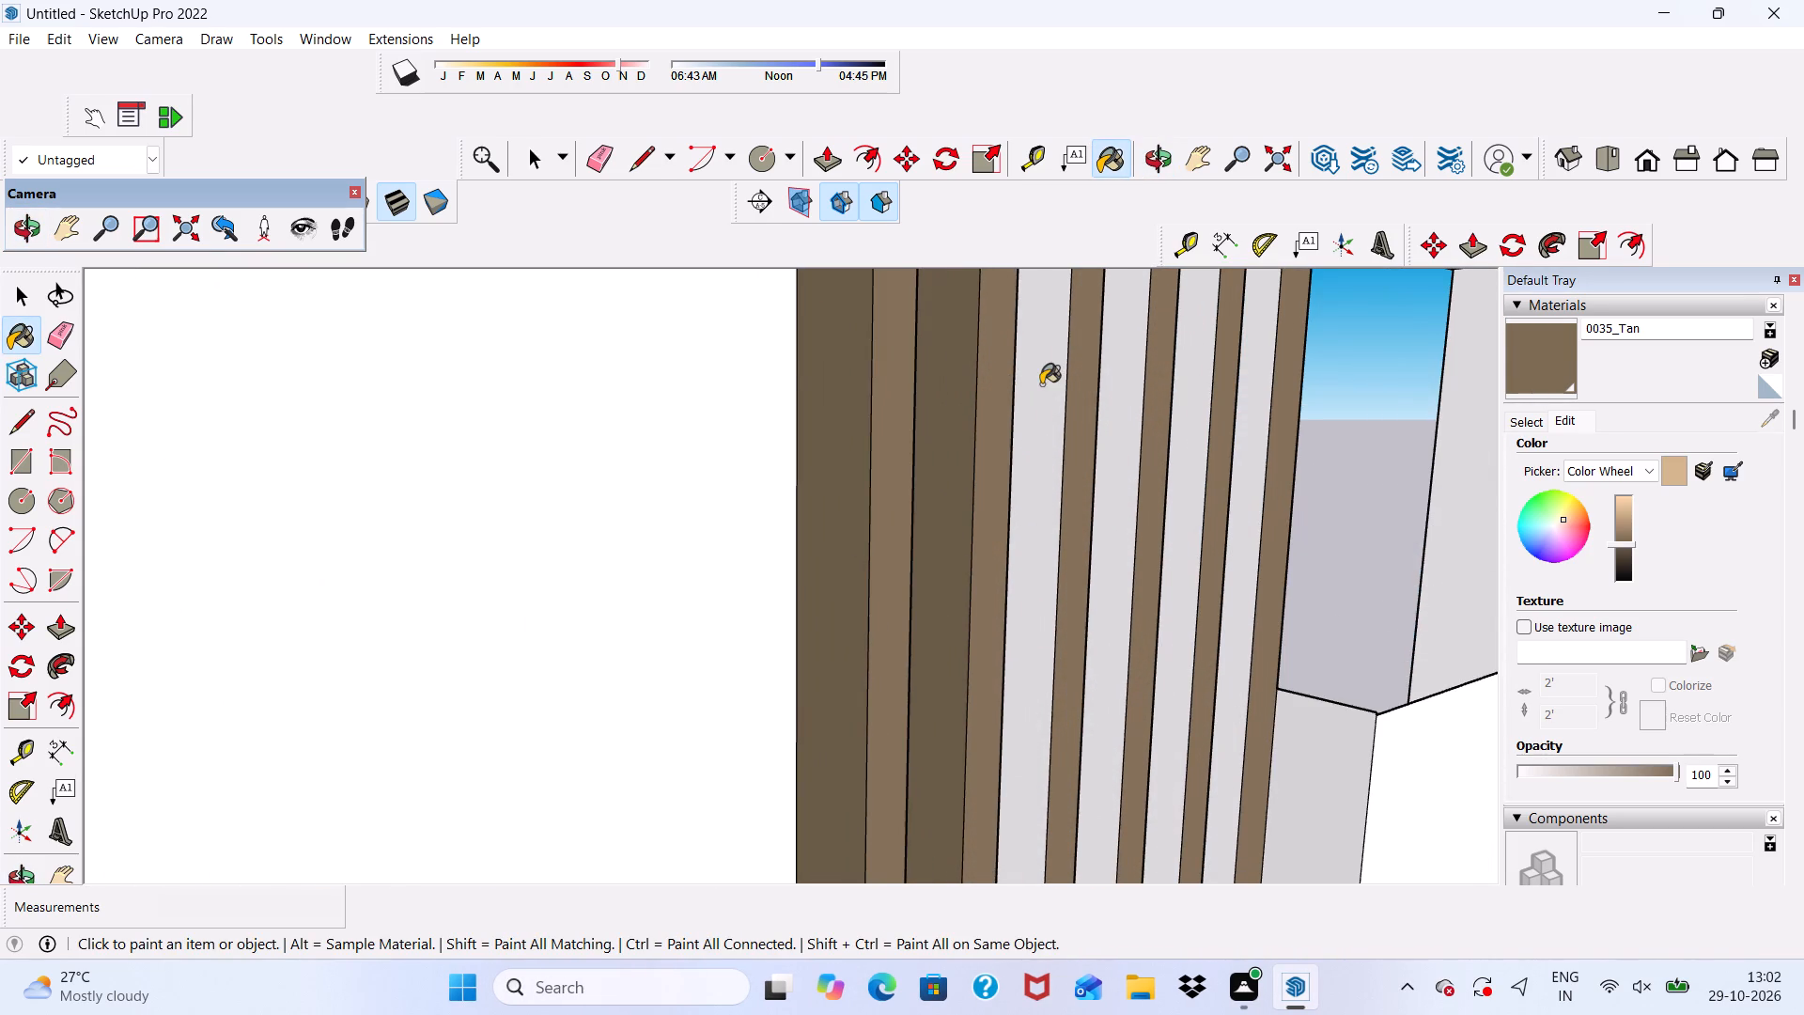
pyautogui.click(1150, 420)
pyautogui.click(1217, 459)
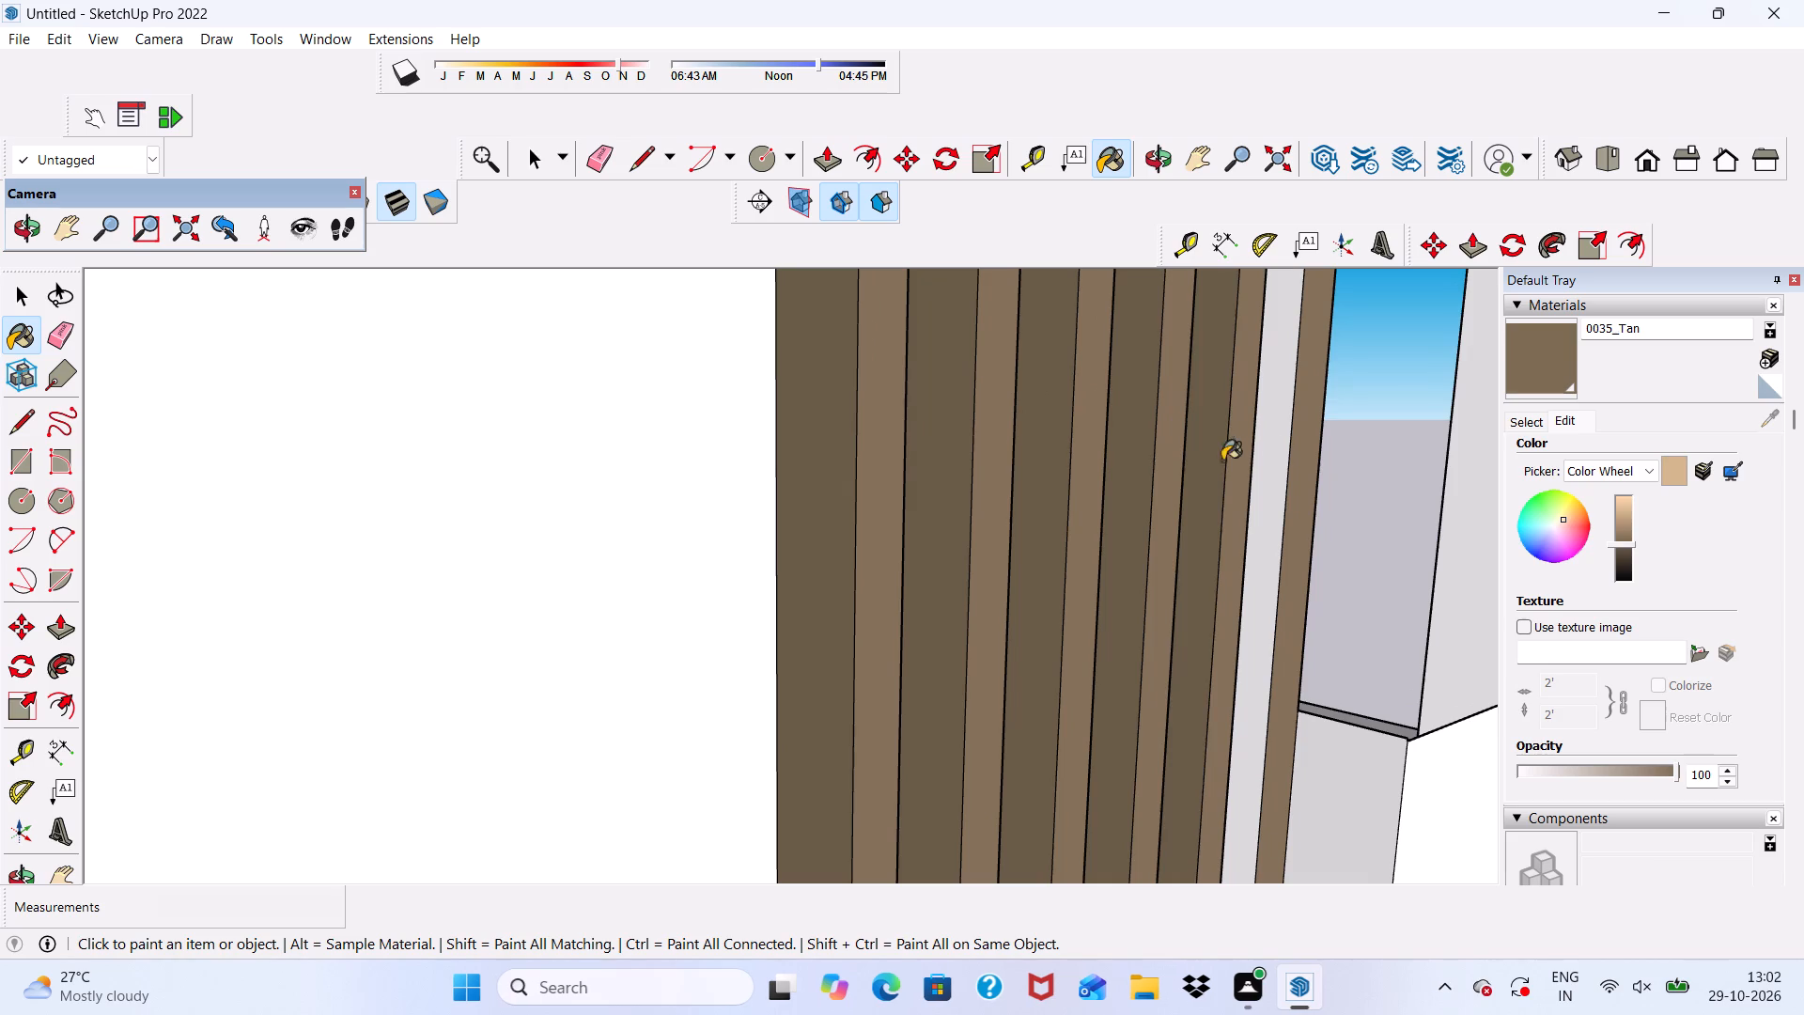
pyautogui.click(1276, 461)
# Examine the painted vertical fins on the front facade from several distances and angles.
pyautogui.scroll(-6, 1135, 367)
pyautogui.scroll(-20, 1093, 378)
pyautogui.scroll(-1, 1093, 378)
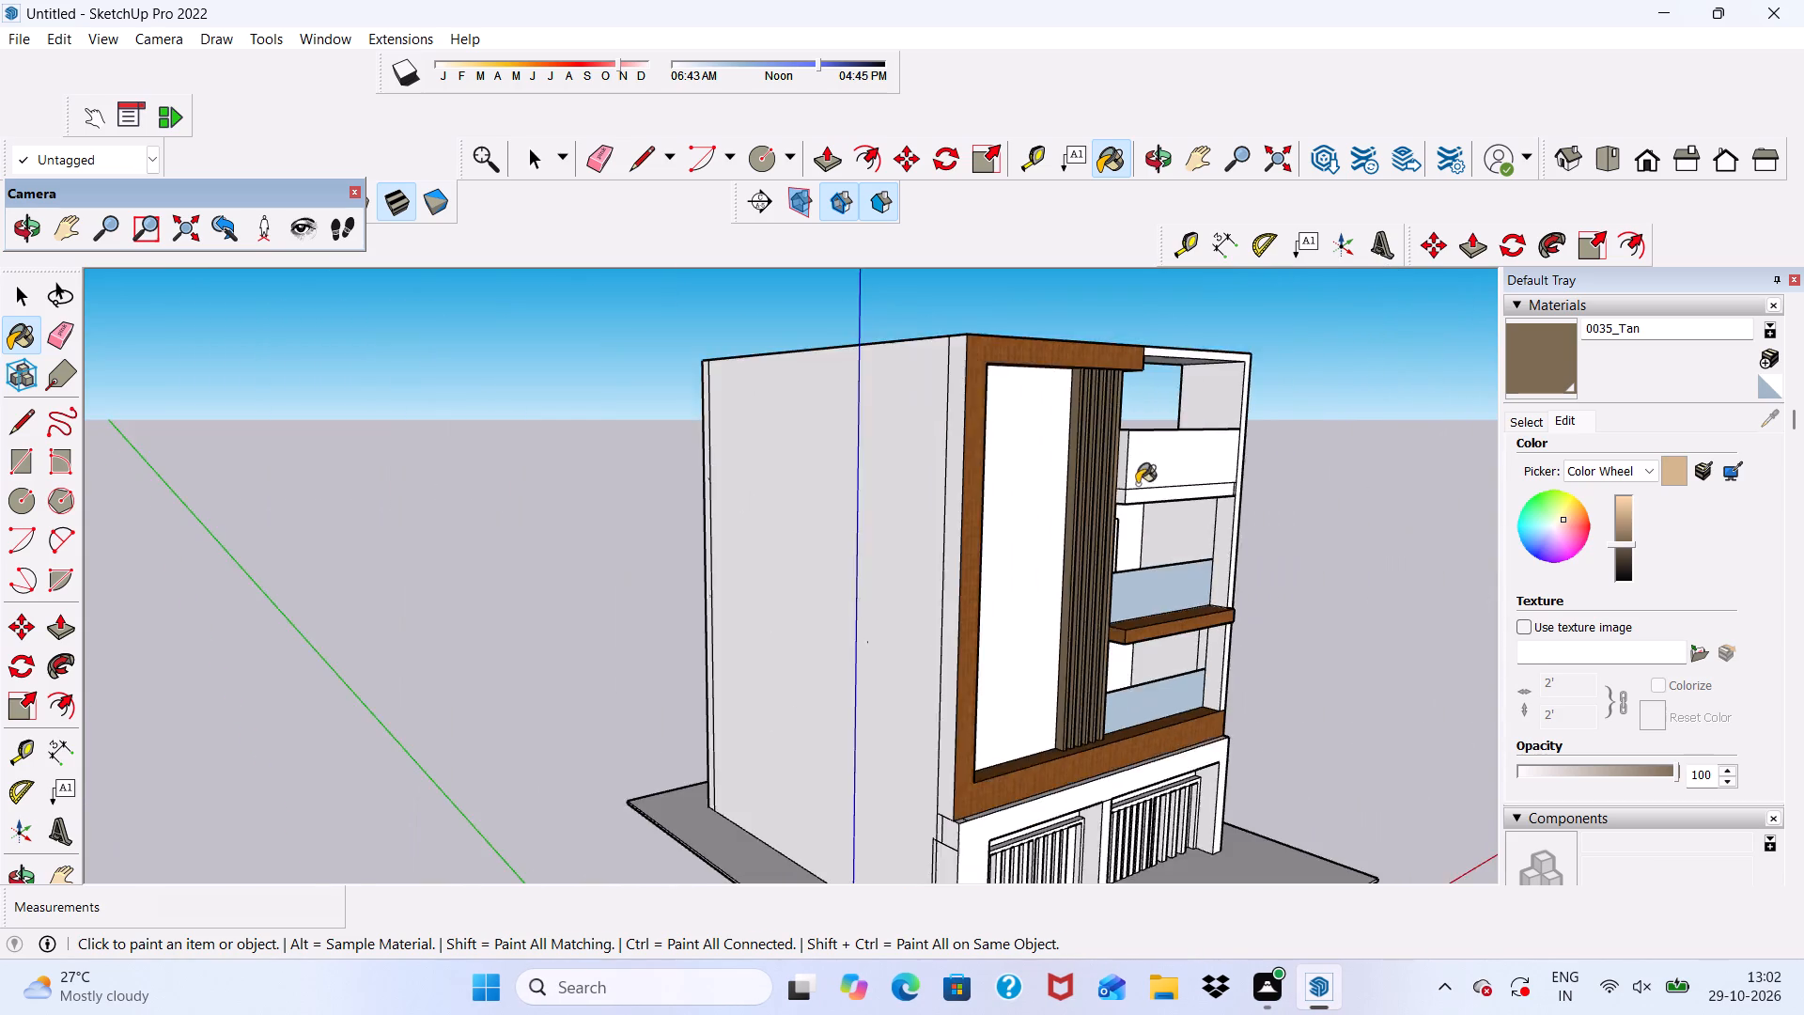
pyautogui.moveTo(1141, 489); pyautogui.dragTo(935, 480, button='middle')
pyautogui.scroll(1, 937, 484)
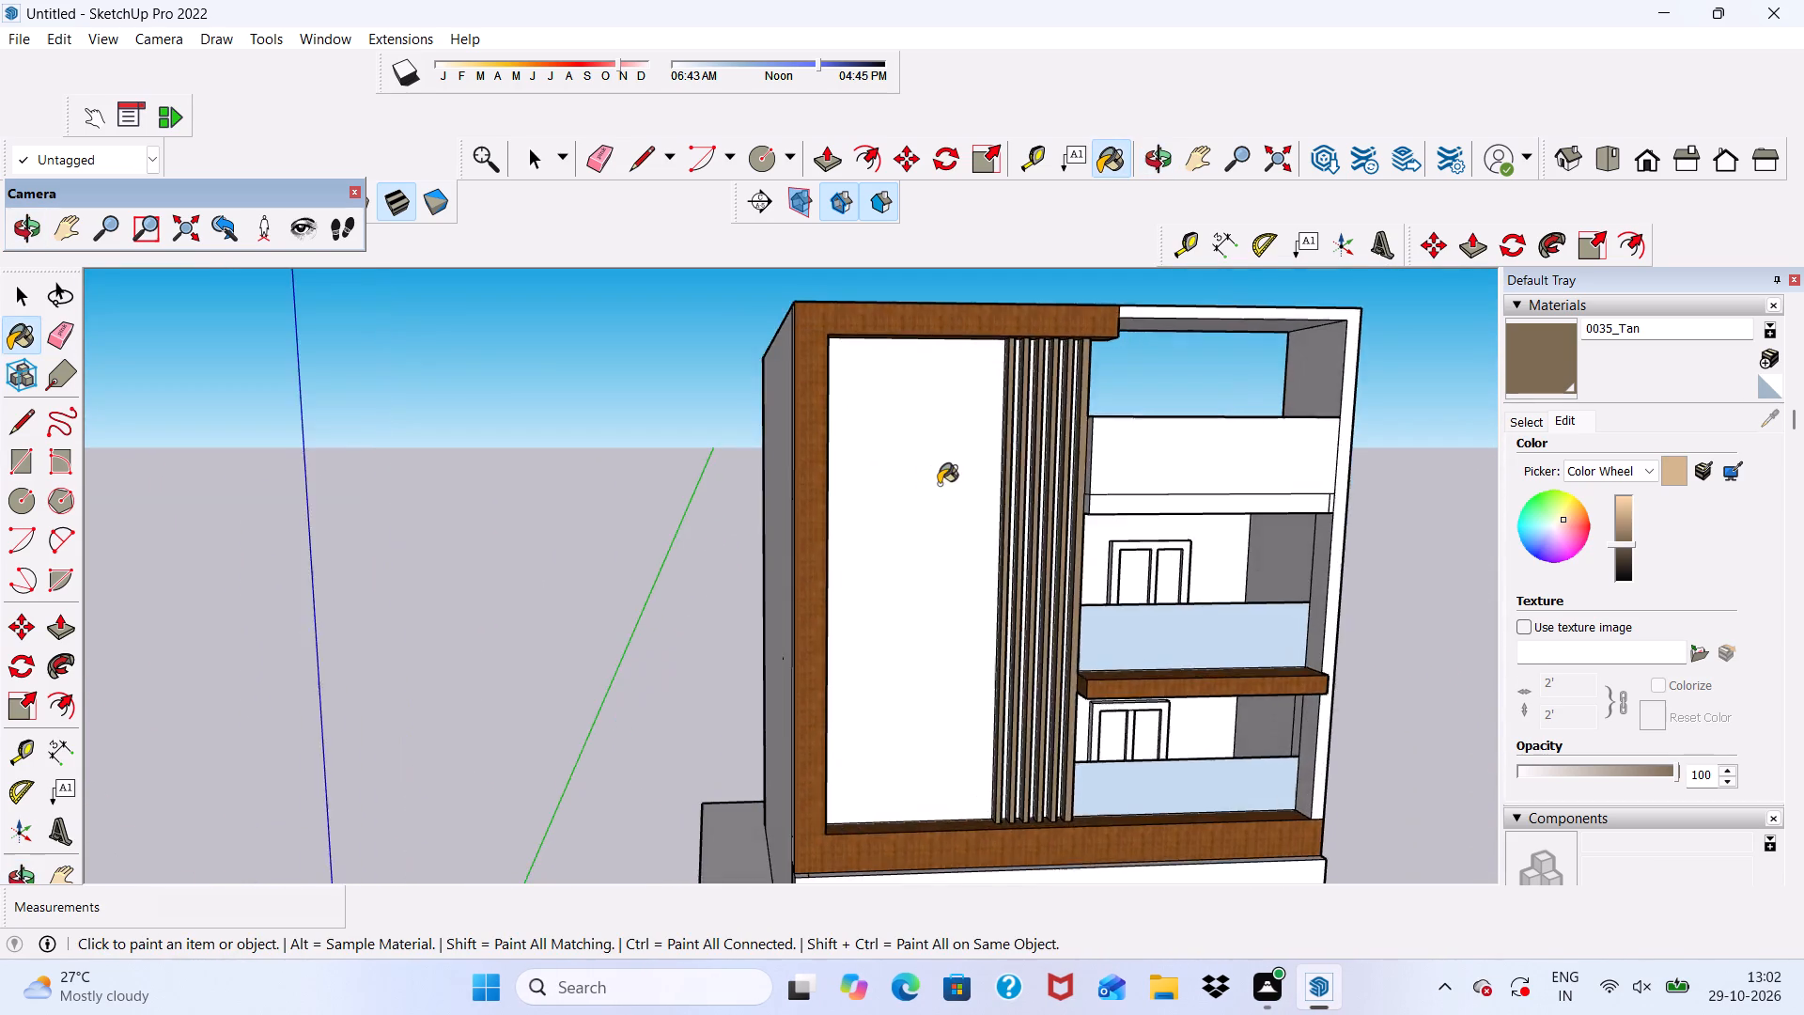
pyautogui.scroll(-7, 938, 480)
pyautogui.scroll(11, 956, 597)
pyautogui.scroll(-3, 961, 617)
pyautogui.scroll(4, 961, 617)
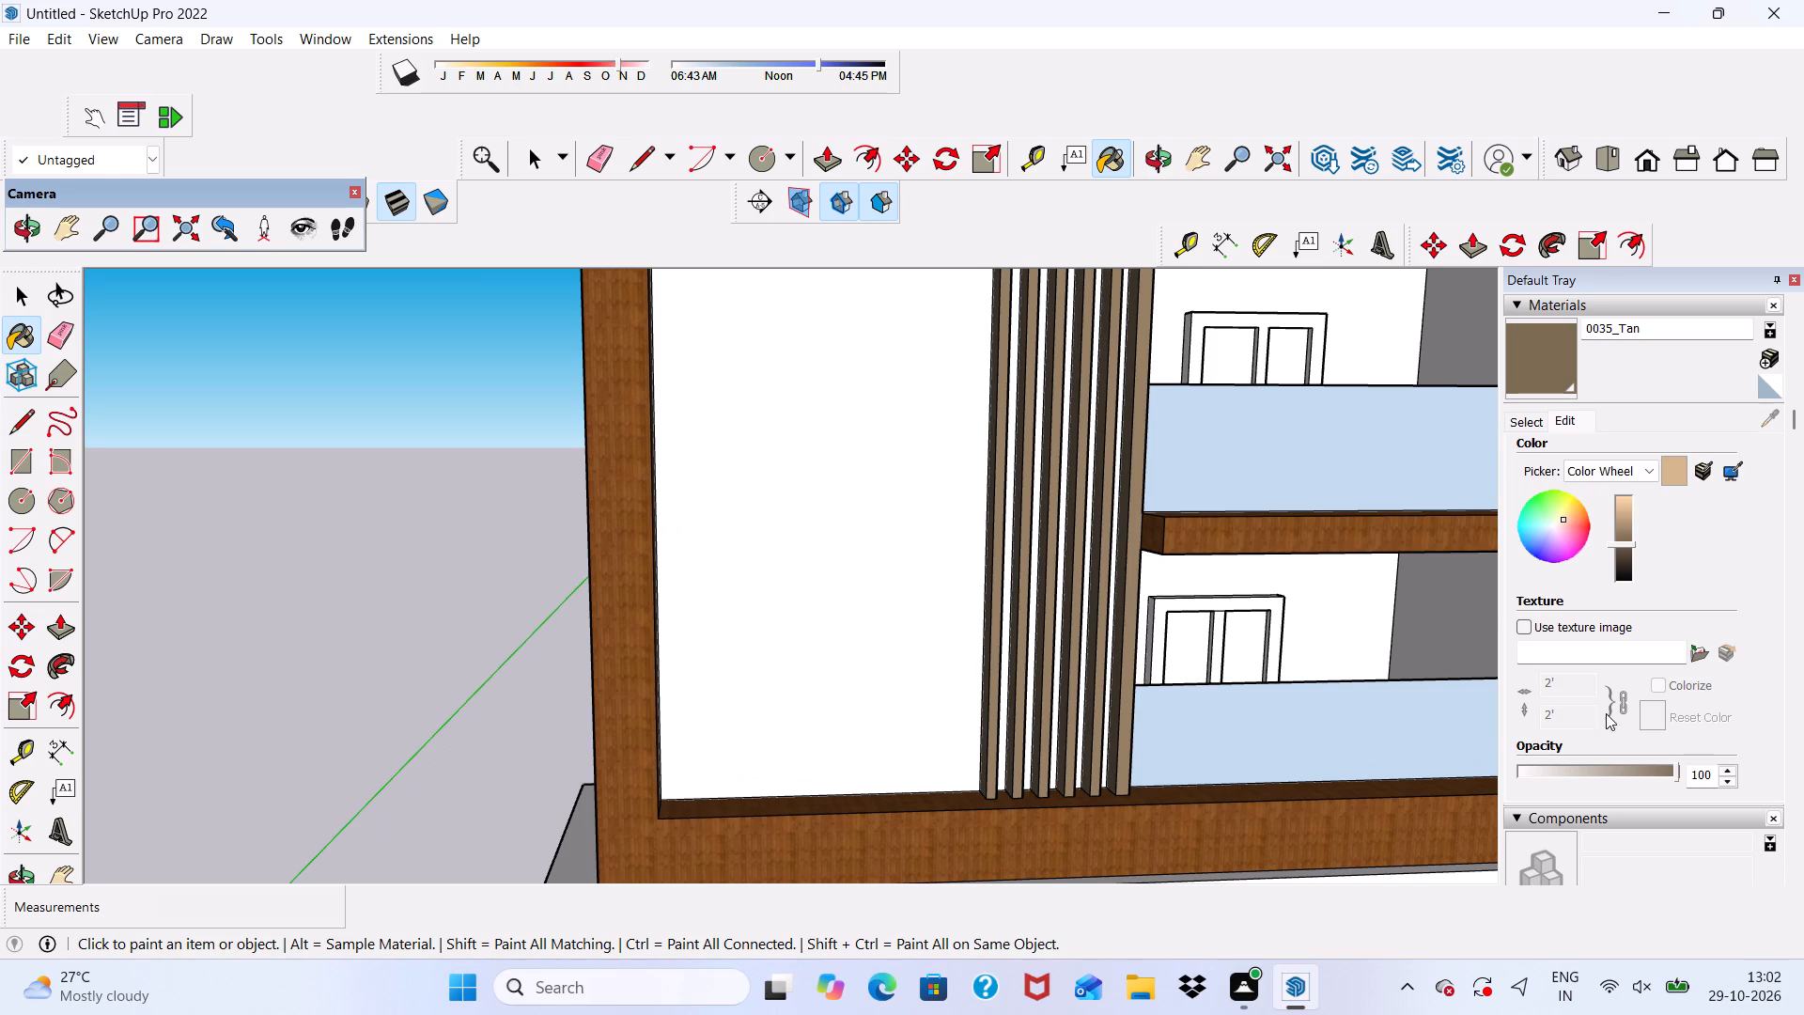
# Paint the large blank wall panel inside the wood frame with Terrazzo from the Patterns collection.
pyautogui.click(1526, 427)
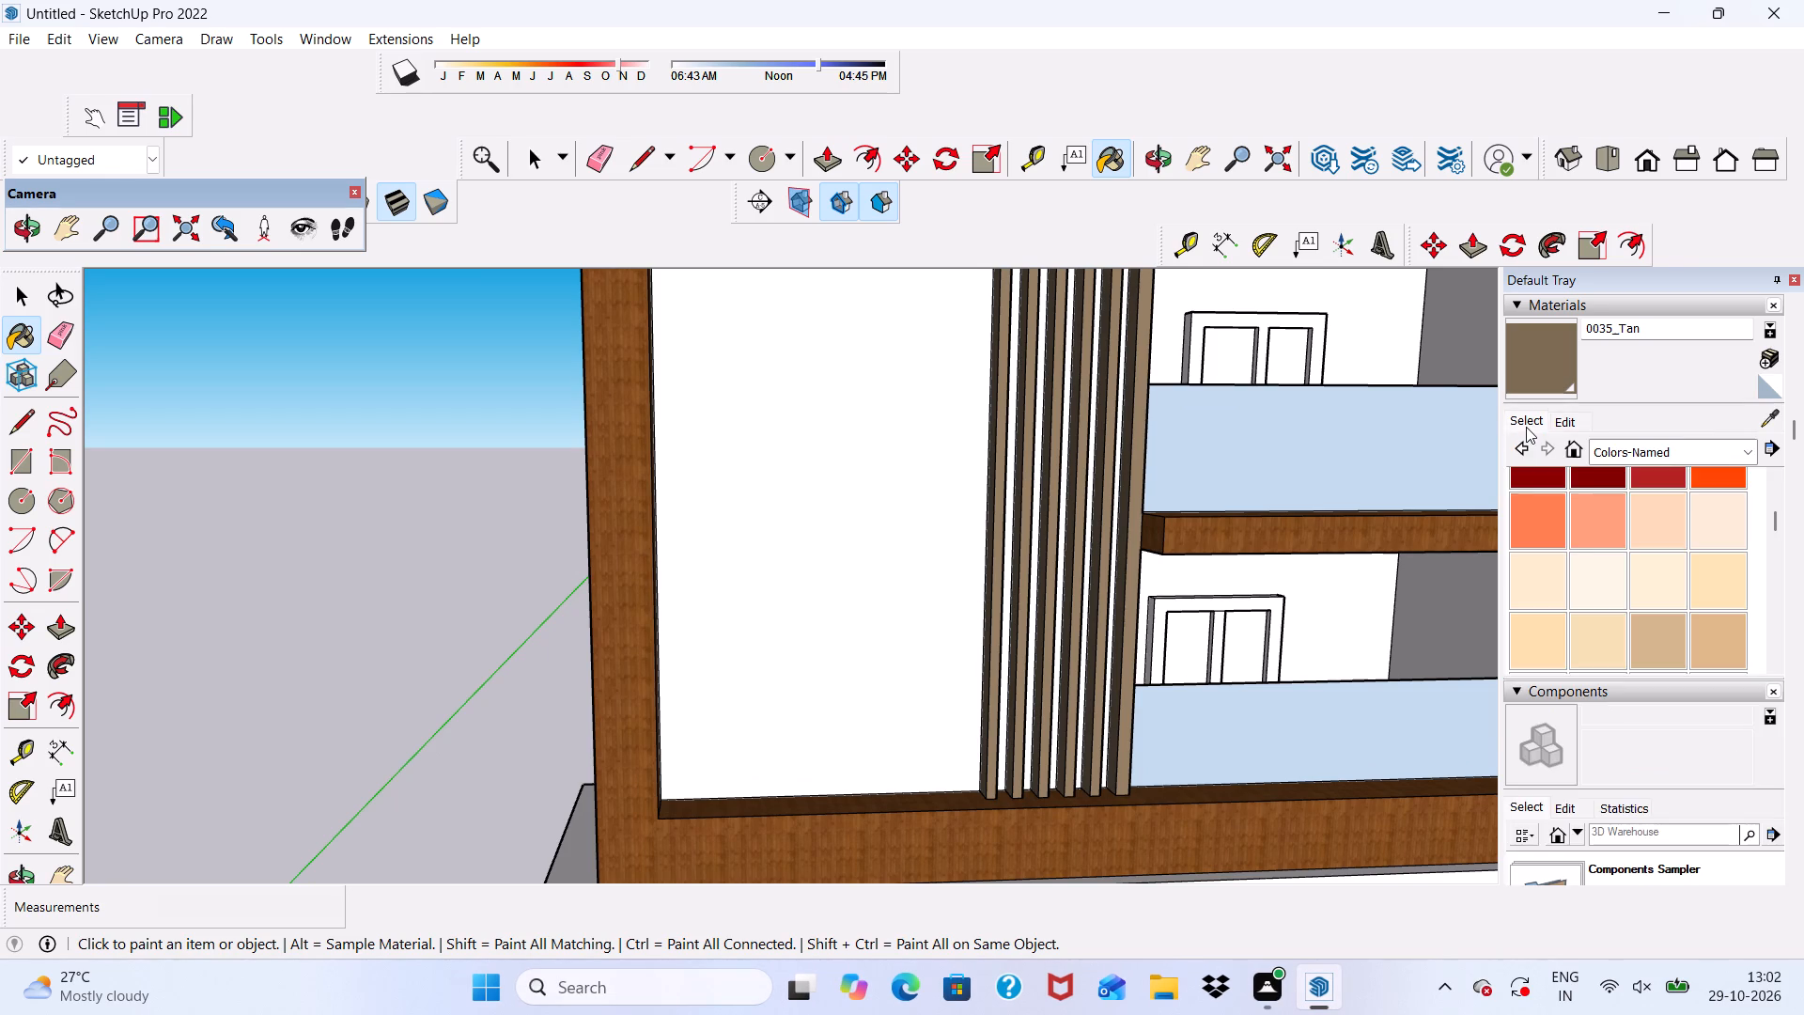
pyautogui.scroll(1, 1669, 406)
pyautogui.click(1752, 571)
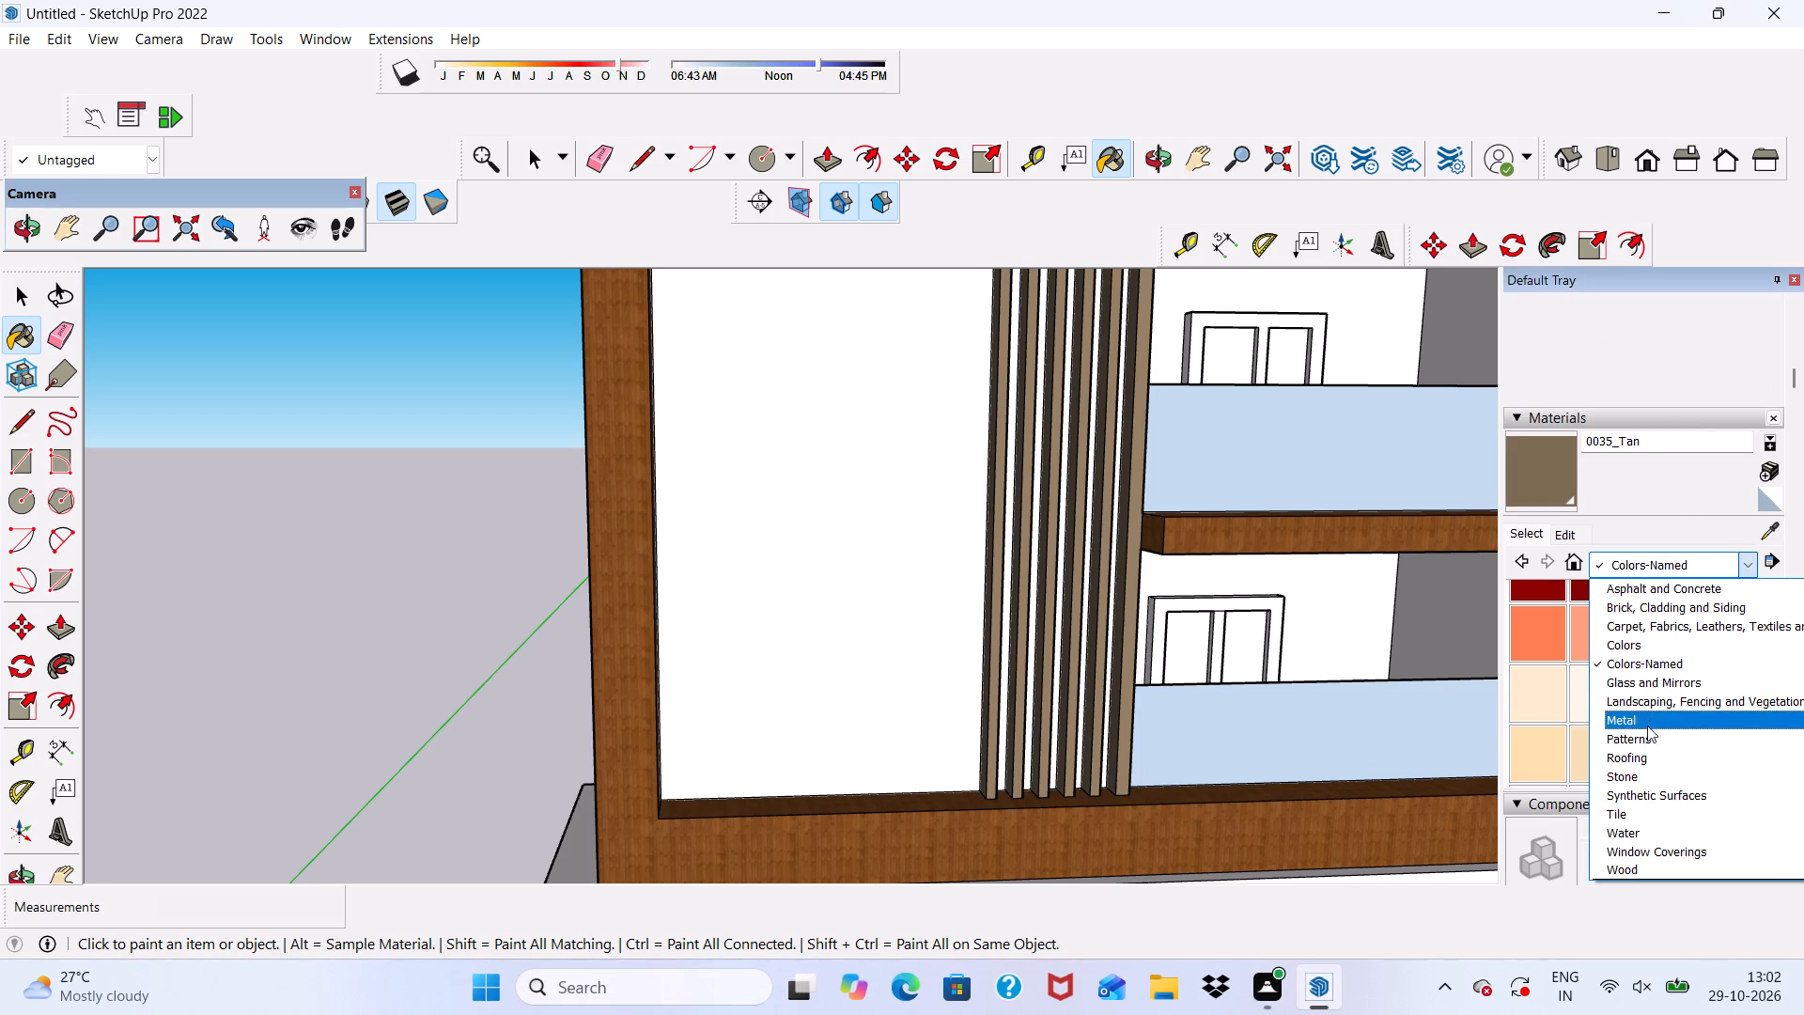
pyautogui.click(1644, 735)
pyautogui.scroll(-3, 1621, 701)
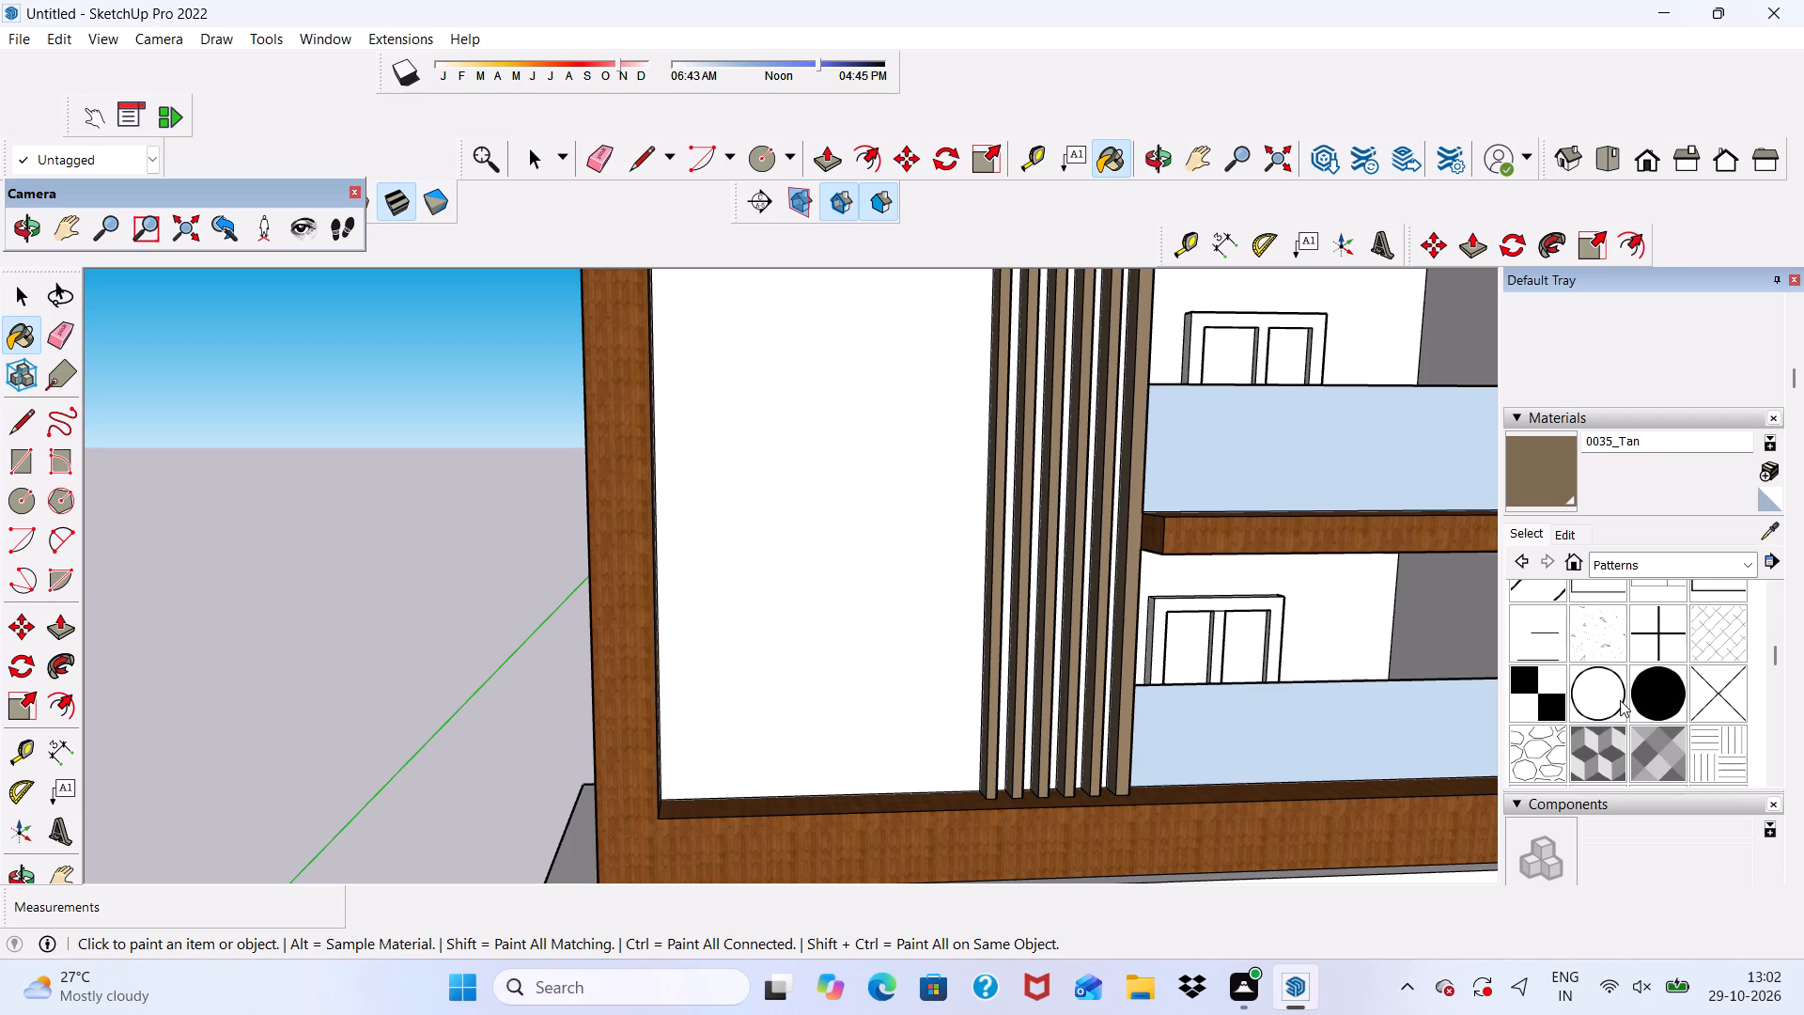
pyautogui.scroll(-3, 1616, 692)
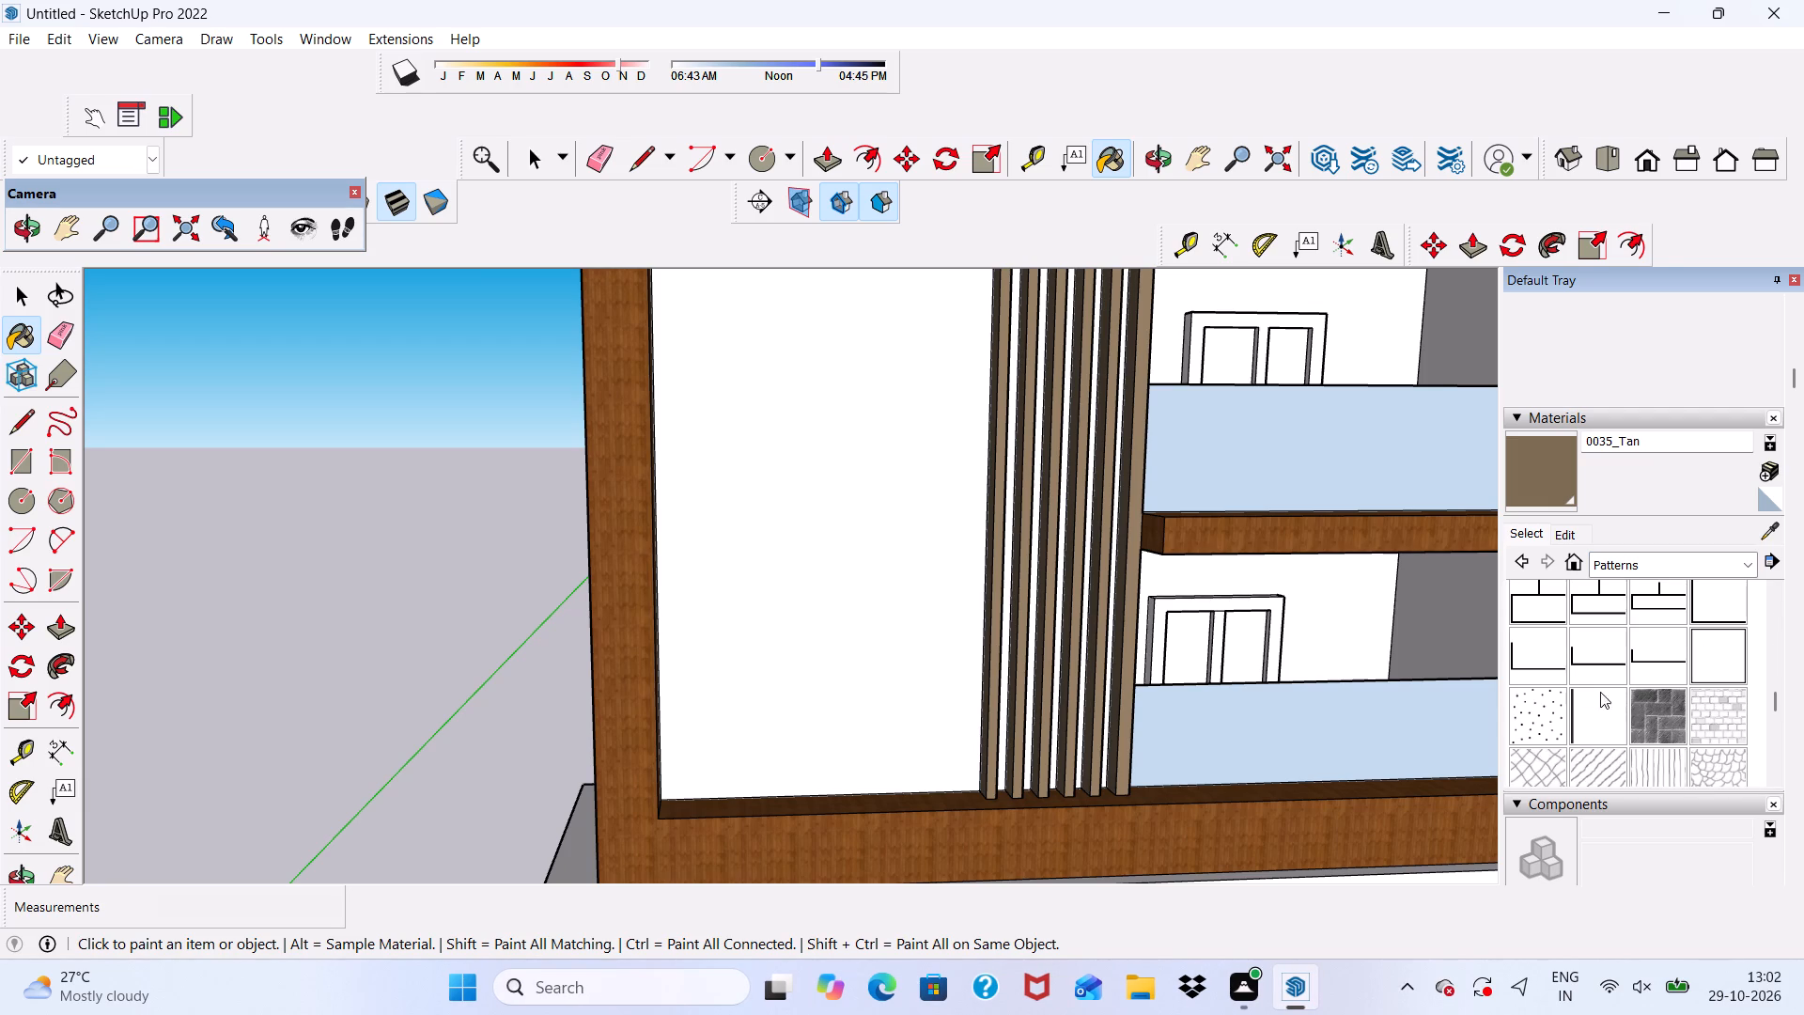
pyautogui.scroll(-4, 1562, 702)
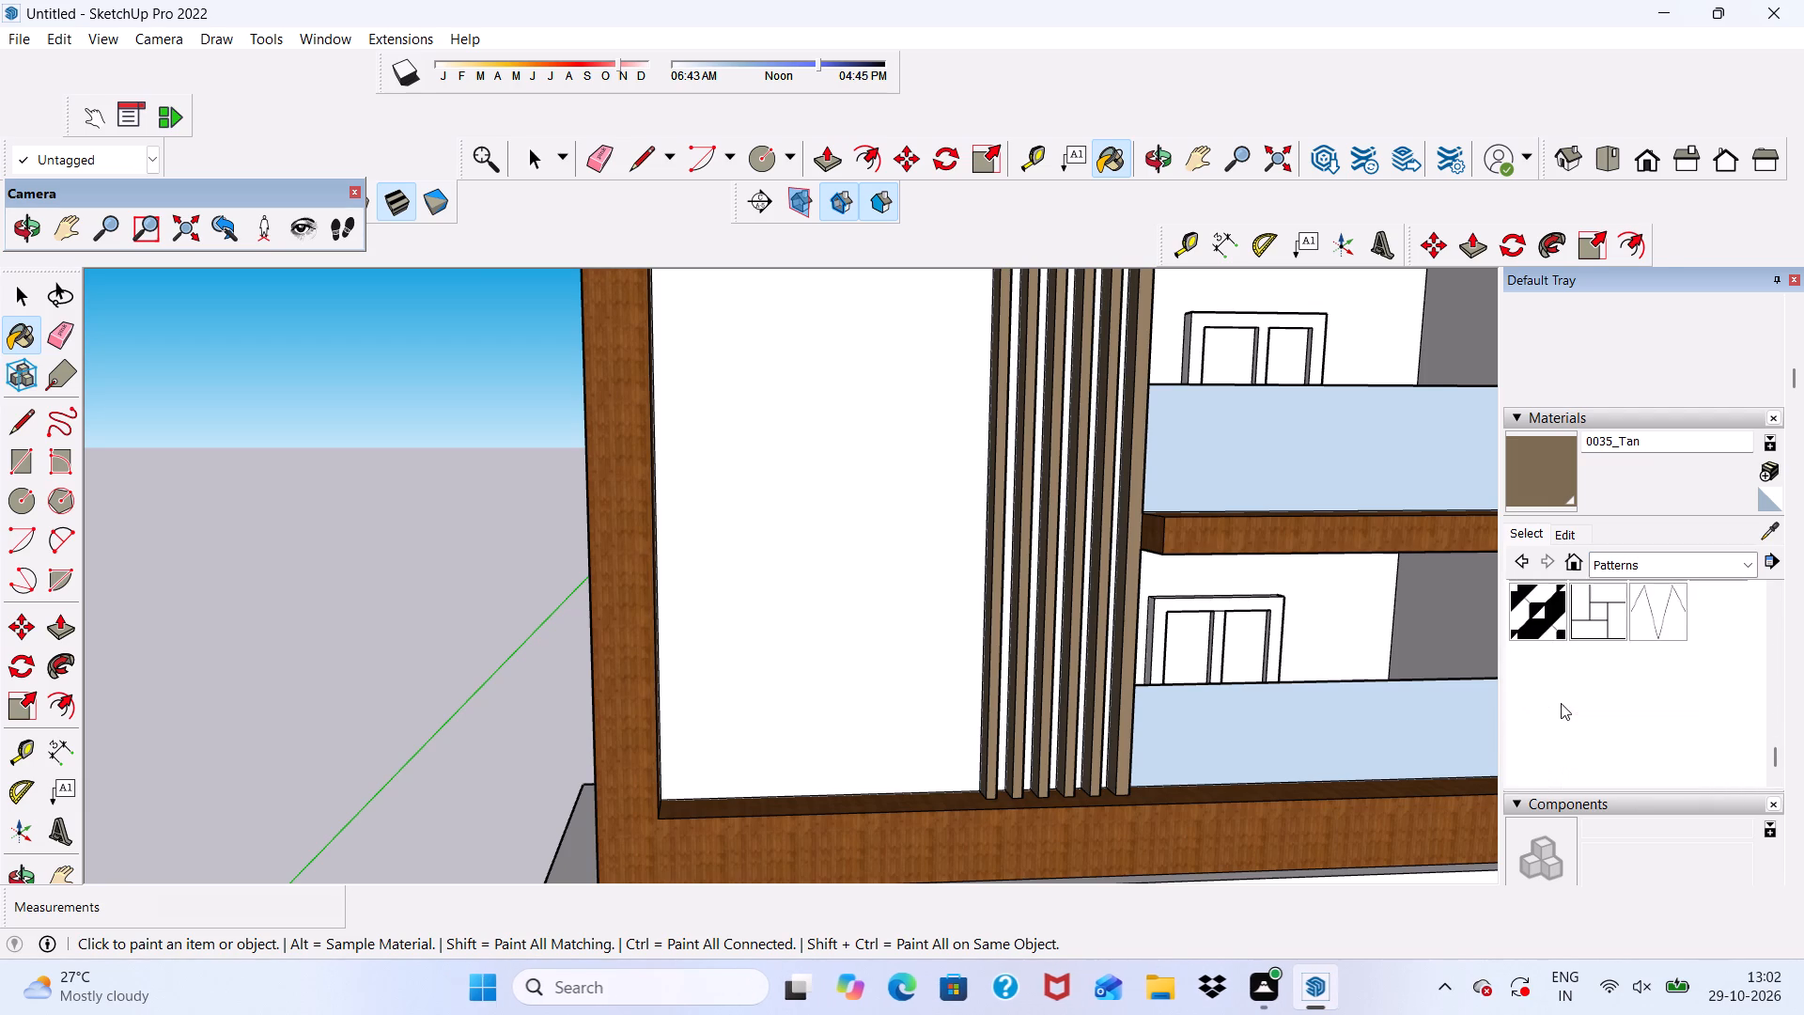
pyautogui.scroll(1, 1561, 703)
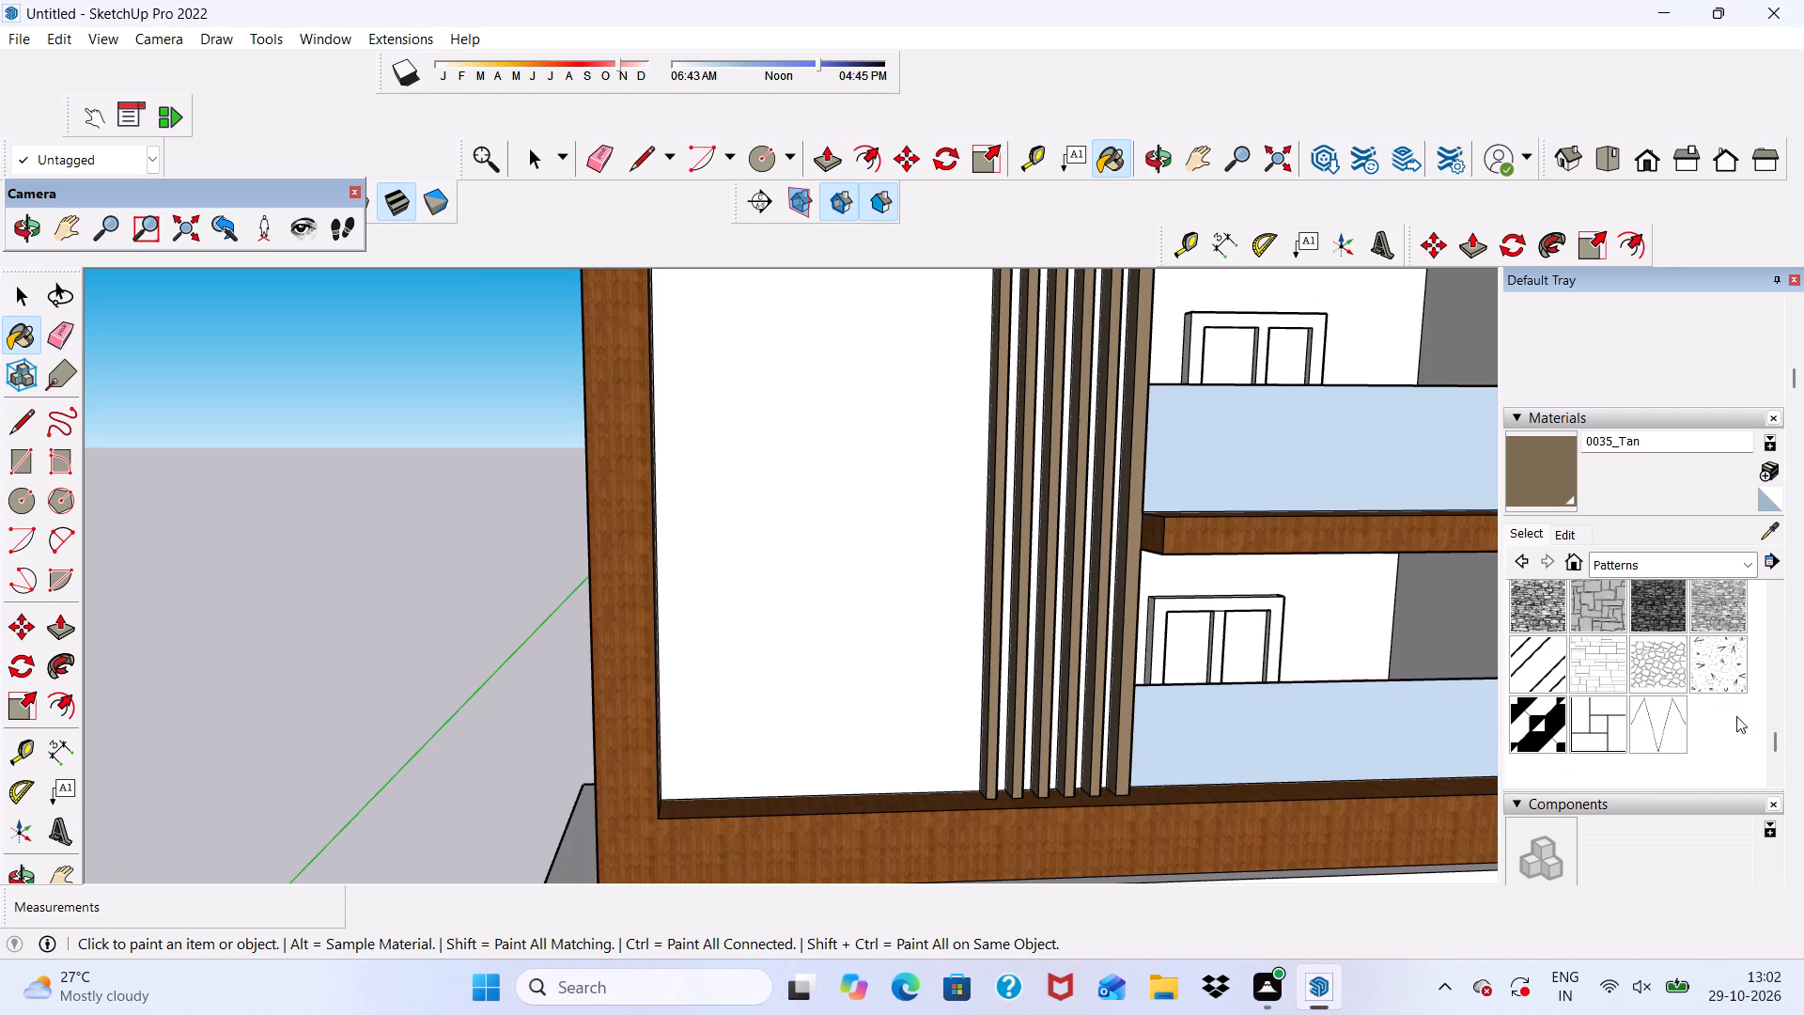
pyautogui.click(1717, 677)
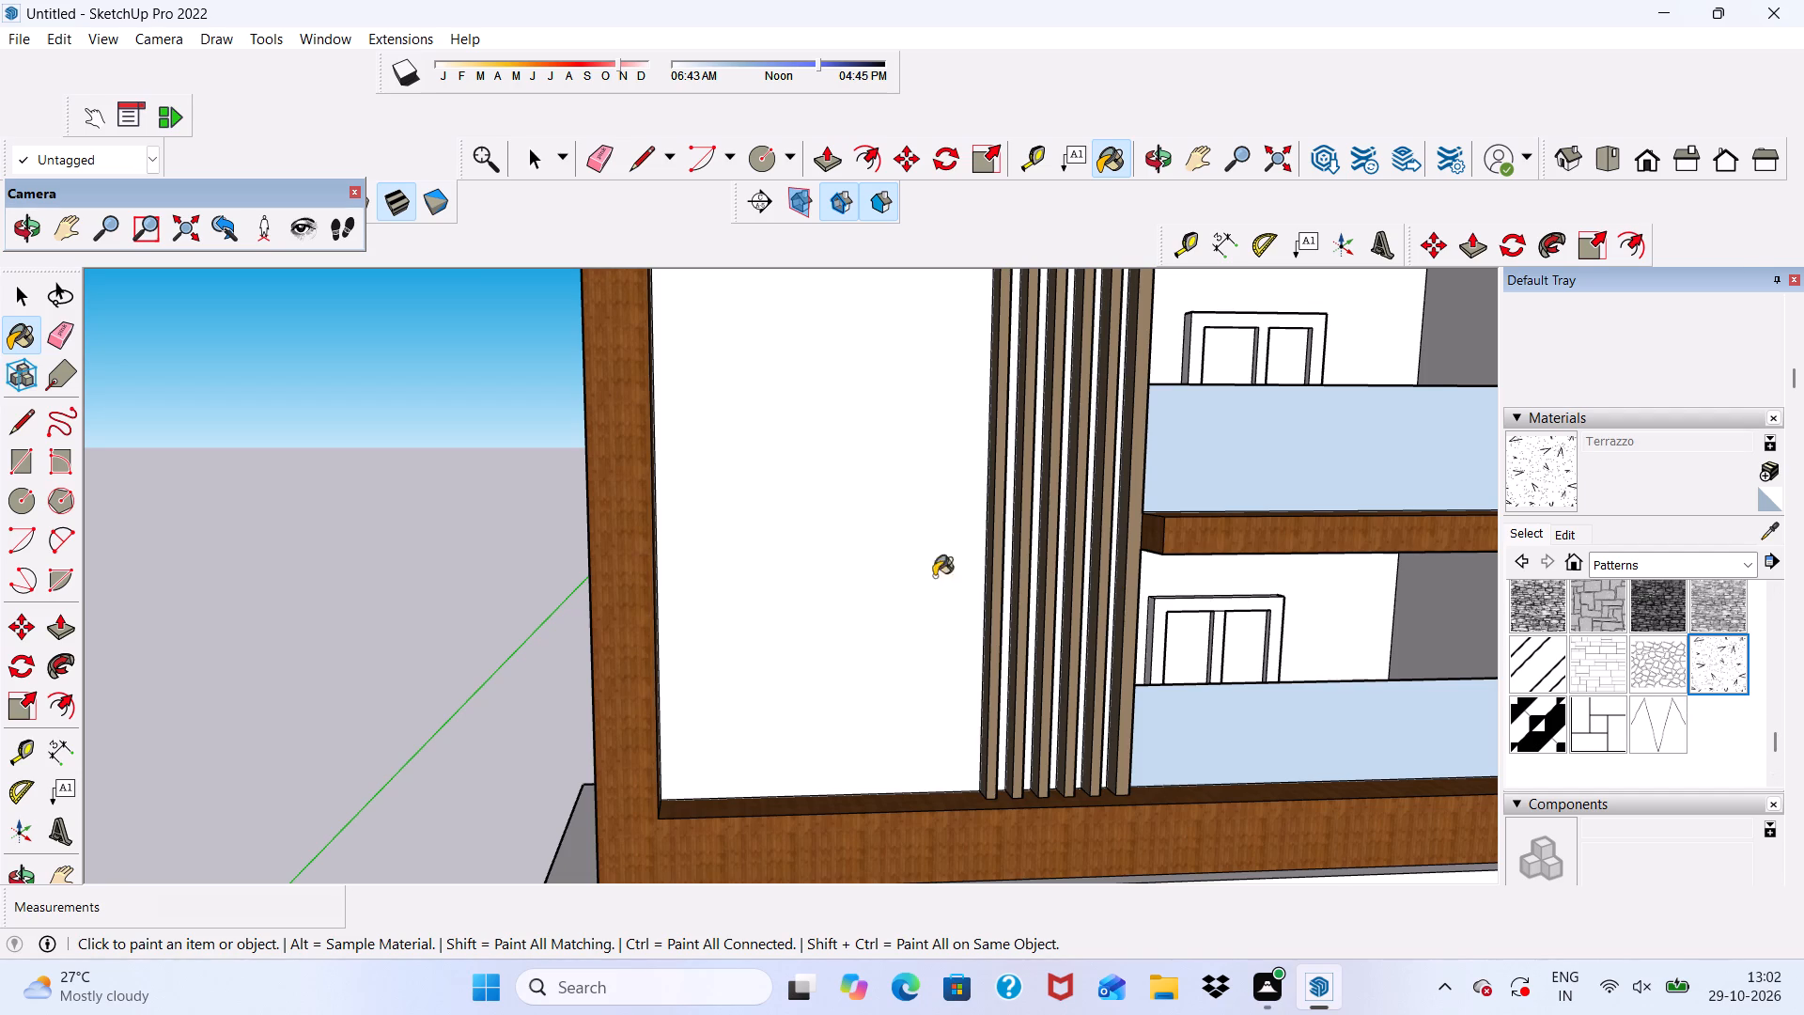
pyautogui.click(844, 589)
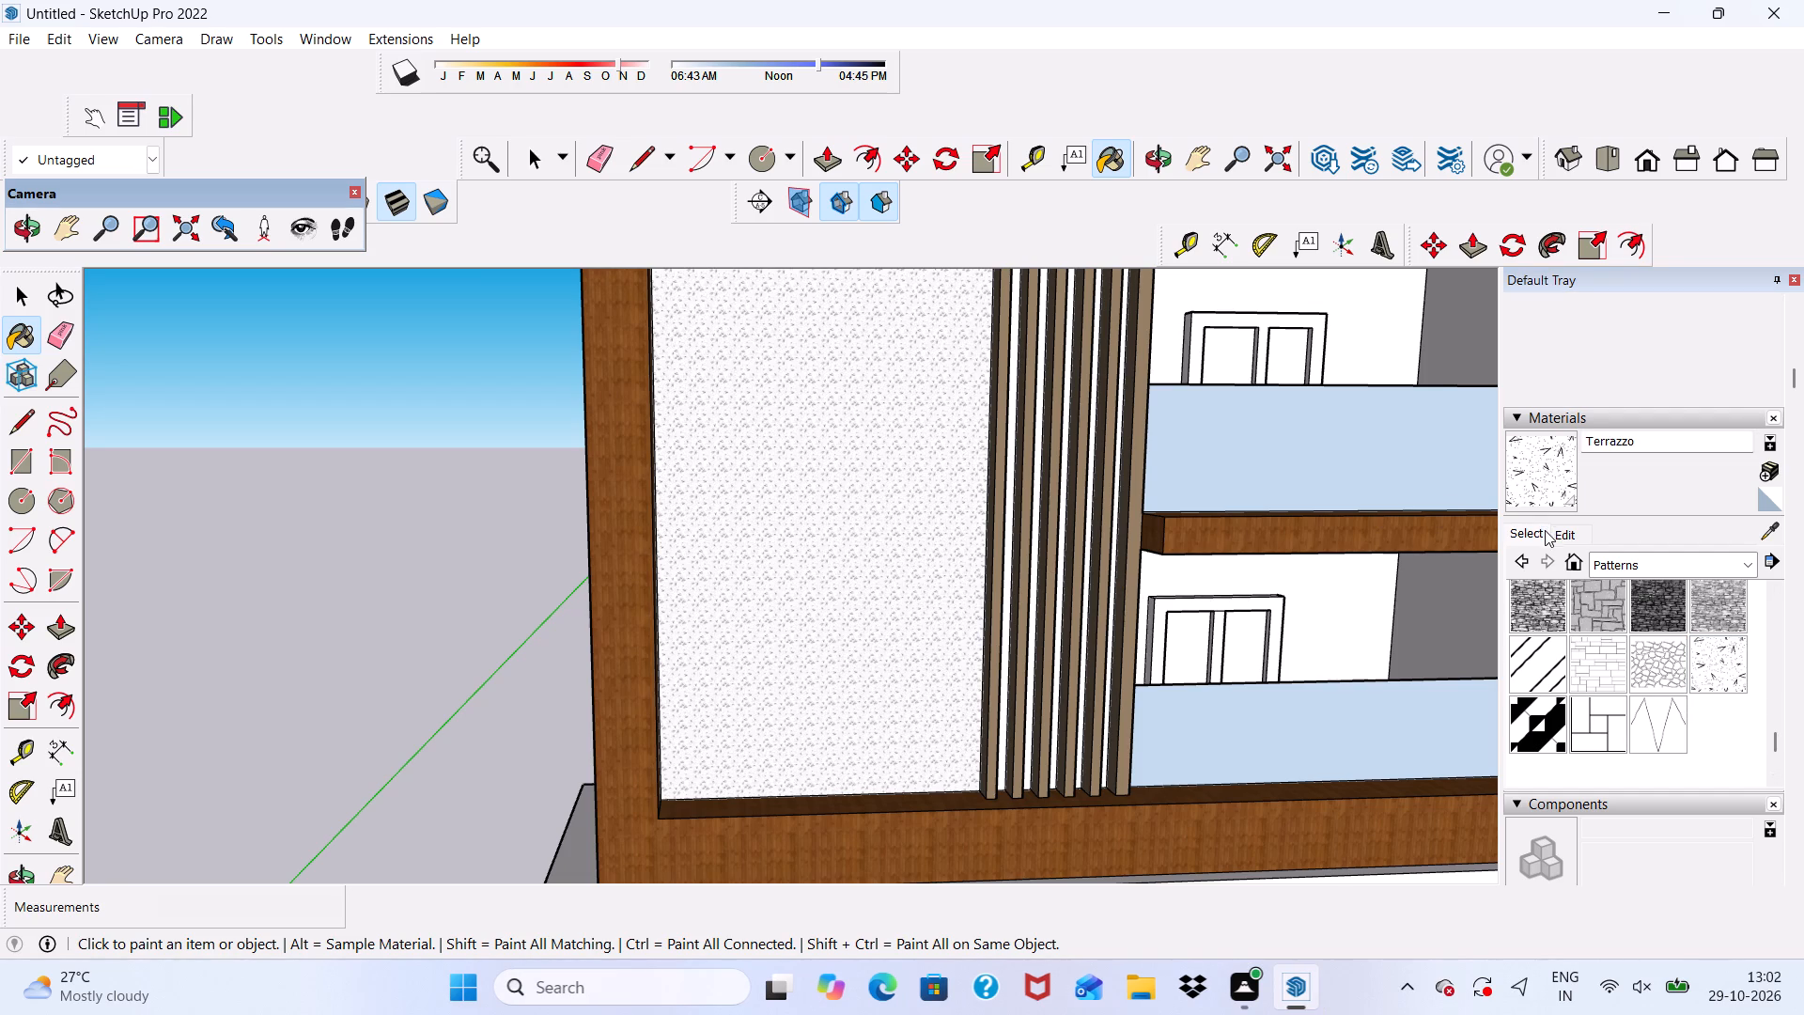
# Set the Terrazzo texture size to 8' wide with the proportions locked.
pyautogui.click(1555, 537)
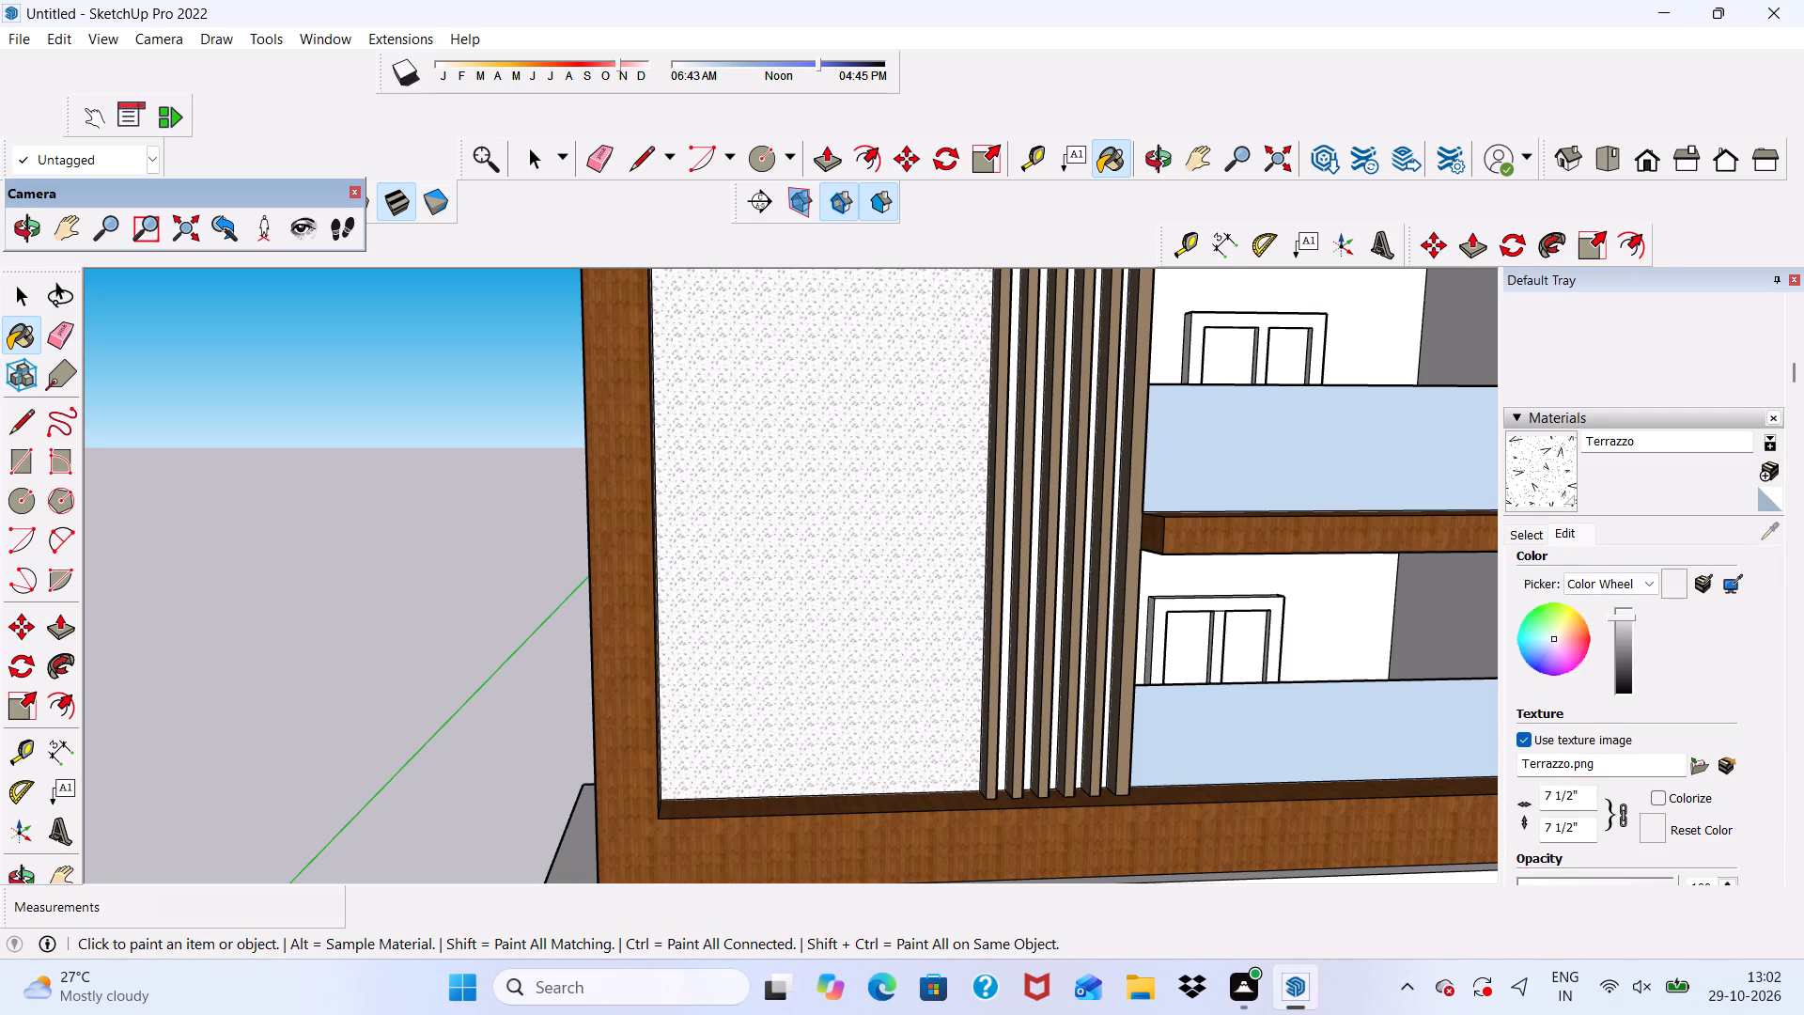
pyautogui.click(1579, 795)
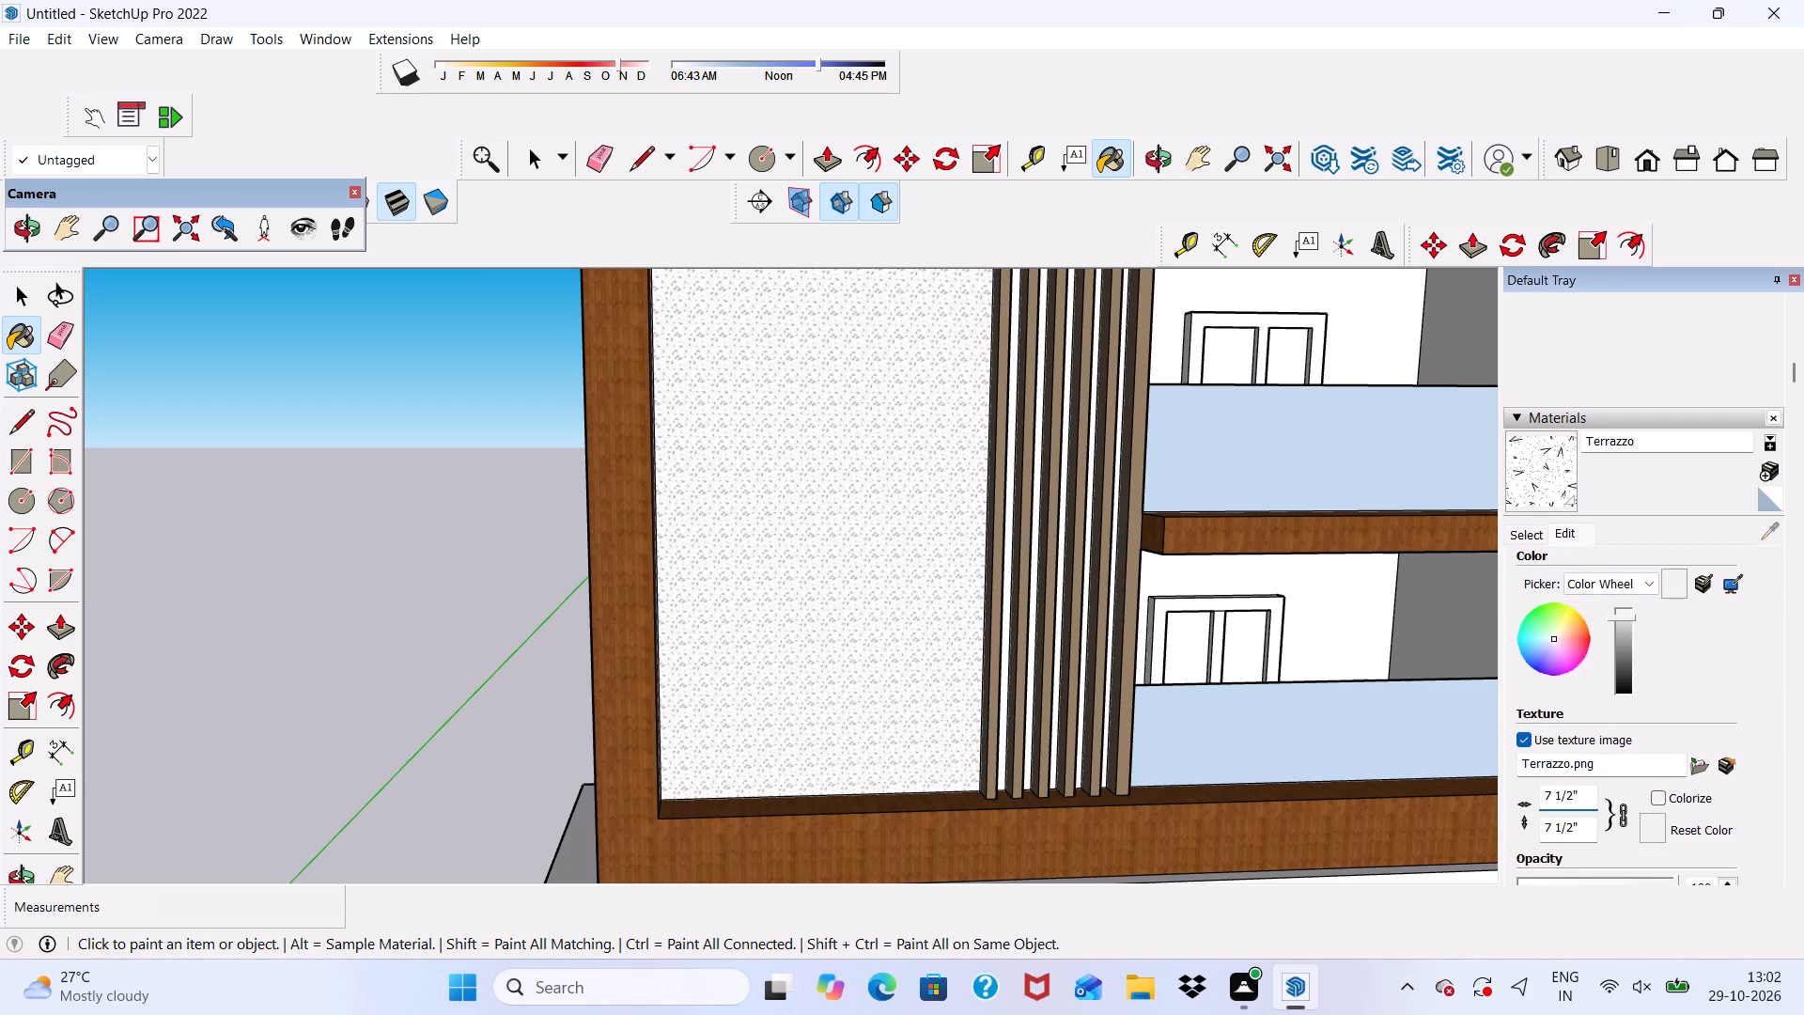
pyautogui.press('BackSpace')
pyautogui.press('BackSpace')
pyautogui.press('BackSpace')
pyautogui.press('BackSpace')
pyautogui.press('BackSpace')
pyautogui.press('BackSpace')
pyautogui.press('BackSpace')
pyautogui.press('BackSpace')
pyautogui.press('BackSpace')
pyautogui.press('BackSpace')
pyautogui.press('BackSpace')
pyautogui.press('BackSpace')
pyautogui.press('BackSpace')
pyautogui.press('BackSpace')
pyautogui.press('BackSpace')
pyautogui.press('BackSpace')
pyautogui.press('BackSpace')
pyautogui.press('BackSpace')
pyautogui.press('BackSpace')
pyautogui.press('BackSpace')
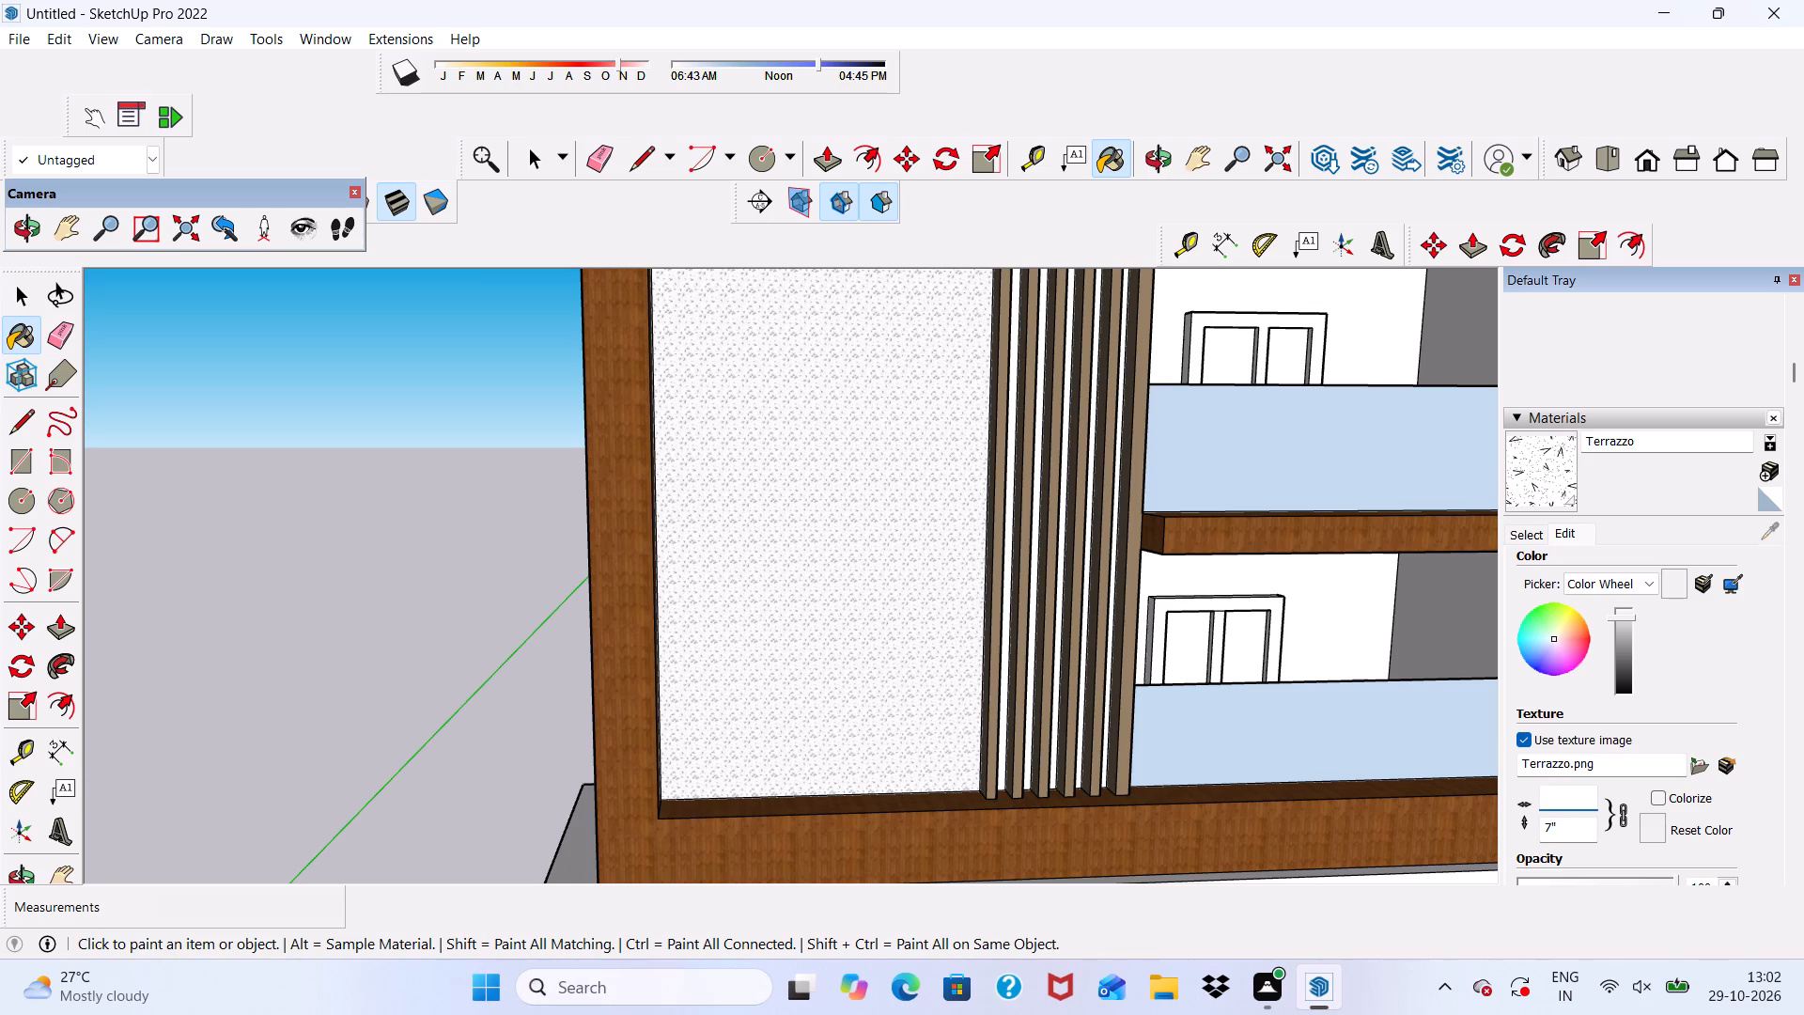
pyautogui.write("8'")
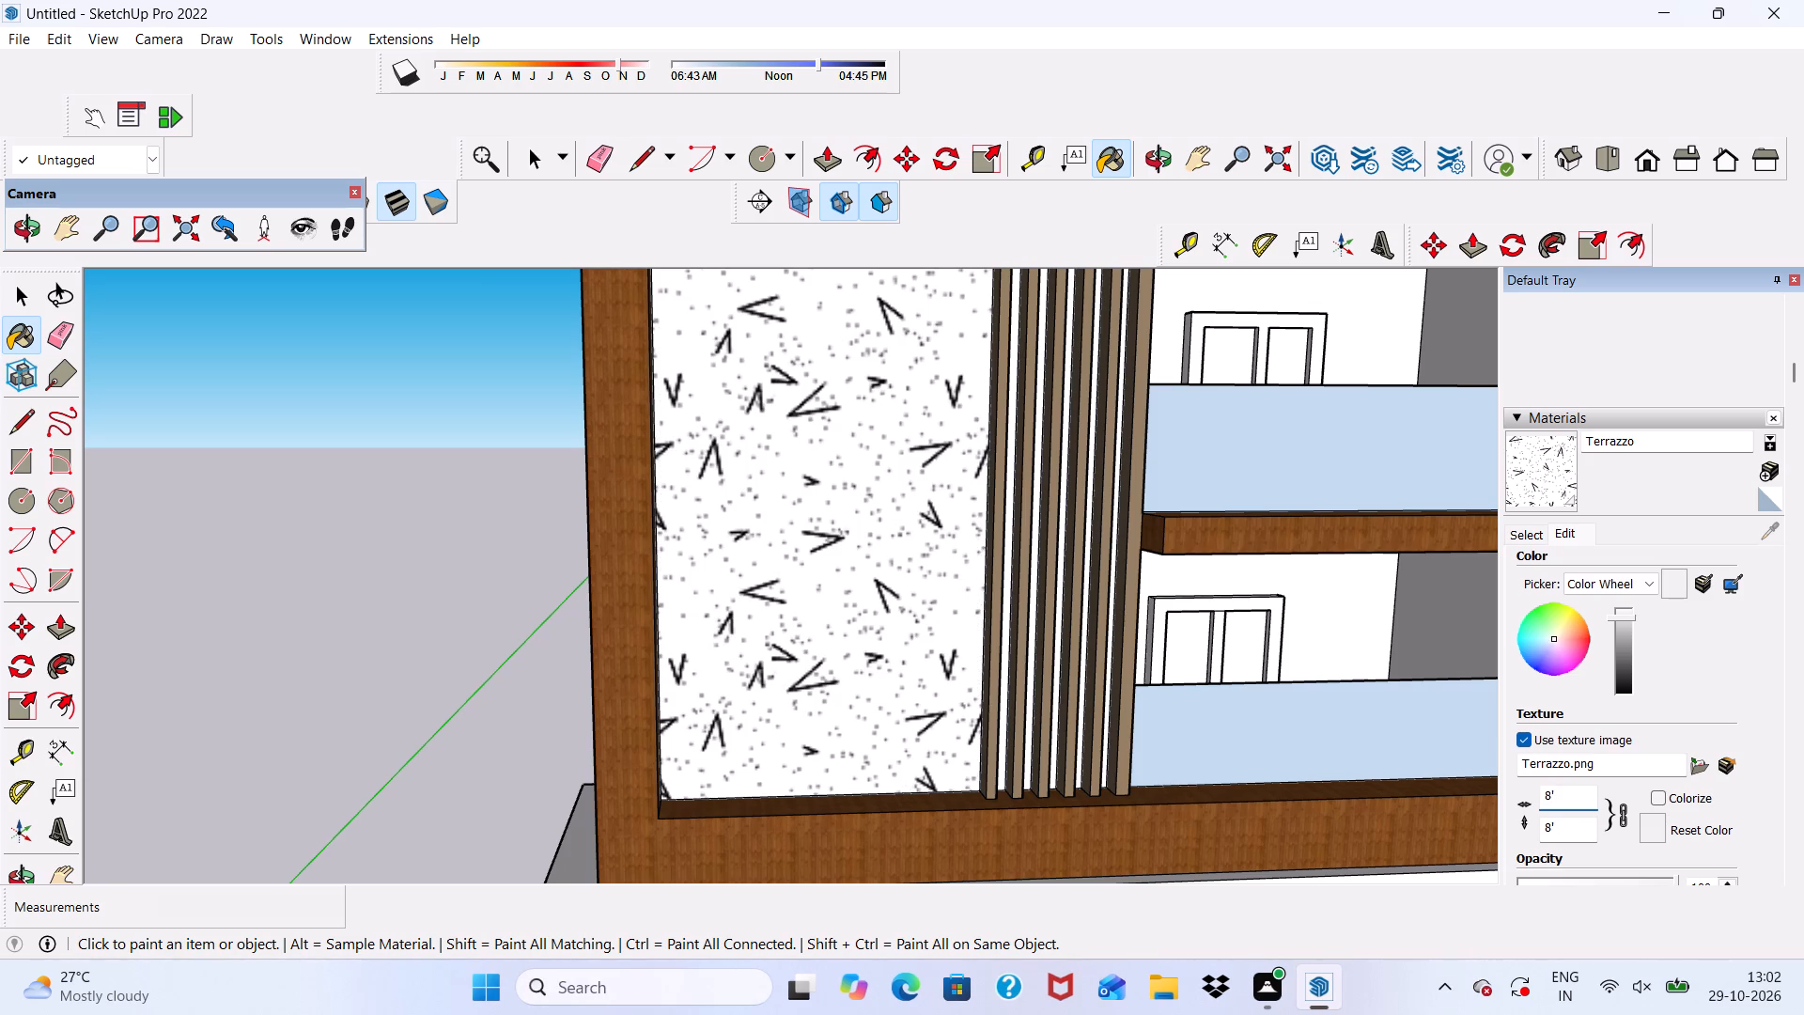
# Examine the enlarged terrazzo pattern on the front facade from several distances and angles.
pyautogui.scroll(-4, 776, 67)
pyautogui.scroll(-2, 1014, 614)
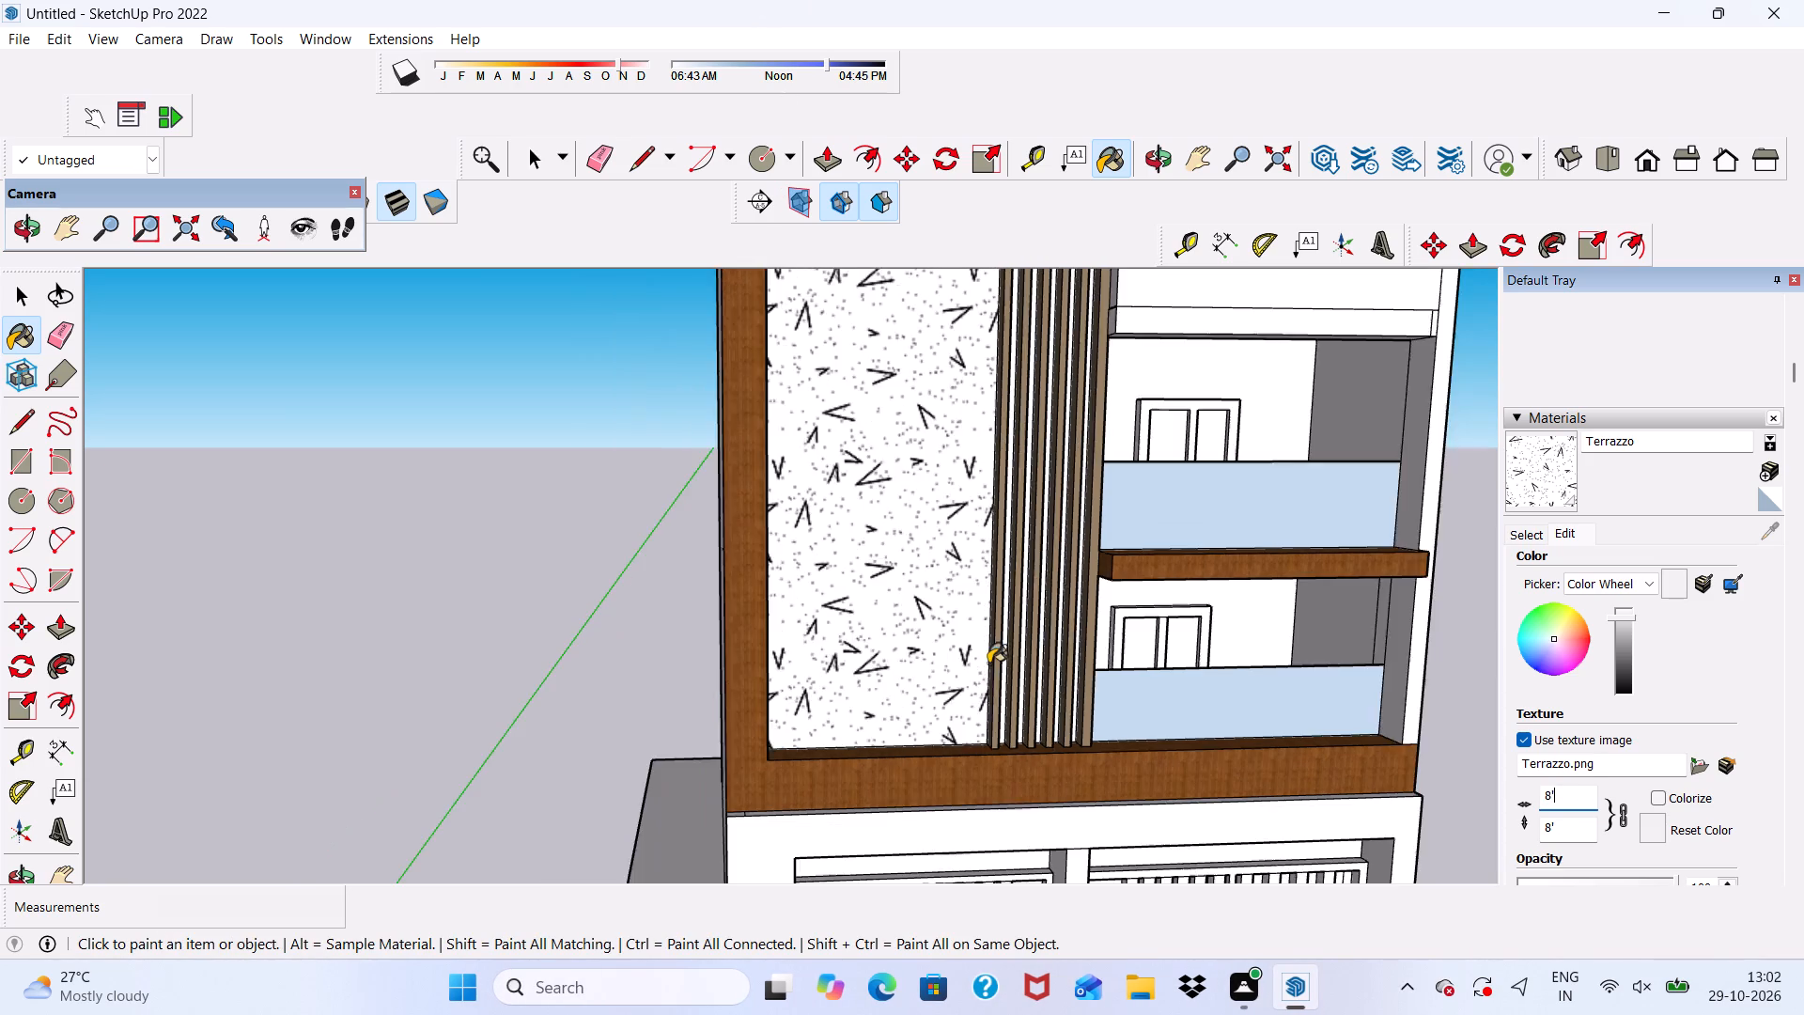
pyautogui.scroll(-16, 988, 664)
pyautogui.middleClick(964, 568)
pyautogui.scroll(6, 964, 568)
pyautogui.moveTo(964, 568); pyautogui.dragTo(933, 572, button='middle')
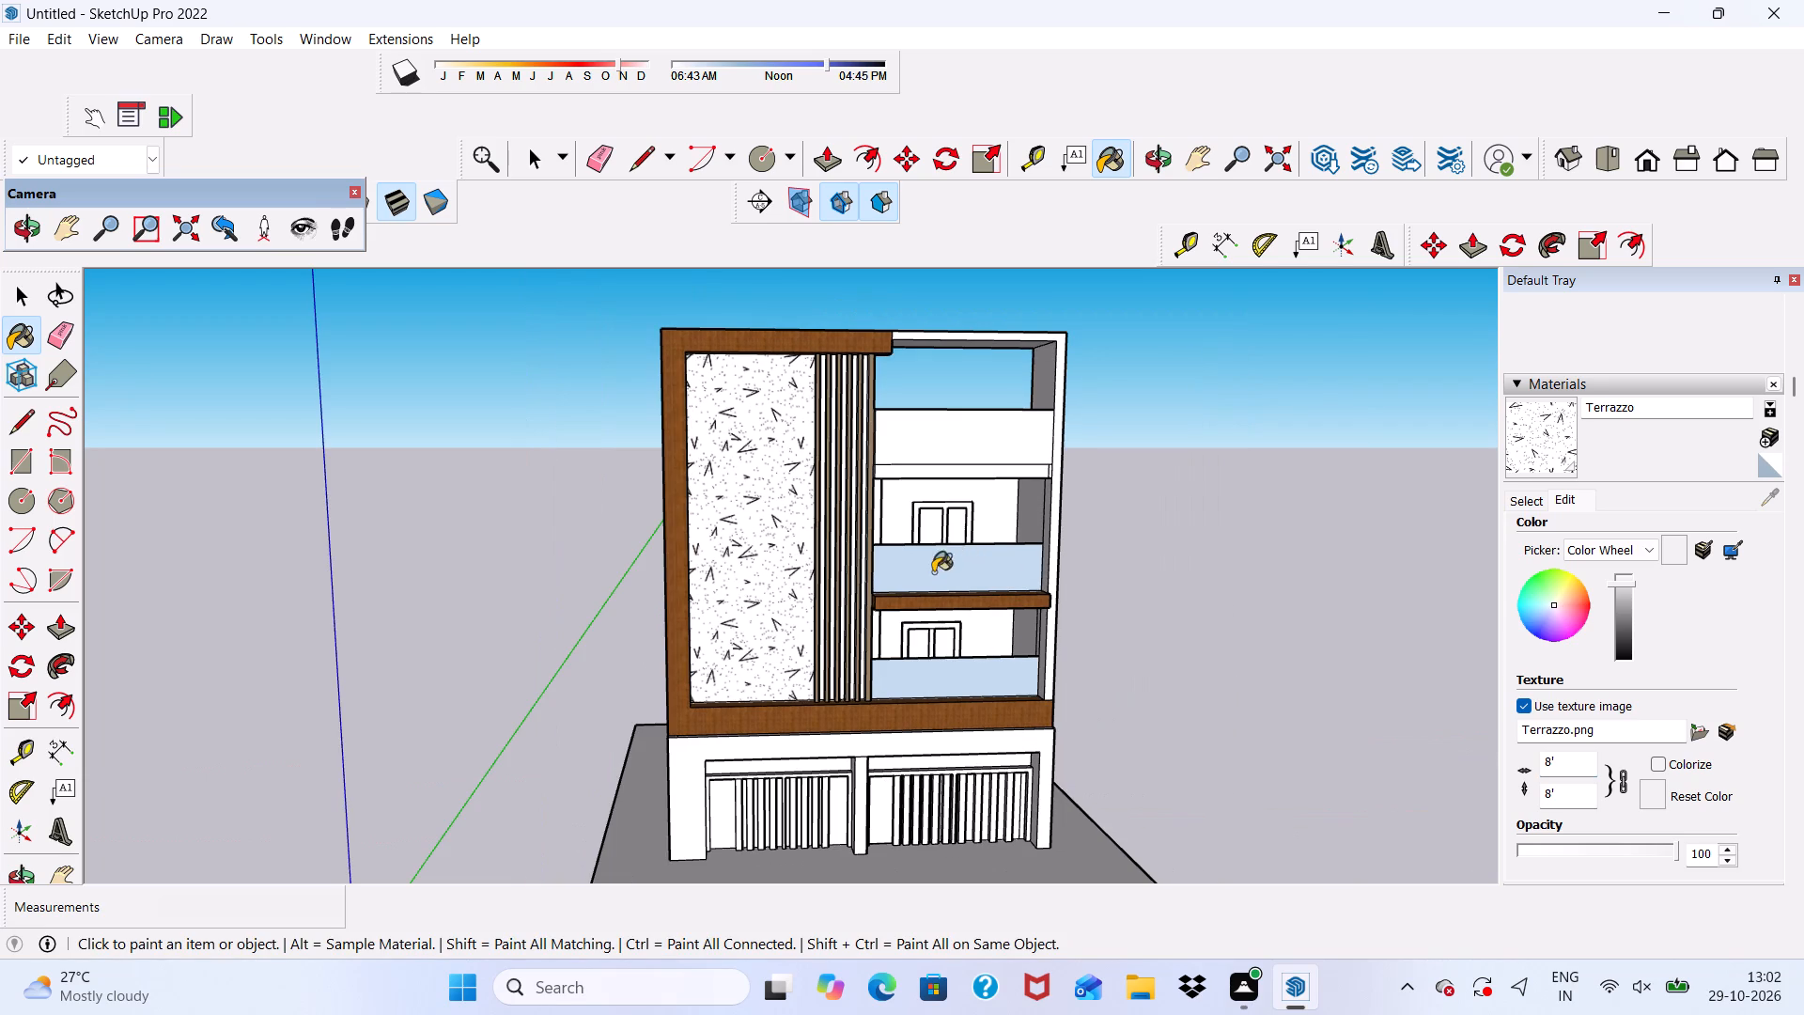
pyautogui.moveTo(933, 572); pyautogui.dragTo(599, 667, button='middle')
pyautogui.scroll(2, 713, 745)
pyautogui.moveTo(701, 734); pyautogui.dragTo(568, 727, button='middle')
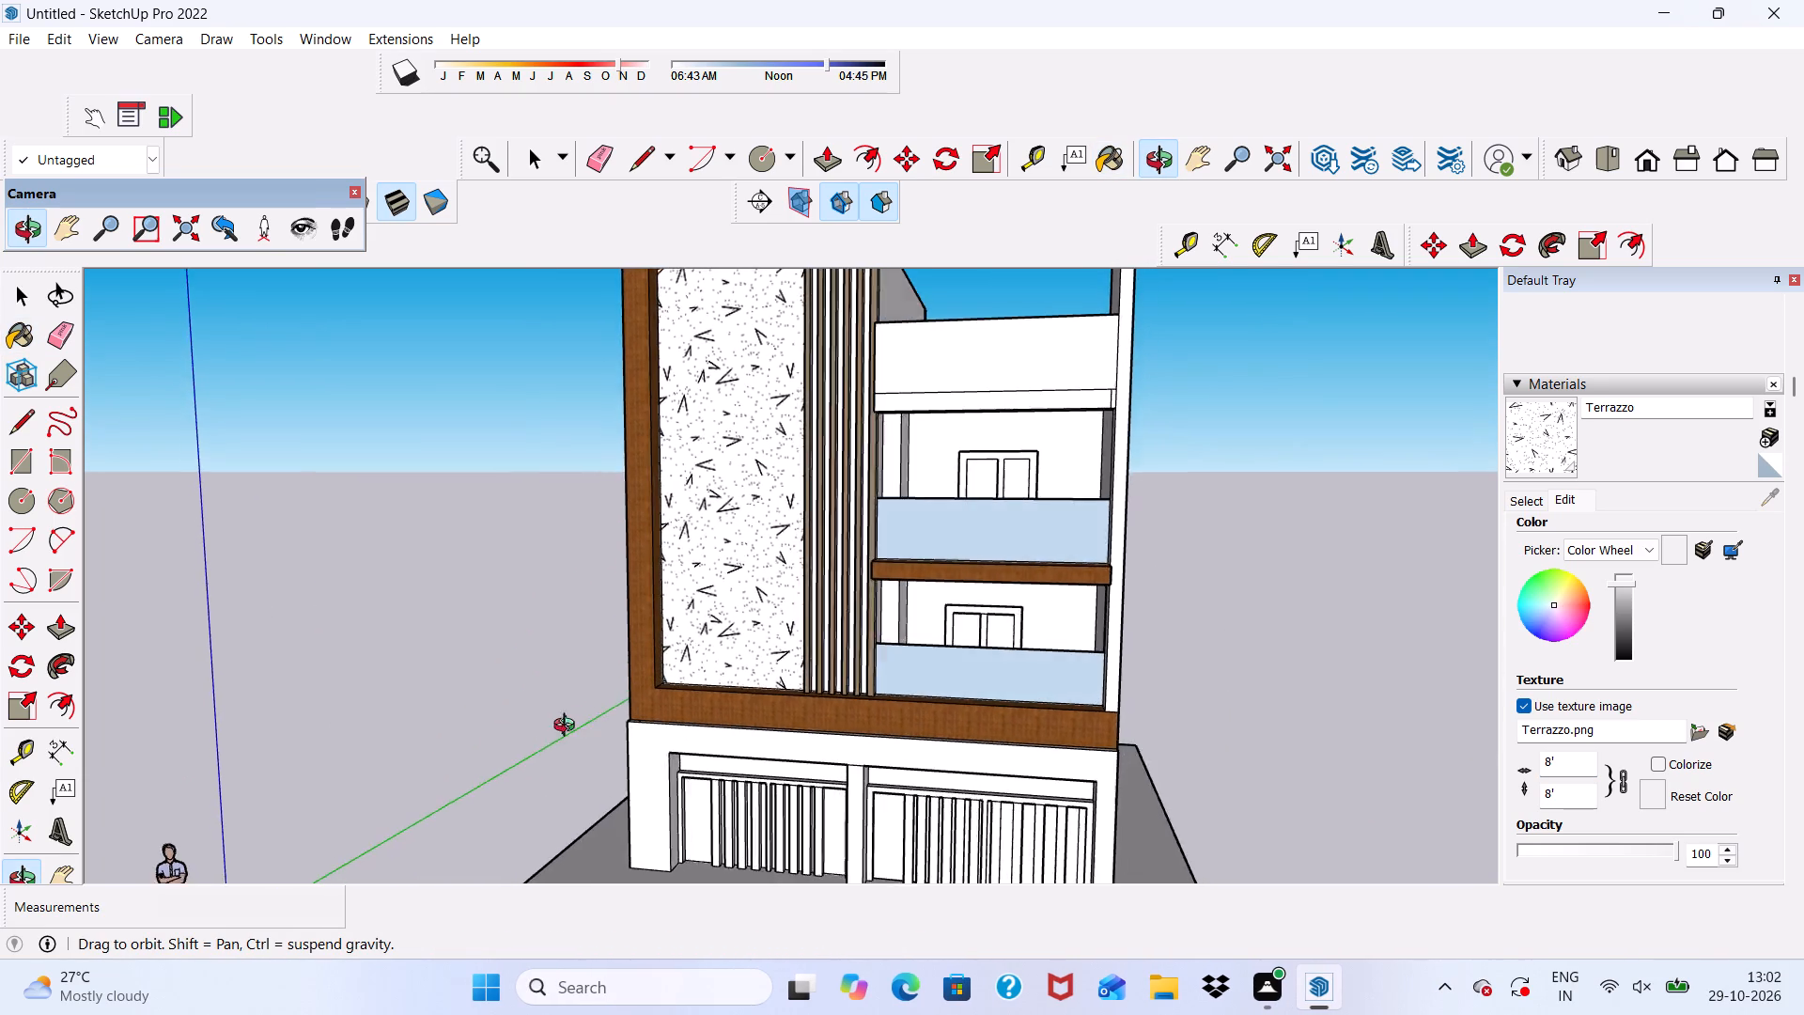
# Undo the last Terrazzo texture resize and set its size to 5' wide with the proportions locked.
pyautogui.moveTo(568, 727); pyautogui.dragTo(518, 744, button='middle')
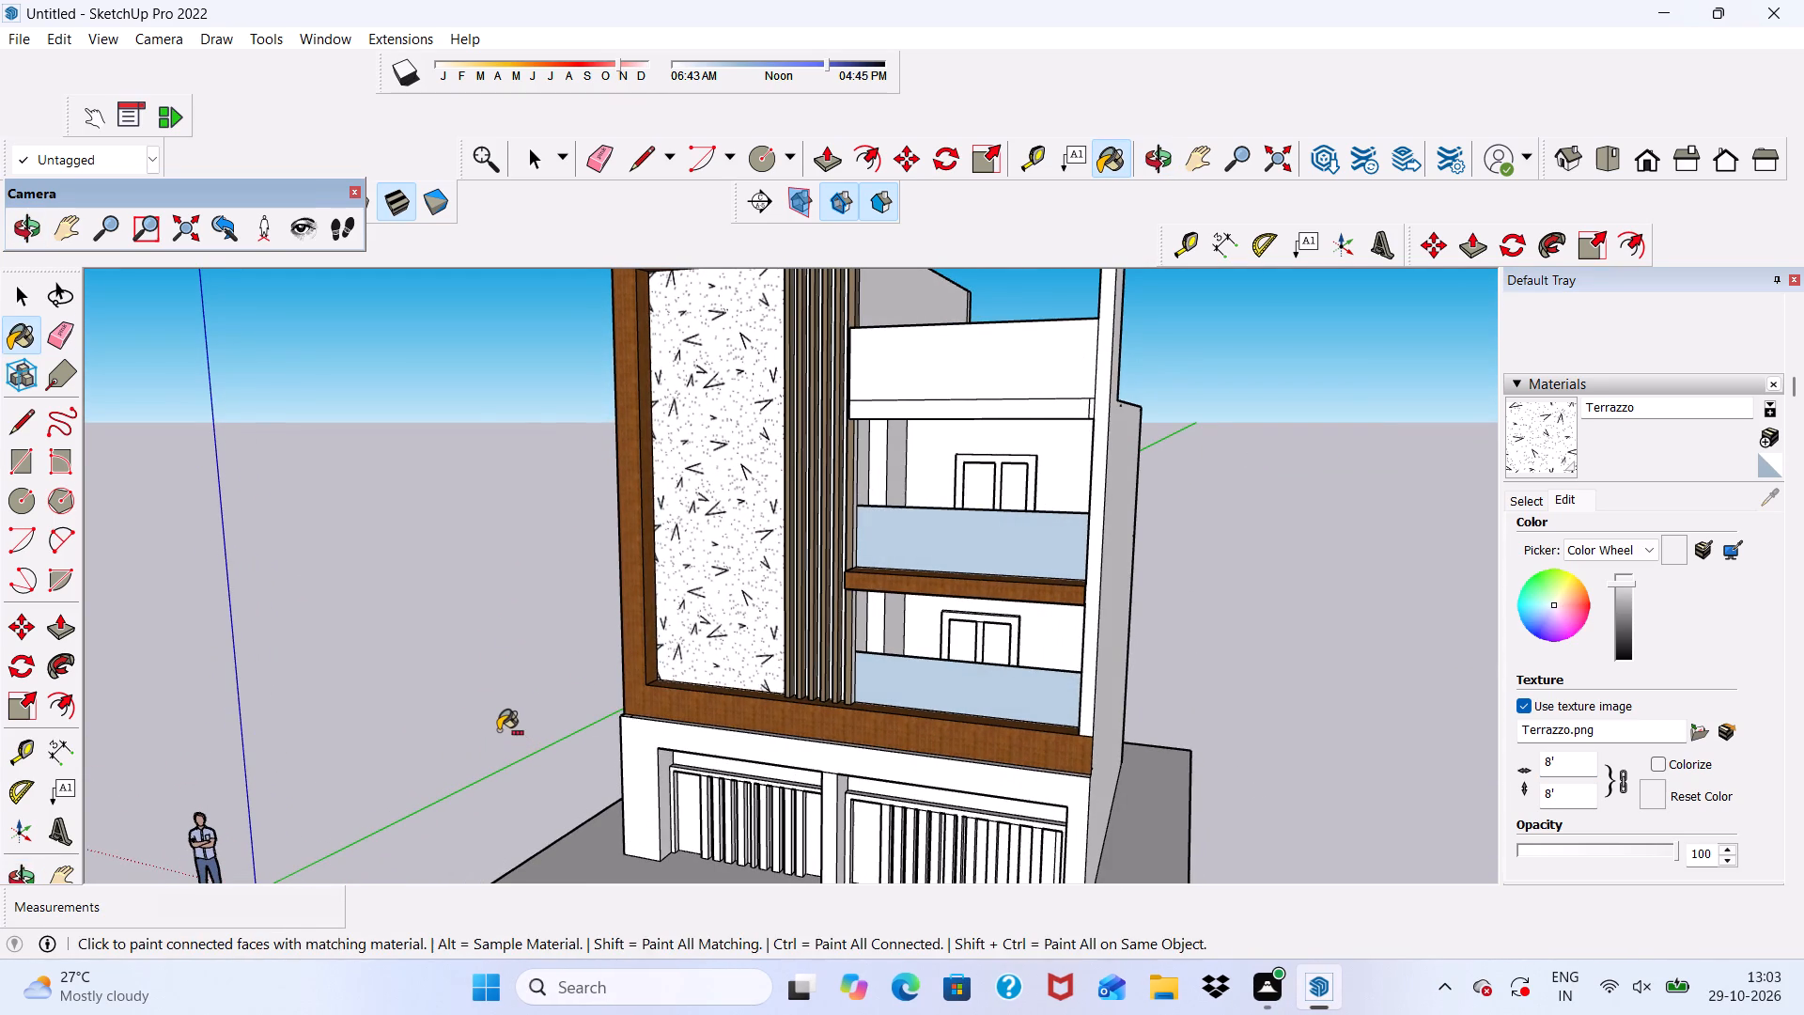
pyautogui.hotkey('ctrl', 'x')
pyautogui.hotkey('ctrl', 'z')
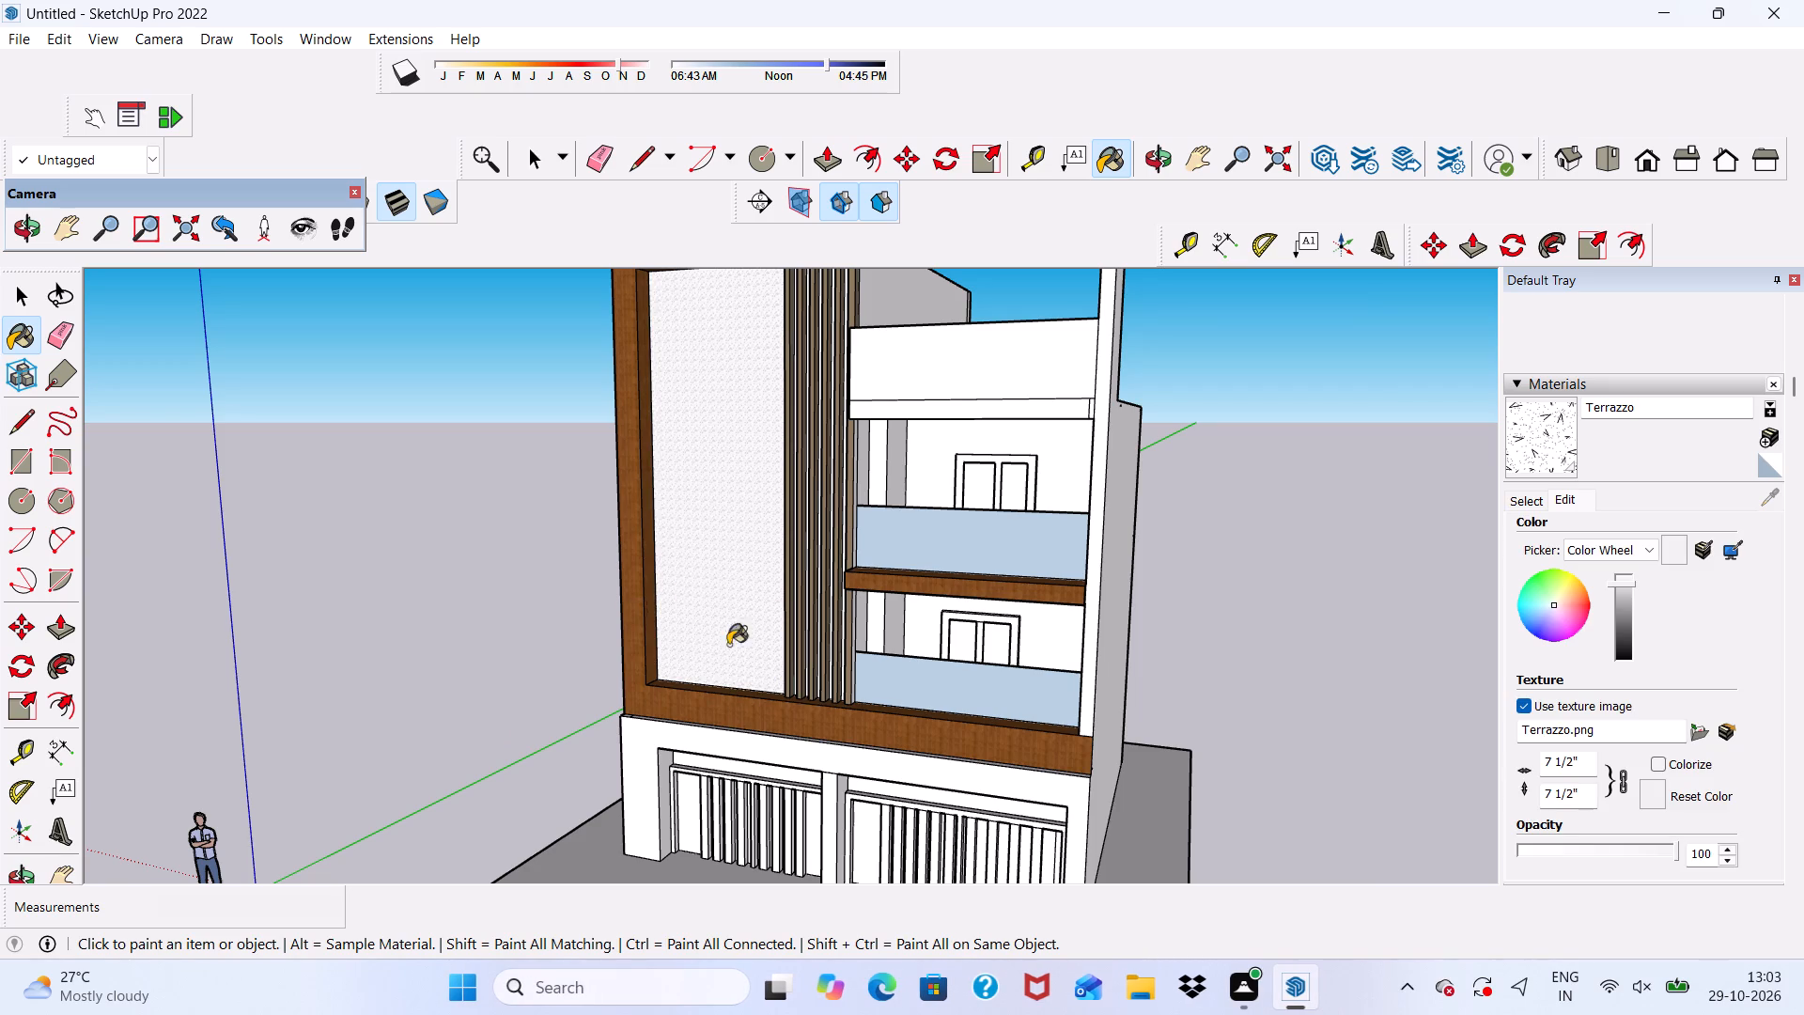
pyautogui.click(1588, 752)
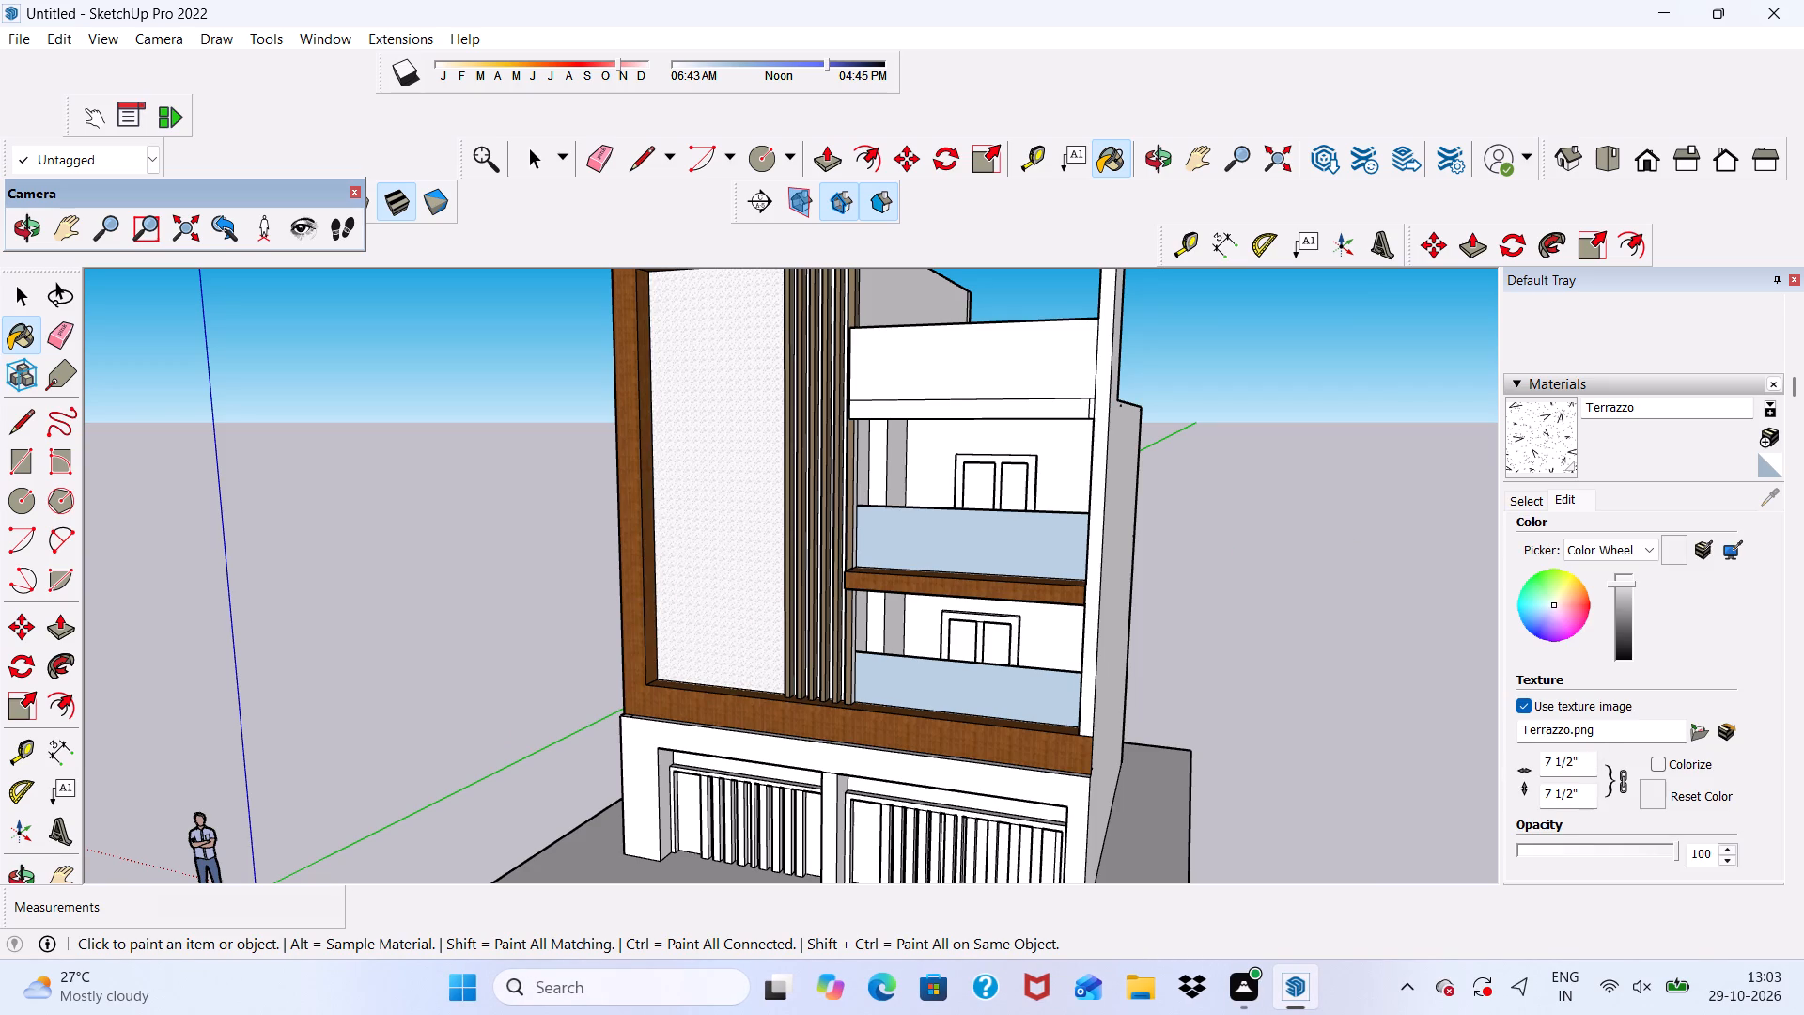
pyautogui.click(1587, 763)
pyautogui.press('BackSpace')
pyautogui.press('BackSpace')
pyautogui.press('BackSpace')
pyautogui.press('BackSpace')
pyautogui.press('BackSpace')
pyautogui.press('BackSpace')
pyautogui.press('BackSpace')
pyautogui.press('BackSpace')
pyautogui.press('BackSpace')
pyautogui.press('BackSpace')
pyautogui.press('BackSpace')
pyautogui.press('BackSpace')
pyautogui.press('BackSpace')
pyautogui.press('BackSpace')
pyautogui.press('BackSpace')
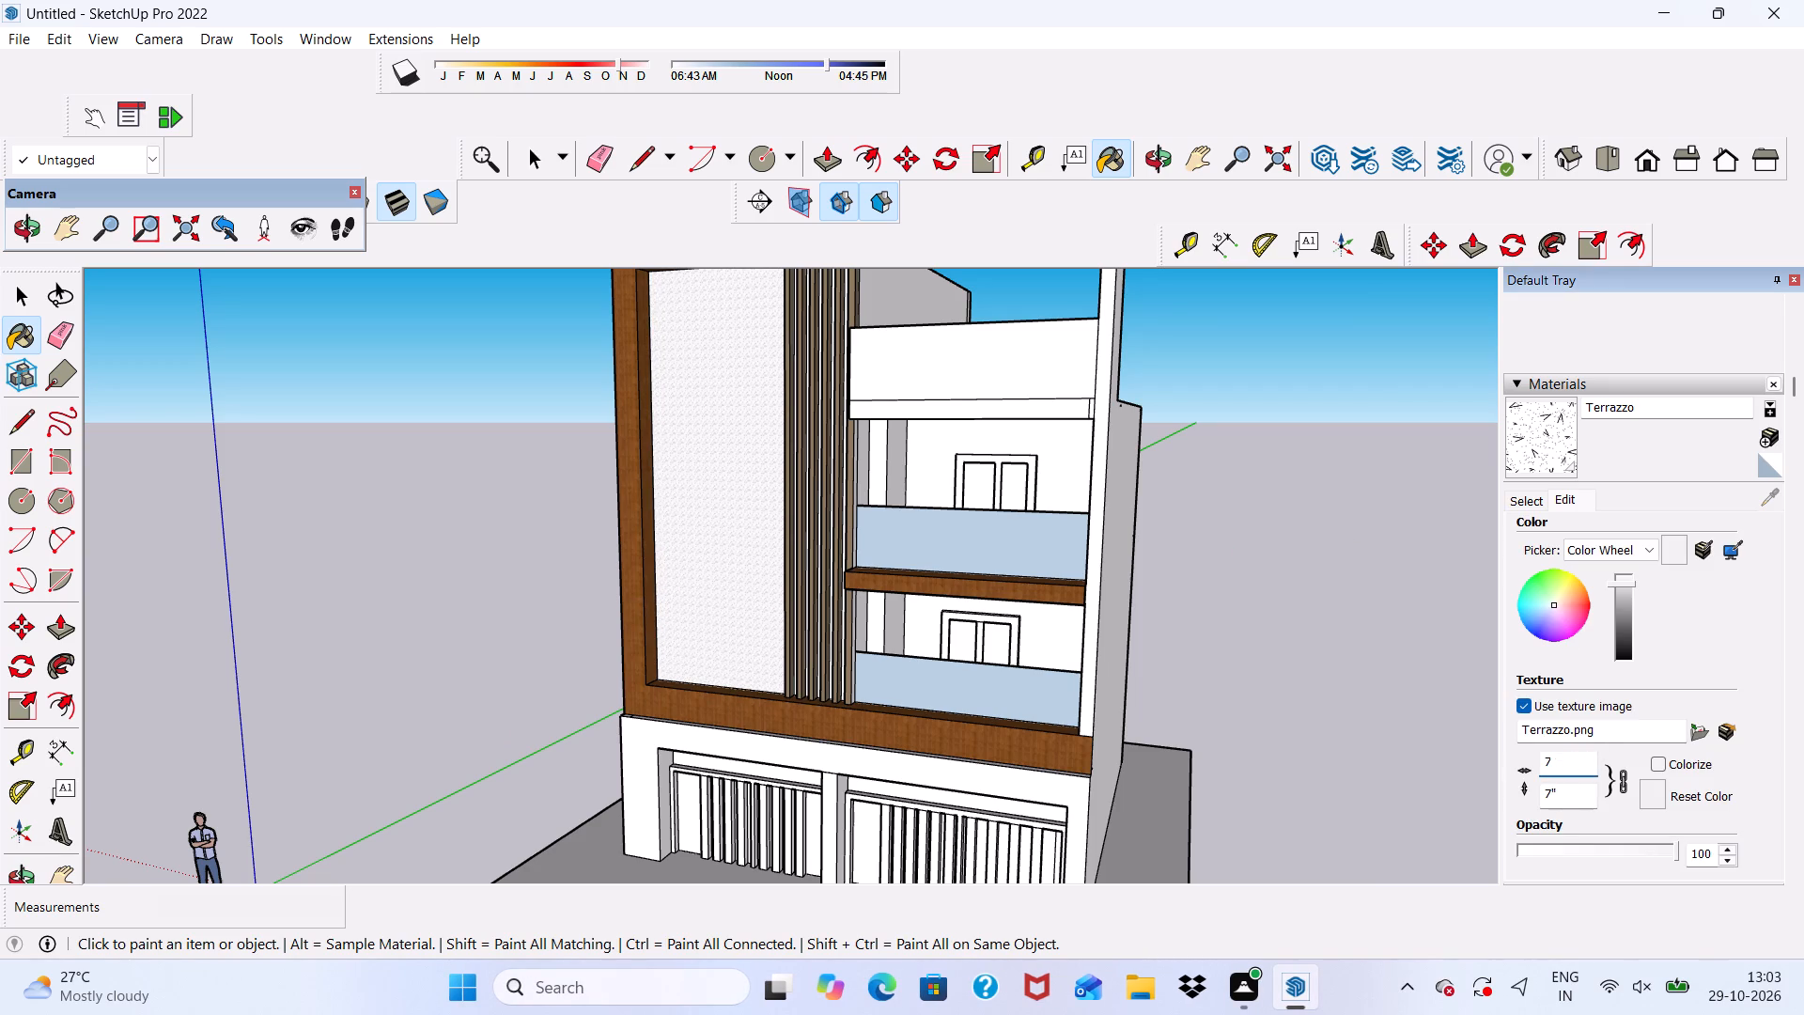
pyautogui.write("5'")
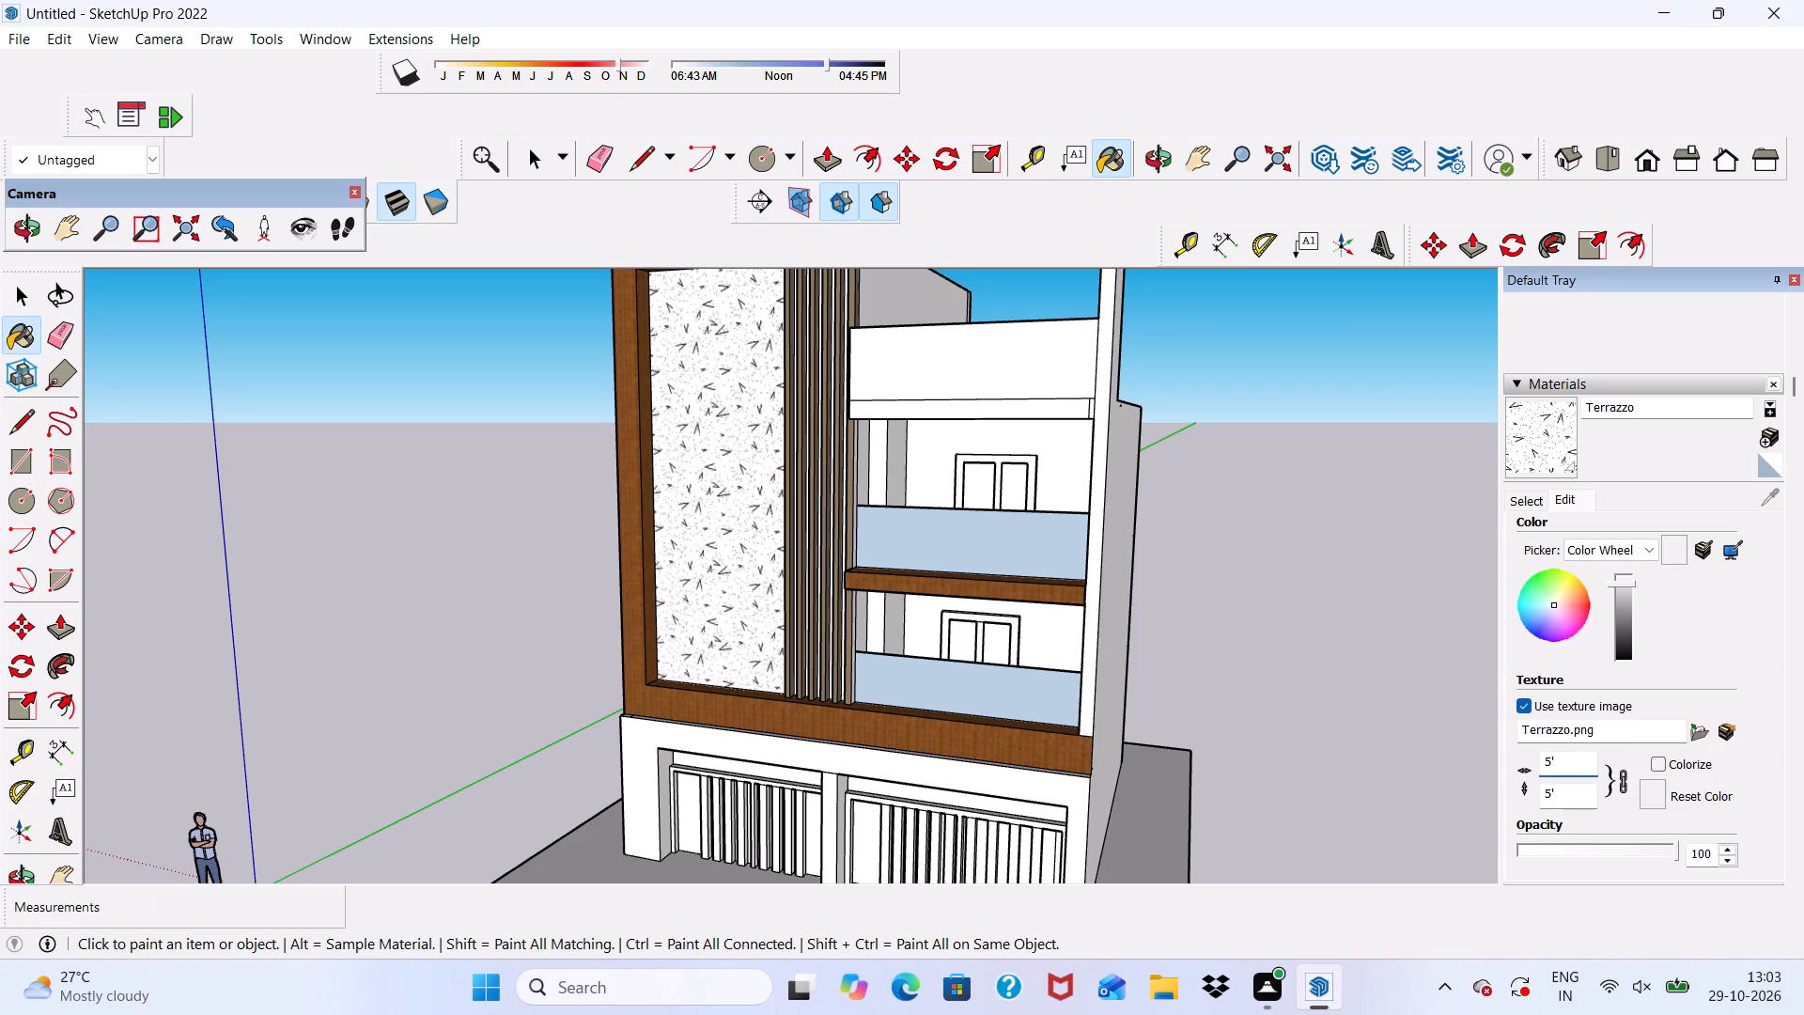
pyautogui.press('space')
# Paint the white wall strips between the vertical fins with the Terrazzo material to match the adjacent wall panel.
pyautogui.scroll(4, 579, 681)
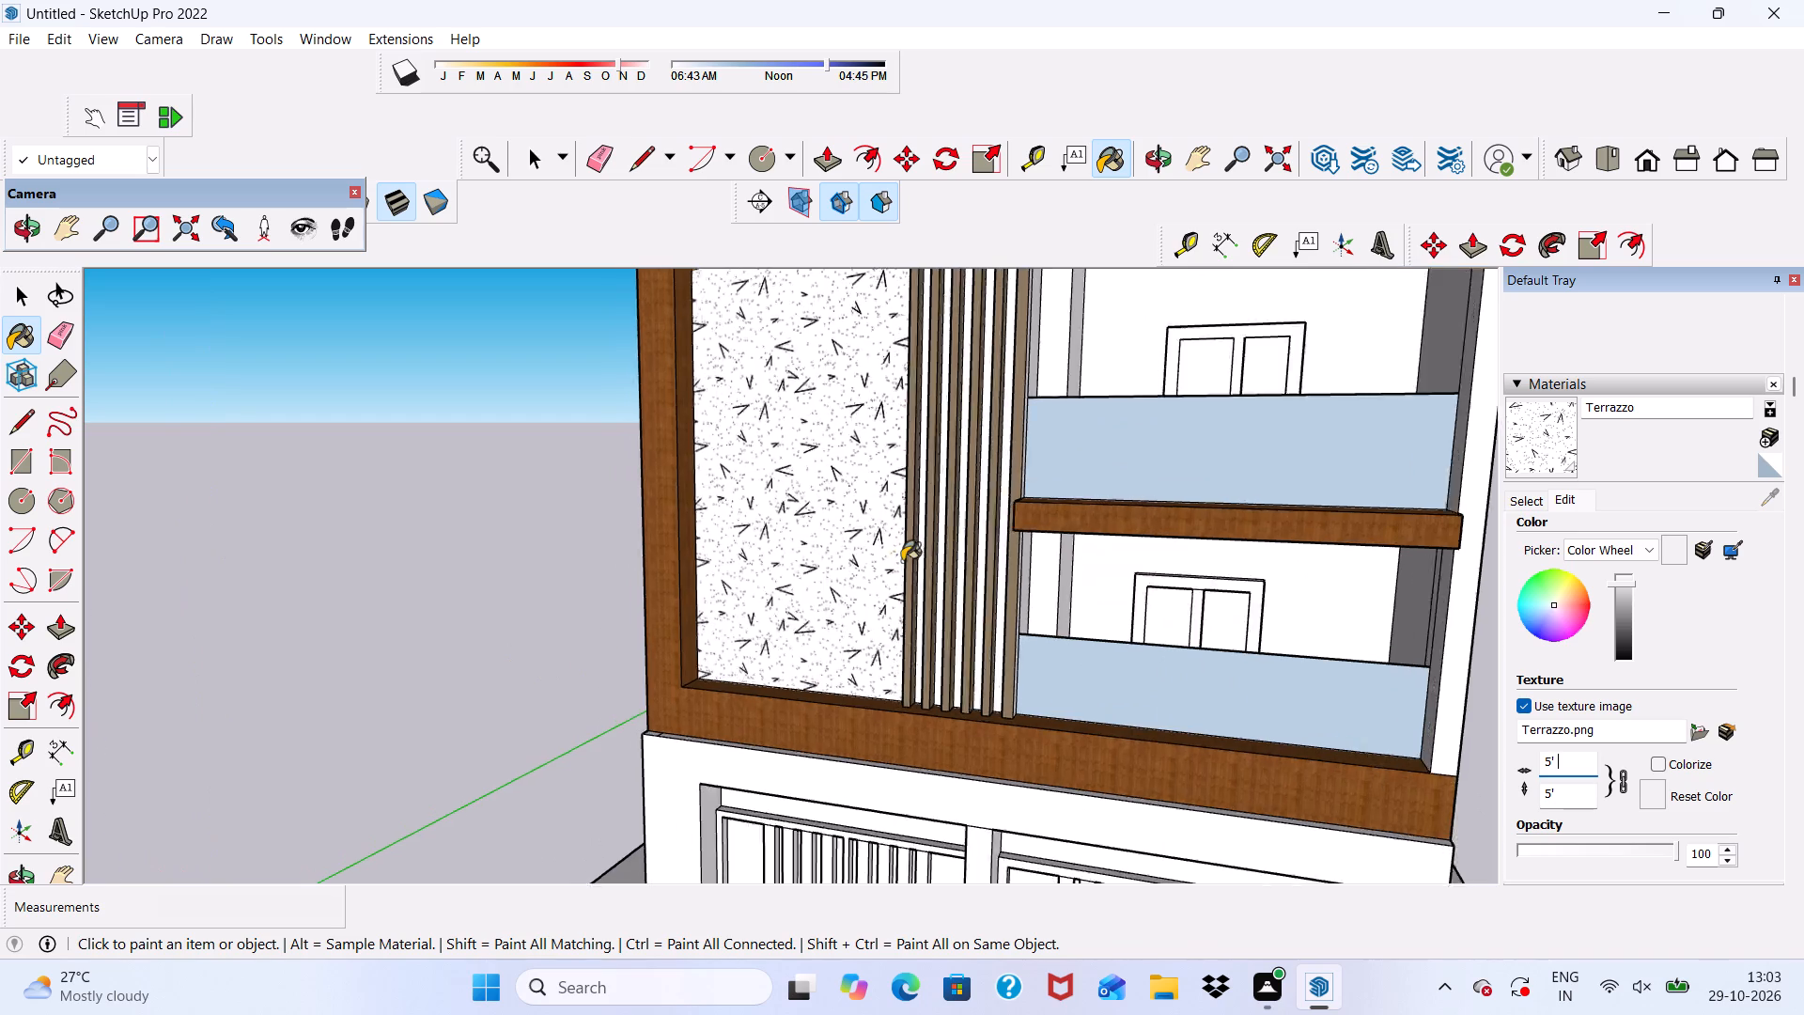
pyautogui.scroll(17, 902, 561)
pyautogui.click(939, 569)
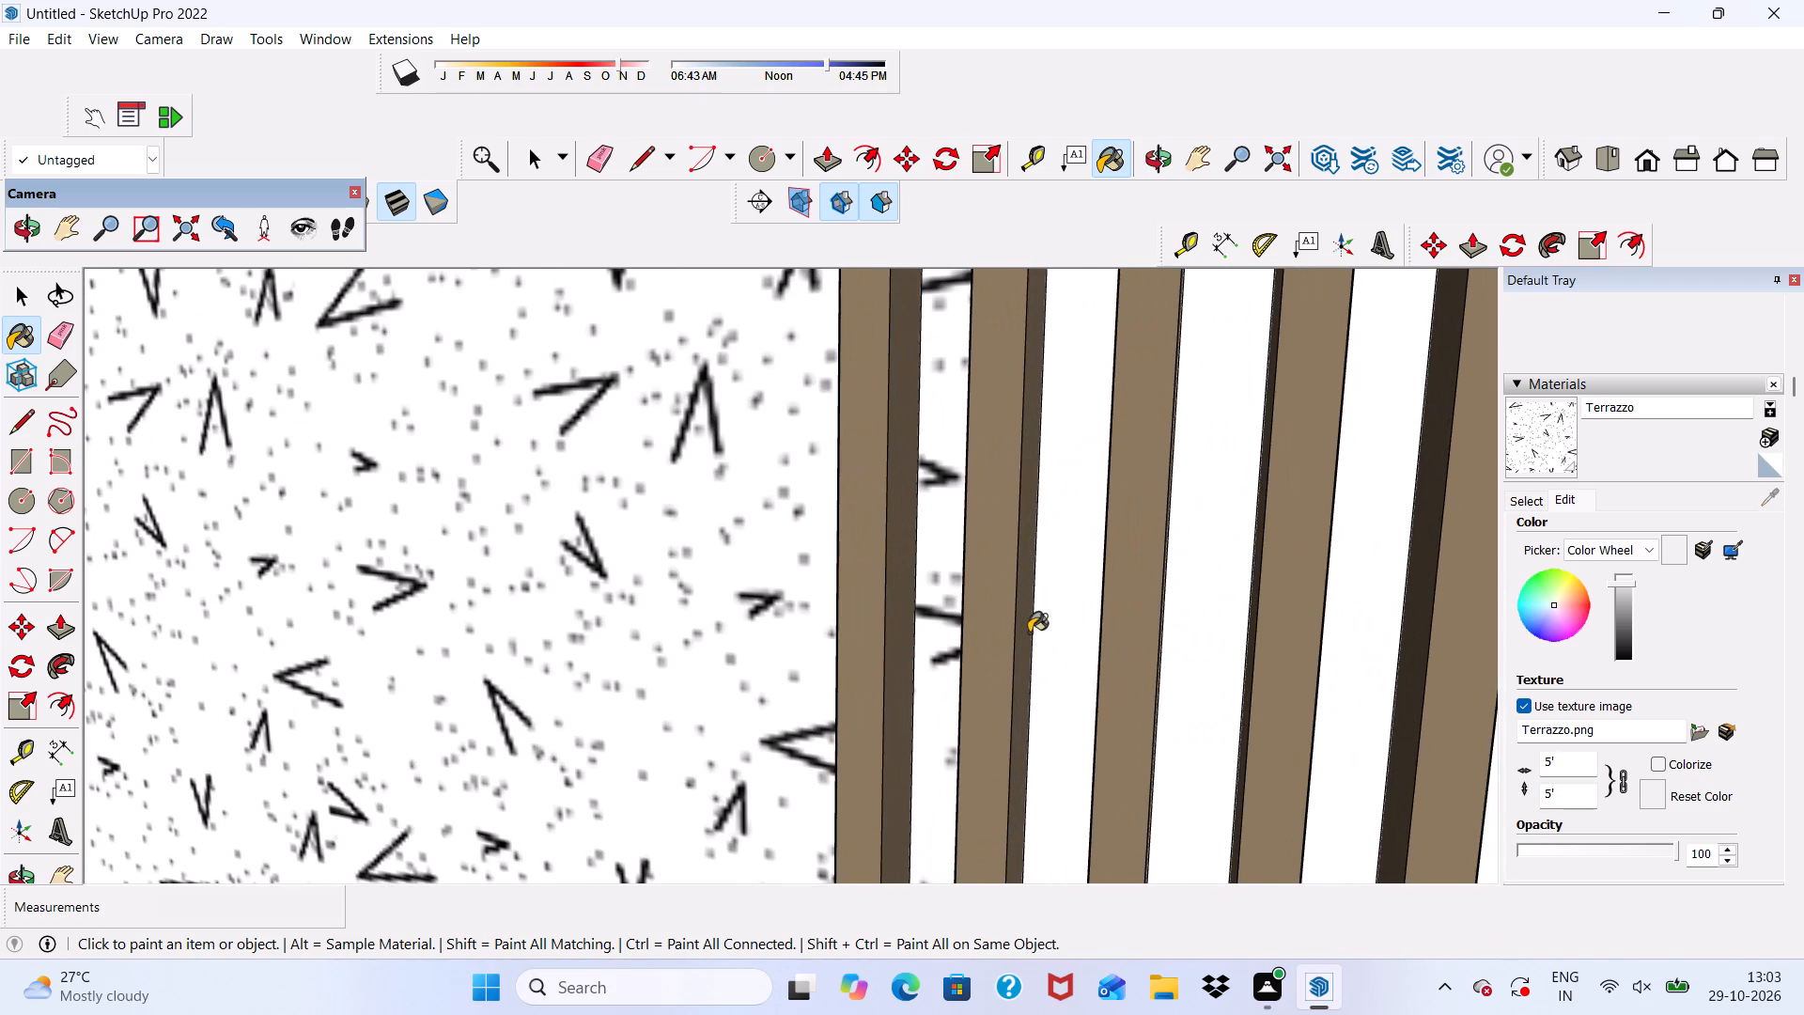
pyautogui.click(1033, 635)
pyautogui.click(1076, 633)
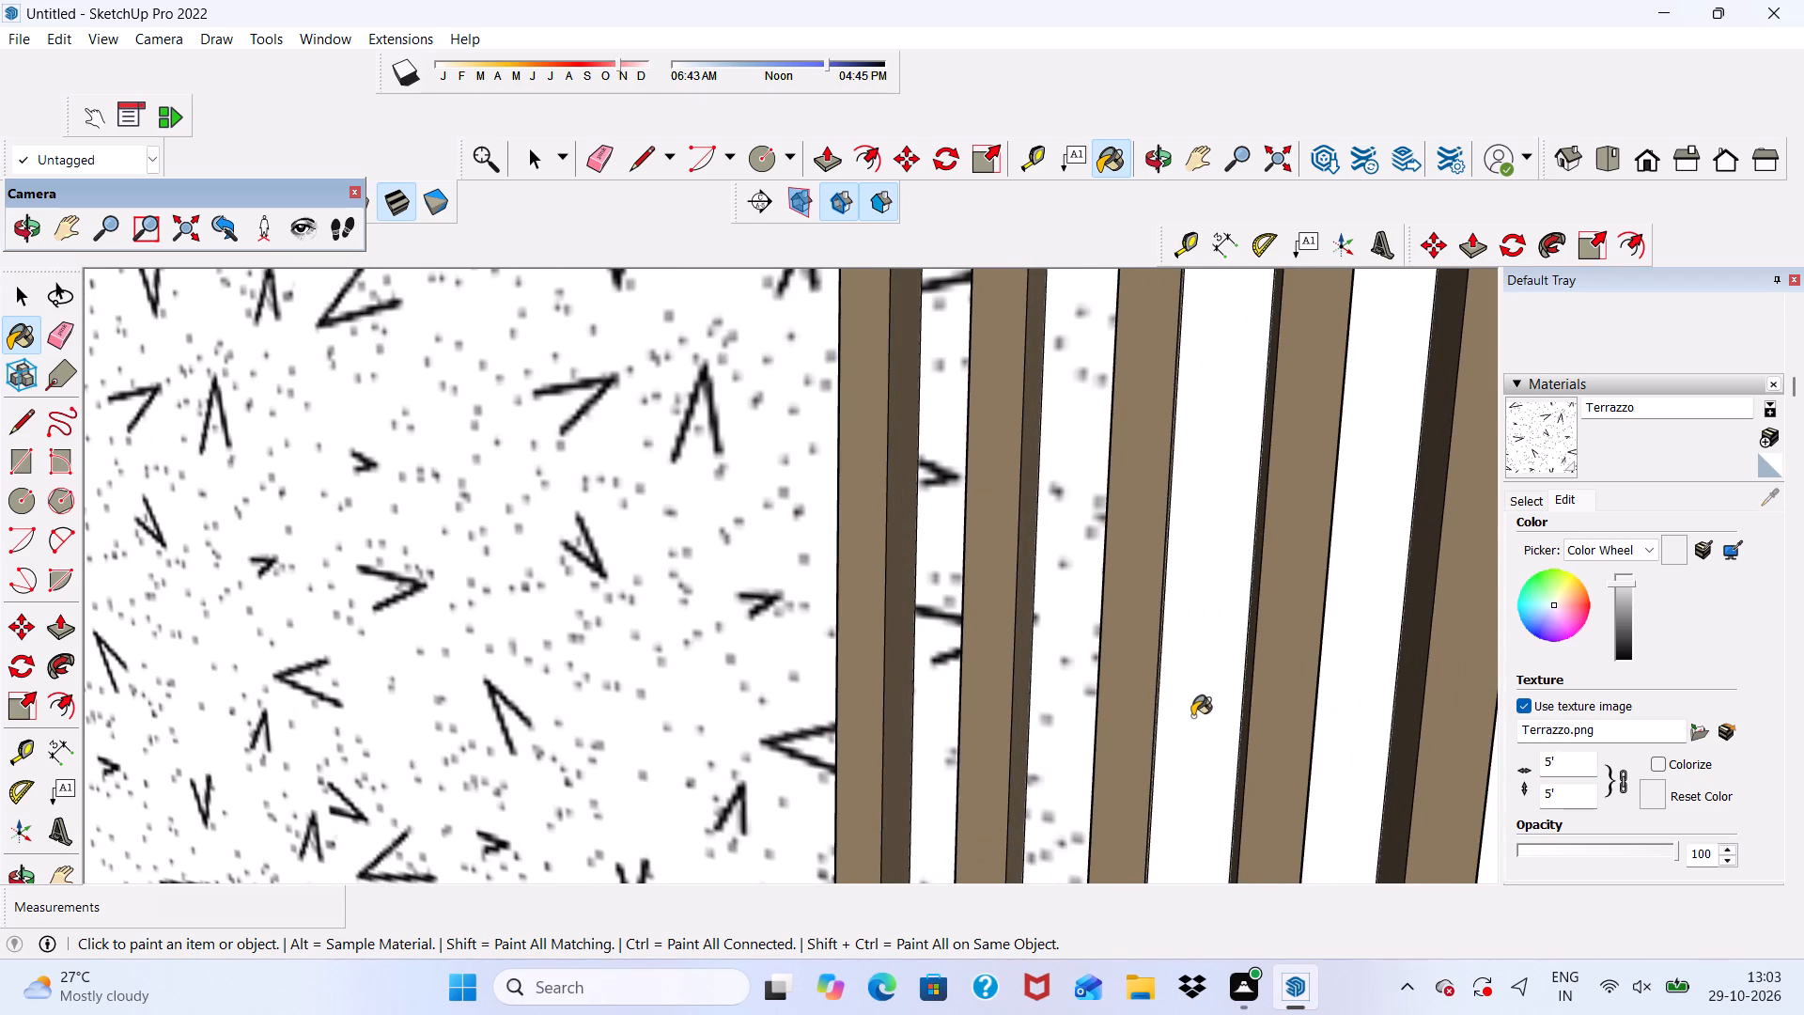
pyautogui.click(1192, 716)
pyautogui.scroll(-6, 1098, 617)
pyautogui.scroll(1, 1310, 695)
pyautogui.click(1232, 695)
pyautogui.click(1308, 742)
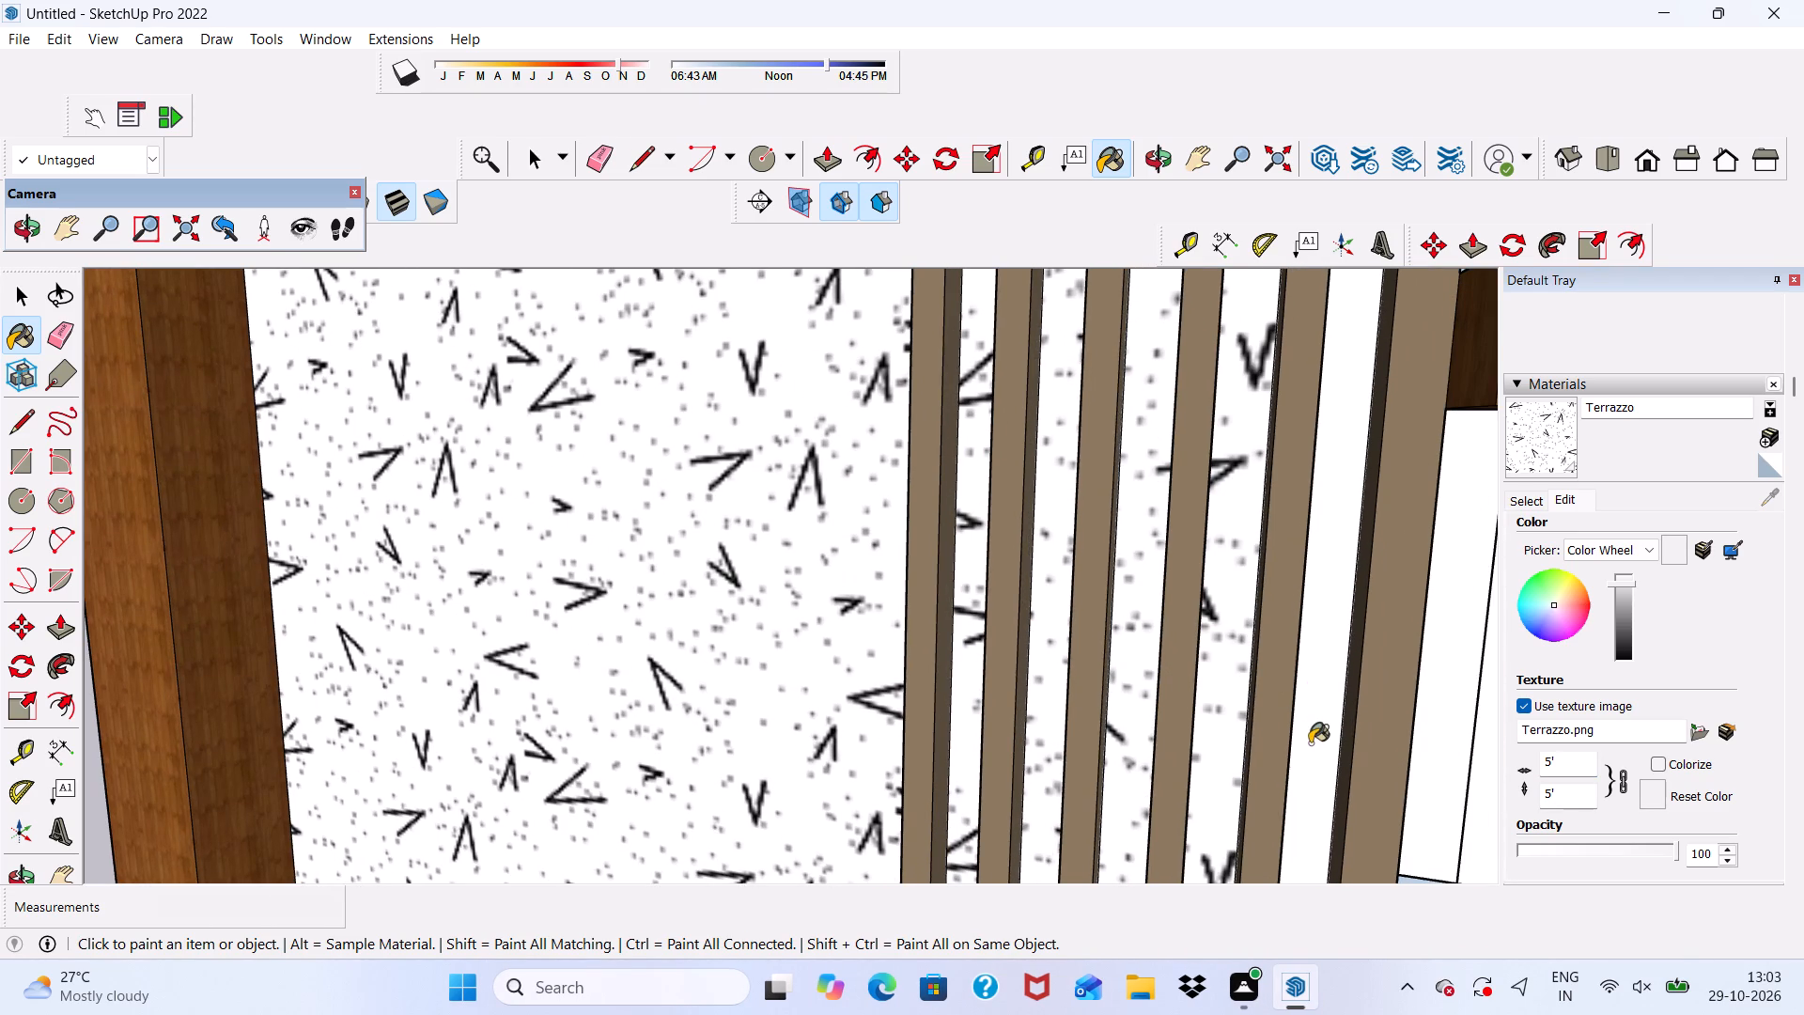
pyautogui.scroll(-11, 859, 586)
pyautogui.moveTo(823, 641); pyautogui.dragTo(1103, 709, button='middle')
pyautogui.scroll(-1, 1068, 586)
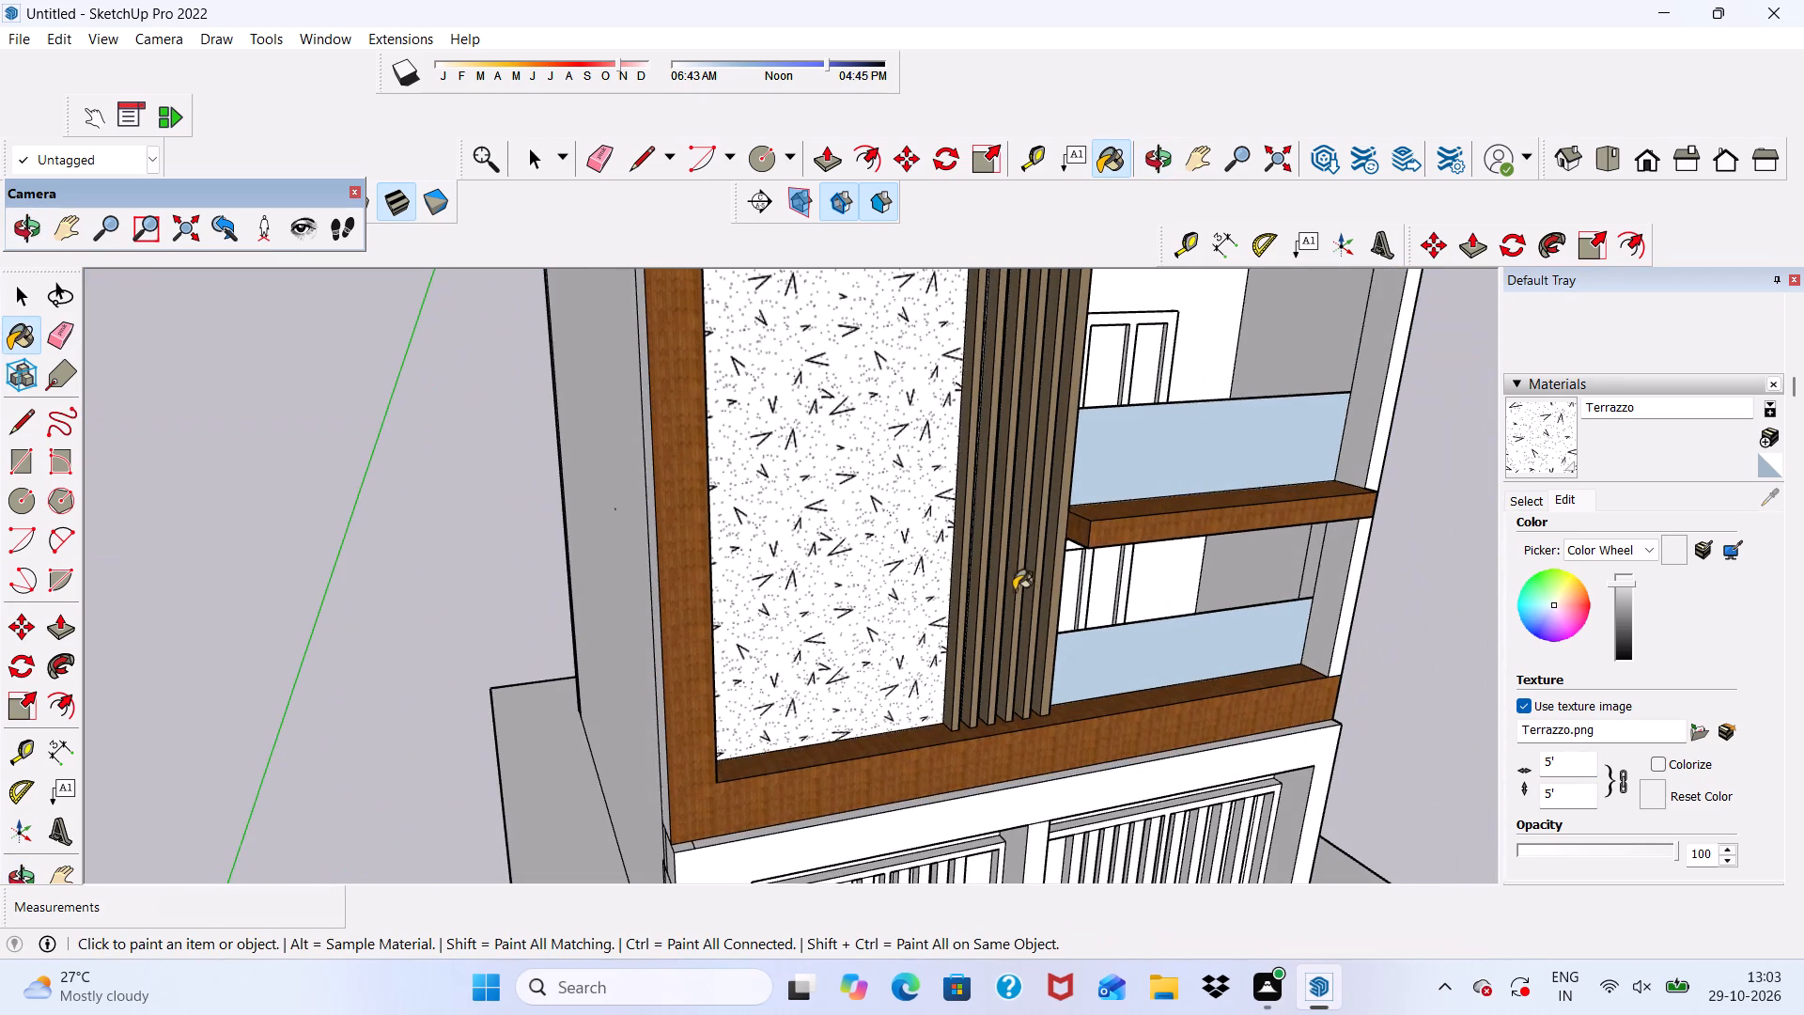
pyautogui.click(868, 587)
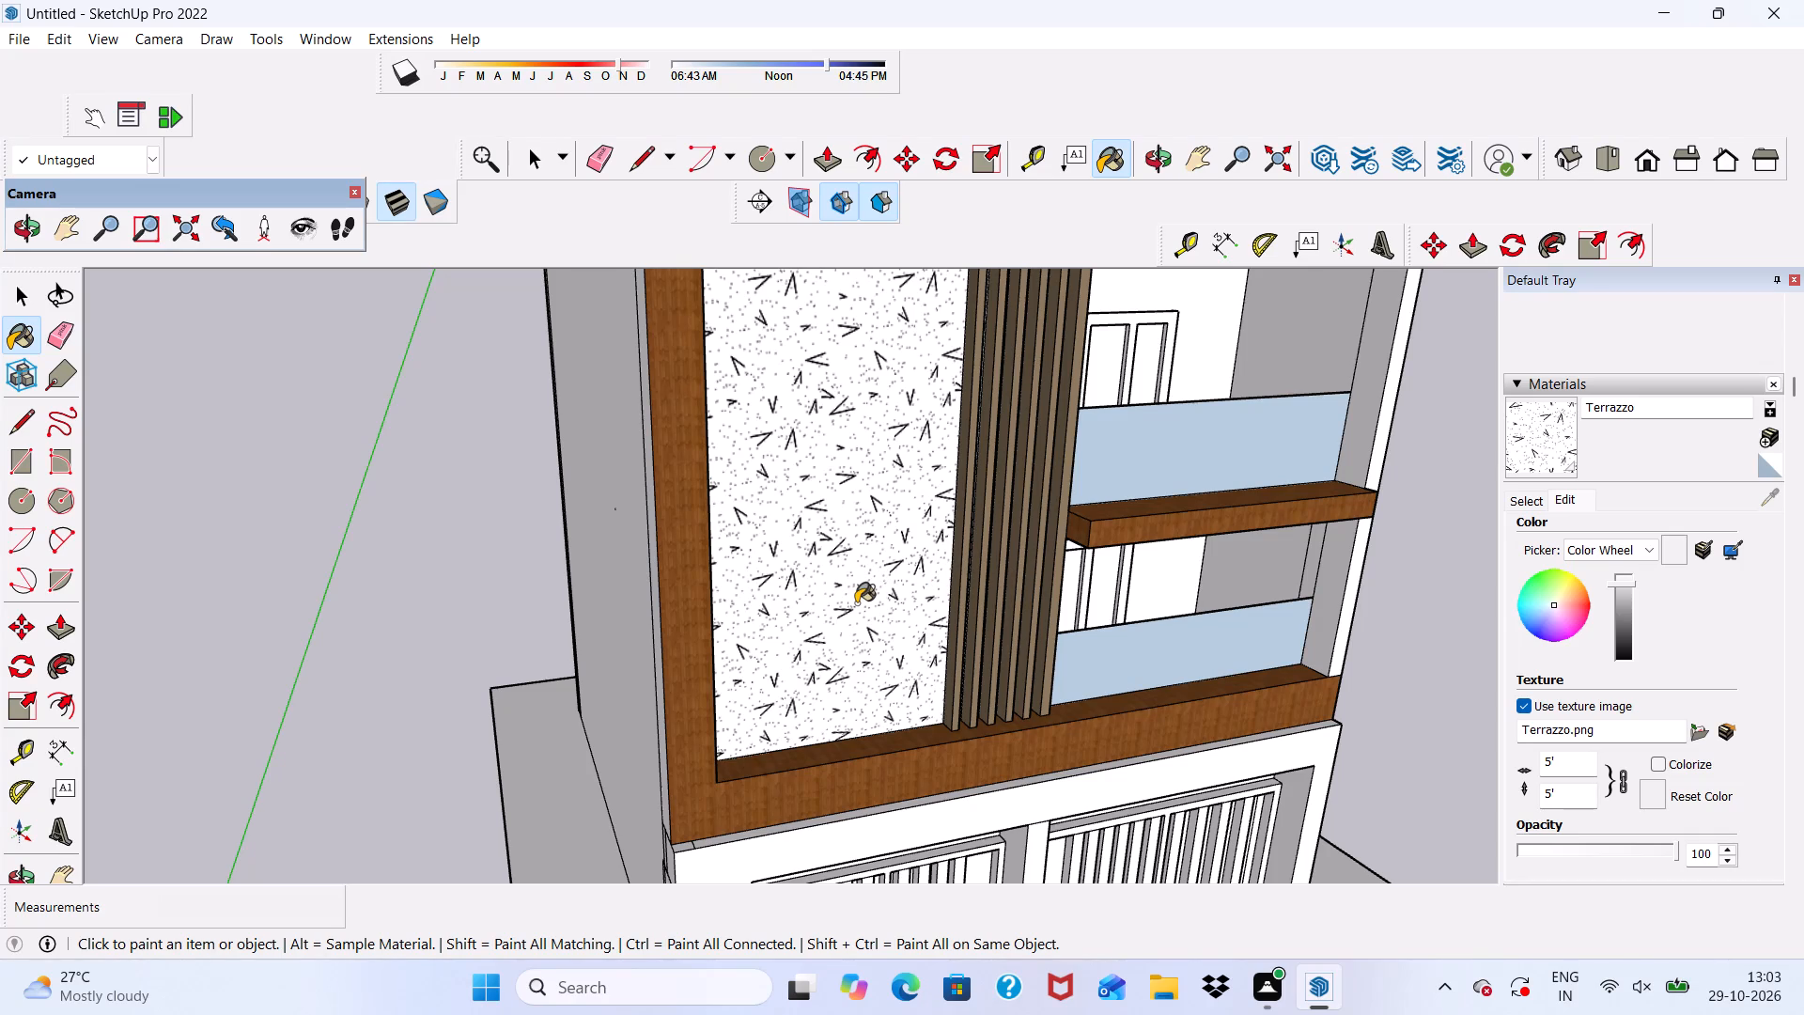
pyautogui.press('space')
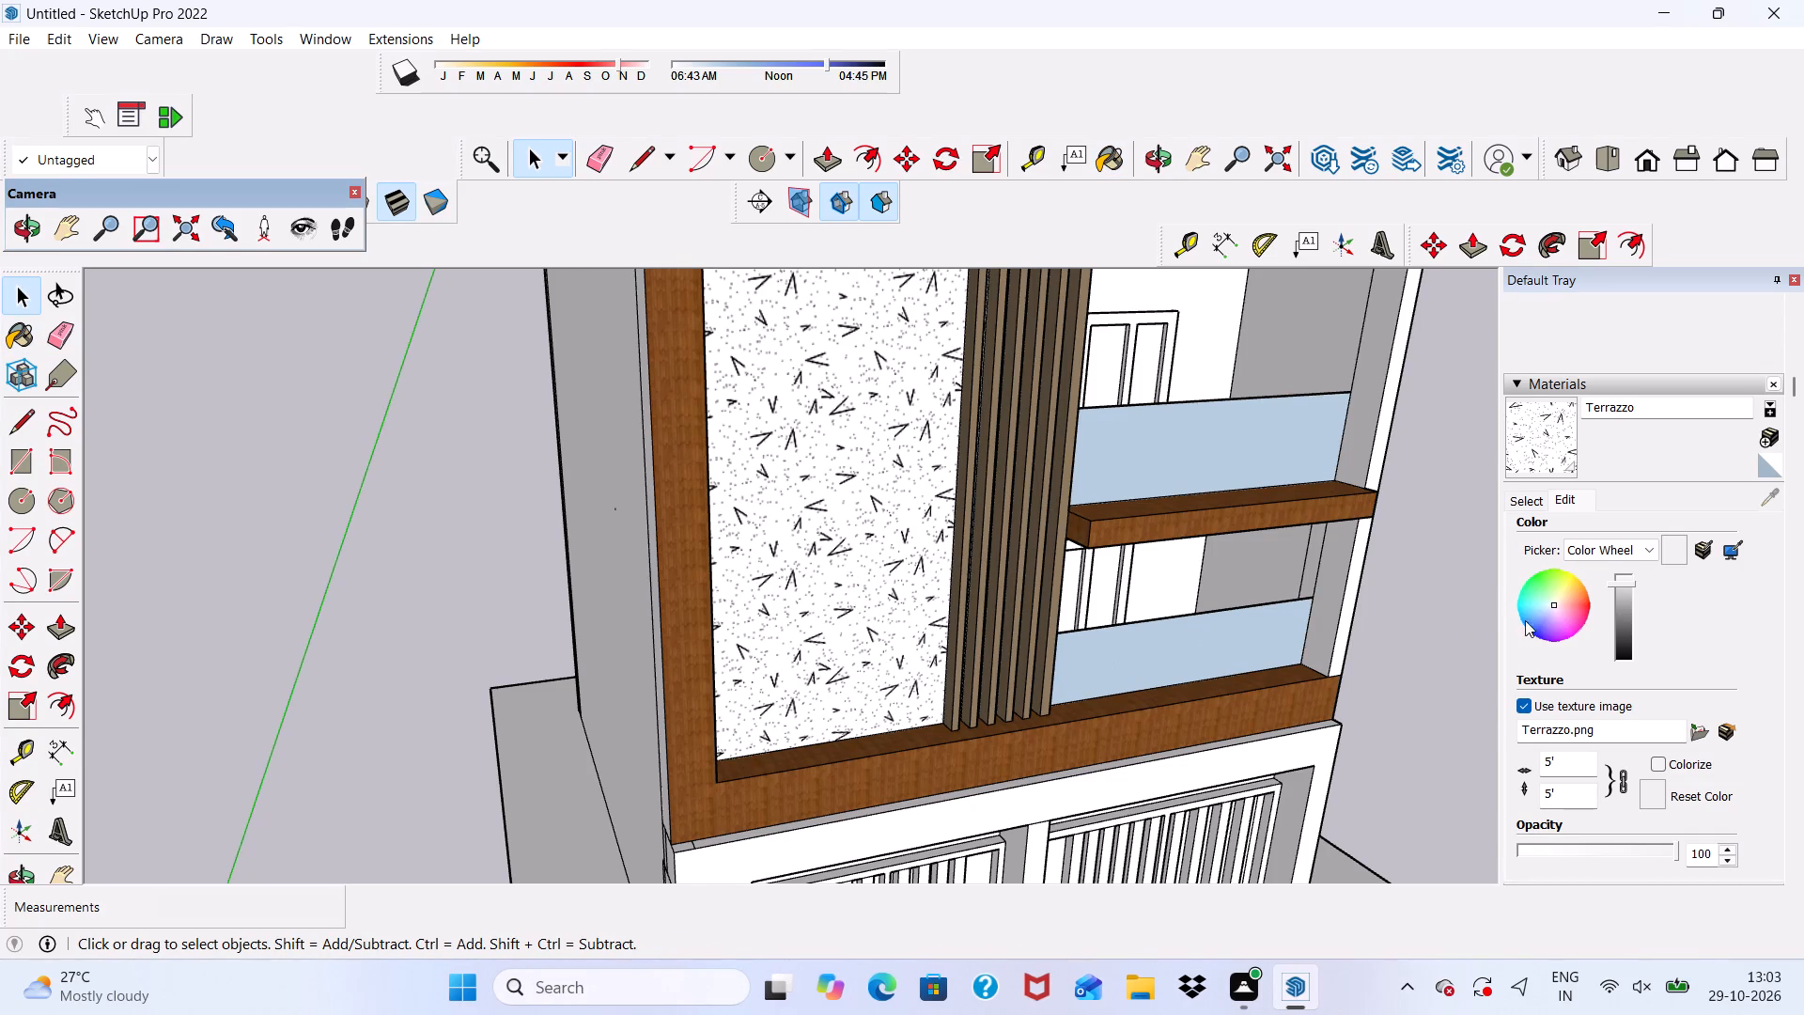
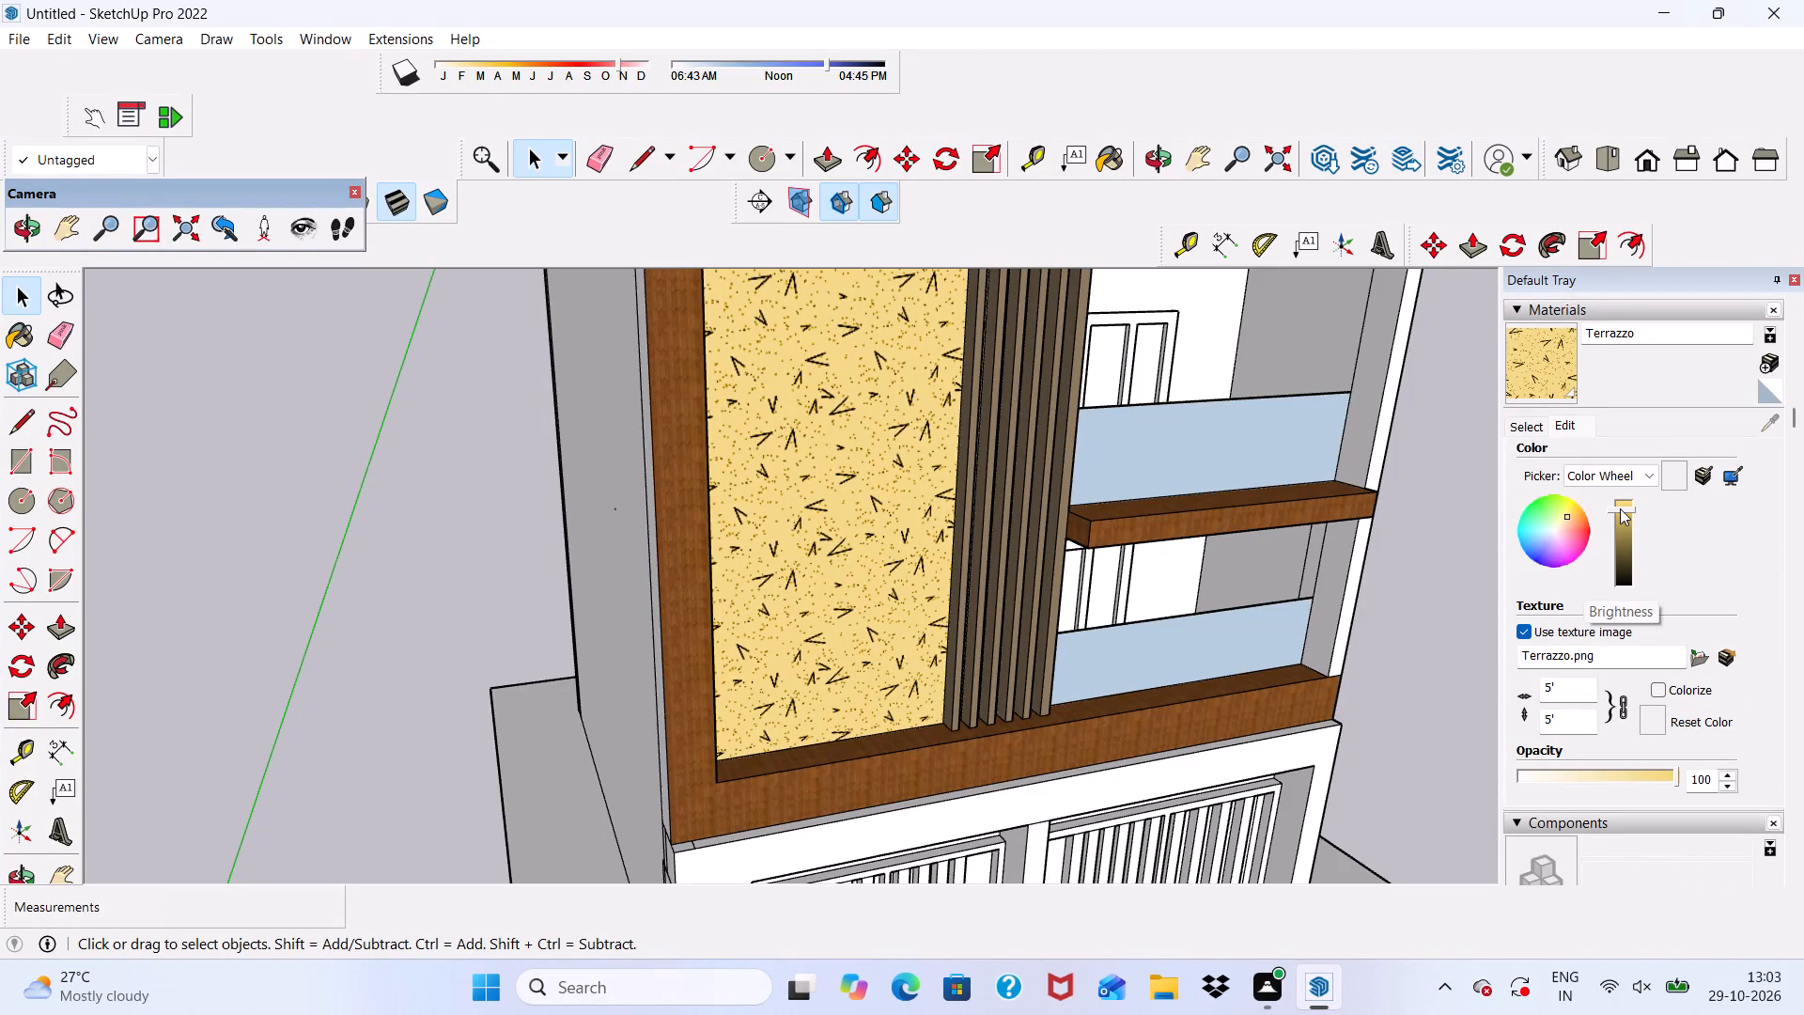
# Darken the Terrazzo material's brightness to a deep olive brown.
pyautogui.moveTo(1620, 508); pyautogui.dragTo(1631, 557)
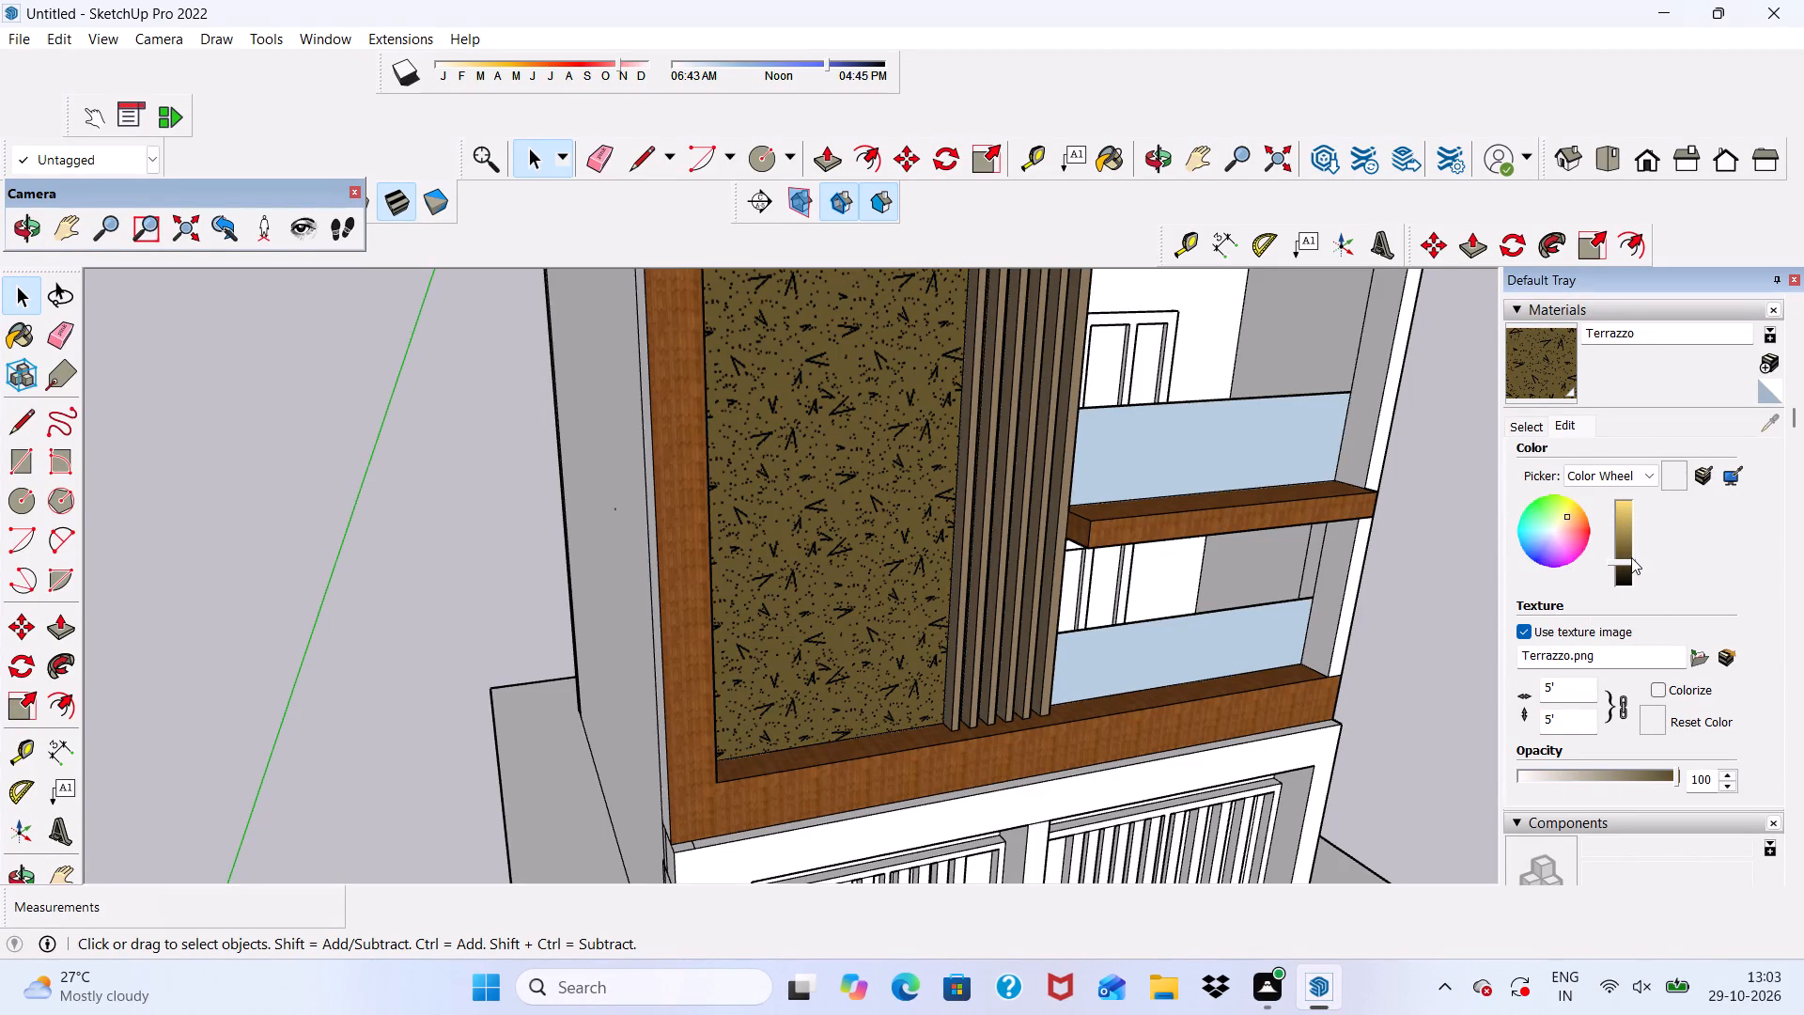
# Examine the darkened terrazzo panel, fins and wood frame on the front facade from several distances and angles.
pyautogui.scroll(4, 1080, 676)
pyautogui.scroll(1, 848, 629)
pyautogui.moveTo(834, 638); pyautogui.dragTo(438, 631, button='middle')
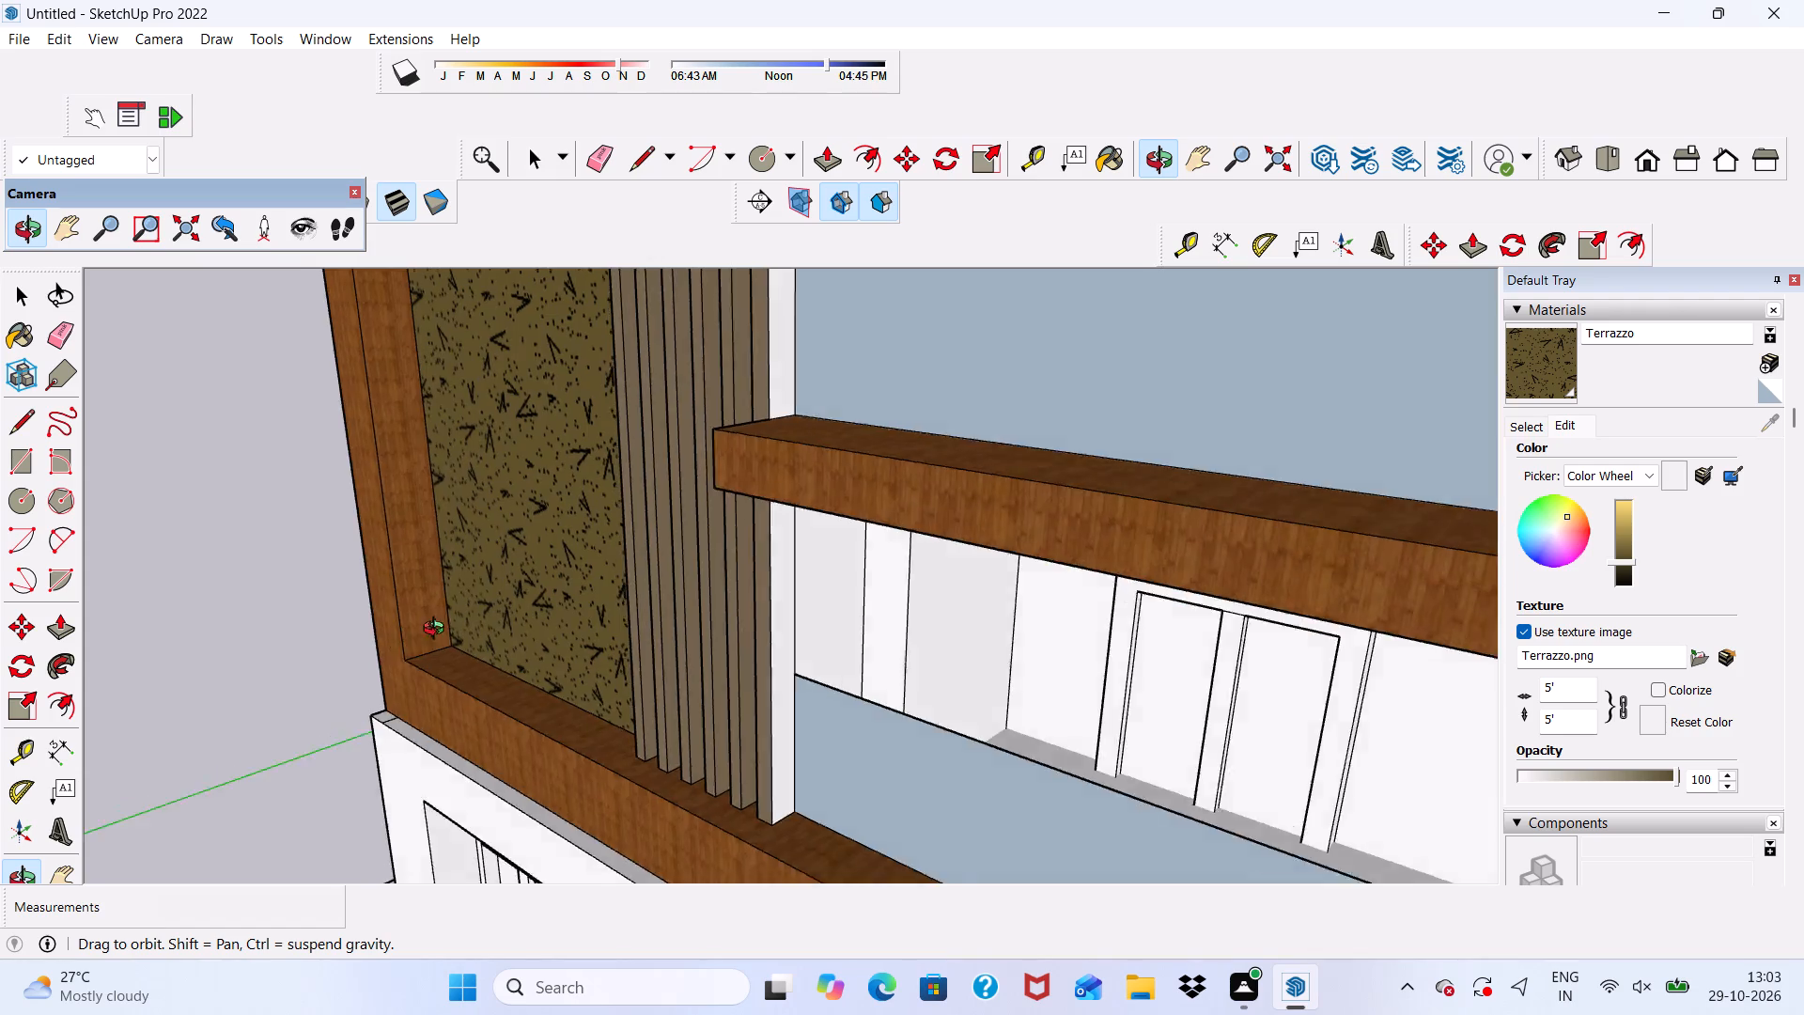
pyautogui.moveTo(438, 631); pyautogui.dragTo(716, 668, button='middle')
pyautogui.scroll(-7, 754, 597)
pyautogui.moveTo(758, 622); pyautogui.dragTo(497, 595, button='middle')
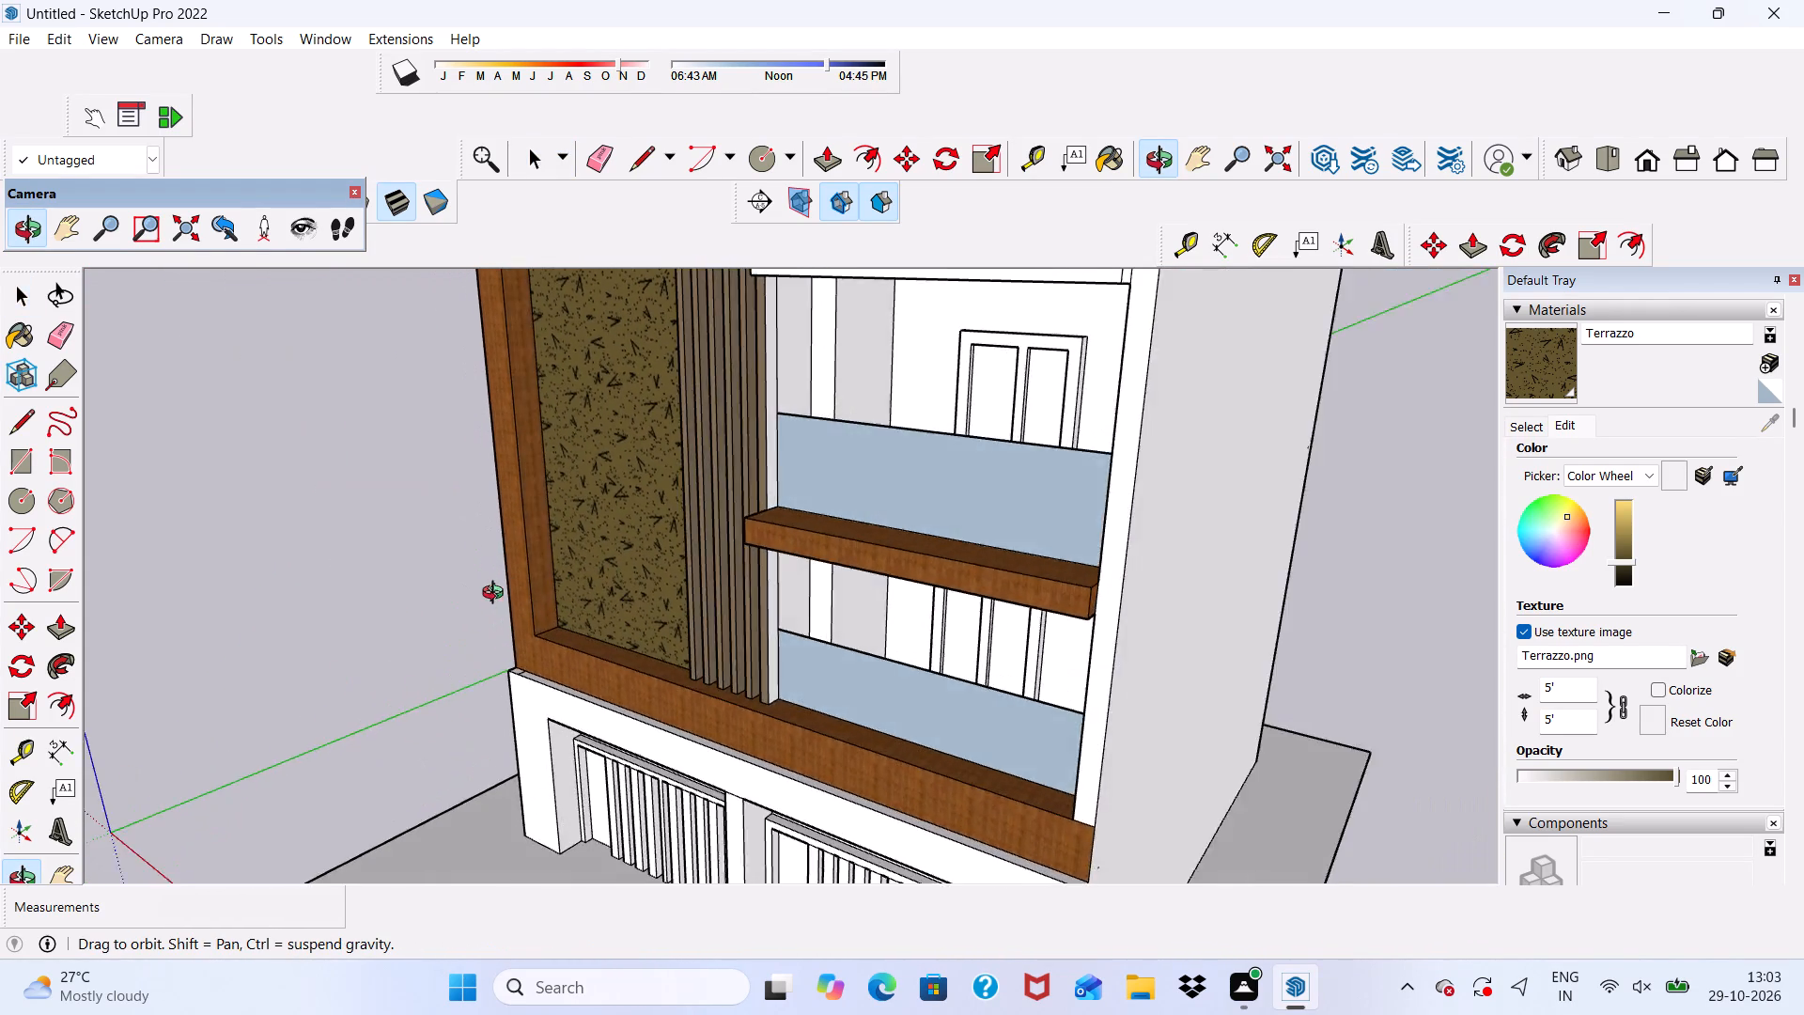
pyautogui.moveTo(497, 595); pyautogui.dragTo(920, 513, button='middle')
pyautogui.scroll(-8, 770, 539)
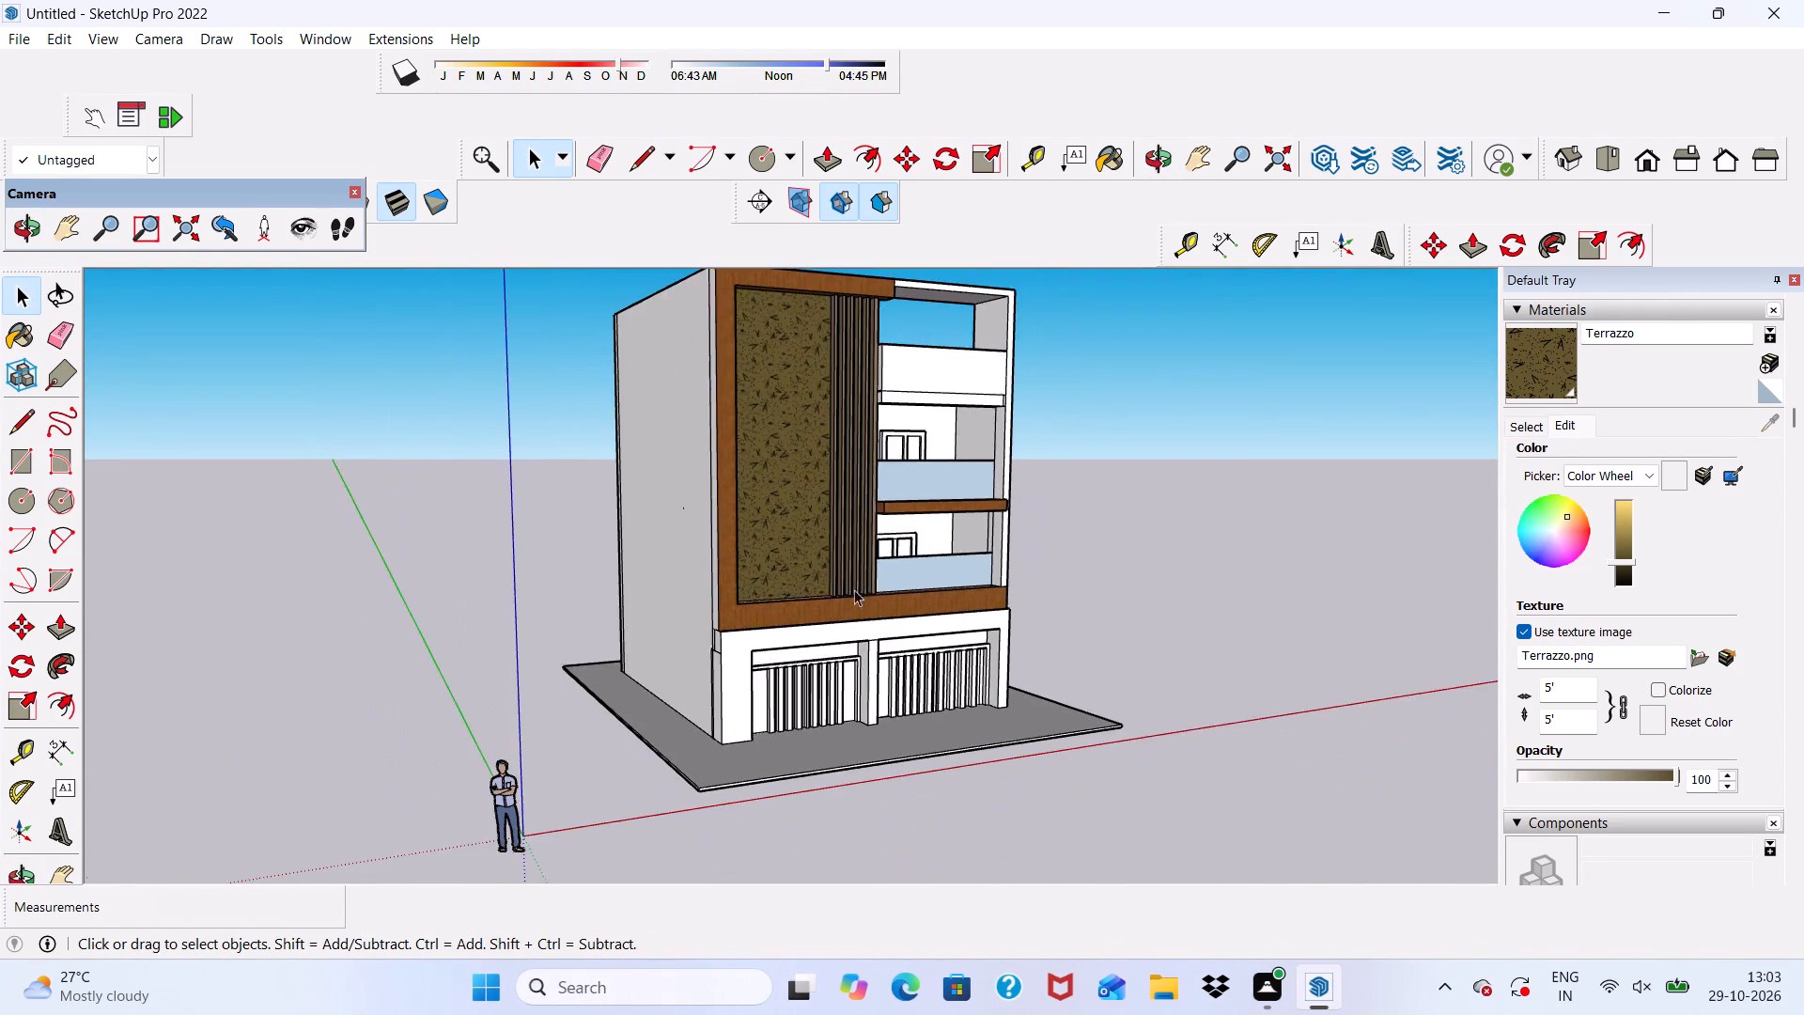
pyautogui.scroll(-5, 843, 592)
pyautogui.scroll(4, 831, 674)
pyautogui.middleClick(831, 674)
pyautogui.moveTo(825, 683); pyautogui.dragTo(566, 826, button='middle')
pyautogui.scroll(-1, 581, 597)
pyautogui.scroll(6, 623, 474)
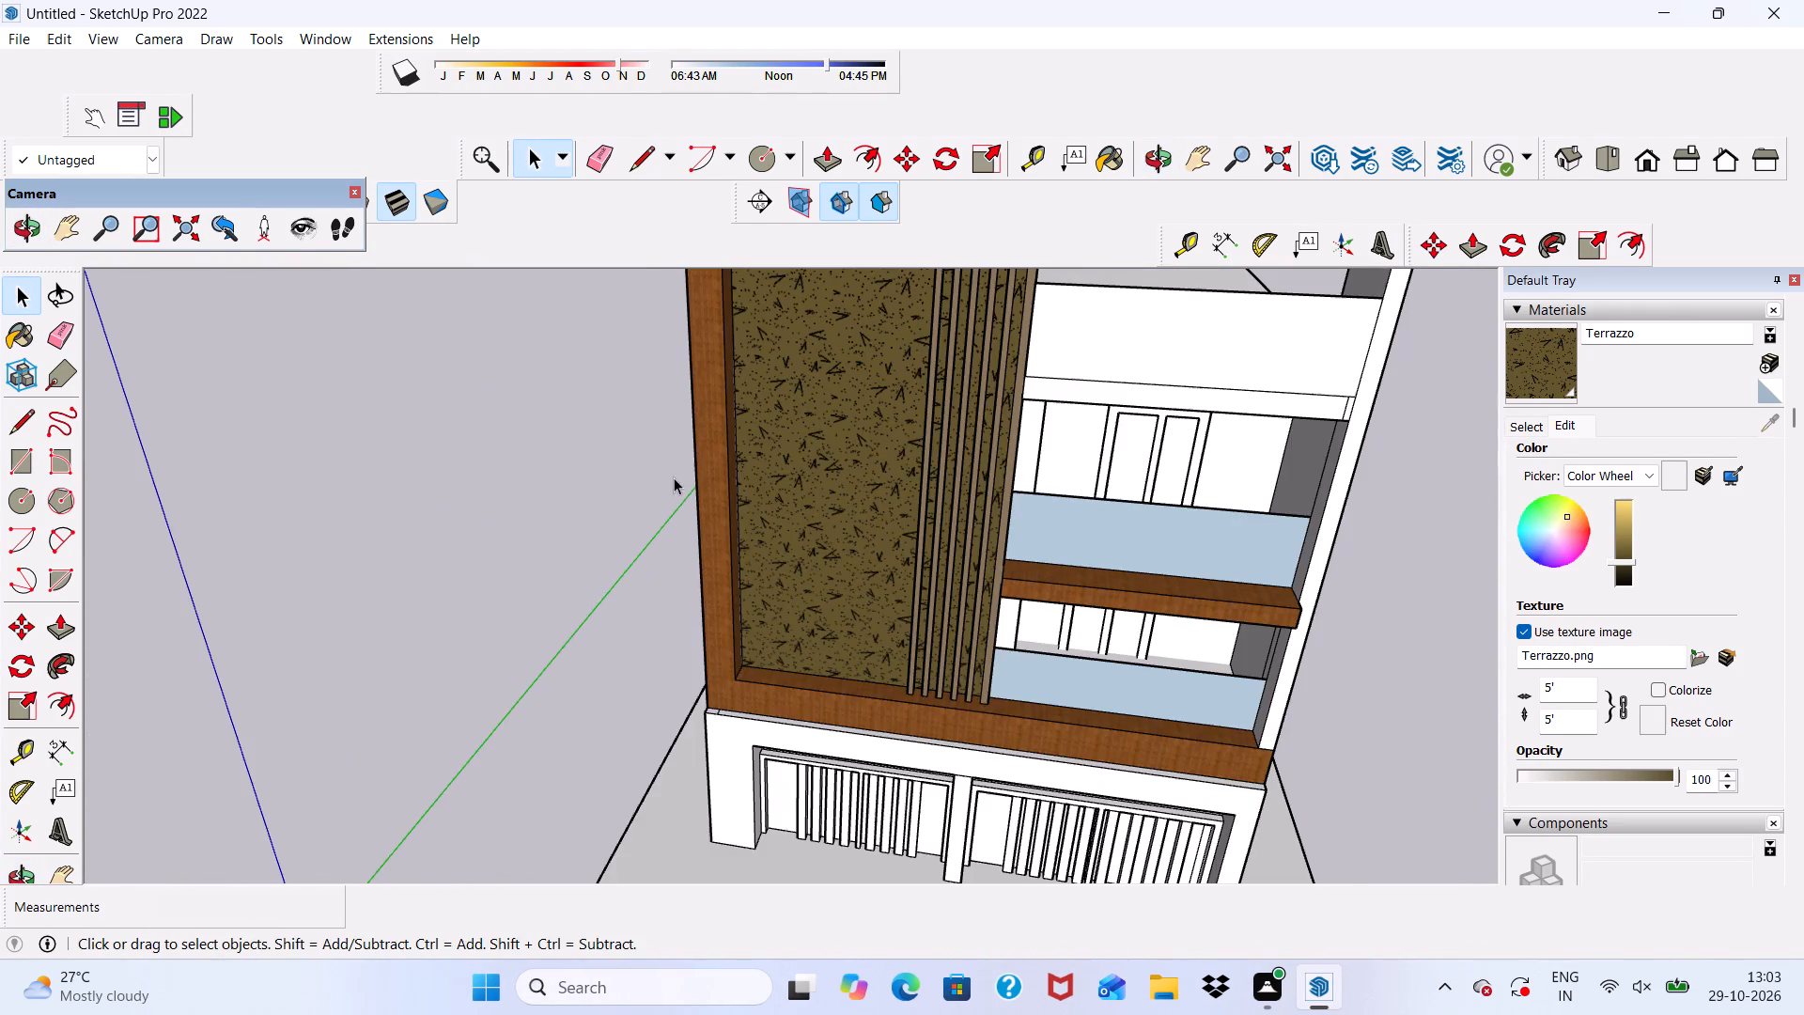
pyautogui.moveTo(744, 545); pyautogui.dragTo(722, 440, button='middle')
pyautogui.scroll(5, 722, 440)
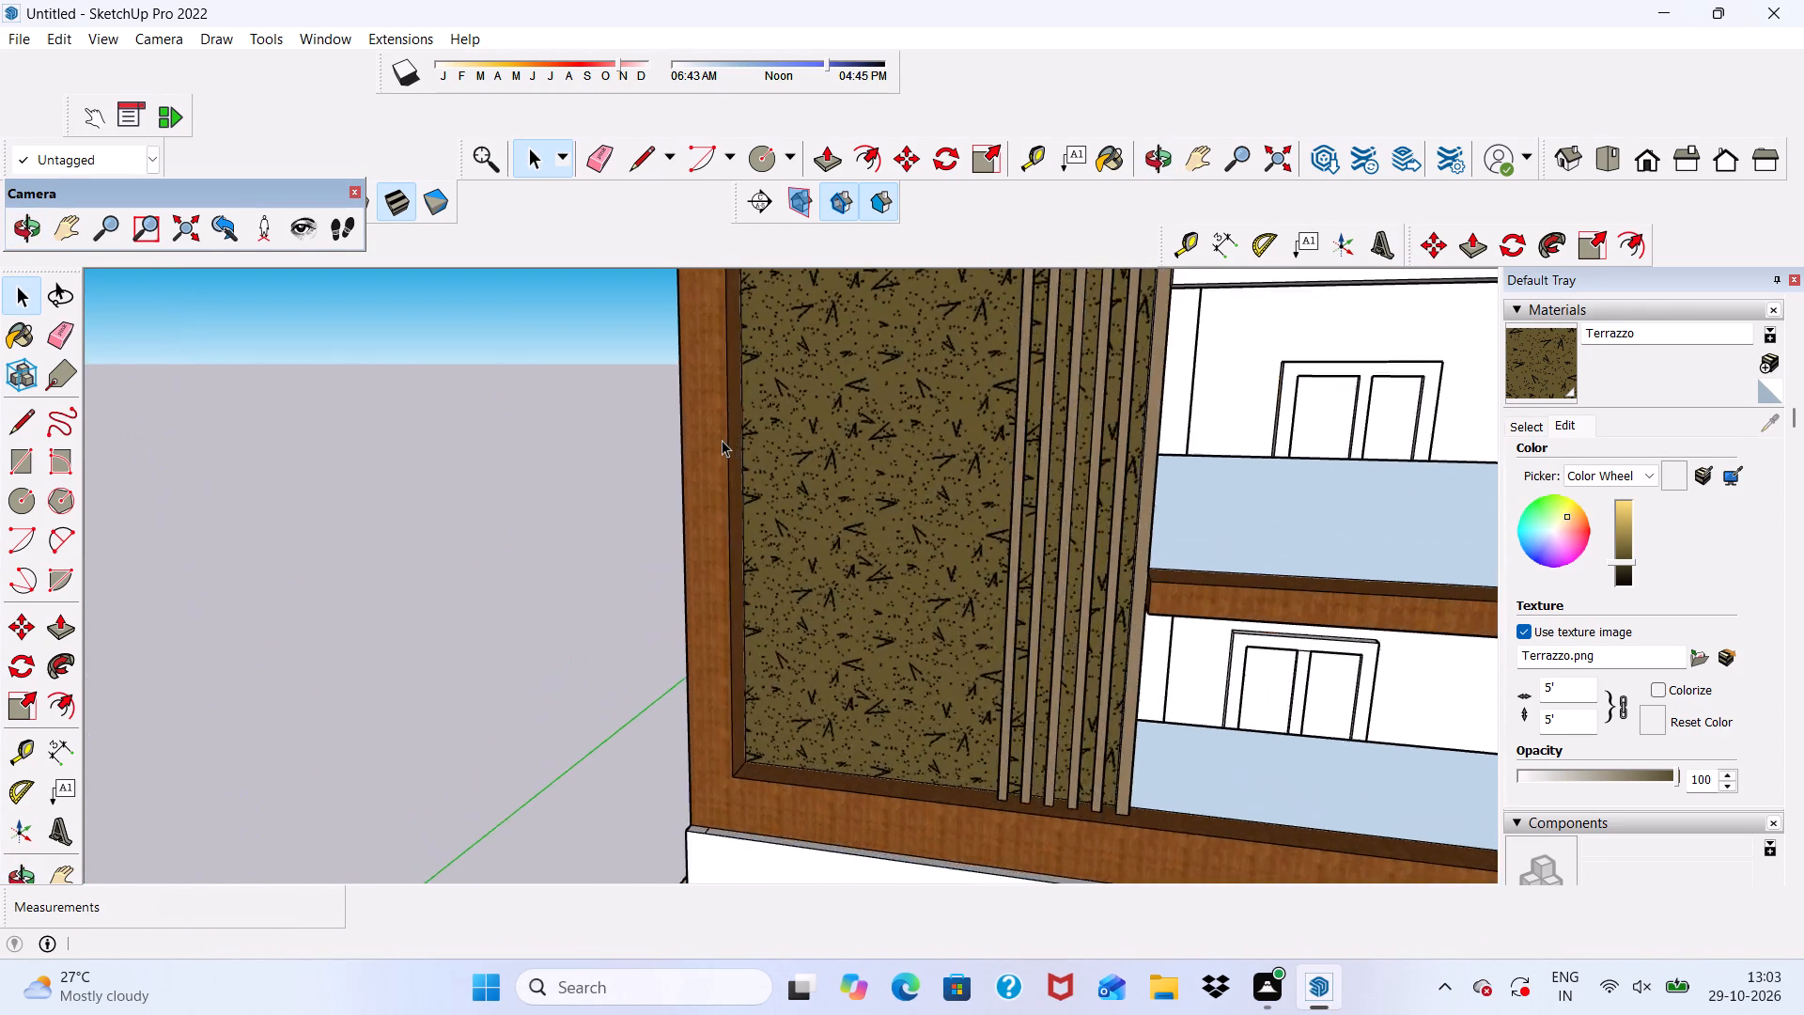
pyautogui.scroll(2, 722, 440)
pyautogui.scroll(-1, 699, 452)
pyautogui.moveTo(710, 492); pyautogui.dragTo(732, 489, button='middle')
pyautogui.moveTo(845, 468); pyautogui.dragTo(856, 492, button='middle')
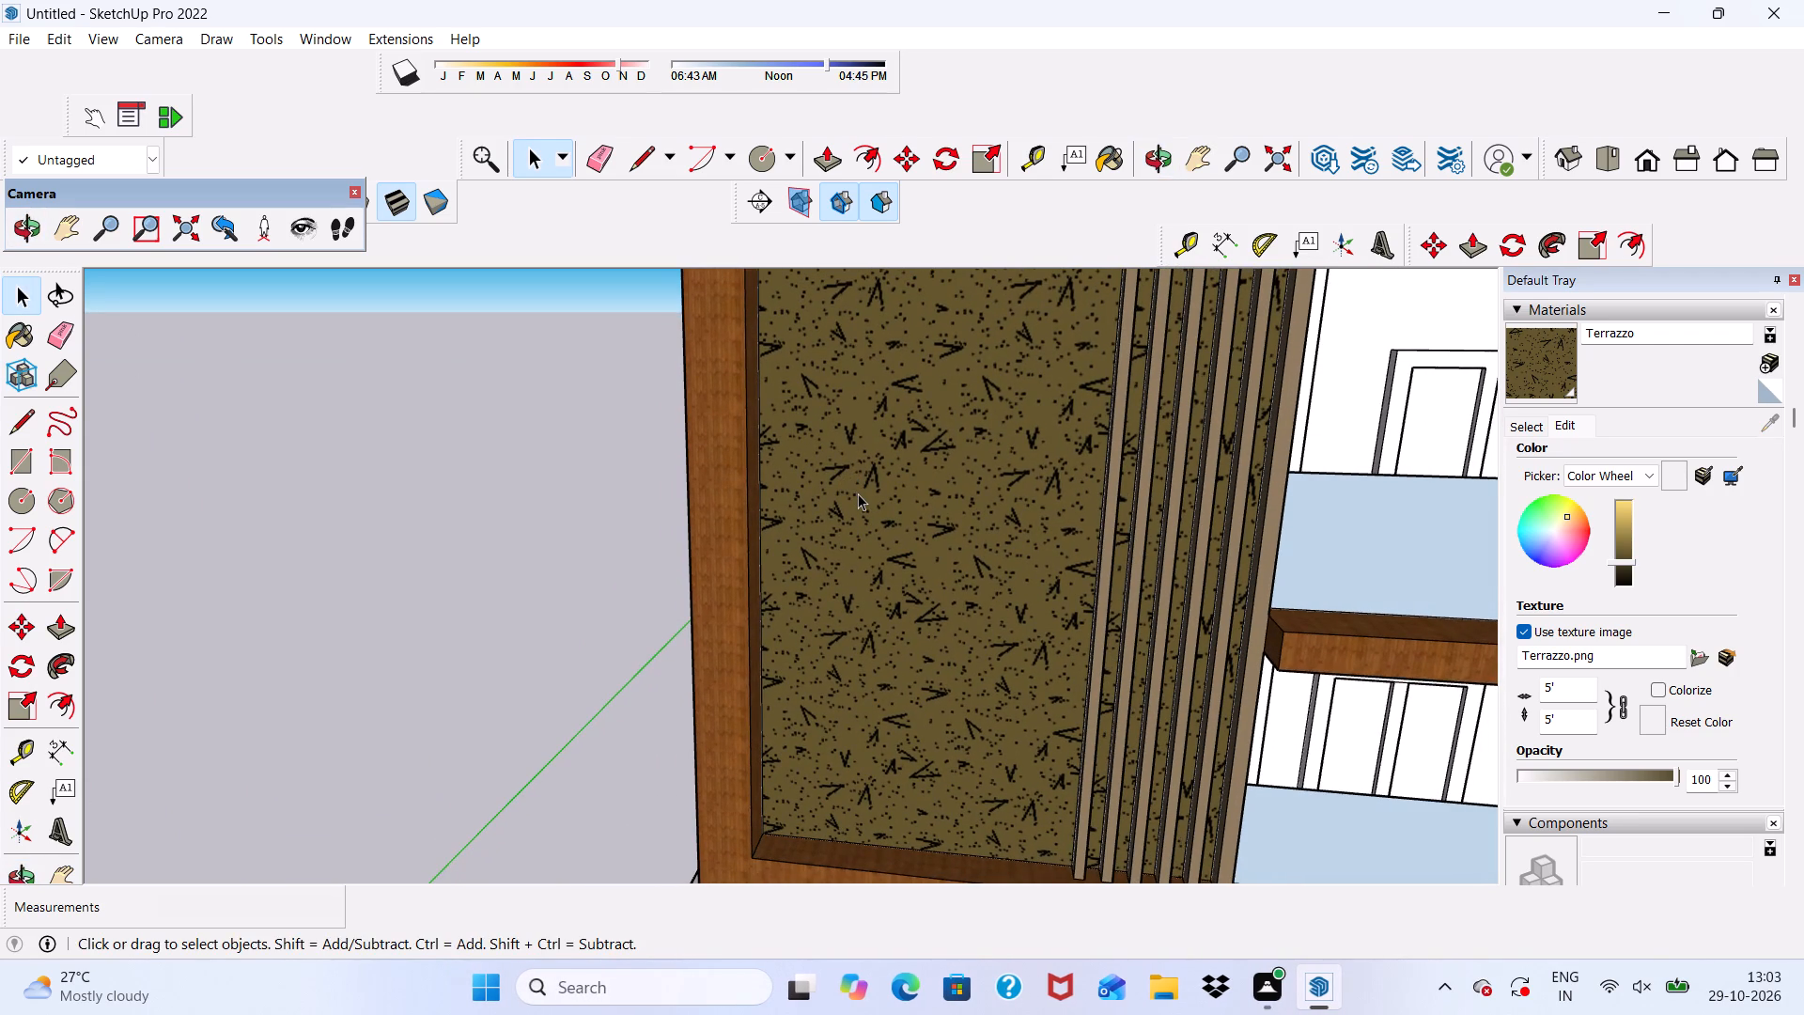
# Browse the Brick, Cladding and Siding and the Landscaping, Fencing and Vegetation material collections for a balcony wall finish.
pyautogui.click(1547, 424)
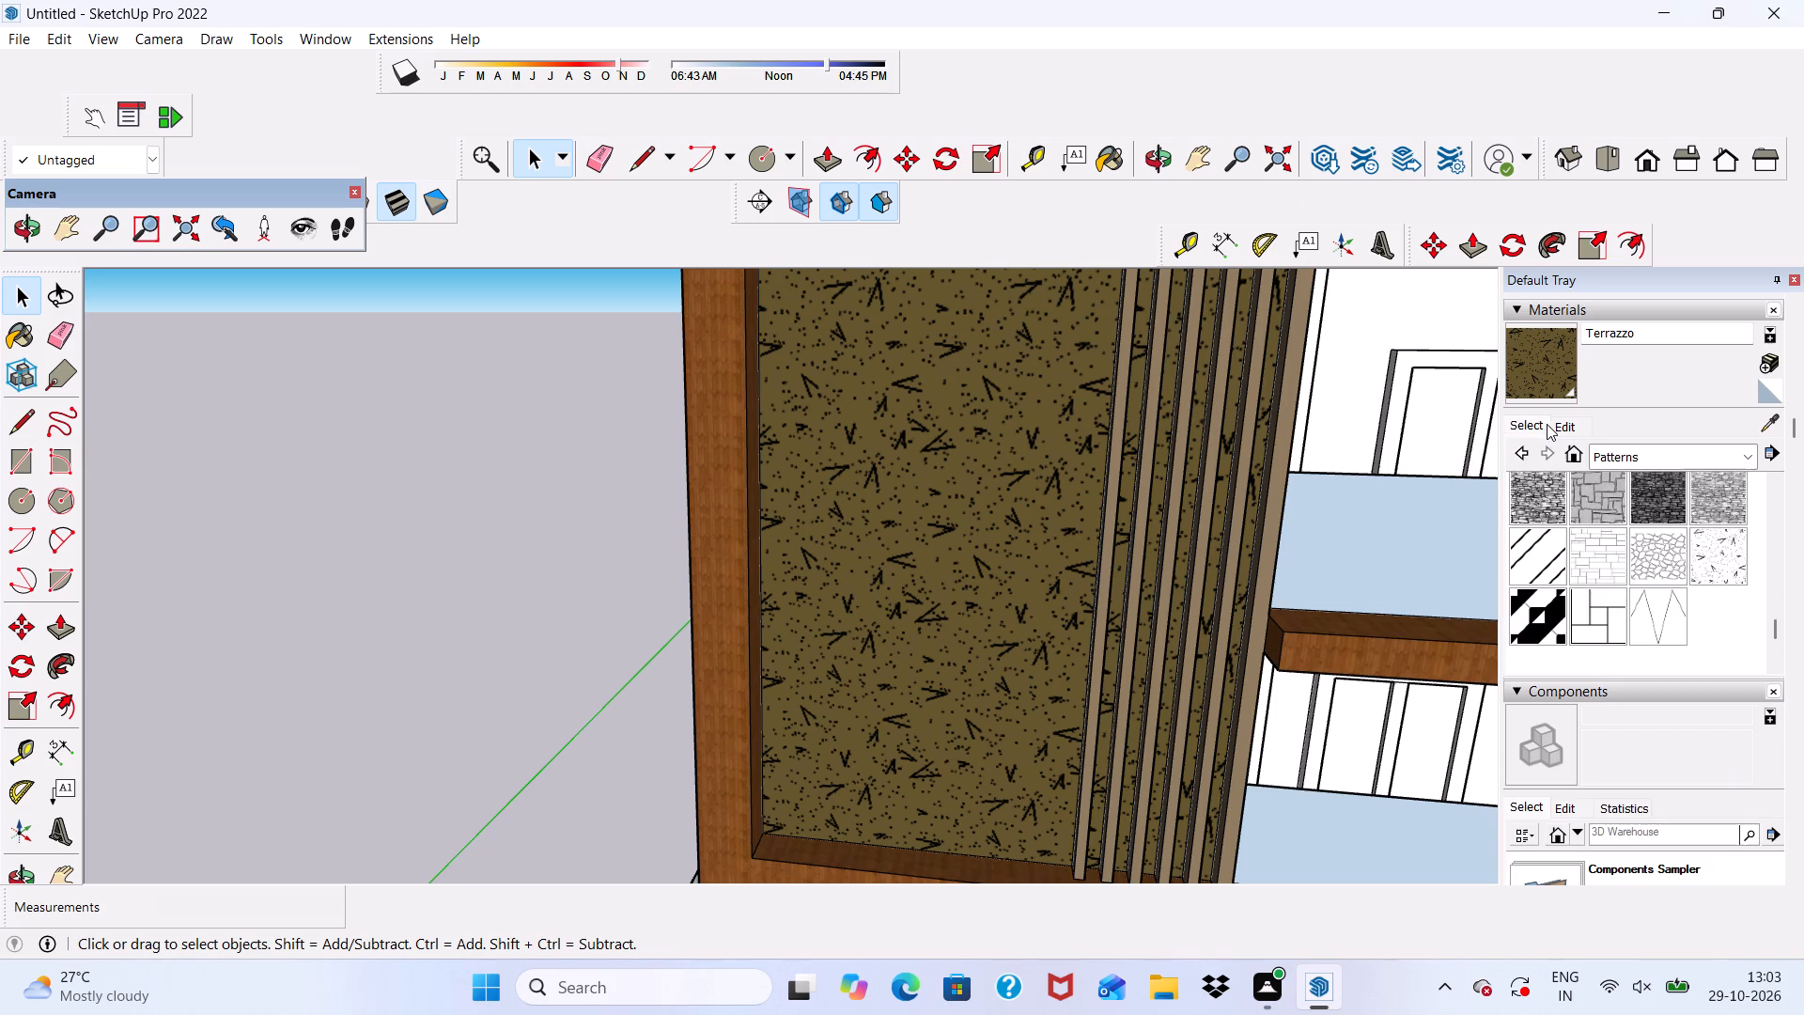
pyautogui.click(1753, 454)
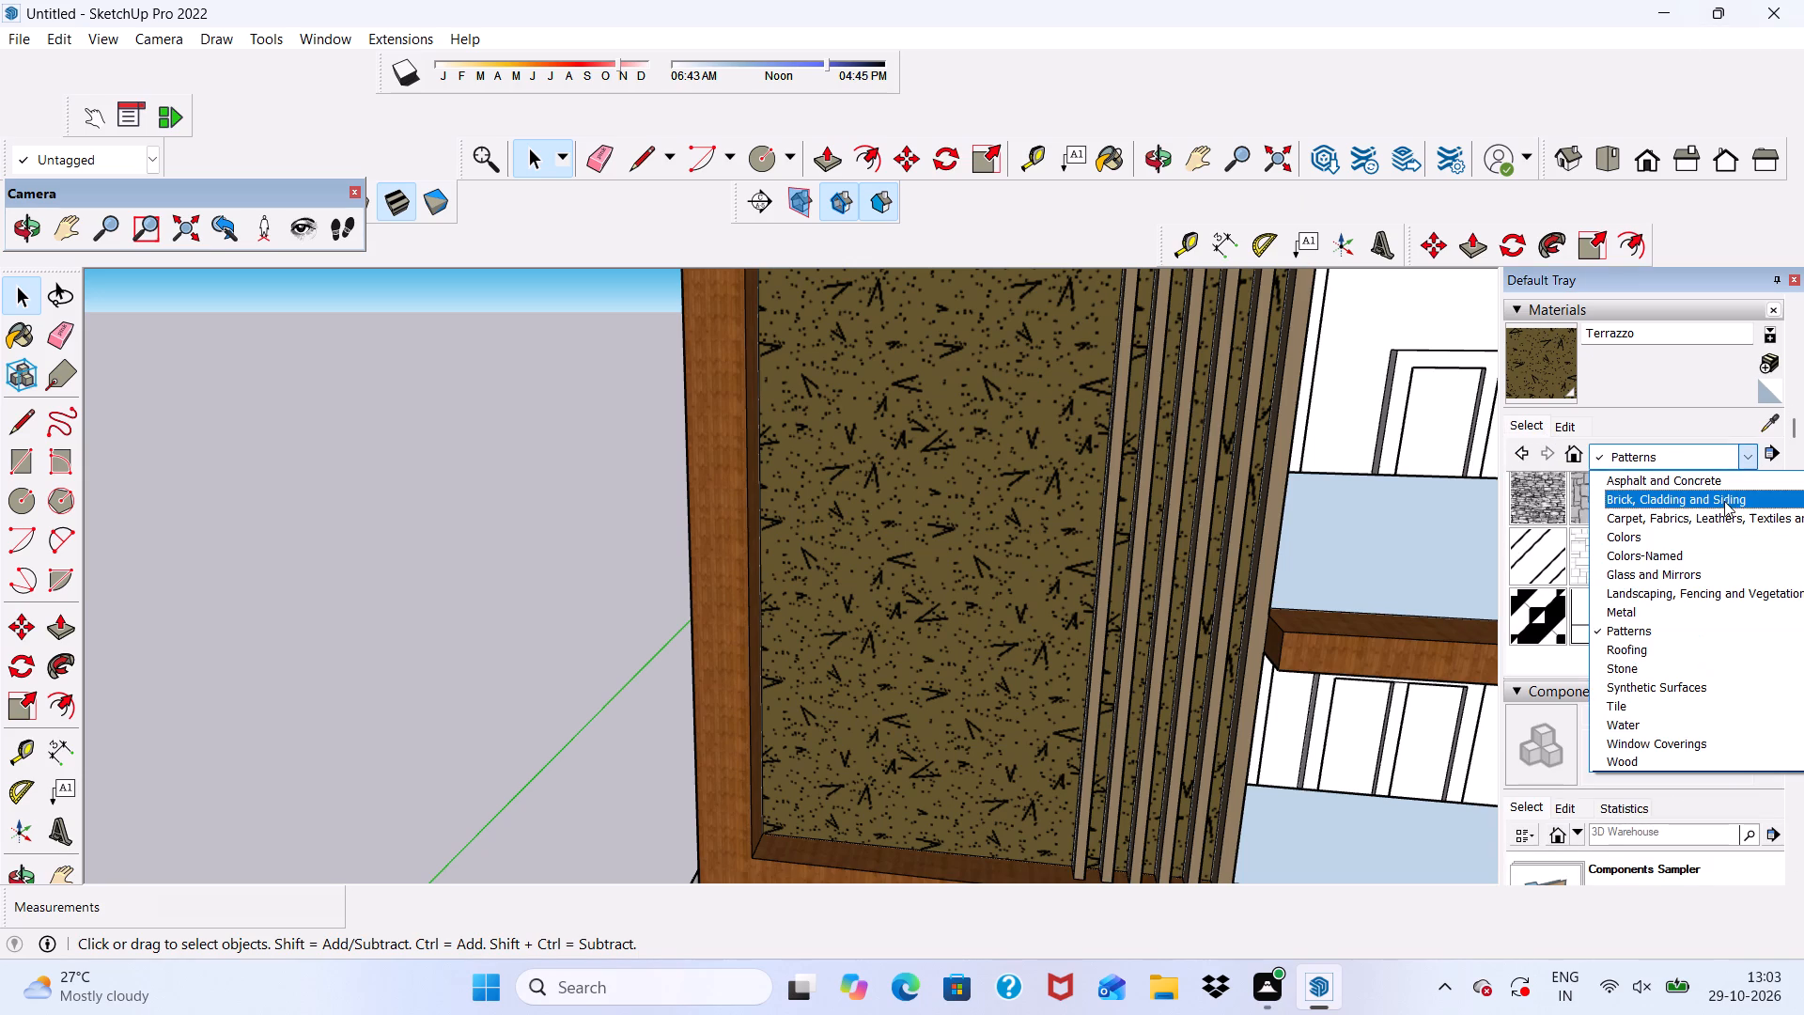
pyautogui.click(1720, 507)
pyautogui.scroll(-6, 1710, 507)
pyautogui.scroll(6, 1664, 506)
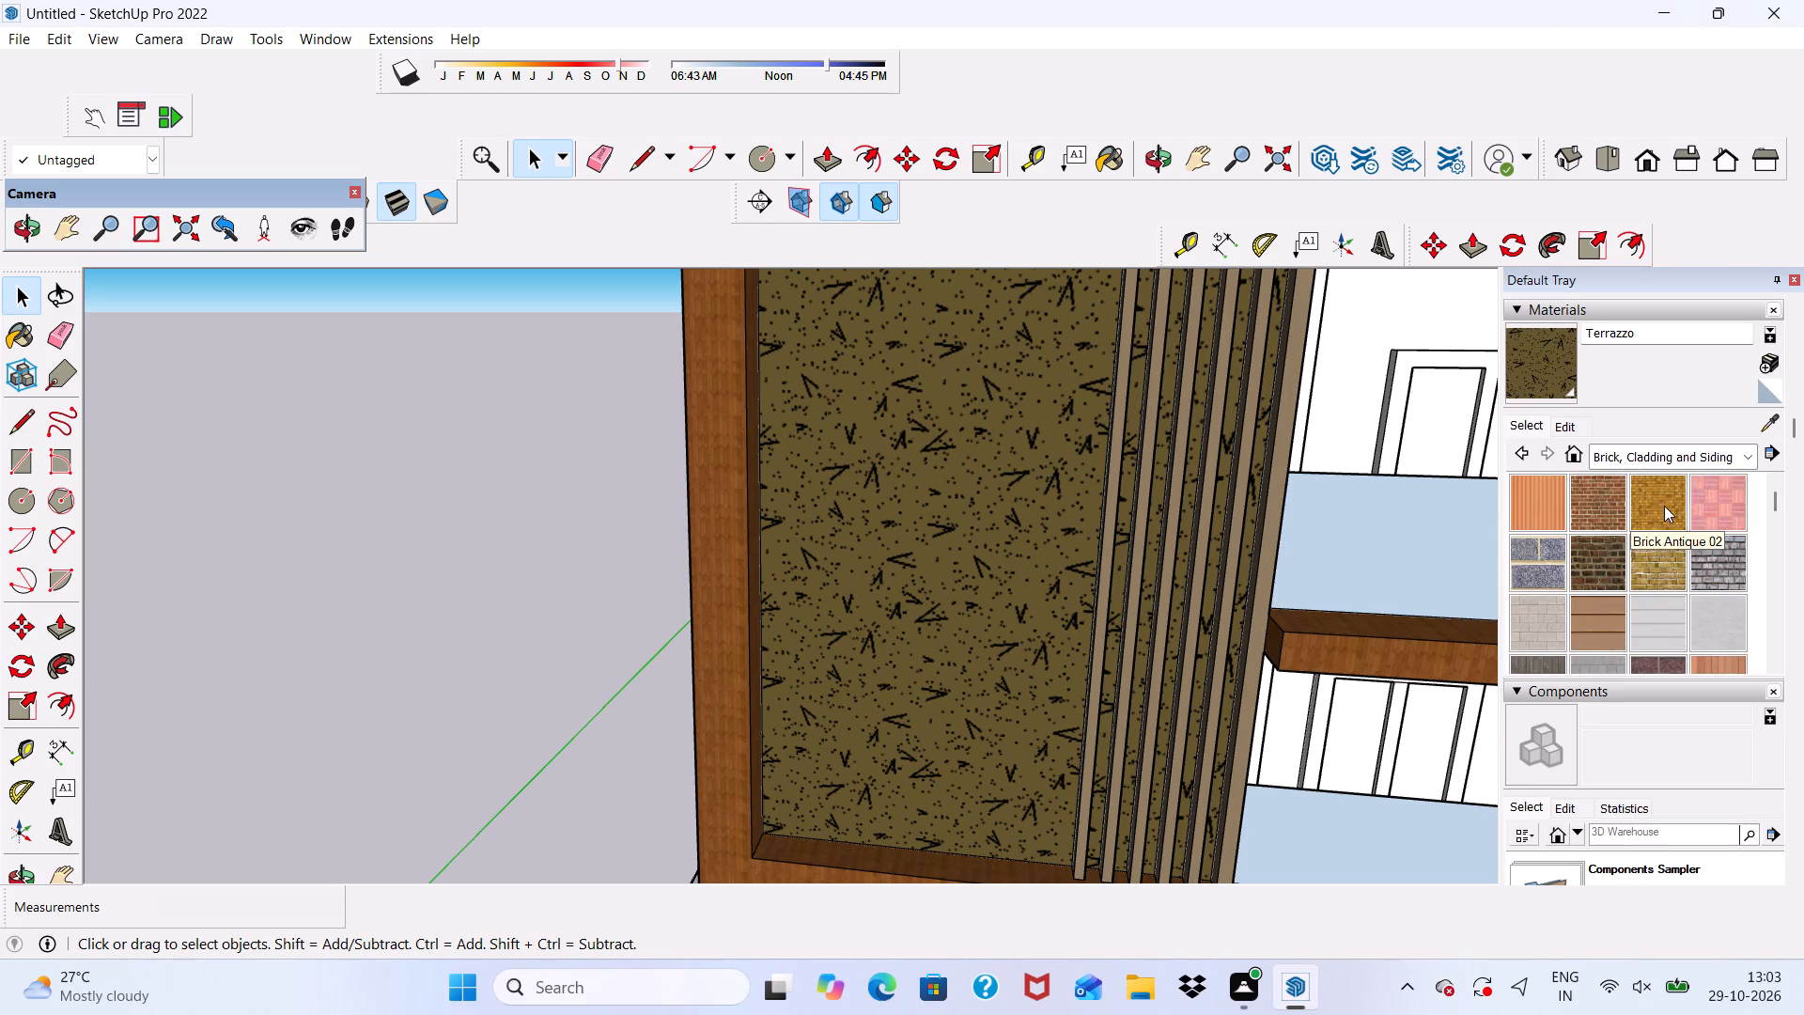
pyautogui.scroll(-3, 1662, 504)
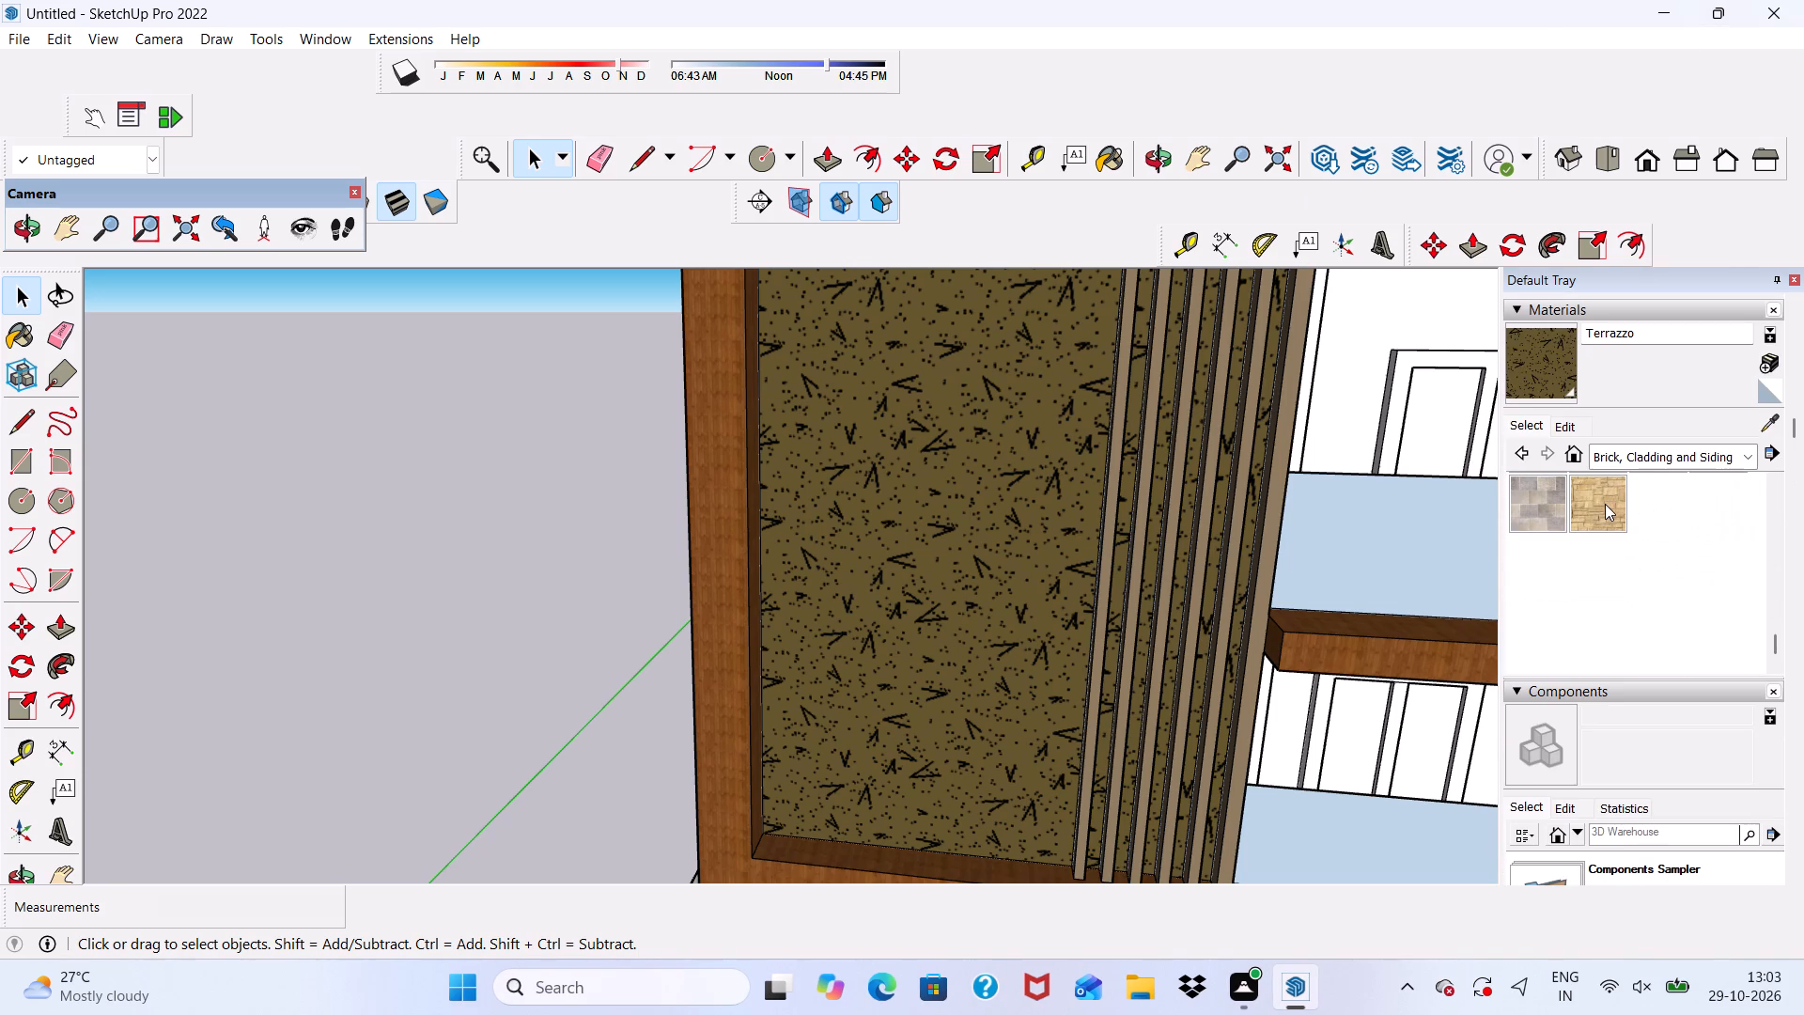
pyautogui.scroll(-7, 1594, 499)
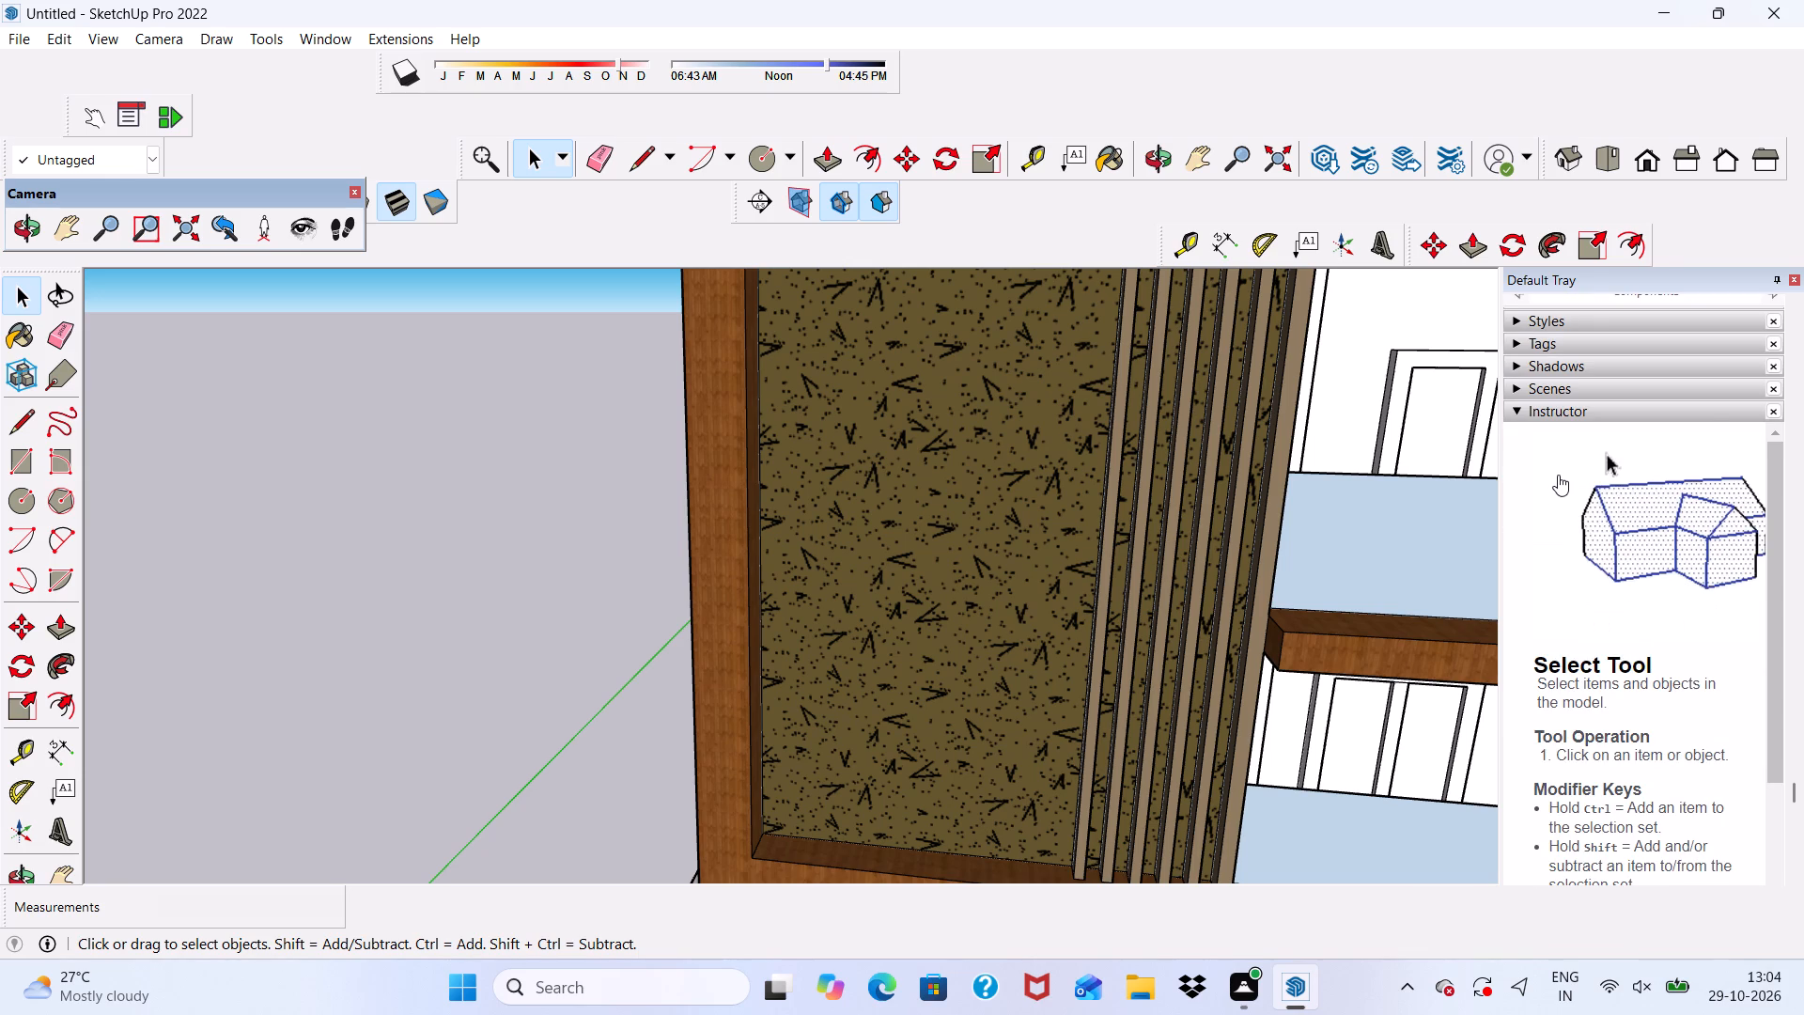
pyautogui.scroll(-1, 1558, 475)
pyautogui.scroll(3, 1567, 473)
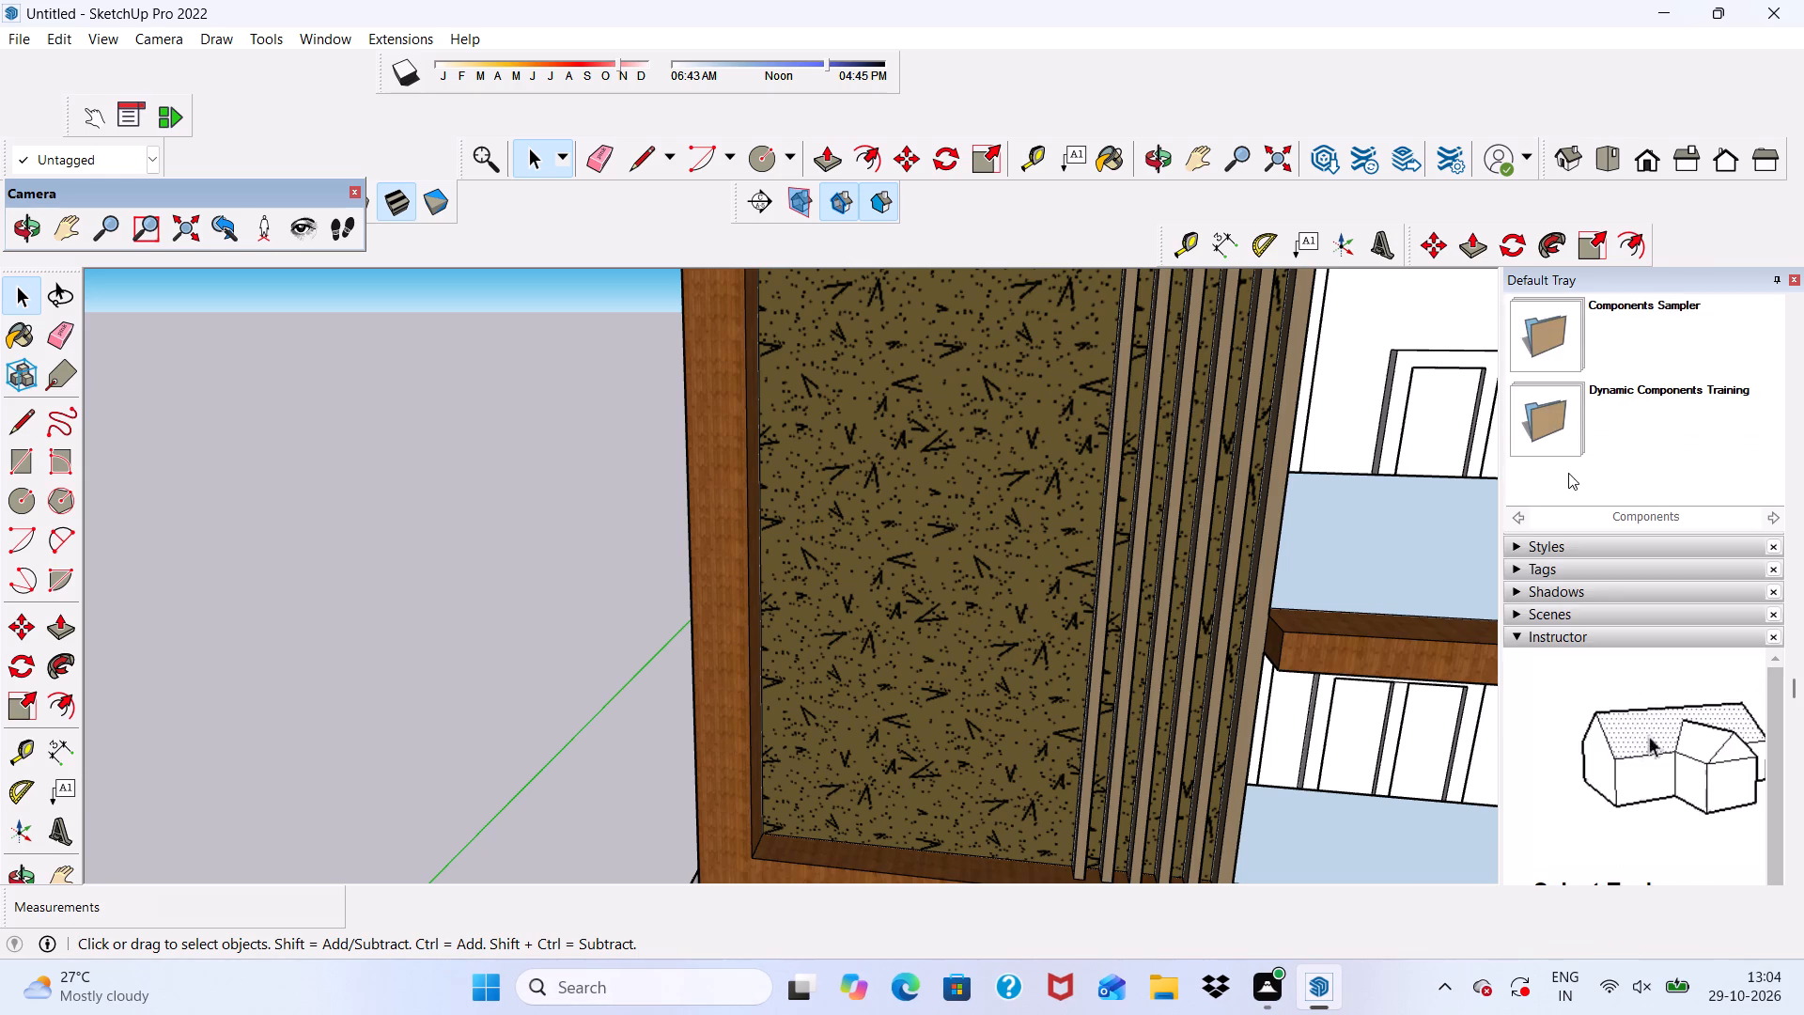
pyautogui.scroll(4, 1612, 488)
pyautogui.click(1751, 348)
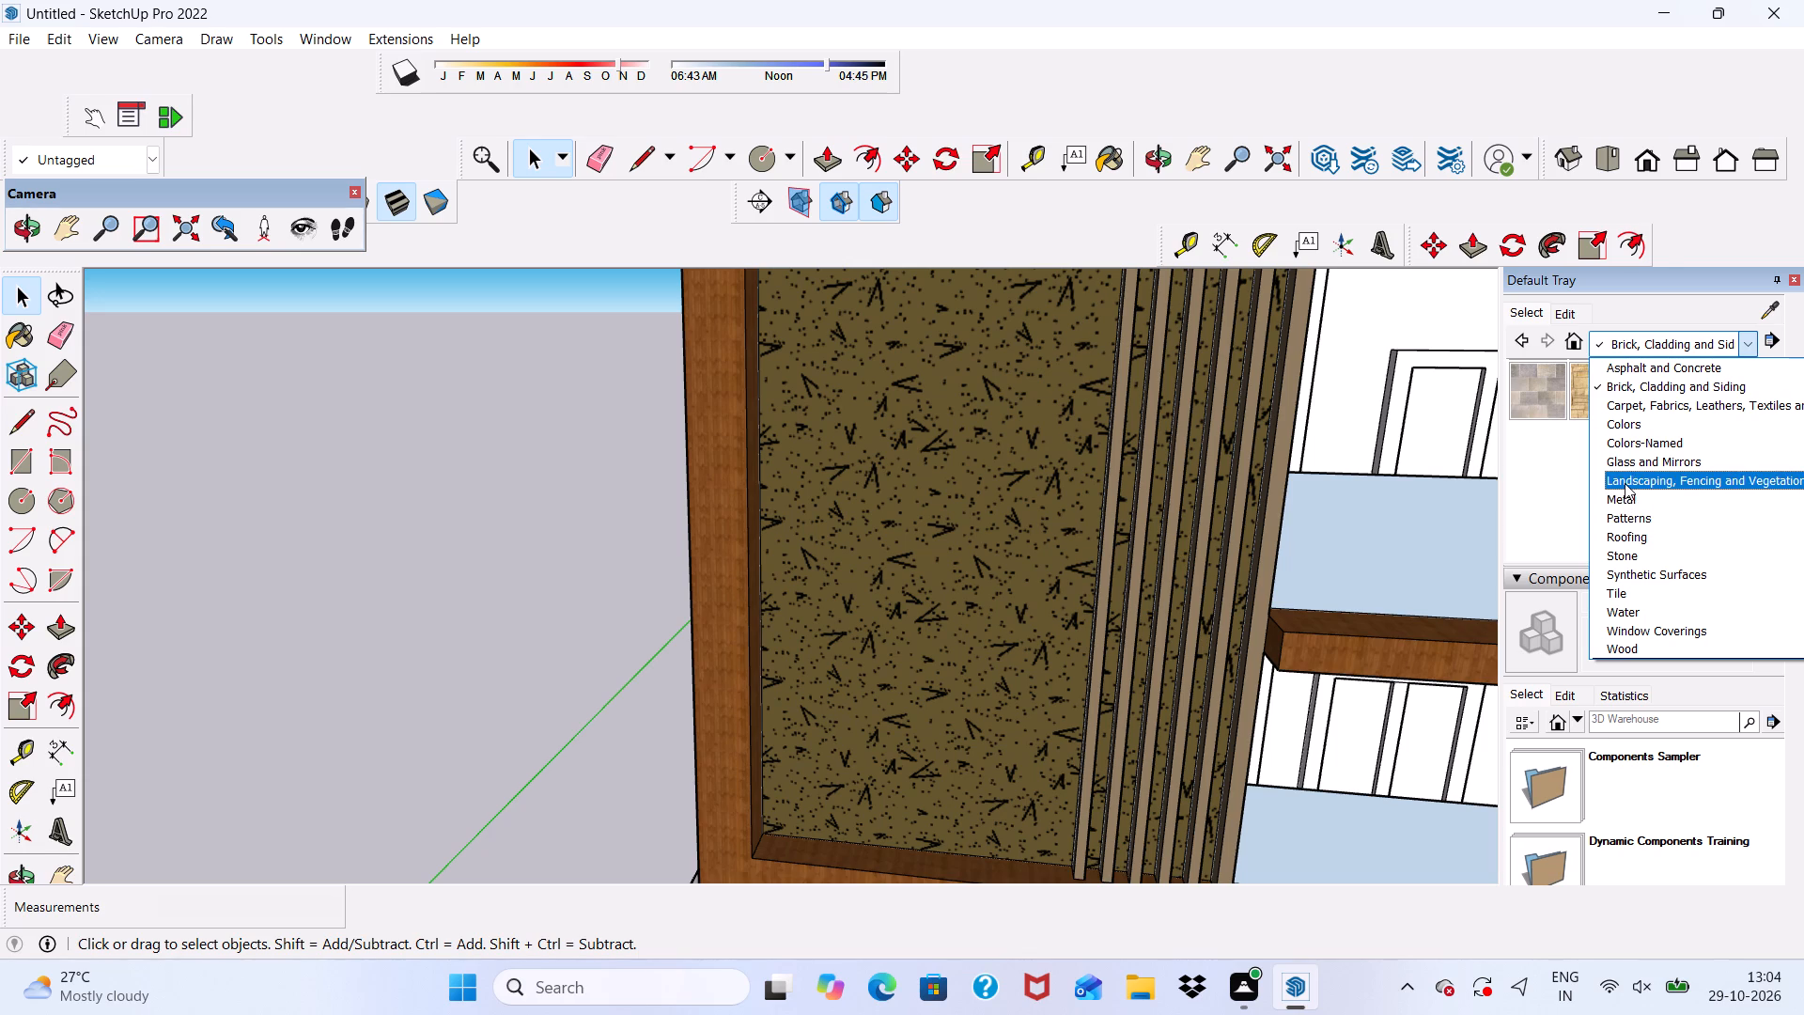
pyautogui.click(1625, 483)
pyautogui.scroll(-6, 1625, 483)
pyautogui.scroll(6, 1625, 481)
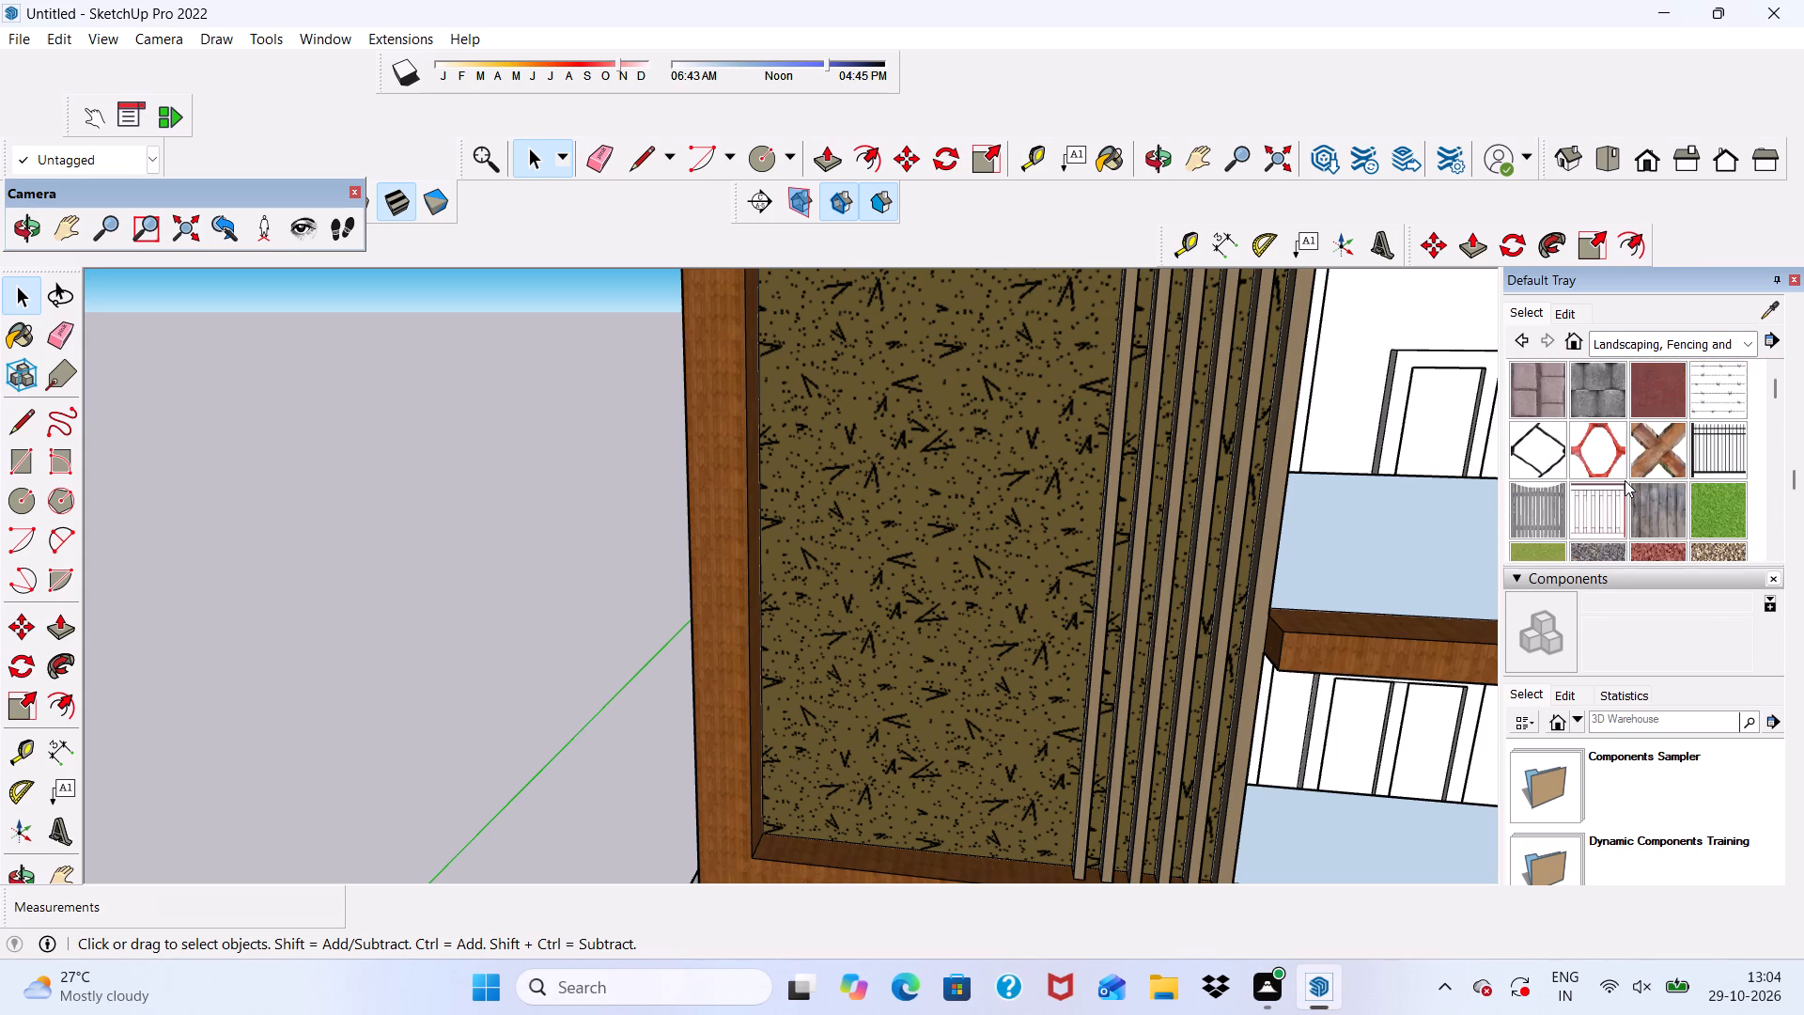
pyautogui.scroll(1, 1625, 480)
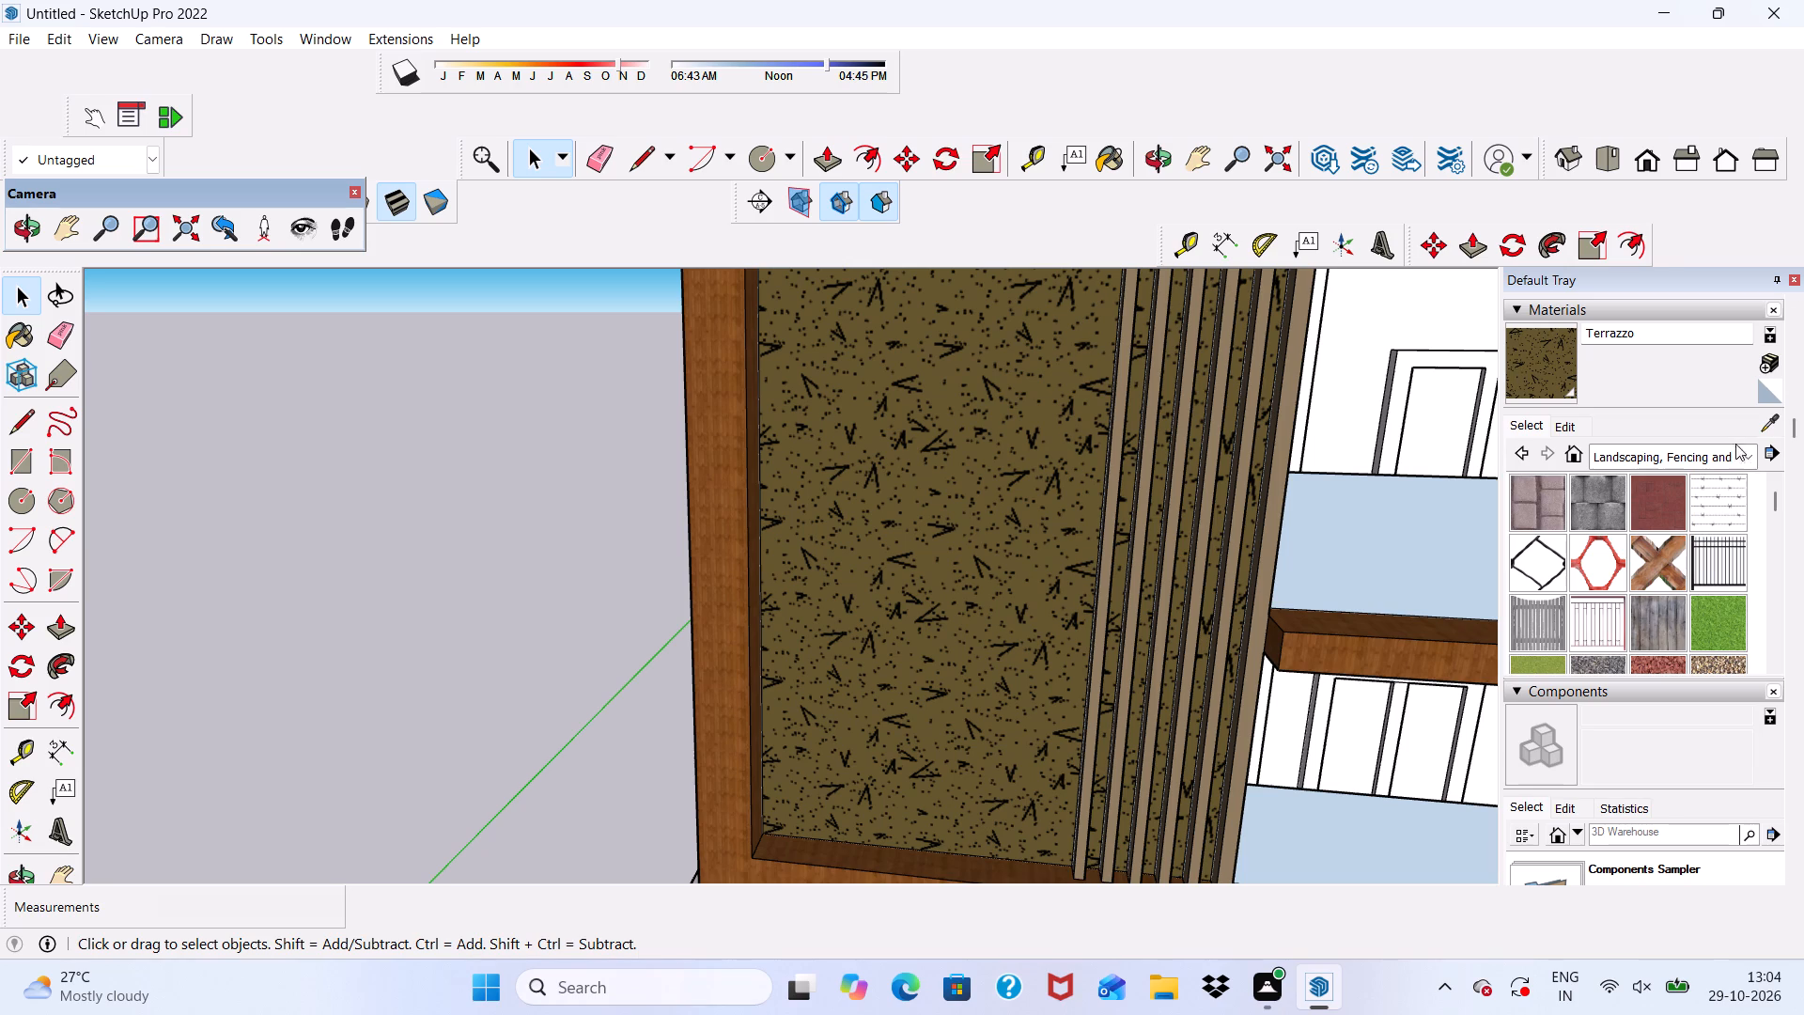
# Paint the two adjoining corner wall faces behind the upper balcony's glass railing with Roofing Shingles Wood from the Roofing collection.
pyautogui.click(1740, 450)
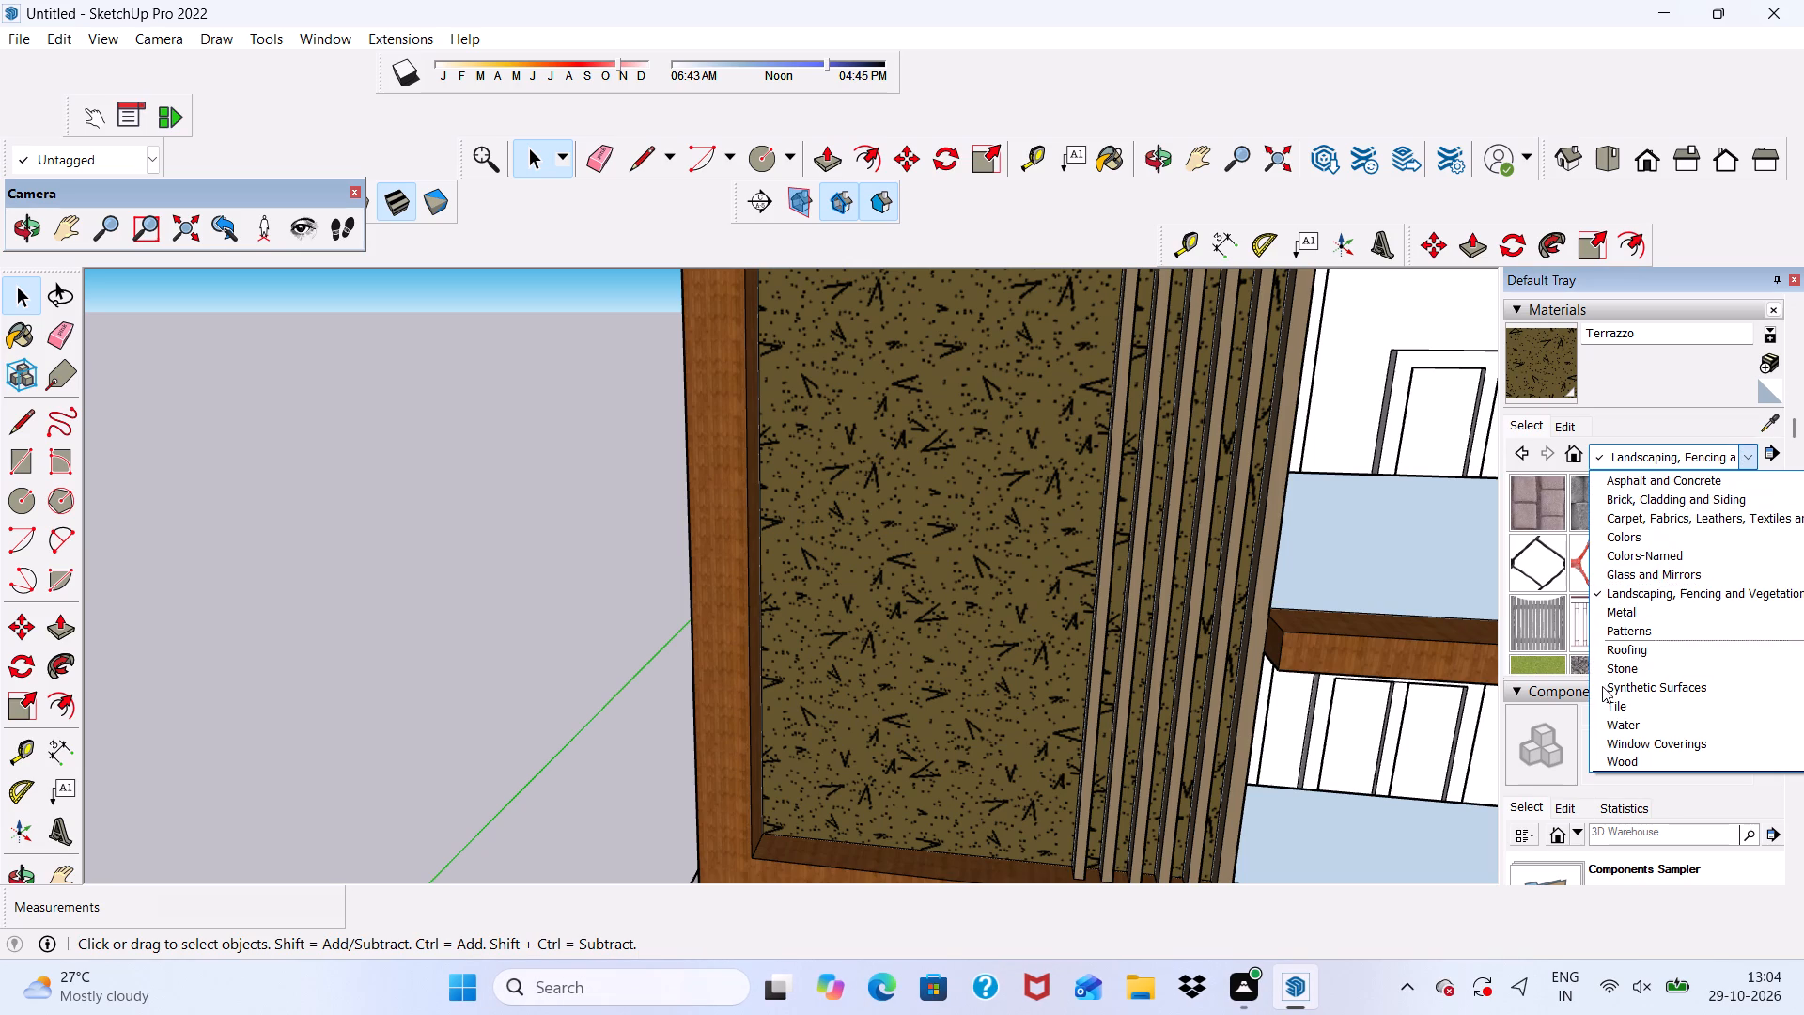
pyautogui.click(1619, 652)
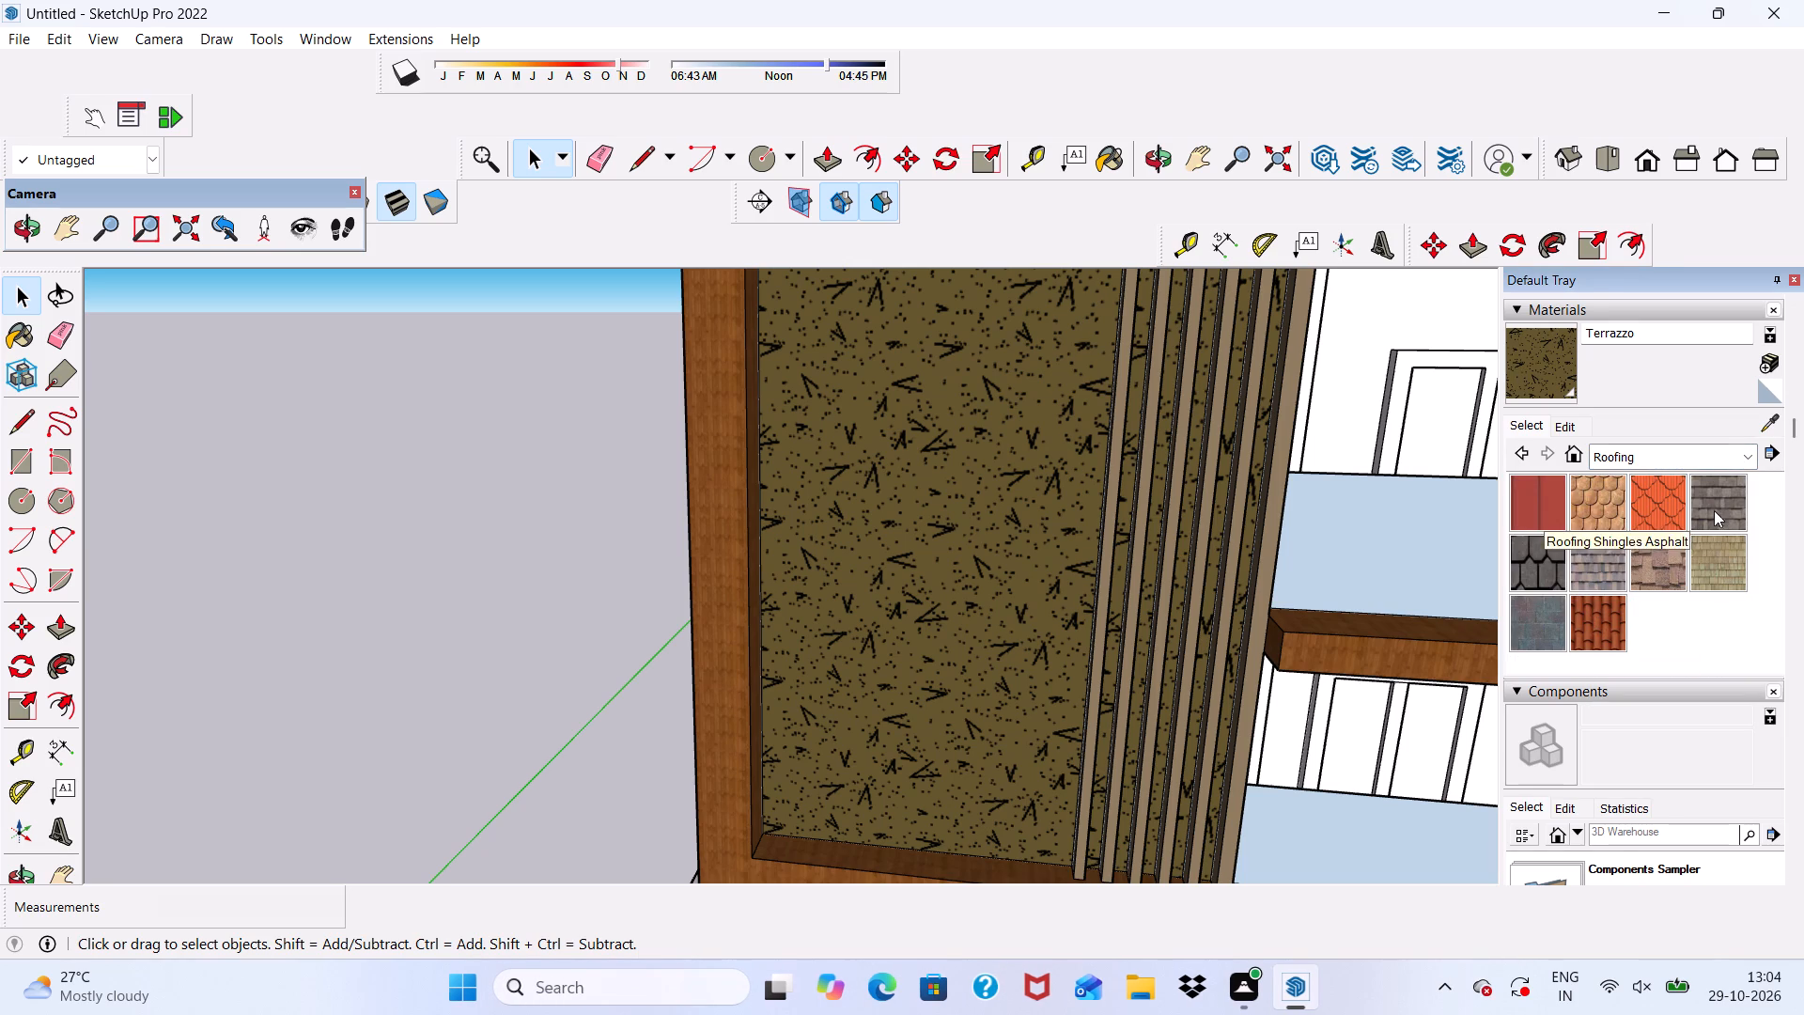
pyautogui.scroll(4, 1709, 570)
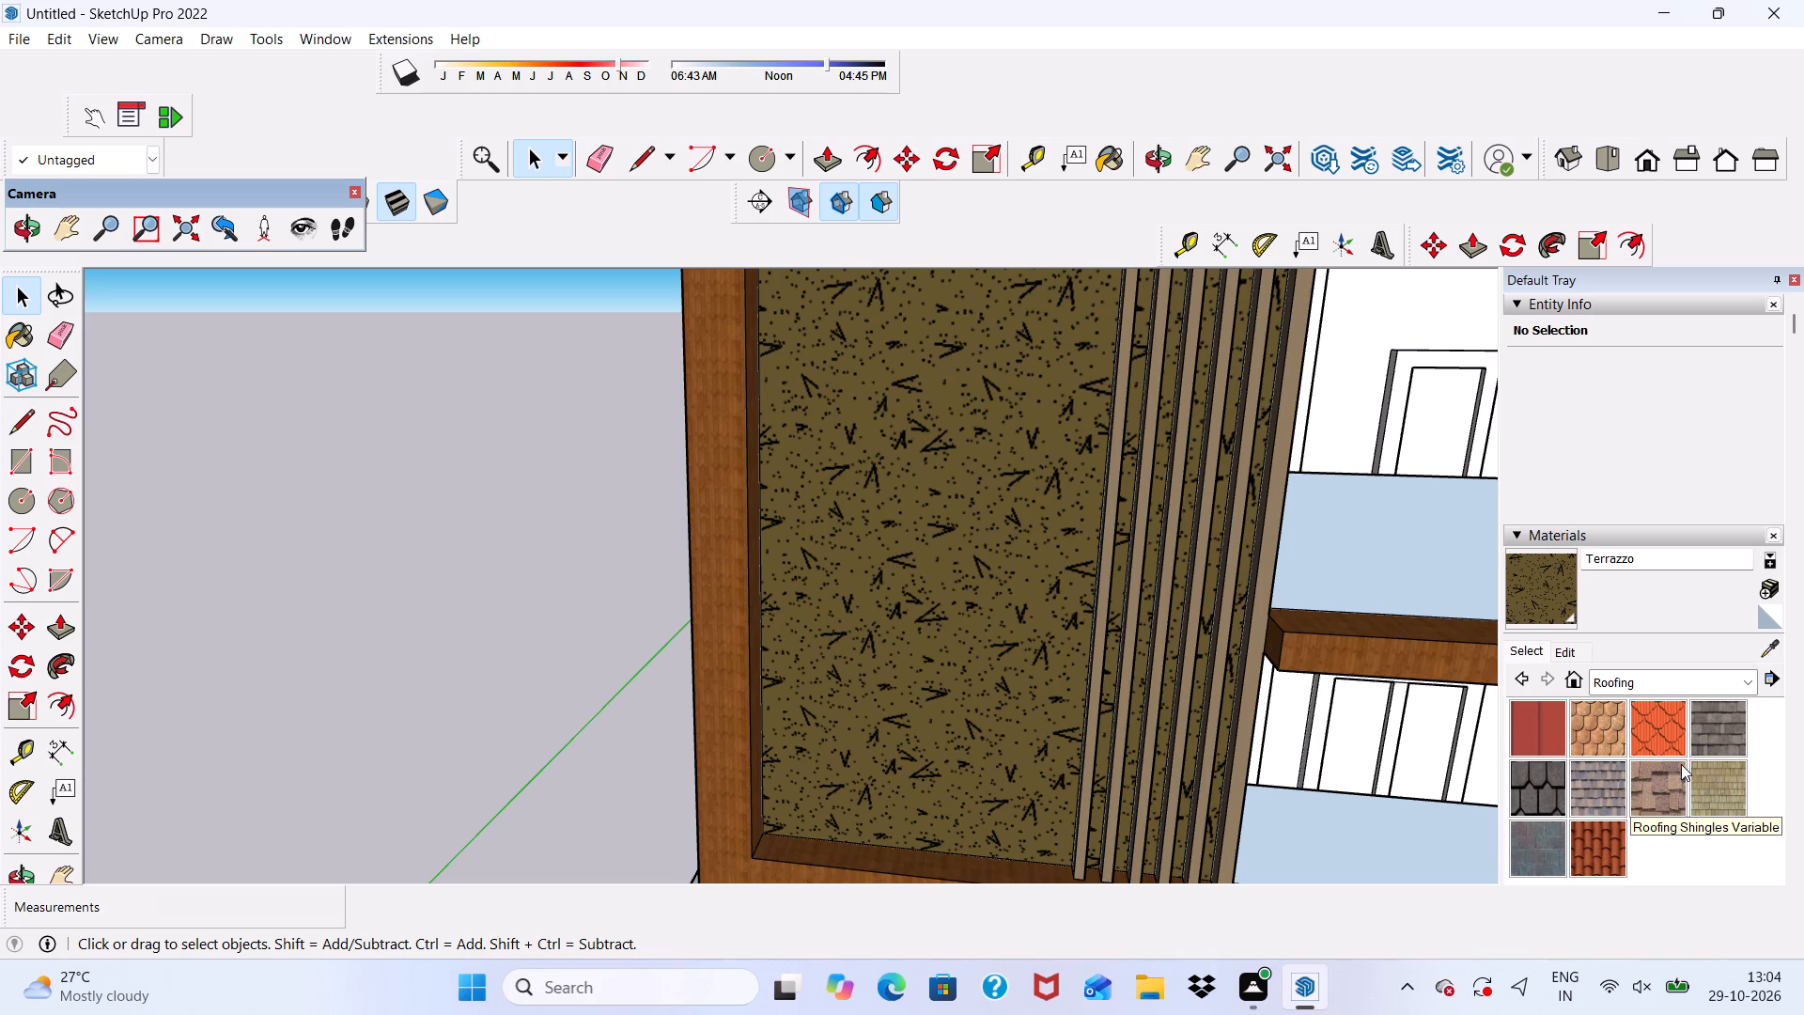
pyautogui.click(1709, 764)
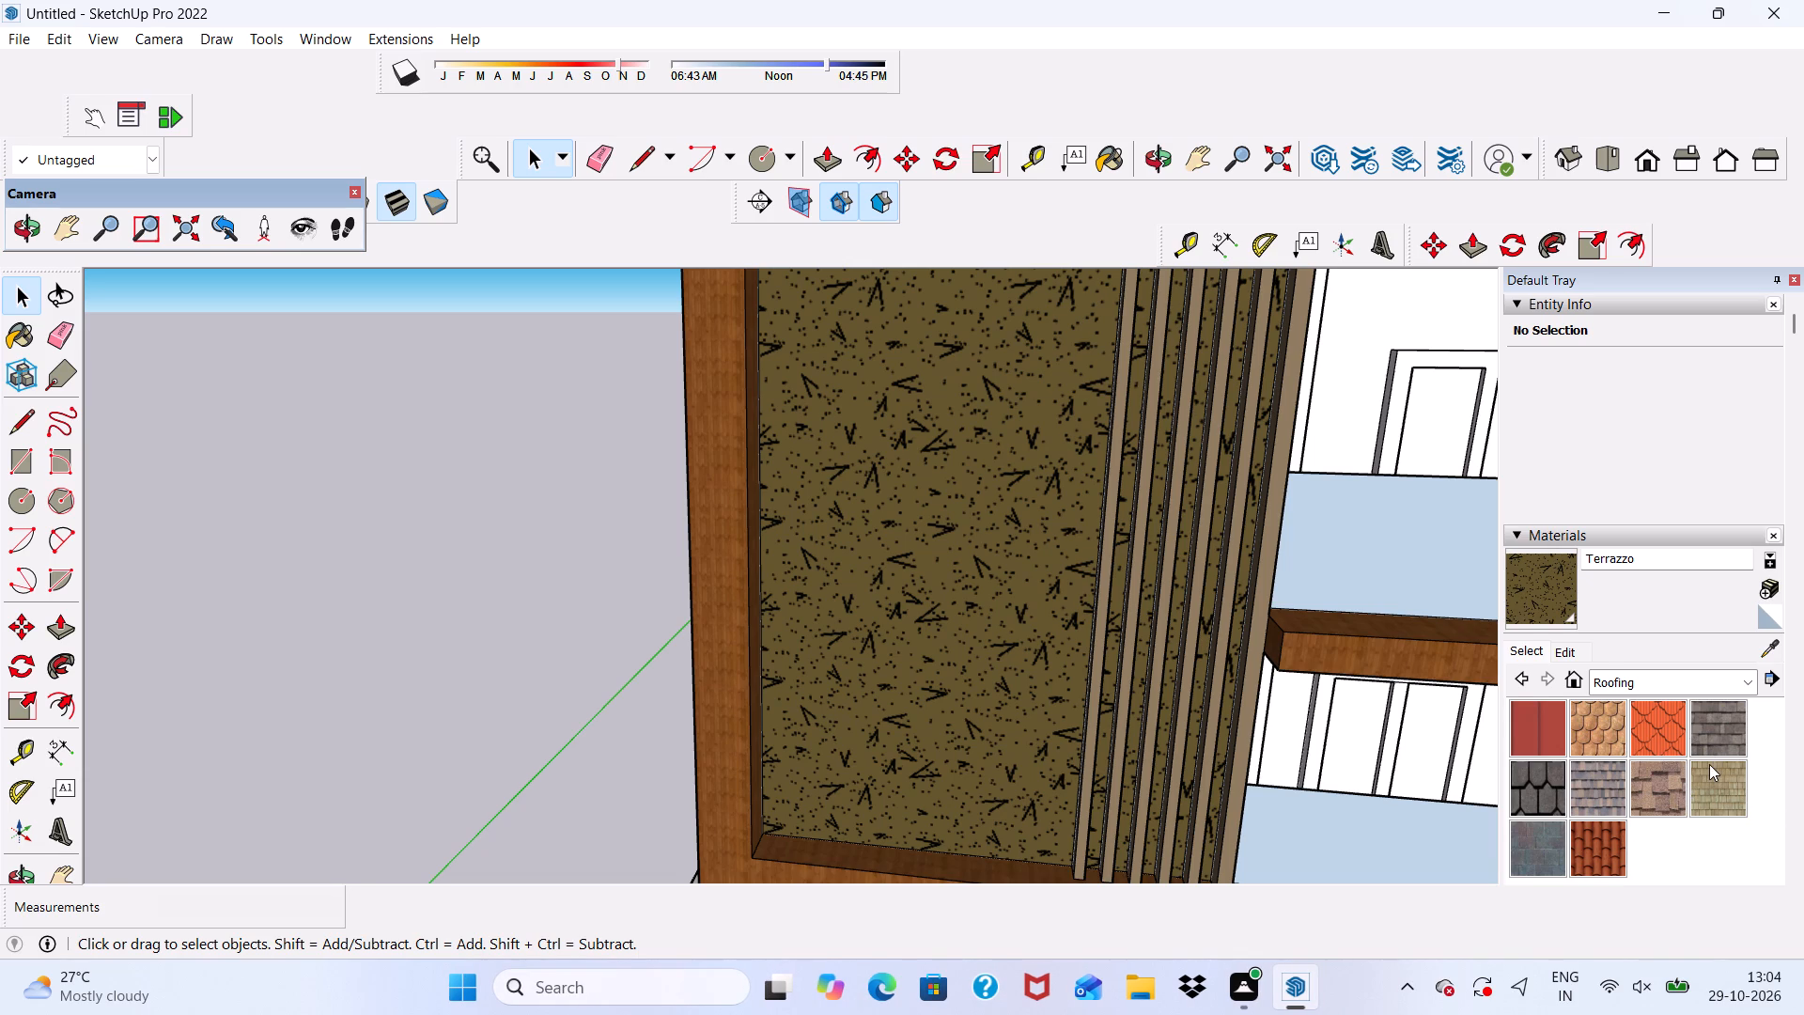
pyautogui.scroll(4, 1160, 471)
pyautogui.scroll(-13, 930, 504)
pyautogui.scroll(13, 629, 586)
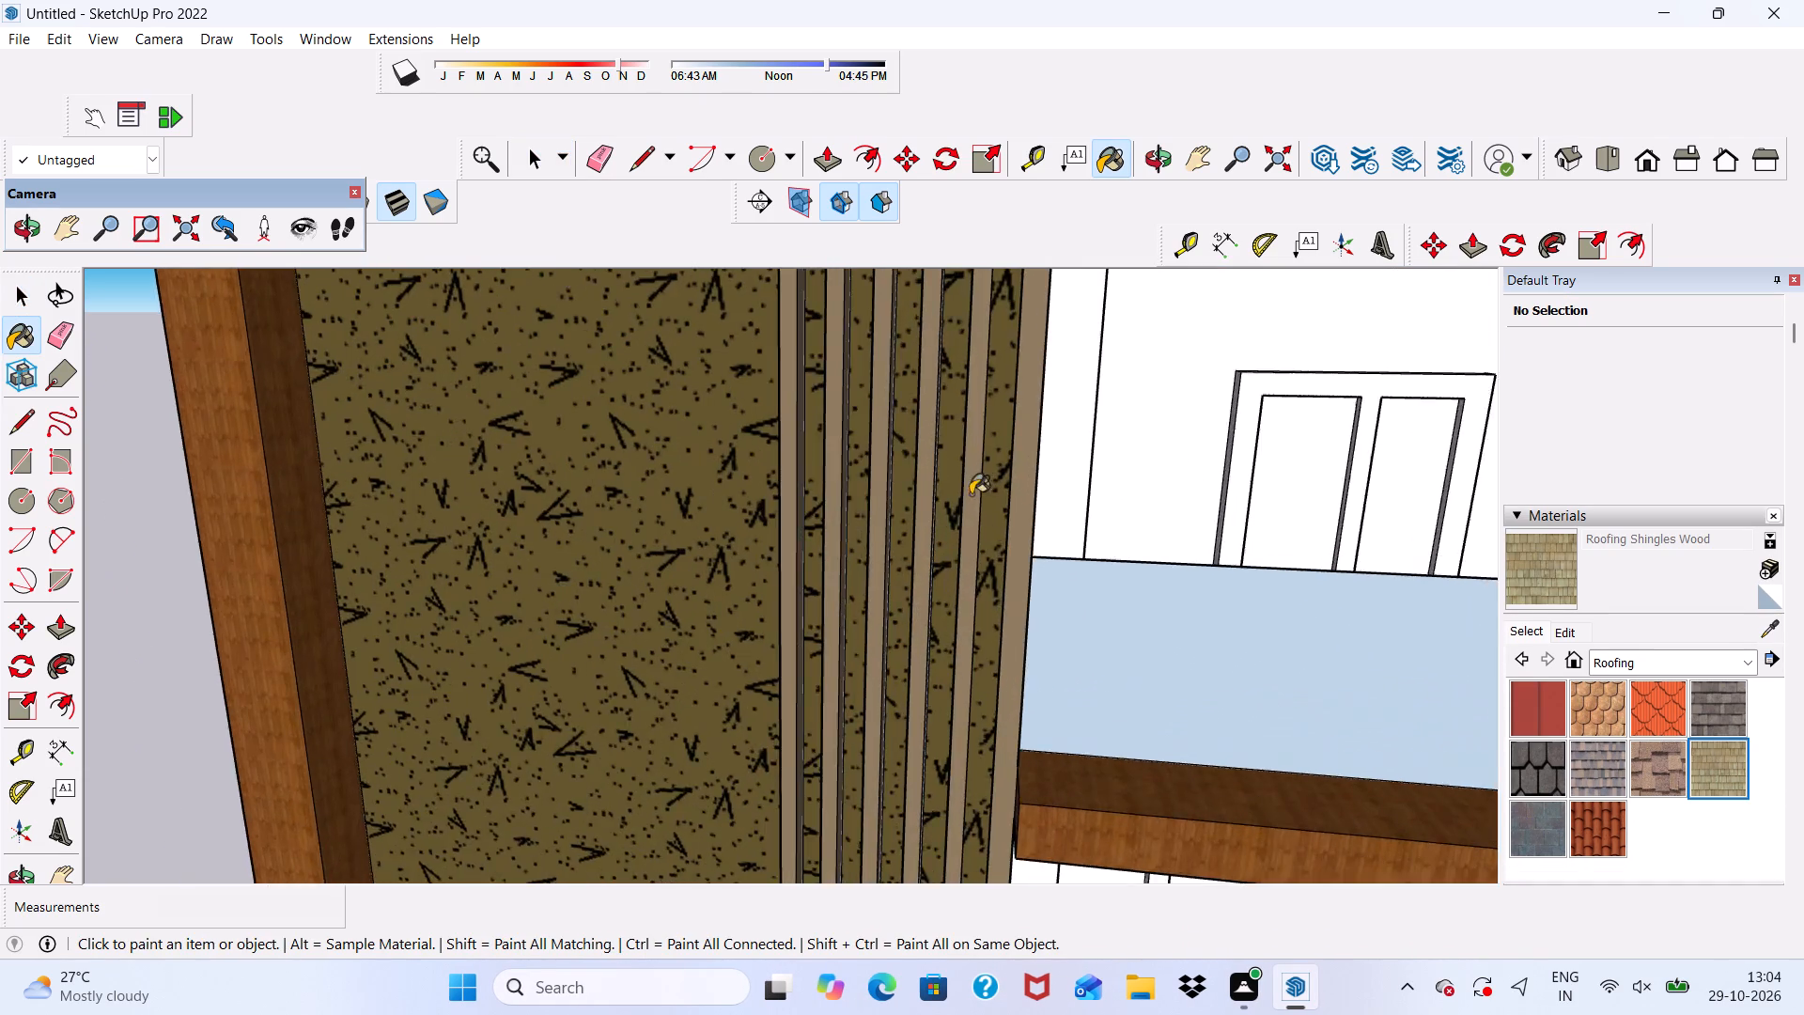
pyautogui.moveTo(971, 494); pyautogui.dragTo(735, 494, button='middle')
pyautogui.scroll(4, 843, 460)
pyautogui.click(875, 441)
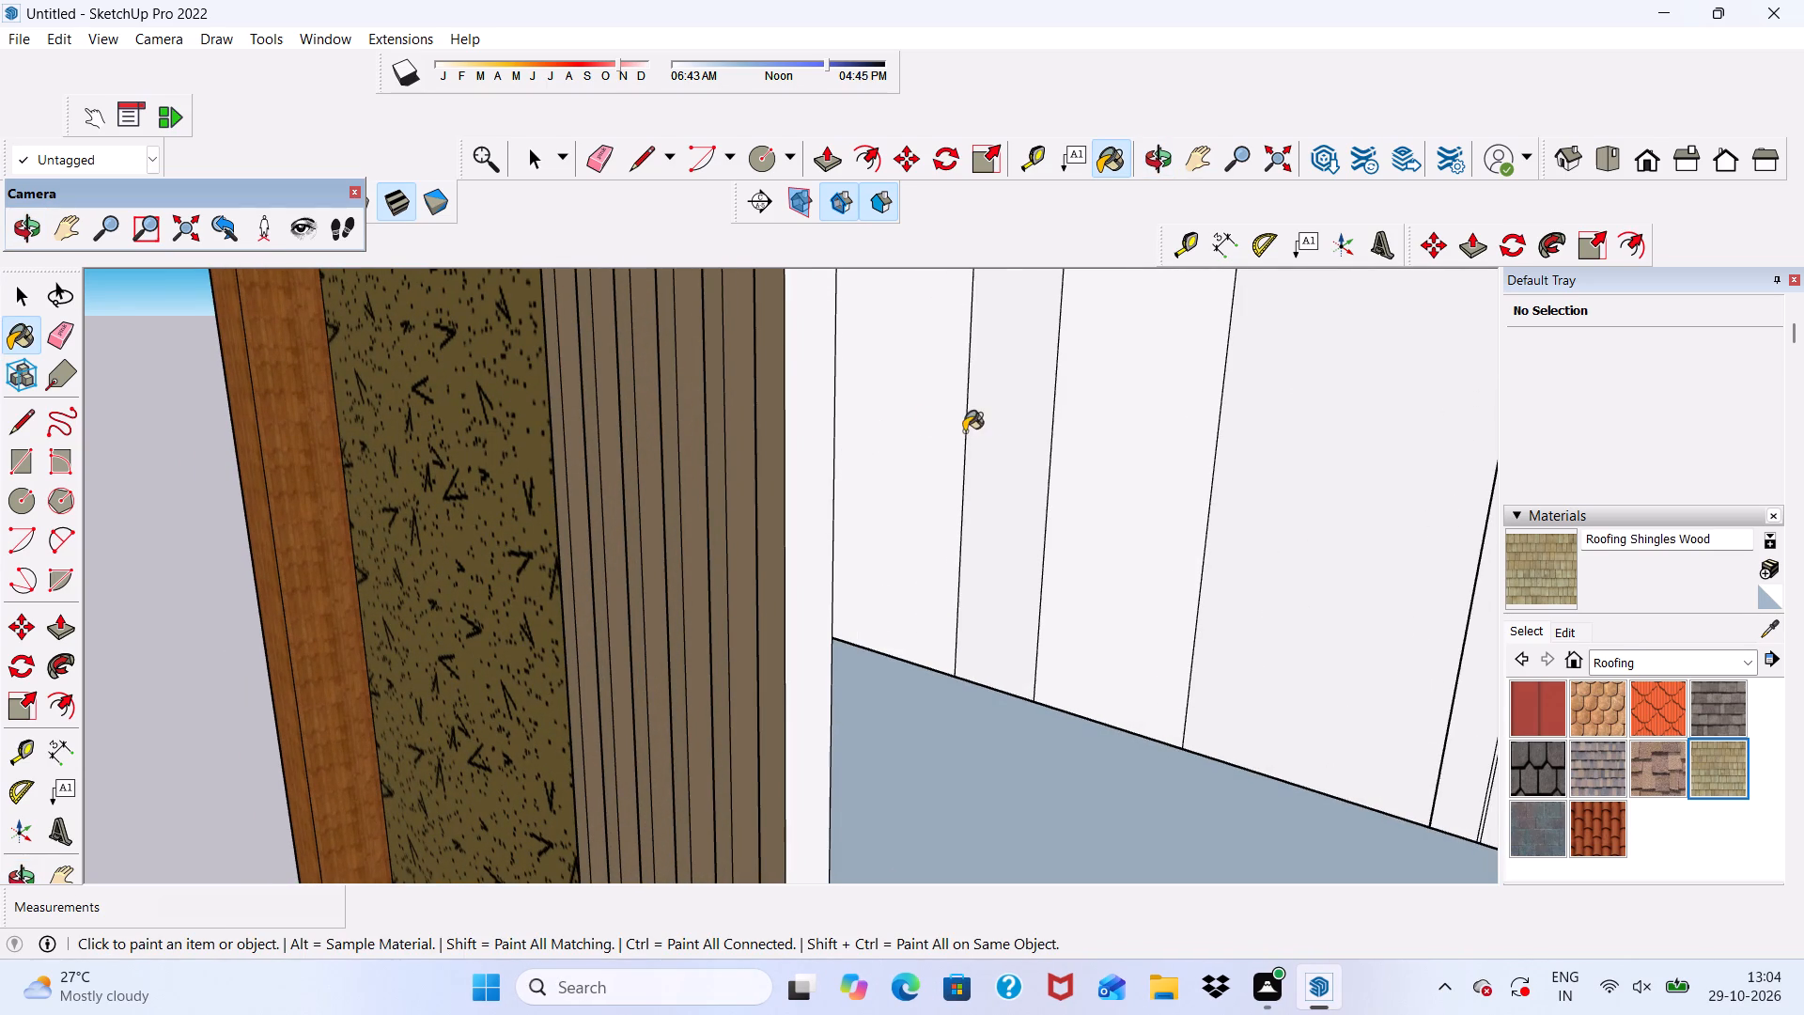
pyautogui.click(1011, 432)
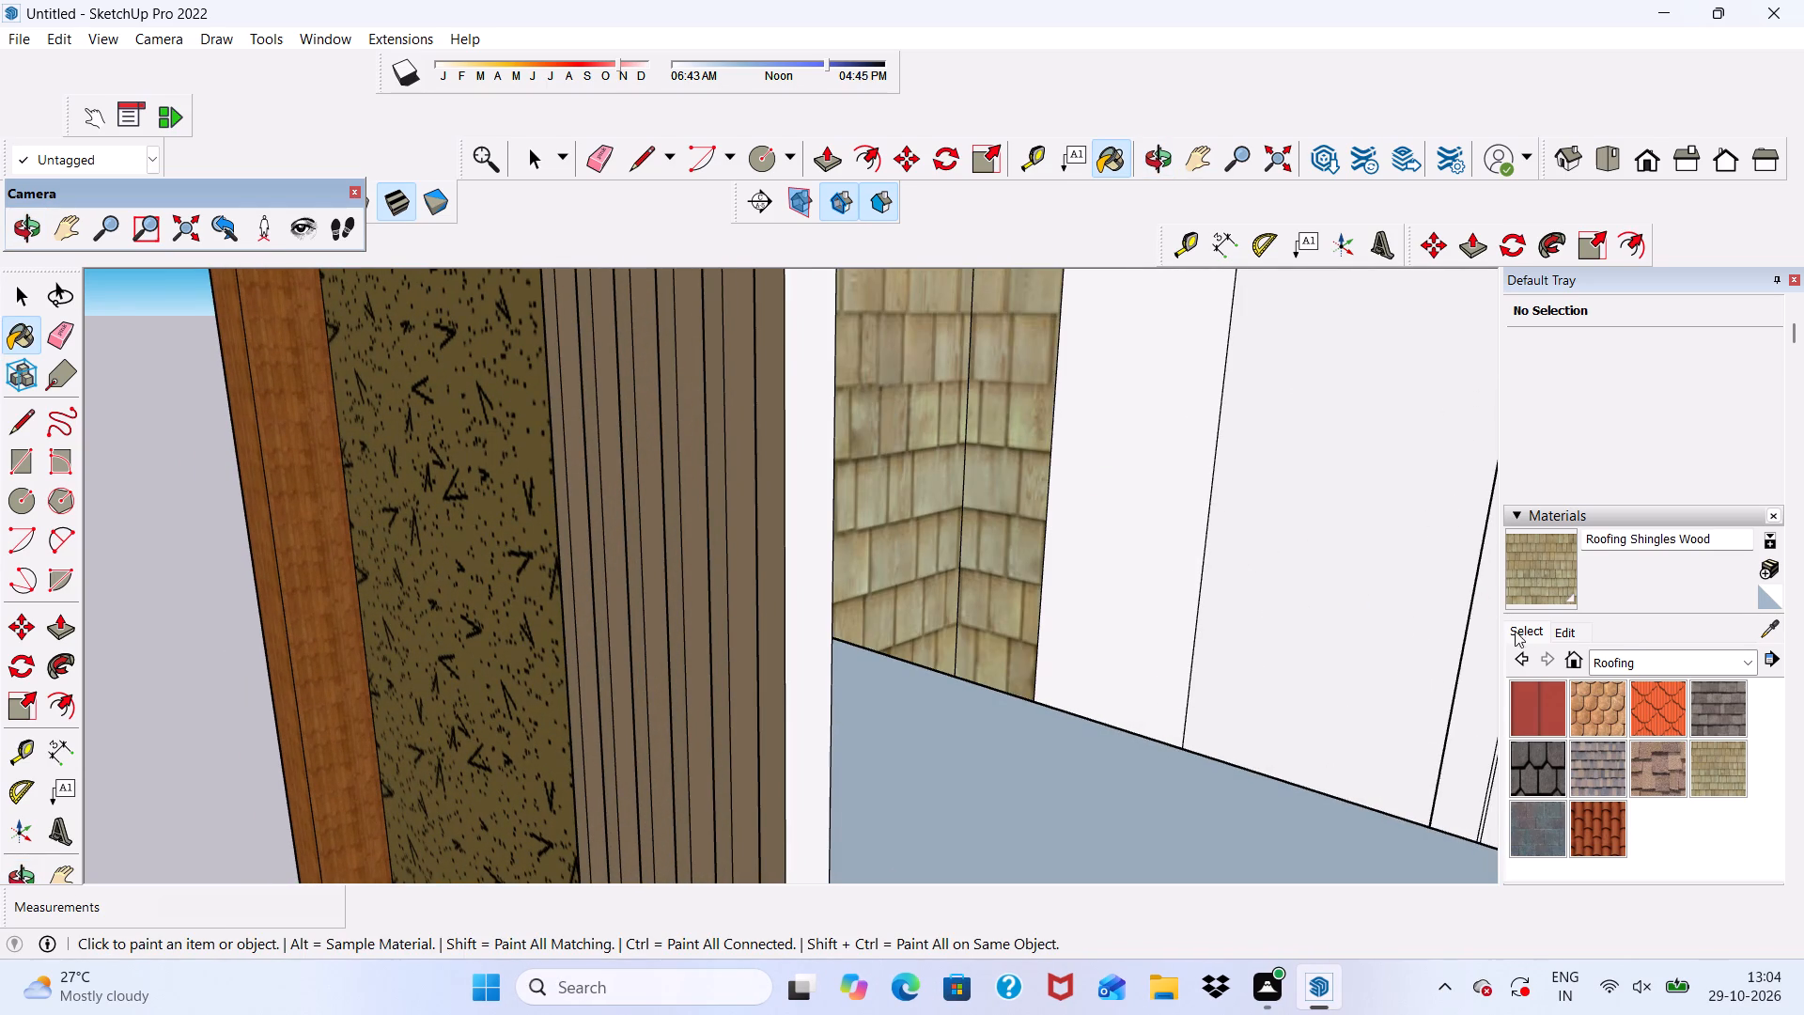
# Recolour the Roofing Shingles Wood material to a golden olive-yellow using the color wheel.
pyautogui.click(1576, 629)
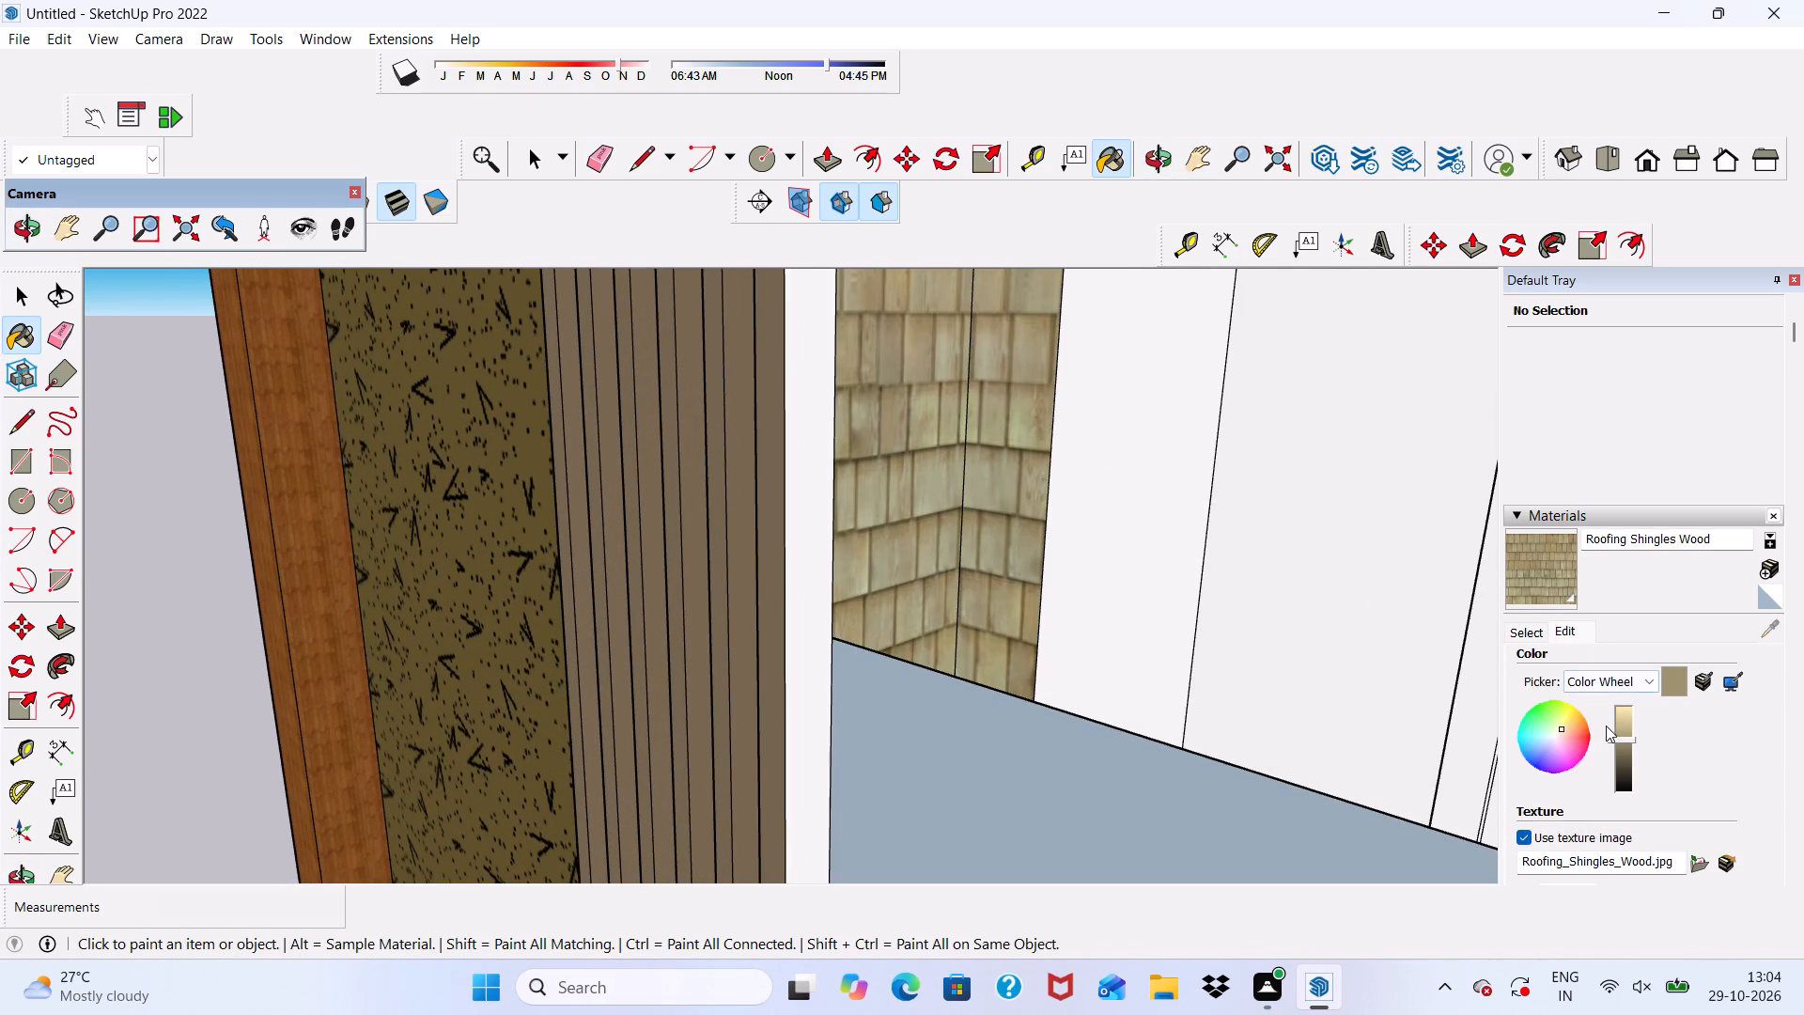
pyautogui.click(1565, 721)
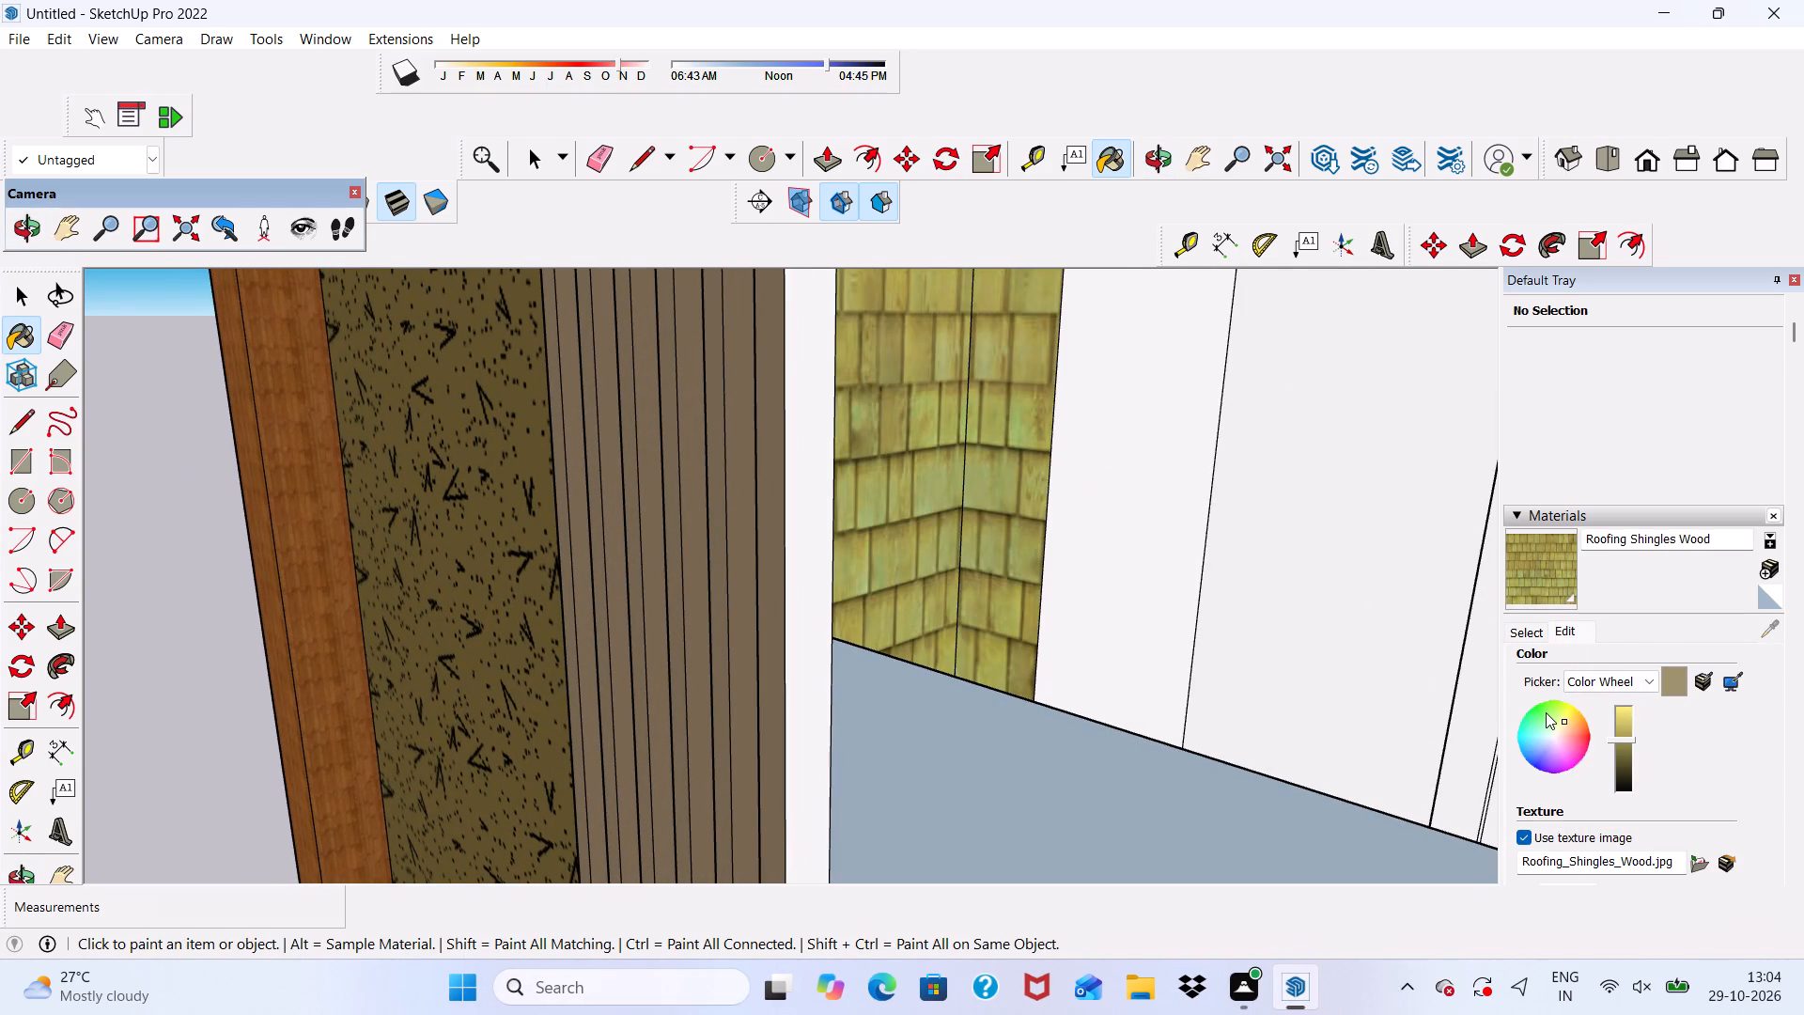
pyautogui.click(1546, 712)
pyautogui.click(1558, 722)
pyautogui.click(1563, 729)
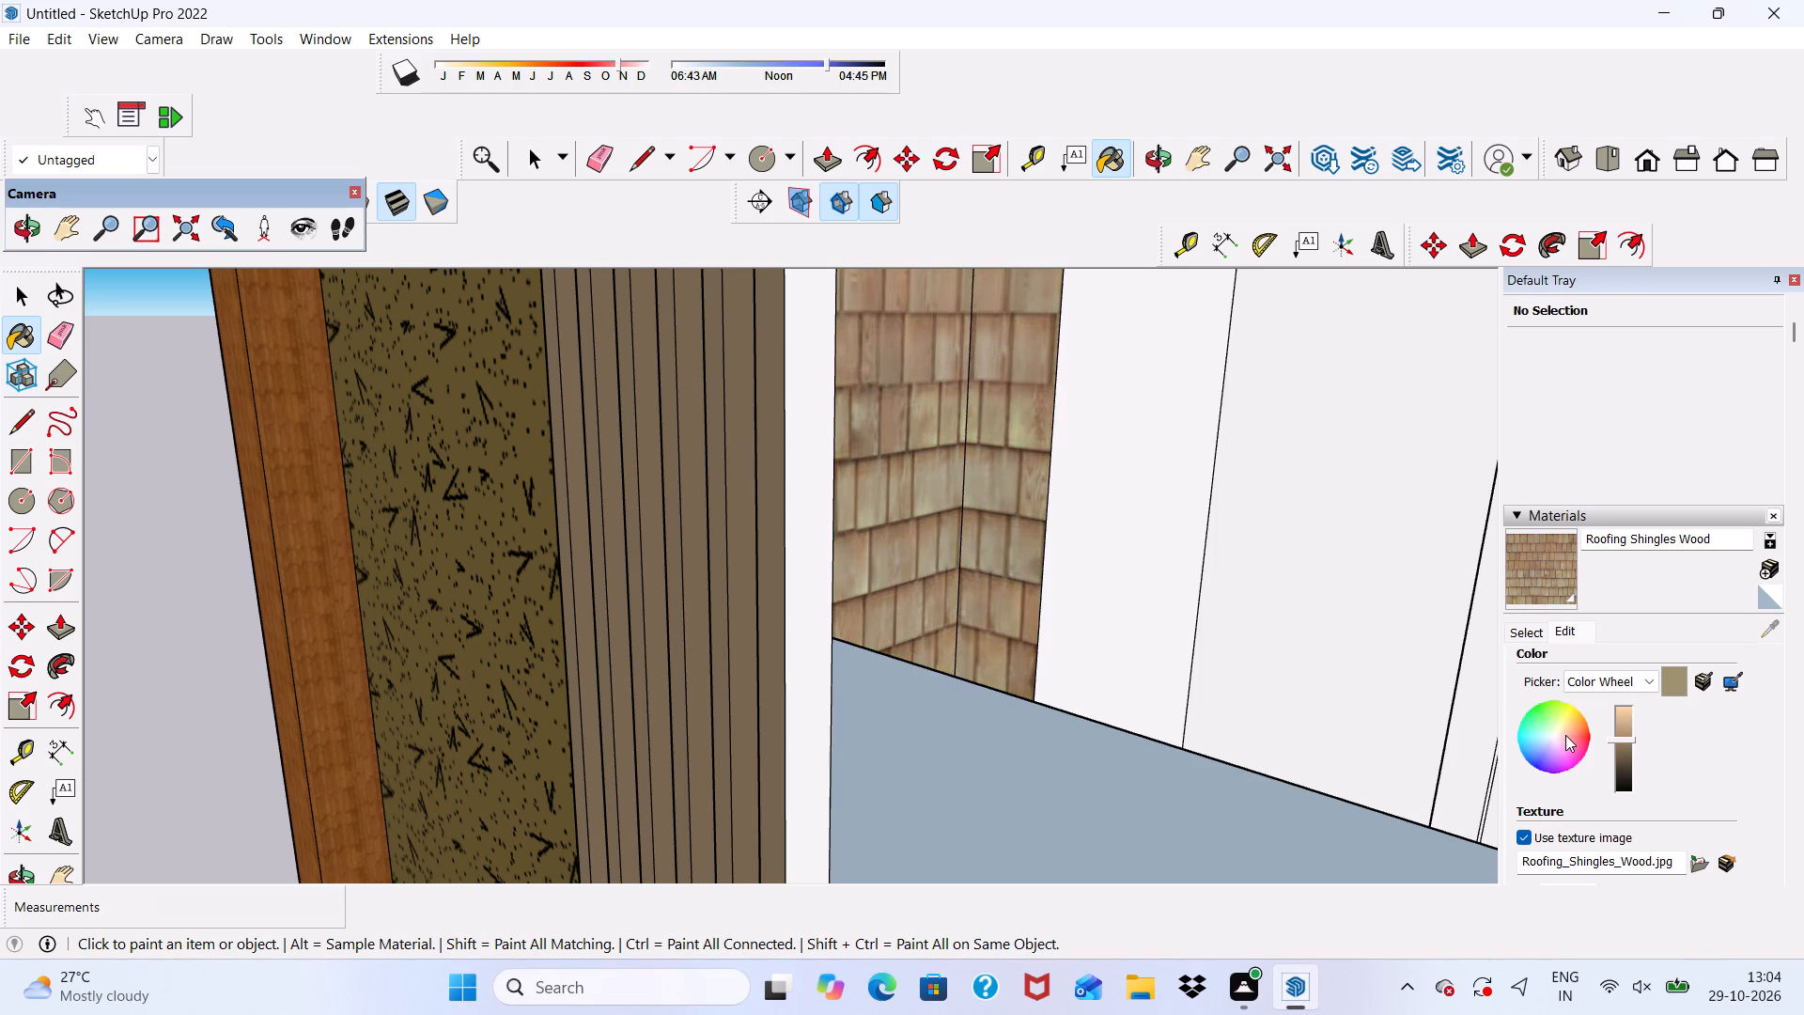
pyautogui.moveTo(1565, 735); pyautogui.dragTo(1536, 762)
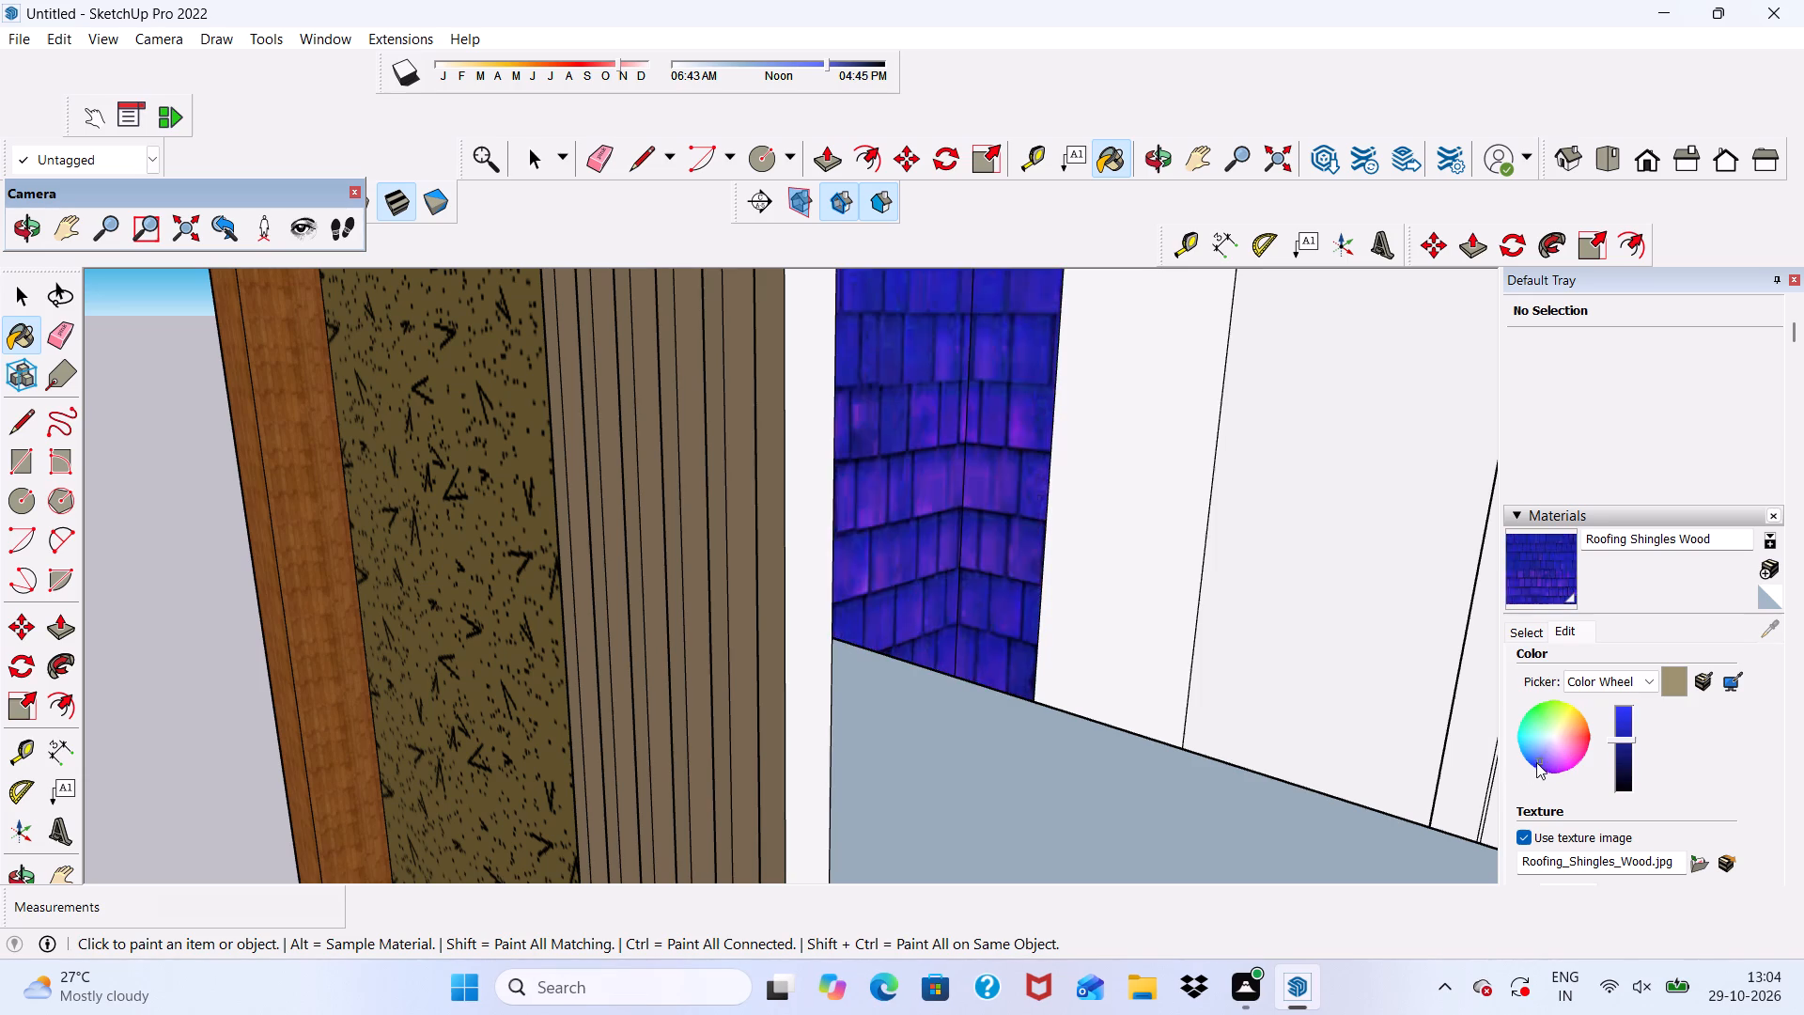
pyautogui.moveTo(1536, 762); pyautogui.dragTo(1582, 720)
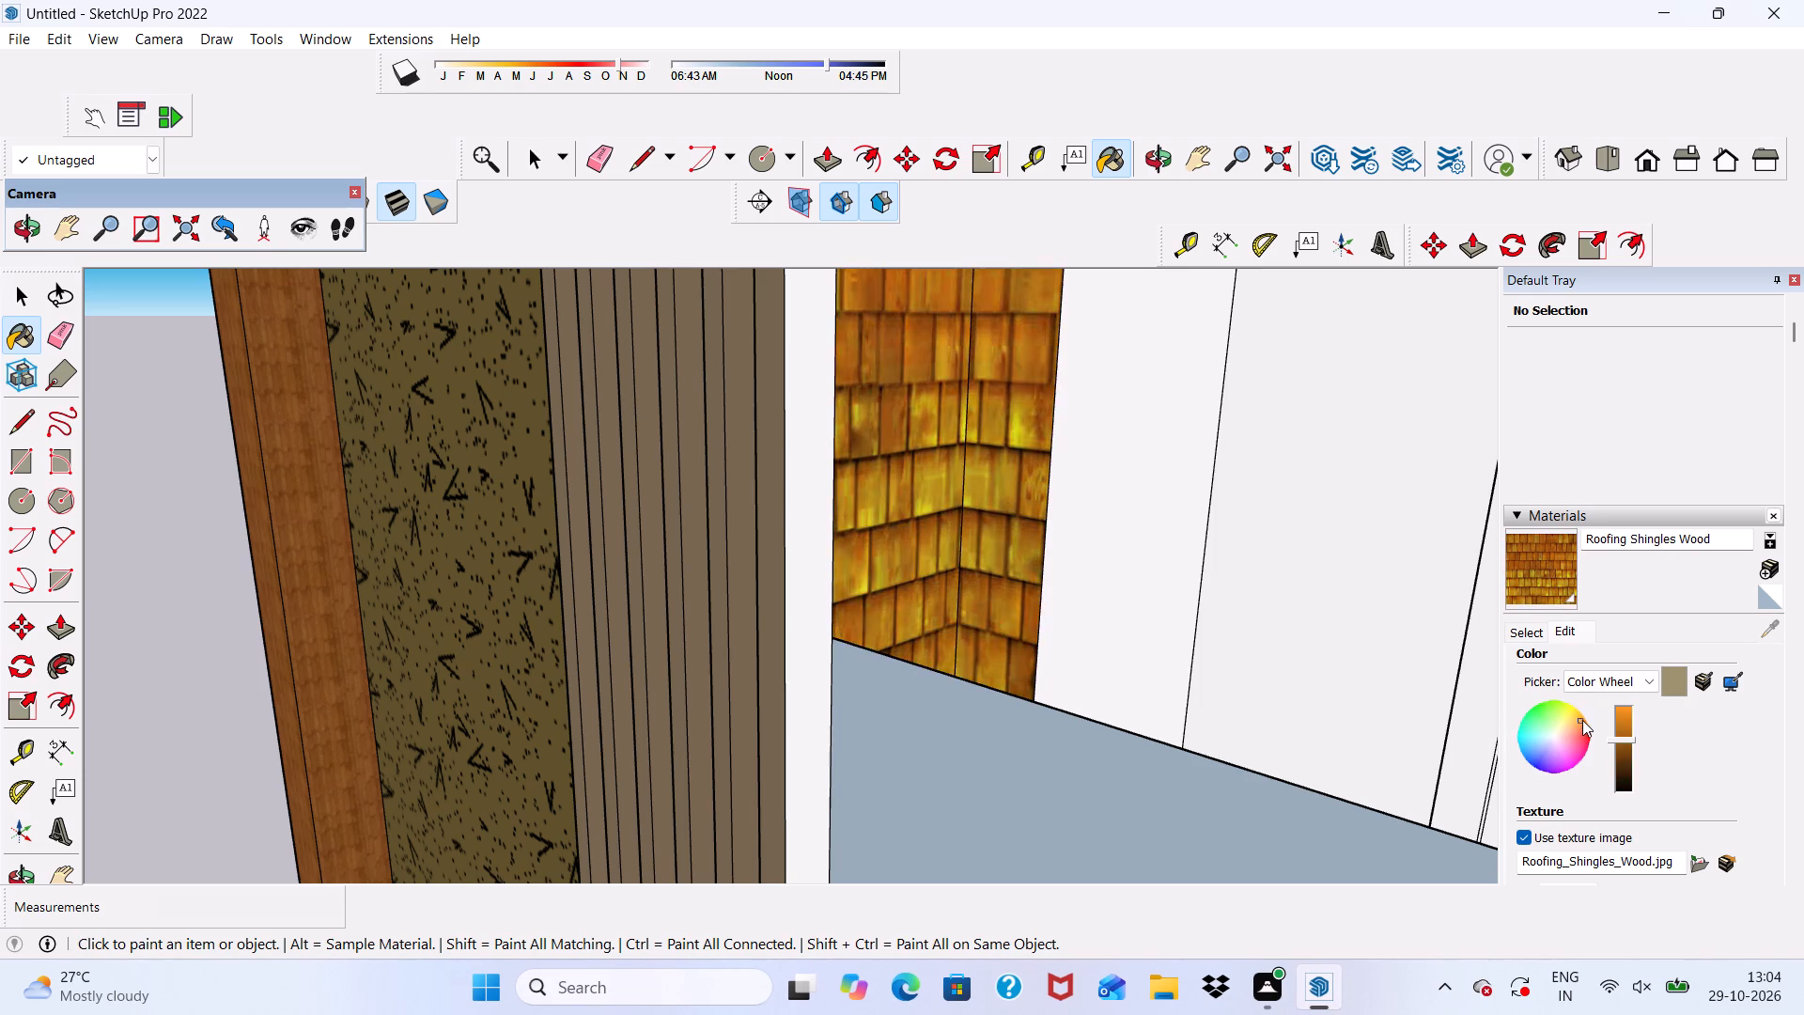
pyautogui.moveTo(1582, 720); pyautogui.dragTo(1580, 739)
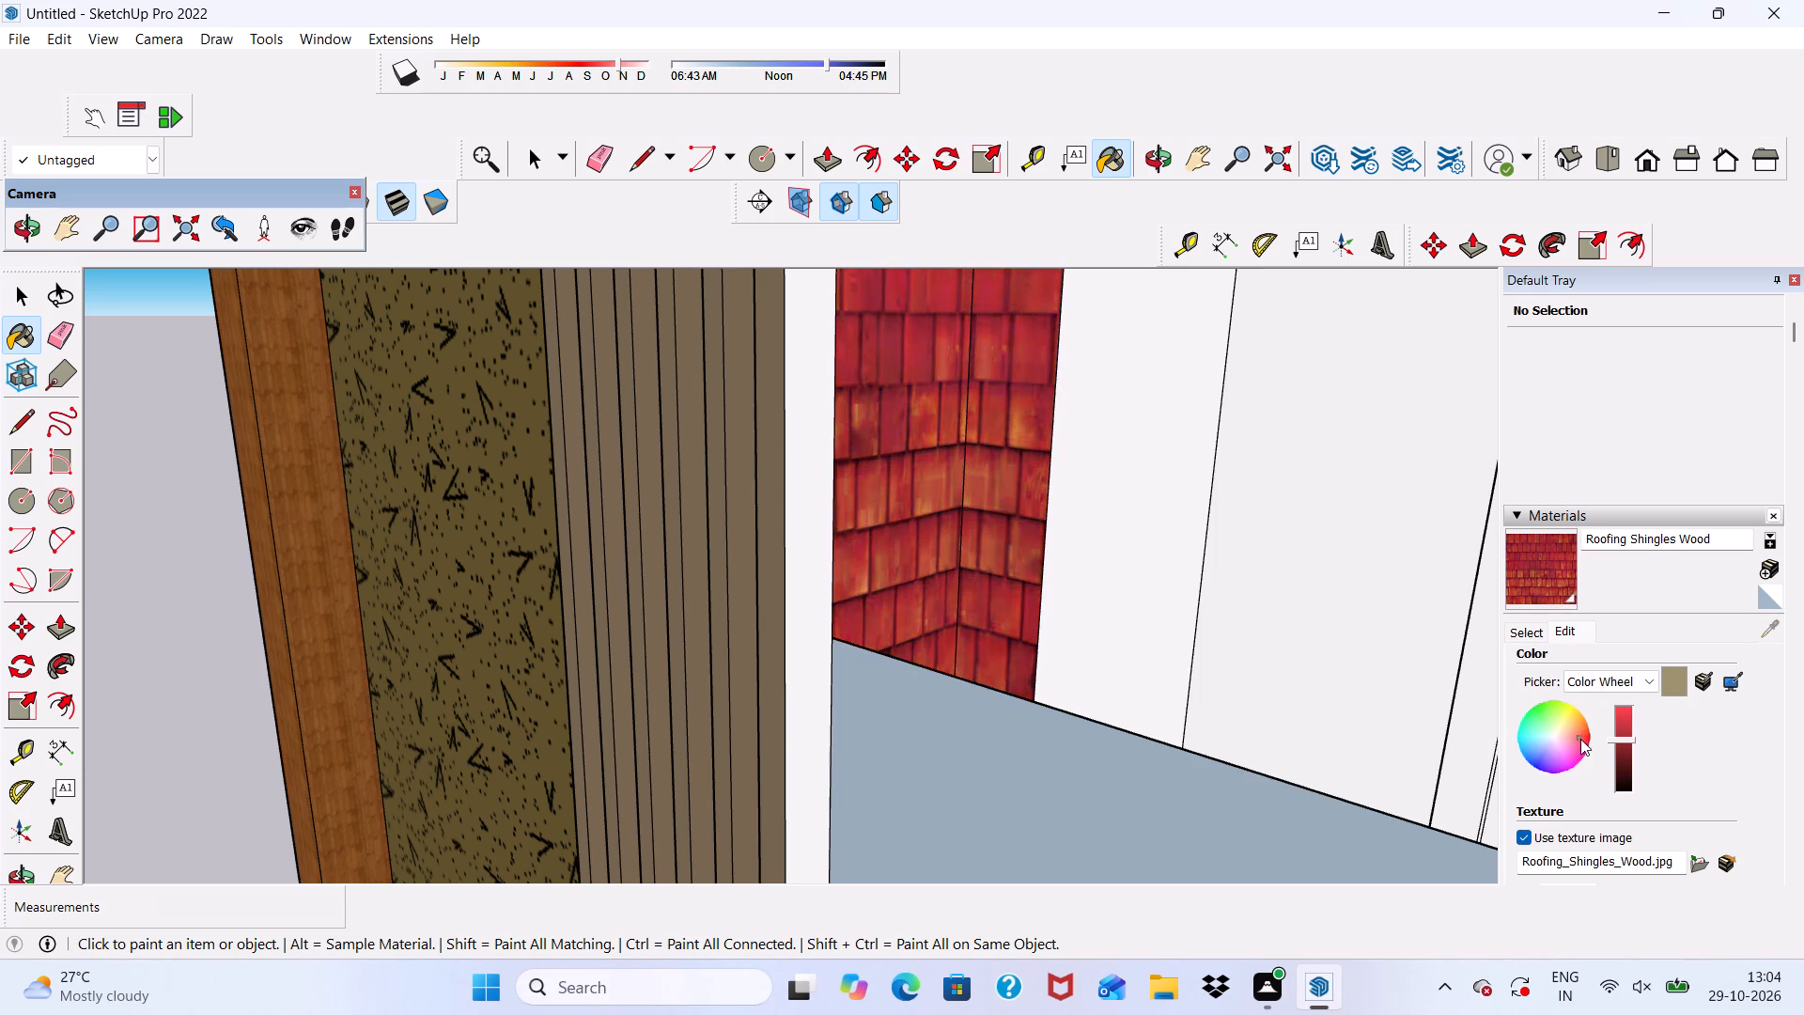
pyautogui.moveTo(1580, 739); pyautogui.dragTo(1562, 710)
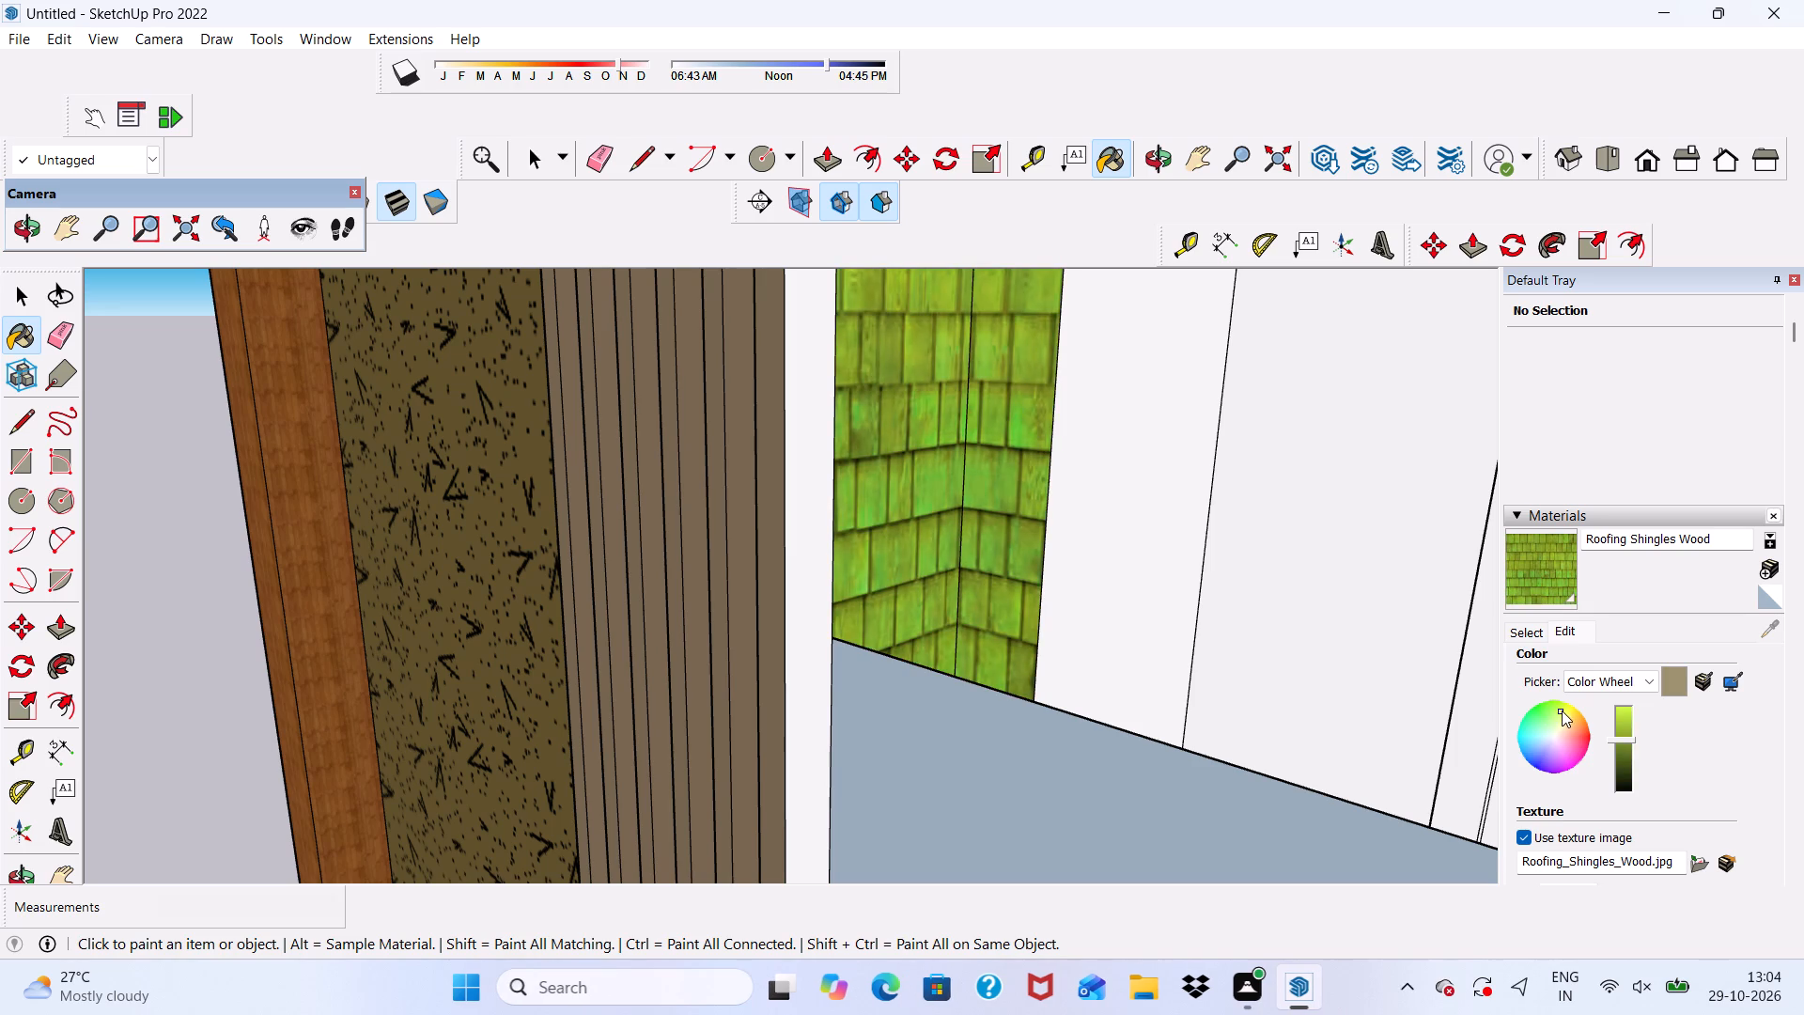
pyautogui.moveTo(1562, 710); pyautogui.dragTo(1569, 719)
# Paint the upper balcony's remaining inner side wall and the back wall around the door with the recoloured Roofing Shingles Wood.
pyautogui.scroll(-2, 606, 397)
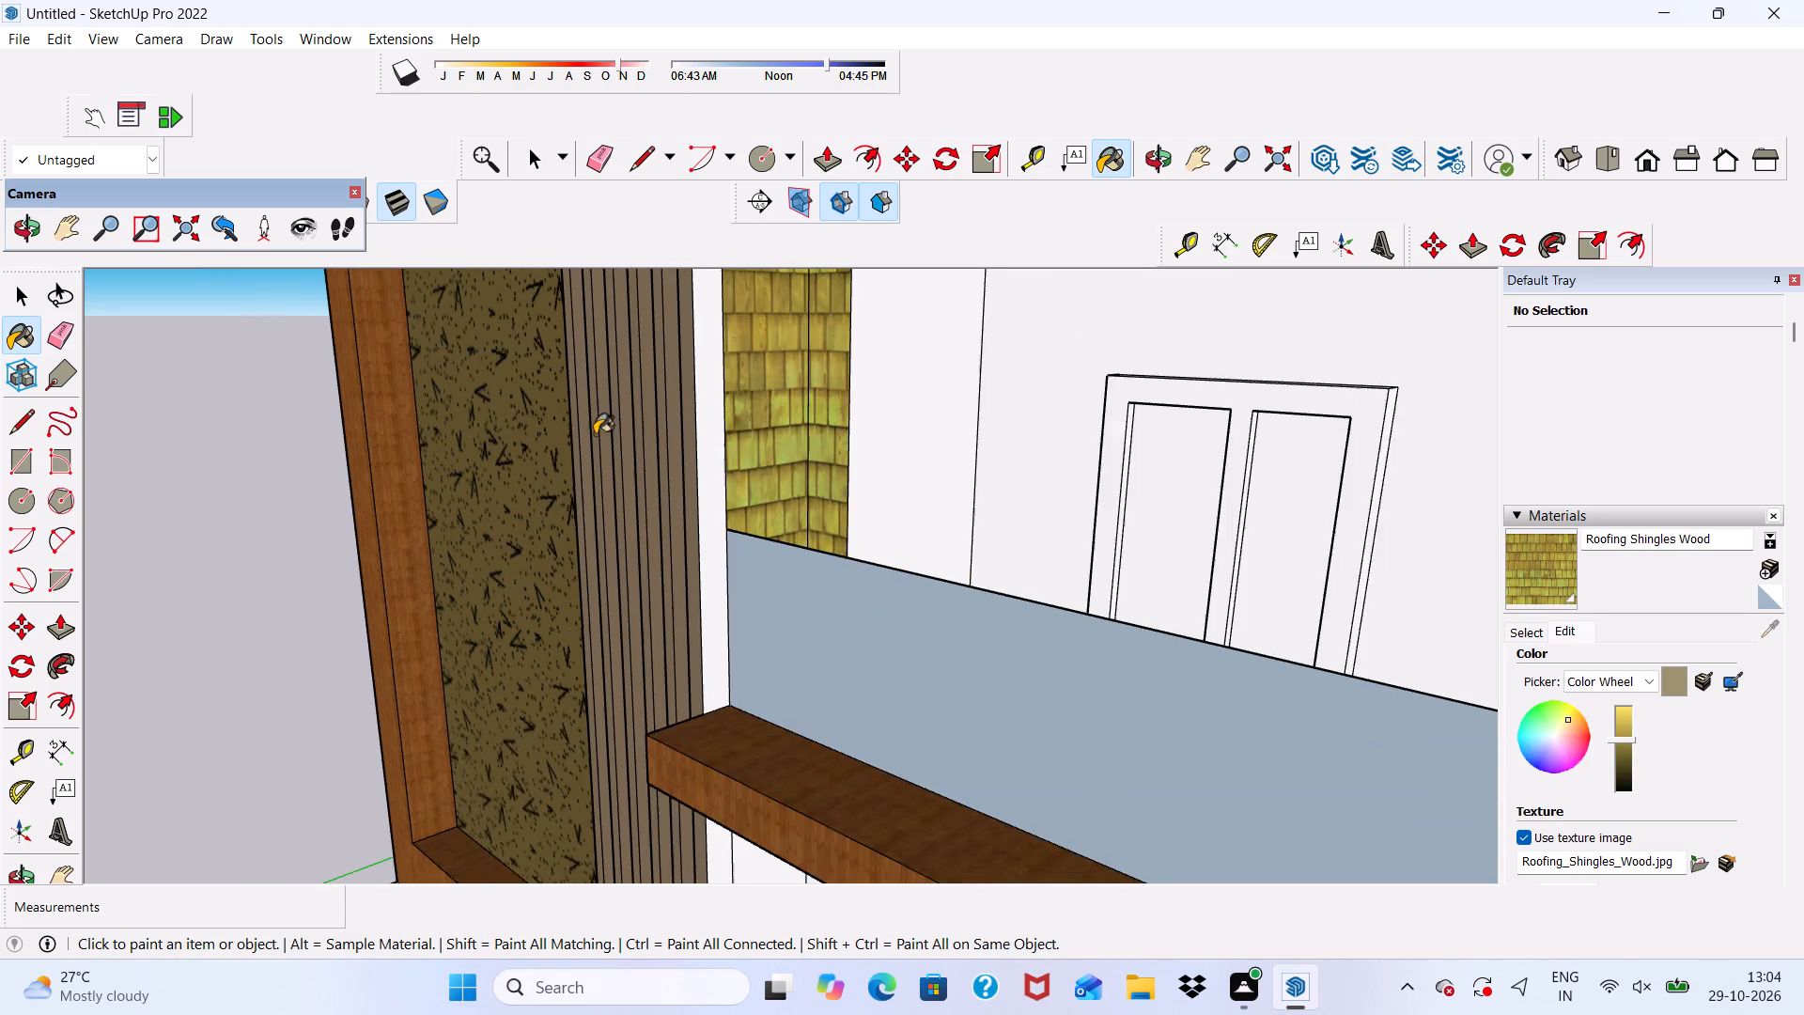
pyautogui.scroll(-5, 595, 434)
pyautogui.moveTo(622, 512); pyautogui.dragTo(743, 567, button='middle')
pyautogui.scroll(5, 815, 524)
pyautogui.scroll(5, 1018, 435)
pyautogui.click(912, 438)
pyautogui.scroll(-13, 905, 438)
pyautogui.moveTo(550, 558); pyautogui.dragTo(695, 461, button='middle')
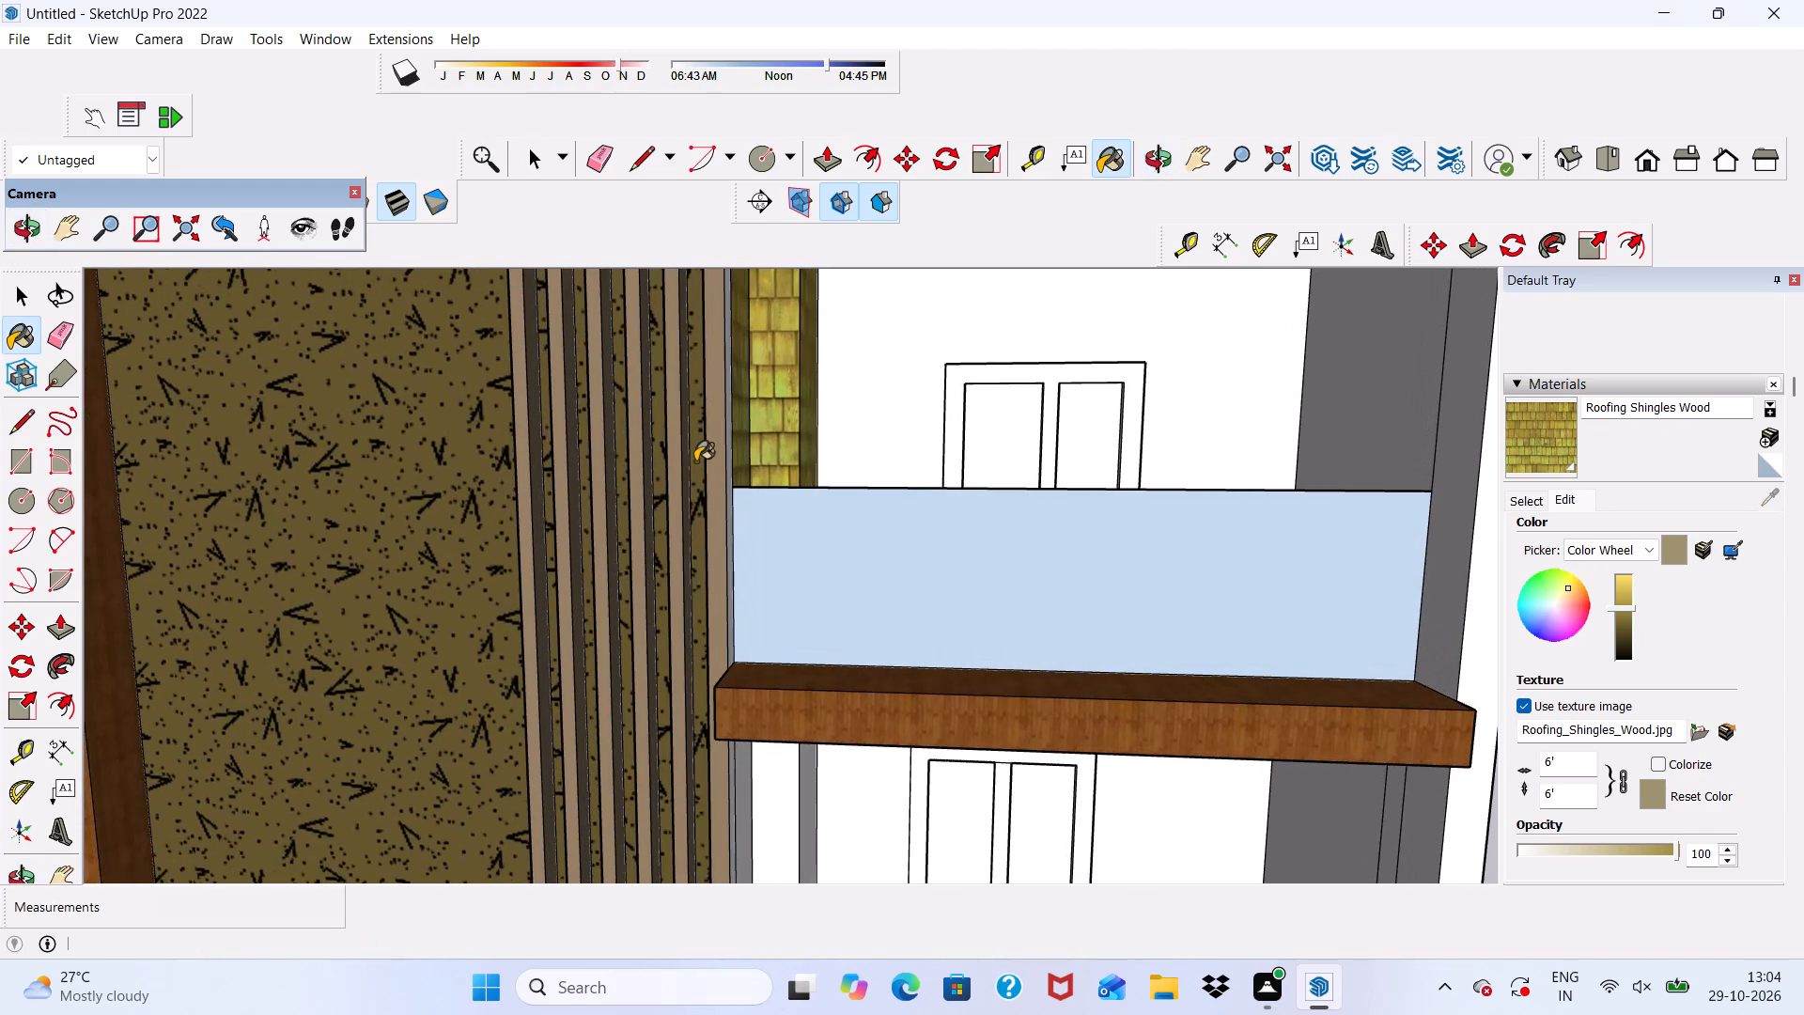
pyautogui.scroll(1, 912, 535)
pyautogui.scroll(-6, 621, 409)
pyautogui.scroll(1, 984, 425)
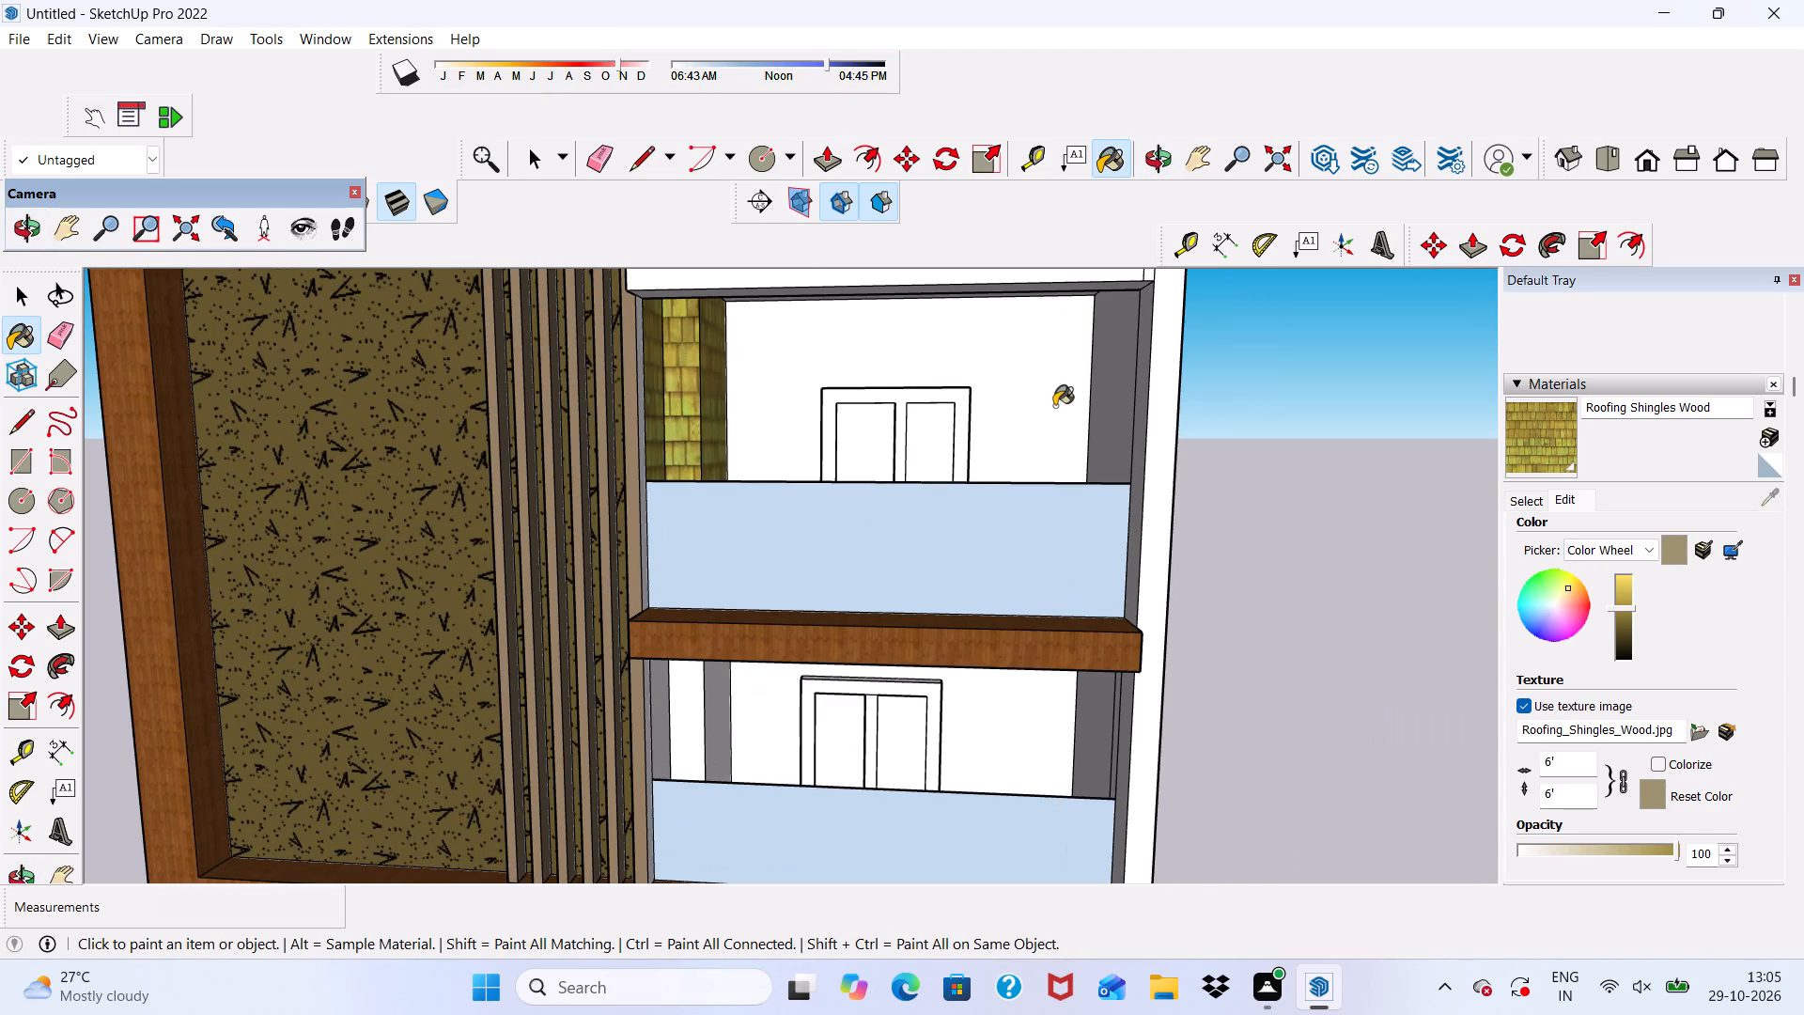
pyautogui.click(1040, 396)
pyautogui.scroll(4, 857, 404)
pyautogui.scroll(-6, 528, 388)
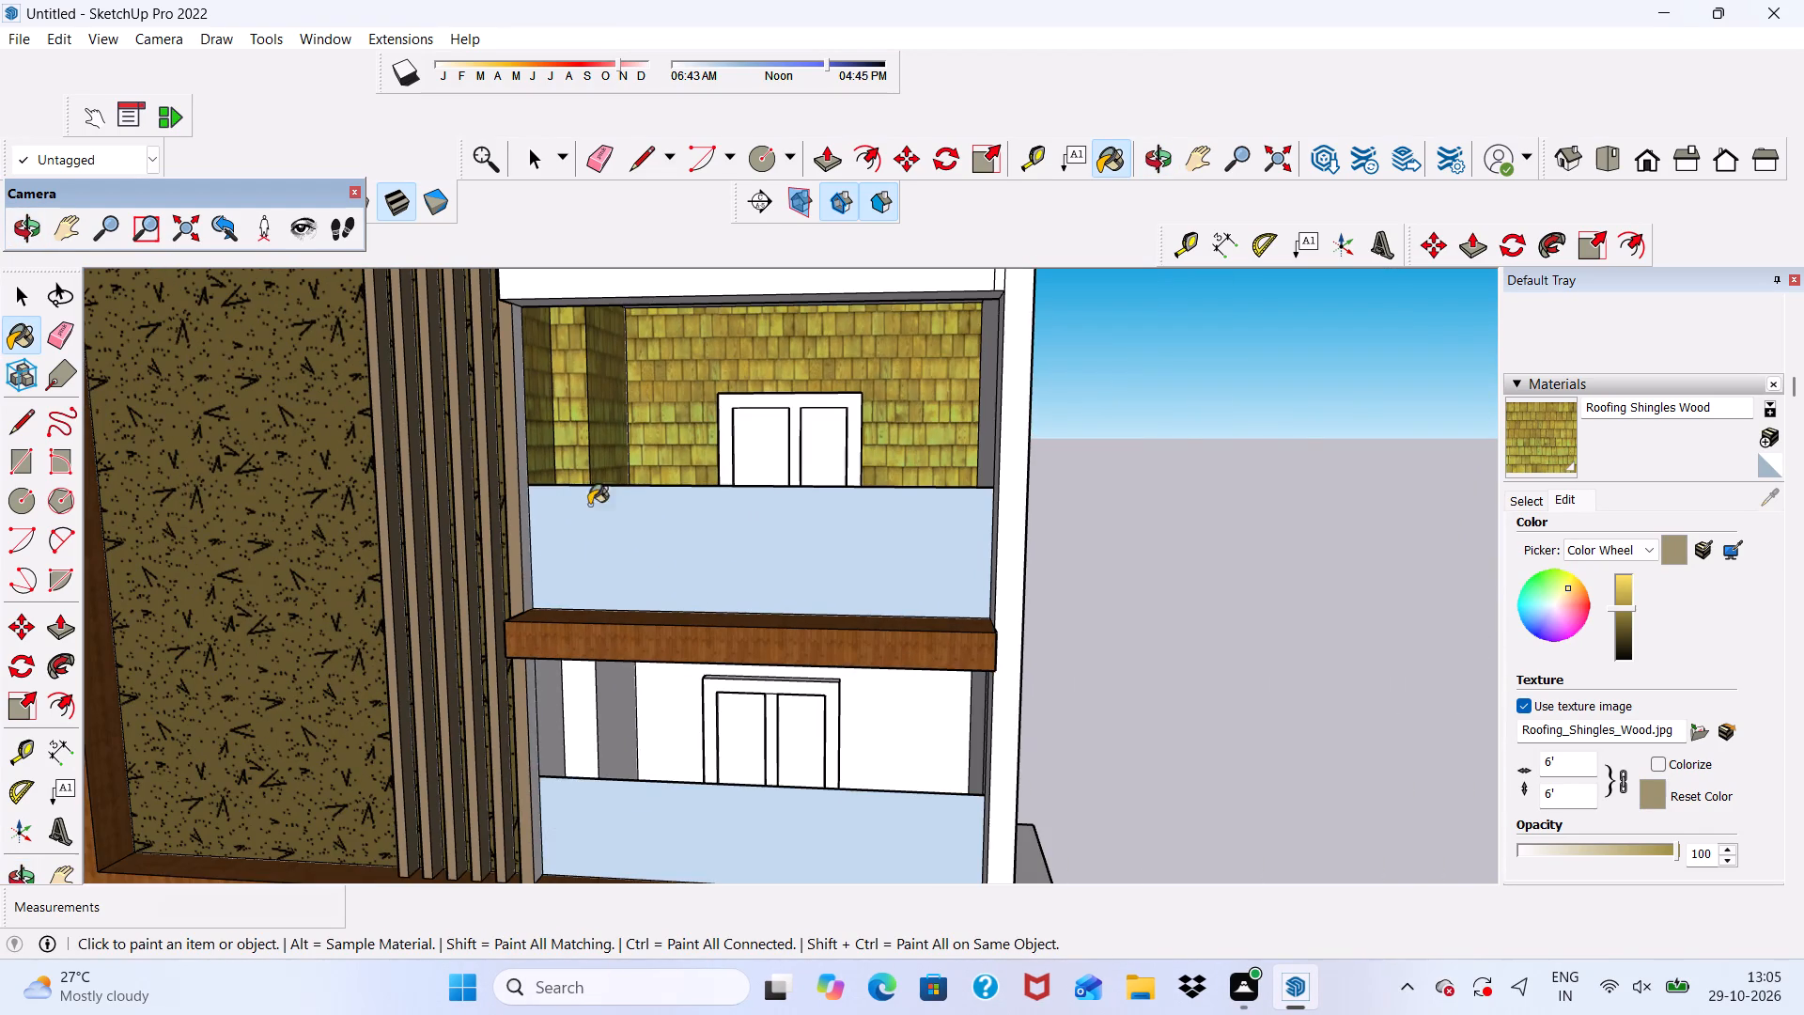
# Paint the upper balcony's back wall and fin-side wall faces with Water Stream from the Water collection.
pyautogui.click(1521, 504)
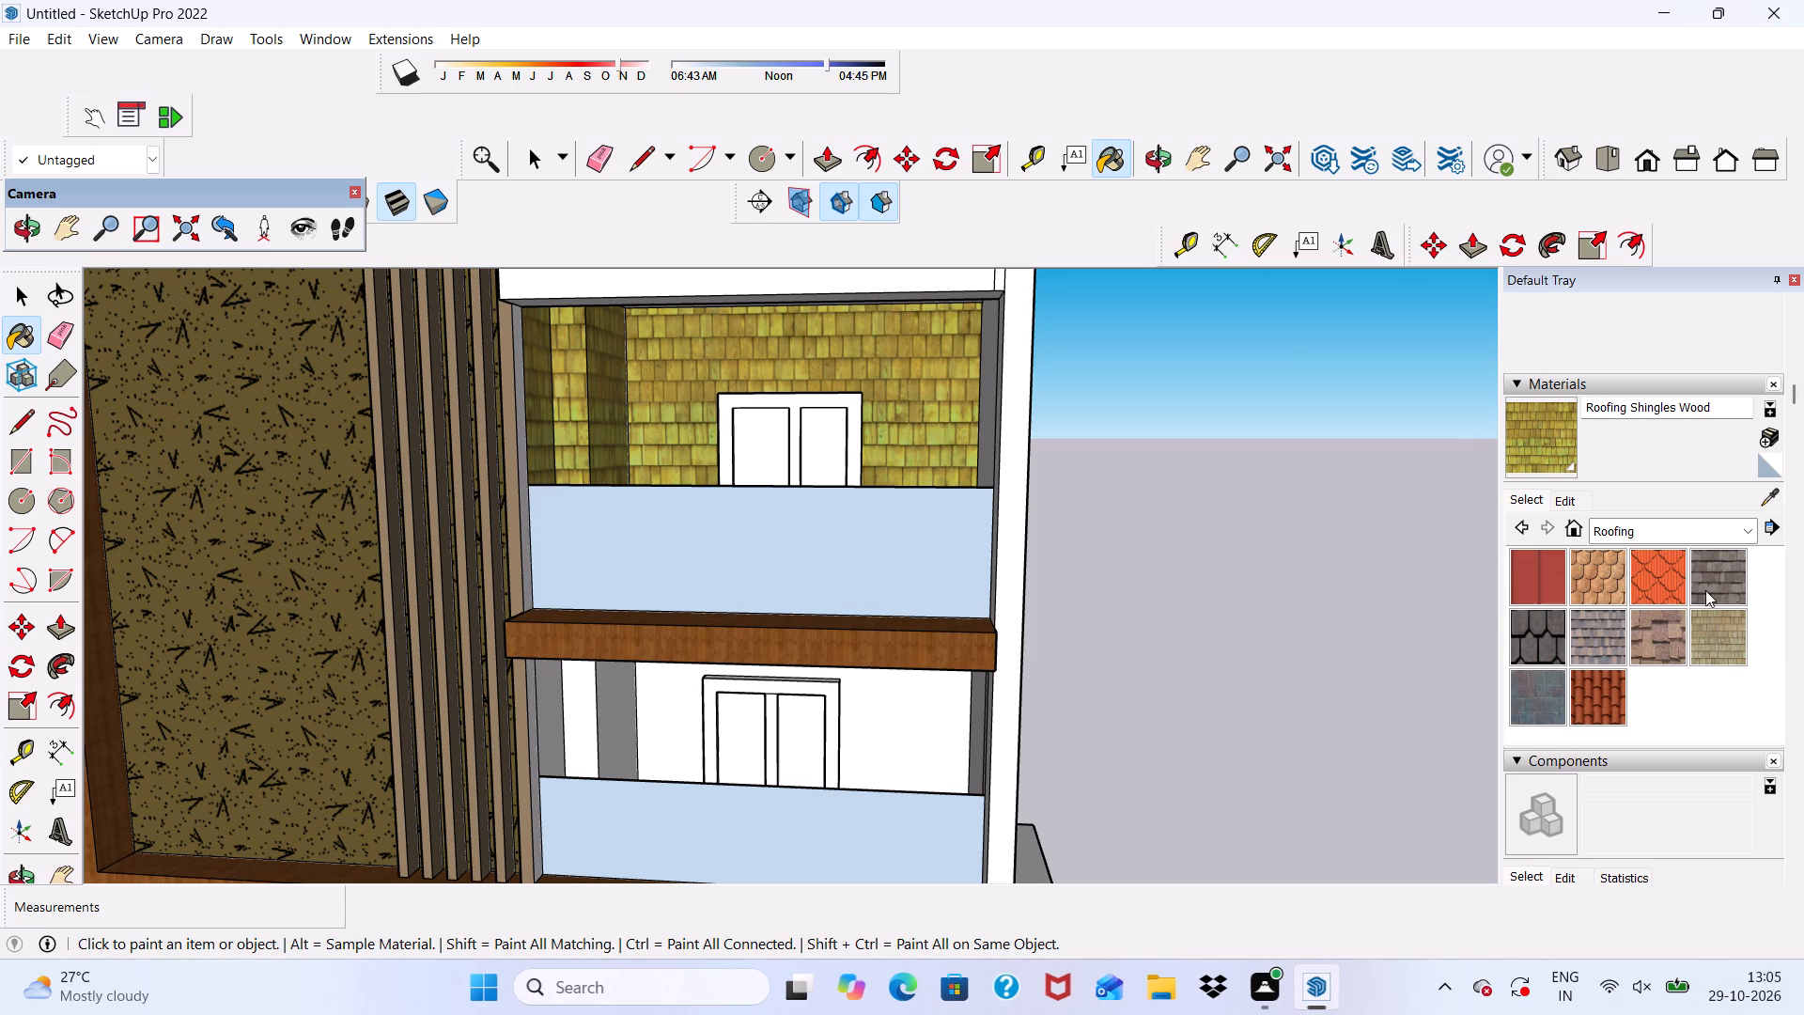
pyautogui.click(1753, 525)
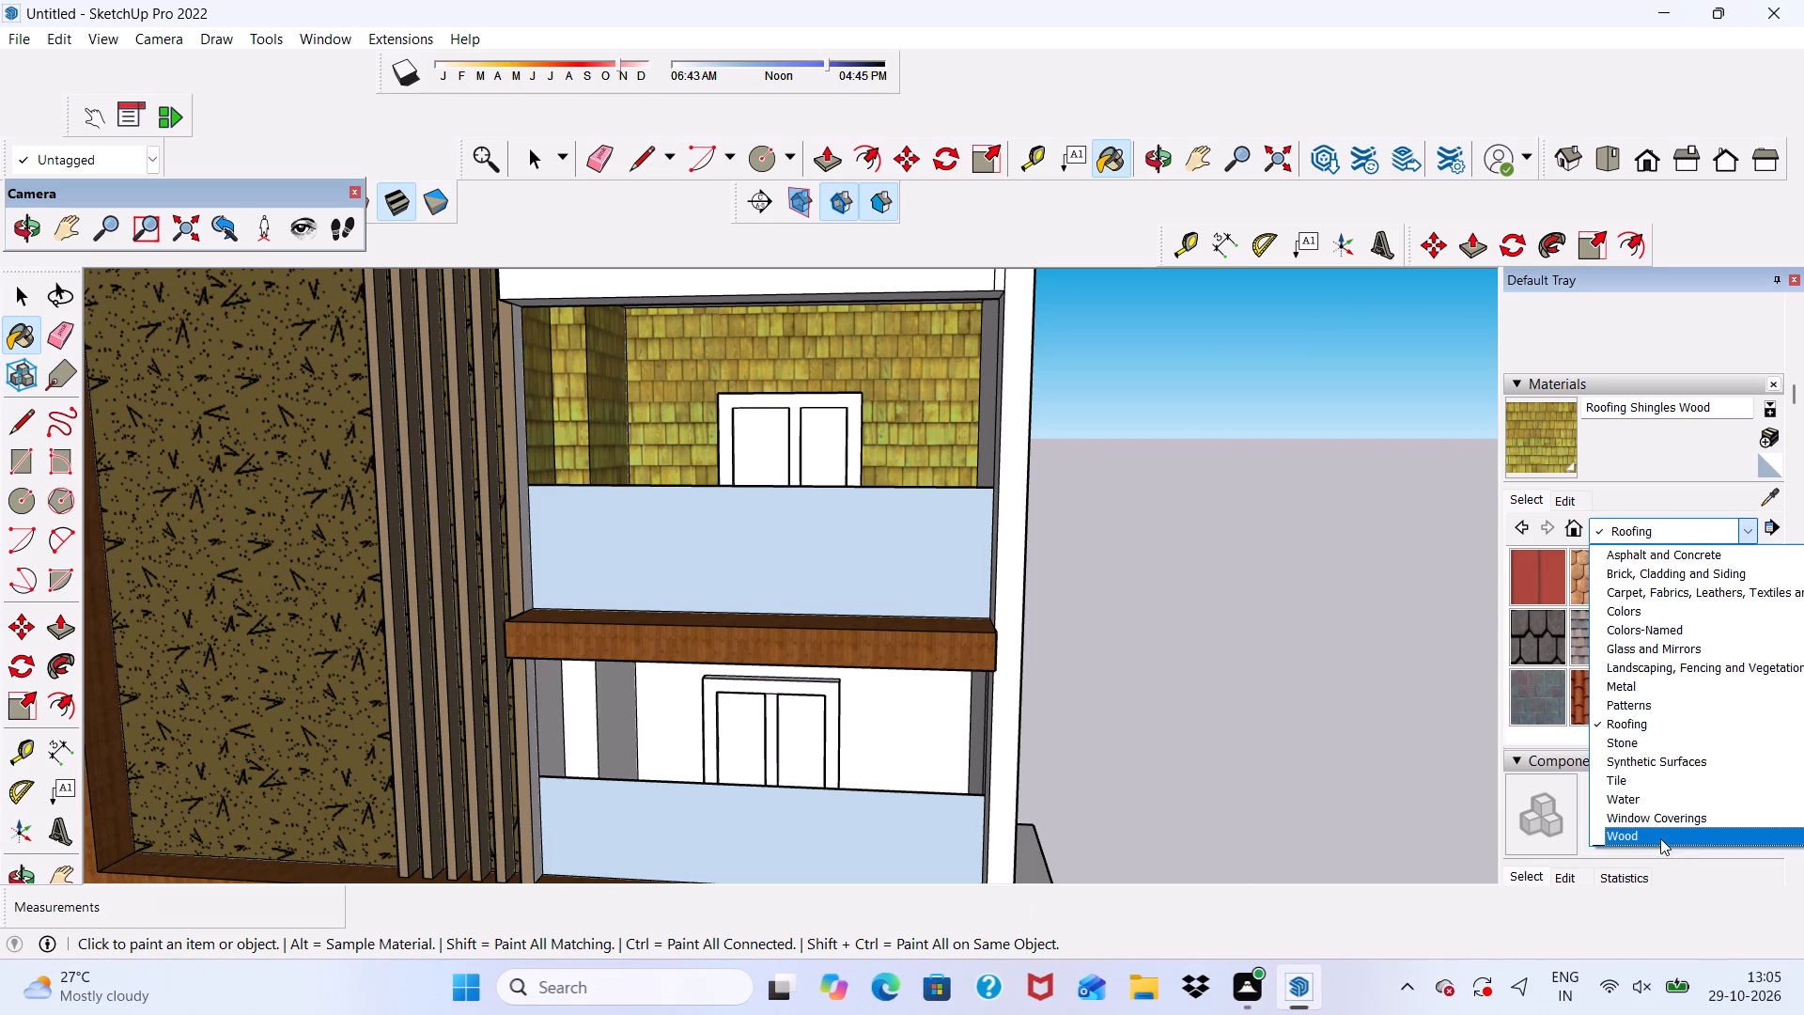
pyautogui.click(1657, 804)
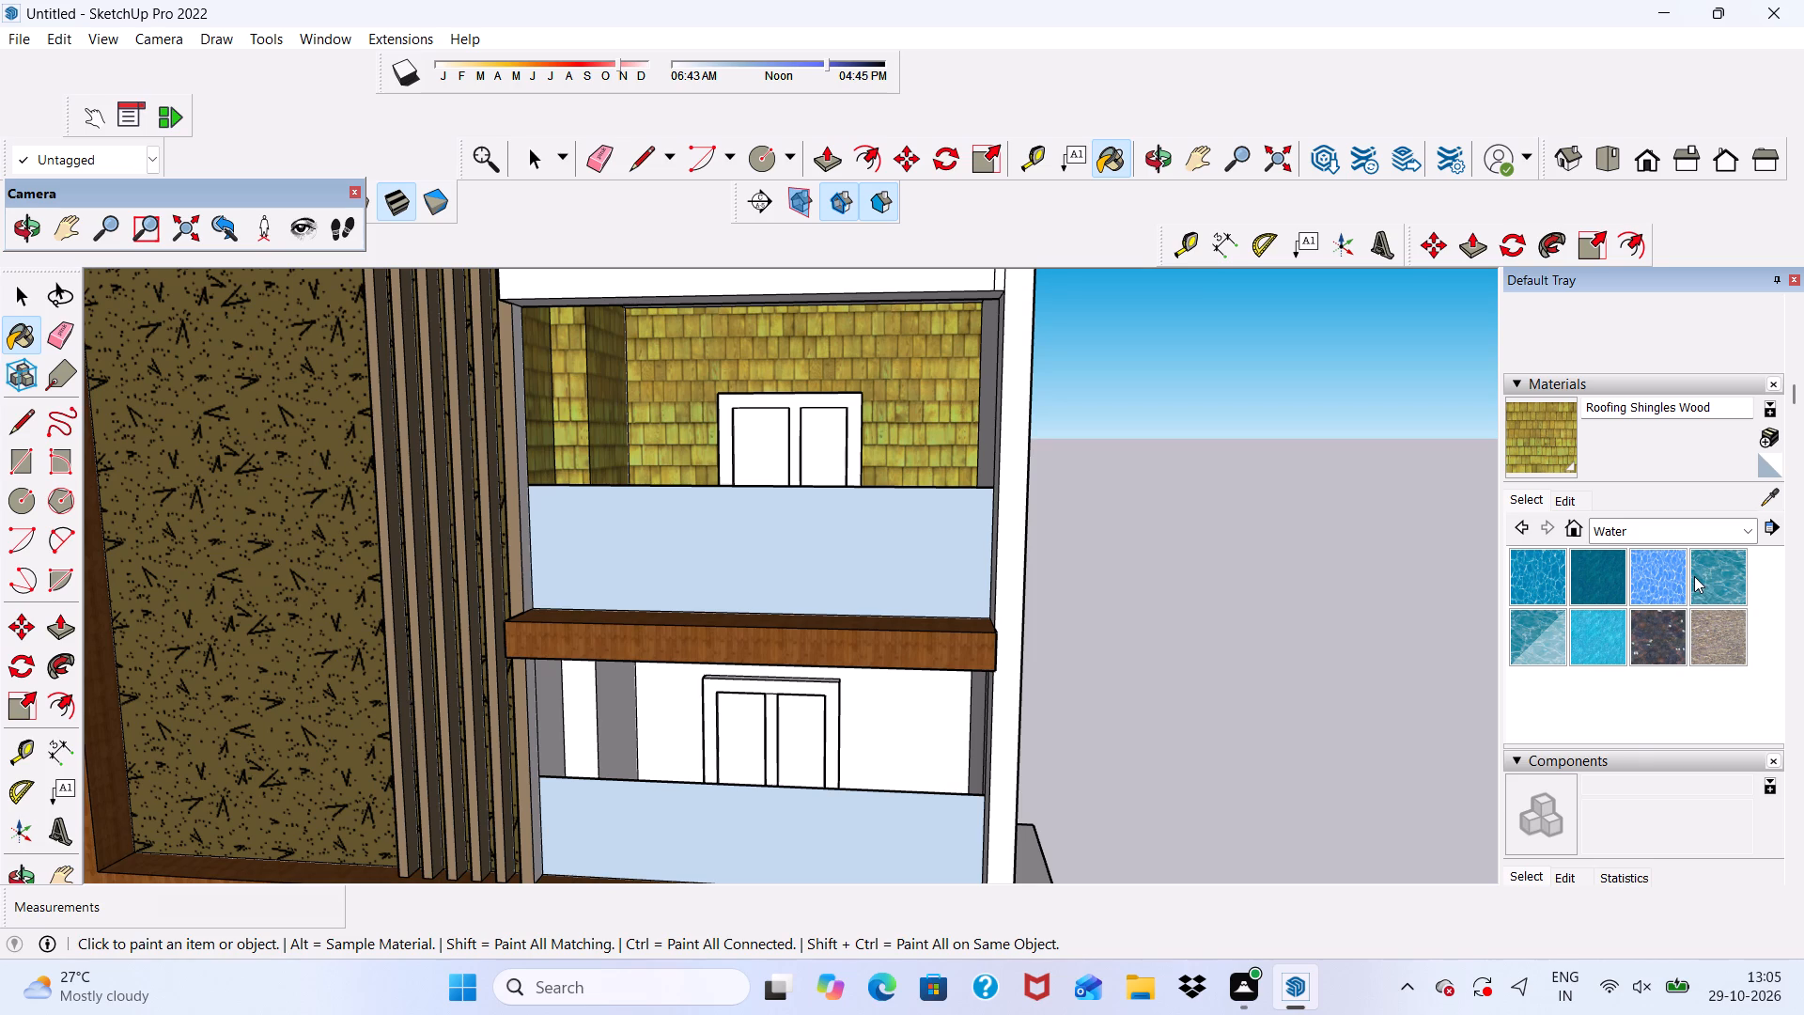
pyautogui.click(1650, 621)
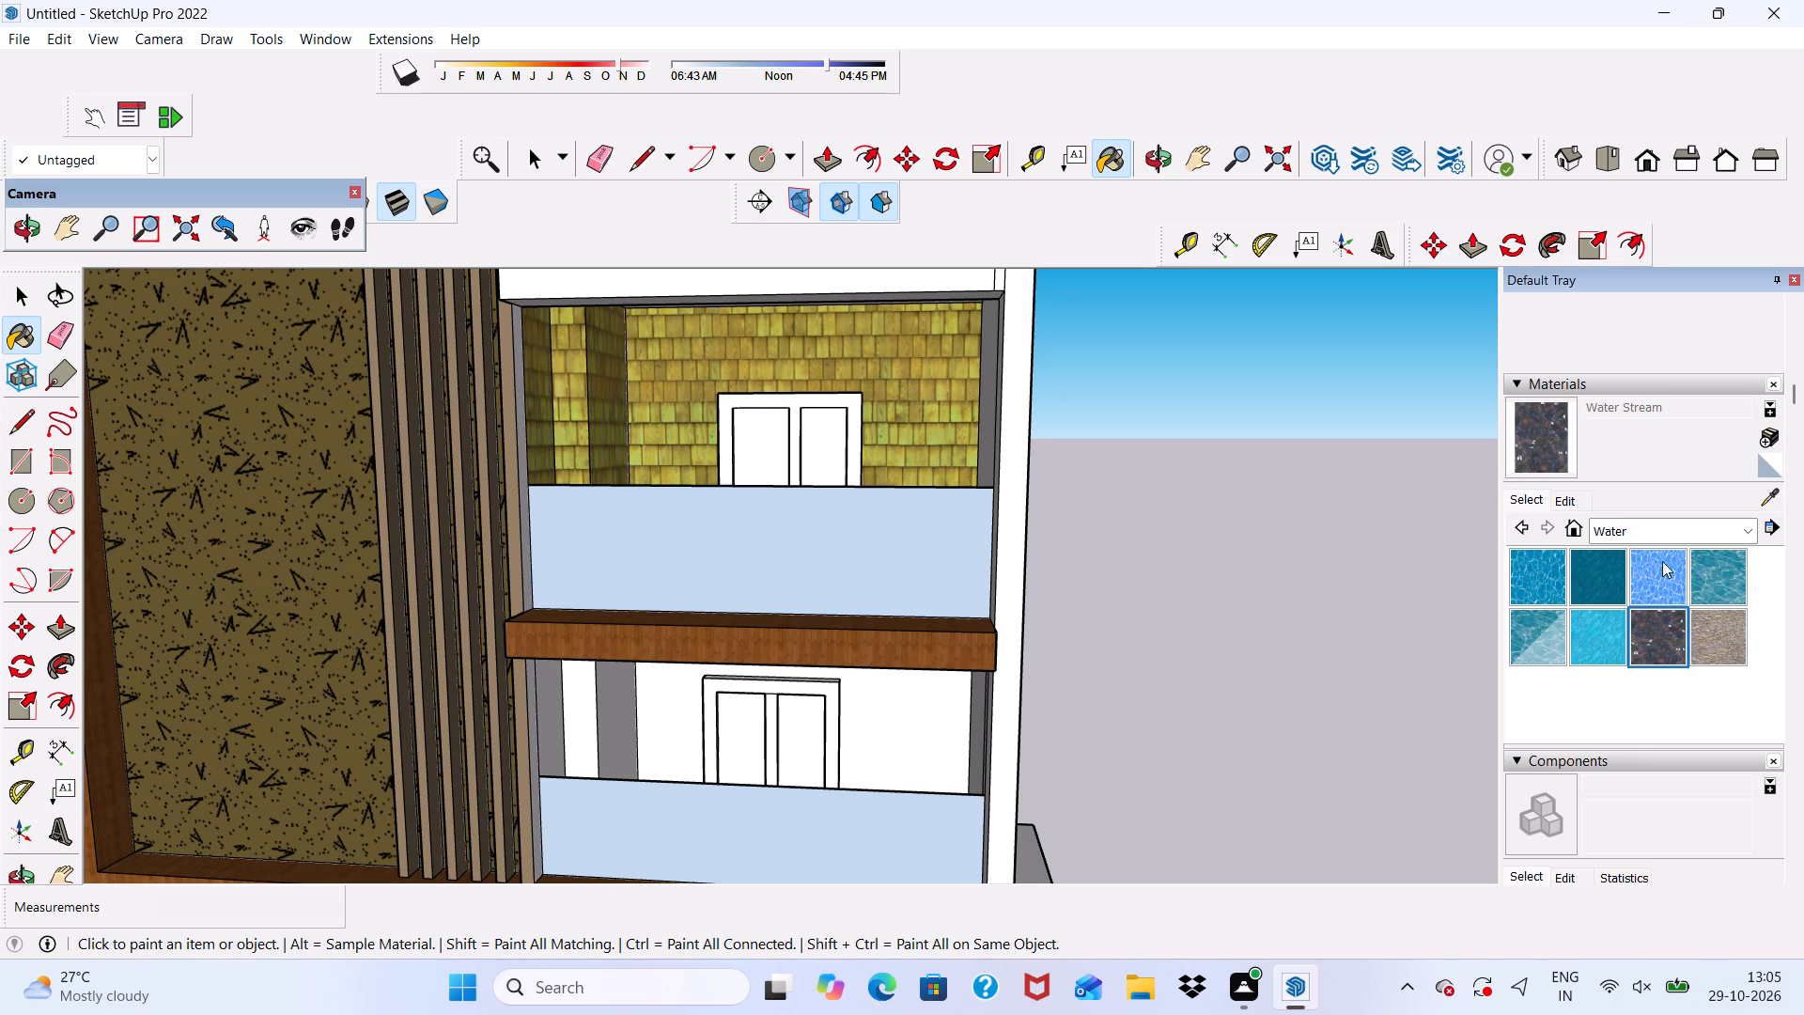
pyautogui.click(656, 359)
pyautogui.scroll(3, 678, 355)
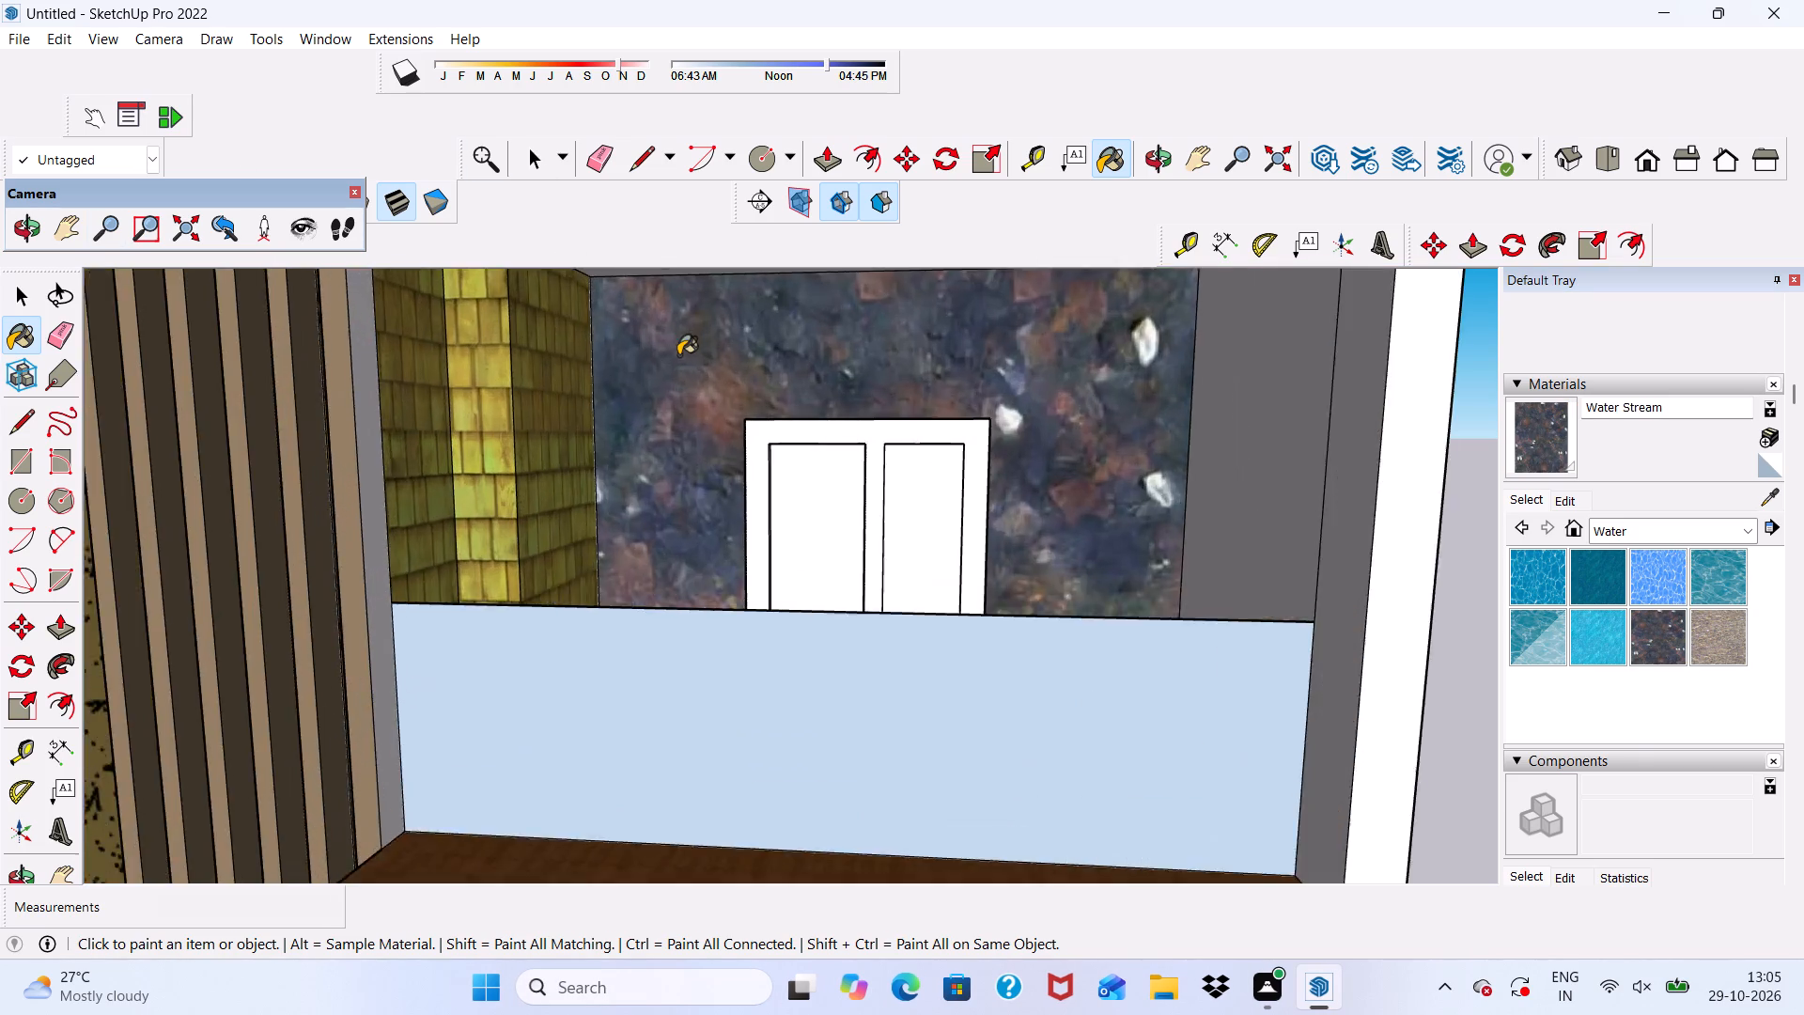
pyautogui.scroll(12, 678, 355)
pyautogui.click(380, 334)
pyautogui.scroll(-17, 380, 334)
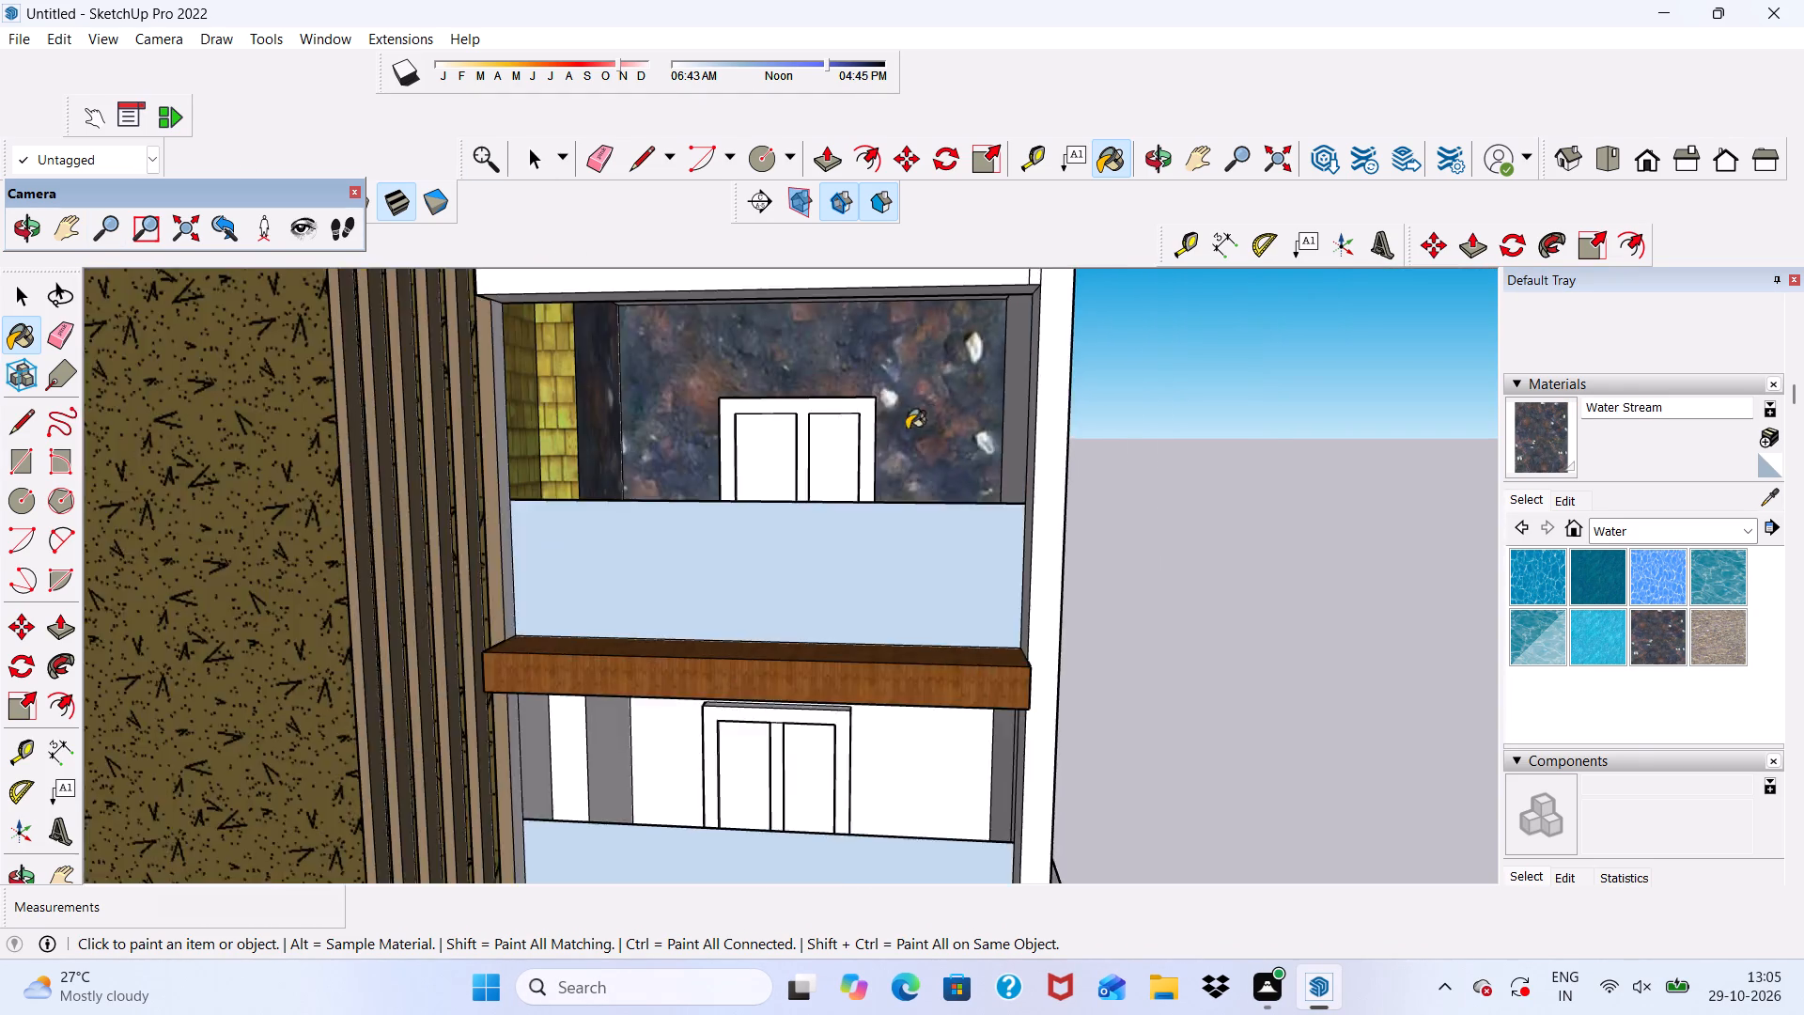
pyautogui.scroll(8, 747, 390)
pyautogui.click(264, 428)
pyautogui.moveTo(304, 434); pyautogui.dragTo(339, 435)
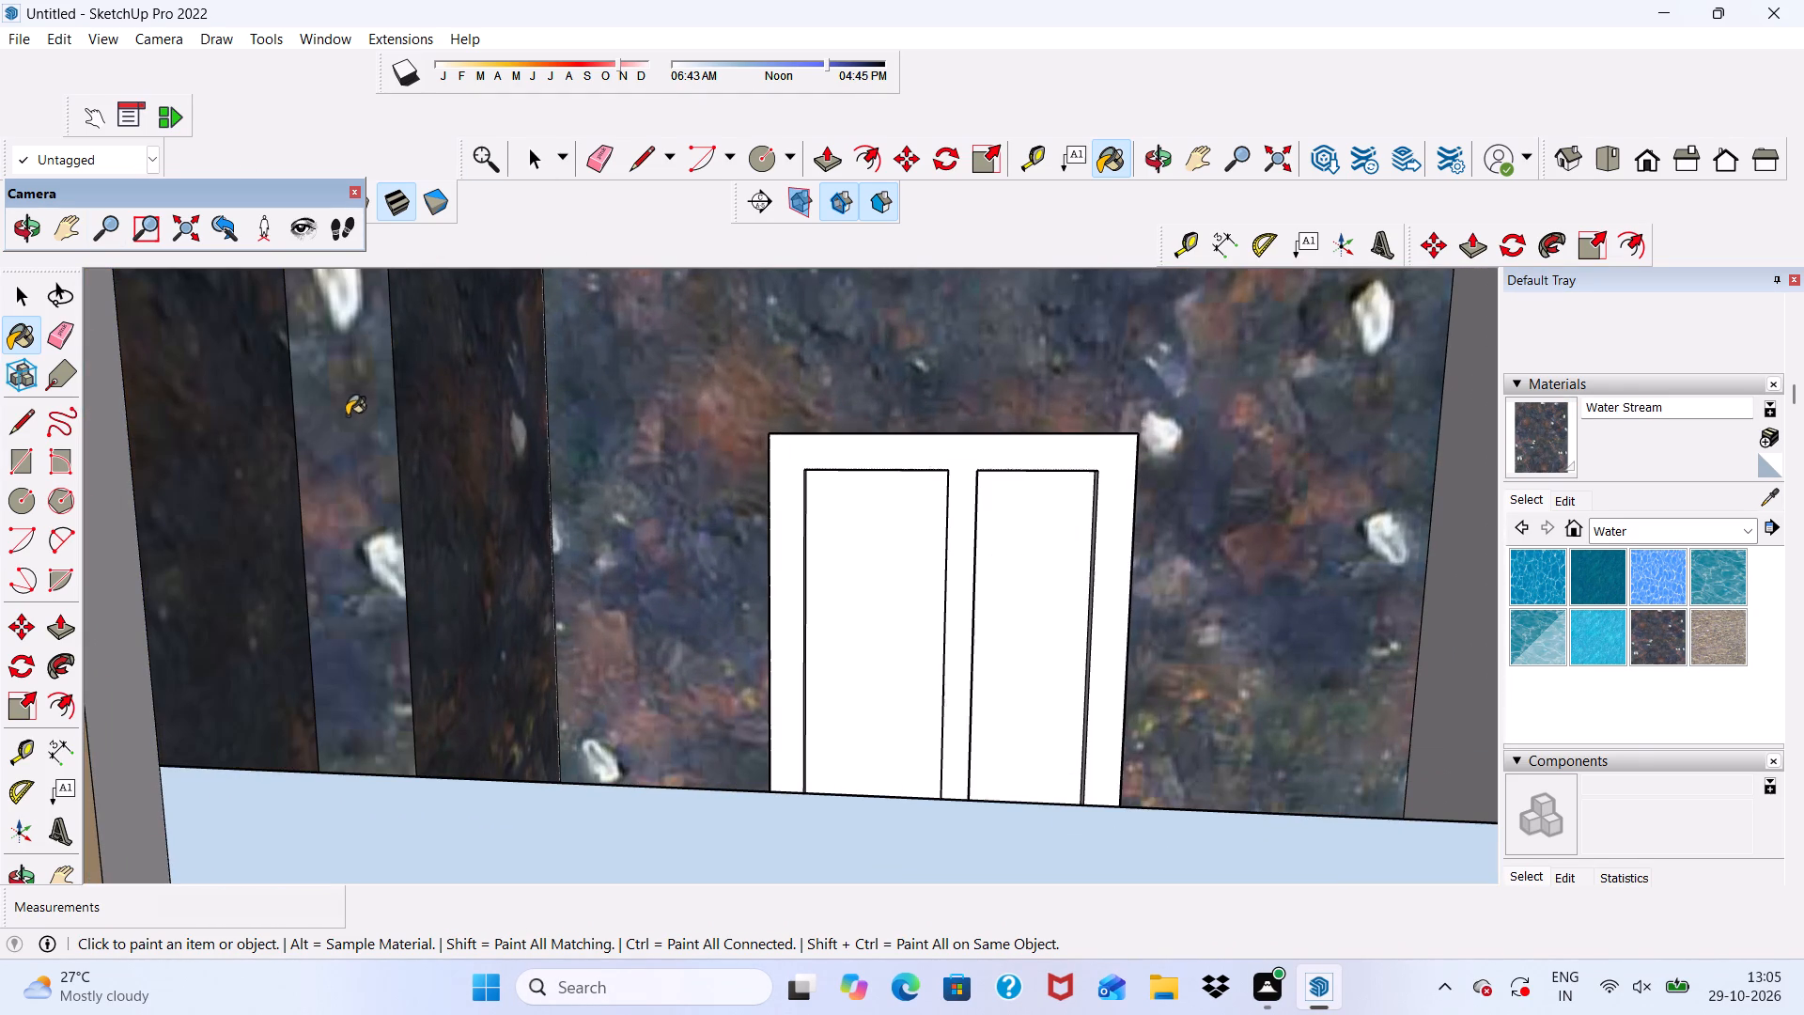
# Paint the upper balcony's back wall around the door with Water Stream Shallow from the Water collection.
pyautogui.scroll(-5, 1594, 611)
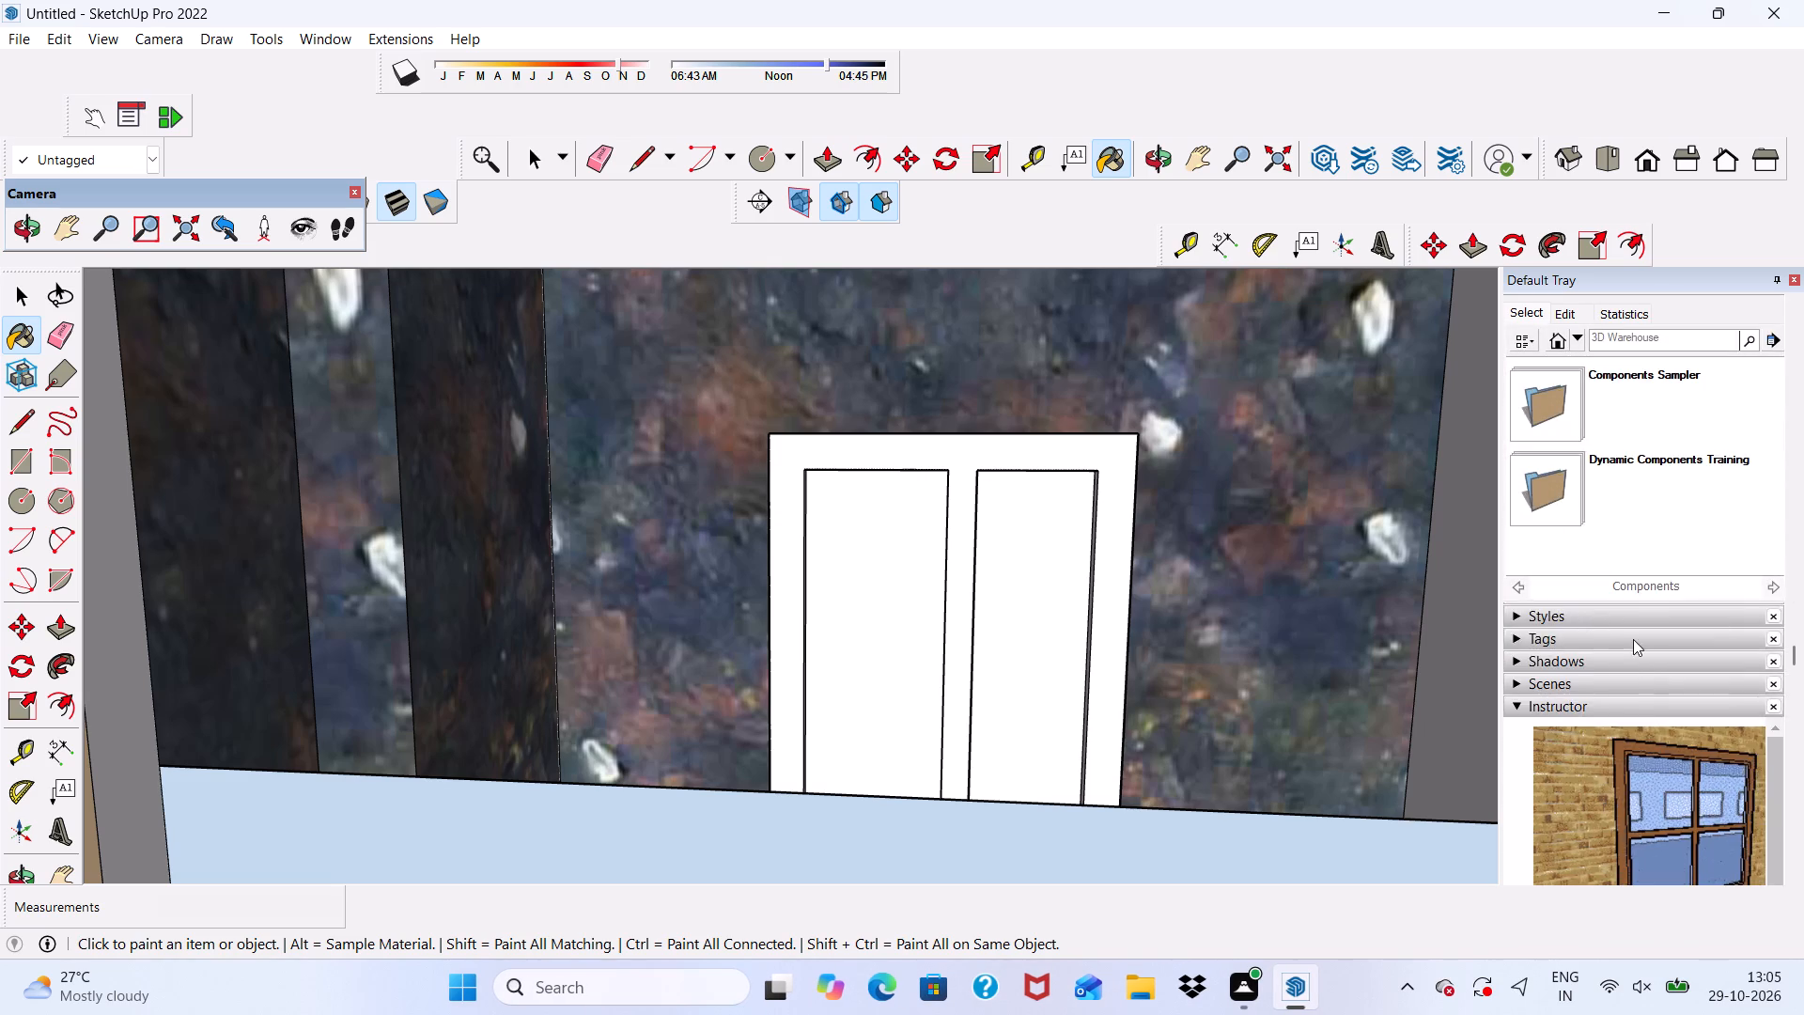
pyautogui.scroll(5, 1646, 648)
pyautogui.click(1738, 640)
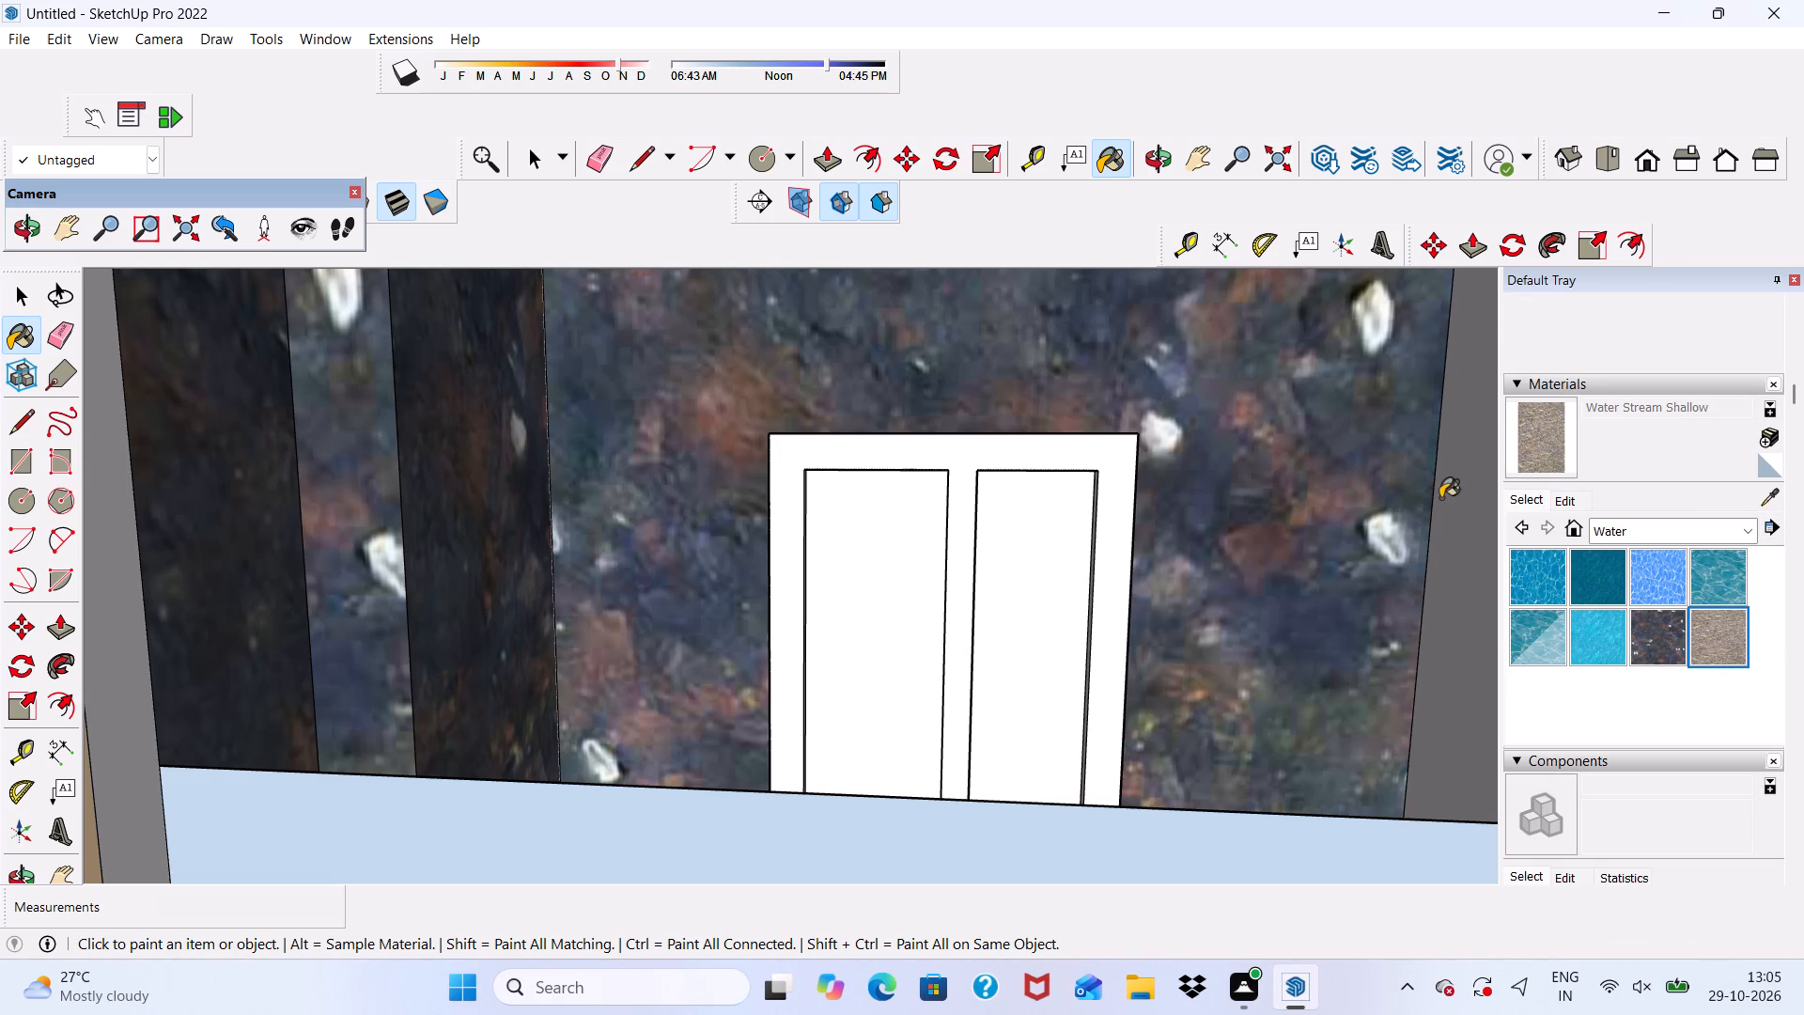
pyautogui.click(1370, 487)
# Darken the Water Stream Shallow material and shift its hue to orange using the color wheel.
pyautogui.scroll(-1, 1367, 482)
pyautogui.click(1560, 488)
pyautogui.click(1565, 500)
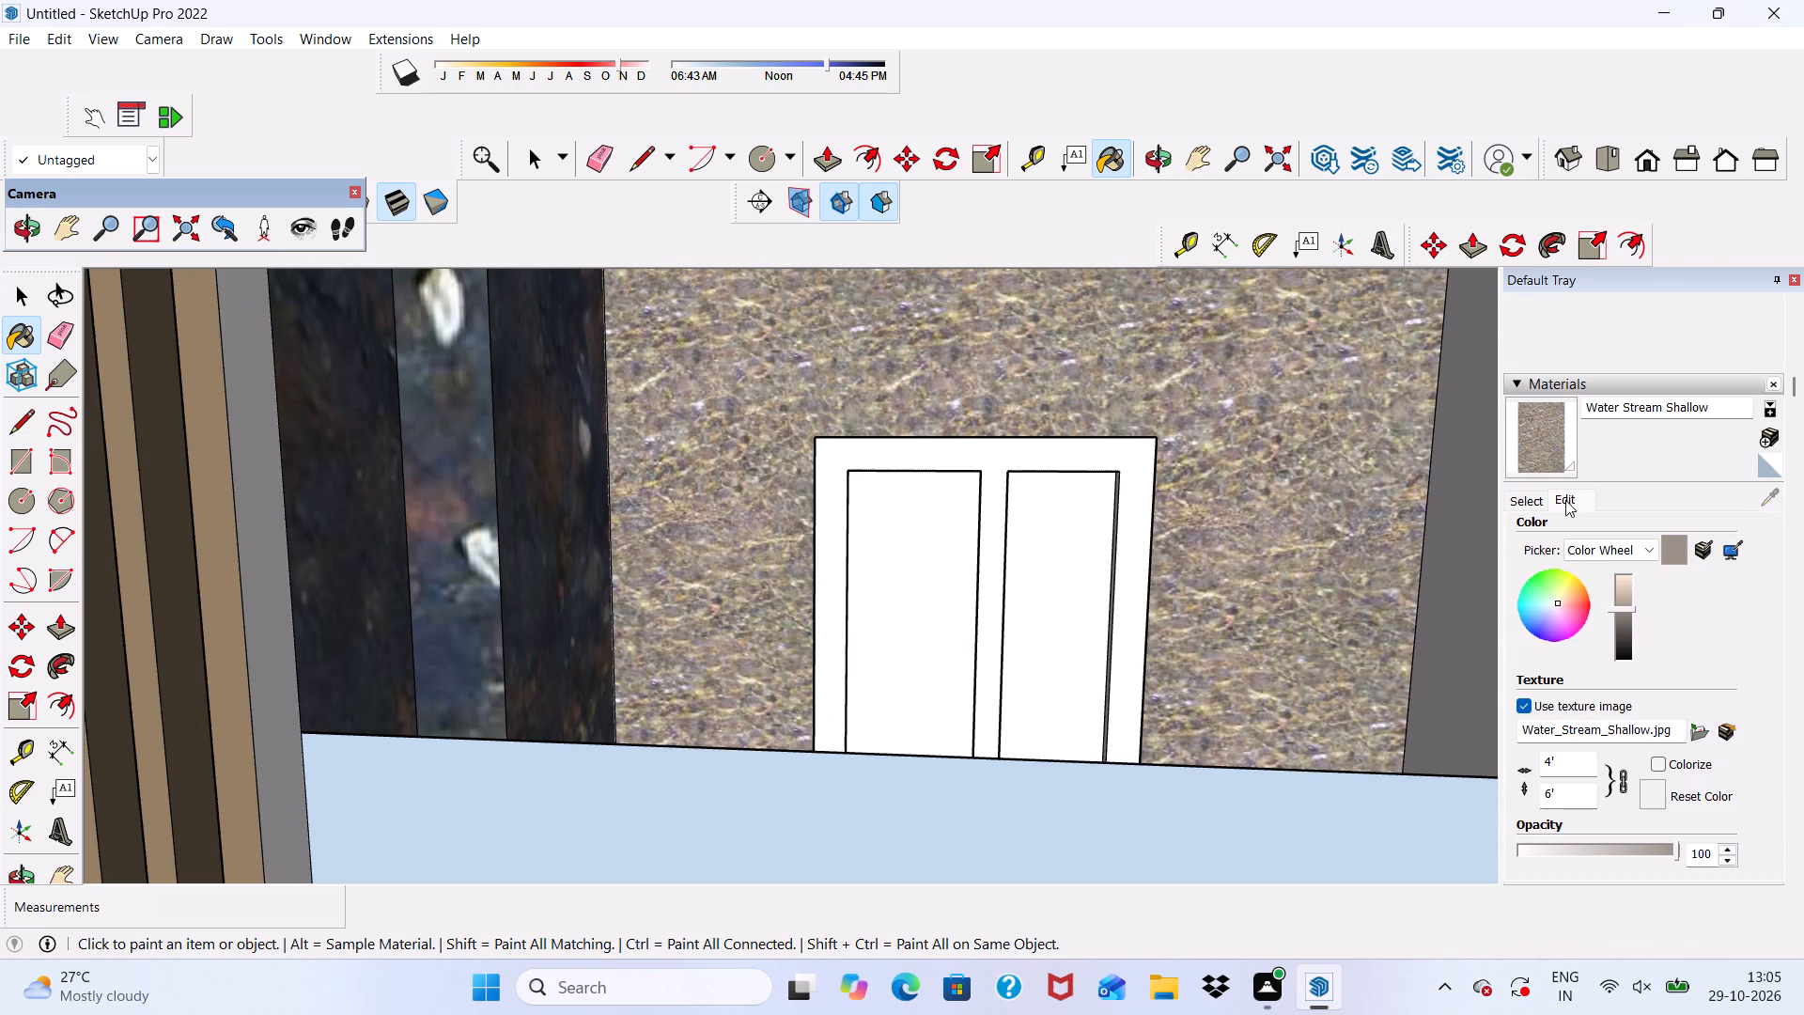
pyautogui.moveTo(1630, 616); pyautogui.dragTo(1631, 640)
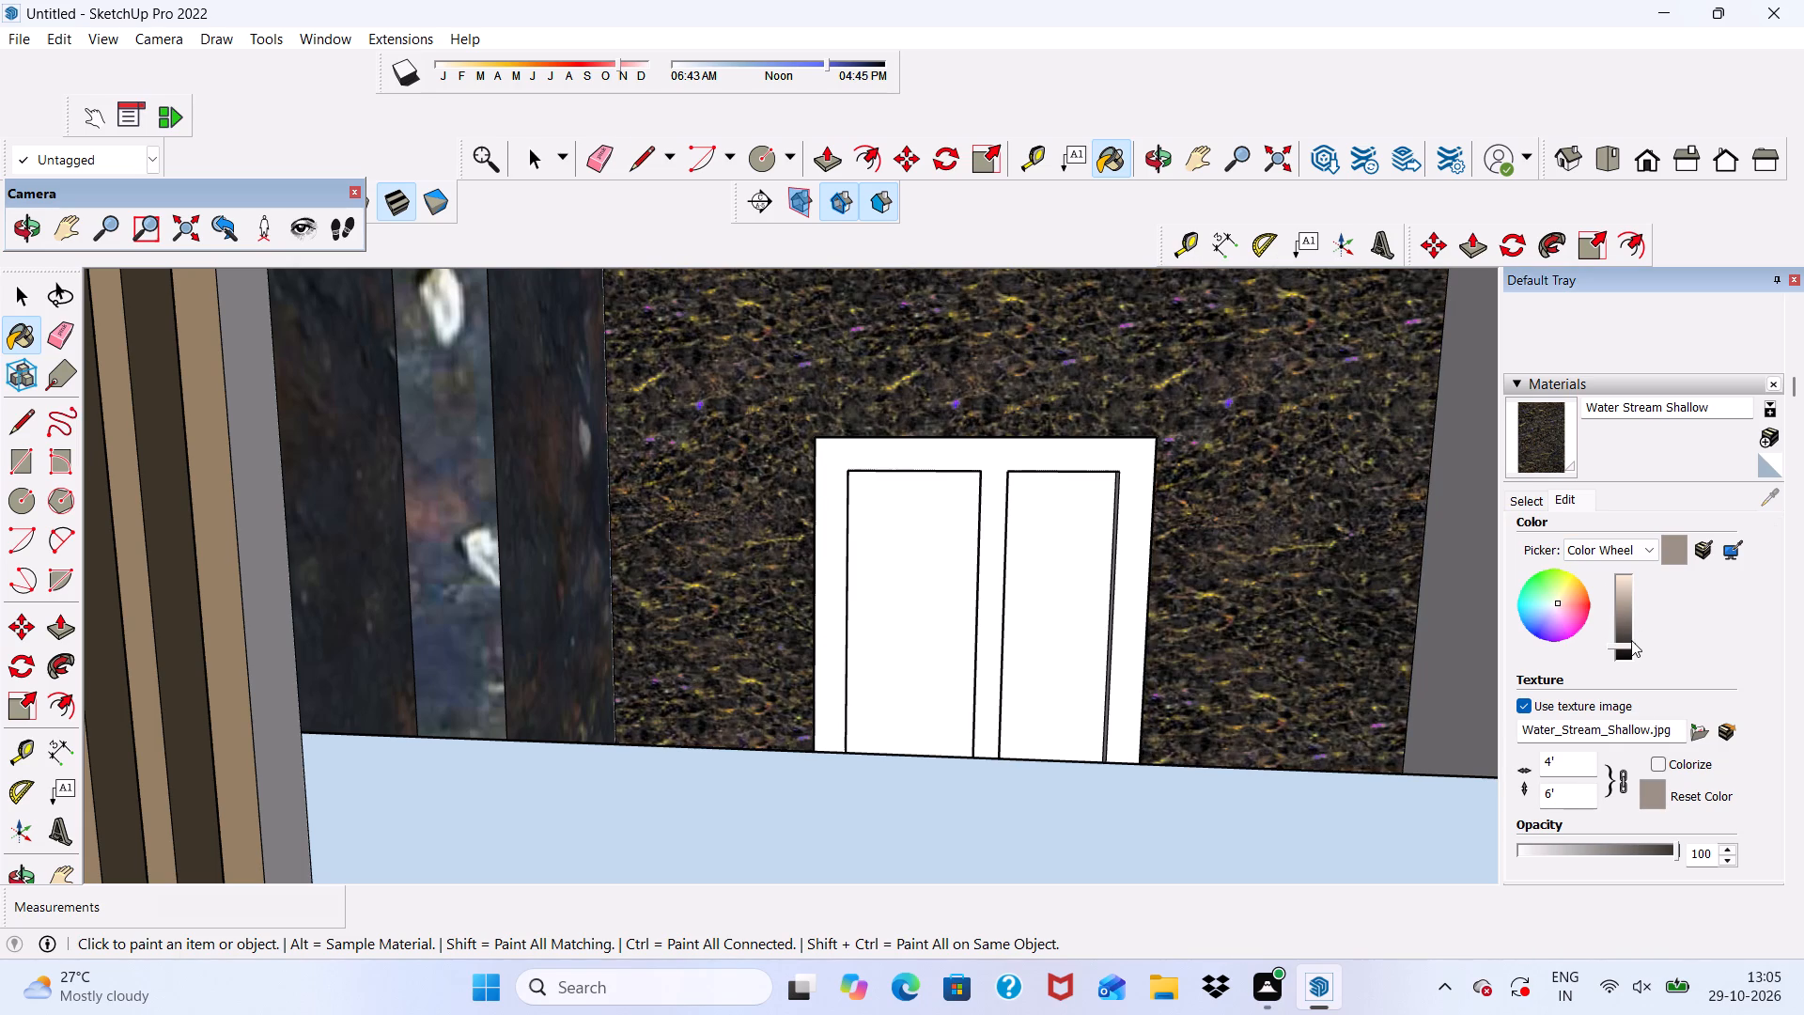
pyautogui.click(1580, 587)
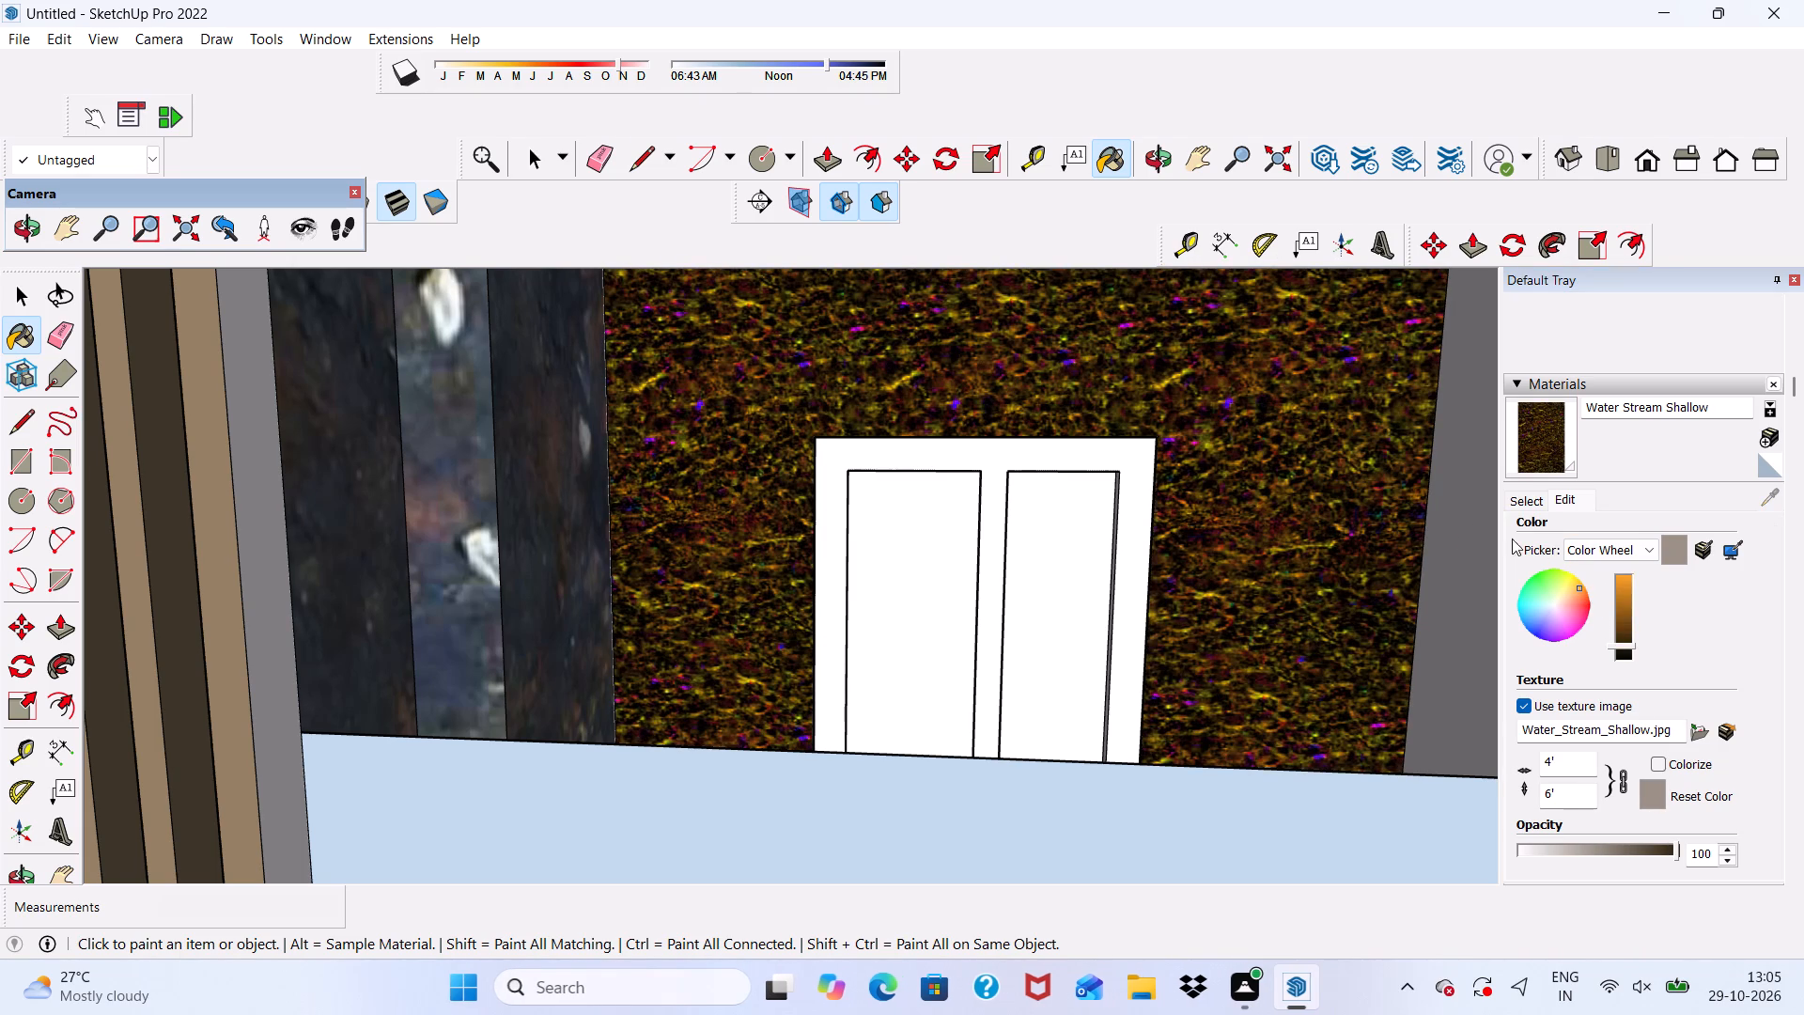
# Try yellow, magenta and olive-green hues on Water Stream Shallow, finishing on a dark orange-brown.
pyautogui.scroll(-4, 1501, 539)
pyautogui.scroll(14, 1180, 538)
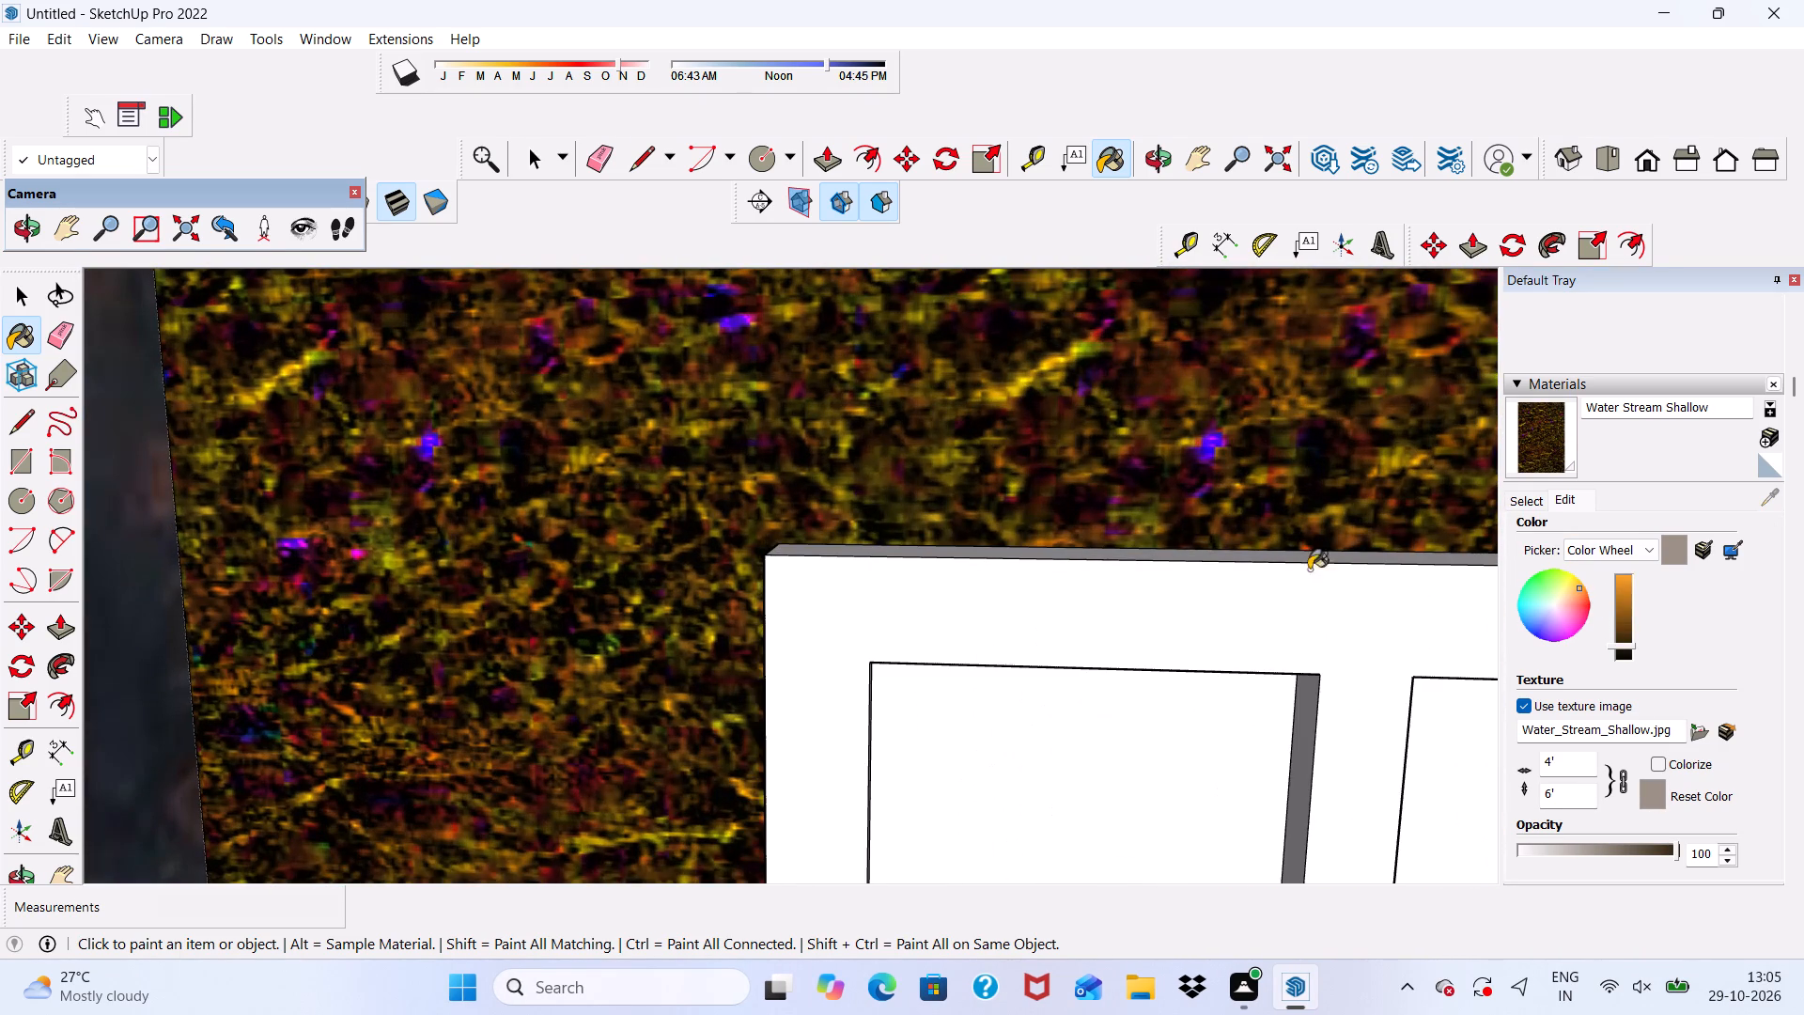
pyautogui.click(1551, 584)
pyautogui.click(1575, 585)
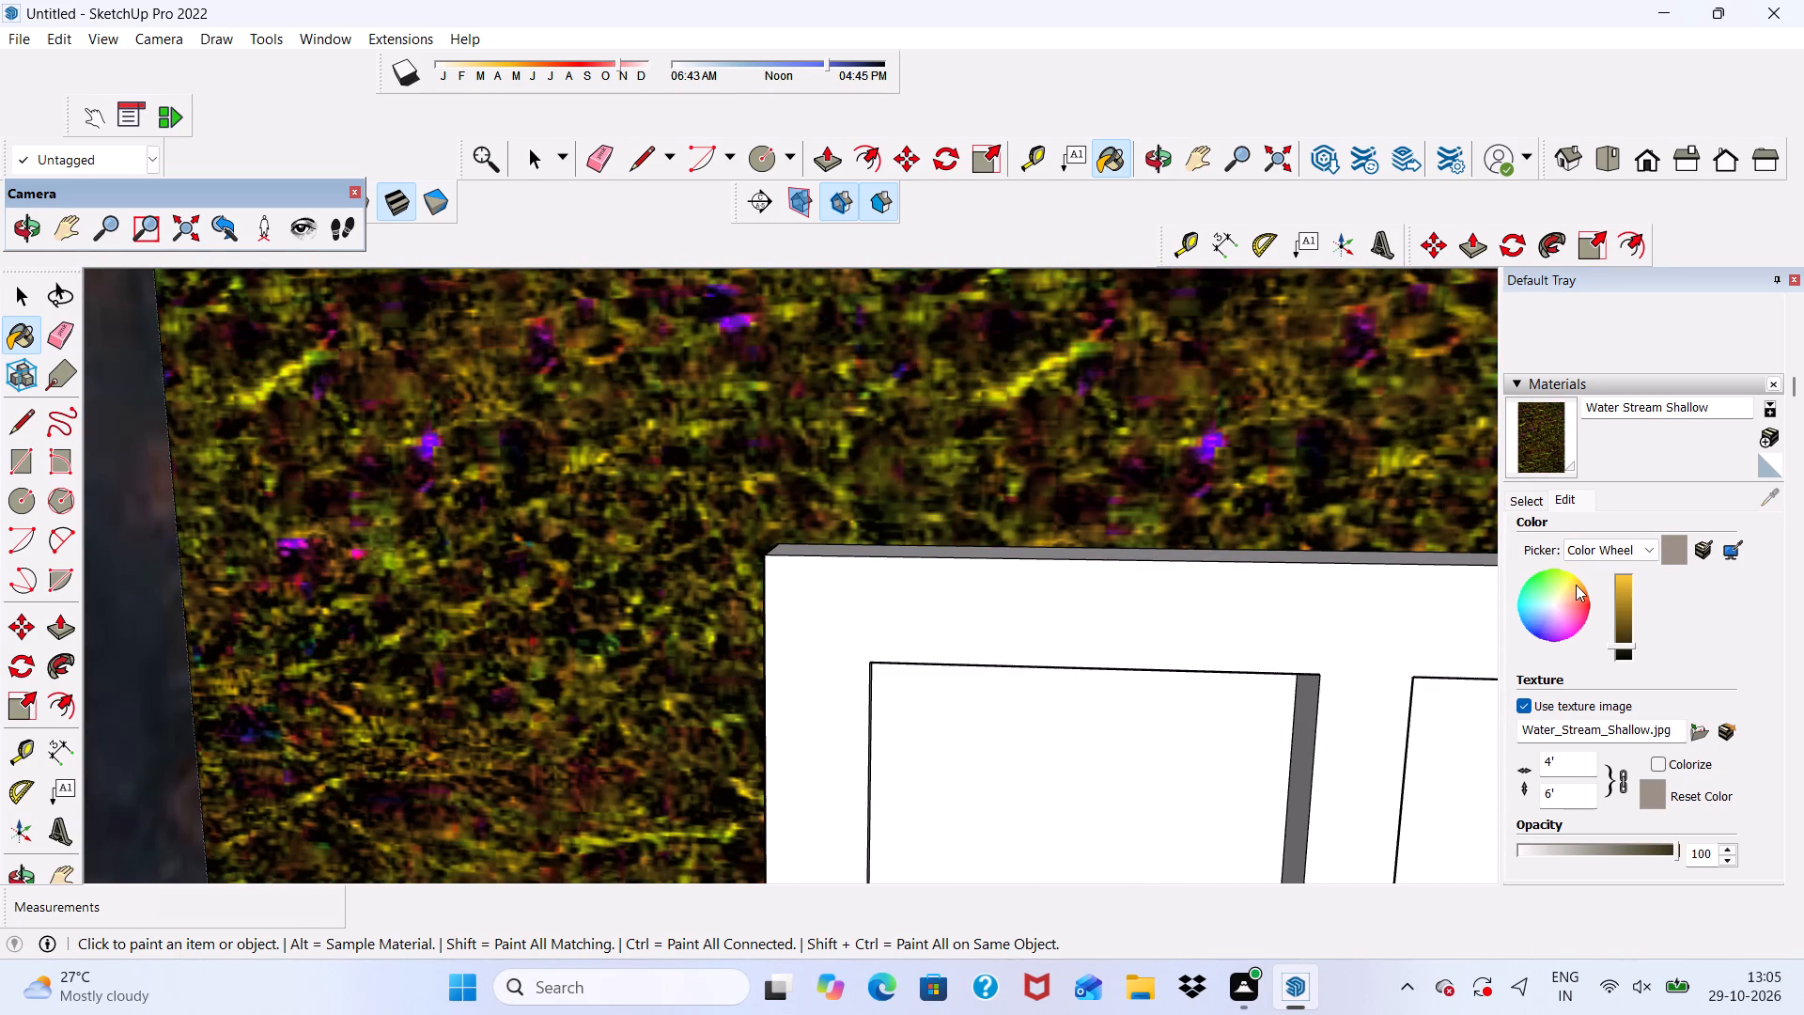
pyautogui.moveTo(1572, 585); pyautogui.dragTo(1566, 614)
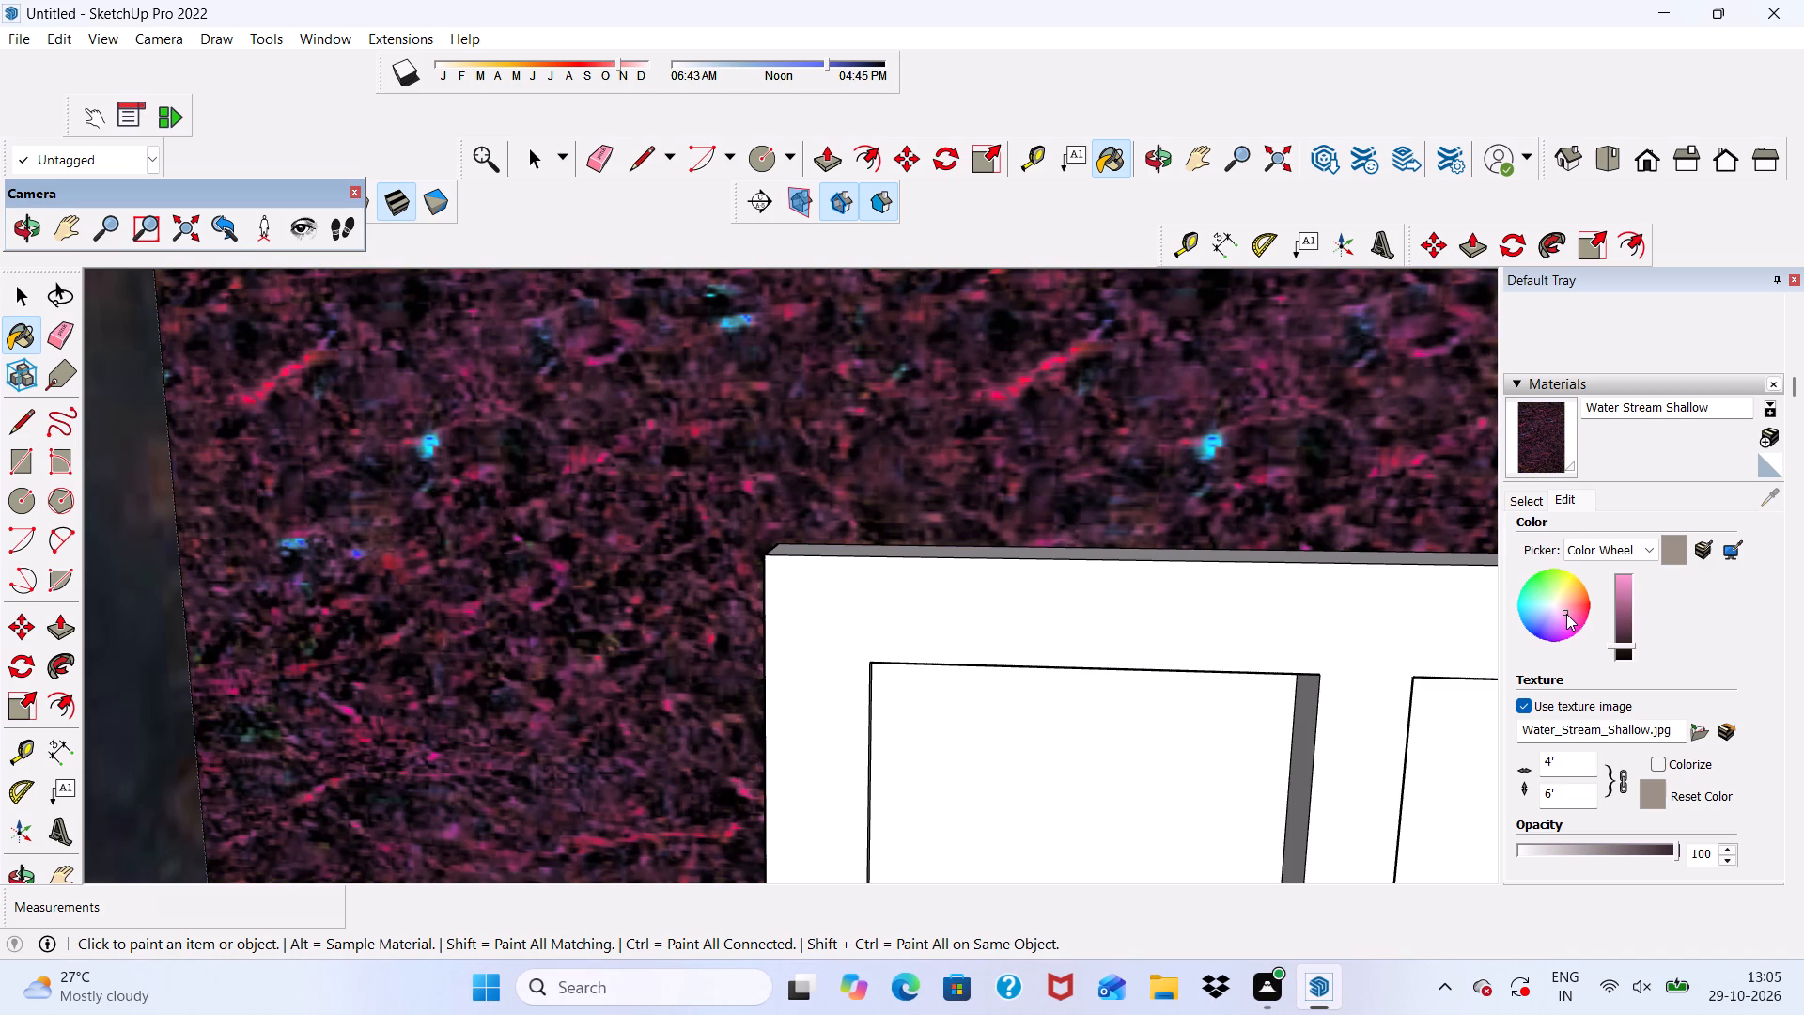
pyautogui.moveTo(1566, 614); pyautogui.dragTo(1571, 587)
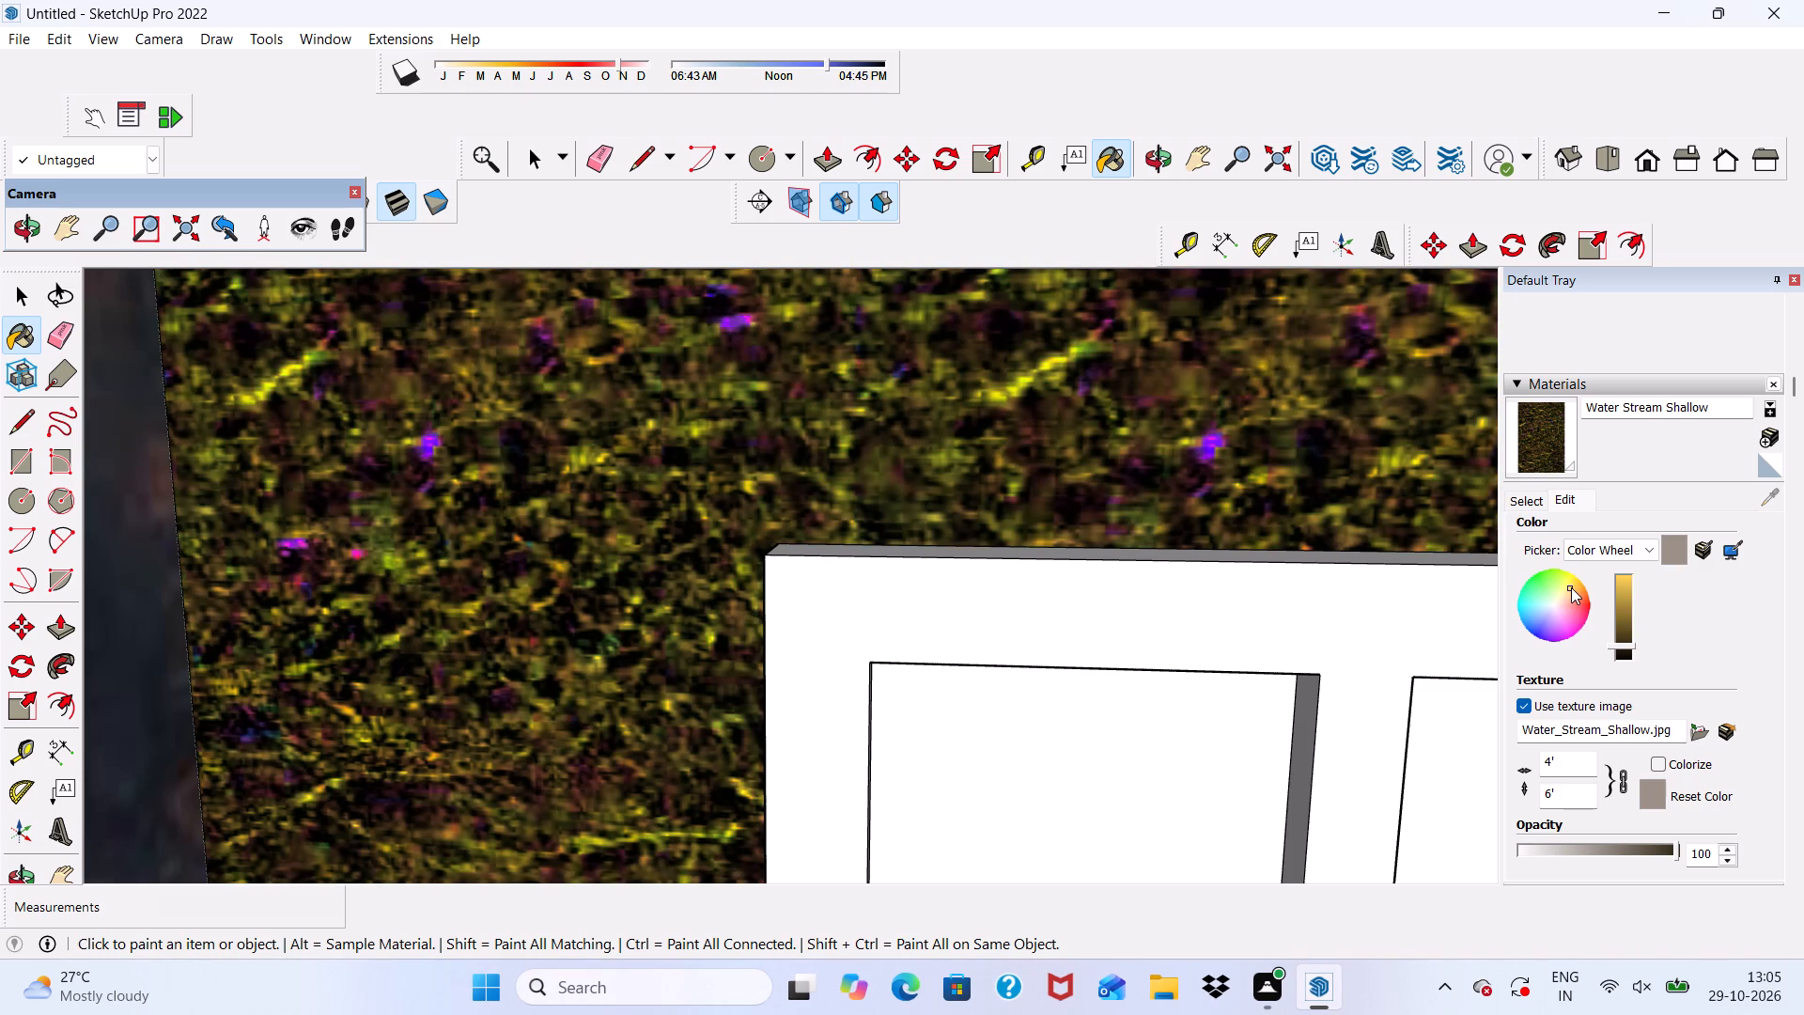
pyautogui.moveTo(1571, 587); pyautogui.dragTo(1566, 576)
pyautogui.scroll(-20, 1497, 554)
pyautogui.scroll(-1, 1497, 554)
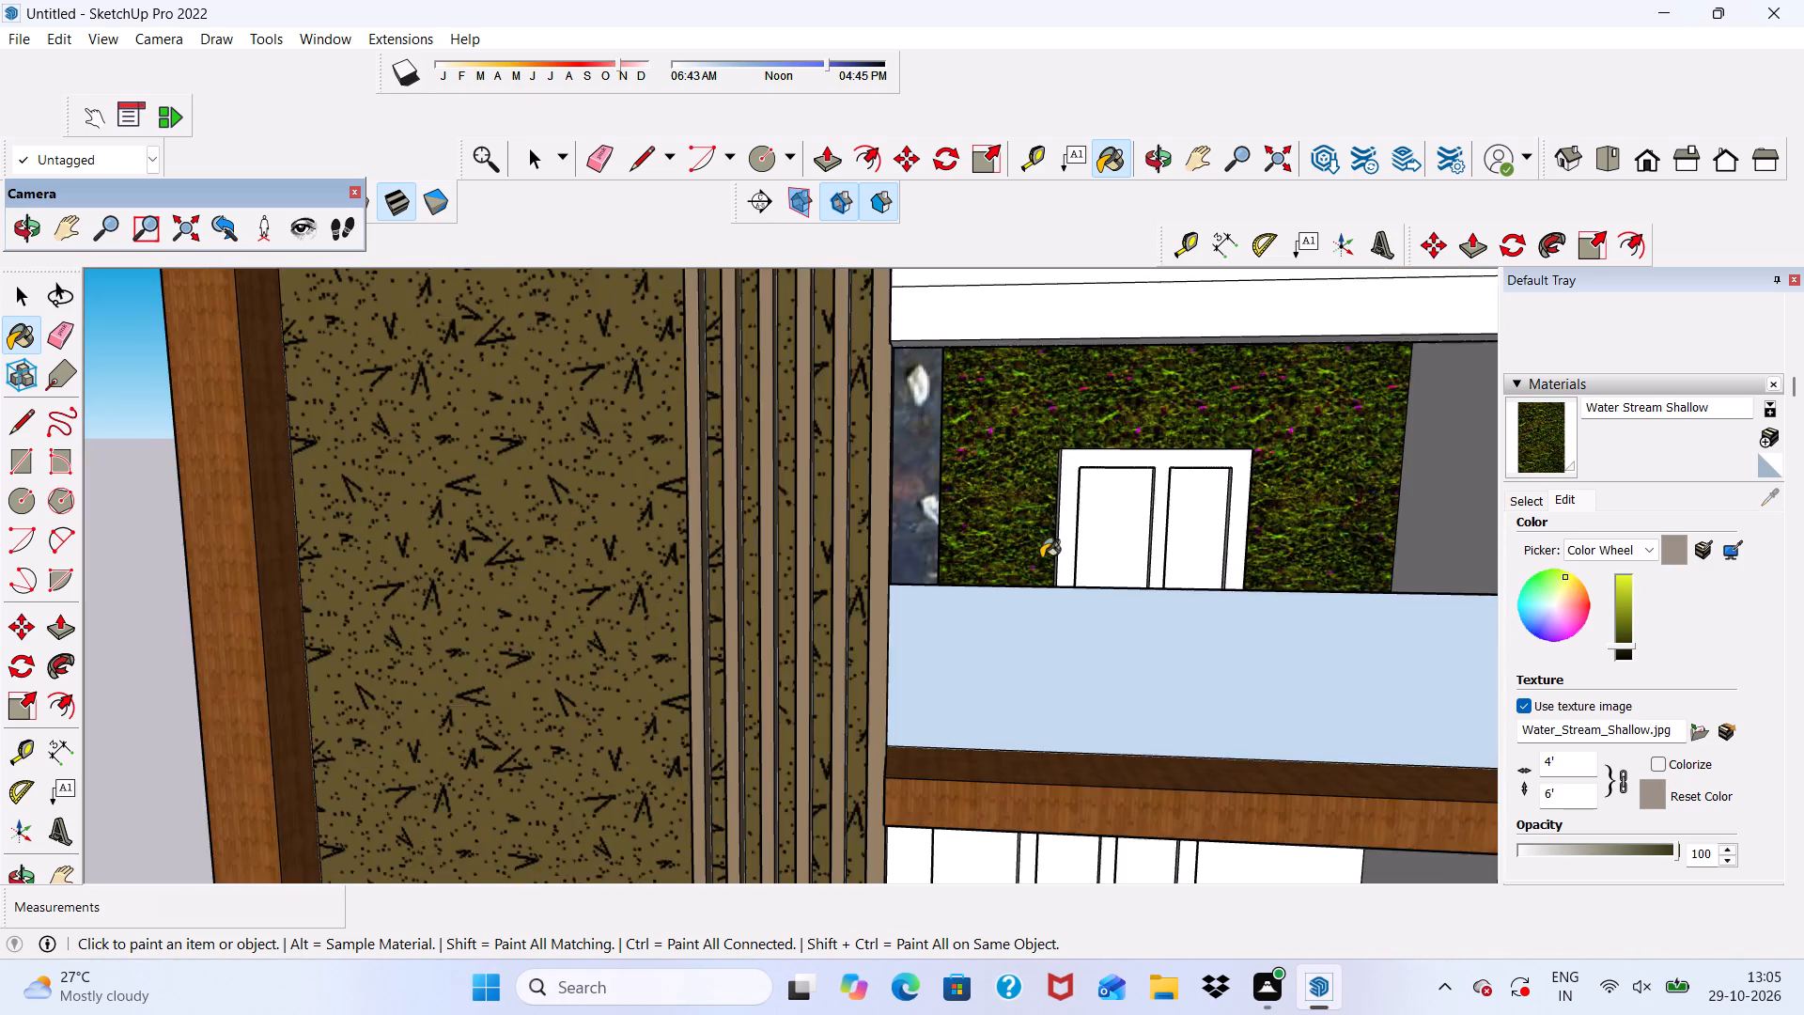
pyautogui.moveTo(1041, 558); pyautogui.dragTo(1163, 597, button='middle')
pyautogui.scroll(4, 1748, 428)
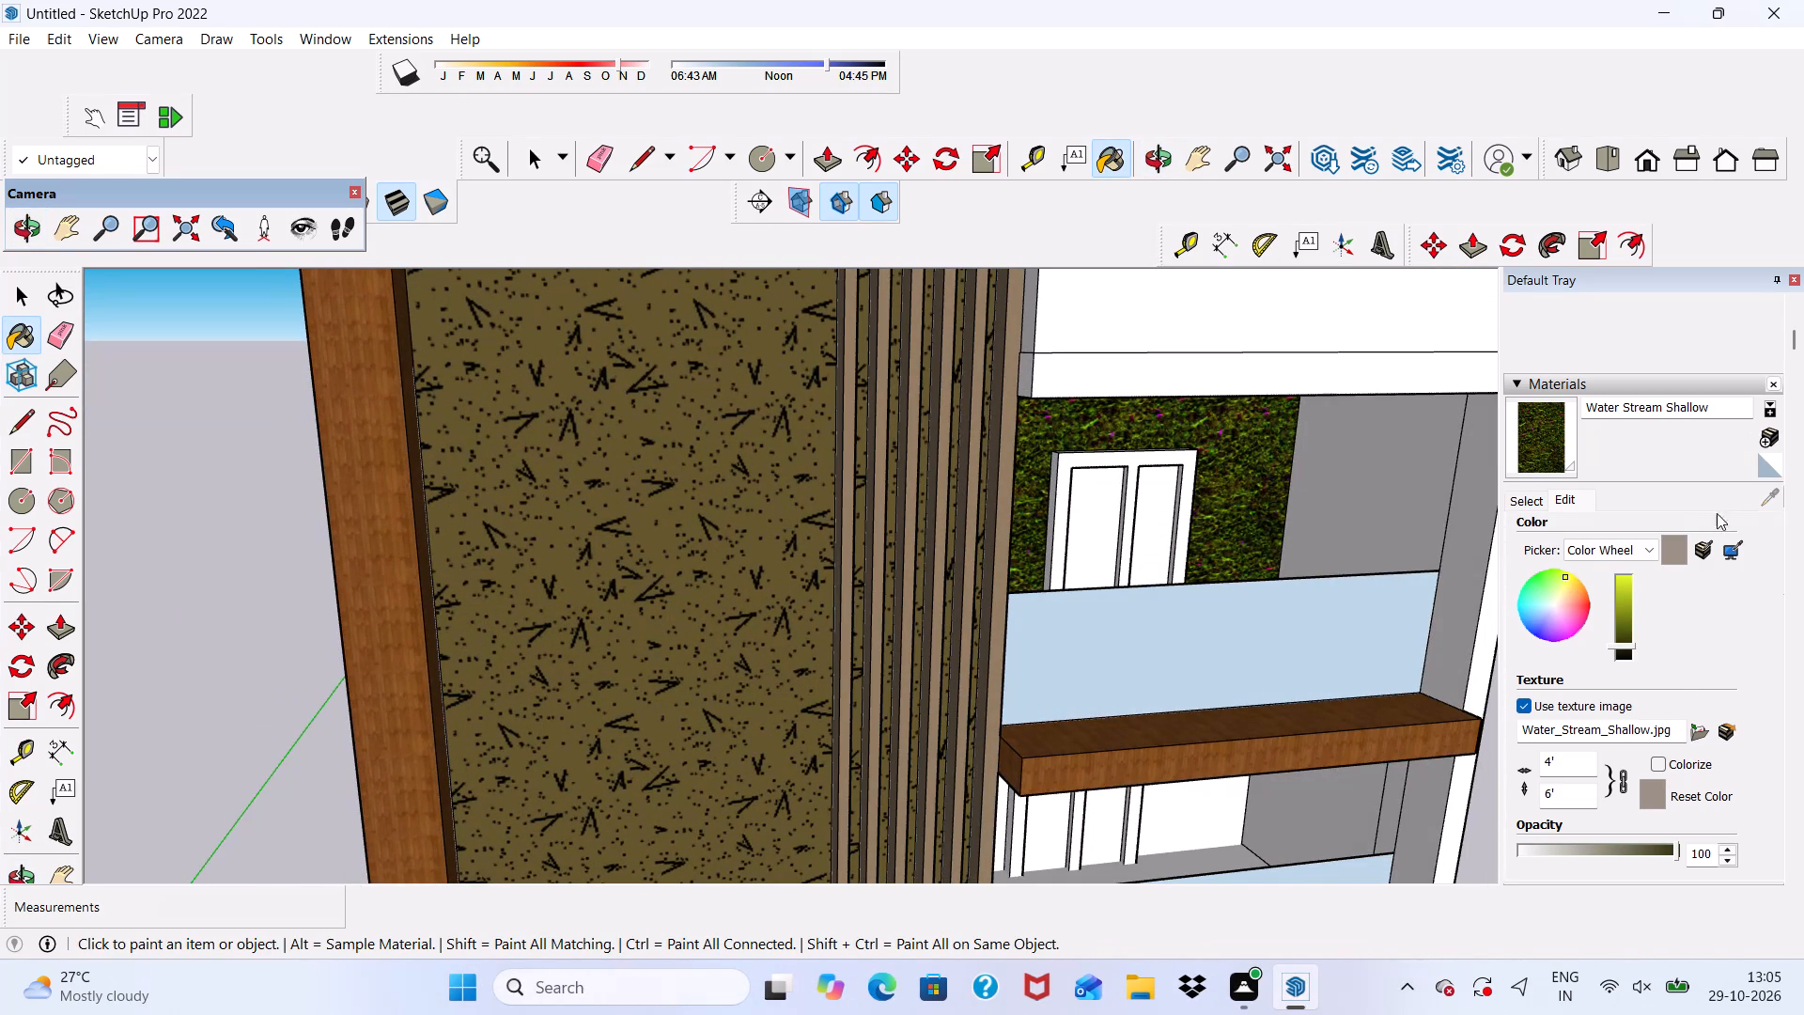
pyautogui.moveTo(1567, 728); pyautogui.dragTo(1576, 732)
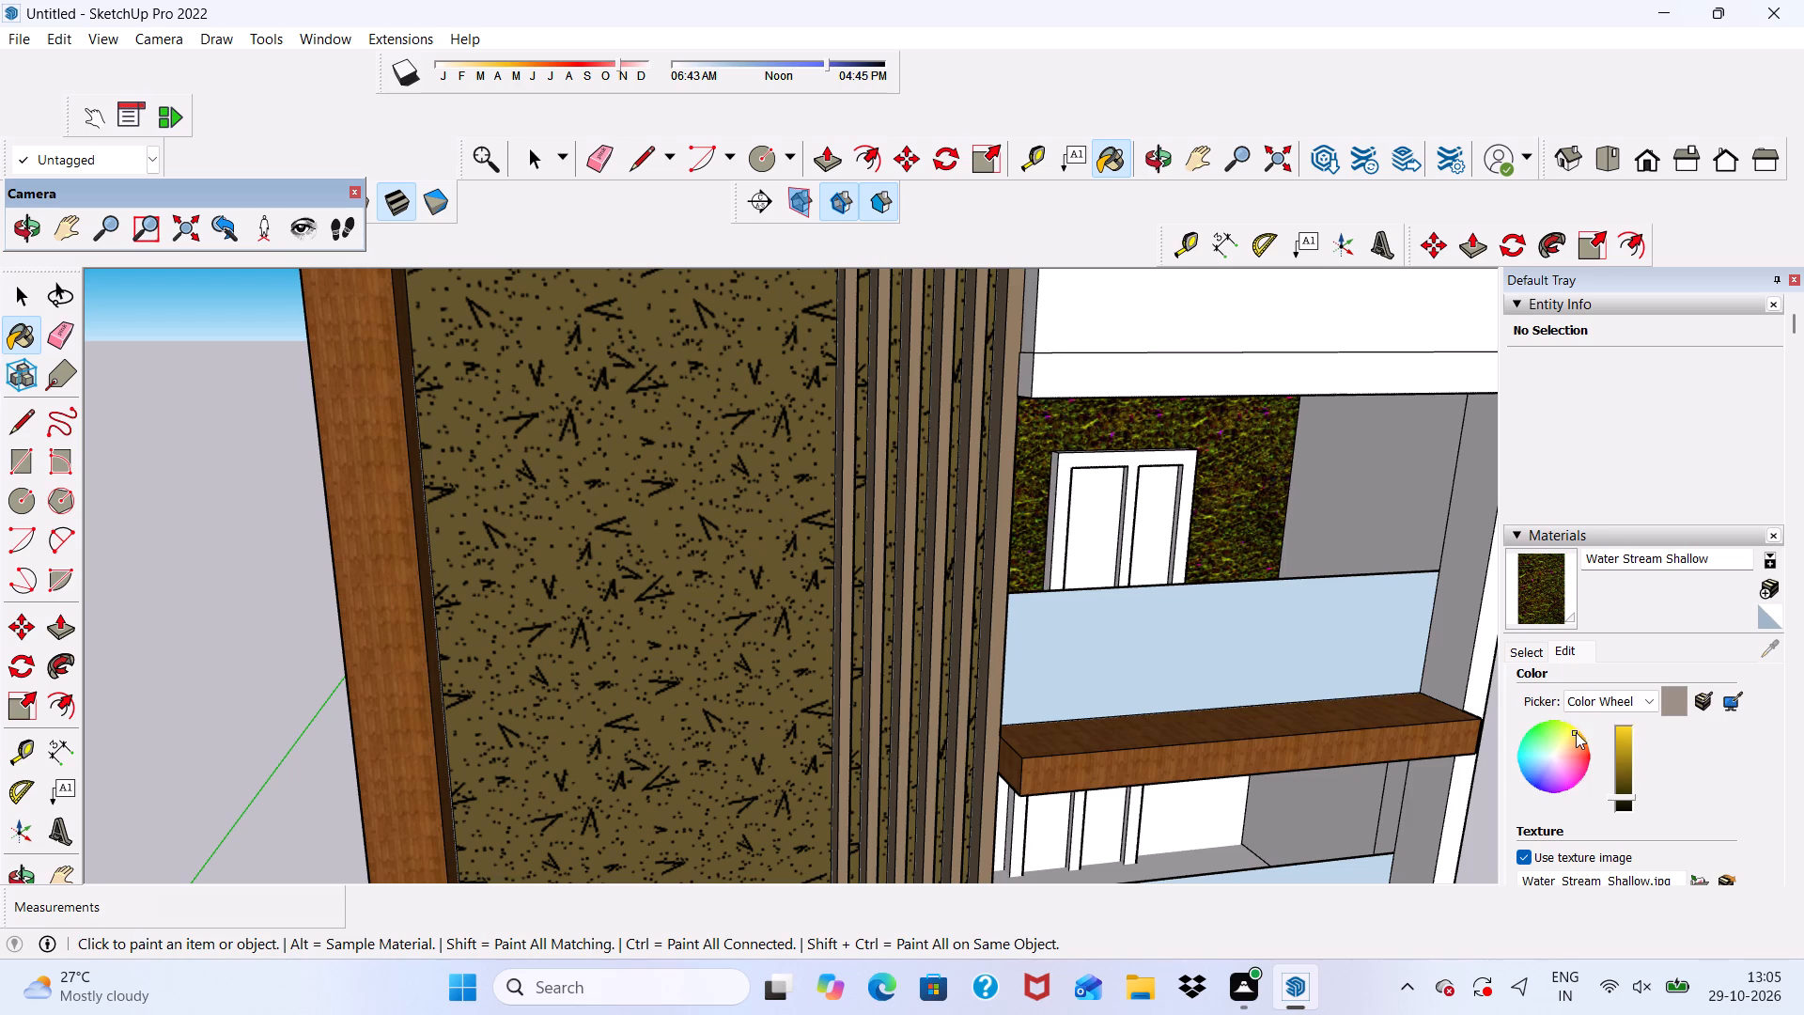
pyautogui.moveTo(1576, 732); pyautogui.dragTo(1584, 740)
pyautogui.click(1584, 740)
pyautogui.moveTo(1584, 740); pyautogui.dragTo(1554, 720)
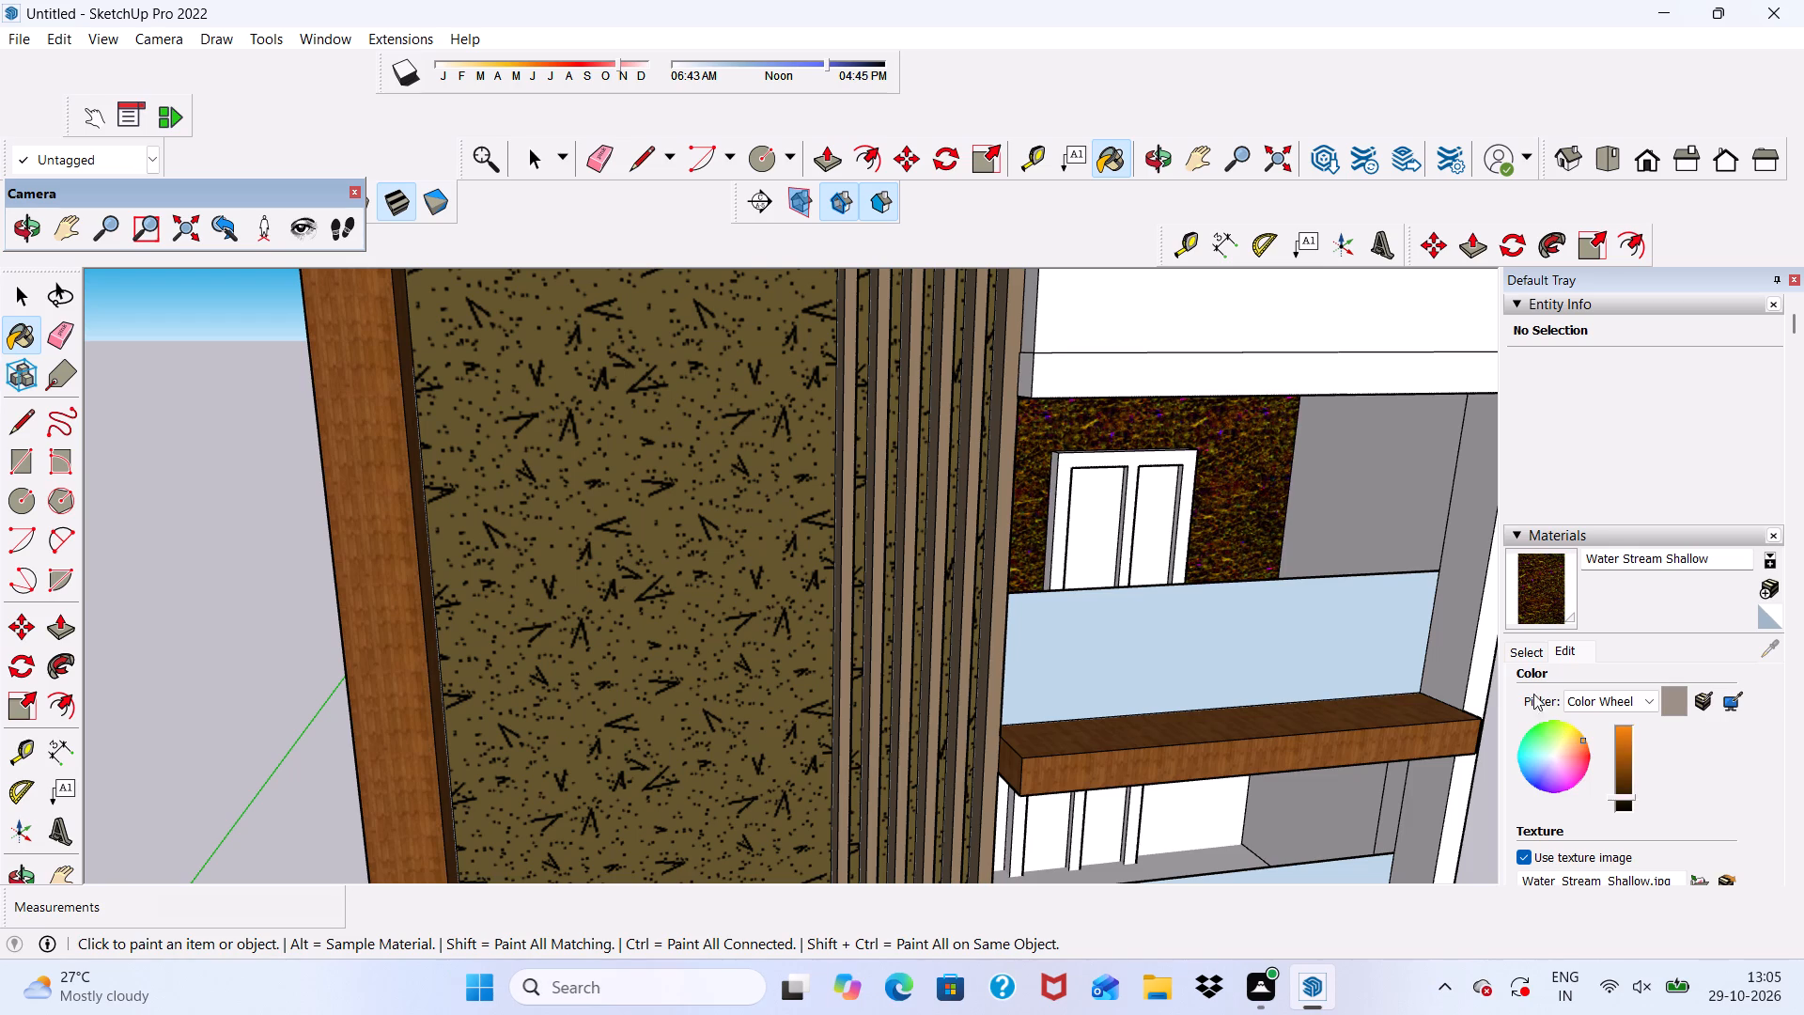
# Examine the recoloured Water Stream Shallow texture up close on the upper balcony's back wall.
pyautogui.scroll(4, 1123, 407)
pyautogui.scroll(-3, 1070, 372)
pyautogui.scroll(4, 972, 571)
pyautogui.scroll(-1, 655, 368)
pyautogui.scroll(2, 555, 367)
pyautogui.scroll(-6, 553, 363)
pyautogui.scroll(10, 1007, 733)
pyautogui.scroll(-2, 587, 490)
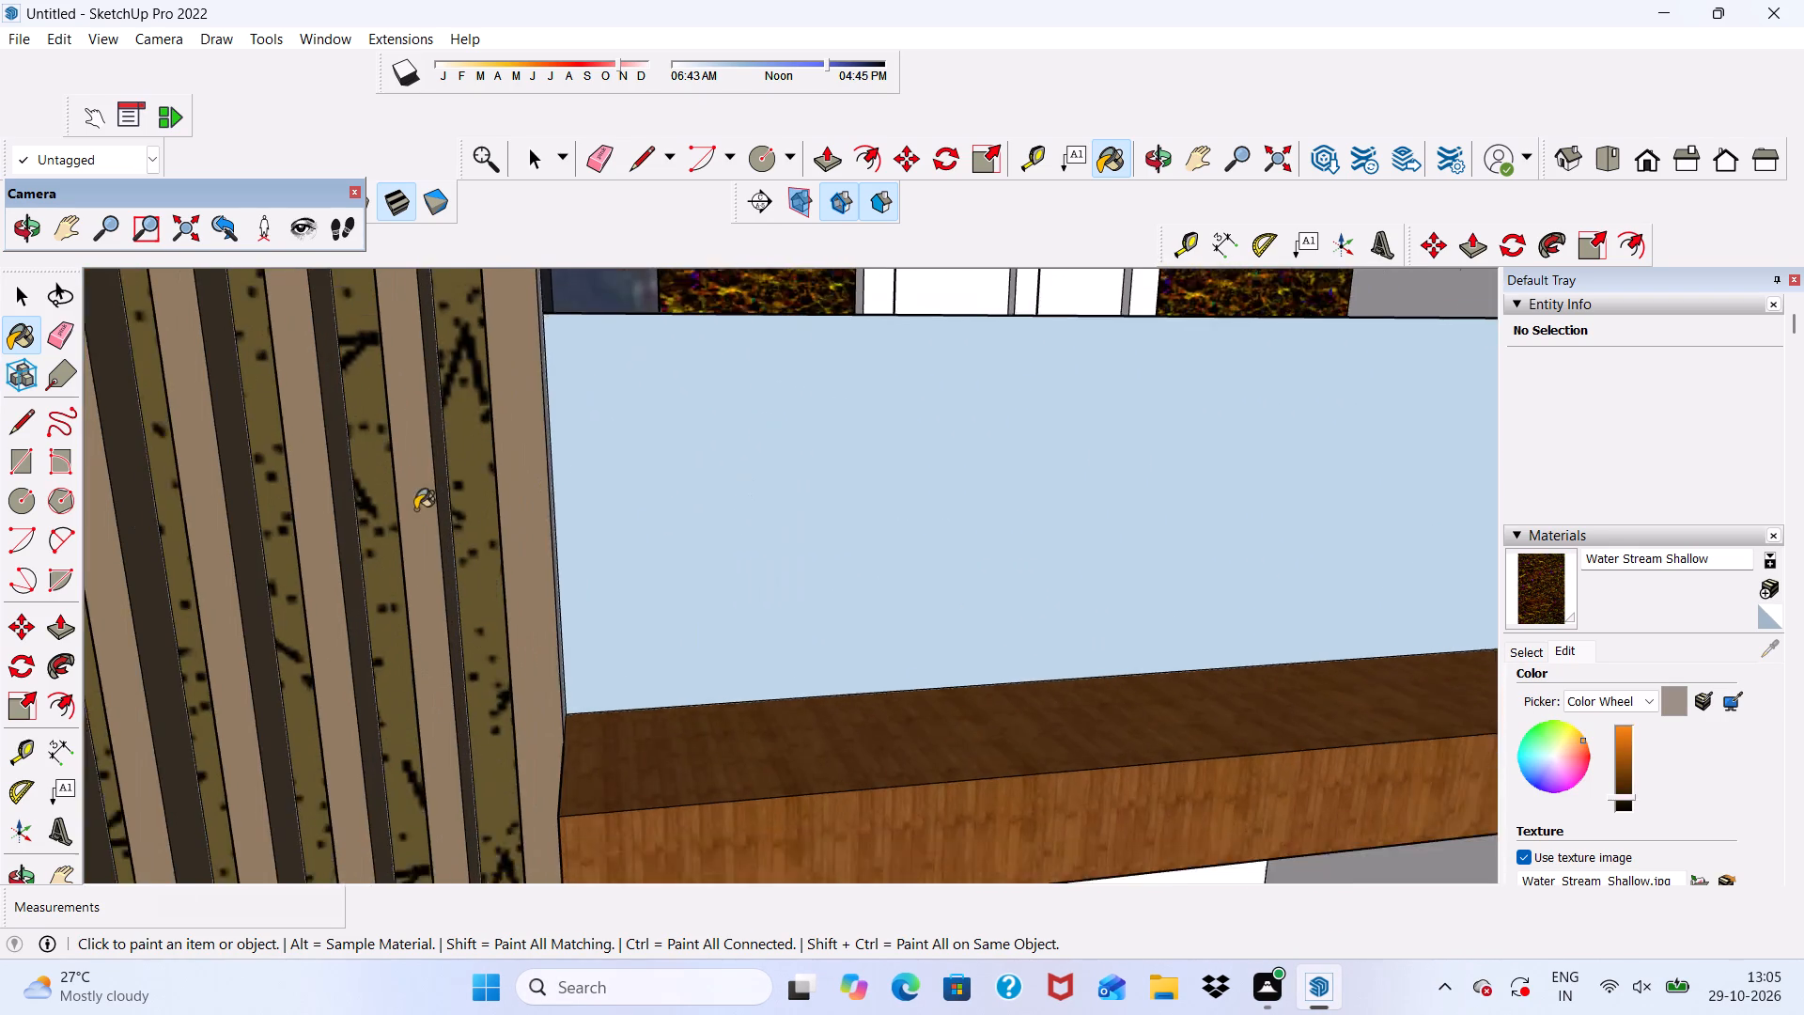
pyautogui.scroll(-10, 415, 509)
pyautogui.scroll(8, 893, 511)
pyautogui.scroll(7, 733, 383)
pyautogui.moveTo(986, 487); pyautogui.dragTo(852, 582, button='middle')
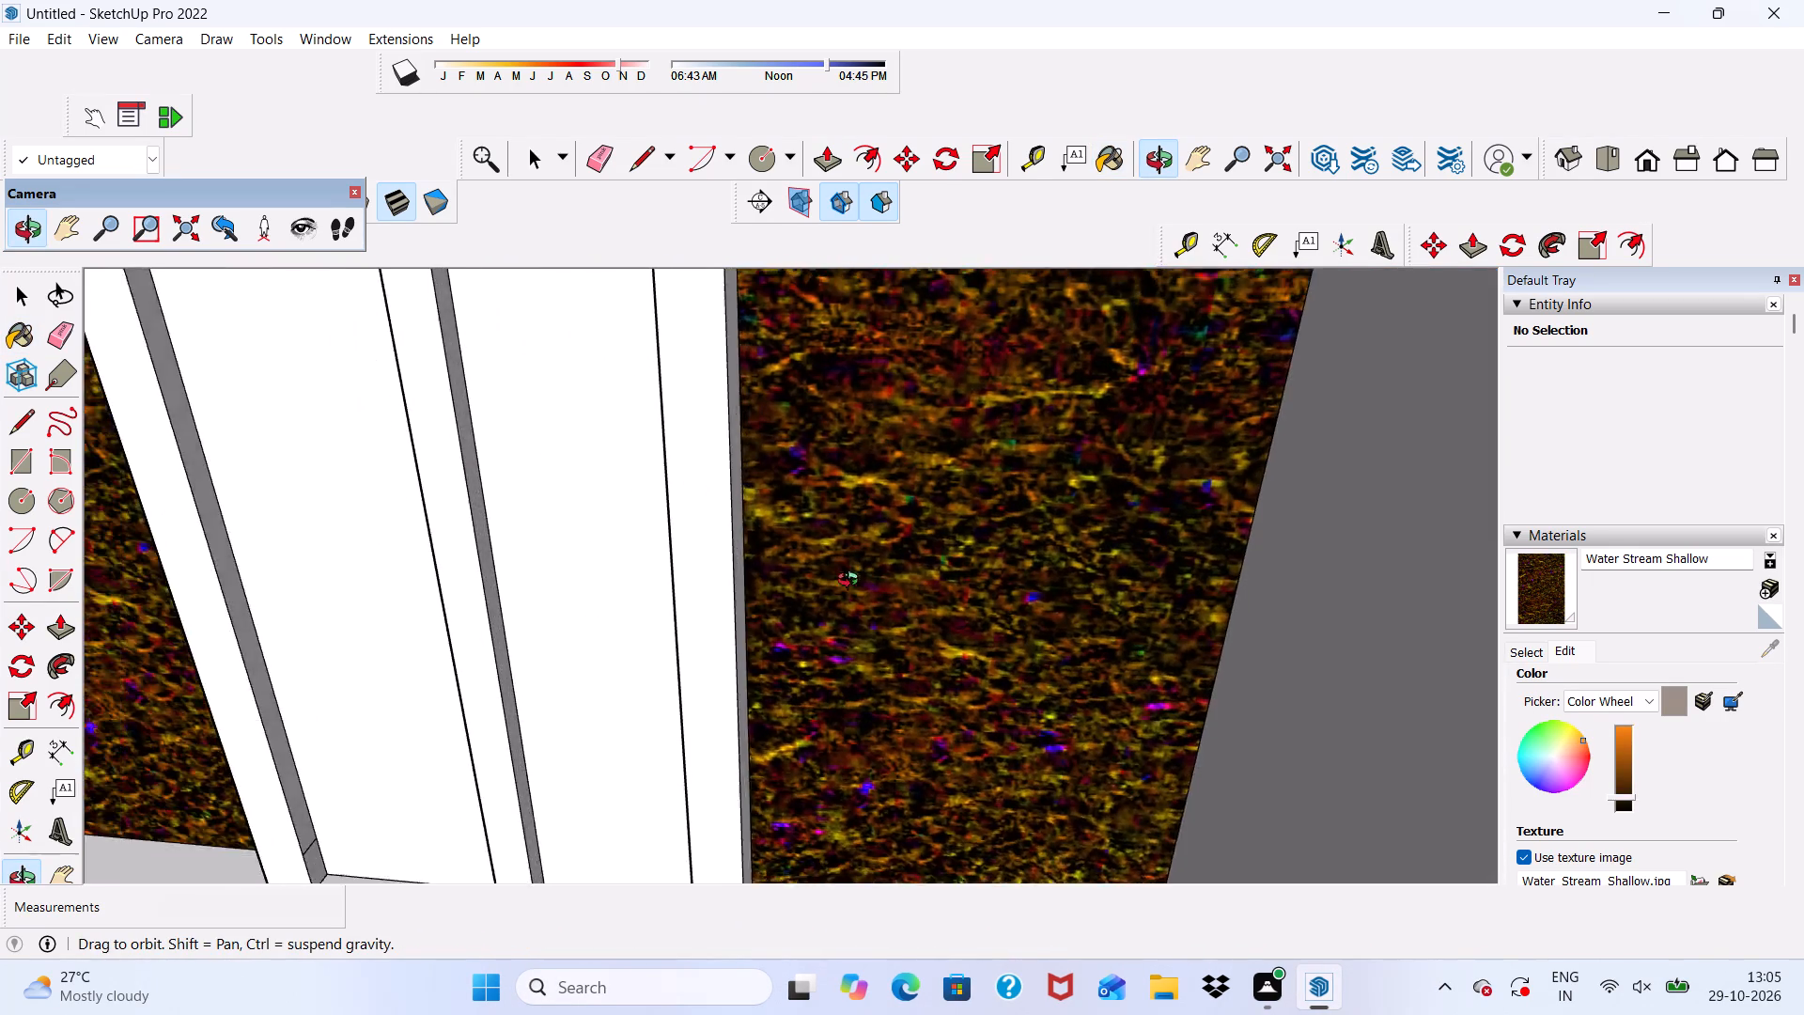
pyautogui.moveTo(852, 582); pyautogui.dragTo(919, 356, button='middle')
pyautogui.scroll(-6, 944, 351)
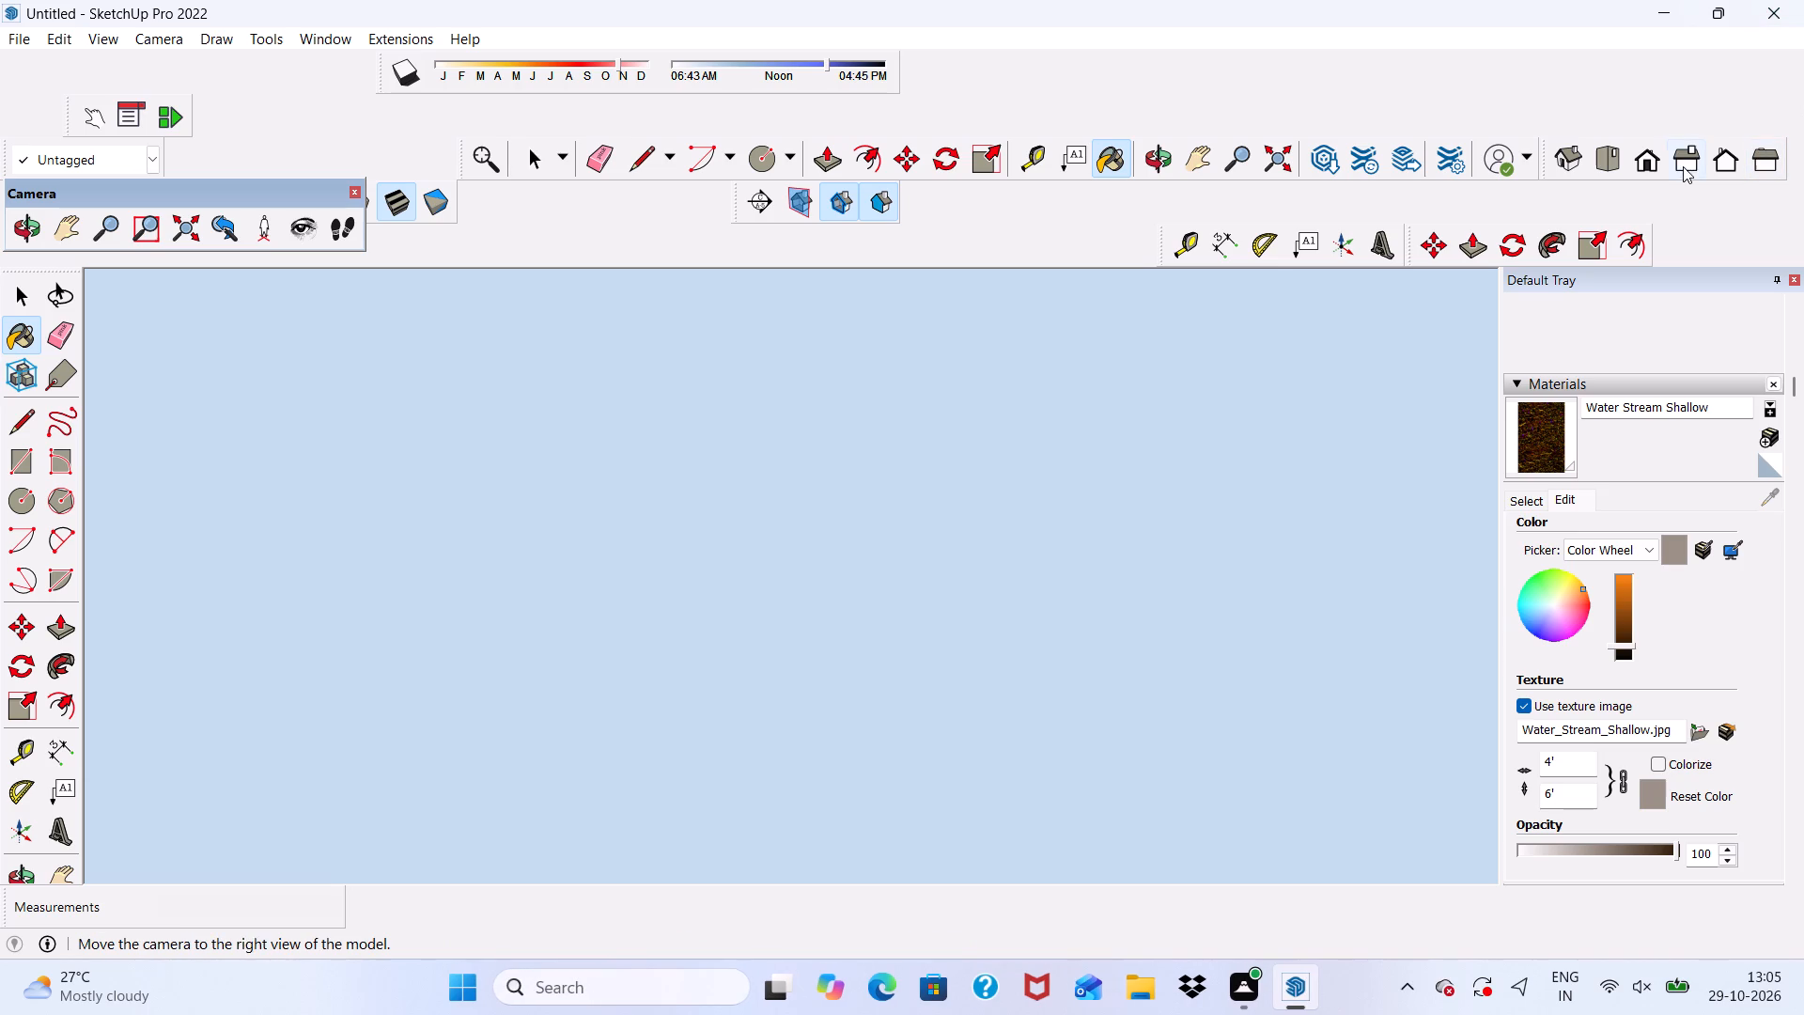
# Paint the upper balcony's fin-side wall faces and the opposite inner side wall with Water Stream Shallow.
pyautogui.click(1653, 153)
pyautogui.scroll(-11, 1578, 274)
pyautogui.scroll(4, 936, 365)
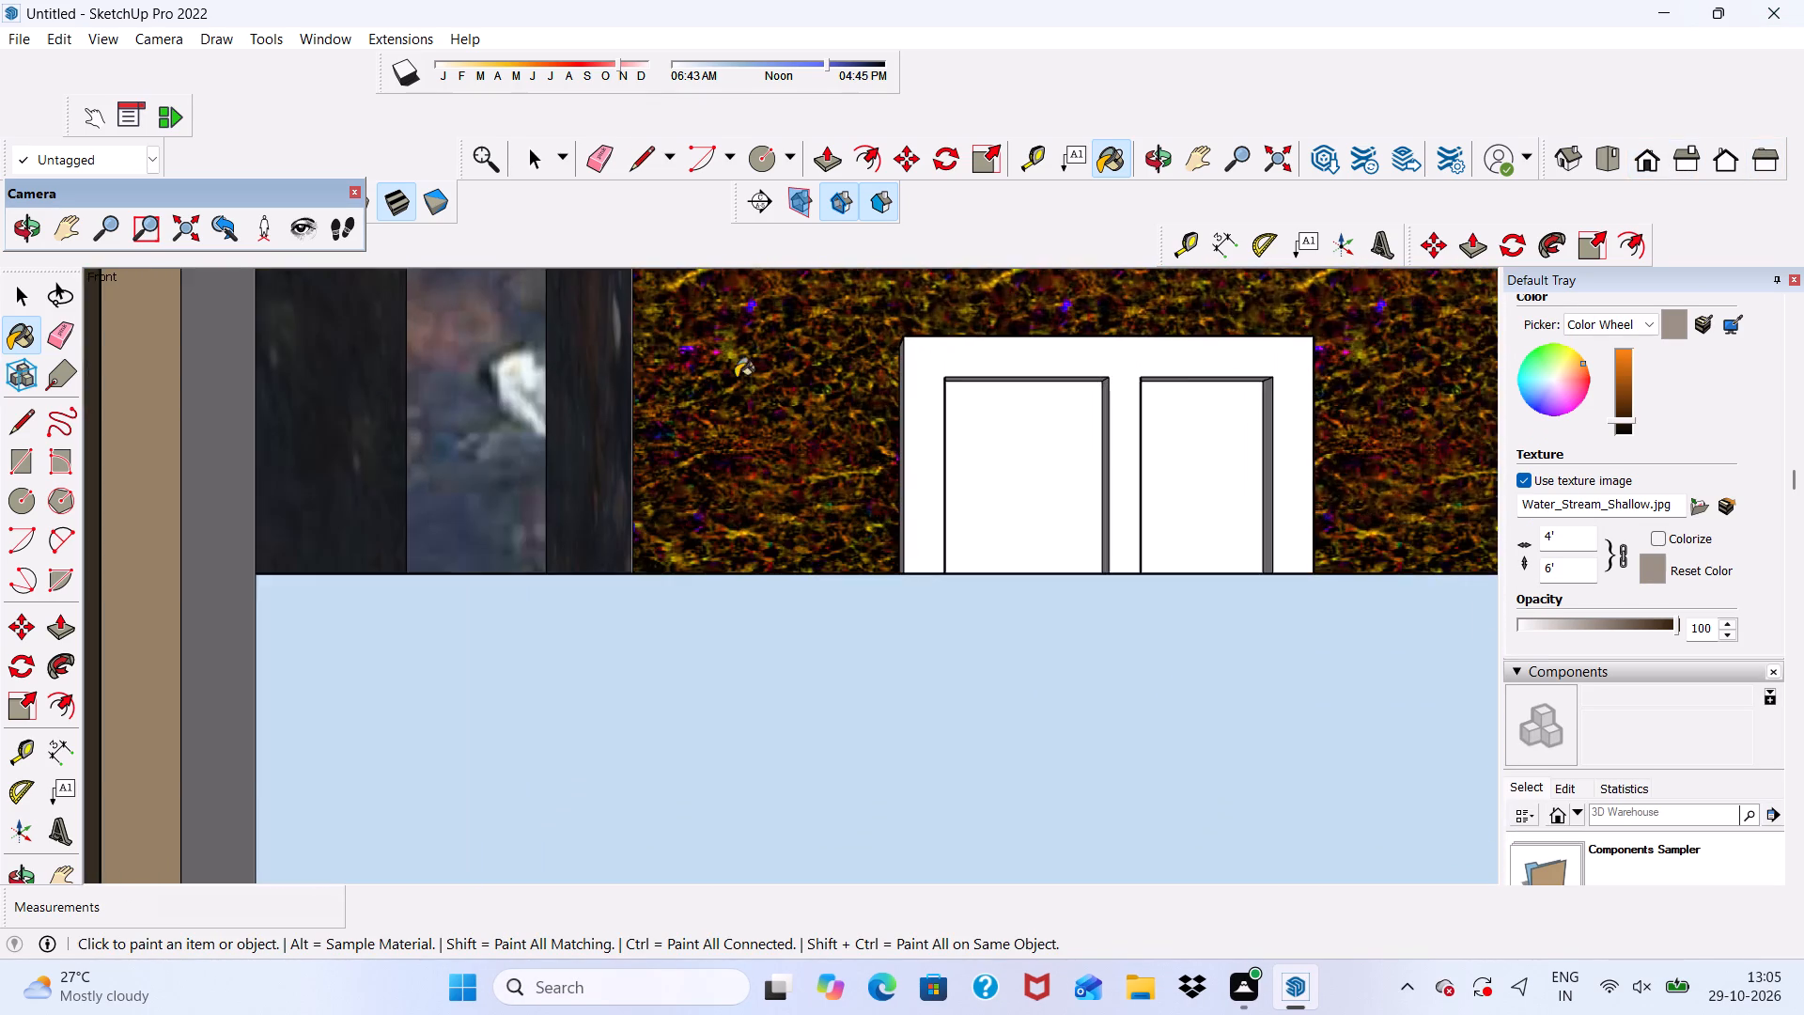
pyautogui.scroll(4, 736, 378)
pyautogui.click(479, 423)
pyautogui.click(533, 513)
pyautogui.scroll(-9, 567, 427)
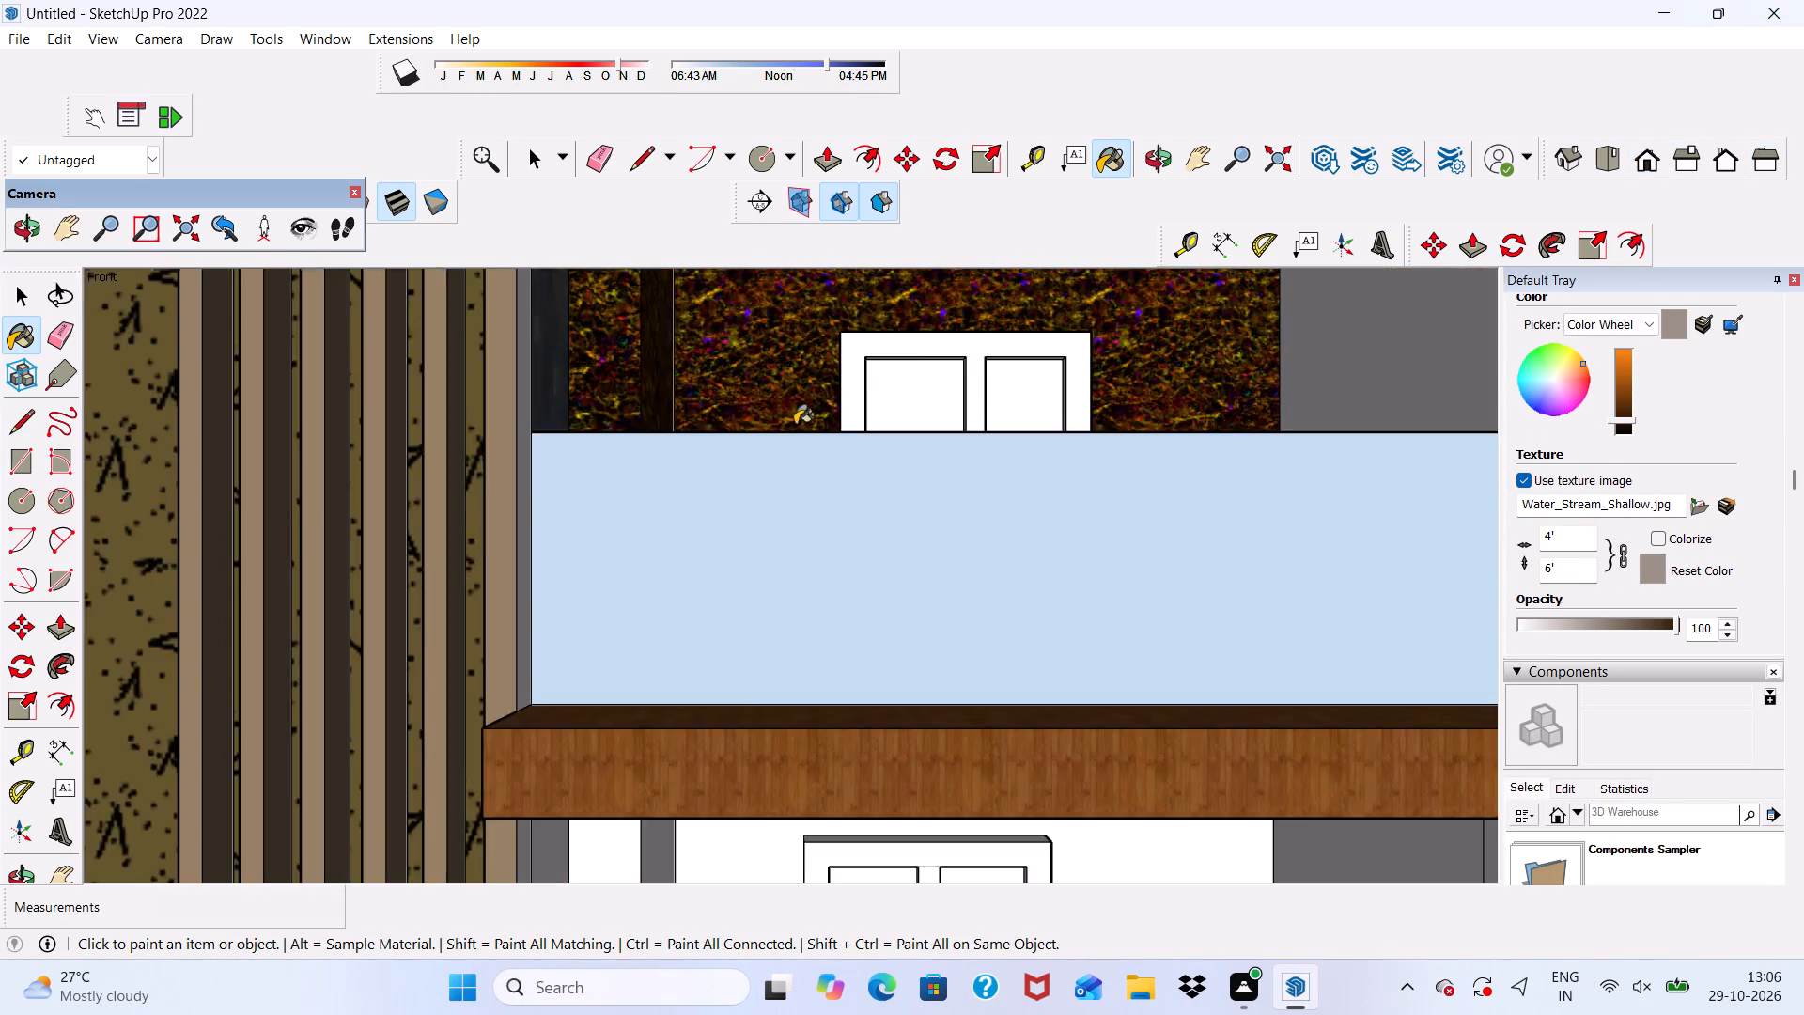
pyautogui.scroll(-7, 795, 425)
pyautogui.moveTo(863, 390); pyautogui.dragTo(704, 478, button='middle')
pyautogui.scroll(4, 713, 383)
pyautogui.click(677, 361)
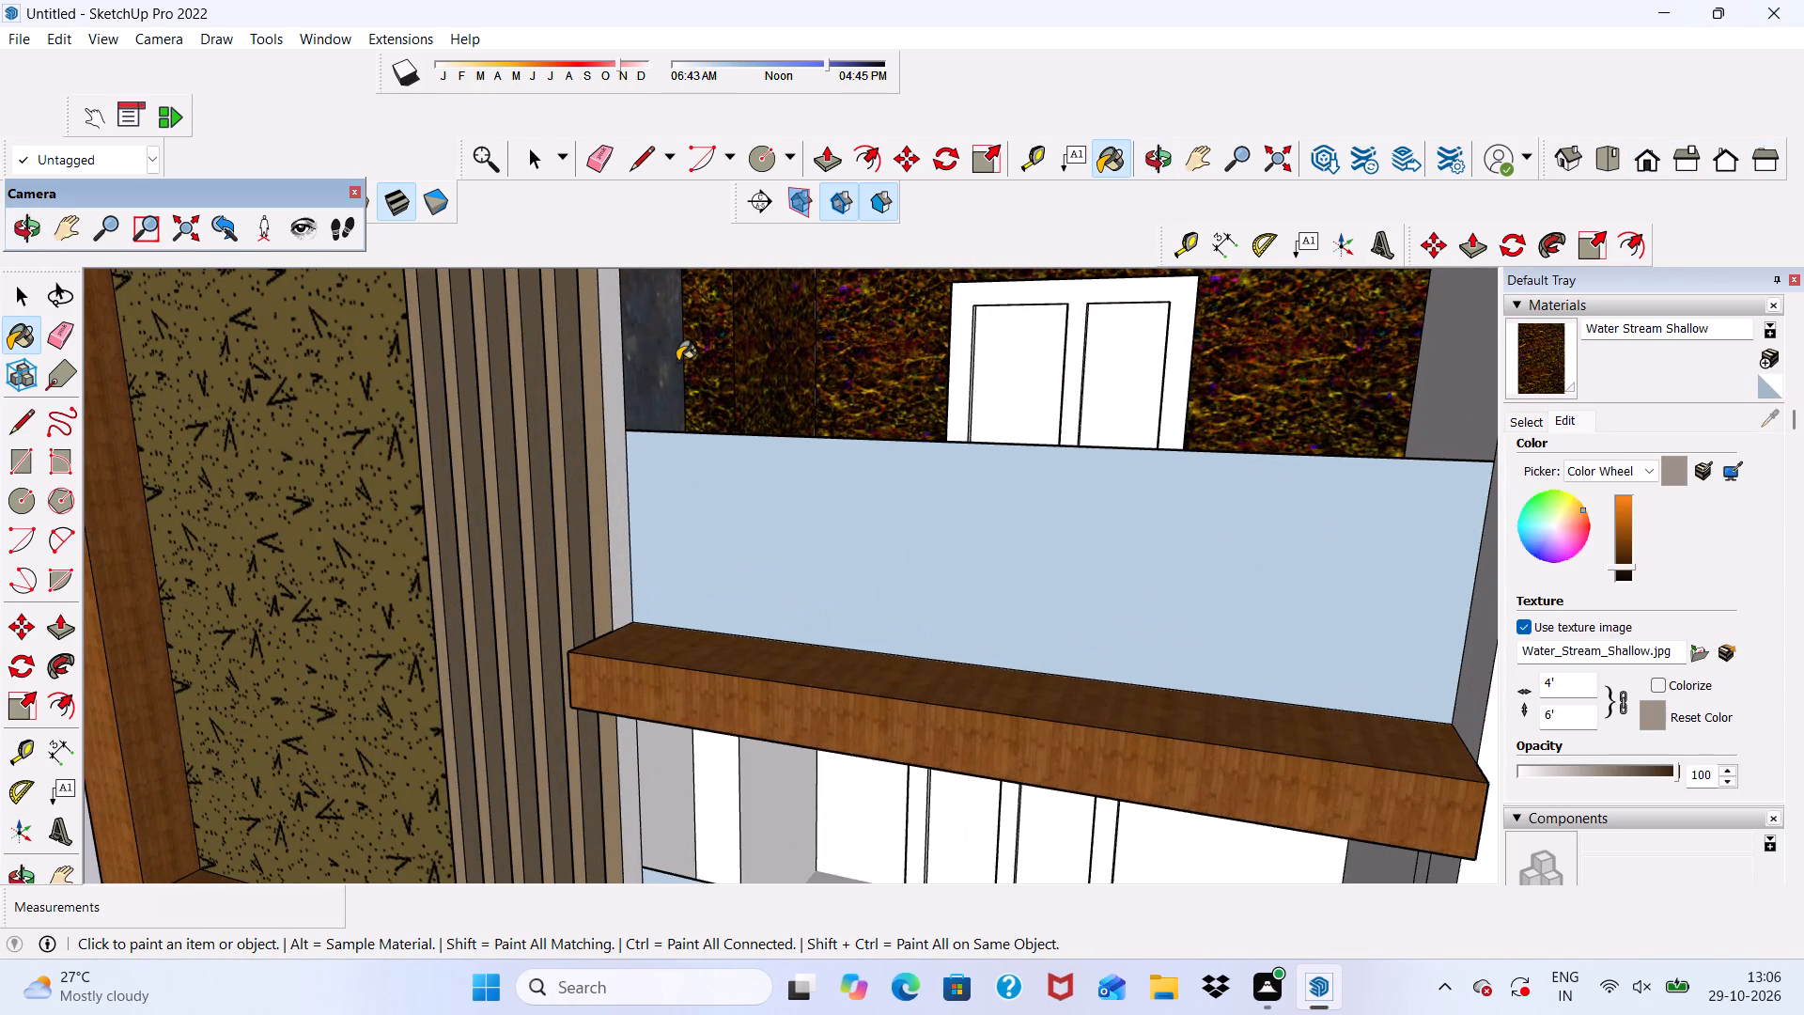
pyautogui.scroll(-5, 677, 361)
pyautogui.moveTo(706, 476); pyautogui.dragTo(997, 519, button='middle')
pyautogui.click(1102, 336)
# Recolour the Water Stream Shallow material to yellow with the color wheel and raise its brightness.
pyautogui.scroll(-3, 1109, 329)
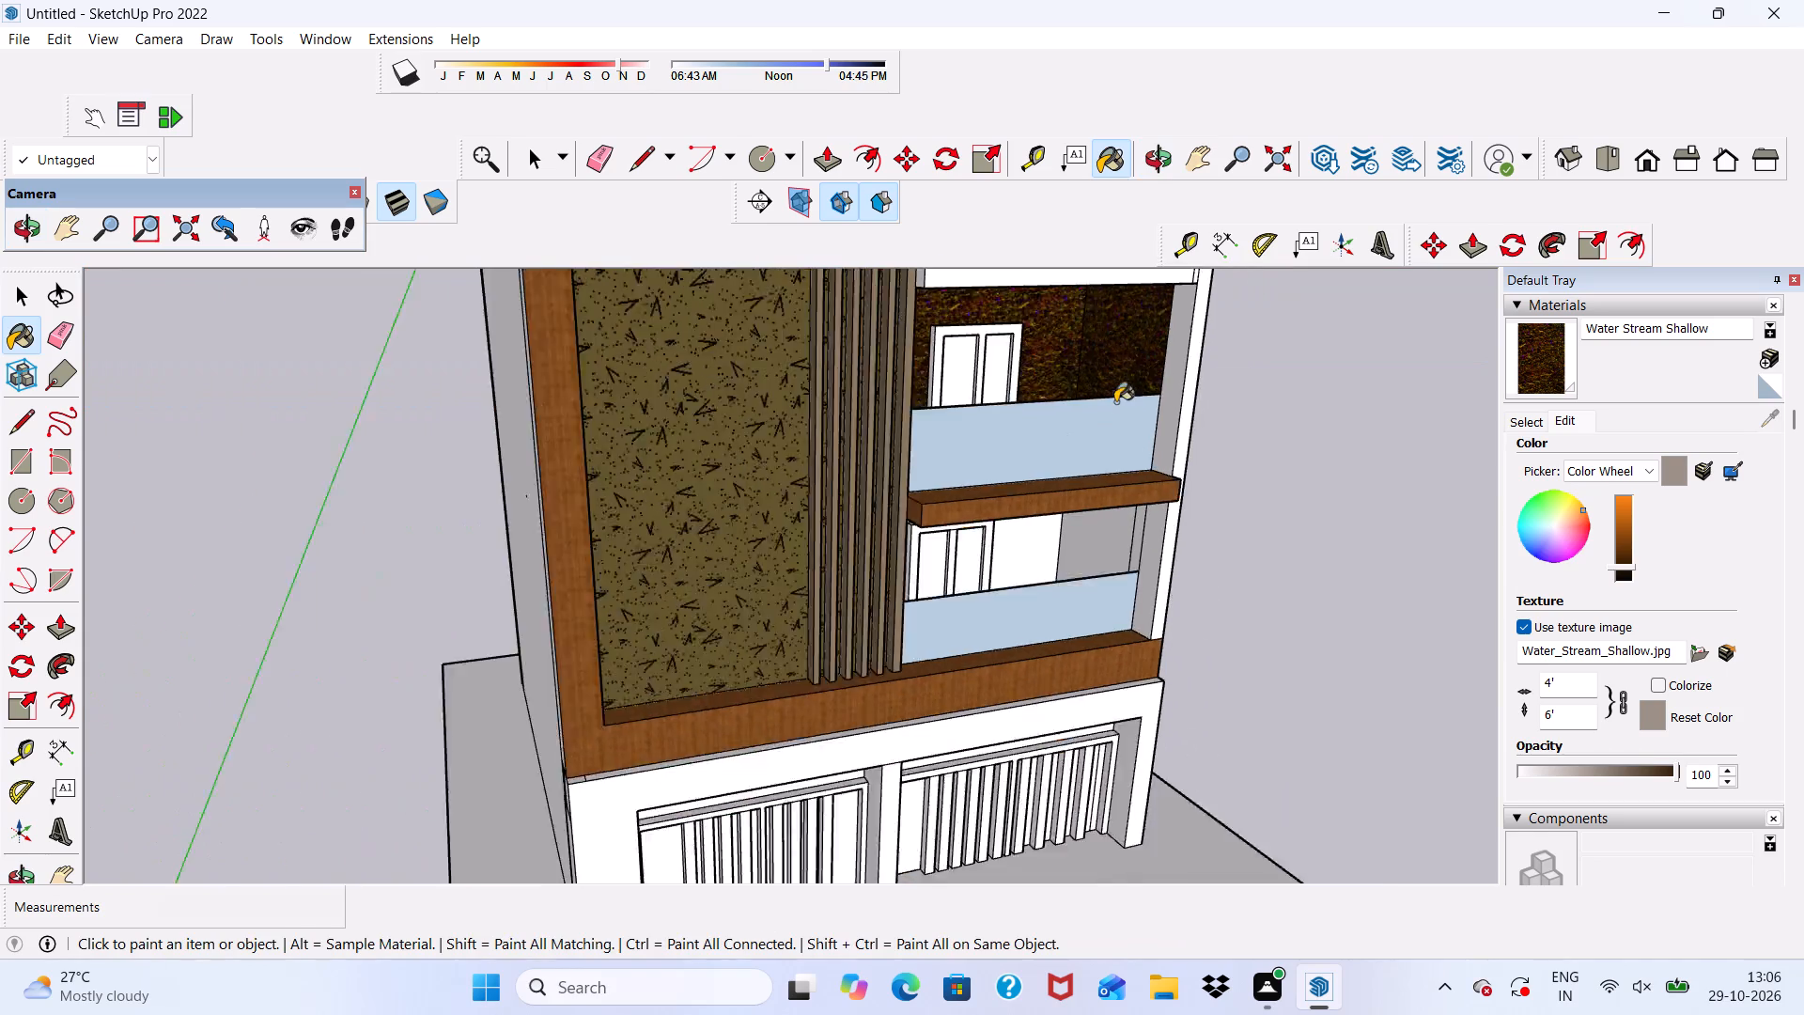
pyautogui.scroll(-3, 1115, 402)
pyautogui.moveTo(1115, 411); pyautogui.dragTo(976, 293, button='middle')
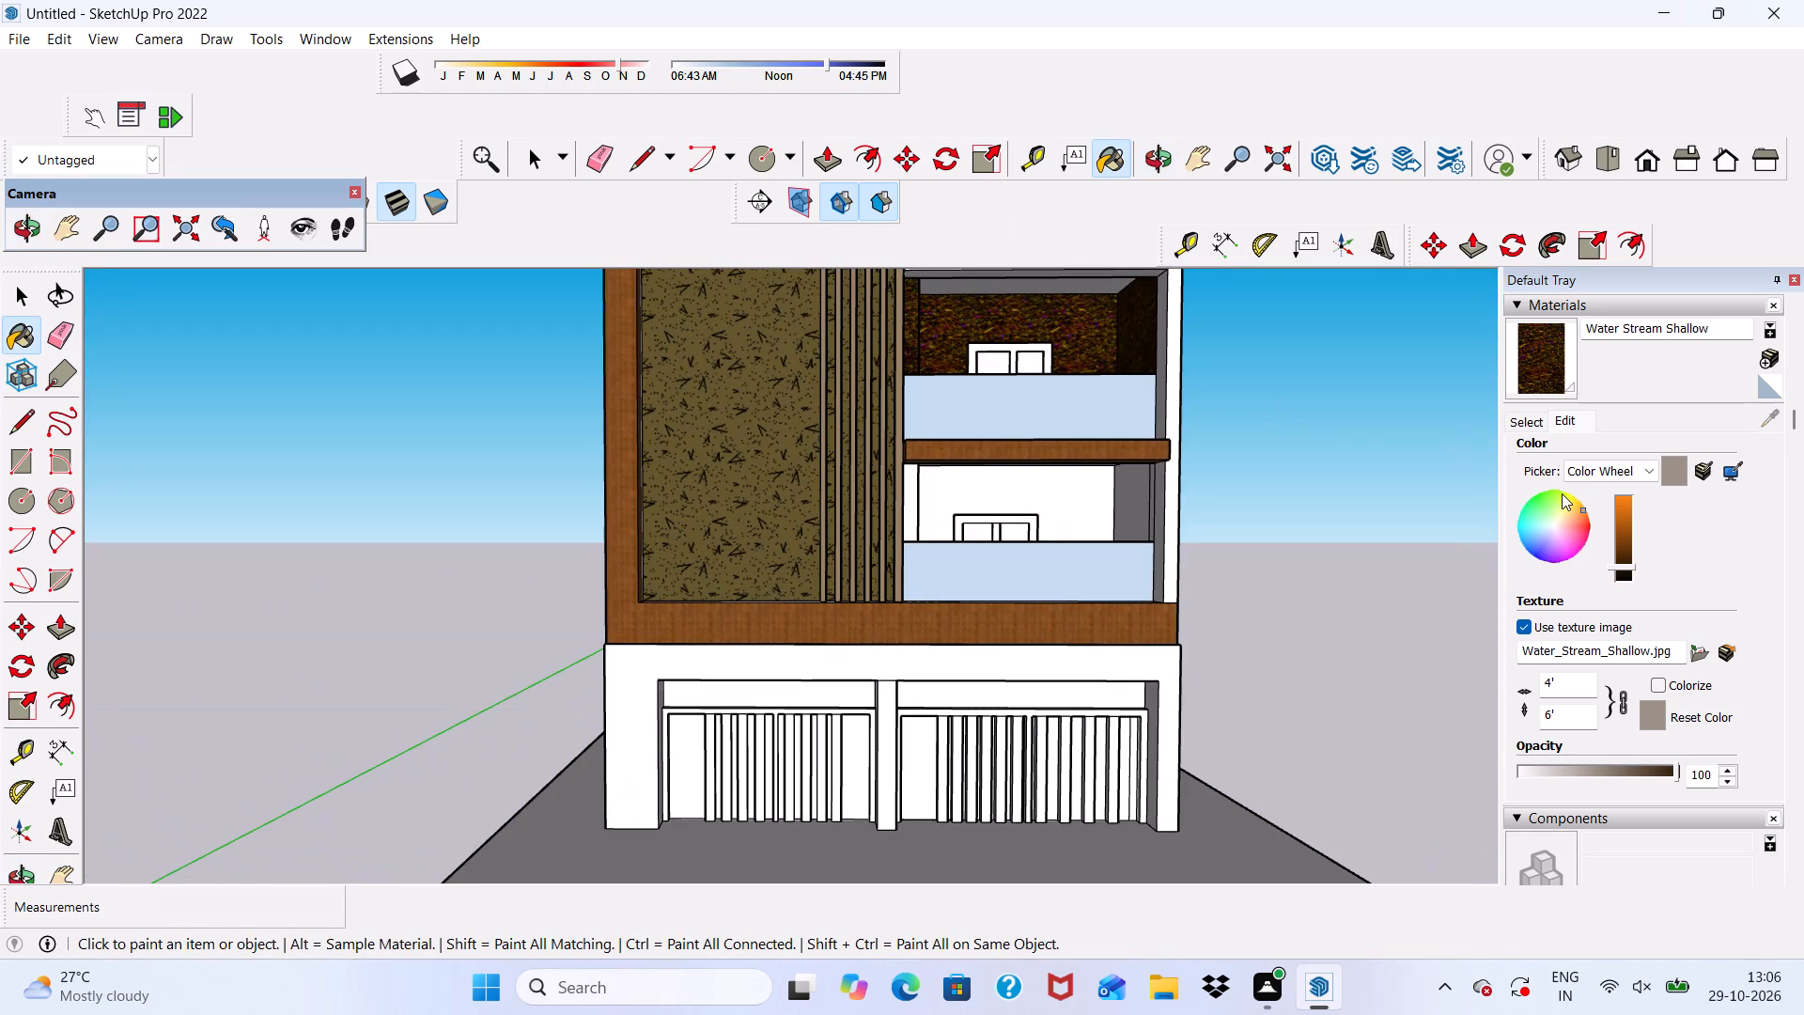
pyautogui.click(1562, 493)
pyautogui.scroll(5, 1573, 523)
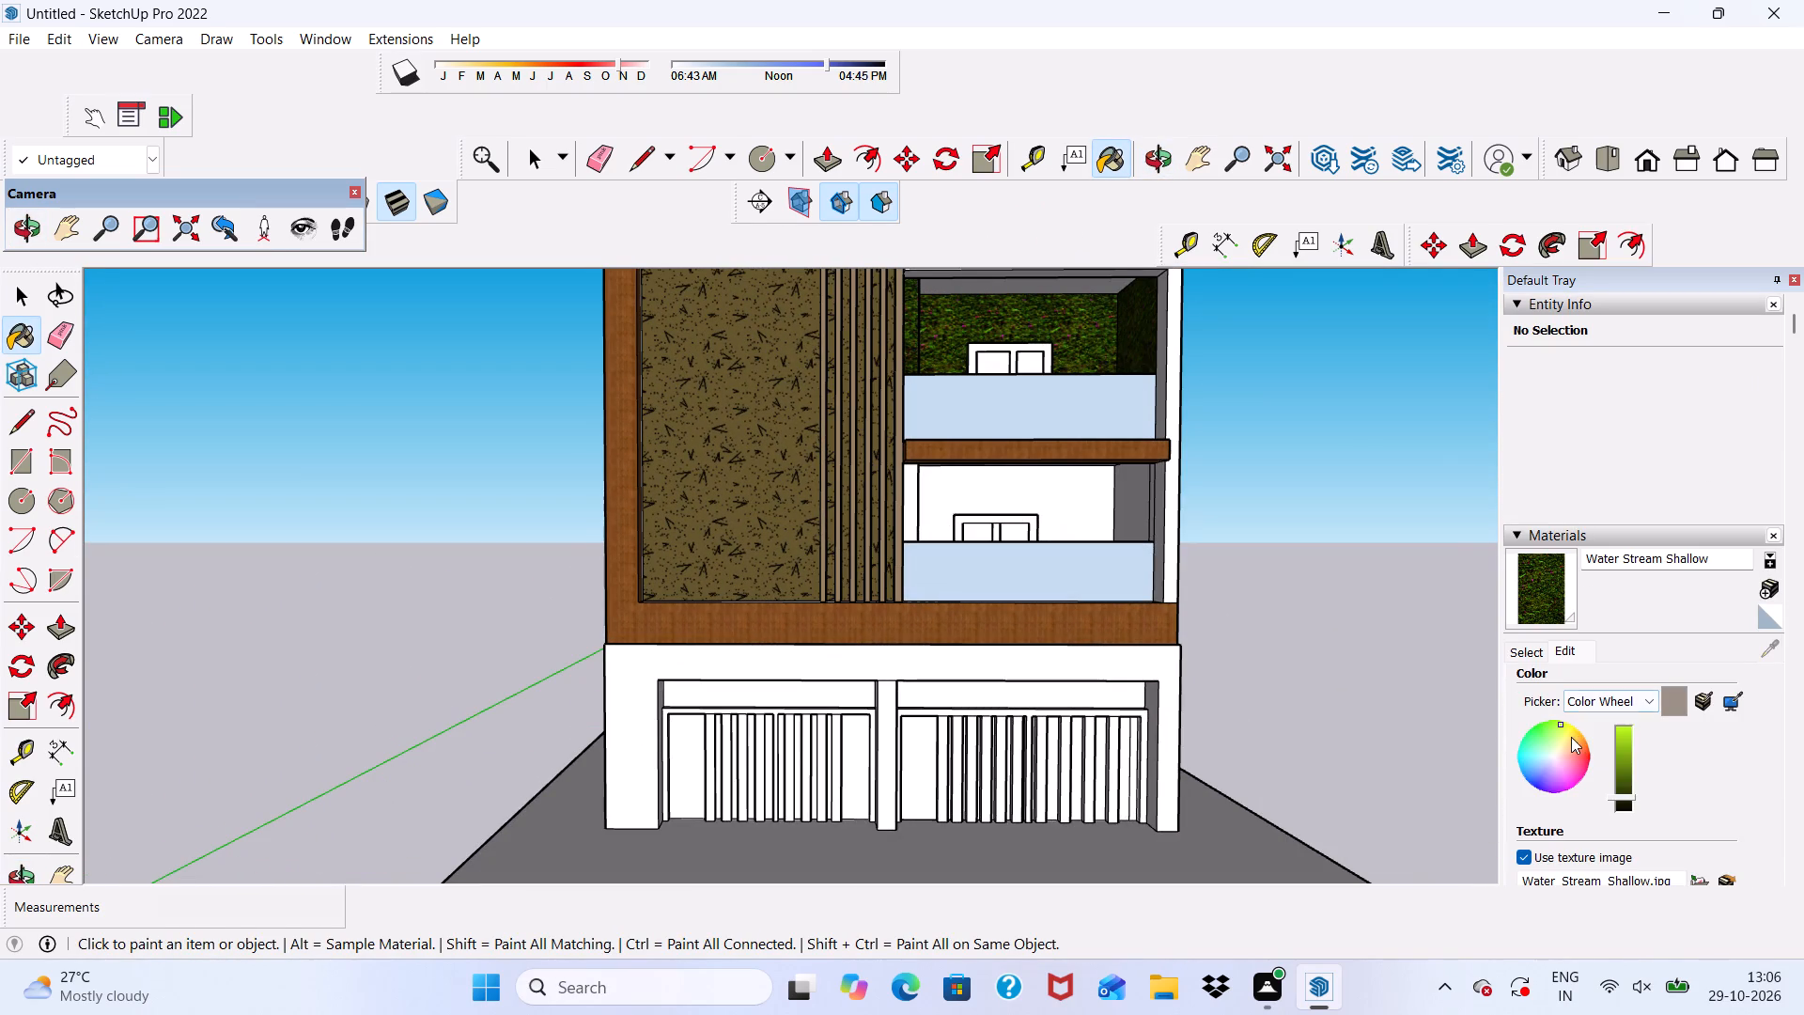
pyautogui.click(1569, 727)
pyautogui.click(1569, 728)
pyautogui.moveTo(1623, 794); pyautogui.dragTo(1617, 751)
# Paint the upper balcony's ceiling with the yellow Water Stream Shallow material.
pyautogui.scroll(15, 1280, 310)
pyautogui.moveTo(803, 334); pyautogui.dragTo(576, 489, button='middle')
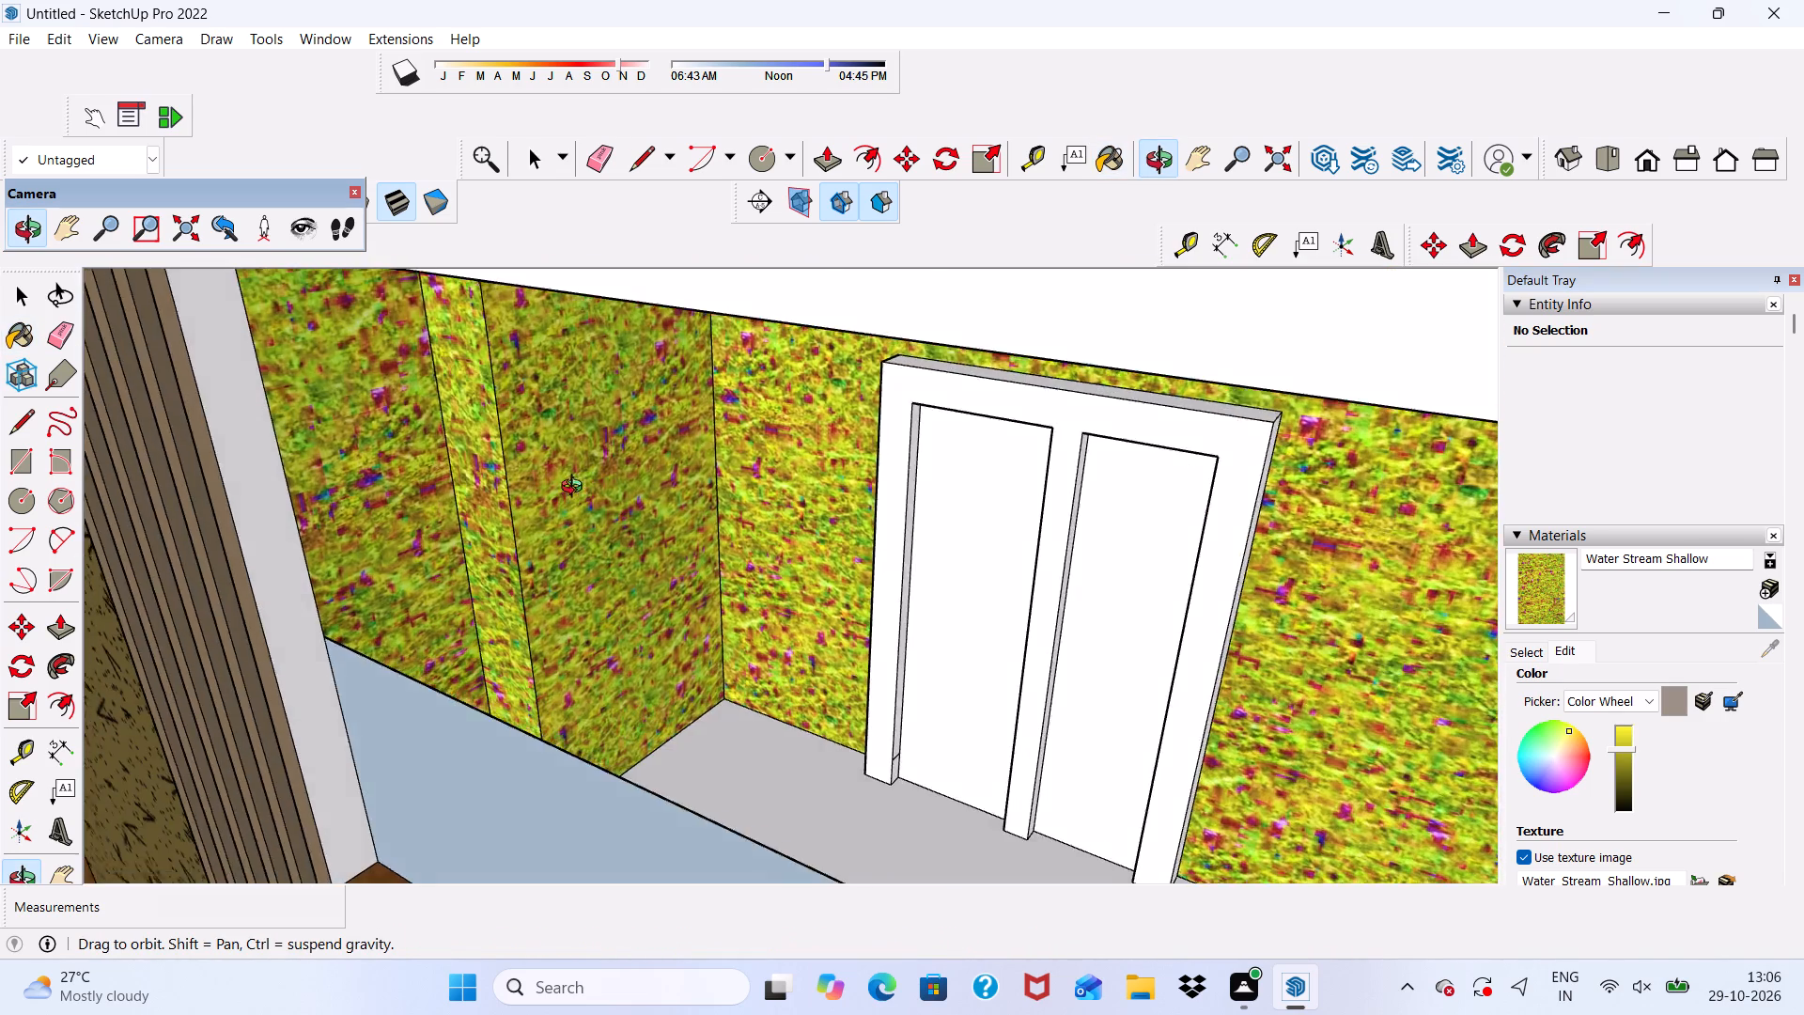
pyautogui.moveTo(576, 489); pyautogui.dragTo(730, 462, button='middle')
pyautogui.scroll(-8, 733, 457)
pyautogui.moveTo(922, 507); pyautogui.dragTo(1088, 336, button='middle')
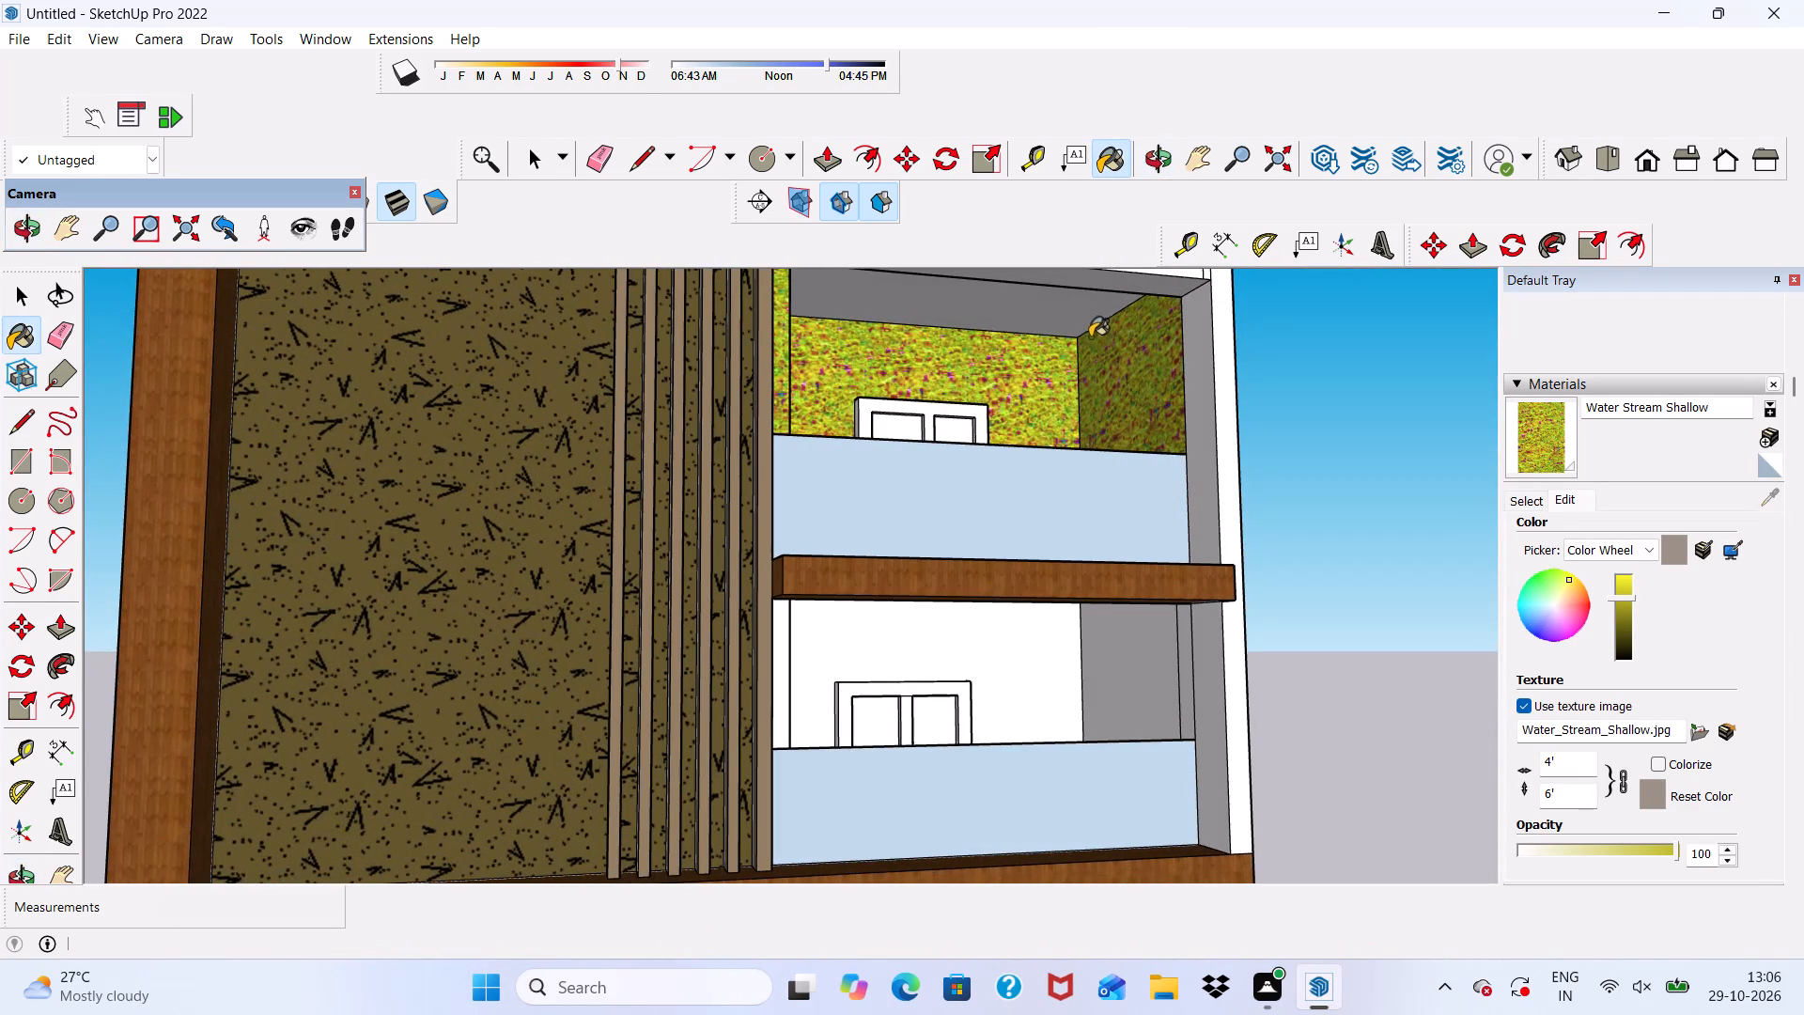
pyautogui.scroll(5, 1093, 345)
pyautogui.scroll(-6, 1050, 288)
pyautogui.scroll(5, 1043, 288)
pyautogui.click(1043, 288)
# Paint the lower balcony's fin-side wall faces with the yellow Water Stream Shallow material.
pyautogui.scroll(-3, 1043, 288)
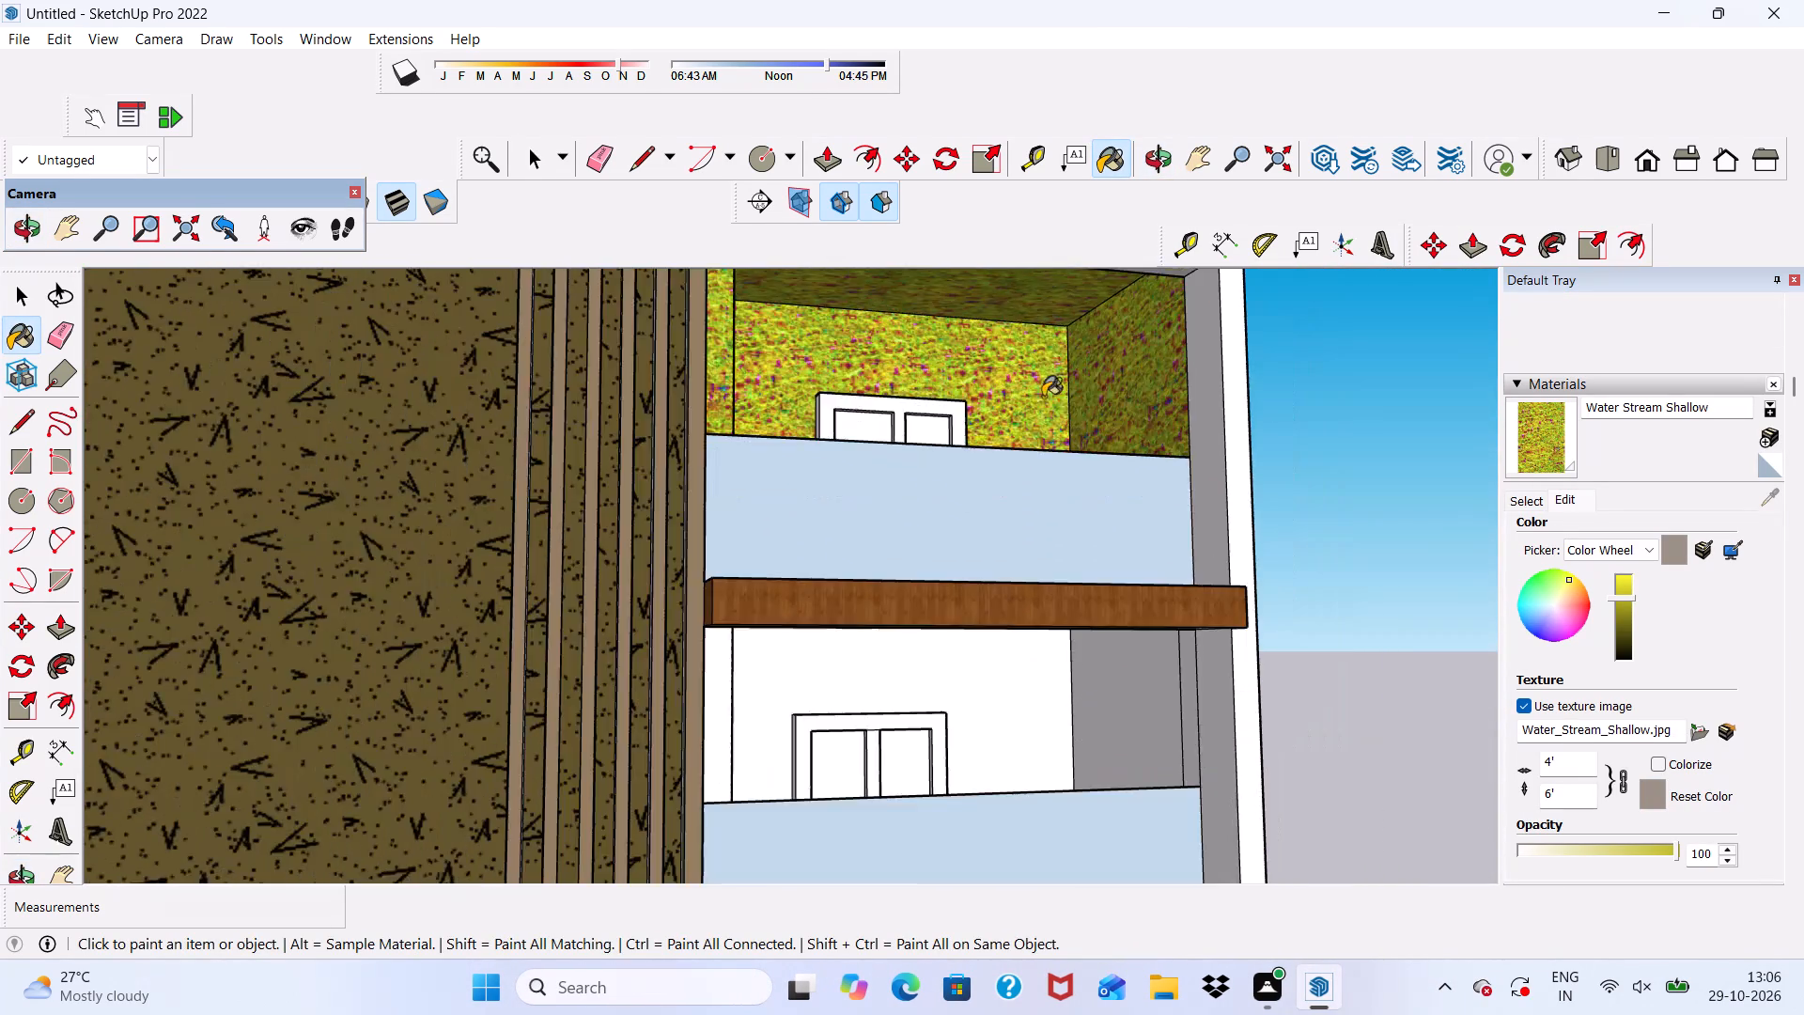
pyautogui.scroll(-6, 1043, 397)
pyautogui.moveTo(1021, 435); pyautogui.dragTo(747, 501, button='middle')
pyautogui.scroll(9, 763, 555)
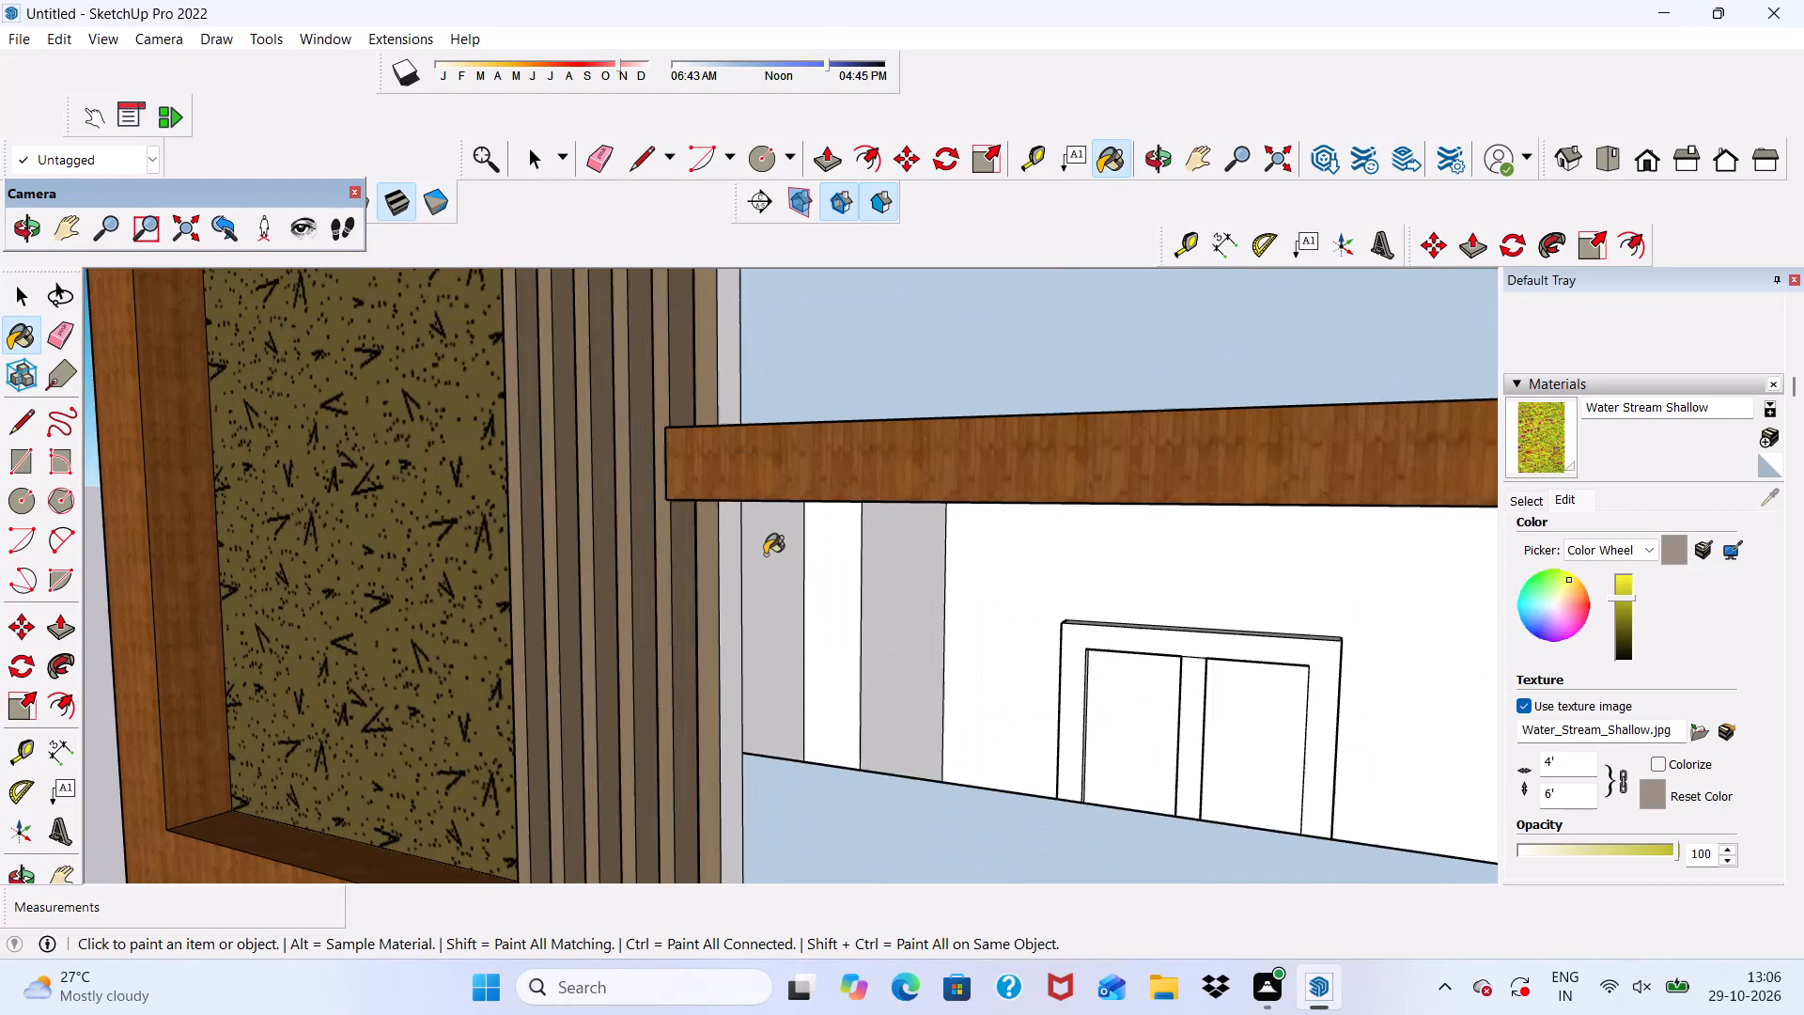
pyautogui.moveTo(822, 583); pyautogui.dragTo(855, 602)
pyautogui.click(873, 607)
# Paint the lower balcony's ceiling and back wall with Water Stream Shallow.
pyautogui.scroll(-5, 896, 546)
pyautogui.moveTo(923, 578); pyautogui.dragTo(928, 464, button='middle')
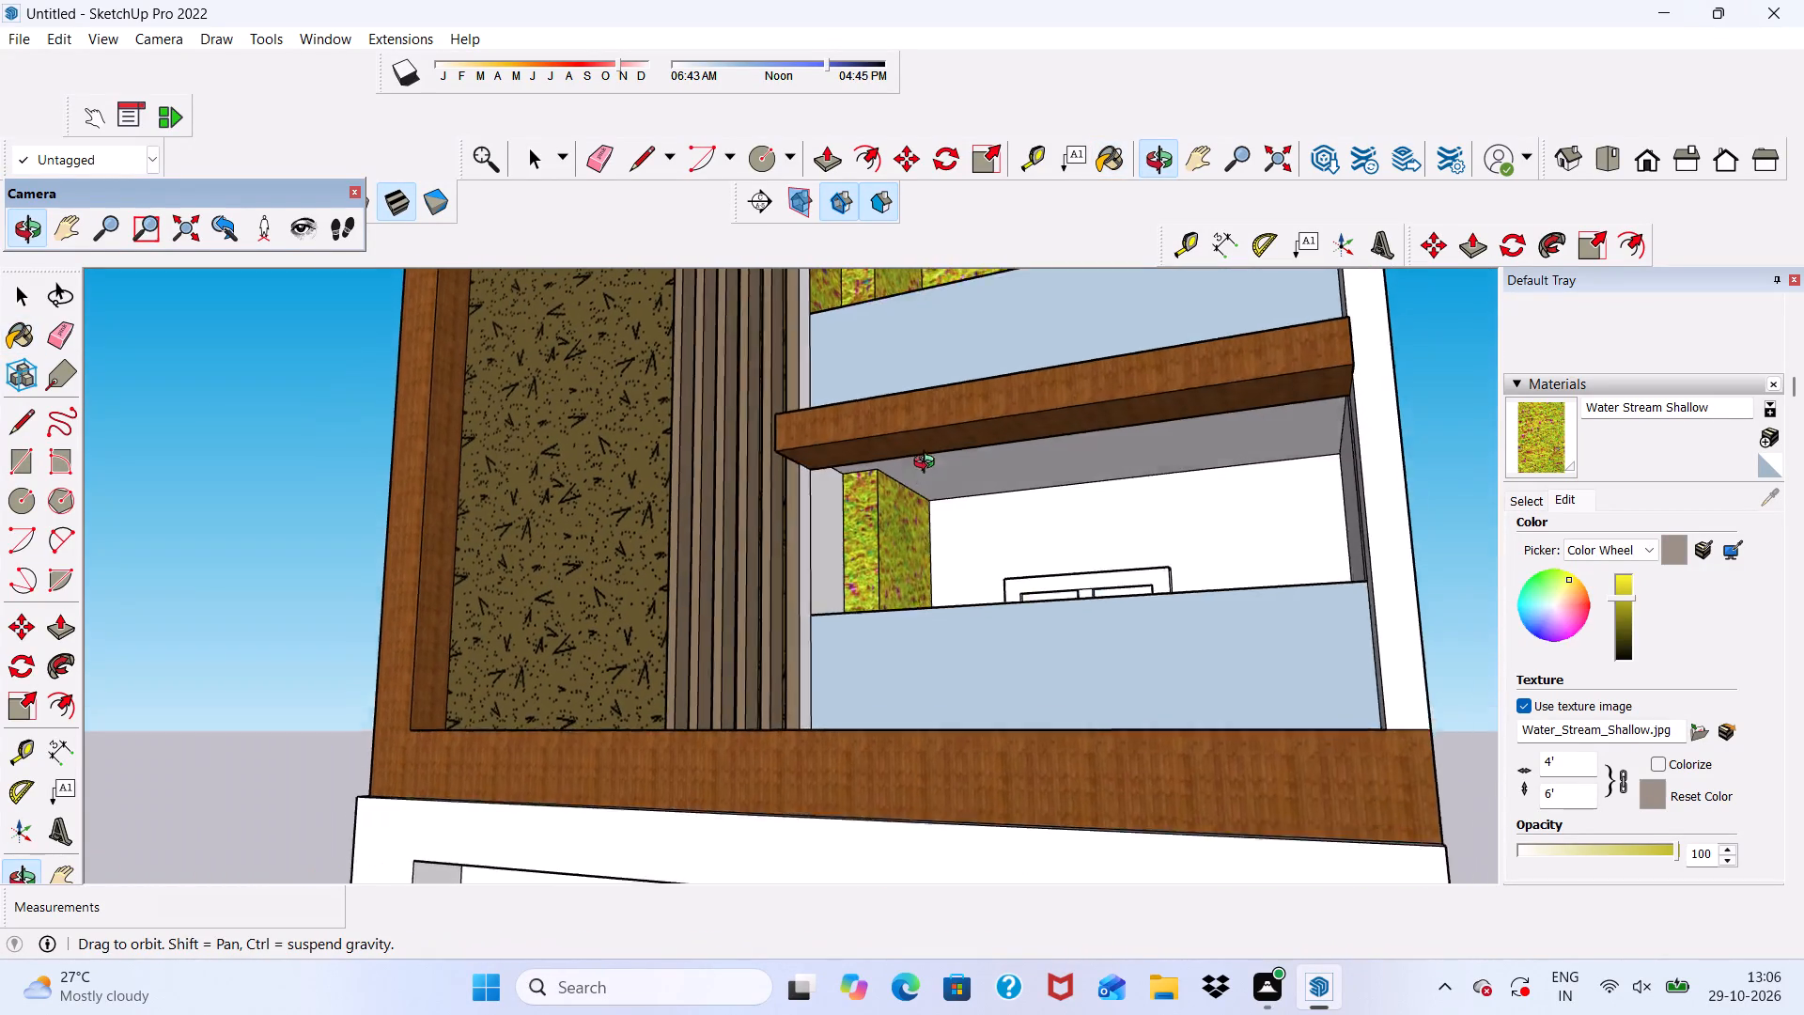
pyautogui.moveTo(928, 464); pyautogui.dragTo(936, 445, button='middle')
pyautogui.scroll(1, 949, 460)
pyautogui.click(949, 460)
pyautogui.click(970, 541)
# Paint the lower balcony's opposite inner side wall and the remaining fin-side wall strip with Water Stream Shallow.
pyautogui.scroll(-4, 970, 477)
pyautogui.moveTo(970, 477); pyautogui.dragTo(1114, 591, button='middle')
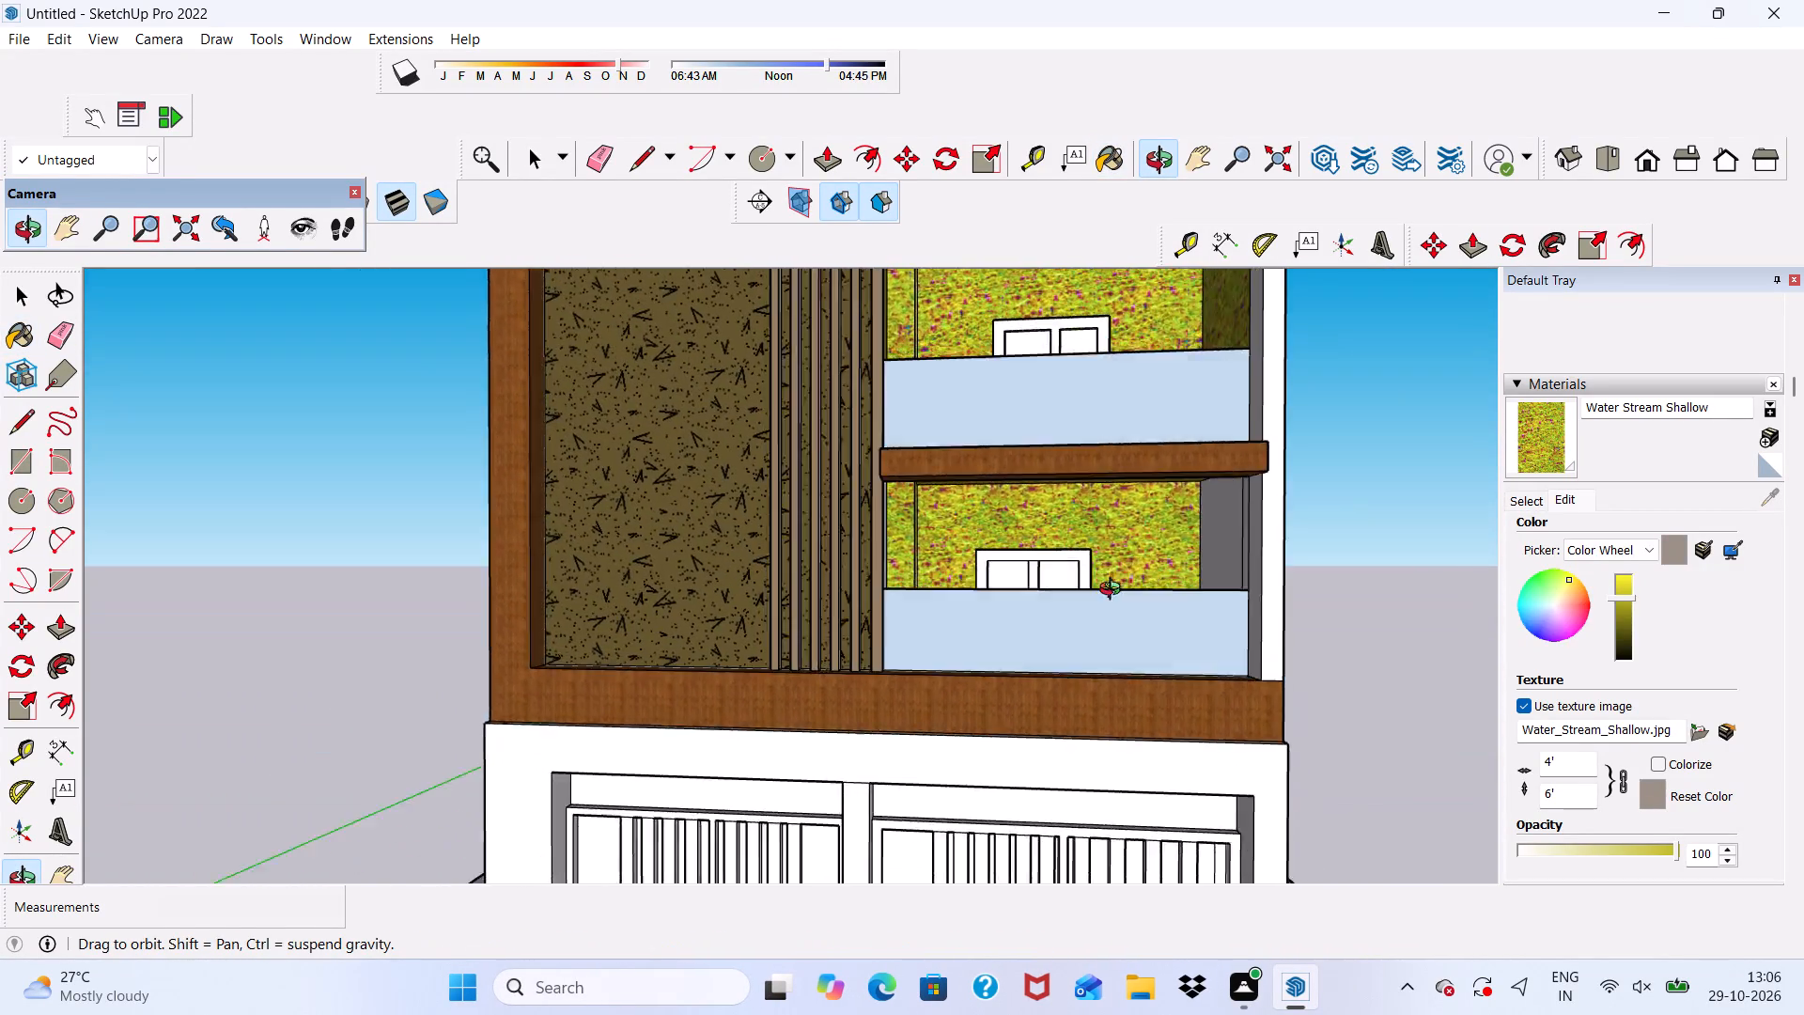
pyautogui.moveTo(1114, 591); pyautogui.dragTo(1201, 623, button='middle')
pyautogui.scroll(6, 1195, 578)
pyautogui.click(1176, 517)
pyautogui.scroll(-7, 1135, 514)
pyautogui.moveTo(1103, 537); pyautogui.dragTo(833, 516, button='middle')
pyautogui.scroll(5, 833, 516)
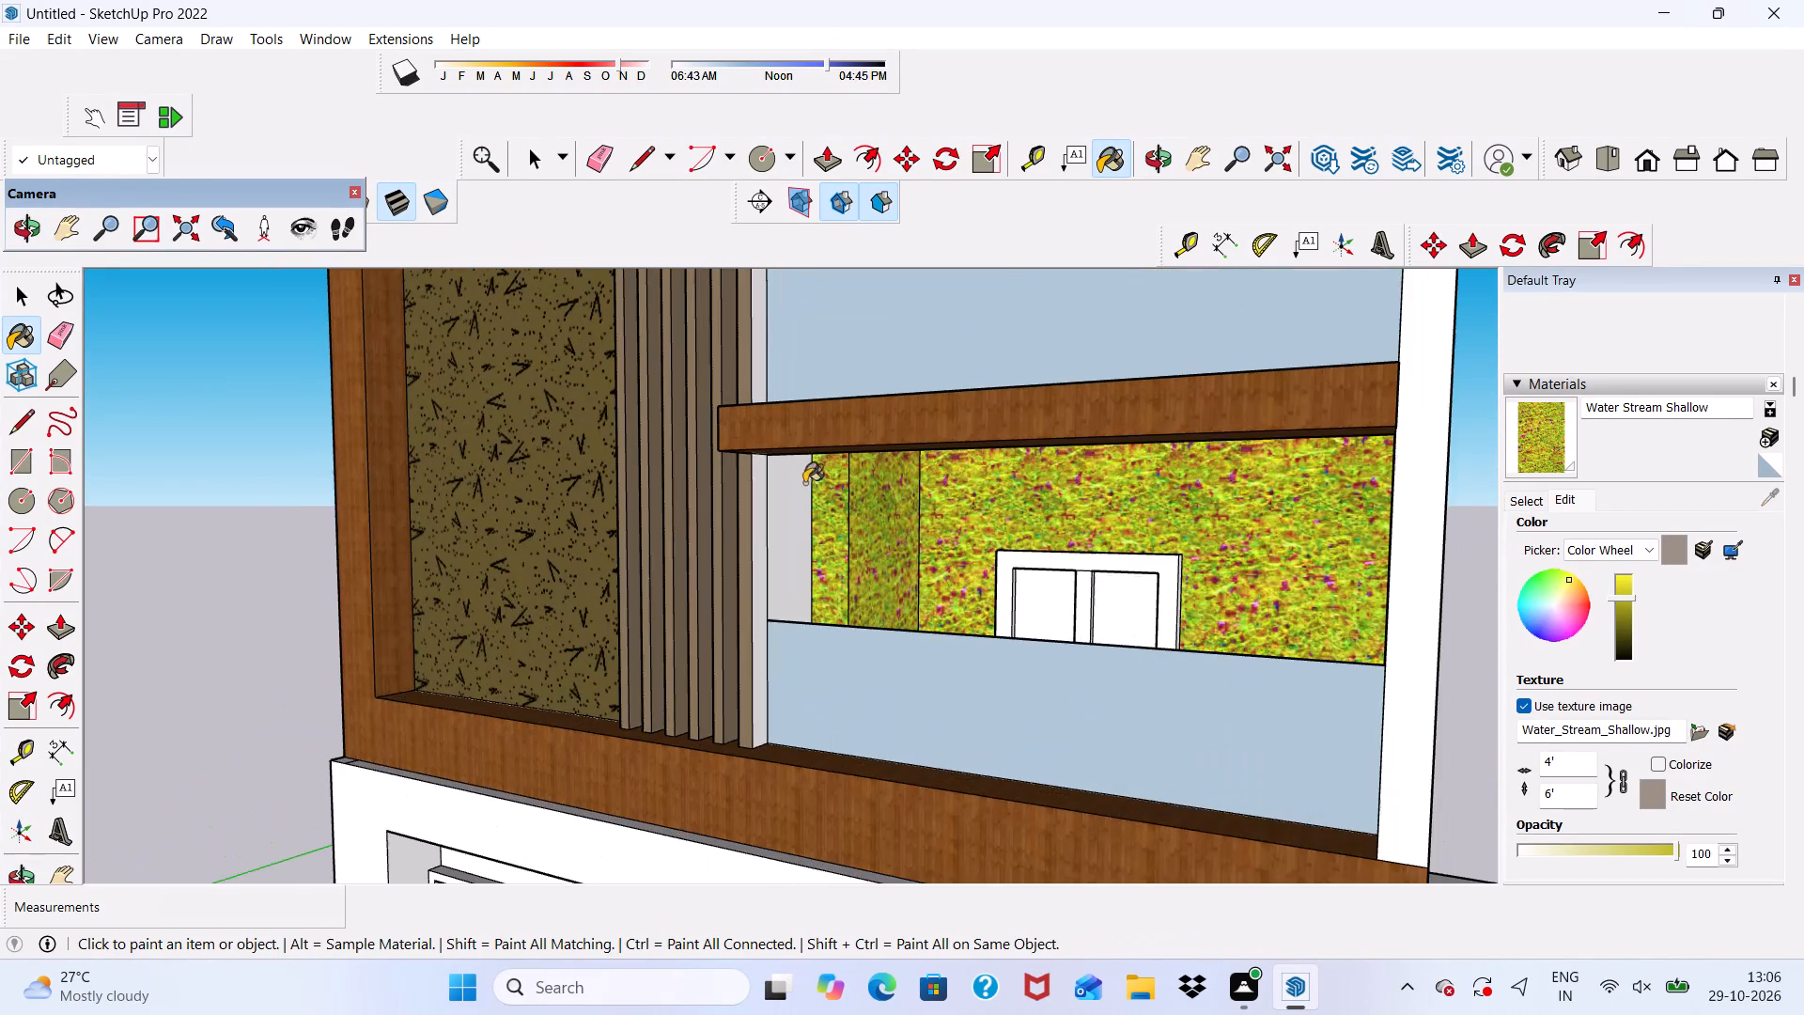
pyautogui.click(794, 471)
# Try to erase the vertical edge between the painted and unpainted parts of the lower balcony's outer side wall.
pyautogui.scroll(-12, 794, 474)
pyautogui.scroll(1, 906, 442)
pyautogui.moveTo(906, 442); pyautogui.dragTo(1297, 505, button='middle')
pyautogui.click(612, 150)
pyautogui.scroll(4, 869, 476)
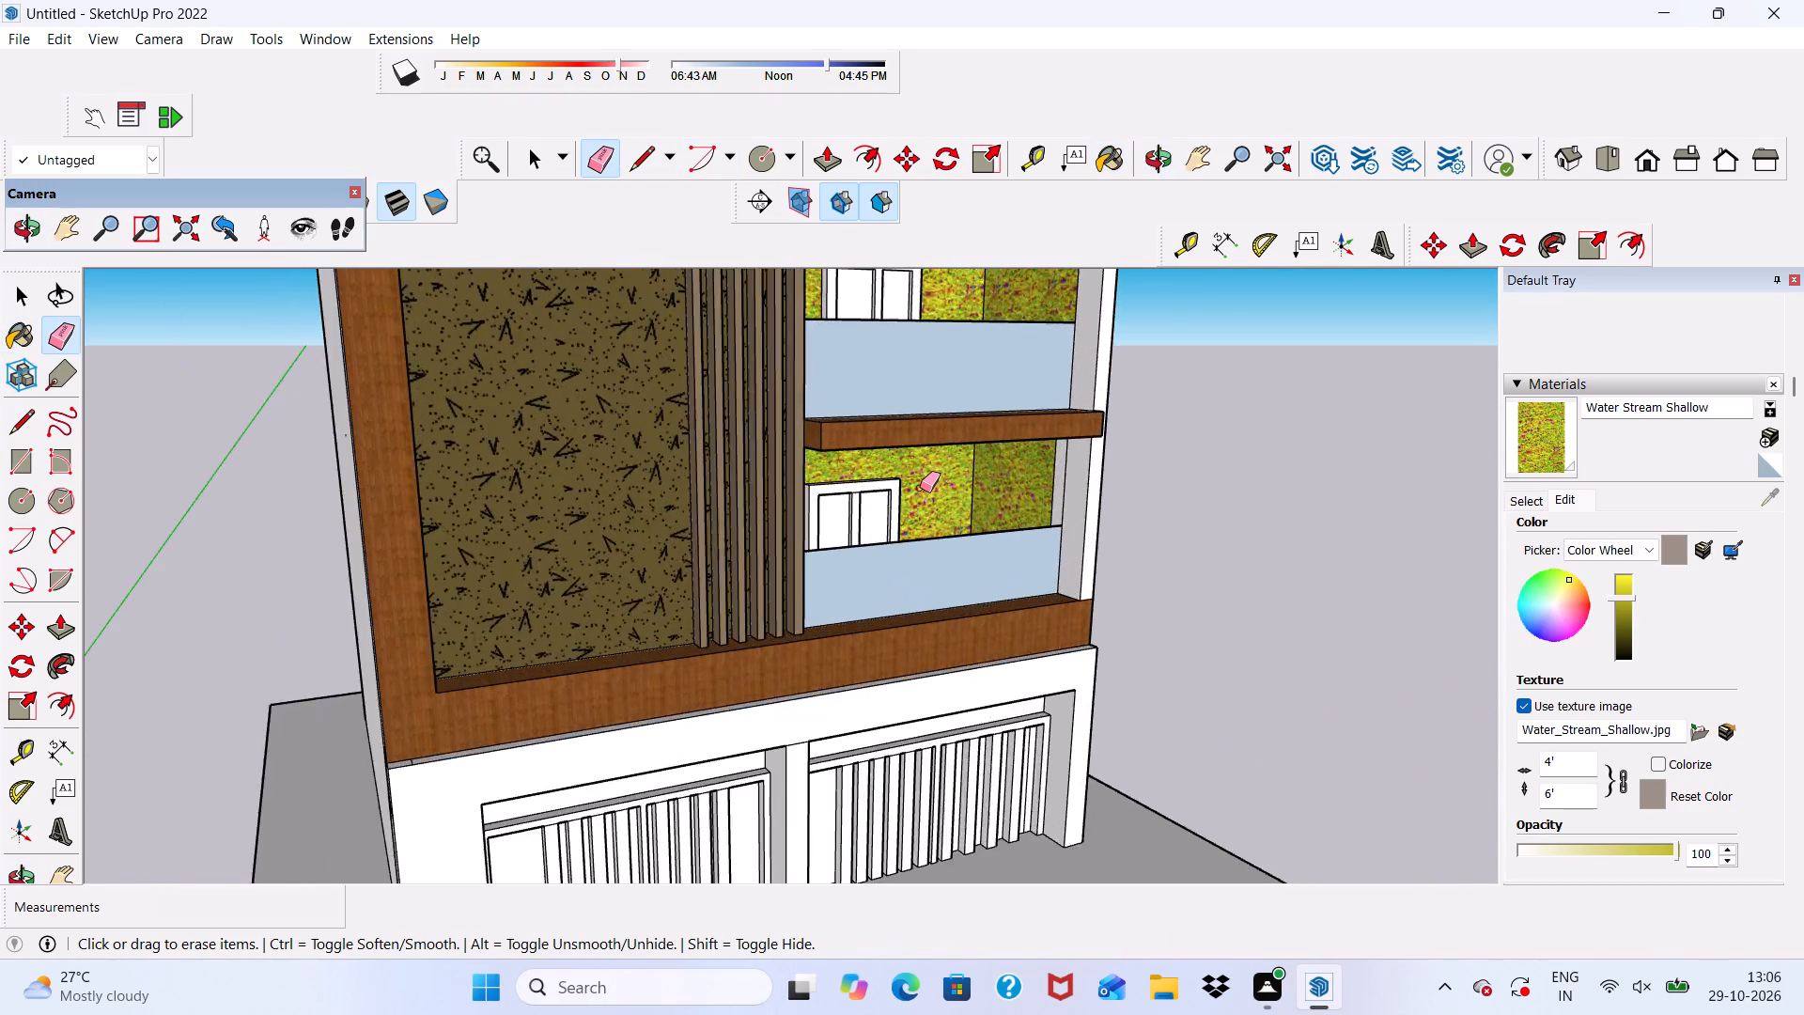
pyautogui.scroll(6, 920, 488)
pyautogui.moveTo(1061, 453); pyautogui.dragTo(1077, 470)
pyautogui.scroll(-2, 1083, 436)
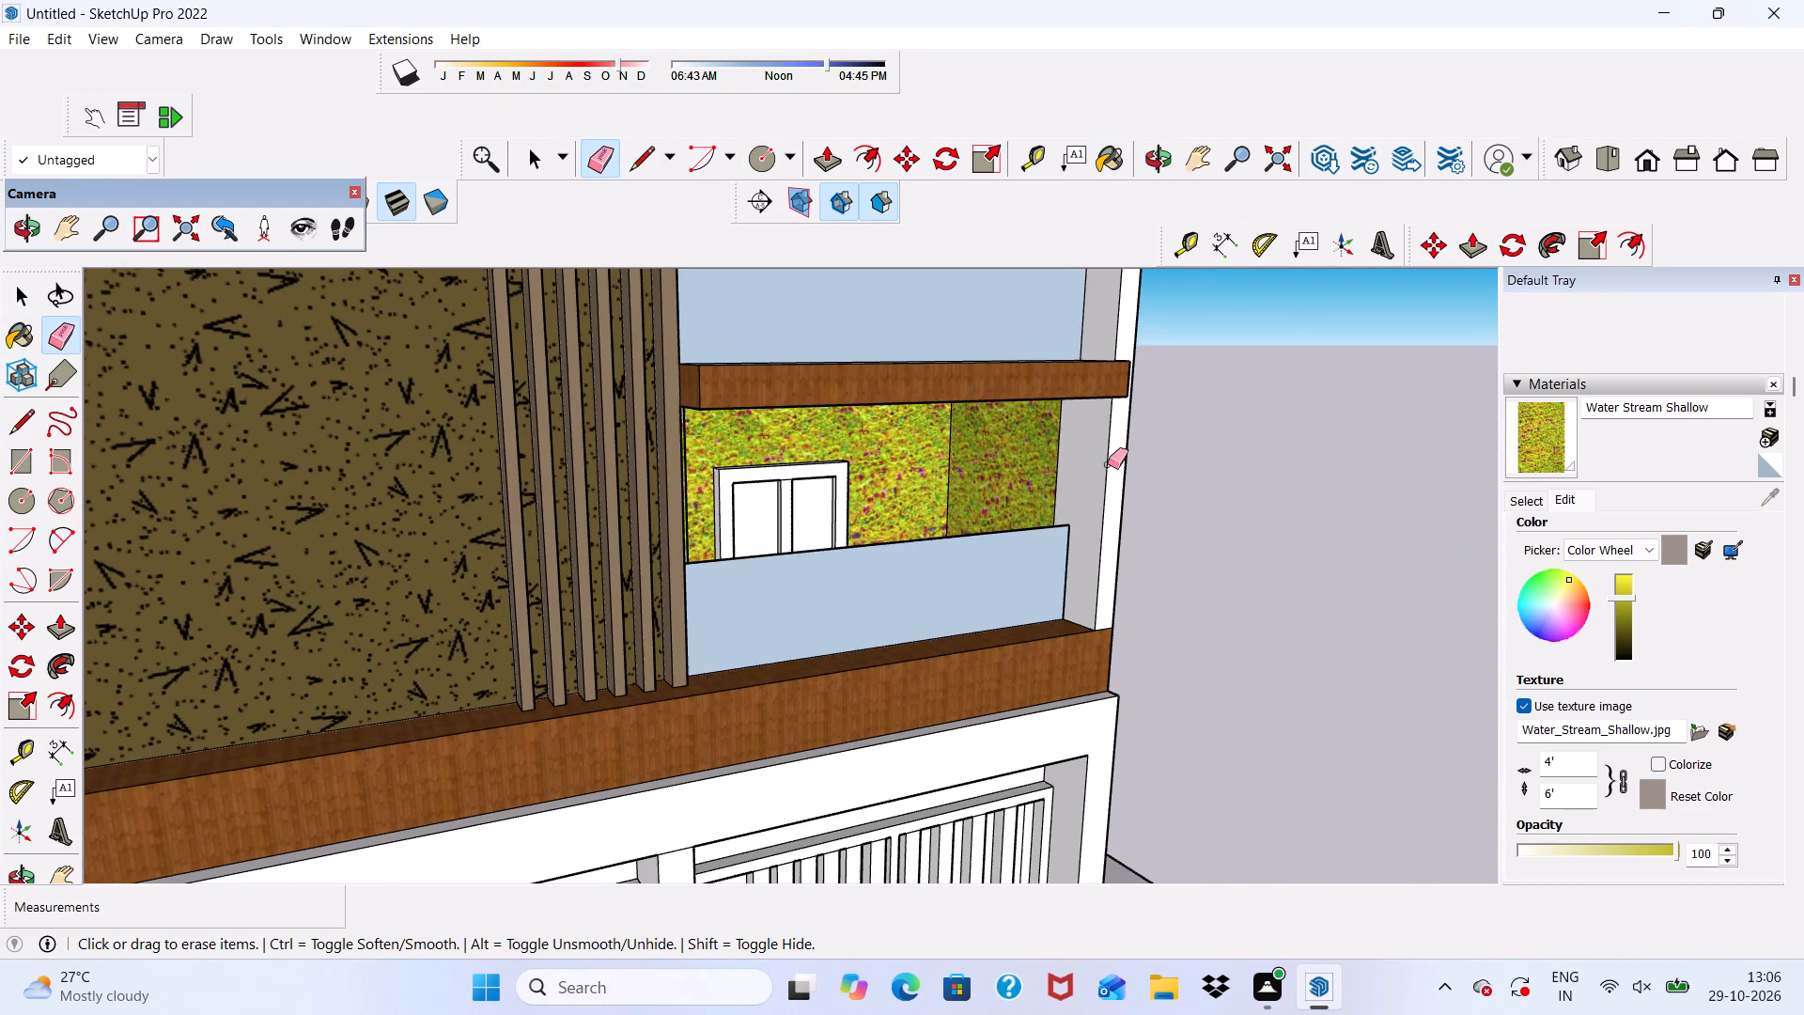
# Paint the front strip of the outer side wall with Water Stream Shallow on both the lower and upper balconies.
pyautogui.click(1530, 427)
pyautogui.scroll(4, 1071, 484)
pyautogui.click(1108, 451)
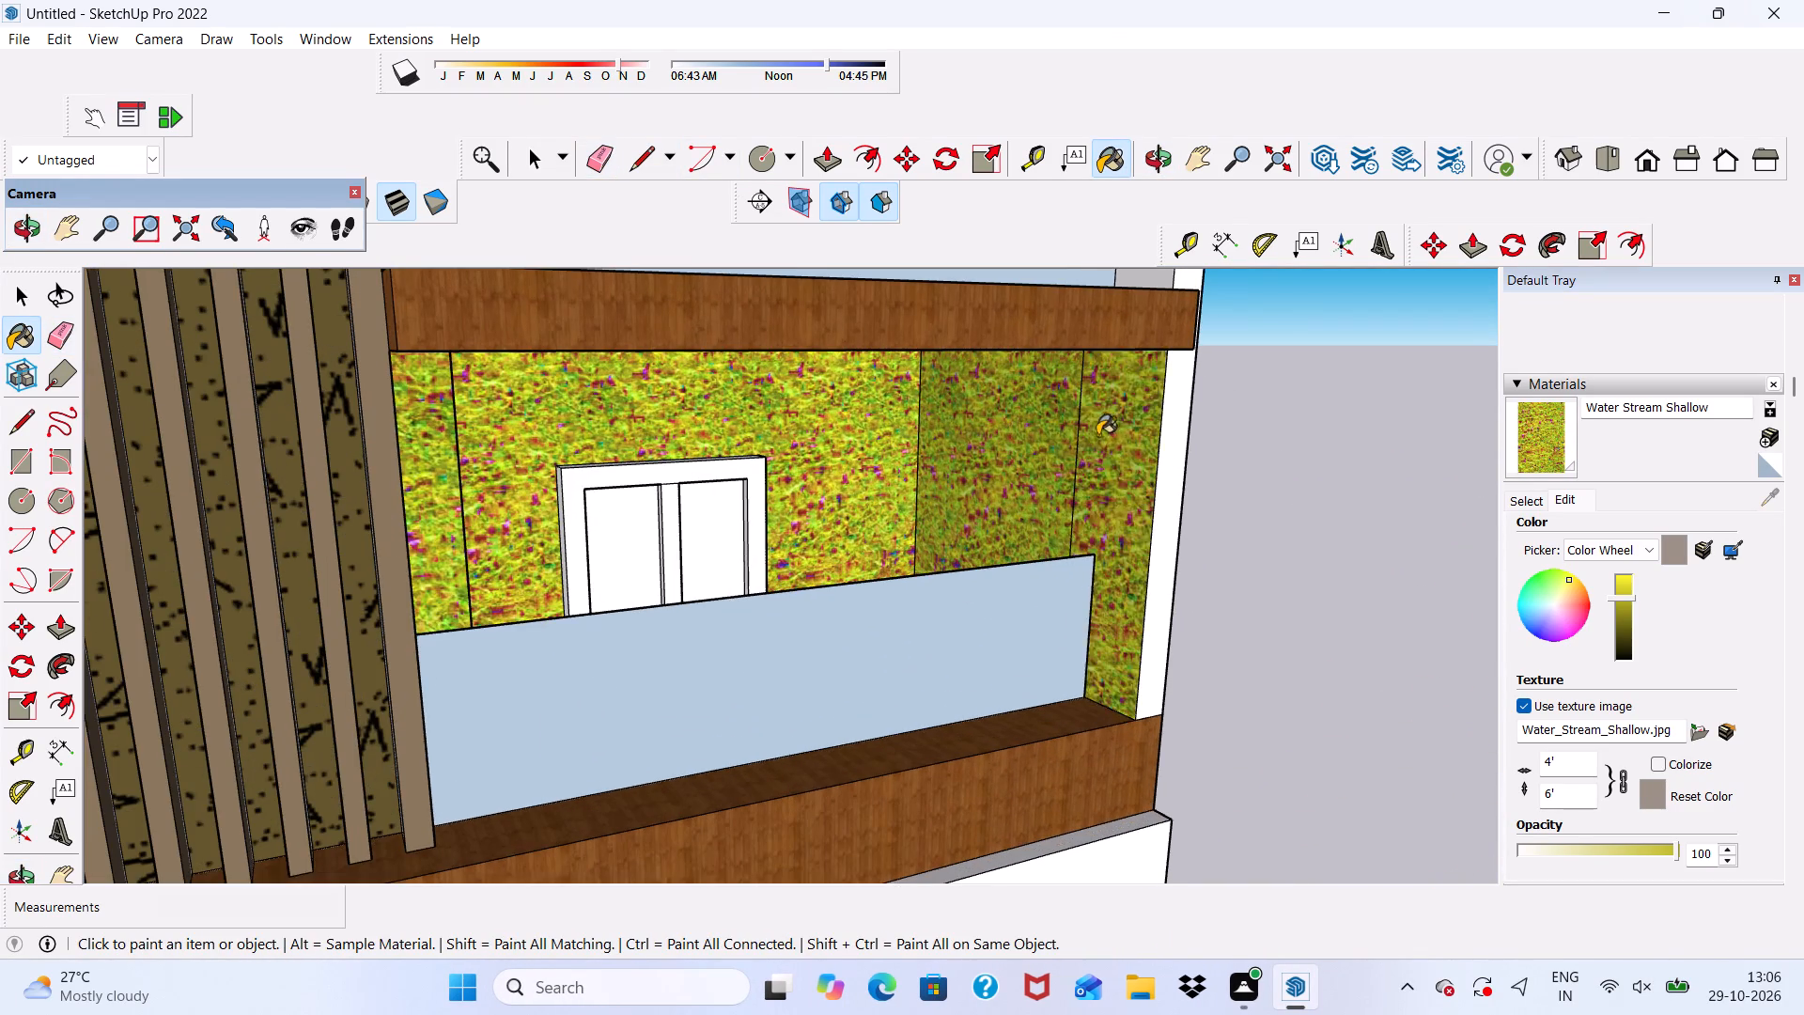
pyautogui.scroll(-3, 1095, 434)
pyautogui.moveTo(1095, 434); pyautogui.dragTo(656, 464, button='middle')
pyautogui.scroll(4, 543, 456)
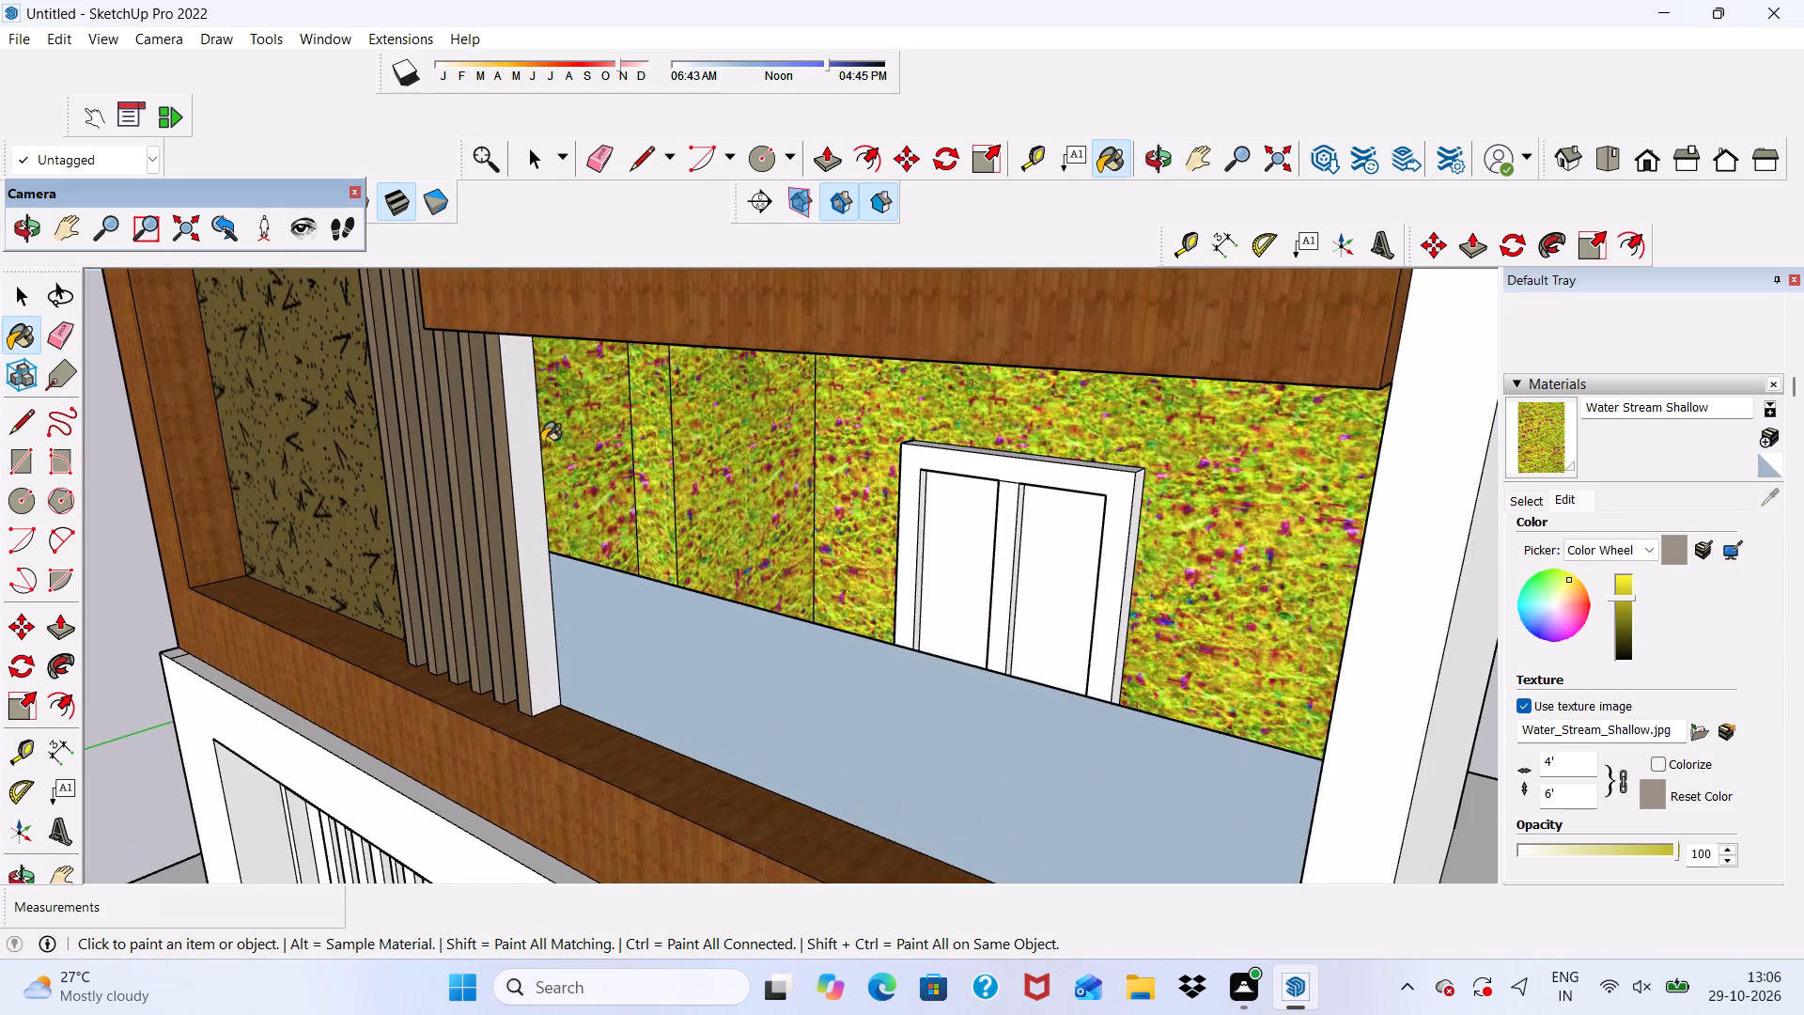
pyautogui.scroll(-10, 542, 443)
pyautogui.moveTo(555, 428); pyautogui.dragTo(578, 421, button='middle')
pyautogui.scroll(1, 578, 421)
pyautogui.scroll(-4, 578, 421)
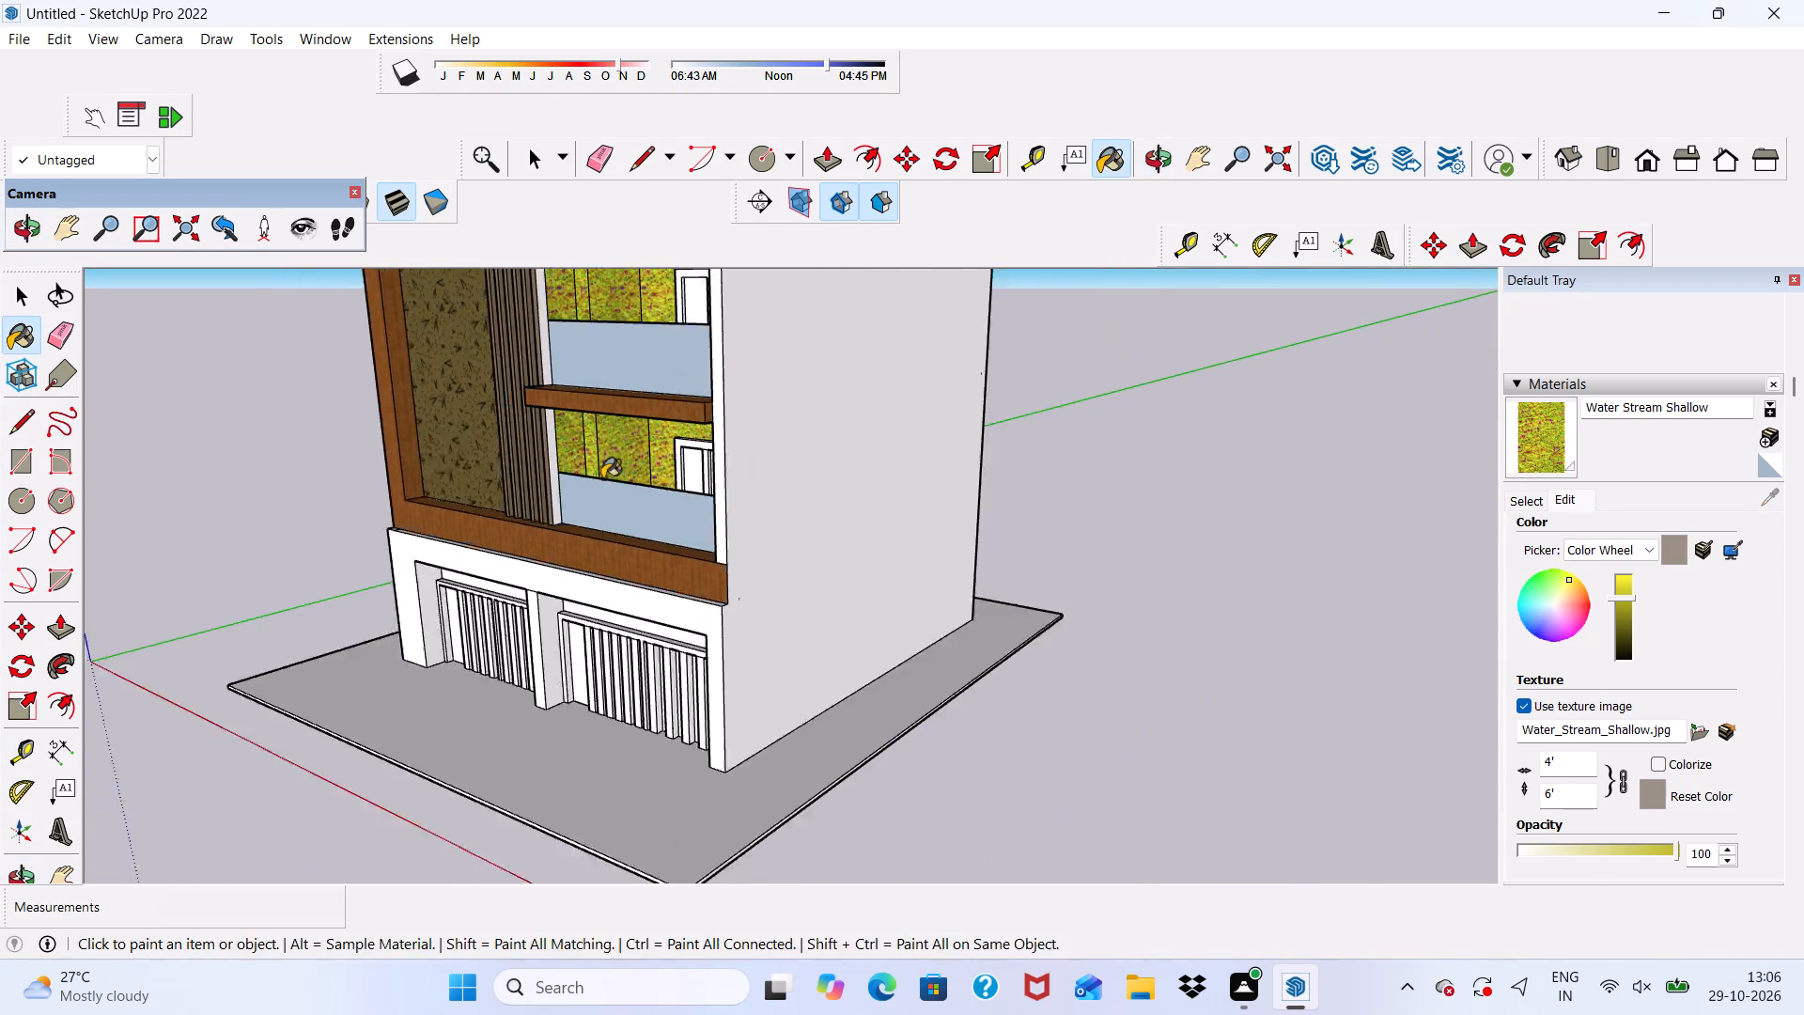
pyautogui.scroll(-2, 602, 478)
pyautogui.moveTo(611, 489); pyautogui.dragTo(1127, 672, button='middle')
pyautogui.scroll(3, 932, 531)
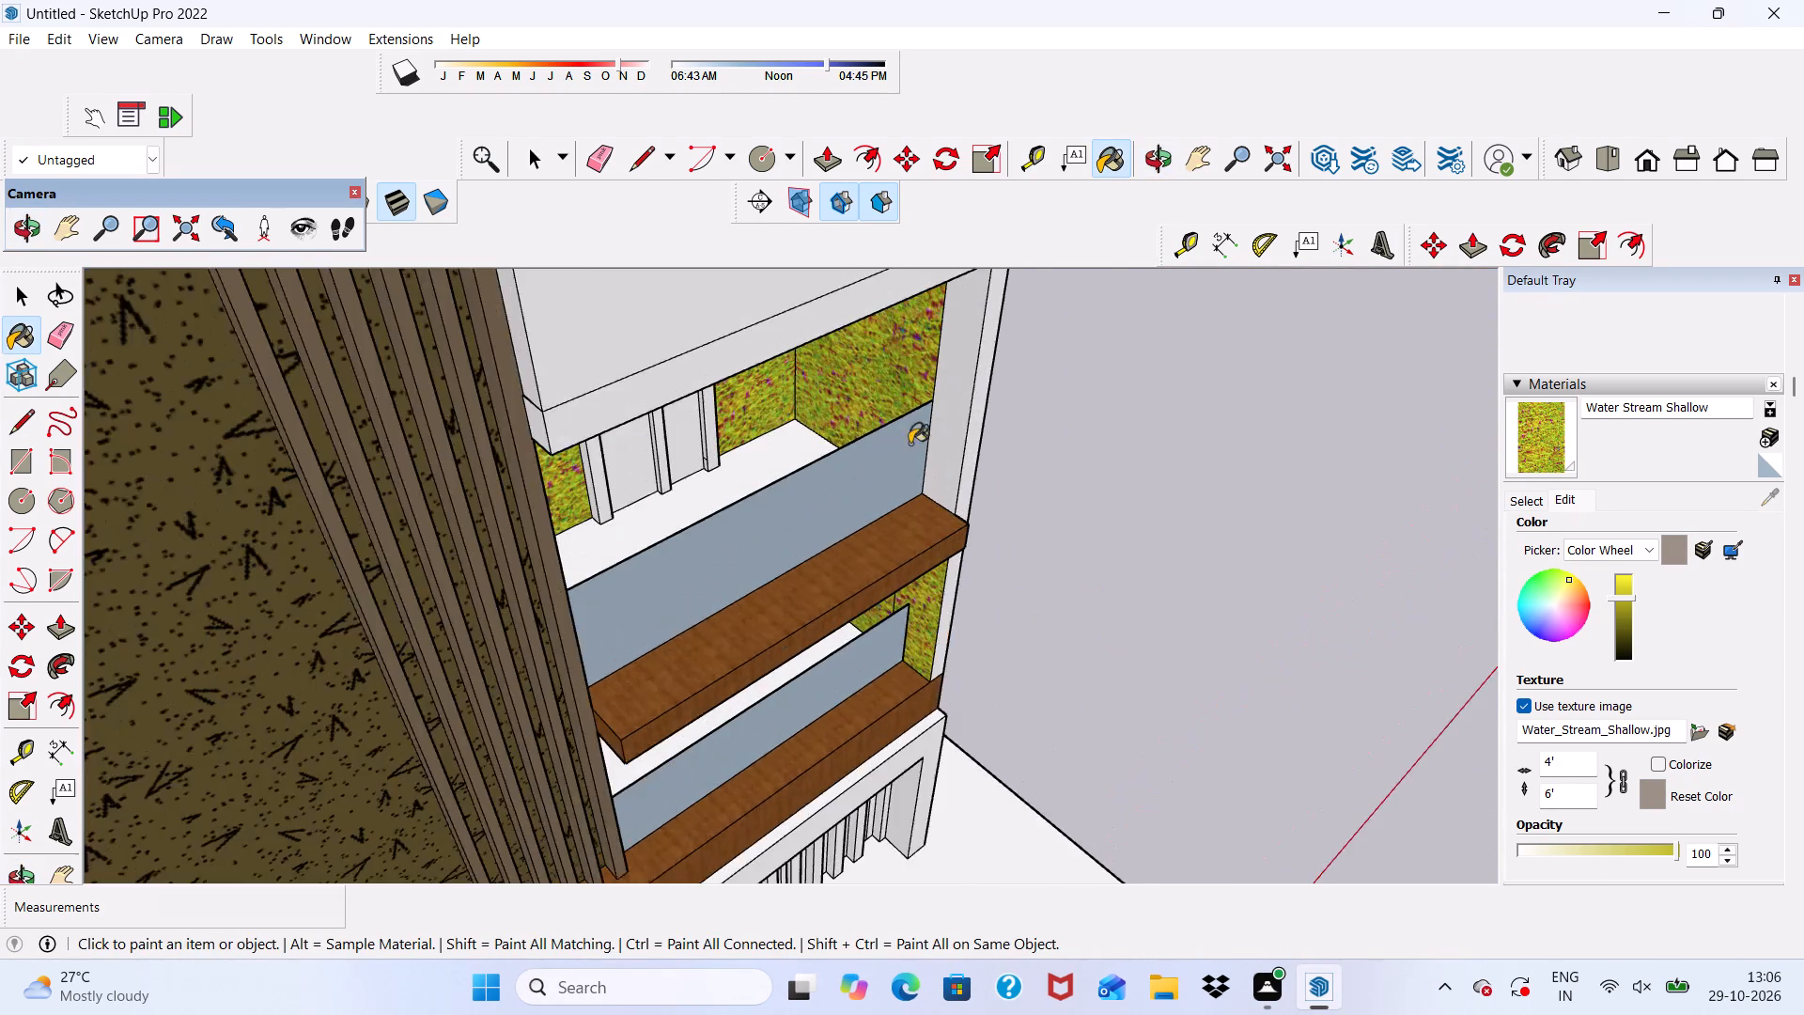
pyautogui.scroll(8, 910, 444)
pyautogui.click(961, 339)
# Paint the open top-floor terrace's fin-side wall and its narrow end strip with Water Stream Shallow.
pyautogui.scroll(-5, 951, 342)
pyautogui.moveTo(923, 398); pyautogui.dragTo(638, 191, button='middle')
pyautogui.scroll(1, 655, 439)
pyautogui.scroll(-8, 654, 405)
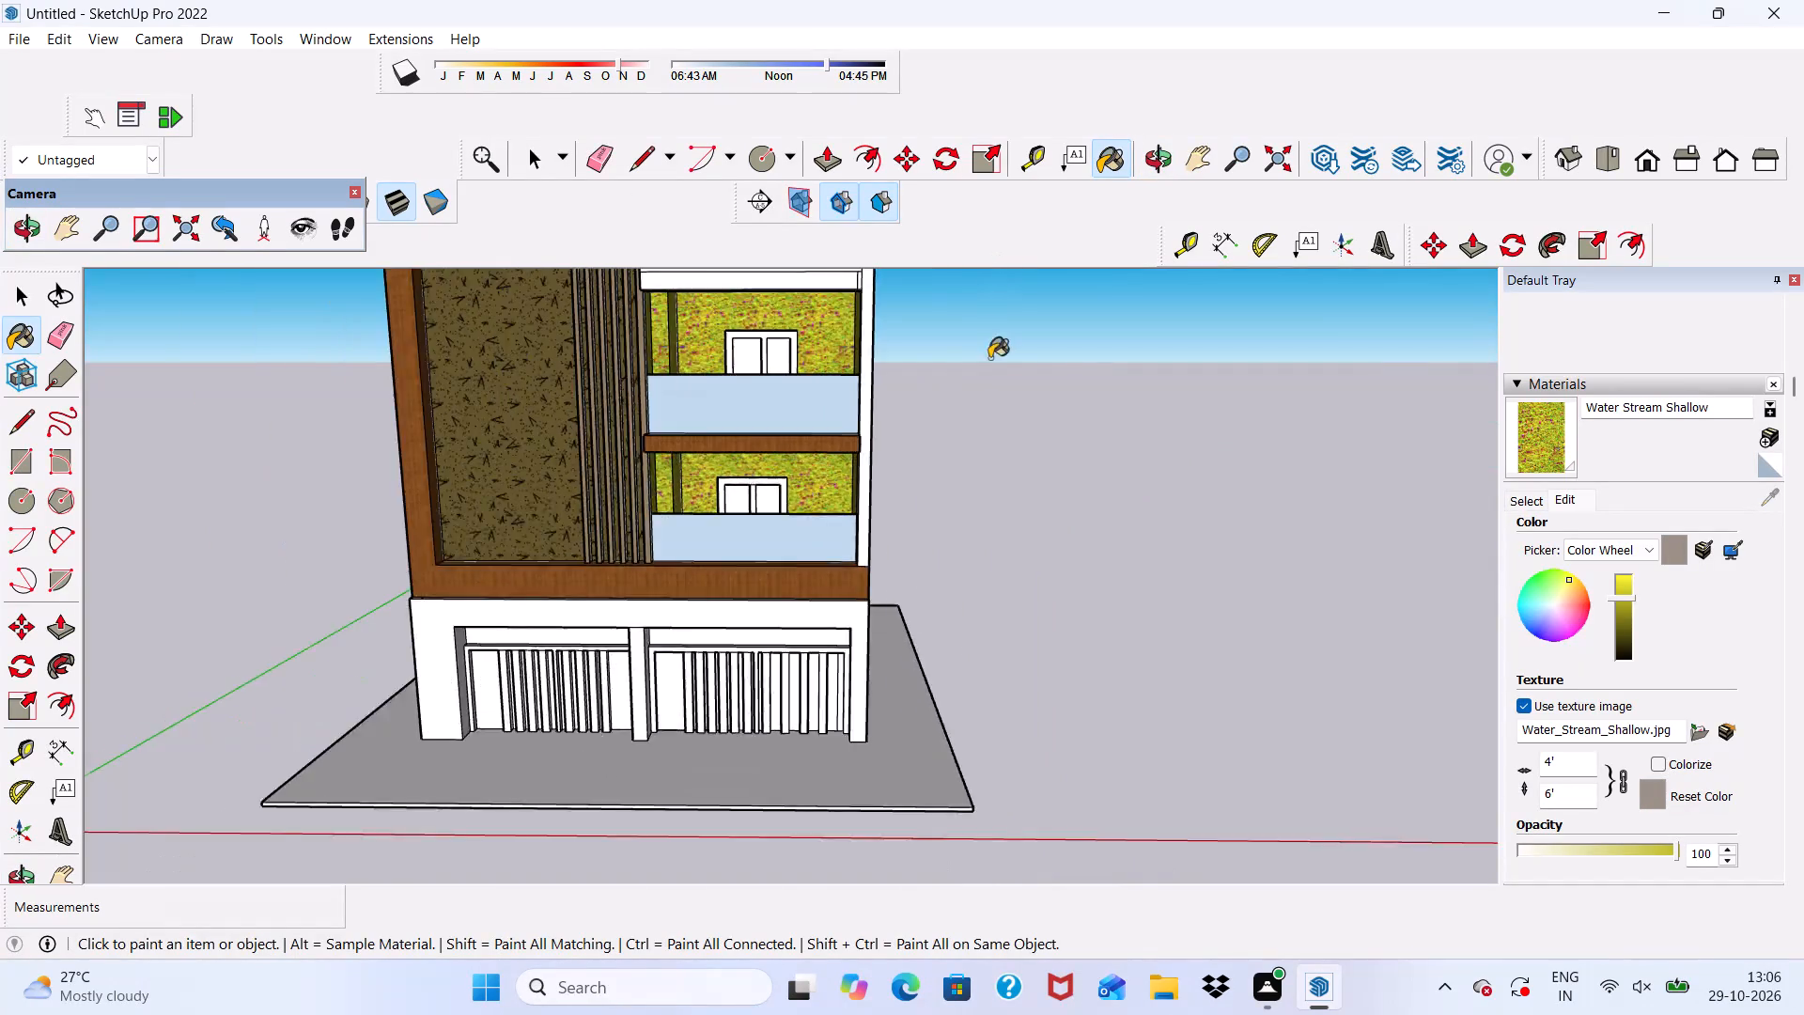
pyautogui.scroll(-14, 989, 358)
pyautogui.scroll(4, 961, 457)
pyautogui.scroll(1, 910, 365)
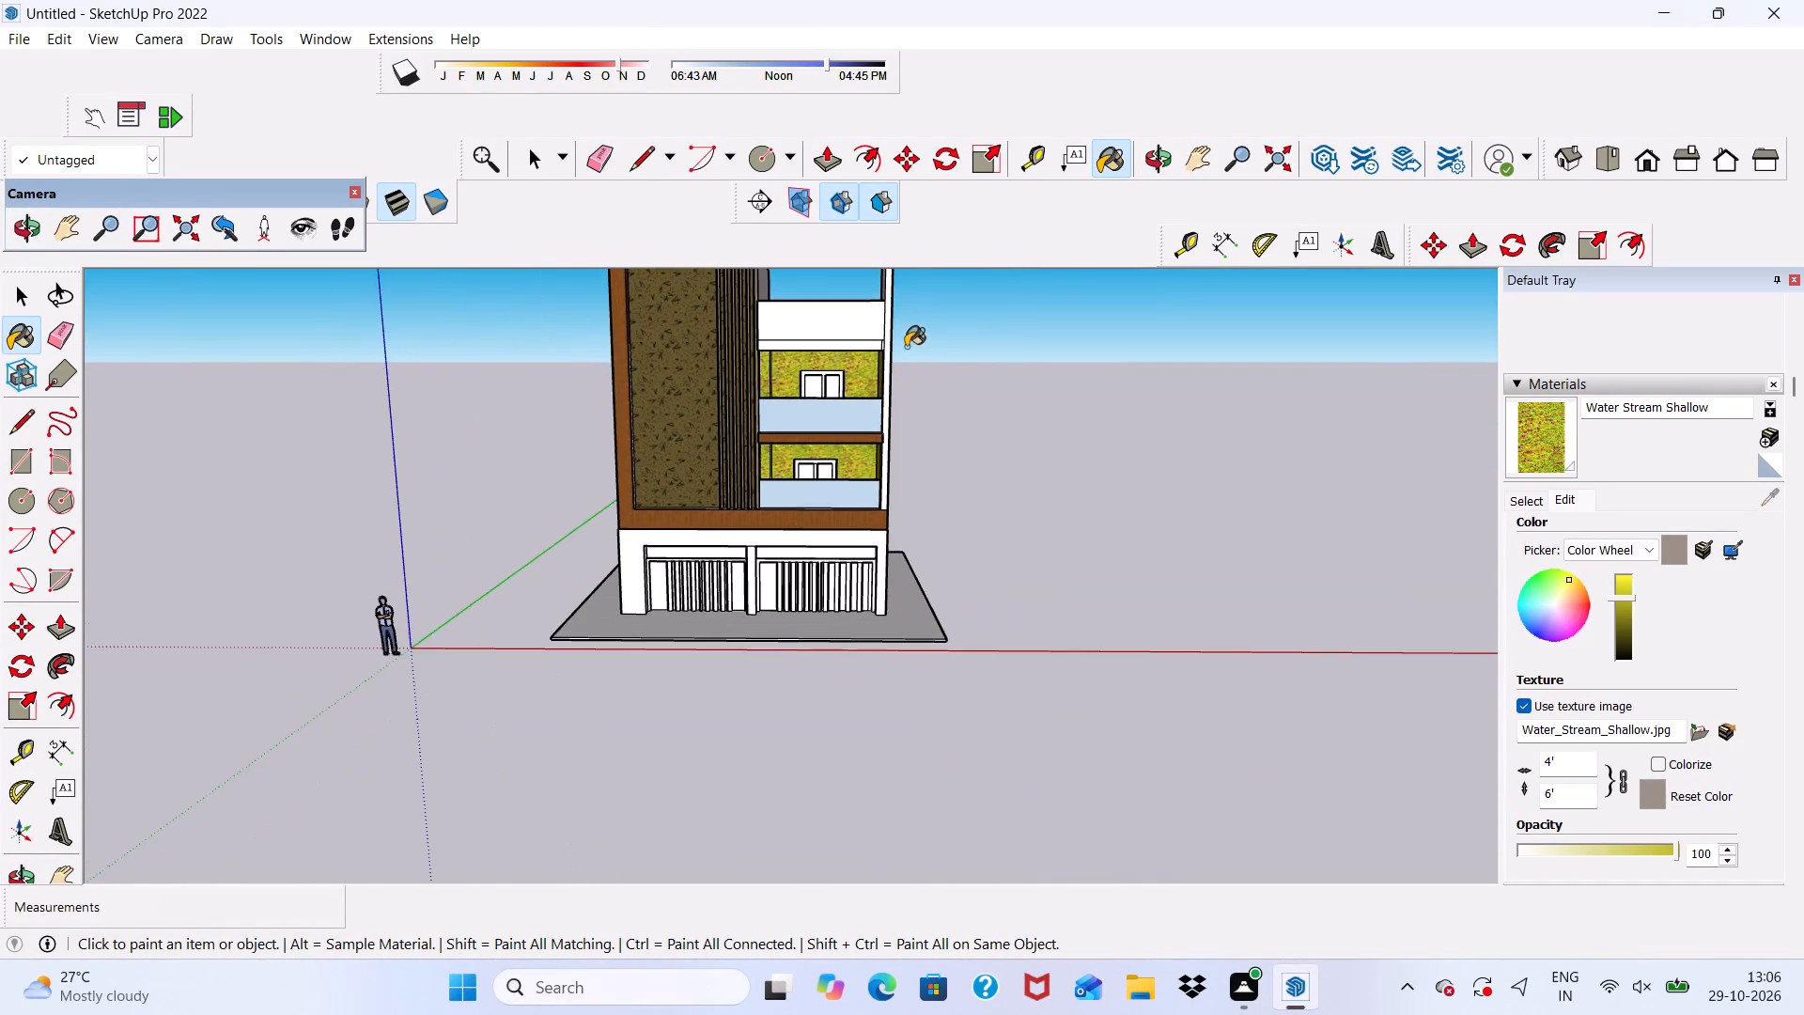
pyautogui.scroll(-5, 906, 347)
pyautogui.scroll(10, 776, 340)
pyautogui.moveTo(869, 342); pyautogui.dragTo(695, 364, button='middle')
pyautogui.scroll(7, 704, 309)
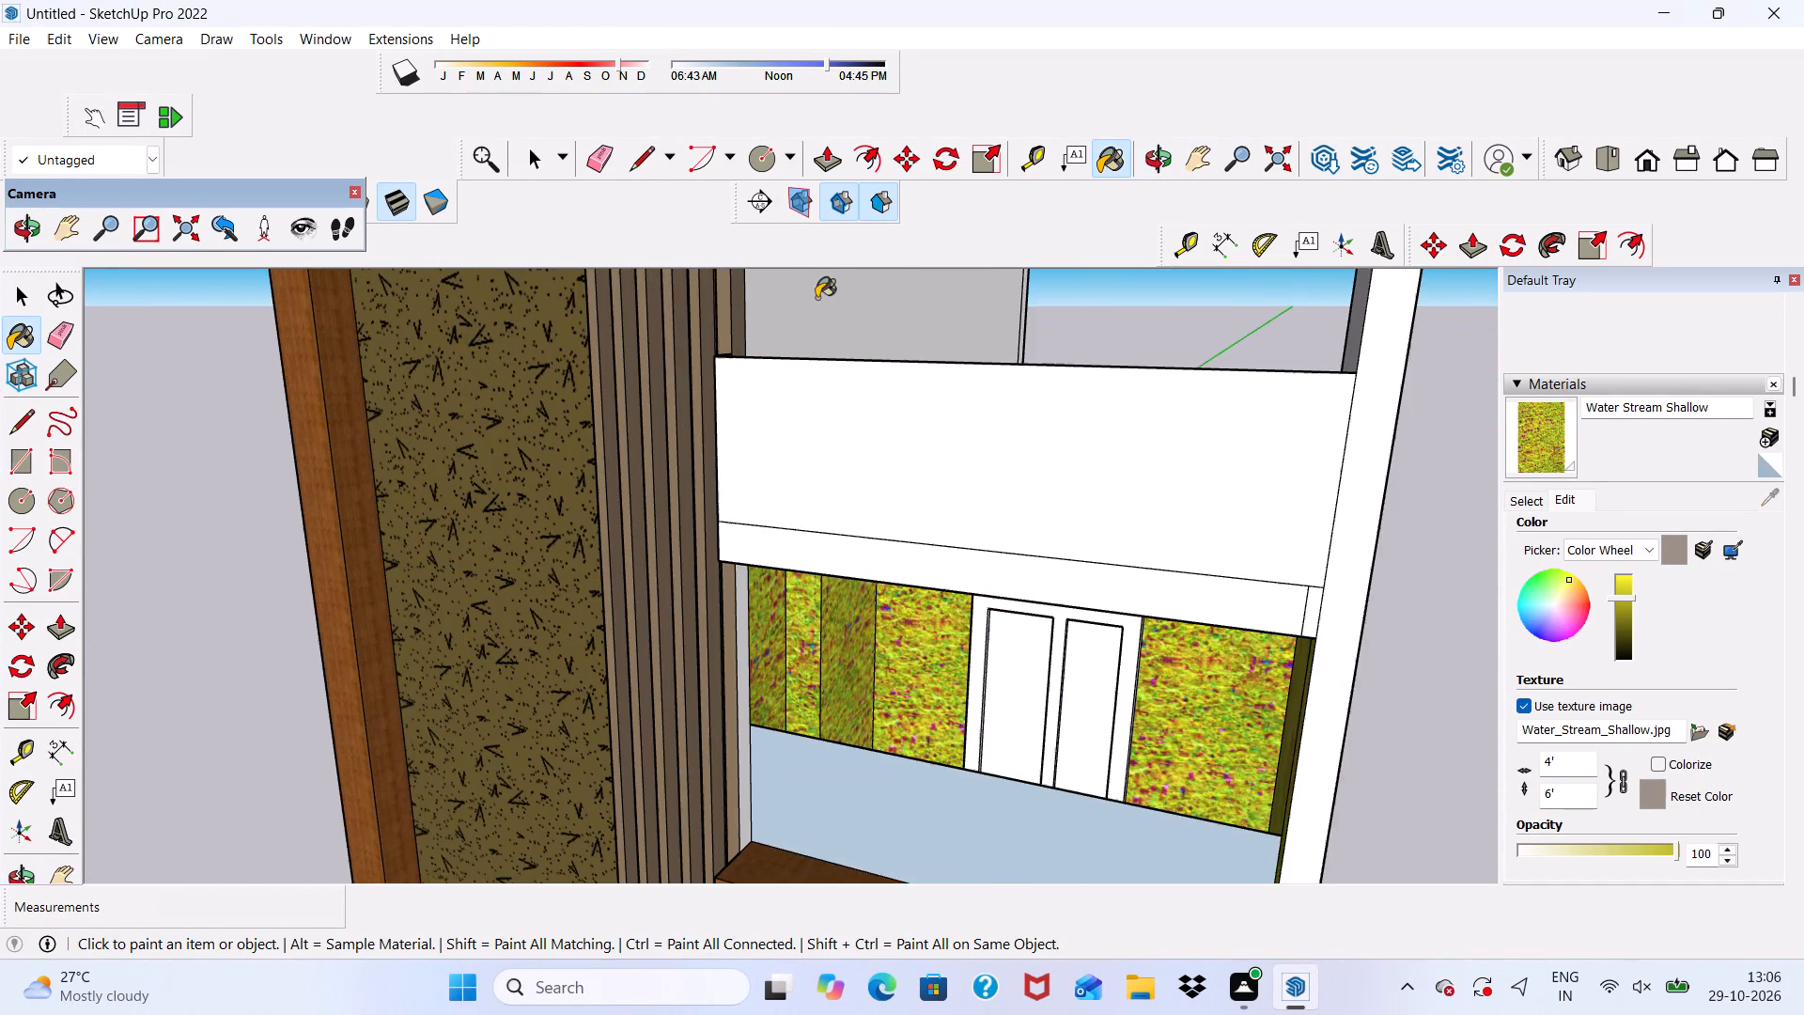
pyautogui.scroll(1, 816, 298)
pyautogui.click(816, 298)
pyautogui.scroll(-5, 816, 331)
pyautogui.moveTo(831, 391); pyautogui.dragTo(191, 462, button='middle')
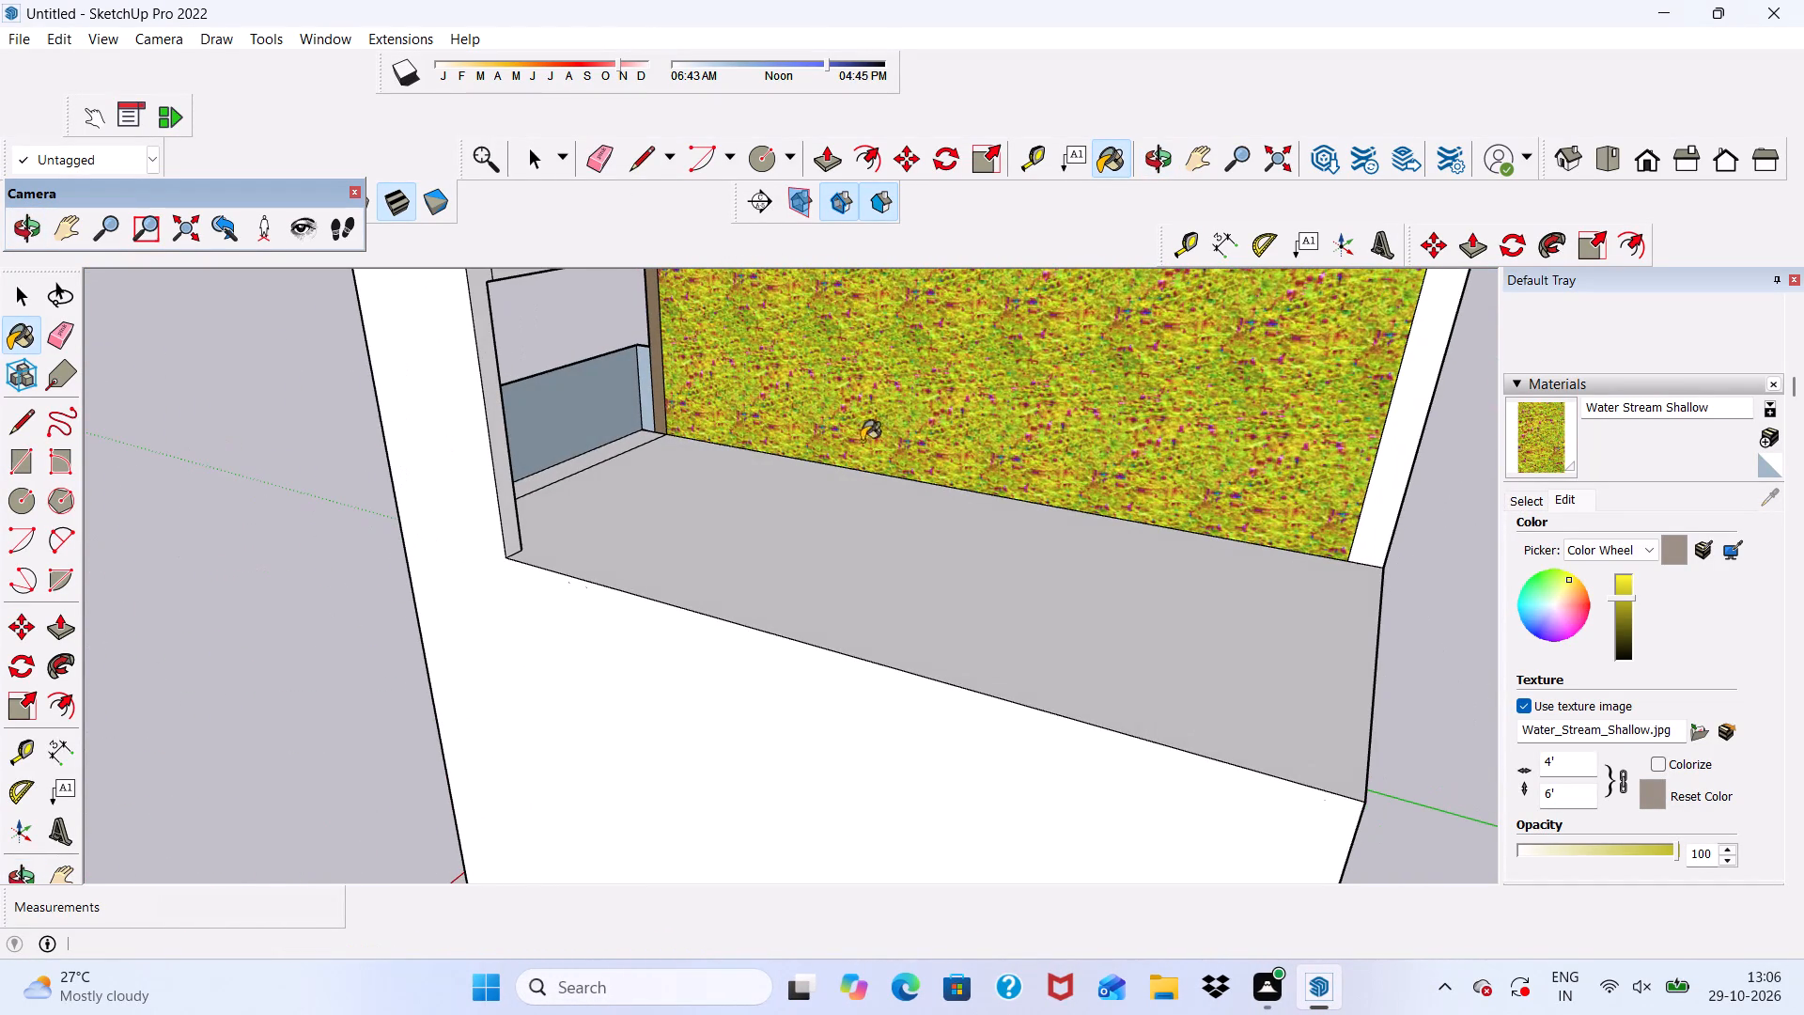
pyautogui.click(1393, 482)
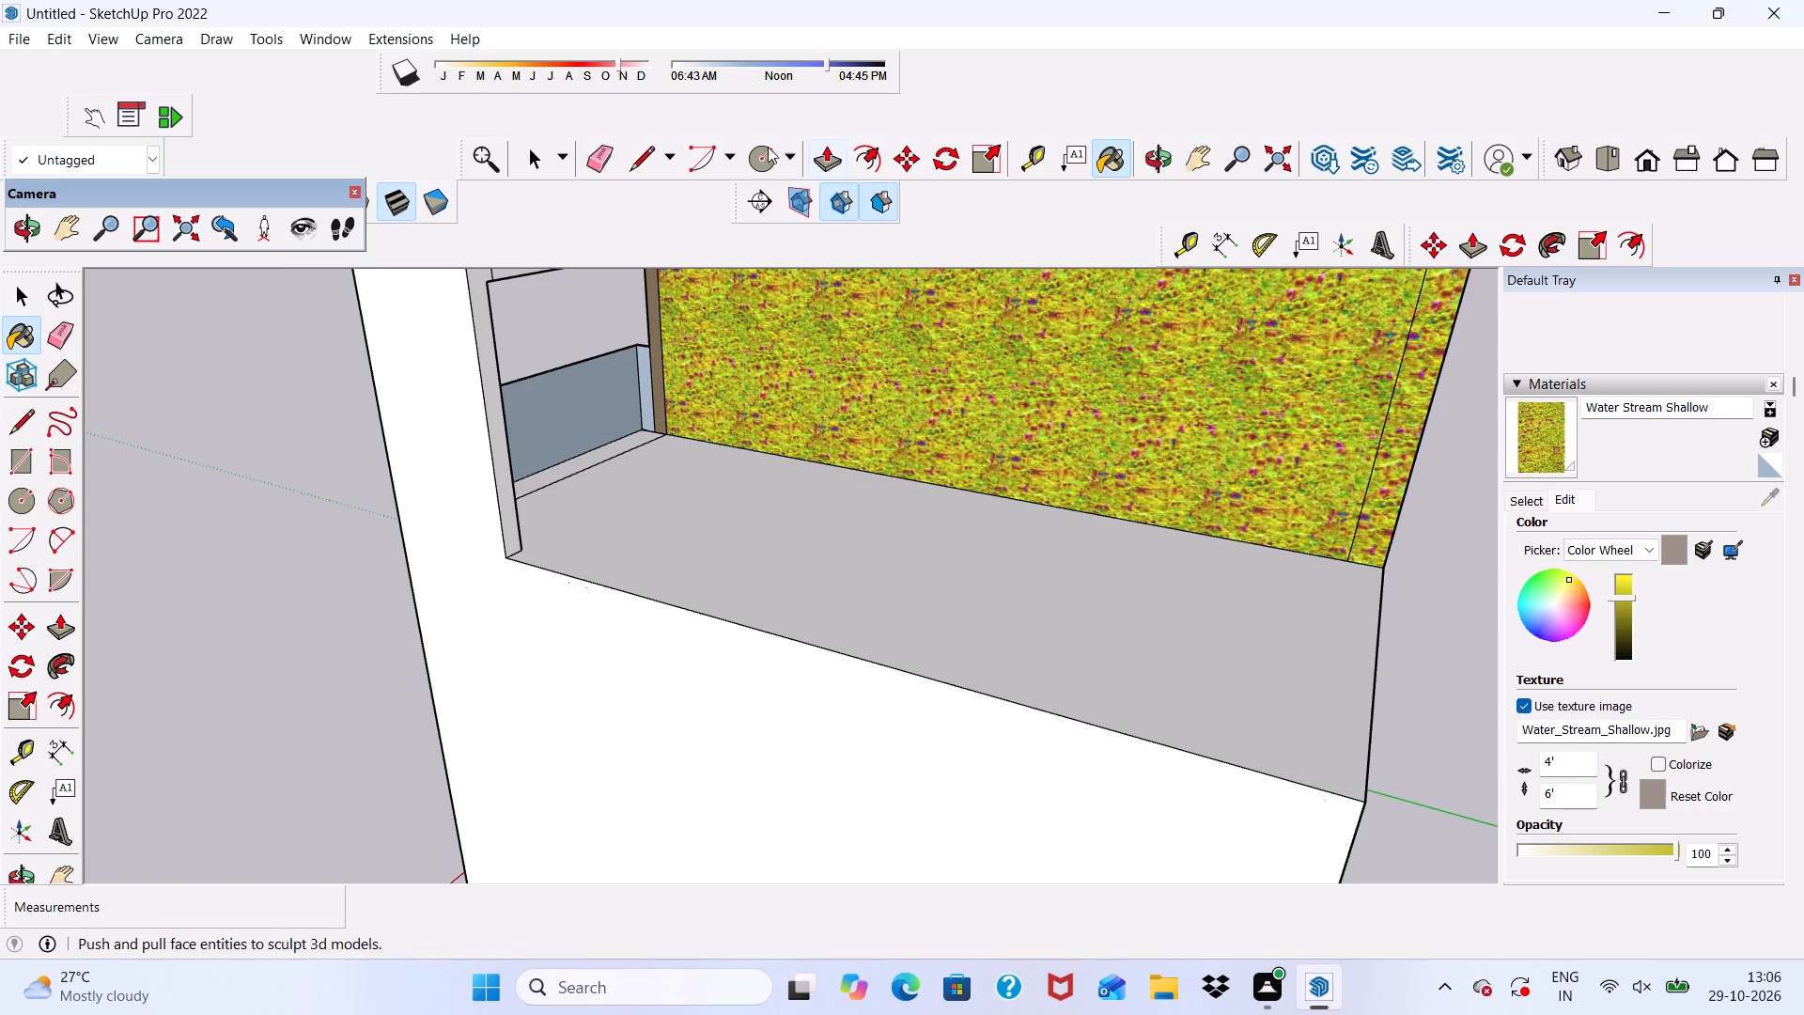
# Erase the edge dividing the main face and end strip of the terrace's fin-side wall.
pyautogui.click(600, 147)
pyautogui.moveTo(1333, 481); pyautogui.dragTo(1361, 453)
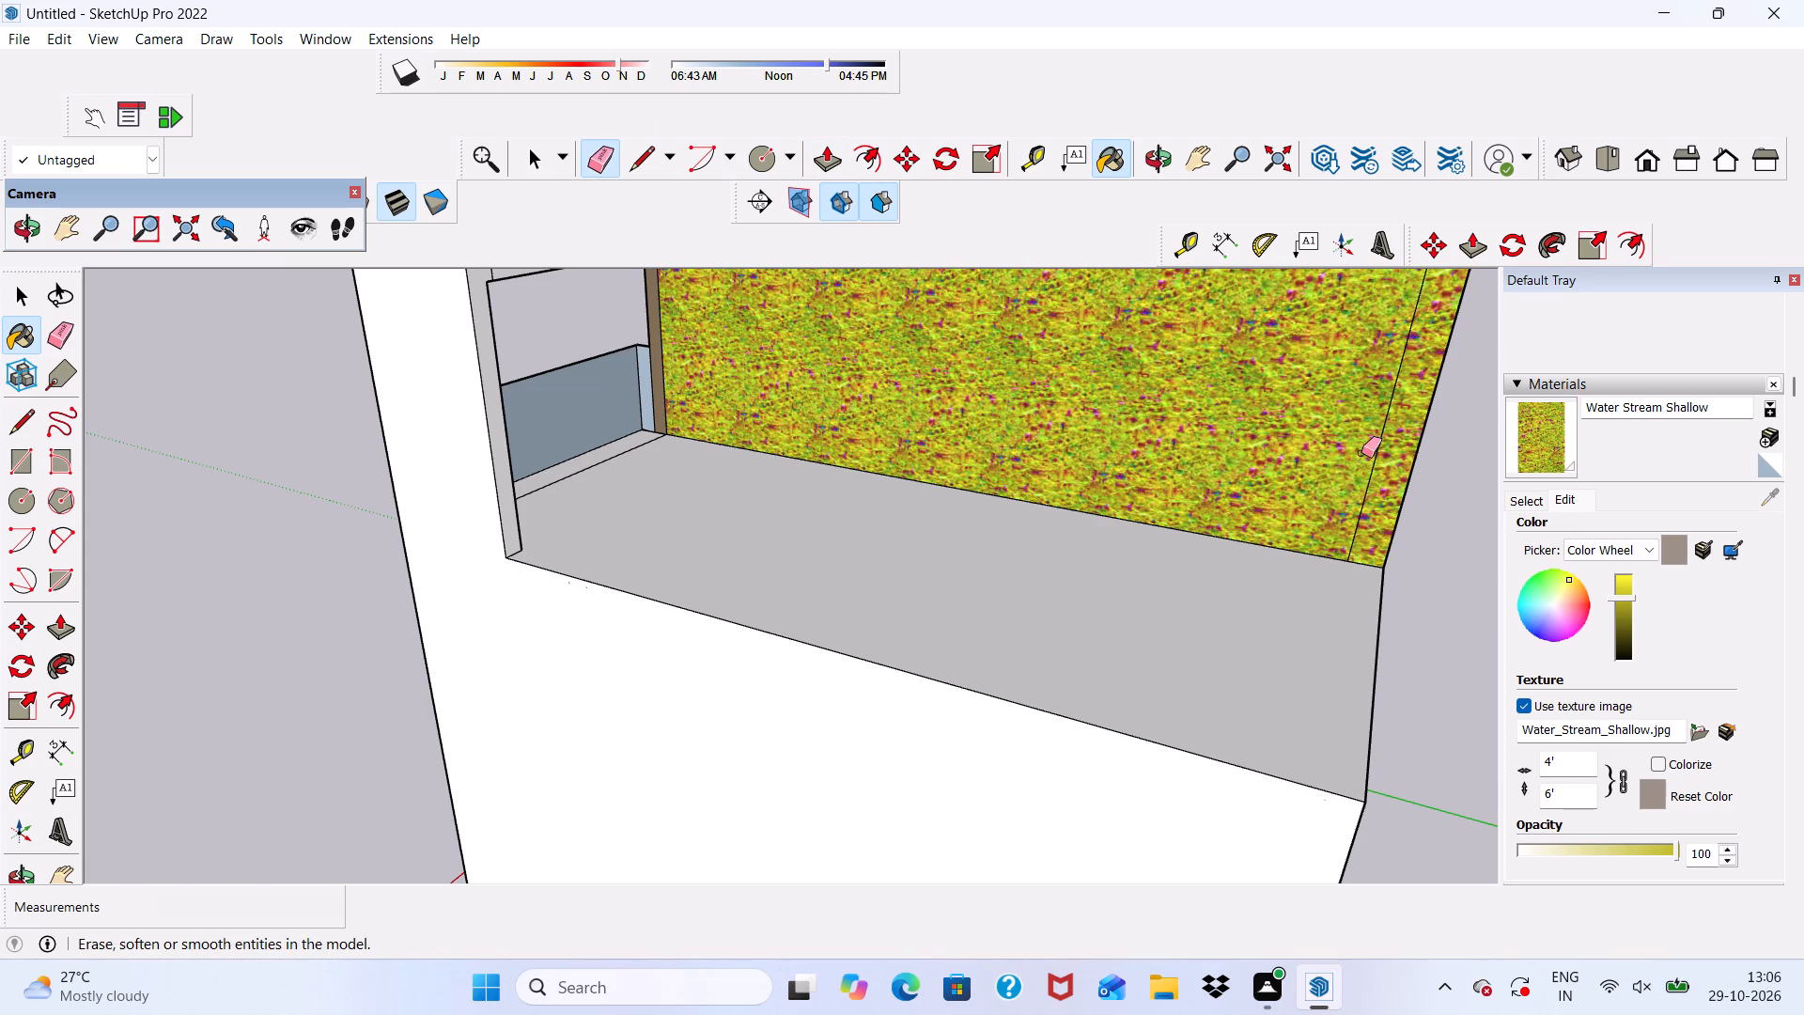
pyautogui.moveTo(1361, 453); pyautogui.dragTo(1388, 479)
# Examine the painted balconies and the whole front facade from several angles.
pyautogui.scroll(-6, 953, 445)
pyautogui.moveTo(824, 543); pyautogui.dragTo(1615, 457, button='middle')
pyautogui.moveTo(1276, 520); pyautogui.dragTo(1260, 480, button='middle')
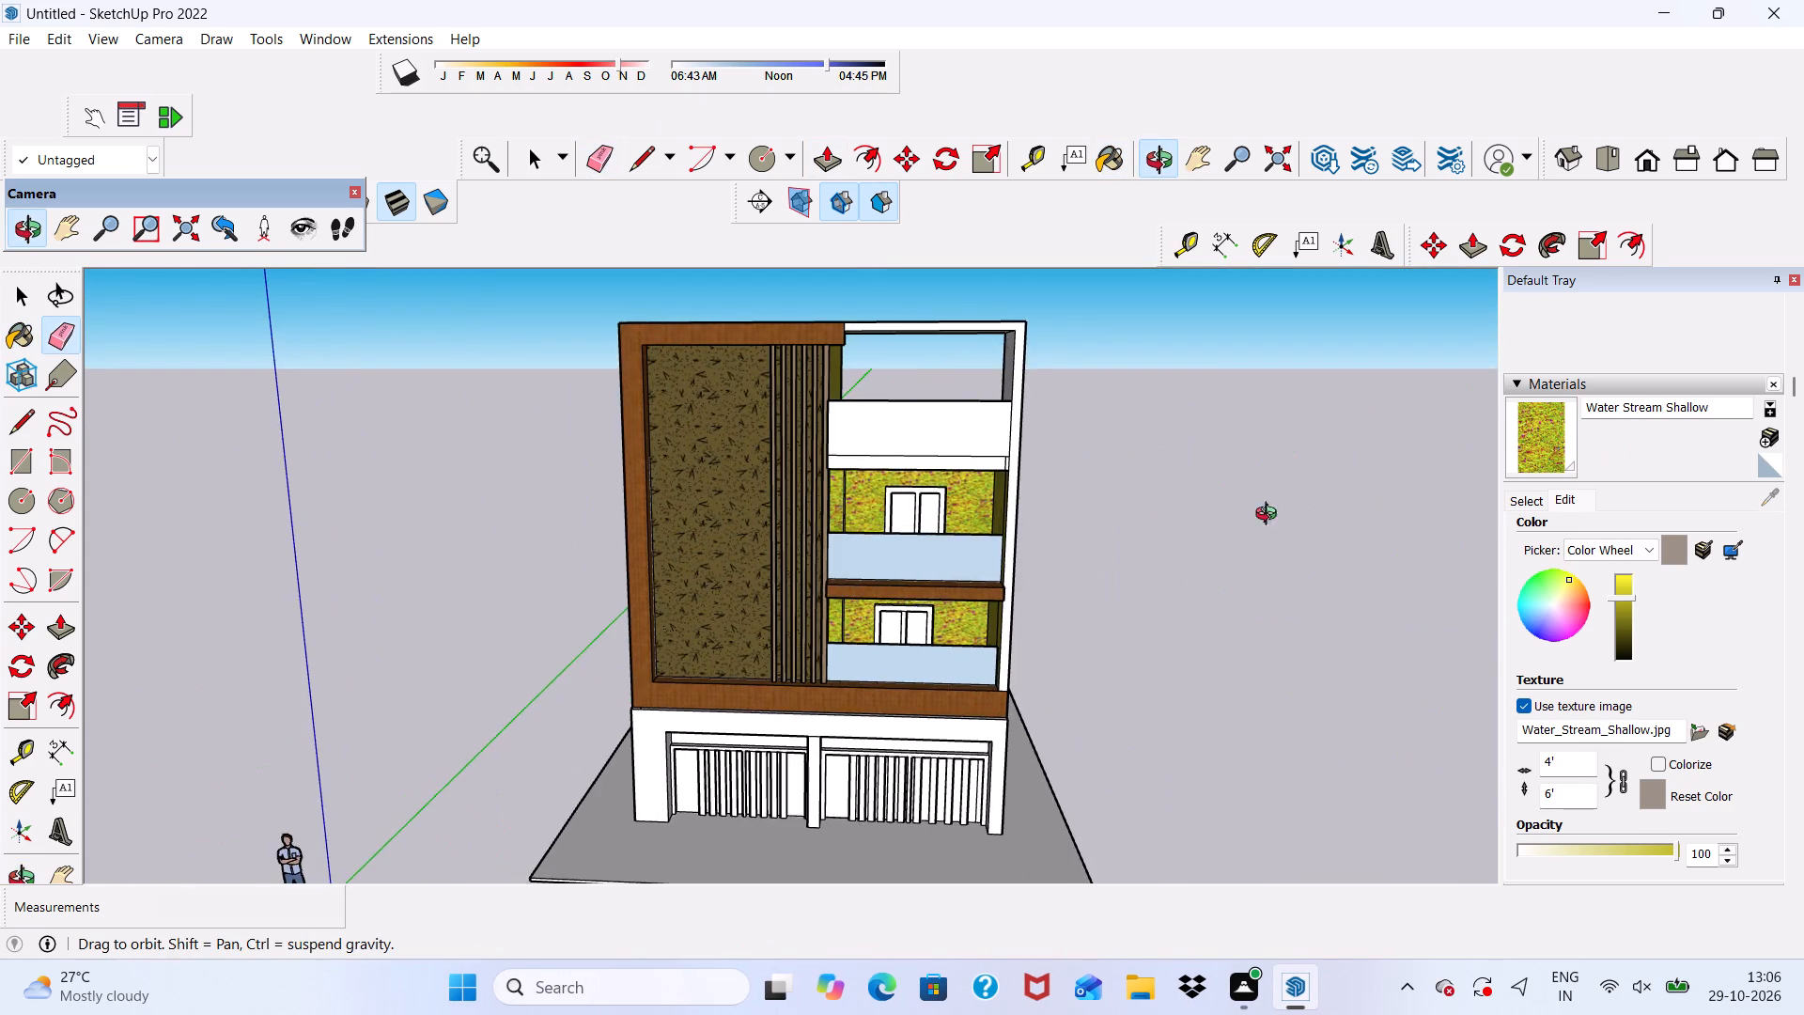
pyautogui.moveTo(1260, 480); pyautogui.dragTo(1268, 427, button='middle')
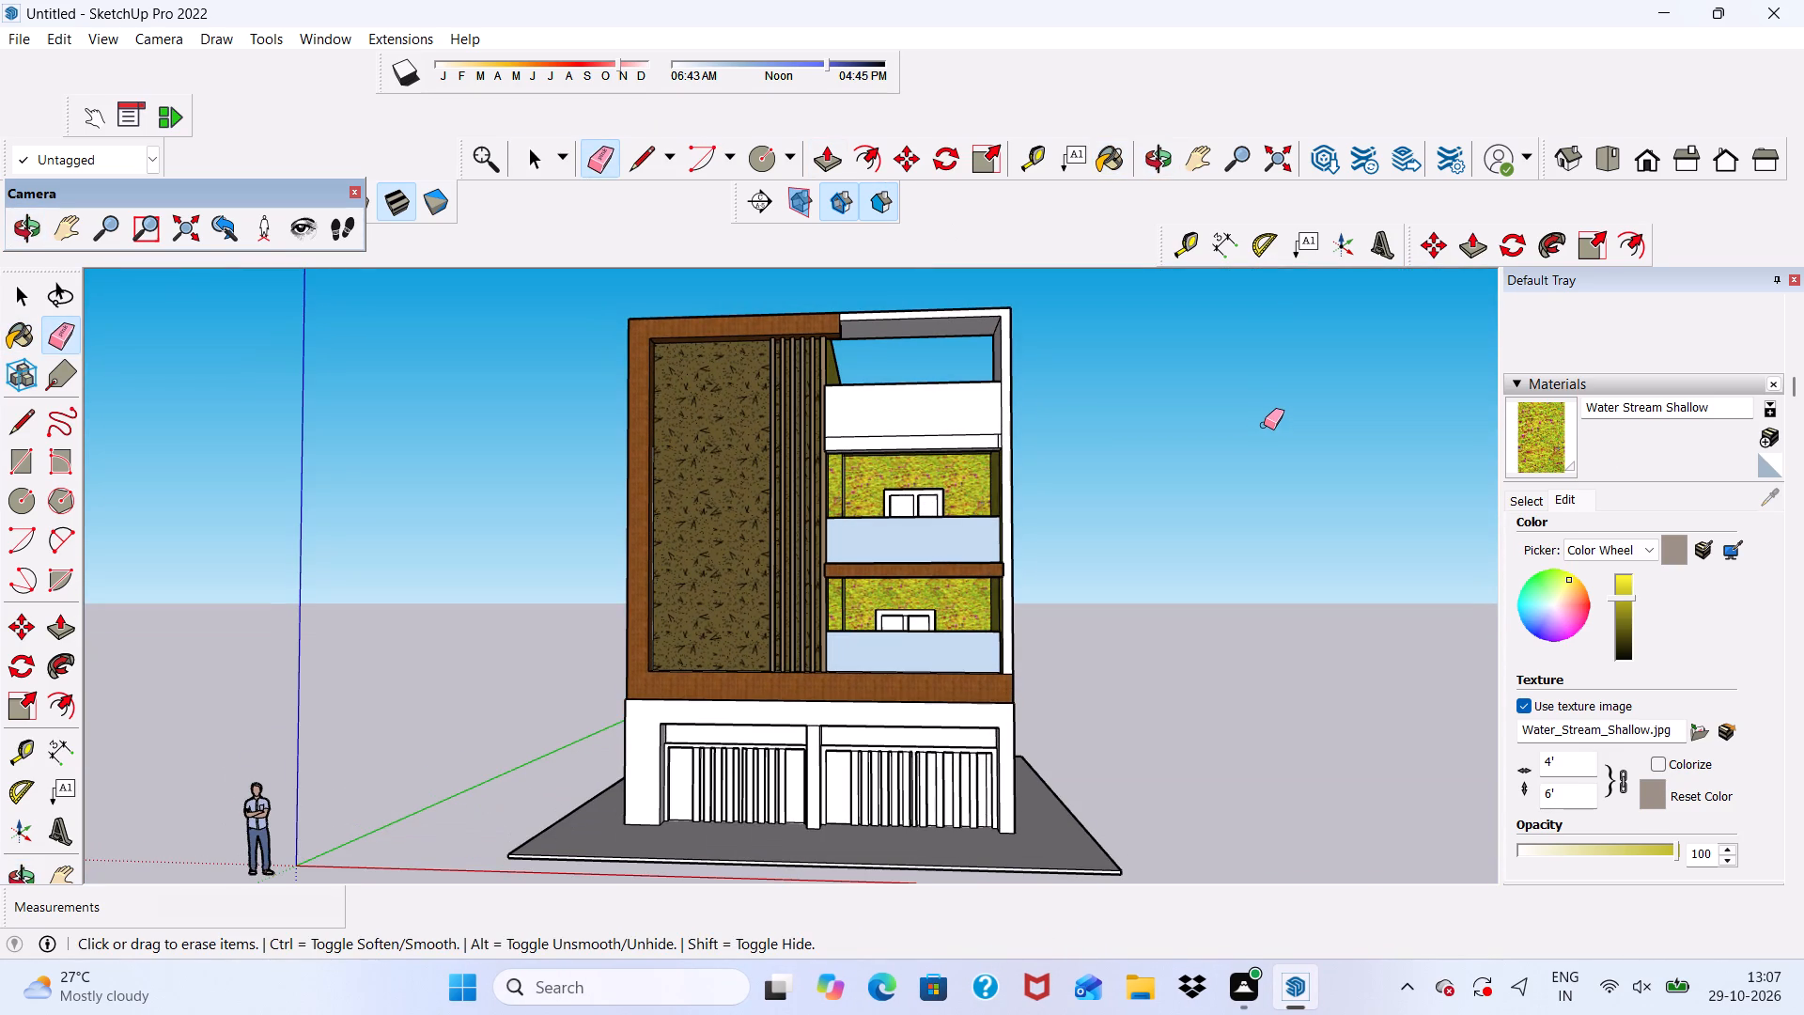
pyautogui.scroll(9, 906, 460)
pyautogui.moveTo(888, 560); pyautogui.dragTo(892, 427, button='middle')
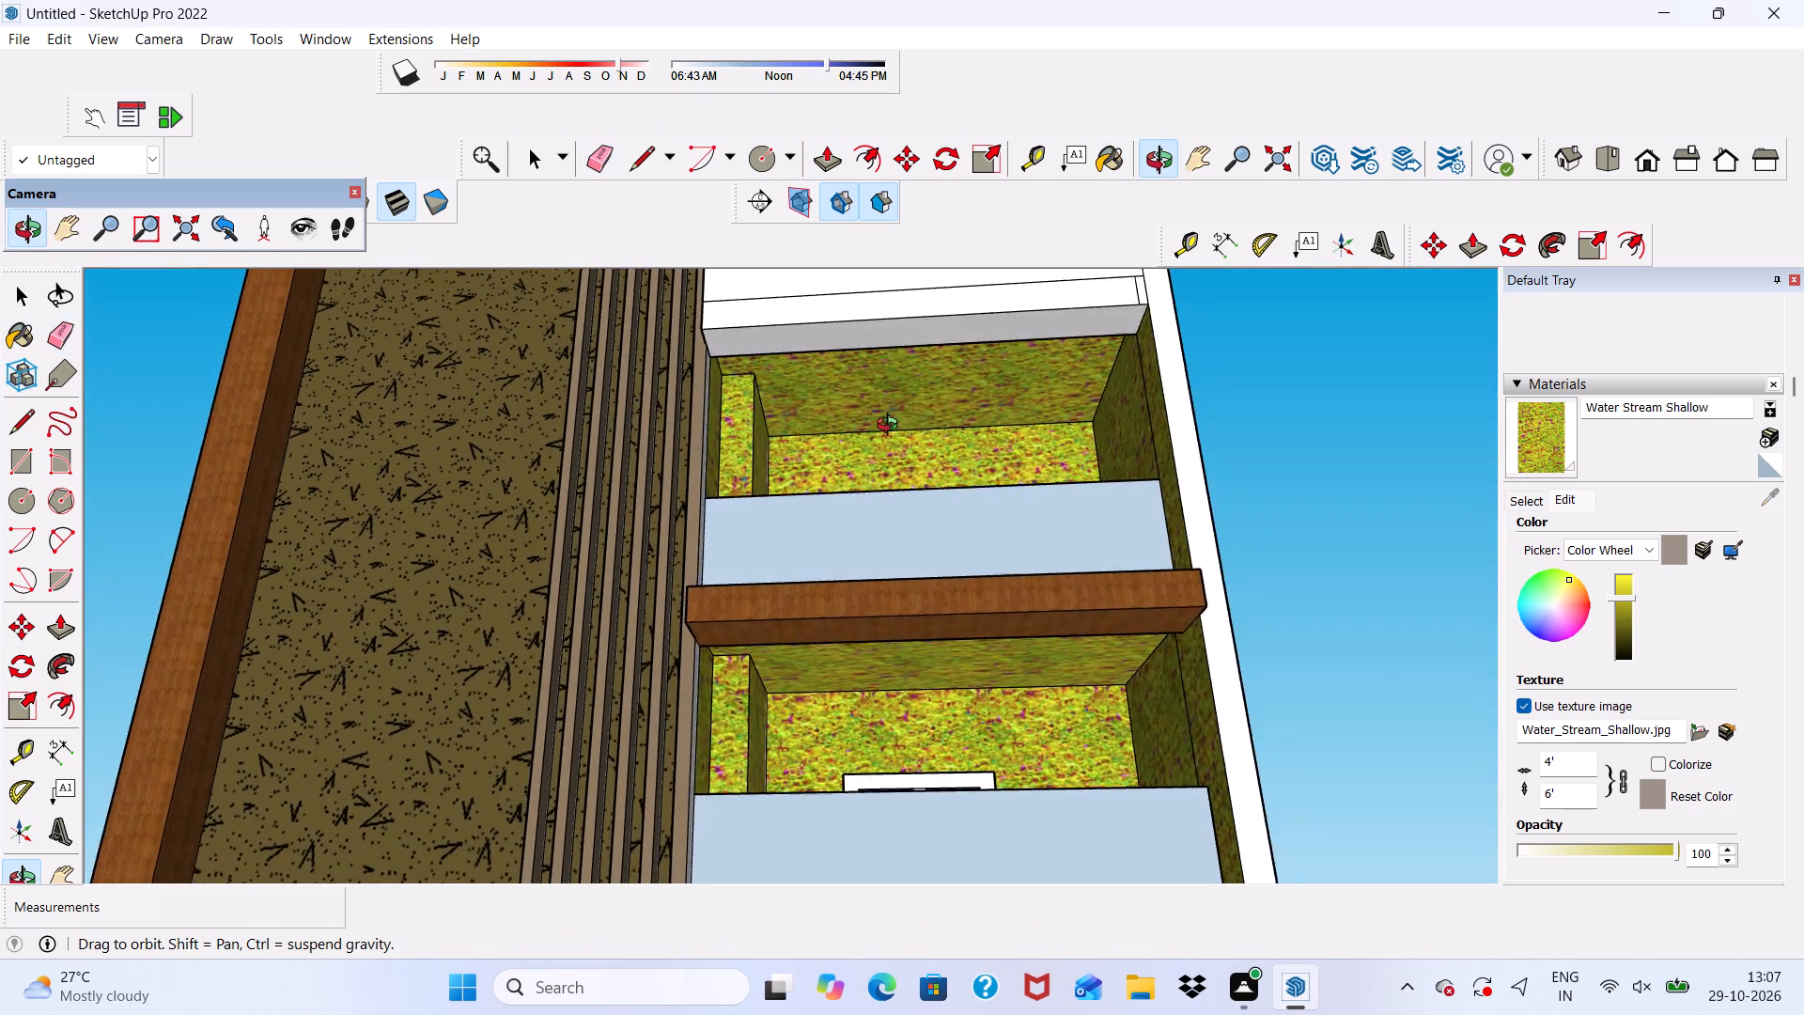
pyautogui.moveTo(892, 427); pyautogui.dragTo(880, 666, button='middle')
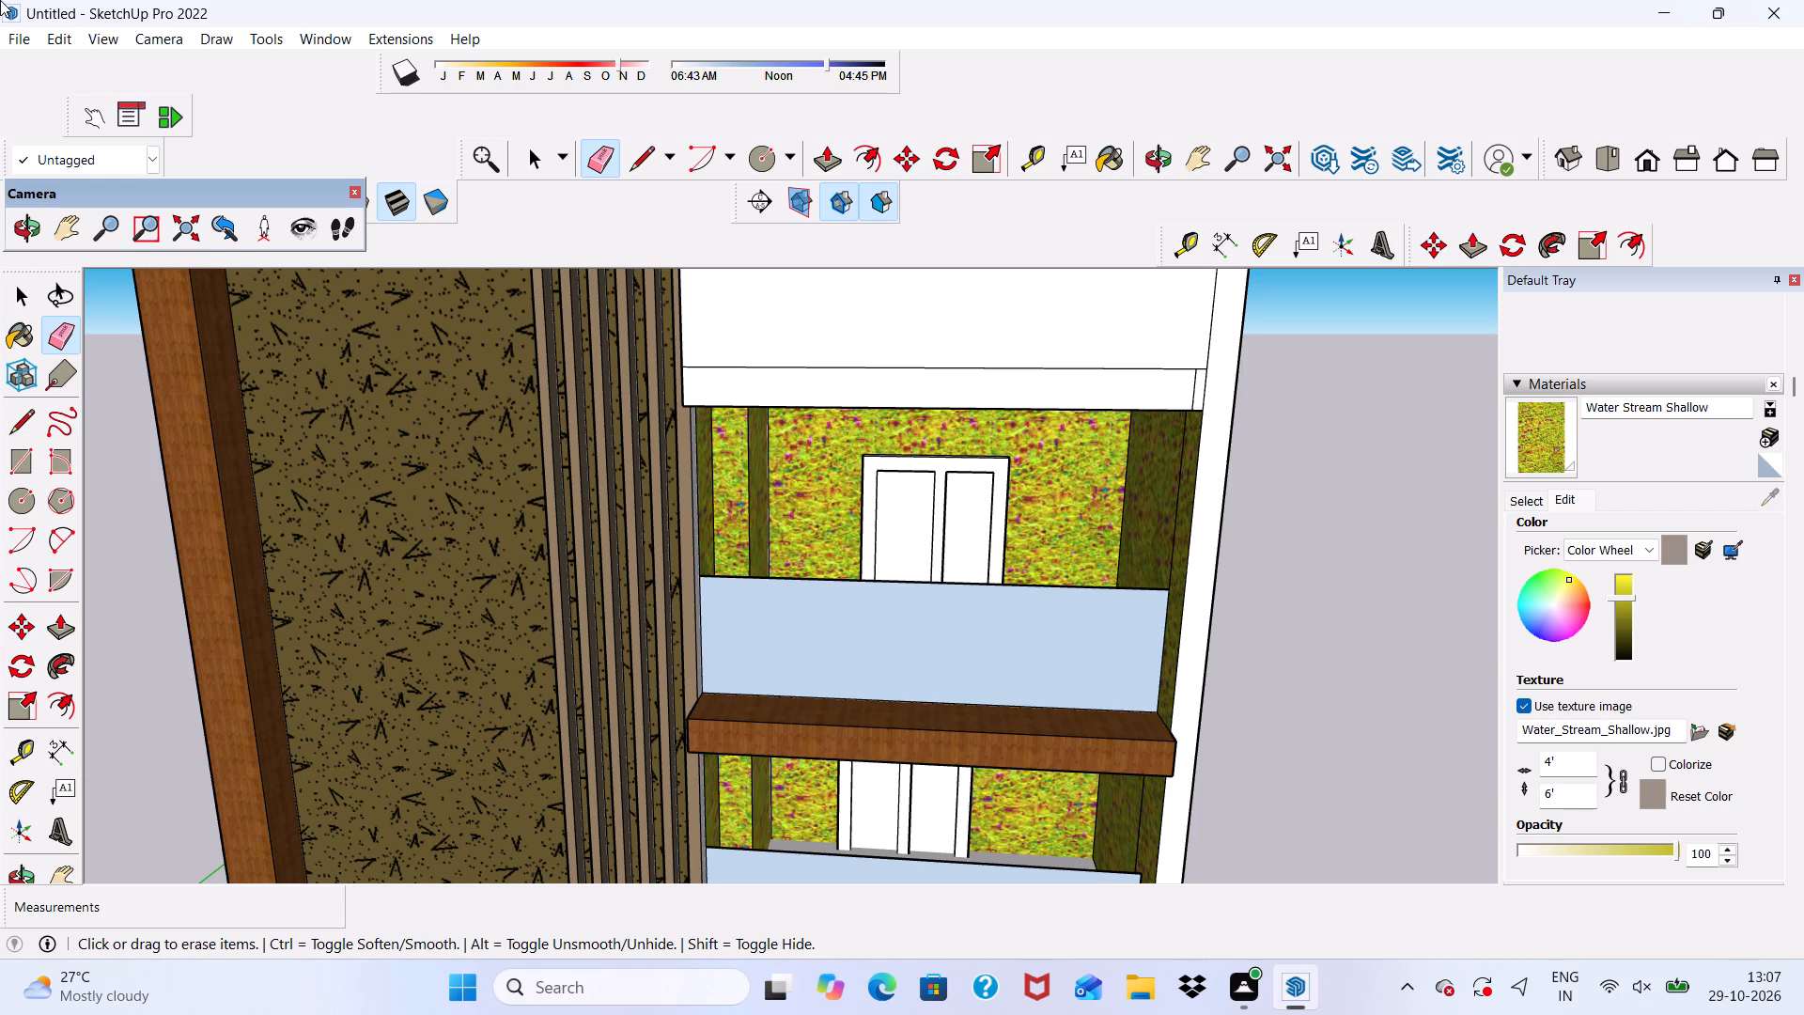
pyautogui.press('space')
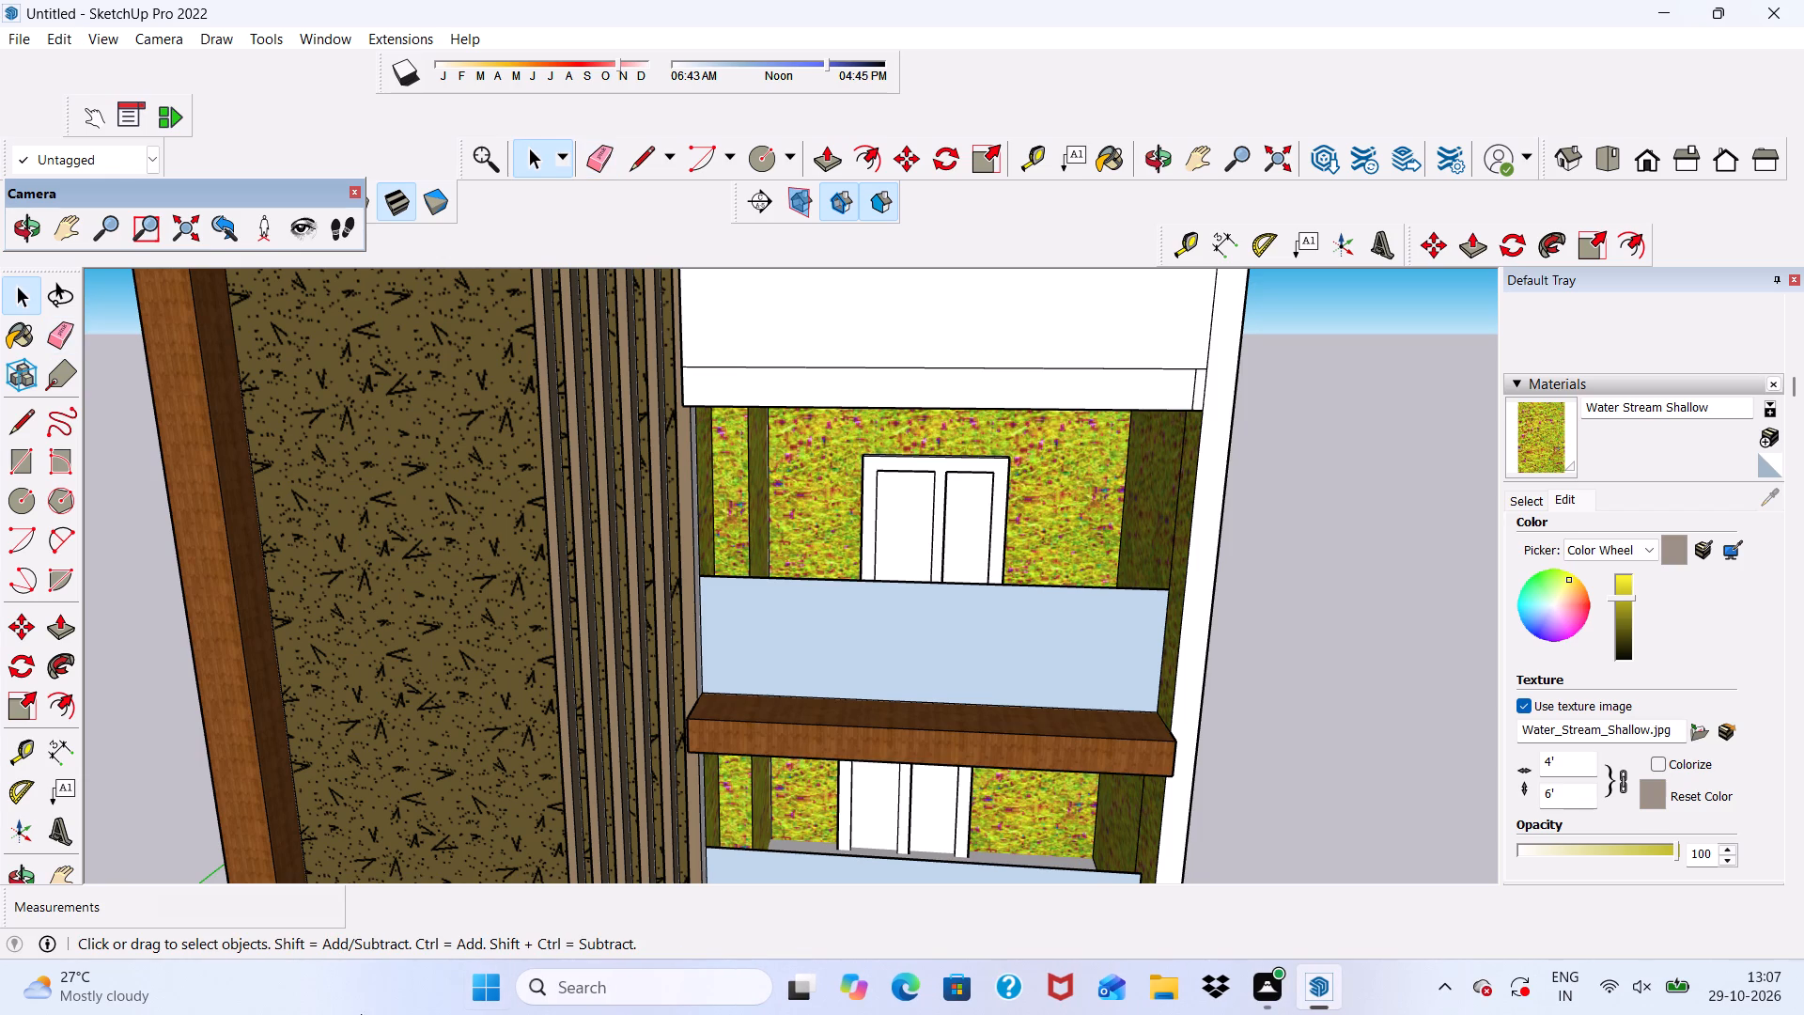
pyautogui.scroll(-10, 565, 584)
pyautogui.moveTo(951, 744); pyautogui.dragTo(925, 499, button='middle')
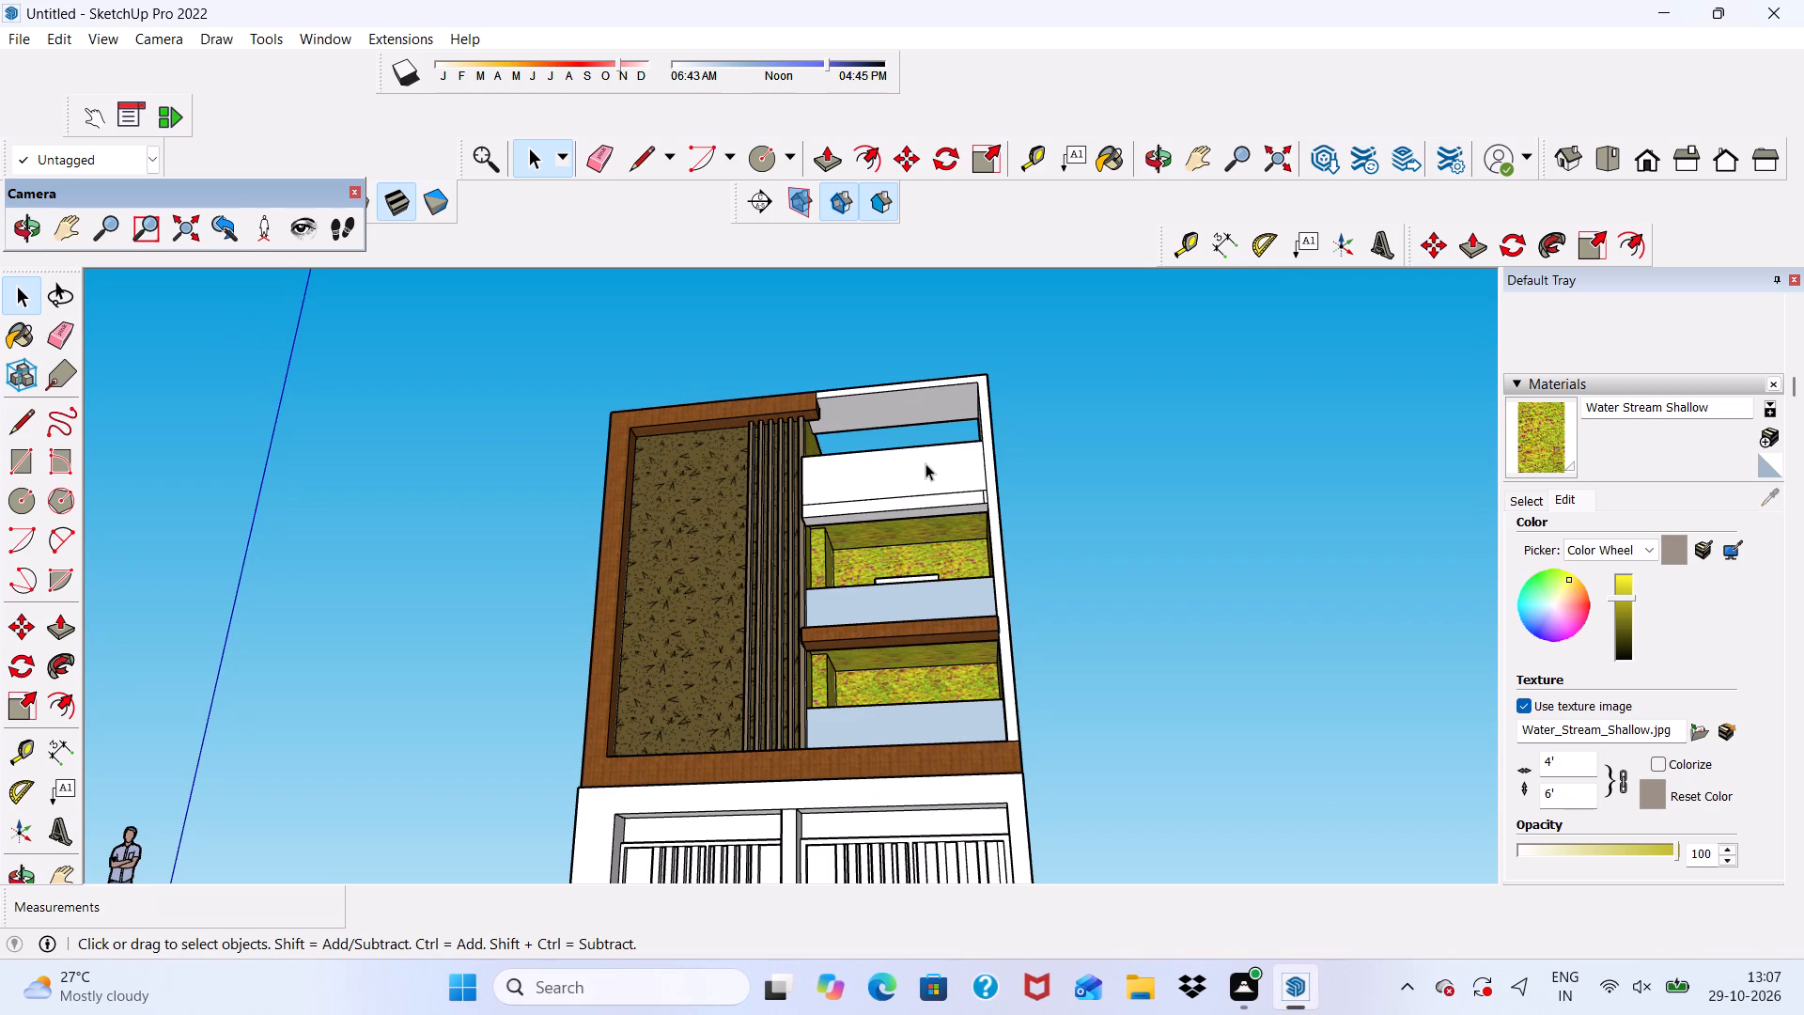
# Browse the Brick, Stone, Landscaping and Colors-Named material collections for a finish for the ground-floor front.
pyautogui.click(1532, 507)
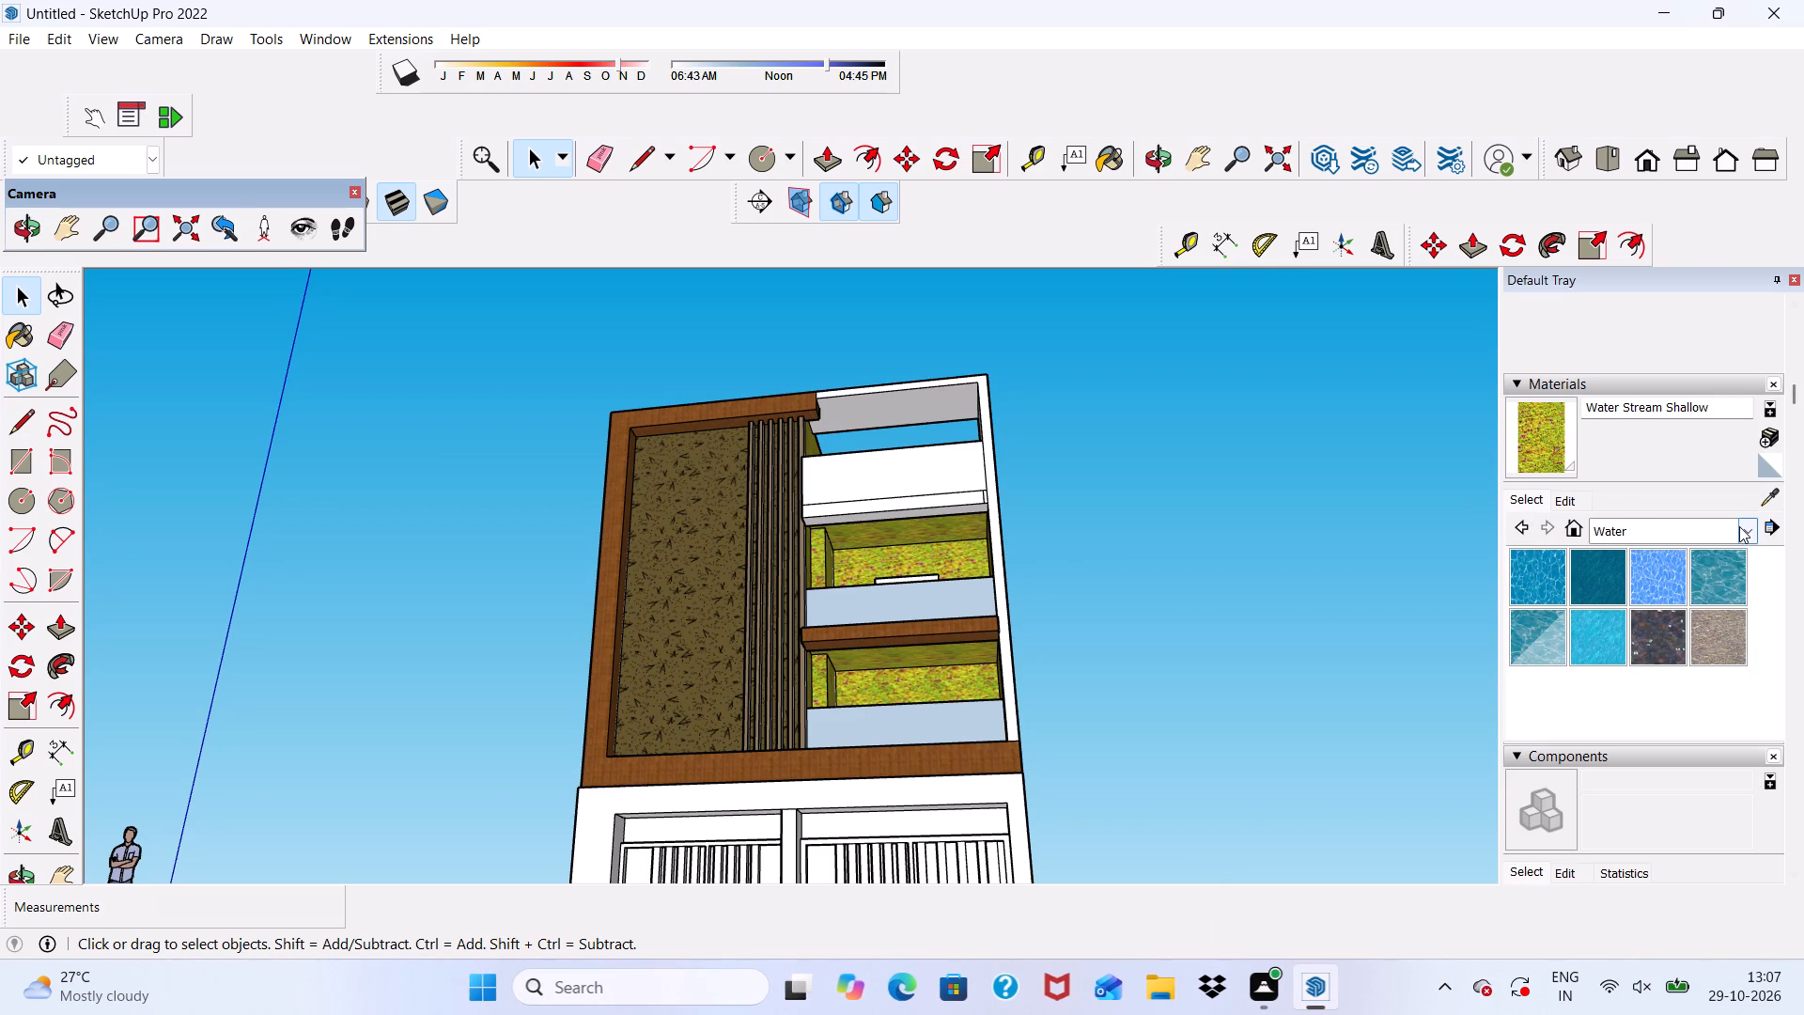
pyautogui.click(1739, 526)
pyautogui.click(1694, 578)
pyautogui.scroll(-1, 1694, 578)
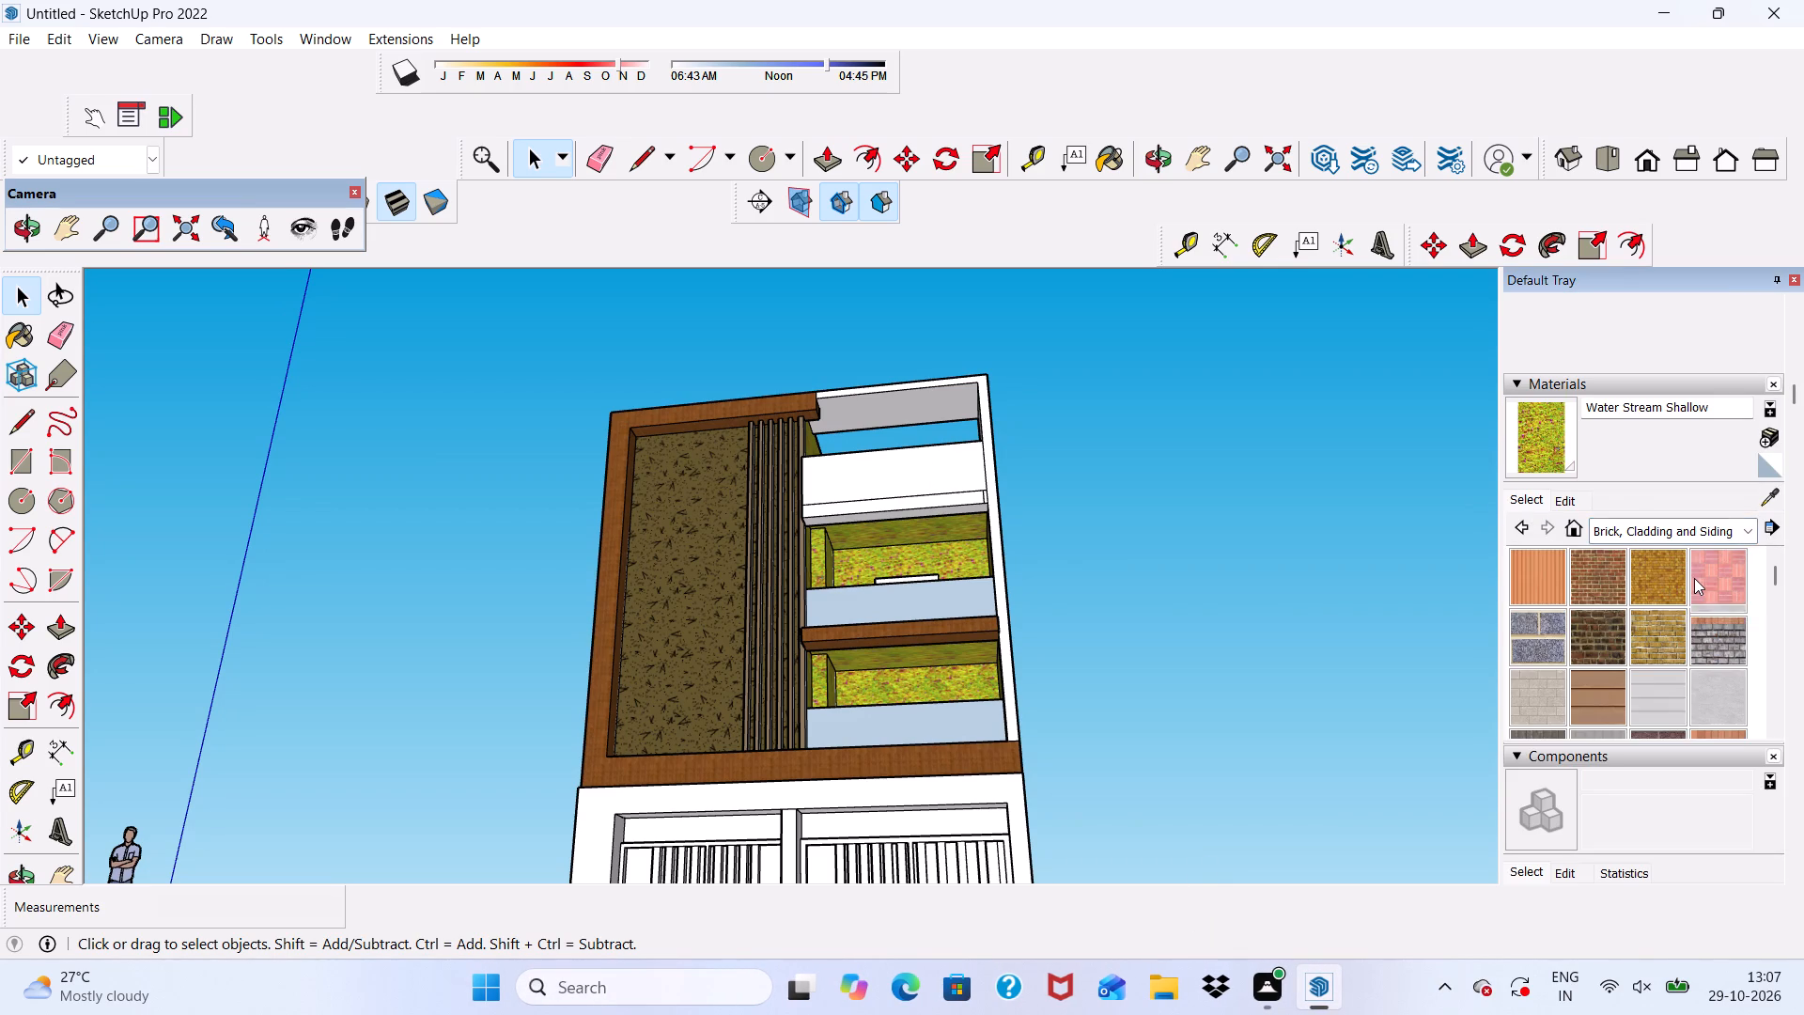
pyautogui.scroll(-1, 1694, 578)
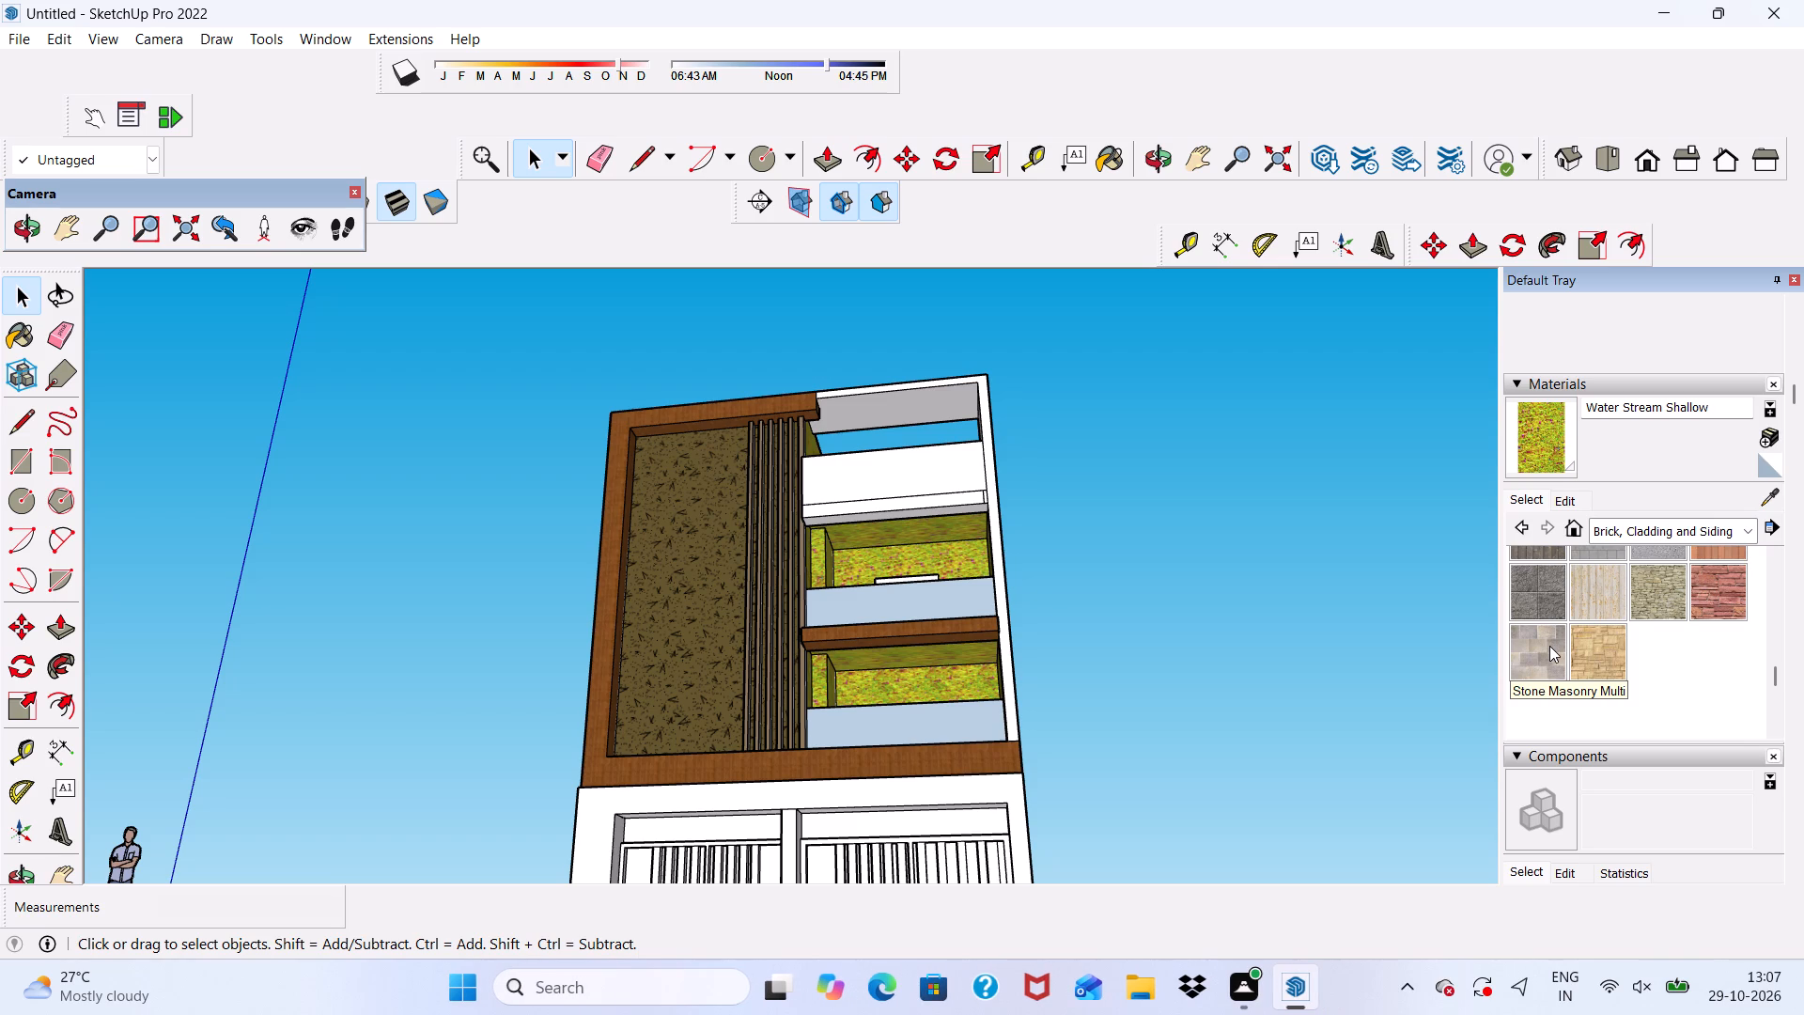
pyautogui.click(1741, 525)
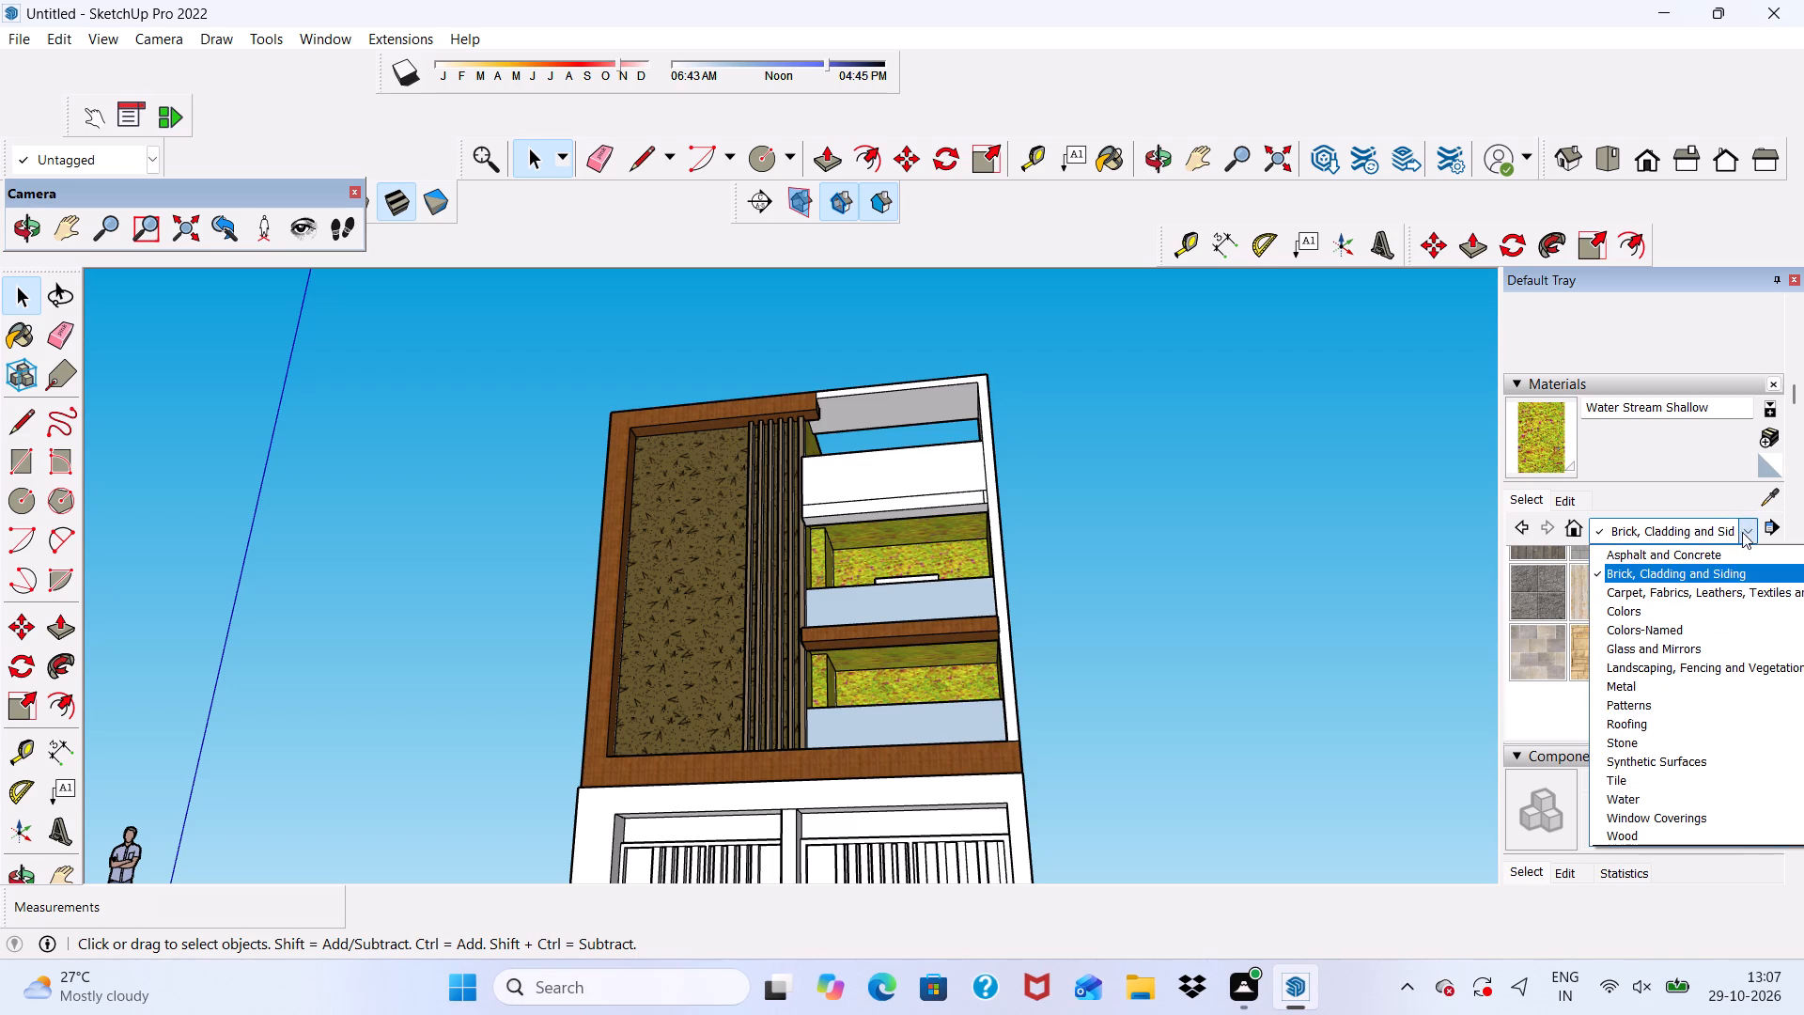
pyautogui.click(1667, 742)
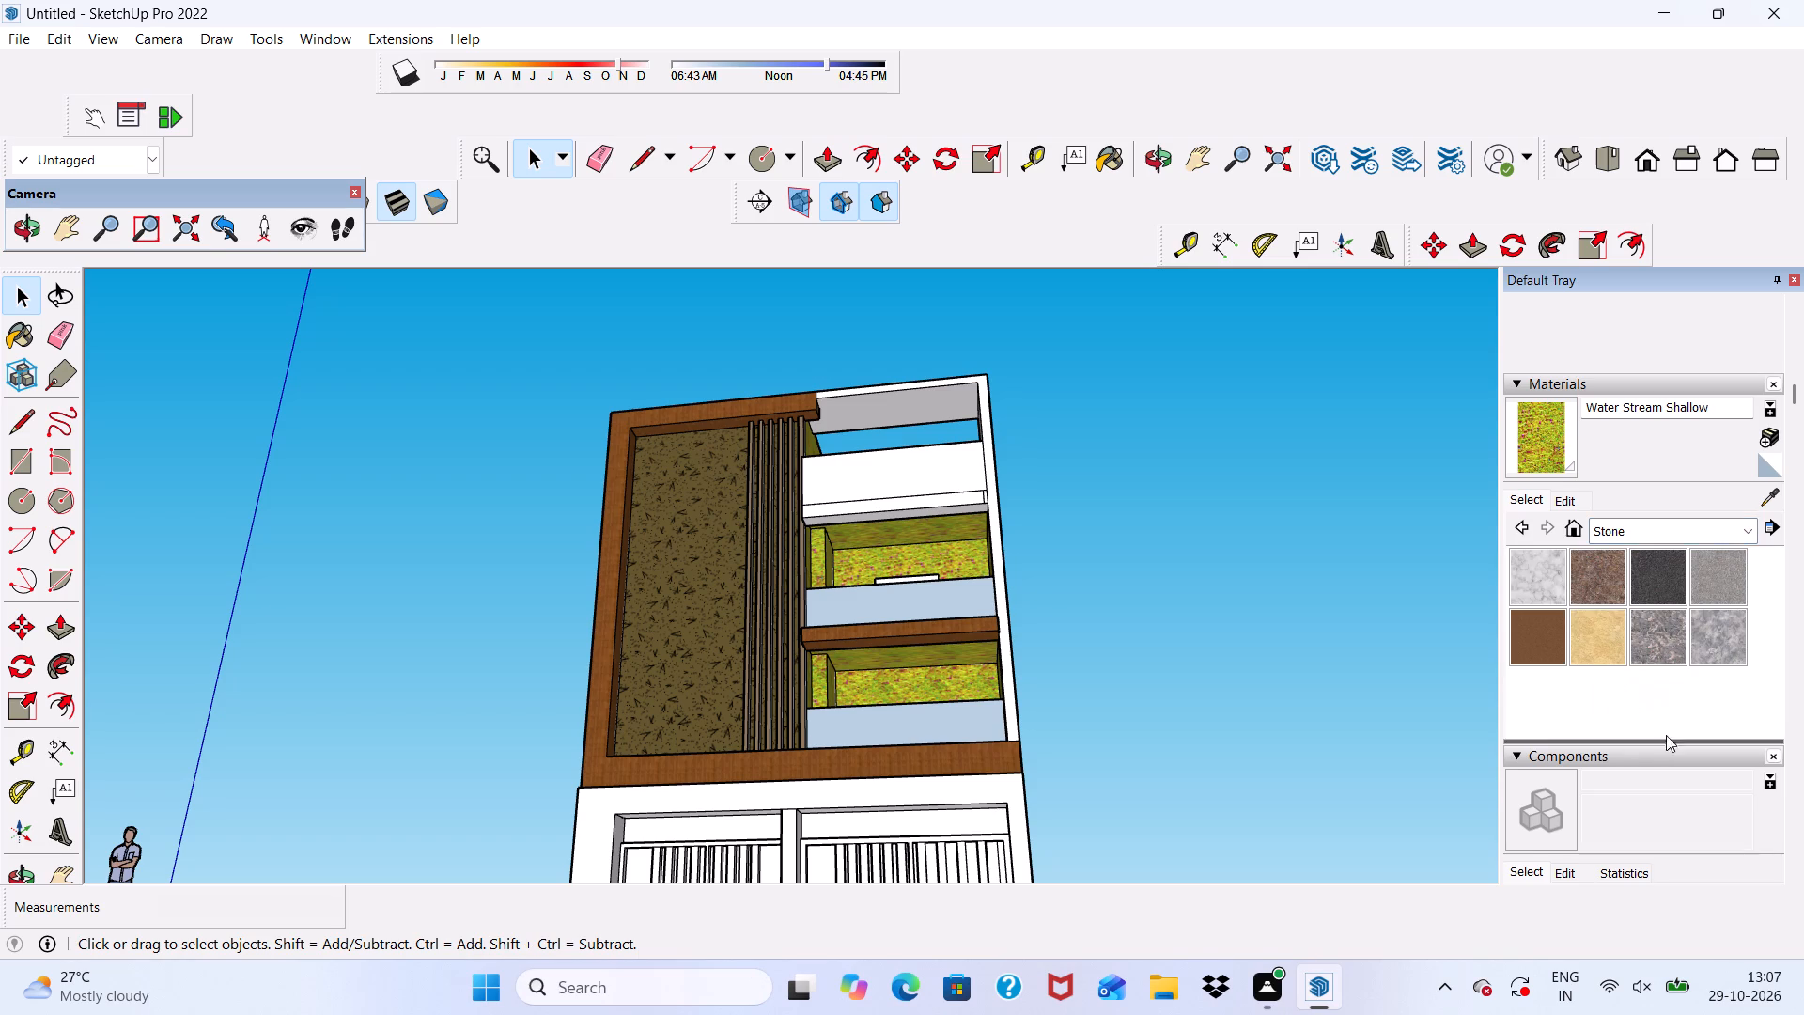
pyautogui.click(1749, 524)
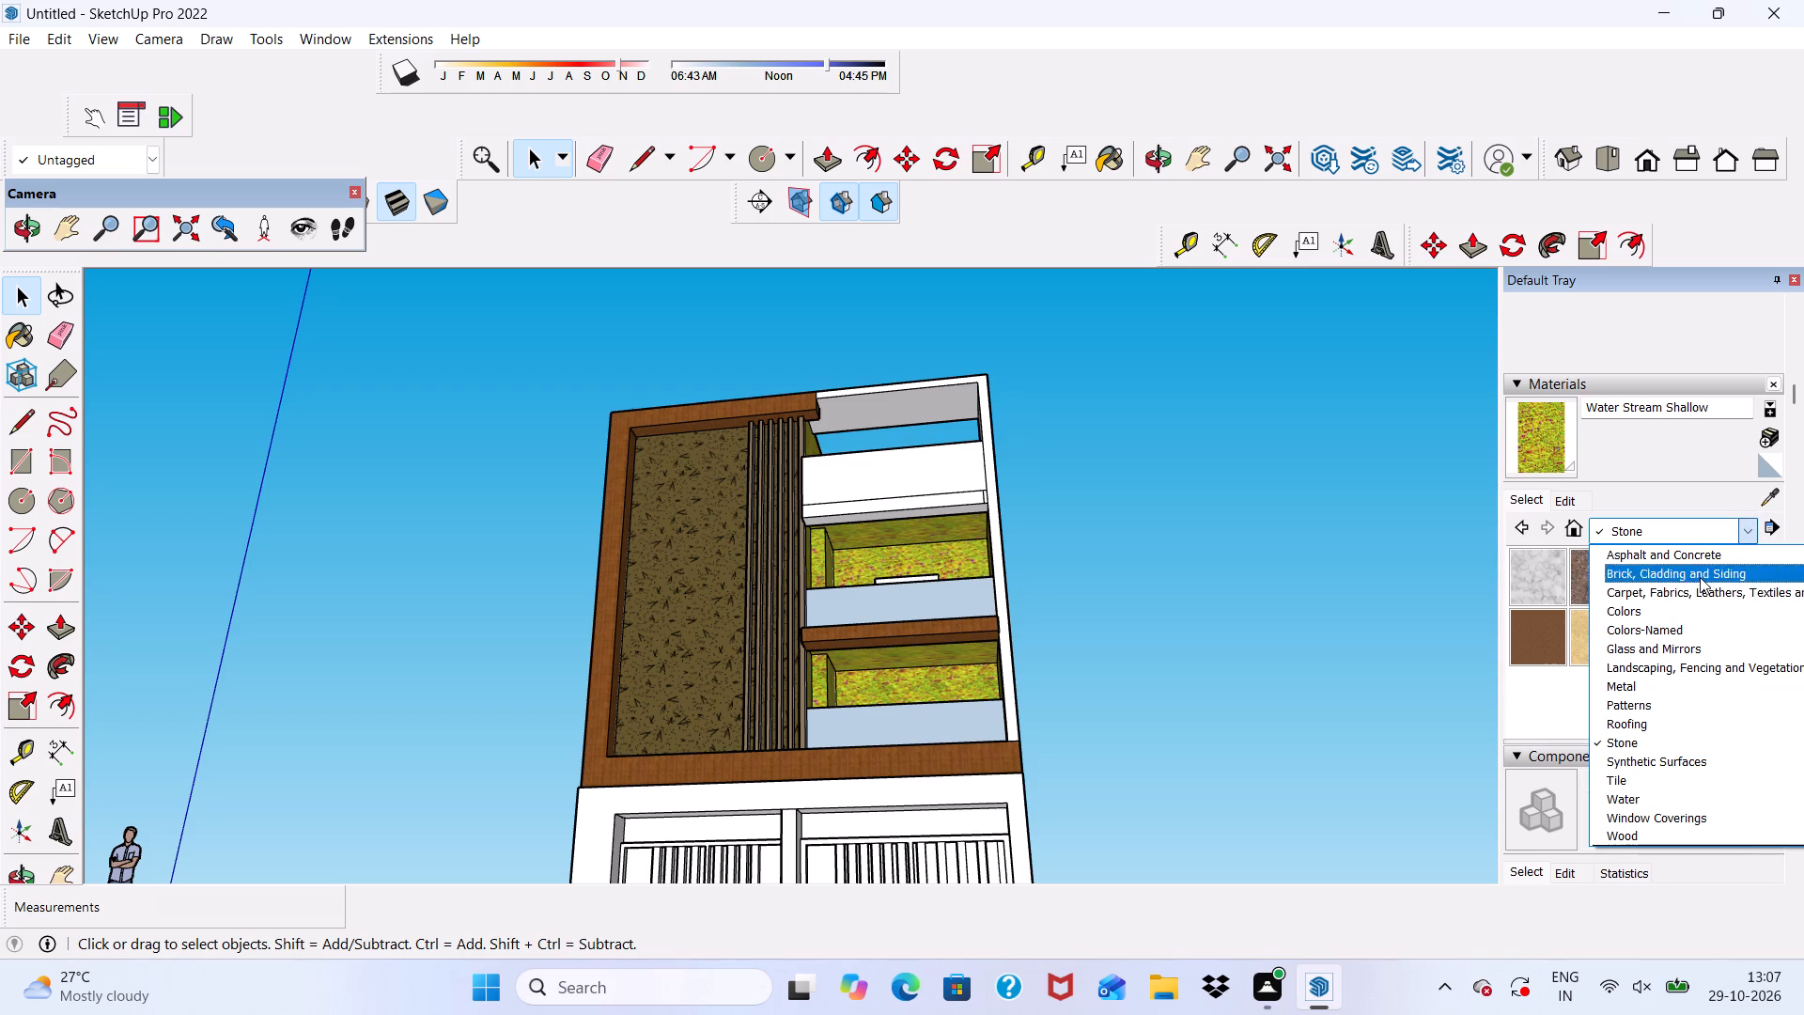
pyautogui.click(1672, 572)
pyautogui.scroll(-2, 1672, 572)
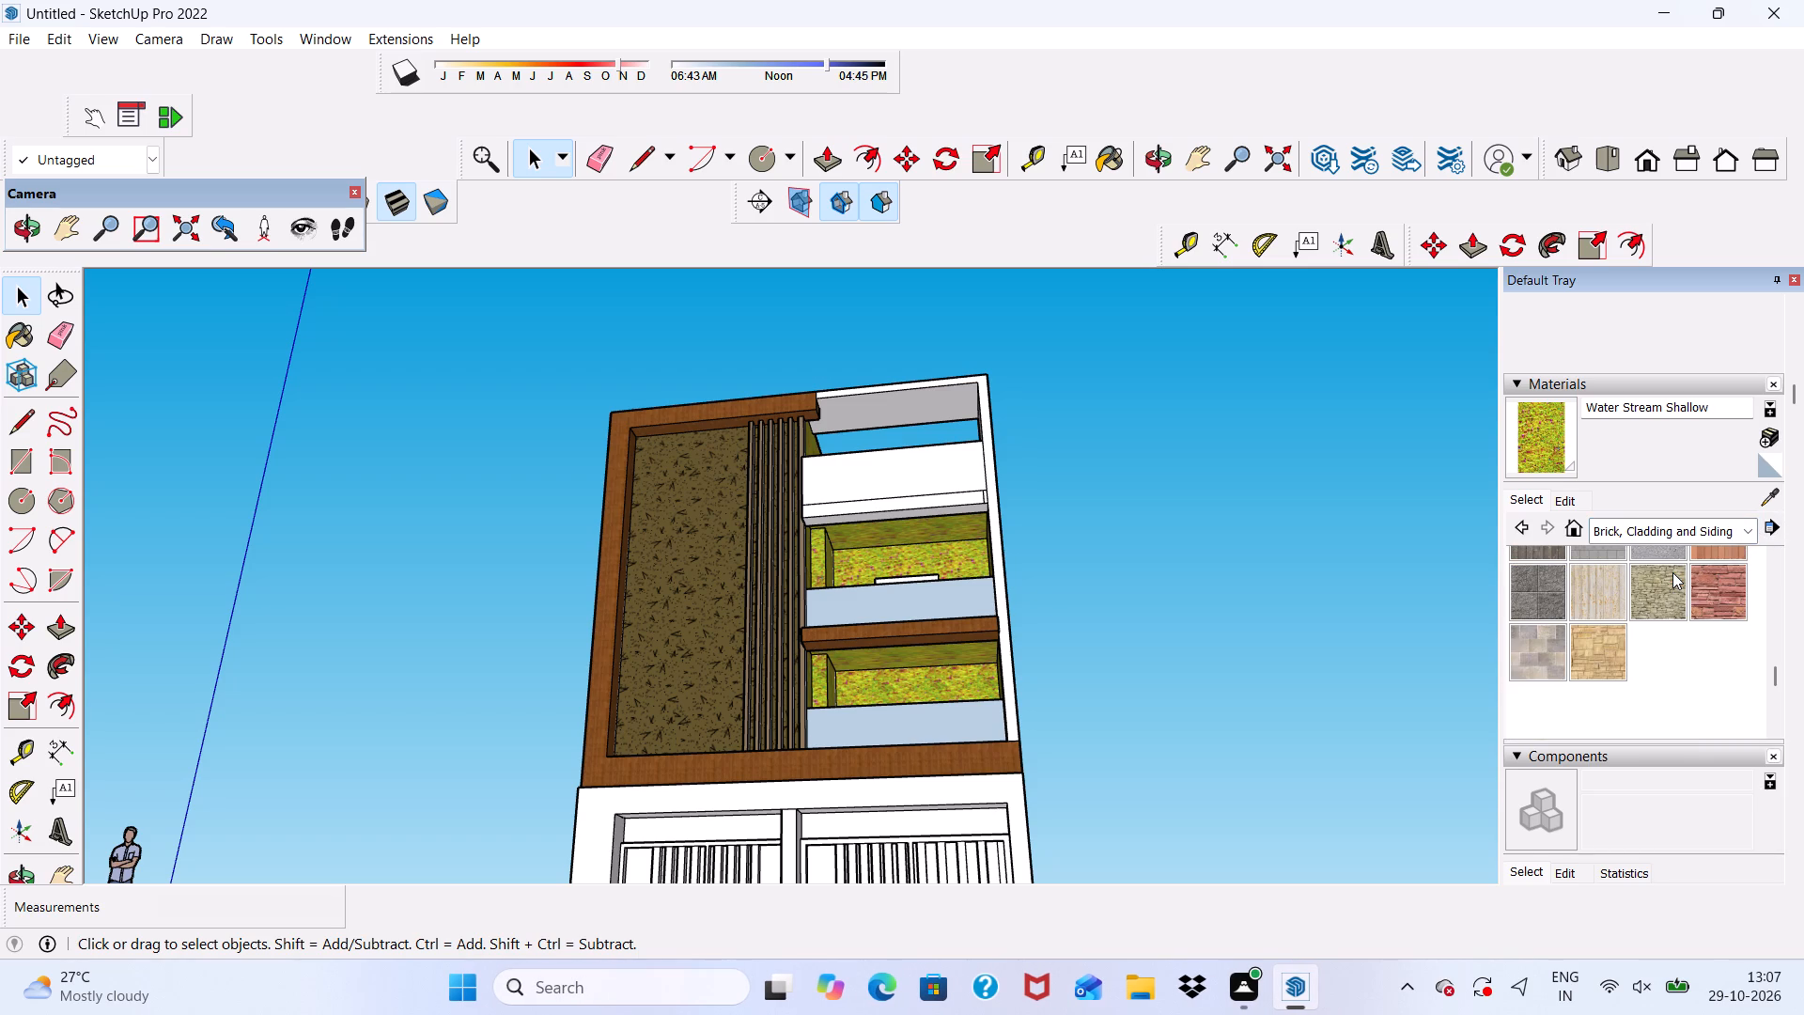
pyautogui.scroll(1, 1672, 572)
pyautogui.scroll(-1, 1672, 572)
pyautogui.scroll(2, 1672, 572)
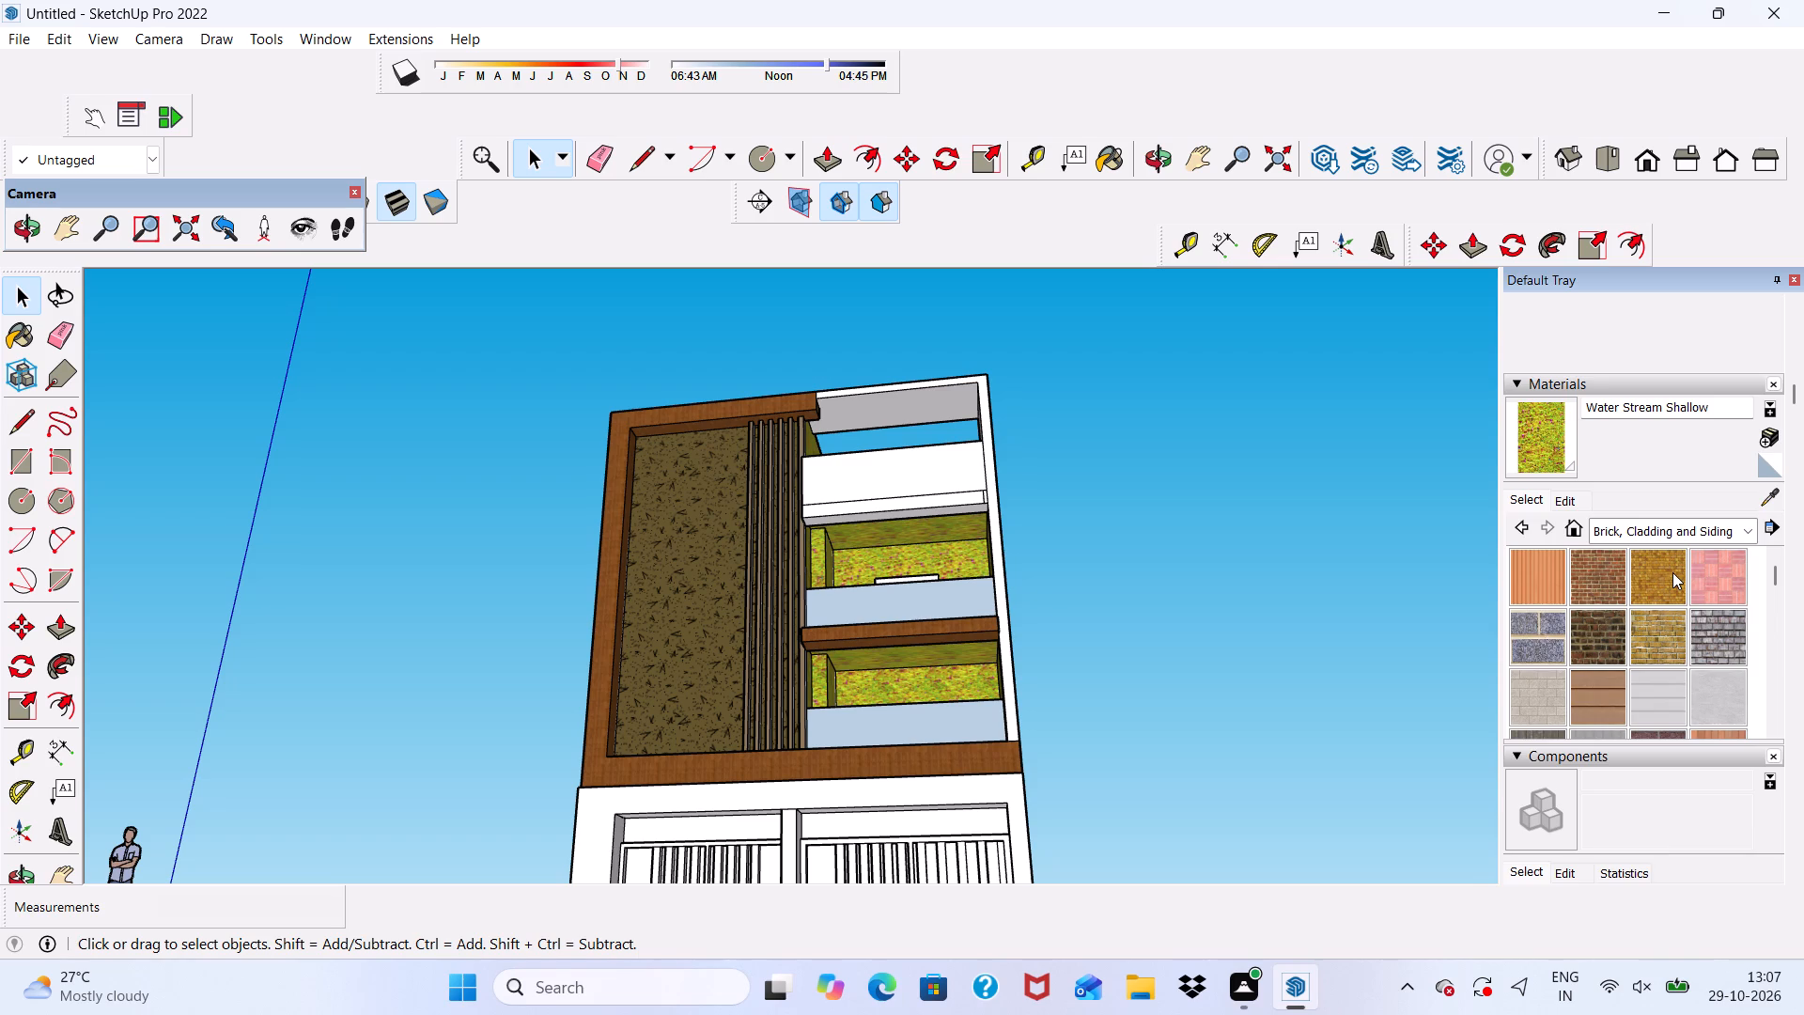
pyautogui.scroll(1, 1672, 572)
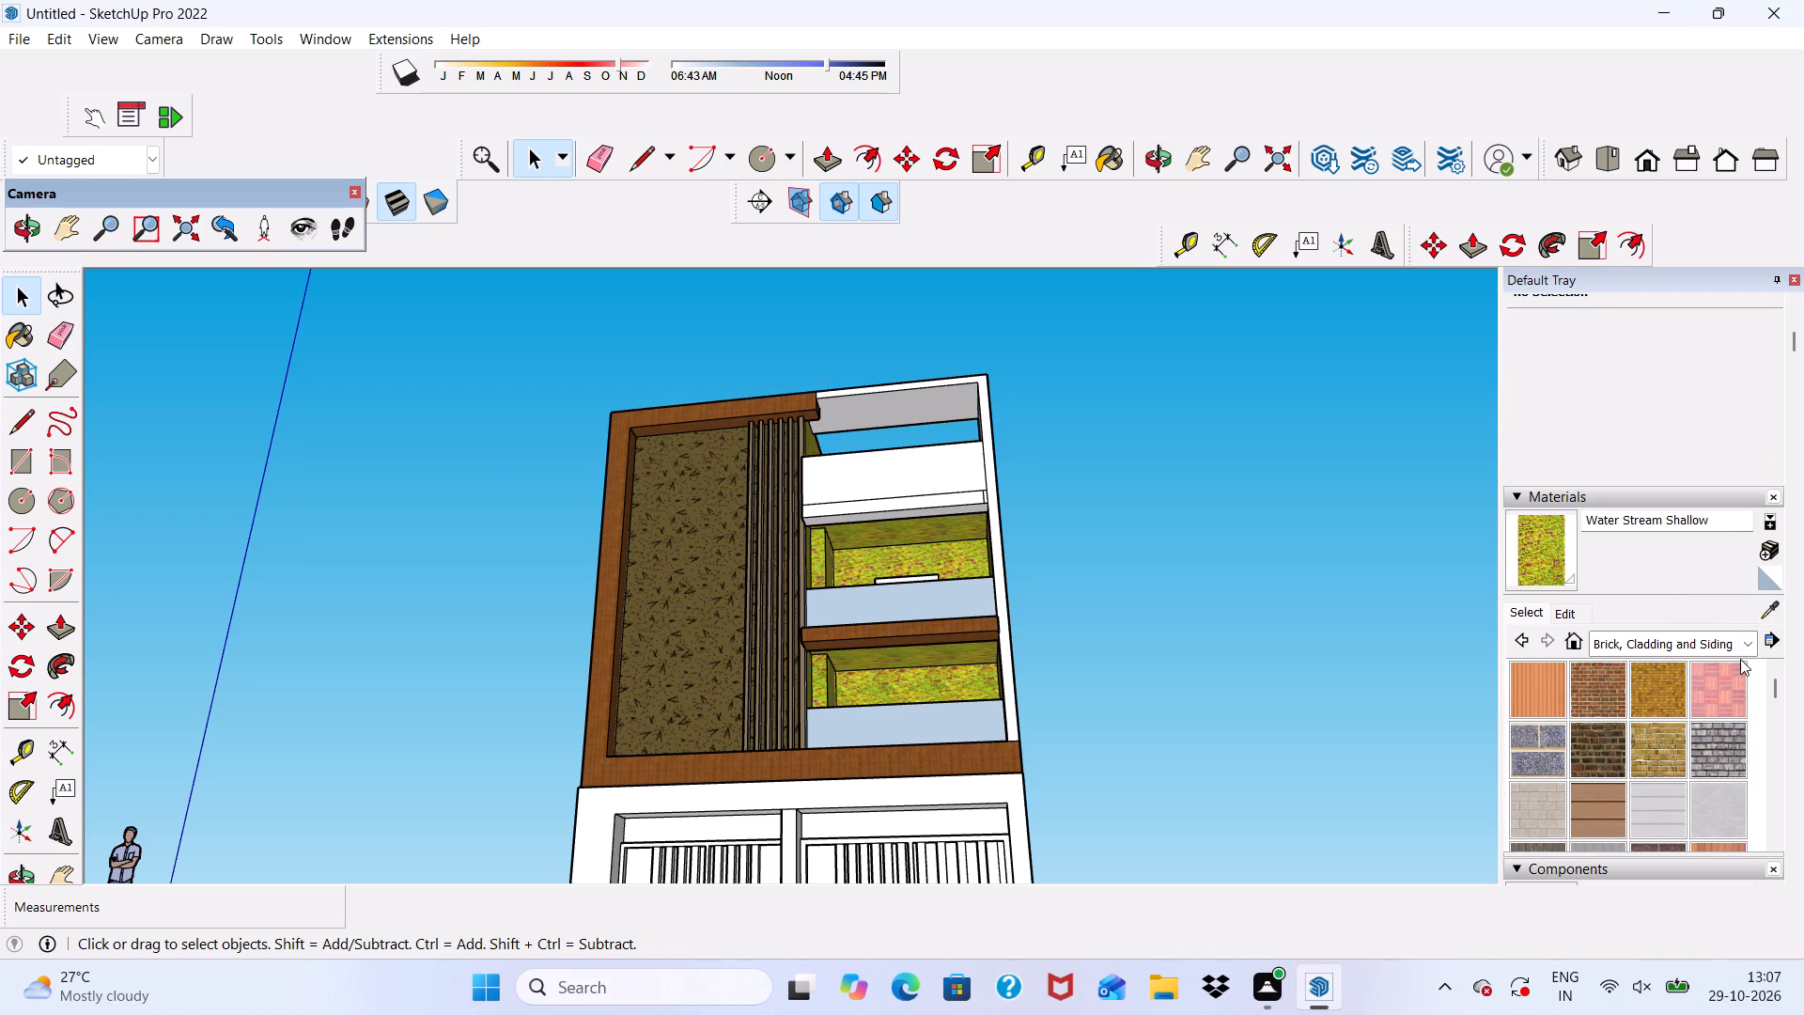
pyautogui.click(1740, 660)
pyautogui.click(1738, 635)
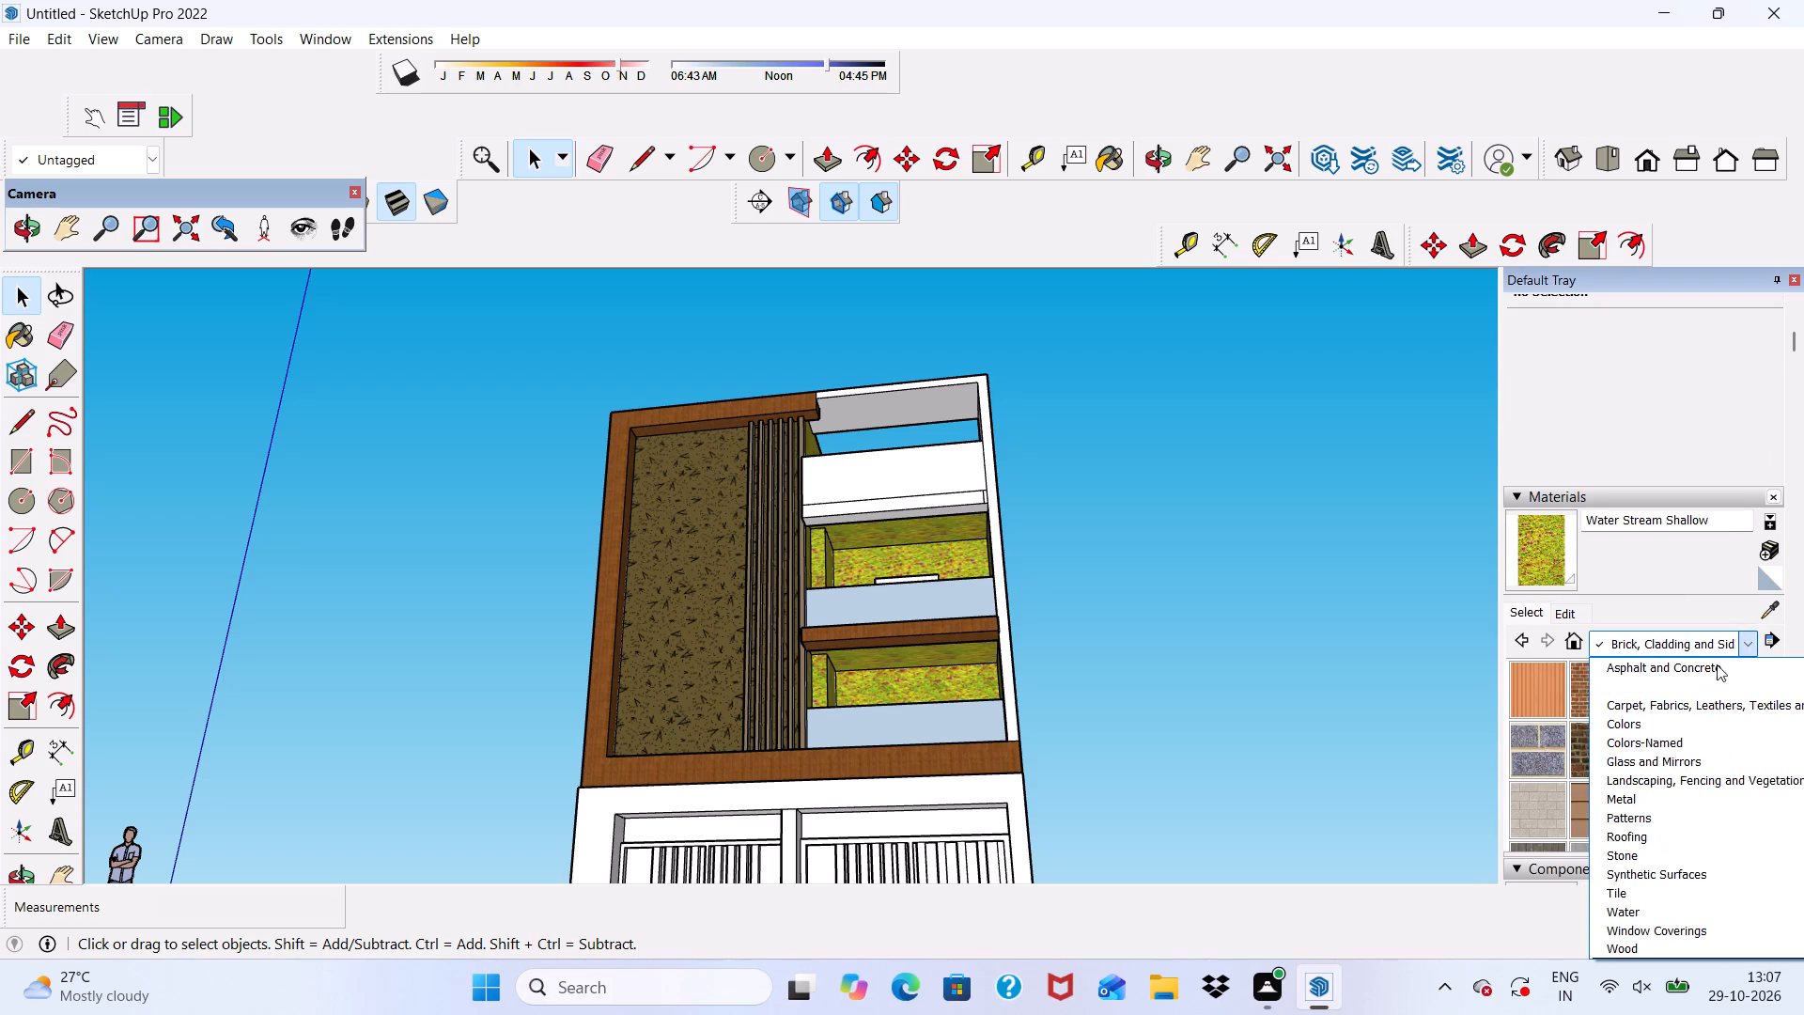
pyautogui.click(1623, 781)
pyautogui.scroll(-2, 1604, 731)
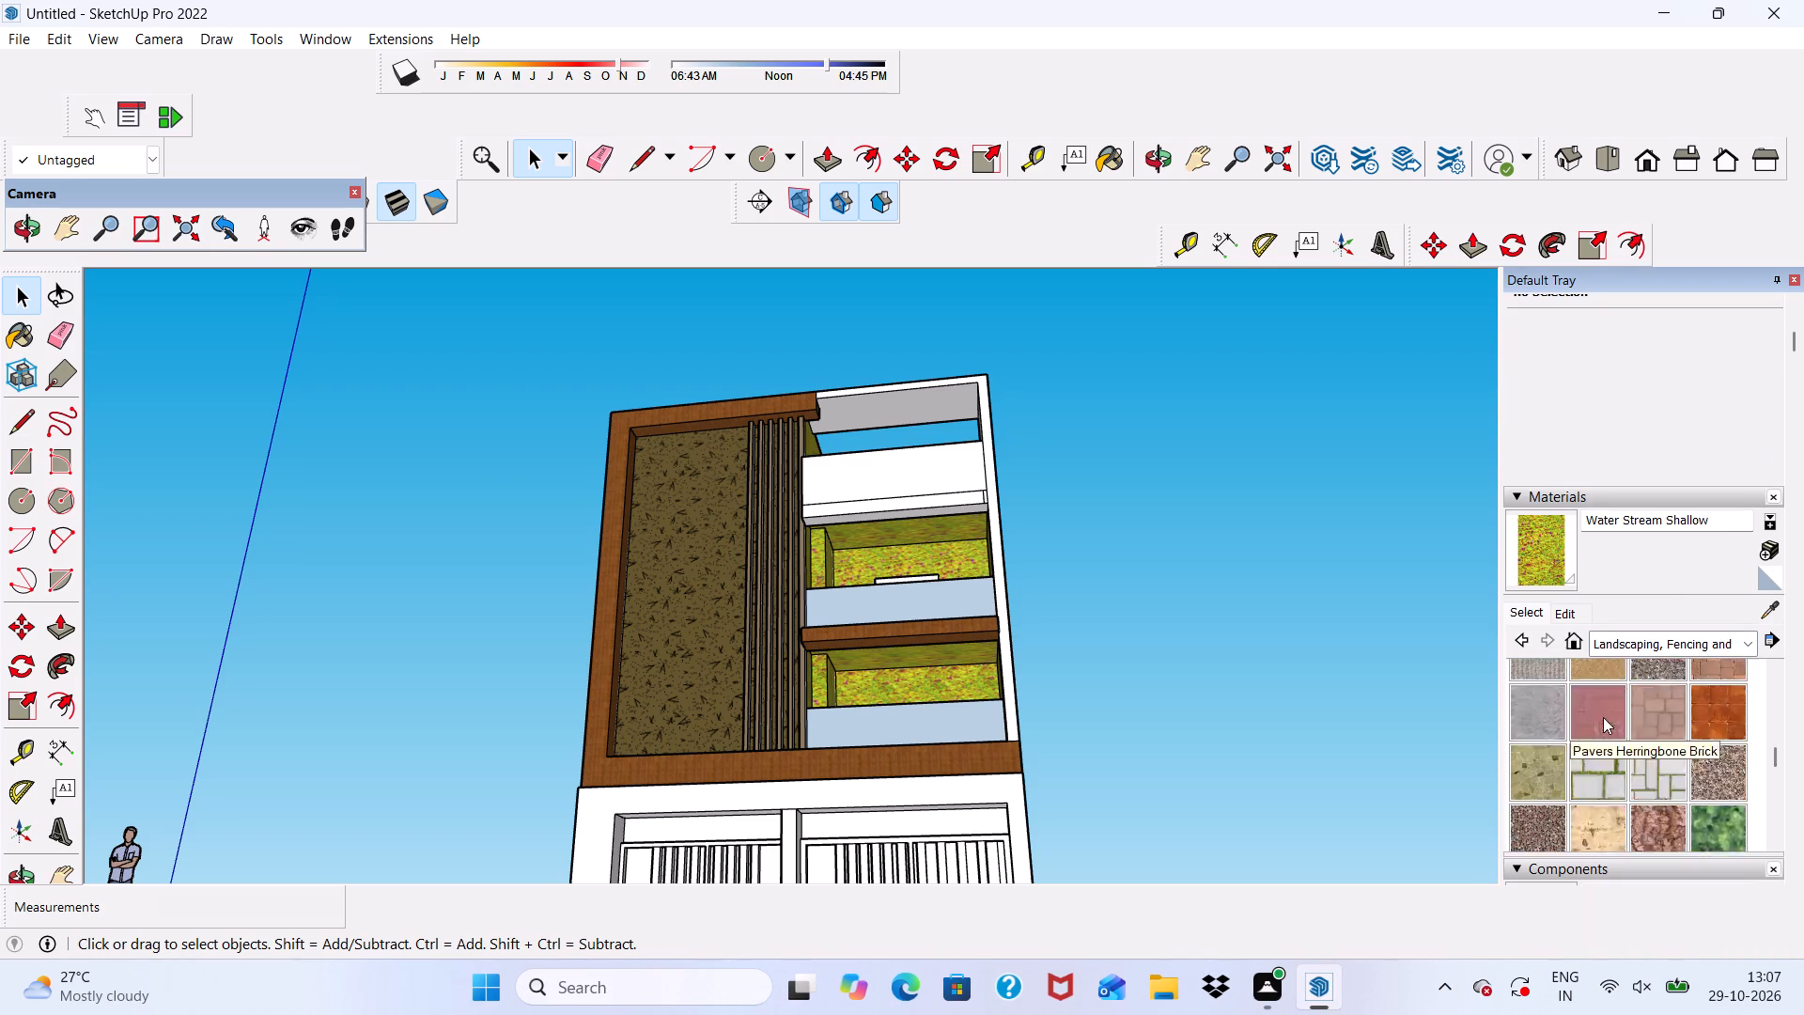
pyautogui.scroll(-3, 1603, 717)
pyautogui.scroll(10, 1600, 703)
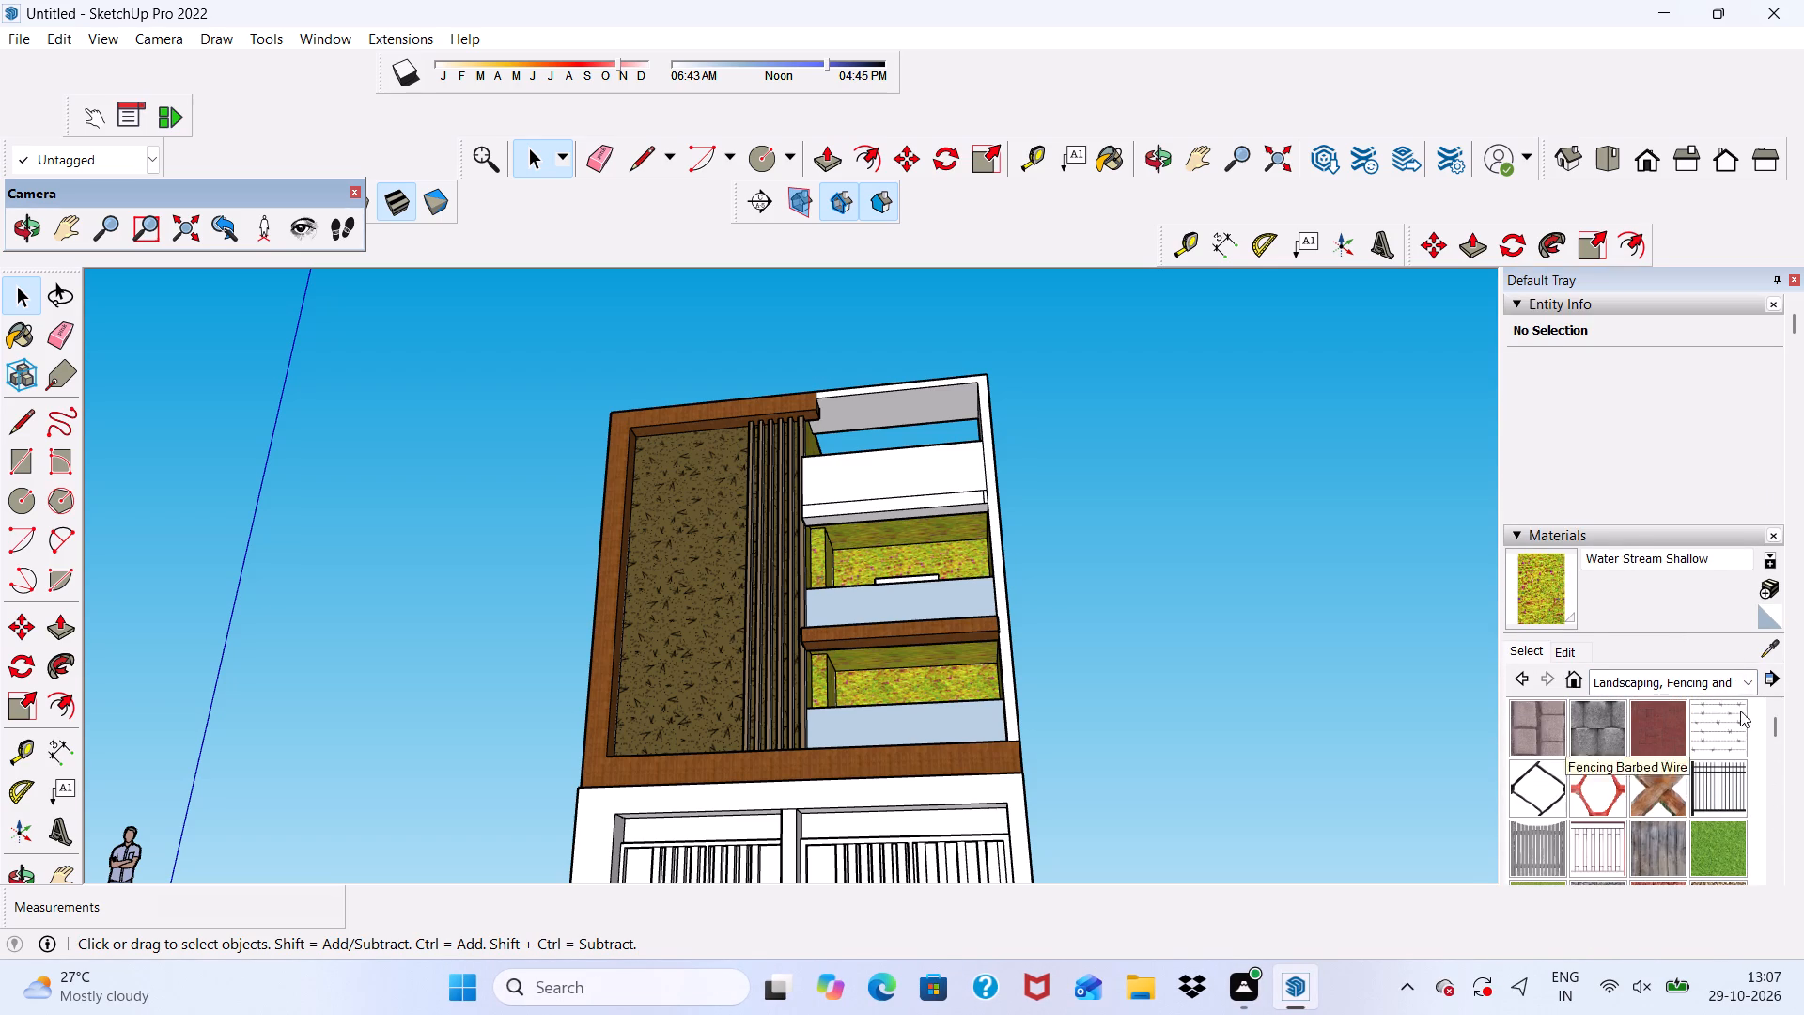
pyautogui.click(1741, 688)
pyautogui.click(1672, 775)
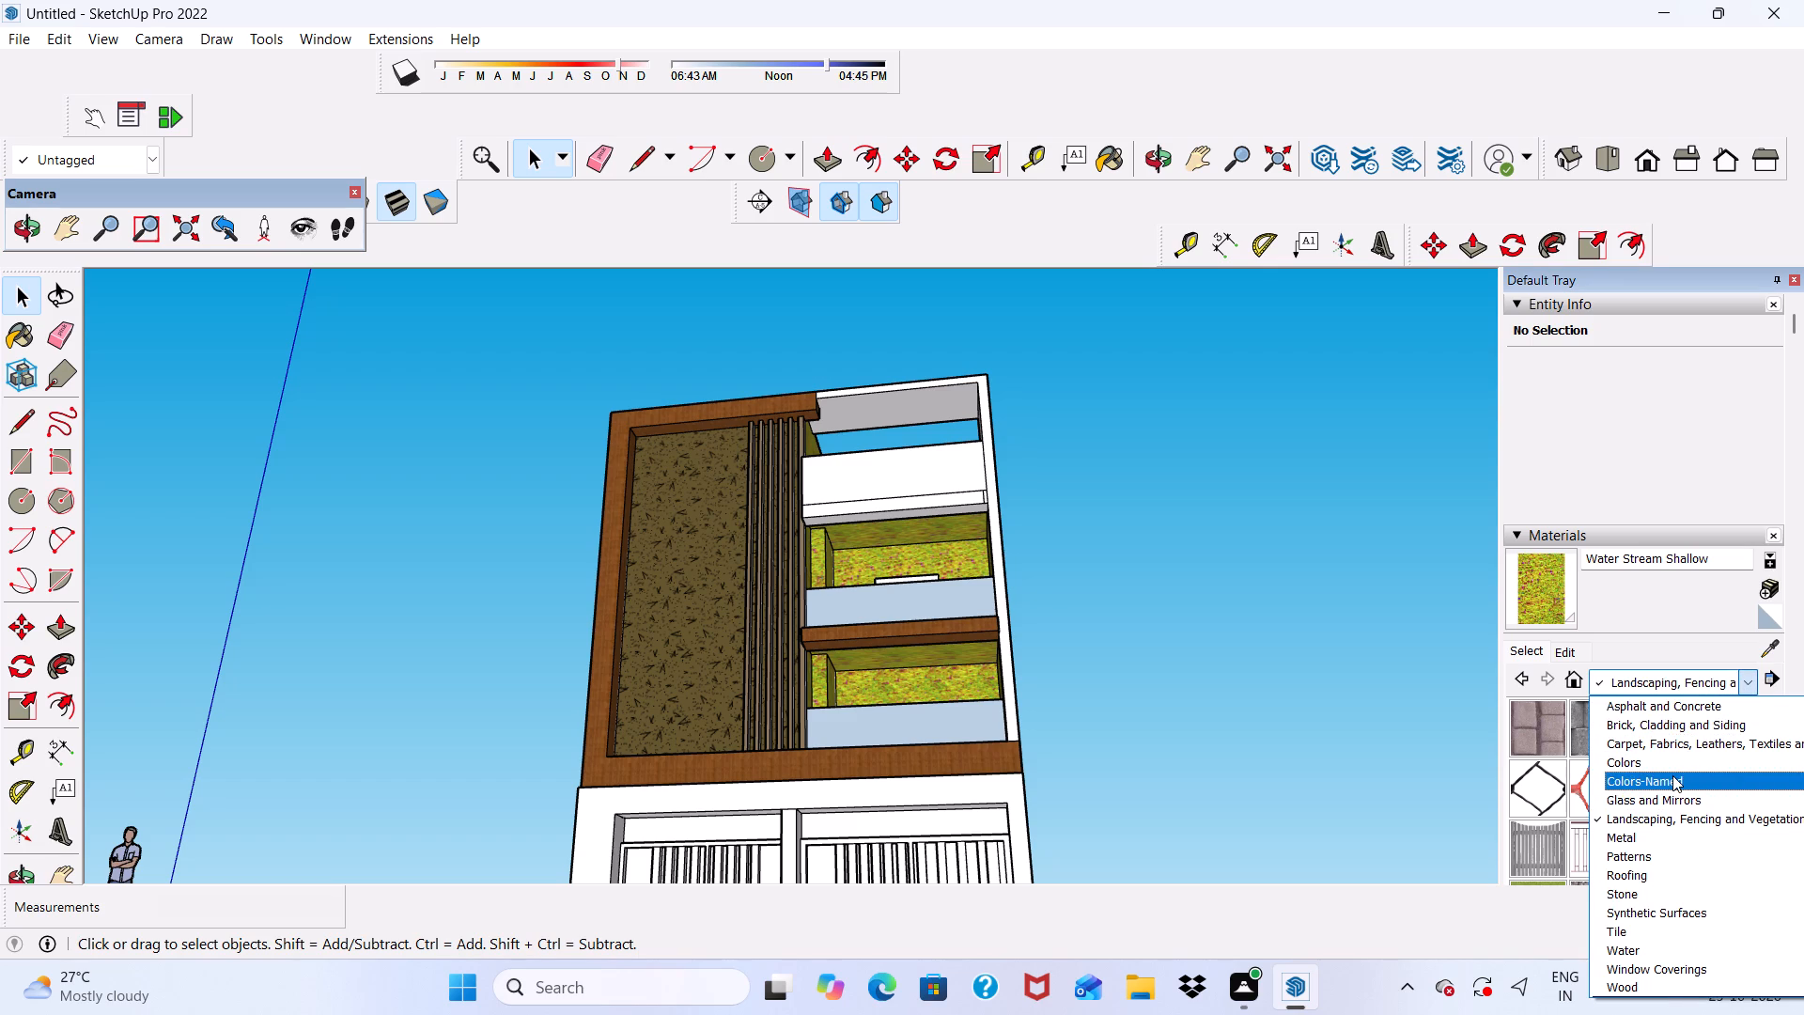
pyautogui.click(1730, 691)
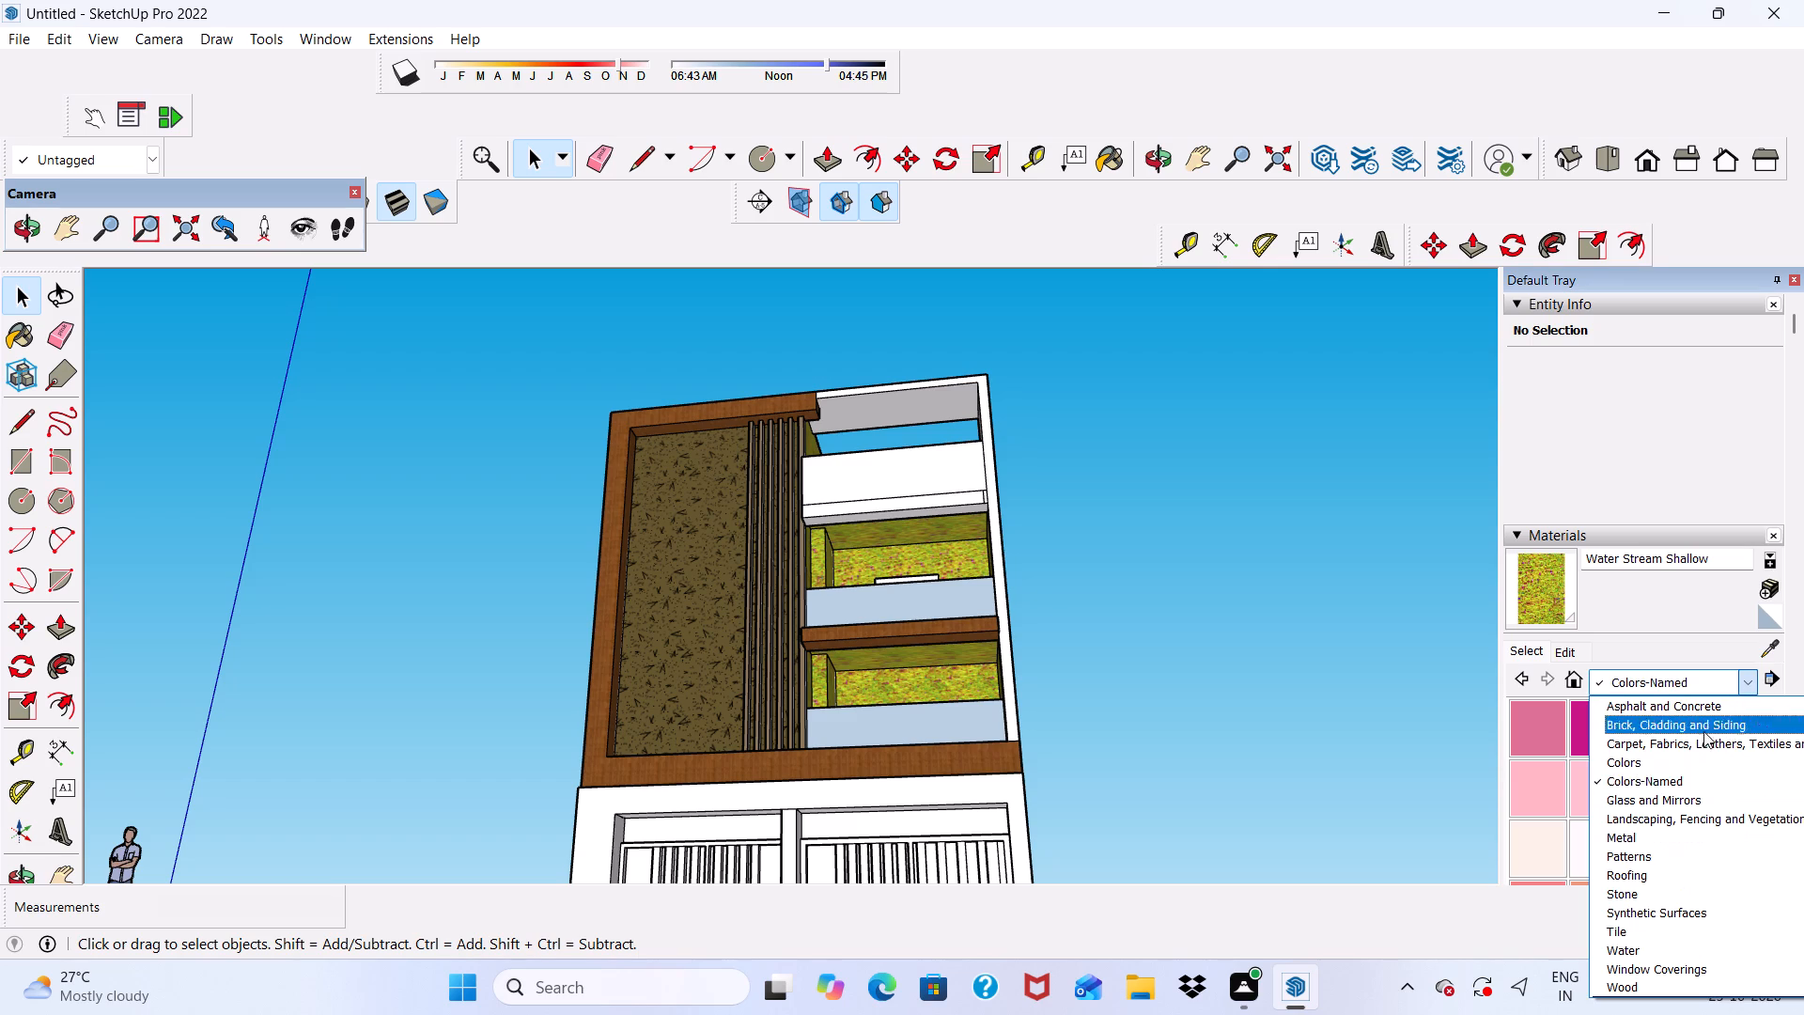
# Paint the ground-floor front wall and its narrow top ledge with Tile Limestone Multi from the Tile collection.
pyautogui.click(1620, 934)
pyautogui.scroll(-1, 1616, 803)
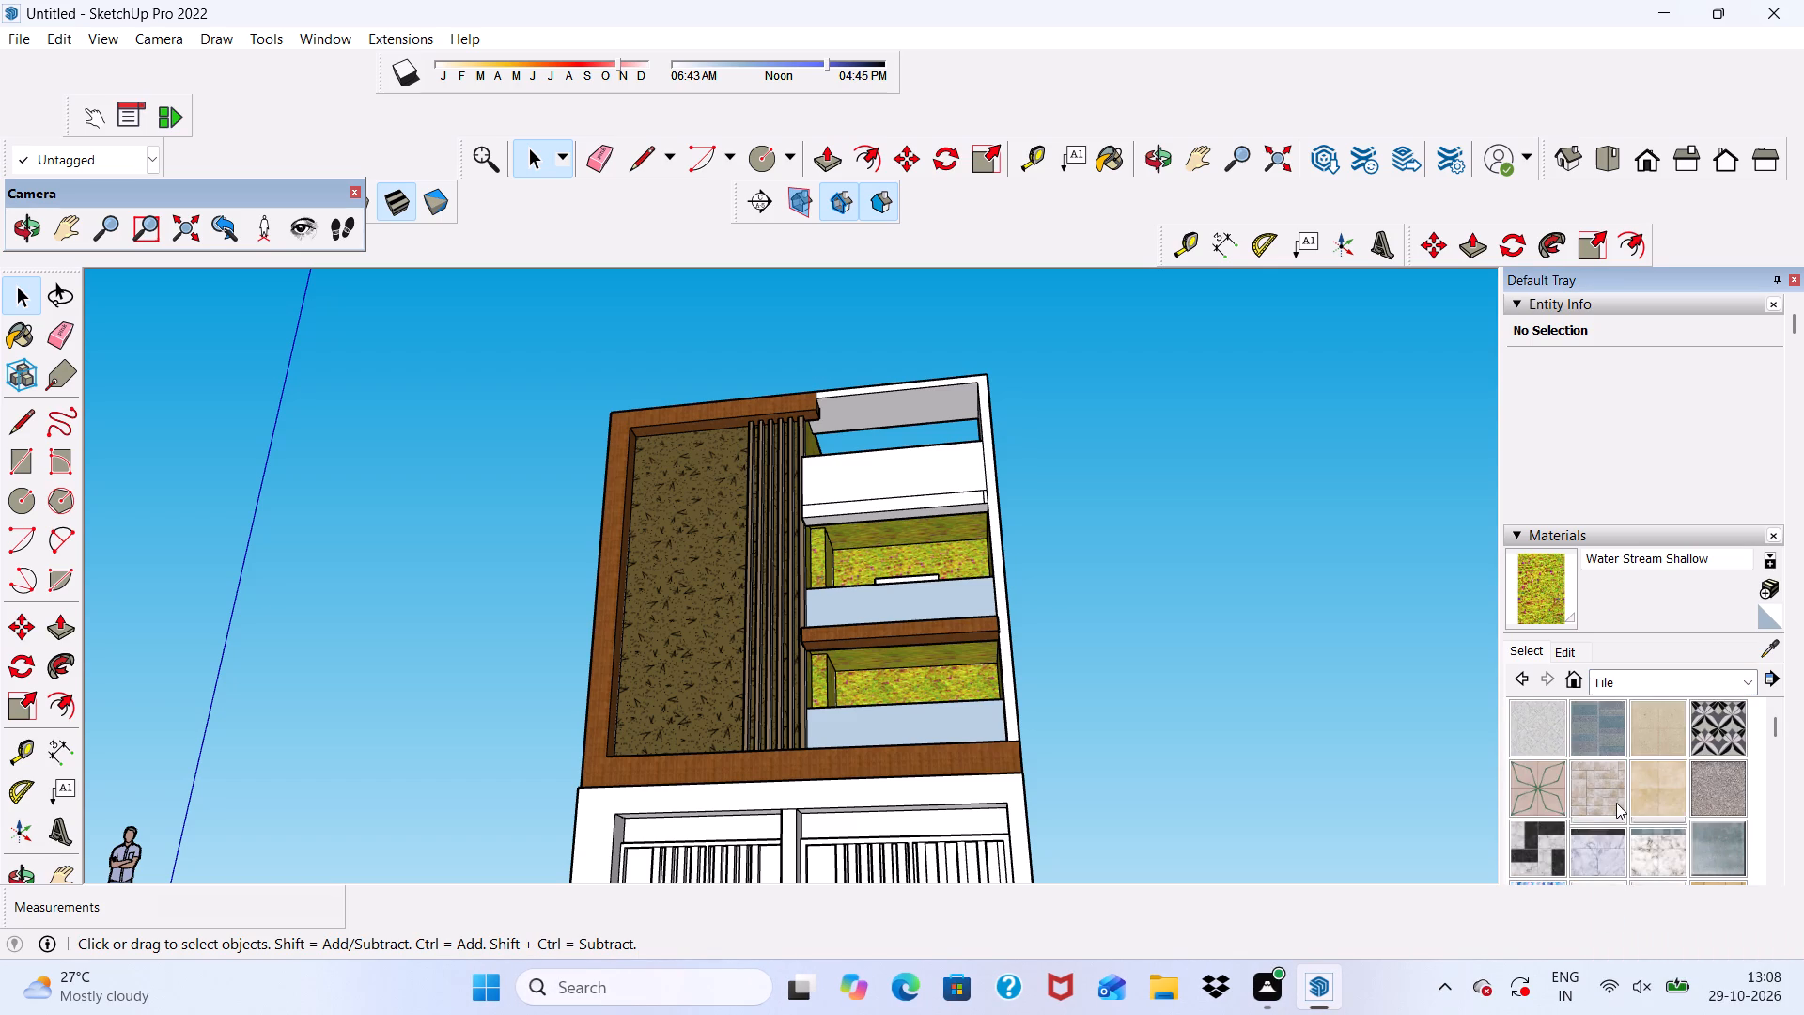
pyautogui.scroll(-2, 1616, 803)
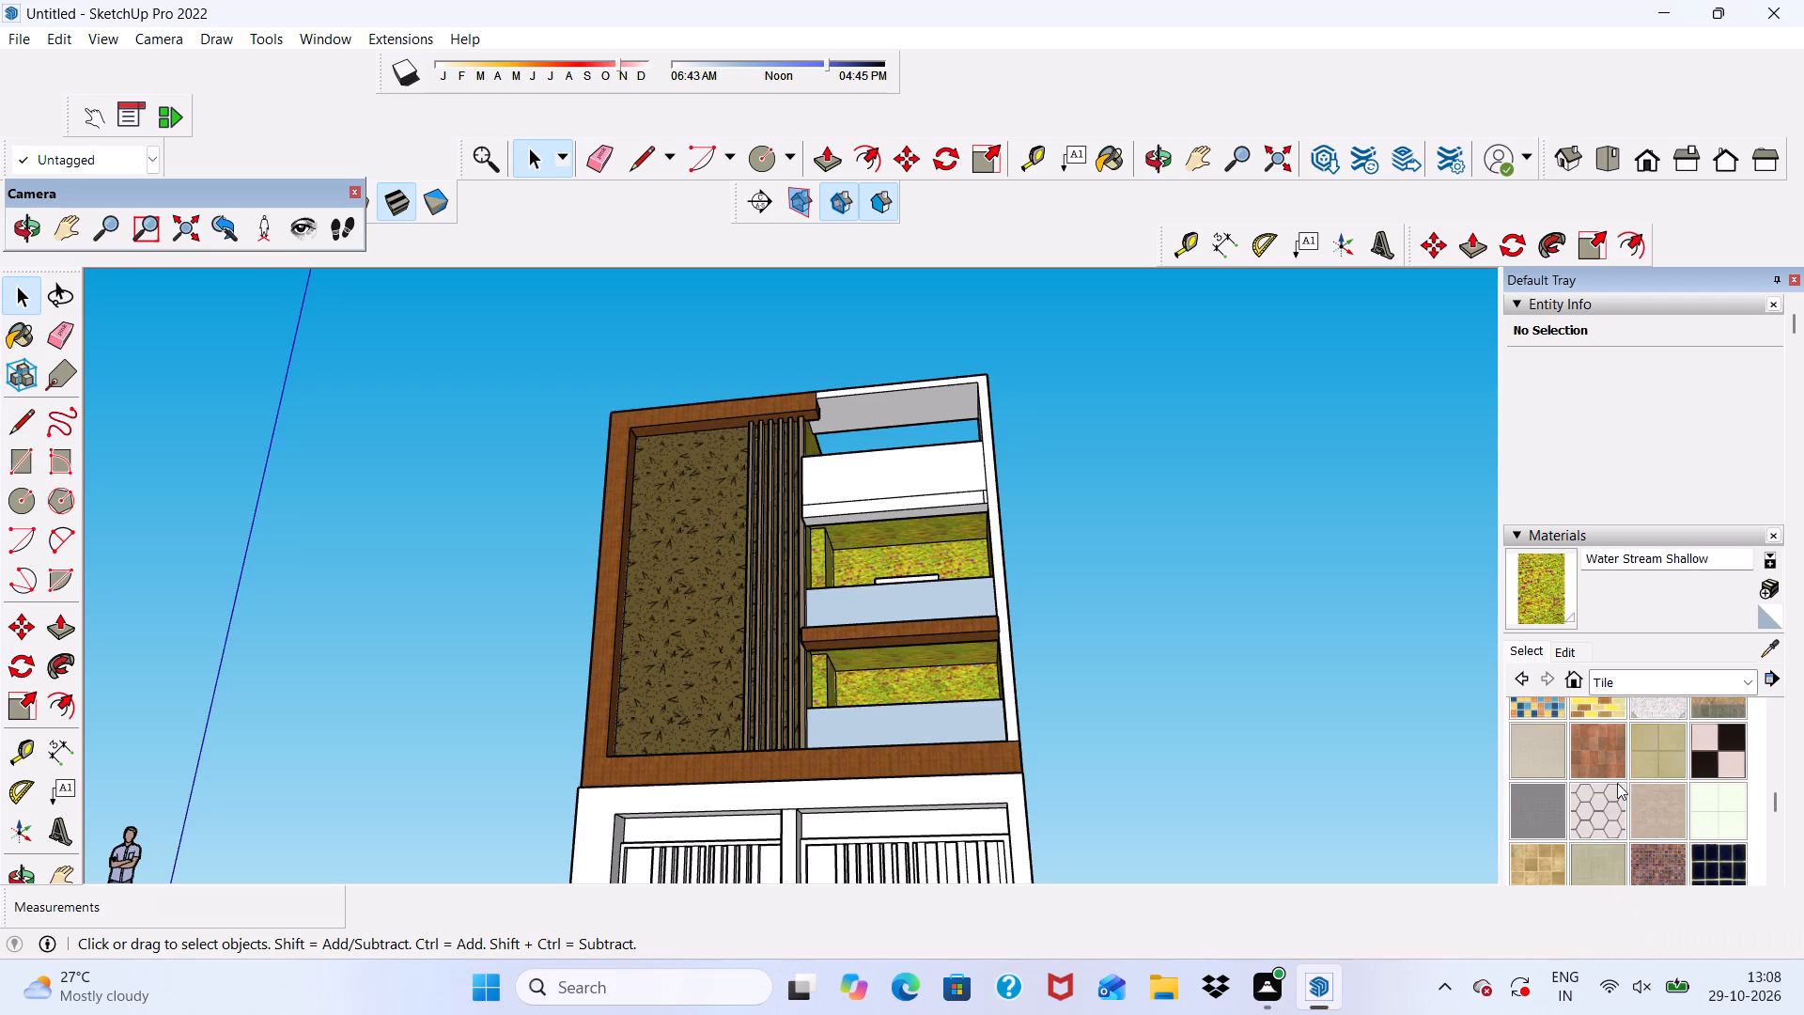
pyautogui.scroll(-1, 1602, 746)
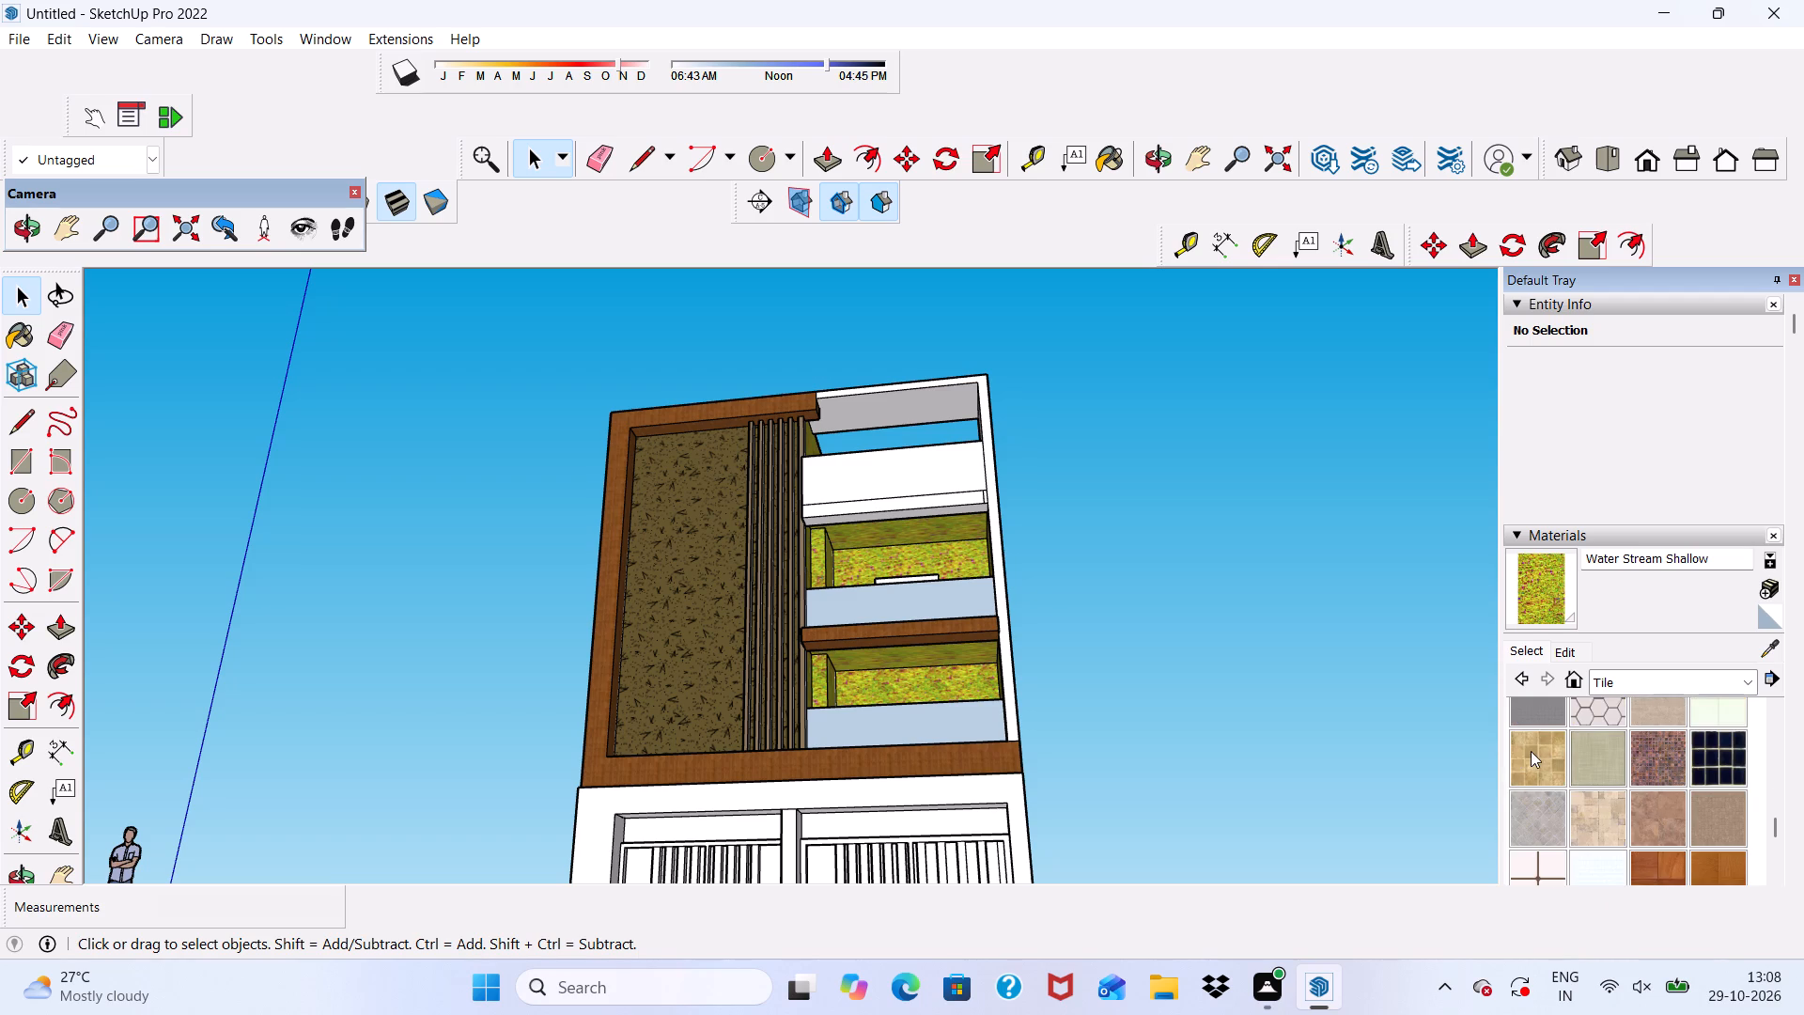
pyautogui.click(1534, 751)
pyautogui.scroll(9, 1086, 820)
pyautogui.click(787, 776)
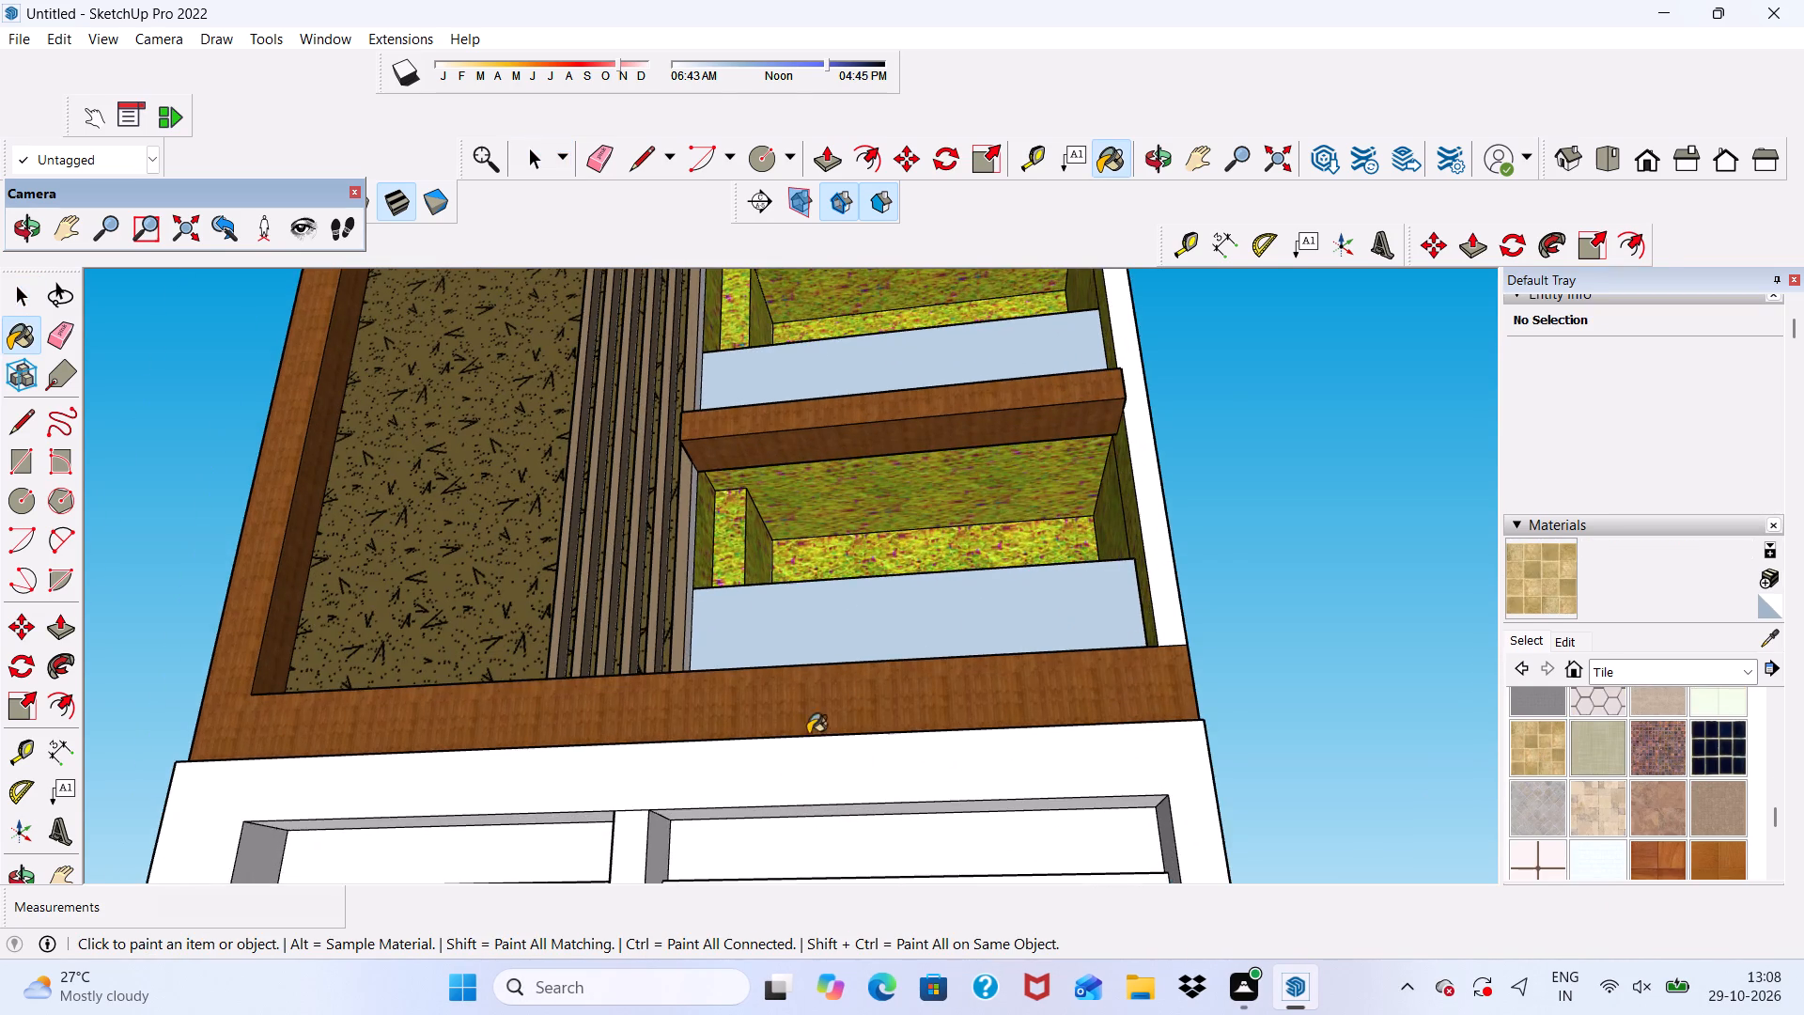
pyautogui.scroll(-6, 808, 734)
pyautogui.moveTo(955, 791); pyautogui.dragTo(605, 994, button='middle')
pyautogui.scroll(20, 802, 712)
pyautogui.scroll(2, 802, 712)
pyautogui.click(592, 703)
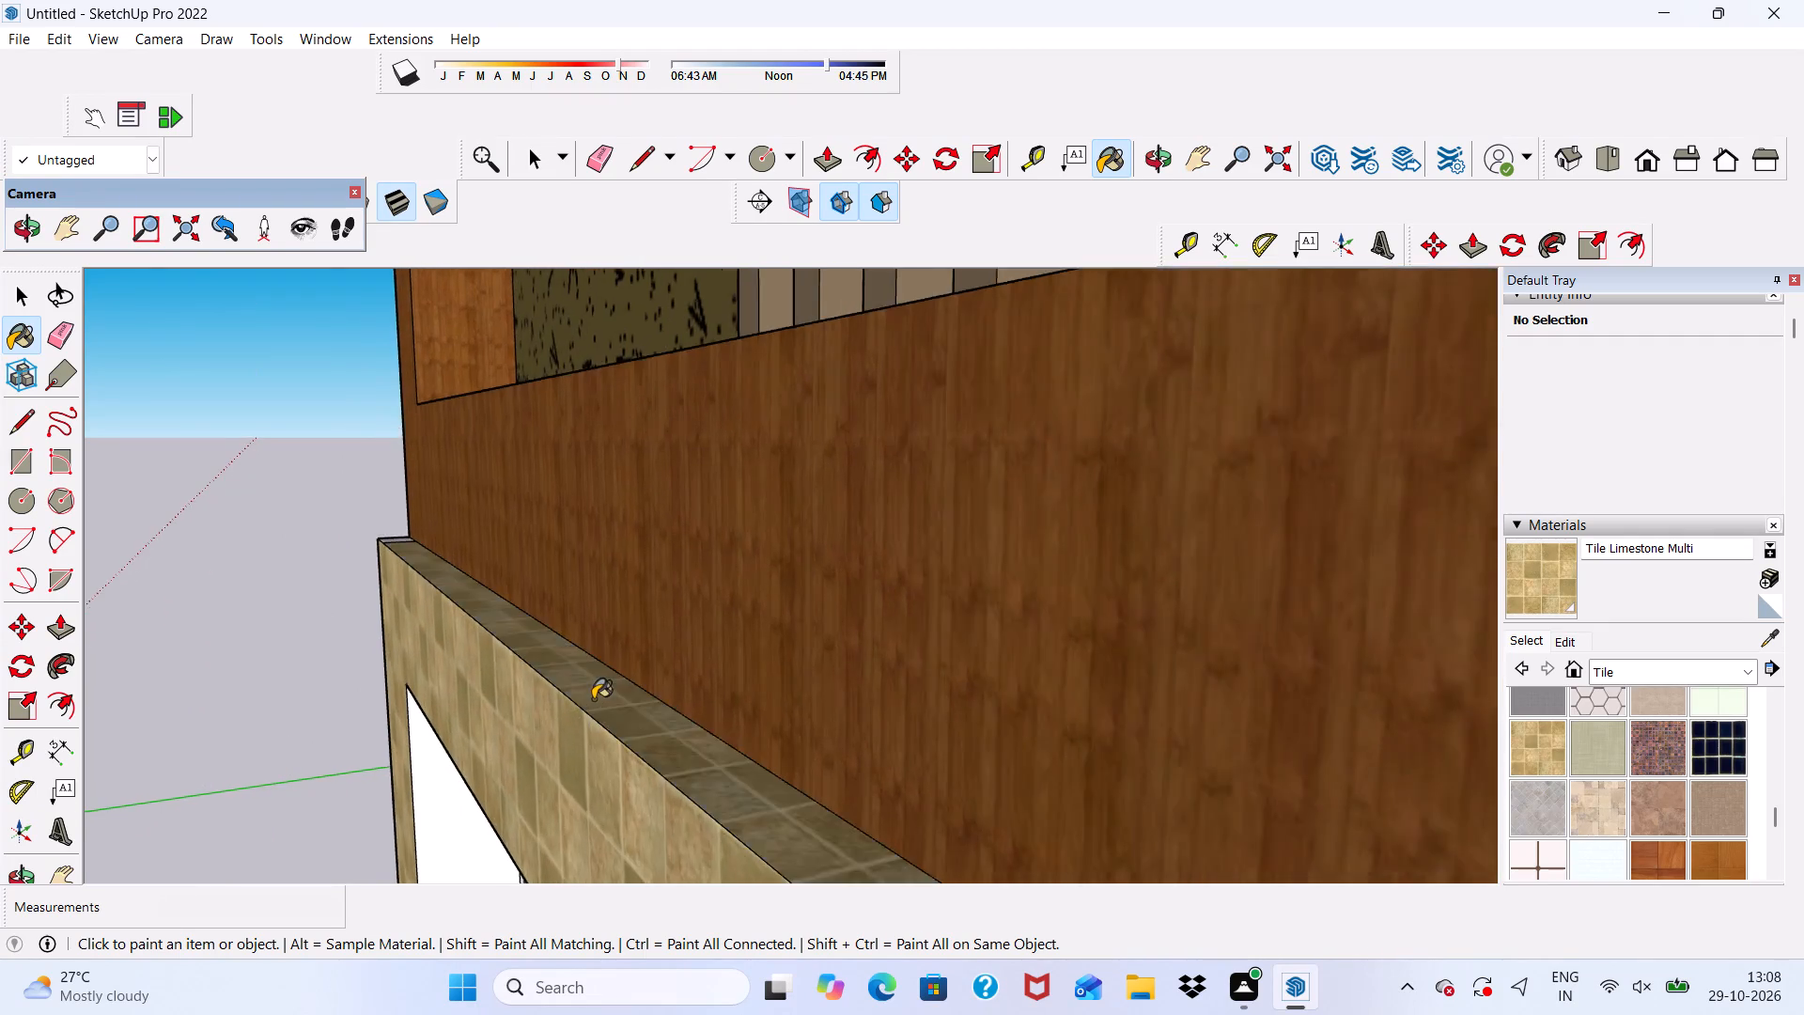
# Paint the recessed inner faces of the garage opening below the terrazzo panel with Tile Limestone Multi.
pyautogui.scroll(-4, 593, 699)
pyautogui.moveTo(593, 699); pyautogui.dragTo(1268, 387, button='middle')
pyautogui.moveTo(854, 774); pyautogui.dragTo(854, 747)
pyautogui.scroll(-11, 854, 587)
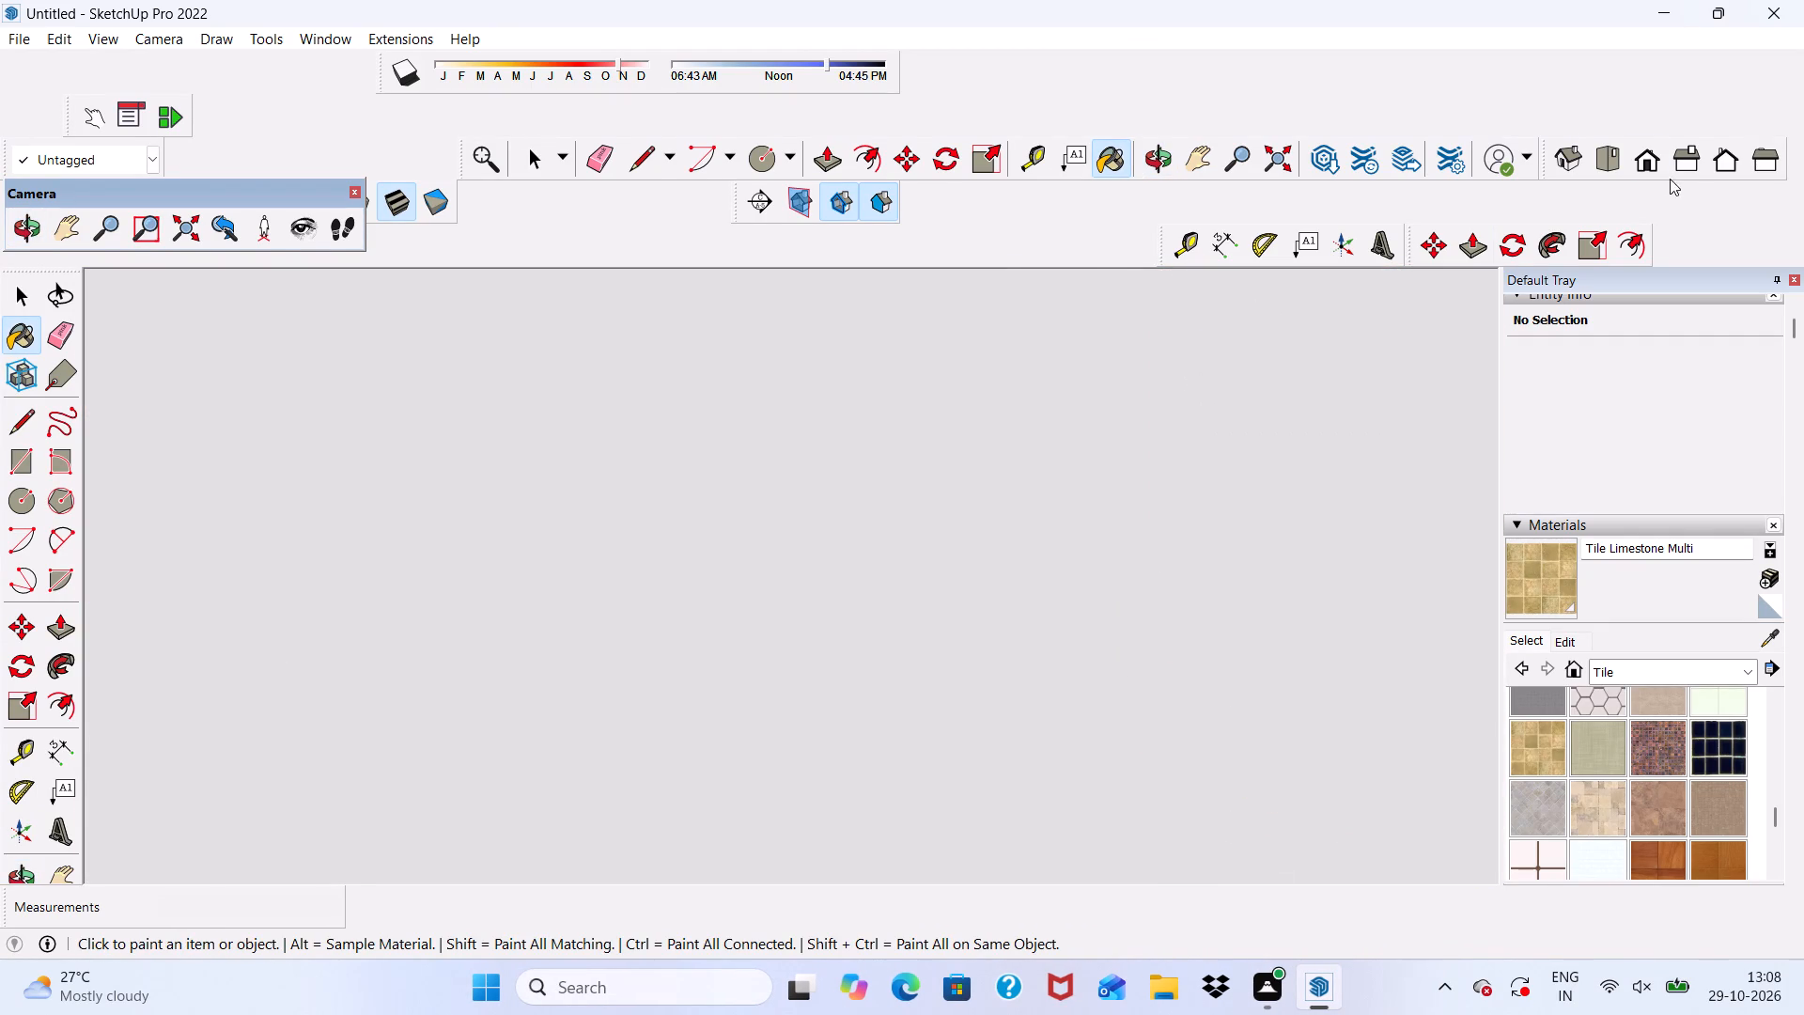
pyautogui.click(1645, 170)
pyautogui.scroll(-10, 1327, 340)
pyautogui.scroll(11, 1100, 598)
pyautogui.scroll(-3, 800, 744)
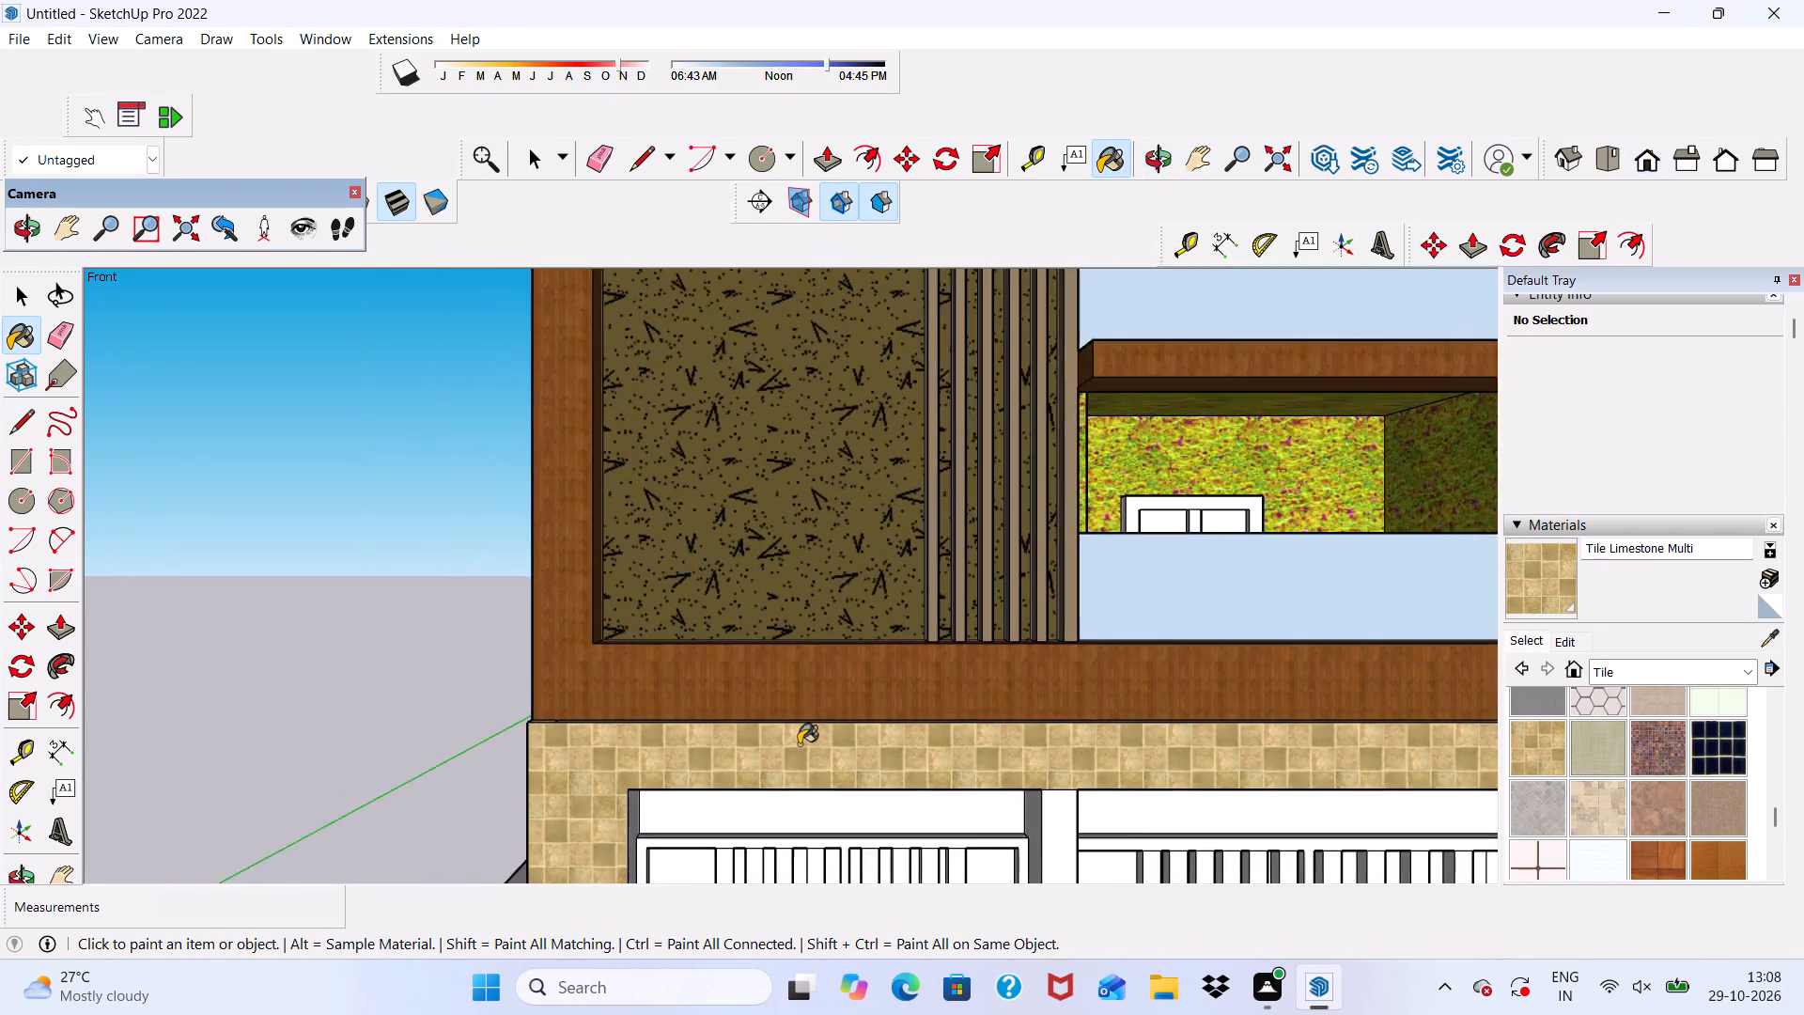
pyautogui.moveTo(799, 744); pyautogui.dragTo(565, 719, button='middle')
pyautogui.scroll(4, 561, 751)
pyautogui.click(651, 834)
# Paint the soffit of the garage opening below the balconies and the wall bands above both slatted gates with Tile Limestone Multi.
pyautogui.scroll(-3, 731, 780)
pyautogui.moveTo(732, 780); pyautogui.dragTo(833, 664, button='middle')
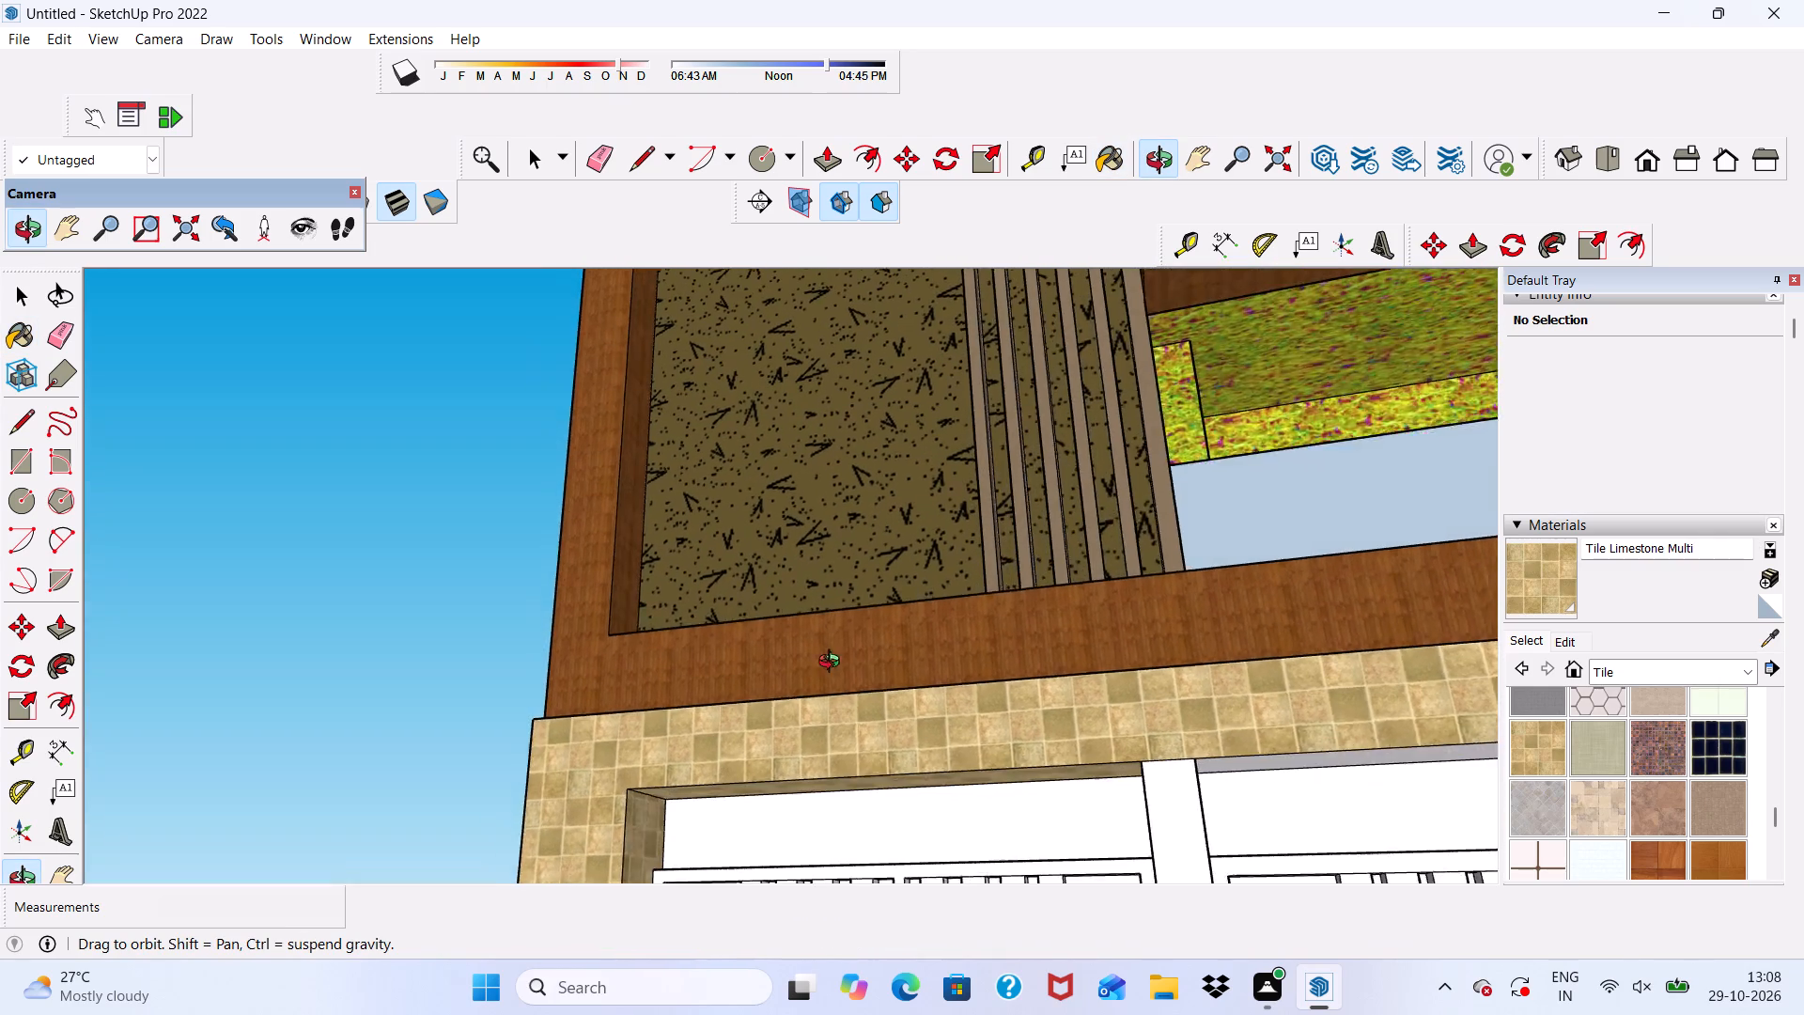
pyautogui.moveTo(833, 664); pyautogui.dragTo(872, 601, button='middle')
pyautogui.scroll(7, 890, 652)
pyautogui.scroll(-6, 827, 571)
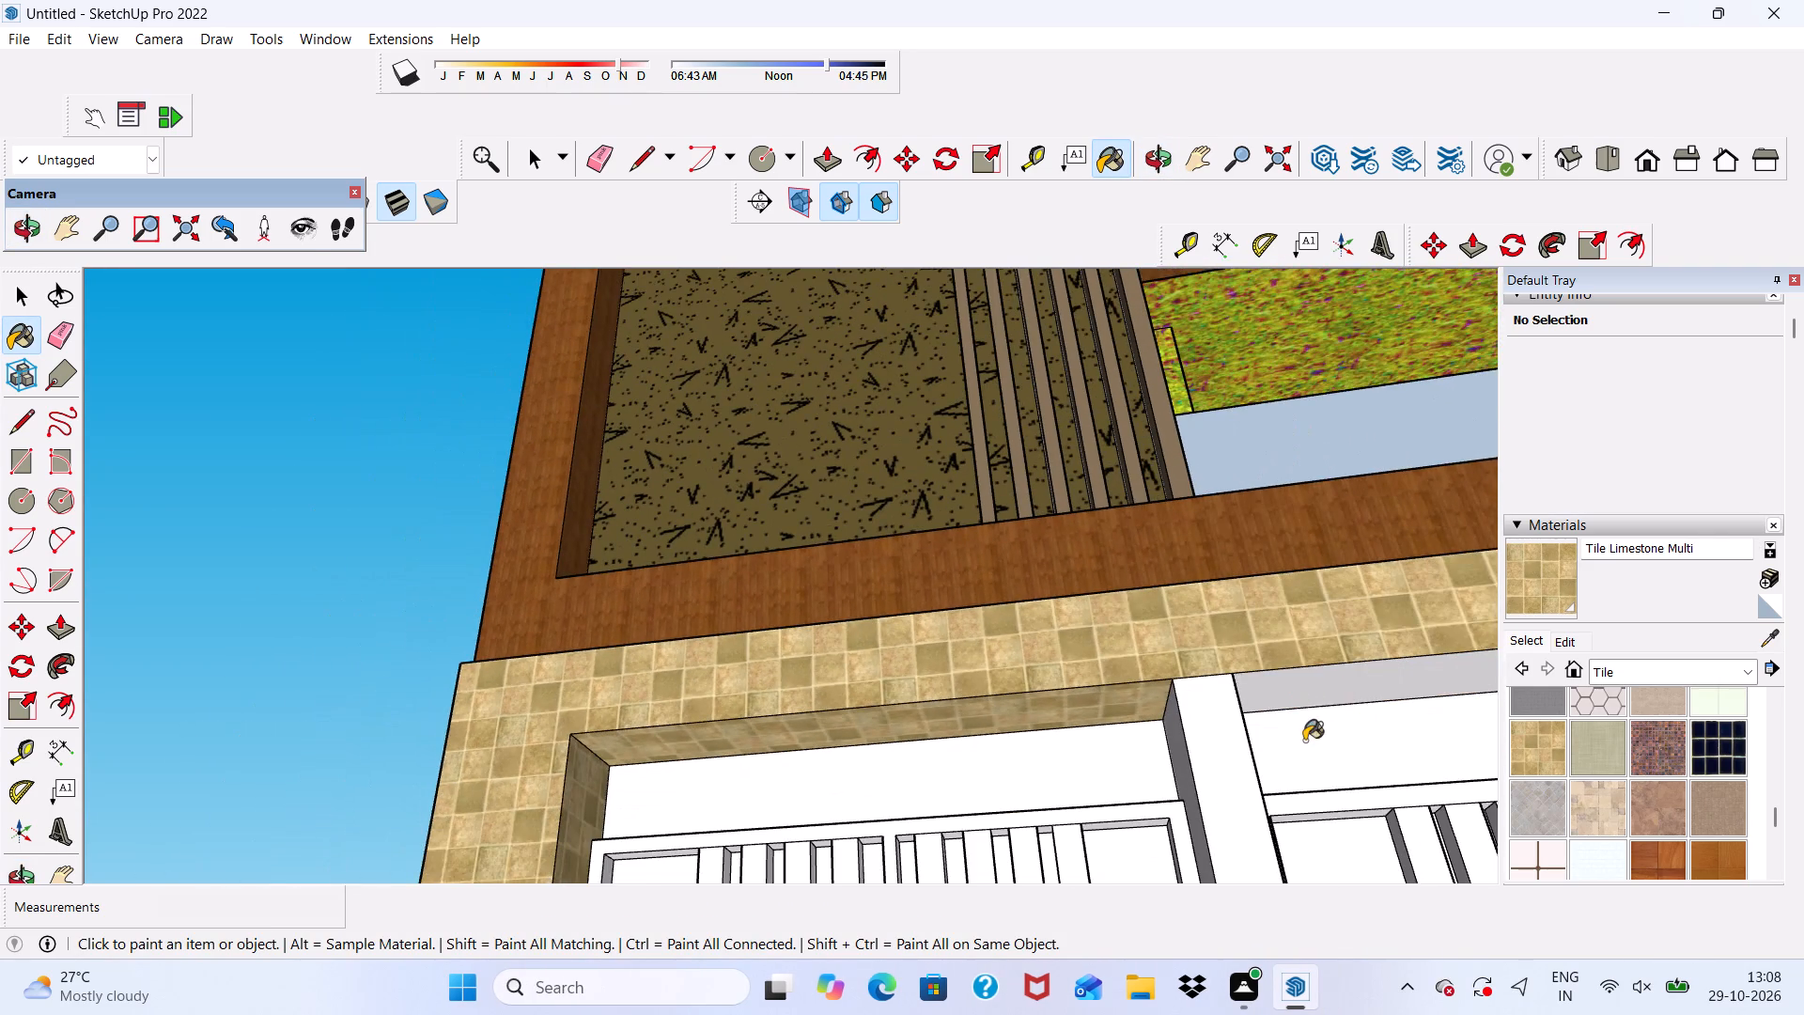
pyautogui.scroll(1, 1304, 742)
pyautogui.click(1302, 683)
pyautogui.click(1314, 751)
pyautogui.click(1047, 756)
# Paint the outer inner-side face of the garage opening below the balconies with Tile Limestone Multi.
pyautogui.scroll(-5, 994, 668)
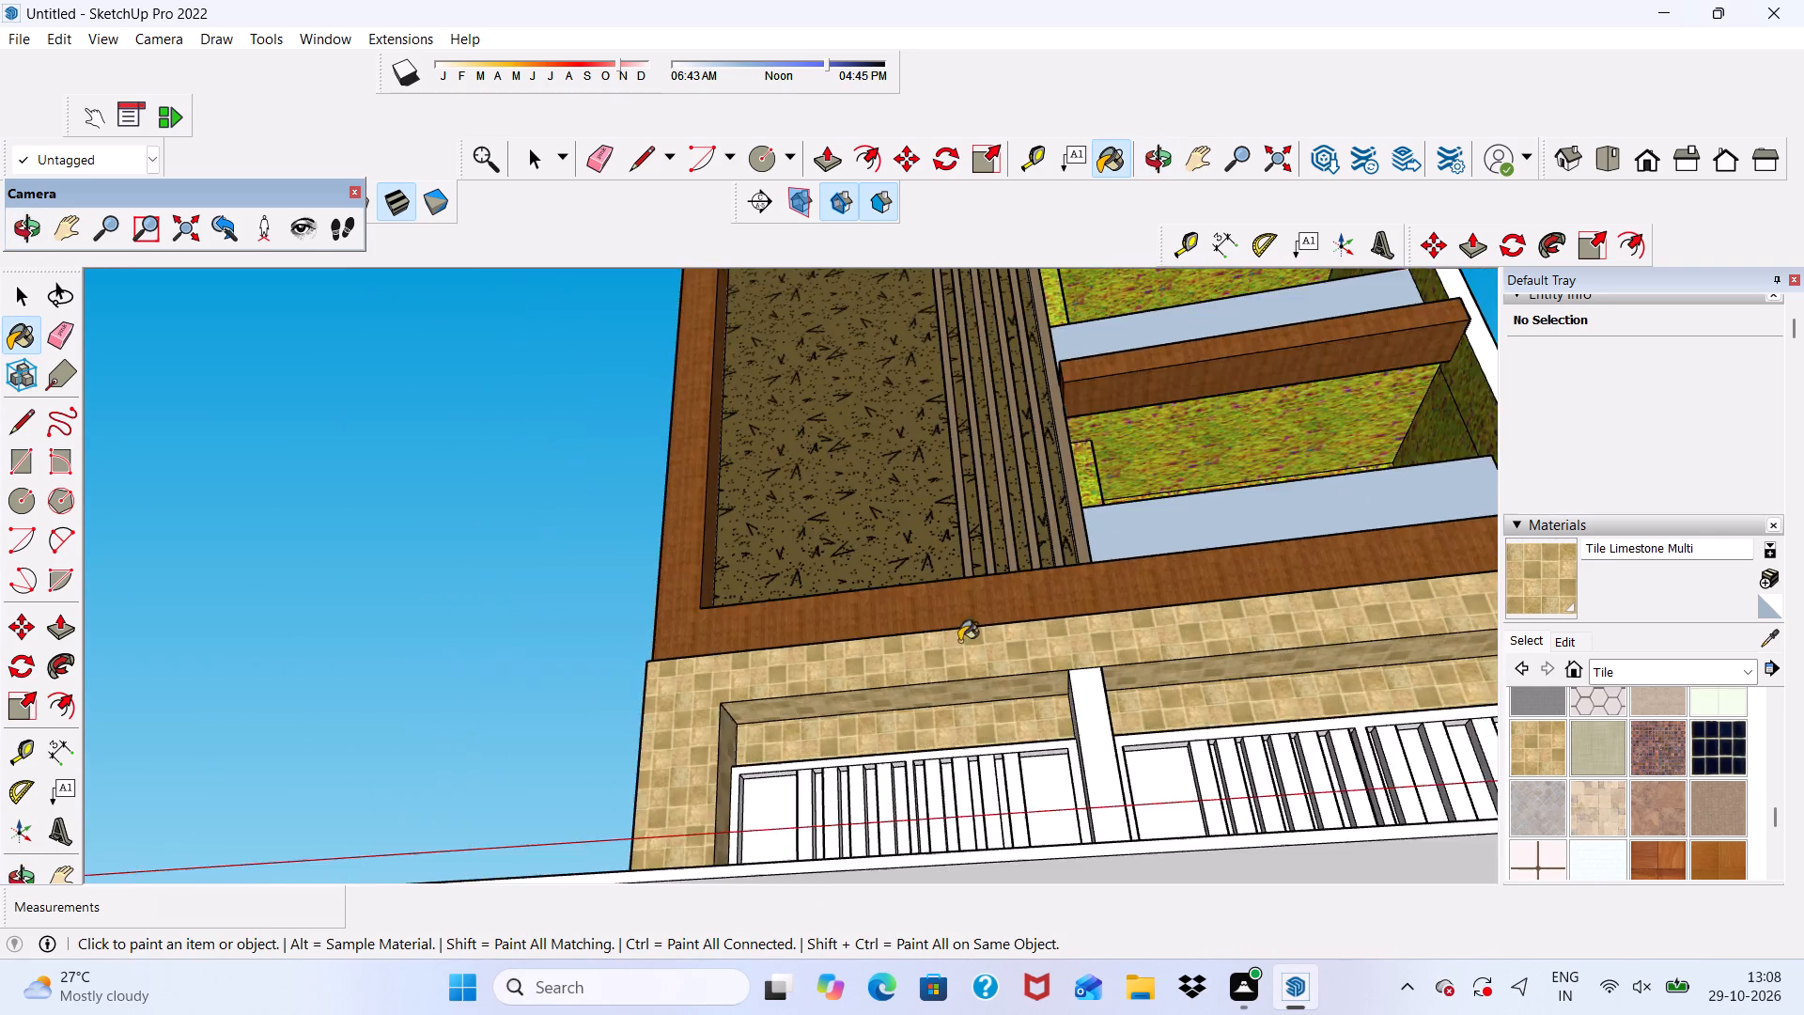
pyautogui.scroll(-7, 959, 641)
pyautogui.moveTo(1009, 622); pyautogui.dragTo(1103, 794, button='middle')
pyautogui.scroll(15, 1161, 715)
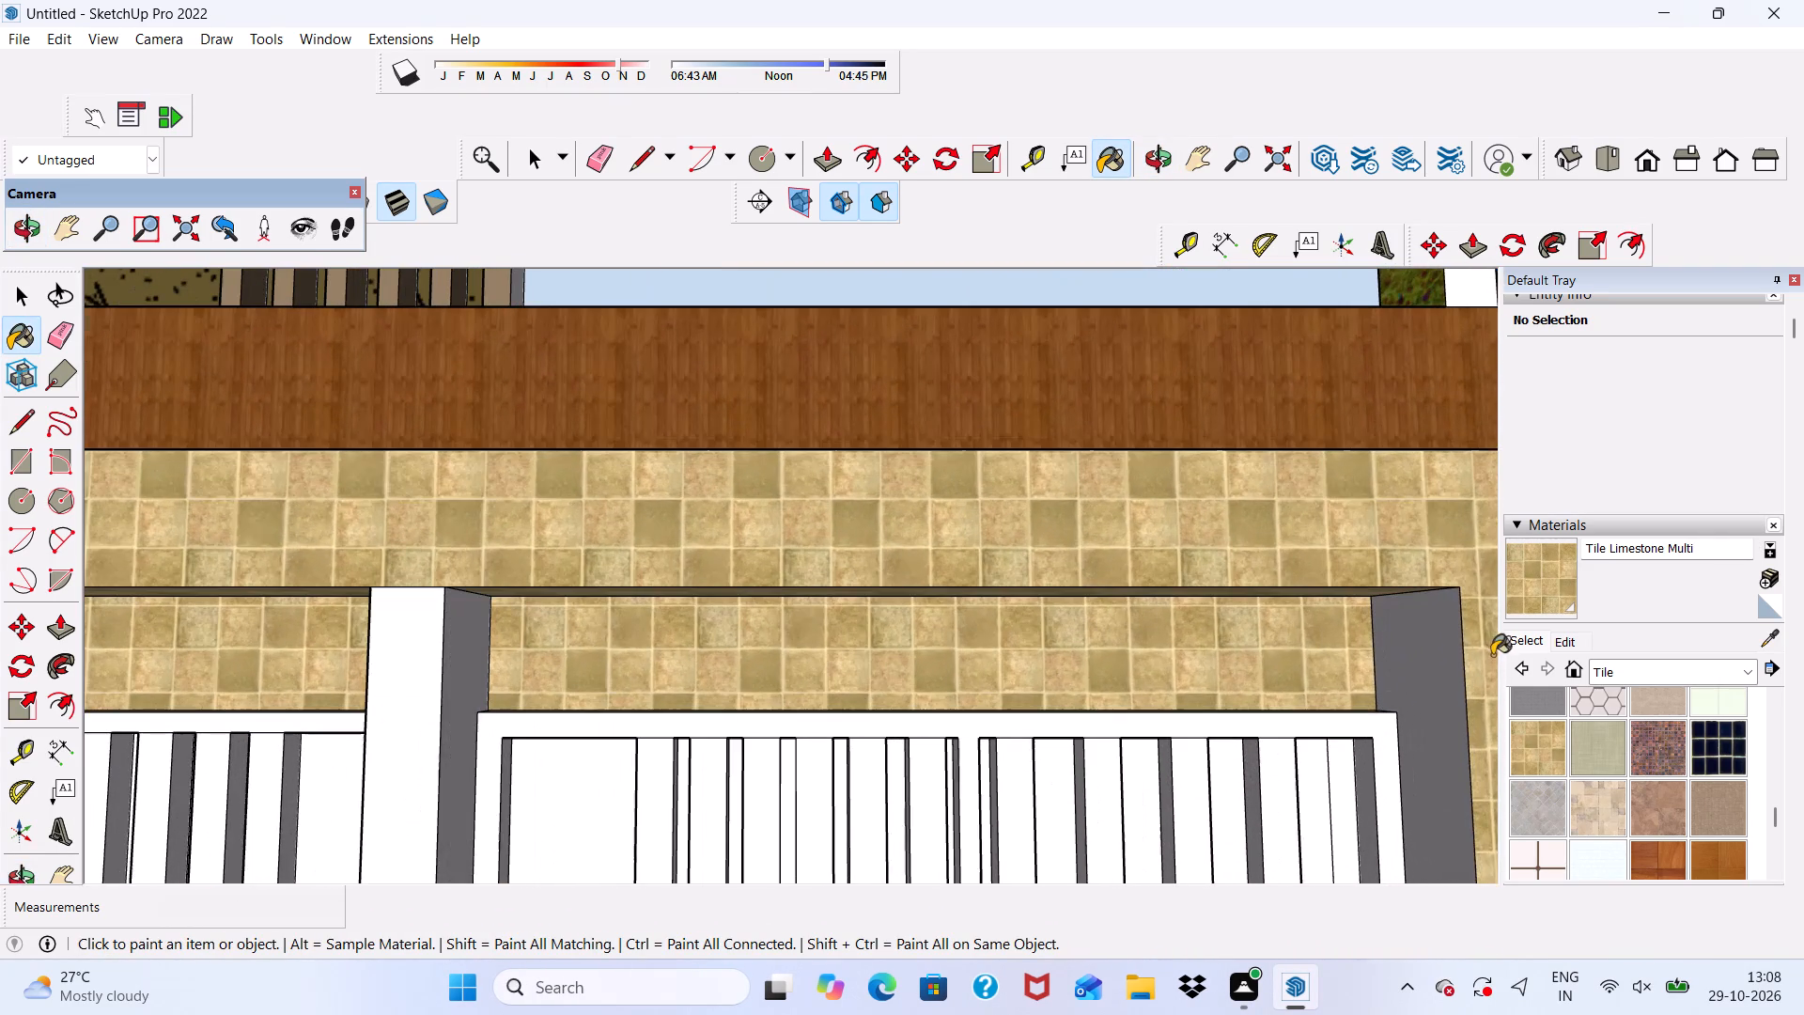
pyautogui.click(1403, 647)
# Paint the front and both side faces of the central pillar between the two gates with Tile Limestone Multi.
pyautogui.scroll(-11, 1151, 524)
pyautogui.moveTo(1208, 811); pyautogui.dragTo(1143, 906, button='middle')
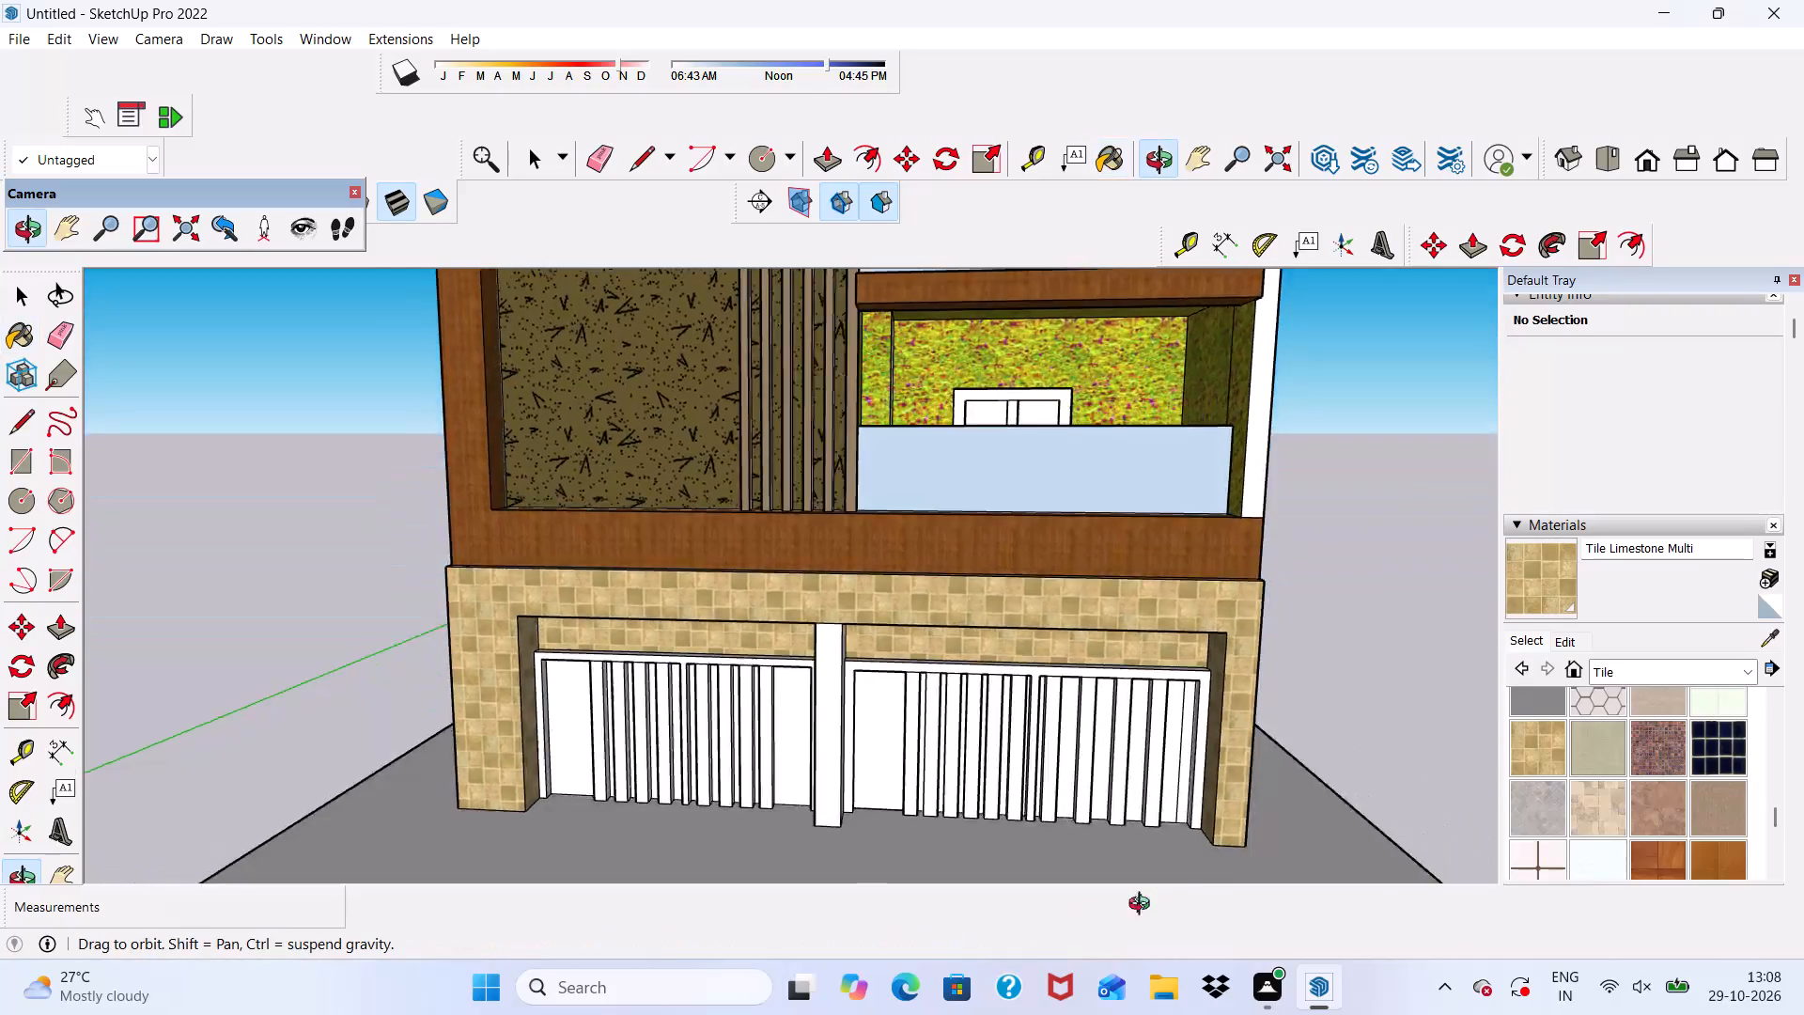
pyautogui.moveTo(1143, 906); pyautogui.dragTo(811, 898, button='middle')
pyautogui.scroll(8, 995, 710)
pyautogui.scroll(-2, 988, 612)
pyautogui.moveTo(988, 612); pyautogui.dragTo(991, 737, button='middle')
pyautogui.scroll(-6, 895, 445)
pyautogui.moveTo(905, 623); pyautogui.dragTo(1259, 504, button='middle')
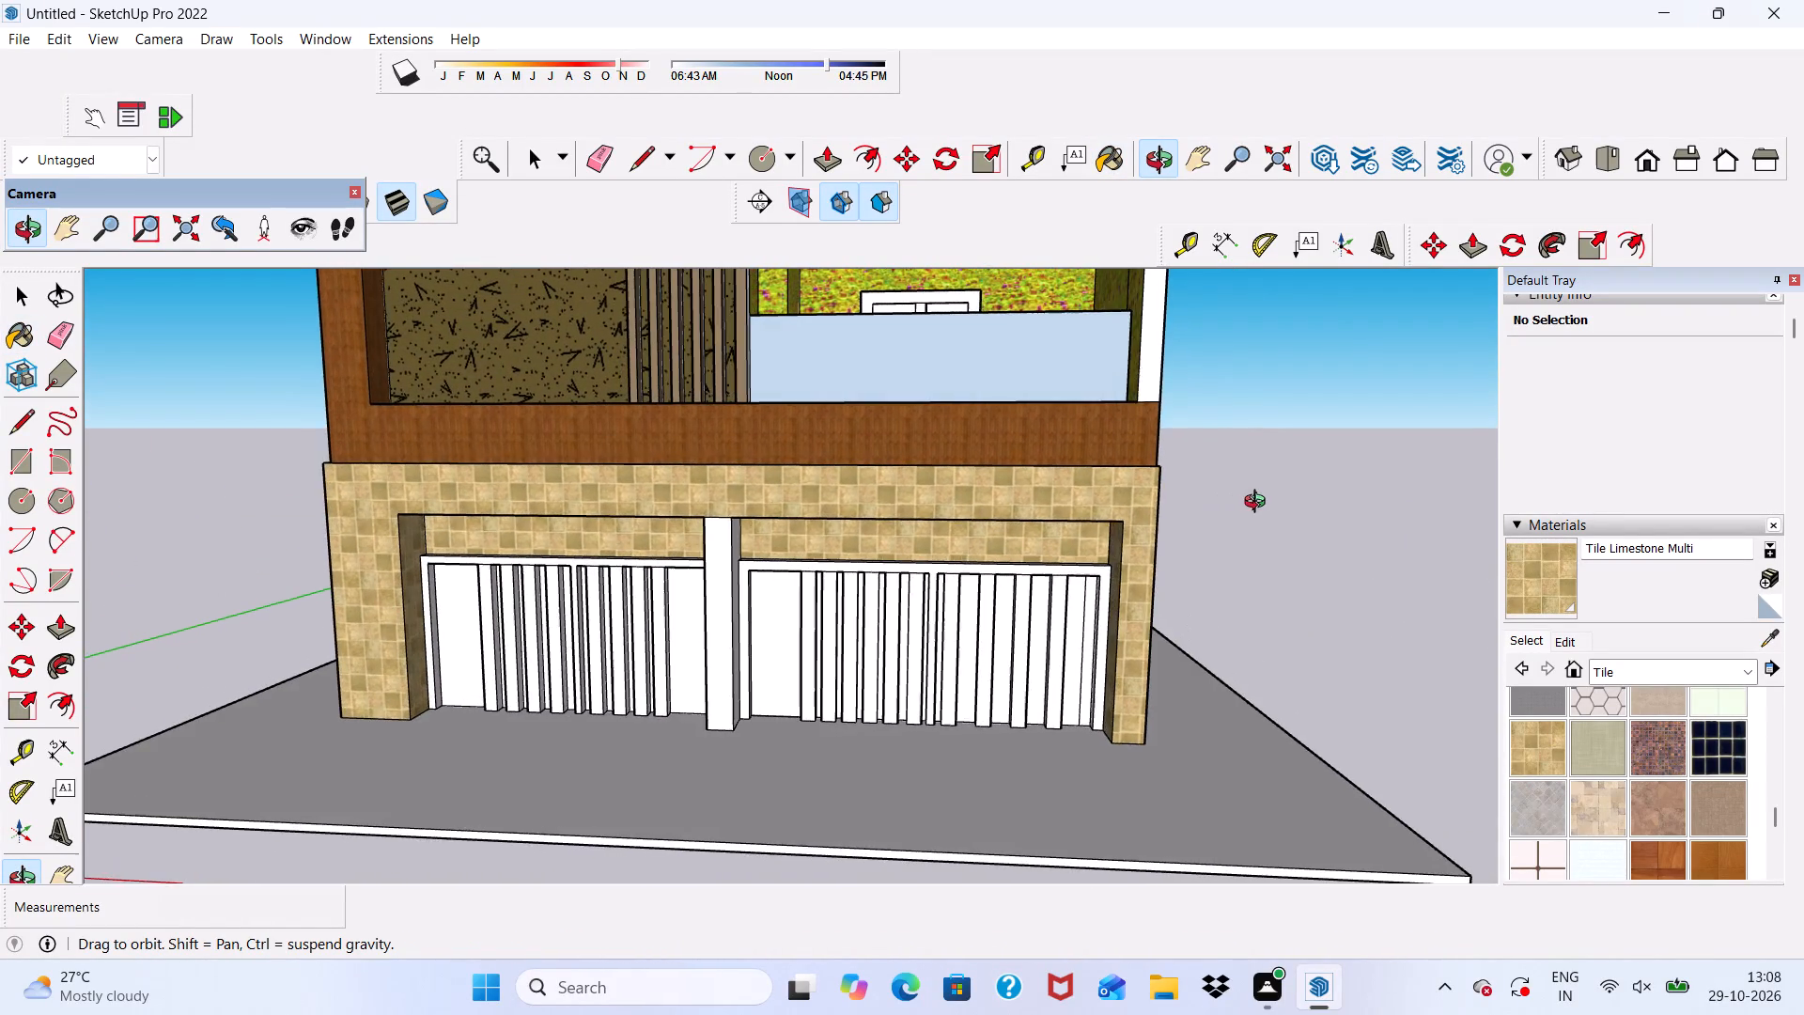
pyautogui.moveTo(1259, 504); pyautogui.dragTo(1399, 521, button='middle')
pyautogui.scroll(4, 484, 723)
pyautogui.scroll(4, 860, 571)
pyautogui.click(871, 540)
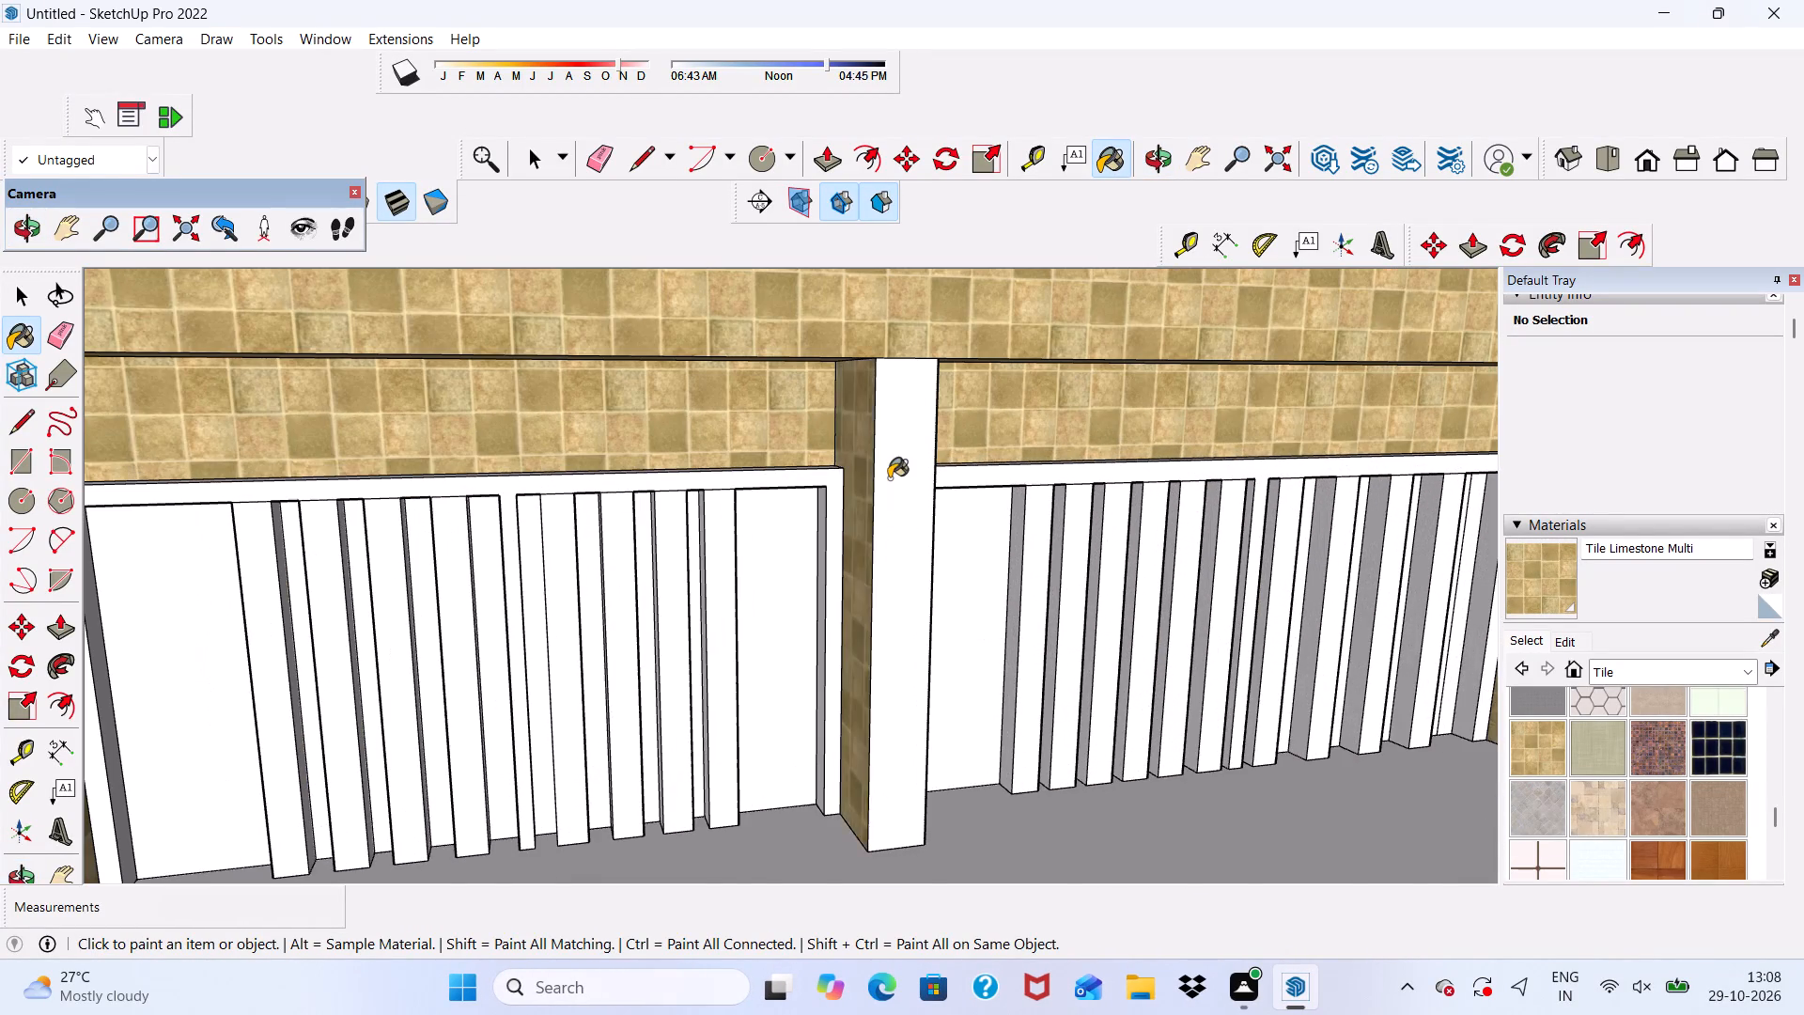
pyautogui.scroll(6, 889, 470)
pyautogui.click(889, 469)
pyautogui.moveTo(893, 473); pyautogui.dragTo(561, 564, button='middle')
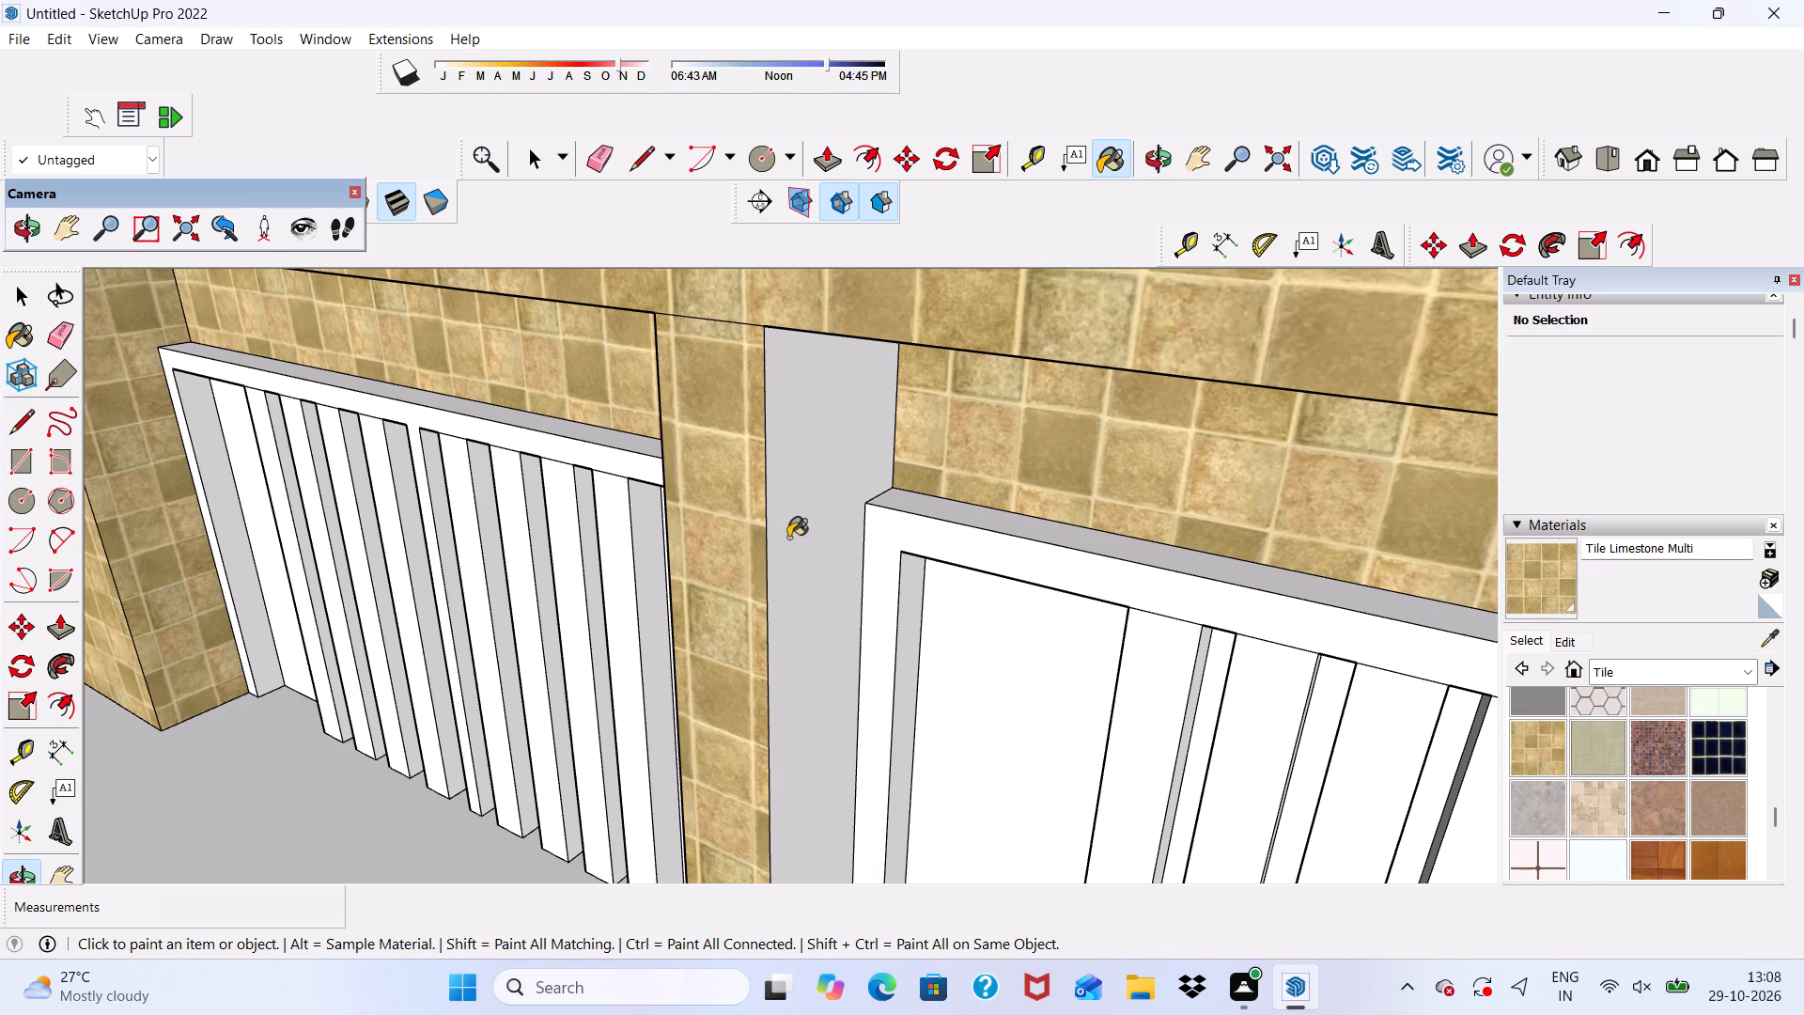
pyautogui.click(788, 538)
# Examine the tiled ground-floor front, central pillar and gate openings from several angles.
pyautogui.scroll(-8, 788, 538)
pyautogui.moveTo(788, 556); pyautogui.dragTo(1051, 437, button='middle')
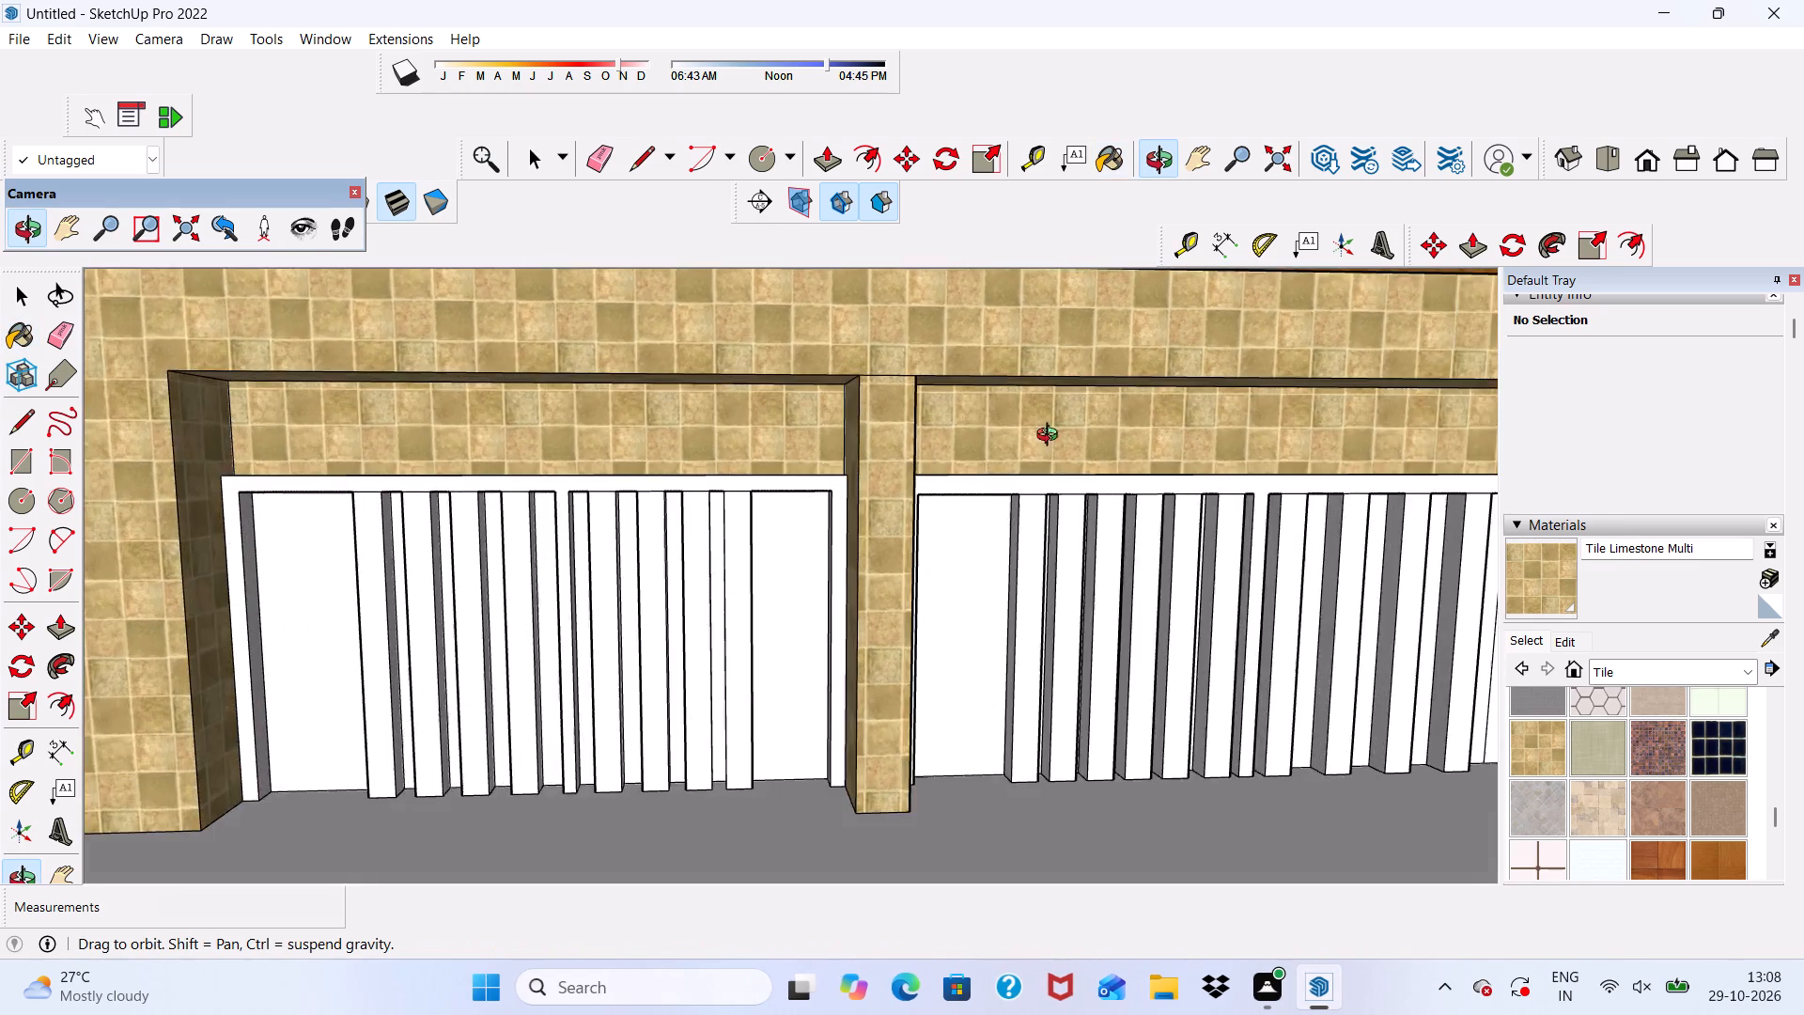
pyautogui.moveTo(1051, 437); pyautogui.dragTo(920, 376, button='middle')
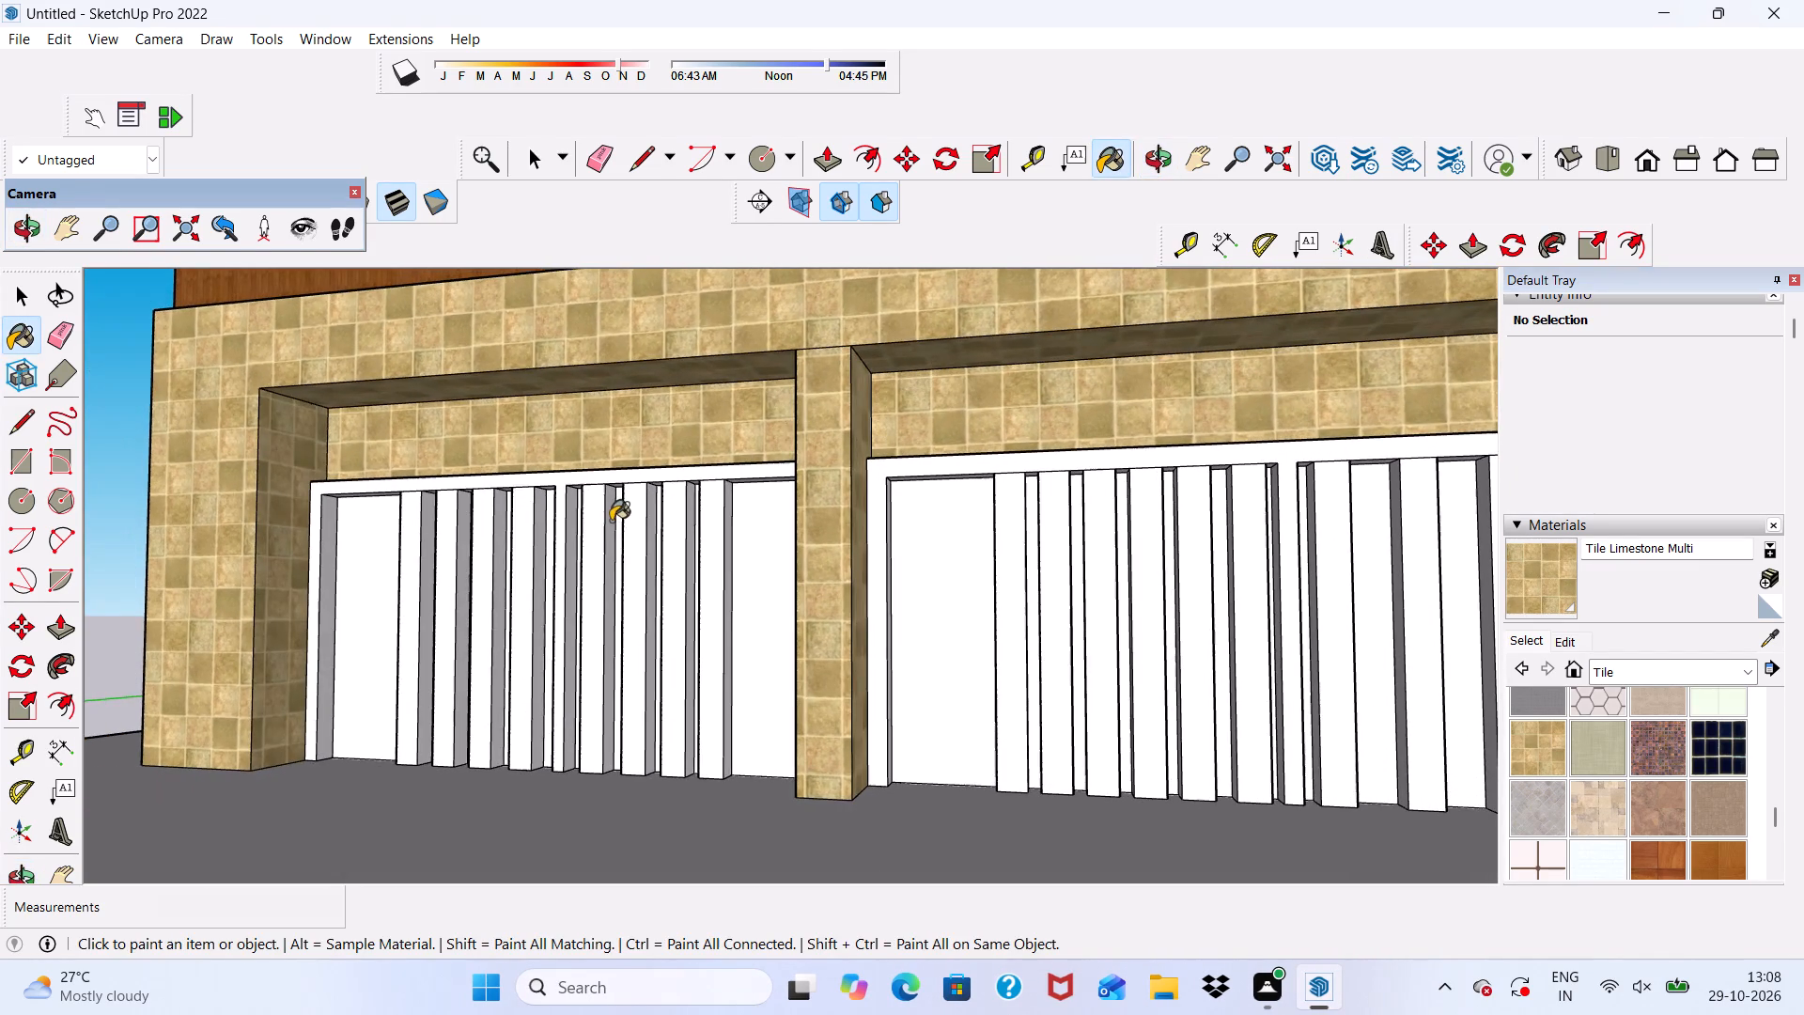
pyautogui.moveTo(611, 521); pyautogui.dragTo(684, 561, button='middle')
pyautogui.scroll(-5, 678, 558)
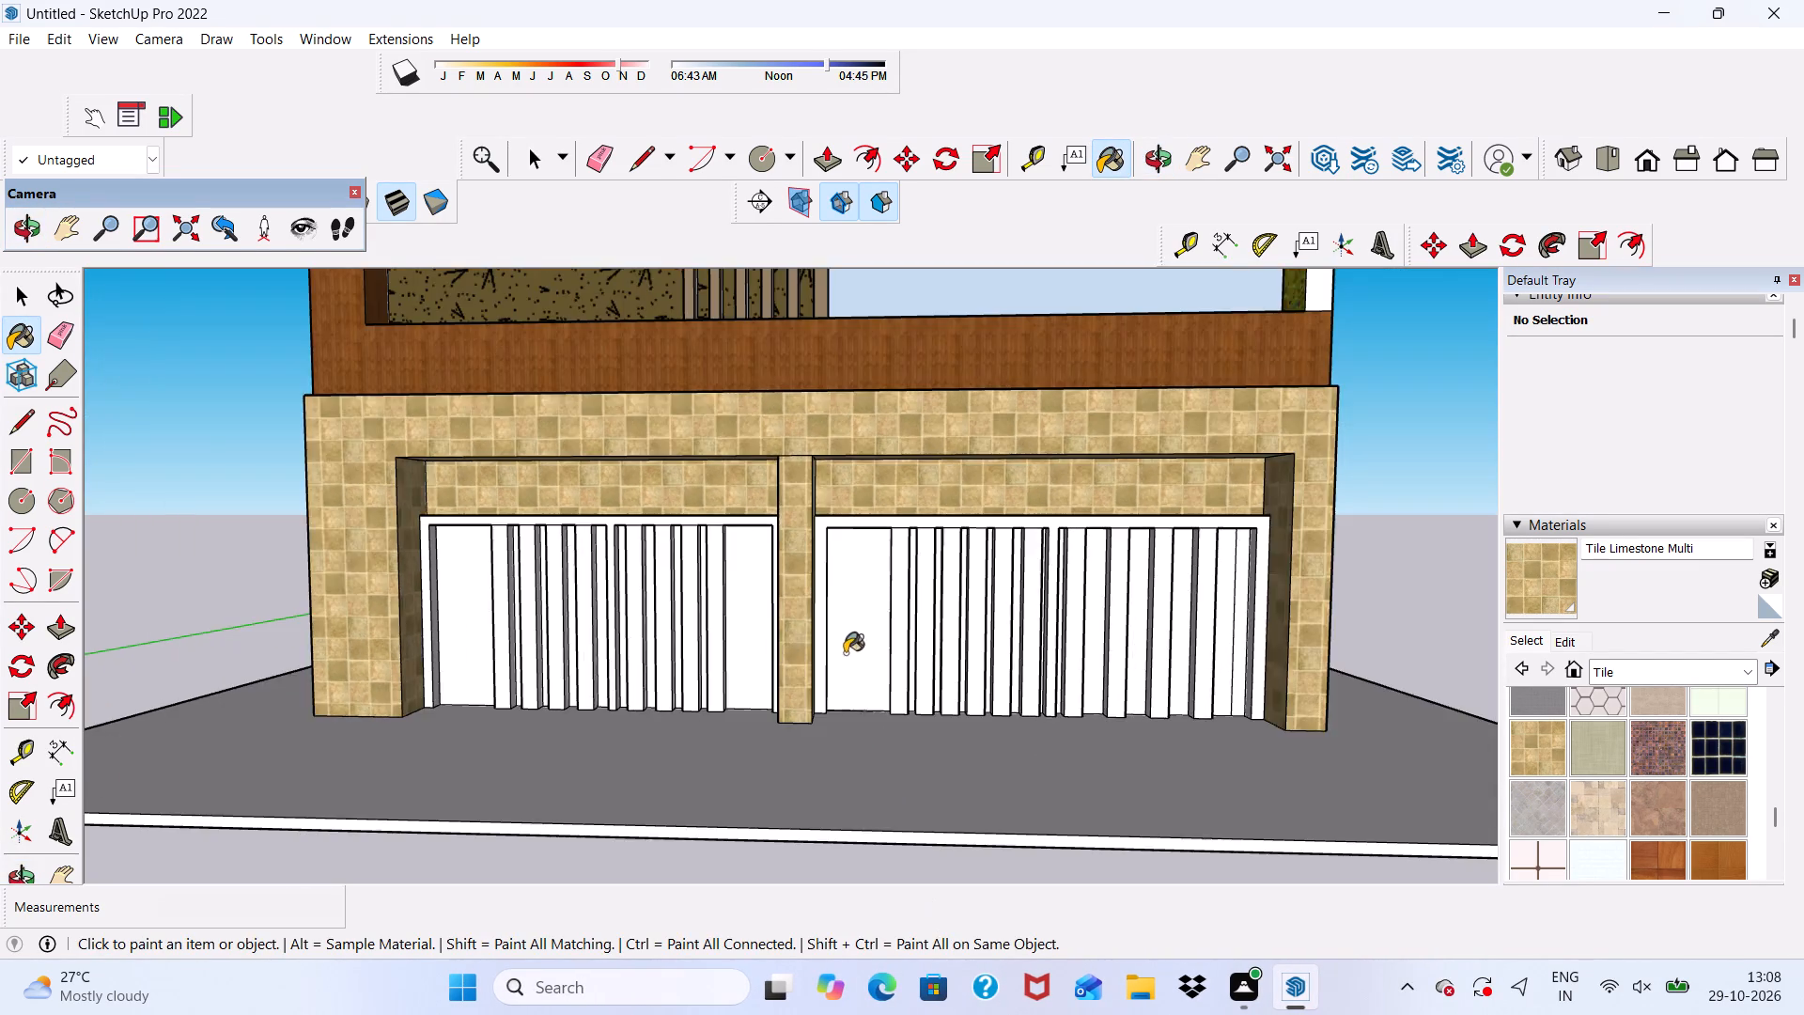
pyautogui.scroll(-5, 845, 653)
pyautogui.moveTo(832, 695); pyautogui.dragTo(903, 714, button='middle')
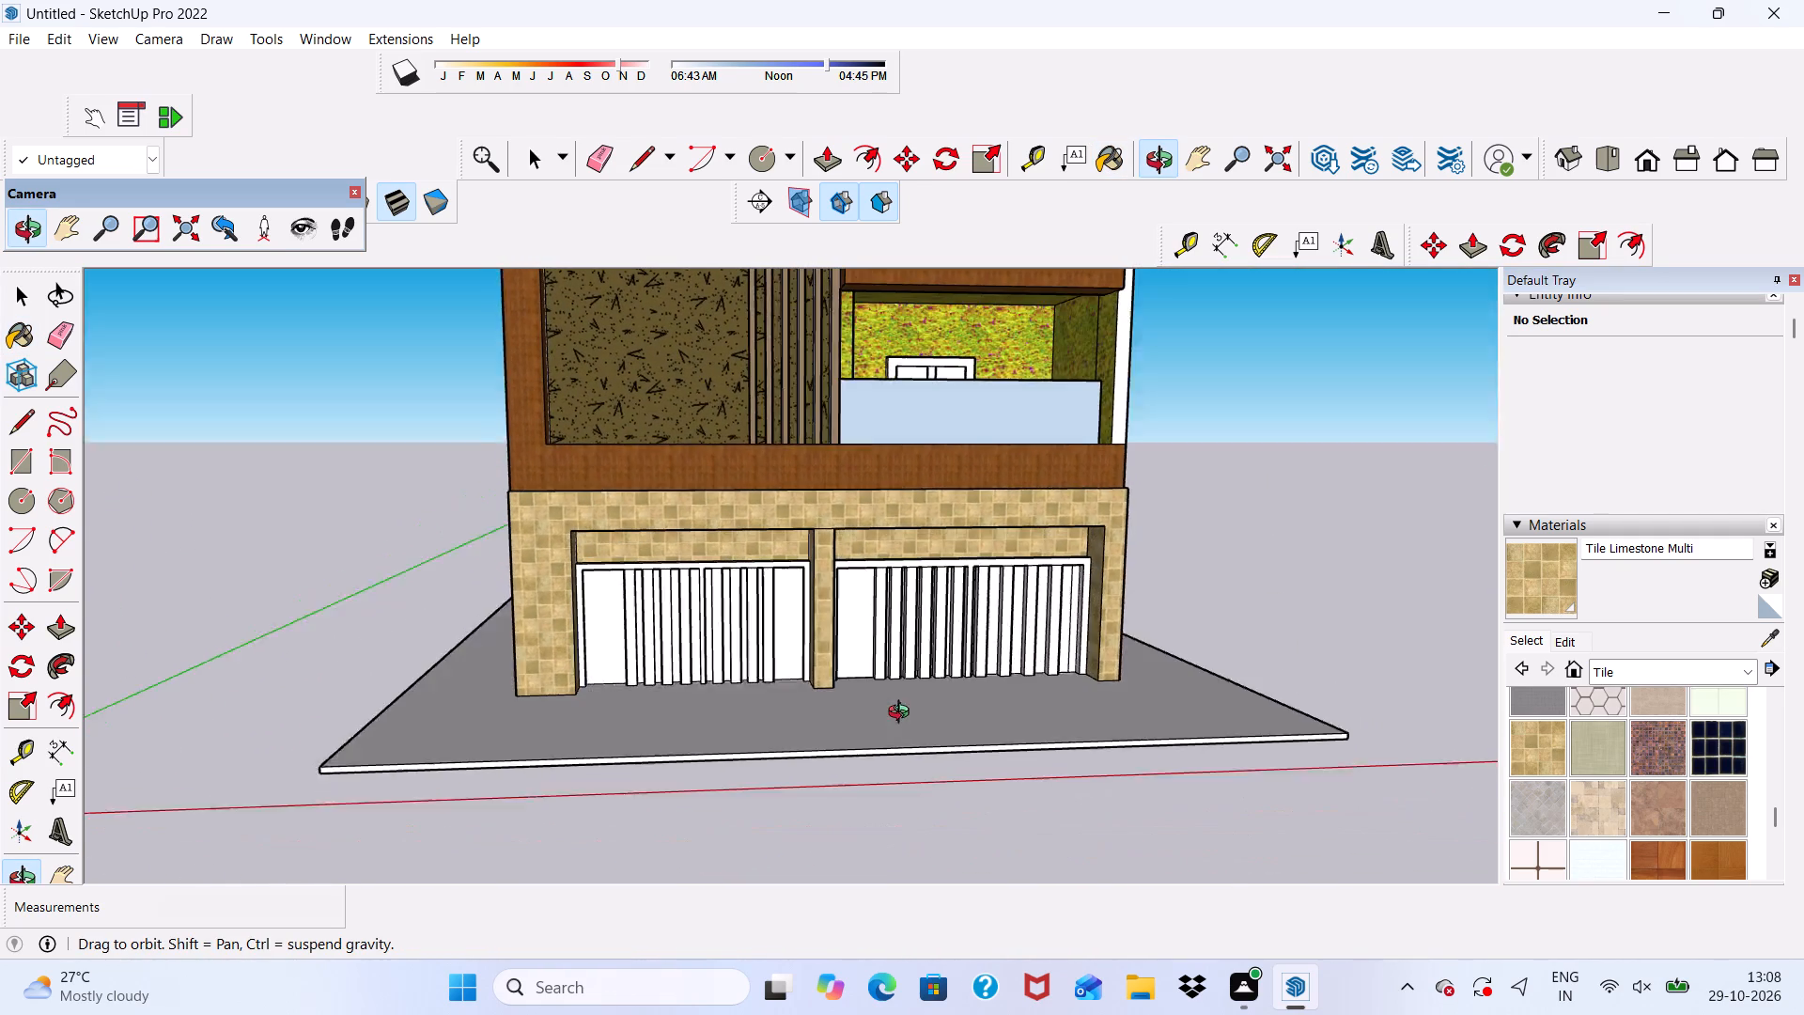
pyautogui.moveTo(903, 714); pyautogui.dragTo(904, 690, button='middle')
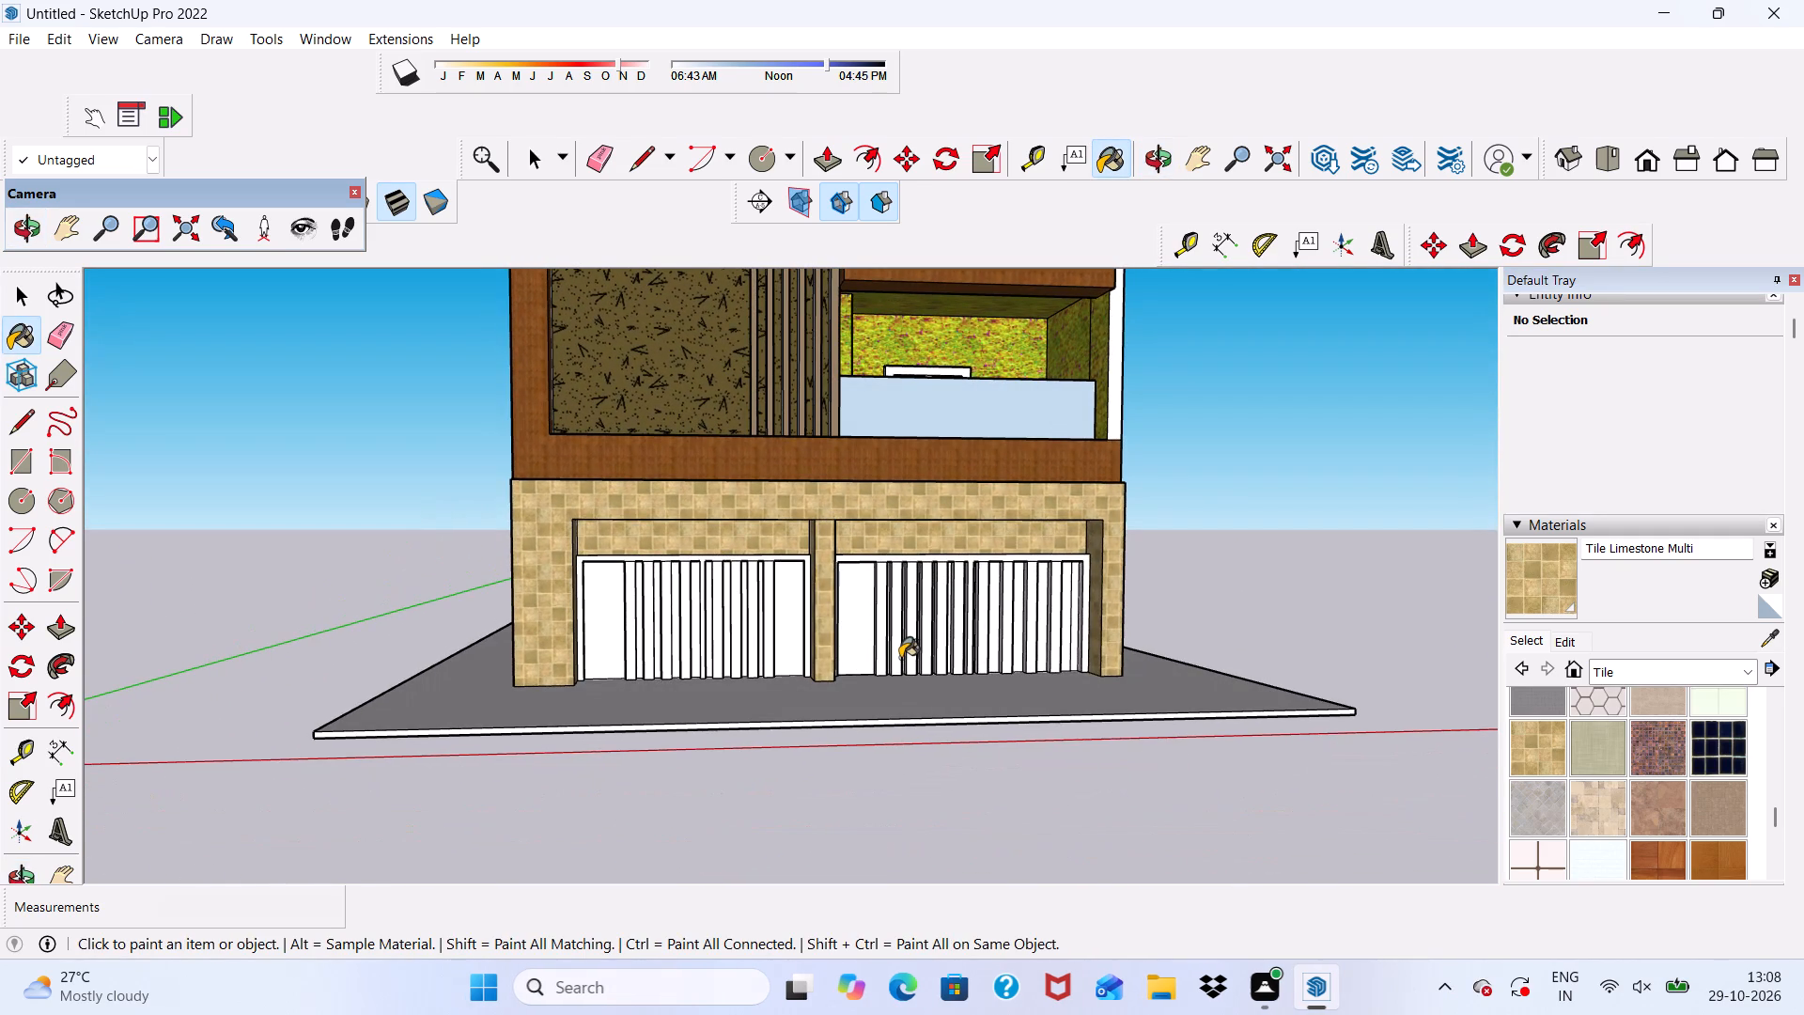
# Paint the top of the base slab in front of the gates with Tile Limestone Multi.
pyautogui.scroll(-3, 932, 568)
pyautogui.moveTo(922, 688); pyautogui.dragTo(884, 847, button='middle')
pyautogui.scroll(5, 767, 696)
pyautogui.click(715, 770)
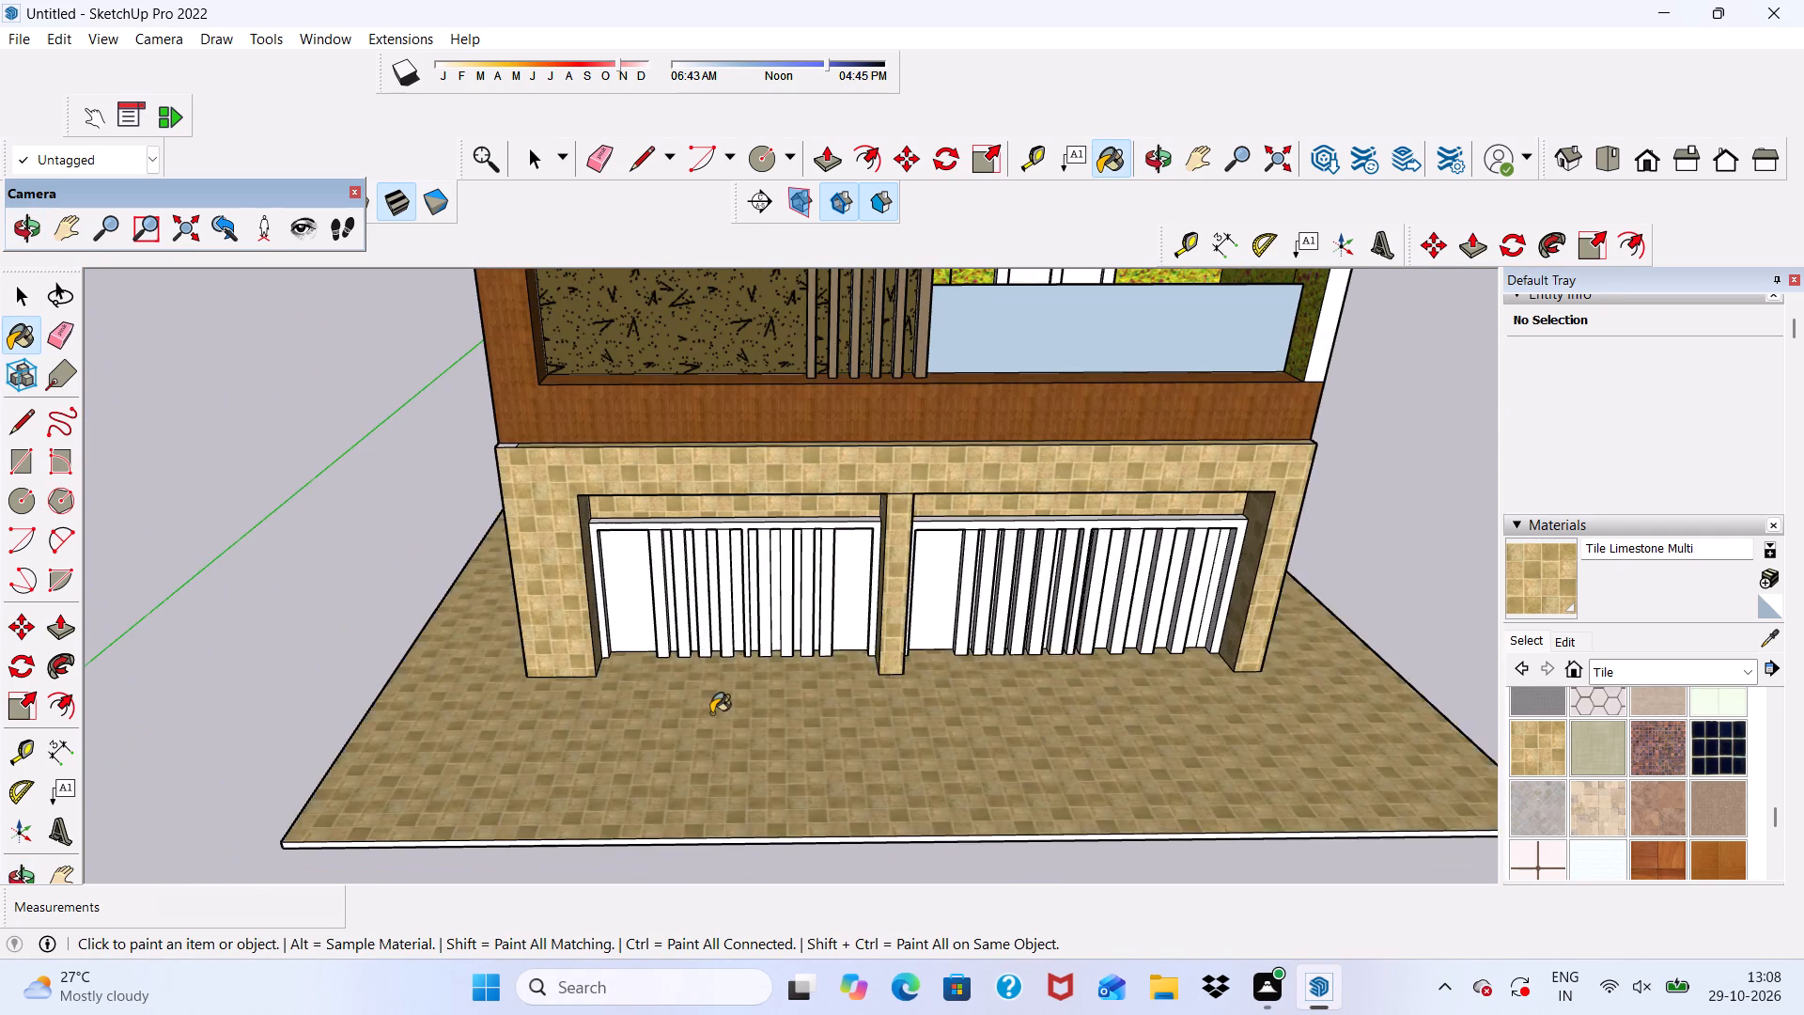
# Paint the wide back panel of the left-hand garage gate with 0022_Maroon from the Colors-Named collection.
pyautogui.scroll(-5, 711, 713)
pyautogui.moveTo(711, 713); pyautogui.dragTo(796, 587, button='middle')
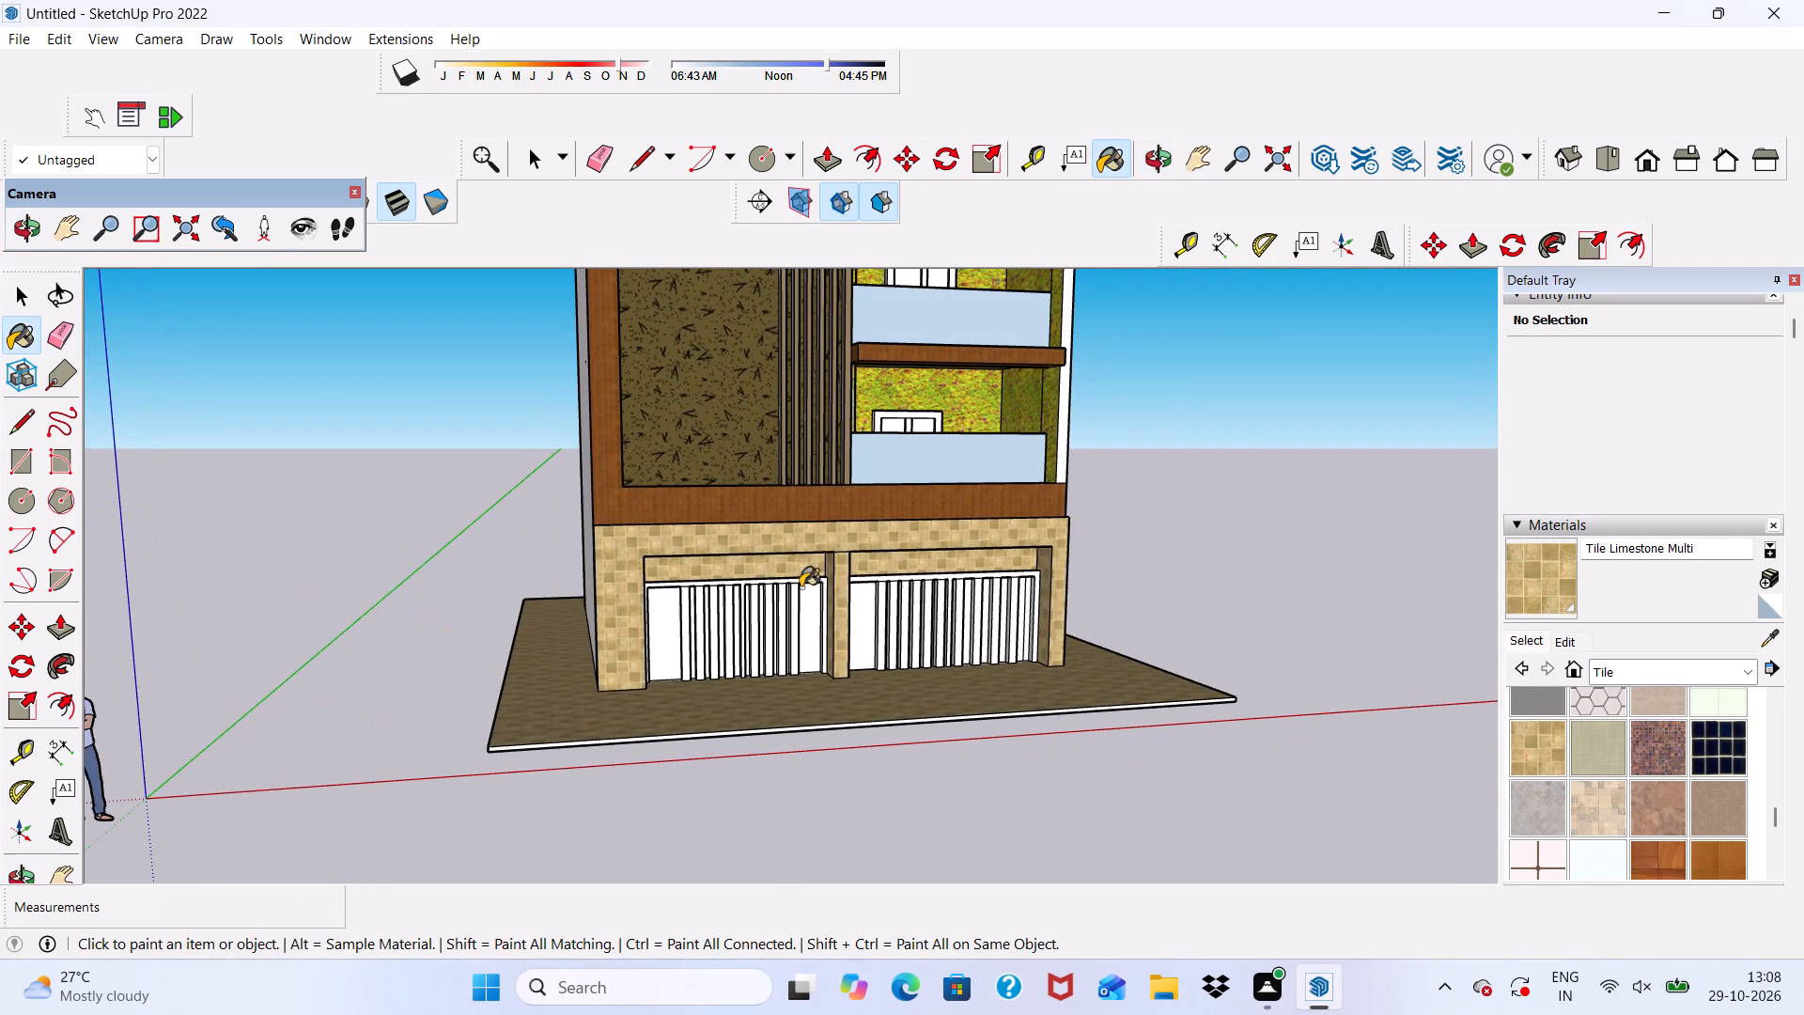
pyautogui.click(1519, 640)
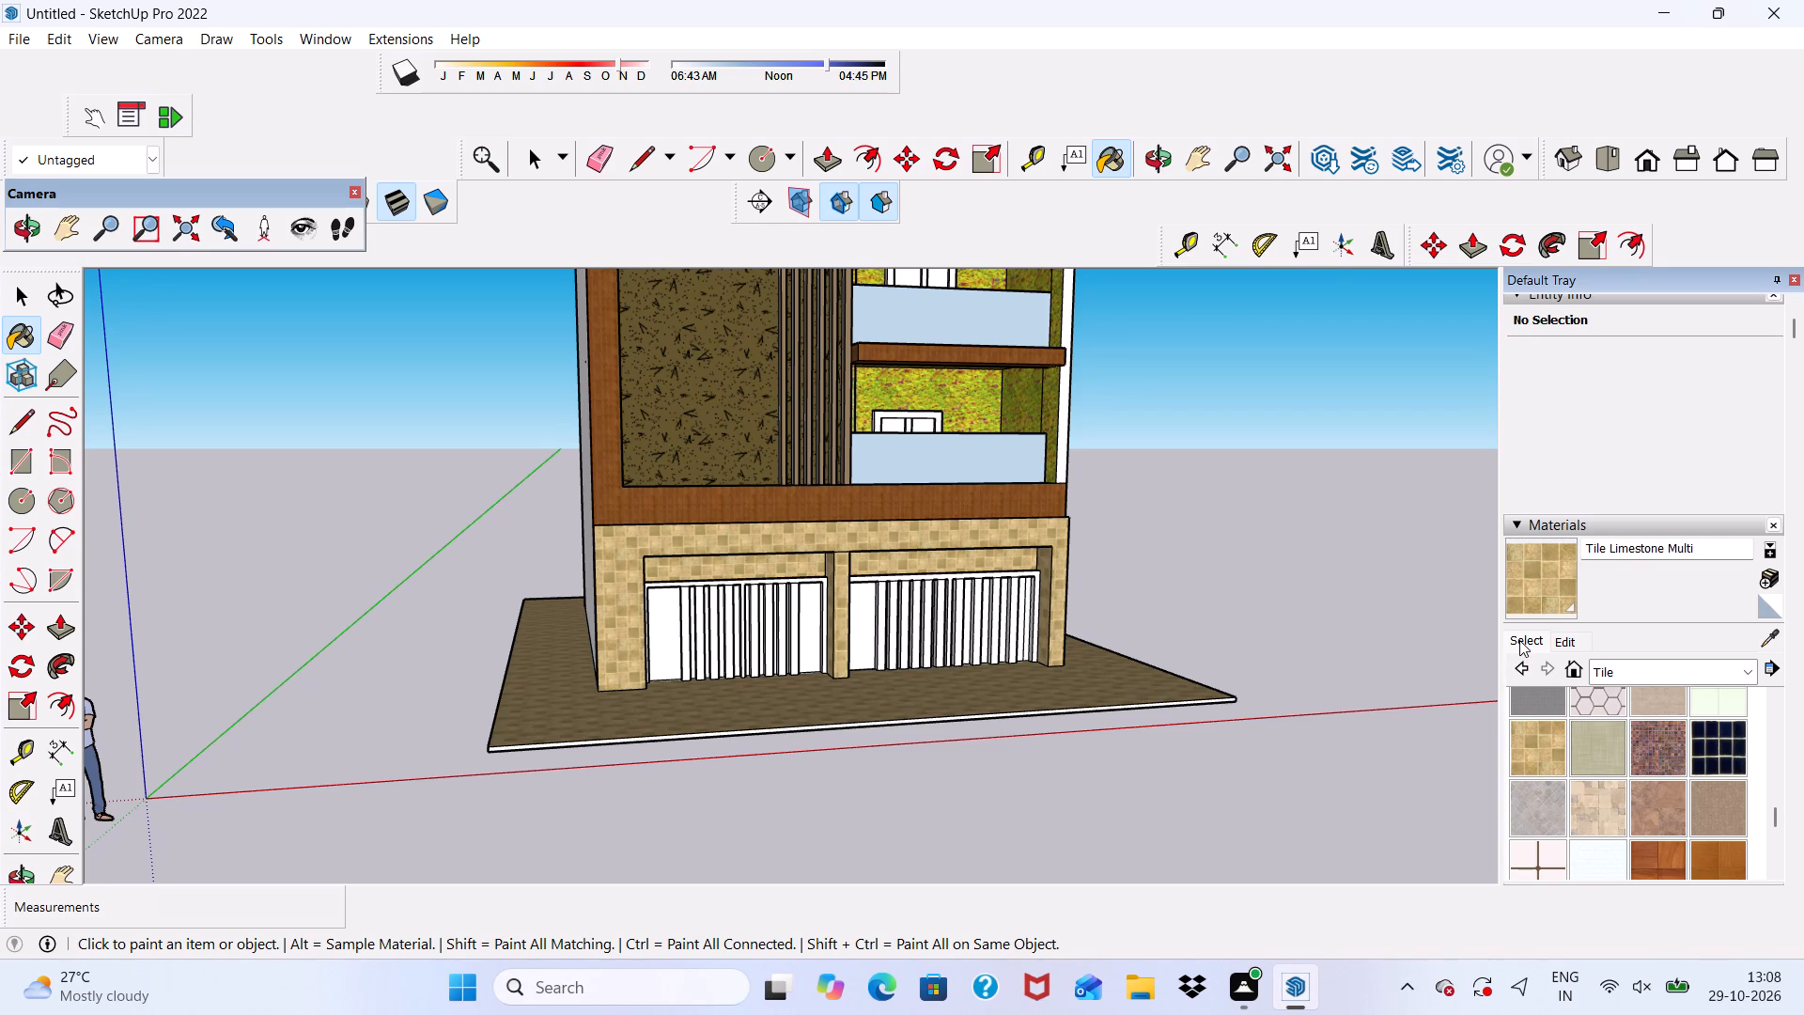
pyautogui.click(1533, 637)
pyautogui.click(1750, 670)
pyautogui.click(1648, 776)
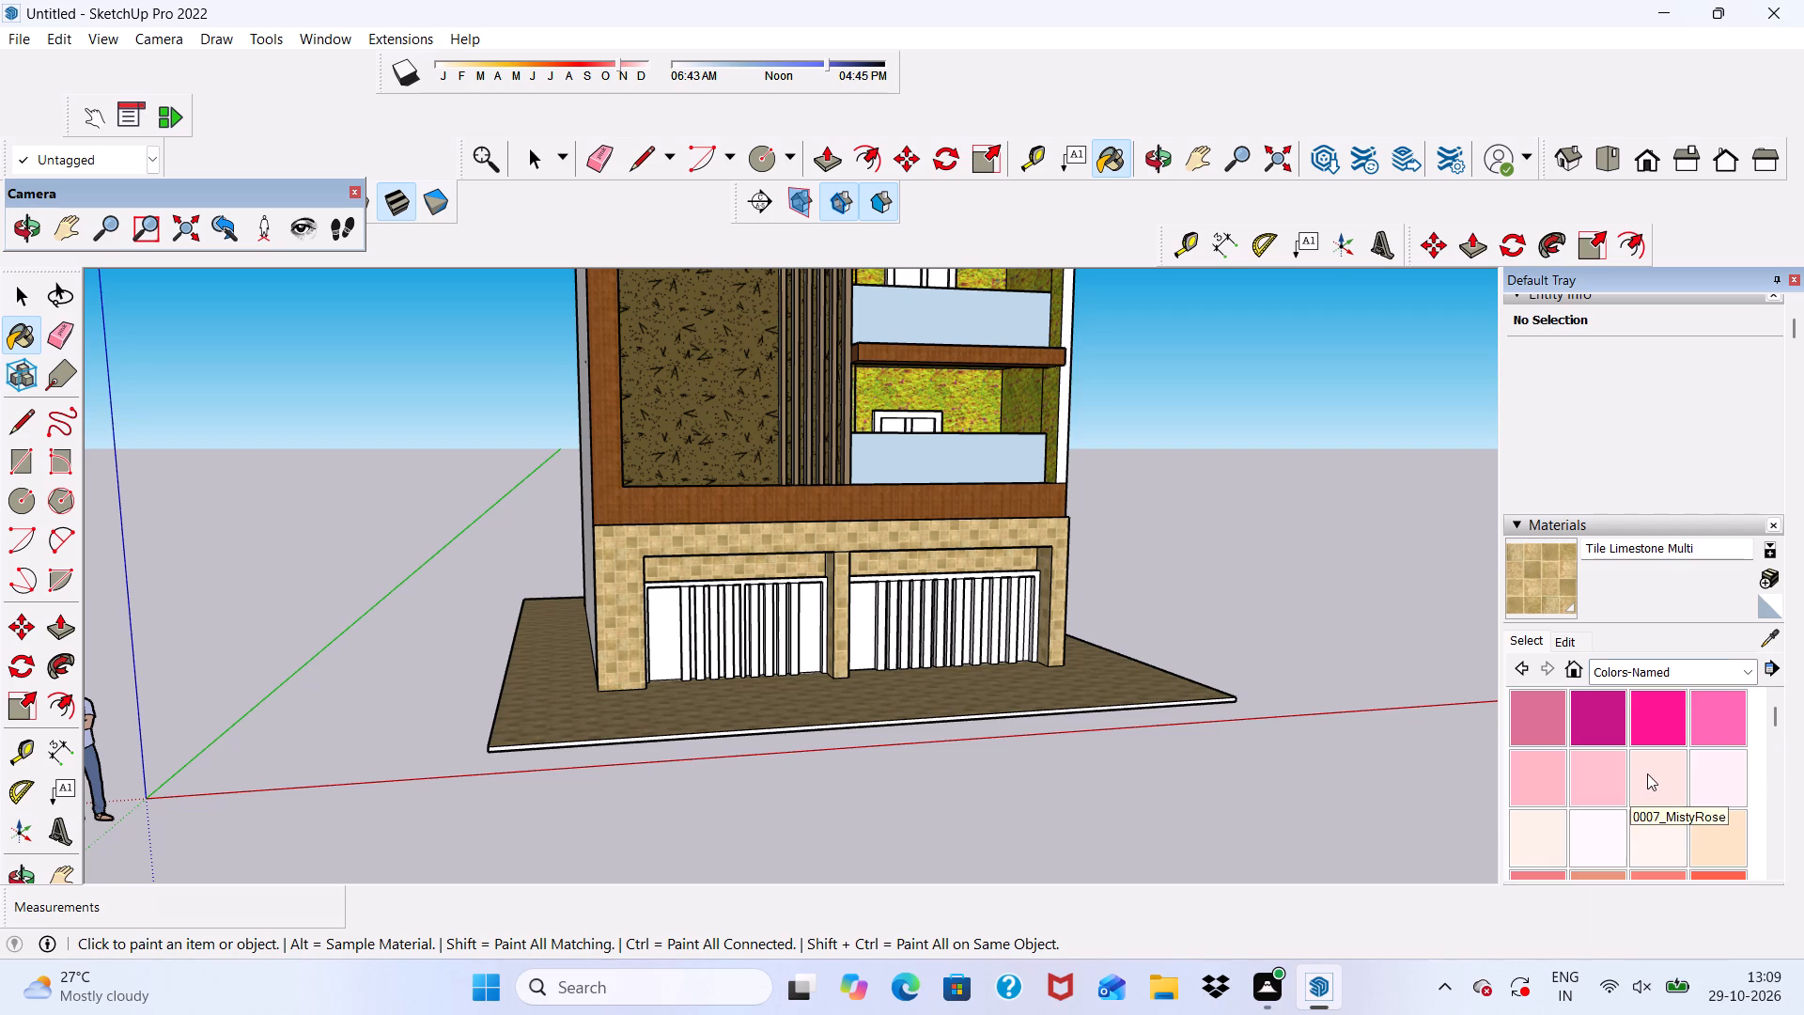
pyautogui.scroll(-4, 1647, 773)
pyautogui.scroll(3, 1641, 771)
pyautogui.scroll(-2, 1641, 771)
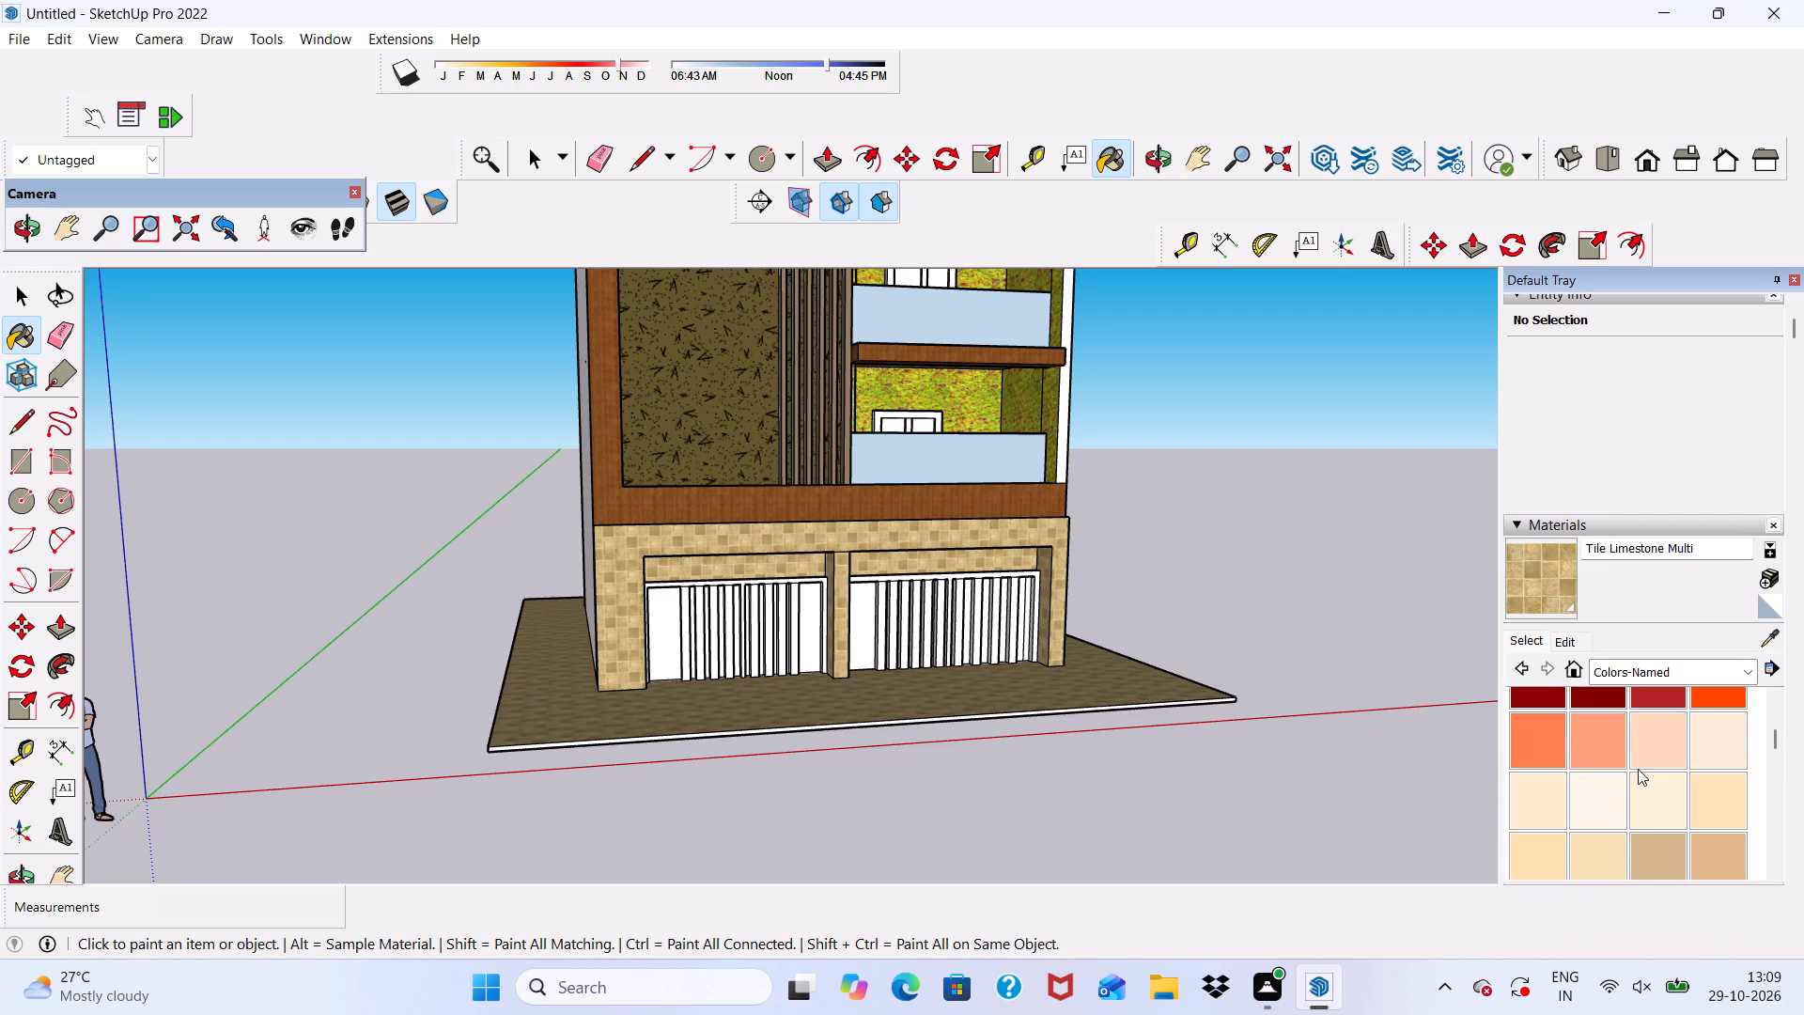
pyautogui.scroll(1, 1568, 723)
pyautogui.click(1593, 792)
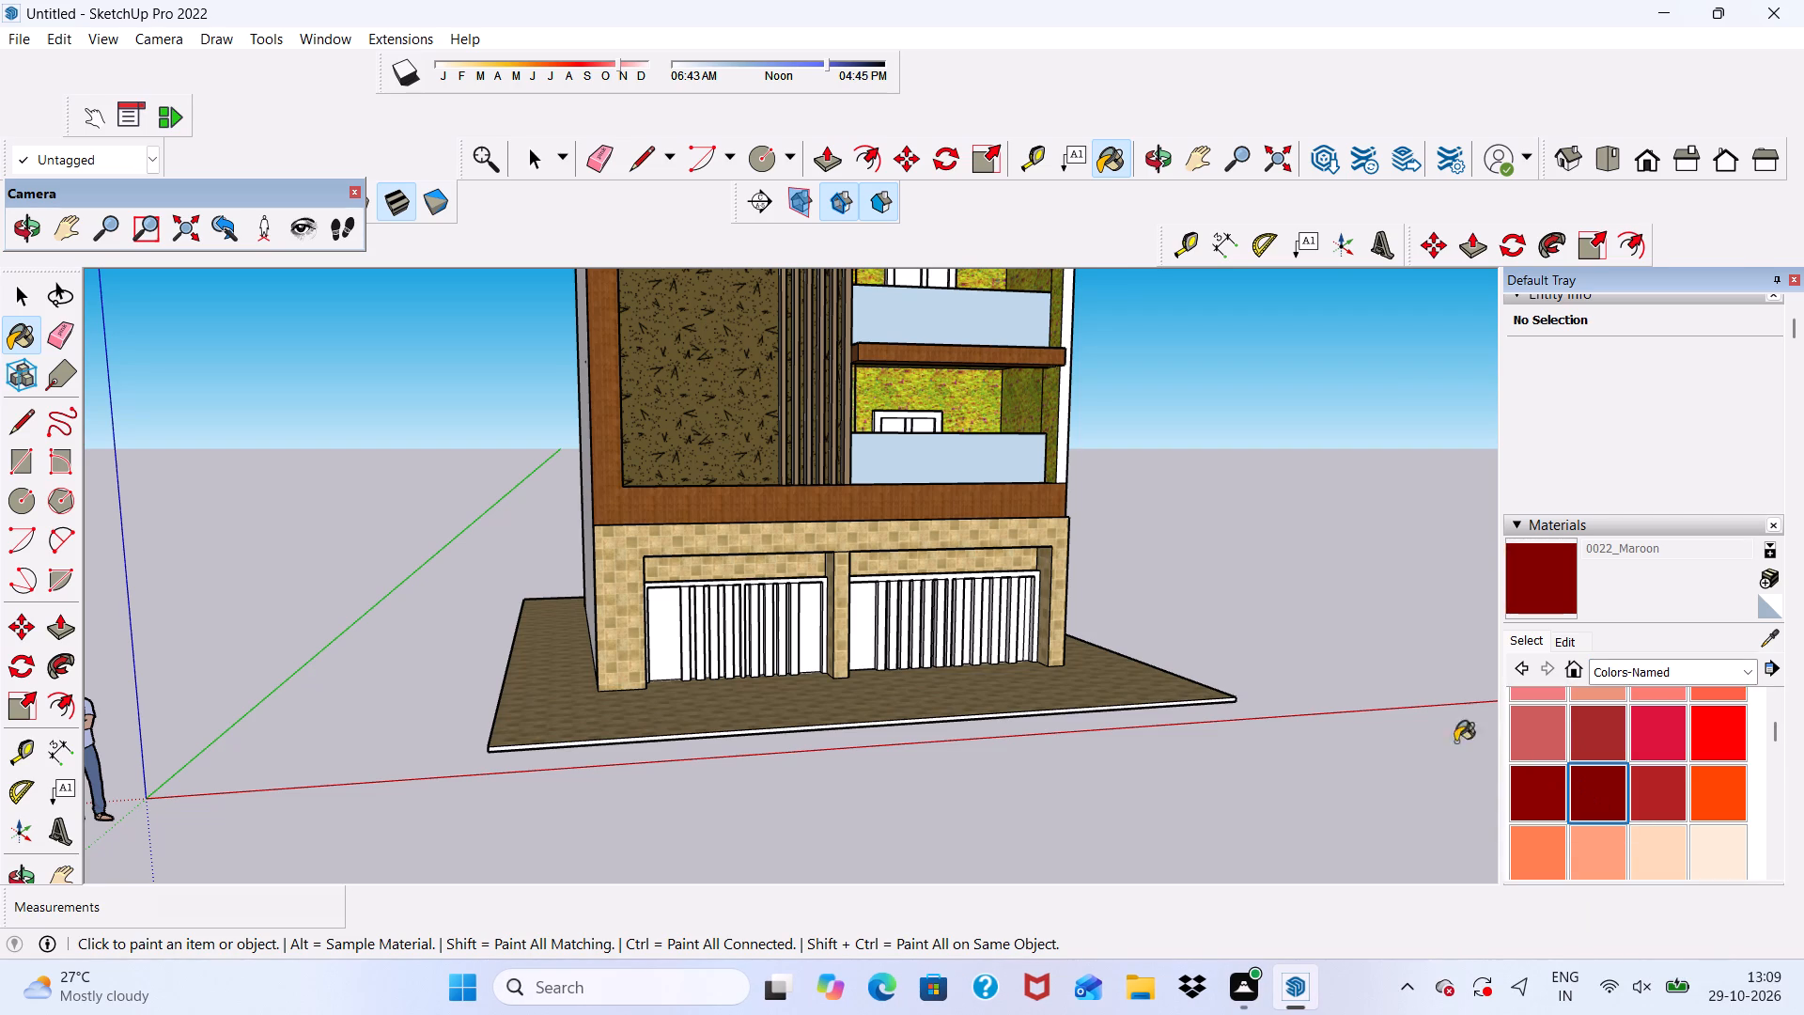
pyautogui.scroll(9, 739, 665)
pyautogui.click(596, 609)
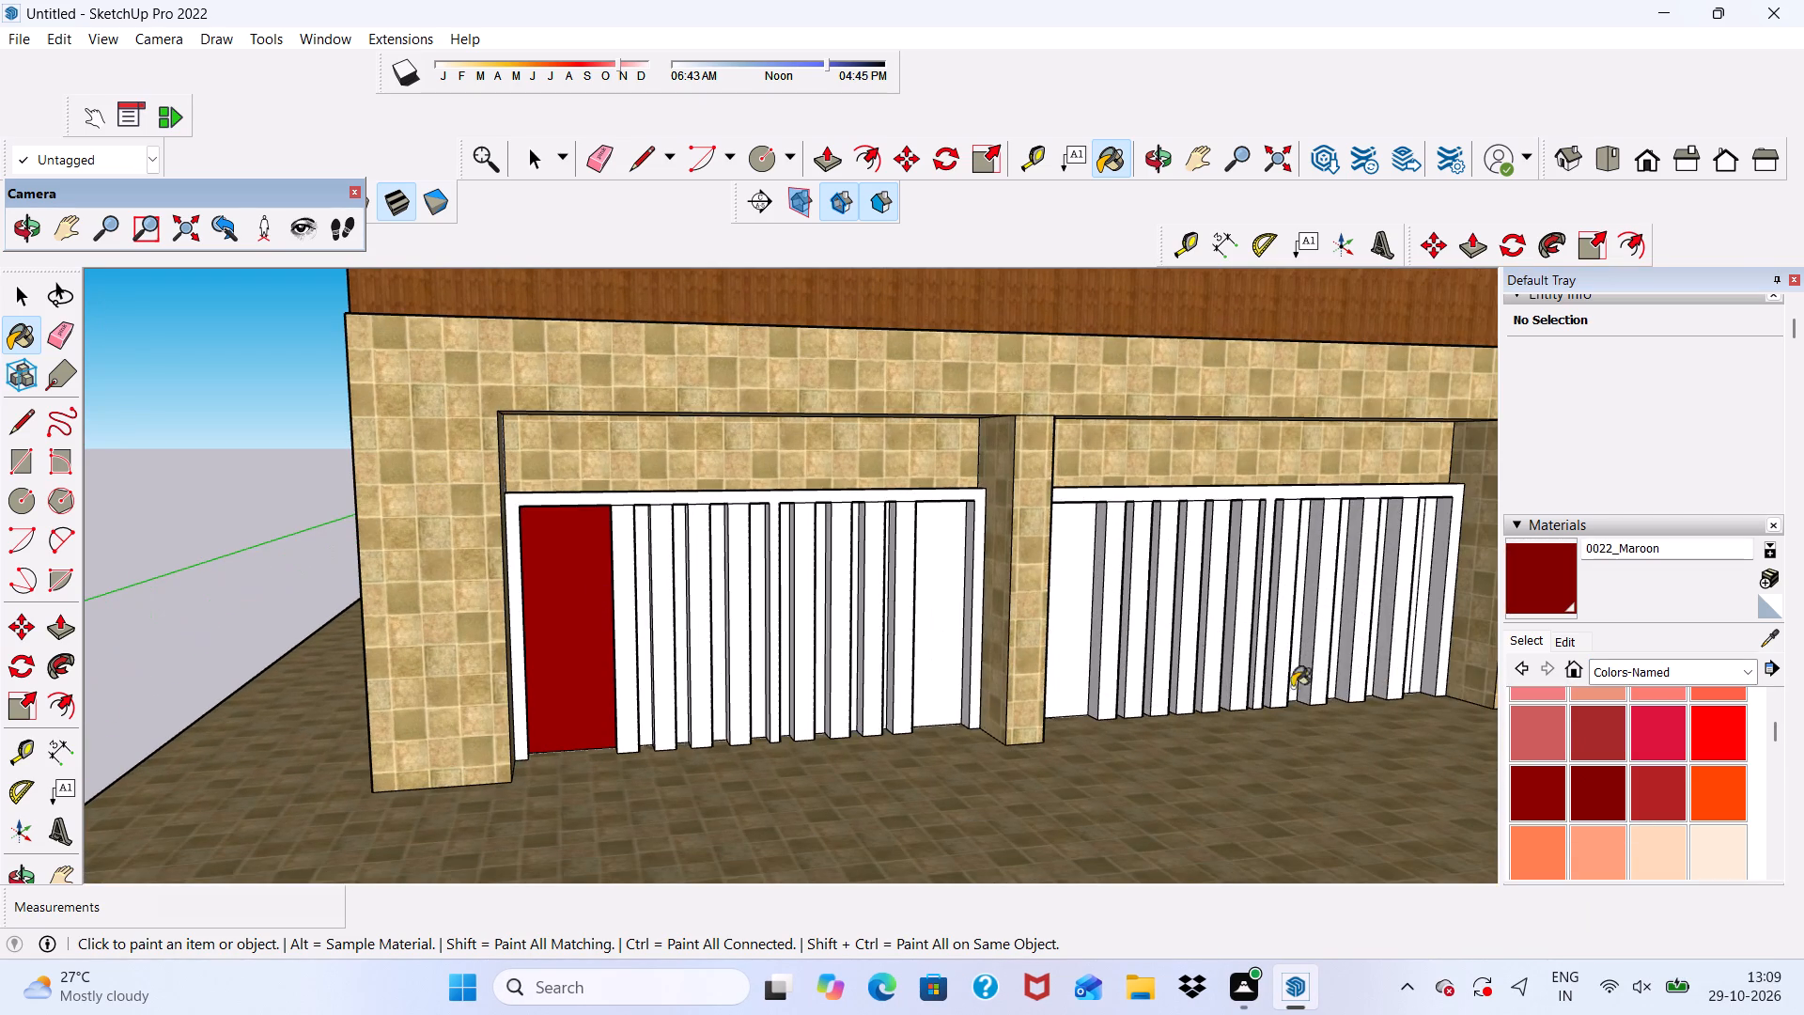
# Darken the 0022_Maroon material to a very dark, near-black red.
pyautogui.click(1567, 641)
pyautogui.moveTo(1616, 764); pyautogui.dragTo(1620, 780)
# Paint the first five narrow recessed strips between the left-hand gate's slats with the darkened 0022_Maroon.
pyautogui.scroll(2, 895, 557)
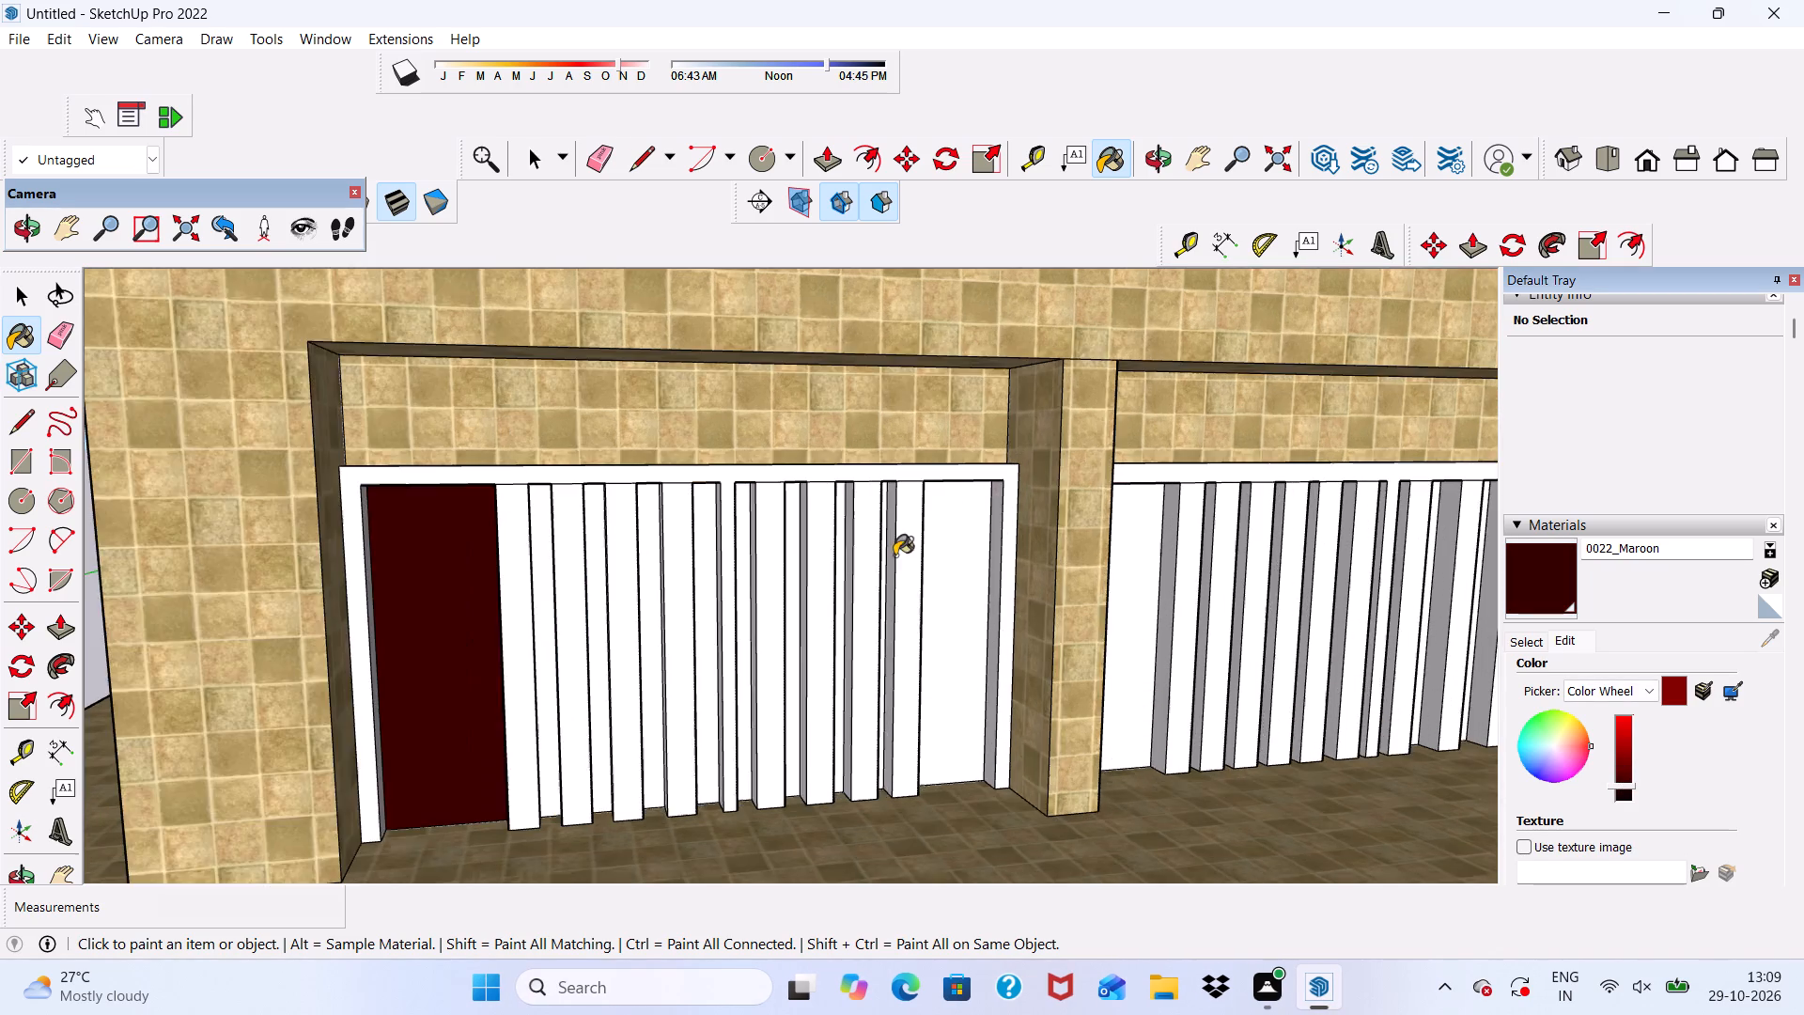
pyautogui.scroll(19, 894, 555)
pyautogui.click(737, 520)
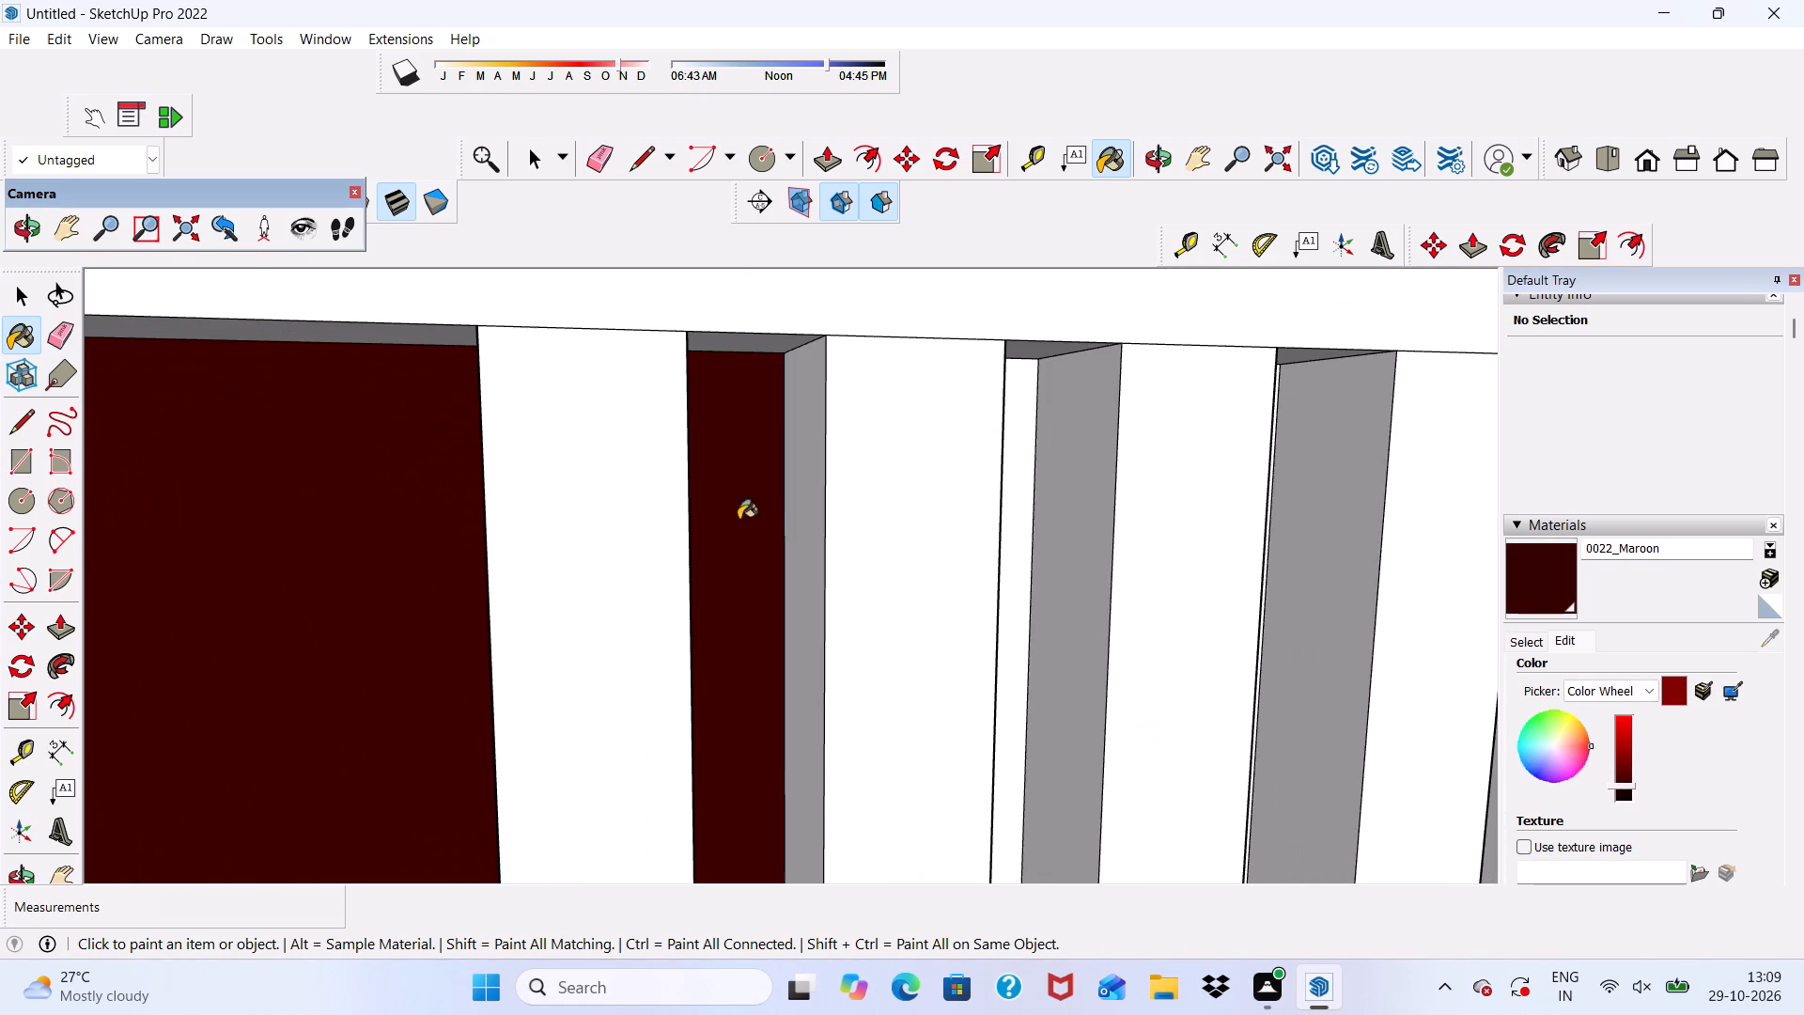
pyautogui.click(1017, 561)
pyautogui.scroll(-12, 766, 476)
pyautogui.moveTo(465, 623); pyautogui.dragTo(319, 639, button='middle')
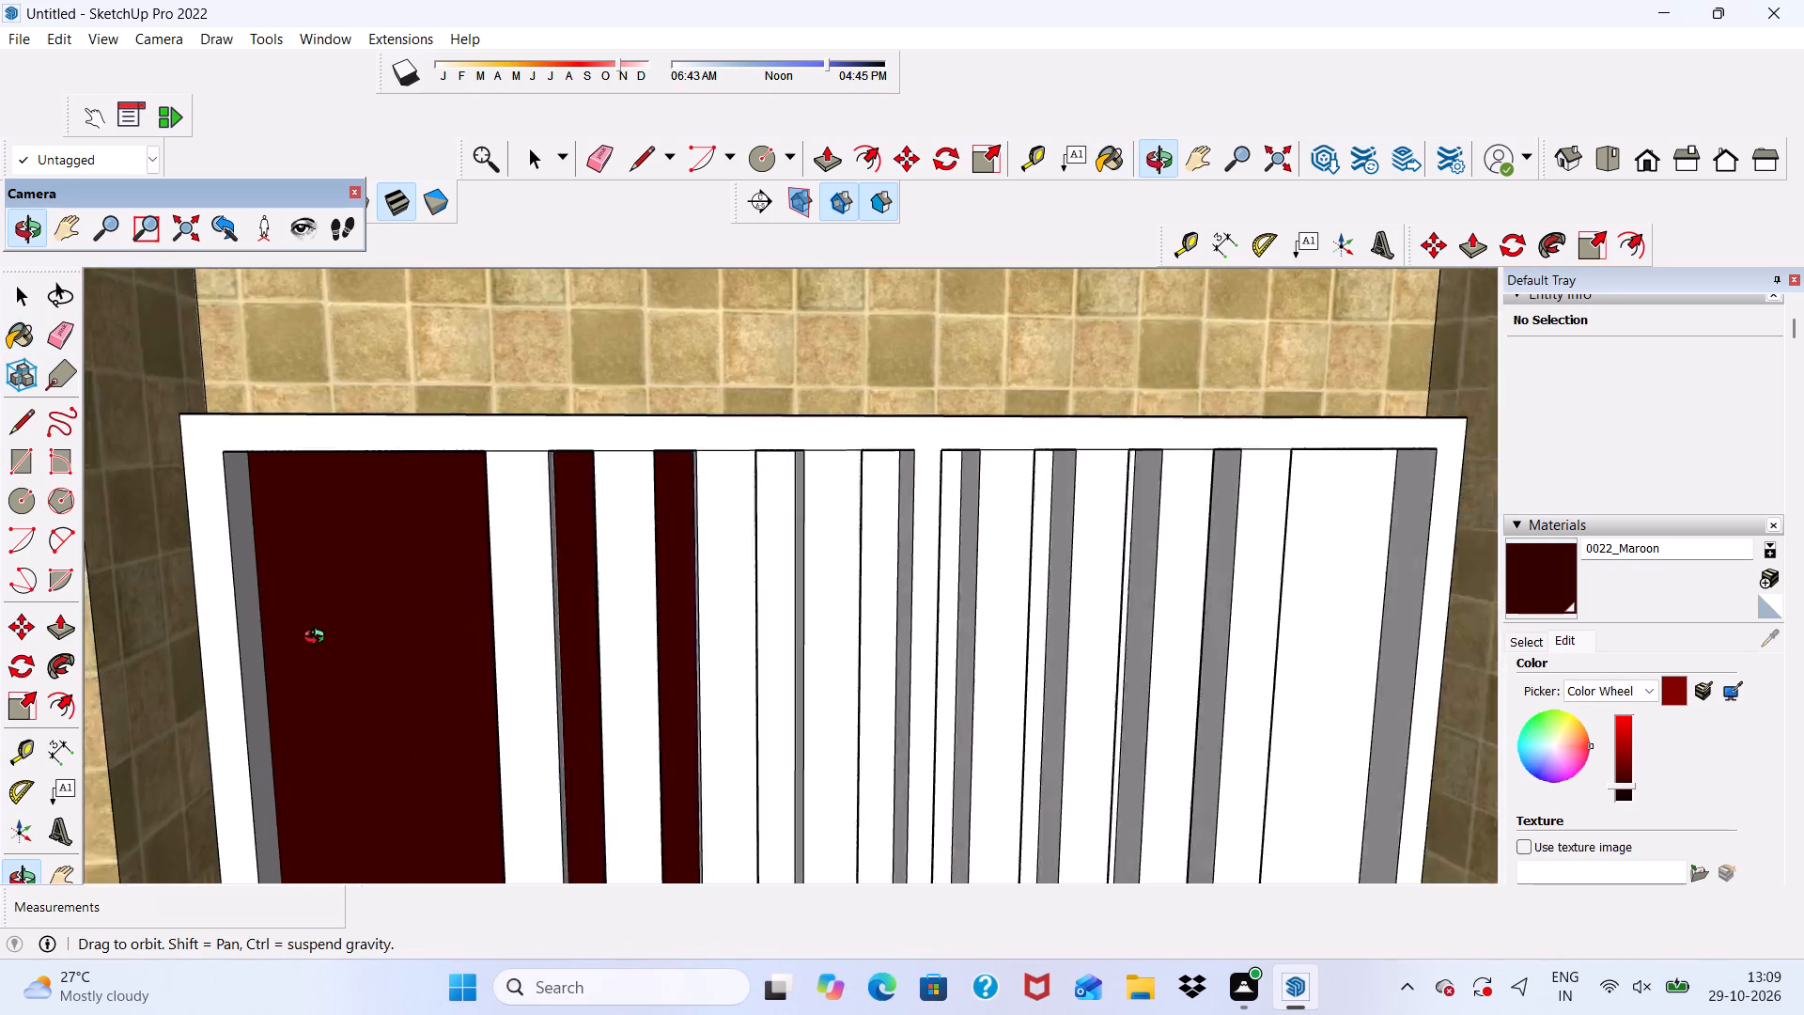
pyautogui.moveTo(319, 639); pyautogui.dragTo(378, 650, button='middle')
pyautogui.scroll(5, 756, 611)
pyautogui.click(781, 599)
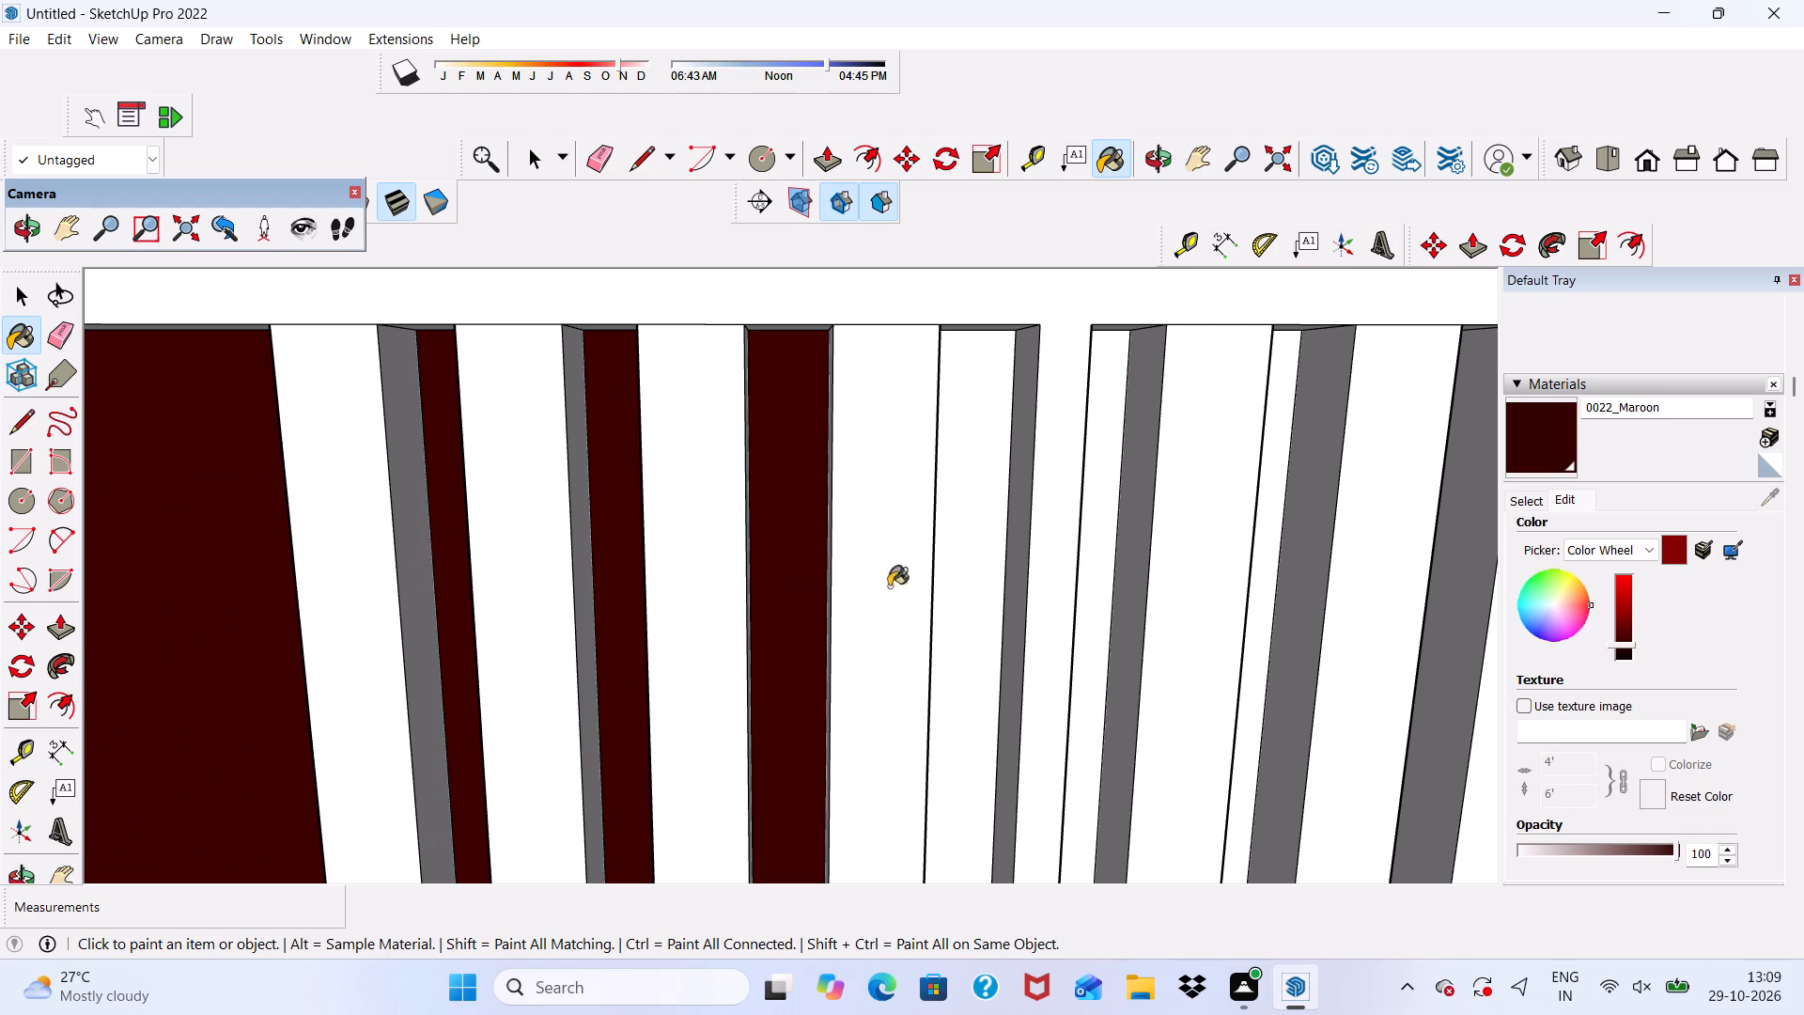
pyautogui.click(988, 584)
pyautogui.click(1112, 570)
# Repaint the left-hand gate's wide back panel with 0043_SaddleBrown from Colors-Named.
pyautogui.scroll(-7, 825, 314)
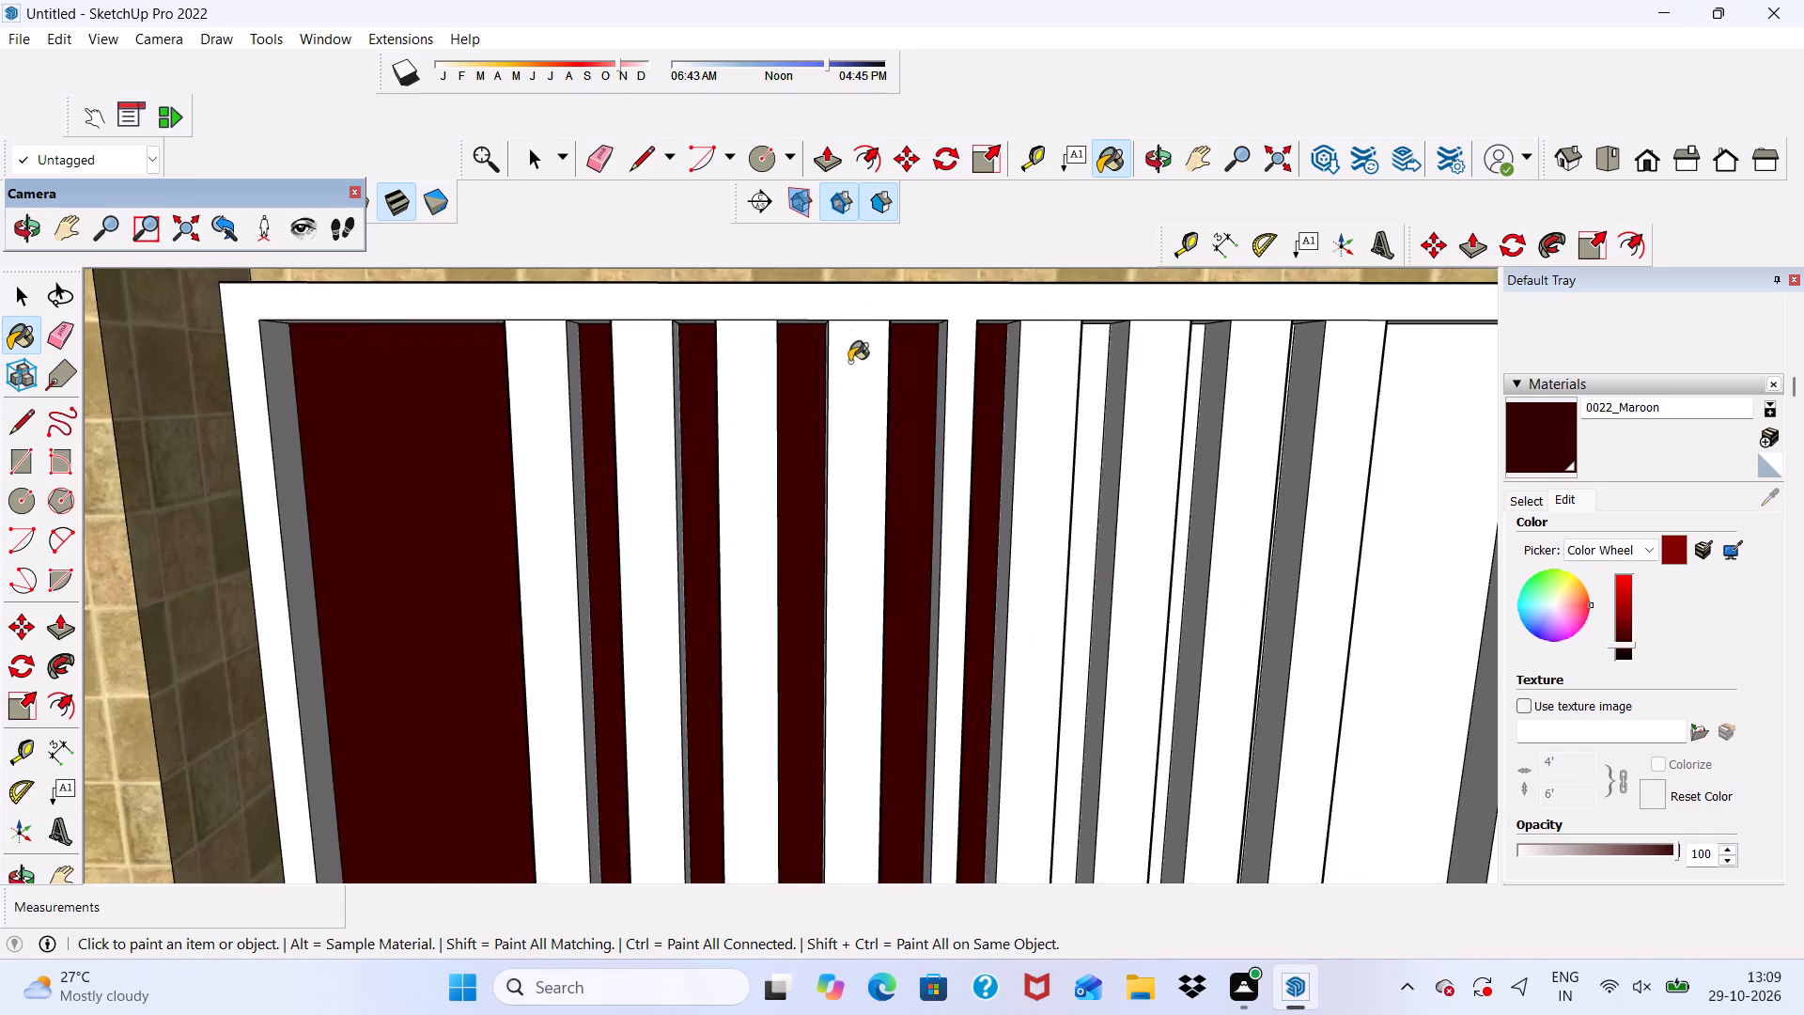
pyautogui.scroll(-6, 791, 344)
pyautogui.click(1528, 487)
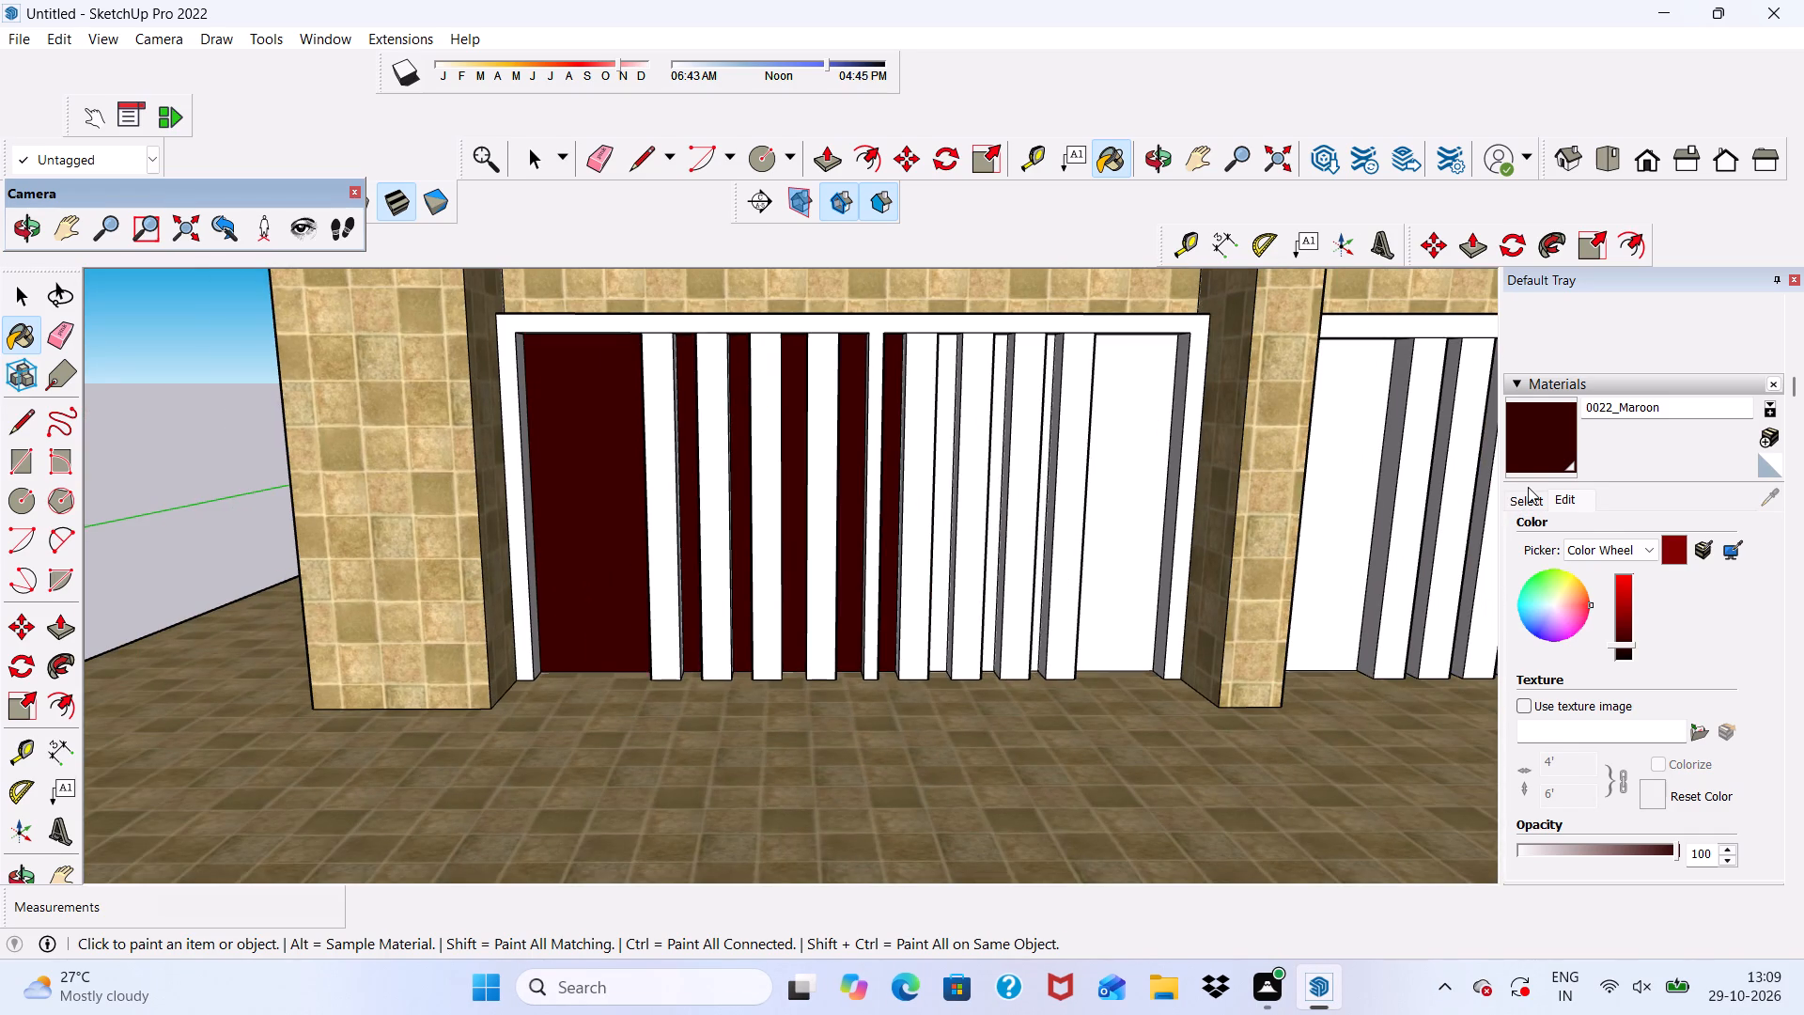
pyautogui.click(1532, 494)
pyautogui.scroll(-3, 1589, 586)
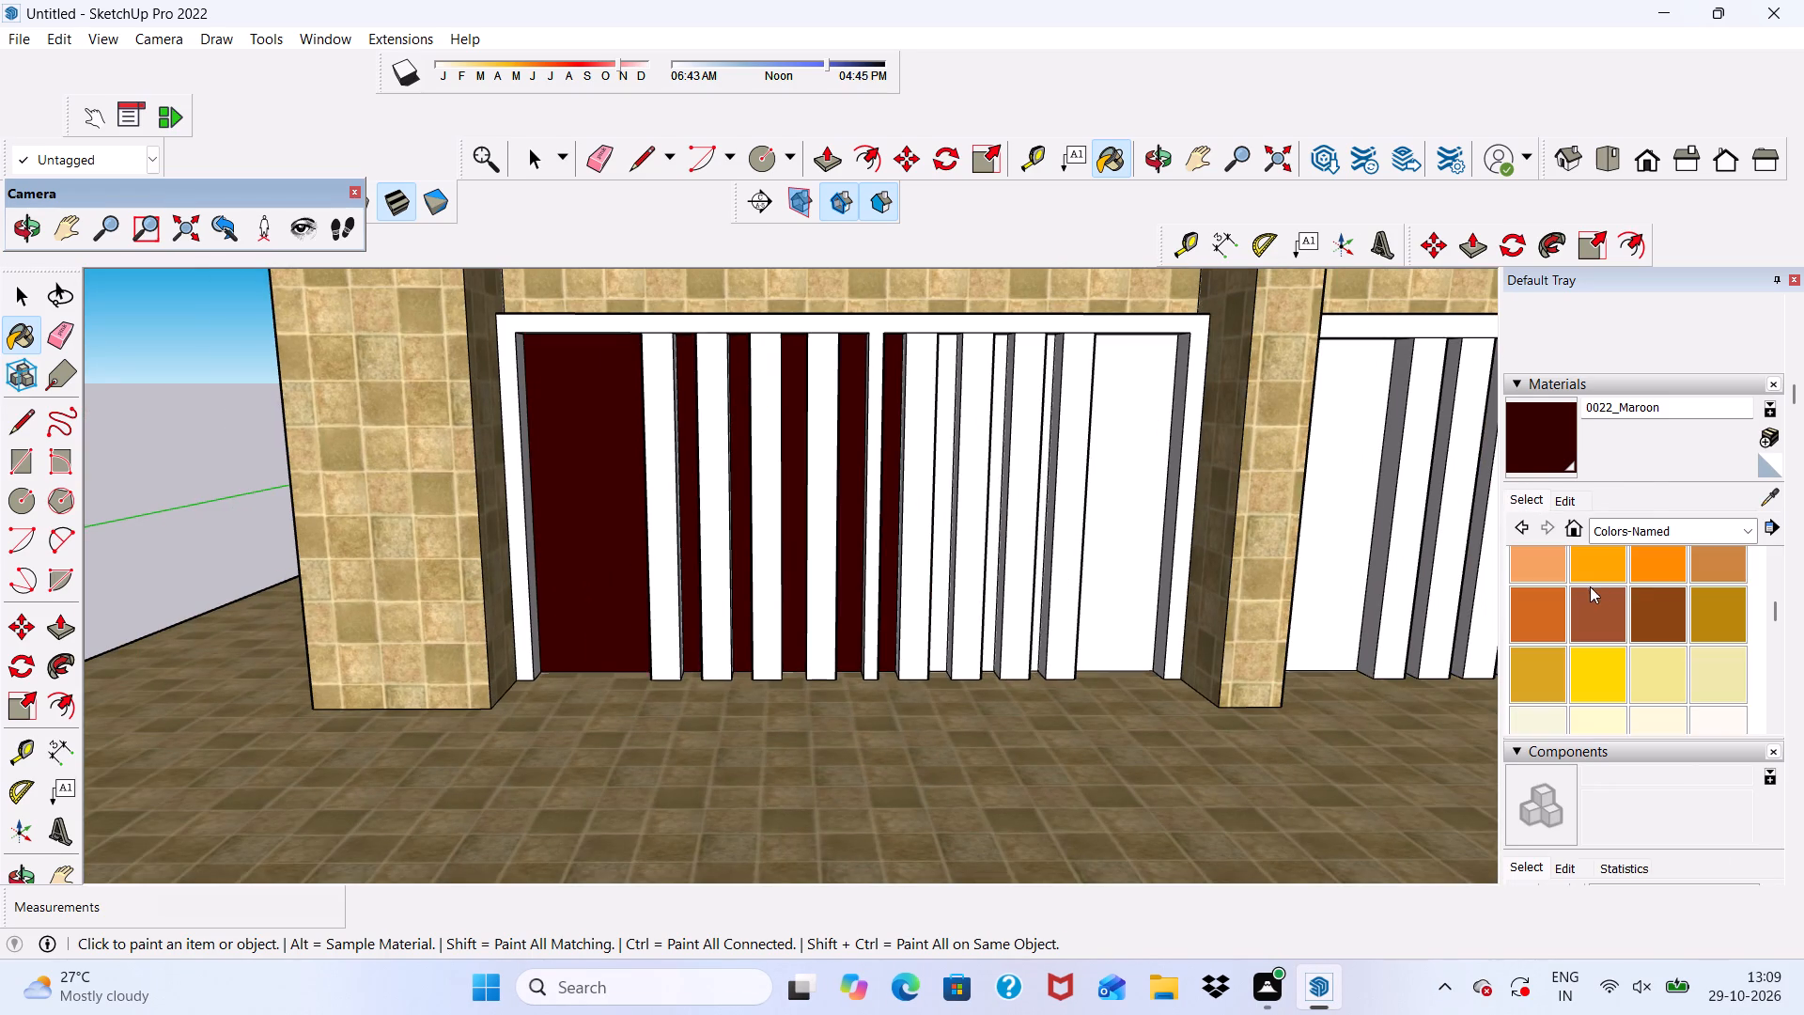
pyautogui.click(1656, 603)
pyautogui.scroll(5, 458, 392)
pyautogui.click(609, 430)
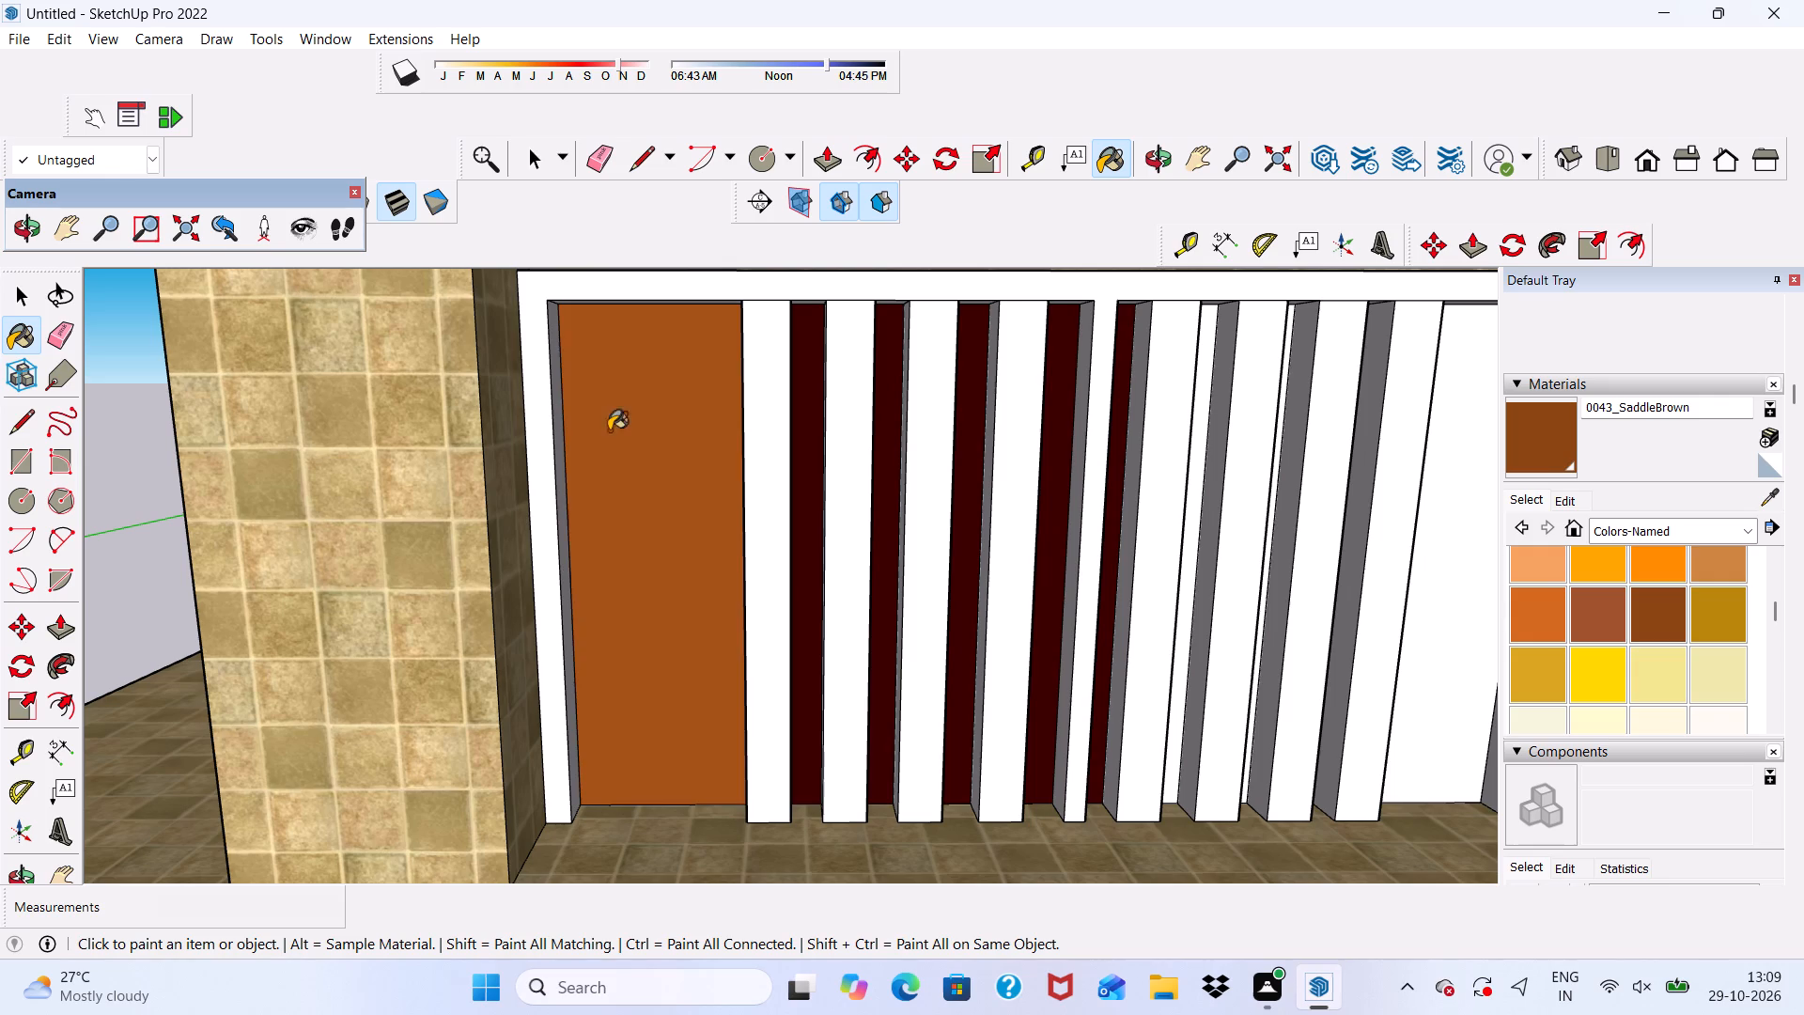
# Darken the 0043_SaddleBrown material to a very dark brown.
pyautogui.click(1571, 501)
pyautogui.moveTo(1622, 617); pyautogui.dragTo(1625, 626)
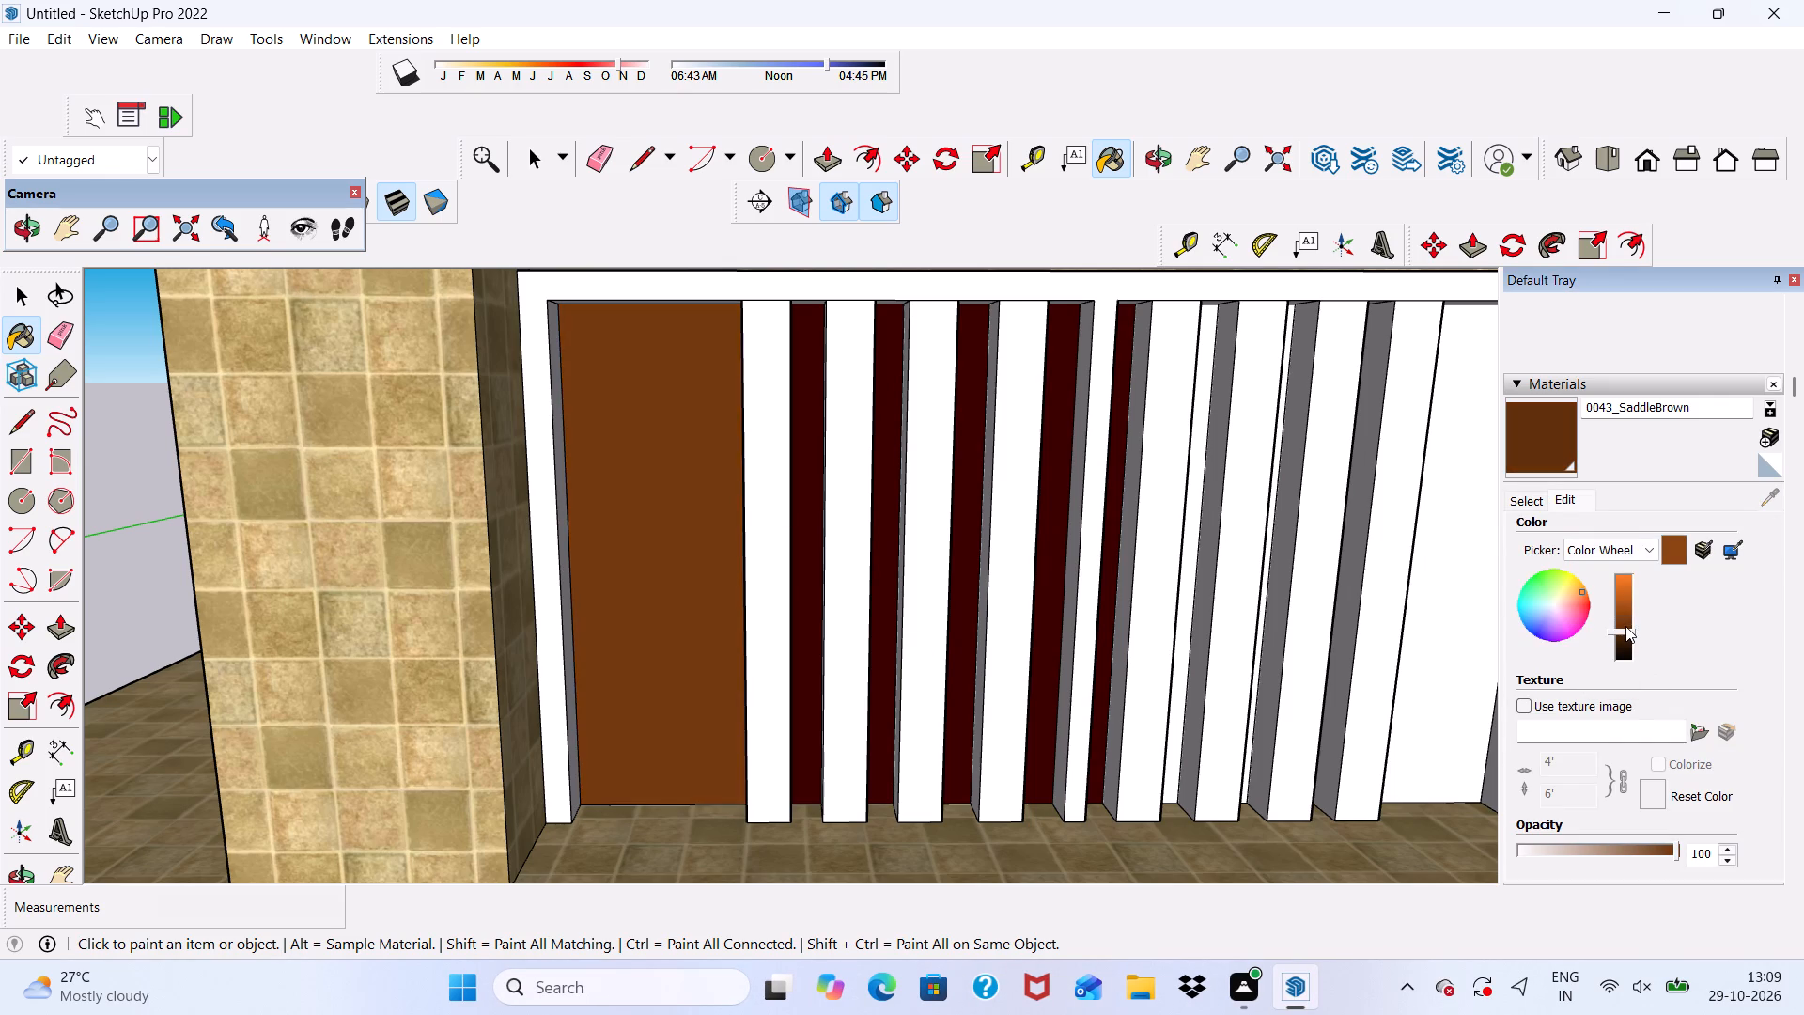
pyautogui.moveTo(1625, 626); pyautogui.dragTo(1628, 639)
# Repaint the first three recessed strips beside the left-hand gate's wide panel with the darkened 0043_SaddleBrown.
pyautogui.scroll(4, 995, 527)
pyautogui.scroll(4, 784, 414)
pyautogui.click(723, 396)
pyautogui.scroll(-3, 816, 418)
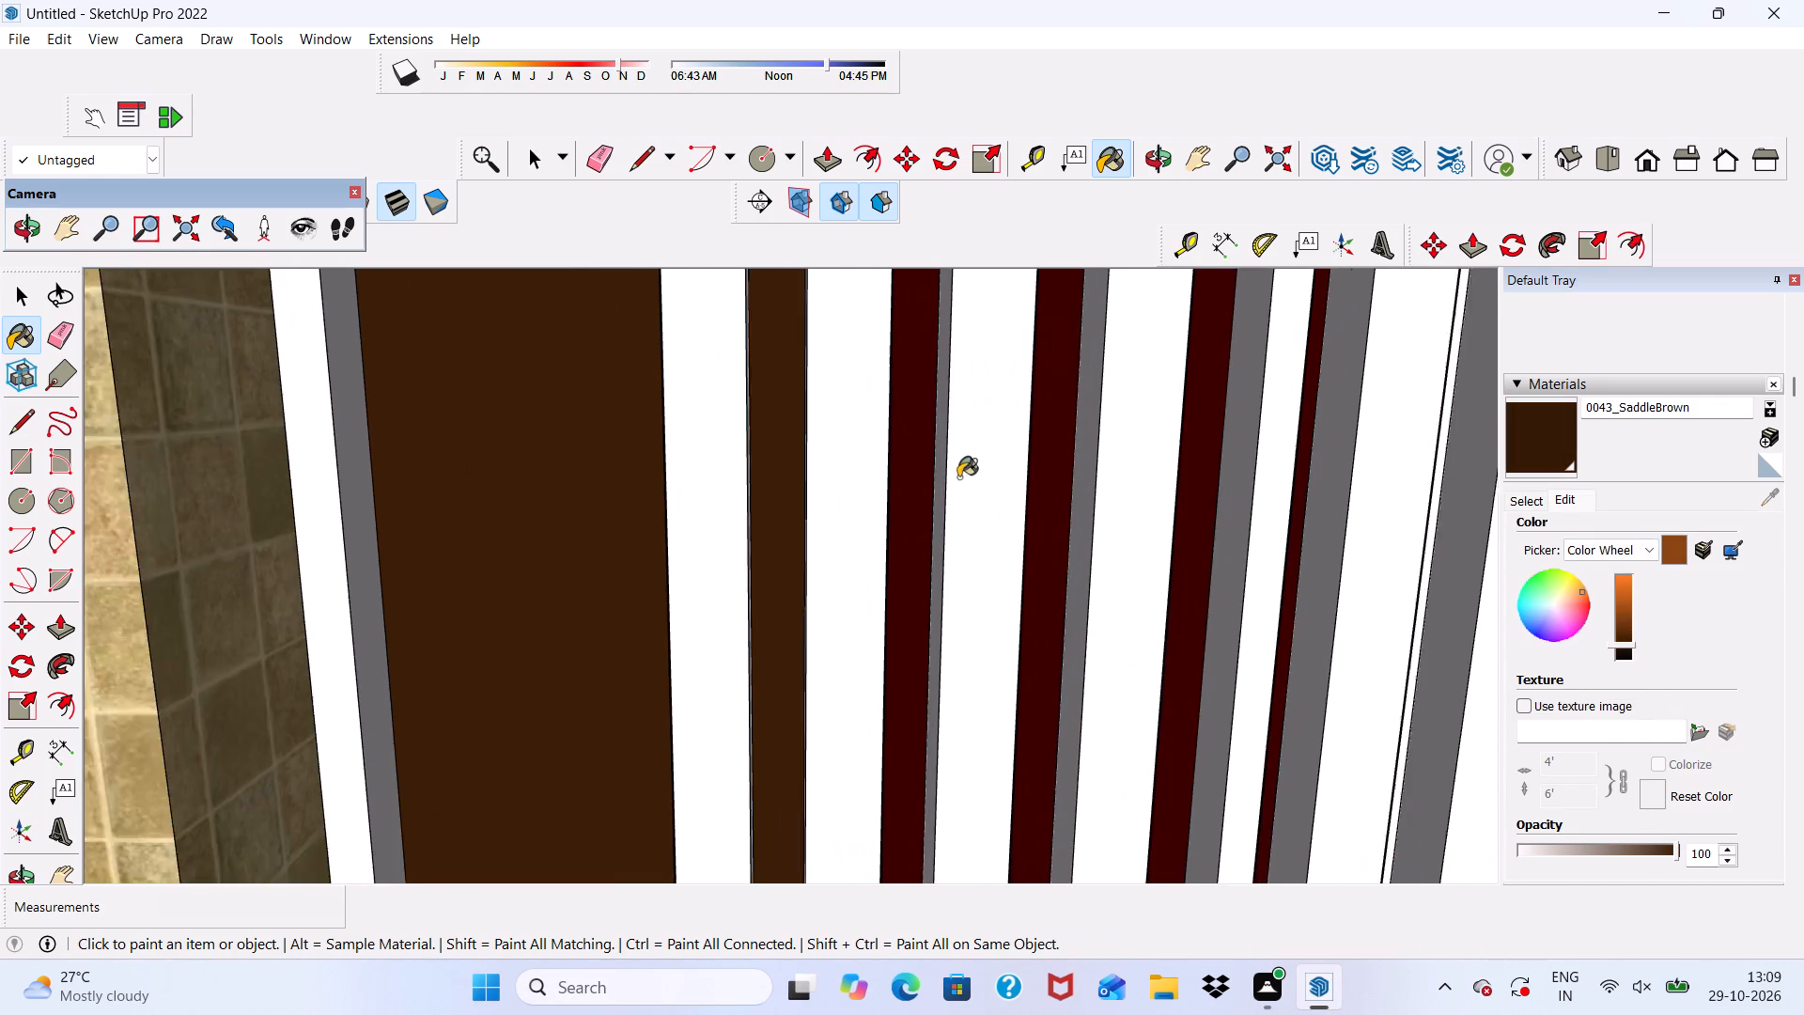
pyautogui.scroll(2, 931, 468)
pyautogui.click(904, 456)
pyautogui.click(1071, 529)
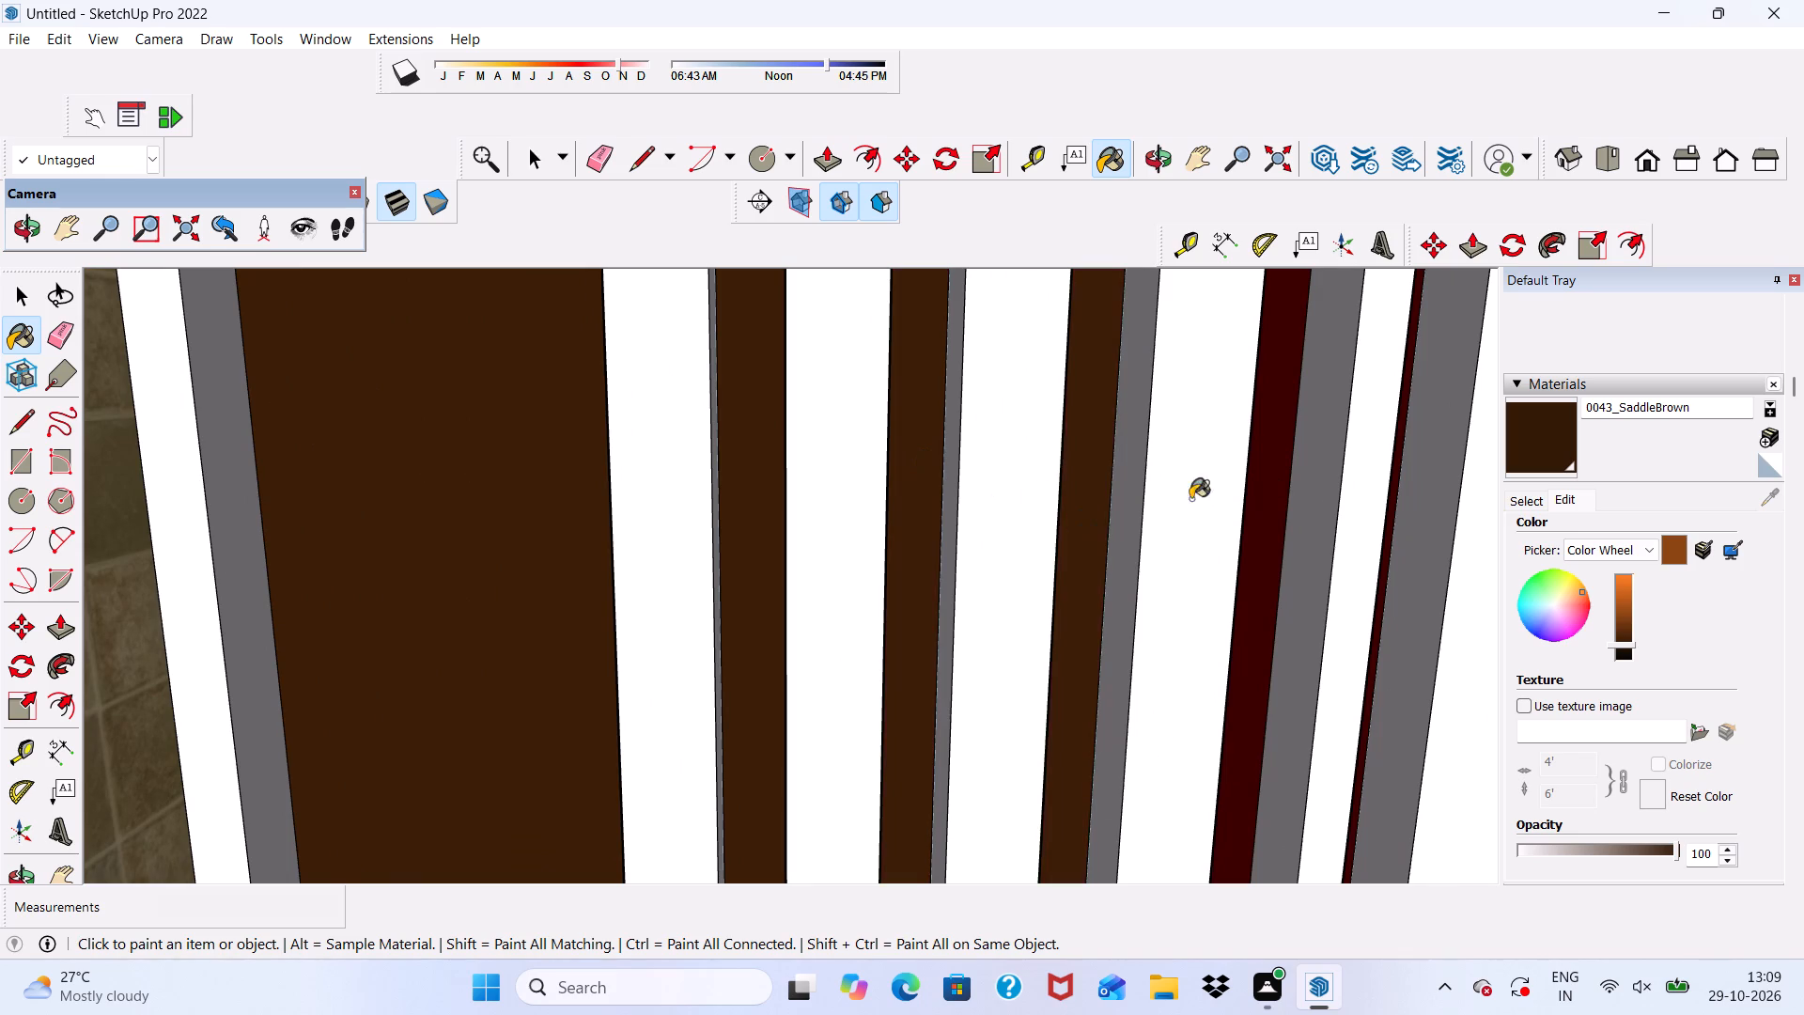
# Paint the left-hand gate's wide panel and first two recessed strips with Wood Veneer 01 from the Wood collection.
pyautogui.click(1517, 491)
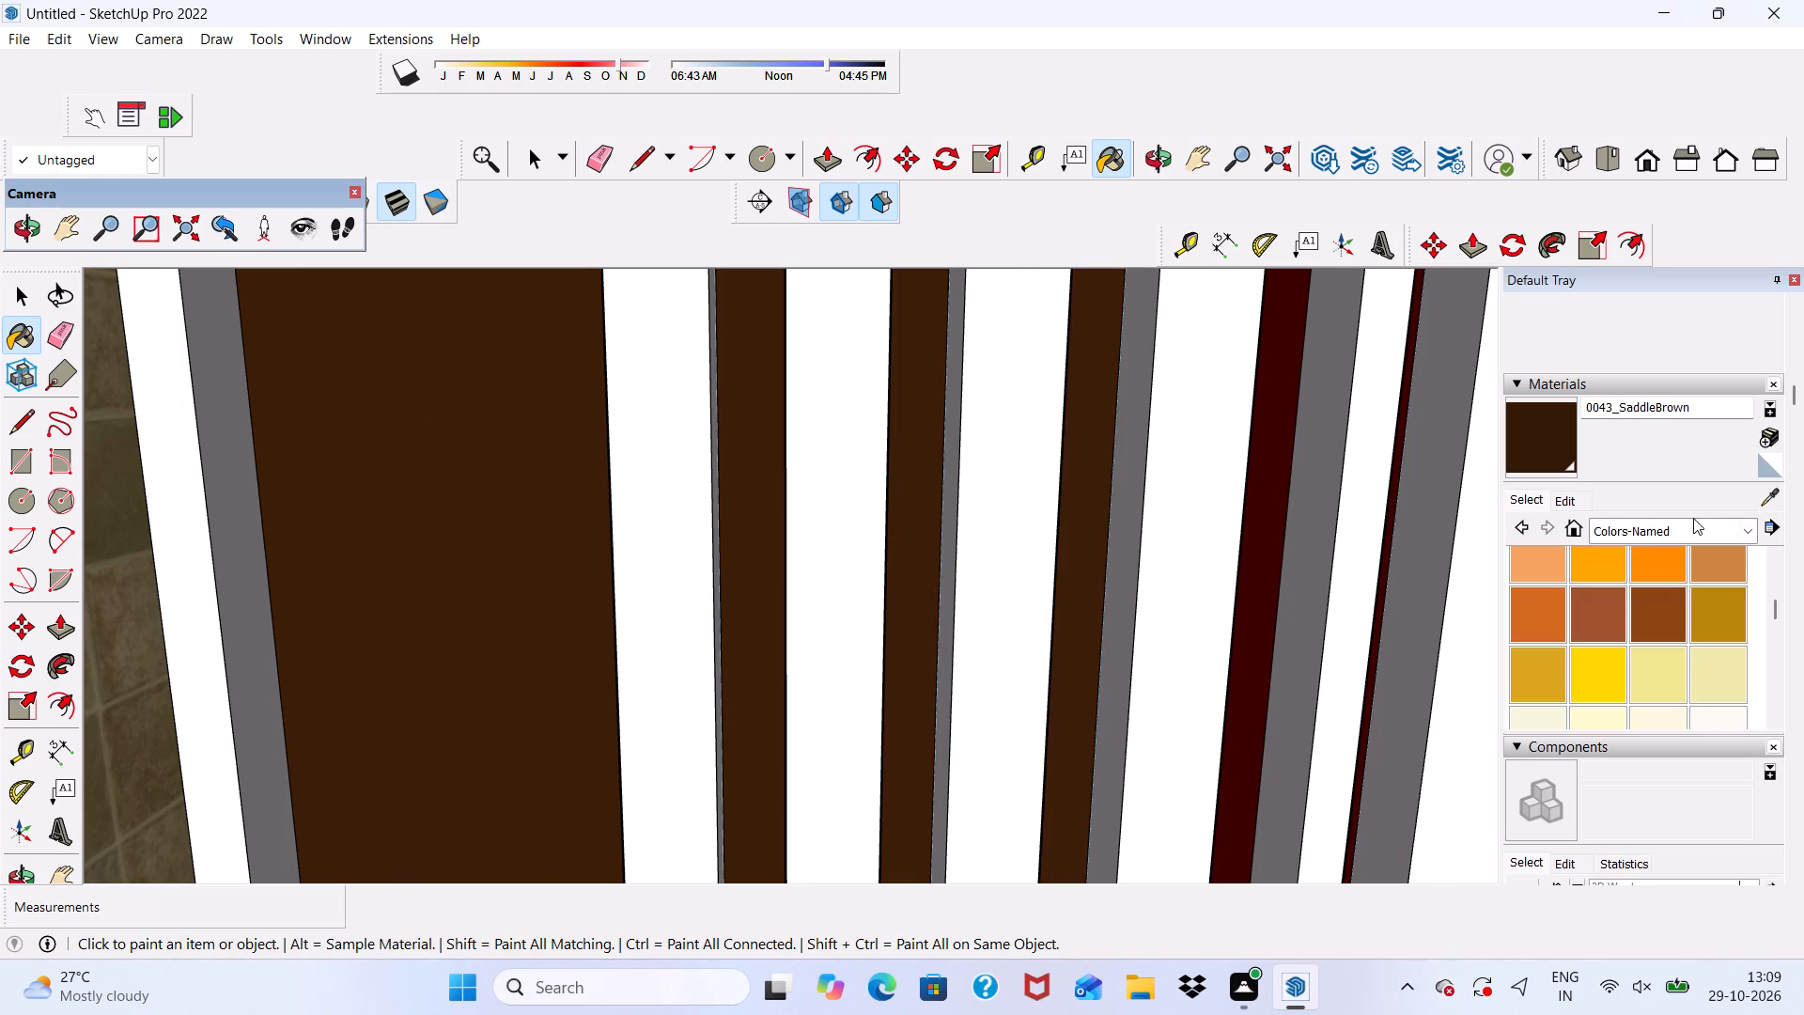
pyautogui.click(1745, 526)
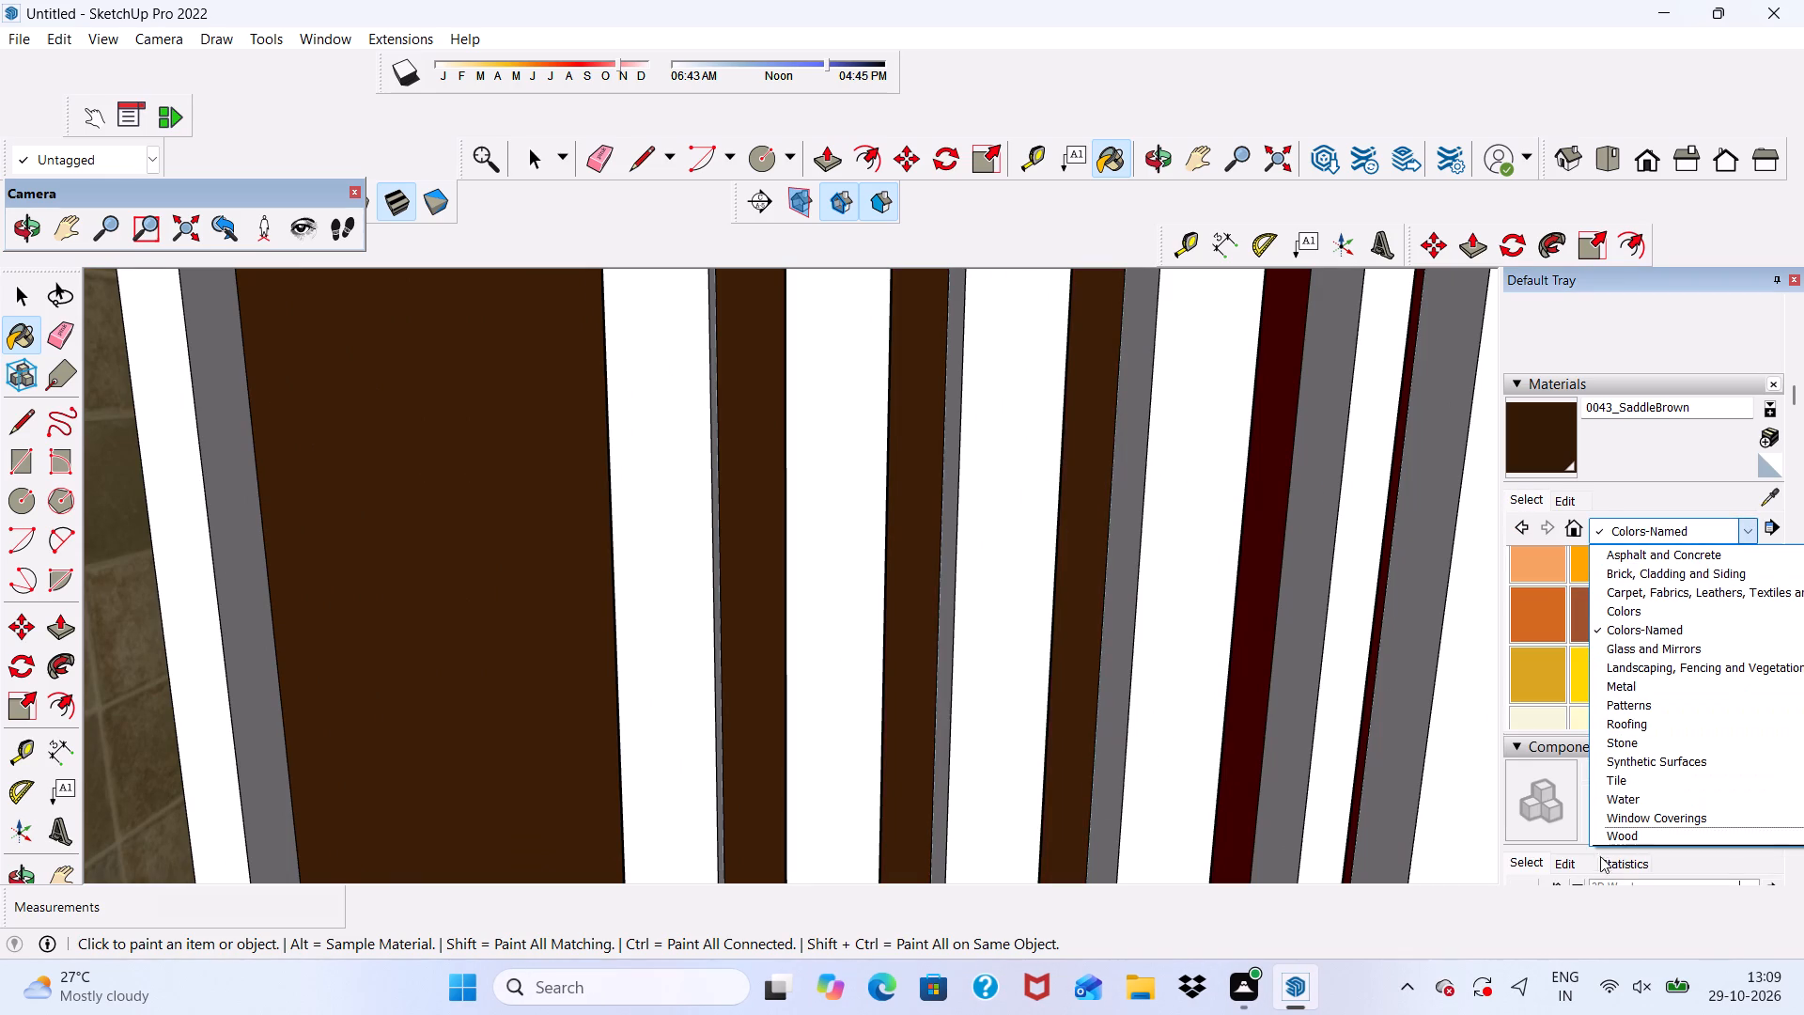
pyautogui.click(1615, 844)
pyautogui.click(1669, 710)
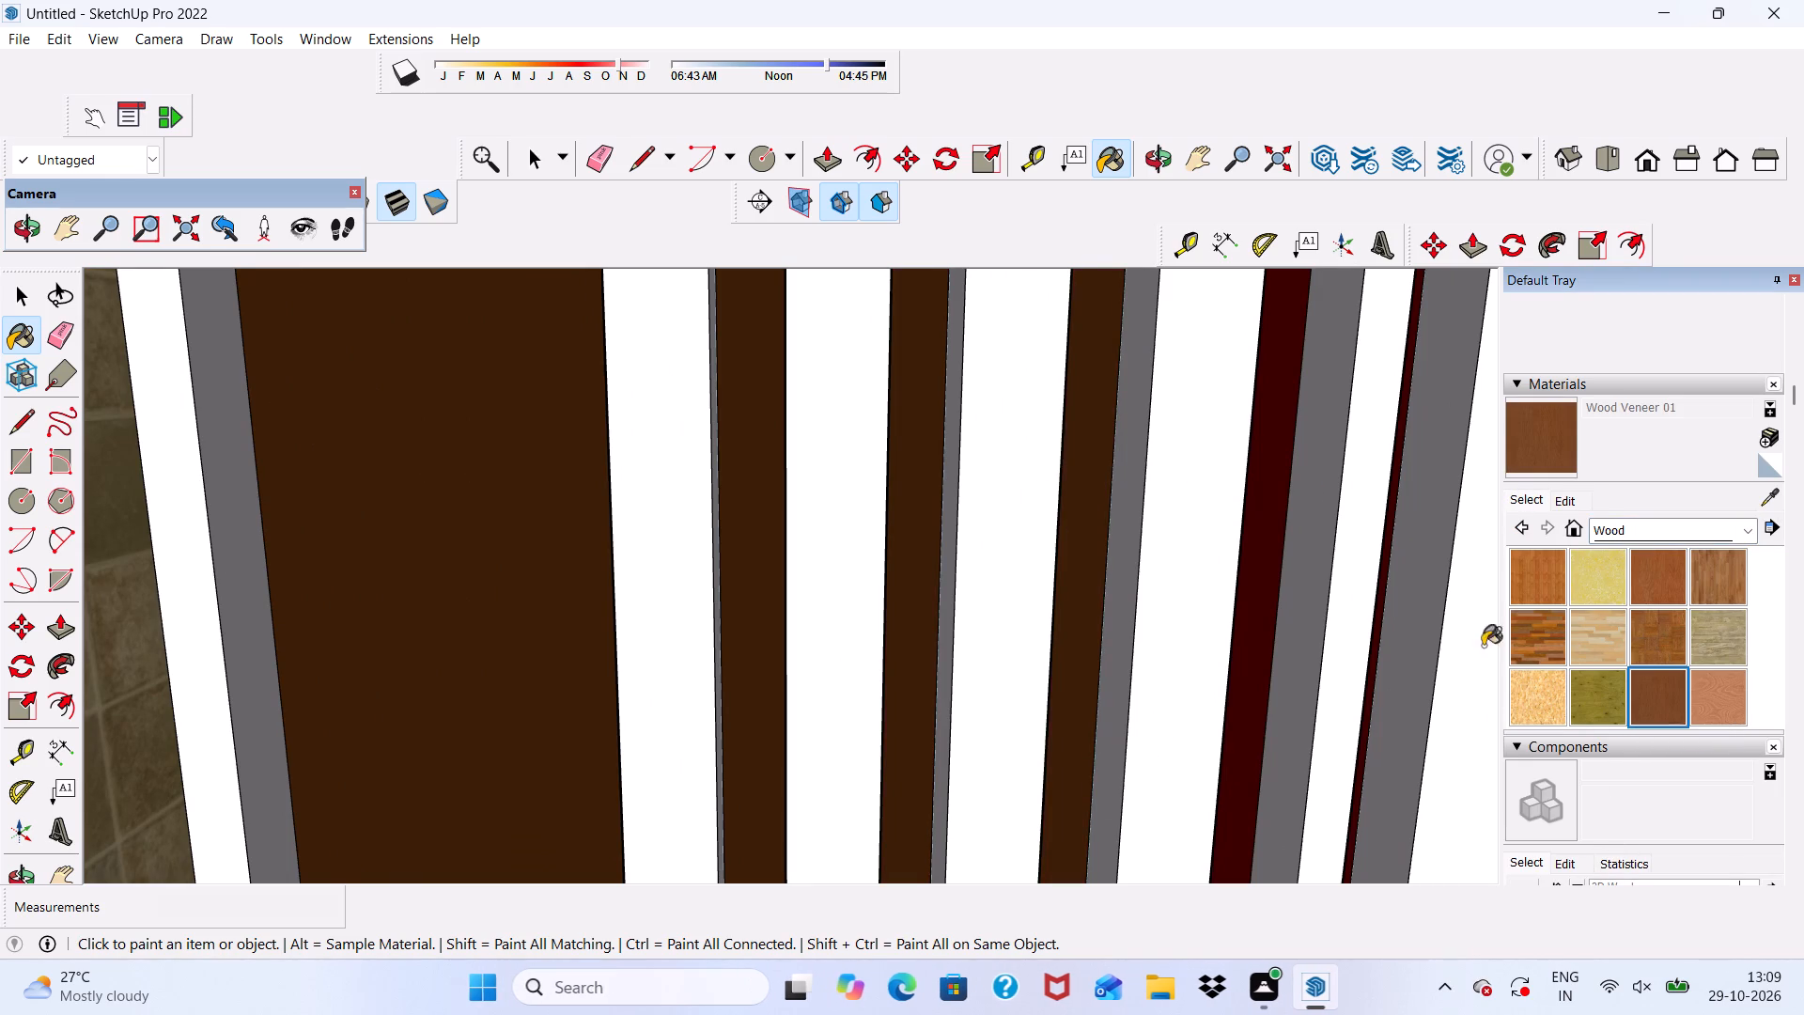
pyautogui.scroll(5, 470, 448)
pyautogui.click(401, 448)
pyautogui.scroll(-6, 401, 448)
pyautogui.scroll(4, 645, 525)
pyautogui.click(773, 488)
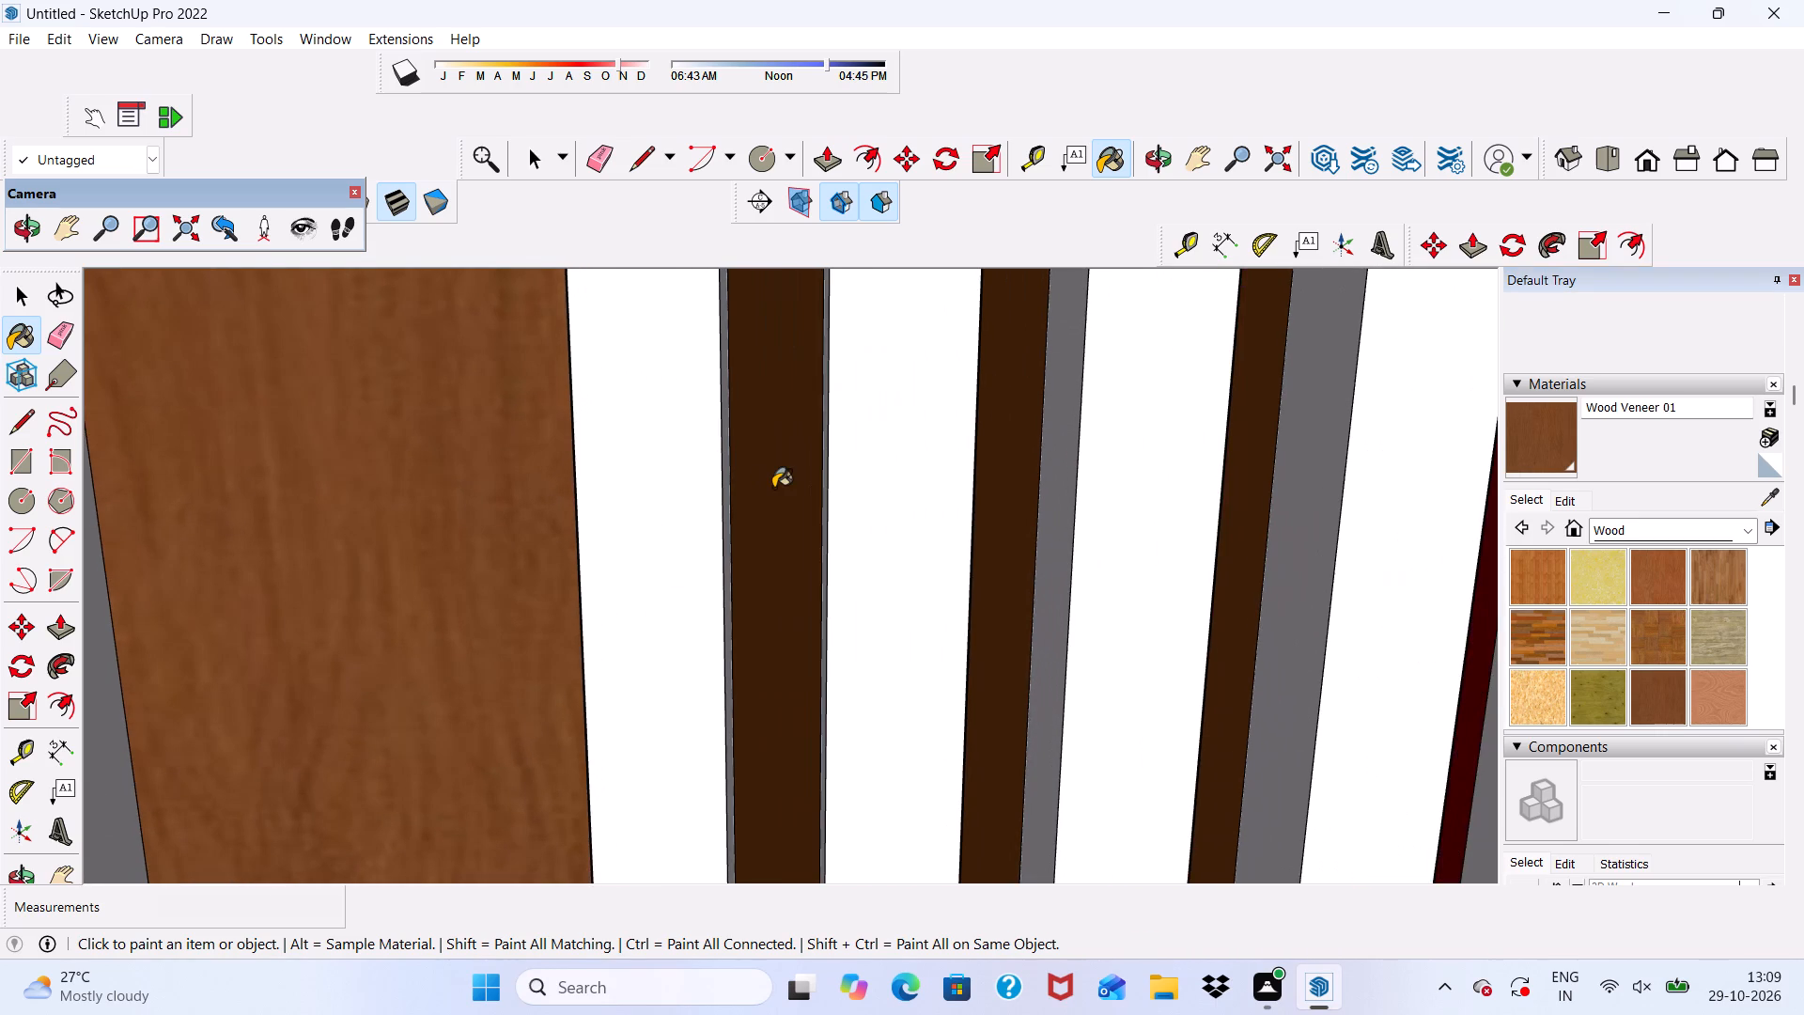
pyautogui.click(1001, 597)
# Paint the third to fifth recessed strips of the left-hand gate with Wood Veneer 01, undoing the paint on the neighbouring slat.
pyautogui.scroll(-12, 542, 578)
pyautogui.scroll(4, 683, 556)
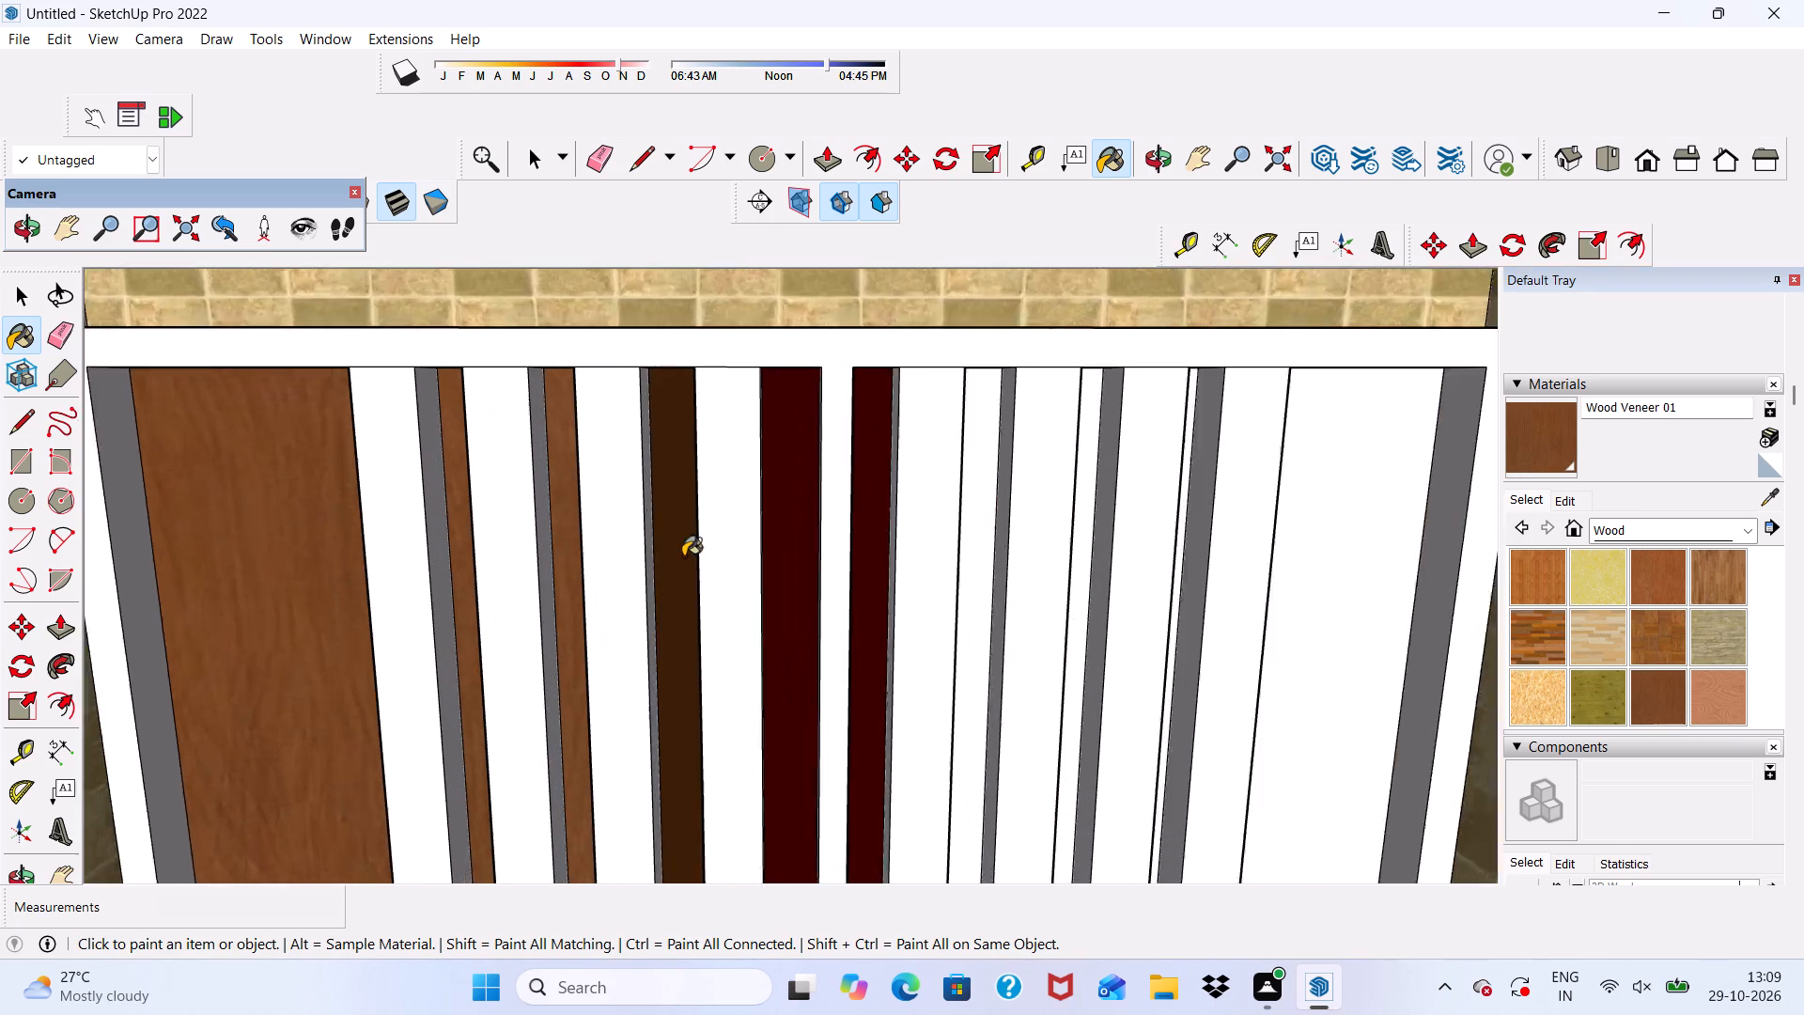
pyautogui.scroll(1, 683, 556)
pyautogui.click(683, 556)
pyautogui.click(793, 539)
pyautogui.click(913, 550)
pyautogui.click(1028, 514)
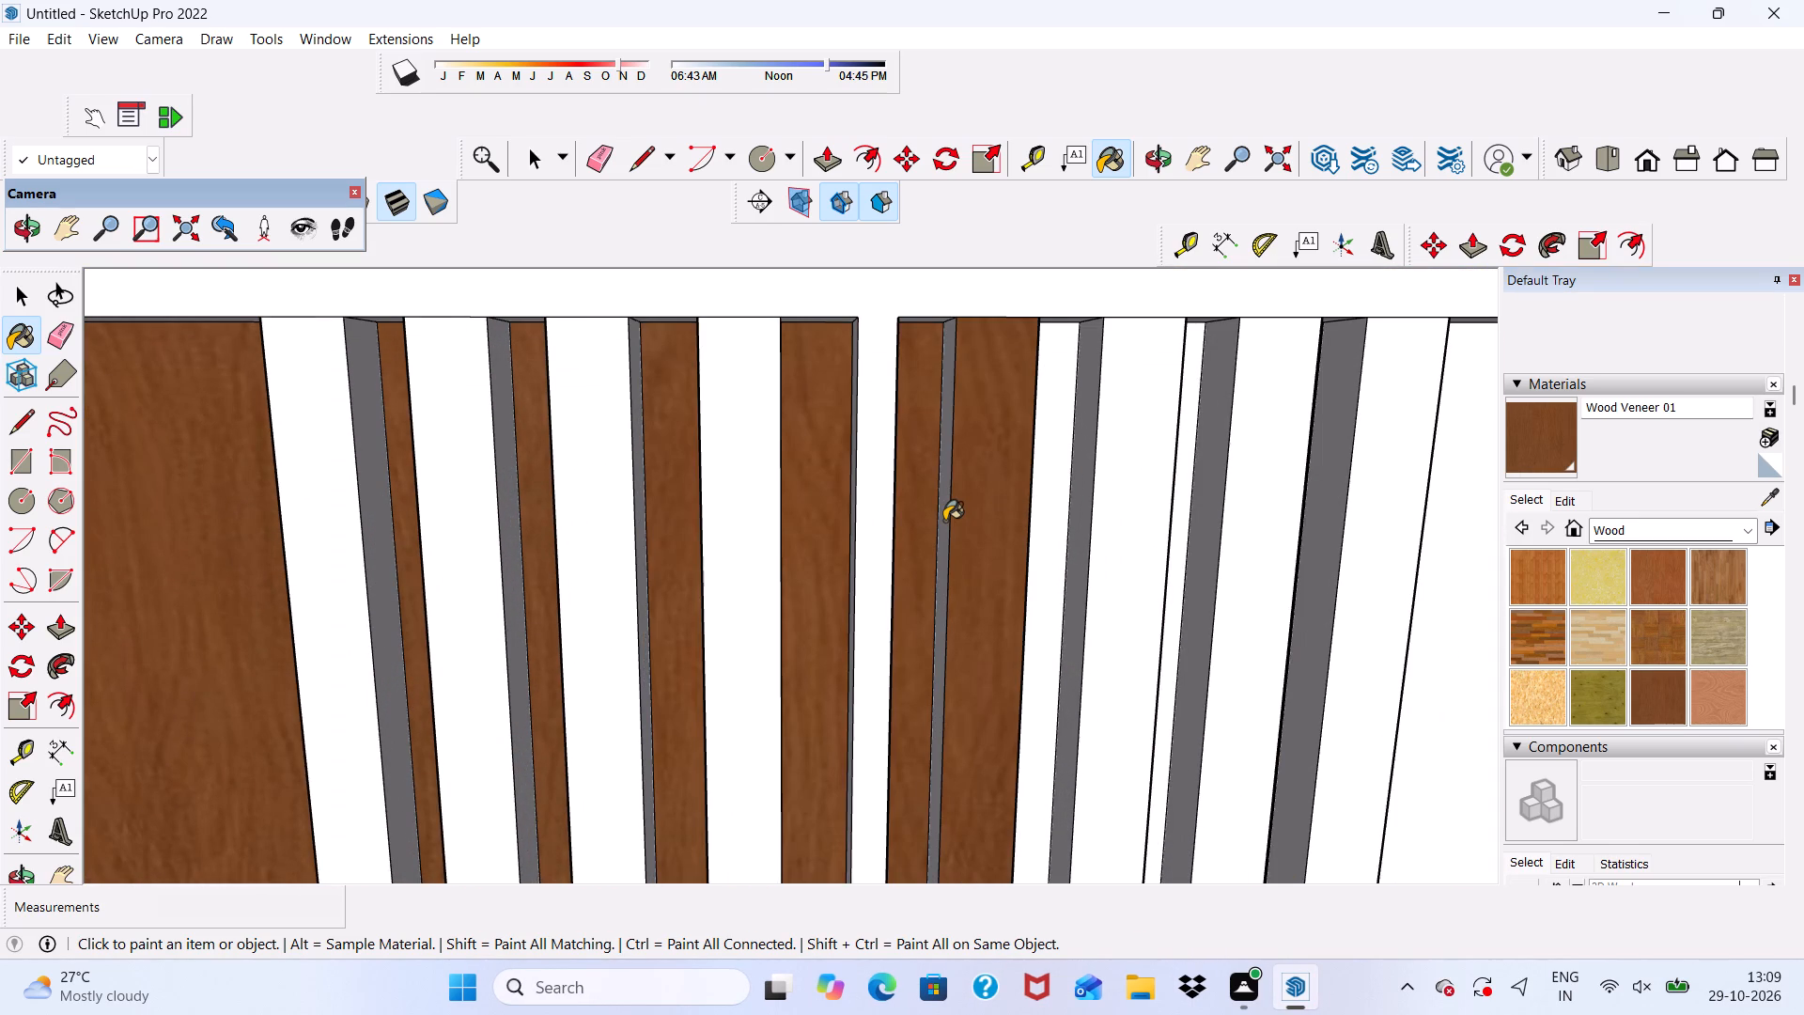
pyautogui.hotkey('ctrl', 'z')
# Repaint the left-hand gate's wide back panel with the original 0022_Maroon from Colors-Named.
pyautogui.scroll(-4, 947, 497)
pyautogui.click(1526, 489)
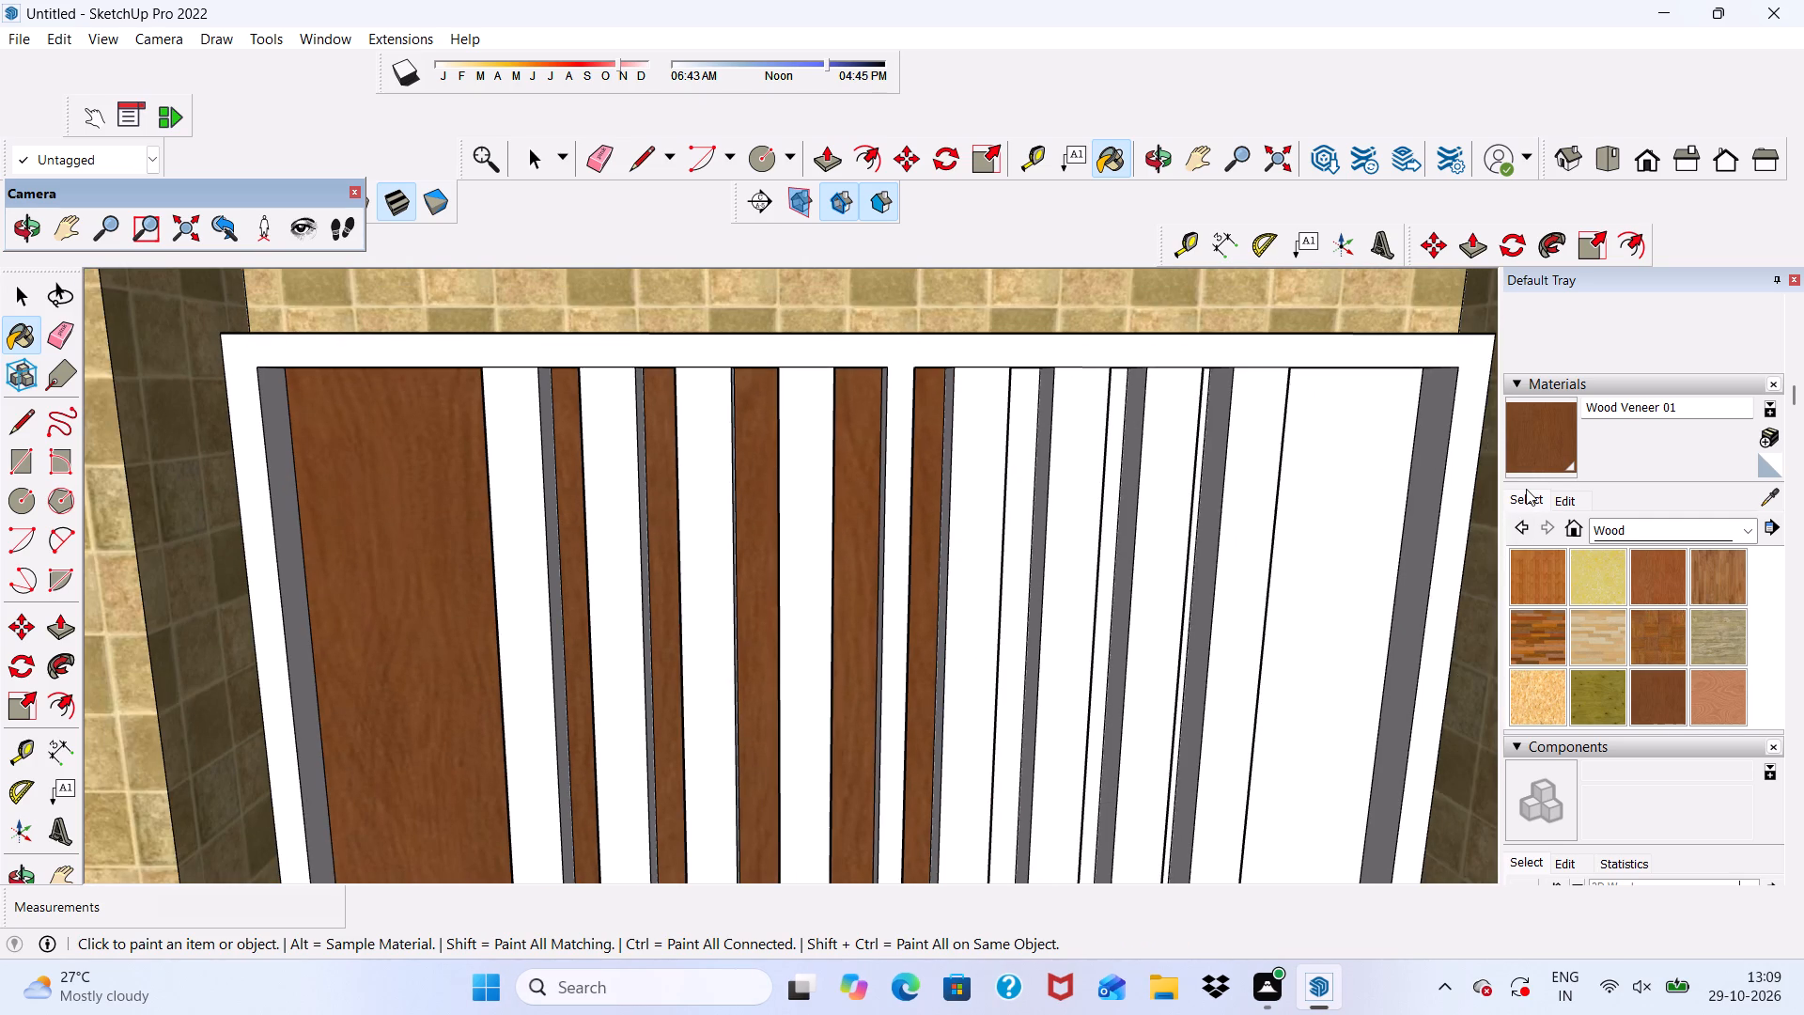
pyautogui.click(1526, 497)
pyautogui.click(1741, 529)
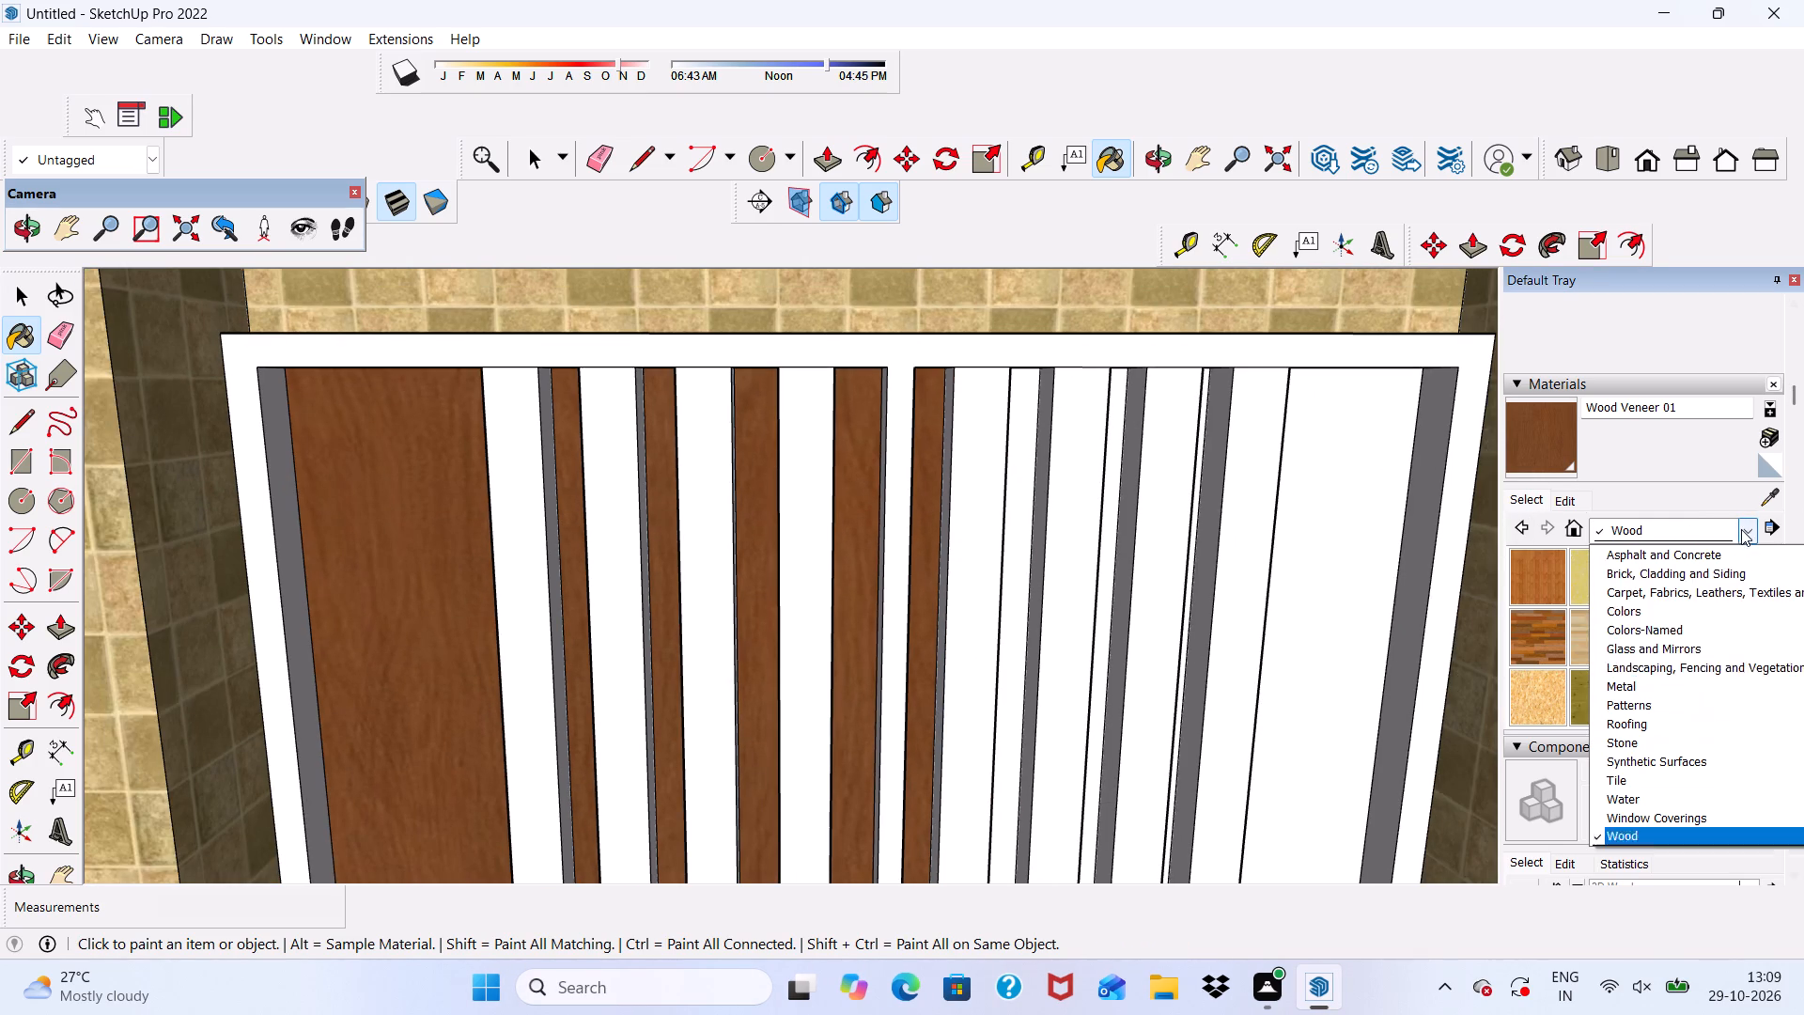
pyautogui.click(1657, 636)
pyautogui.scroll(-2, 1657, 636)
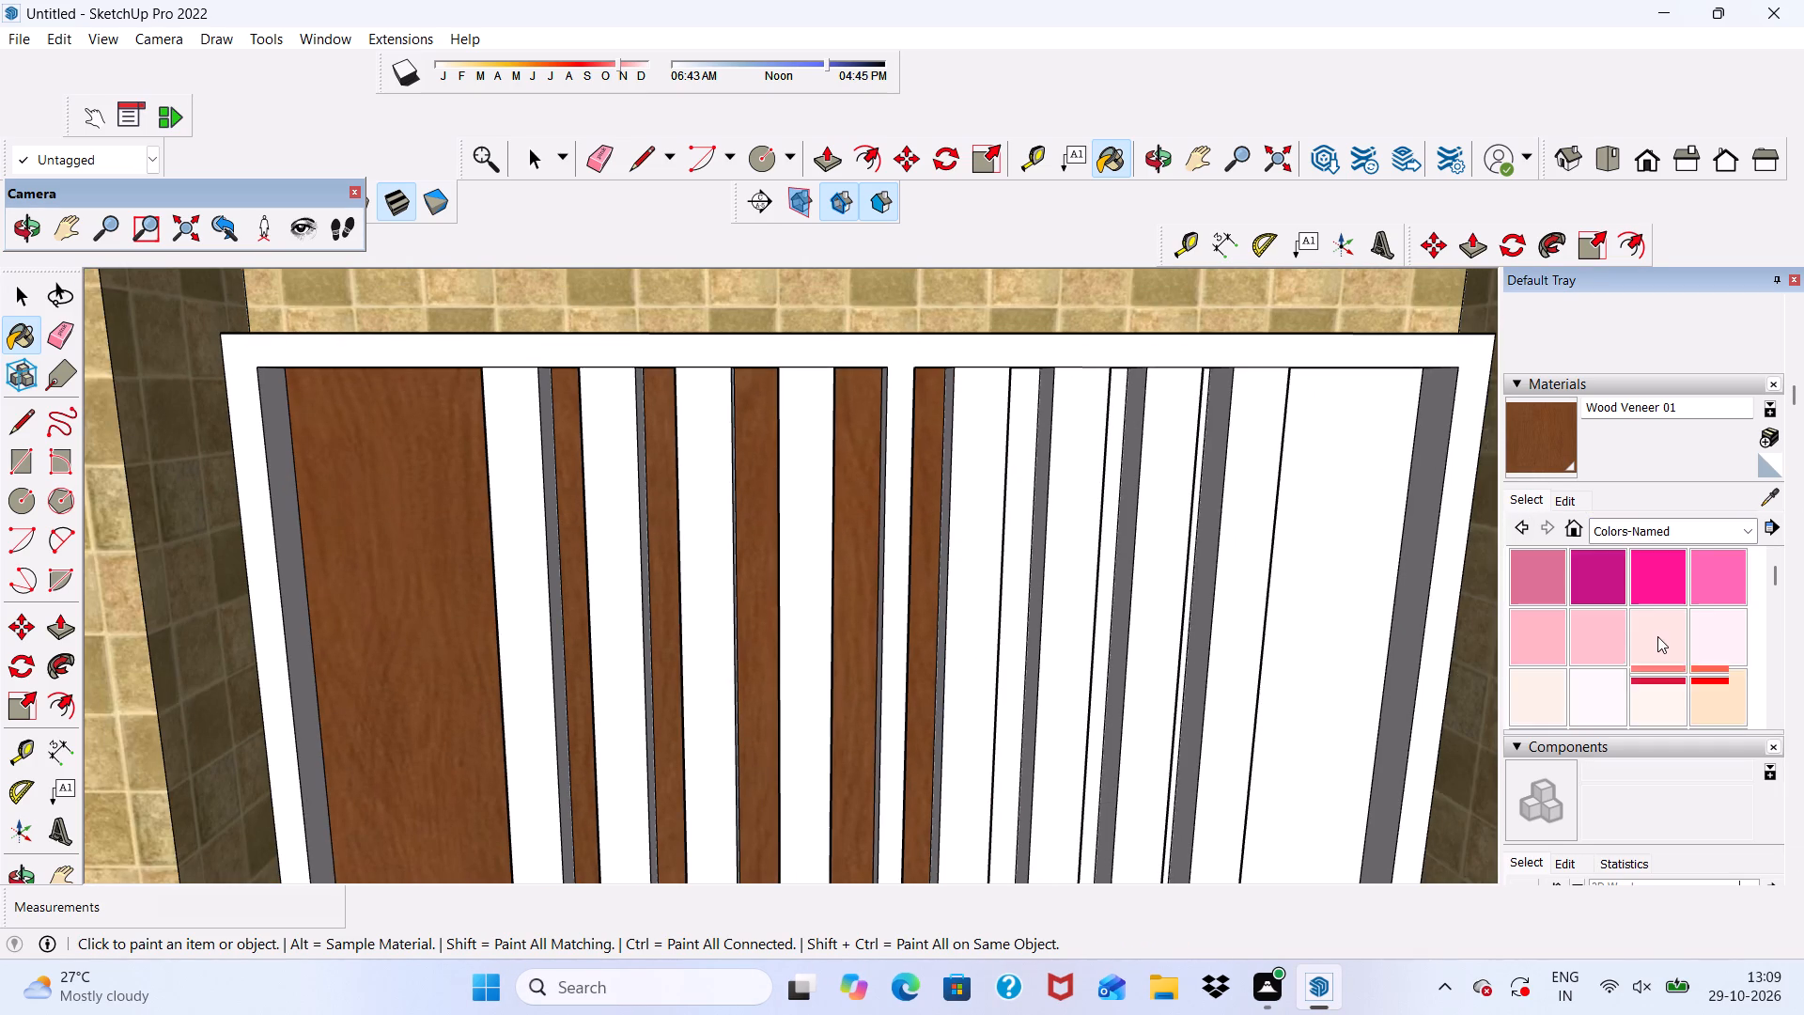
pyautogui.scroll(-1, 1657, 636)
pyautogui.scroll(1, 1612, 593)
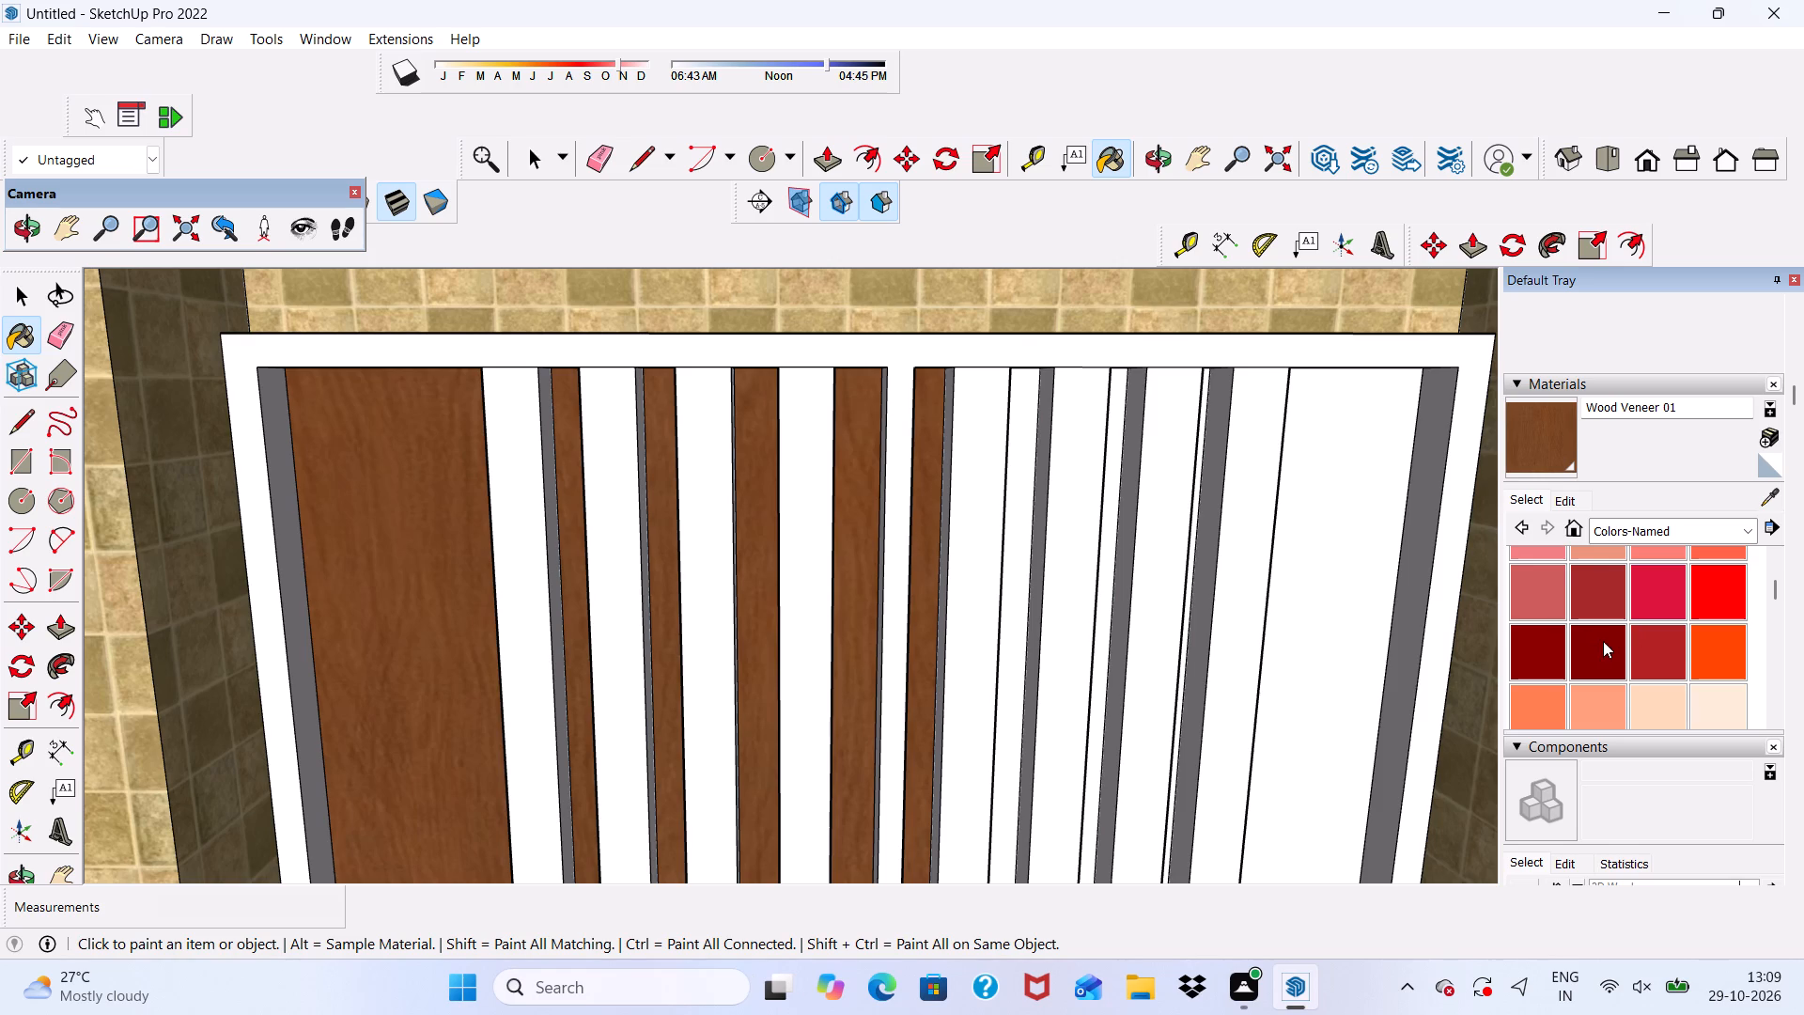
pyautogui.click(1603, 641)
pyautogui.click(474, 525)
# Paint the left-hand gate's wide panel and first recessed strip with 0018_Brown from Colors-Named.
pyautogui.scroll(1, 514, 528)
pyautogui.scroll(2, 621, 498)
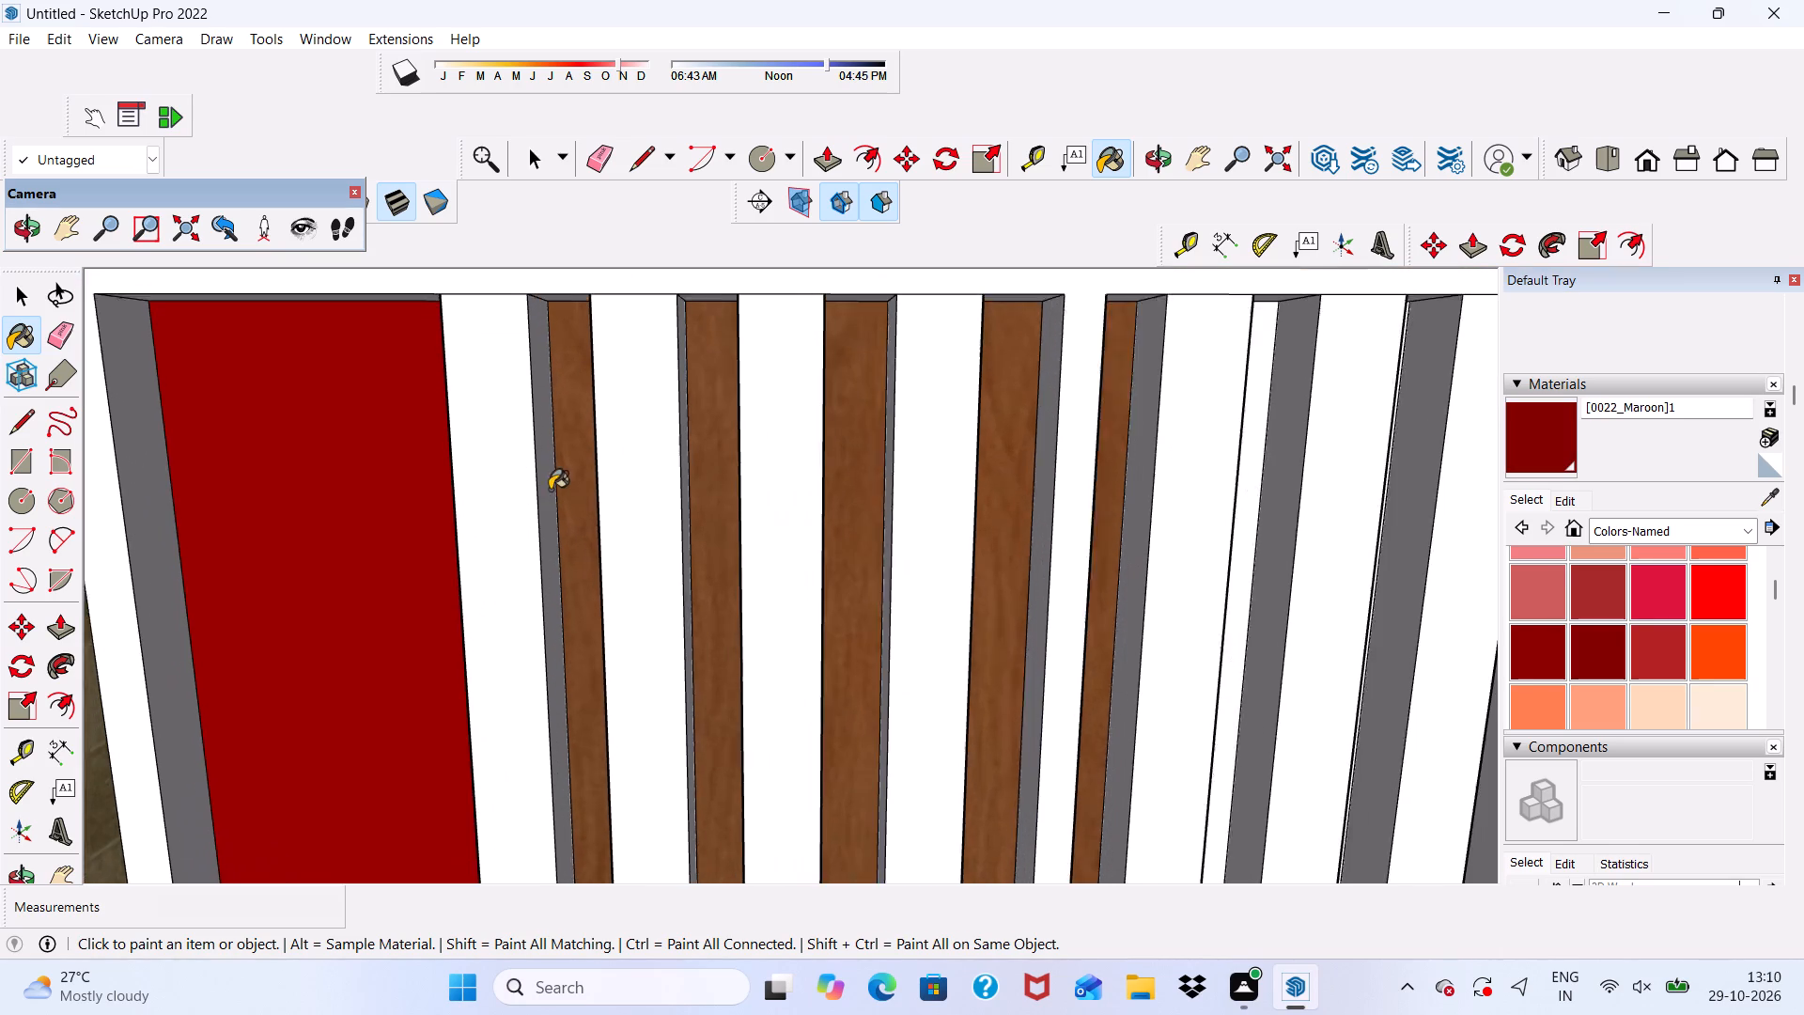
pyautogui.scroll(2, 550, 490)
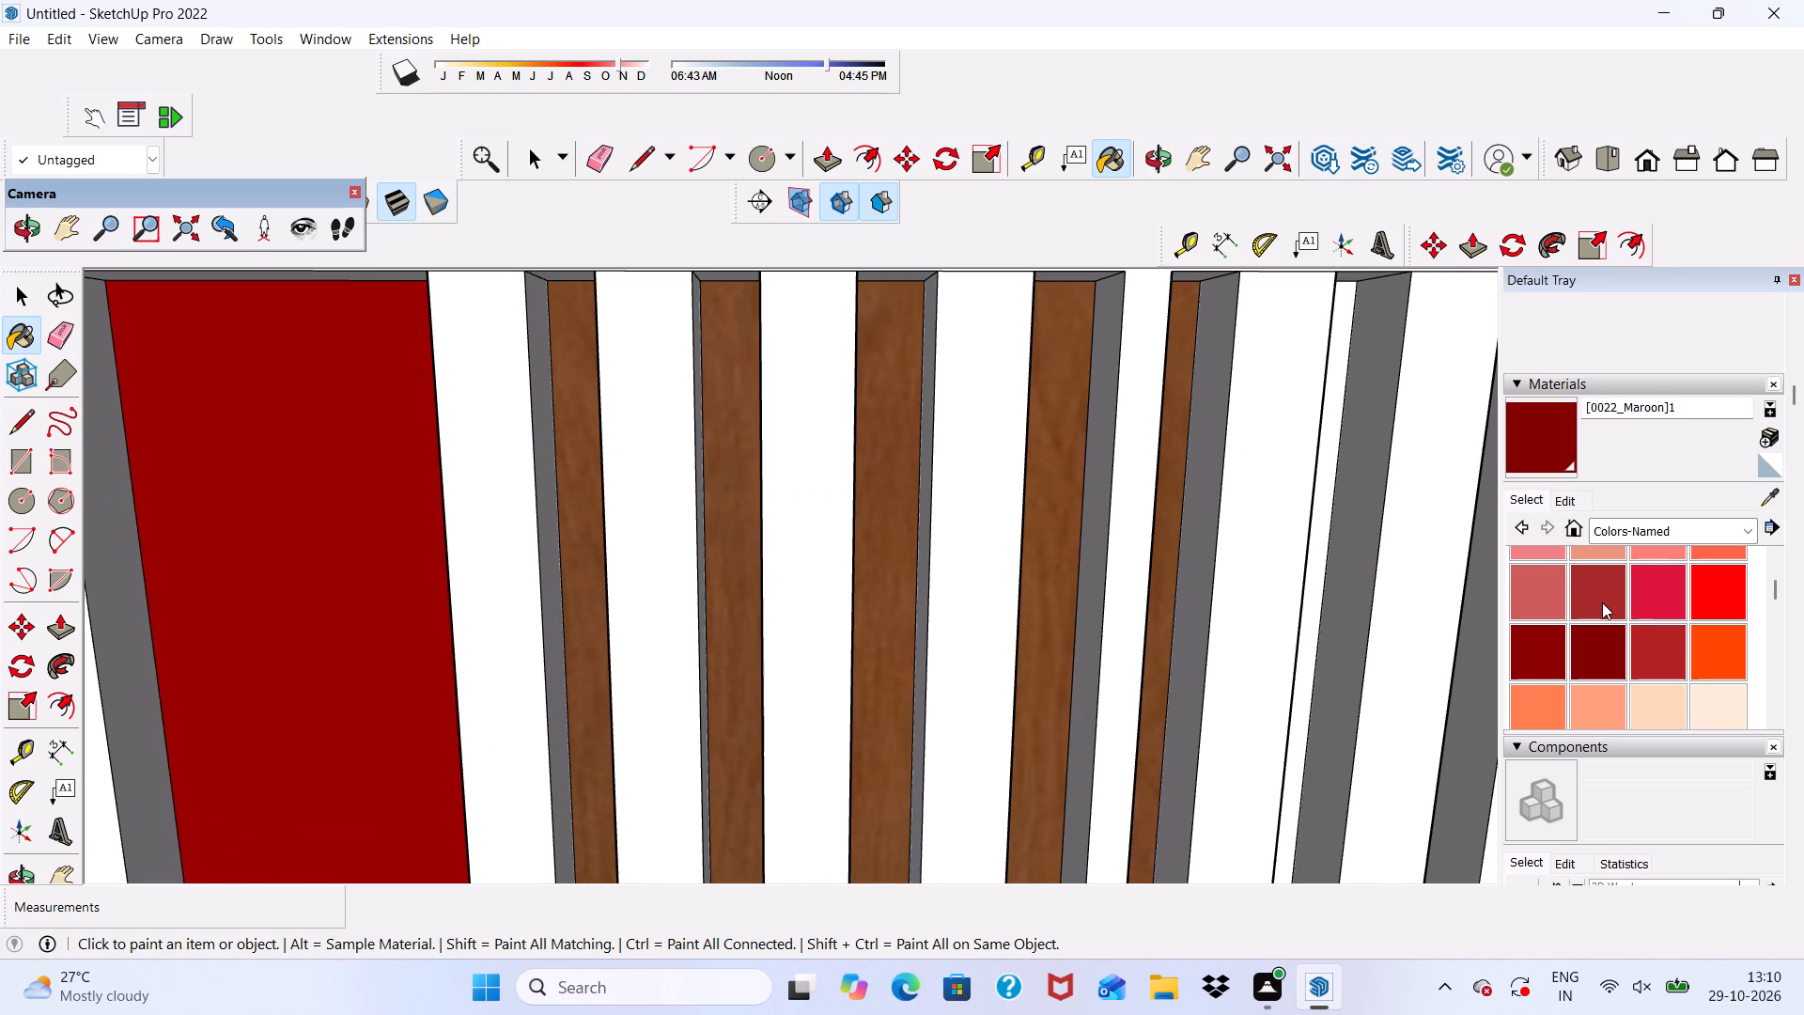
pyautogui.click(1602, 602)
pyautogui.scroll(5, 129, 554)
pyautogui.click(269, 507)
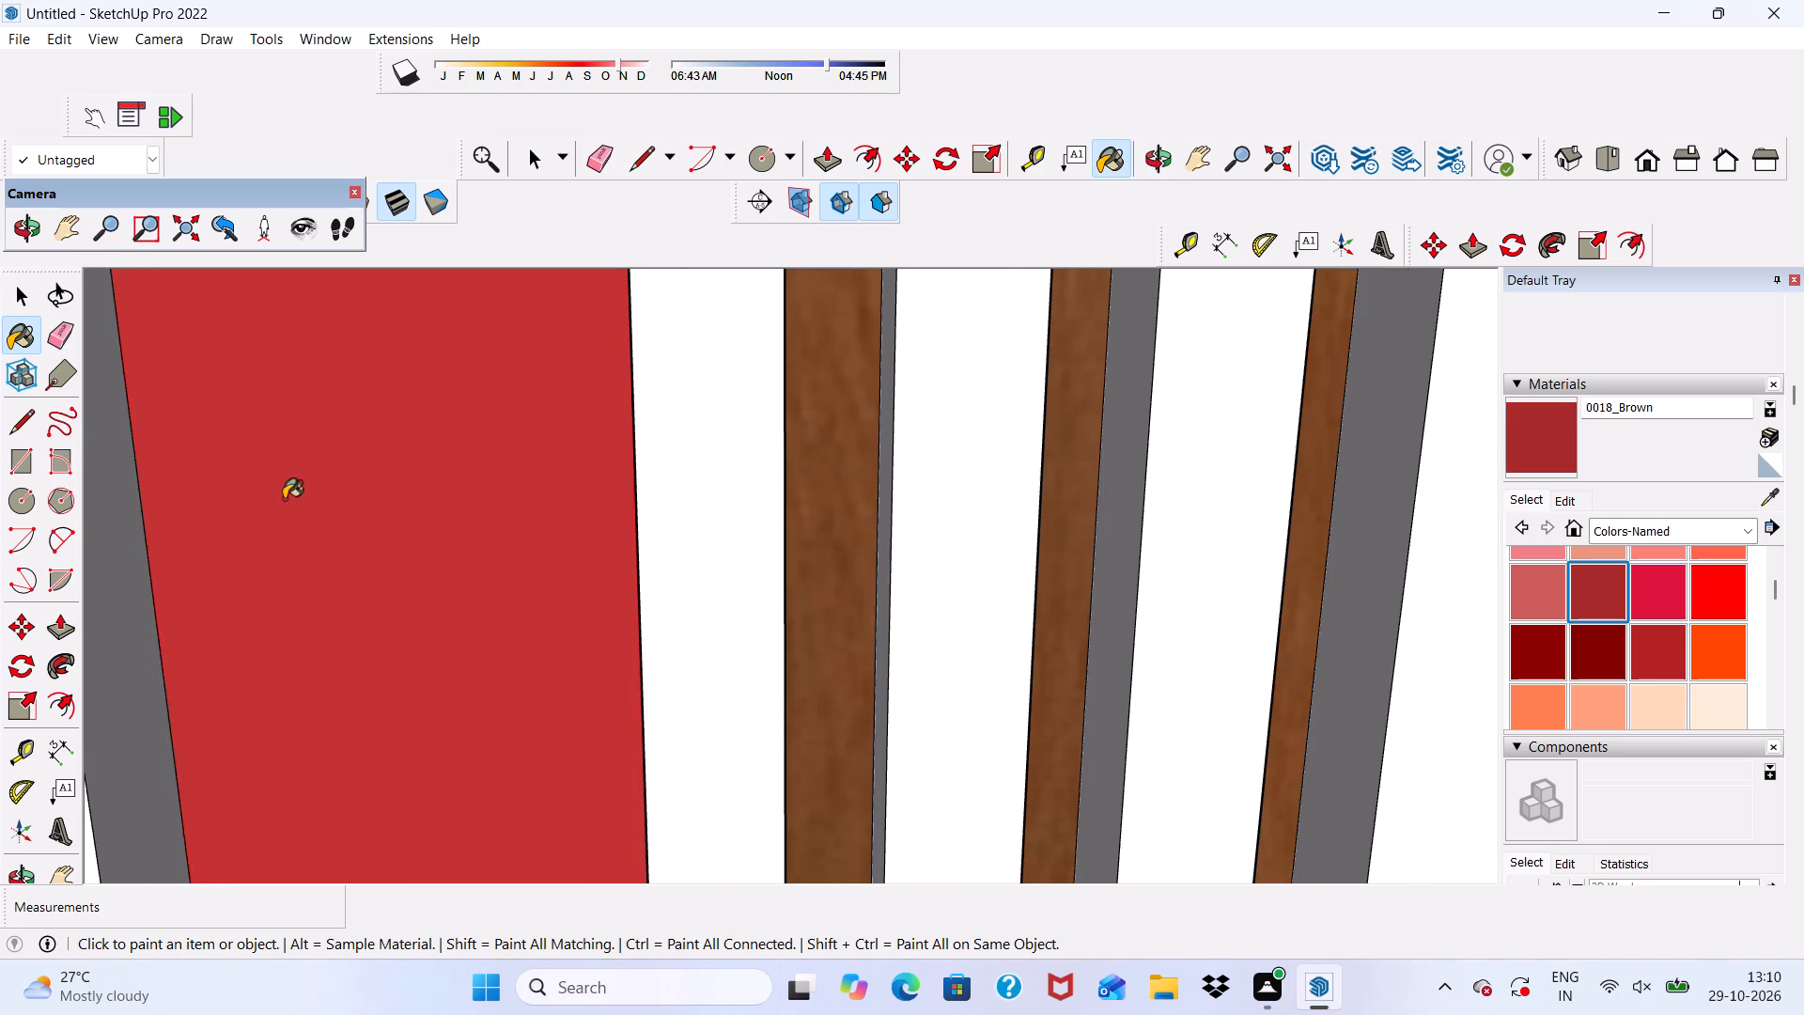
pyautogui.scroll(-6, 287, 498)
pyautogui.scroll(1, 661, 523)
pyautogui.click(612, 495)
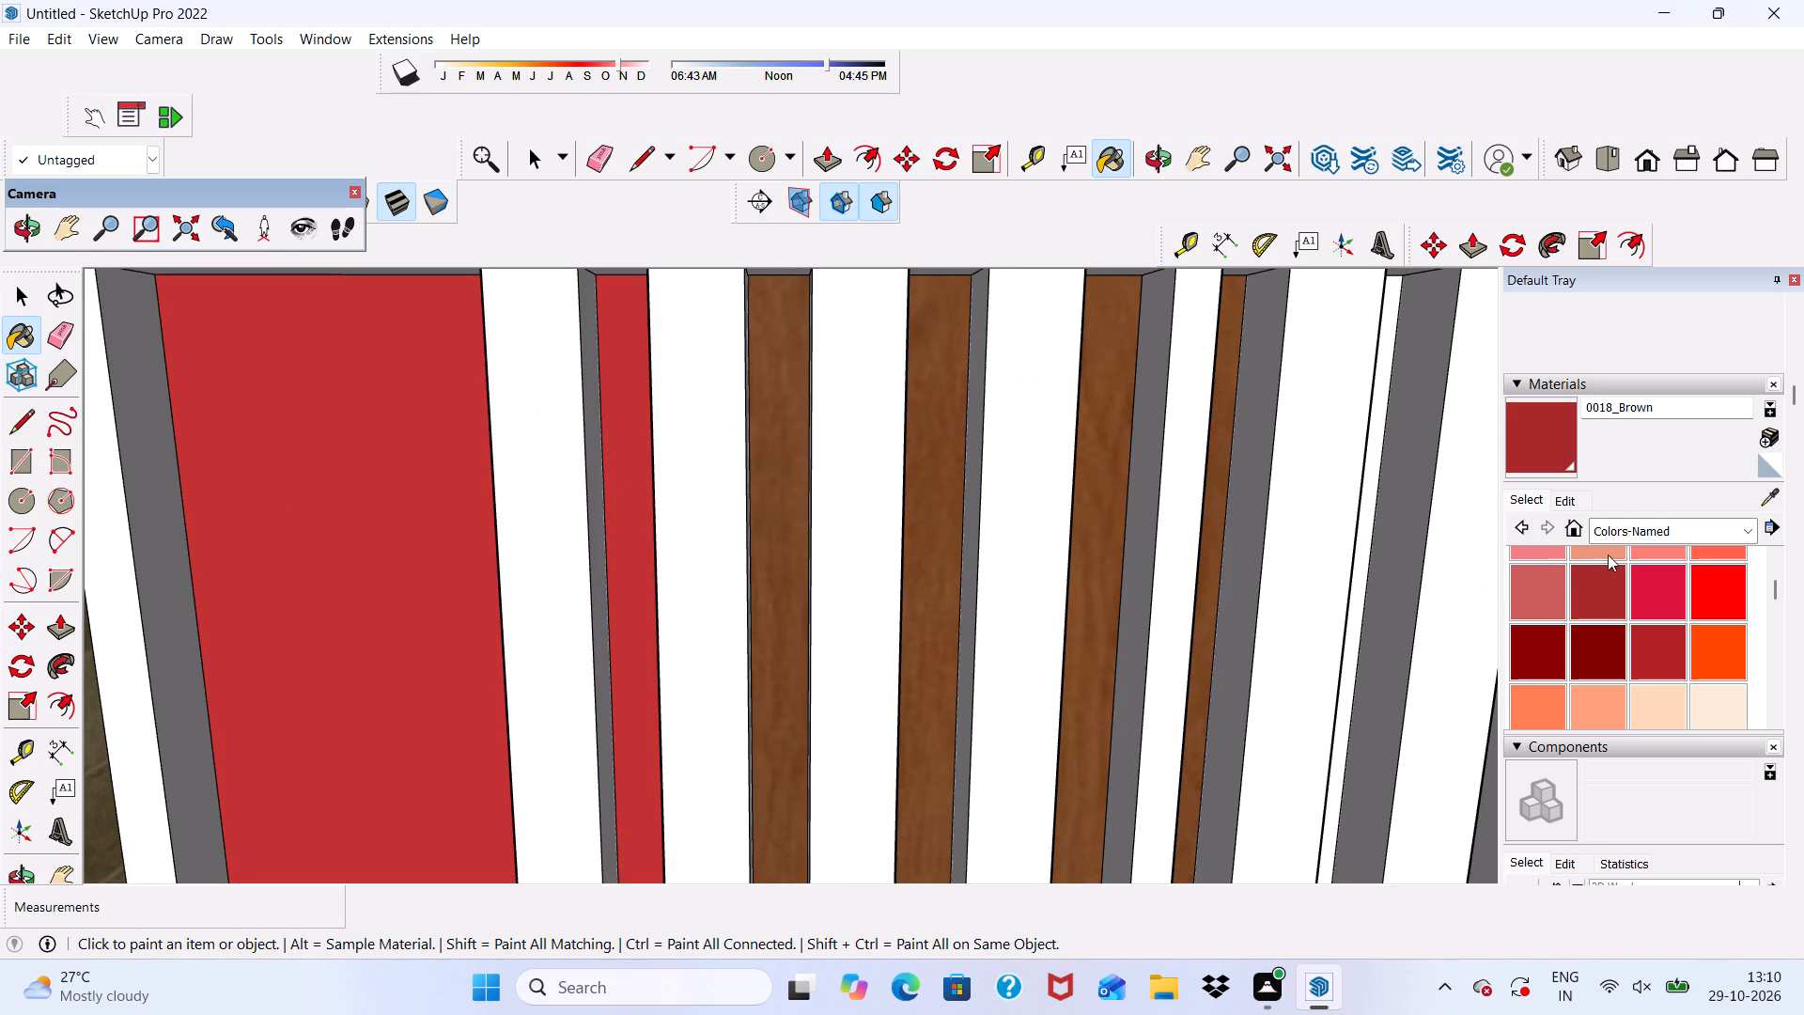
# Darken the 0018_Brown material to a deep reddish brown.
pyautogui.click(1556, 497)
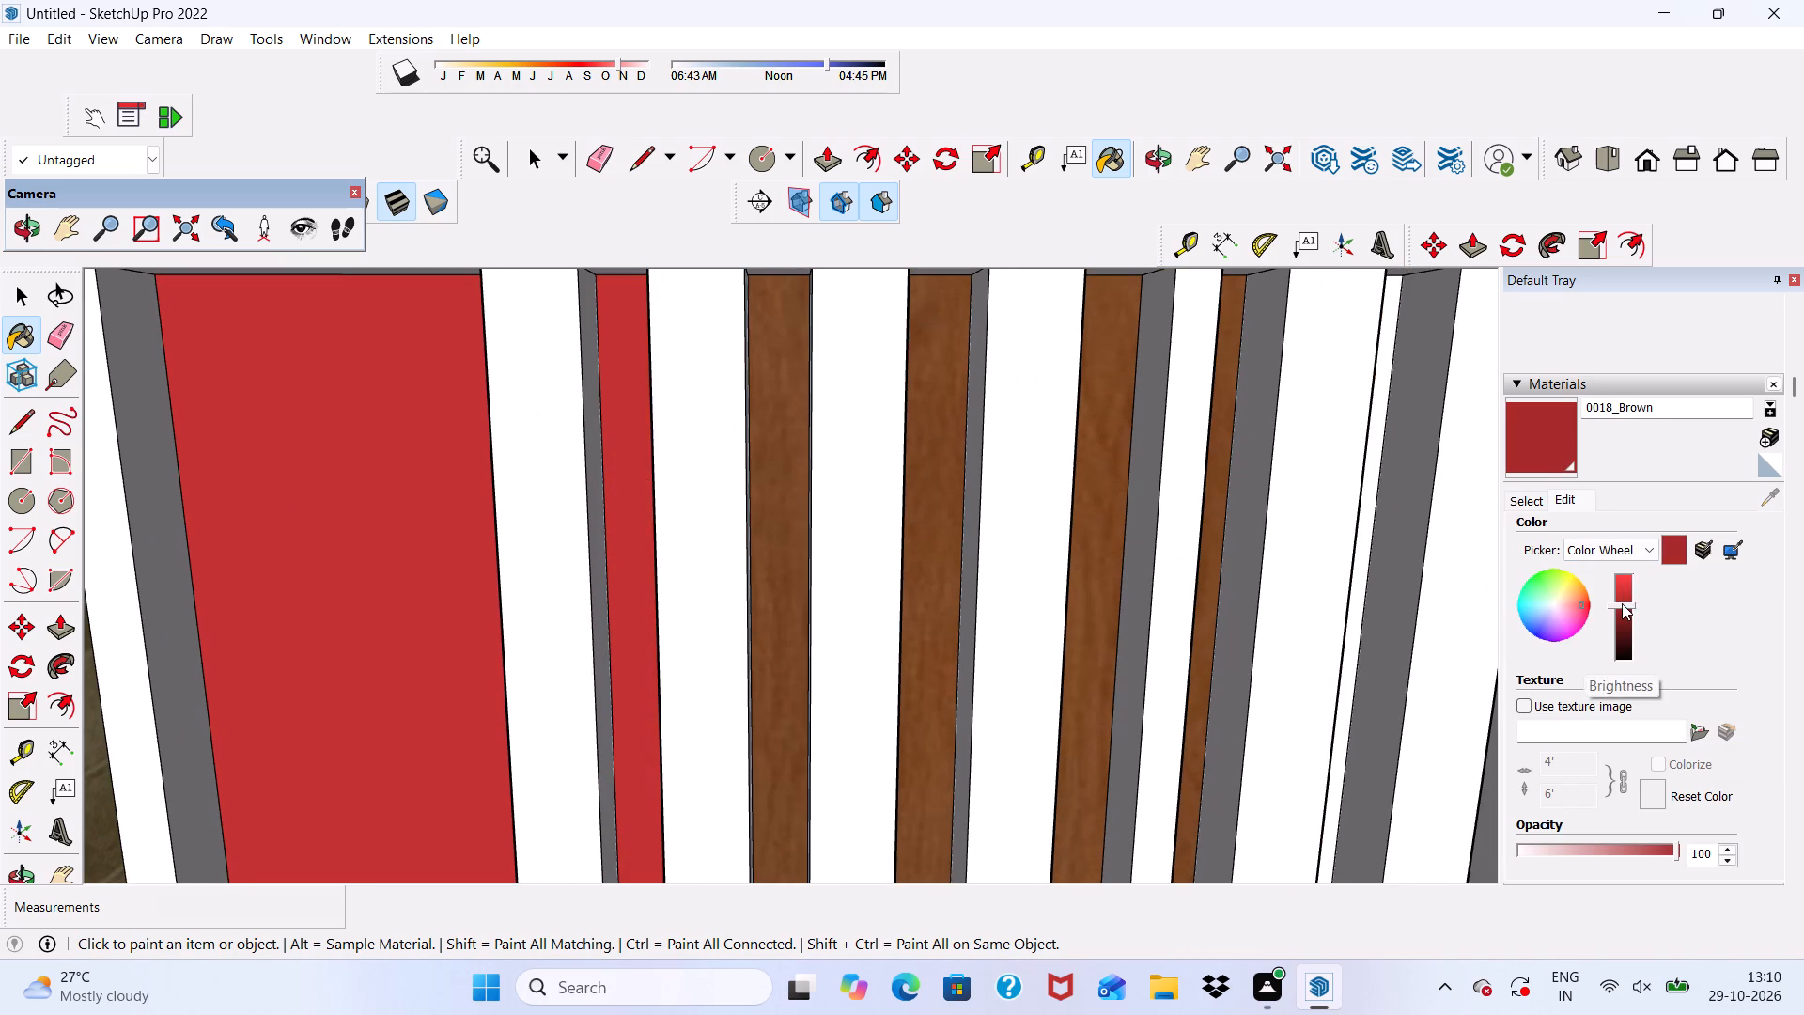
pyautogui.moveTo(1622, 603); pyautogui.dragTo(1622, 626)
pyautogui.scroll(-4, 487, 572)
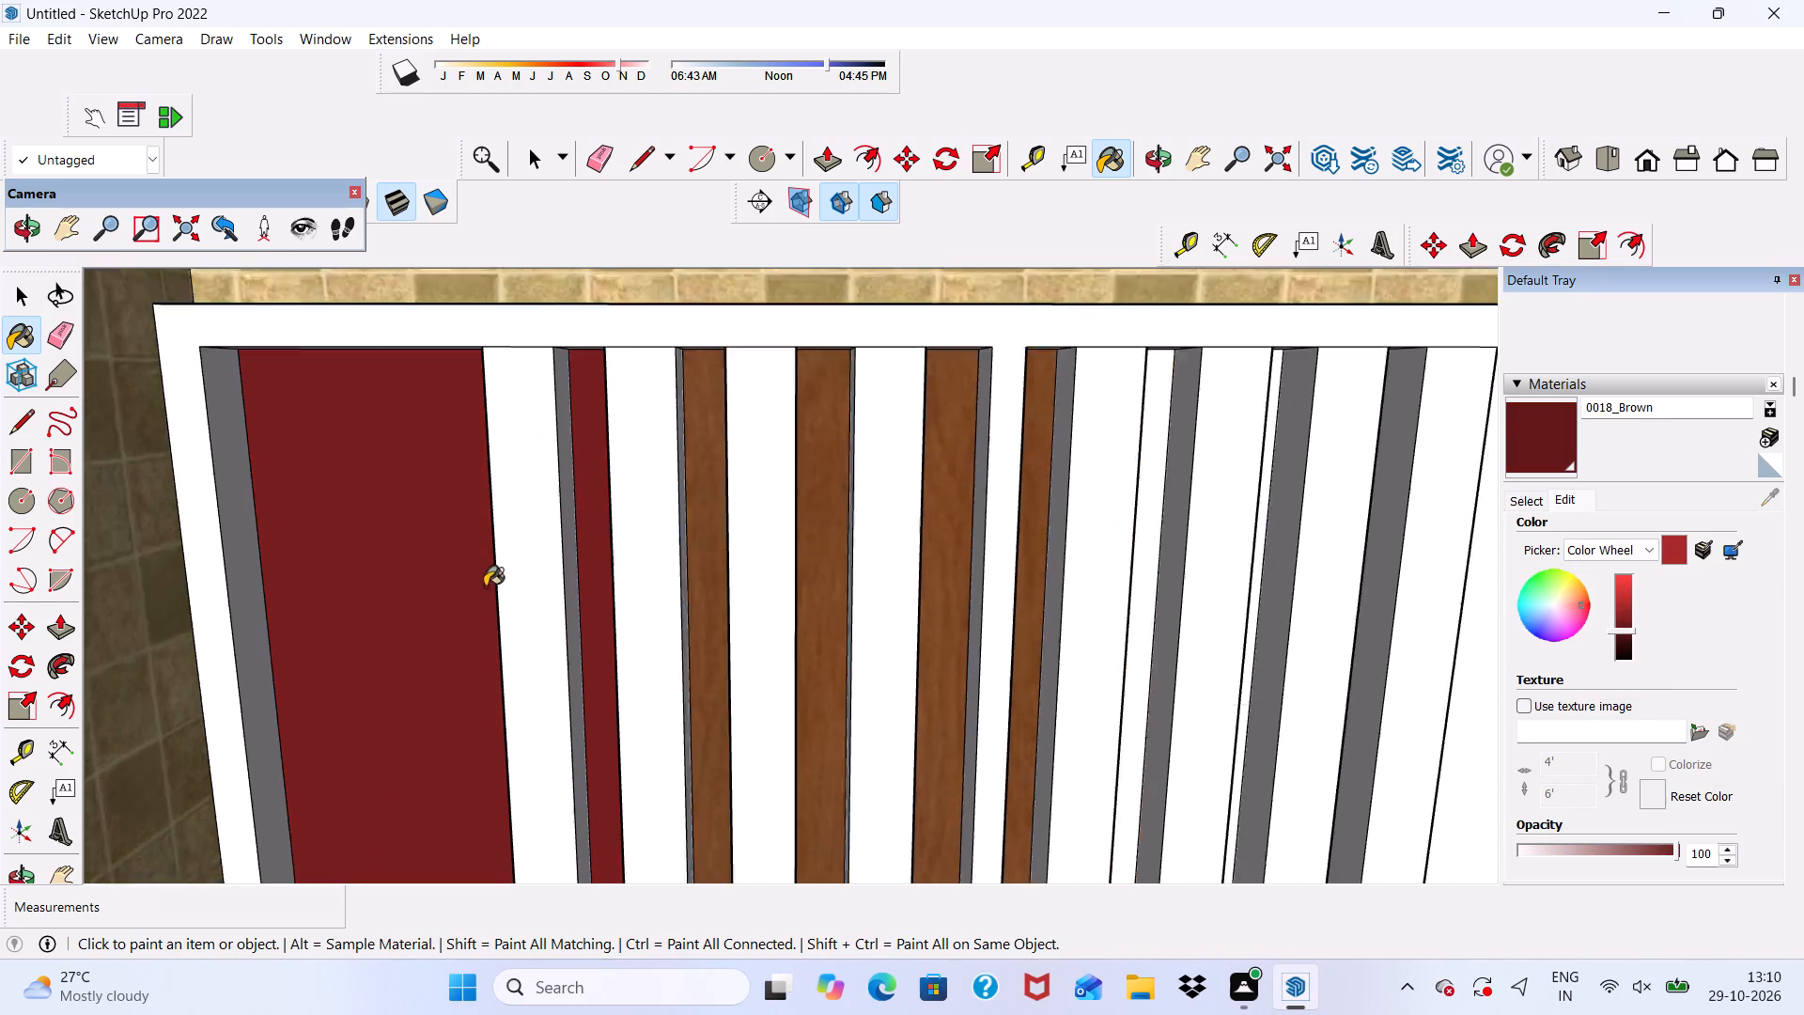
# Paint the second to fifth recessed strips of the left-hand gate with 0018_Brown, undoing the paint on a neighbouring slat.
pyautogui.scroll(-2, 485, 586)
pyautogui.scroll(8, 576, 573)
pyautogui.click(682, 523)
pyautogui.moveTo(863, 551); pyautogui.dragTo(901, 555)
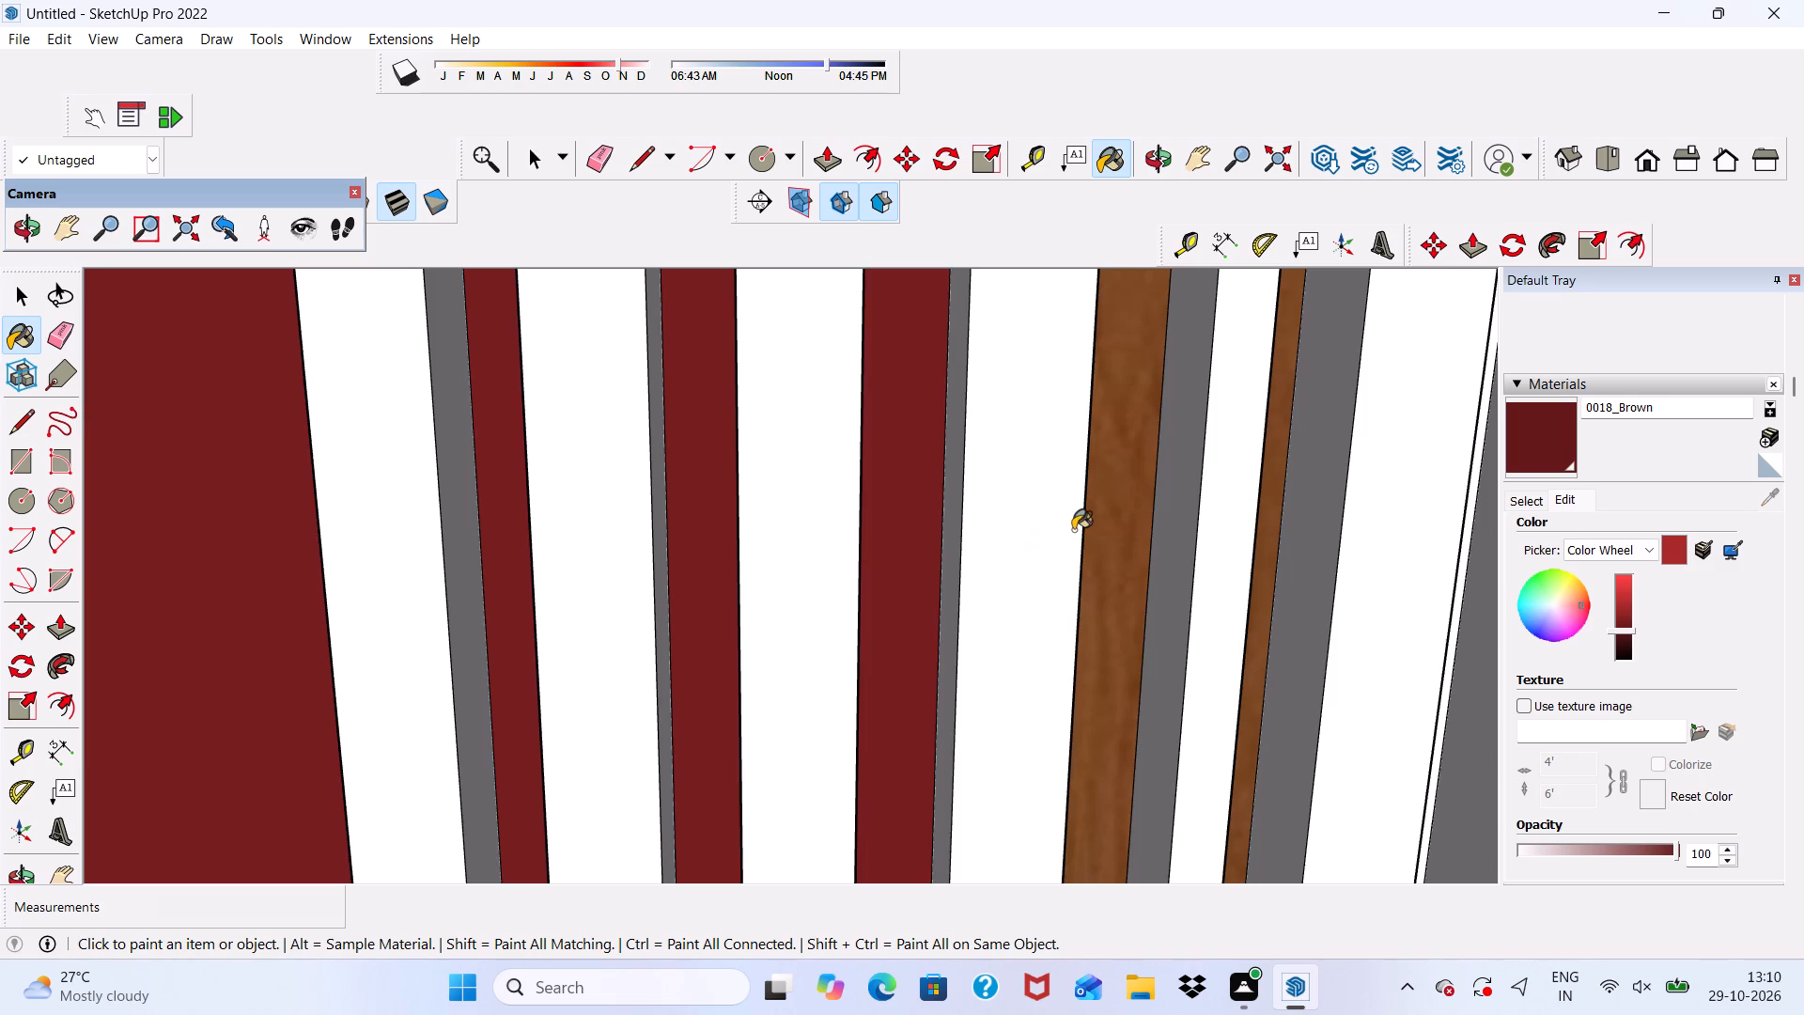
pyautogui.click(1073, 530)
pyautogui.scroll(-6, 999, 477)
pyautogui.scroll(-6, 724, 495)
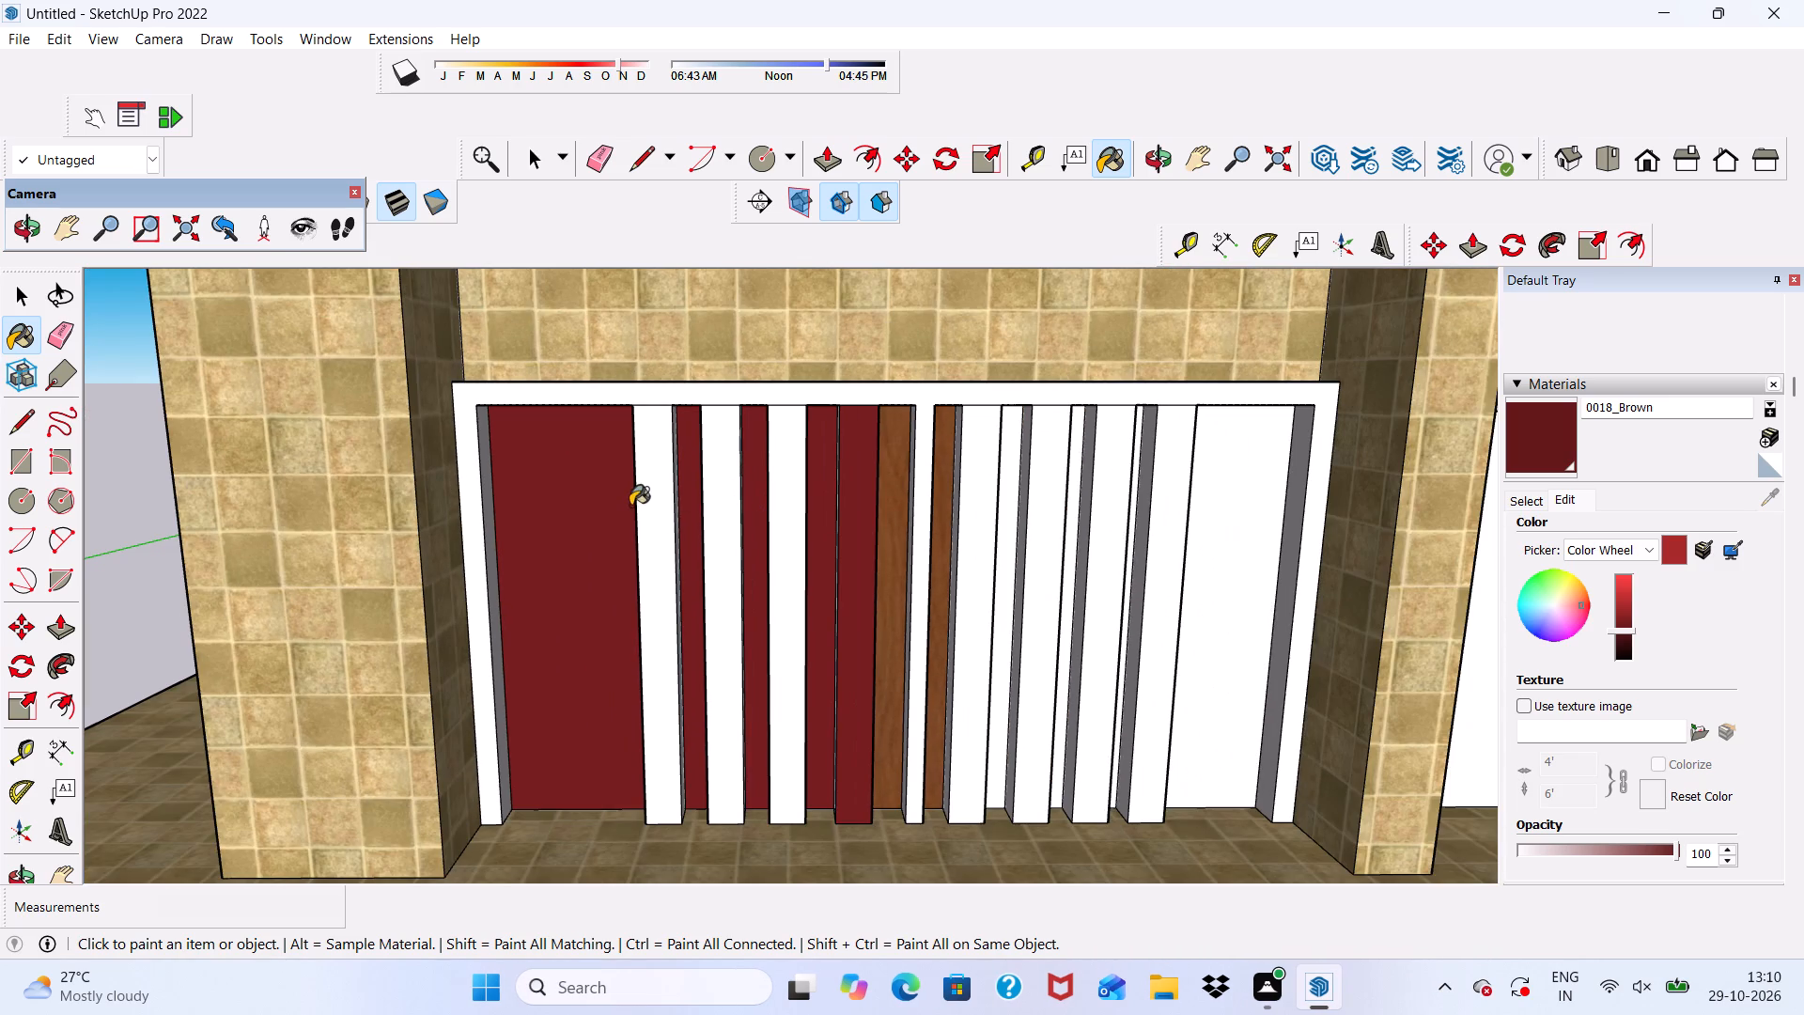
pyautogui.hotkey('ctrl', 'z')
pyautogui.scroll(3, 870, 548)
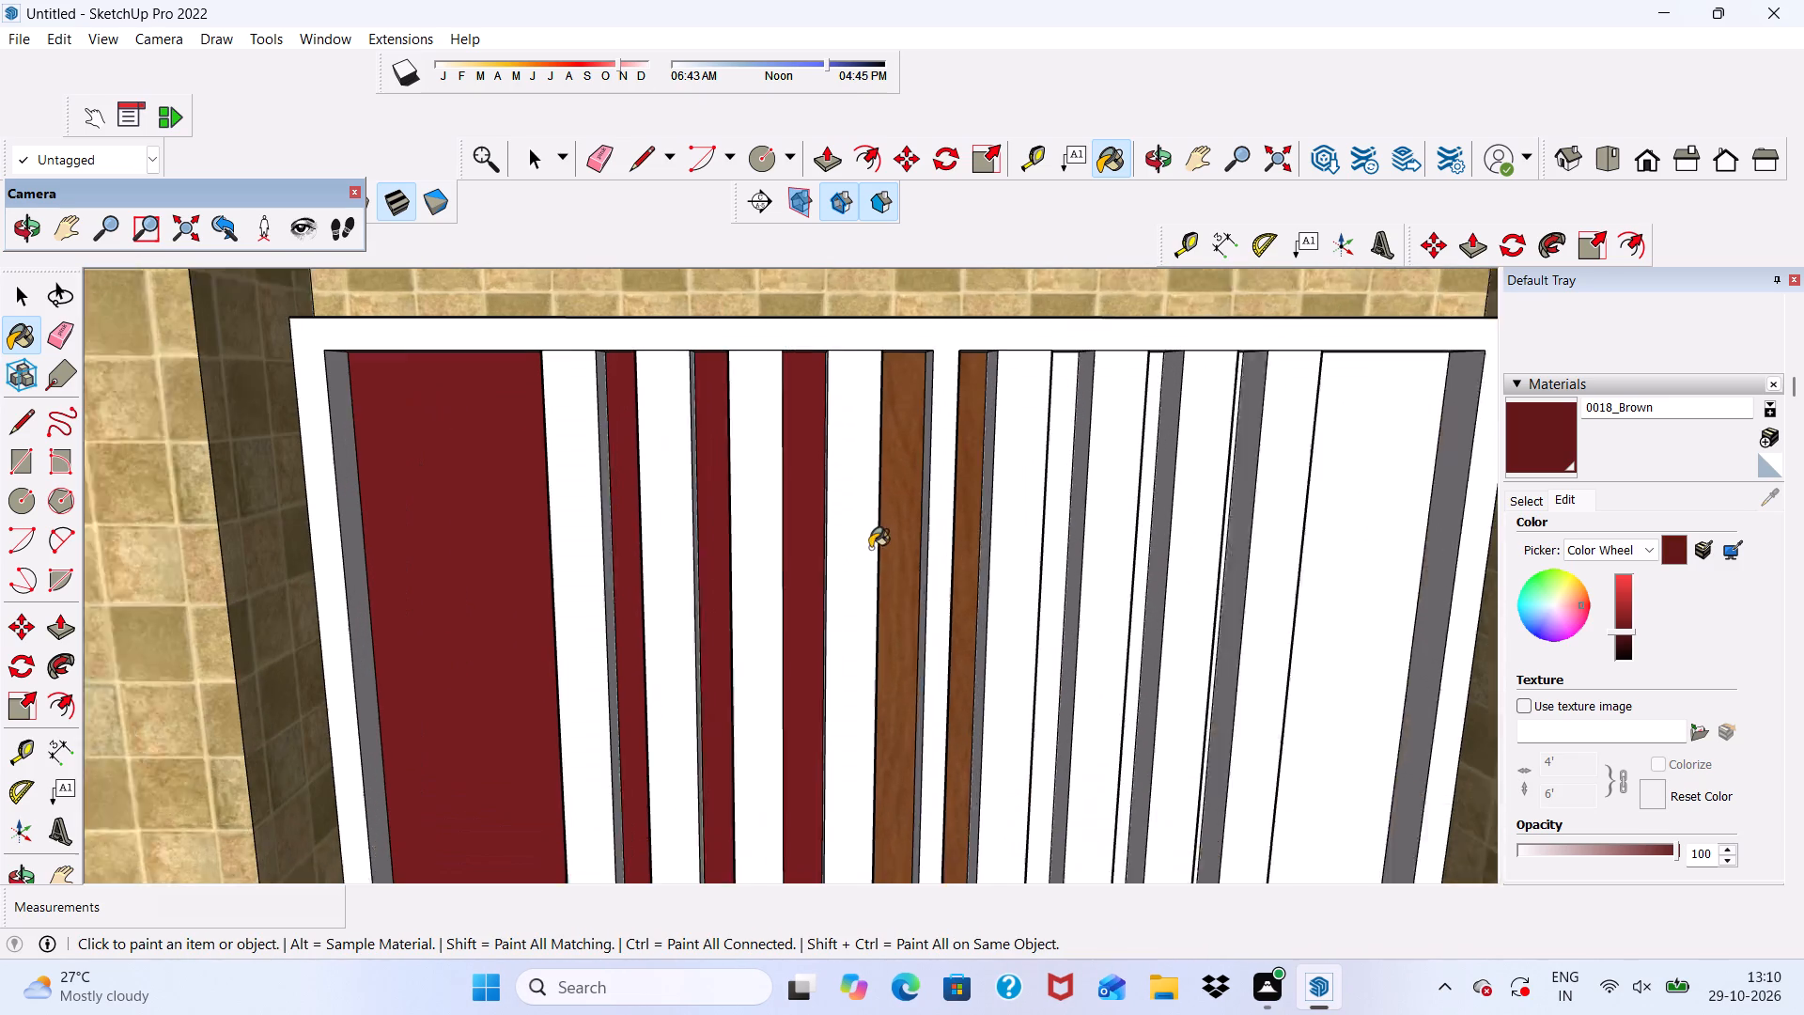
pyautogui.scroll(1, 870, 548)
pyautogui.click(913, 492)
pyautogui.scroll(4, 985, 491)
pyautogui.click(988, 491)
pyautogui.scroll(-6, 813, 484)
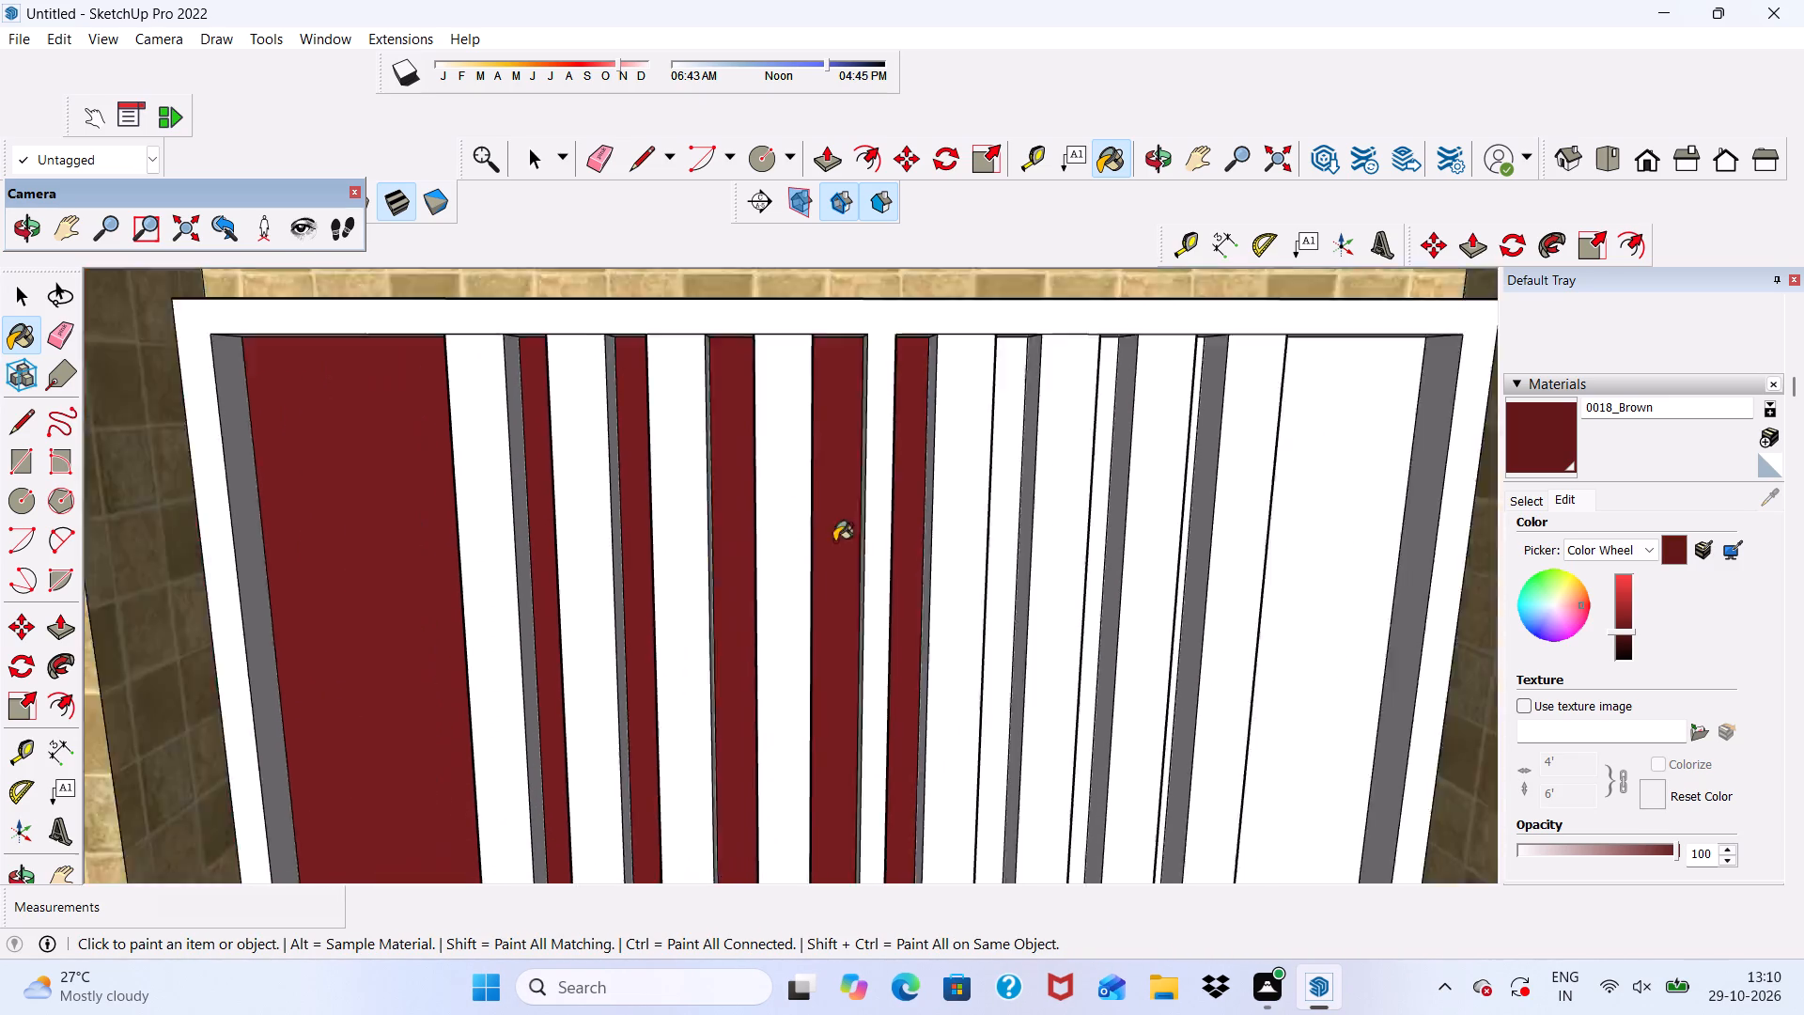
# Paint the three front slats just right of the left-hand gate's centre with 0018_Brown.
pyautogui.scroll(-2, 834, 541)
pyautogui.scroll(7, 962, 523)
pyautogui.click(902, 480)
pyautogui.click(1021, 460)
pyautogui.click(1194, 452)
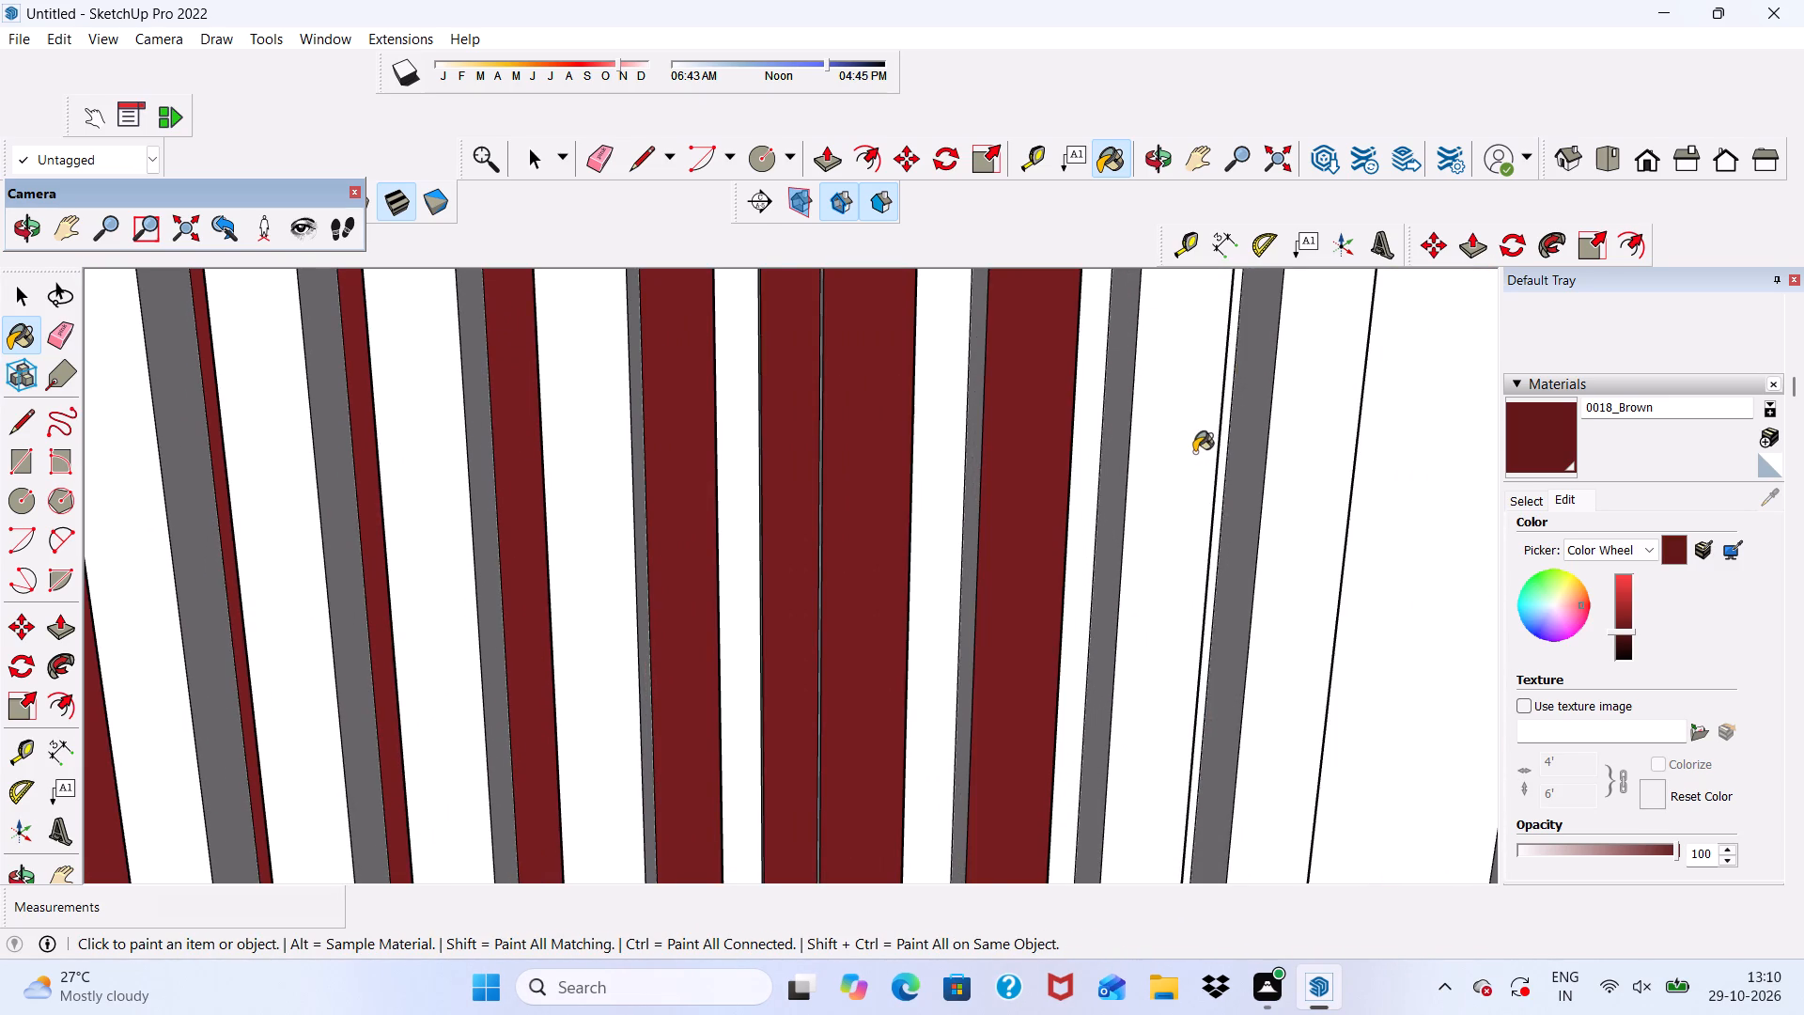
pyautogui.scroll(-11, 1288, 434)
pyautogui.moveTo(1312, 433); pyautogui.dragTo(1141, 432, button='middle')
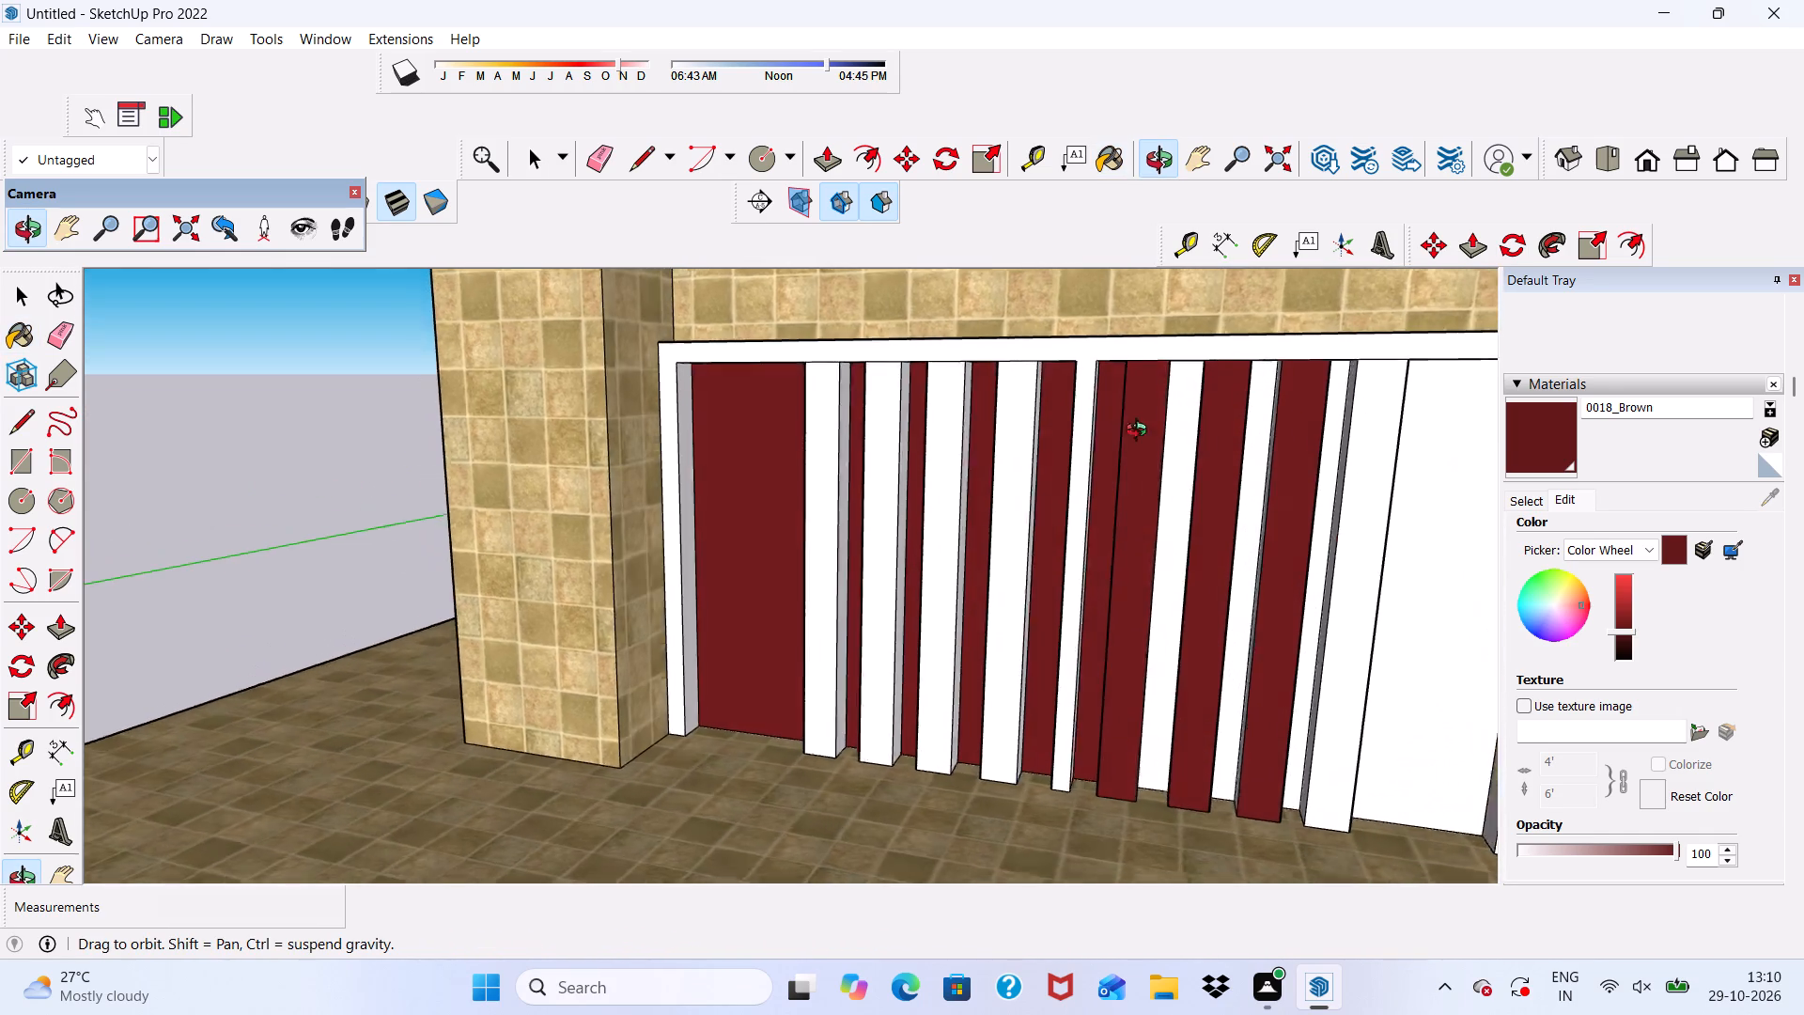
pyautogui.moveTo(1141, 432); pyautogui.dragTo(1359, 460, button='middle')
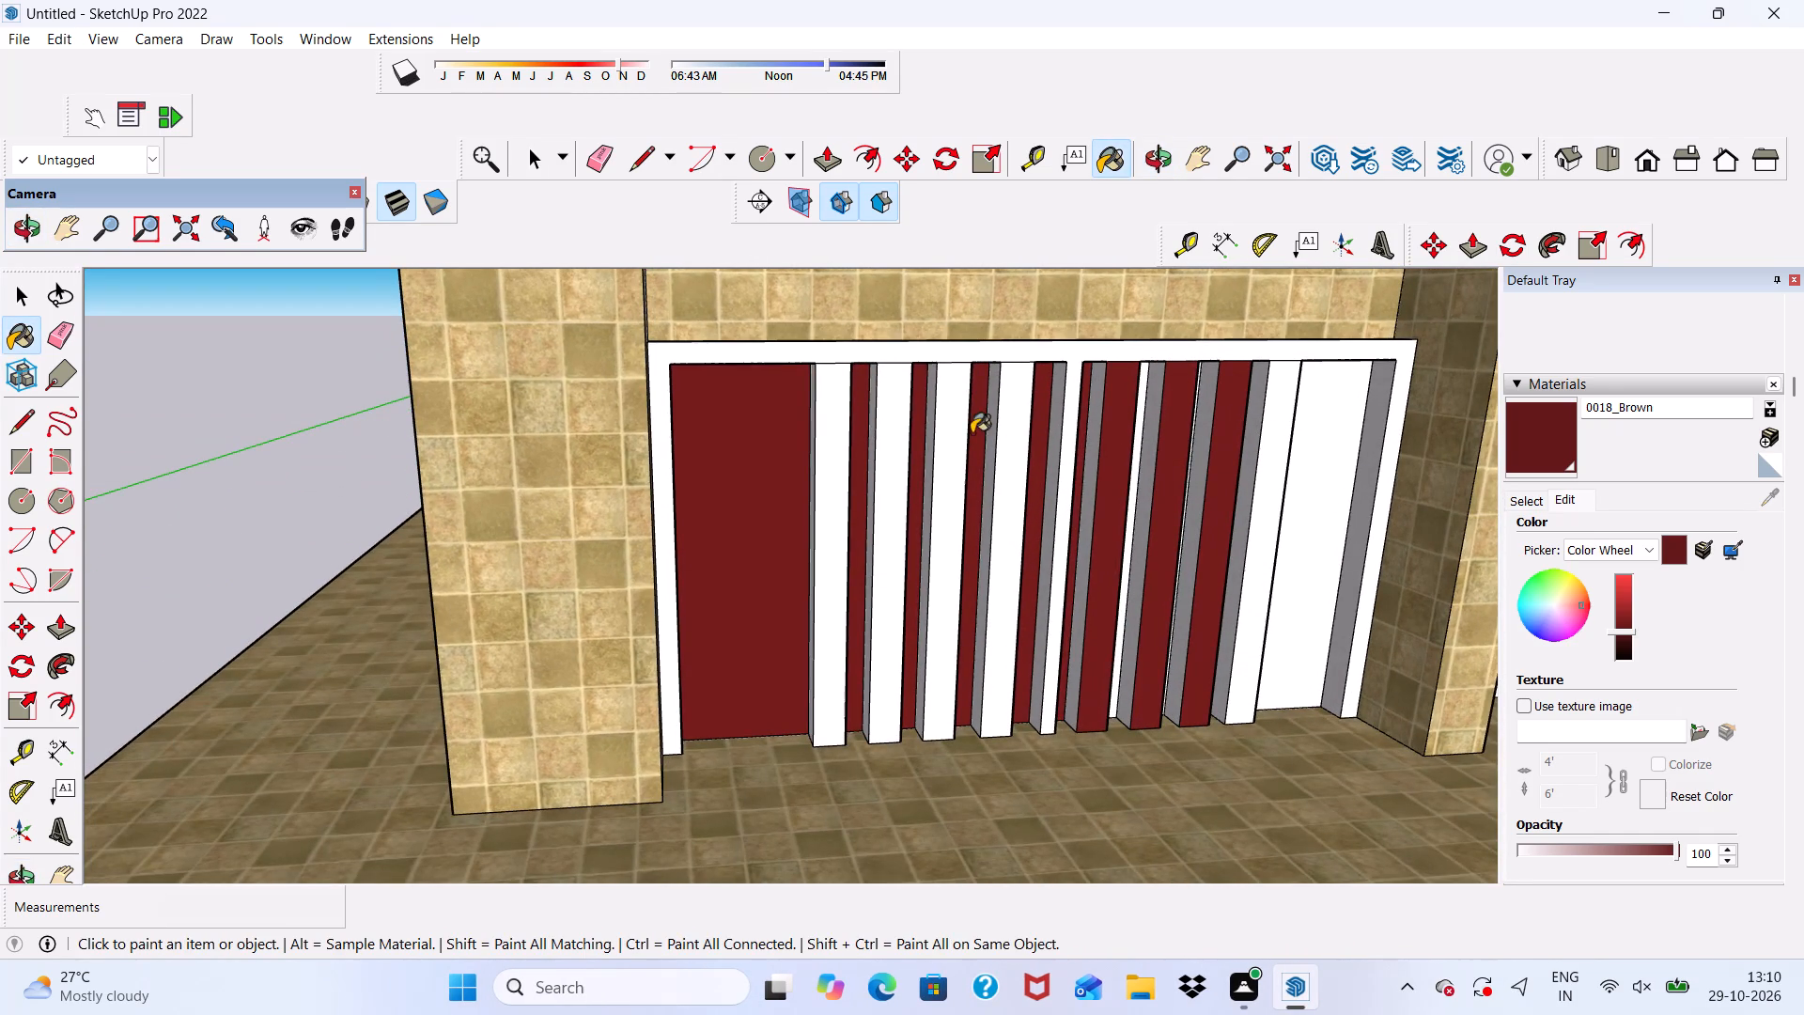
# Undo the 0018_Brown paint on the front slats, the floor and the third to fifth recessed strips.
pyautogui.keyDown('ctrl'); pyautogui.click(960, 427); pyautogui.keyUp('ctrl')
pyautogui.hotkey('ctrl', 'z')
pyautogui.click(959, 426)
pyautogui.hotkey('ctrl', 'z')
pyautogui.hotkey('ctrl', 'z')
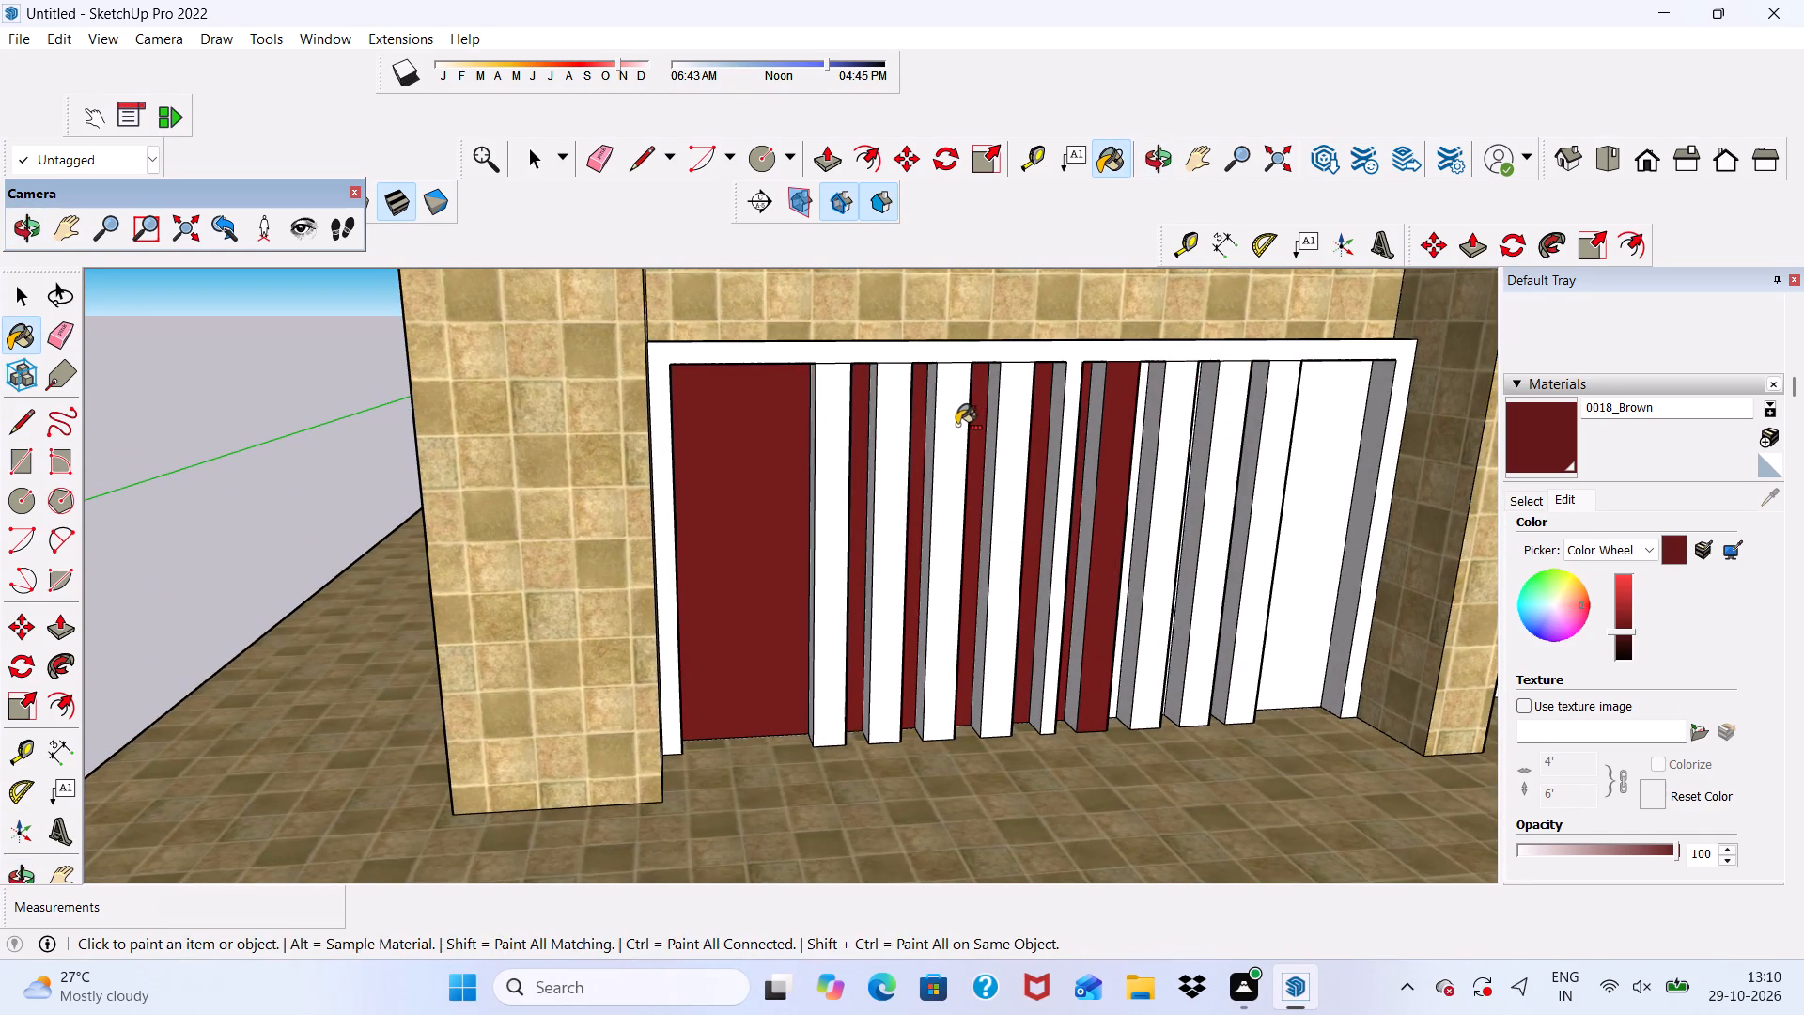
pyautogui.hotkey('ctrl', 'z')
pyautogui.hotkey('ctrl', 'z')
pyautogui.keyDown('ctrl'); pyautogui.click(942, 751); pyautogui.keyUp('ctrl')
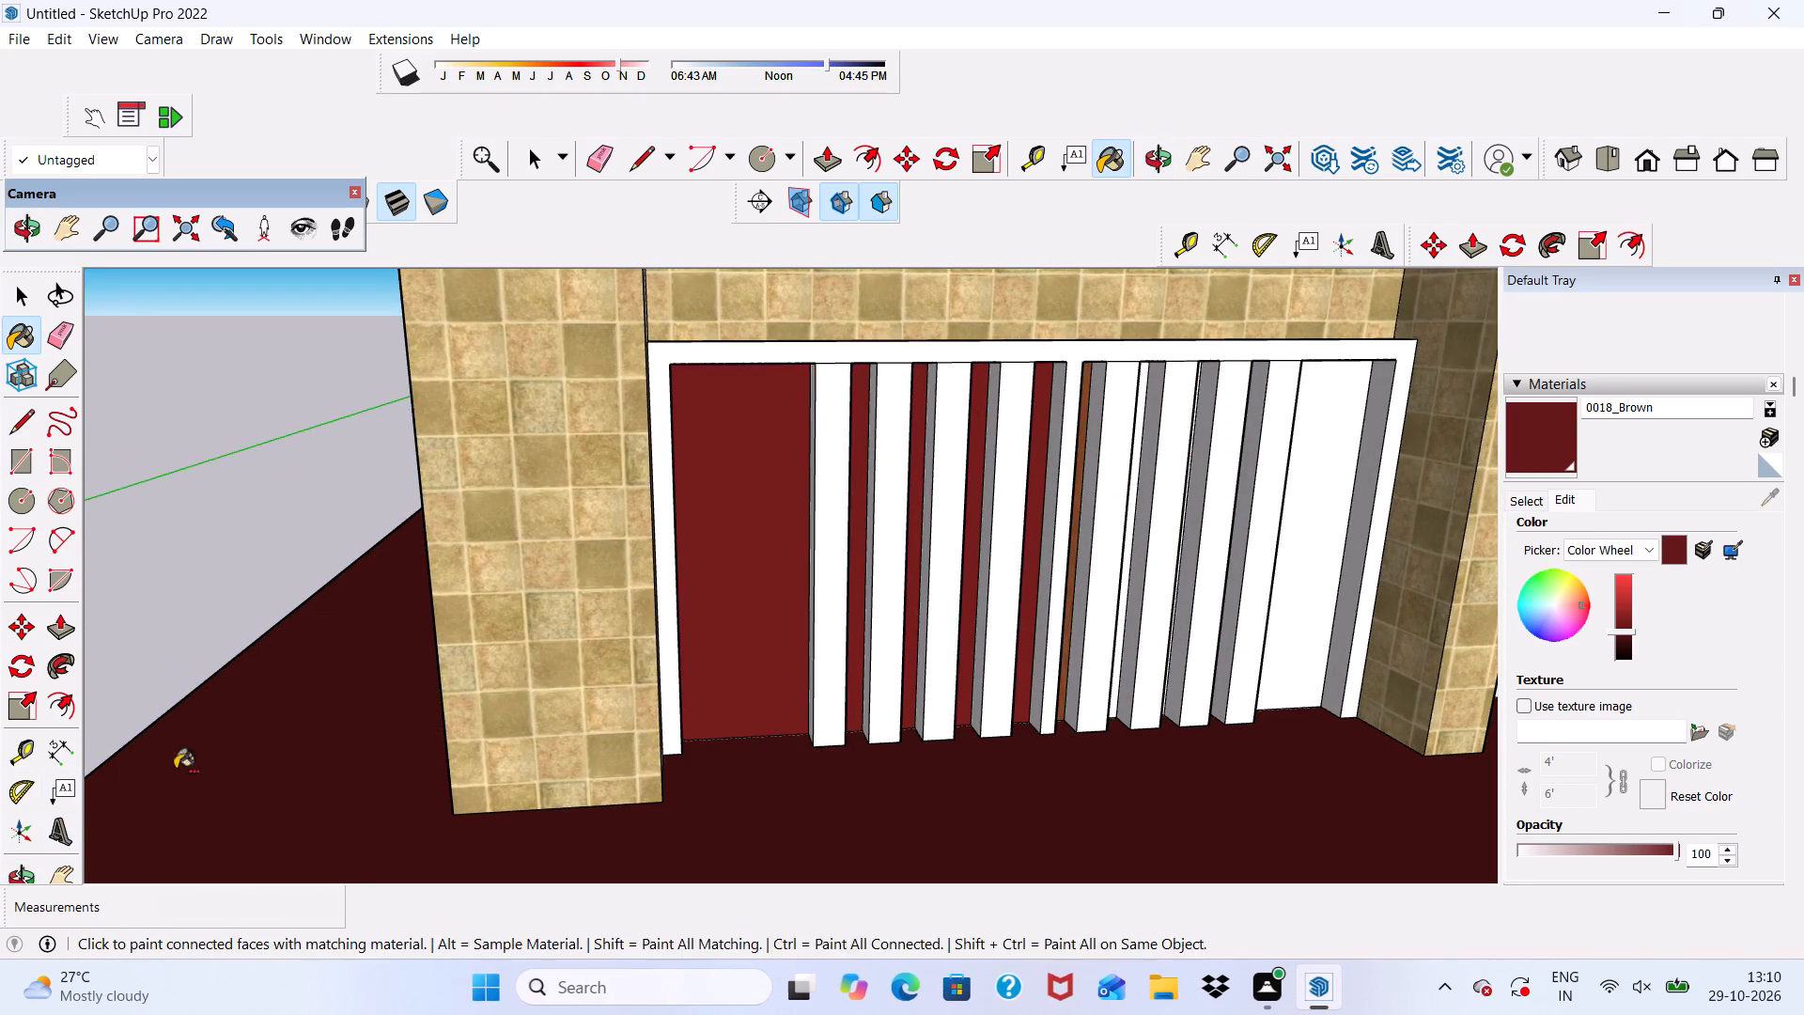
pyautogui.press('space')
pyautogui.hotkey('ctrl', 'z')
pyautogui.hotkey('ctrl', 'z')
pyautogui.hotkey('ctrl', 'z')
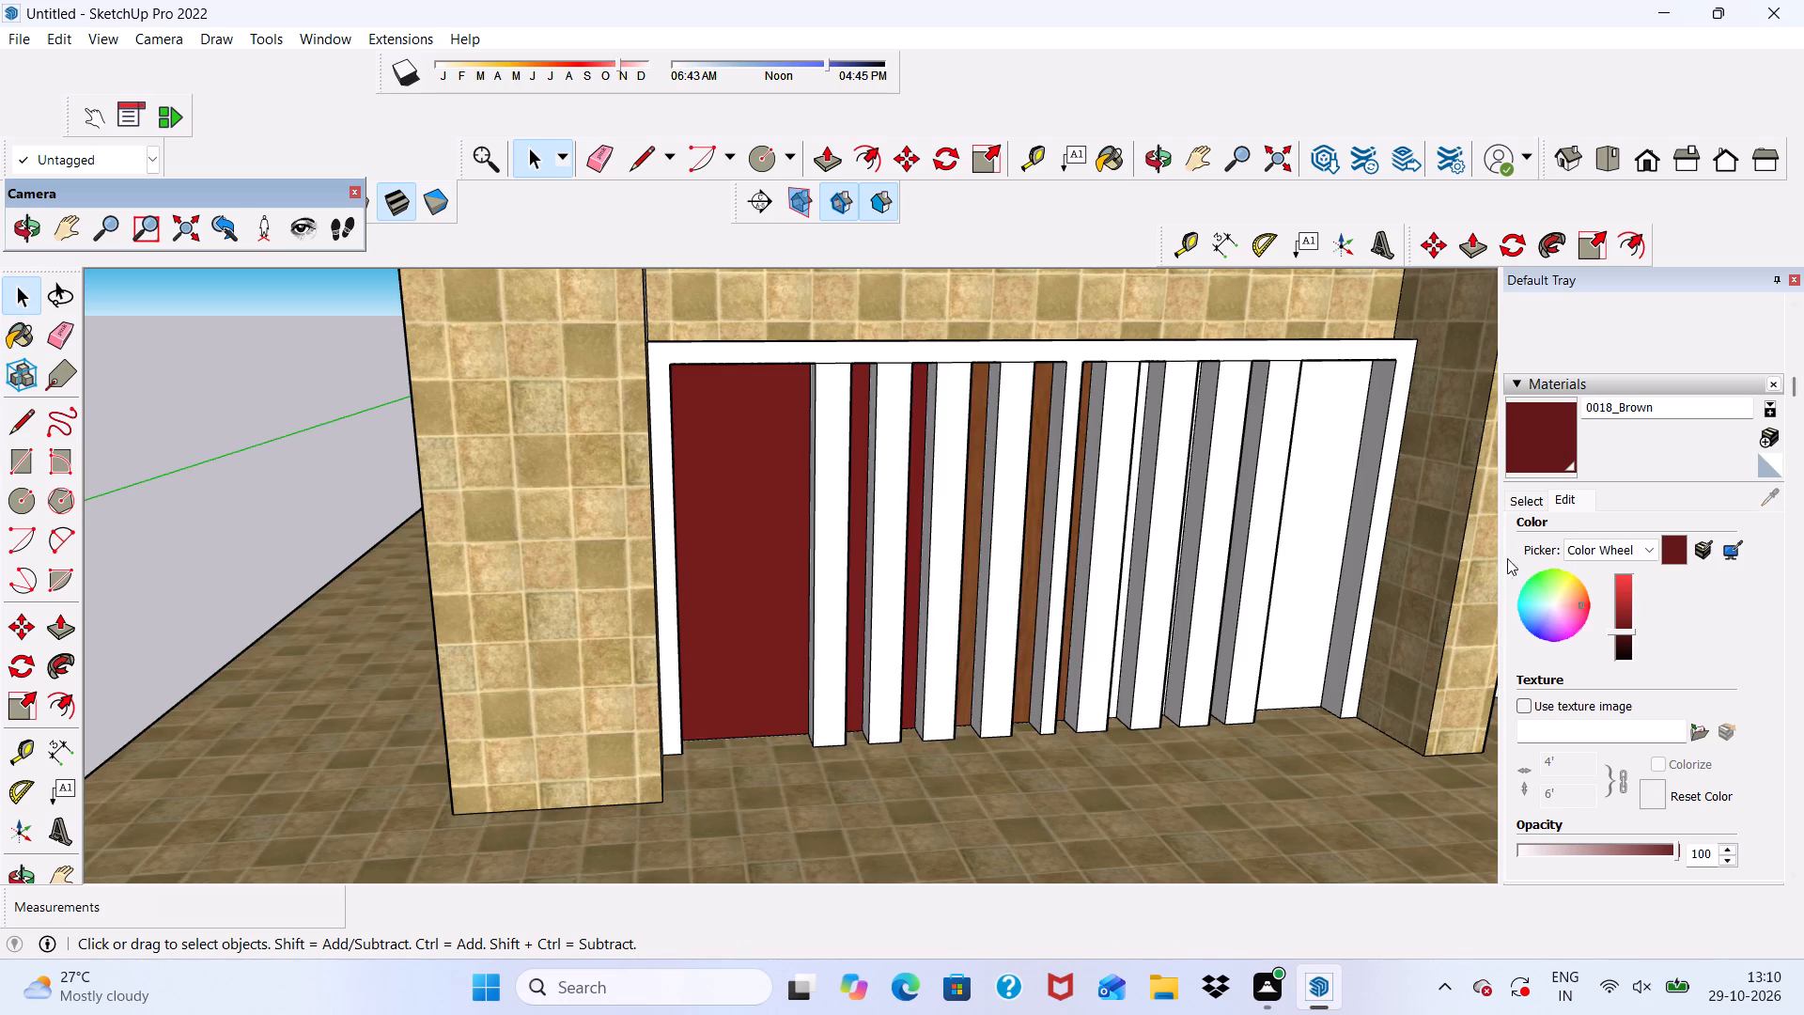
# Paint the left-hand gate's wide back panel at its right end with Color A08 from the Colors collection.
pyautogui.click(1539, 503)
pyautogui.scroll(-6, 1670, 617)
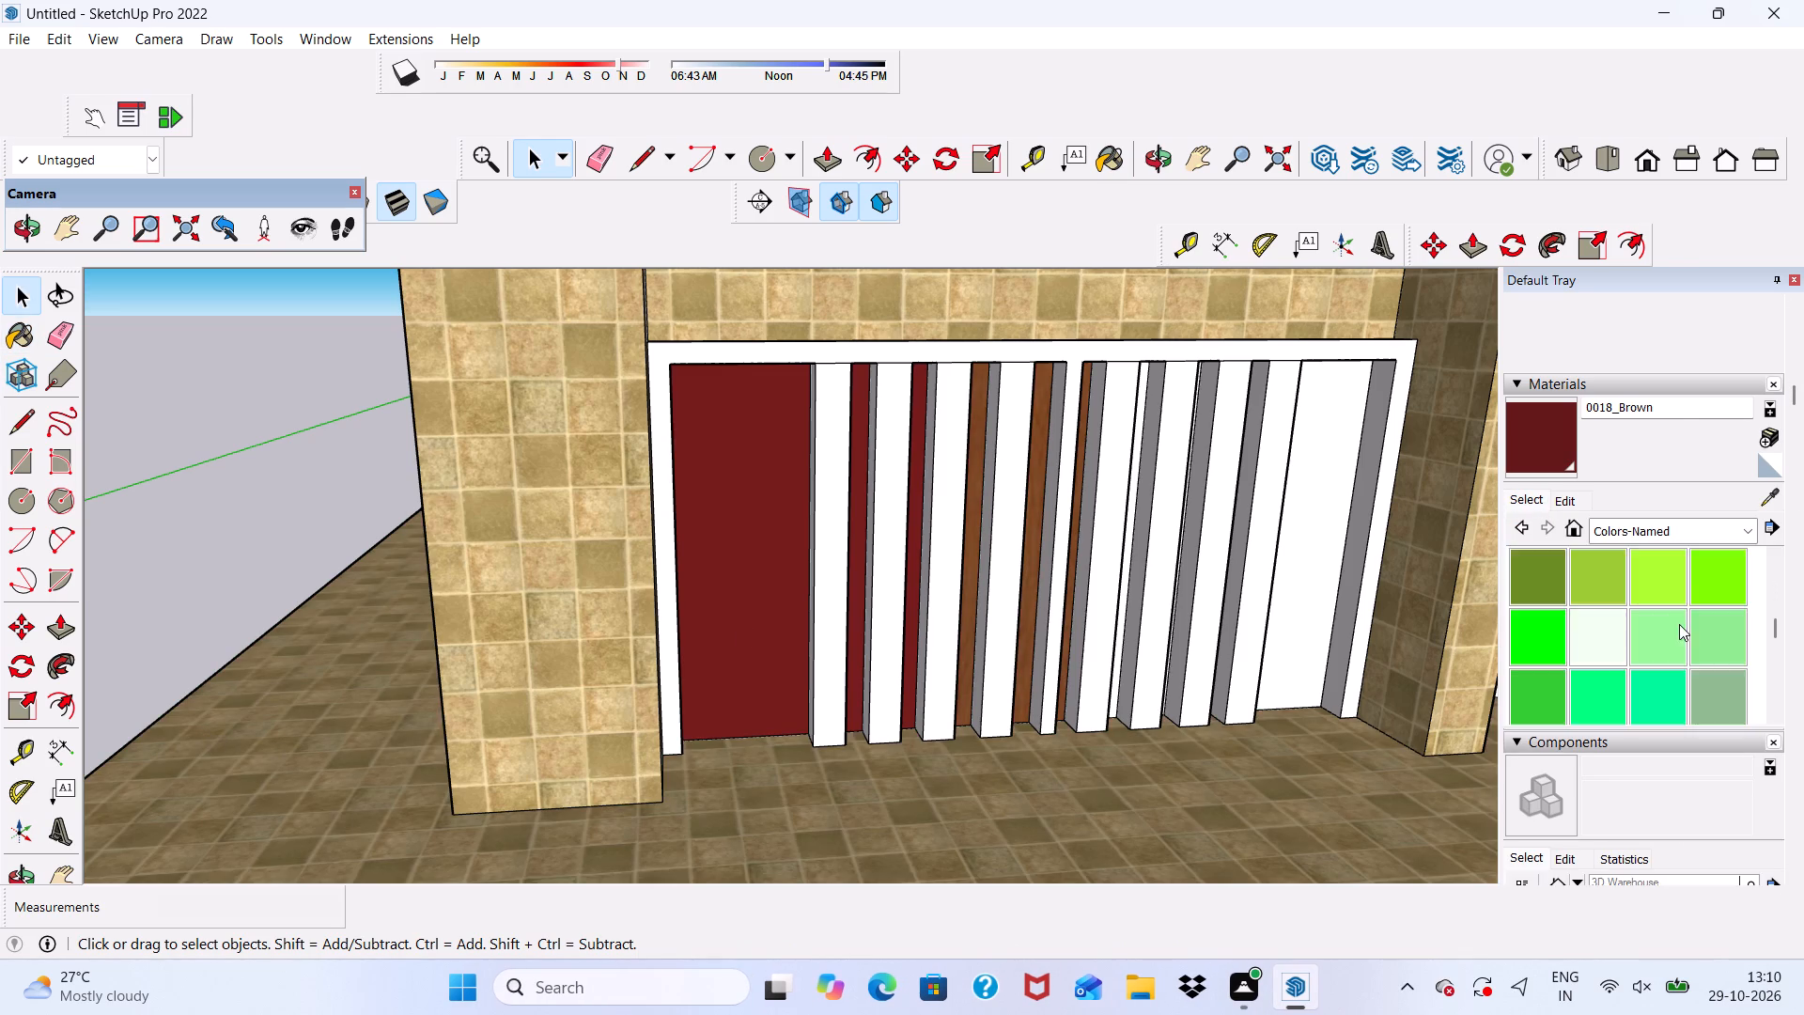
pyautogui.scroll(-5, 1679, 624)
pyautogui.scroll(1, 1678, 623)
pyautogui.scroll(-4, 1678, 623)
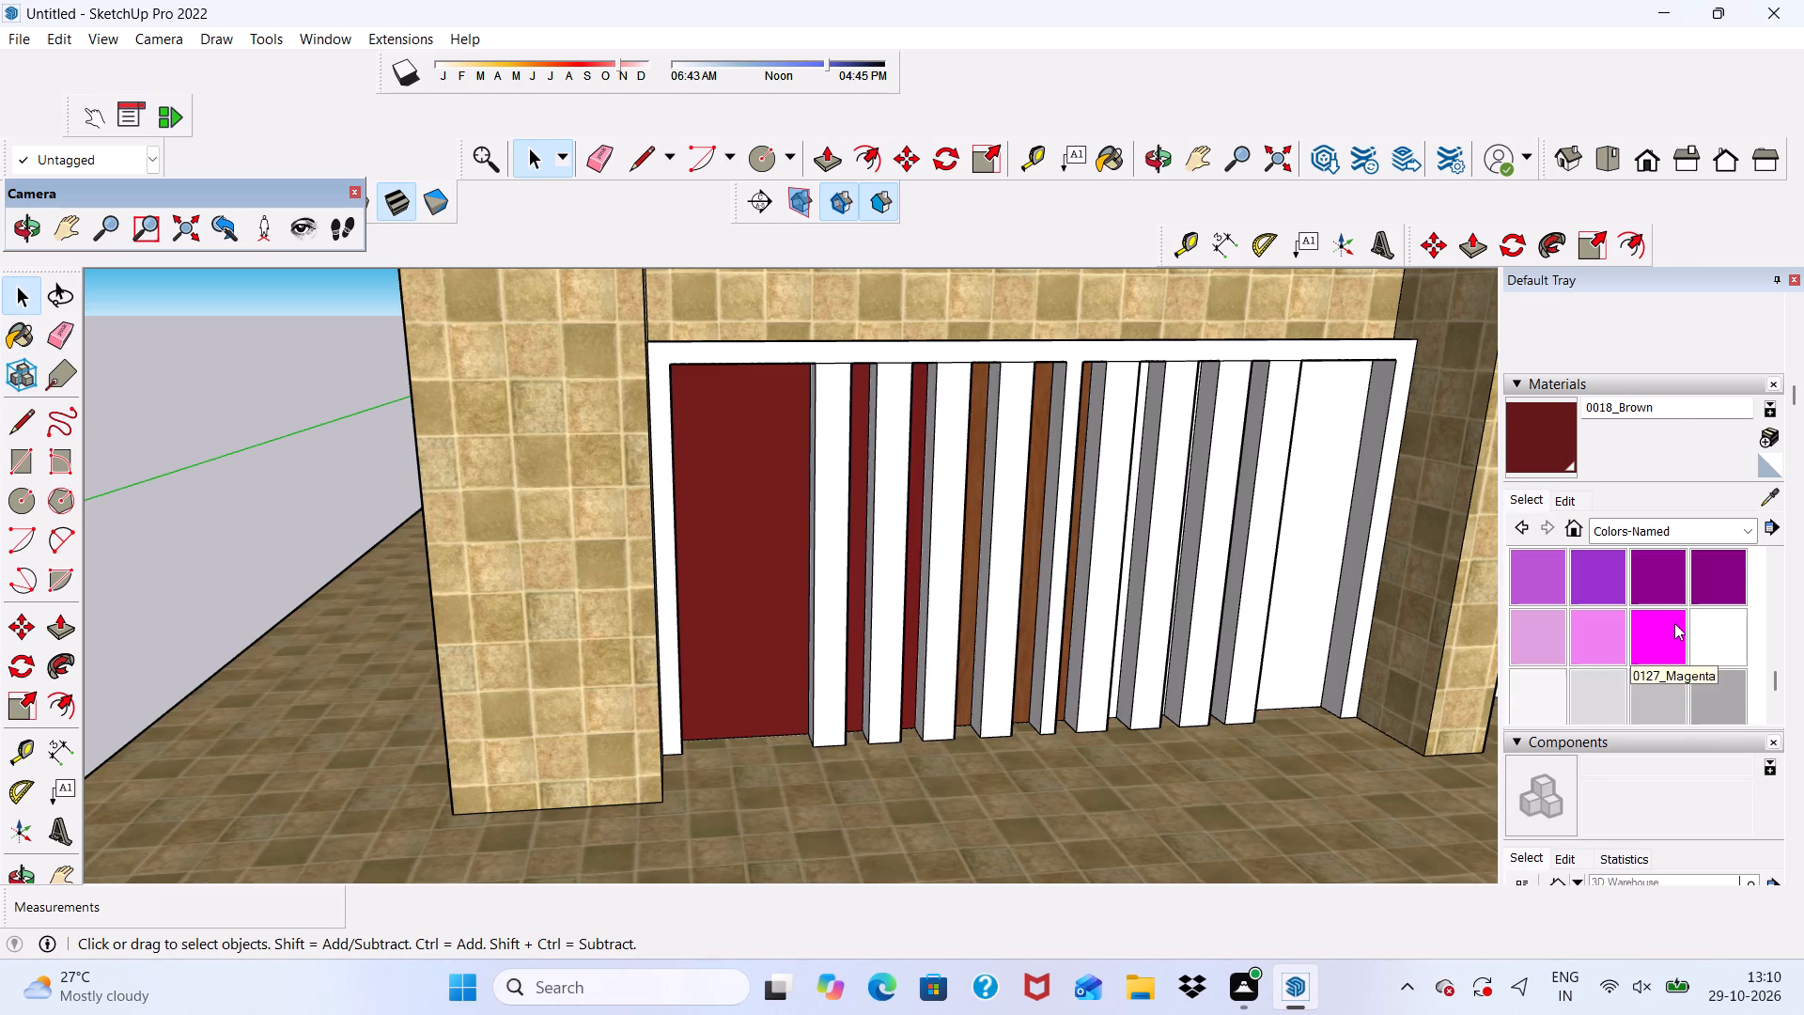
pyautogui.scroll(4, 1674, 623)
pyautogui.click(1752, 523)
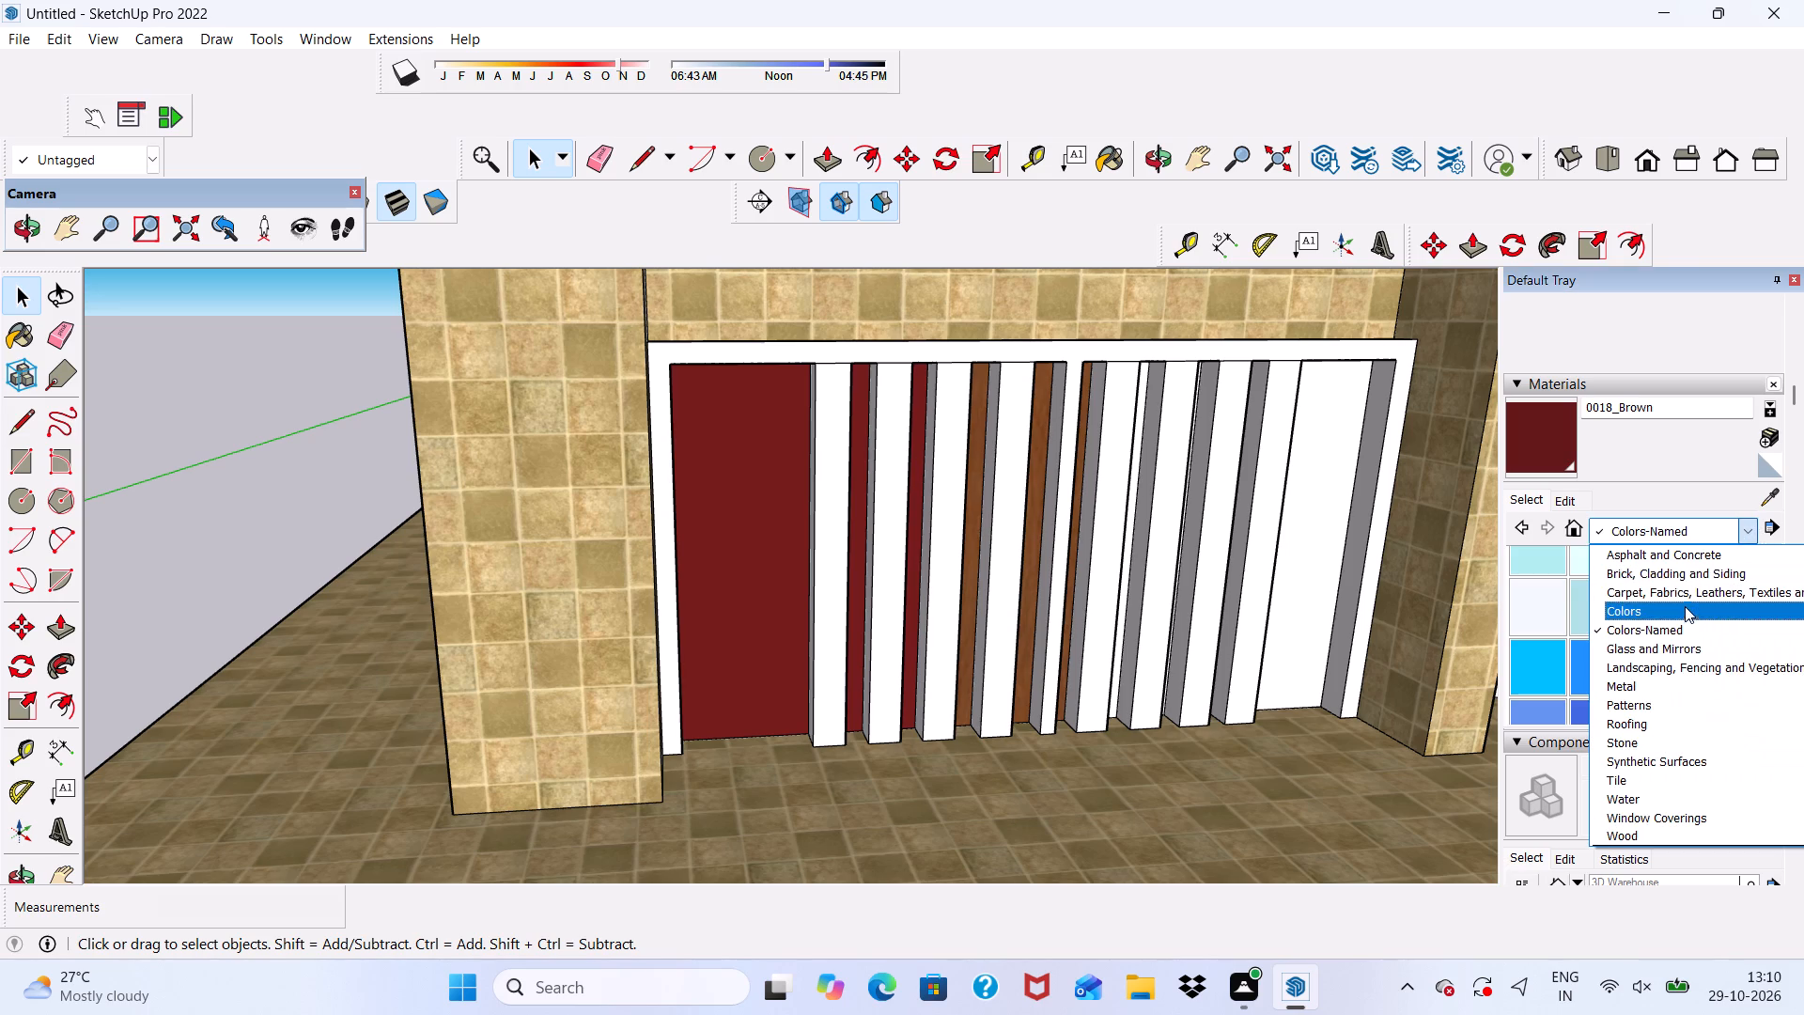
pyautogui.click(1683, 609)
pyautogui.scroll(-1, 1679, 611)
pyautogui.scroll(2, 1691, 609)
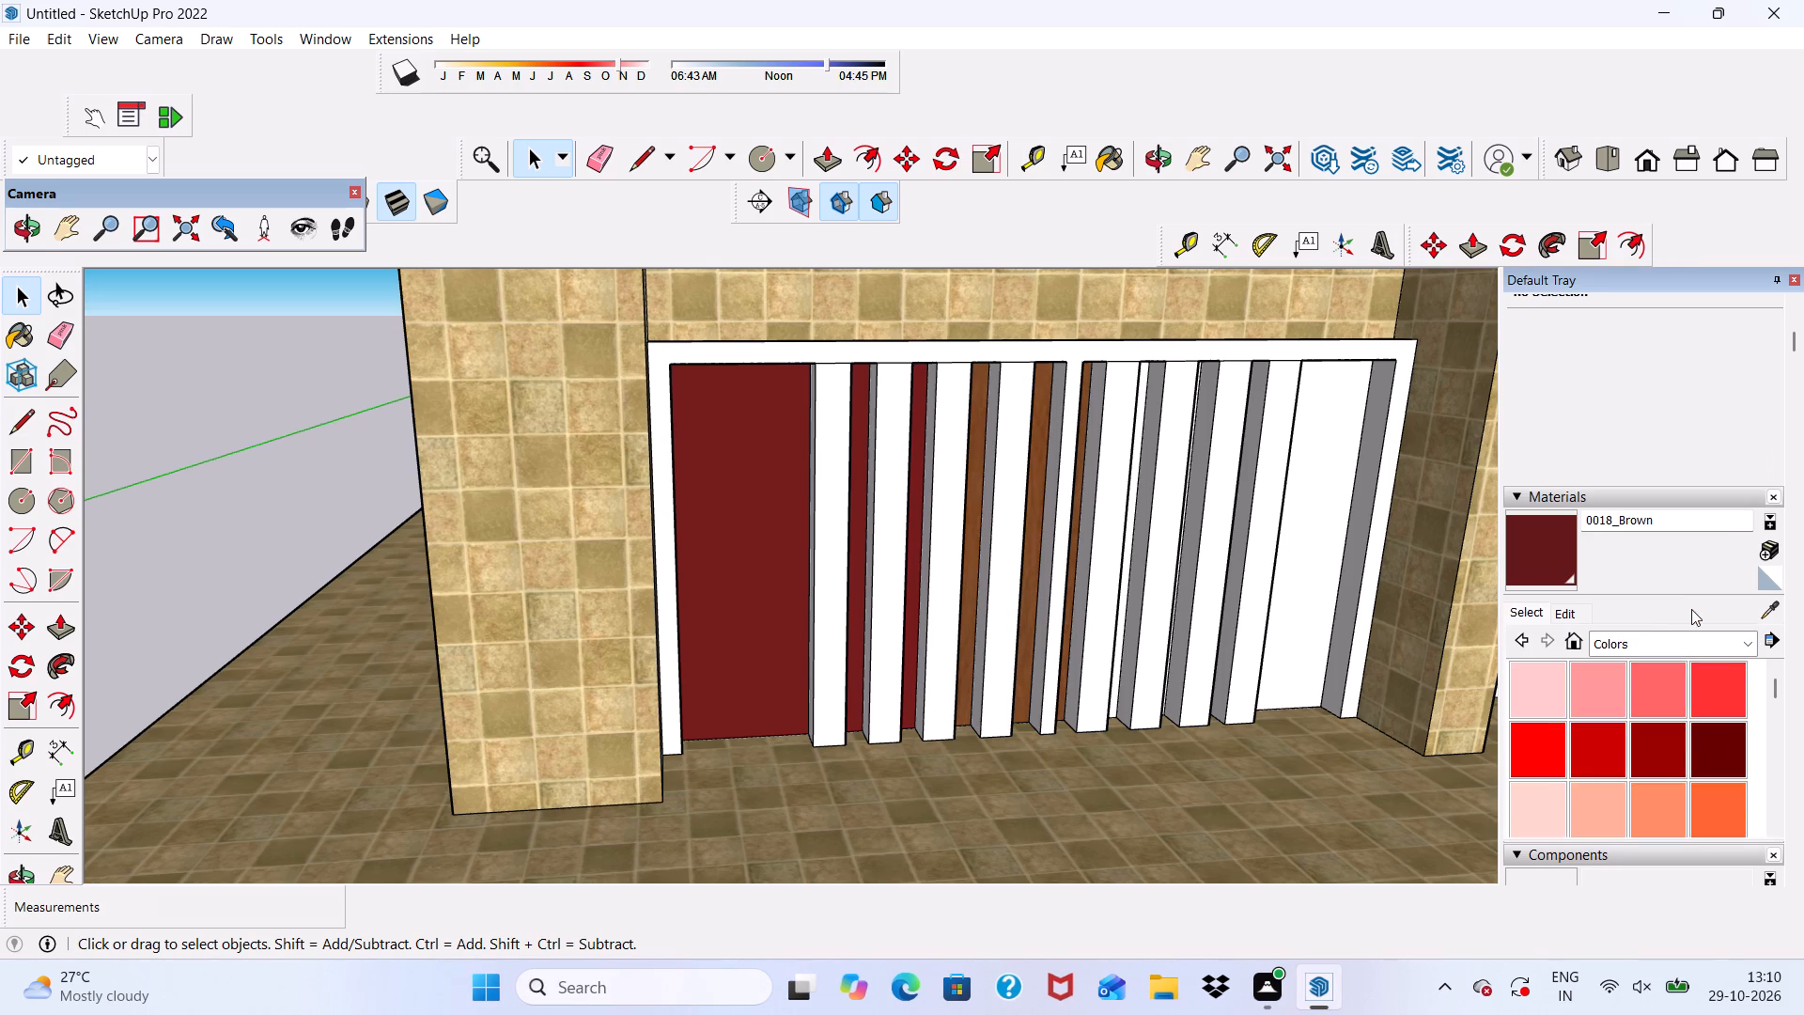
pyautogui.click(1716, 733)
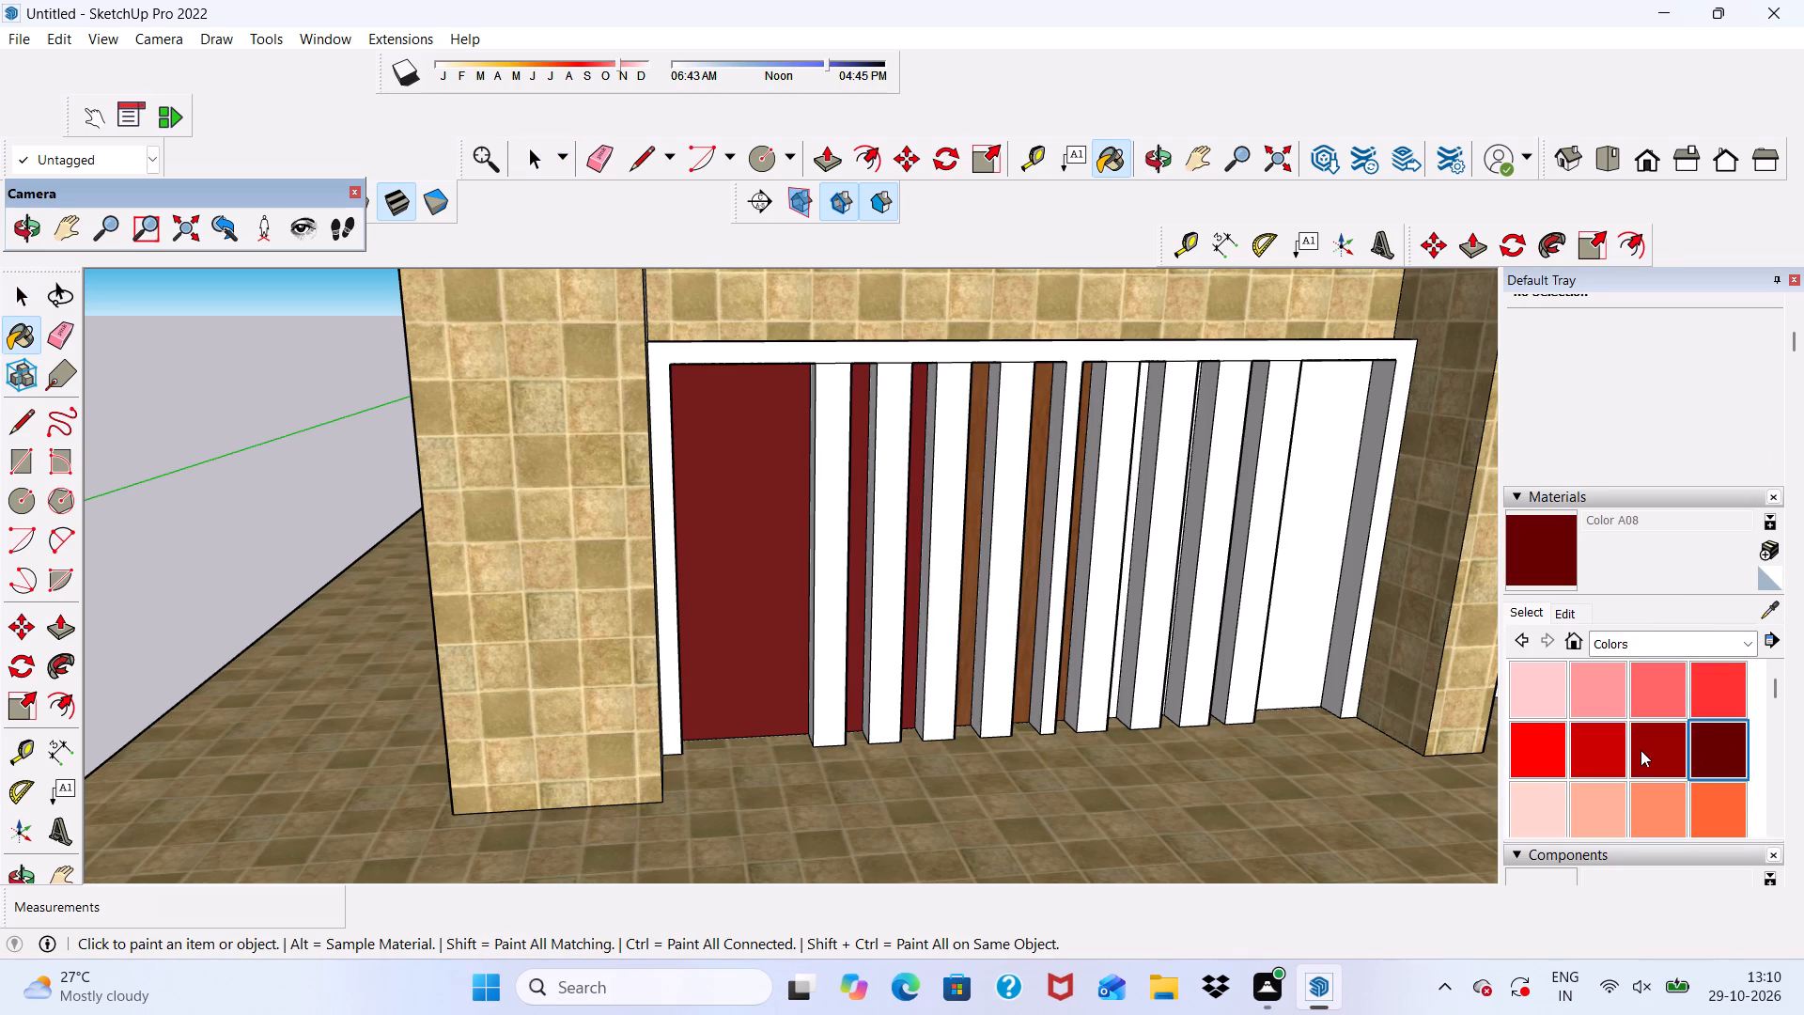
pyautogui.scroll(4, 1263, 560)
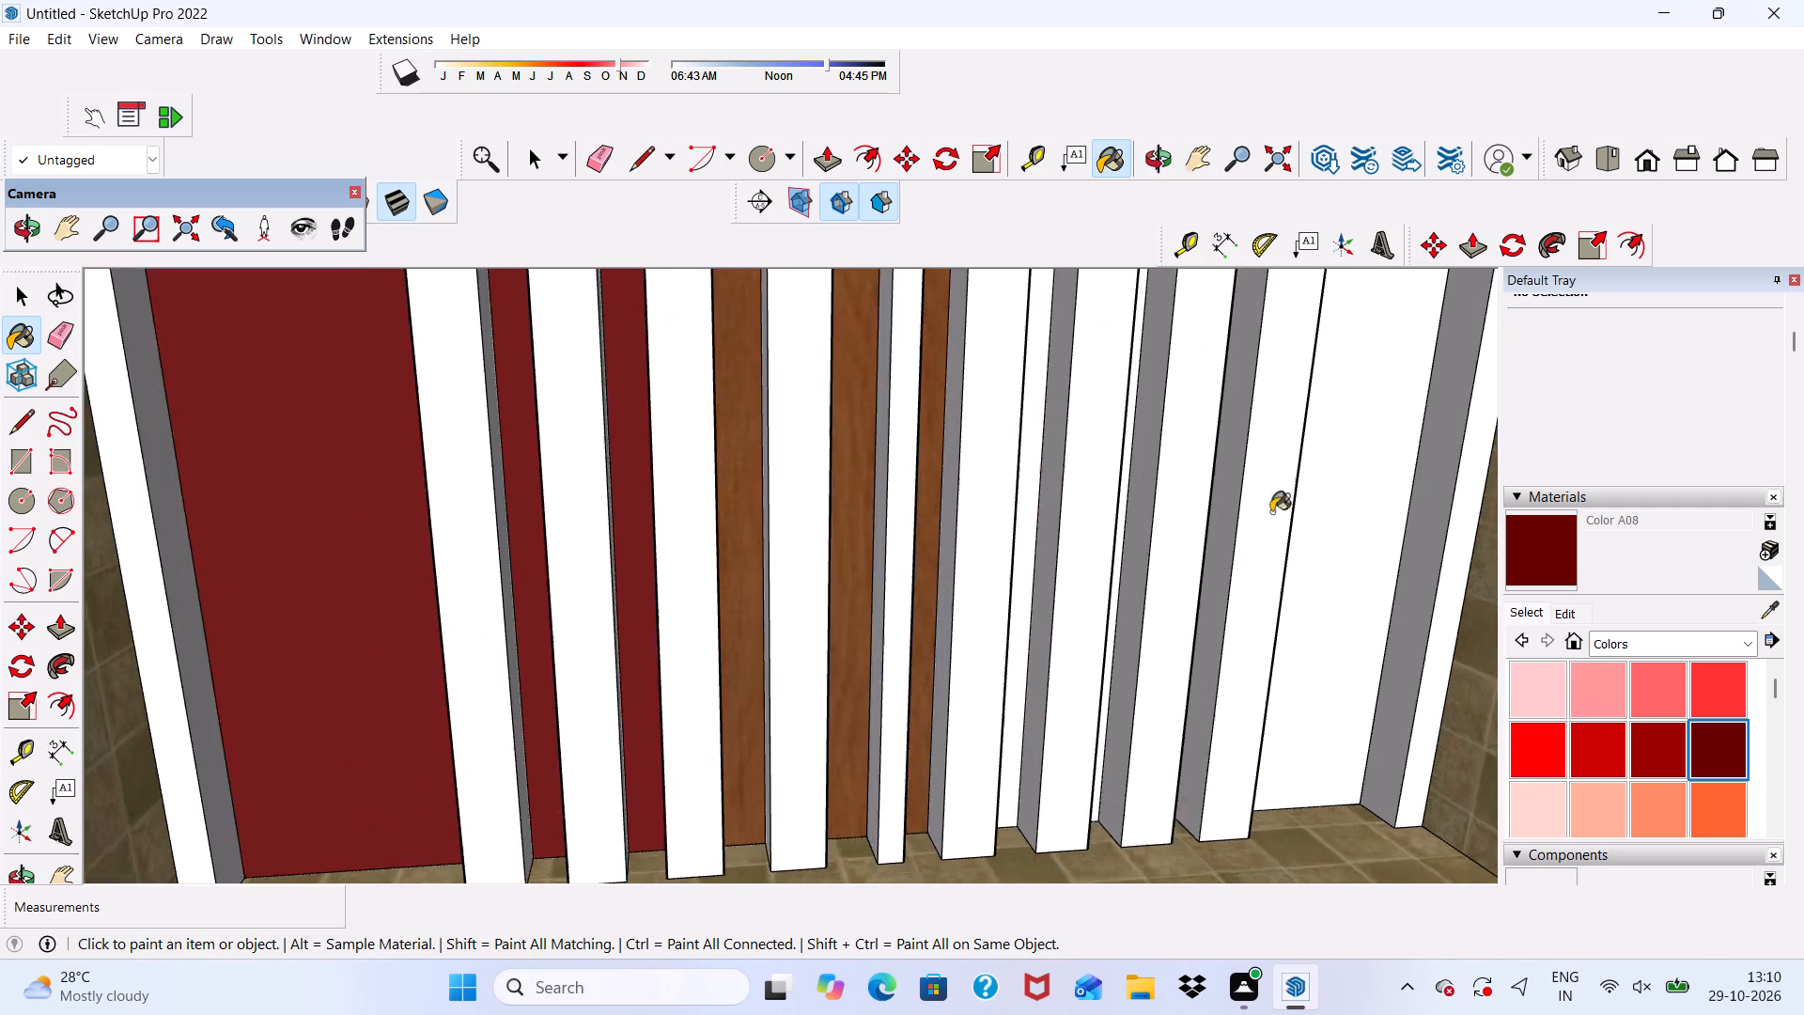
pyautogui.scroll(5, 1271, 512)
pyautogui.click(1334, 485)
# Paint the three unpainted recessed strips in the right half of the left-hand gate with Color A08.
pyautogui.scroll(-3, 1310, 490)
pyautogui.moveTo(1301, 534); pyautogui.dragTo(1274, 539, button='middle')
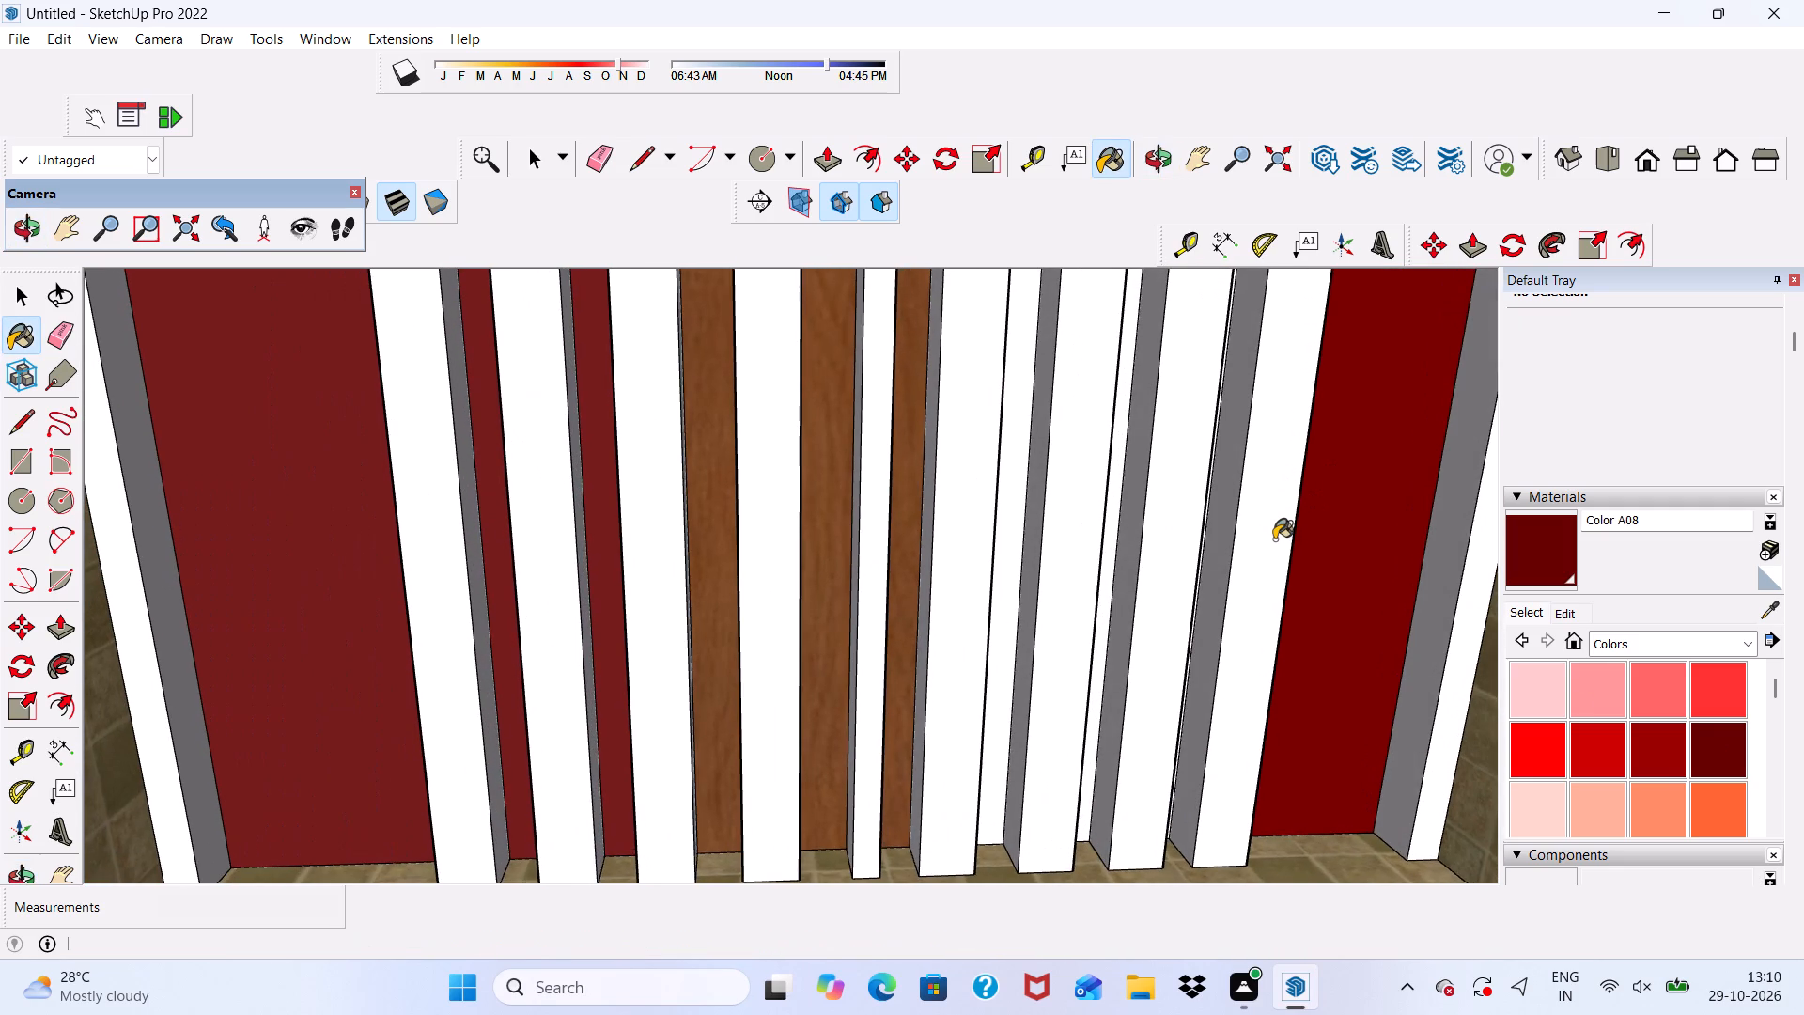
pyautogui.scroll(6, 1171, 523)
pyautogui.scroll(-1, 1203, 461)
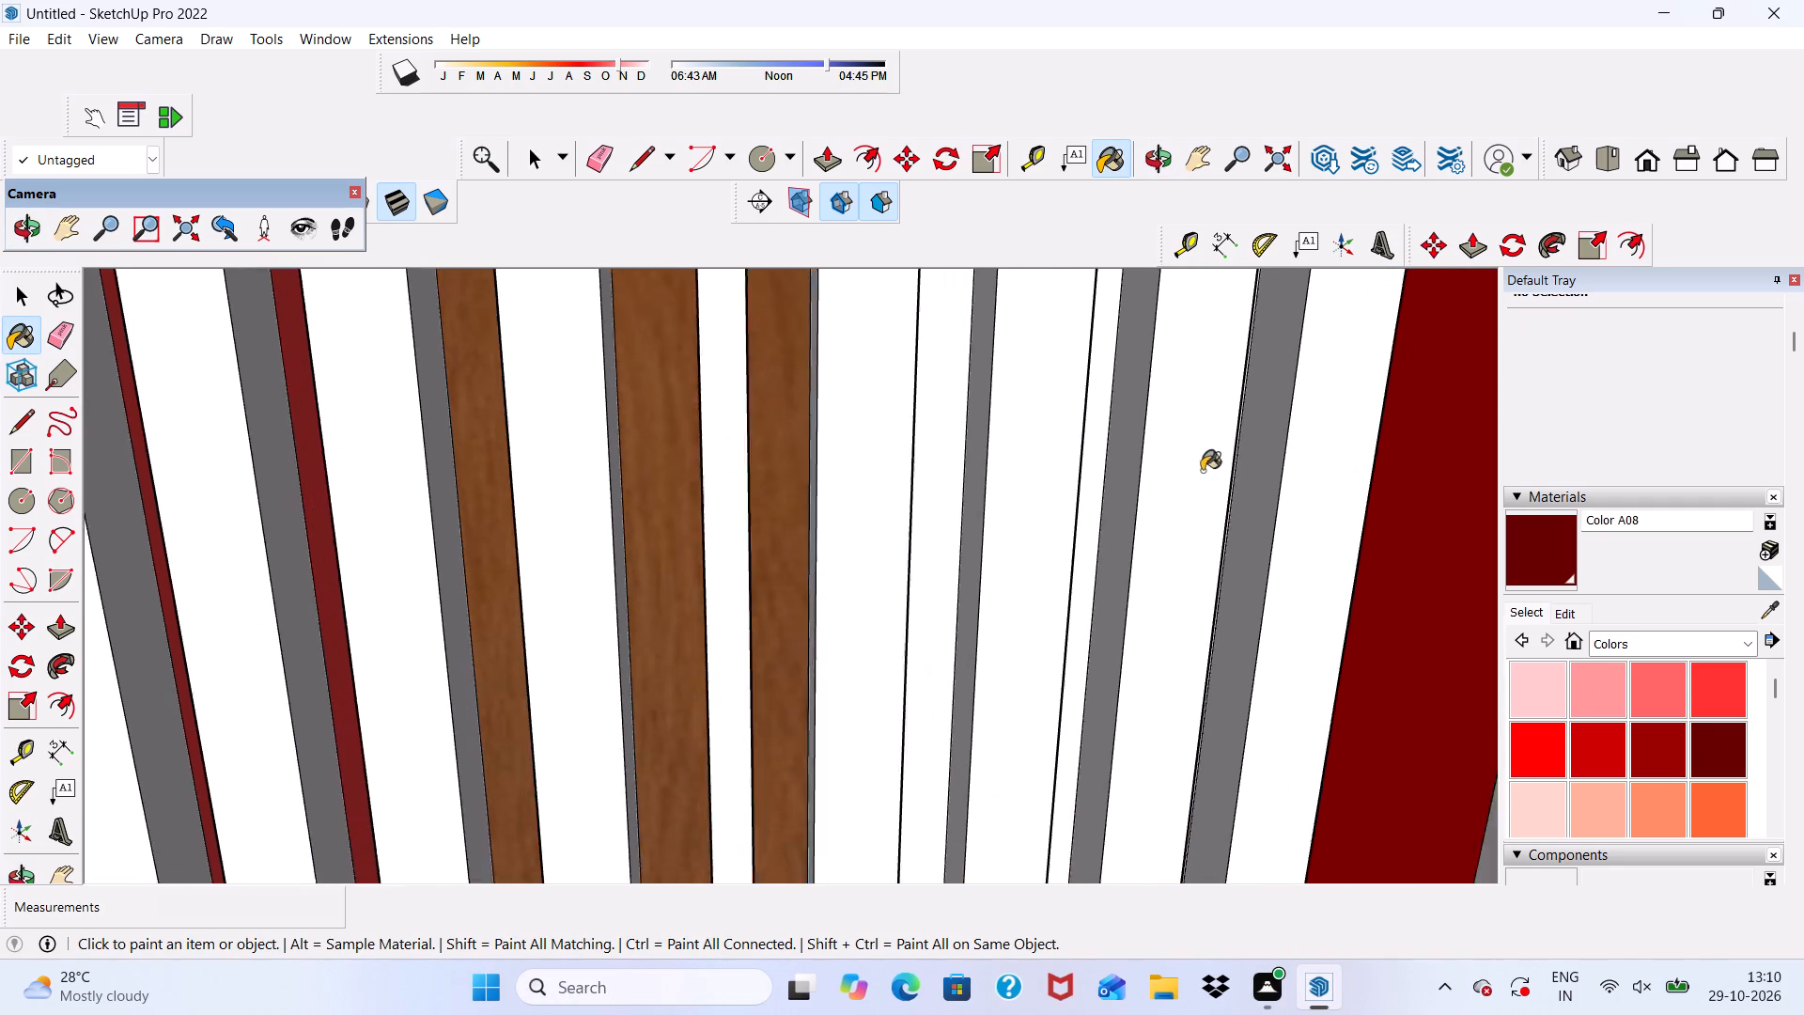
pyautogui.scroll(-2, 1202, 471)
pyautogui.moveTo(1202, 471); pyautogui.dragTo(973, 553, button='middle')
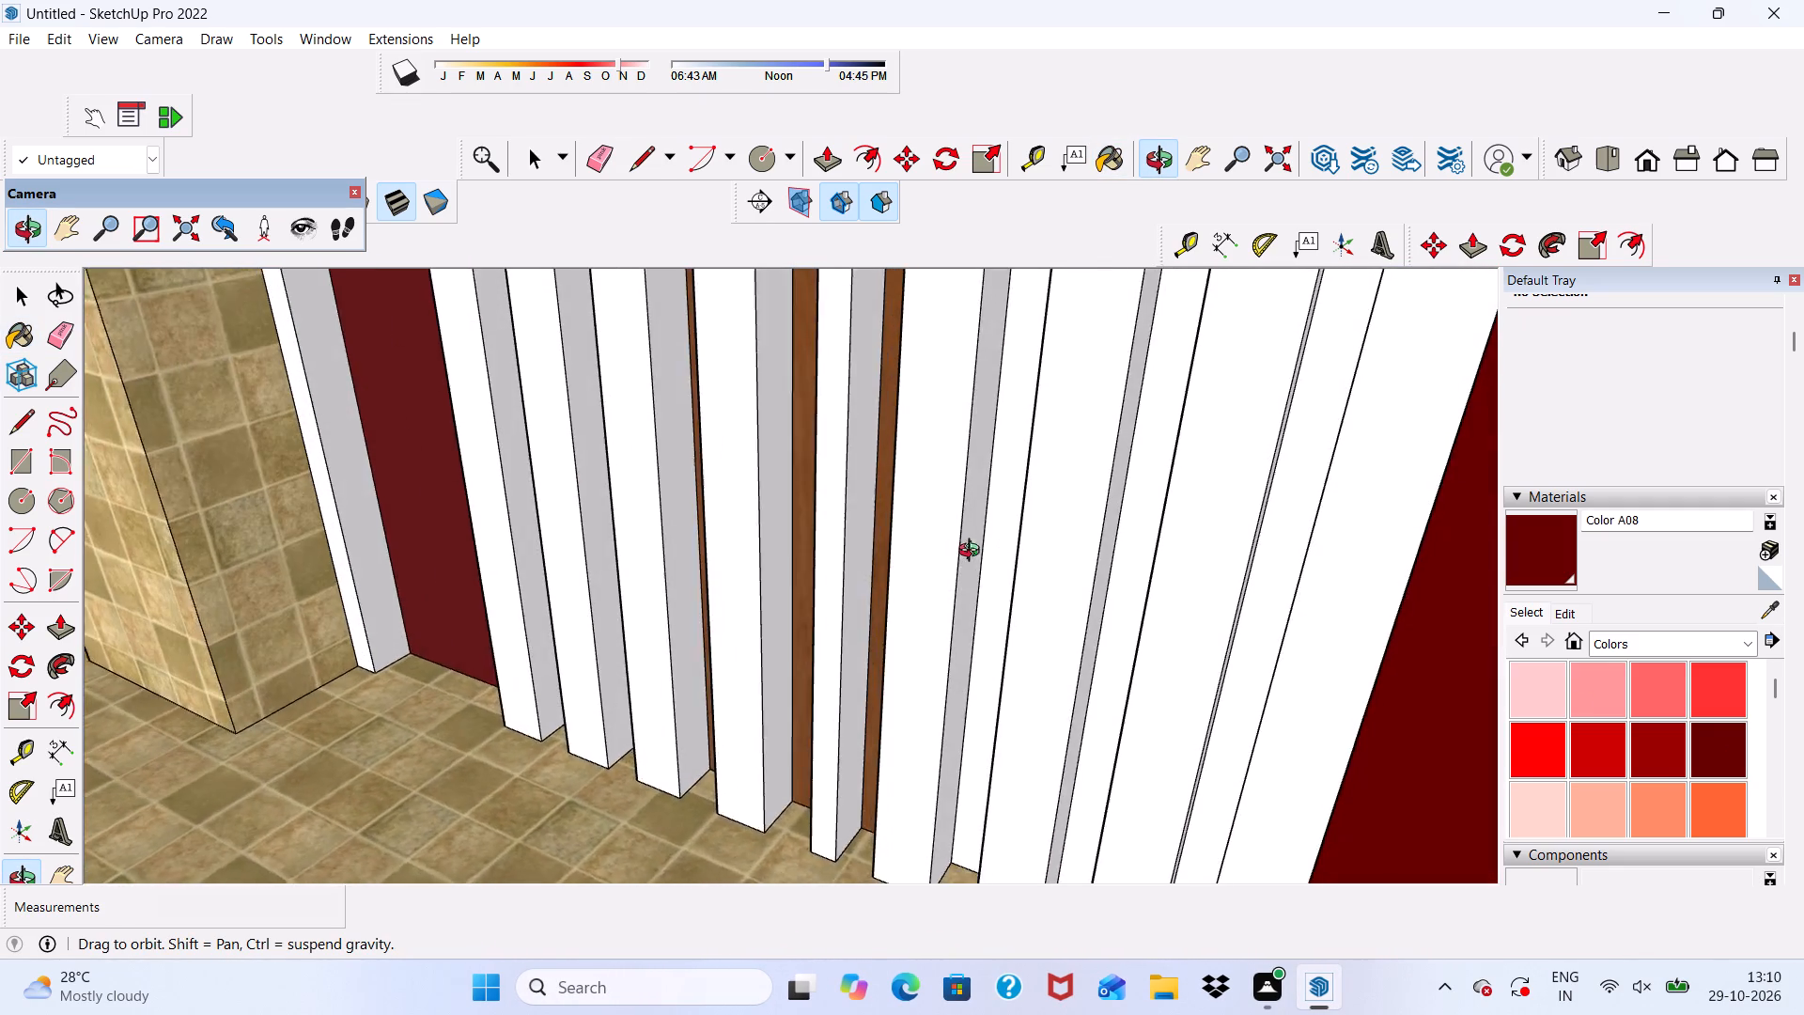
pyautogui.moveTo(973, 553); pyautogui.dragTo(977, 555, button='middle')
pyautogui.scroll(7, 1371, 593)
pyautogui.click(1261, 517)
pyautogui.scroll(3, 1069, 492)
pyautogui.scroll(-5, 1050, 483)
pyautogui.moveTo(1050, 487); pyautogui.dragTo(1065, 521, button='middle')
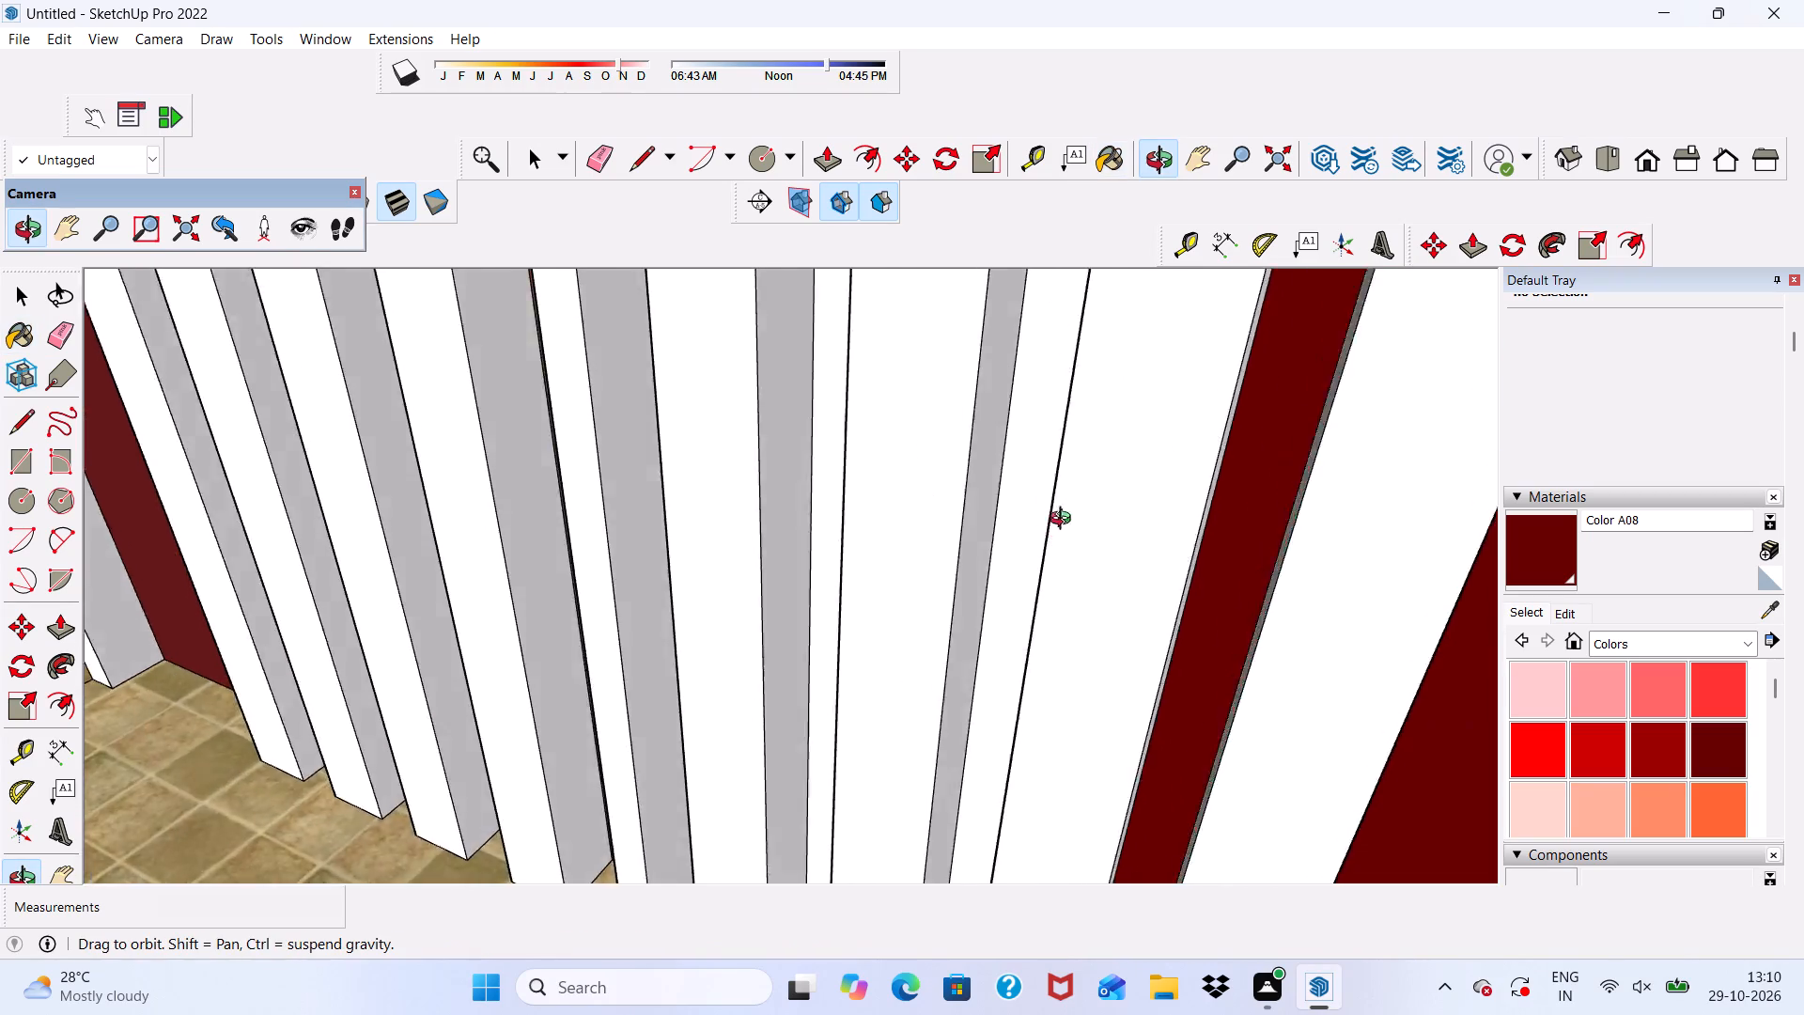
pyautogui.moveTo(1065, 521); pyautogui.dragTo(1126, 571, button='middle')
pyautogui.scroll(2, 1118, 545)
pyautogui.click(1113, 525)
pyautogui.click(863, 554)
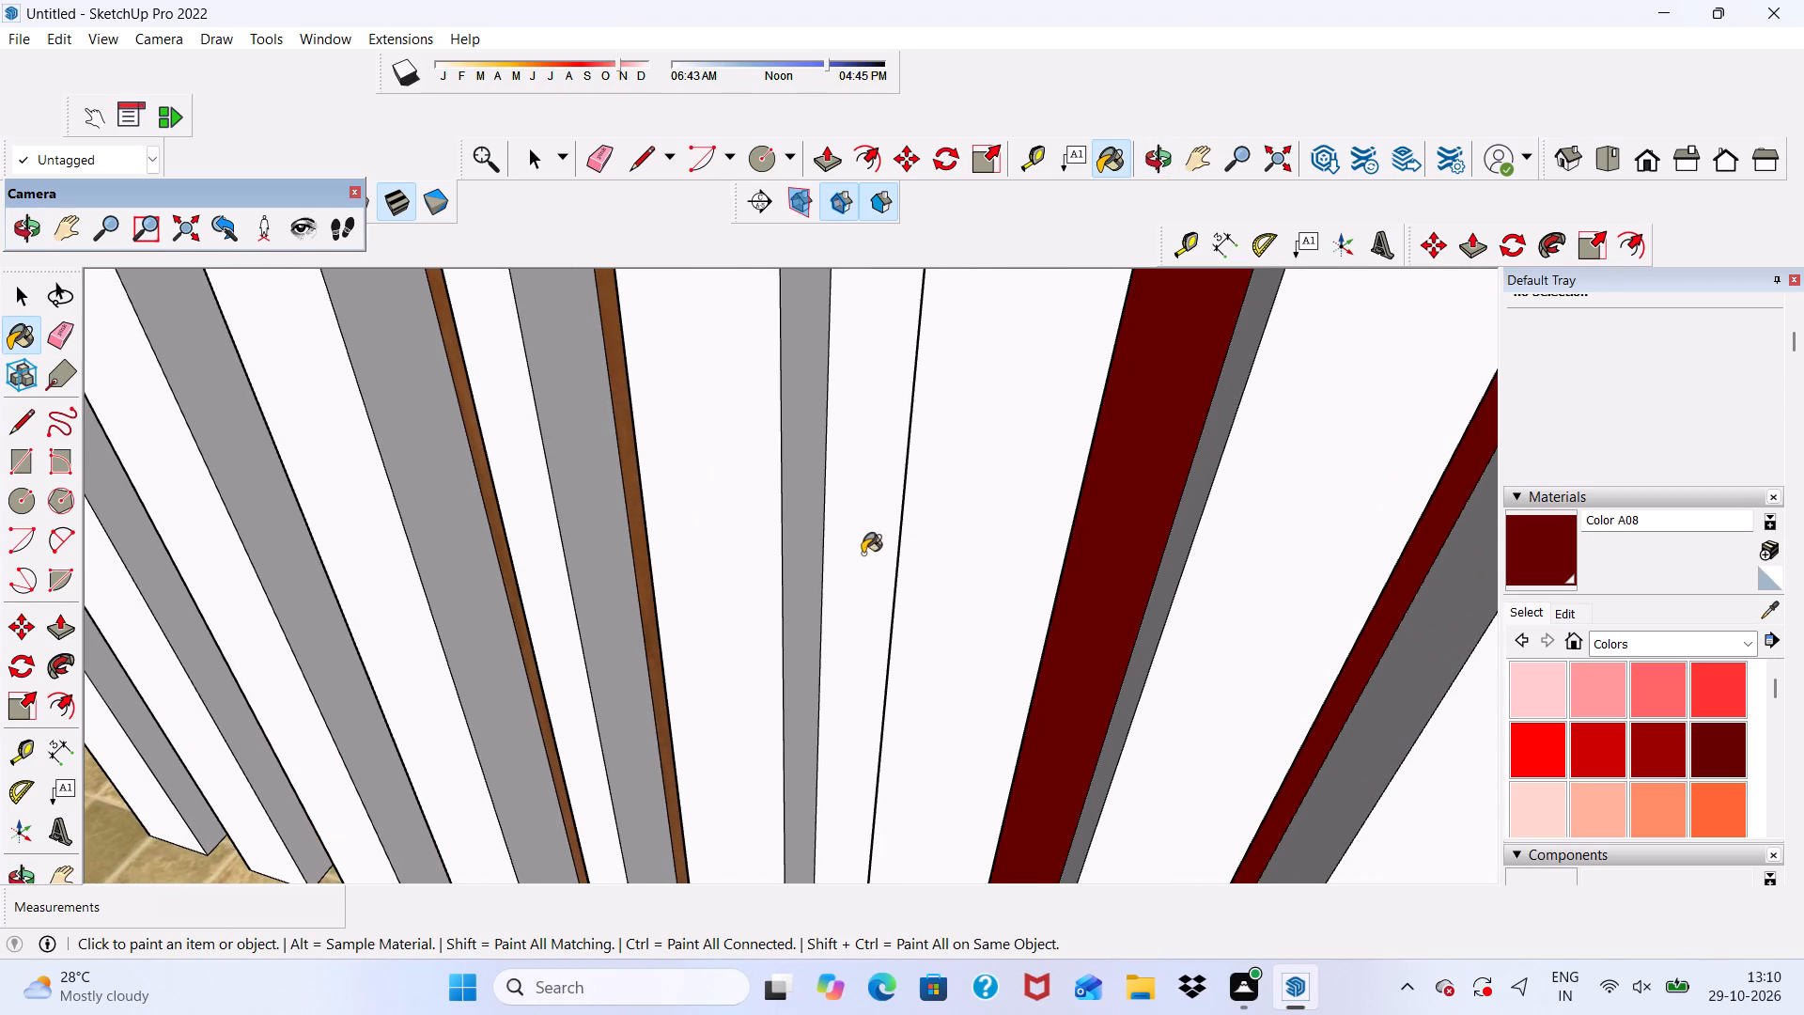
# Repaint the three wood-veneer recessed strips of the left-hand gate with Color A08.
pyautogui.scroll(-12, 874, 546)
pyautogui.moveTo(1282, 558); pyautogui.dragTo(1361, 355, button='middle')
pyautogui.scroll(4, 1051, 433)
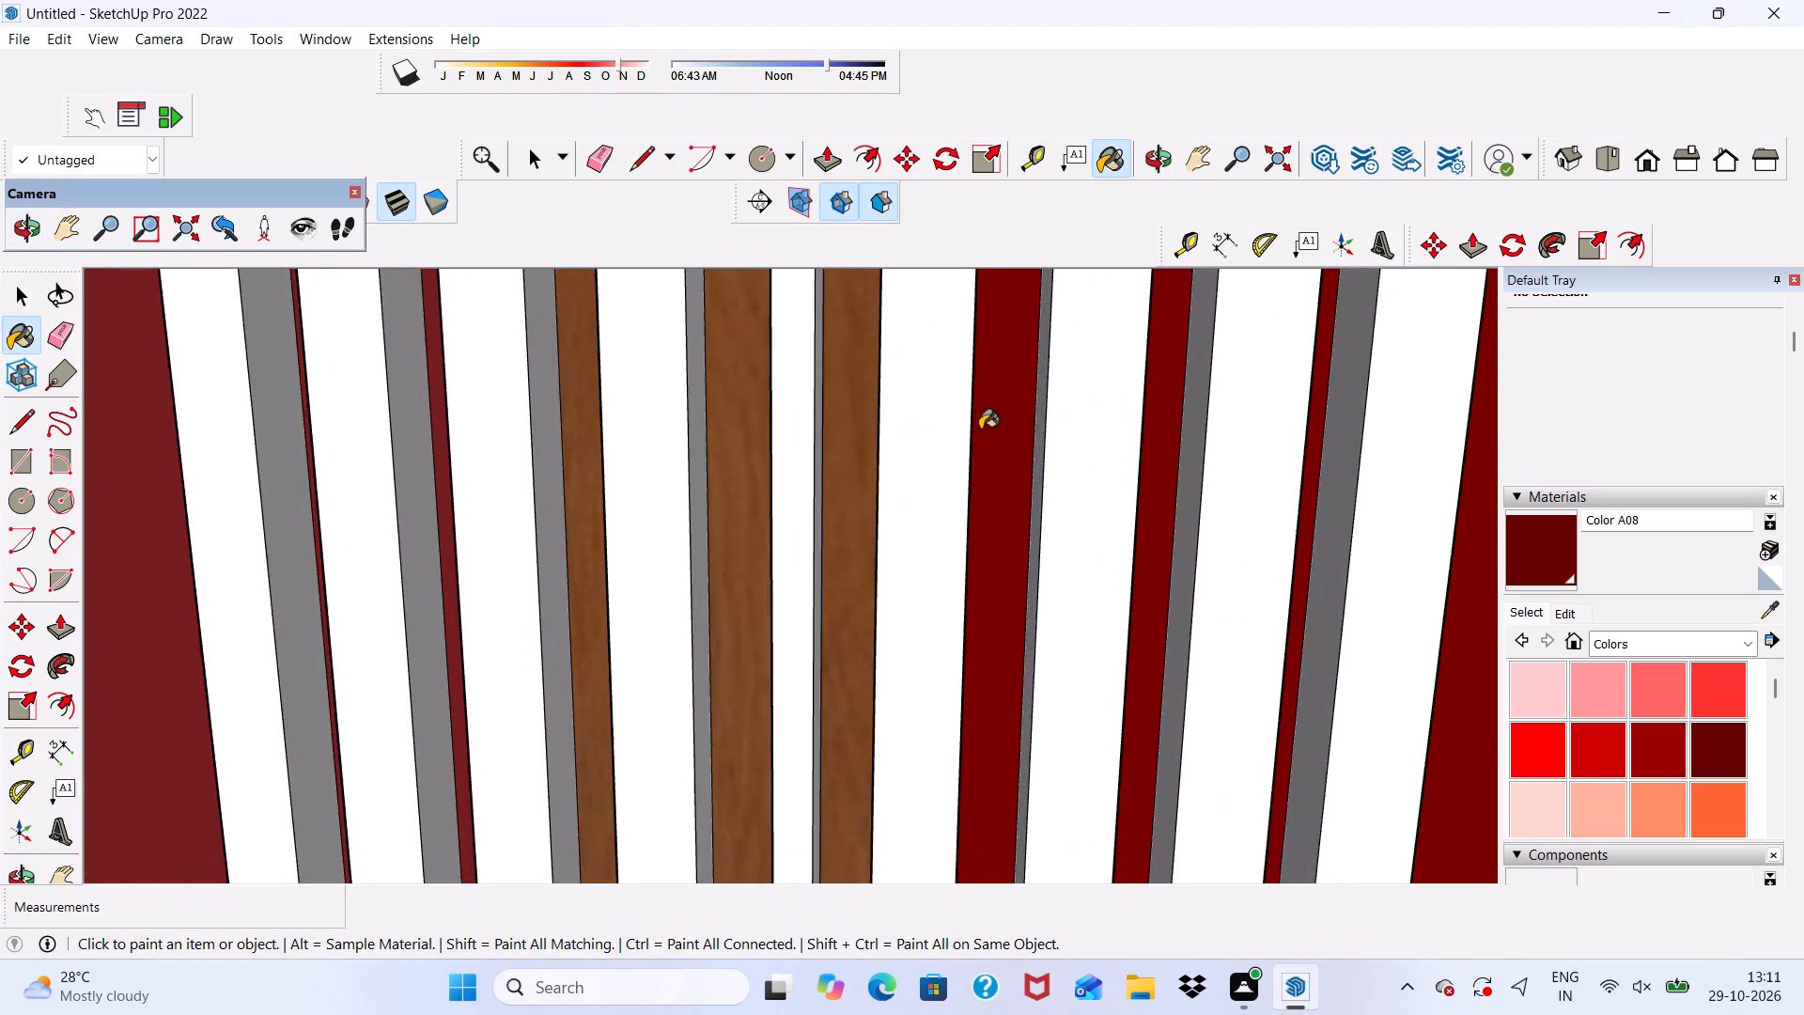
pyautogui.scroll(4, 980, 429)
pyautogui.click(839, 438)
pyautogui.scroll(1, 722, 472)
pyautogui.click(688, 484)
pyautogui.scroll(-8, 724, 443)
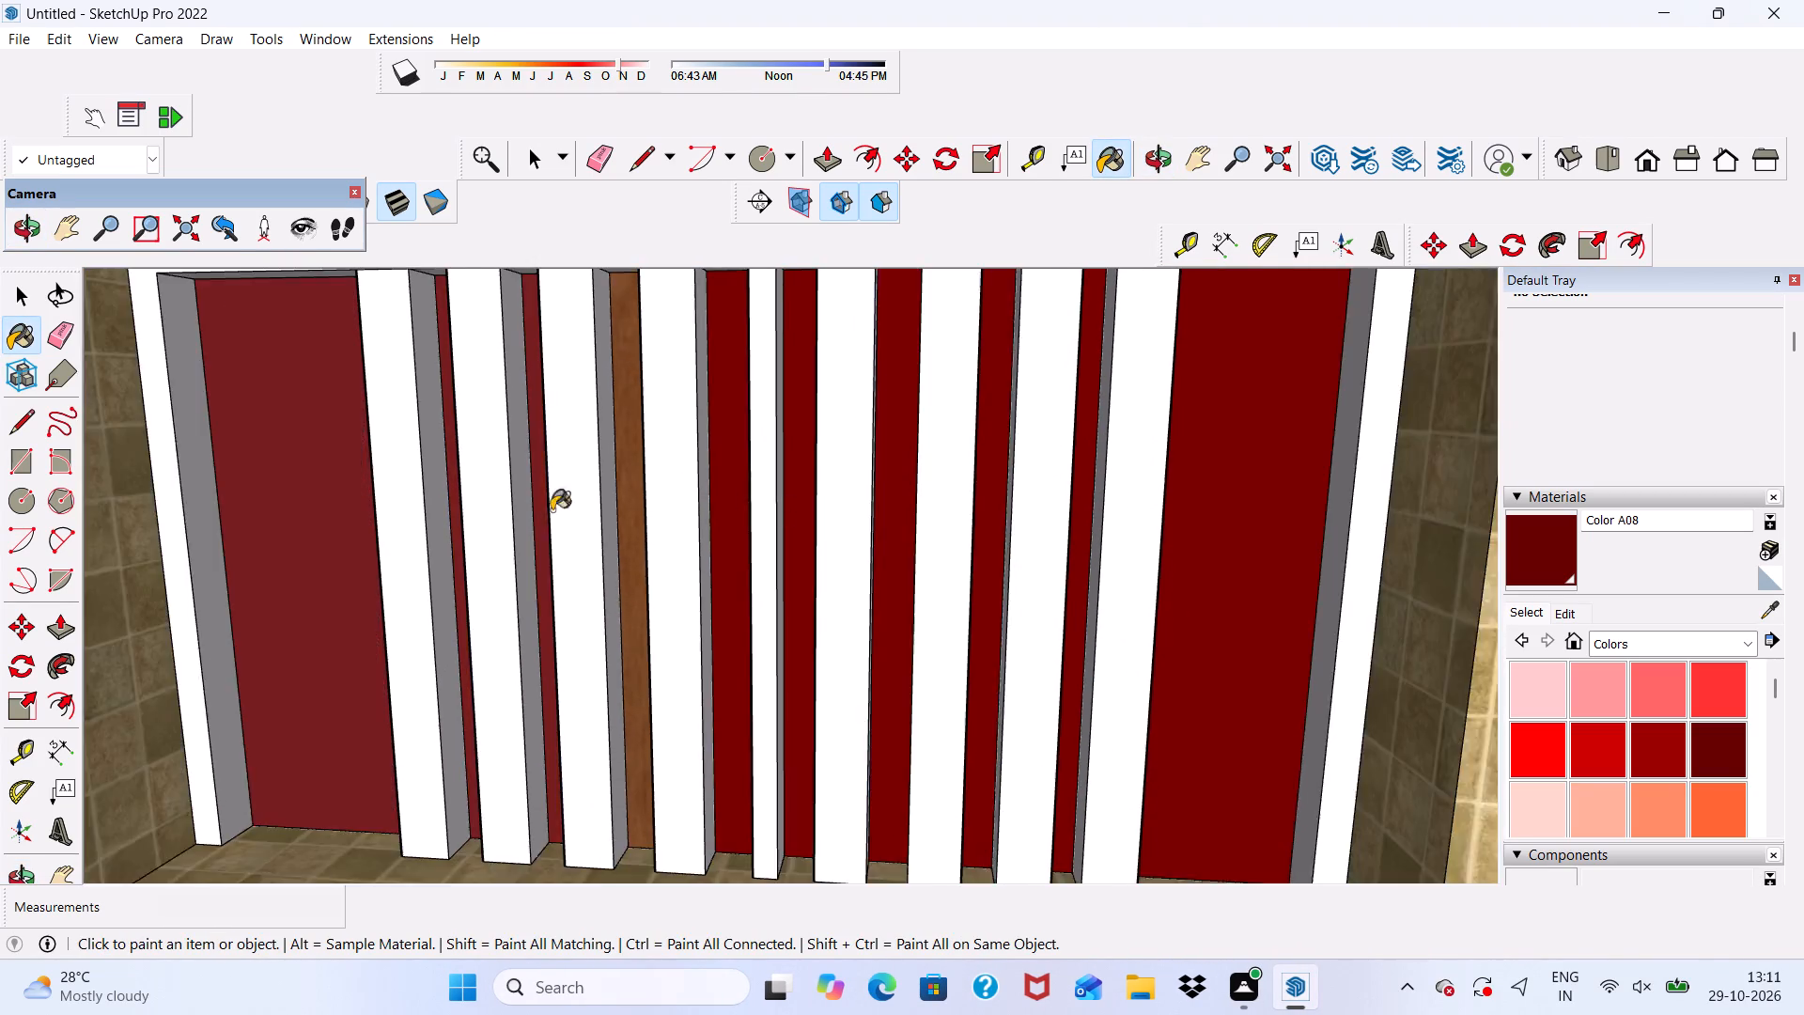
pyautogui.scroll(6, 525, 510)
pyautogui.click(694, 423)
# Repaint the left-hand gate's remaining 0018_Brown faces, the first two recessed strips and the wide left panel, with Color A08.
pyautogui.scroll(-12, 697, 418)
pyautogui.moveTo(775, 451); pyautogui.dragTo(801, 439, button='middle')
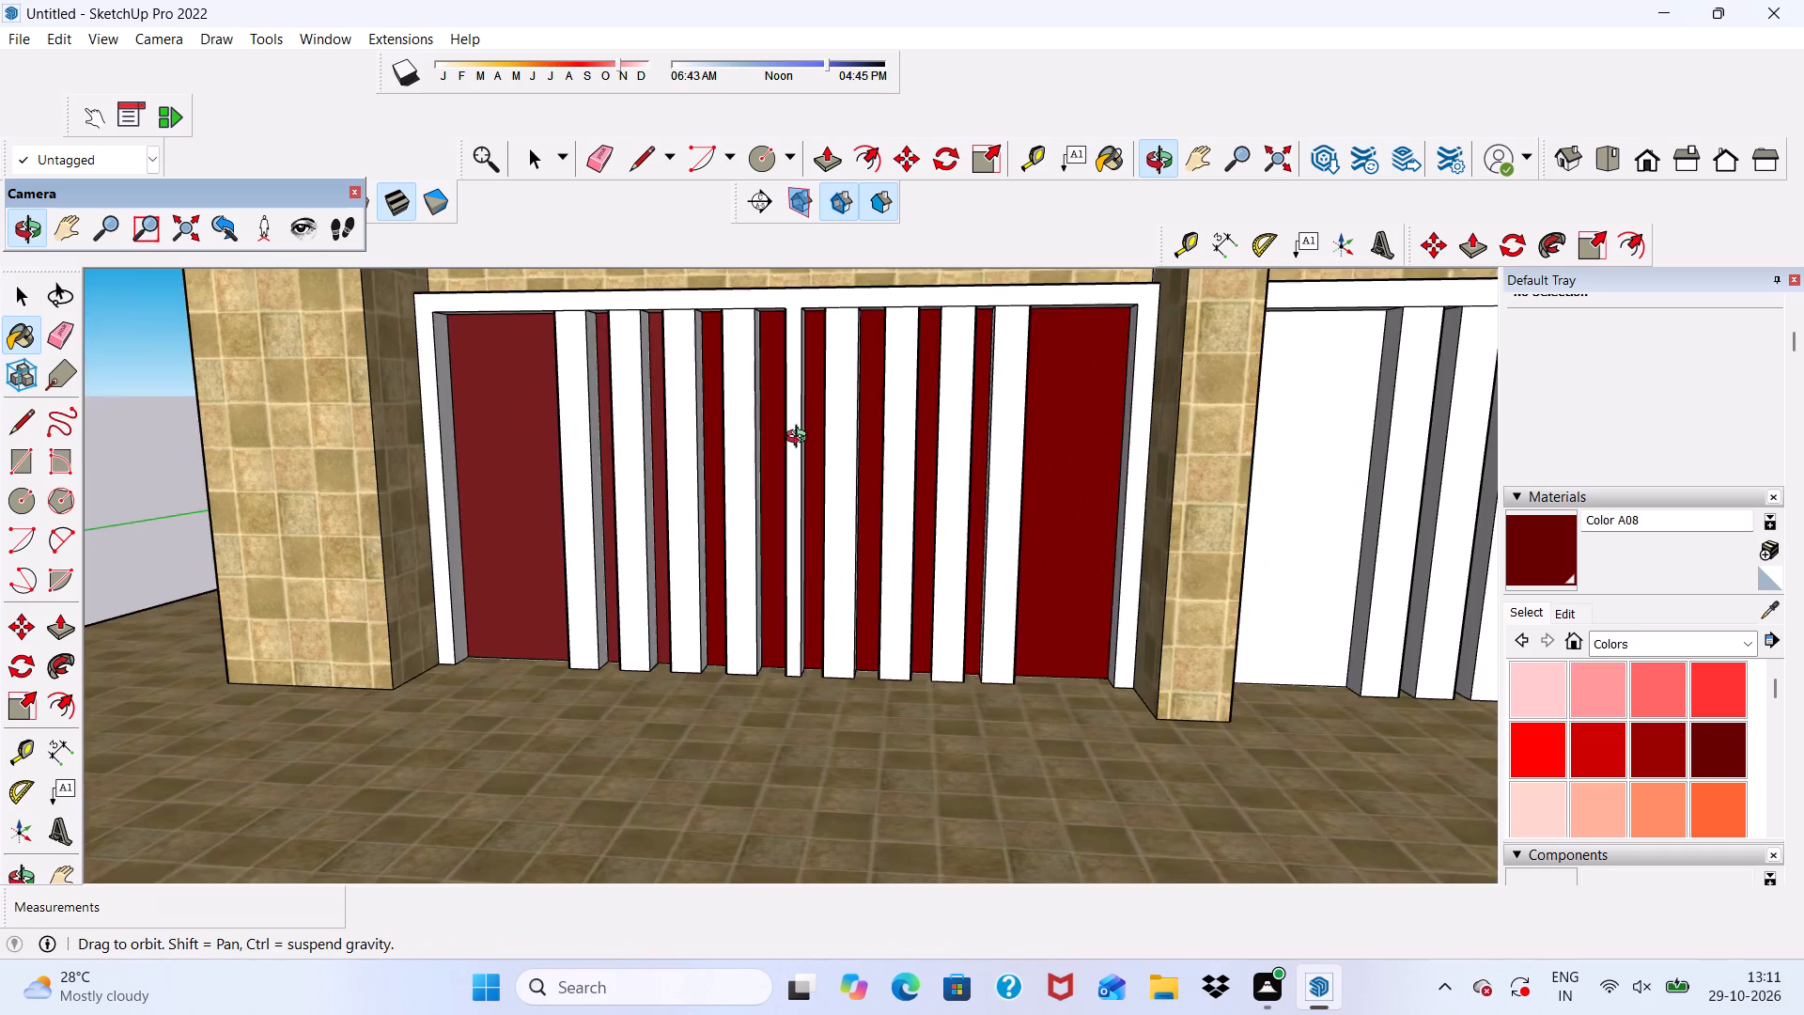
pyautogui.moveTo(801, 439); pyautogui.dragTo(1108, 362, button='middle')
pyautogui.scroll(6, 832, 382)
pyautogui.moveTo(792, 393); pyautogui.dragTo(659, 437, button='middle')
pyautogui.scroll(-1, 792, 393)
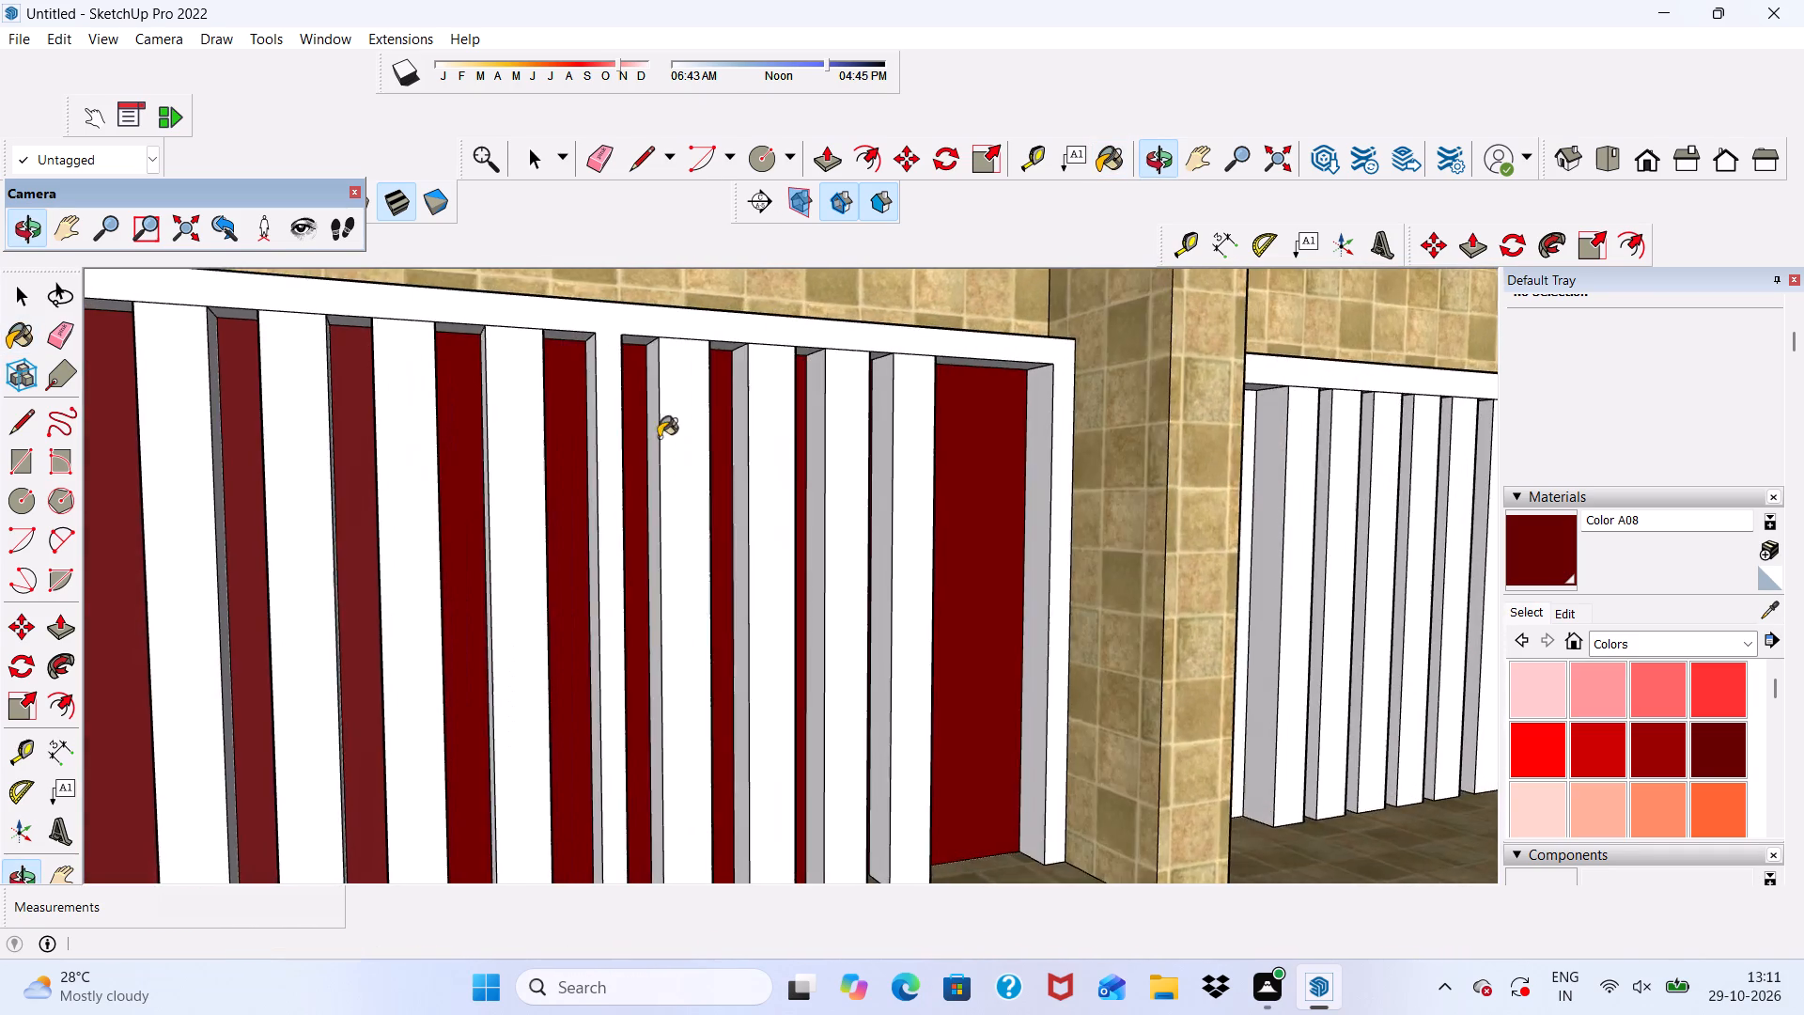
pyautogui.scroll(6, 569, 460)
pyautogui.click(566, 449)
pyautogui.scroll(-5, 559, 444)
pyautogui.click(417, 482)
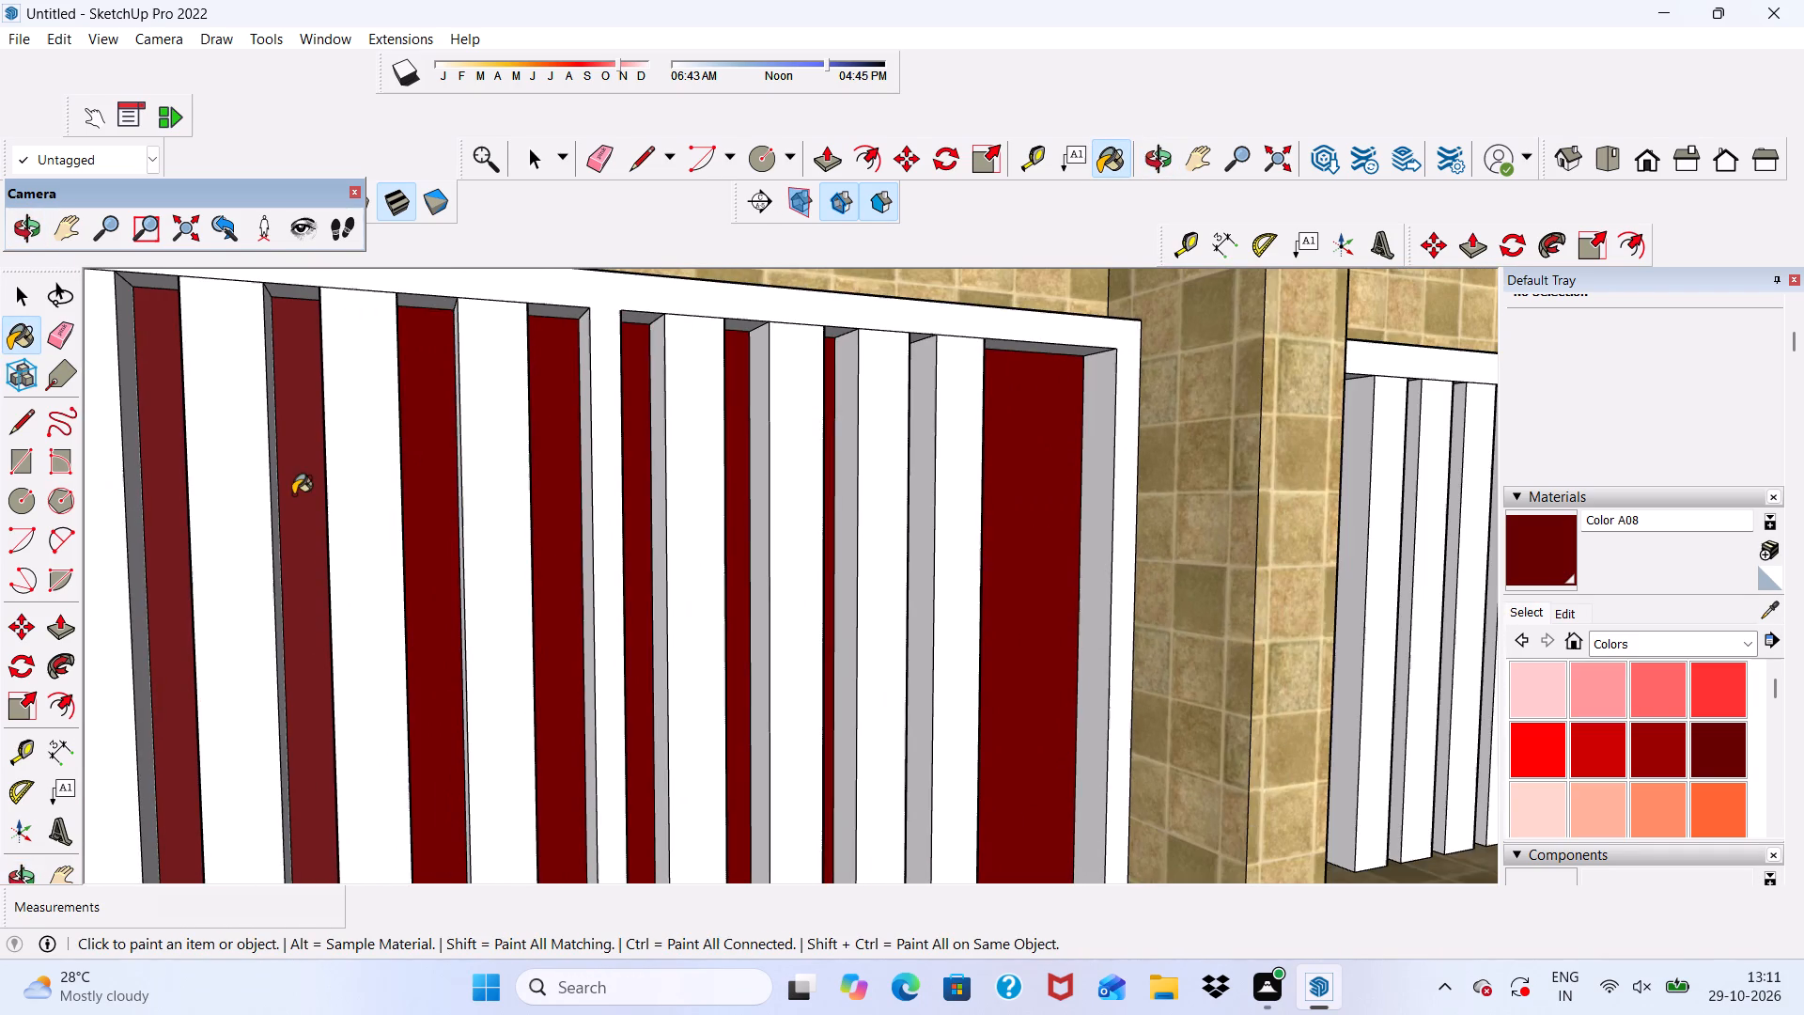
pyautogui.click(293, 494)
pyautogui.scroll(-7, 291, 427)
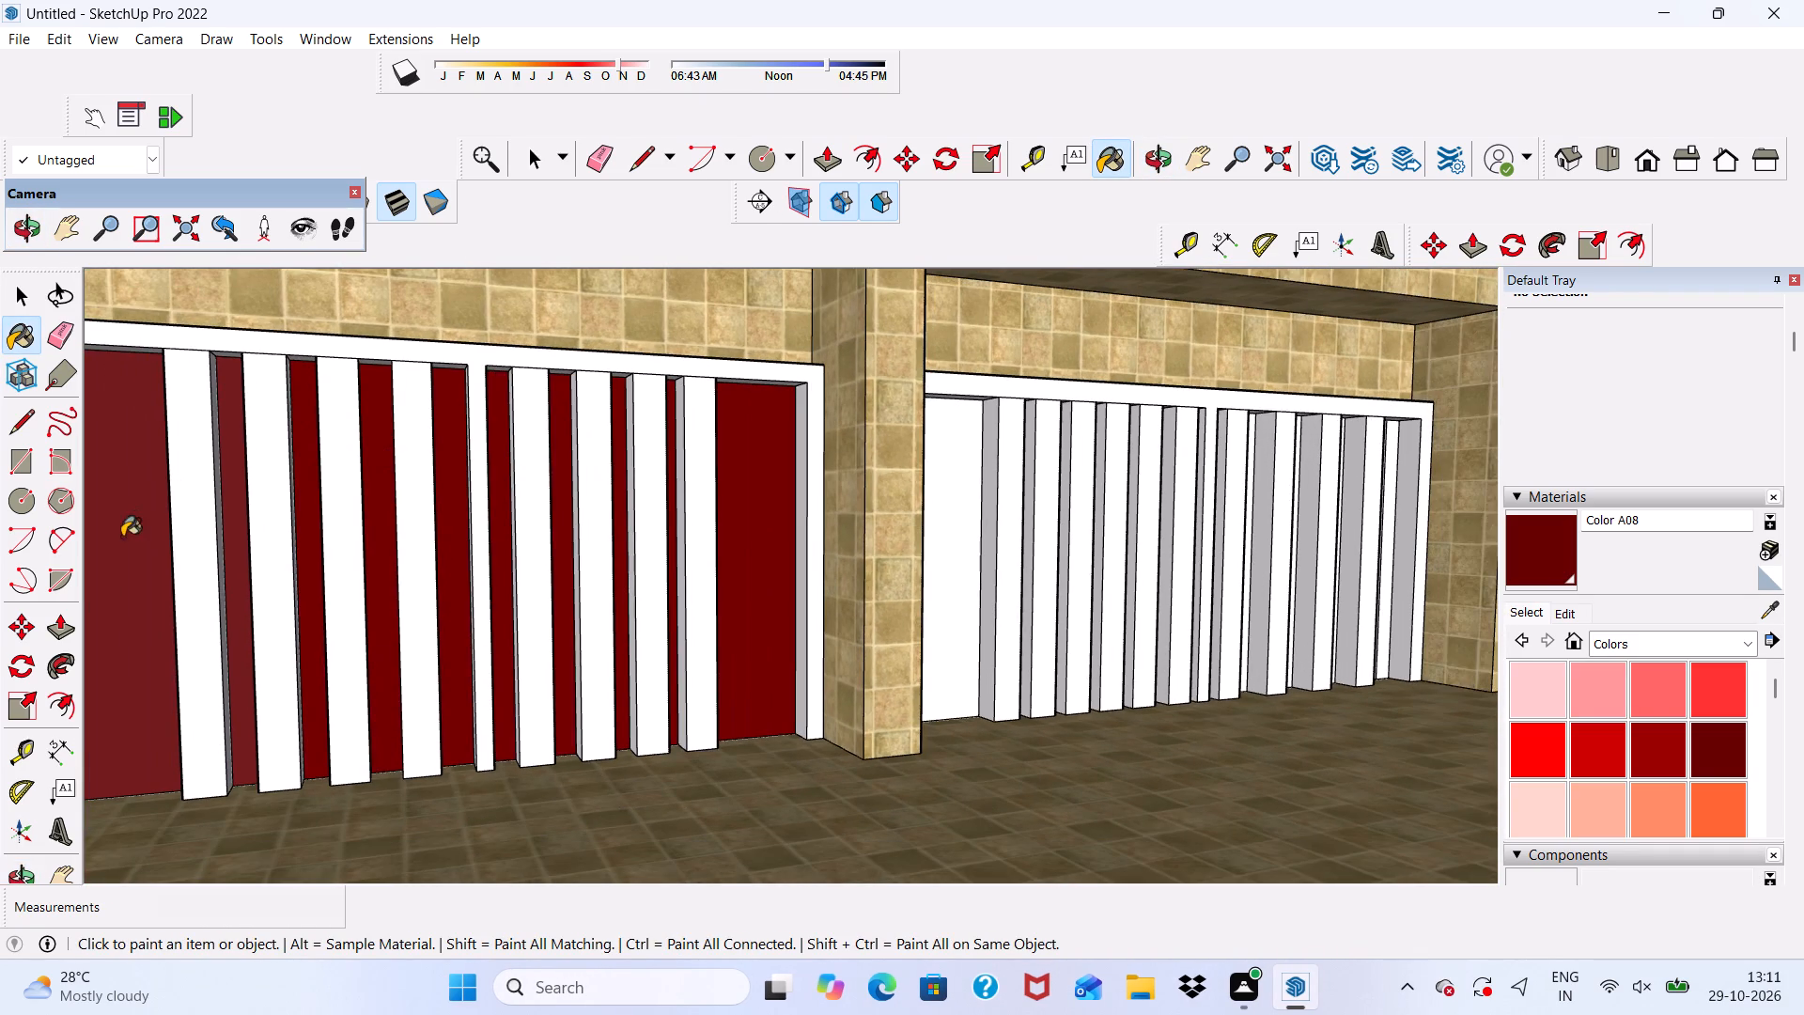
pyautogui.click(122, 537)
pyautogui.scroll(-6, 136, 505)
pyautogui.moveTo(398, 537); pyautogui.dragTo(250, 540, button='middle')
pyautogui.scroll(6, 250, 540)
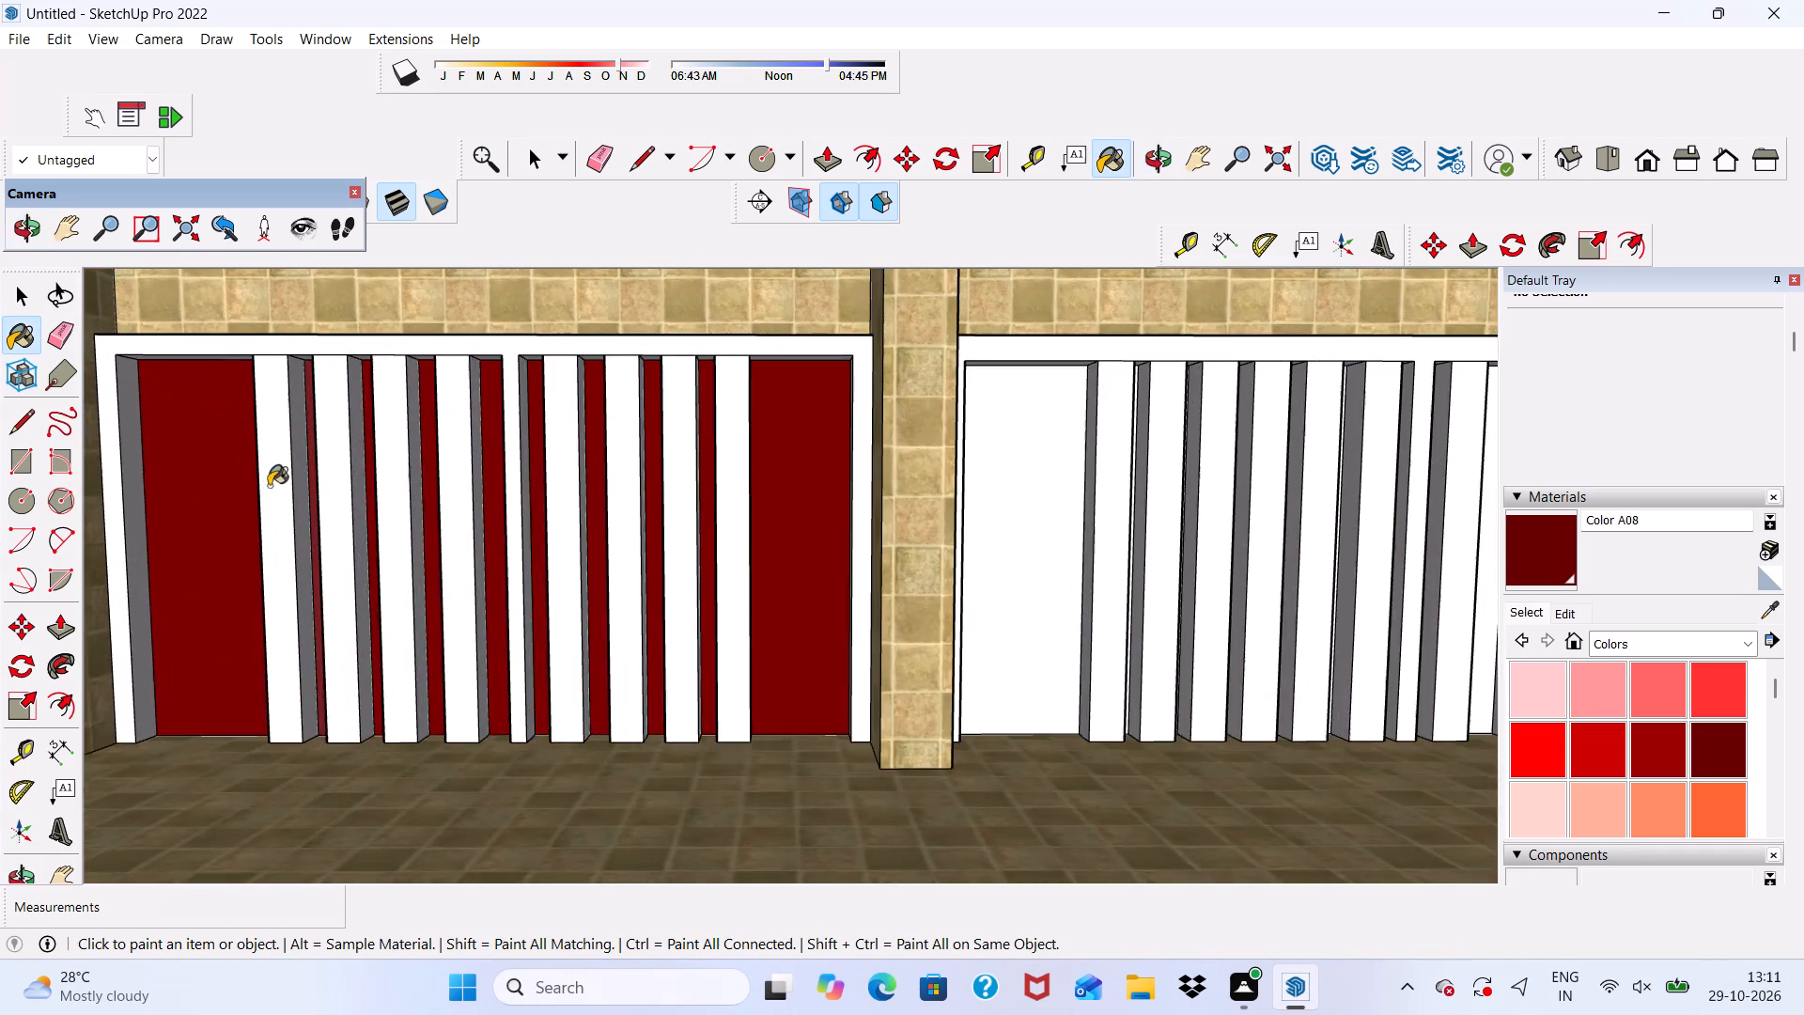
pyautogui.scroll(9, 269, 486)
pyautogui.click(347, 437)
# Paint the right-hand gate's wide left back panel and its outer frame front with Color A08.
pyautogui.scroll(-7, 347, 436)
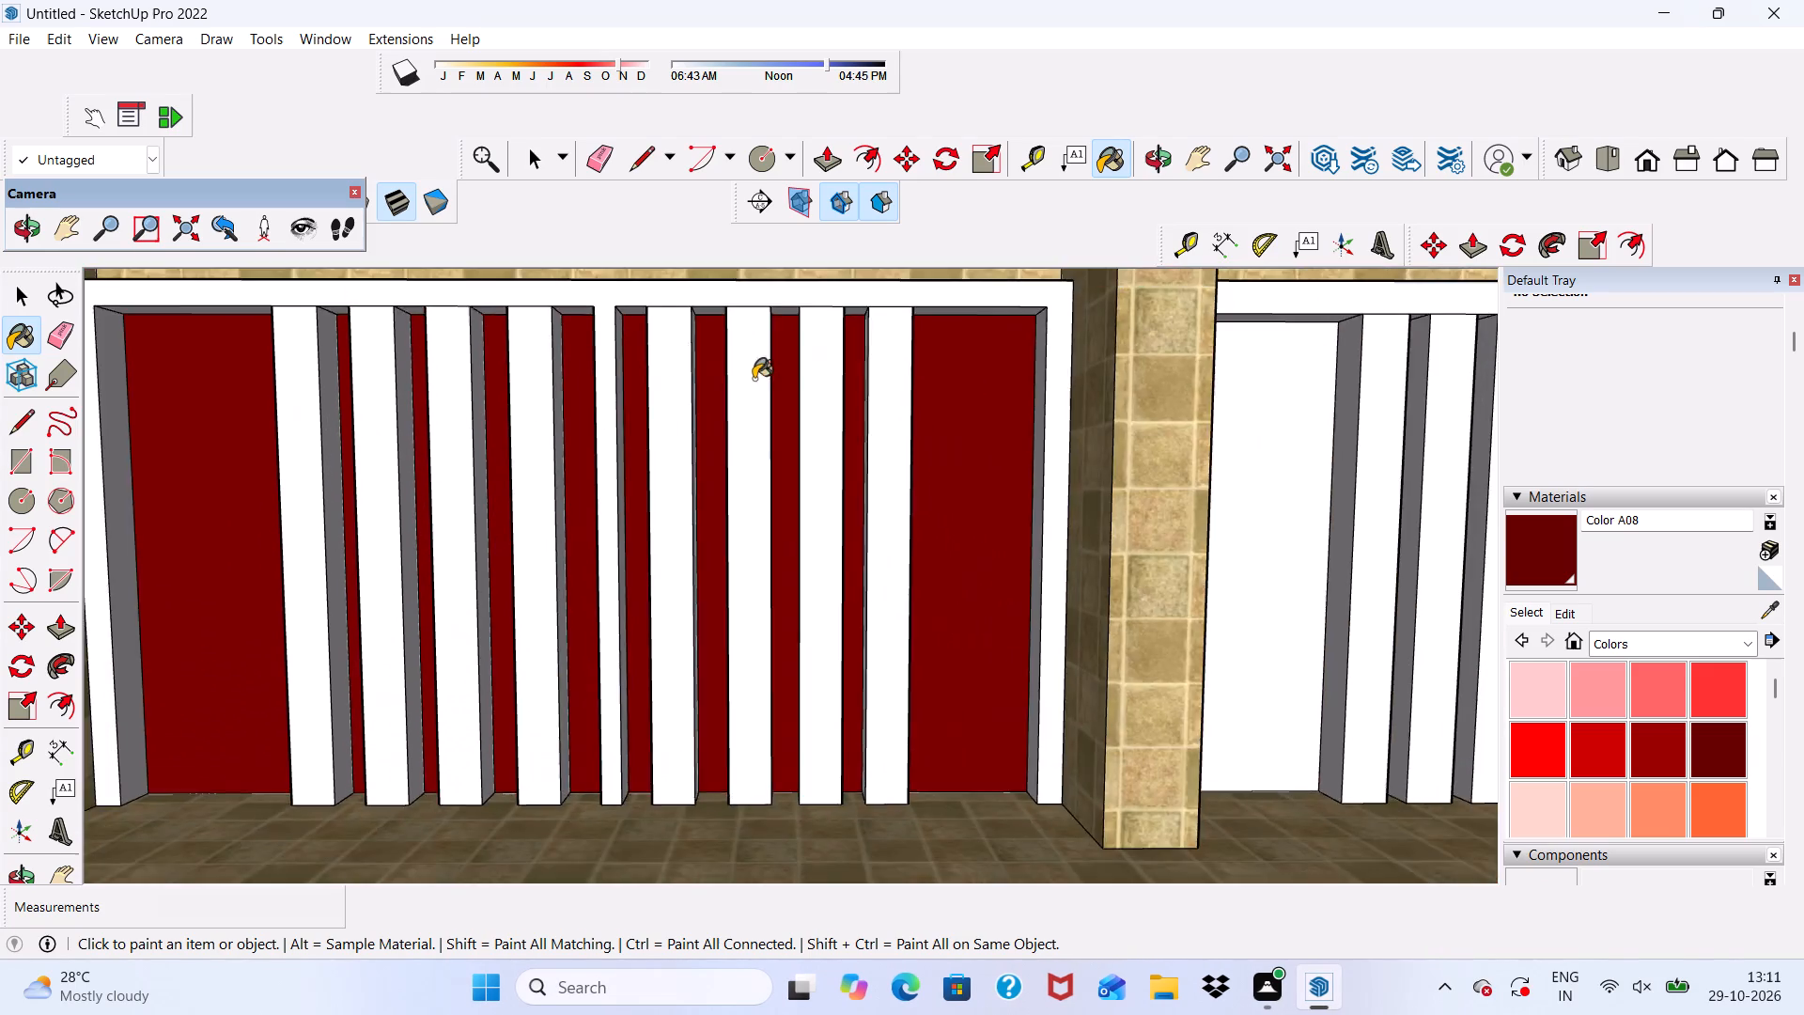
pyautogui.scroll(-7, 763, 364)
pyautogui.scroll(1, 1010, 400)
pyautogui.click(1010, 400)
pyautogui.scroll(-5, 962, 378)
pyautogui.moveTo(891, 422); pyautogui.dragTo(809, 488, button='middle')
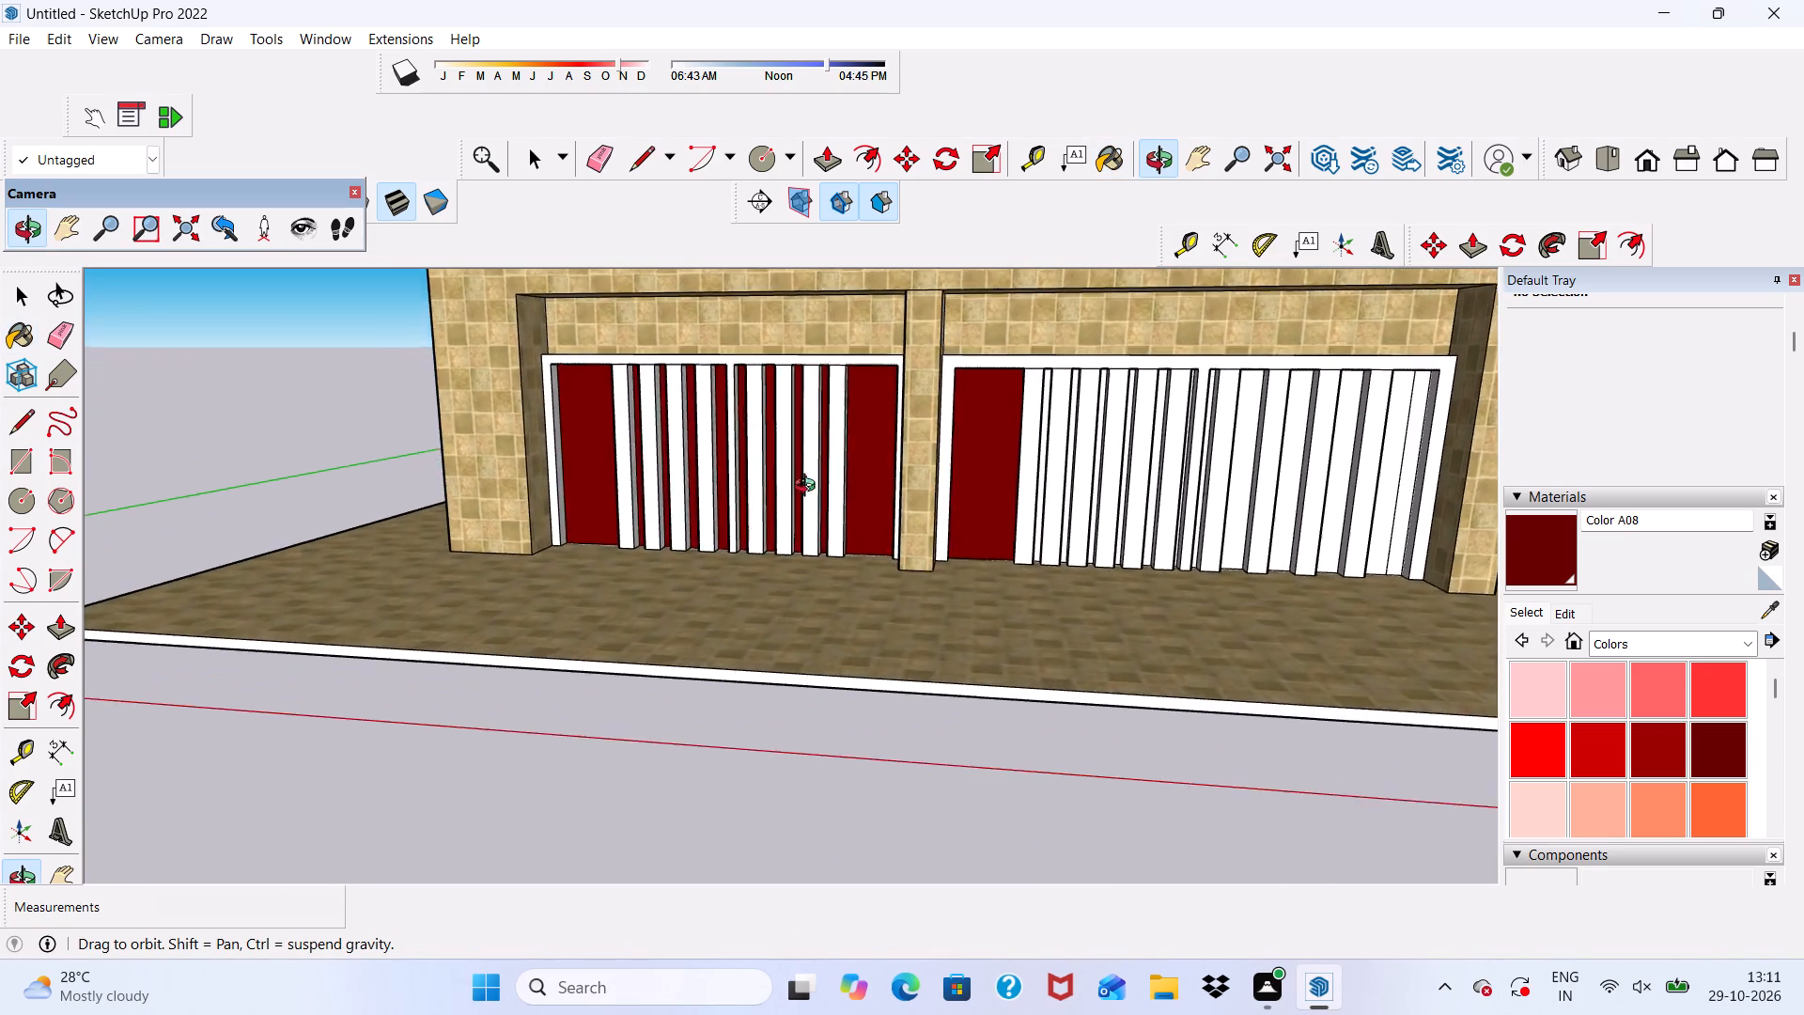
pyautogui.moveTo(809, 488); pyautogui.dragTo(784, 507, button='middle')
pyautogui.scroll(5, 1121, 399)
pyautogui.scroll(5, 985, 394)
pyautogui.click(972, 350)
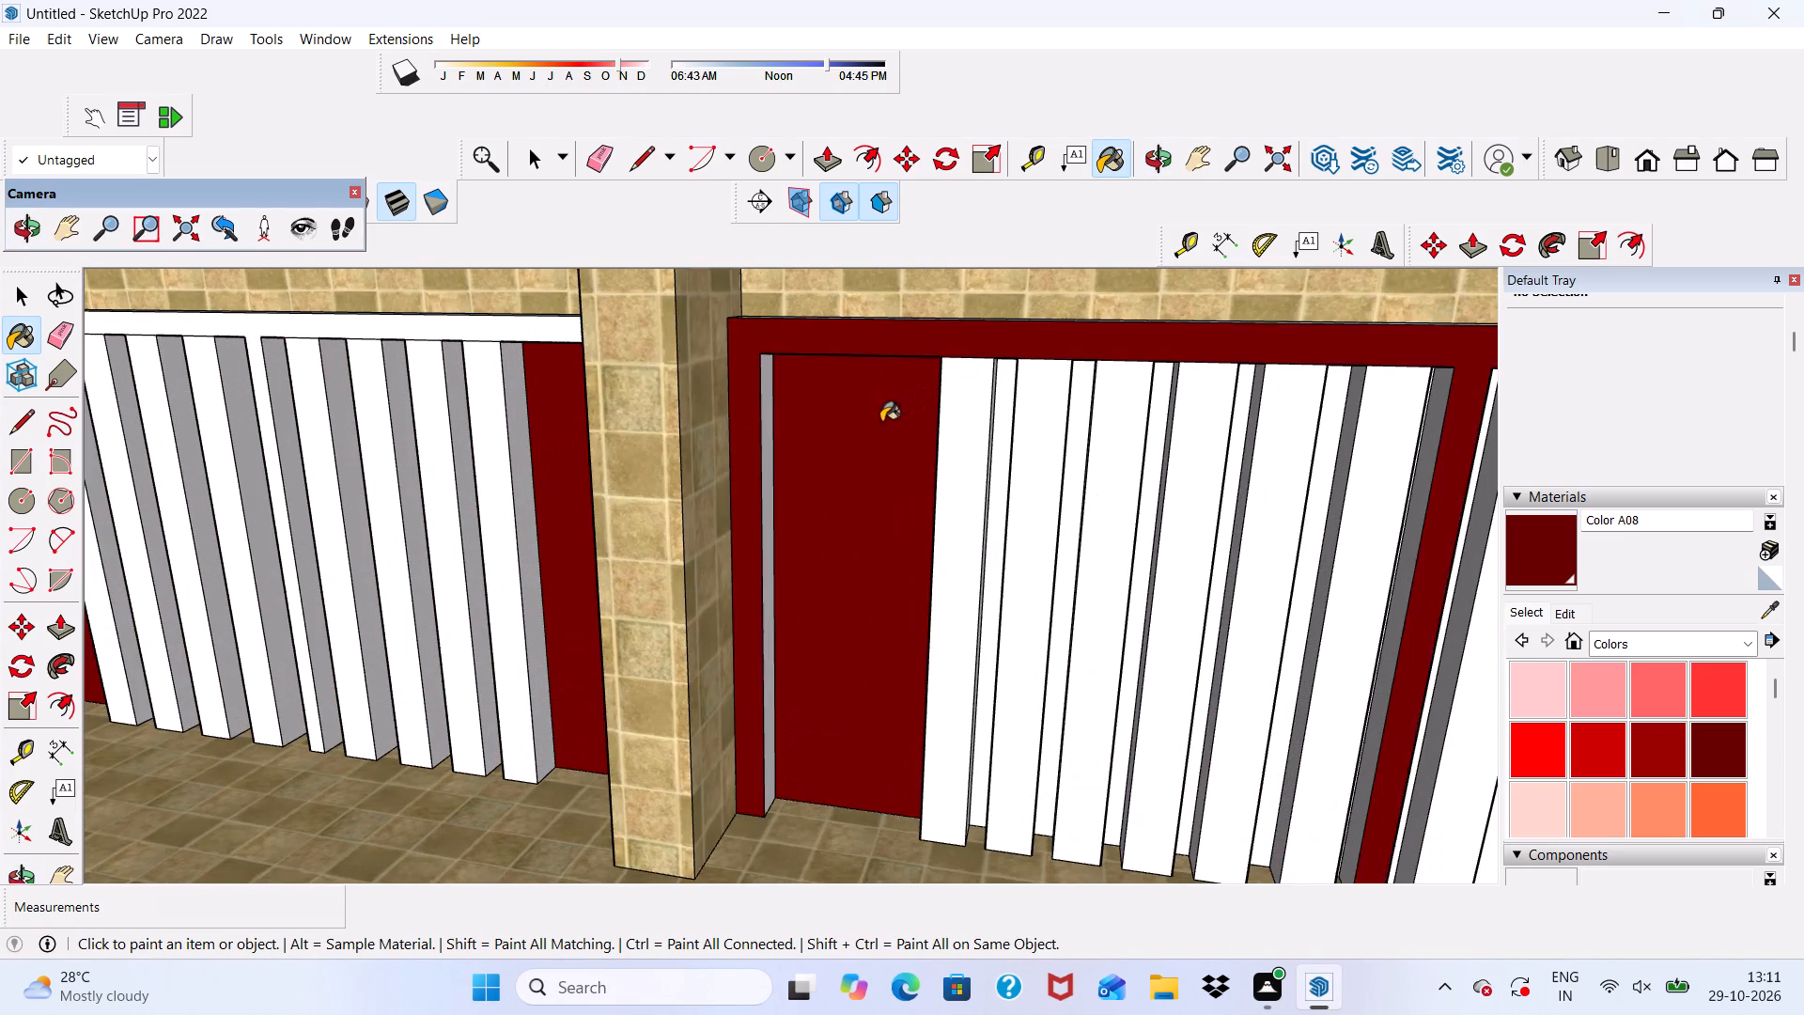
# Paint the inner side and underside of the right-hand gate's frame around the wide left panel with Color A08.
pyautogui.scroll(6, 879, 424)
pyautogui.scroll(4, 728, 425)
pyautogui.click(649, 482)
pyautogui.scroll(-5, 751, 461)
pyautogui.moveTo(948, 507); pyautogui.dragTo(1015, 284, button='middle')
pyautogui.scroll(1, 930, 362)
pyautogui.click(930, 363)
# Paint the right-hand gate's first three recessed strips beside the wide left panel, with the frame undersides above them, in Color A08.
pyautogui.scroll(10, 1298, 404)
pyautogui.click(1045, 301)
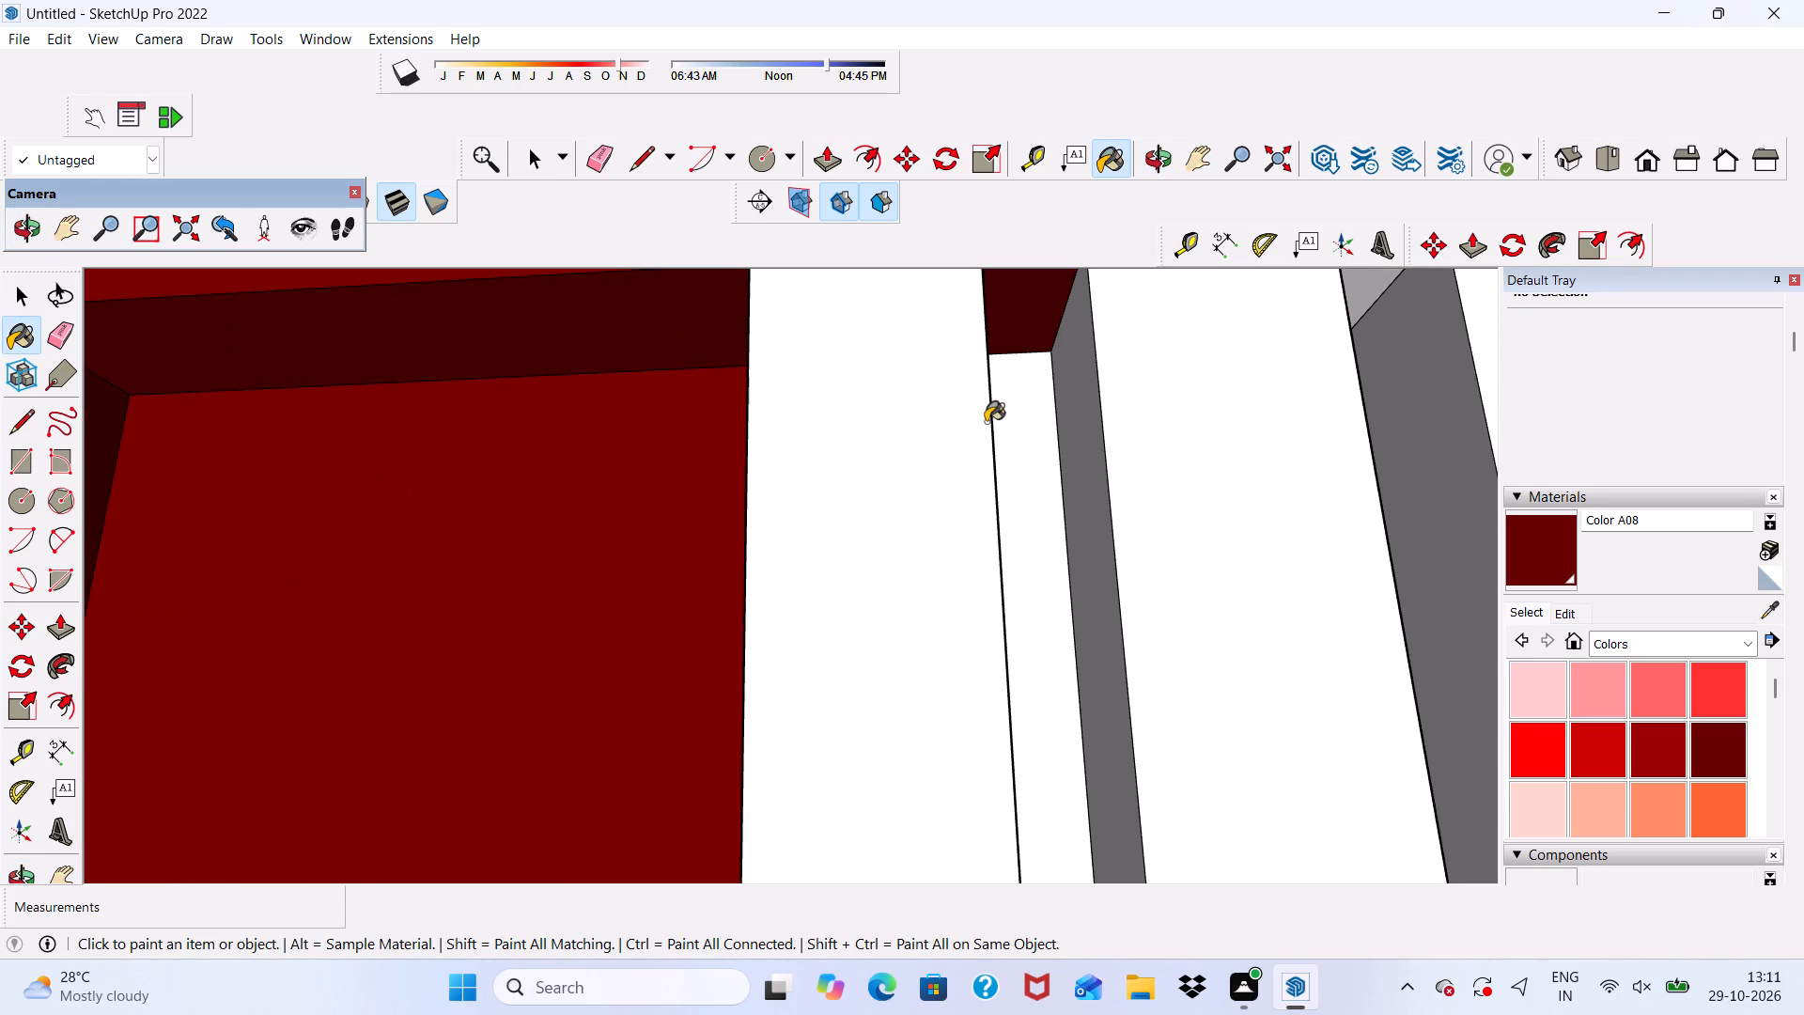
pyautogui.click(1020, 407)
pyautogui.scroll(-7, 955, 408)
pyautogui.scroll(6, 1230, 325)
pyautogui.moveTo(1133, 350); pyautogui.dragTo(1134, 362)
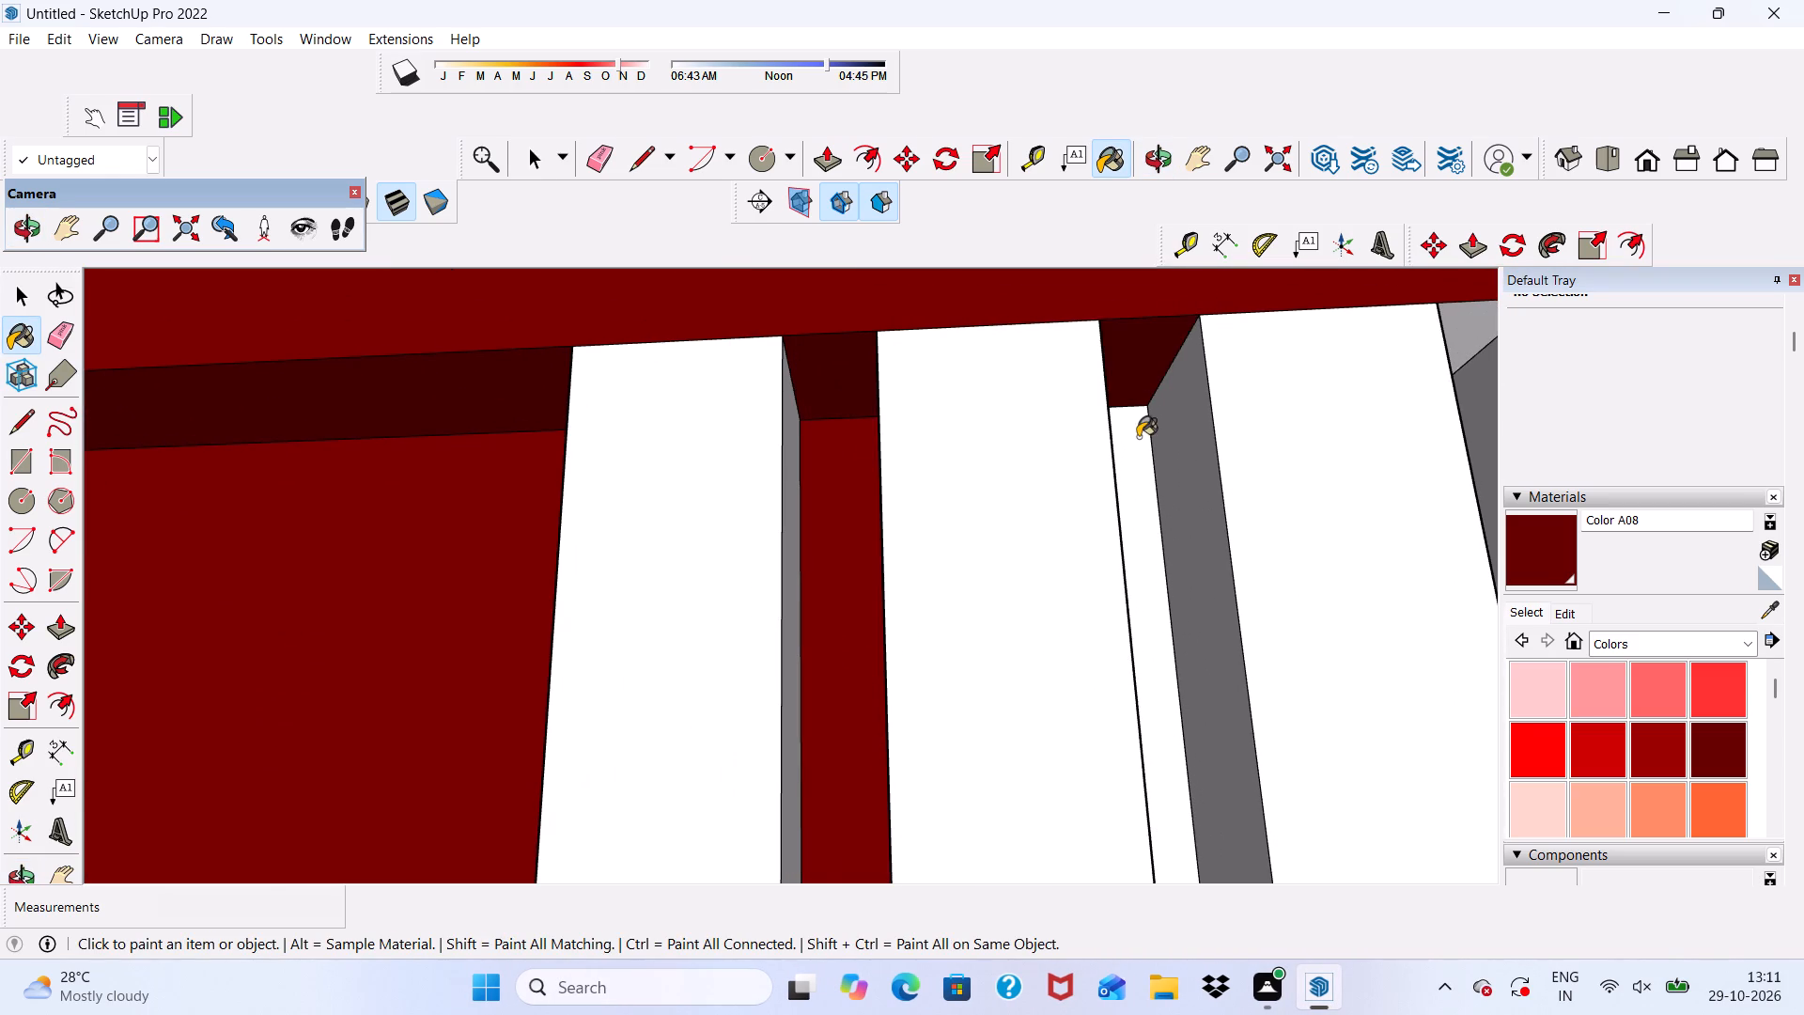
pyautogui.click(1138, 438)
pyautogui.scroll(-12, 1186, 417)
pyautogui.scroll(13, 1284, 378)
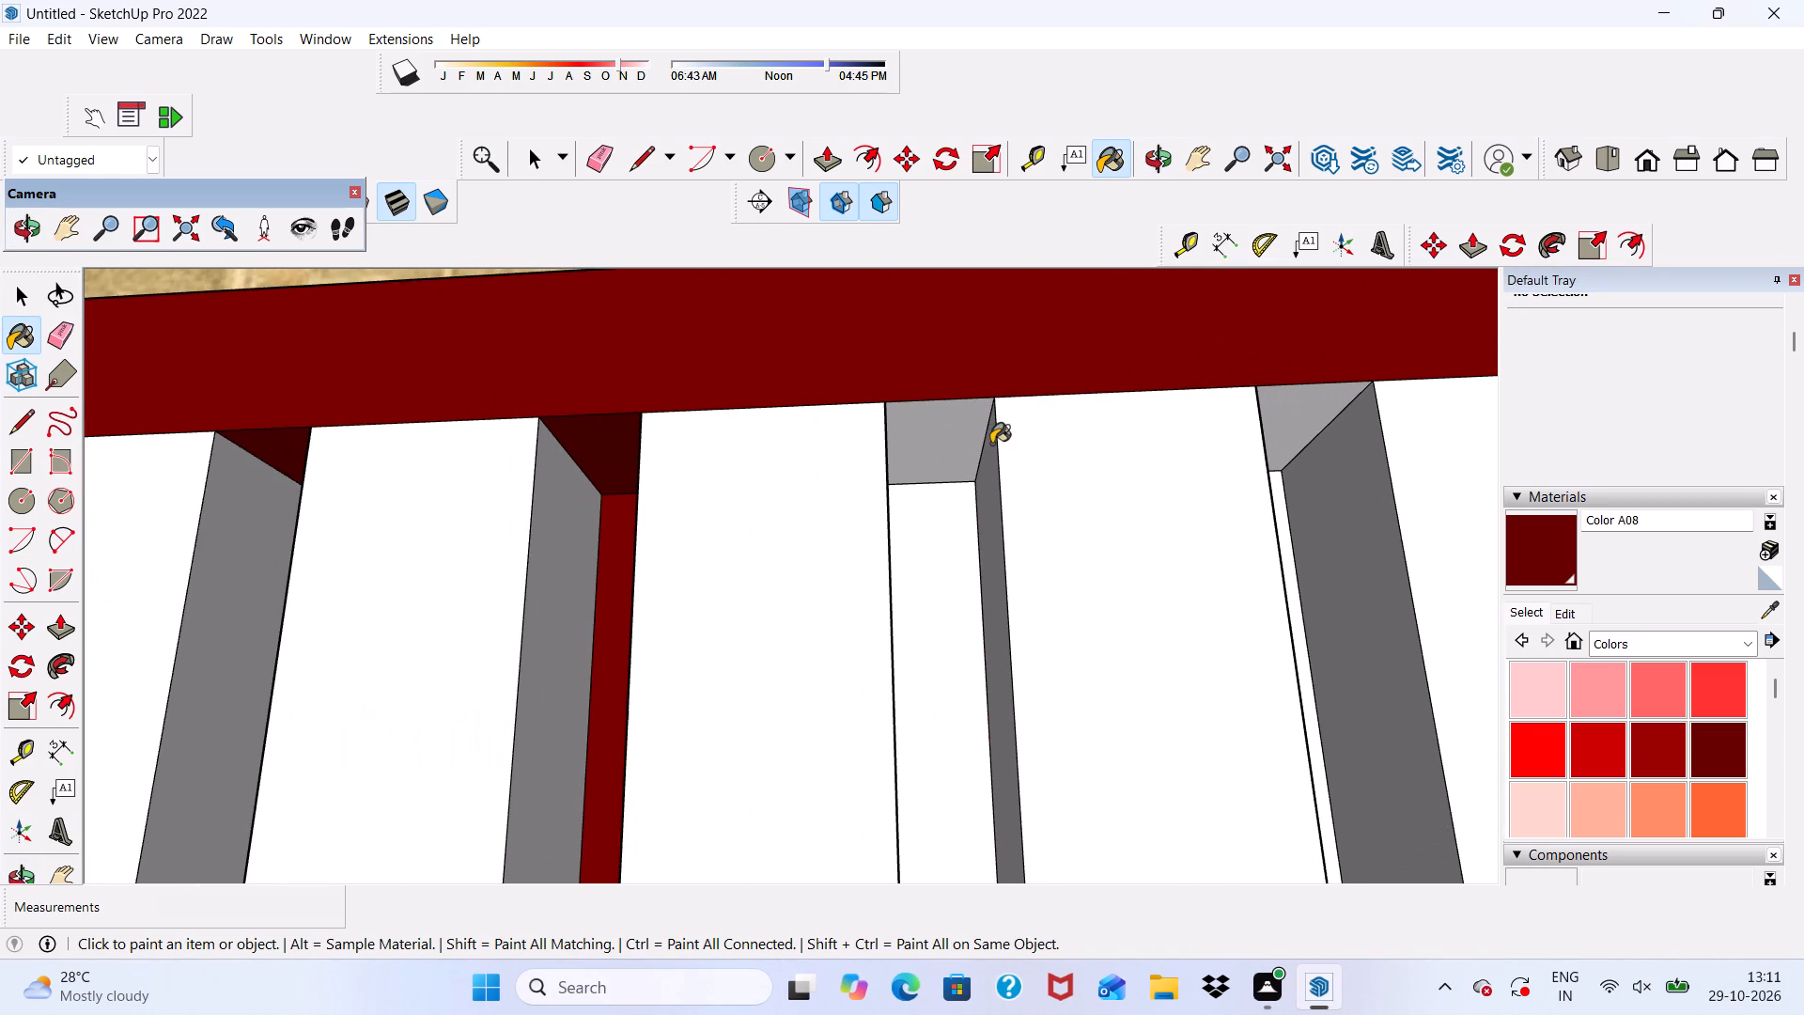
pyautogui.click(976, 441)
pyautogui.click(922, 565)
# Paint the fourth and fifth recessed strips of the right-hand gate and the frame undersides above them in Color A08.
pyautogui.scroll(-4, 1184, 450)
pyautogui.scroll(2, 1290, 447)
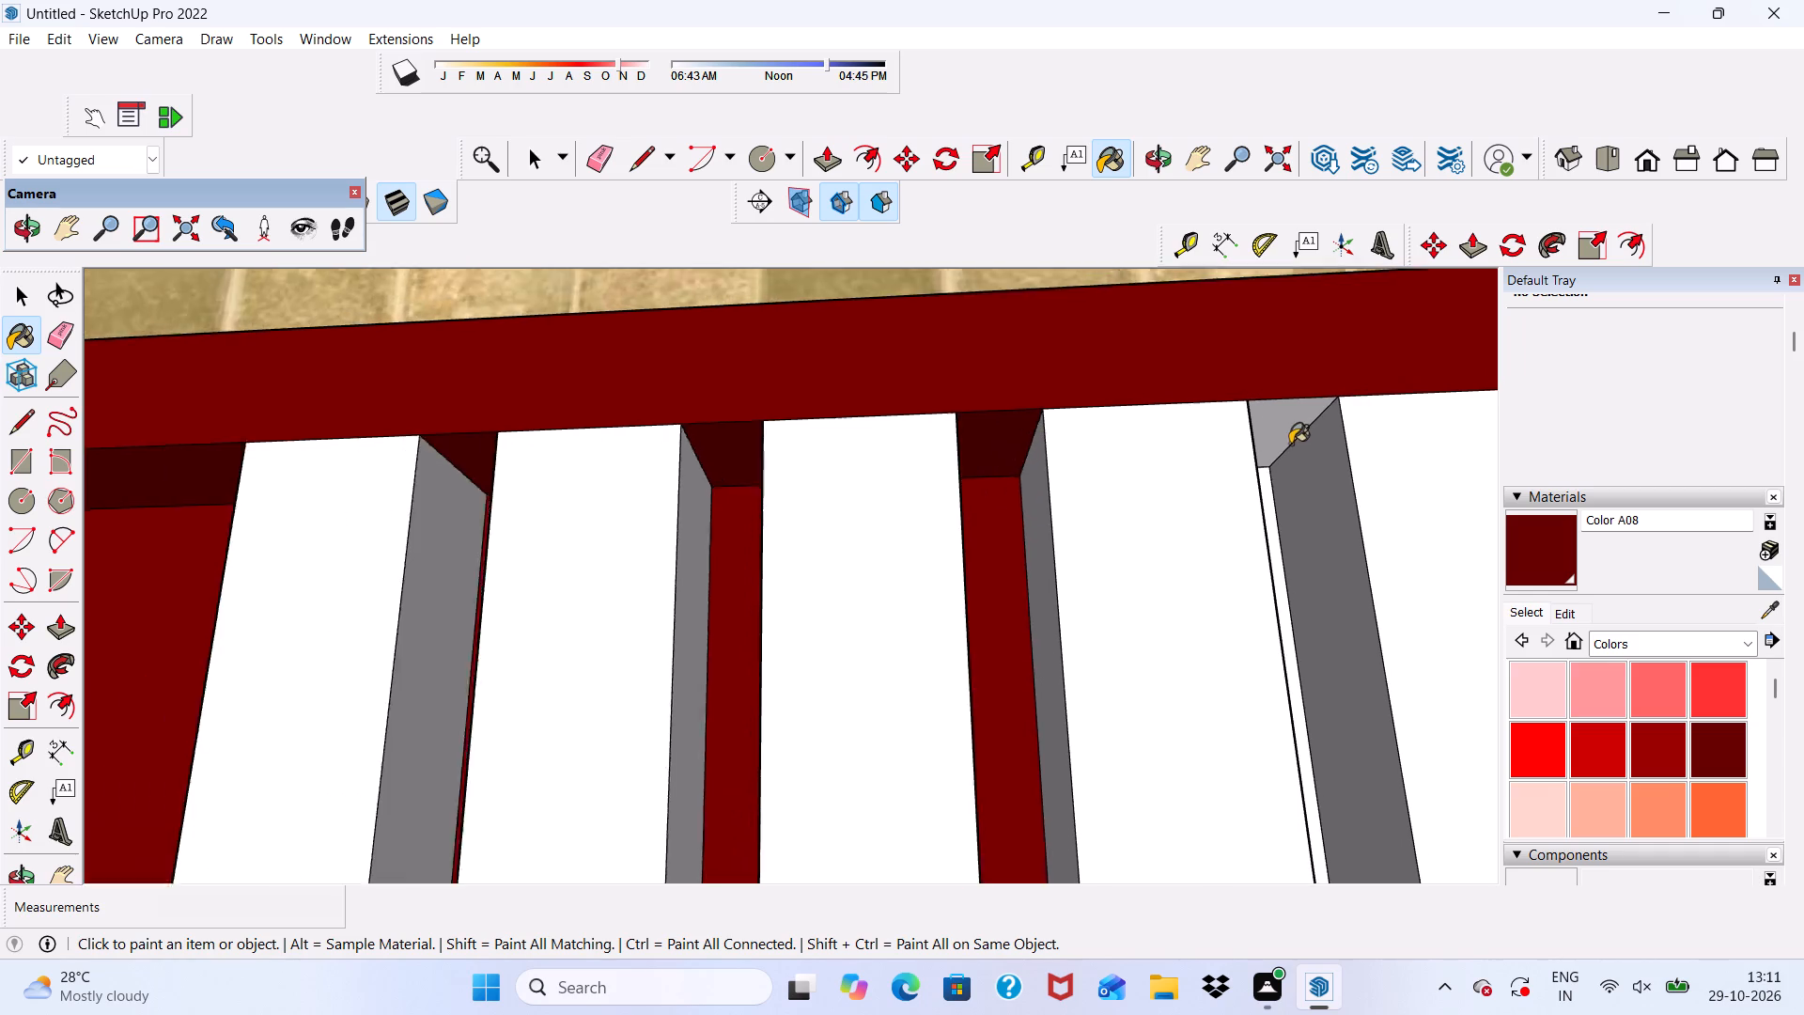
pyautogui.scroll(2, 1290, 444)
pyautogui.click(1284, 434)
pyautogui.click(1267, 541)
pyautogui.scroll(-2, 1193, 461)
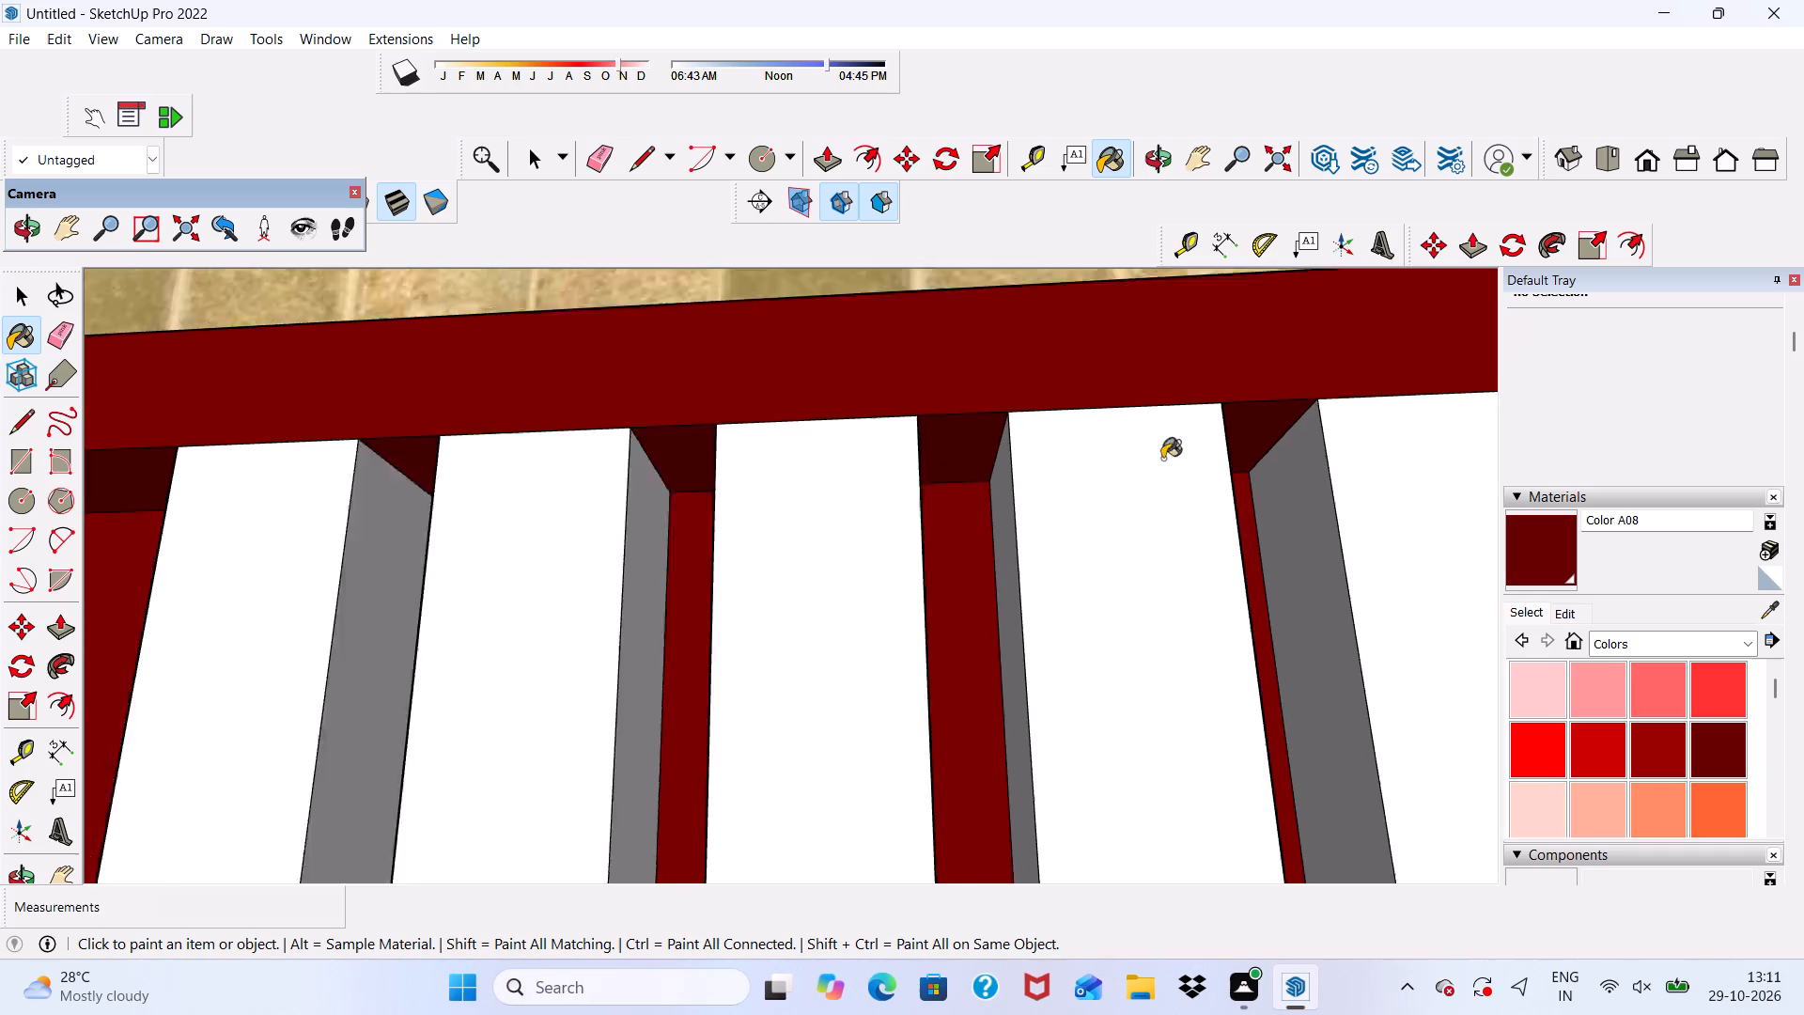
pyautogui.scroll(-9, 1162, 459)
pyautogui.scroll(11, 1235, 345)
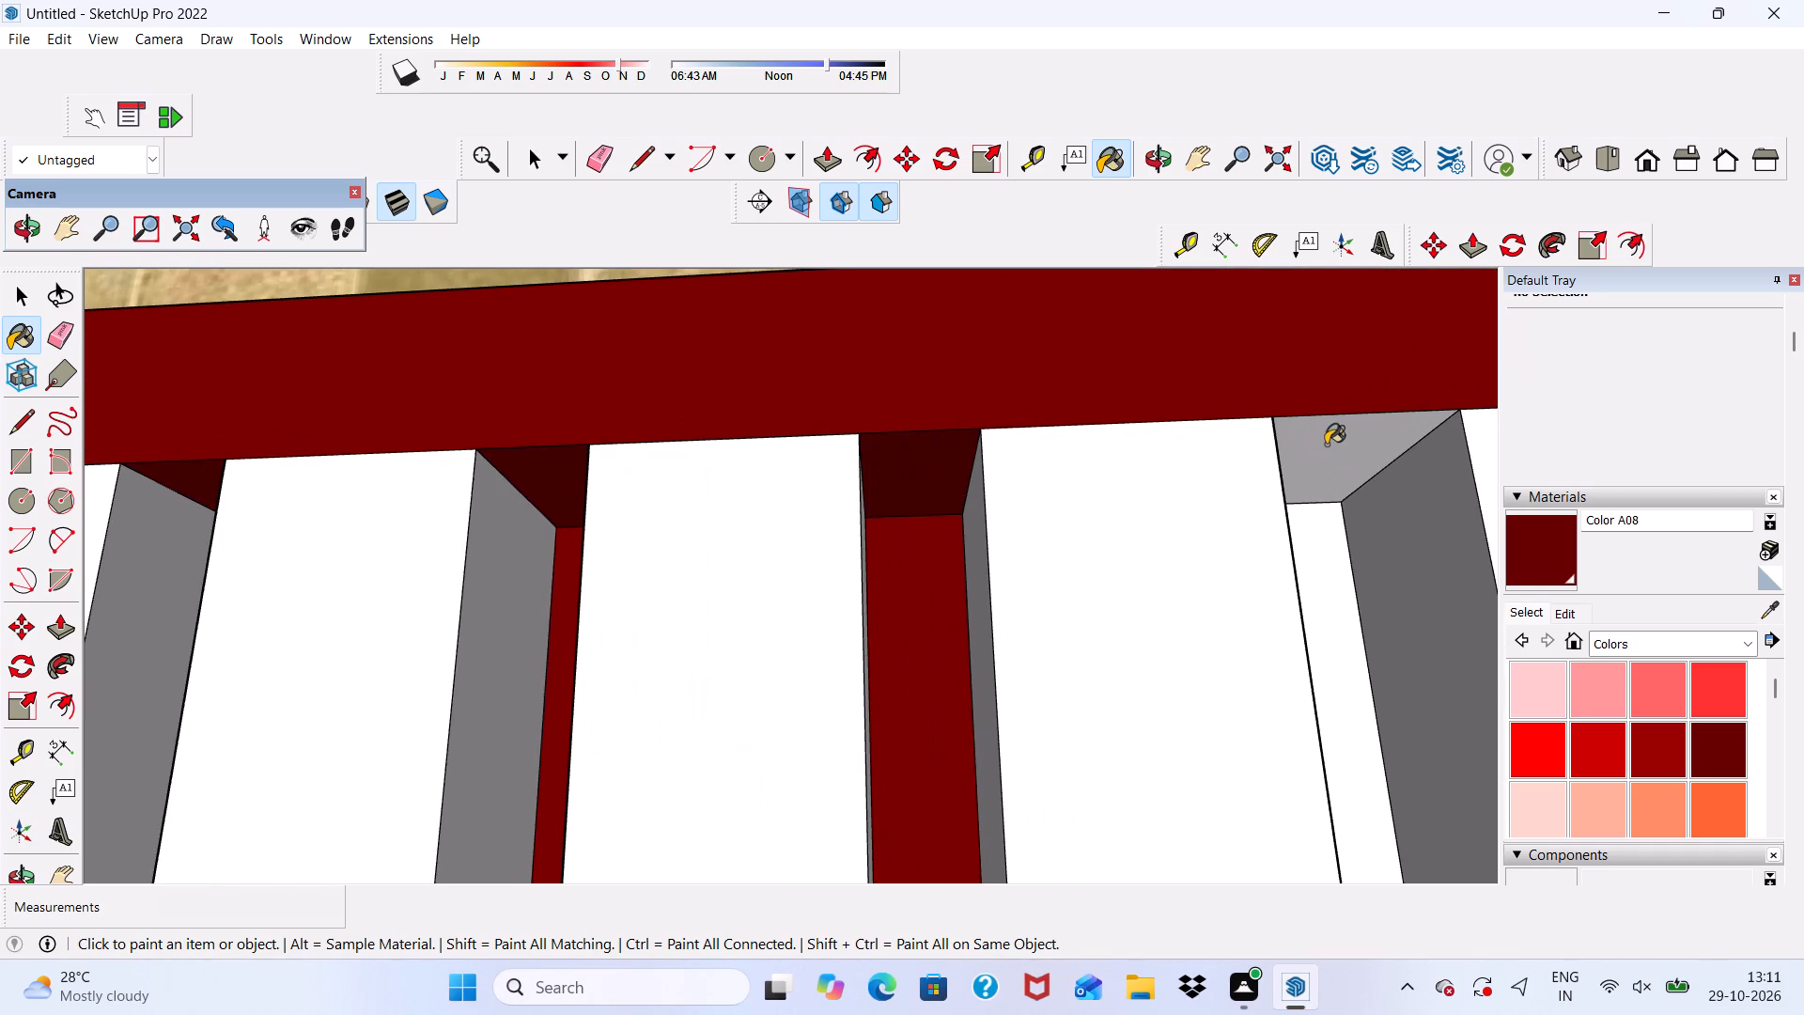
pyautogui.click(1326, 445)
pyautogui.click(1328, 541)
# Undo the last fill, repaint the fifth recessed strip, and paint the strip just left of the gate's central post in Color A08.
pyautogui.scroll(-5, 1141, 467)
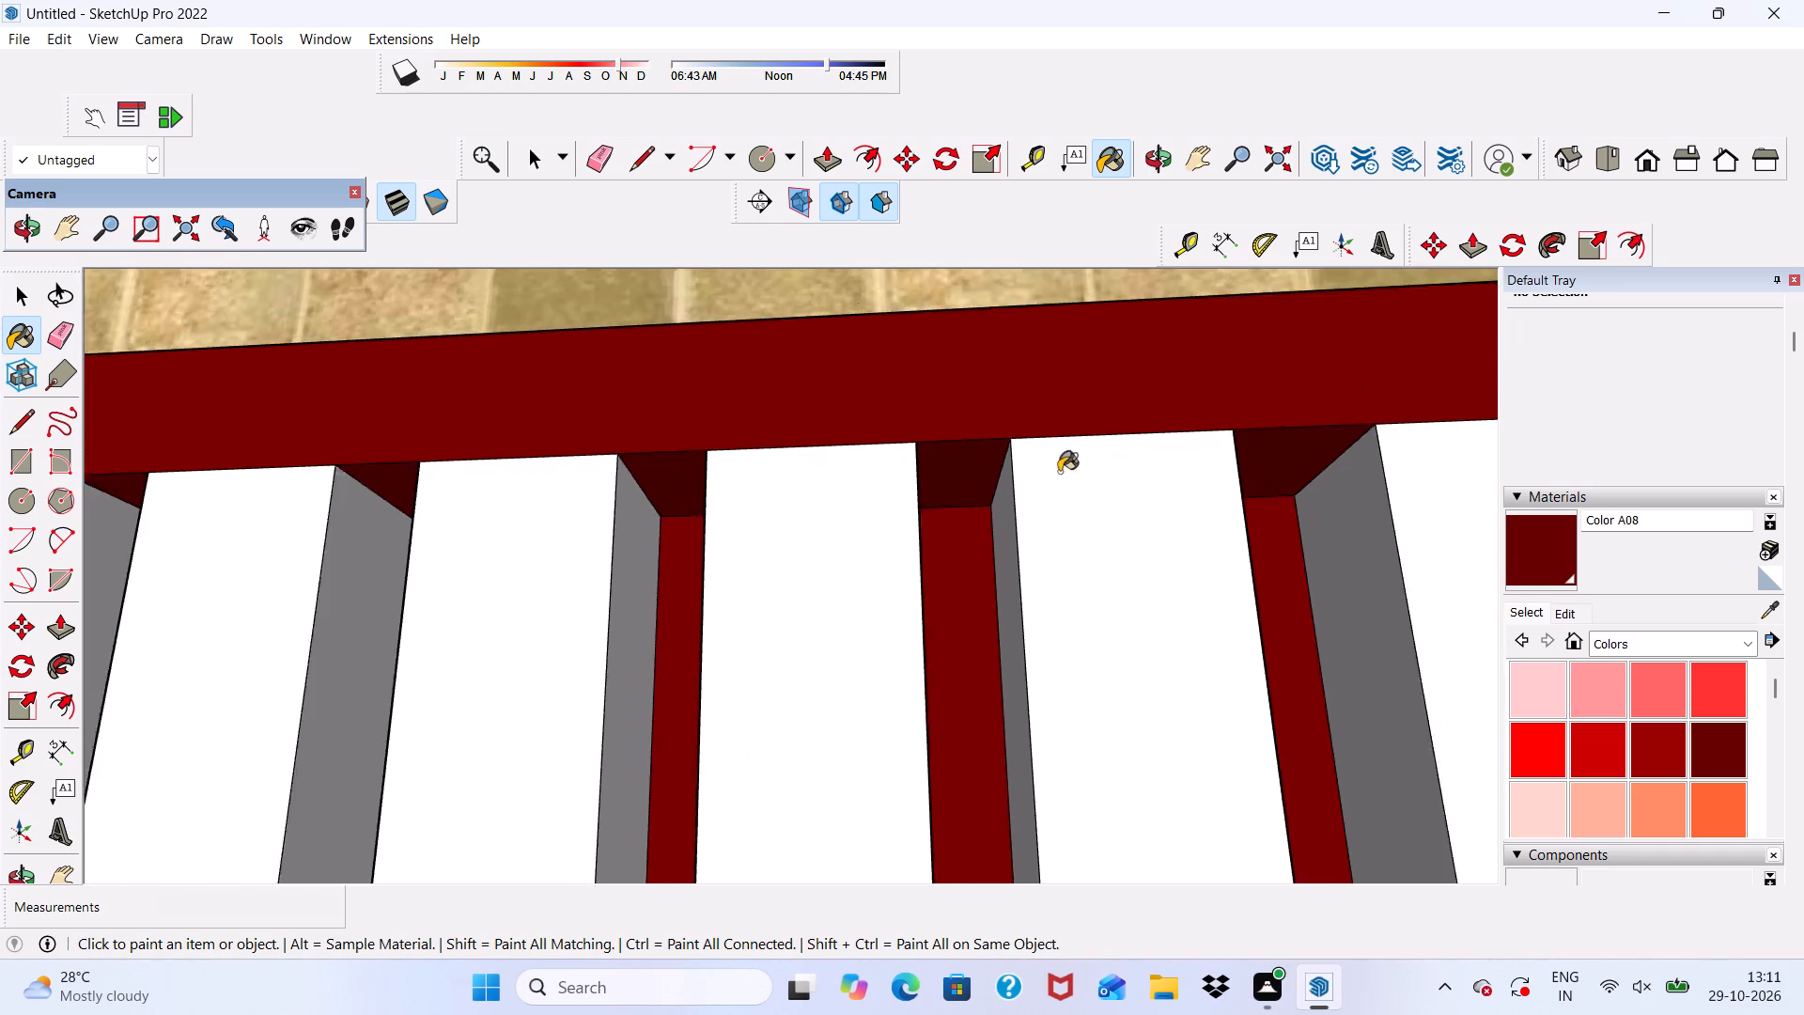
pyautogui.scroll(2, 1054, 456)
pyautogui.scroll(-12, 930, 377)
pyautogui.scroll(11, 1189, 462)
pyautogui.moveTo(1131, 415); pyautogui.dragTo(1071, 516, button='middle')
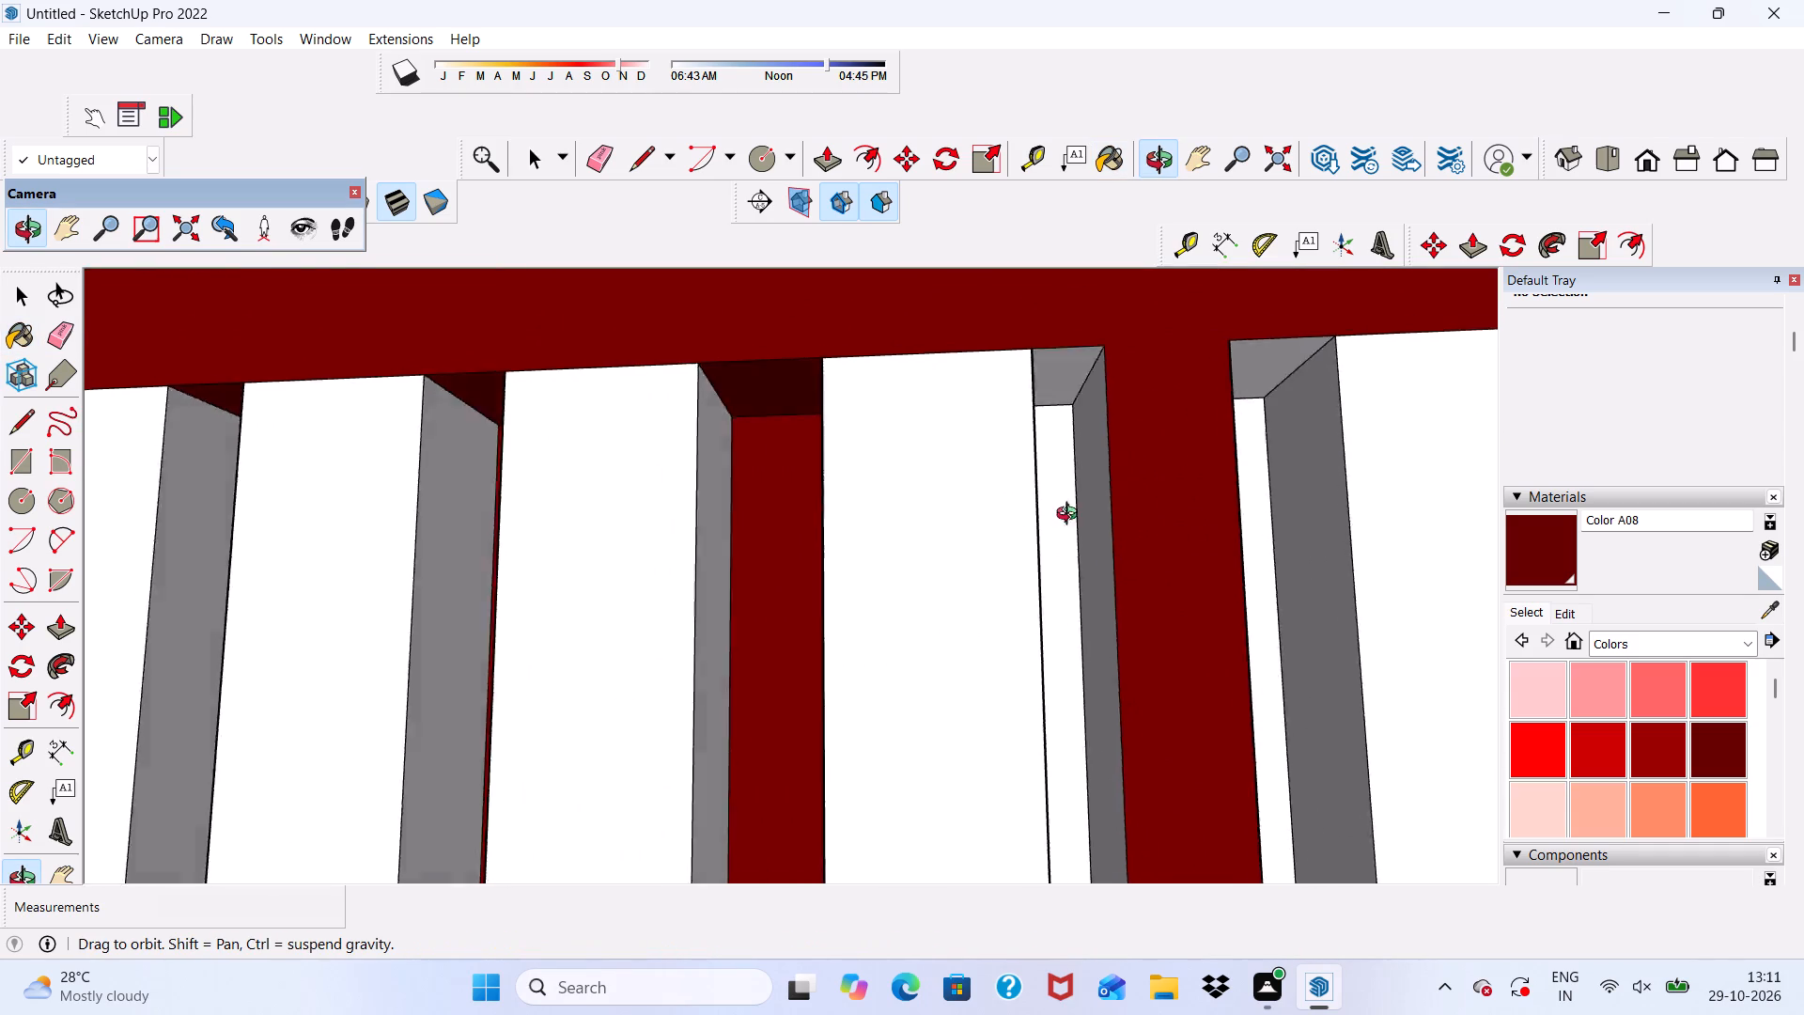
pyautogui.moveTo(1071, 516); pyautogui.dragTo(1215, 442, button='middle')
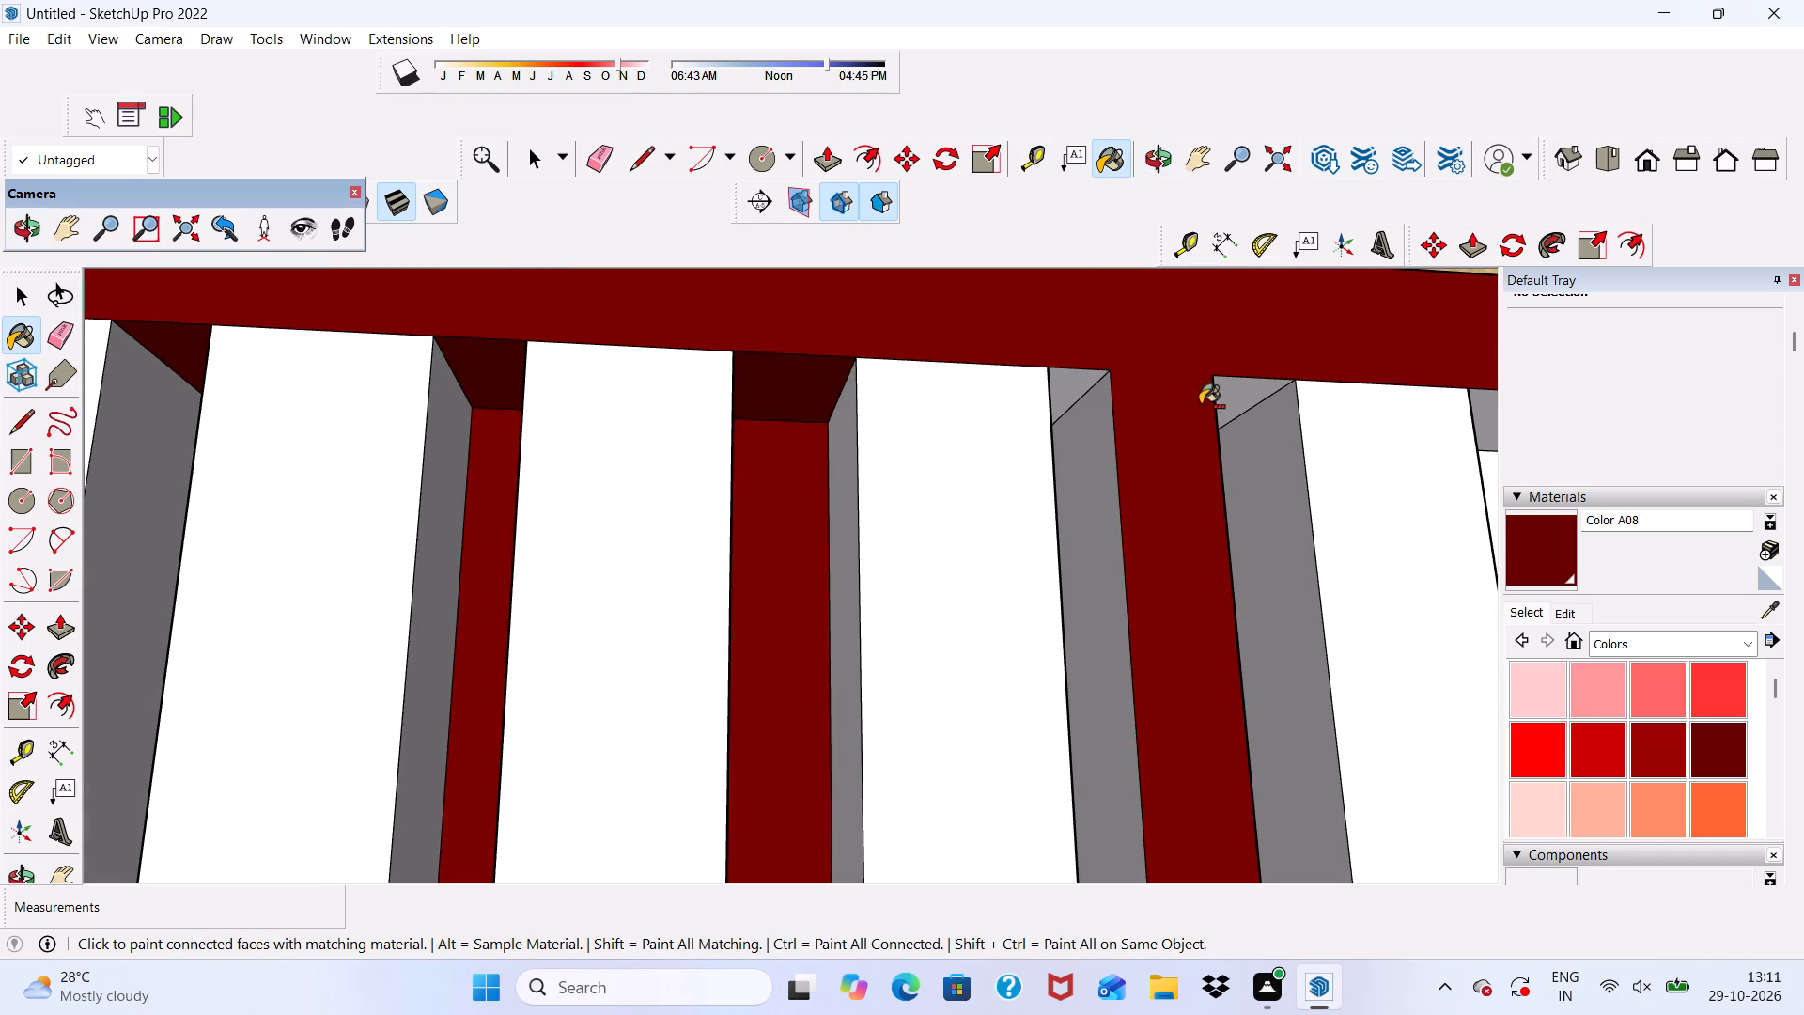
pyautogui.hotkey('ctrl', 'z')
pyautogui.scroll(-3, 1202, 404)
pyautogui.moveTo(1160, 445); pyautogui.dragTo(832, 567, button='middle')
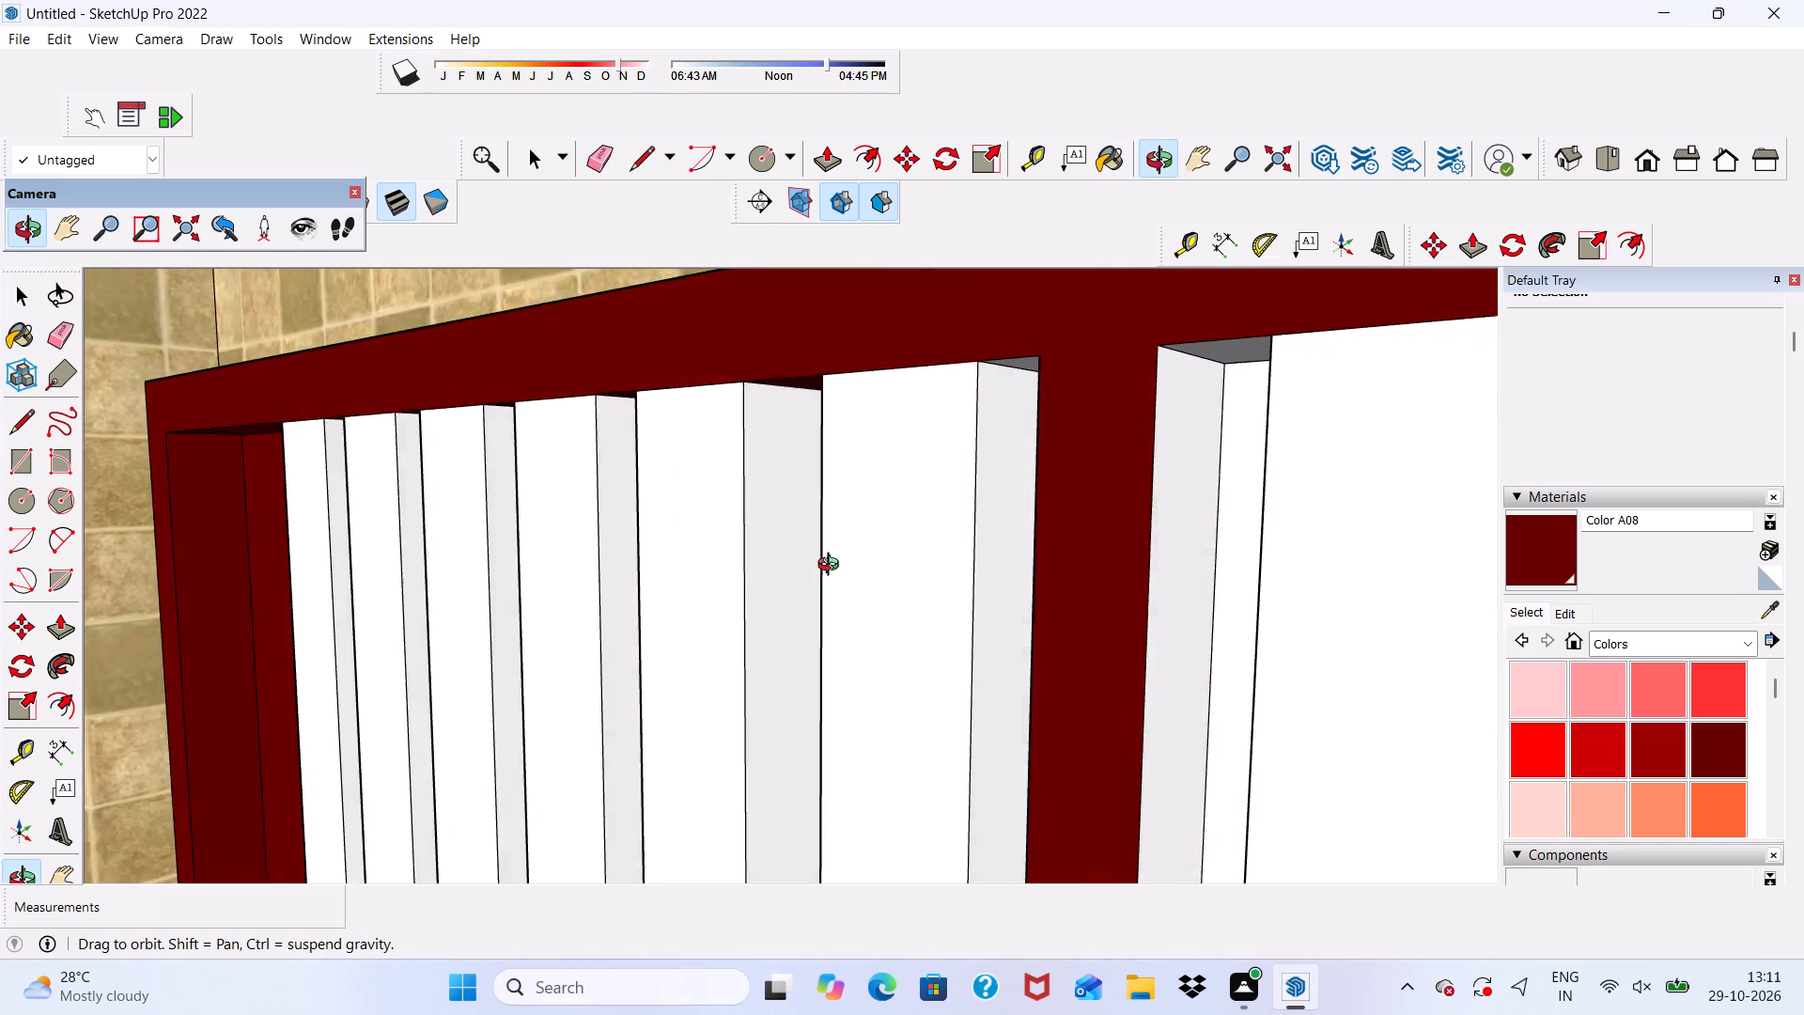
pyautogui.moveTo(832, 567); pyautogui.dragTo(1225, 551, button='middle')
pyautogui.scroll(3, 826, 525)
pyautogui.click(884, 512)
pyautogui.scroll(-2, 886, 508)
pyautogui.moveTo(887, 507); pyautogui.dragTo(830, 523, button='middle')
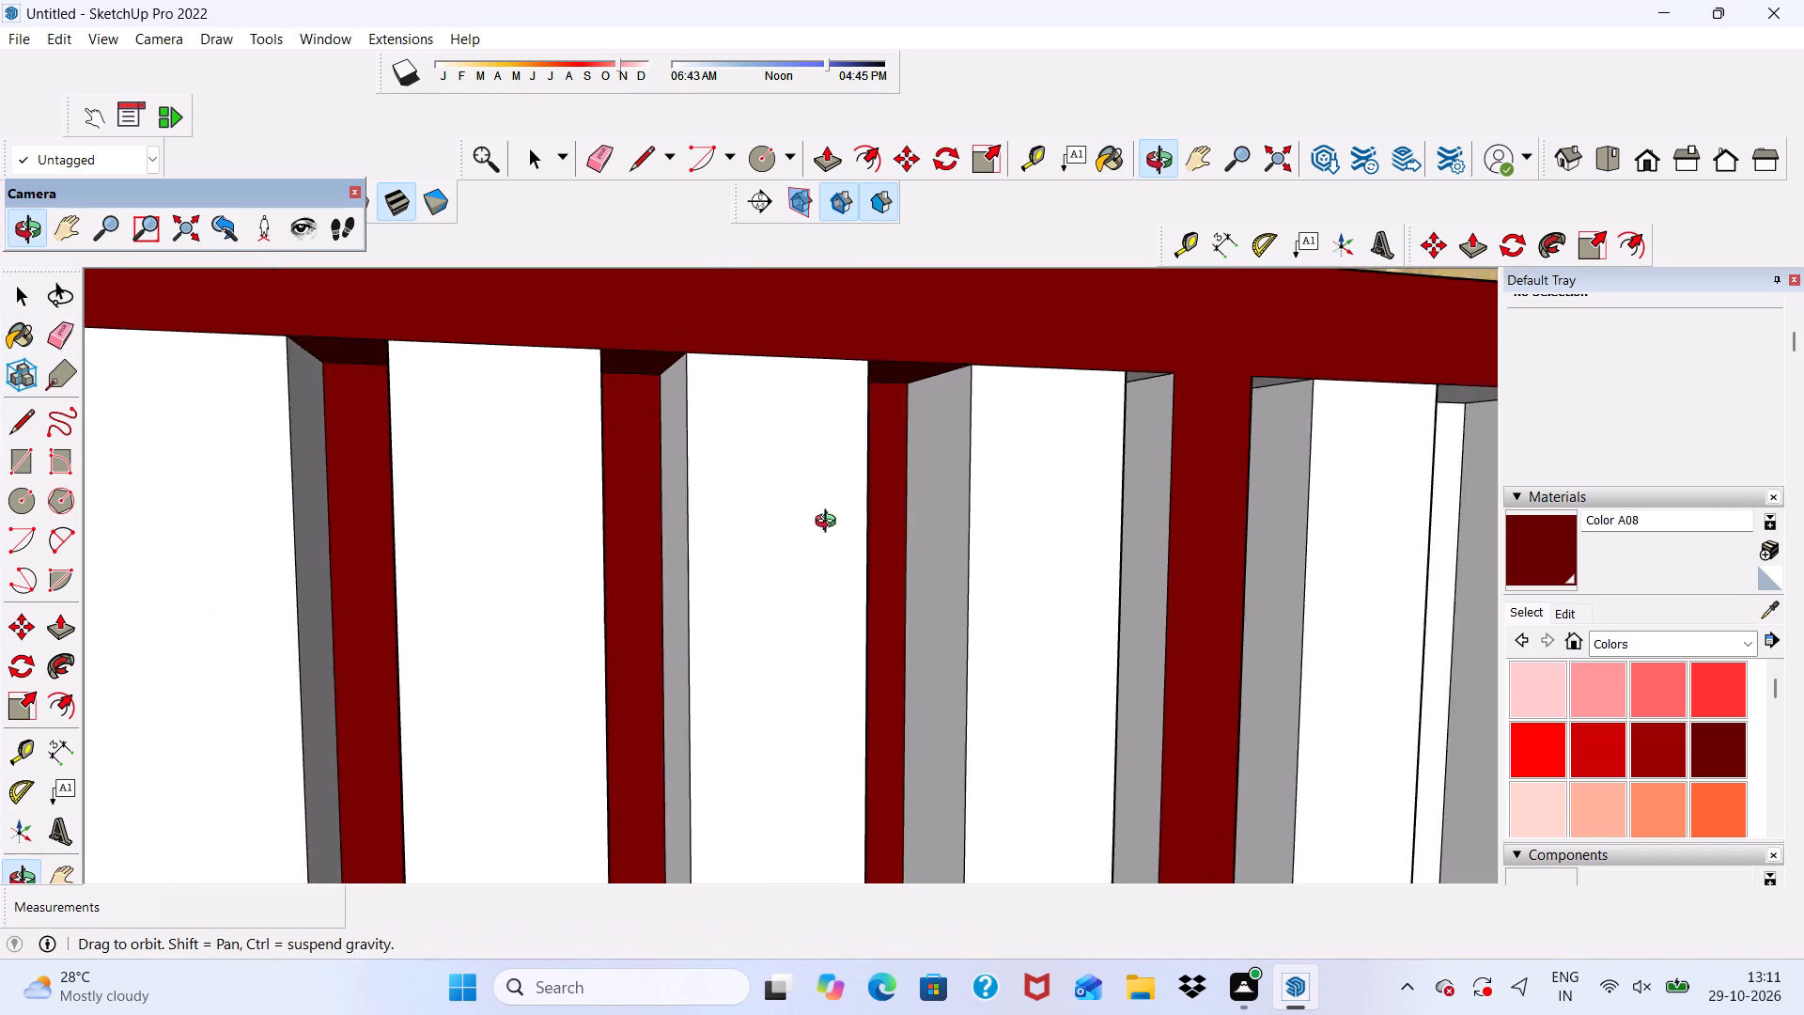
pyautogui.moveTo(830, 523); pyautogui.dragTo(715, 559, button='middle')
pyautogui.scroll(9, 1128, 478)
pyautogui.click(1174, 457)
# Paint the five back strips between the slats right of the gate's central post with Color A08.
pyautogui.scroll(-8, 743, 368)
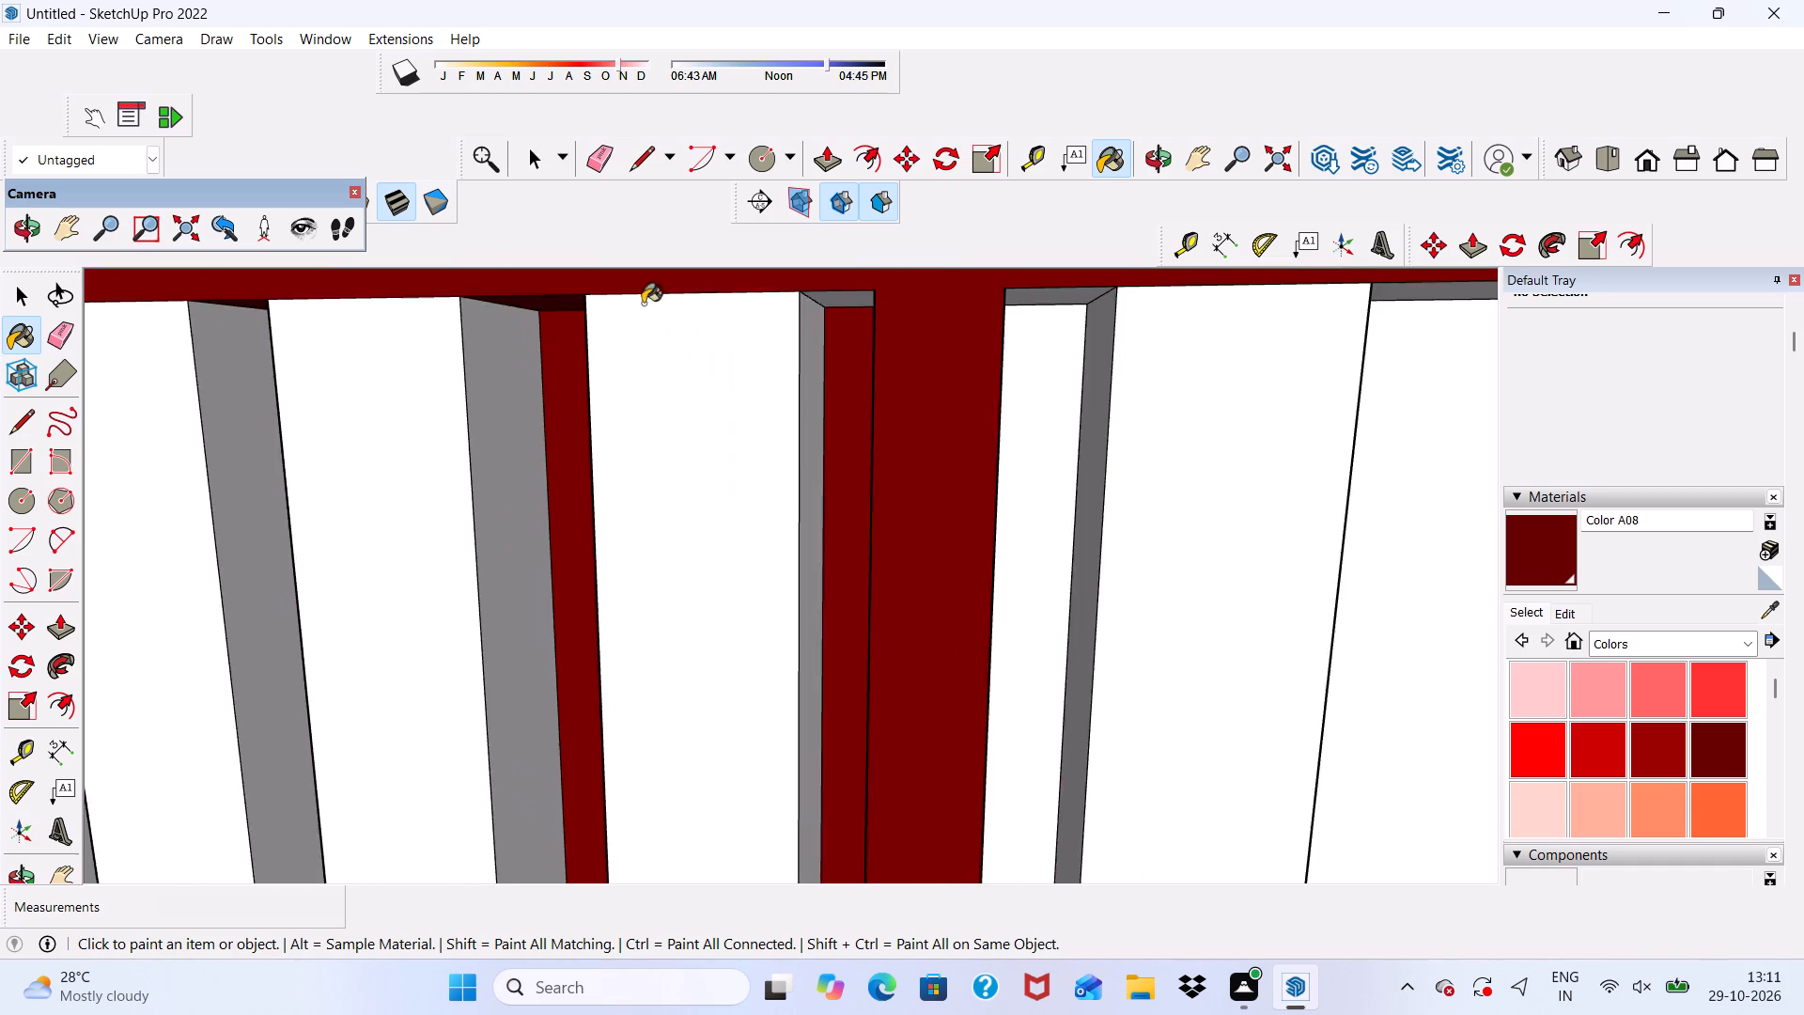
pyautogui.scroll(-4, 643, 304)
pyautogui.scroll(5, 769, 402)
pyautogui.click(1038, 374)
pyautogui.scroll(-7, 848, 359)
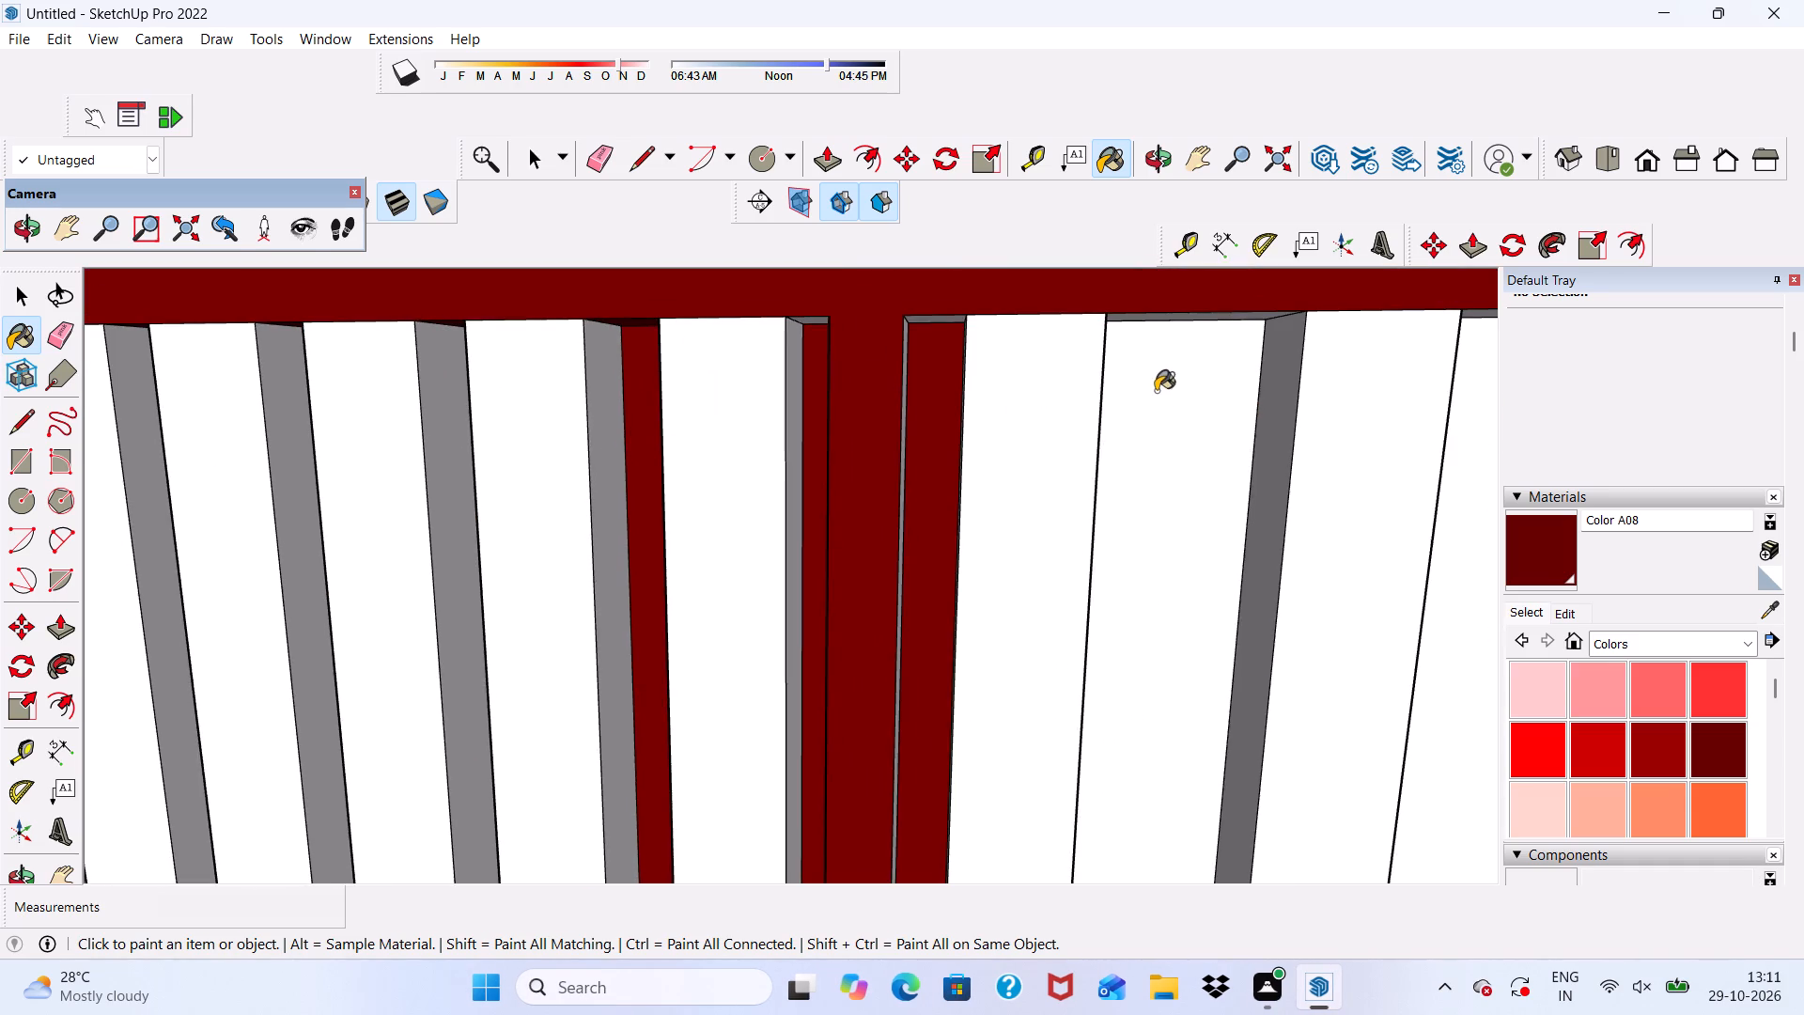
pyautogui.click(1169, 392)
pyautogui.scroll(-7, 925, 313)
pyautogui.click(1236, 390)
pyautogui.scroll(-6, 1123, 354)
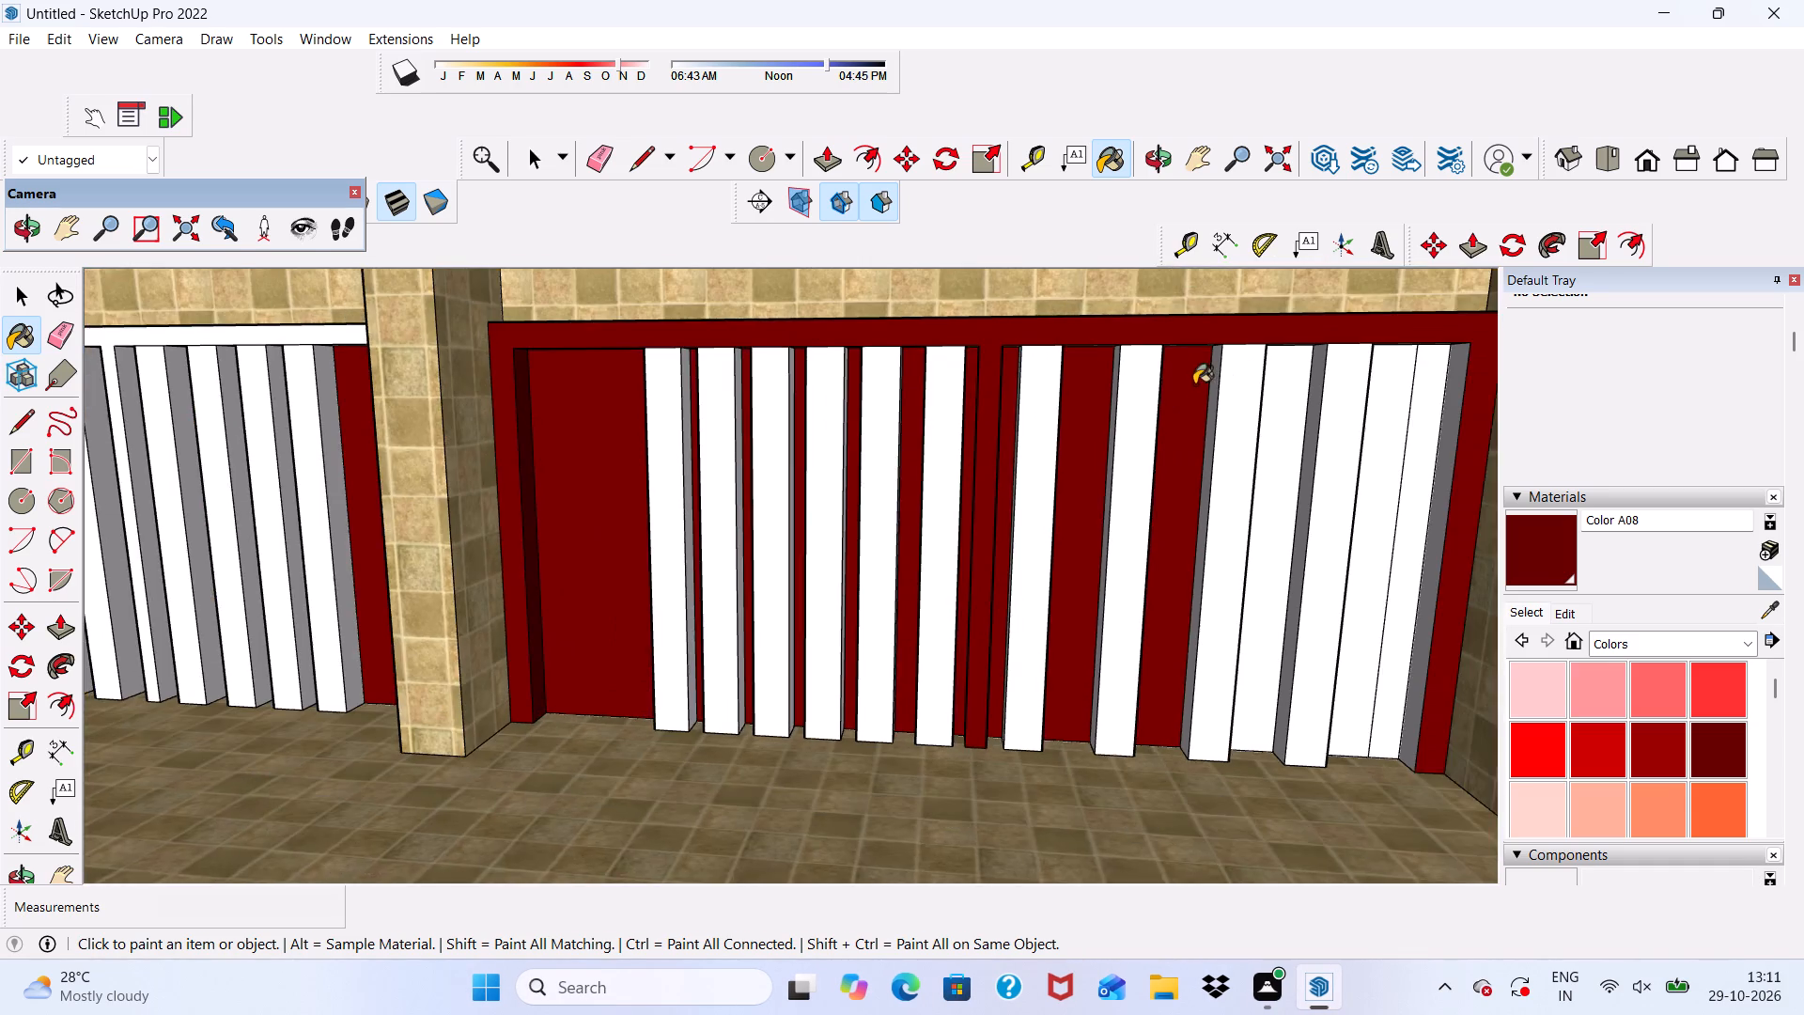
pyautogui.scroll(6, 1248, 404)
pyautogui.click(1275, 388)
pyautogui.scroll(-6, 1185, 348)
pyautogui.scroll(10, 1407, 398)
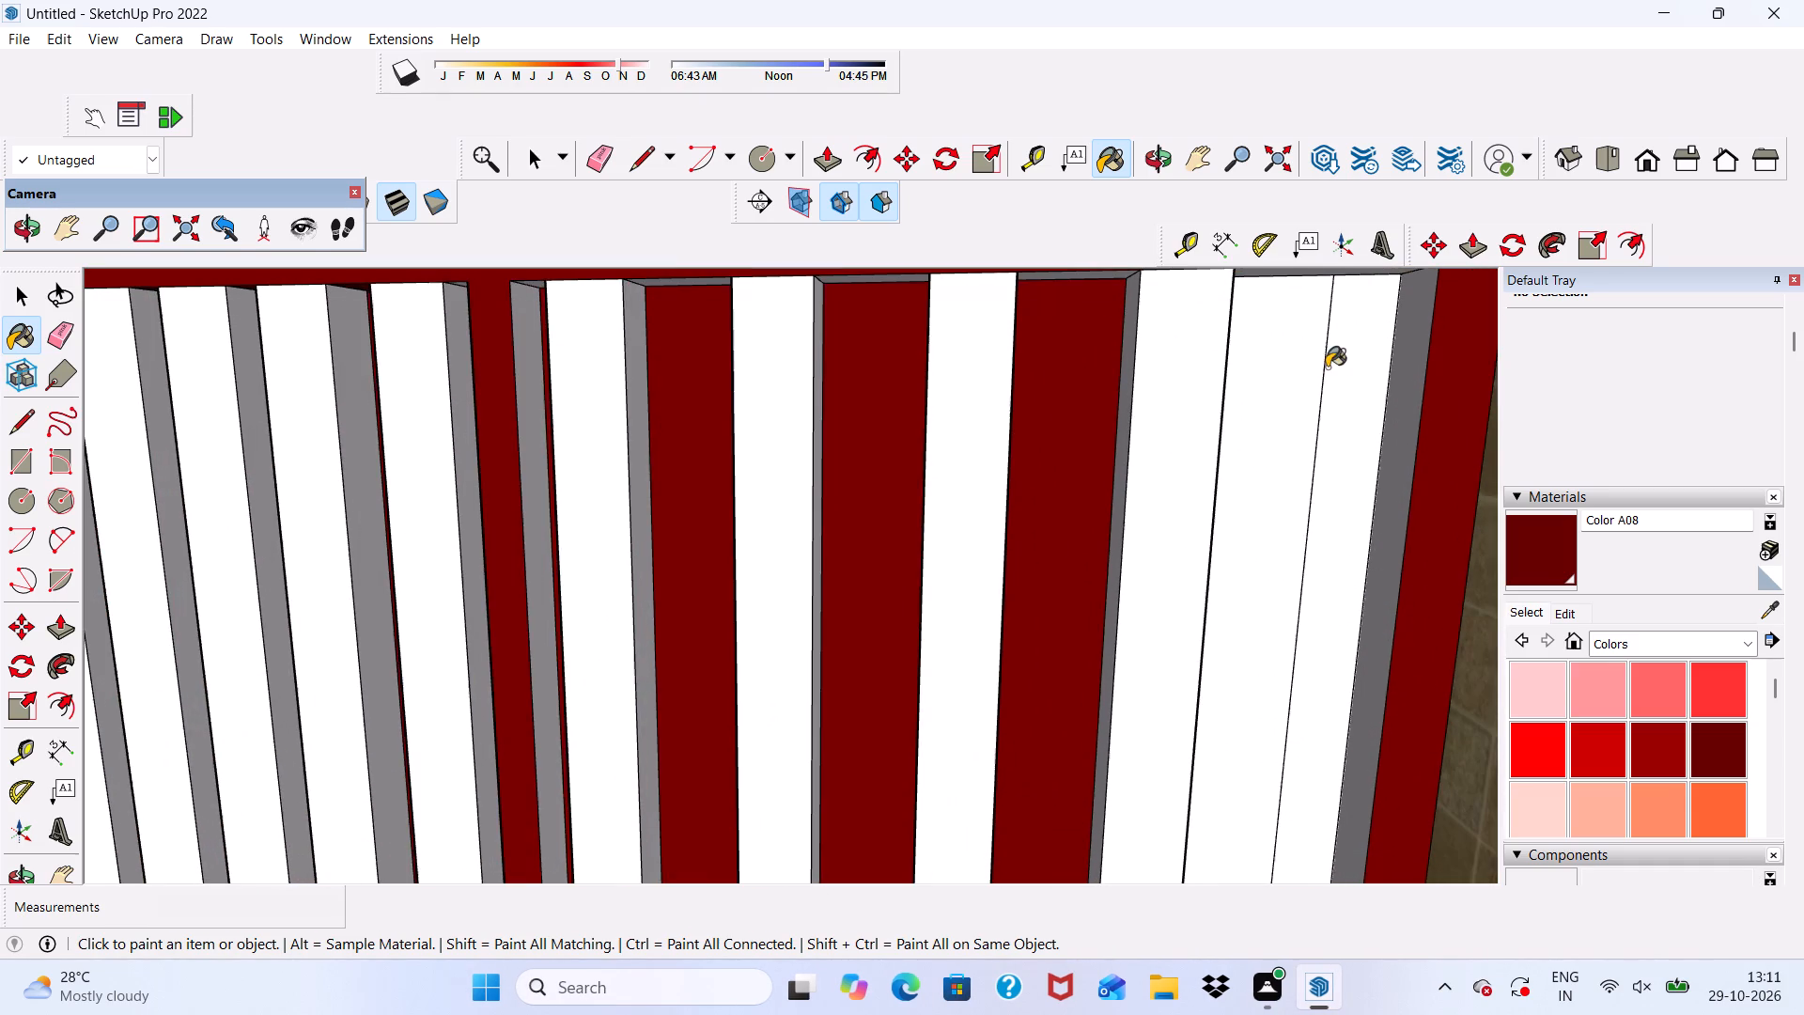
pyautogui.click(1317, 367)
# Paint the last white back strip beside the right-hand gate's right frame member with Color A08.
pyautogui.scroll(-1, 1338, 383)
pyautogui.middleClick(1343, 394)
pyautogui.scroll(-2, 1343, 392)
pyautogui.moveTo(1343, 392); pyautogui.dragTo(1016, 347, button='middle')
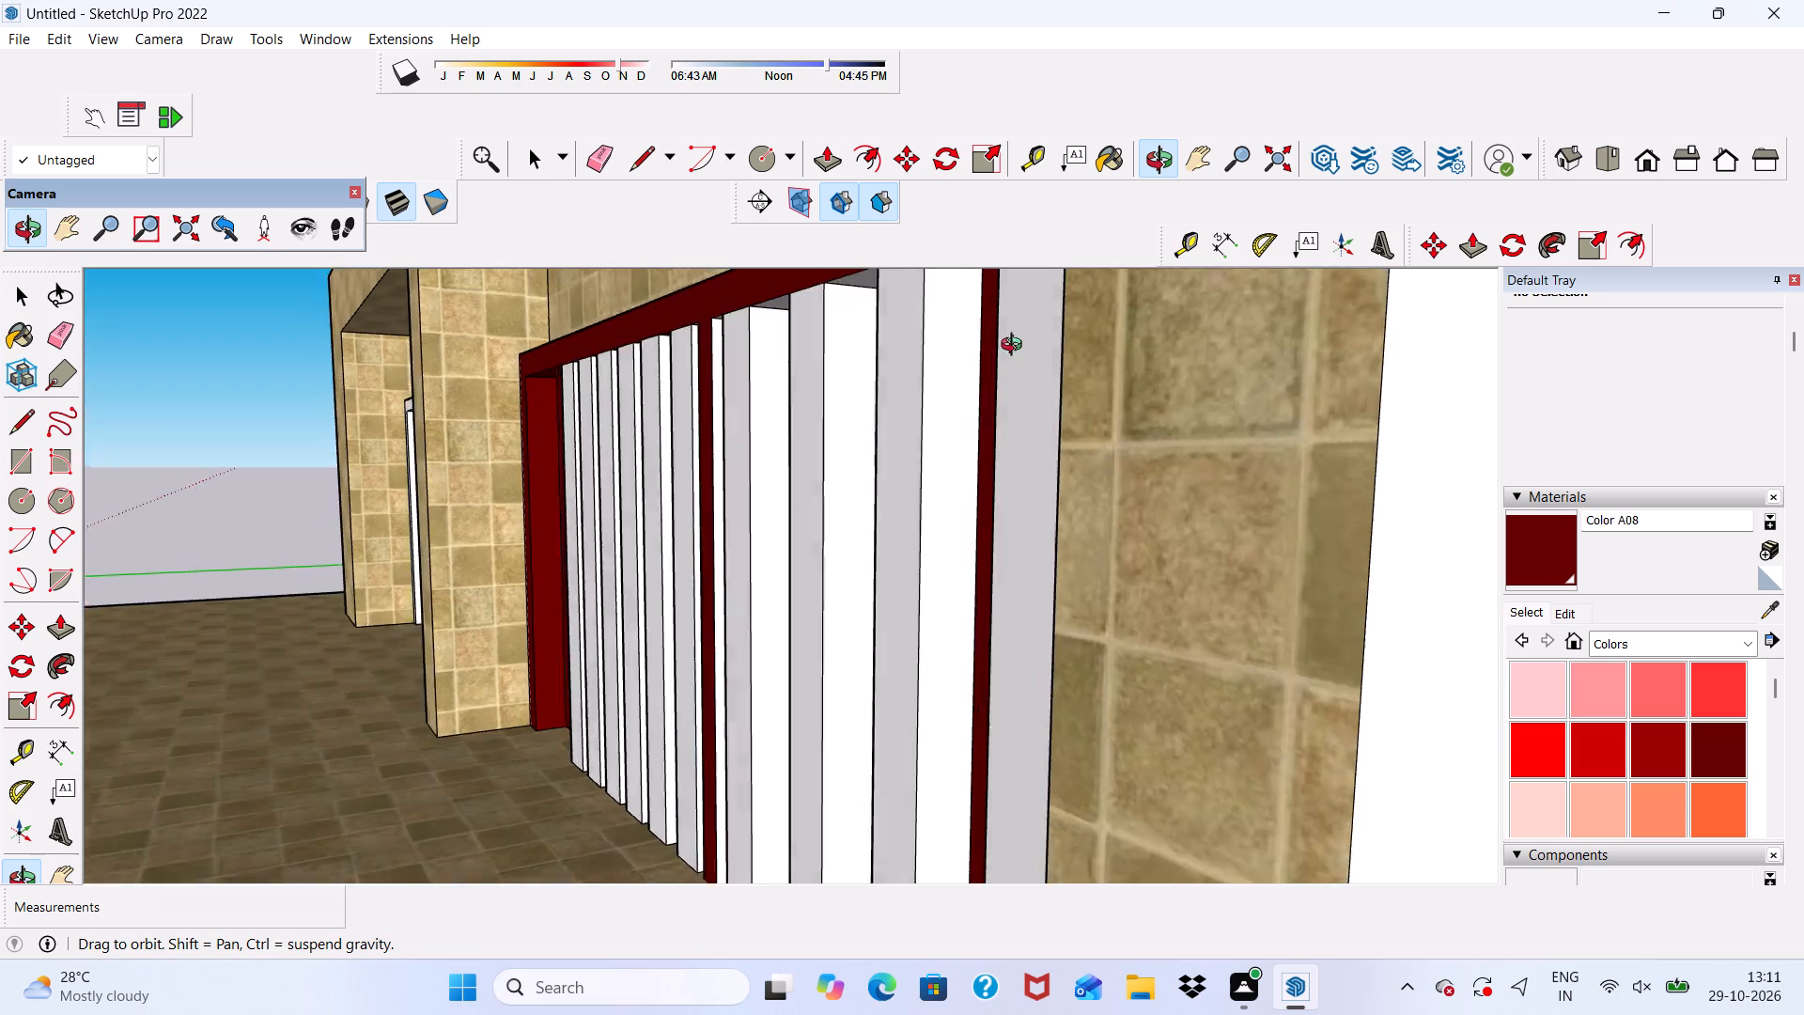
pyautogui.moveTo(1016, 347); pyautogui.dragTo(1267, 384, button='middle')
pyautogui.scroll(3, 1404, 407)
pyautogui.scroll(-4, 1376, 381)
pyautogui.moveTo(1369, 397); pyautogui.dragTo(1294, 400, button='middle')
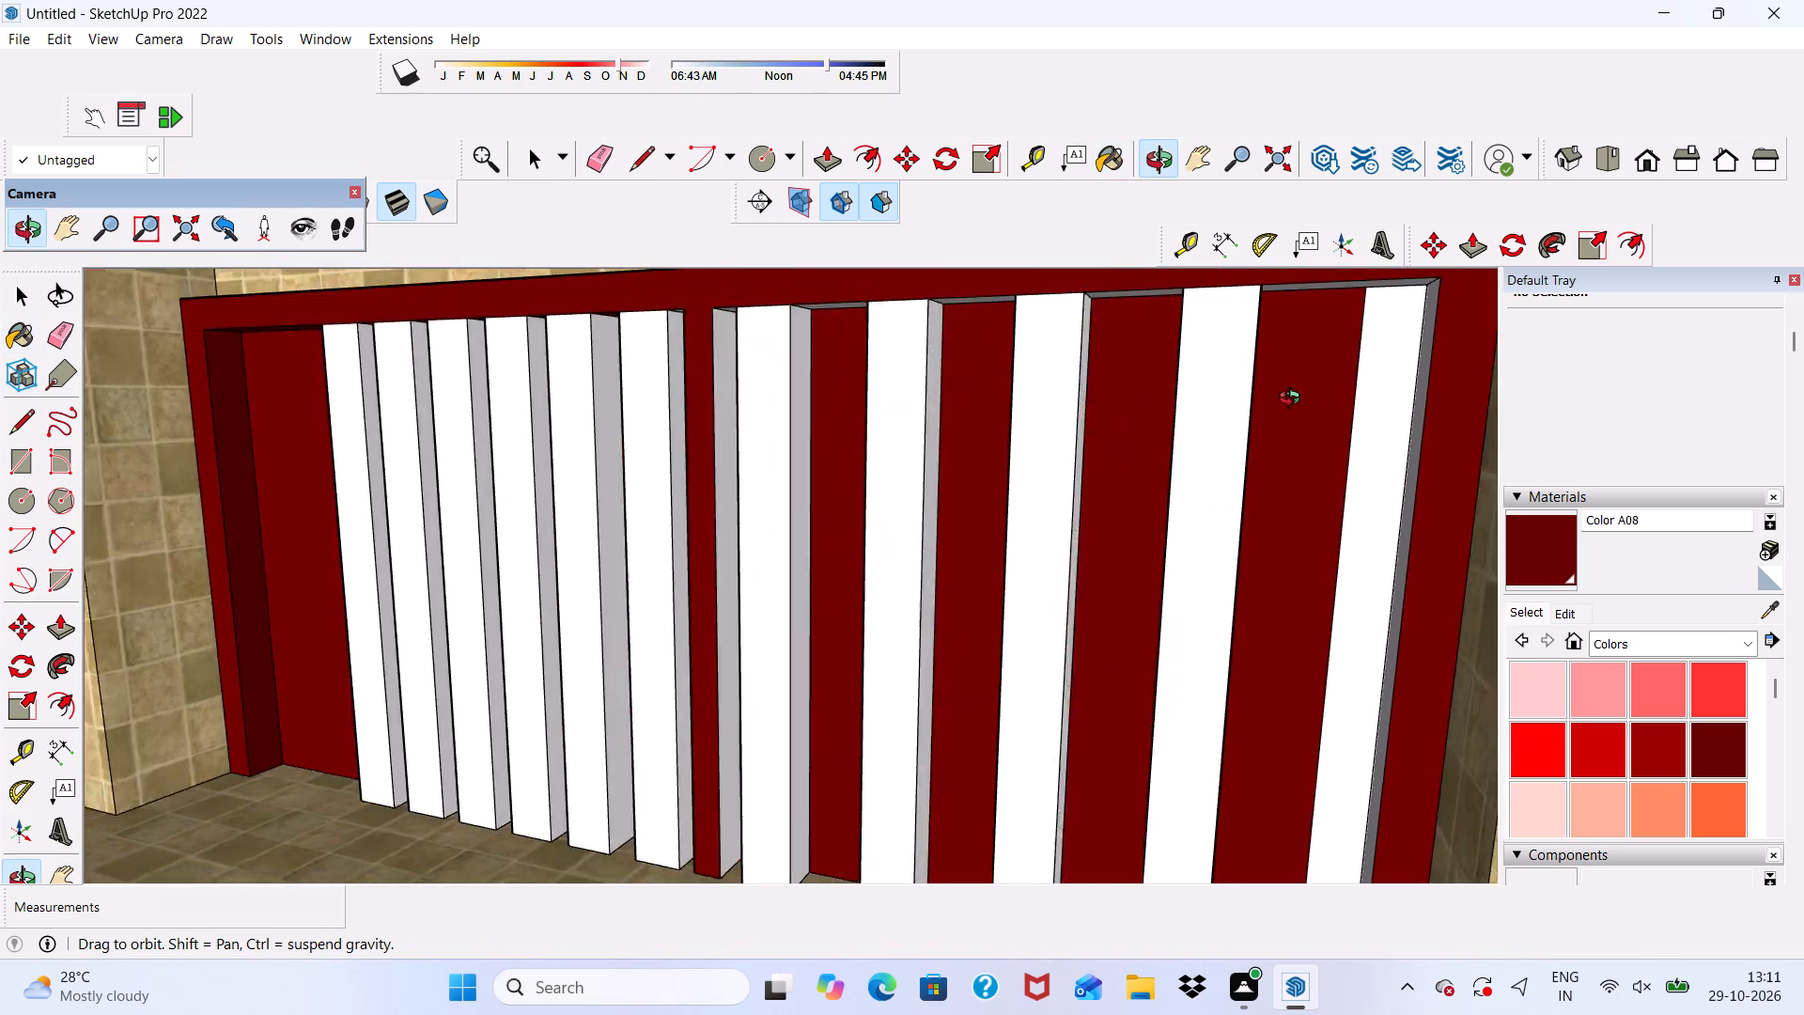
pyautogui.moveTo(1294, 400); pyautogui.dragTo(1352, 397, button='middle')
pyautogui.scroll(-6, 1277, 310)
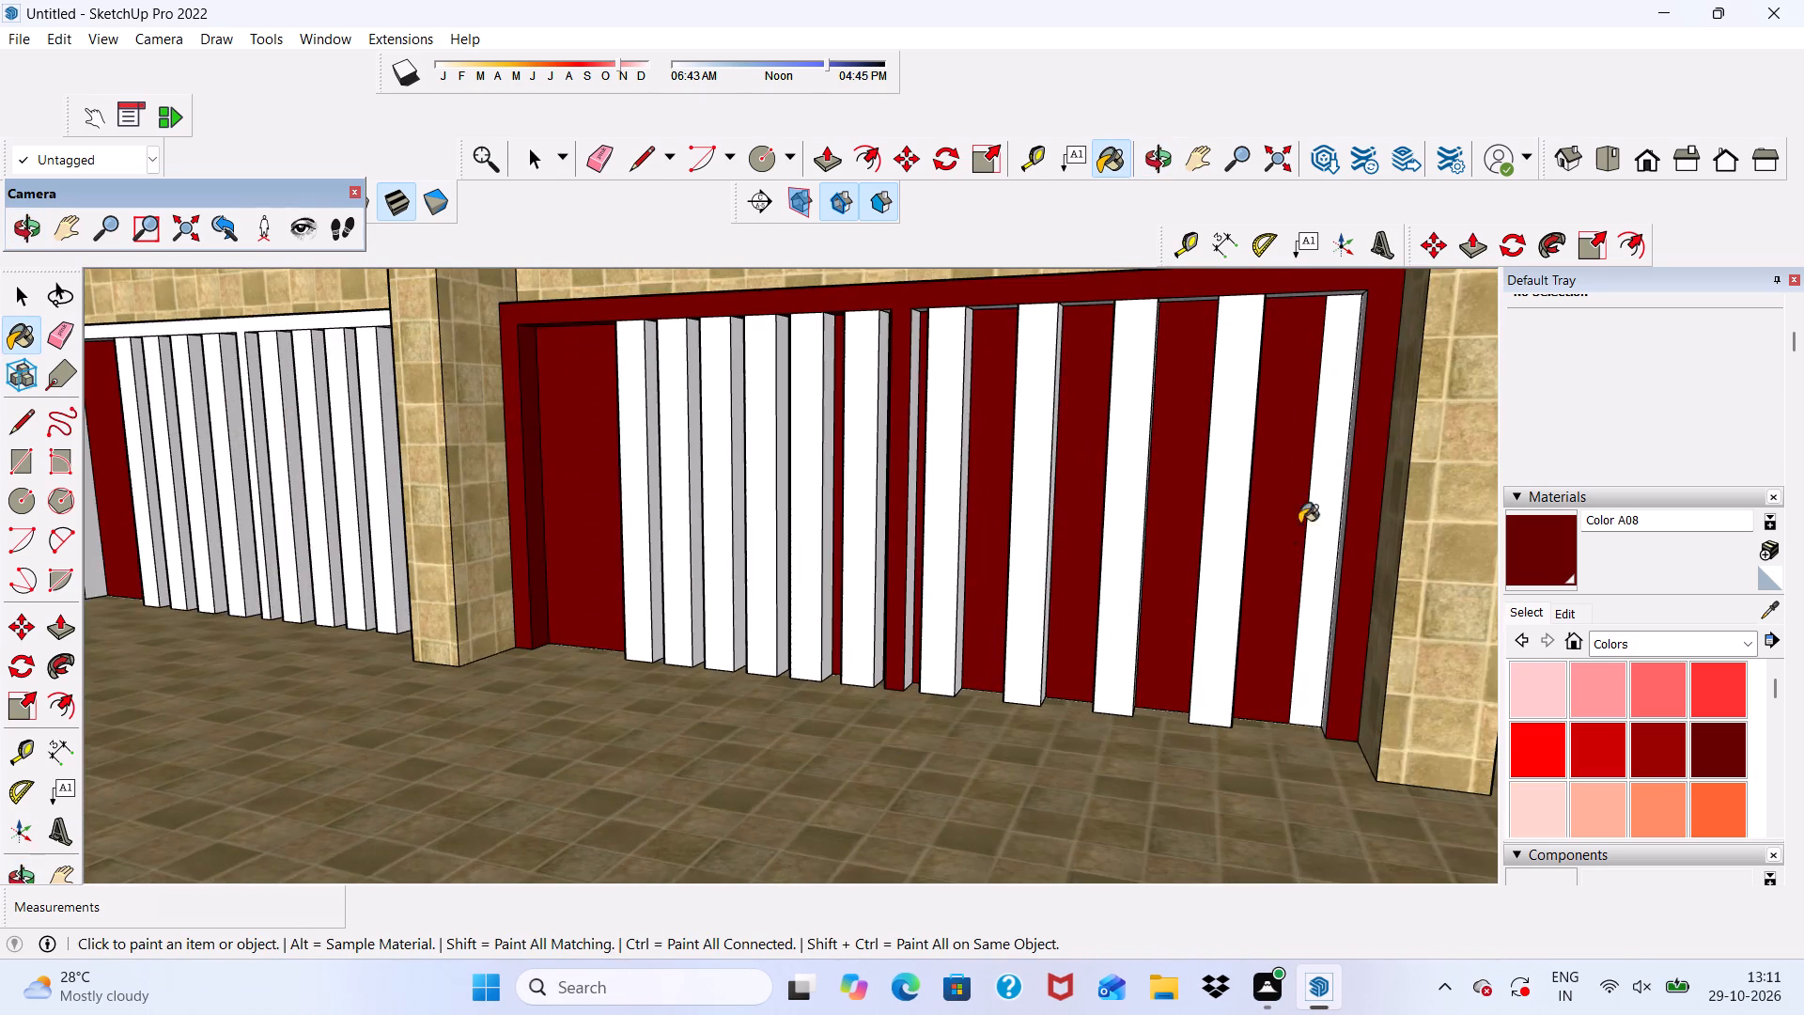
pyautogui.moveTo(1300, 536); pyautogui.dragTo(1283, 605, button='middle')
pyautogui.scroll(5, 1311, 537)
pyautogui.click(1342, 492)
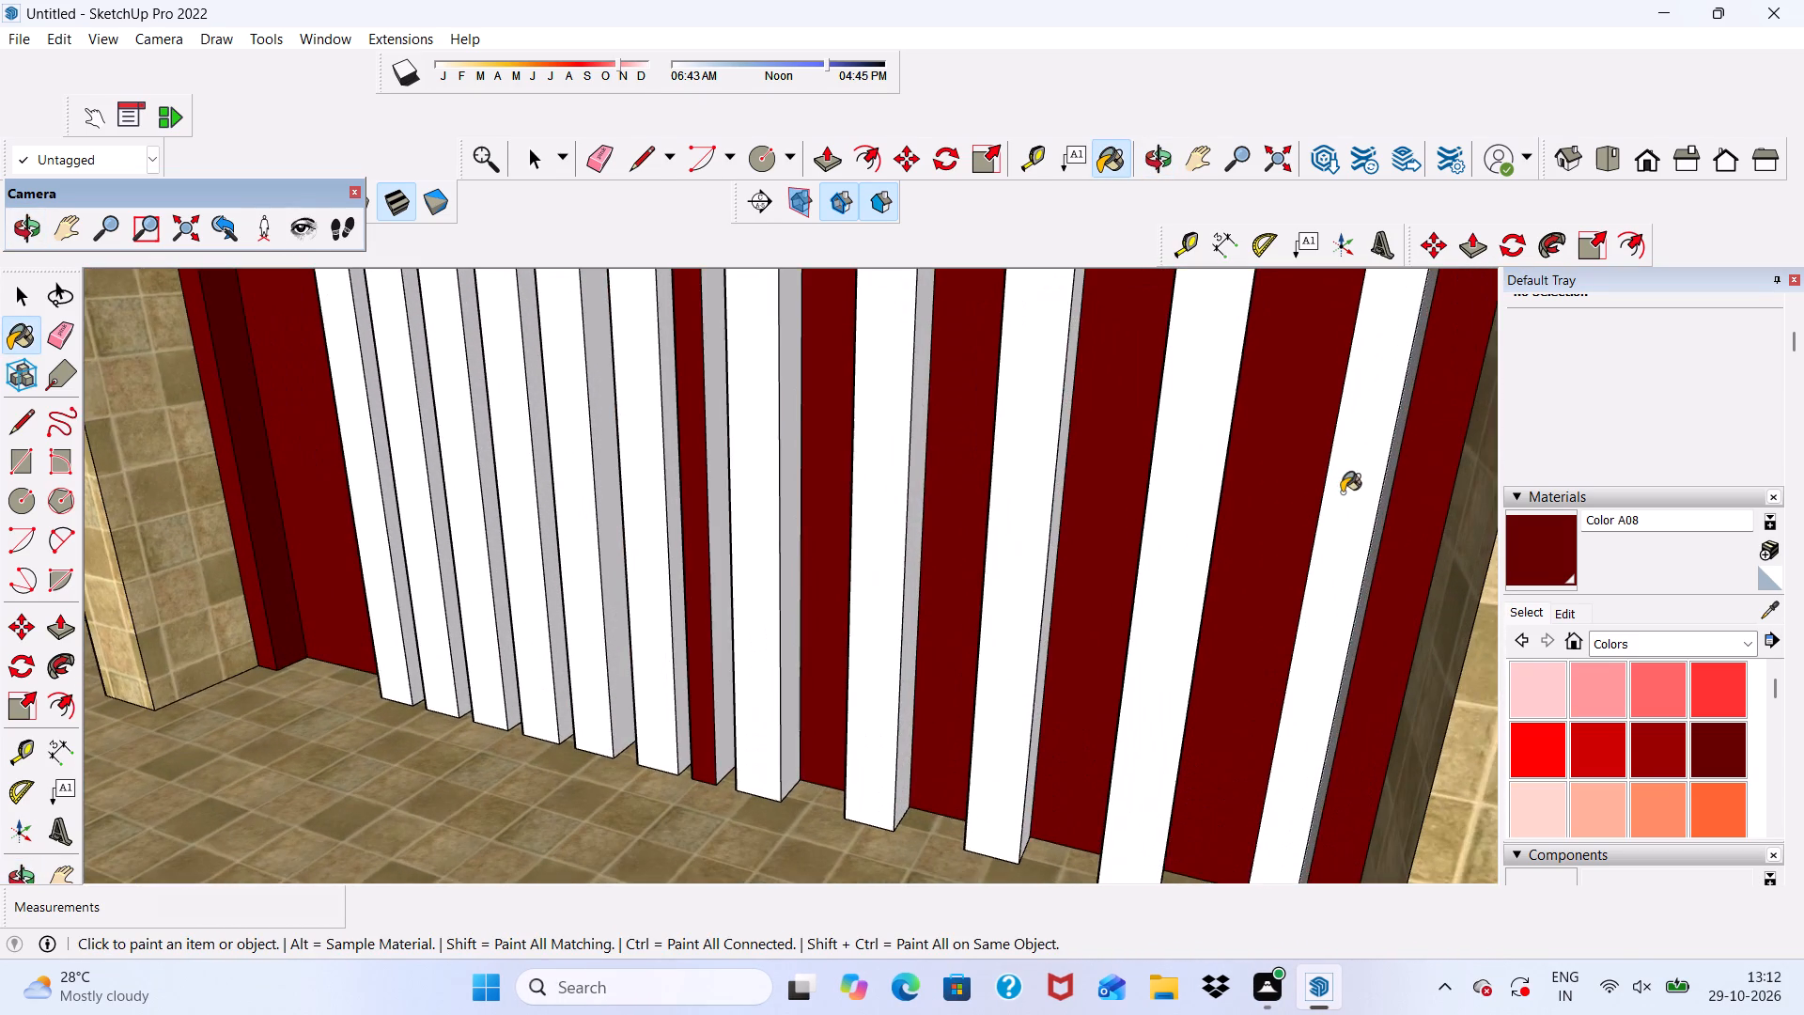
# Paint the frame undersides above the narrow gaps on both sides of the right-hand gate's central post with Color A08.
pyautogui.scroll(-6, 1342, 491)
pyautogui.moveTo(1342, 491); pyautogui.dragTo(1337, 372, button='middle')
pyautogui.moveTo(1170, 391); pyautogui.dragTo(1312, 232, button='middle')
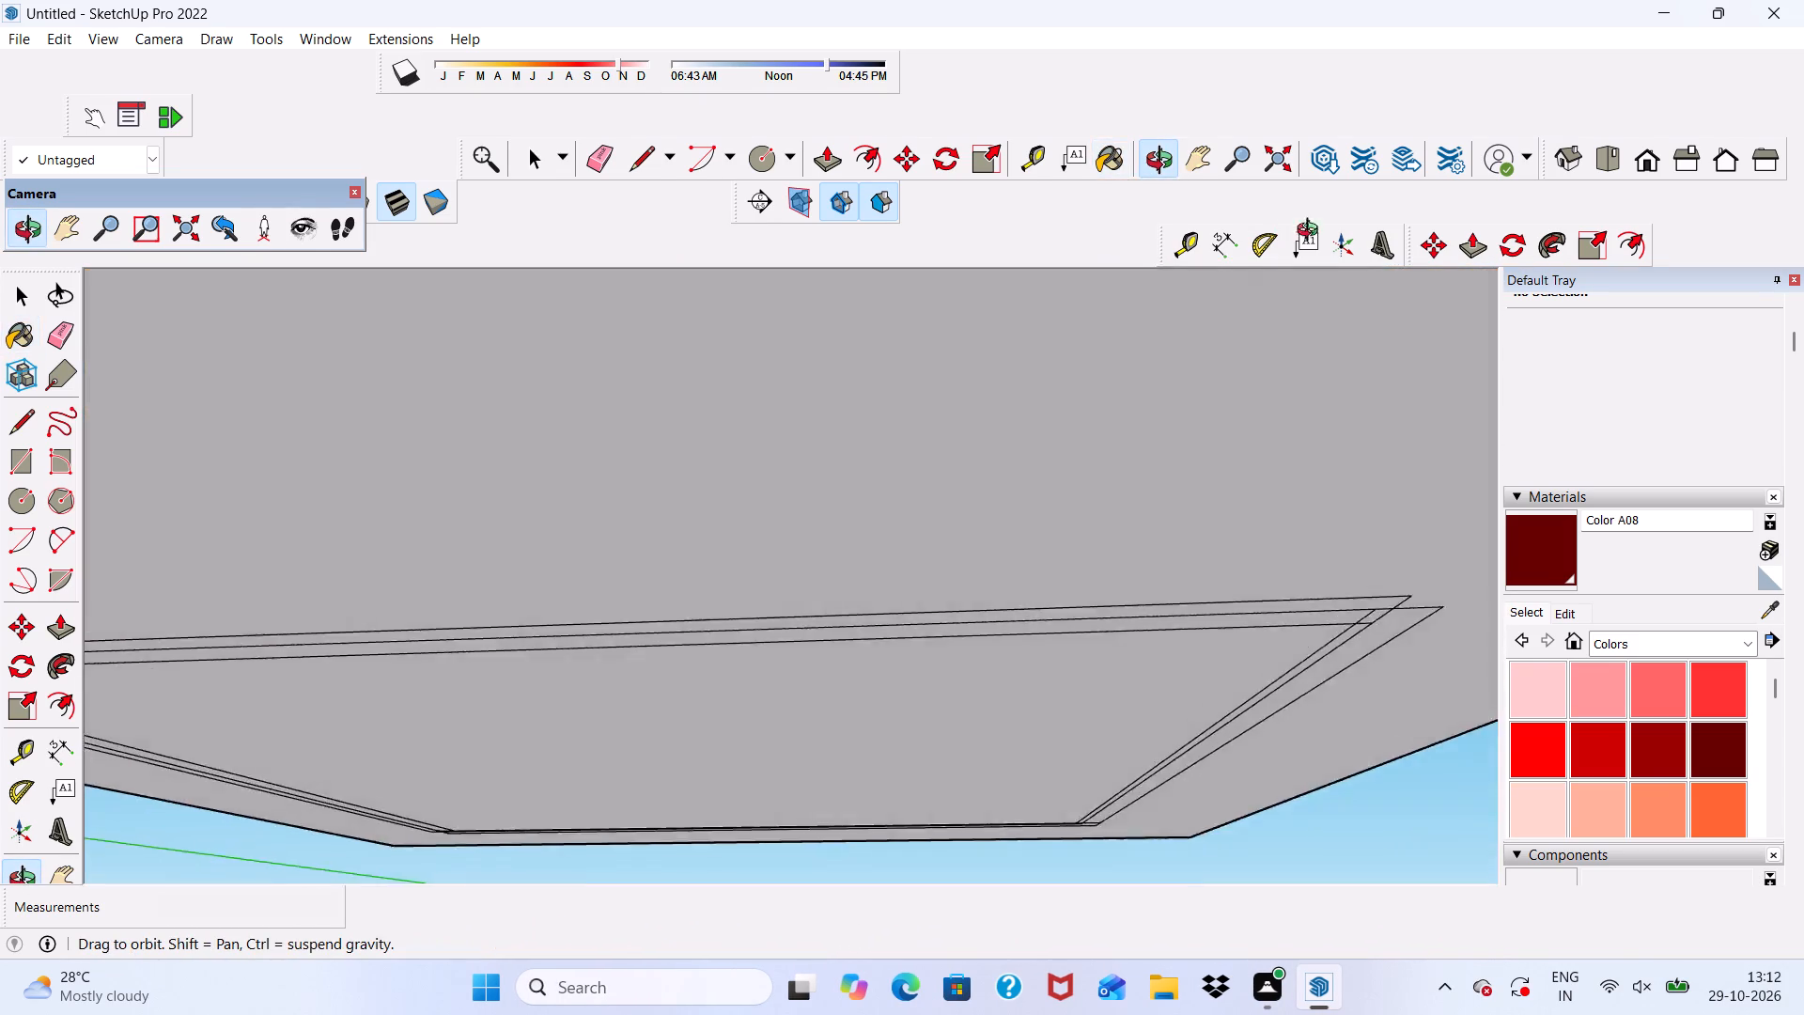
pyautogui.moveTo(1312, 232); pyautogui.dragTo(1405, 328, button='middle')
pyautogui.scroll(12, 701, 327)
pyautogui.scroll(-2, 758, 321)
pyautogui.moveTo(792, 354); pyautogui.dragTo(794, 264, button='middle')
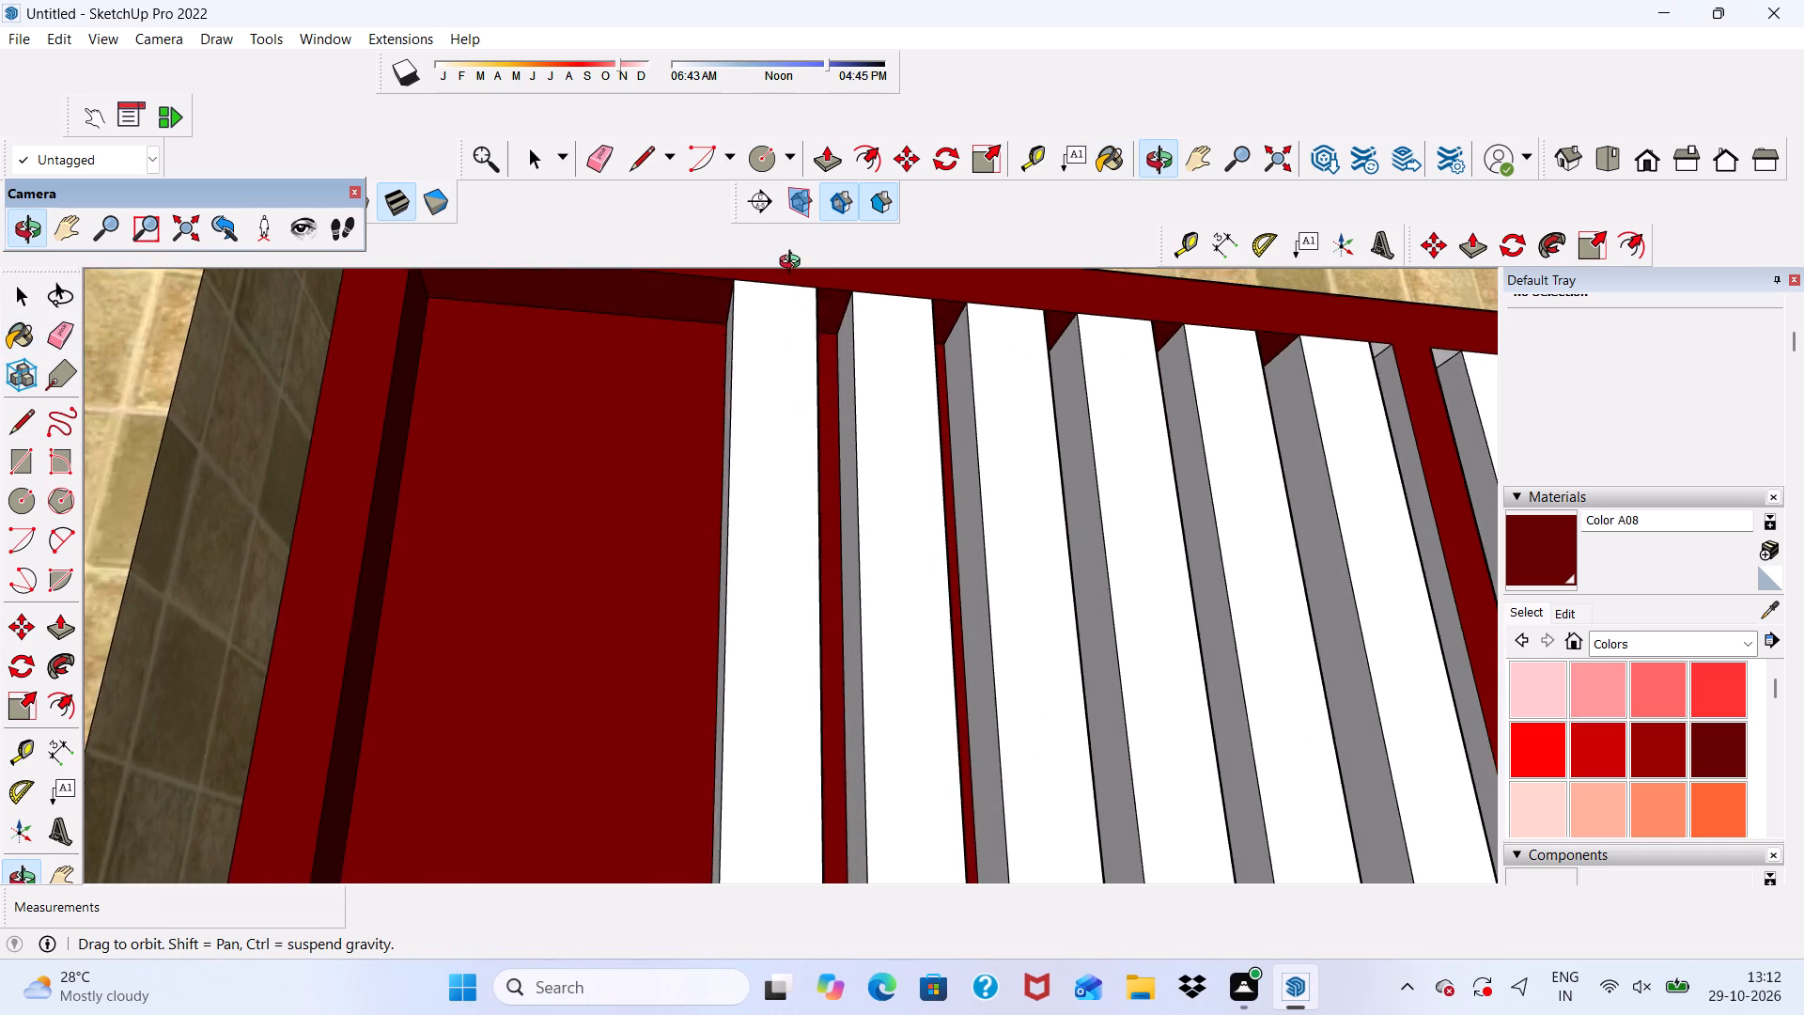
pyautogui.moveTo(794, 264); pyautogui.dragTo(798, 210, button='middle')
pyautogui.scroll(3, 1256, 563)
pyautogui.scroll(-7, 777, 595)
pyautogui.scroll(7, 1051, 562)
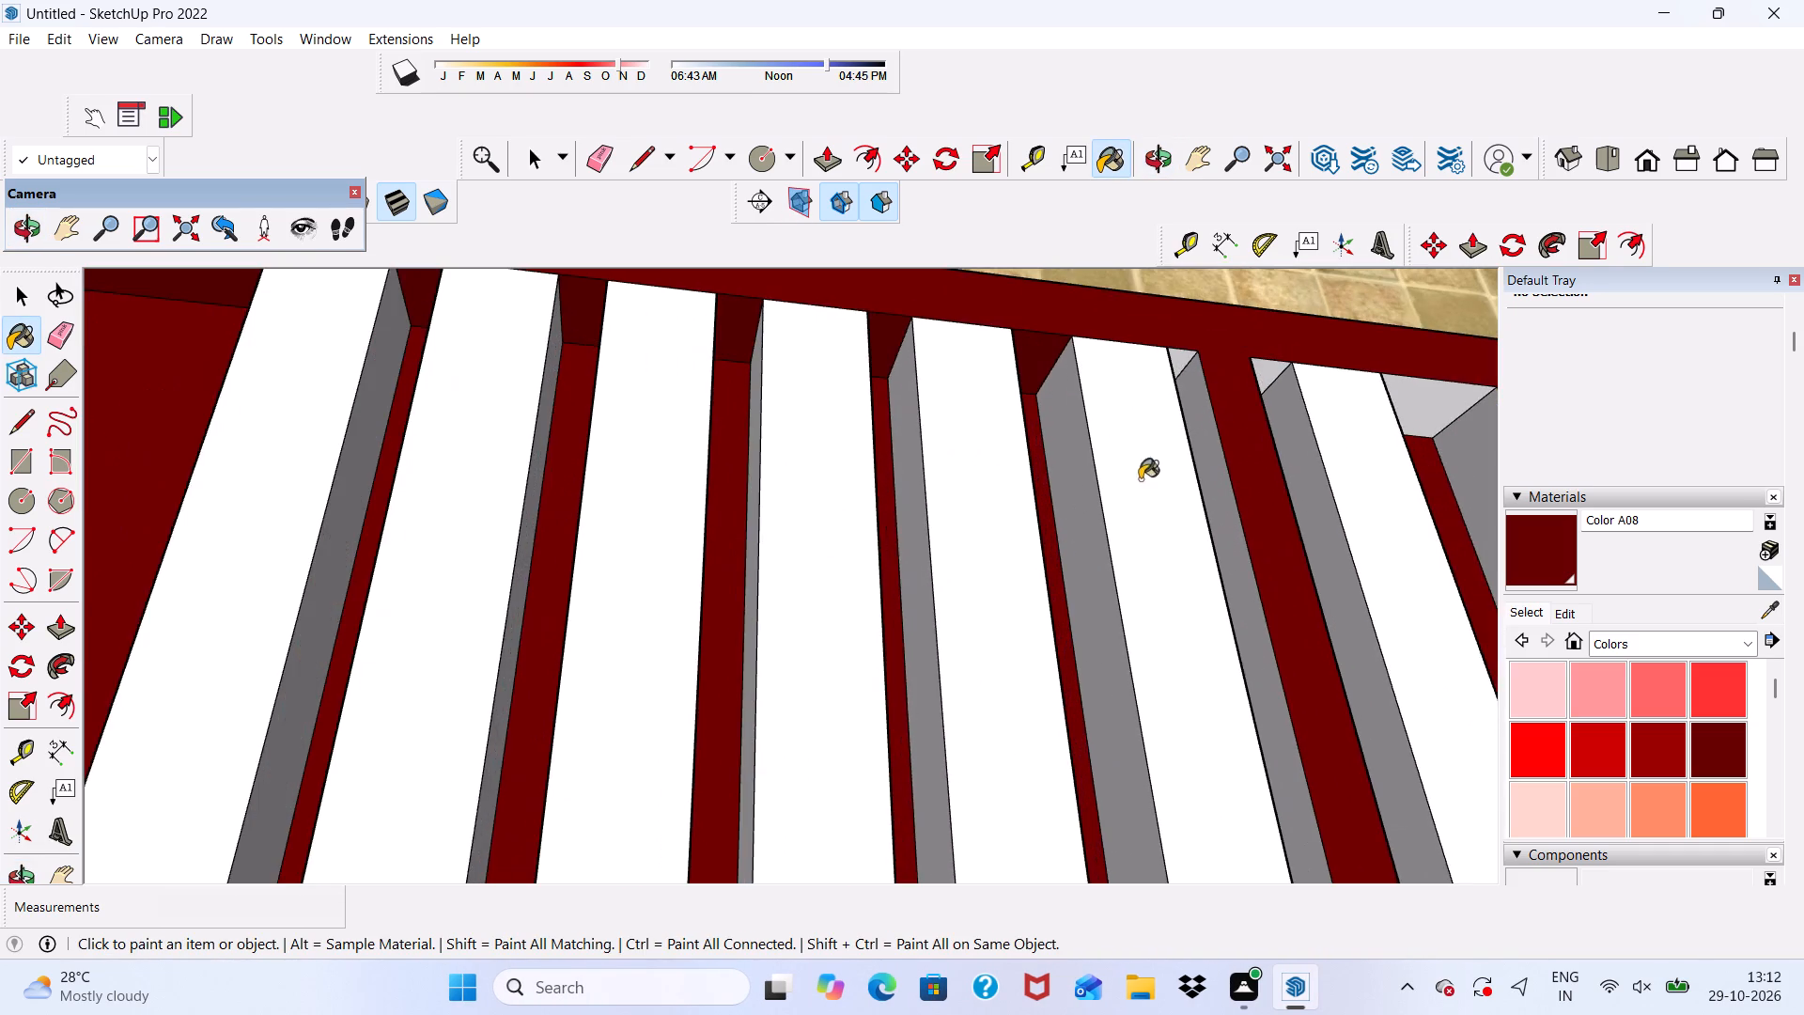
pyautogui.scroll(10, 1194, 351)
pyautogui.click(1195, 343)
pyautogui.scroll(-8, 1000, 372)
pyautogui.scroll(1, 1091, 412)
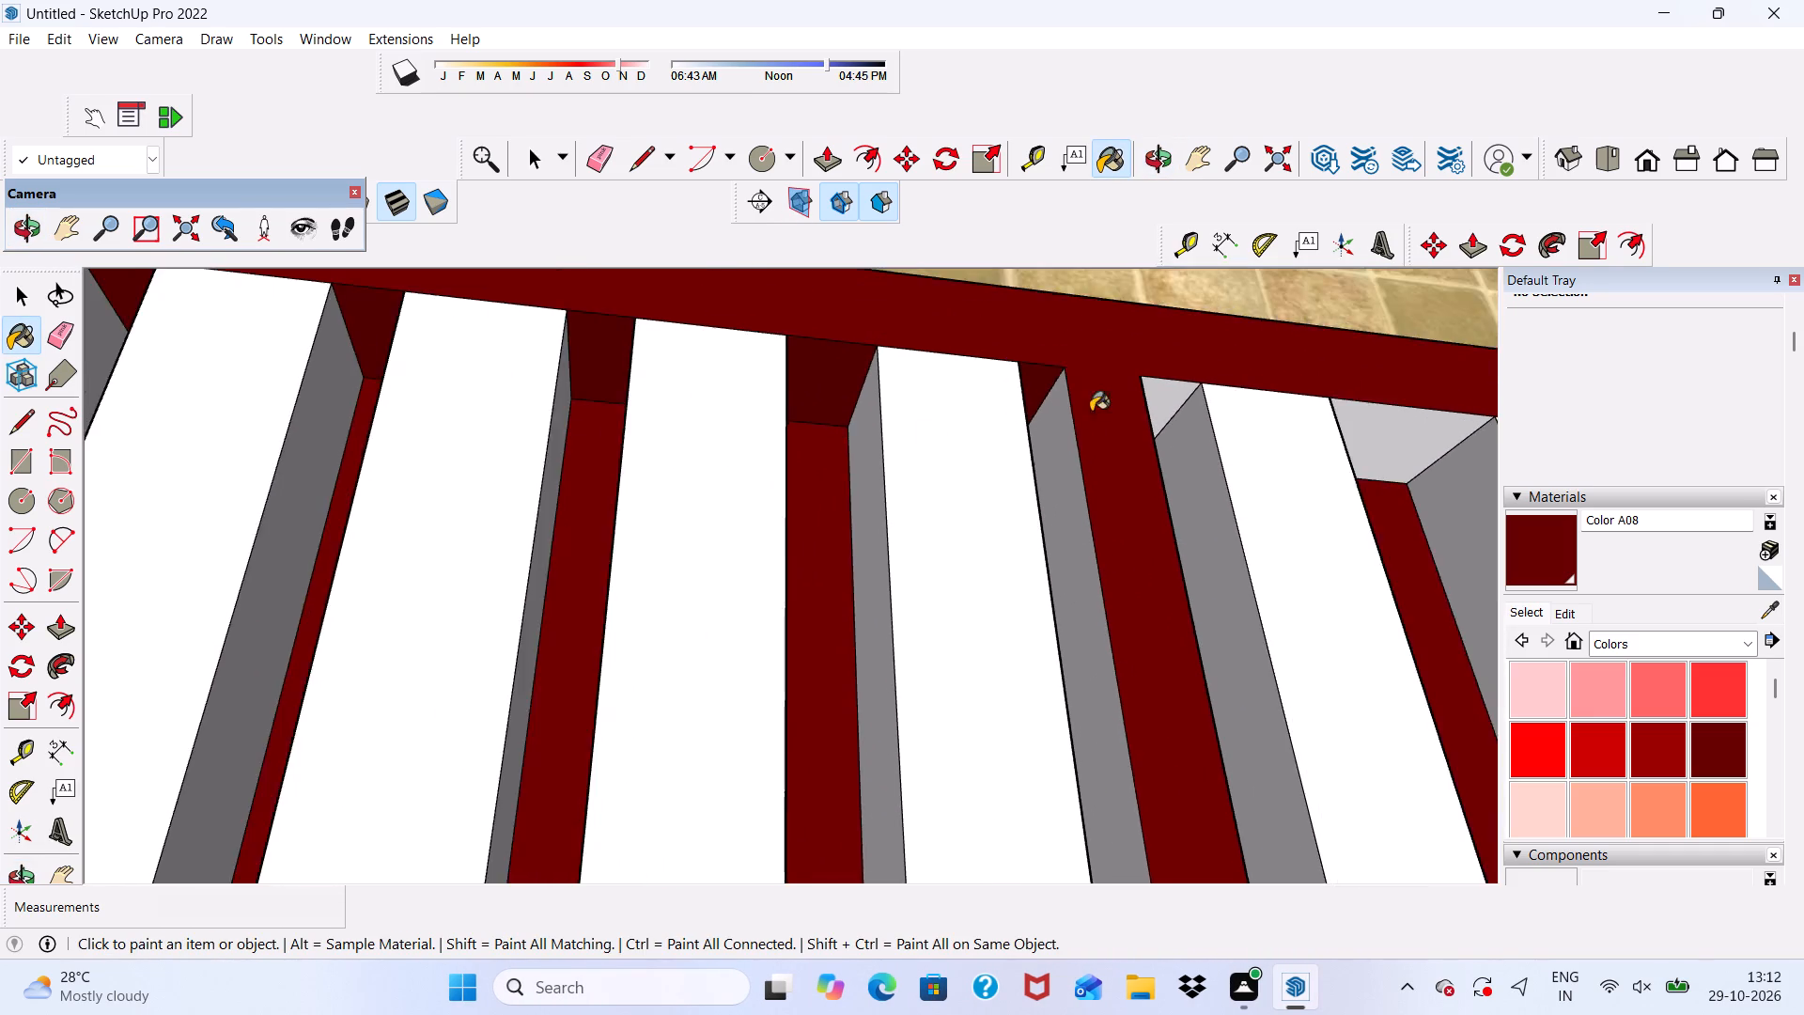
pyautogui.scroll(5, 1091, 412)
pyautogui.moveTo(1207, 383); pyautogui.dragTo(1198, 383)
pyautogui.scroll(-12, 1066, 403)
# Paint the frame undersides above the first two wide gaps right of the central post with Color A08, leaving the slats white.
pyautogui.scroll(2, 959, 509)
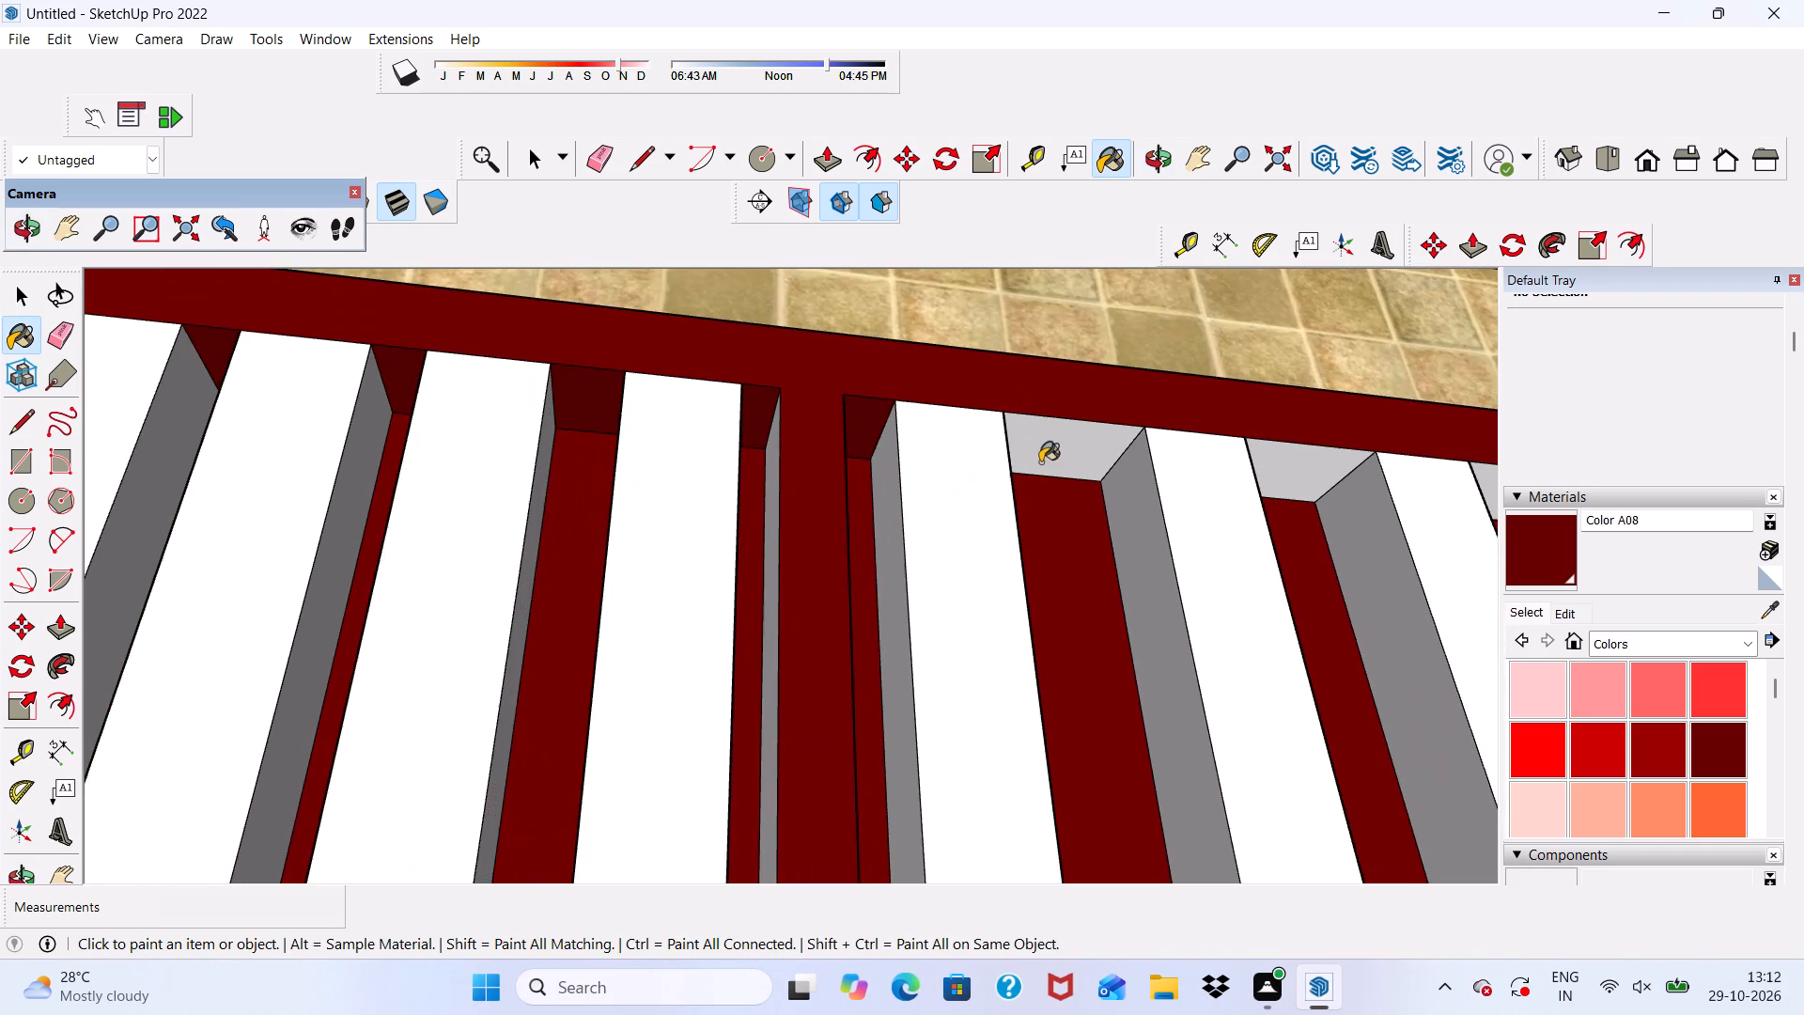
pyautogui.scroll(1, 1040, 462)
pyautogui.click(1053, 444)
pyautogui.click(1272, 463)
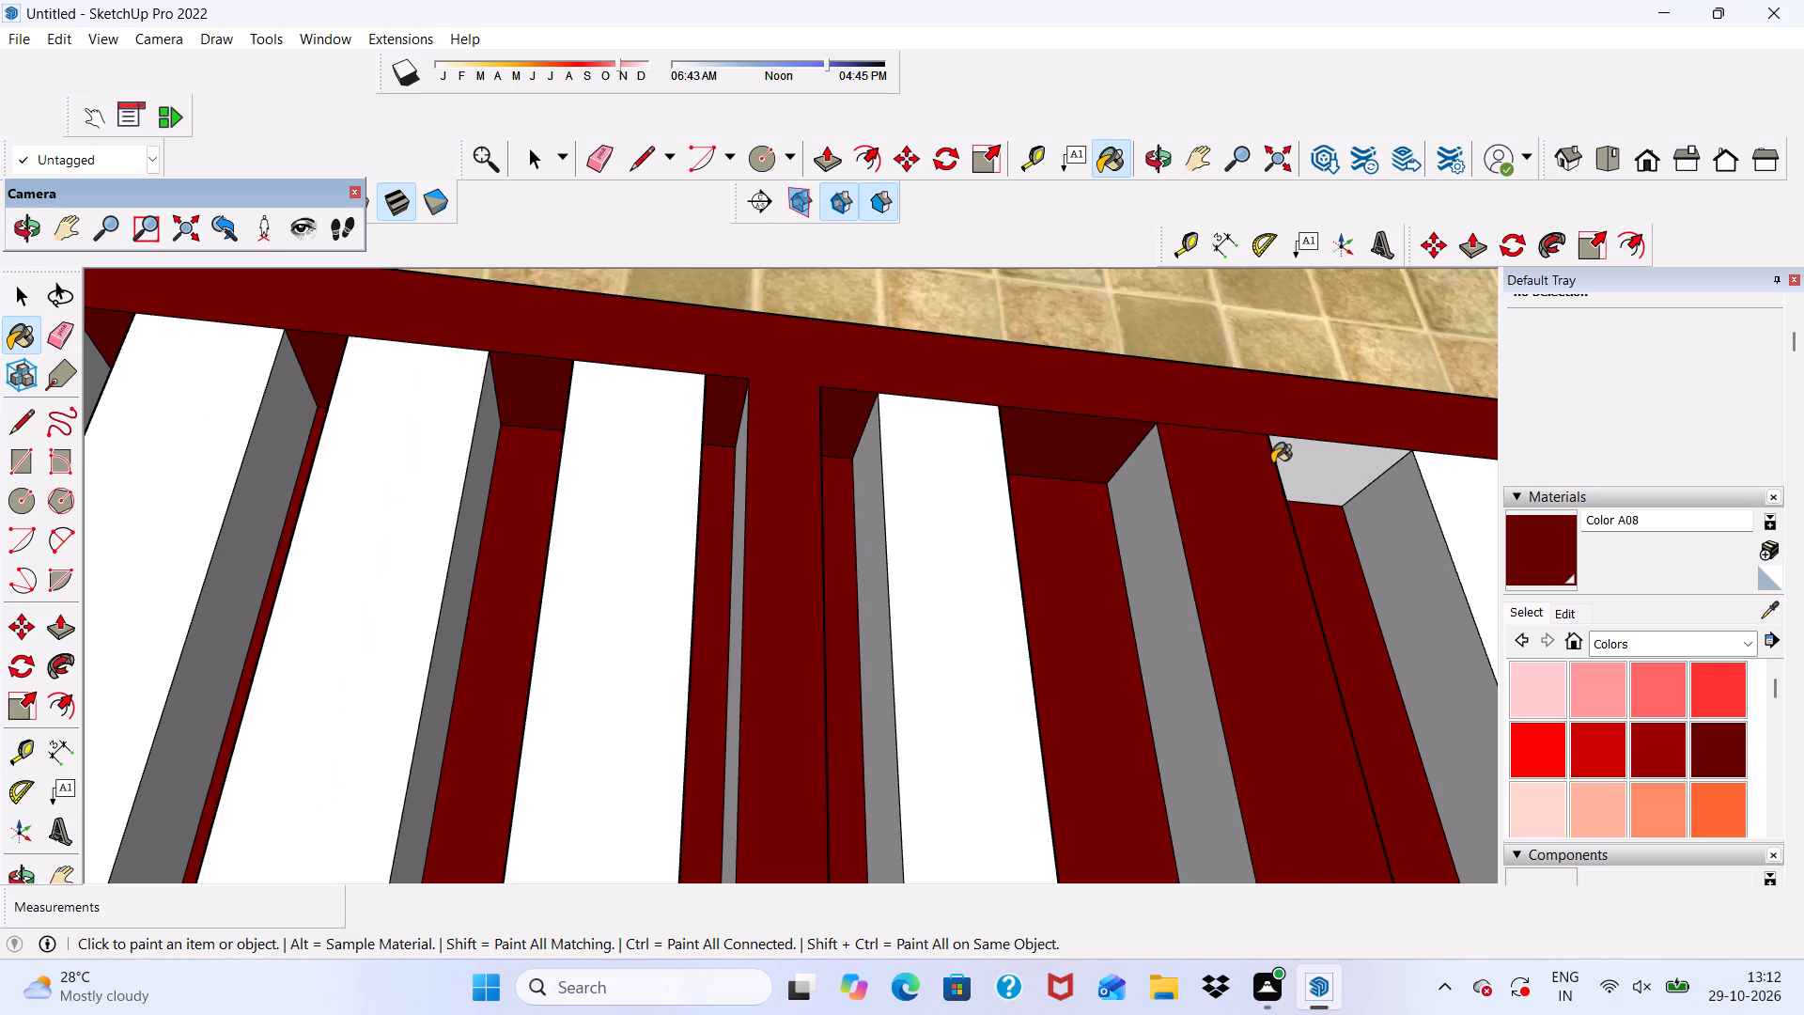
pyautogui.hotkey('ctrl', 'z')
pyautogui.scroll(-1, 1274, 428)
pyautogui.scroll(2, 1314, 449)
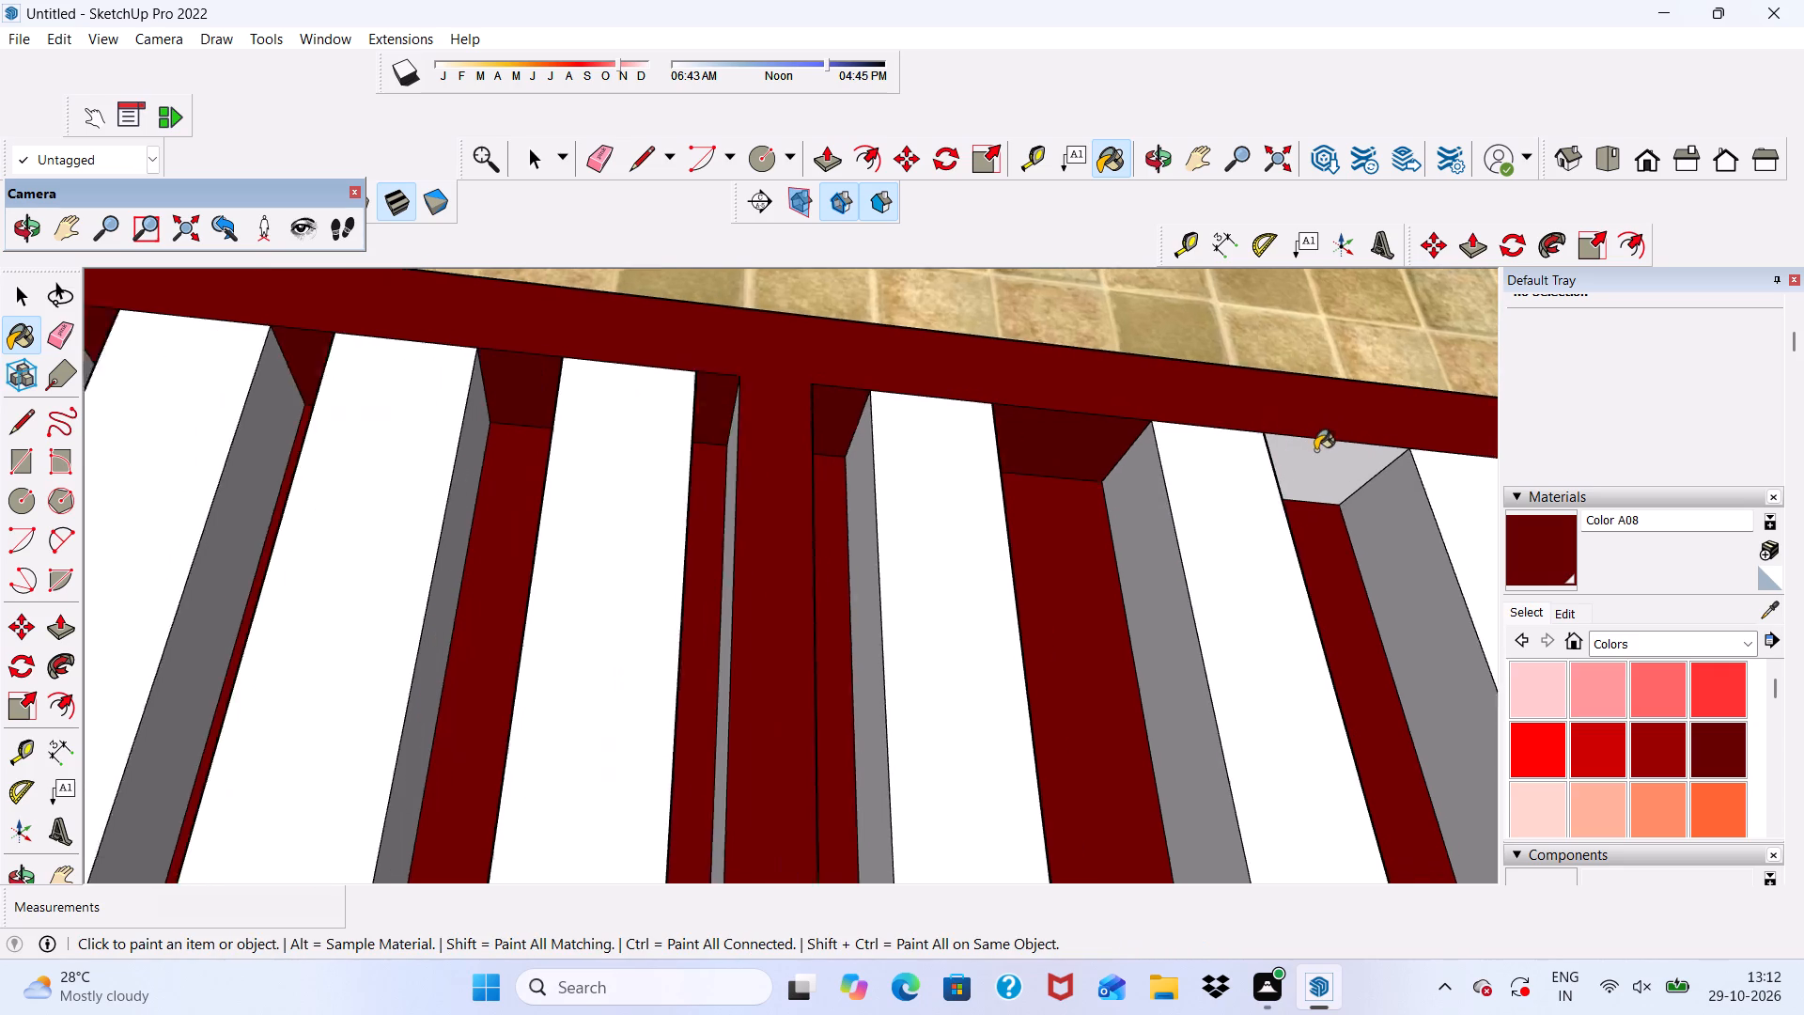
pyautogui.scroll(2, 1315, 450)
pyautogui.click(1314, 453)
pyautogui.scroll(-13, 1024, 459)
# Paint the frame undersides above the right-hand gate's last two gaps and the frame's right inner side with Color A08.
pyautogui.scroll(1, 573, 523)
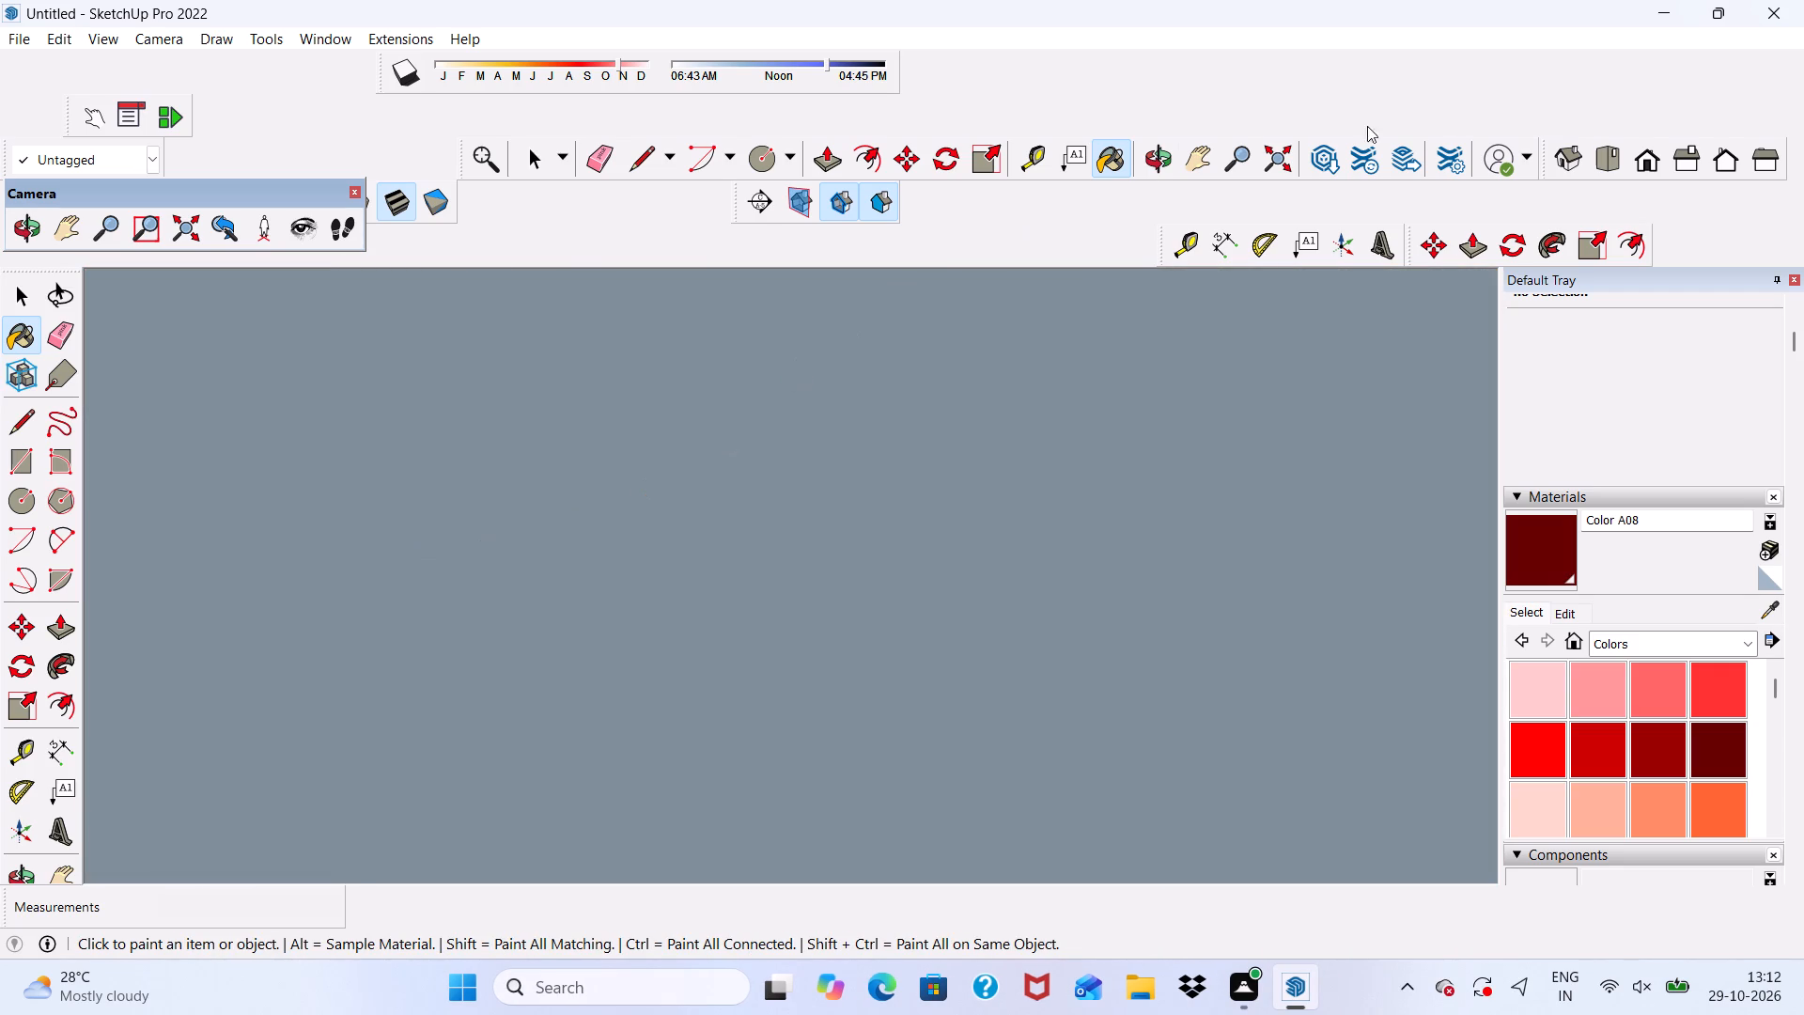
pyautogui.click(1644, 147)
pyautogui.scroll(-6, 1201, 315)
pyautogui.scroll(1, 583, 594)
pyautogui.scroll(-9, 578, 594)
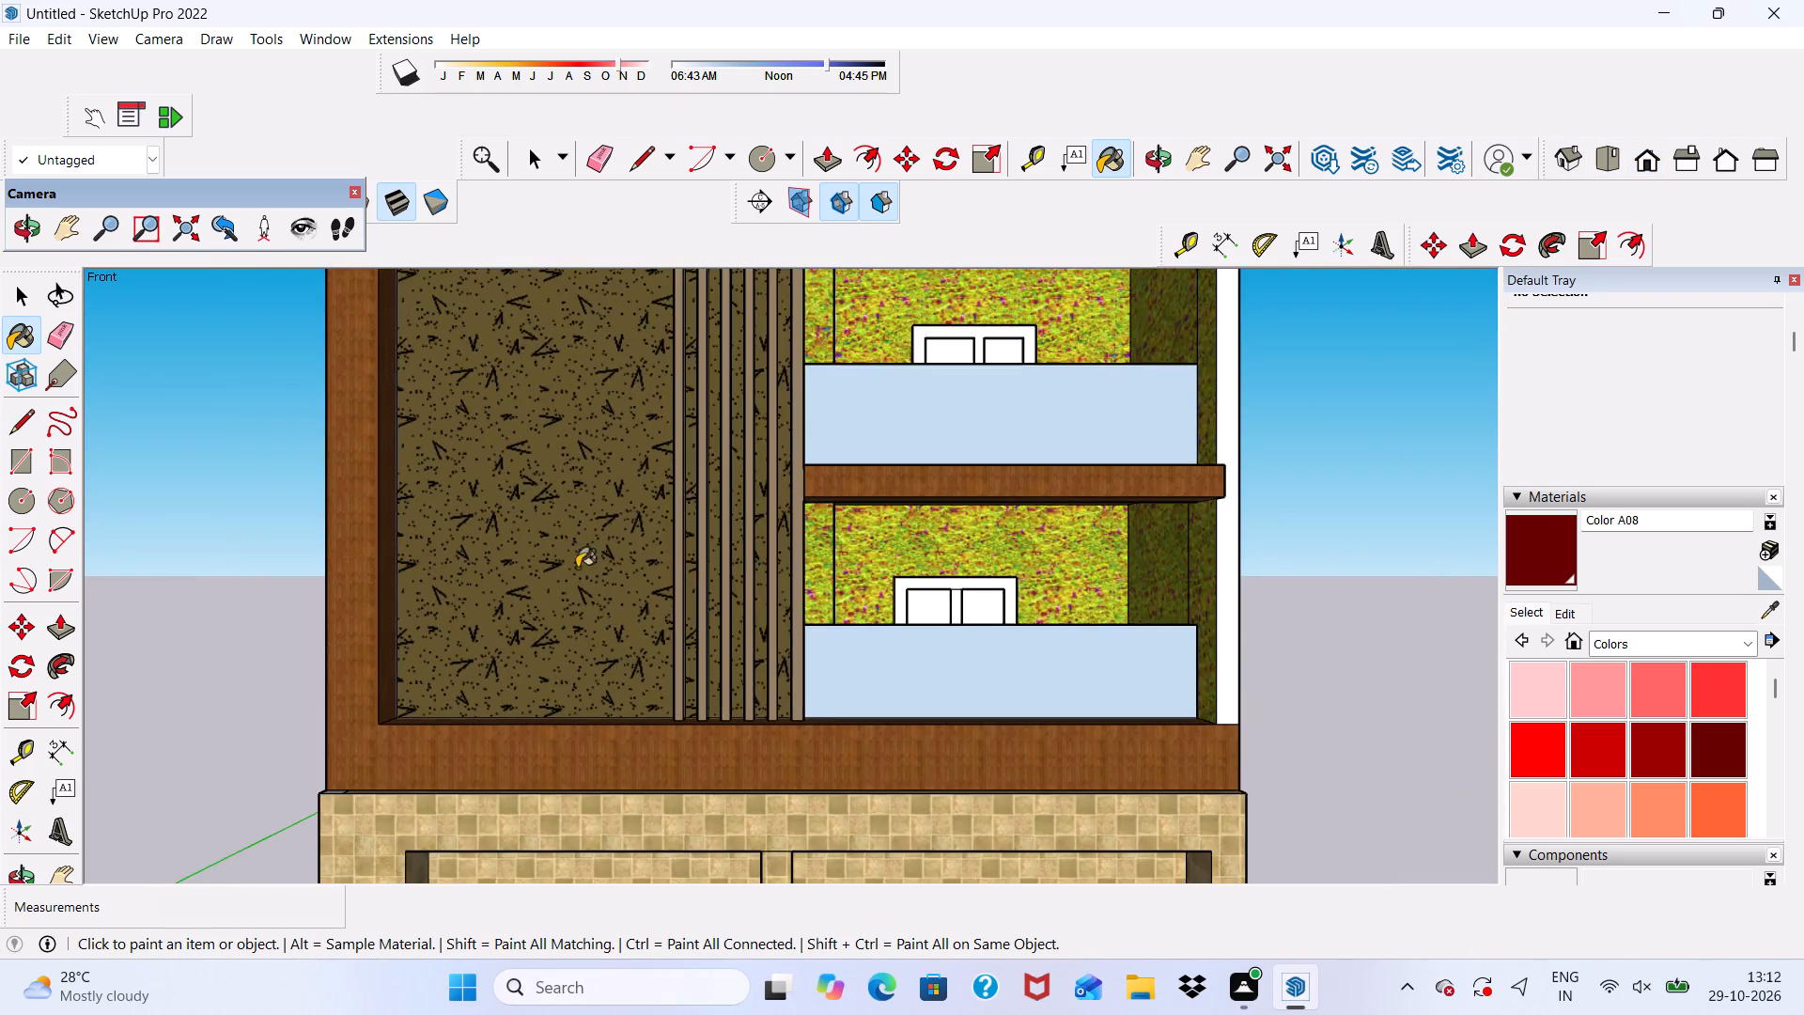
pyautogui.scroll(-3, 577, 568)
pyautogui.scroll(6, 695, 773)
pyautogui.moveTo(921, 726); pyautogui.dragTo(922, 626, button='middle')
pyautogui.scroll(4, 843, 683)
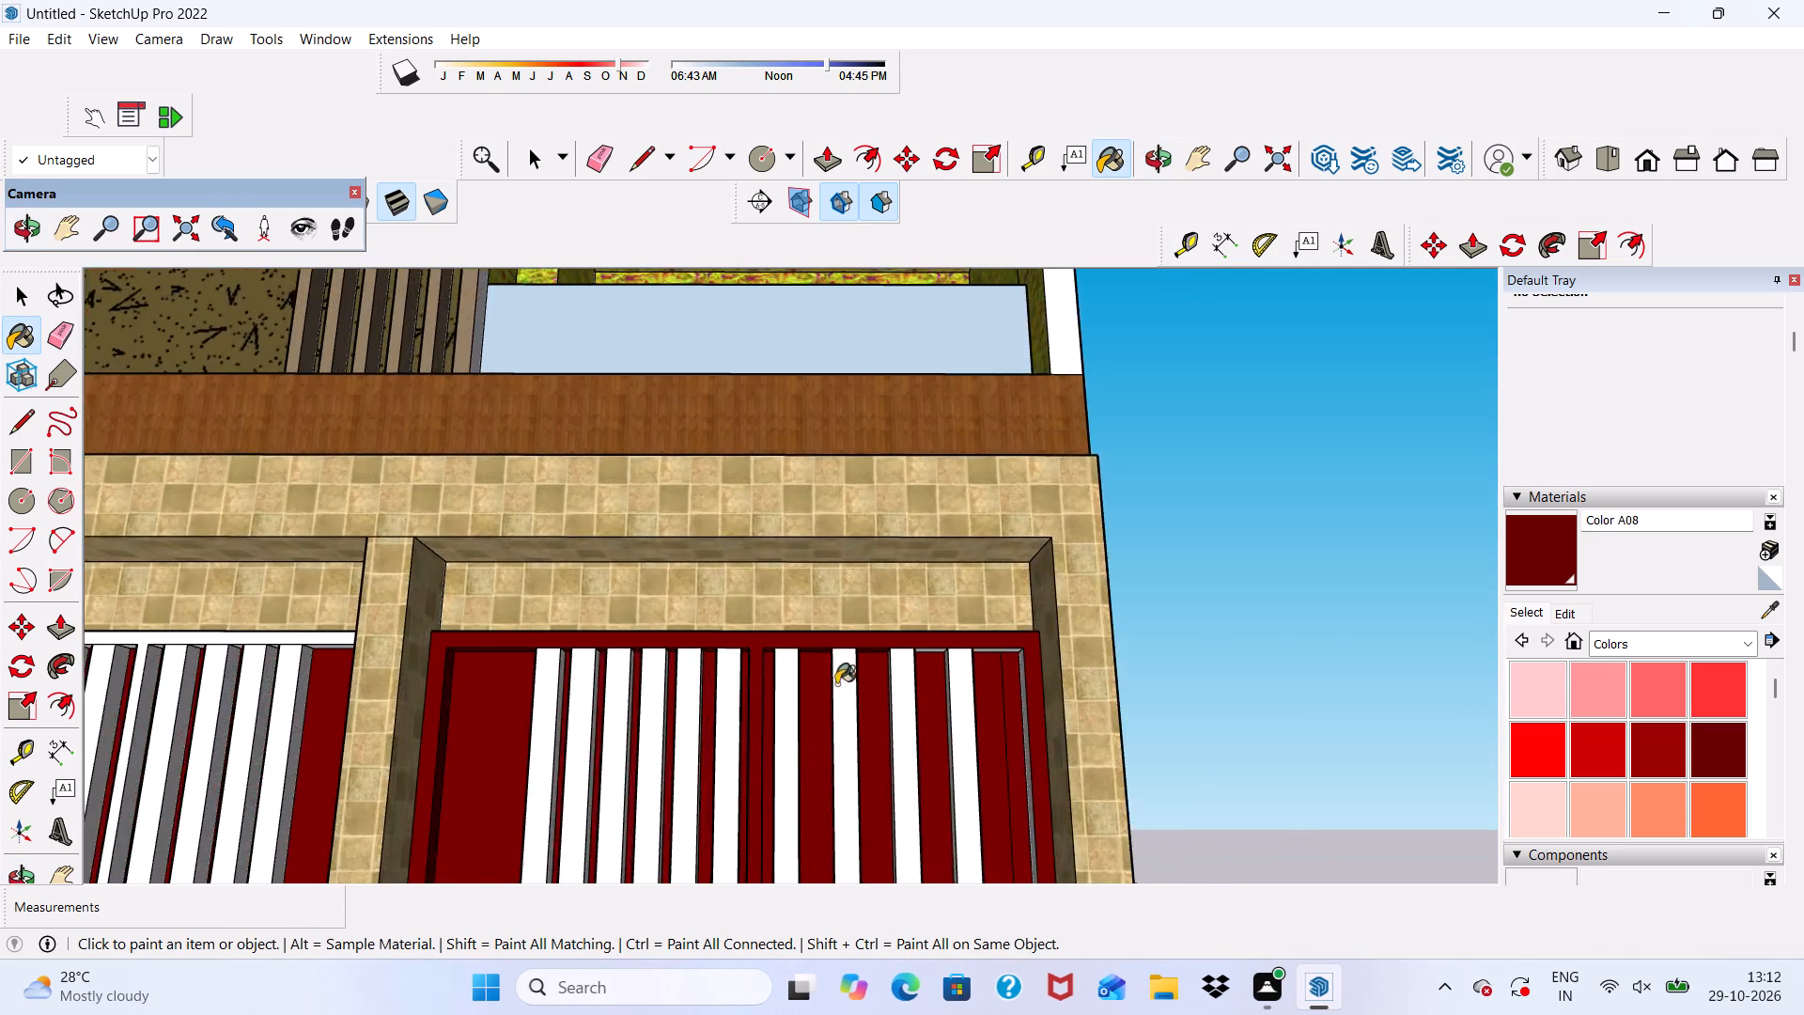
pyautogui.scroll(19, 836, 684)
pyautogui.click(1147, 582)
pyautogui.scroll(-3, 974, 588)
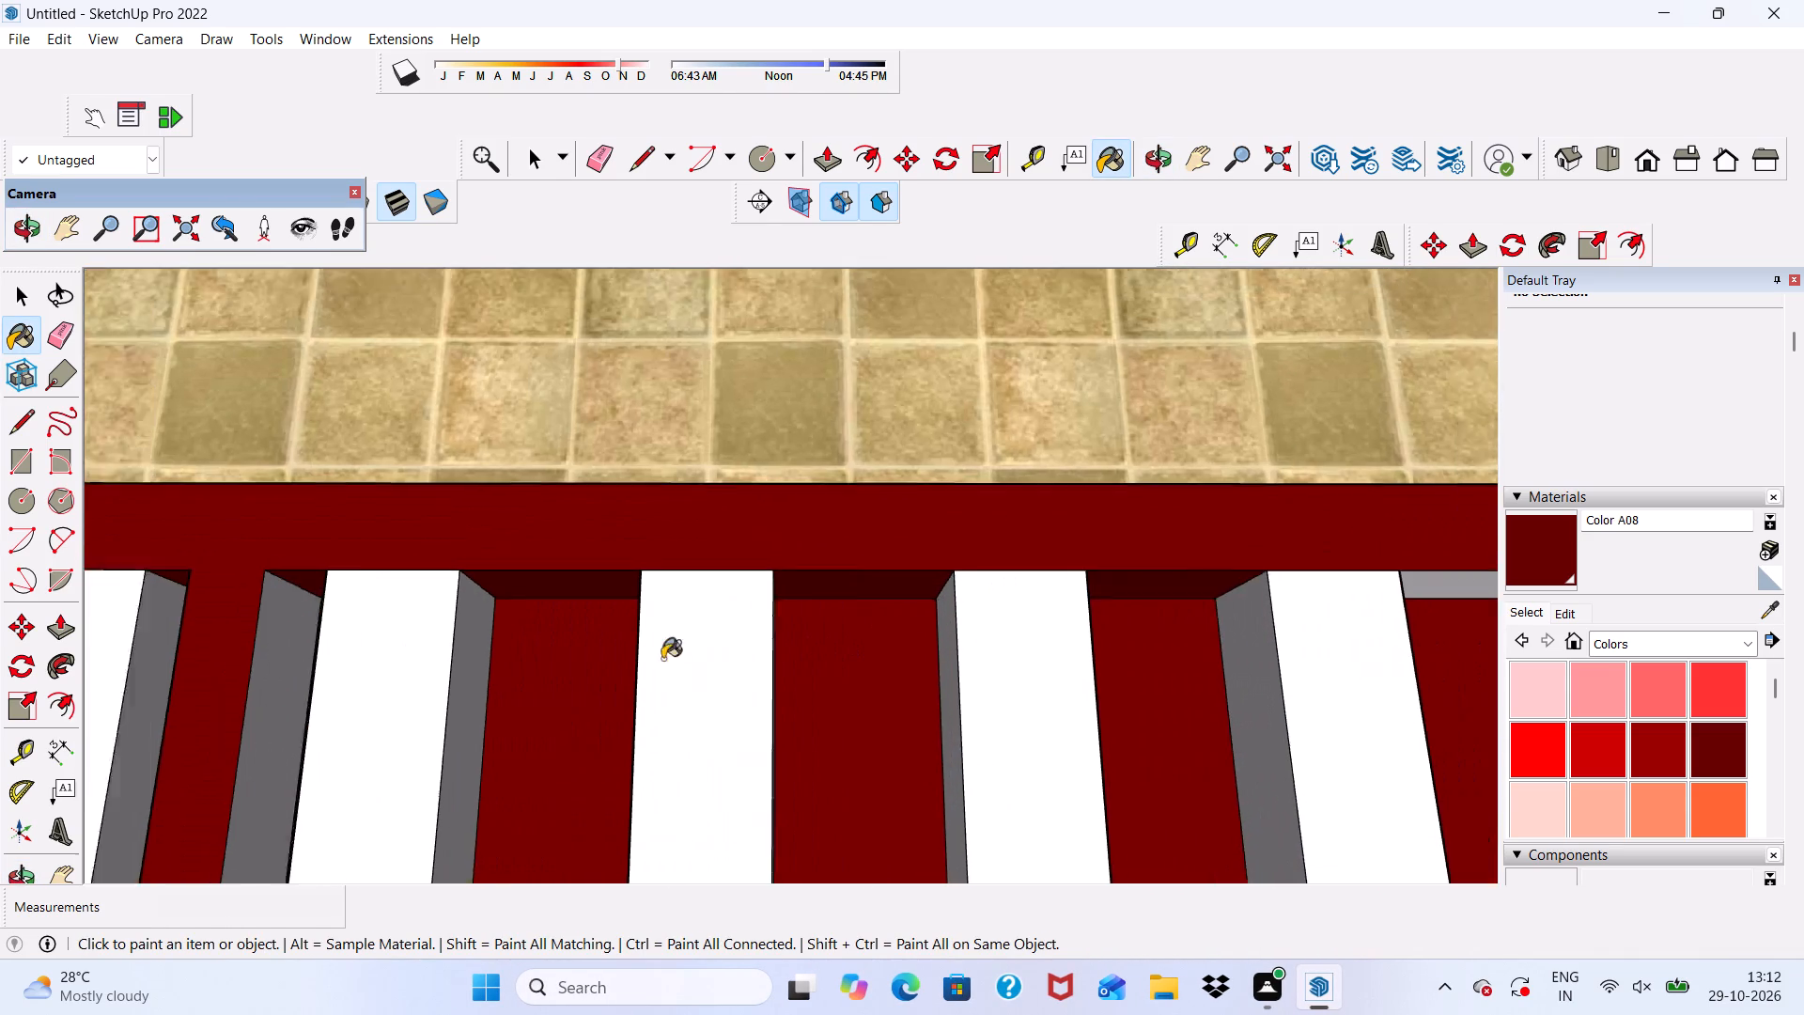
pyautogui.scroll(-5, 662, 659)
pyautogui.scroll(5, 858, 668)
pyautogui.click(1150, 612)
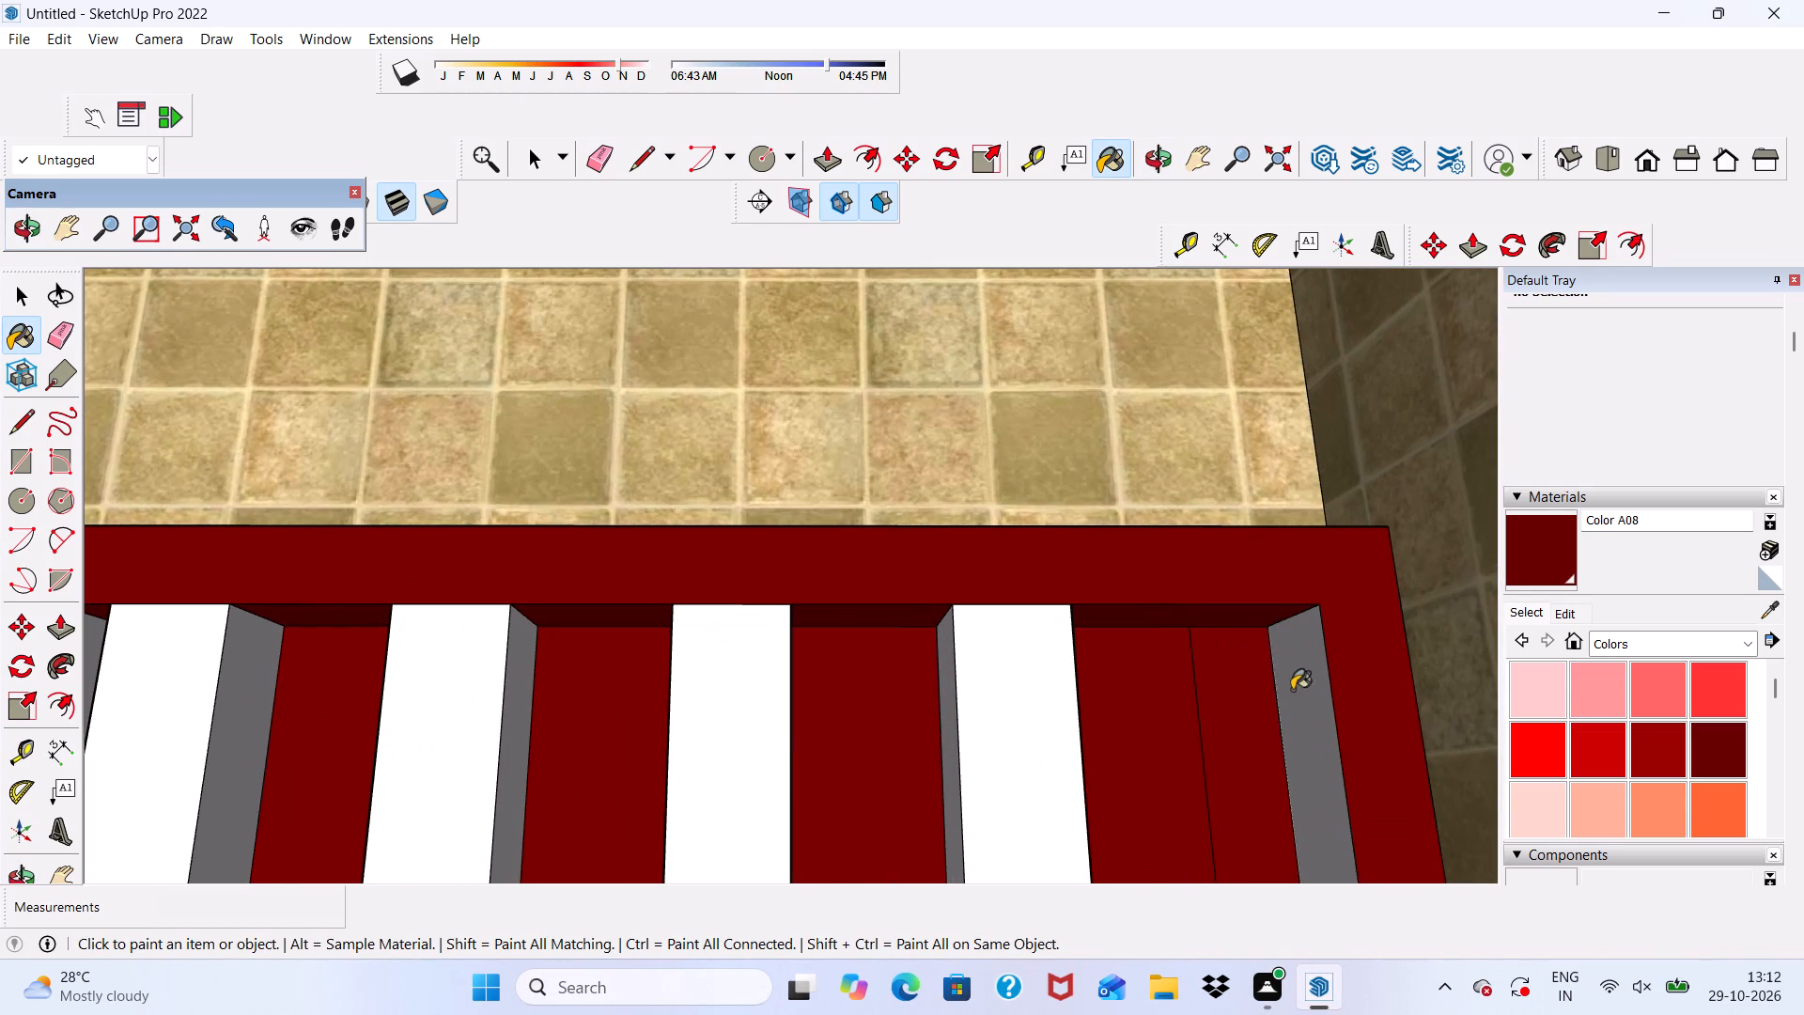
pyautogui.click(1313, 695)
# Paint the top face of the right-hand gate's frame with Color A08.
pyautogui.scroll(-6, 1074, 456)
pyautogui.scroll(-7, 901, 435)
pyautogui.moveTo(704, 663); pyautogui.dragTo(677, 881, button='middle')
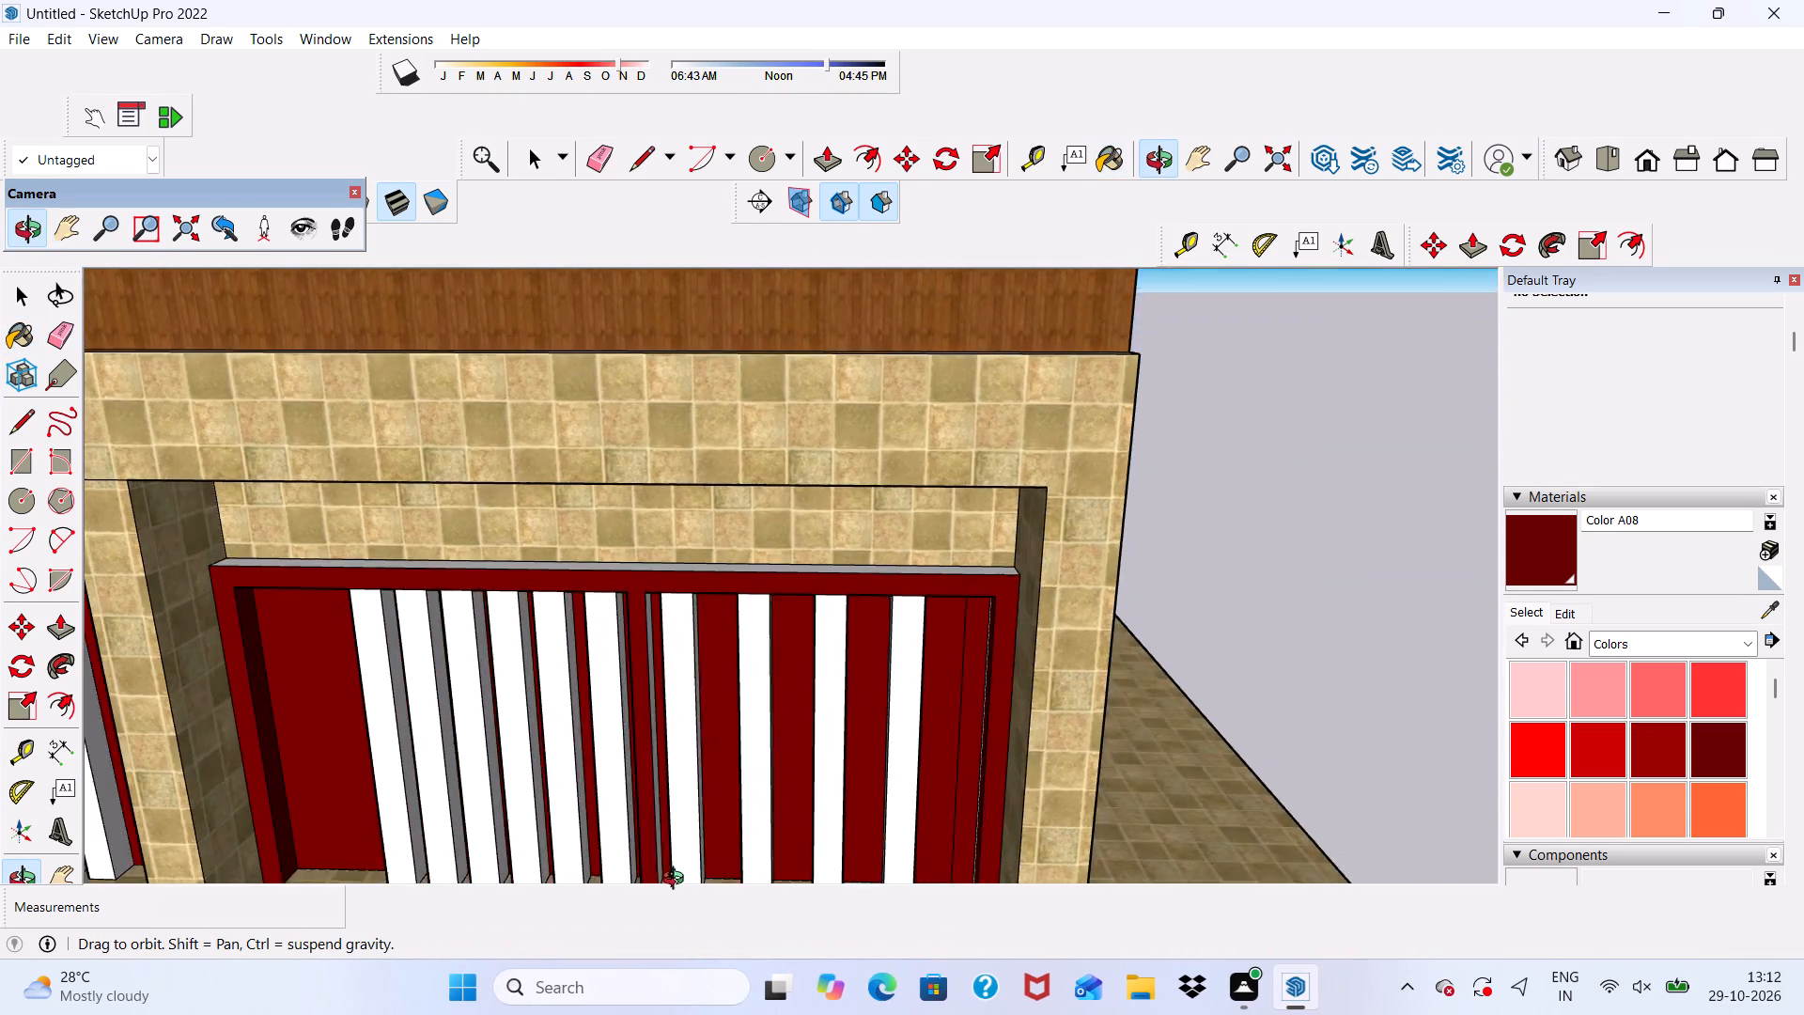
pyautogui.moveTo(677, 881); pyautogui.dragTo(667, 879, button='middle')
pyautogui.scroll(5, 605, 585)
pyautogui.click(600, 564)
pyautogui.scroll(-10, 541, 436)
# Paint the left side face of the right-hand gate's central post with Color A08.
pyautogui.moveTo(492, 649); pyautogui.dragTo(371, 693, button='middle')
pyautogui.scroll(16, 537, 647)
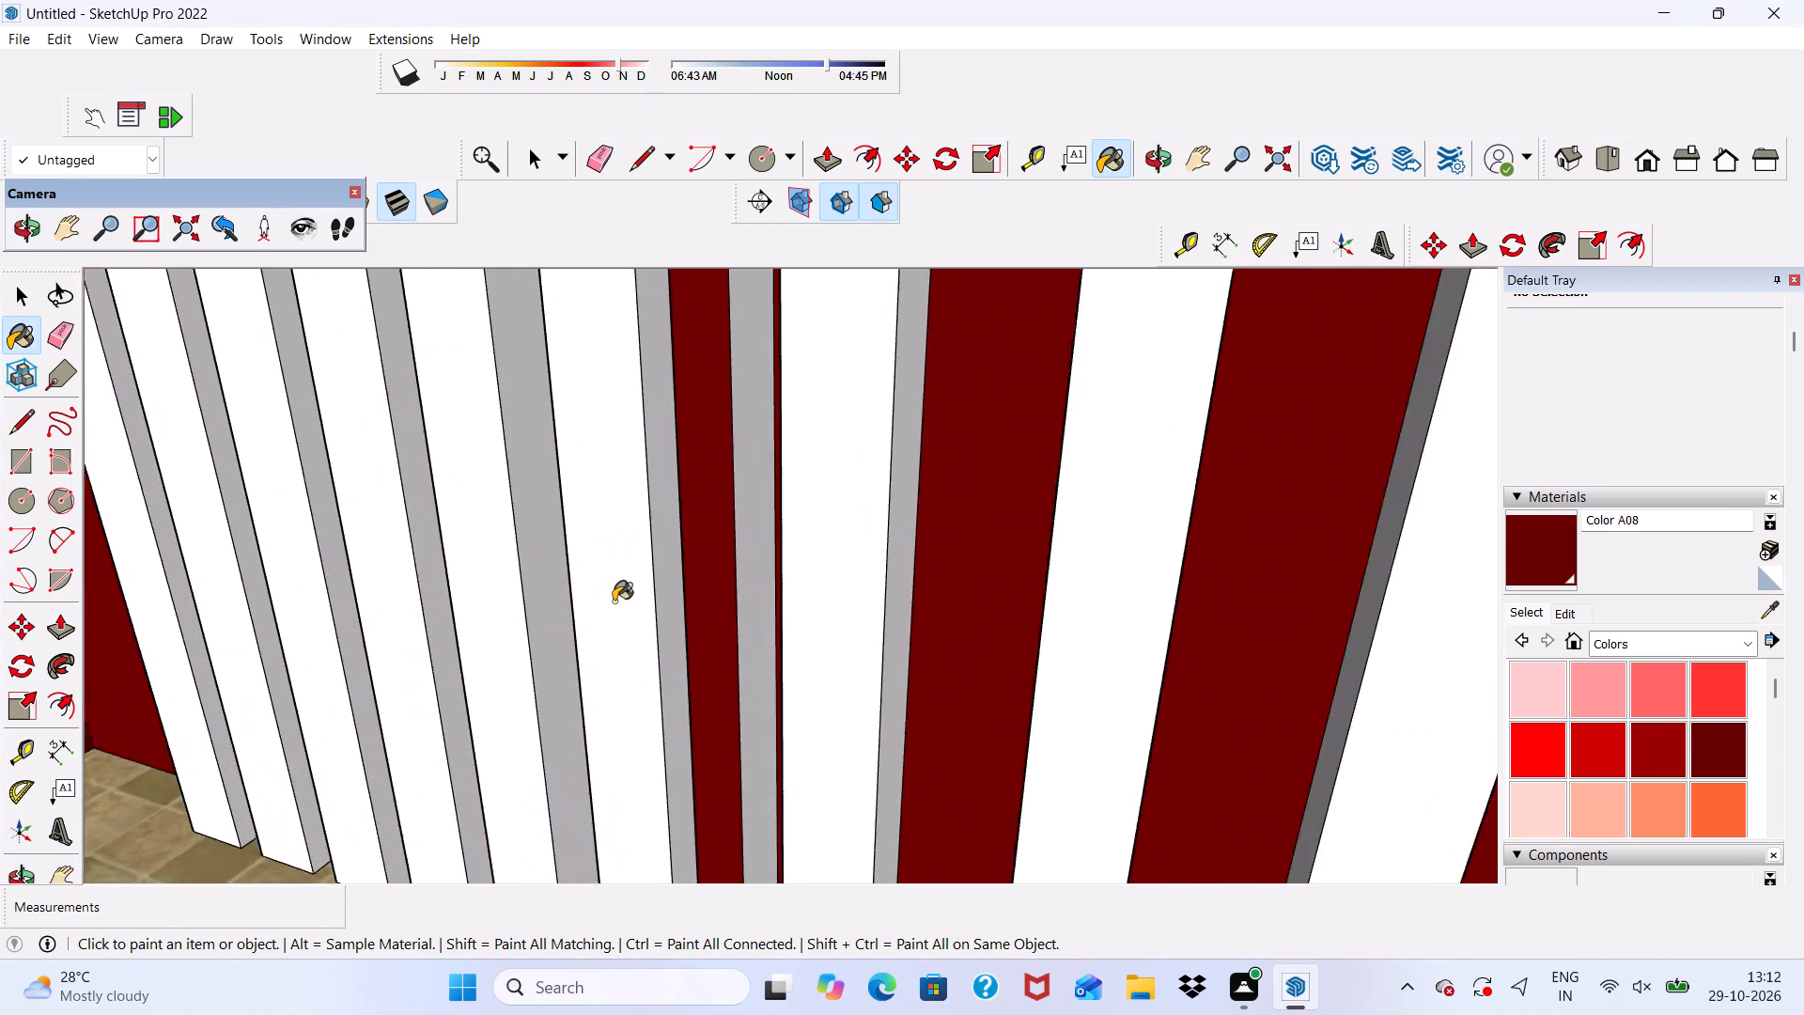
pyautogui.scroll(2, 614, 601)
pyautogui.moveTo(614, 601); pyautogui.dragTo(838, 598, button='middle')
pyautogui.scroll(-1, 619, 601)
pyautogui.scroll(-4, 809, 578)
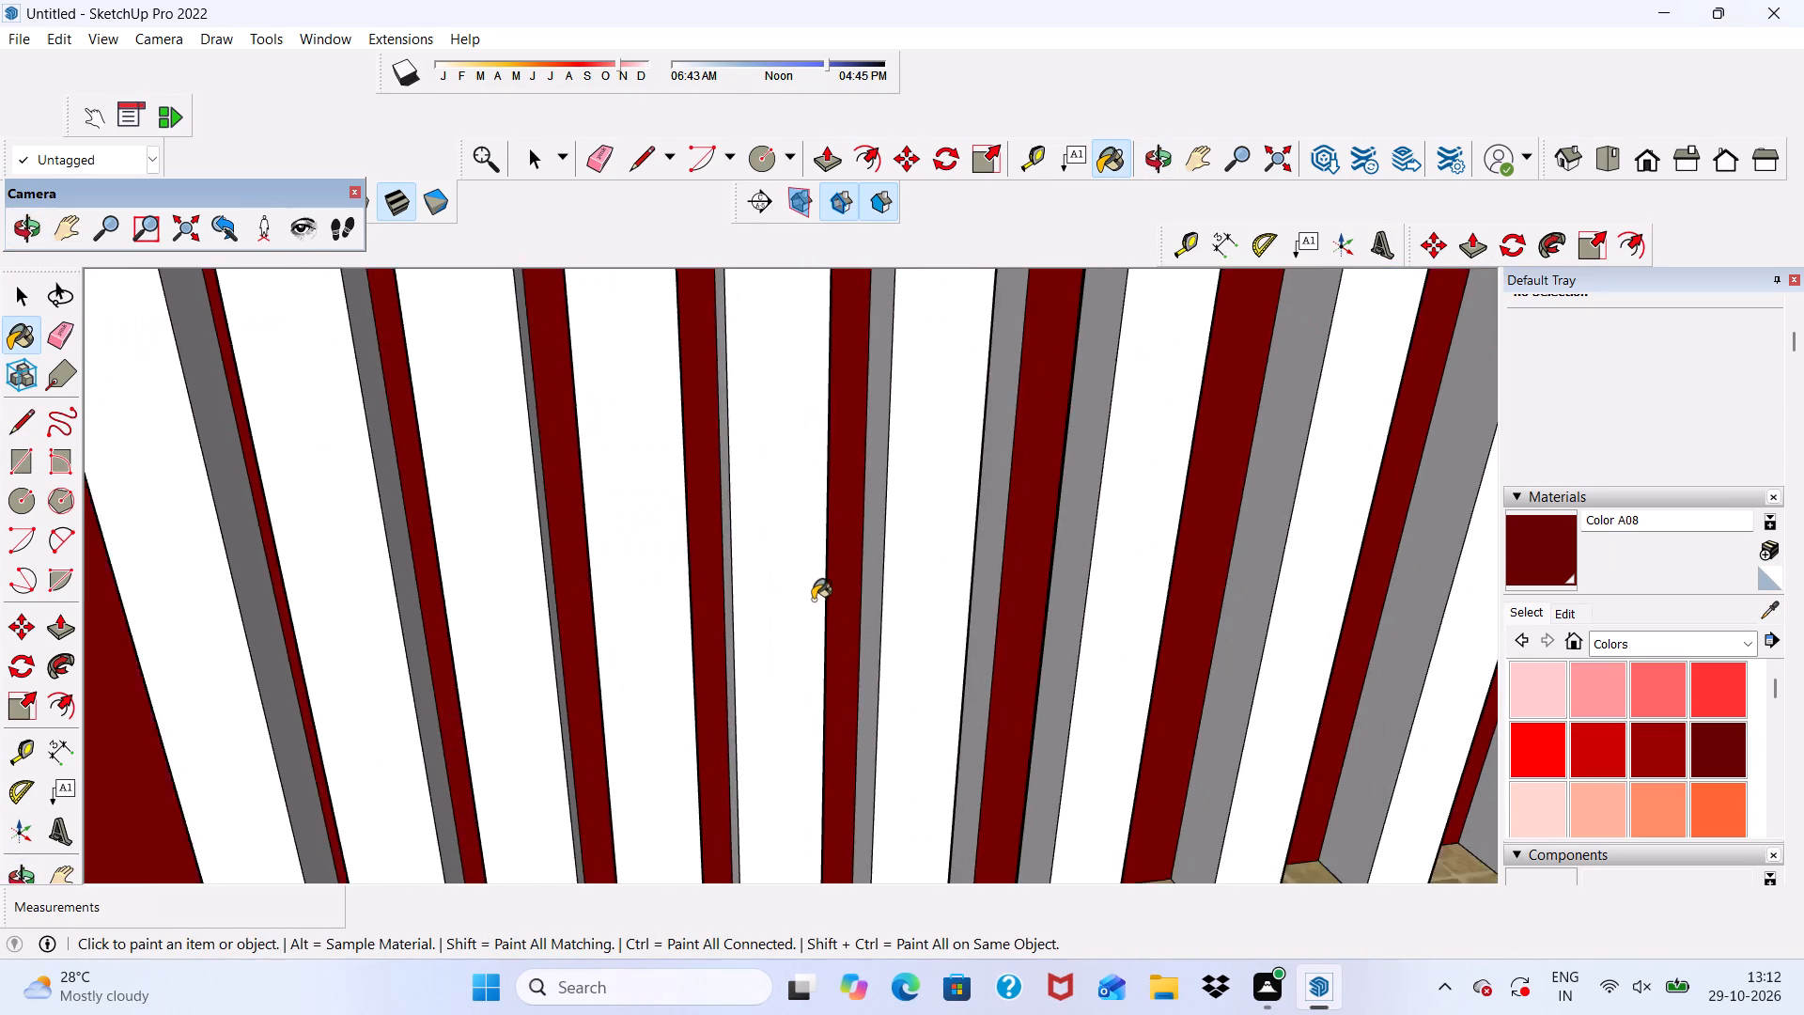
pyautogui.scroll(-5, 813, 600)
pyautogui.moveTo(807, 660); pyautogui.dragTo(608, 523, button='middle')
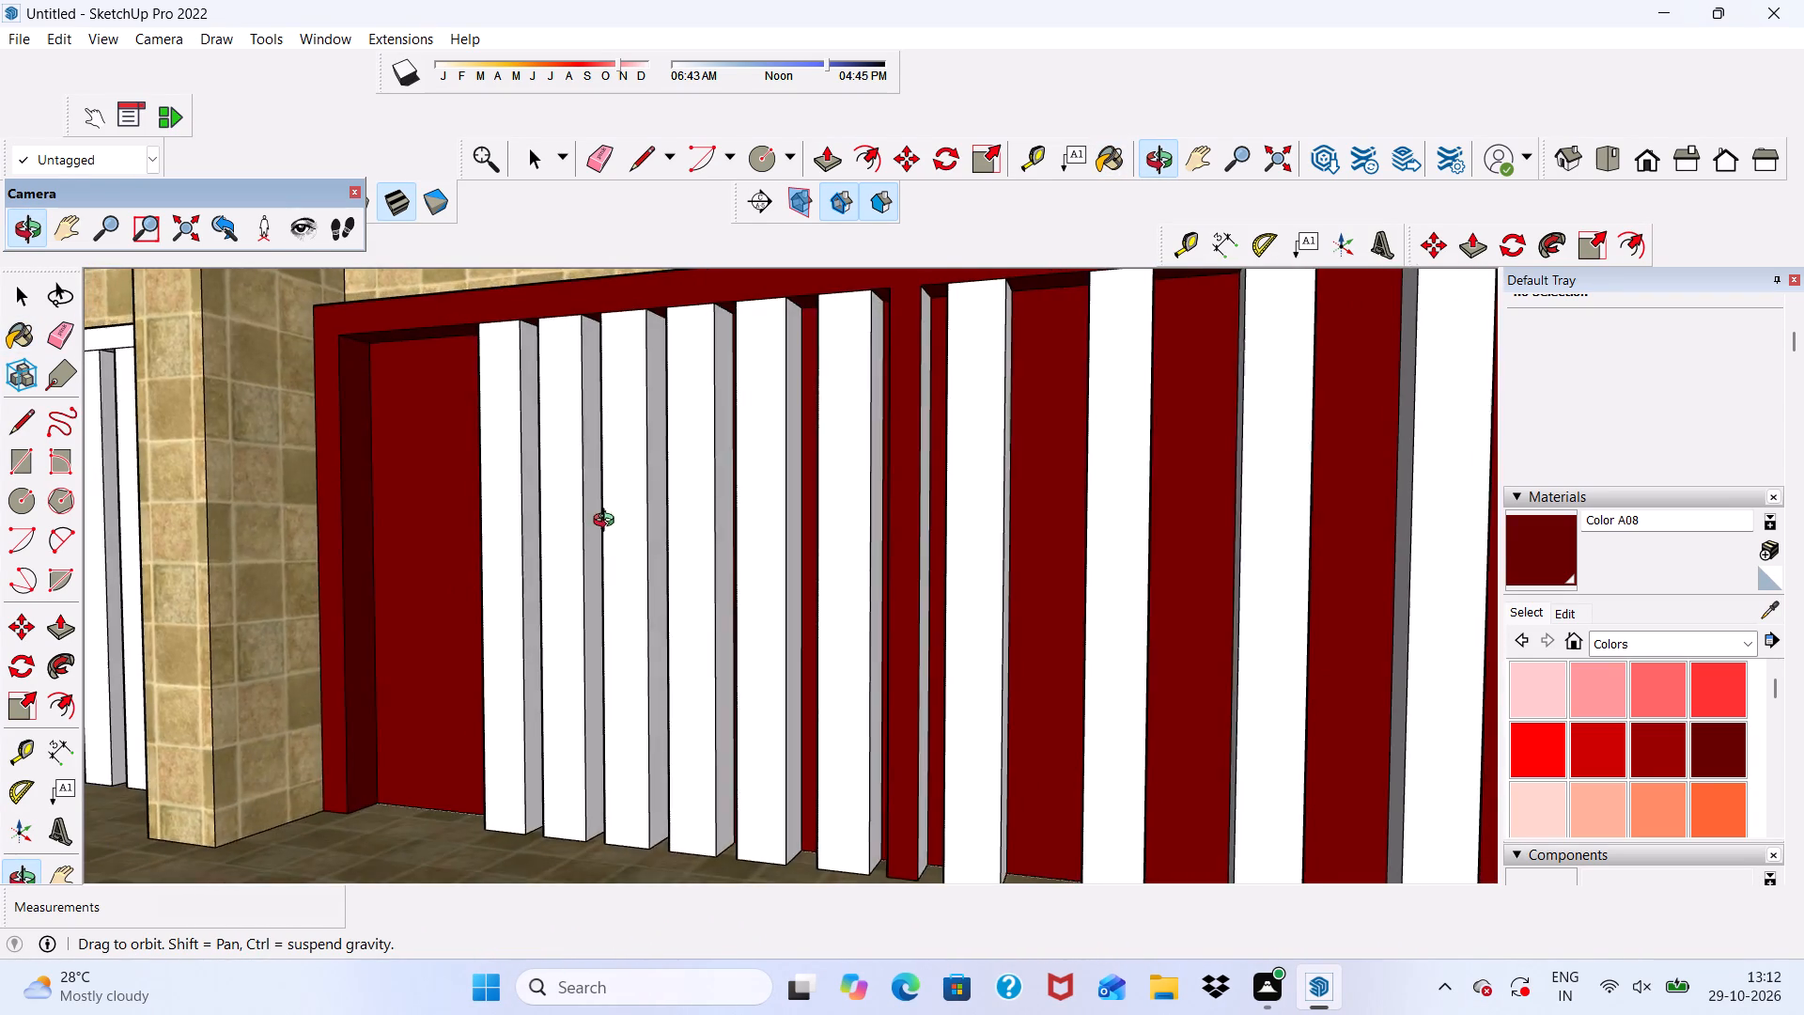
pyautogui.moveTo(608, 523); pyautogui.dragTo(296, 678, button='middle')
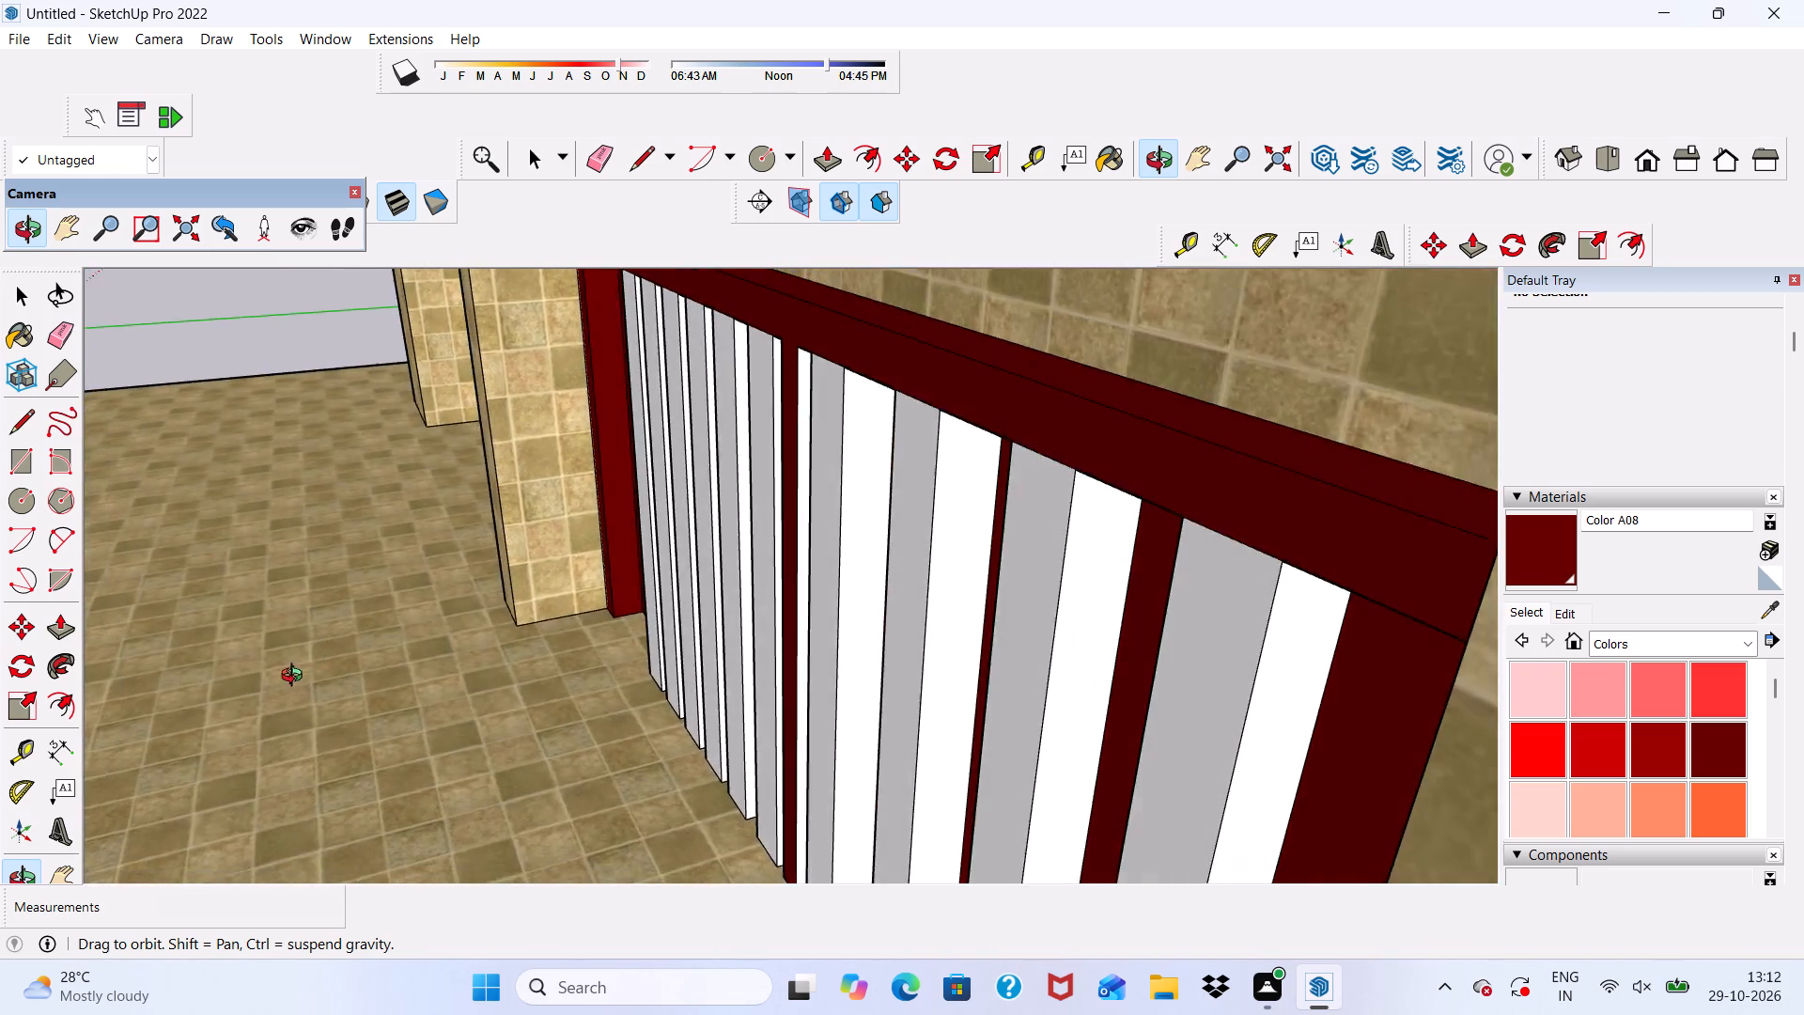
pyautogui.moveTo(296, 678); pyautogui.dragTo(822, 554, button='middle')
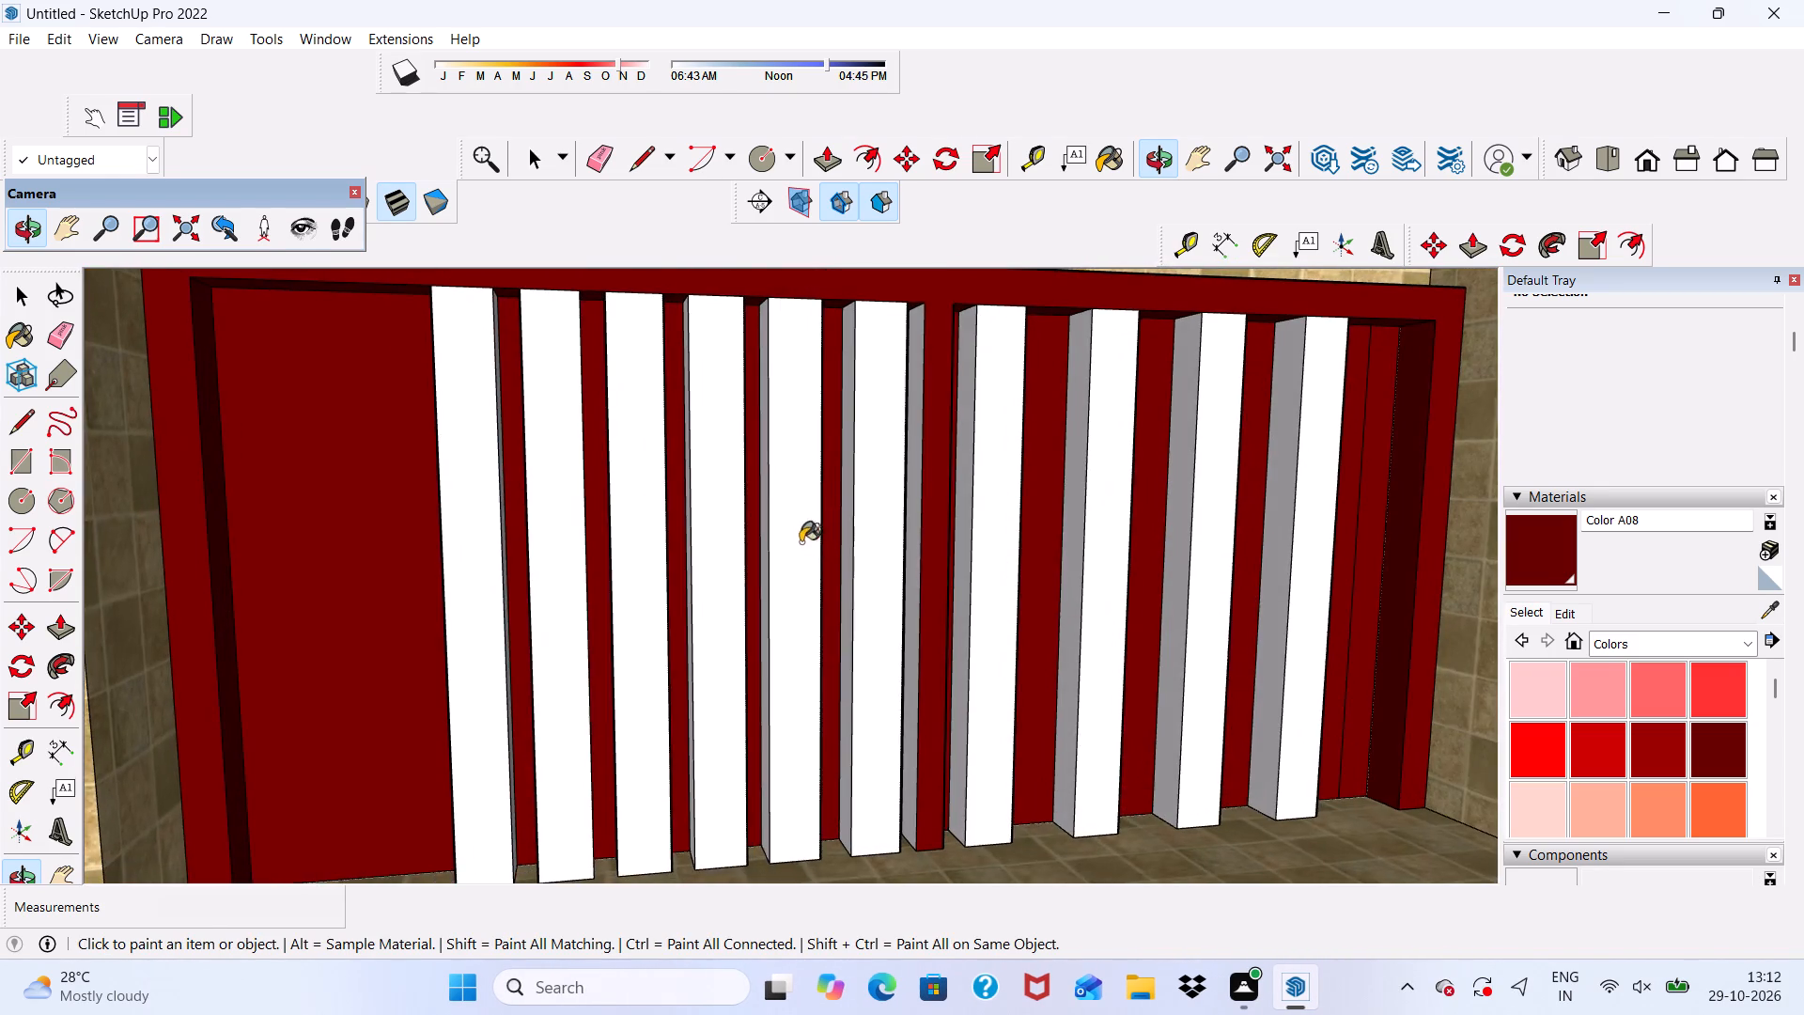
pyautogui.scroll(6, 909, 439)
pyautogui.click(926, 414)
pyautogui.scroll(-14, 910, 427)
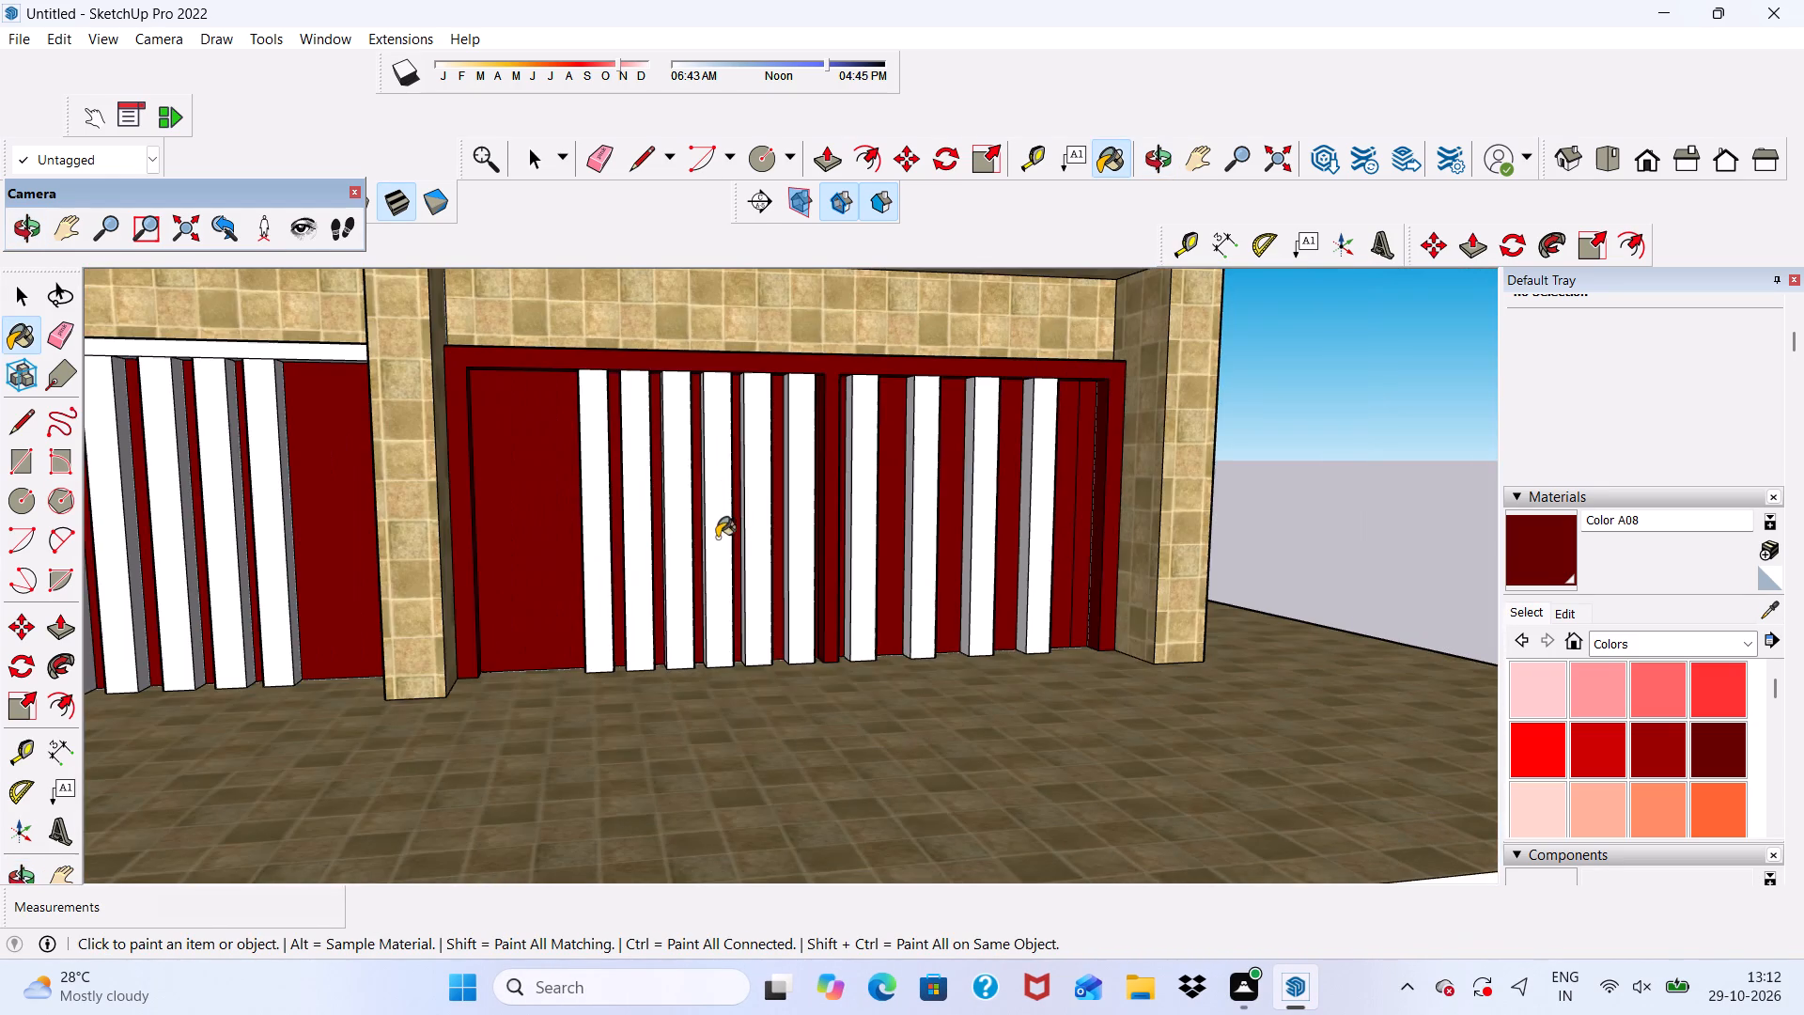
# Choose orange Color B05 and paint the front and left side faces of the right-hand gate's first slat.
pyautogui.moveTo(722, 552); pyautogui.dragTo(458, 555, button='middle')
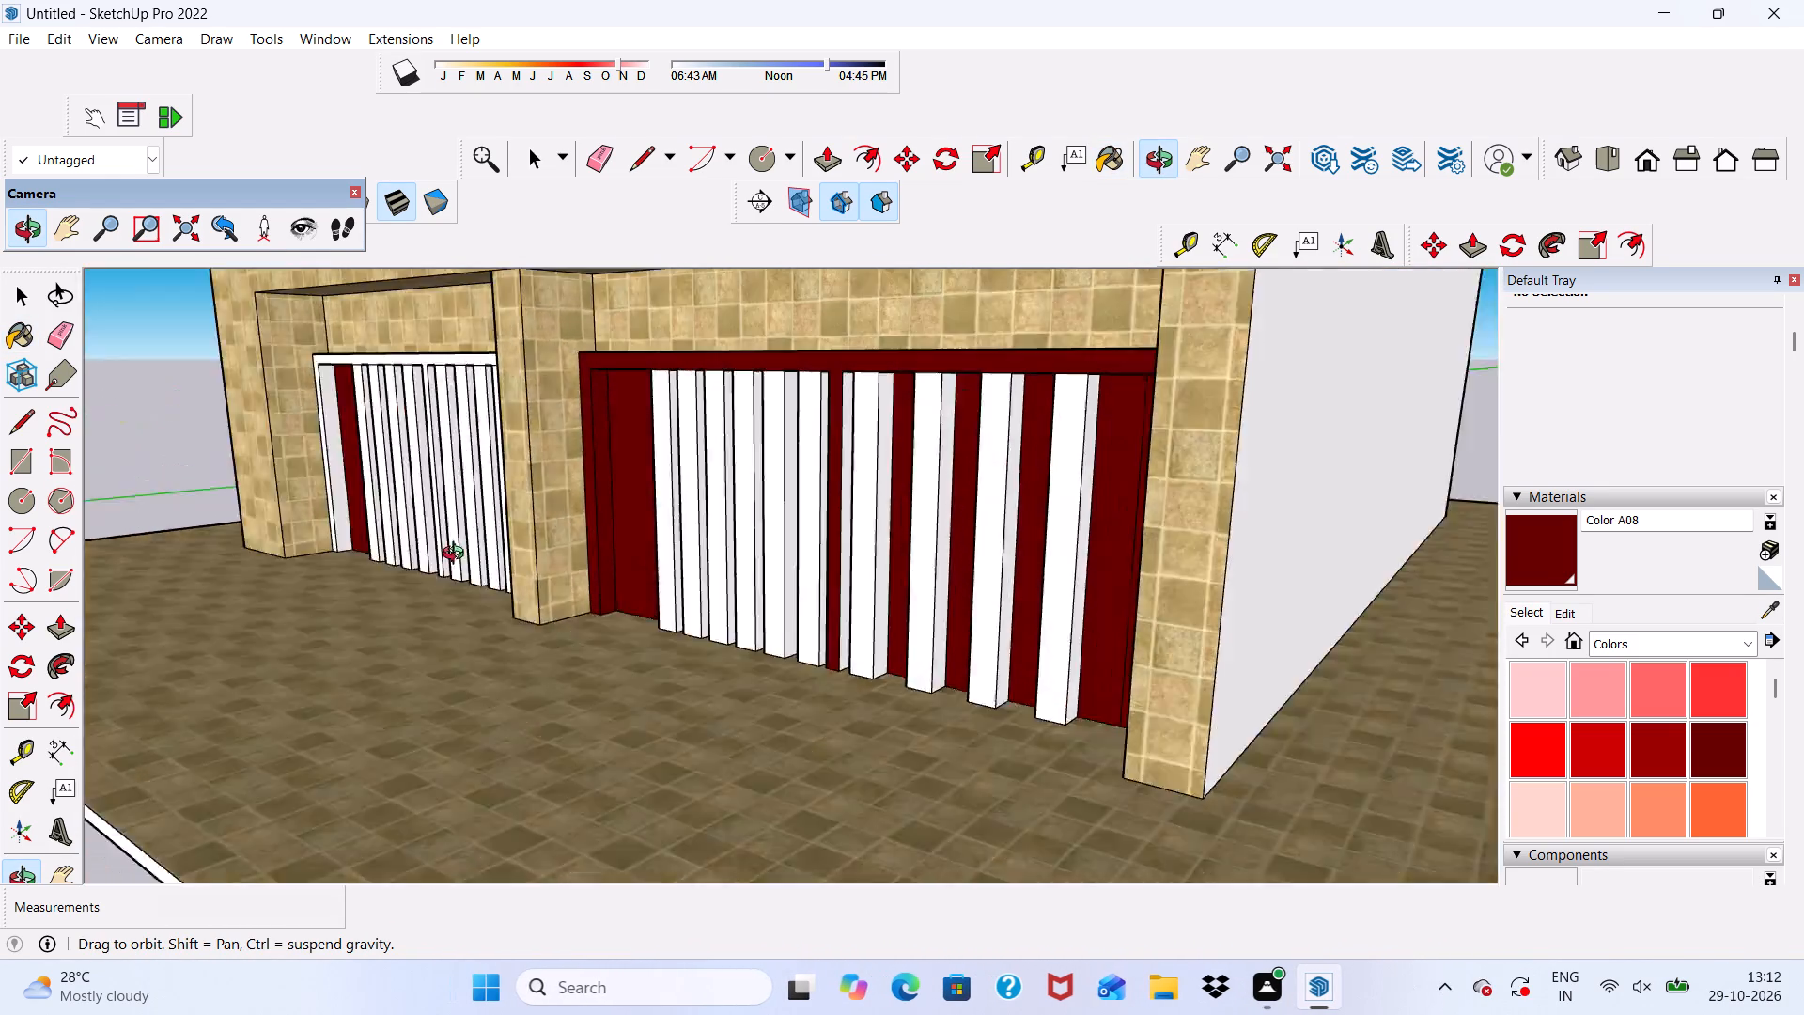
pyautogui.moveTo(458, 555); pyautogui.dragTo(823, 497, button='middle')
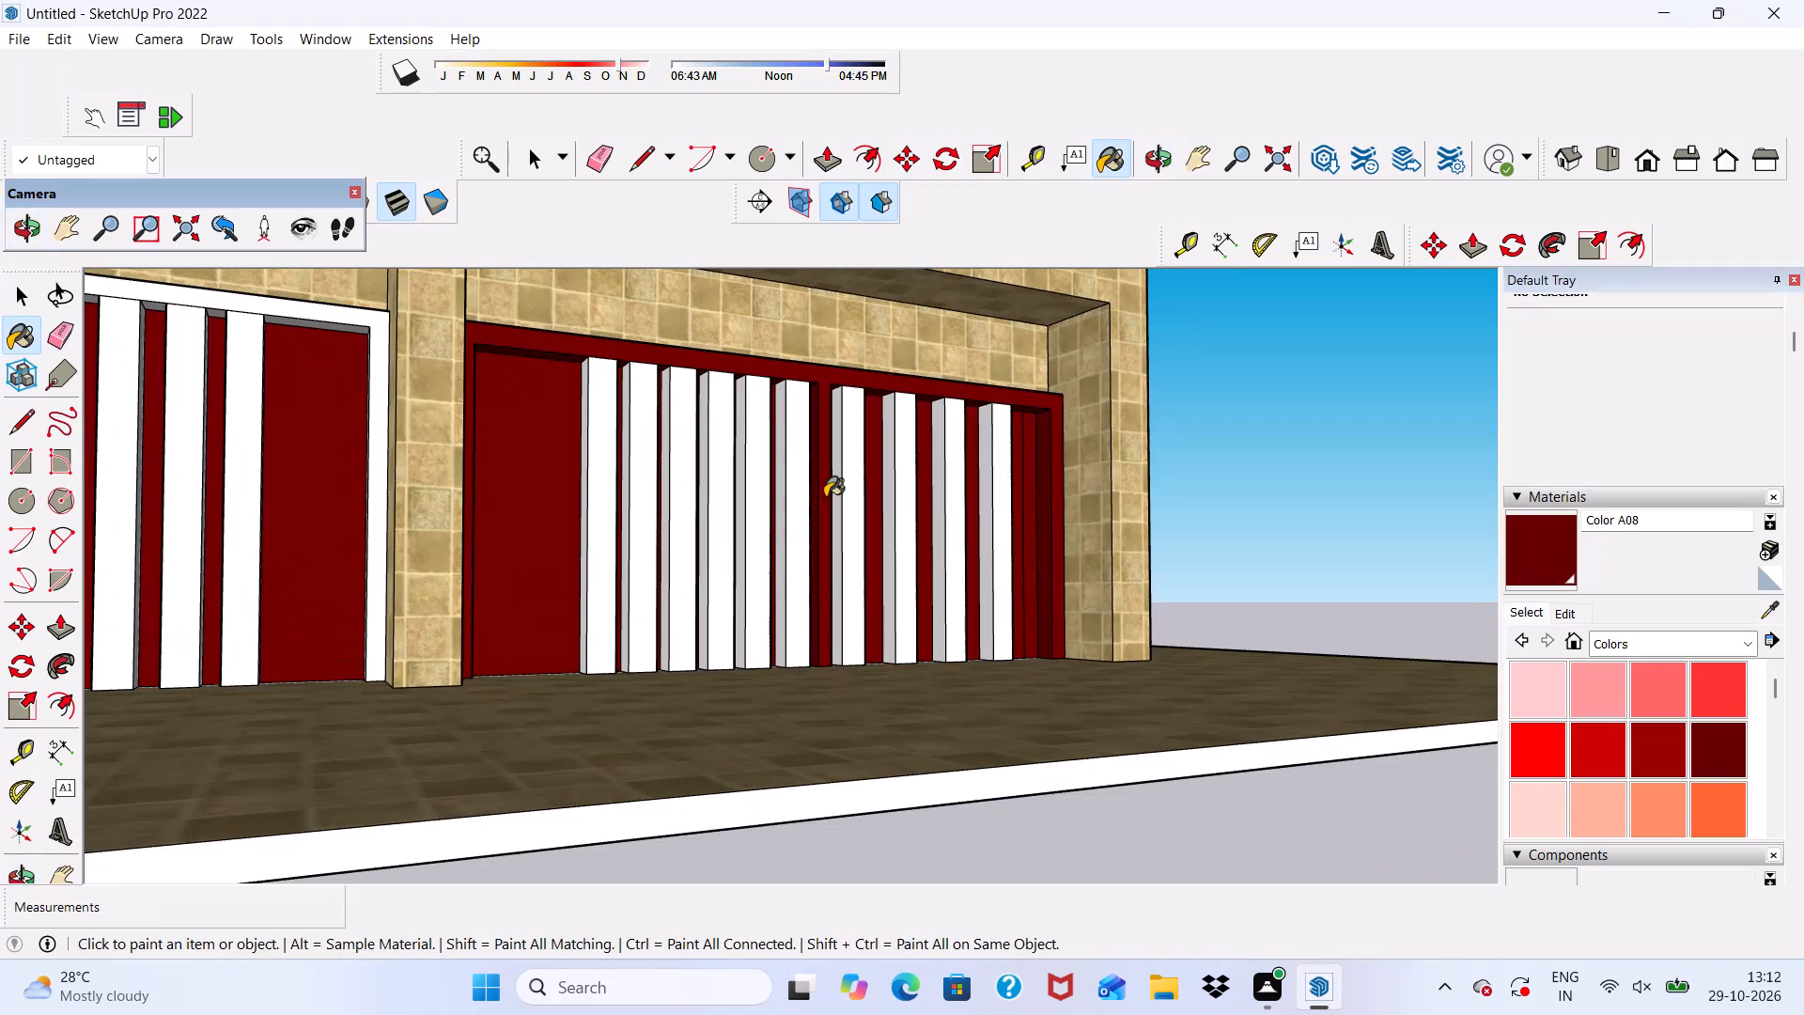
pyautogui.press('space')
pyautogui.scroll(2, 756, 599)
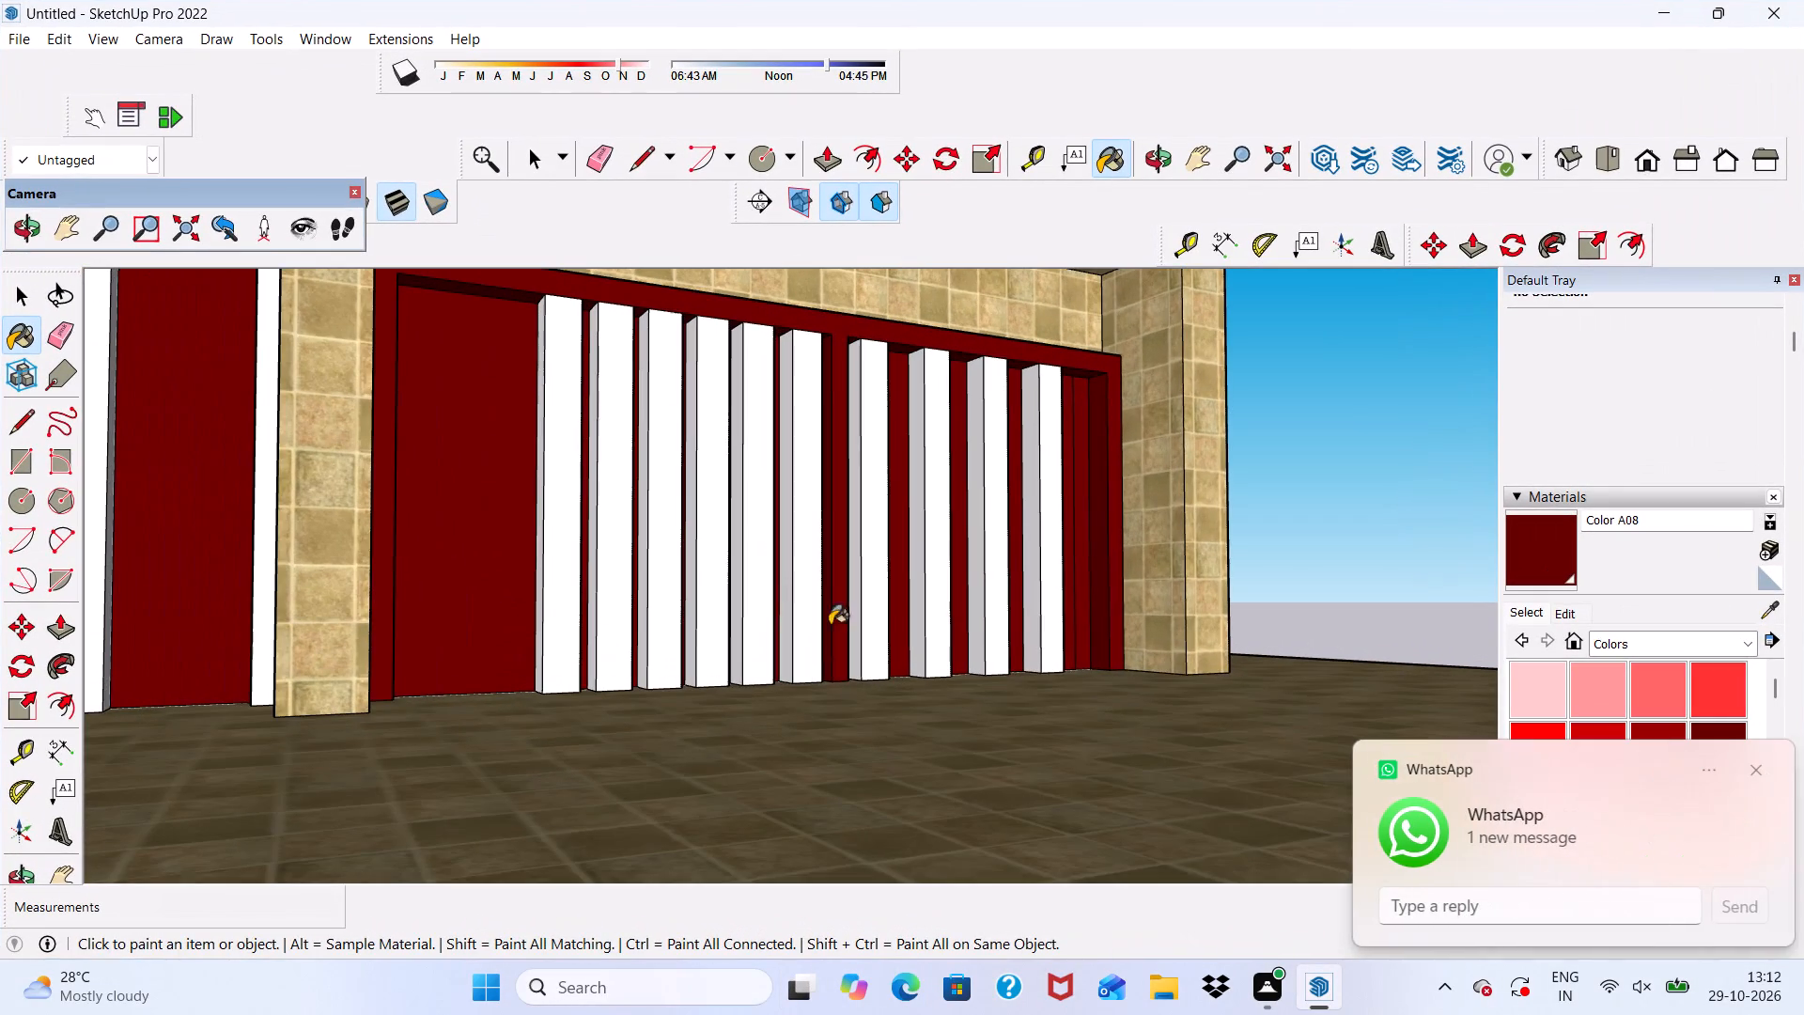
pyautogui.scroll(-2, 1660, 685)
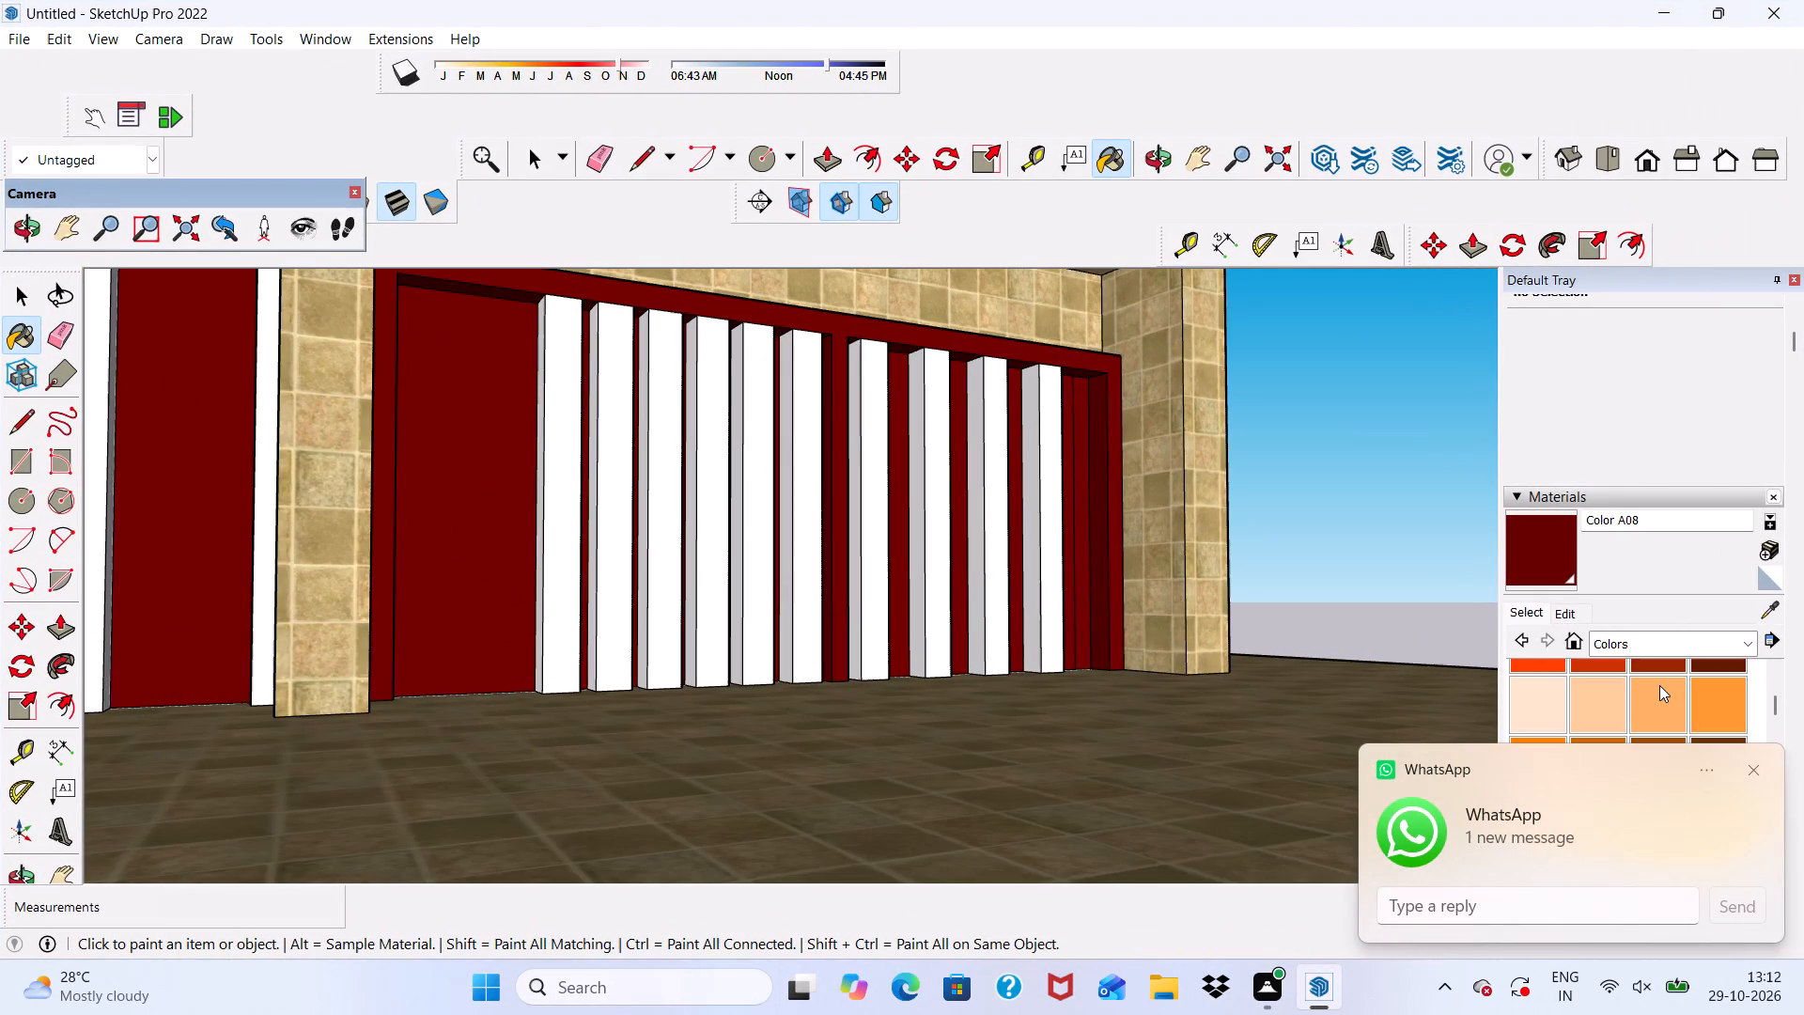
pyautogui.scroll(1, 1659, 685)
pyautogui.scroll(-1, 1652, 683)
pyautogui.scroll(1, 1607, 681)
pyautogui.scroll(-1, 1607, 681)
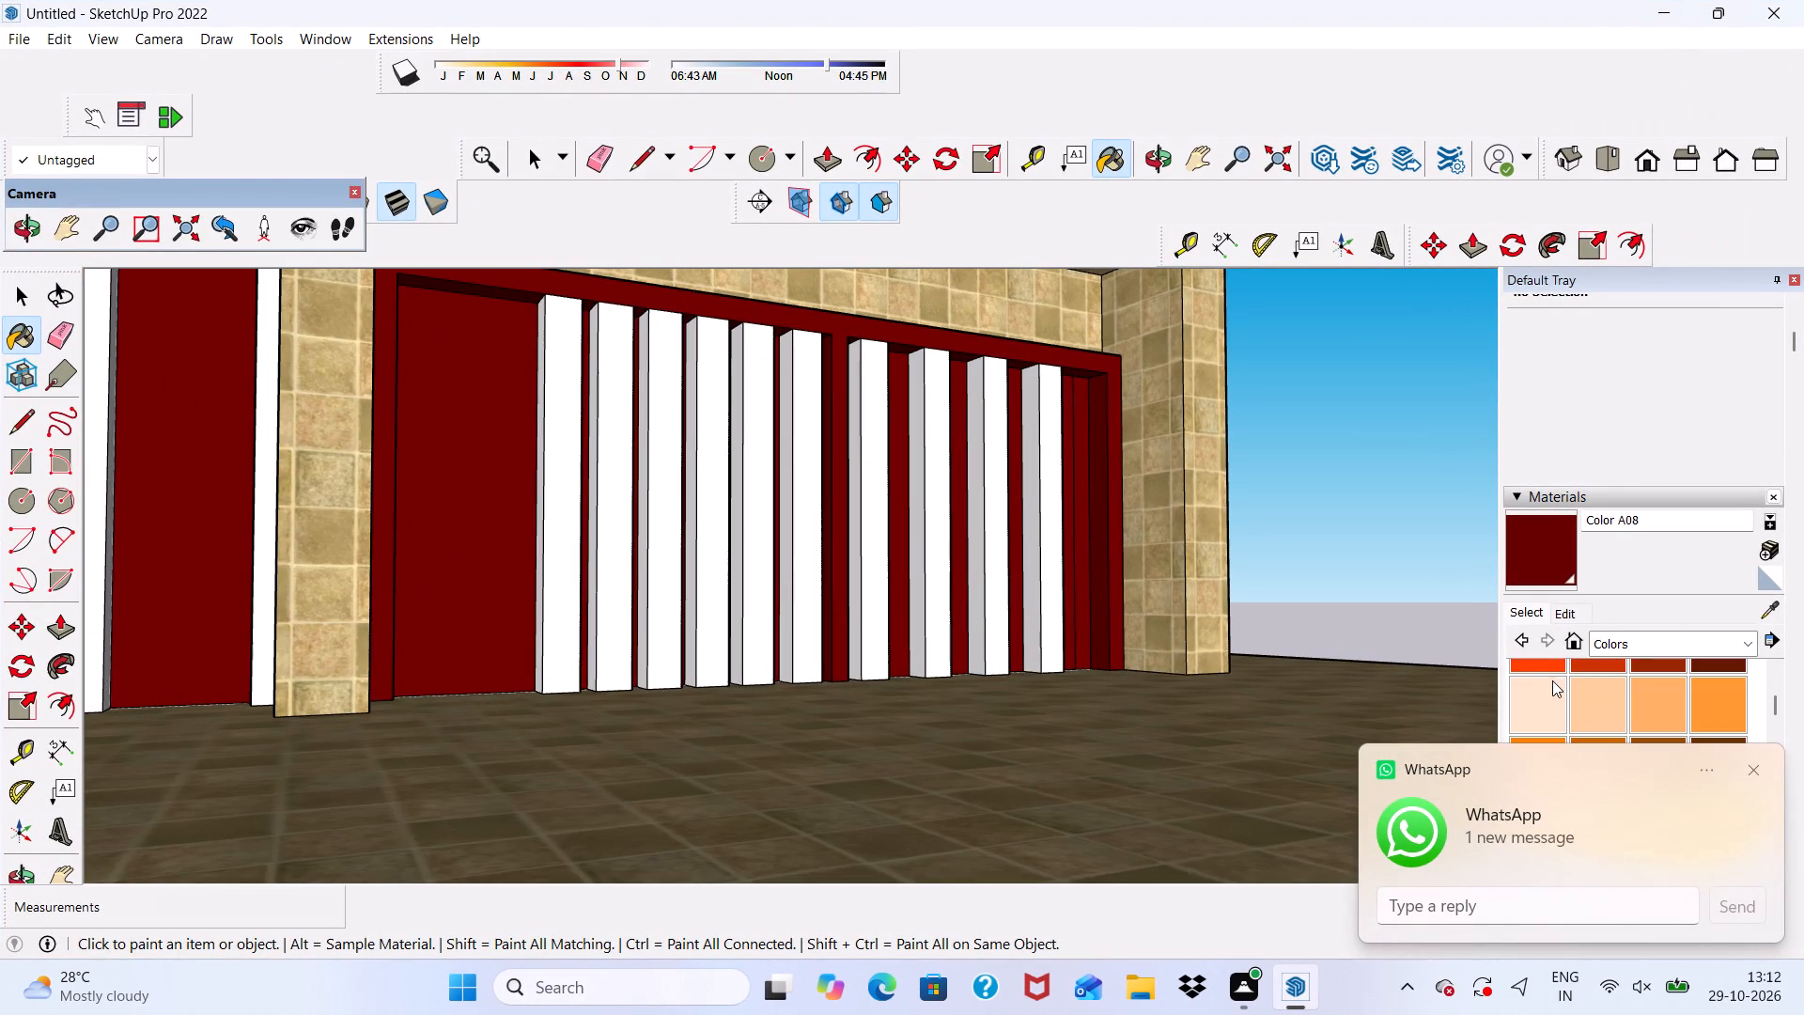
pyautogui.click(1535, 661)
pyautogui.scroll(5, 527, 464)
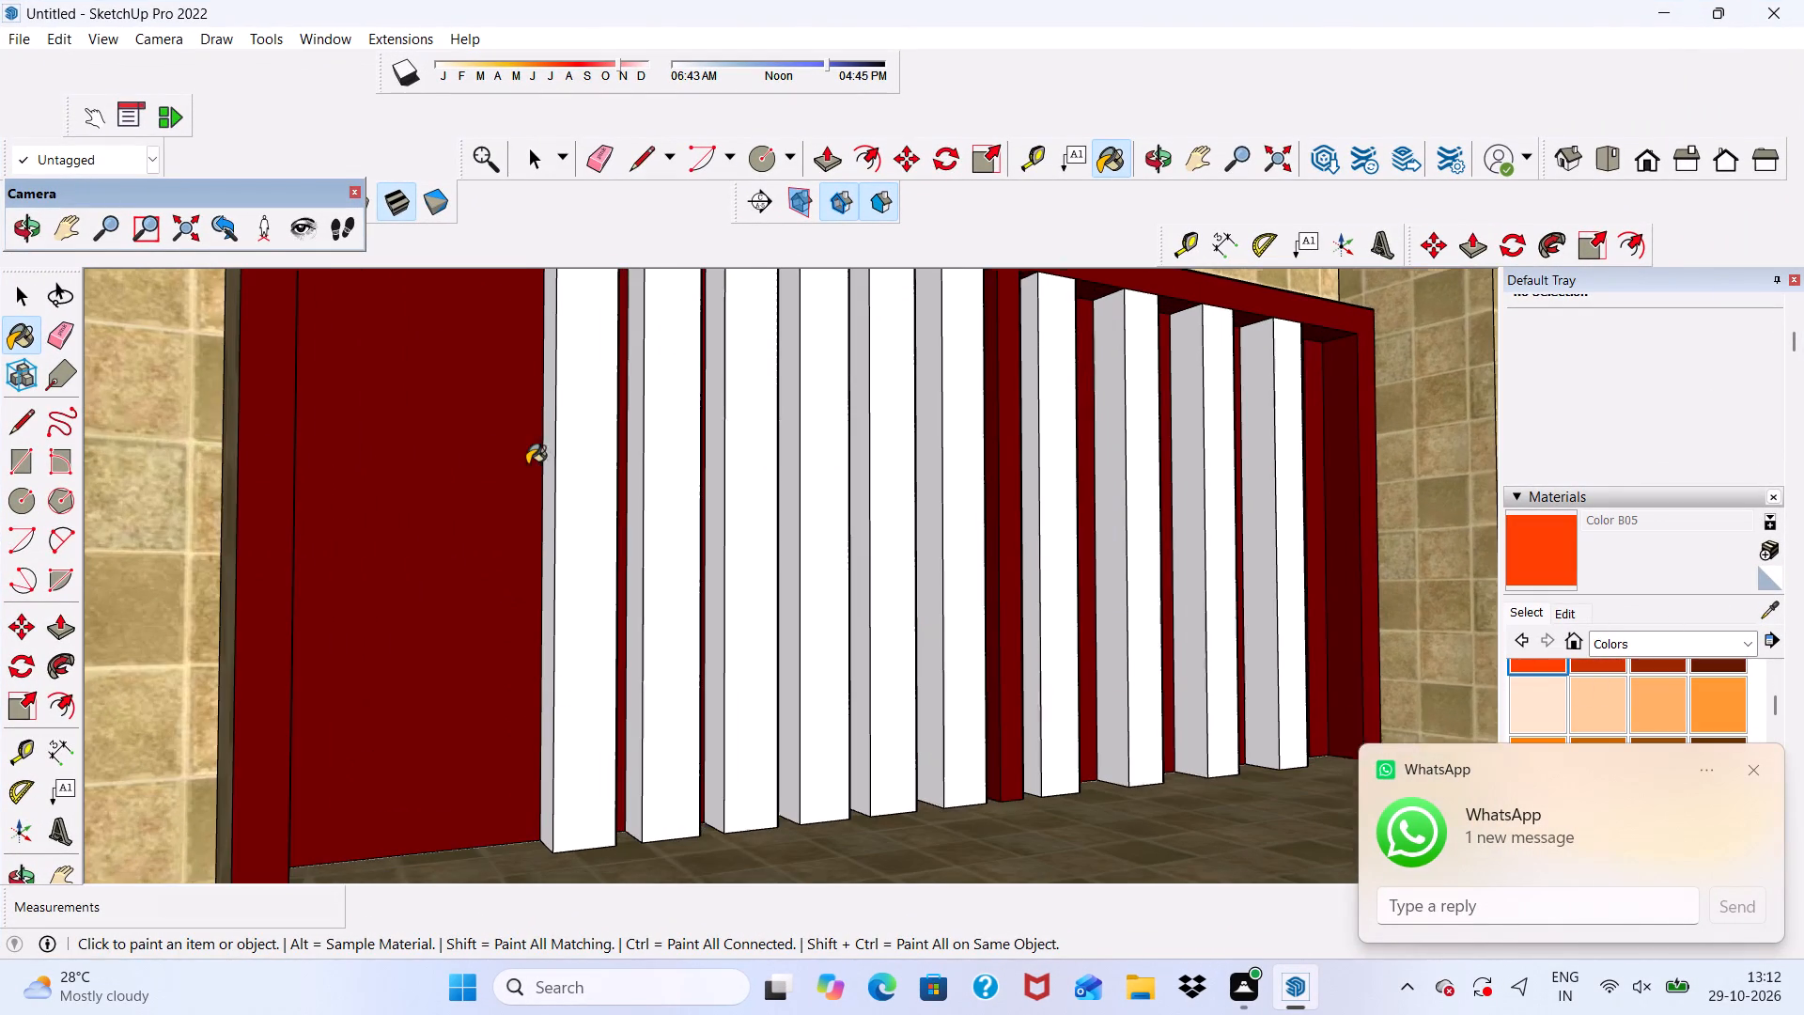
pyautogui.click(576, 438)
pyautogui.scroll(5, 577, 439)
pyautogui.scroll(-1, 564, 442)
pyautogui.scroll(3, 533, 442)
pyautogui.click(533, 442)
pyautogui.scroll(-5, 546, 446)
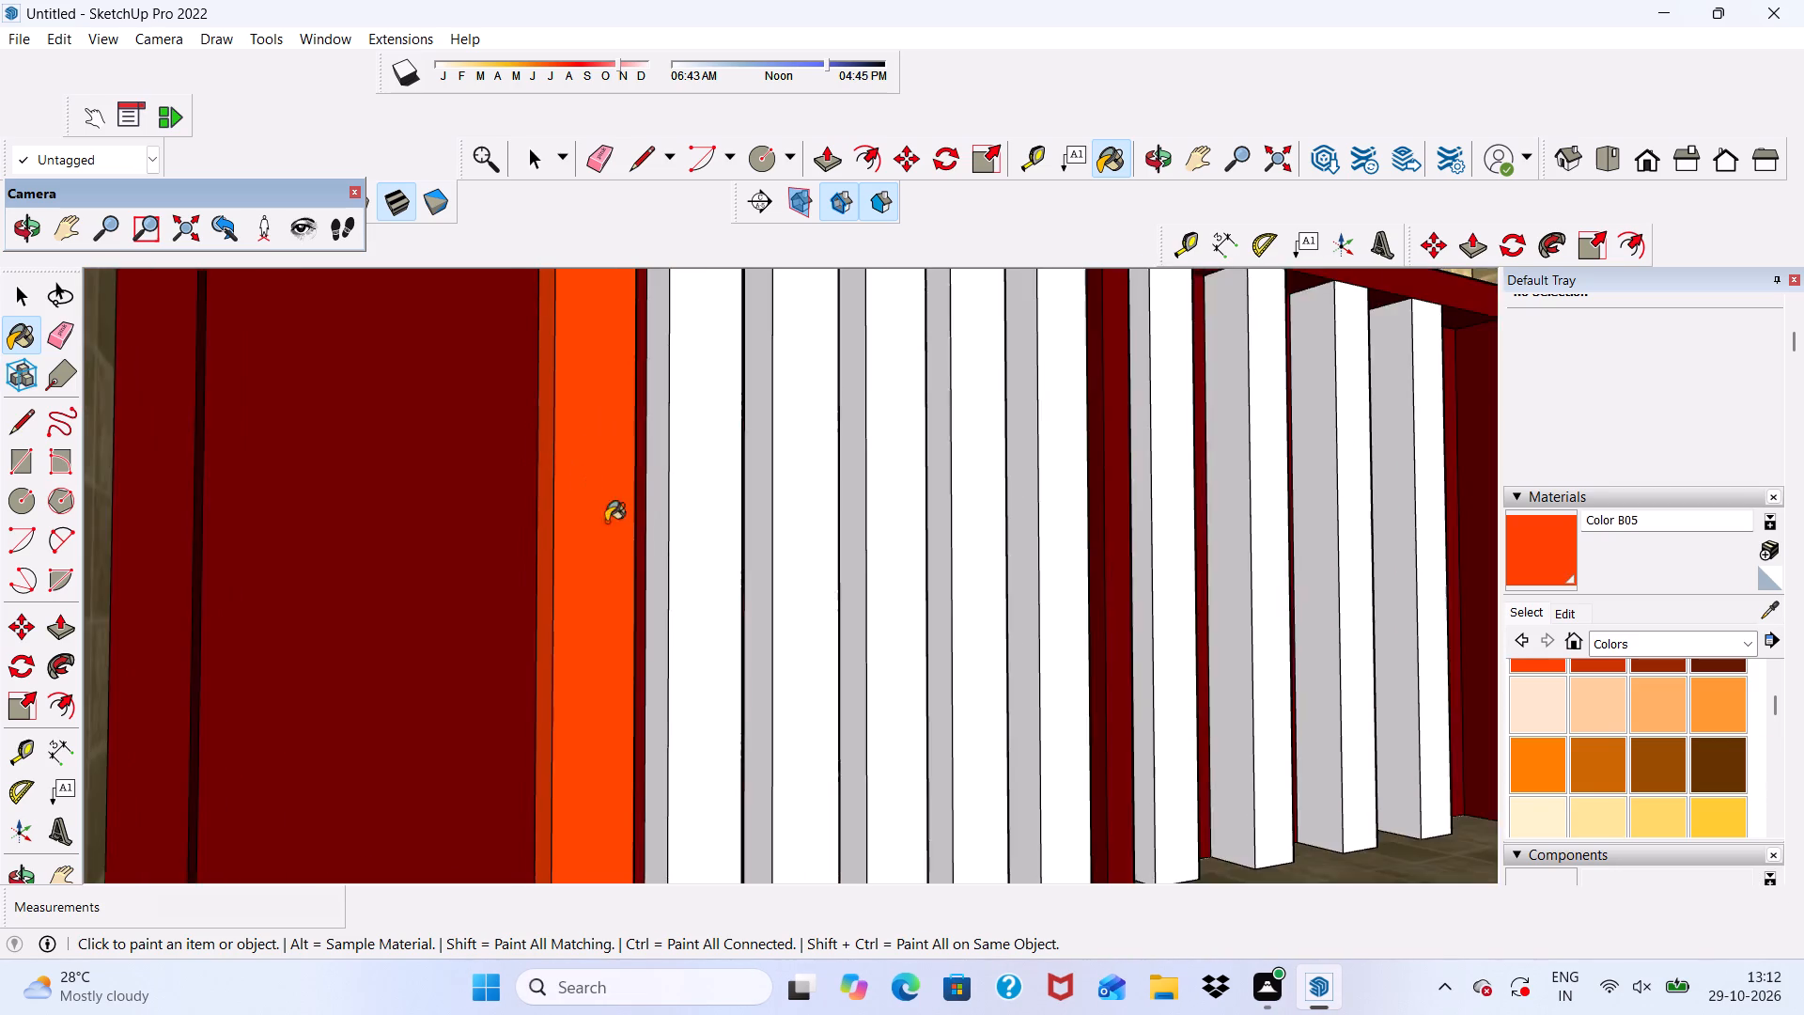
# Paint the front and left side faces of the right-hand gate's second and third slats with Color B05.
pyautogui.scroll(3, 683, 539)
pyautogui.click(677, 508)
pyautogui.click(658, 519)
pyautogui.scroll(-7, 641, 519)
pyautogui.scroll(7, 810, 554)
pyautogui.click(732, 556)
pyautogui.click(767, 556)
pyautogui.scroll(-4, 767, 556)
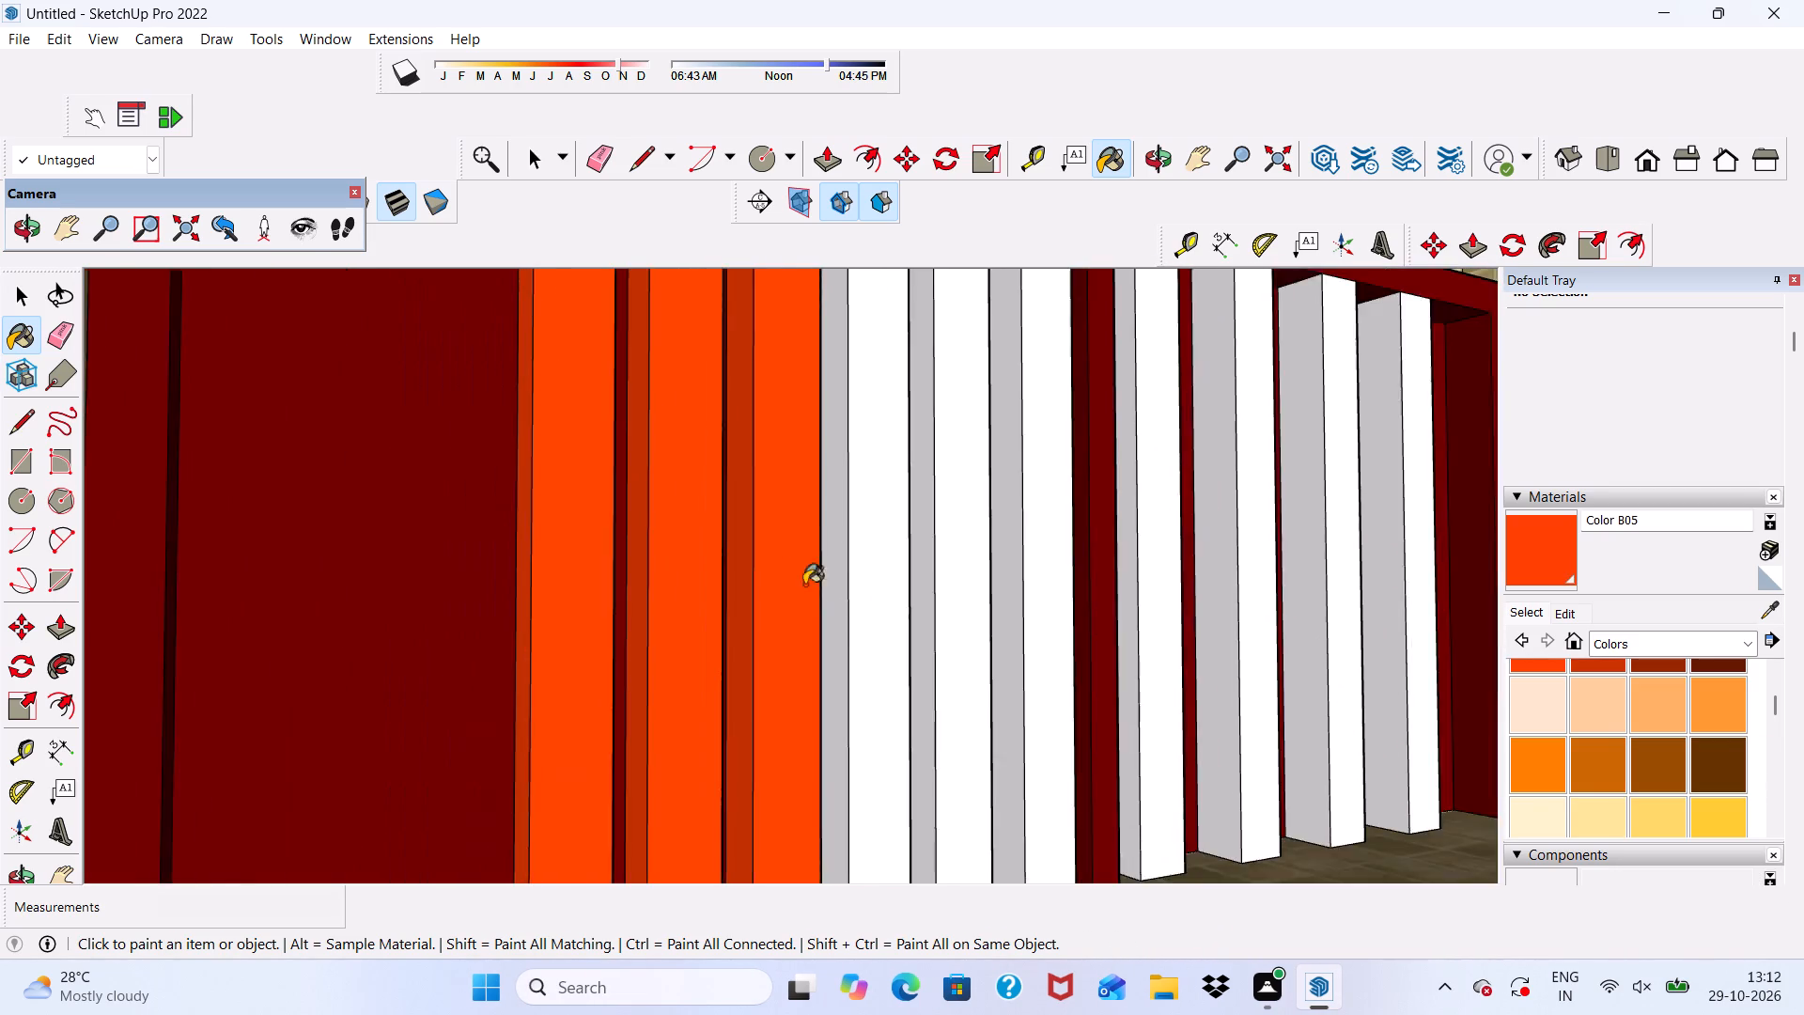
# Paint the front faces of the three slats just left of the right-hand gate's central post with Color B05.
pyautogui.scroll(-9, 804, 585)
pyautogui.moveTo(826, 528); pyautogui.dragTo(640, 616, button='middle')
pyautogui.scroll(6, 737, 523)
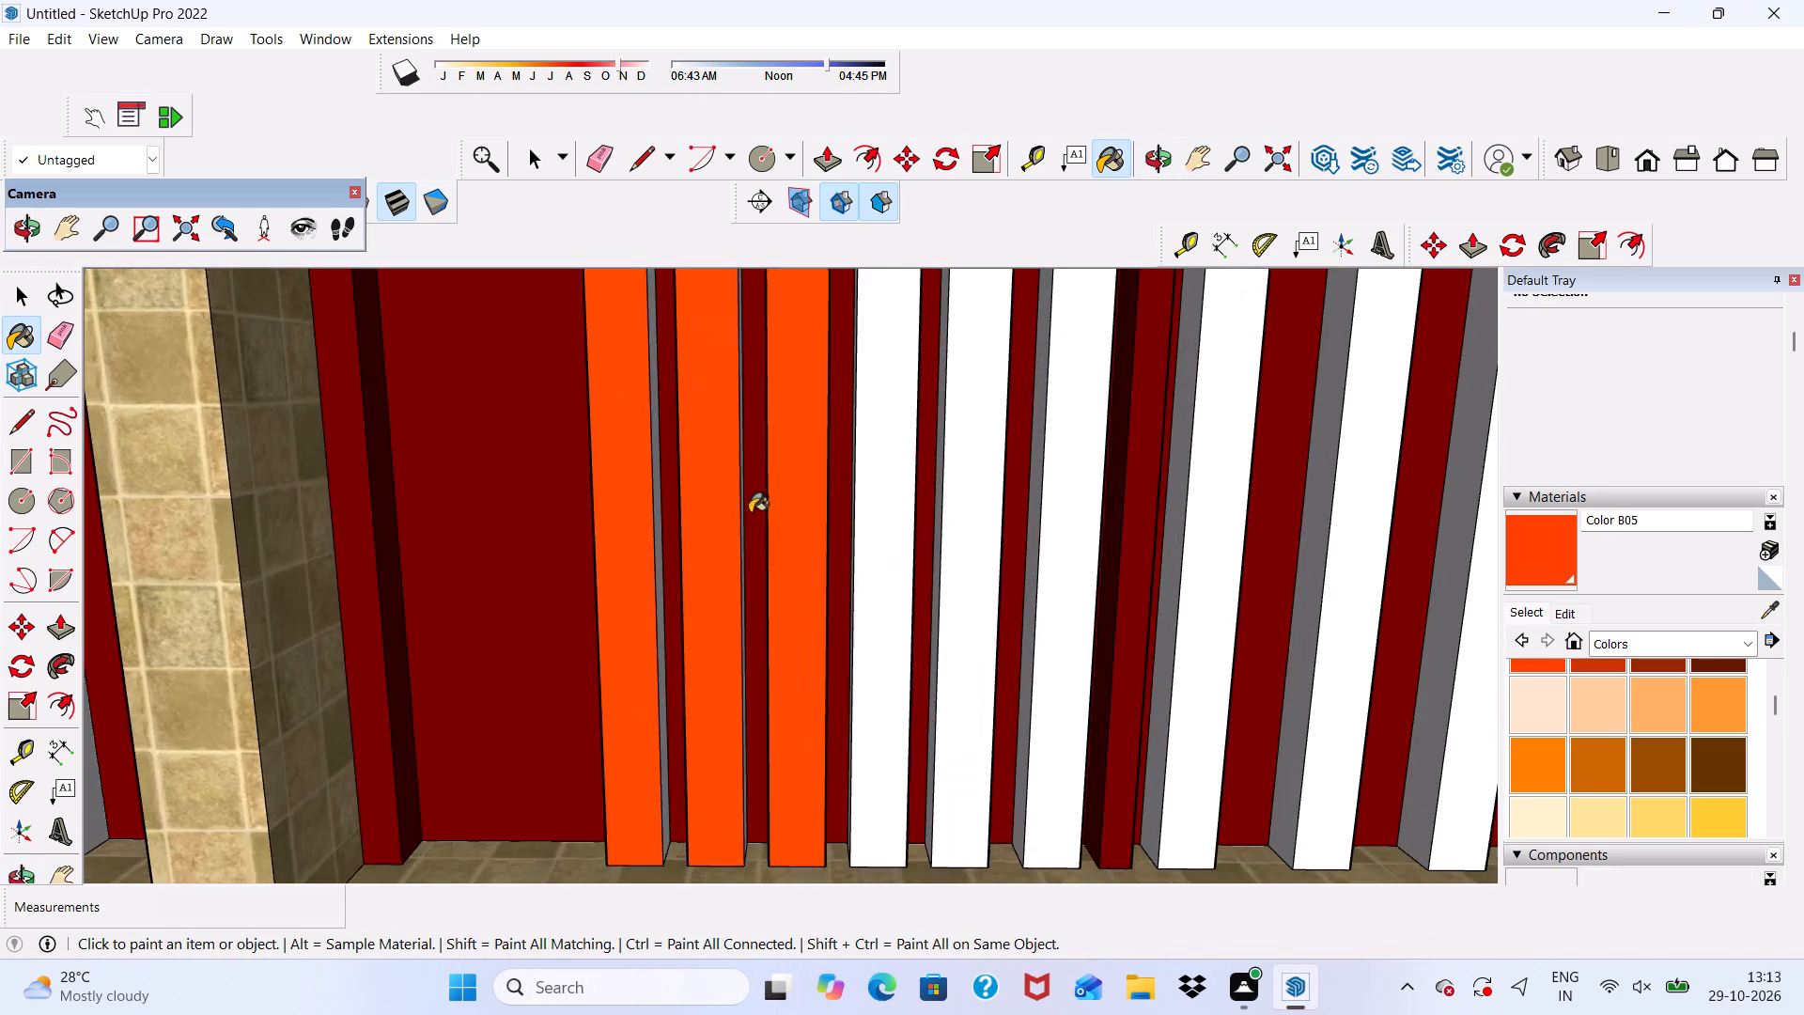
pyautogui.scroll(4, 968, 470)
pyautogui.click(868, 482)
pyautogui.click(985, 489)
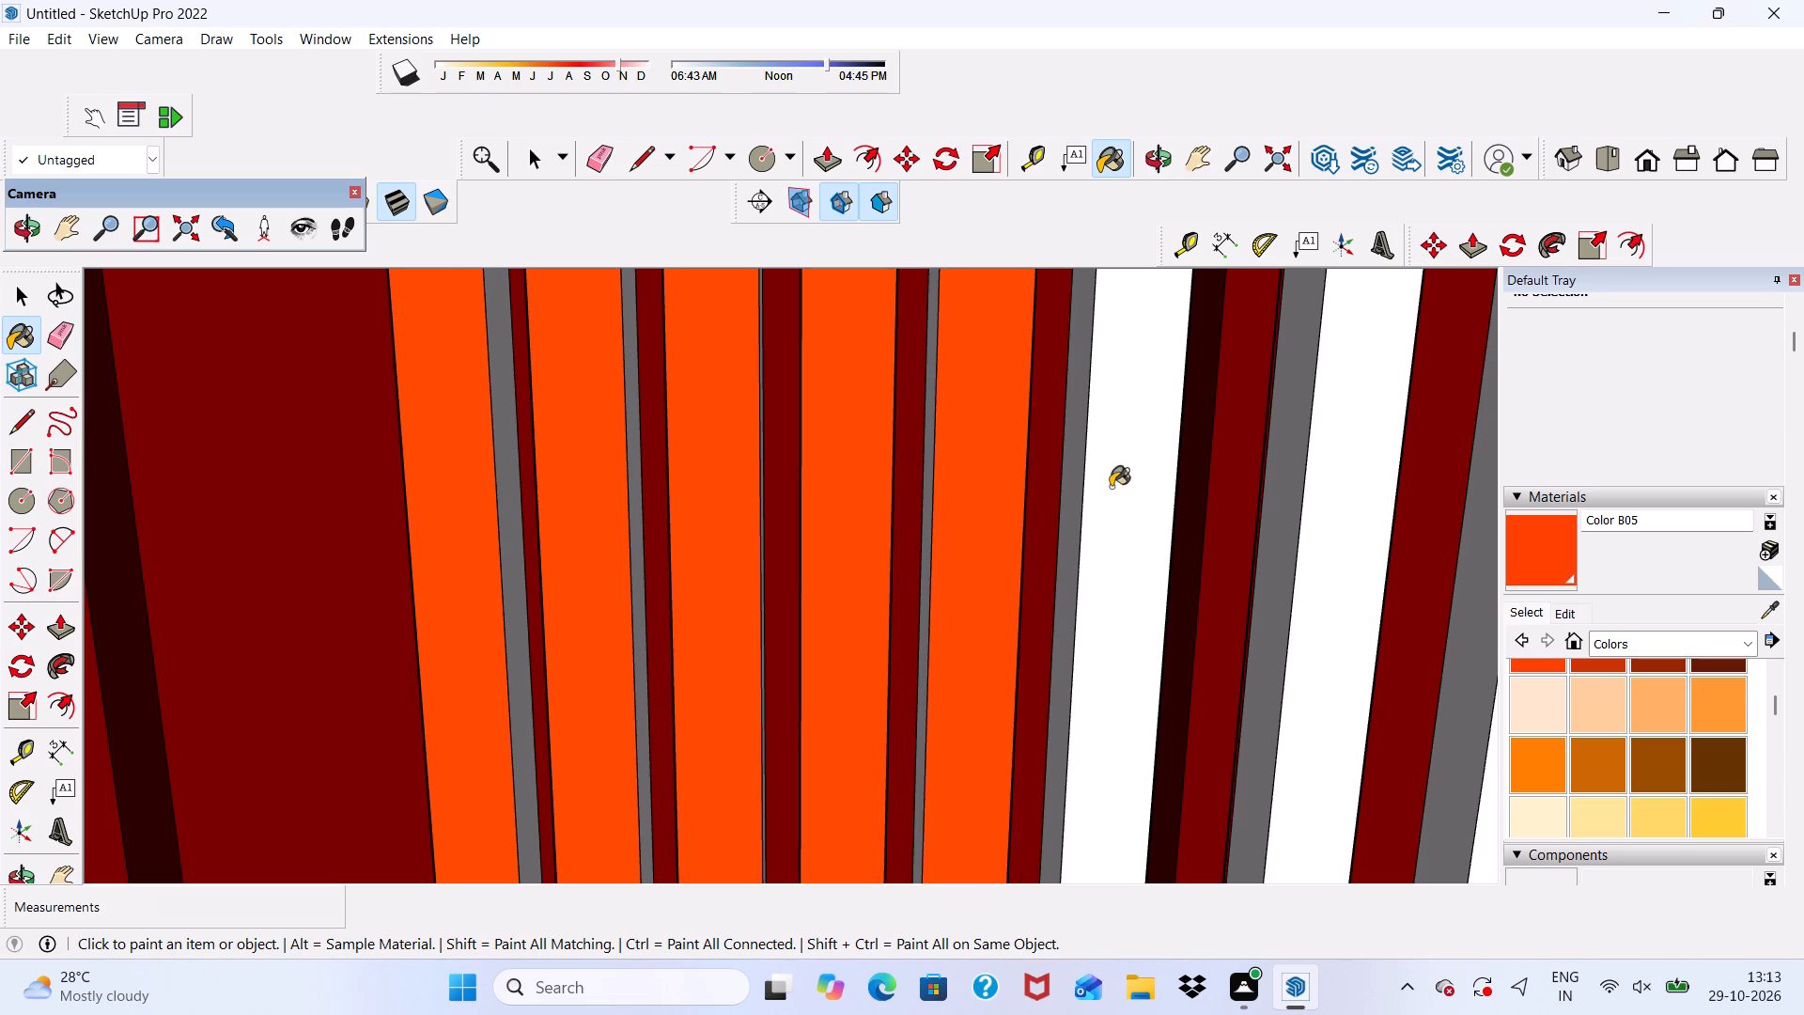
pyautogui.click(1111, 487)
# Paint the front faces of the four slats right of the right-hand gate's central post with Color B05.
pyautogui.scroll(-2, 1317, 485)
pyautogui.click(1322, 489)
pyautogui.scroll(-13, 1246, 443)
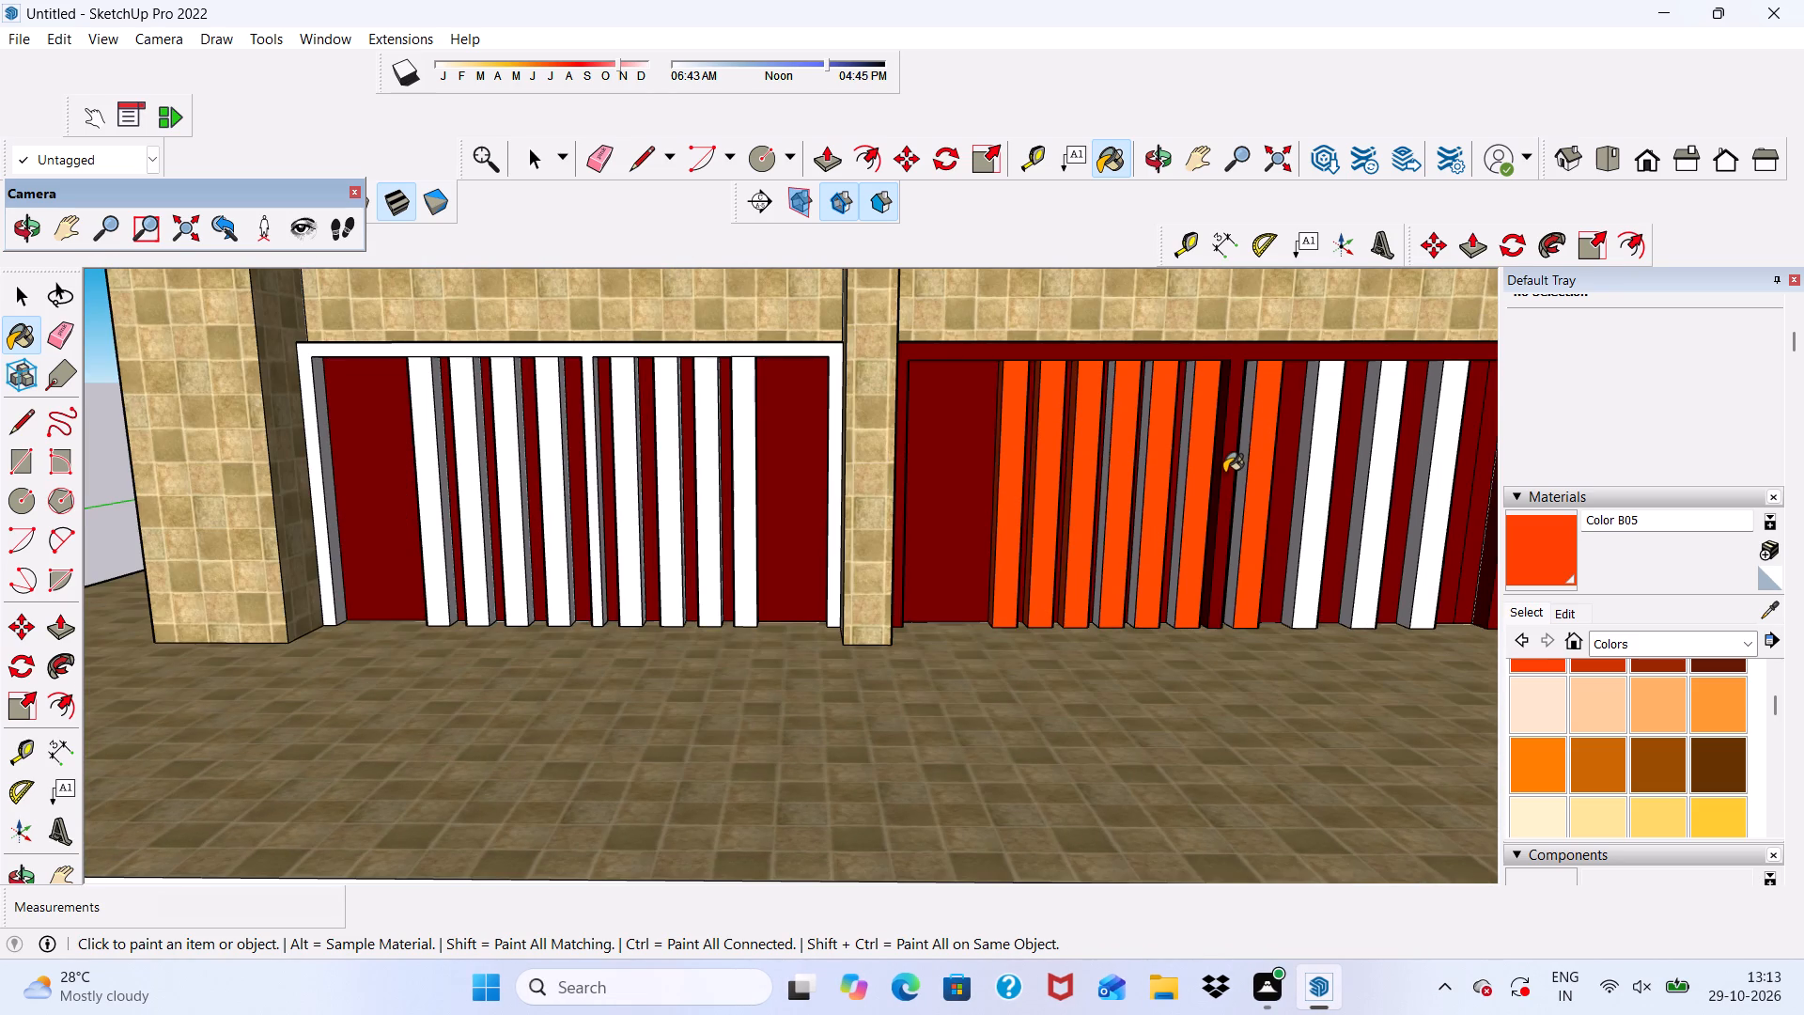
pyautogui.scroll(-1, 1224, 473)
pyautogui.scroll(5, 1320, 456)
pyautogui.click(1320, 455)
pyautogui.scroll(-5, 1192, 452)
pyautogui.scroll(4, 1205, 461)
pyautogui.scroll(-1, 1325, 434)
pyautogui.scroll(6, 1326, 434)
pyautogui.click(1349, 449)
pyautogui.scroll(-7, 1221, 452)
pyautogui.scroll(2, 1326, 465)
pyautogui.click(1326, 465)
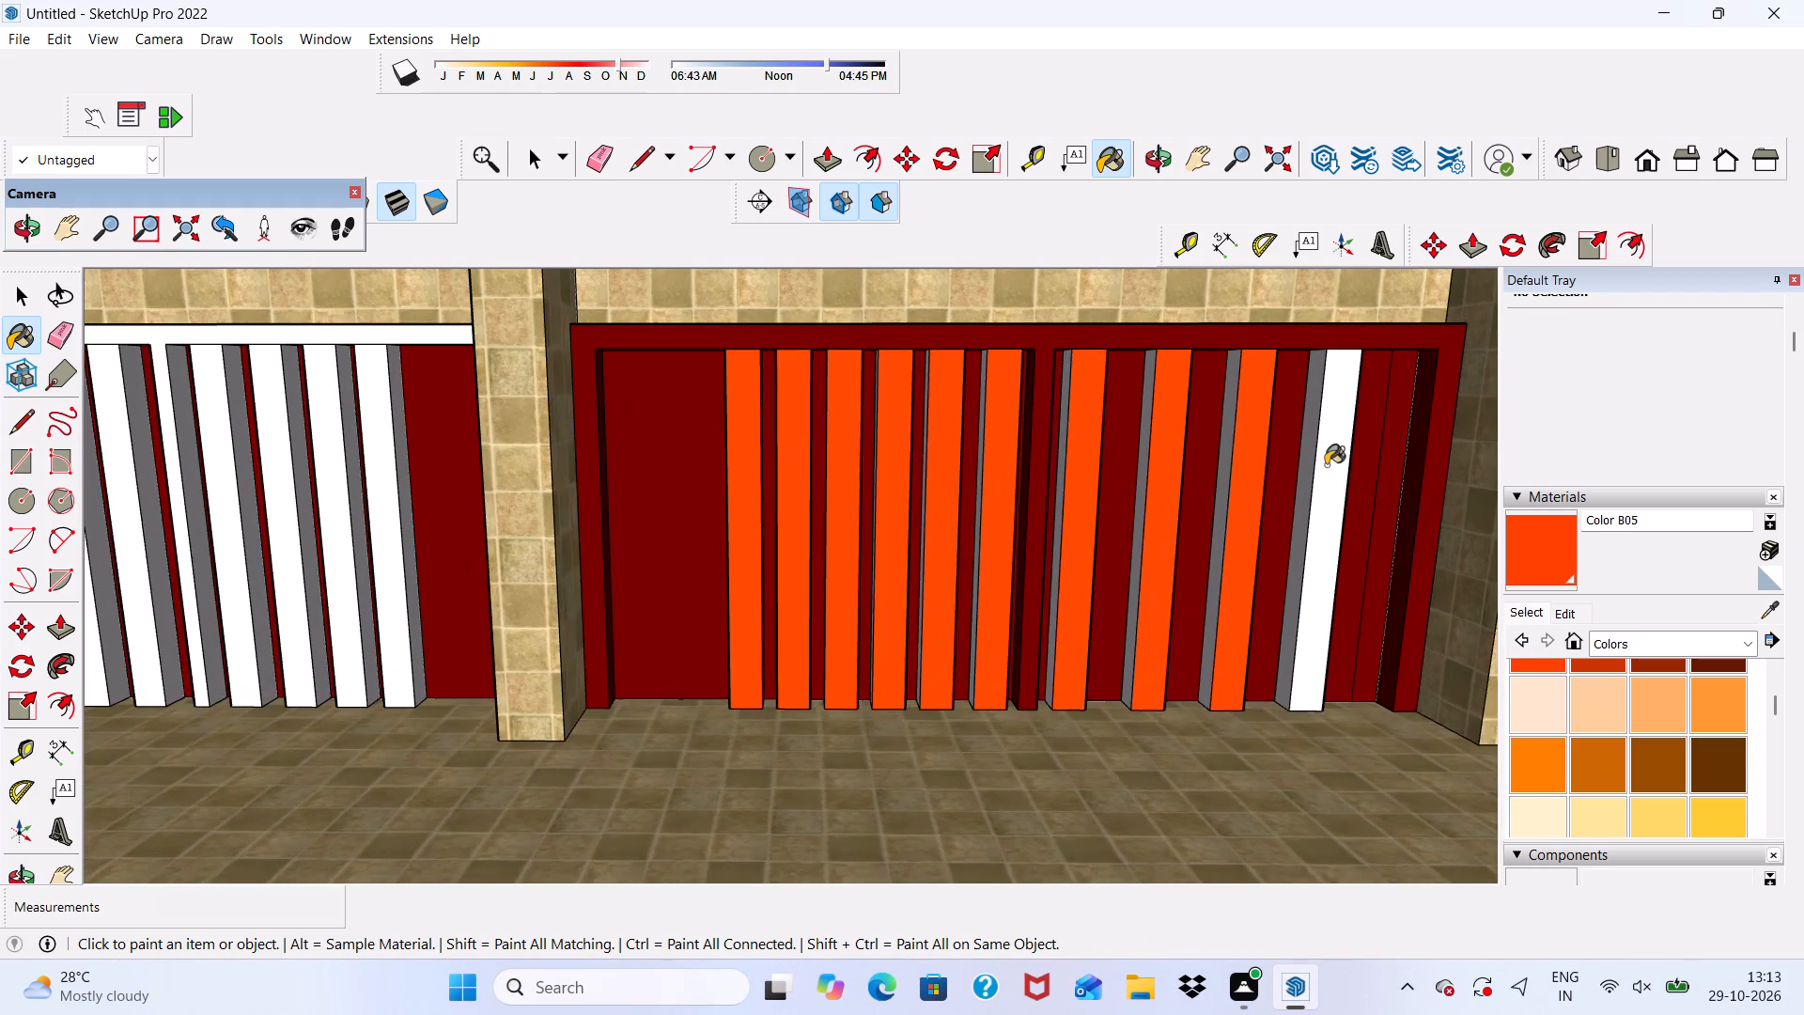
# Paint the right side faces of the four slats right of the central post with Color B05.
pyautogui.moveTo(1326, 465); pyautogui.dragTo(1121, 489, button='middle')
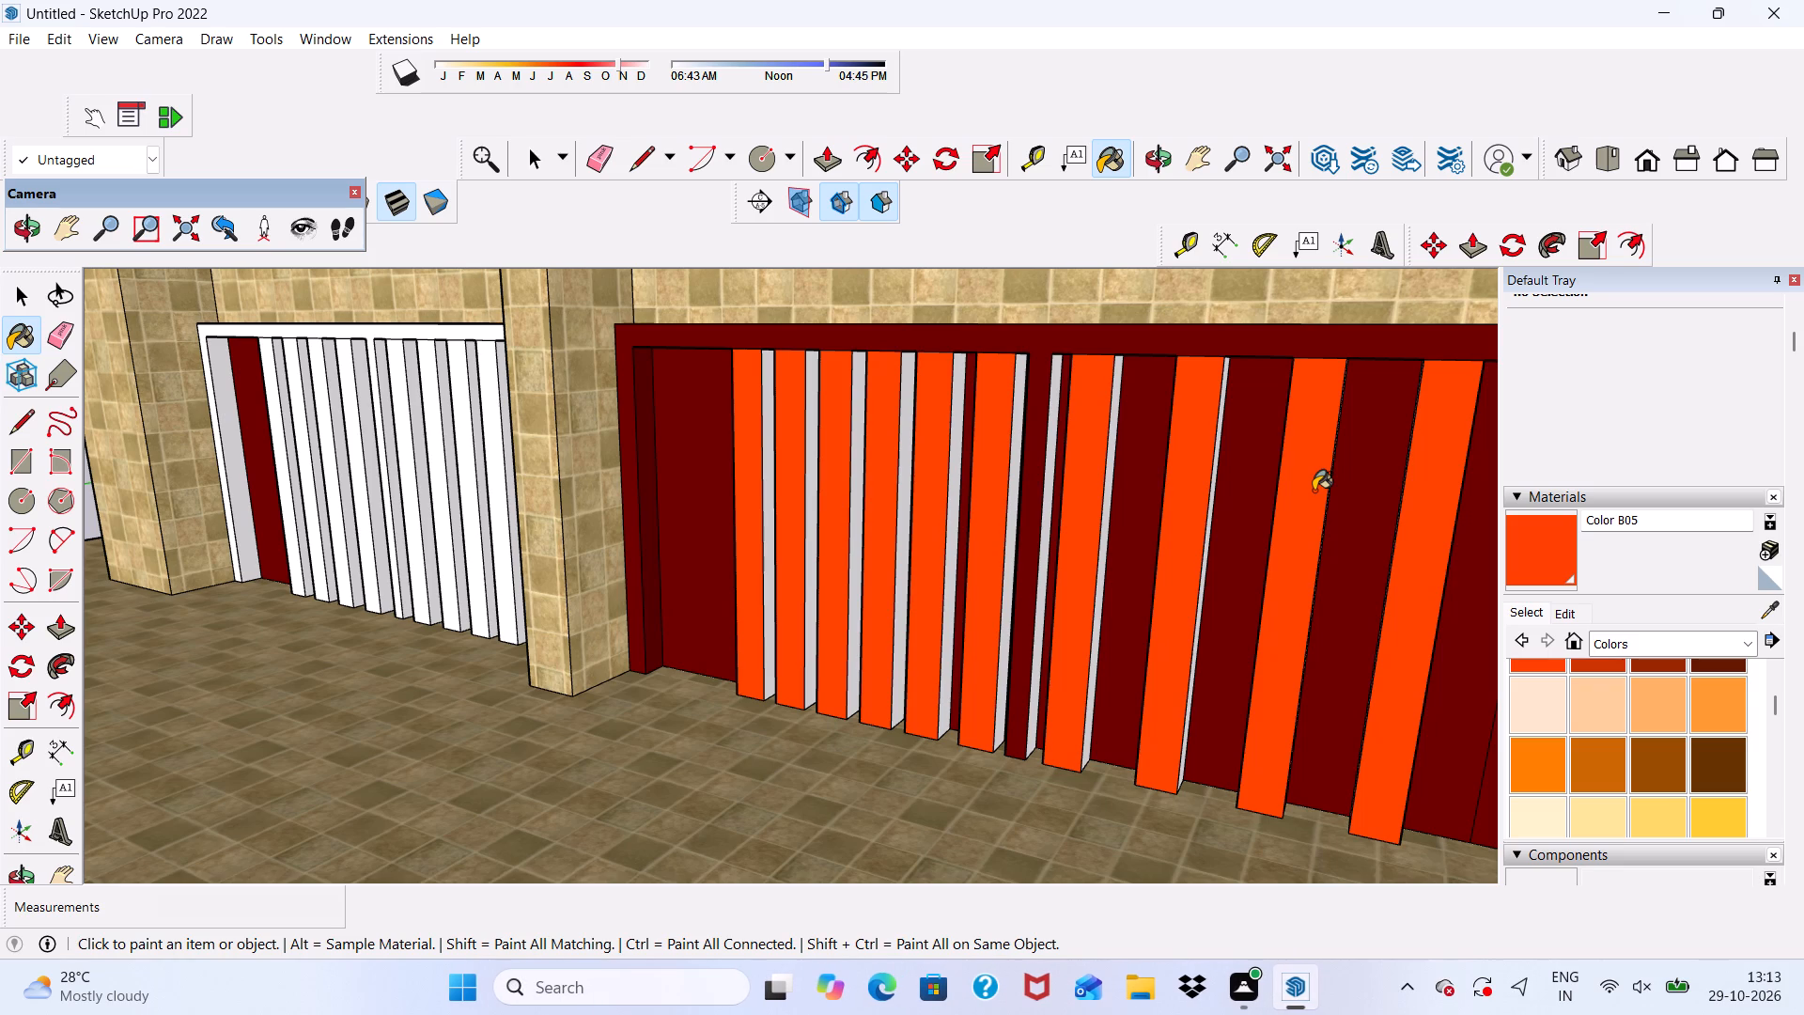
pyautogui.scroll(-5, 1233, 529)
pyautogui.moveTo(1332, 623); pyautogui.dragTo(1171, 539, button='middle')
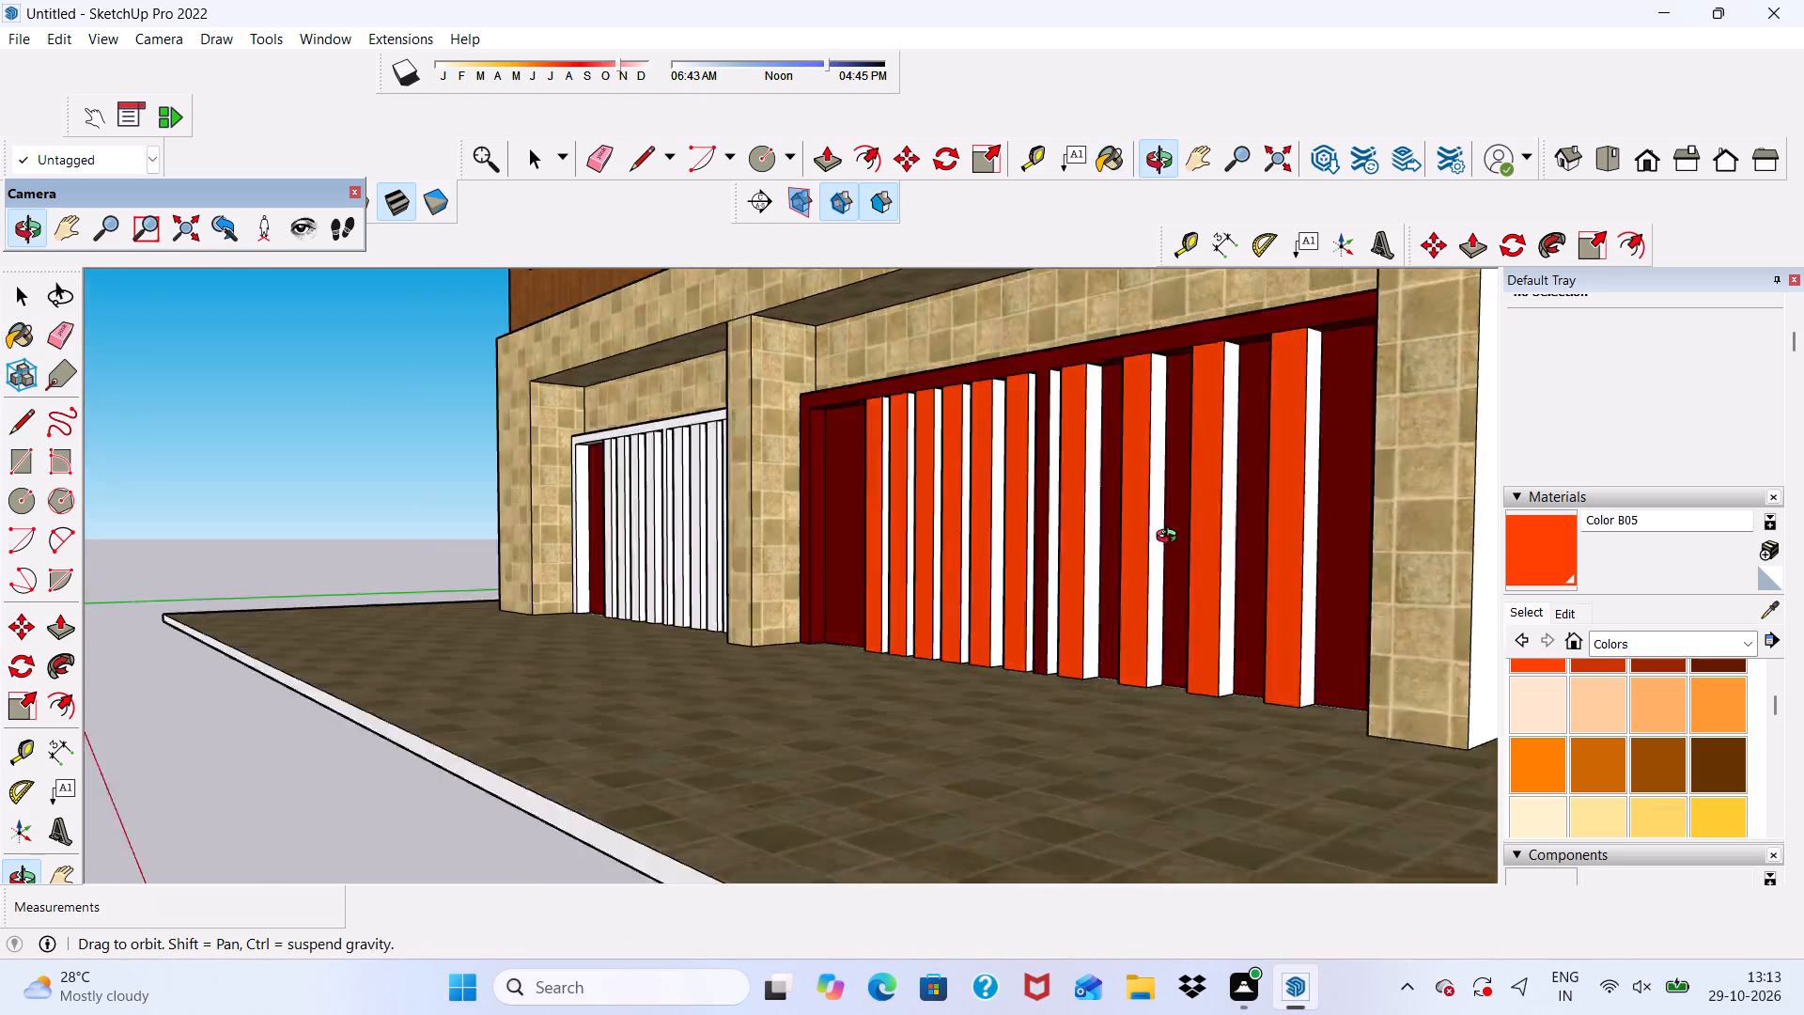
pyautogui.moveTo(1171, 539); pyautogui.dragTo(1267, 622, button='middle')
pyautogui.scroll(16, 1325, 590)
pyautogui.scroll(-1, 1451, 565)
pyautogui.moveTo(1451, 565); pyautogui.dragTo(1378, 571, button='middle')
pyautogui.click(1237, 617)
pyautogui.scroll(2, 942, 545)
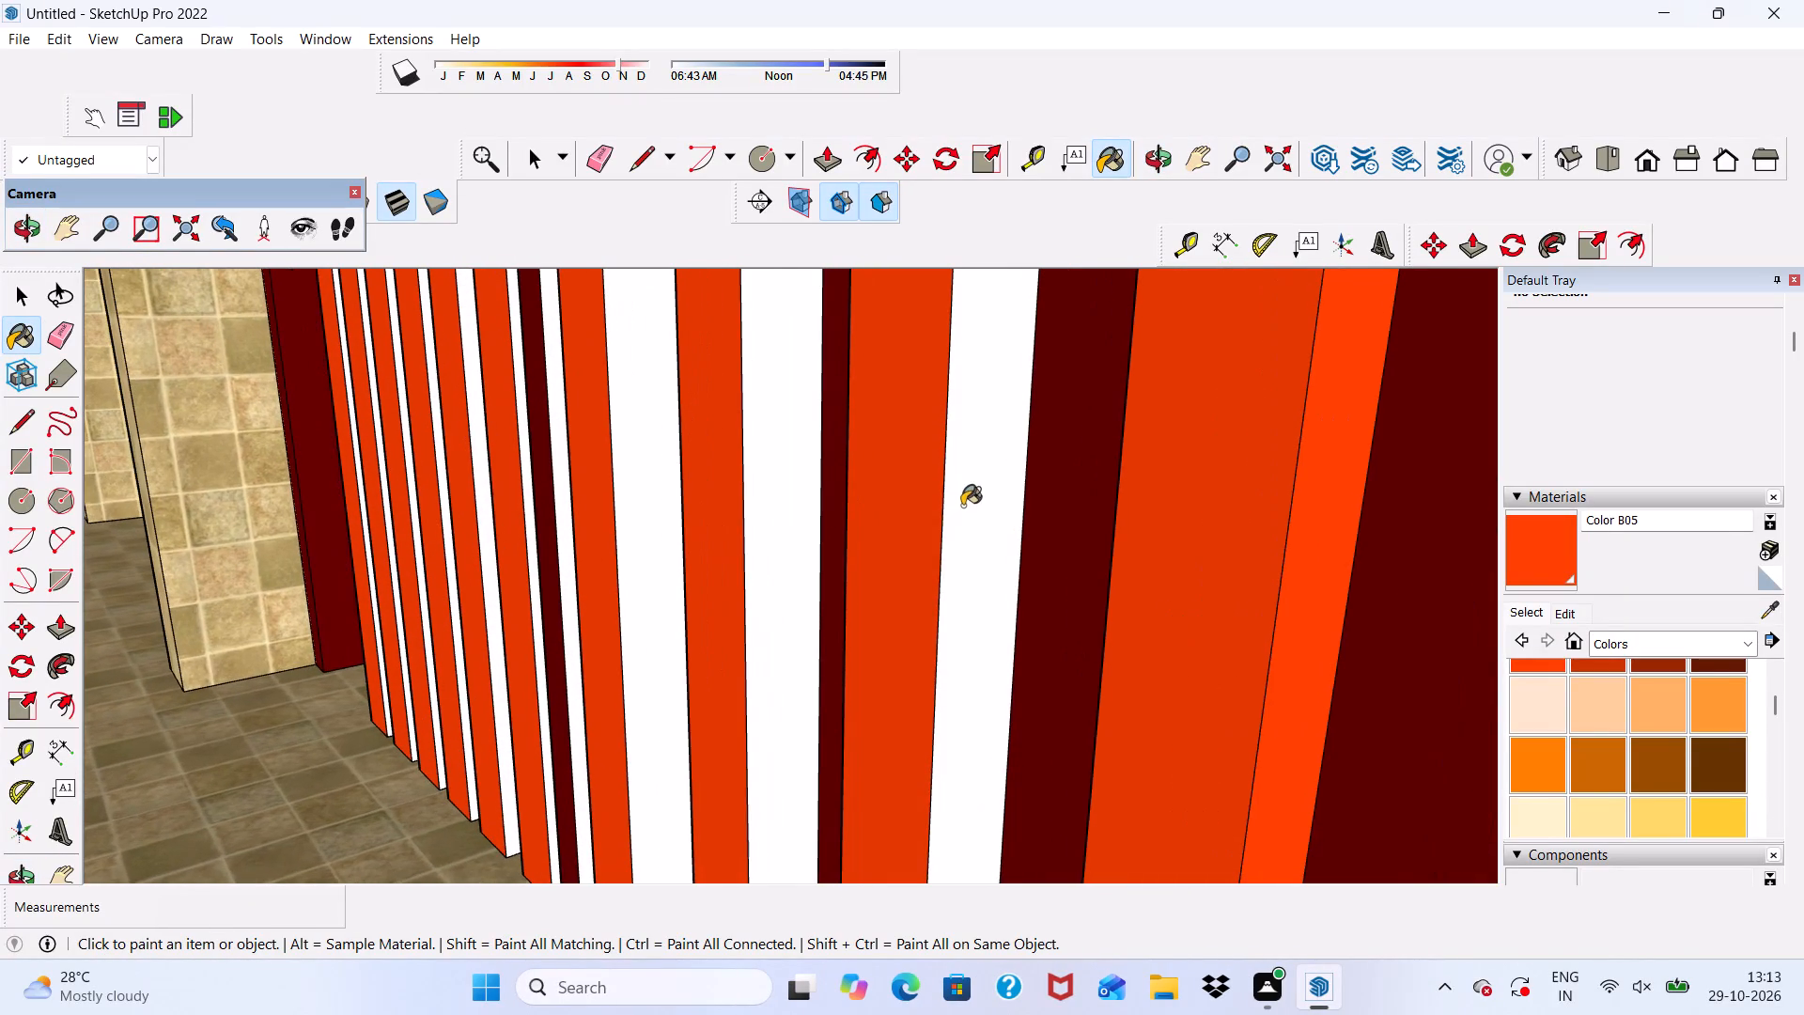
pyautogui.click(962, 506)
pyautogui.click(762, 468)
pyautogui.click(620, 445)
pyautogui.scroll(-6, 620, 445)
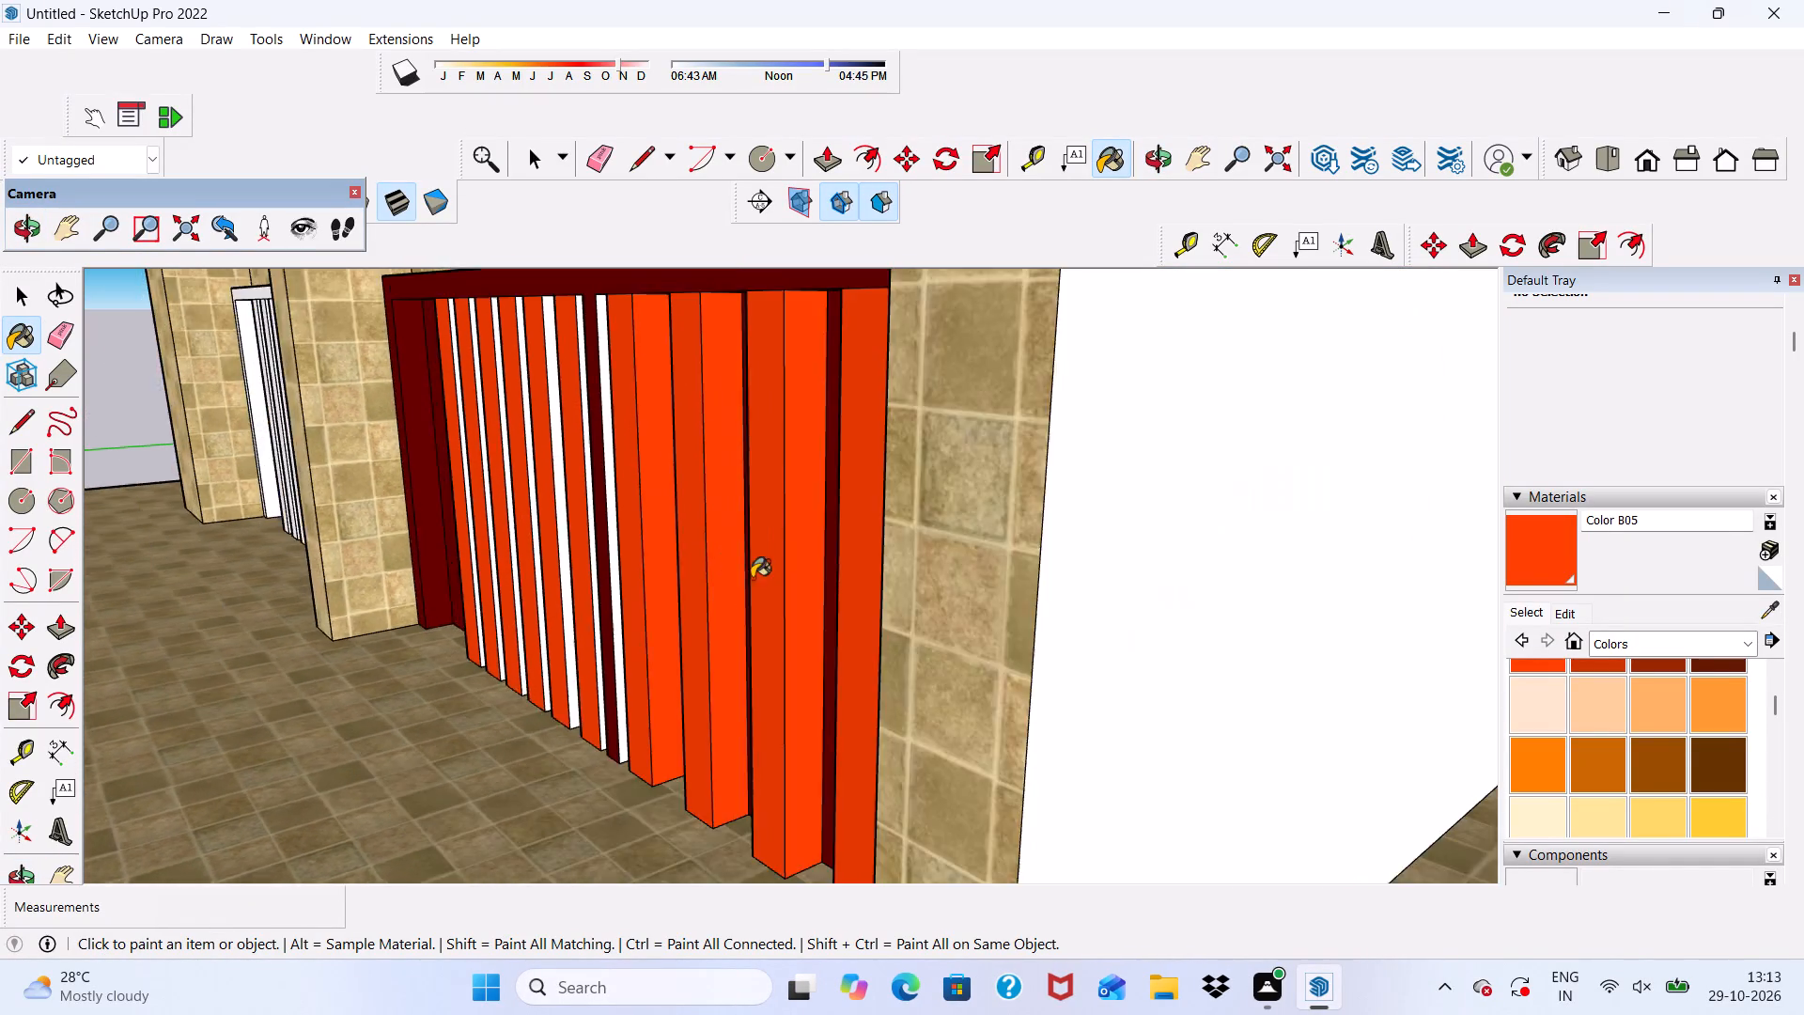
# Paint the right side face of the right-hand gate's central post with Color B05.
pyautogui.scroll(-8, 752, 578)
pyautogui.scroll(20, 679, 455)
pyautogui.scroll(-5, 717, 403)
pyautogui.moveTo(751, 440); pyautogui.dragTo(961, 440, button='middle')
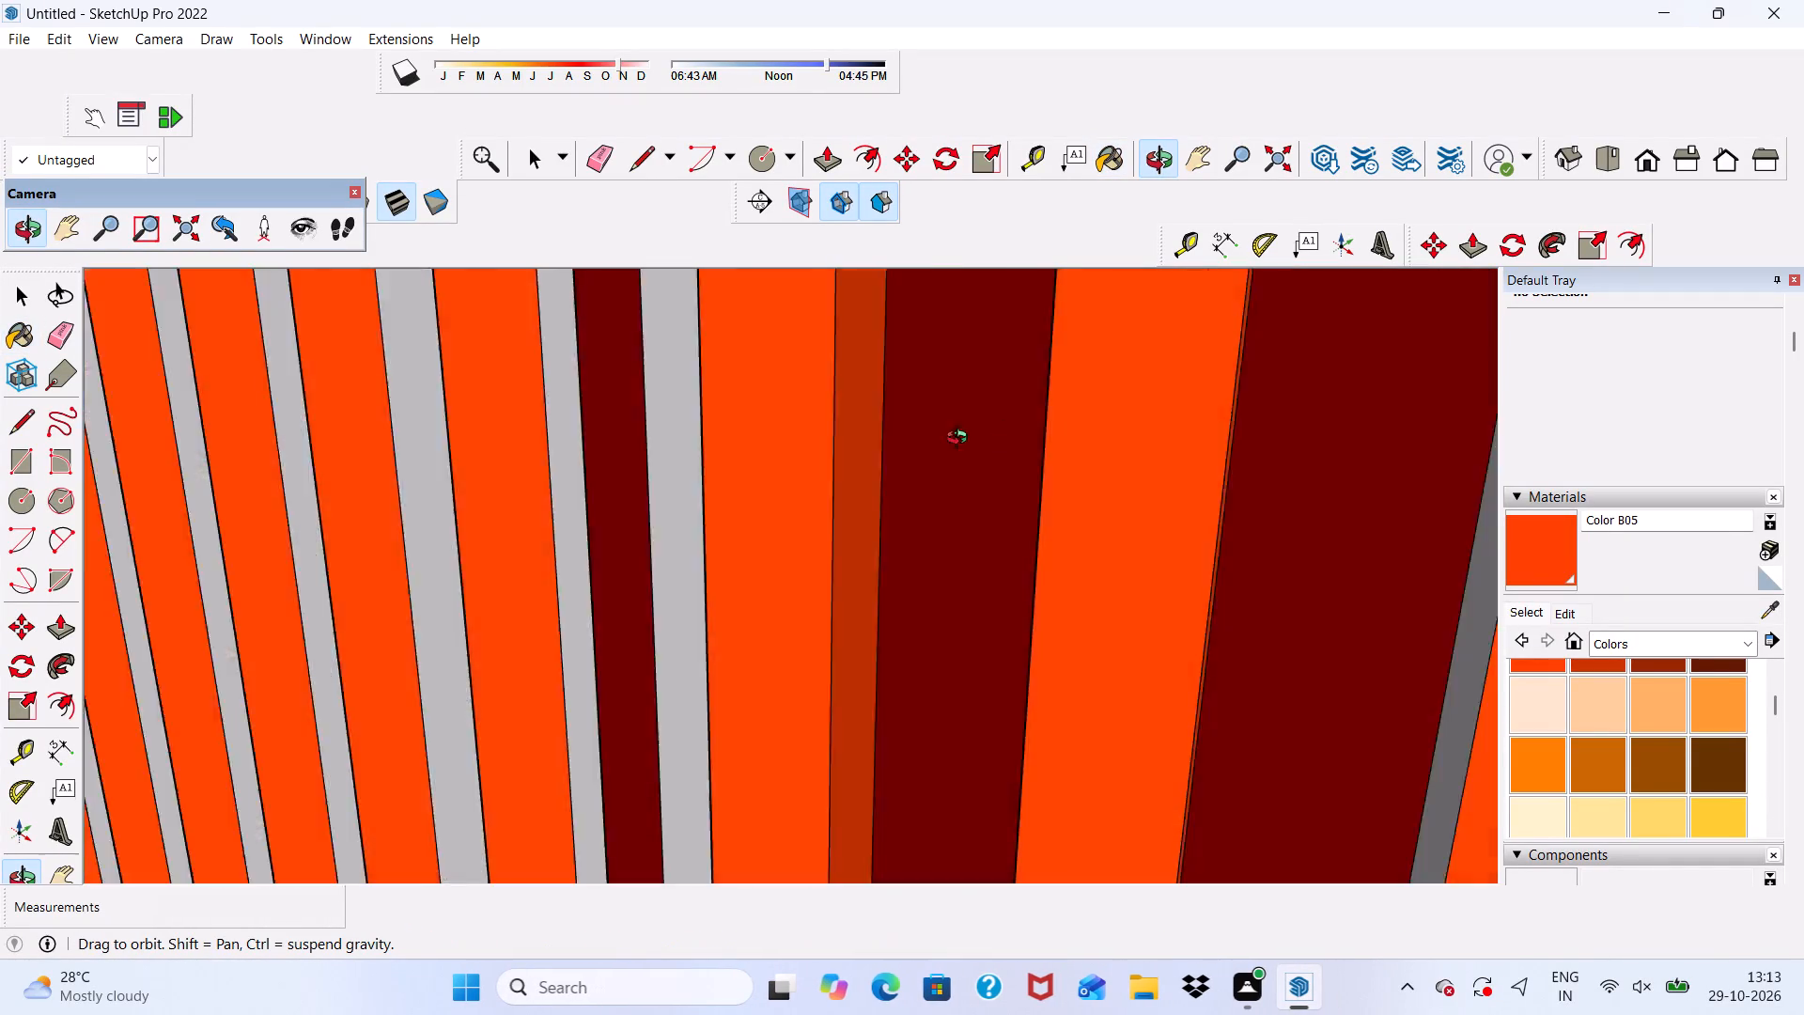
pyautogui.moveTo(961, 440); pyautogui.dragTo(832, 316, button='middle')
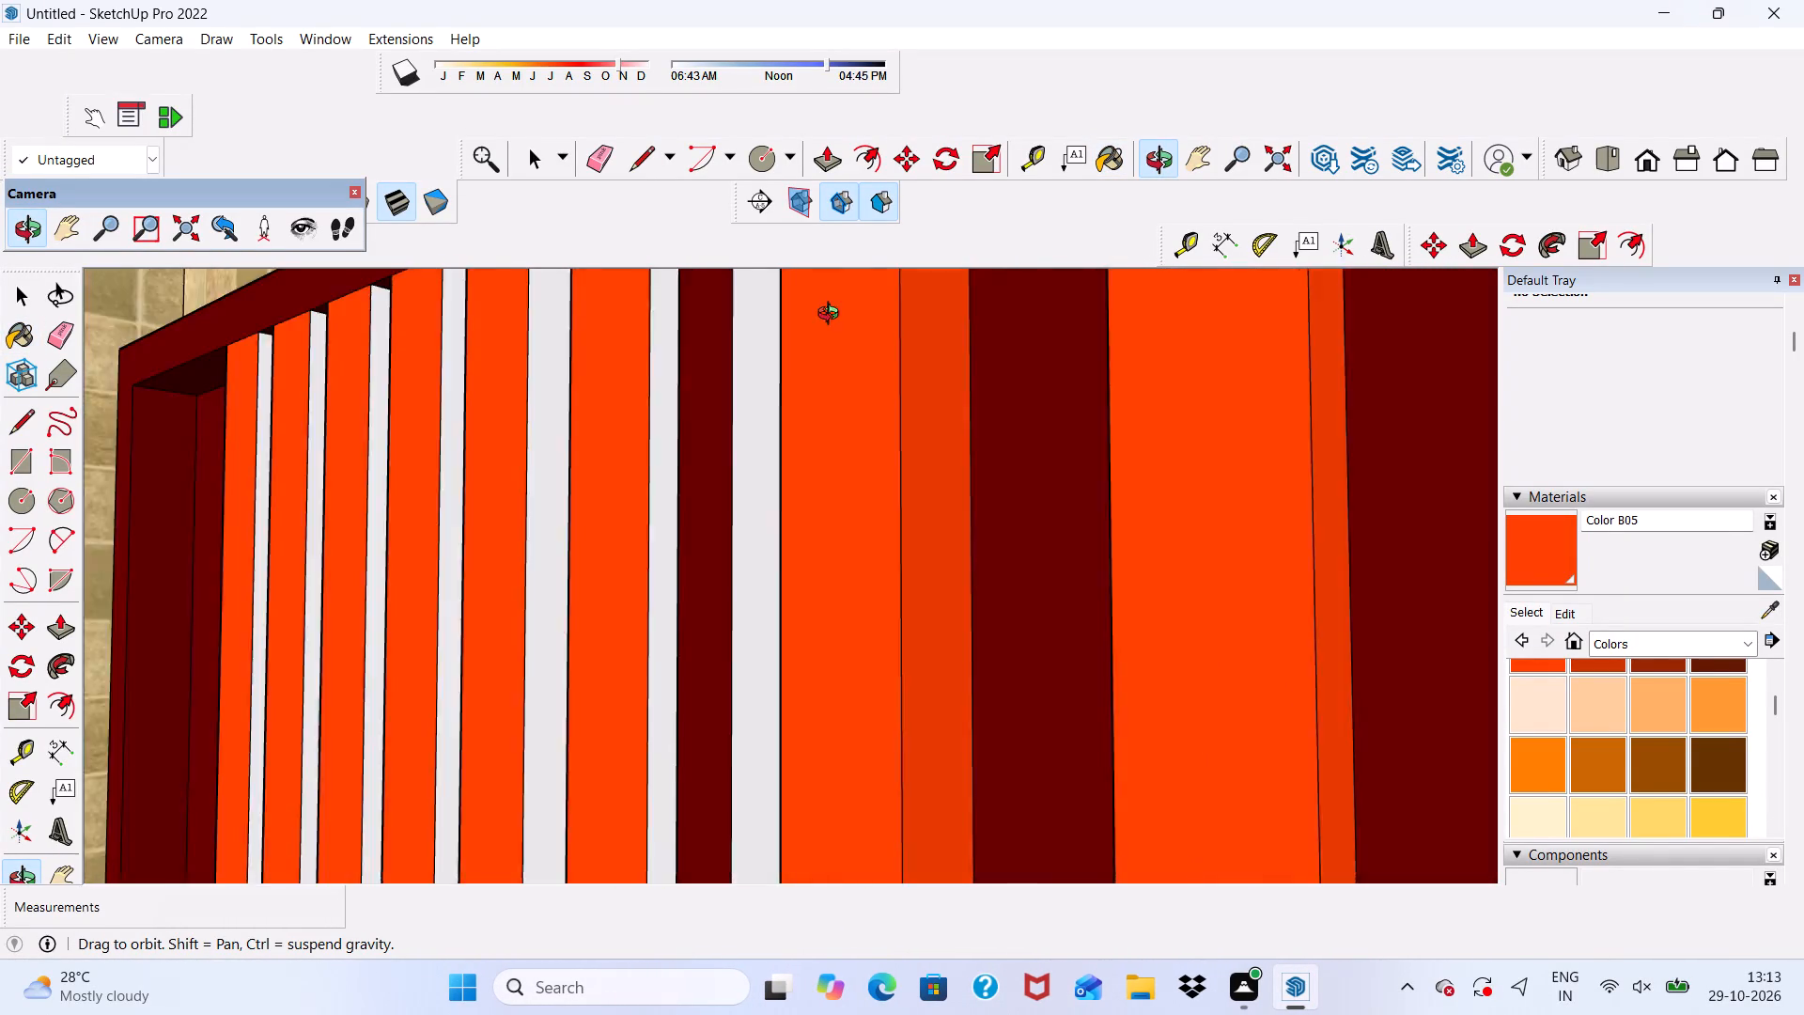
pyautogui.moveTo(832, 316); pyautogui.dragTo(739, 436, button='middle')
pyautogui.scroll(4, 738, 437)
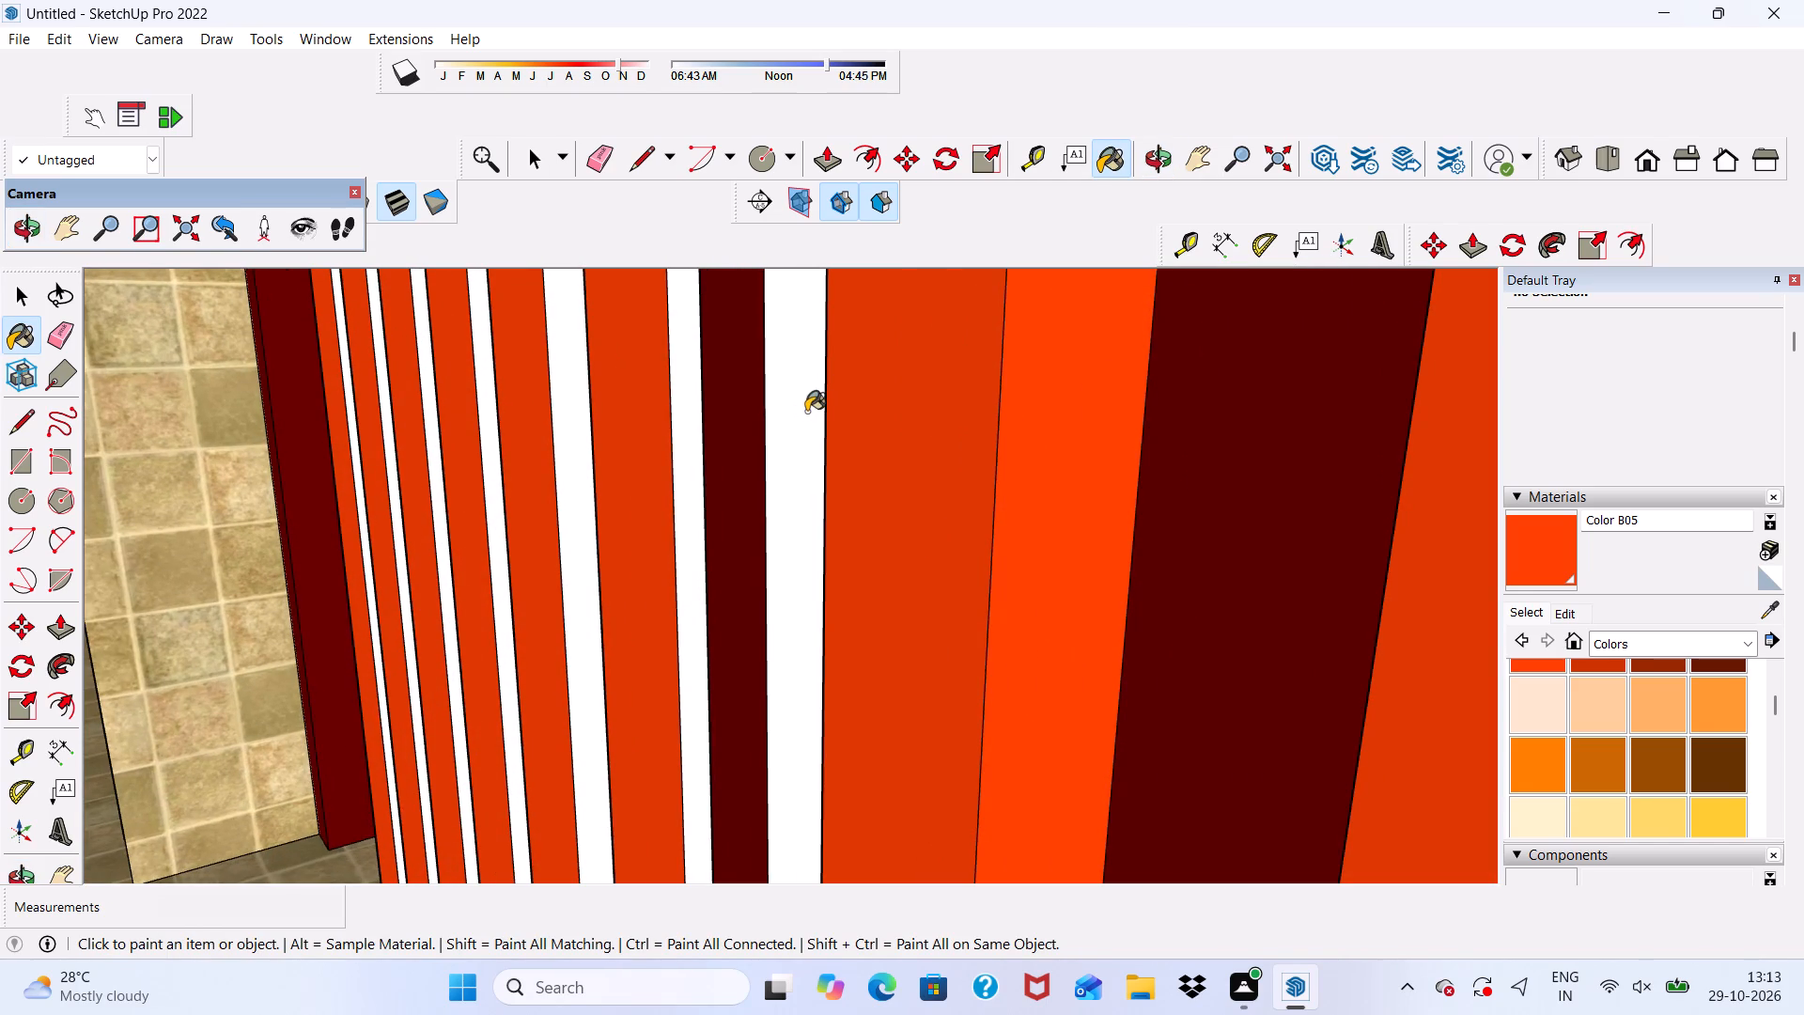
pyautogui.click(806, 412)
# Paint the right side faces of the three slats just left of the central post with Color B05.
pyautogui.scroll(5, 661, 455)
pyautogui.click(690, 414)
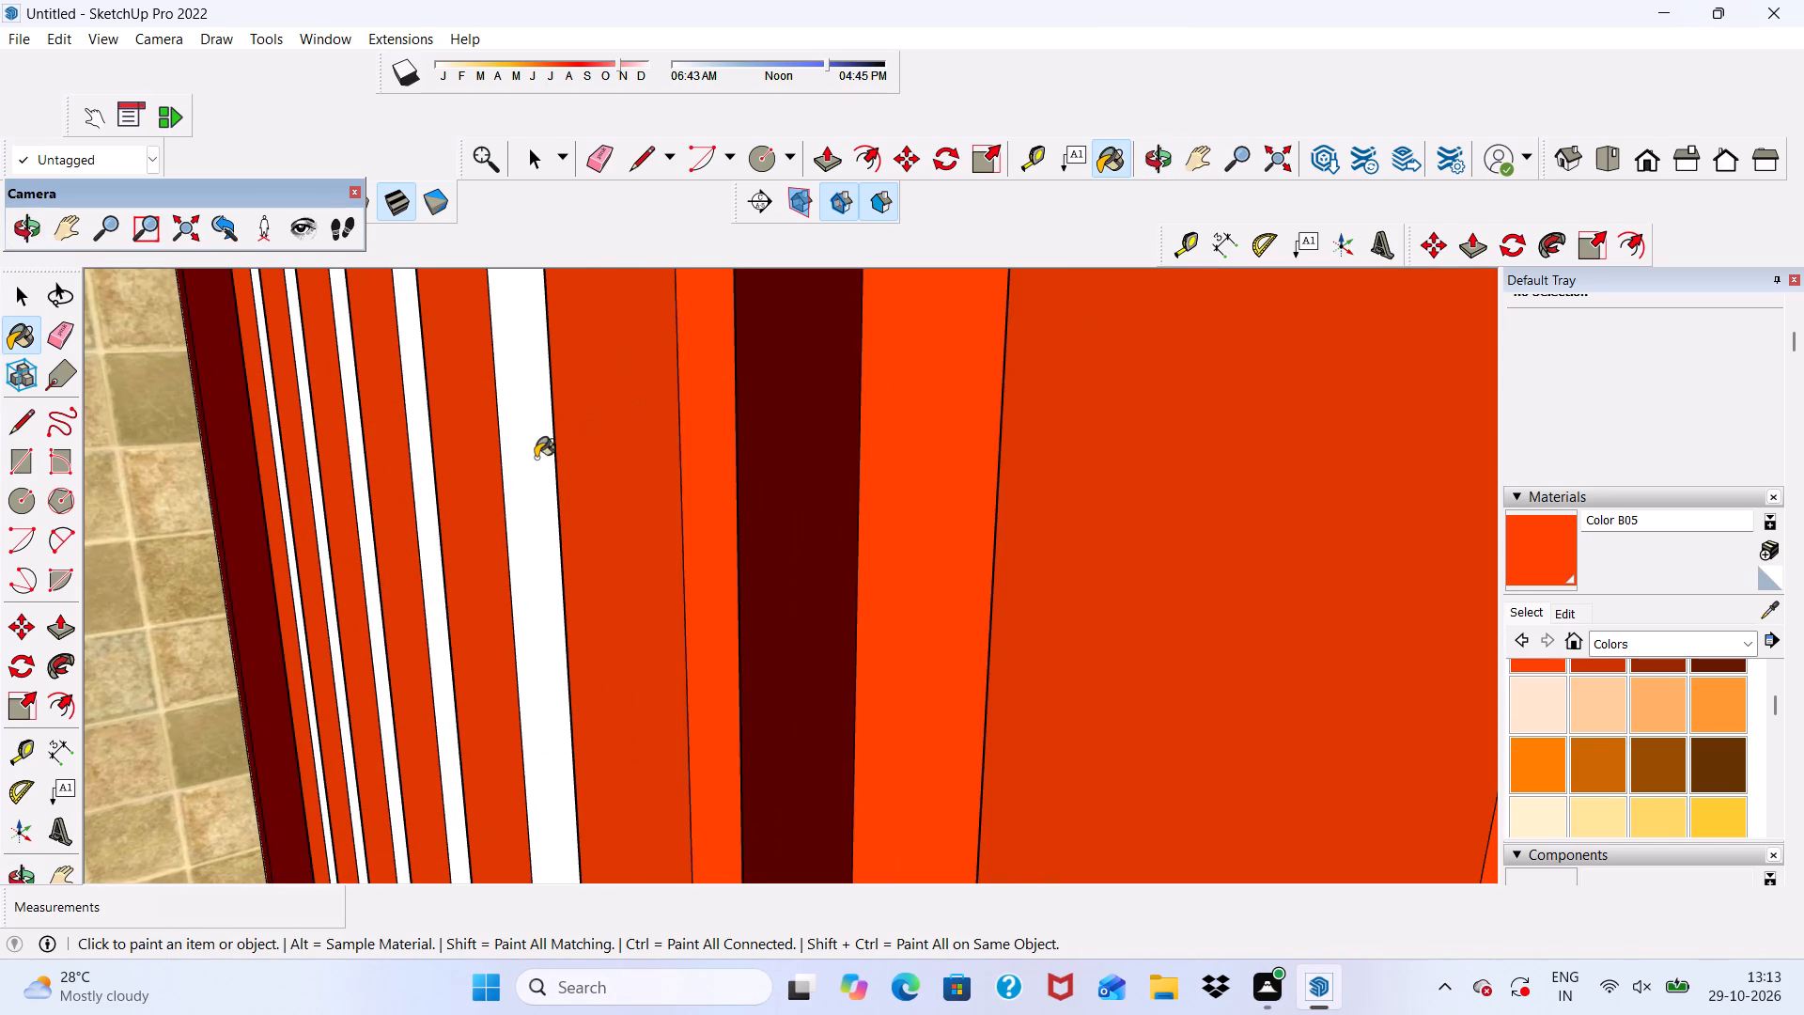
pyautogui.click(526, 463)
pyautogui.scroll(-1, 366, 509)
pyautogui.scroll(10, 365, 509)
pyautogui.click(464, 444)
# Paint the right side faces of the right-hand gate's first three slats with Color B05.
pyautogui.scroll(2, 381, 461)
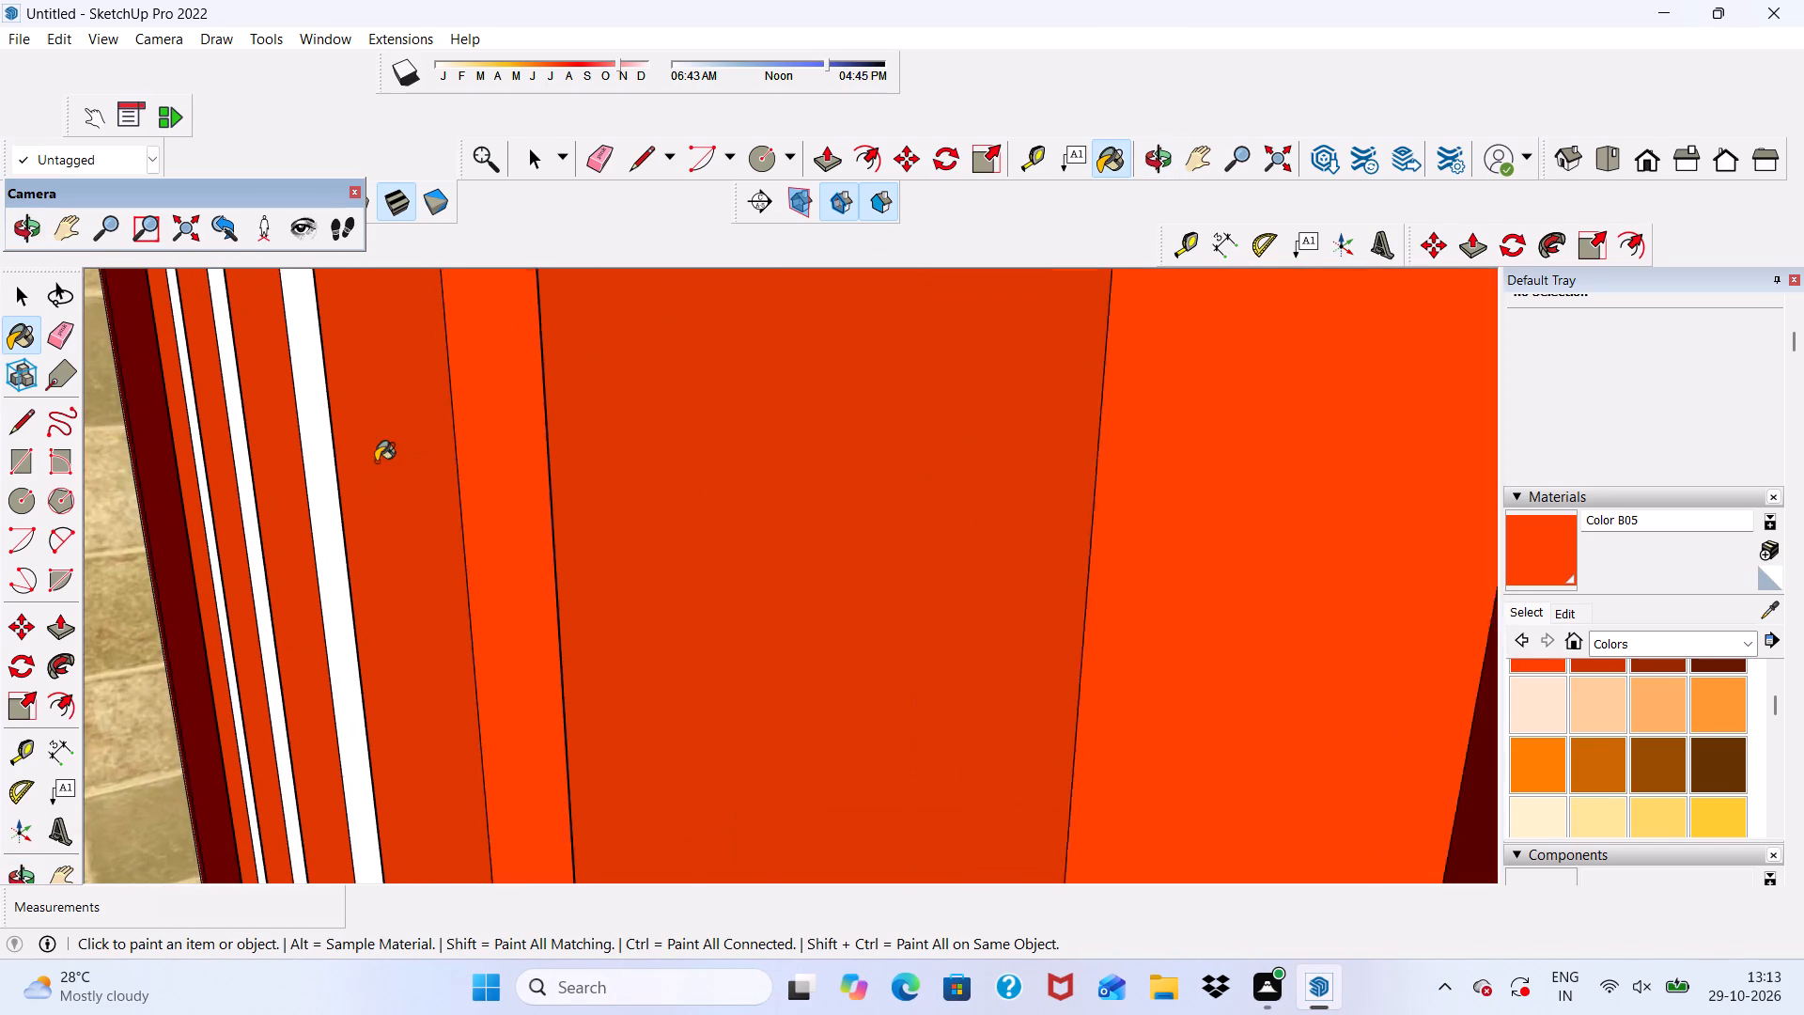
pyautogui.scroll(3, 376, 461)
pyautogui.click(292, 482)
pyautogui.scroll(-7, 288, 482)
pyautogui.scroll(7, 236, 525)
pyautogui.scroll(5, 265, 421)
pyautogui.click(275, 420)
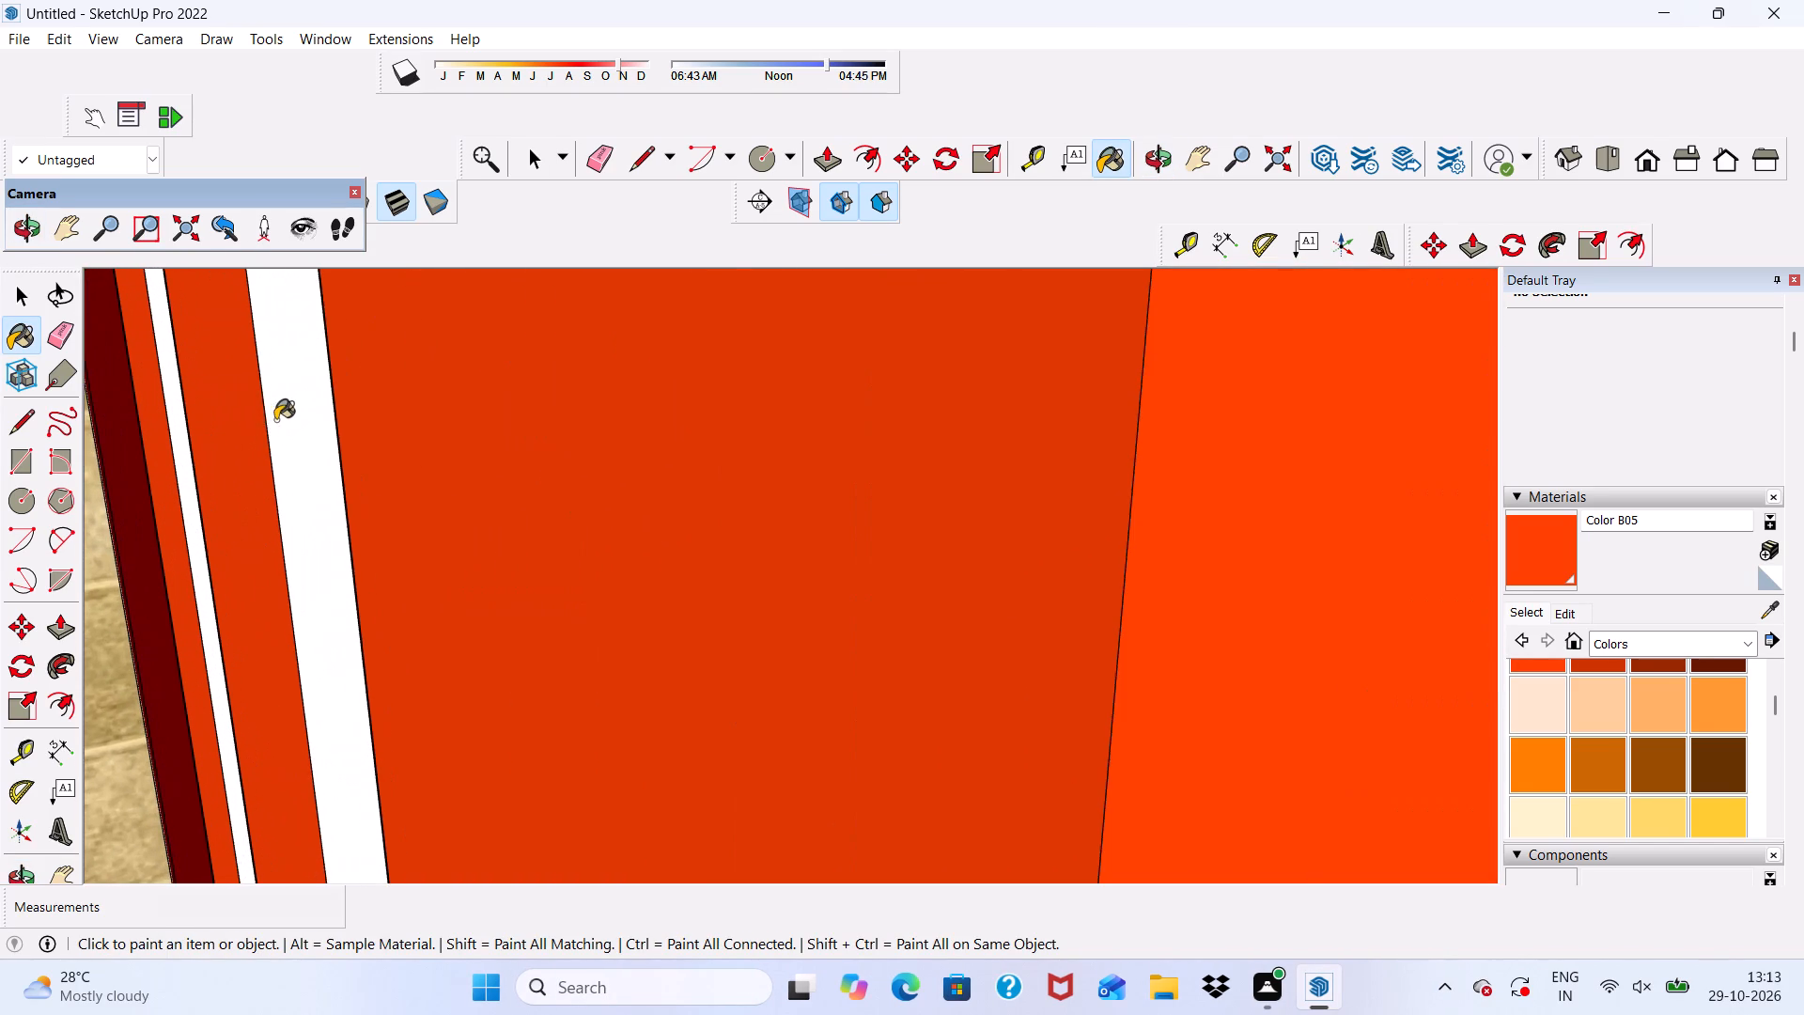
pyautogui.scroll(4, 220, 429)
pyautogui.click(160, 417)
pyautogui.scroll(-5, 159, 419)
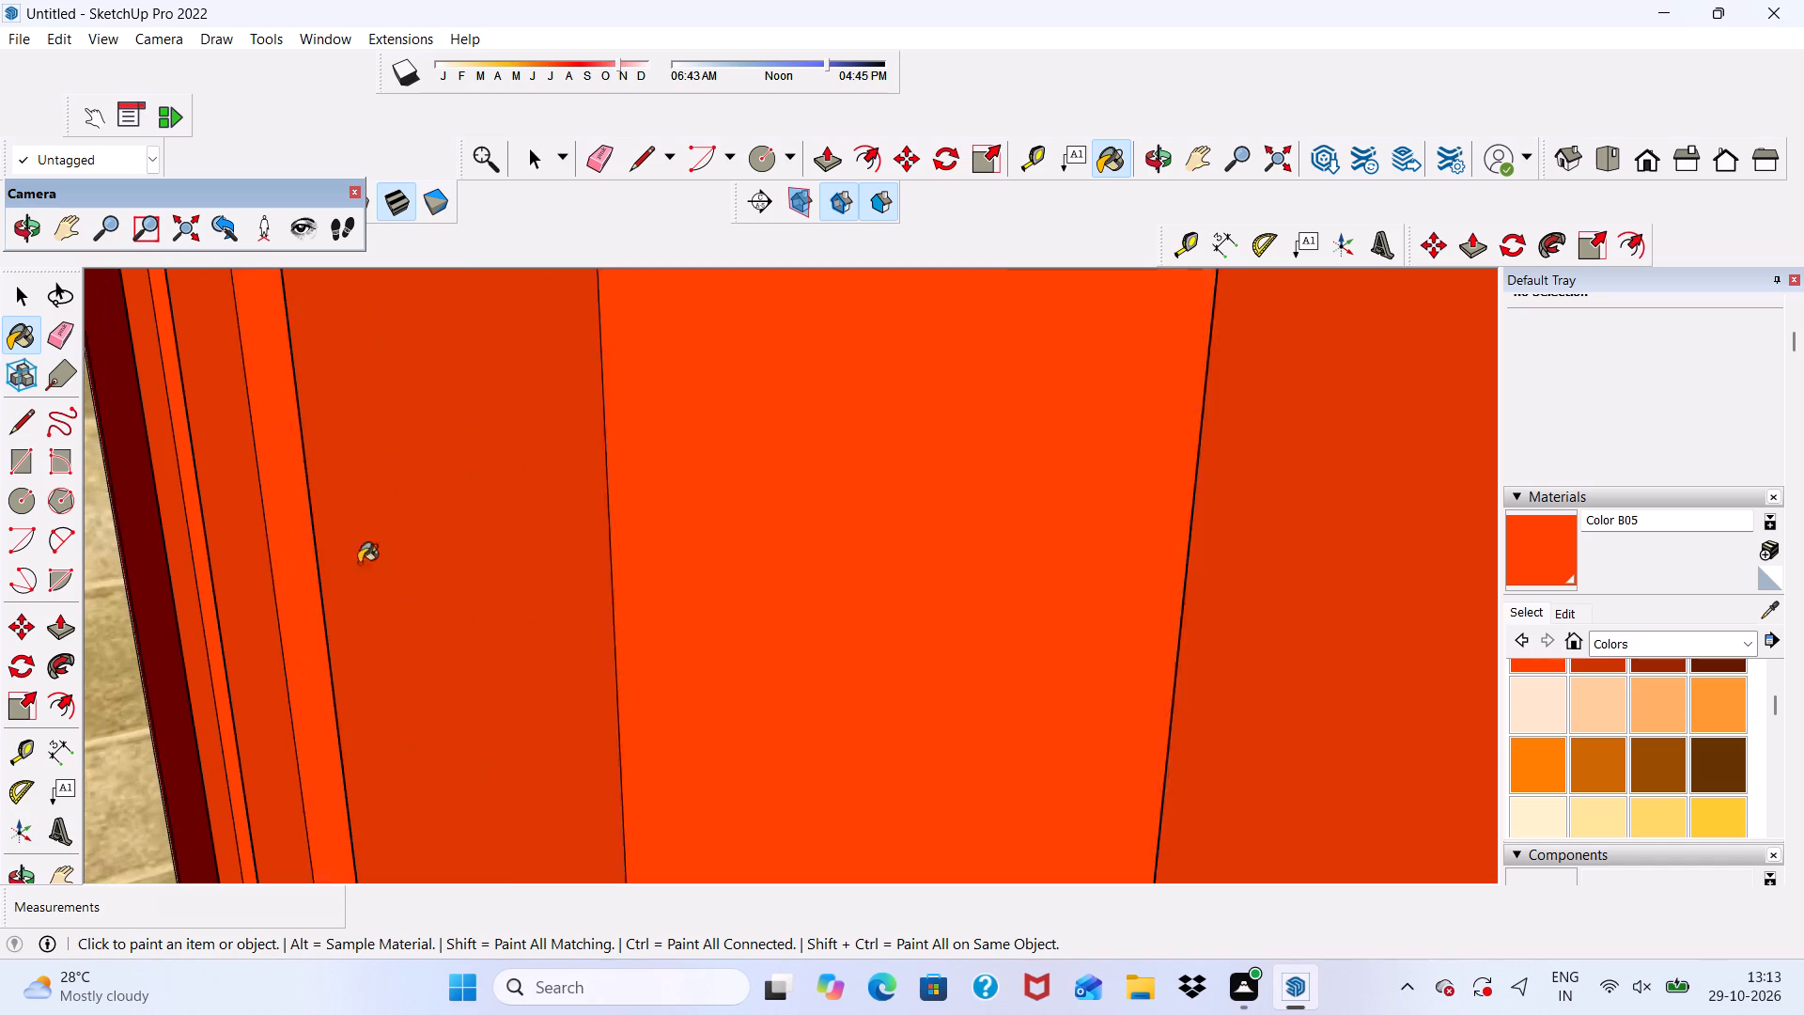
# Paint the left side faces of the three slats just left of the central post with Color B05.
pyautogui.scroll(-2, 359, 563)
pyautogui.moveTo(442, 498); pyautogui.dragTo(1203, 507, button='middle')
pyautogui.scroll(2, 1203, 504)
pyautogui.scroll(-2, 1187, 437)
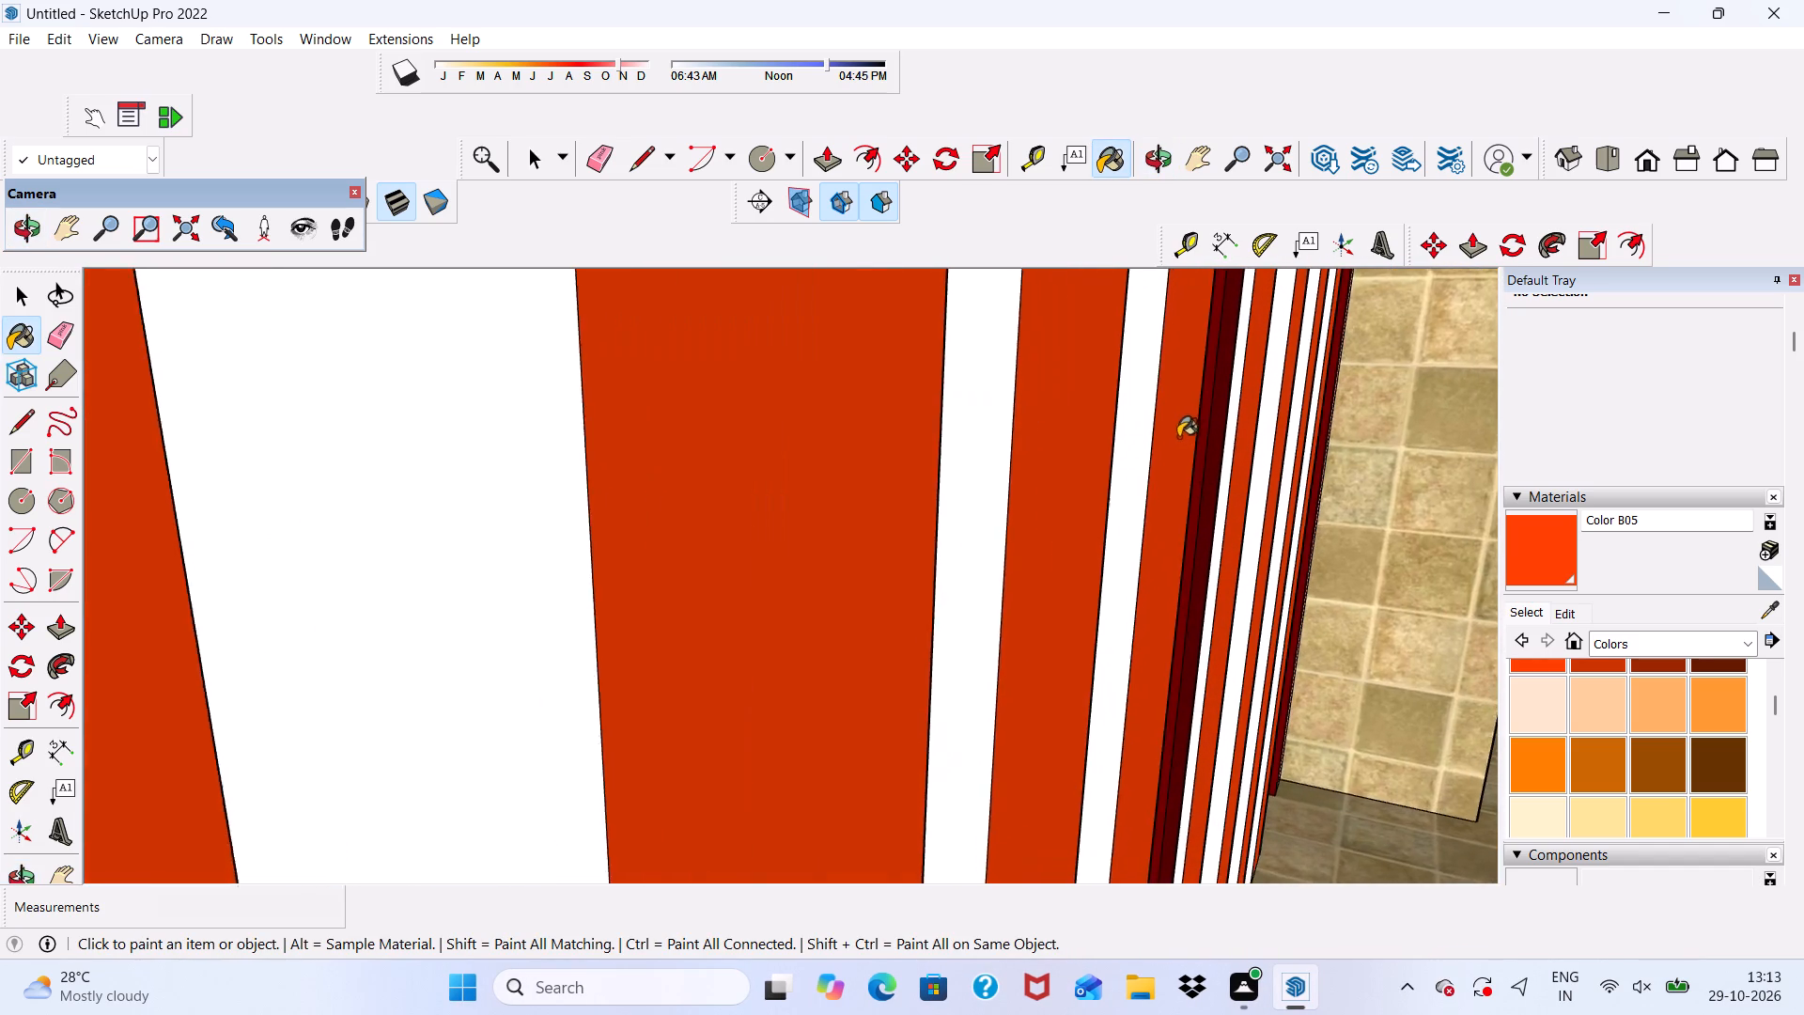
pyautogui.scroll(-9, 1178, 437)
pyautogui.scroll(7, 986, 519)
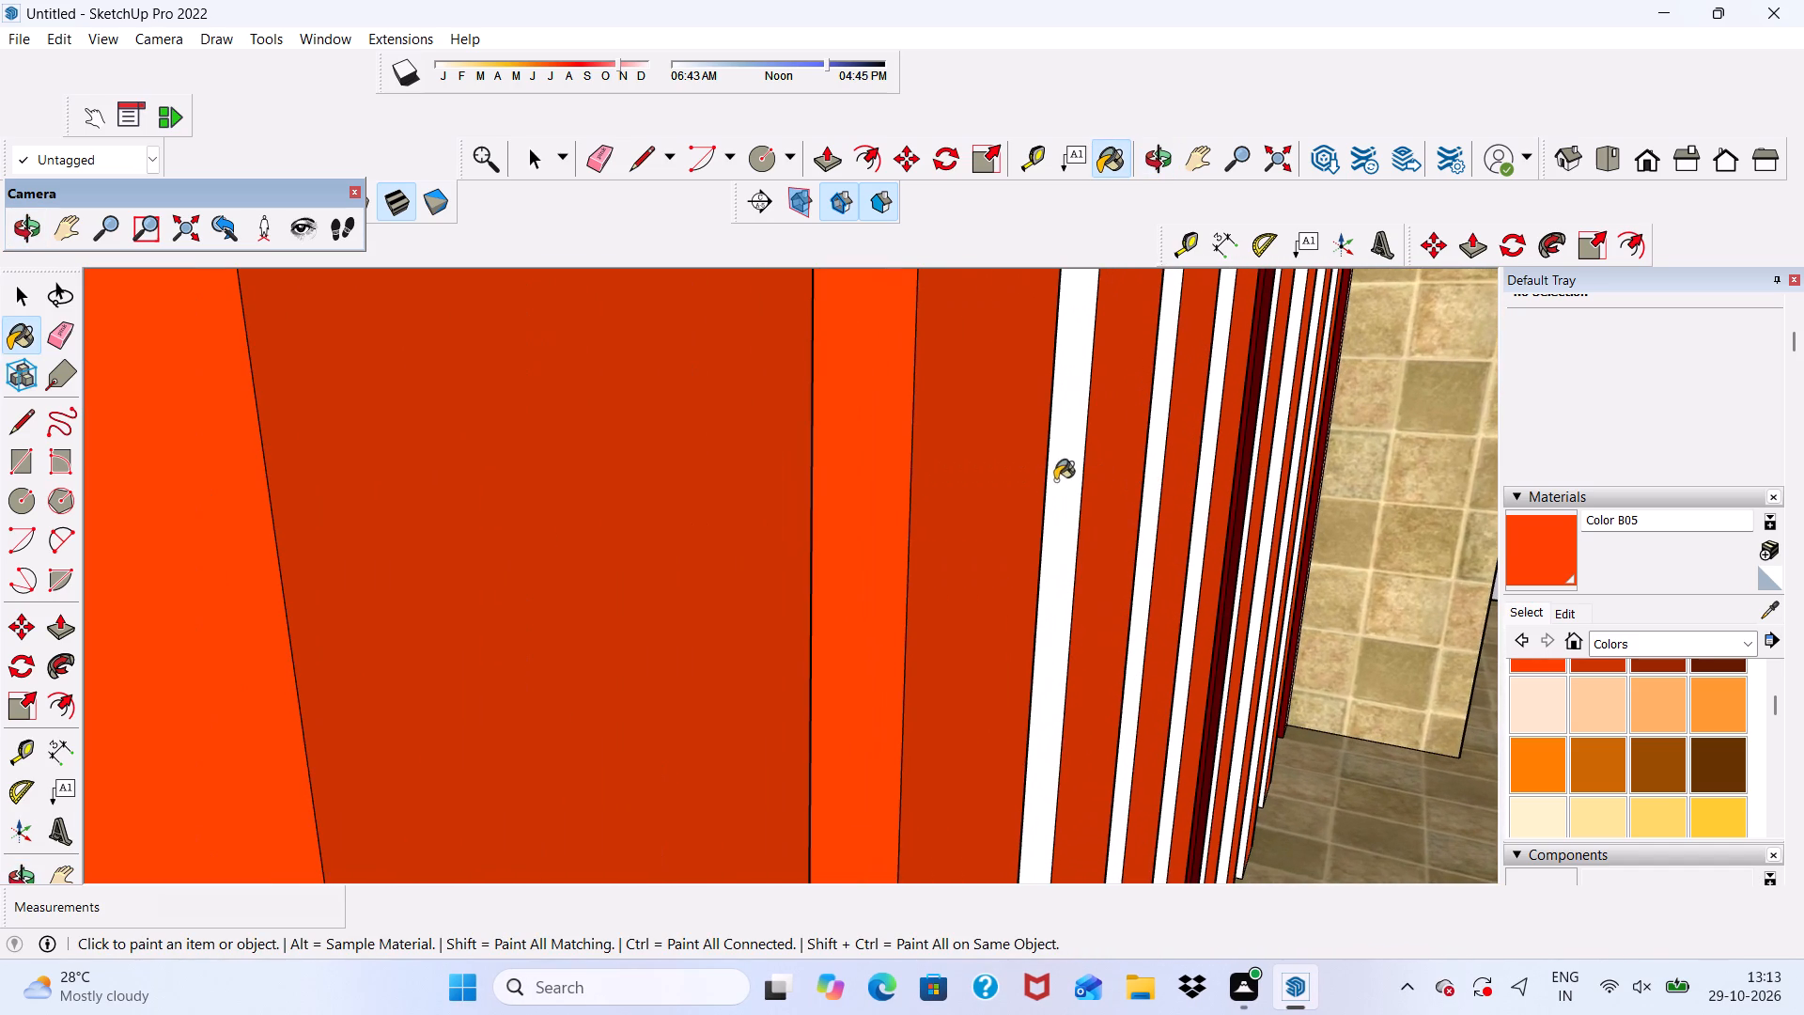
pyautogui.click(1069, 474)
pyautogui.scroll(-1, 1146, 488)
pyautogui.scroll(5, 1151, 492)
pyautogui.click(1151, 492)
pyautogui.scroll(3, 1234, 504)
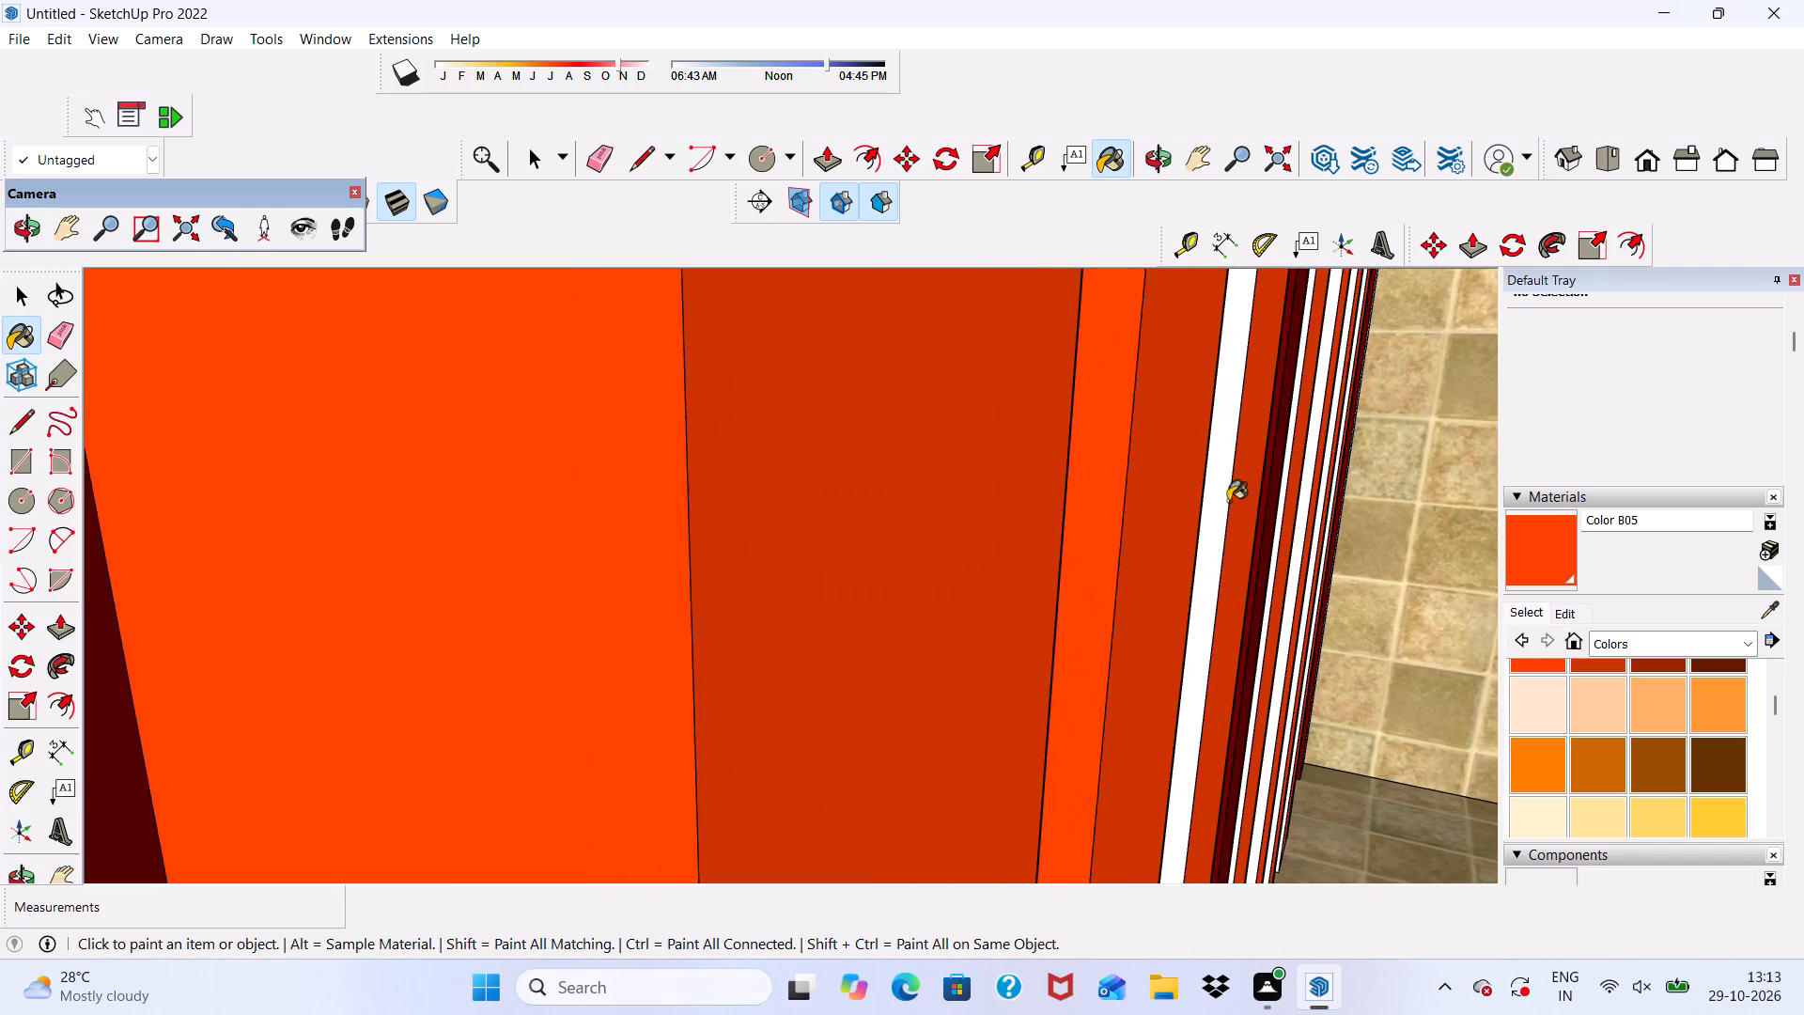
pyautogui.click(1221, 498)
# Paint the left side faces of the first three slats right of the central post with Color B05.
pyautogui.scroll(-7, 1173, 439)
pyautogui.scroll(-7, 863, 408)
pyautogui.scroll(7, 1272, 429)
pyautogui.scroll(-3, 1267, 418)
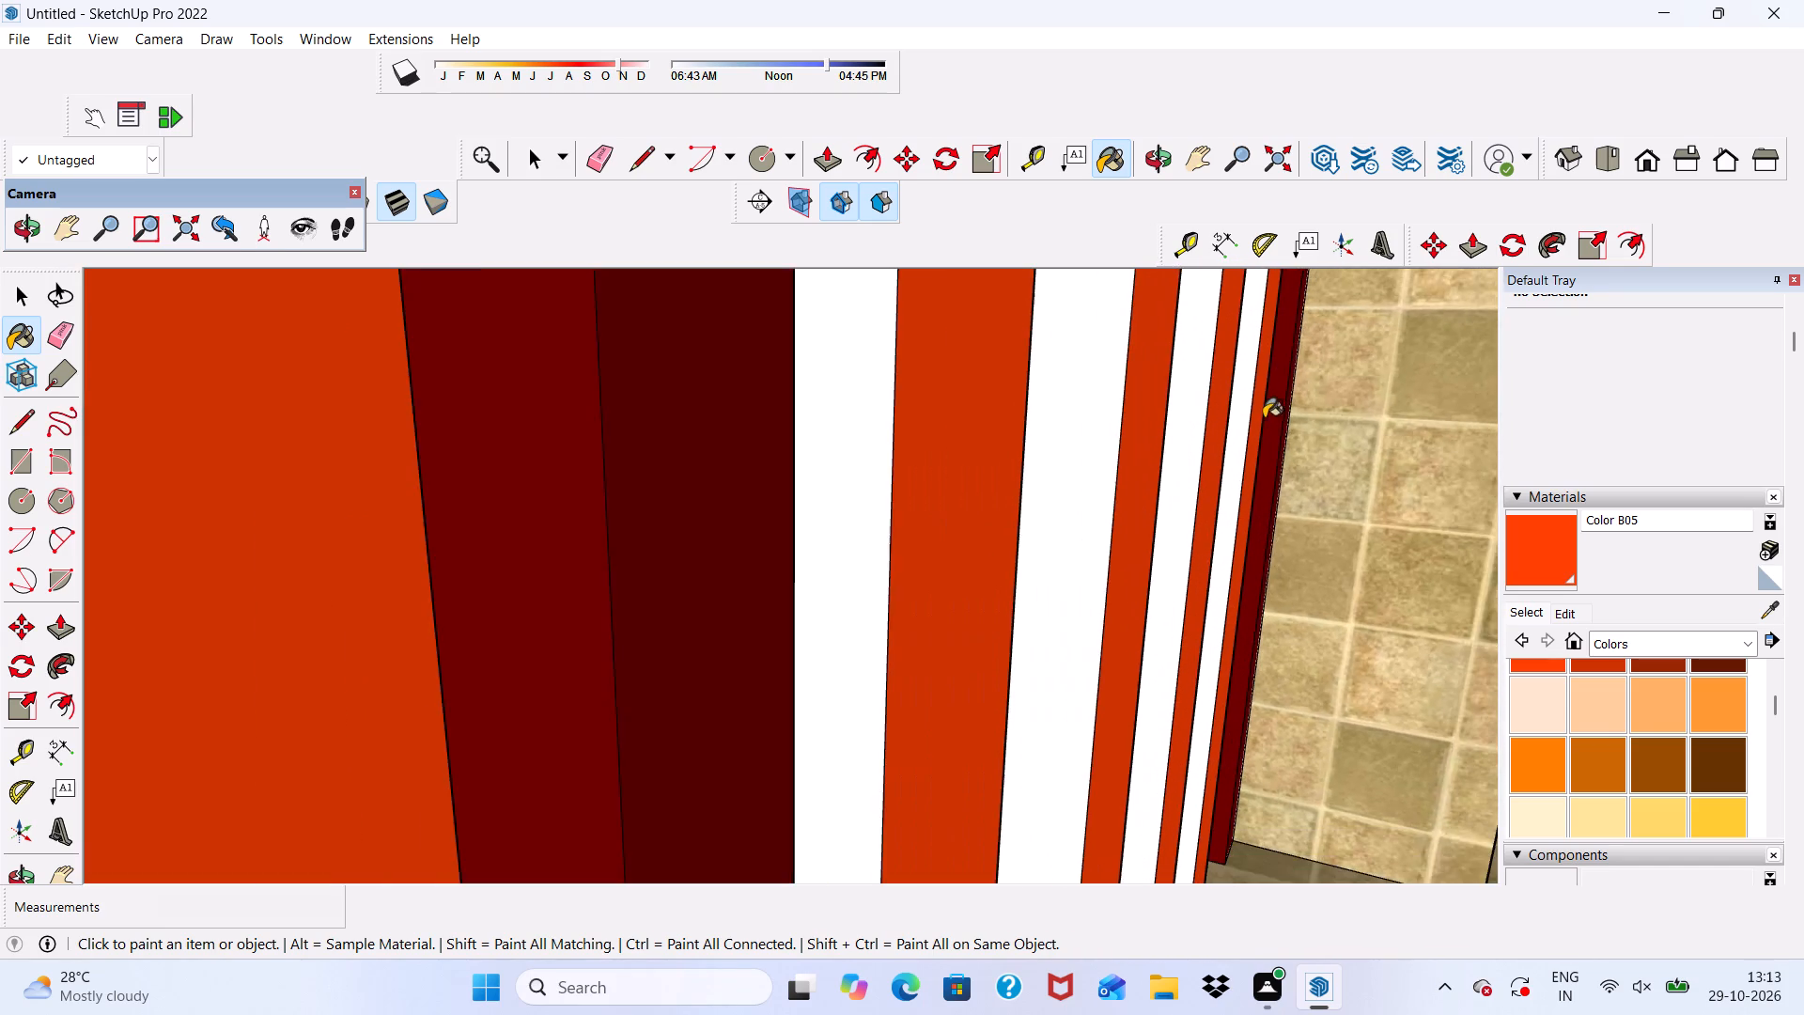
pyautogui.scroll(-1, 1264, 418)
pyautogui.scroll(-3, 1032, 434)
pyautogui.scroll(1, 986, 474)
pyautogui.click(986, 474)
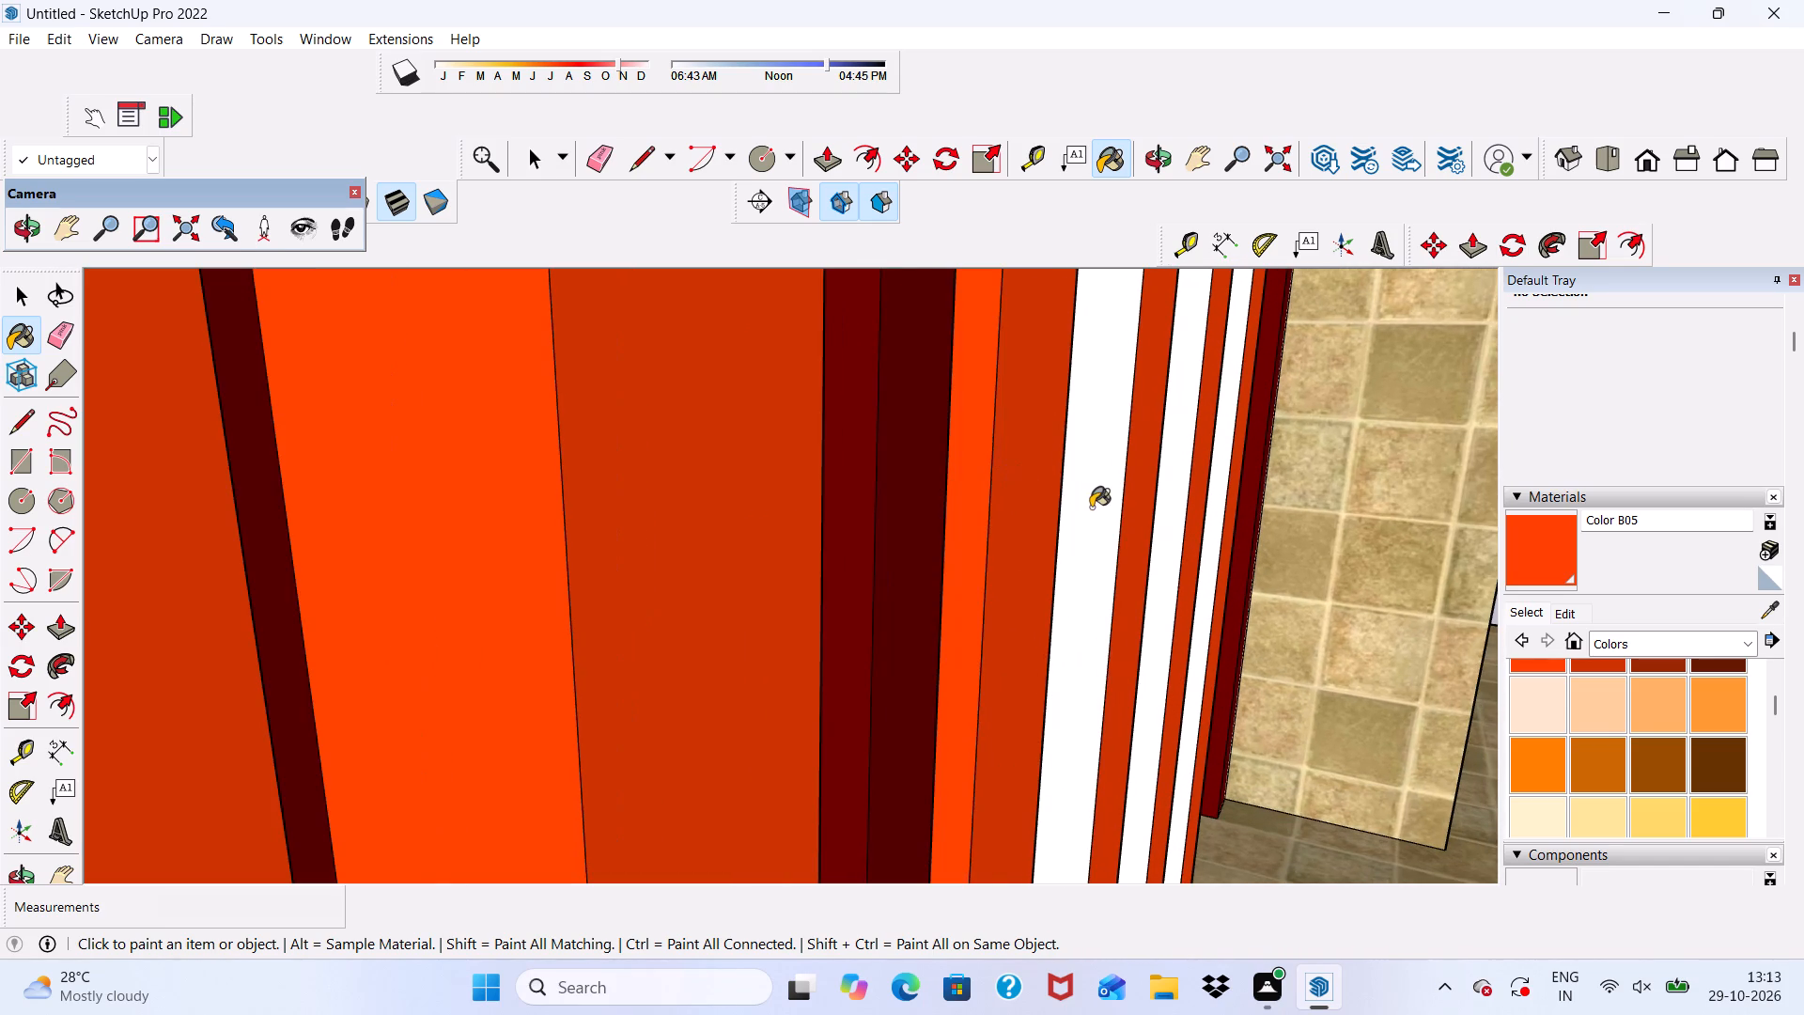
pyautogui.click(1091, 507)
pyautogui.scroll(5, 1206, 517)
pyautogui.click(1164, 476)
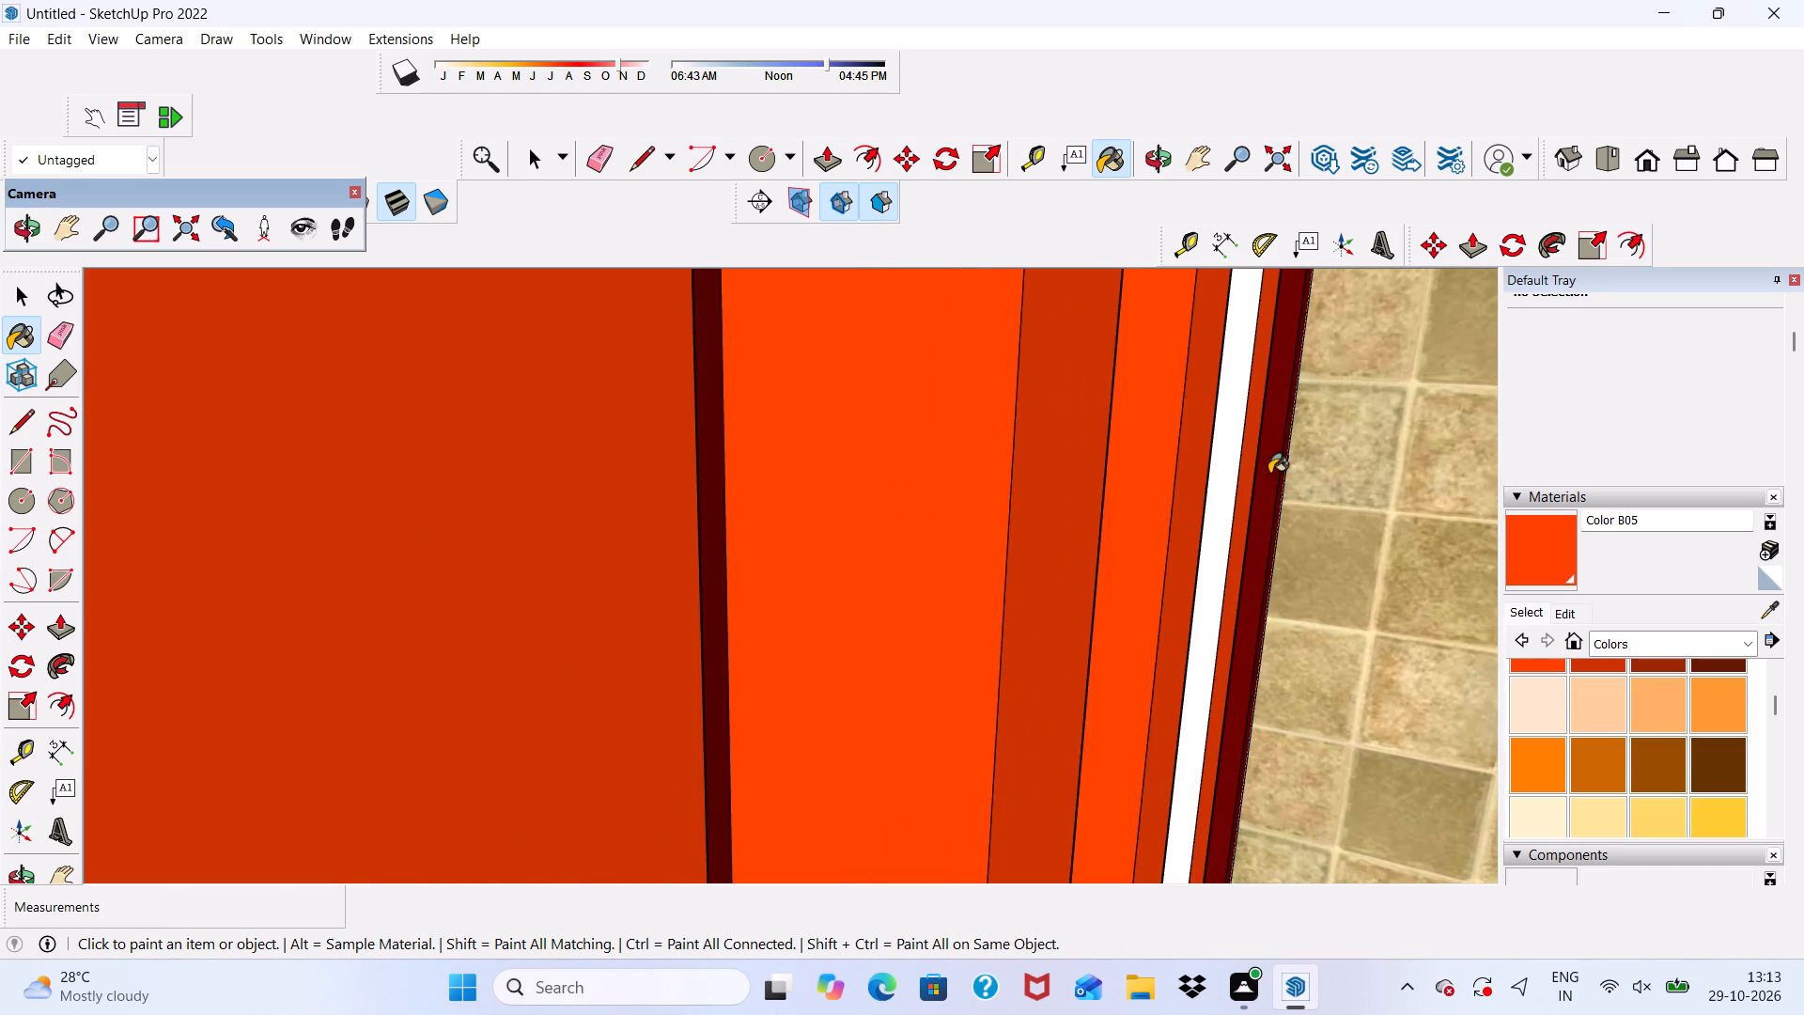
# Paint the remaining white slat face near the right-hand gate's right end with Color B05.
pyautogui.click(1226, 485)
# Paint the front faces of the left-hand gate's four slats right of its central post with Color B05.
pyautogui.scroll(-7, 1087, 439)
pyautogui.moveTo(1092, 537); pyautogui.dragTo(746, 601, button='middle')
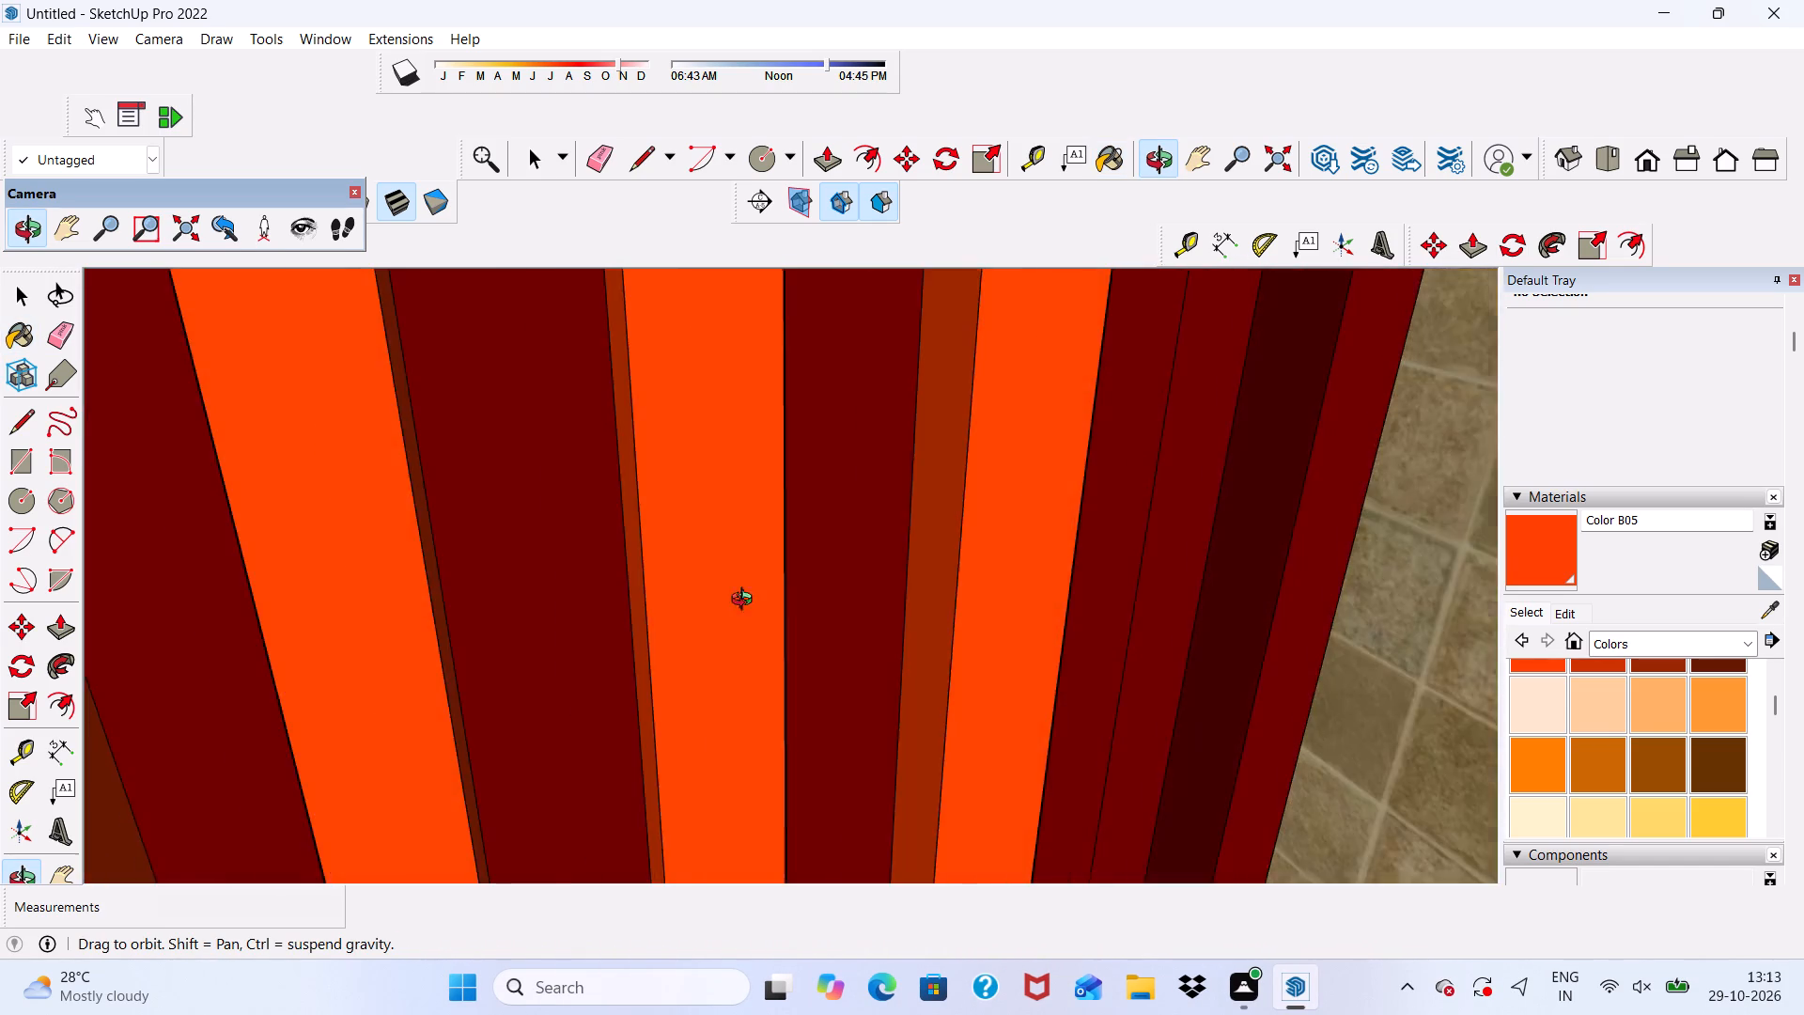
pyautogui.moveTo(746, 601); pyautogui.dragTo(590, 574, button='middle')
pyautogui.scroll(-13, 727, 495)
pyautogui.scroll(-7, 1254, 424)
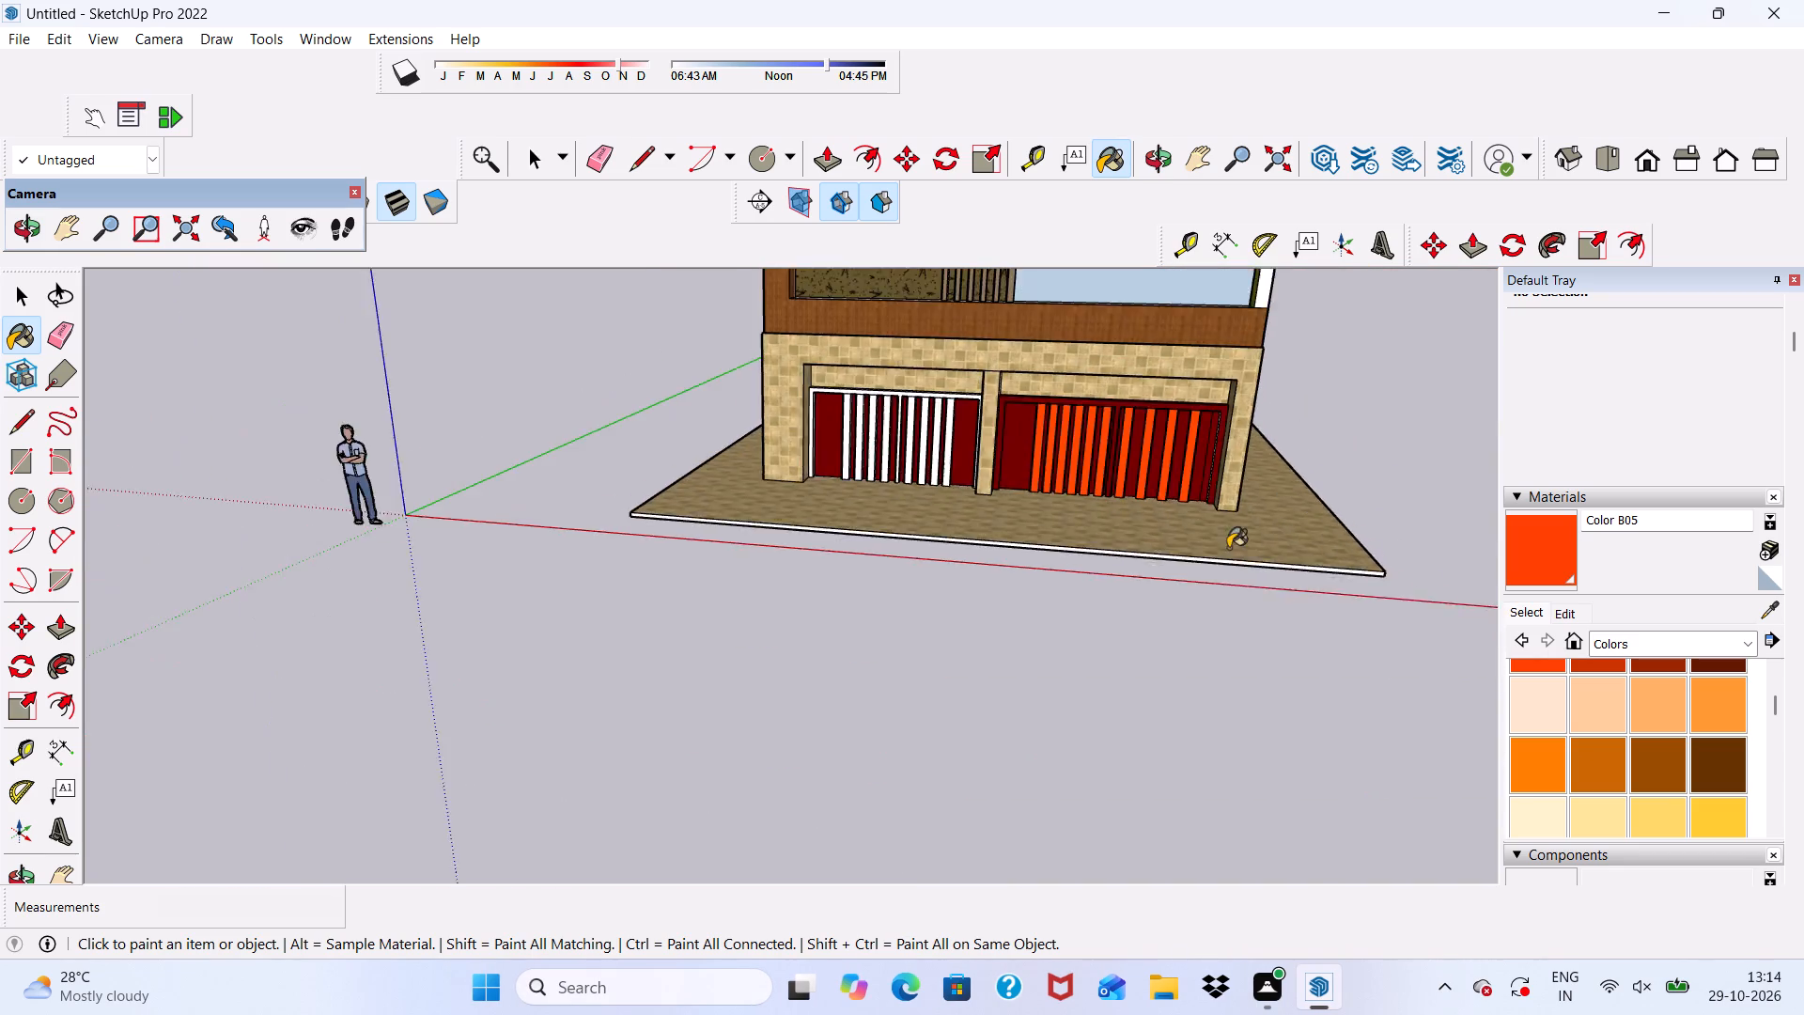
pyautogui.scroll(7, 1038, 394)
pyautogui.moveTo(1029, 446); pyautogui.dragTo(975, 175, button='middle')
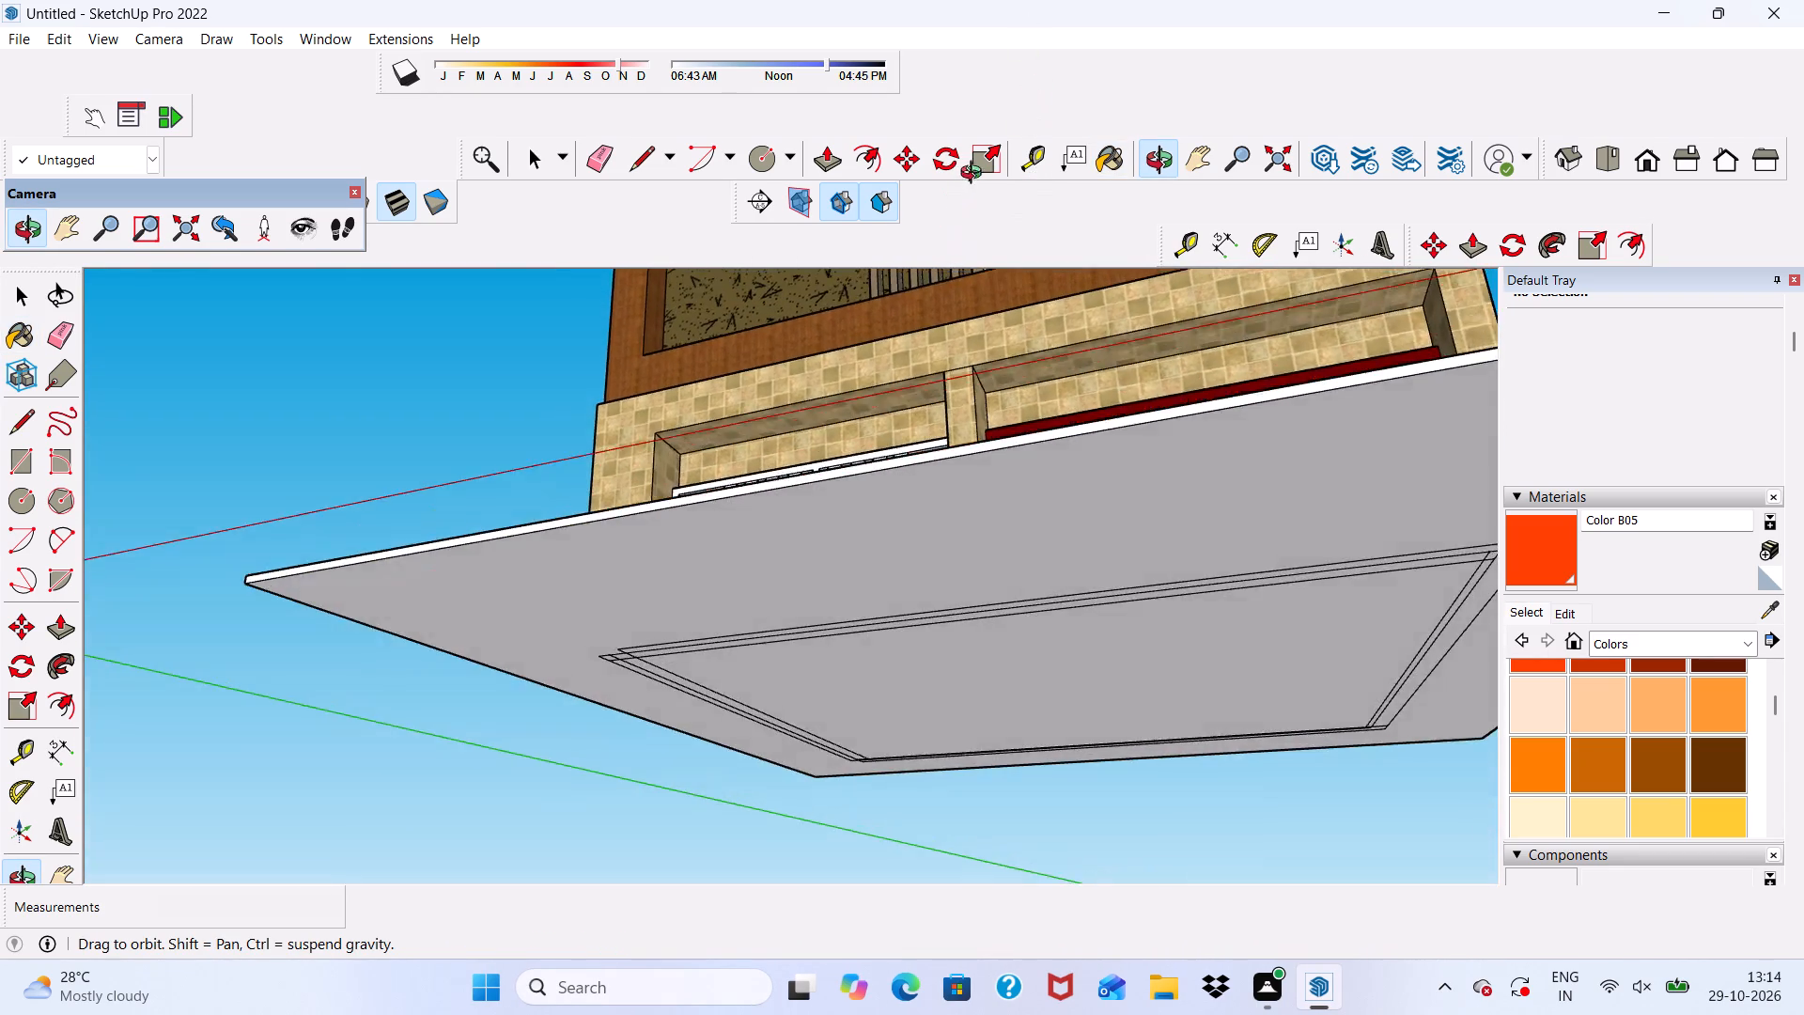
pyautogui.moveTo(975, 175); pyautogui.dragTo(1001, 330, button='middle')
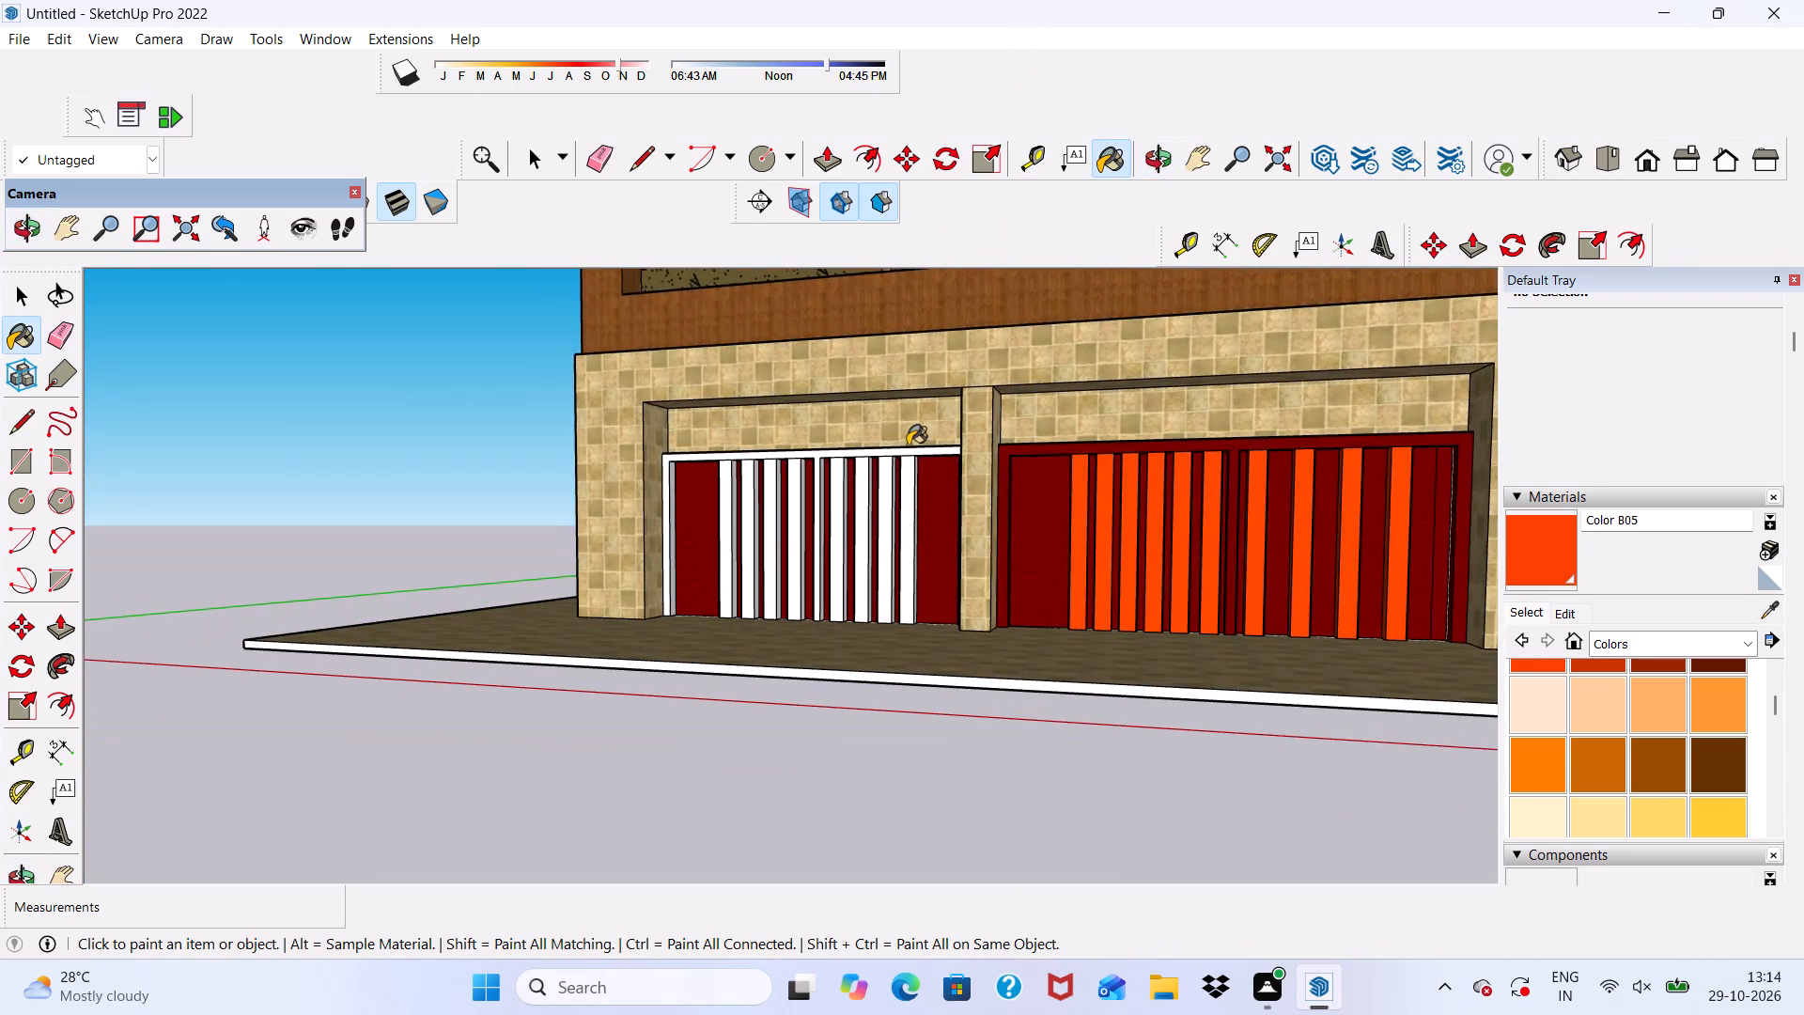
pyautogui.scroll(6, 908, 445)
pyautogui.scroll(-1, 907, 447)
pyautogui.scroll(6, 894, 475)
pyautogui.scroll(-1, 894, 475)
pyautogui.click(906, 506)
pyautogui.scroll(5, 894, 528)
pyautogui.click(824, 510)
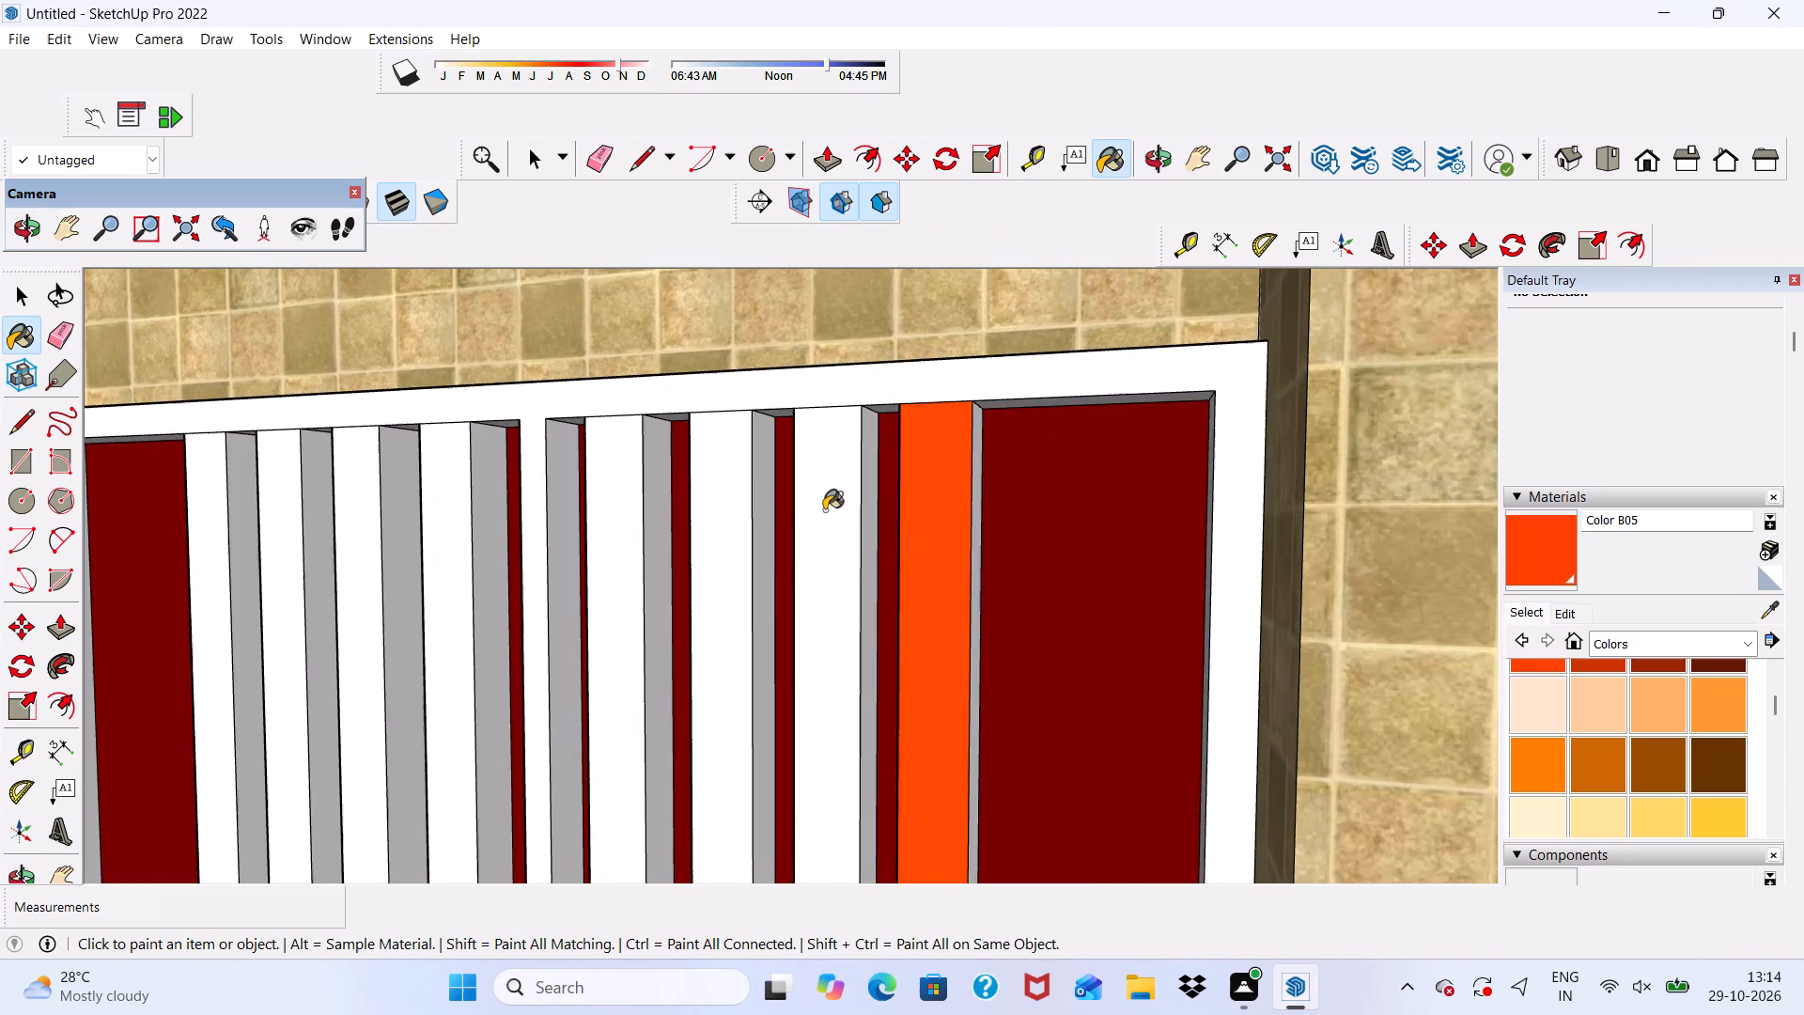
pyautogui.scroll(1, 772, 514)
pyautogui.click(724, 529)
pyautogui.click(571, 546)
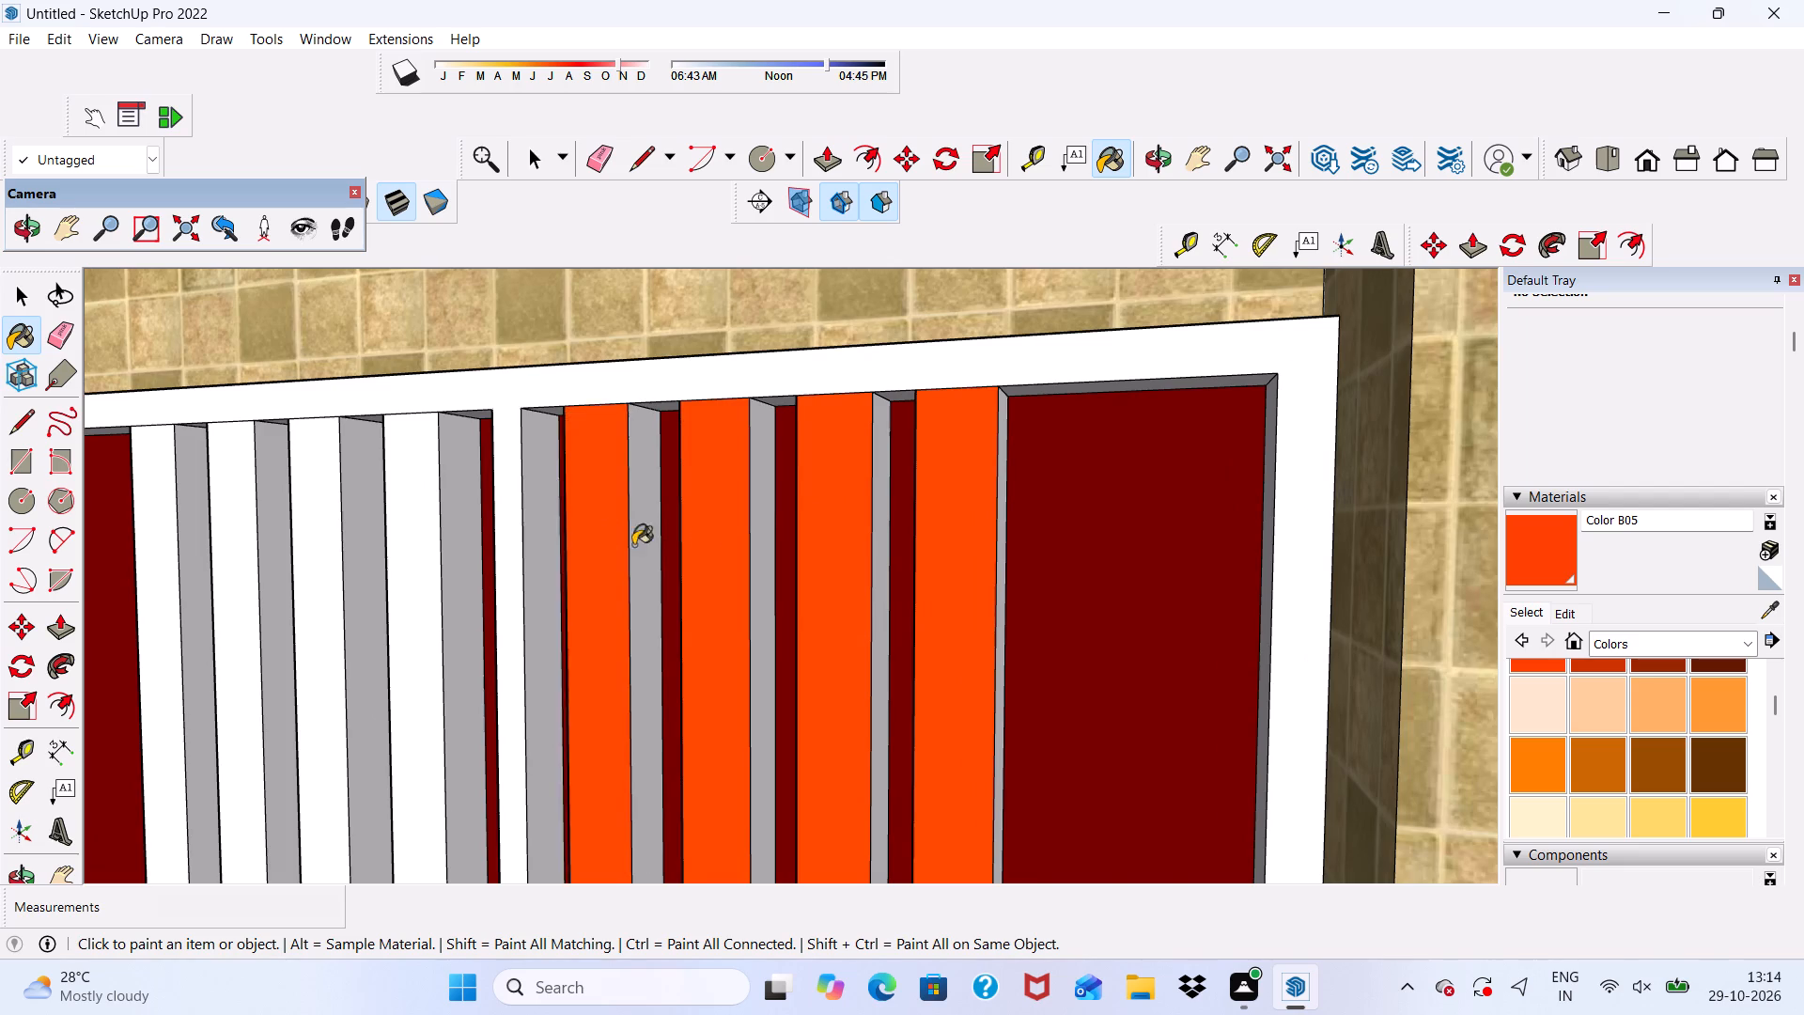
# Paint the right side faces of the left-hand gate's four slats right of its central post with Color B05.
pyautogui.scroll(4, 695, 544)
pyautogui.click(611, 507)
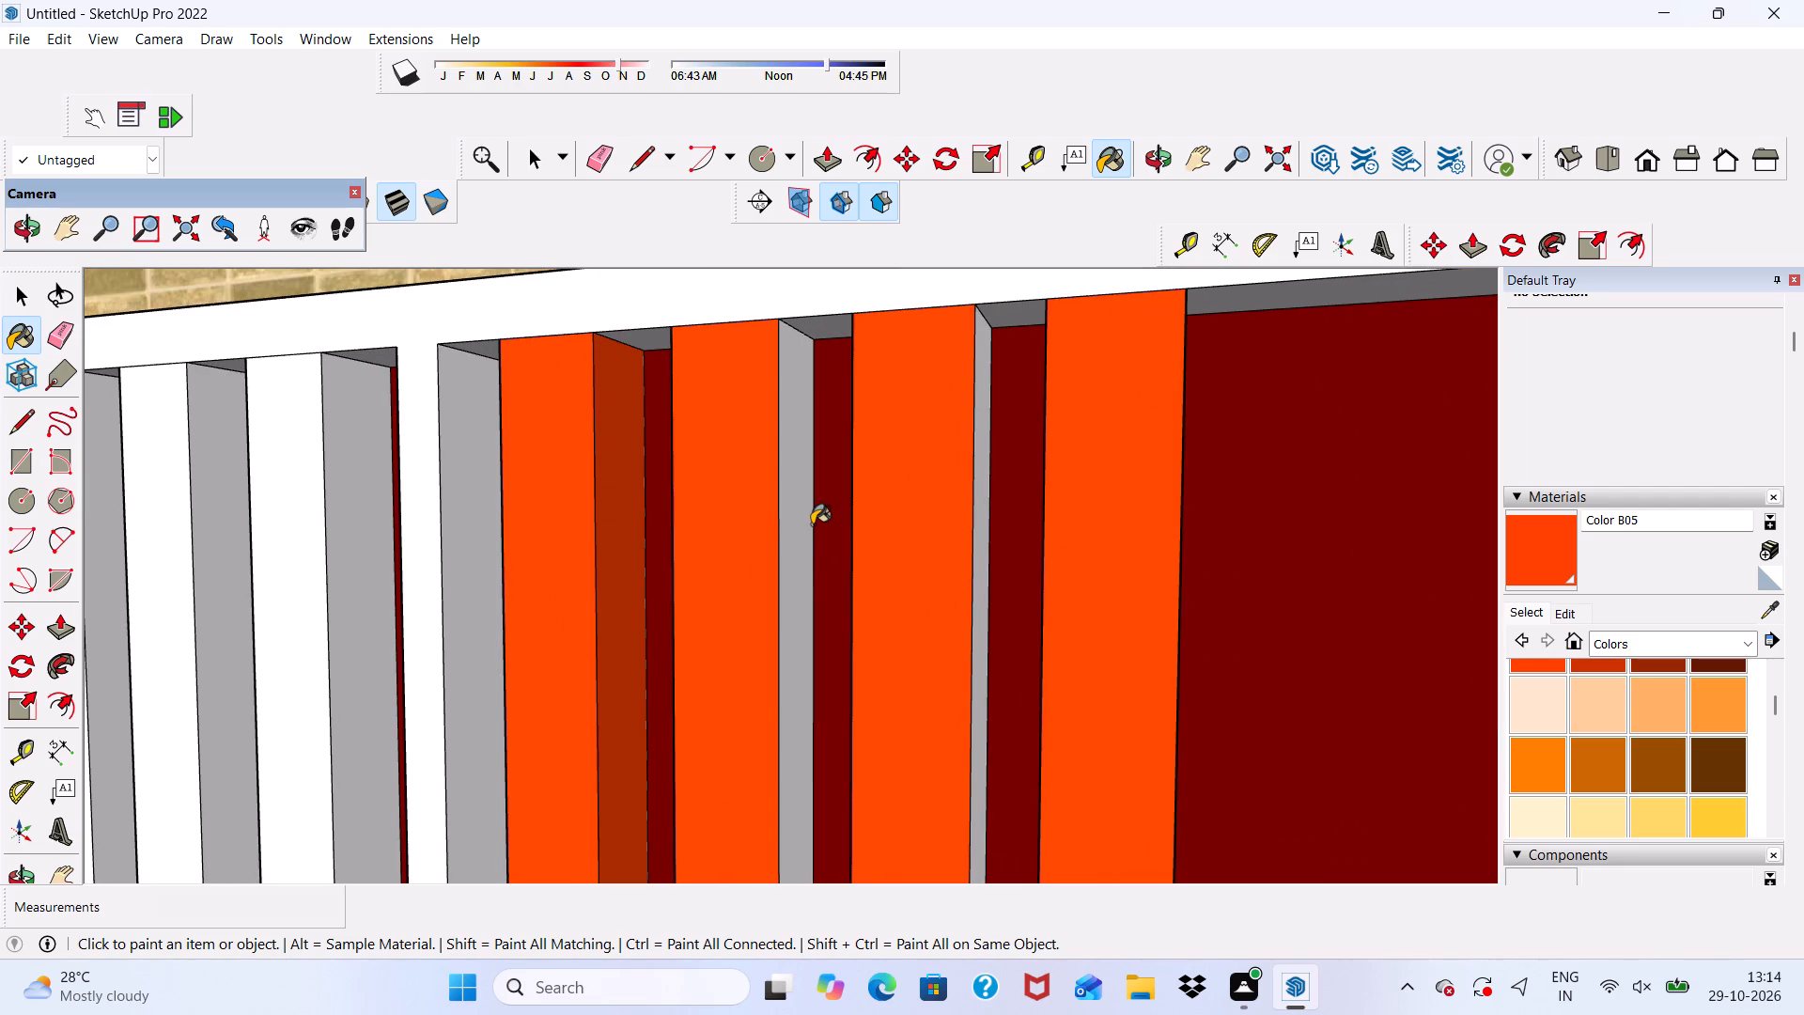
pyautogui.click(805, 523)
pyautogui.scroll(4, 976, 526)
pyautogui.click(978, 520)
pyautogui.scroll(-6, 950, 499)
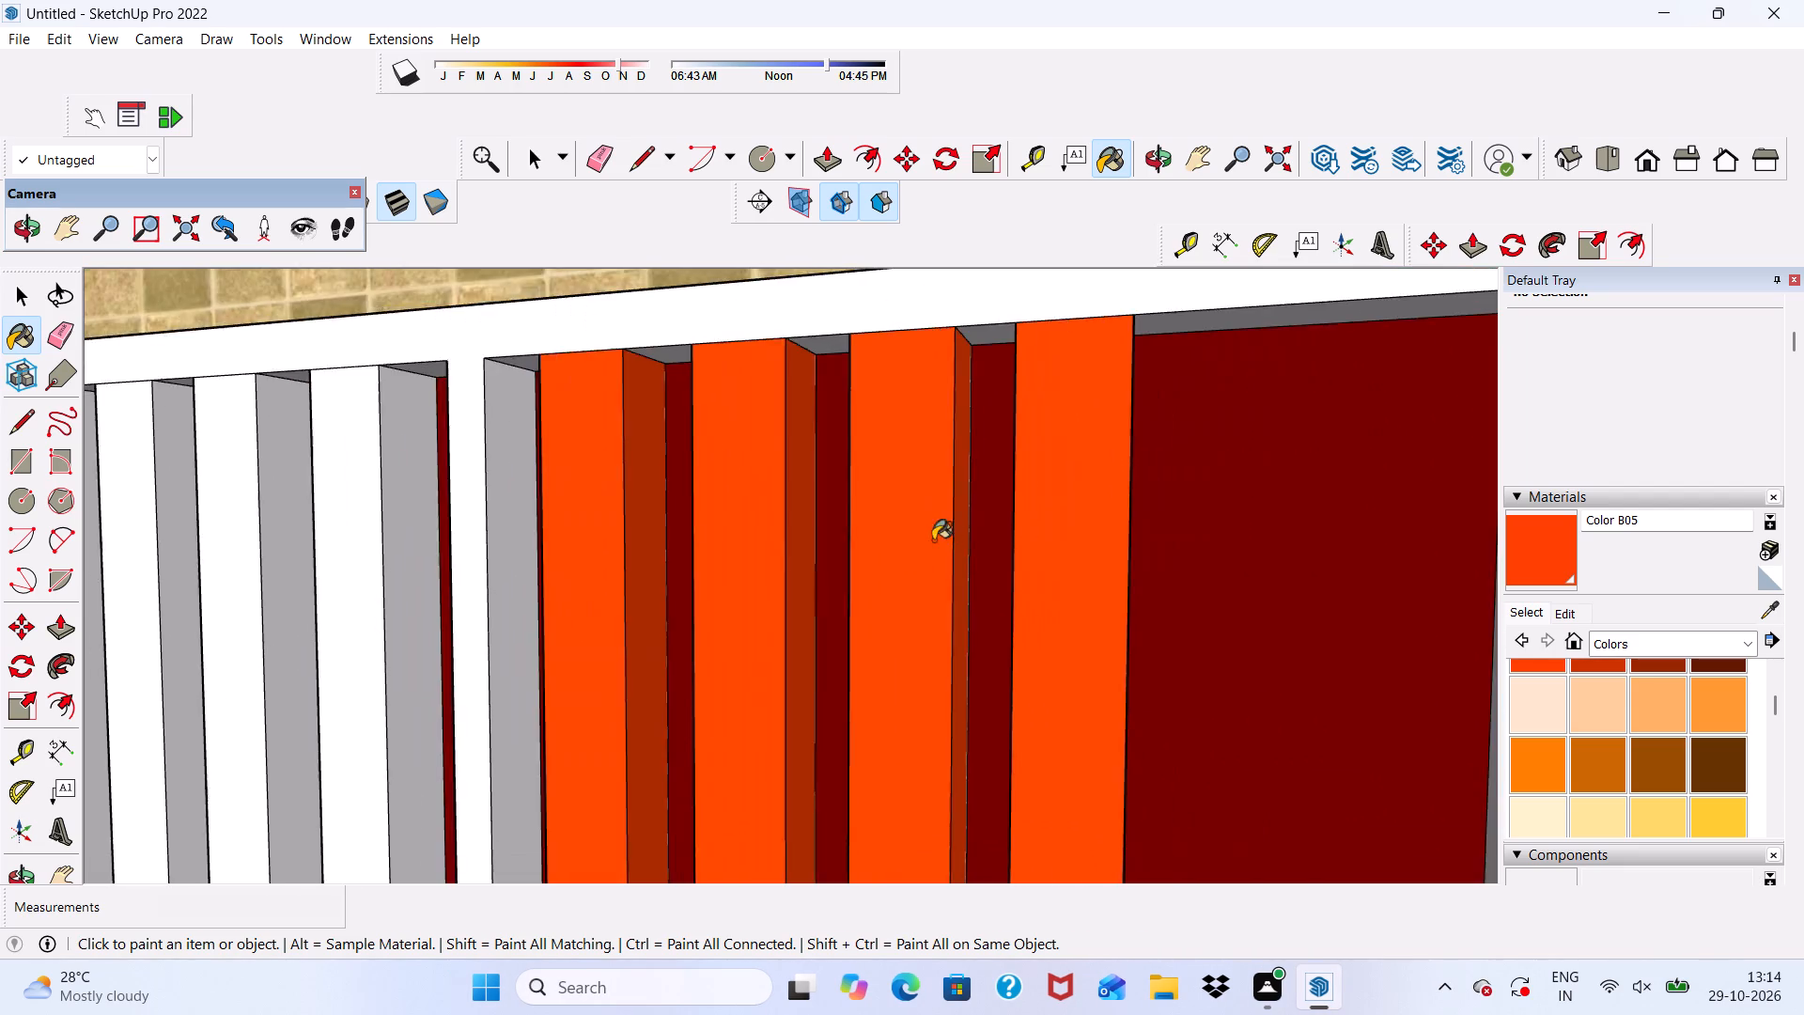
pyautogui.moveTo(941, 546); pyautogui.dragTo(763, 575, button='middle')
pyautogui.click(1040, 539)
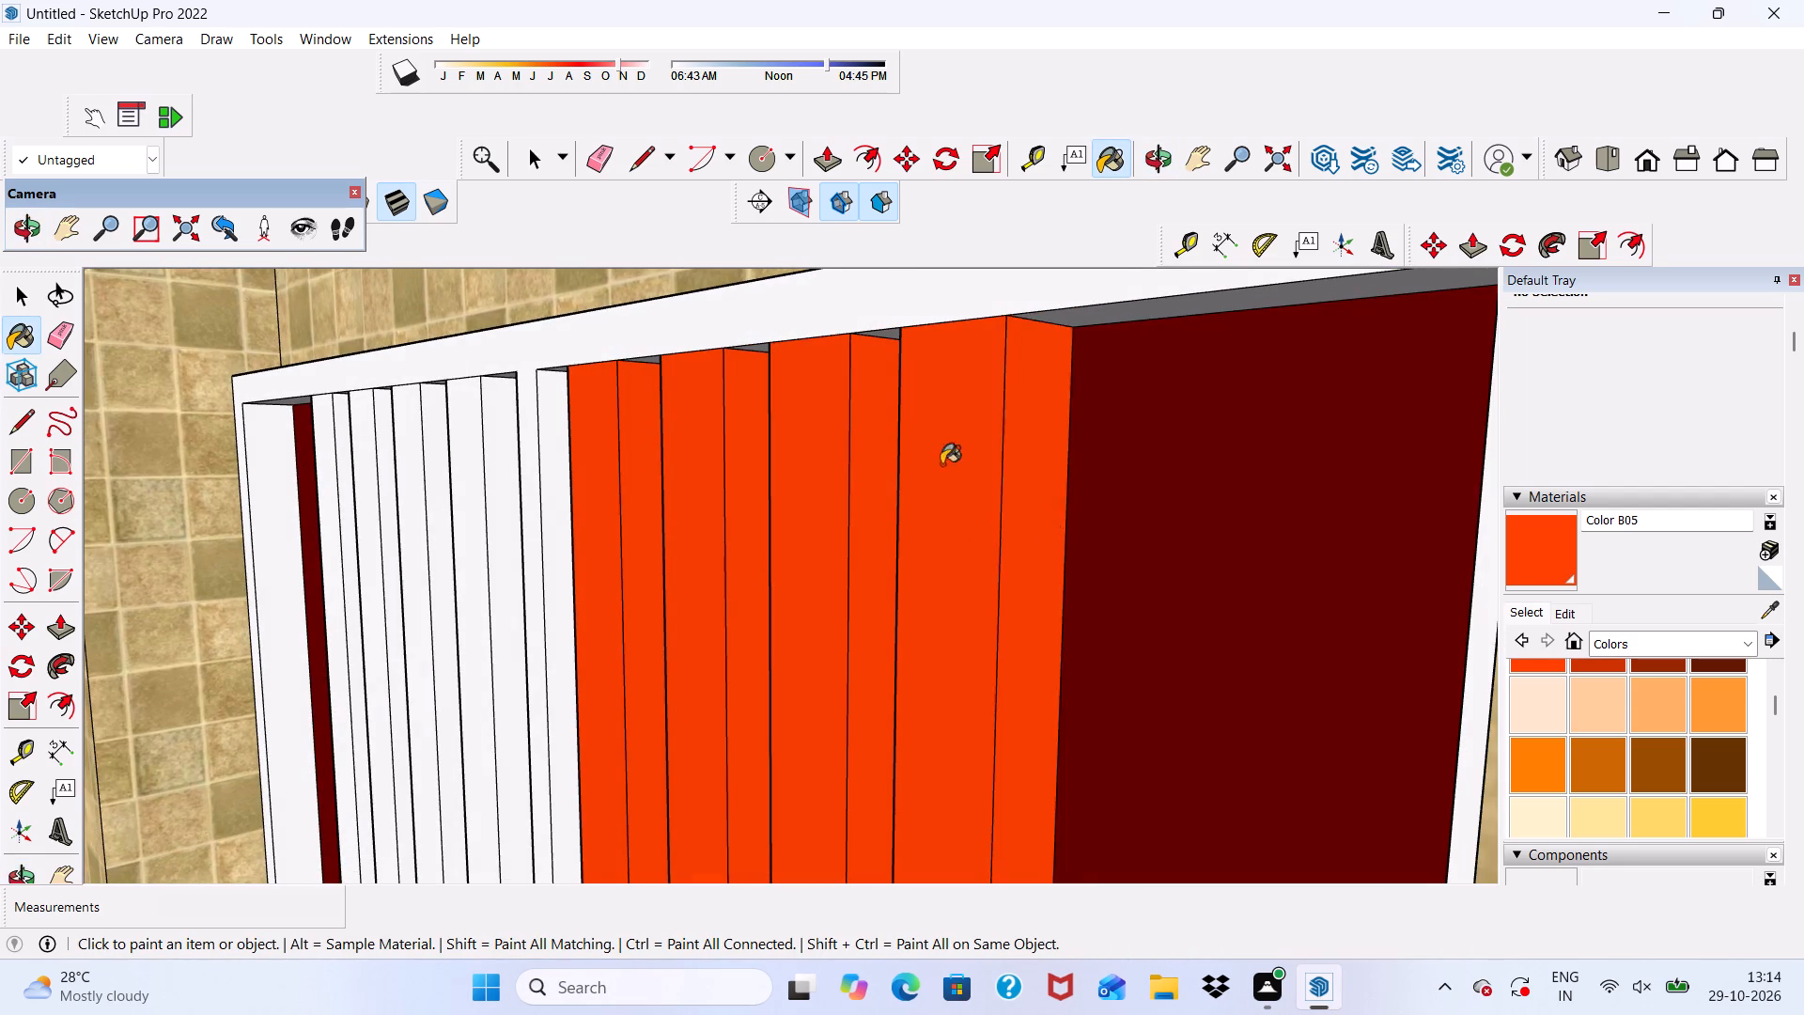
# Paint the front and right side faces of the two slats just left of the left-hand gate's central post with Color B05.
pyautogui.scroll(-2, 670, 453)
pyautogui.moveTo(598, 470); pyautogui.dragTo(815, 507, button='middle')
pyautogui.scroll(5, 552, 511)
pyautogui.click(533, 470)
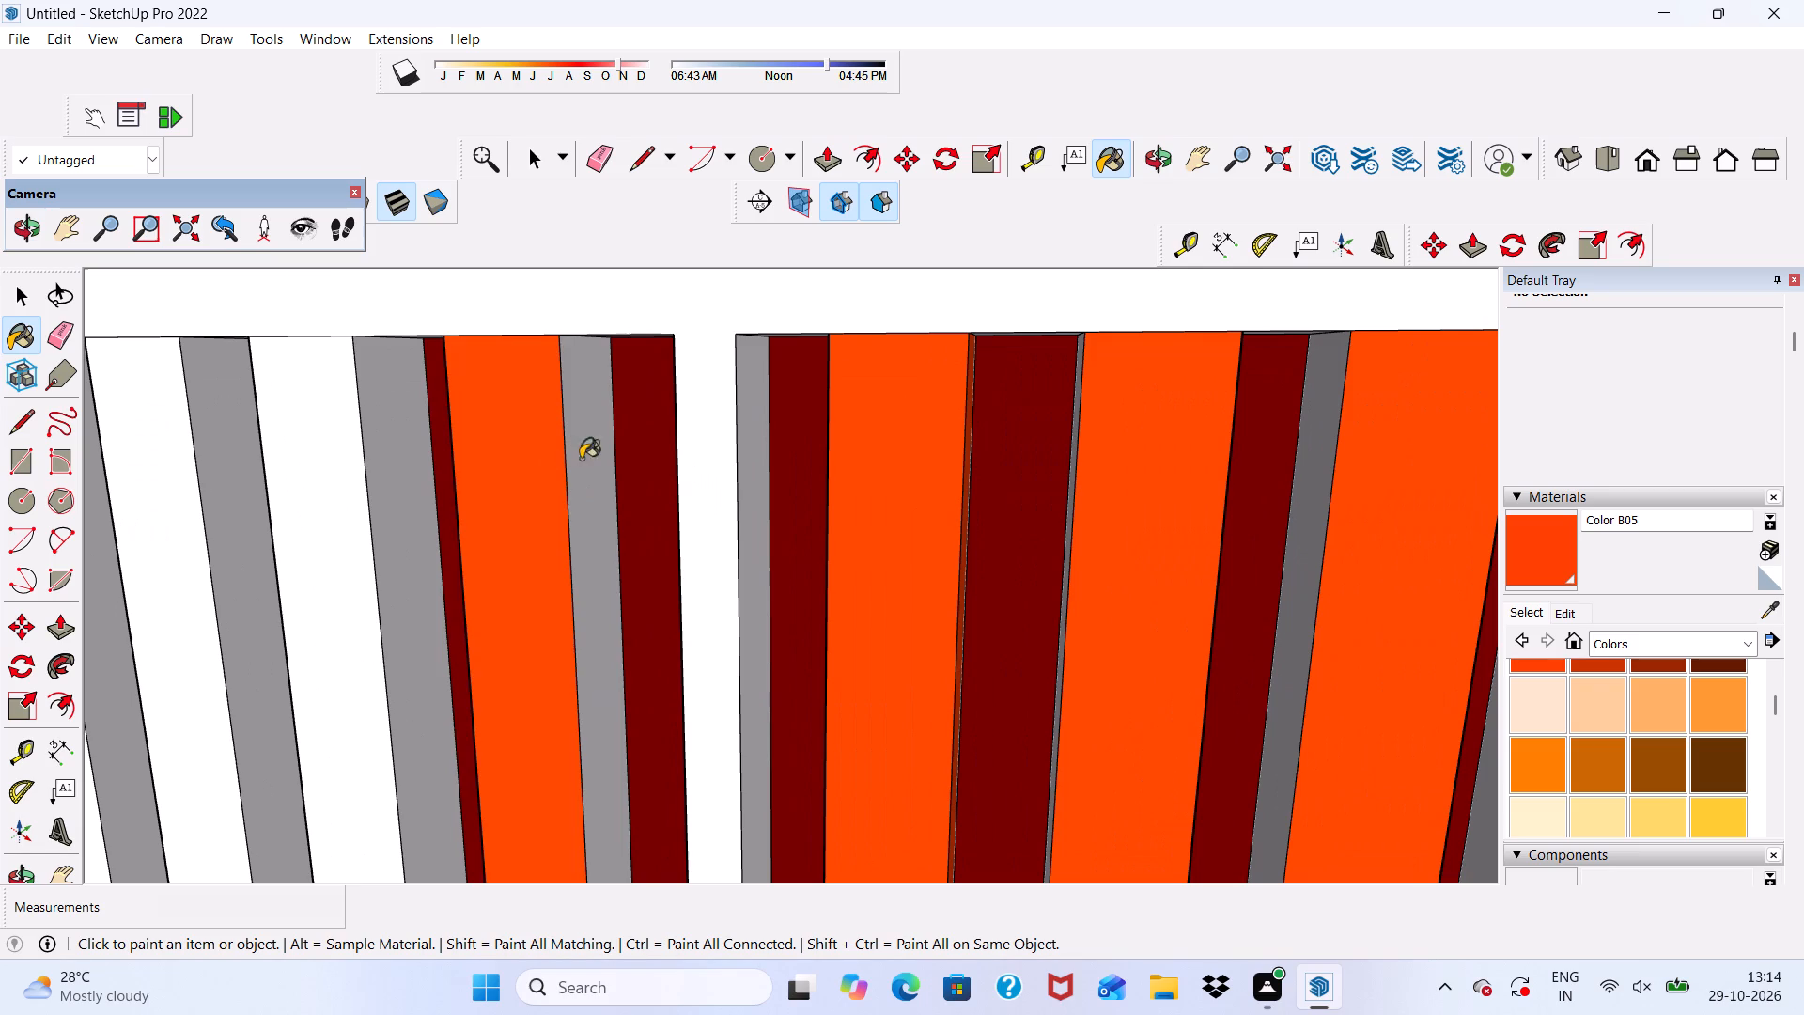
pyautogui.click(581, 439)
pyautogui.click(289, 442)
pyautogui.click(404, 460)
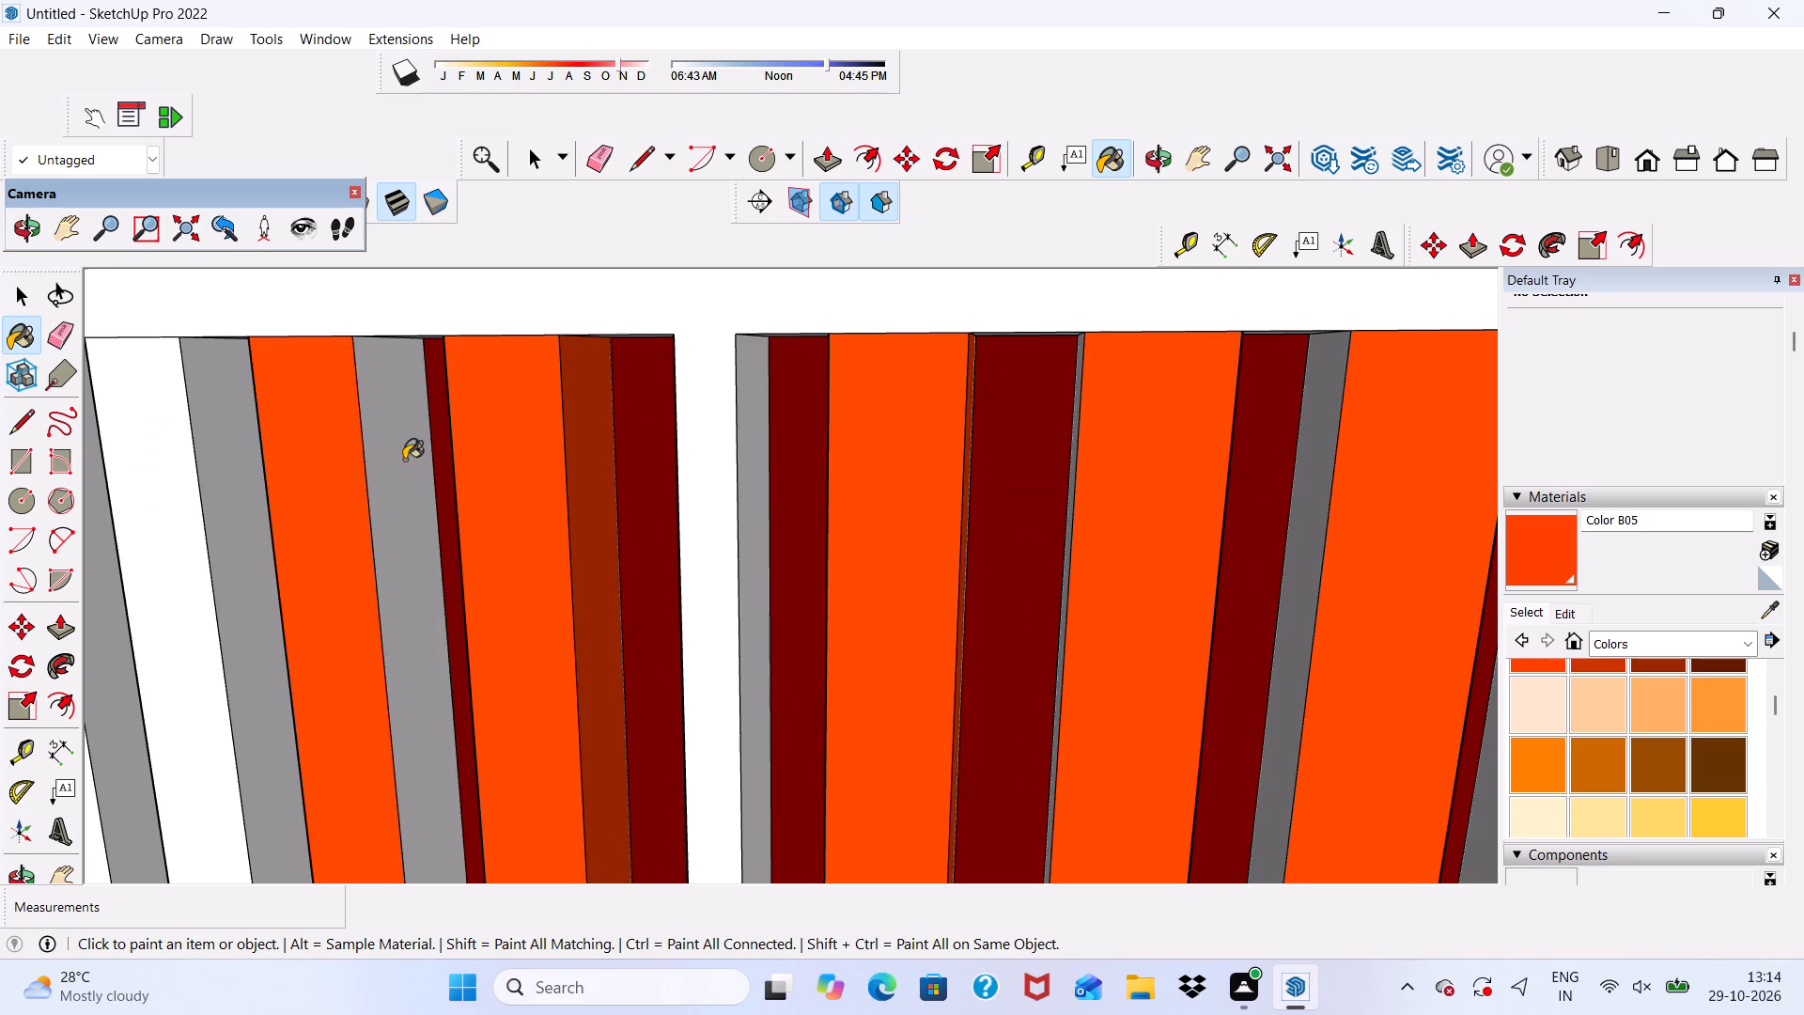
# Paint the front and right side faces of the left-hand gate's two leftmost slats with Color B05.
pyautogui.scroll(-20, 404, 397)
pyautogui.scroll(-4, 404, 397)
pyautogui.moveTo(634, 382); pyautogui.dragTo(738, 385, button='middle')
pyautogui.scroll(9, 428, 400)
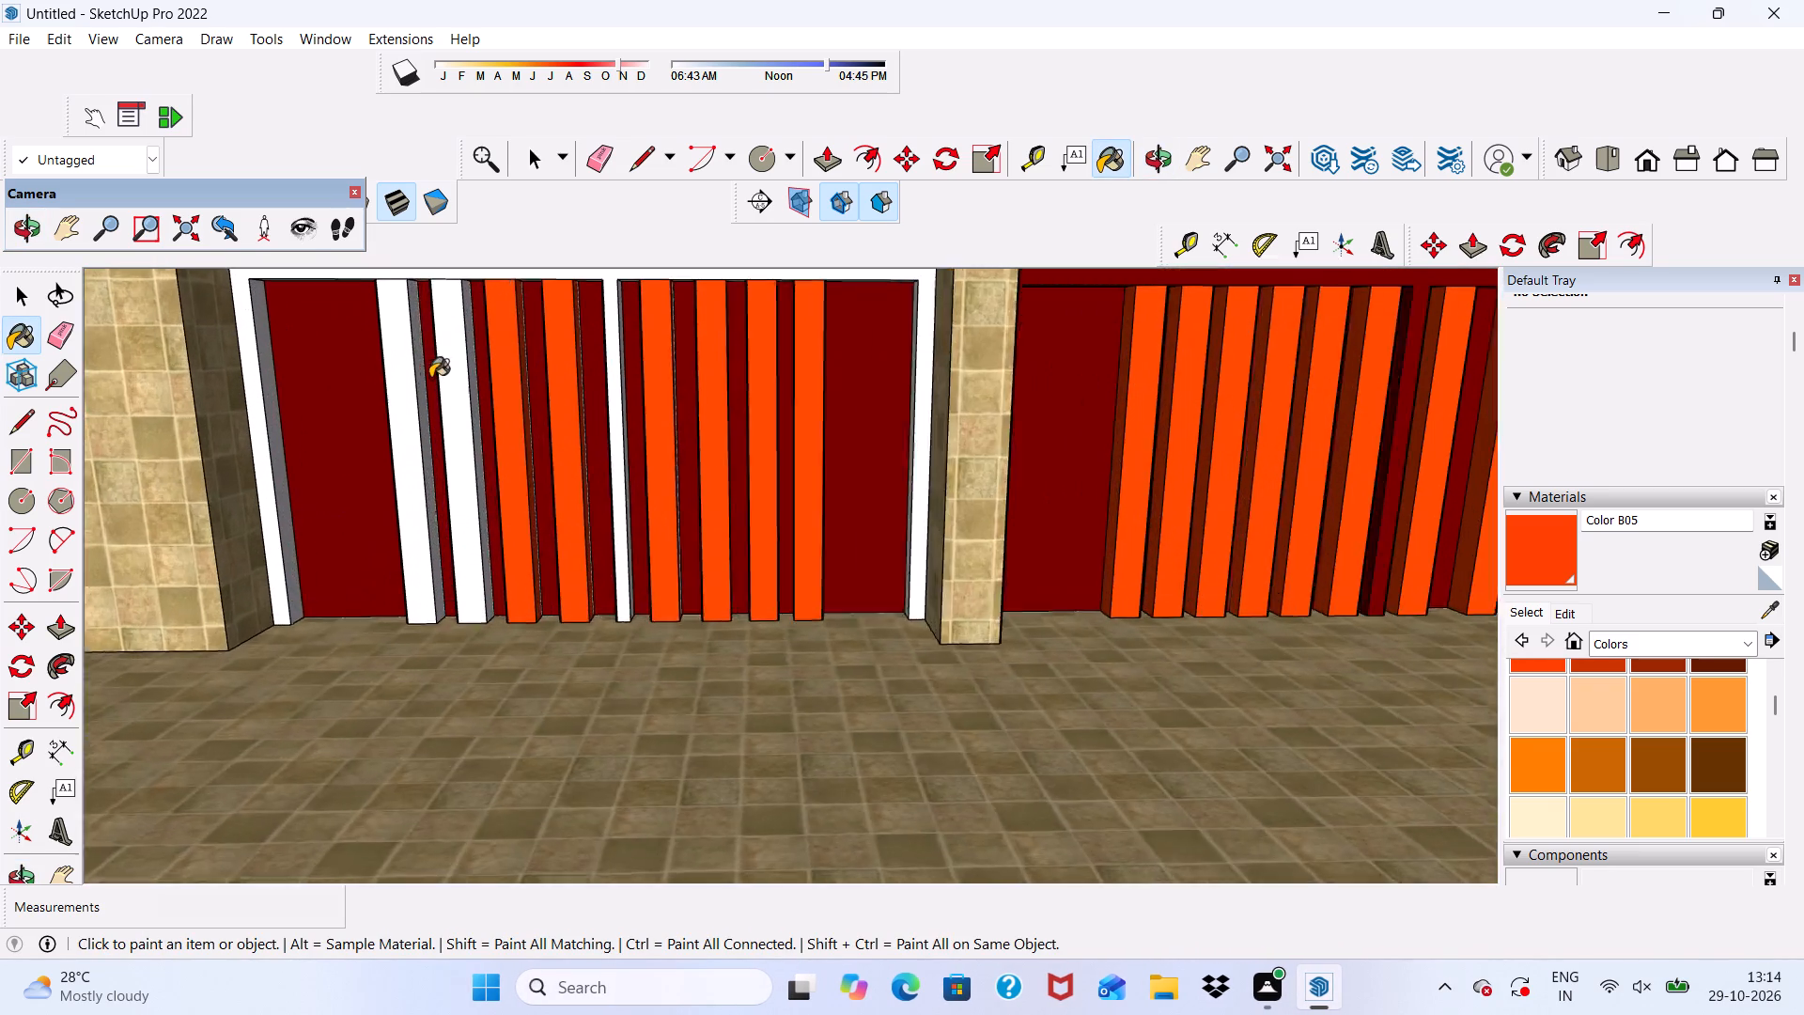
pyautogui.scroll(4, 430, 378)
pyautogui.click(362, 329)
pyautogui.scroll(5, 404, 374)
pyautogui.click(404, 374)
pyautogui.scroll(1, 533, 456)
pyautogui.click(533, 456)
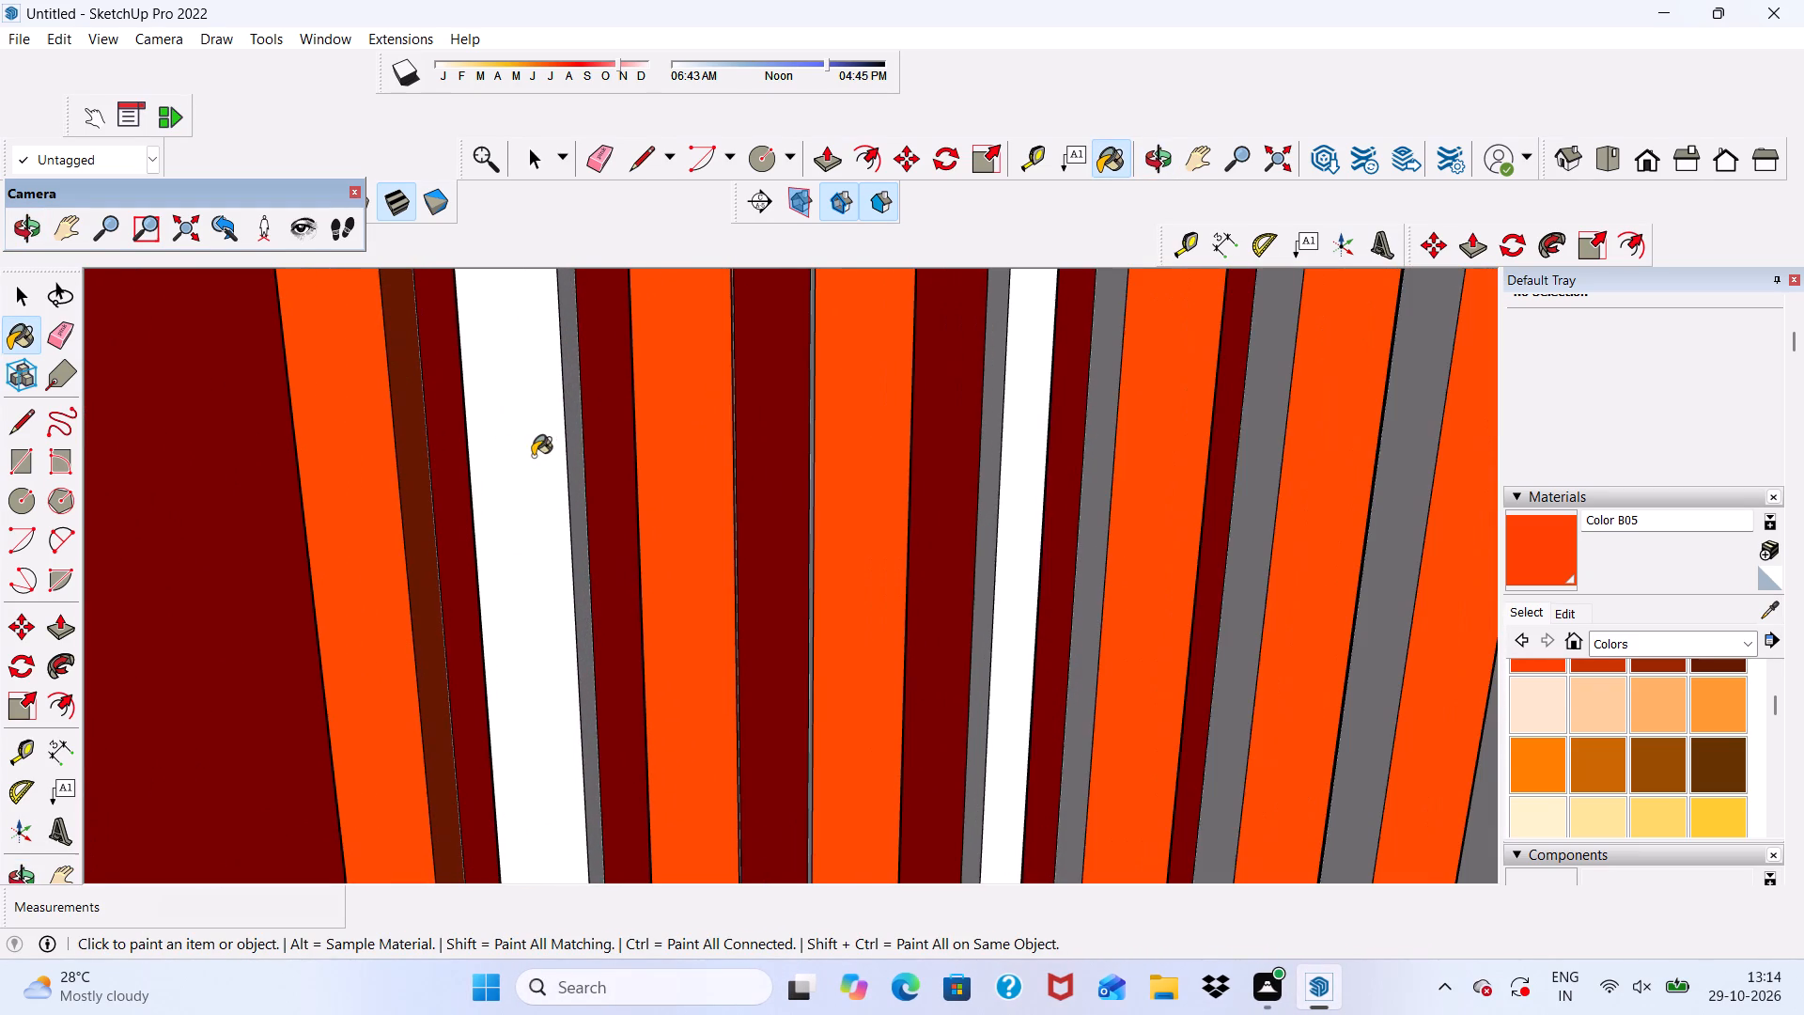
pyautogui.click(574, 448)
# Paint the left side faces of the left-hand gate's four slats left of its central post with Color B05.
pyautogui.scroll(-5, 557, 463)
pyautogui.moveTo(569, 515); pyautogui.dragTo(867, 523, button='middle')
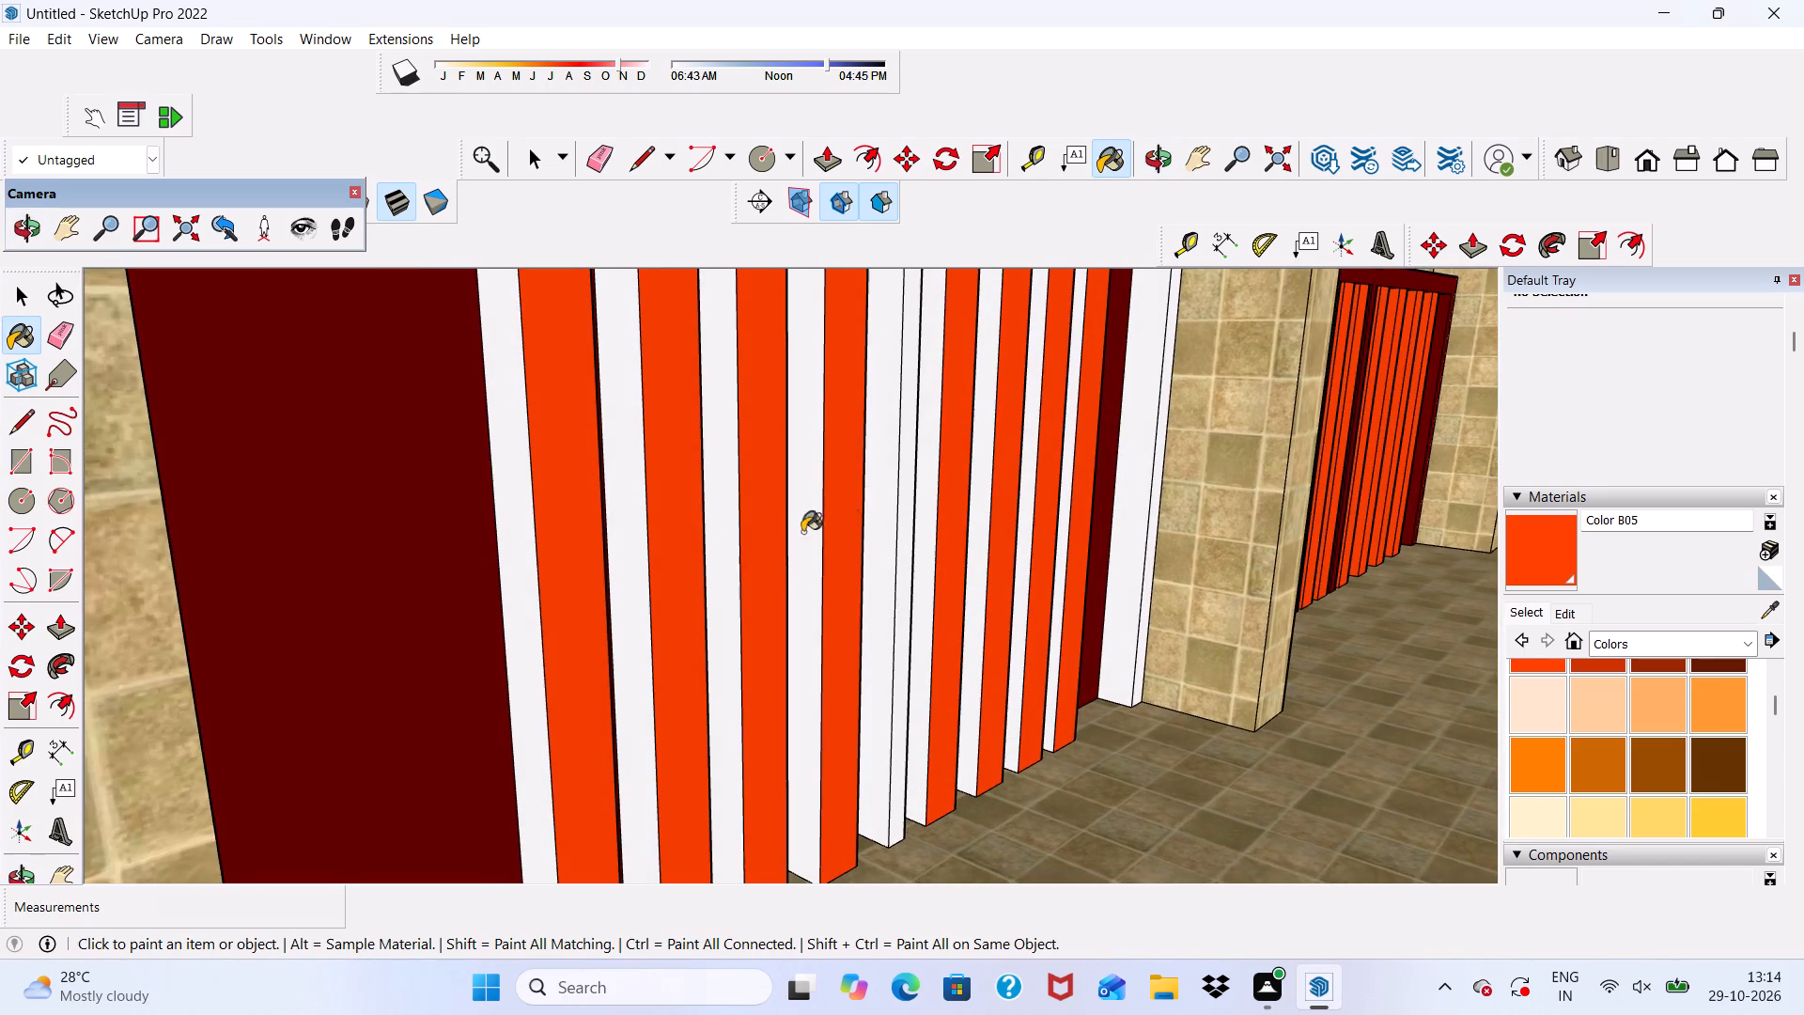
pyautogui.scroll(1, 515, 527)
pyautogui.click(514, 520)
pyautogui.click(644, 545)
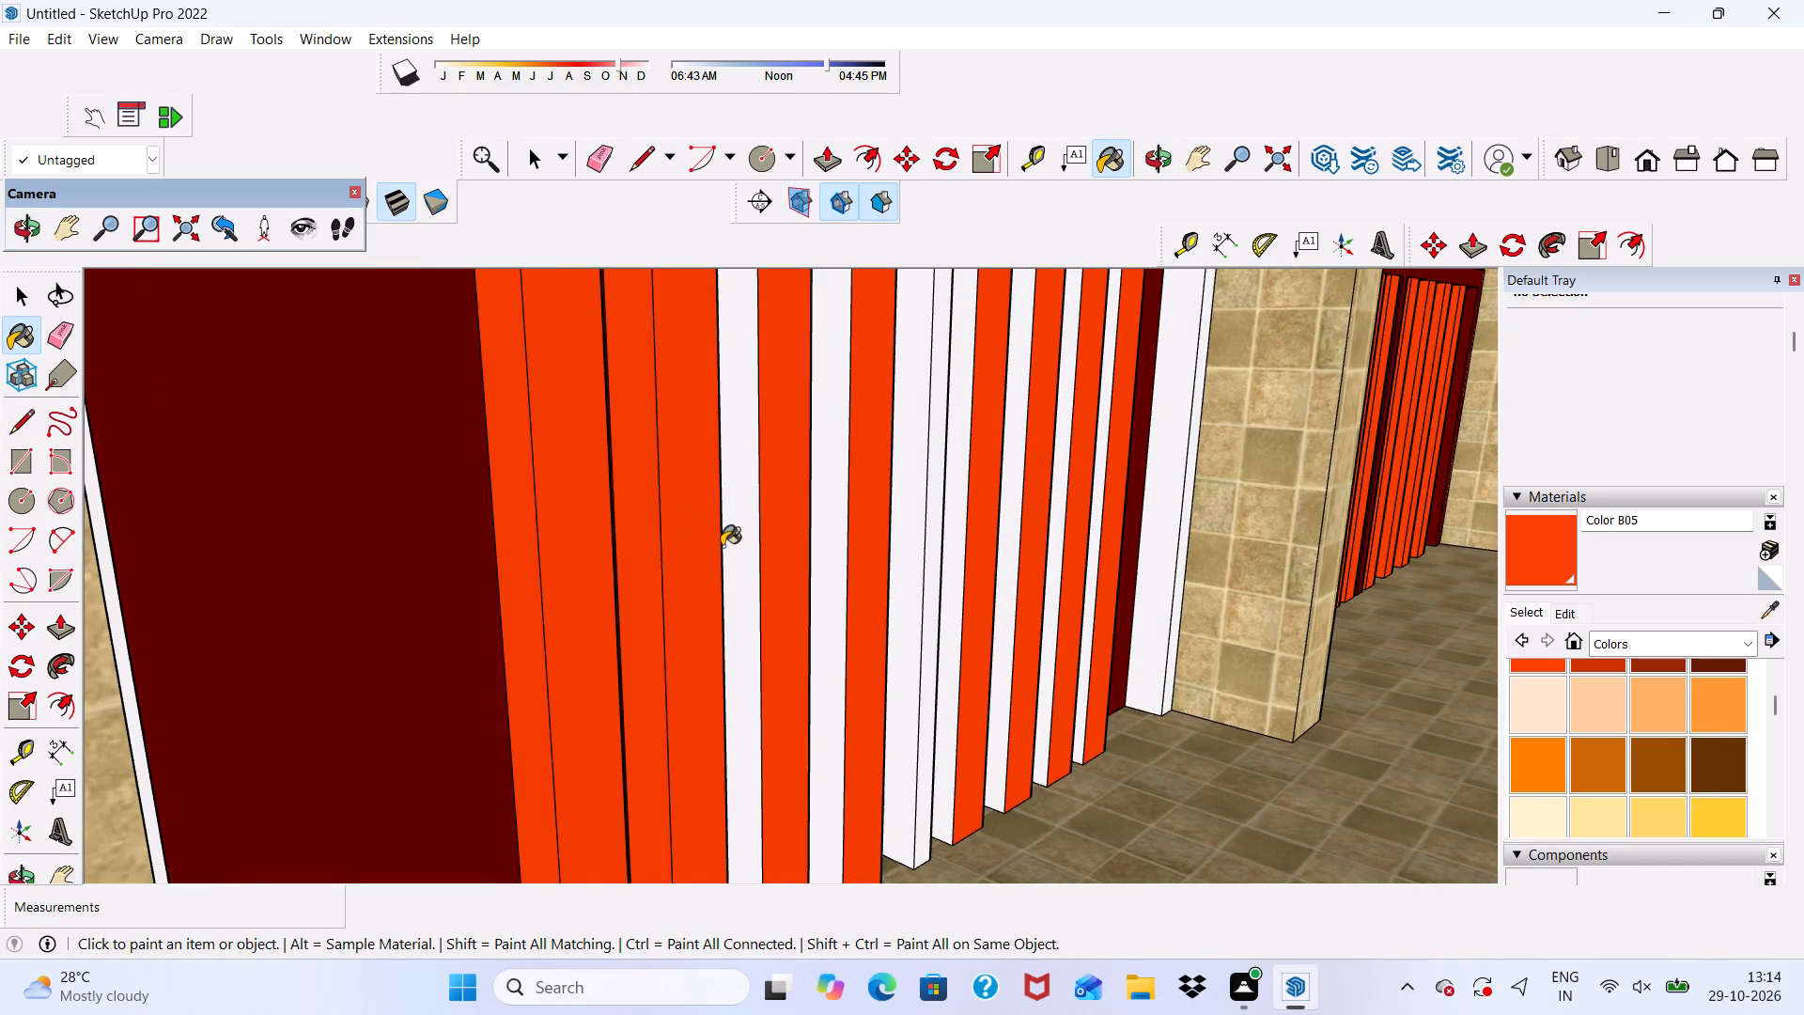
pyautogui.click(743, 540)
pyautogui.click(834, 544)
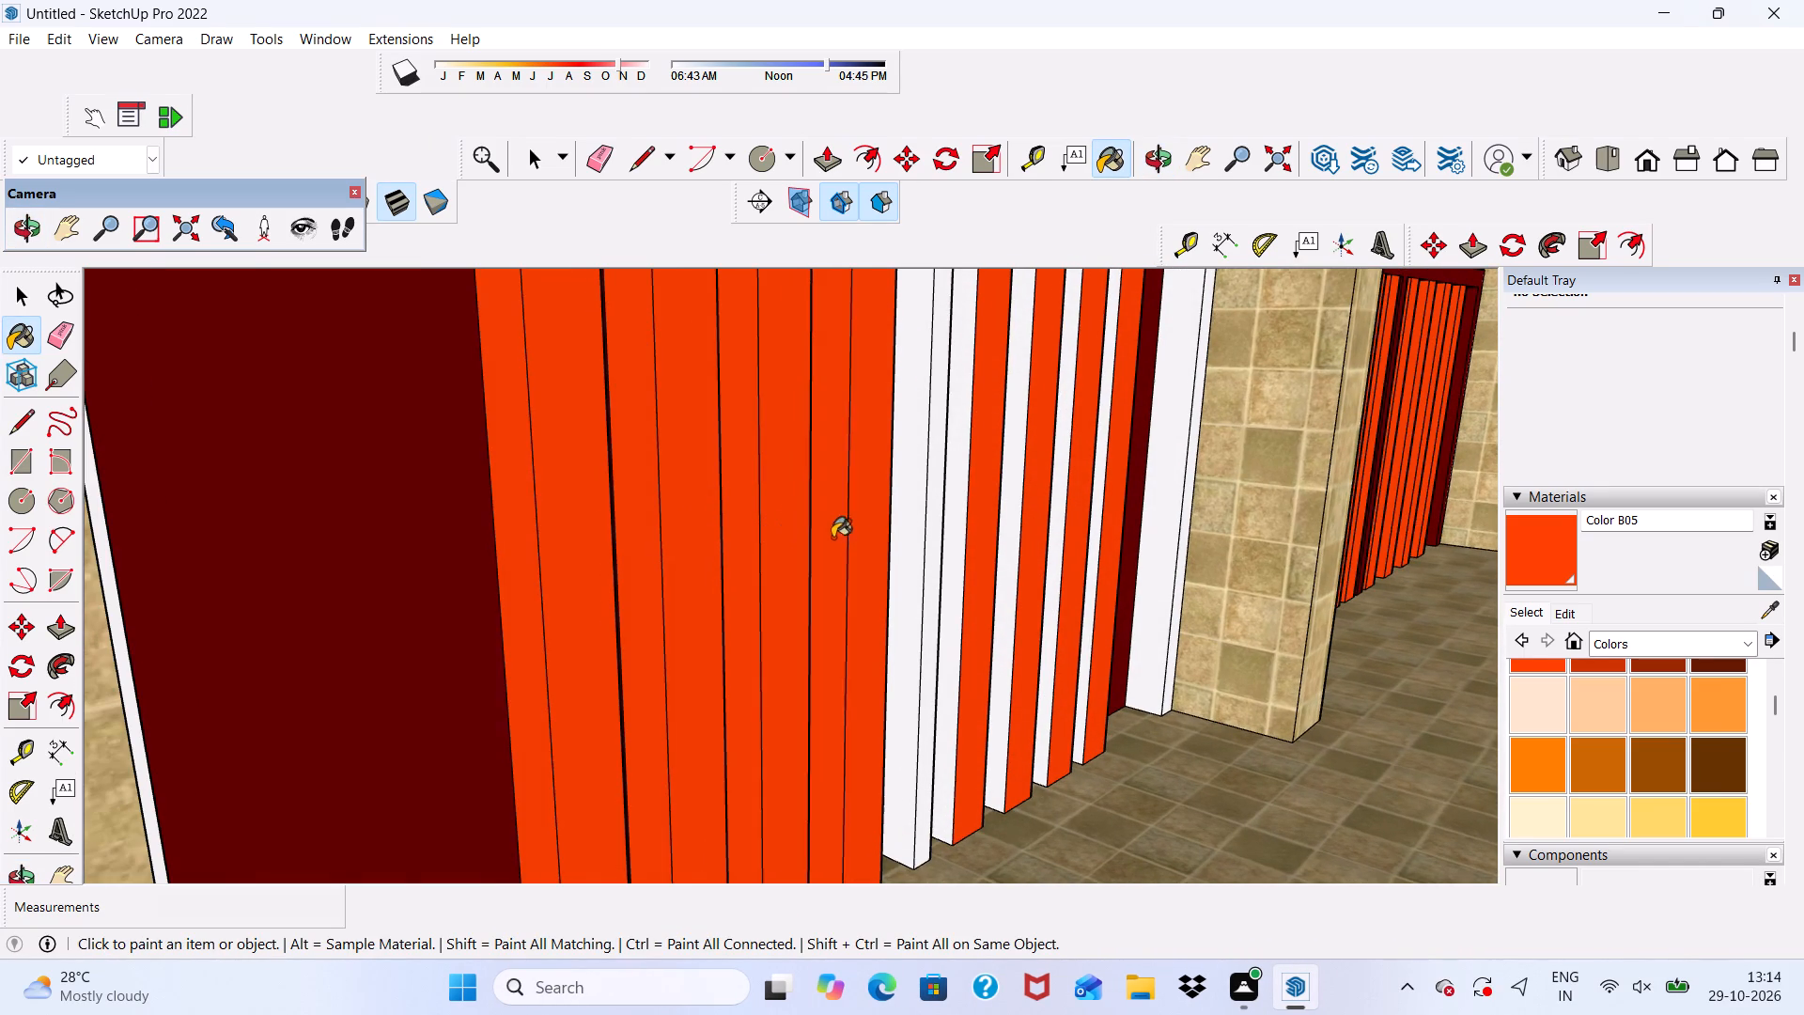
# Paint the left side faces of the left-hand gate's four slats right of its central post with Color B05.
pyautogui.scroll(-6, 636, 521)
pyautogui.moveTo(575, 689); pyautogui.dragTo(247, 698, button='middle')
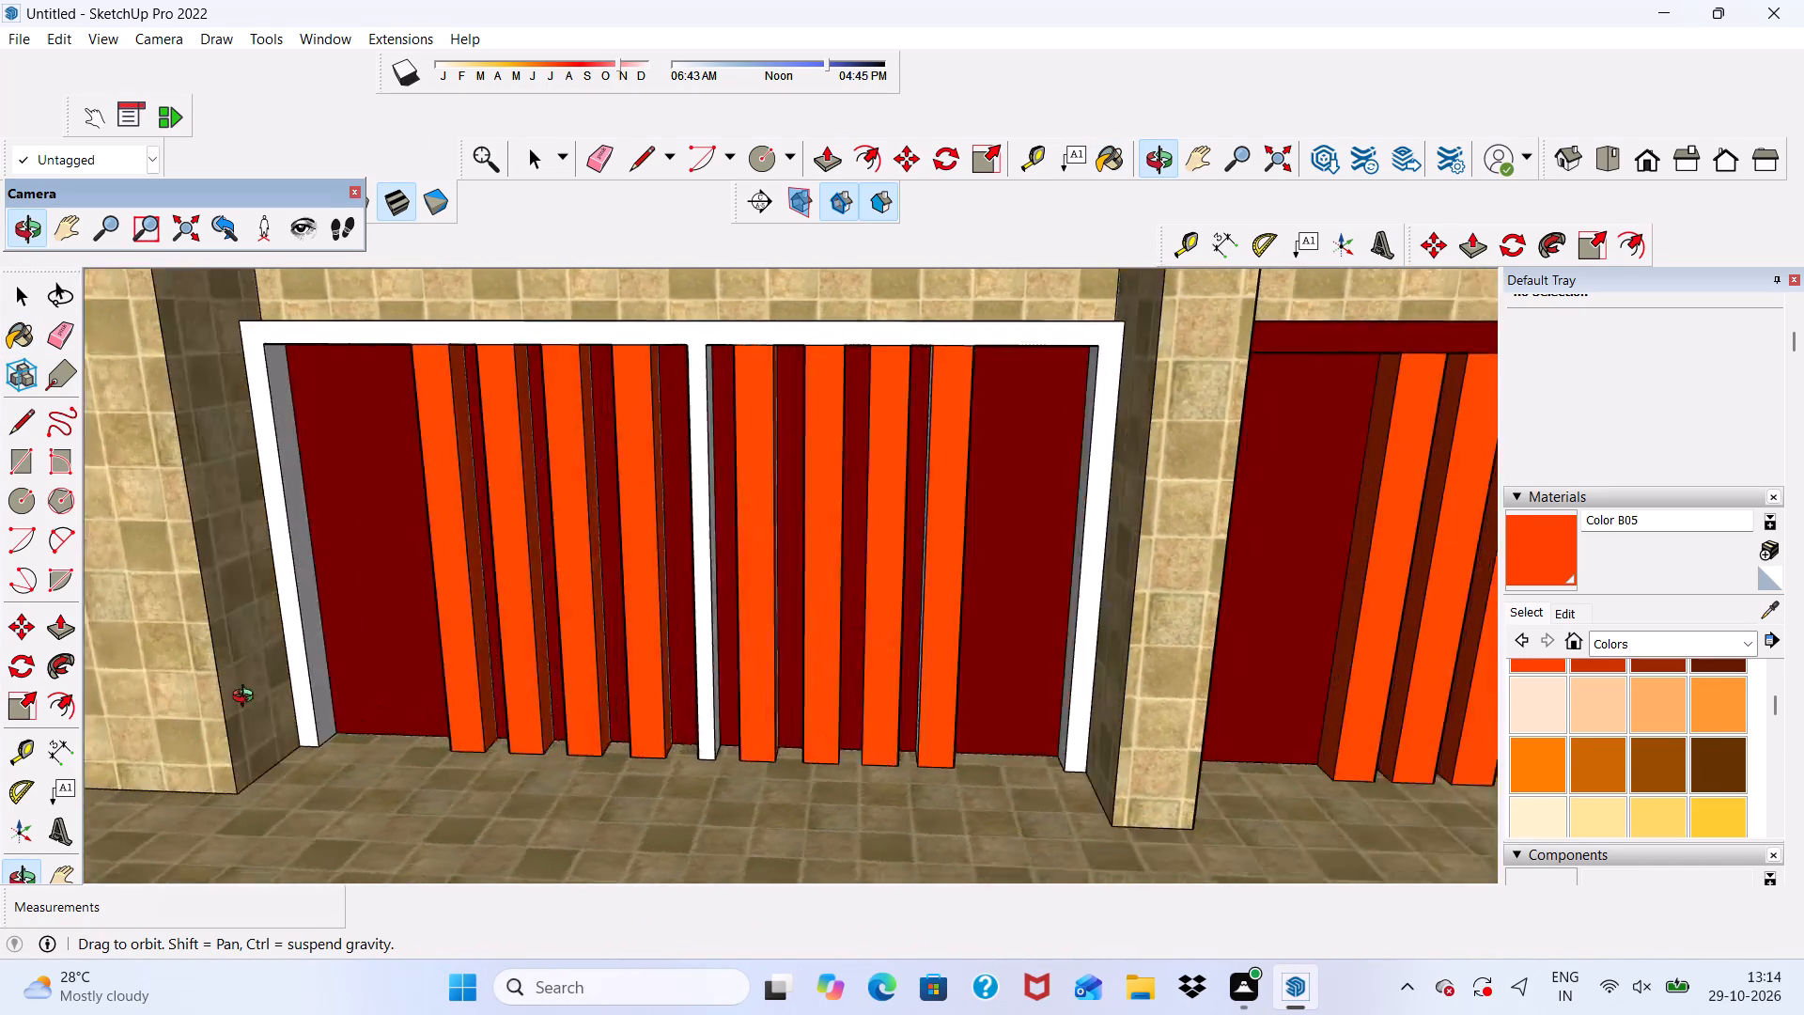
pyautogui.moveTo(247, 698); pyautogui.dragTo(535, 696, button='middle')
pyautogui.scroll(6, 954, 507)
pyautogui.scroll(5, 684, 511)
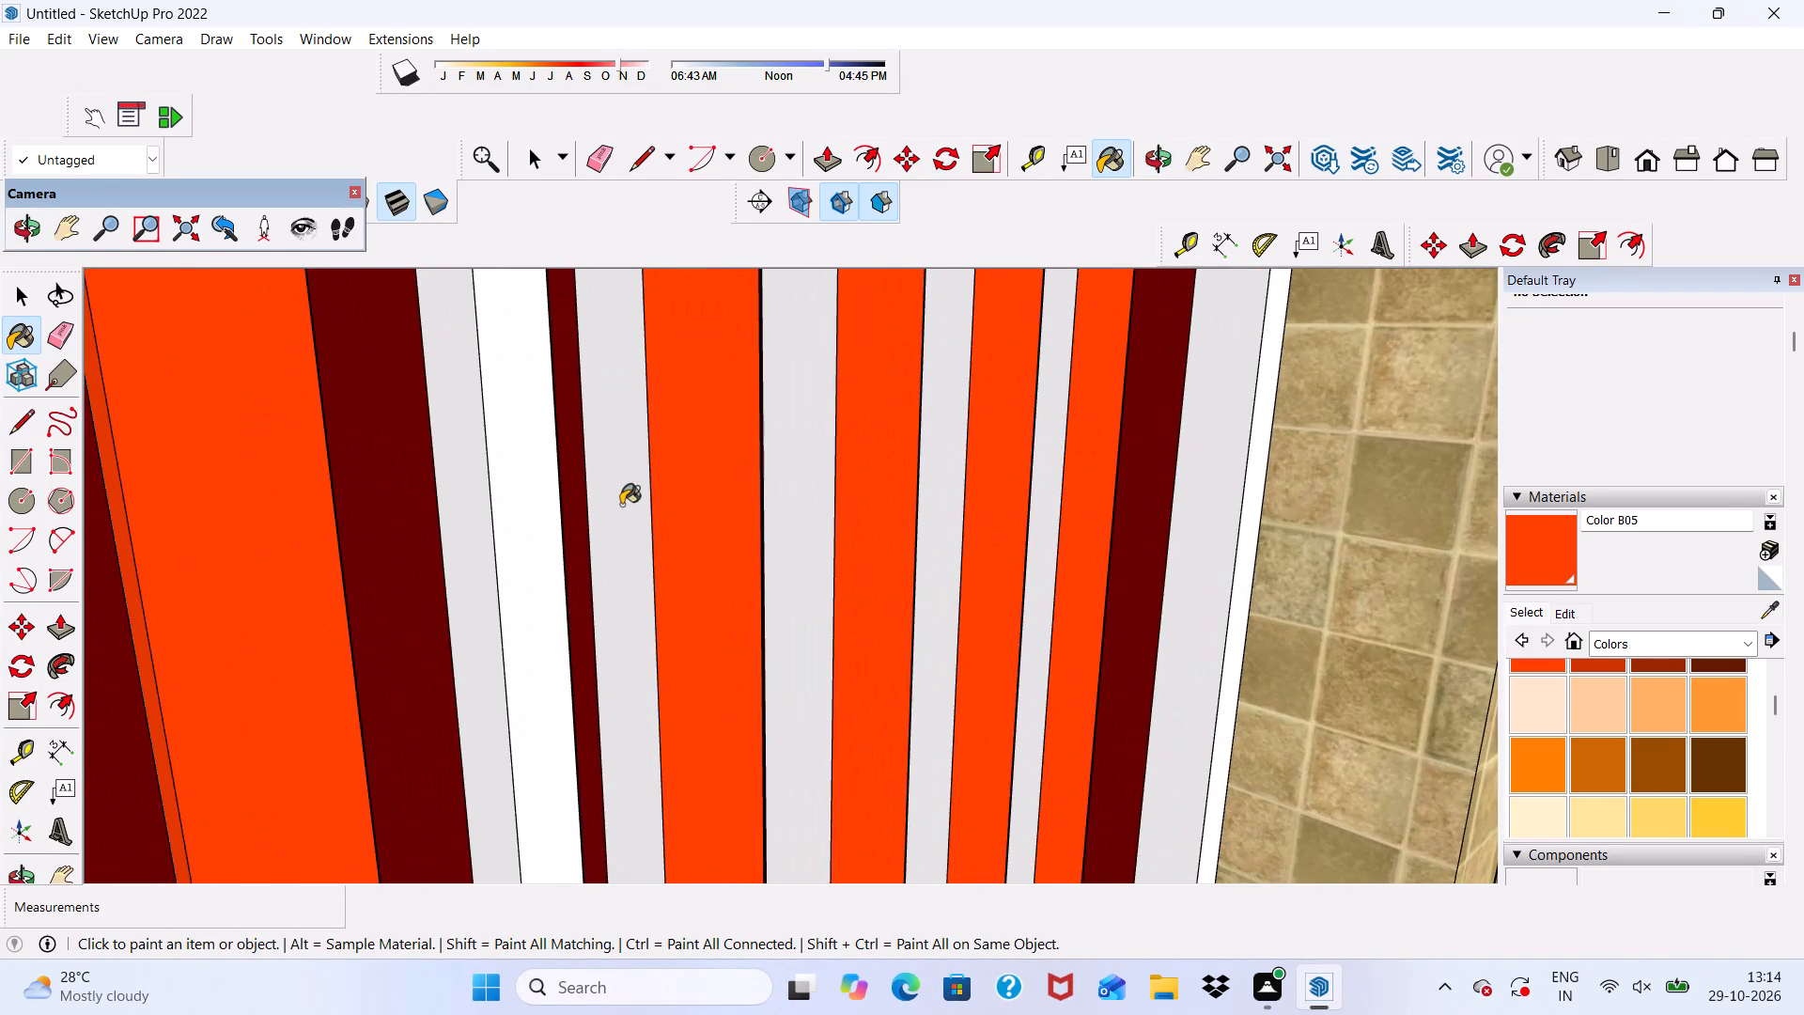
pyautogui.click(621, 505)
pyautogui.click(814, 543)
pyautogui.click(958, 582)
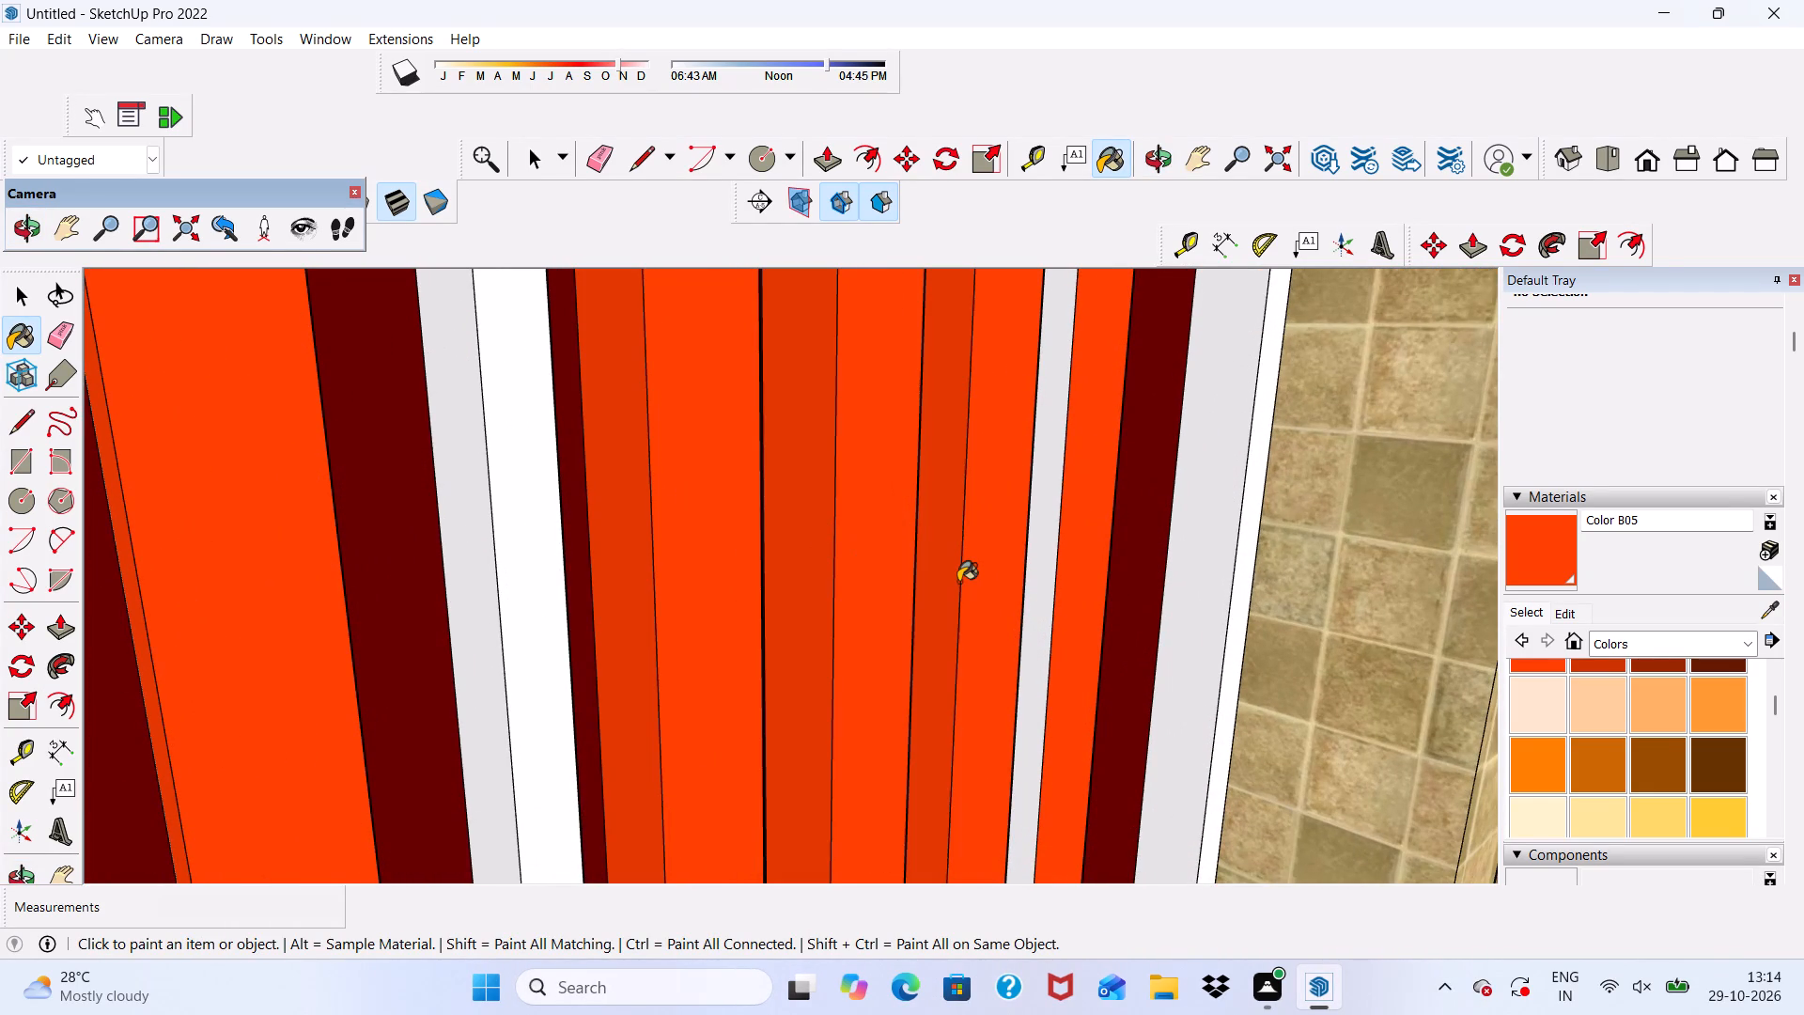
pyautogui.click(1065, 561)
pyautogui.scroll(-1, 1049, 537)
pyautogui.click(1049, 537)
# Paint the front face of the left-hand gate's white frame with Color A08.
pyautogui.scroll(-5, 1049, 537)
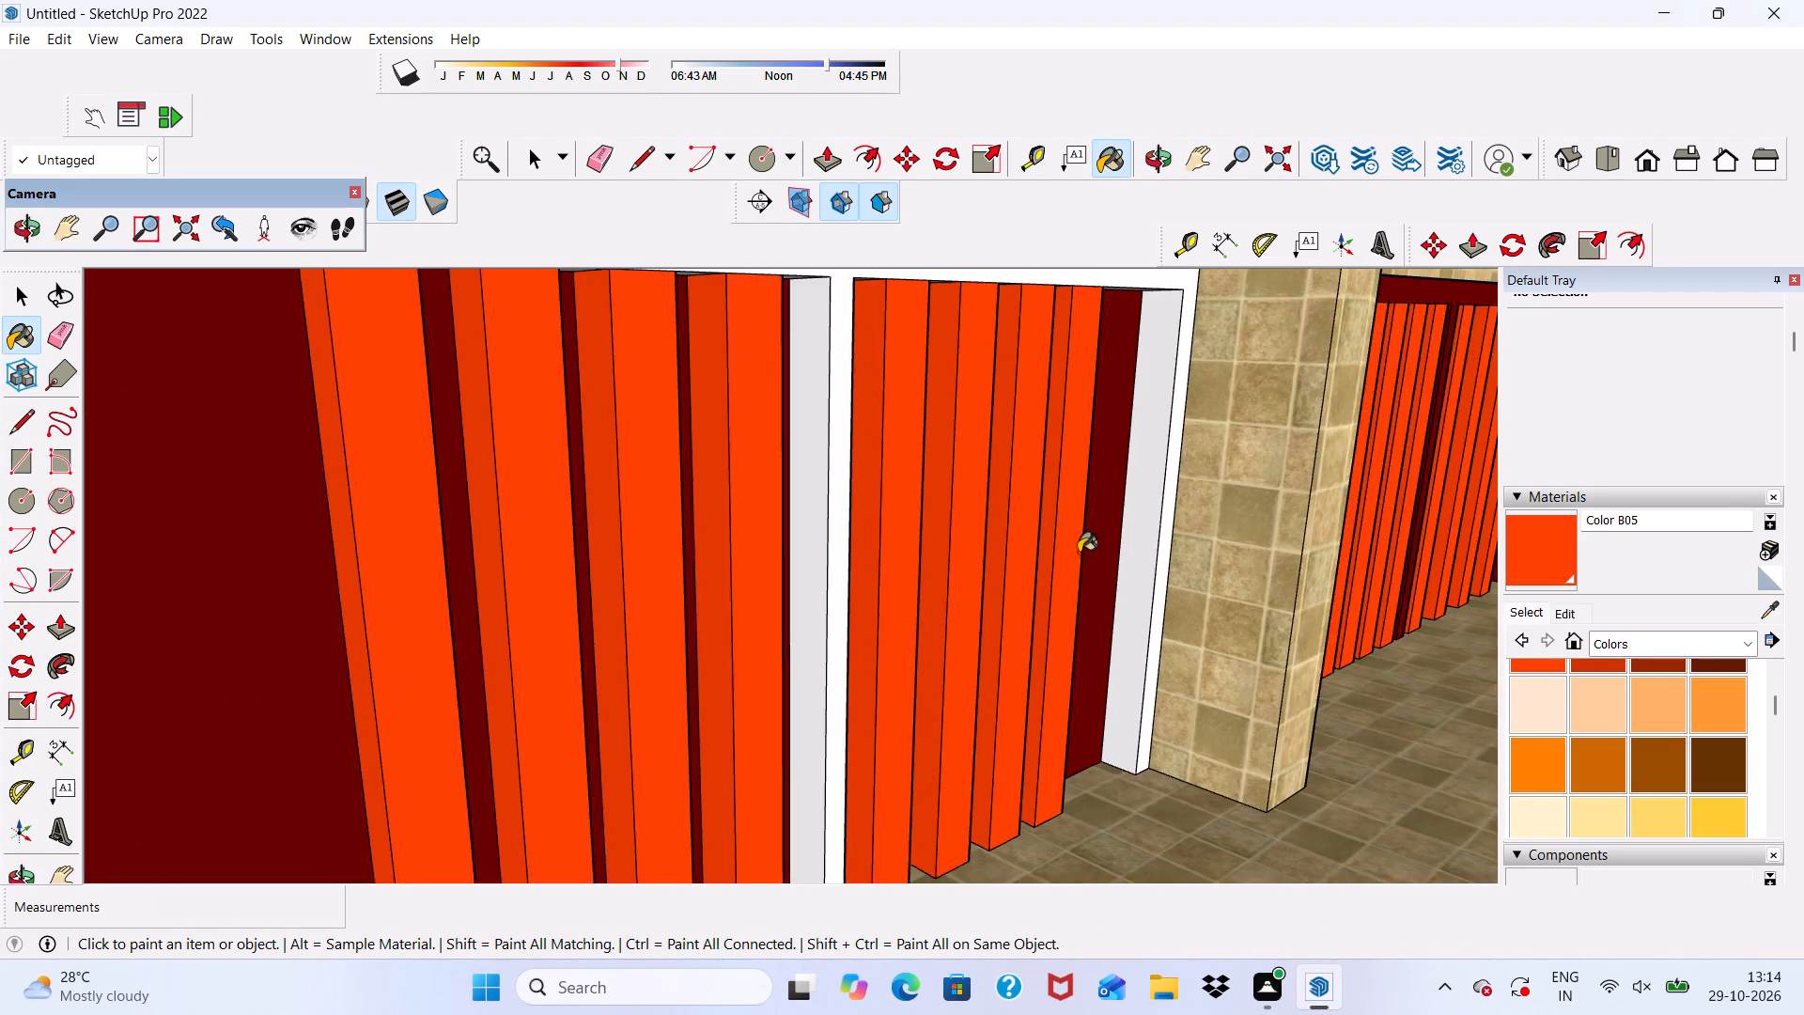
pyautogui.scroll(-2, 1079, 553)
pyautogui.moveTo(1079, 553); pyautogui.dragTo(545, 589, button='middle')
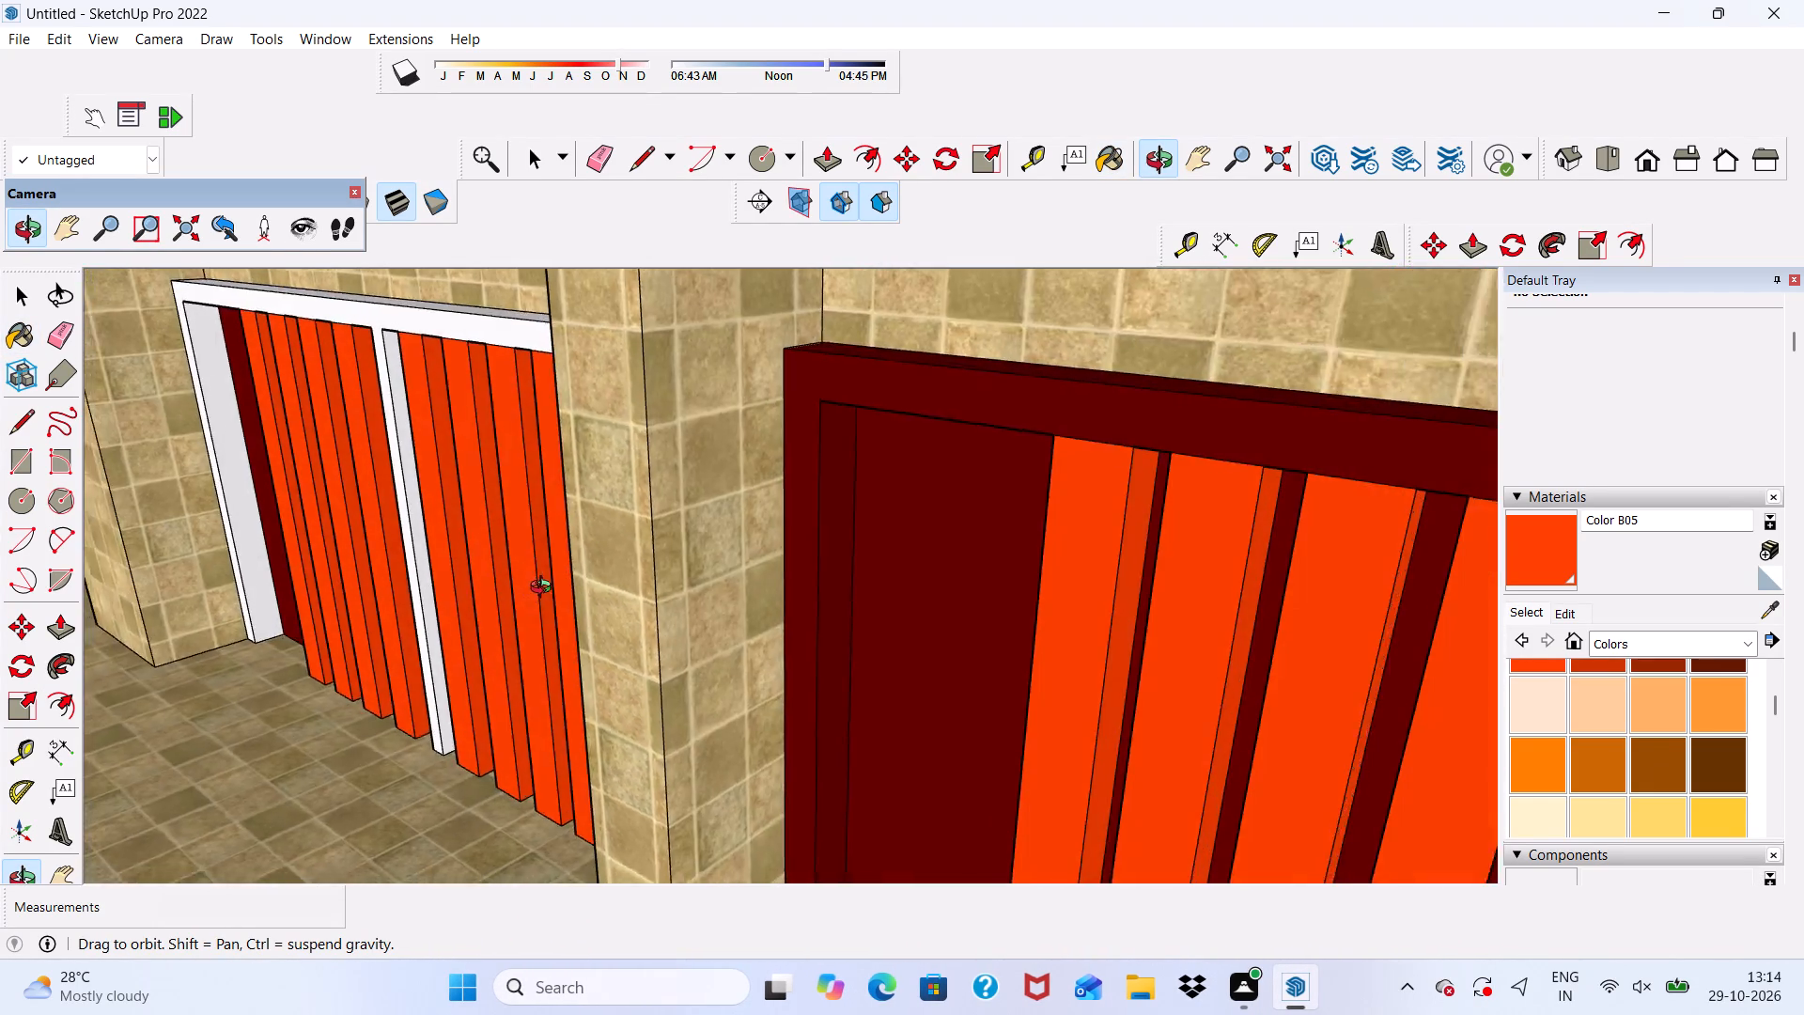
pyautogui.moveTo(545, 589); pyautogui.dragTo(713, 599, button='middle')
pyautogui.scroll(-6, 695, 528)
pyautogui.moveTo(664, 617); pyautogui.dragTo(653, 529, button='middle')
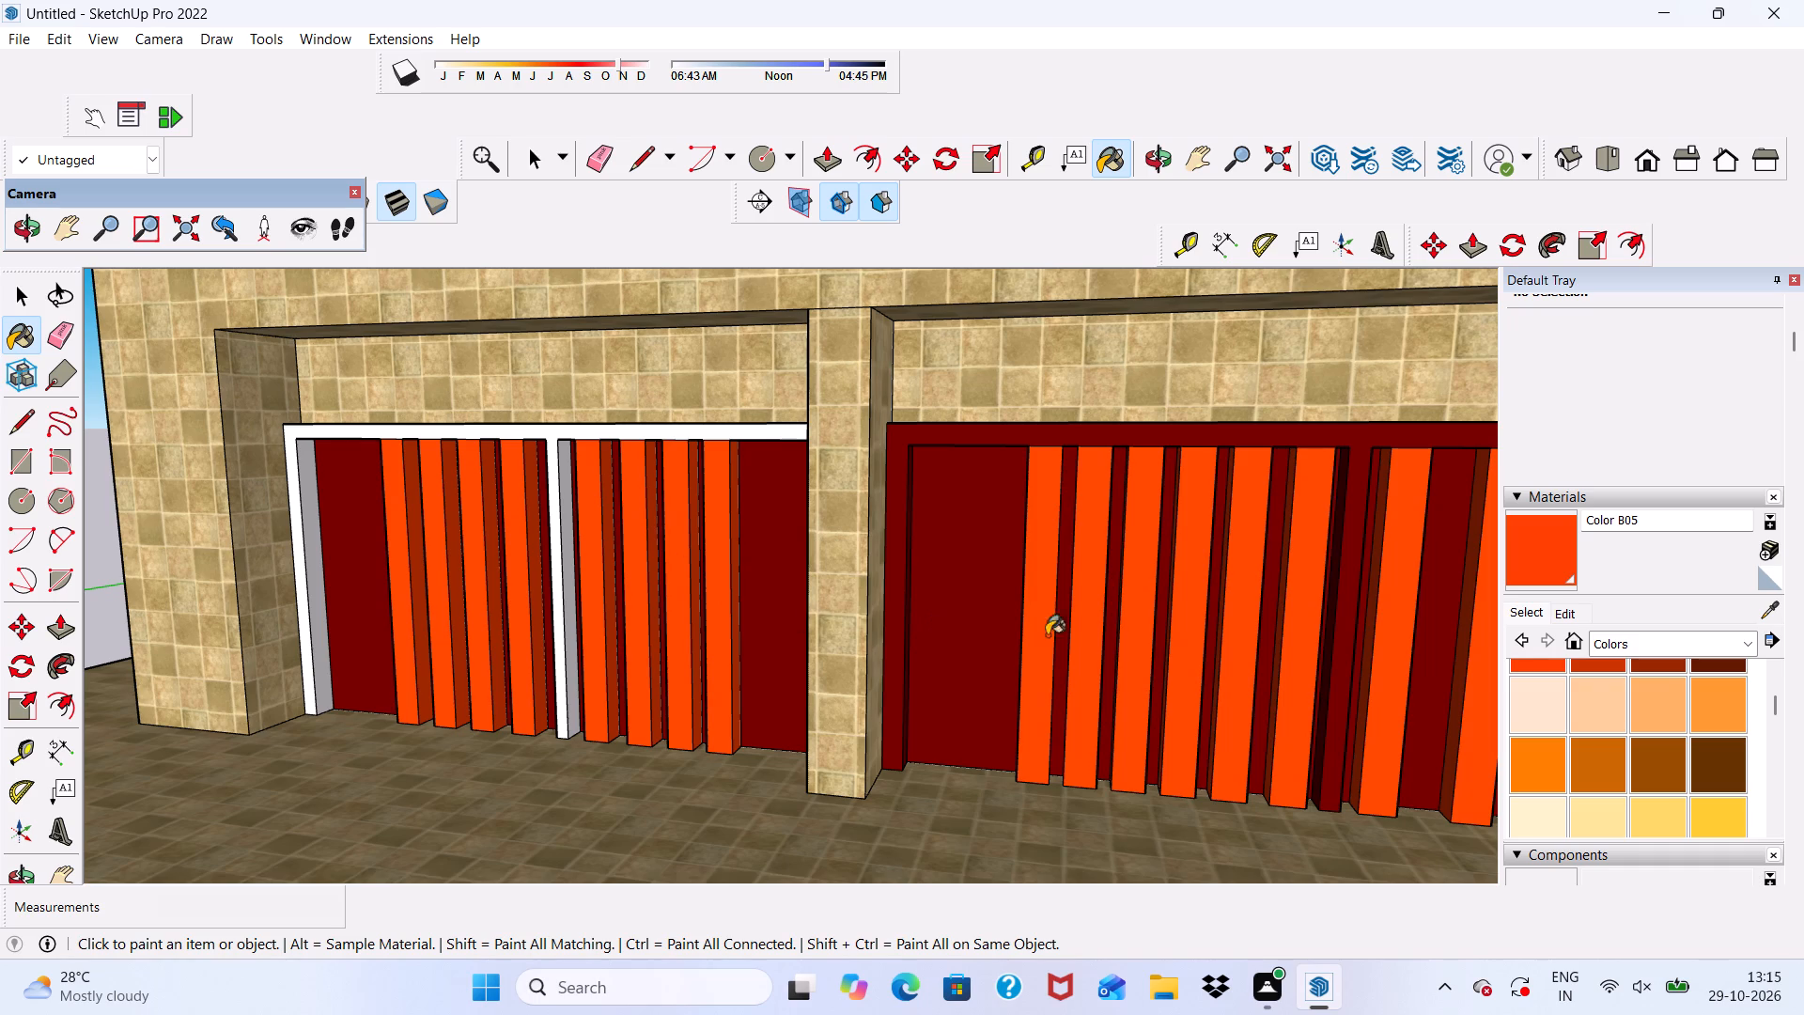
pyautogui.scroll(2, 1637, 735)
pyautogui.scroll(-1, 1670, 733)
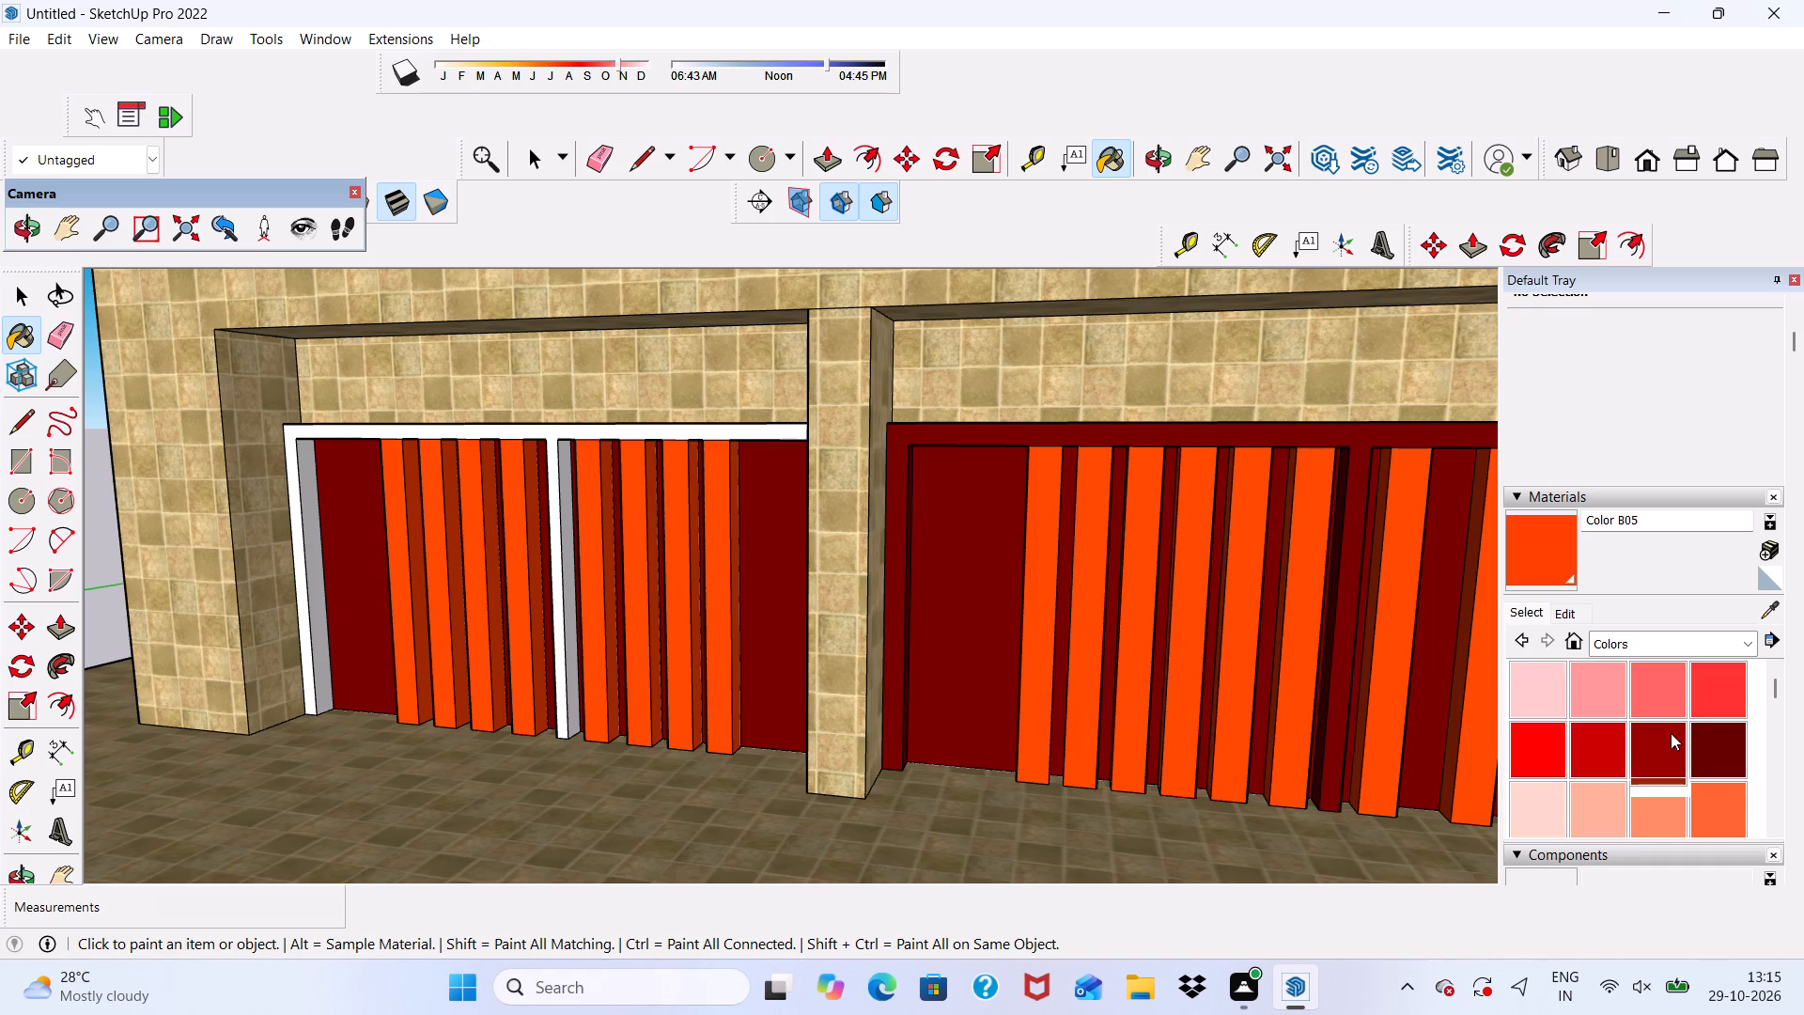
pyautogui.scroll(1, 1716, 740)
pyautogui.click(1716, 740)
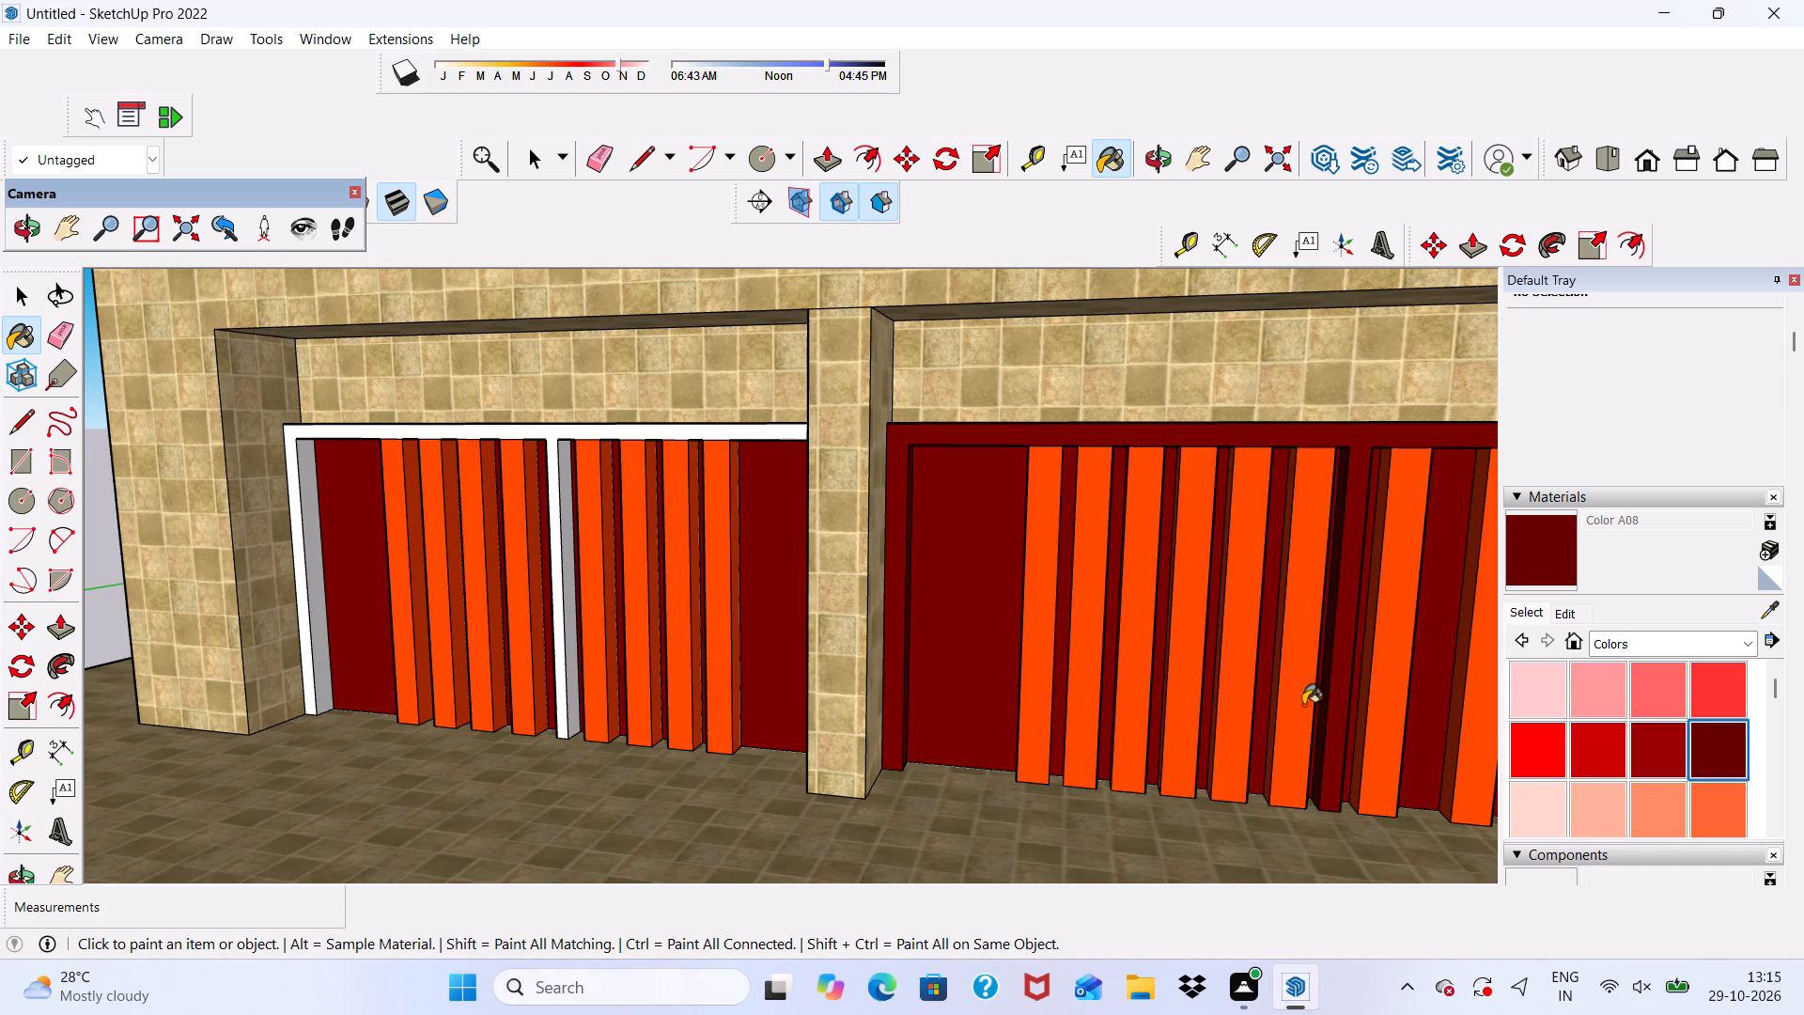
pyautogui.scroll(6, 1024, 437)
pyautogui.click(643, 422)
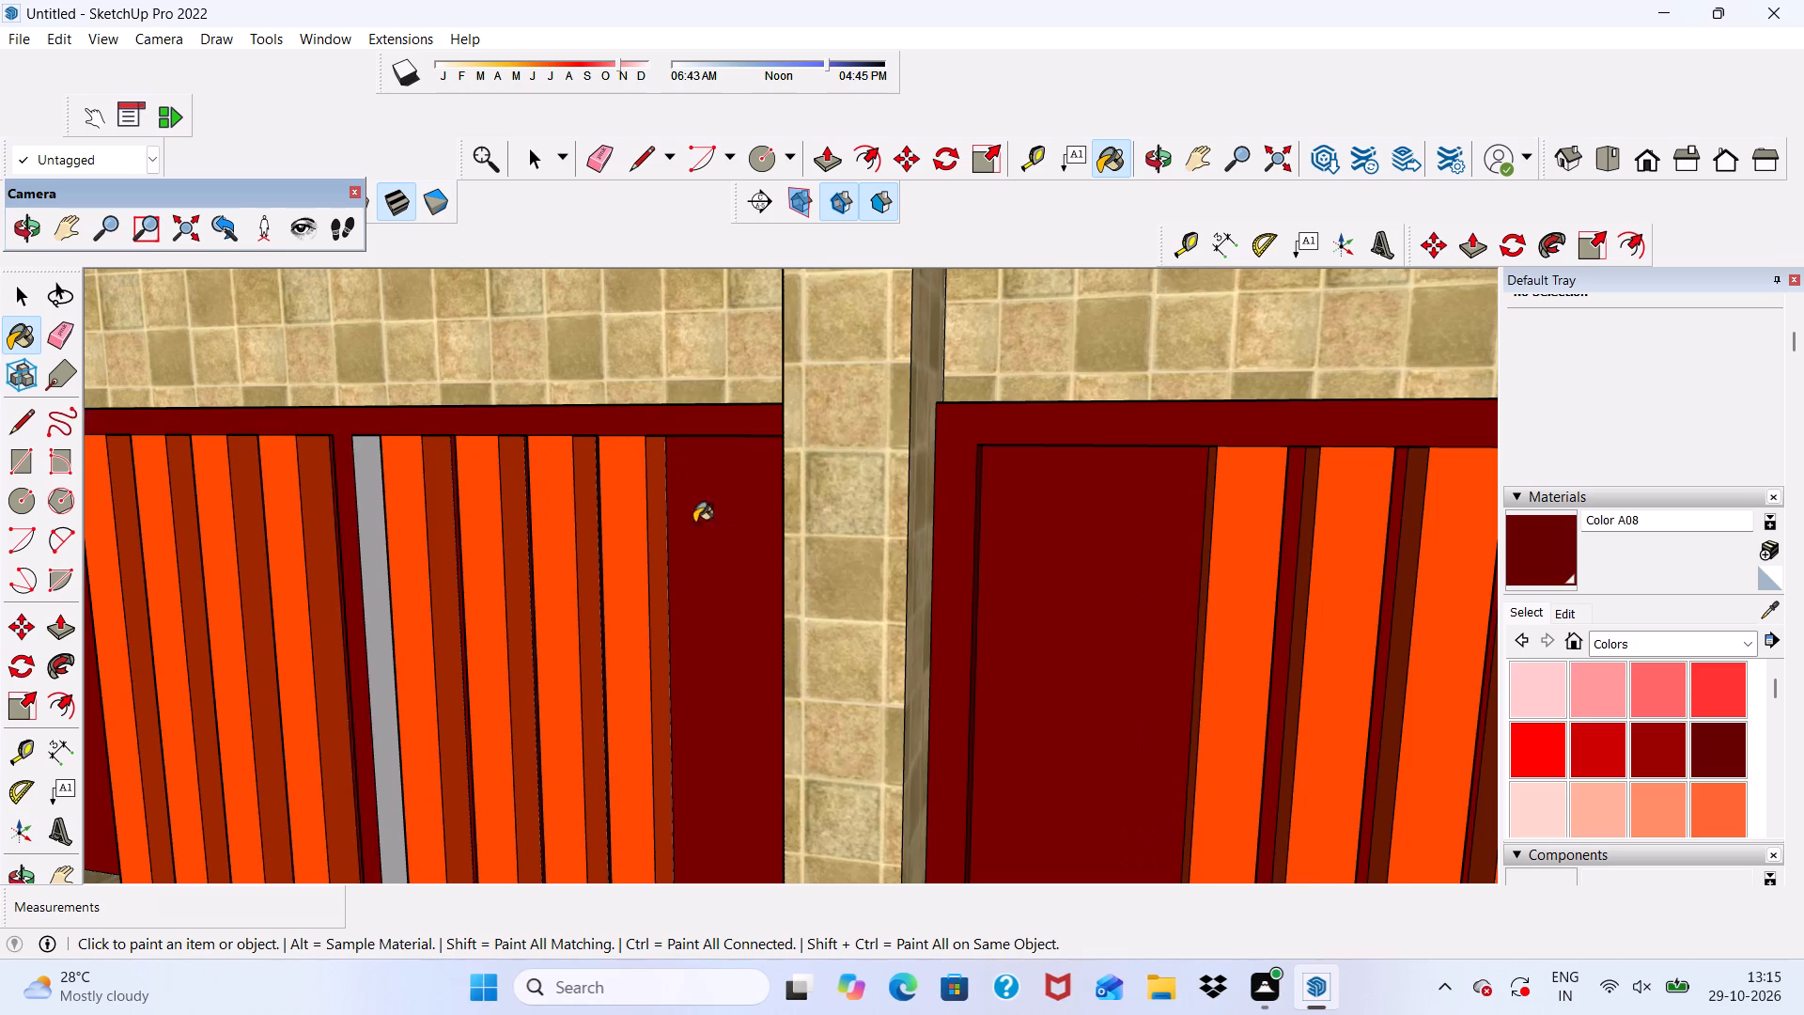
# Paint the central post's right side face and the right jamb's inner face on the left-hand gate with Color A08.
pyautogui.scroll(-1, 726, 565)
pyautogui.moveTo(726, 565); pyautogui.dragTo(597, 567, button='middle')
pyautogui.scroll(5, 478, 545)
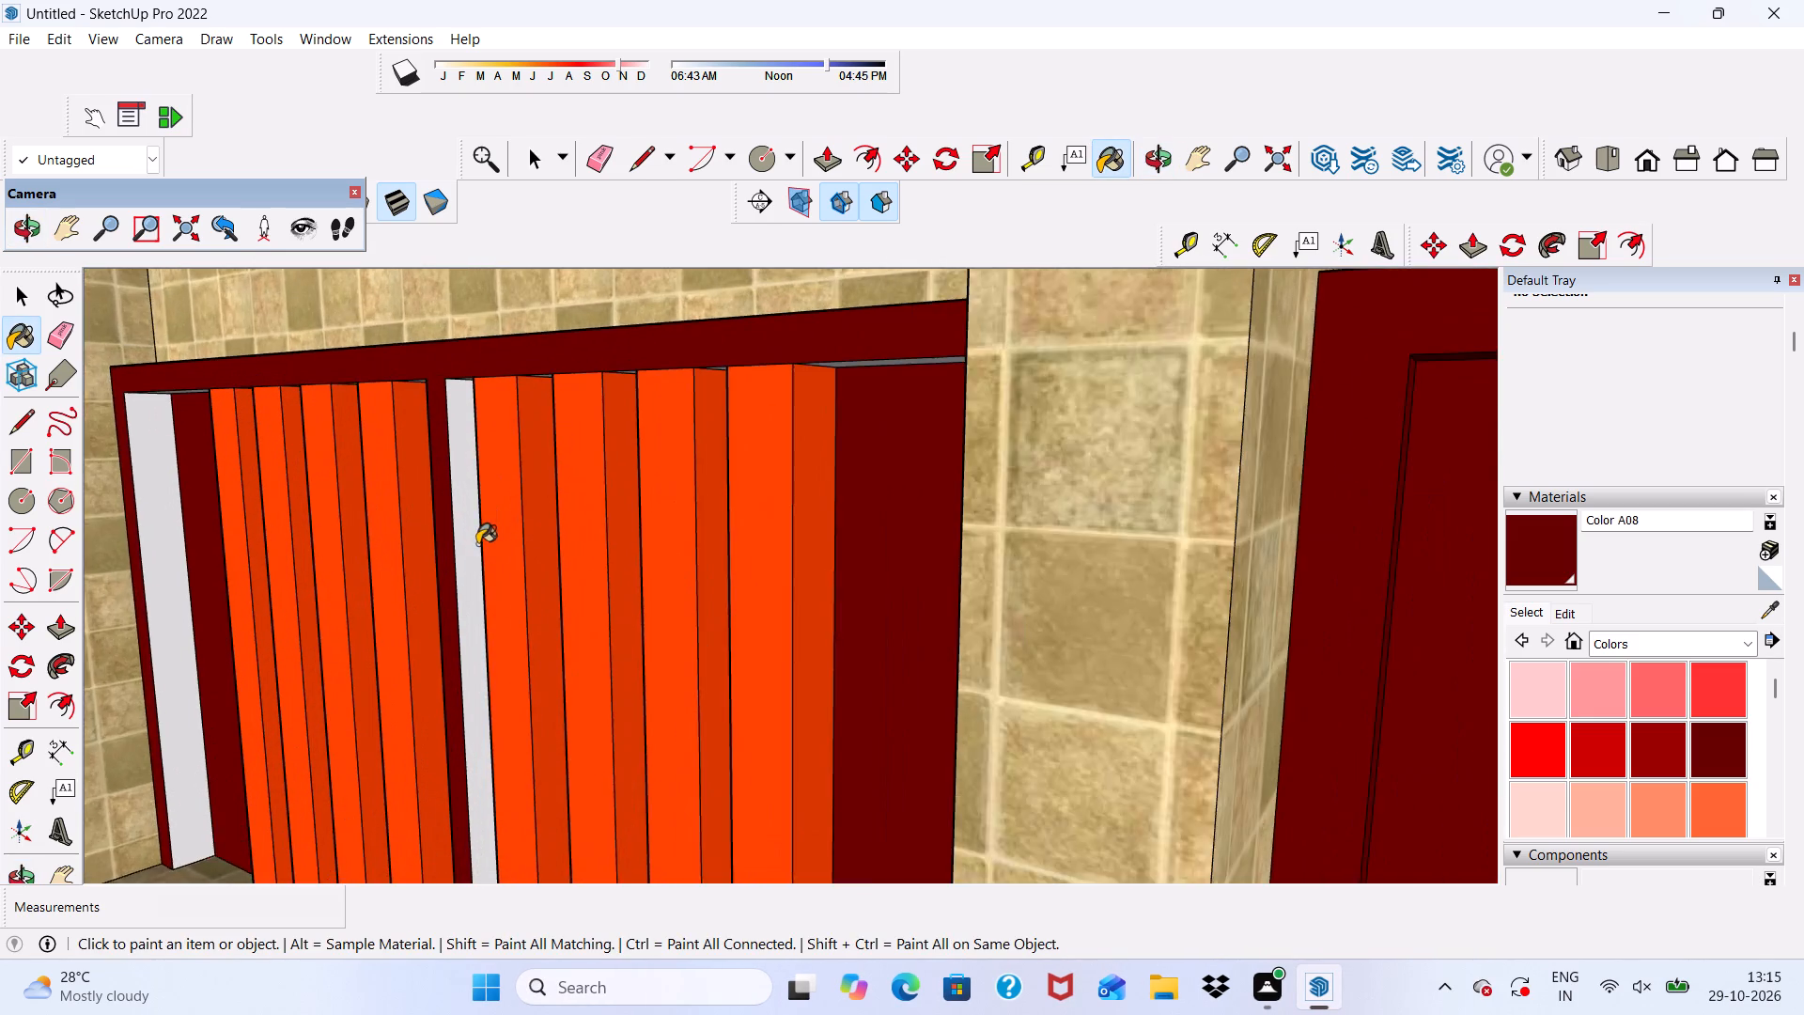
pyautogui.scroll(4, 477, 544)
pyautogui.click(450, 530)
pyautogui.scroll(-5, 459, 554)
pyautogui.moveTo(572, 687); pyautogui.dragTo(744, 476, button='middle')
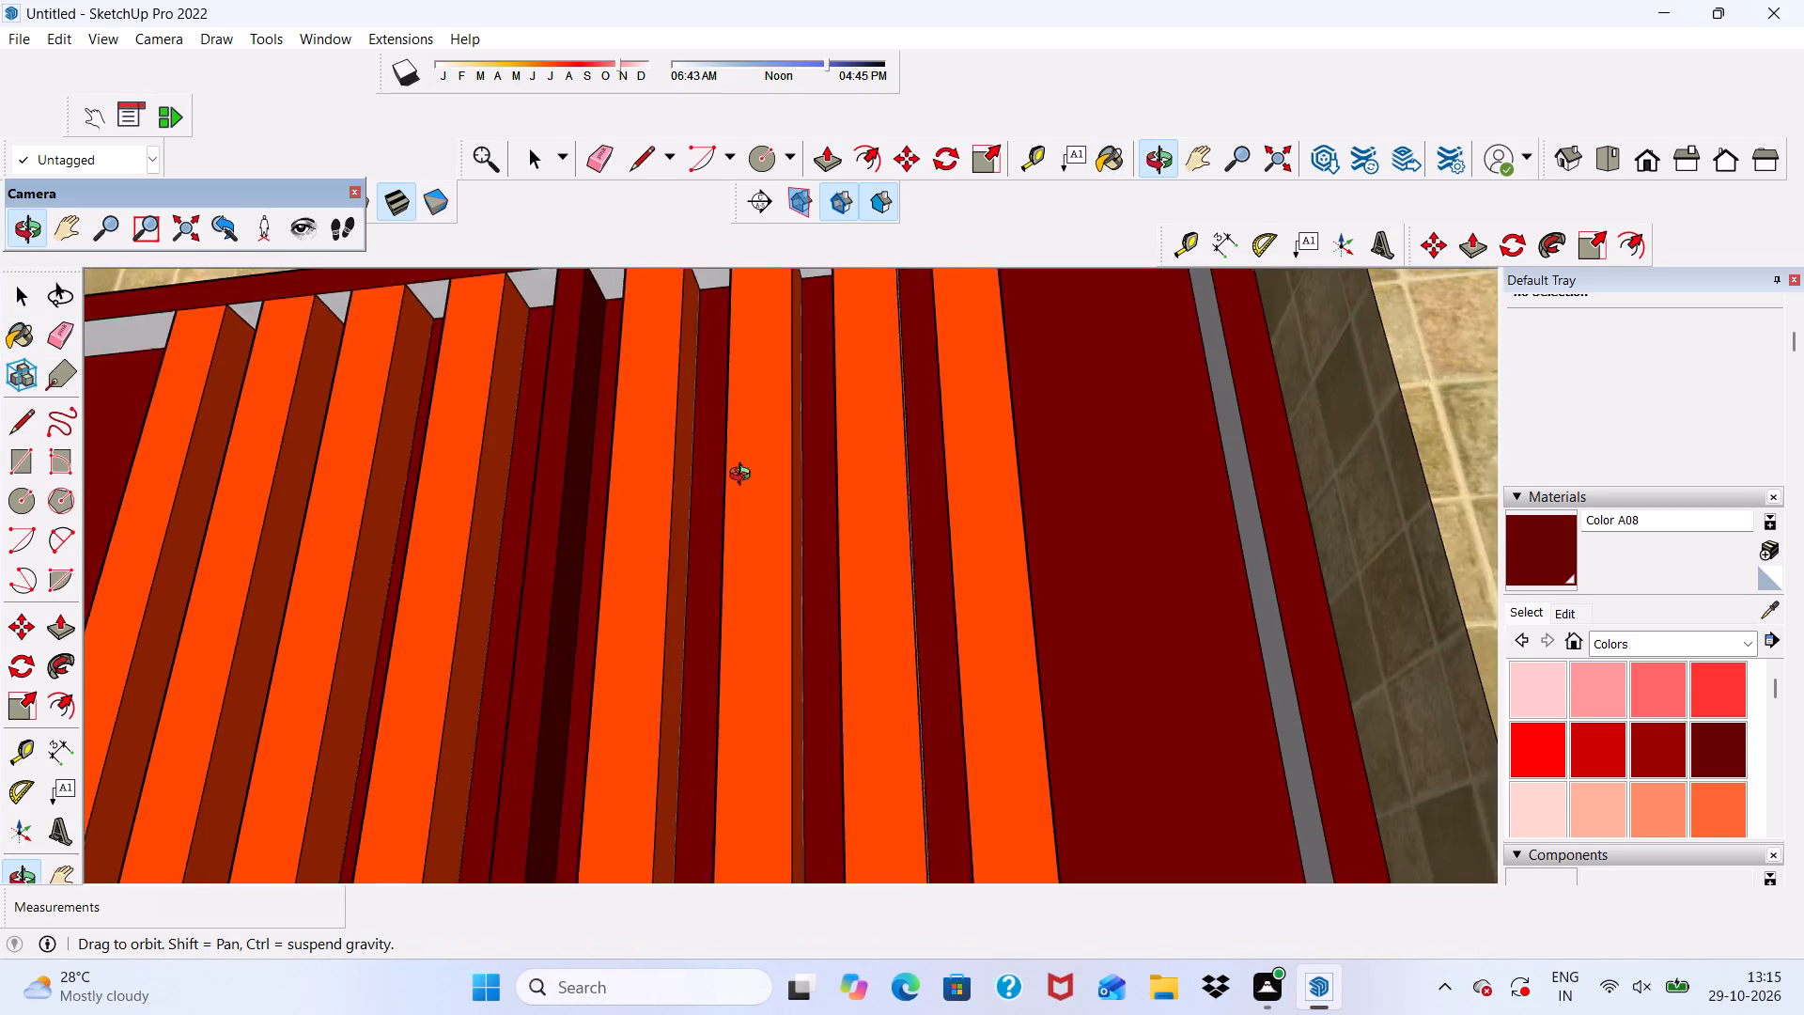
pyautogui.moveTo(744, 476); pyautogui.dragTo(765, 524, button='middle')
pyautogui.scroll(5, 1301, 490)
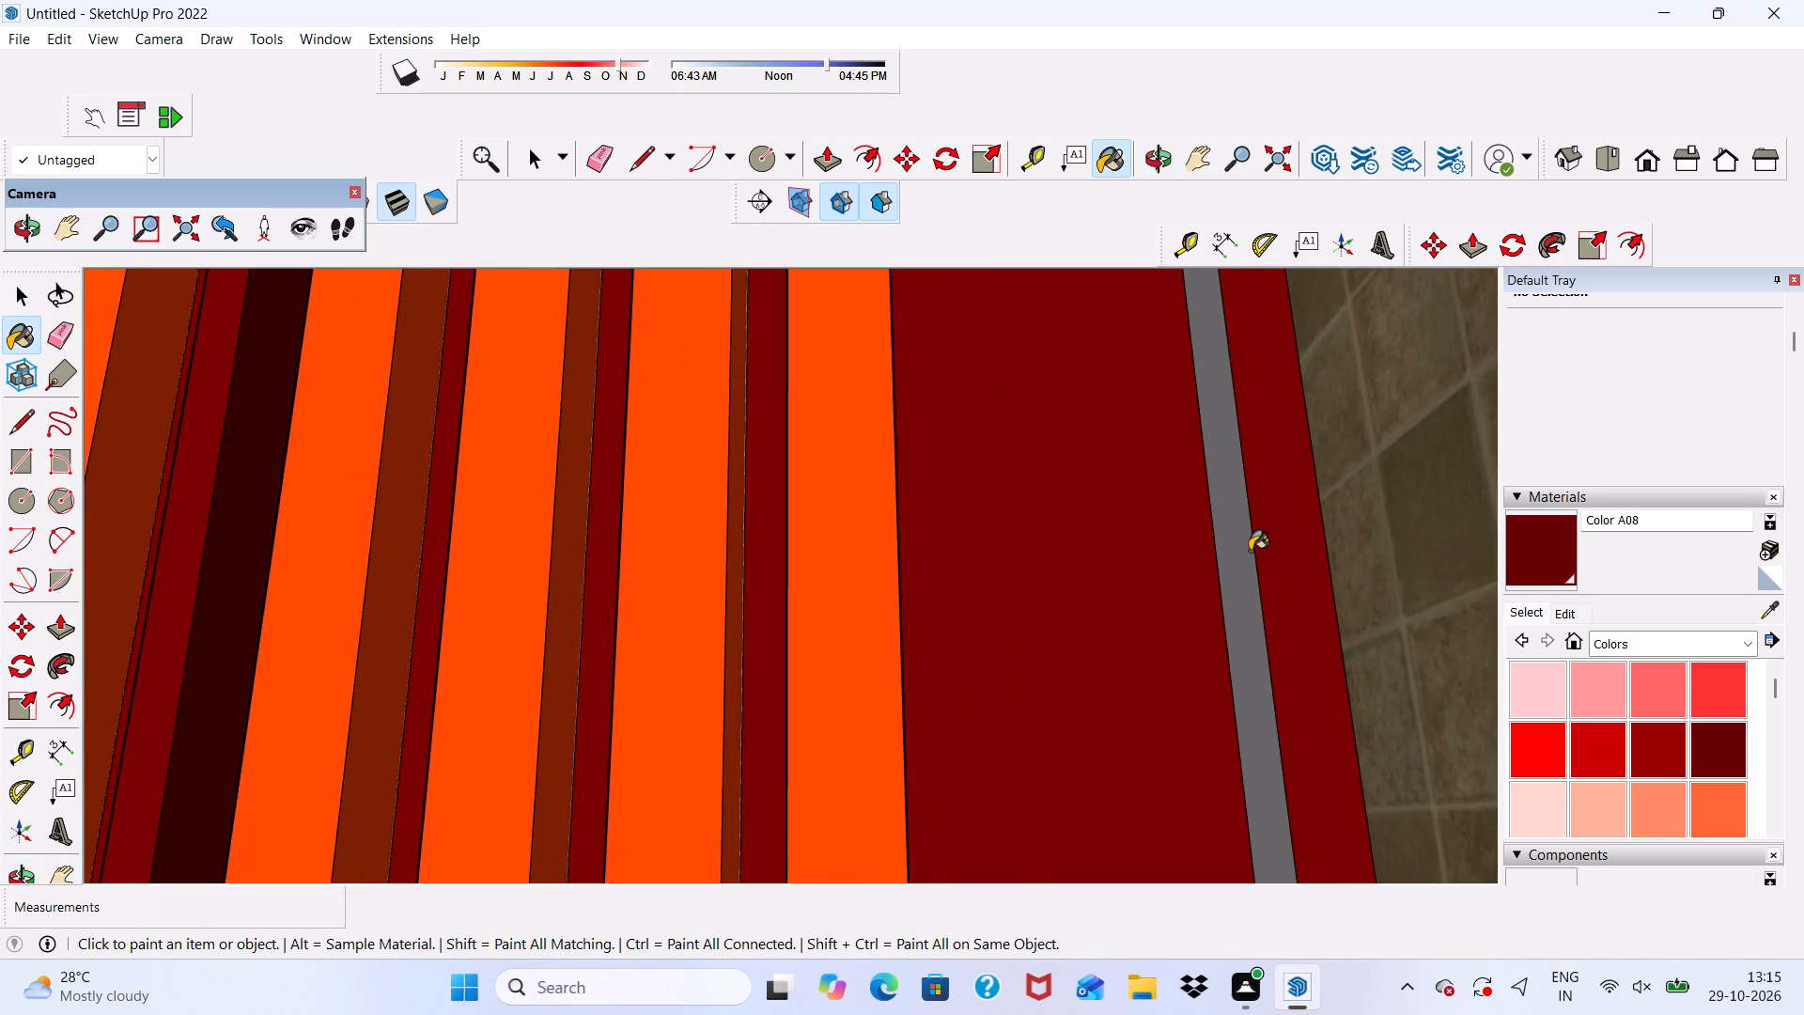
pyautogui.click(1249, 552)
# Paint the top rail's underside sections right of the left-hand gate's central post with Color A08.
pyautogui.scroll(-7, 1174, 526)
pyautogui.scroll(4, 1063, 416)
pyautogui.click(1097, 329)
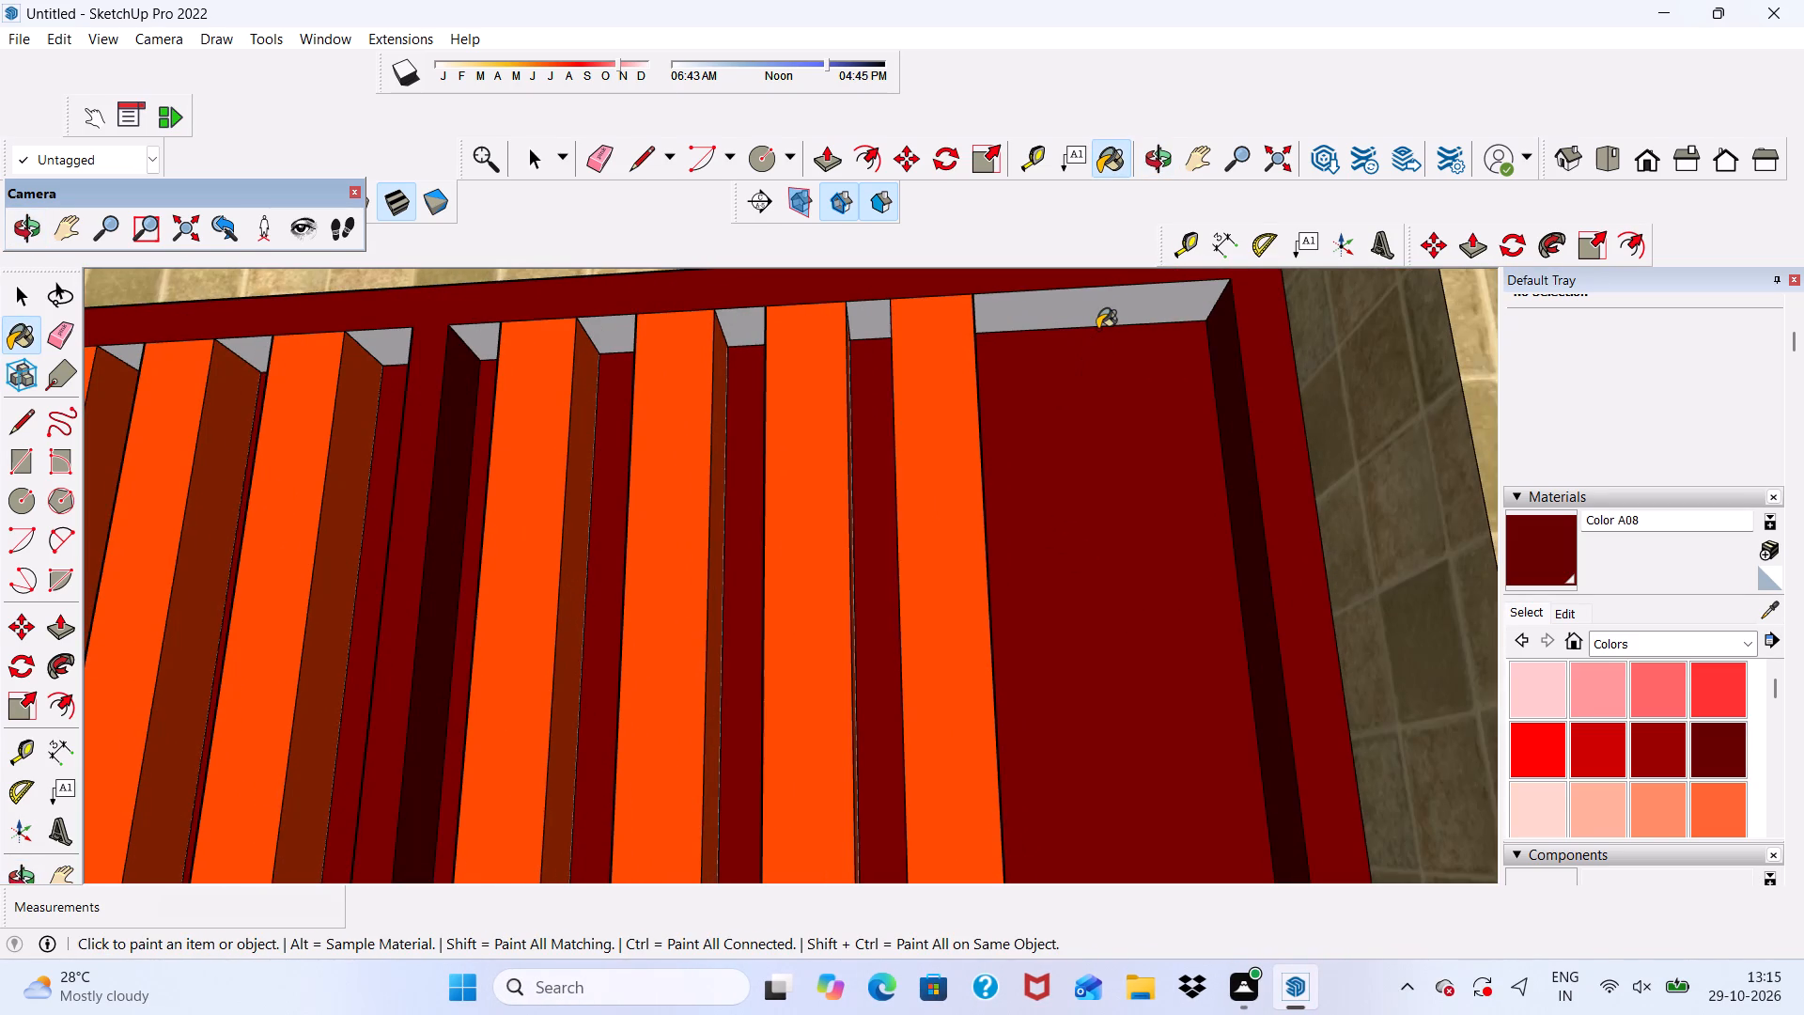
pyautogui.click(1086, 296)
pyautogui.scroll(4, 851, 319)
pyautogui.click(850, 320)
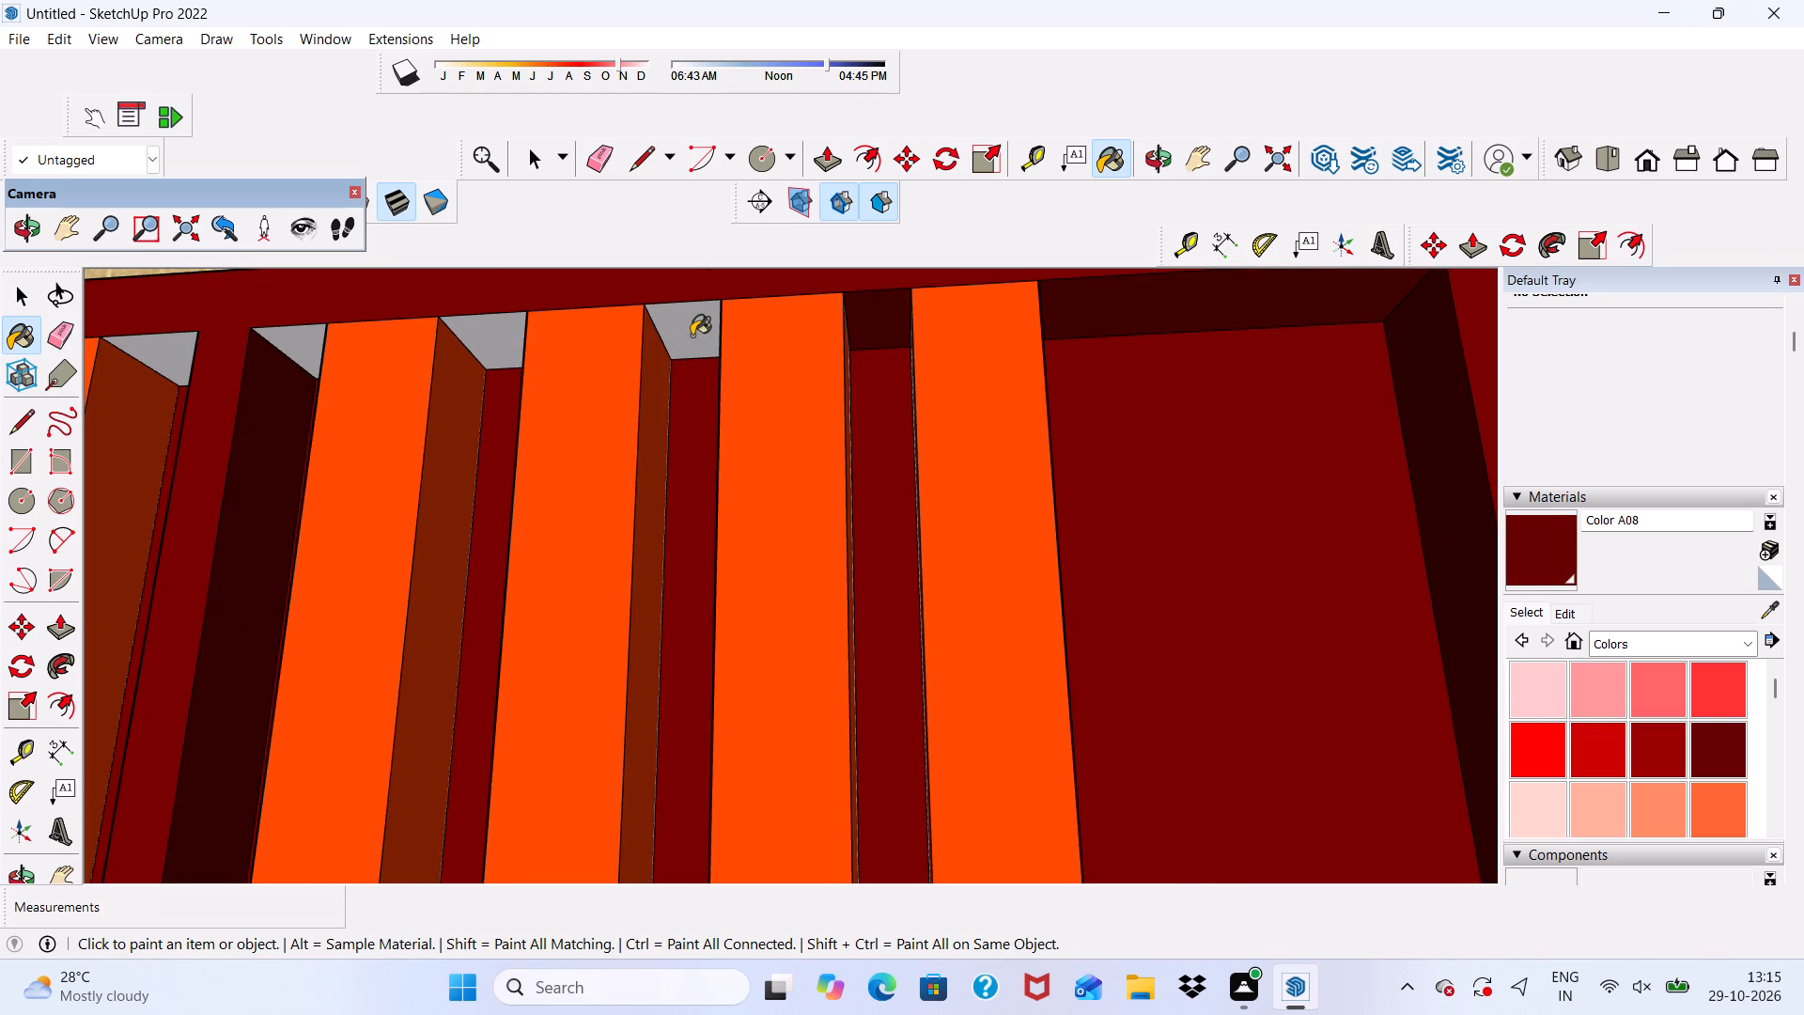
pyautogui.click(692, 336)
pyautogui.click(520, 336)
pyautogui.scroll(-5, 520, 336)
pyautogui.scroll(6, 398, 377)
pyautogui.click(450, 345)
# Paint the three top-rail underside sections just left of the left-hand gate's central post with Color A08.
pyautogui.scroll(4, 241, 396)
pyautogui.click(288, 329)
pyautogui.scroll(-6, 291, 344)
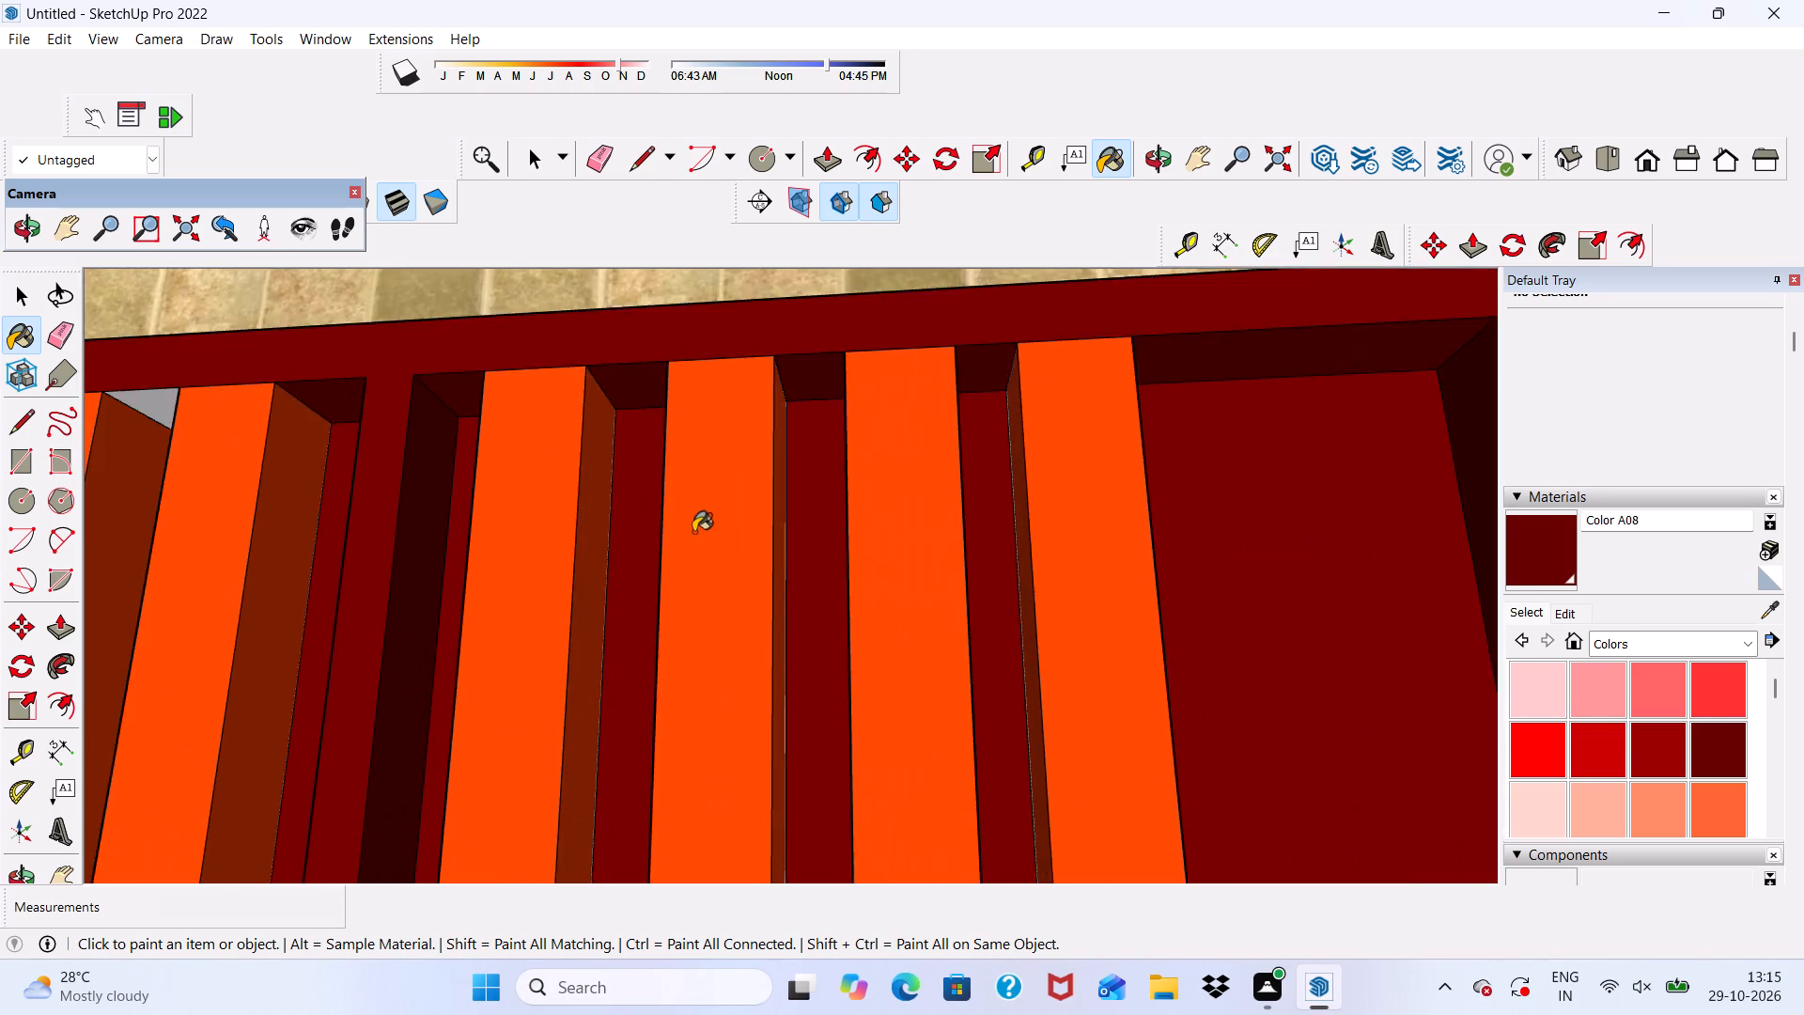
pyautogui.scroll(-12, 693, 532)
pyautogui.scroll(11, 487, 525)
pyautogui.click(604, 442)
pyautogui.scroll(1, 439, 439)
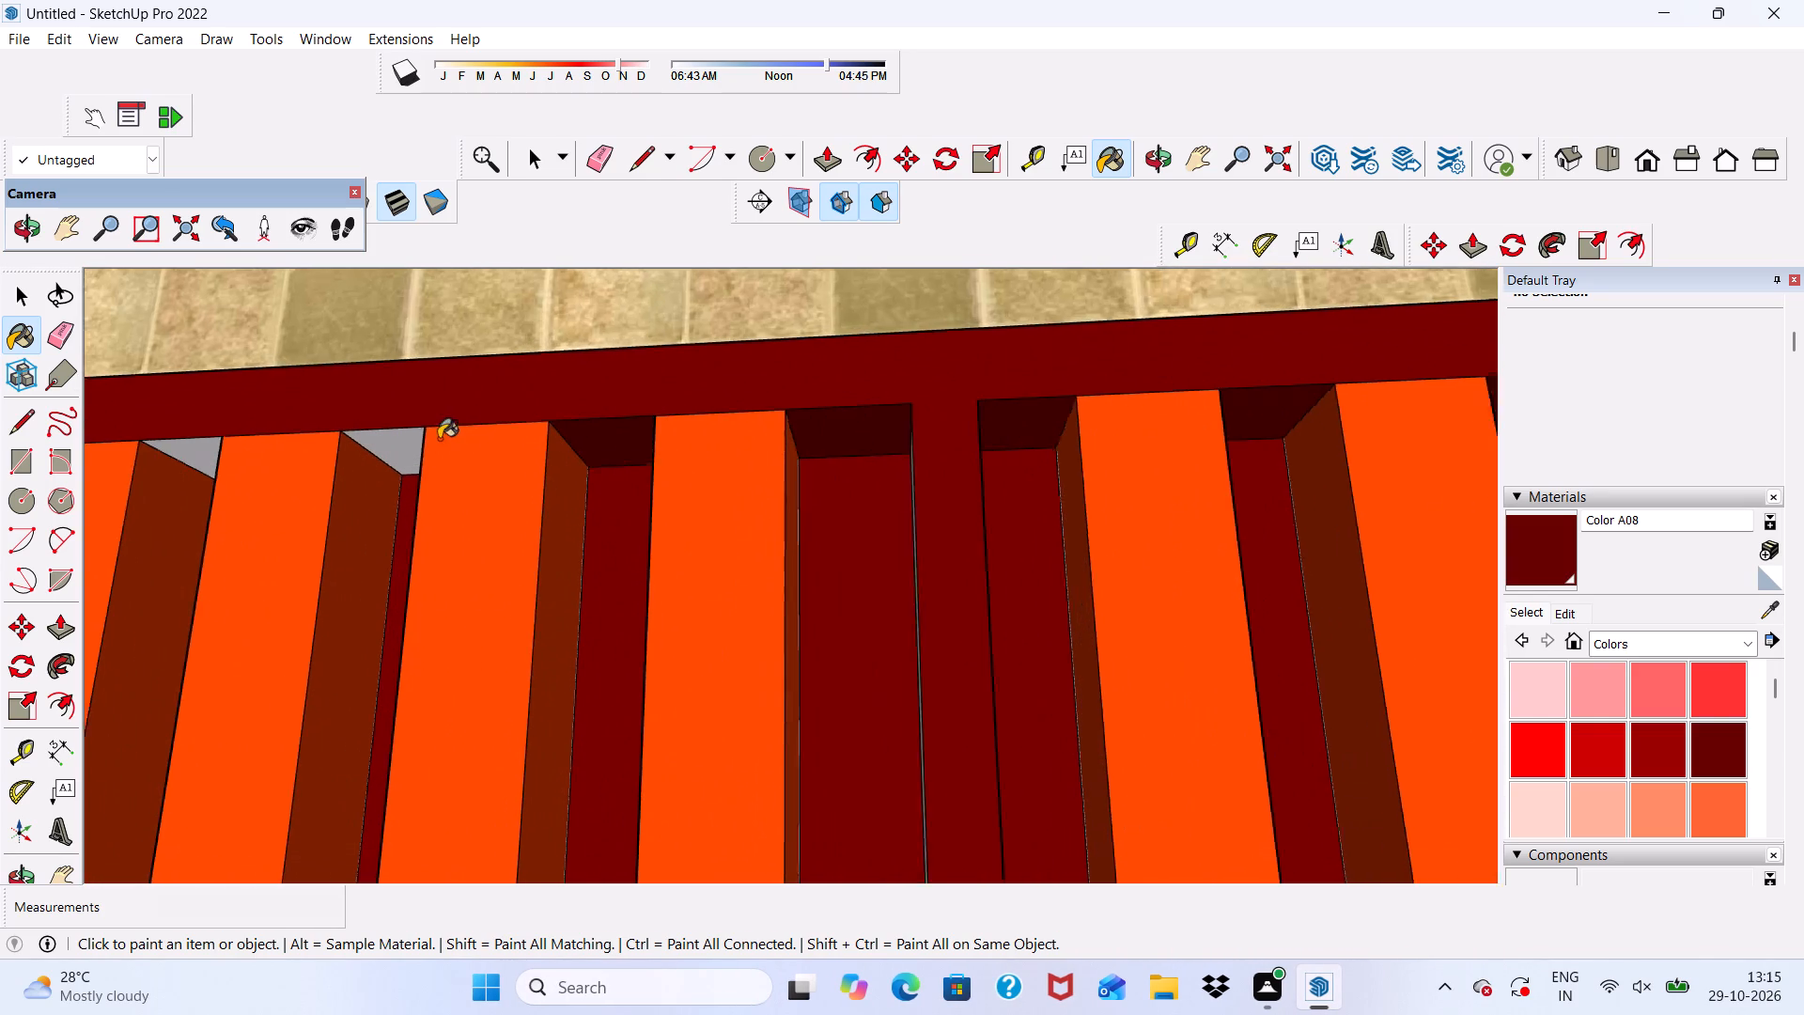
pyautogui.scroll(4, 439, 439)
pyautogui.click(372, 455)
# Paint the left side face of the left-hand gate's central post with Color A08.
pyautogui.click(1133, 560)
pyautogui.scroll(-5, 1151, 513)
pyautogui.scroll(1, 1162, 516)
pyautogui.click(1162, 516)
# Paint the last two top-rail underside sections at the left-hand gate's left end with Color A08.
pyautogui.scroll(-5, 1116, 464)
pyautogui.scroll(3, 673, 463)
pyautogui.click(641, 475)
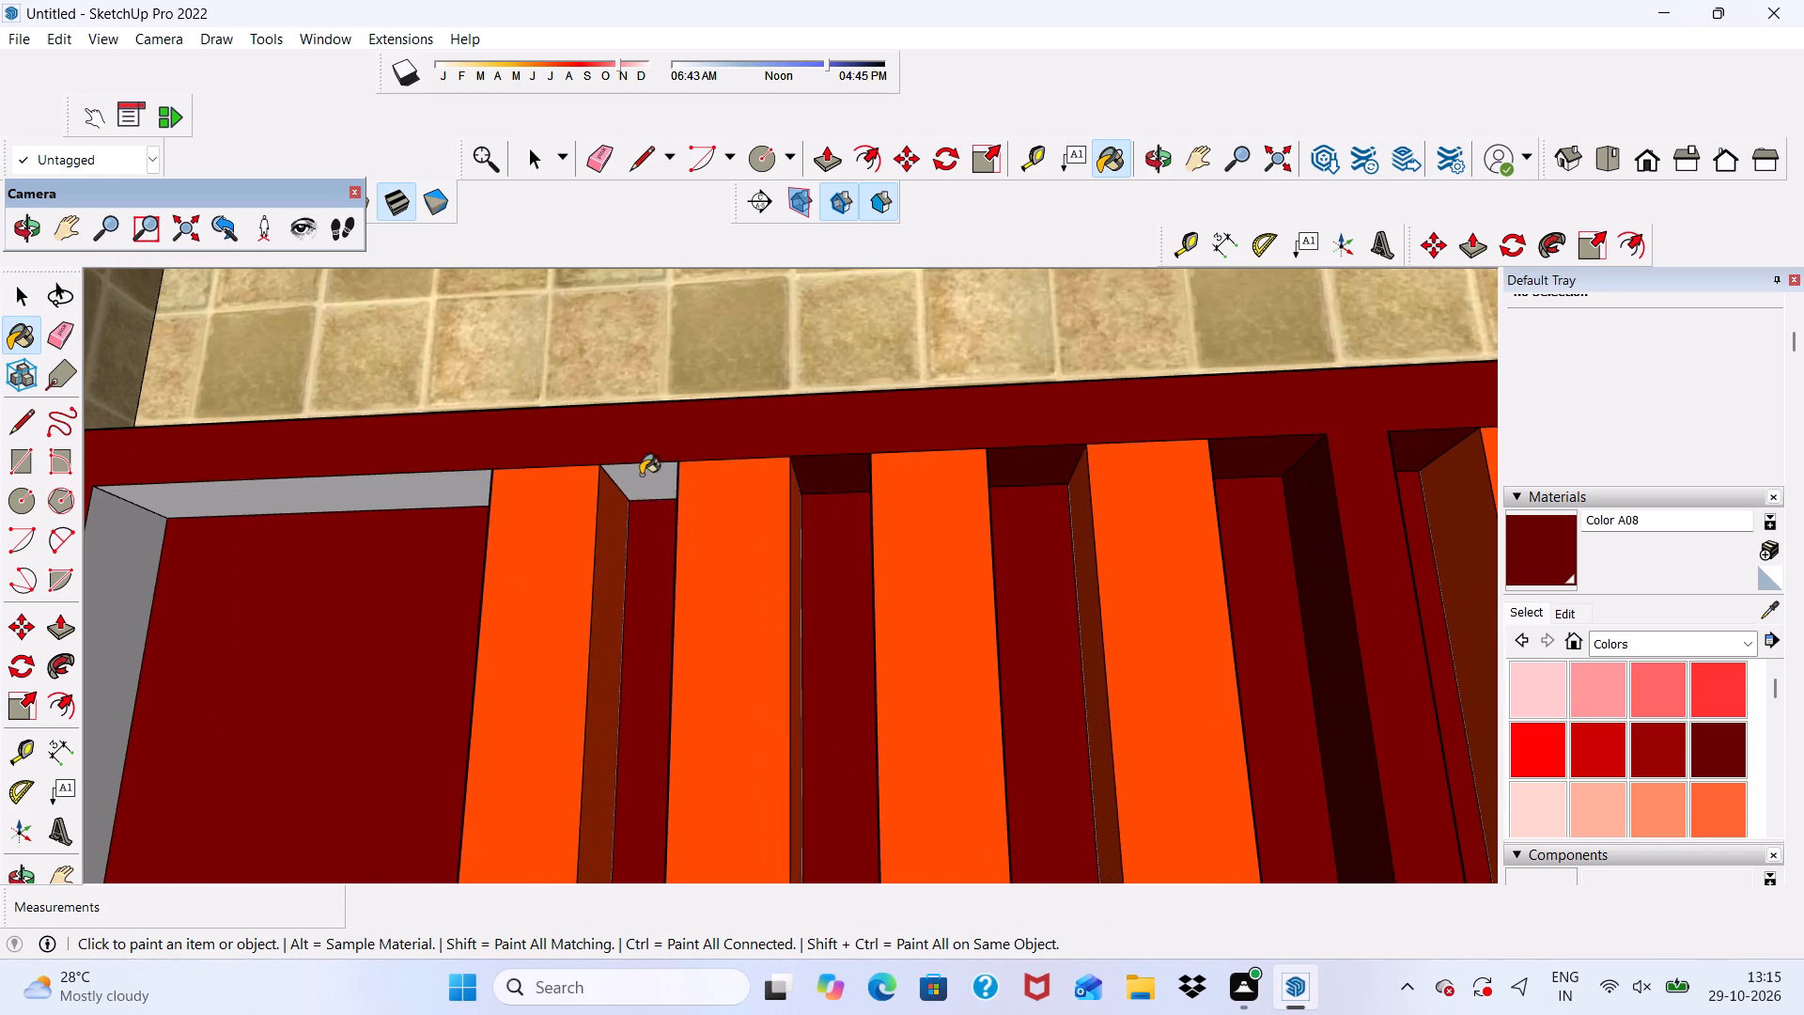
pyautogui.click(438, 485)
# Paint the inner side face of the left-hand gate's left jamb with Color A08.
pyautogui.scroll(-5, 440, 495)
pyautogui.moveTo(464, 570); pyautogui.dragTo(296, 738, button='middle')
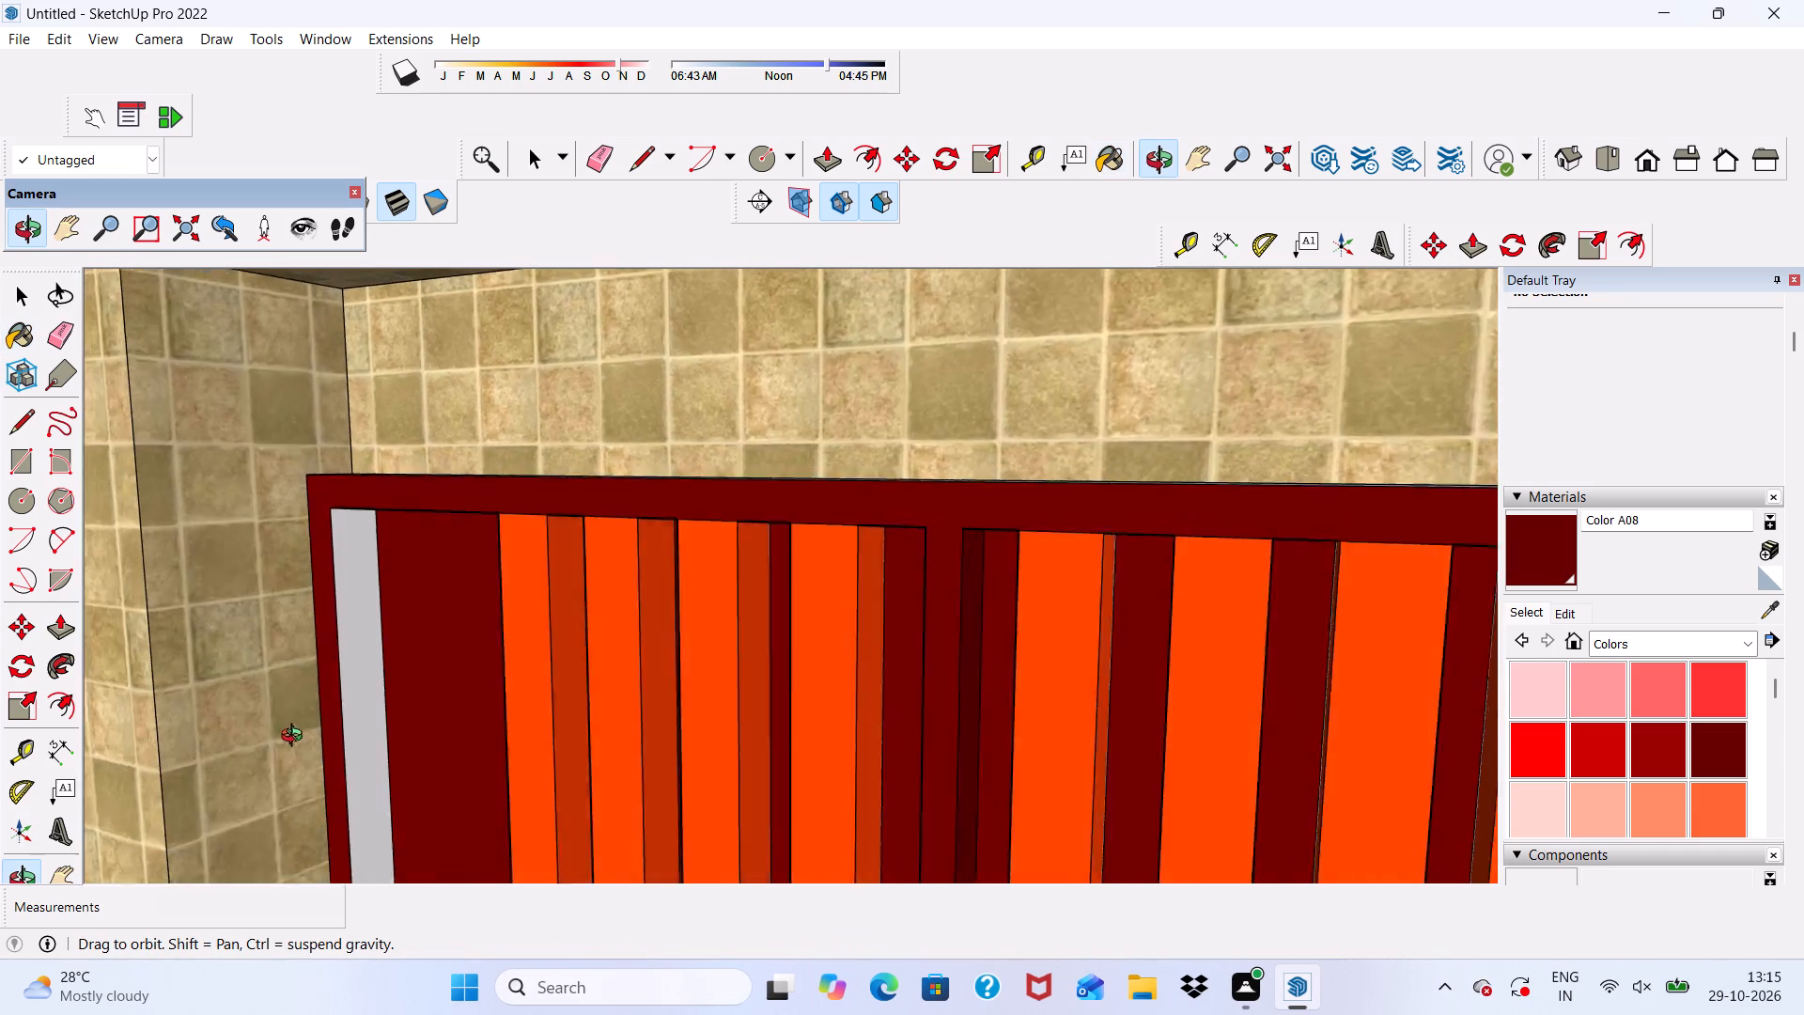
pyautogui.moveTo(296, 738); pyautogui.dragTo(264, 755, button='middle')
pyautogui.scroll(6, 410, 660)
pyautogui.click(396, 648)
# Paint the top face of the left-hand garage gate's upper rail with Color A08.
pyautogui.scroll(-6, 396, 648)
pyautogui.scroll(1, 704, 457)
pyautogui.moveTo(704, 457); pyautogui.dragTo(734, 528, button='middle')
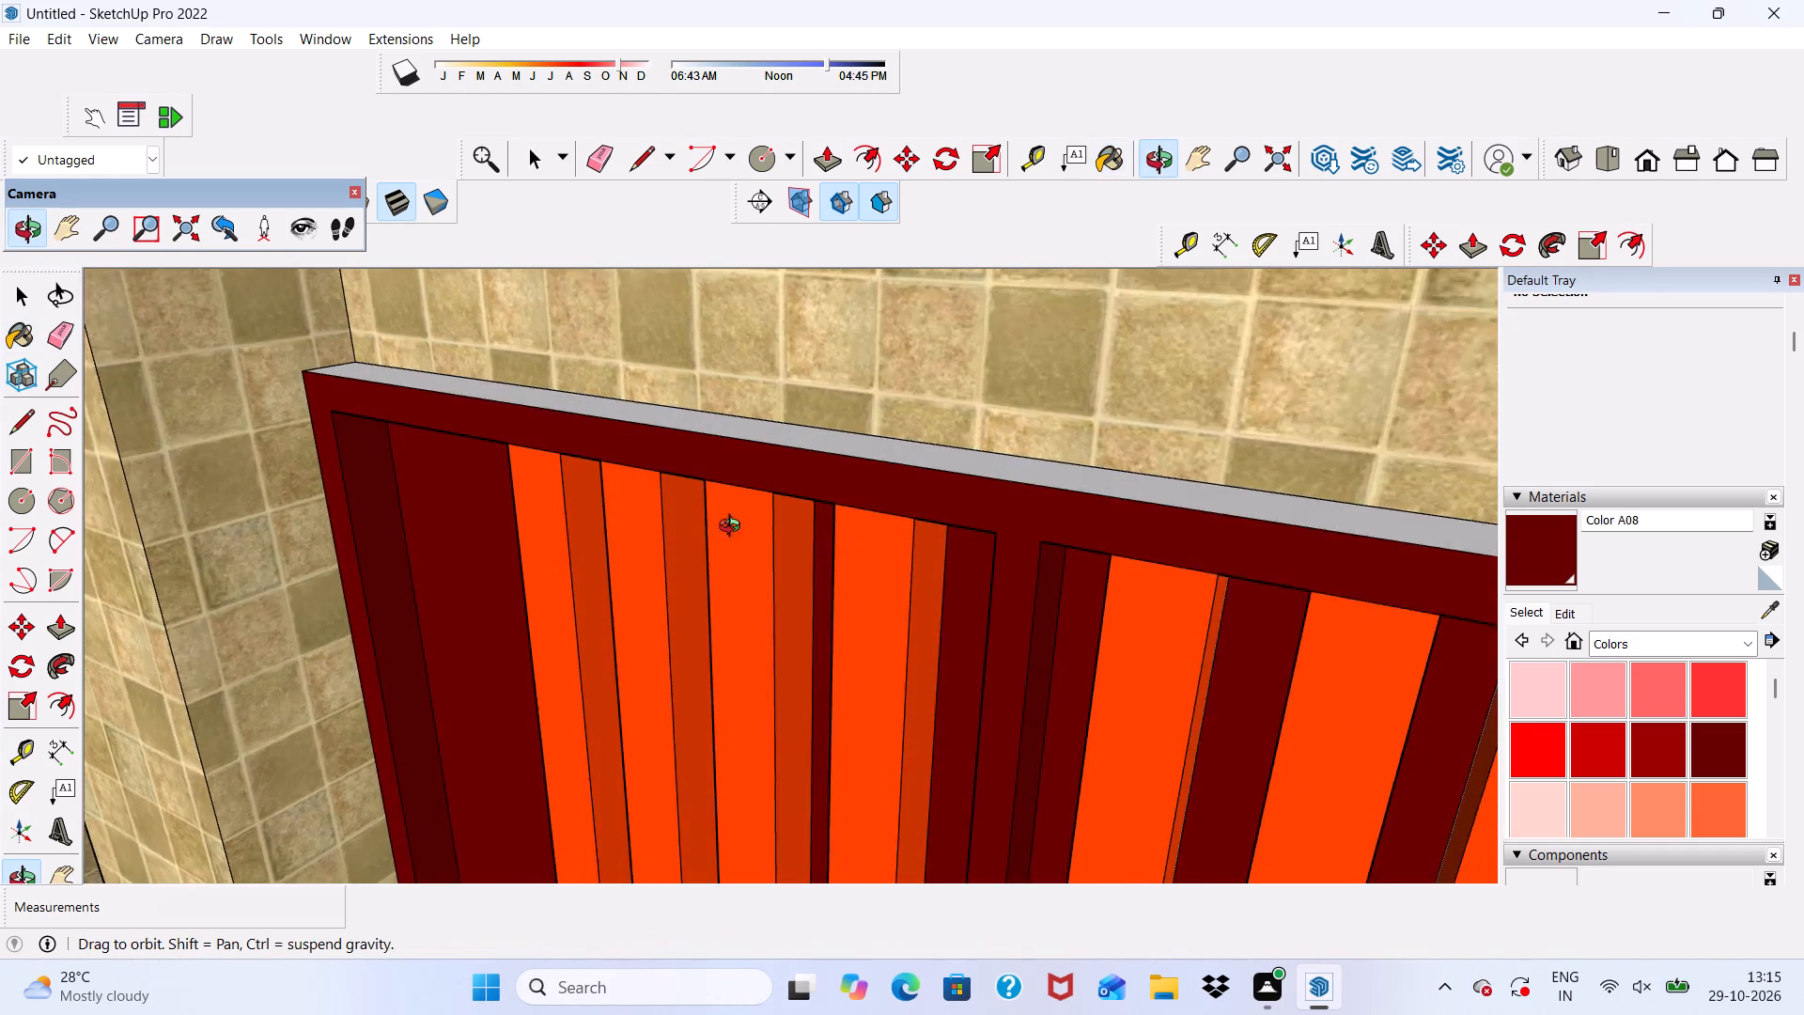
pyautogui.moveTo(734, 528); pyautogui.dragTo(744, 566, button='middle')
pyautogui.click(793, 445)
# Paint the remaining orange side face of the right-hand gate's central post with Color A08.
pyautogui.scroll(-11, 723, 414)
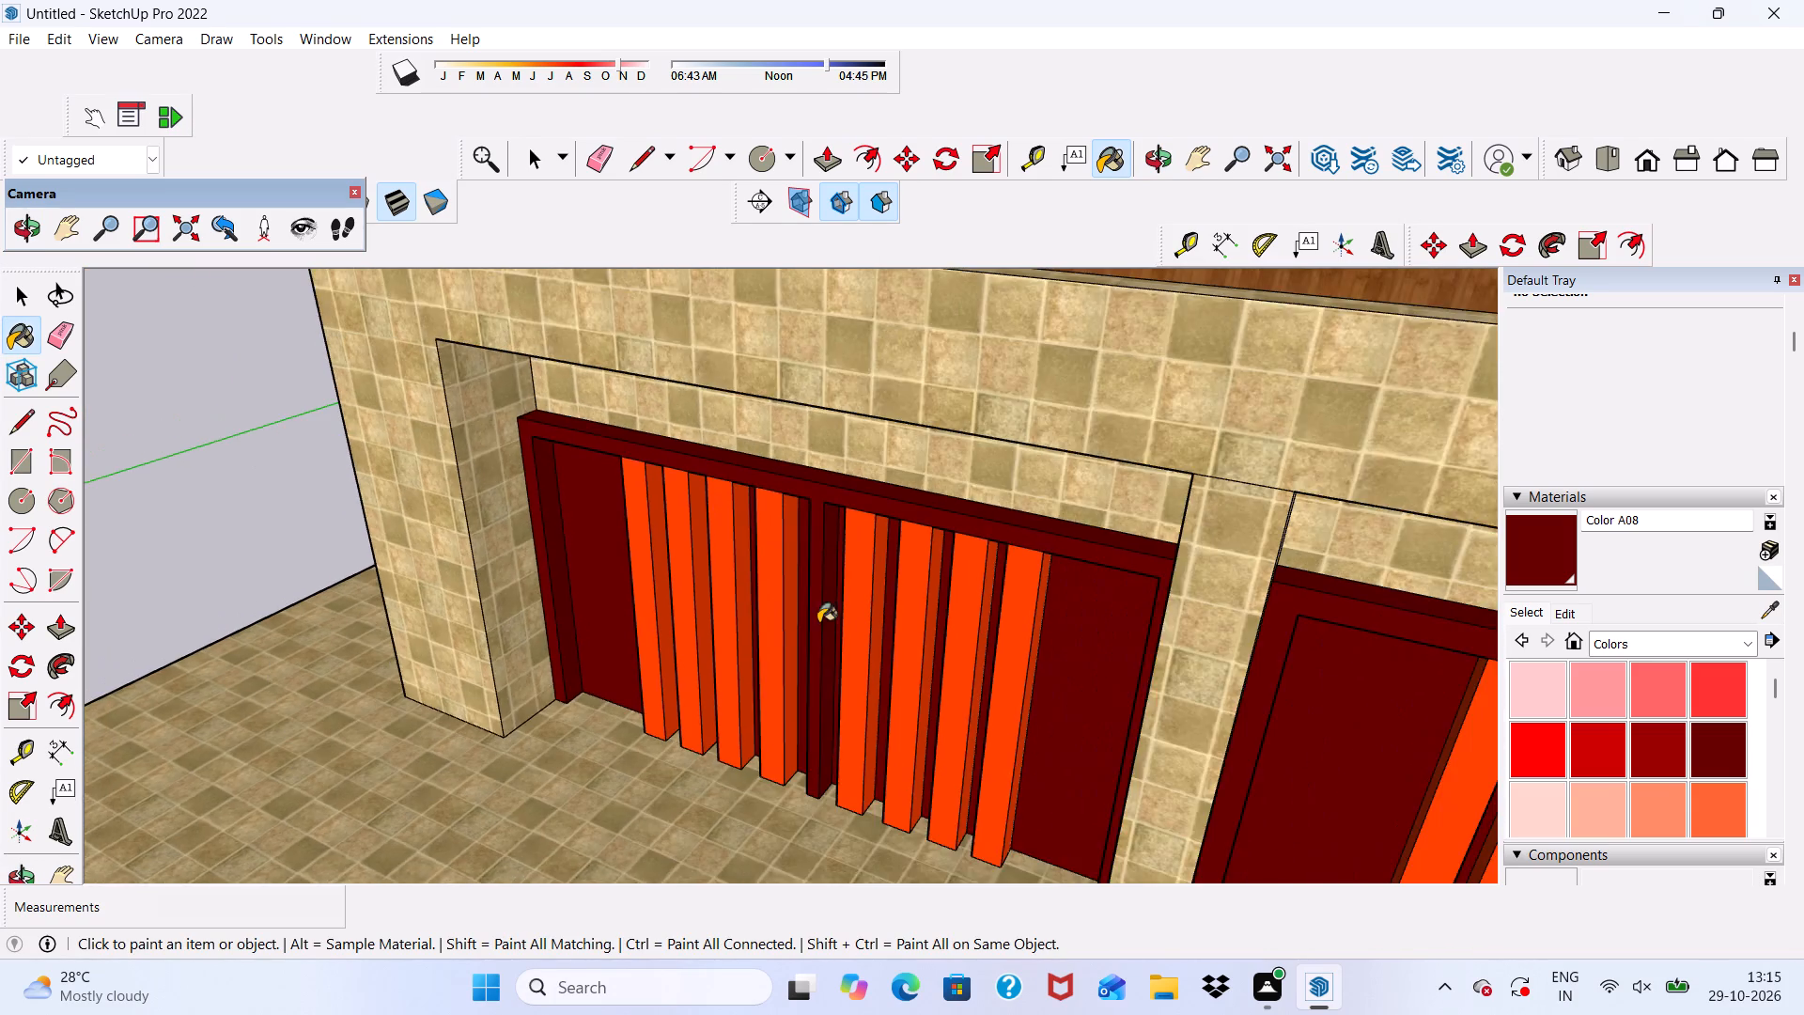
pyautogui.scroll(-2, 807, 584)
pyautogui.moveTo(787, 672); pyautogui.dragTo(1230, 444, button='middle')
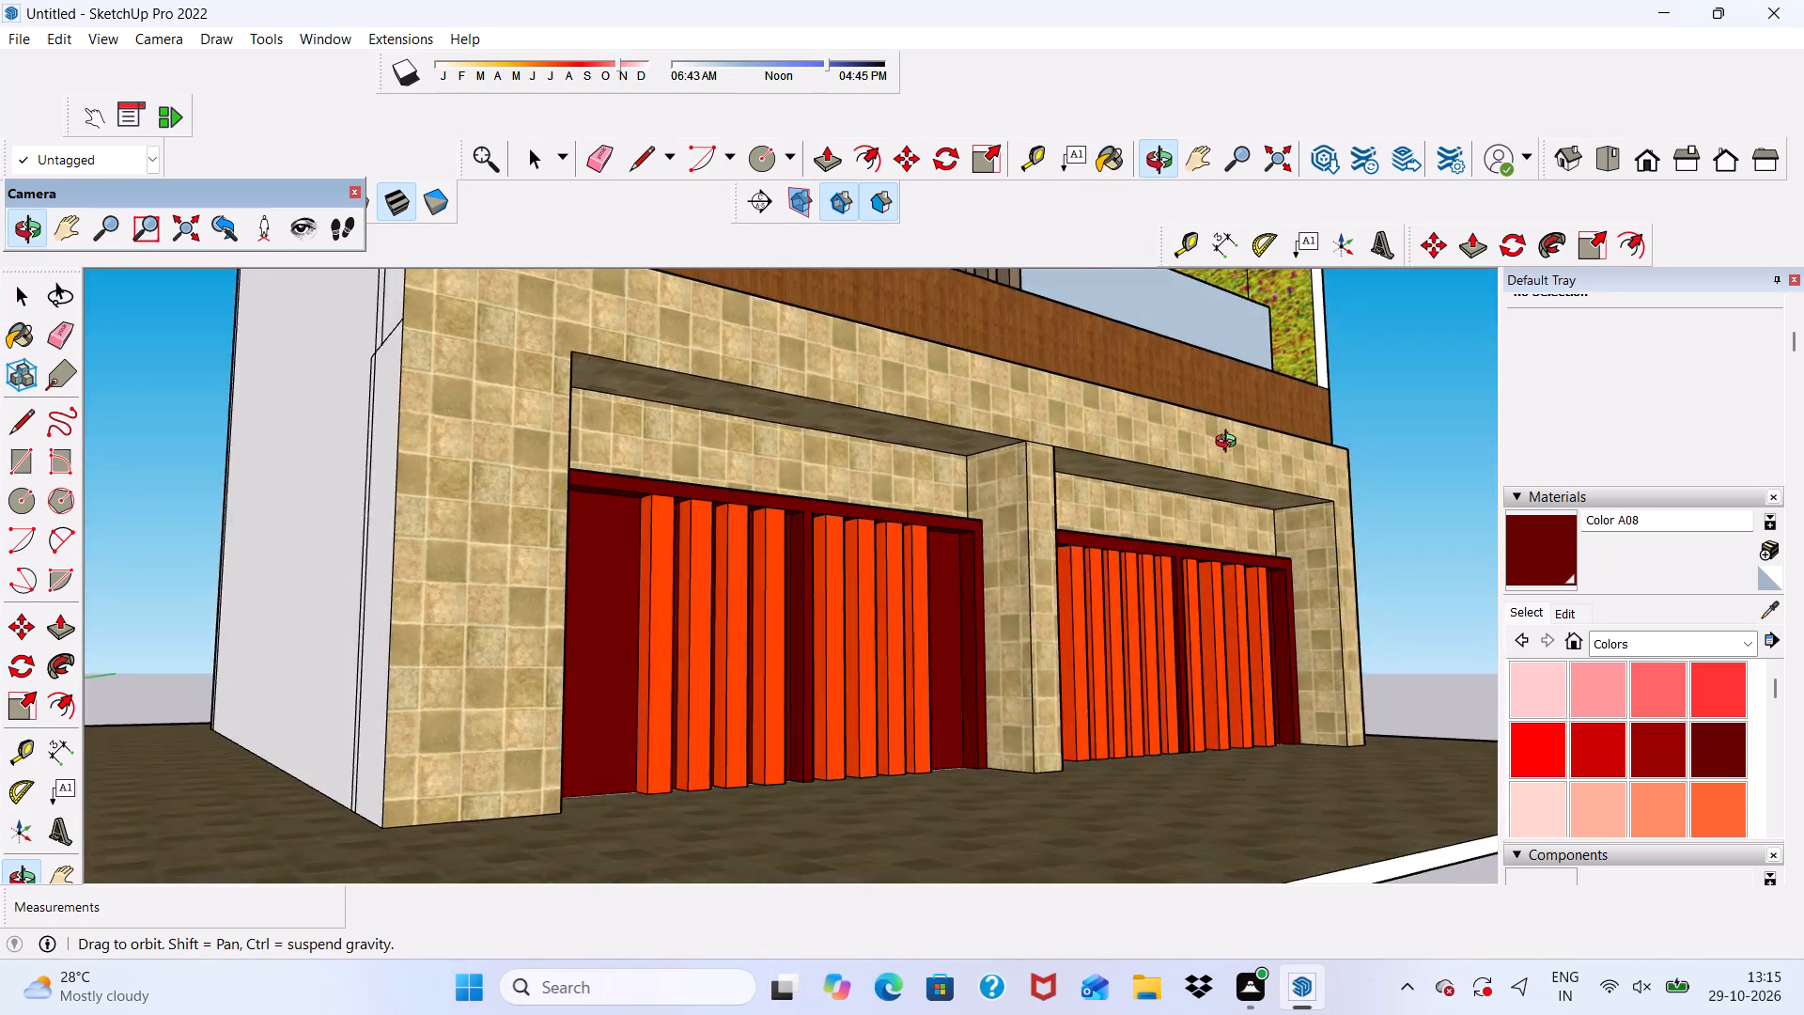
pyautogui.moveTo(1230, 444); pyautogui.dragTo(724, 506, button='middle')
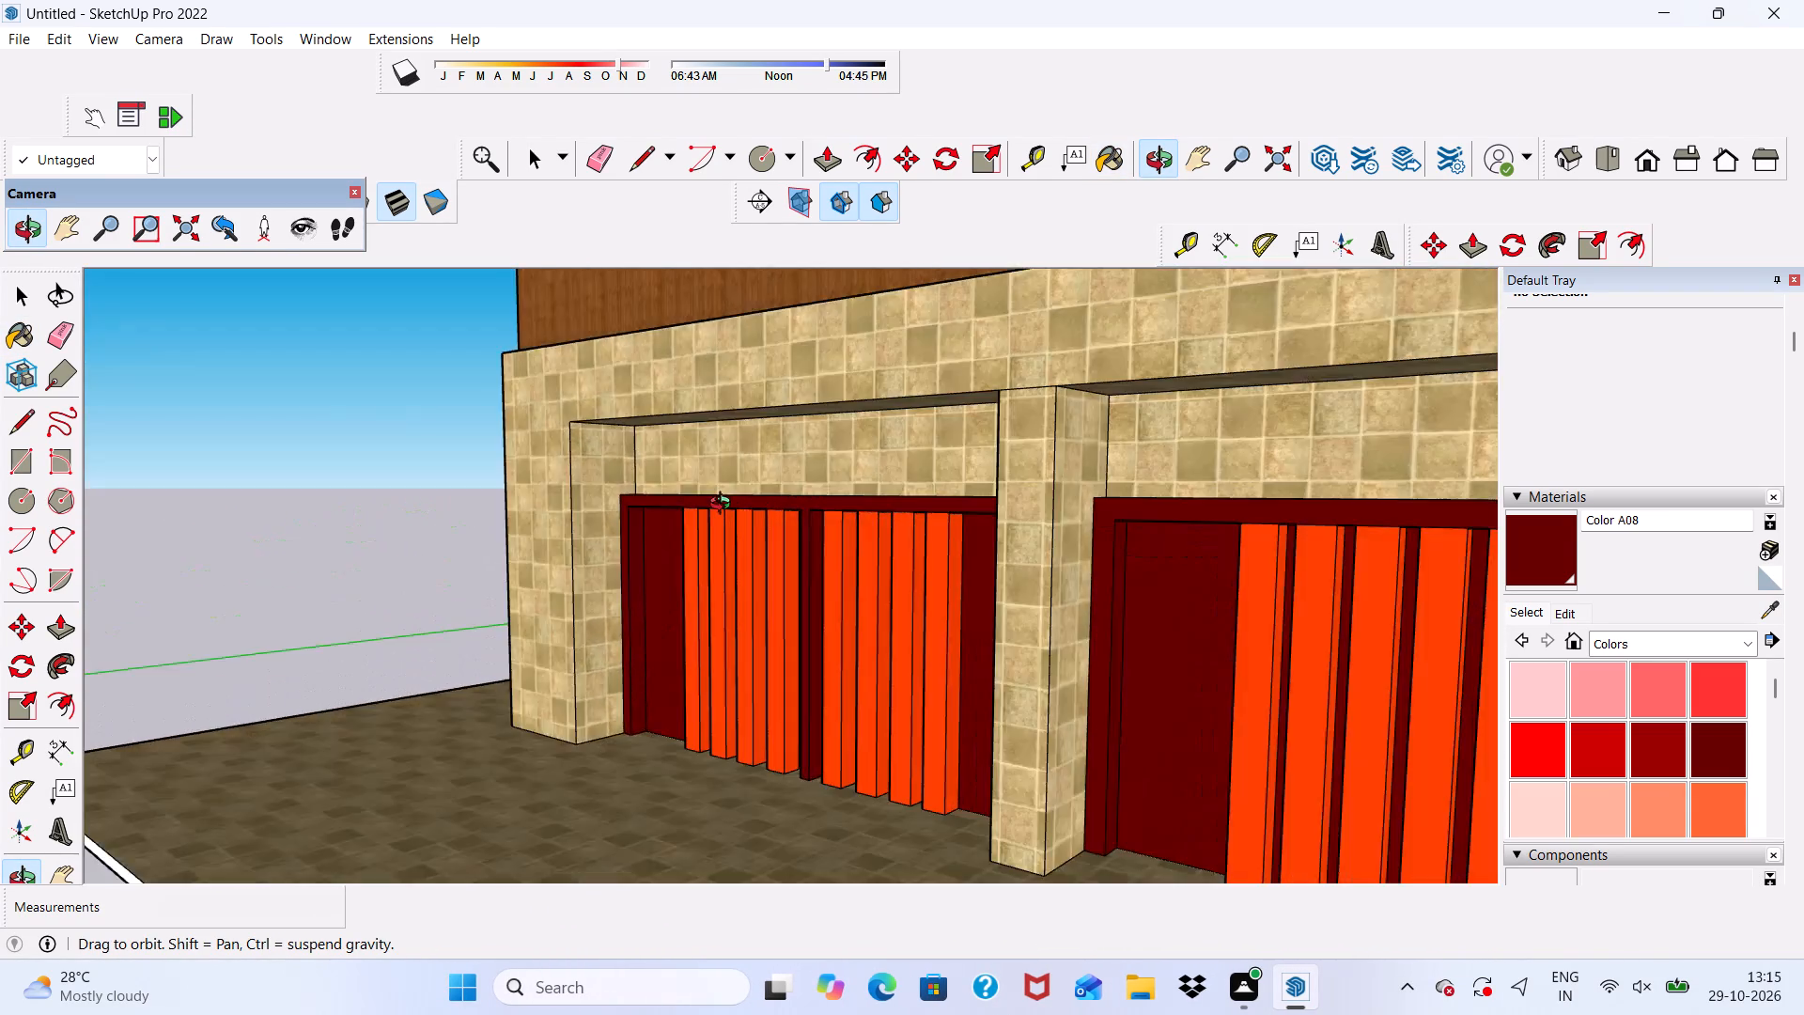
pyautogui.moveTo(724, 506); pyautogui.dragTo(739, 450, button='middle')
pyautogui.scroll(-9, 572, 464)
pyautogui.scroll(13, 984, 546)
pyautogui.scroll(4, 837, 403)
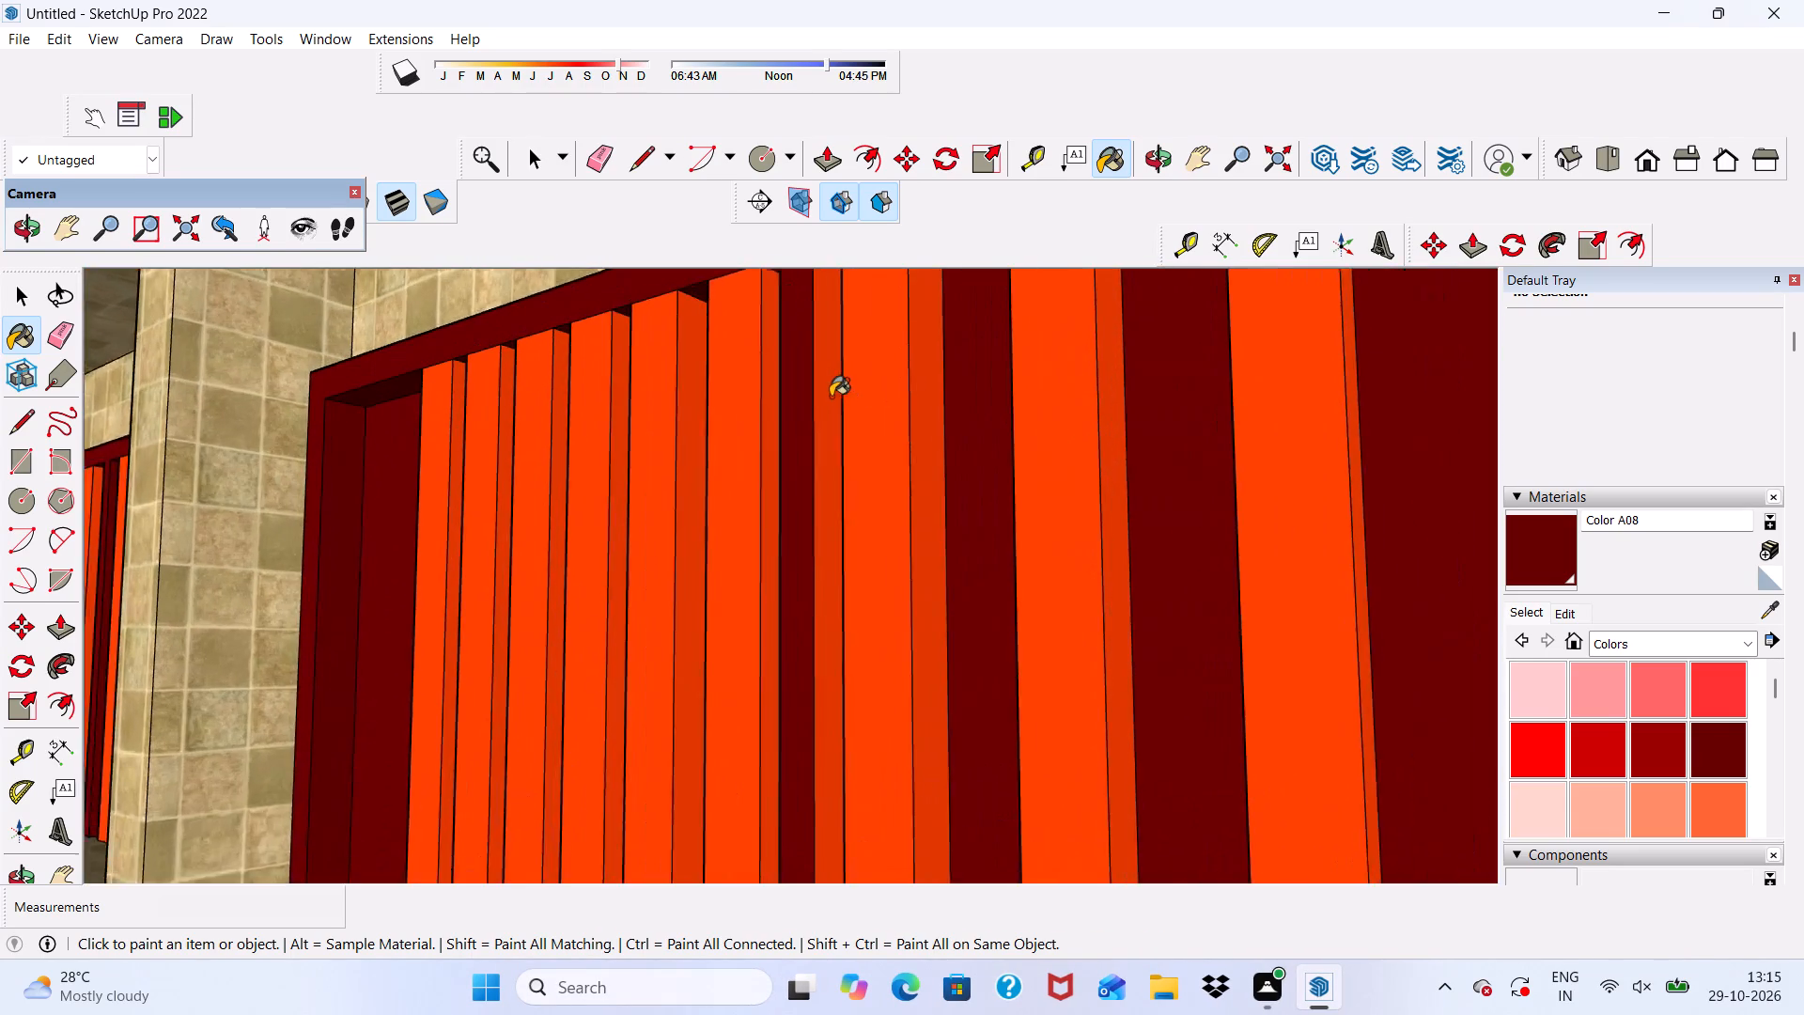
pyautogui.scroll(8, 831, 397)
pyautogui.click(825, 388)
# Examine both garage gates and the full front facade from several angles.
pyautogui.scroll(-1, 785, 462)
pyautogui.moveTo(782, 475); pyautogui.dragTo(1230, 622, button='middle')
pyautogui.scroll(-11, 1016, 481)
pyautogui.scroll(1, 796, 467)
pyautogui.scroll(-6, 796, 467)
pyautogui.moveTo(801, 570); pyautogui.dragTo(692, 303, button='middle')
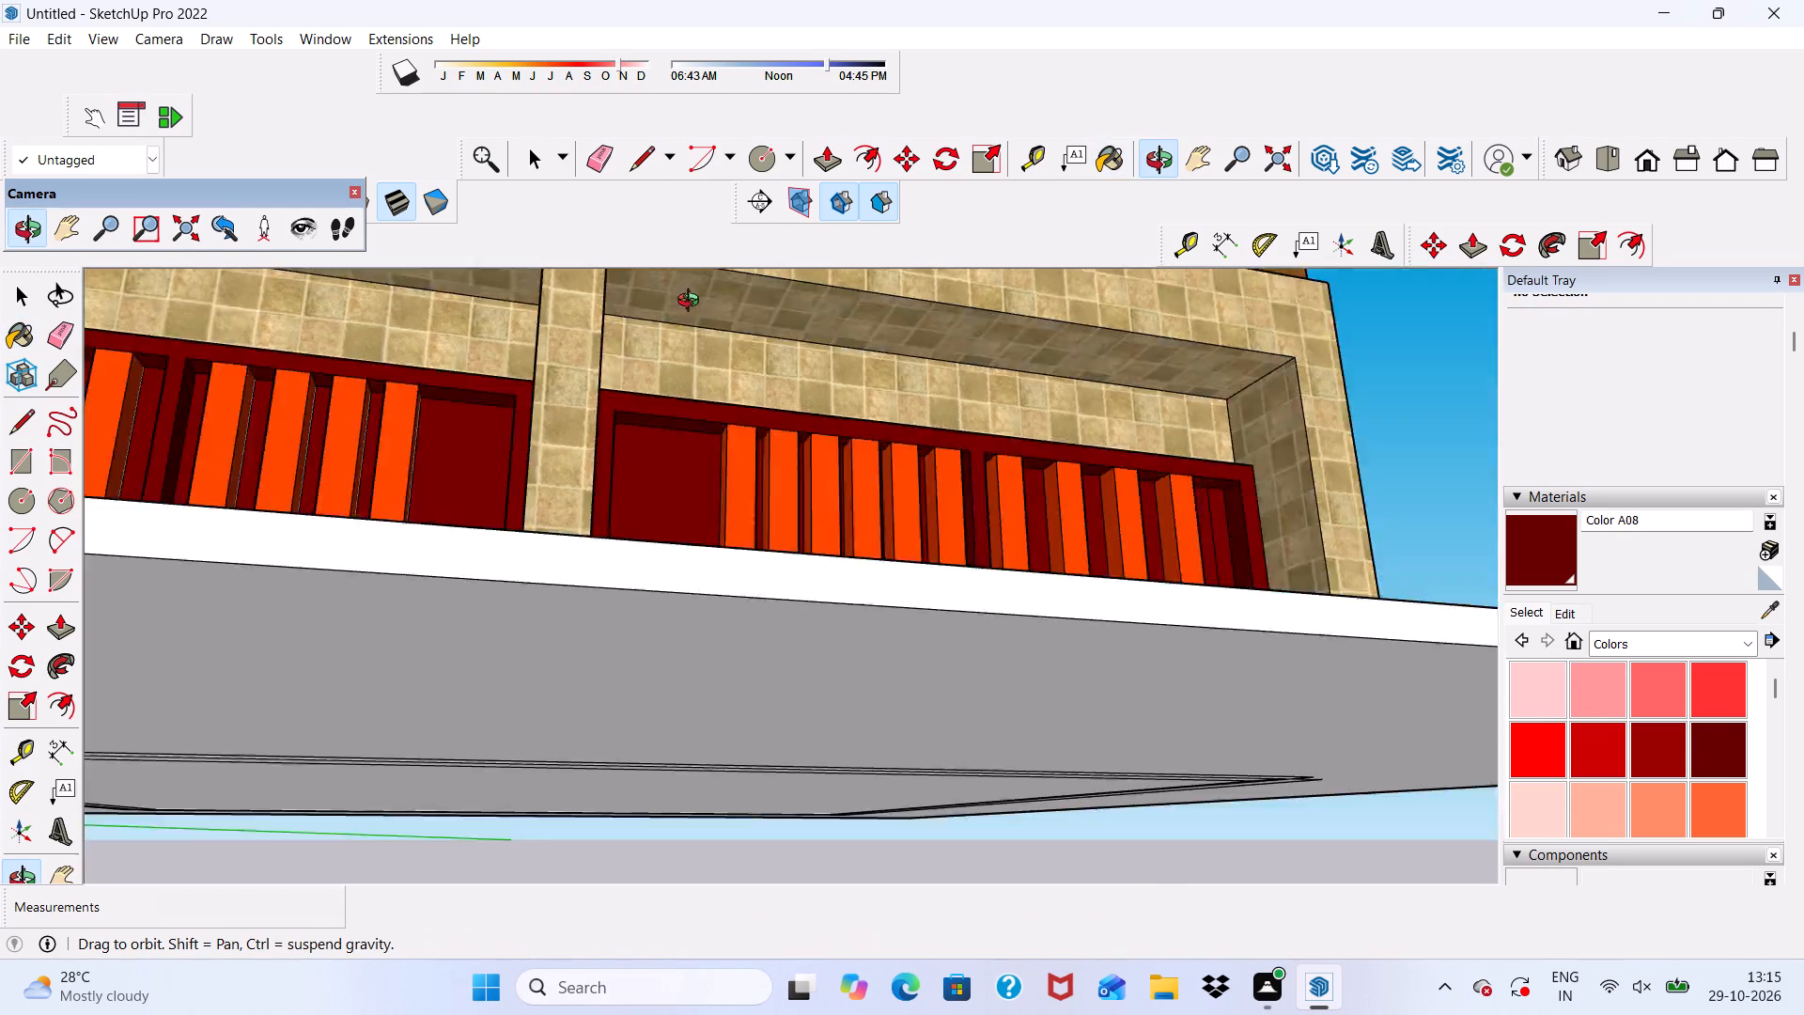
pyautogui.moveTo(692, 303); pyautogui.dragTo(526, 461, button='middle')
pyautogui.scroll(-18, 479, 383)
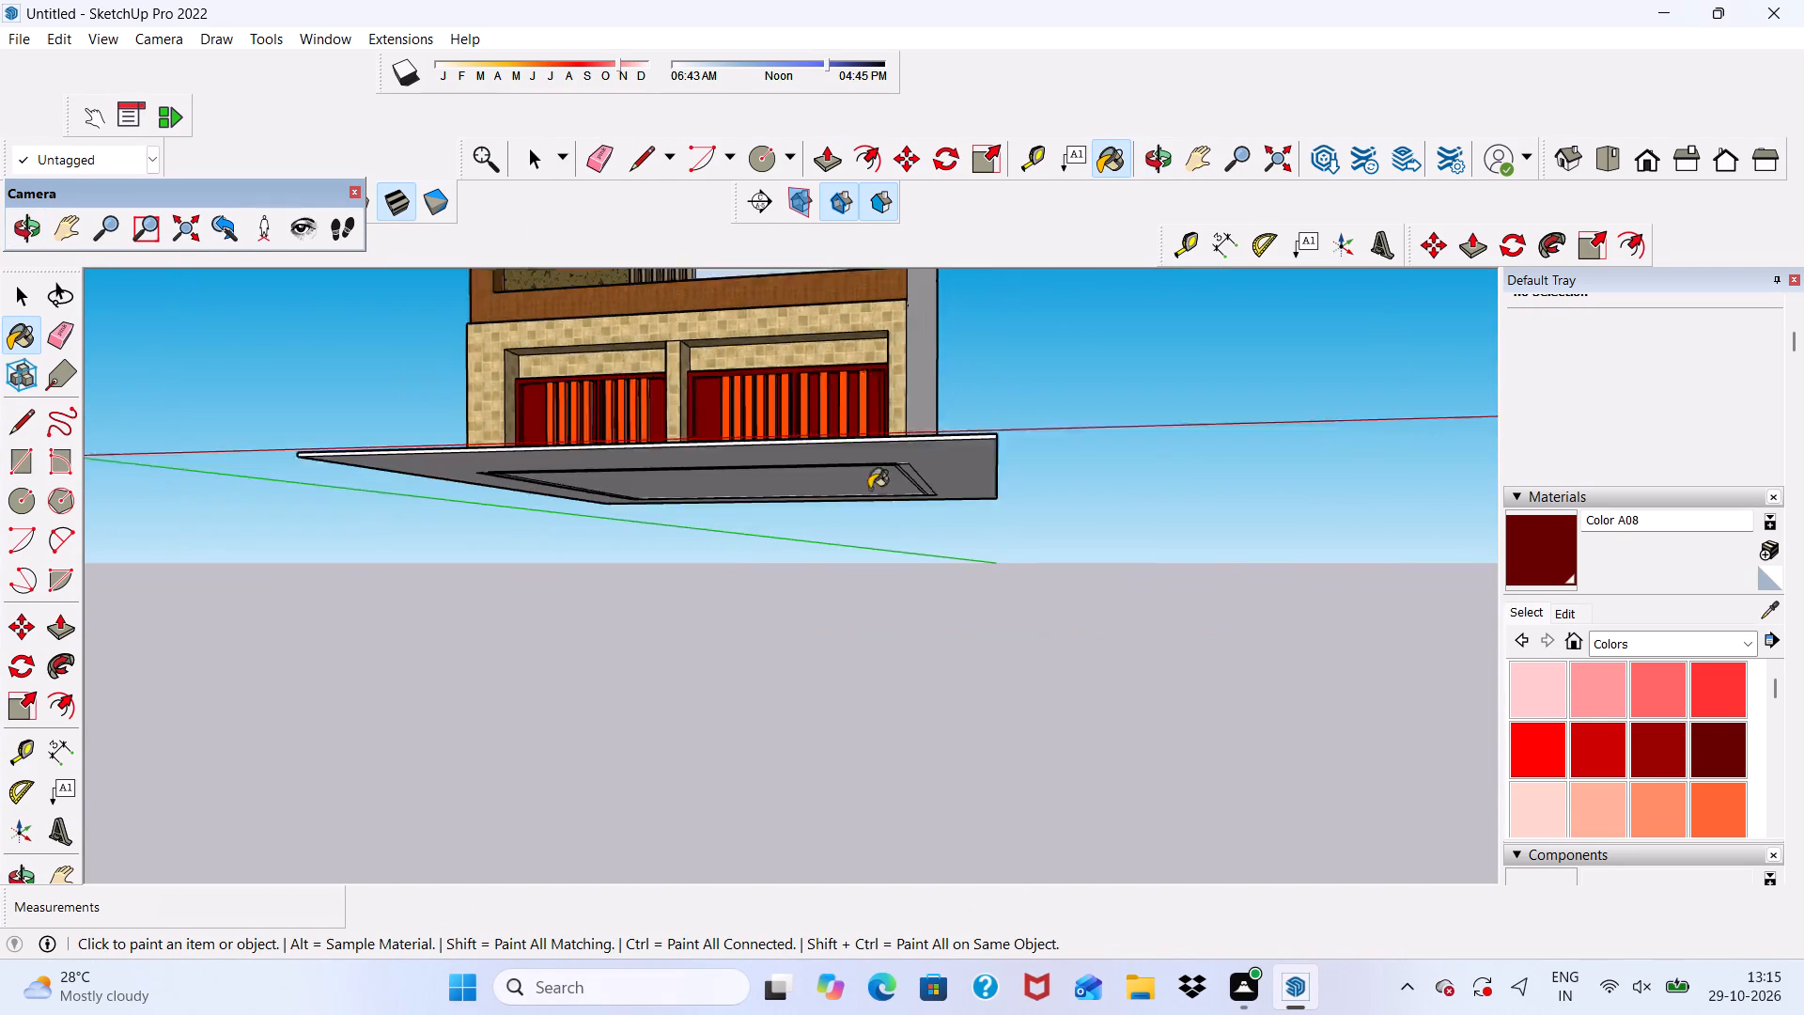
pyautogui.scroll(-2, 869, 489)
pyautogui.scroll(-7, 795, 462)
pyautogui.scroll(1, 833, 306)
pyautogui.scroll(-6, 840, 442)
pyautogui.scroll(8, 830, 401)
pyautogui.scroll(-1, 763, 252)
pyautogui.scroll(11, 763, 252)
pyautogui.scroll(-1, 617, 442)
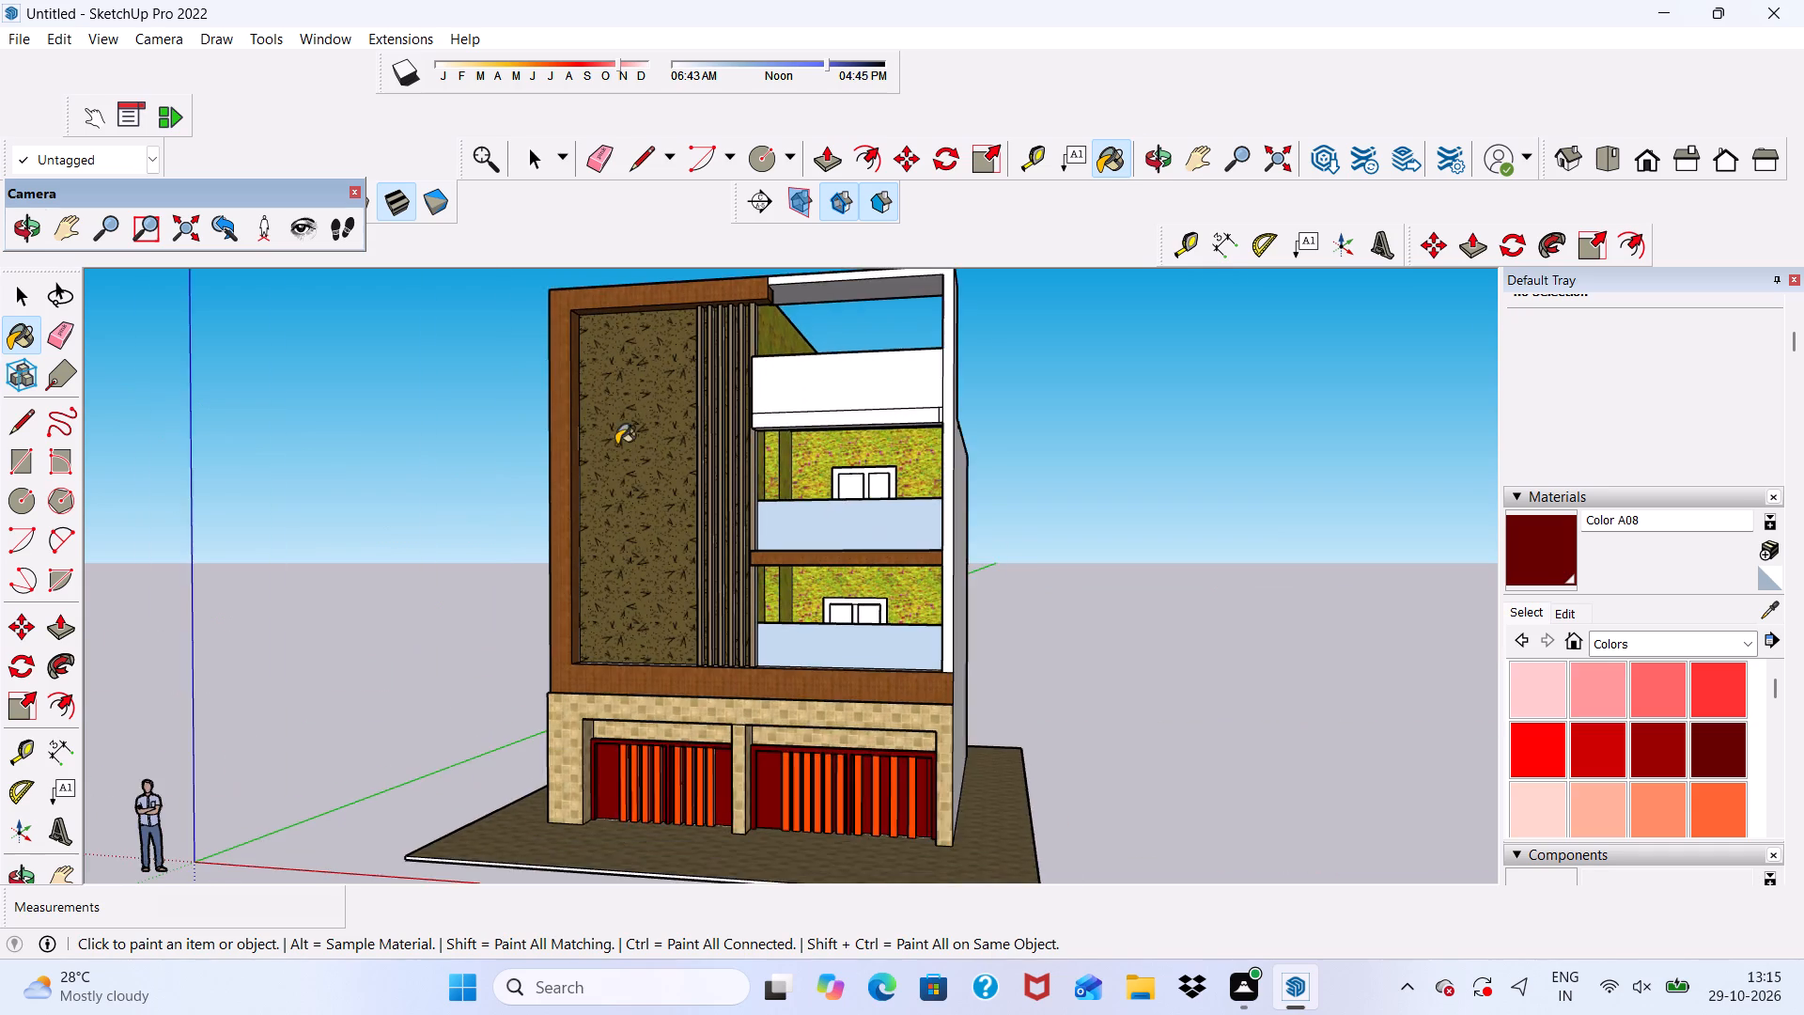
pyautogui.moveTo(616, 445); pyautogui.dragTo(769, 420, button='middle')
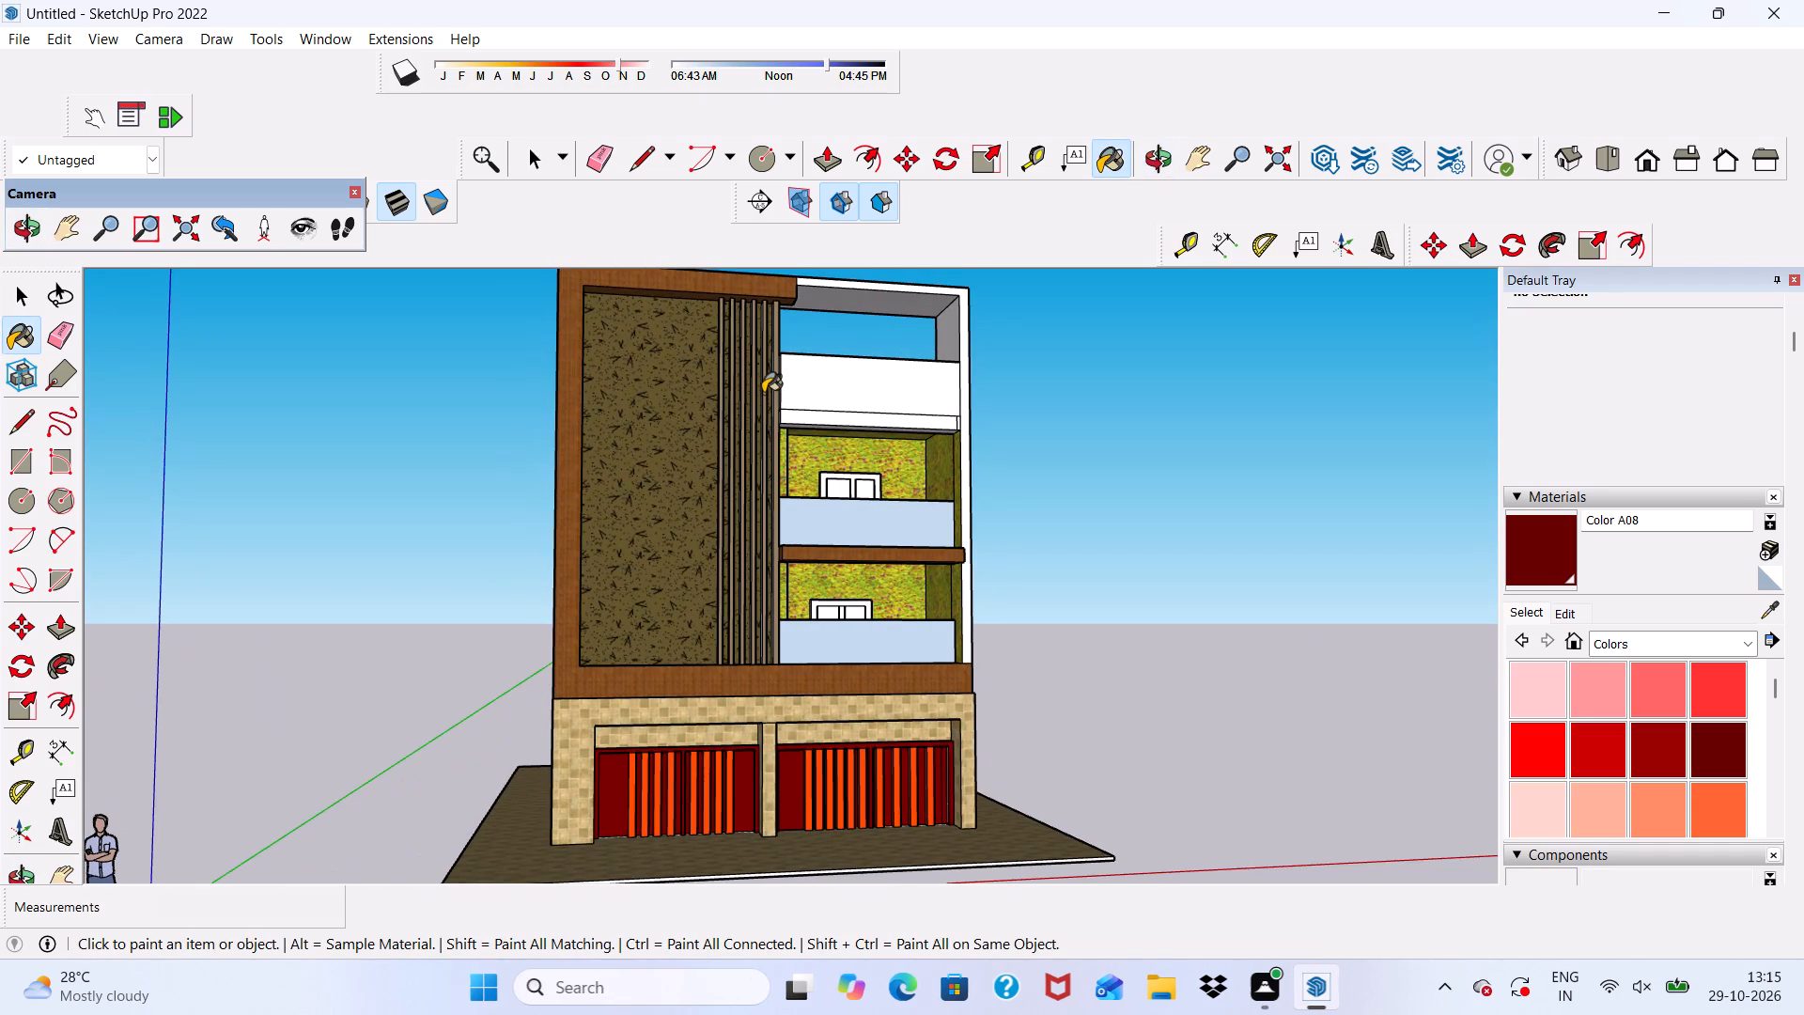
pyautogui.scroll(-1, 1044, 595)
pyautogui.moveTo(1059, 616); pyautogui.dragTo(872, 634, button='middle')
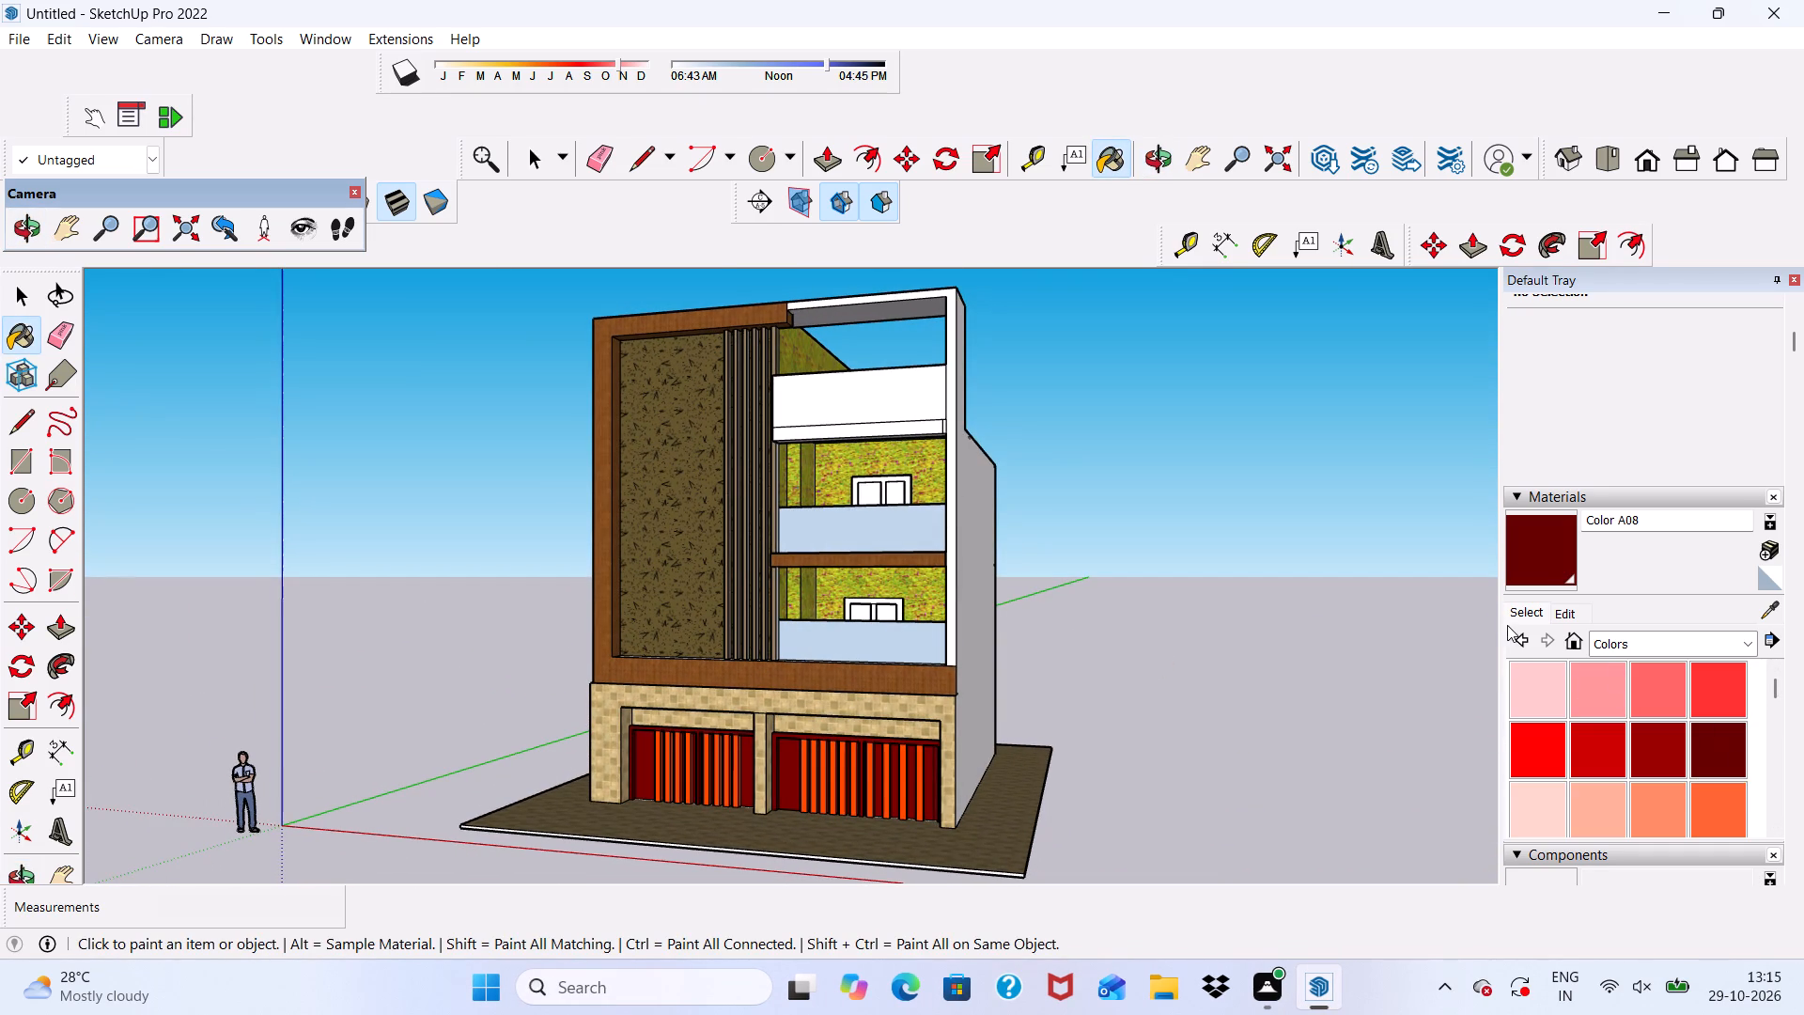
# Paint the front face of the upper balcony window's frame with black Color M09.
pyautogui.click(1533, 615)
pyautogui.click(1533, 614)
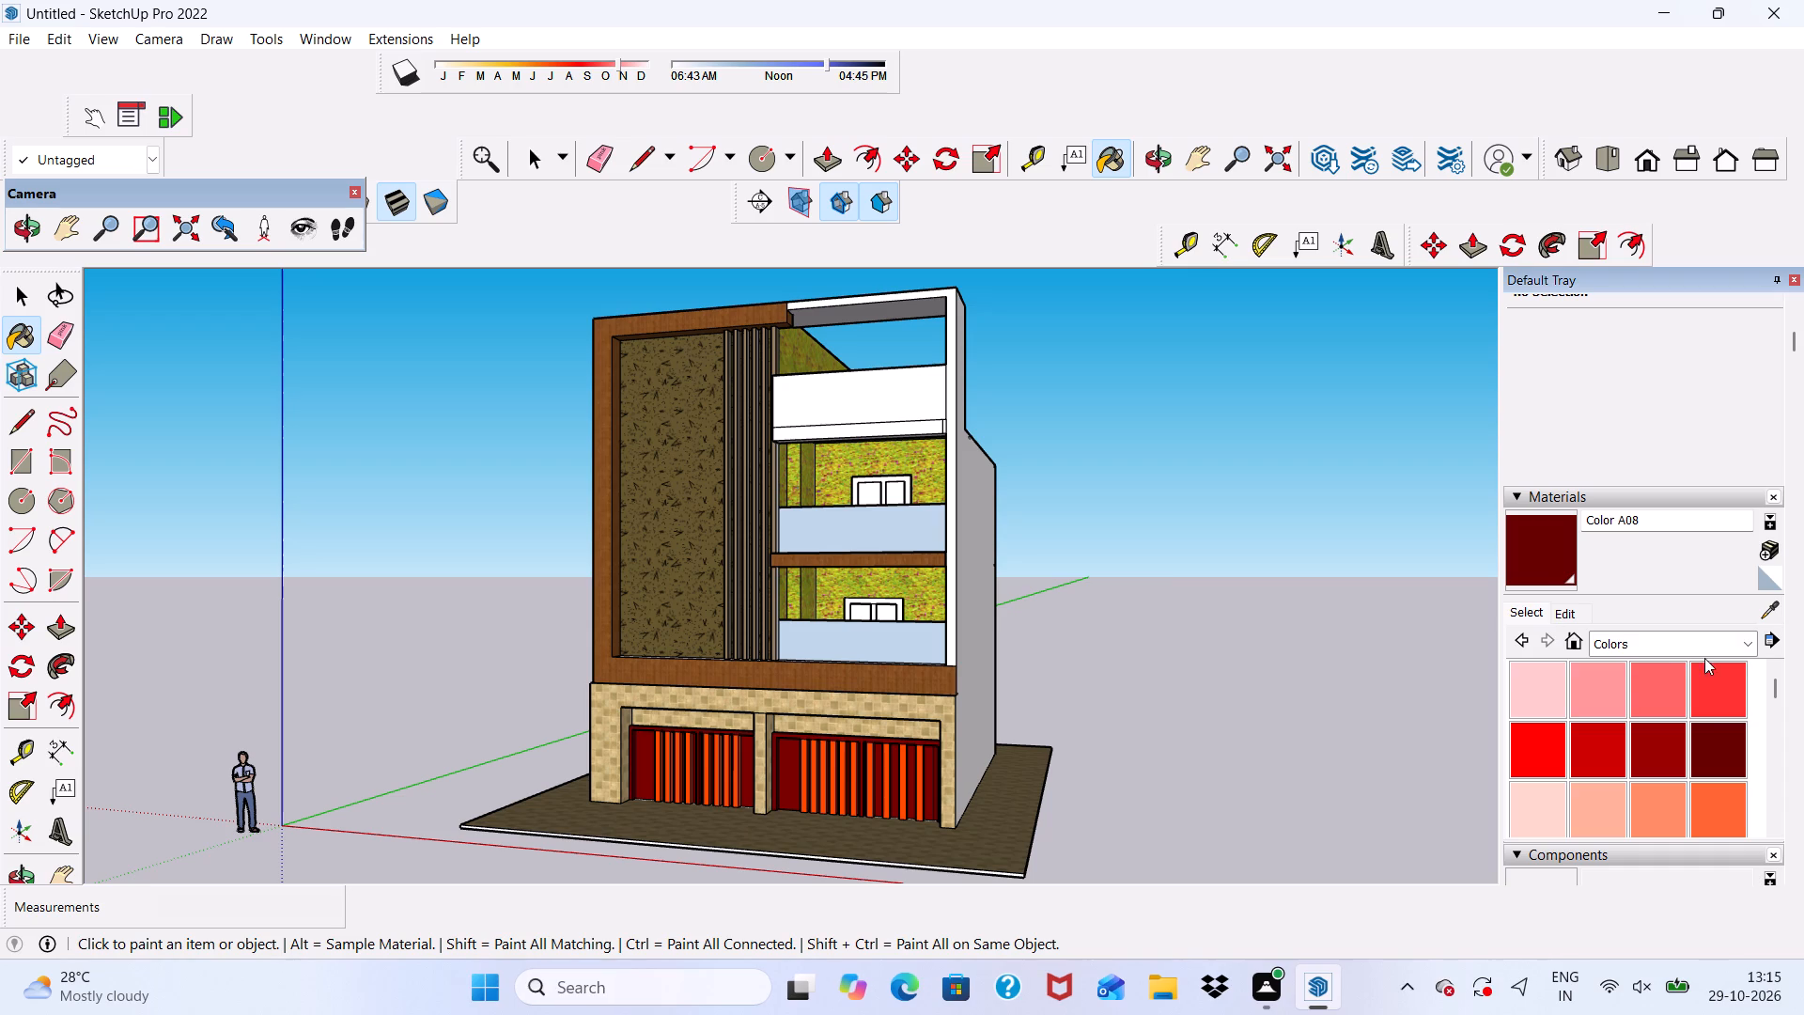
pyautogui.scroll(-13, 1697, 723)
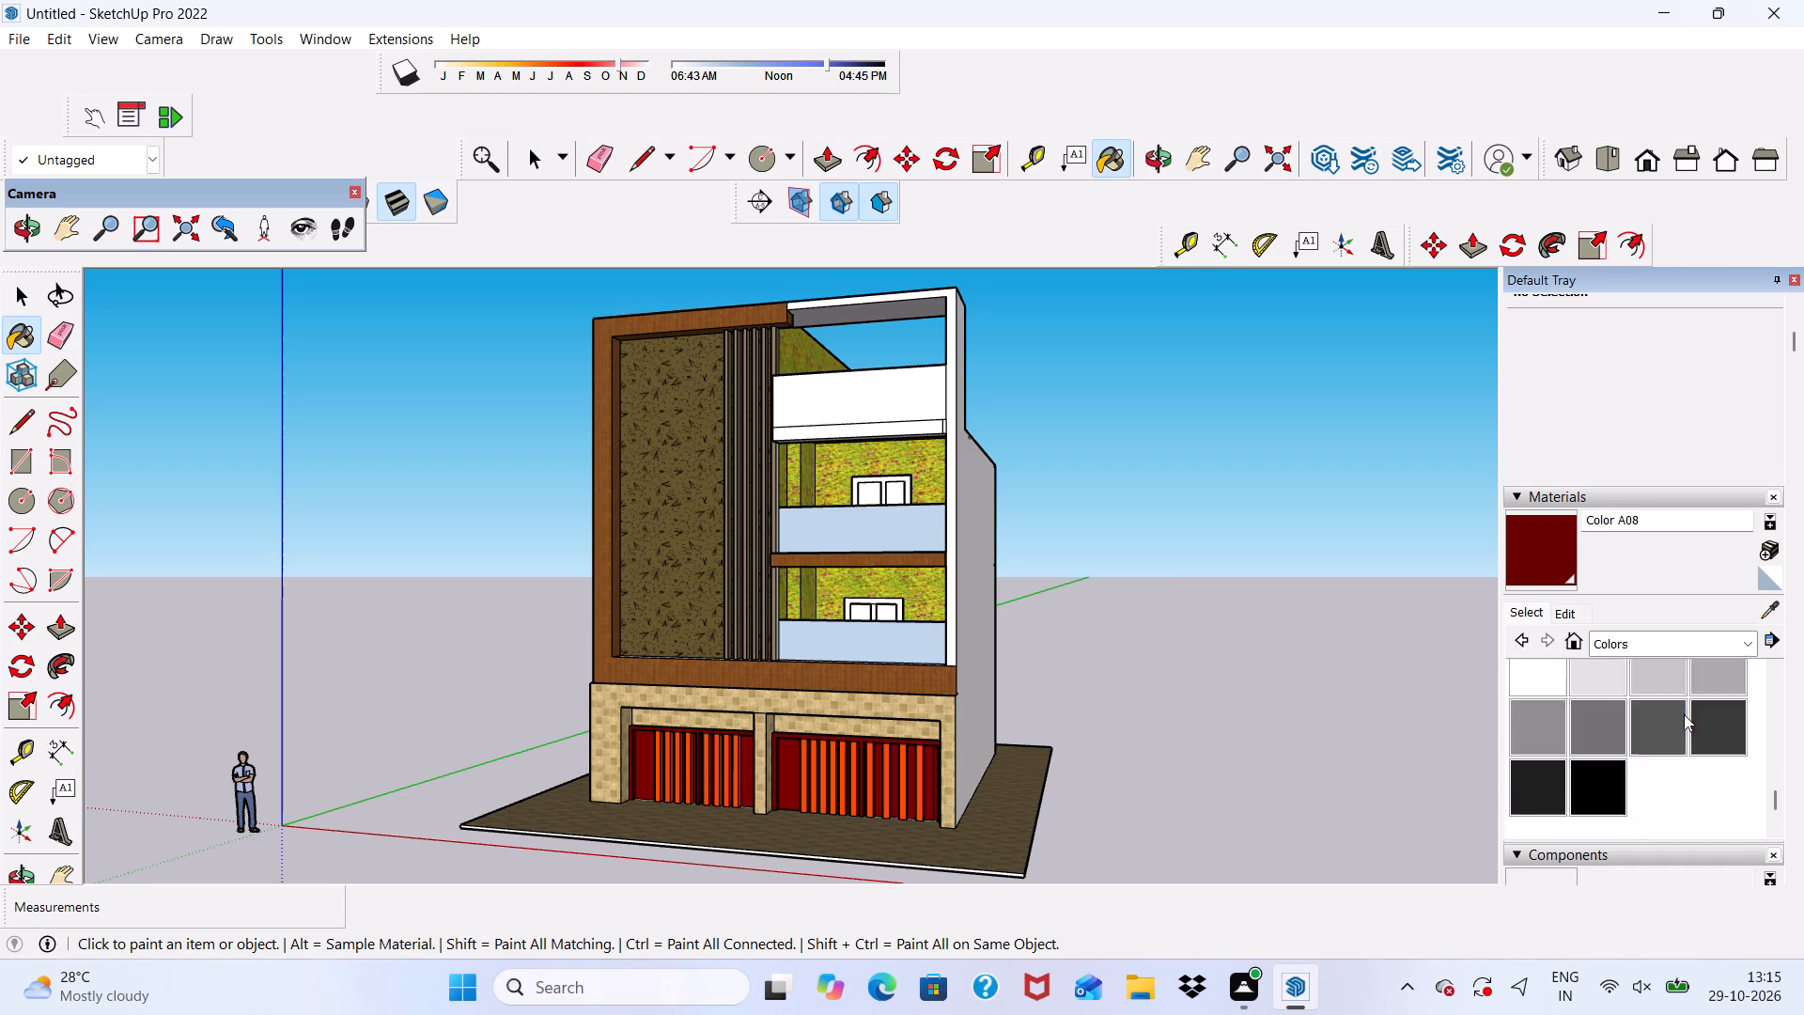
pyautogui.scroll(-2, 1684, 714)
pyautogui.click(1592, 570)
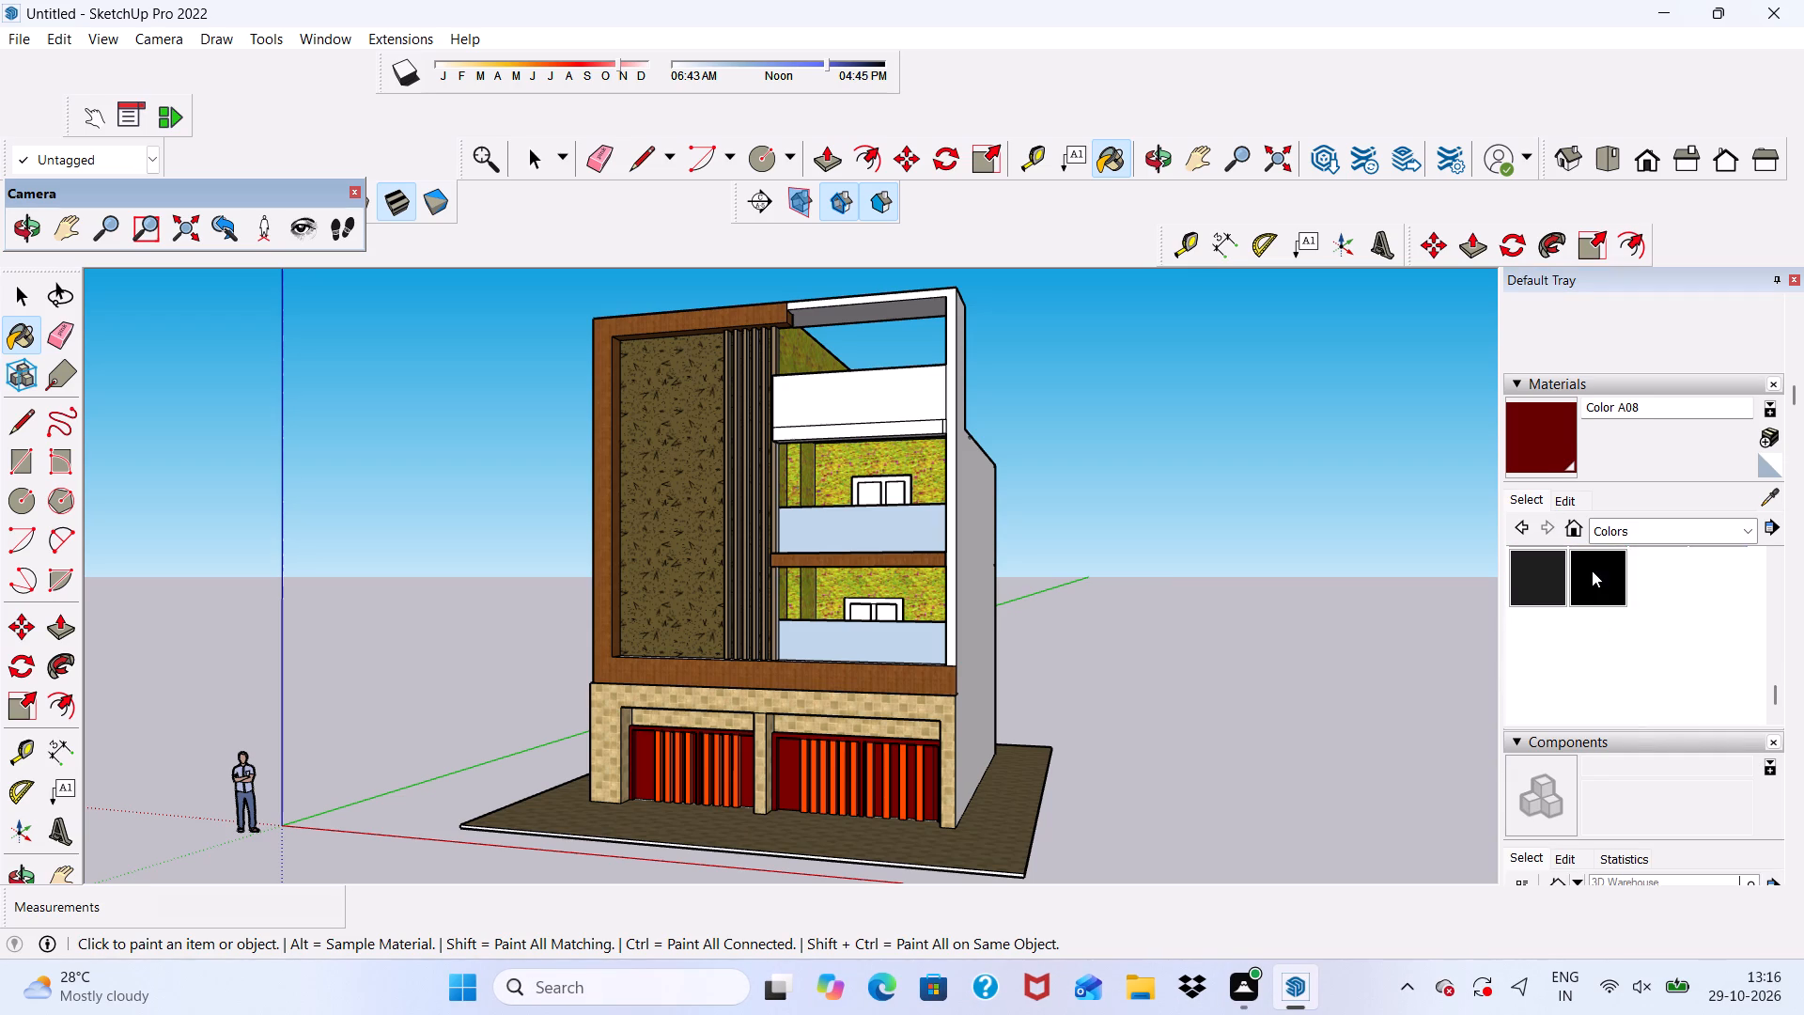
pyautogui.scroll(13, 873, 551)
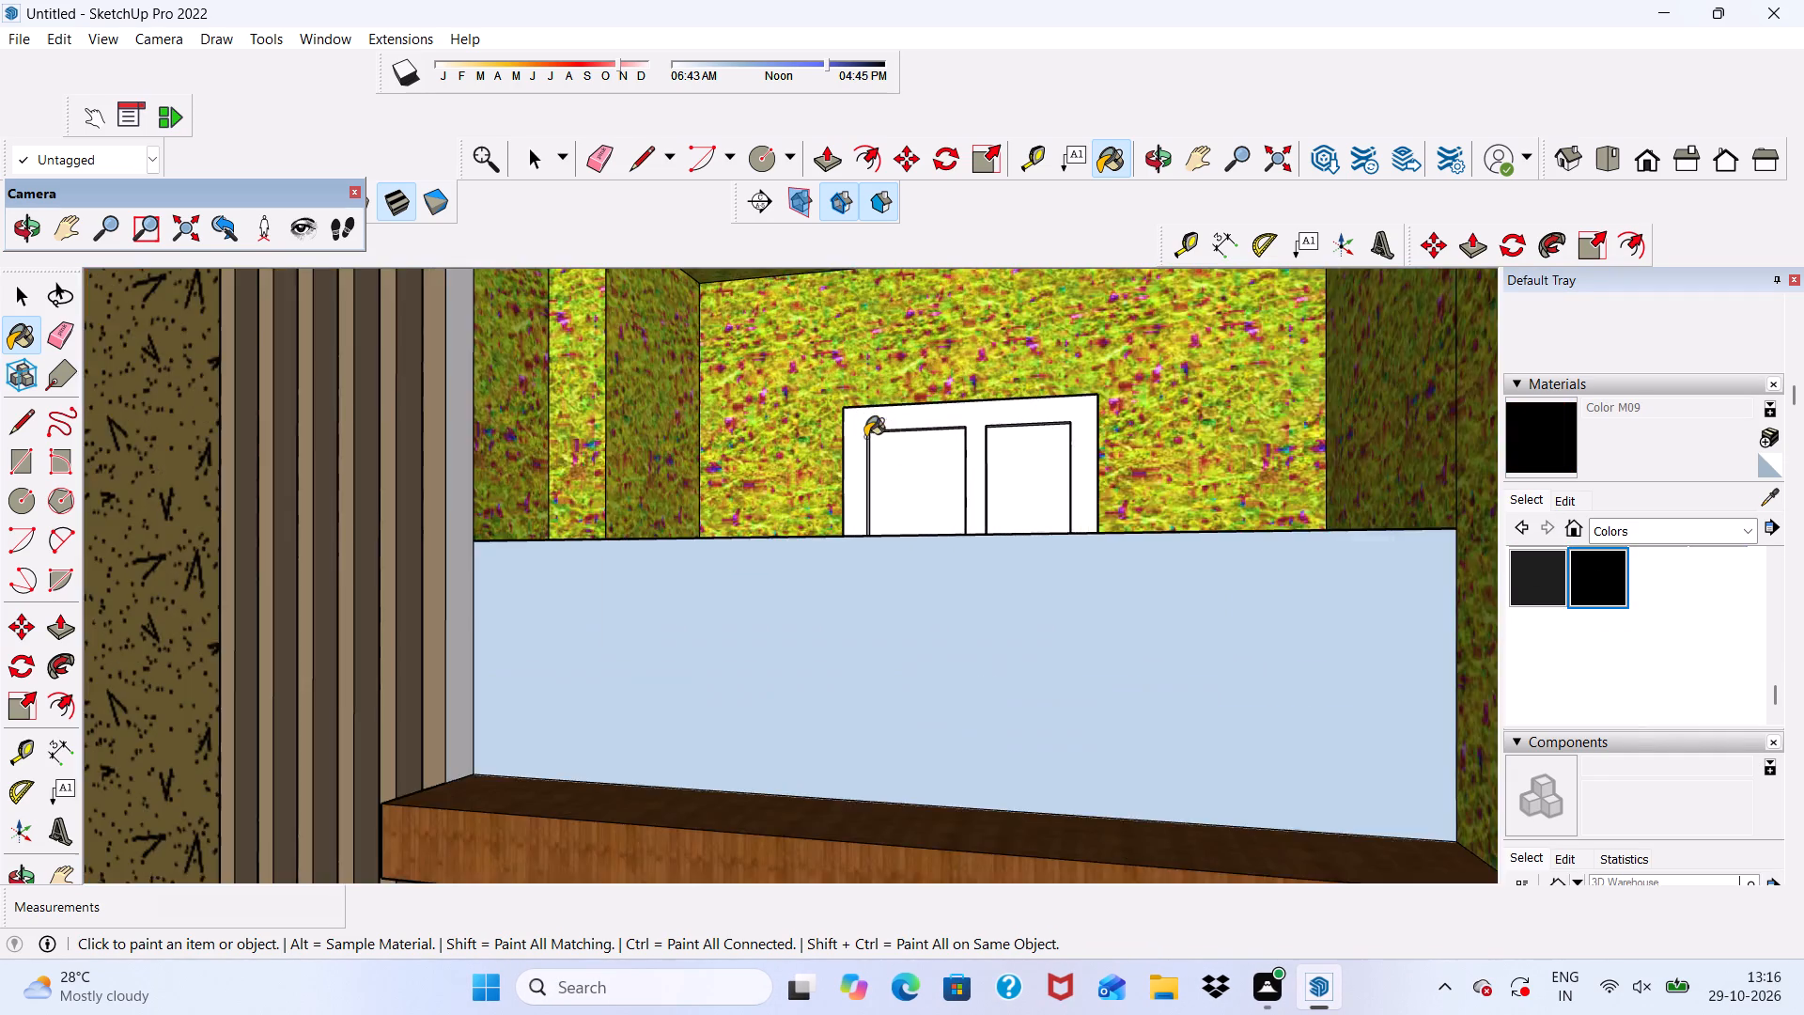
pyautogui.scroll(5, 865, 437)
pyautogui.click(878, 421)
# Paint the left and top inner faces of the upper window's left pane opening with Color M09.
pyautogui.scroll(11, 912, 450)
pyautogui.scroll(9, 837, 451)
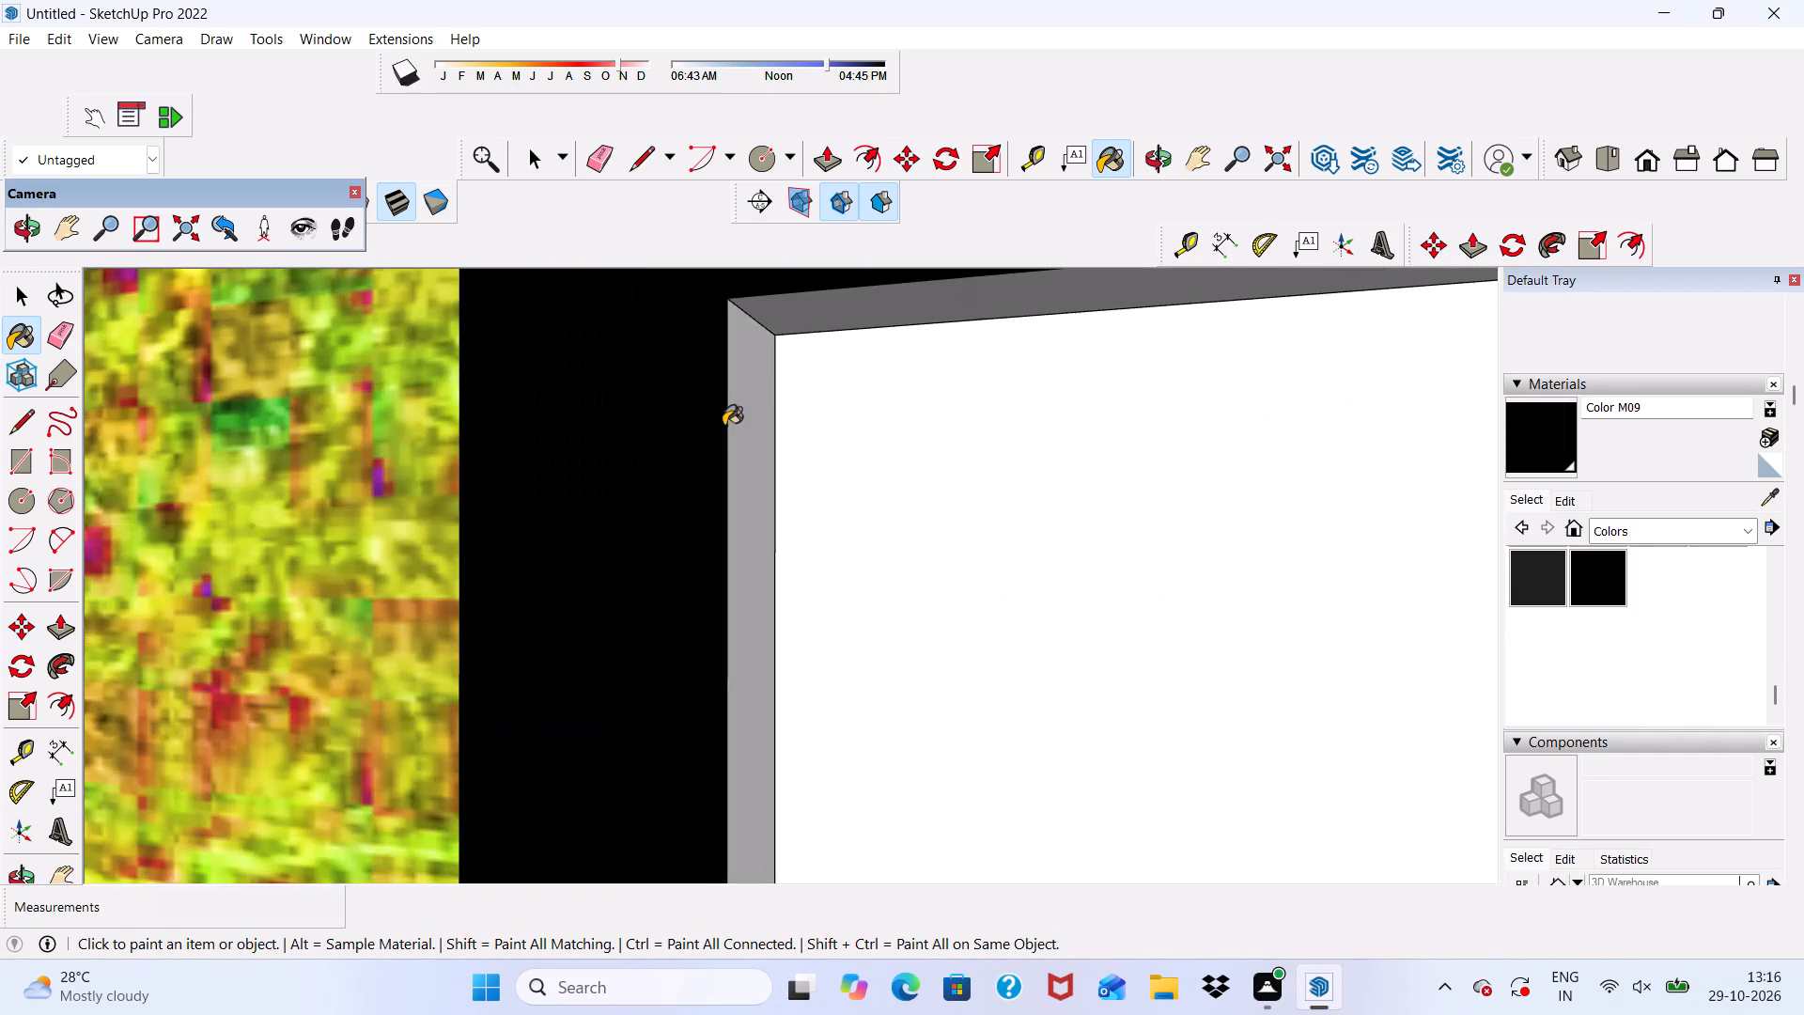
pyautogui.click(723, 426)
pyautogui.click(754, 414)
pyautogui.click(776, 319)
pyautogui.scroll(-7, 754, 333)
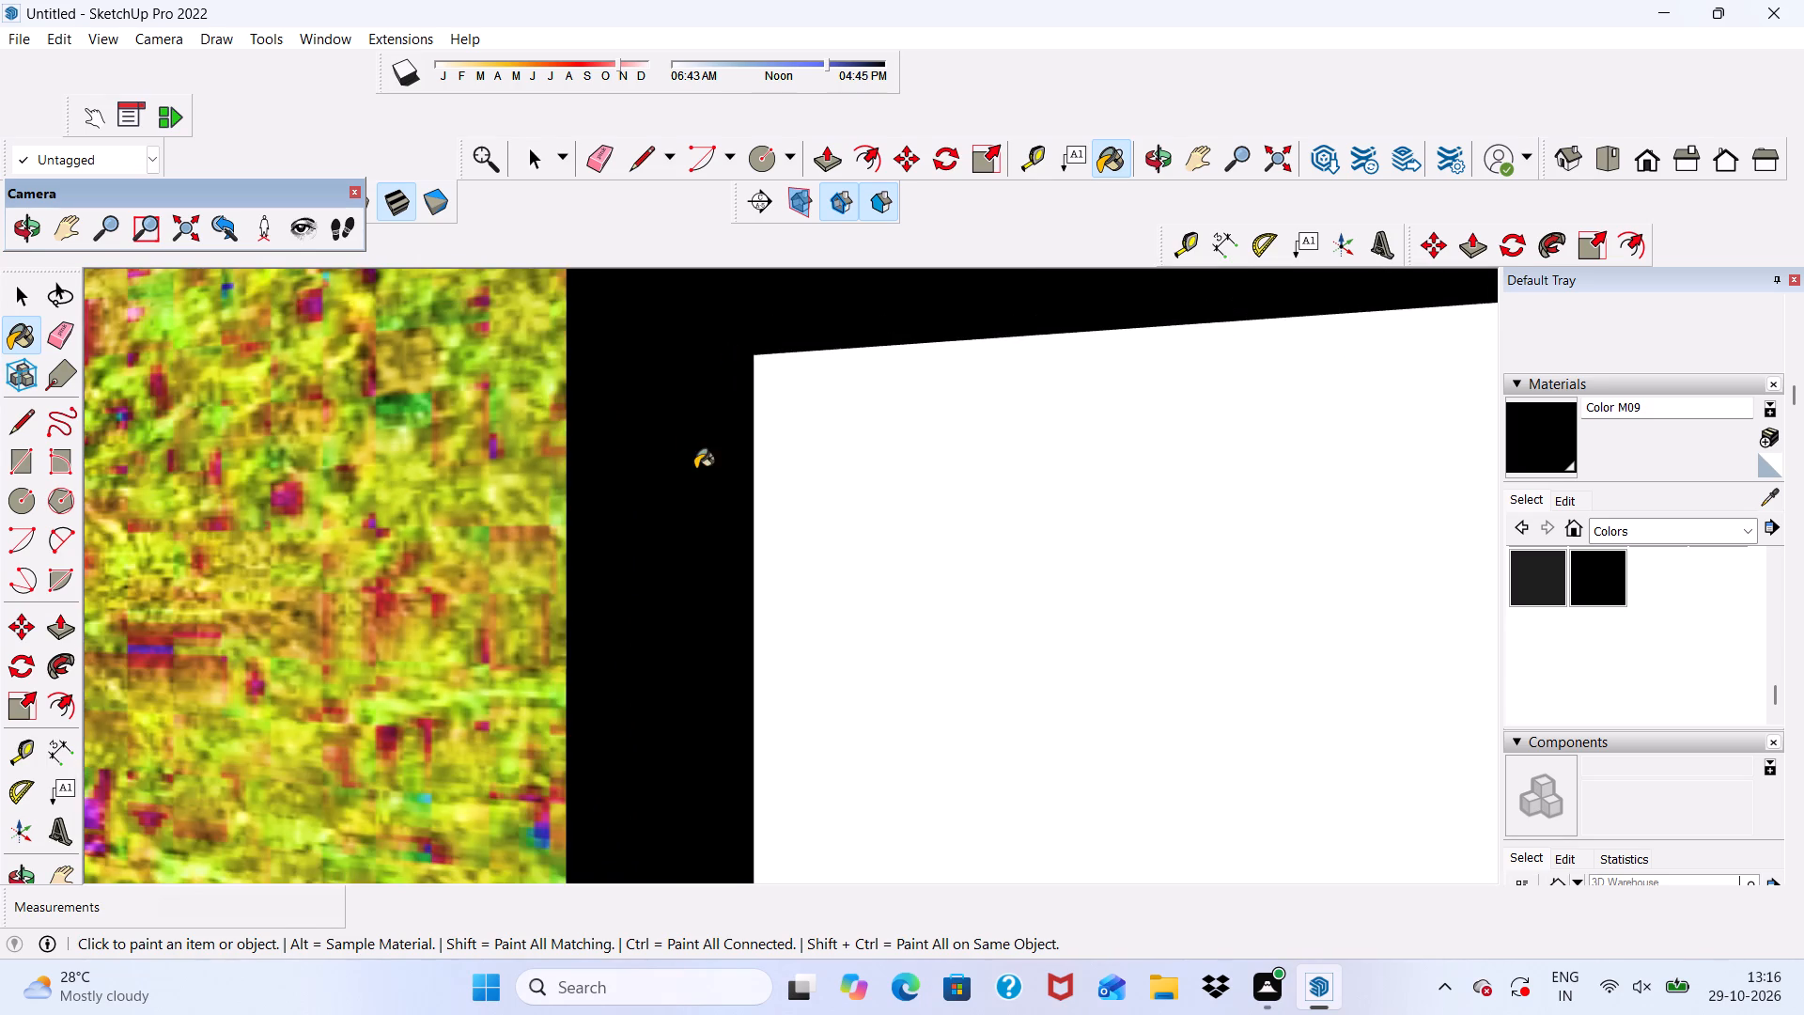
# Paint the left face of the upper window's central mullion and the frame's outer left side with Color M09.
pyautogui.moveTo(695, 469); pyautogui.dragTo(1067, 517, button='middle')
pyautogui.click(1089, 493)
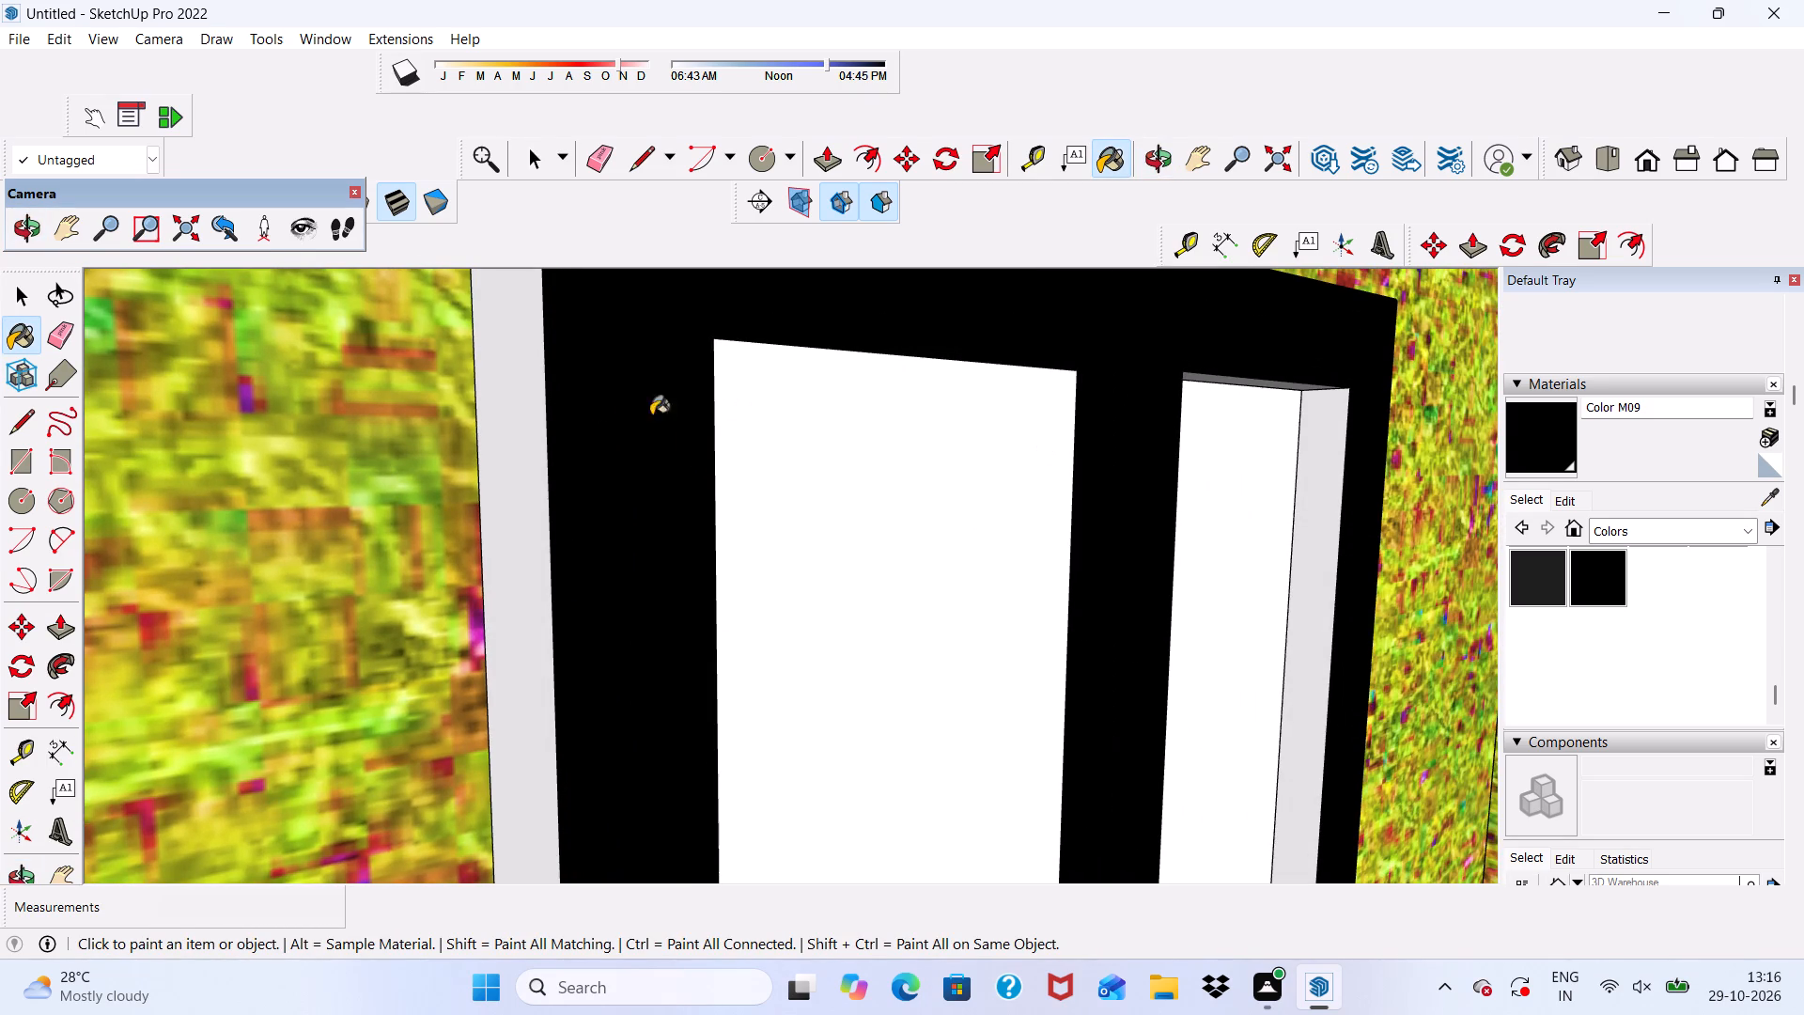
pyautogui.click(537, 448)
pyautogui.scroll(-5, 475, 439)
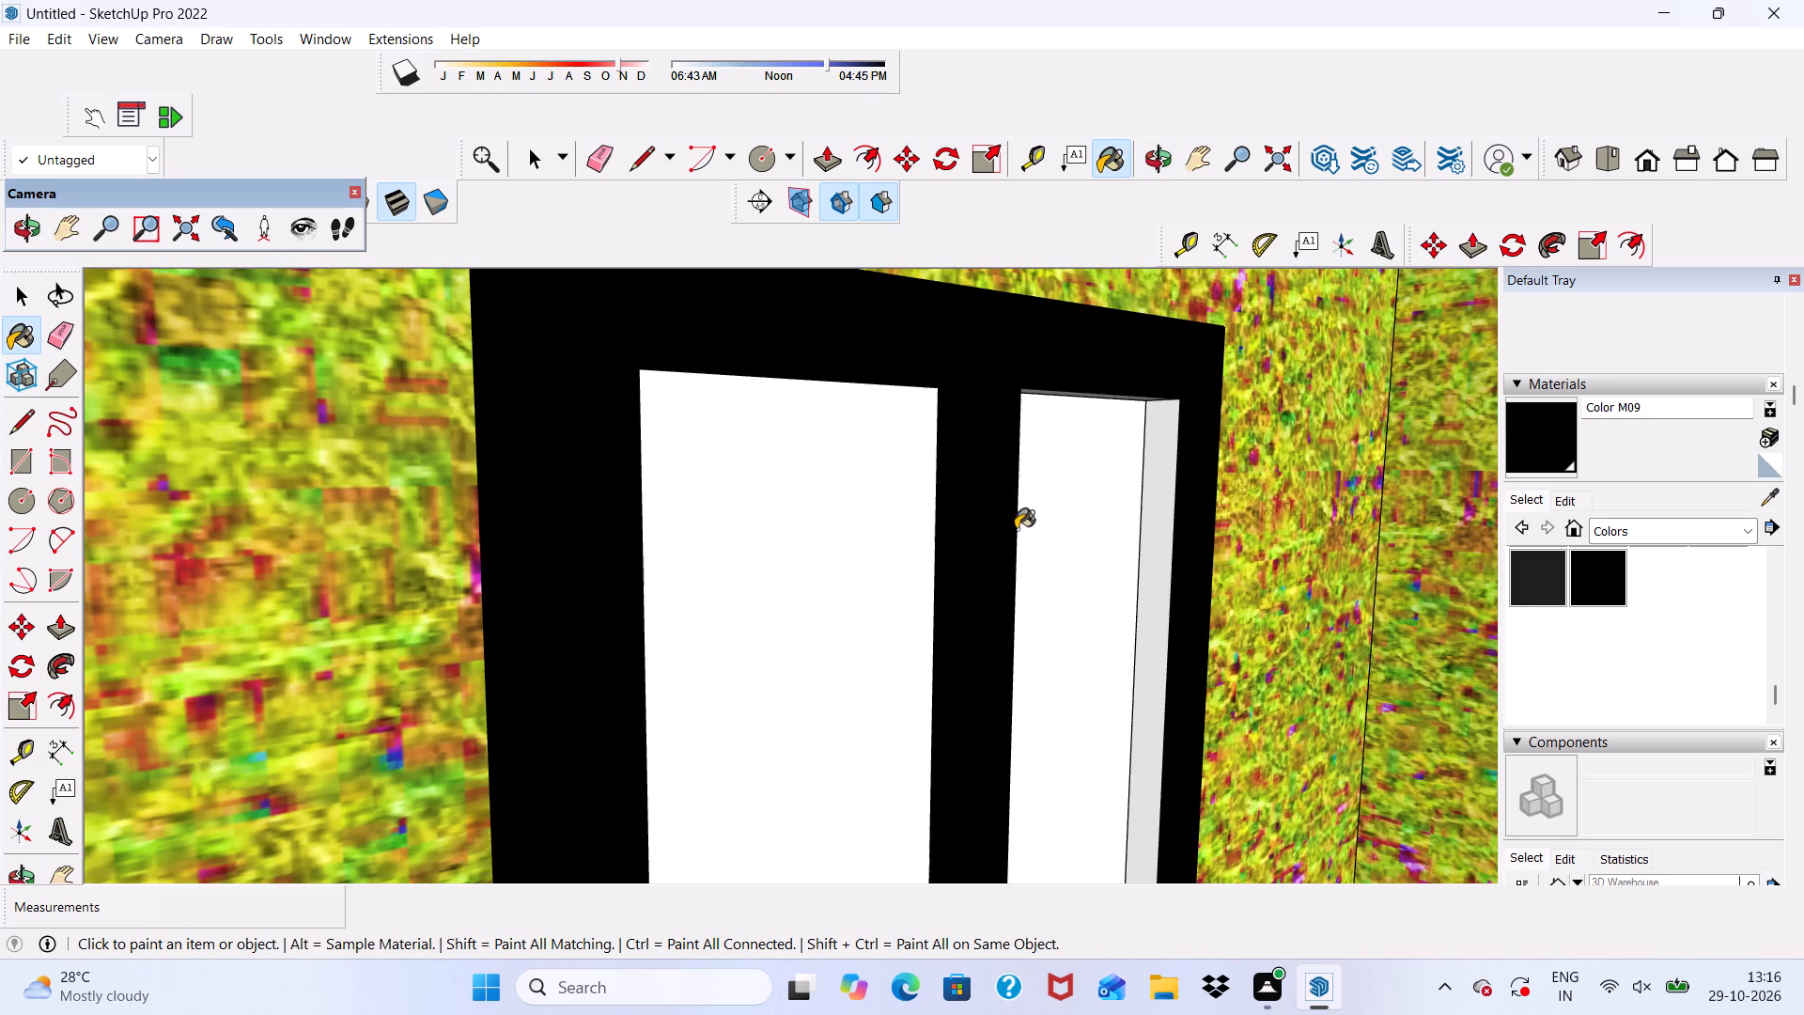
# Paint the right and top inner faces of the upper window's right pane opening with Color M09.
pyautogui.click(1117, 516)
pyautogui.scroll(3, 1032, 416)
pyautogui.moveTo(1032, 415); pyautogui.dragTo(892, 244, button='middle')
pyautogui.scroll(-1, 1014, 375)
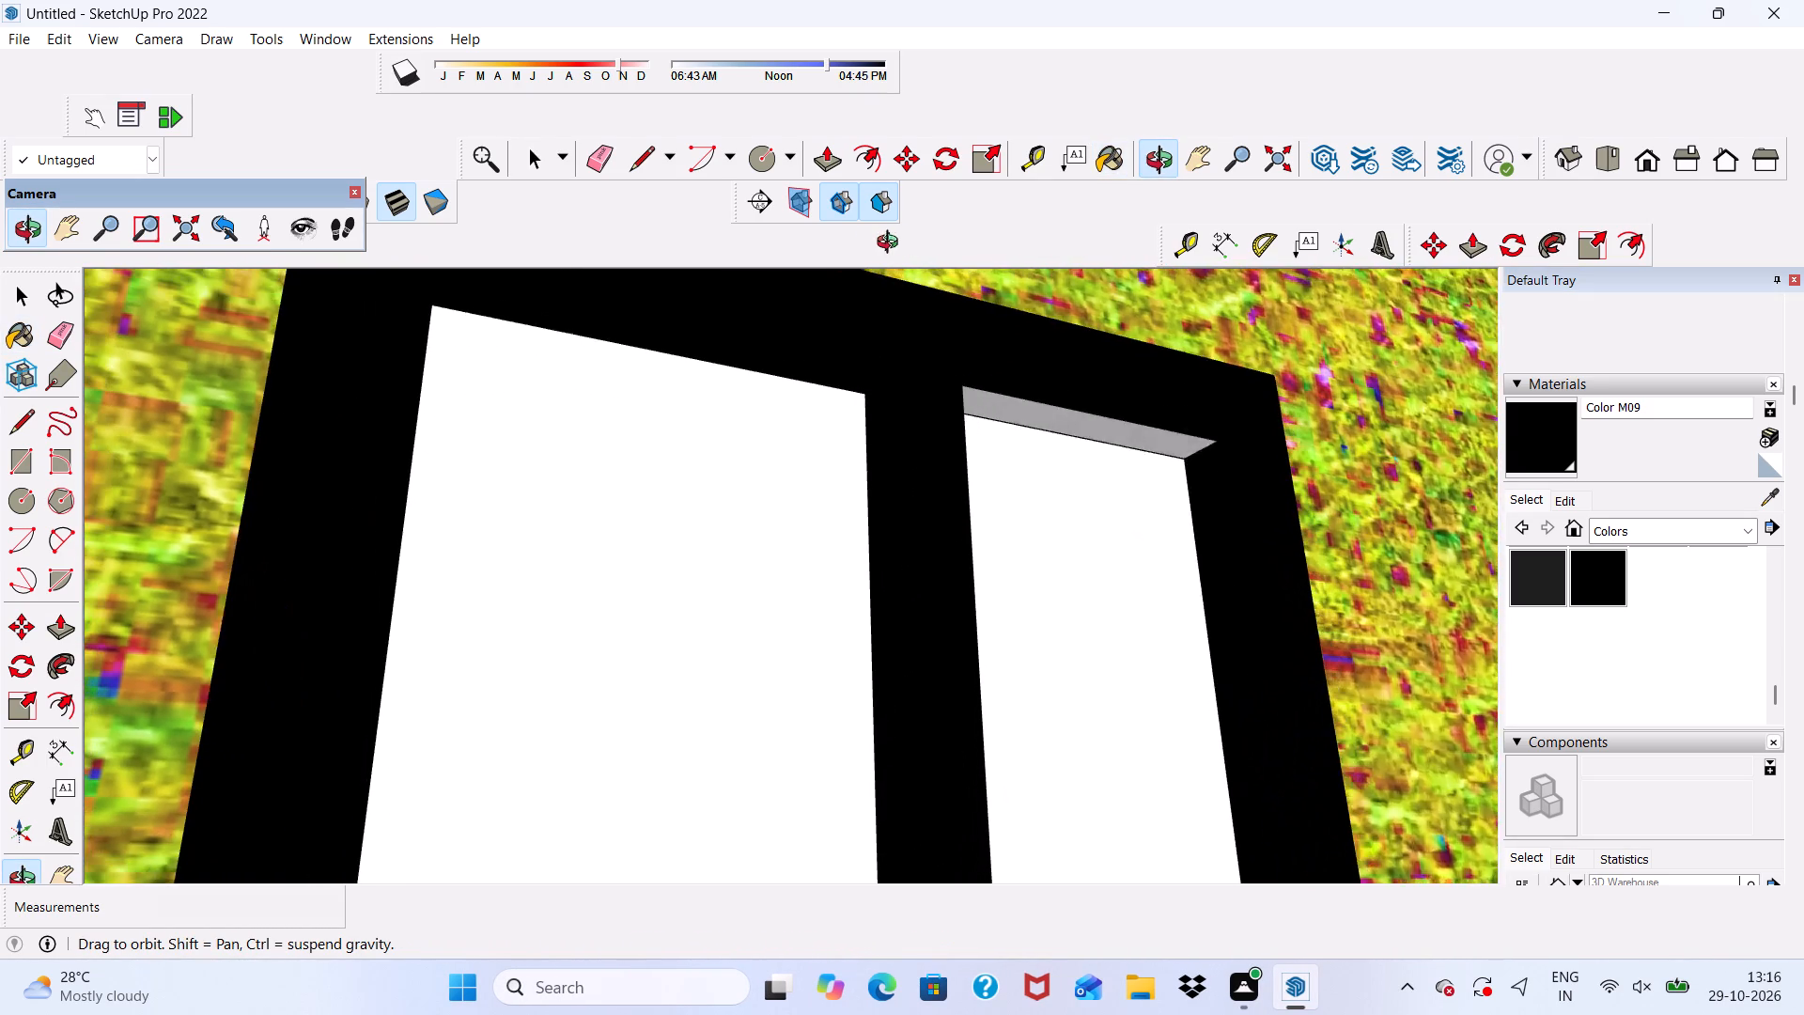
pyautogui.moveTo(892, 244); pyautogui.dragTo(872, 244, button='middle')
pyautogui.click(990, 393)
# Paint the outer top face of the upper window's frame with Color M09.
pyautogui.scroll(-3, 990, 393)
pyautogui.moveTo(995, 396); pyautogui.dragTo(984, 767, button='middle')
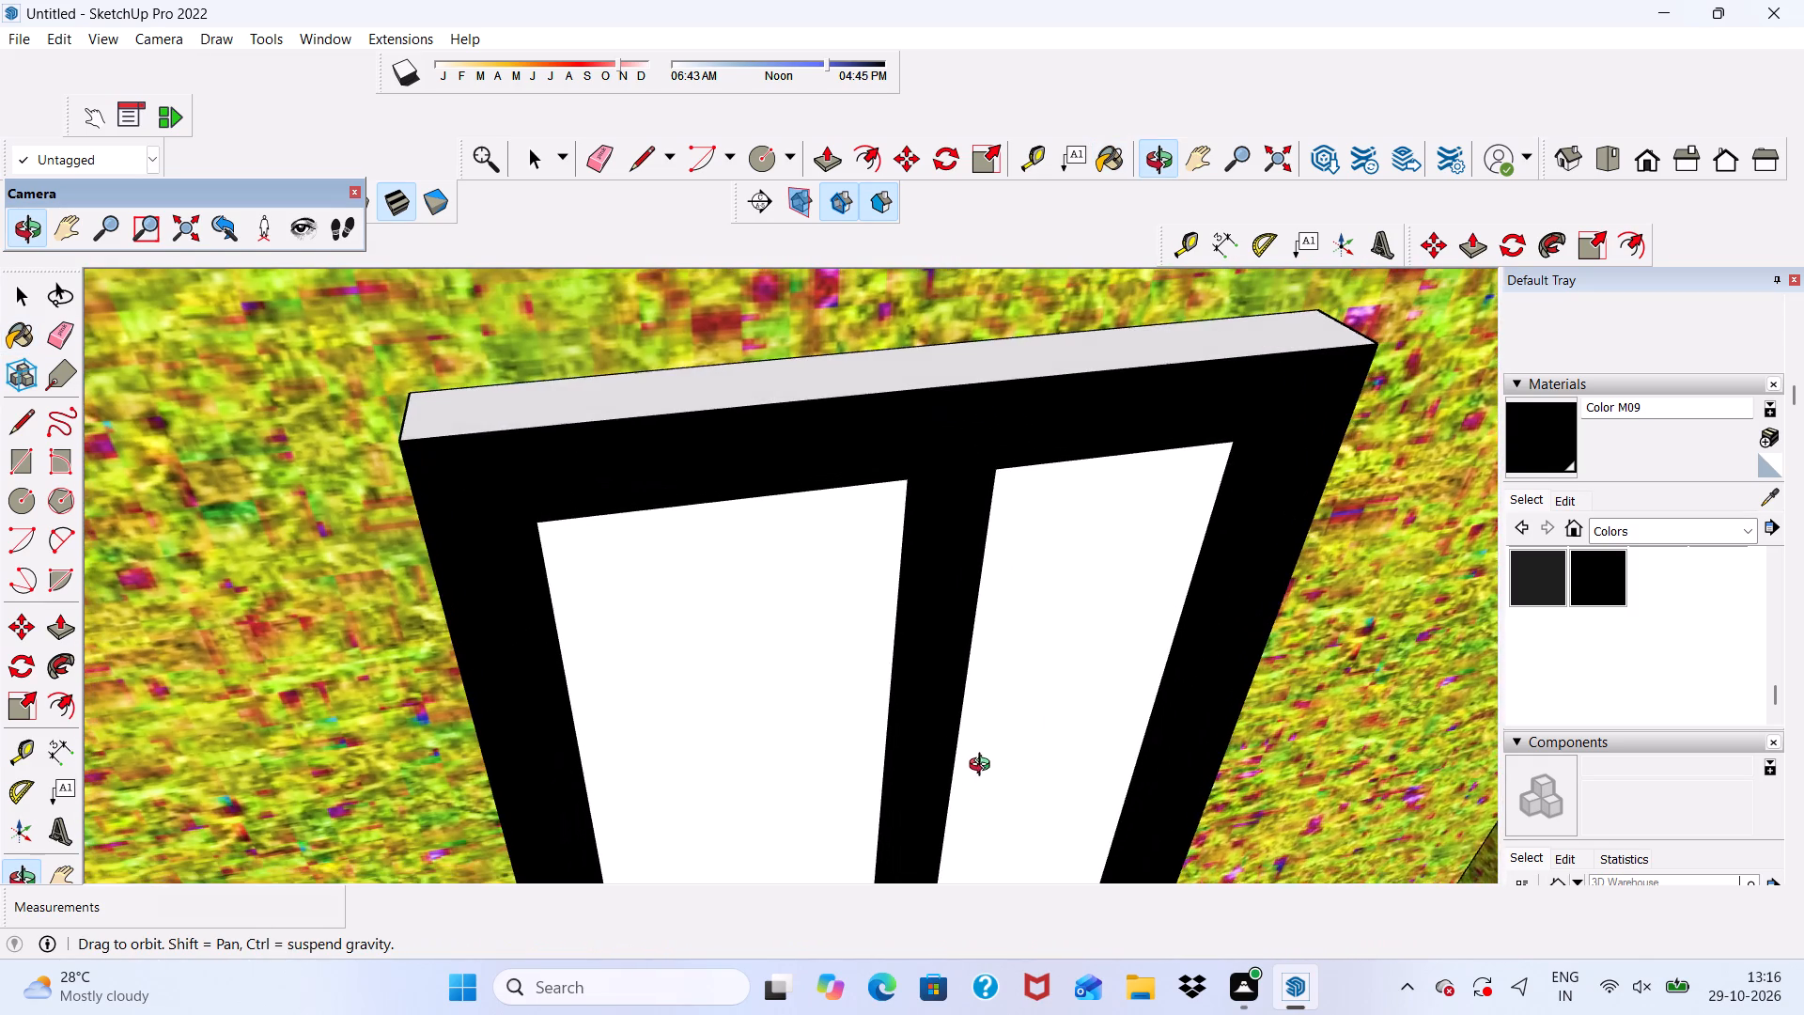
pyautogui.moveTo(984, 767); pyautogui.dragTo(974, 759, button='middle')
pyautogui.click(818, 387)
# Paint the upper window frame's outer right side and its central mullion's right face with Color M09.
pyautogui.scroll(-5, 906, 461)
pyautogui.middleClick(1256, 589)
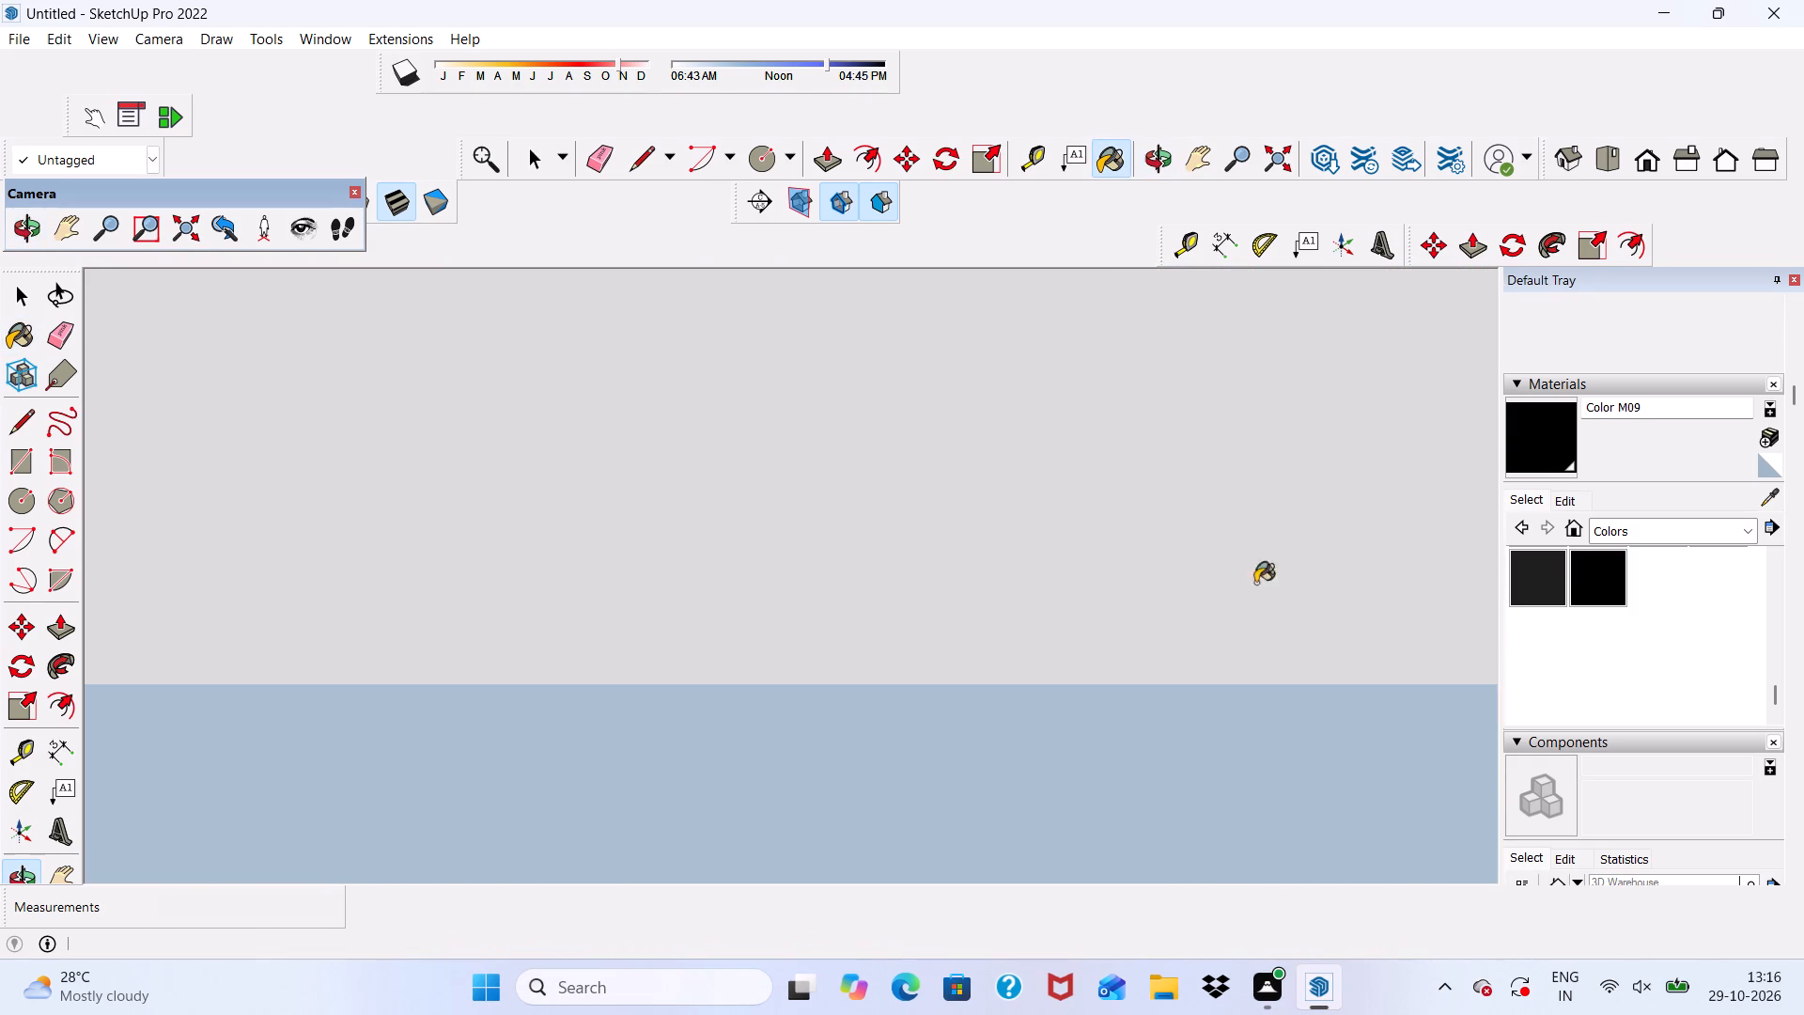
pyautogui.click(1649, 154)
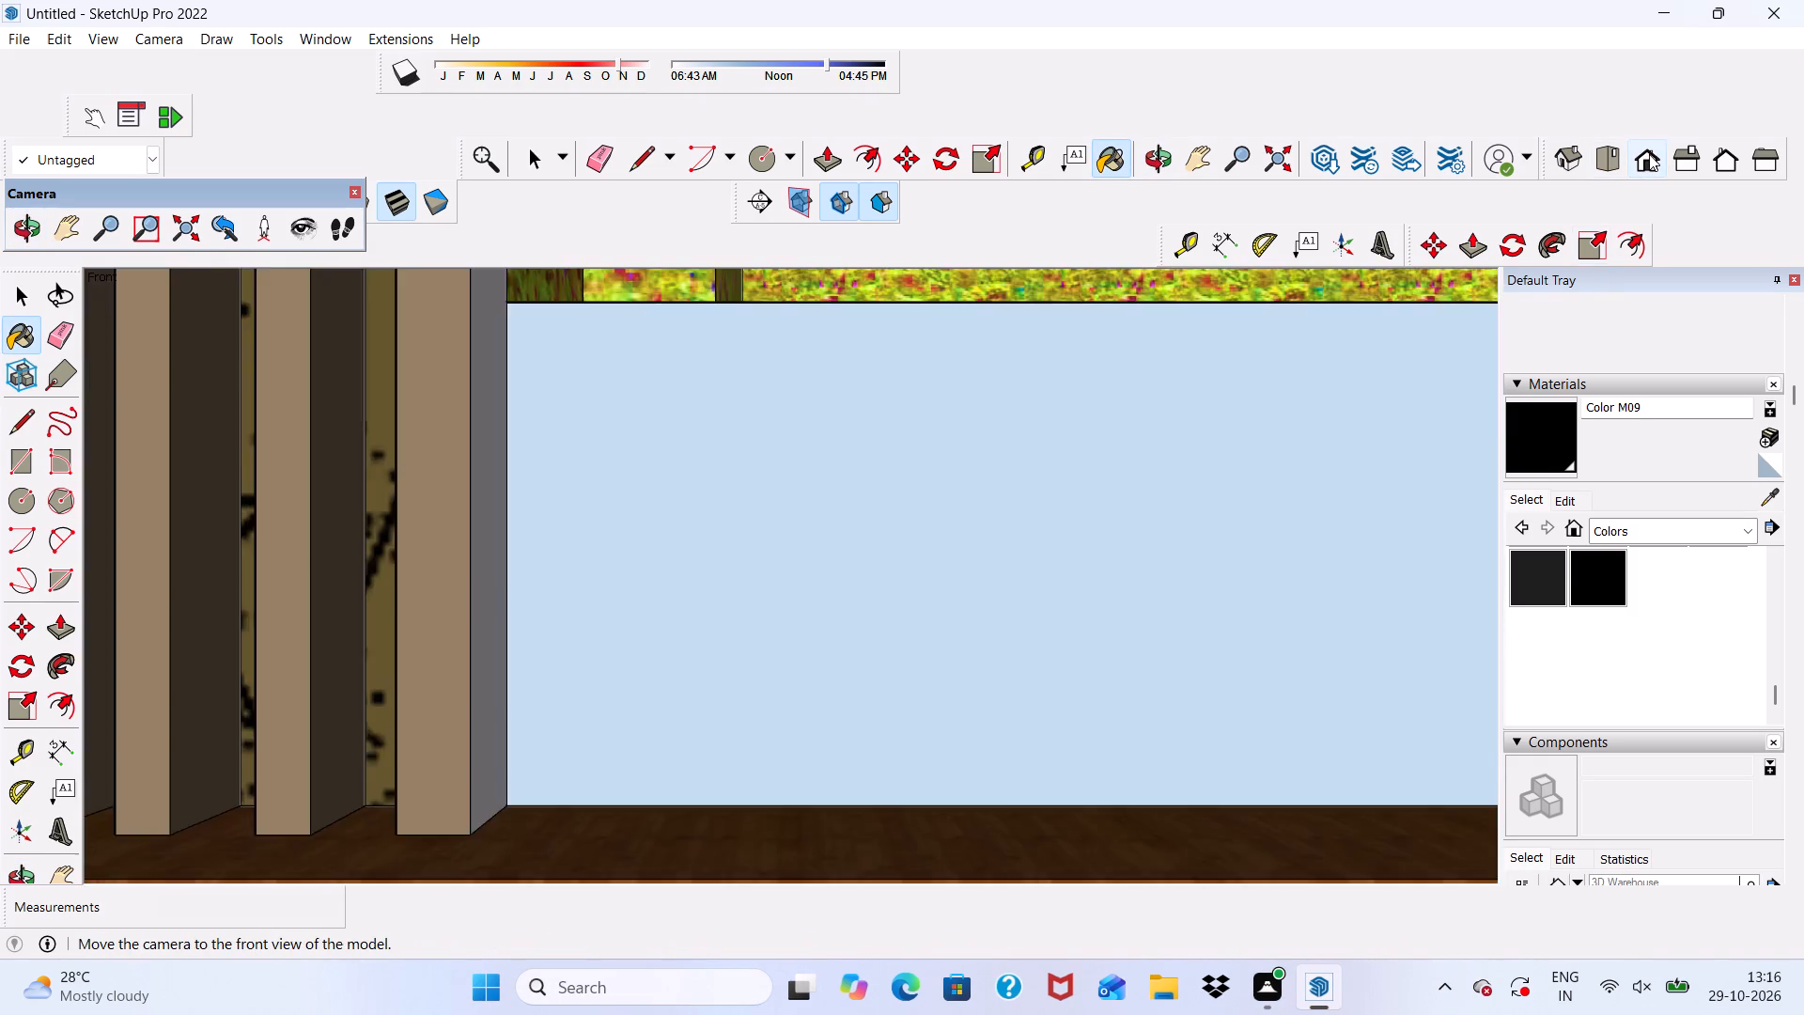
pyautogui.scroll(-6, 1485, 258)
pyautogui.scroll(-20, 1348, 444)
pyautogui.scroll(-4, 1348, 444)
pyautogui.scroll(4, 1230, 361)
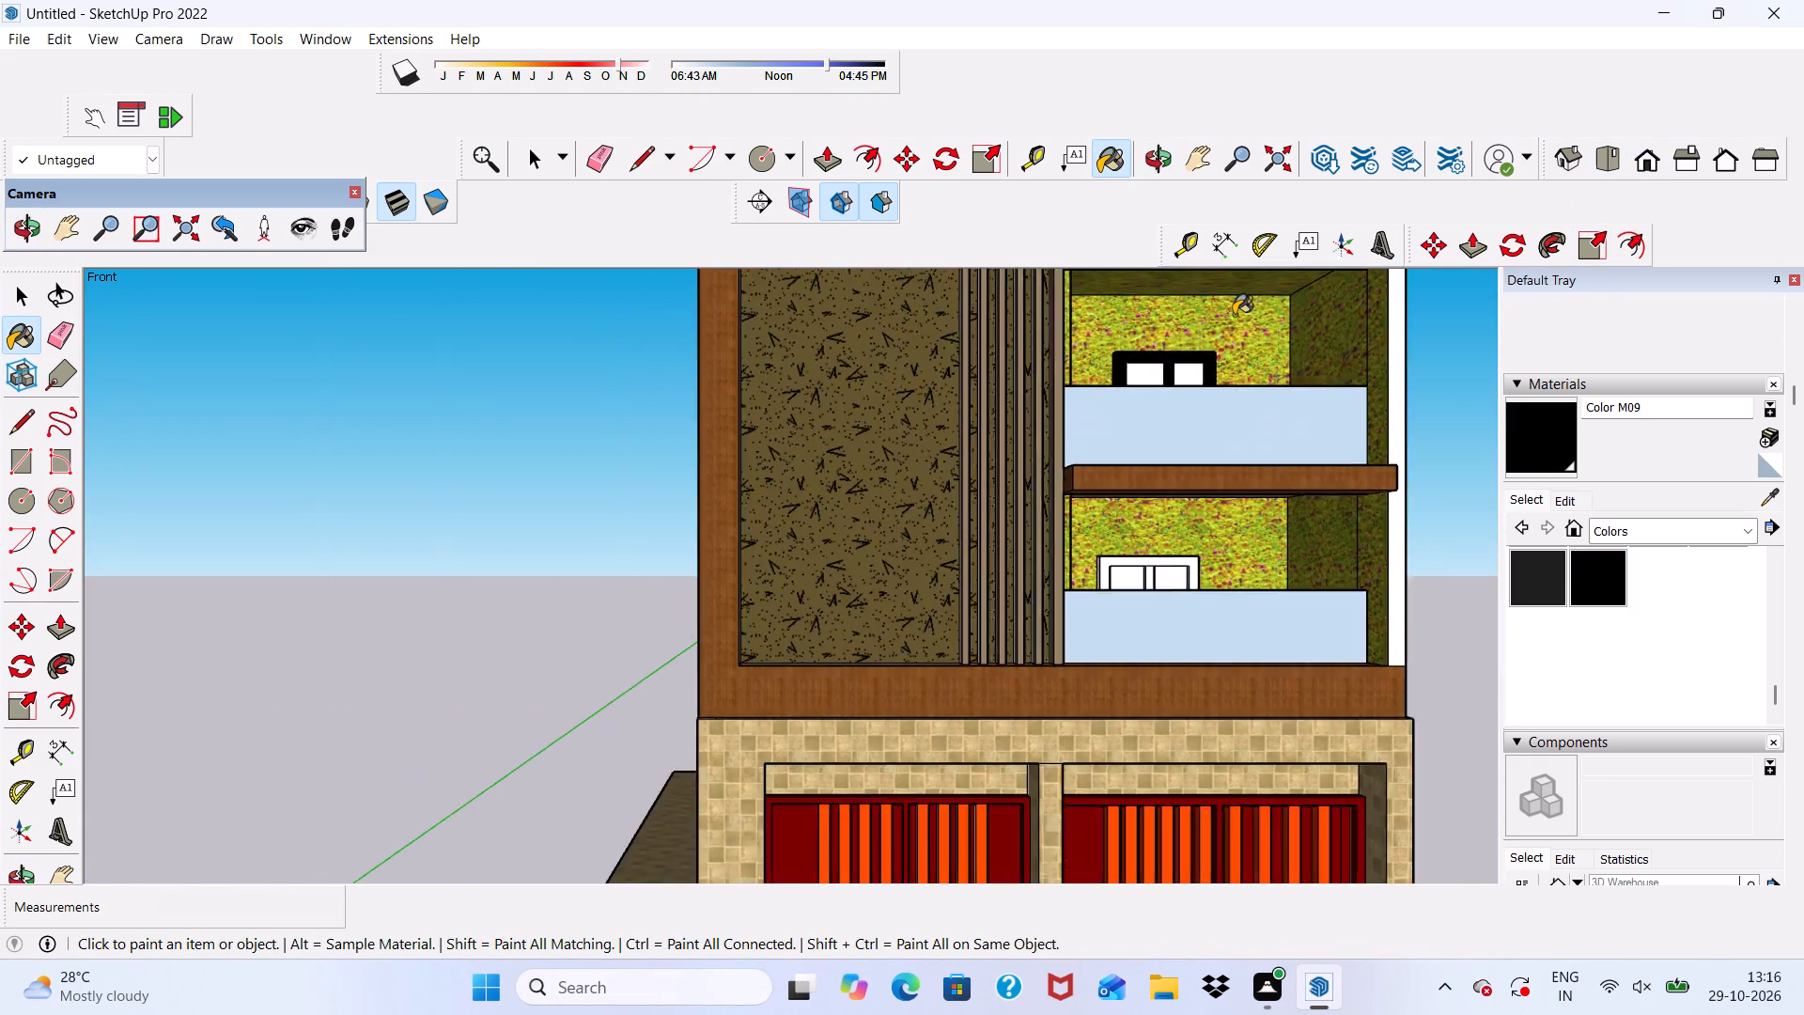
pyautogui.scroll(9, 1234, 315)
pyautogui.moveTo(1261, 377); pyautogui.dragTo(987, 506, button='middle')
pyautogui.scroll(3, 982, 609)
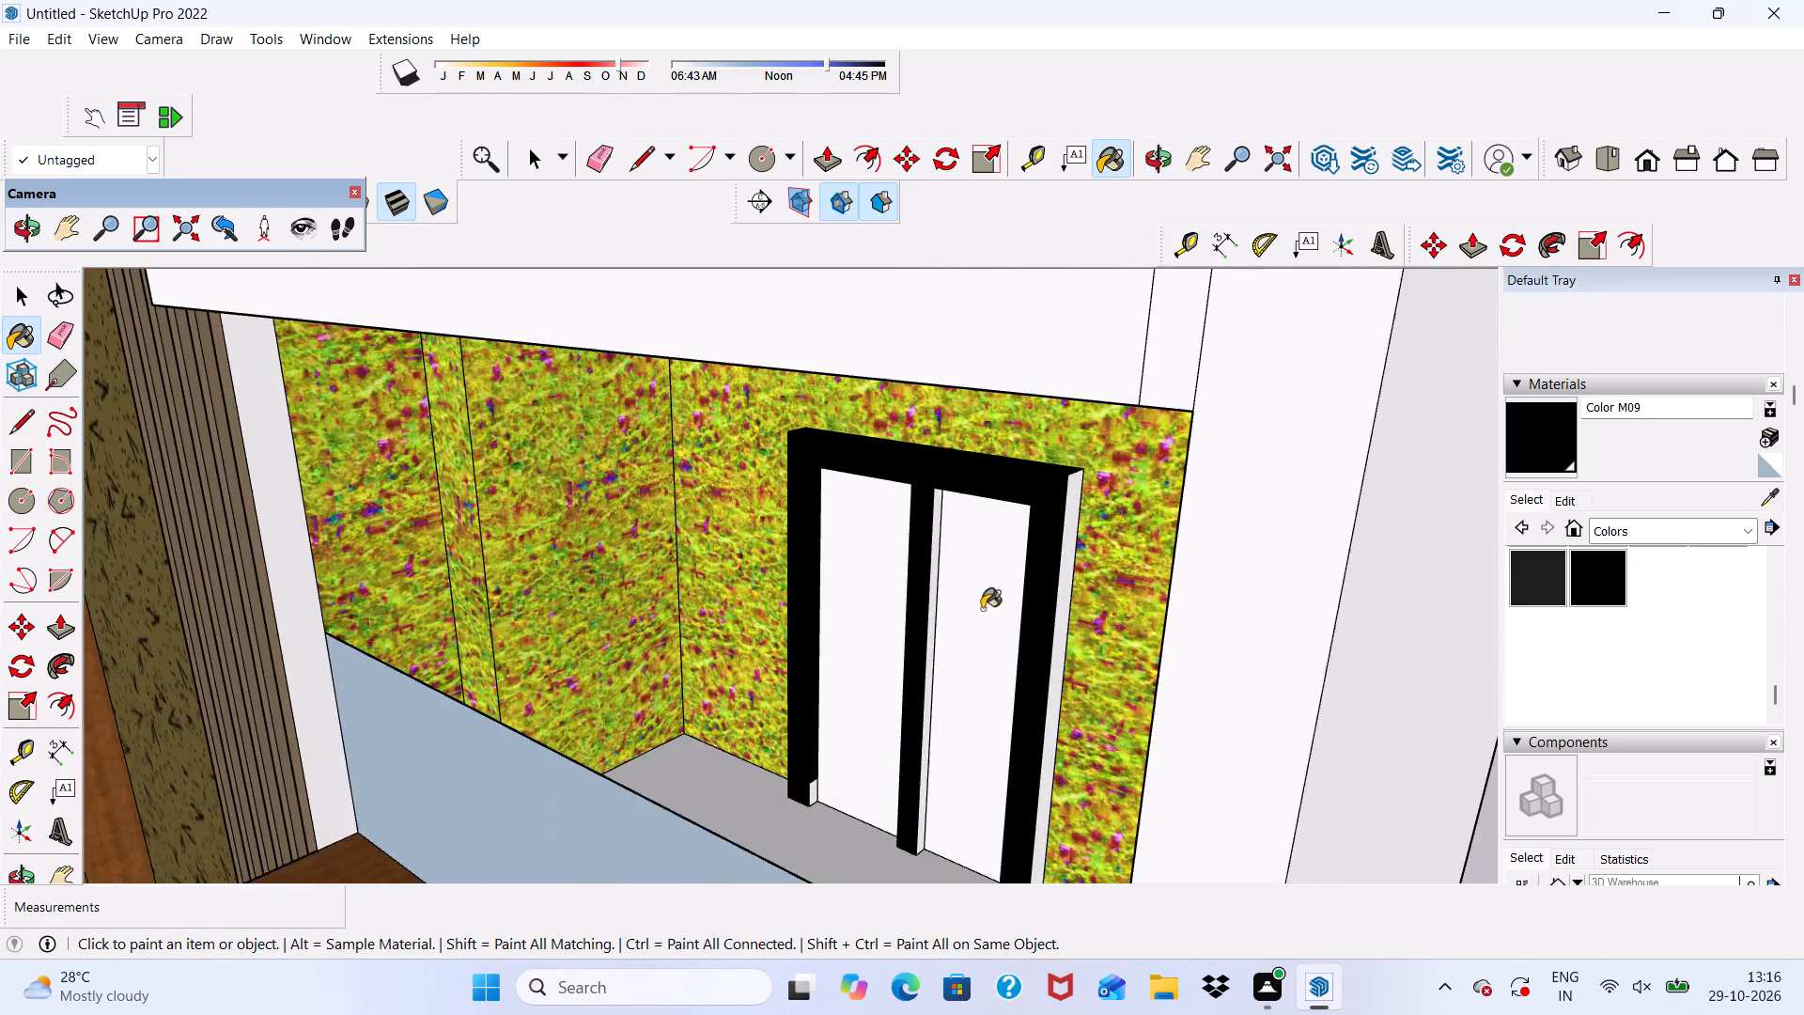
pyautogui.scroll(2, 982, 609)
pyautogui.scroll(5, 1083, 595)
pyautogui.click(1085, 572)
pyautogui.scroll(5, 898, 550)
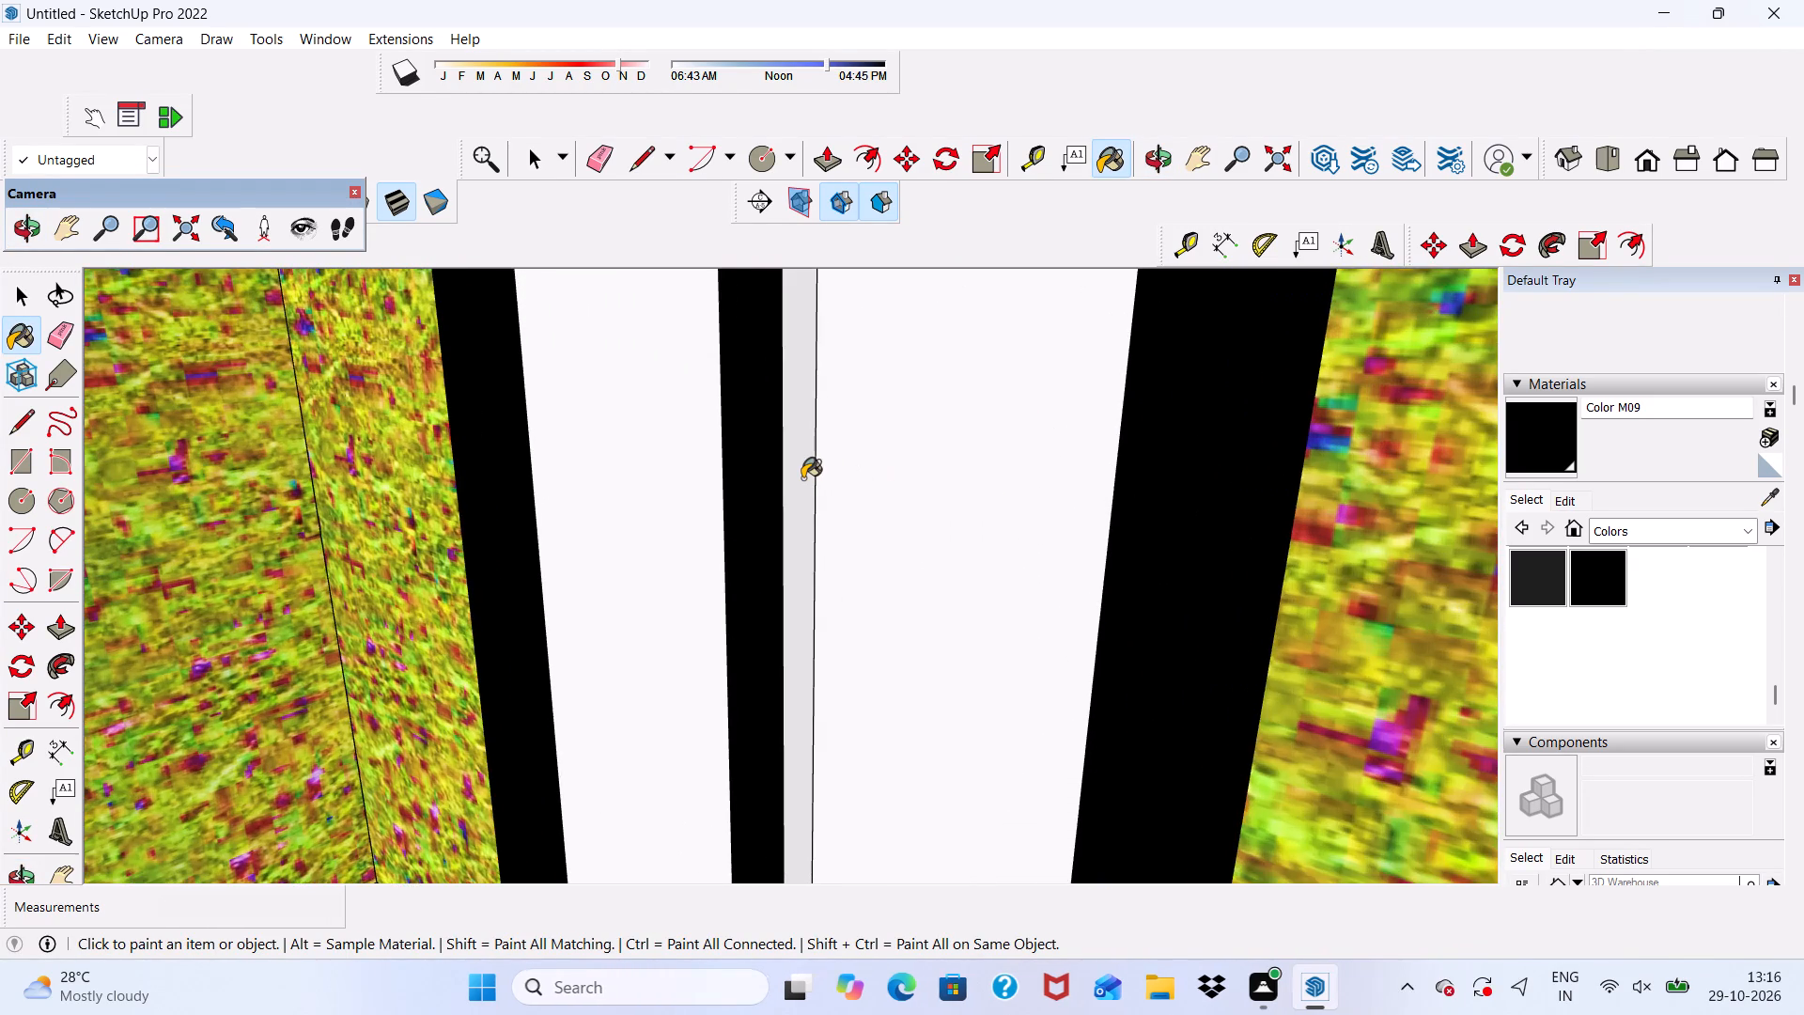
pyautogui.click(802, 478)
# Paint the front face of the lower balcony window's outer frame with Color M09.
pyautogui.scroll(-3, 714, 527)
pyautogui.moveTo(552, 602); pyautogui.dragTo(1036, 587, button='middle')
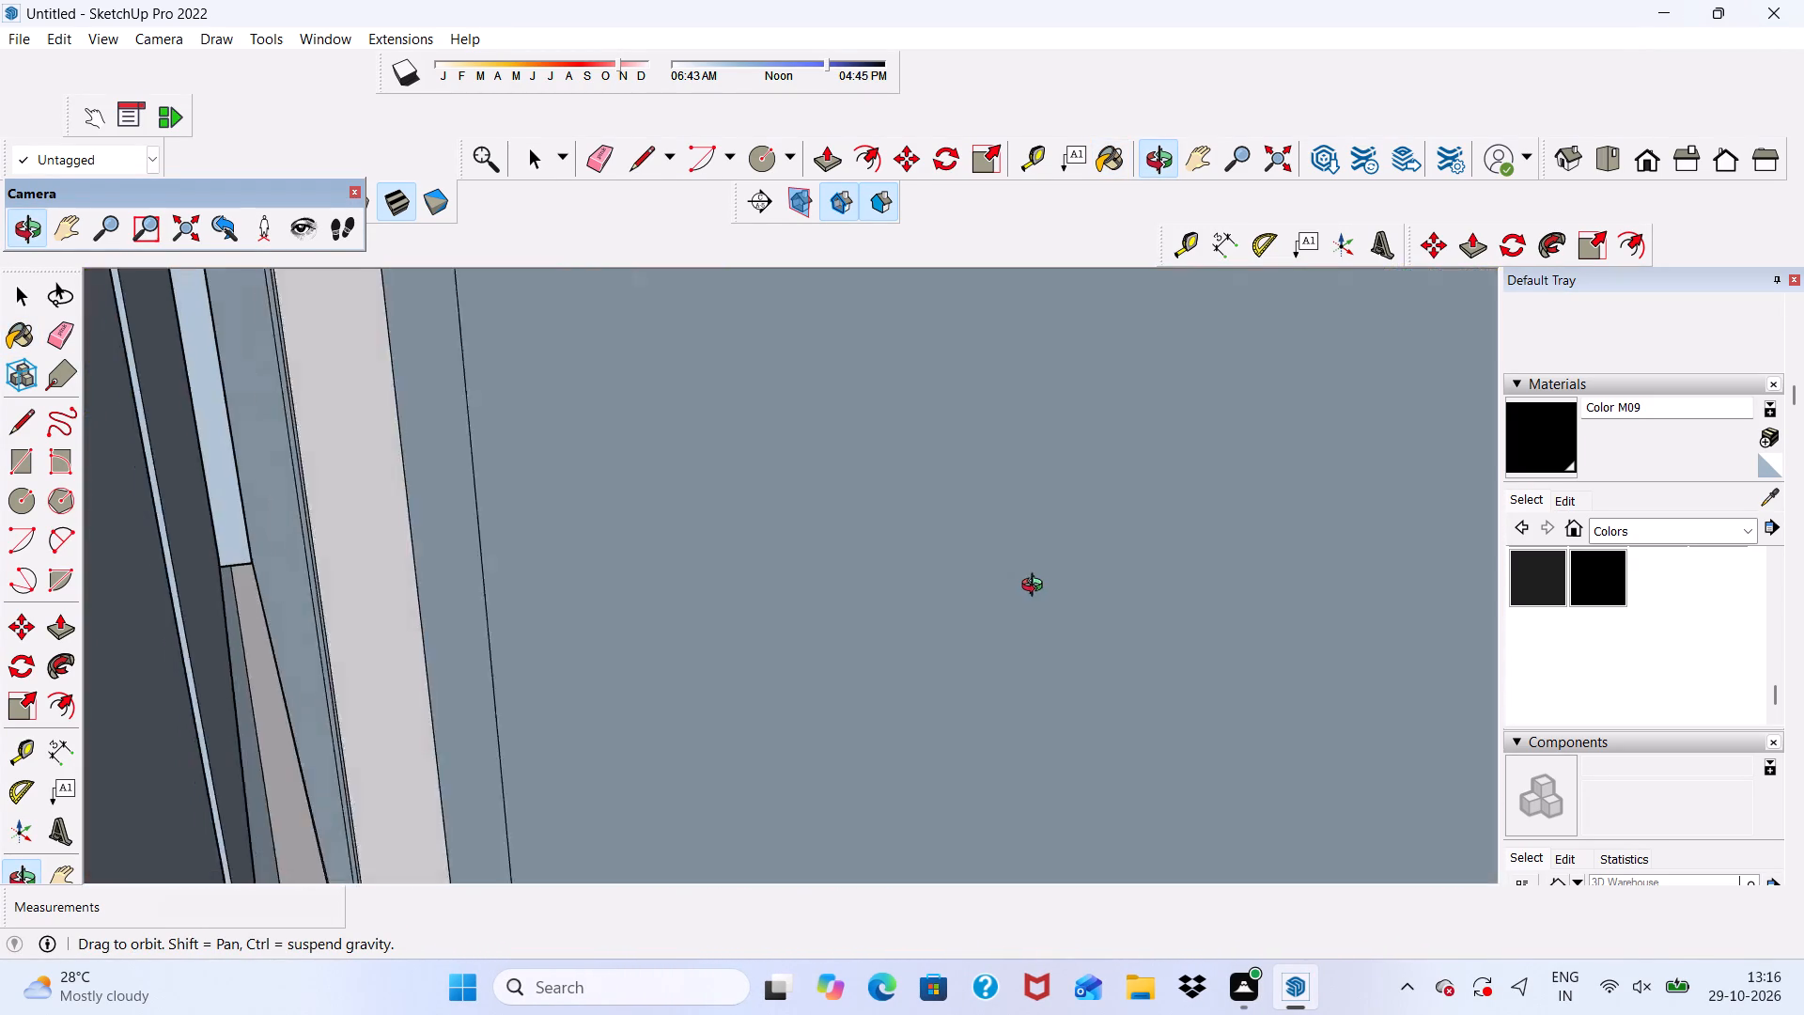
pyautogui.moveTo(1036, 587); pyautogui.dragTo(882, 516, button='middle')
pyautogui.scroll(-20, 849, 435)
pyautogui.scroll(5, 872, 664)
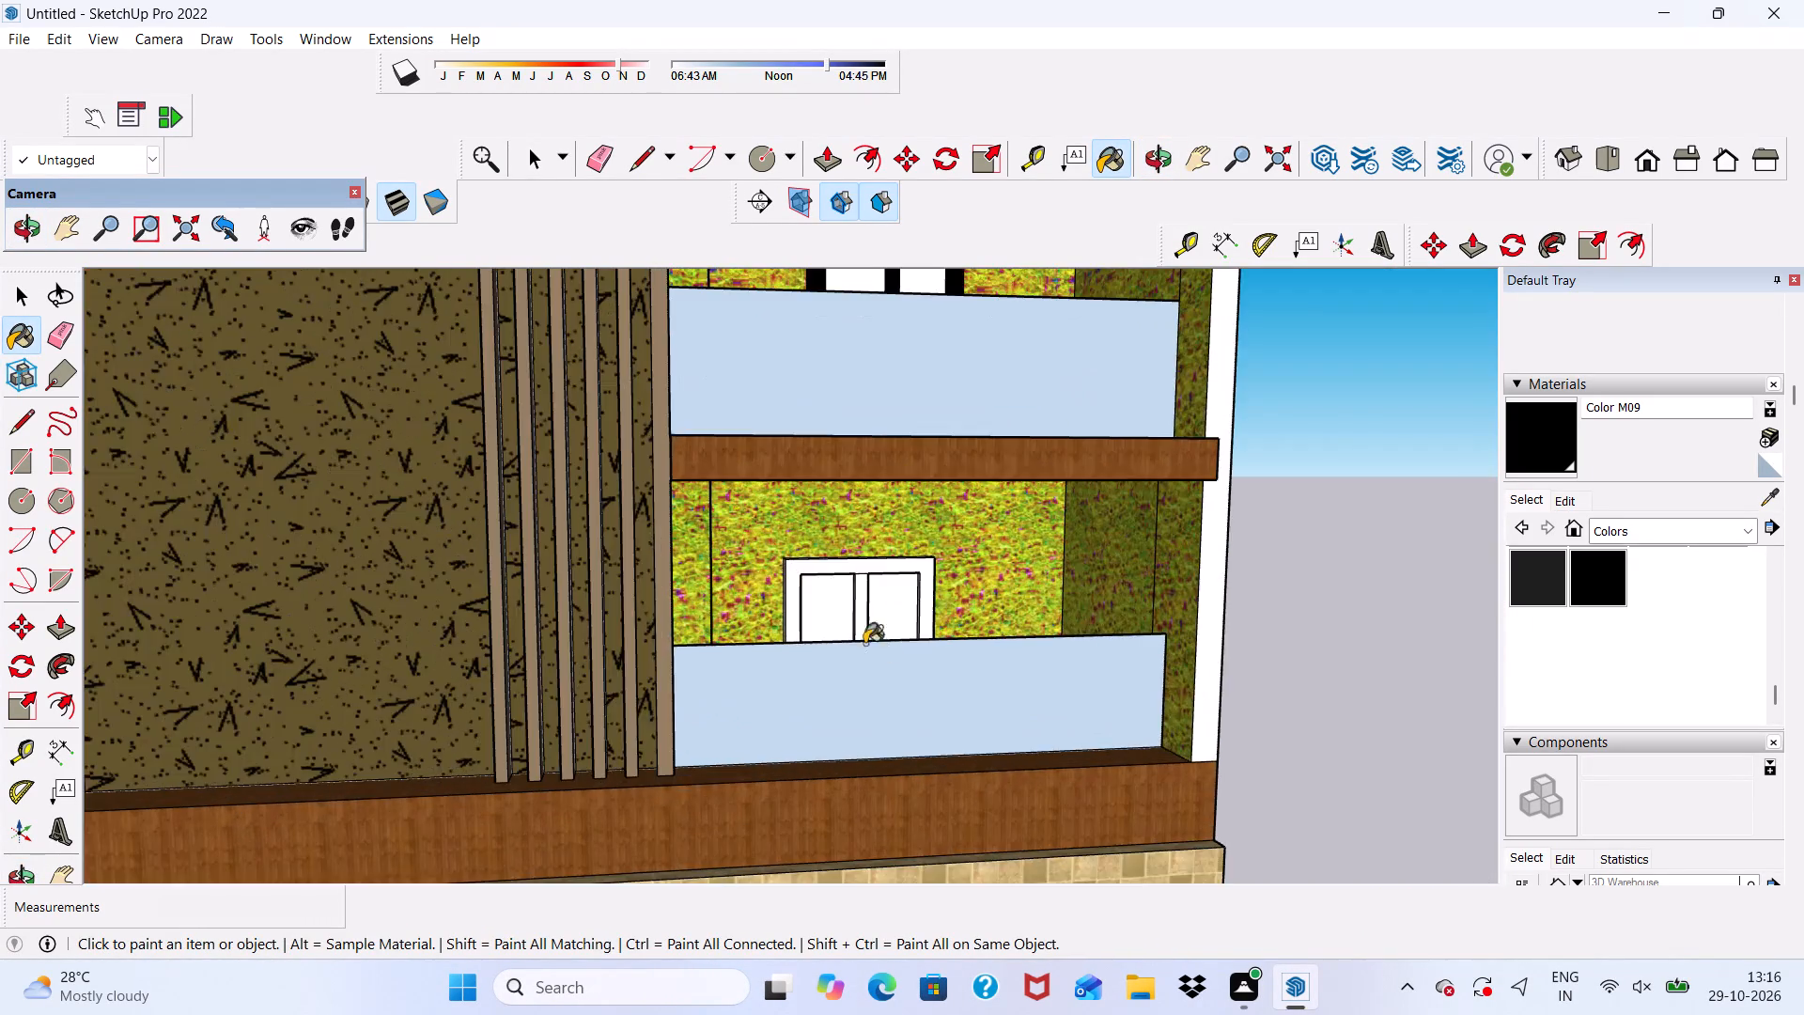
pyautogui.scroll(13, 864, 644)
pyautogui.click(842, 592)
pyautogui.scroll(10, 842, 644)
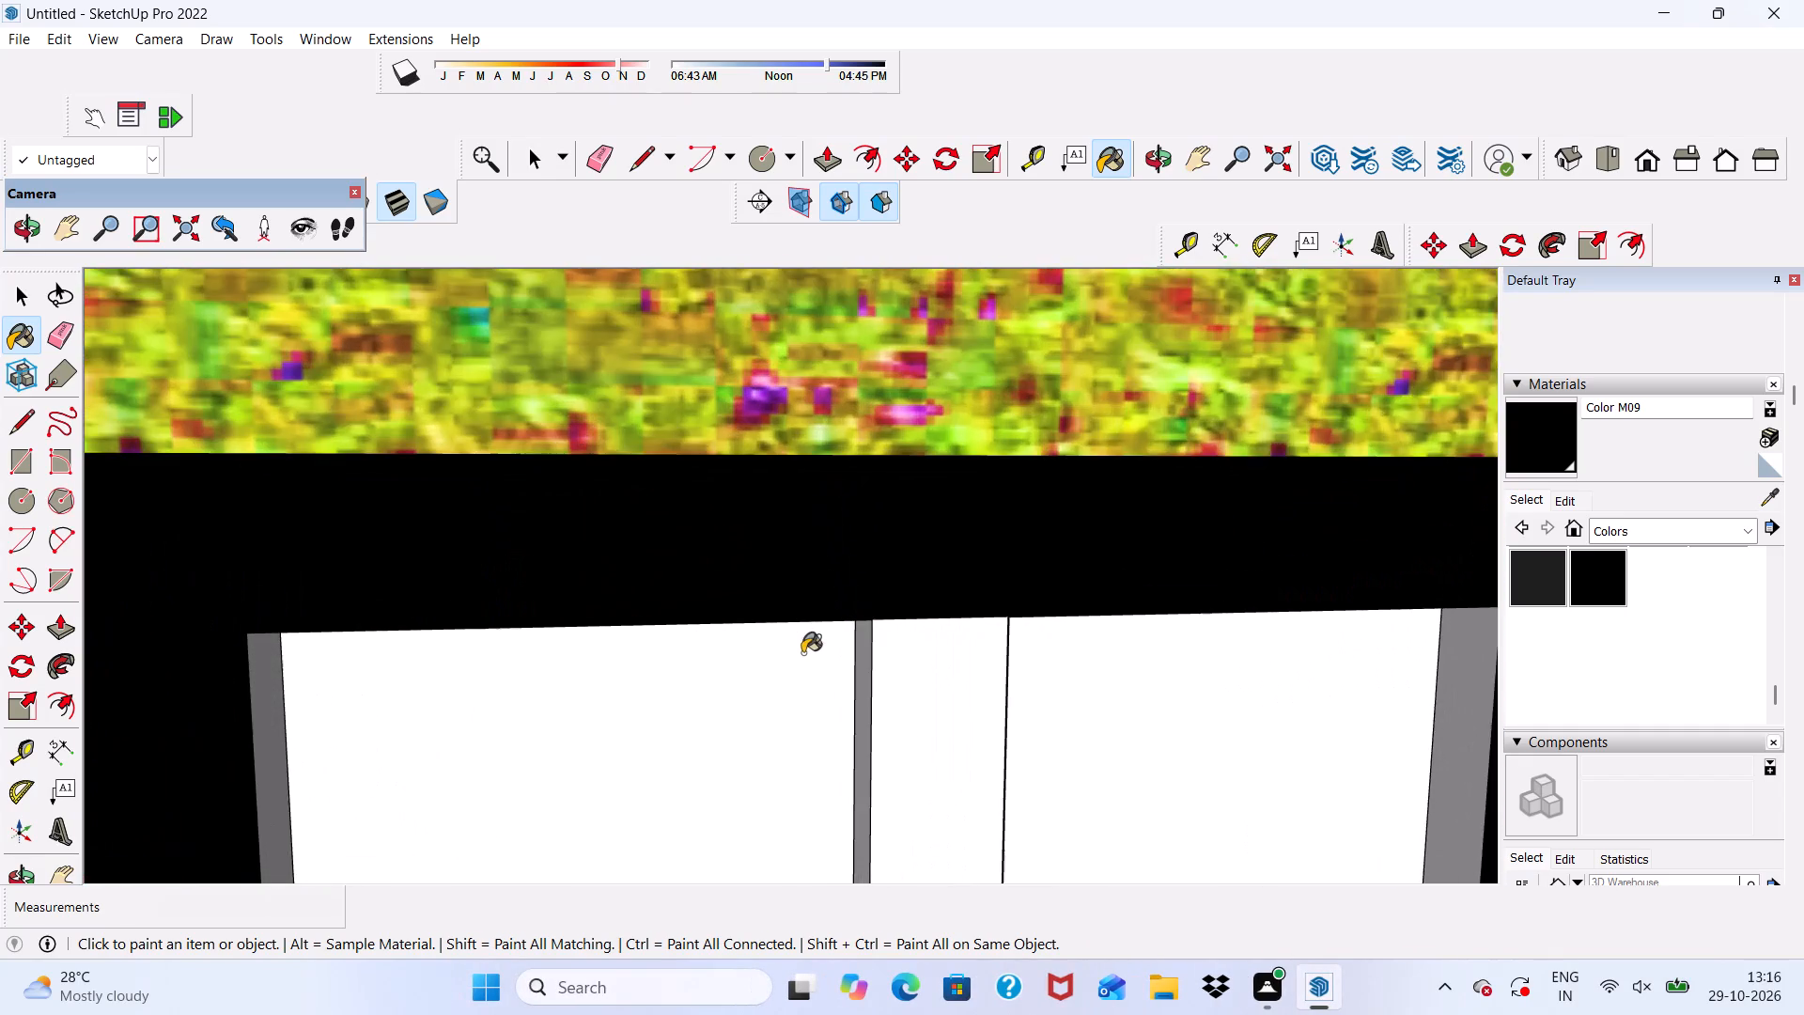
# Paint the left and top inner faces of the lower window's left pane opening with Color M09.
pyautogui.moveTo(661, 692); pyautogui.dragTo(602, 487, button='middle')
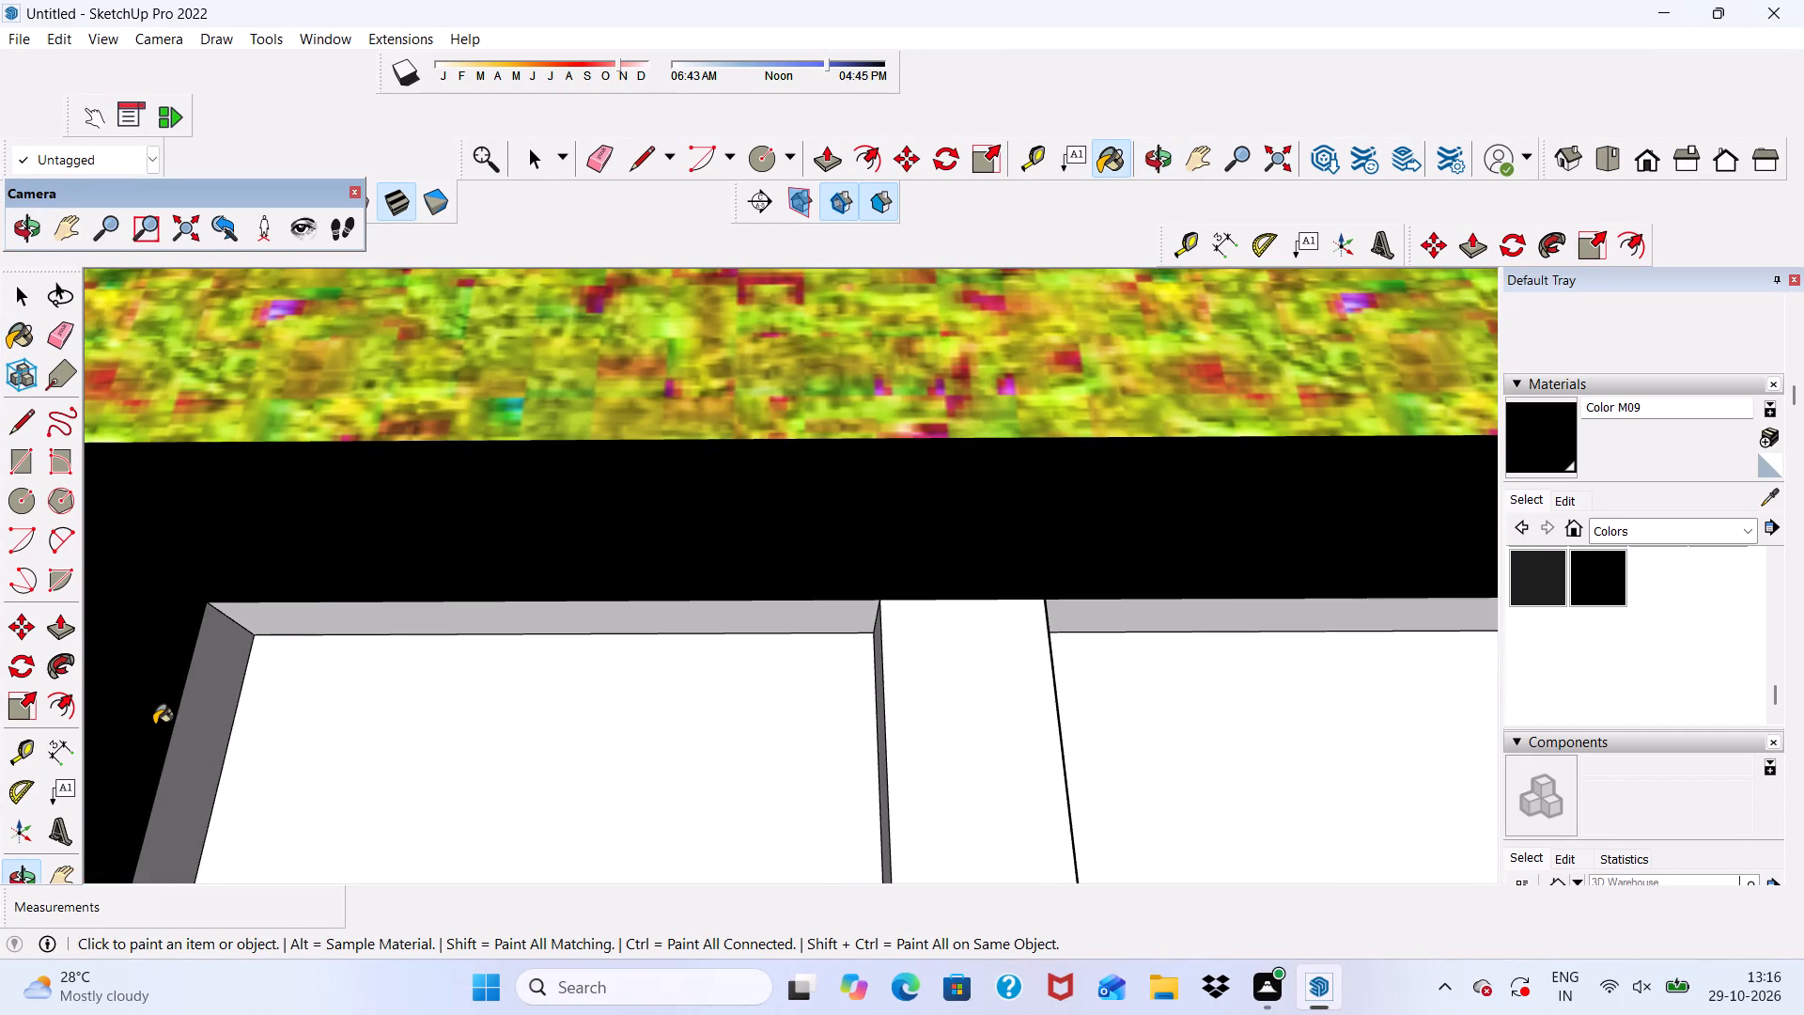
pyautogui.click(178, 731)
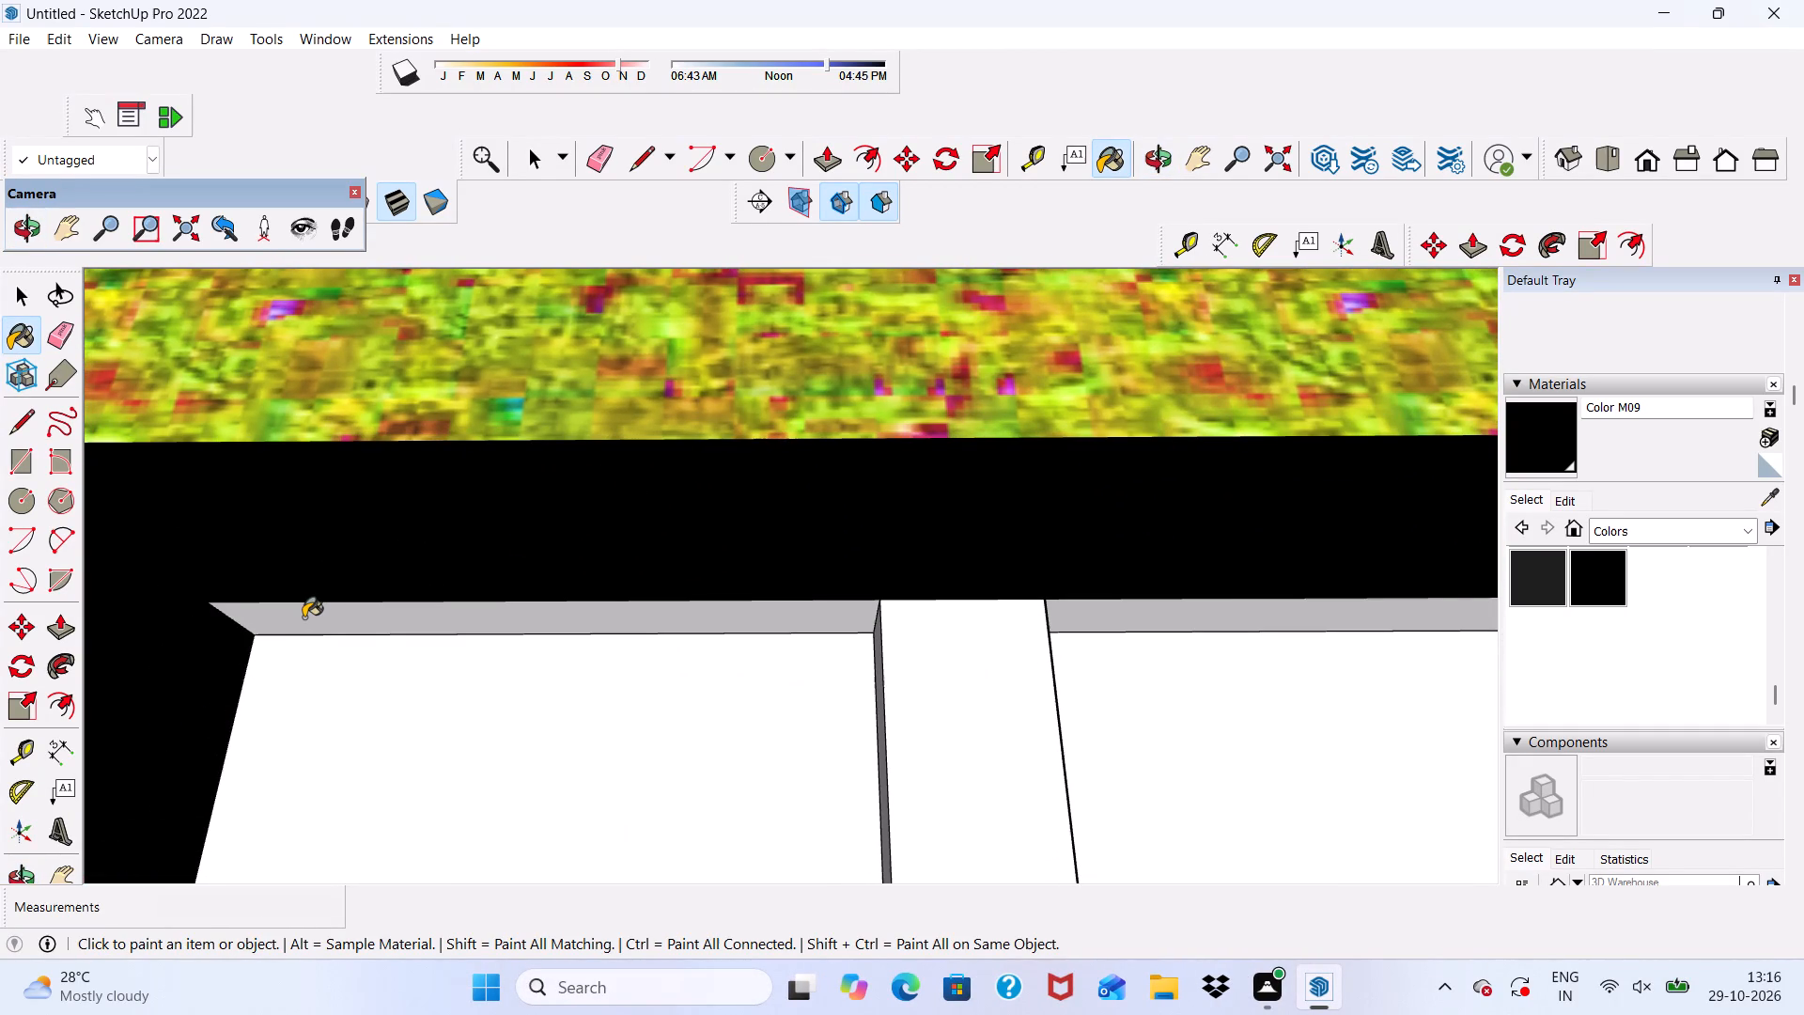
pyautogui.click(303, 617)
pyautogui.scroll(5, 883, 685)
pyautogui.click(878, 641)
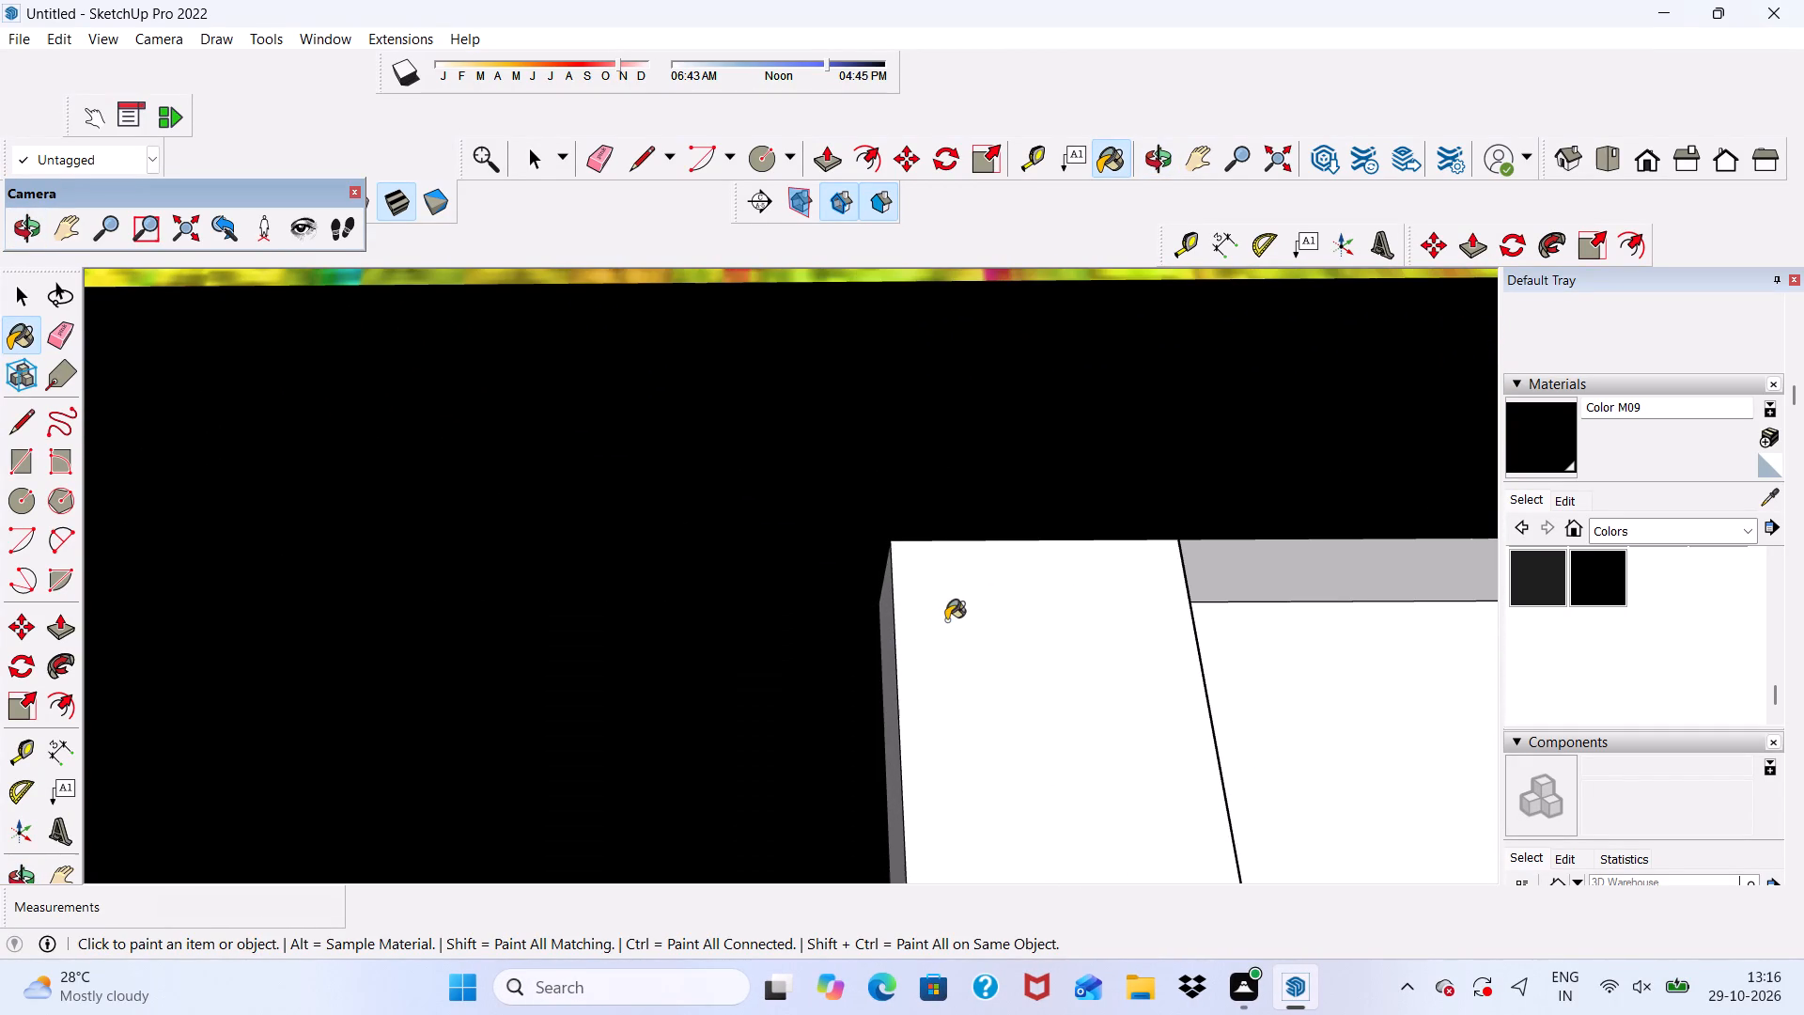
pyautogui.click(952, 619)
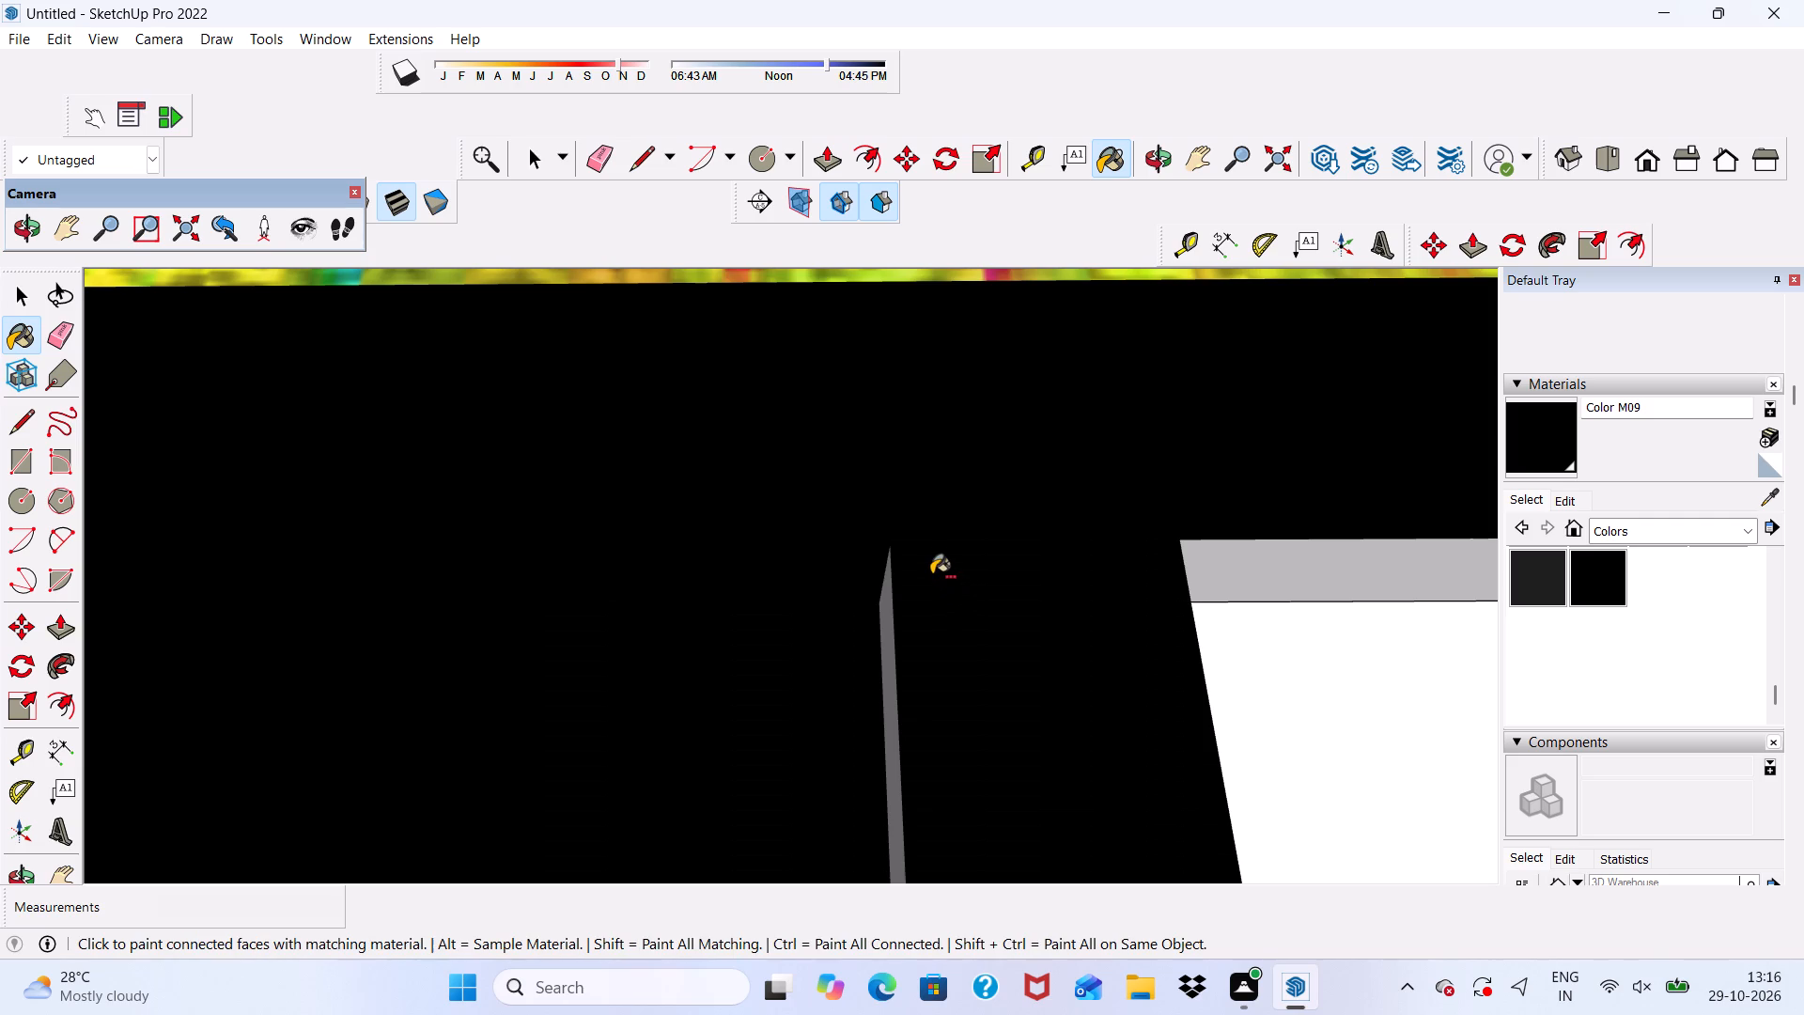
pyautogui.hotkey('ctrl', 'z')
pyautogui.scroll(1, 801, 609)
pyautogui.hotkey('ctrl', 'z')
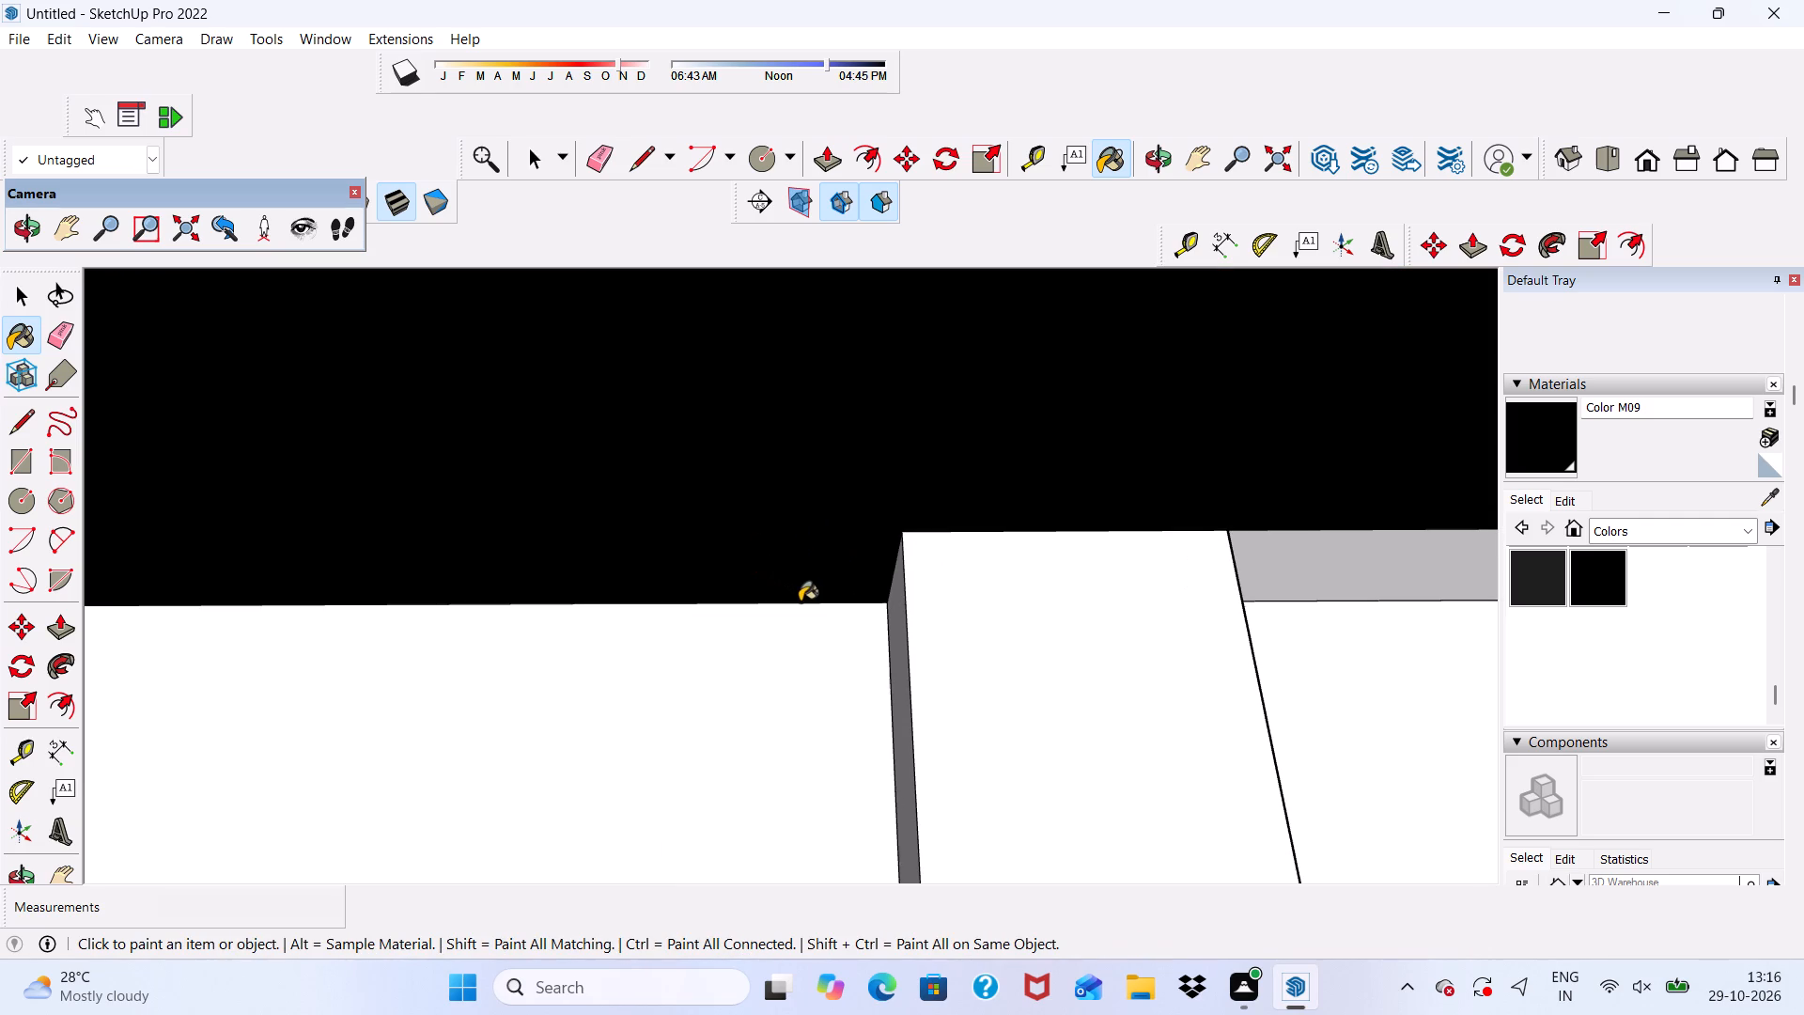
# Paint the lower window's central mullion and the top inner face of its right pane opening with Color M09.
pyautogui.scroll(5, 826, 634)
pyautogui.click(937, 592)
pyautogui.click(1007, 543)
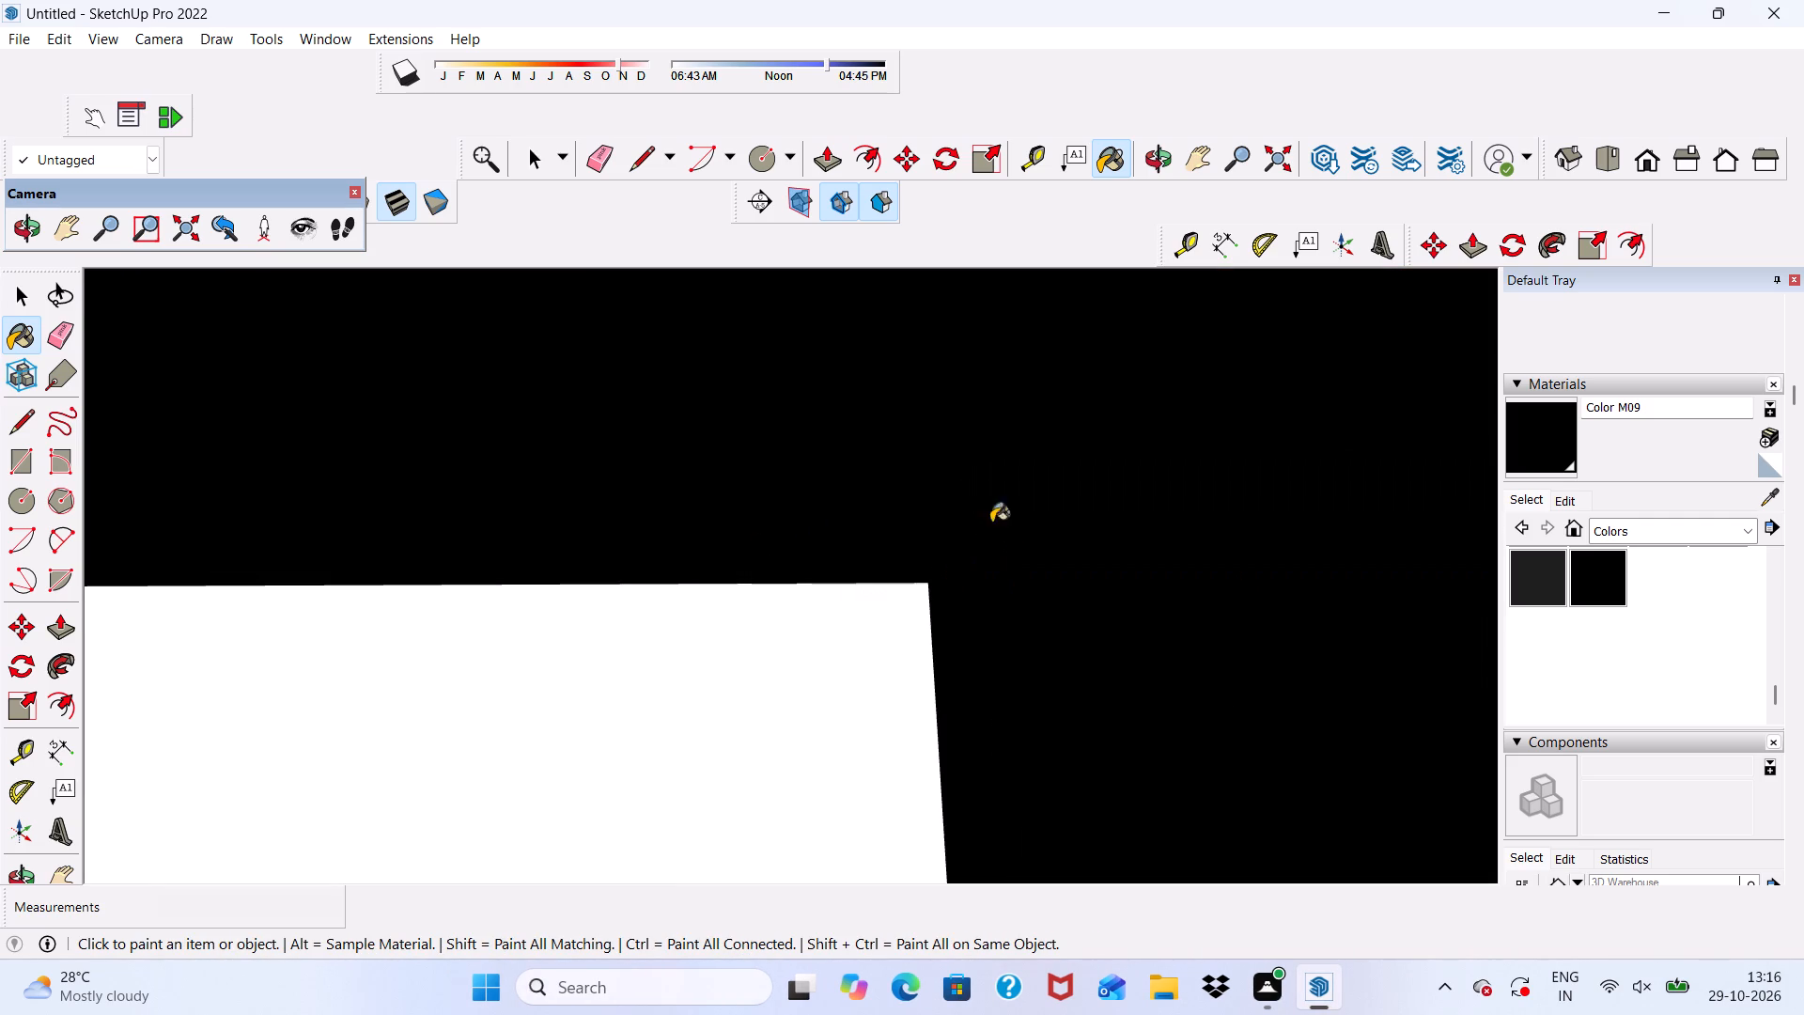
pyautogui.scroll(-12, 933, 503)
pyautogui.moveTo(1075, 605); pyautogui.dragTo(627, 750, button='middle')
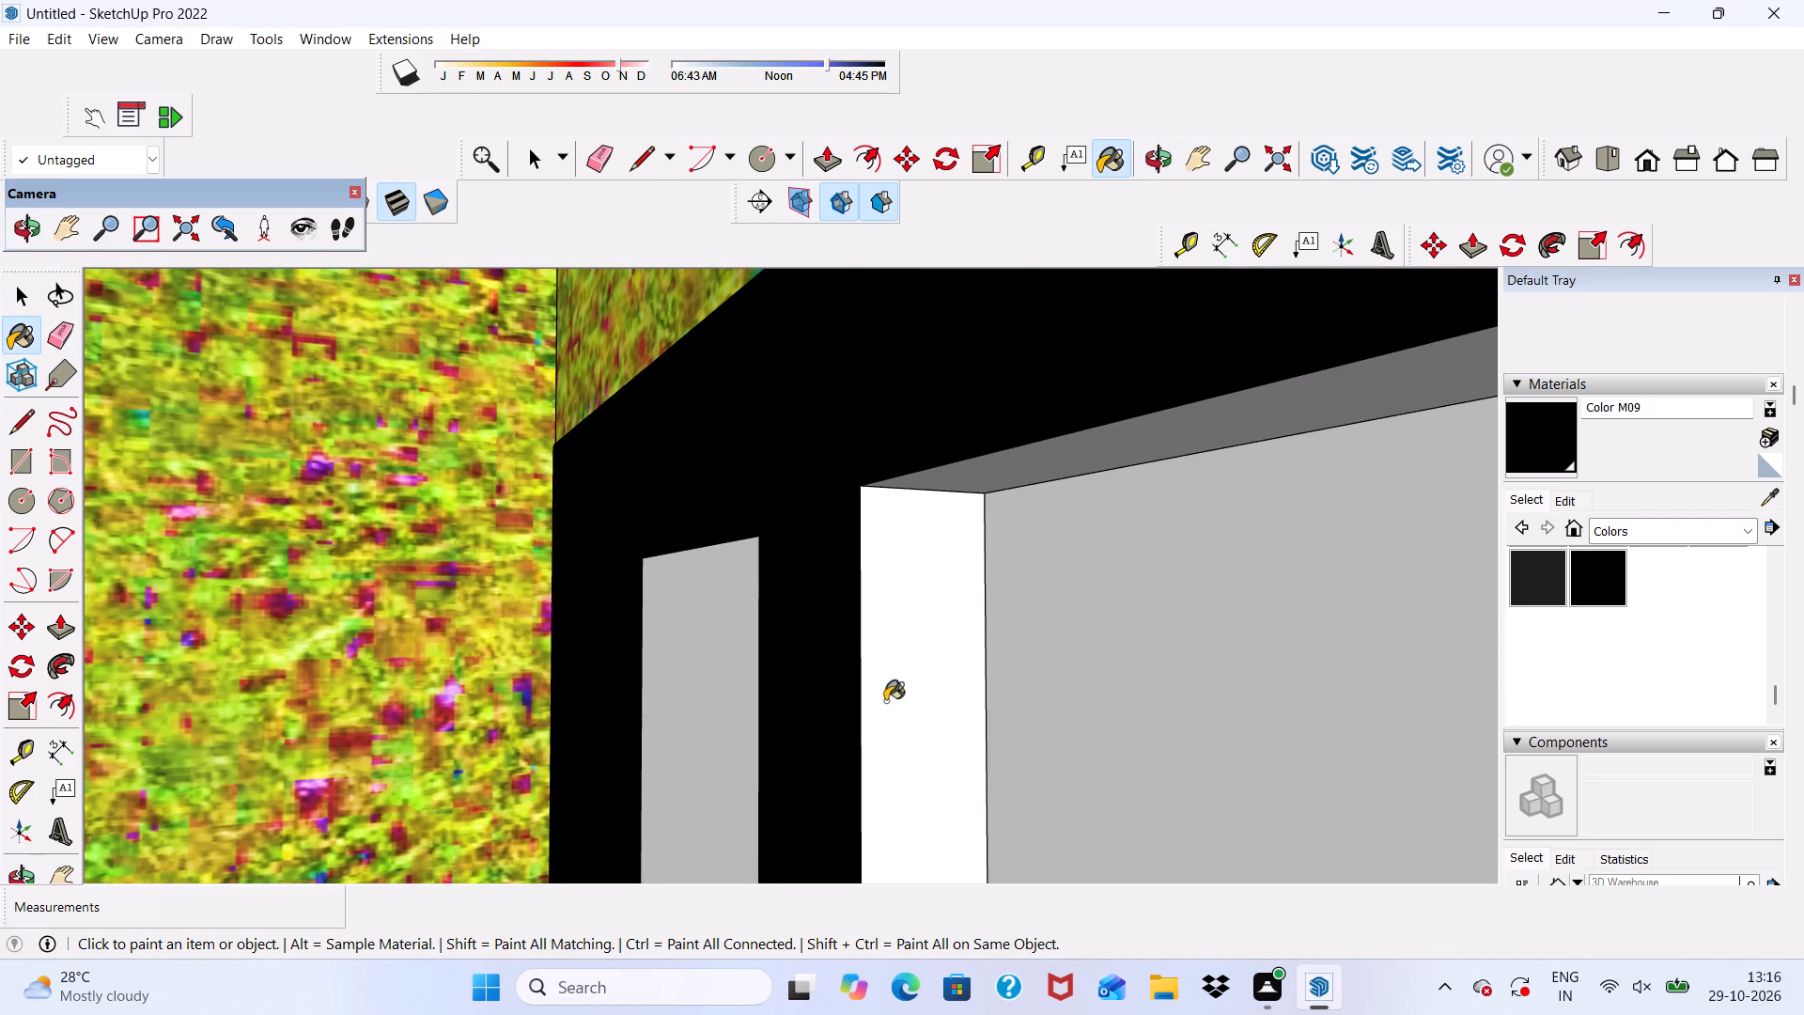
pyautogui.click(895, 695)
pyautogui.click(965, 490)
# Paint the right inner face of the right pane opening and the lower frame's outer left side with Color M09.
pyautogui.scroll(-4, 868, 499)
pyautogui.moveTo(851, 524); pyautogui.dragTo(1619, 444, button='middle')
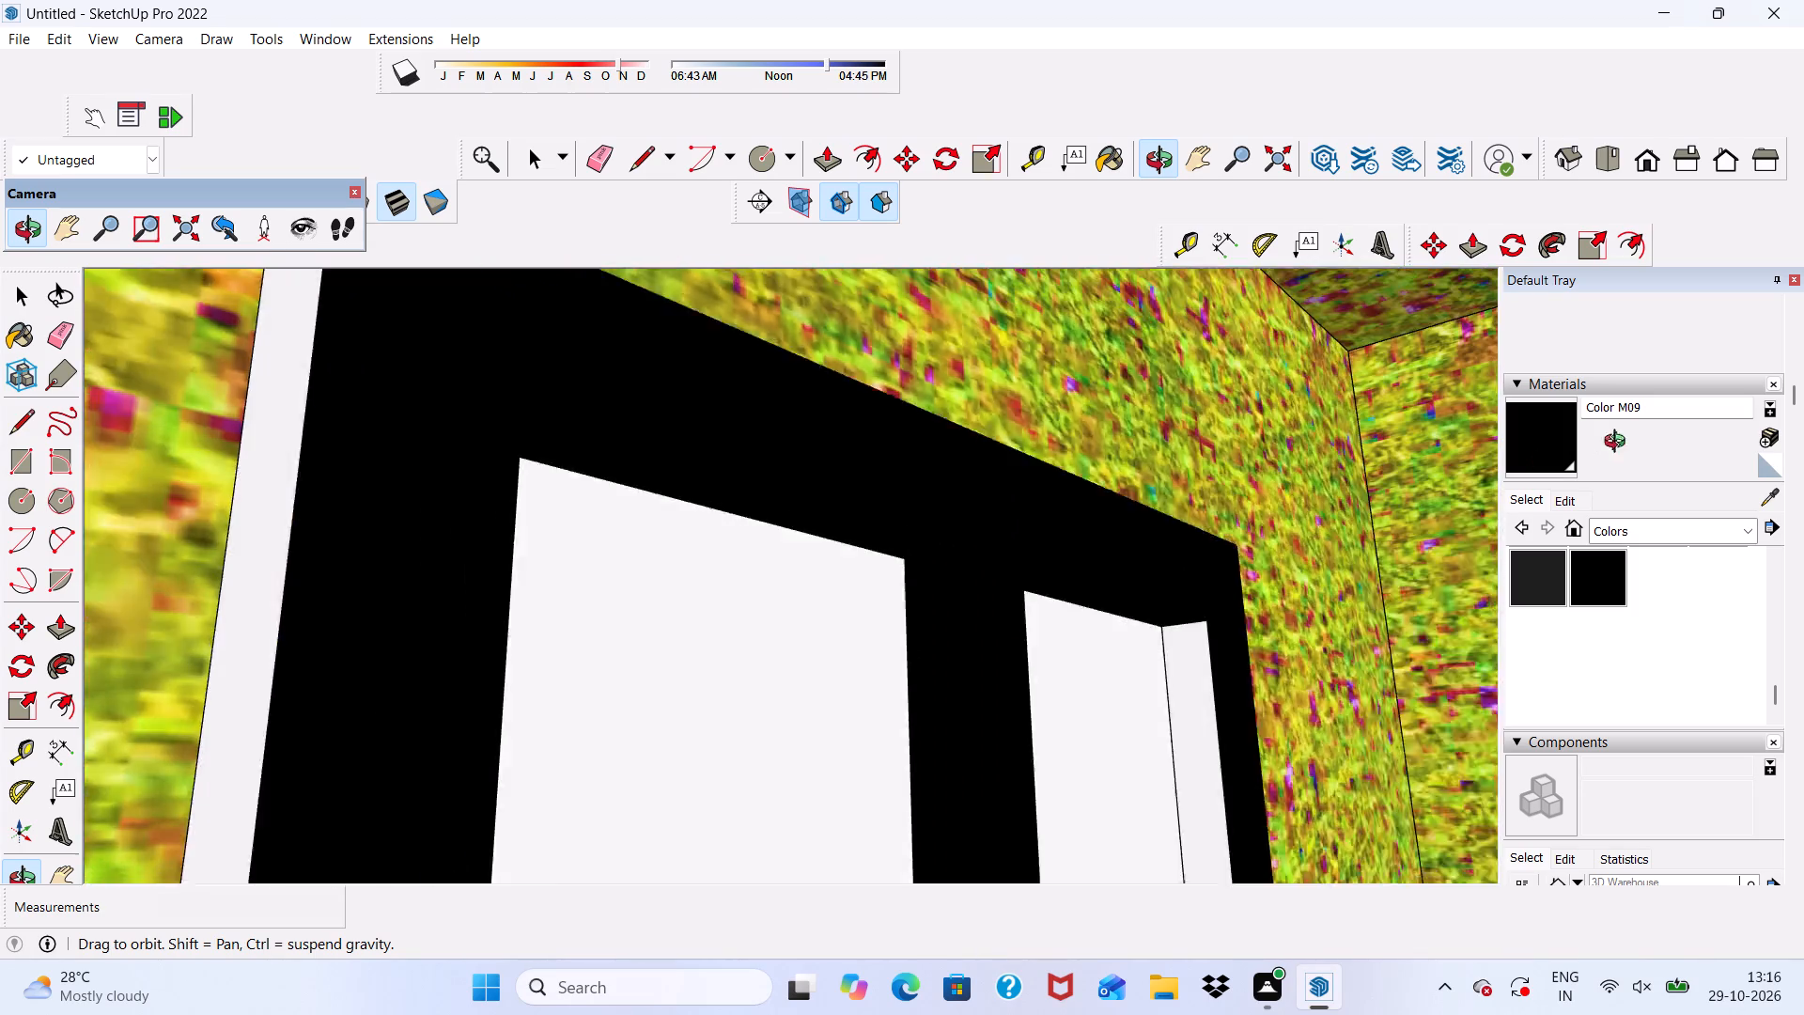
pyautogui.moveTo(1619, 444); pyautogui.dragTo(1700, 483, button='middle')
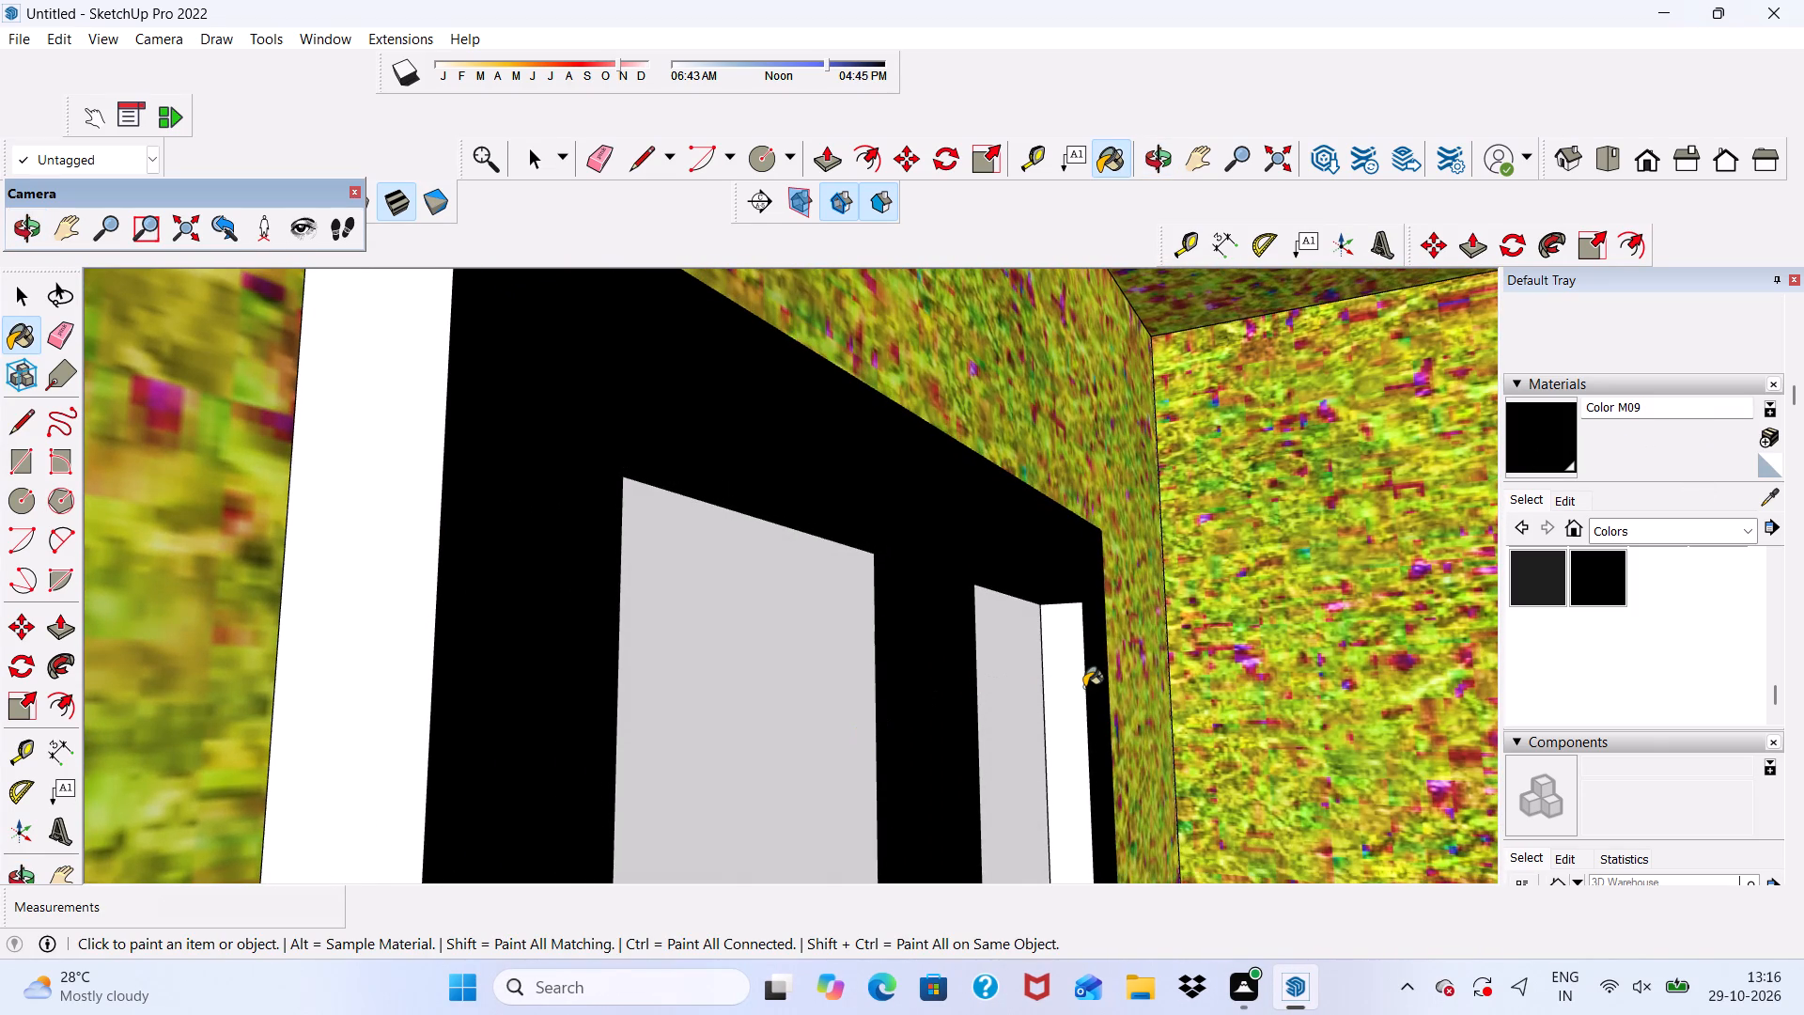
pyautogui.click(1084, 687)
pyautogui.click(390, 629)
# Paint the outer top face and outer right side of the lower window's frame with Color M09.
pyautogui.scroll(-5, 451, 601)
pyautogui.moveTo(596, 647); pyautogui.dragTo(522, 883, button='middle')
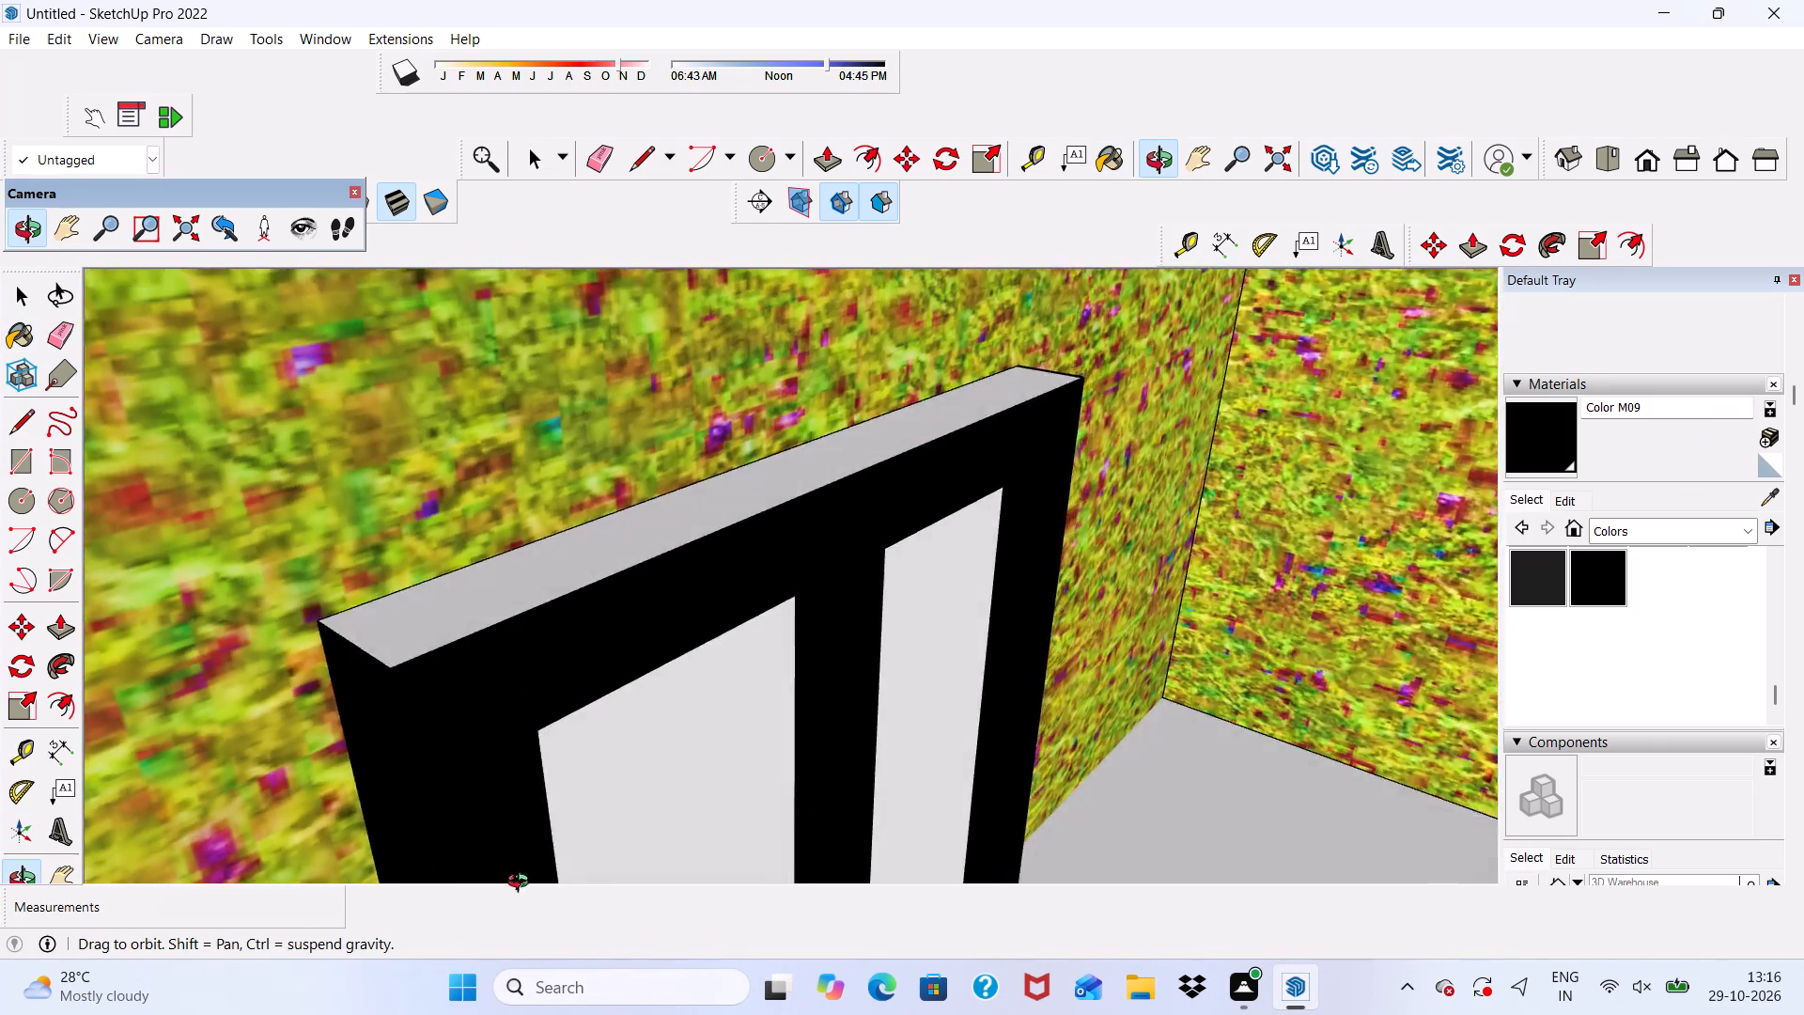
pyautogui.moveTo(522, 883); pyautogui.dragTo(115, 867, button='middle')
pyautogui.scroll(5, 673, 484)
pyautogui.click(673, 484)
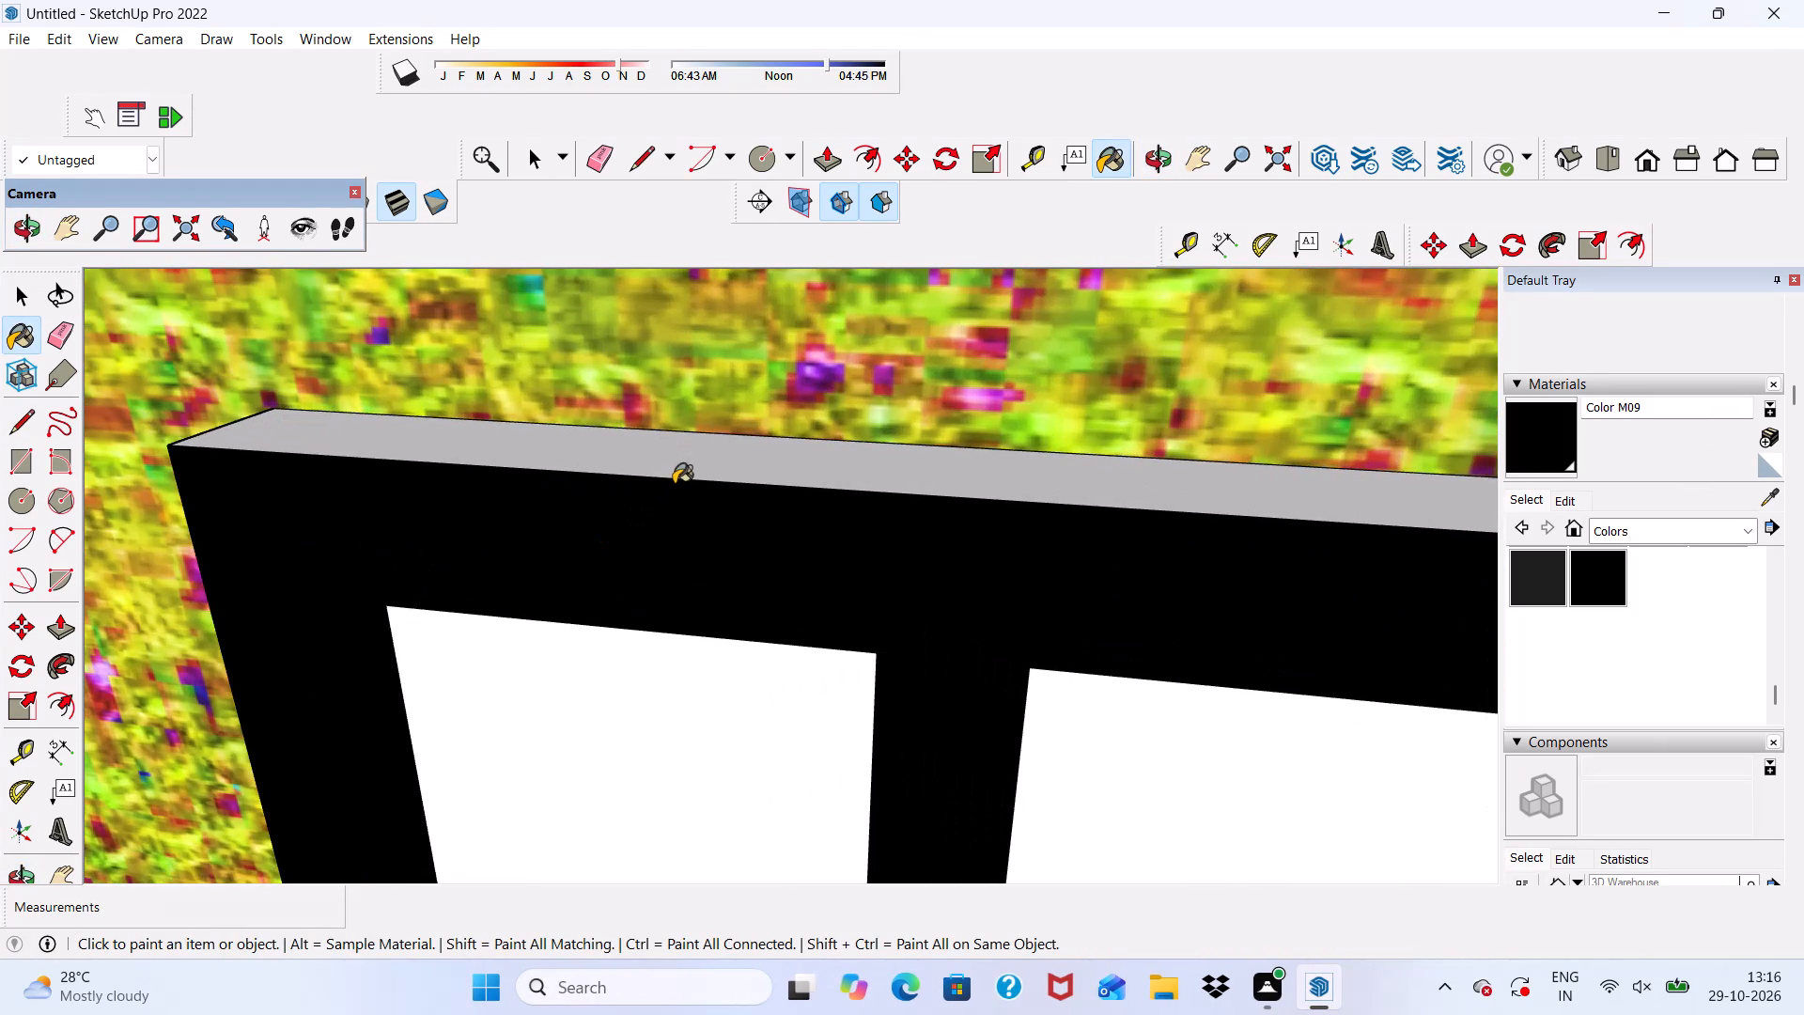
pyautogui.click(687, 461)
pyautogui.scroll(-8, 595, 457)
pyautogui.moveTo(865, 660); pyautogui.dragTo(491, 664, button='middle')
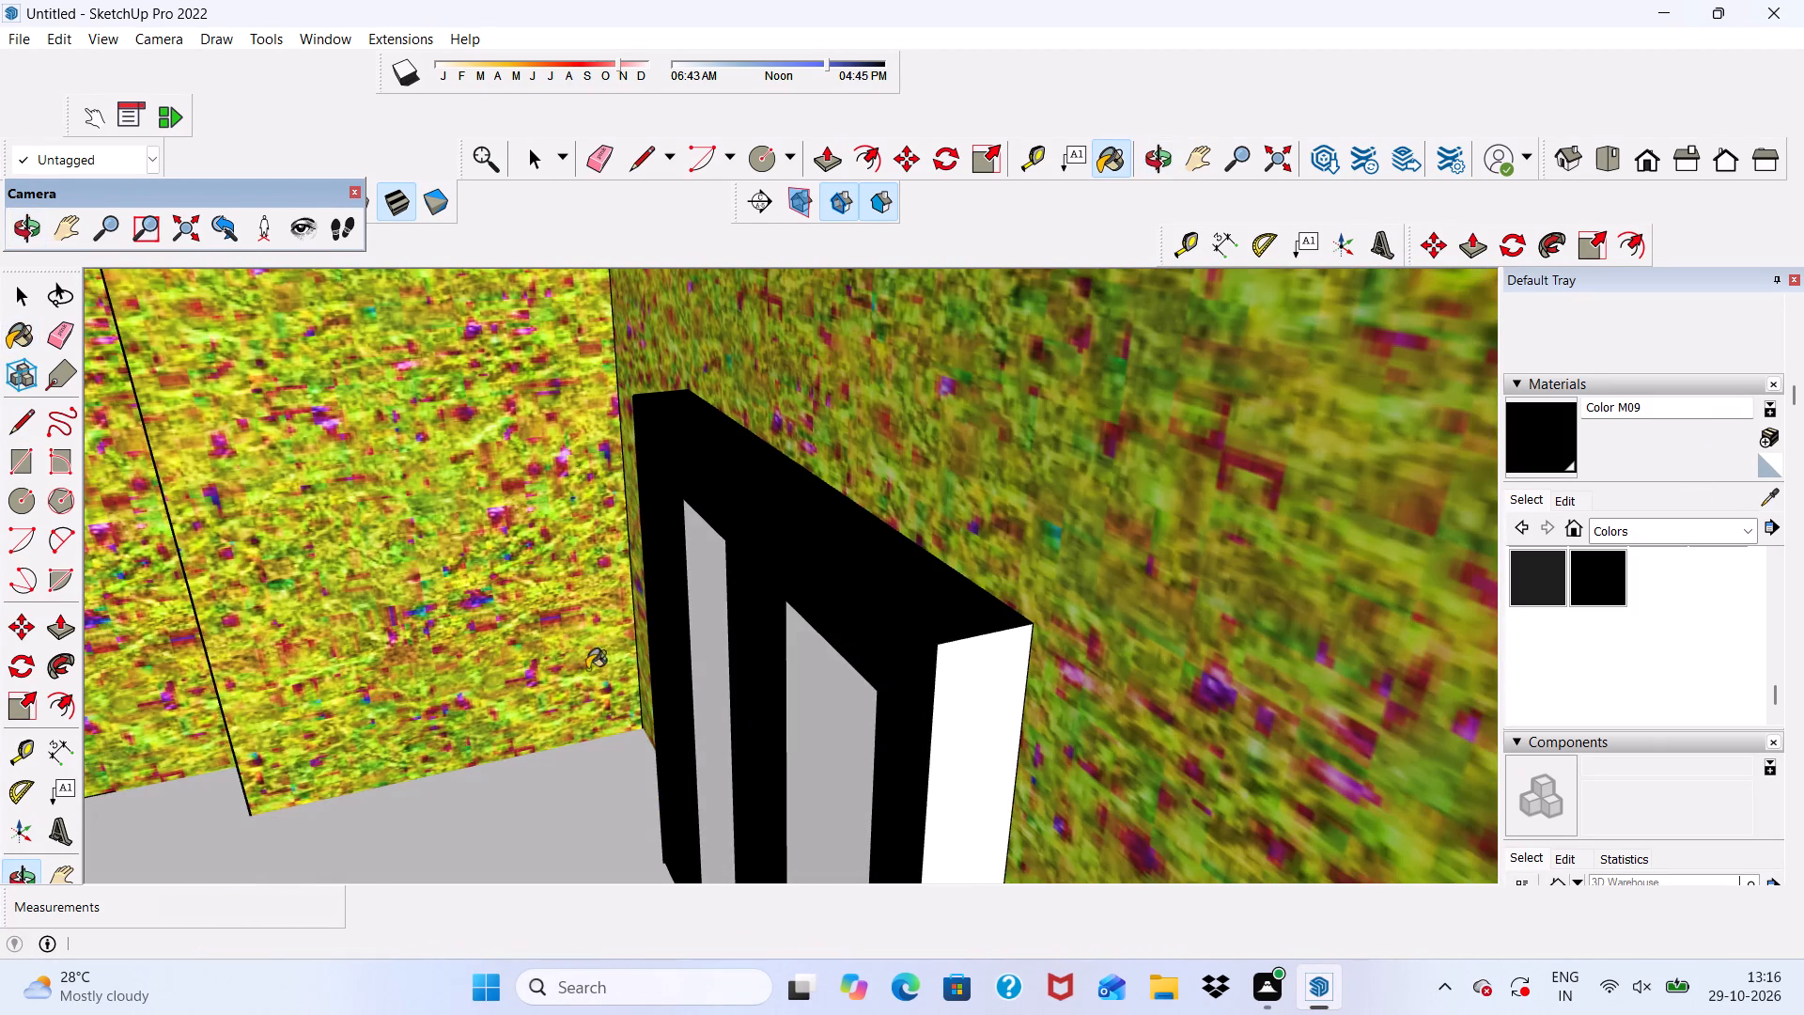
pyautogui.click(941, 709)
# Return to the front view and examine the whole facade with its balconies and painted window frames.
pyautogui.scroll(-7, 879, 615)
pyautogui.scroll(-6, 816, 566)
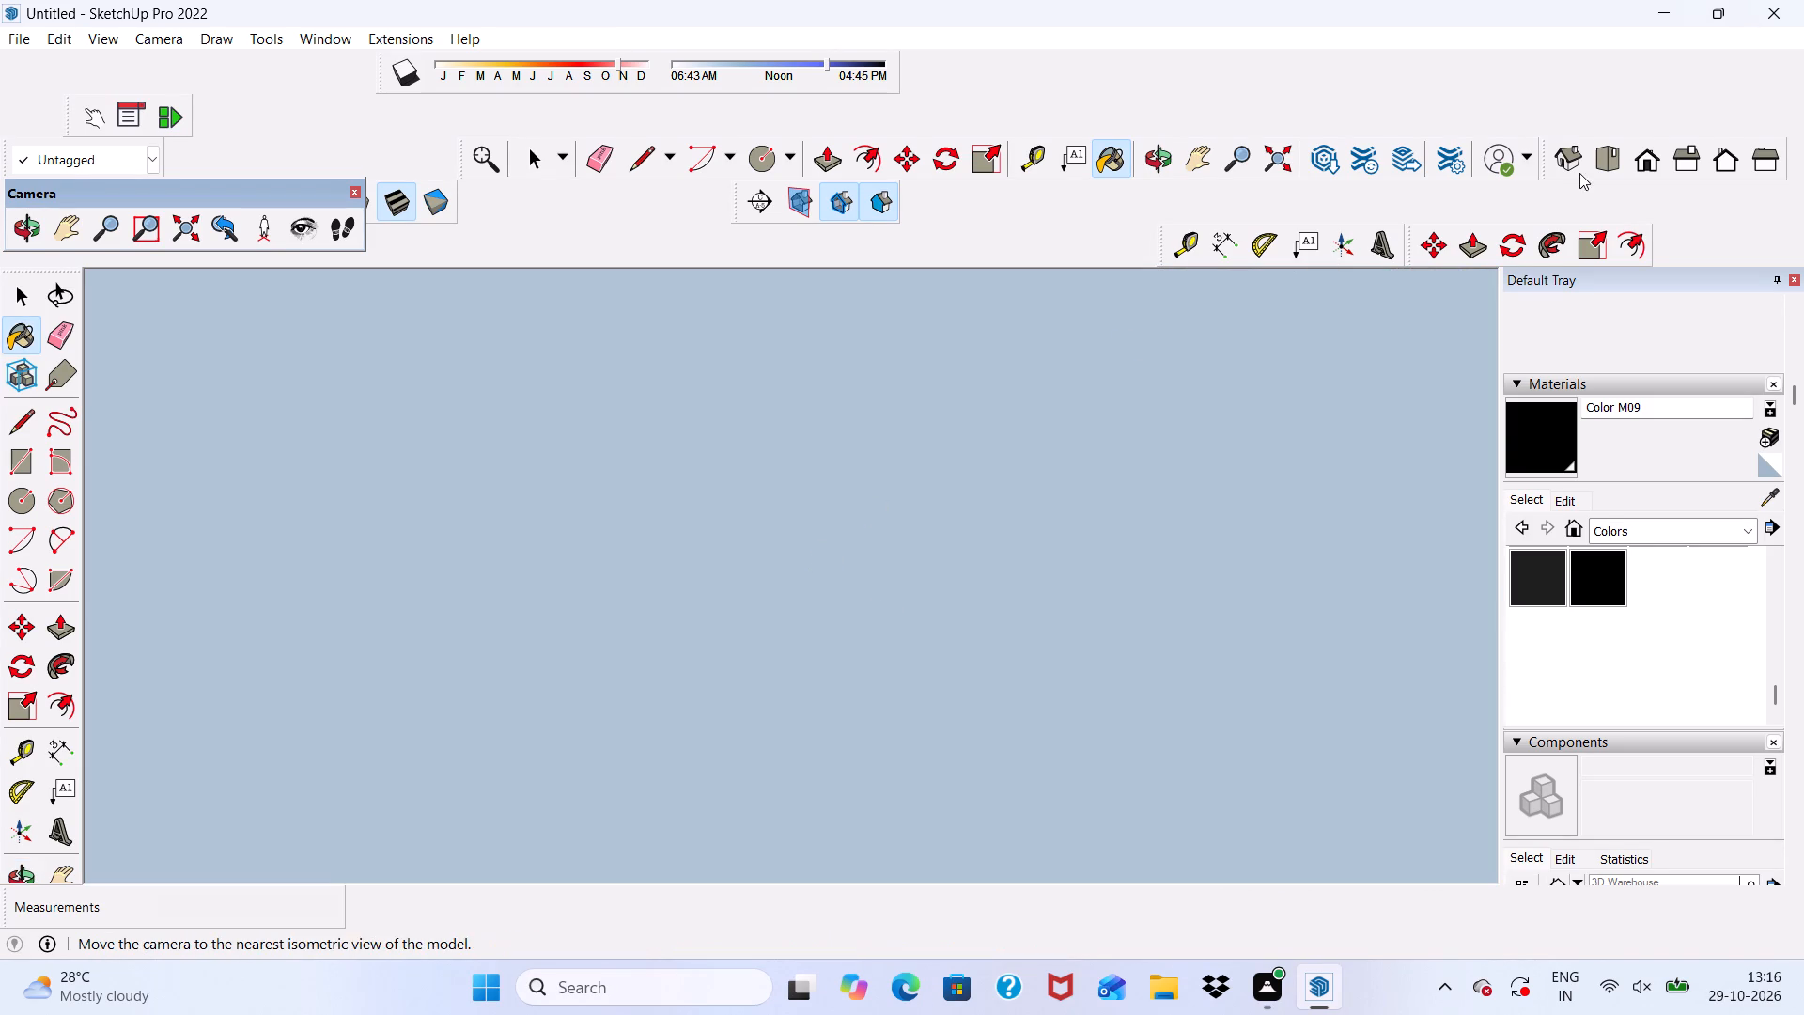
pyautogui.click(1666, 160)
pyautogui.scroll(-6, 1449, 208)
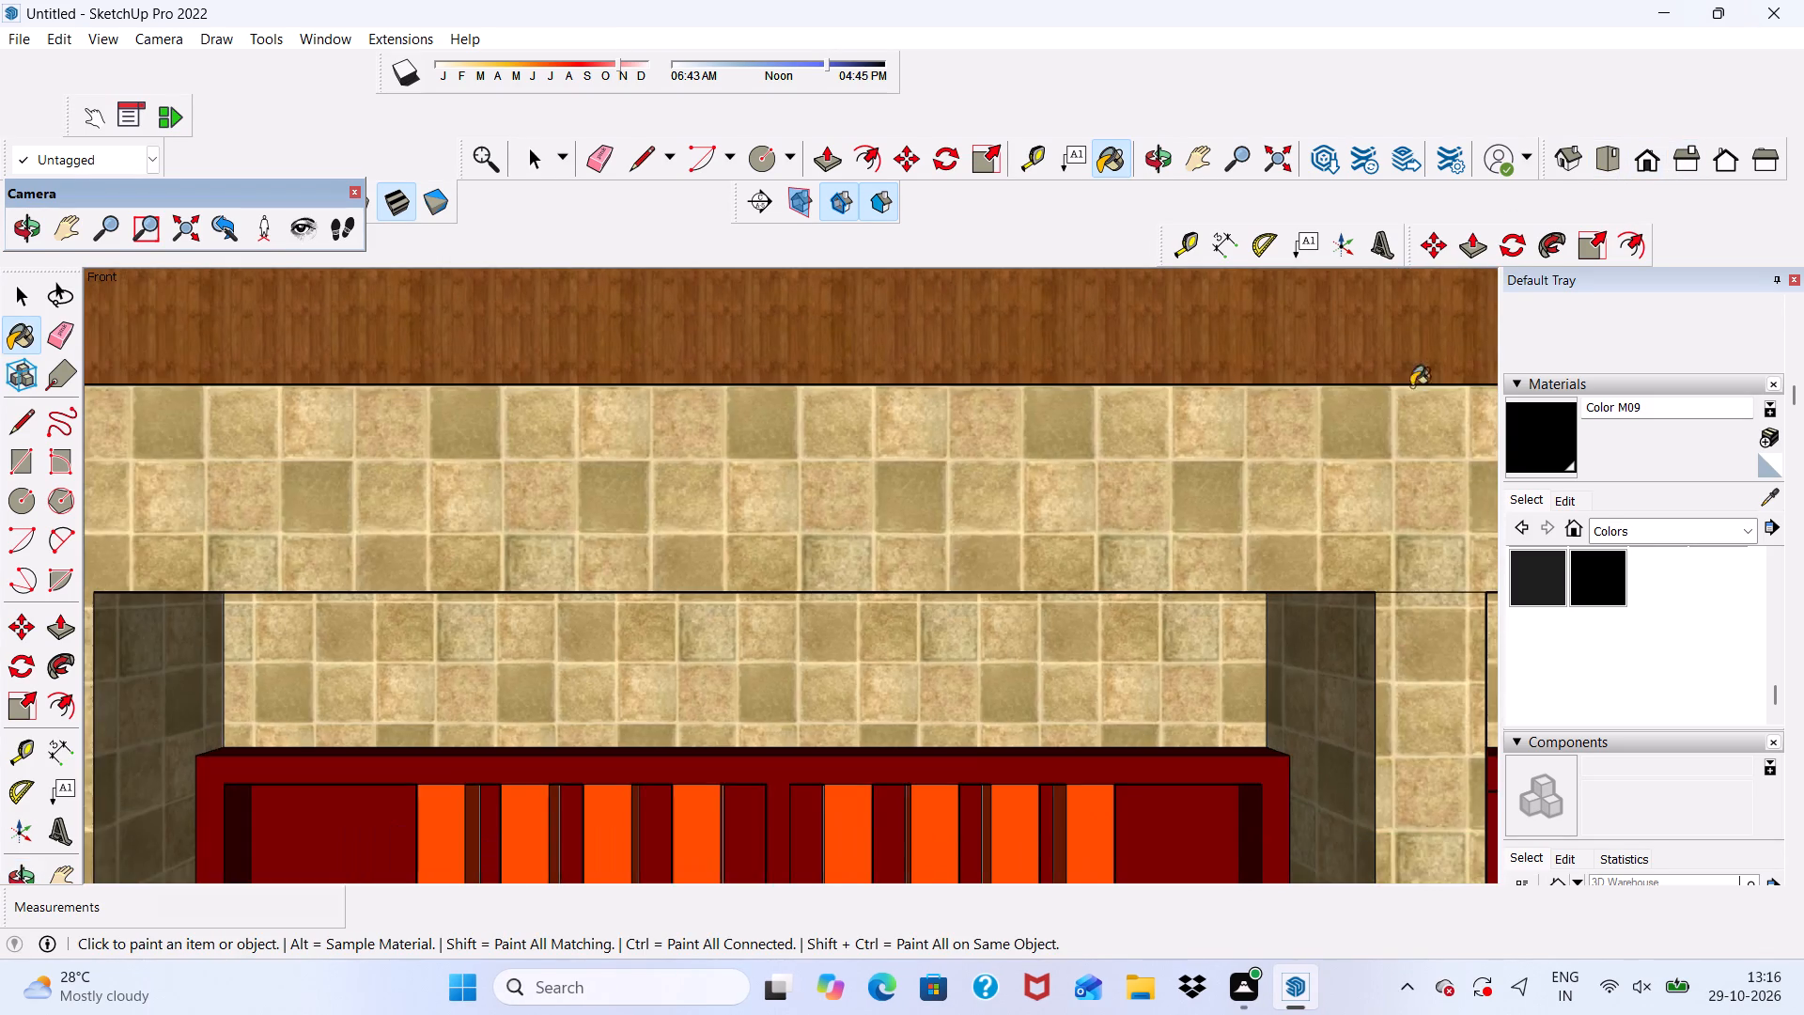
pyautogui.scroll(-20, 1411, 386)
pyautogui.scroll(-13, 1411, 386)
pyautogui.scroll(7, 1112, 412)
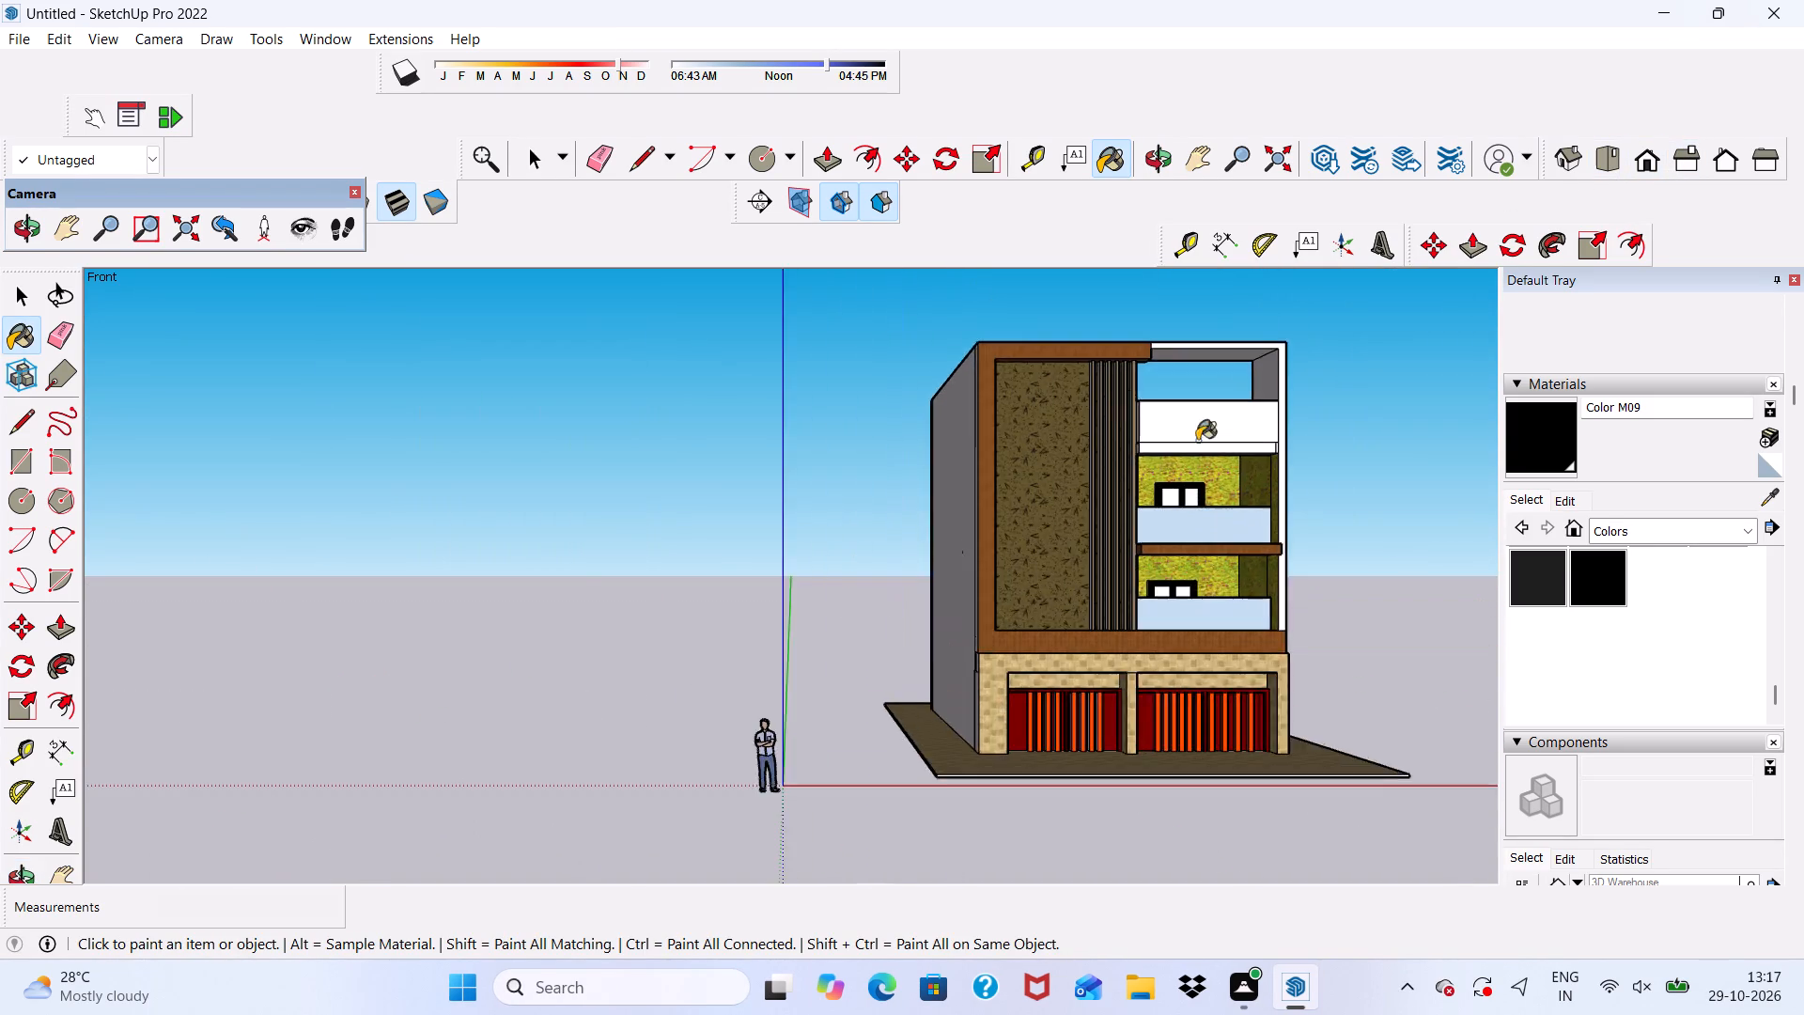
pyautogui.scroll(5, 1197, 441)
pyautogui.moveTo(1273, 485); pyautogui.dragTo(1121, 599, button='middle')
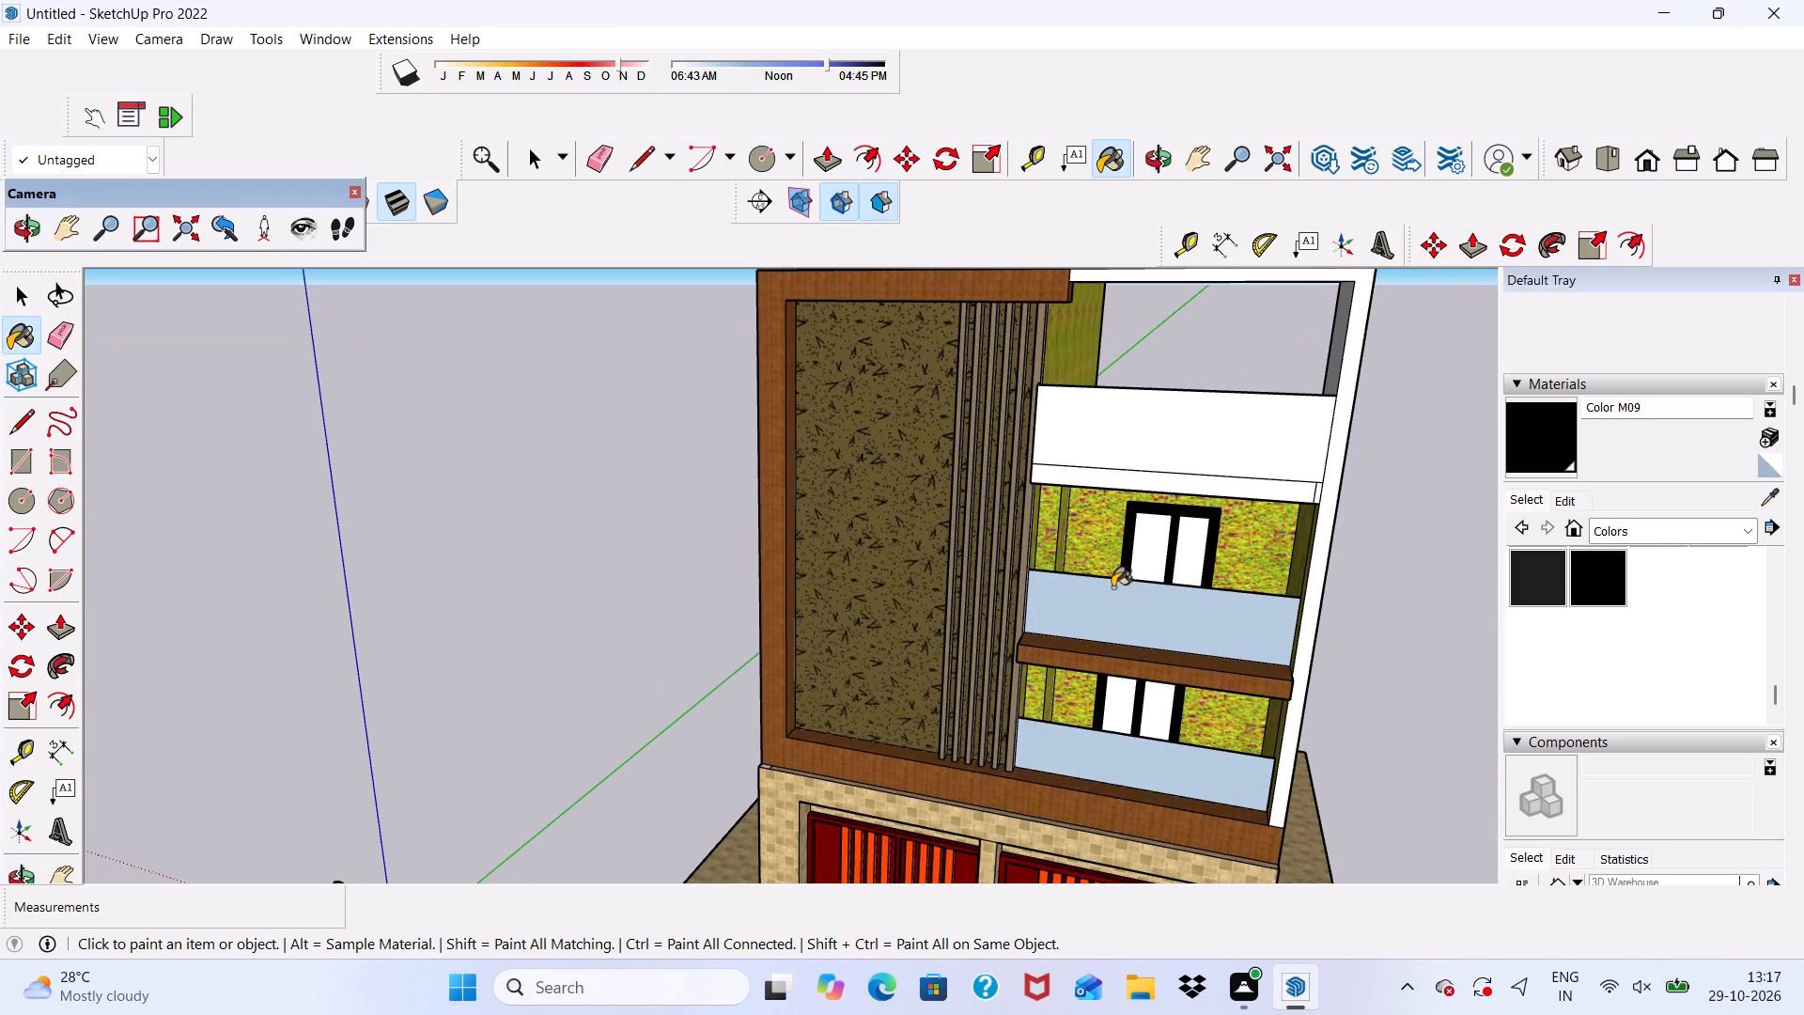
pyautogui.scroll(5, 1115, 579)
pyautogui.scroll(-10, 1172, 420)
pyautogui.scroll(6, 1098, 622)
pyautogui.scroll(-4, 1089, 595)
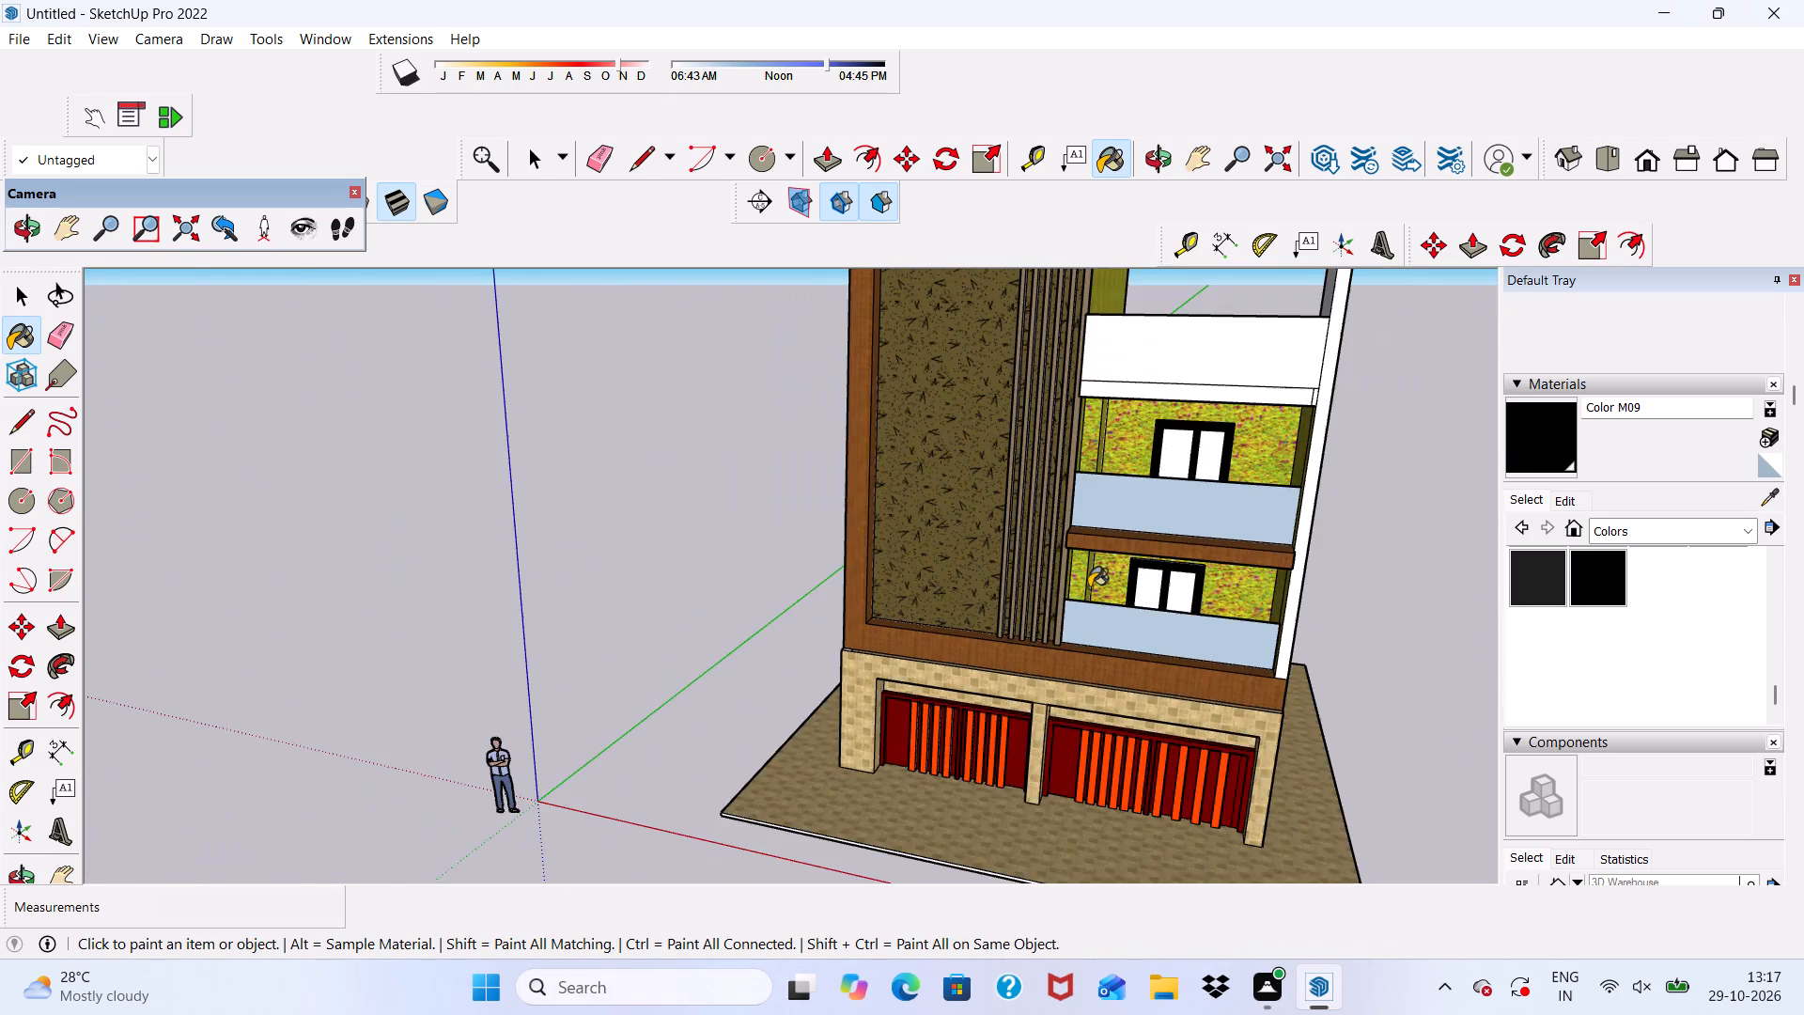
pyautogui.scroll(-1, 1089, 587)
pyautogui.moveTo(1089, 587); pyautogui.dragTo(1153, 496, button='middle')
# Paint both panes of the upper and lower balcony windows with Translucent Glass Blue from the Glass and Mirrors collection.
pyautogui.scroll(4, 1528, 387)
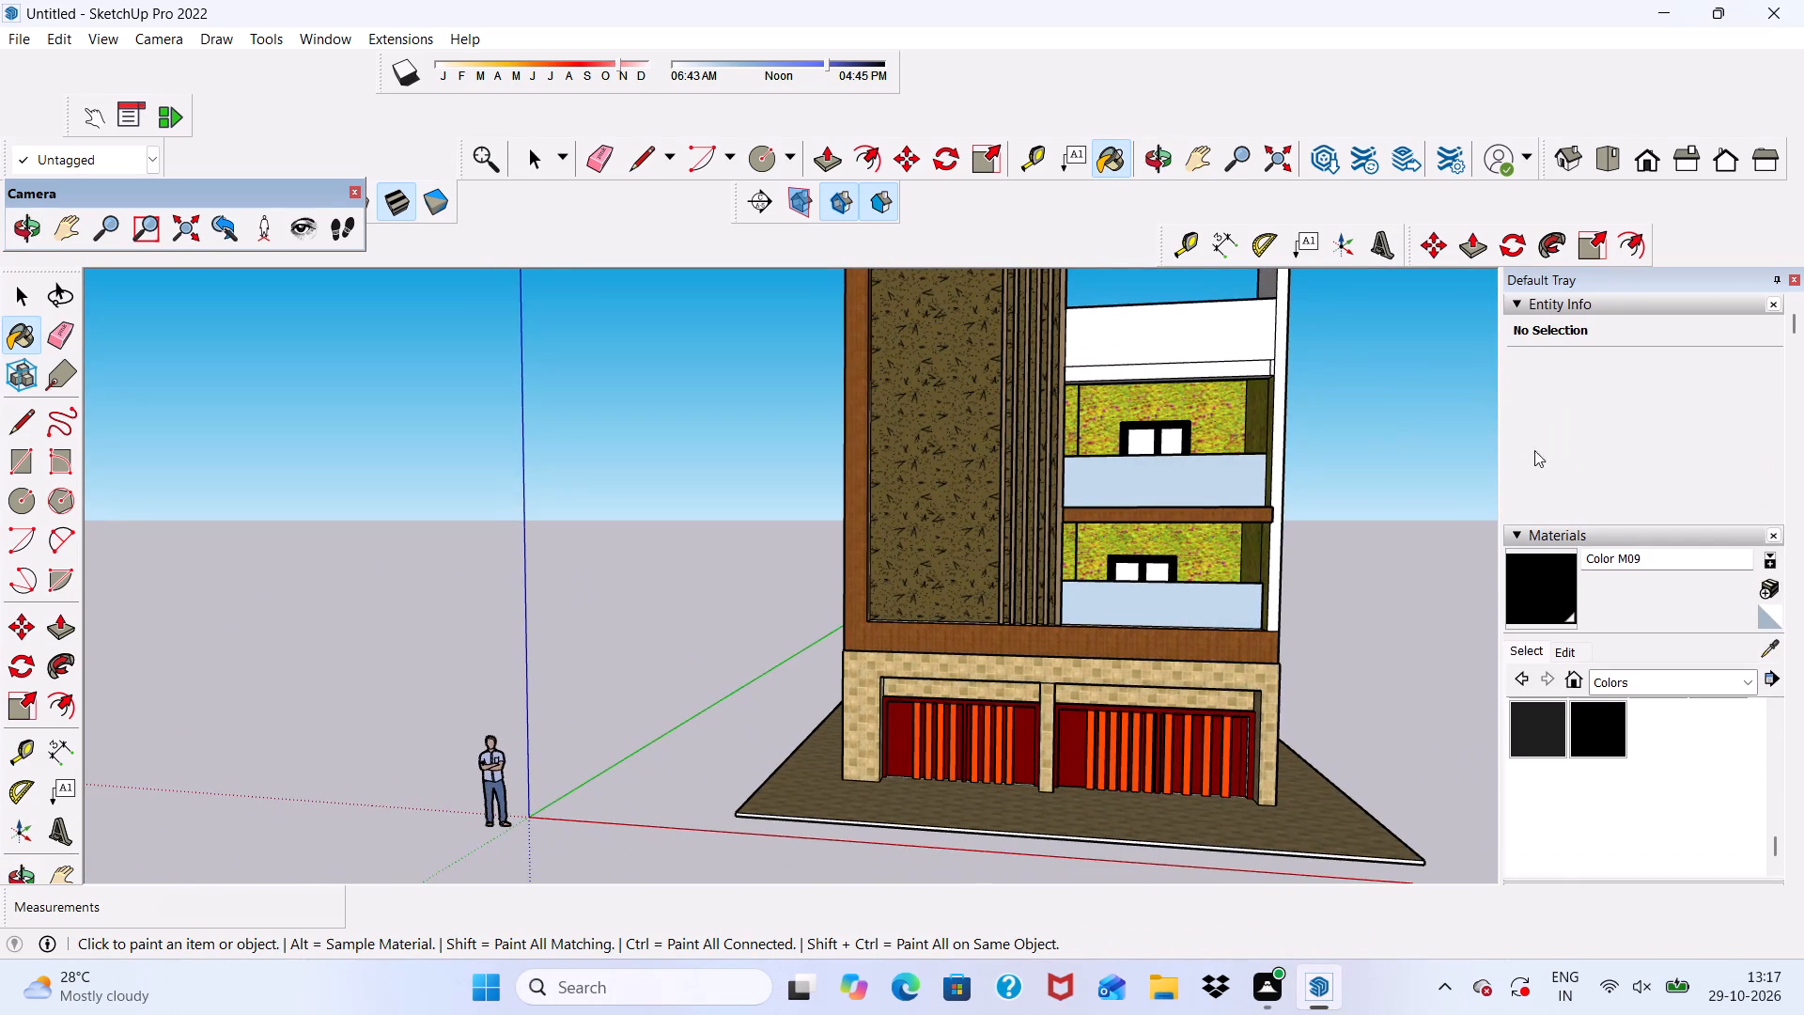
pyautogui.scroll(1, 1592, 541)
pyautogui.scroll(4, 1633, 631)
pyautogui.scroll(-3, 1633, 631)
pyautogui.scroll(3, 1594, 575)
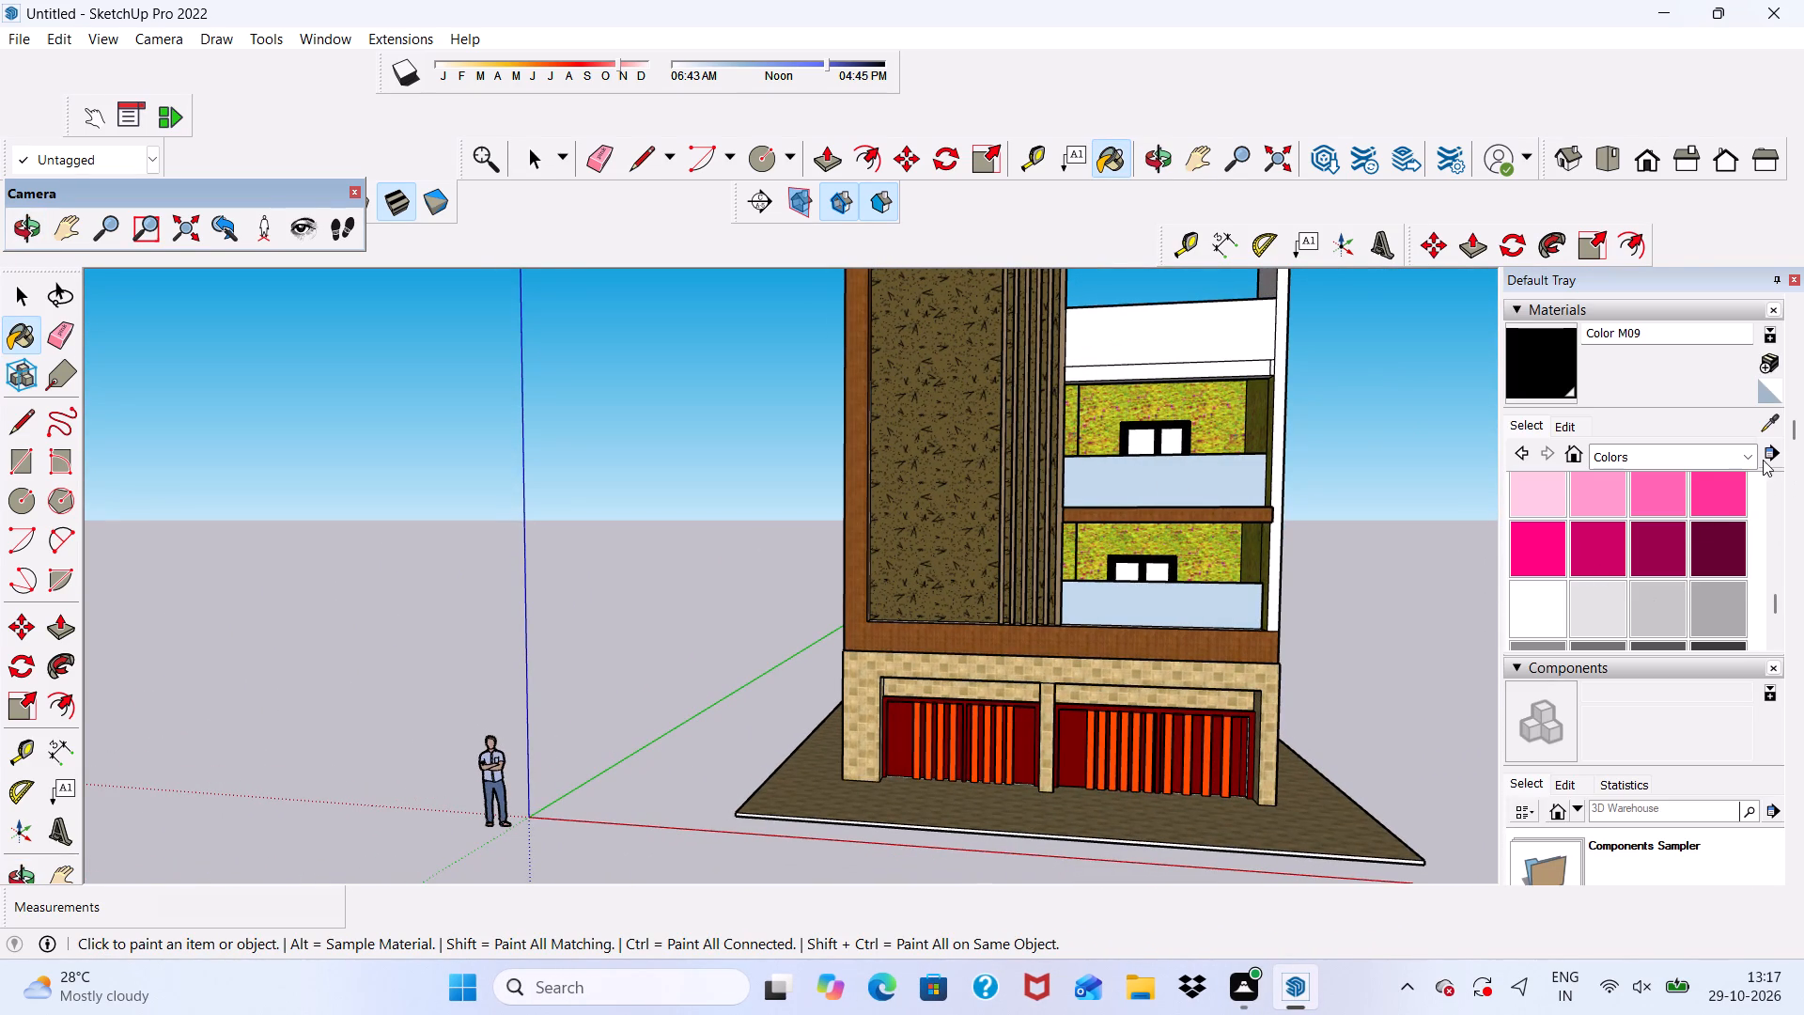
pyautogui.click(1739, 457)
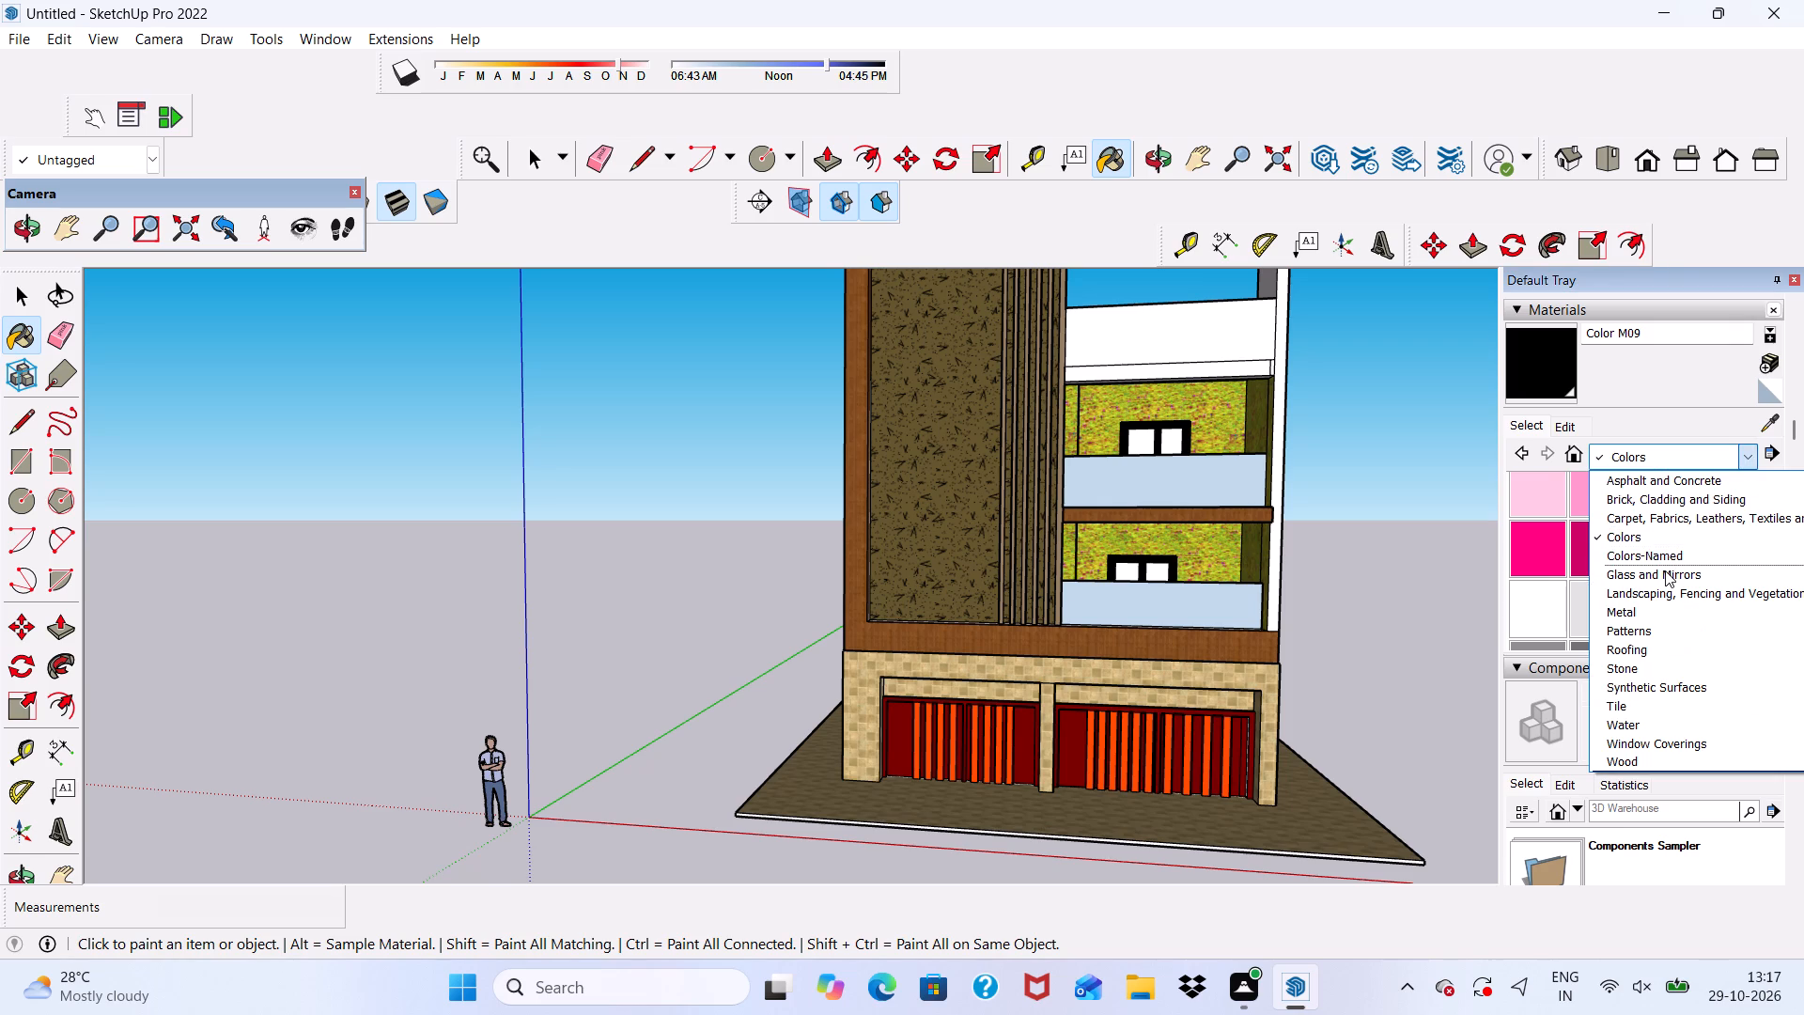
pyautogui.click(1665, 570)
pyautogui.click(1732, 506)
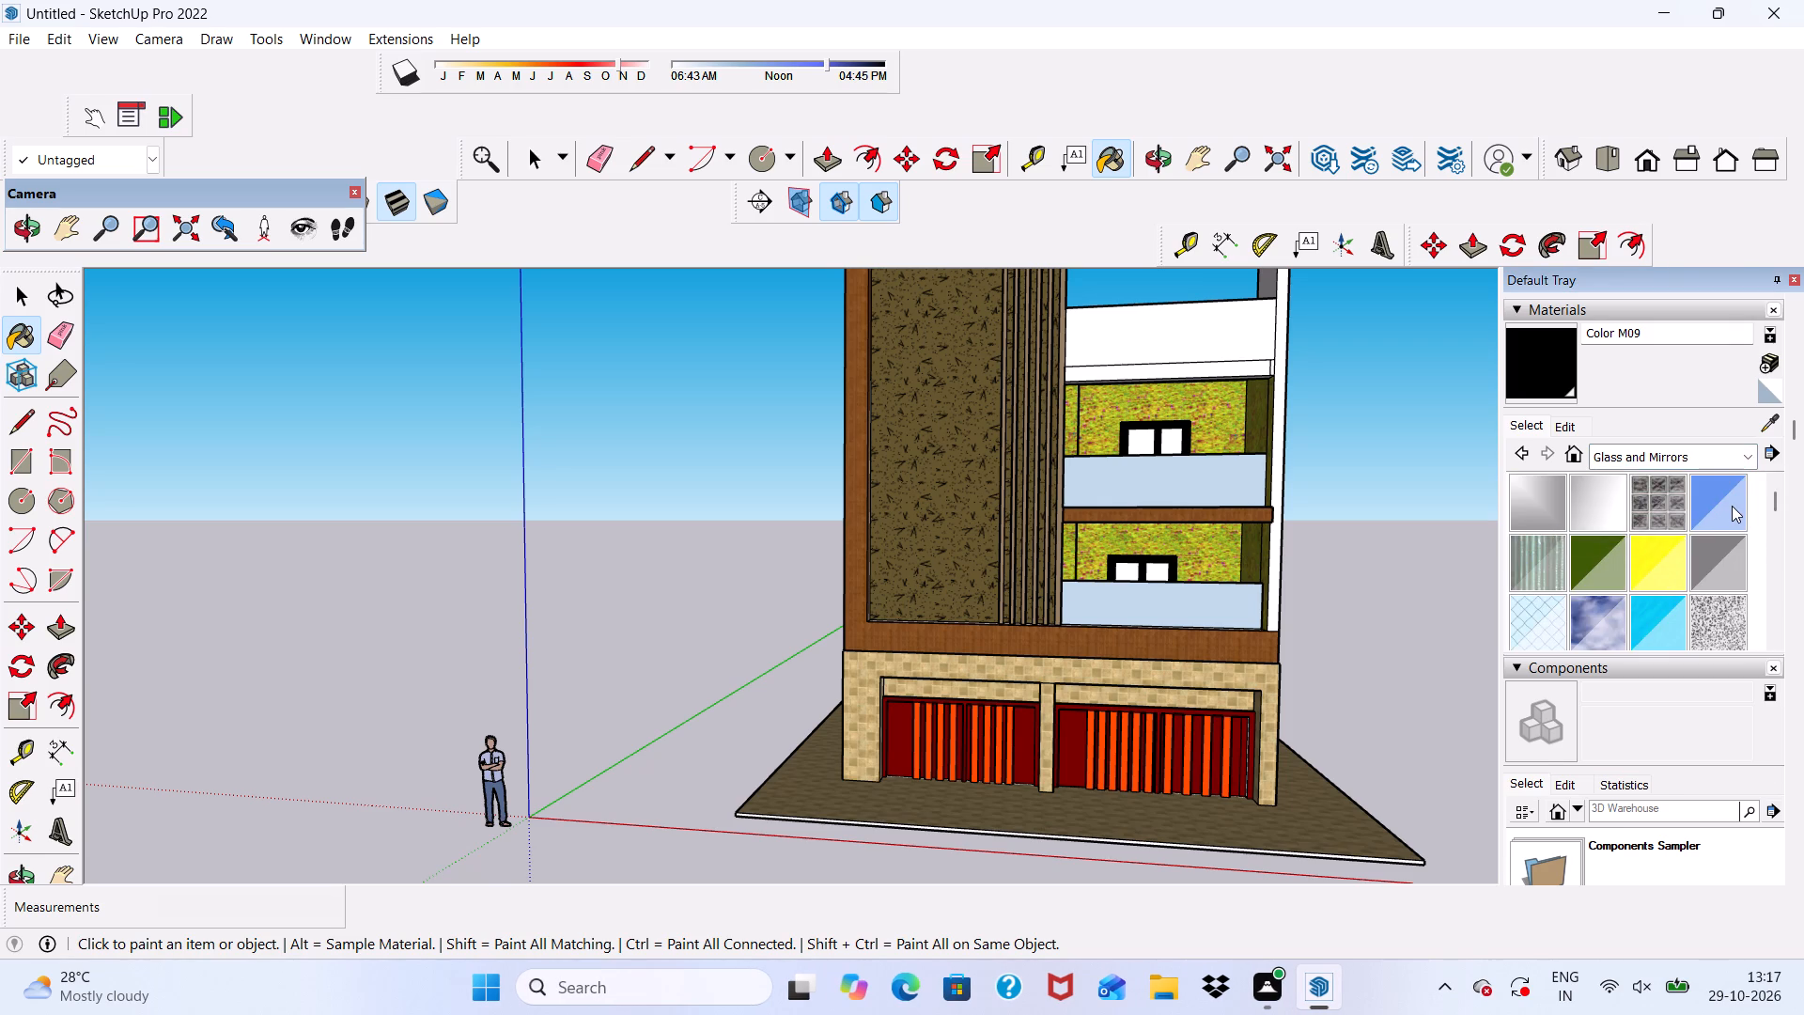
pyautogui.scroll(9, 1324, 495)
pyautogui.click(1126, 429)
pyautogui.scroll(5, 972, 469)
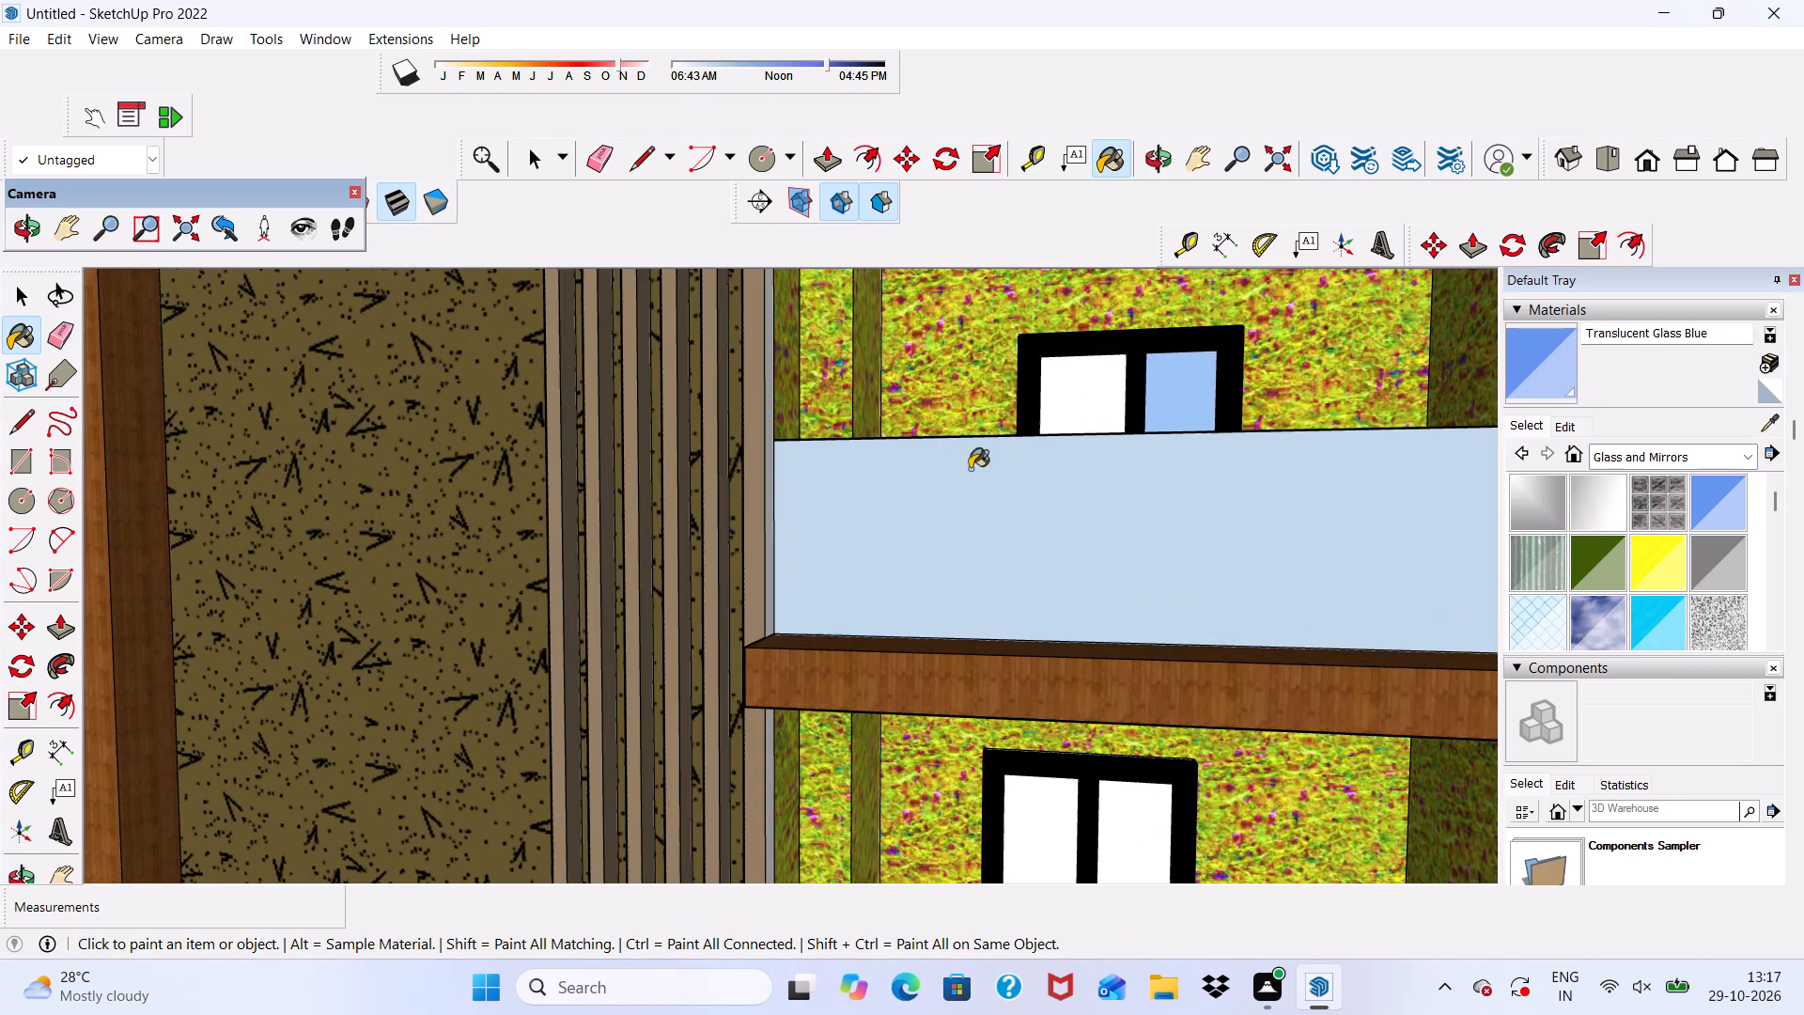
pyautogui.click(1100, 410)
pyautogui.scroll(-4, 1082, 710)
pyautogui.scroll(3, 1090, 724)
pyautogui.click(1056, 830)
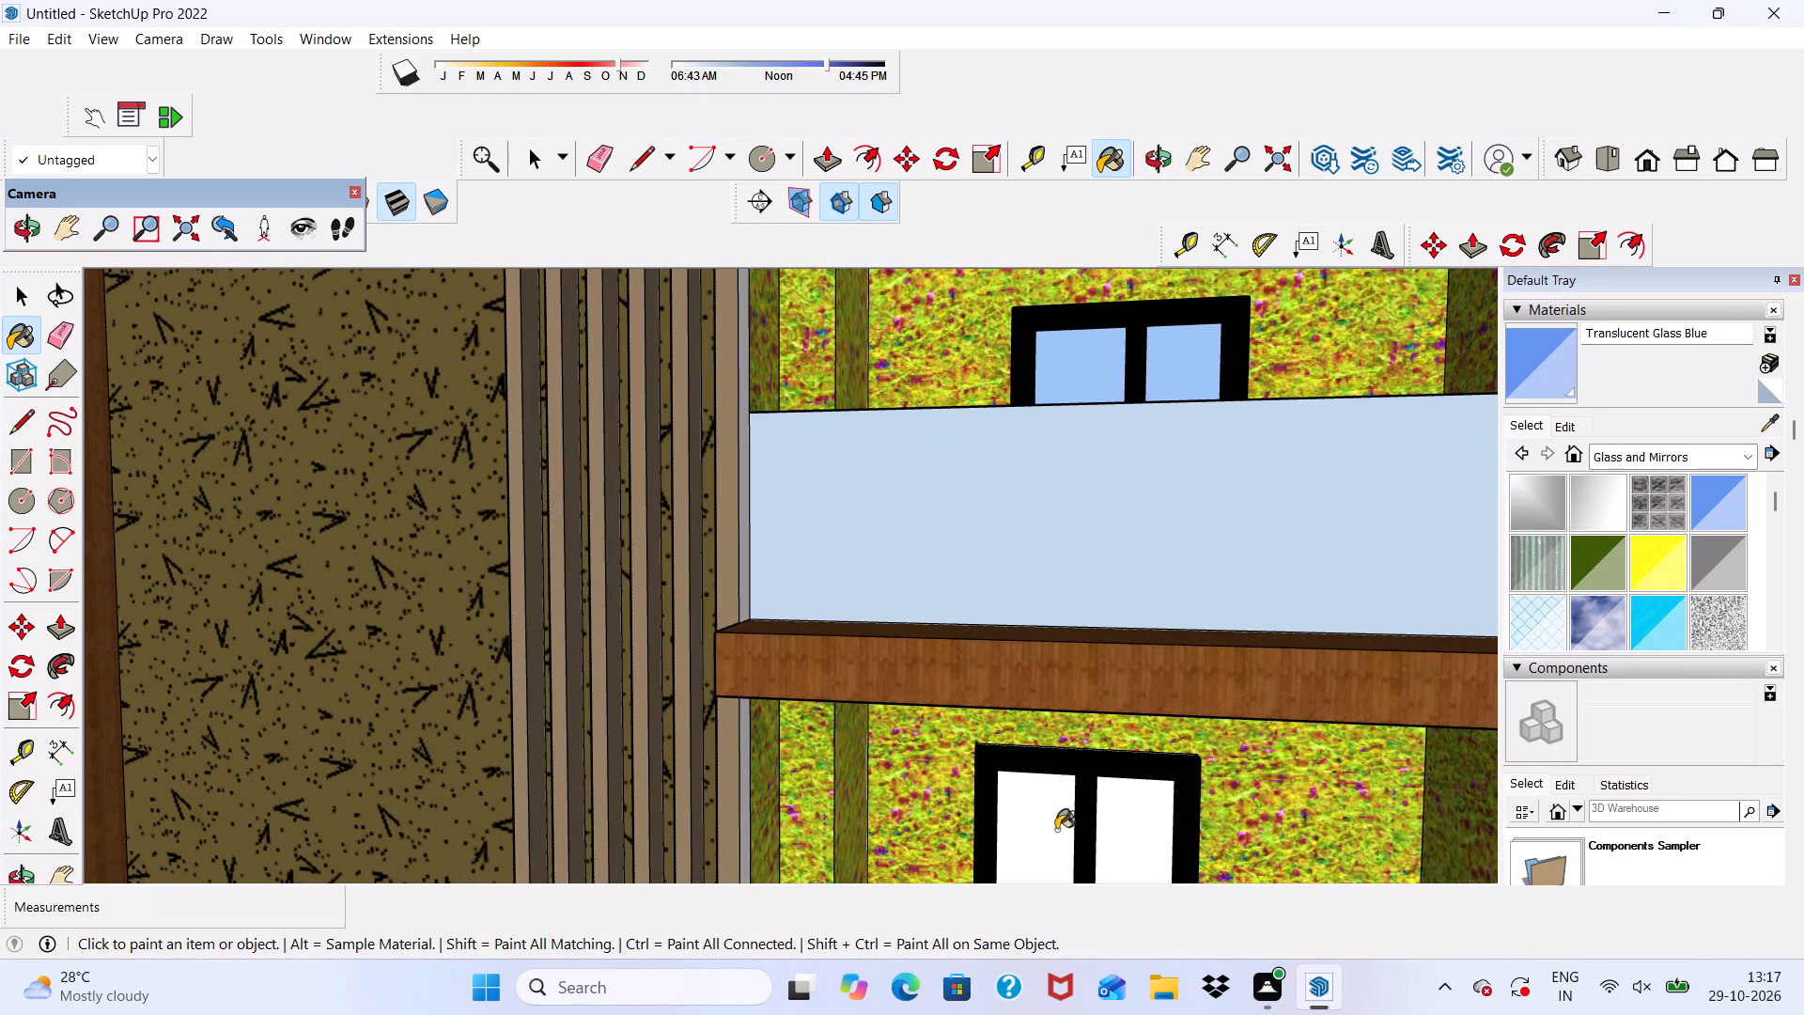
pyautogui.click(1143, 839)
# Darken the Translucent Glass Blue material to a deep navy shade, keeping its opacity at 50.
pyautogui.click(1563, 418)
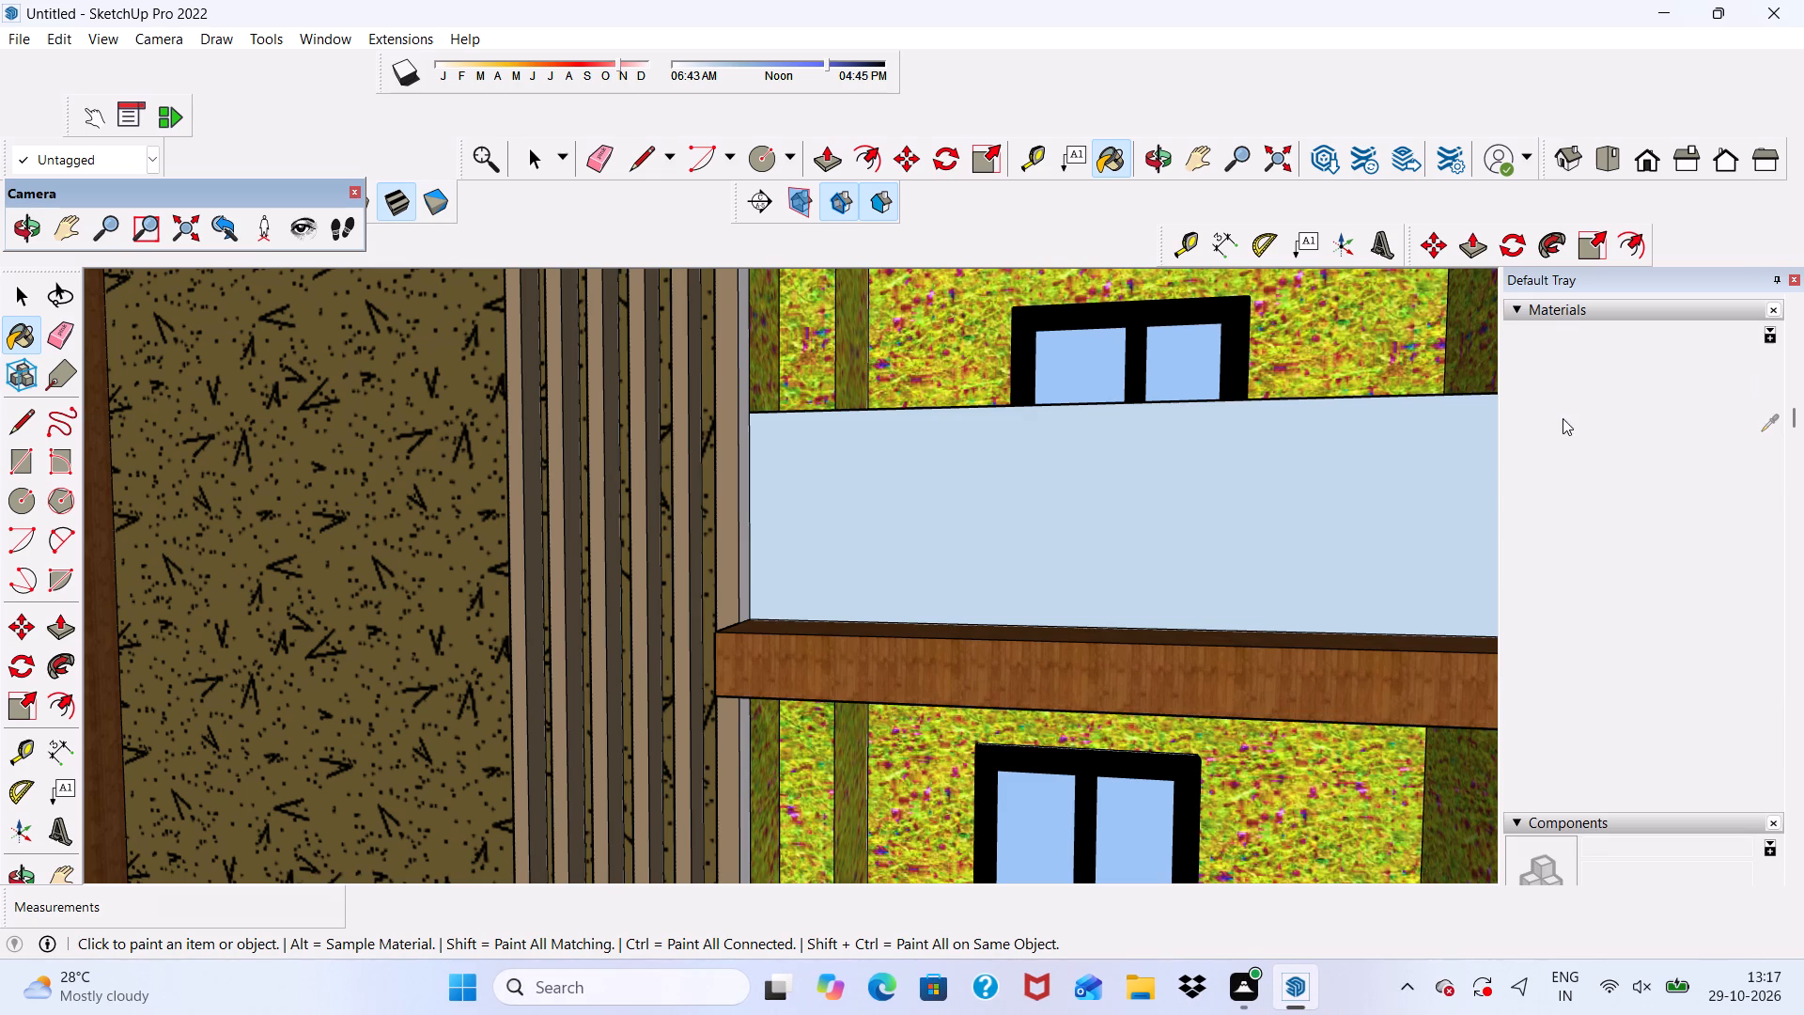
pyautogui.moveTo(1620, 506); pyautogui.dragTo(1626, 557)
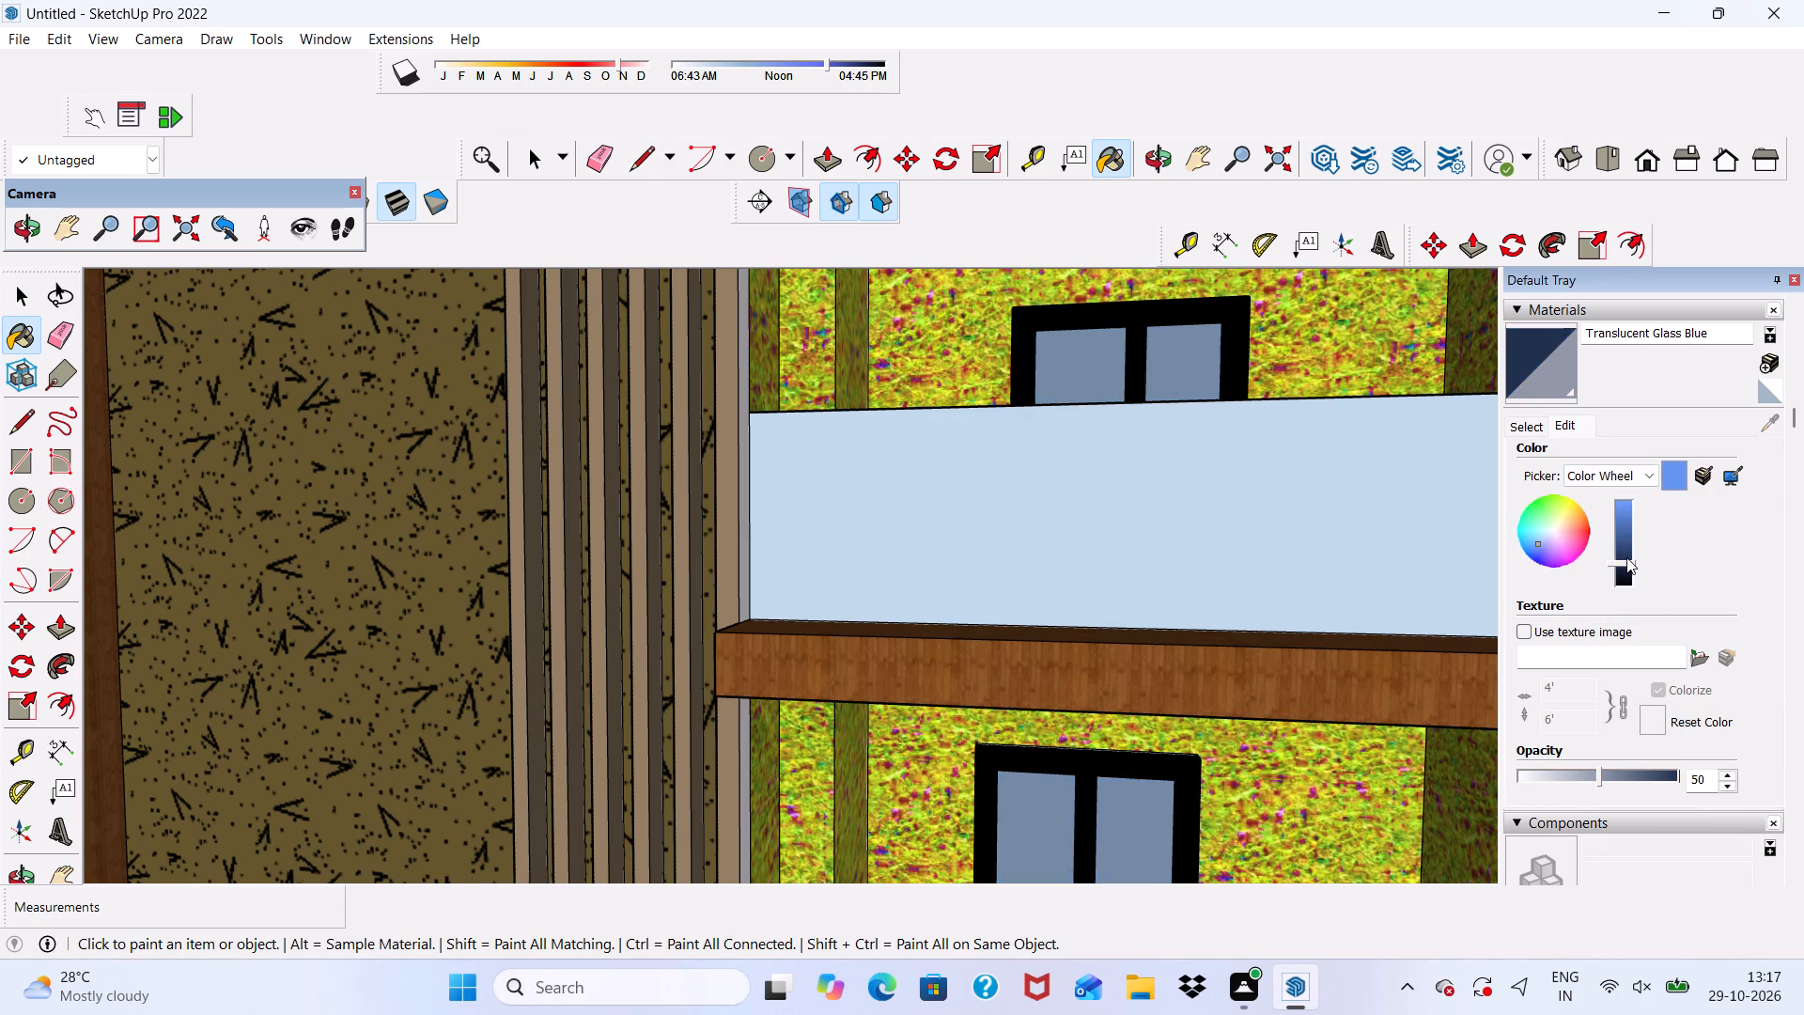
pyautogui.moveTo(1626, 557); pyautogui.dragTo(1626, 566)
# Paint the front railing panels of both balconies with Translucent Glass Gray from the Glass and Mirrors collection.
pyautogui.scroll(-6, 1032, 421)
pyautogui.moveTo(1004, 456); pyautogui.dragTo(1139, 460, button='middle')
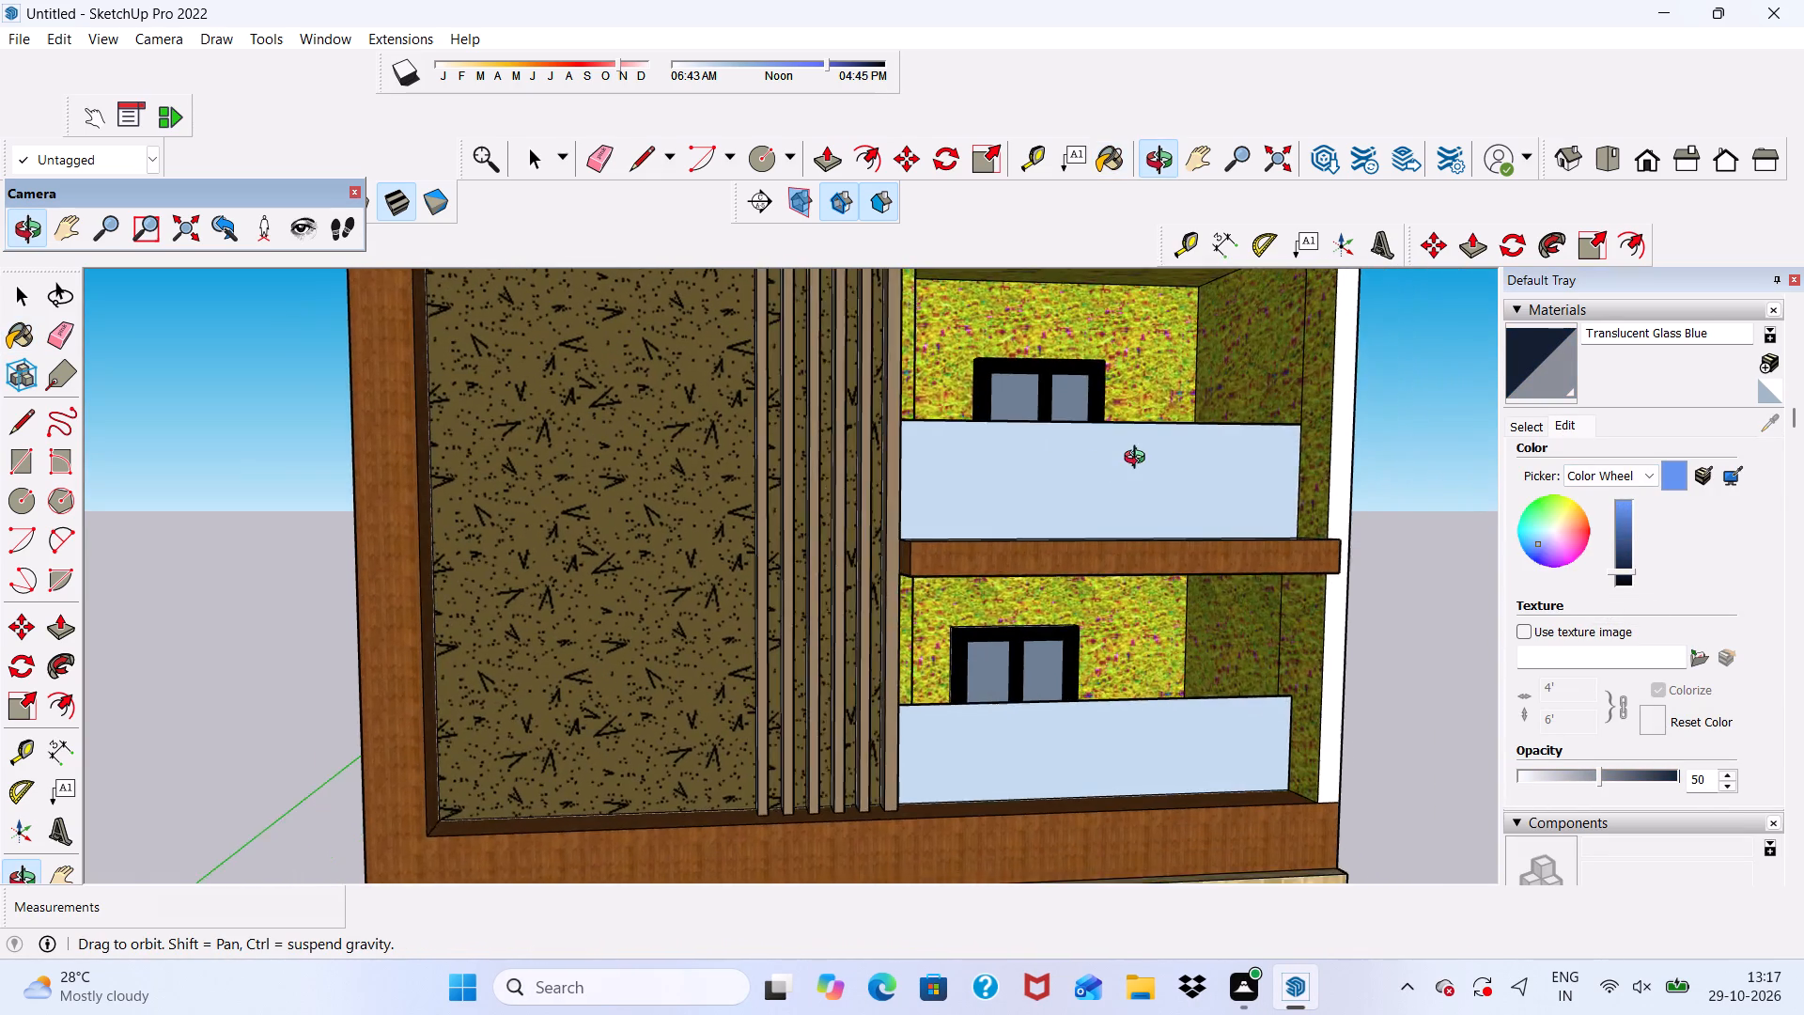
pyautogui.moveTo(1139, 460); pyautogui.dragTo(1160, 523, button='middle')
pyautogui.scroll(-1, 1160, 532)
pyautogui.click(1519, 425)
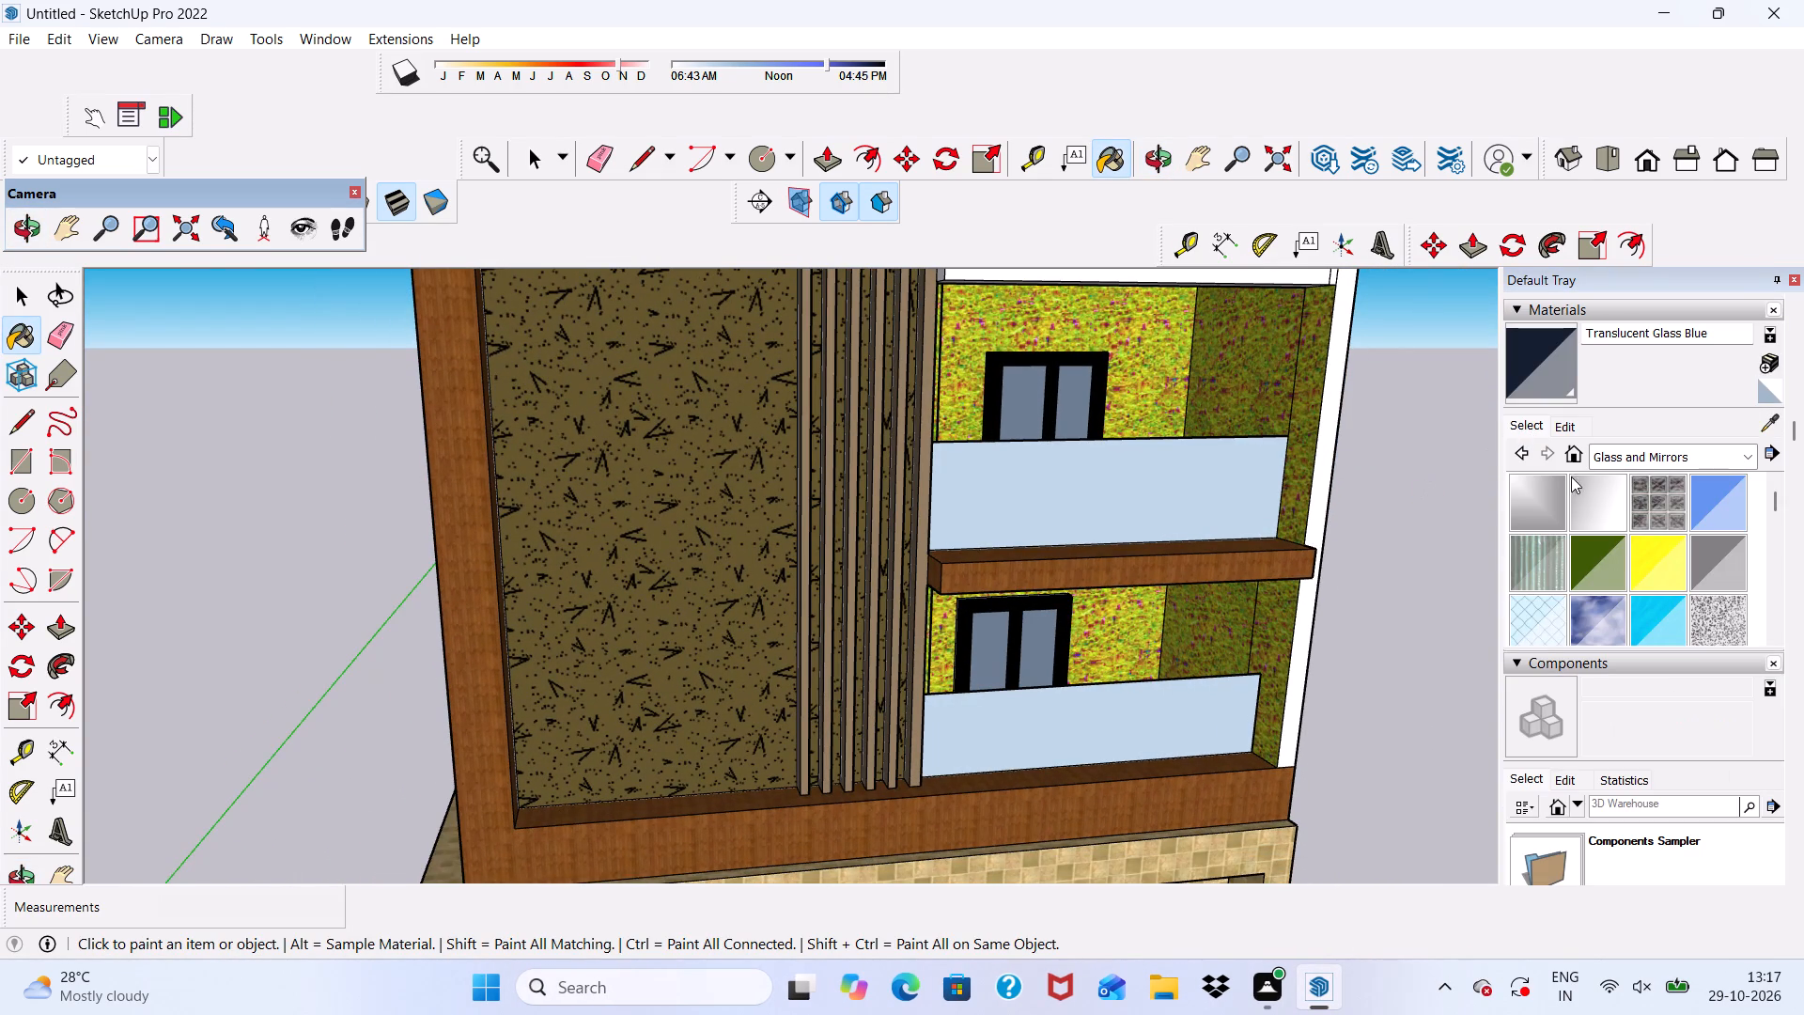
pyautogui.click(1700, 544)
pyautogui.scroll(2, 1436, 502)
pyautogui.click(1112, 508)
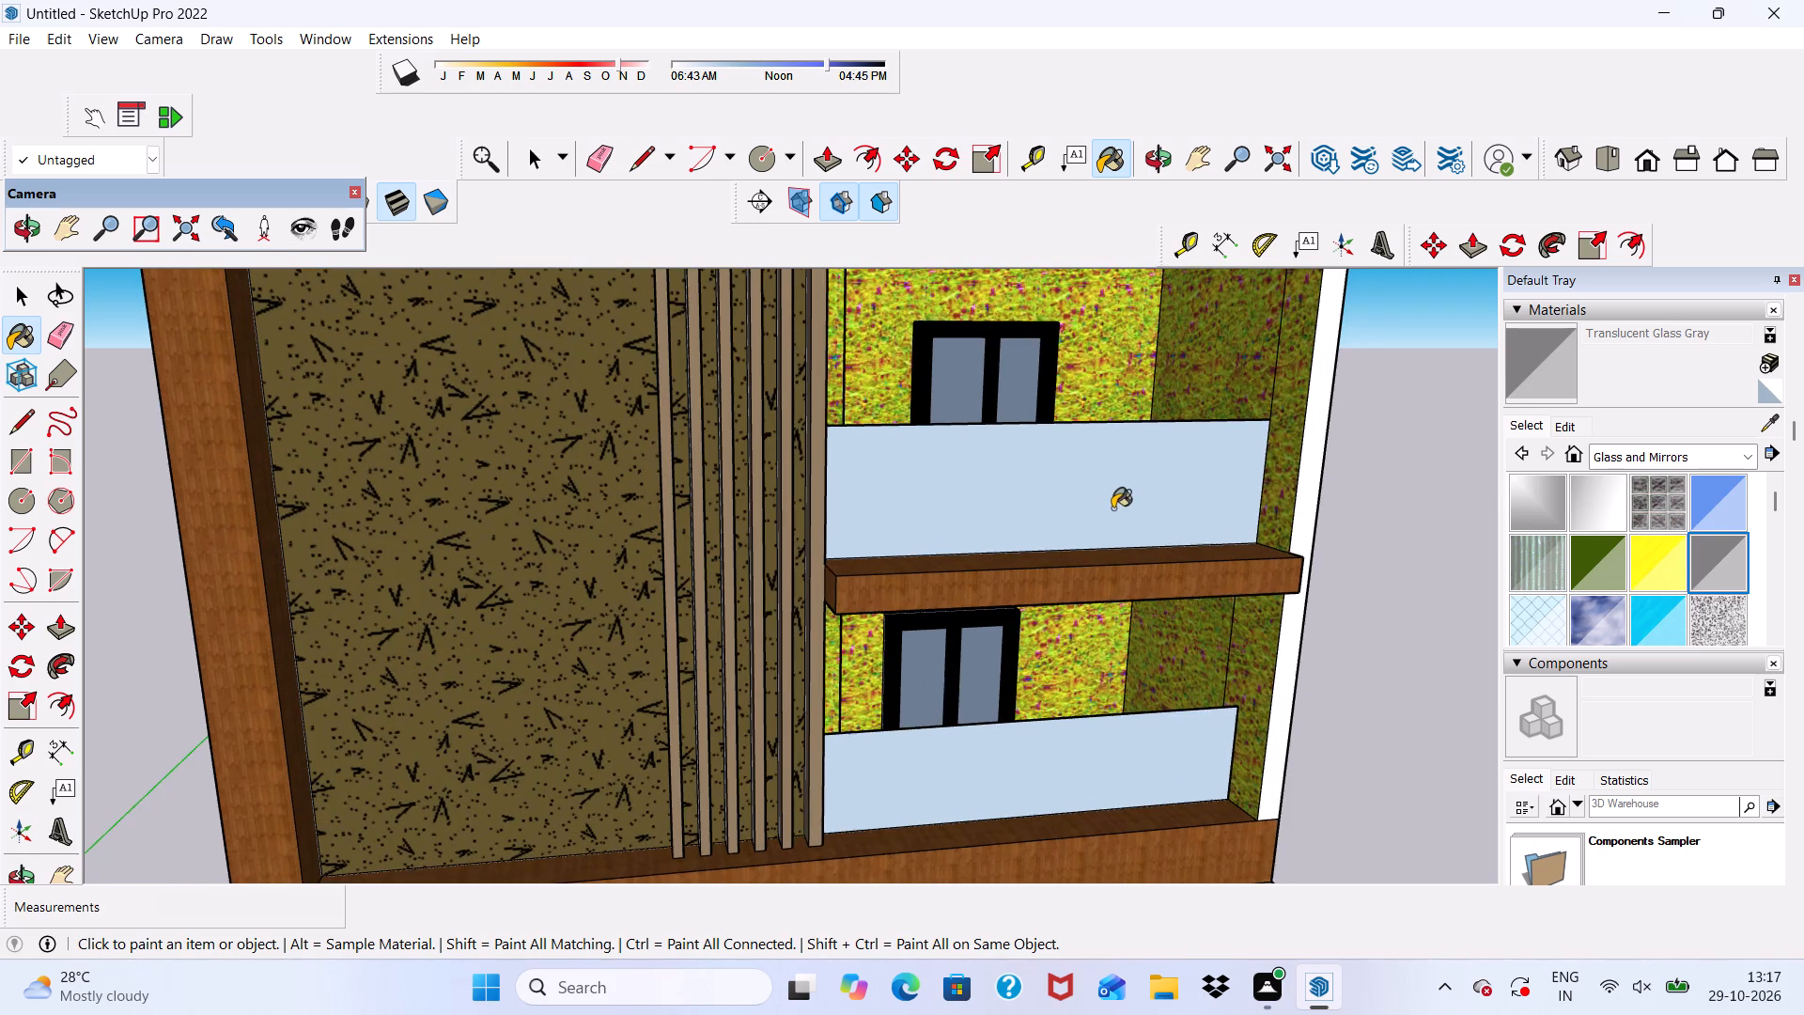
pyautogui.scroll(-6, 996, 546)
pyautogui.moveTo(931, 695); pyautogui.dragTo(834, 667, button='middle')
pyautogui.scroll(1, 931, 695)
pyautogui.click(947, 713)
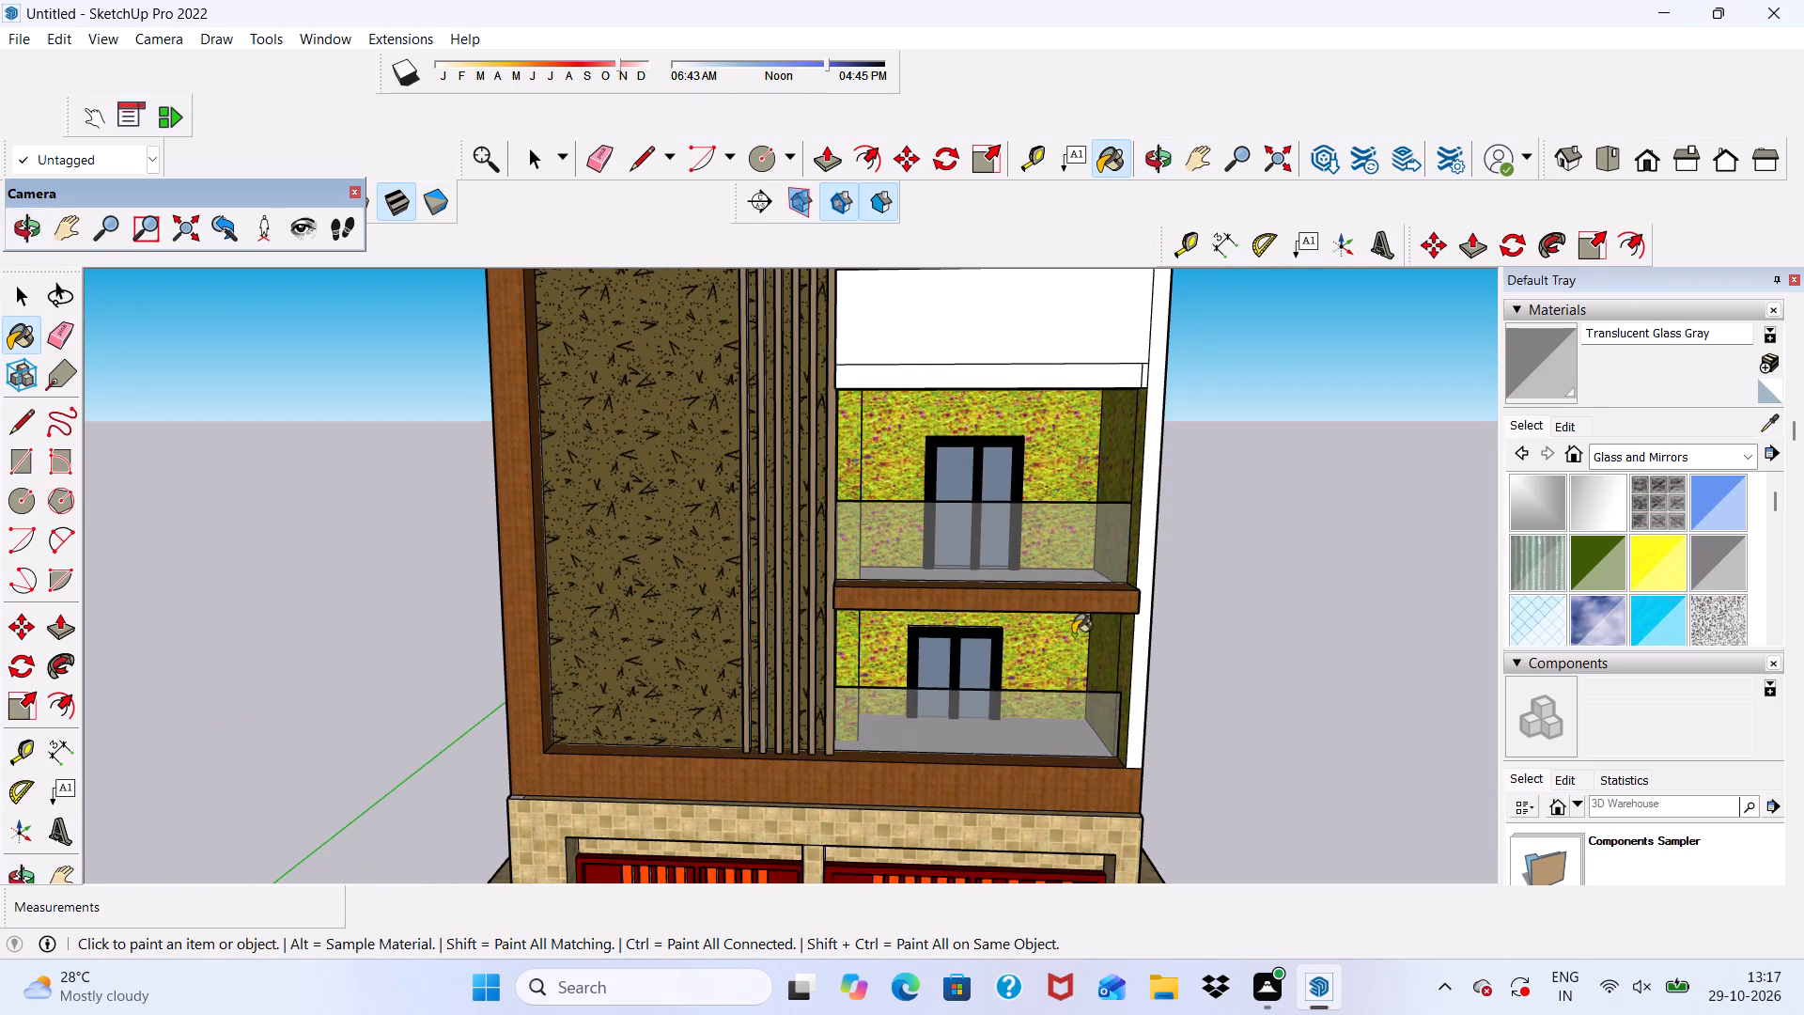
# Darken the Translucent Glass Gray material to a dark gray shade.
pyautogui.click(1566, 422)
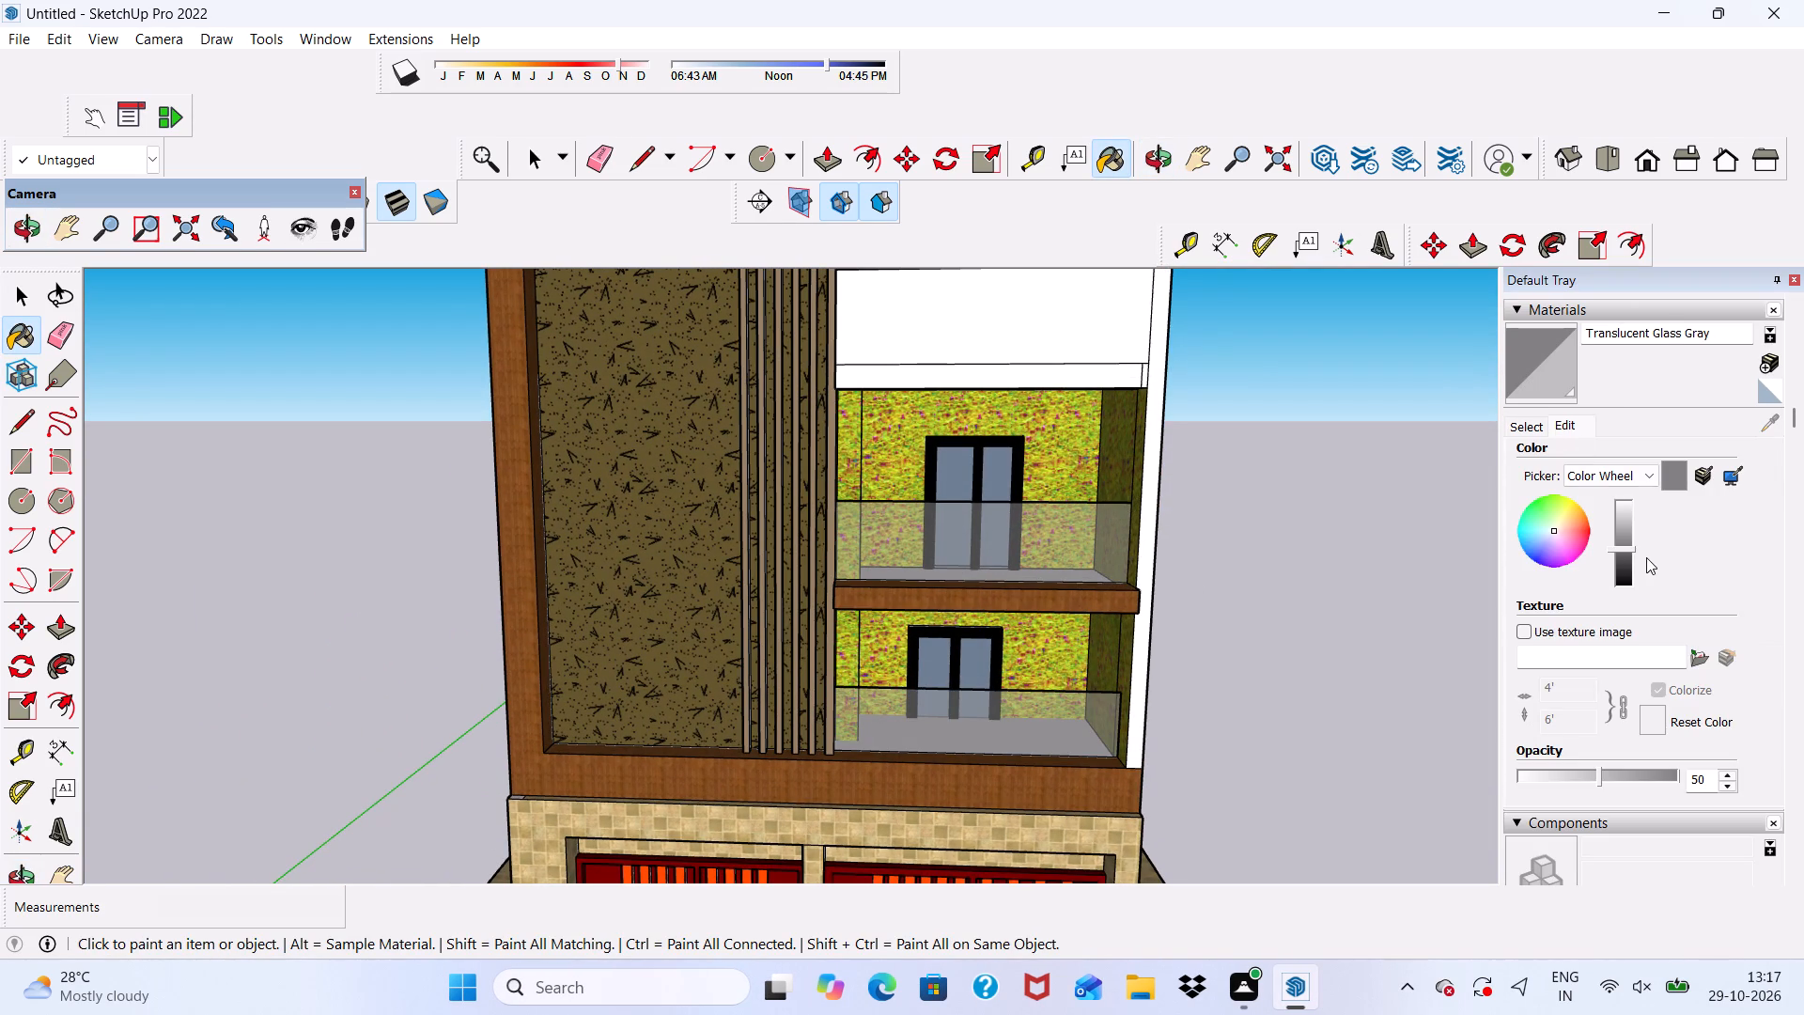
pyautogui.click(1620, 554)
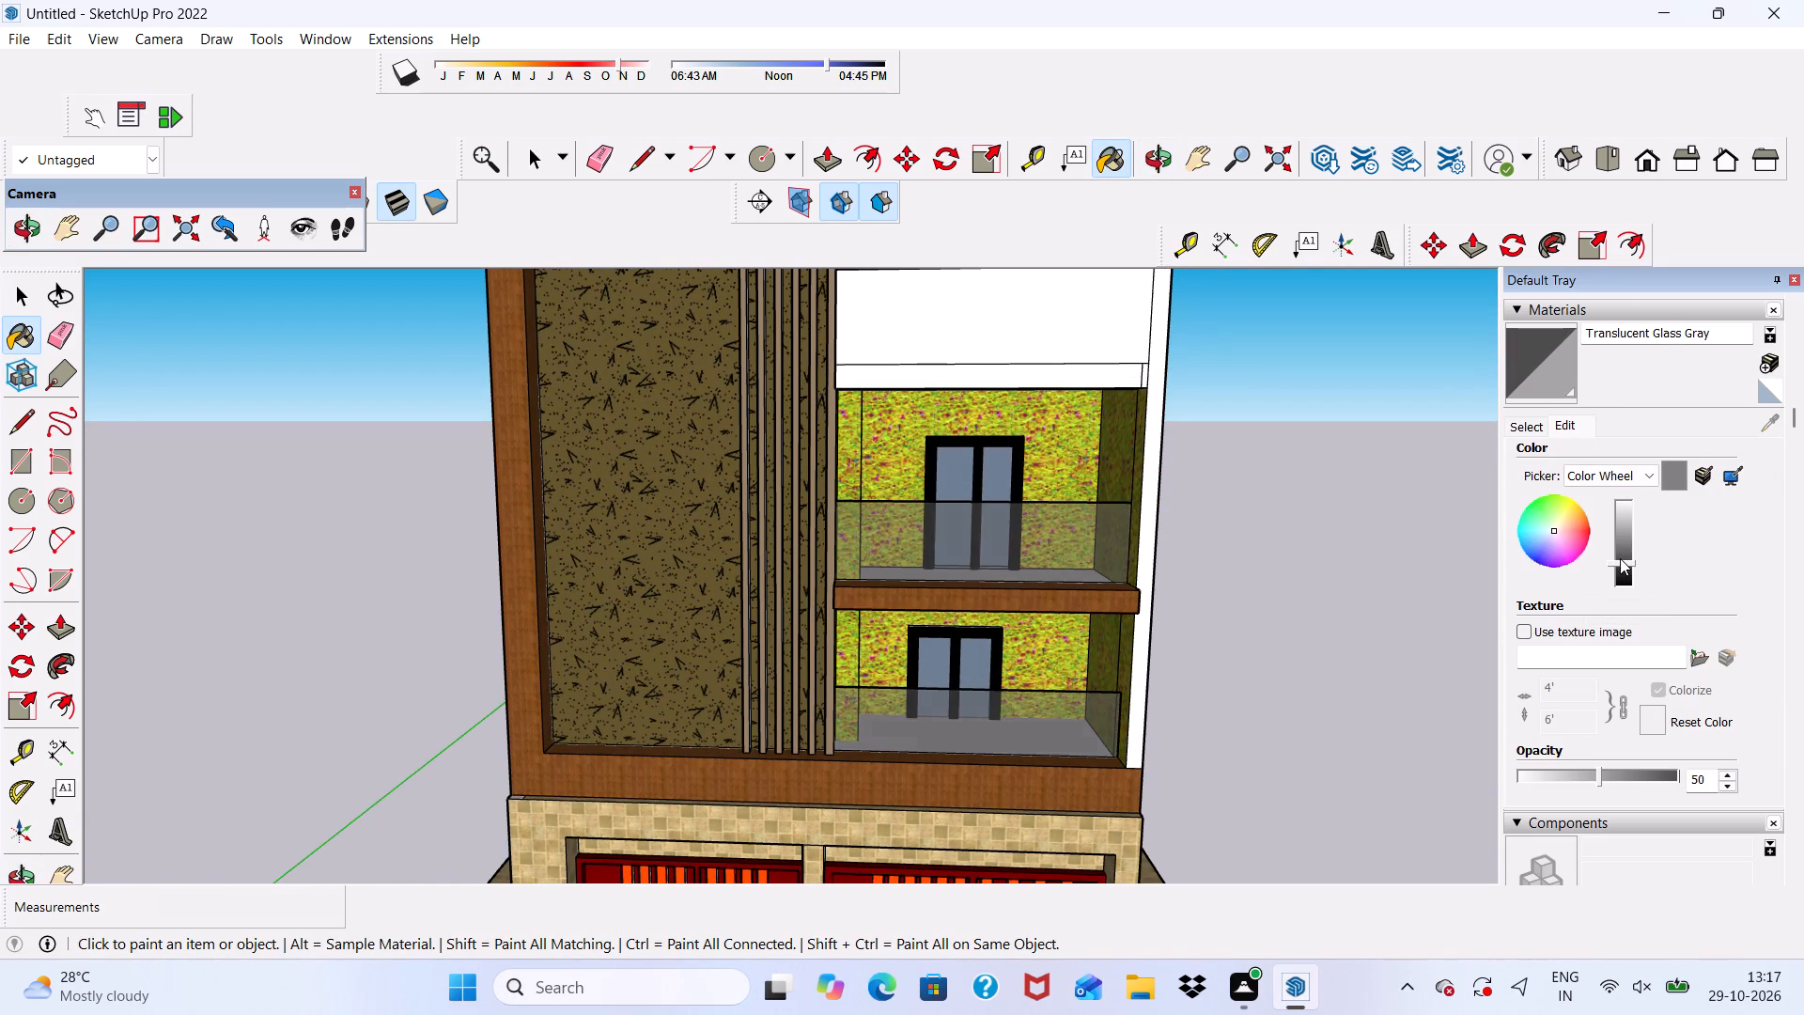
# Paint the white parapet panel of the top-floor terrace with Translucent Glass Gray.
pyautogui.scroll(-6, 1271, 591)
pyautogui.scroll(6, 1041, 461)
pyautogui.click(1041, 440)
# Examine the building from the side, from low in front and from above to review the glass railings.
pyautogui.scroll(-1, 1039, 452)
pyautogui.moveTo(1039, 459); pyautogui.dragTo(578, 554, button='middle')
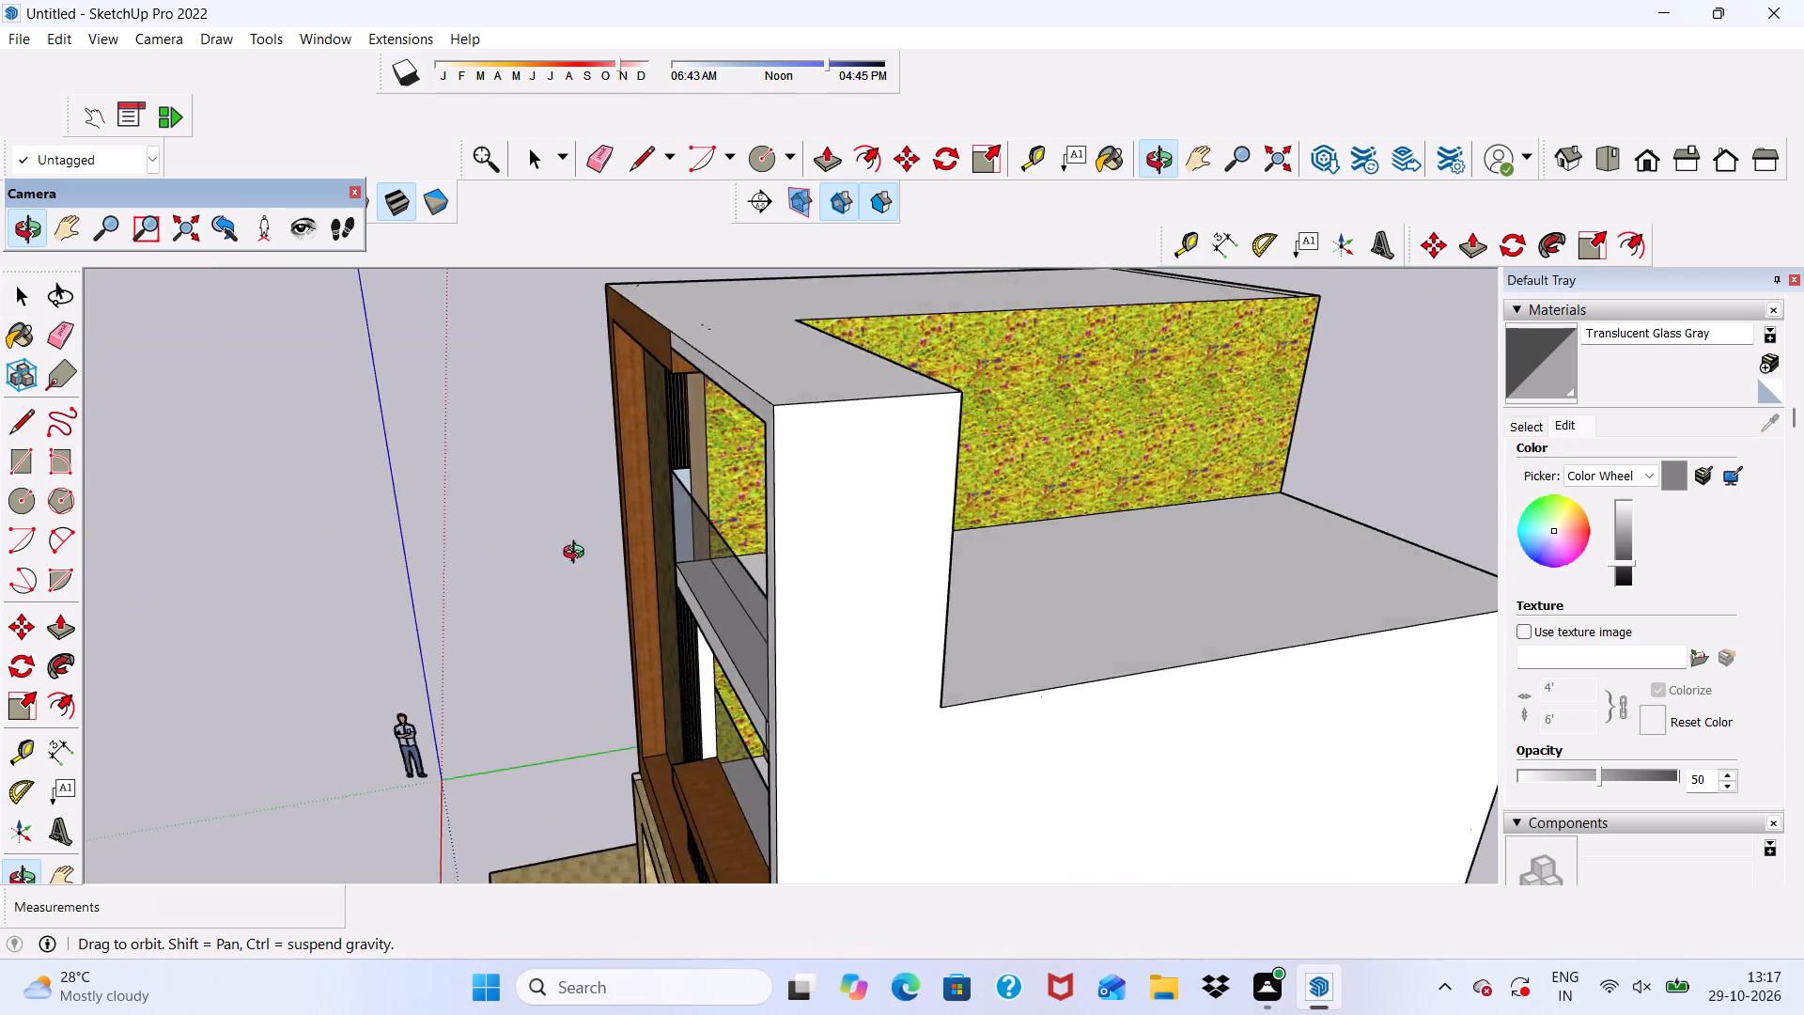
pyautogui.moveTo(578, 554); pyautogui.dragTo(1094, 490, button='middle')
pyautogui.scroll(2, 1097, 497)
pyautogui.scroll(-5, 1044, 553)
pyautogui.moveTo(992, 631); pyautogui.dragTo(959, 444, button='middle')
pyautogui.scroll(-5, 959, 447)
pyautogui.scroll(1, 1036, 623)
pyautogui.moveTo(1036, 623); pyautogui.dragTo(1081, 644, button='middle')
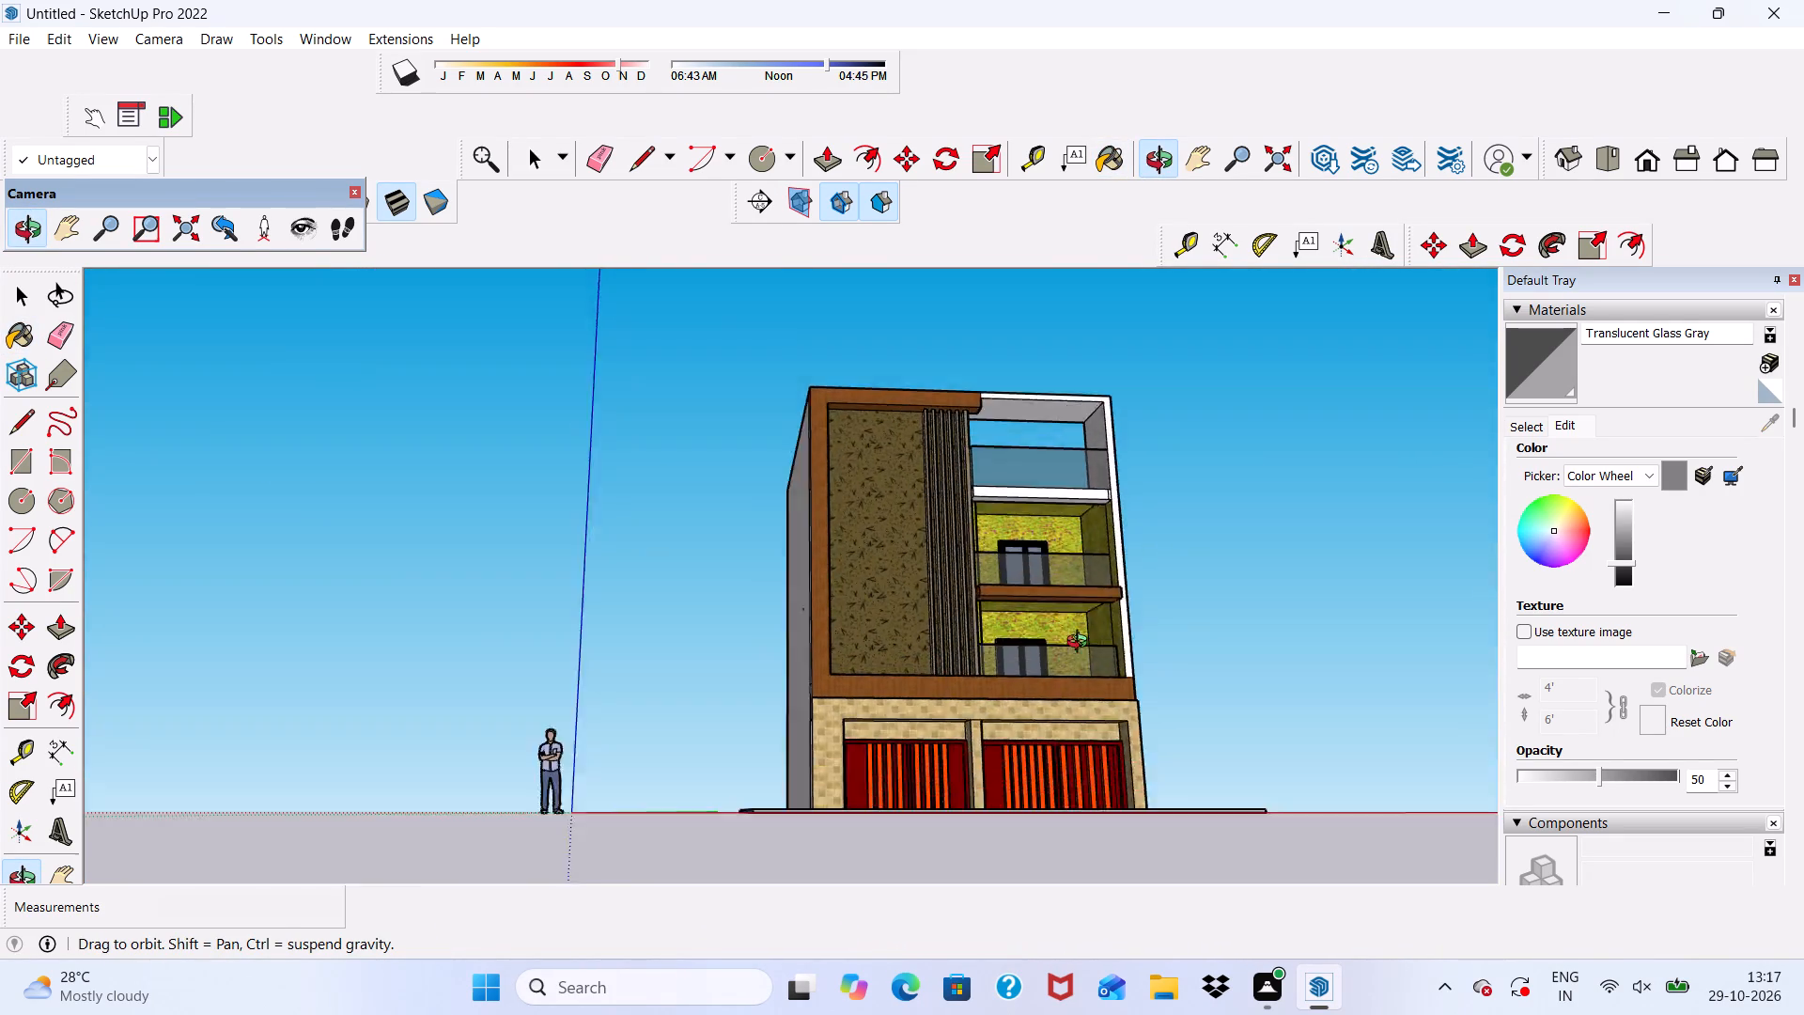
pyautogui.moveTo(1081, 644); pyautogui.dragTo(801, 803, button='middle')
pyautogui.moveTo(842, 762); pyautogui.dragTo(1077, 779, button='middle')
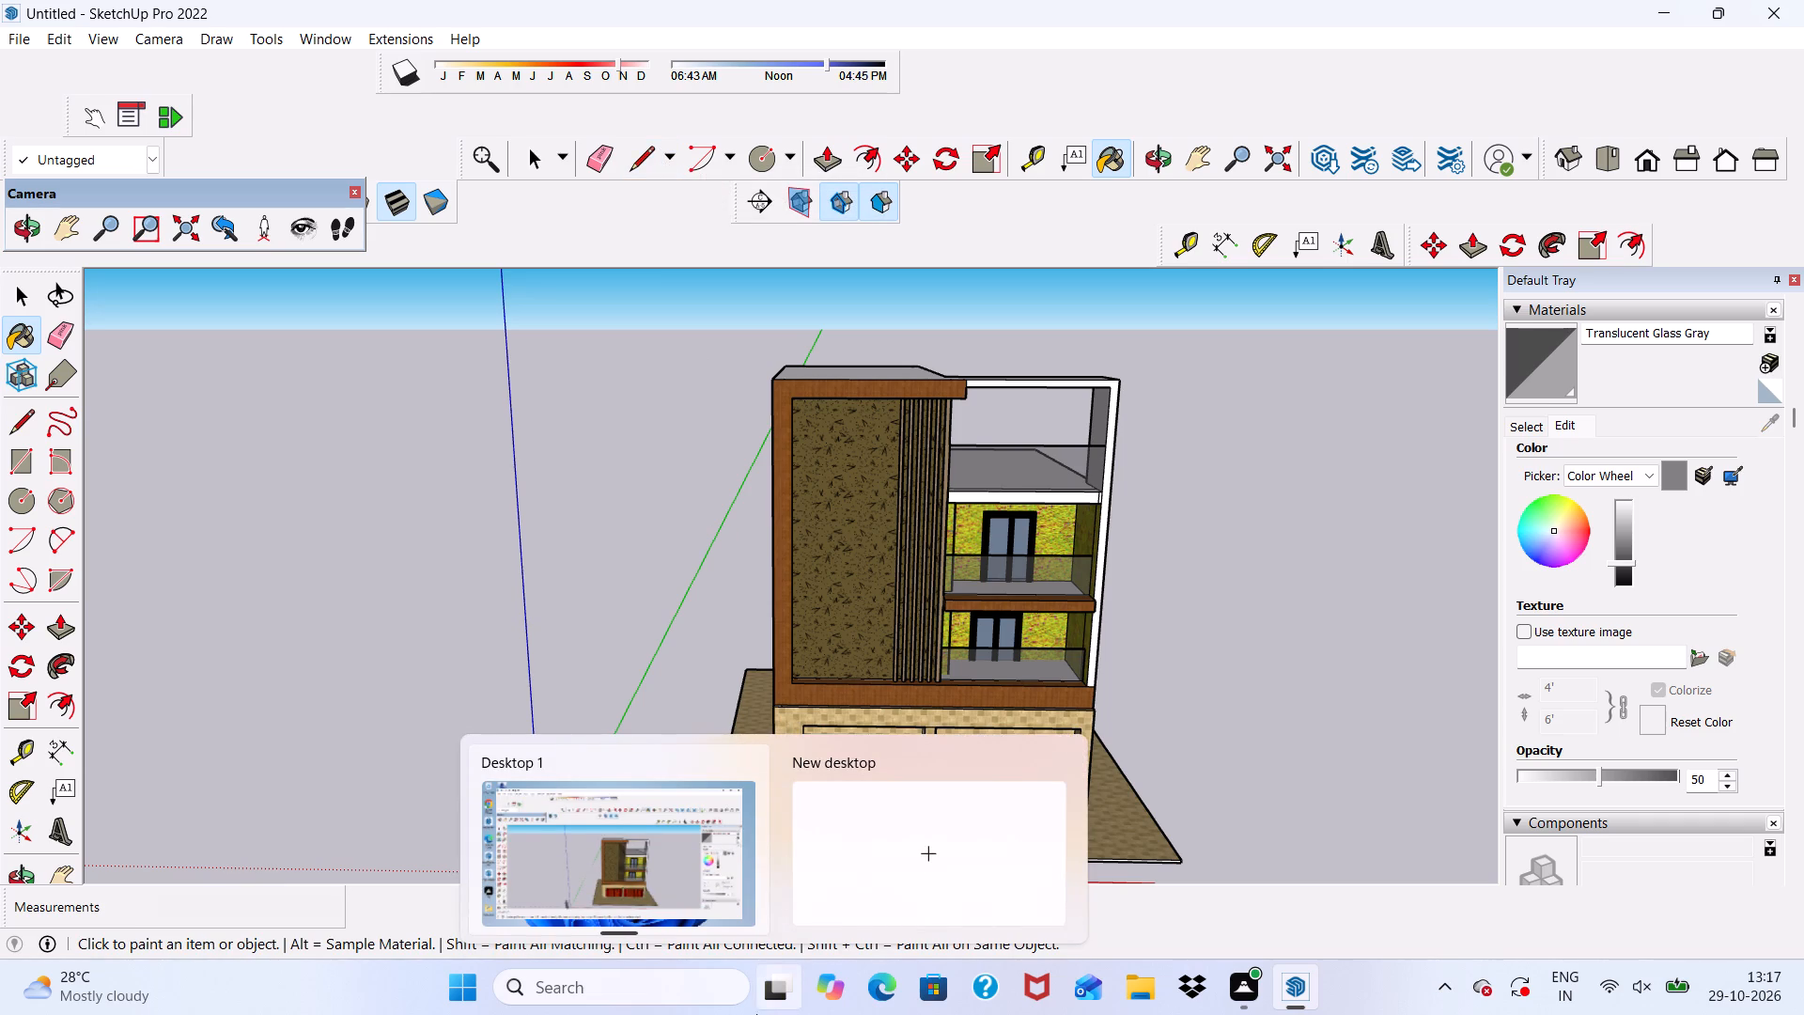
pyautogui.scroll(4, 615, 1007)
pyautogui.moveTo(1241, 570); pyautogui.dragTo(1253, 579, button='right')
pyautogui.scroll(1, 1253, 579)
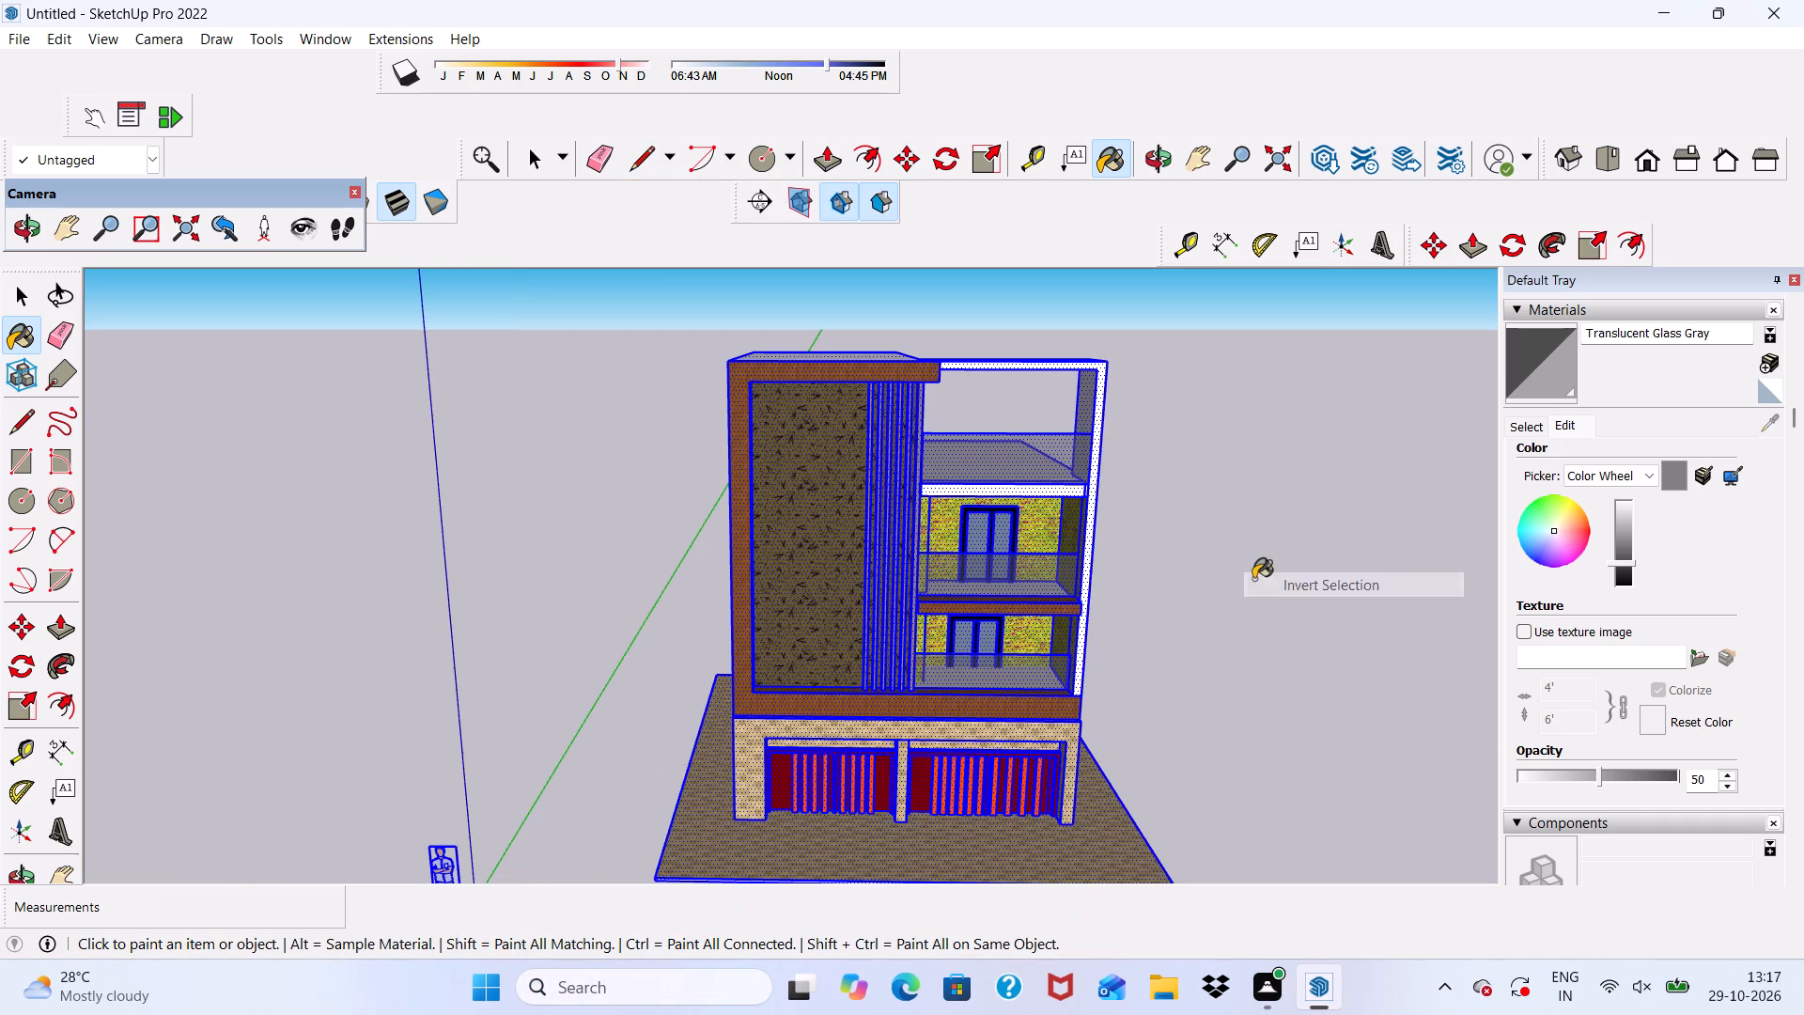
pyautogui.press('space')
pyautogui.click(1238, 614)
# Erase the vertical edge line running near the front corner of the building's white left side wall.
pyautogui.scroll(-2, 1187, 615)
pyautogui.moveTo(1185, 626); pyautogui.dragTo(865, 786, button='middle')
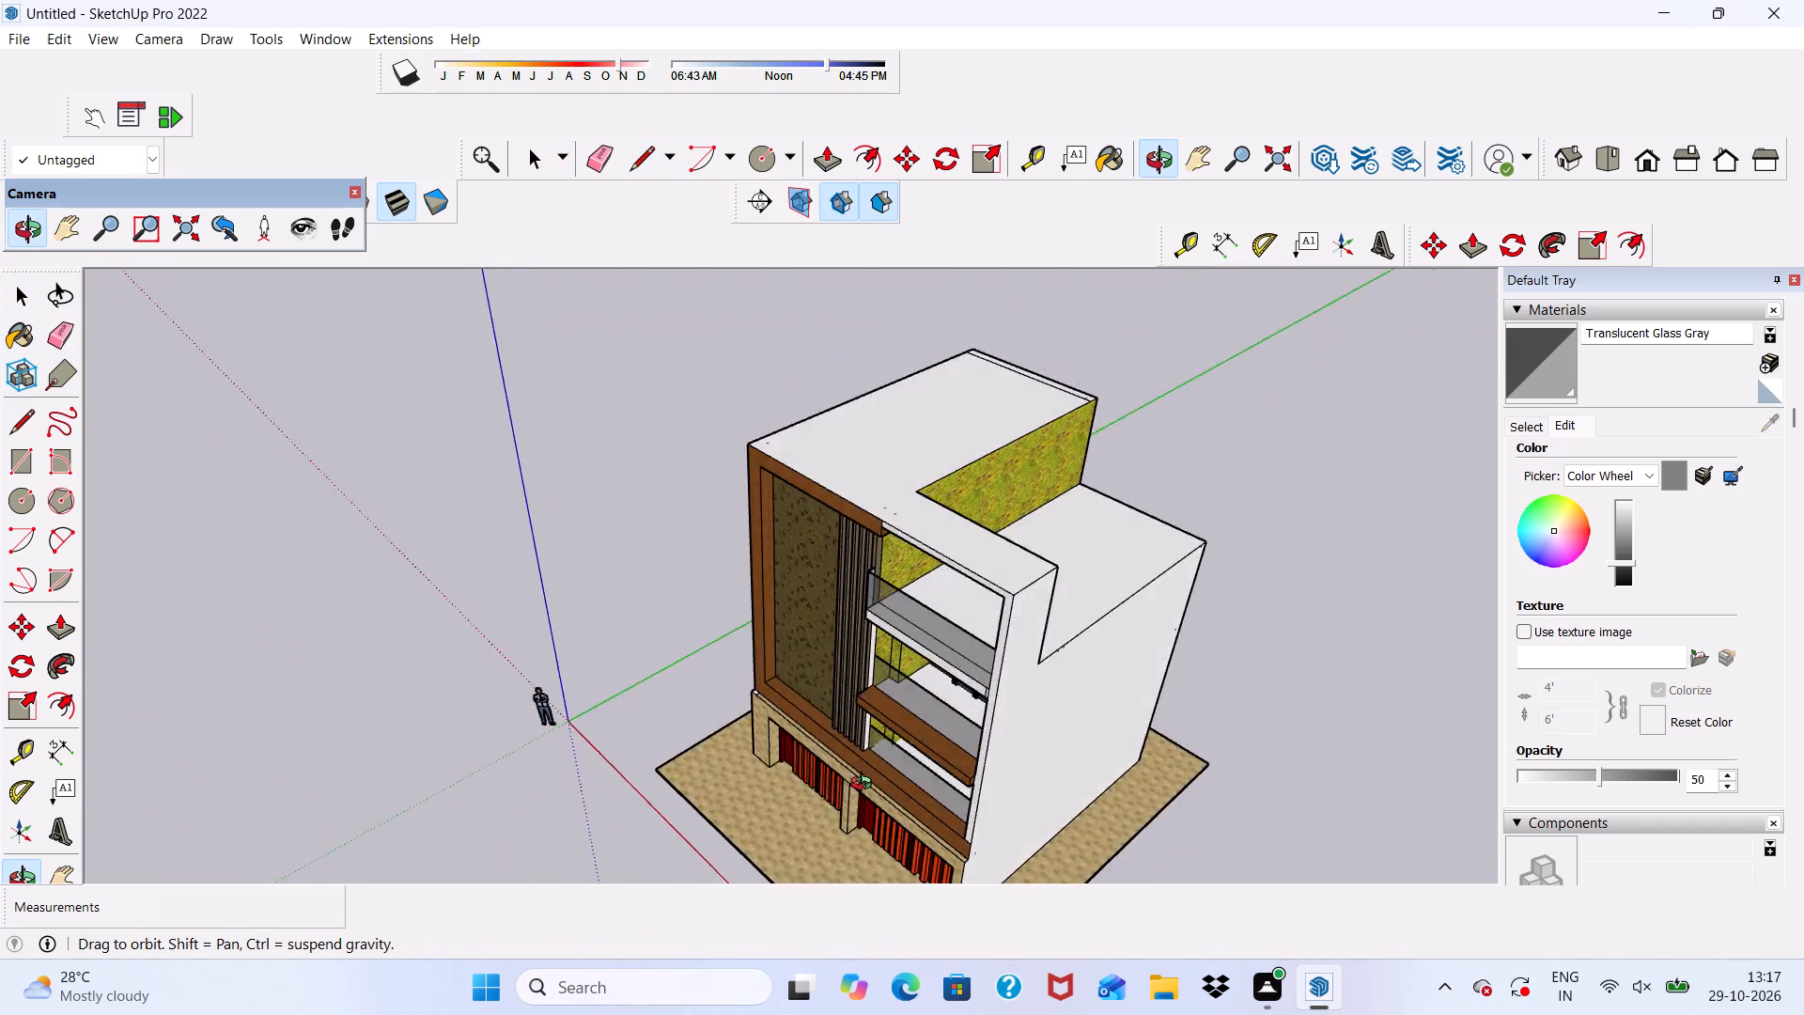
pyautogui.moveTo(865, 786); pyautogui.dragTo(1081, 490, button='middle')
pyautogui.scroll(4, 1112, 490)
pyautogui.scroll(-5, 842, 502)
pyautogui.moveTo(814, 566); pyautogui.dragTo(1038, 684, button='middle')
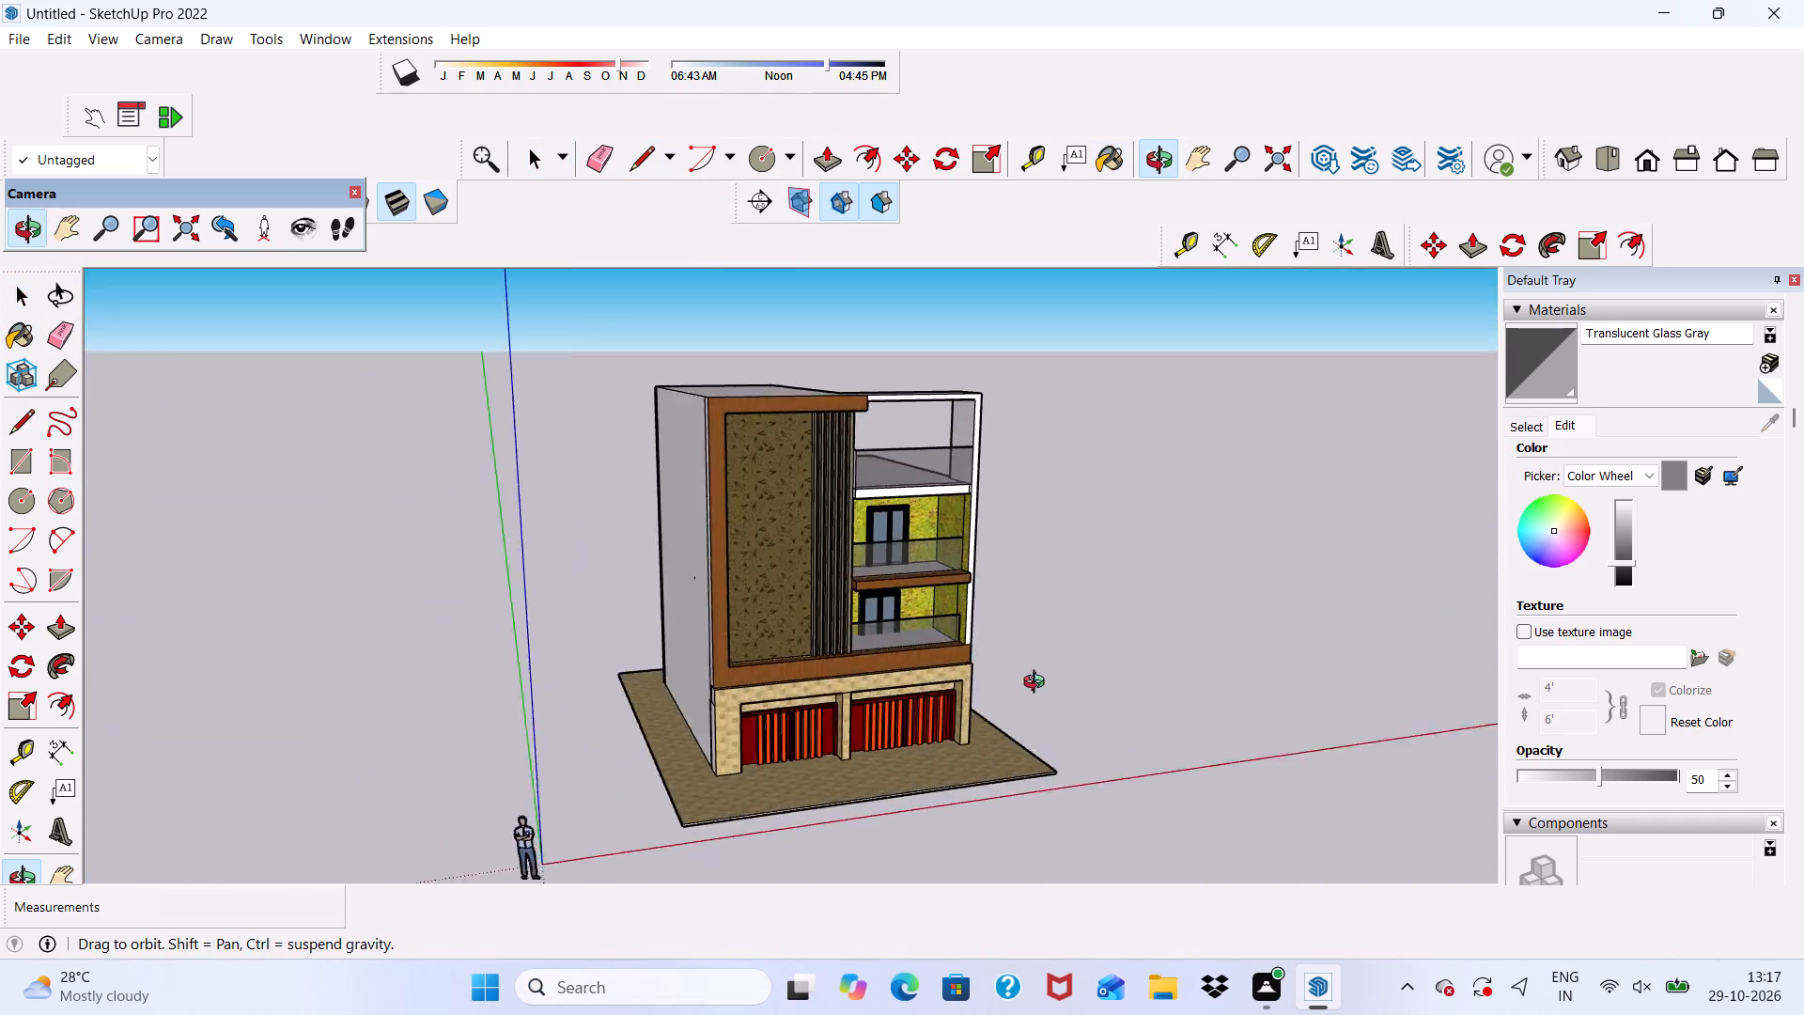
pyautogui.moveTo(1038, 684); pyautogui.dragTo(1711, 706, button='middle')
pyautogui.scroll(1, 1431, 512)
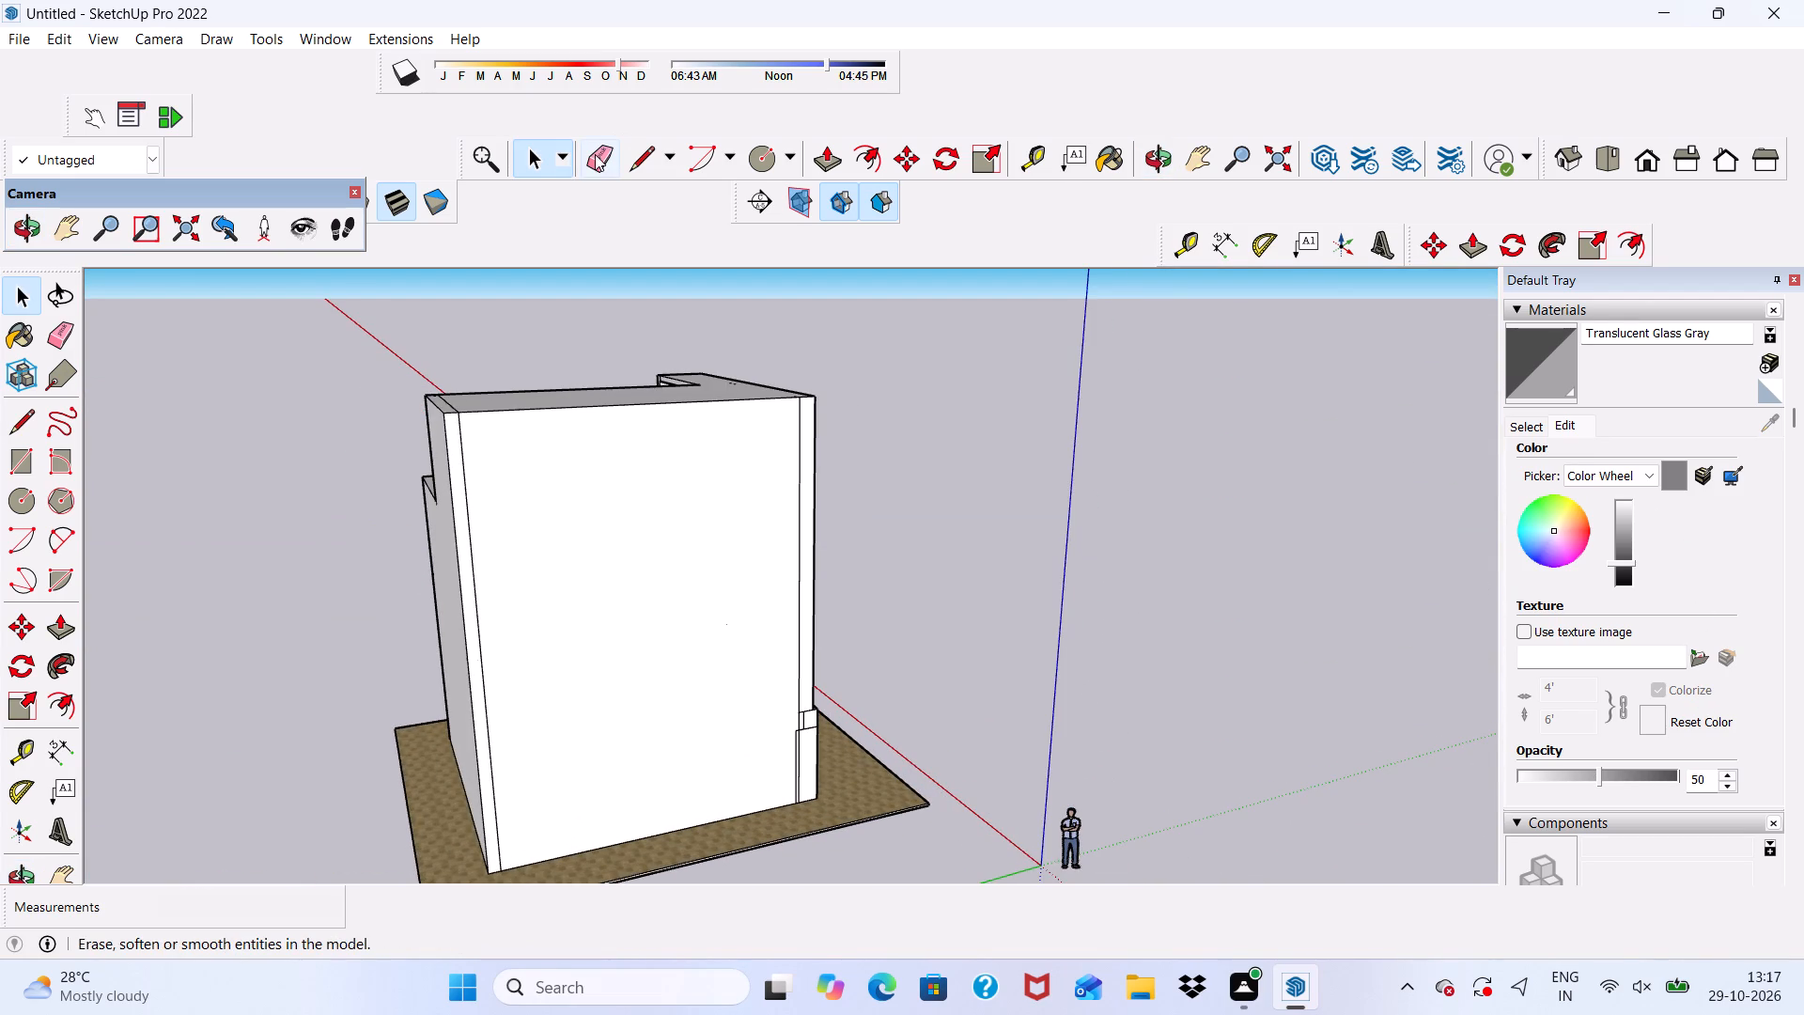
pyautogui.click(606, 148)
pyautogui.scroll(9, 816, 505)
pyautogui.moveTo(769, 481); pyautogui.dragTo(757, 503)
pyautogui.moveTo(760, 470); pyautogui.dragTo(779, 503)
pyautogui.scroll(-8, 756, 428)
pyautogui.scroll(7, 770, 537)
pyautogui.moveTo(754, 519); pyautogui.dragTo(756, 563)
pyautogui.moveTo(750, 499); pyautogui.dragTo(757, 535)
pyautogui.moveTo(761, 502); pyautogui.dragTo(772, 523)
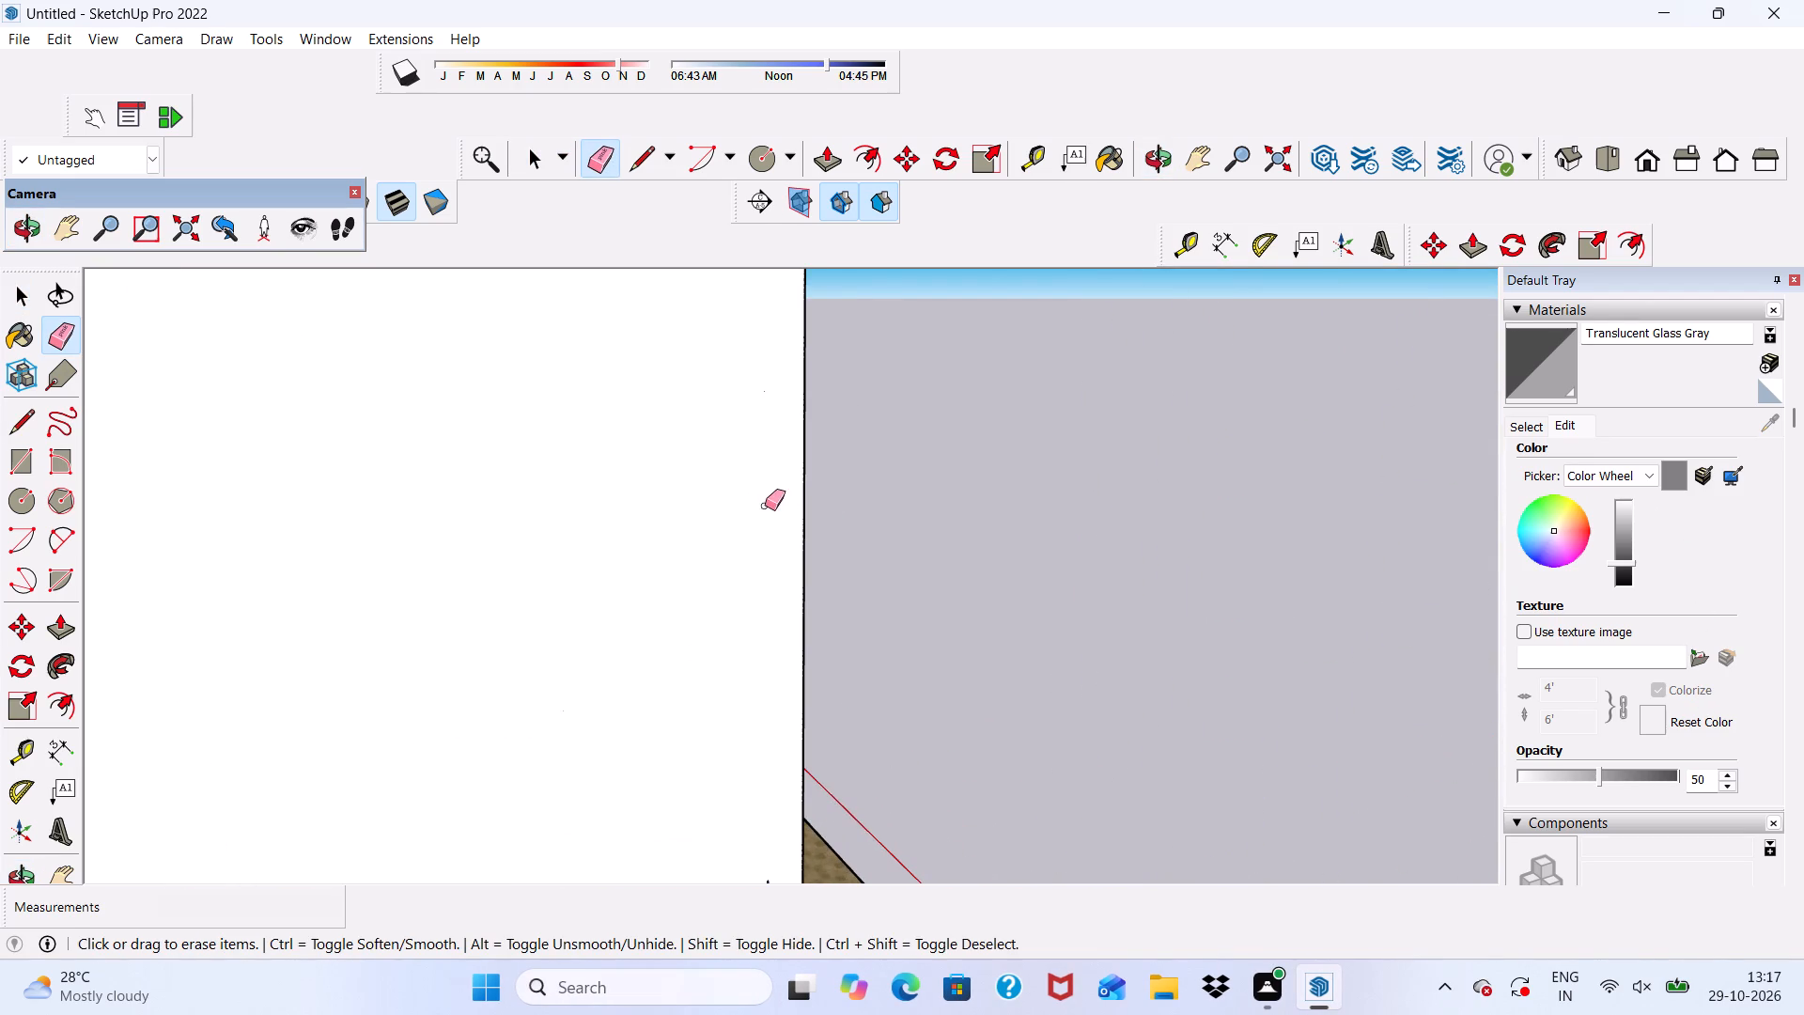
# Erase the remaining segments of the vertical edge line near the front corner of the white left side wall.
pyautogui.scroll(-8, 718, 375)
pyautogui.scroll(7, 761, 650)
pyautogui.moveTo(724, 606); pyautogui.dragTo(723, 720)
pyautogui.moveTo(698, 622); pyautogui.dragTo(719, 674)
pyautogui.moveTo(715, 637); pyautogui.dragTo(727, 654)
pyautogui.moveTo(723, 626); pyautogui.dragTo(725, 657)
pyautogui.moveTo(725, 641); pyautogui.dragTo(744, 675)
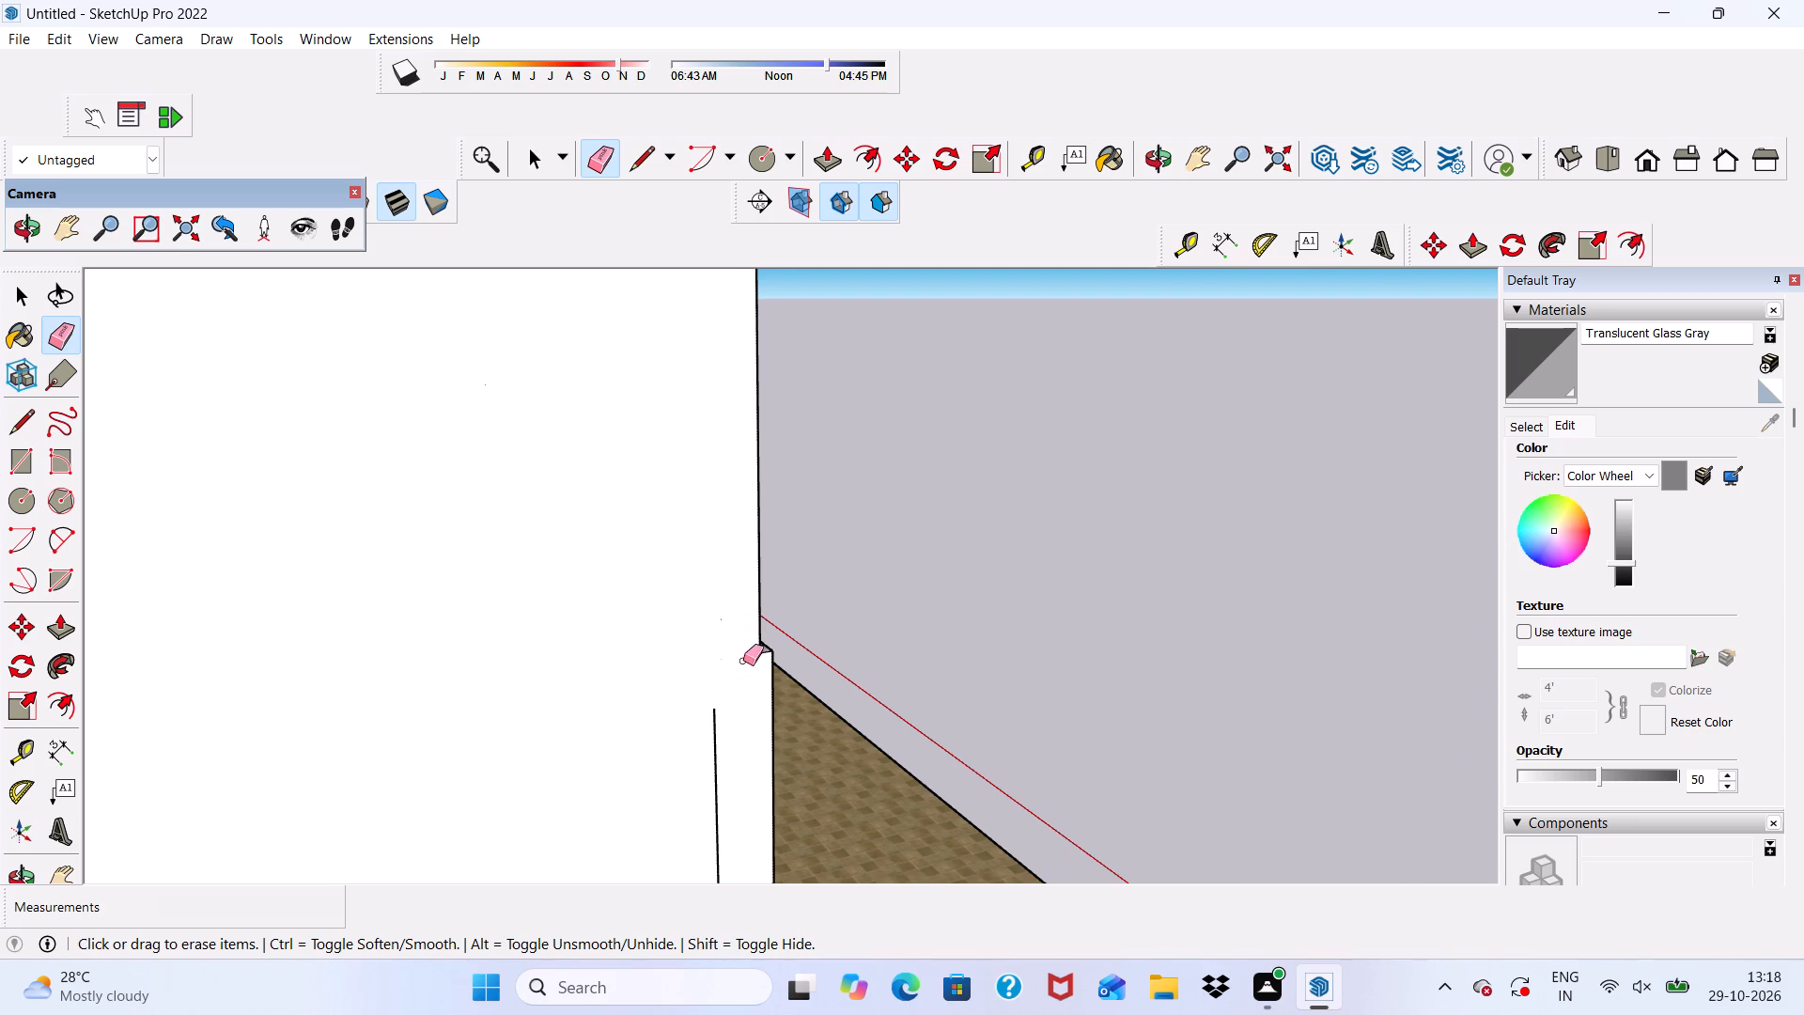
pyautogui.scroll(-1, 743, 661)
pyautogui.moveTo(743, 661); pyautogui.dragTo(479, 771, button='middle')
pyautogui.scroll(6, 569, 774)
pyautogui.moveTo(501, 633); pyautogui.dragTo(510, 710)
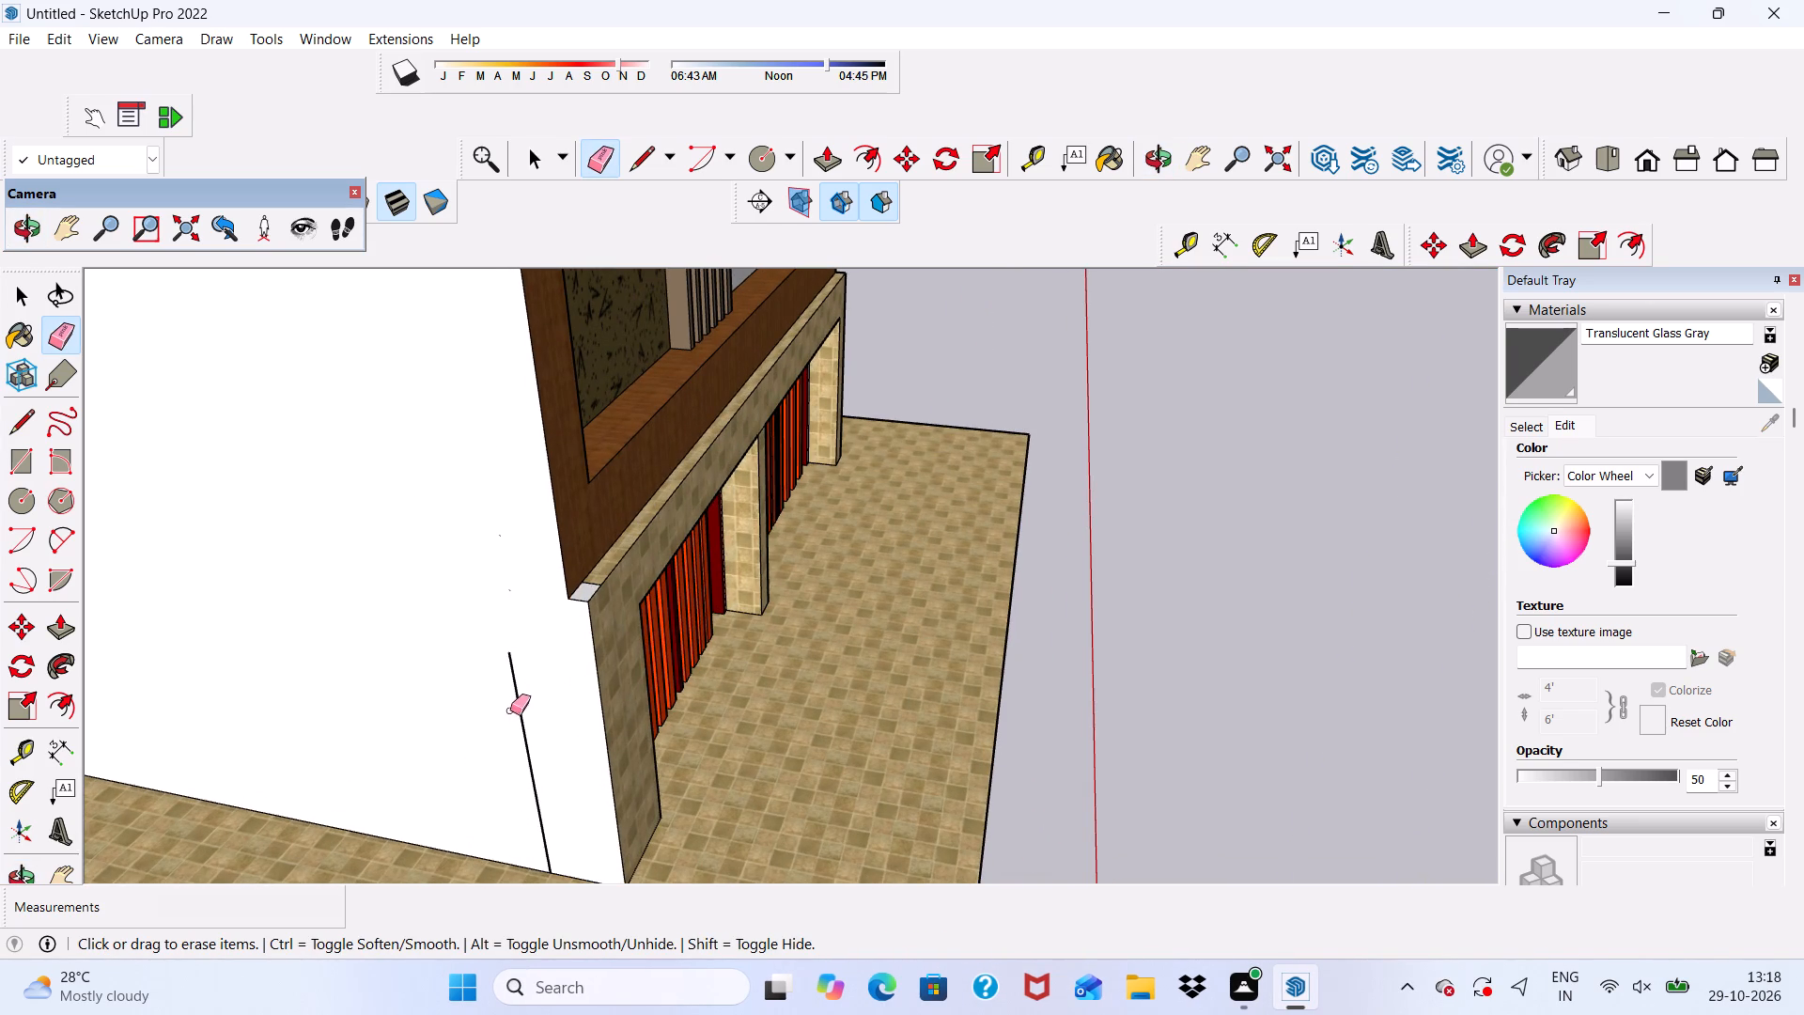
pyautogui.moveTo(510, 710); pyautogui.dragTo(536, 754)
pyautogui.scroll(-20, 445, 589)
pyautogui.scroll(-1, 445, 589)
# Erase the vertical edge line near the side wall's rear corner and the matching edge line along the rear of the roof.
pyautogui.scroll(8, 645, 547)
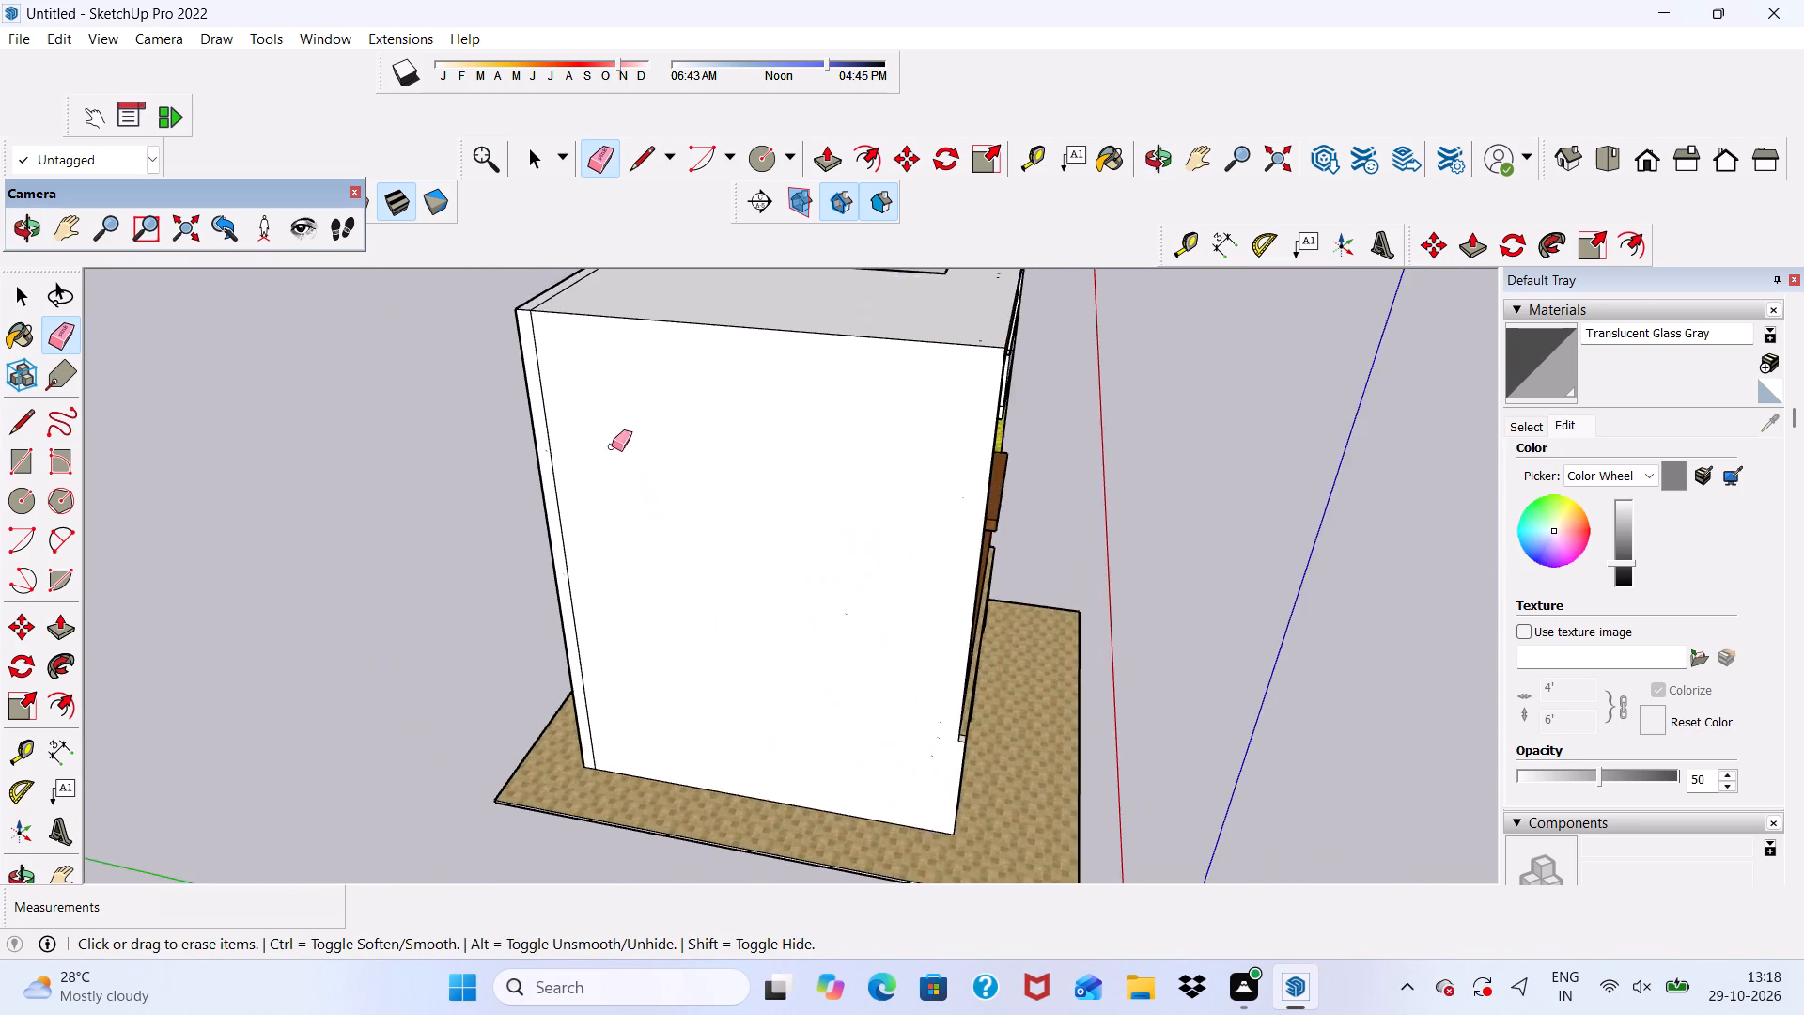
pyautogui.scroll(6, 500, 366)
pyautogui.moveTo(546, 326); pyautogui.dragTo(599, 392)
pyautogui.scroll(-6, 599, 393)
pyautogui.scroll(5, 662, 233)
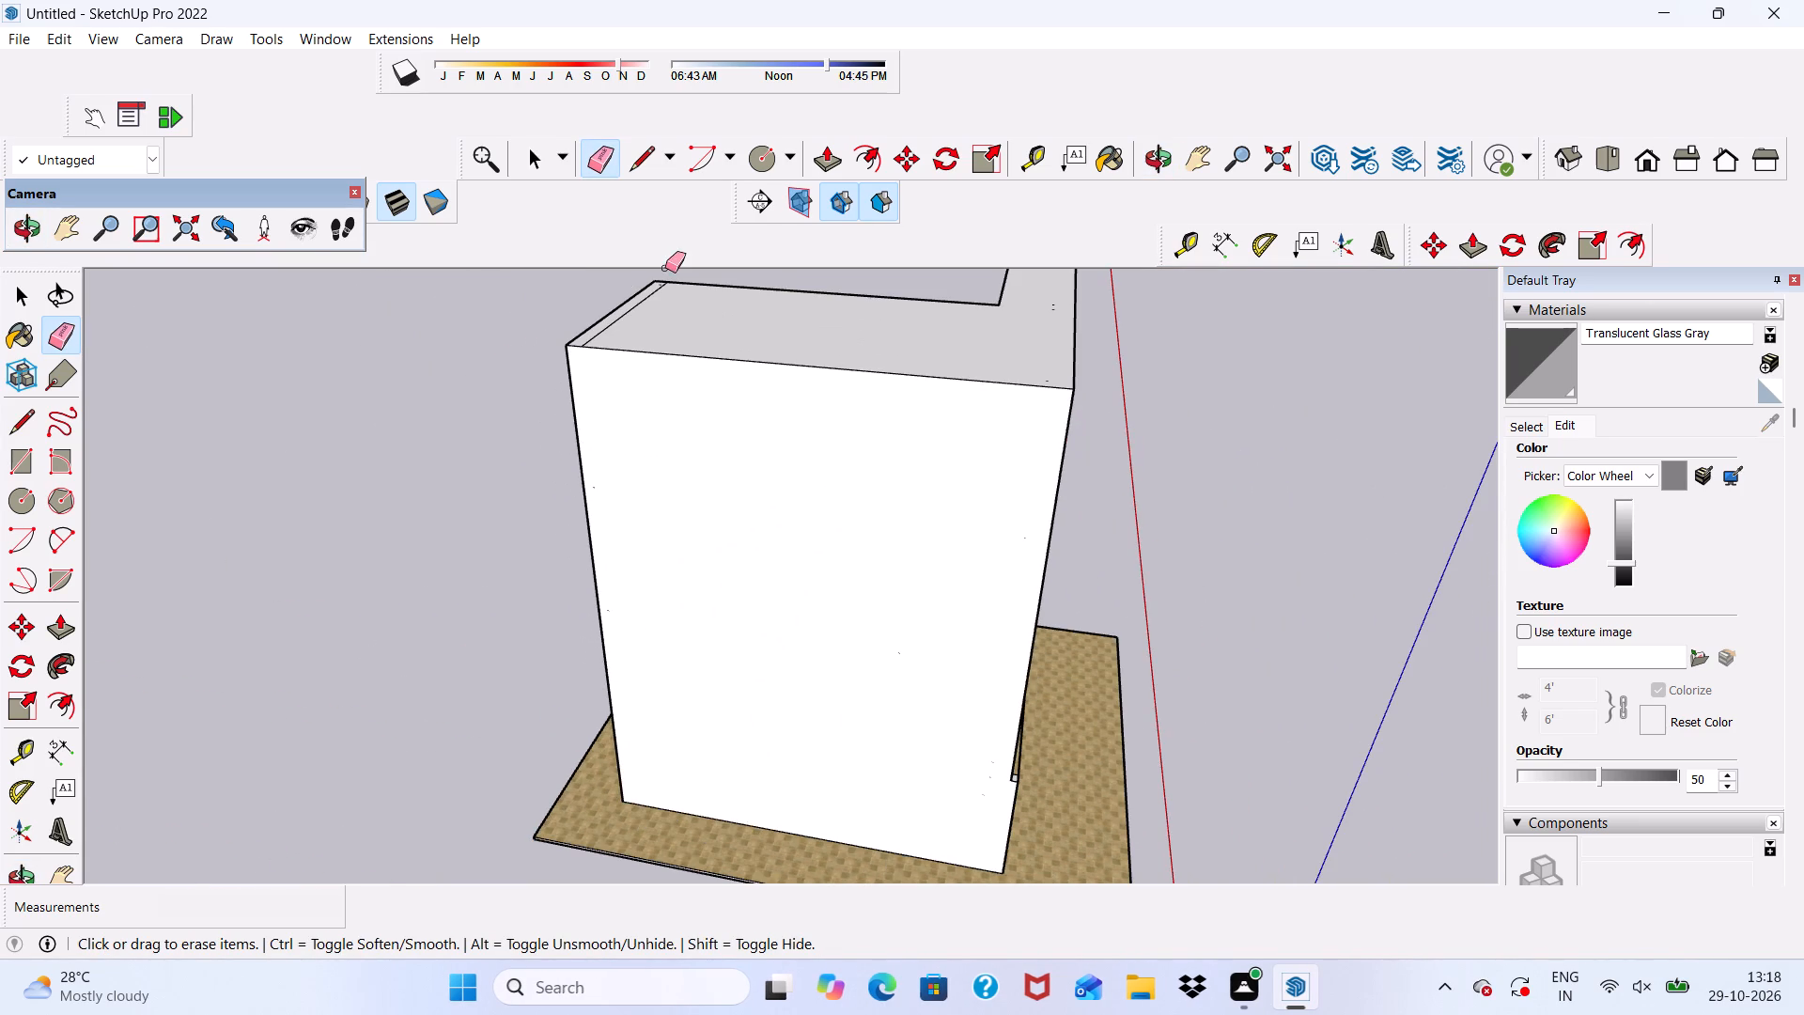
pyautogui.moveTo(666, 271); pyautogui.dragTo(720, 397, button='middle')
pyautogui.scroll(5, 676, 445)
pyautogui.moveTo(597, 396); pyautogui.dragTo(614, 417)
pyautogui.scroll(-4, 627, 428)
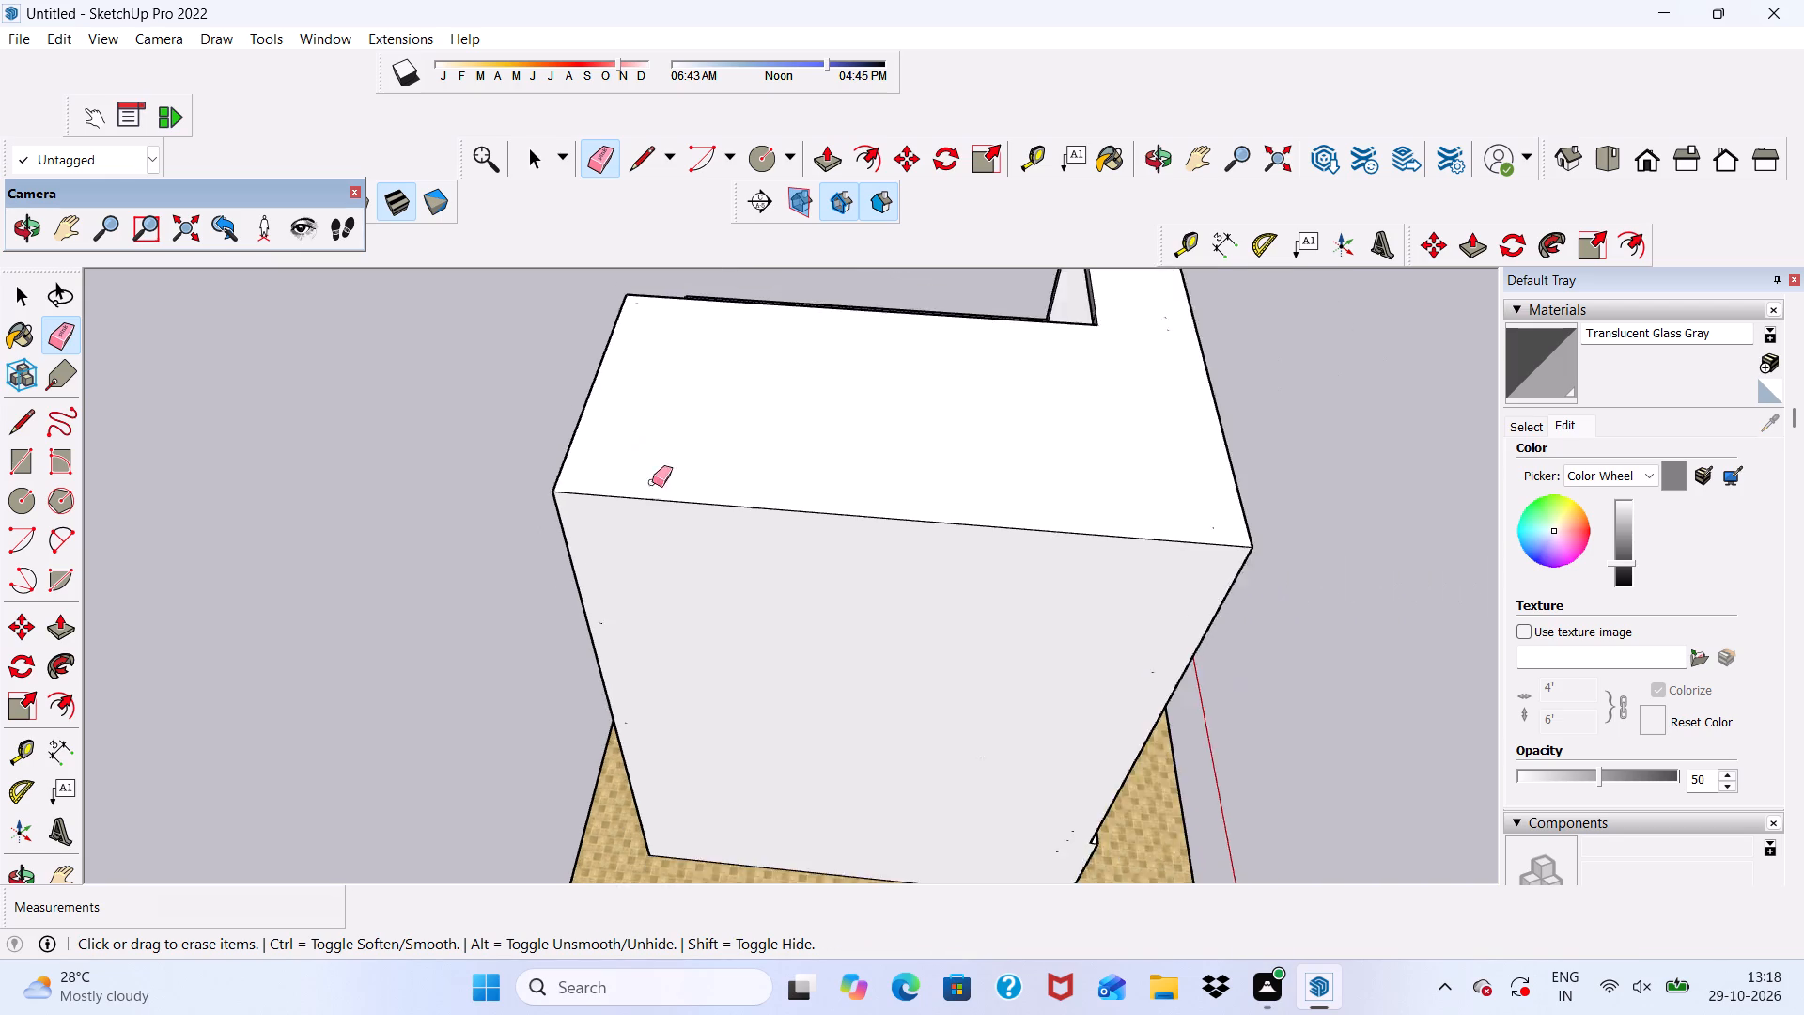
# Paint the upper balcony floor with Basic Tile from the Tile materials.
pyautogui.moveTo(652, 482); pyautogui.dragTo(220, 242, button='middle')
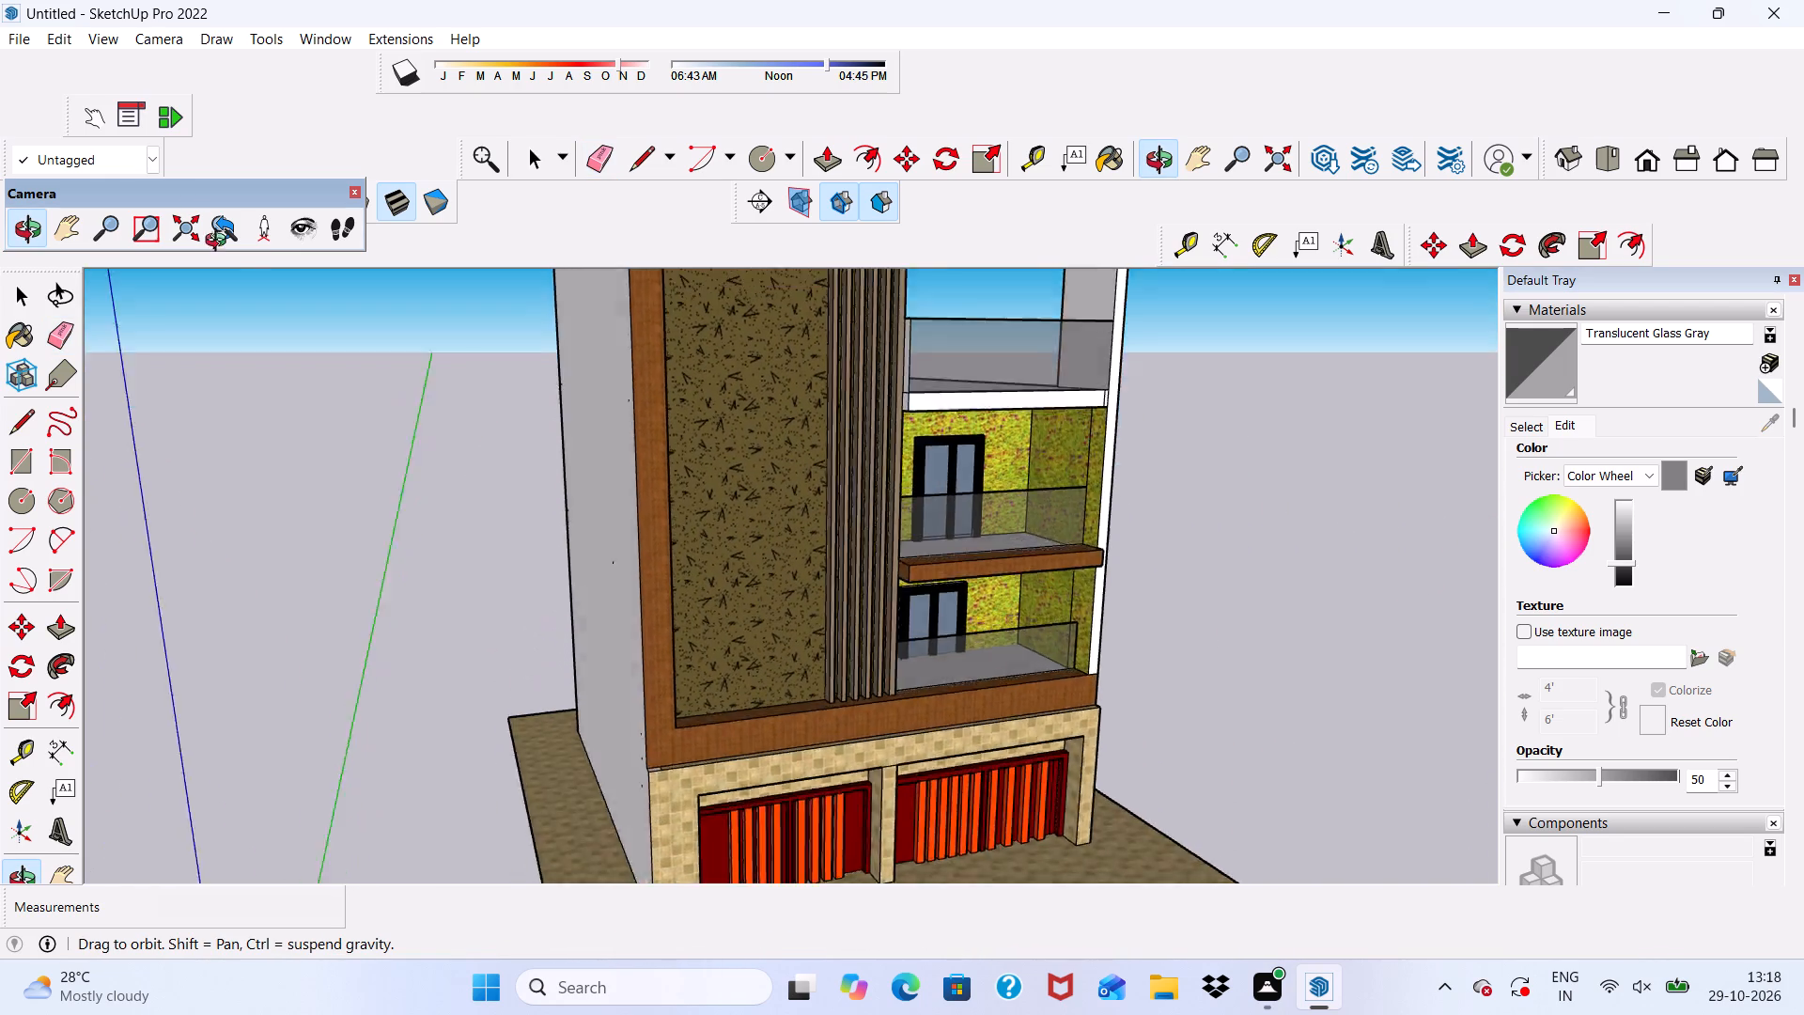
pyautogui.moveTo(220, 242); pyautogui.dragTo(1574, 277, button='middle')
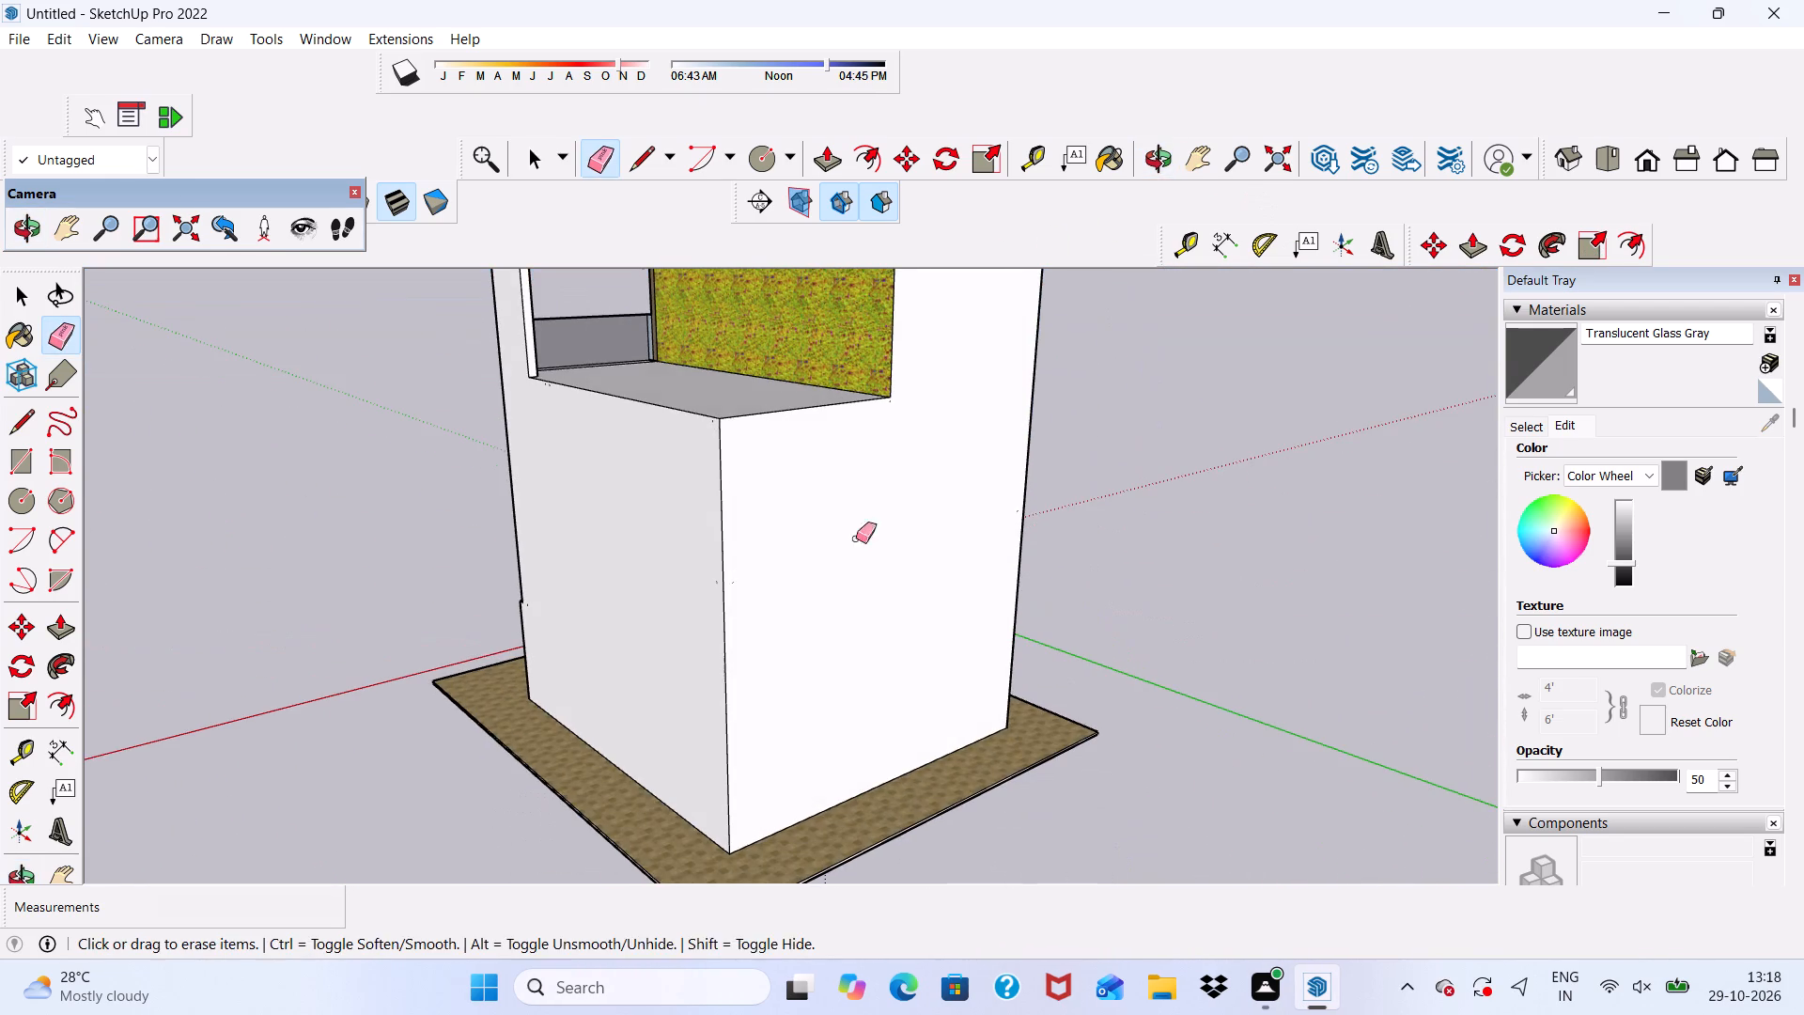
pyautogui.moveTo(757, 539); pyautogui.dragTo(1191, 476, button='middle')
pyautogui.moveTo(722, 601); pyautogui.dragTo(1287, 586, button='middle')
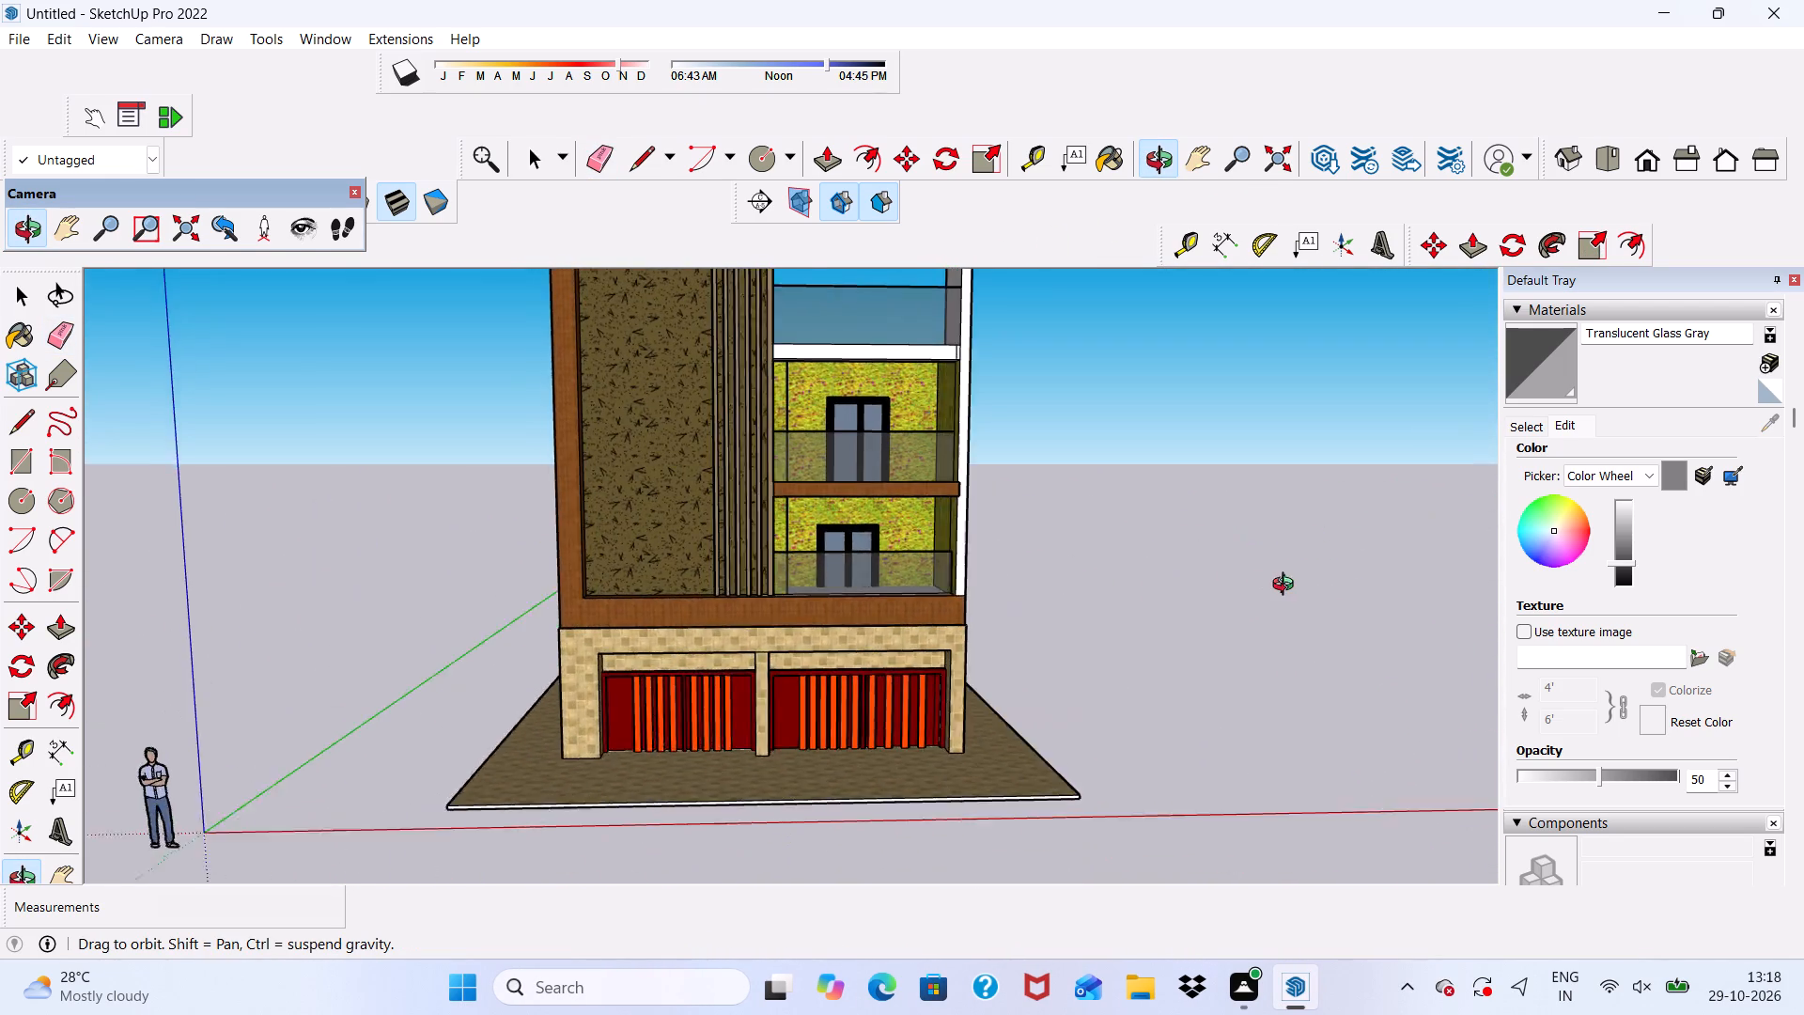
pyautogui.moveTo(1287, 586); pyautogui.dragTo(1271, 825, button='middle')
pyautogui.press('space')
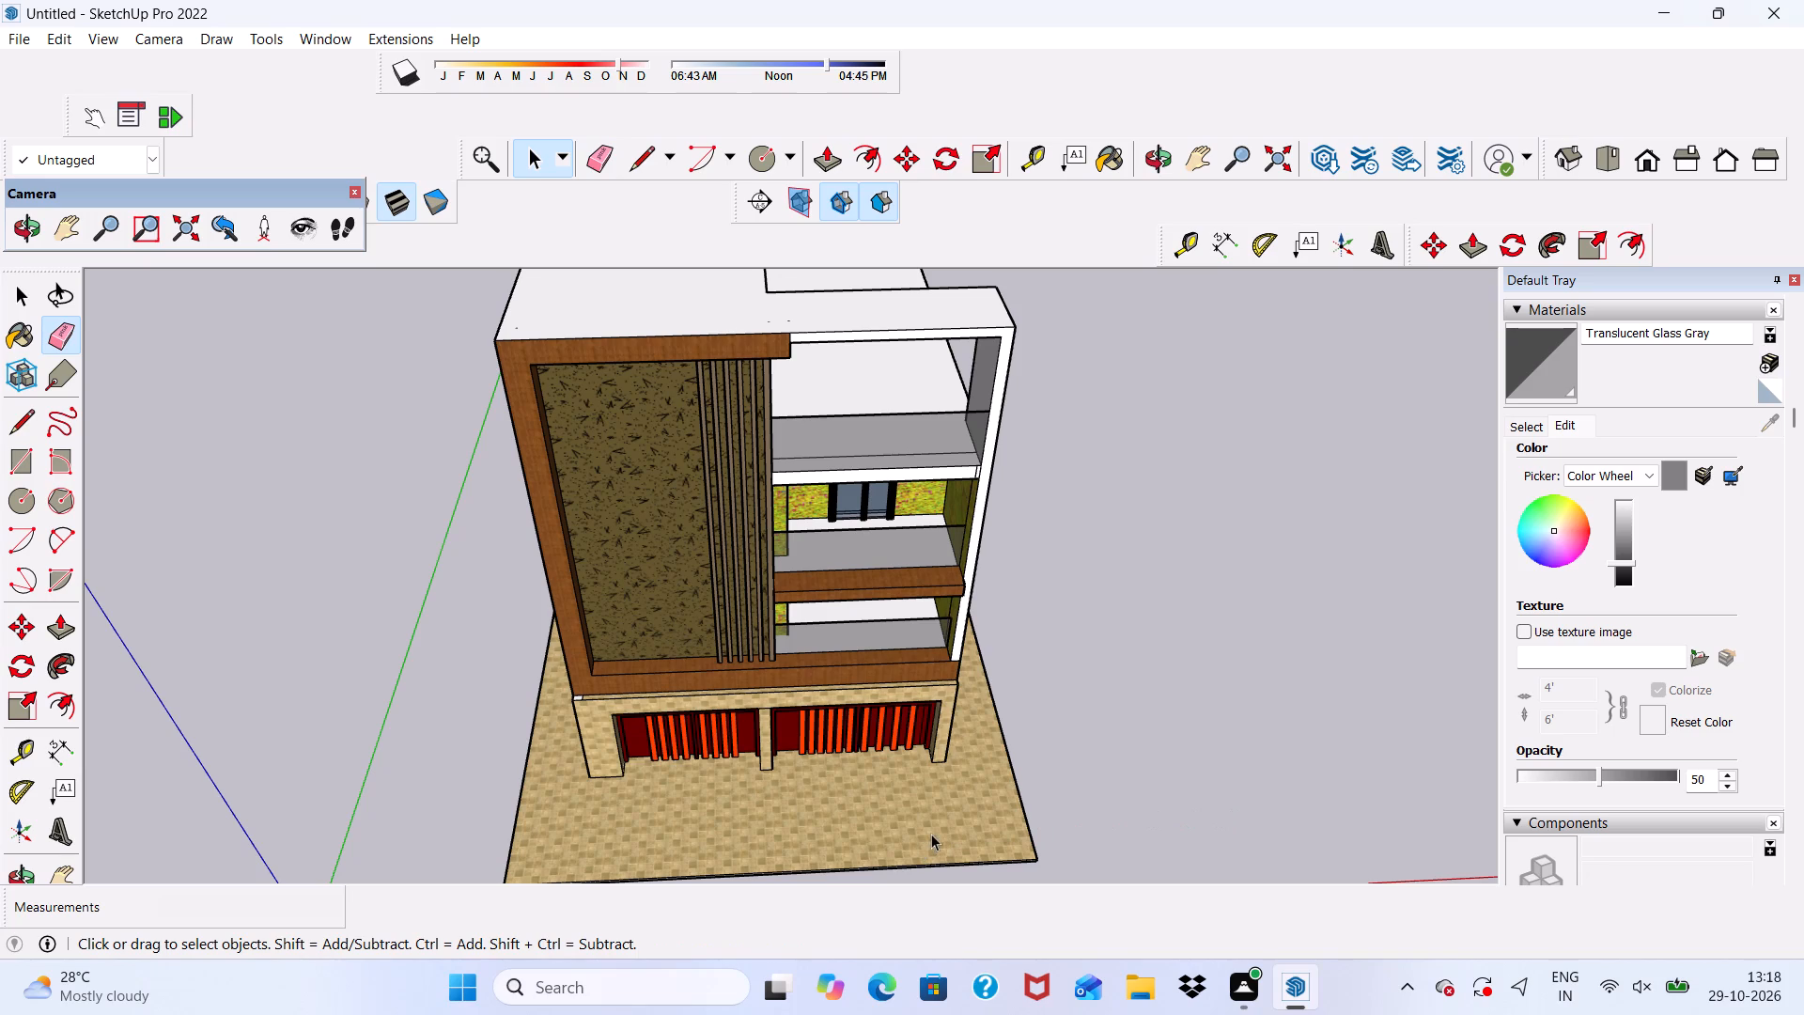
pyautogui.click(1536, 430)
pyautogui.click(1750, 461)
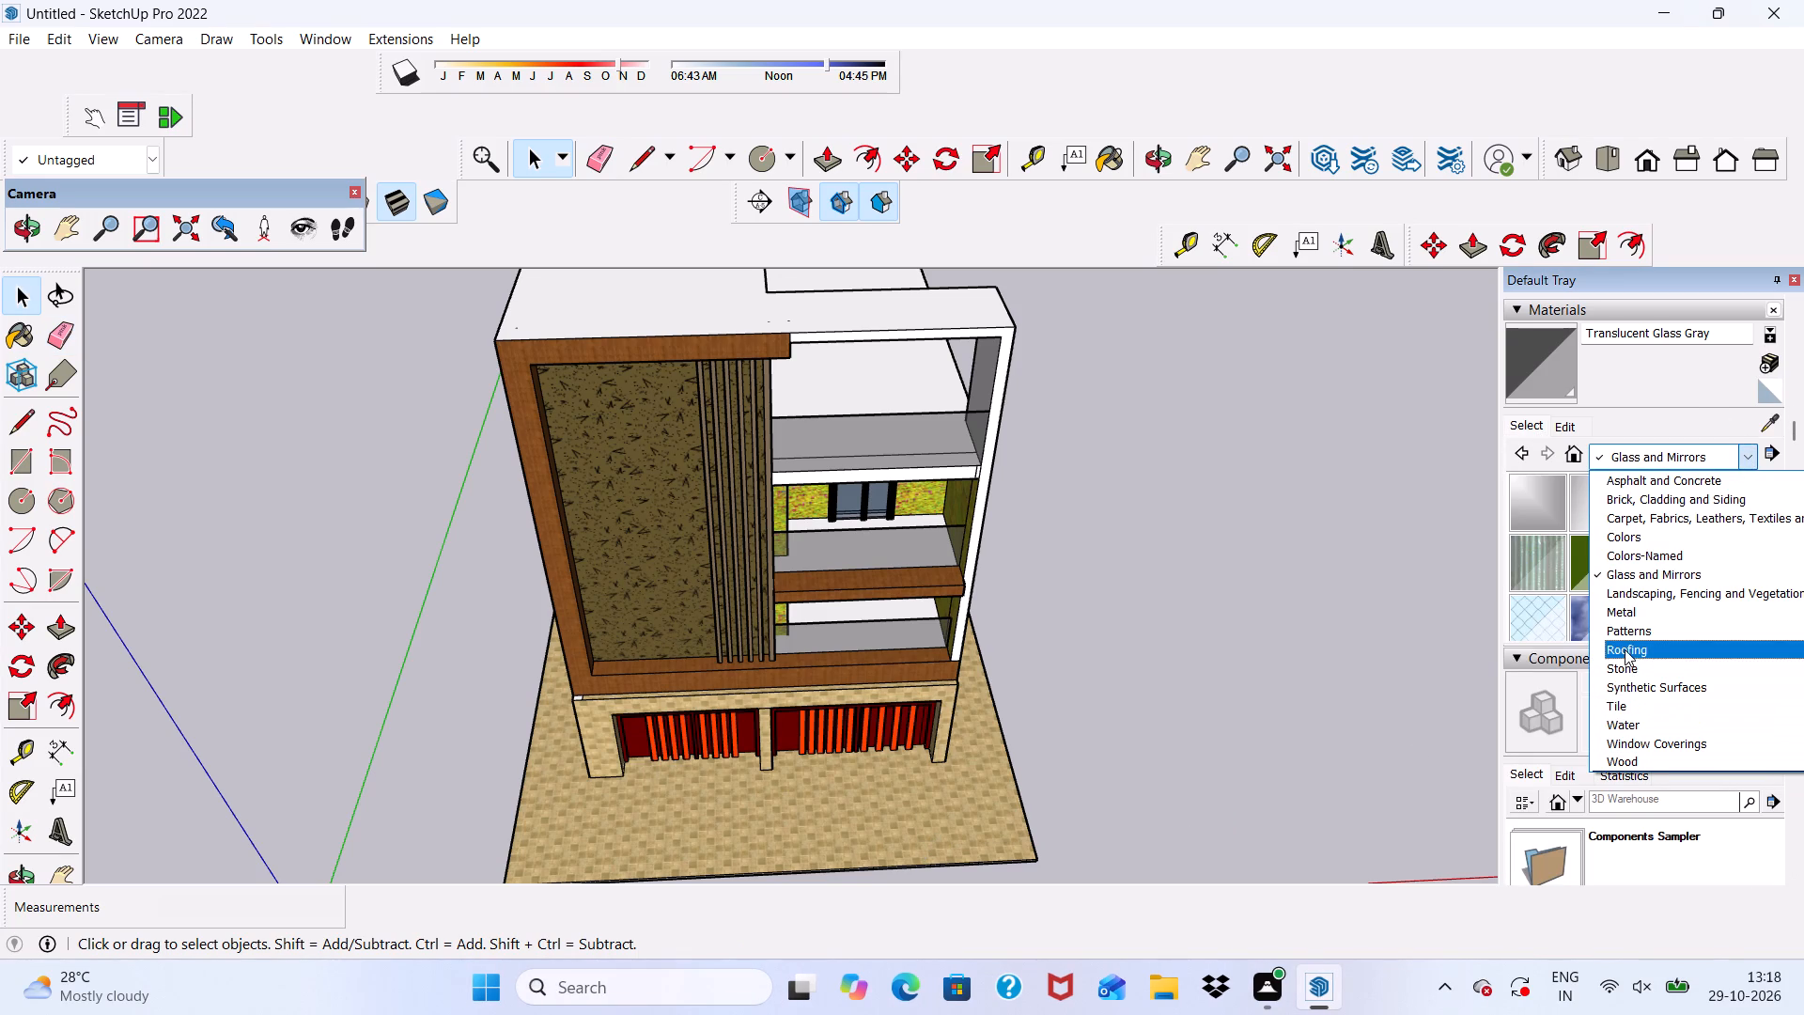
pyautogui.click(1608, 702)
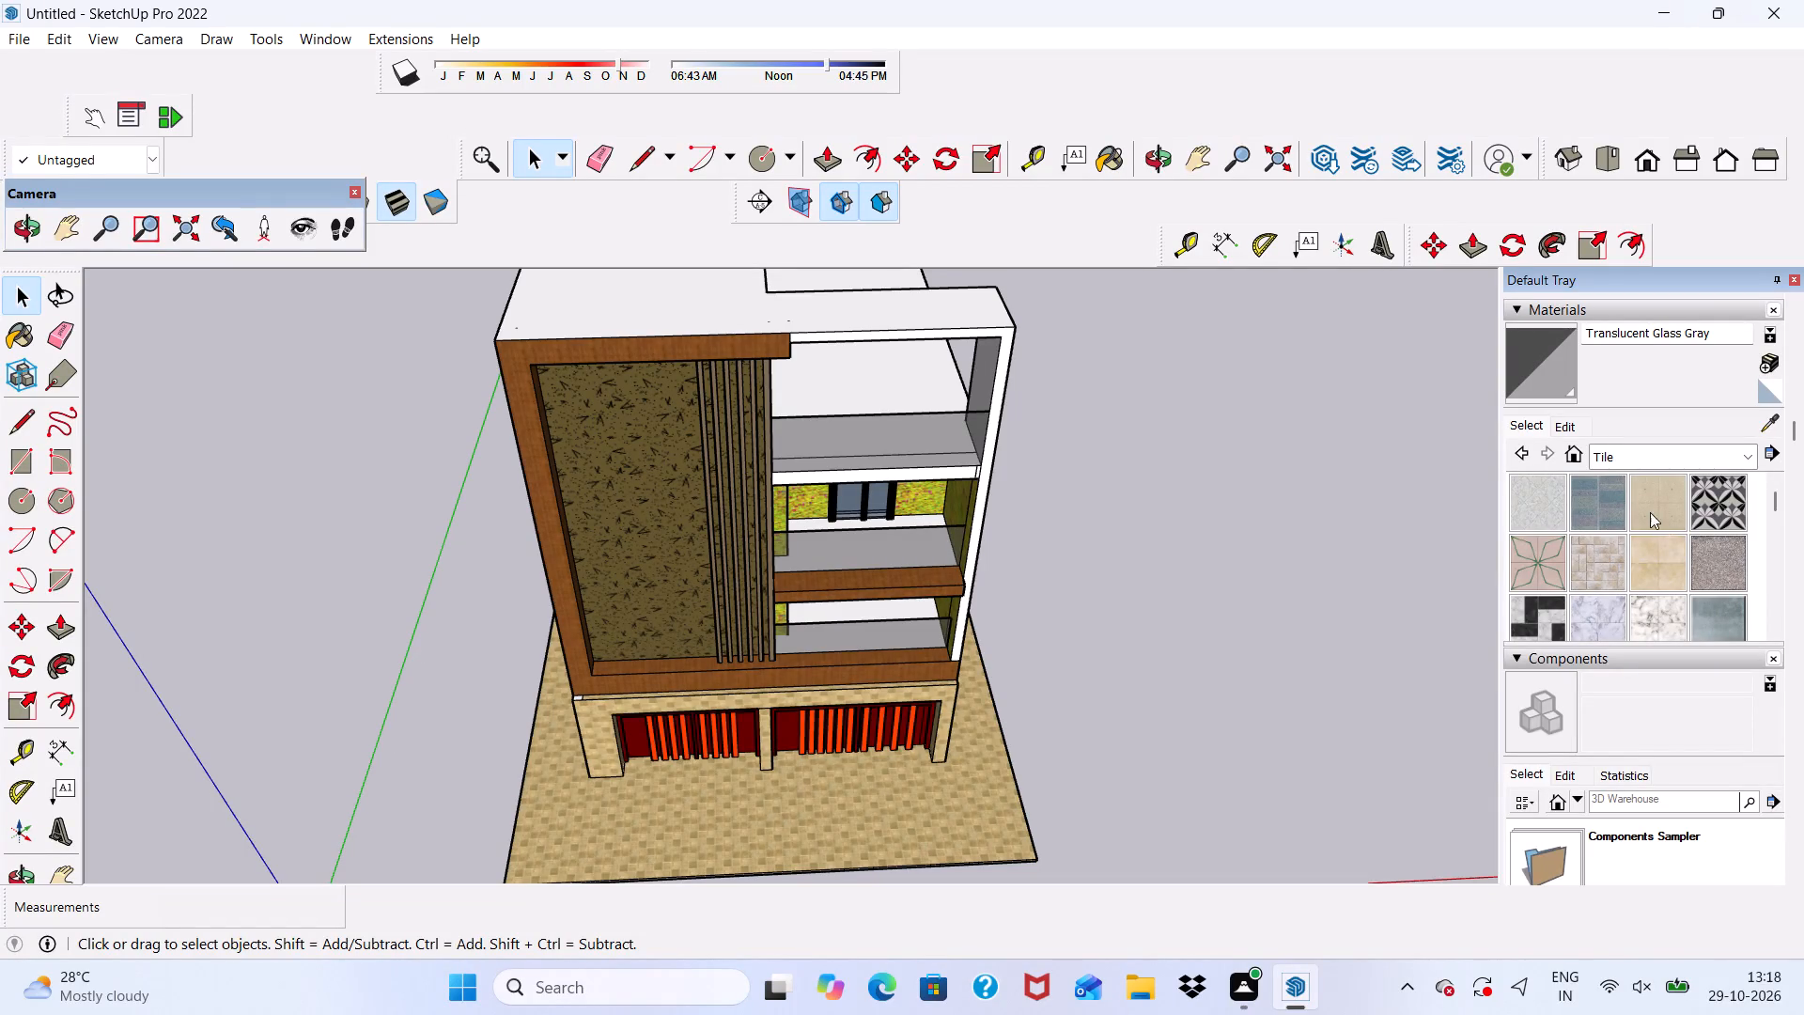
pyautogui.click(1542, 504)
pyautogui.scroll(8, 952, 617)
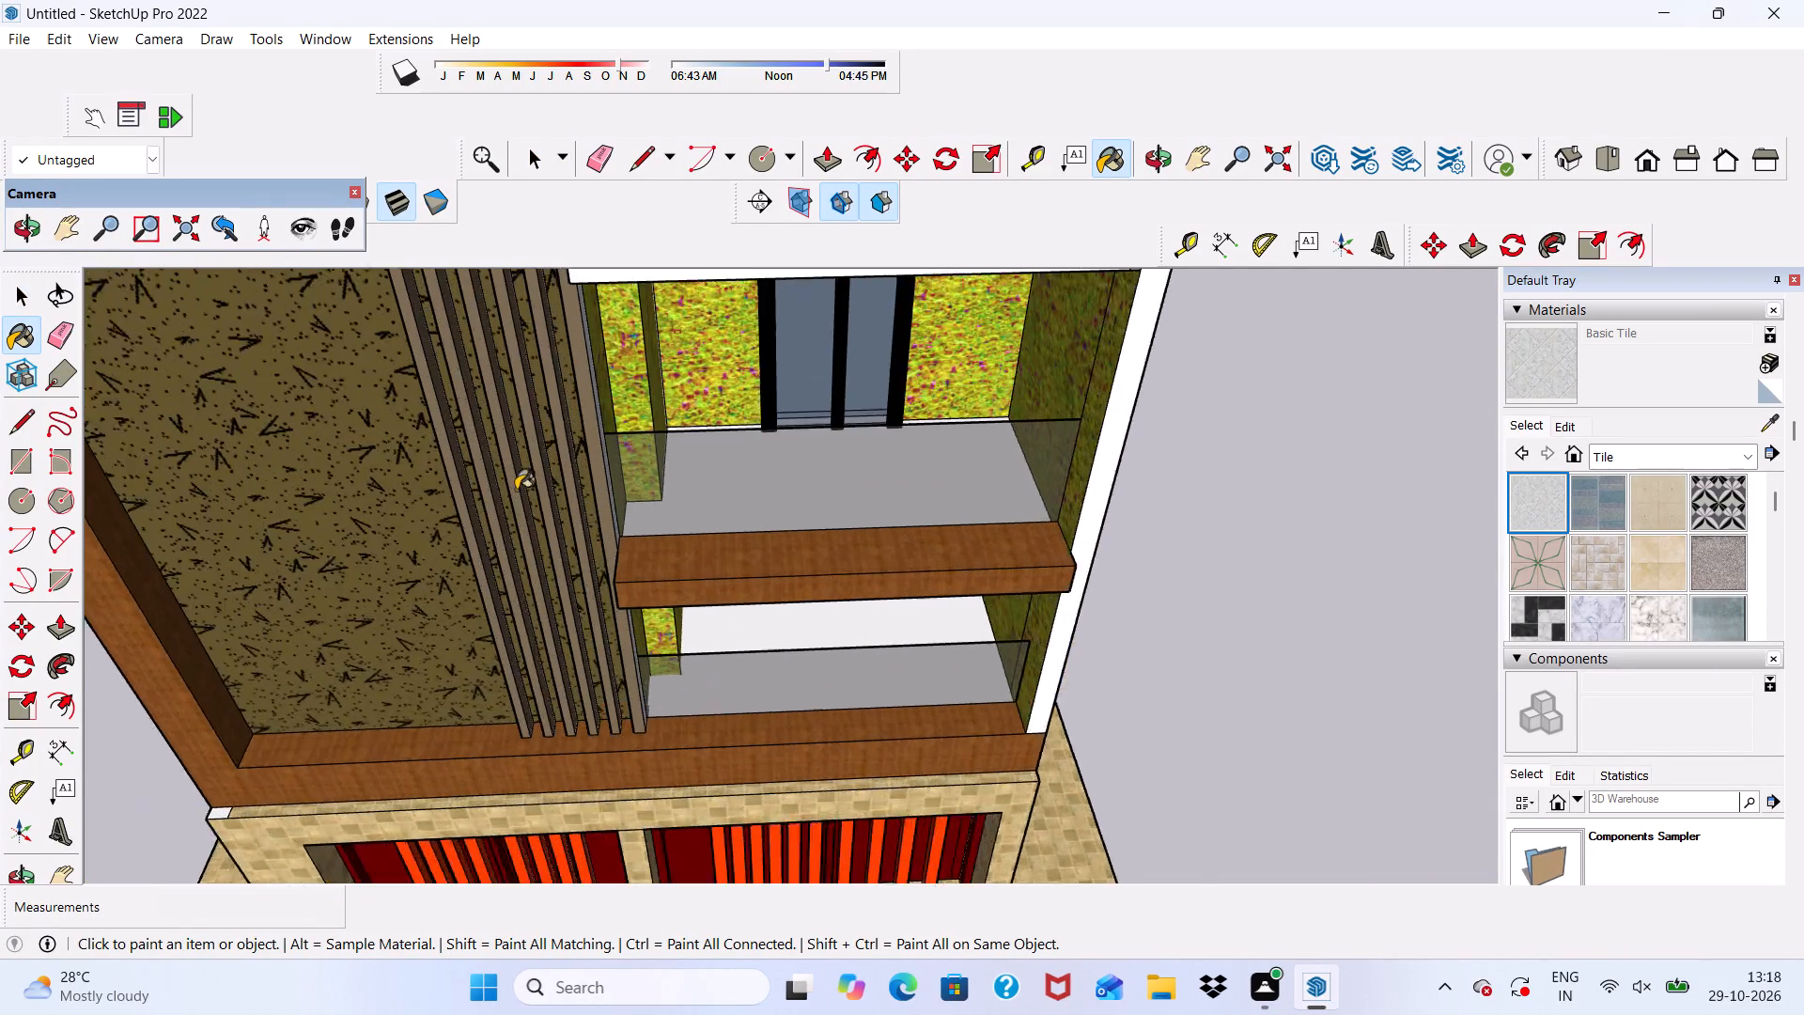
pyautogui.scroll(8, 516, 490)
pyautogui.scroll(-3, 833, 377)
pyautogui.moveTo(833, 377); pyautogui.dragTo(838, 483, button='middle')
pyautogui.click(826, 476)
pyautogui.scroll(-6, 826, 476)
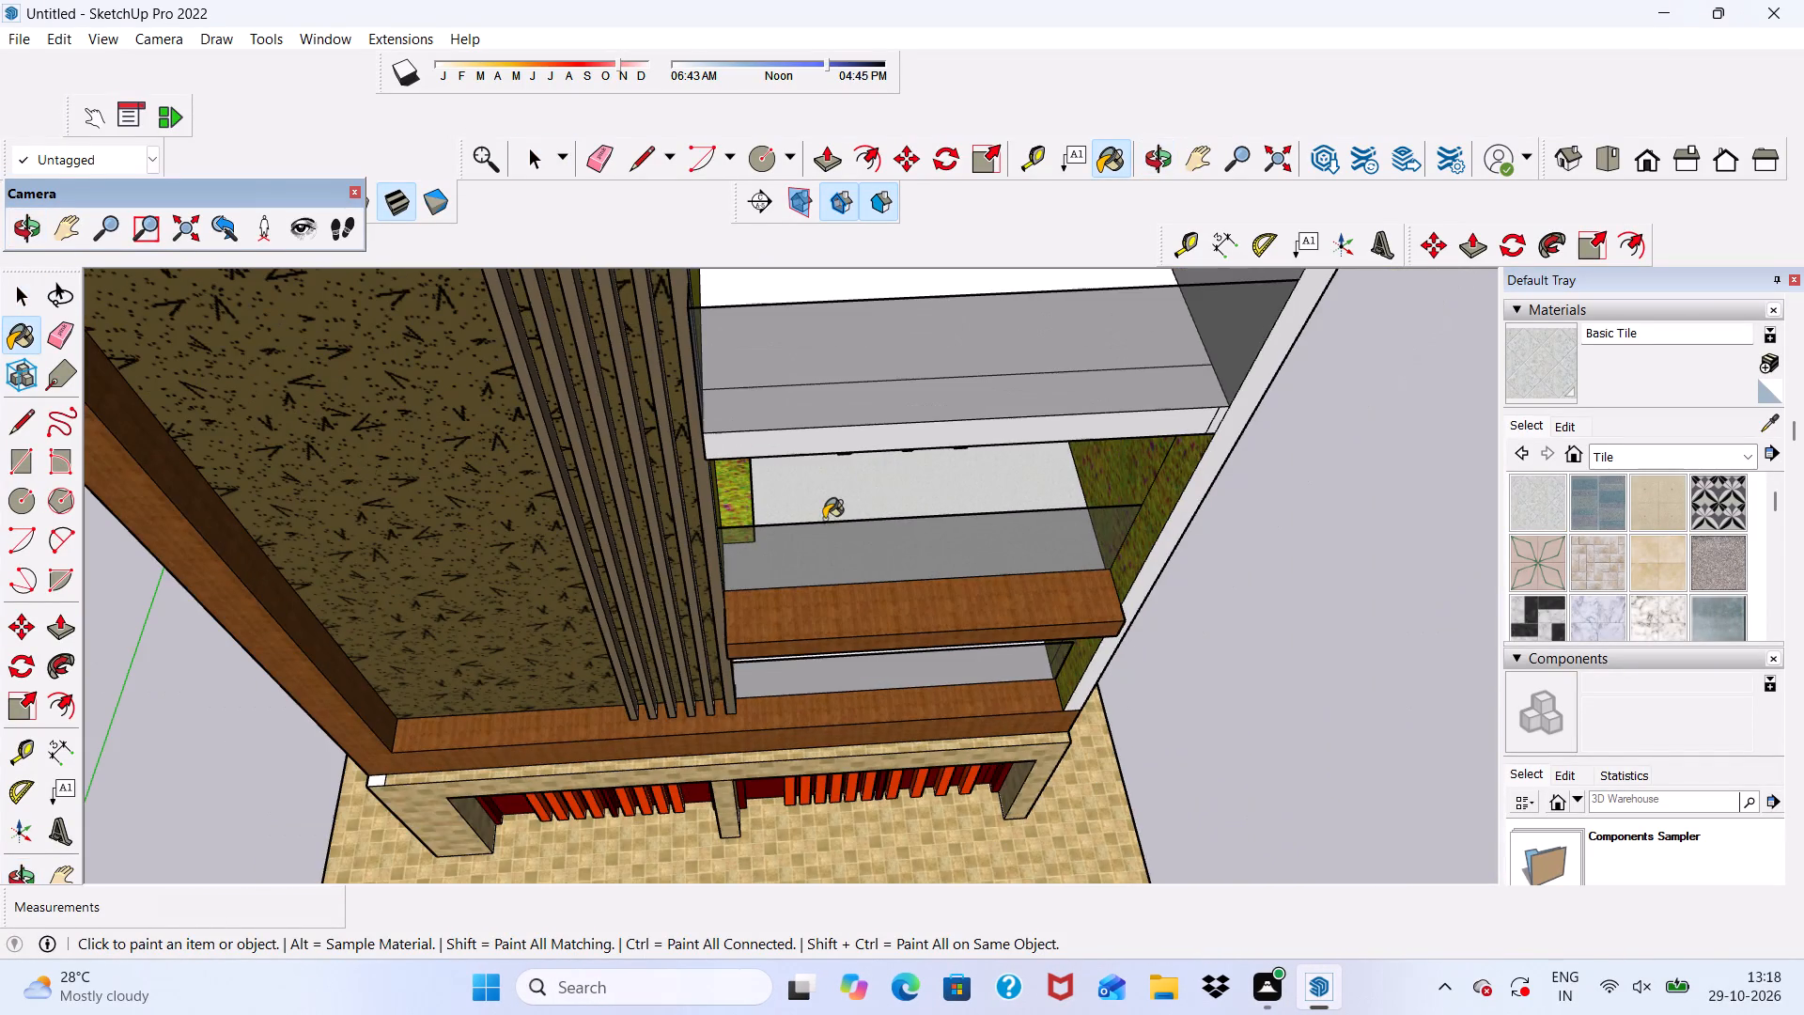
# Paint the floors of the upper and lower balconies with Encaustic Tile Circular 01.
pyautogui.click(1702, 506)
pyautogui.scroll(10, 1076, 581)
pyautogui.click(773, 358)
pyautogui.scroll(-7, 767, 360)
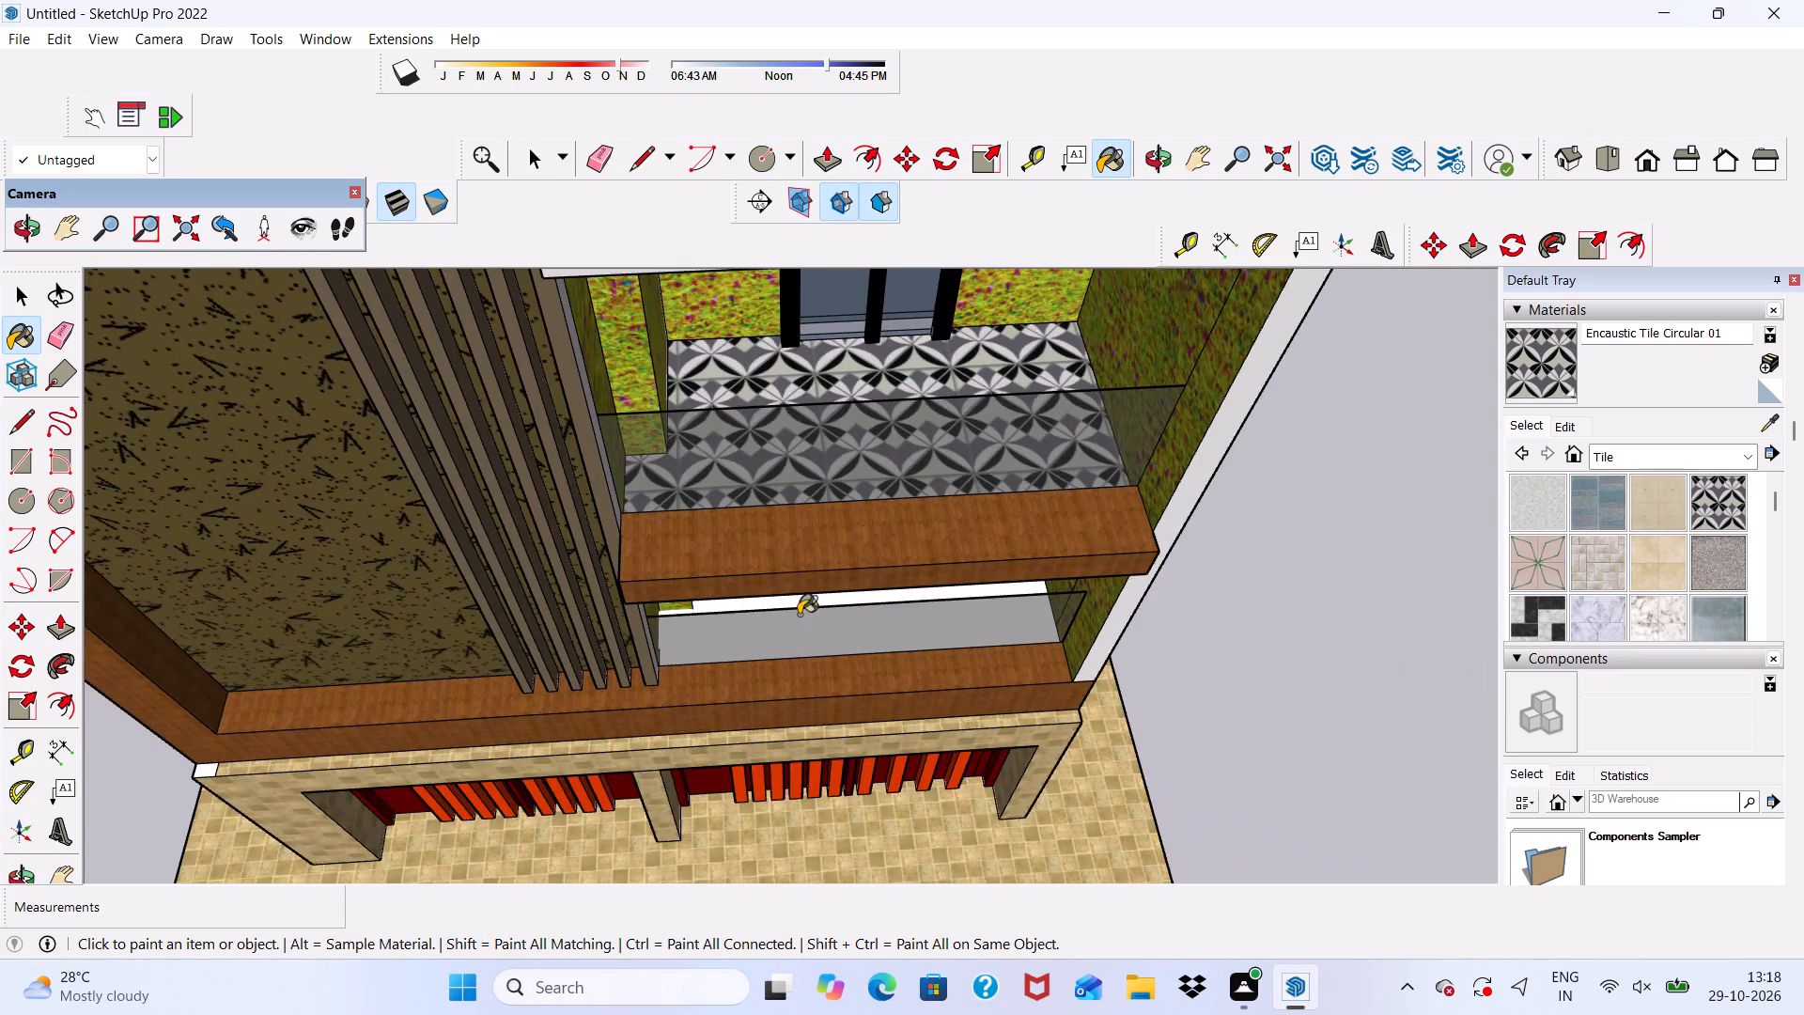
pyautogui.scroll(7, 832, 674)
pyautogui.click(744, 503)
# Examine the whole building from above, from the front and from both sides to review the applied materials.
pyautogui.scroll(-4, 744, 503)
pyautogui.moveTo(762, 541); pyautogui.dragTo(686, 489, button='middle')
pyautogui.scroll(-9, 716, 497)
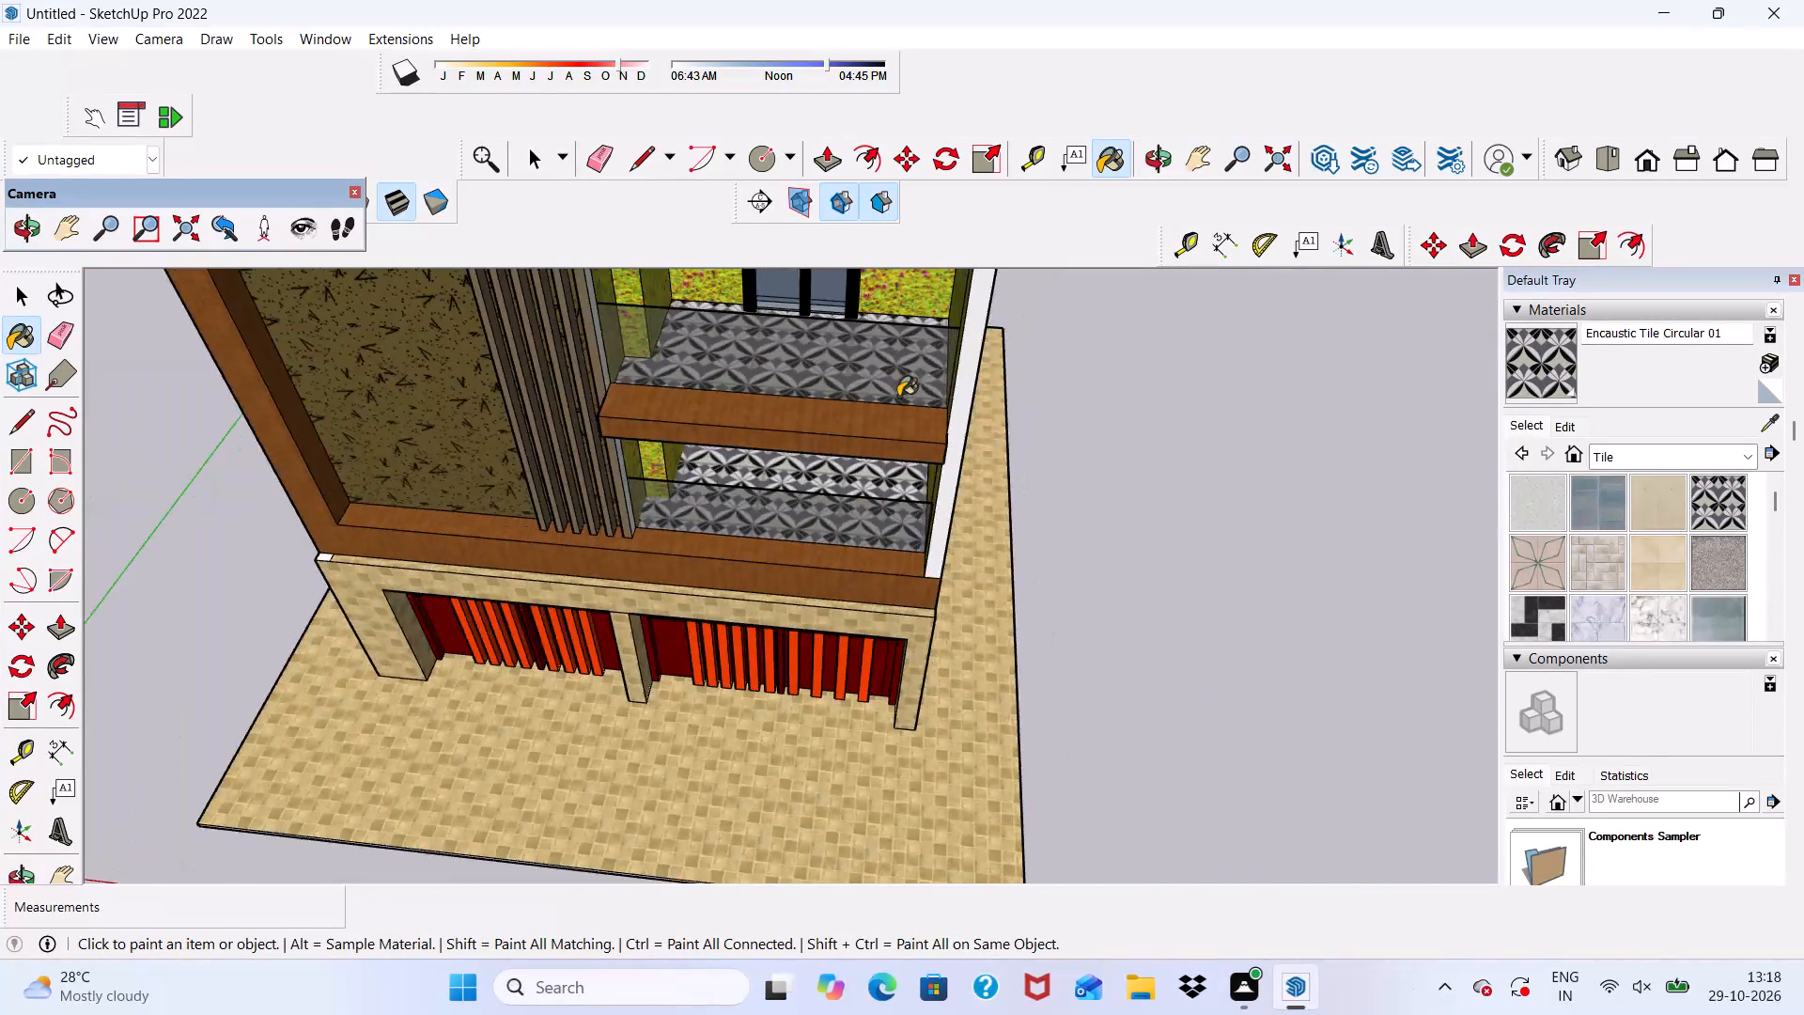
pyautogui.scroll(-3, 898, 397)
pyautogui.moveTo(894, 533); pyautogui.dragTo(979, 397, button='middle')
pyautogui.scroll(-6, 921, 526)
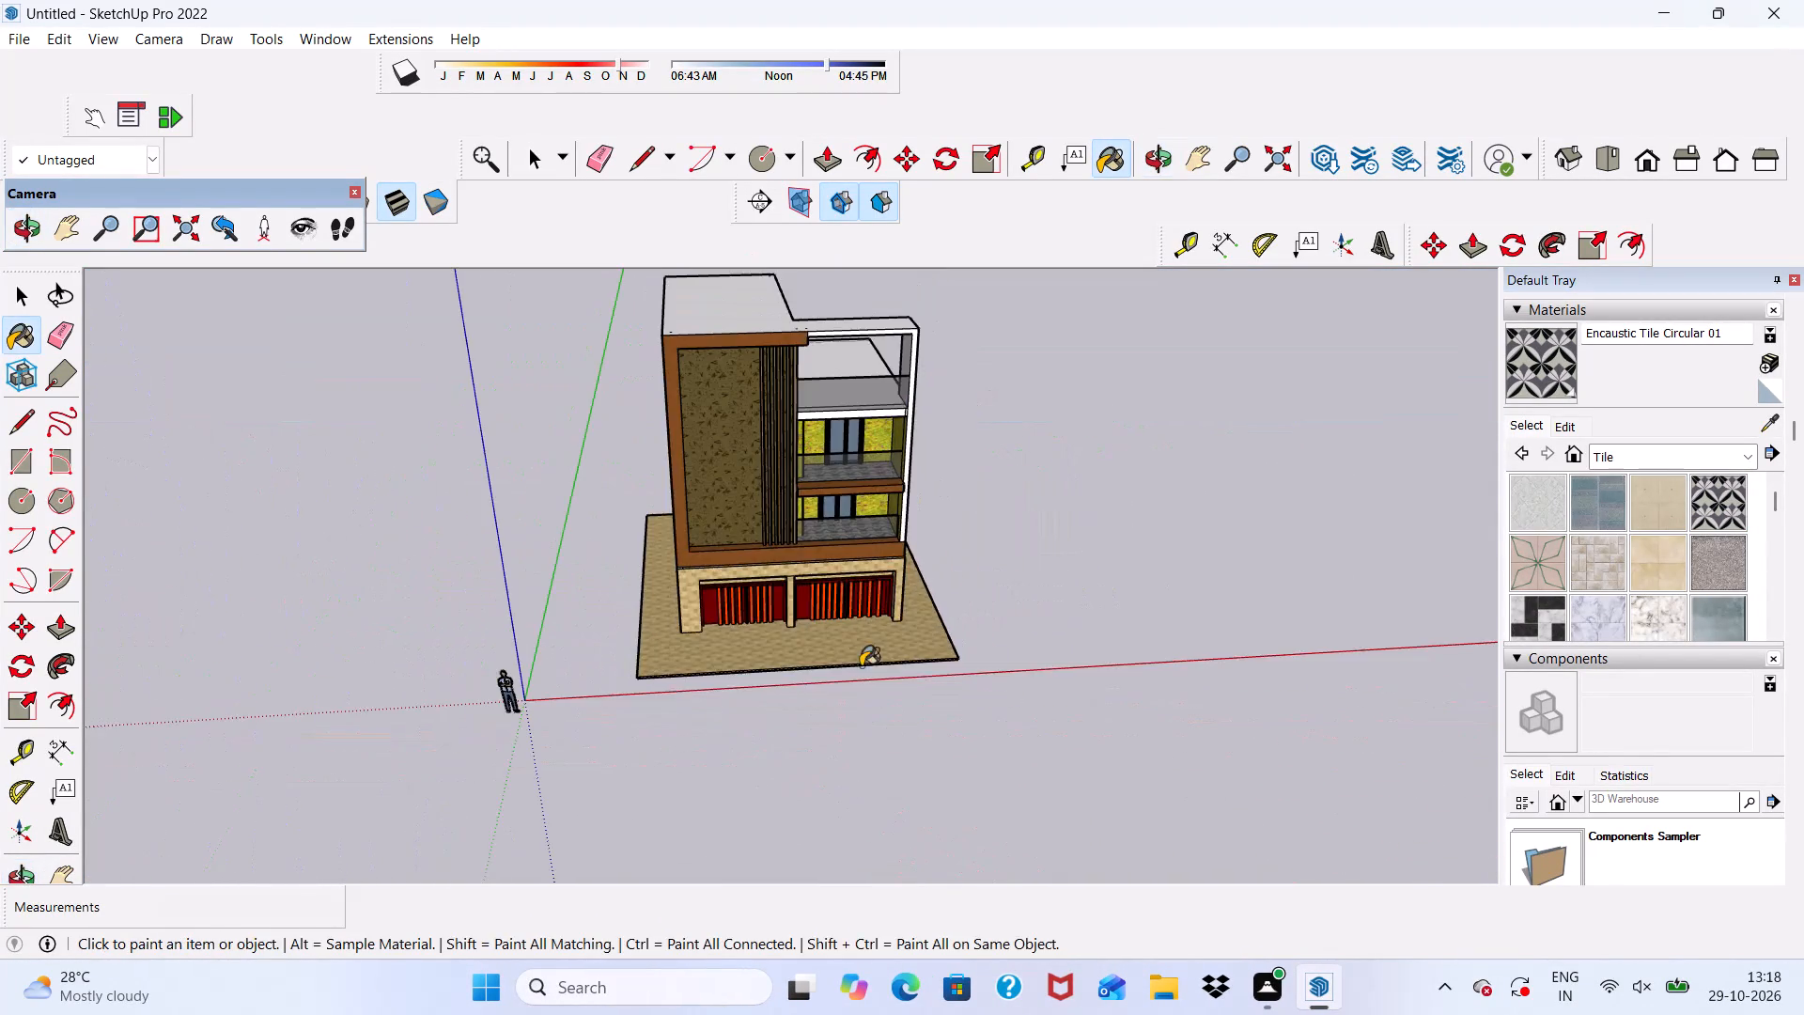
pyautogui.moveTo(861, 666); pyautogui.dragTo(858, 394, button='middle')
pyautogui.press('space')
pyautogui.moveTo(861, 506); pyautogui.dragTo(599, 735, button='middle')
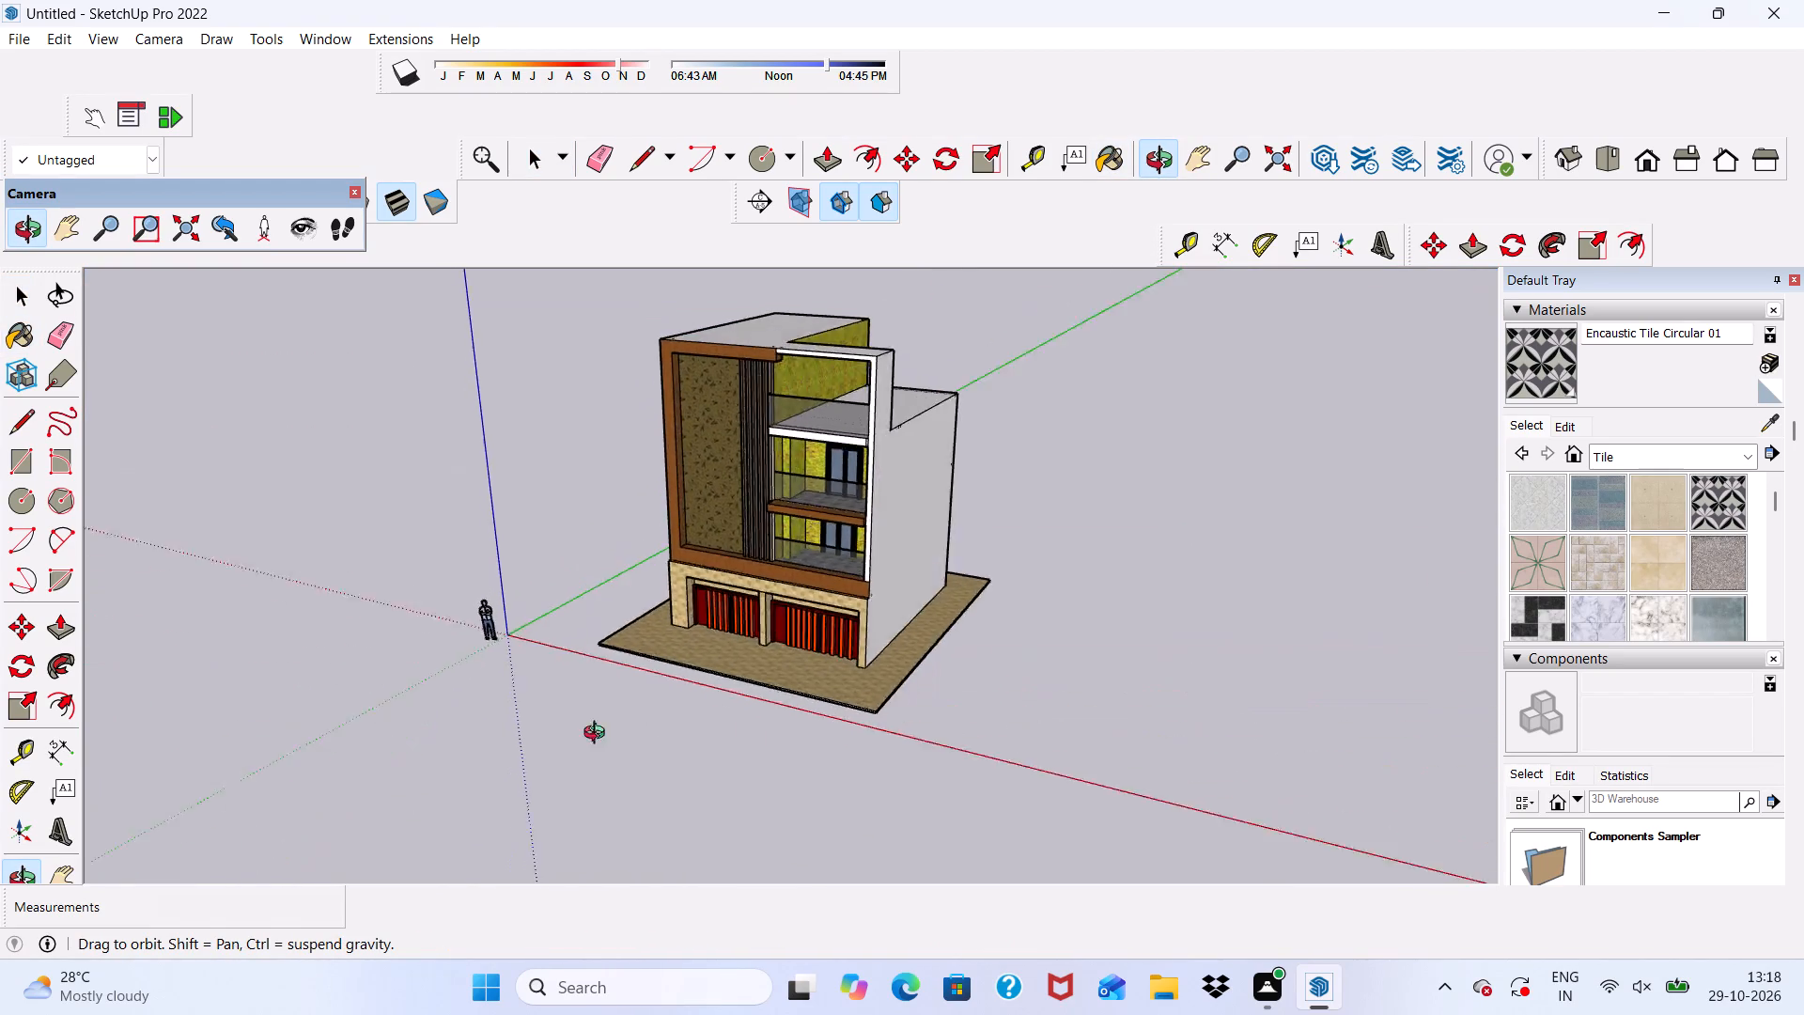
pyautogui.moveTo(599, 735); pyautogui.dragTo(949, 659, button='middle')
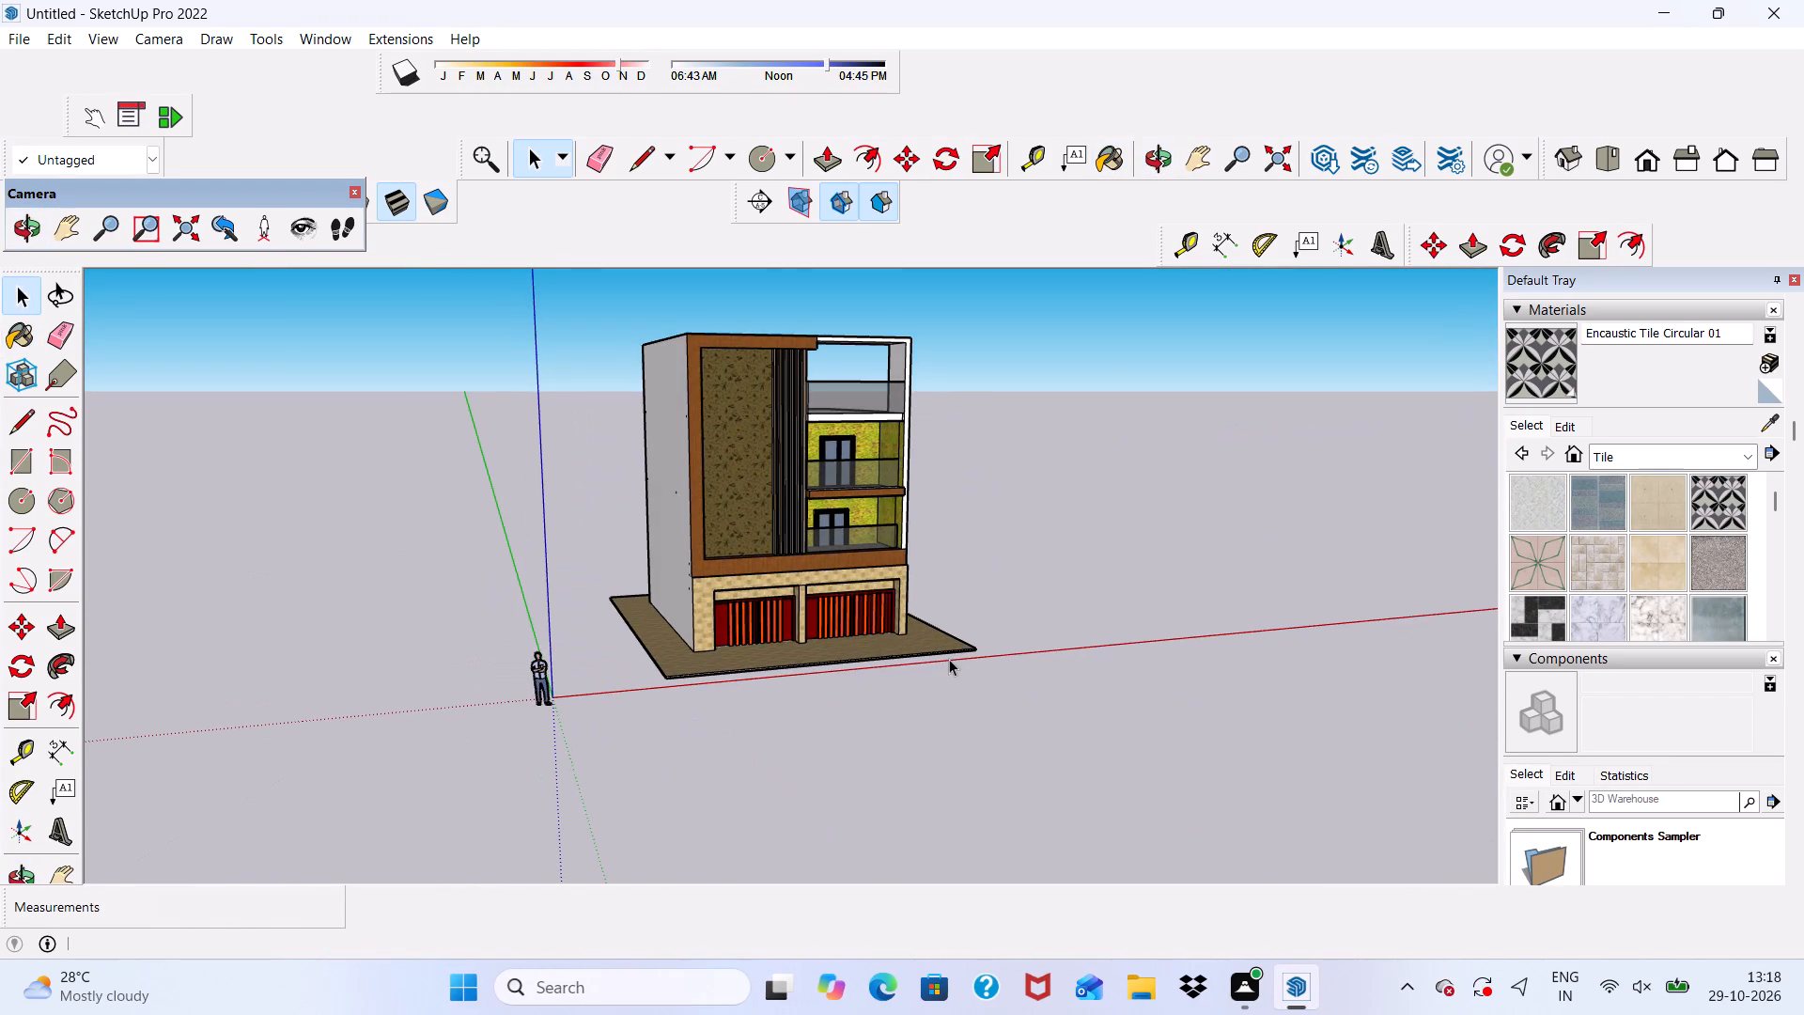
pyautogui.scroll(7, 949, 659)
pyautogui.moveTo(938, 636); pyautogui.dragTo(736, 626, button='middle')
pyautogui.scroll(-7, 723, 627)
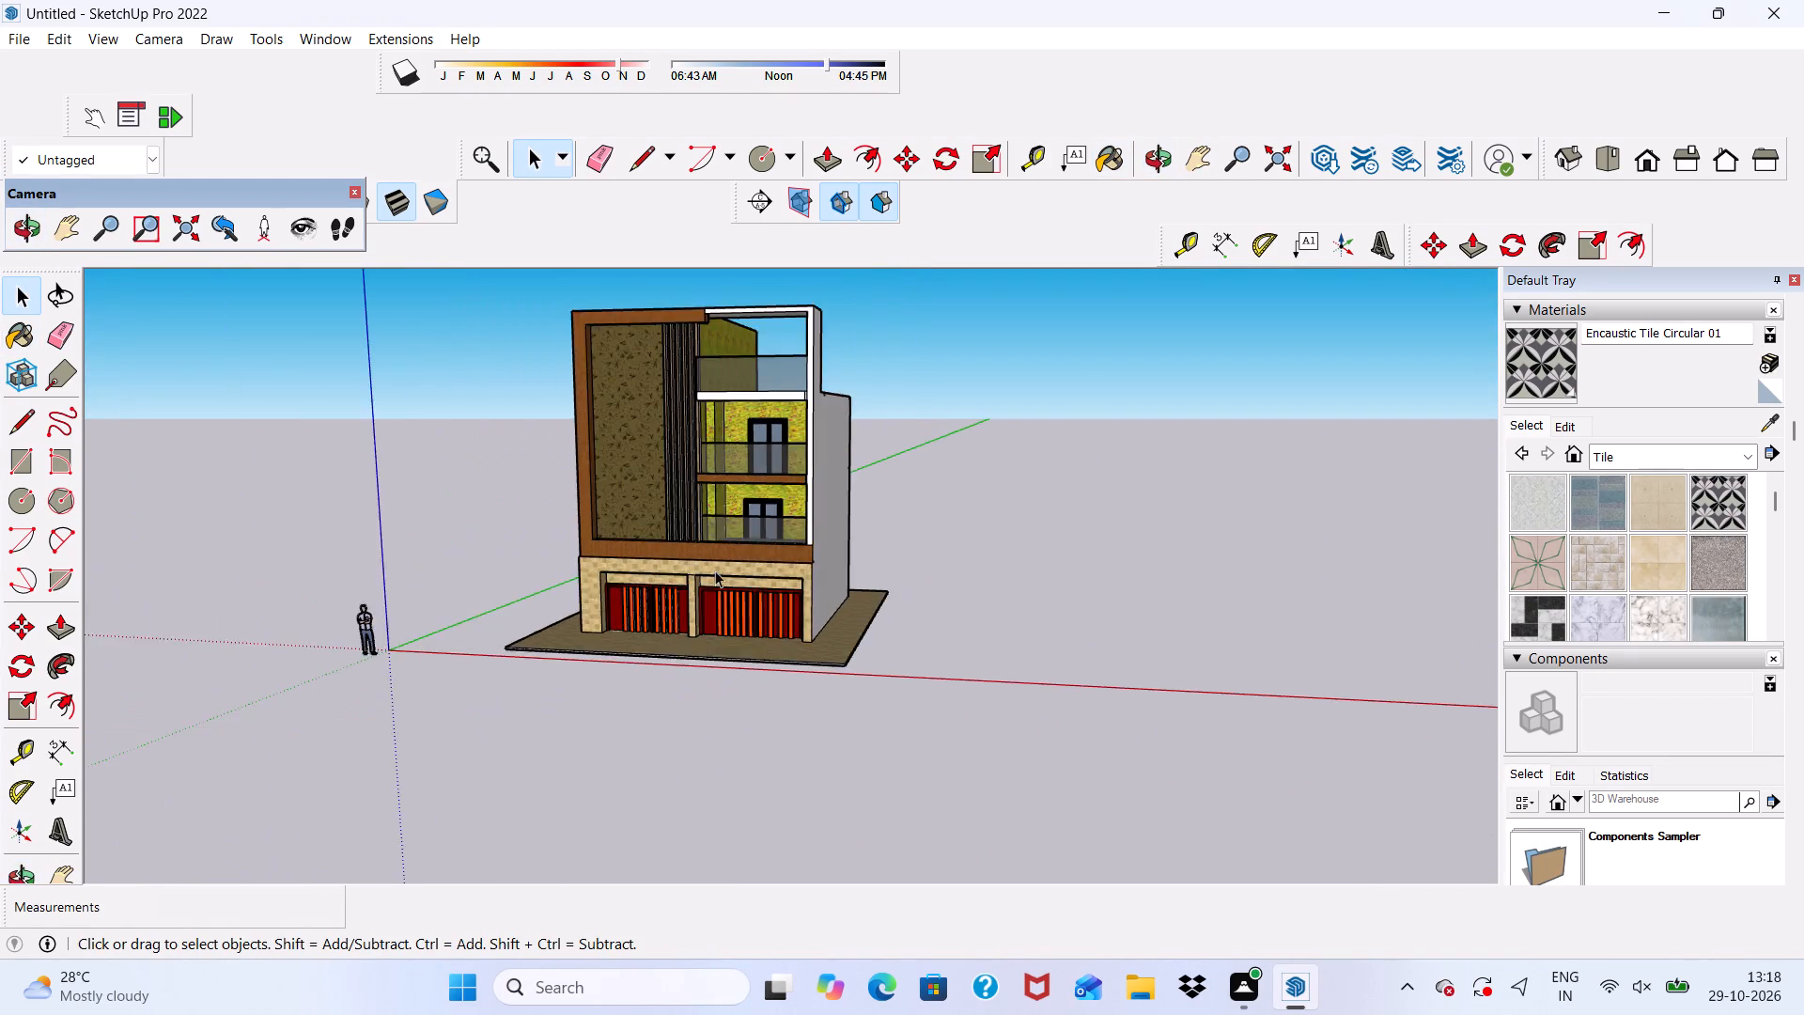
pyautogui.scroll(-5, 715, 570)
pyautogui.scroll(8, 653, 524)
pyautogui.keyDown('ctrl'); pyautogui.scroll(1, 652, 481); pyautogui.keyUp('ctrl')
# Save the model in the Documents folder as a SketchUp file named 877.
pyautogui.hotkey('ctrl', 's')
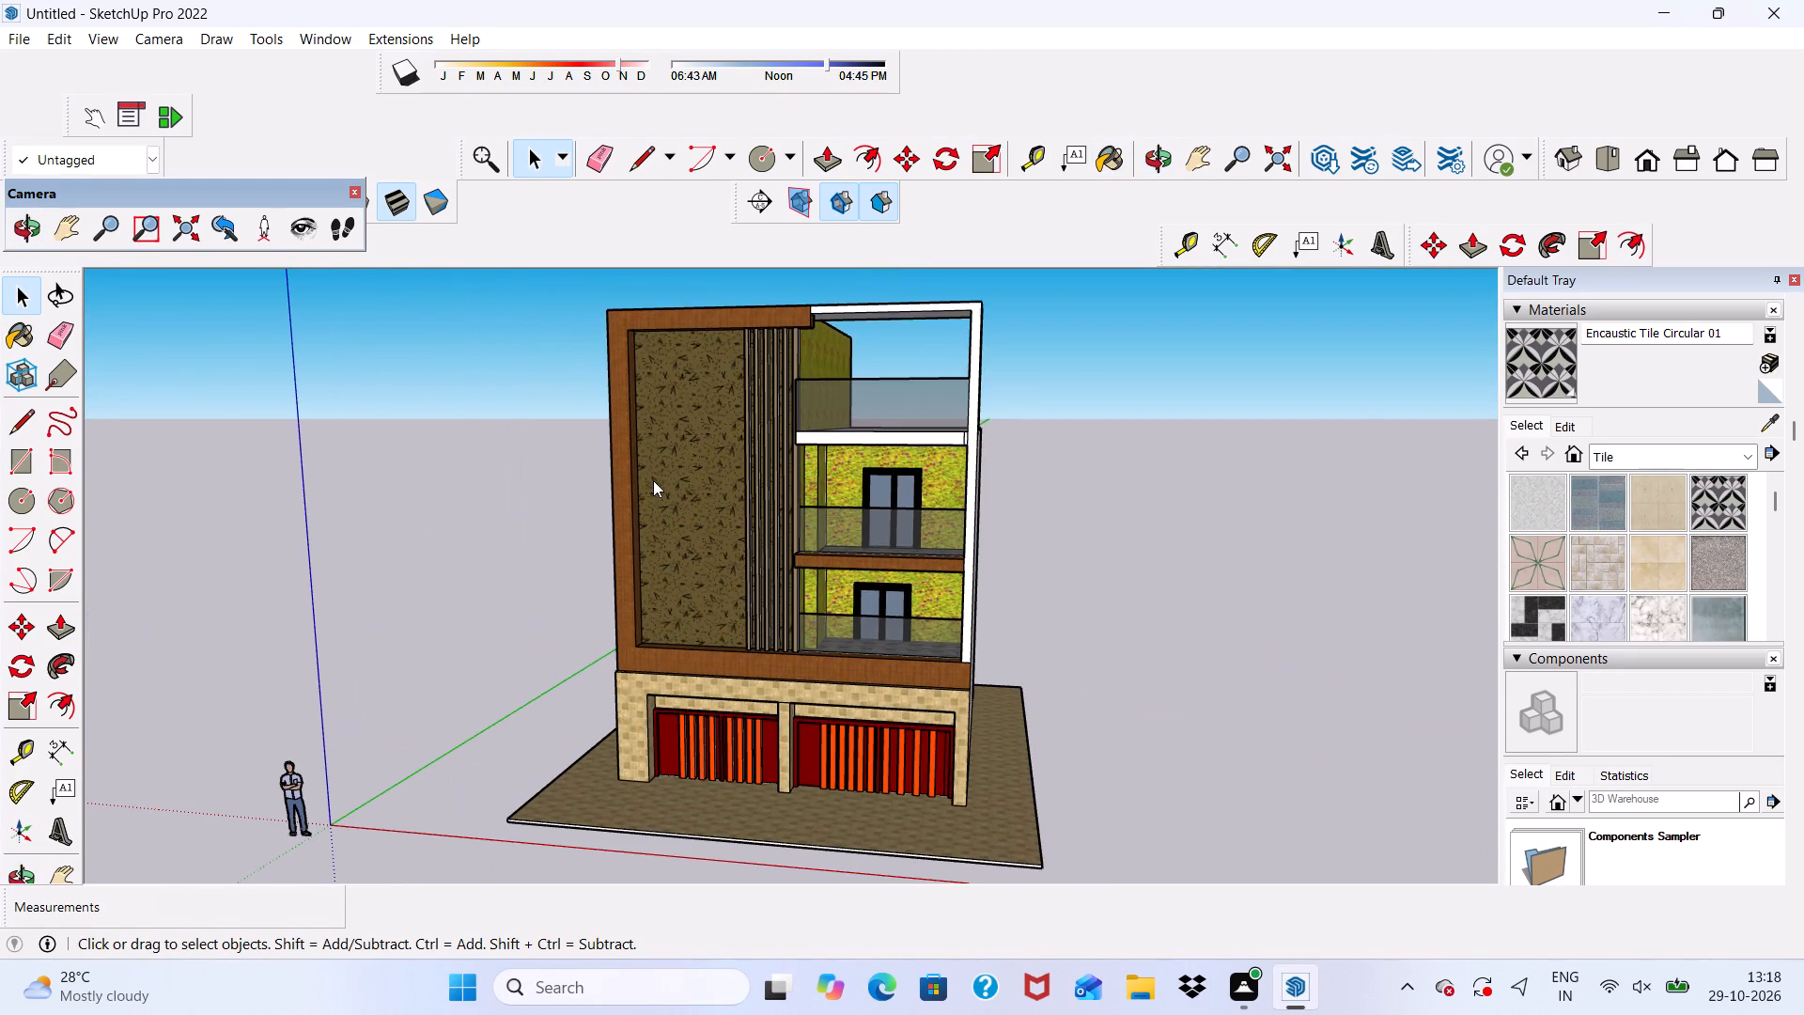
pyautogui.click(819, 543)
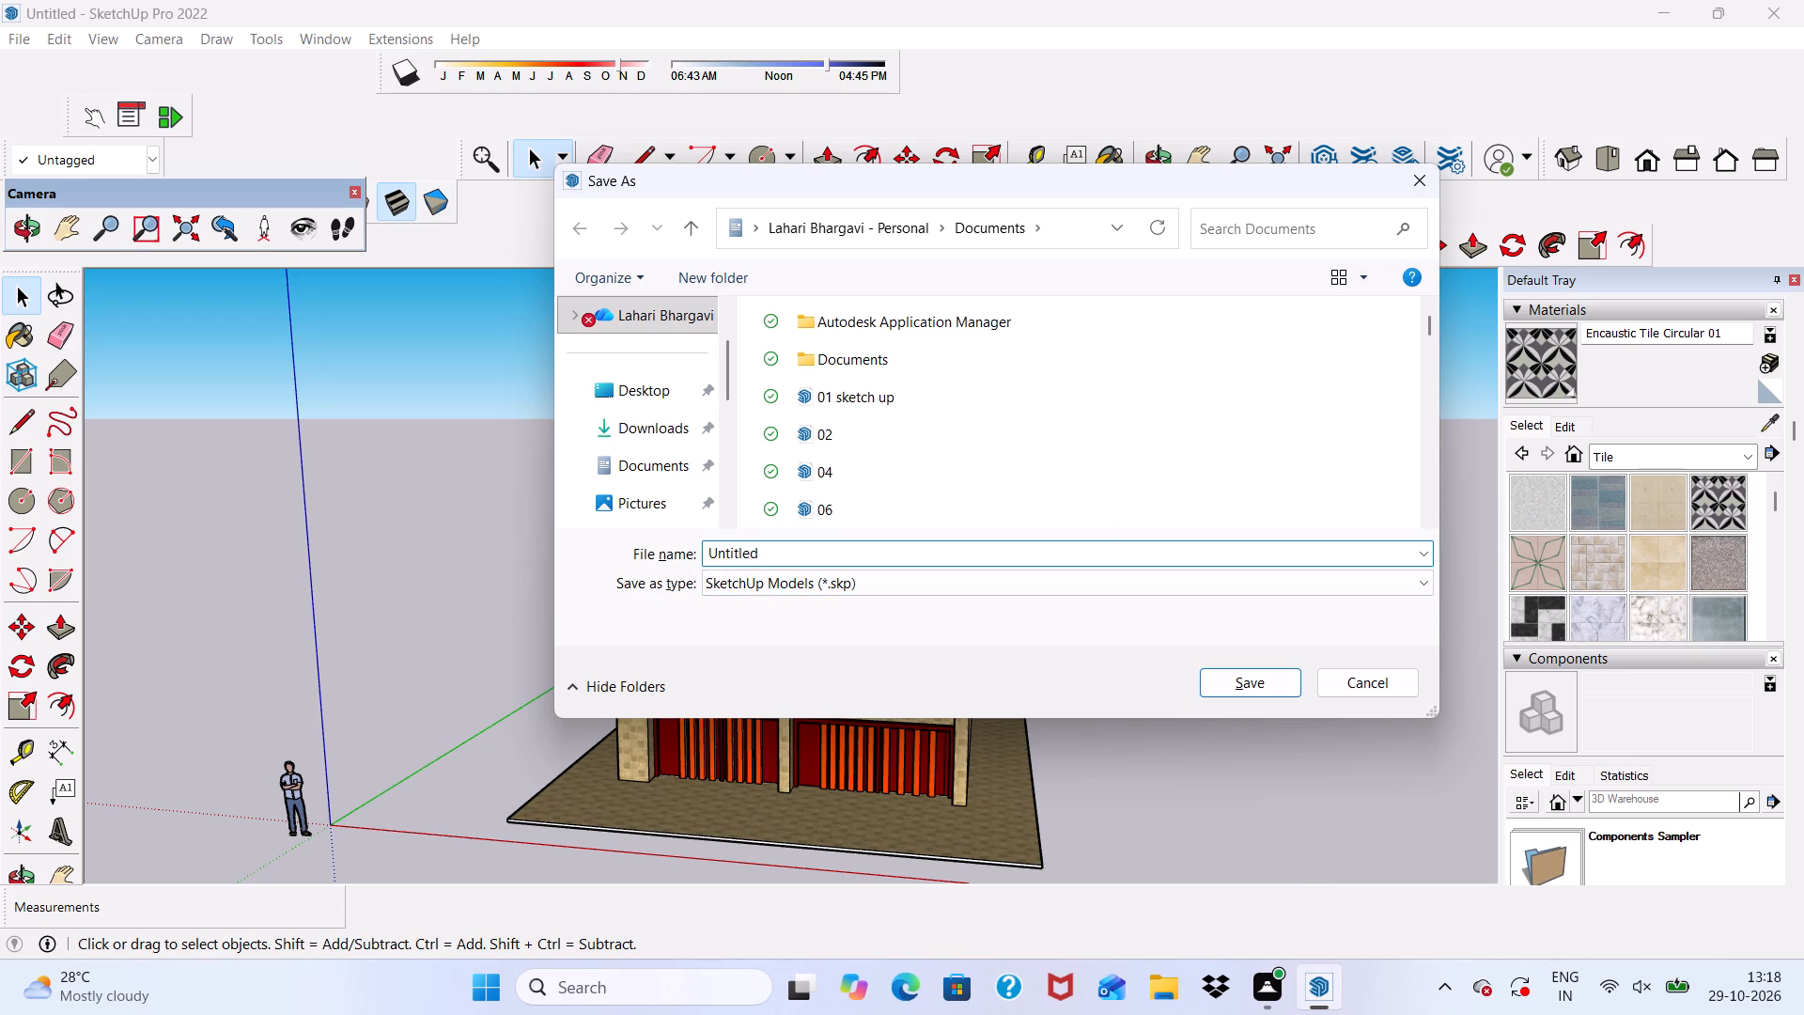
pyautogui.press('BackSpace')
pyautogui.press('BackSpace')
pyautogui.press('BackSpace')
pyautogui.press('BackSpace')
pyautogui.press('BackSpace')
pyautogui.press('BackSpace')
pyautogui.press('BackSpace')
pyautogui.press('BackSpace')
pyautogui.press('BackSpace')
pyautogui.press('BackSpace')
pyautogui.press('BackSpace')
pyautogui.press('BackSpace')
pyautogui.press('BackSpace')
pyautogui.press('BackSpace')
pyautogui.press('BackSpace')
pyautogui.press('BackSpace')
pyautogui.write('877')
pyautogui.click(1262, 686)
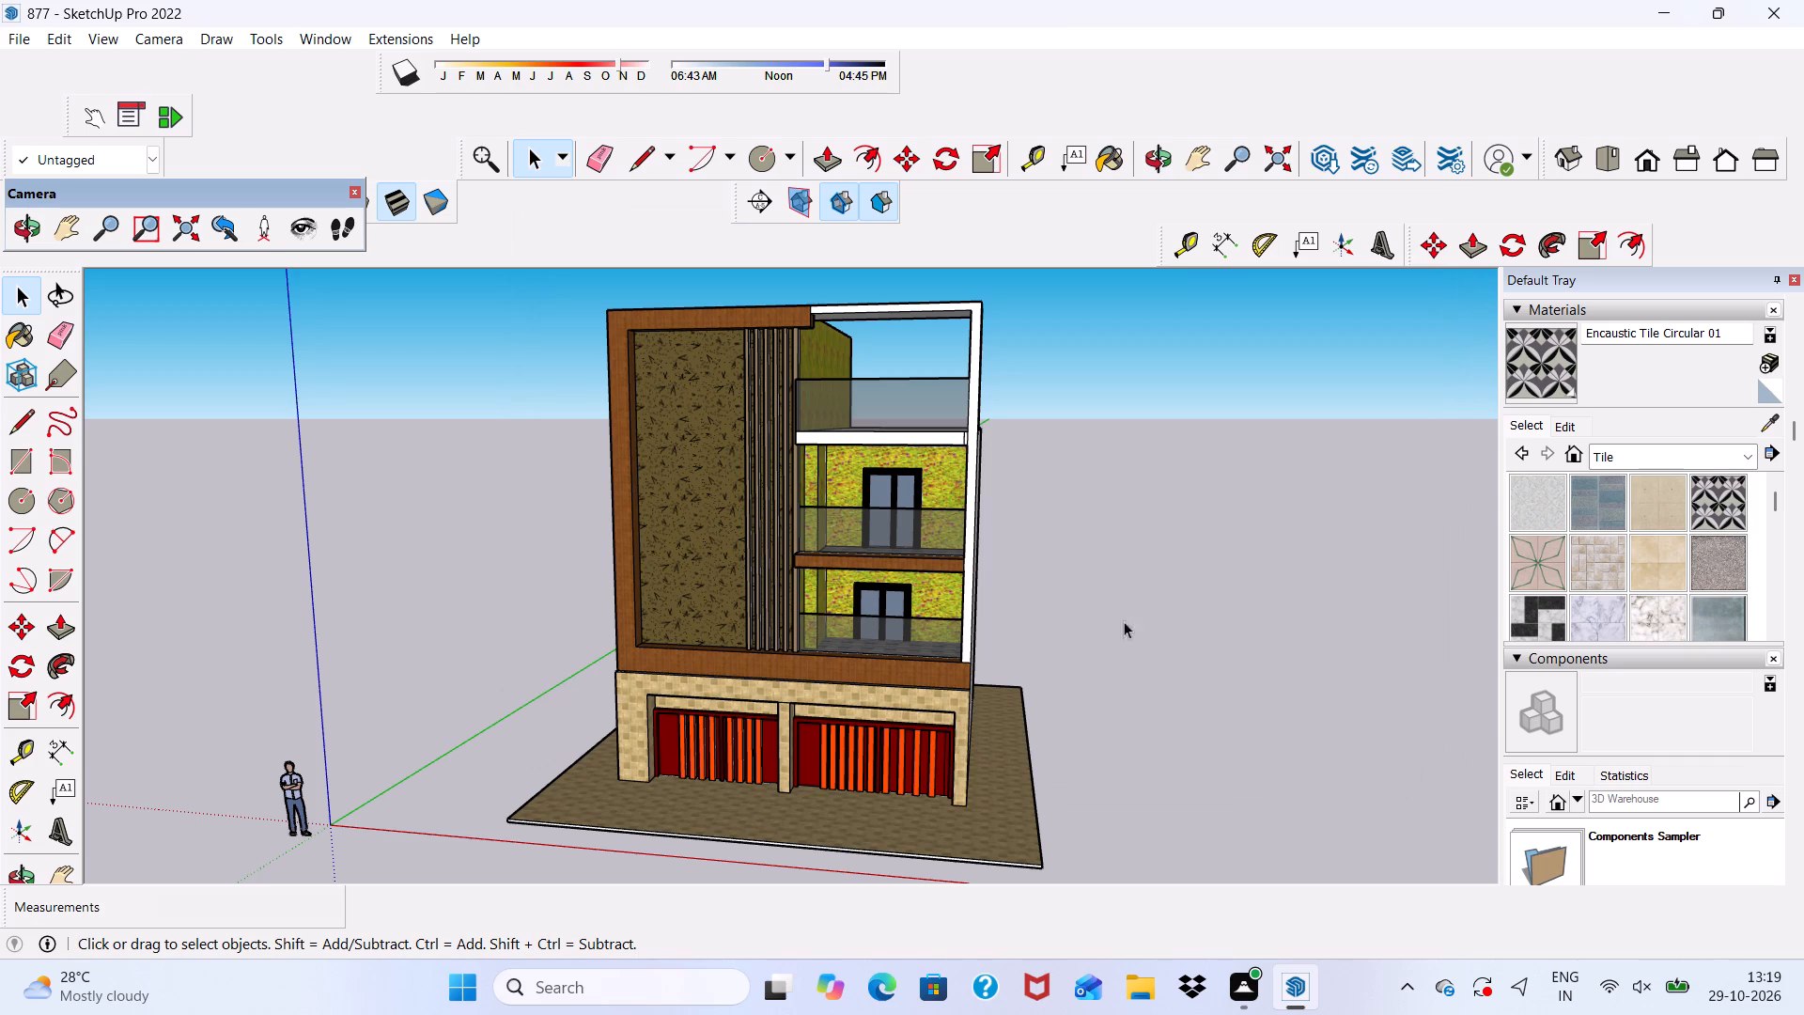
# Export the current front view as a 2D JPEG image named 877pdf in the Documents folder.
pyautogui.click(16, 28)
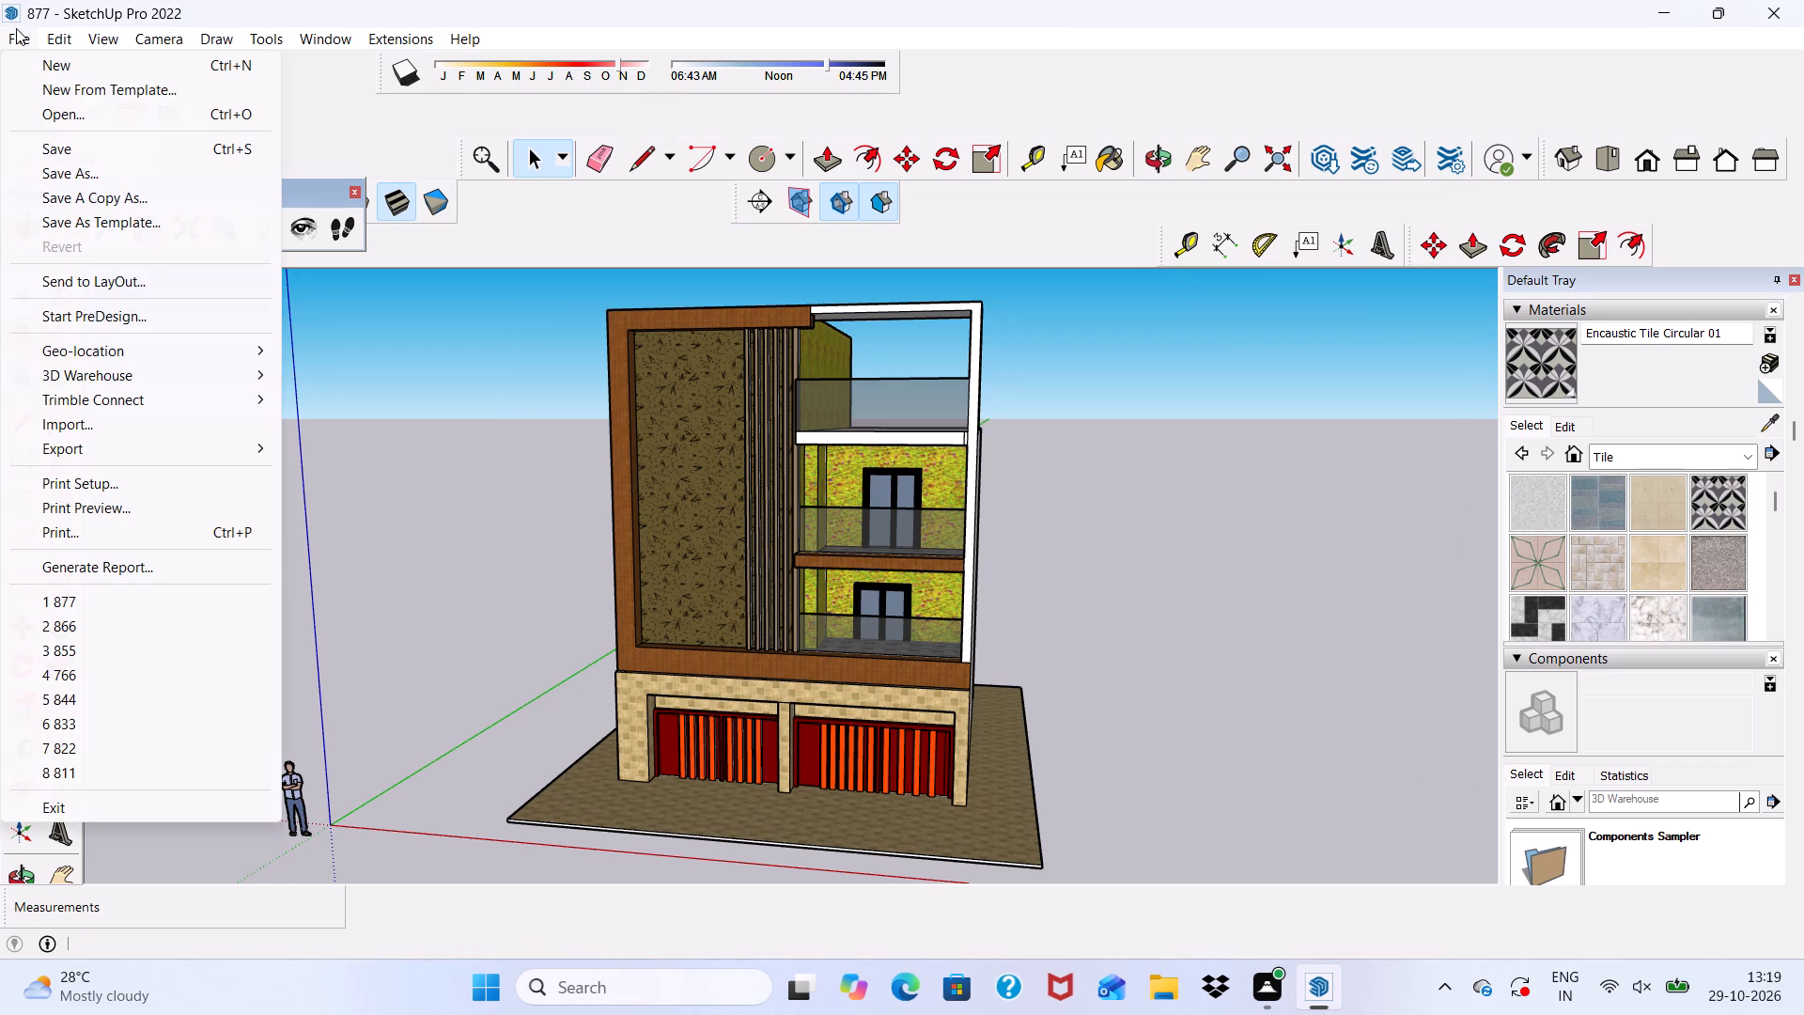
pyautogui.click(97, 449)
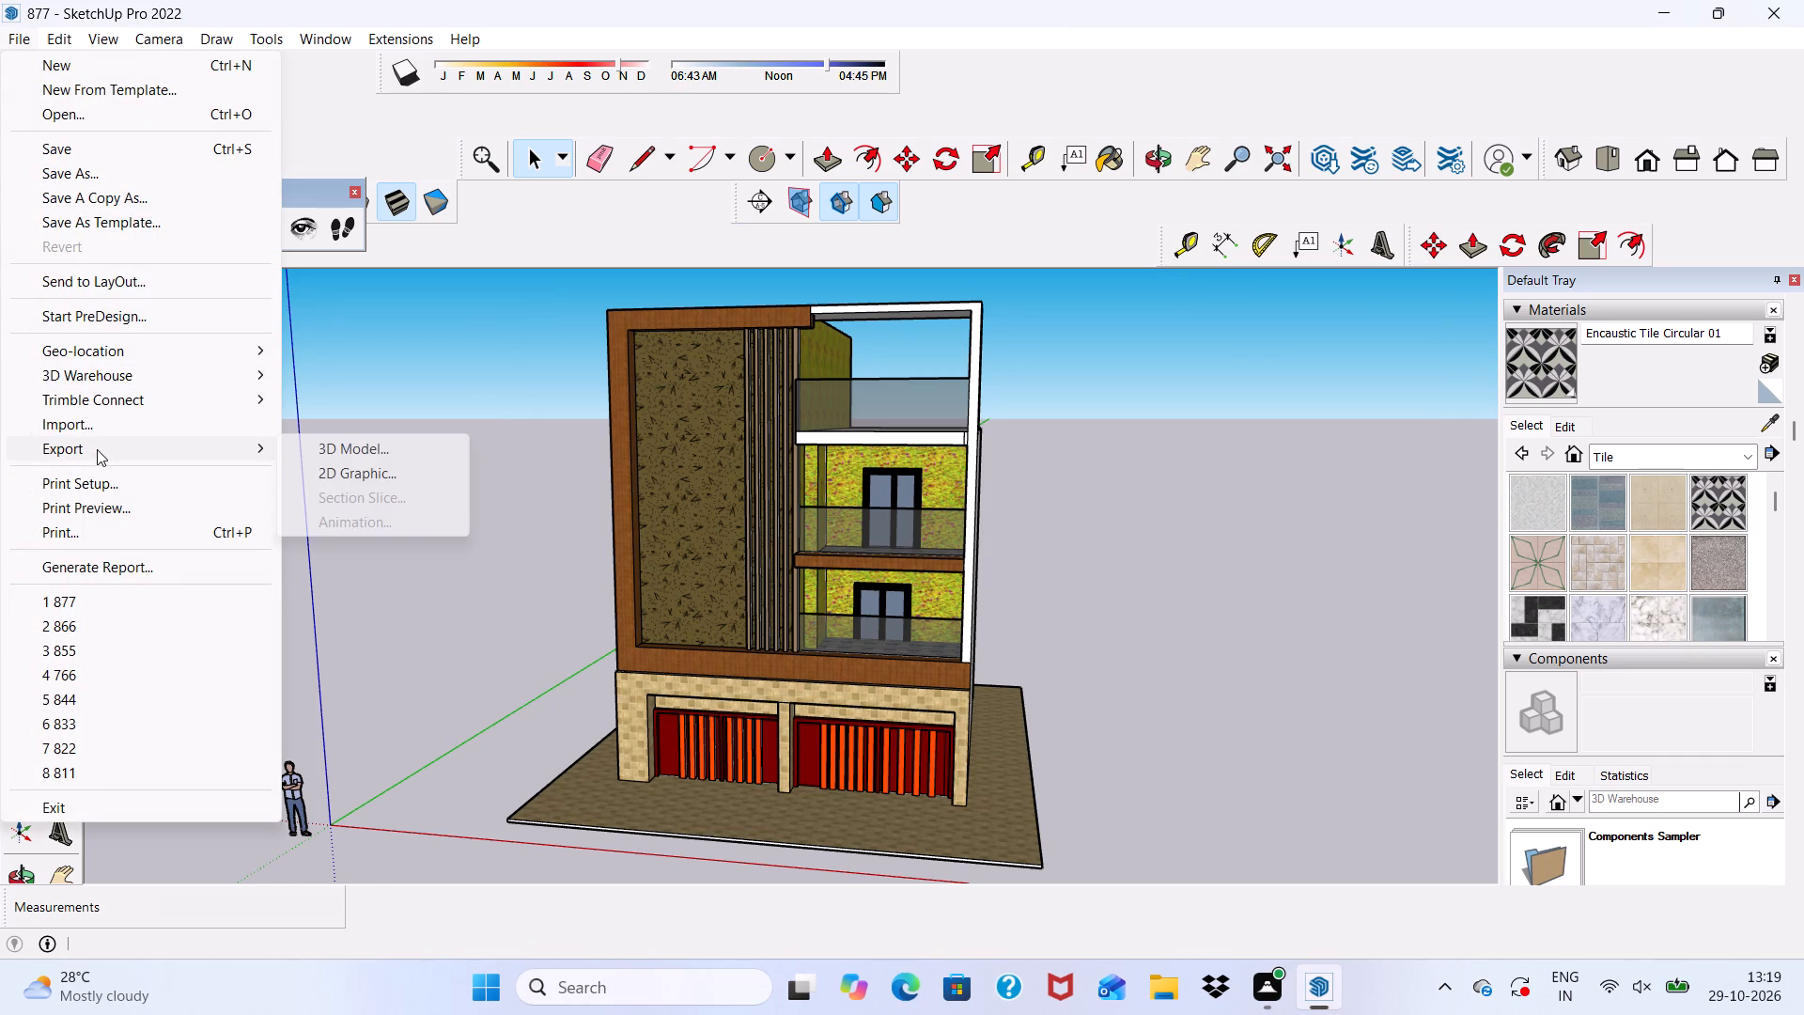
pyautogui.click(317, 472)
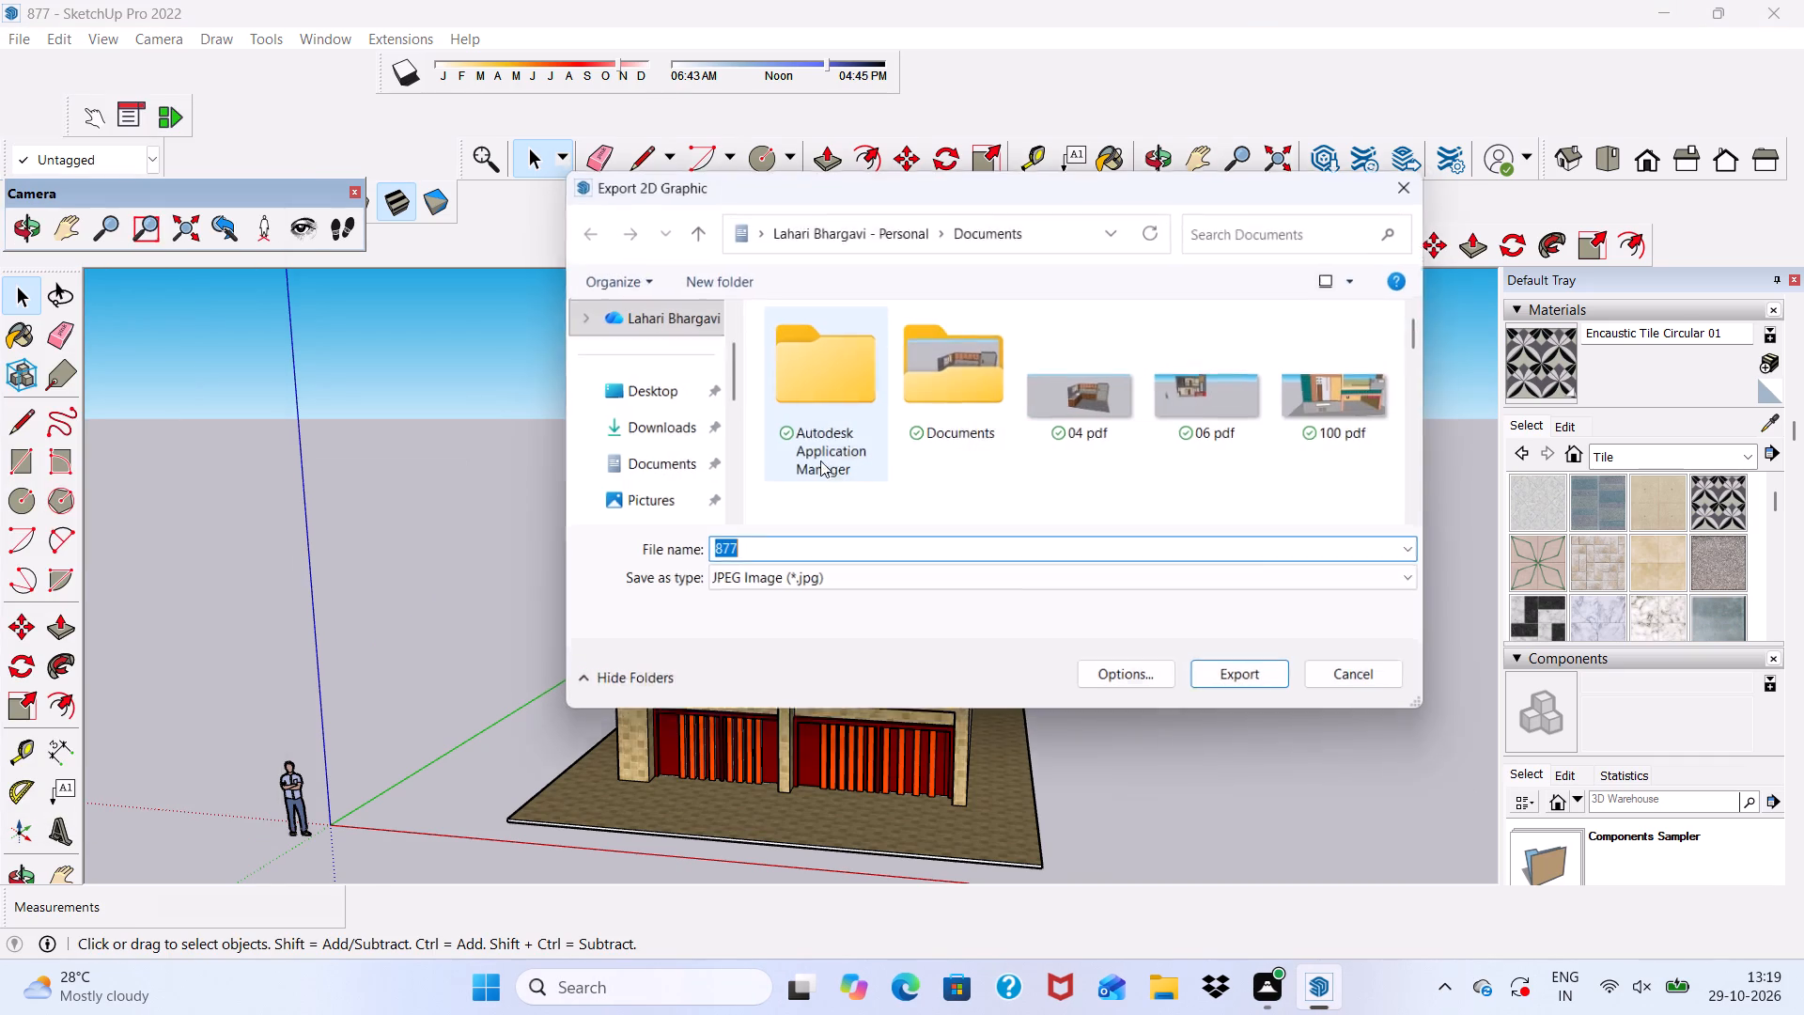
pyautogui.click(789, 552)
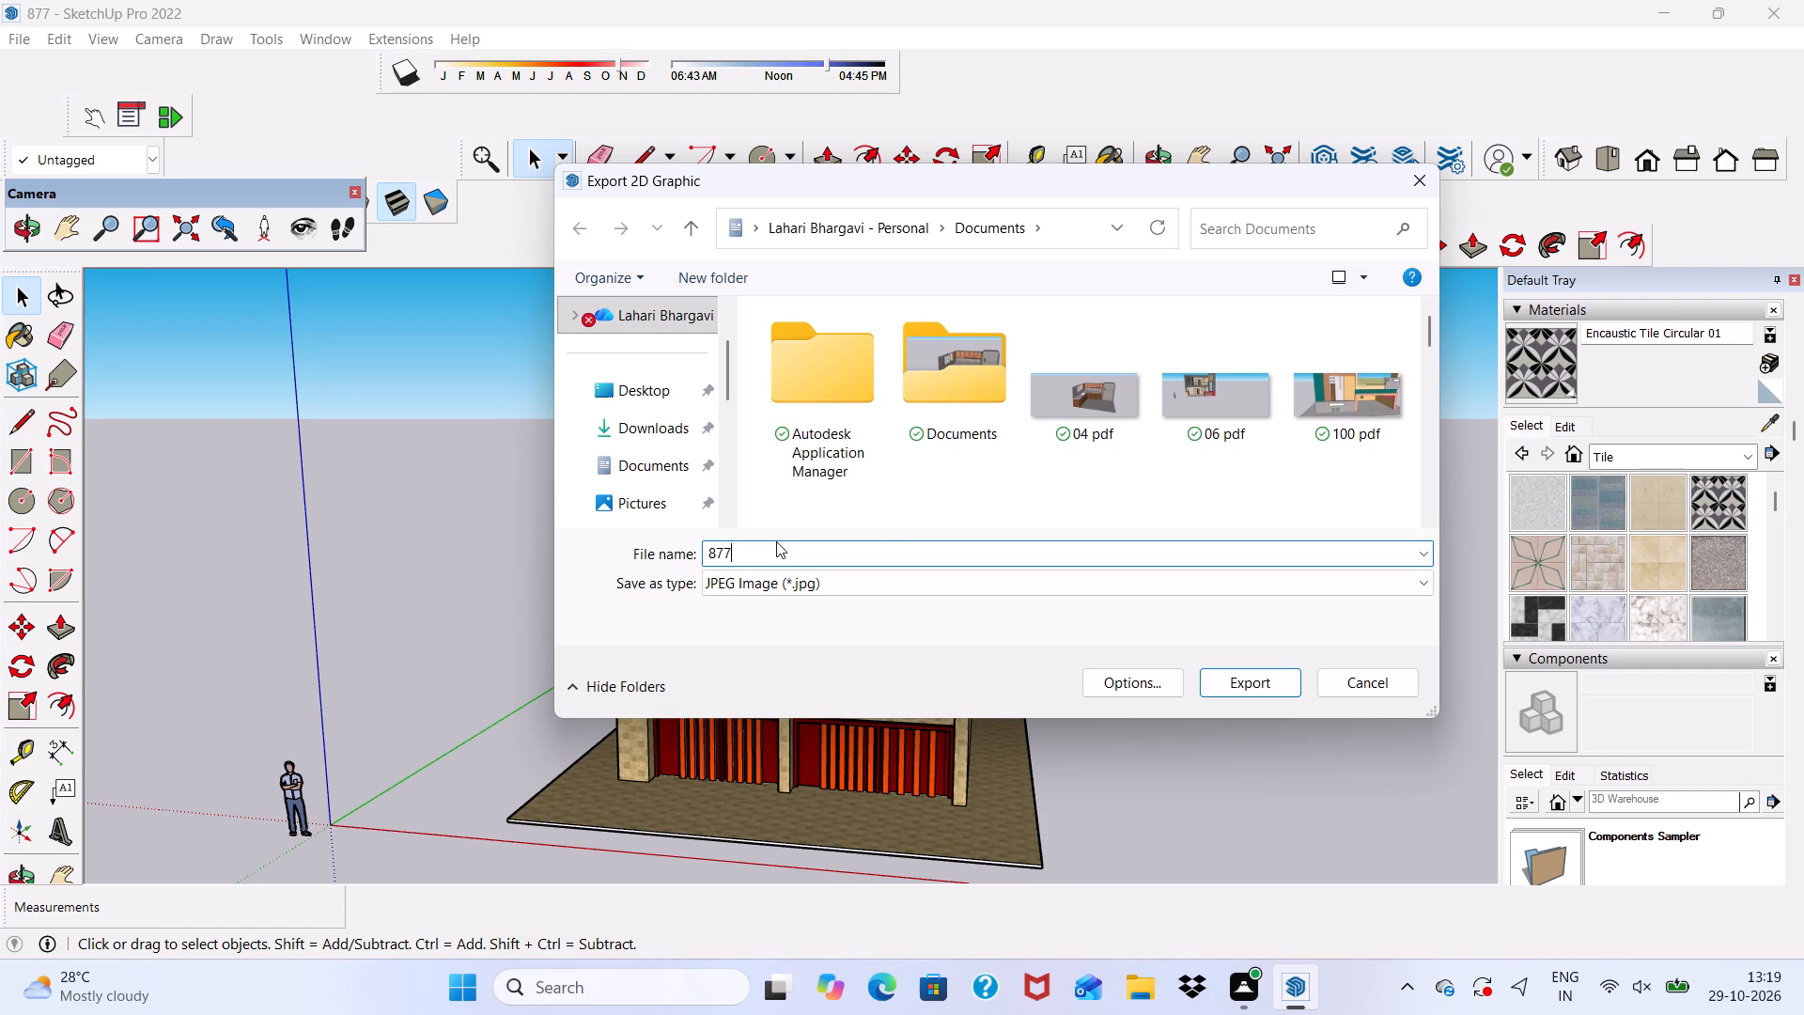
pyautogui.write('pdf')
pyautogui.click(1278, 673)
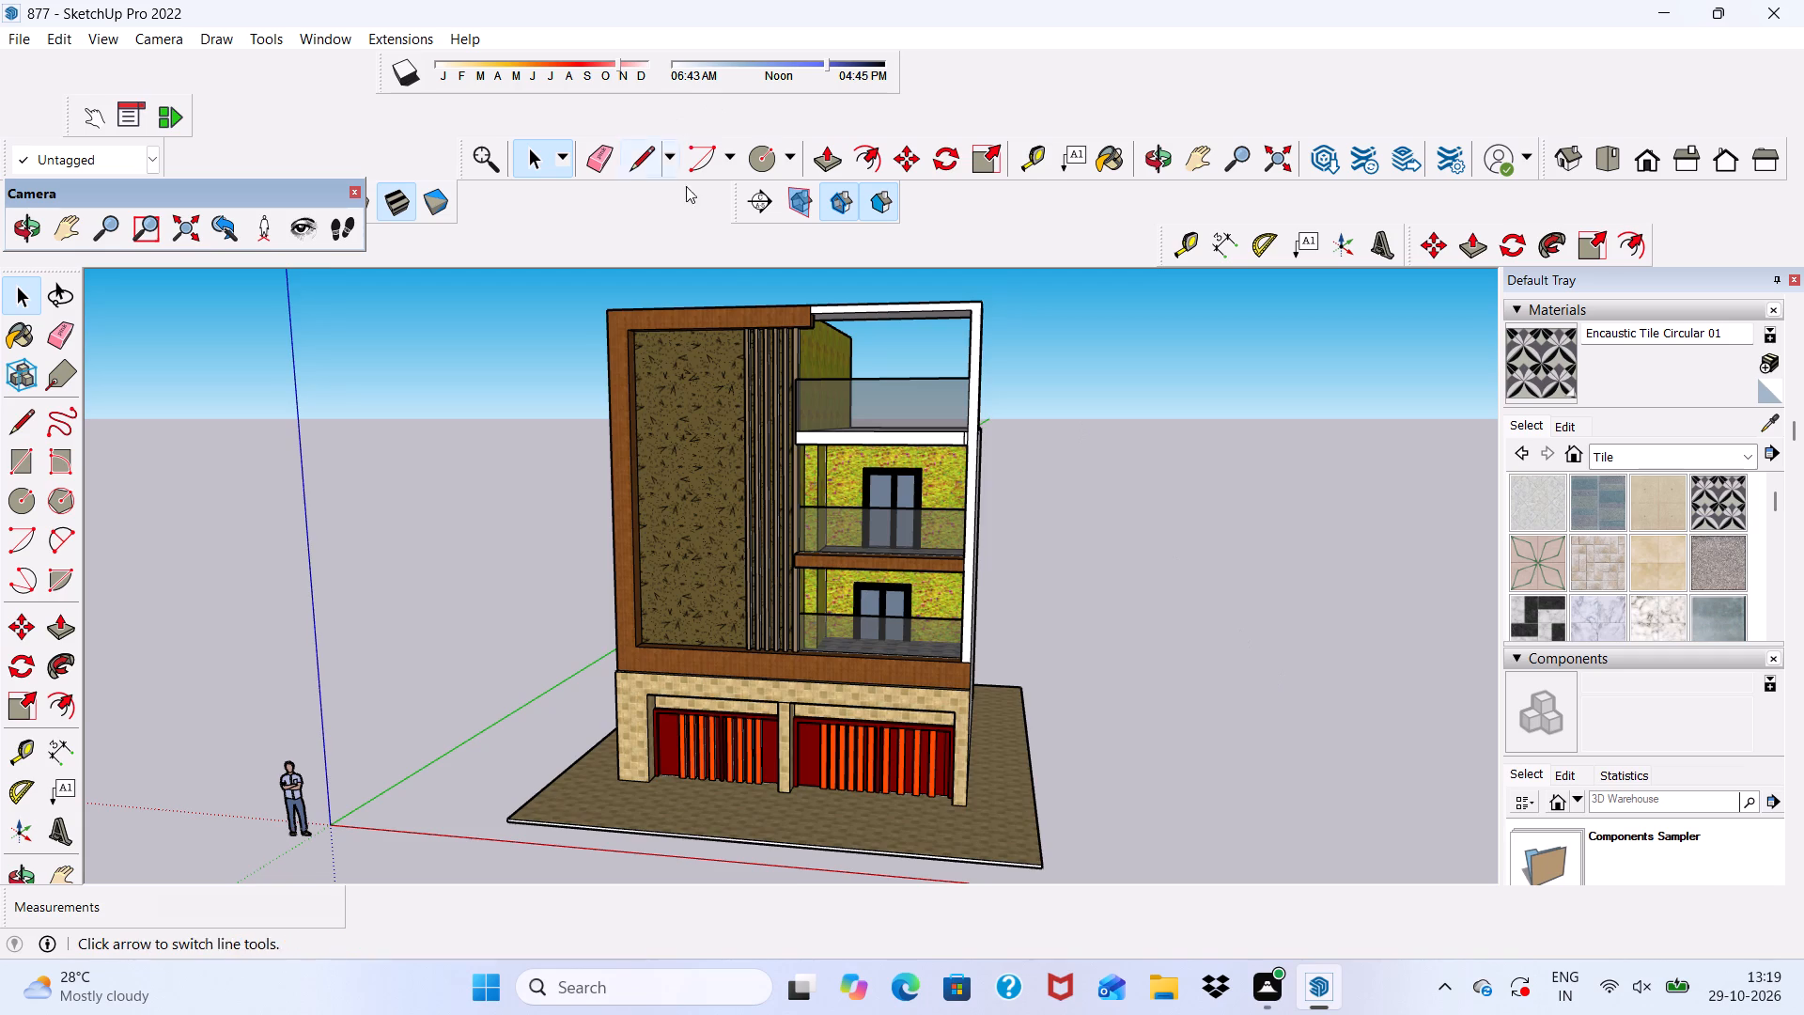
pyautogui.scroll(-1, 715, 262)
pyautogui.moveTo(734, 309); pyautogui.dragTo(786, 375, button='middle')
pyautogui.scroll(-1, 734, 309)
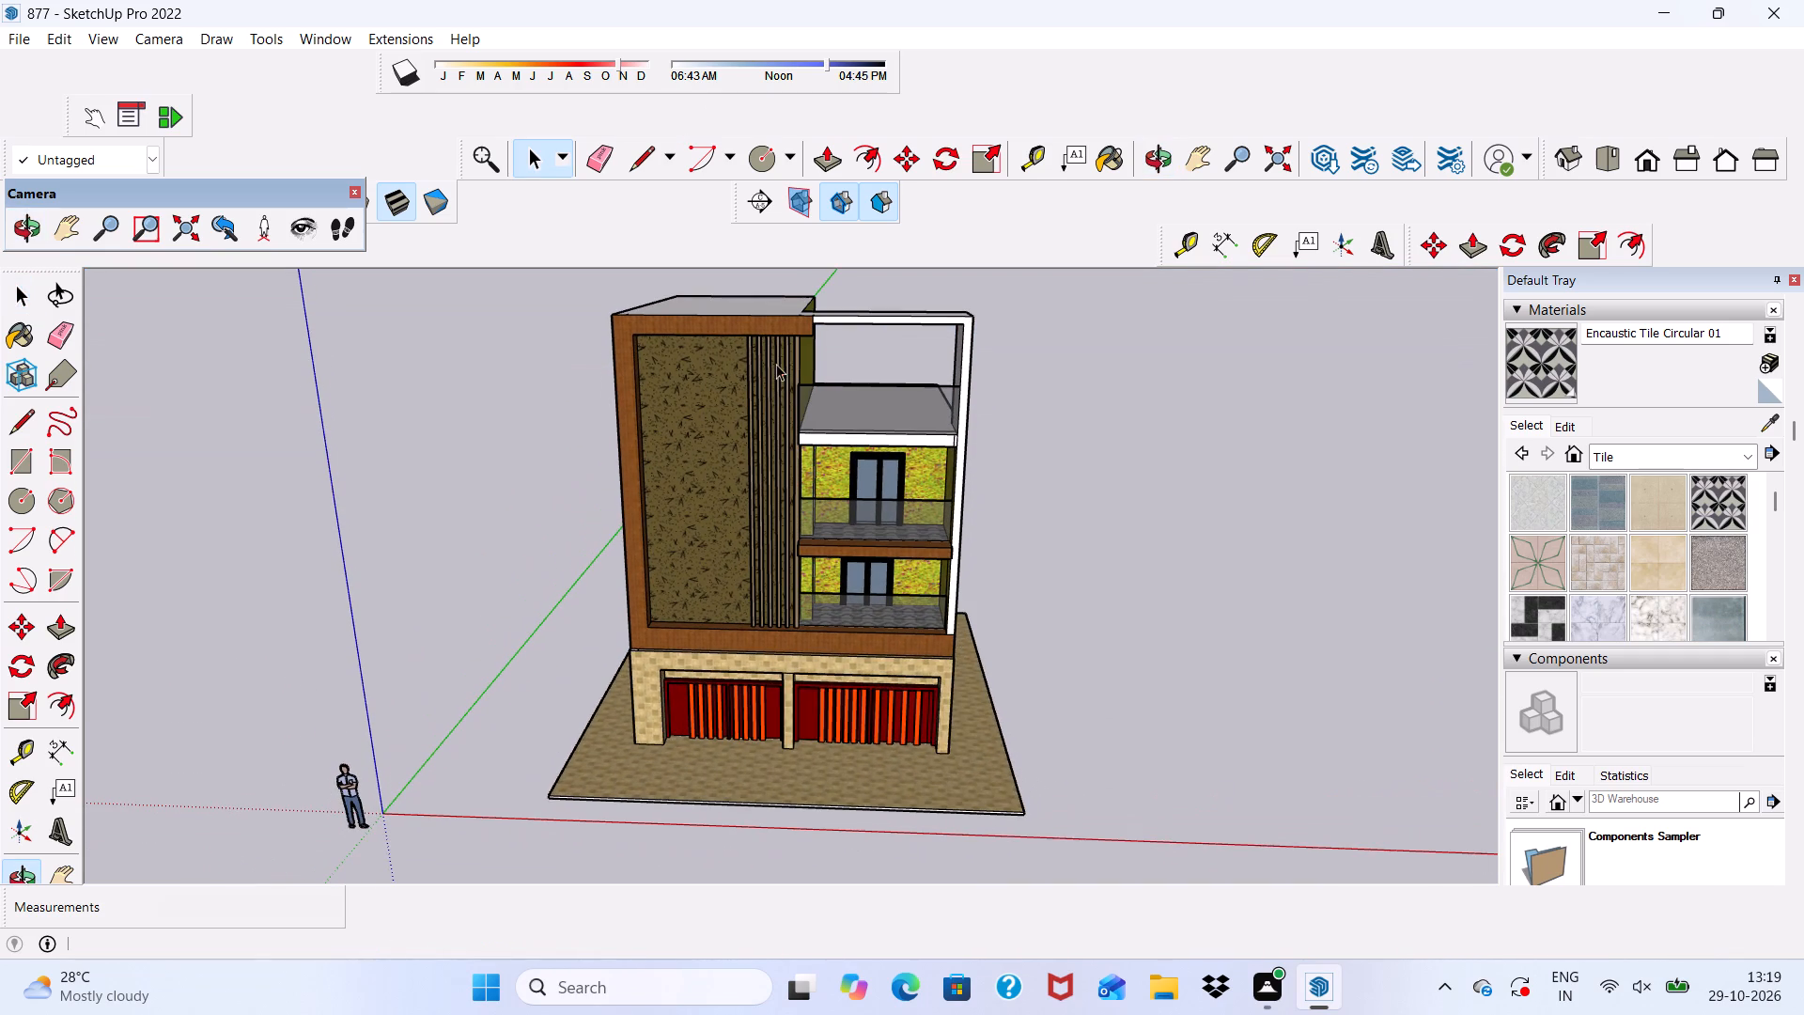